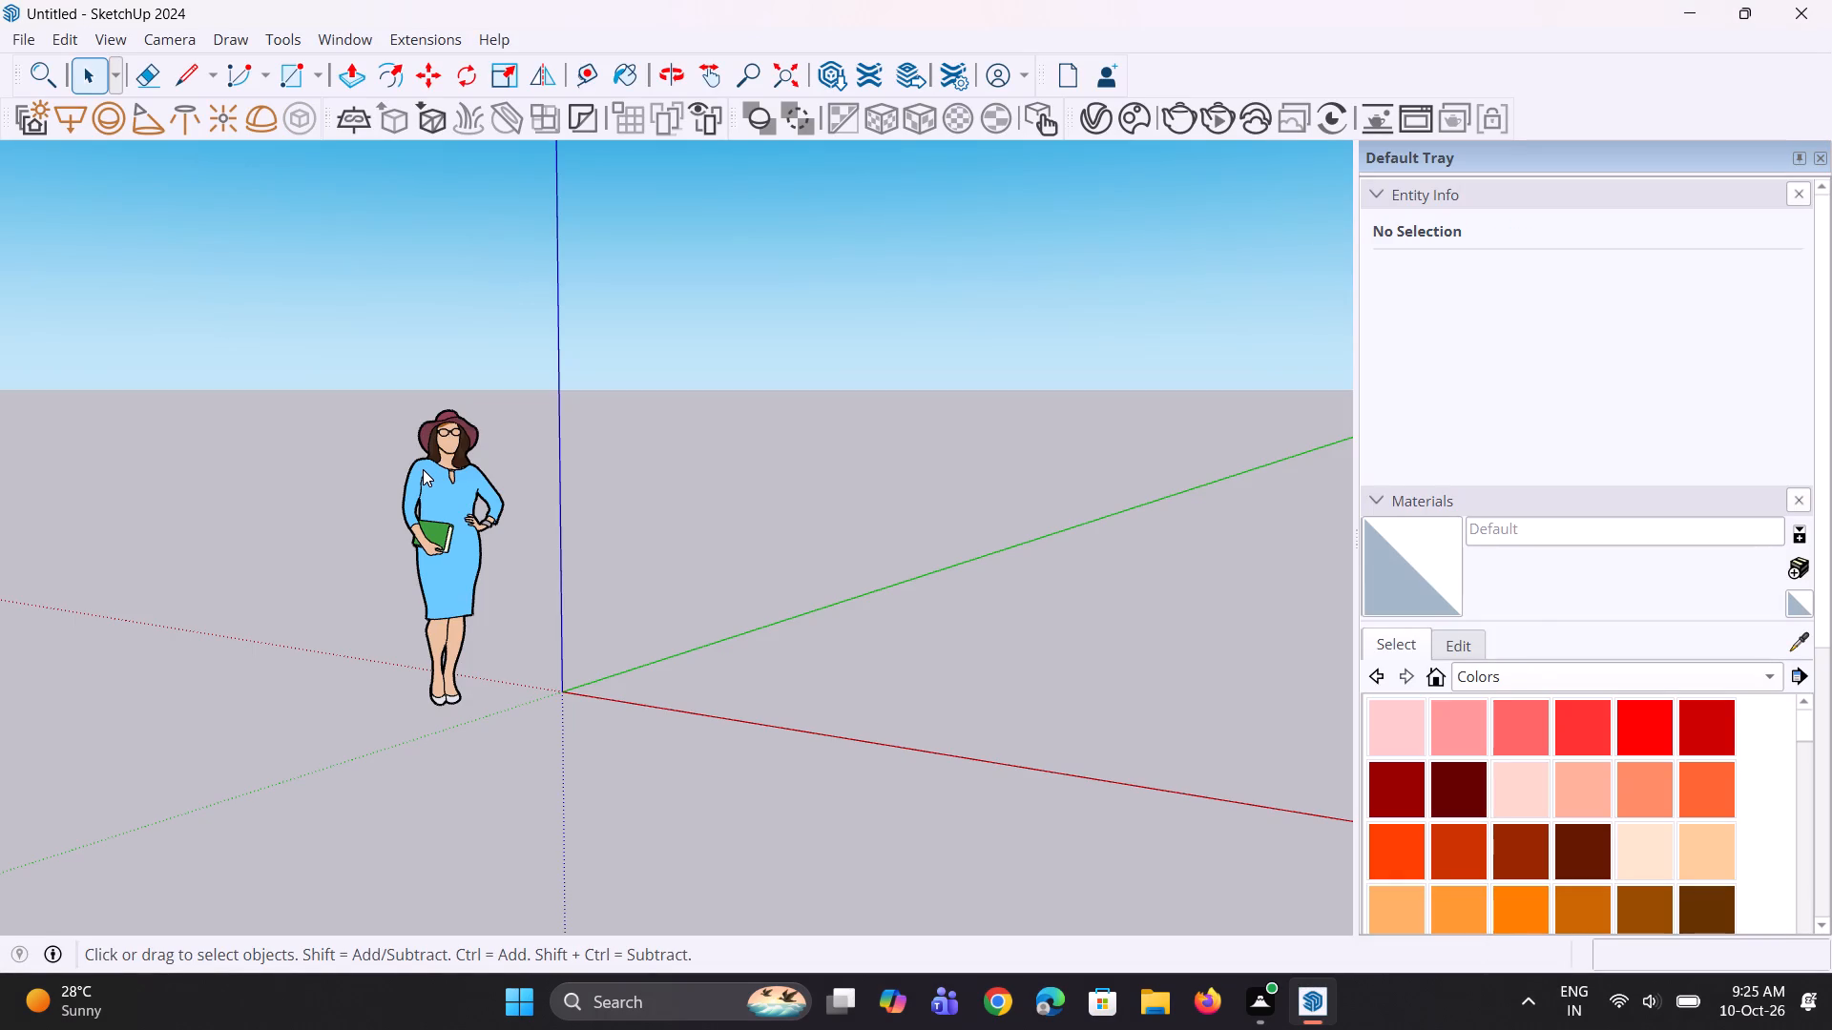
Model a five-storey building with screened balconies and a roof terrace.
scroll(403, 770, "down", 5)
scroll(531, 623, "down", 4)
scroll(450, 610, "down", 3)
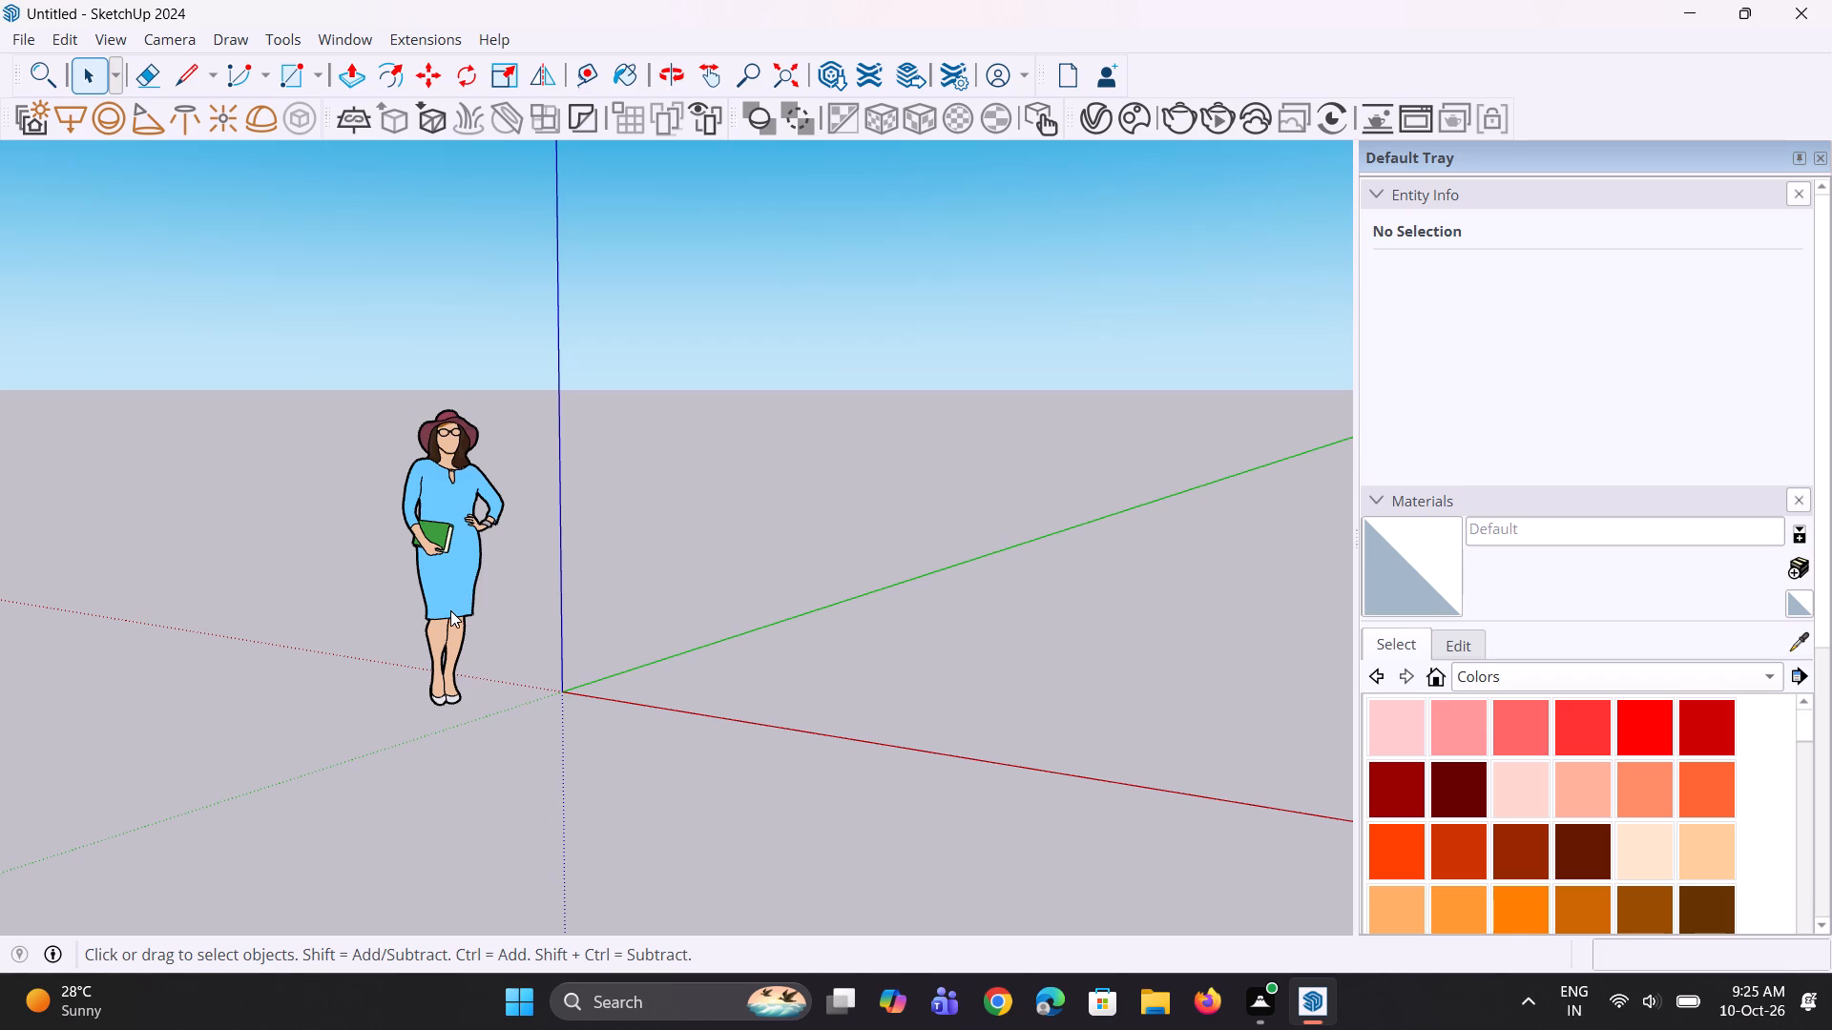
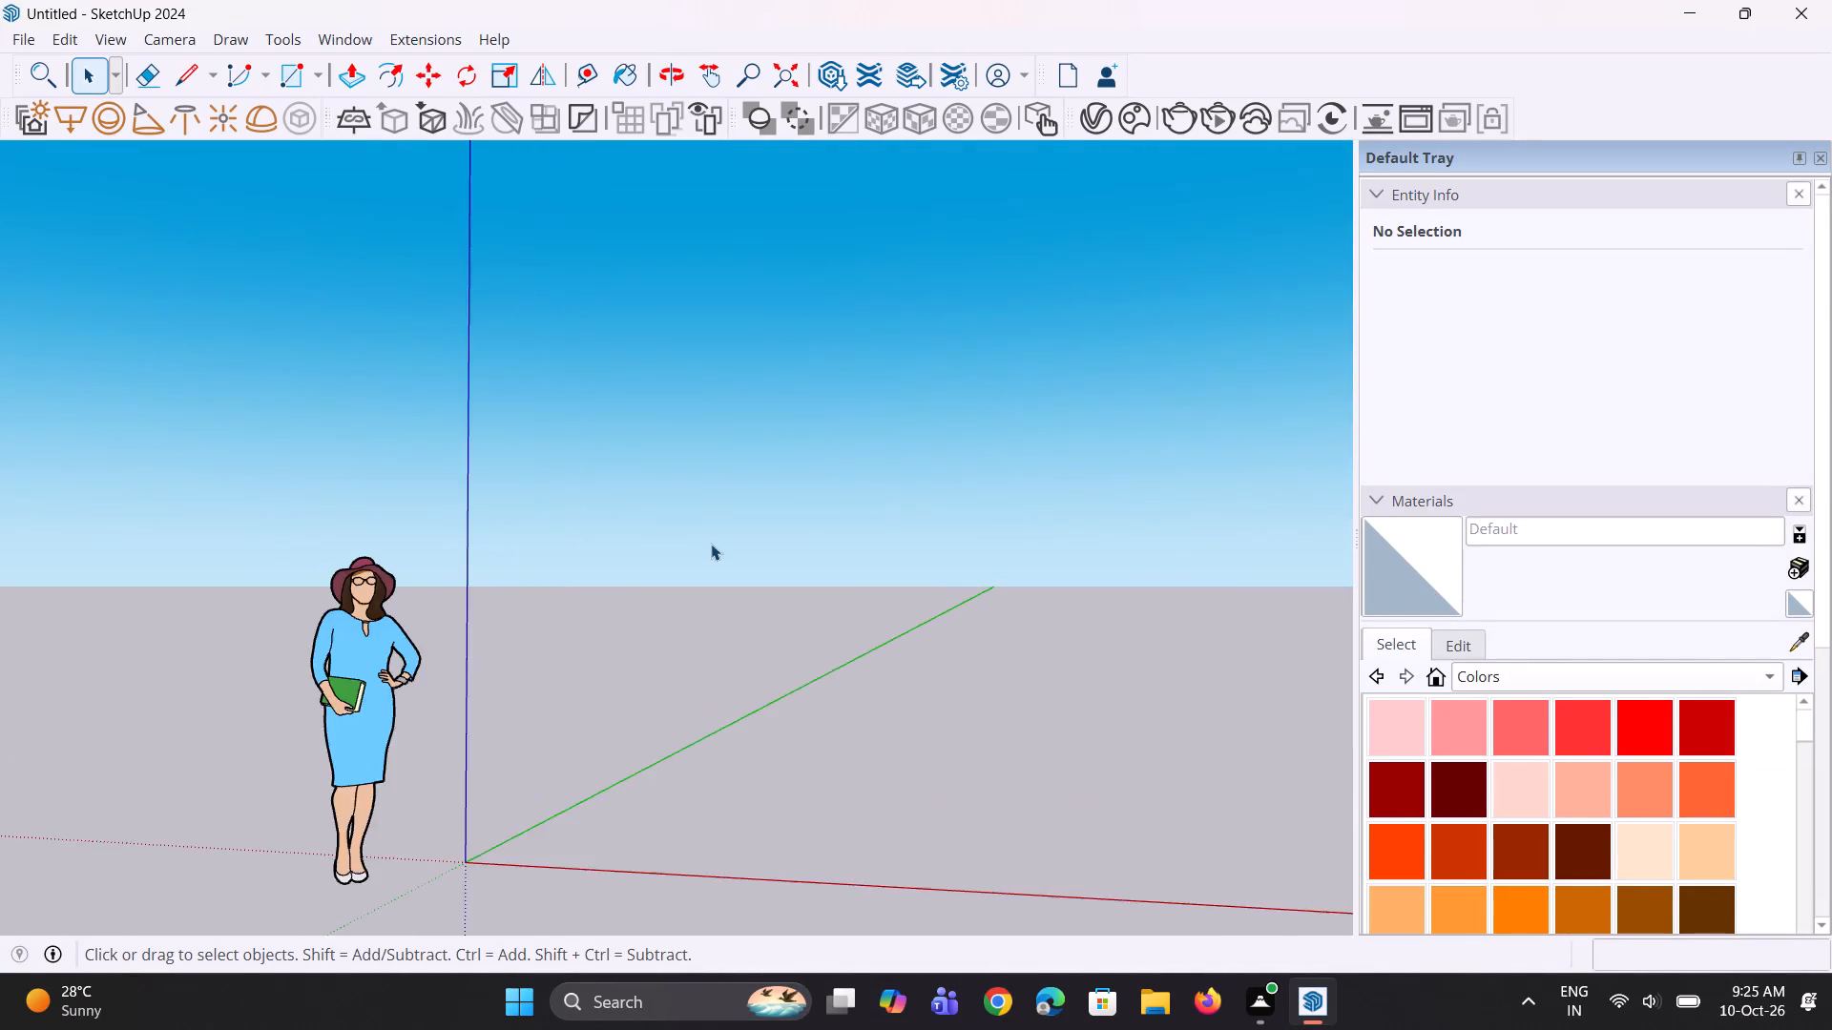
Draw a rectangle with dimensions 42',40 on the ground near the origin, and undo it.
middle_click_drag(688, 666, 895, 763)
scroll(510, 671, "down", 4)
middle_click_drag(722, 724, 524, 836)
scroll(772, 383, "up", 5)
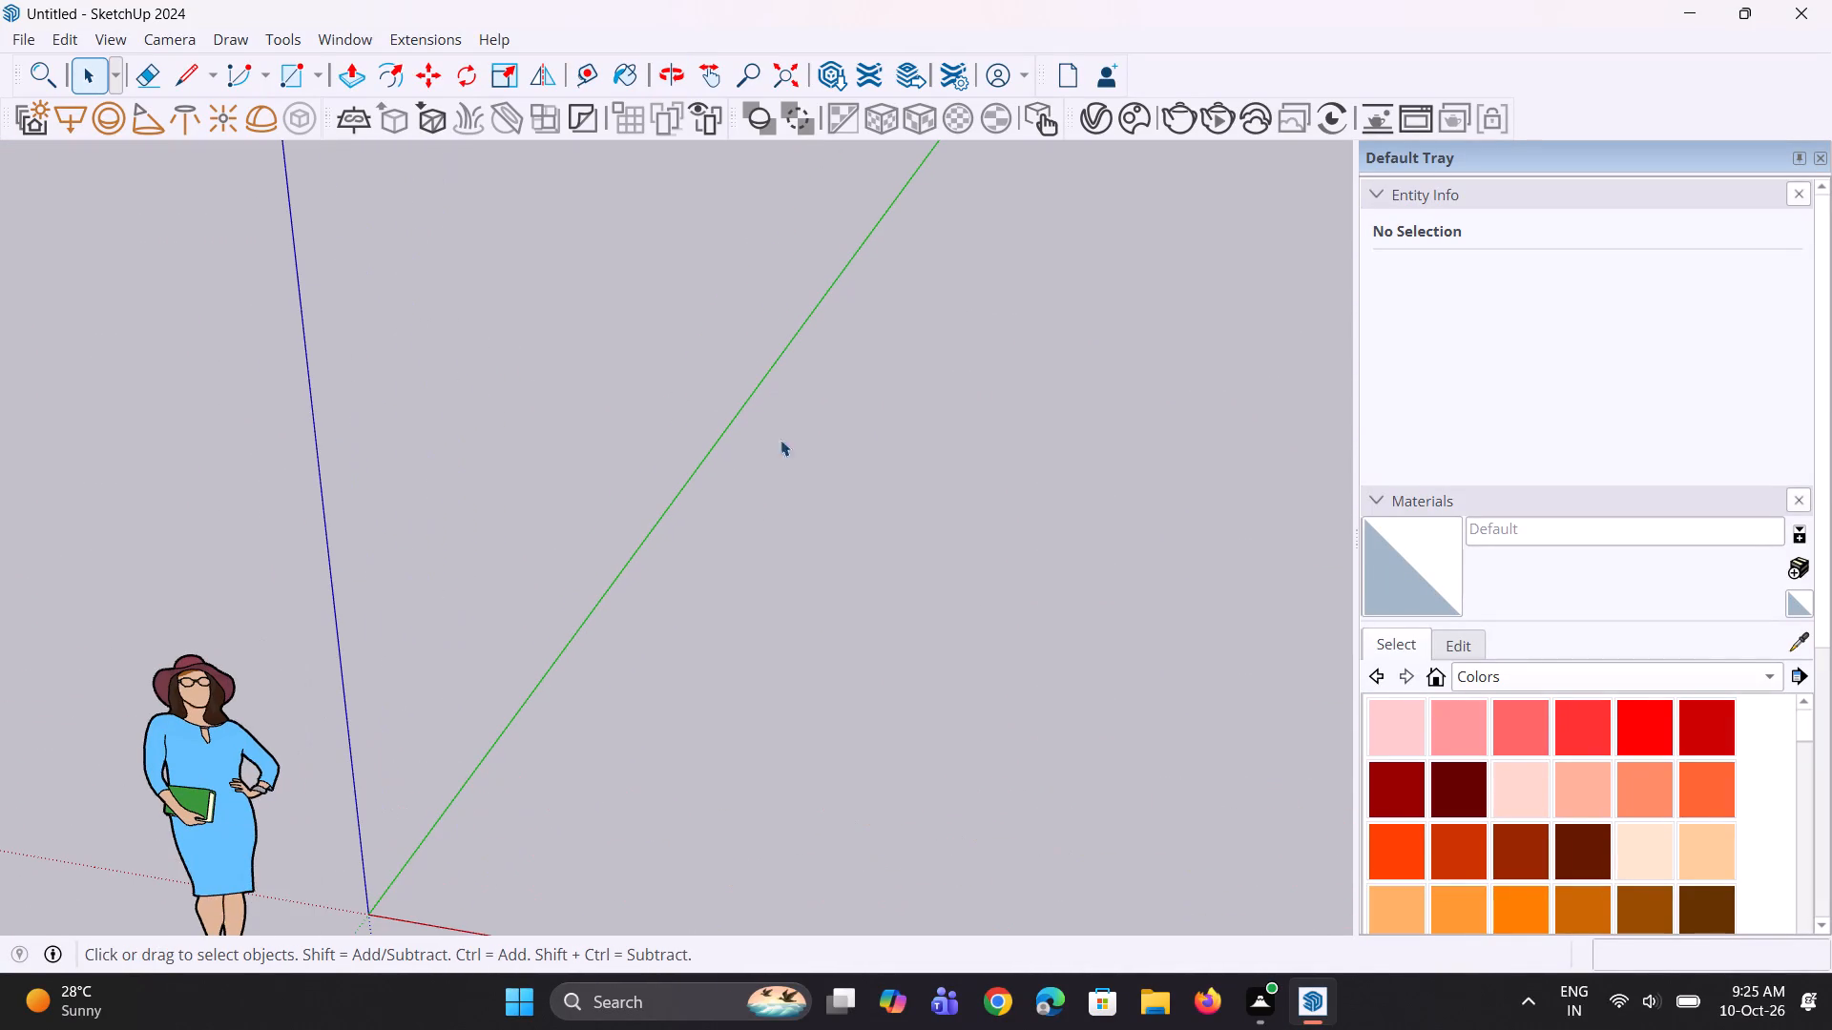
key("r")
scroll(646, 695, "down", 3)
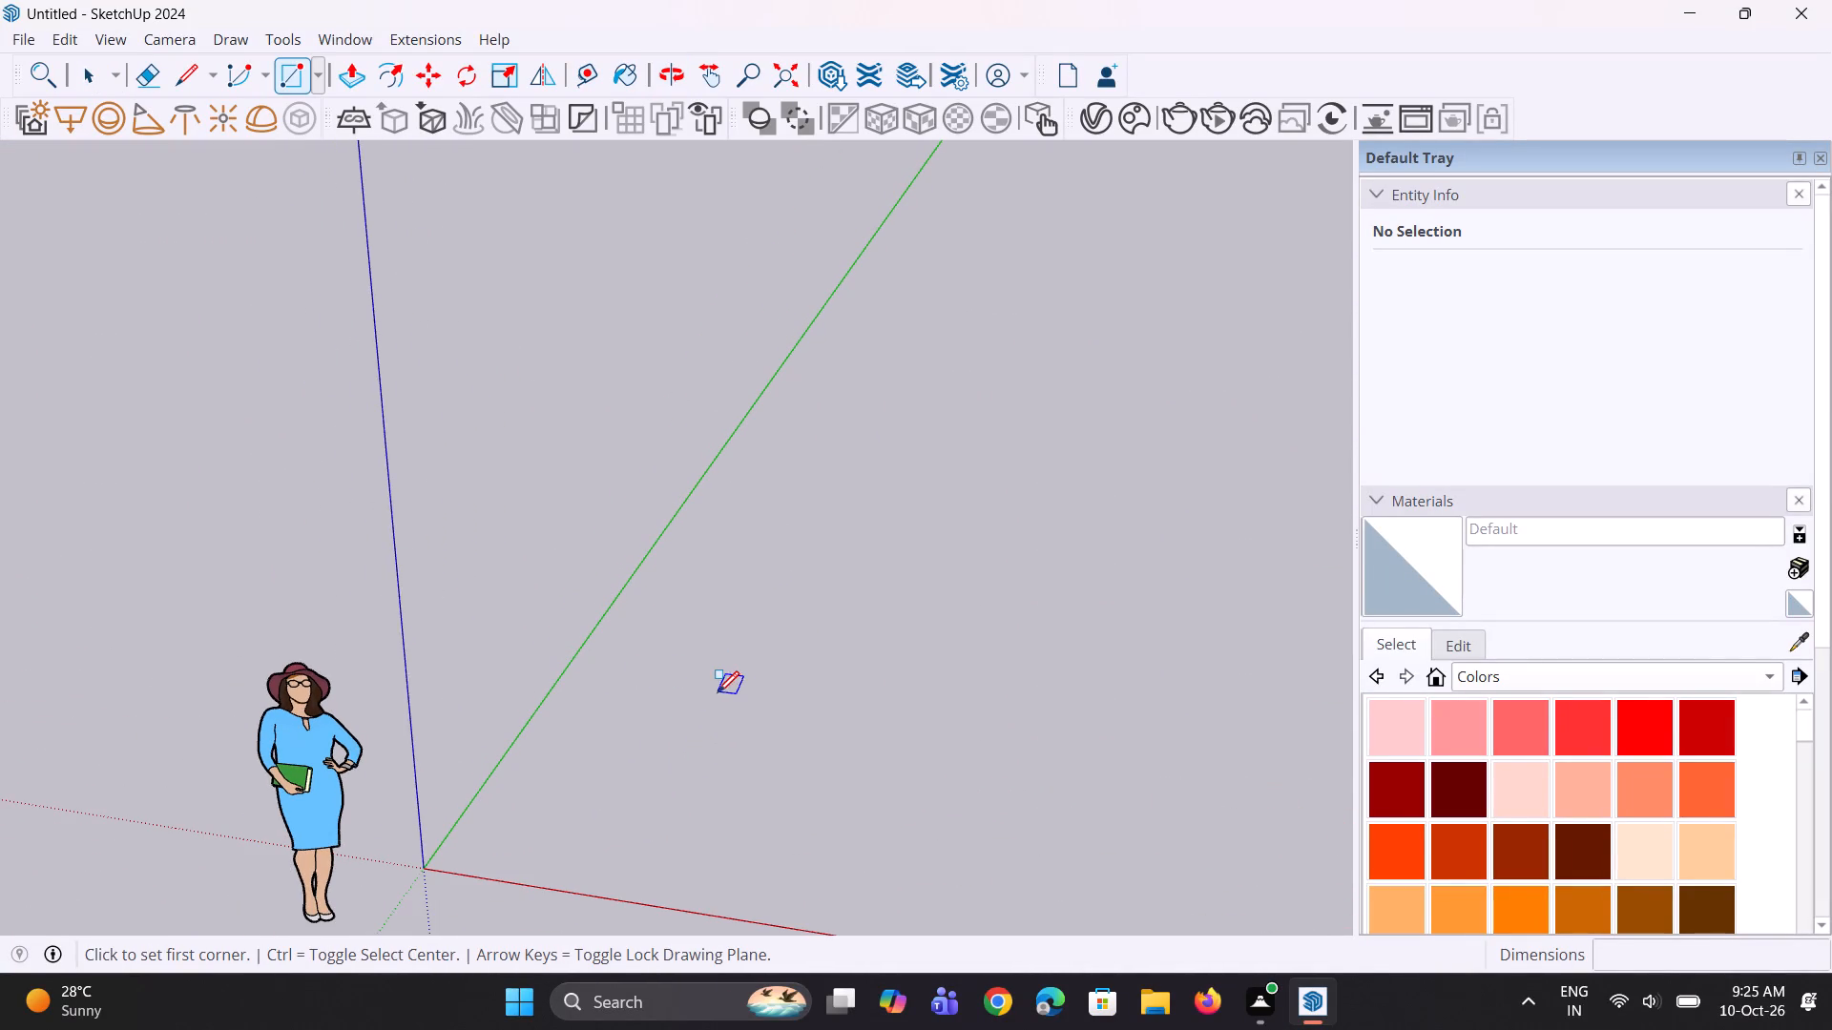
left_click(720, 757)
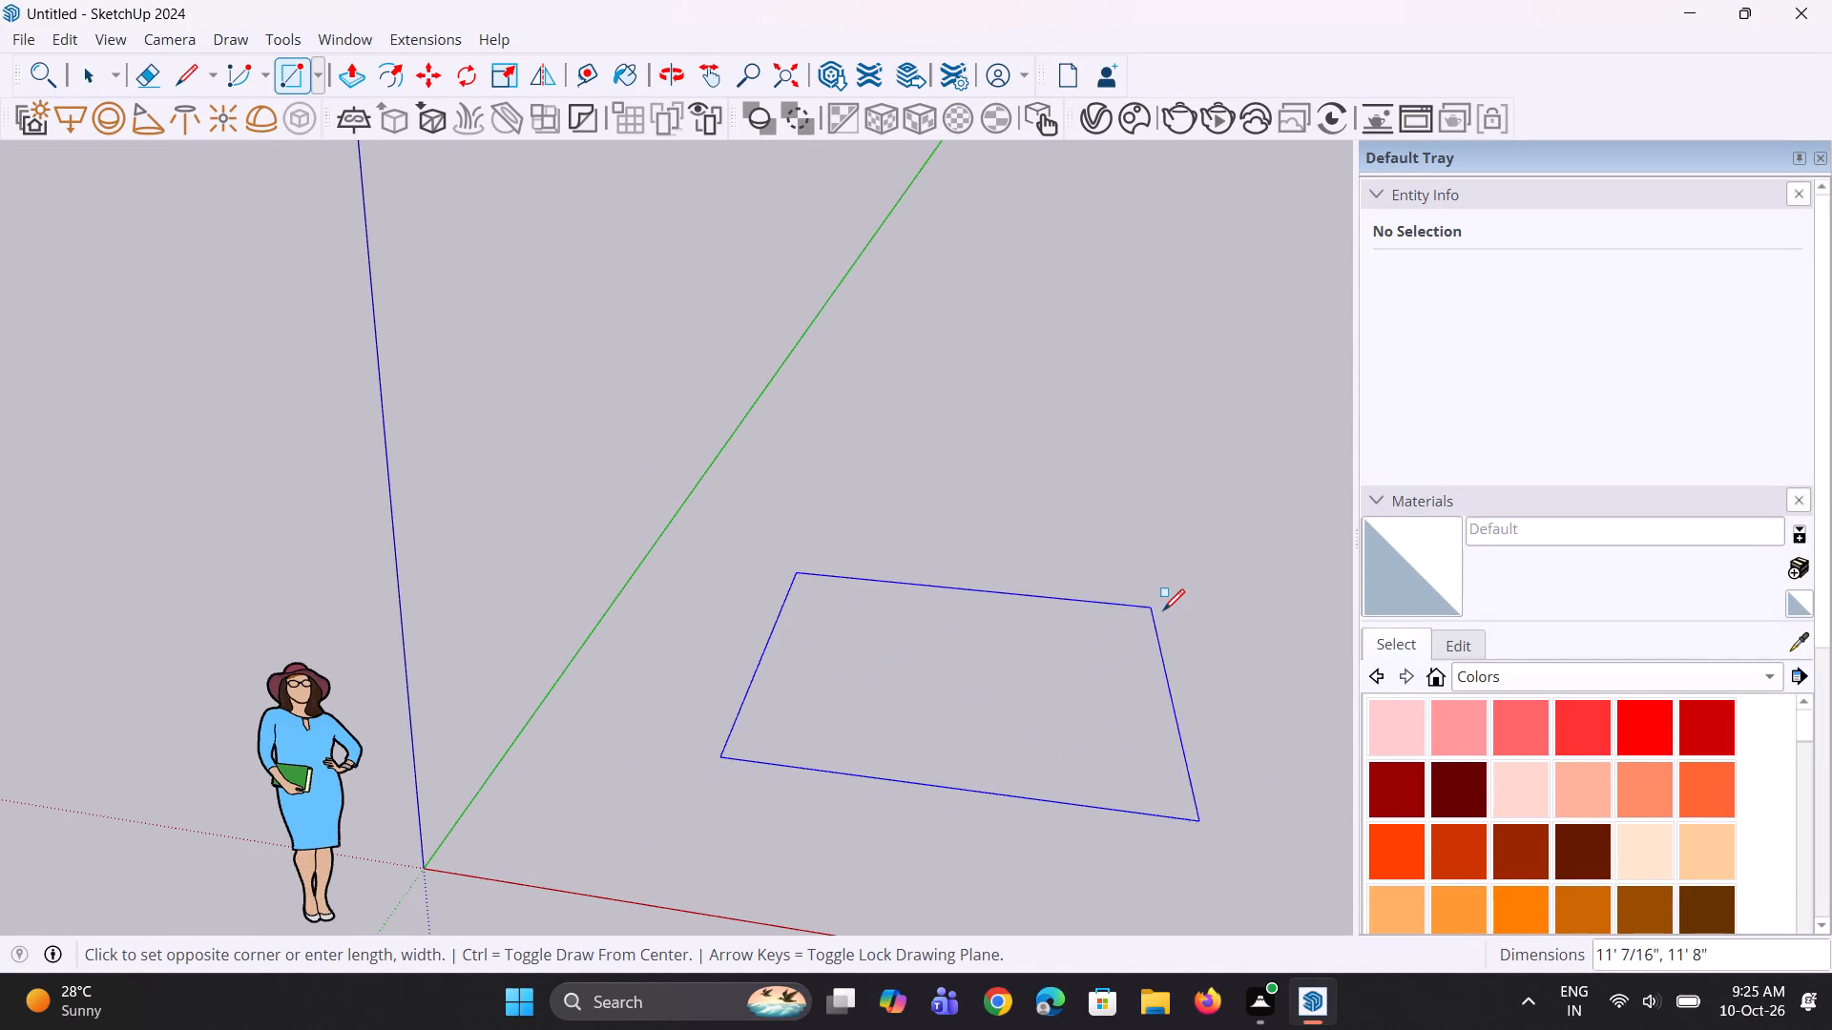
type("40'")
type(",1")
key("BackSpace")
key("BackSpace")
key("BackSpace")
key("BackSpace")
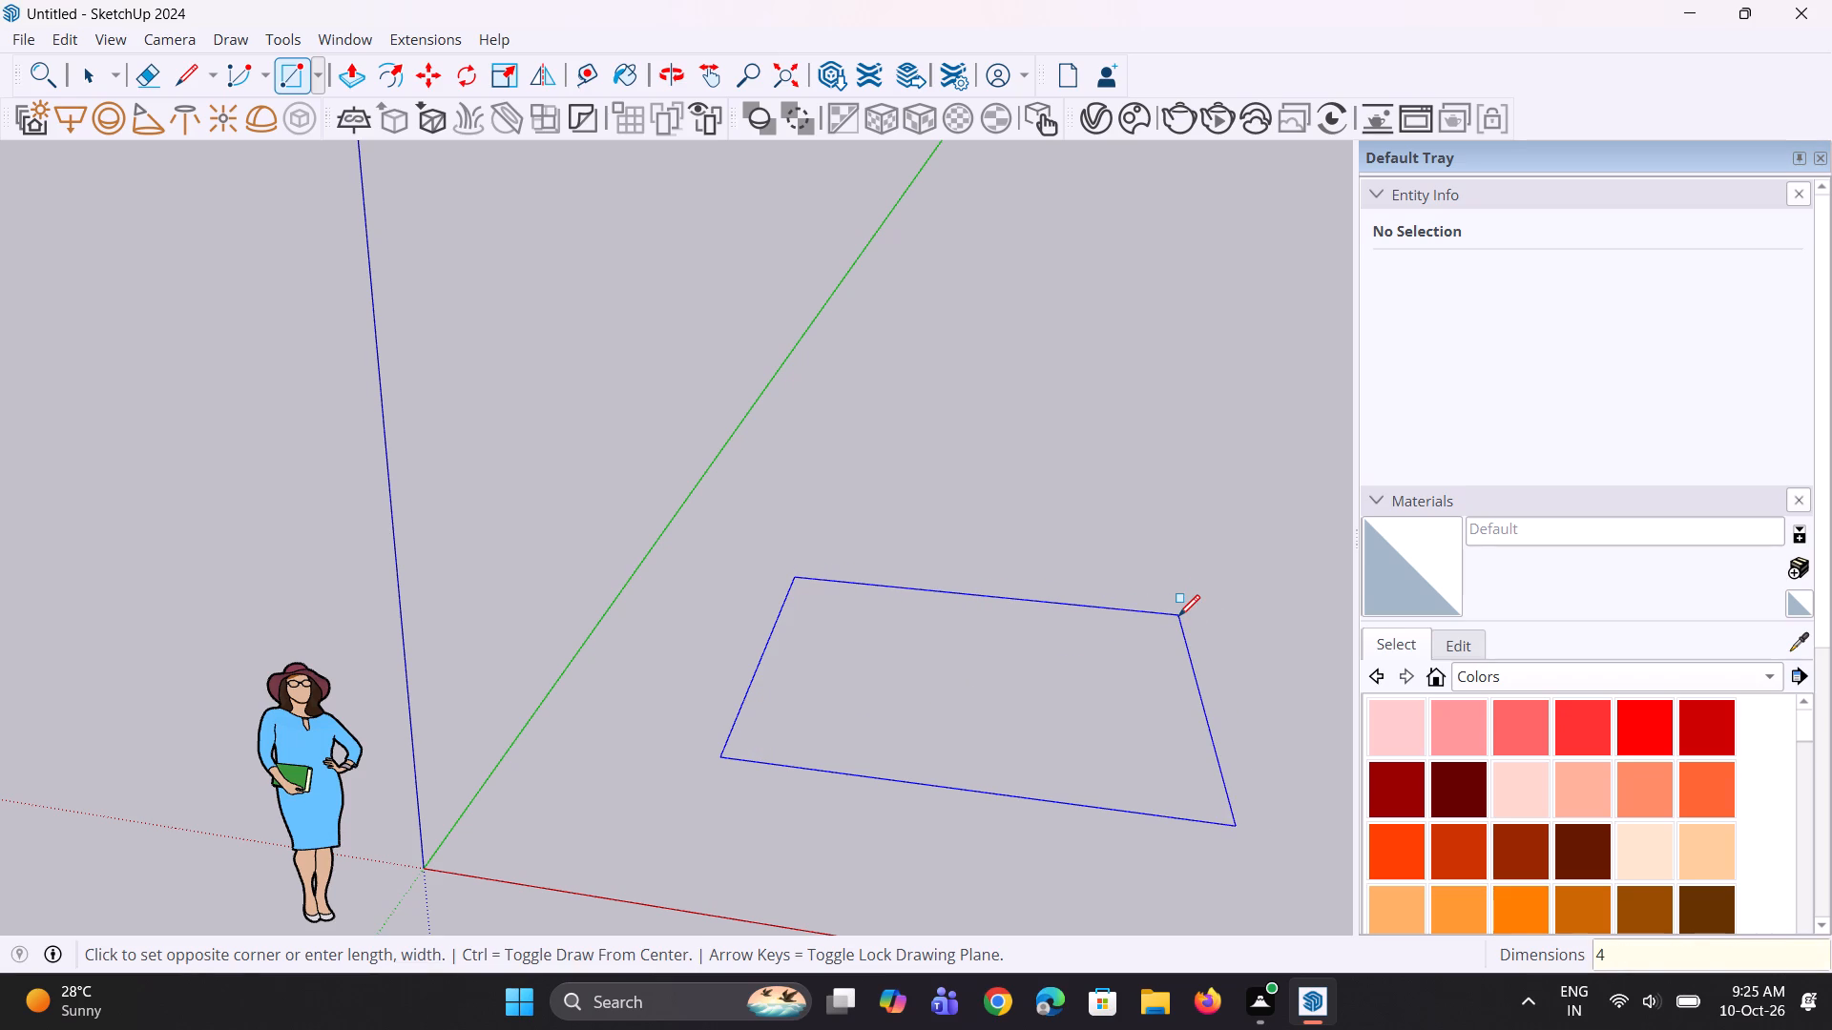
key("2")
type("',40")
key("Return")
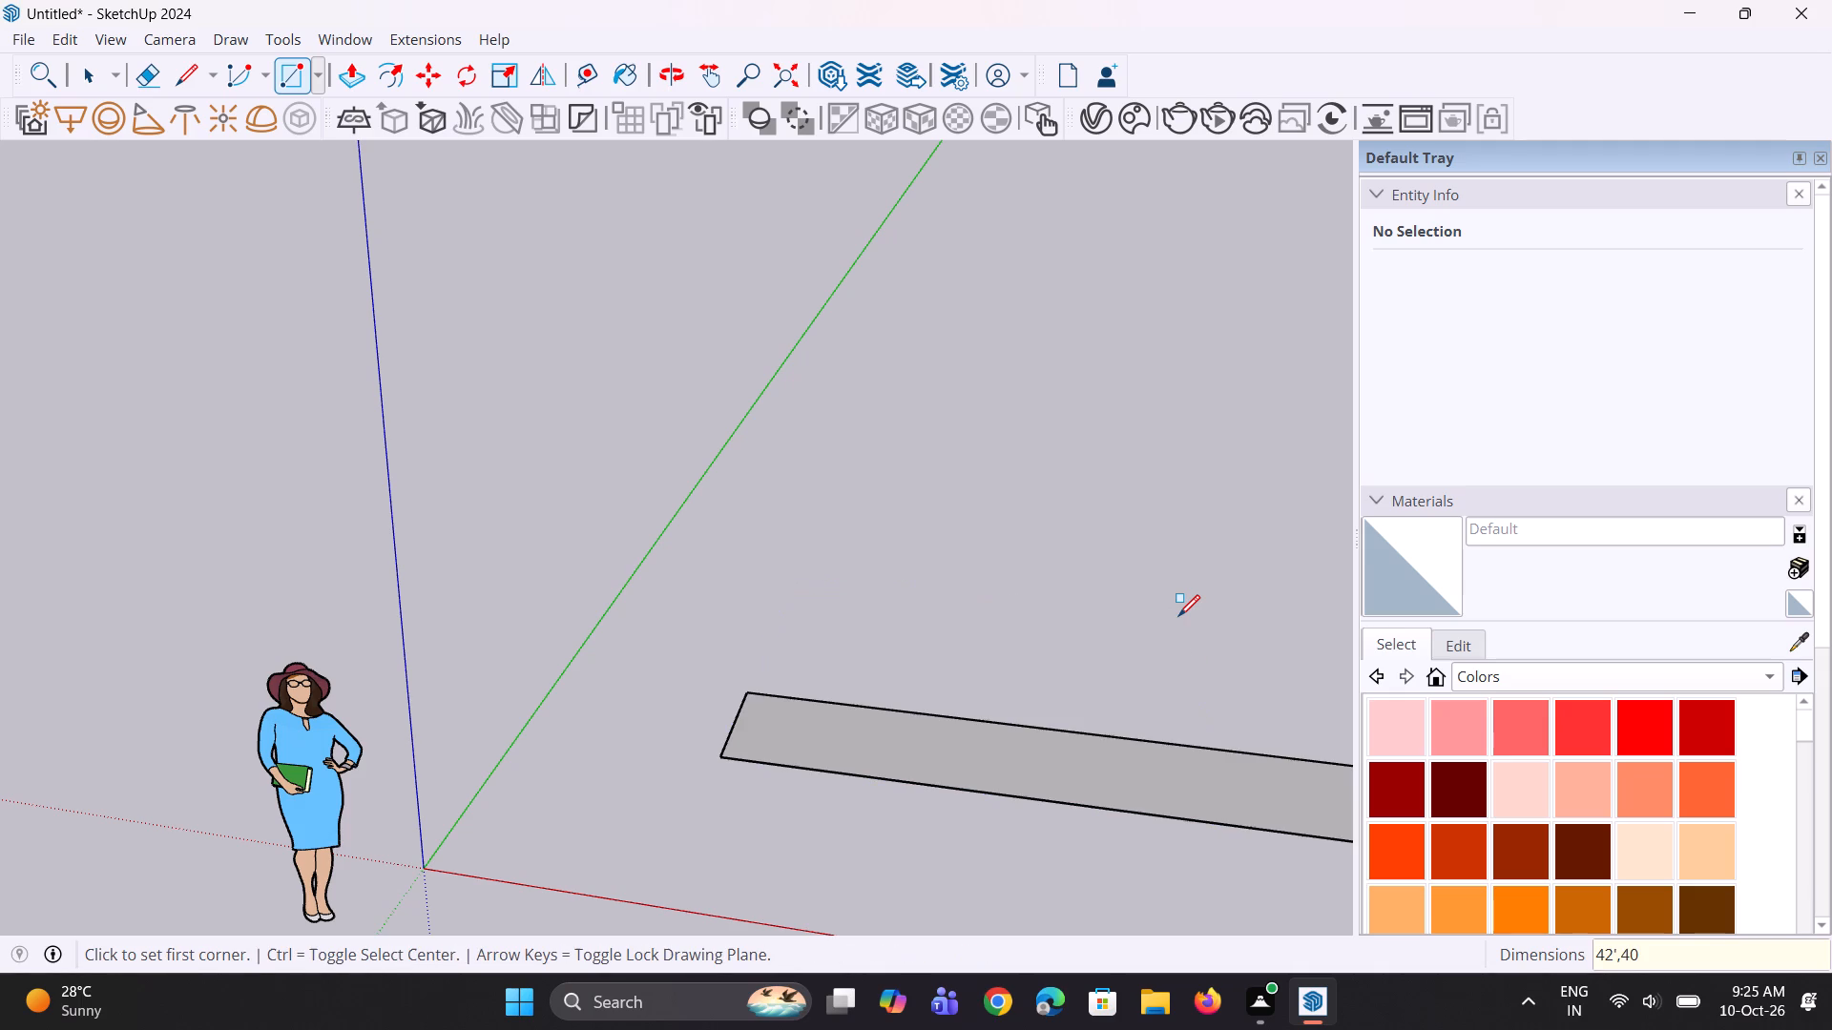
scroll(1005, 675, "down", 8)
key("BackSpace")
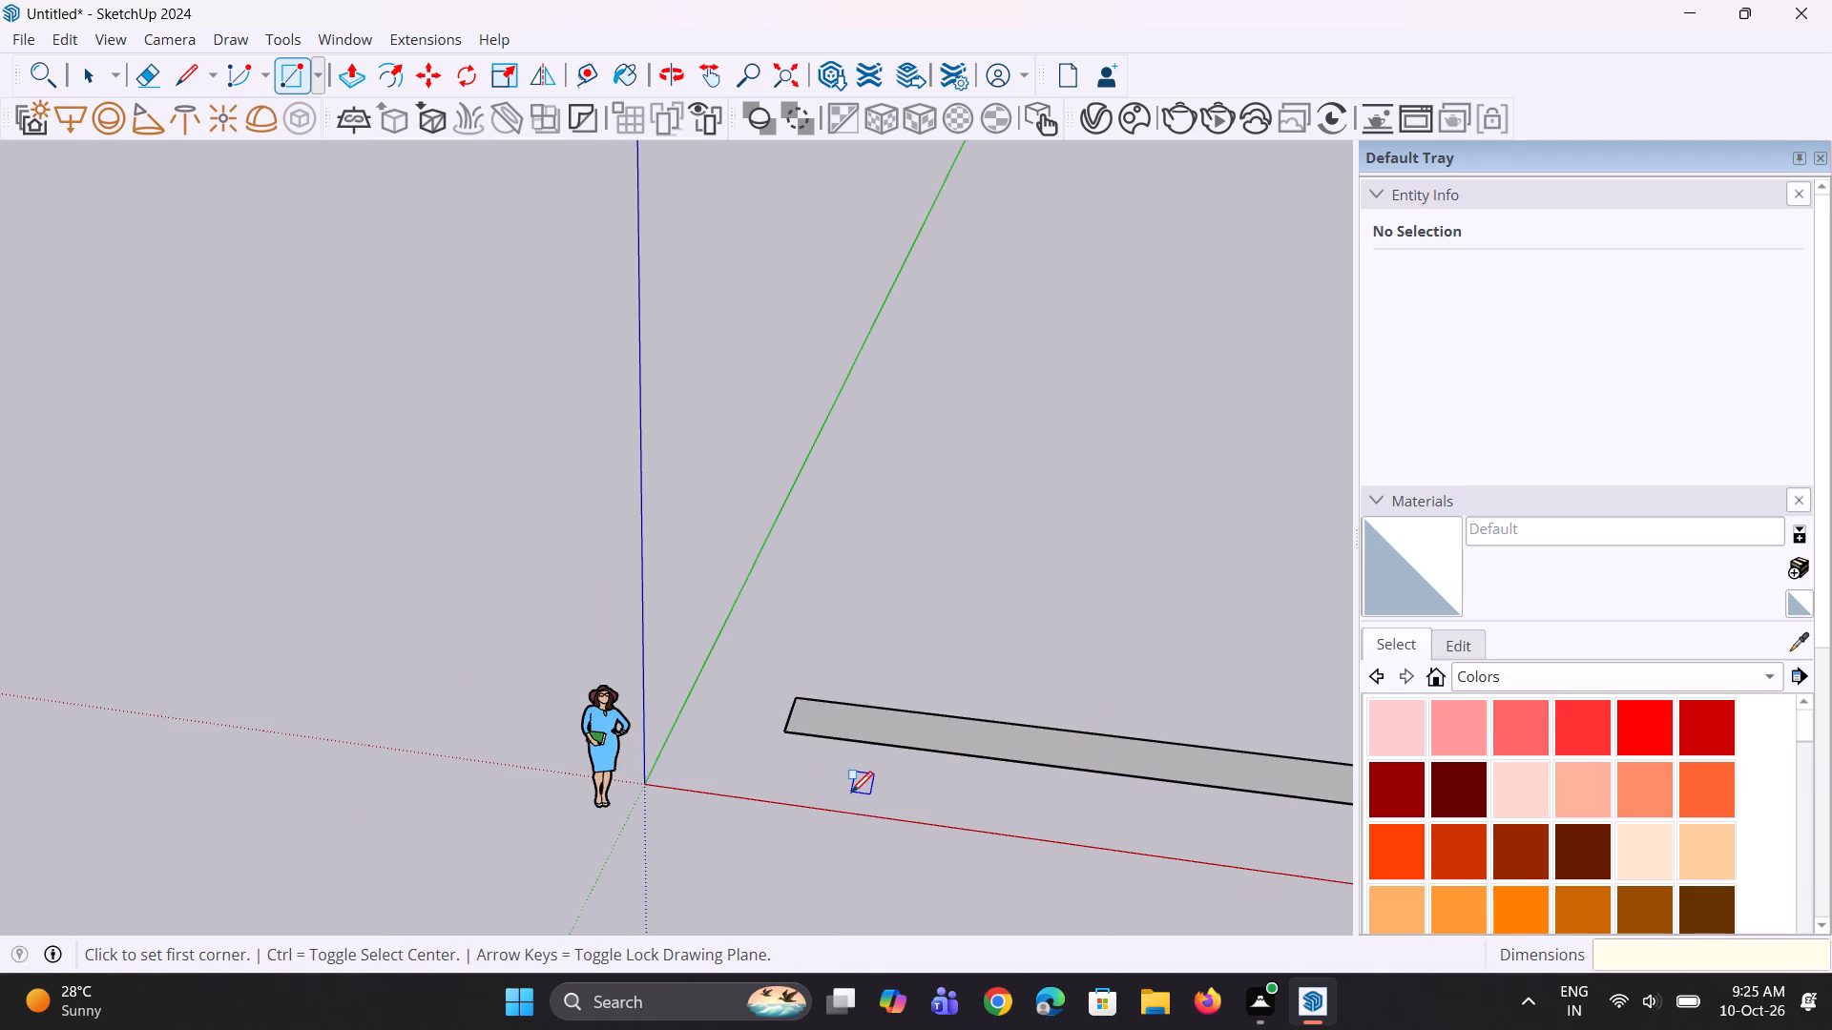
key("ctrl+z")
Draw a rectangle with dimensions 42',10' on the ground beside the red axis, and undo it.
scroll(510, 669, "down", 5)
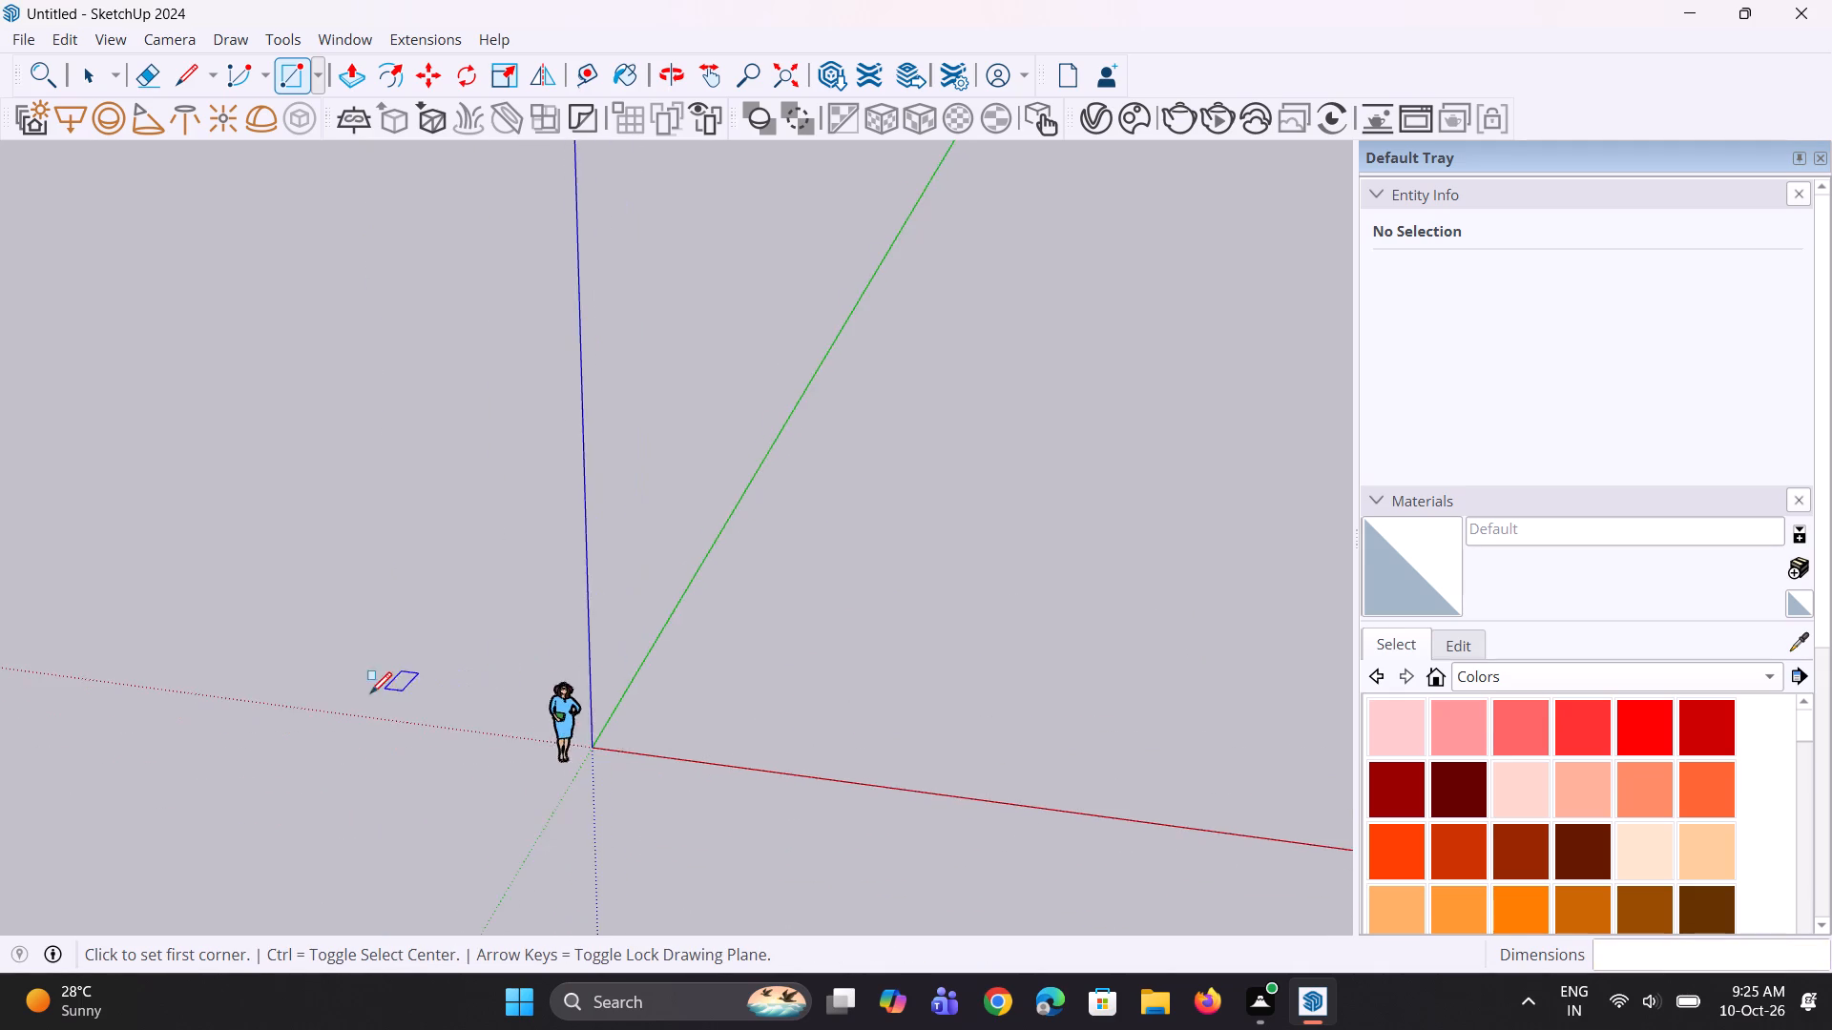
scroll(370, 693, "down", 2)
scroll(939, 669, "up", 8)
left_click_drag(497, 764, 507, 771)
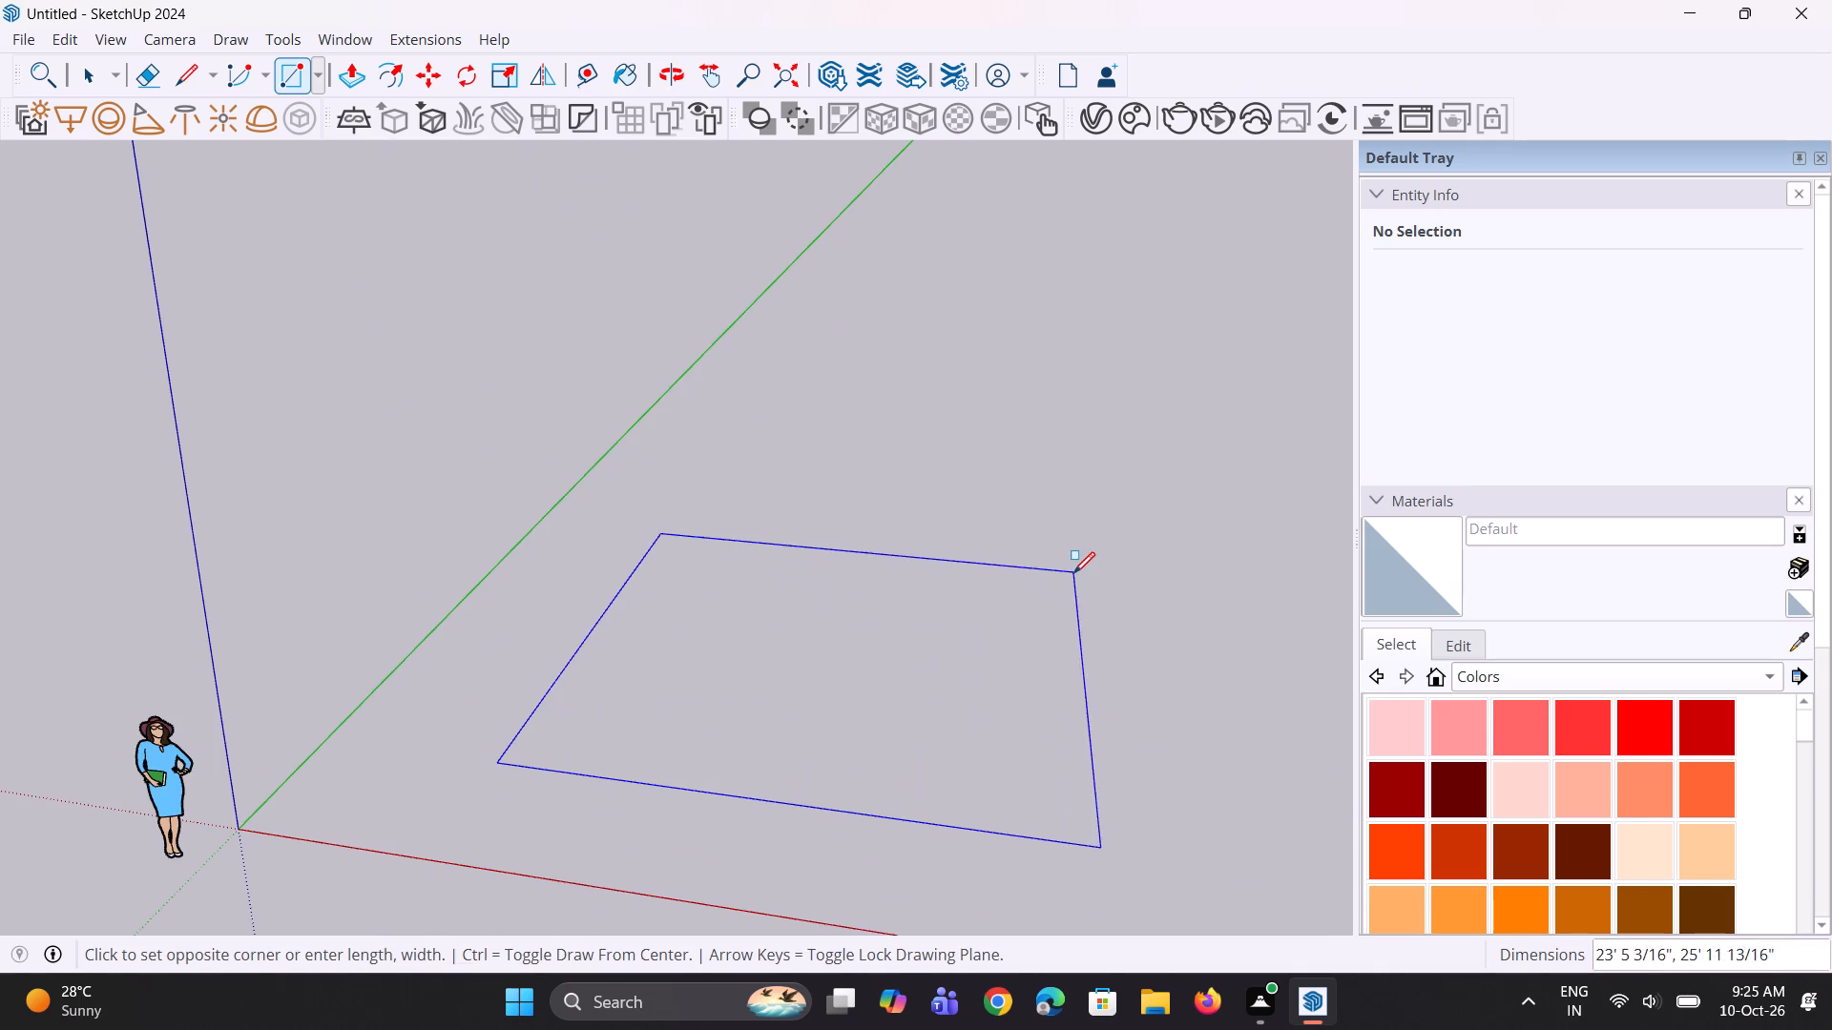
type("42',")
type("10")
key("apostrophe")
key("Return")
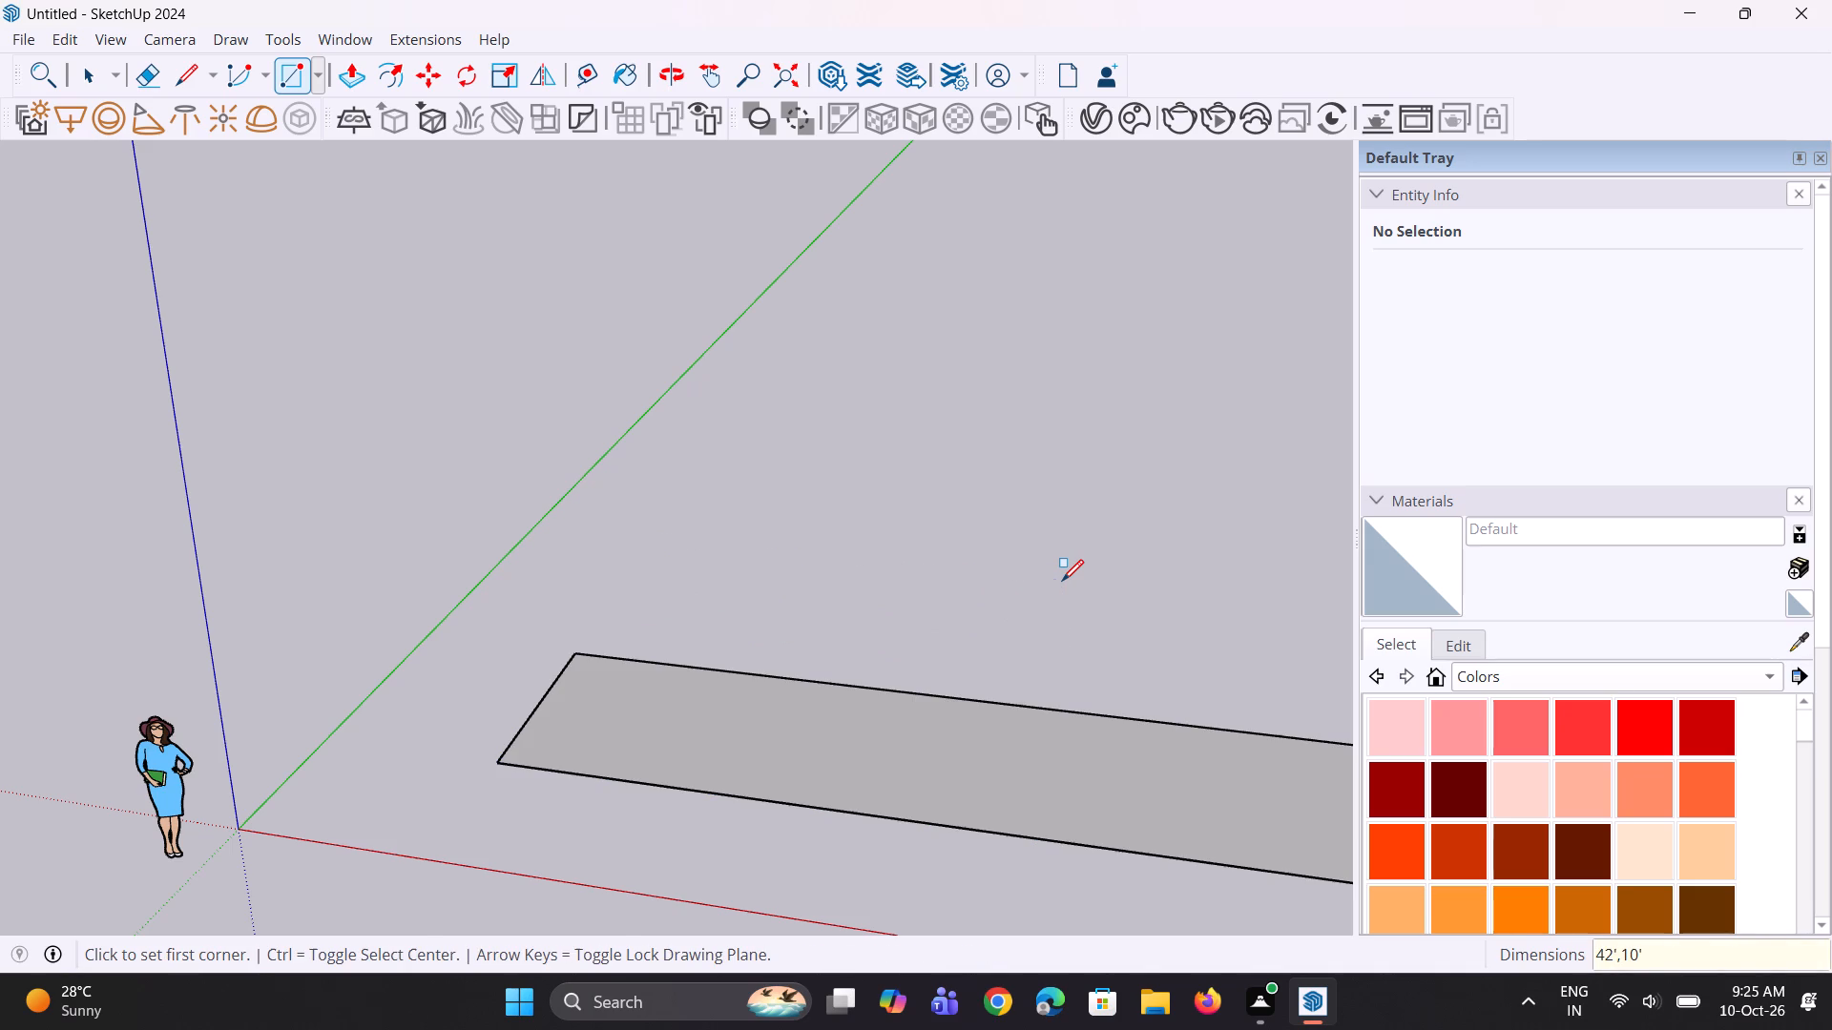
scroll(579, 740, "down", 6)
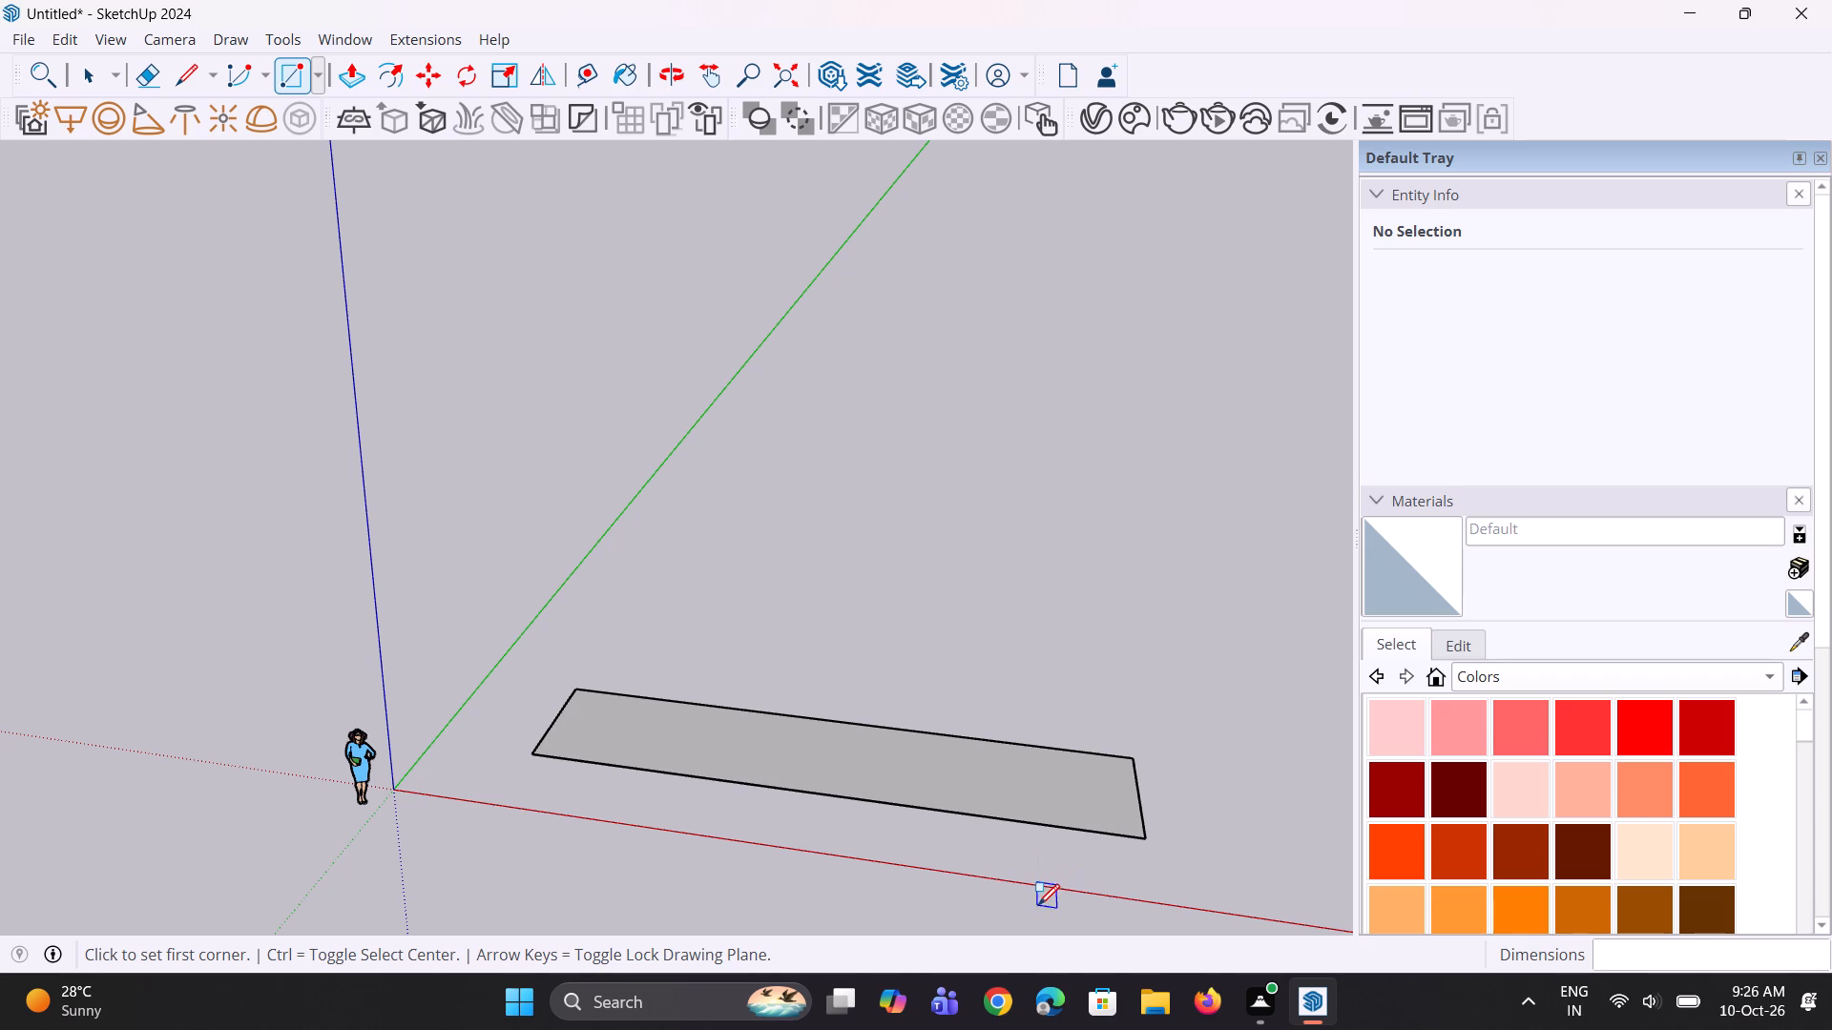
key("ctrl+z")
Draw a freehand rectangle of about 42' by 41' on the ground between the red and green axes.
left_click(689, 784)
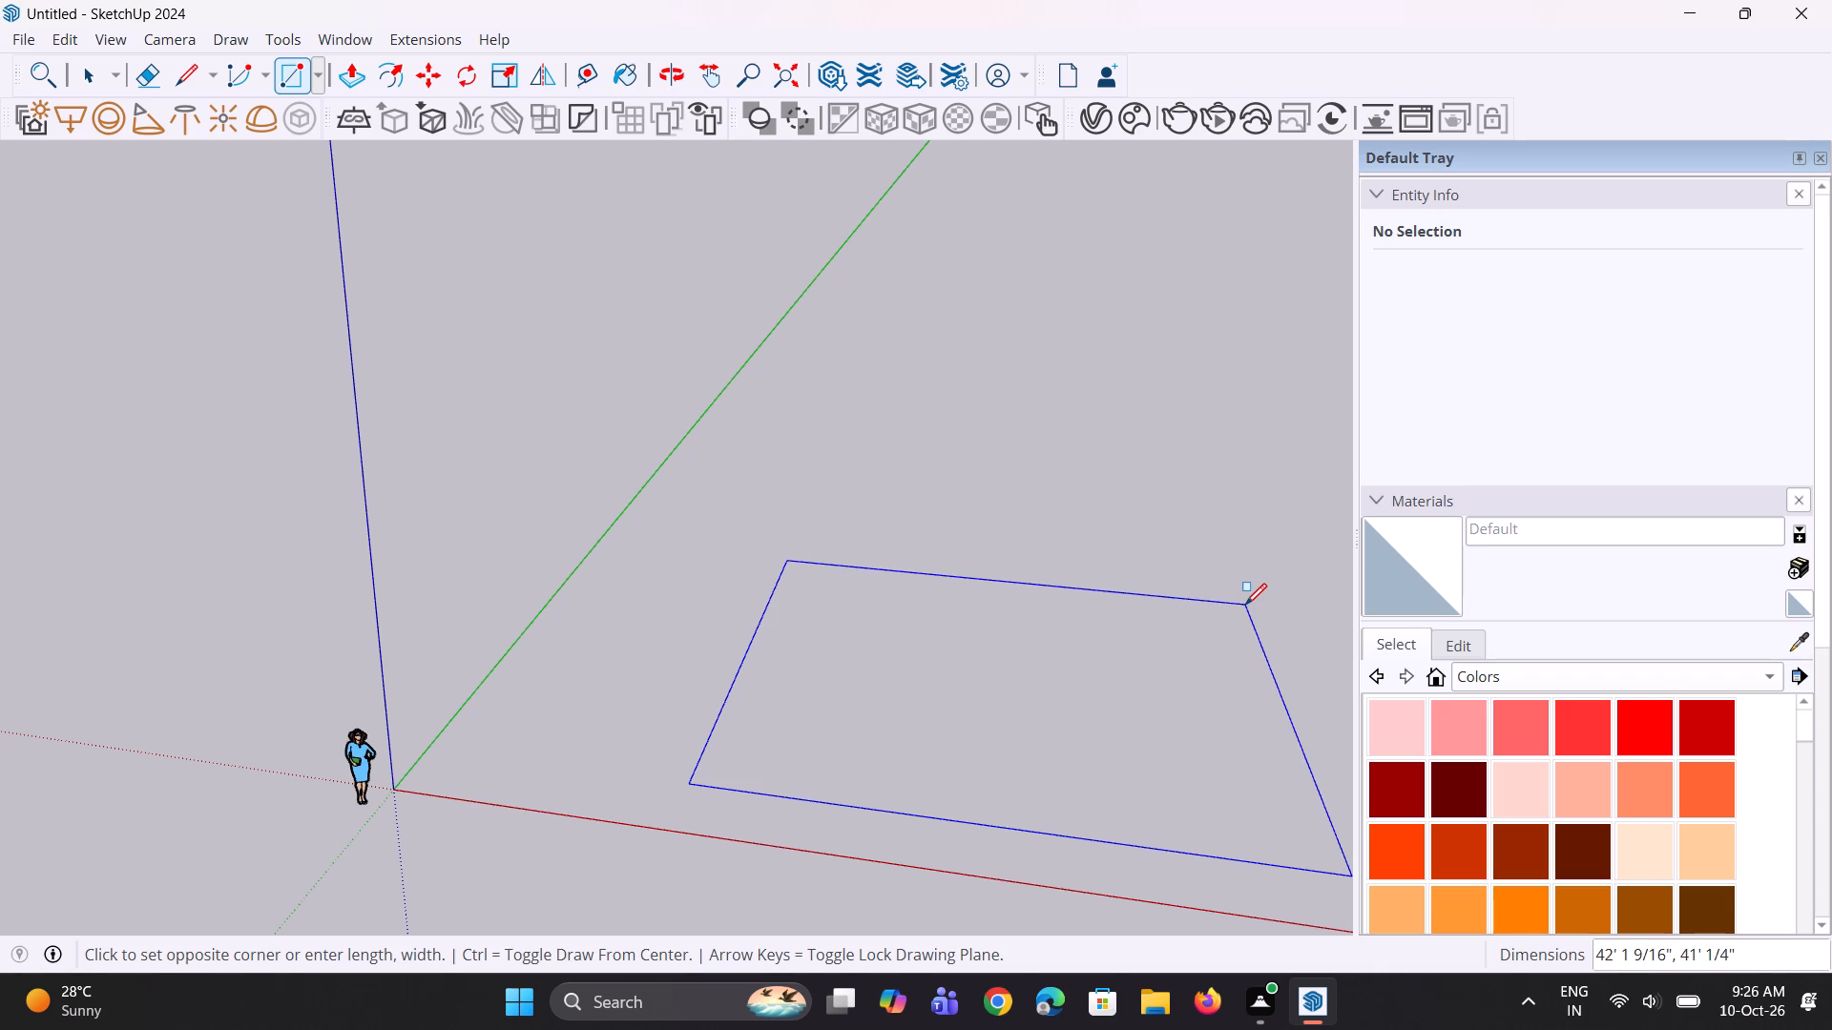
left_click(1245, 605)
Push/Pull the ground rectangle up 10' to form the first storey block.
scroll(632, 742, "down", 5)
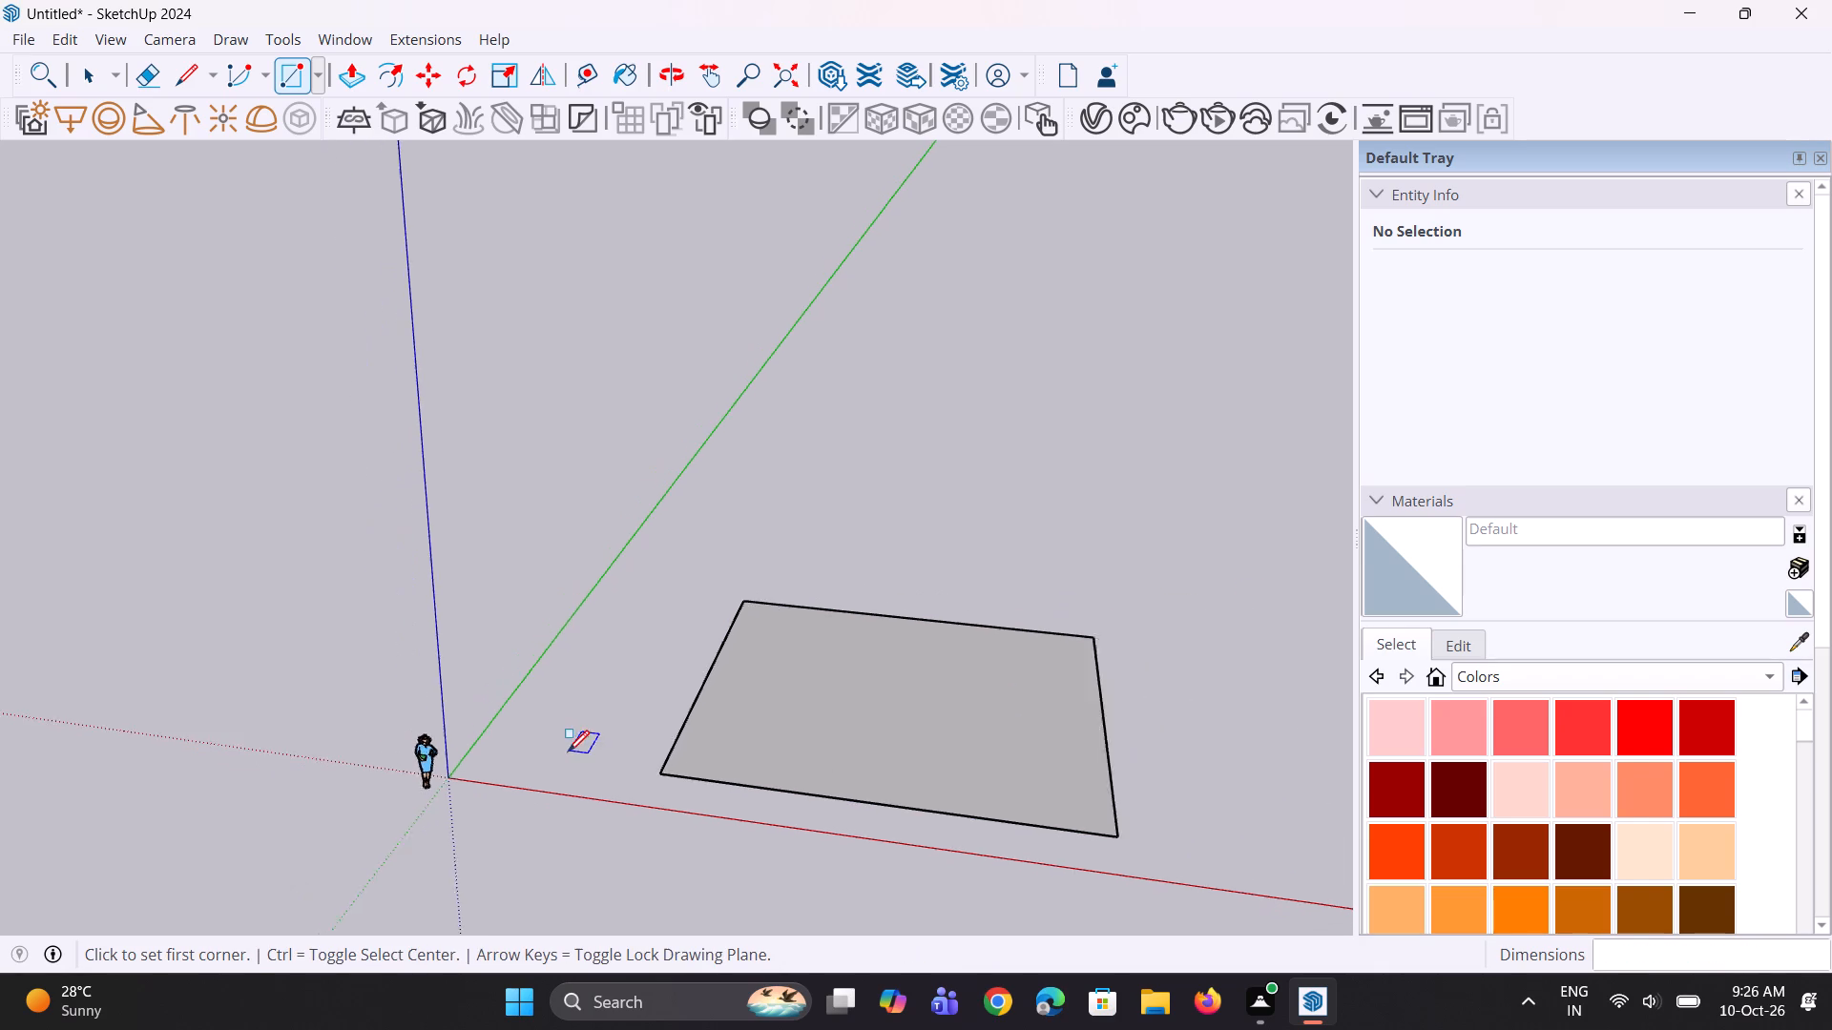
scroll(568, 752, "down", 2)
middle_click_drag(1015, 707, 933, 743)
scroll(905, 859, "up", 5)
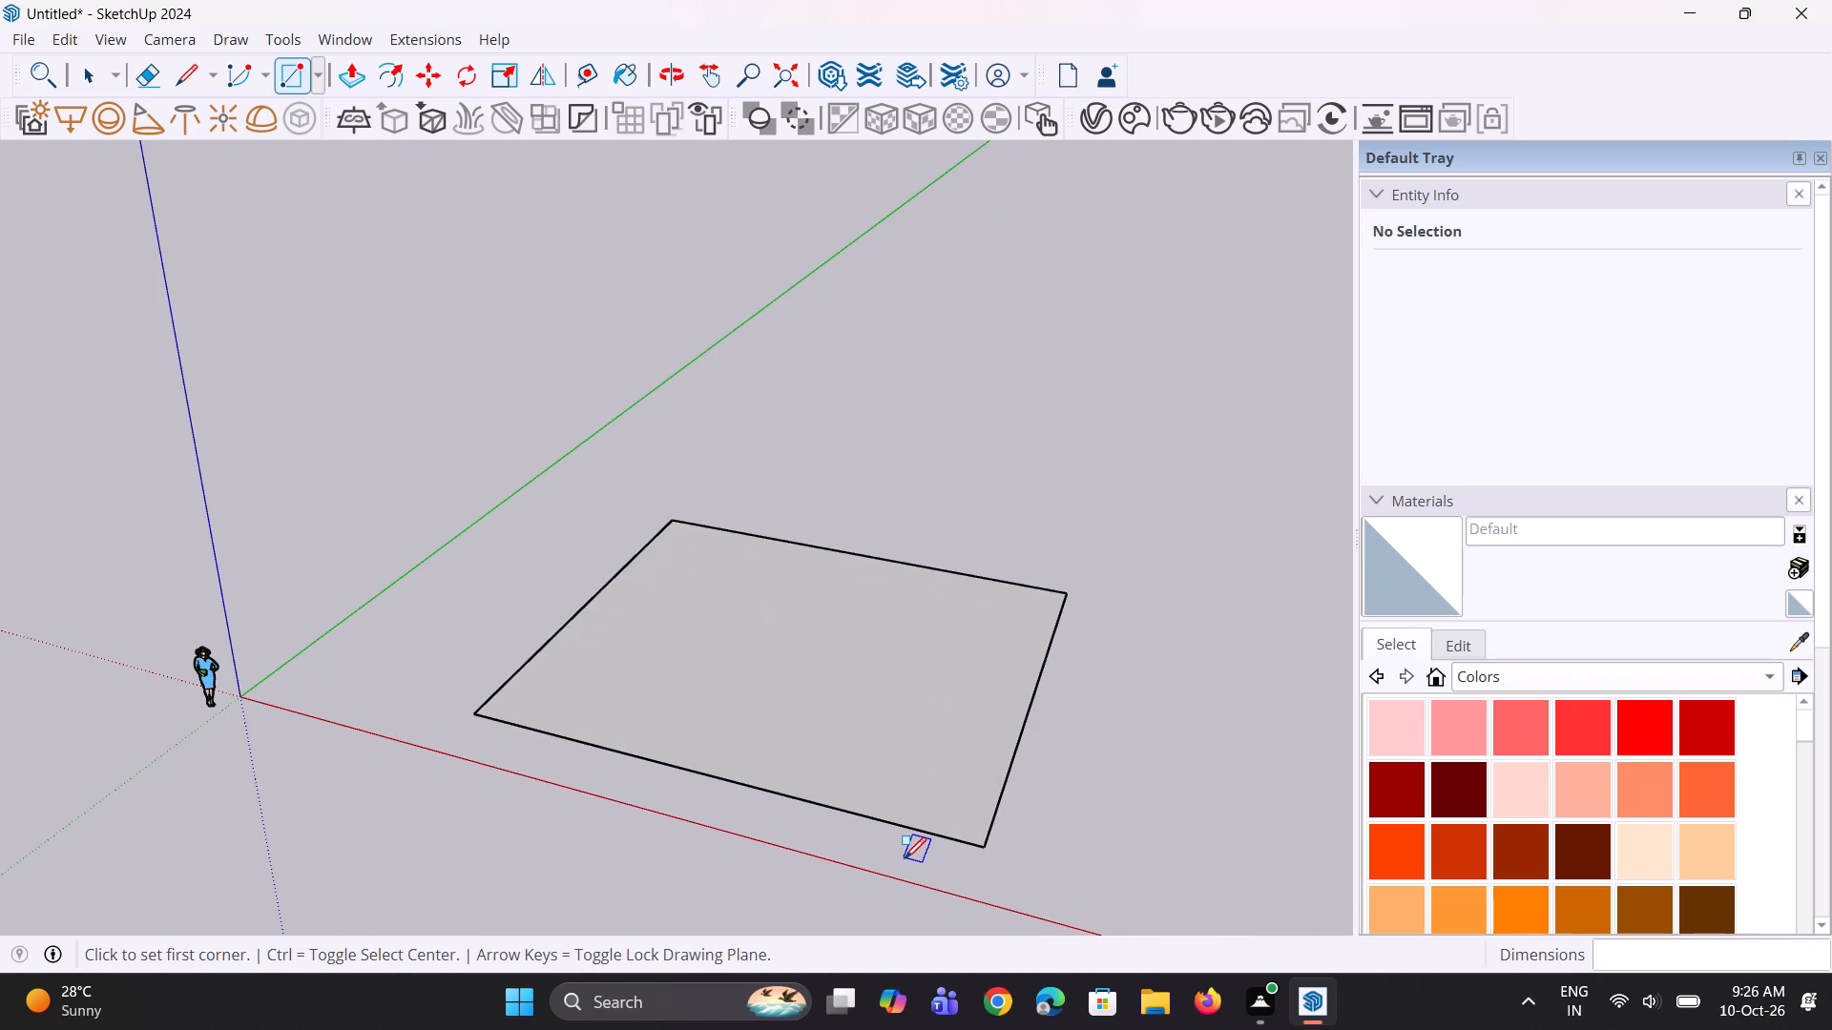
key("d")
key("p")
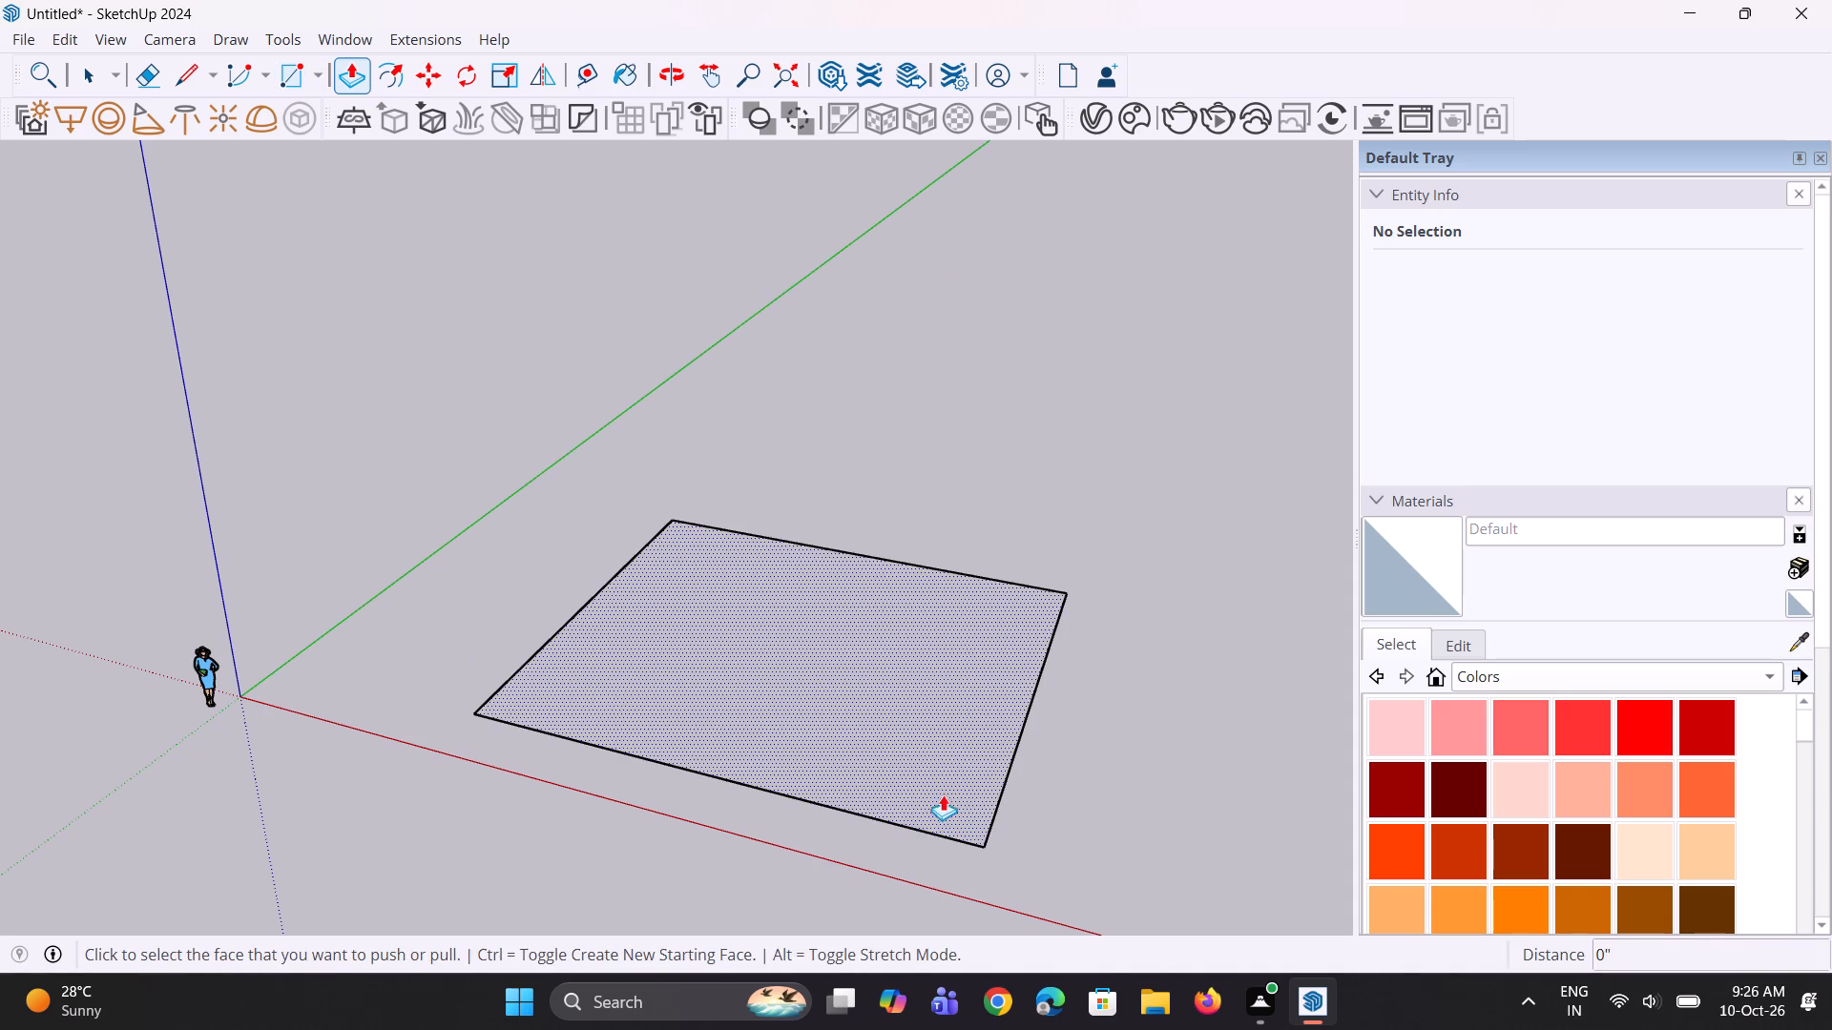
left_click(944, 788)
type("10'")
key("Return")
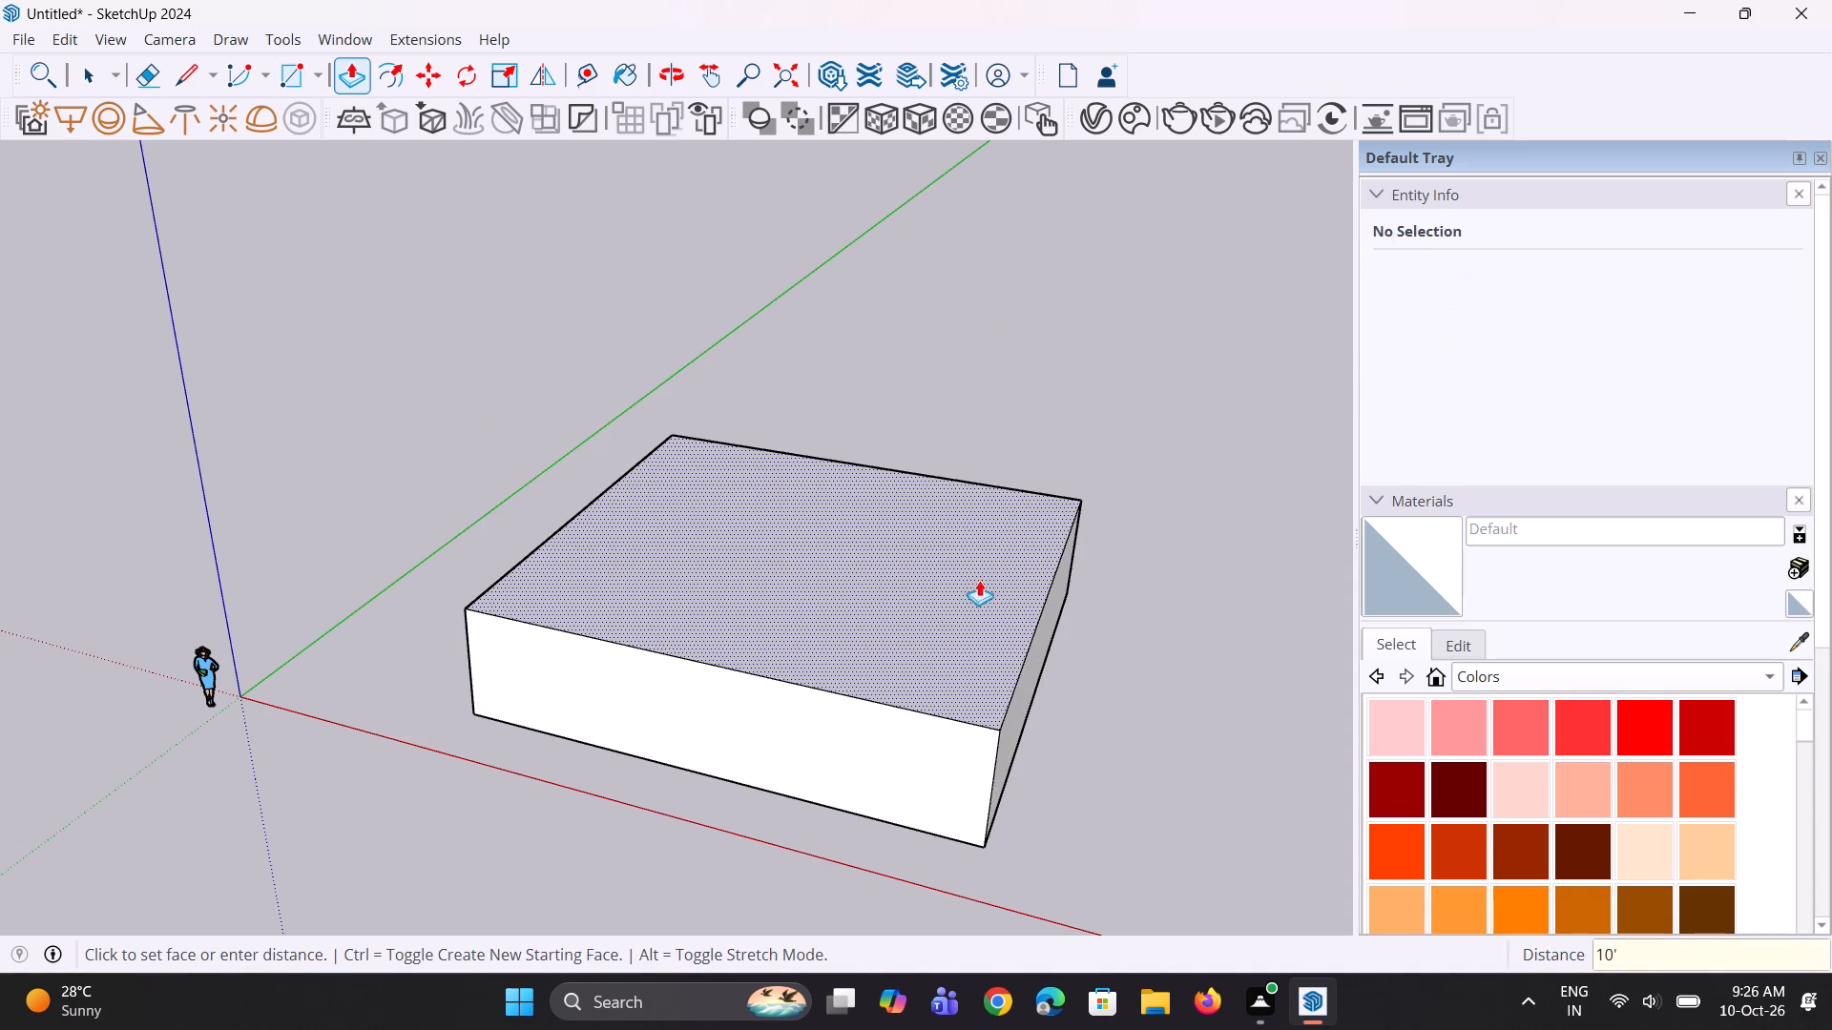
Extrude the block's top face upward about 1' 9" as a new starting face to form a slab band.
scroll(903, 661, "down", 2)
middle_click_drag(910, 661, 917, 649)
scroll(886, 659, "up", 2)
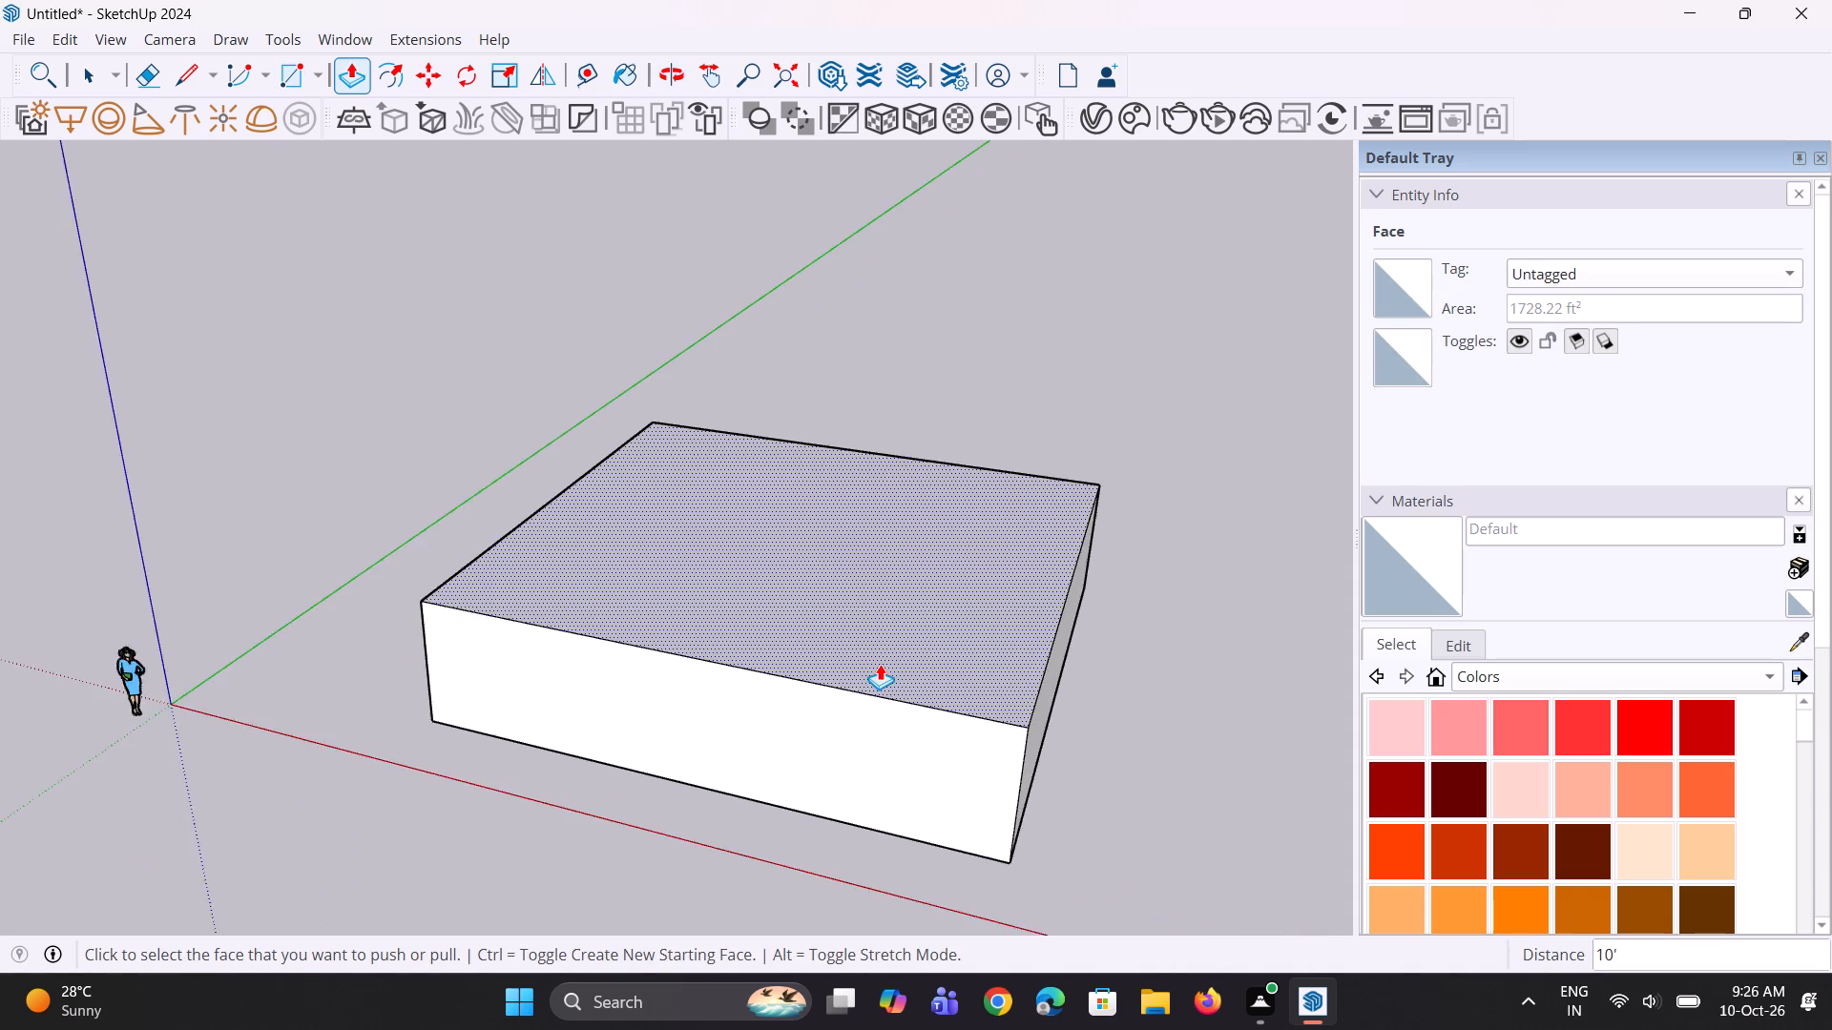
scroll(880, 664, "up", 3)
left_click(906, 647)
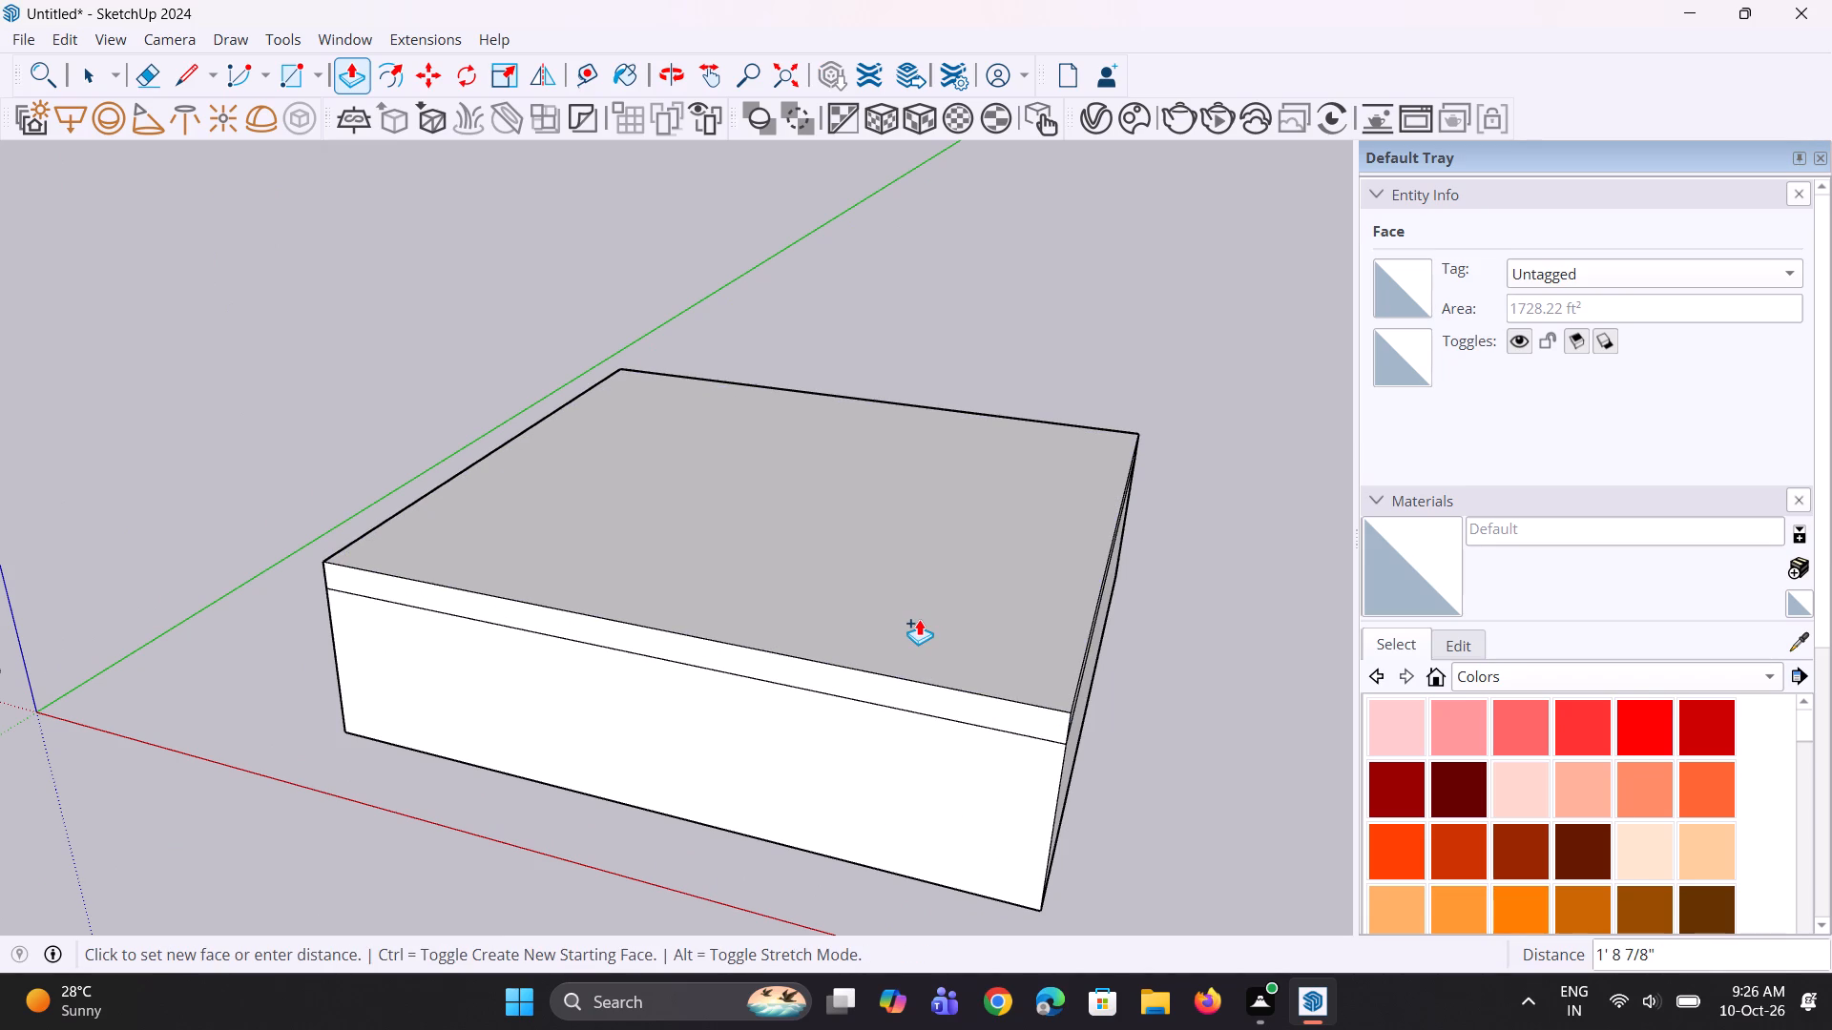
left_click(919, 619)
Select the whole storey with its slab band and copy it from a bottom corner to the matching top corner, stacking a second storey.
middle_click_drag(740, 759, 842, 783)
scroll(837, 768, "down", 3)
key("space")
key("space")
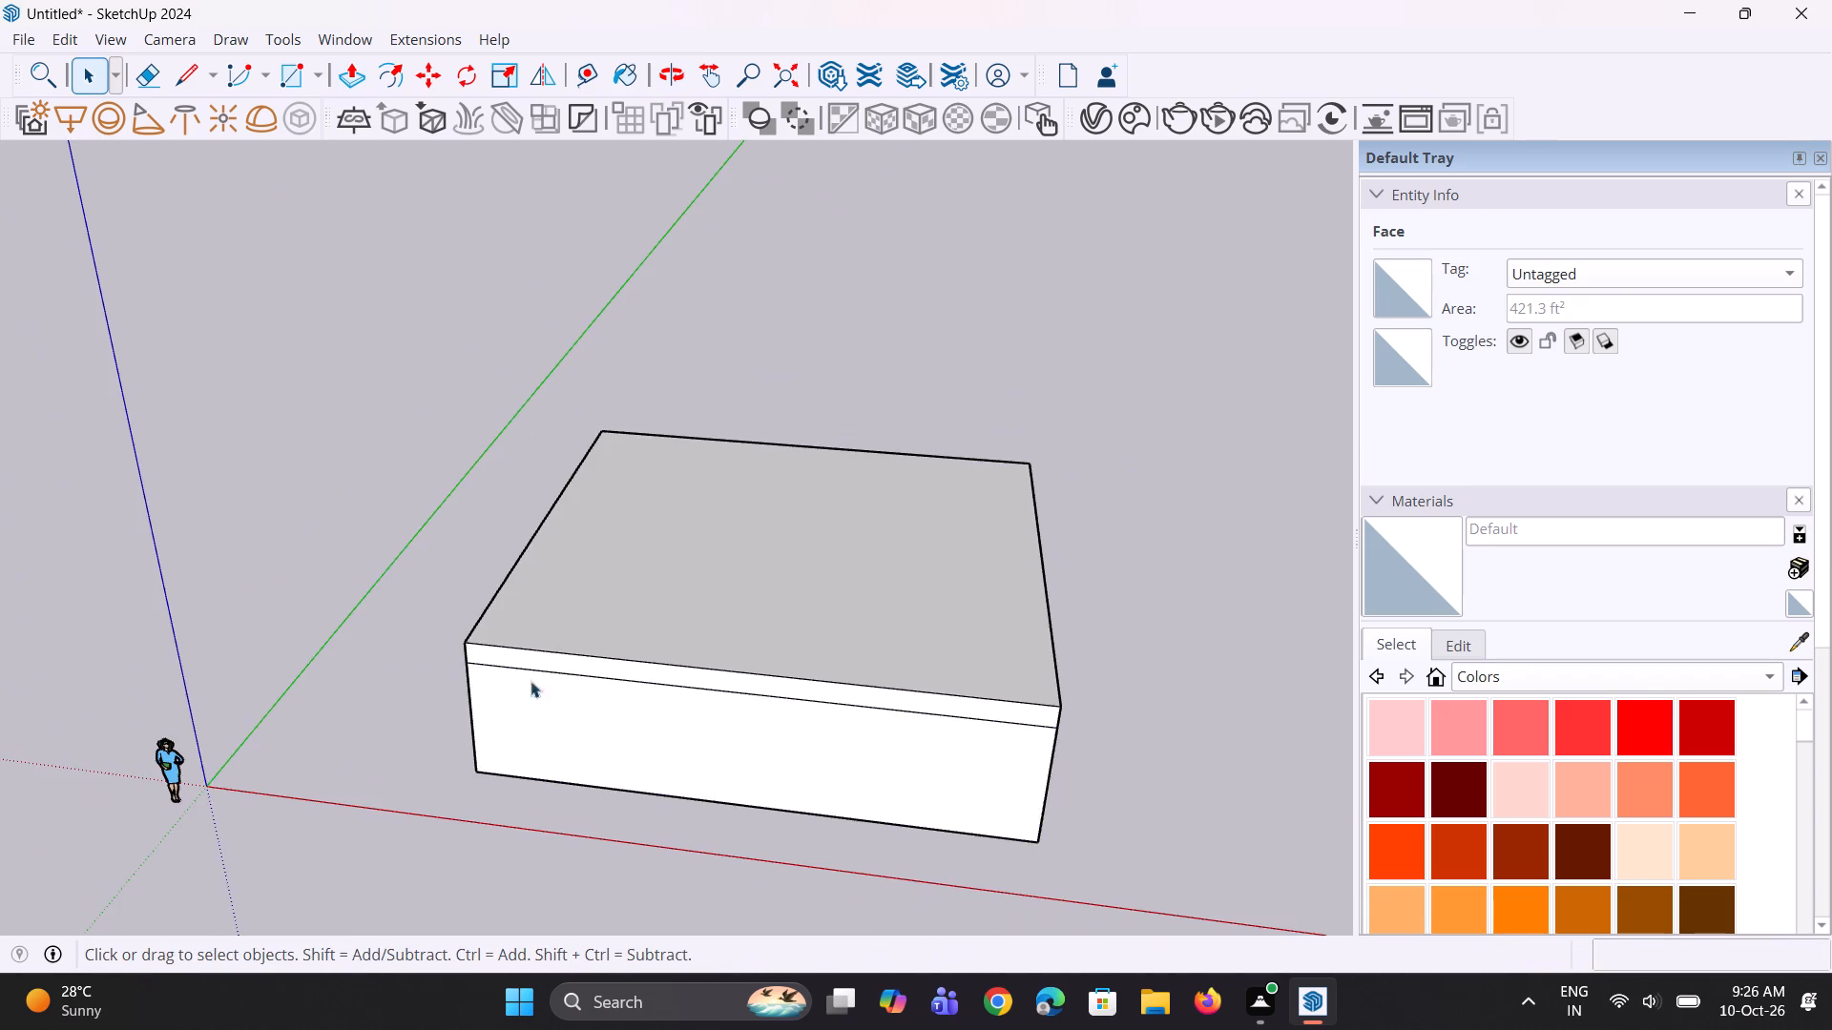
scroll(509, 665, "down", 4)
middle_click_drag(504, 662, 552, 763)
scroll(343, 716, "up", 2)
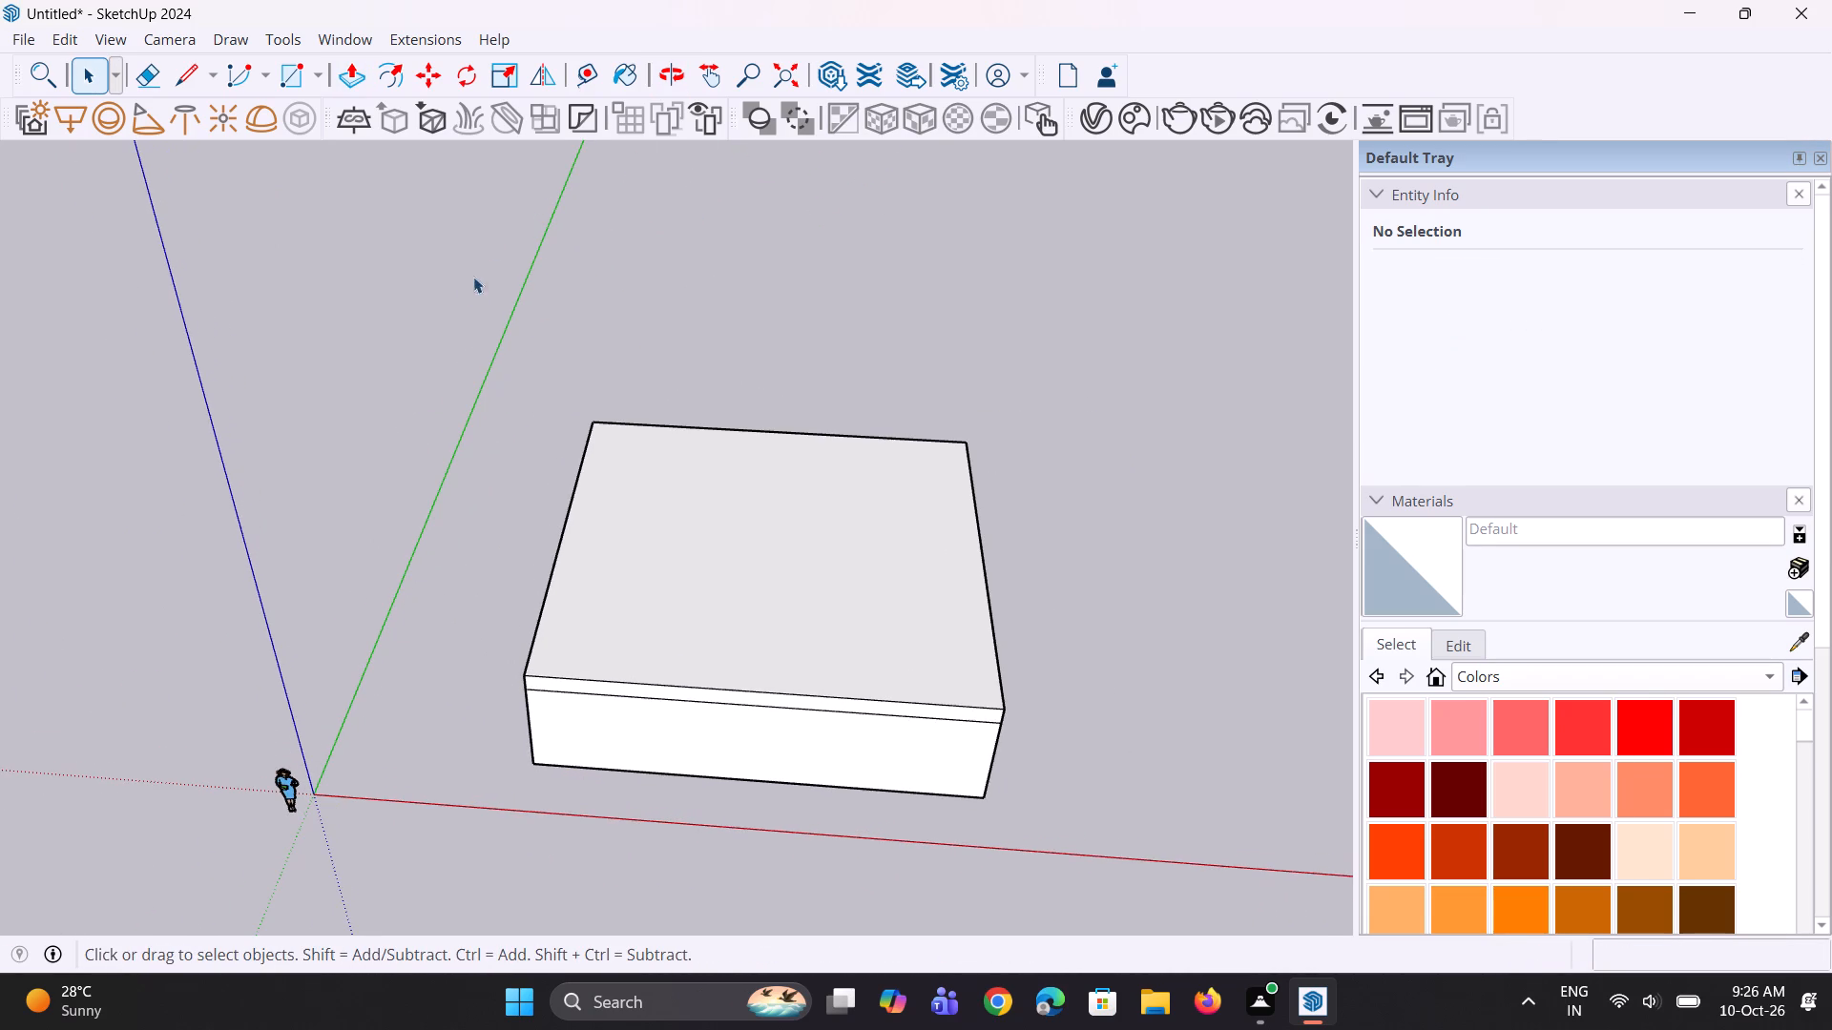
left_click_drag(437, 287, 1183, 900)
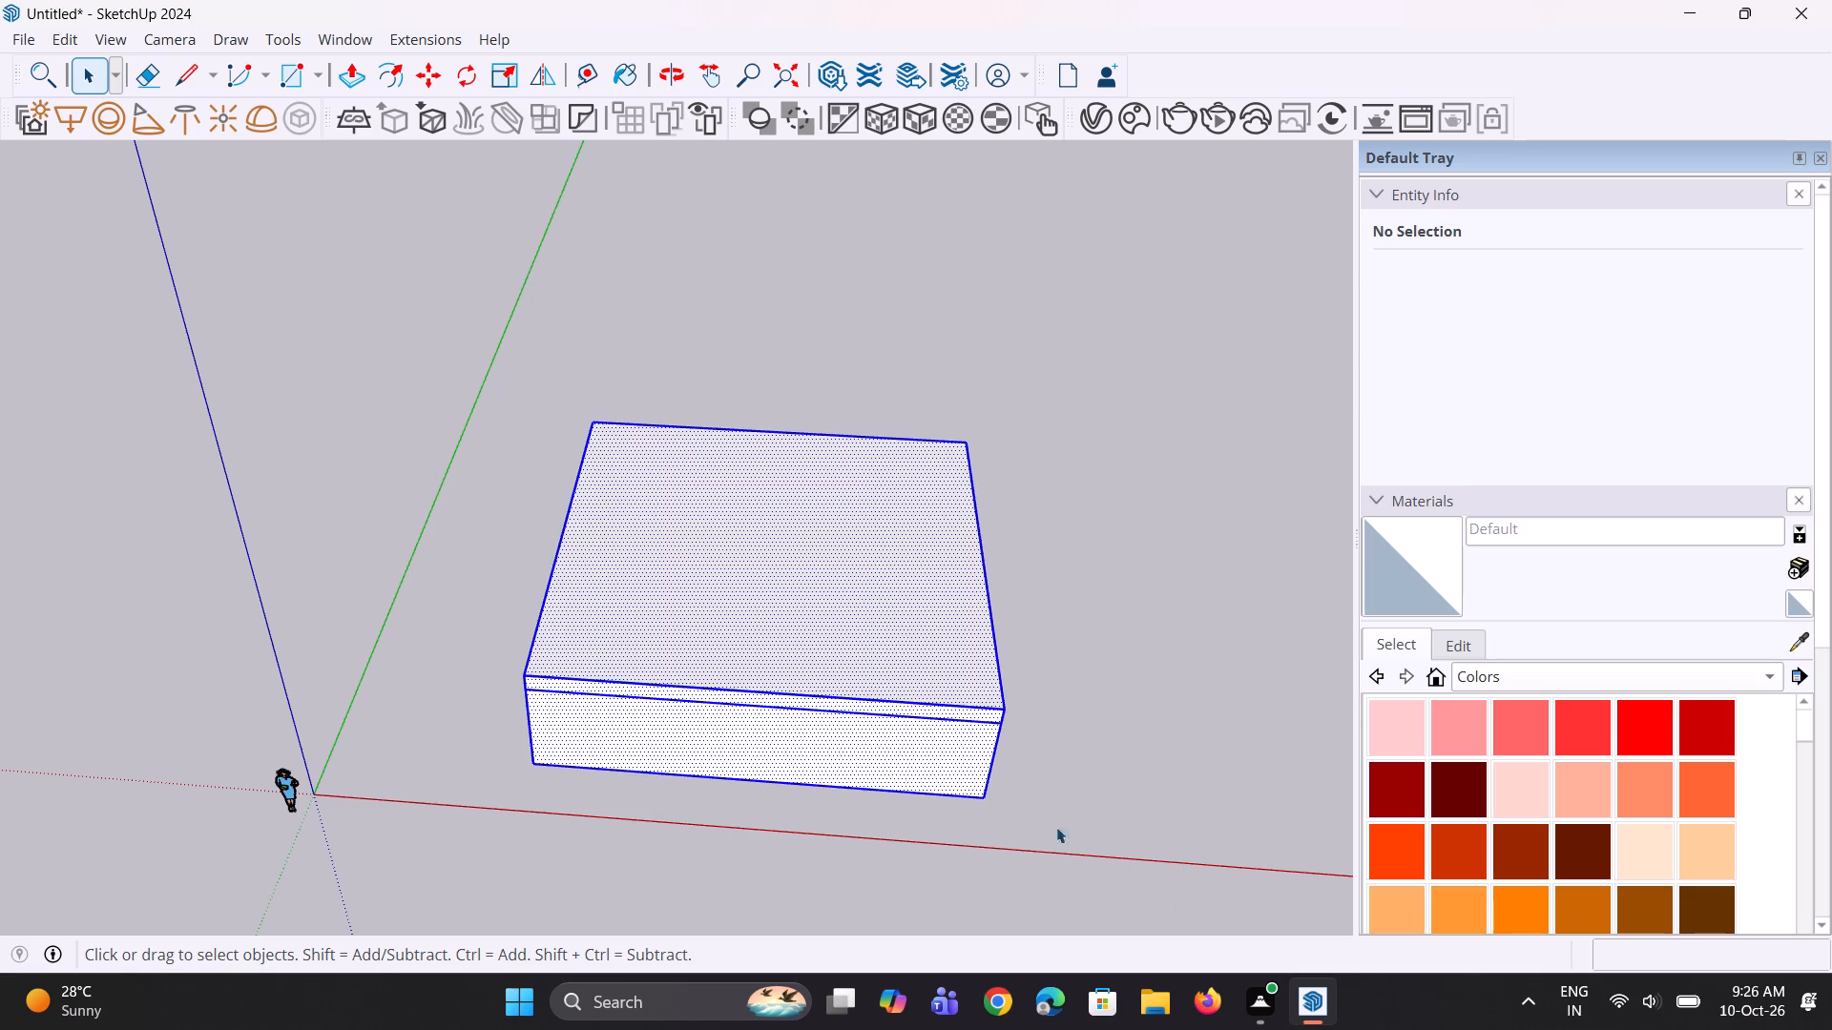
middle_click_drag(1023, 802, 863, 622)
key("m")
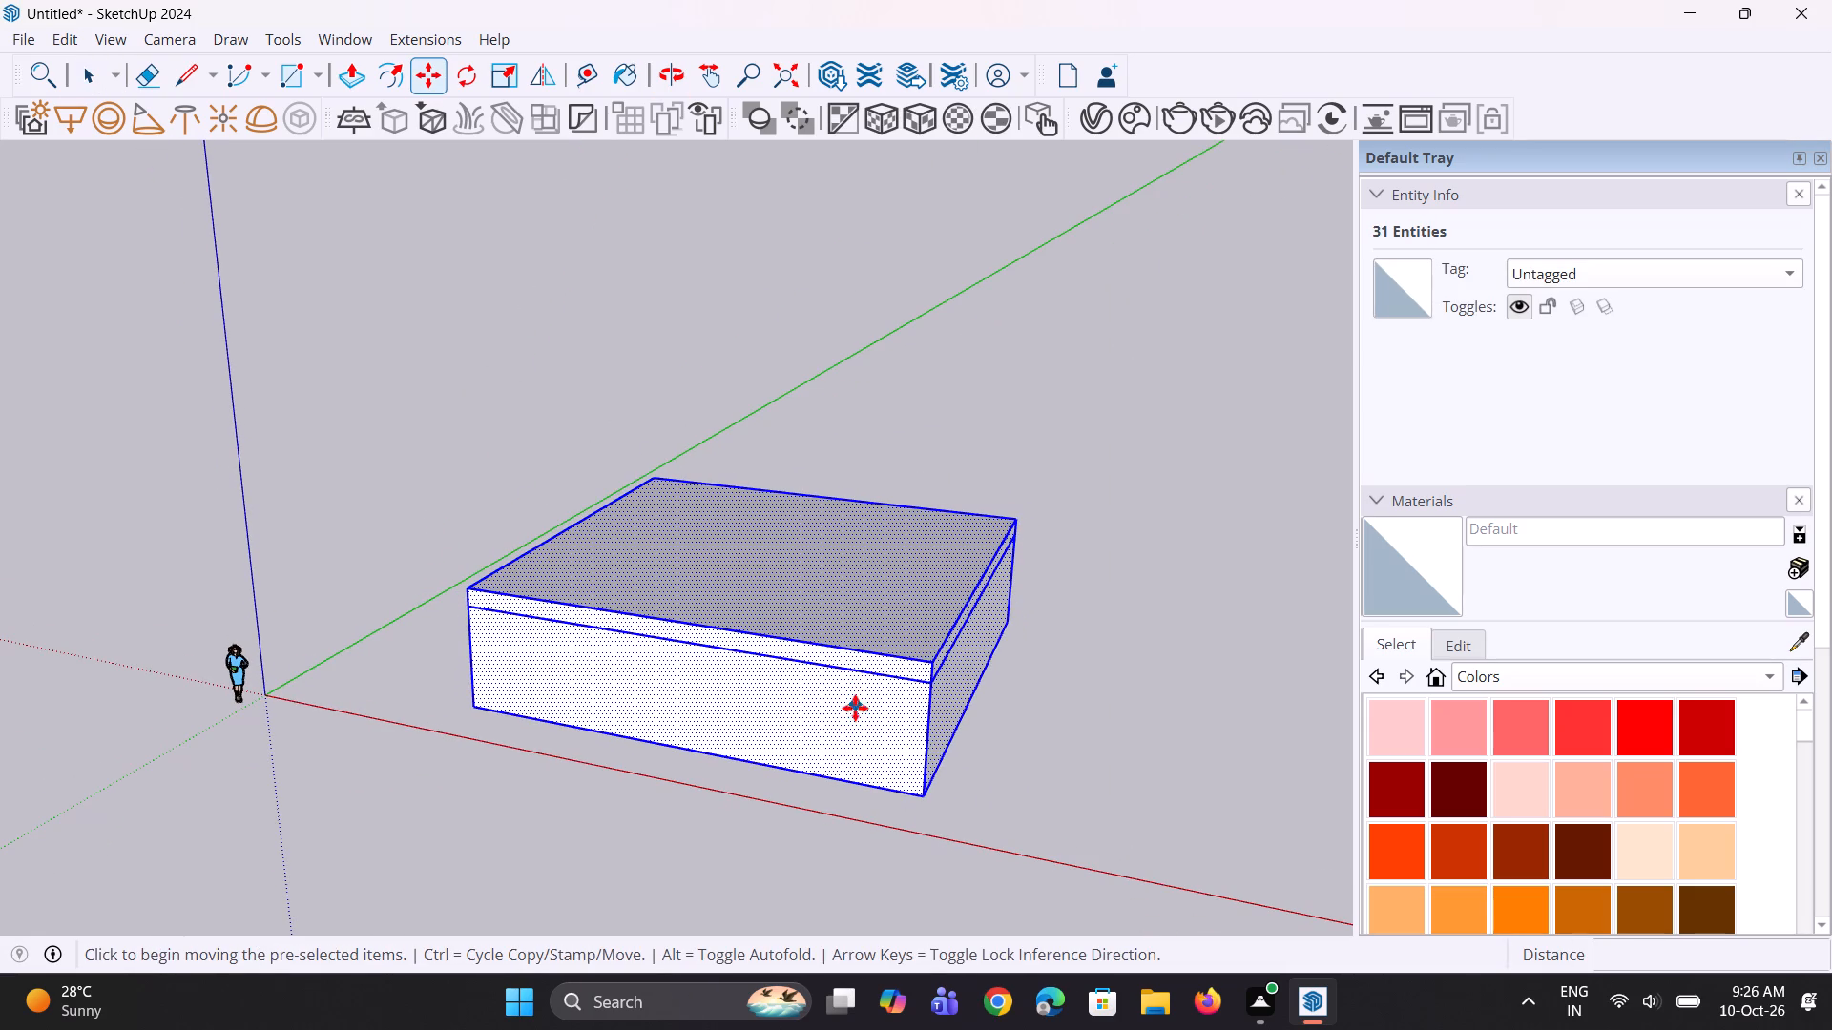
left_click(927, 799)
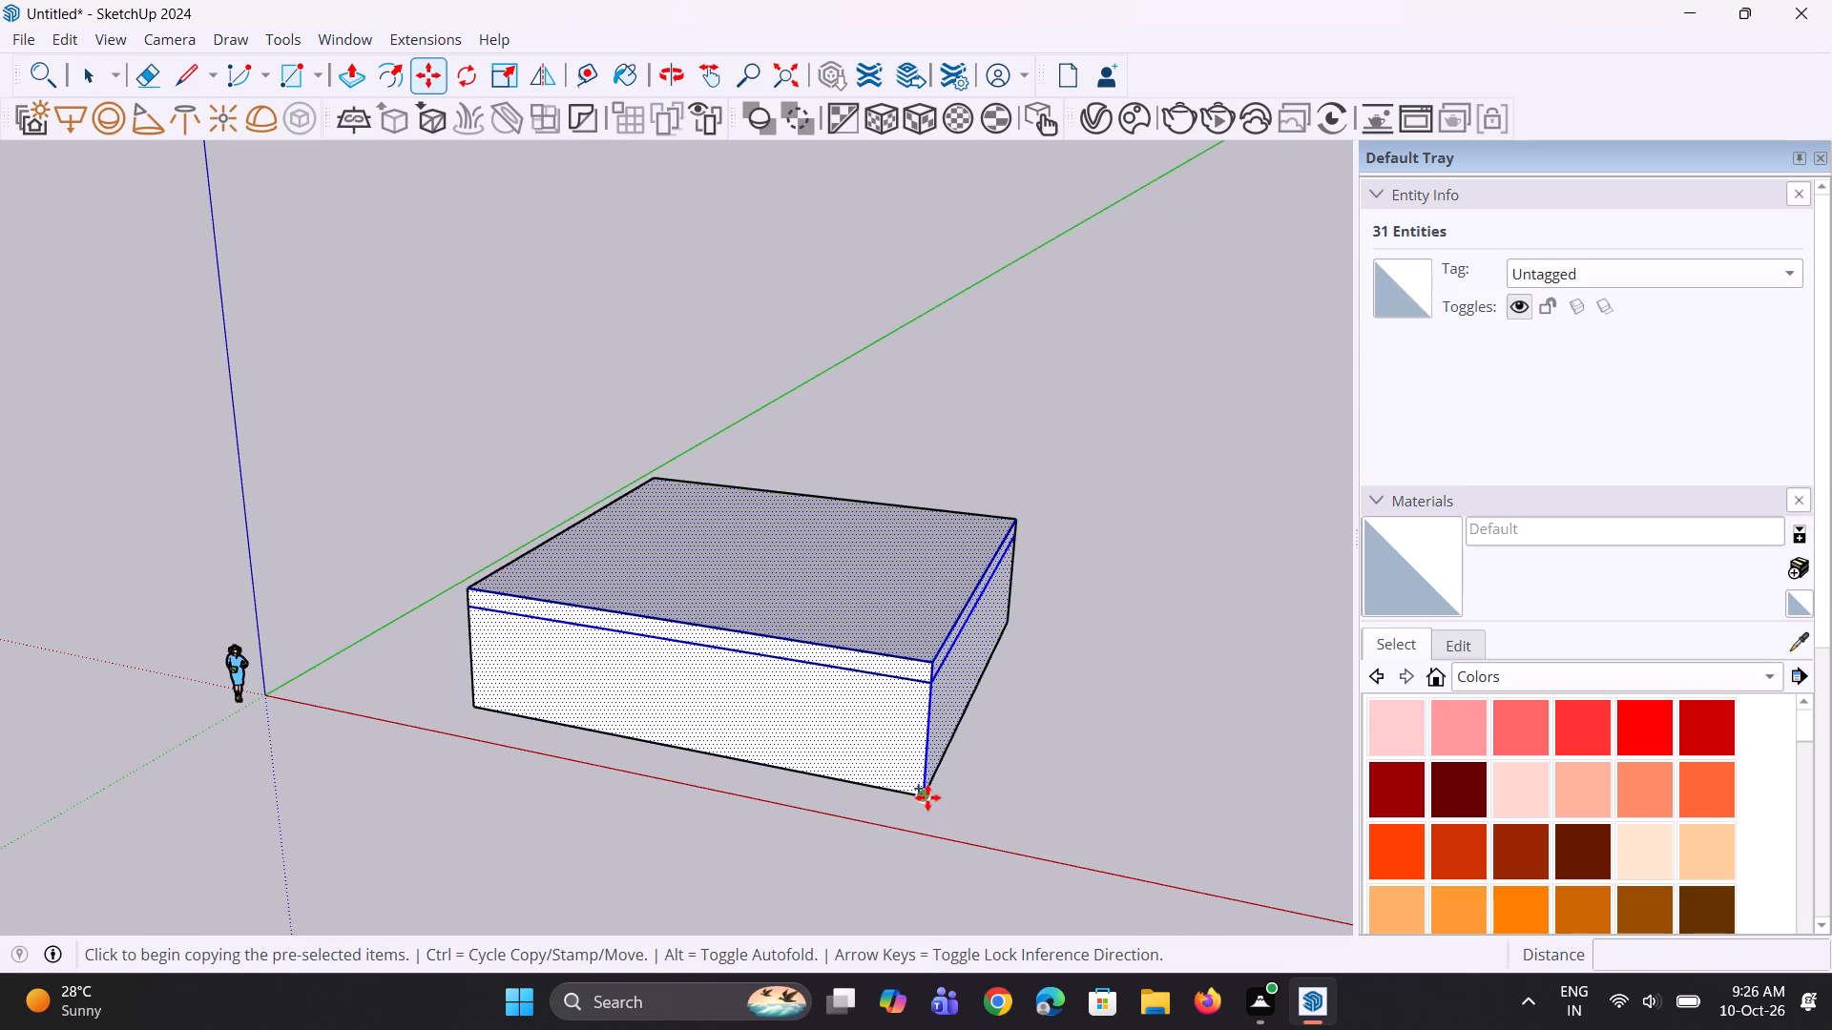
left_click(933, 663)
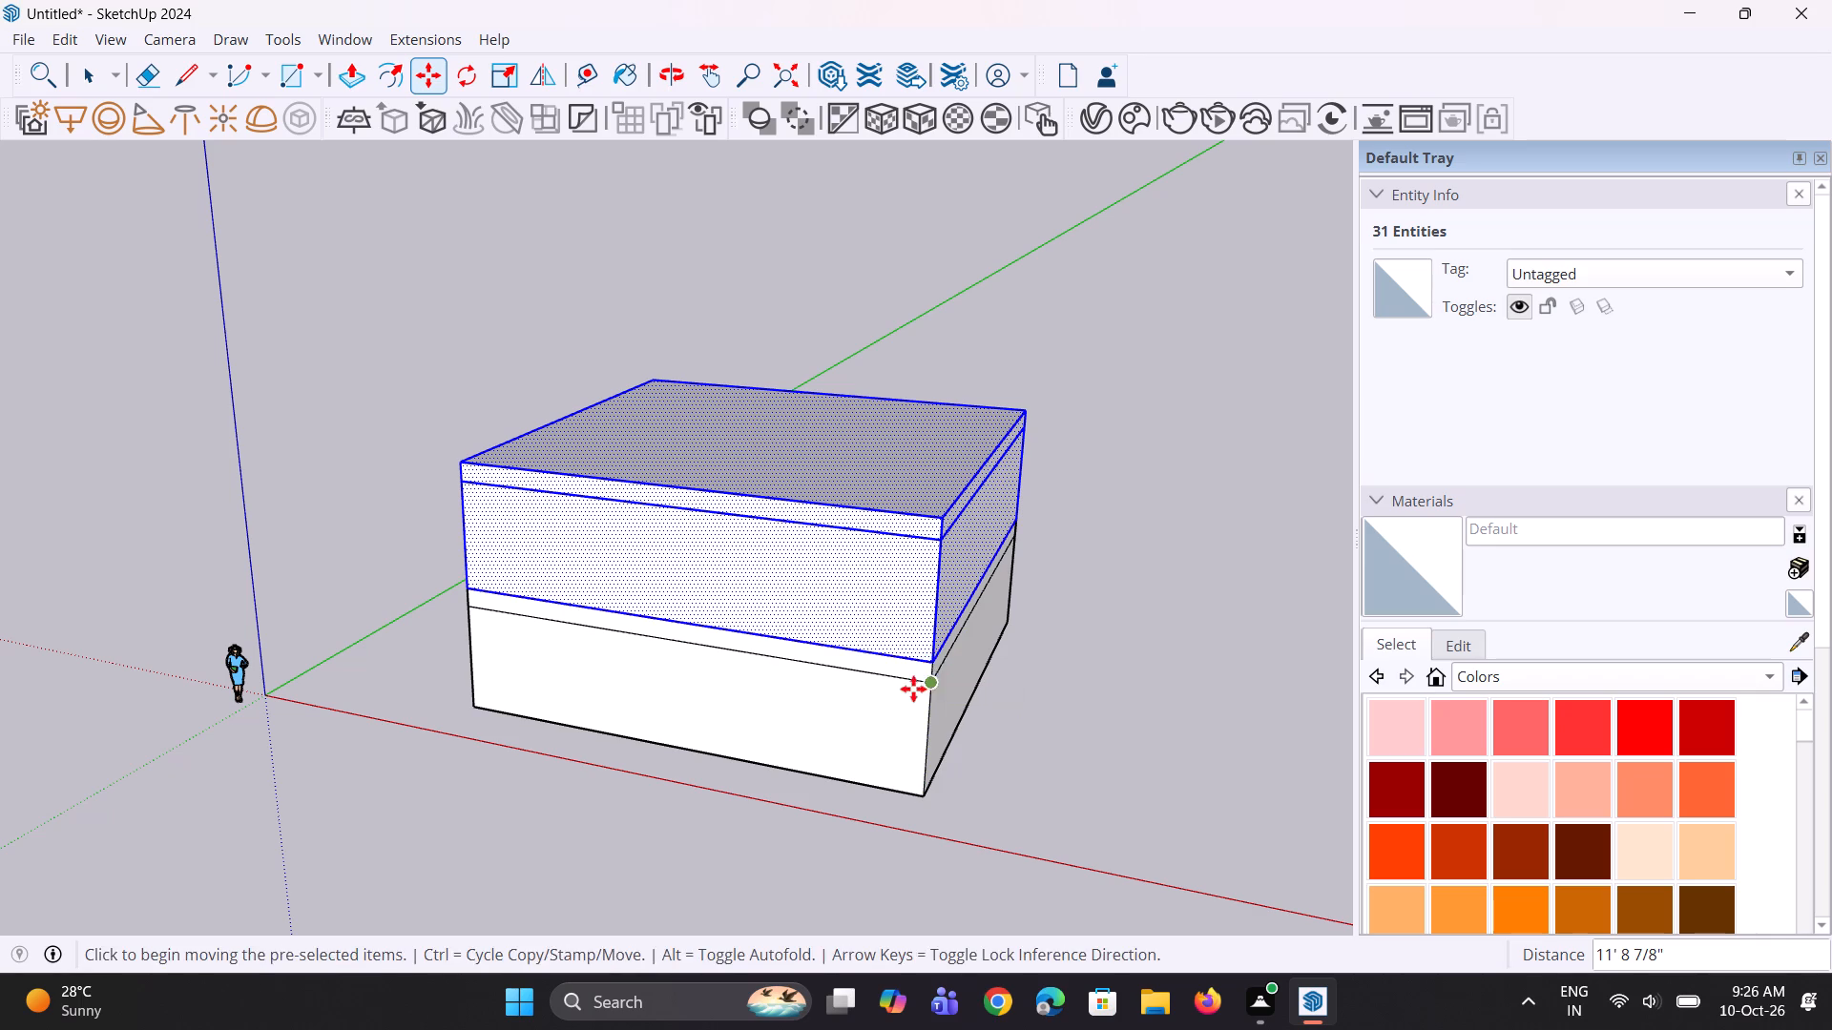
Multiply the storey copy by 3 to stack three copies above the original.
scroll(900, 715, "up", 1)
middle_click_drag(900, 715, 1009, 741)
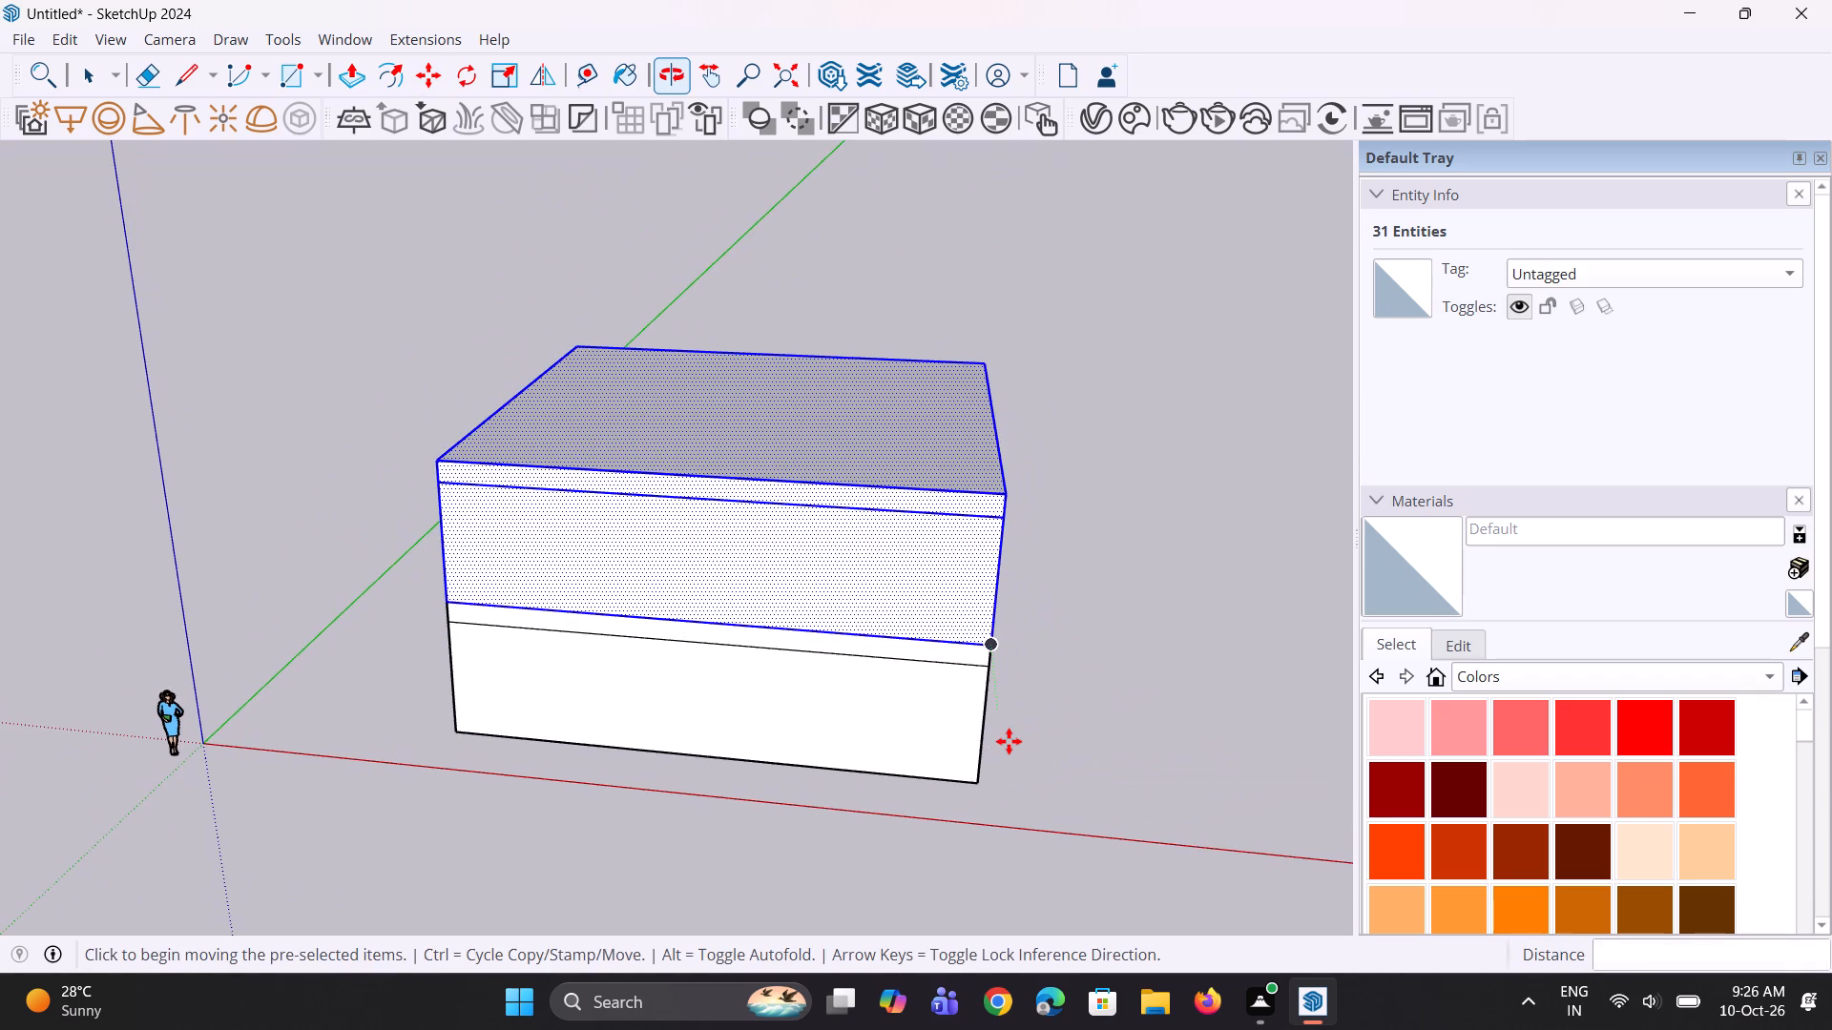
type("*3")
key("Return")
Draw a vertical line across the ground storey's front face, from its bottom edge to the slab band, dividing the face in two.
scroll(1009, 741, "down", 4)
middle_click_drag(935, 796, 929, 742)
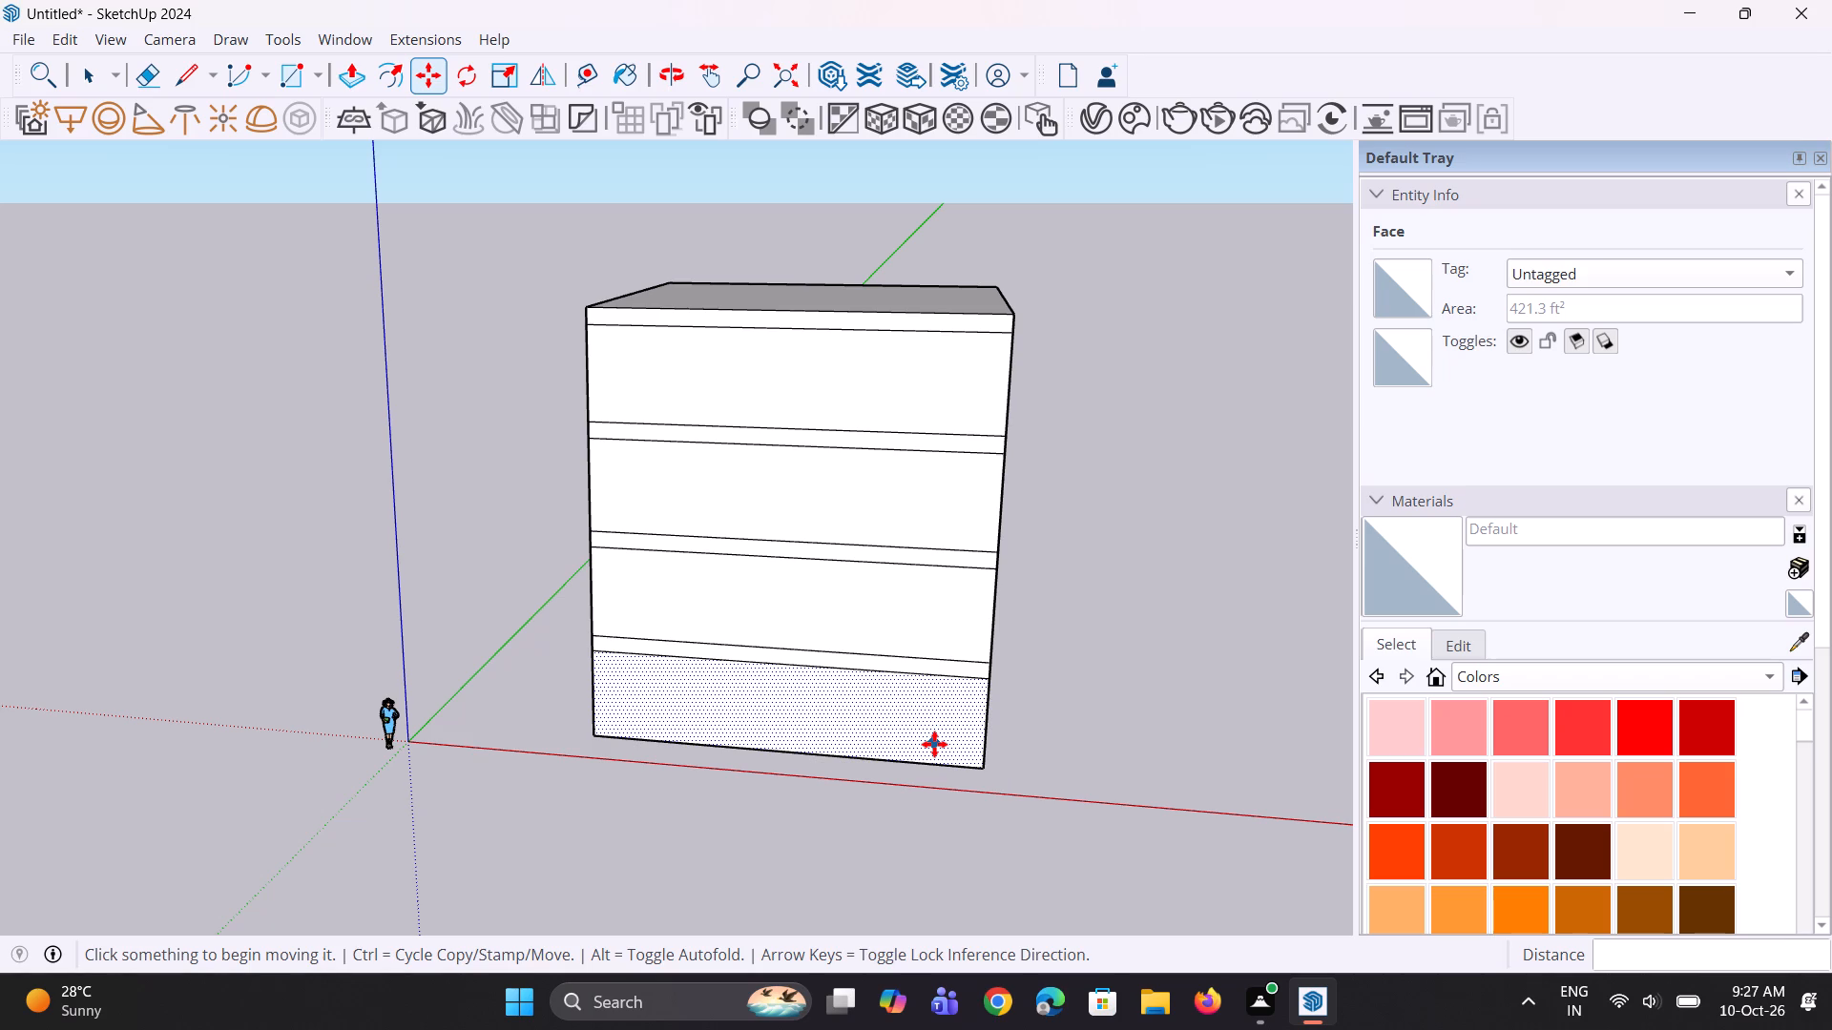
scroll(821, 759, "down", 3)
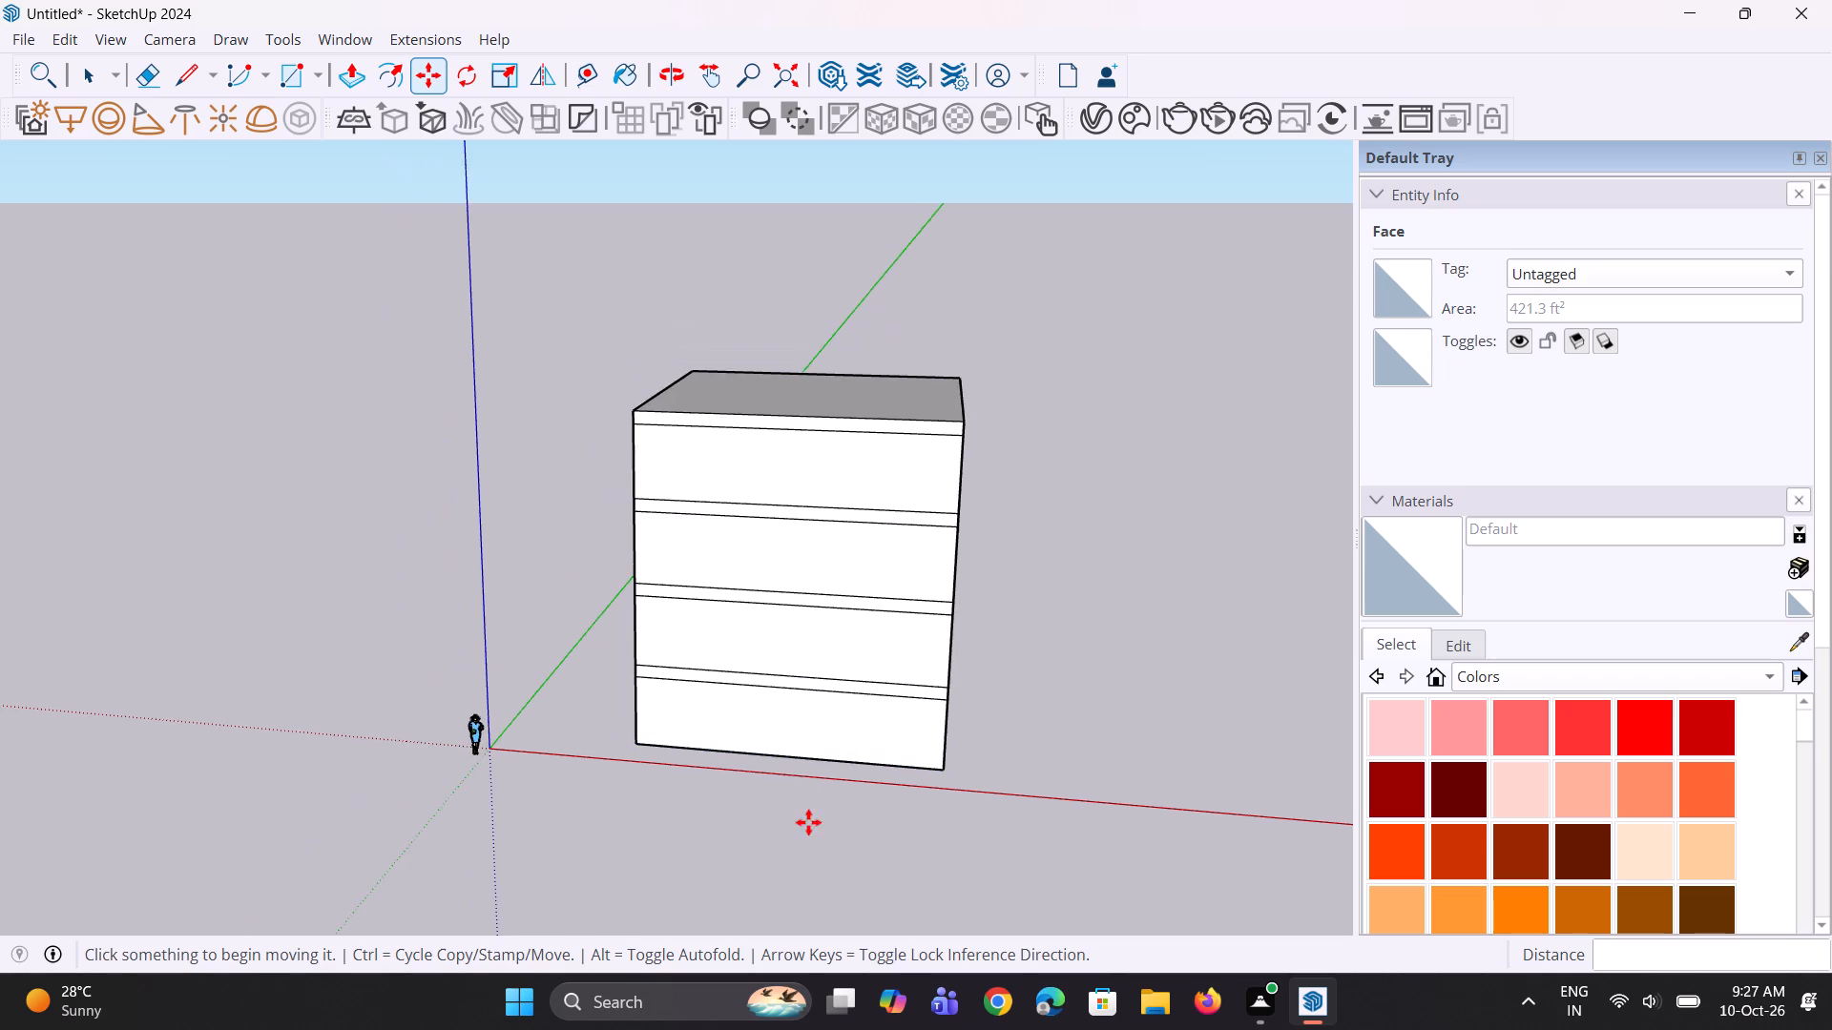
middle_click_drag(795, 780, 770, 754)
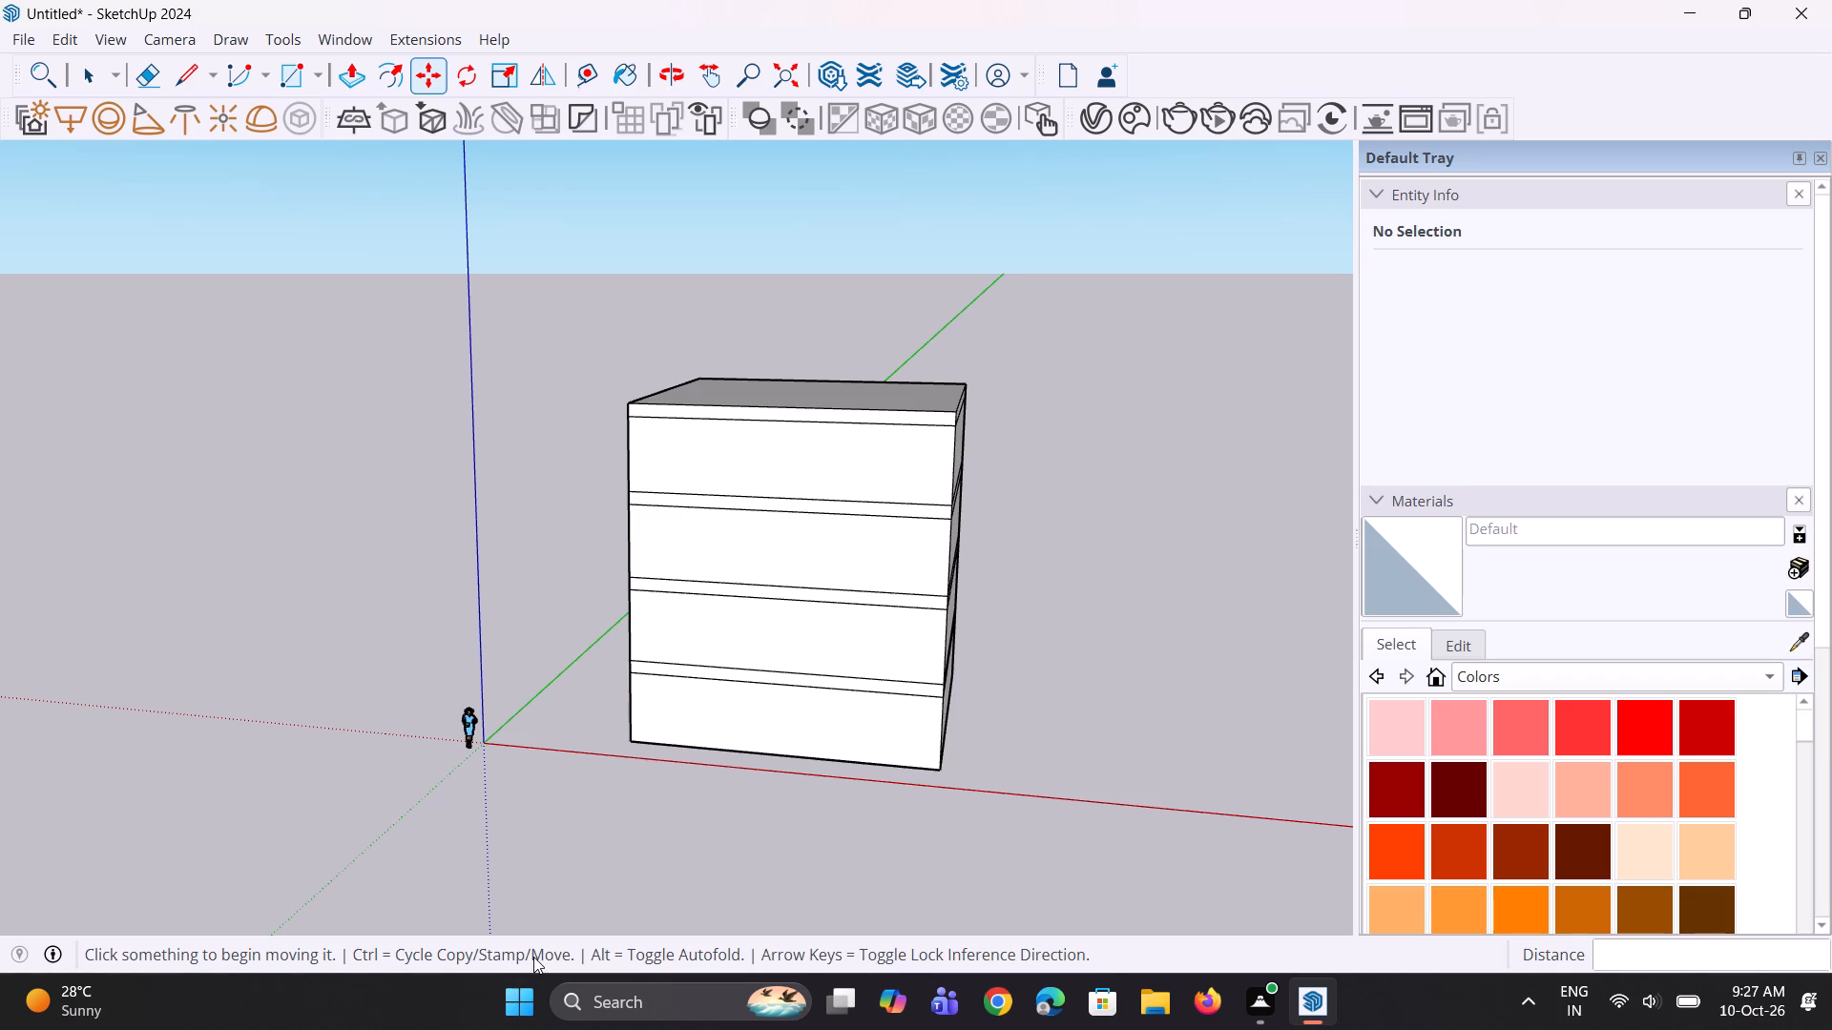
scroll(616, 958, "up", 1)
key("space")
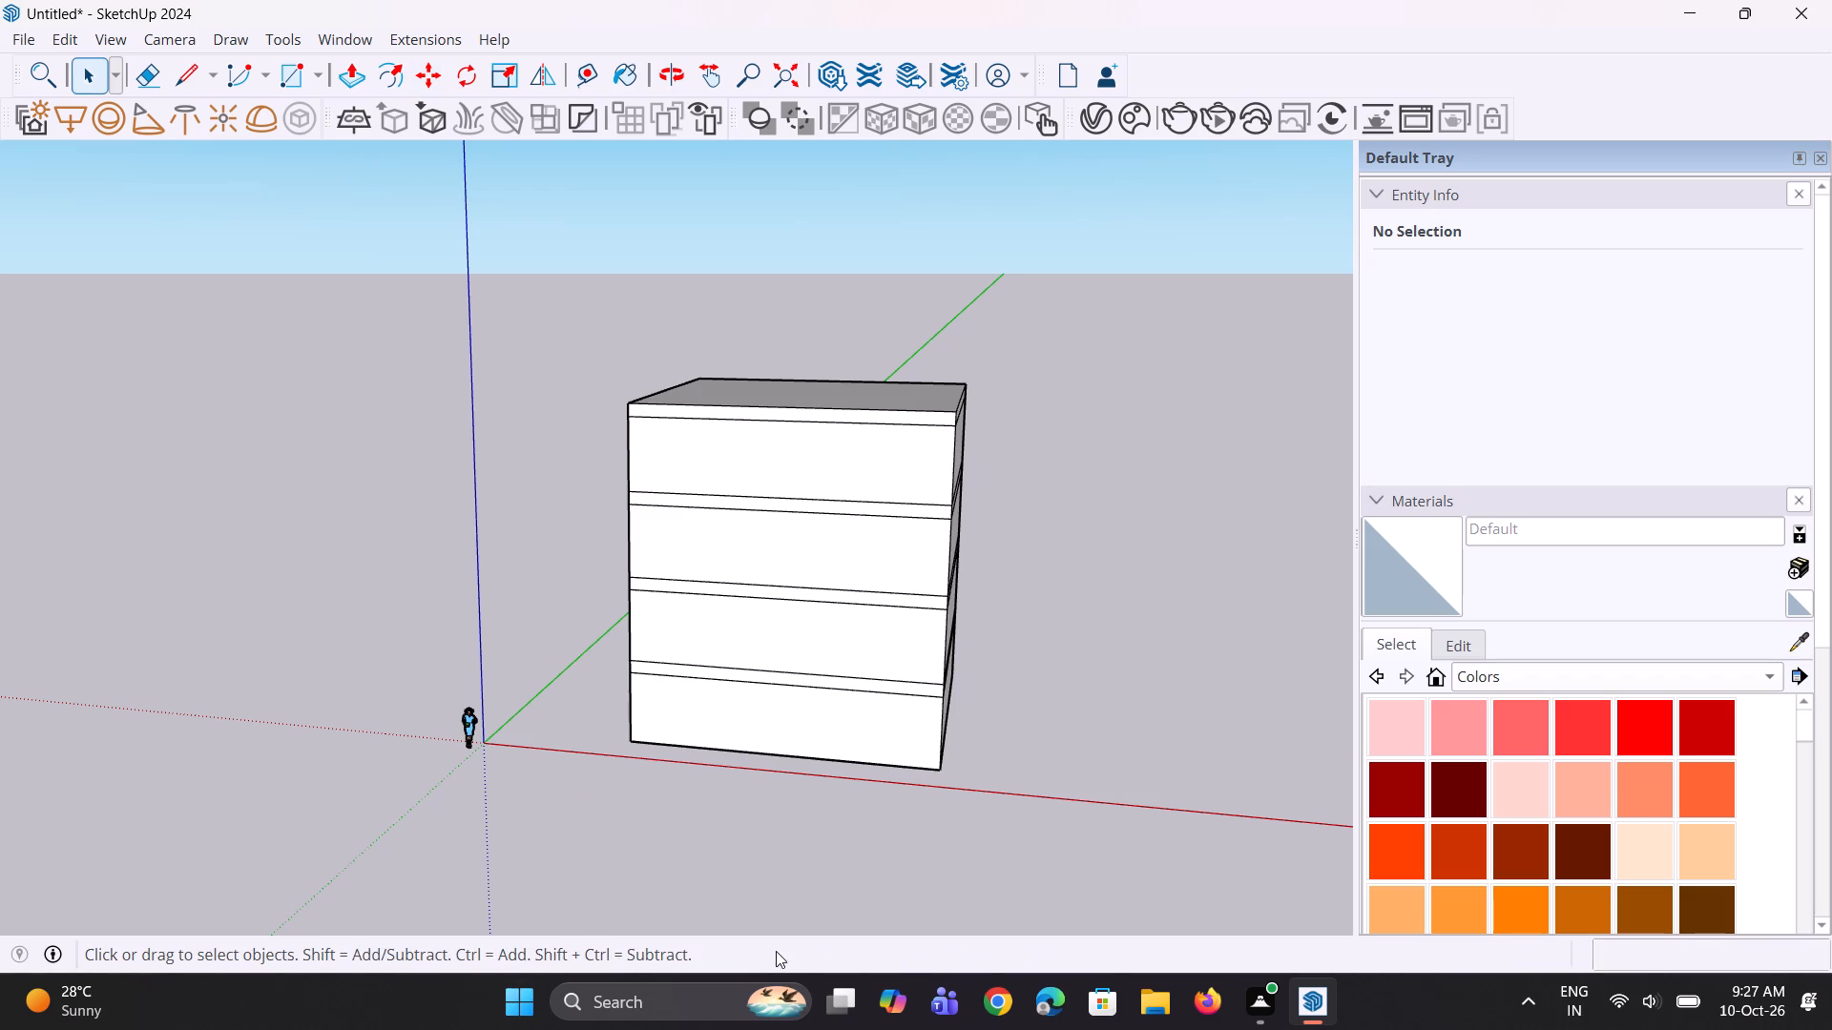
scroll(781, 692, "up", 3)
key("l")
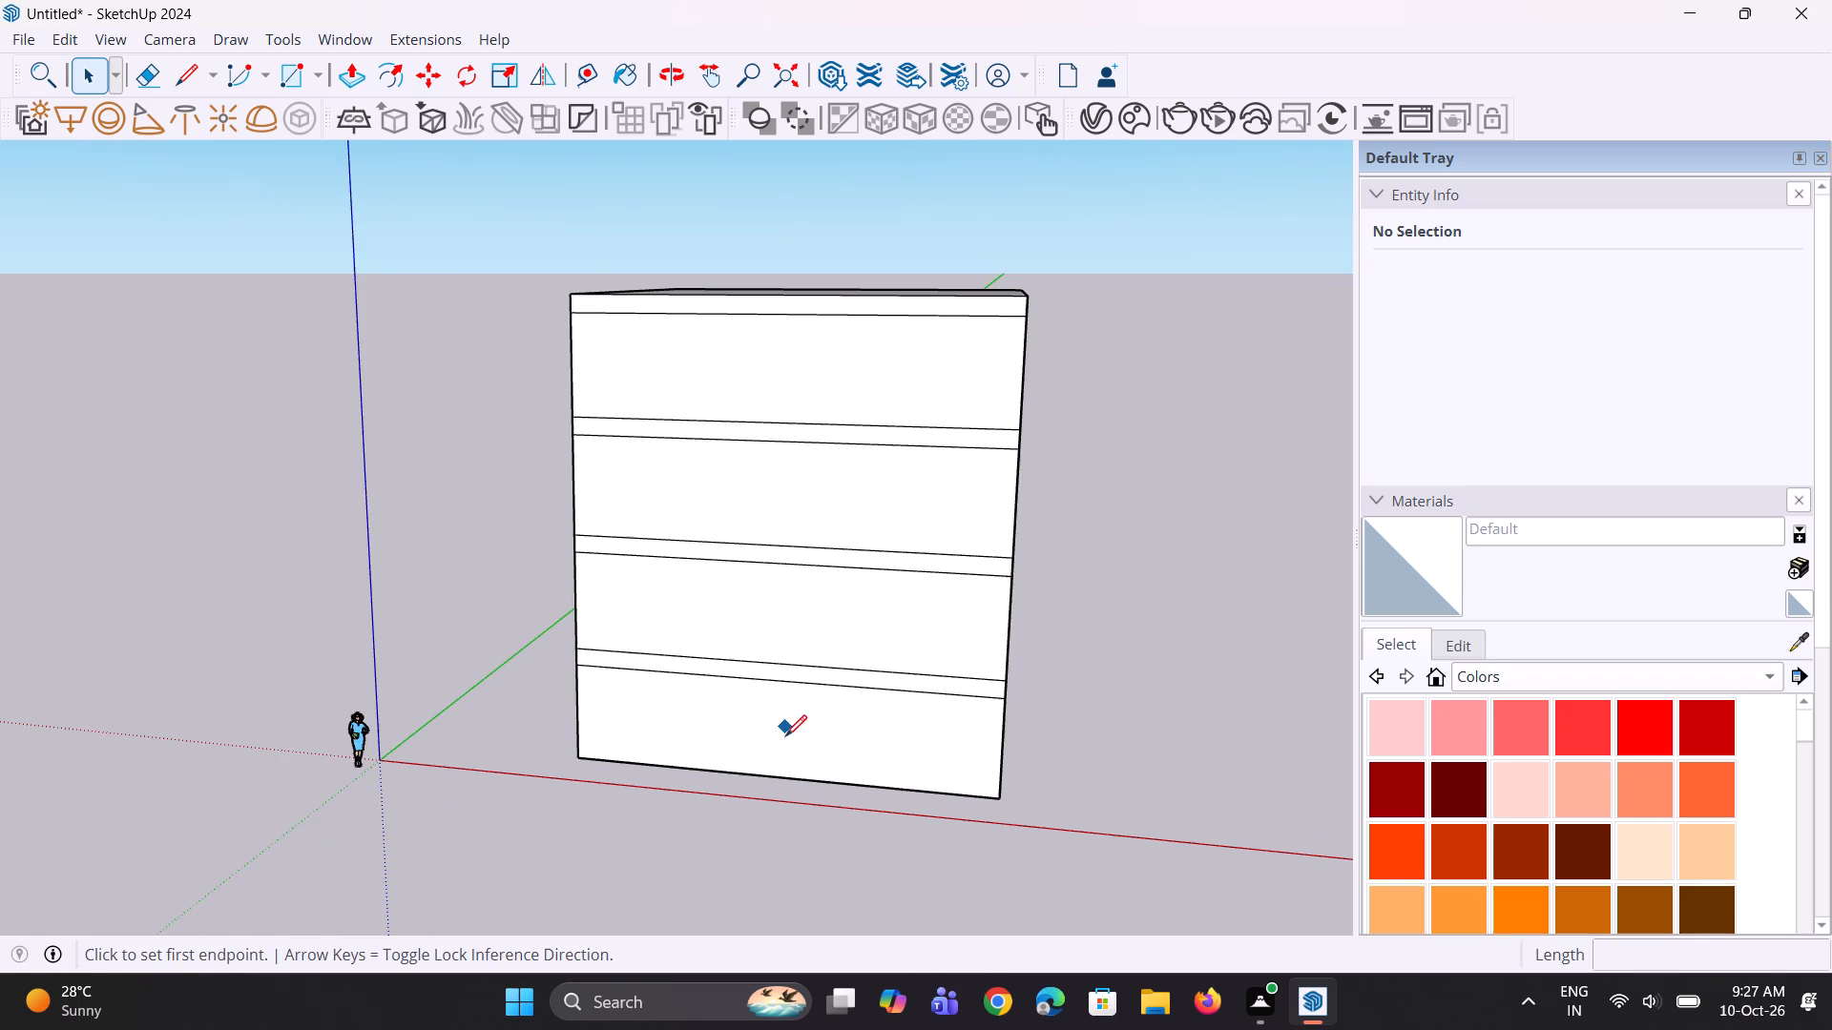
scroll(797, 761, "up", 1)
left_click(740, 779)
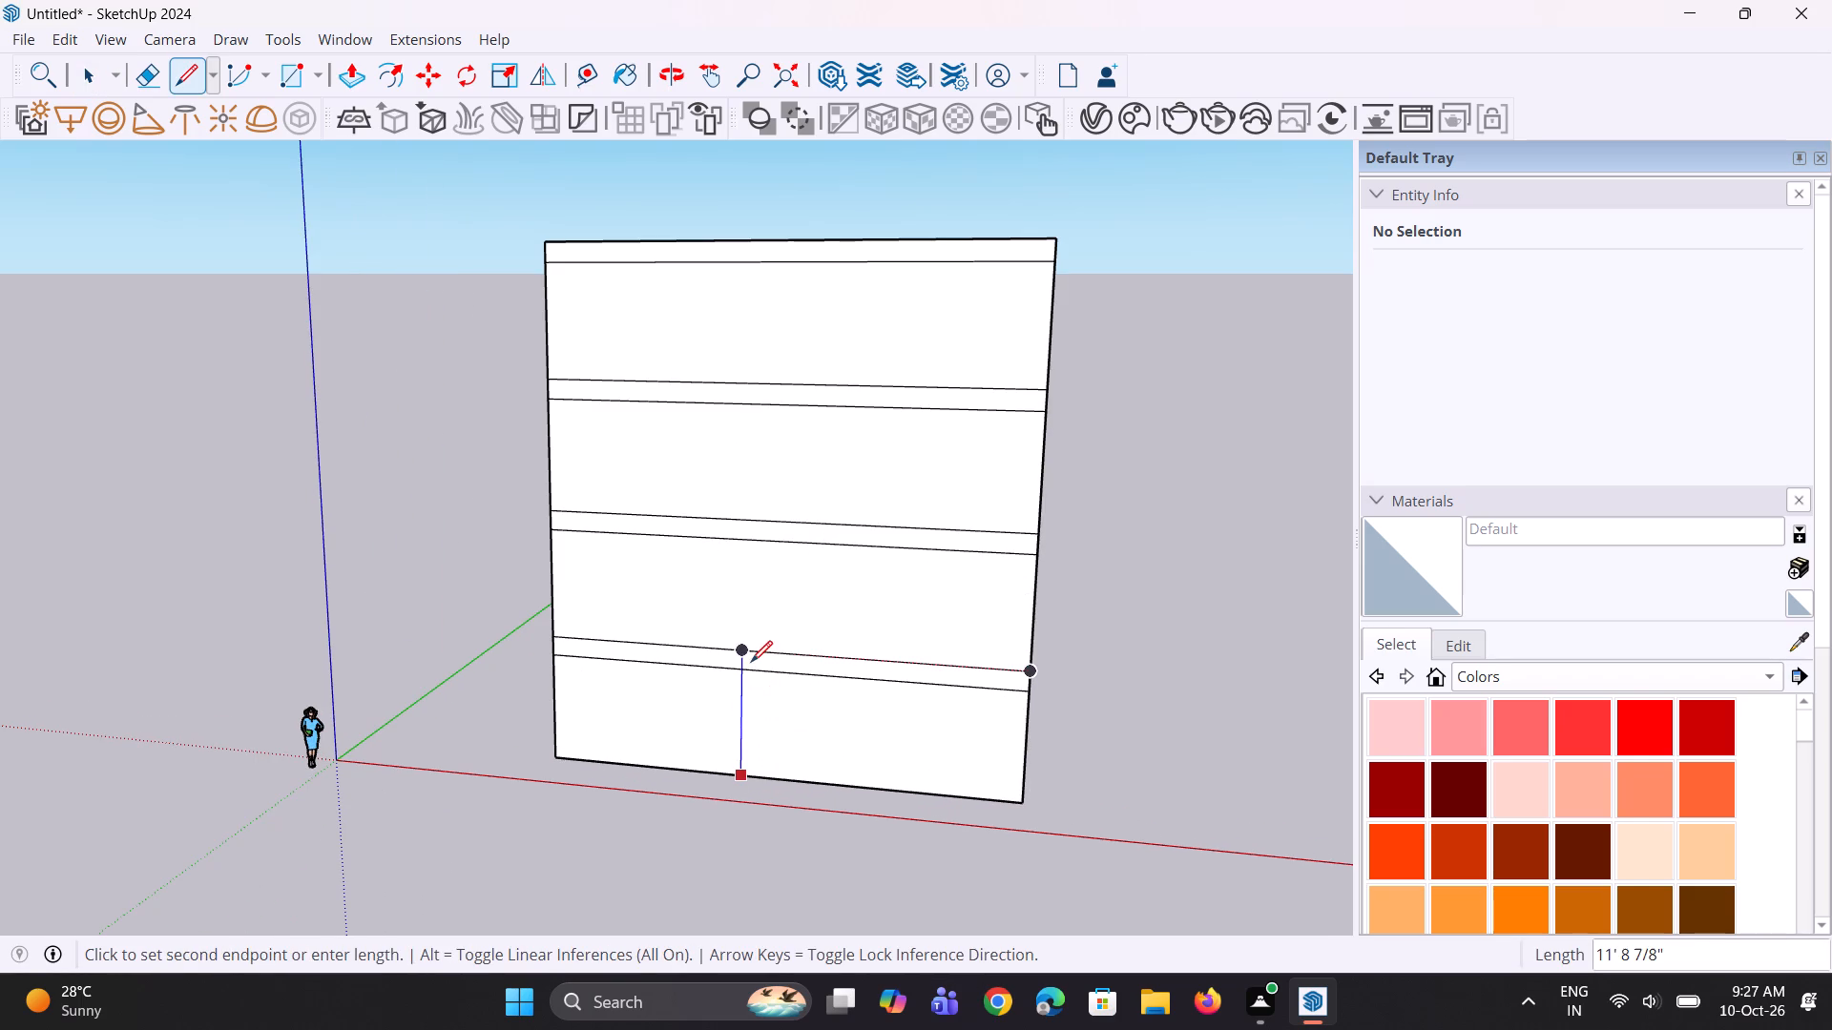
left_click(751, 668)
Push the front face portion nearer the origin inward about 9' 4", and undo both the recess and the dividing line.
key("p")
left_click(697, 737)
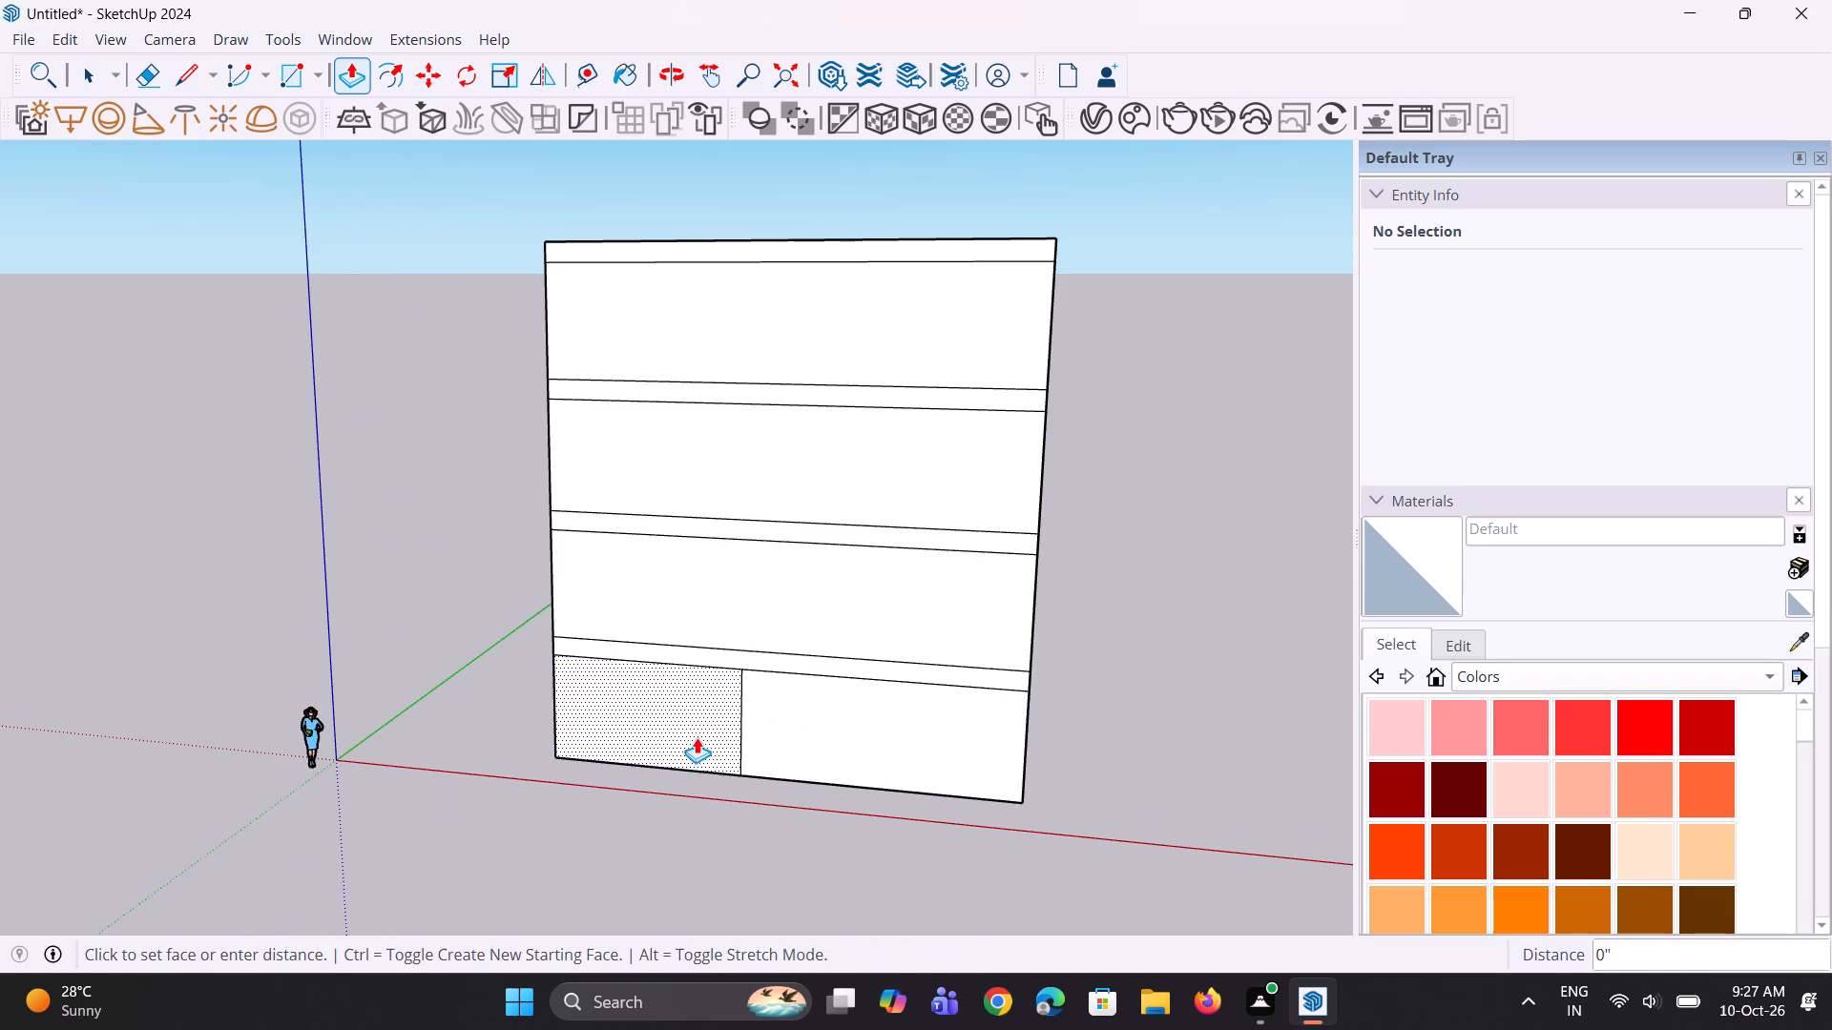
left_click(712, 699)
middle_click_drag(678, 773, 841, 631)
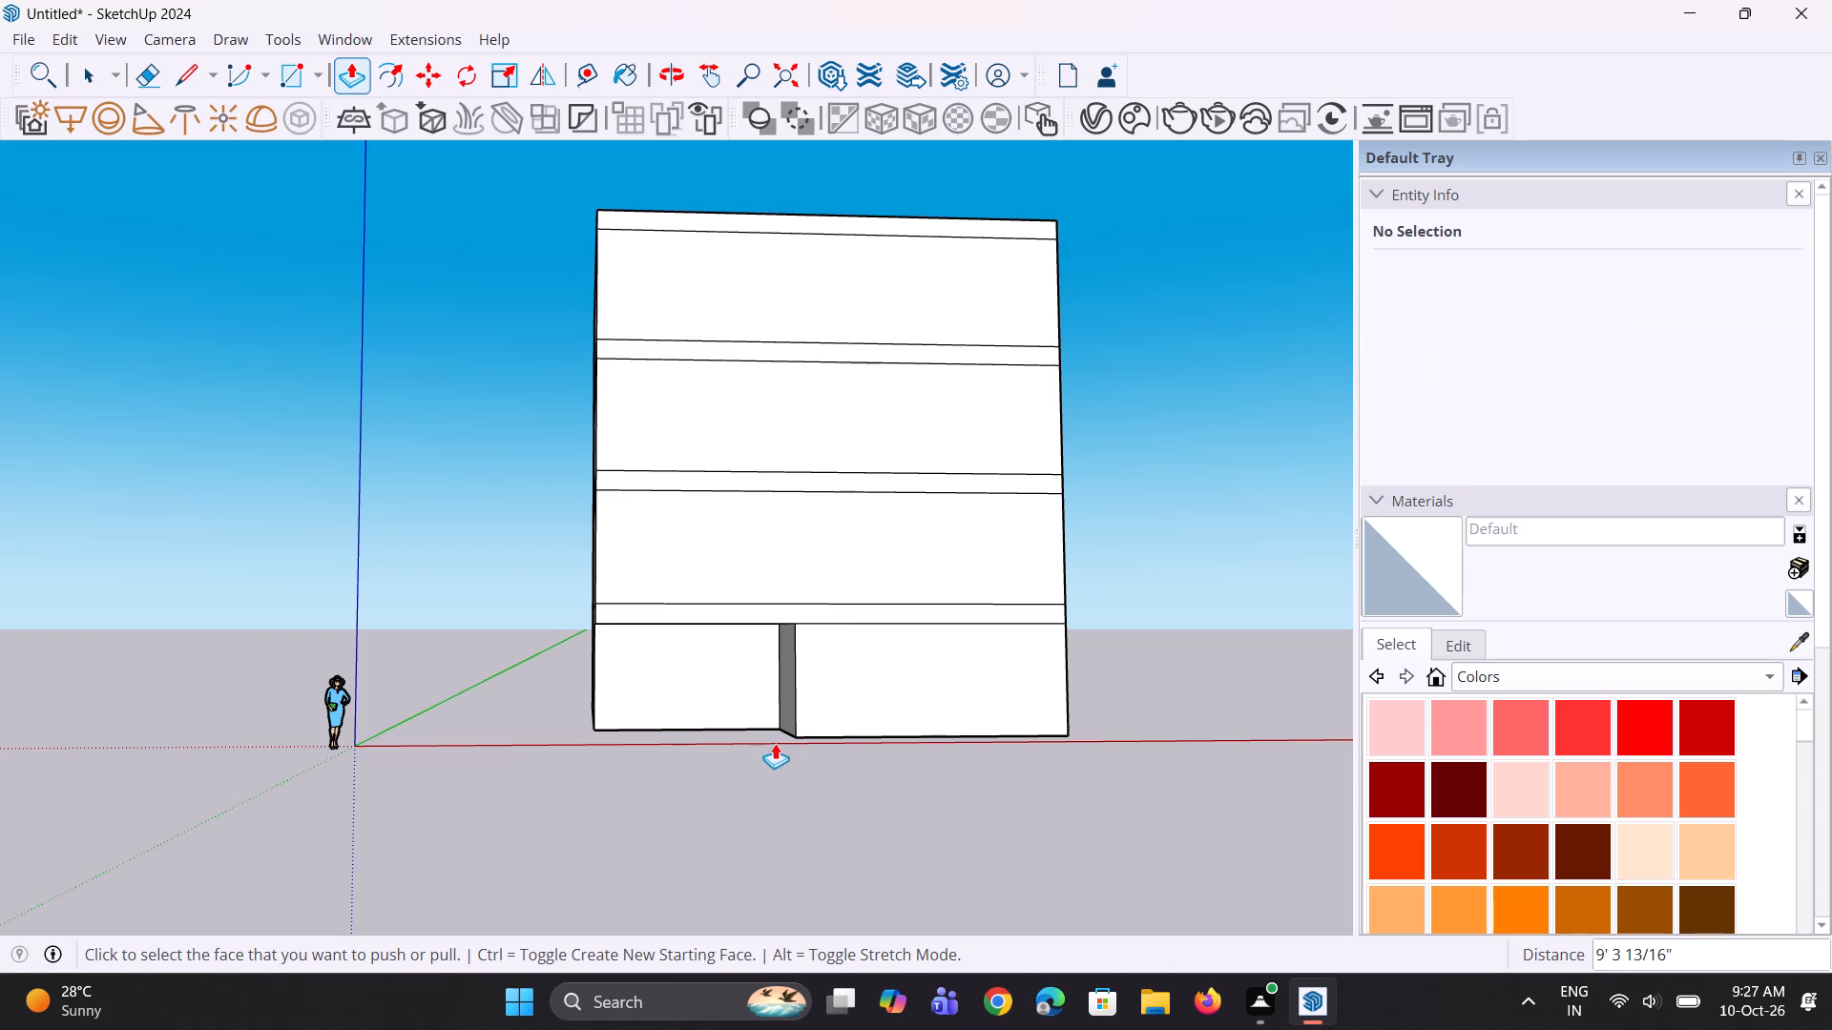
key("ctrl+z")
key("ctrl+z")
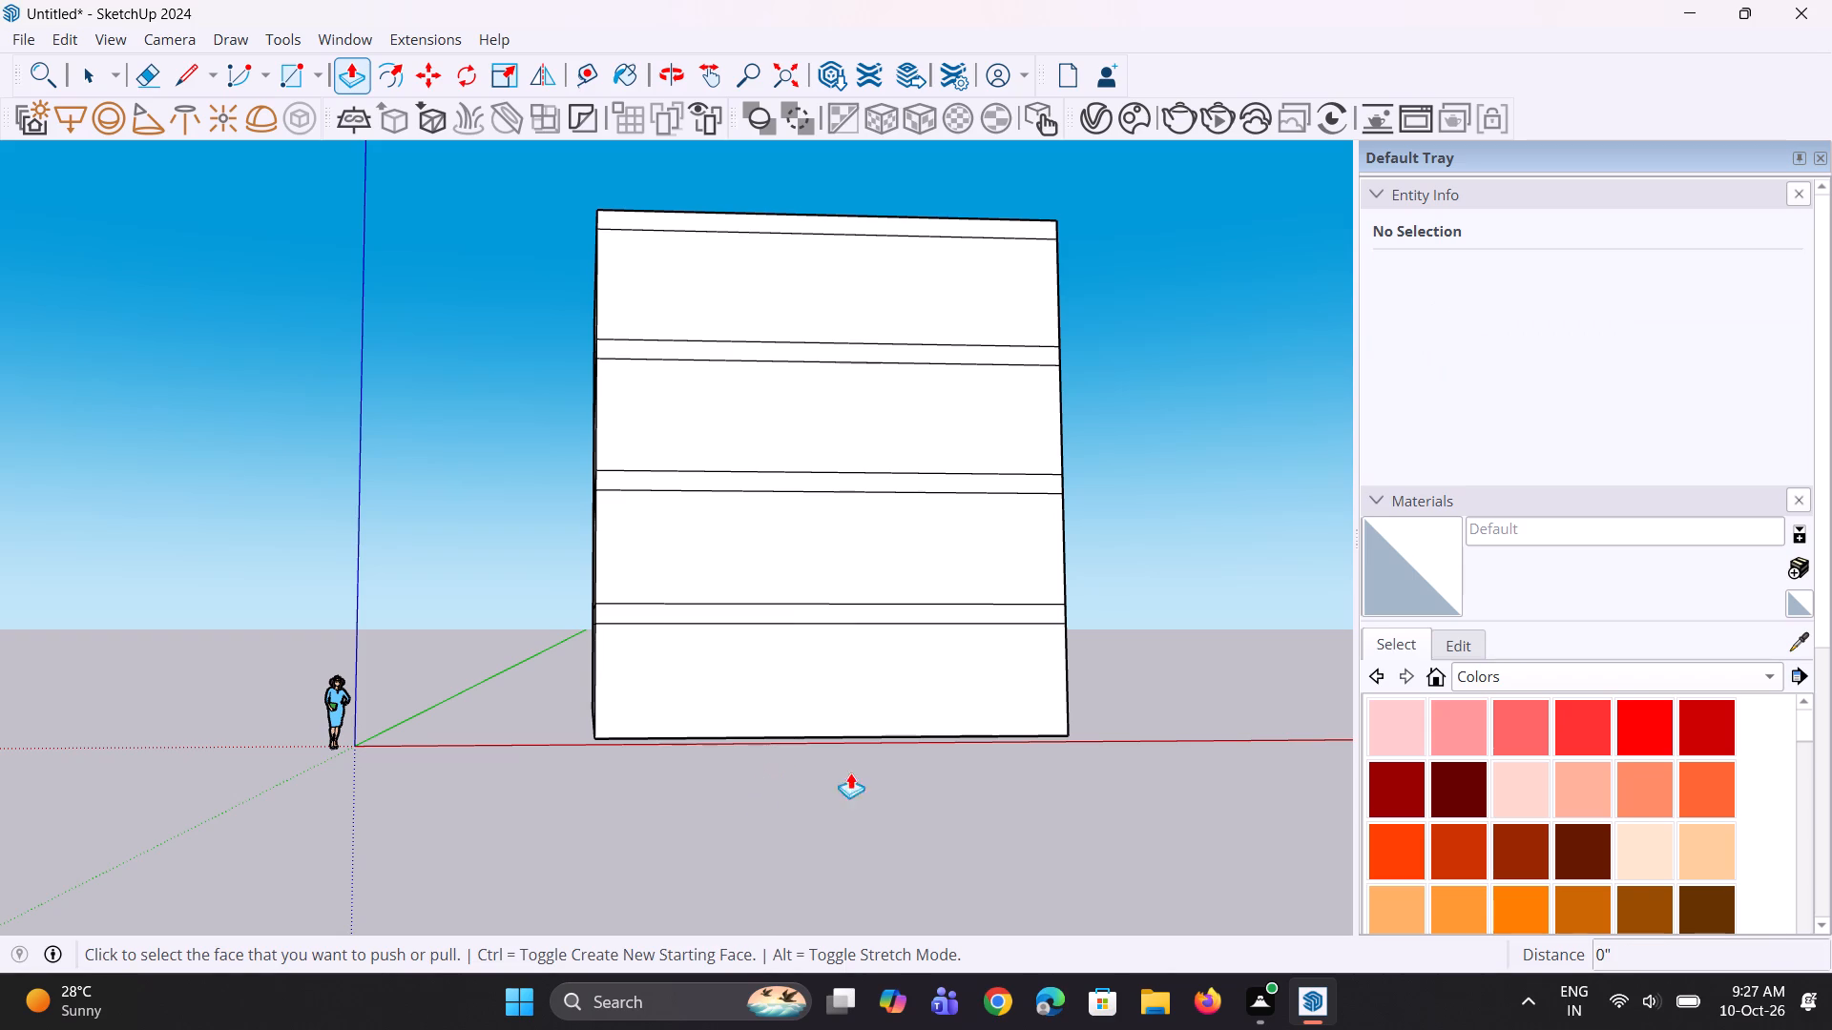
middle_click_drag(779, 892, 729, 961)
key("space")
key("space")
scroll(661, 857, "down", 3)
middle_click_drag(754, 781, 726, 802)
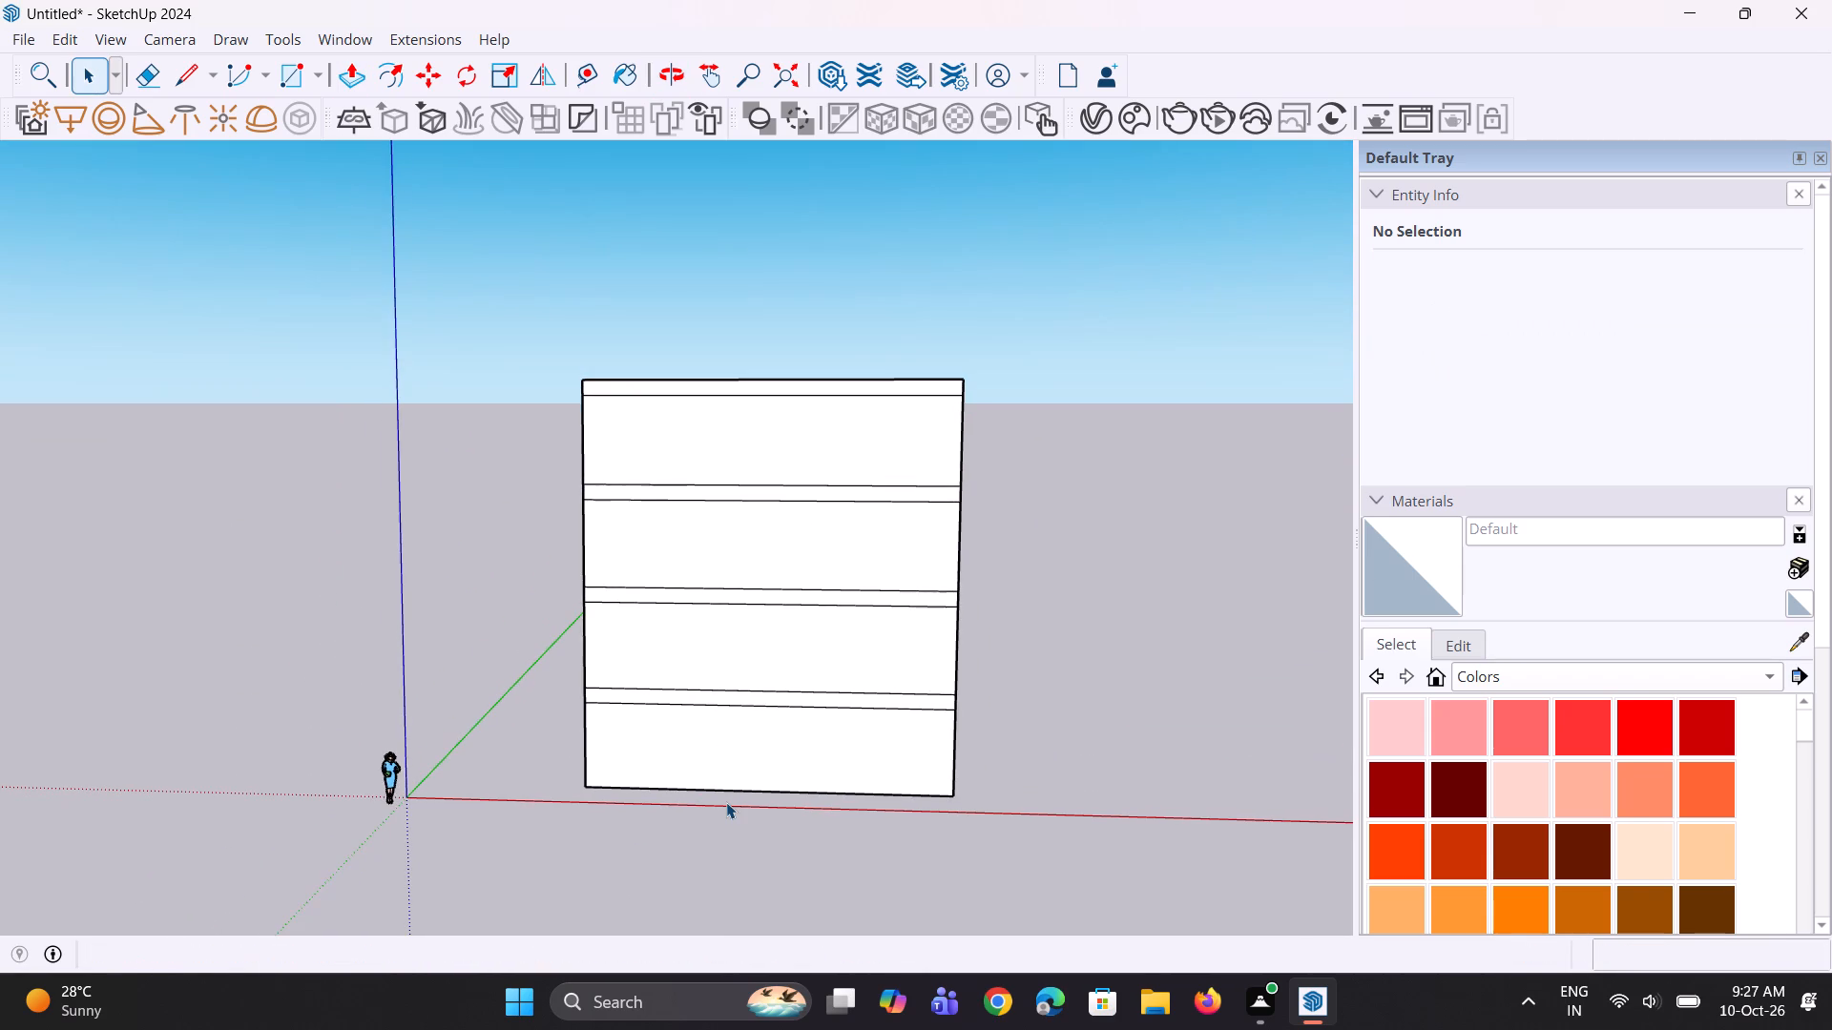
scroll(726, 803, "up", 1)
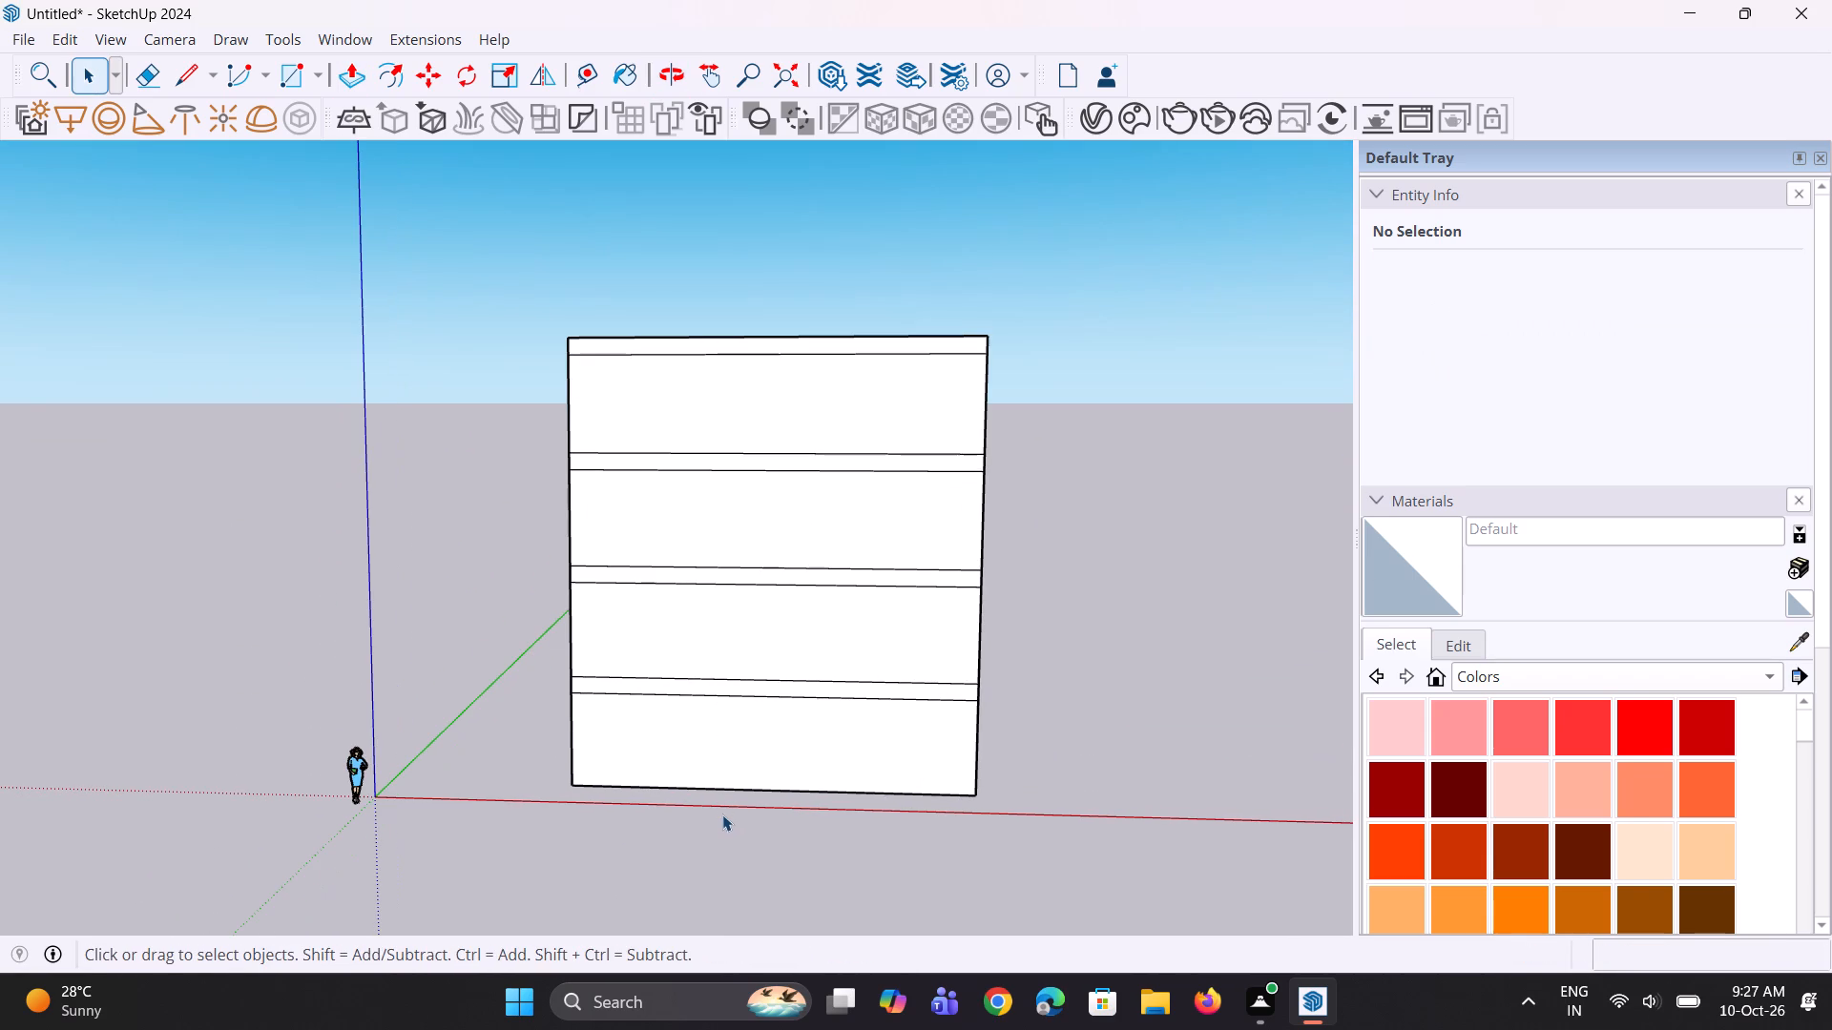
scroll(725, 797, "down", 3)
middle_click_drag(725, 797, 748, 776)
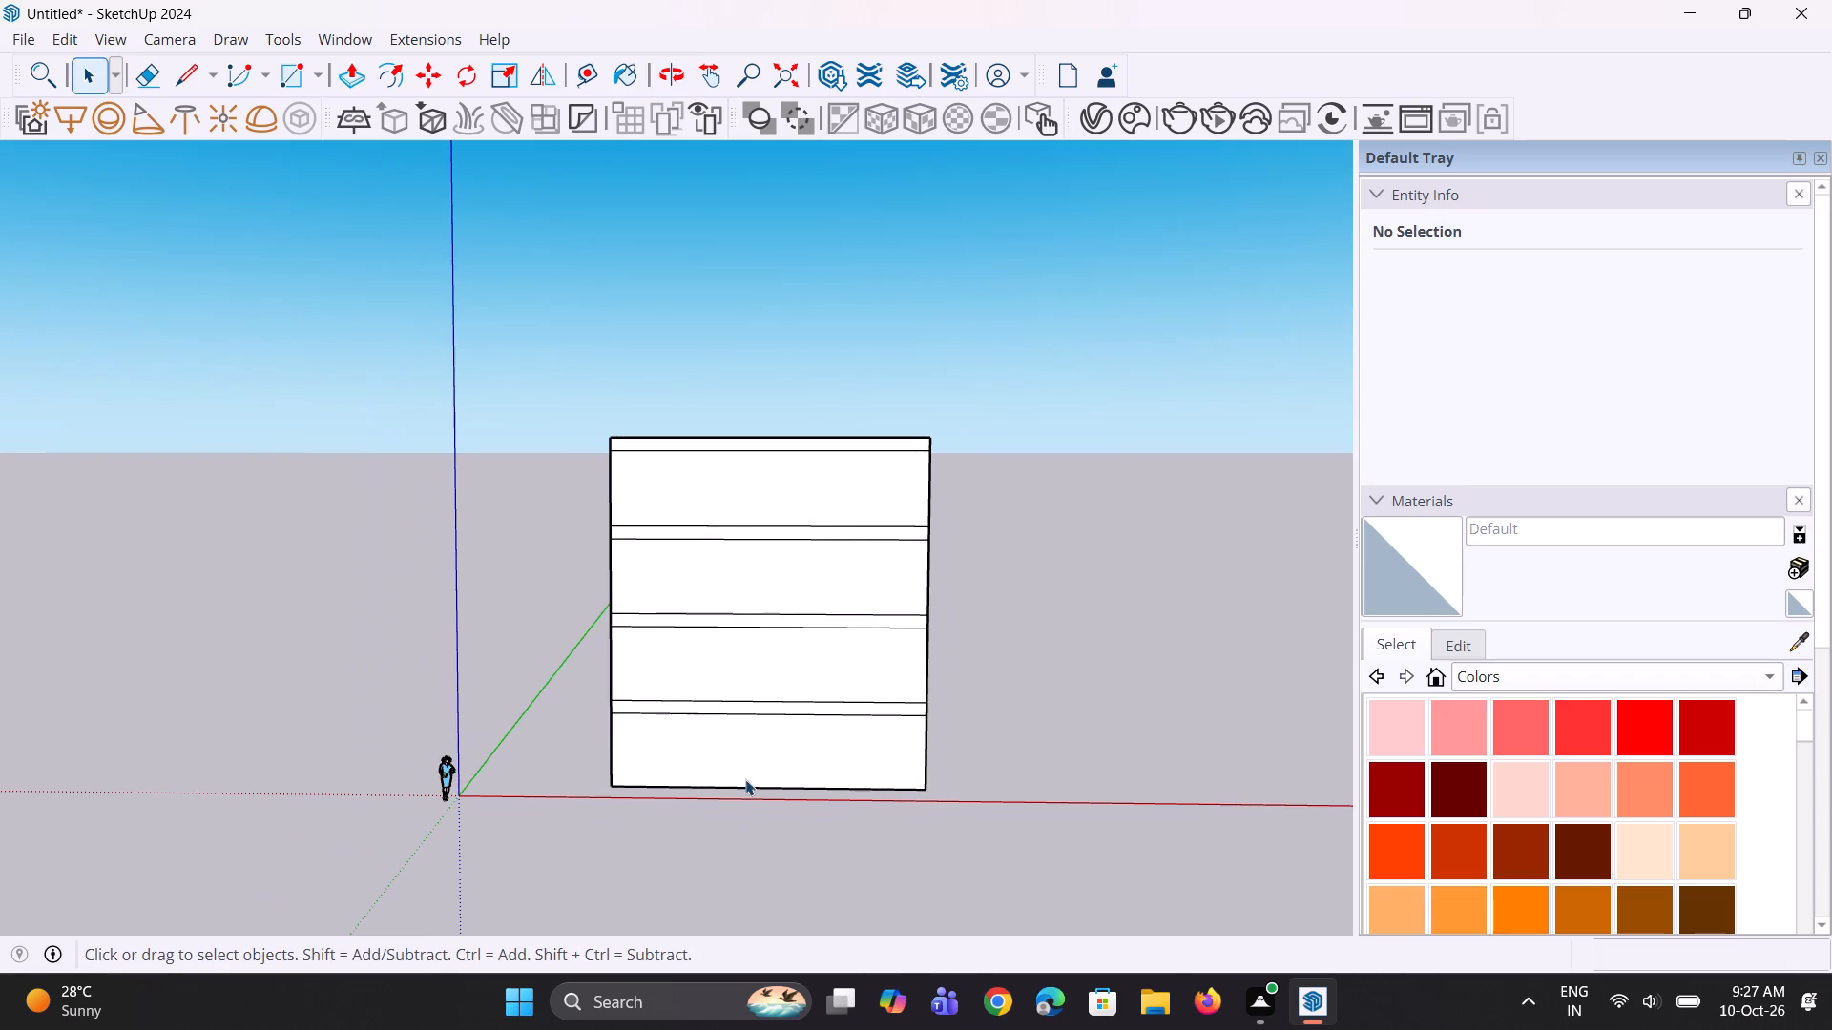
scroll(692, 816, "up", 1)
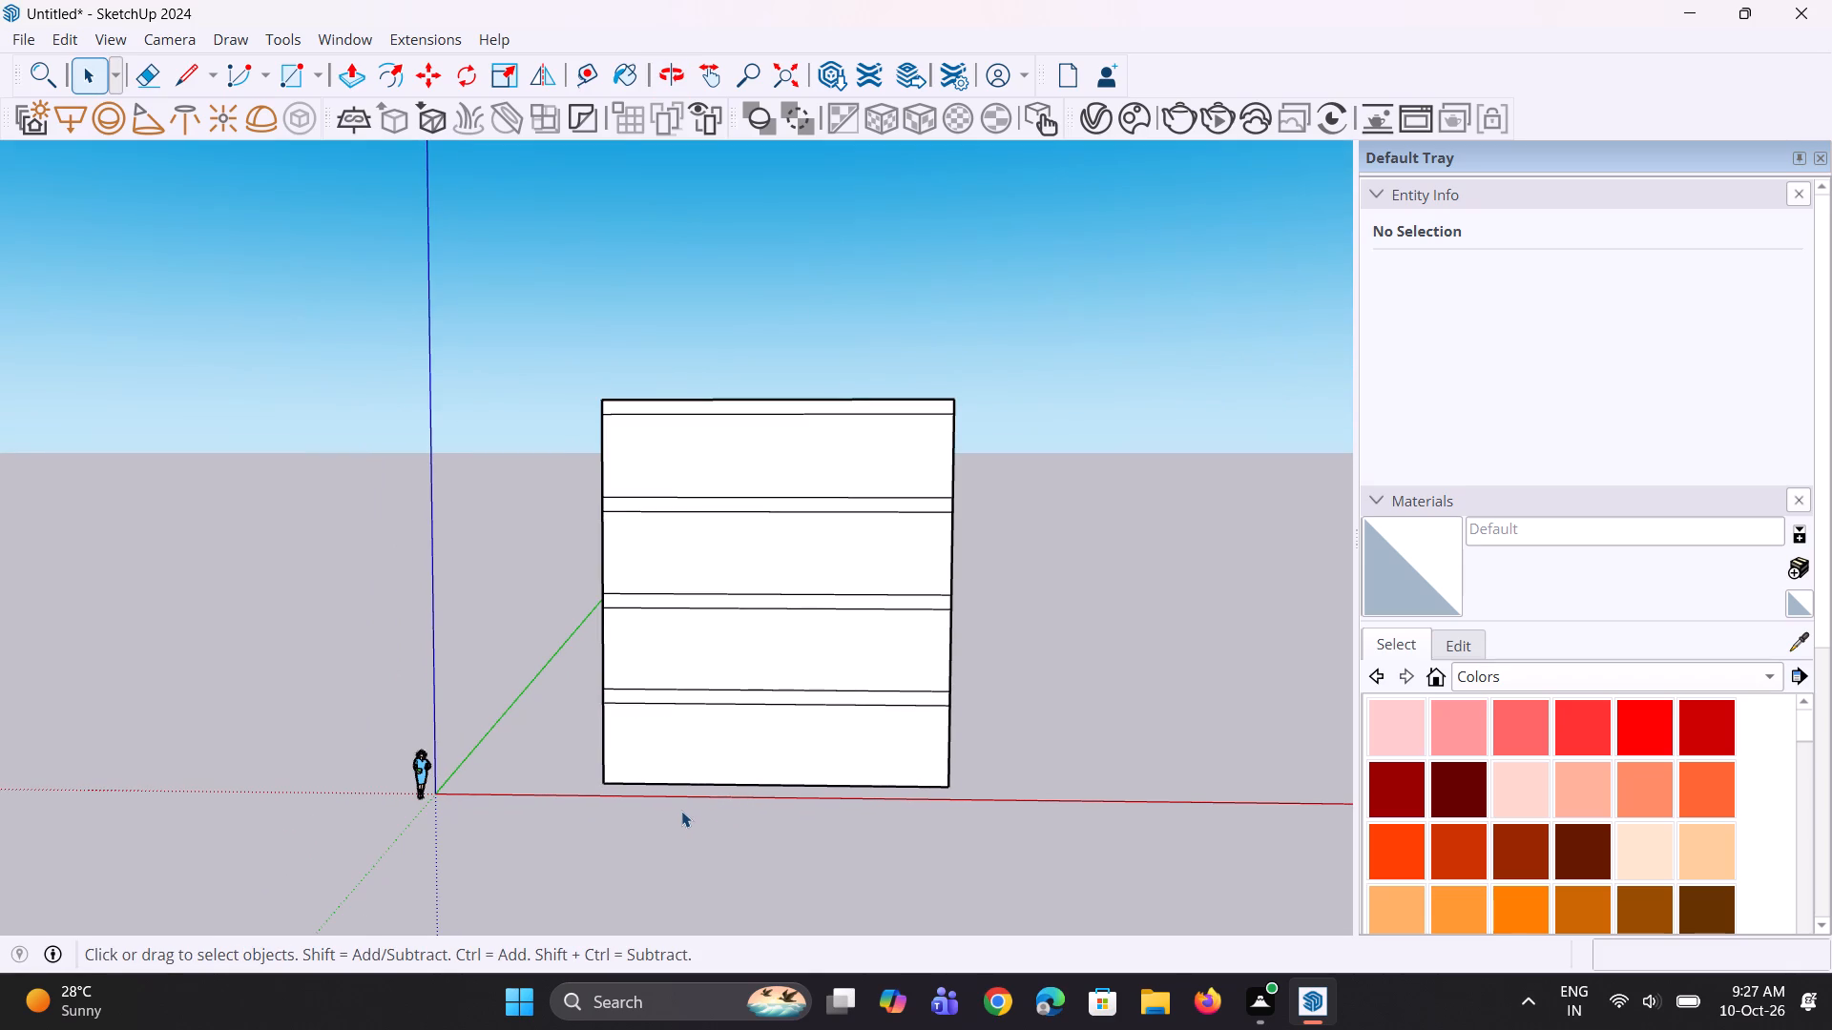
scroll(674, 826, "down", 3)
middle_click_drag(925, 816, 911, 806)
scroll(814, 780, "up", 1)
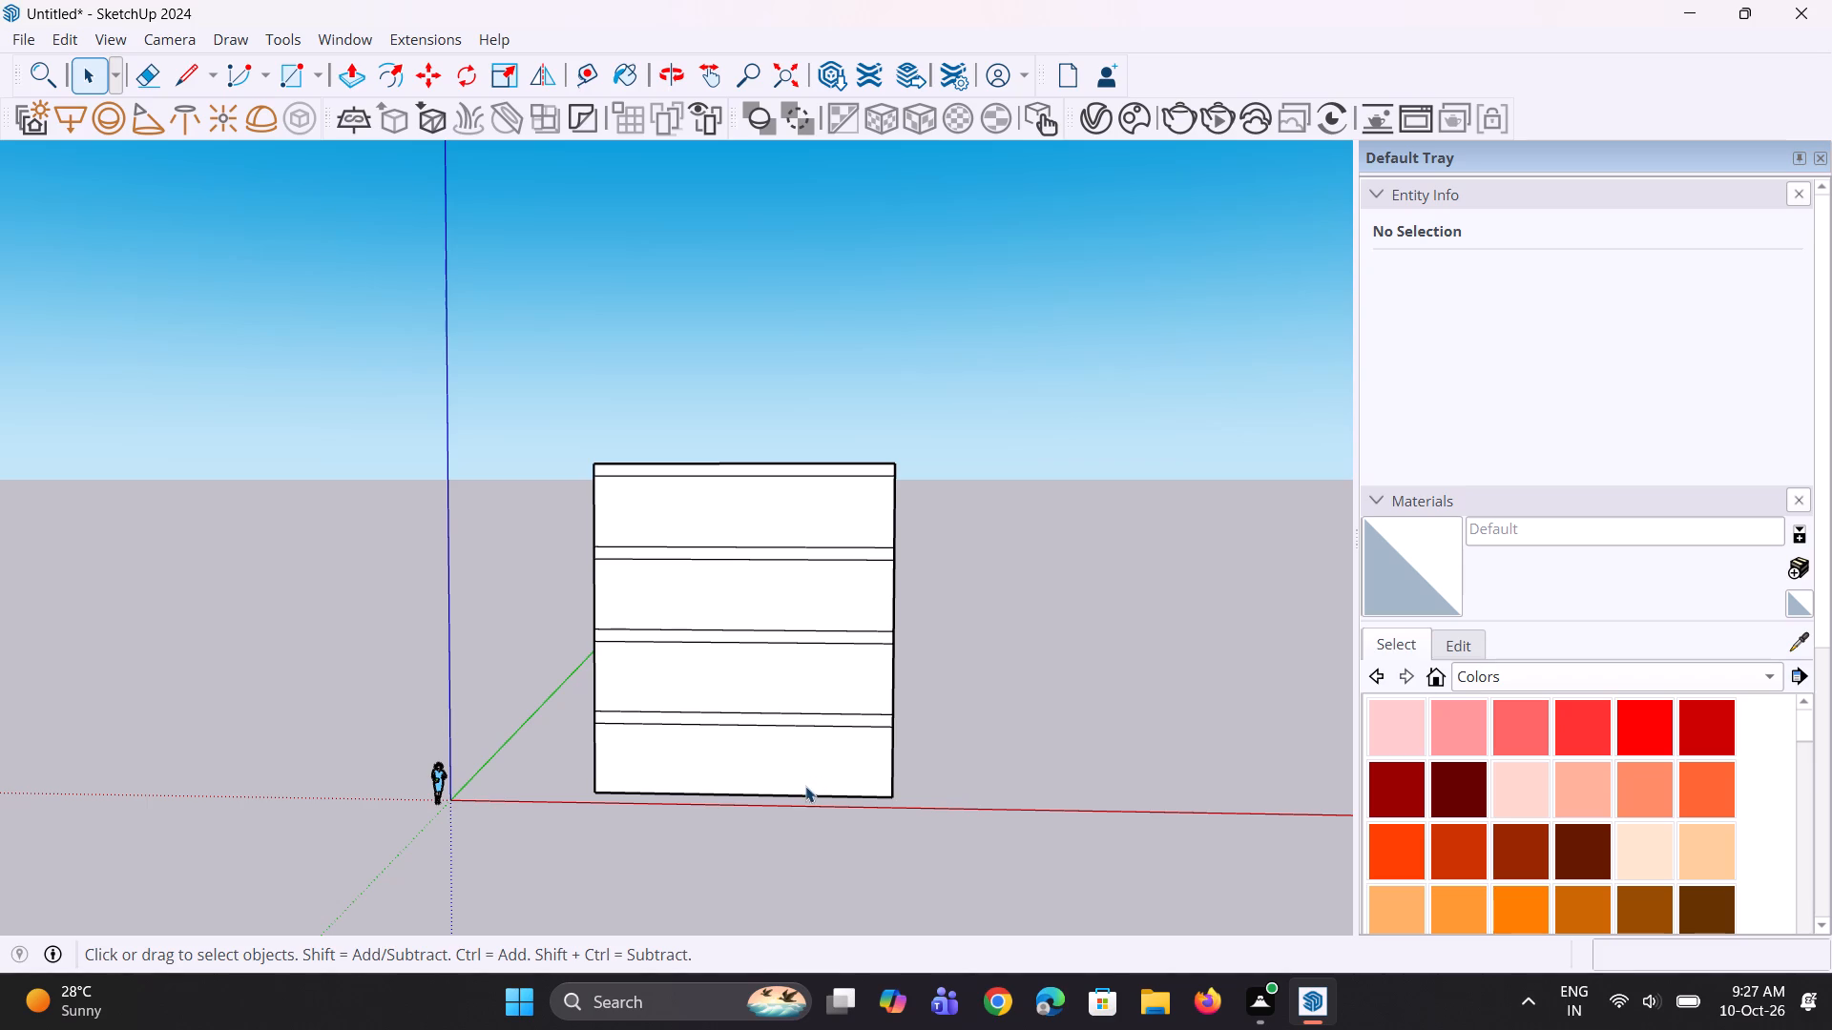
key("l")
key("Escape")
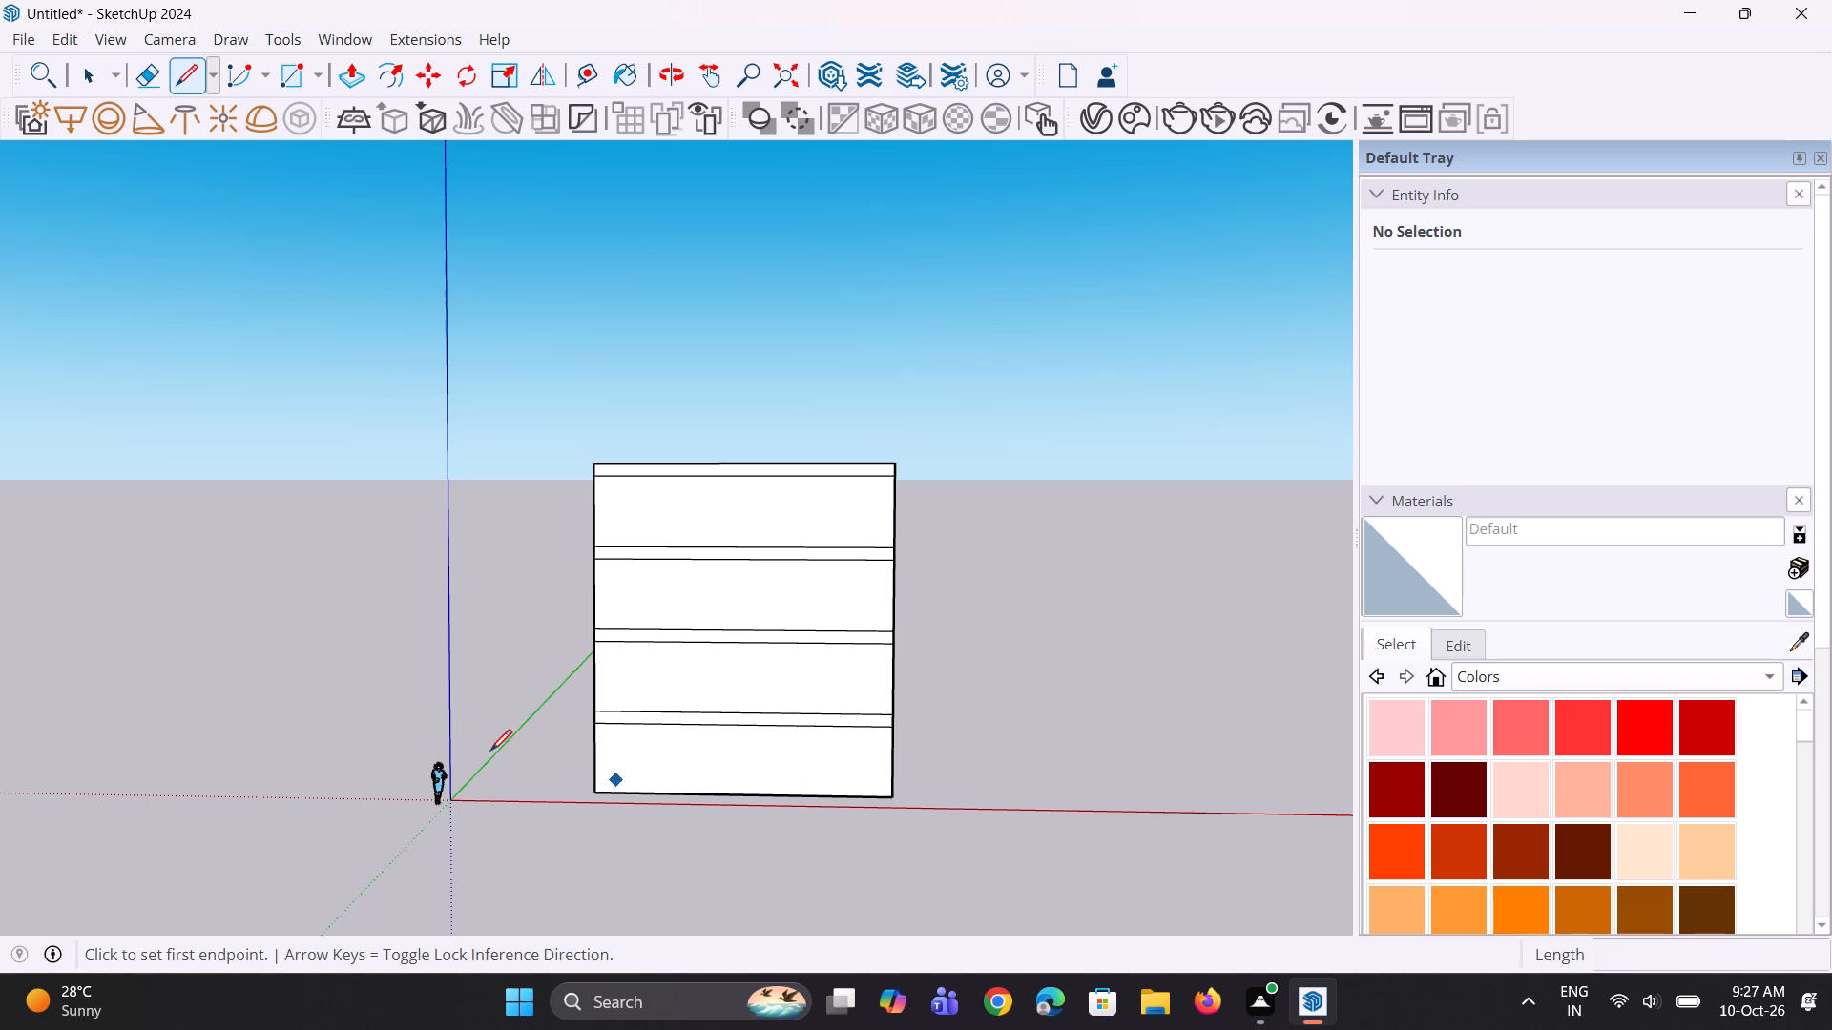
Select the origin-side vertical edges of all four storeys on the front face and copy them along the bottom edge to the opposite corner.
scroll(531, 718, "up", 2)
key("space")
left_click(609, 685)
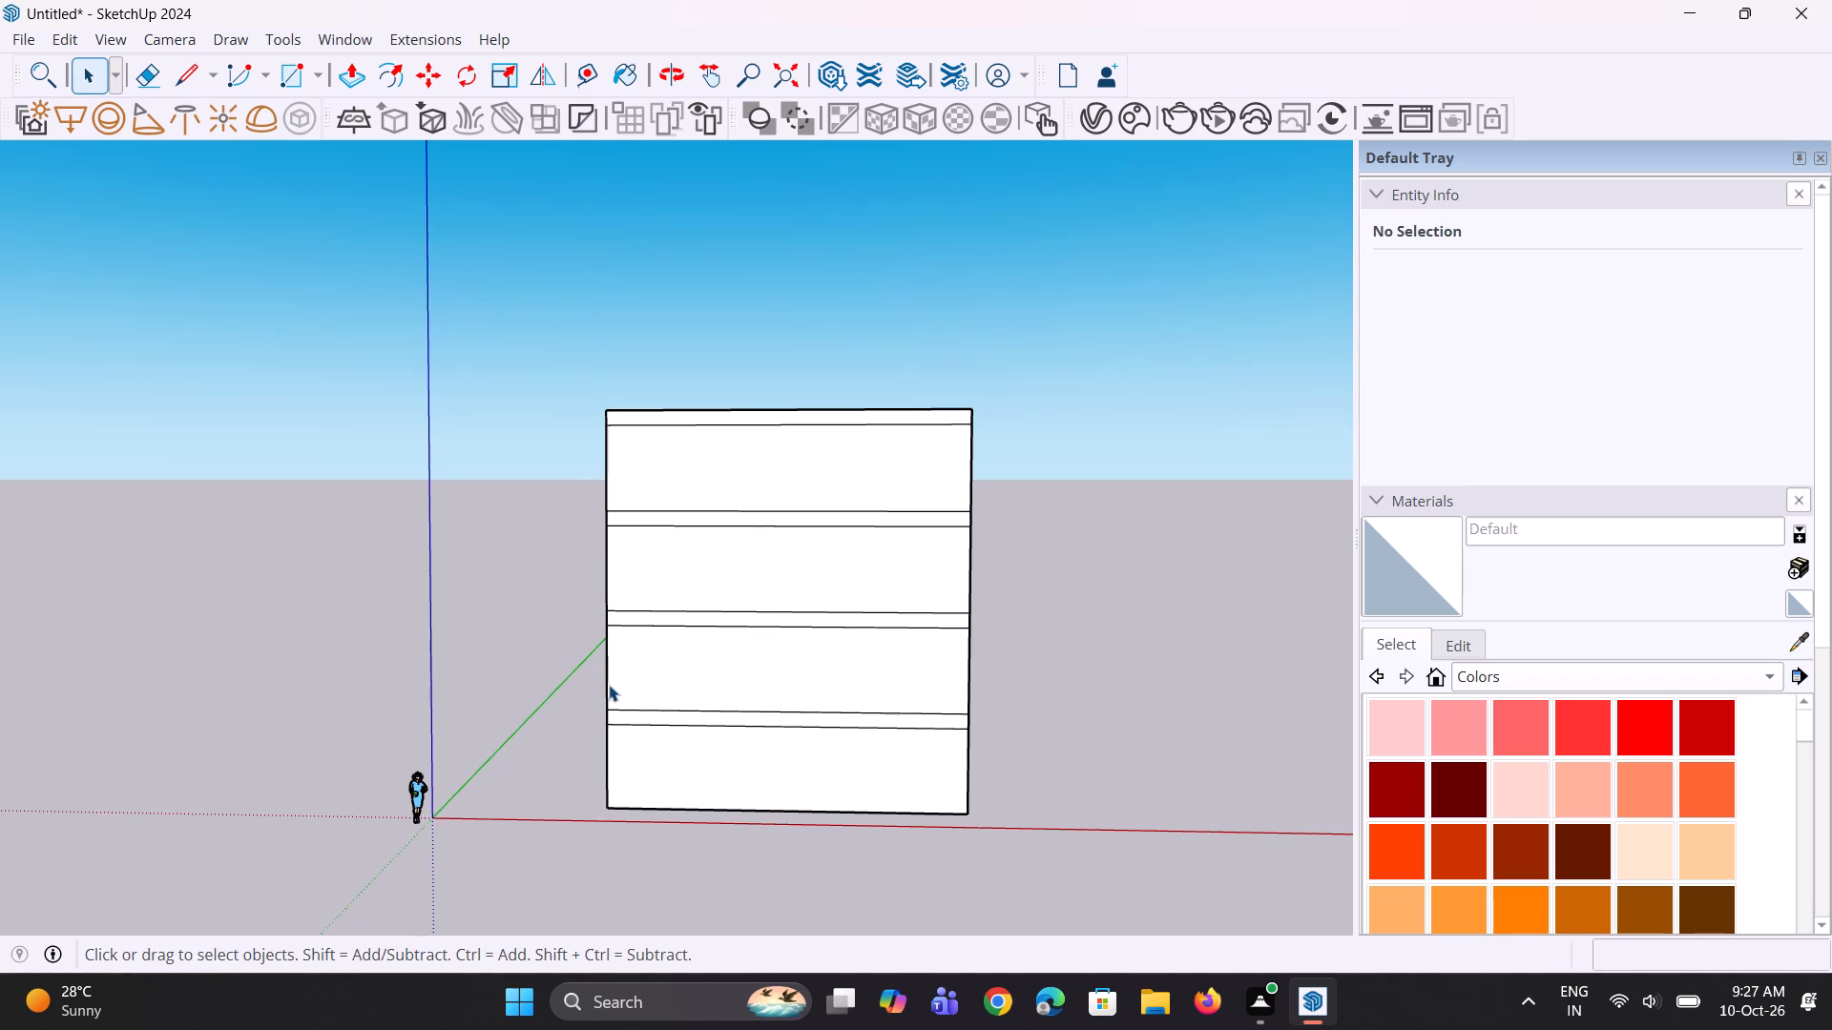
scroll(611, 760, "up", 2)
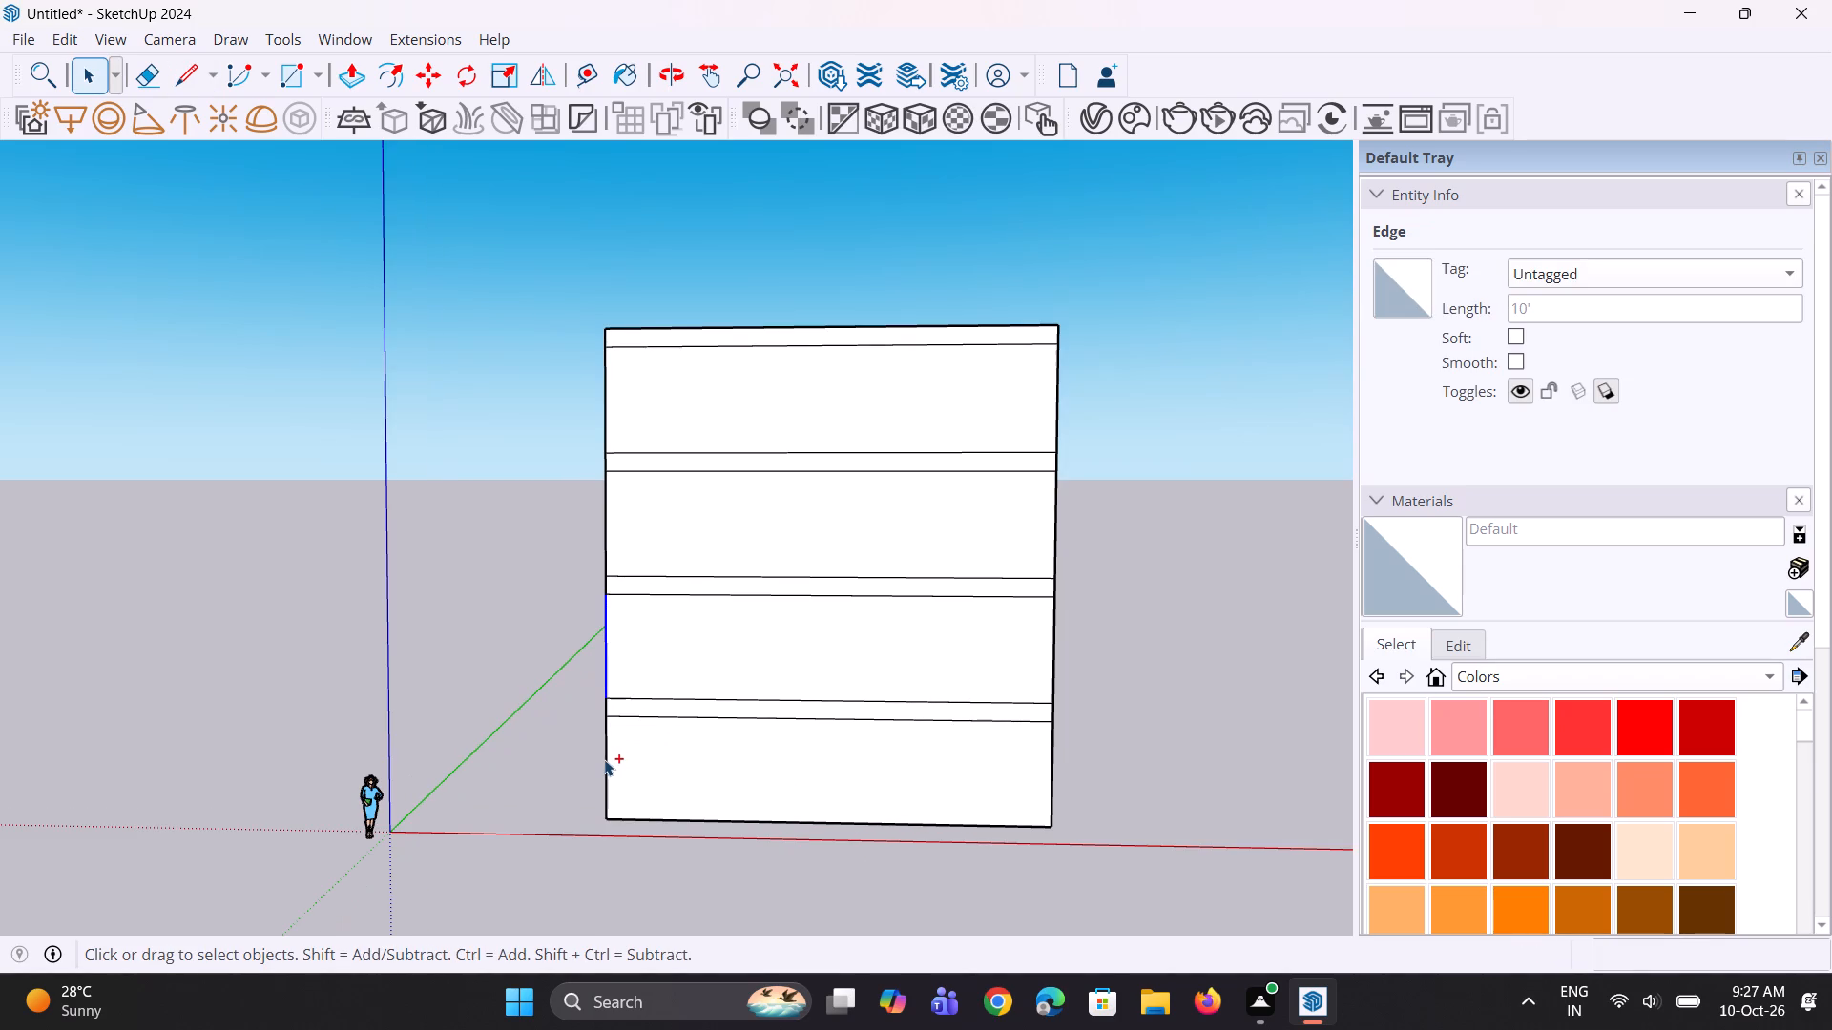
left_click(604, 759, "ctrl")
scroll(583, 549, "up", 1, "ctrl")
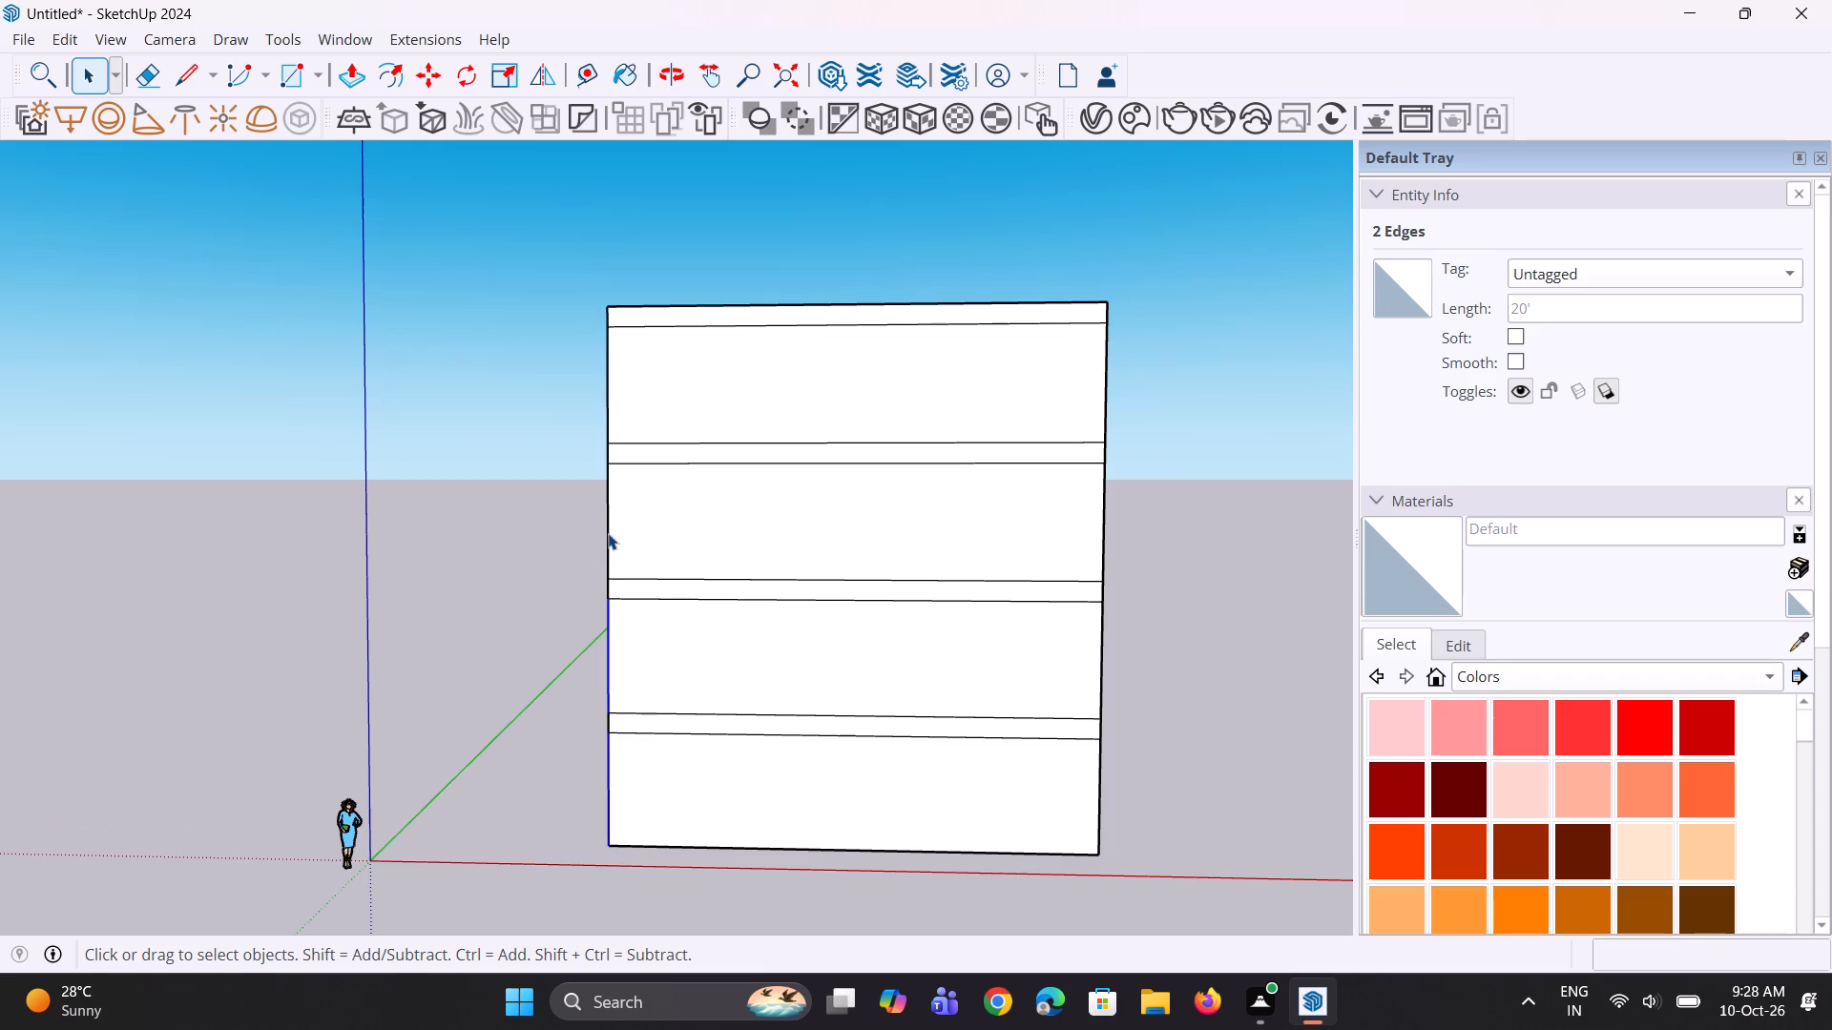
left_click(608, 533)
left_click(609, 423, "ctrl")
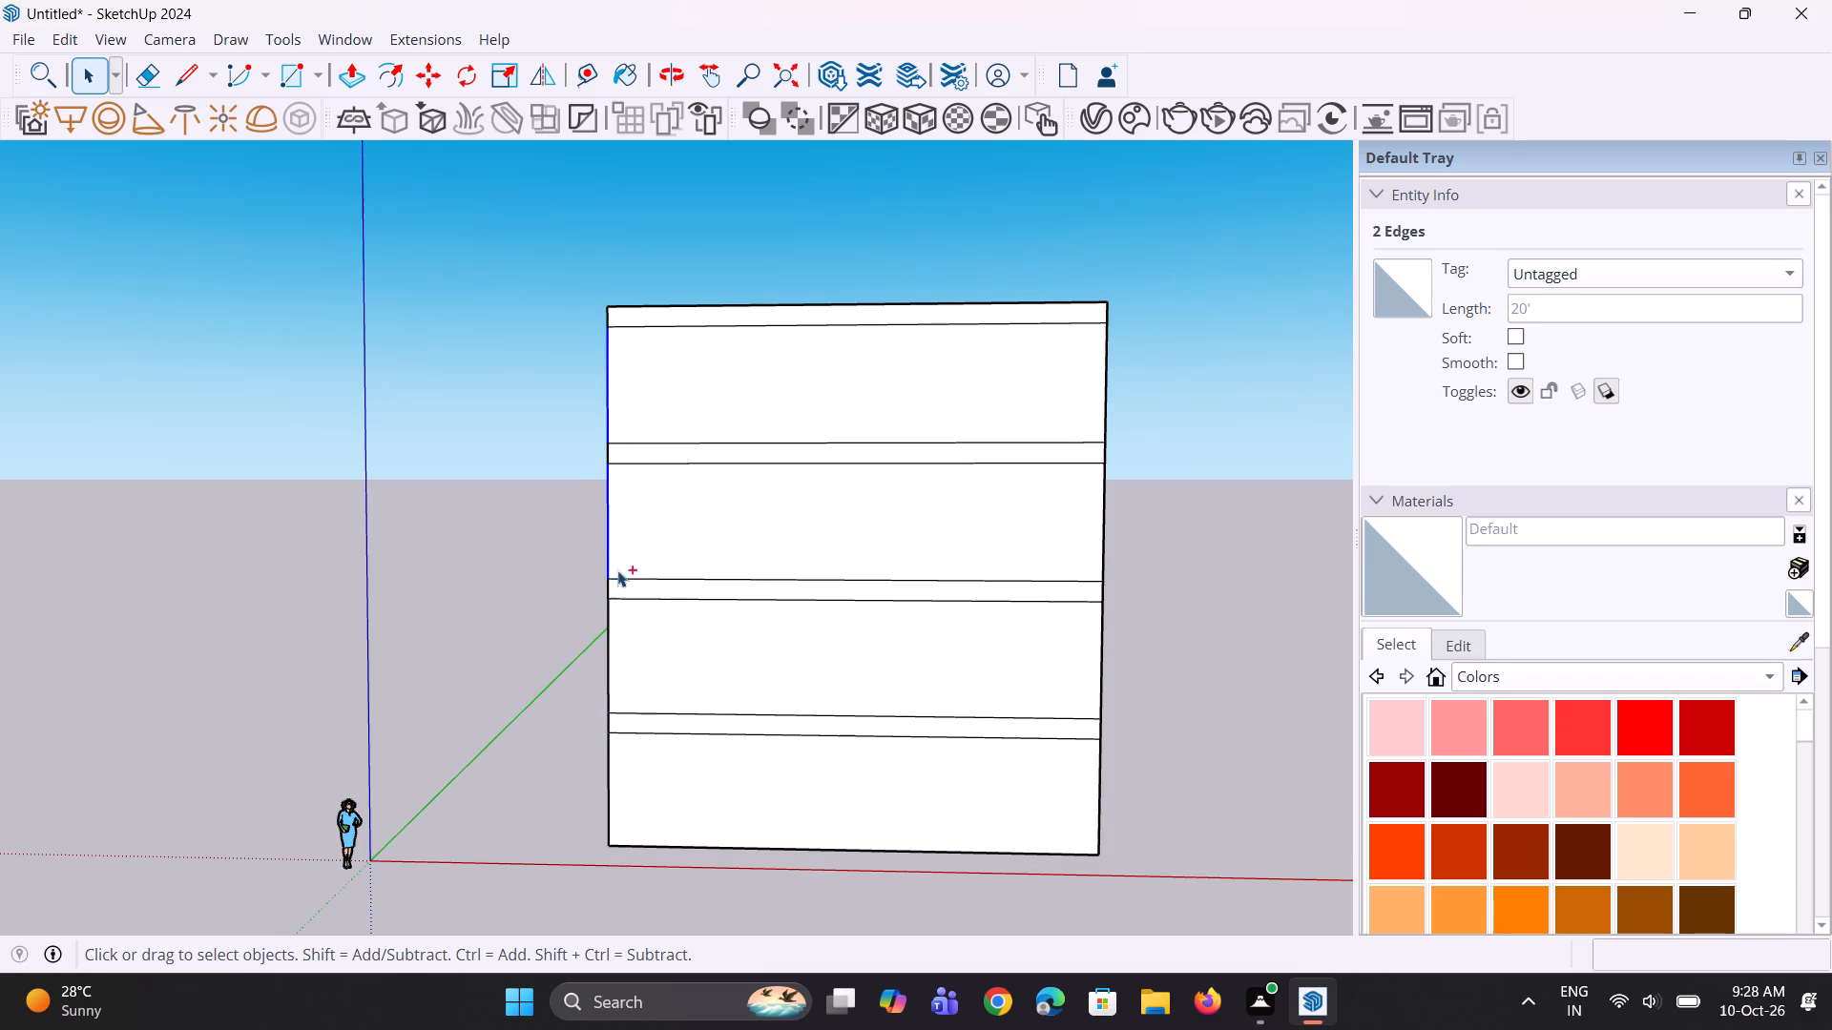
left_click(611, 657, "ctrl")
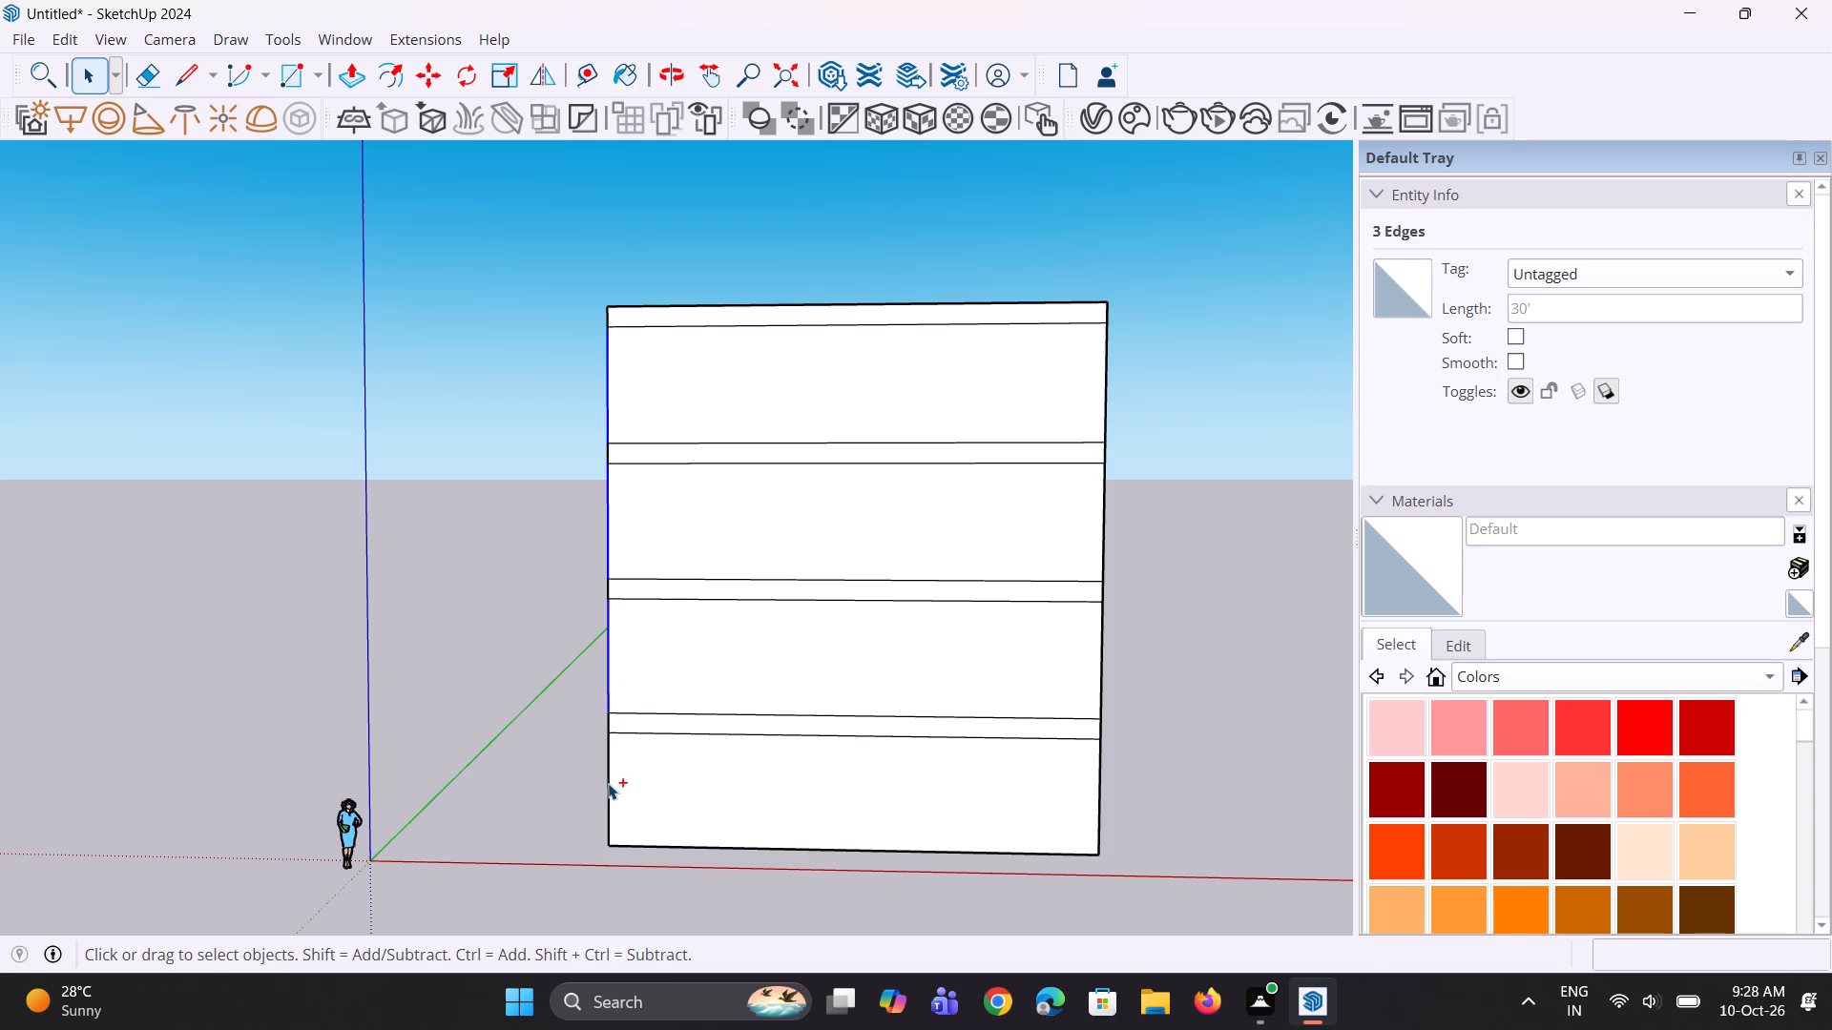
left_click(608, 783, "ctrl")
key("m")
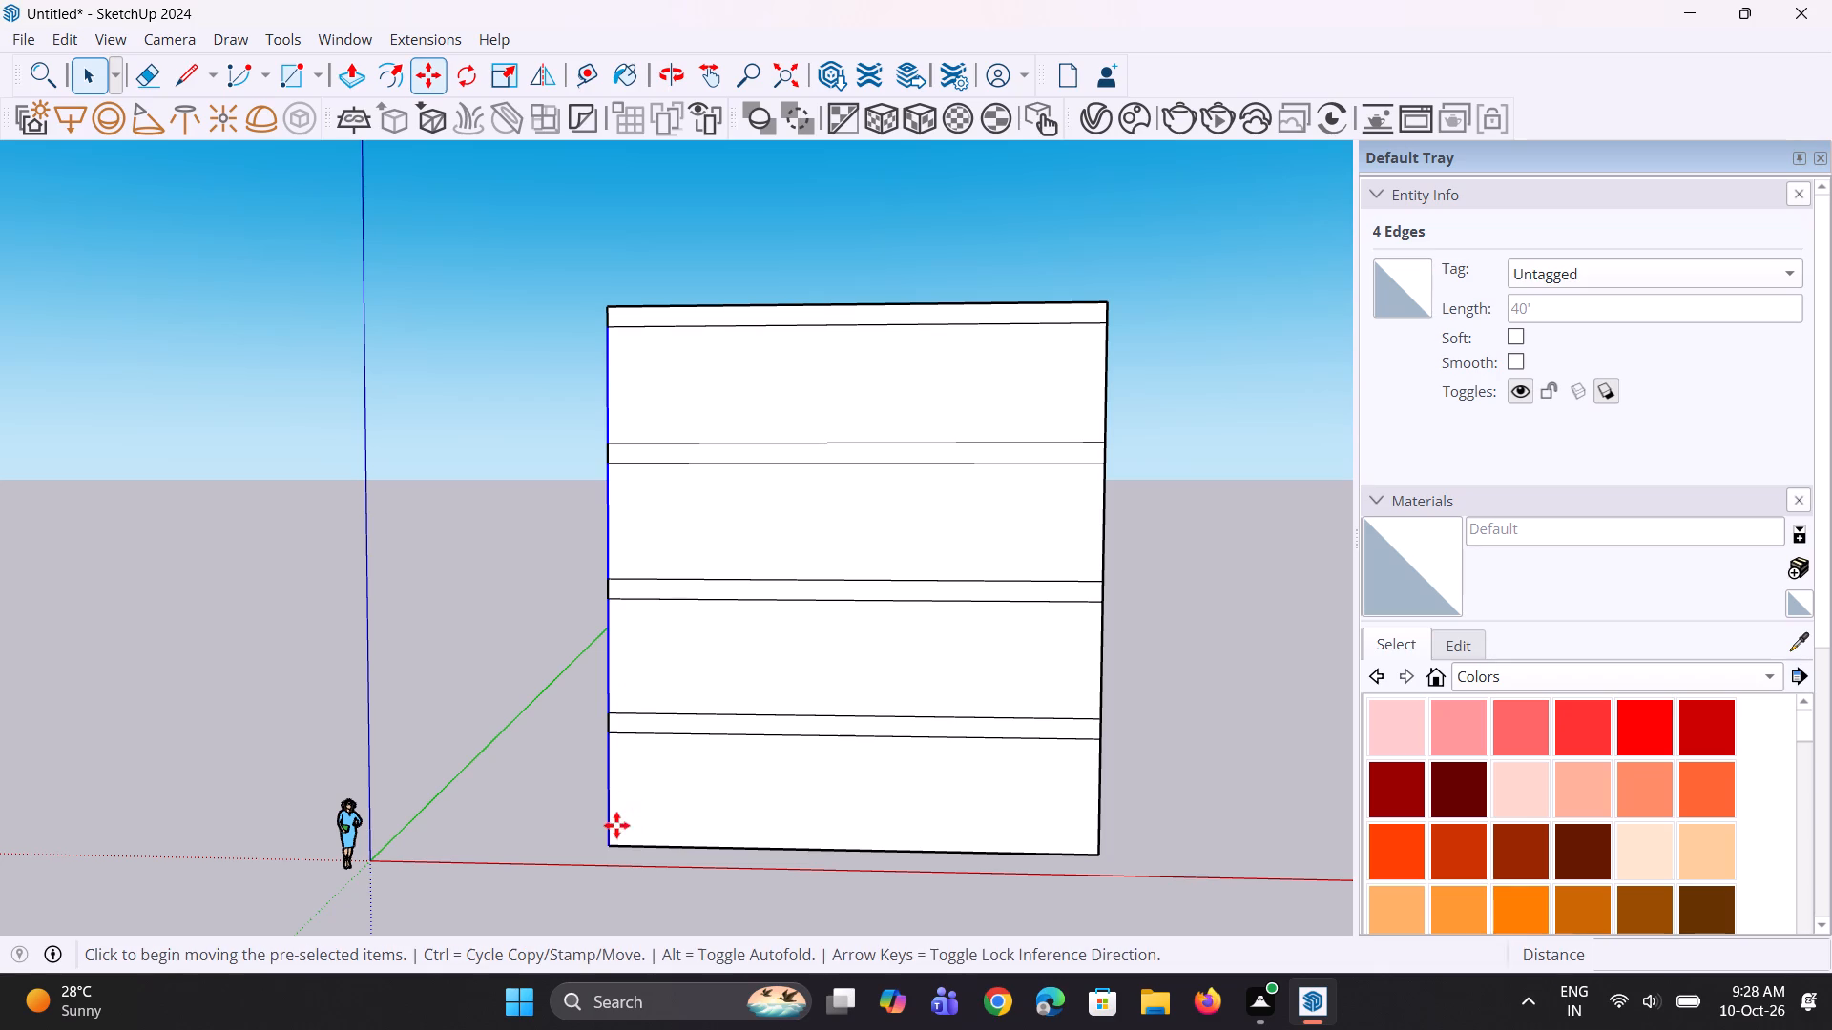
left_click(613, 847)
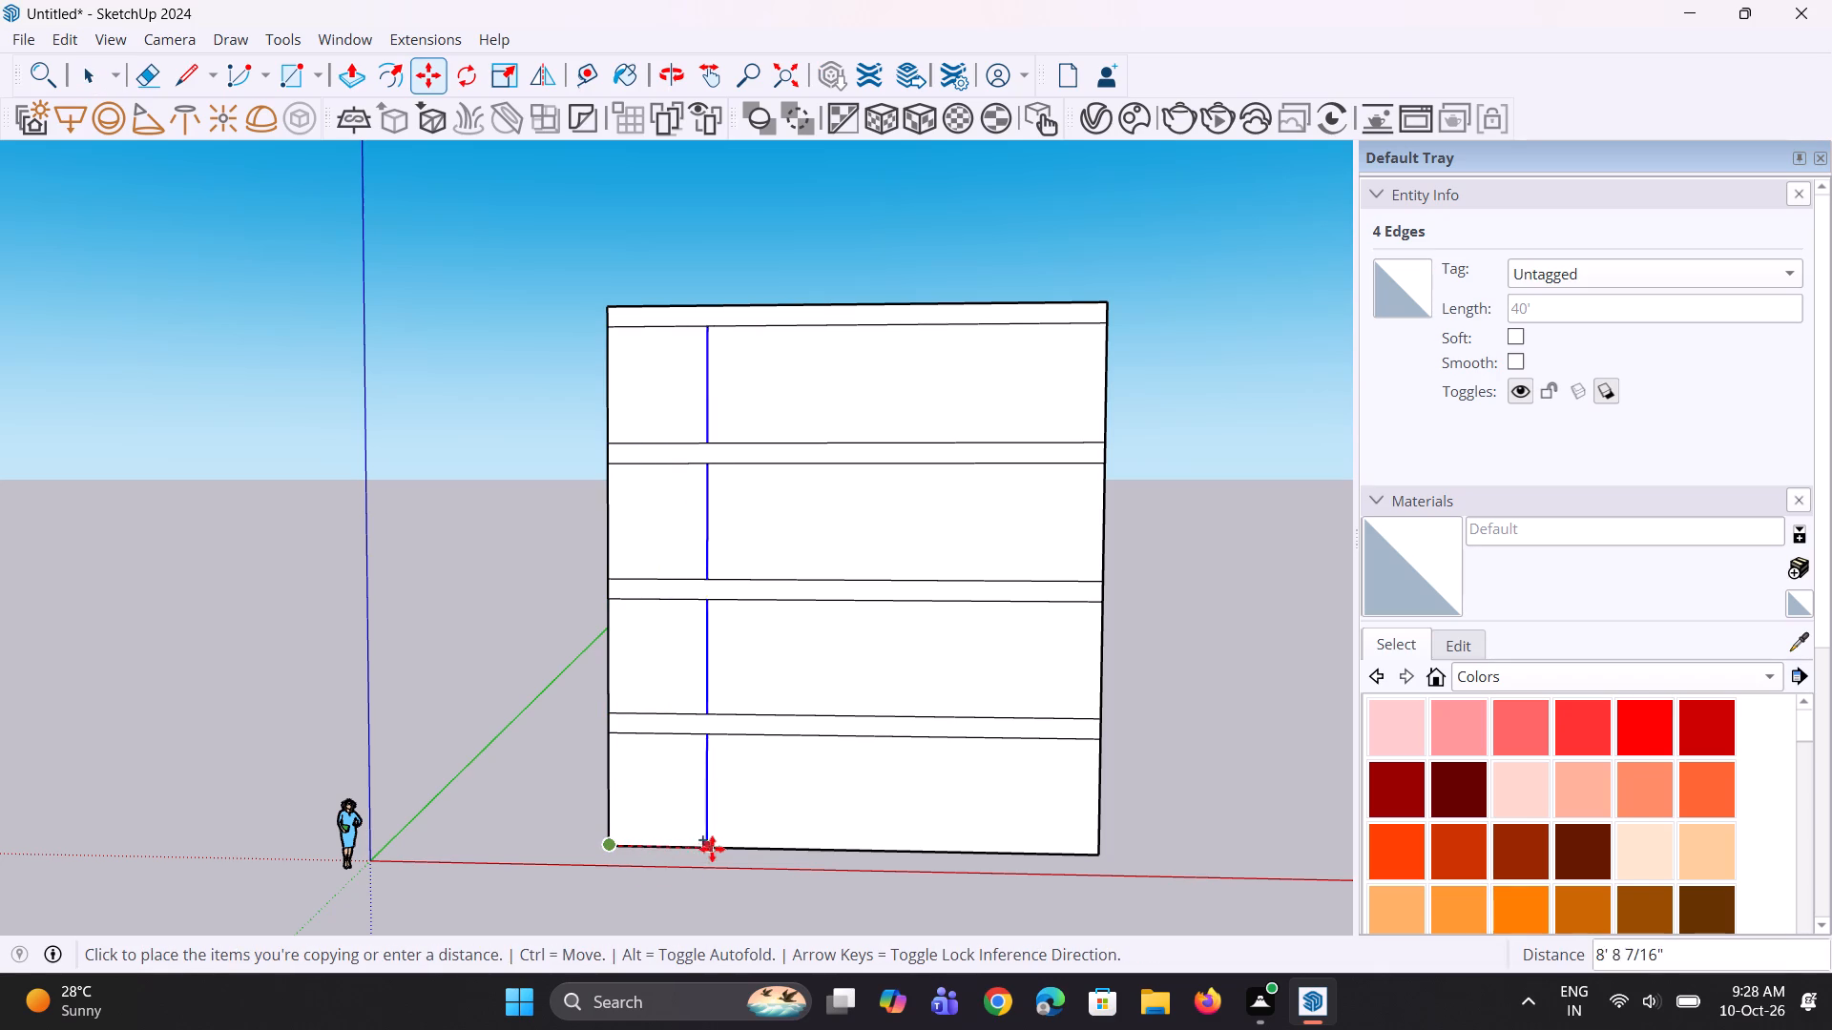
left_click(1096, 855)
Divide the edge copy by 2 to add a vertical line midway across each storey's front face.
type("/2")
key("Return")
scroll(813, 685, "down", 3)
scroll(900, 698, "up", 1)
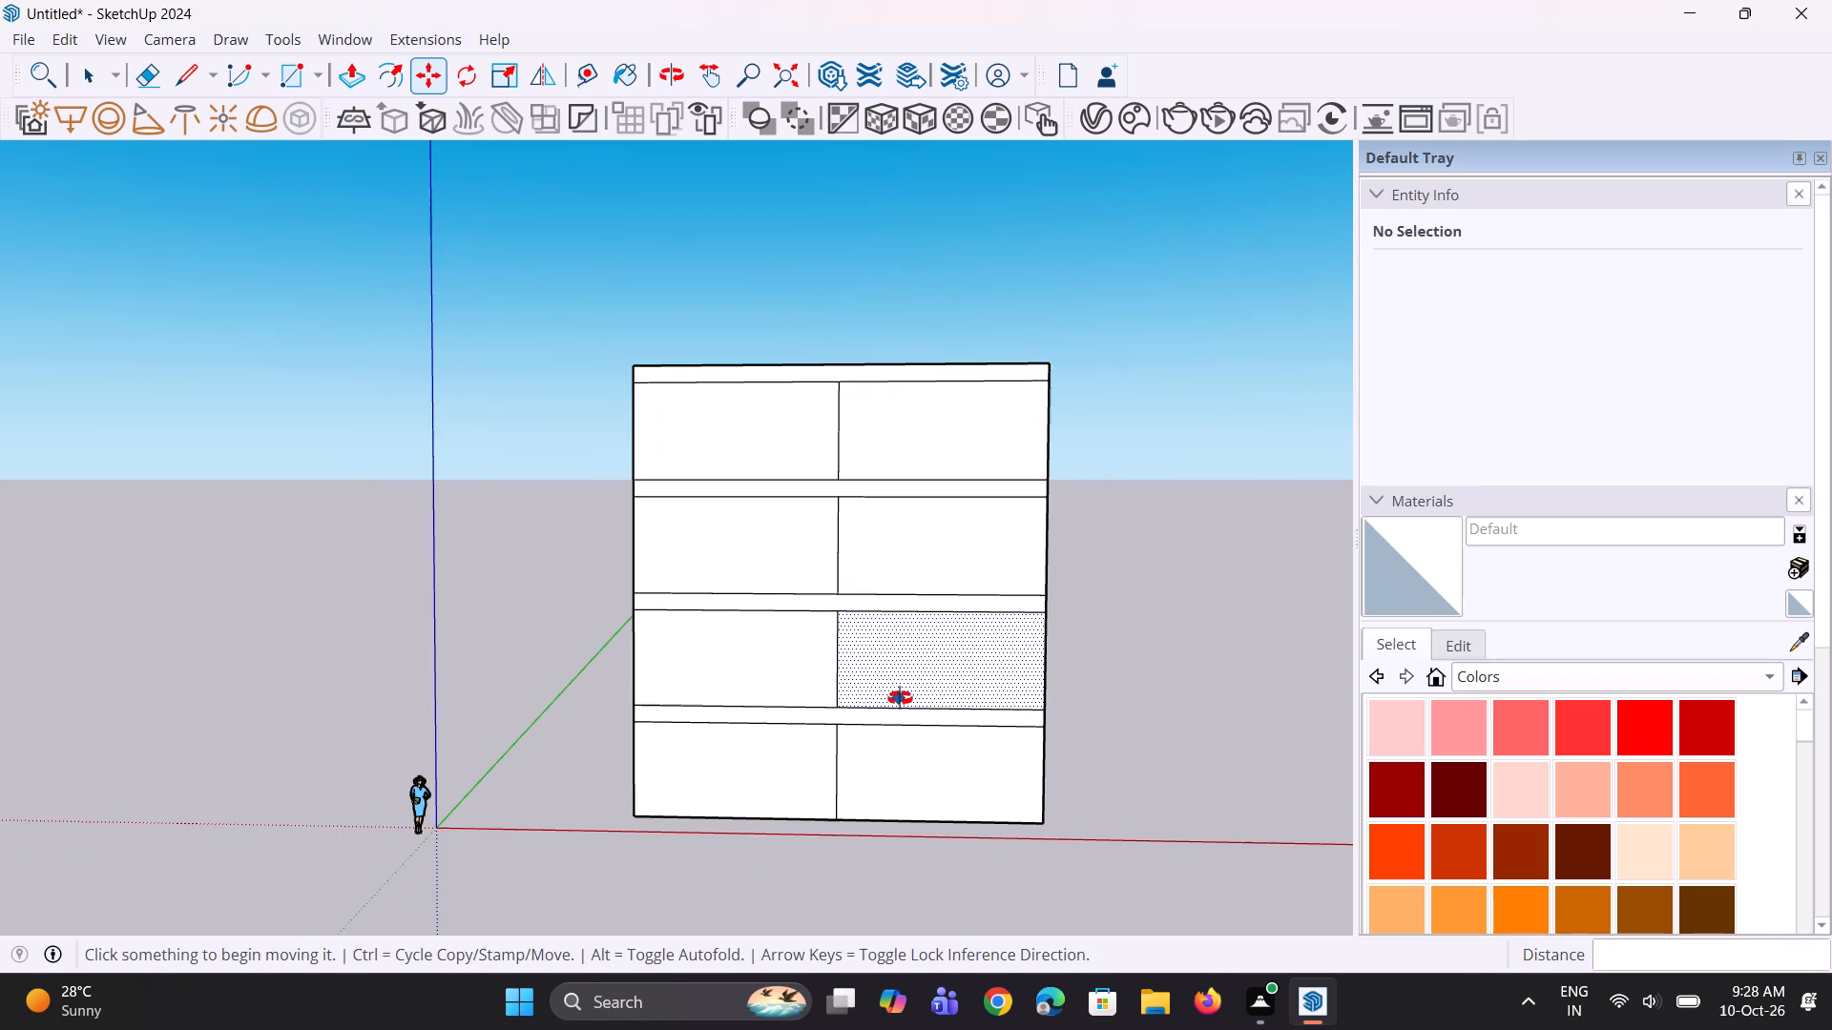
middle_click(900, 698)
scroll(906, 690, "down", 1)
scroll(882, 659, "up", 3)
key("space")
key("space")
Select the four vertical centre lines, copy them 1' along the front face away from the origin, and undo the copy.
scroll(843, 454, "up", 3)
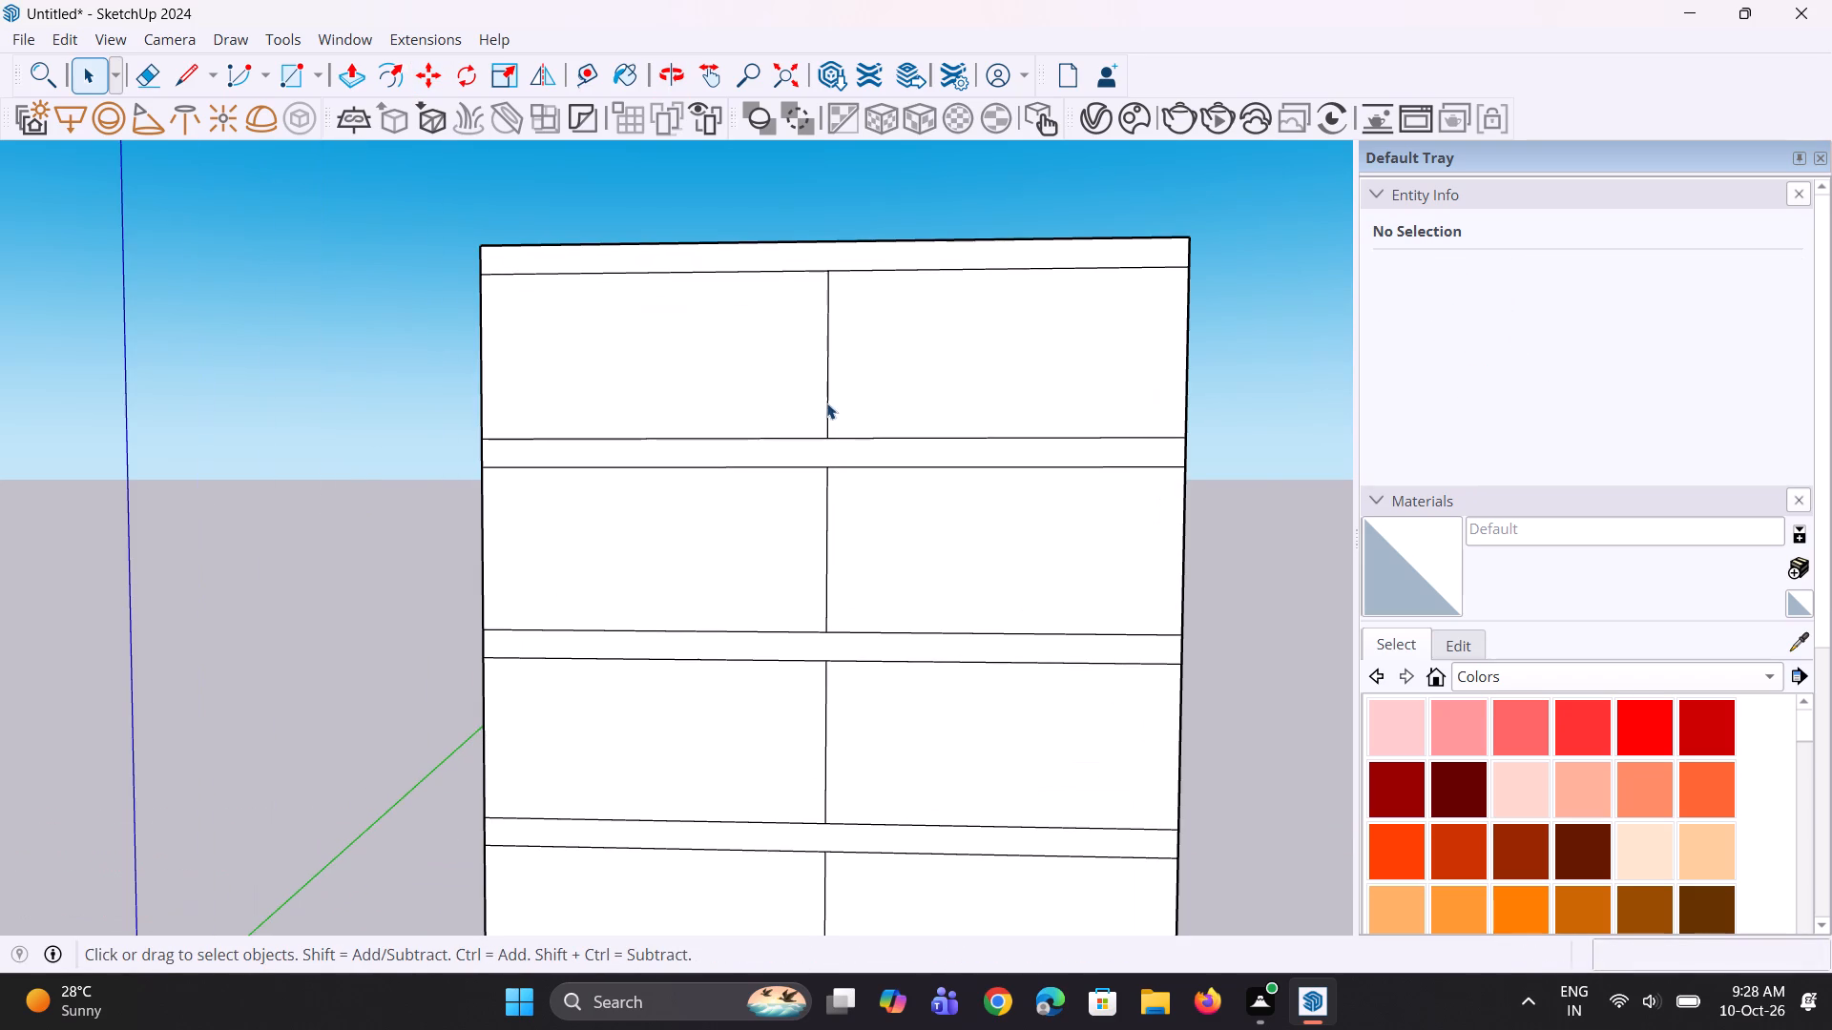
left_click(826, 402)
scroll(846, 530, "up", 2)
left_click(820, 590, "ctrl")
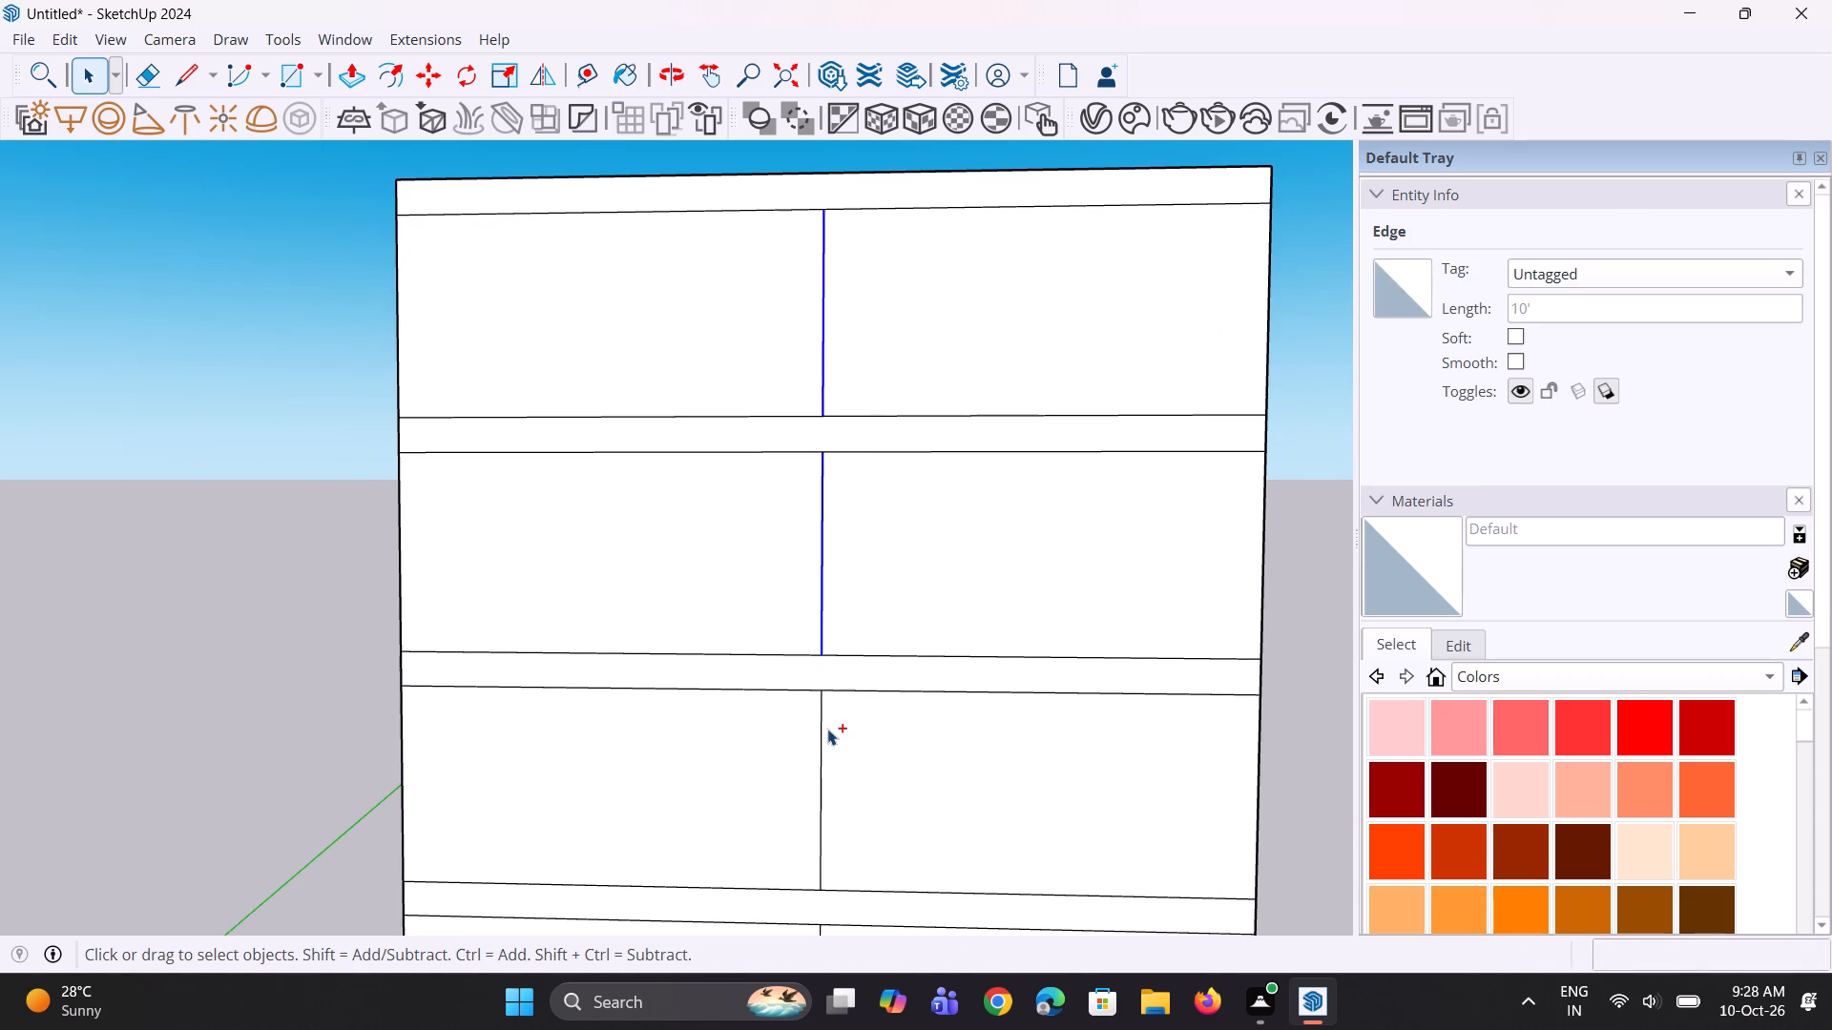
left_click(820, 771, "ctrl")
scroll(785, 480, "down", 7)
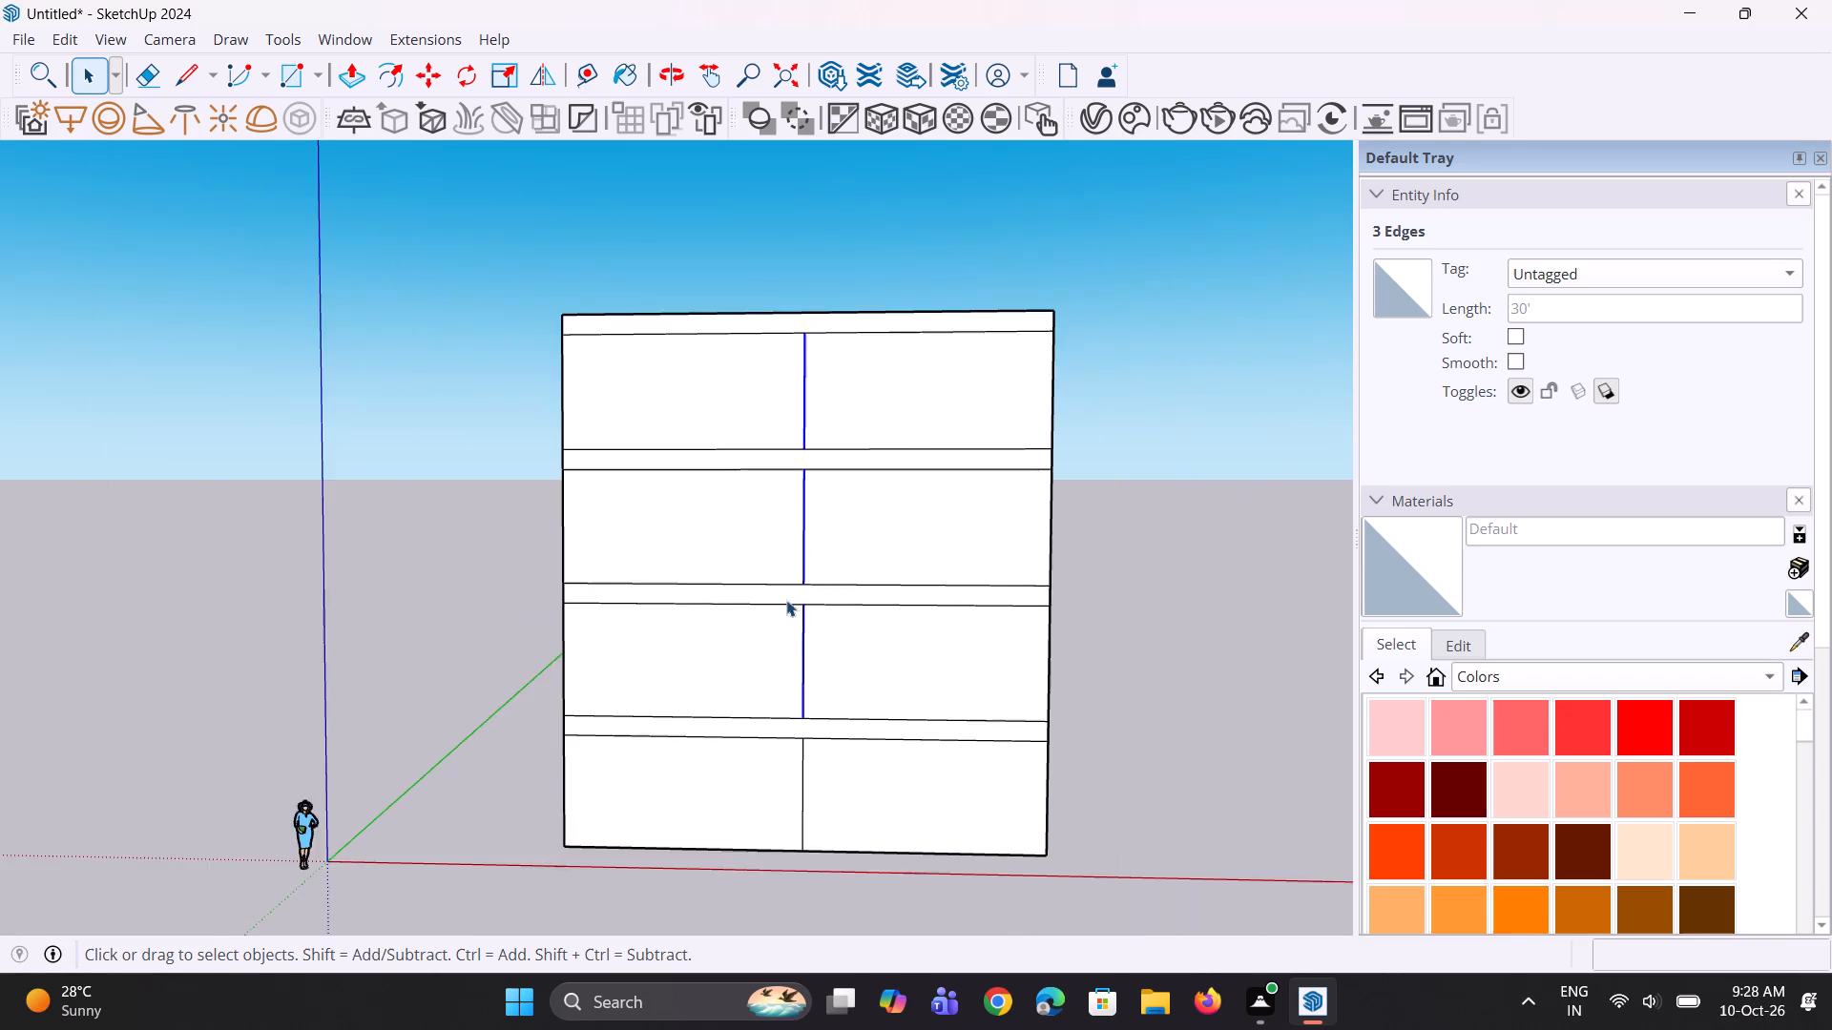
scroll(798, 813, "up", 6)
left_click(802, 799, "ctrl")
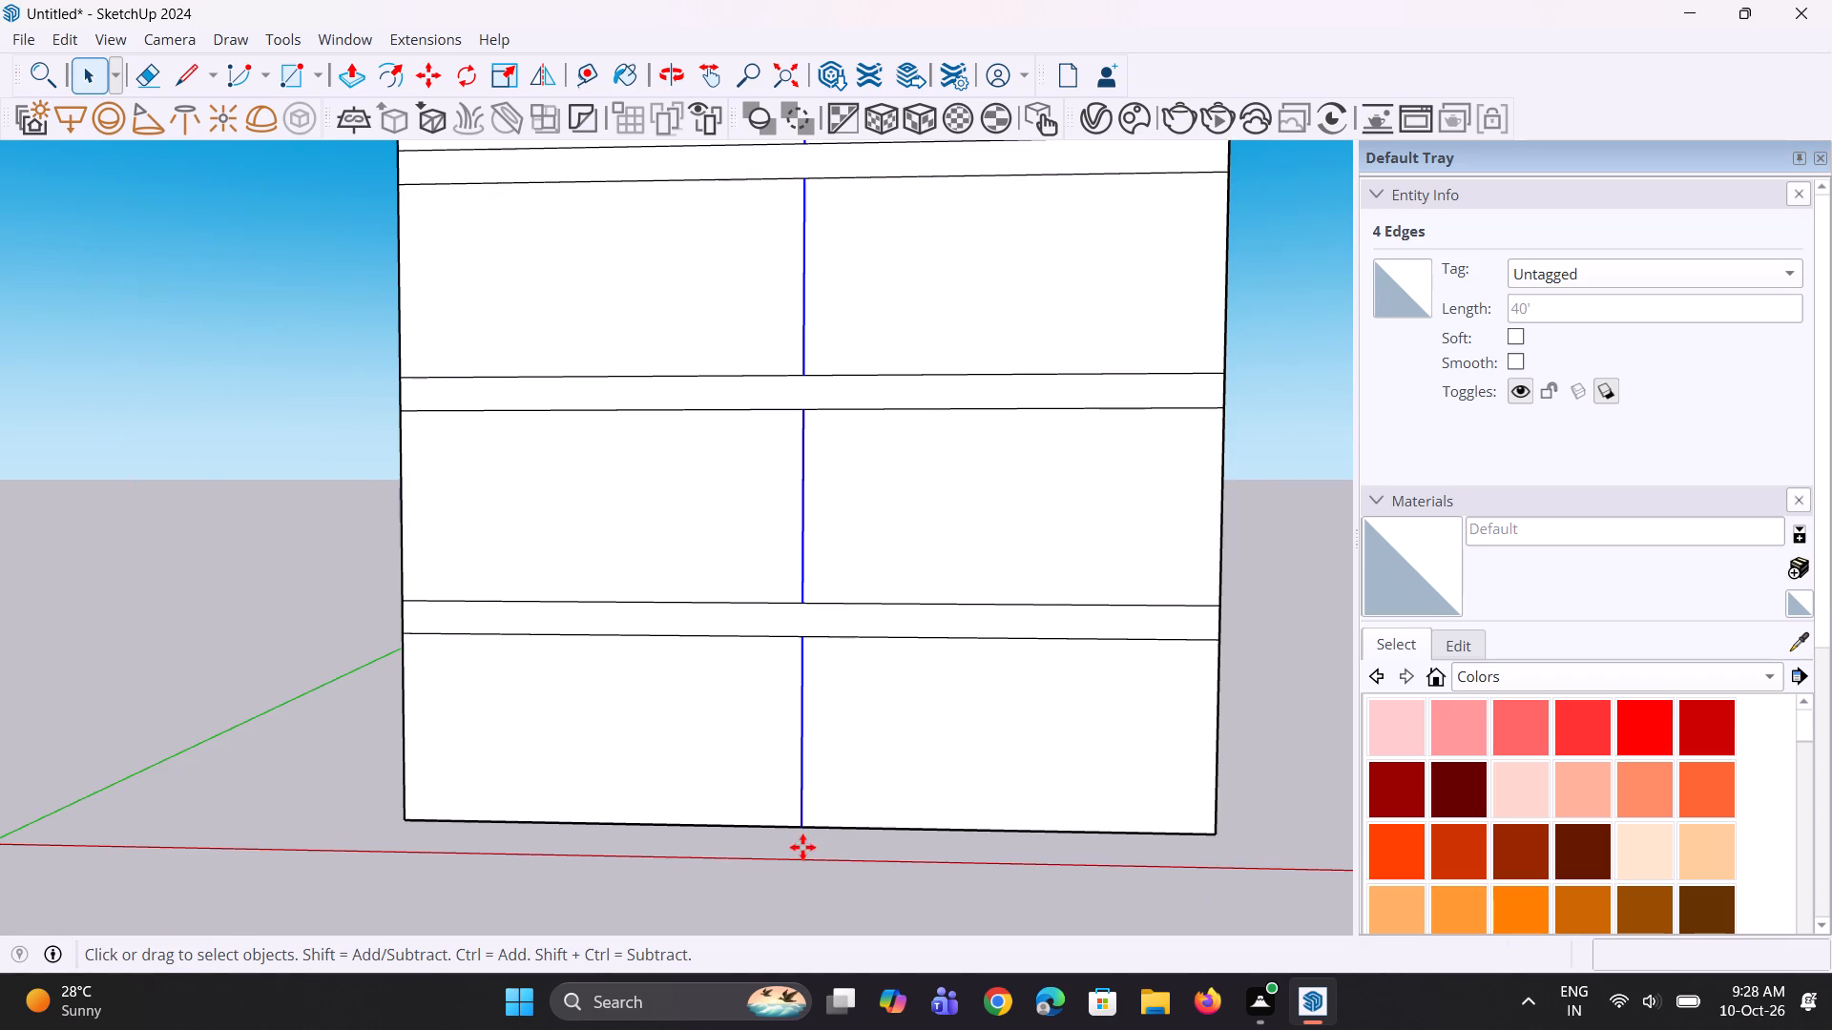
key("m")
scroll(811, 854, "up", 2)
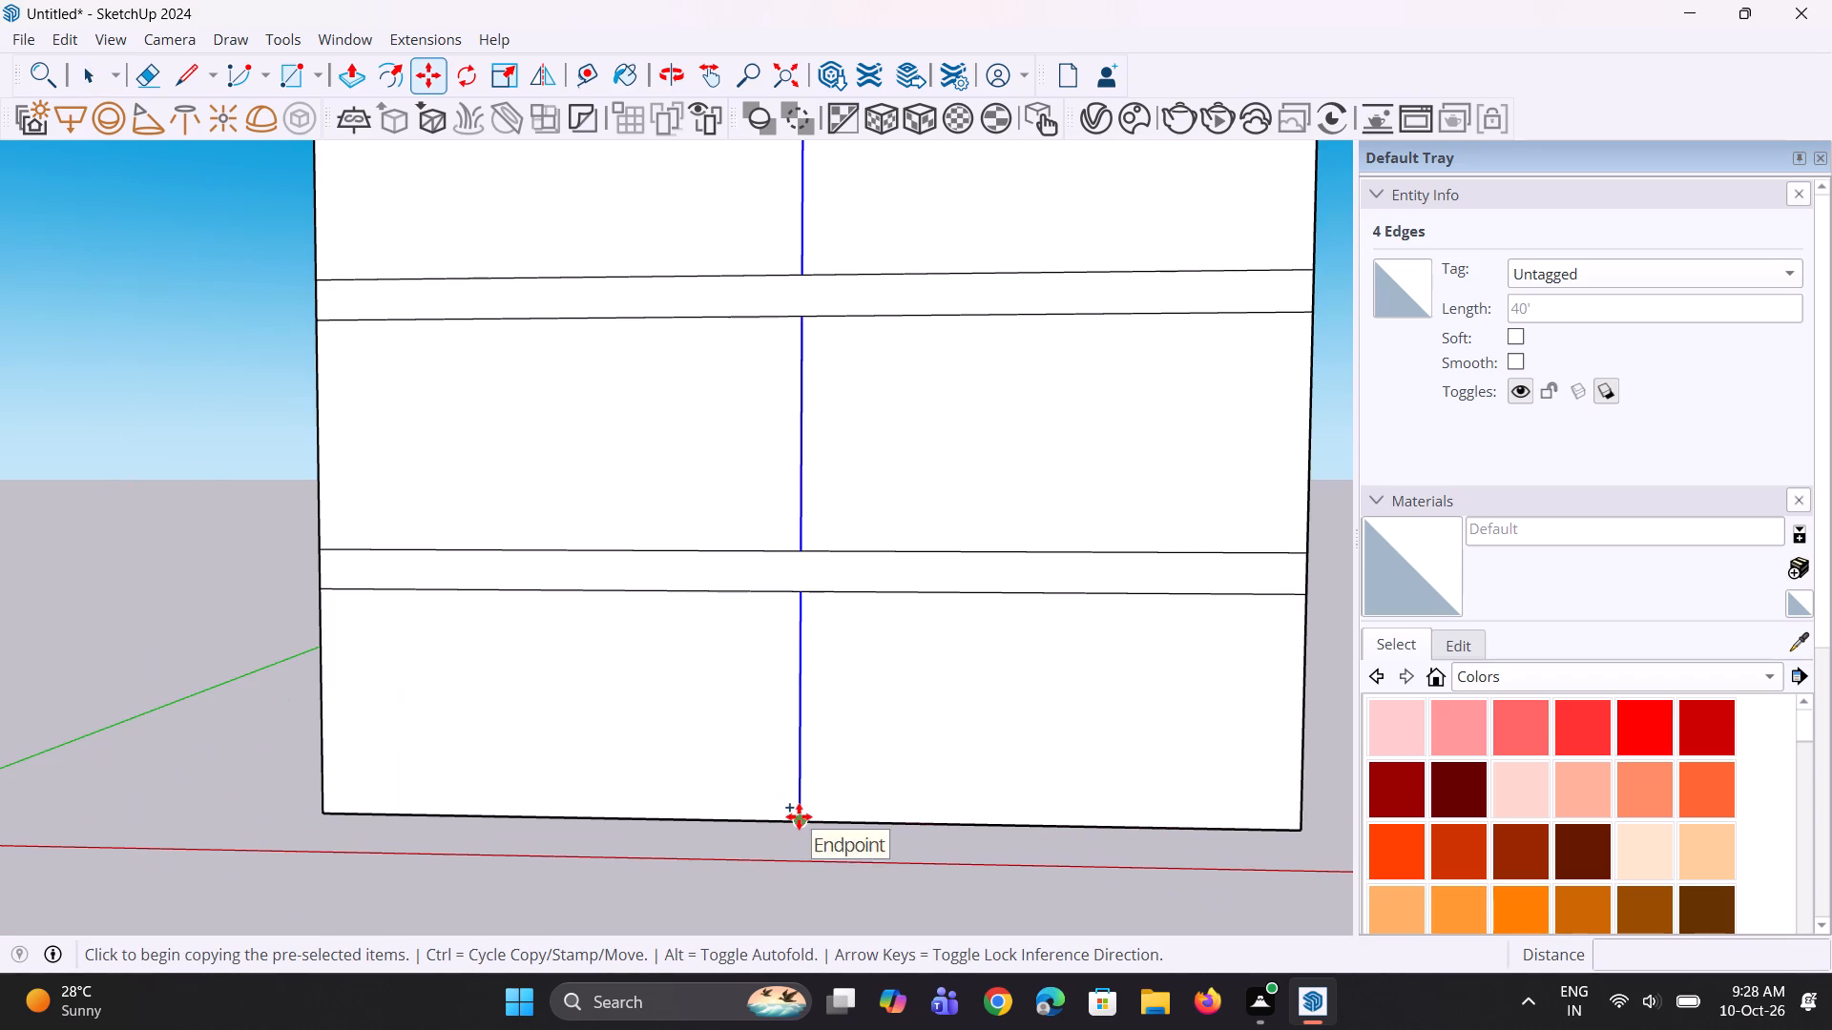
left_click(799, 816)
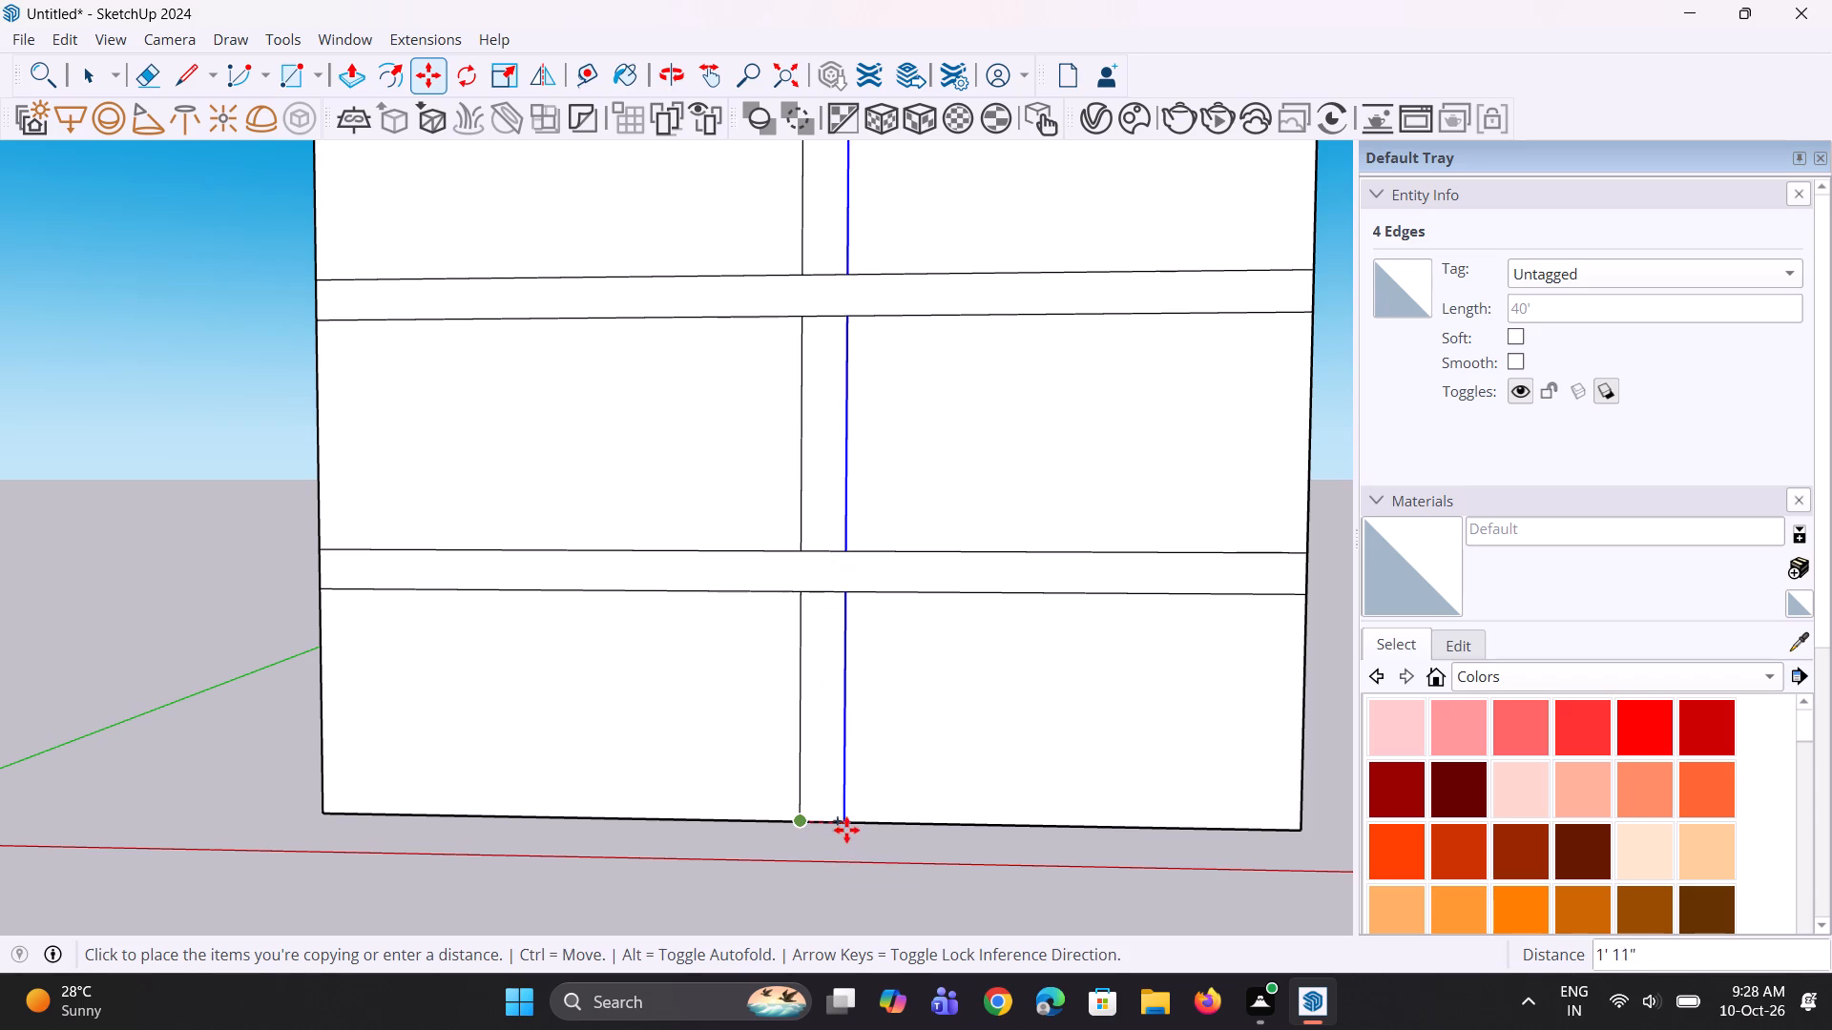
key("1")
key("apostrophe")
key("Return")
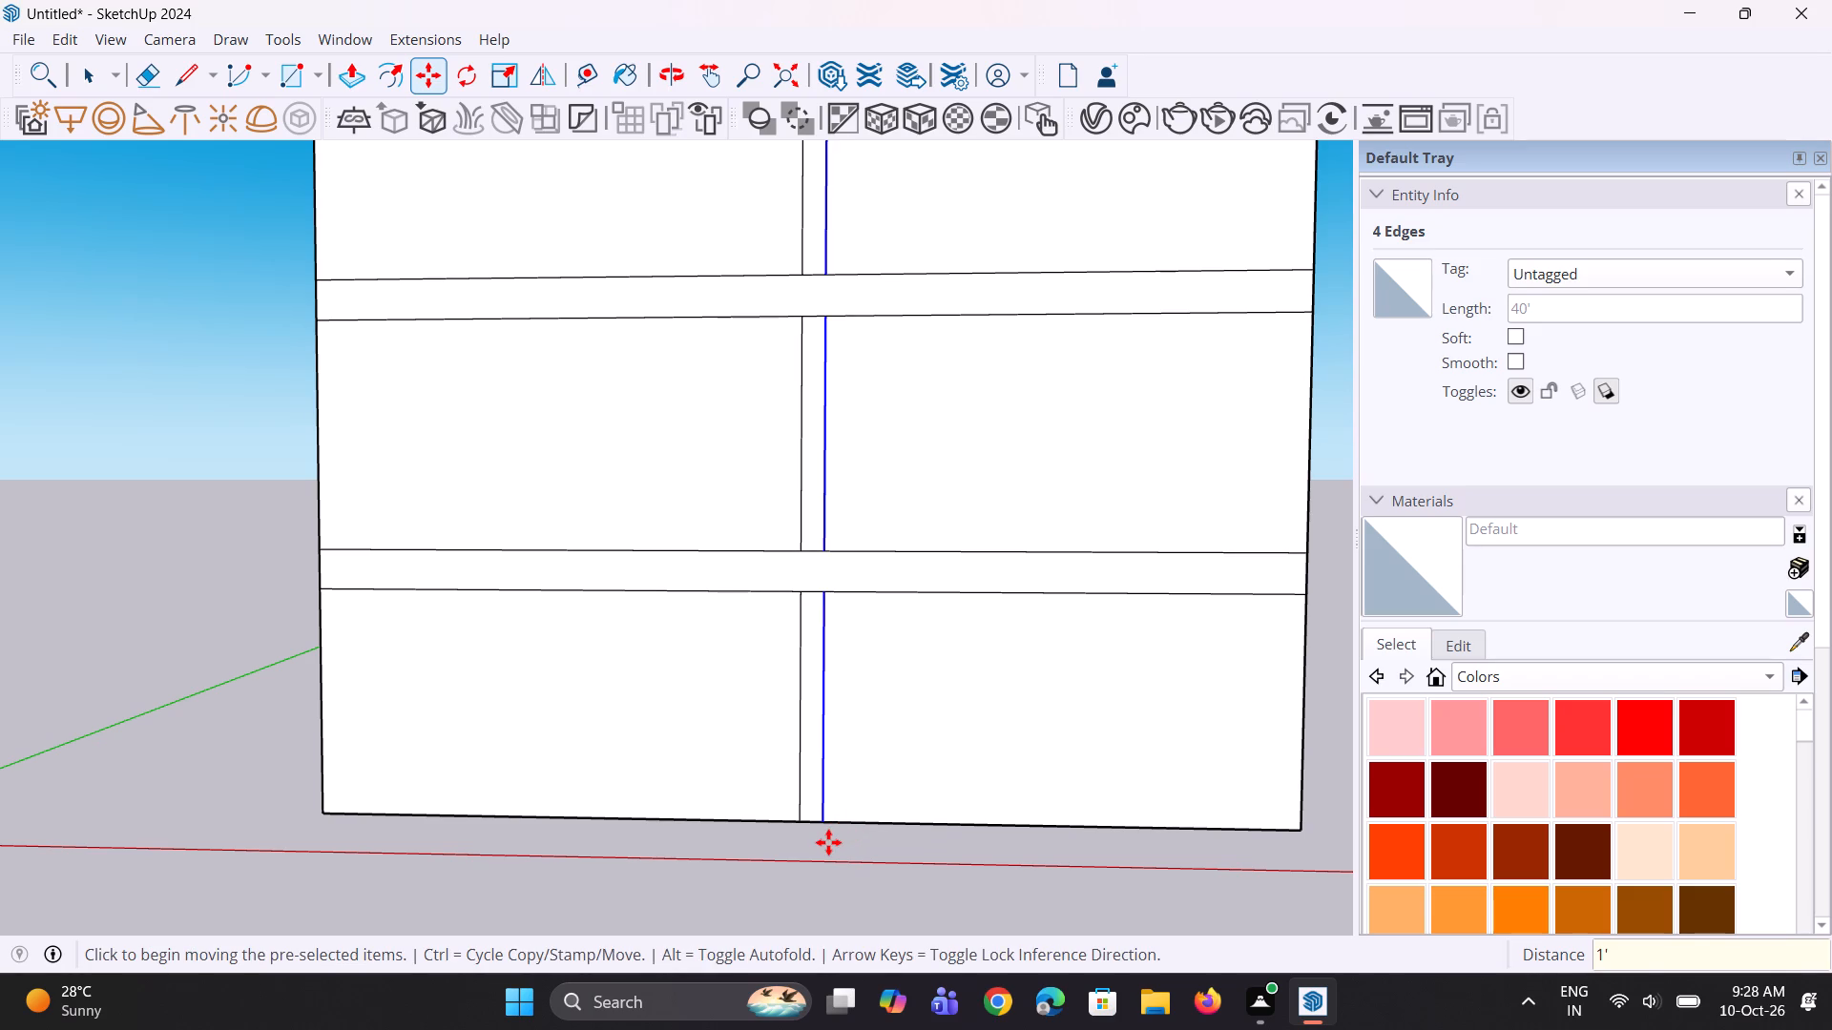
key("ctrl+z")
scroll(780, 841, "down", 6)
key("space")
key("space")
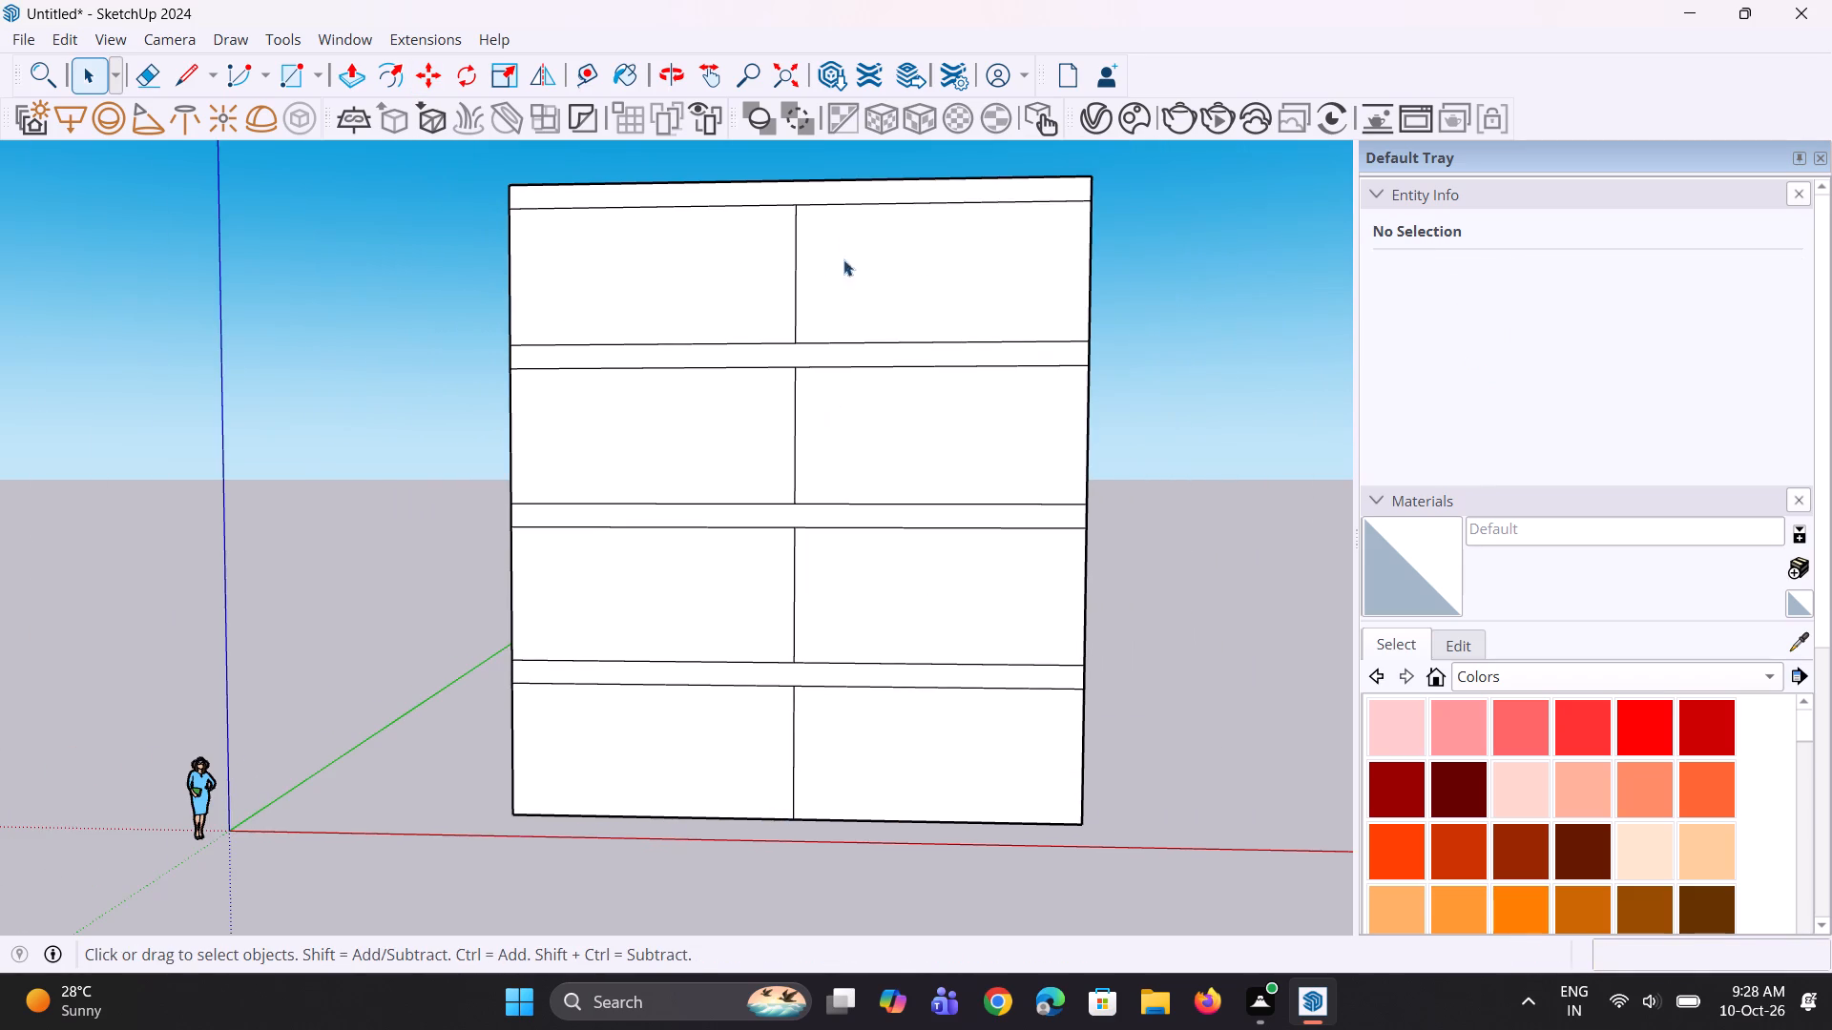
Select the four vertical centre lines of the front face and copy them 3' away from the origin side.
scroll(843, 239, "up", 1)
left_click(795, 310)
scroll(790, 531, "up", 3)
left_click(791, 490, "ctrl")
left_click(792, 606, "ctrl")
scroll(784, 546, "down", 1)
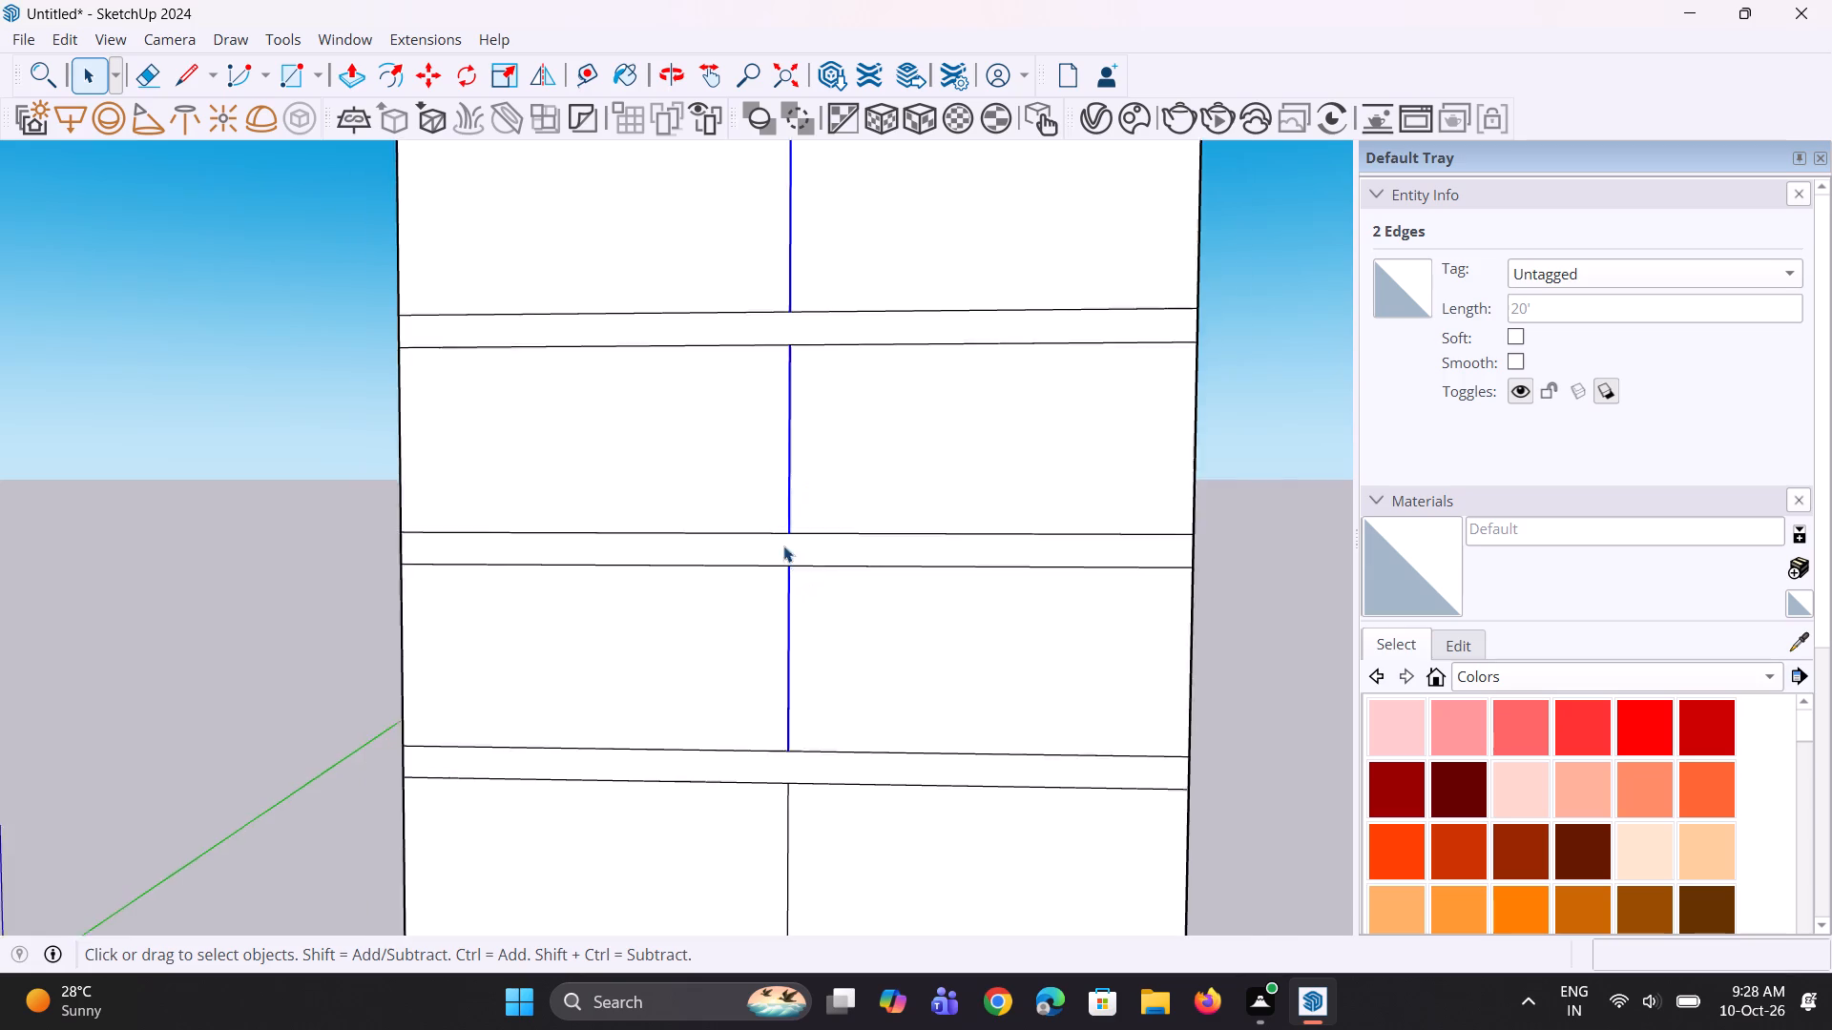
scroll(783, 546, "down", 5)
scroll(776, 738, "up", 5)
left_click(782, 742, "ctrl")
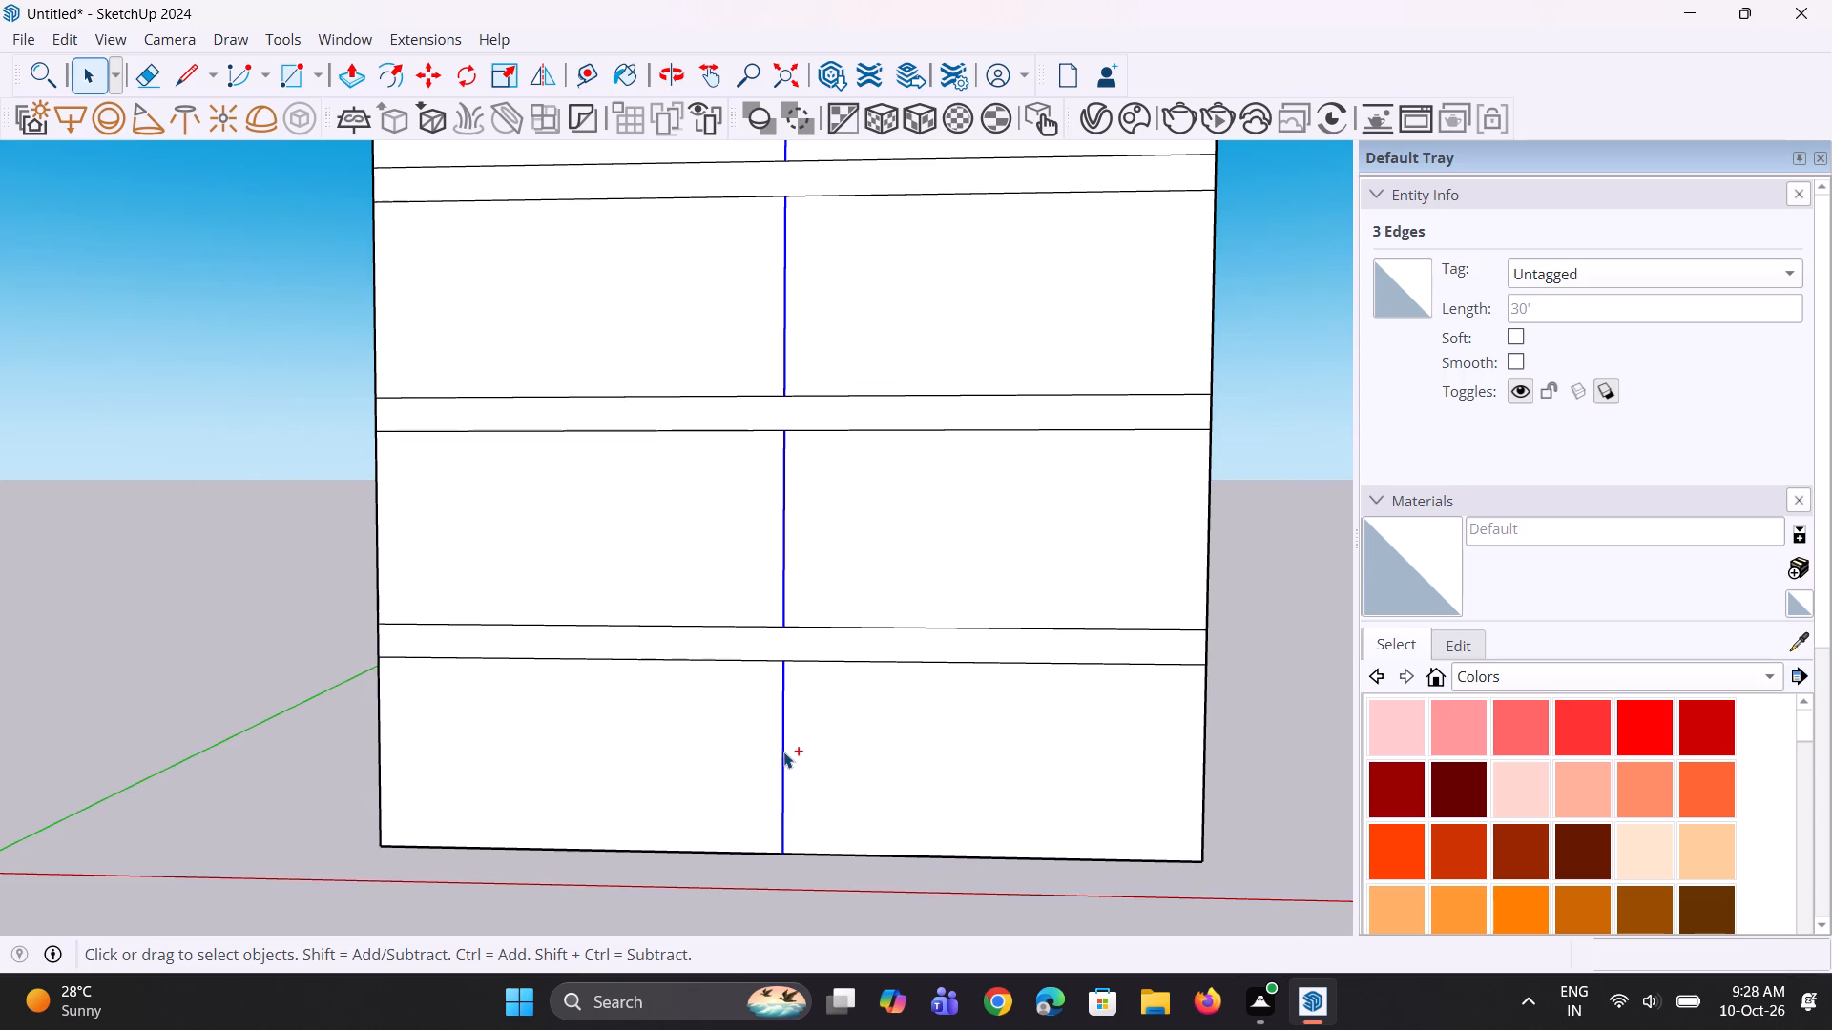
key("m")
scroll(778, 883, "up", 3)
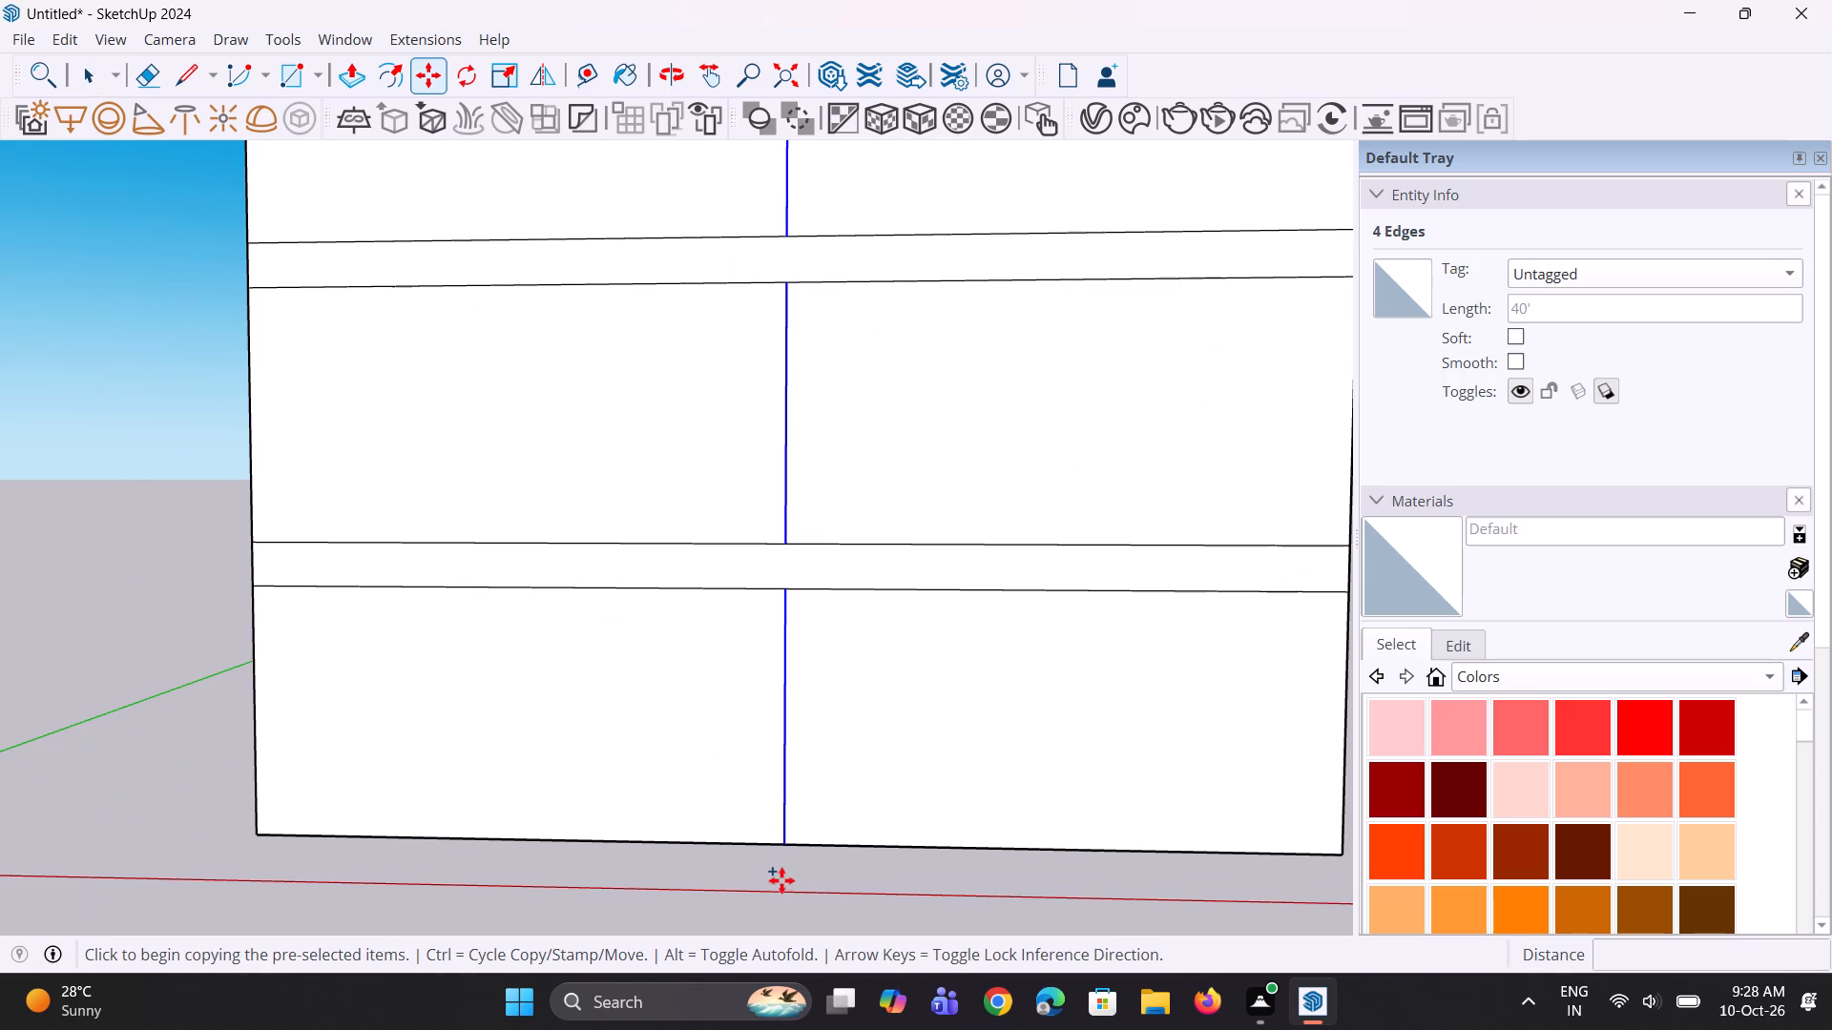
left_click(782, 848)
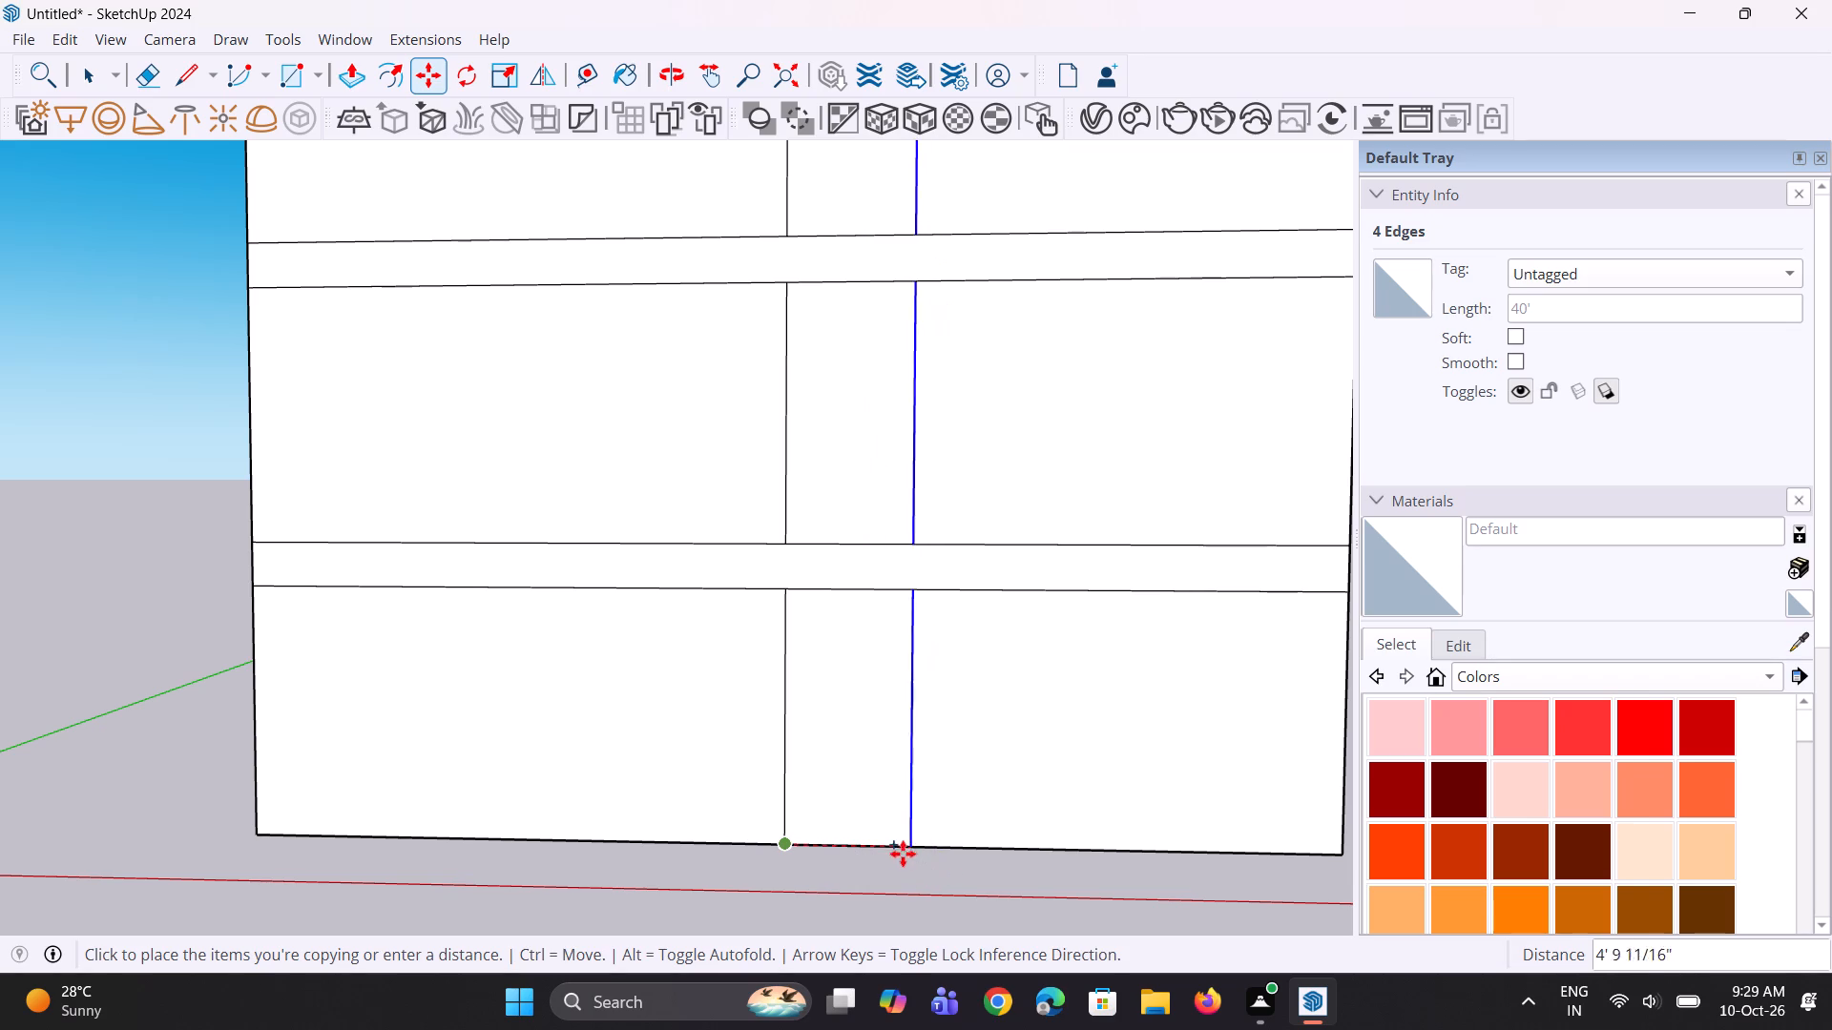
type("3'")
key("Return")
Select the four original centre lines and copy them 3' along the front face toward the origin side.
middle_click_drag(811, 868, 859, 858)
key("space")
key("space")
left_click(830, 805)
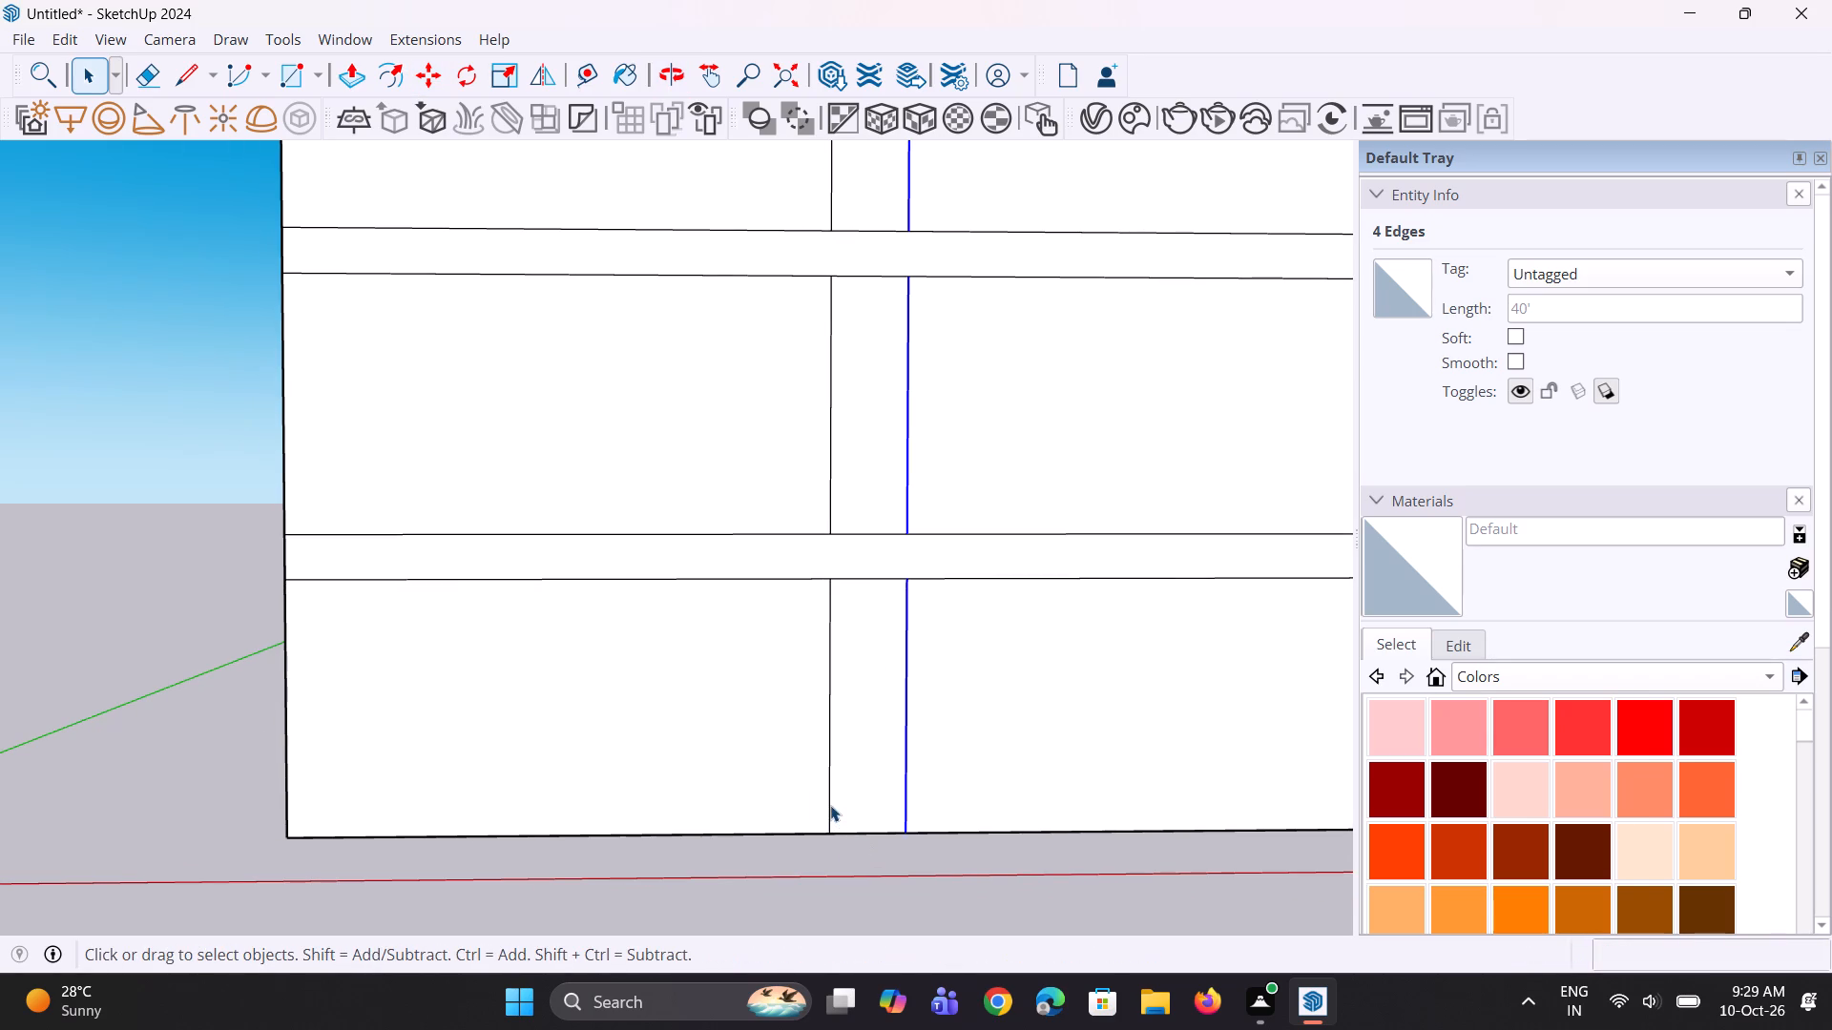
scroll(830, 819, "up", 1)
left_click(833, 487, "ctrl")
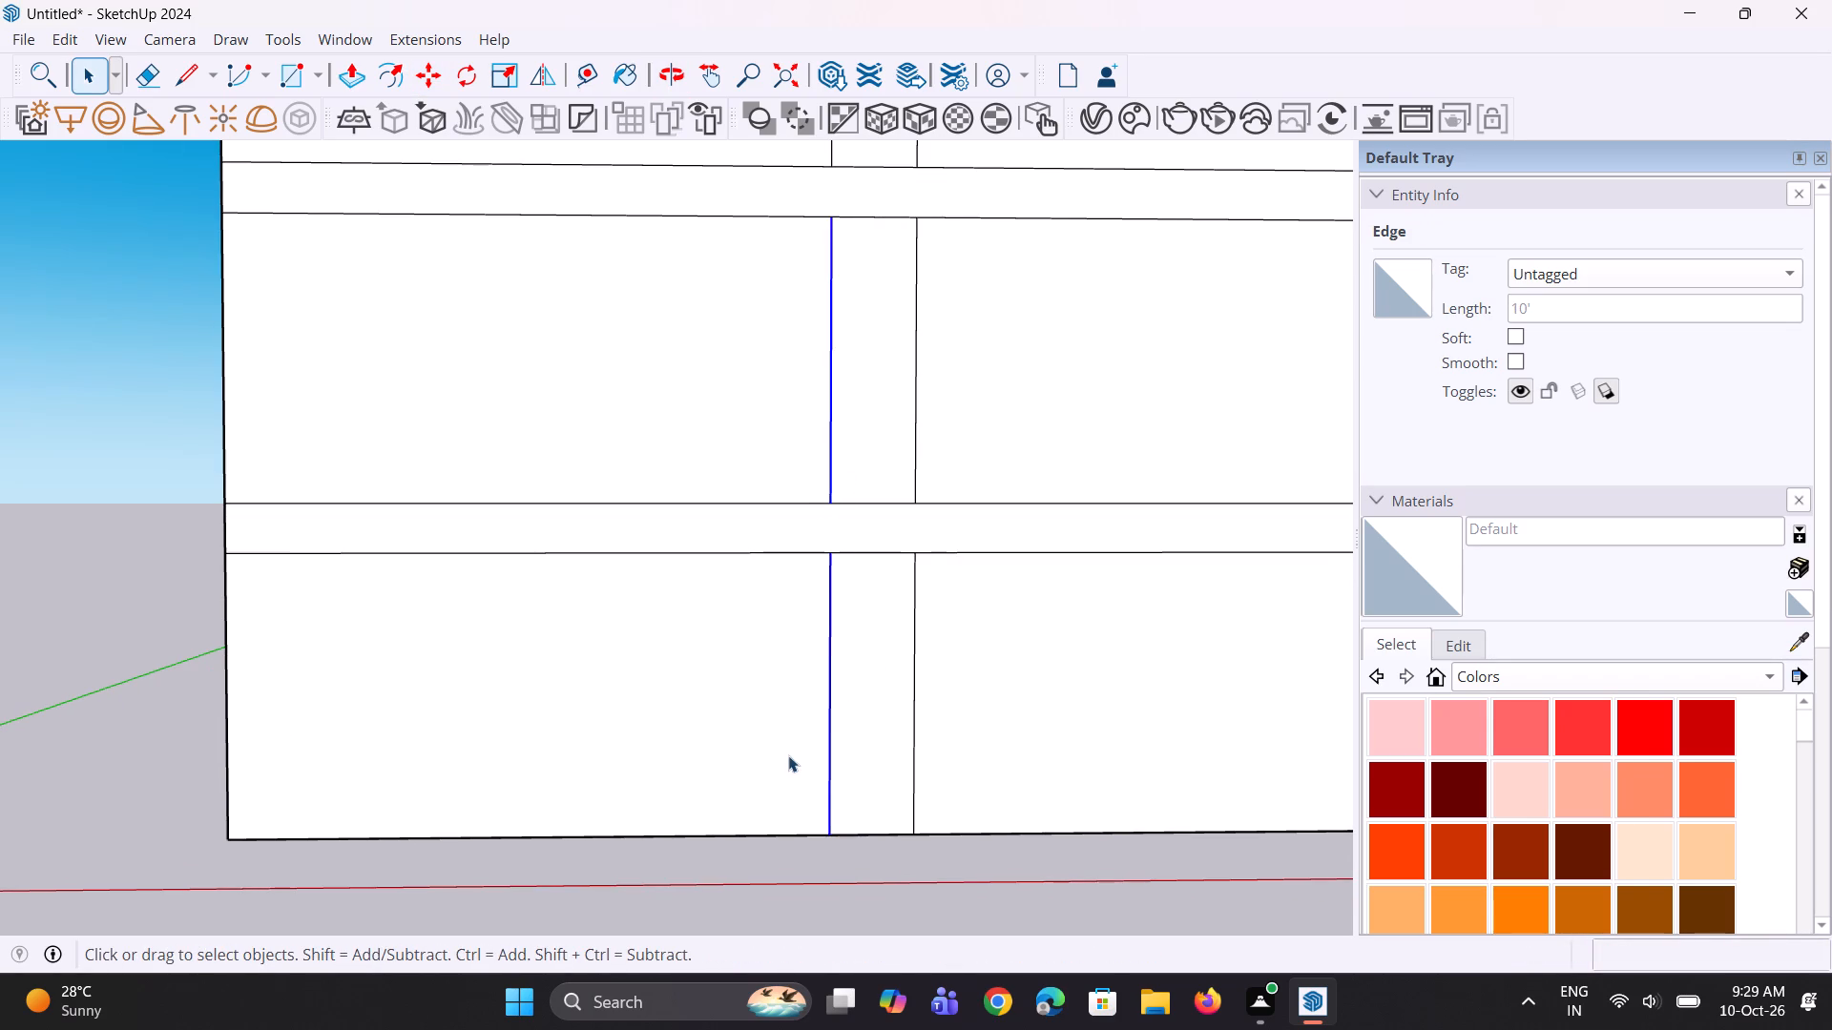
scroll(788, 759, "down", 11)
scroll(783, 376, "up", 6)
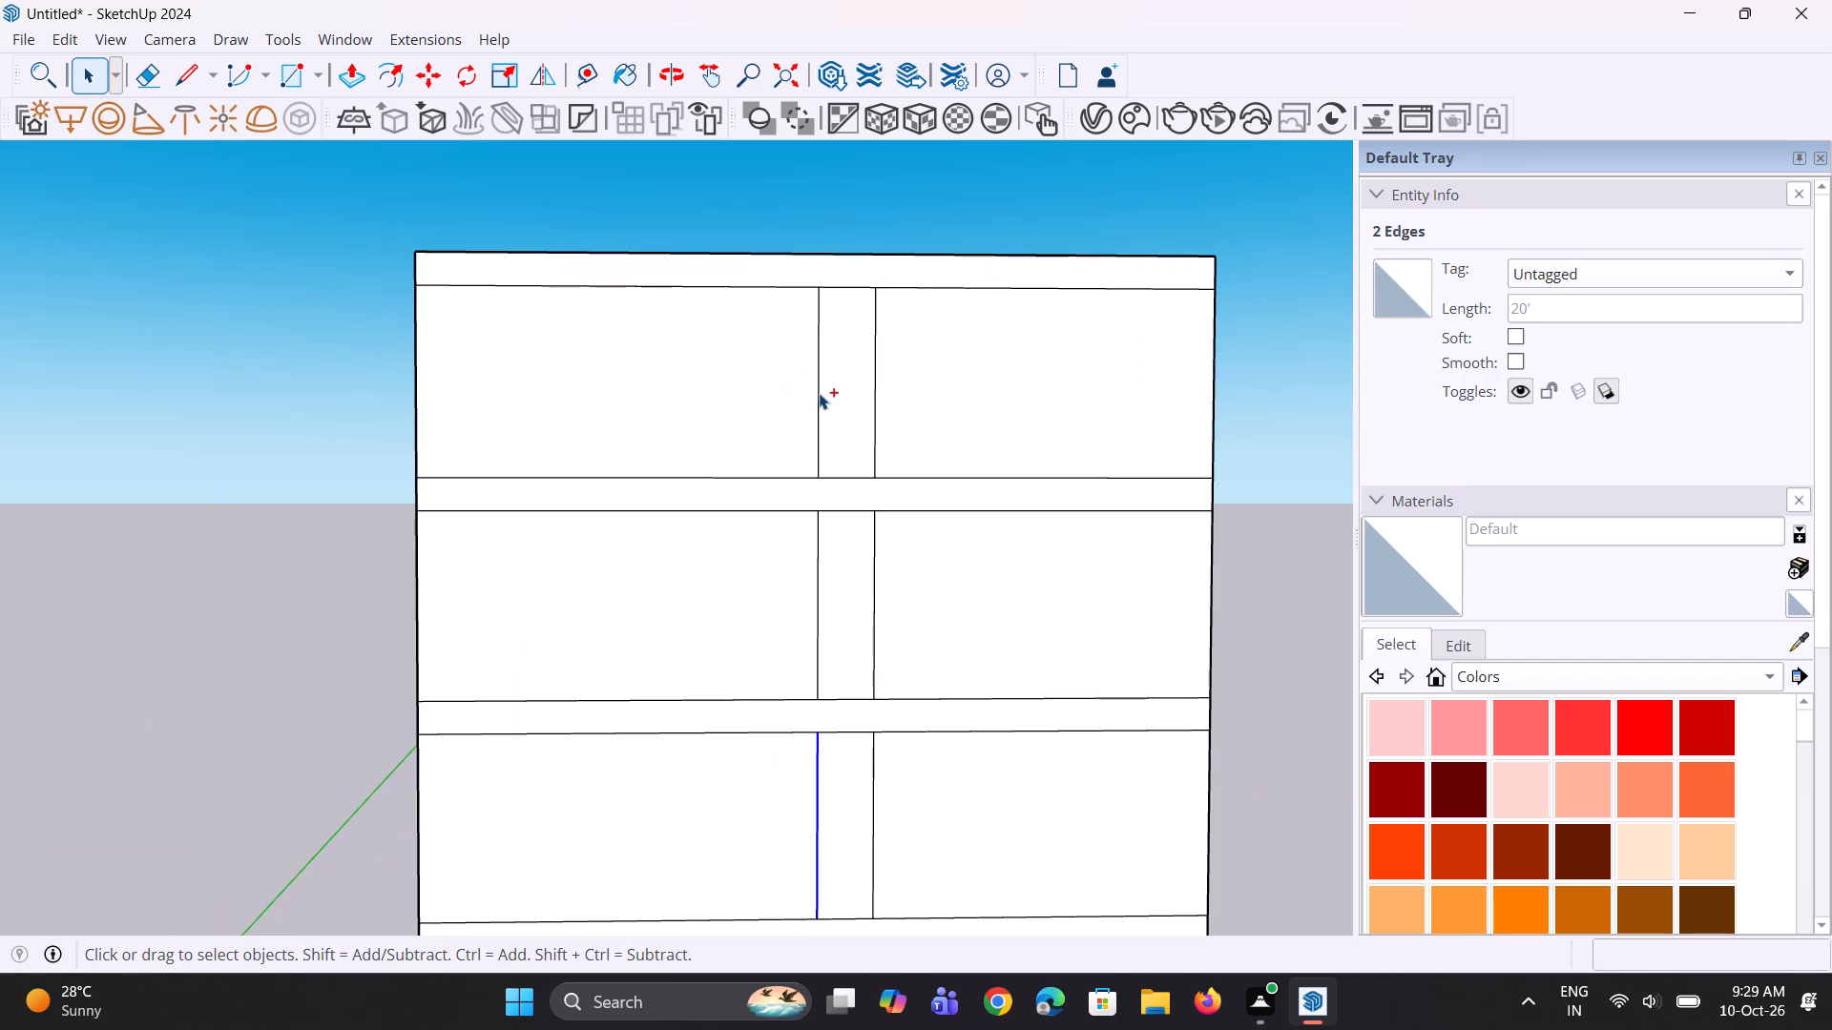
left_click(819, 393, "ctrl")
left_click(819, 556, "ctrl")
key("m")
scroll(813, 291, "up", 1)
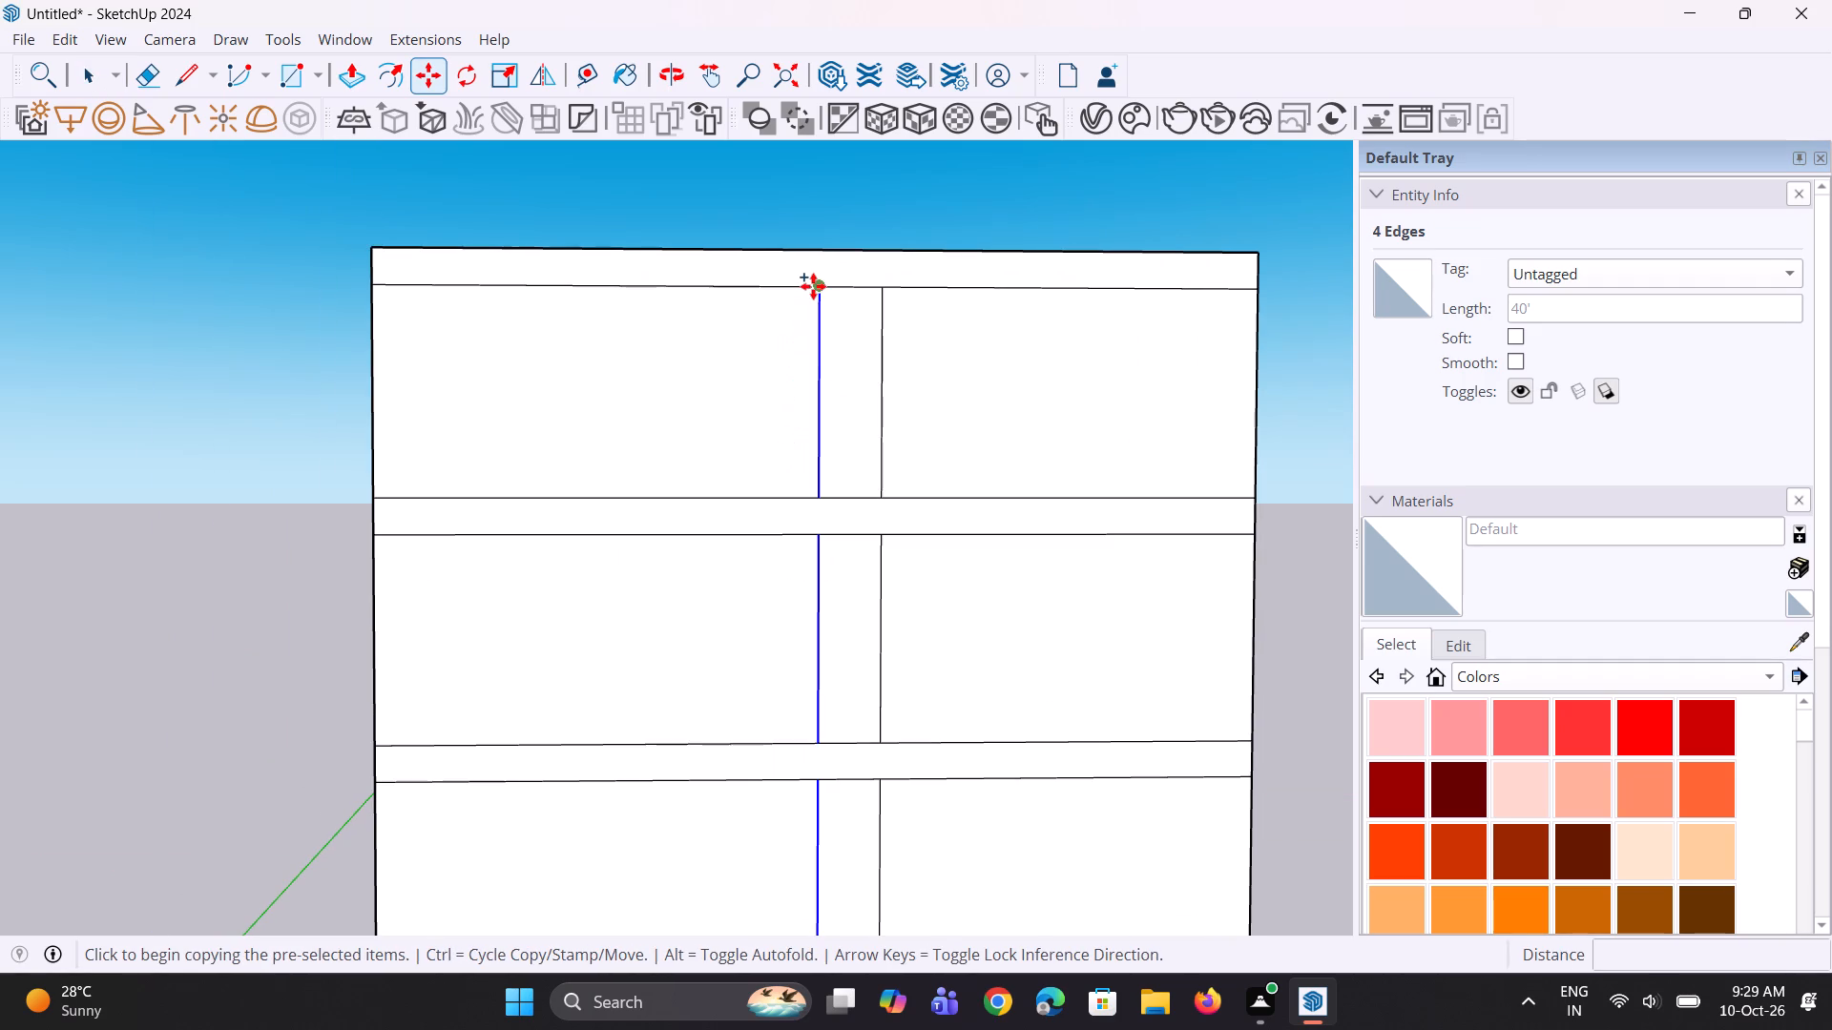
left_click(813, 286)
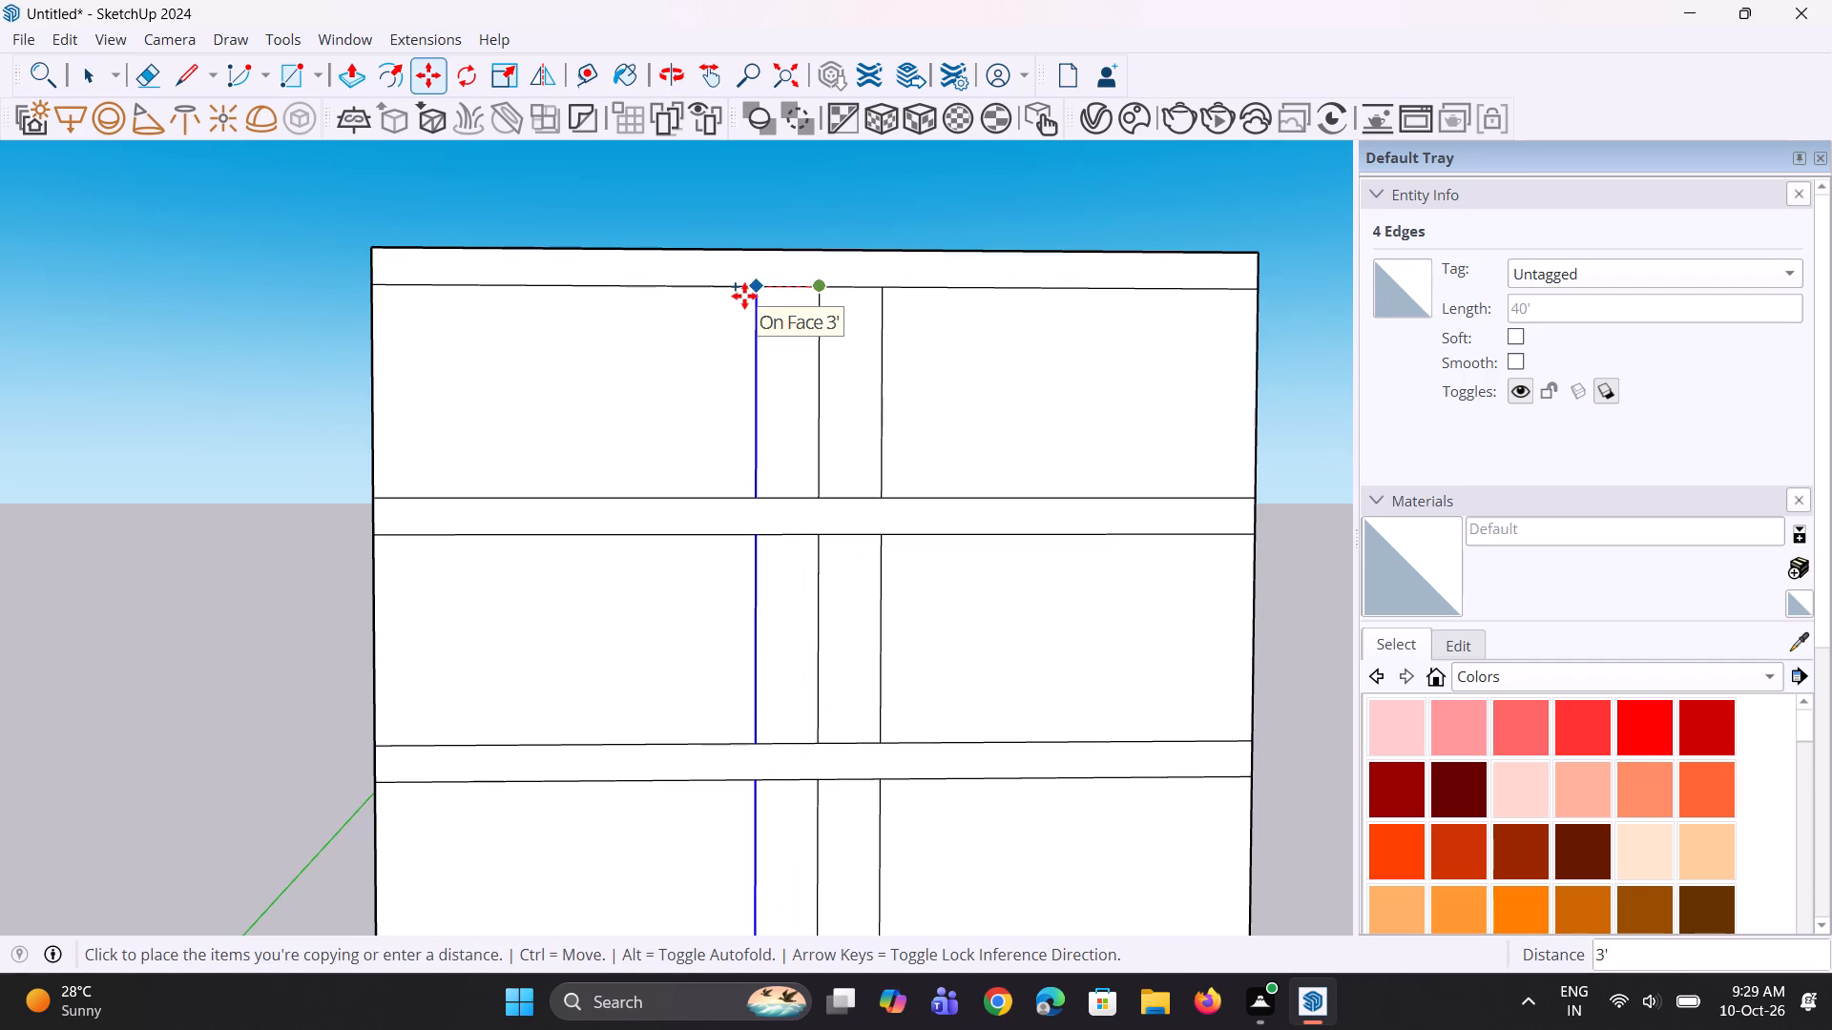
left_click(744, 296)
scroll(713, 467, "down", 3)
key("space")
Erase the four original vertical centre lines between the two offset copies, one on each storey of the front face.
key("e")
scroll(773, 482, "up", 1)
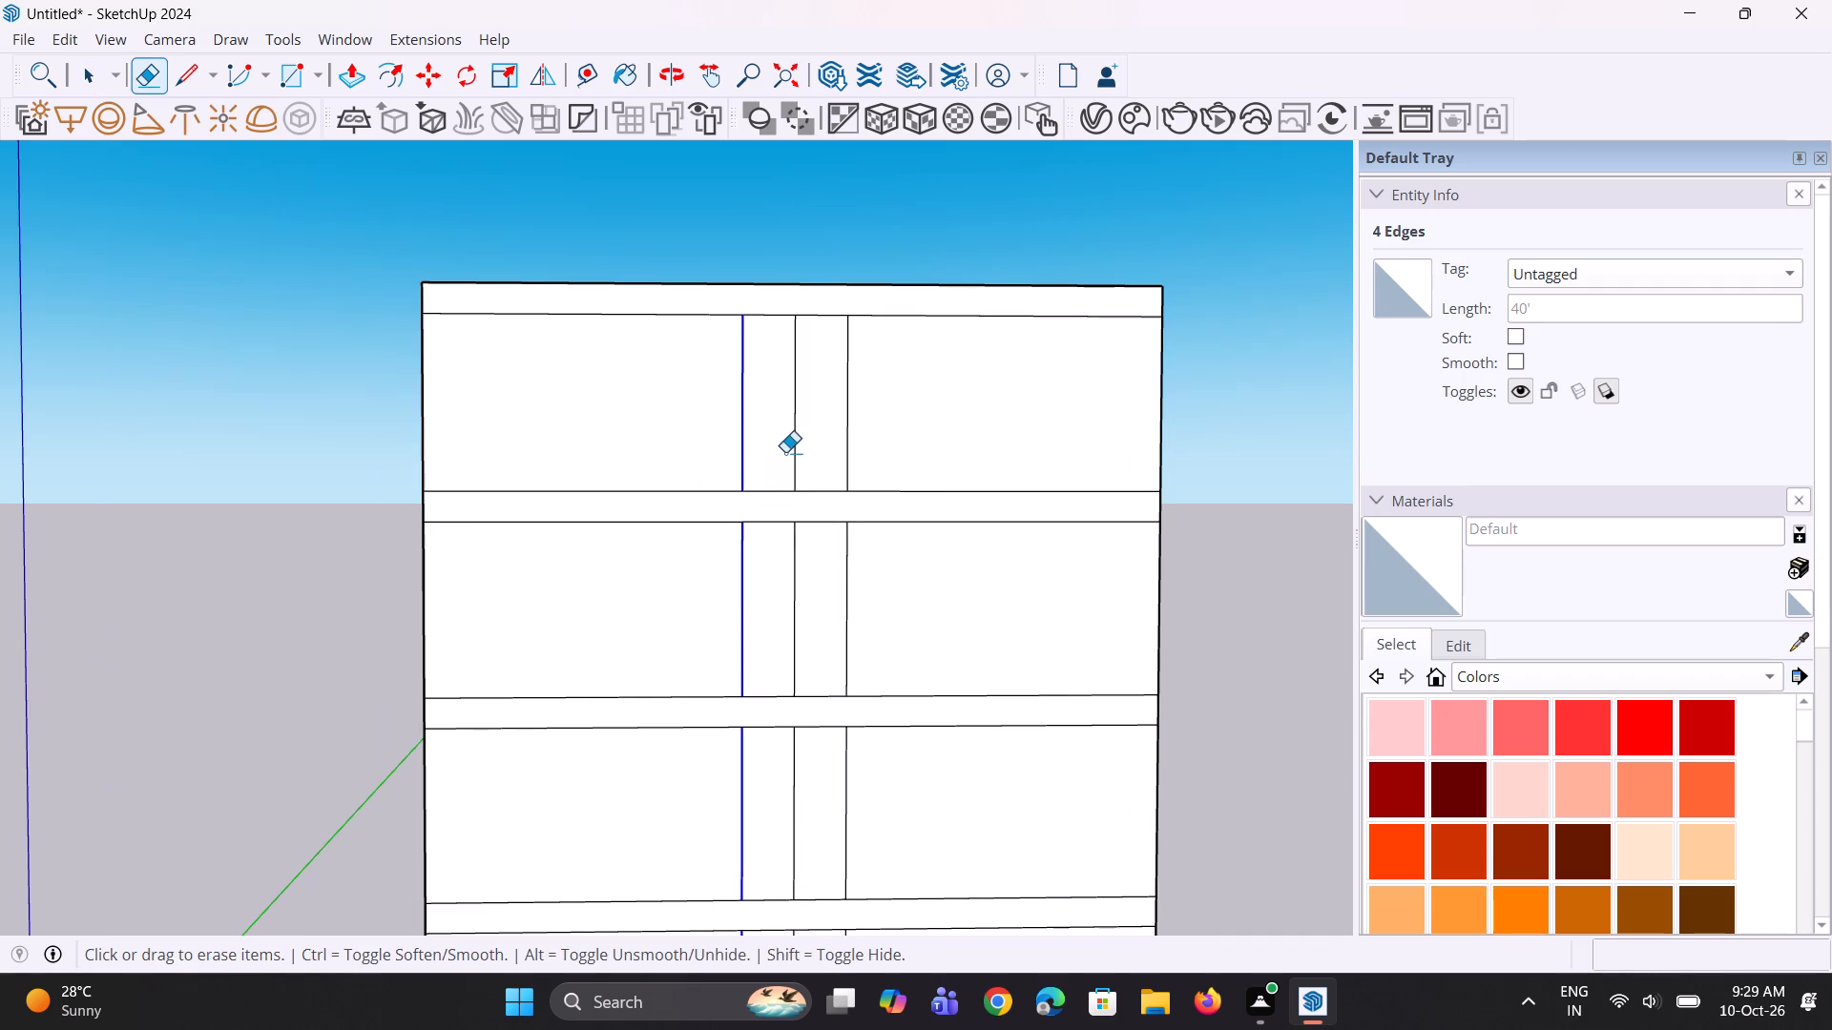
left_click(785, 452)
left_click(792, 442)
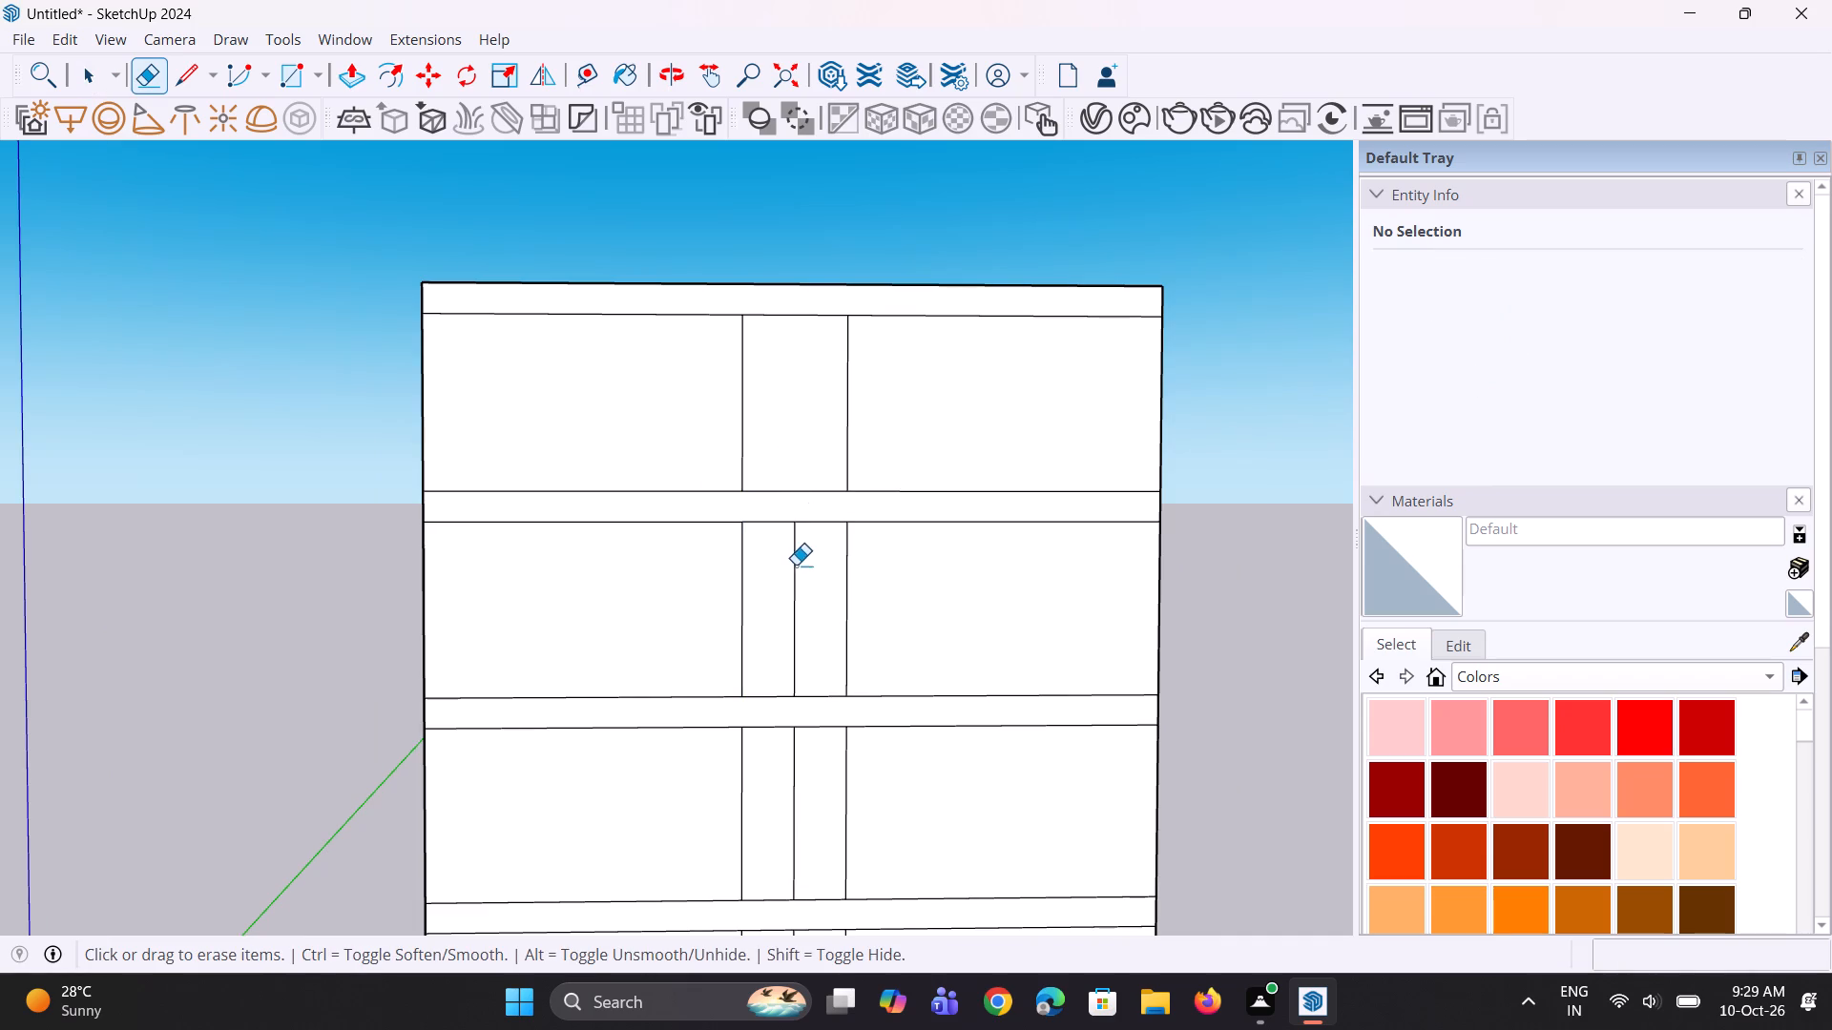
left_click(793, 568)
scroll(777, 578, "down", 4)
scroll(807, 747, "up", 2)
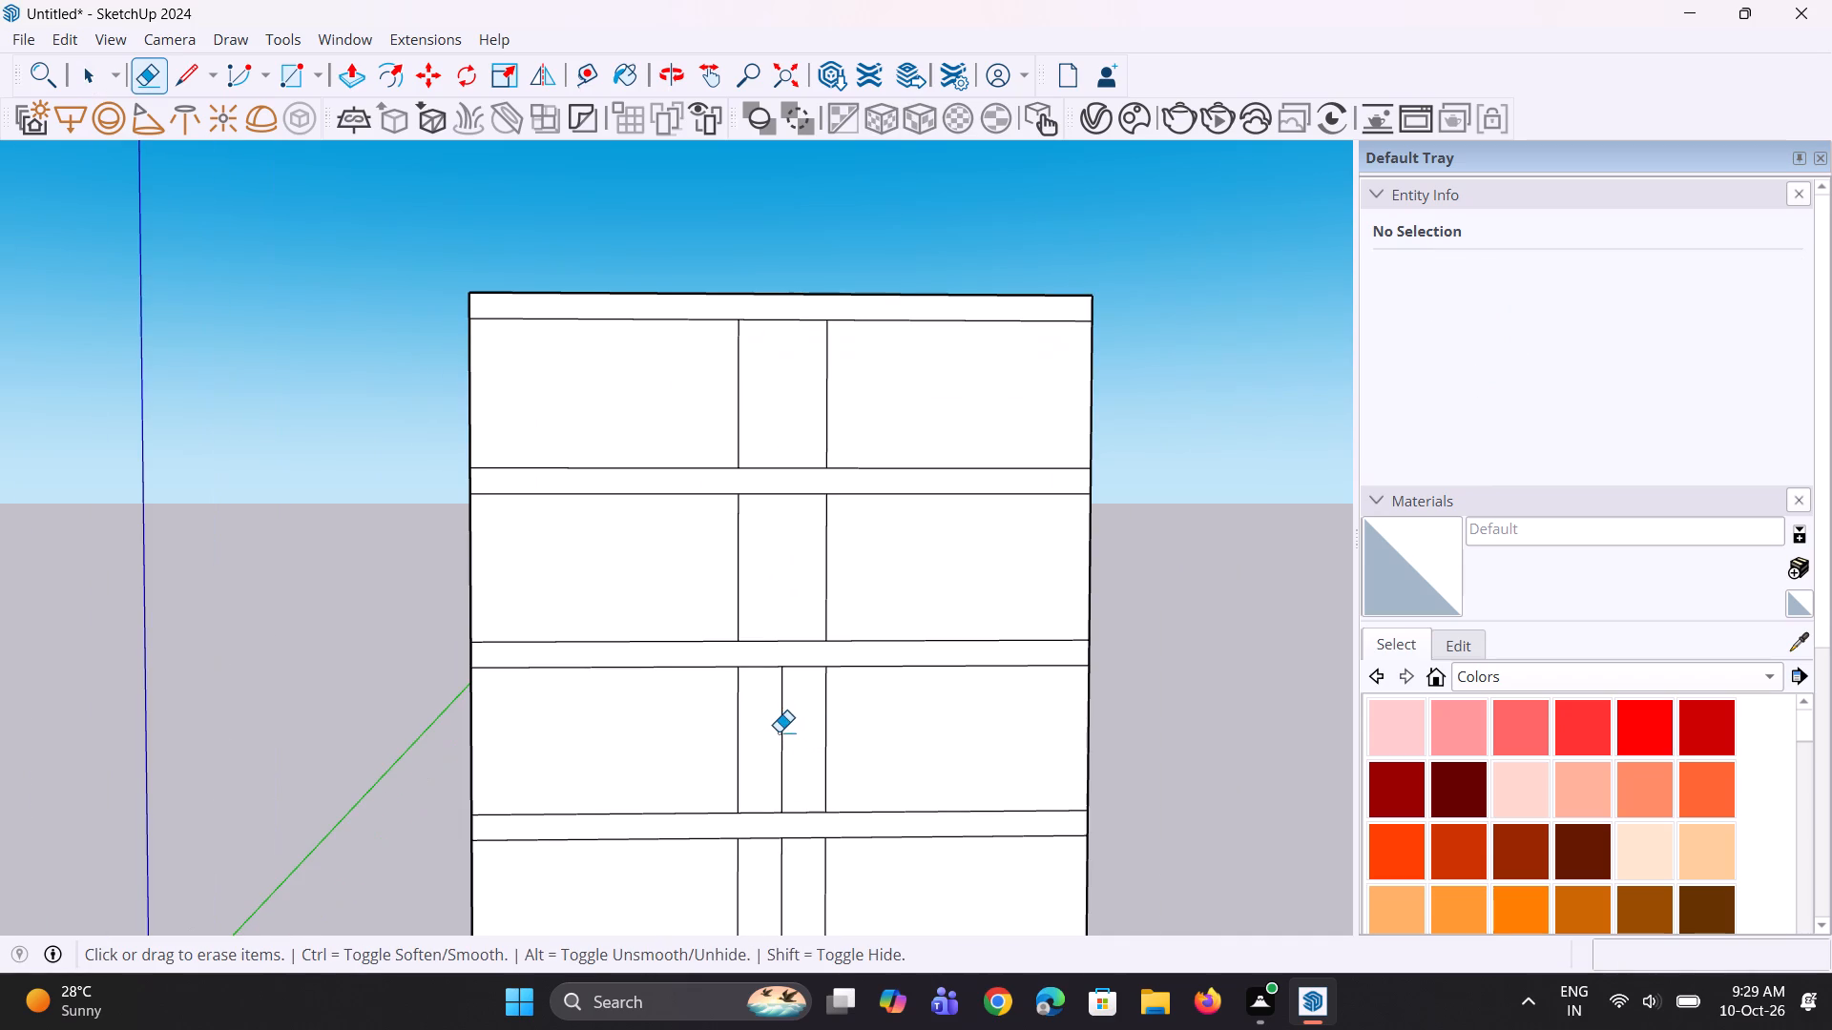
left_click(779, 731)
left_click(780, 720)
scroll(759, 709, "down", 7)
scroll(810, 853, "up", 6)
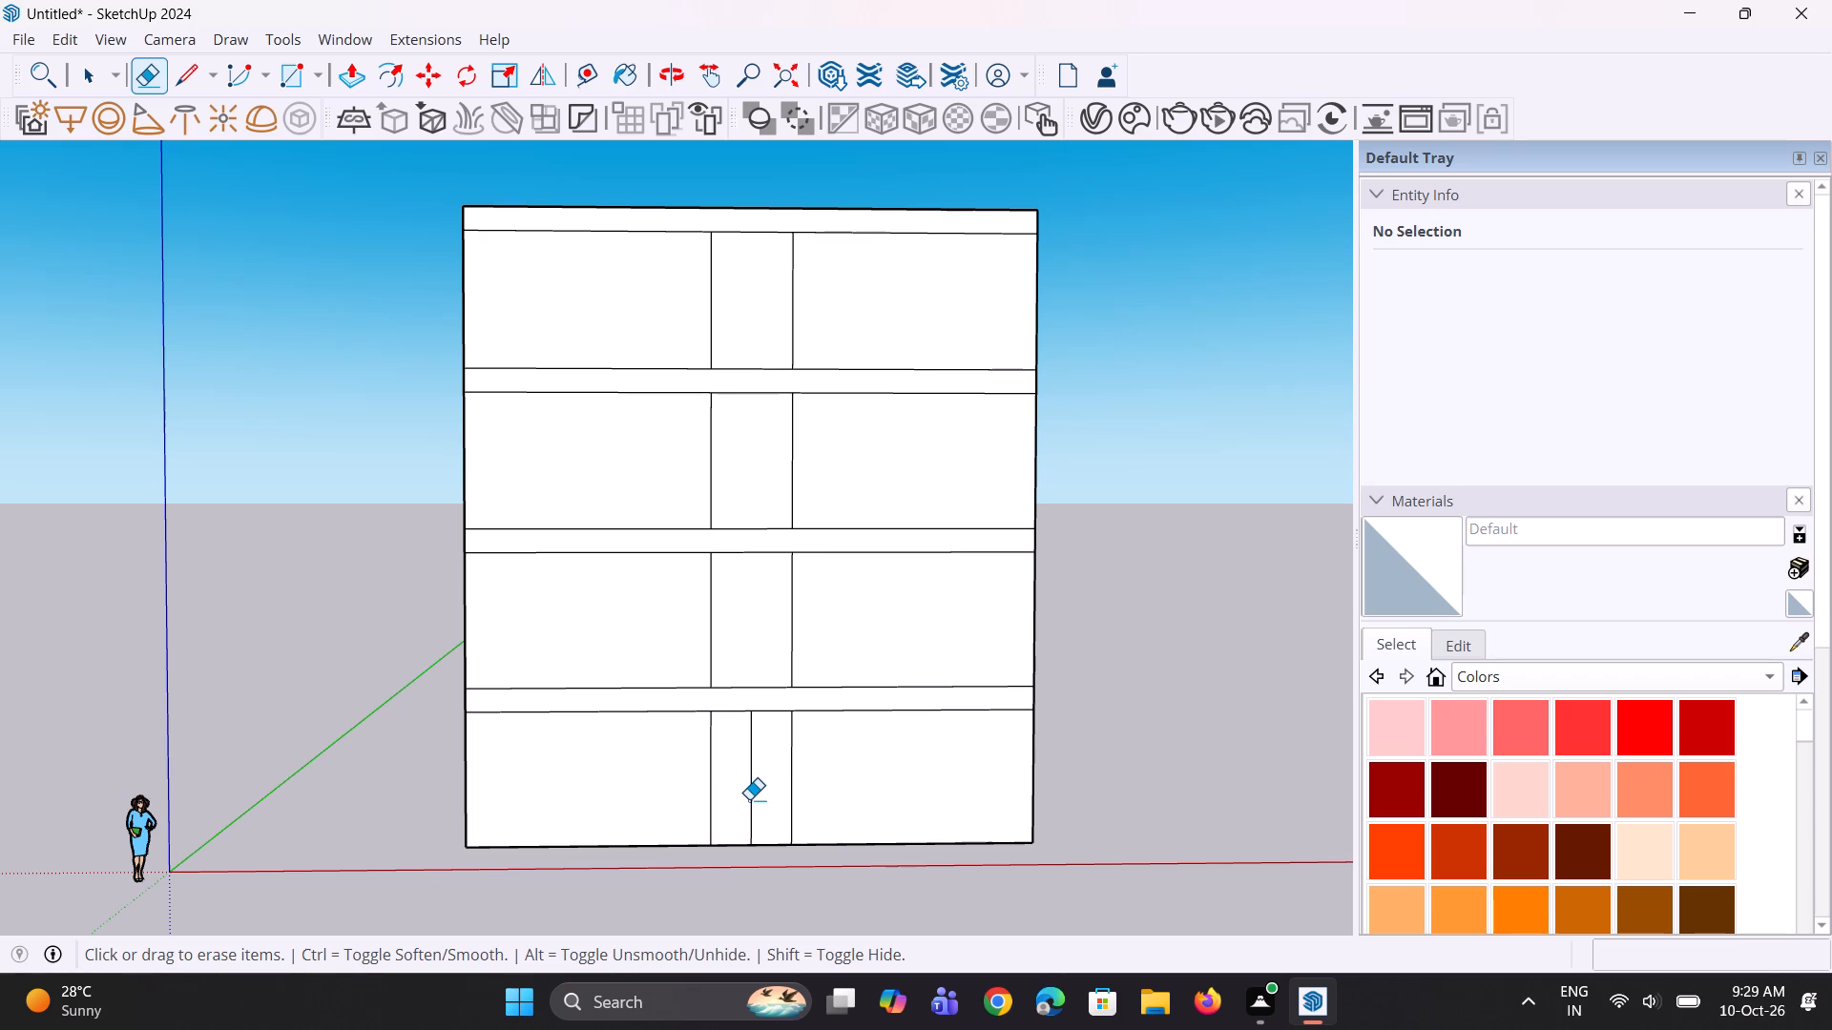
left_click(748, 799)
left_click(748, 791)
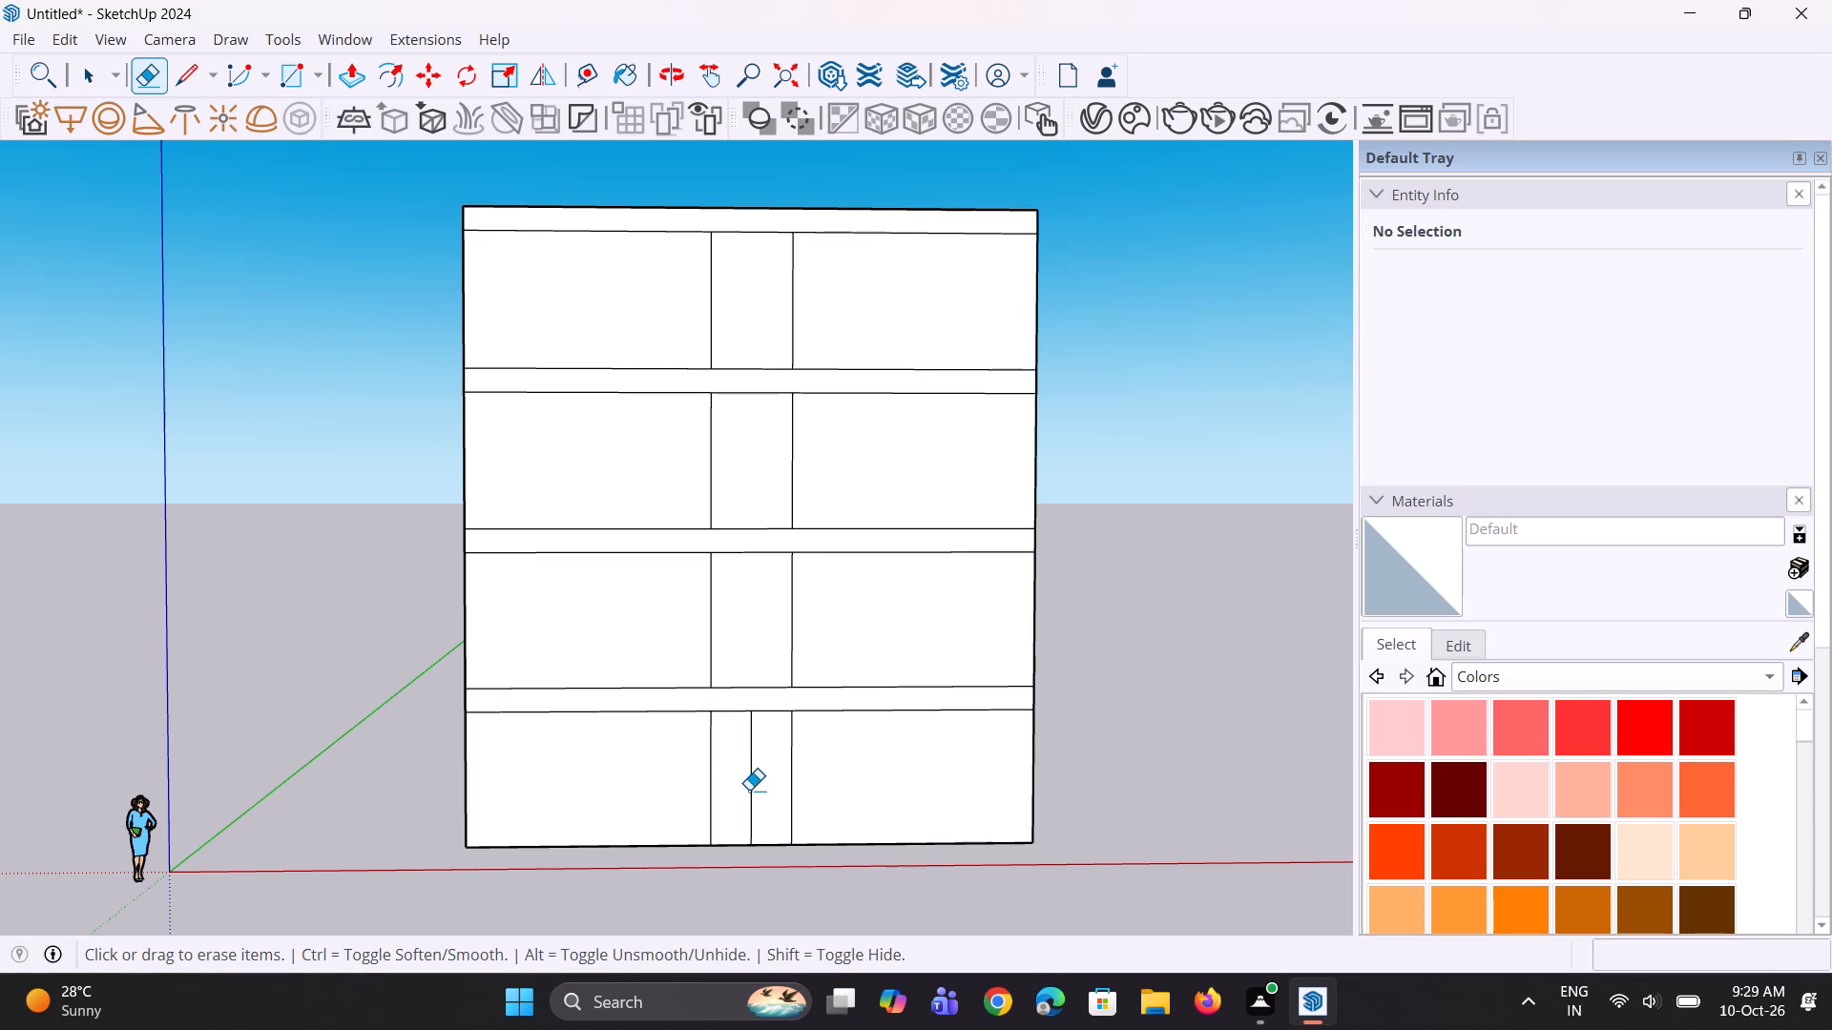
left_click(749, 790)
Select the four vertical strip lines farther from the origin and move them 9" along the front face away from the origin.
scroll(727, 820, "down", 5)
middle_click(722, 811)
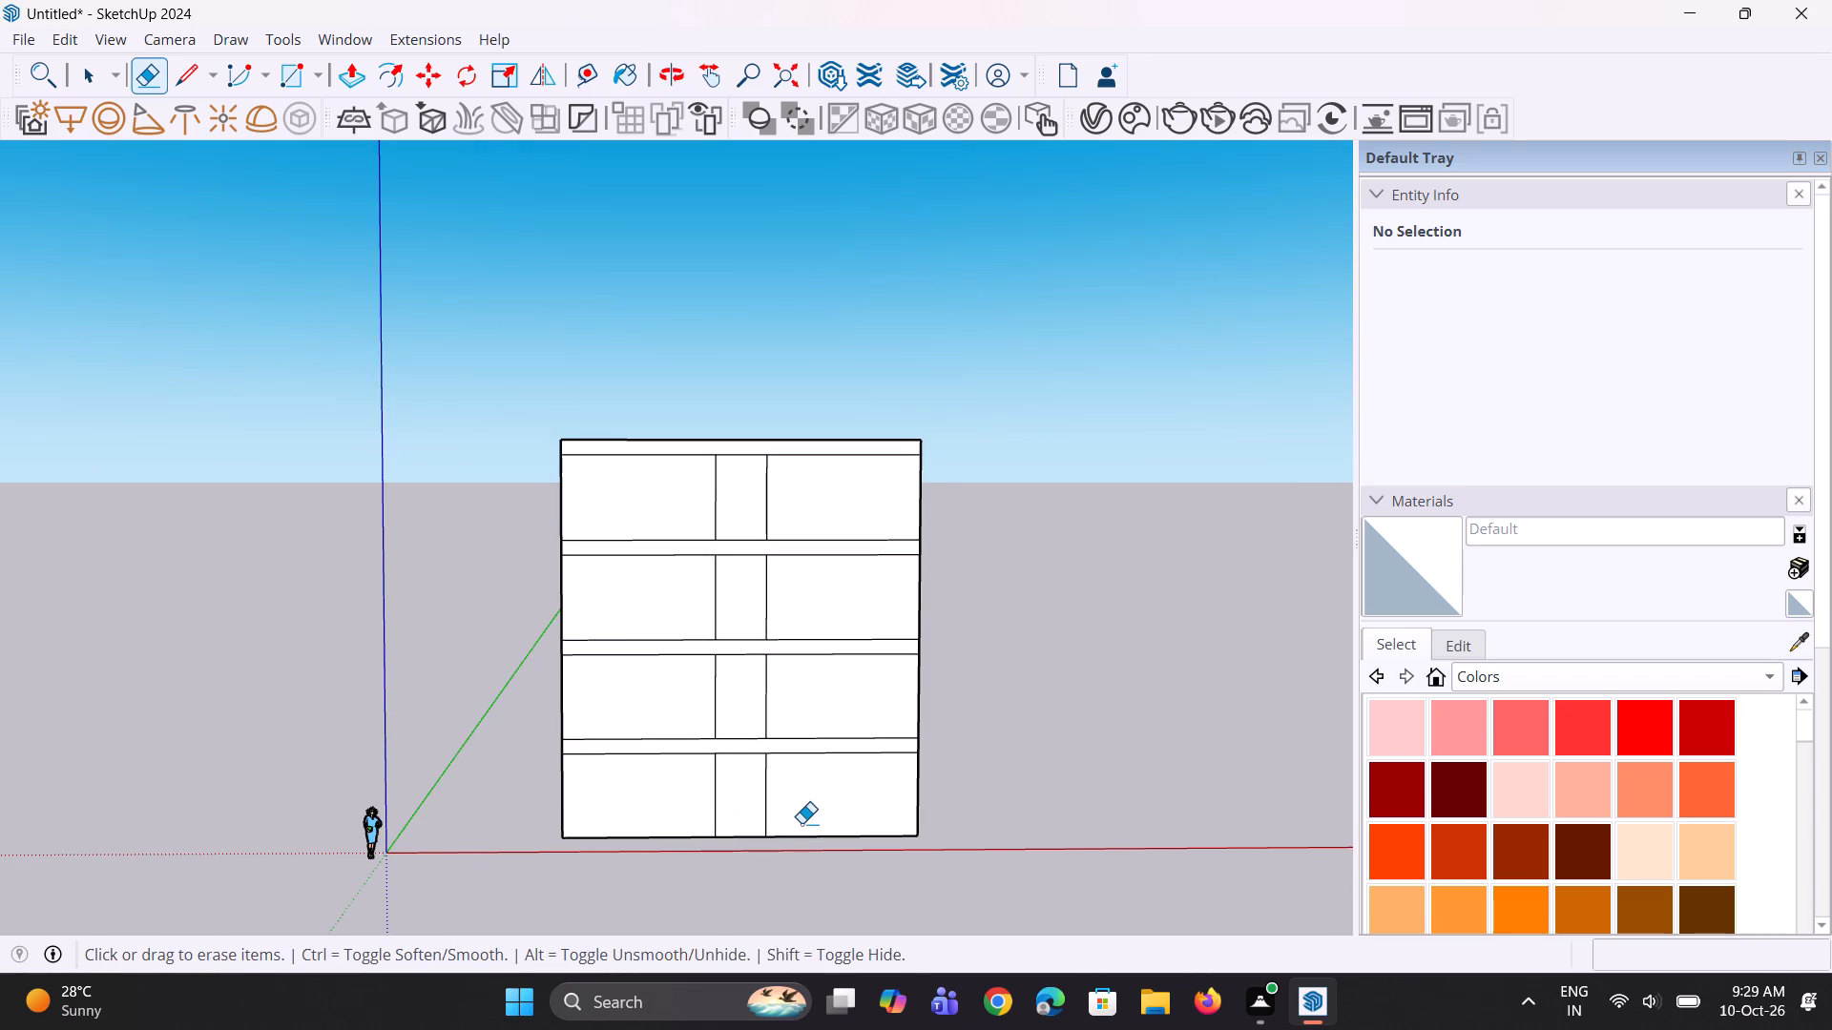
scroll(801, 686, "up", 3)
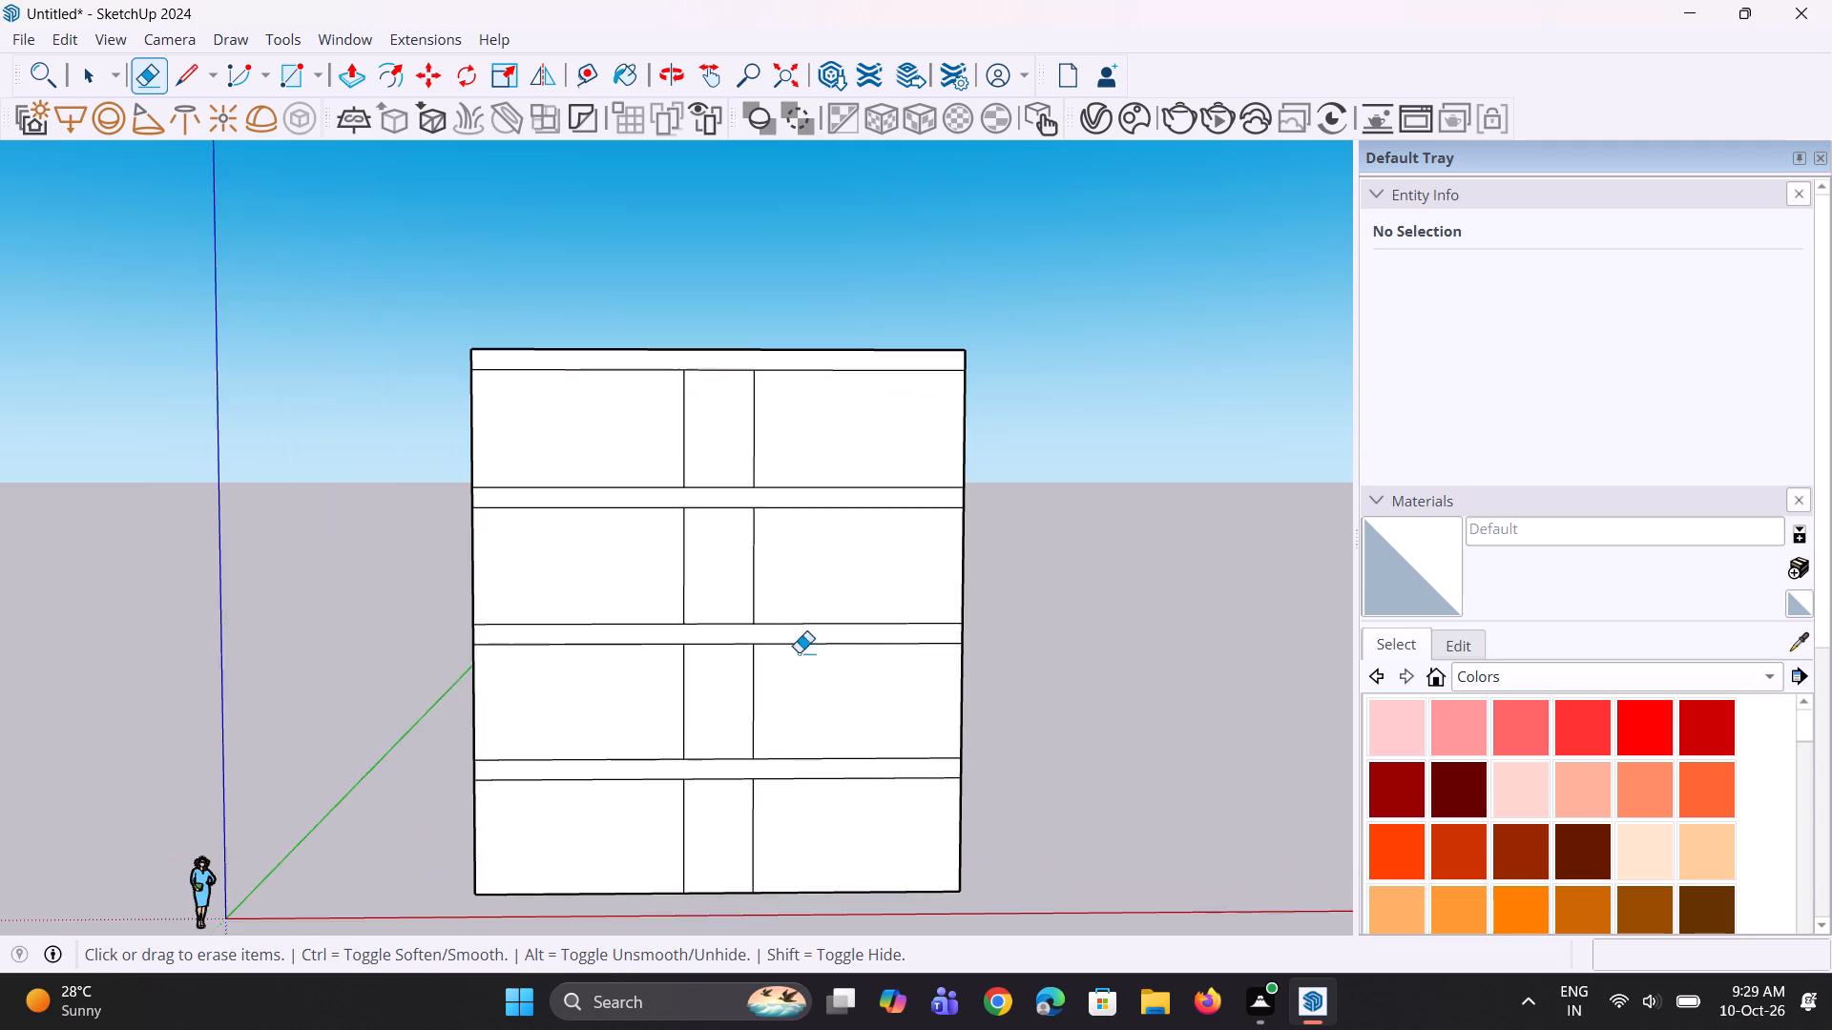
scroll(789, 600, "up", 2)
key("space")
key("space")
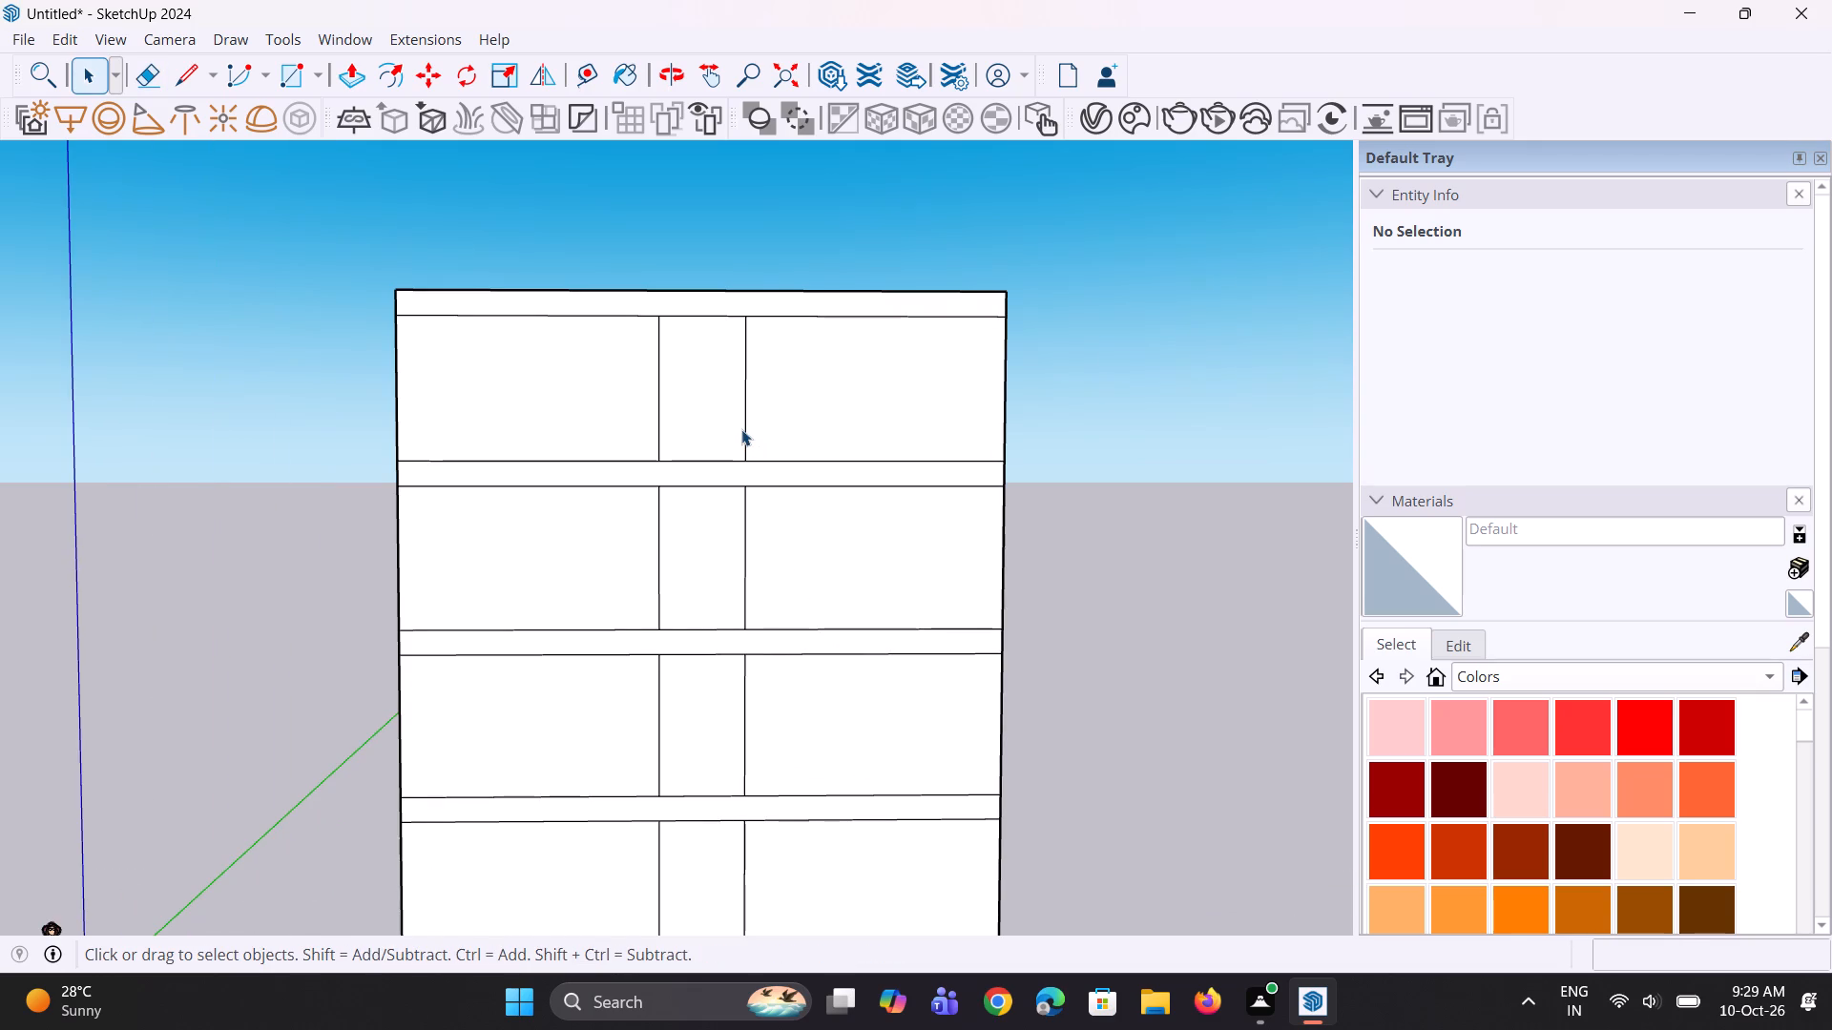
left_click(745, 438)
scroll(759, 555, "up", 1)
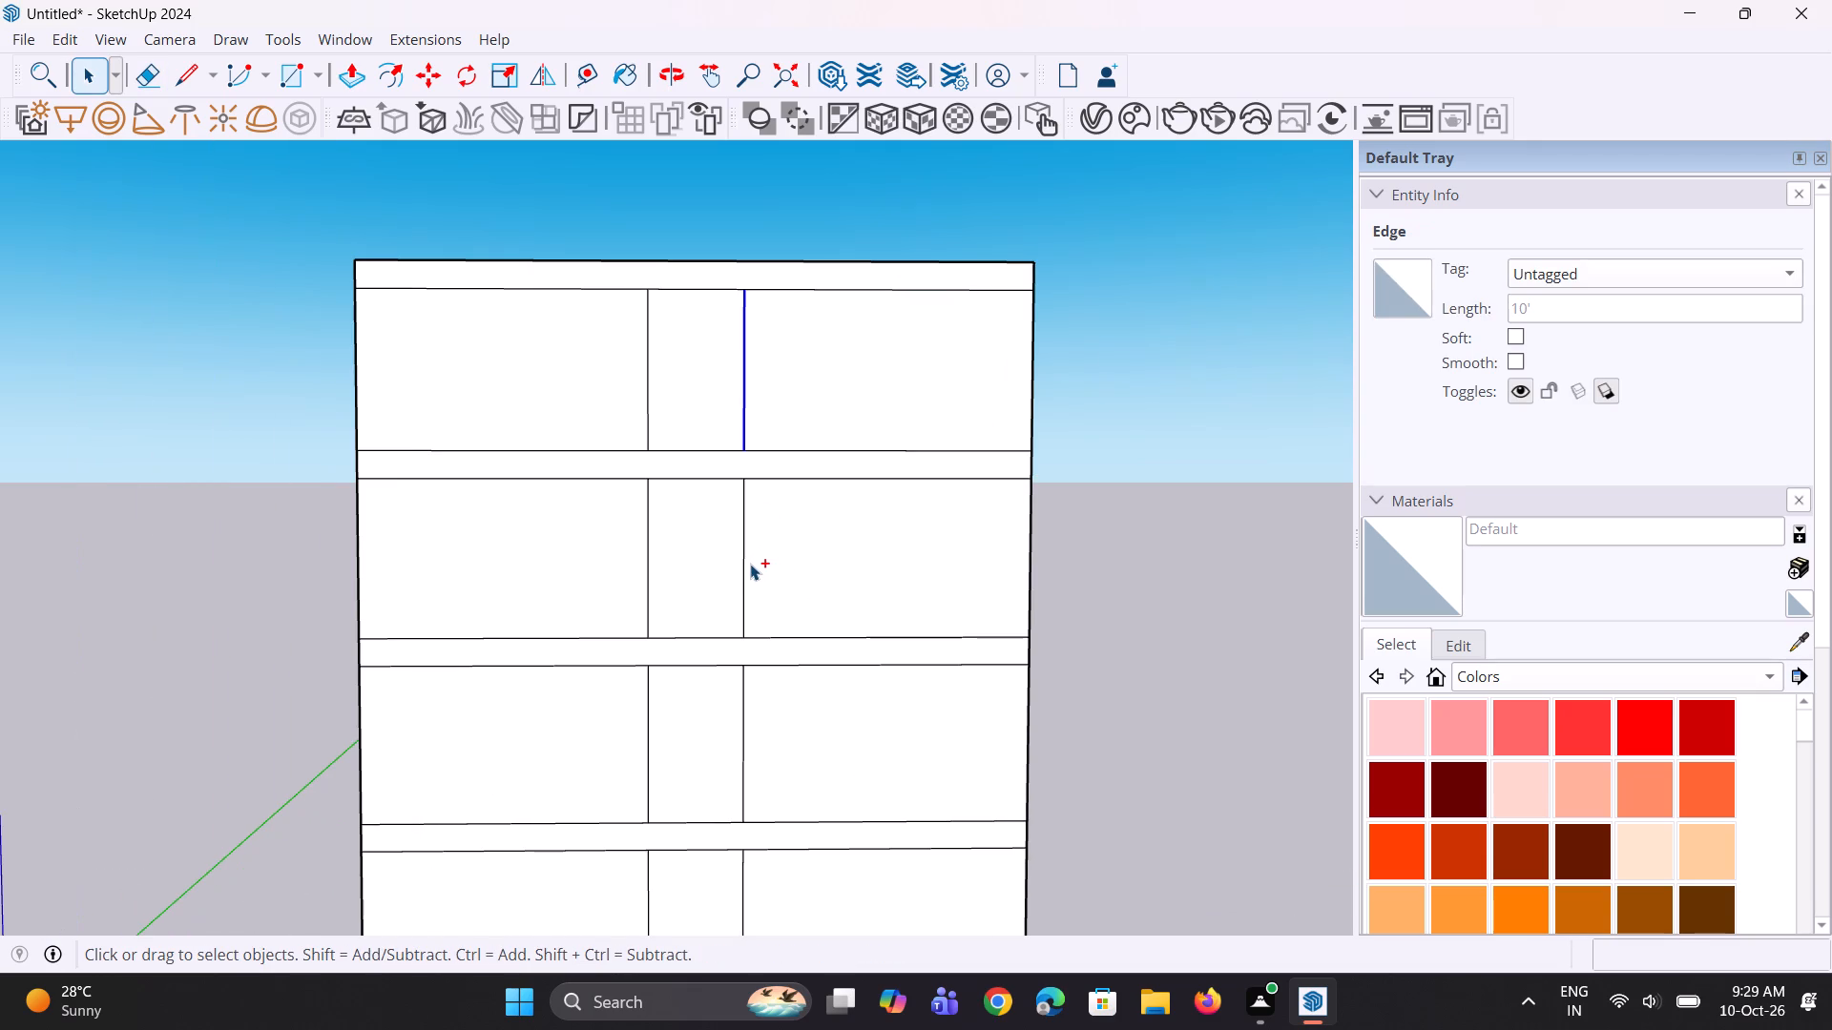
left_click(745, 567, "ctrl")
scroll(702, 597, "down", 3)
scroll(746, 700, "up", 2)
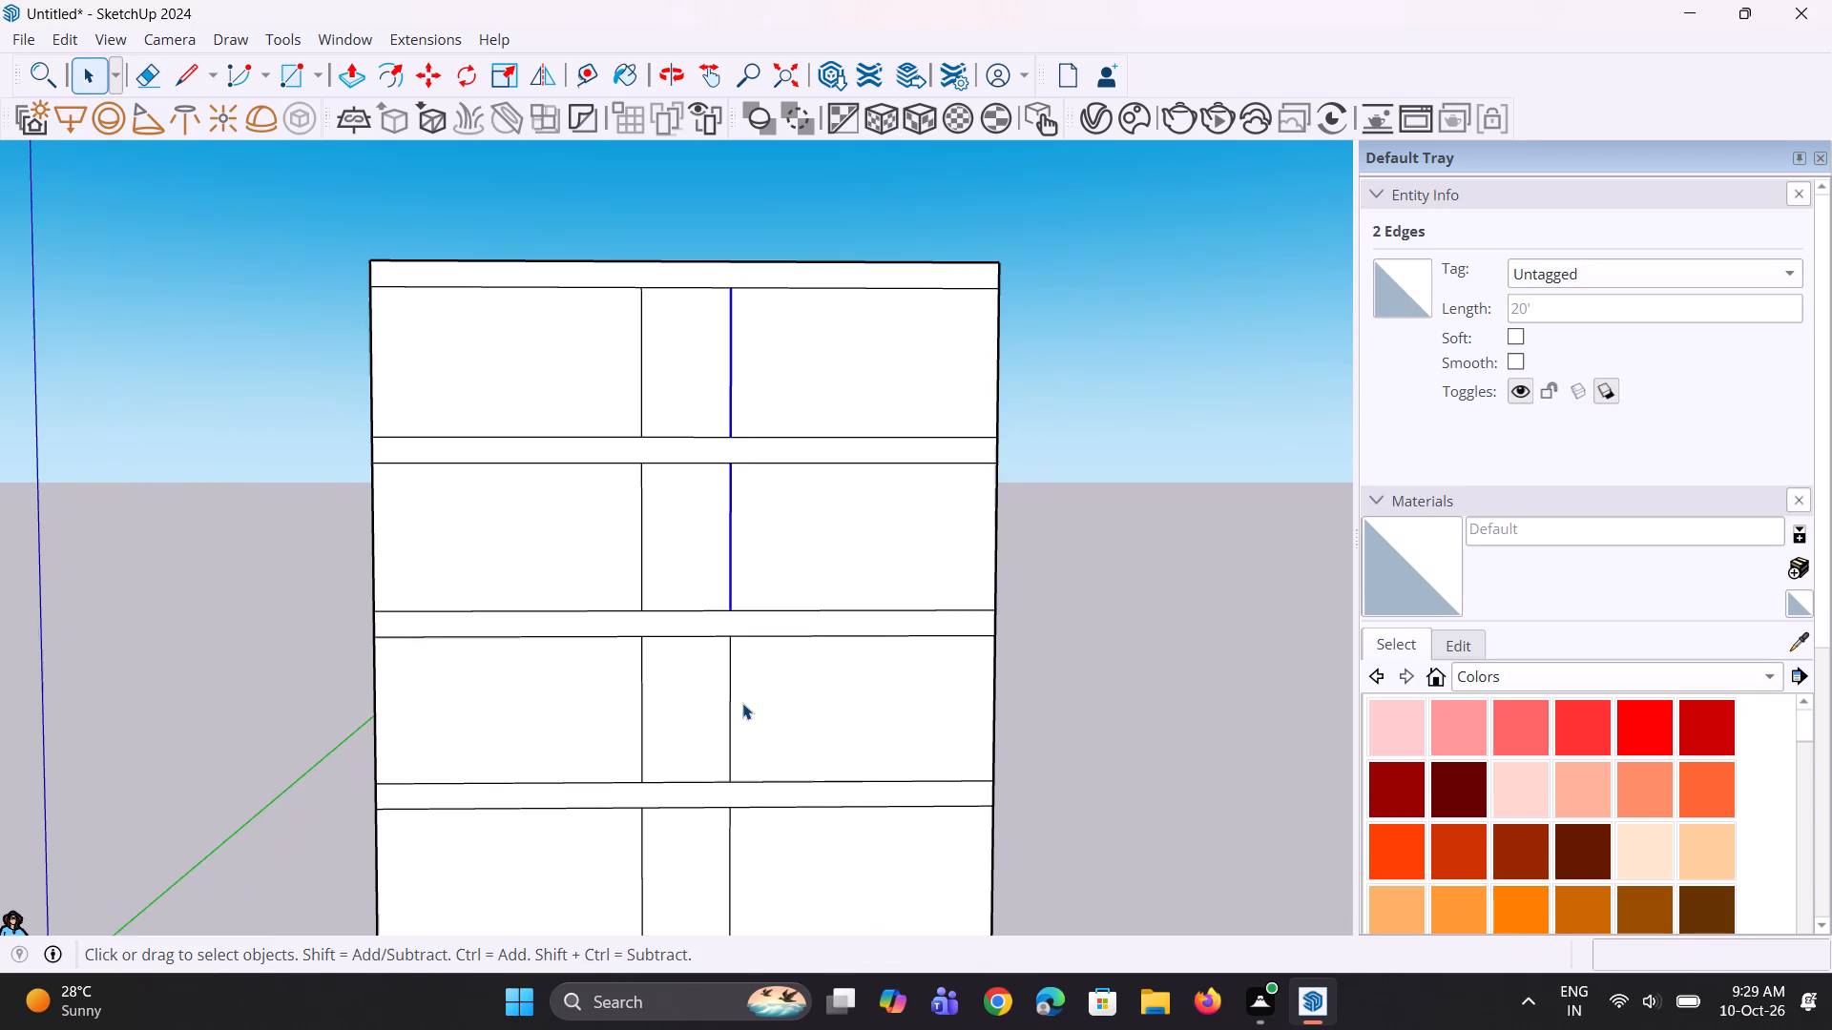
left_click(728, 702, "ctrl")
scroll(720, 659, "down", 4)
scroll(724, 830, "up", 3)
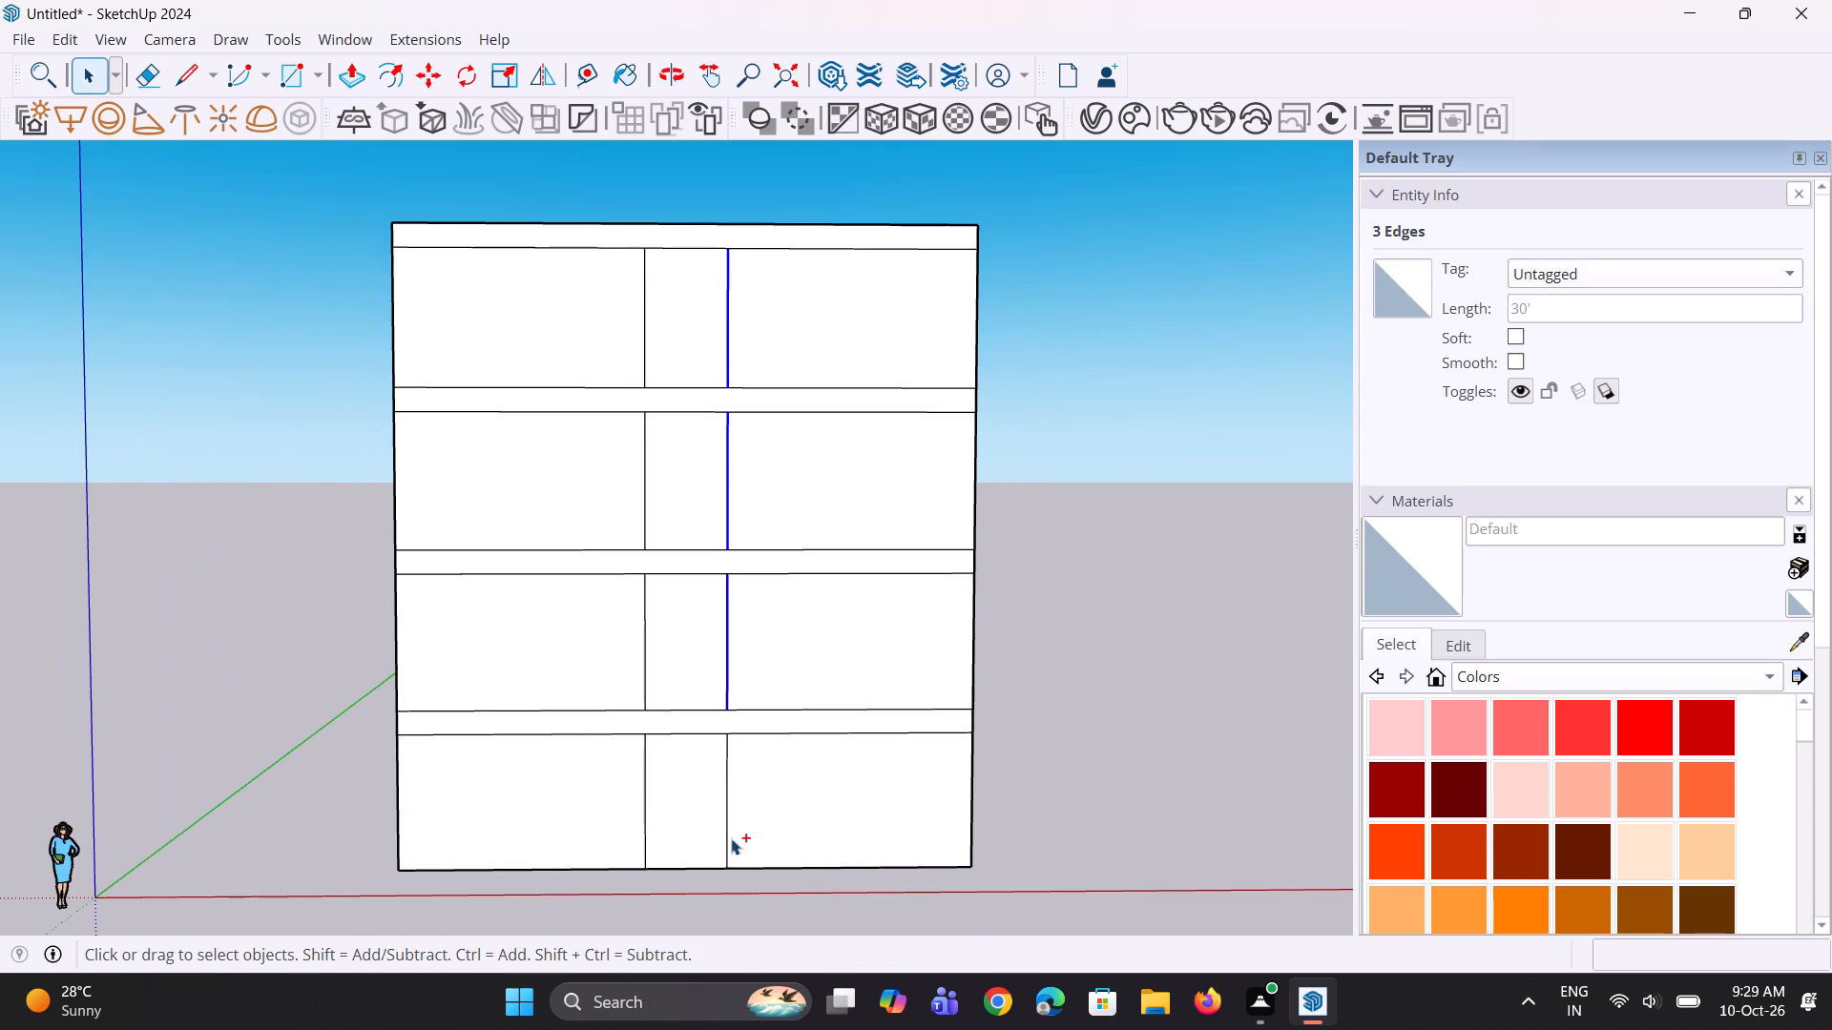
left_click(727, 830, "ctrl")
scroll(731, 877, "up", 1)
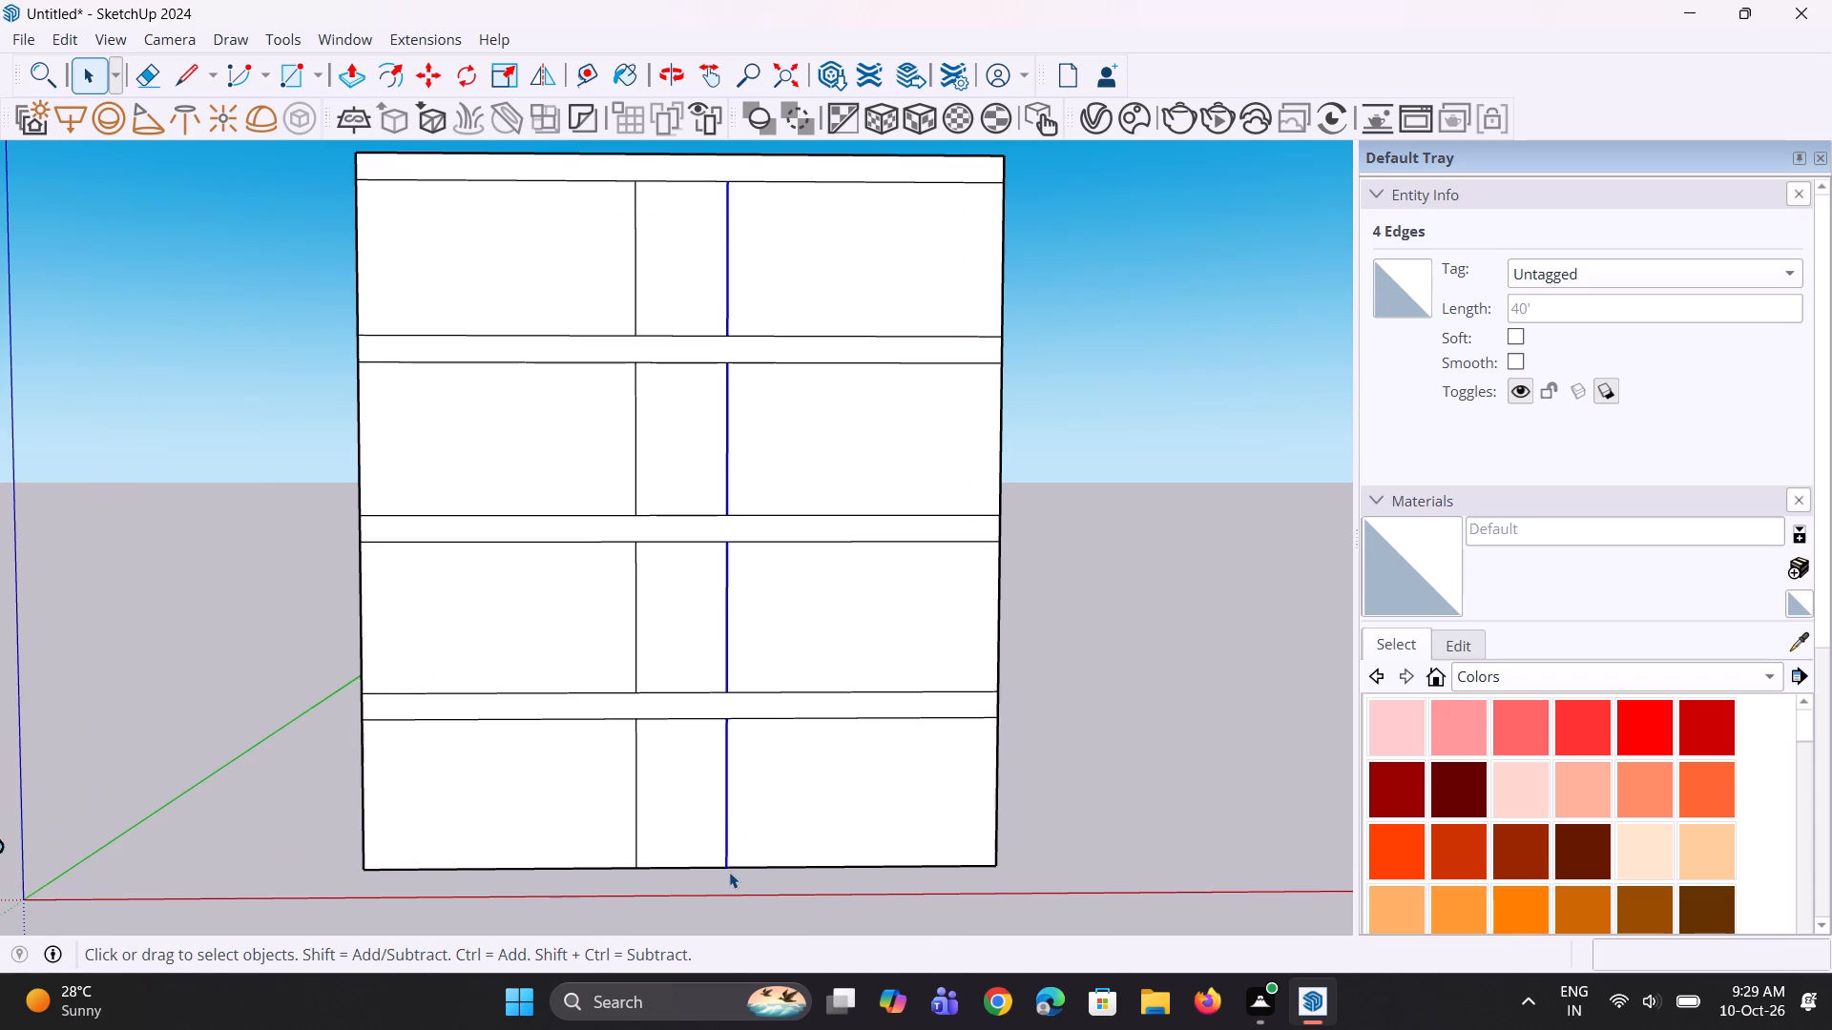
key("m")
left_click(729, 864)
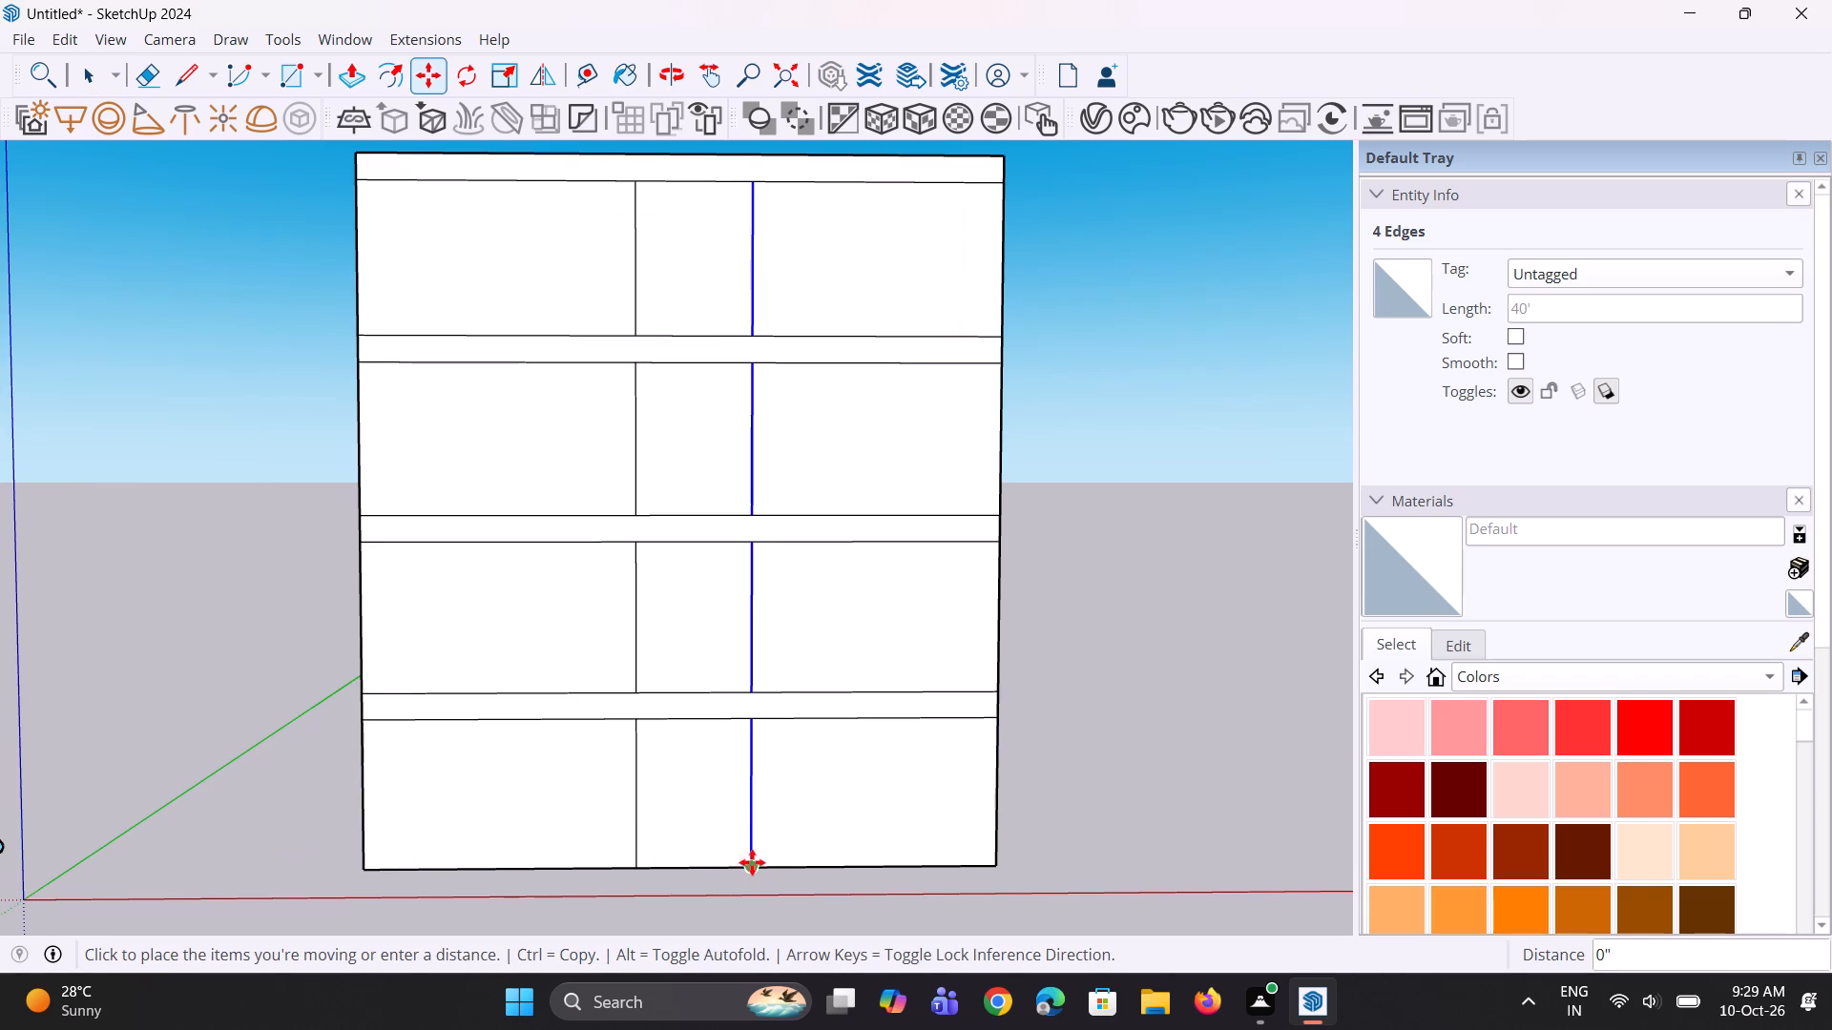
key("Escape")
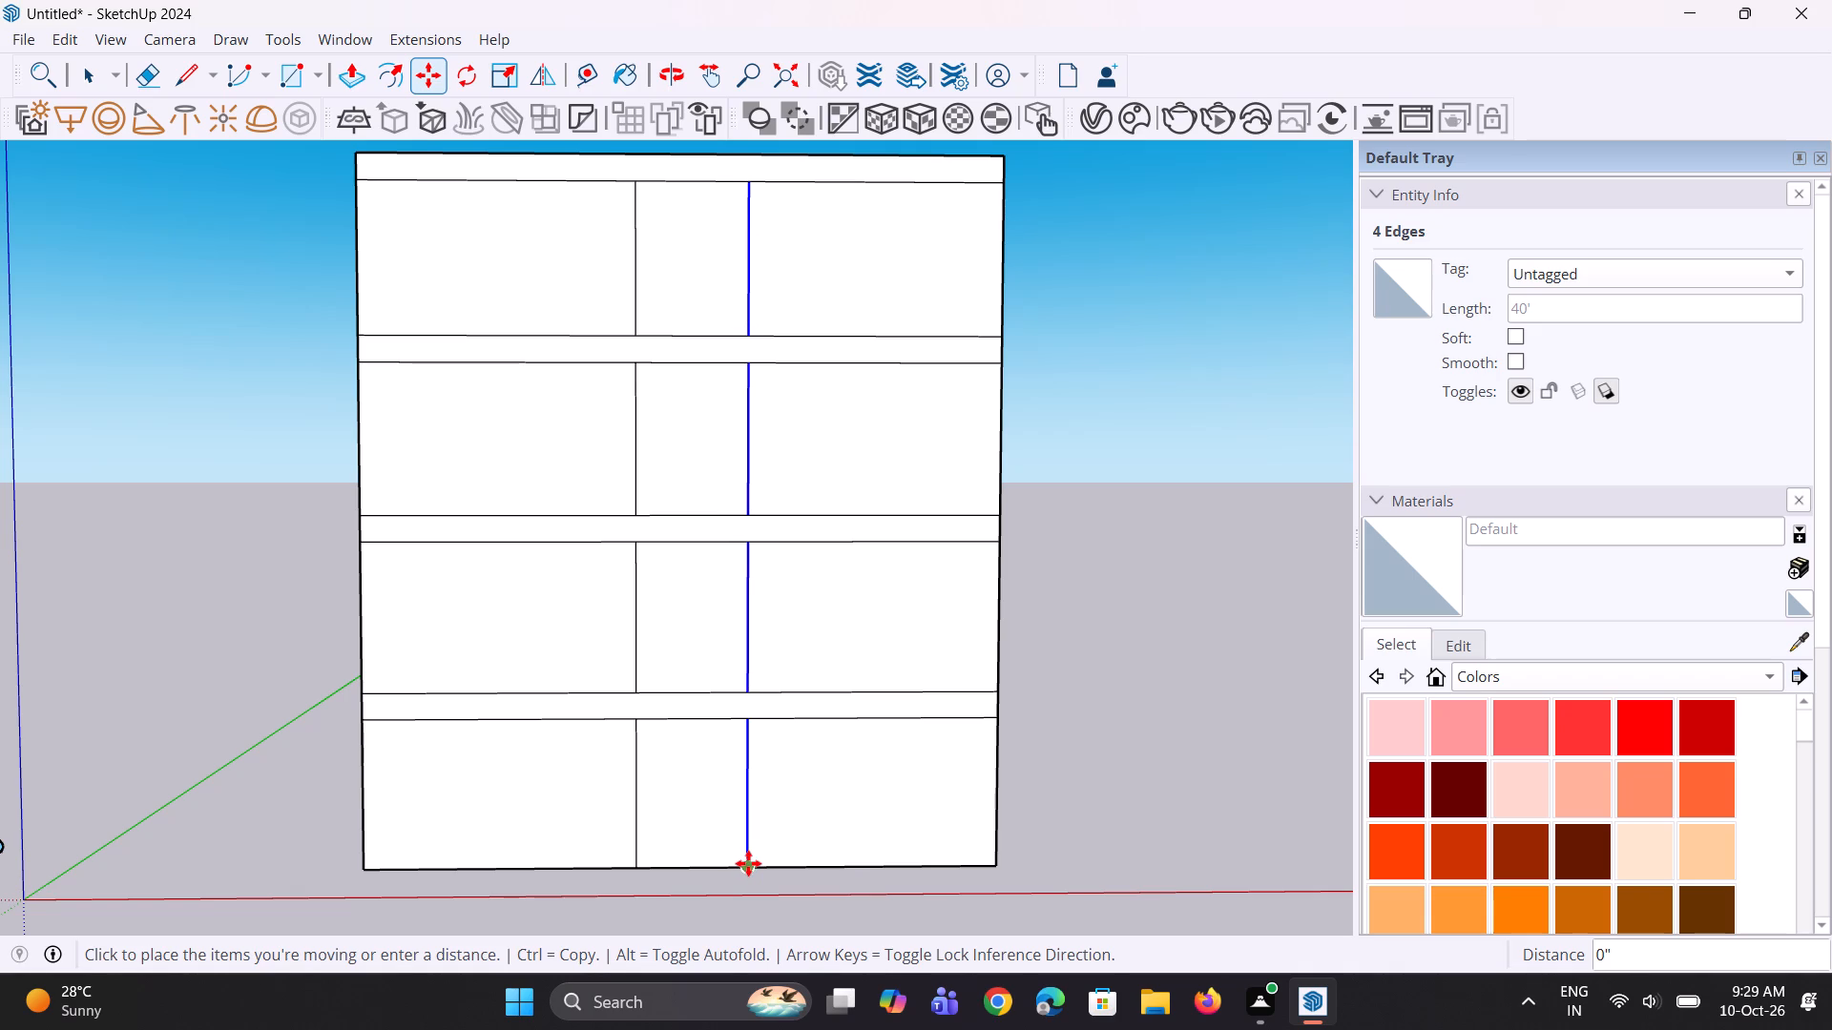
left_click(728, 864)
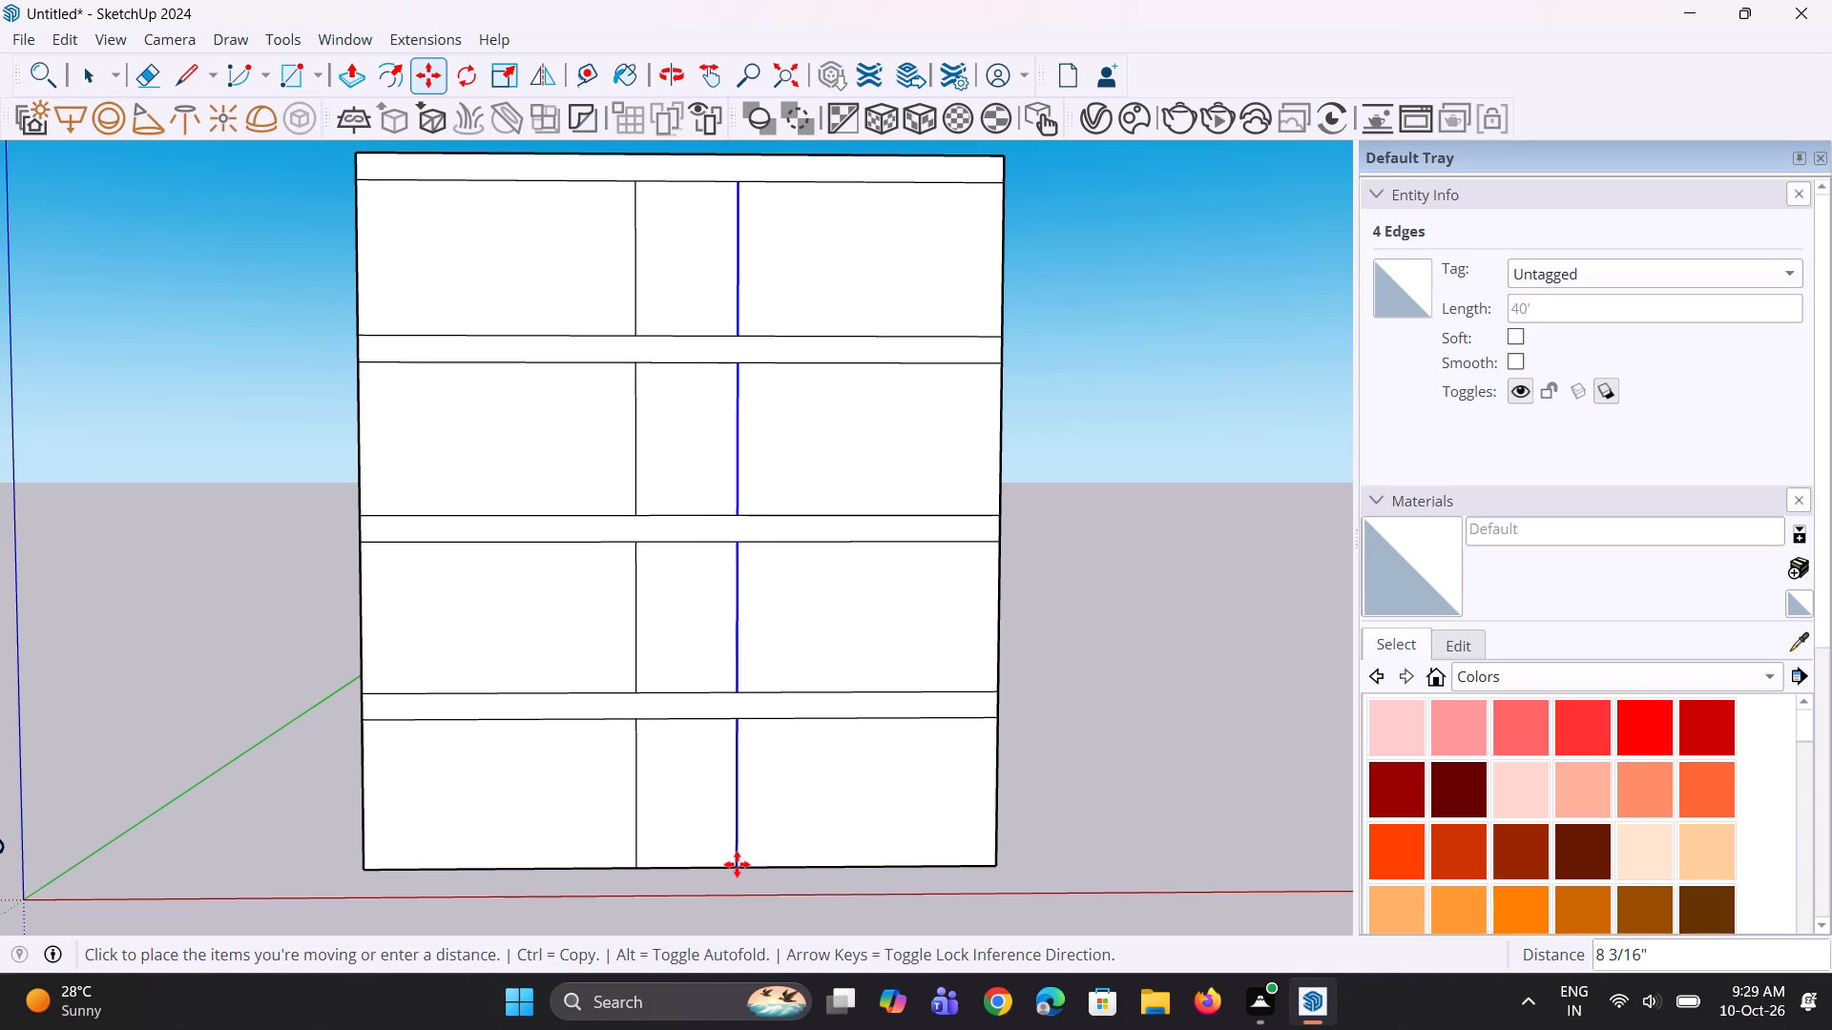
key("9")
key("shift+quotedbl")
key("Return")
Select the four vertical strip lines nearer the origin, move them 9" along the front face toward the origin side, and clear the selection.
scroll(585, 825, "up", 1)
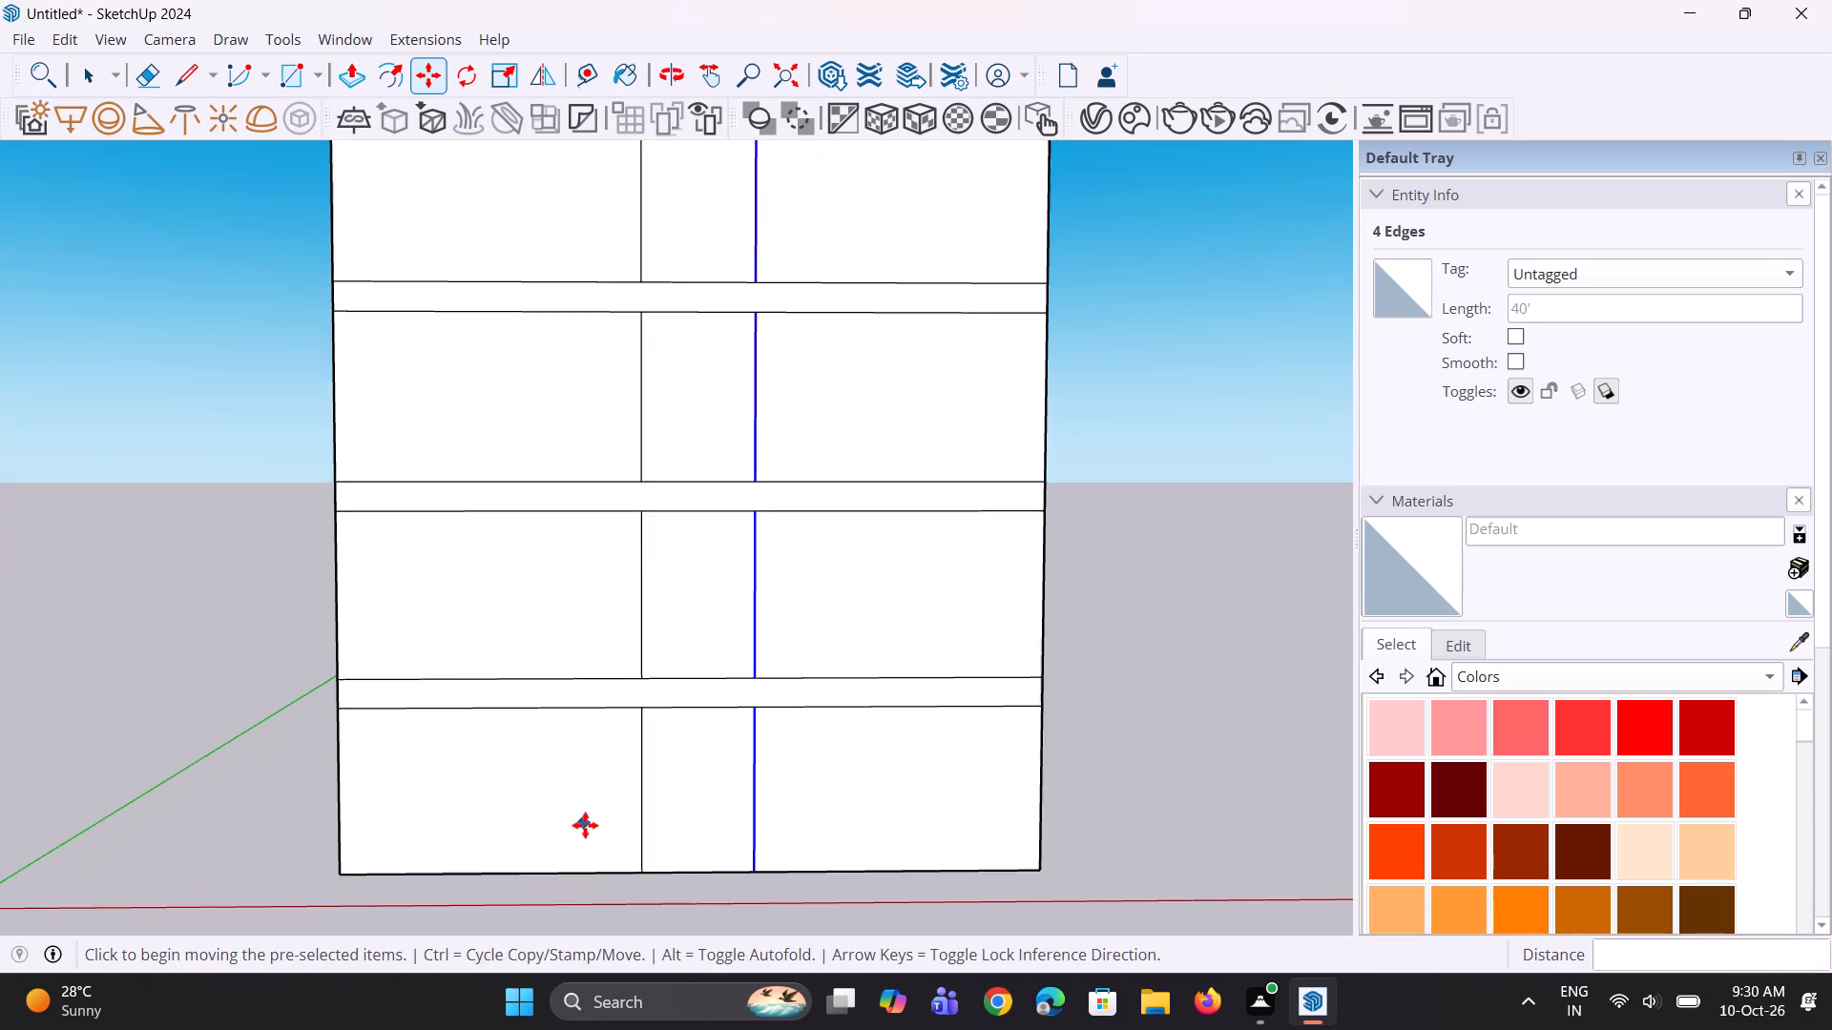
scroll(585, 825, "up", 1)
key("space")
left_click(650, 835)
scroll(655, 660, "up", 1)
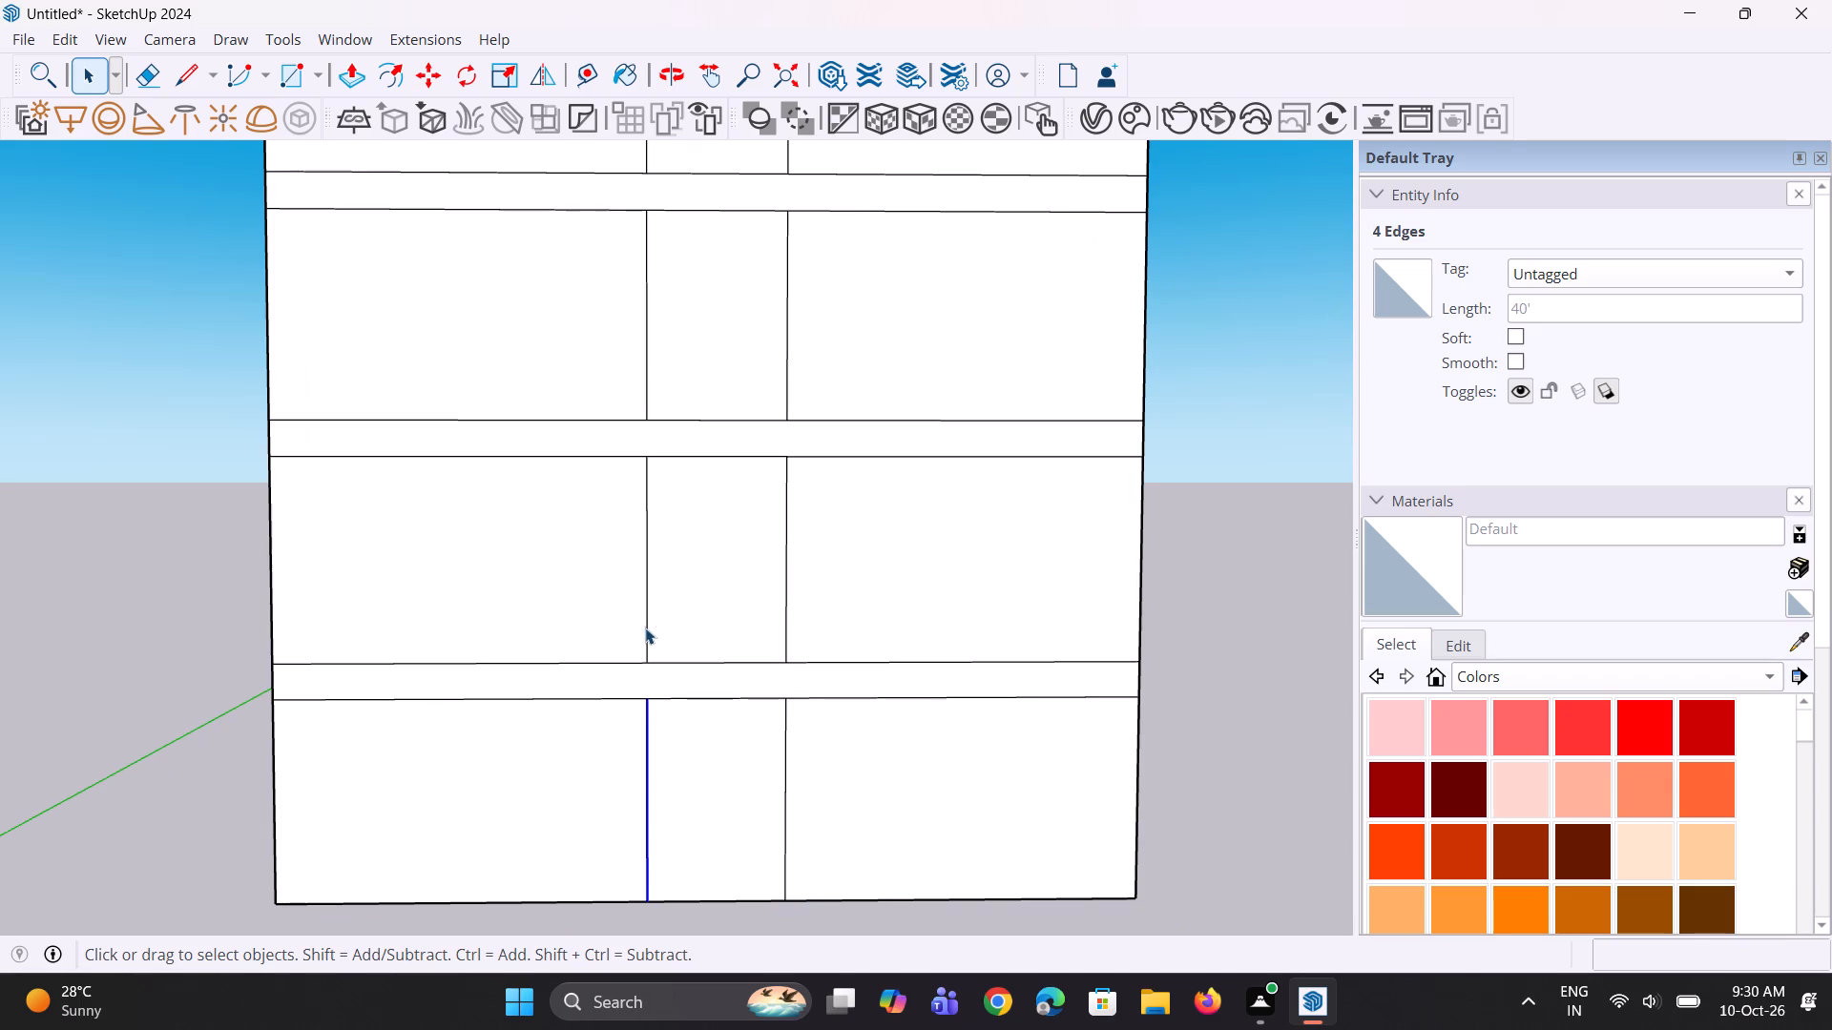
left_click(648, 616, "ctrl")
scroll(608, 700, "down", 4)
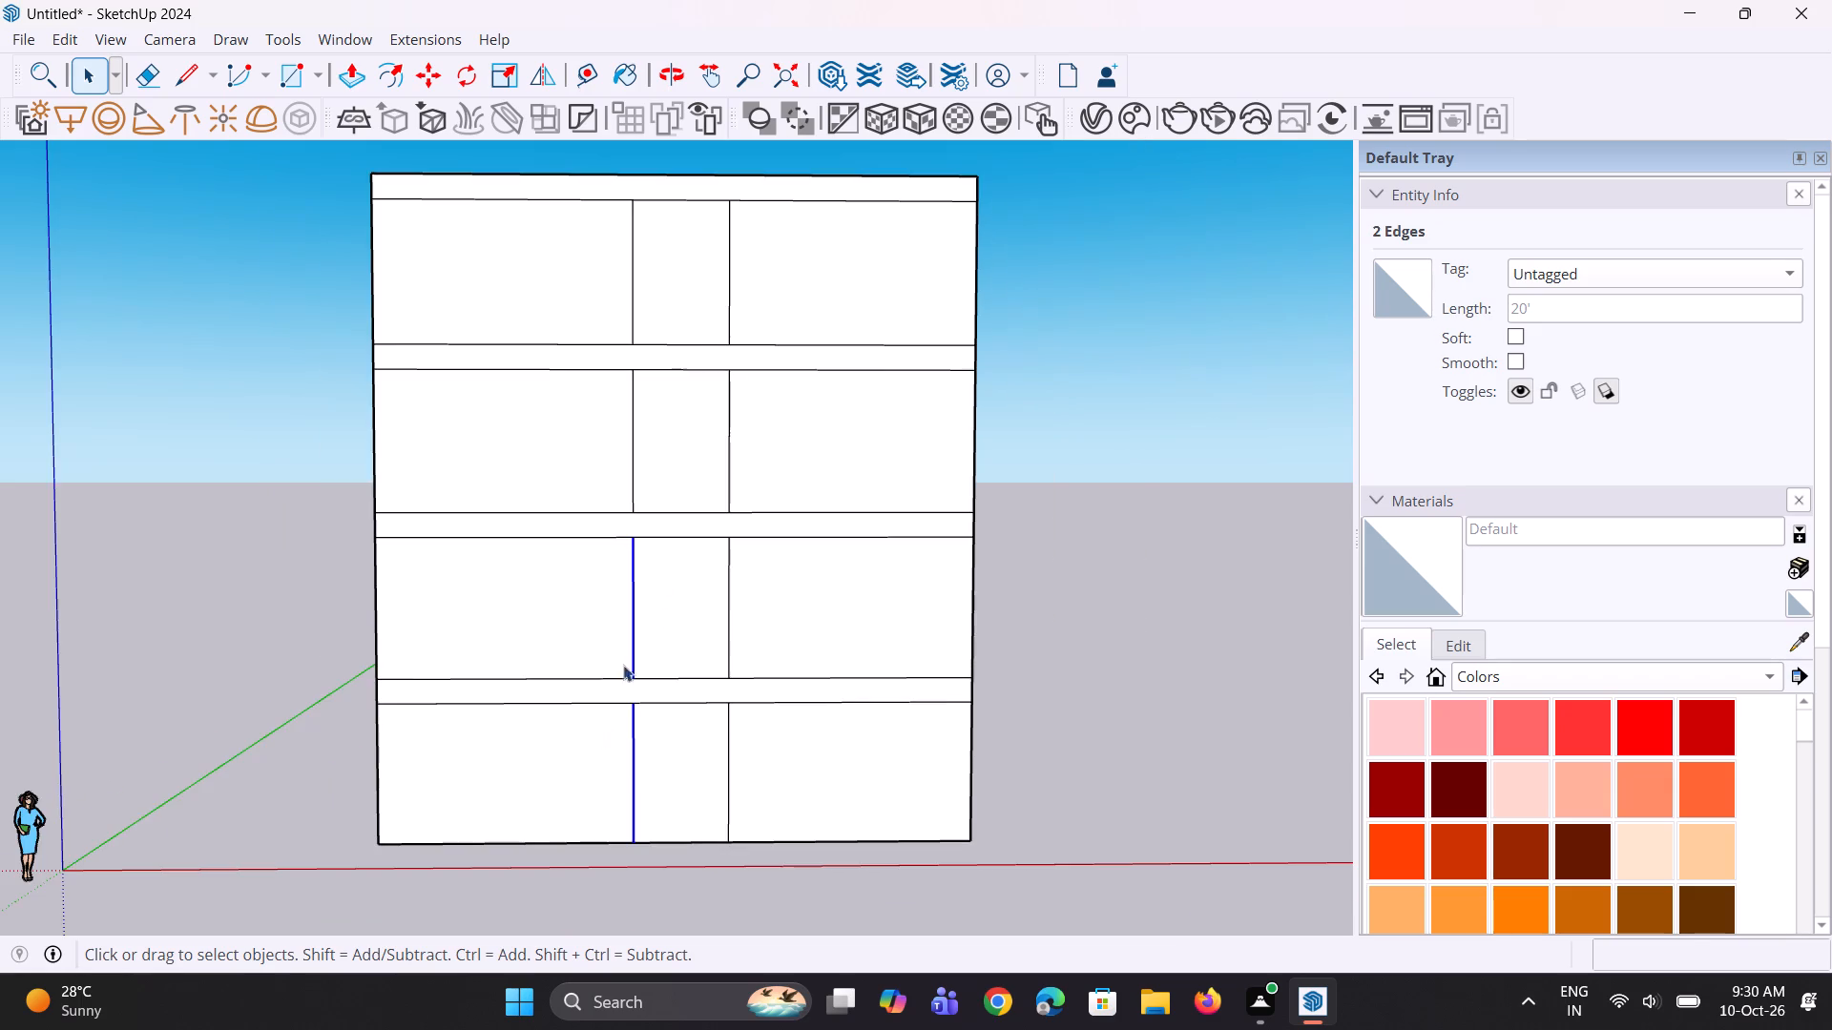
scroll(656, 300, "up", 6)
left_click(617, 309, "ctrl")
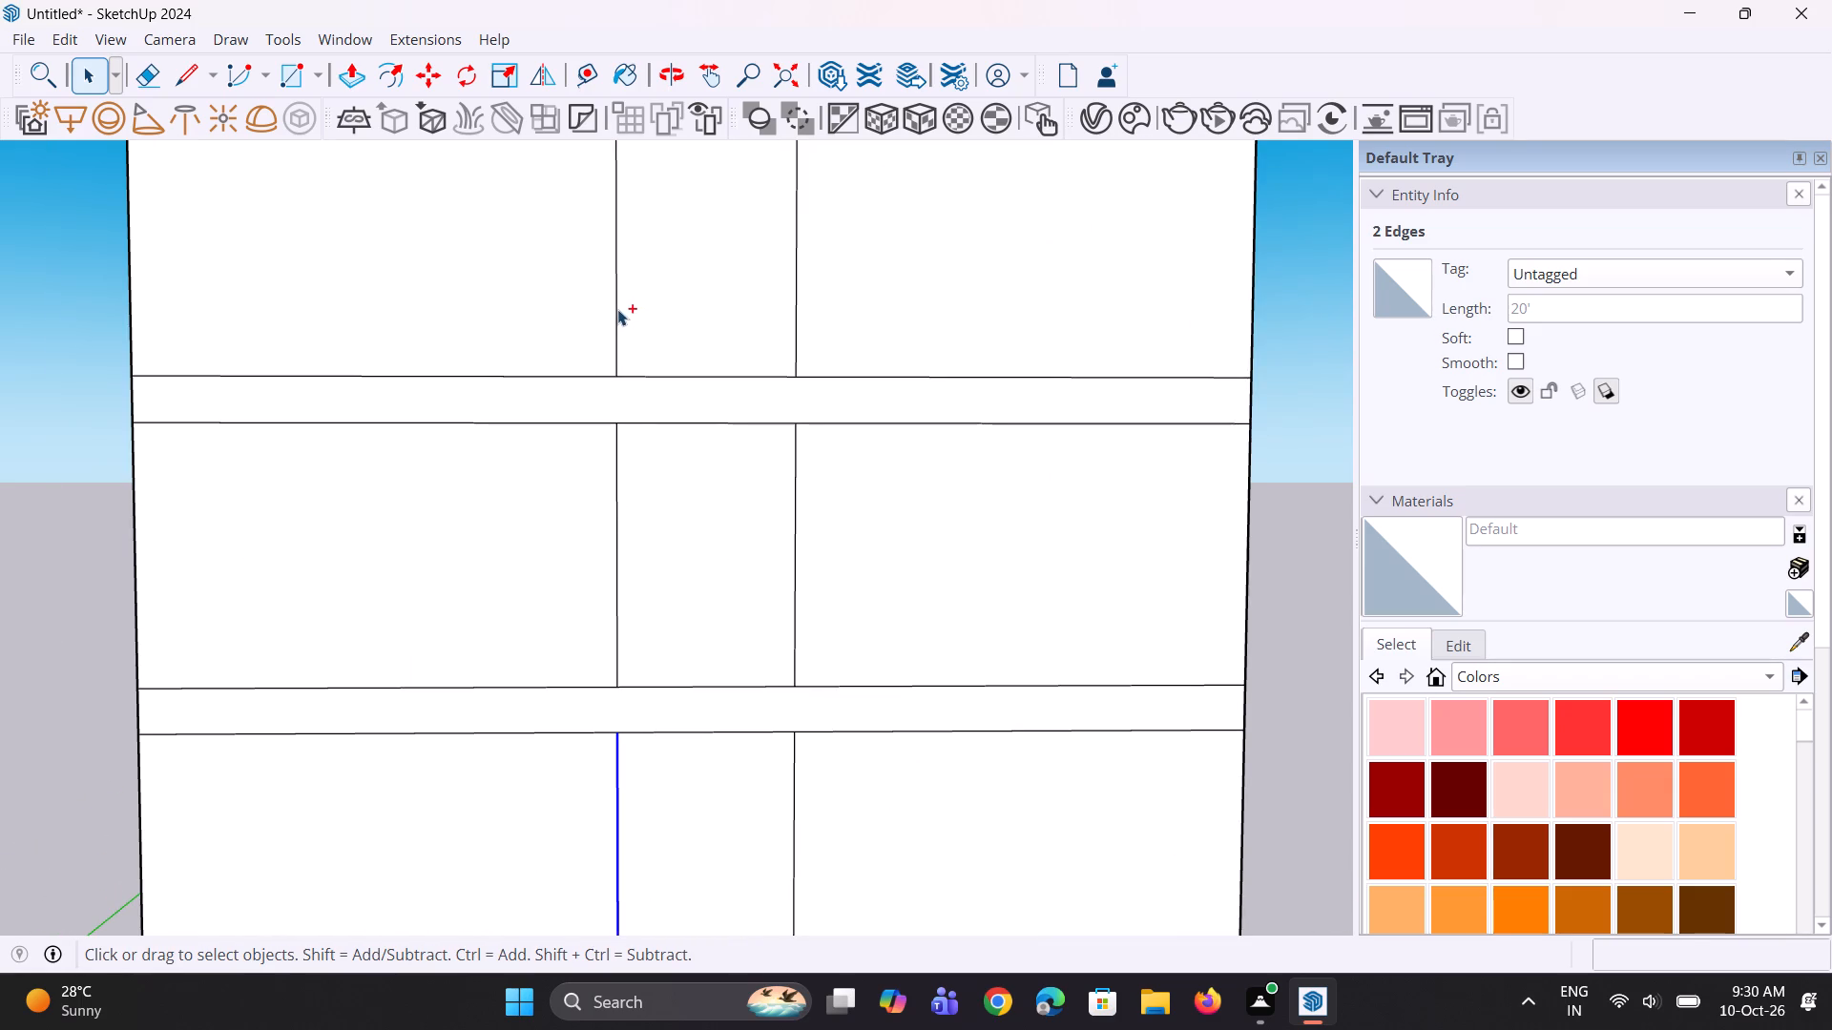
left_click(616, 528, "ctrl")
scroll(628, 528, "down", 5)
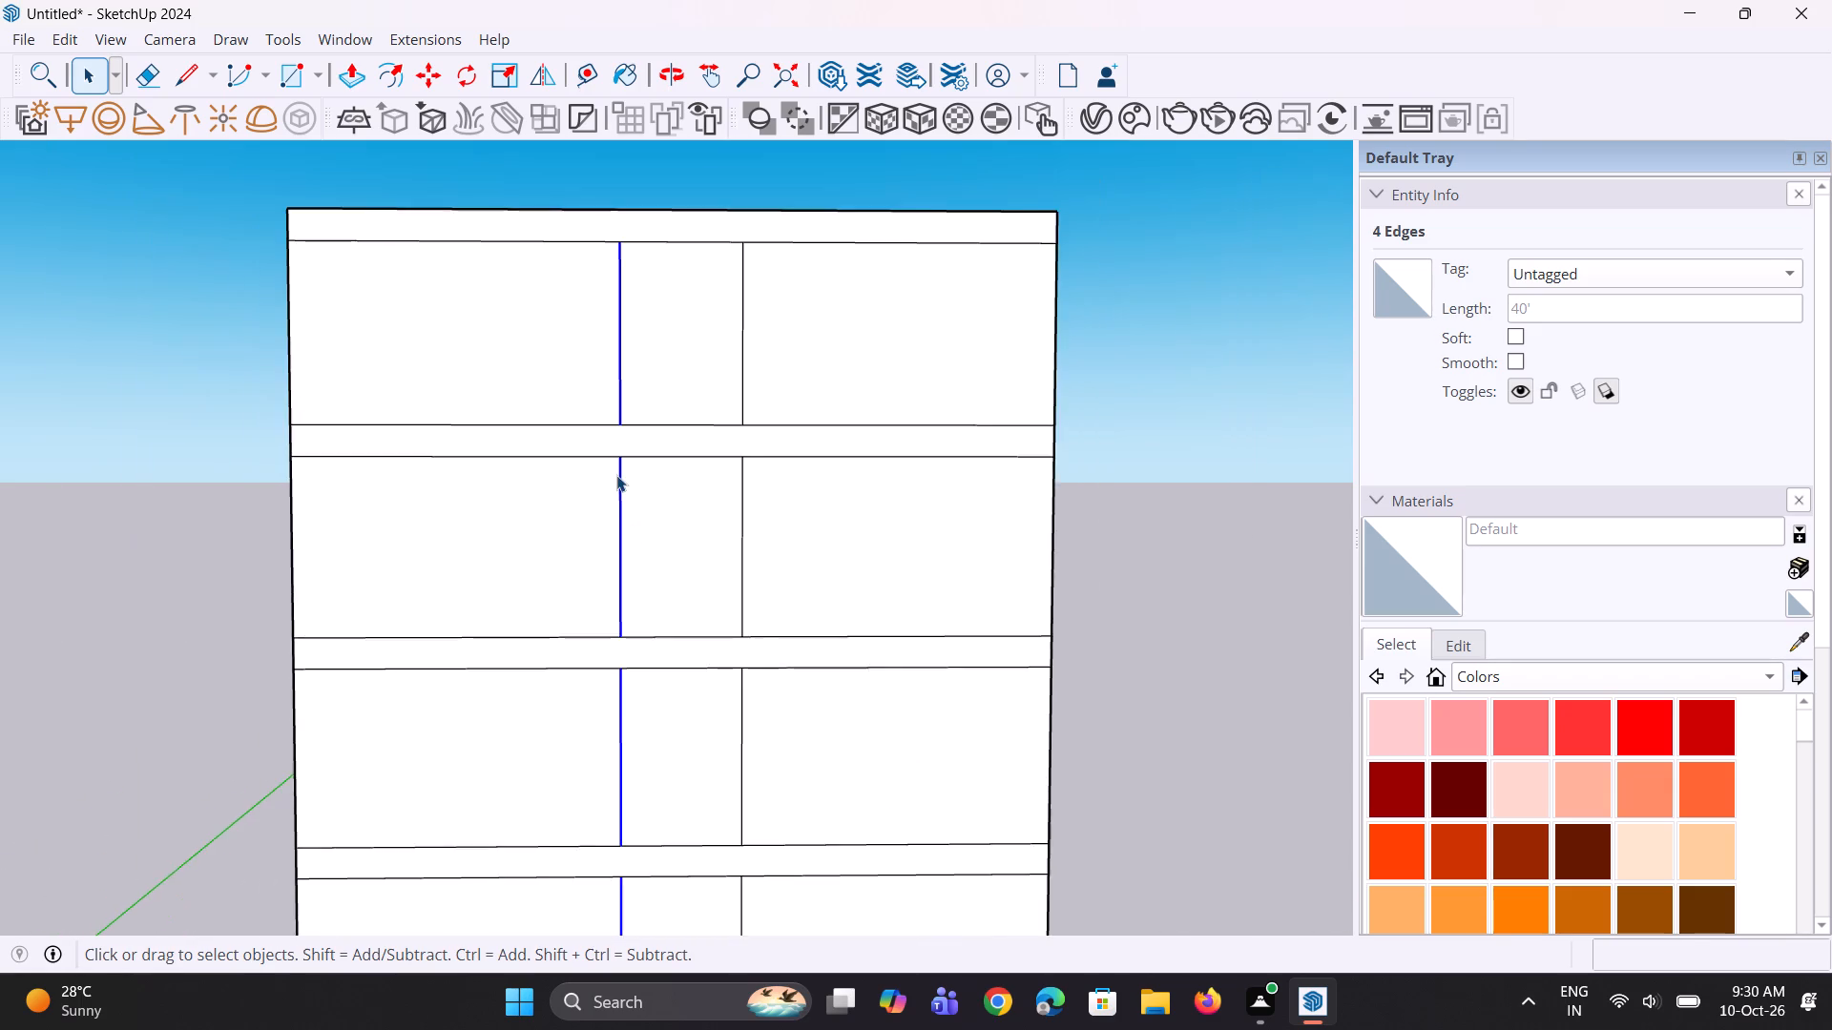
scroll(616, 475, "down", 5)
scroll(632, 740, "up", 6)
key("m")
scroll(624, 798, "up", 5)
left_click(616, 819)
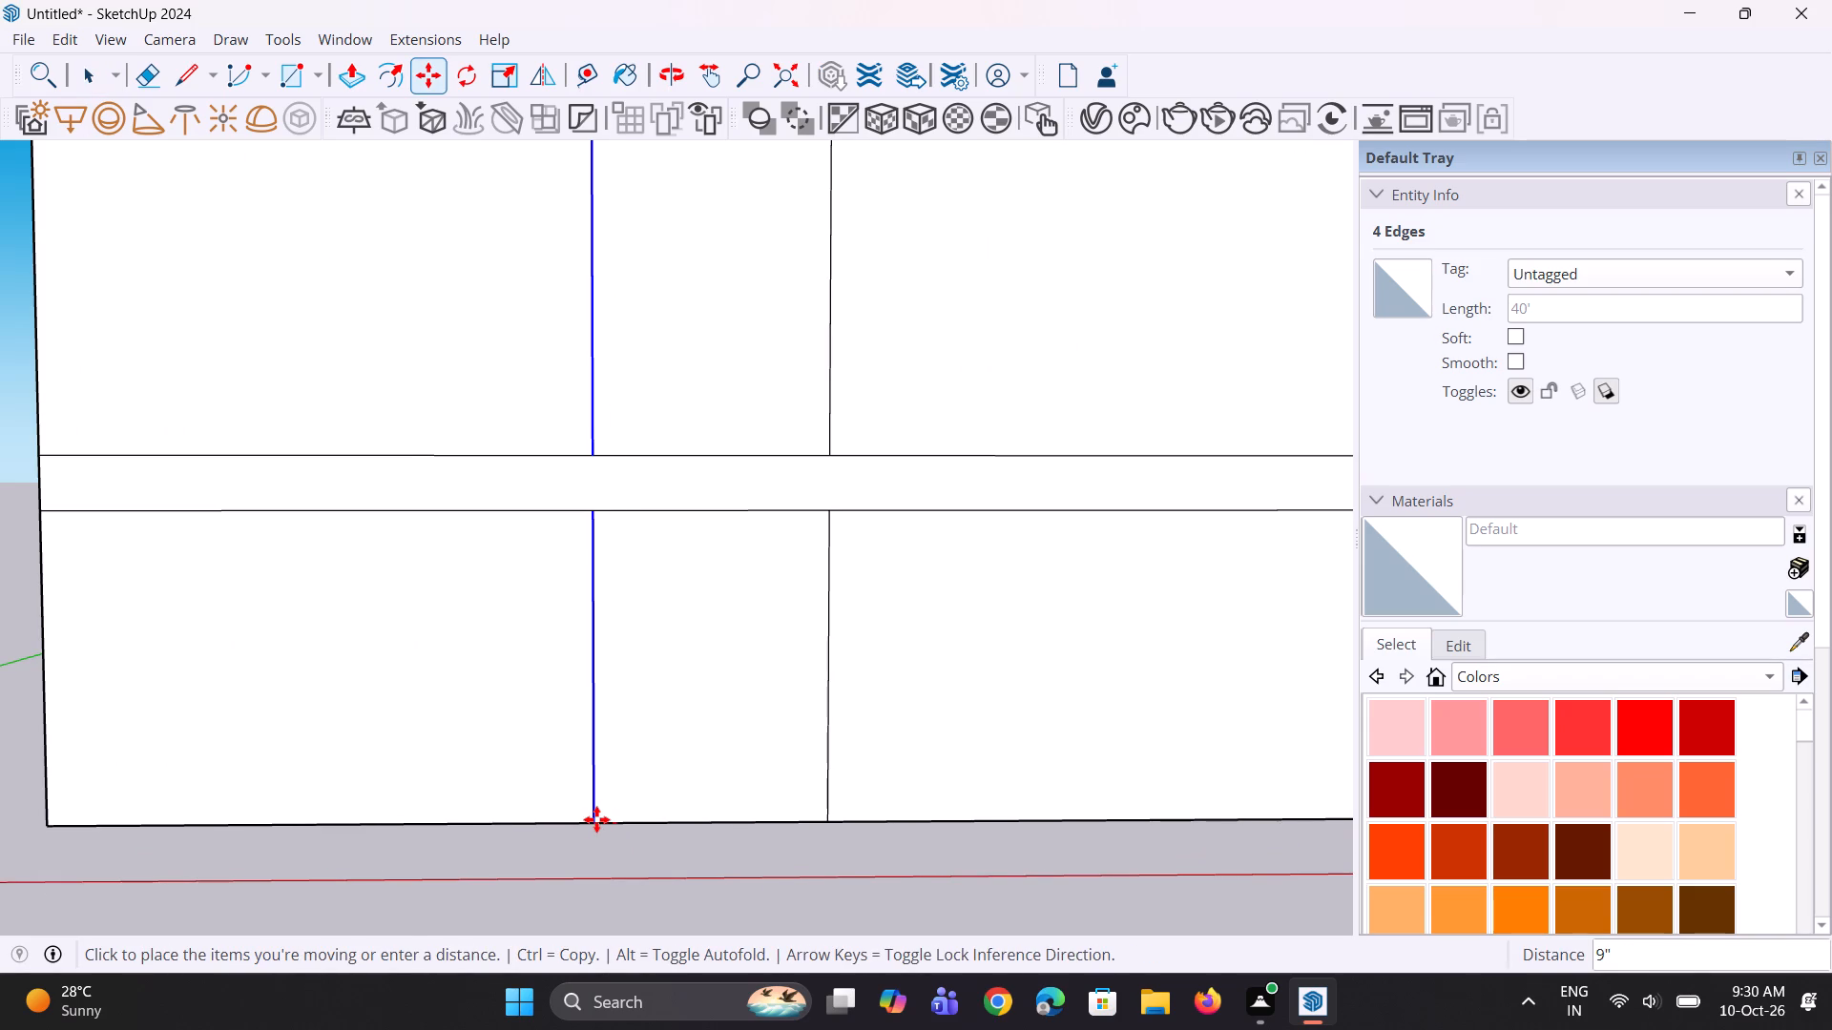
left_click(595, 819)
scroll(664, 833, "down", 11)
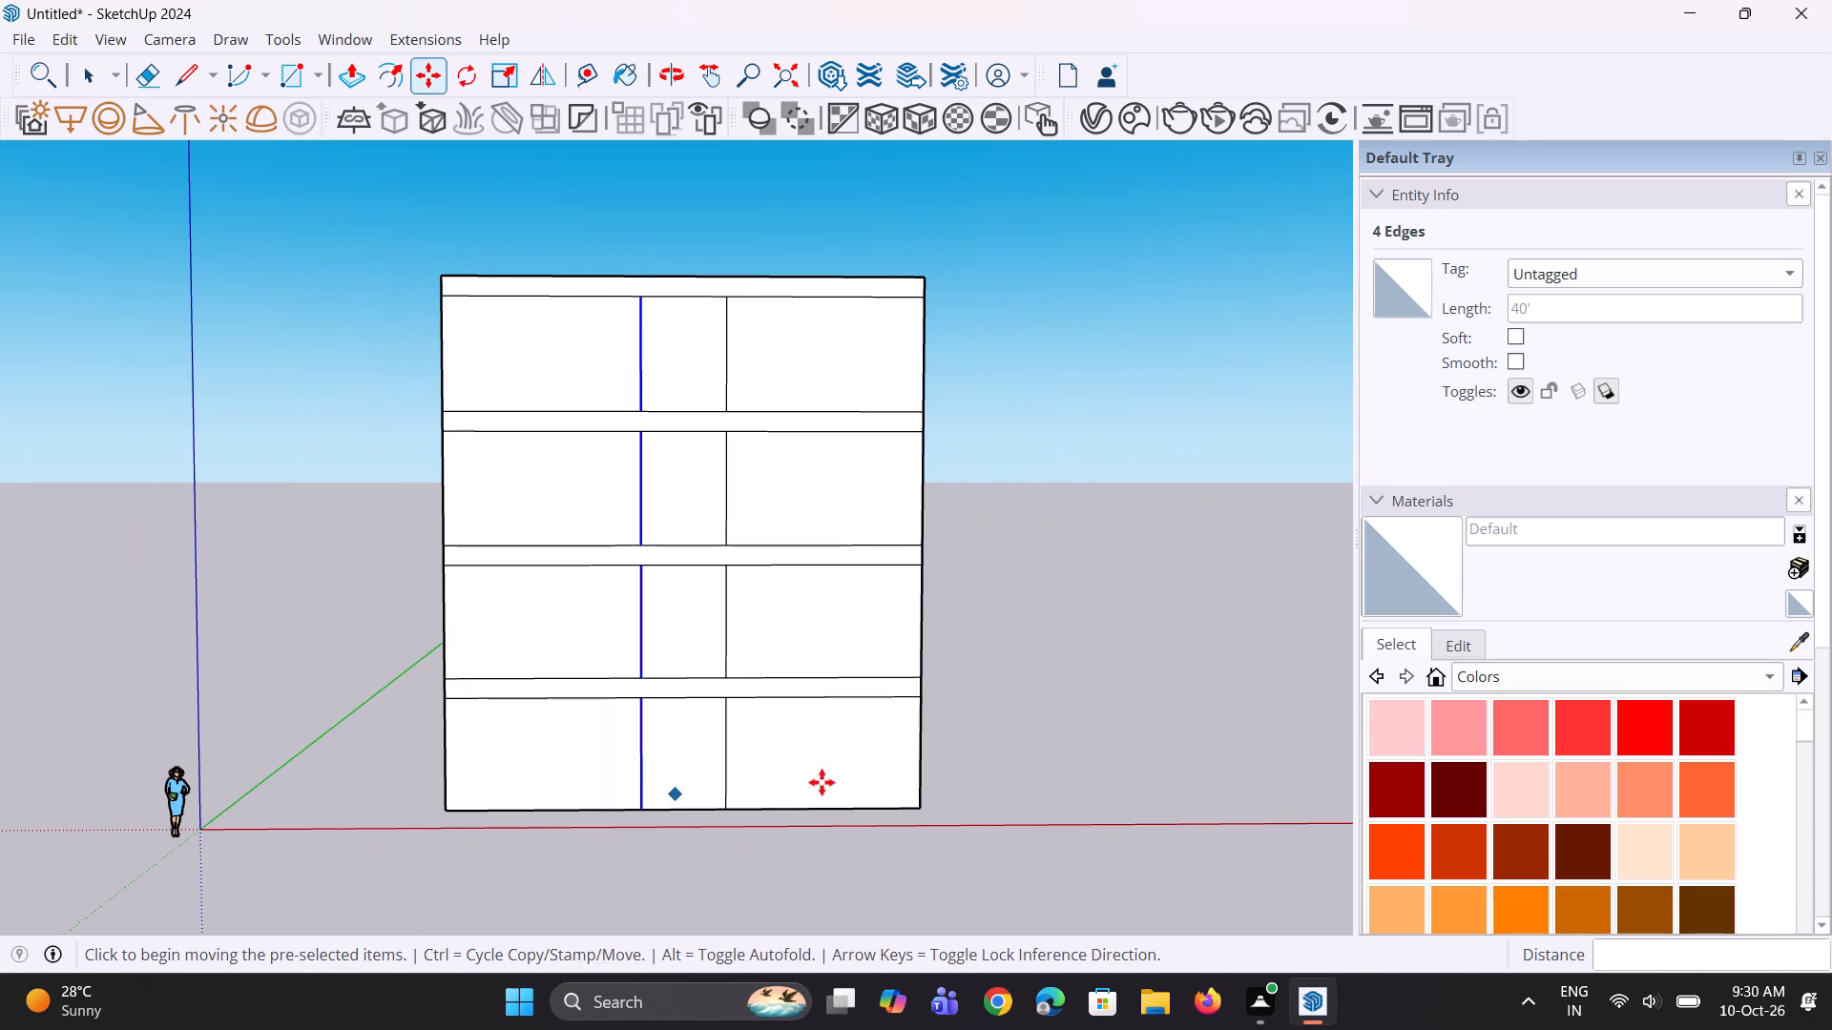
key("space")
key("space")
left_click(1002, 771)
Draw two vertical lines across the slab band below the top storey, joining the central strip's edges above and below it.
middle_click(570, 571)
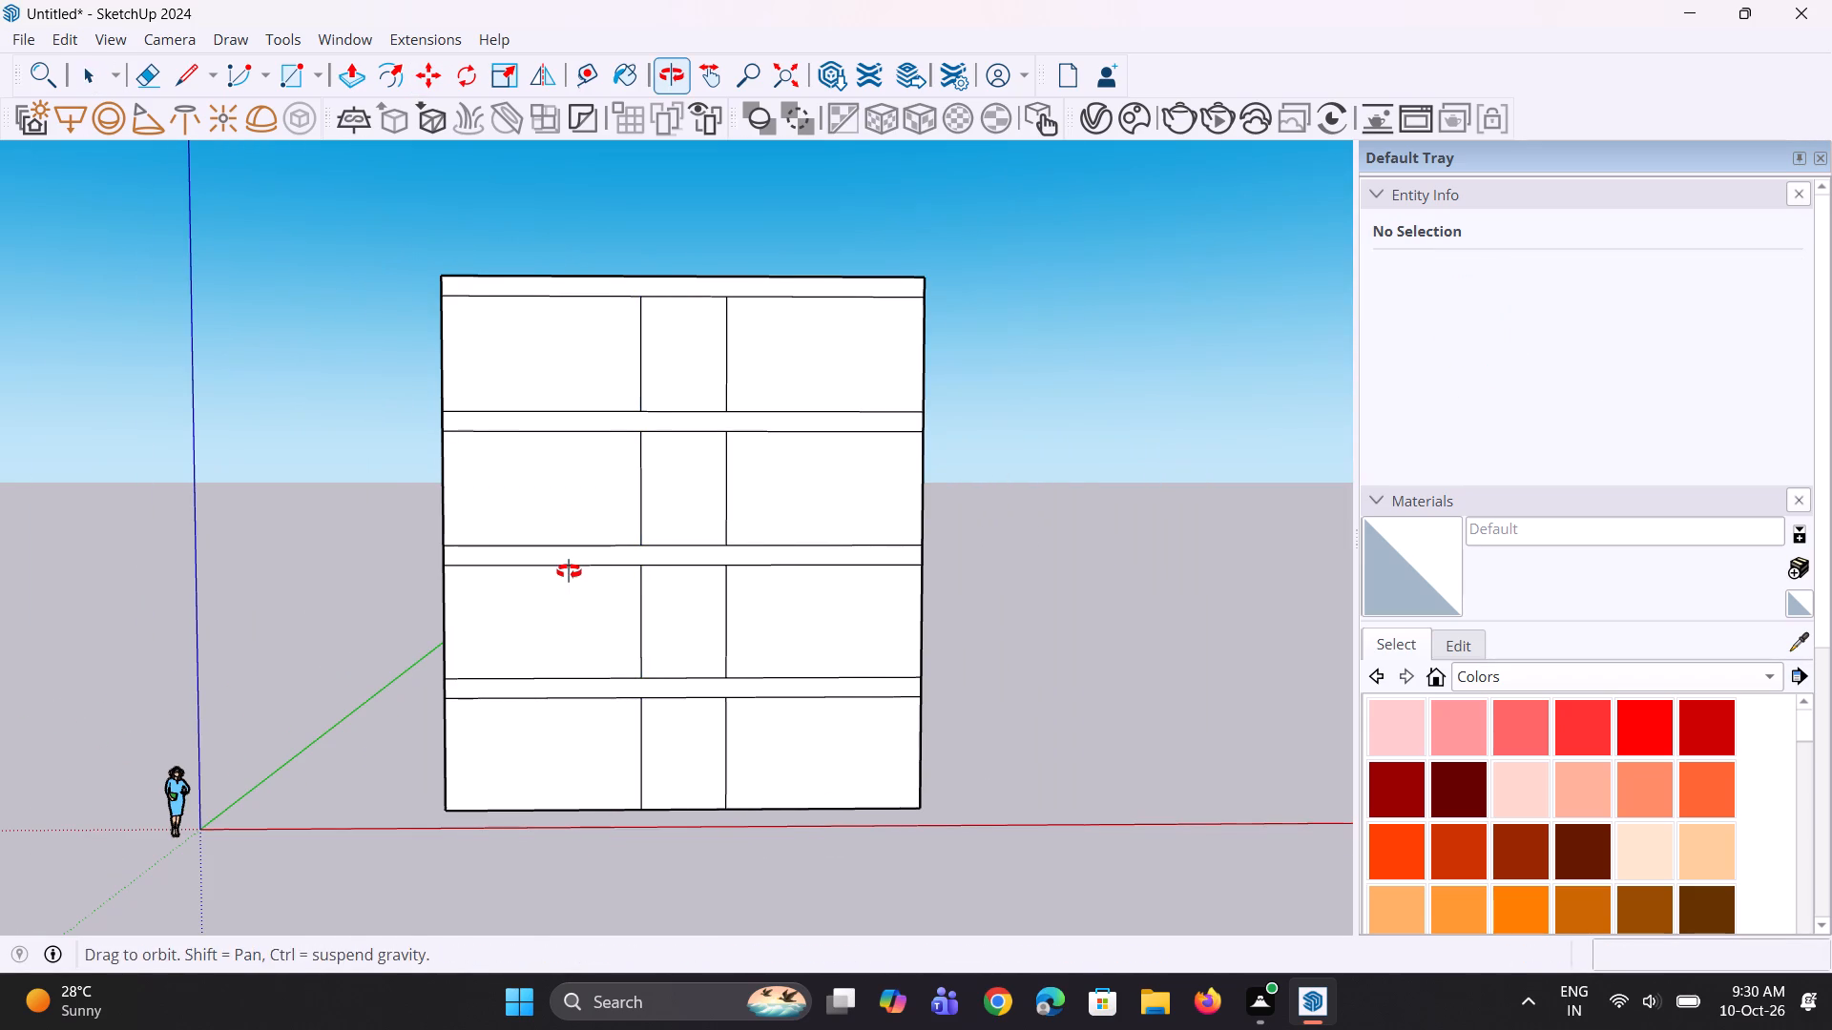
scroll(443, 257, "up", 2)
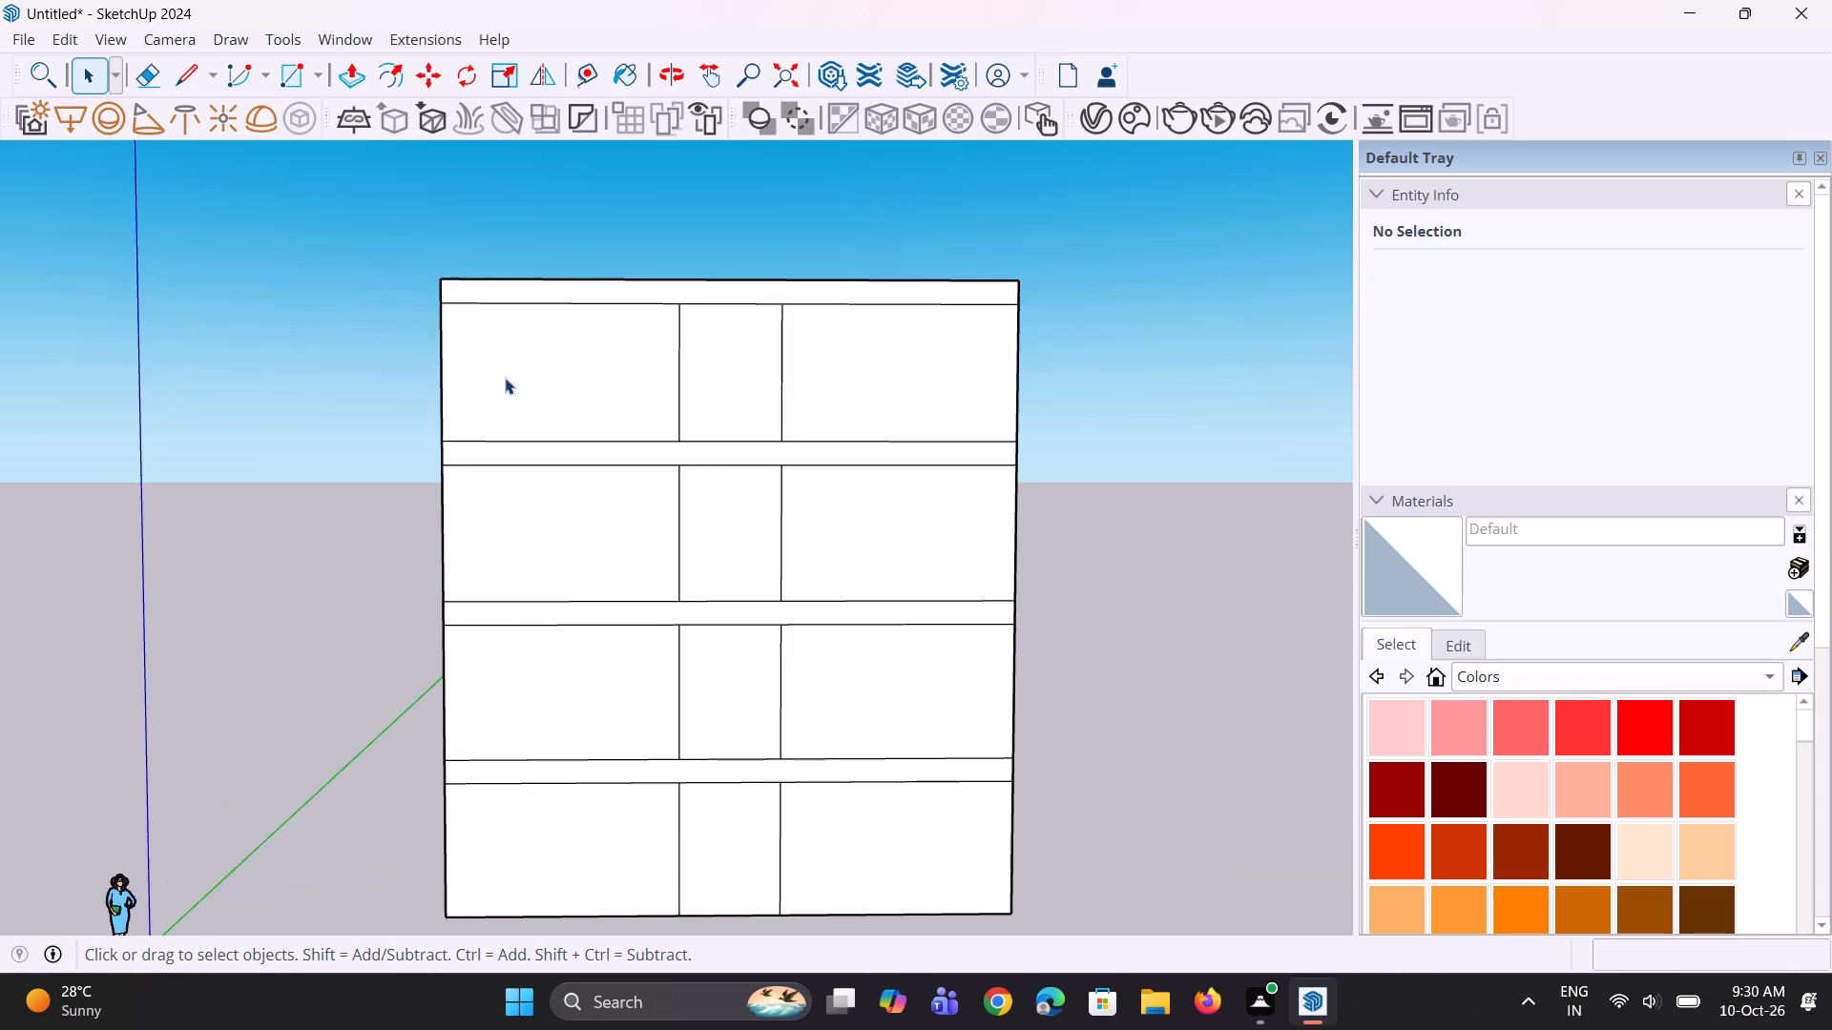
scroll(504, 381, "up", 1)
key("l")
scroll(628, 482, "up", 5)
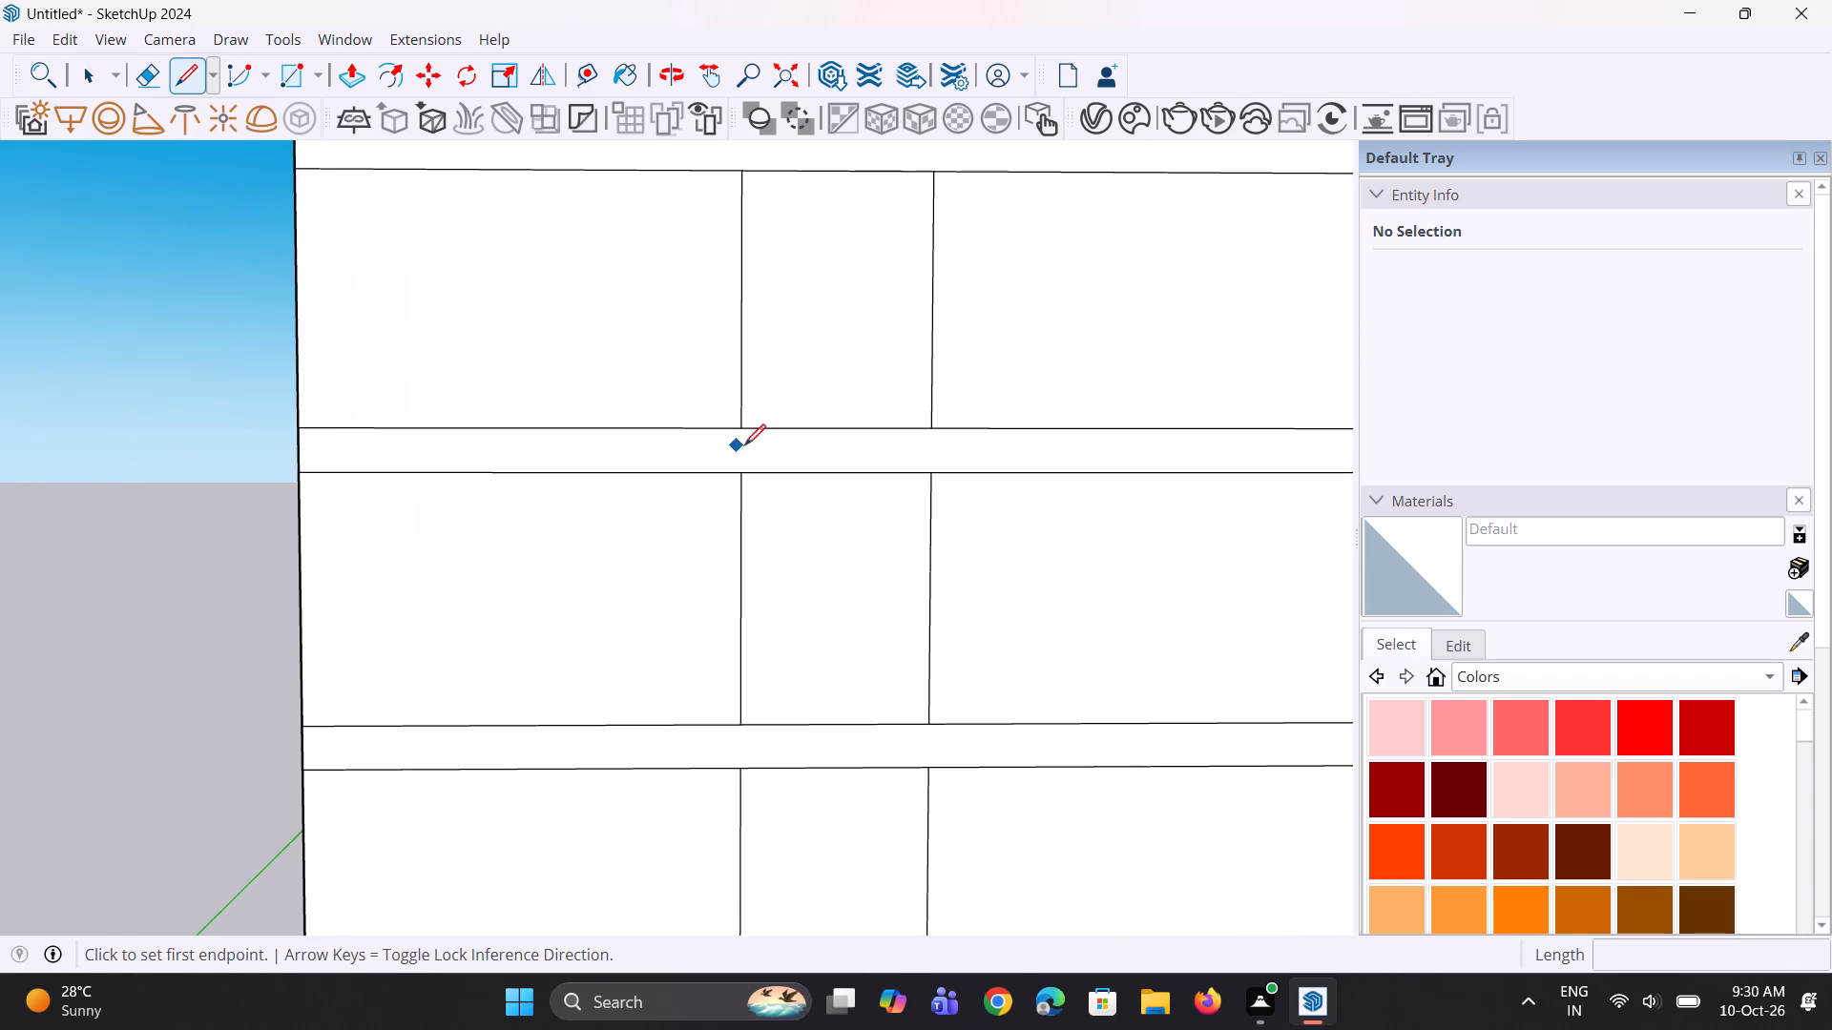
left_click(738, 435)
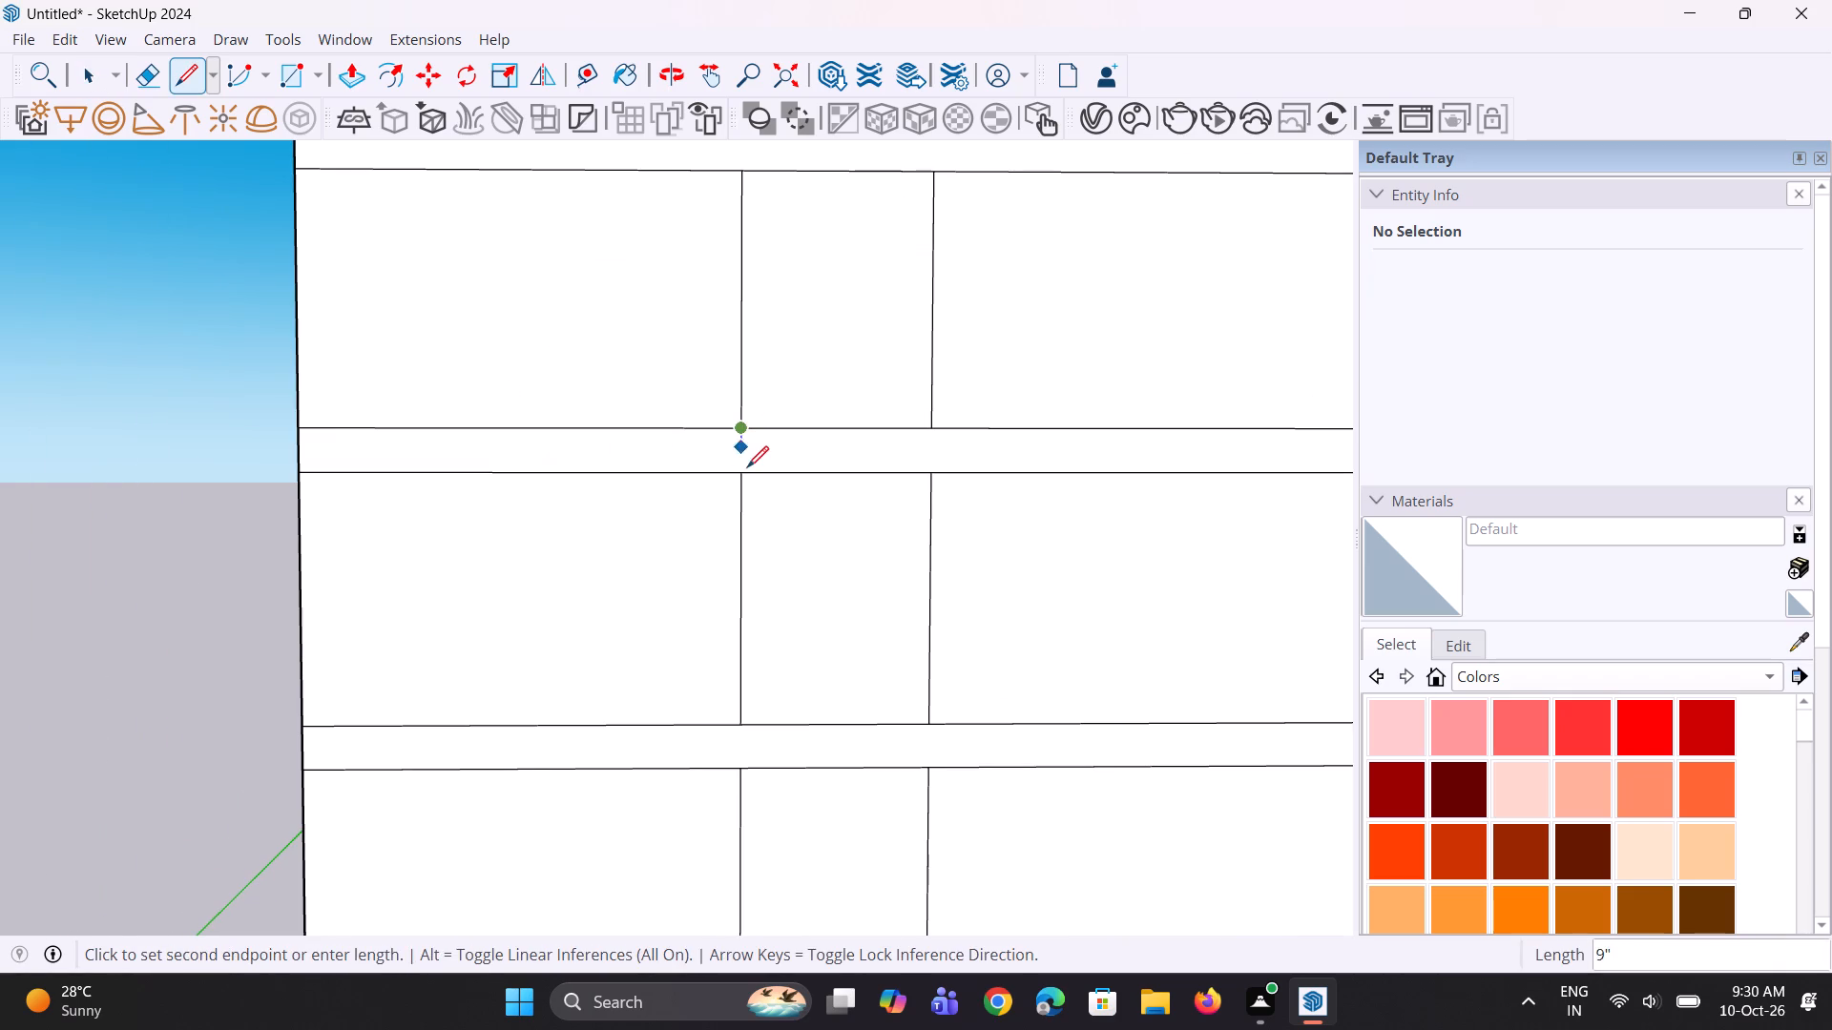
left_click(744, 475)
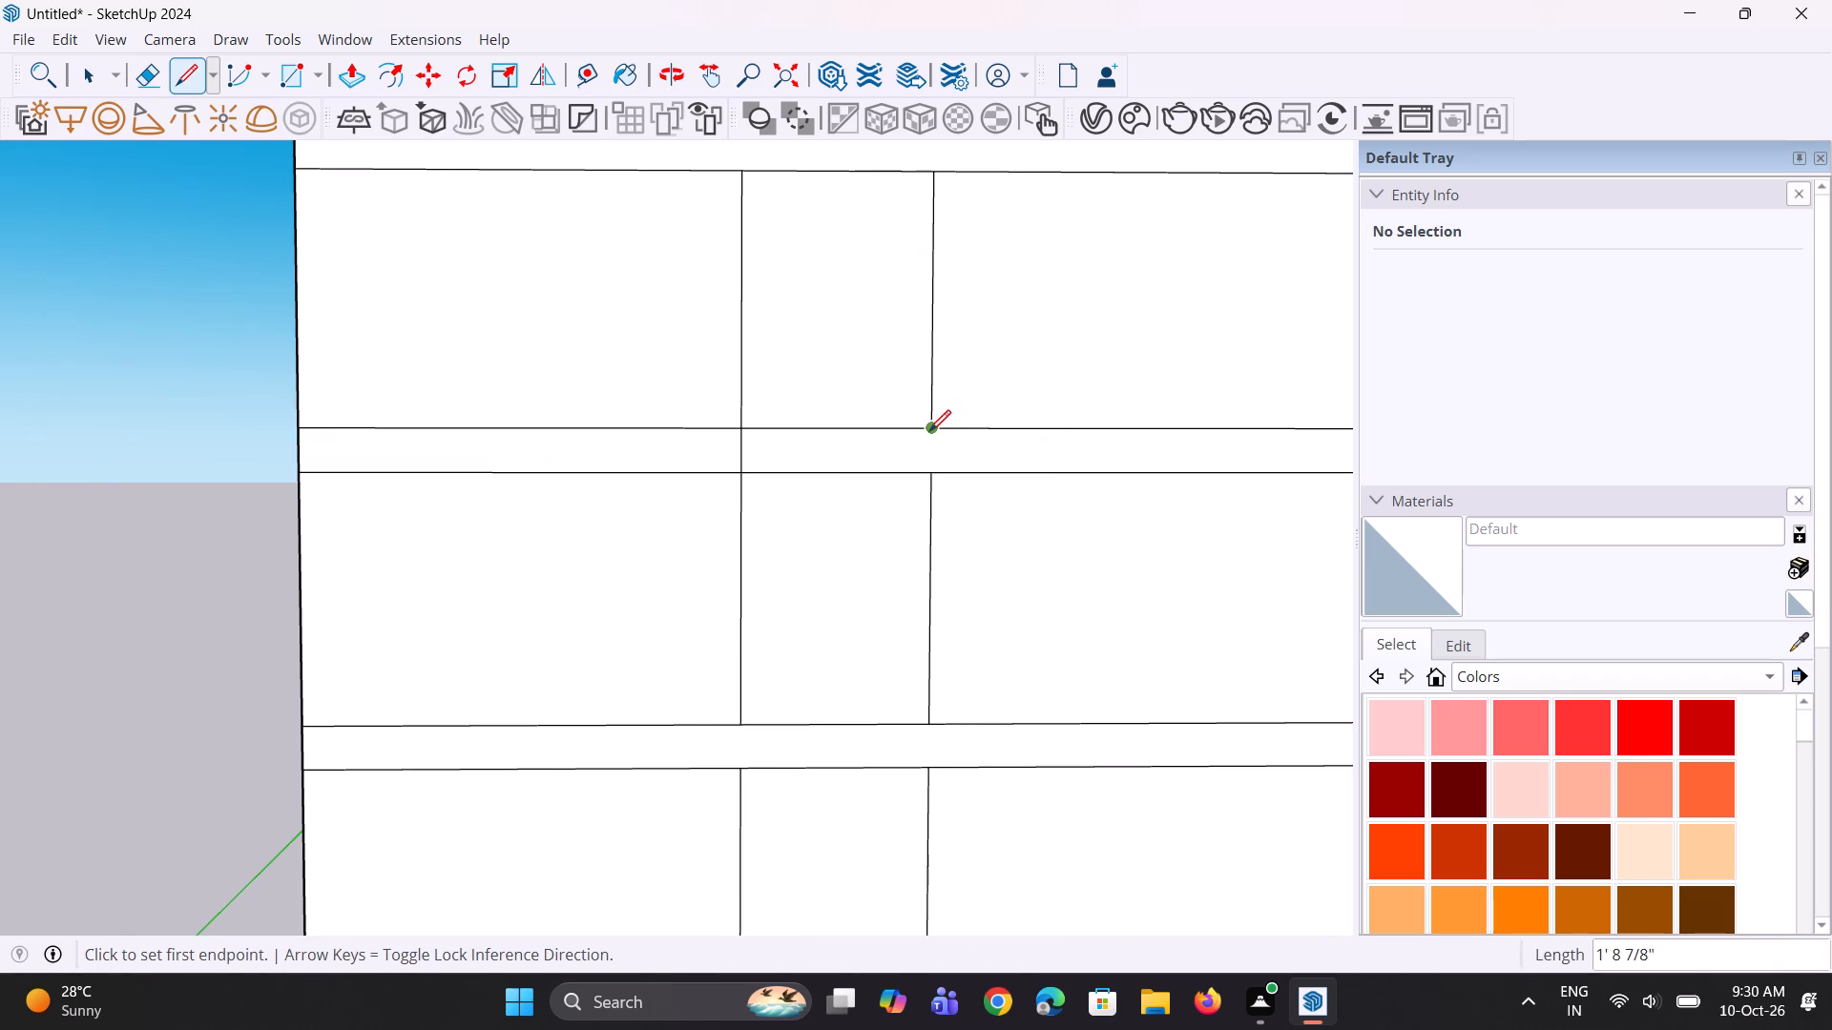
left_click(929, 431)
left_click(934, 472)
Draw two vertical lines across the middle slab band, joining the central strip's edges of the storeys above and below it.
scroll(811, 479, "down", 6)
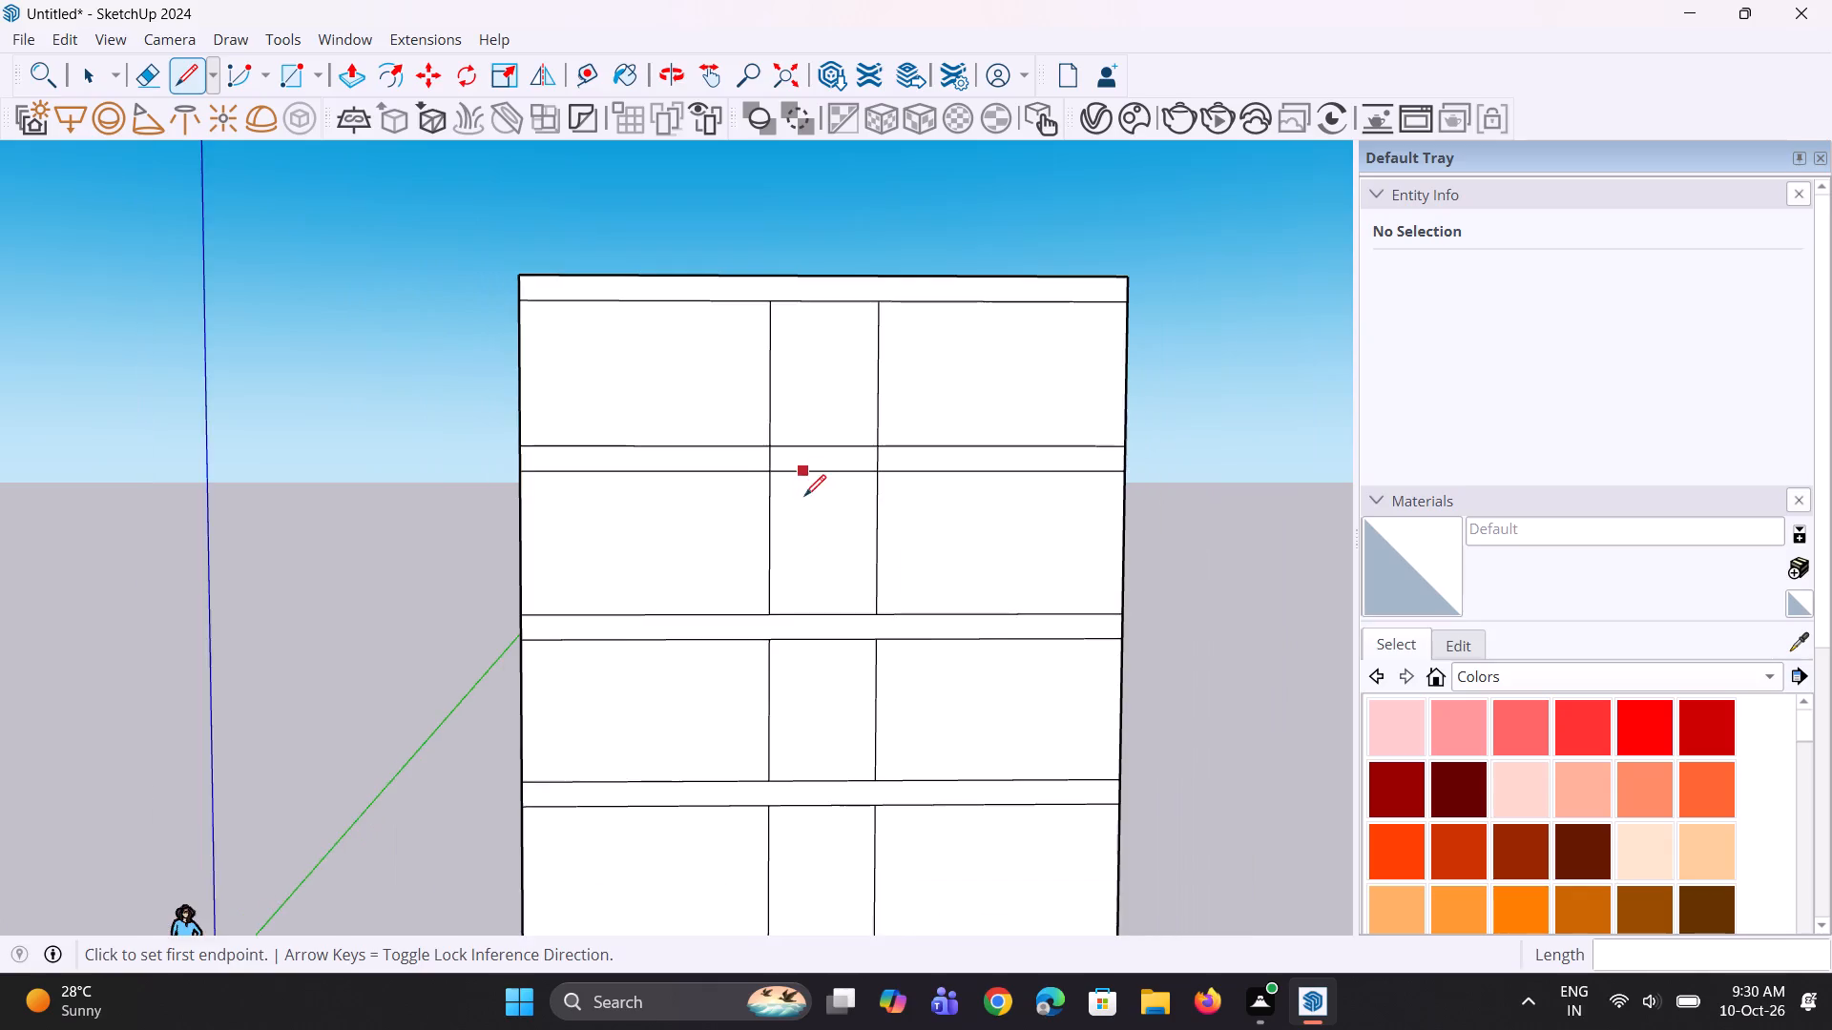
scroll(719, 670, "up", 7)
left_click(794, 579)
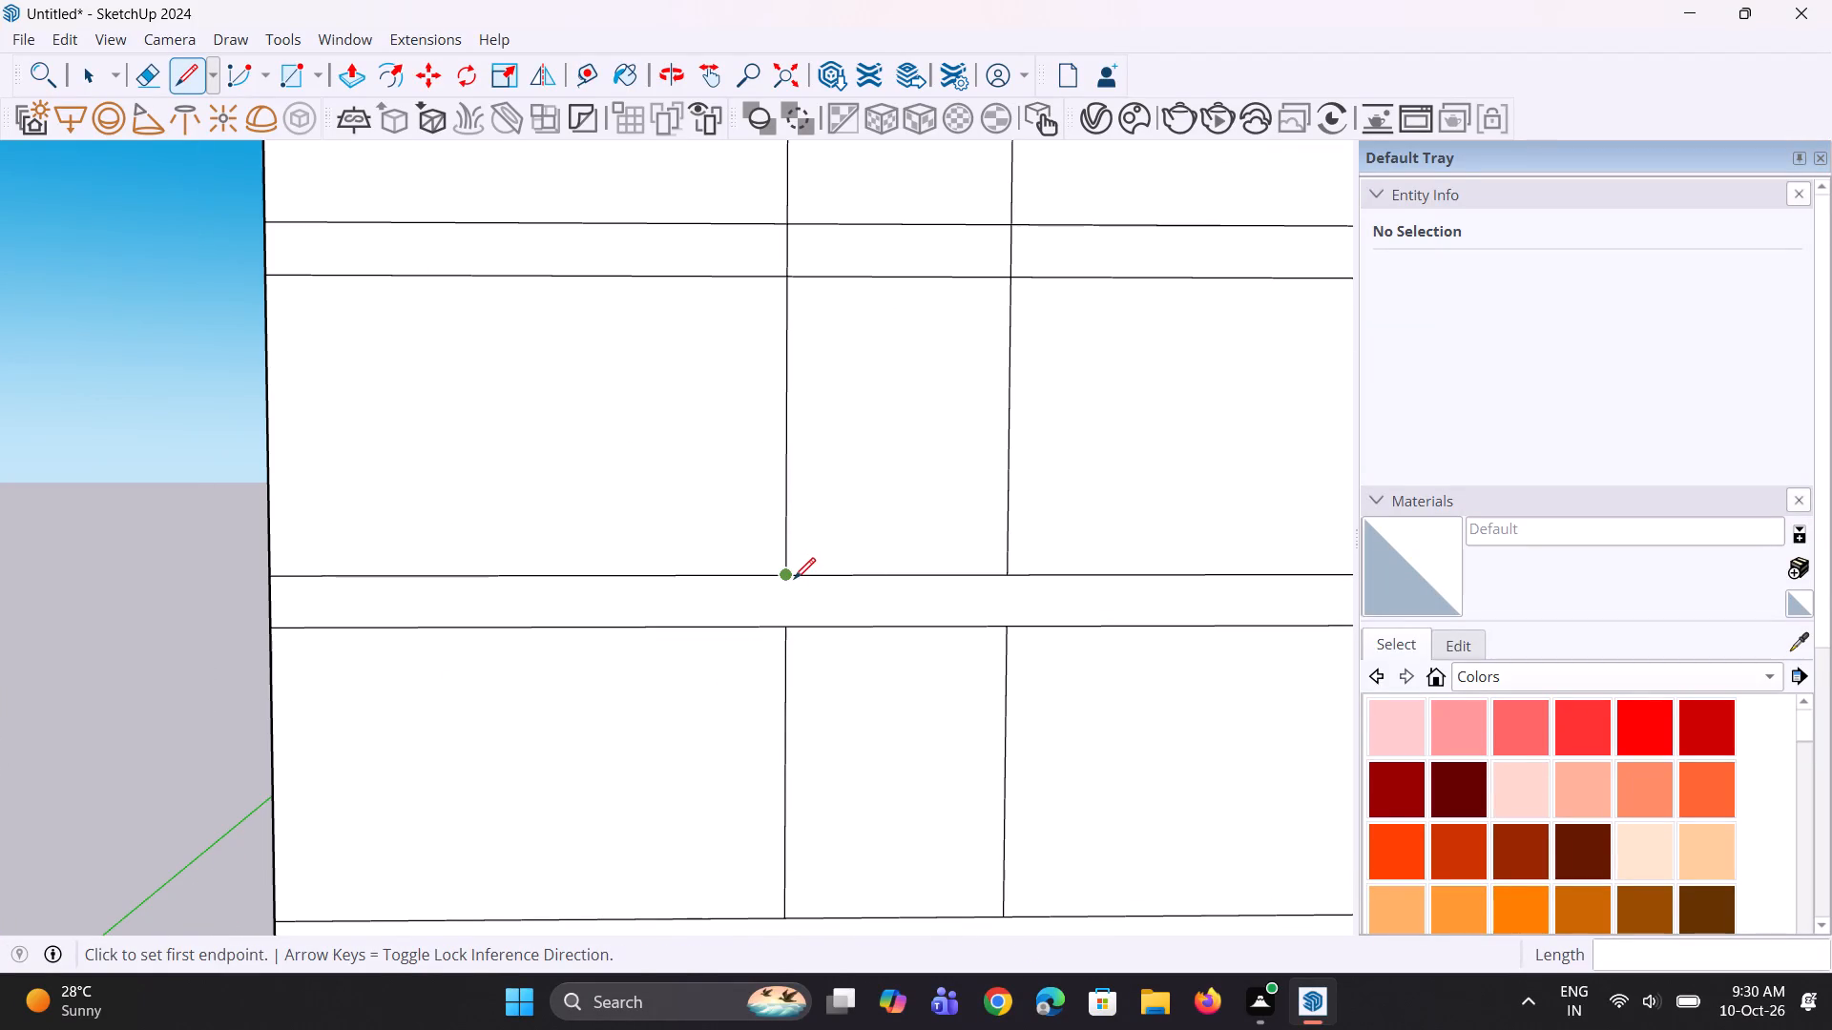
left_click(788, 623)
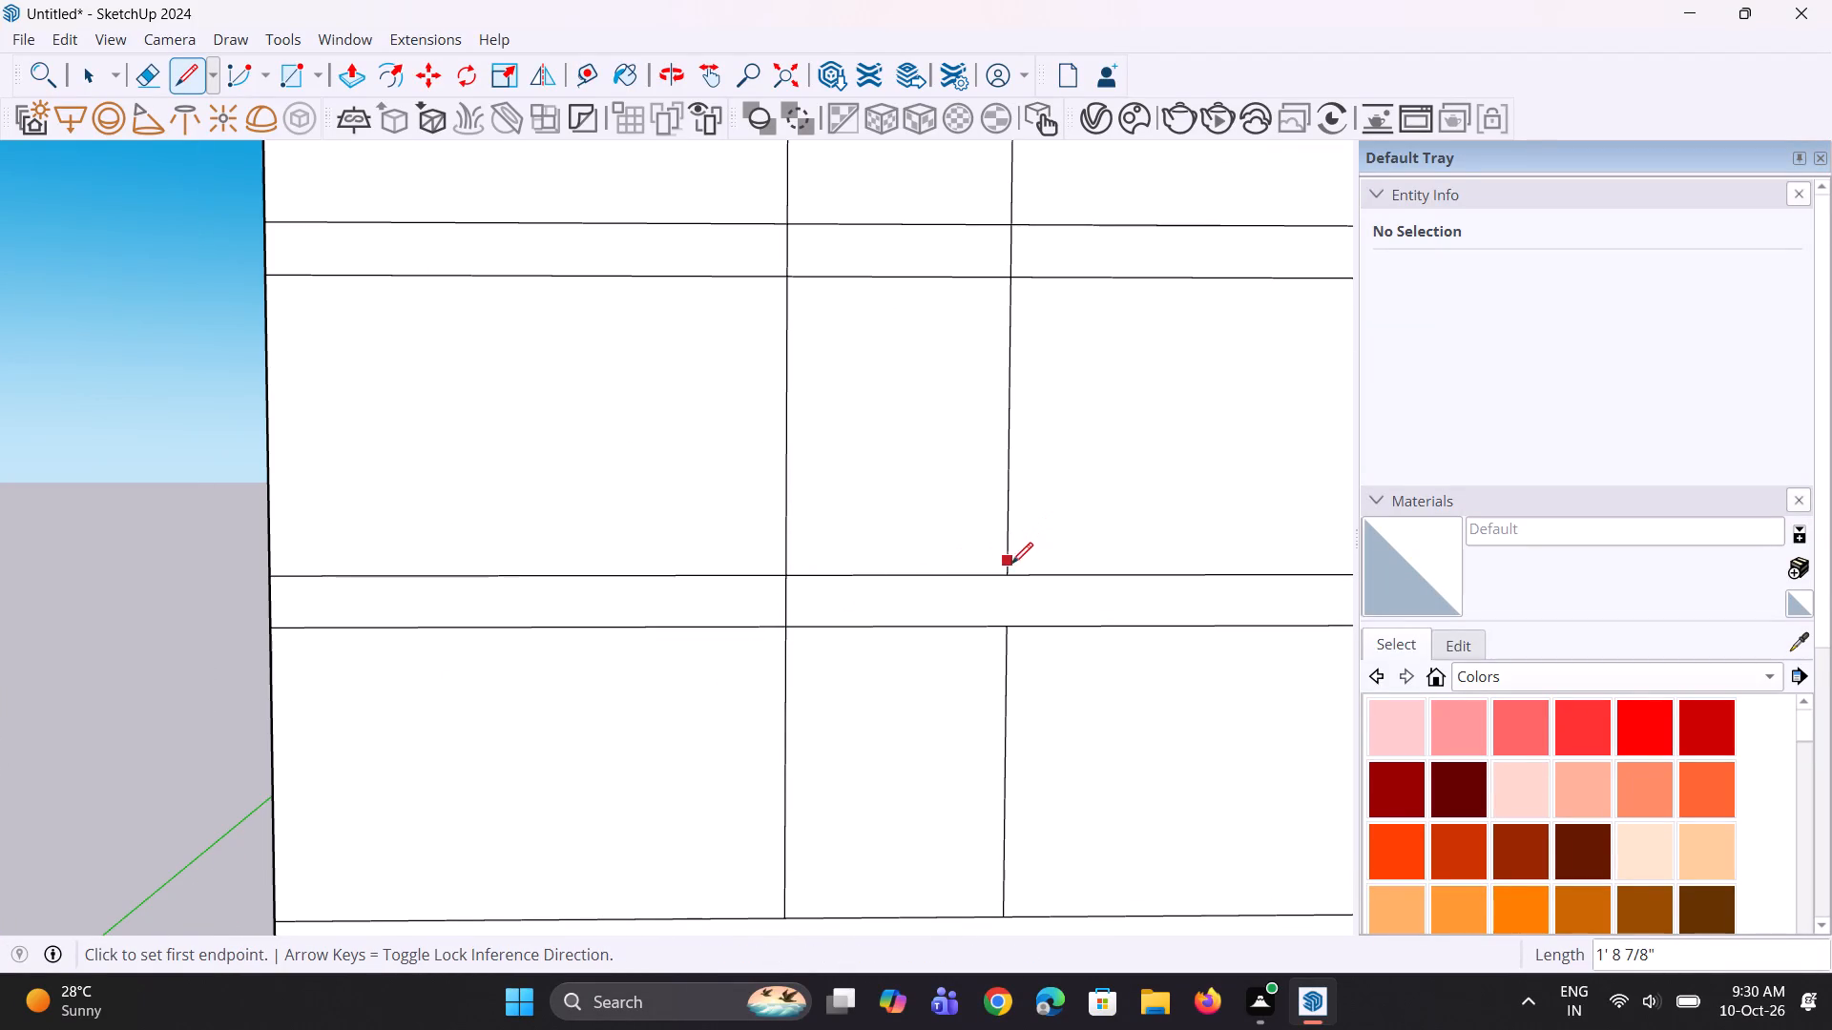
left_click(1007, 574)
left_click(1011, 624)
Draw two vertical lines across the lowest slab band, joining the central strip's edges above and below it.
scroll(924, 564, "down", 4)
scroll(867, 533, "up", 1)
scroll(867, 531, "down", 8)
scroll(774, 886, "up", 4)
scroll(831, 637, "up", 4)
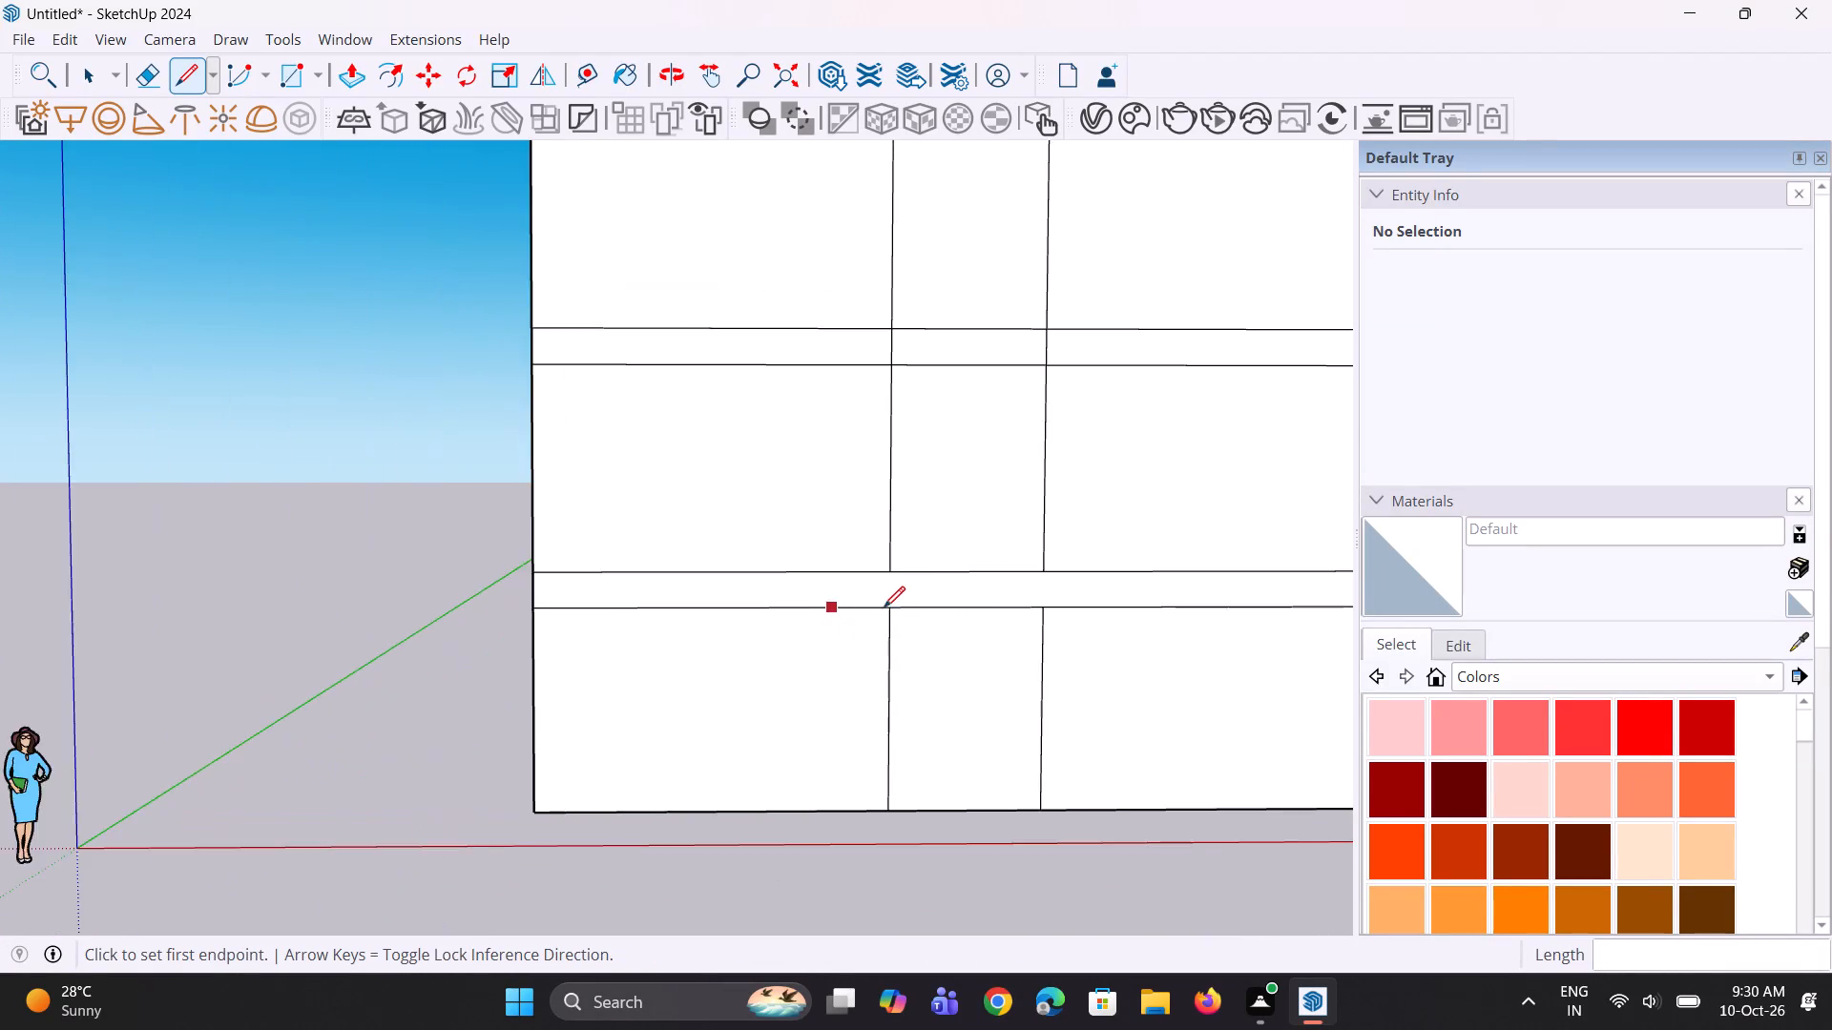
scroll(884, 608, "up", 3)
scroll(895, 580, "down", 4)
scroll(898, 583, "up", 2)
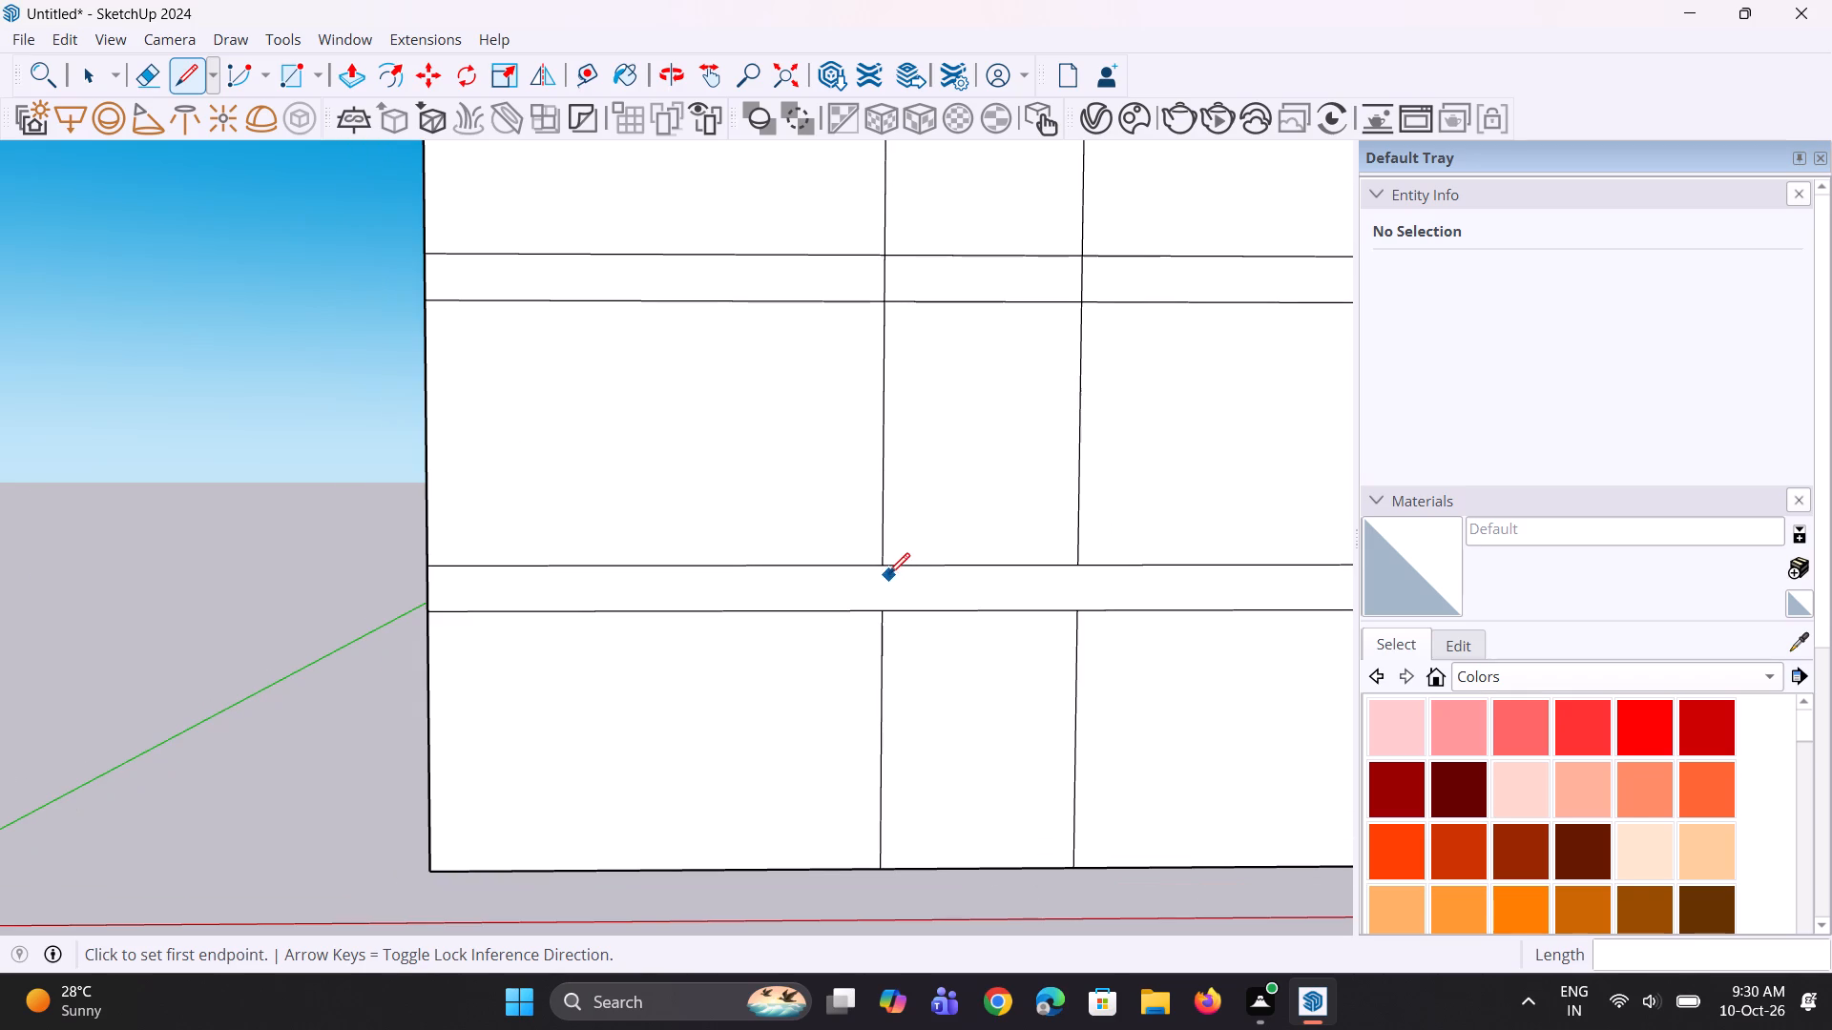
left_click(885, 569)
left_click(883, 619)
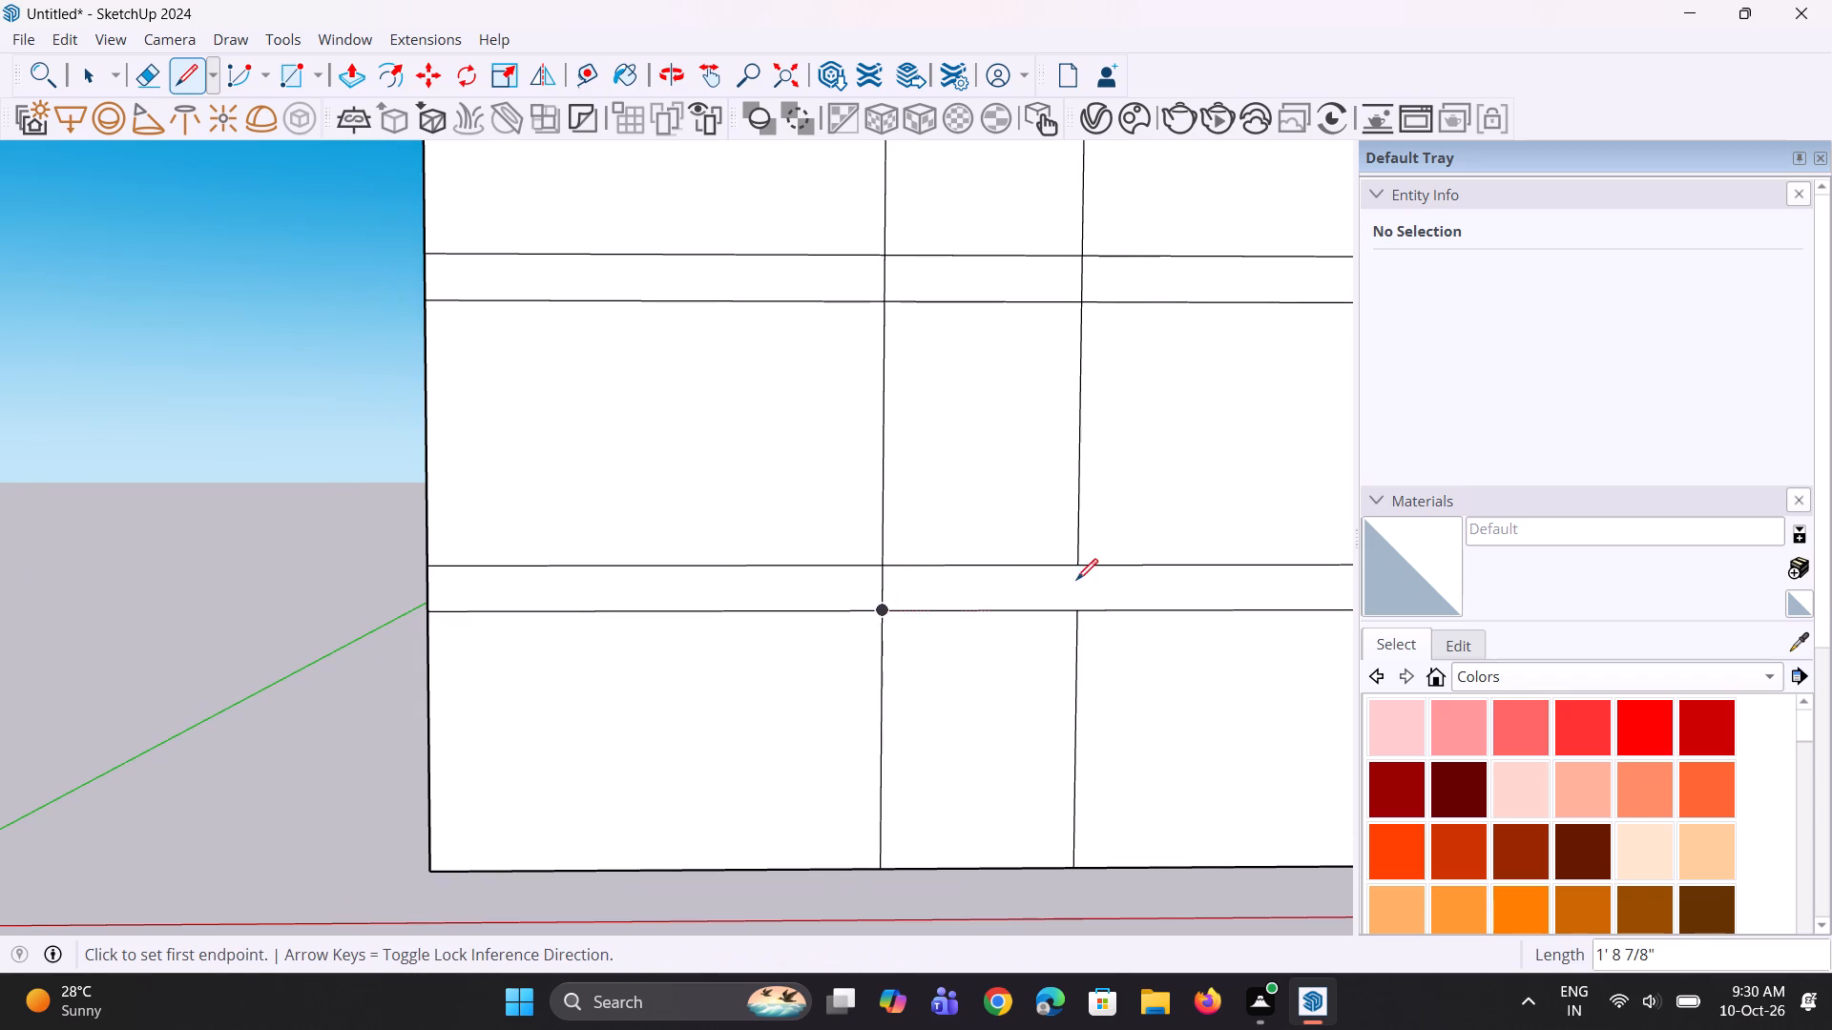
left_click(1088, 567)
left_click(1082, 617)
scroll(984, 678, "down", 8)
middle_click_drag(926, 674, 904, 660)
key("space")
key("space")
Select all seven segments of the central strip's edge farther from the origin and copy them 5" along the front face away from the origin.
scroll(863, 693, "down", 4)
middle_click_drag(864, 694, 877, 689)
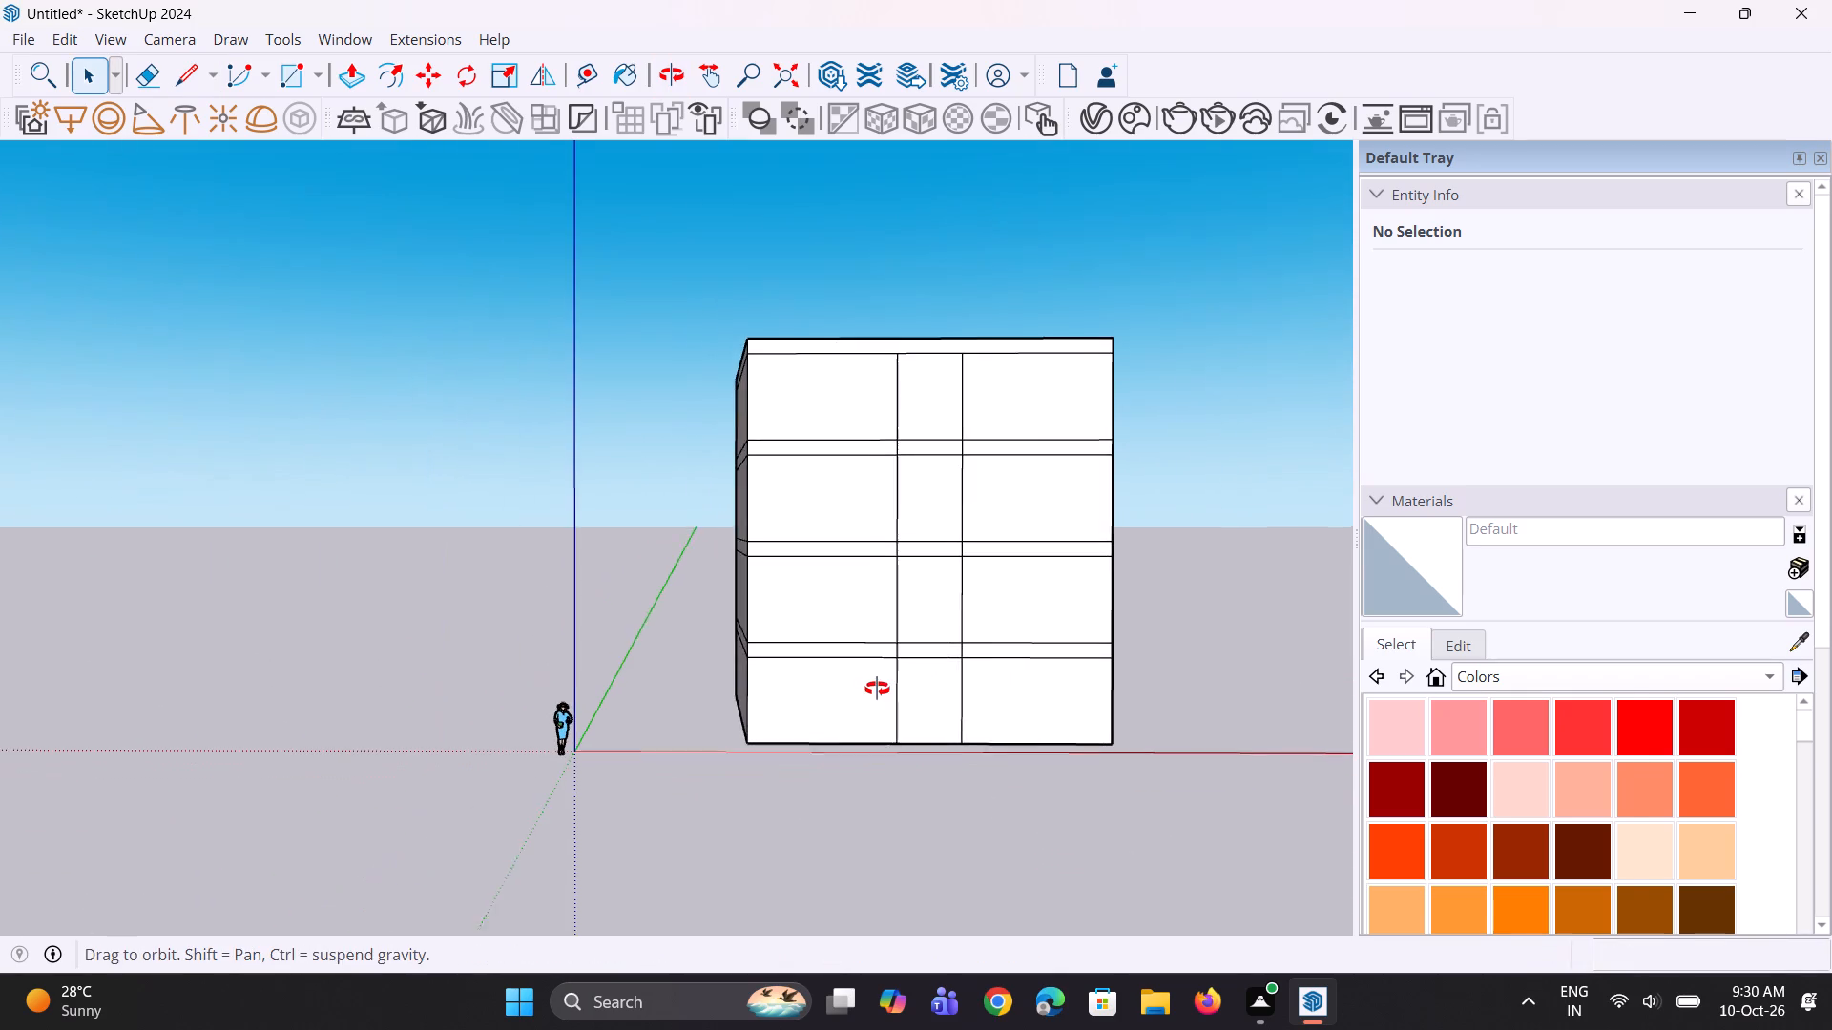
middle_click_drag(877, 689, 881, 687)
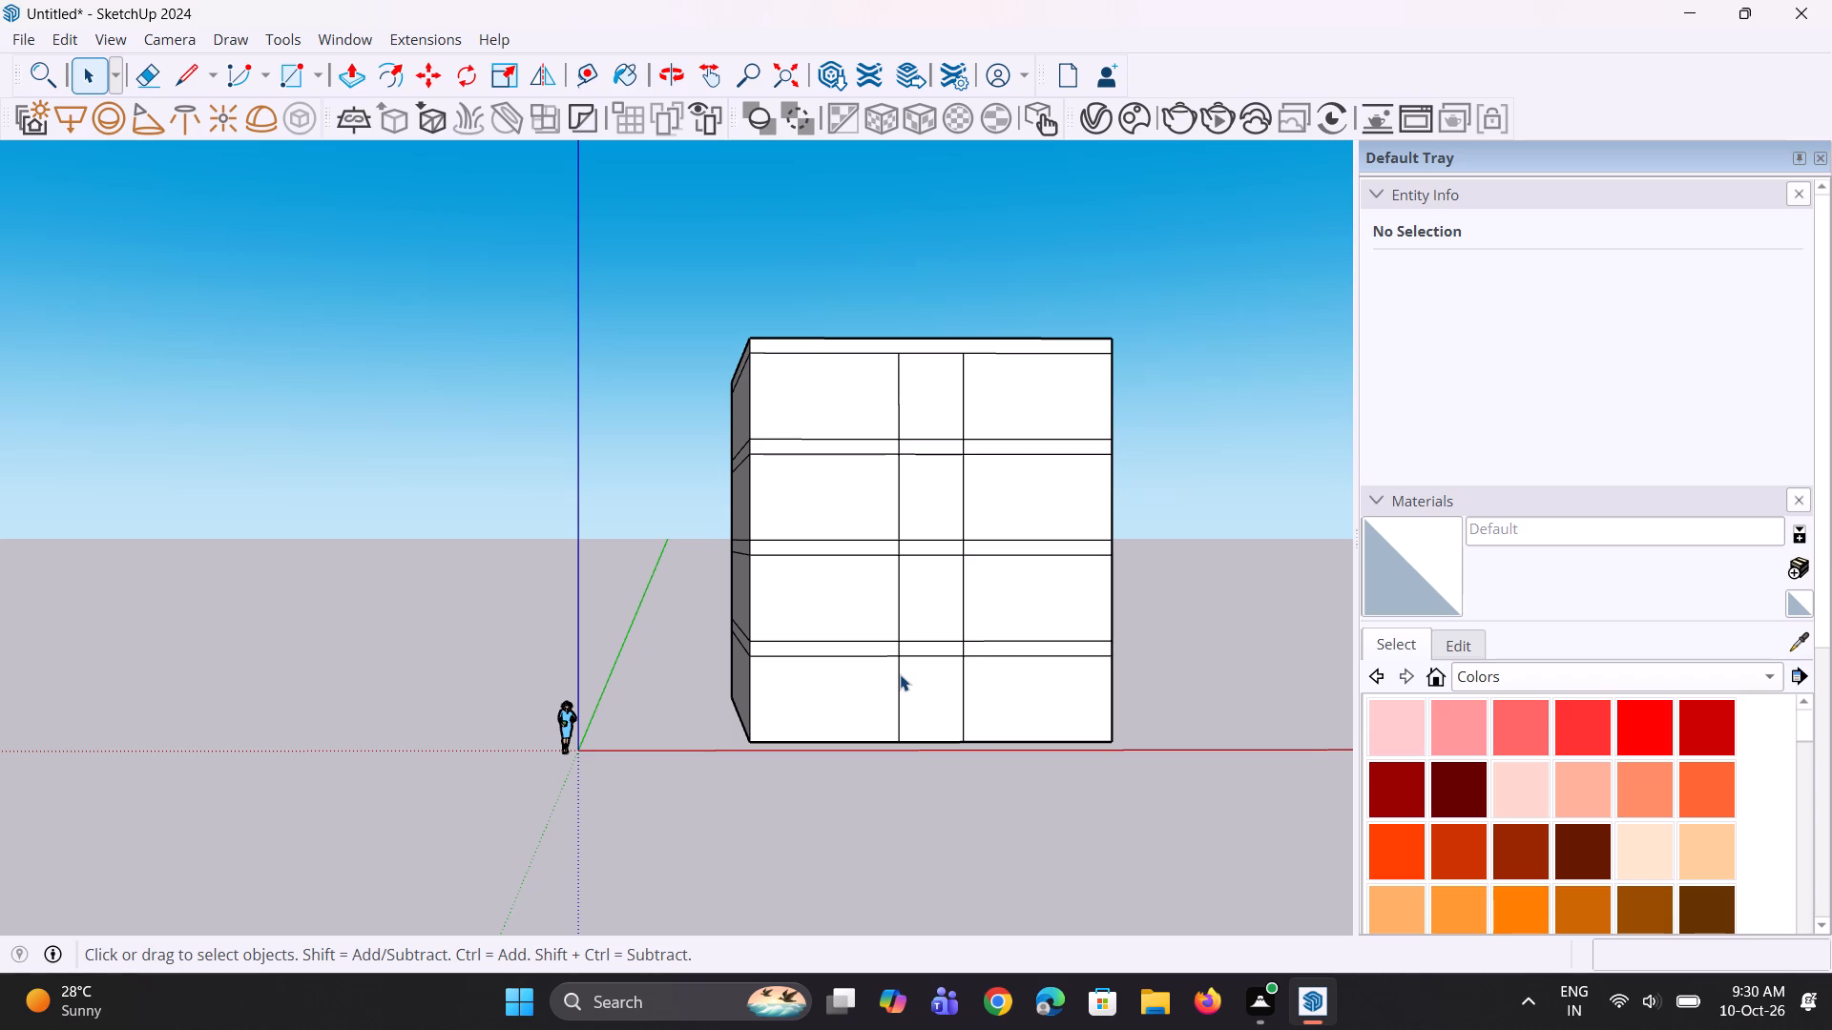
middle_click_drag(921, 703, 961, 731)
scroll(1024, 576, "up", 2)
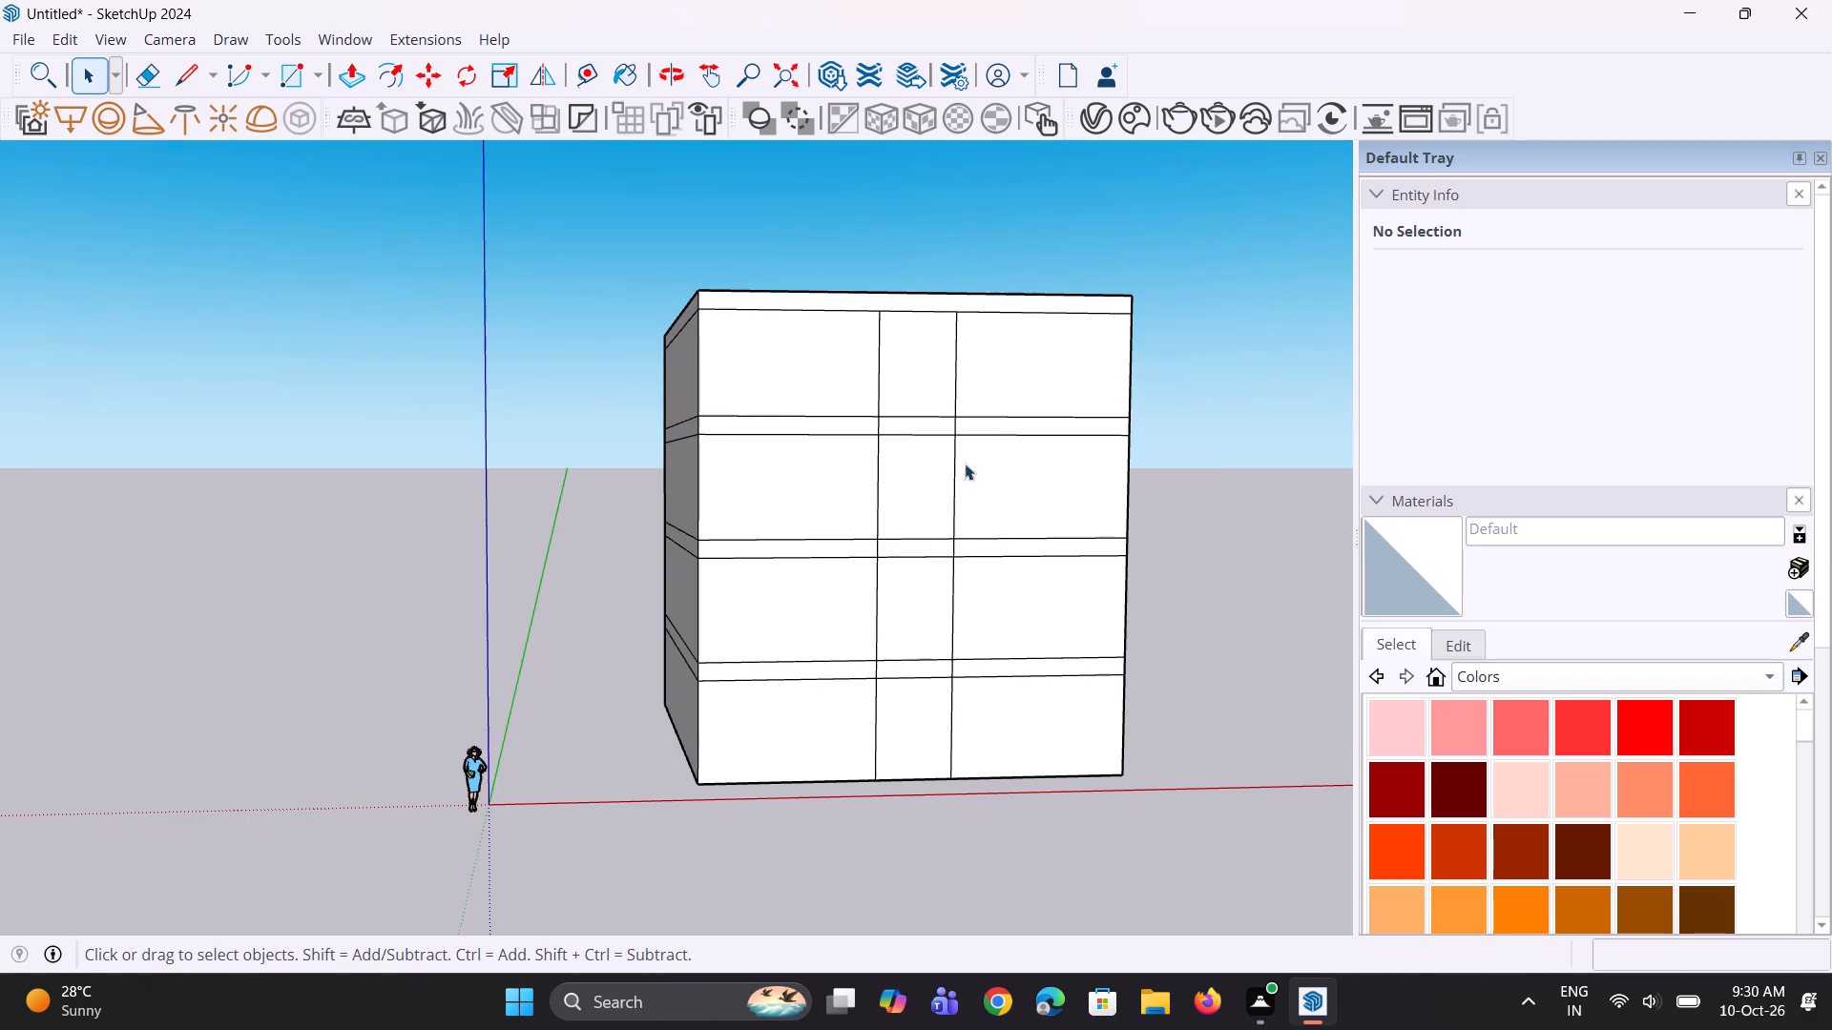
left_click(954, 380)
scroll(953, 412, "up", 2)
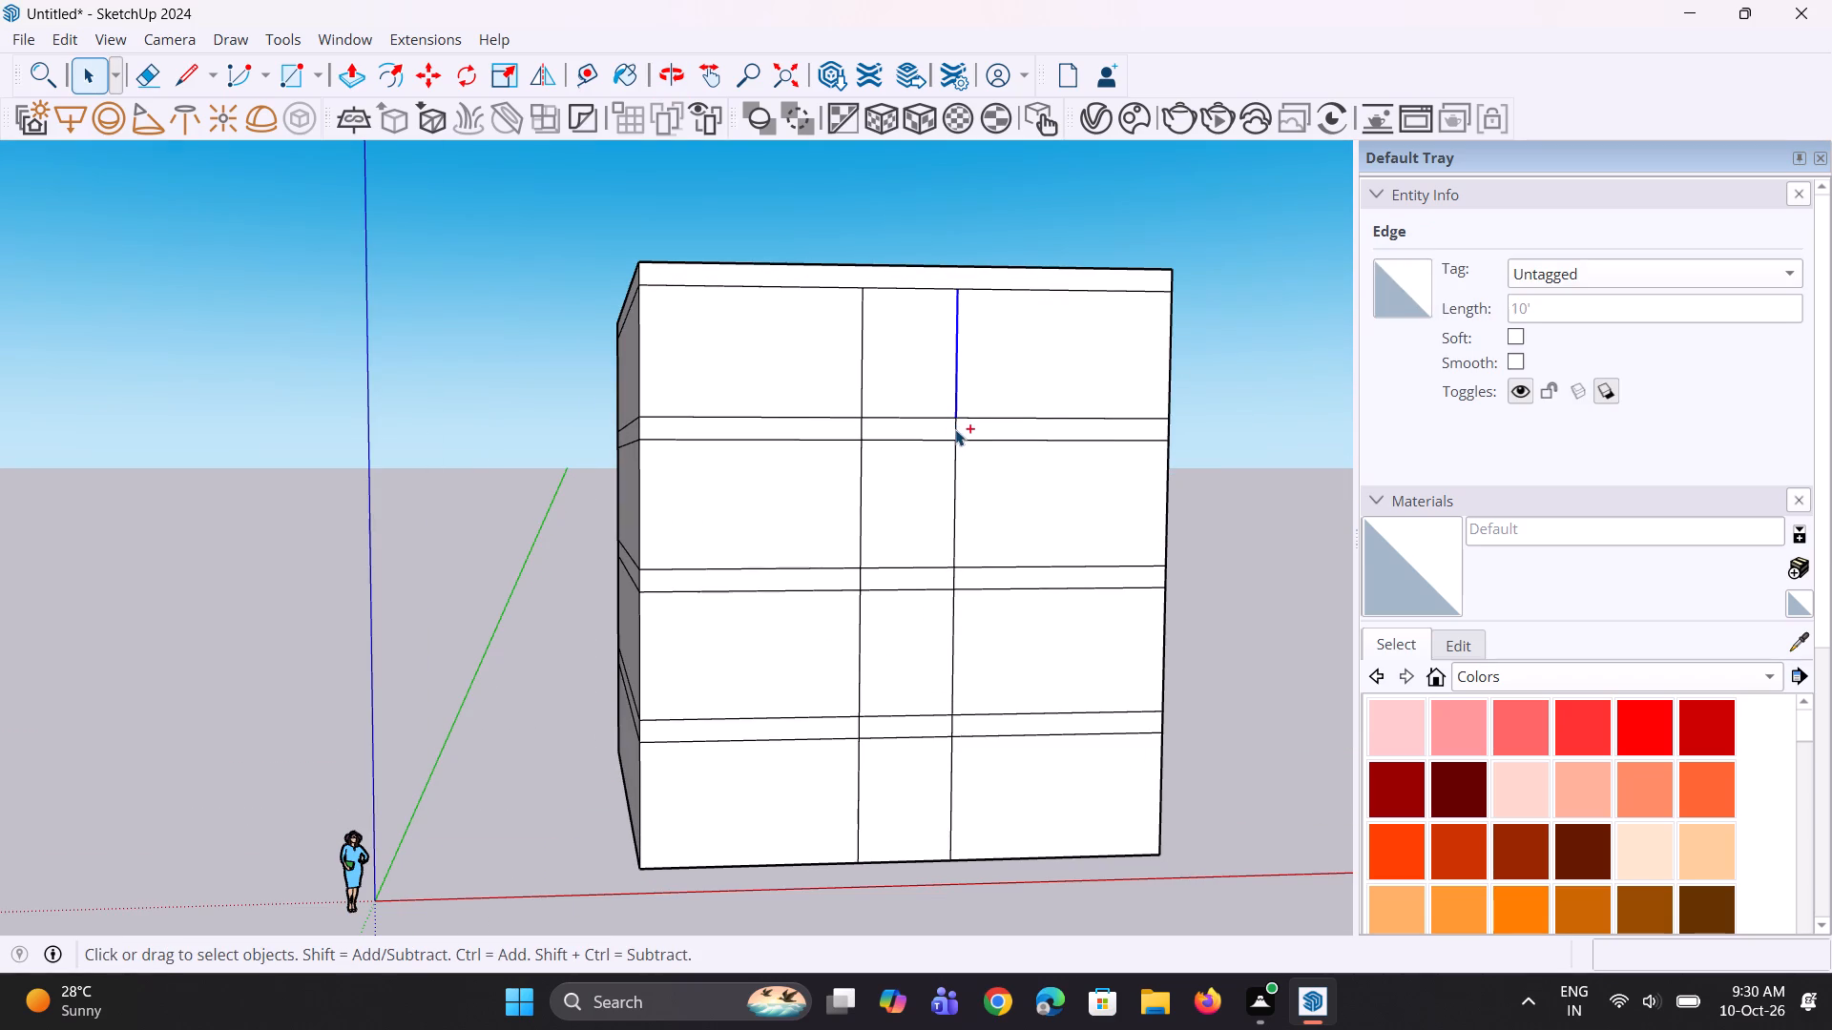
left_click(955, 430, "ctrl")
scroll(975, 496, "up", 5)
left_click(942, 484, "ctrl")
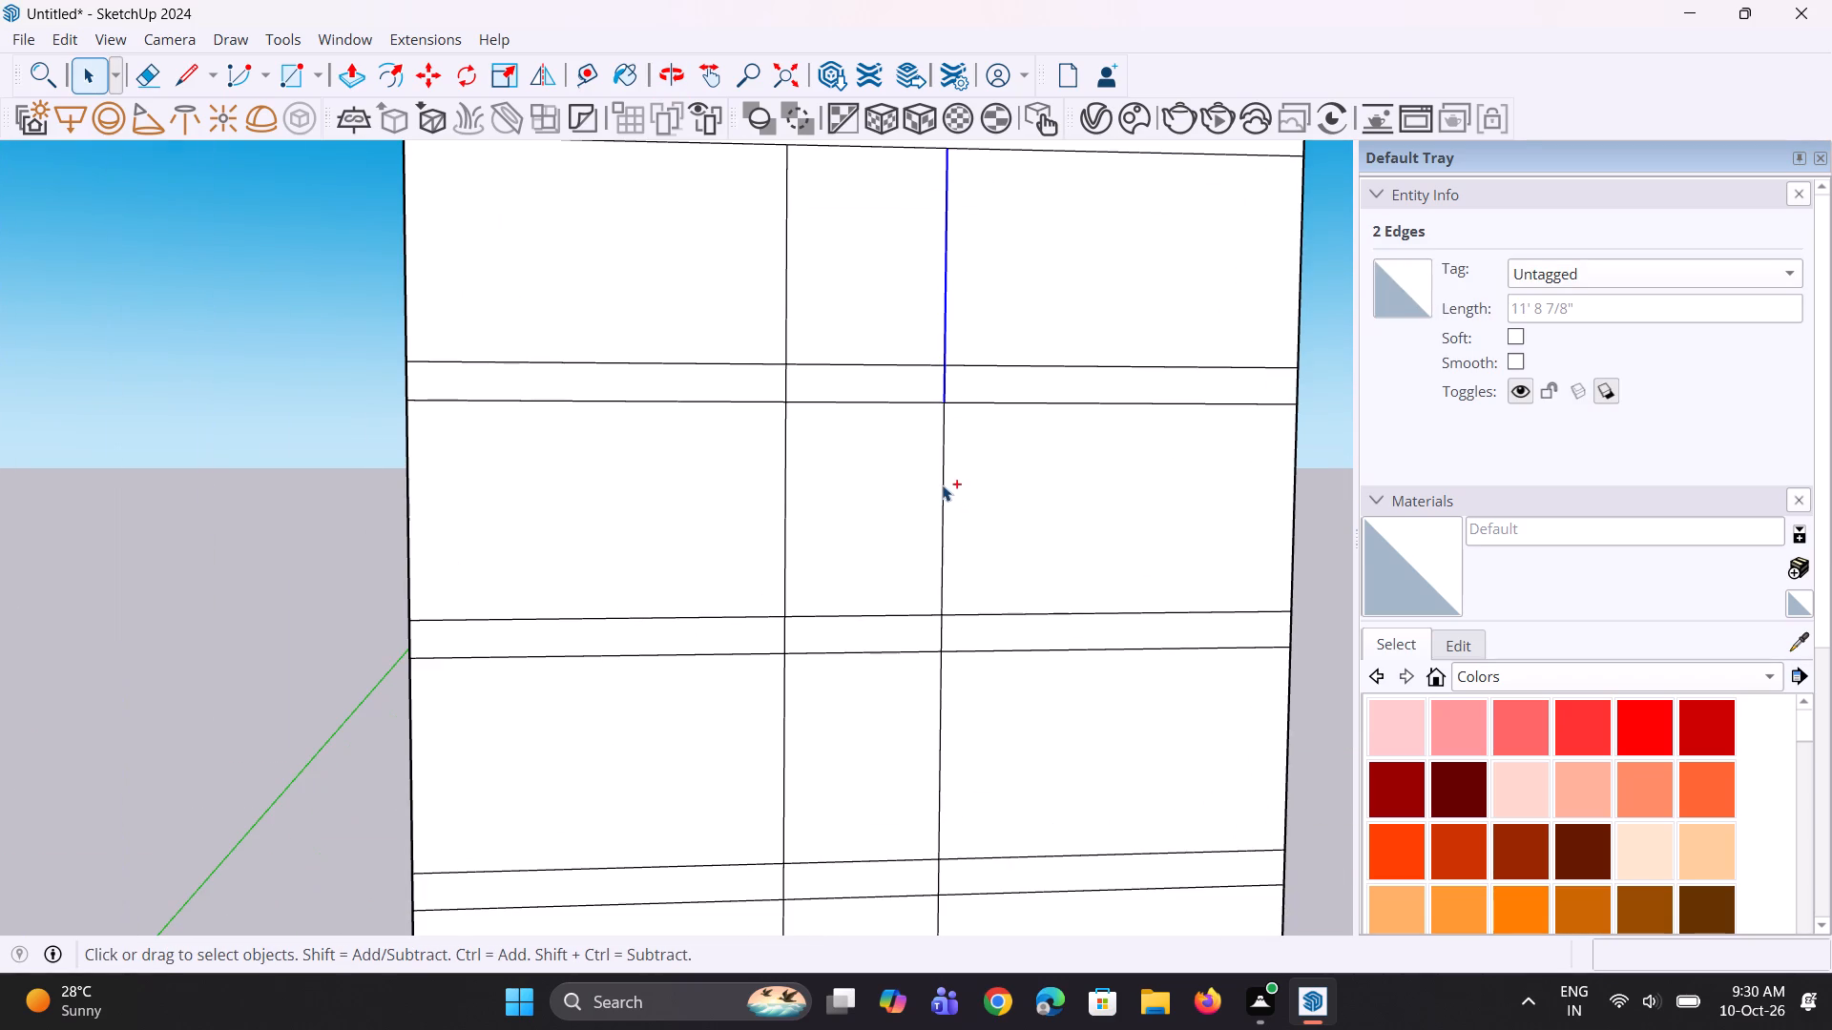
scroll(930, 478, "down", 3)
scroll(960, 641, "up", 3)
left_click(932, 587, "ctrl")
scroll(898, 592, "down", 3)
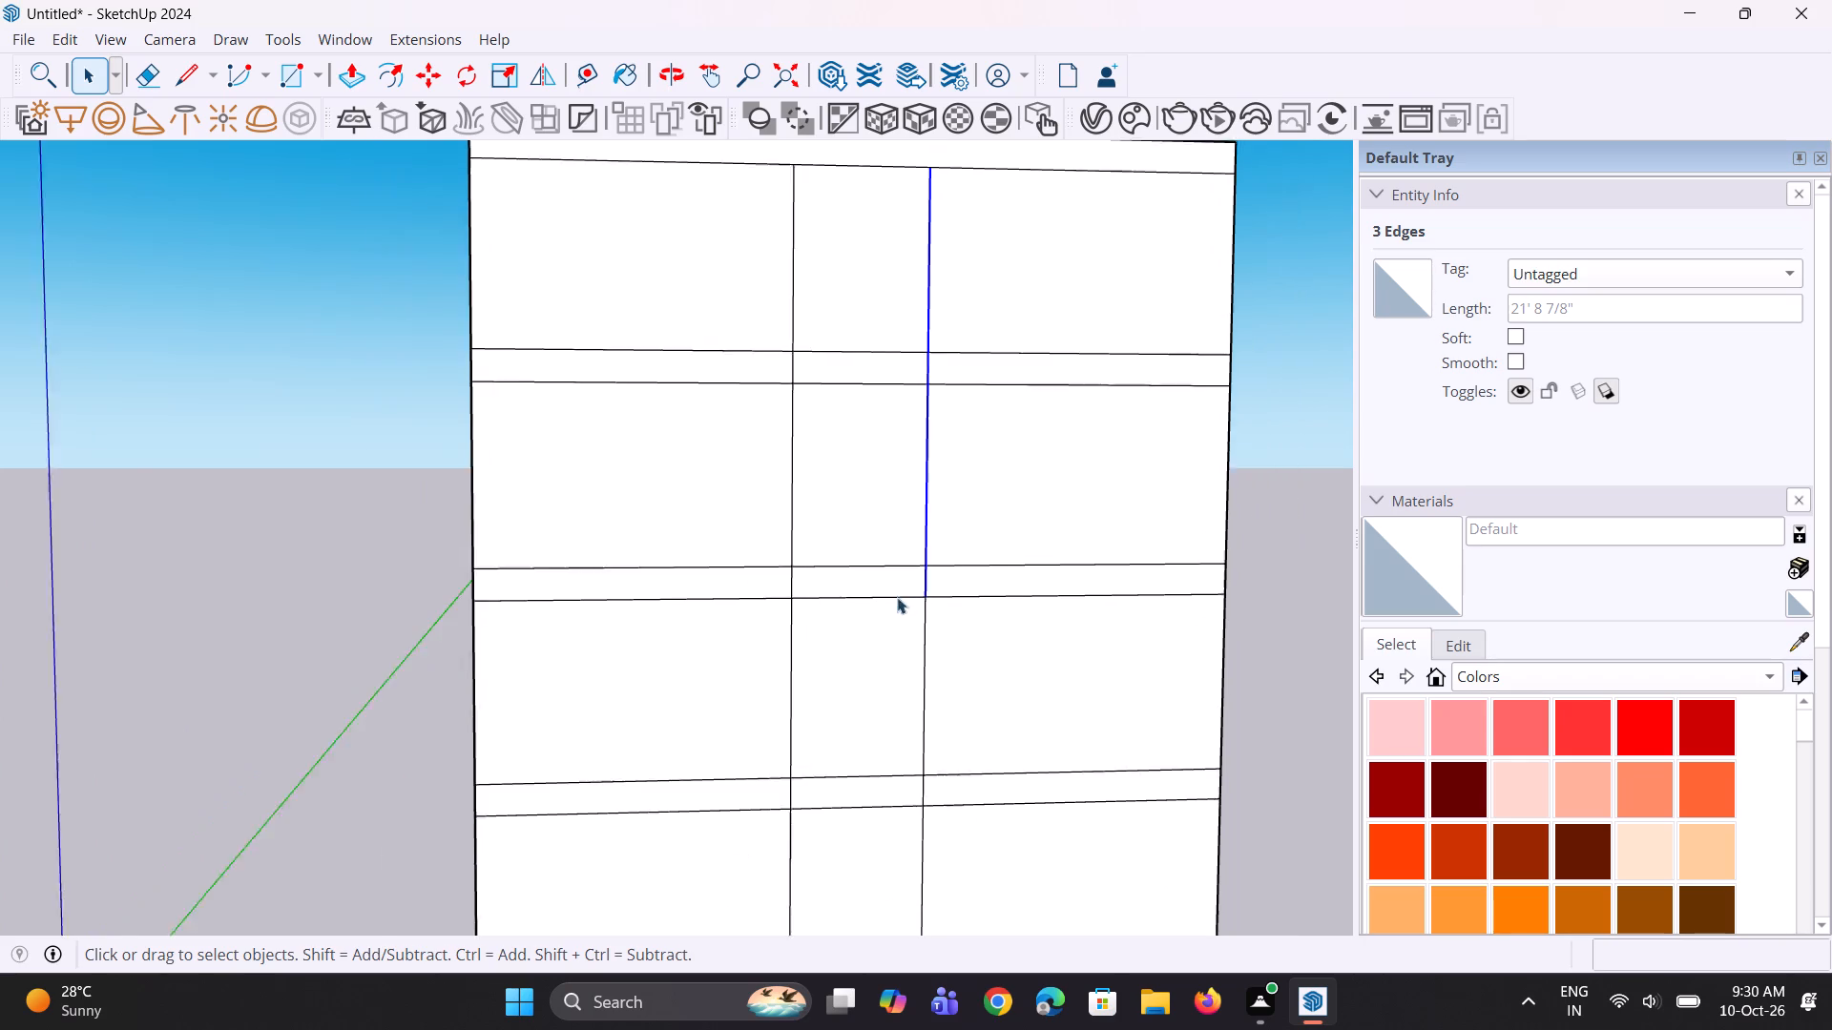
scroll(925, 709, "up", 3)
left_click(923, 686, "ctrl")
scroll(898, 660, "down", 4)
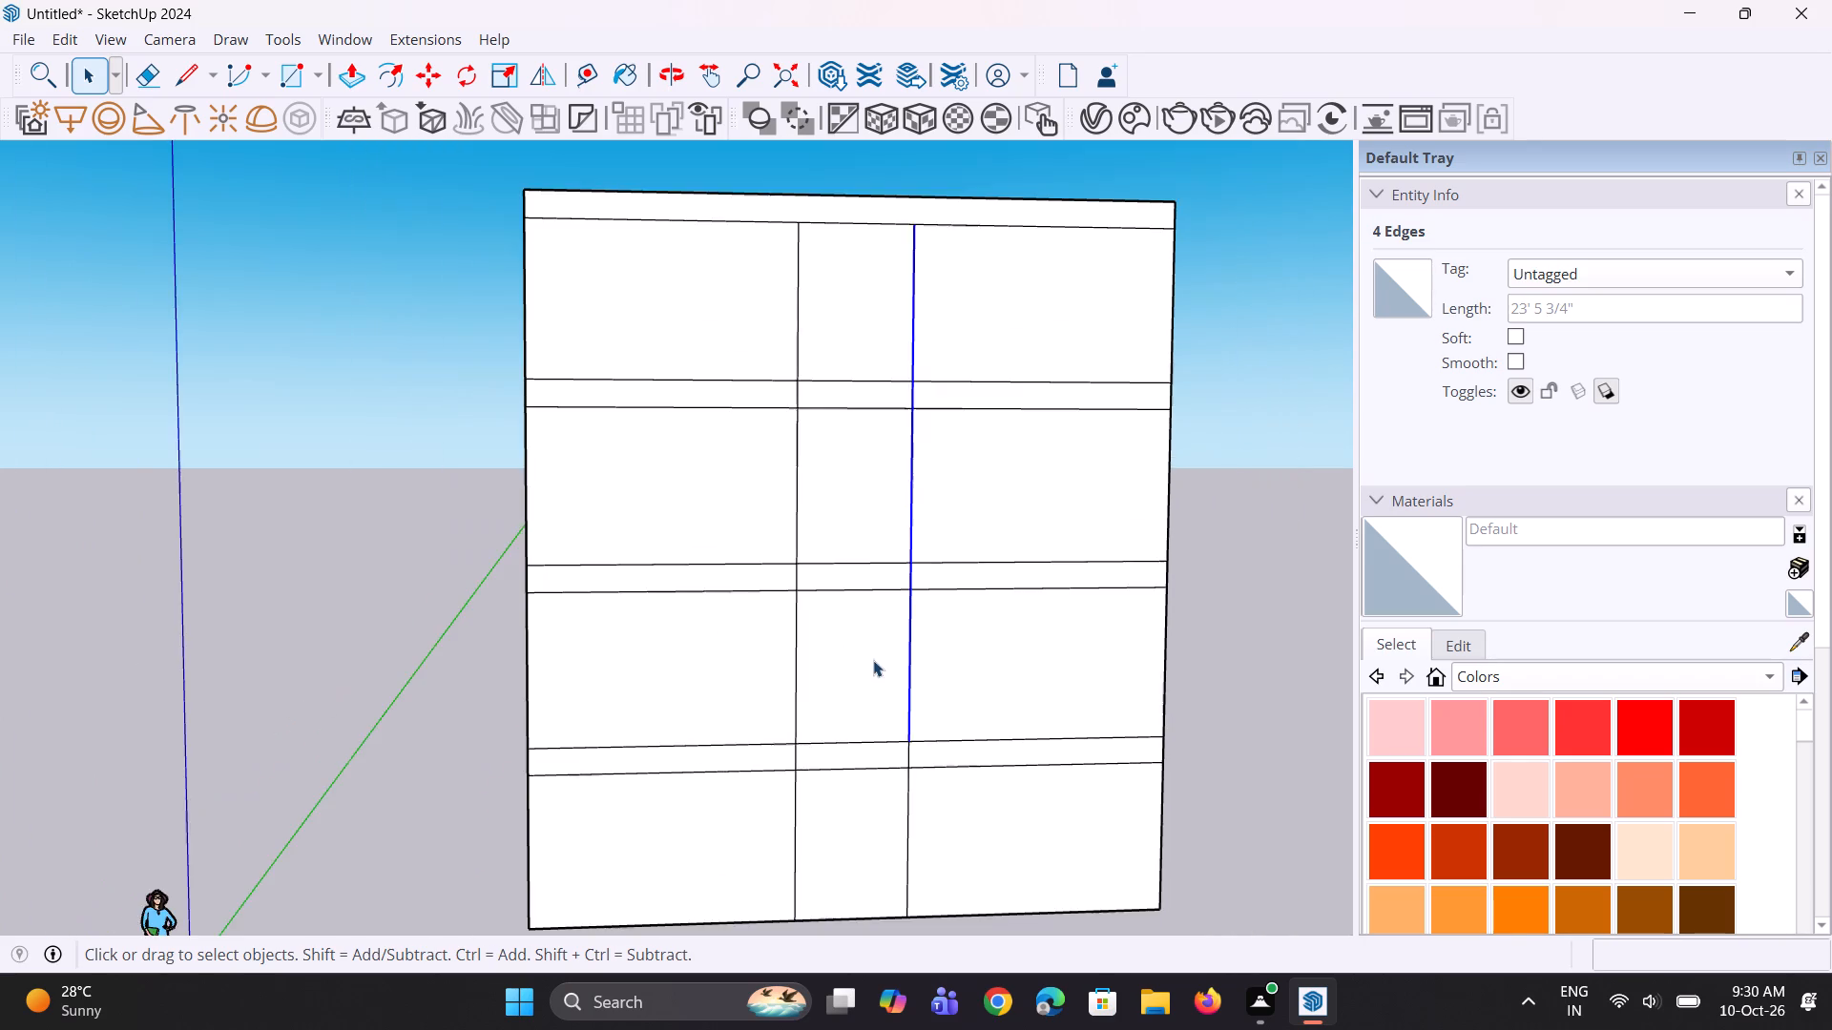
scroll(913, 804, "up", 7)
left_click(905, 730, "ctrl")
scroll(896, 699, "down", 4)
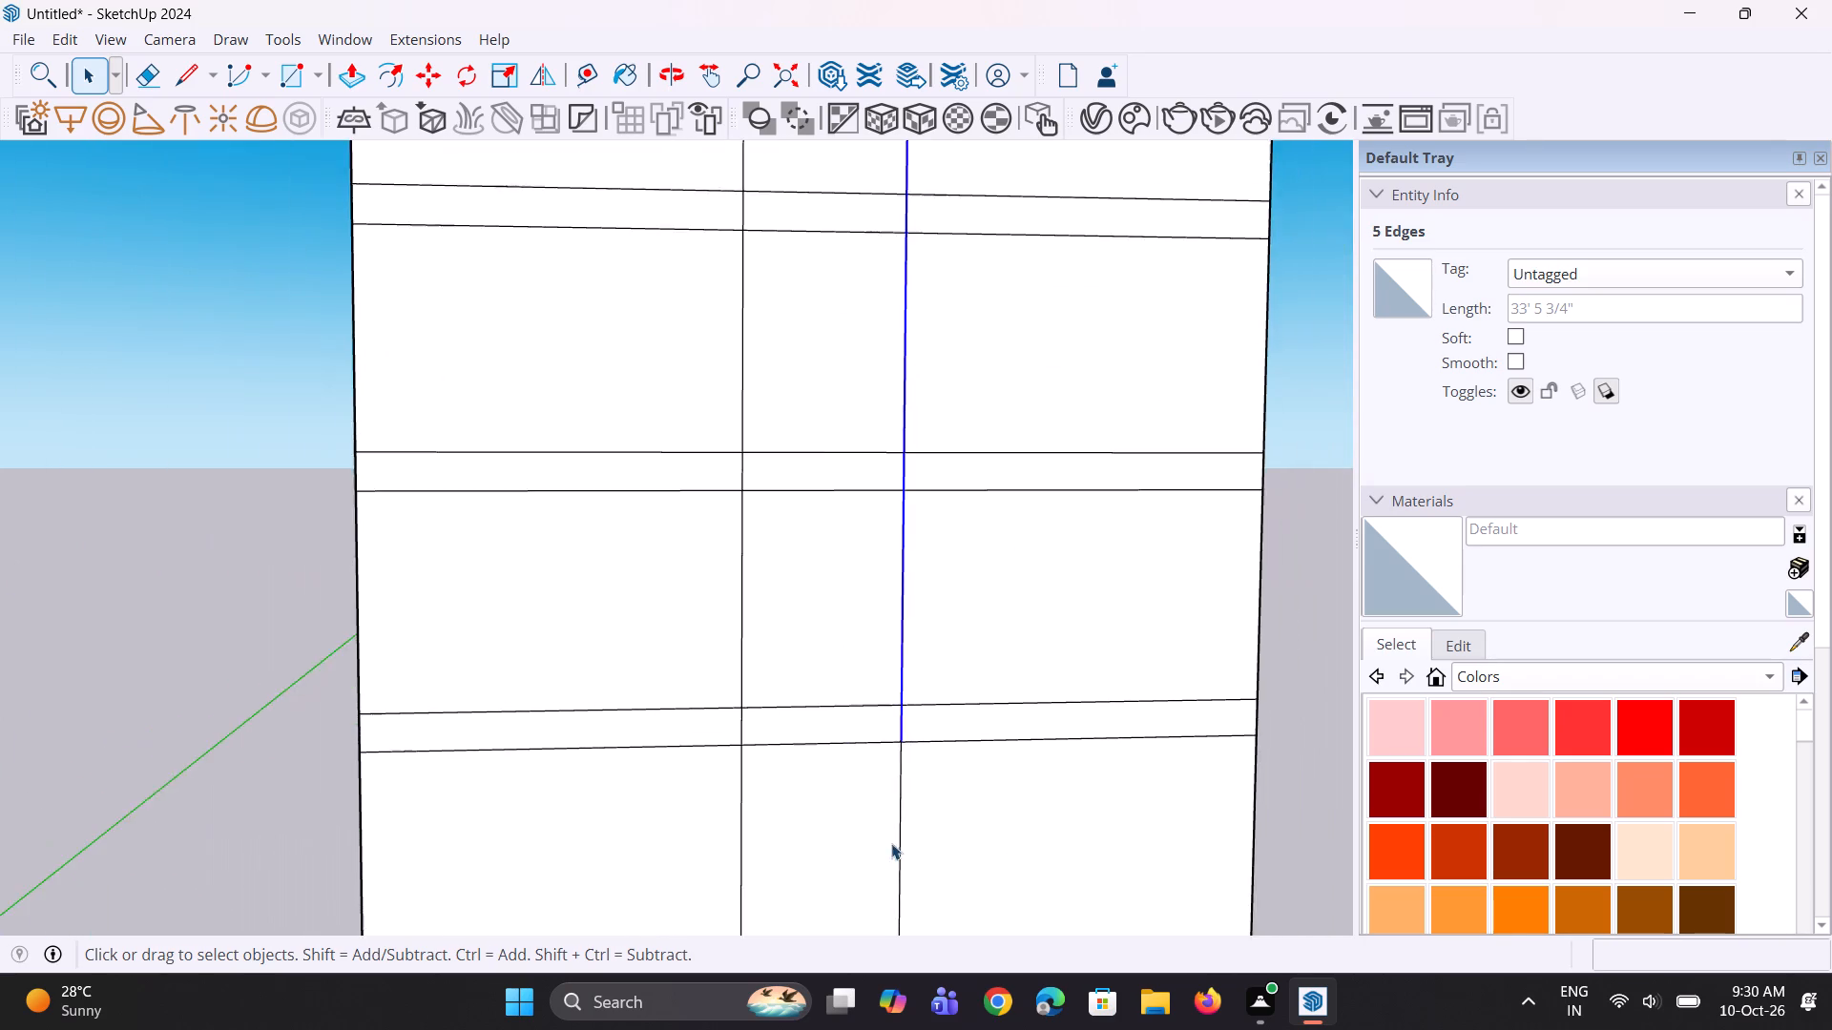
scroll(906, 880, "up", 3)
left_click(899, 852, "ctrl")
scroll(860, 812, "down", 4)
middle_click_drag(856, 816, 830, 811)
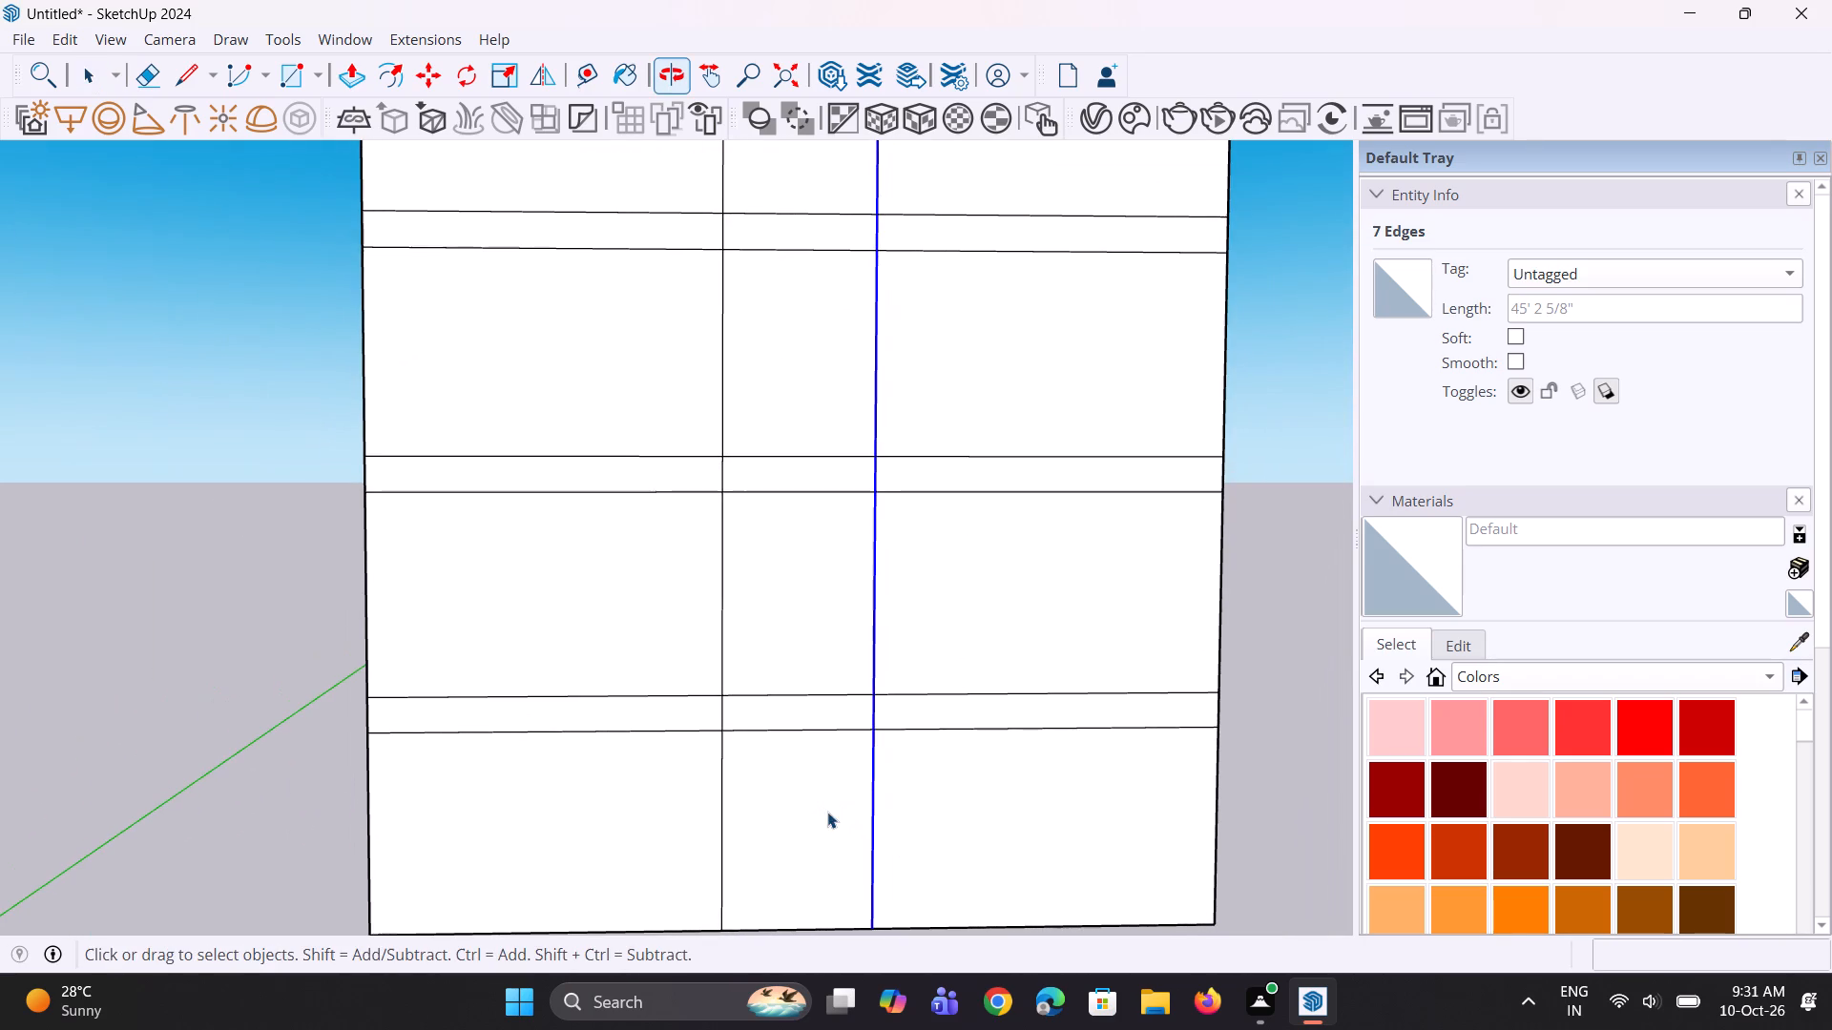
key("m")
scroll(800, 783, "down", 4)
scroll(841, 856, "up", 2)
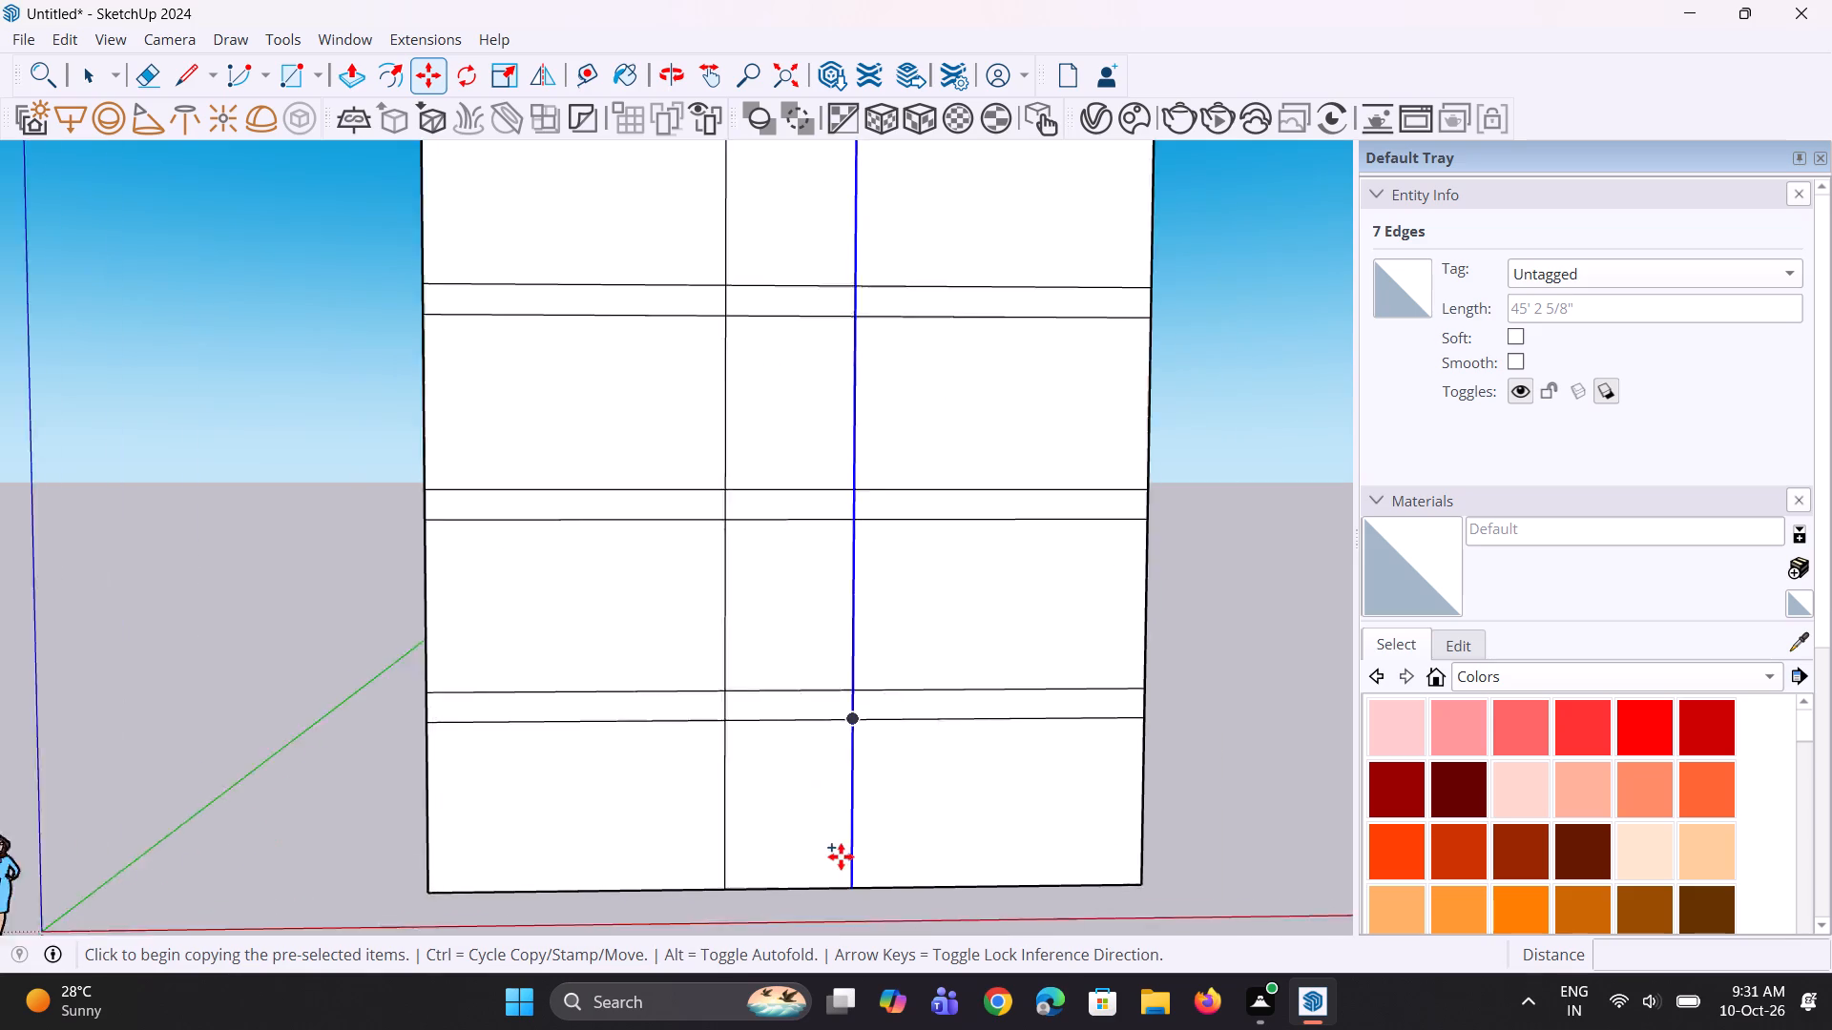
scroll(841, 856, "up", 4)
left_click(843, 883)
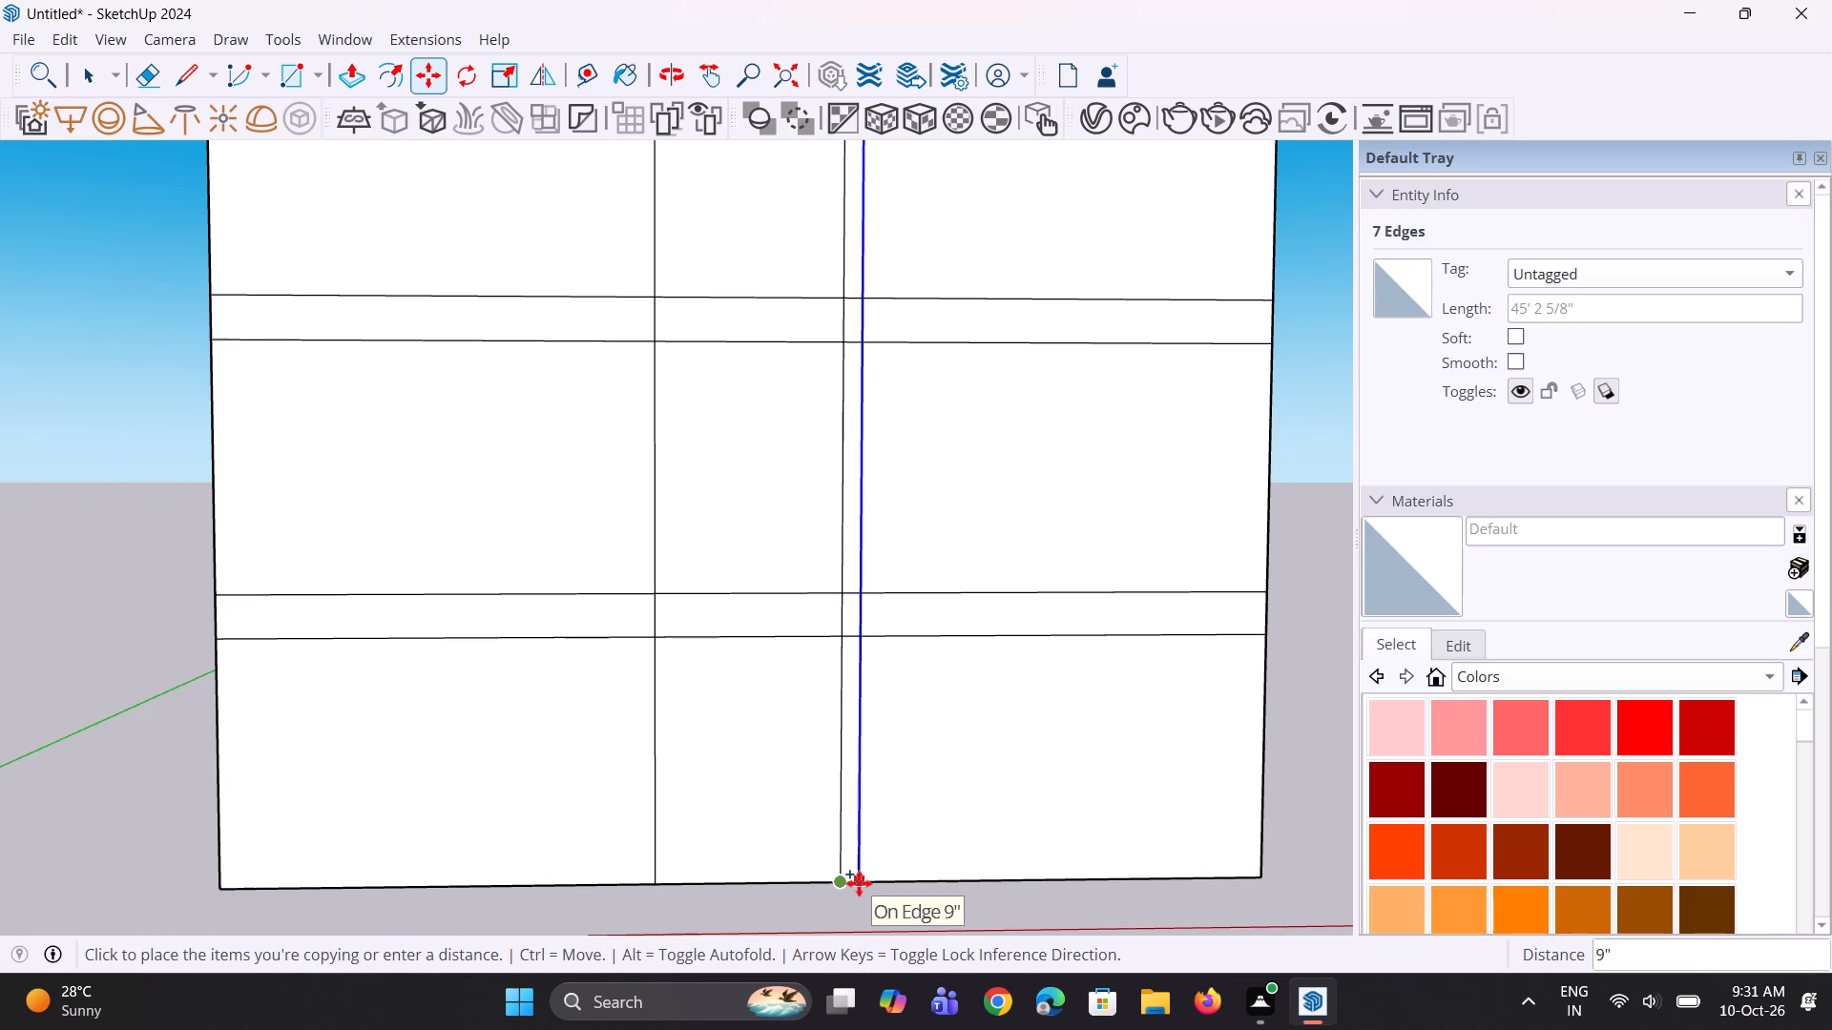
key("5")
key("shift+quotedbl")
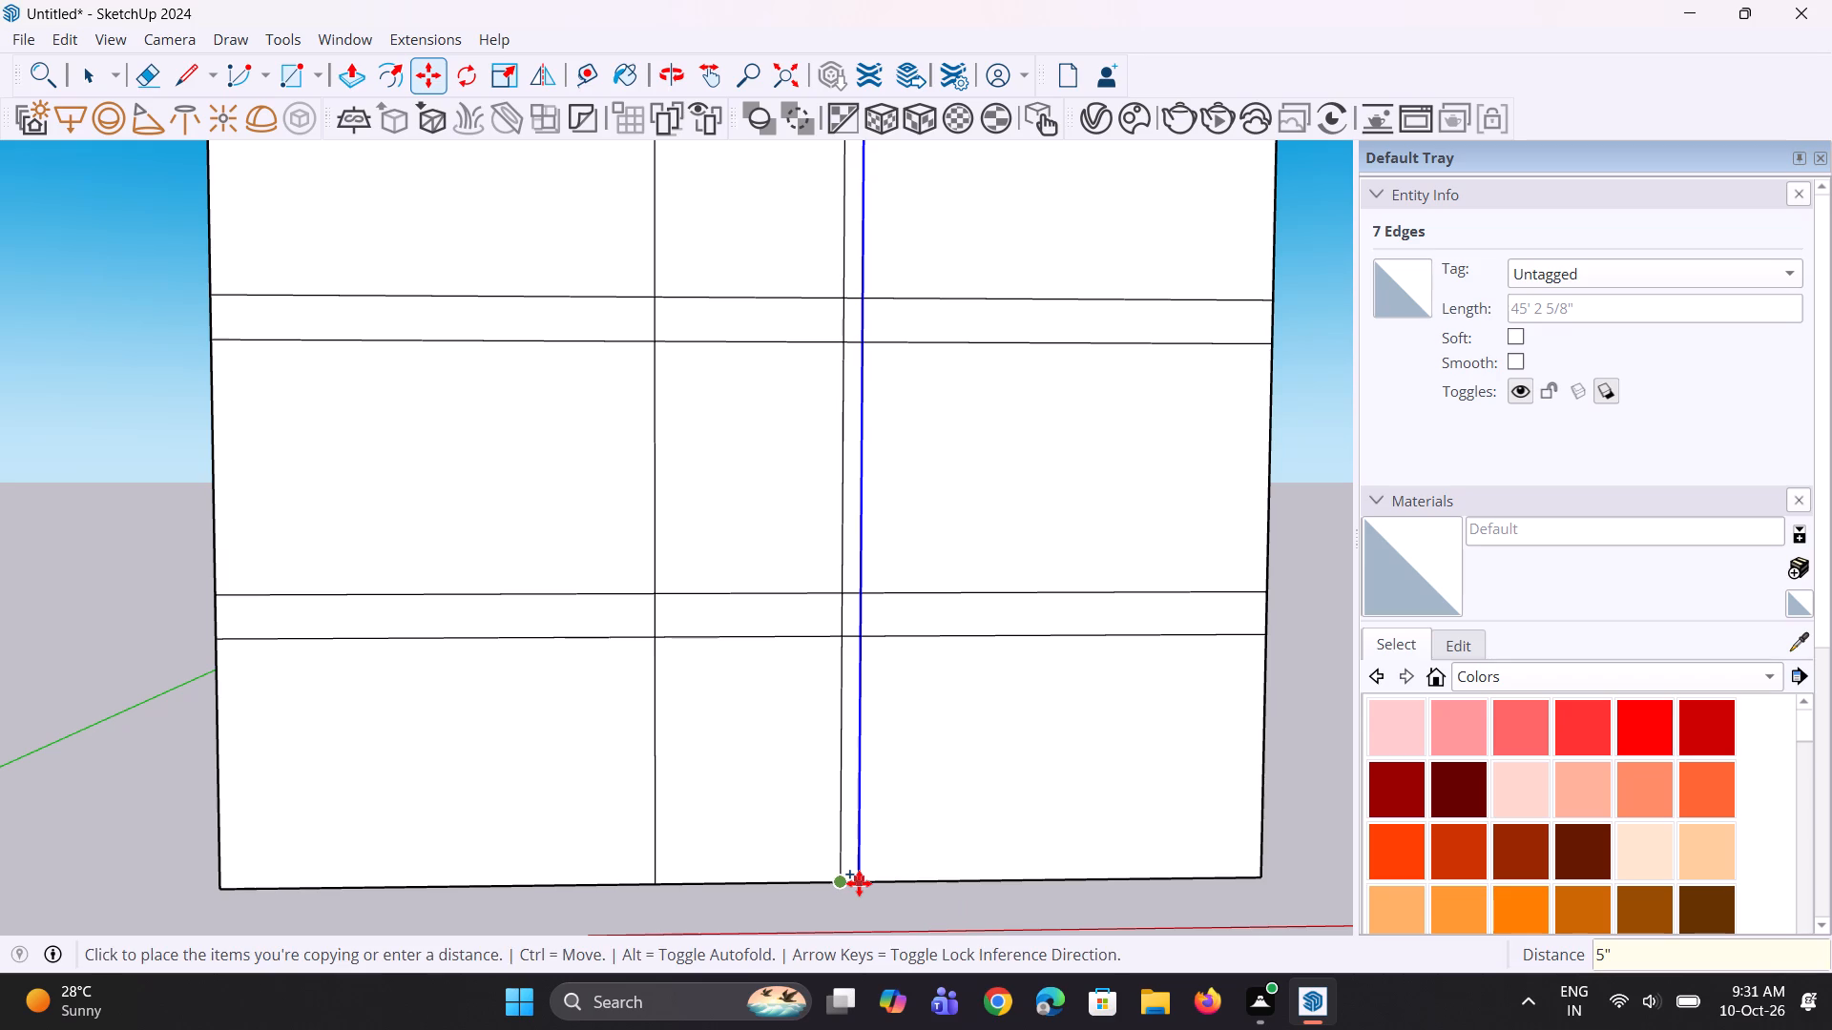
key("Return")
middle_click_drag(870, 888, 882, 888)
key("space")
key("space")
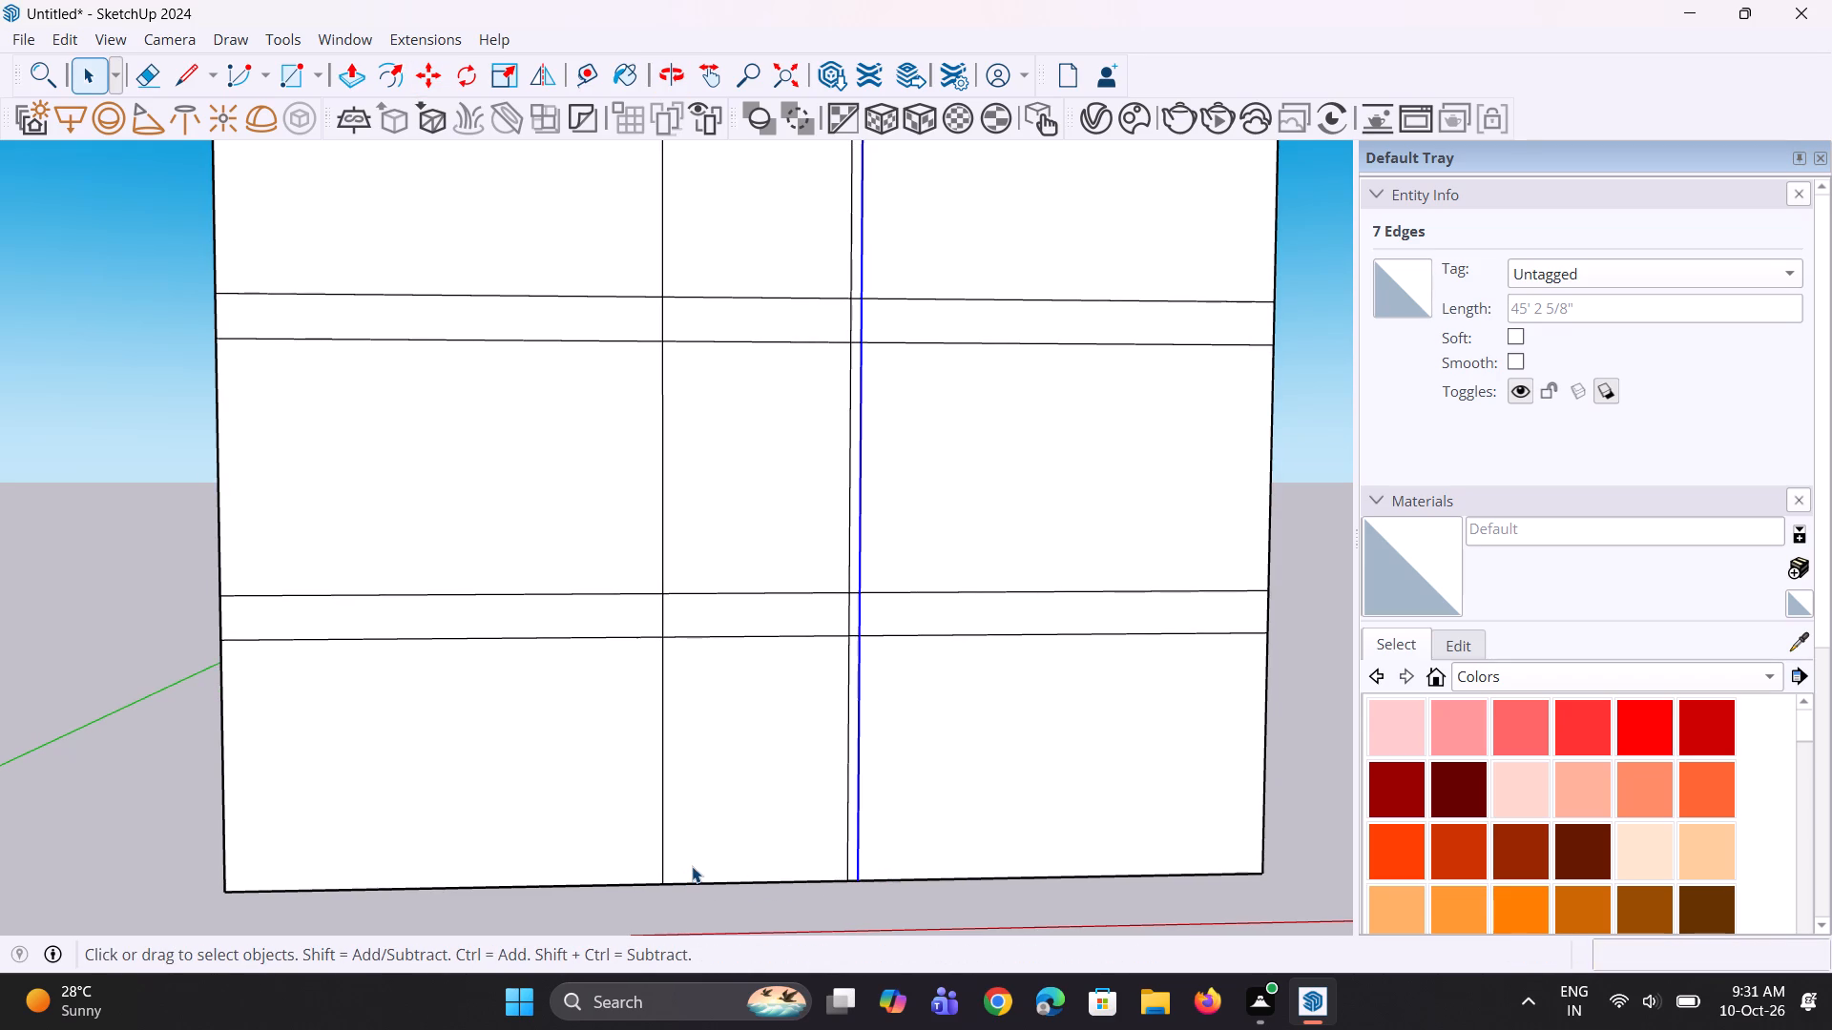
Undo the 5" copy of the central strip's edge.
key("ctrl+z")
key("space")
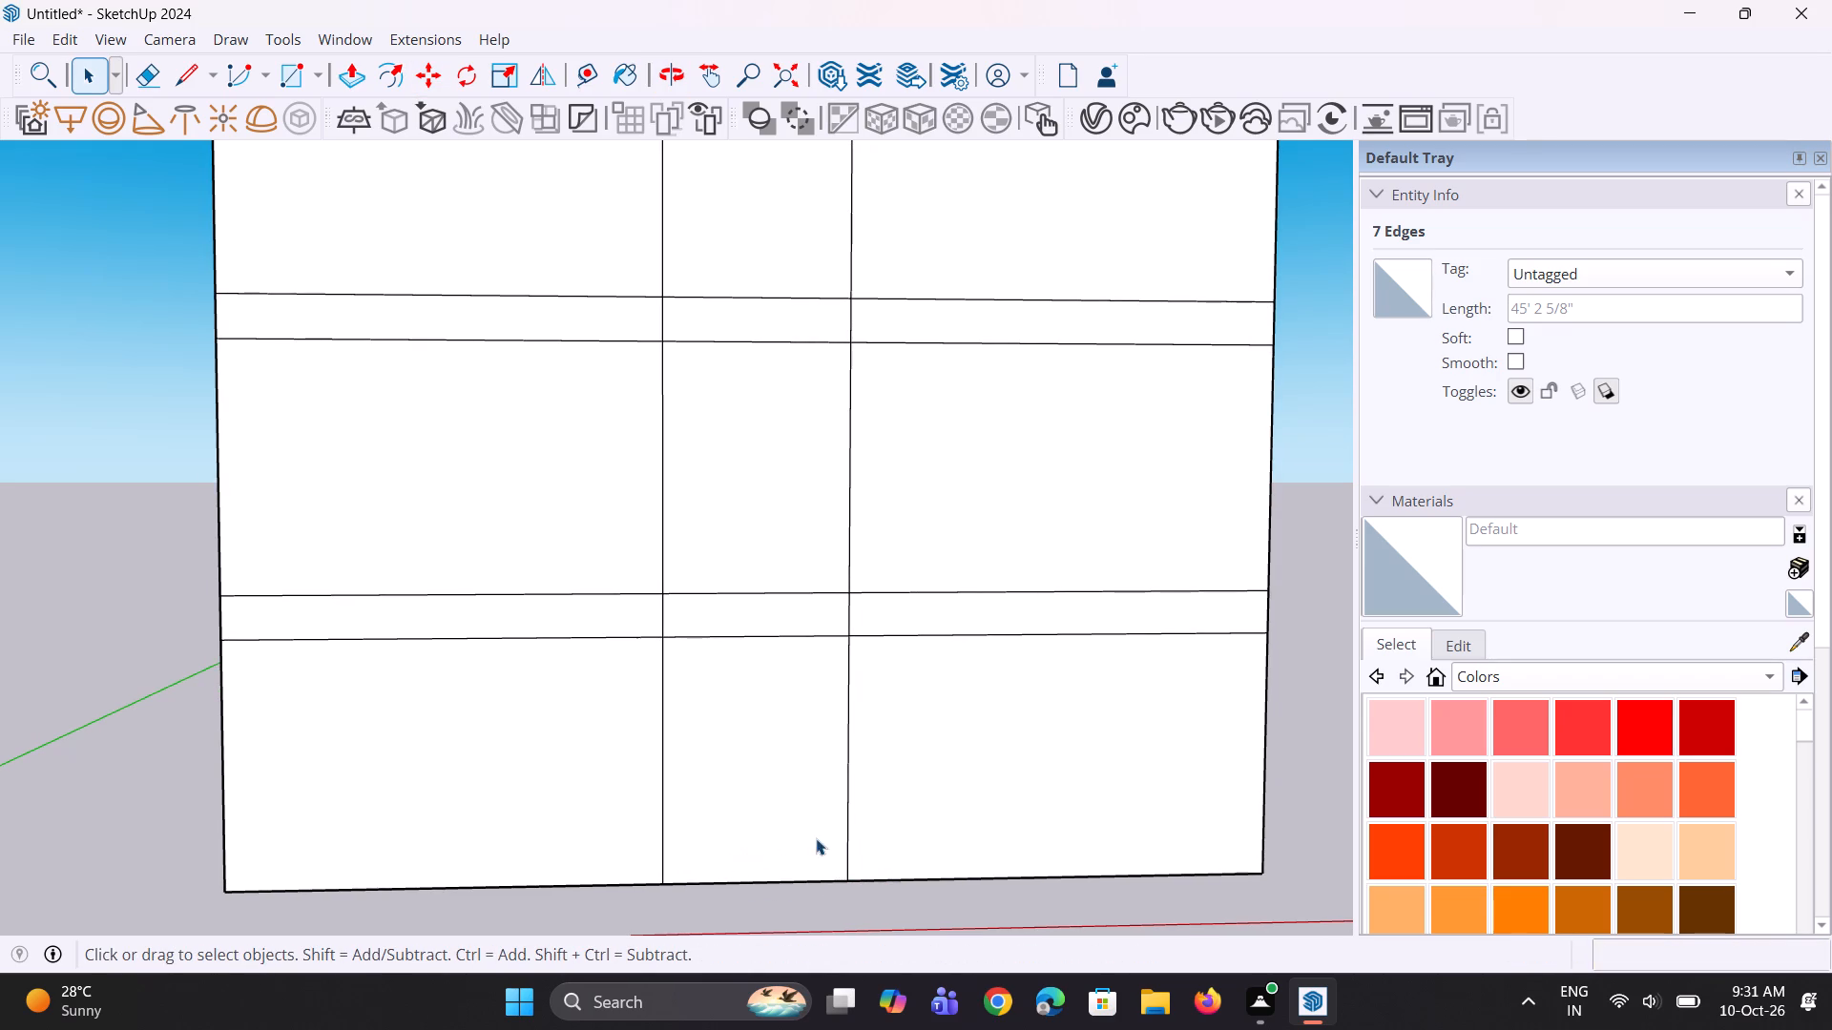
Select the seven segments of the strip edge farther from the origin, copy them 6" away from the origin along the face, and clear the selection.
key("space")
left_click(846, 802)
scroll(824, 566, "up", 3)
left_click(858, 628, "ctrl")
left_click(860, 534, "ctrl")
scroll(846, 598, "down", 2)
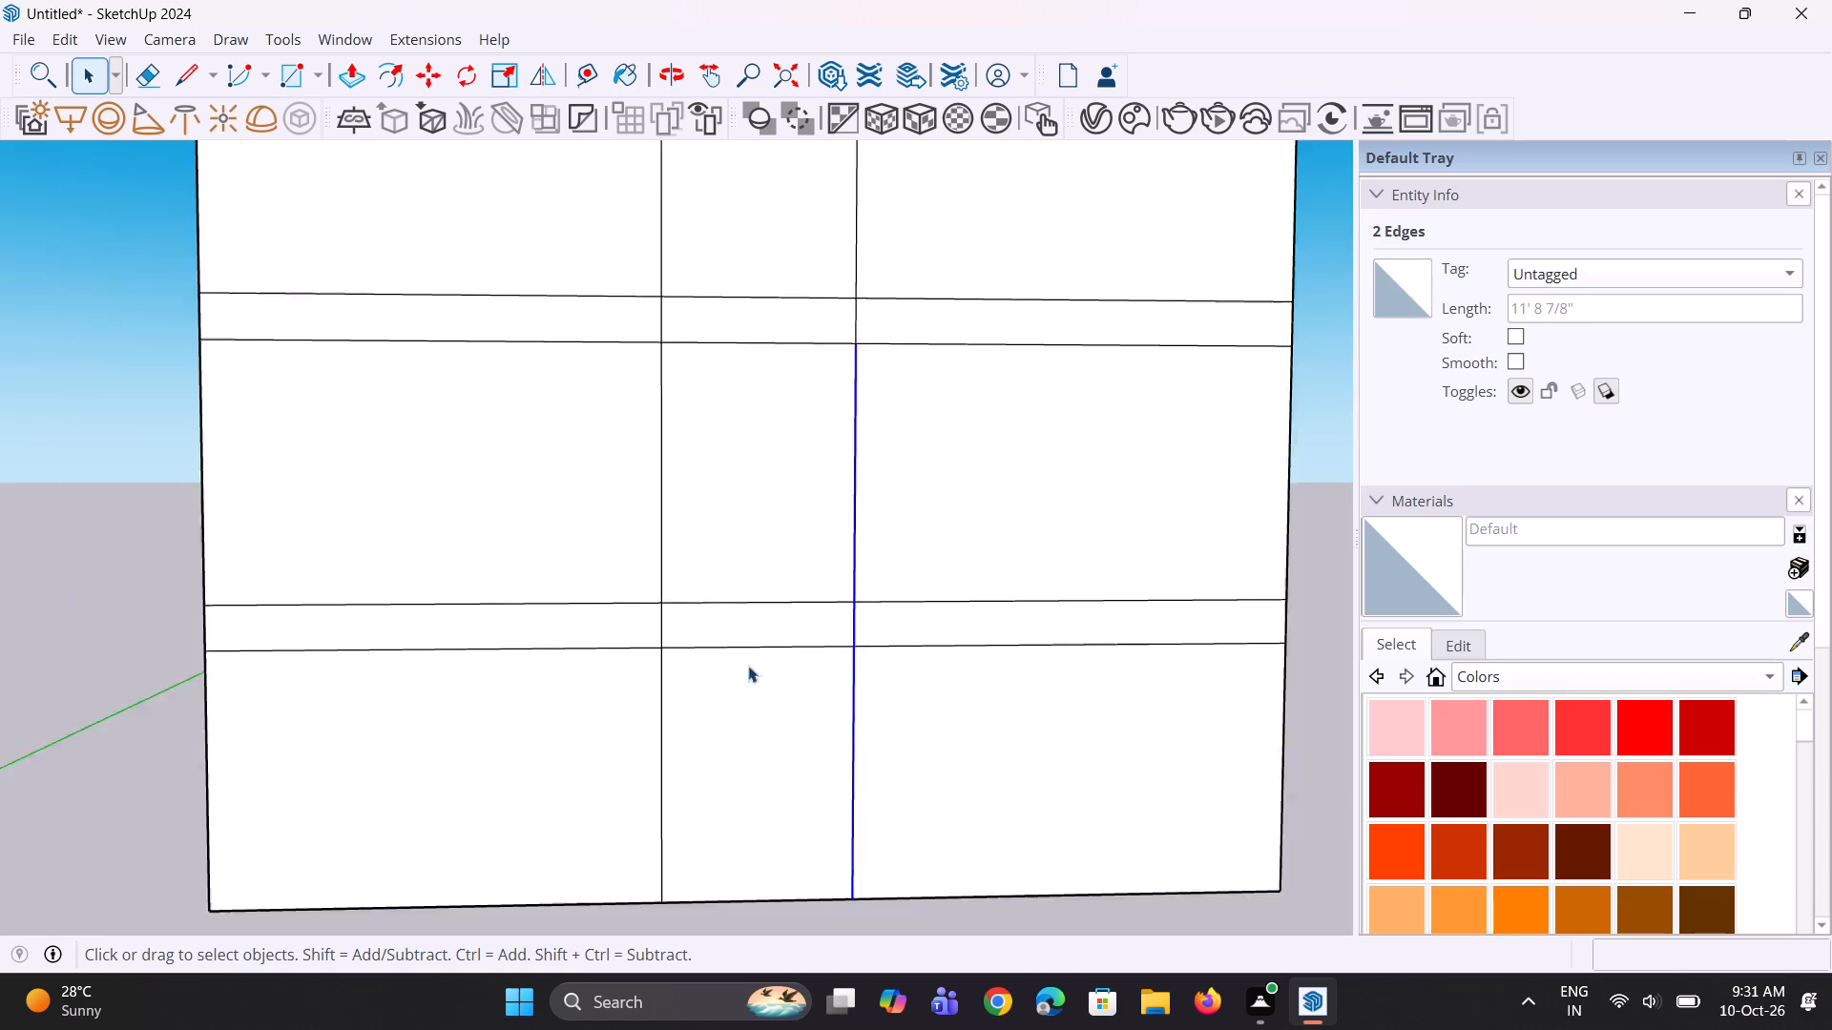
scroll(748, 666, "down", 10)
scroll(783, 384, "up", 5)
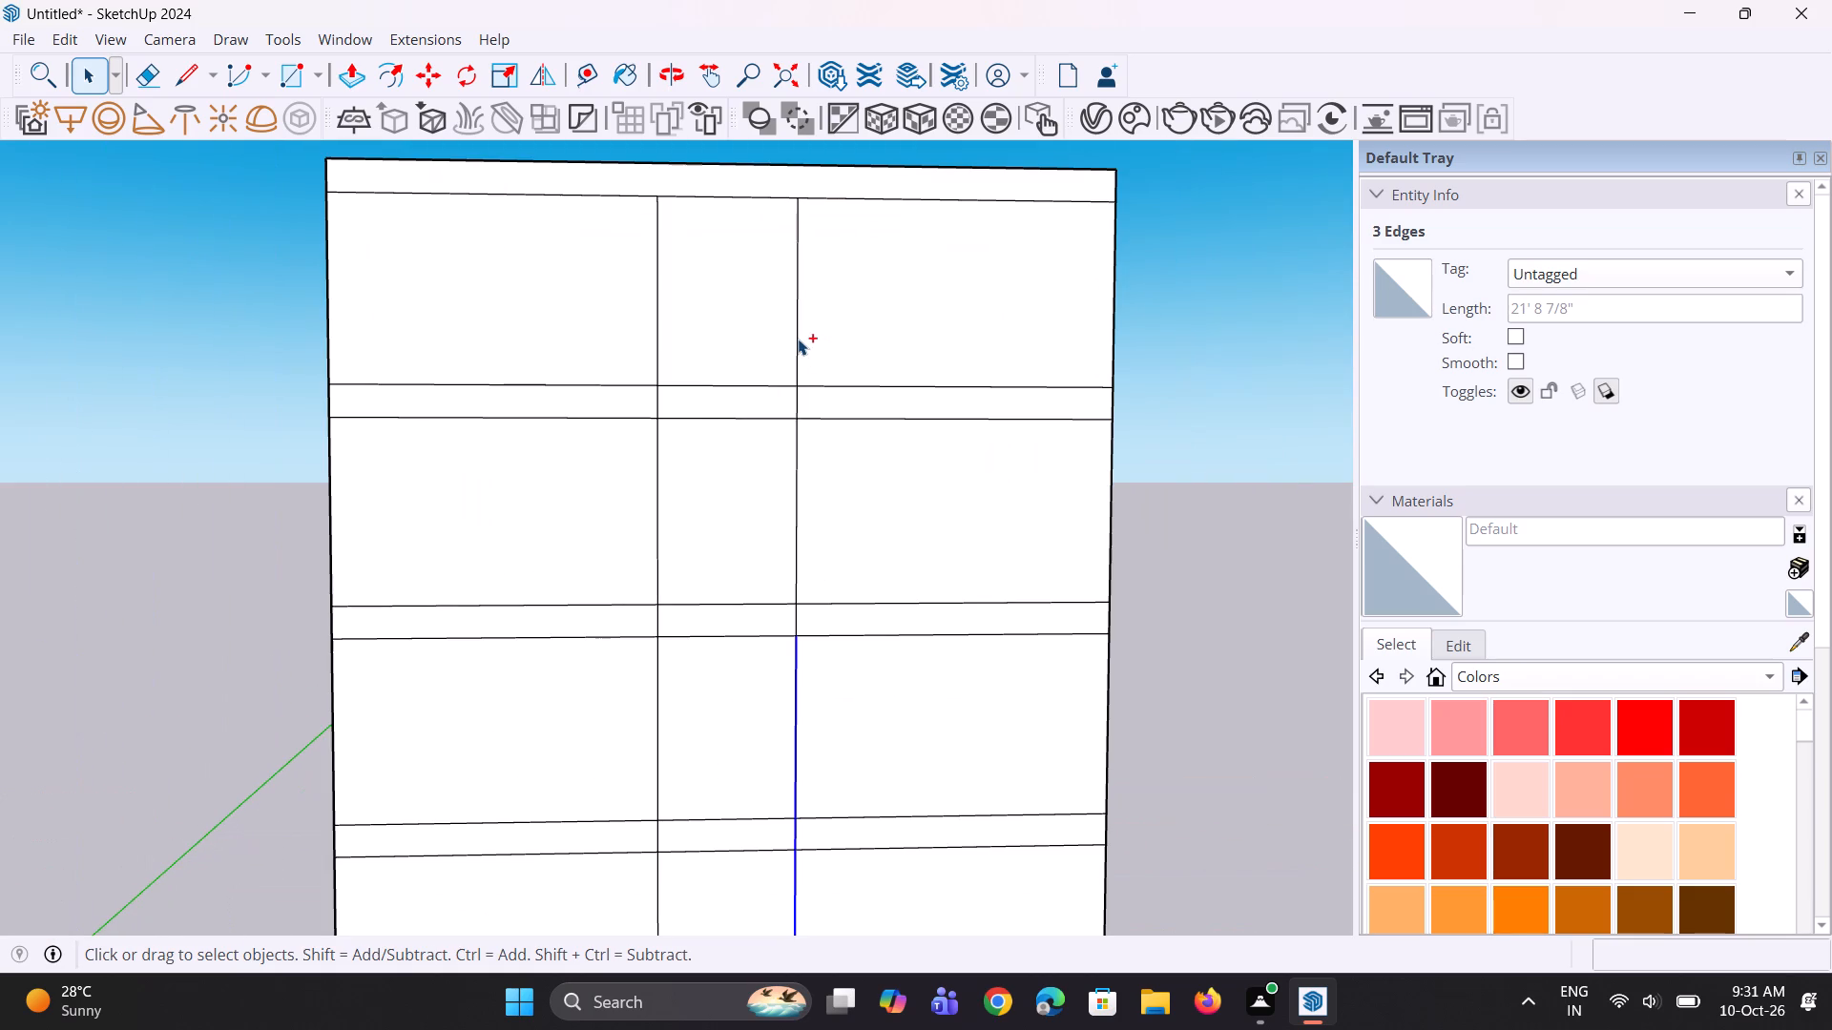
left_click(798, 339, "ctrl")
scroll(772, 480, "up", 3)
left_click(807, 381, "ctrl")
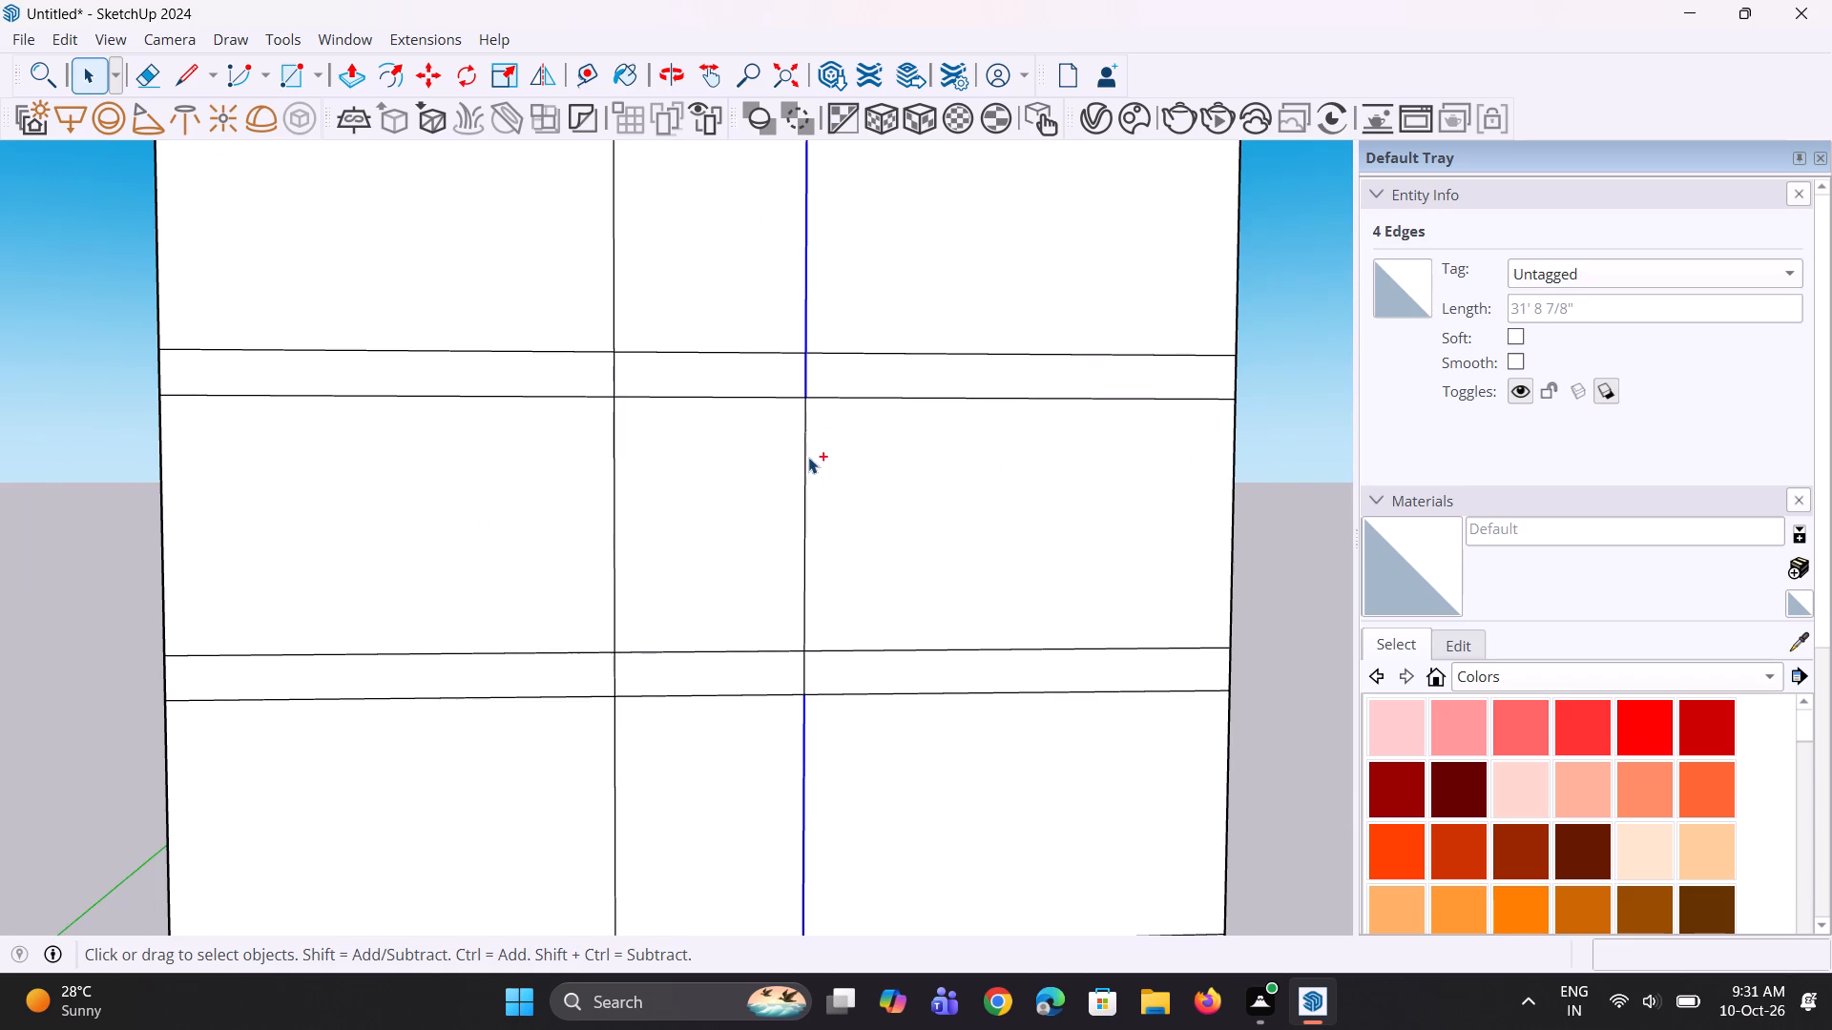
left_click(808, 458, "ctrl")
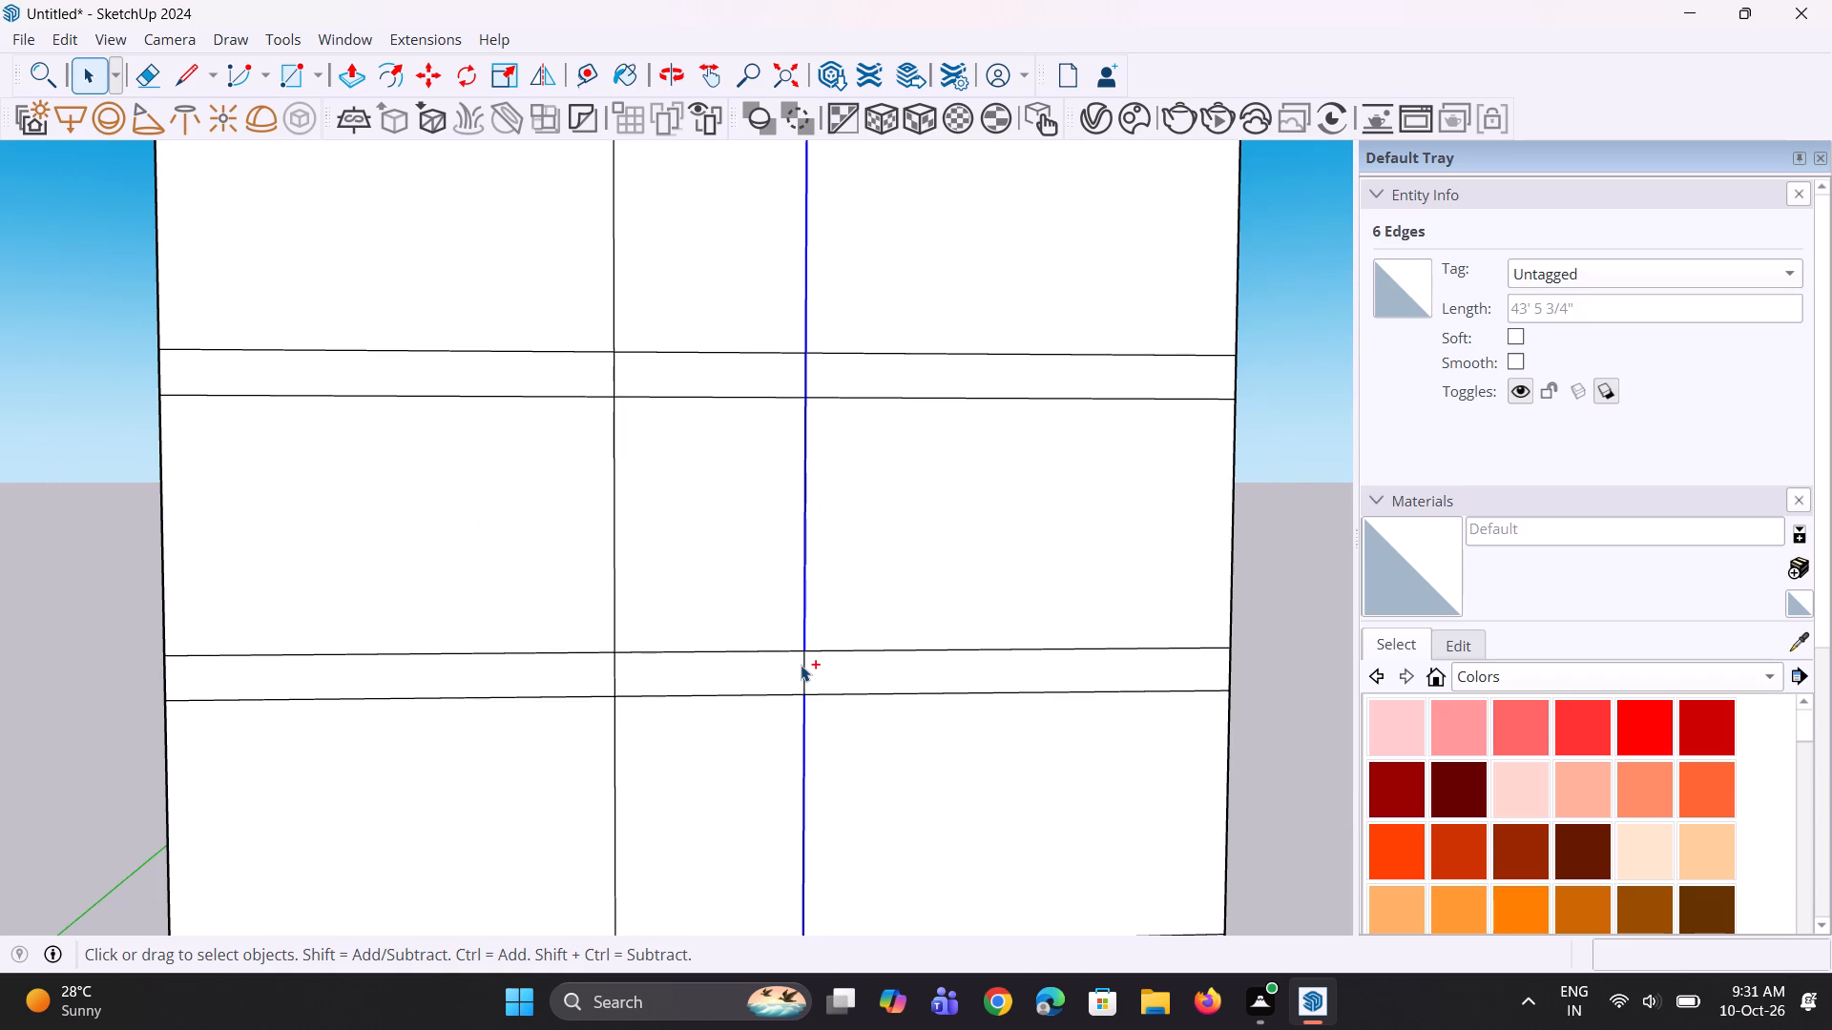
left_click(806, 663, "ctrl")
scroll(781, 653, "down", 8)
scroll(722, 732, "down", 3)
scroll(765, 854, "up", 2)
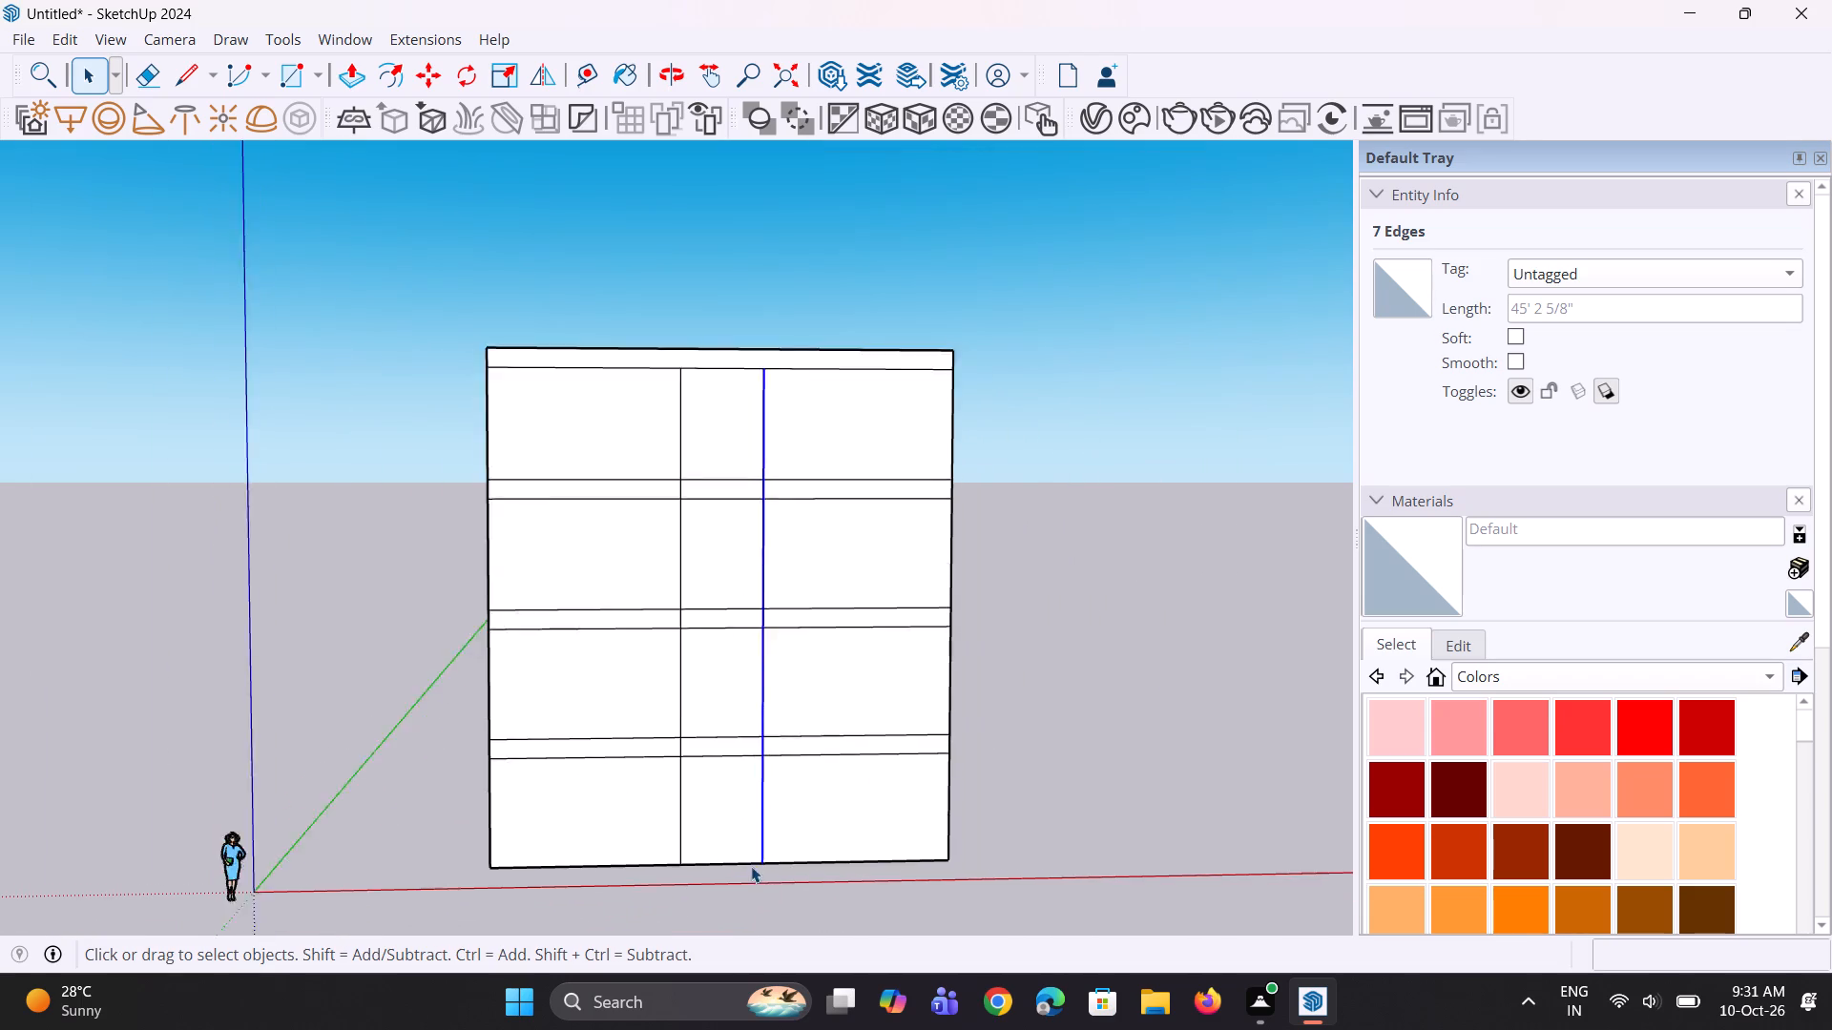
scroll(751, 866, "up", 4)
key("m")
scroll(780, 849, "up", 2)
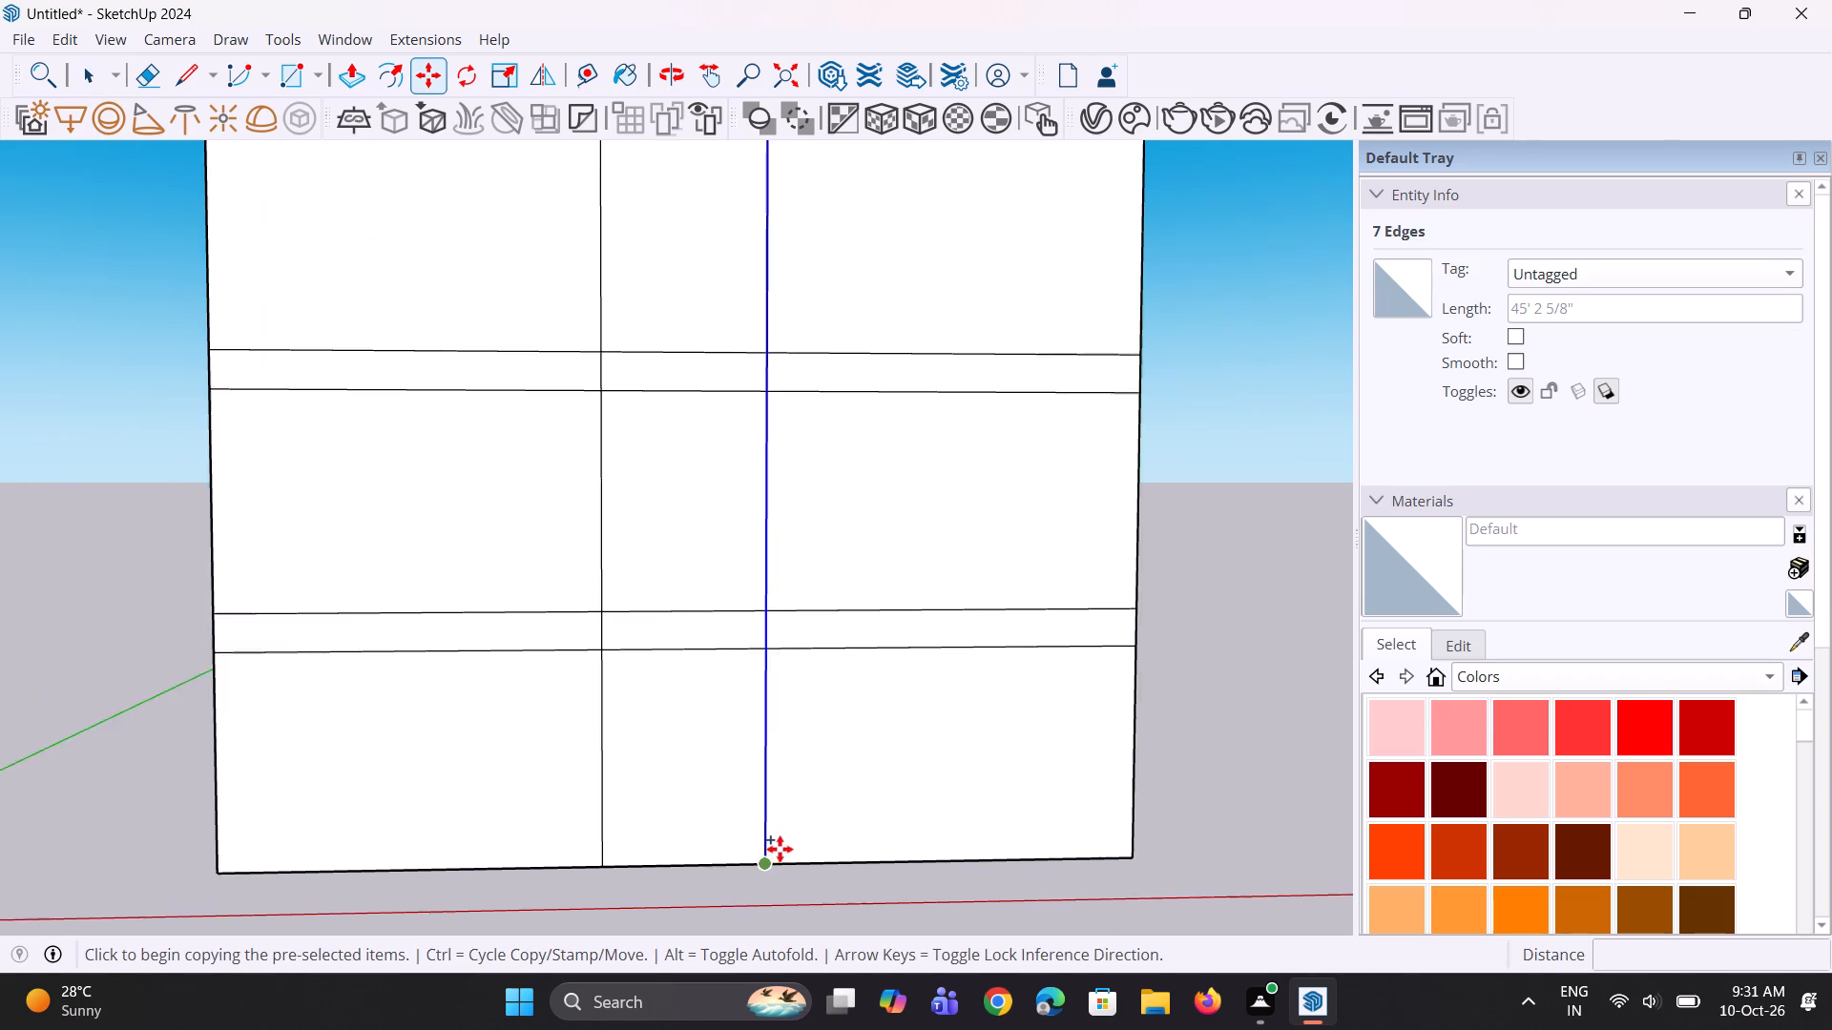
scroll(780, 849, "up", 3)
left_click(766, 871)
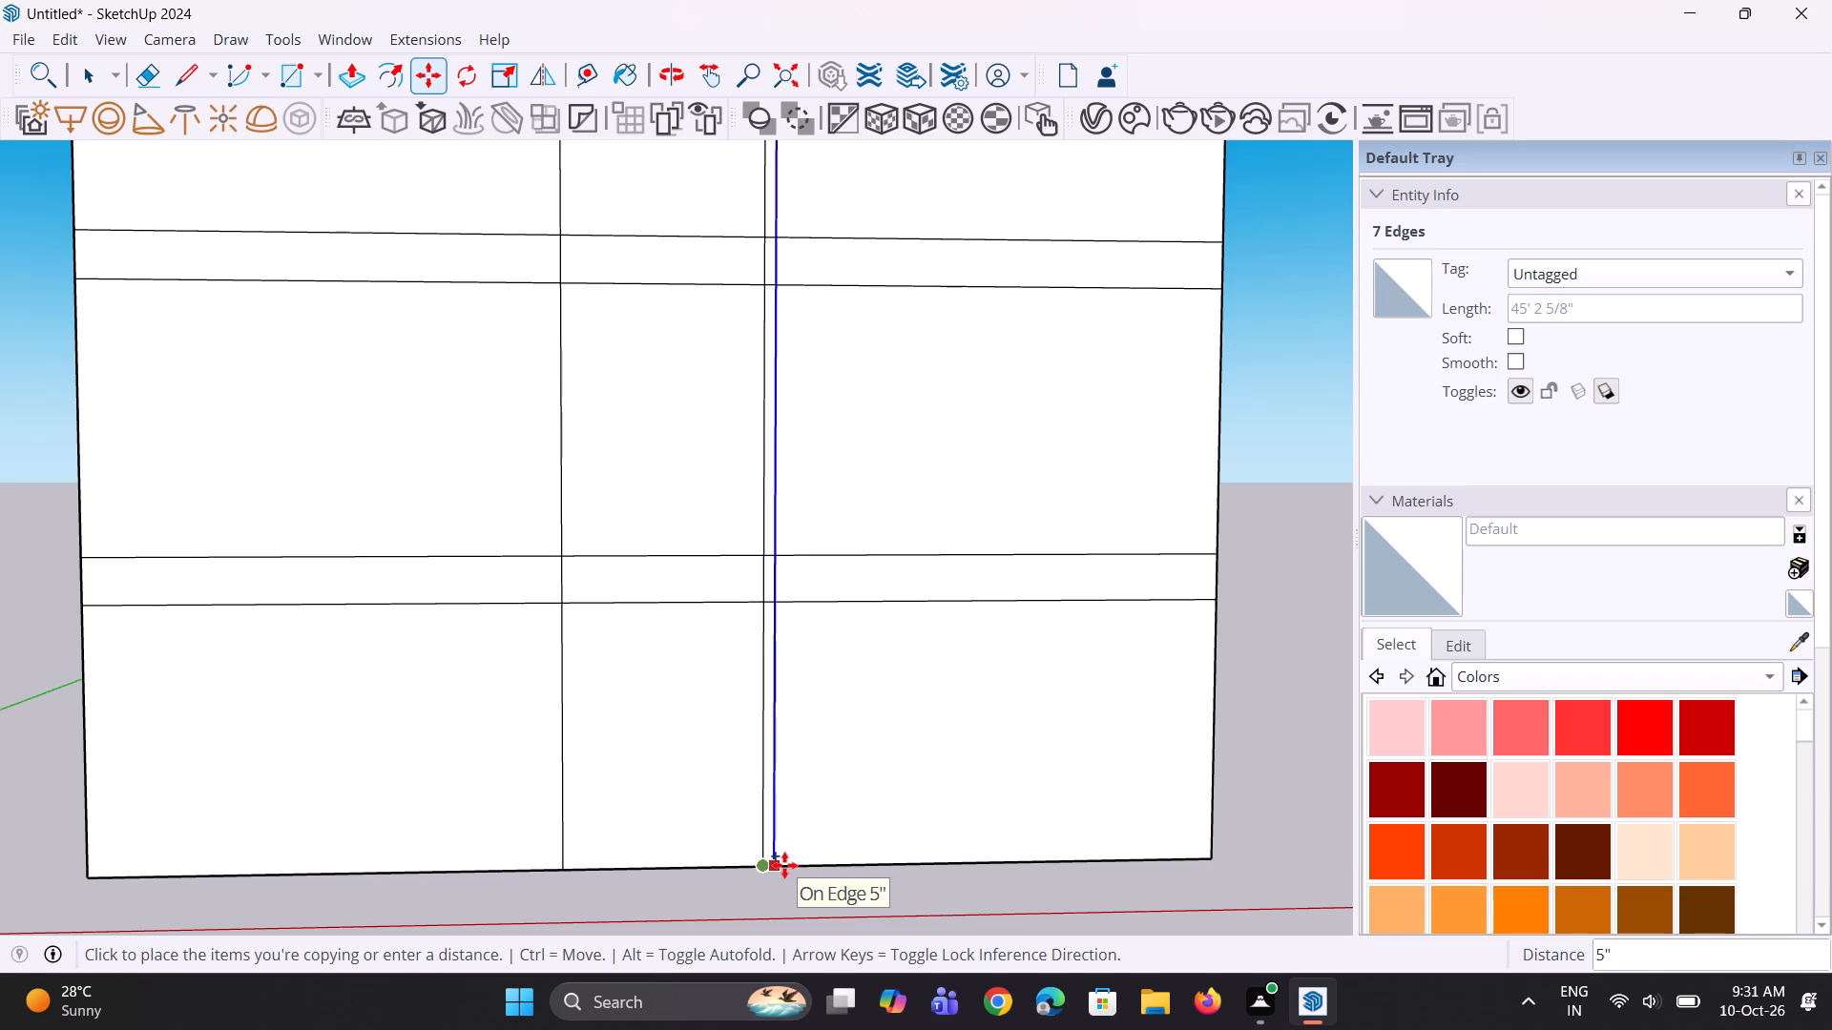
key("6")
key("shift+quotedbl")
key("Return")
key("space")
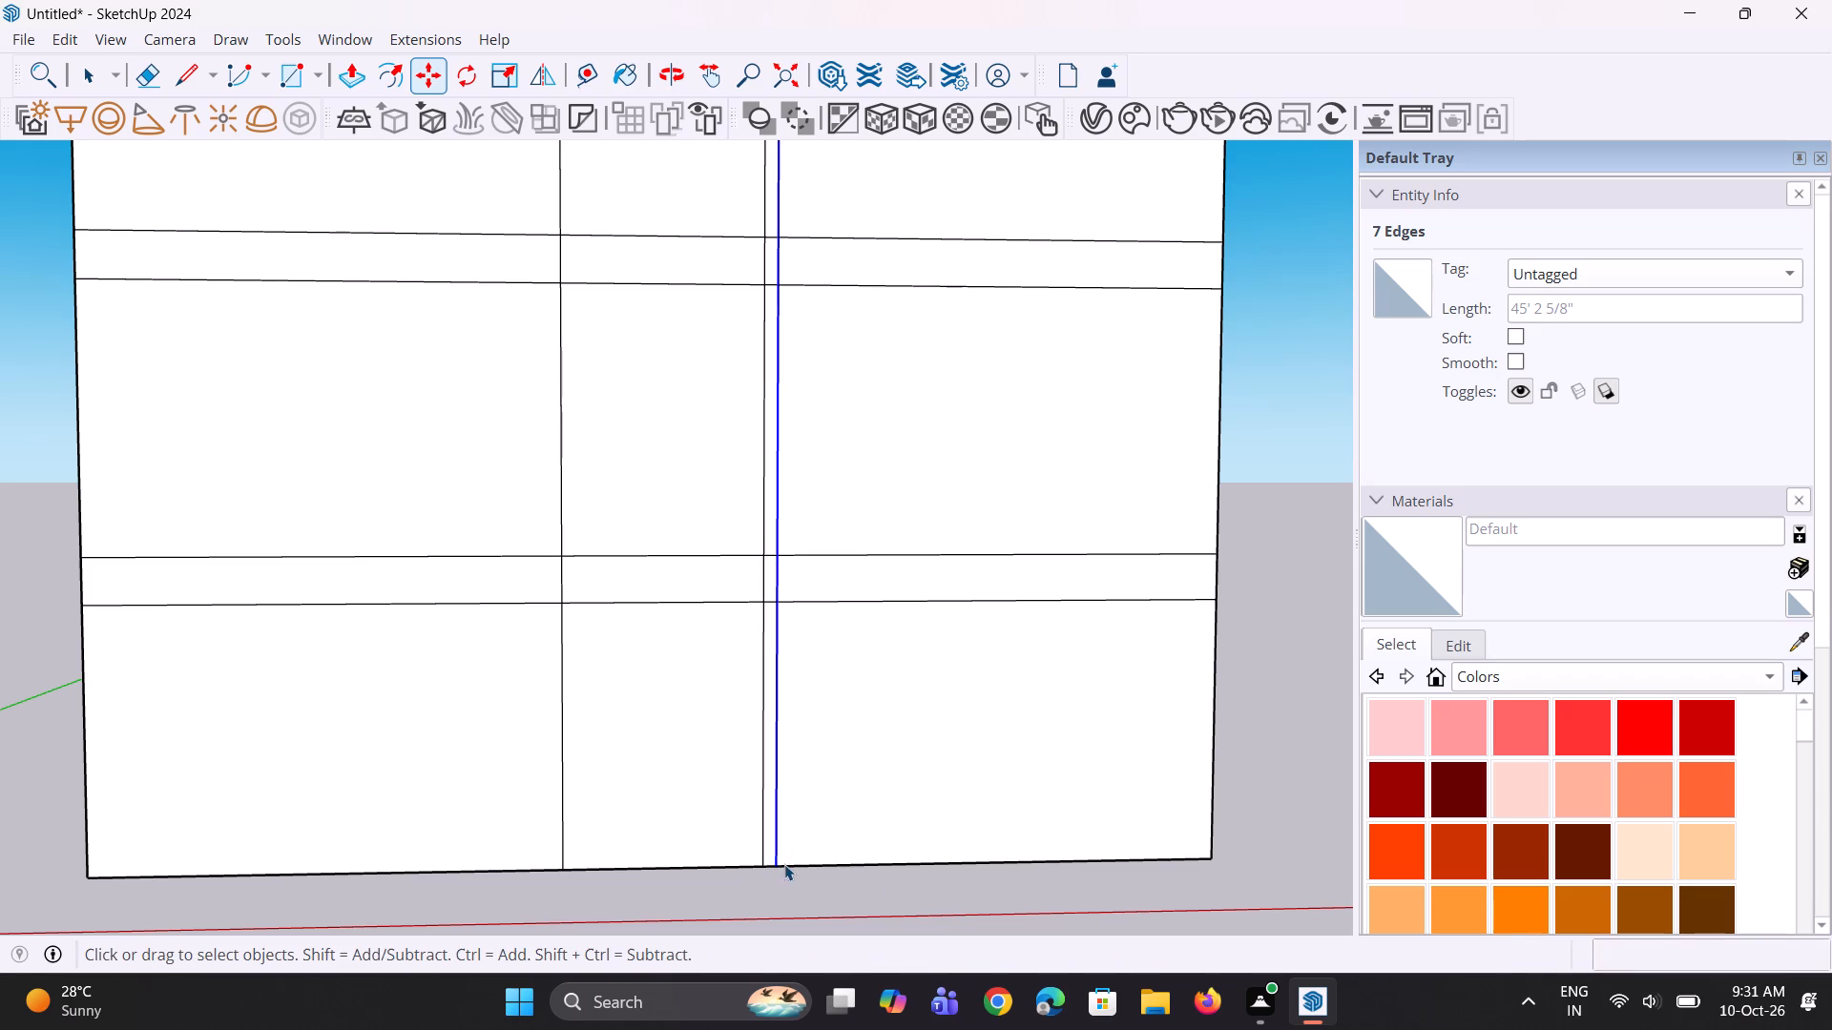
key("space")
left_click(1244, 772)
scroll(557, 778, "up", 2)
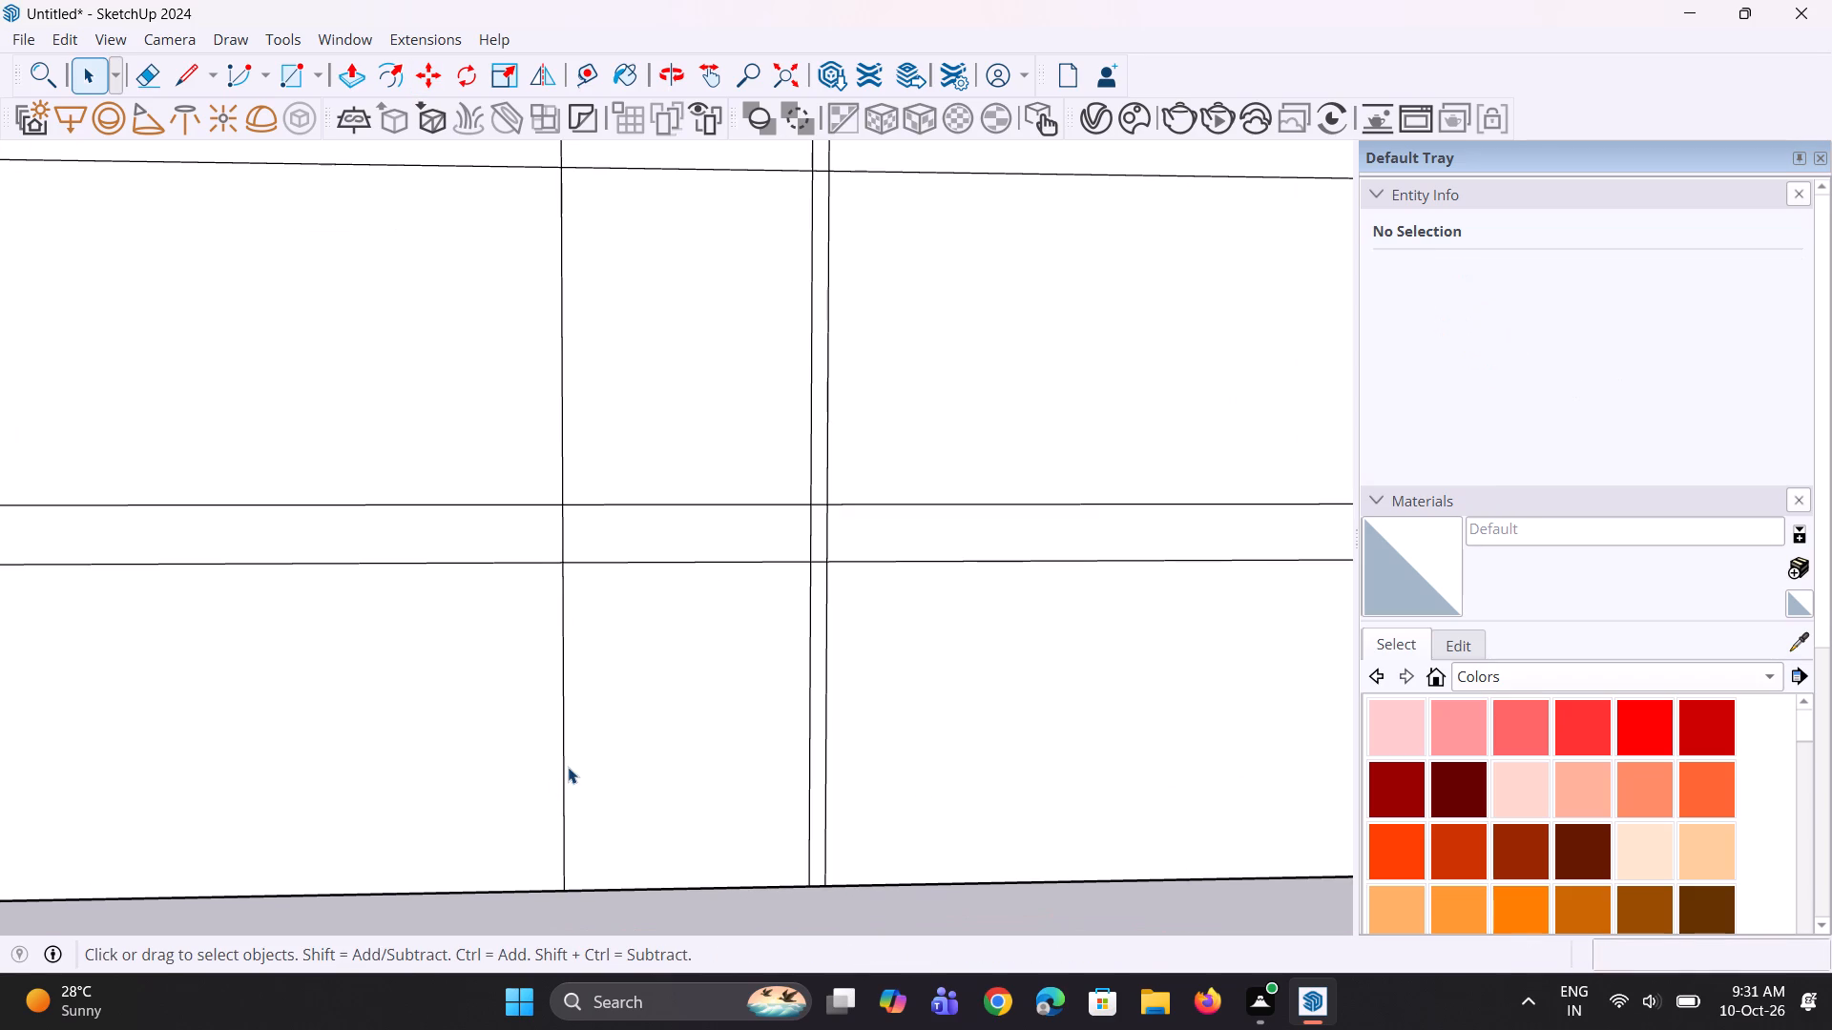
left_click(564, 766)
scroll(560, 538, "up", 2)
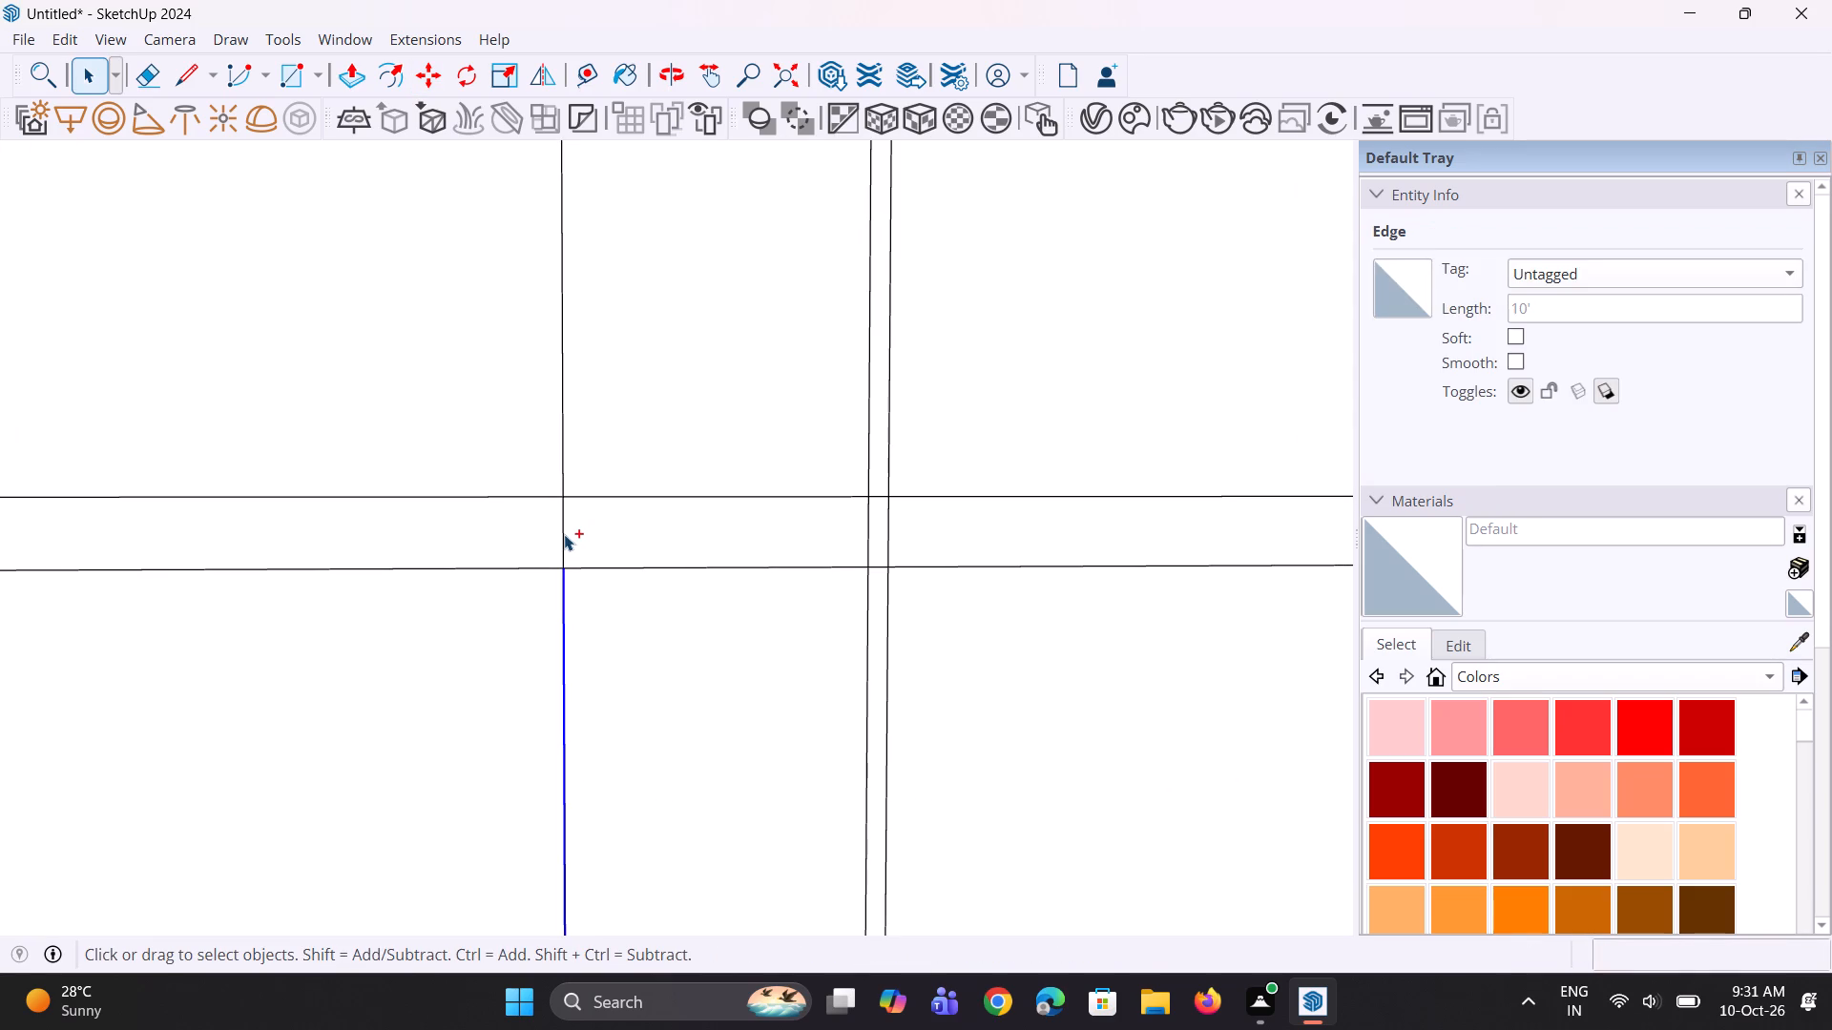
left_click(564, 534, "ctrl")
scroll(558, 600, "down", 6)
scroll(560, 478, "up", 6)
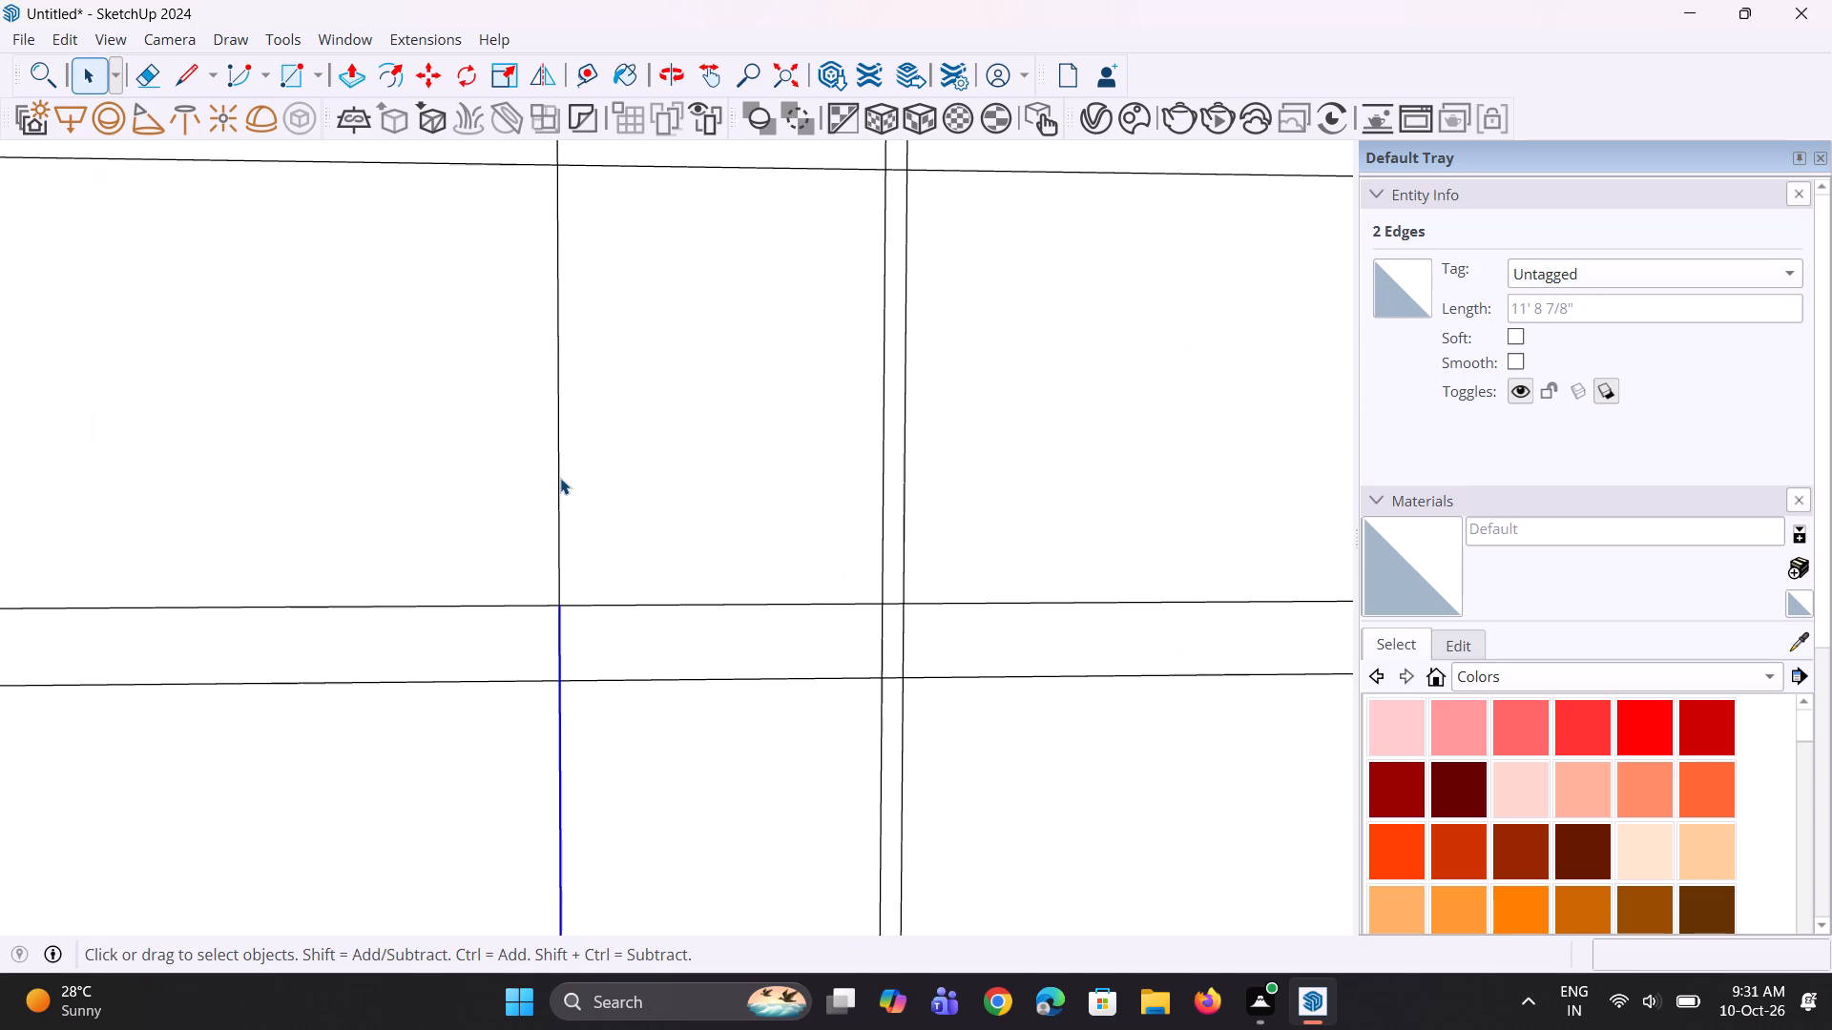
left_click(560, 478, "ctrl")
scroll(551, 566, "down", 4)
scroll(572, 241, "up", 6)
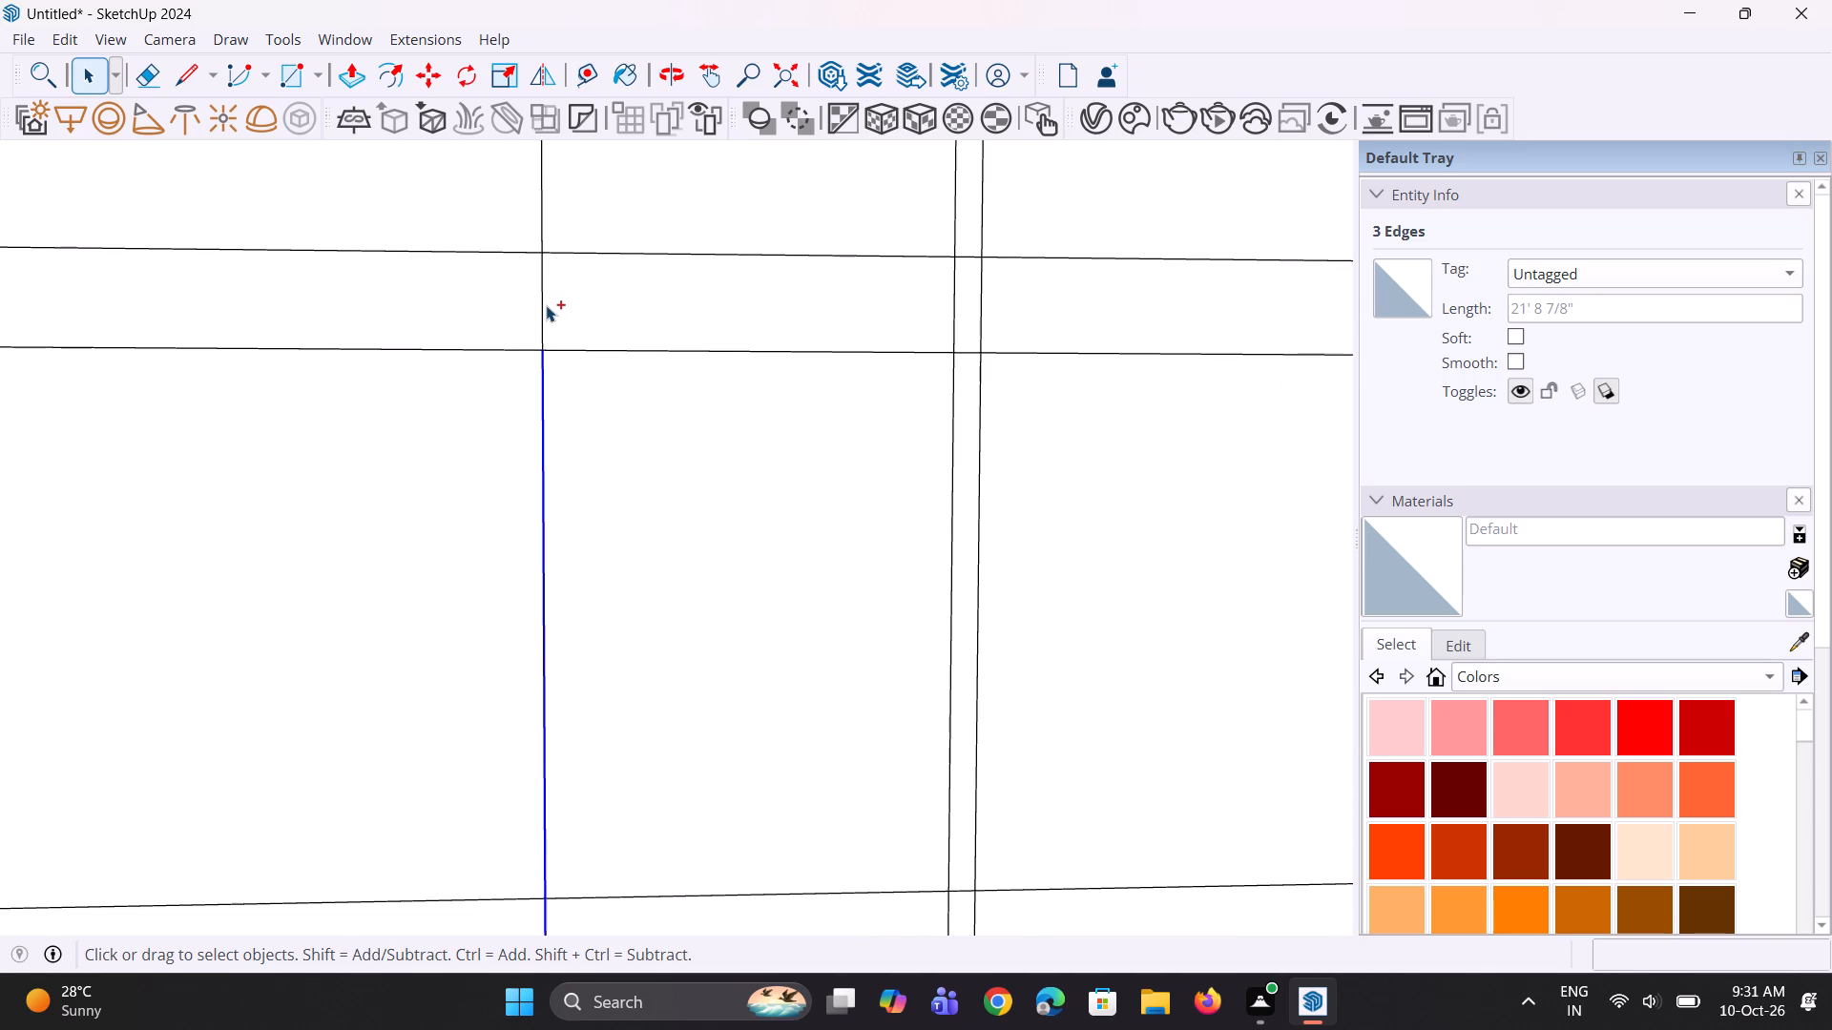
Select all seven segments of the central strip's edge nearer the origin, copy them 6" along the face toward the origin, and clear the selection.
left_click(542, 311, "ctrl")
scroll(532, 445, "down", 4)
scroll(564, 278, "up", 1)
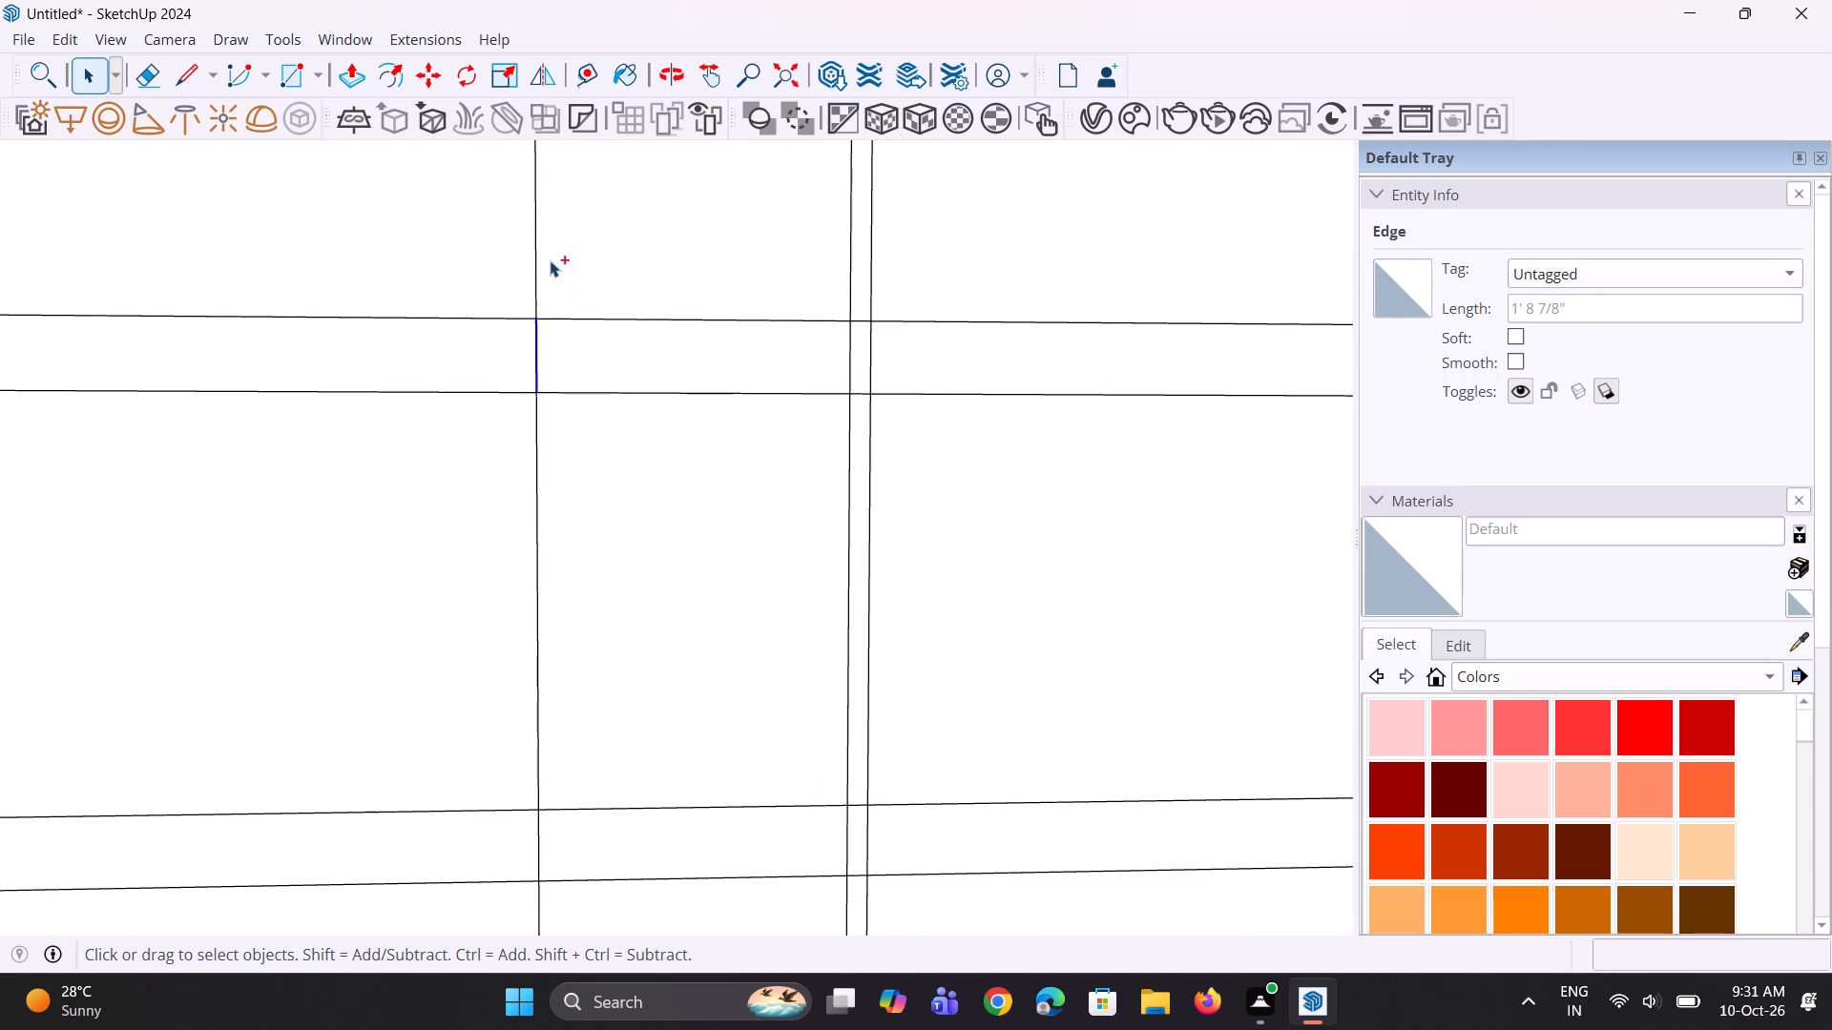
left_click(536, 258, "ctrl")
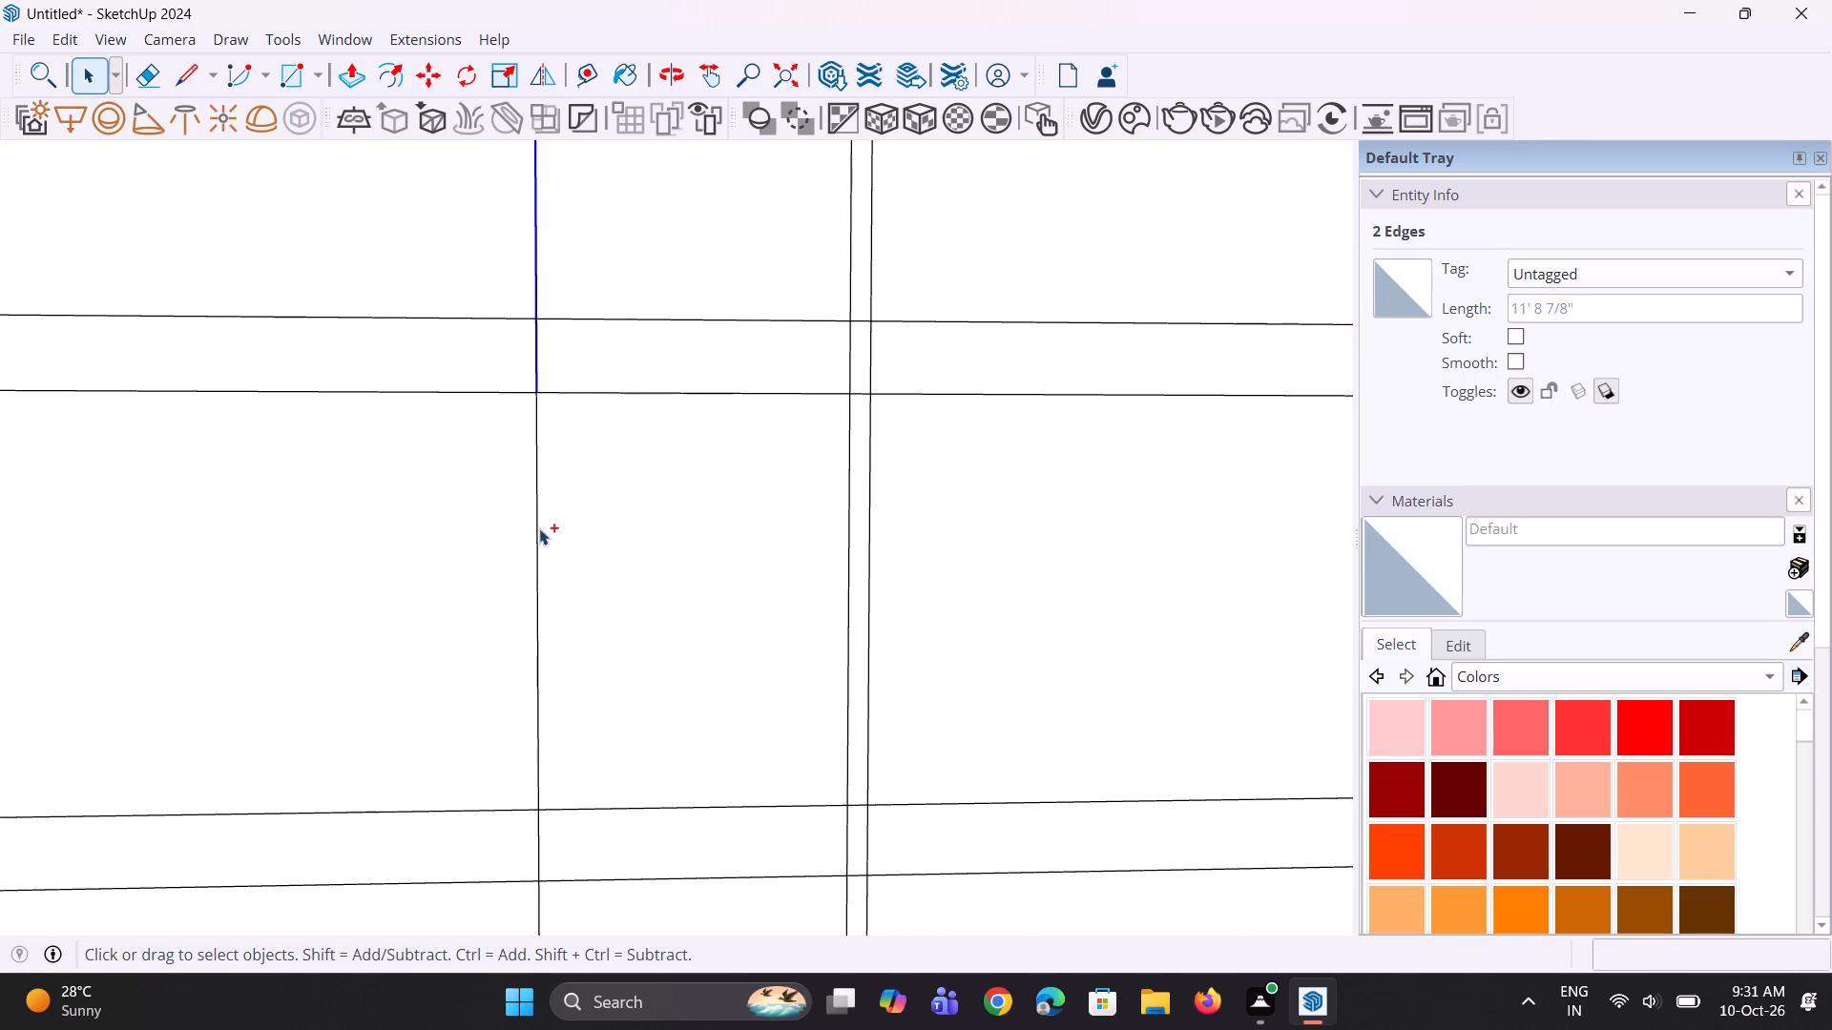
left_click(539, 528, "ctrl")
scroll(535, 566, "down", 4)
scroll(535, 840, "up", 3)
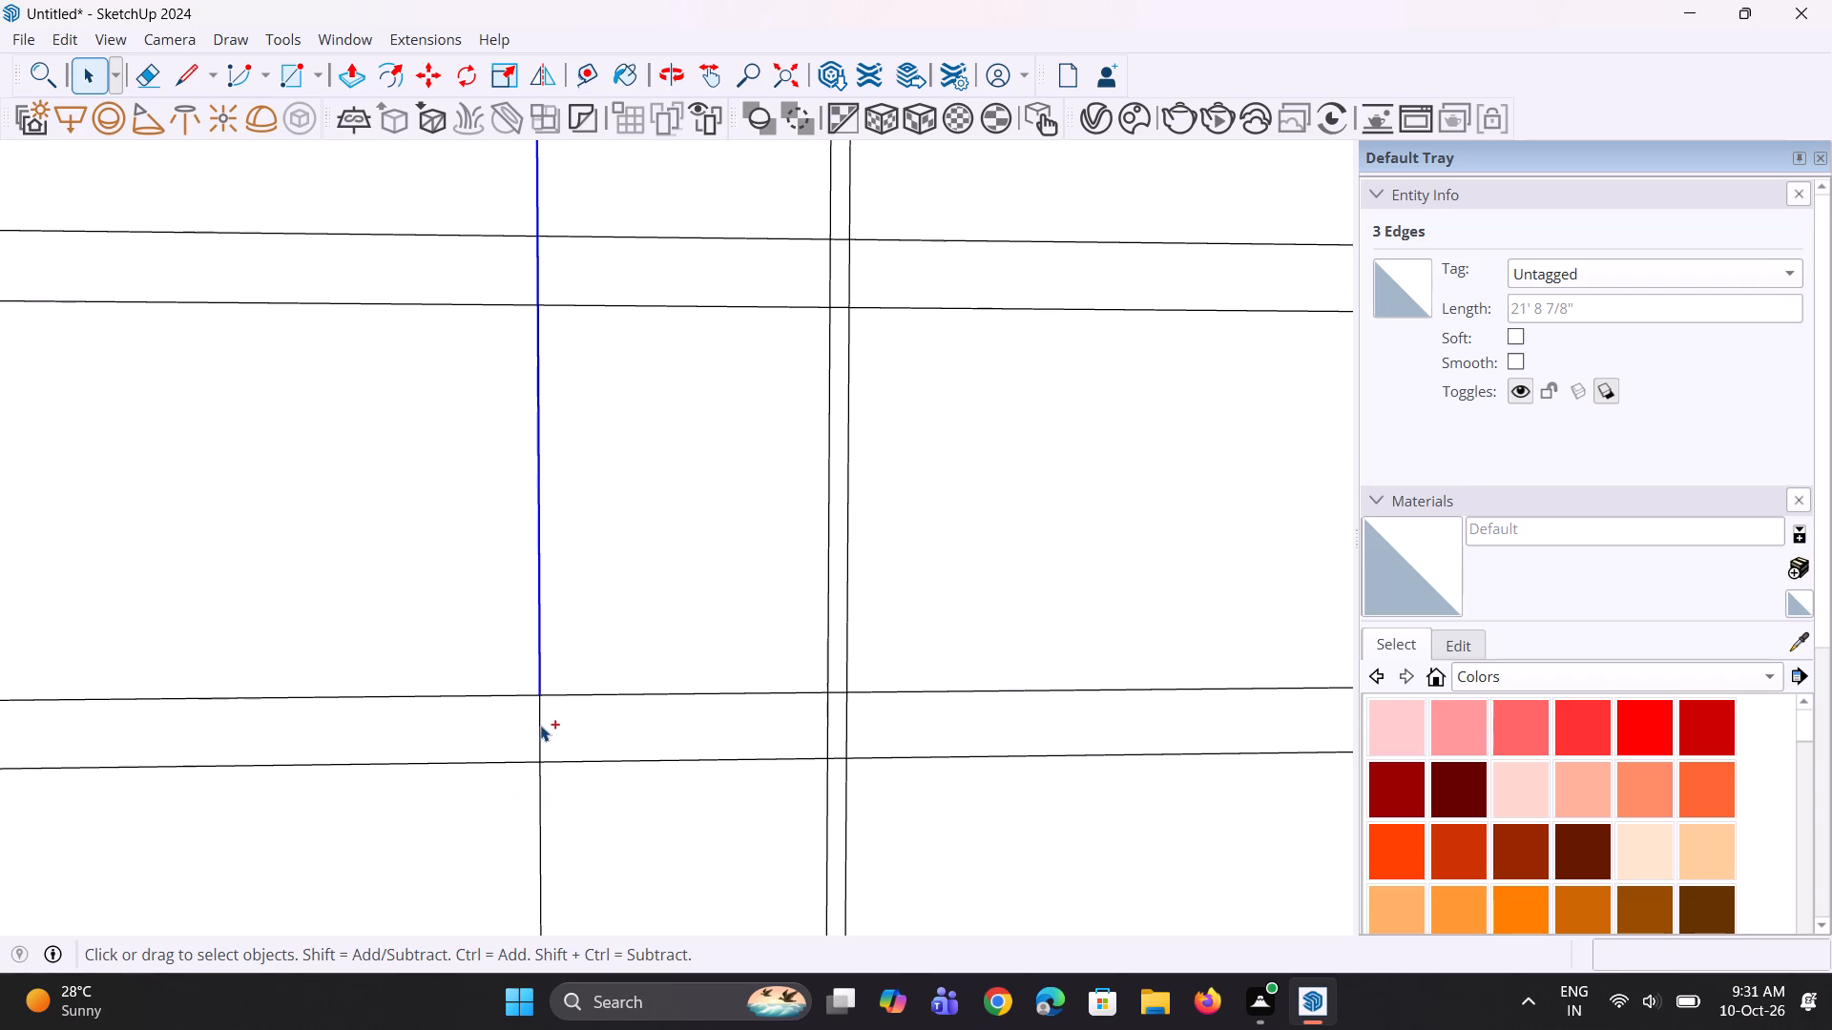
left_click(539, 725, "ctrl")
scroll(536, 654, "down", 5)
scroll(551, 847, "up", 3)
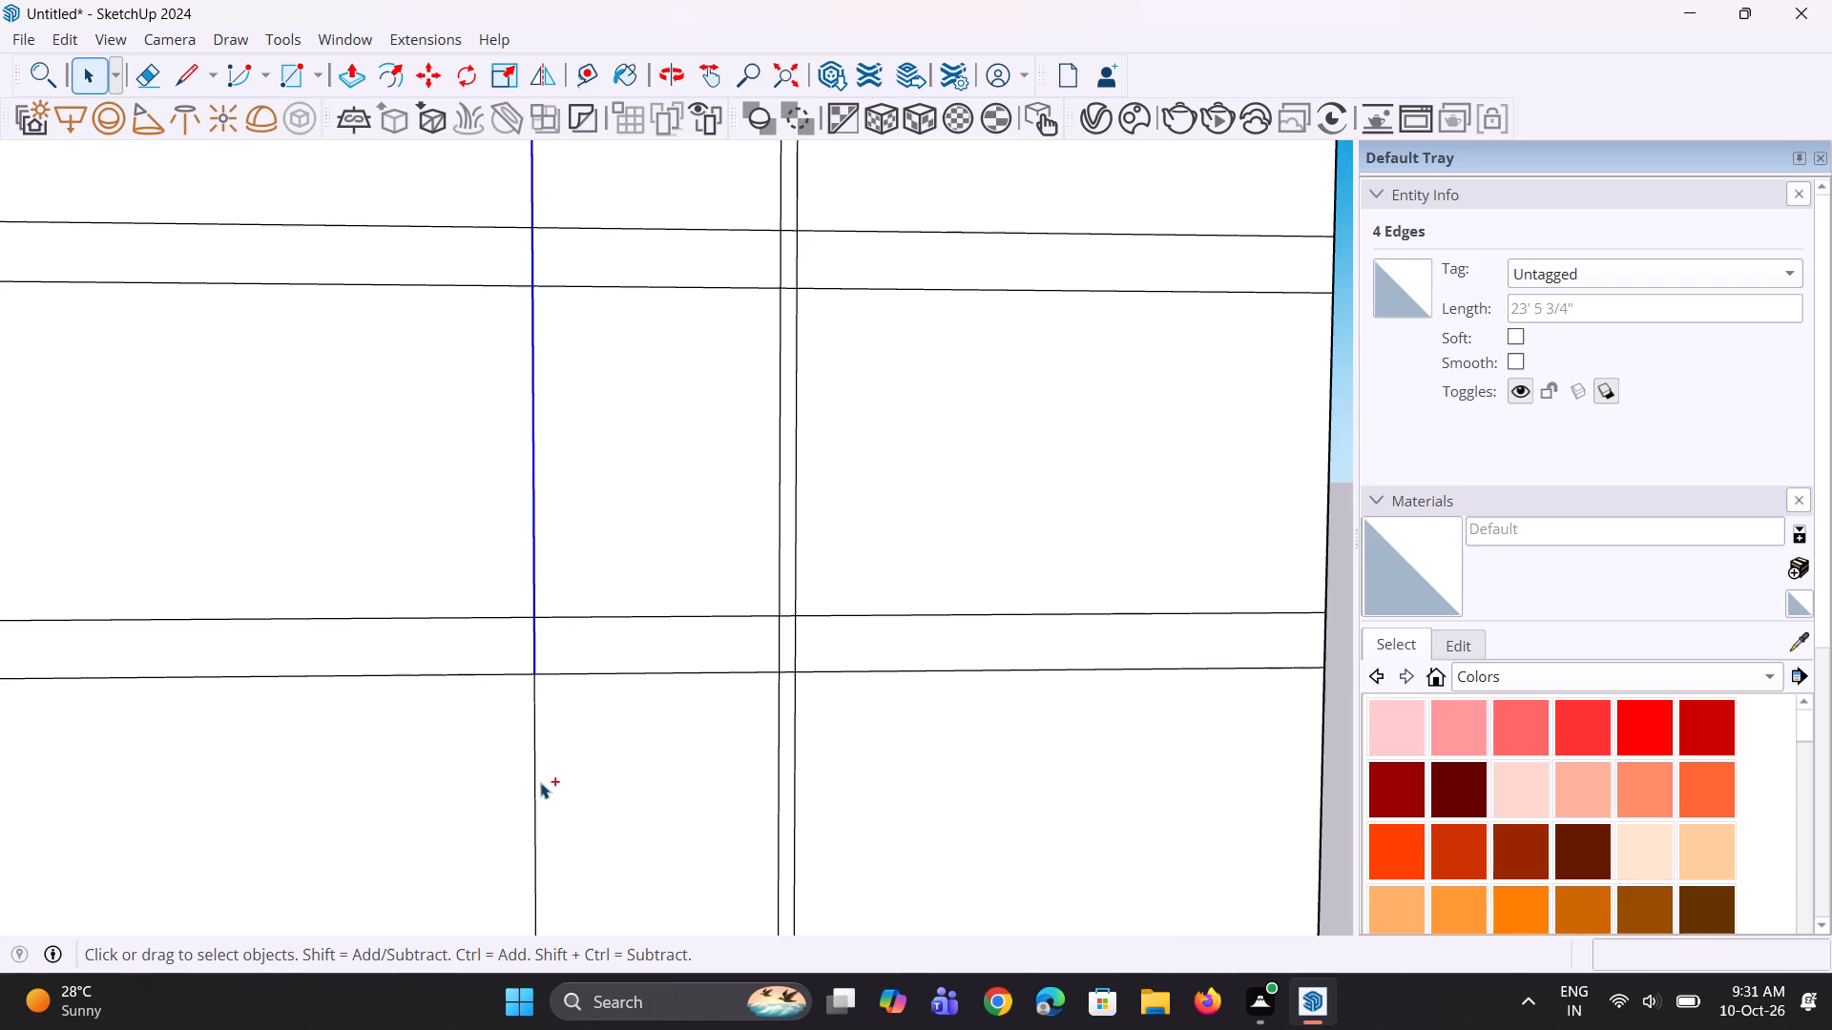
left_click(534, 777, "ctrl")
scroll(536, 783, "down", 8)
scroll(478, 226, "up", 2)
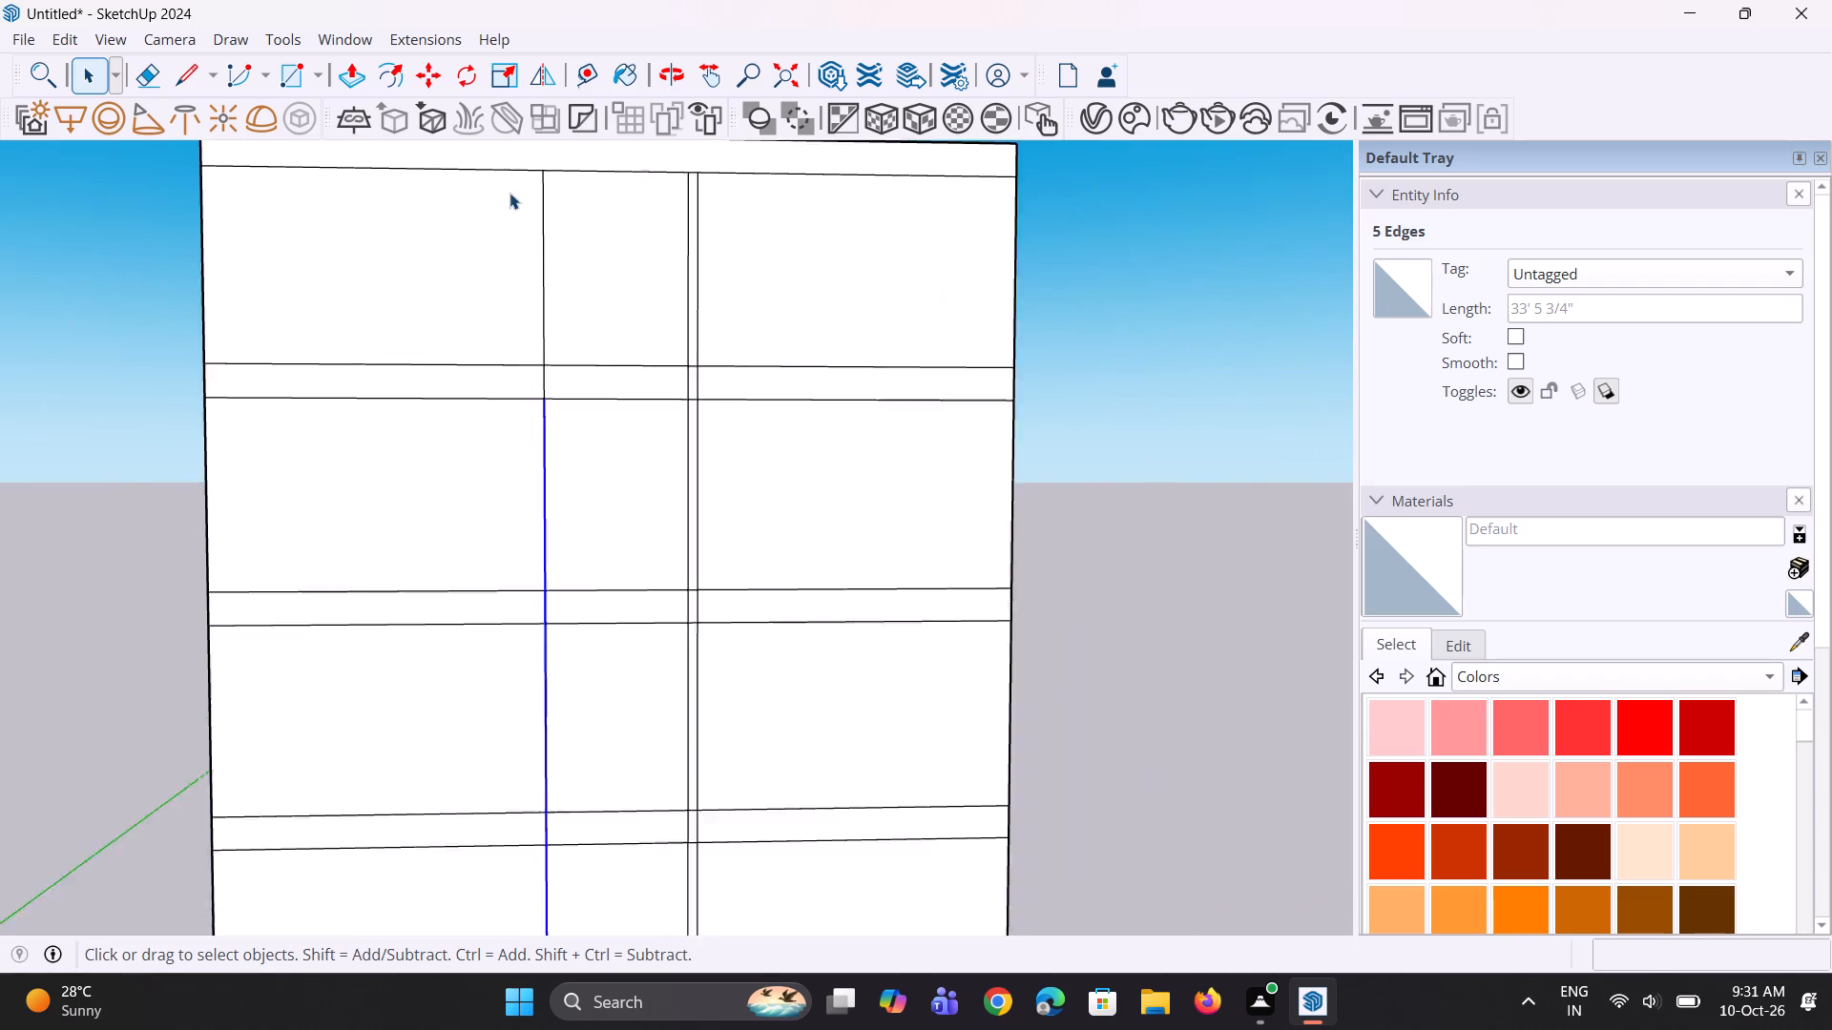
scroll(510, 193, "up", 4)
left_click(556, 247, "ctrl")
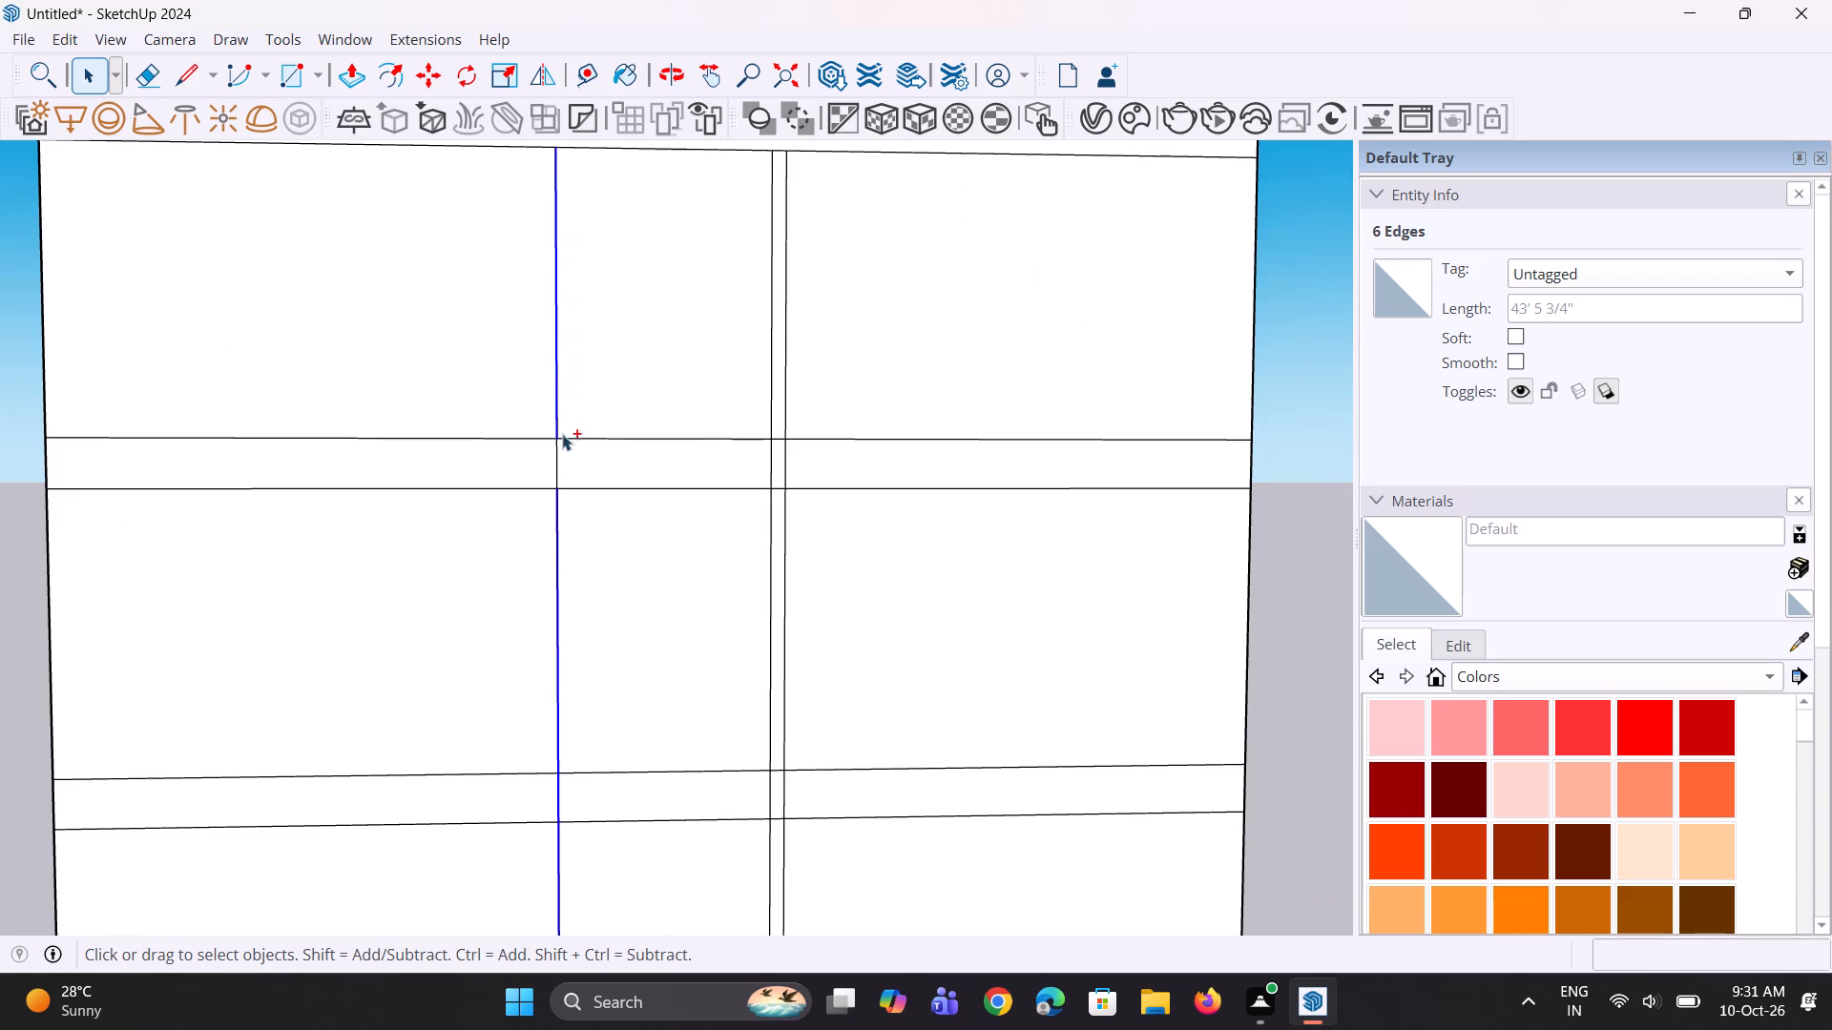
left_click(556, 453, "ctrl")
scroll(556, 446, "down", 9)
key("m")
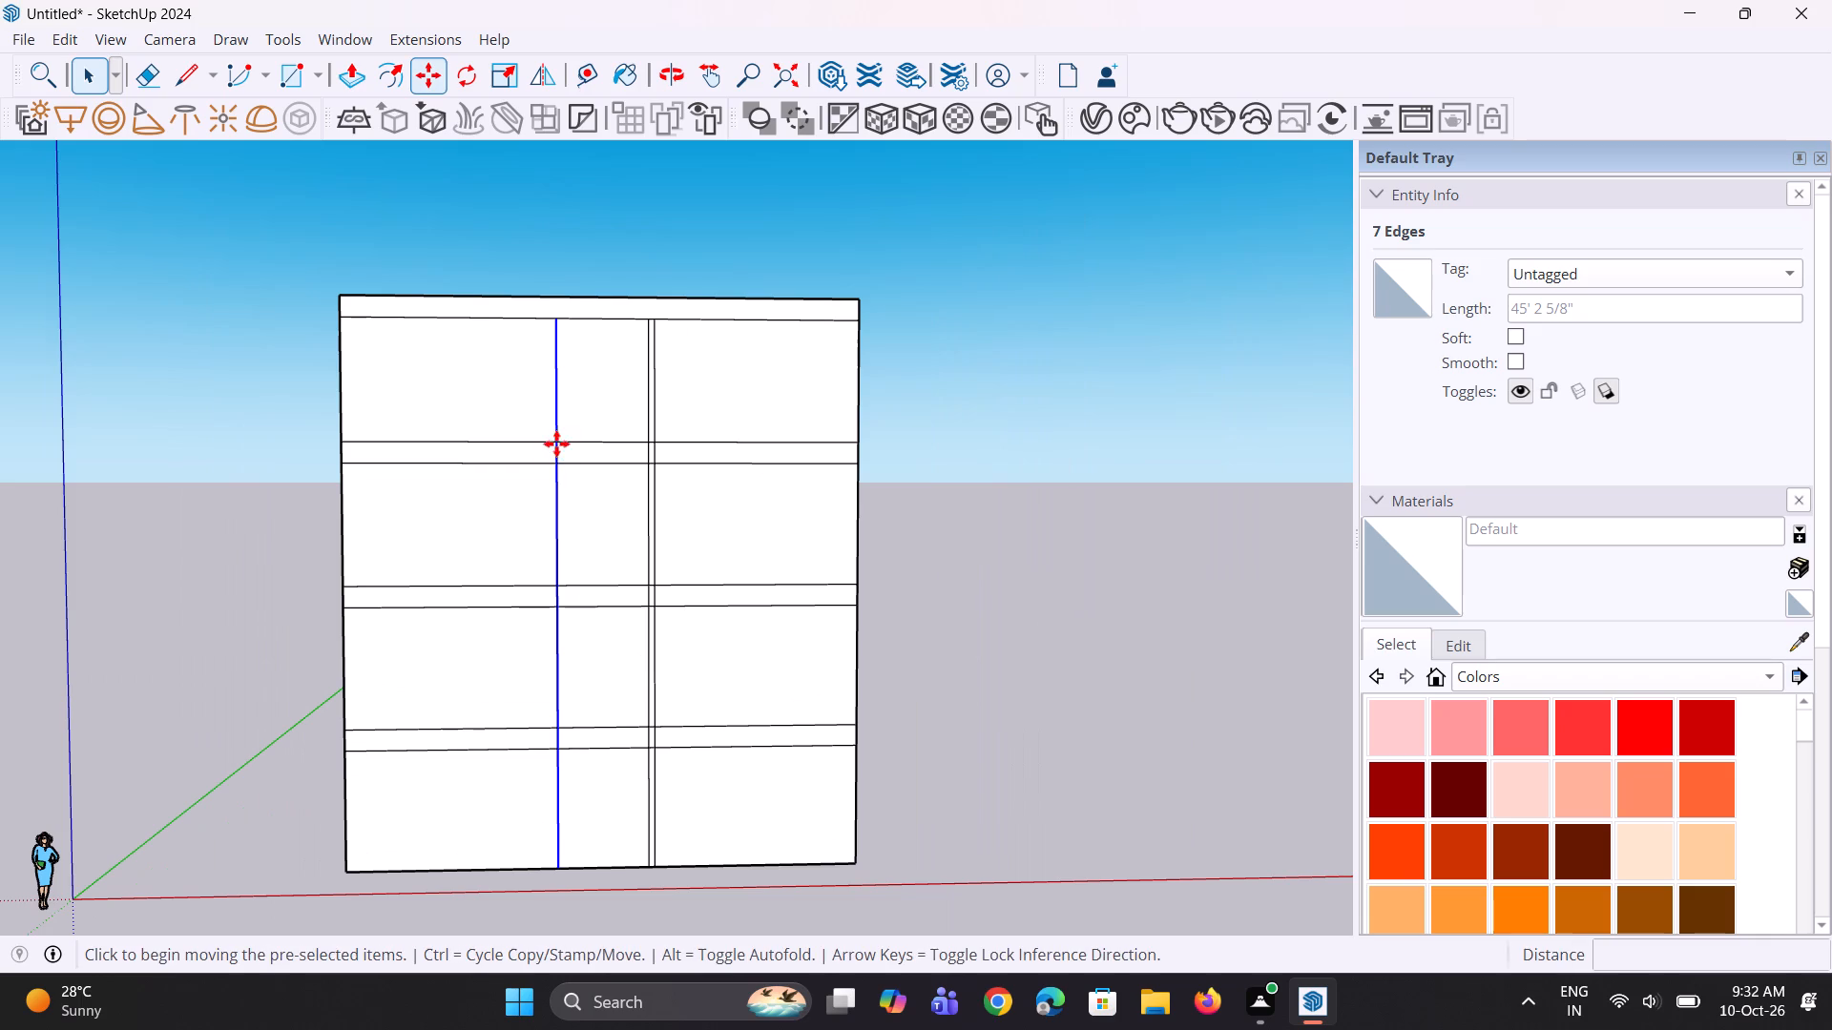
scroll(531, 491, "down", 3)
scroll(552, 763, "up", 6)
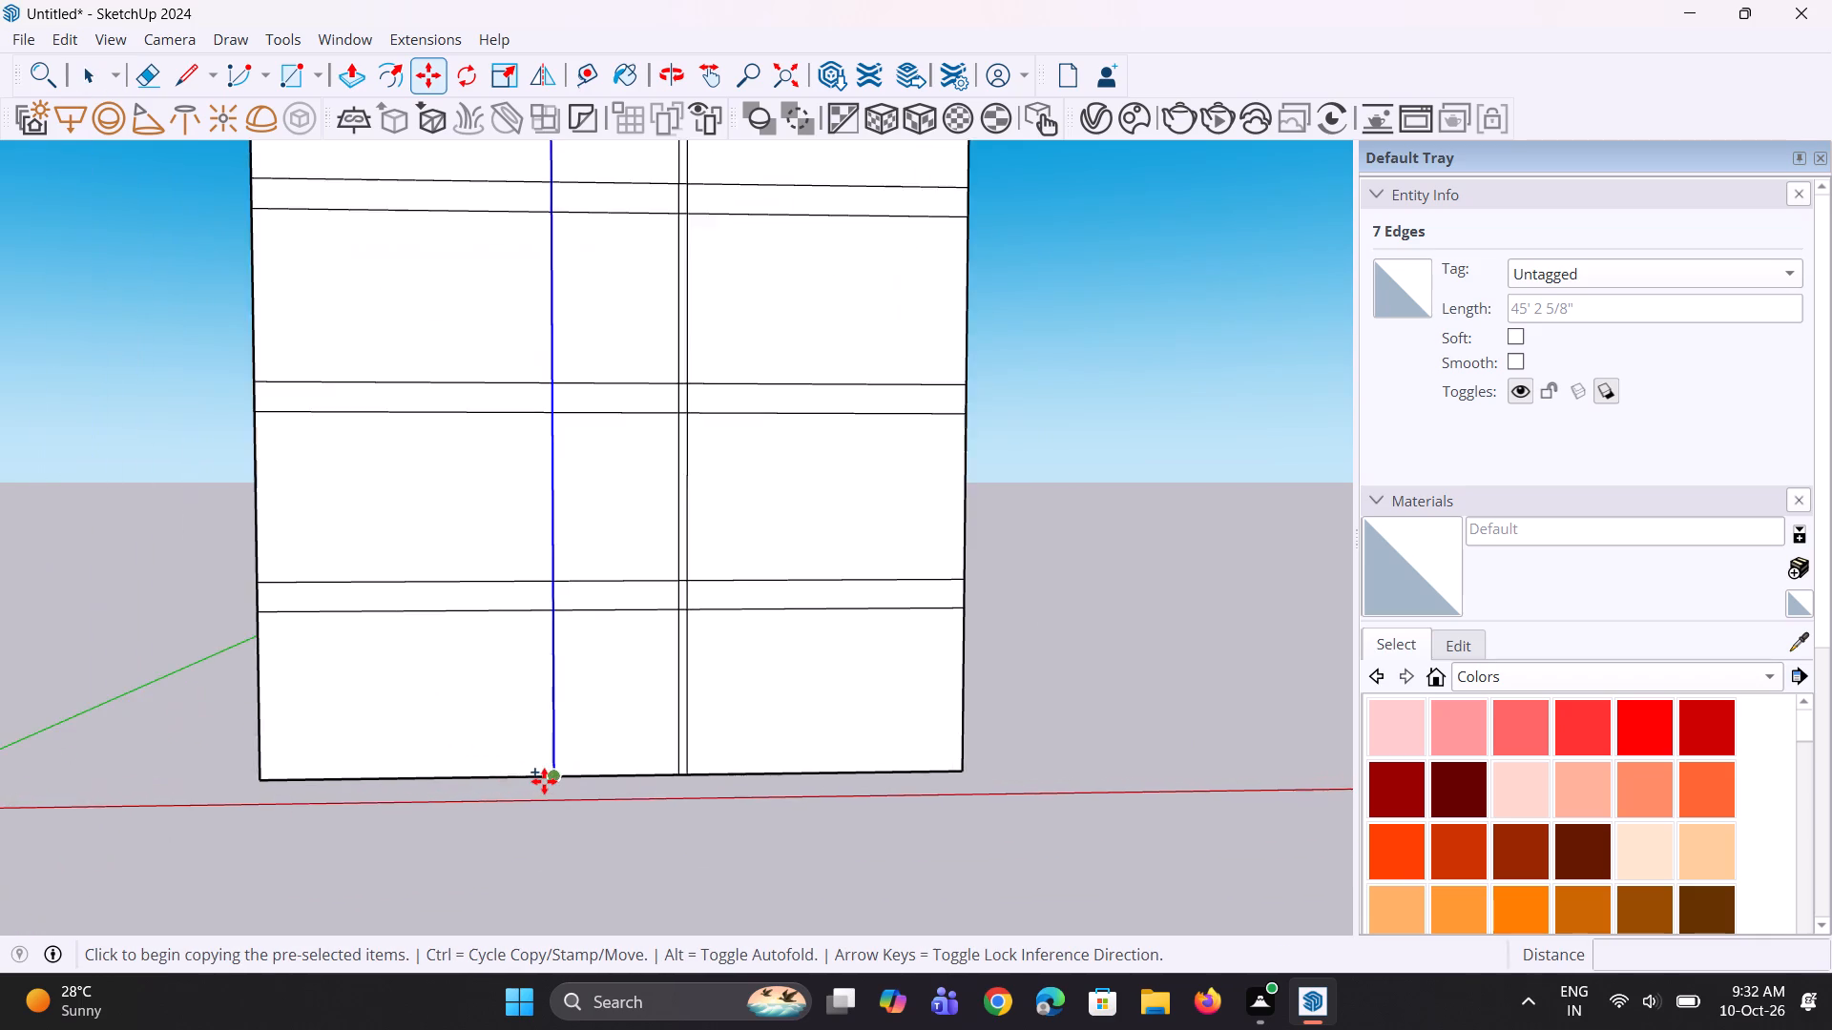
scroll(544, 781, "up", 2)
left_click(557, 774)
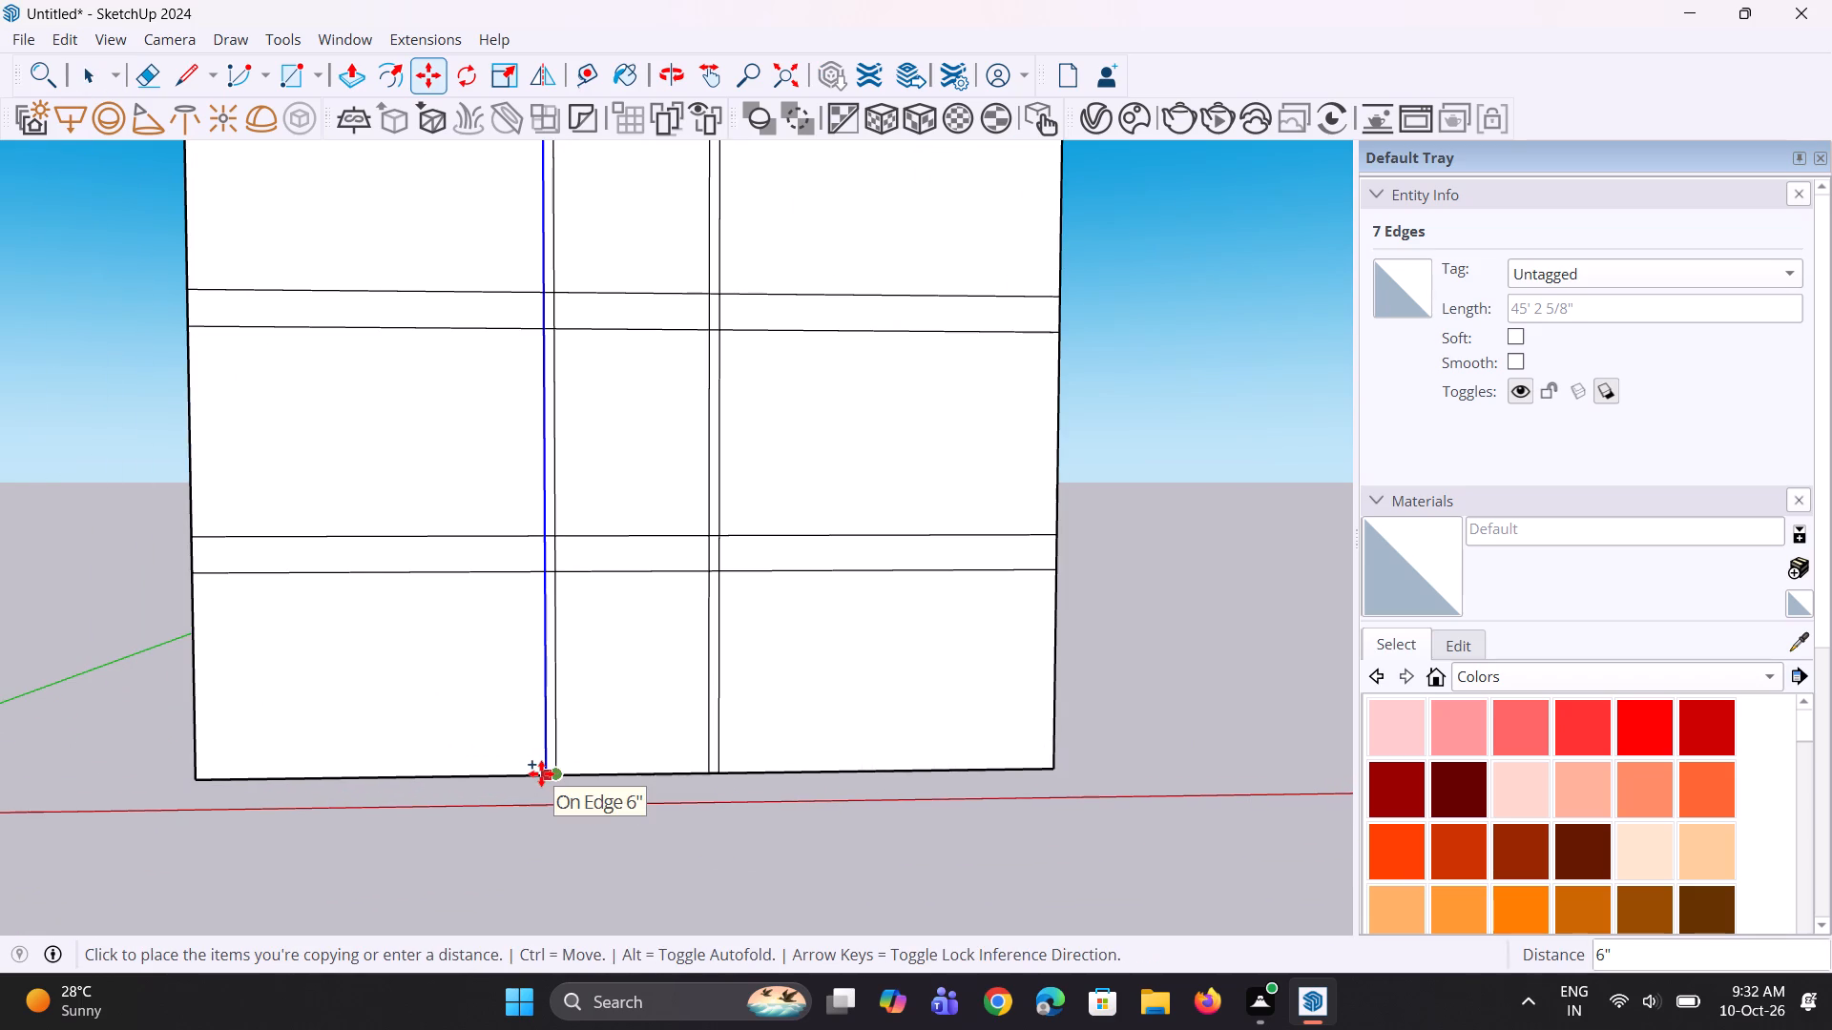
left_click(541, 773)
key("space")
key("space")
scroll(535, 777, "down", 3)
left_click(543, 808)
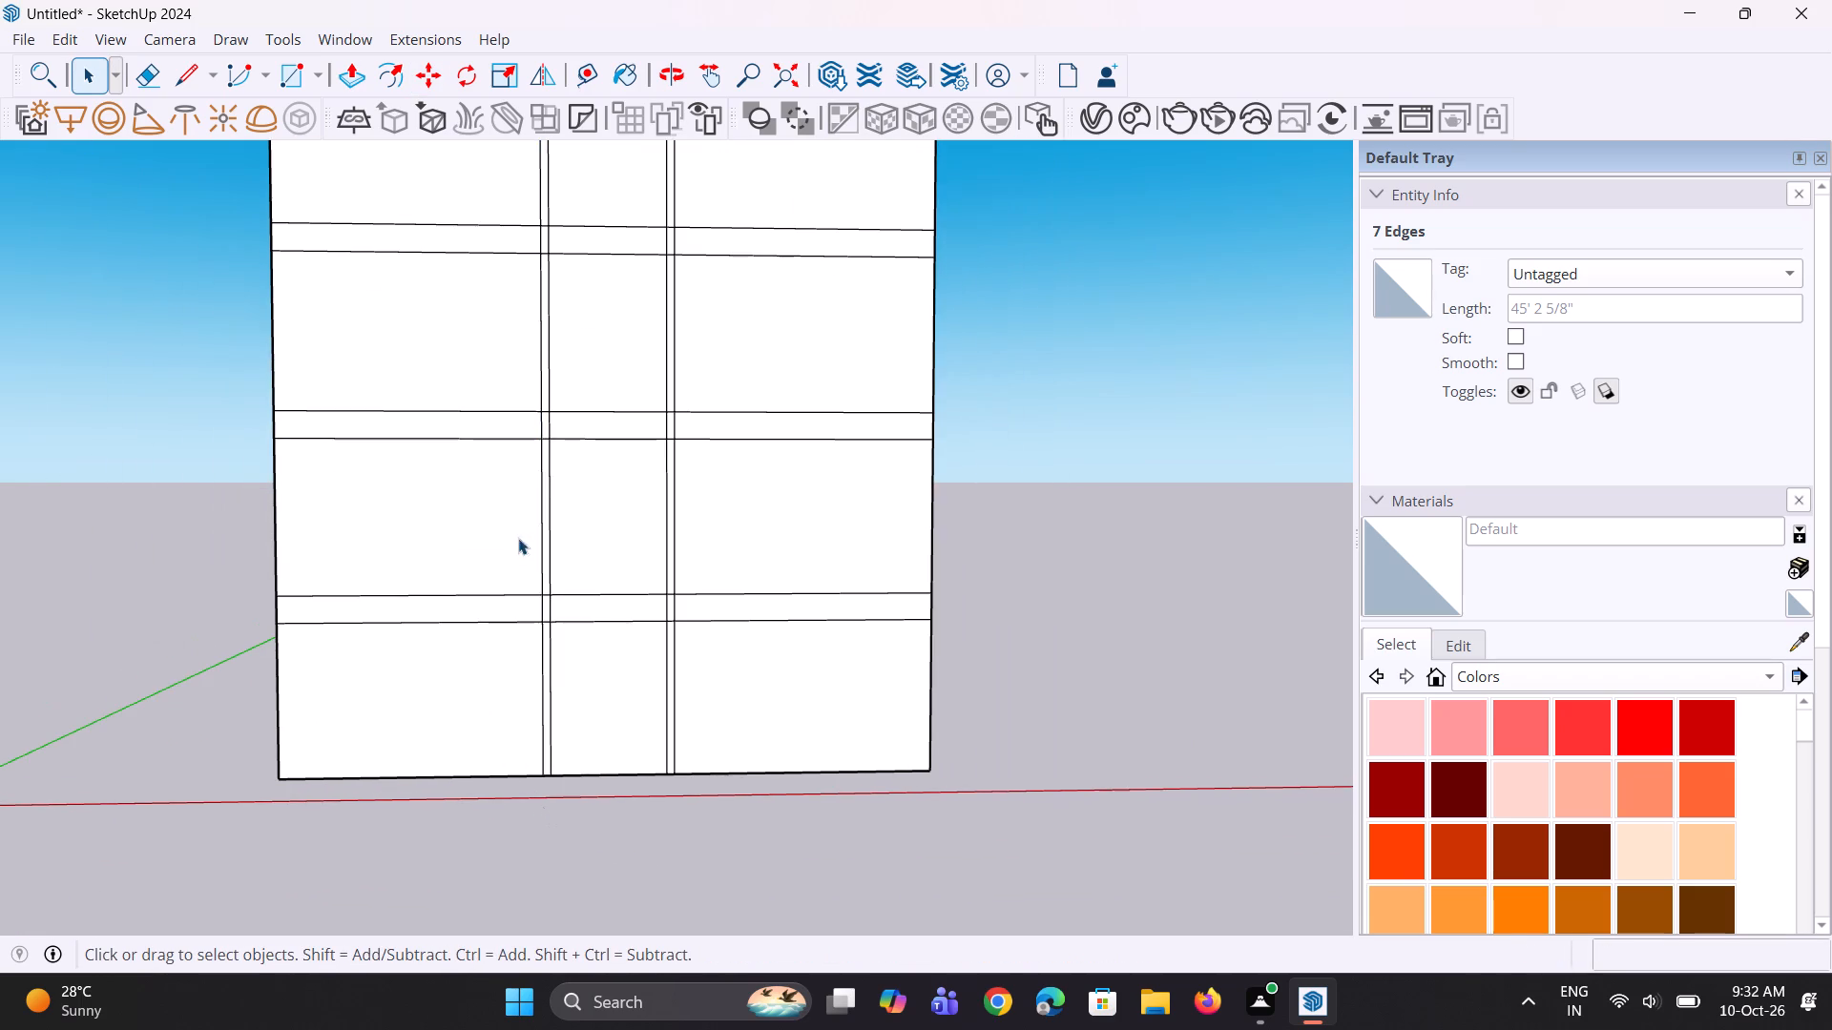
Erase the two lowest slab band line segments that cross the 6" border on the origin side of the central strip.
scroll(498, 486, "up", 4)
key("e")
scroll(565, 727, "up", 10)
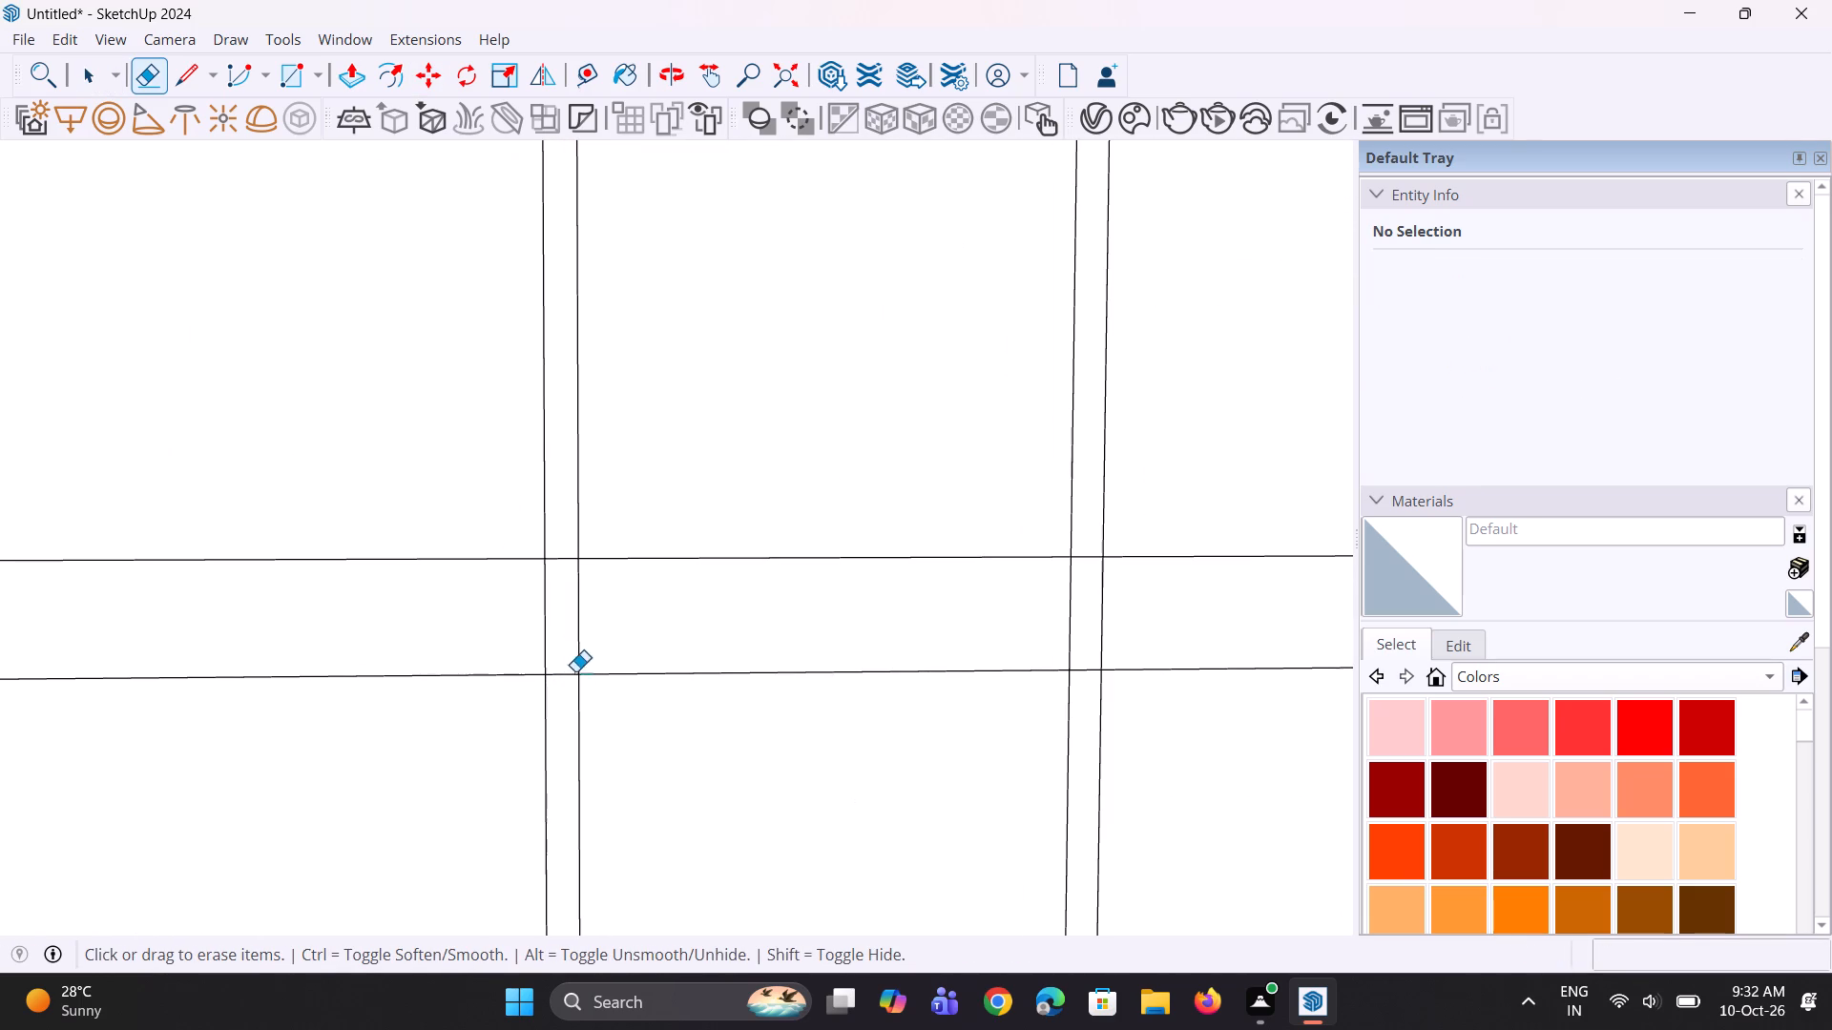
left_click(569, 555)
left_click(566, 558)
left_click(565, 674)
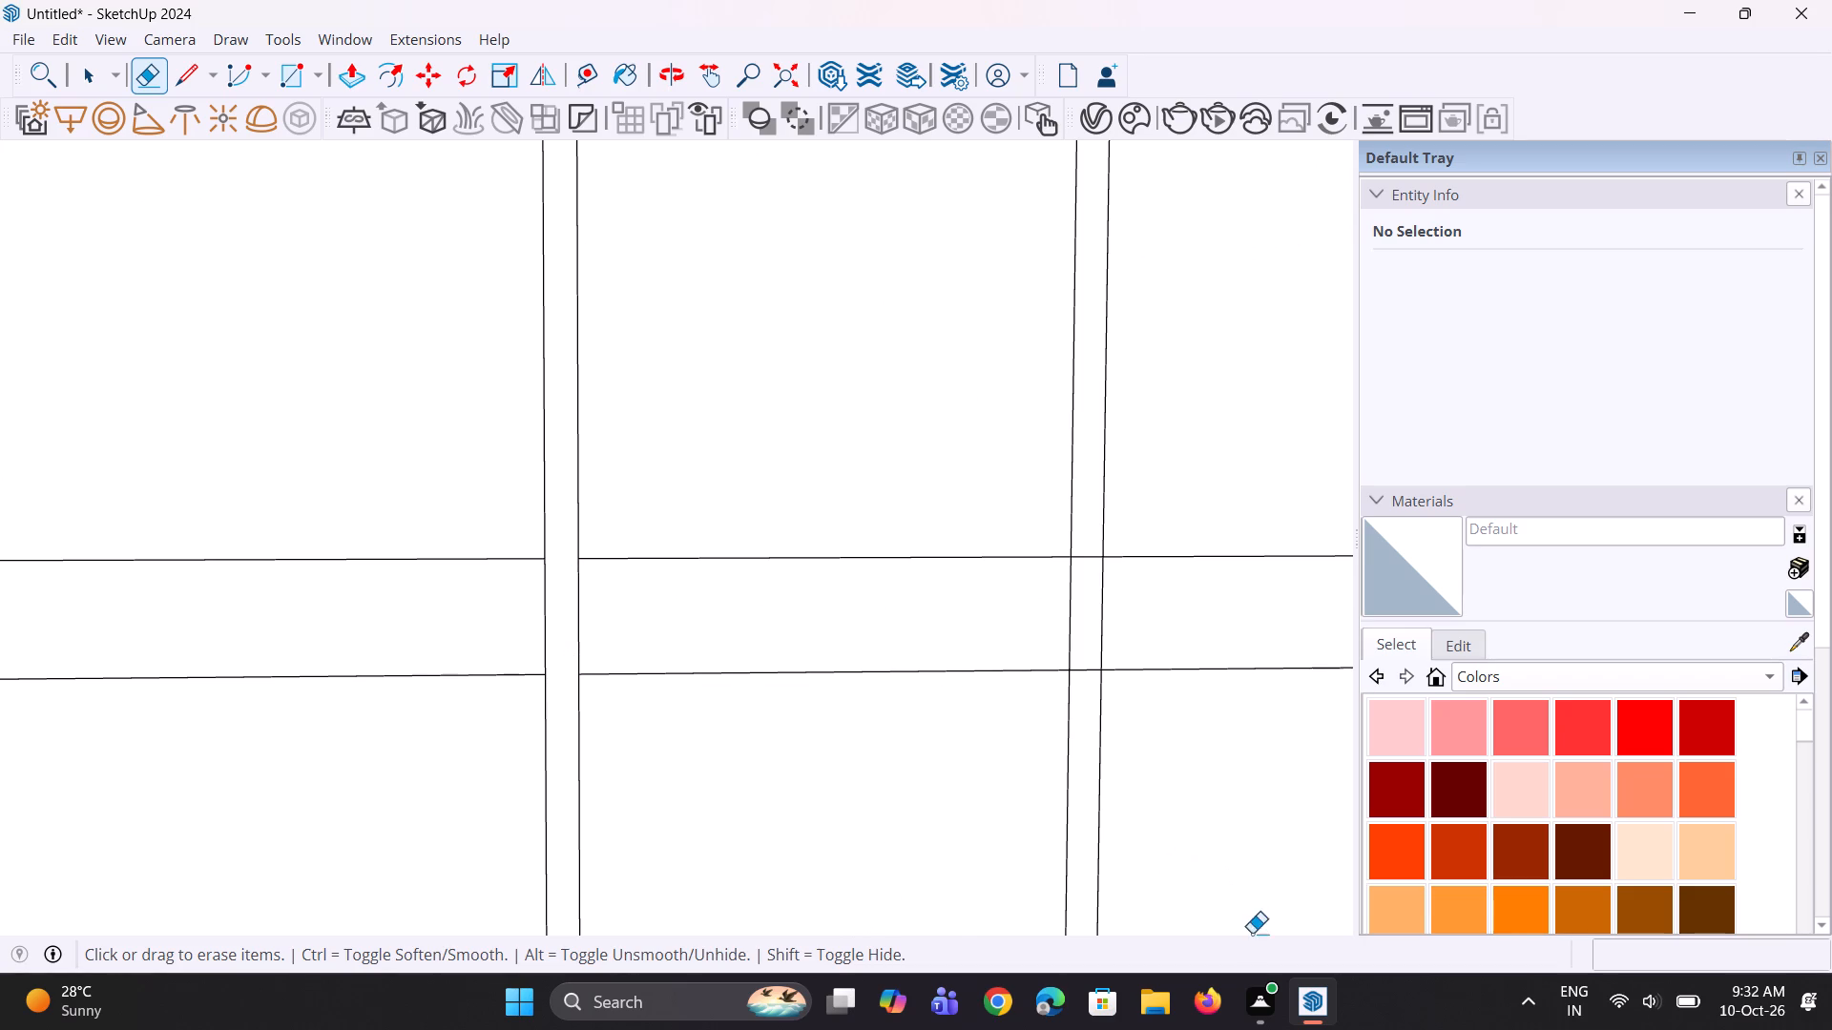
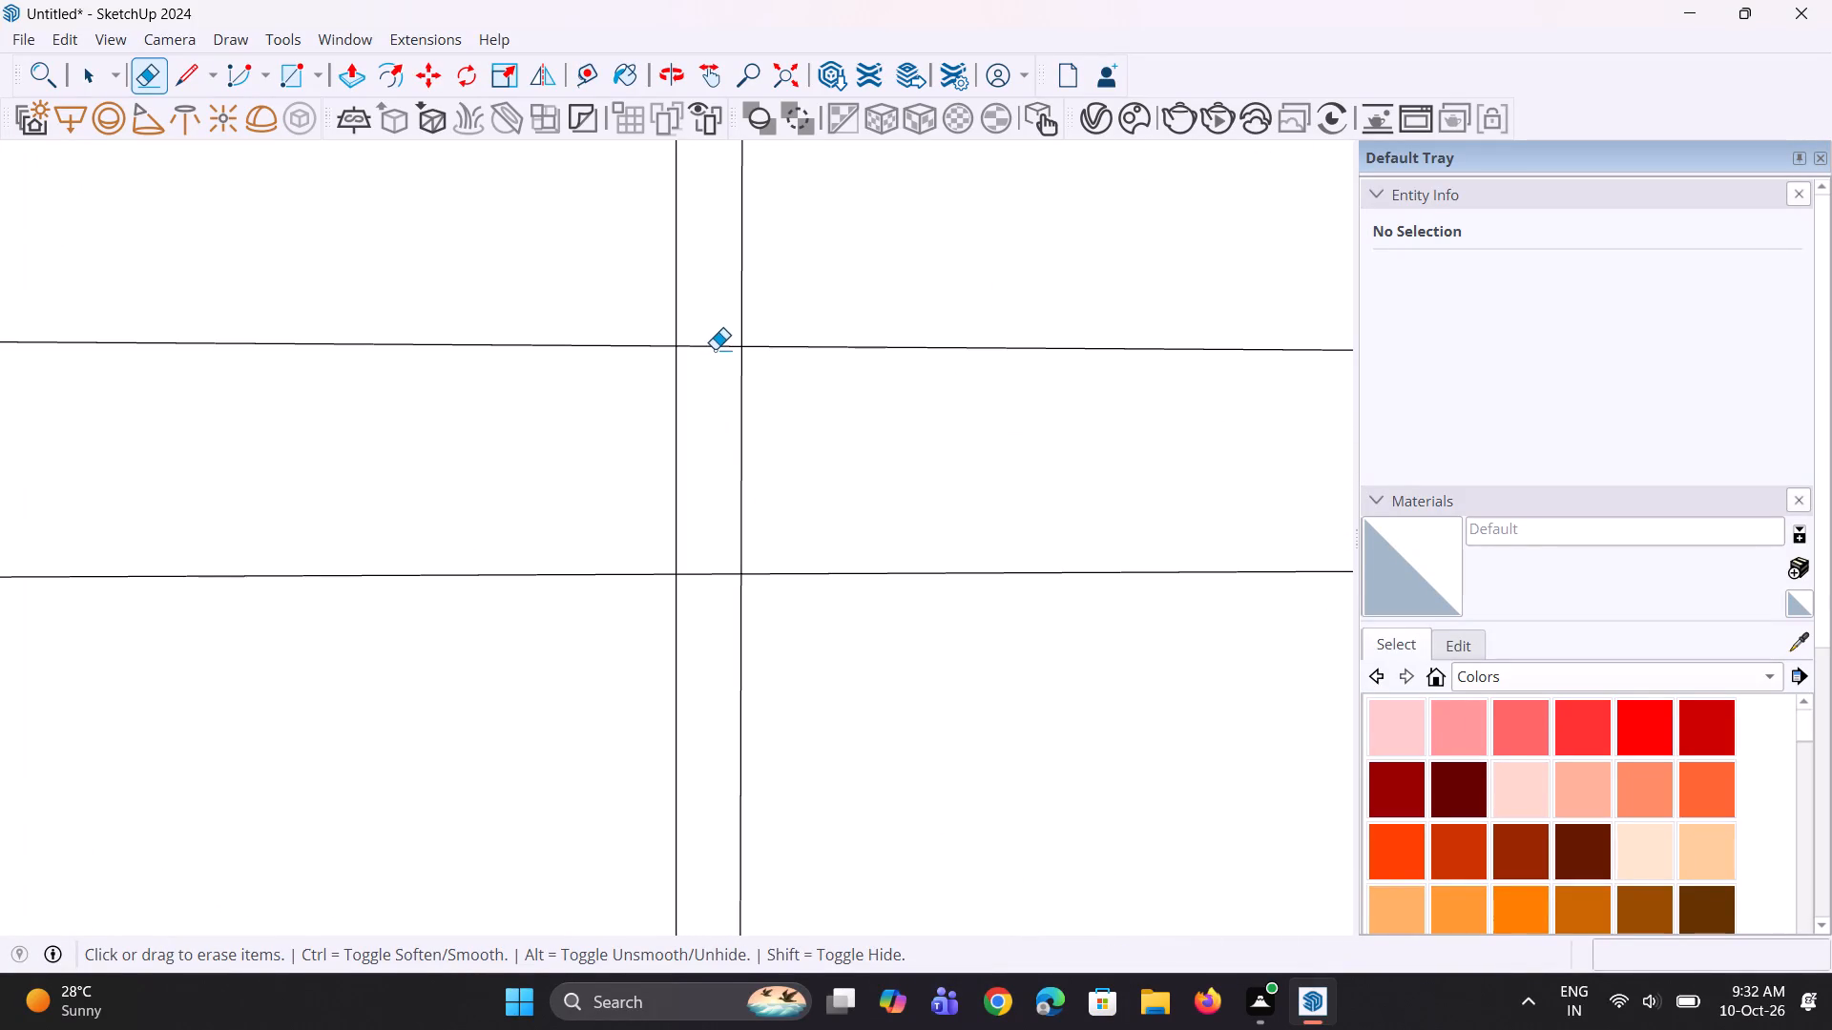
Erase the middle and upper slab band line segments that cross the 6" border on the origin side of the central strip.
left_click(715, 349)
left_click(699, 576)
scroll(672, 606, "down", 17)
scroll(723, 298, "up", 4)
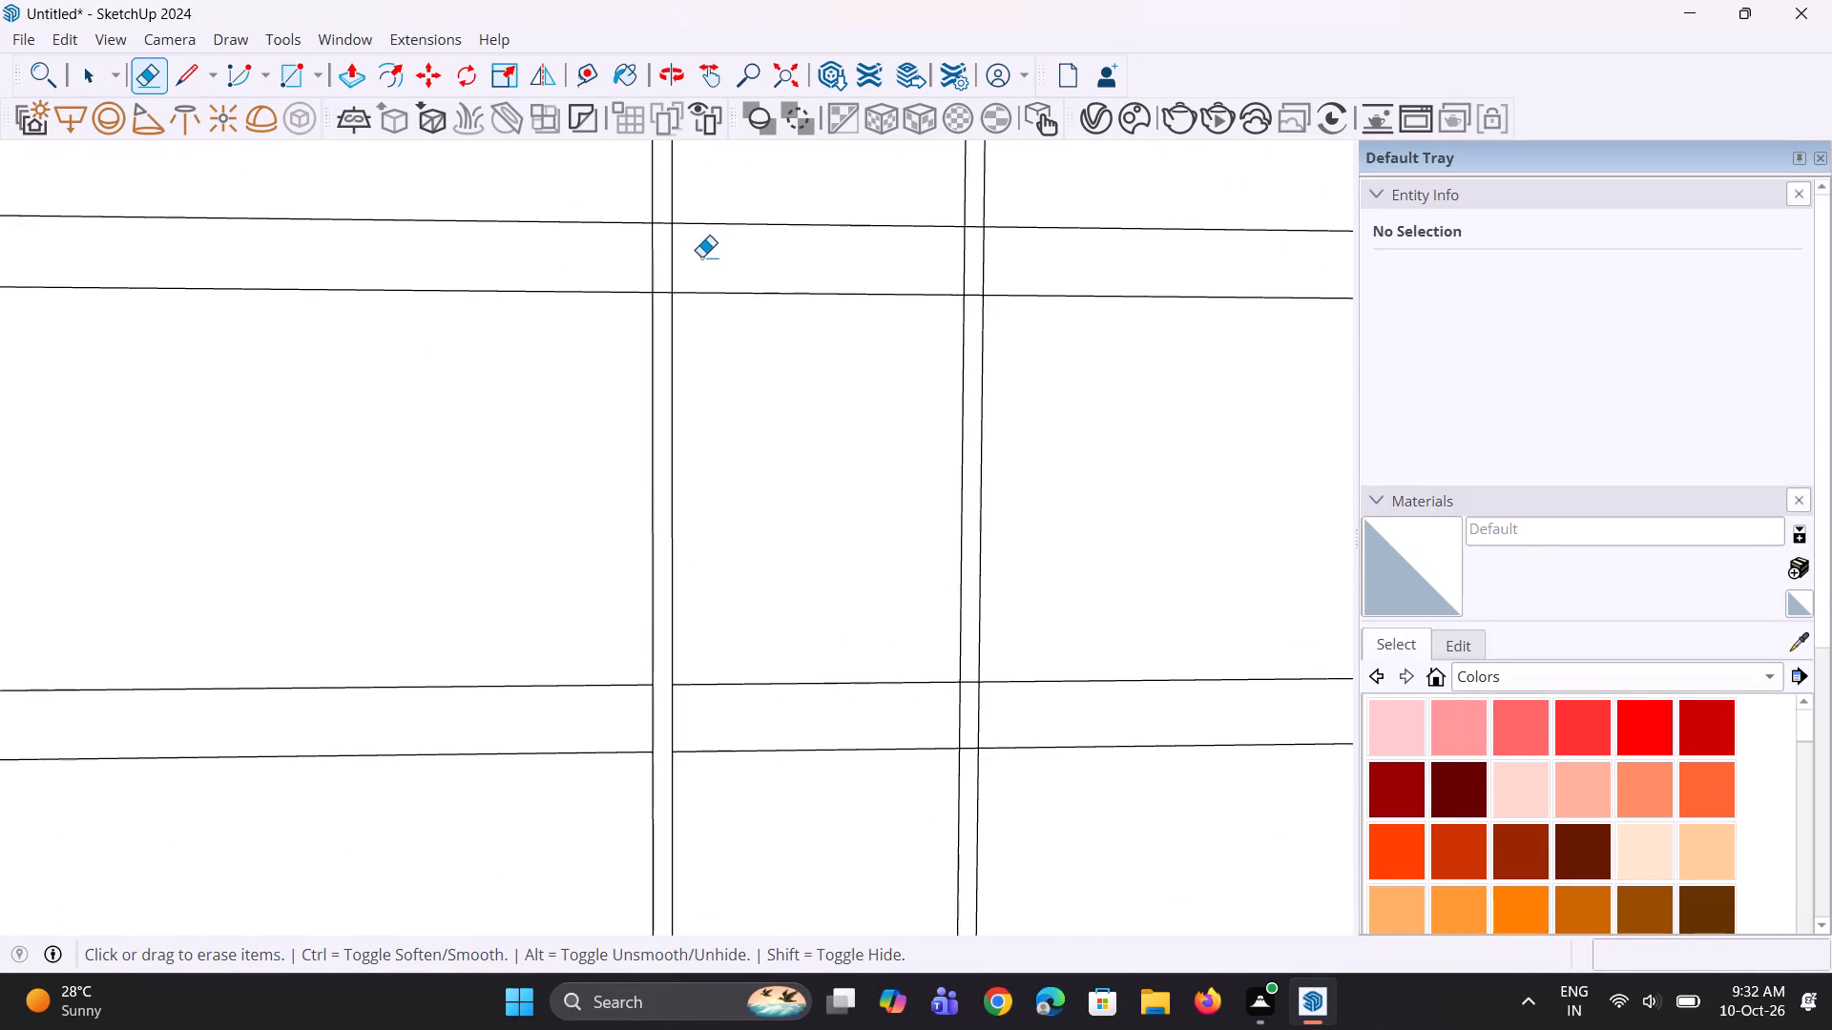
scroll(662, 218, "up", 15)
left_click(670, 245)
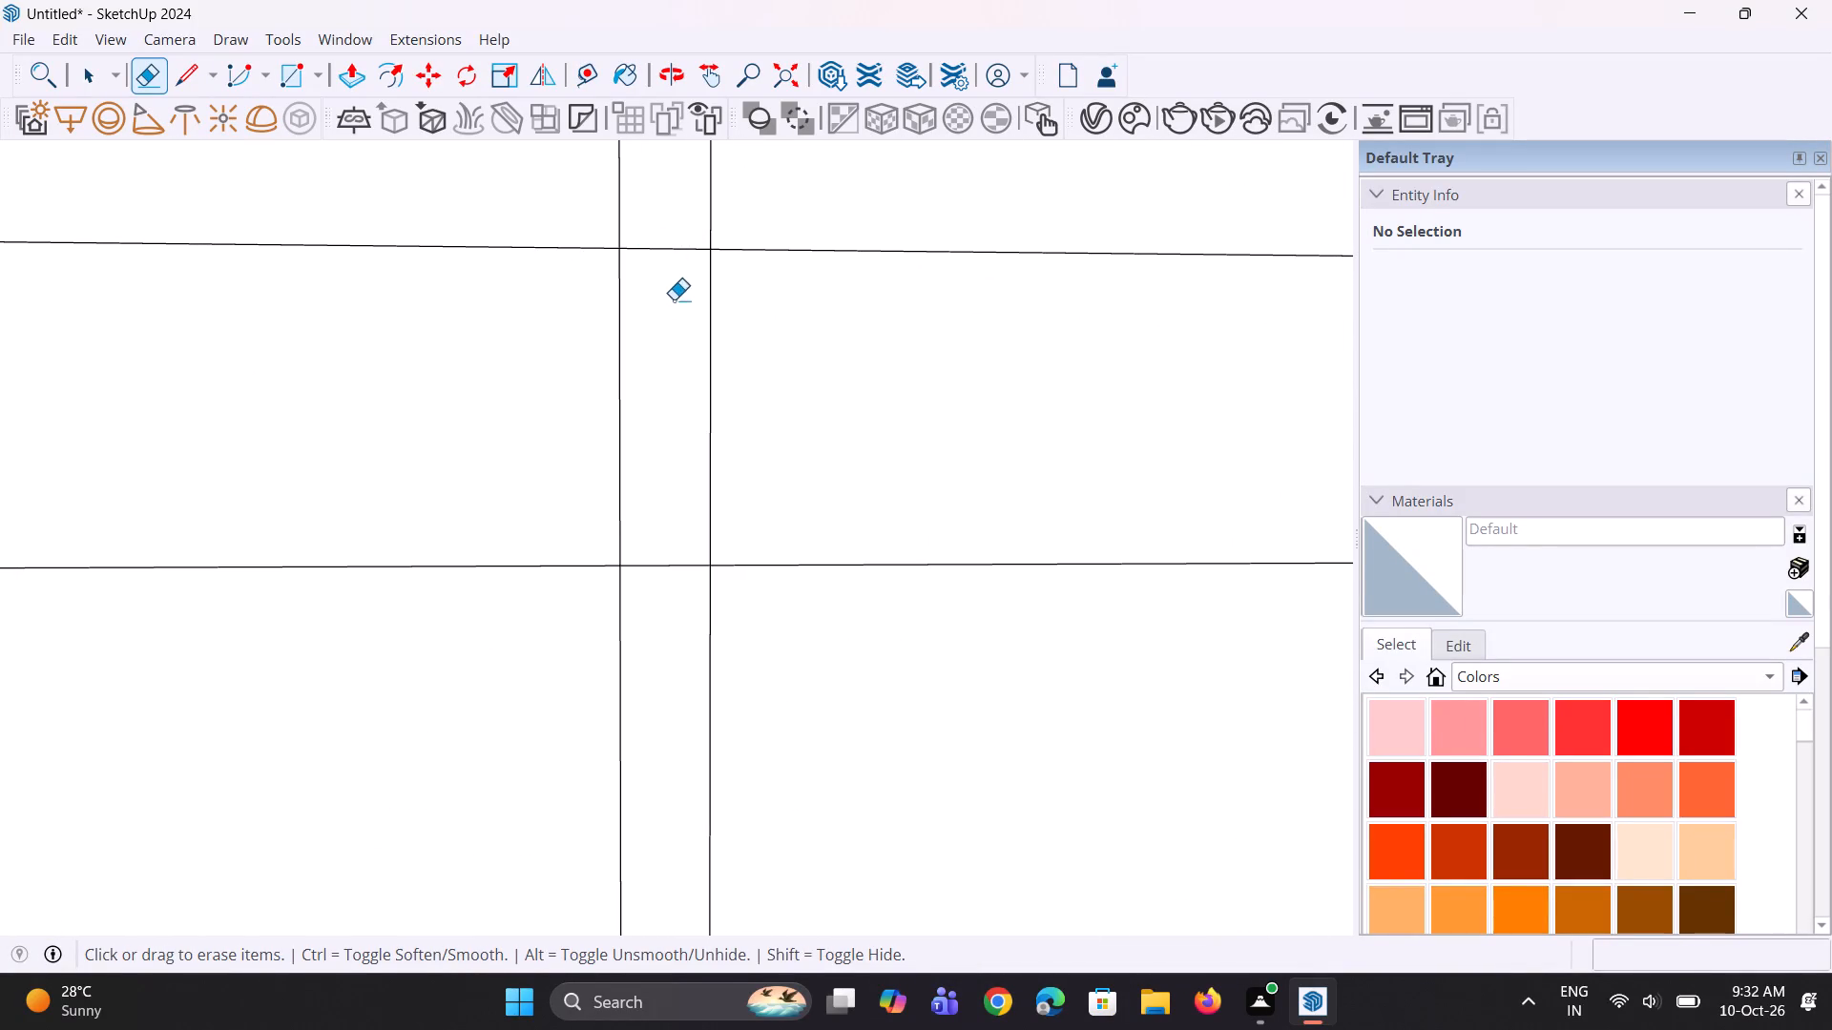
left_click_drag(667, 226, 677, 608)
Erase the line segments of all three intermediate slab bands that cross the 6" border farther from the origin.
scroll(672, 623, "down", 4)
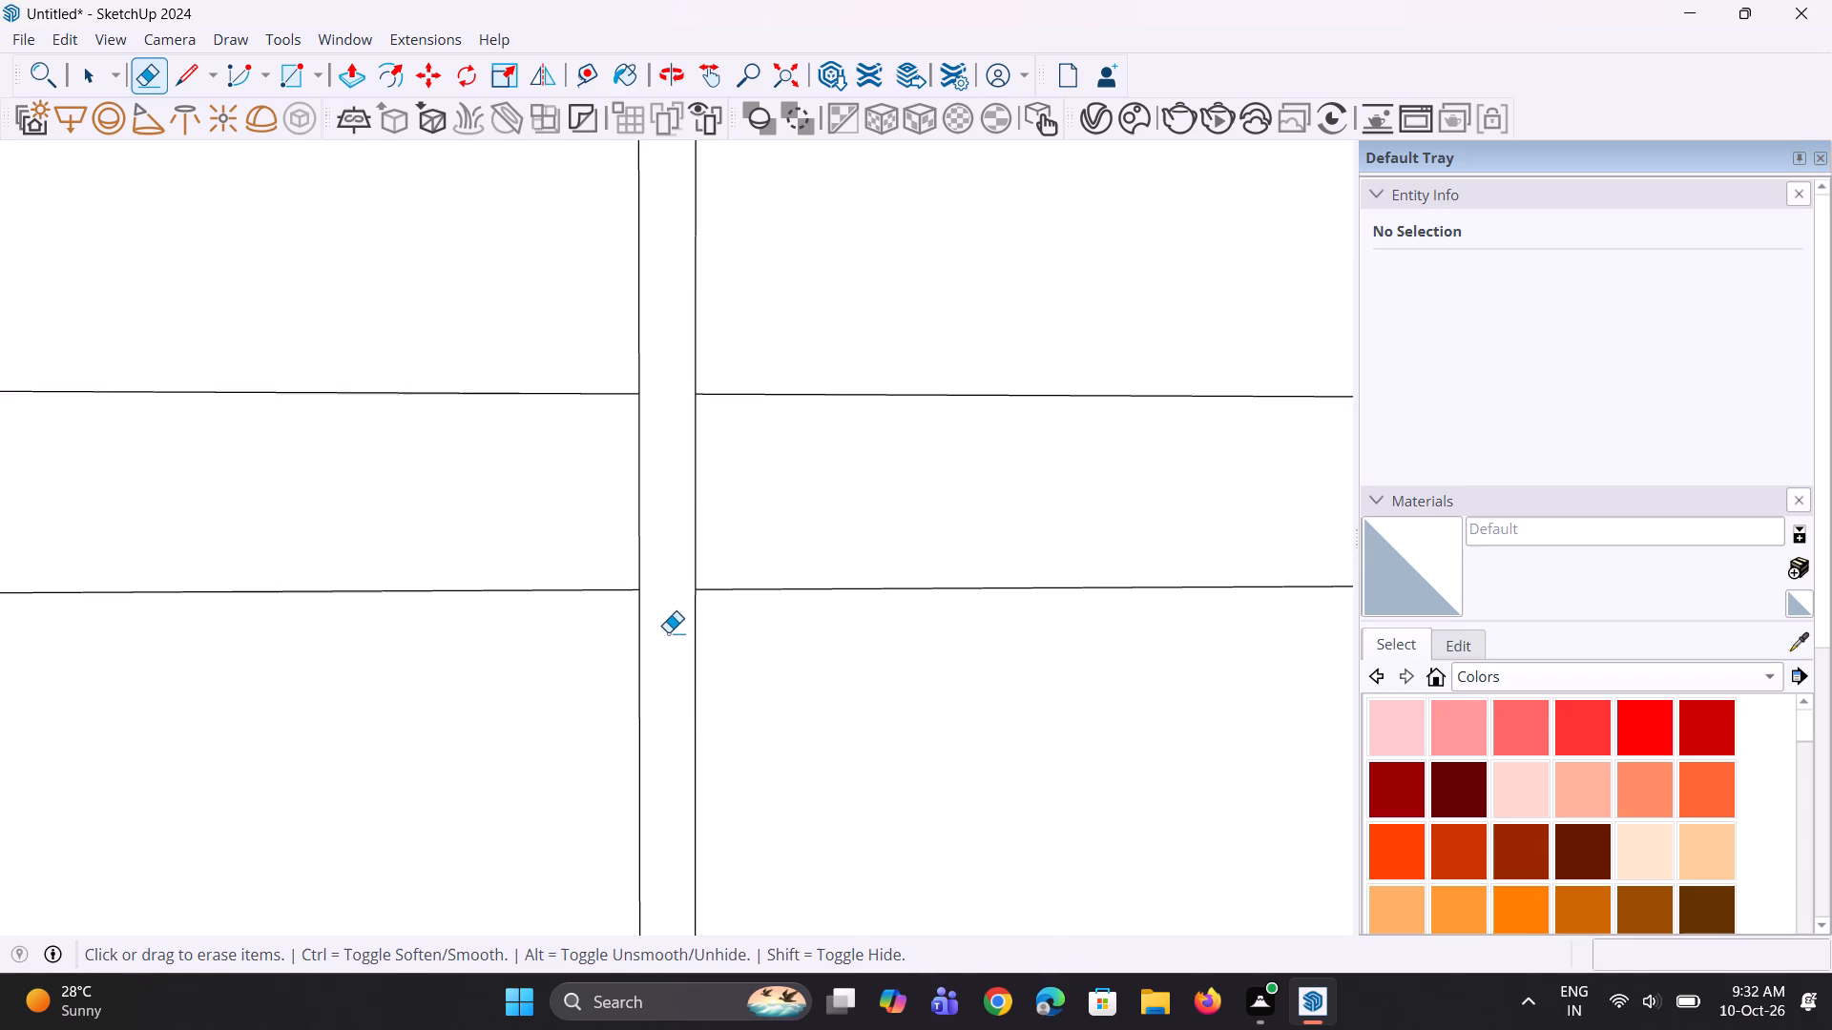
scroll(668, 632, "down", 16)
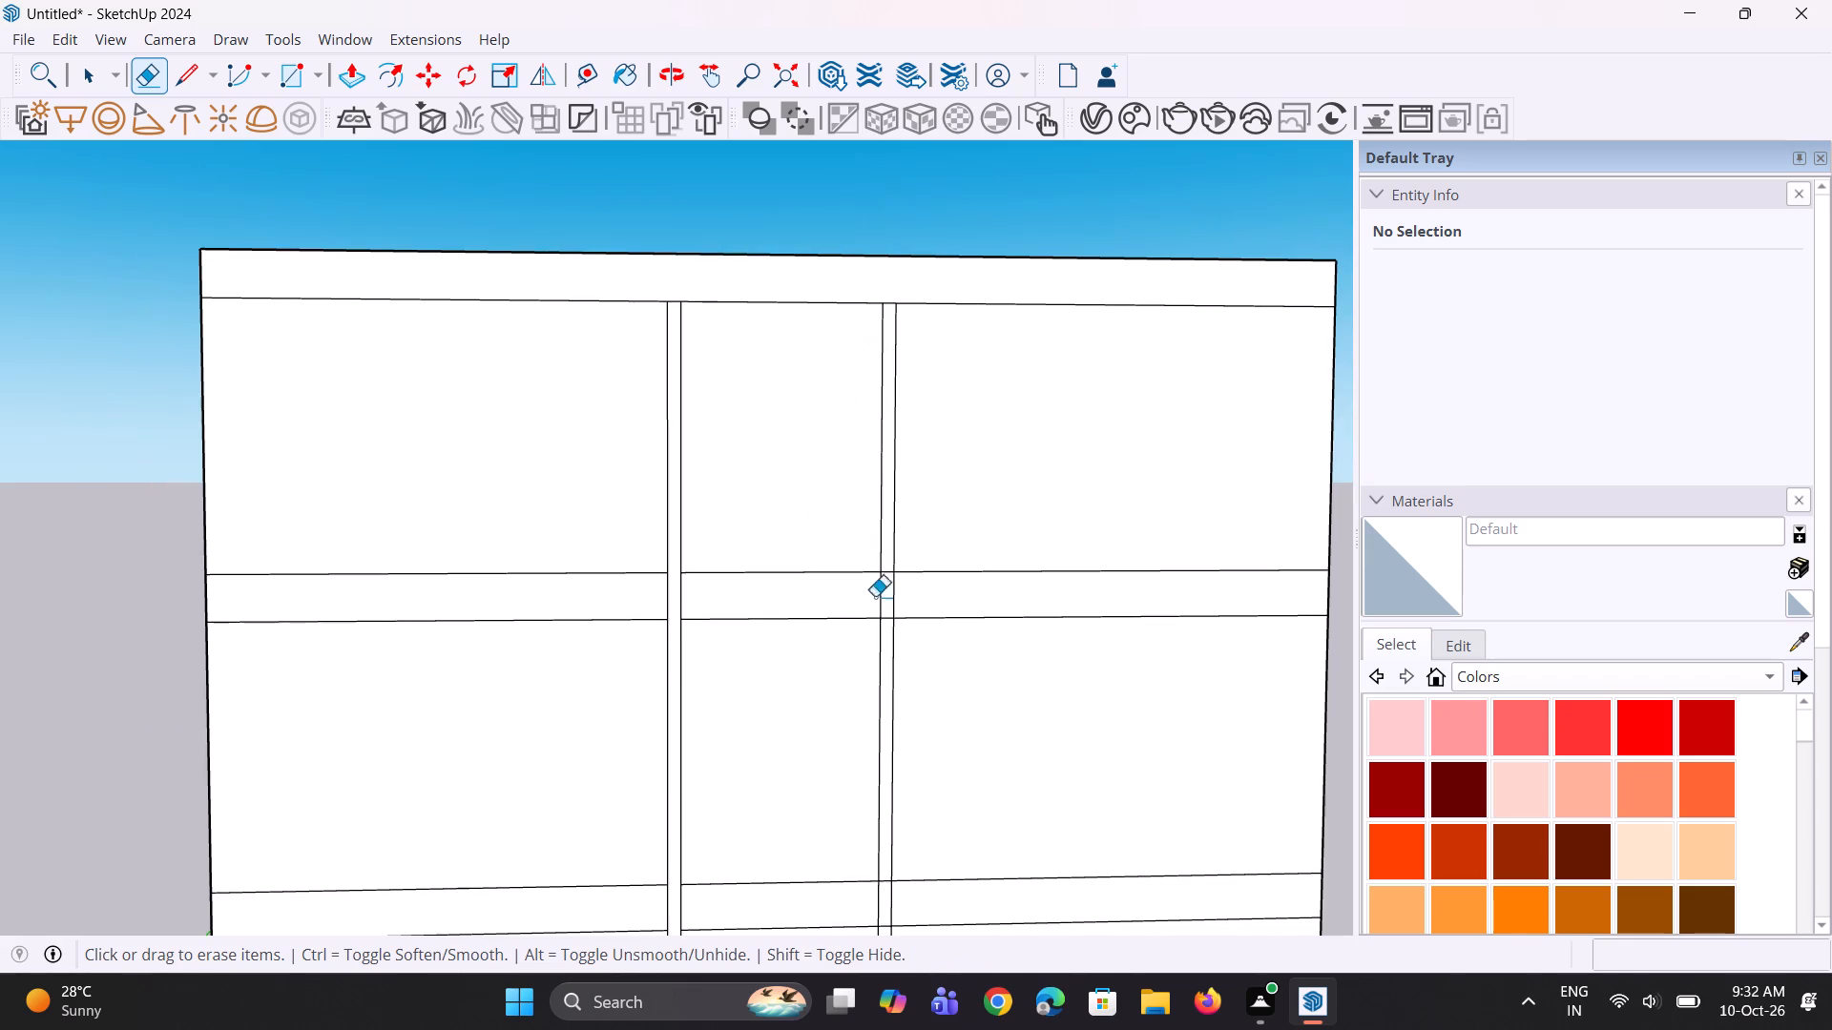
scroll(879, 639, "up", 20)
scroll(879, 639, "up", 1)
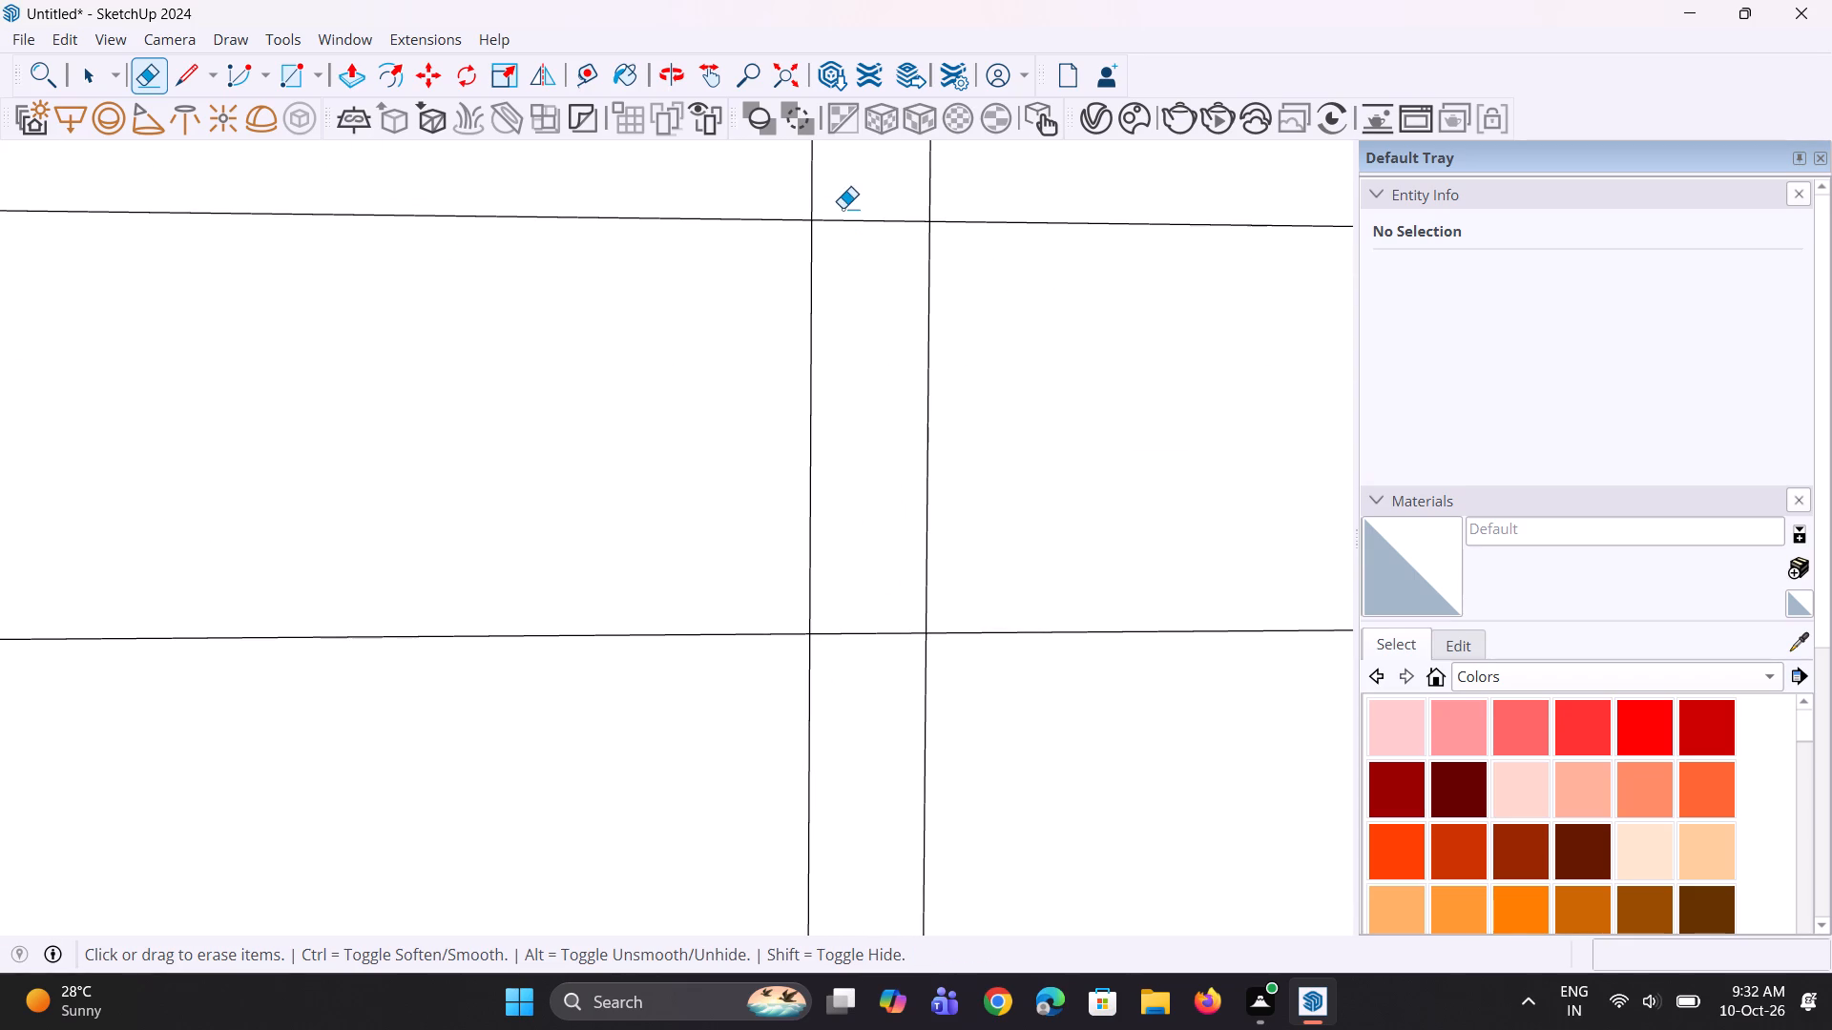
left_click_drag(854, 194, 877, 735)
scroll(755, 539, "down", 12)
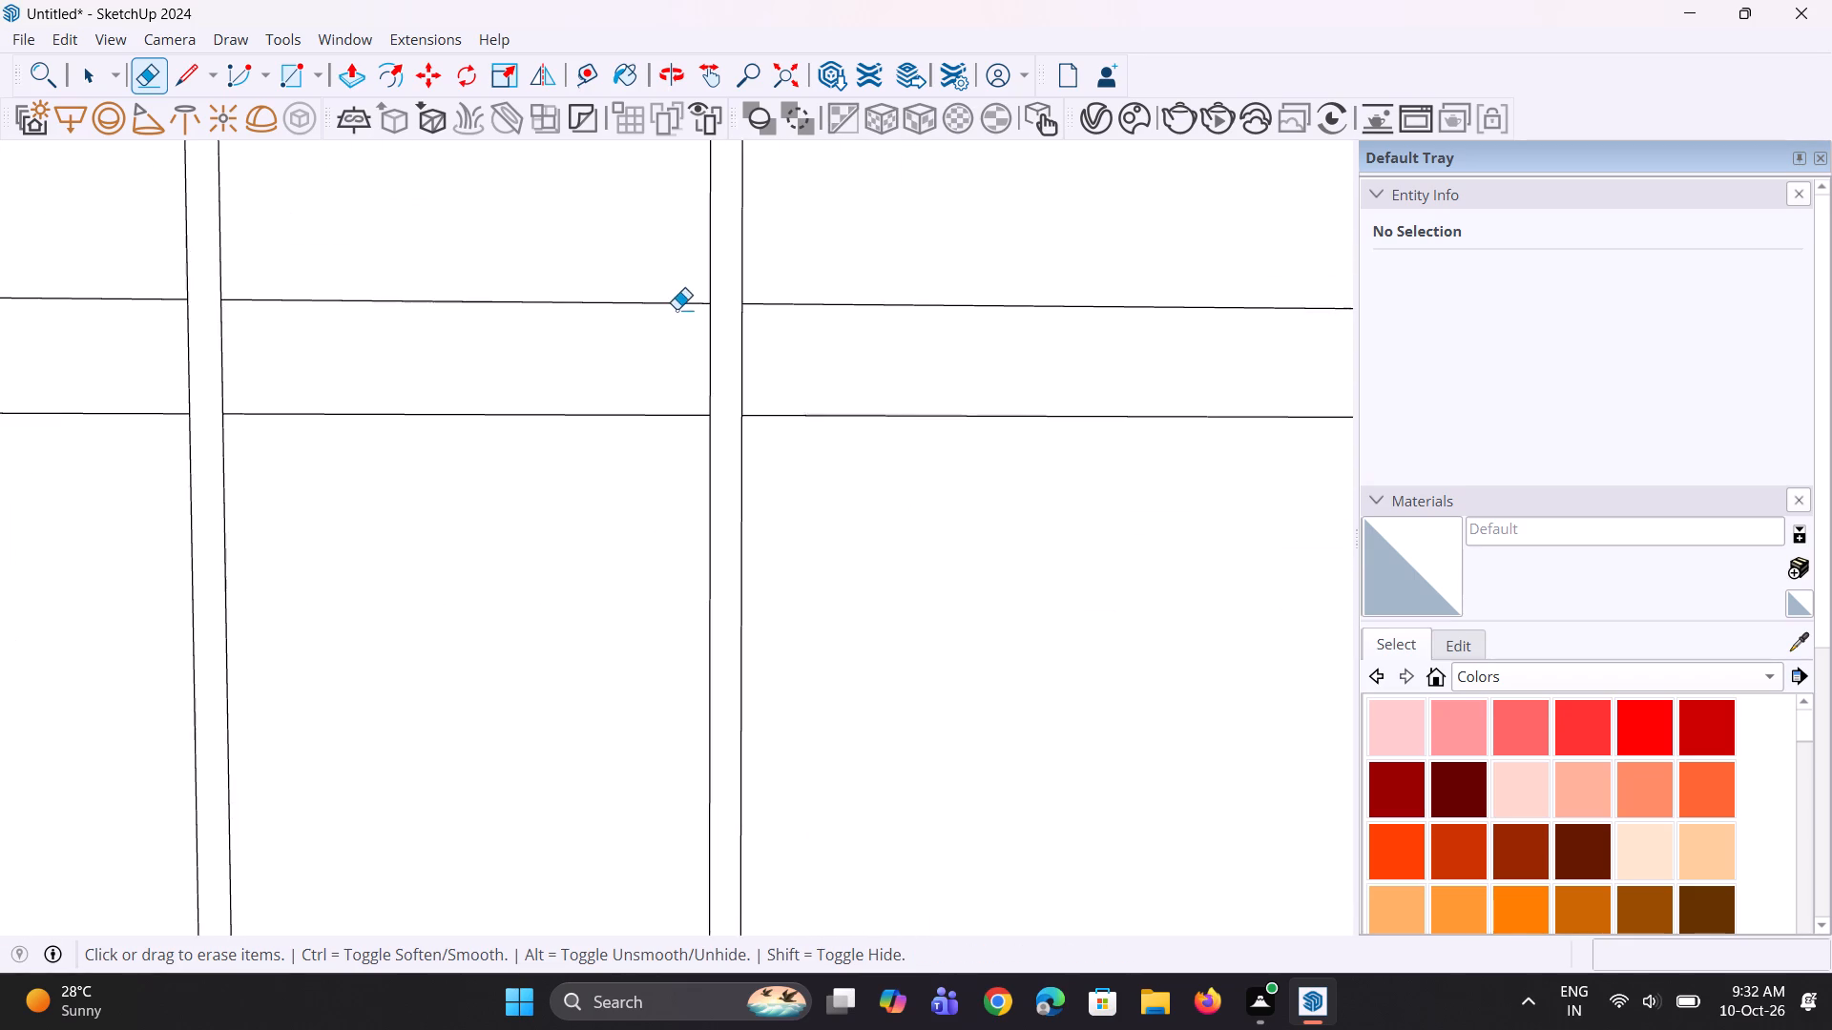
scroll(677, 309, "down", 10)
scroll(694, 814, "up", 13)
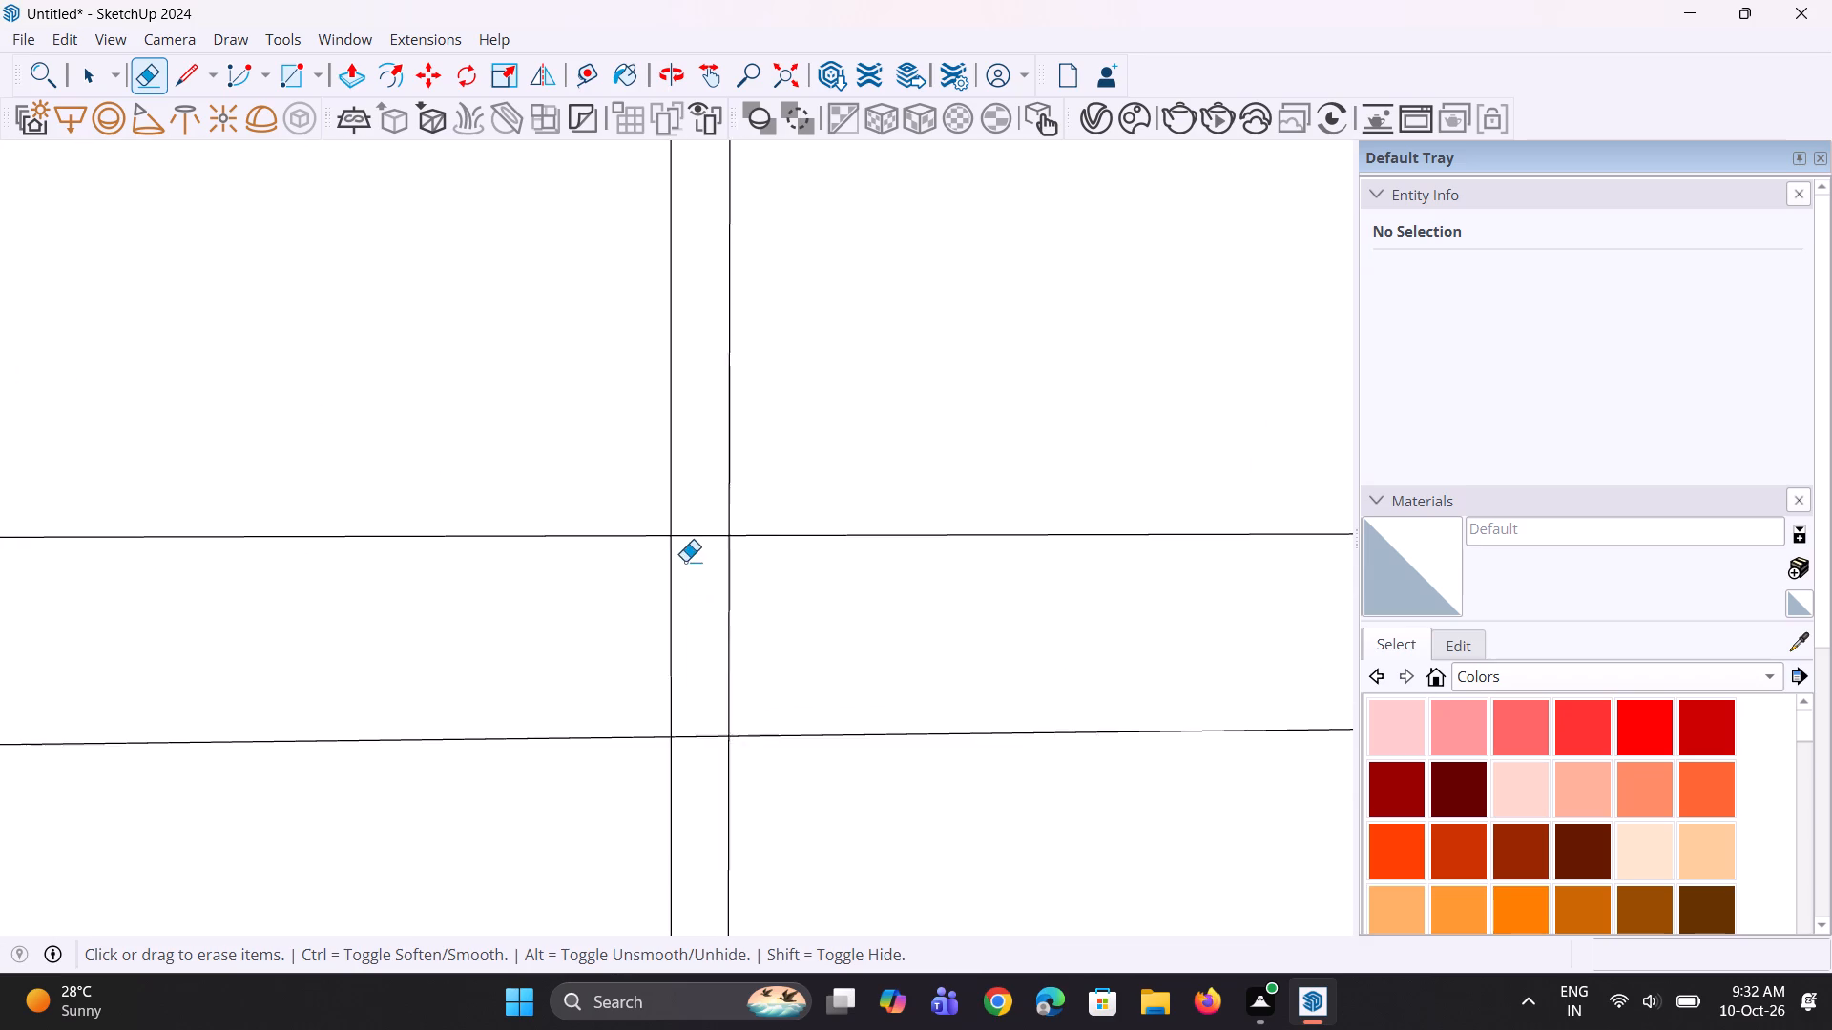
scroll(685, 561, "up", 4)
left_click_drag(709, 496, 713, 884)
scroll(734, 713, "down", 8)
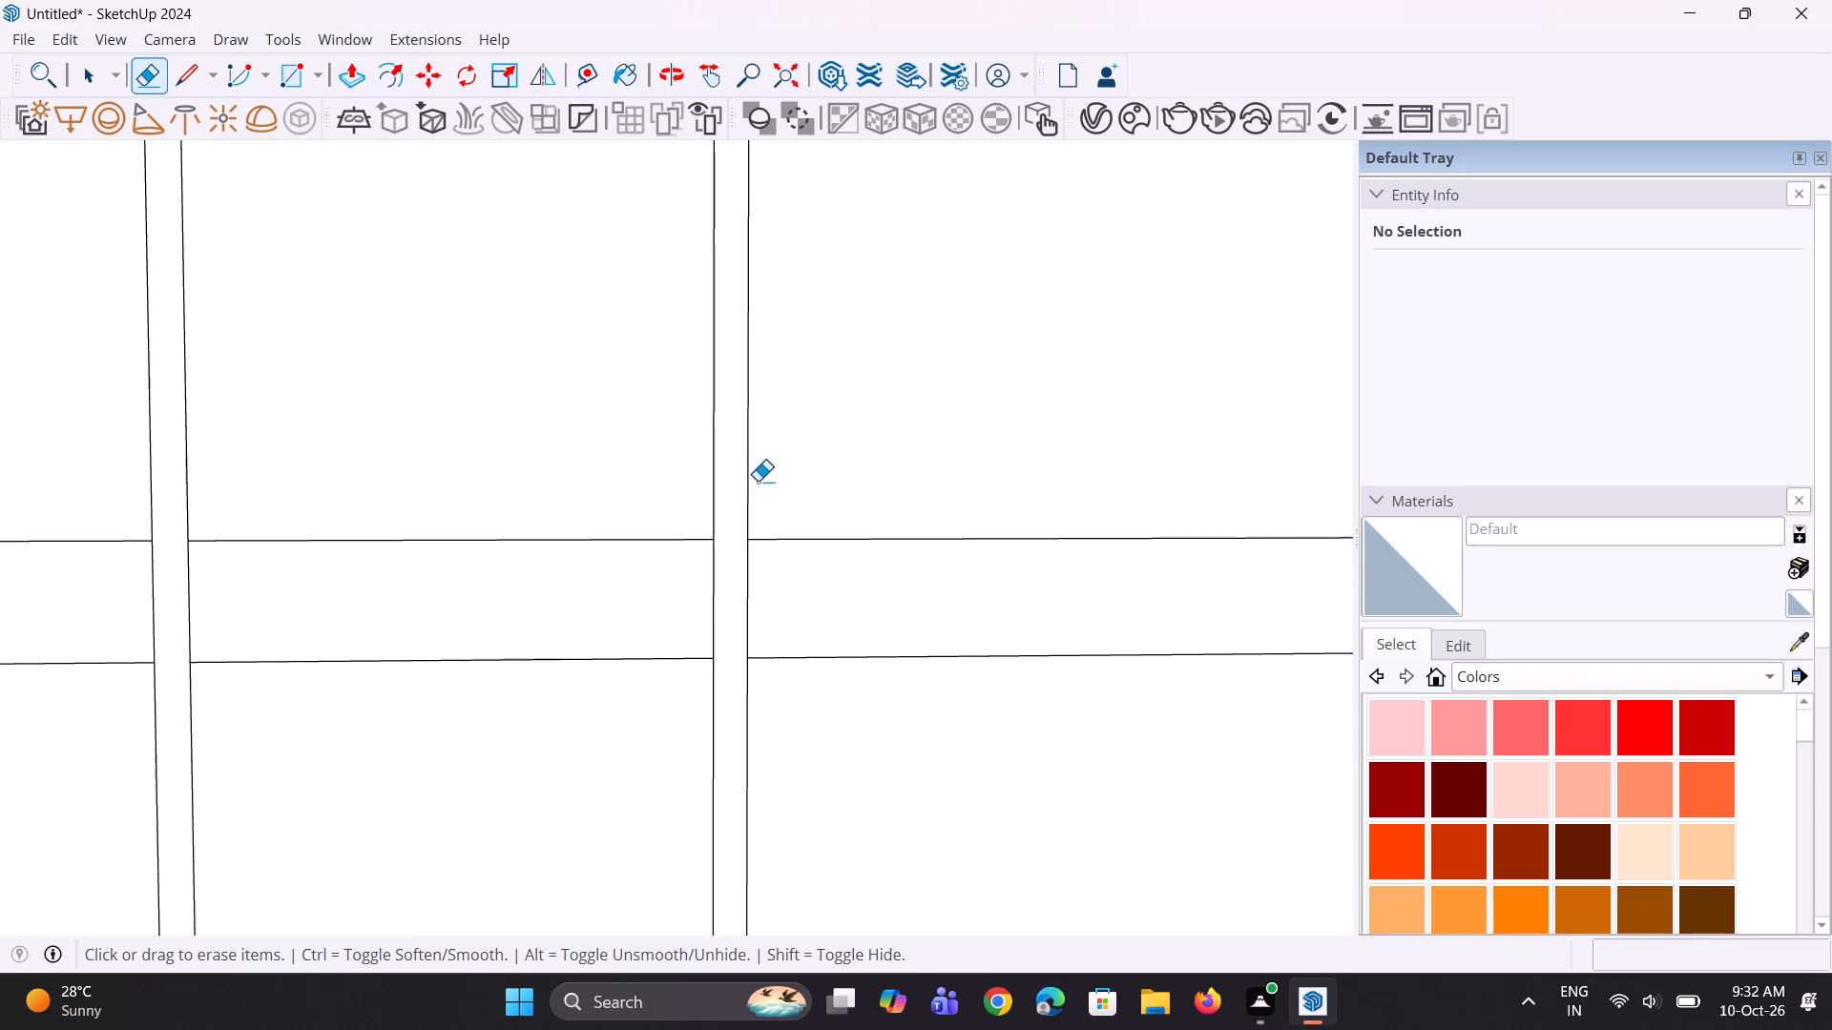
scroll(758, 481, "down", 15)
scroll(765, 783, "up", 11)
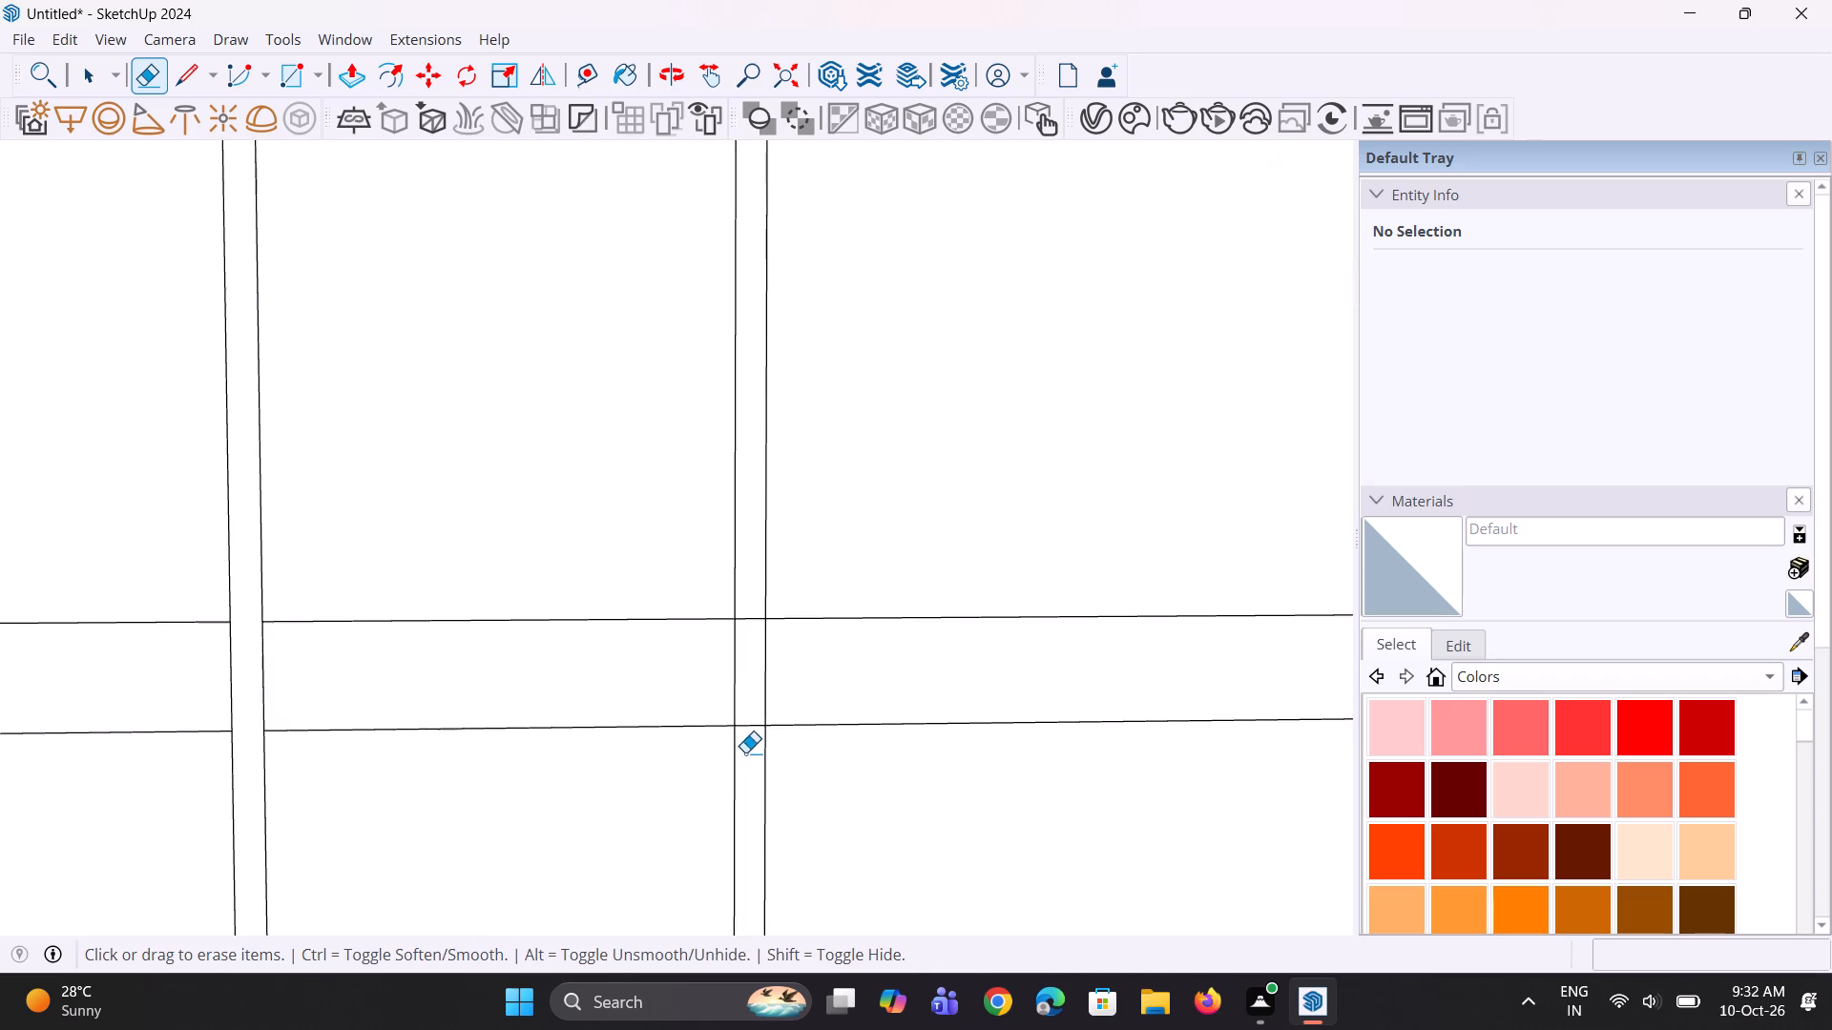
scroll(745, 752, "up", 8)
left_click_drag(758, 423, 759, 759)
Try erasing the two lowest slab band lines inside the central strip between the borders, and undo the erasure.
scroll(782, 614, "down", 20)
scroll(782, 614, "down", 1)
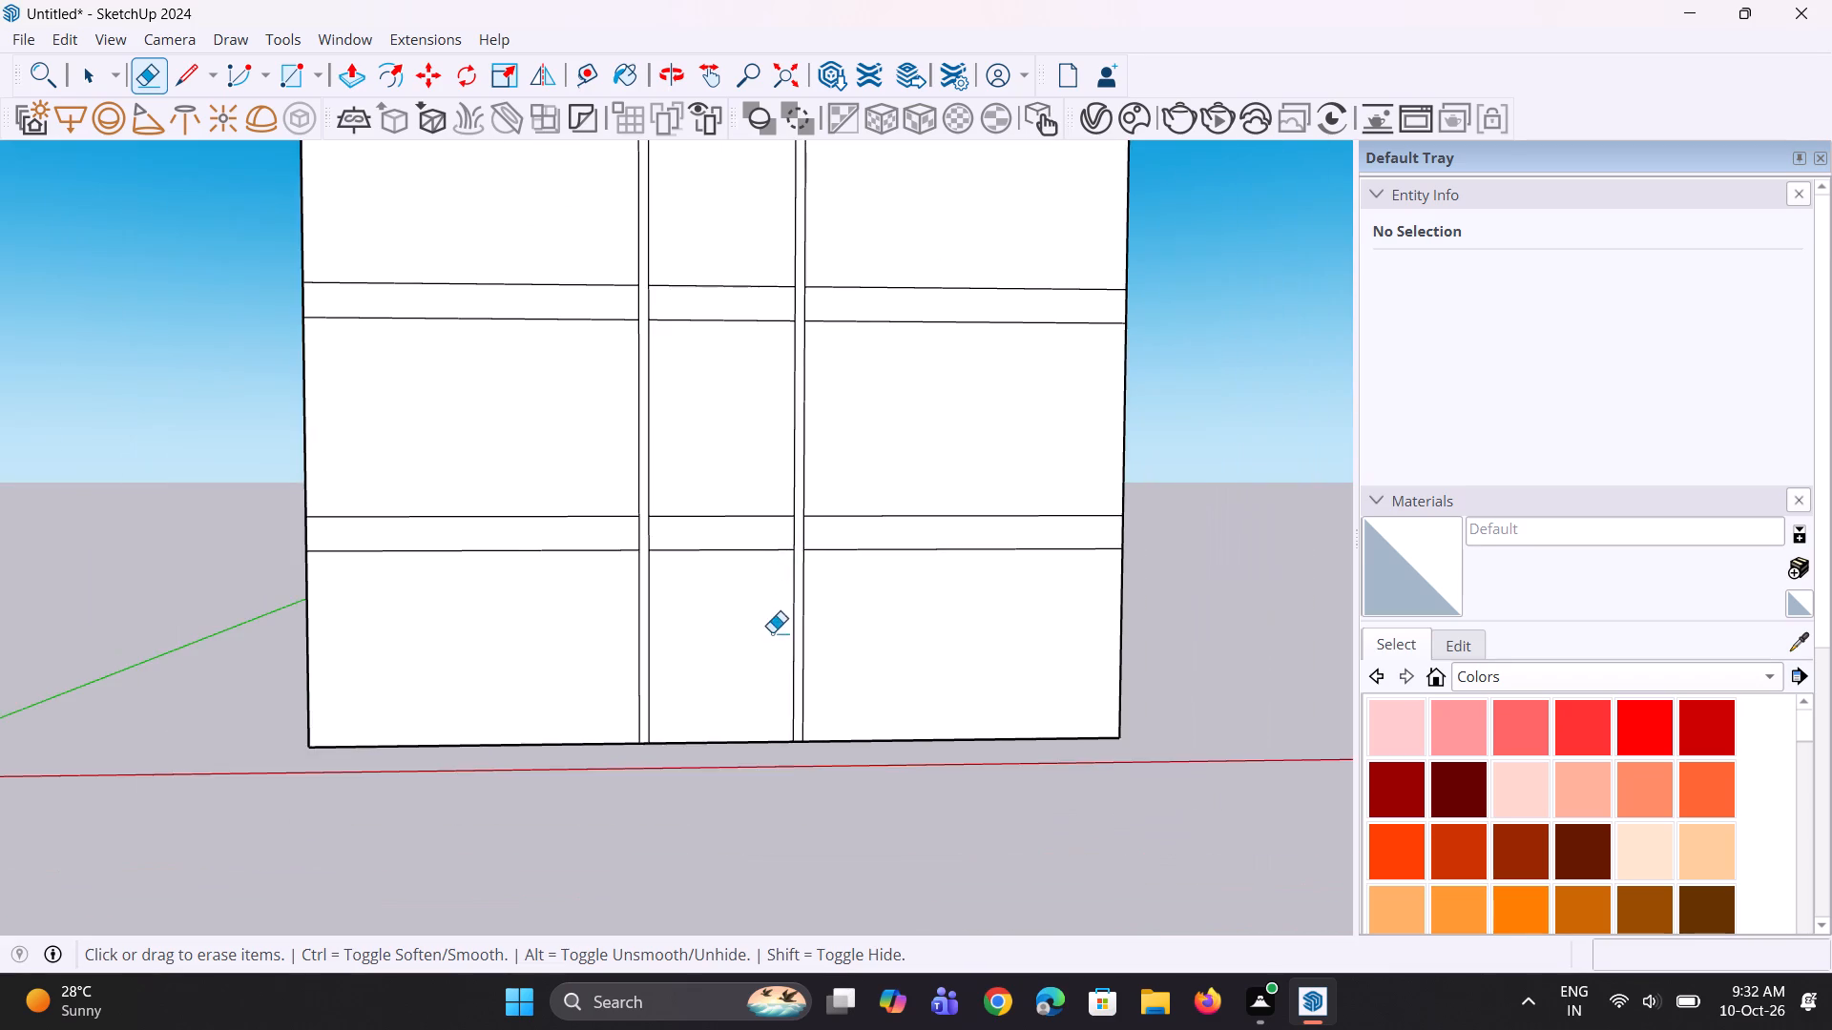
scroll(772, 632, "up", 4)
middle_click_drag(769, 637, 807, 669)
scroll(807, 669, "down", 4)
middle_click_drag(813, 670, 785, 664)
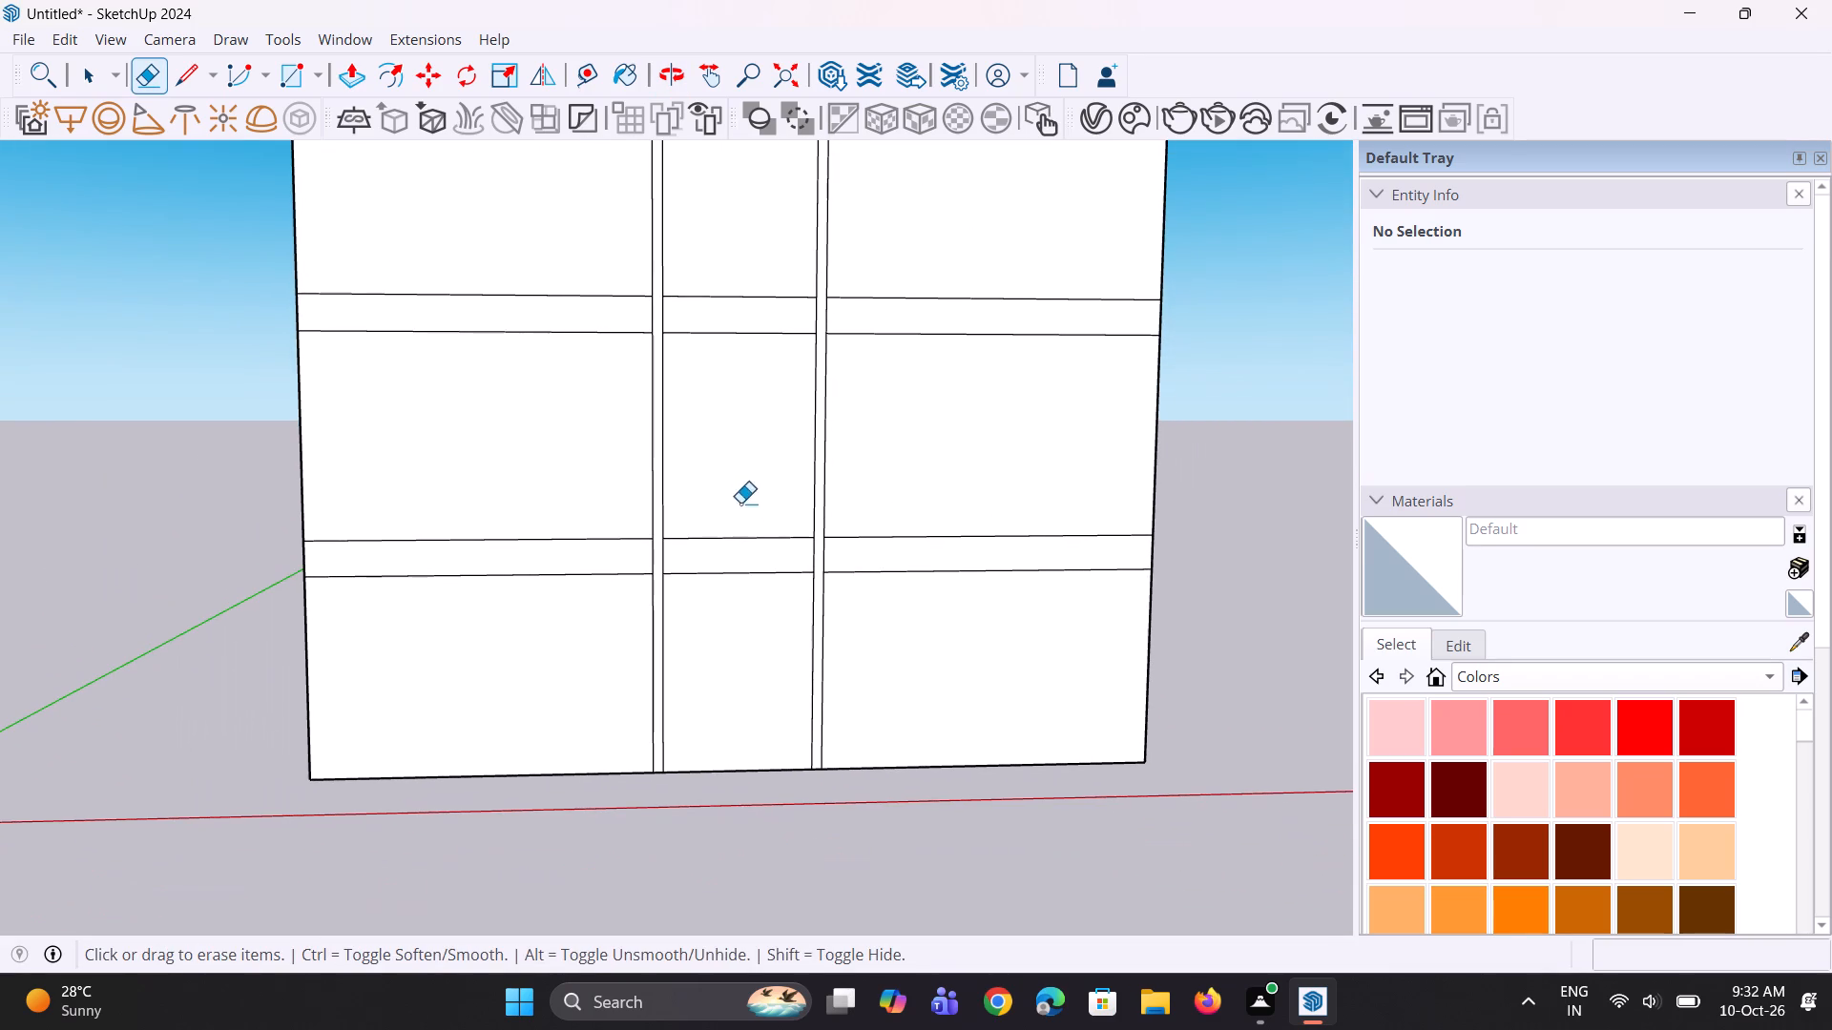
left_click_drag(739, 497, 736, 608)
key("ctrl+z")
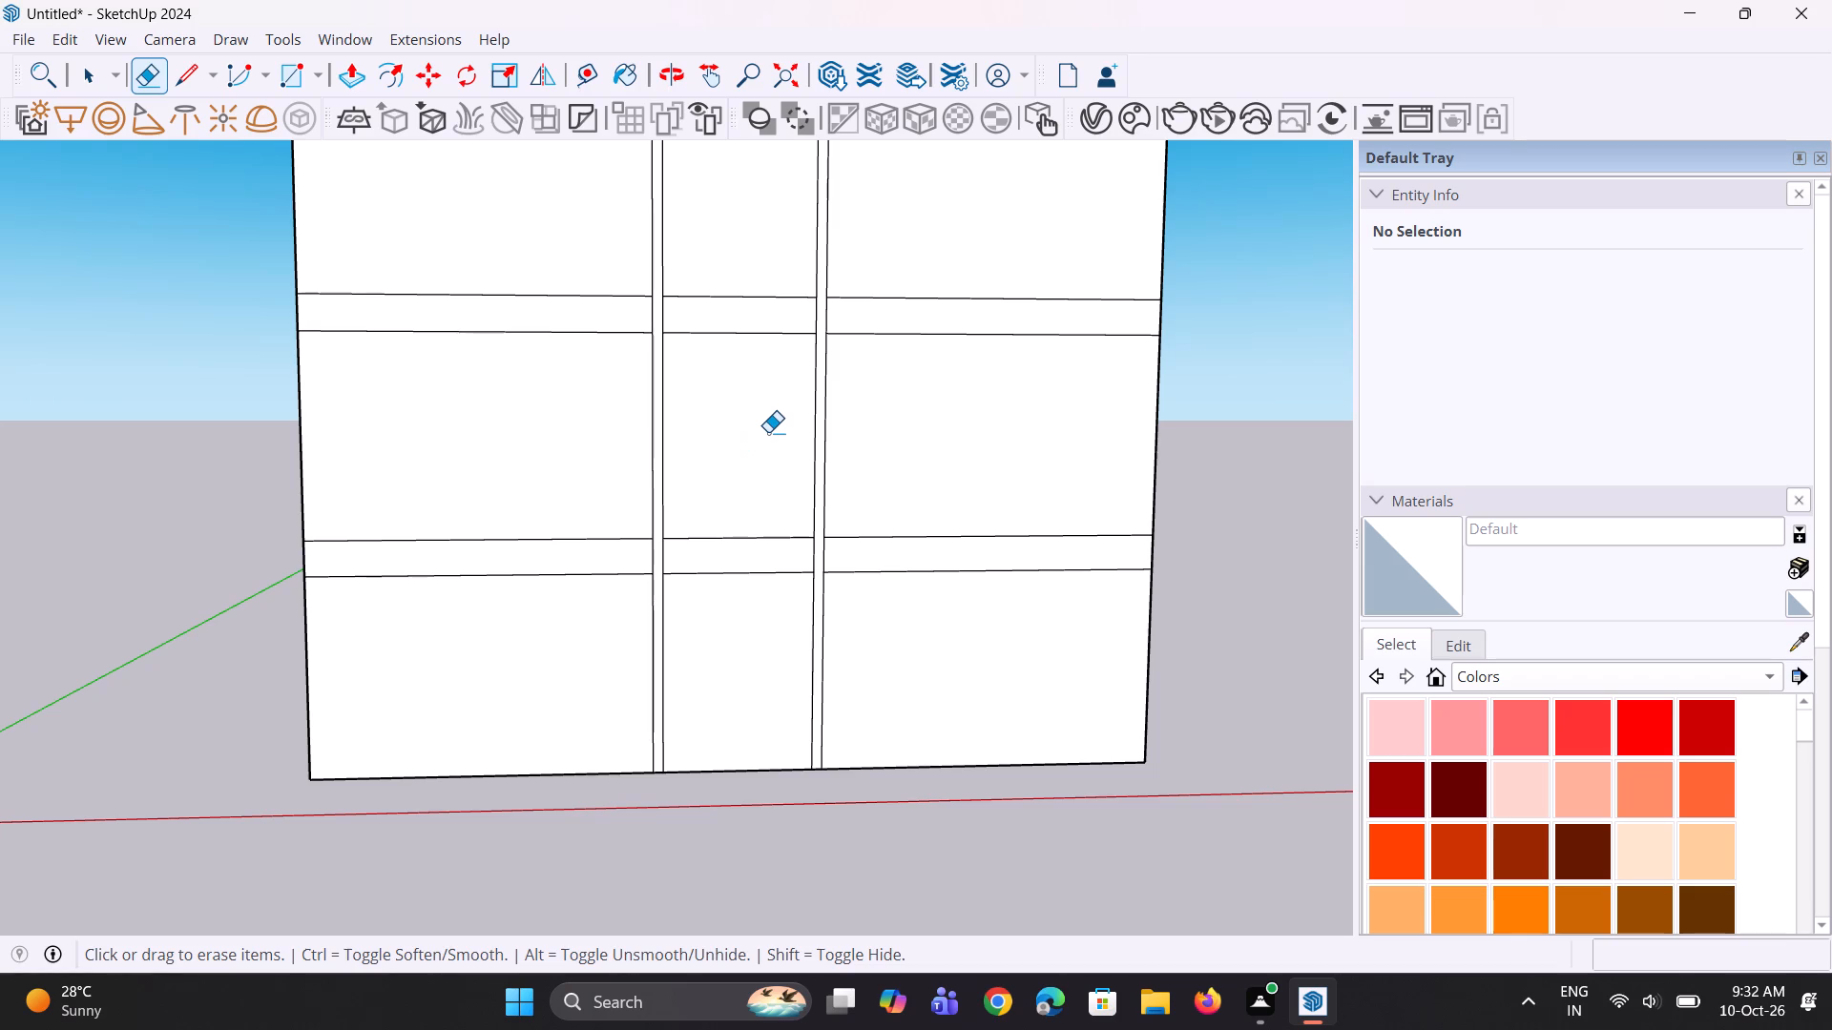
Erase the lines of all three intermediate slab bands inside the central strip between the two borders.
scroll(768, 432, "down", 3)
scroll(773, 478, "up", 7)
left_click_drag(745, 510, 759, 634)
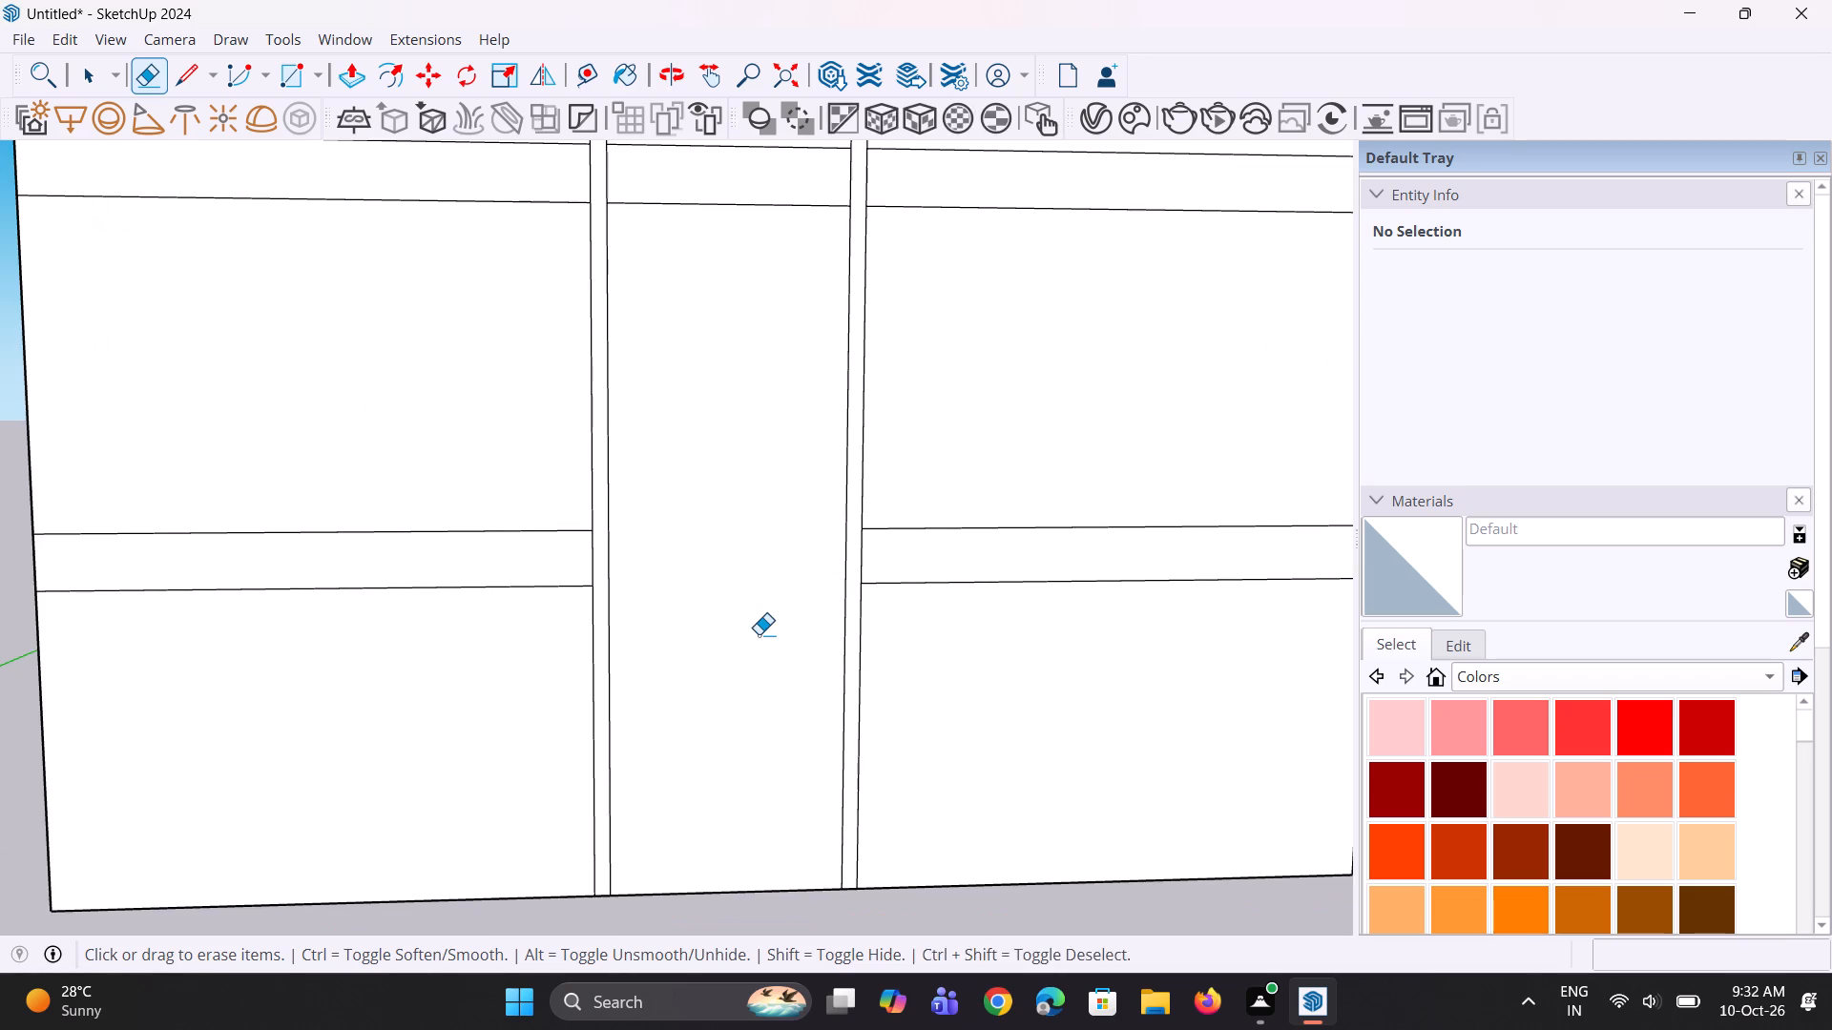
scroll(759, 634, "down", 4)
scroll(741, 279, "up", 3)
left_click_drag(739, 276, 756, 456)
scroll(757, 478, "down", 7)
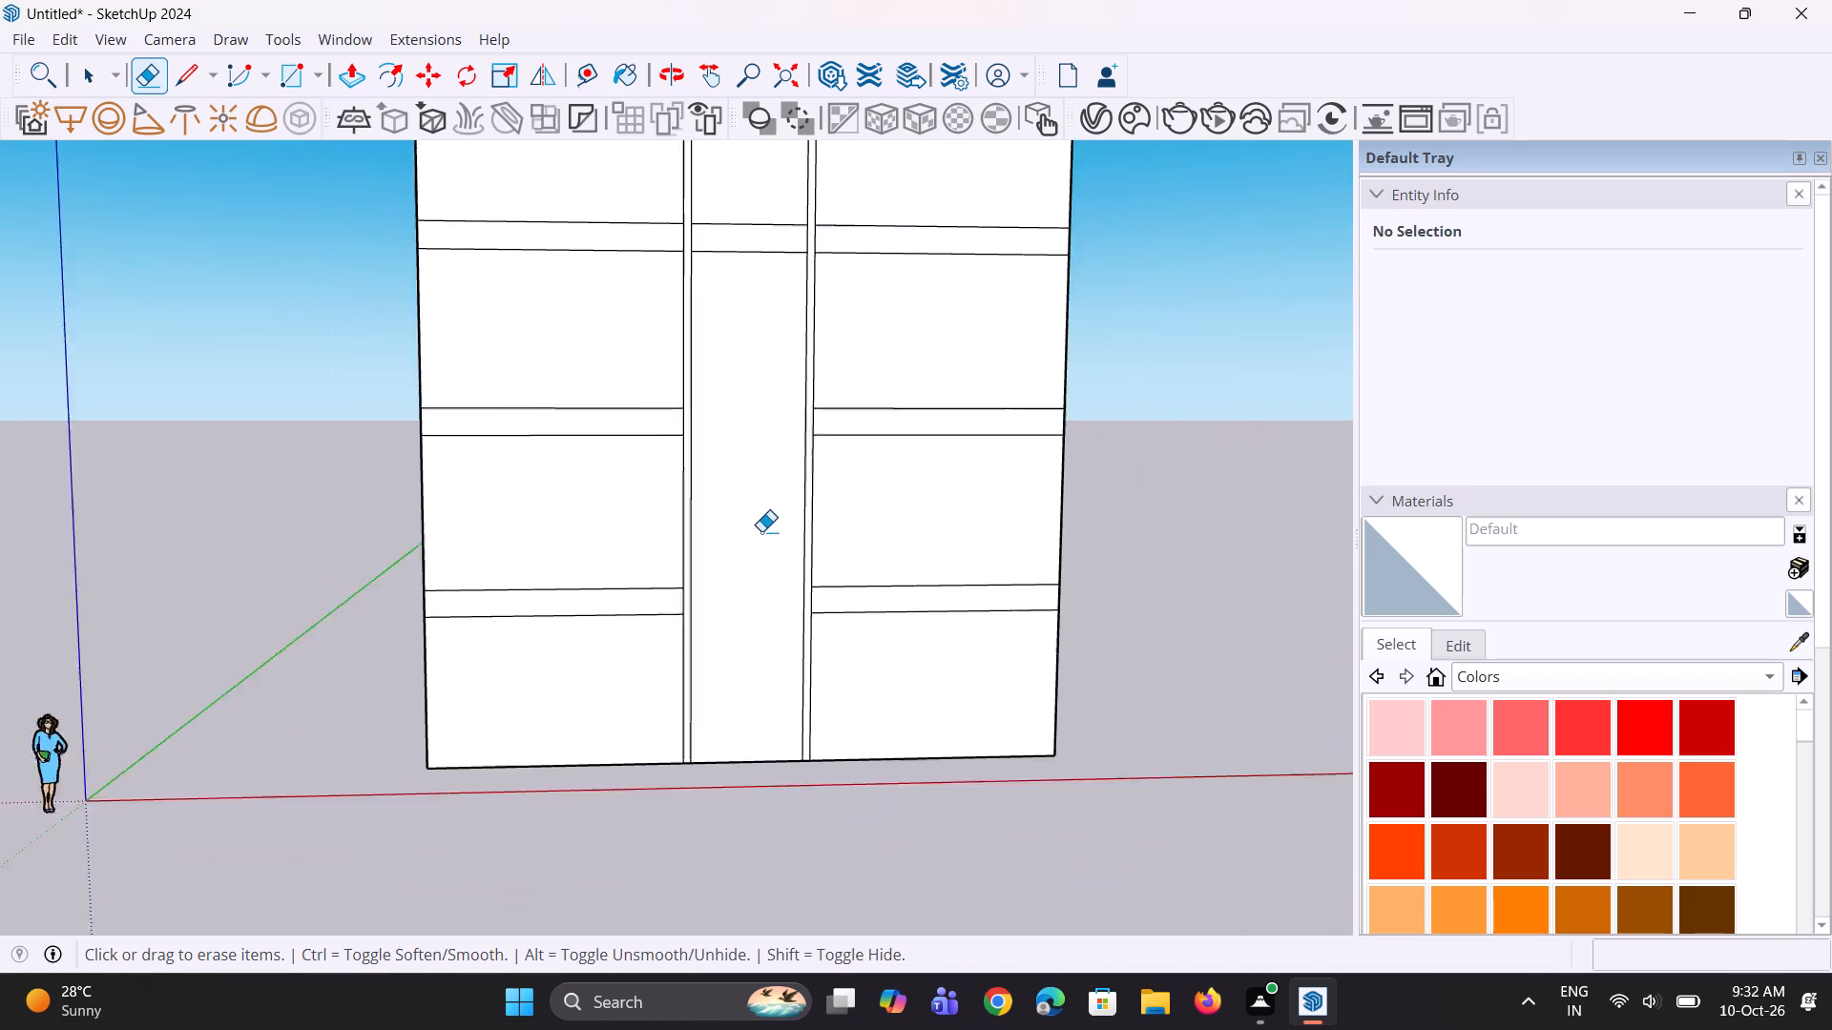
scroll(761, 531, "down", 3)
scroll(734, 268, "up", 4)
left_click_drag(739, 305, 772, 402)
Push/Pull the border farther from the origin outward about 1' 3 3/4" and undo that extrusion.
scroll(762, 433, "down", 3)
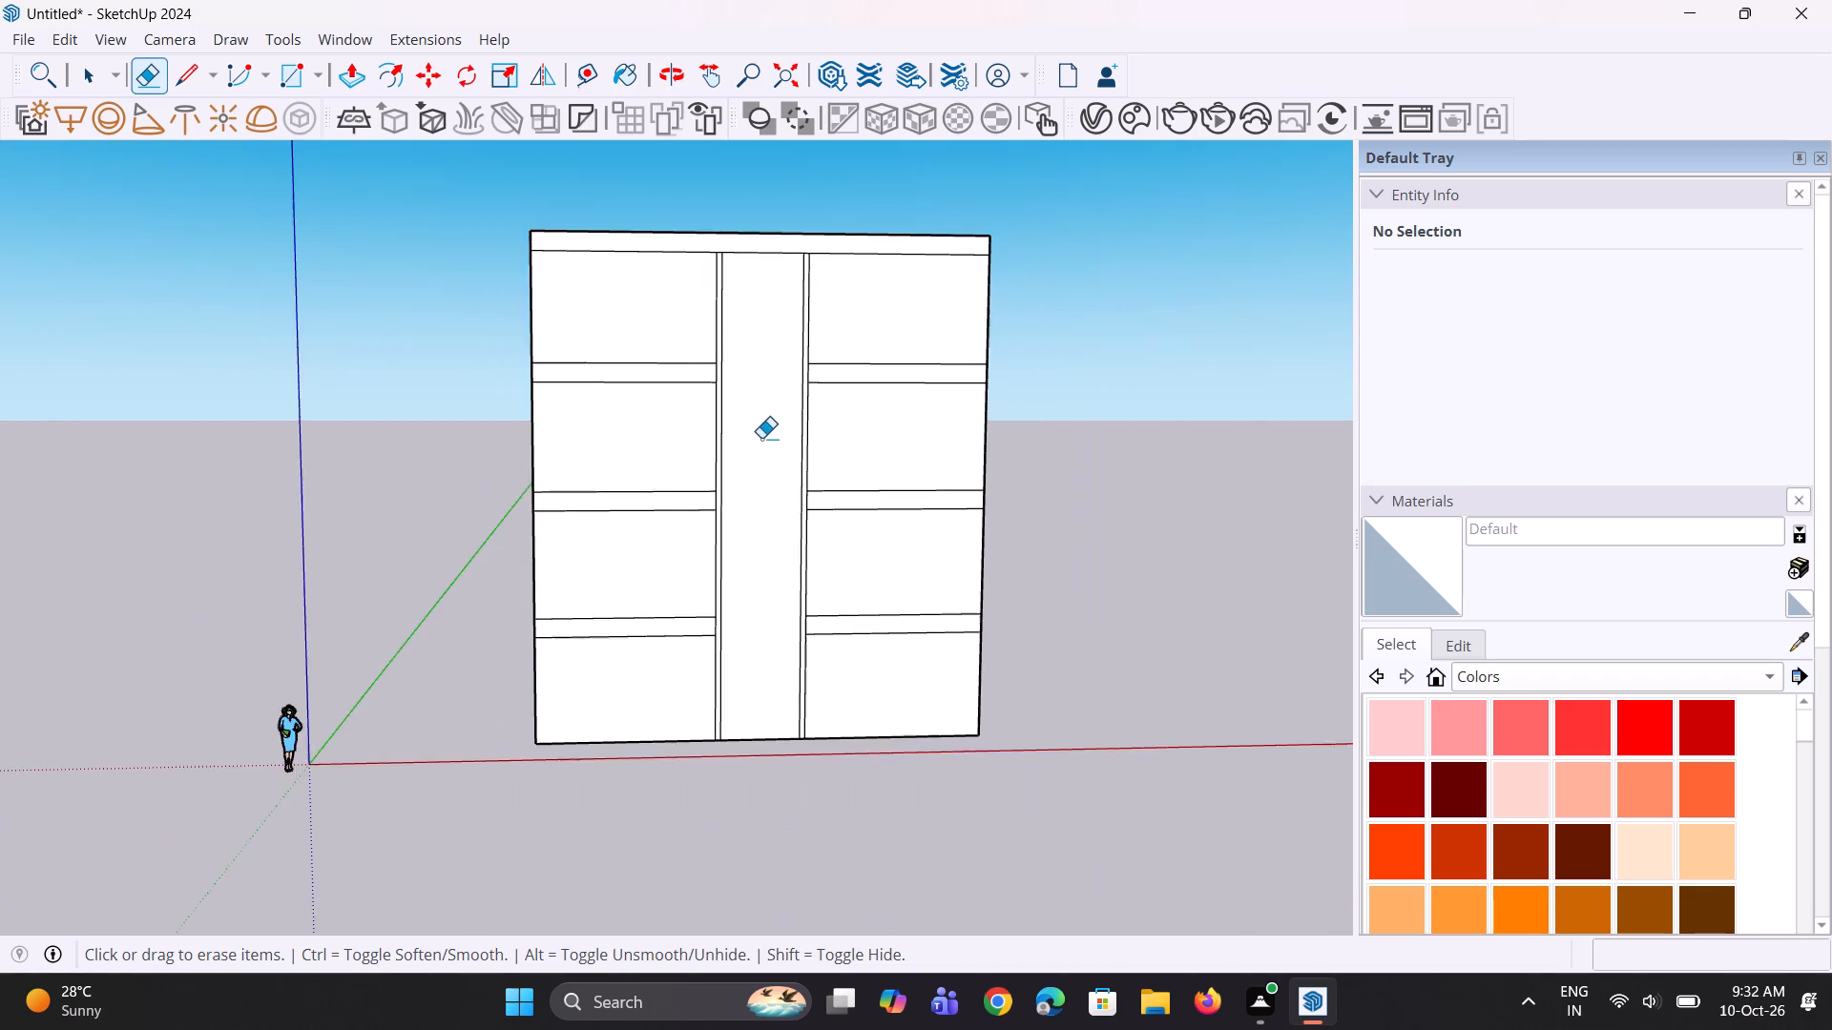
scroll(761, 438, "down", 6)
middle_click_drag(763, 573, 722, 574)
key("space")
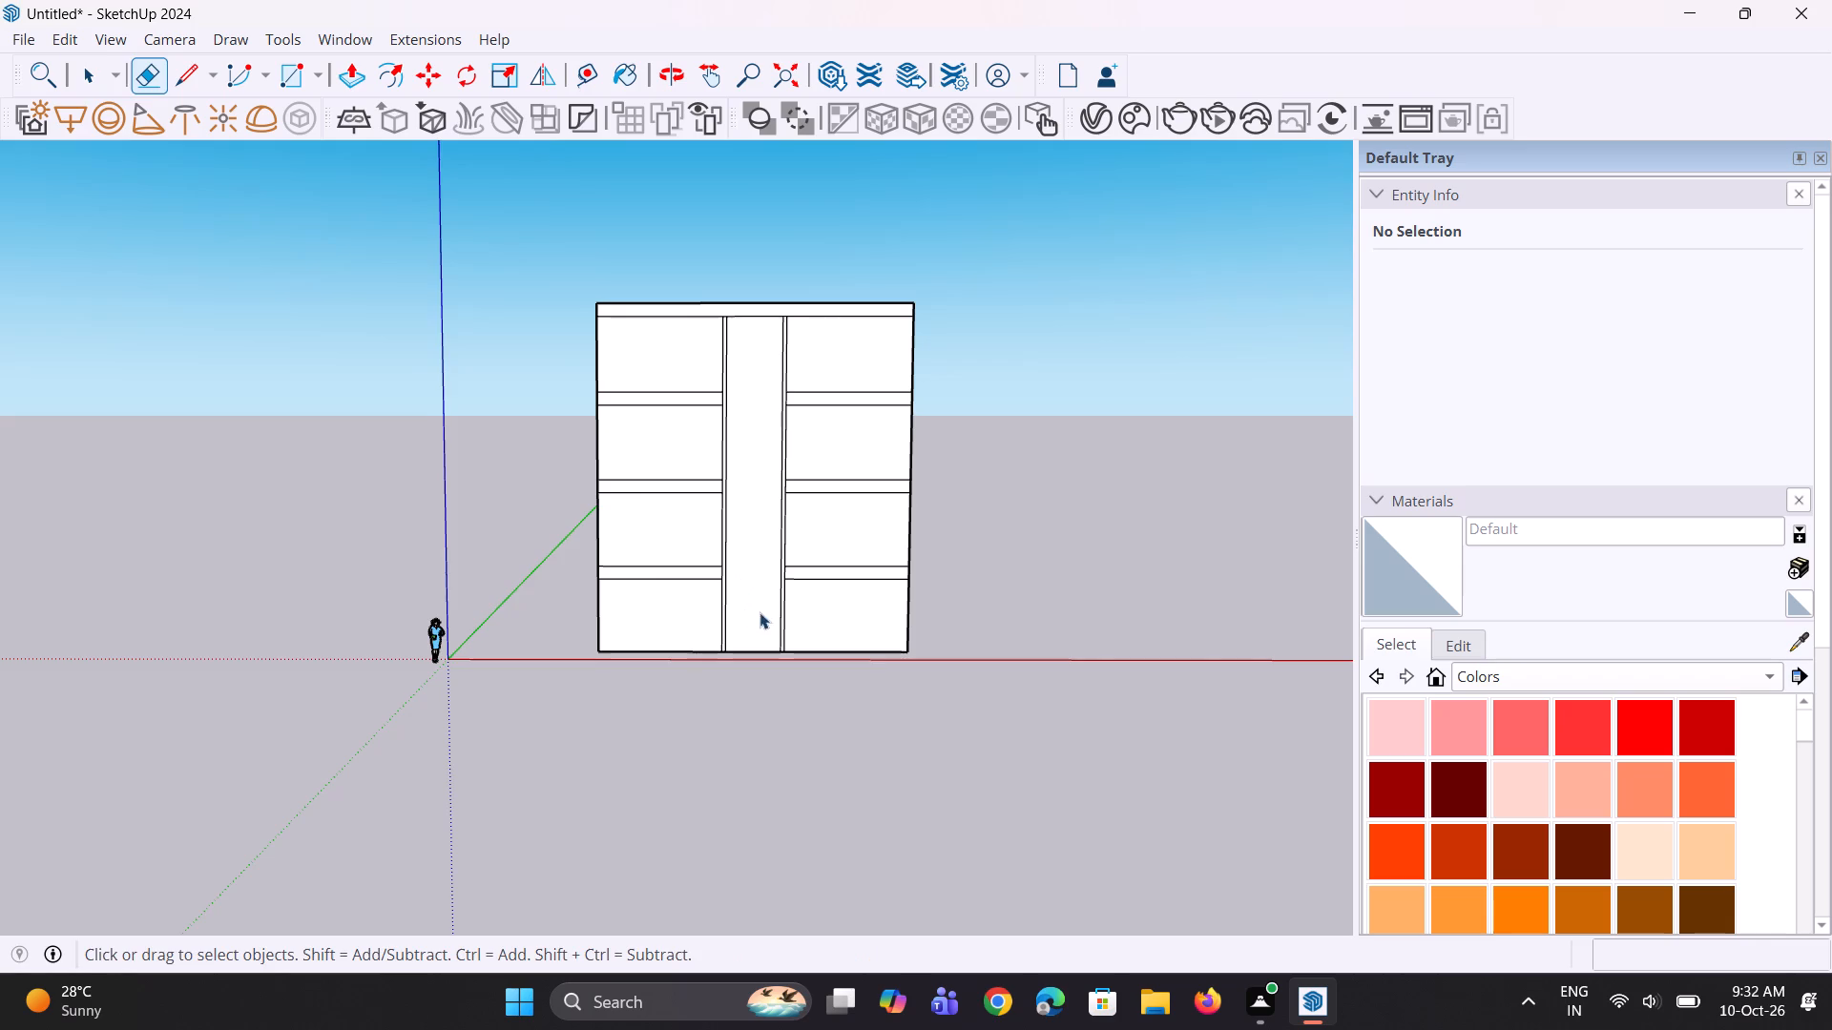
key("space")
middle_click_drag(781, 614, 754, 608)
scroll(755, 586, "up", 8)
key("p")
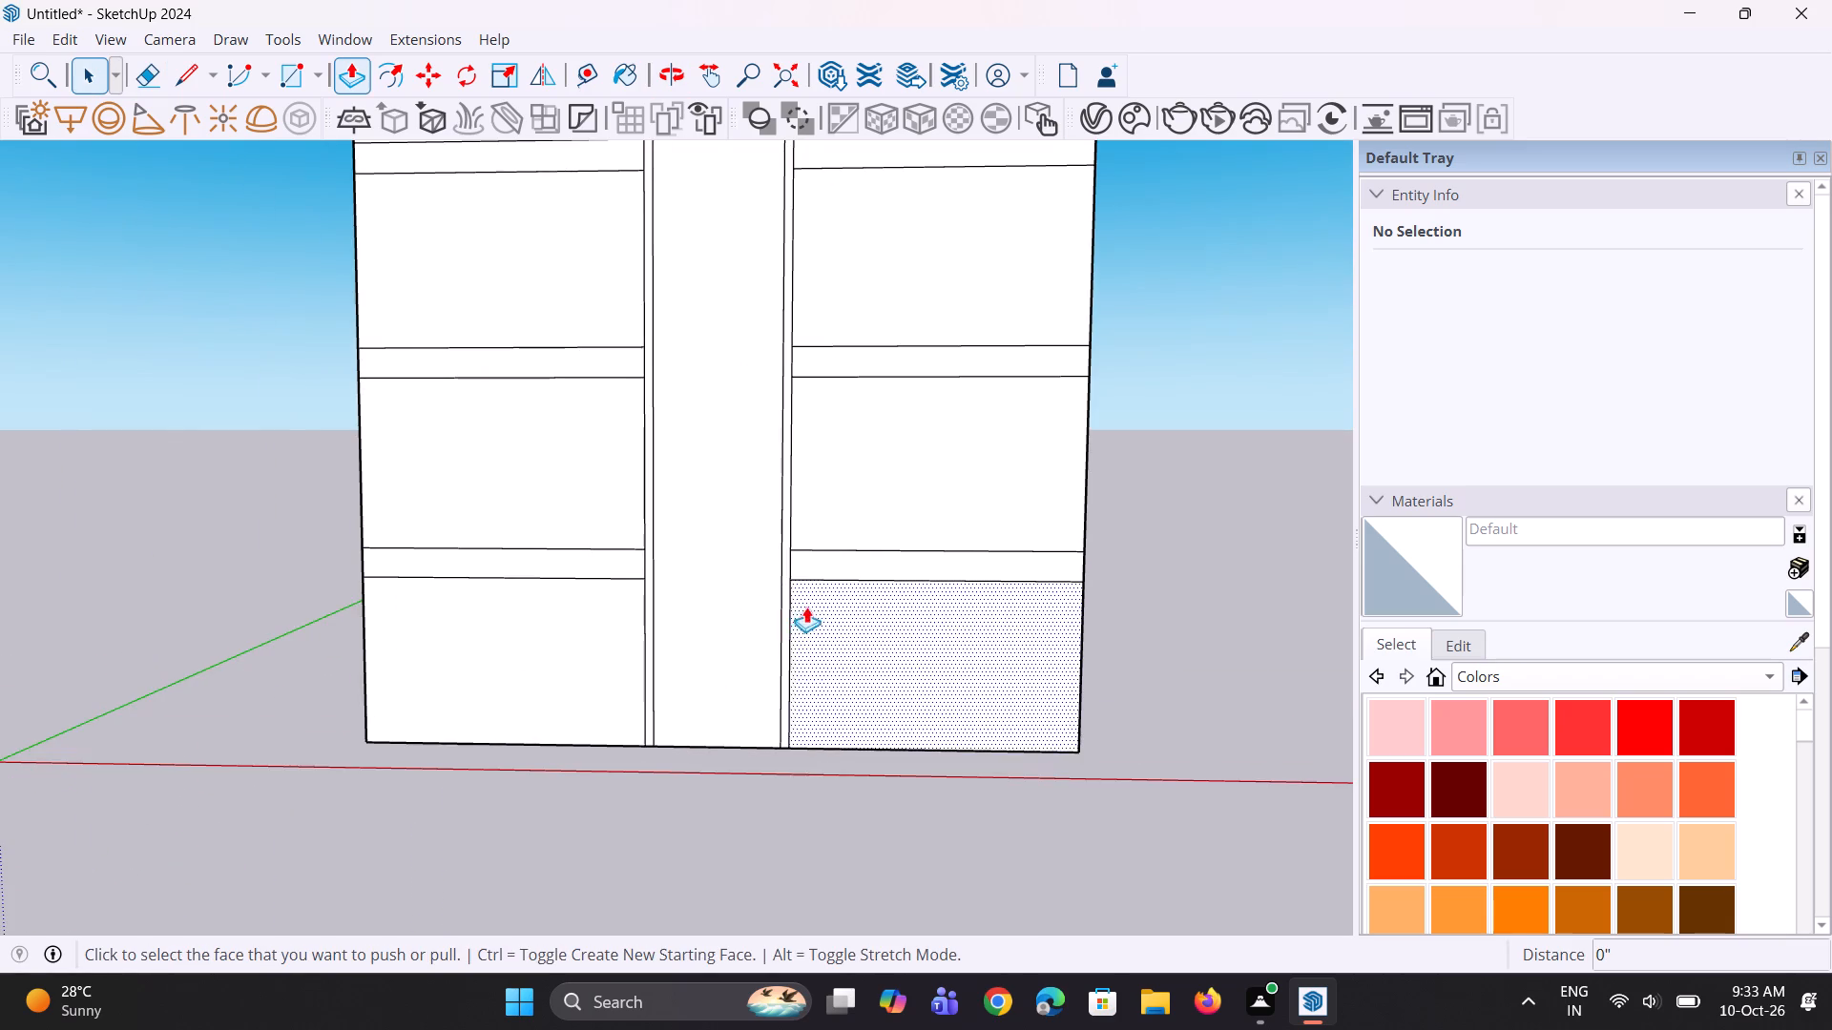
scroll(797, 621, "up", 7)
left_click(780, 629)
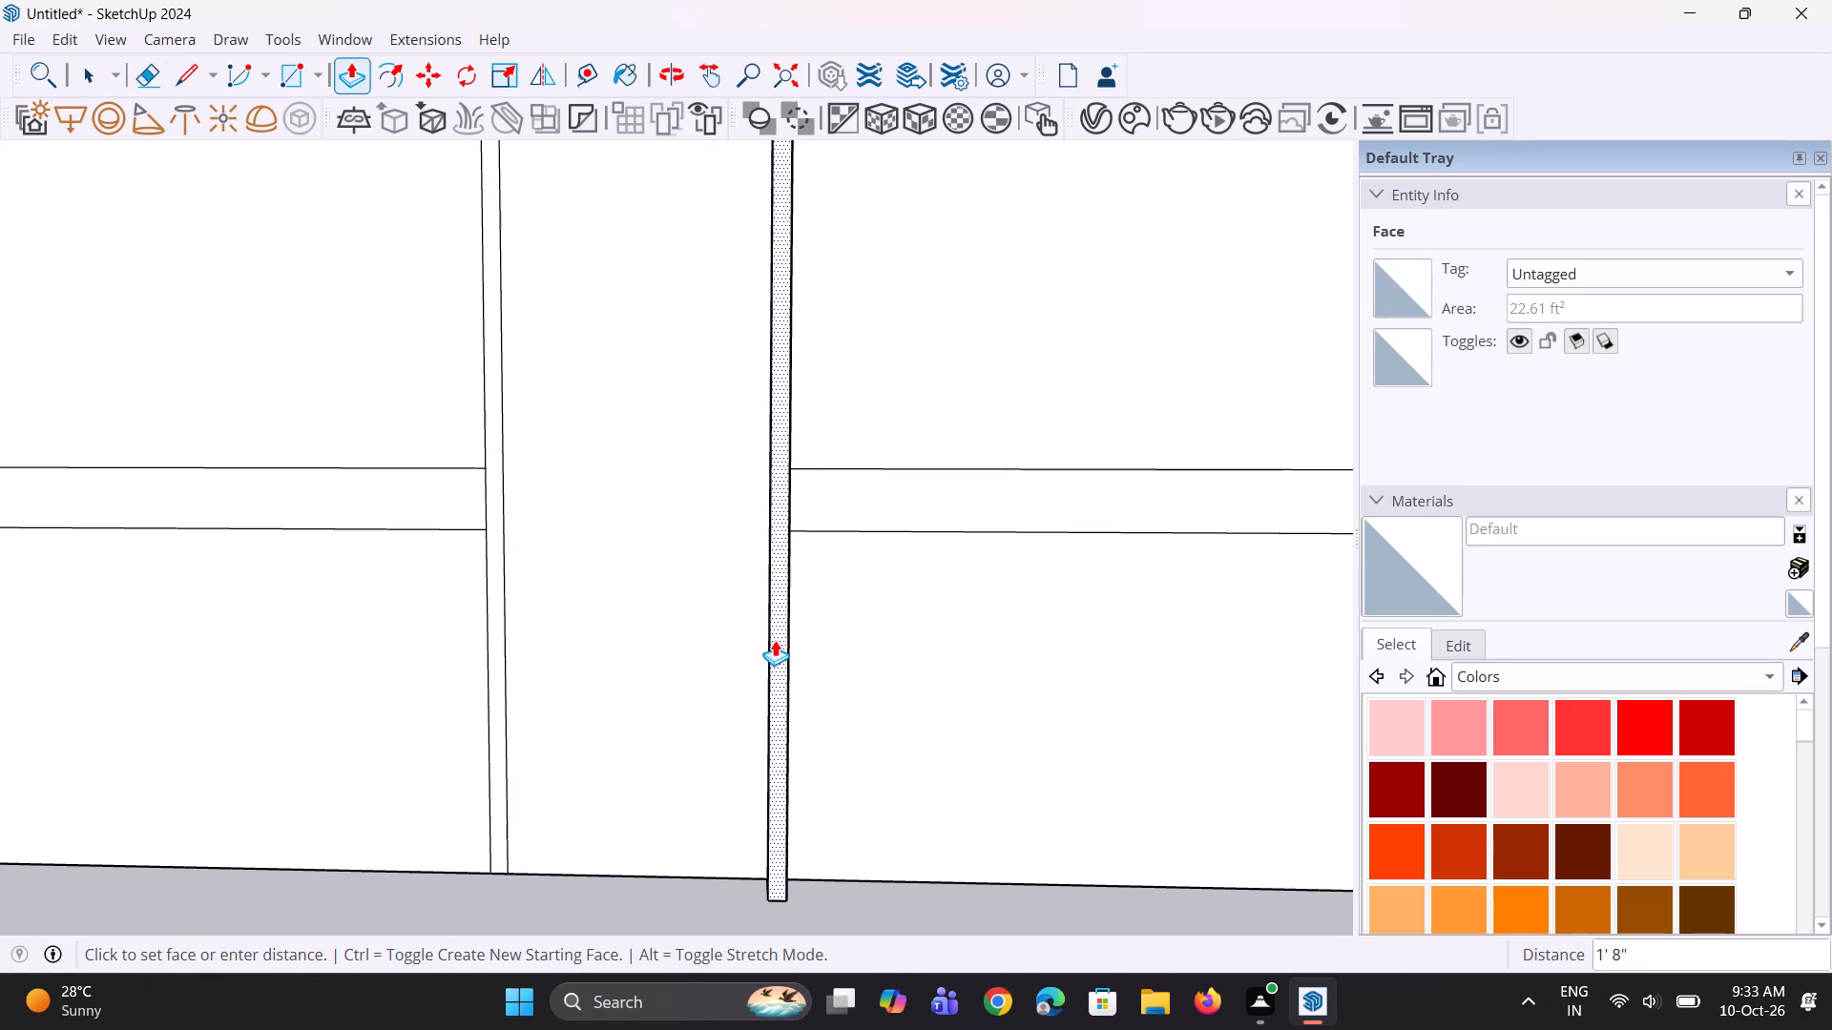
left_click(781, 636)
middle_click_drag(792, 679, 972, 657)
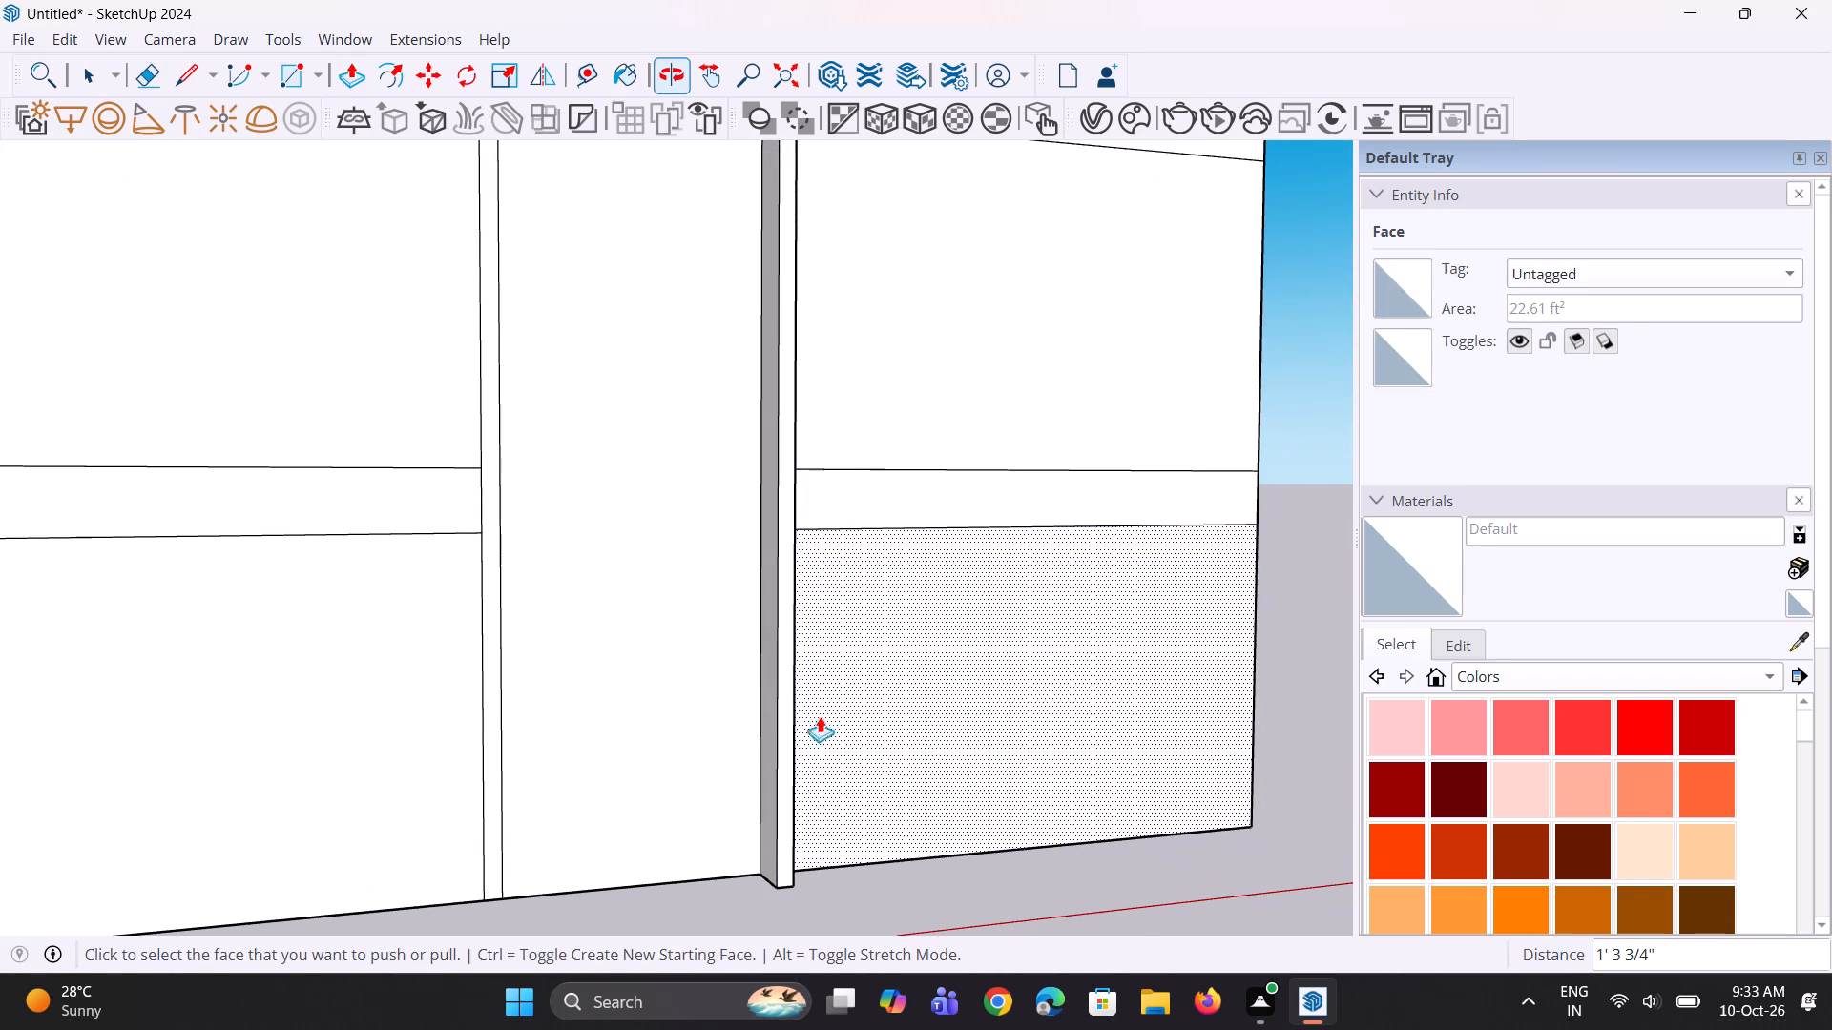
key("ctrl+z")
Push/Pull the border farther from the origin outward about 6 15/16" and repeat the same extrusion on the origin-side border.
left_click(769, 742)
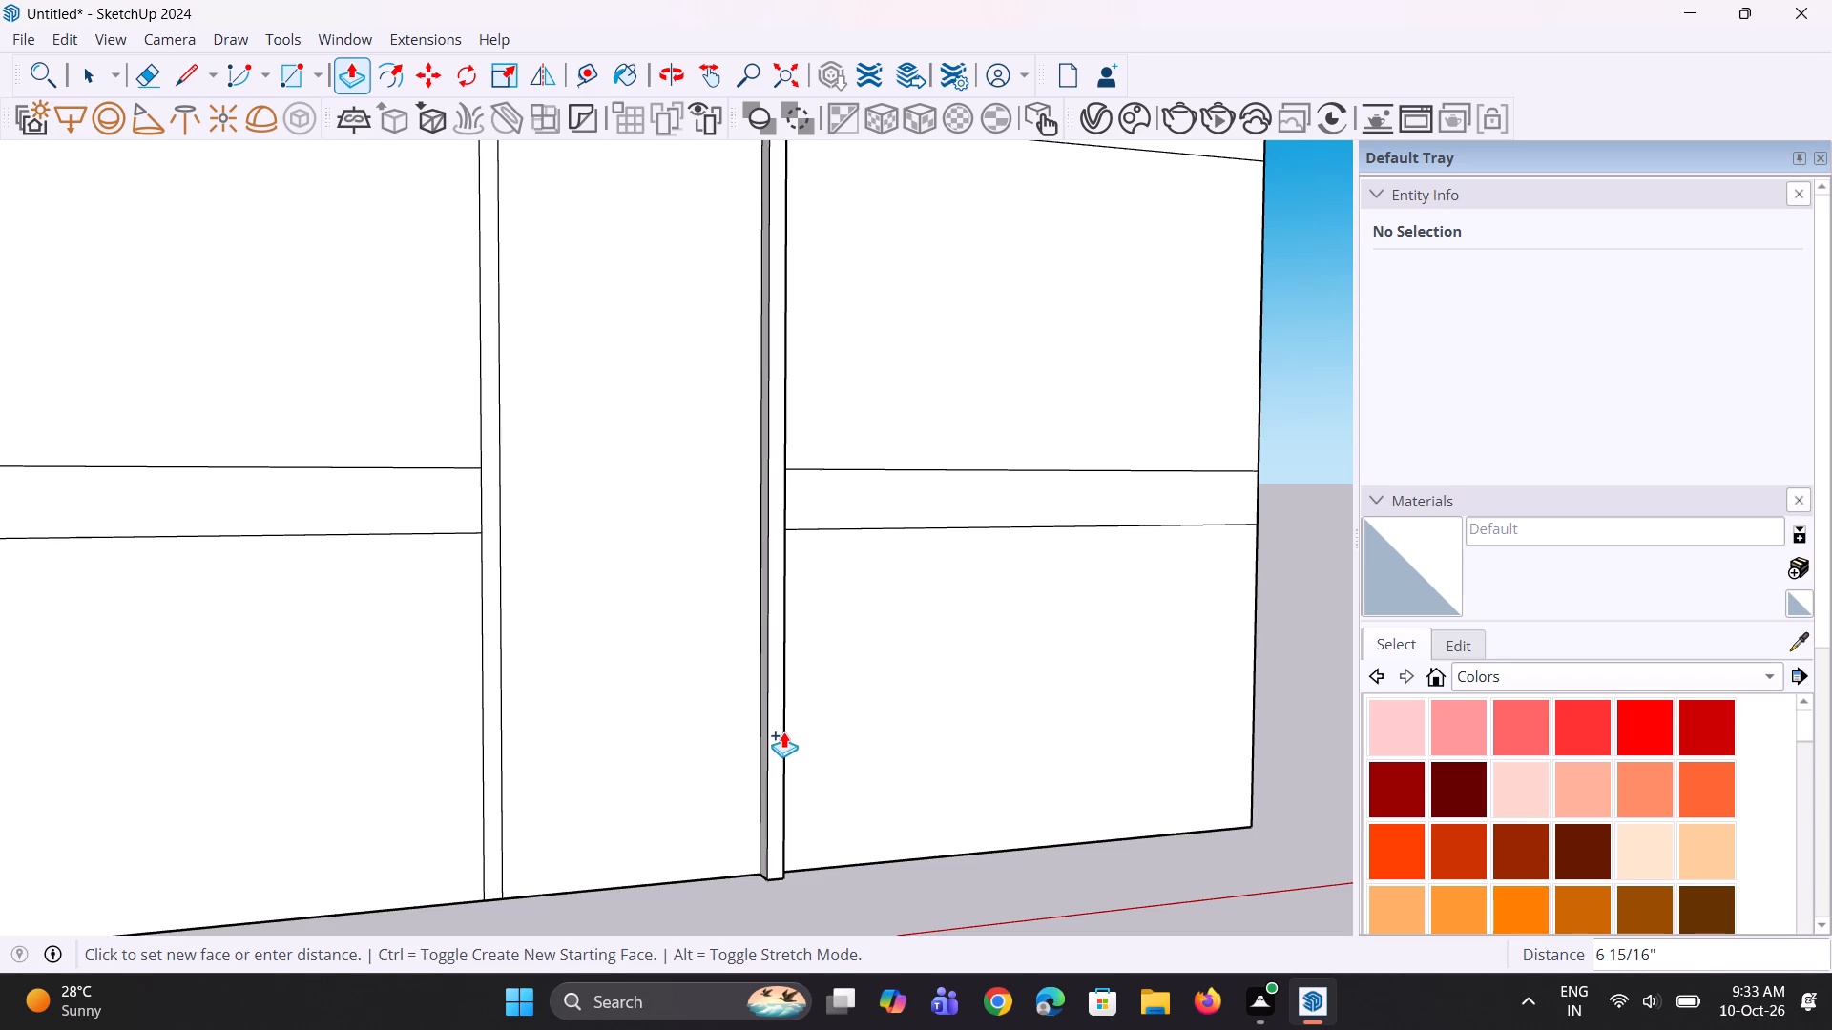
left_click(784, 731)
middle_click_drag(740, 754, 838, 747)
scroll(644, 788, "up", 2)
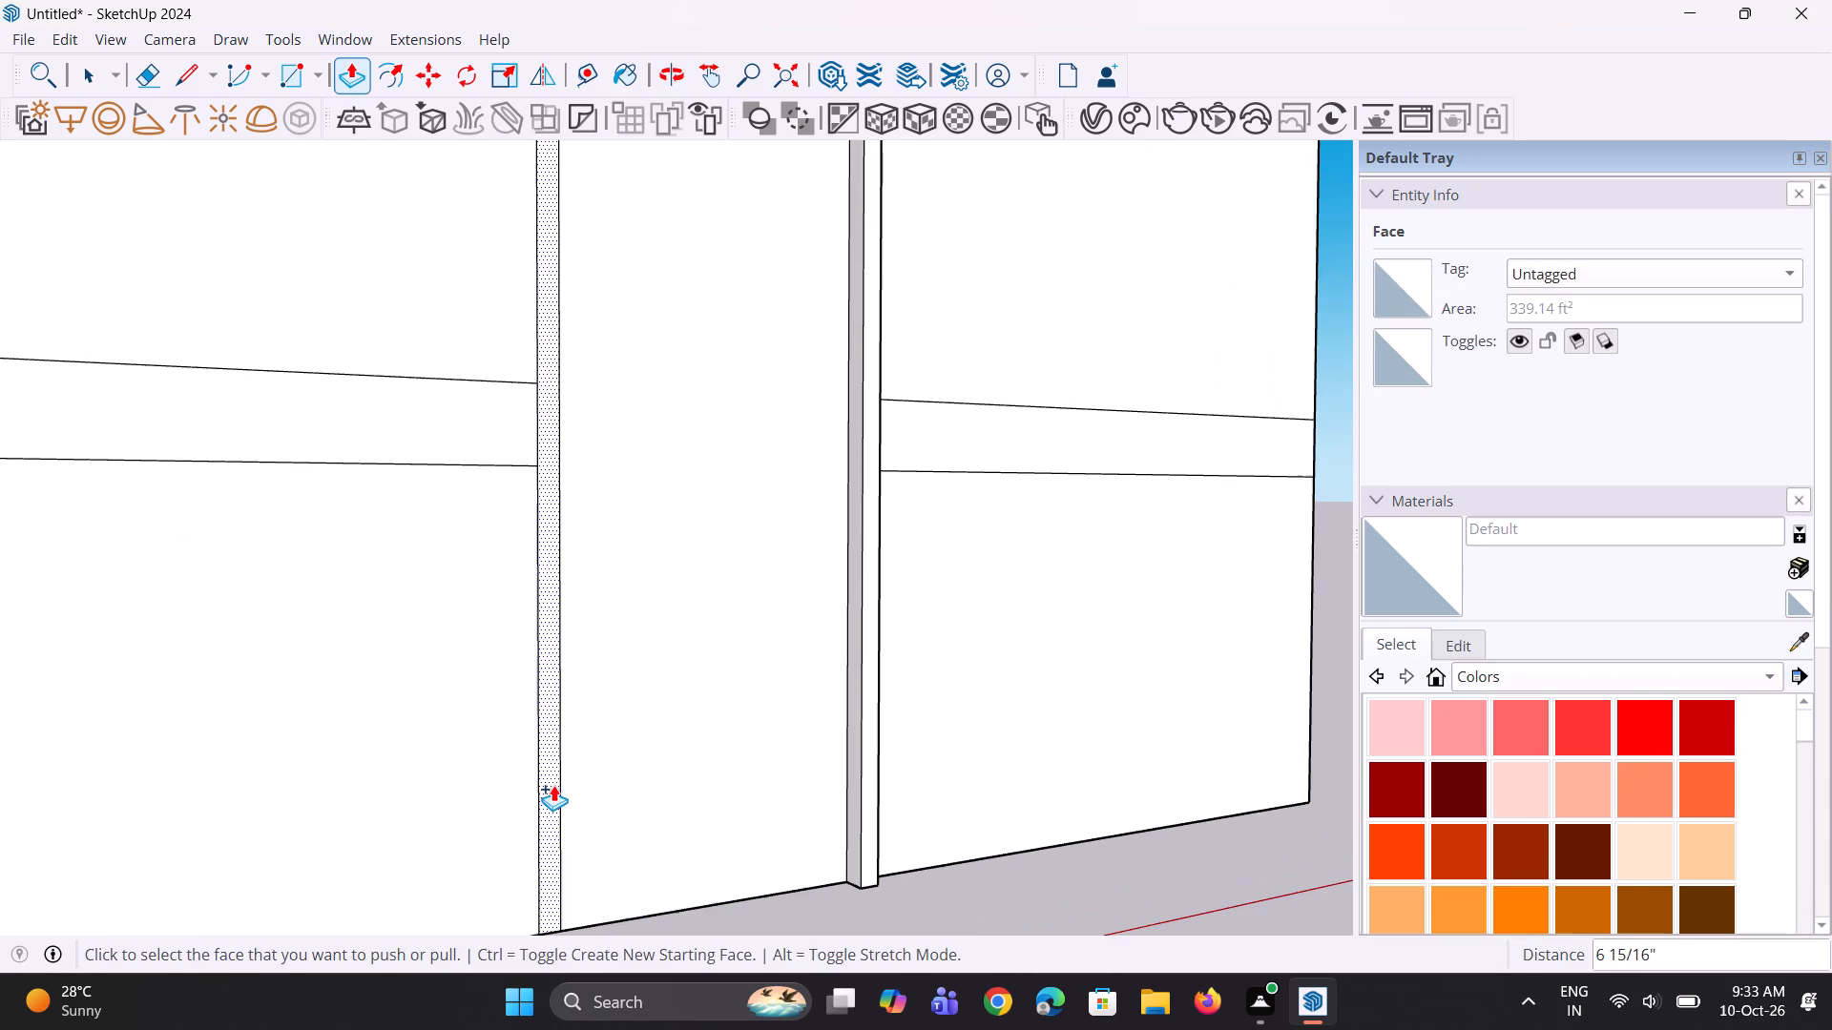
double_click(553, 785)
Examine the two raised borders and the central strip across the building's full front up to the roof band.
scroll(741, 727, "down", 5)
middle_click_drag(783, 719, 633, 765)
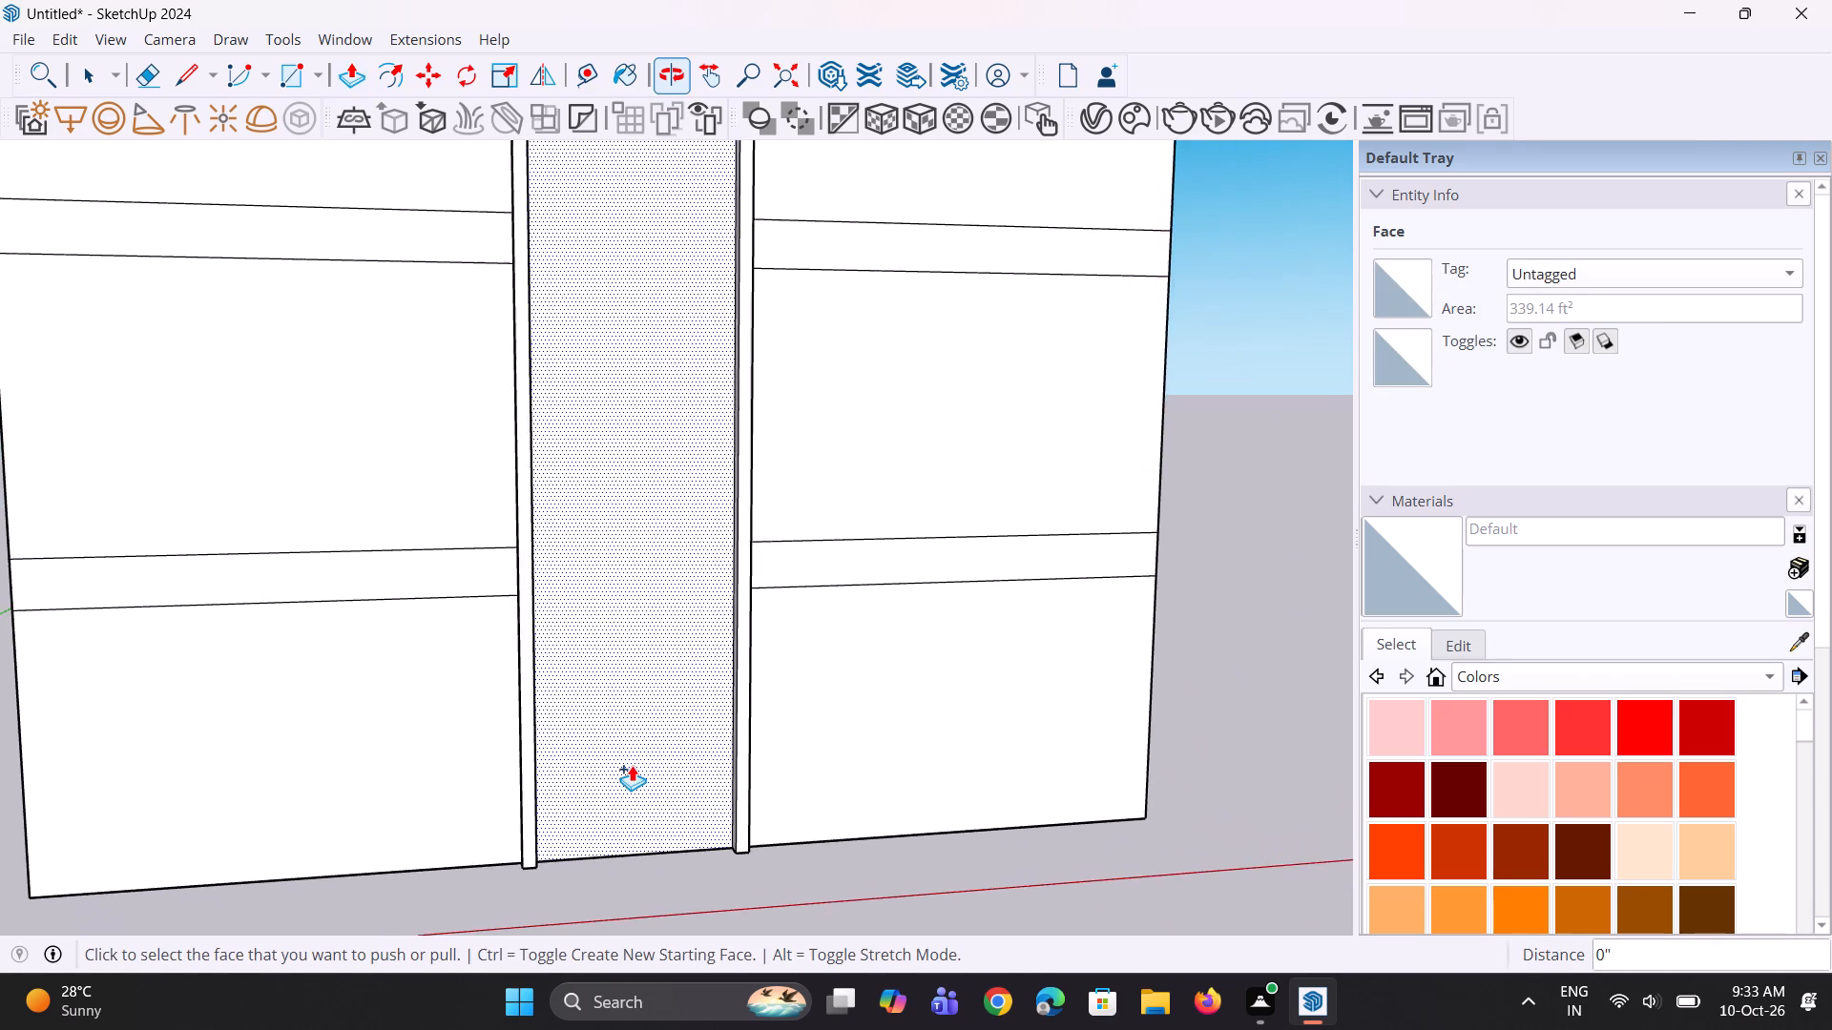
scroll(634, 765, "down", 12)
middle_click_drag(696, 728, 606, 652)
scroll(665, 327, "up", 4)
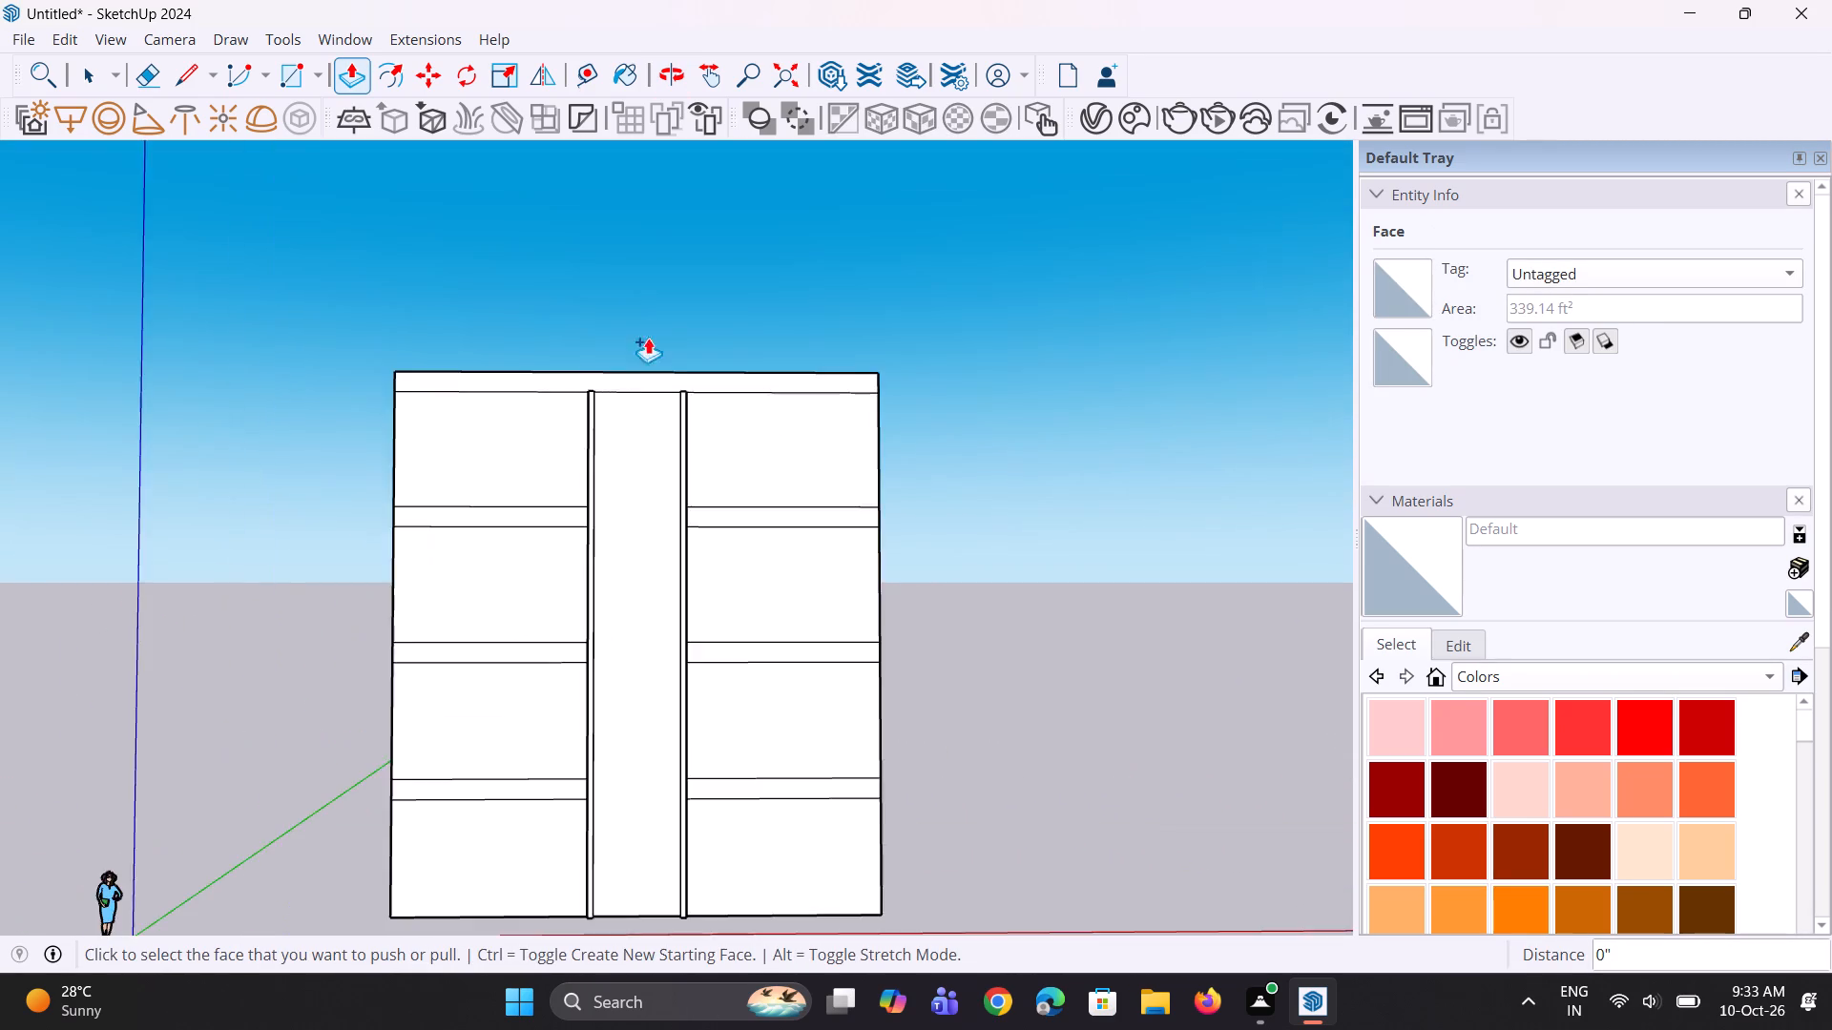
scroll(648, 338, "up", 3)
middle_click_drag(976, 518, 891, 559)
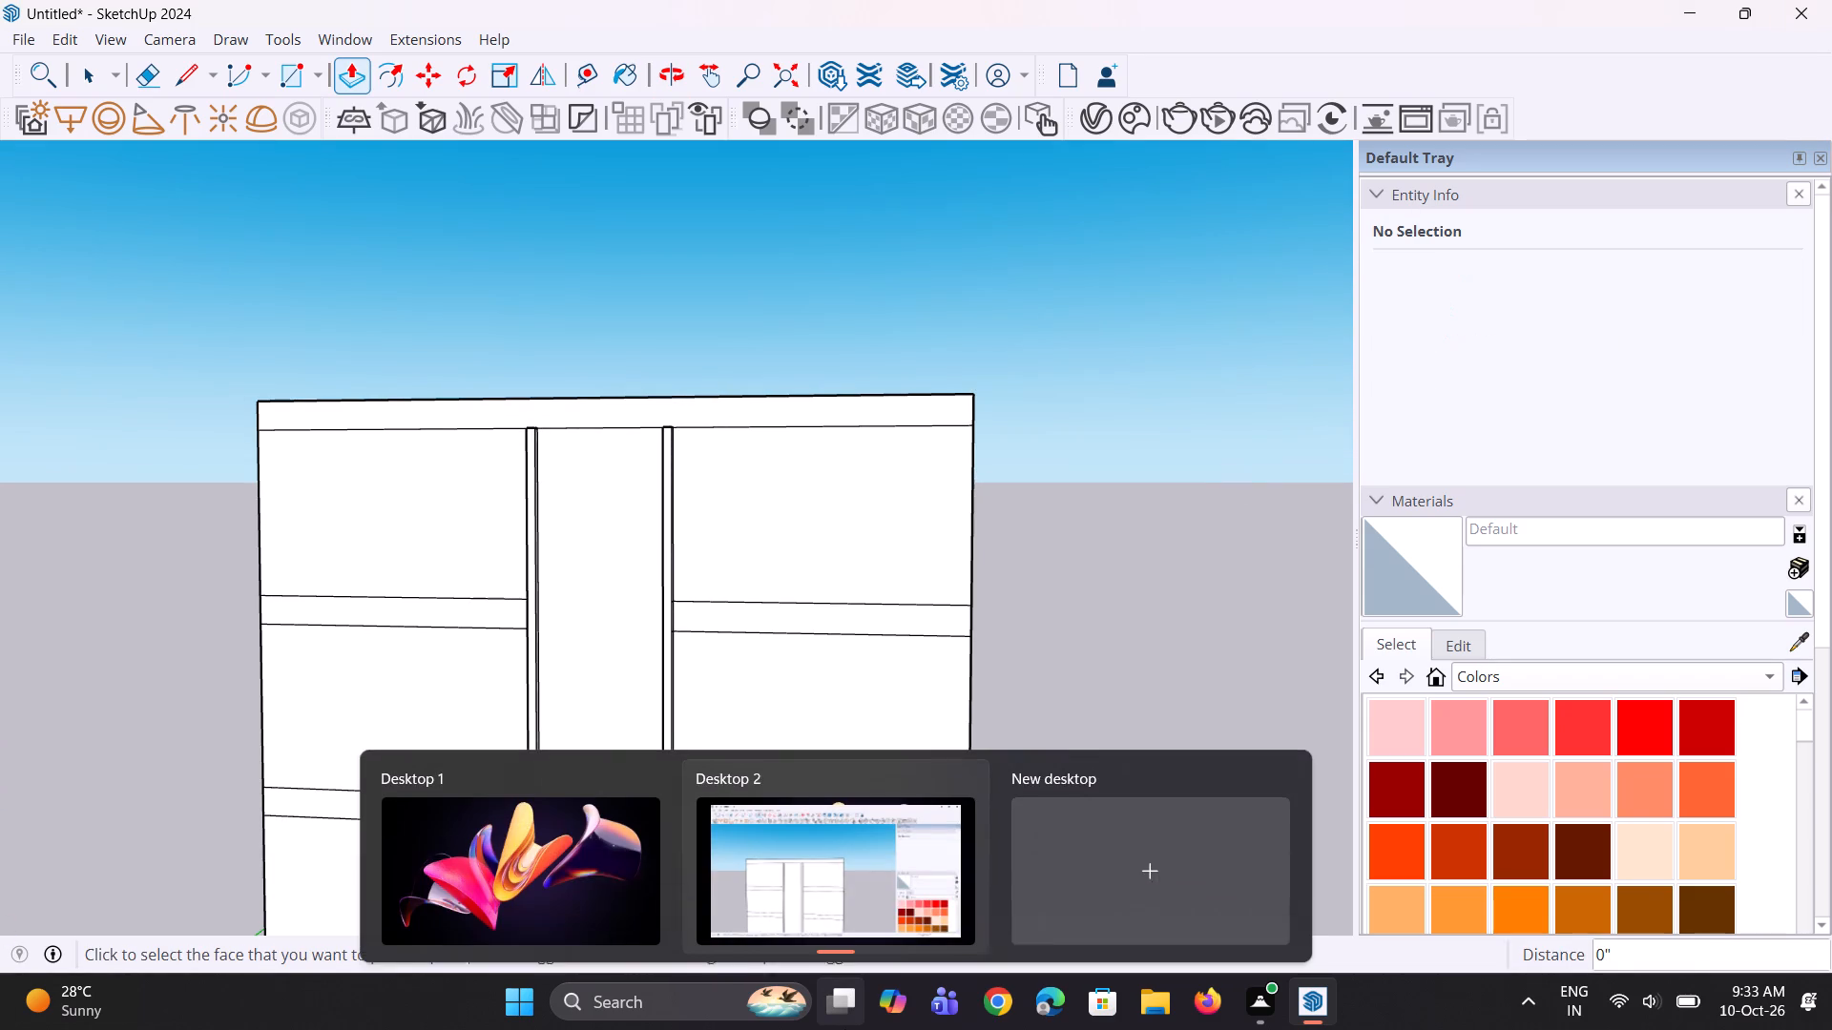
scroll(21, 473, "down", 1)
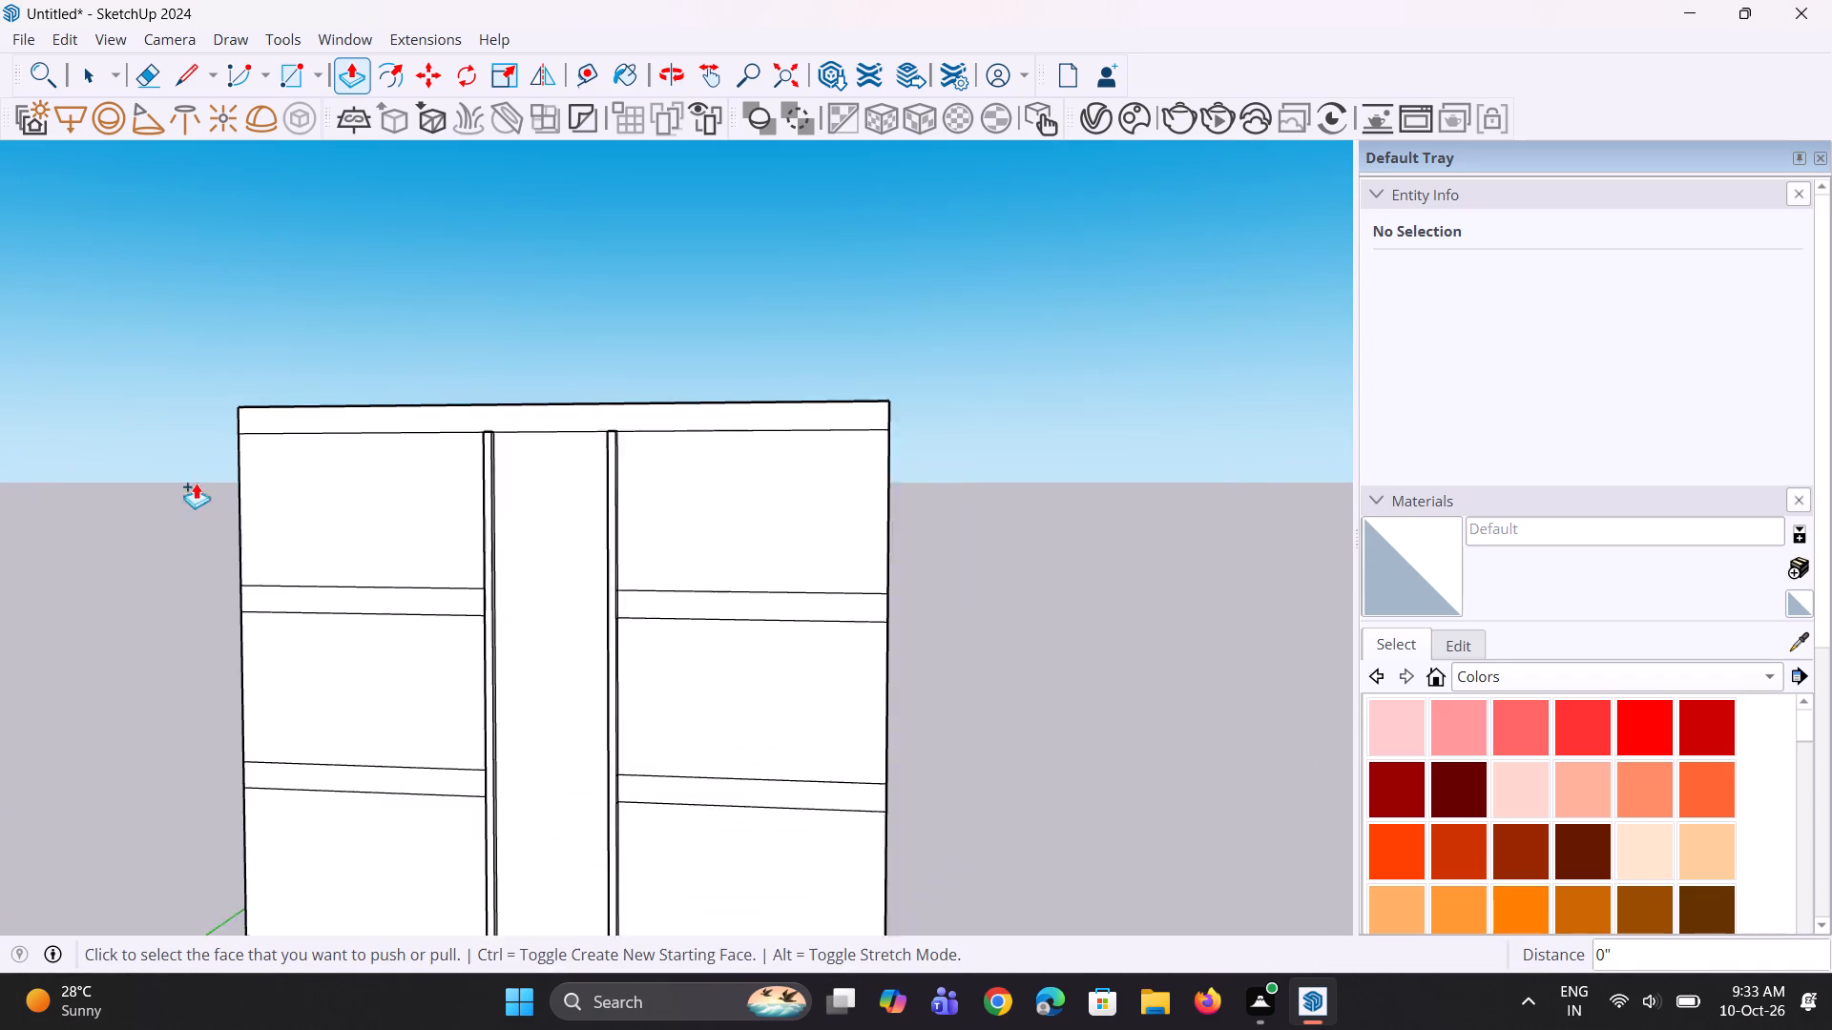
scroll(196, 483, "down", 1)
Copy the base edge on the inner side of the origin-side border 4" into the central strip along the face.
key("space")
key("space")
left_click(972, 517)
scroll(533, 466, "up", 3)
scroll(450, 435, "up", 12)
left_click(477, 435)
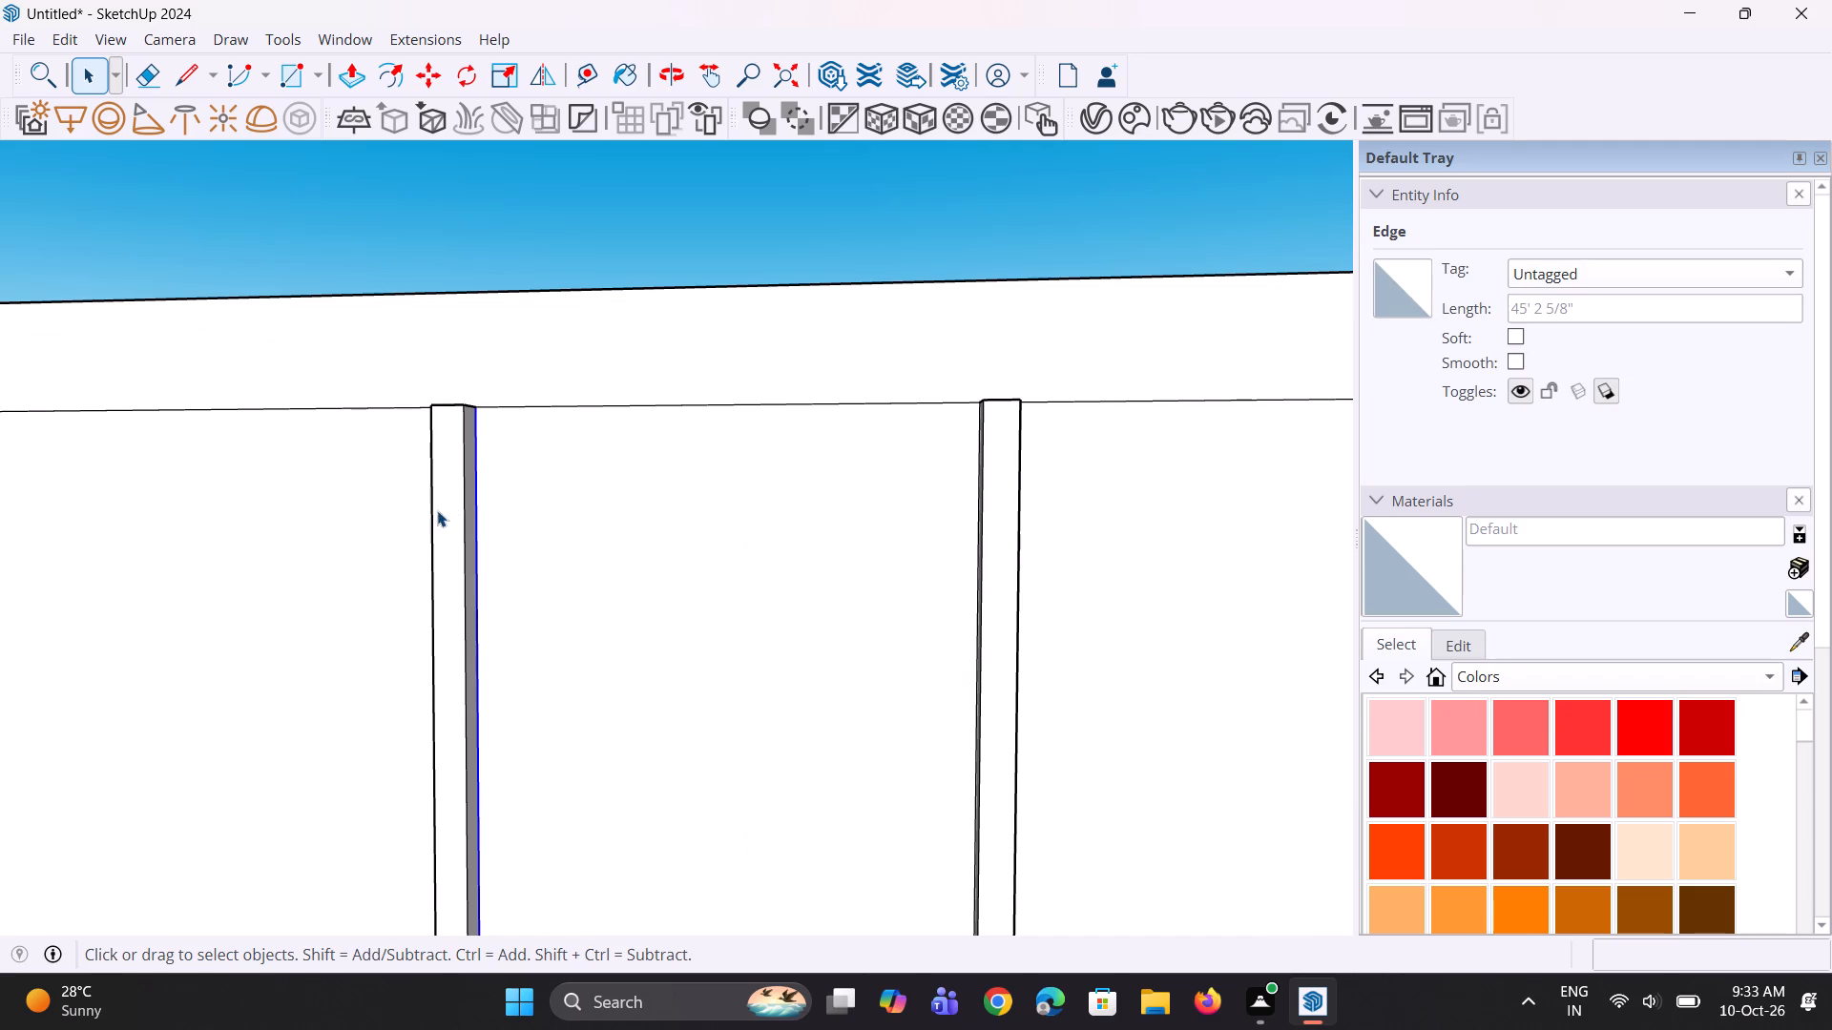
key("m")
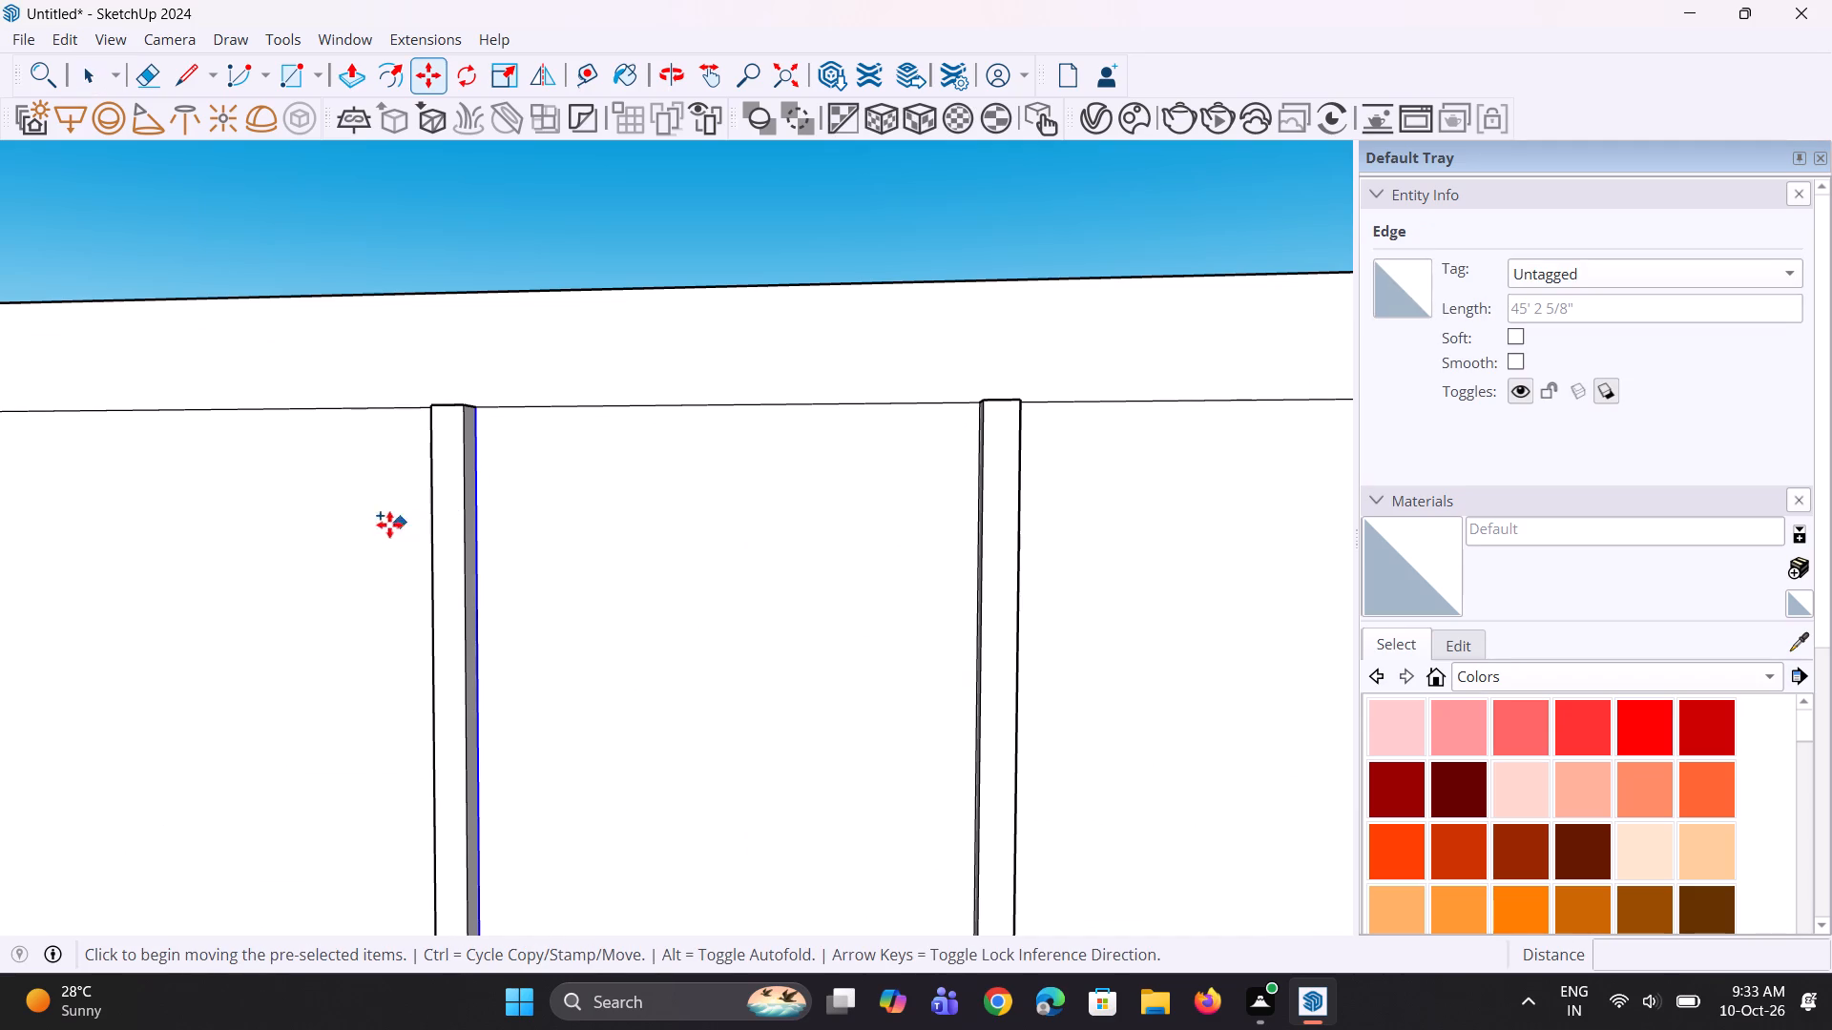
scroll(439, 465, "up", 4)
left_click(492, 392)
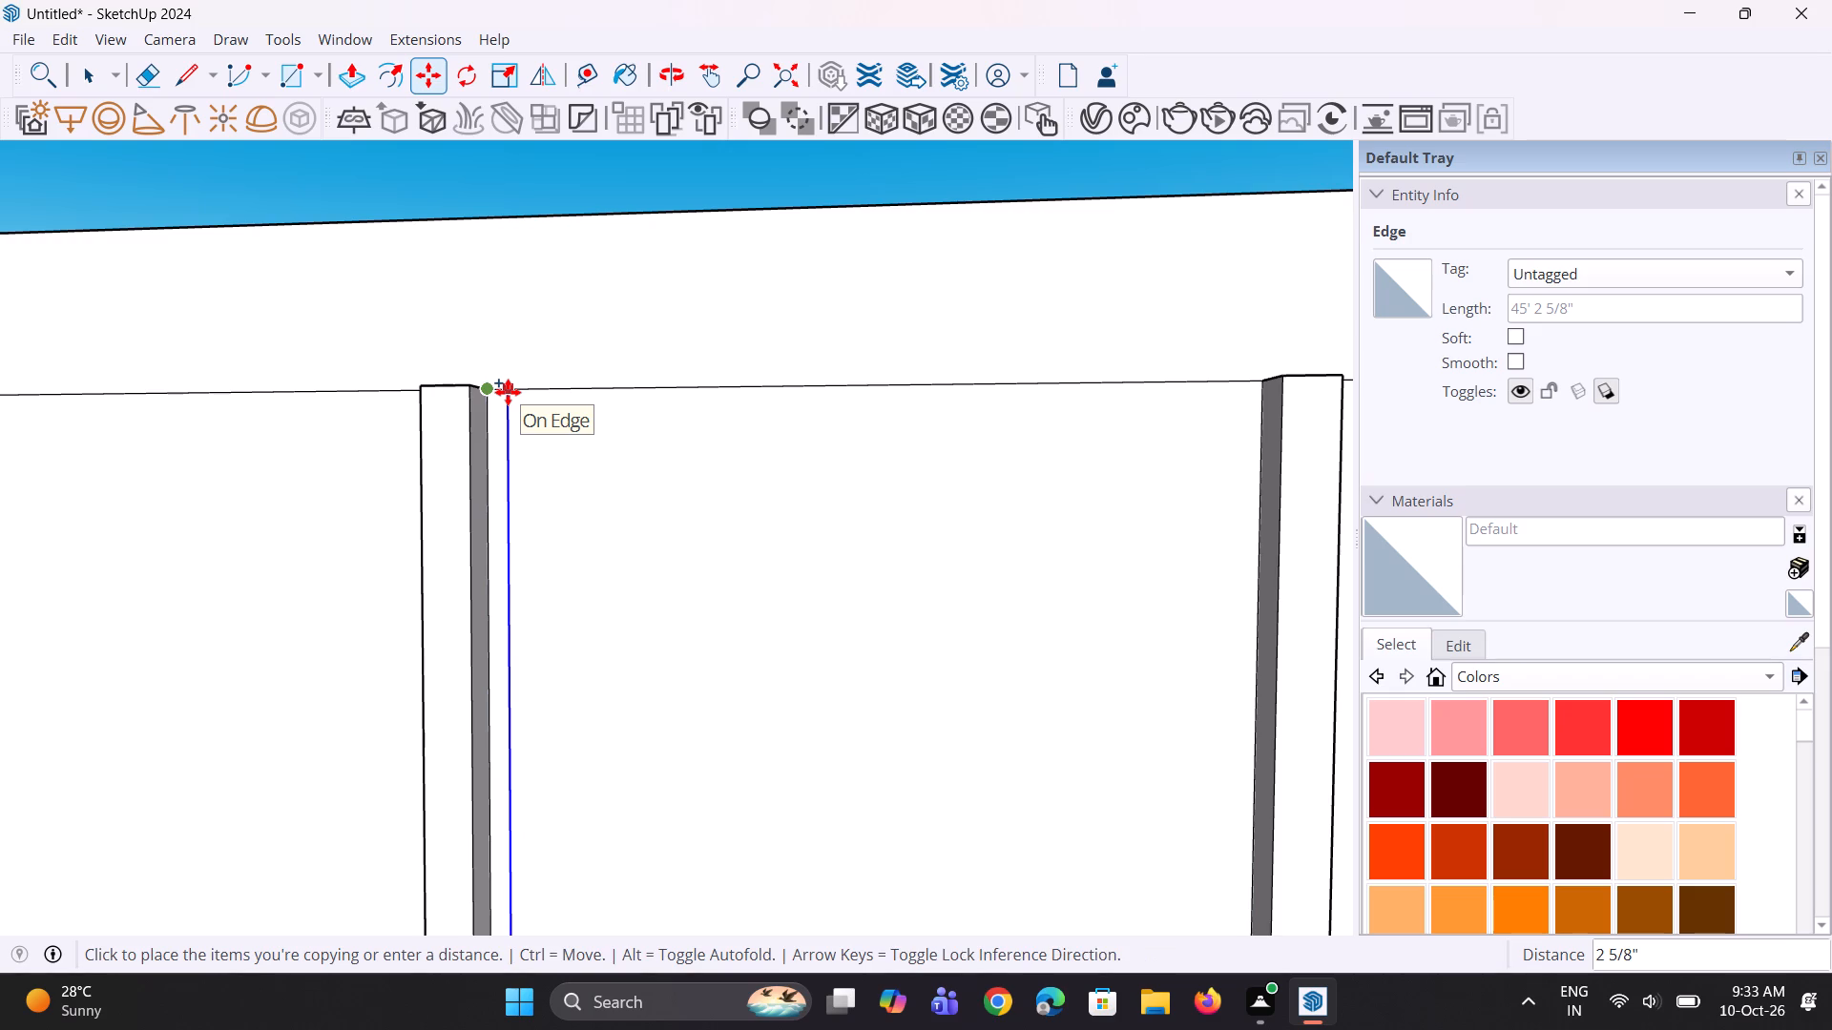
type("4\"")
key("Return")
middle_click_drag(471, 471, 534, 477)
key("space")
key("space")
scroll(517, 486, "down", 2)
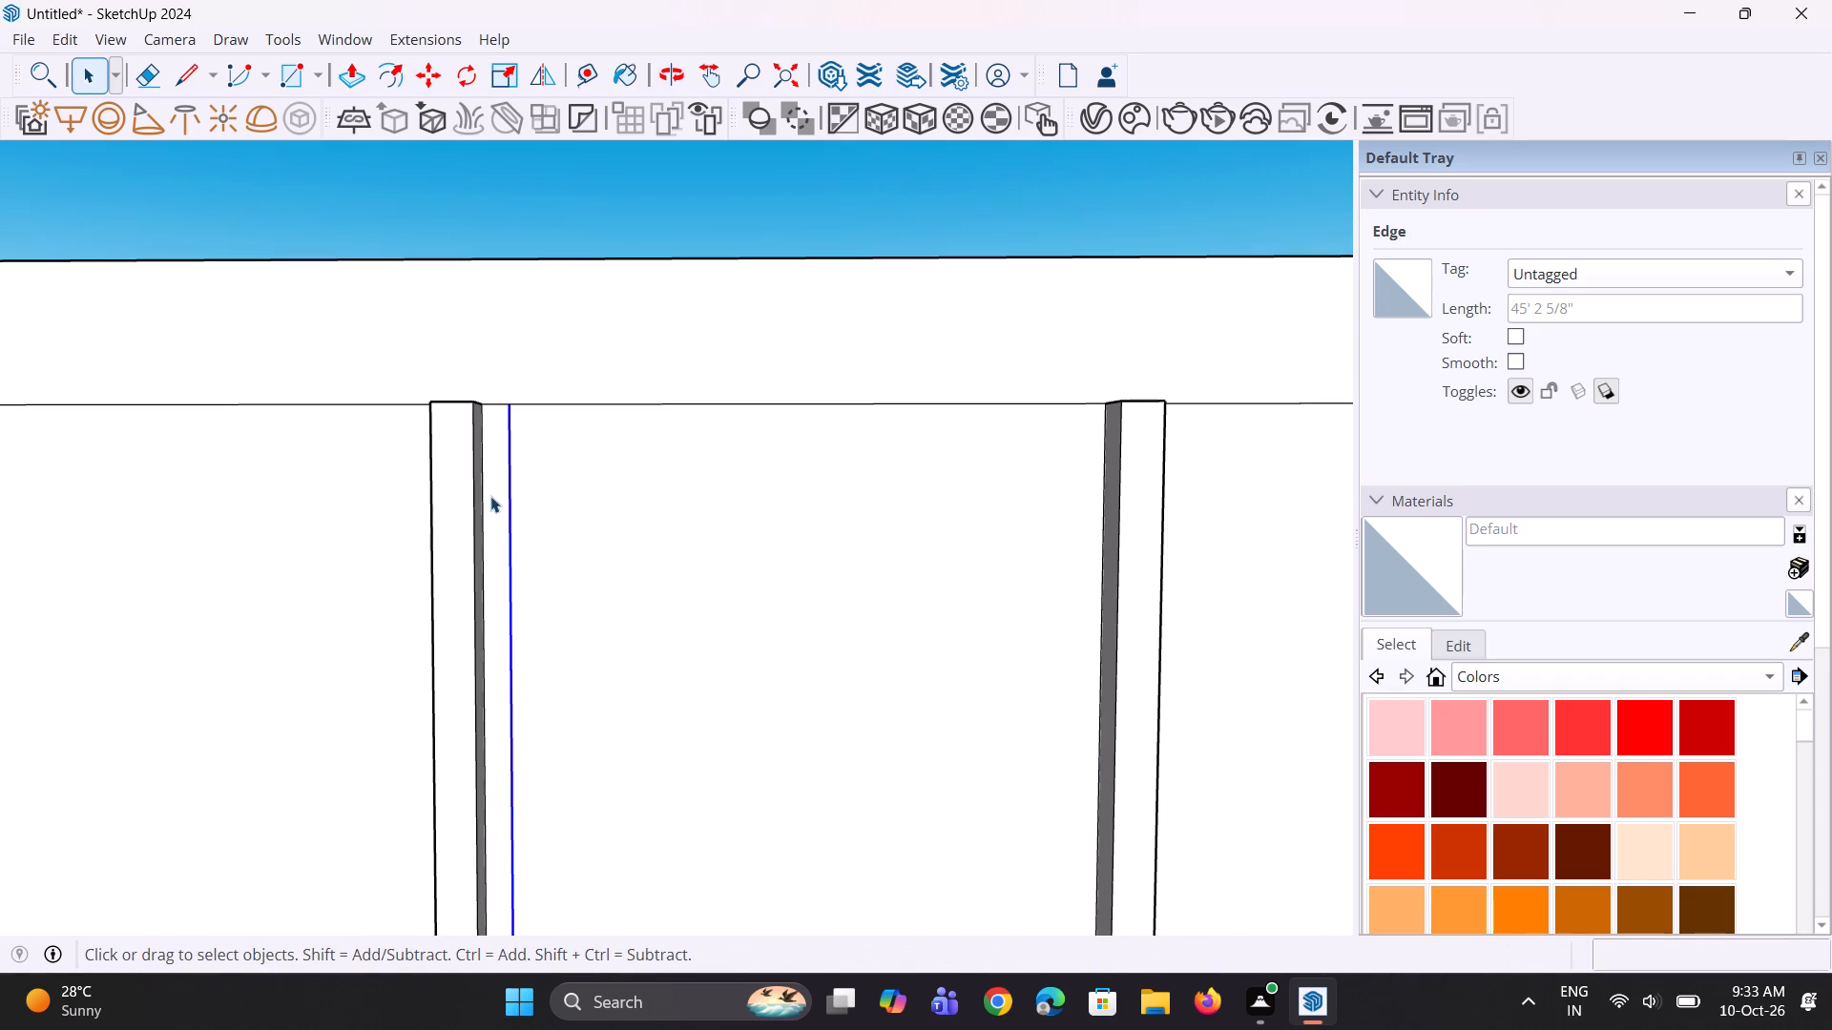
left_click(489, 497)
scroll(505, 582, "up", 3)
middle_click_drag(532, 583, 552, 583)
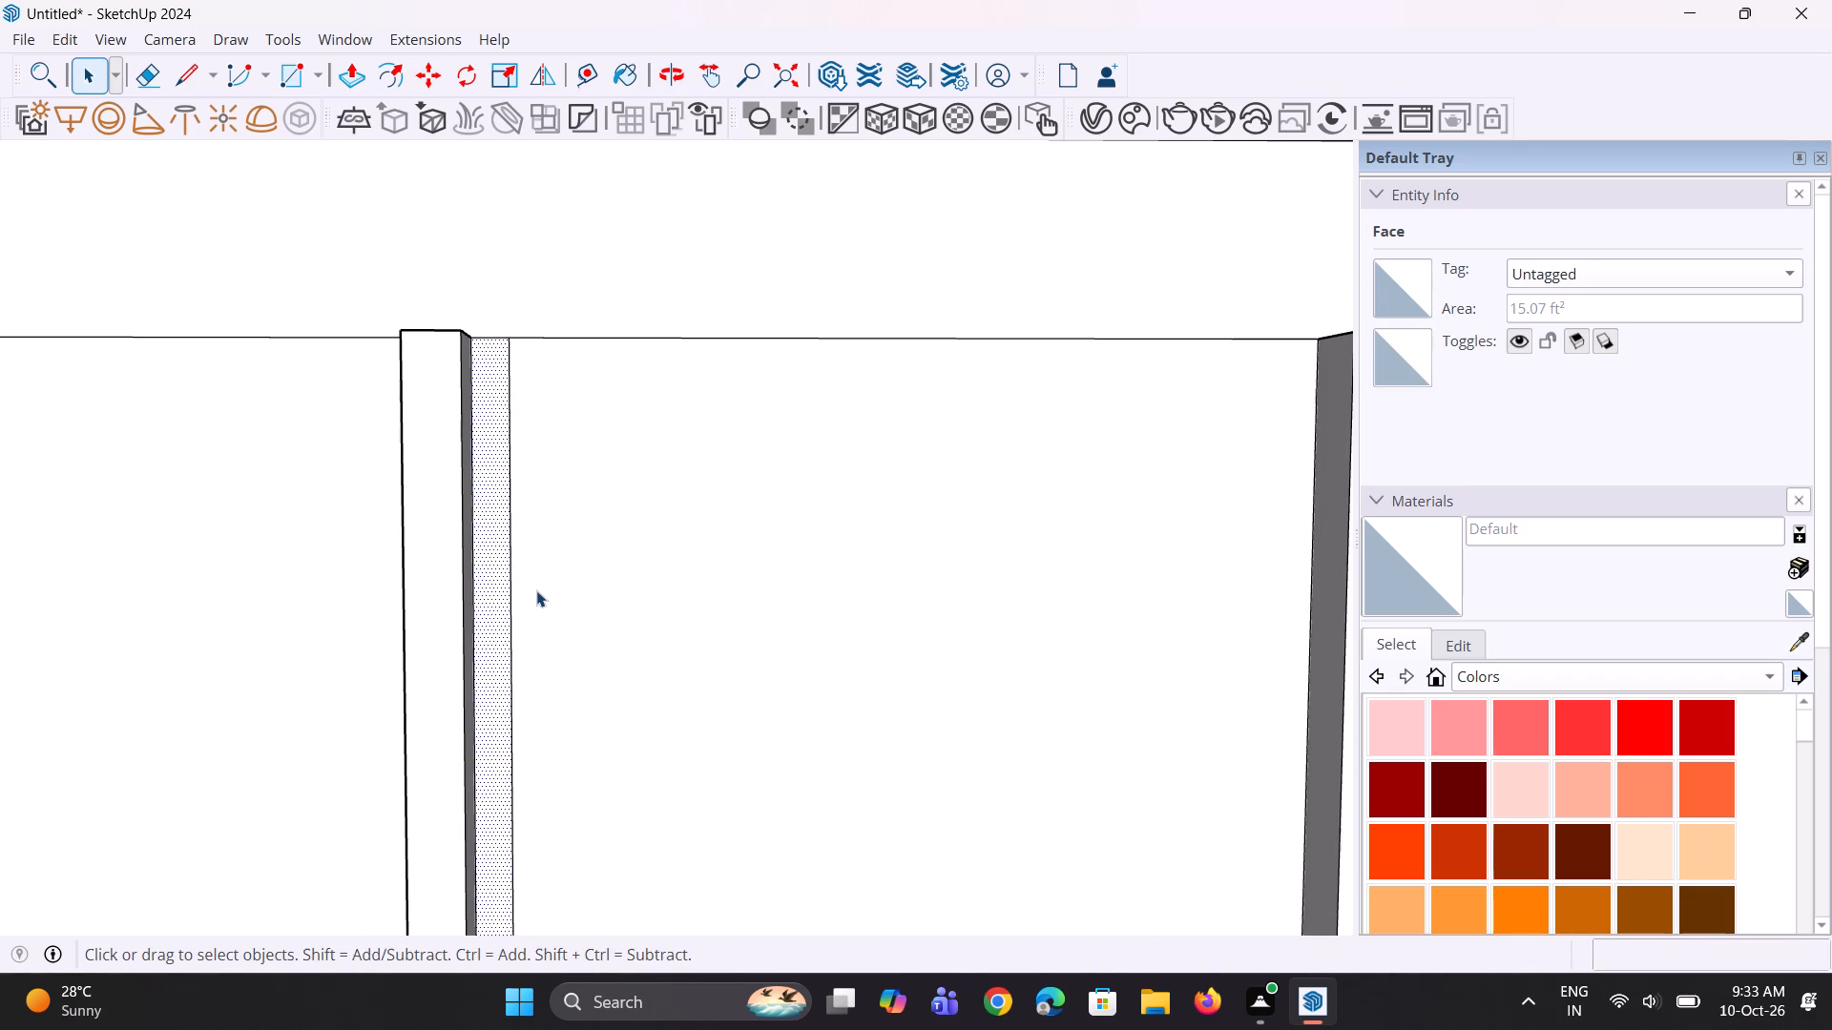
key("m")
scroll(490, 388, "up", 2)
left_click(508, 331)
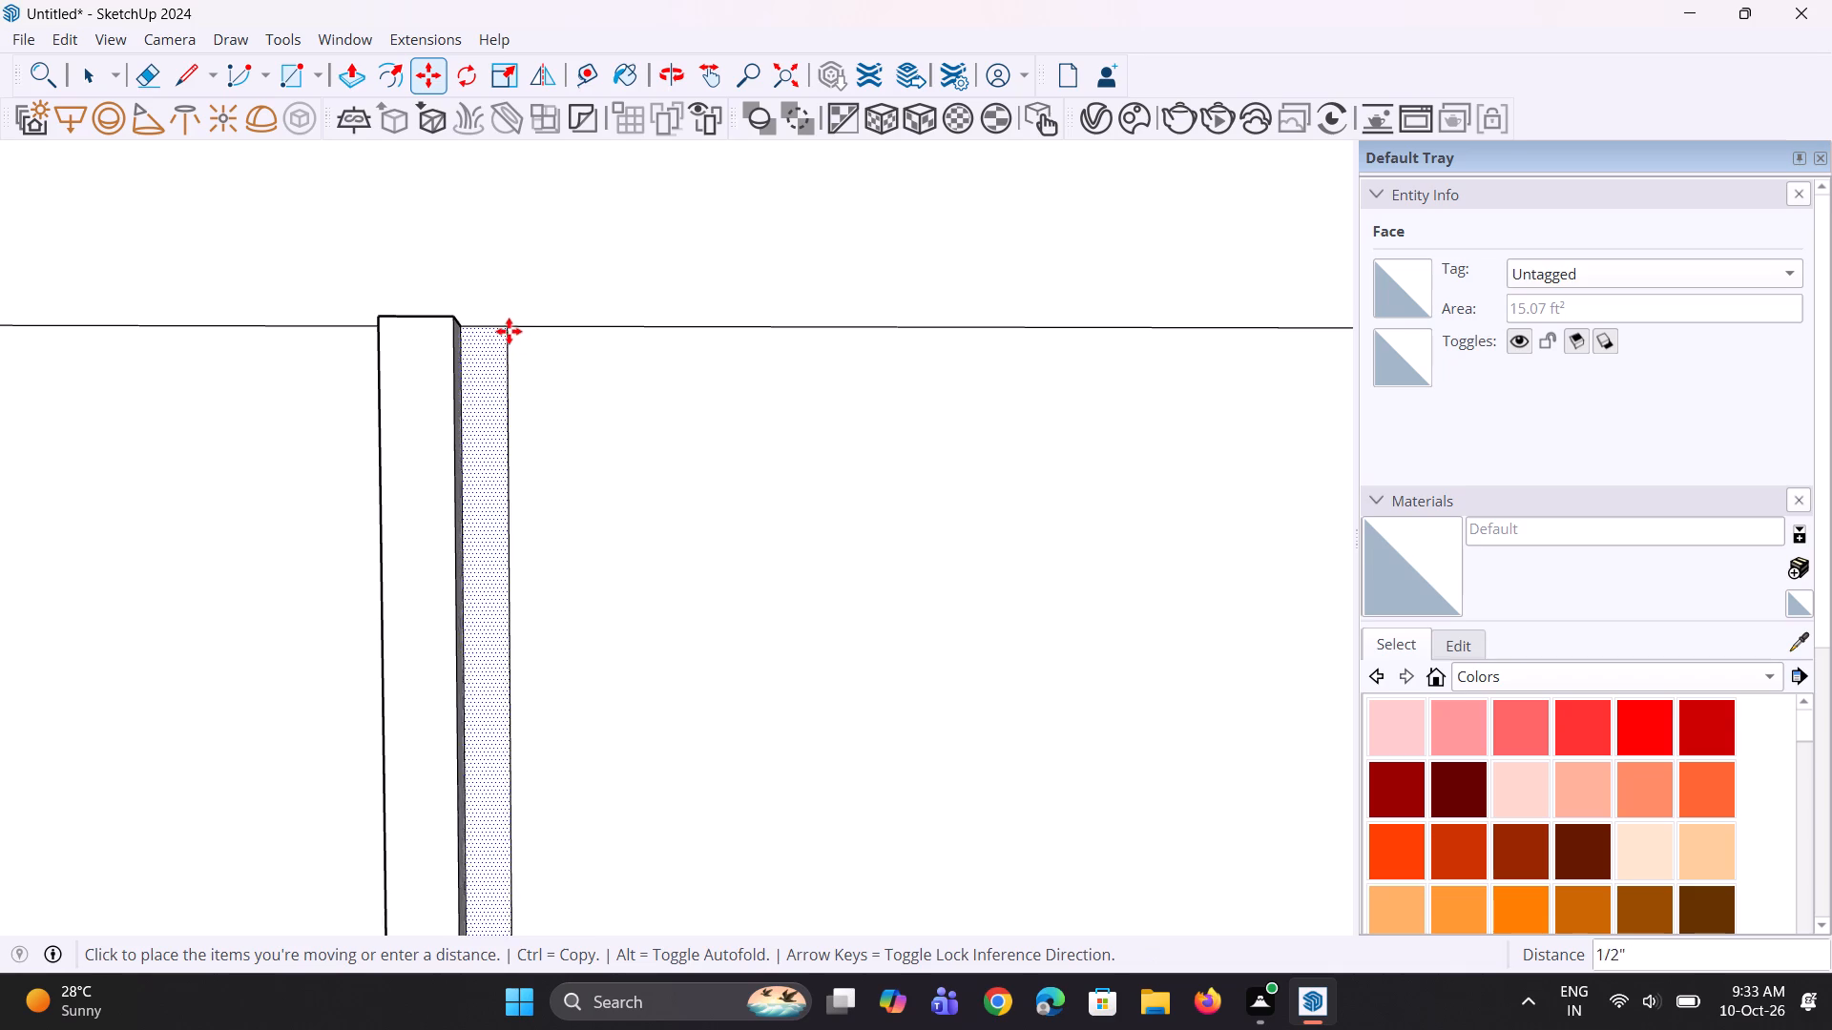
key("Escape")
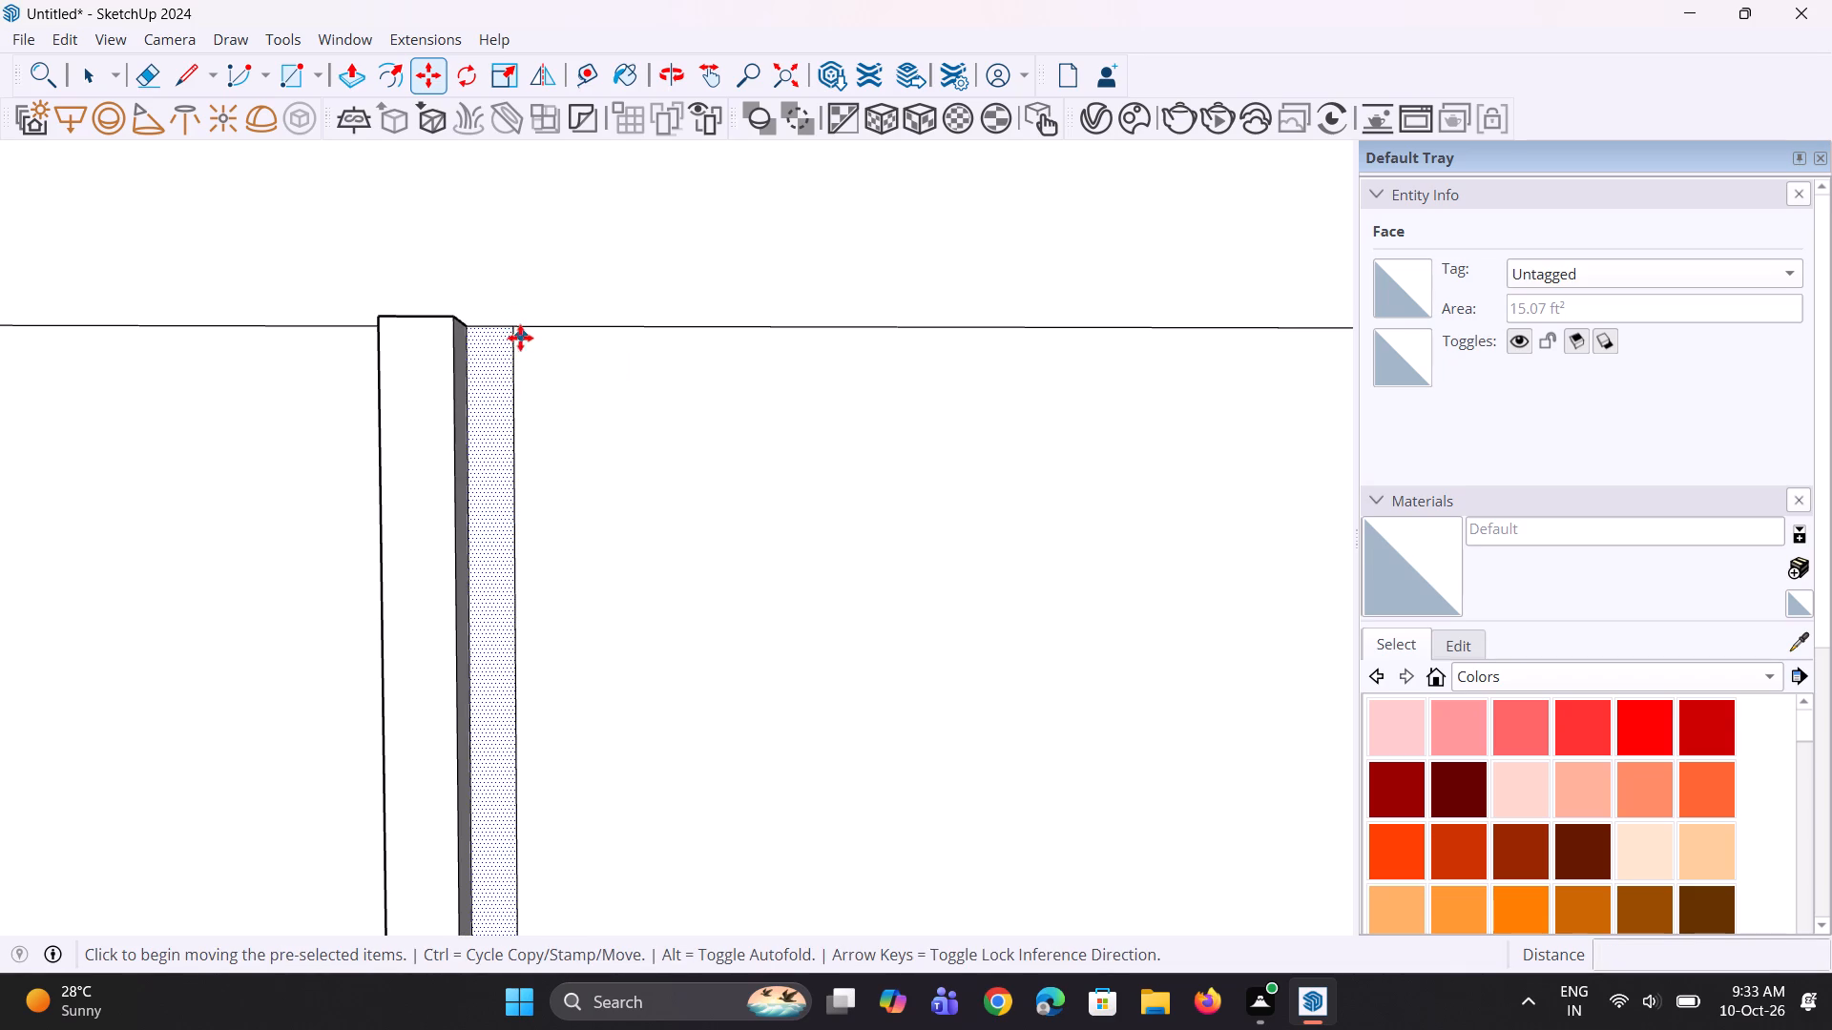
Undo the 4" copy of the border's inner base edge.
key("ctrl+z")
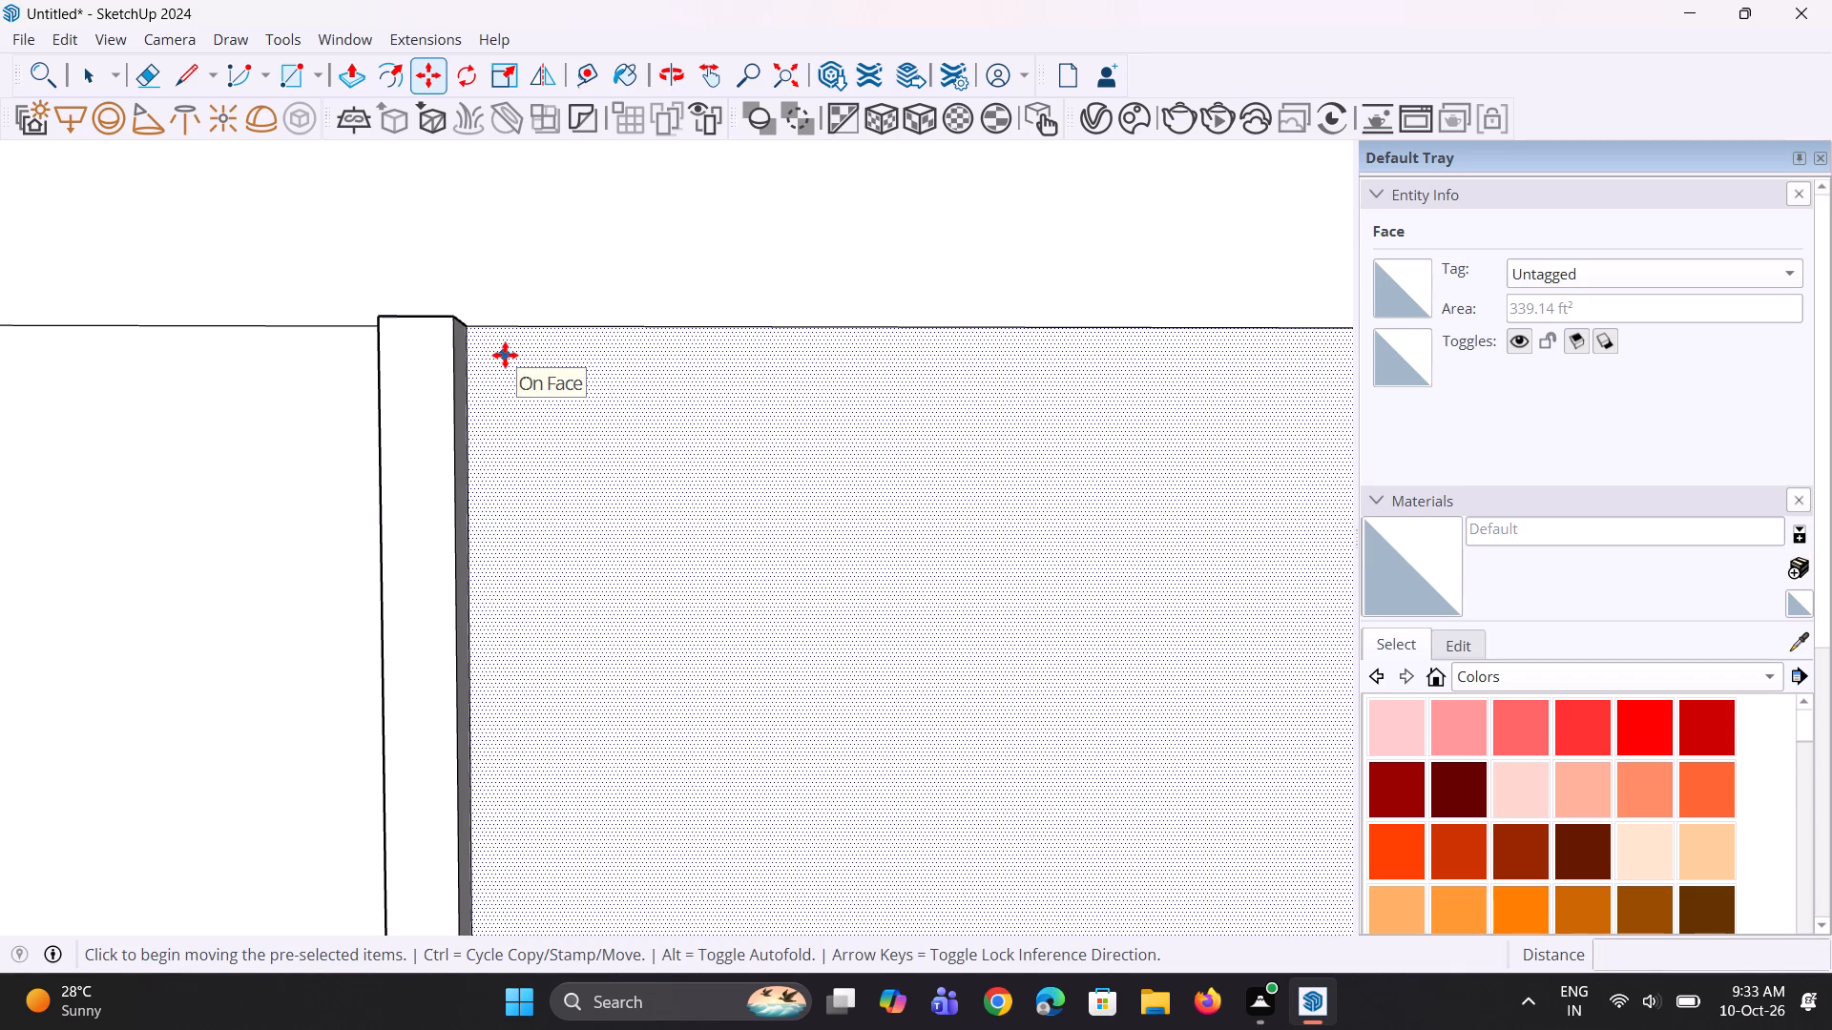
Push/Pull the front face of the origin-side border slightly farther outward and repeat the same extrusion on the other border.
scroll(448, 465, "down", 4)
scroll(350, 489, "down", 4)
key("space")
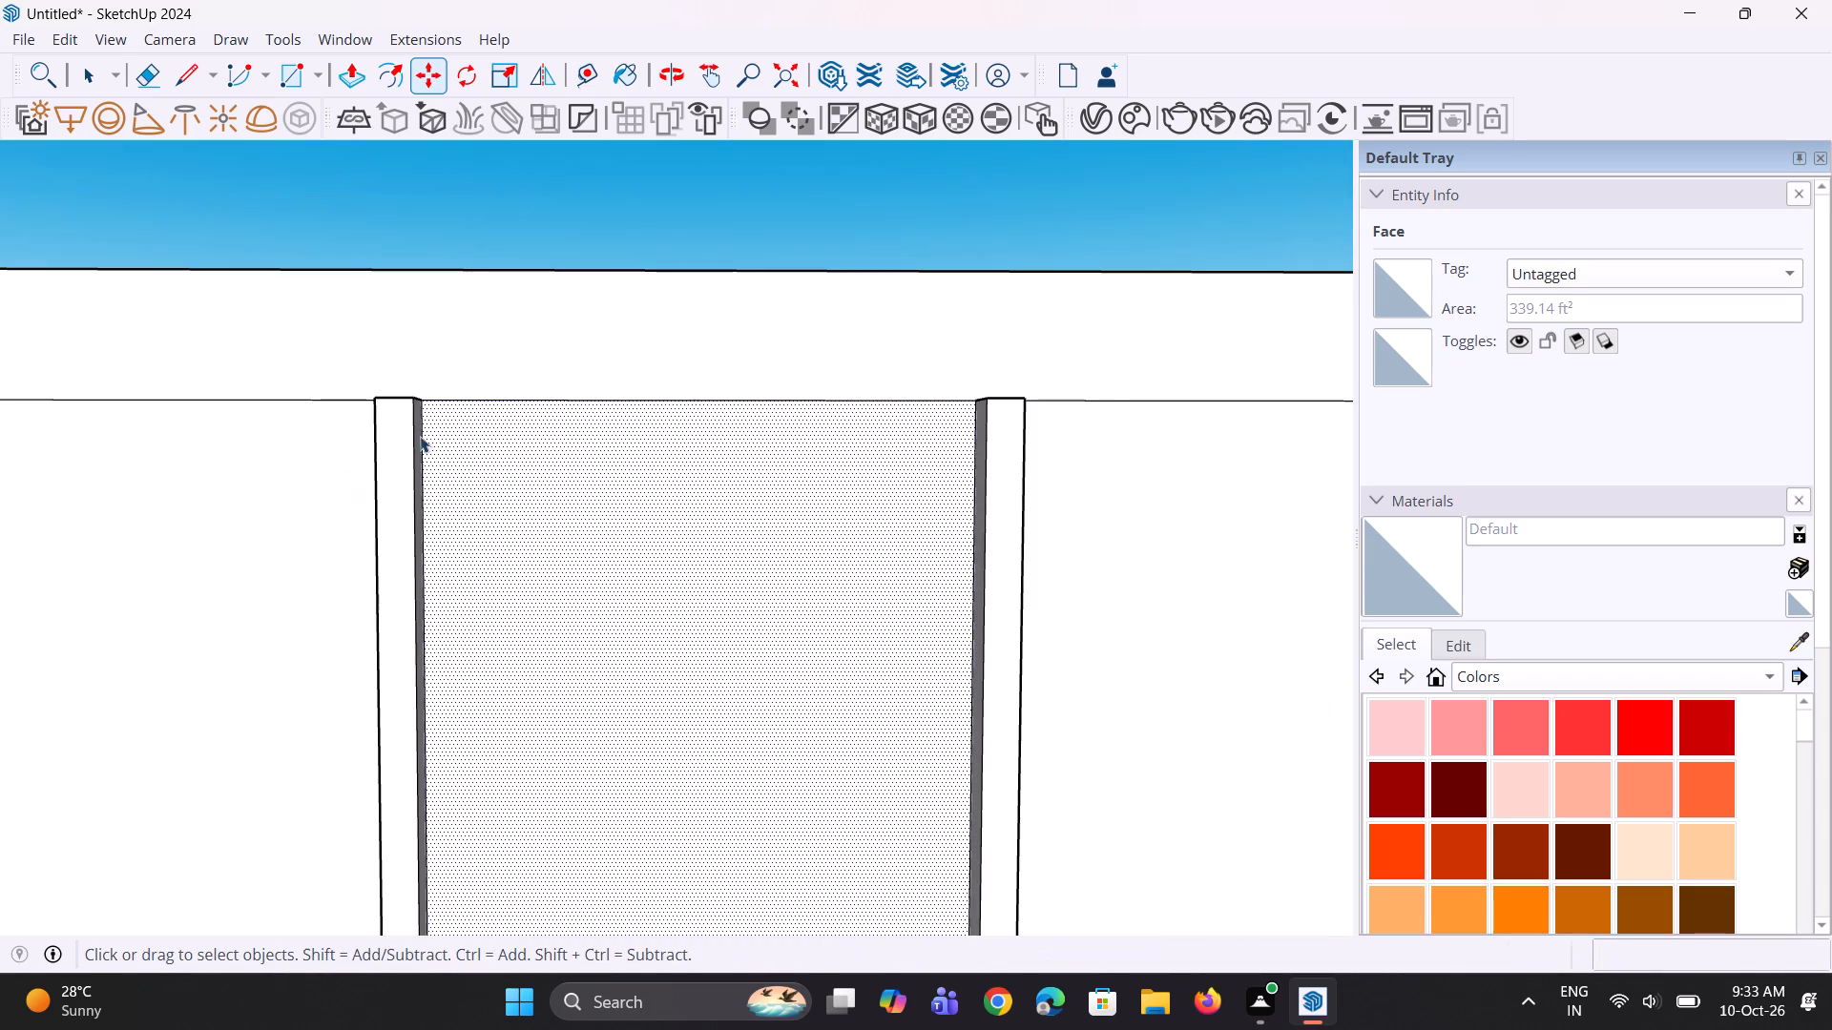
key("space")
left_click(739, 223)
scroll(351, 577, "up", 3)
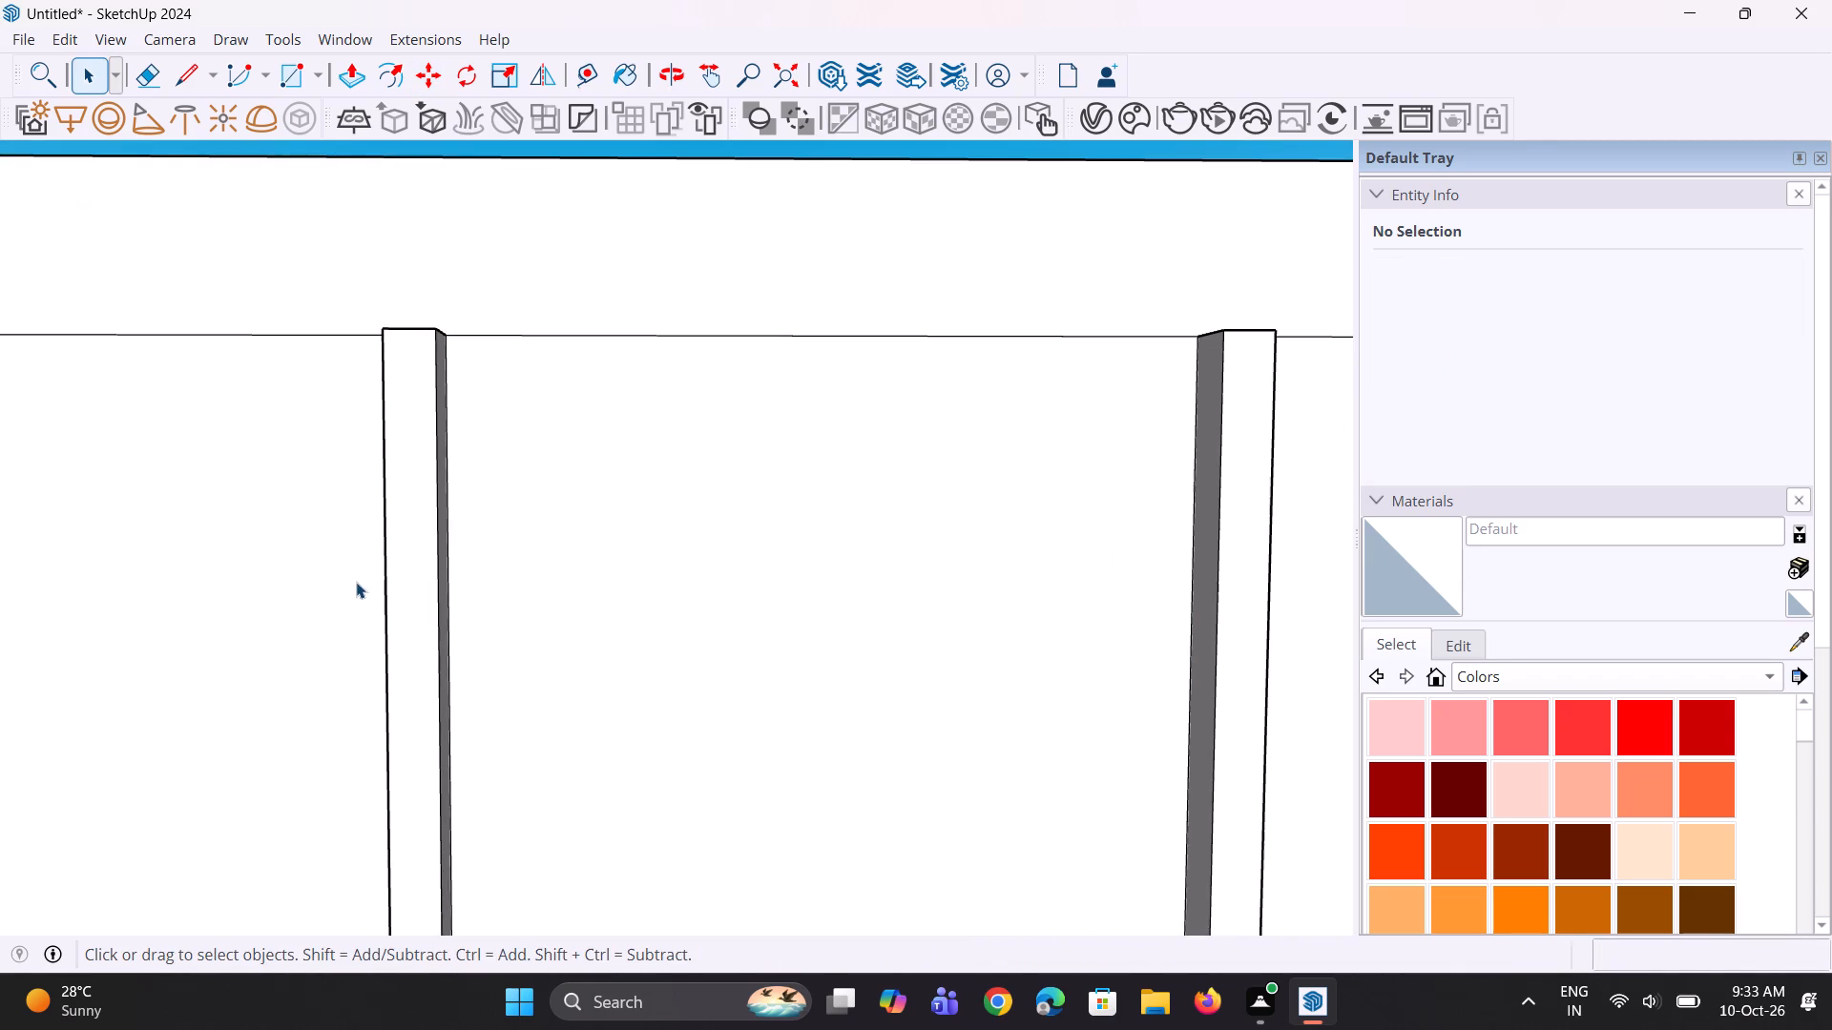
key("p")
left_click(410, 554)
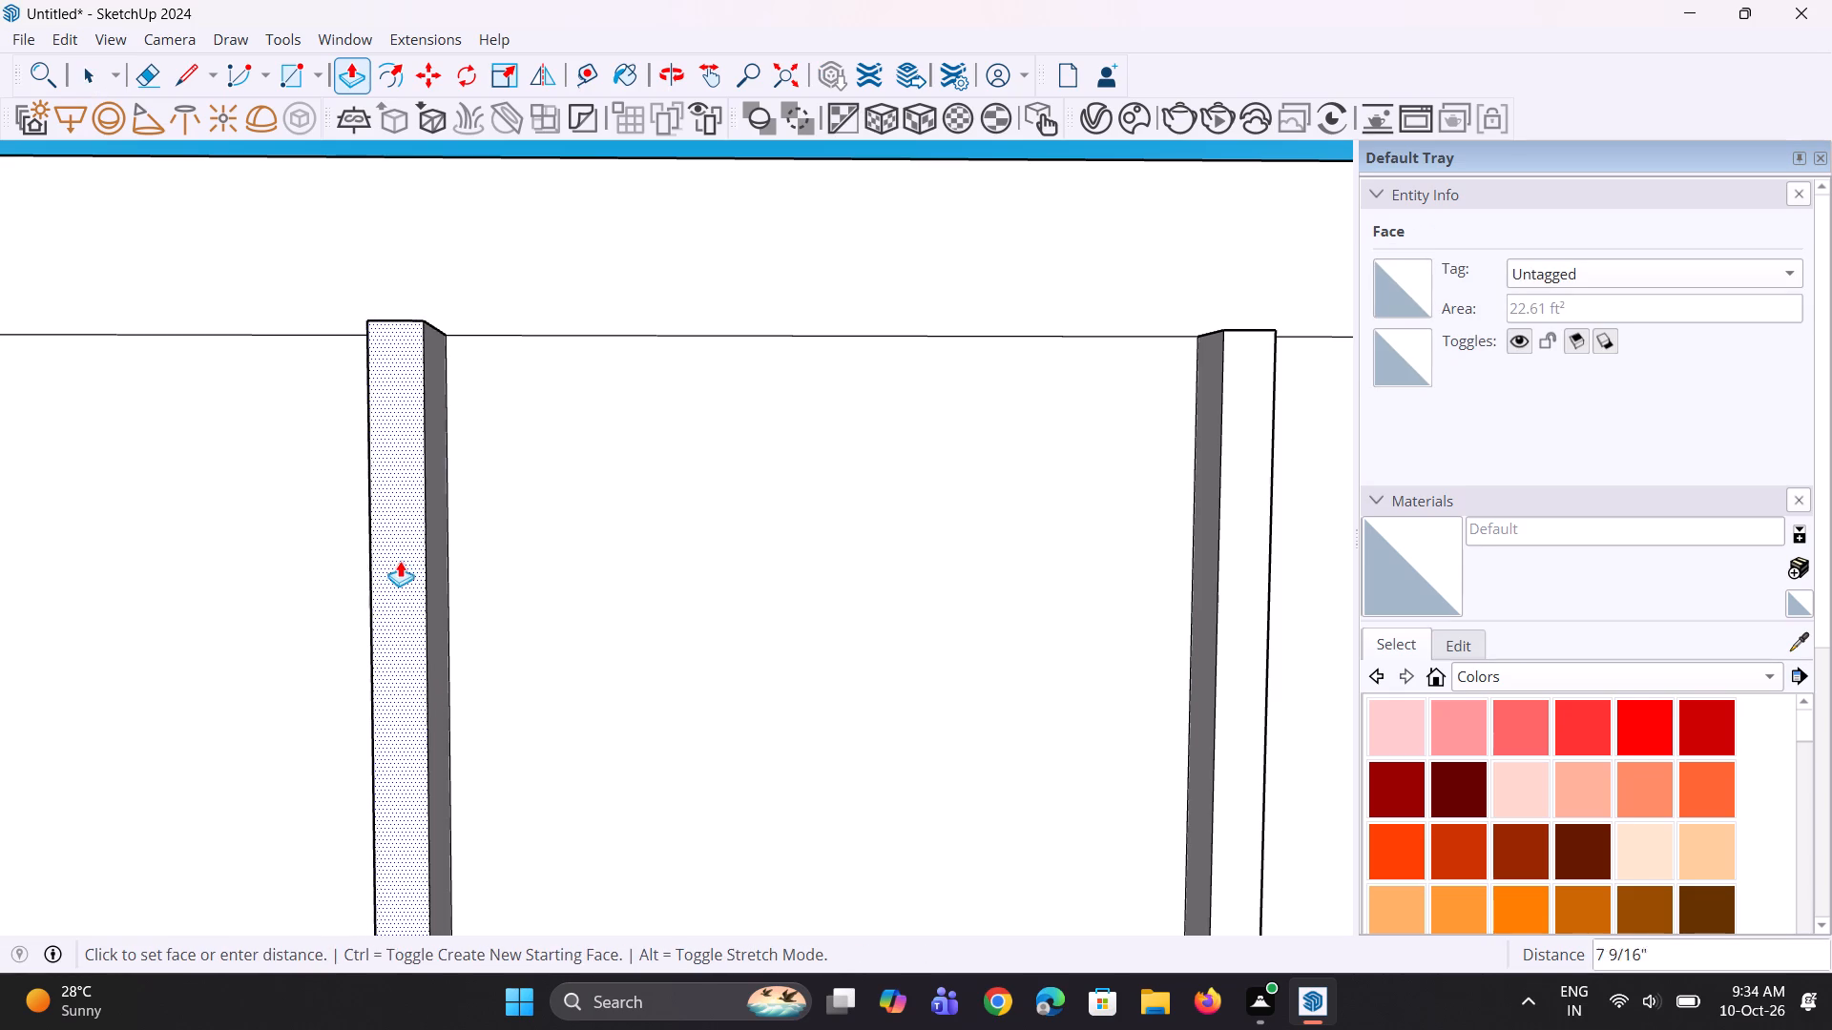
left_click(402, 560)
double_click(1233, 548)
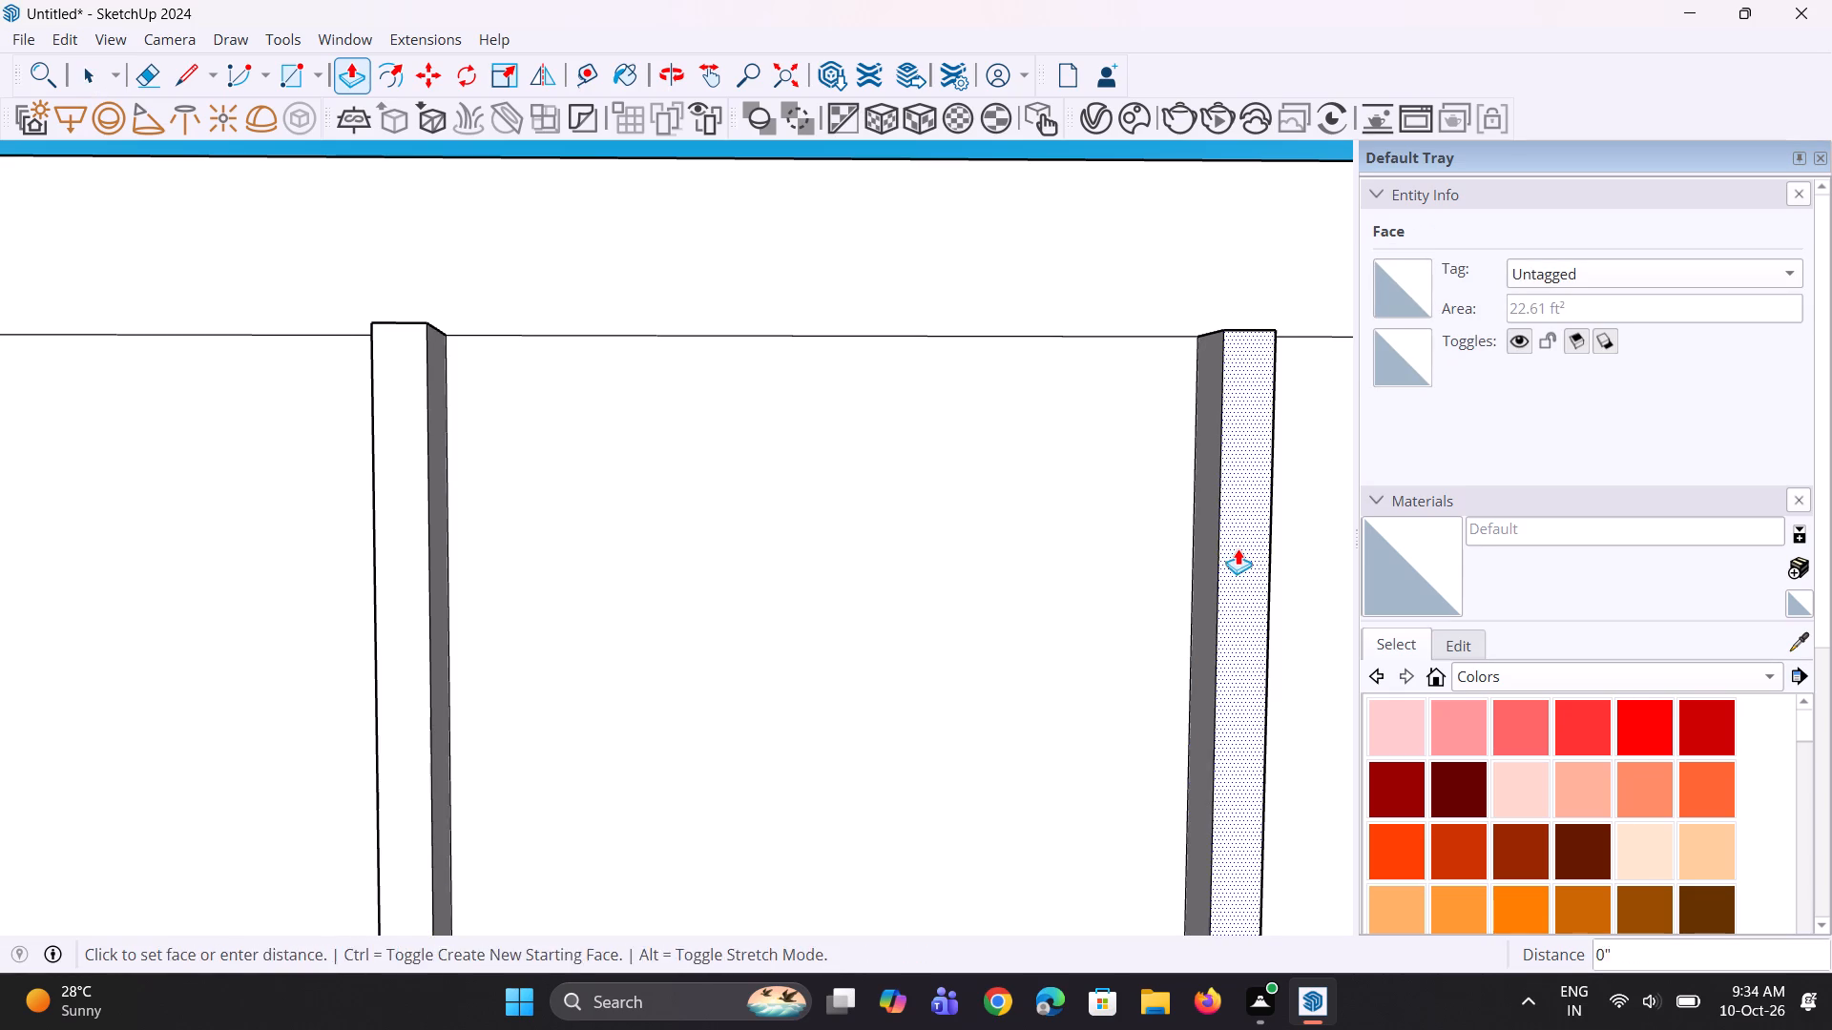
Copy the vertical edge where the origin-side border meets the central strip about 2 3/8" into the strip.
middle_click_drag(563, 558, 572, 708)
scroll(516, 604, "down", 4)
middle_click_drag(471, 598, 413, 587)
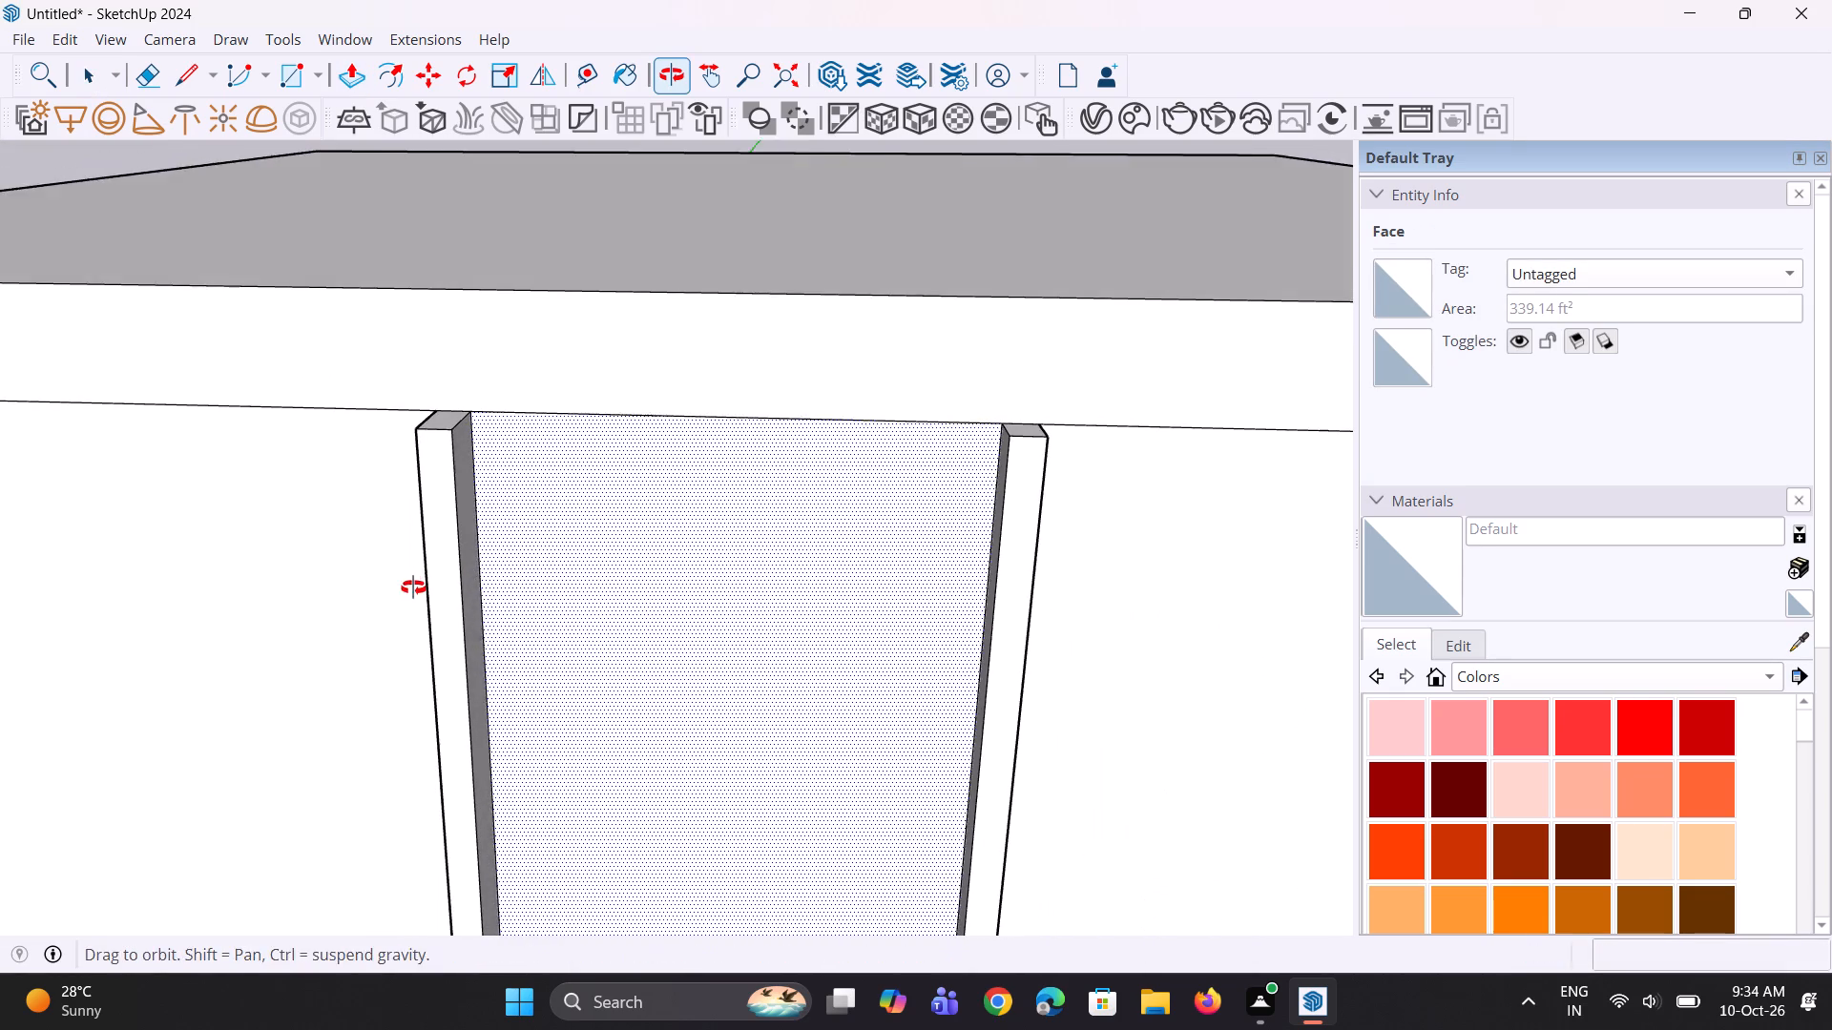
middle_click_drag(413, 587, 413, 588)
key("space")
key("space")
scroll(460, 578, "up", 2)
middle_click_drag(503, 569, 512, 569)
scroll(512, 569, "up", 1)
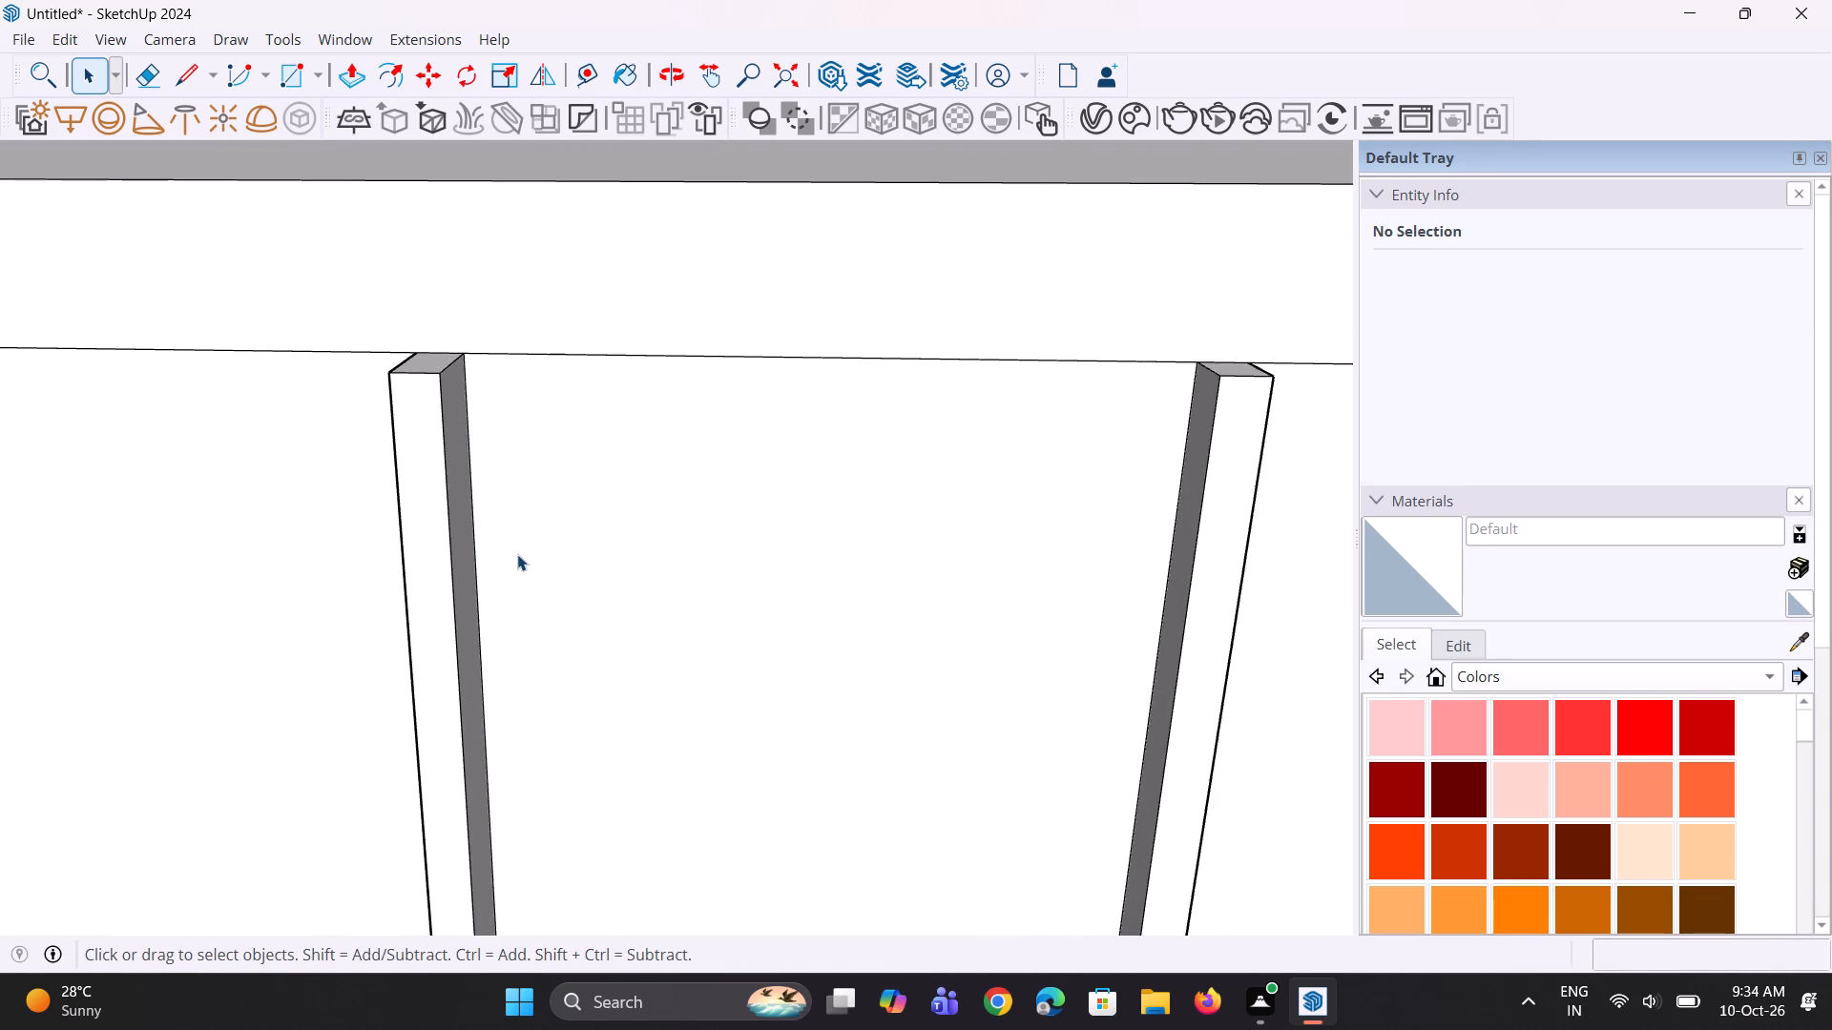
scroll(517, 554, "up", 2)
left_click(468, 511)
left_click(466, 464)
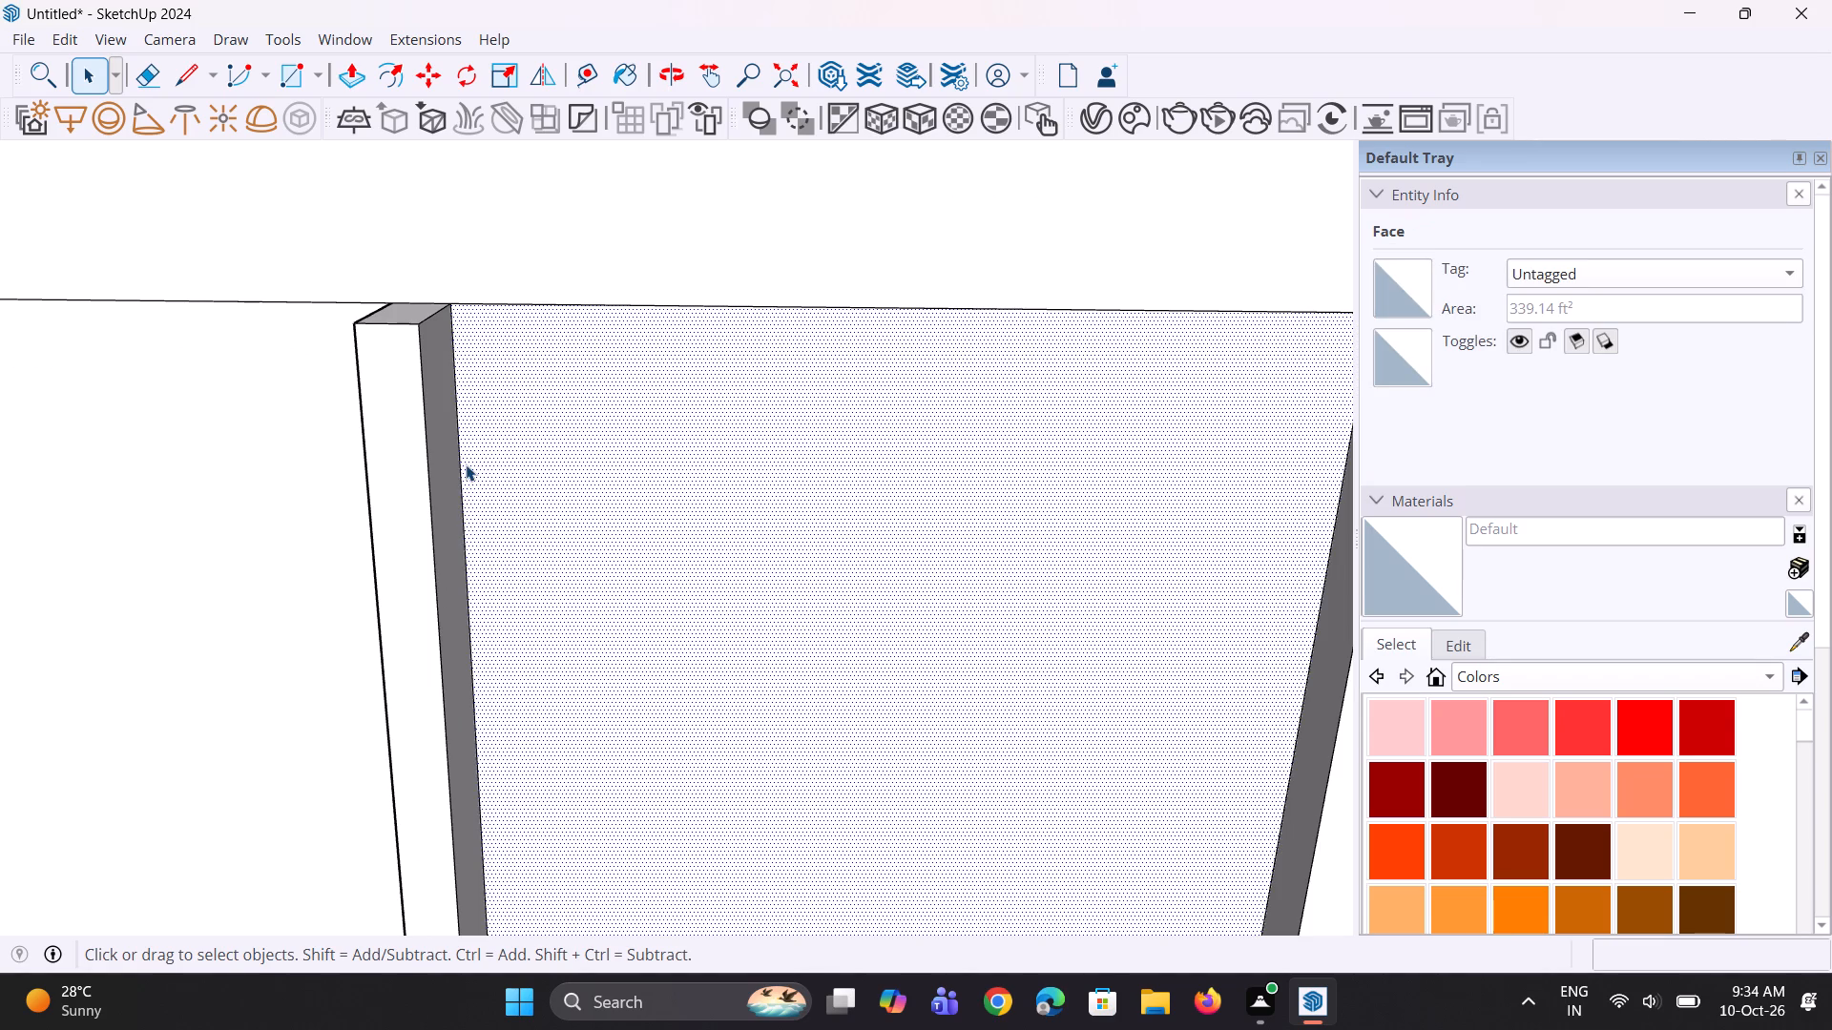
left_click(463, 463)
scroll(463, 451, "up", 1)
key("m")
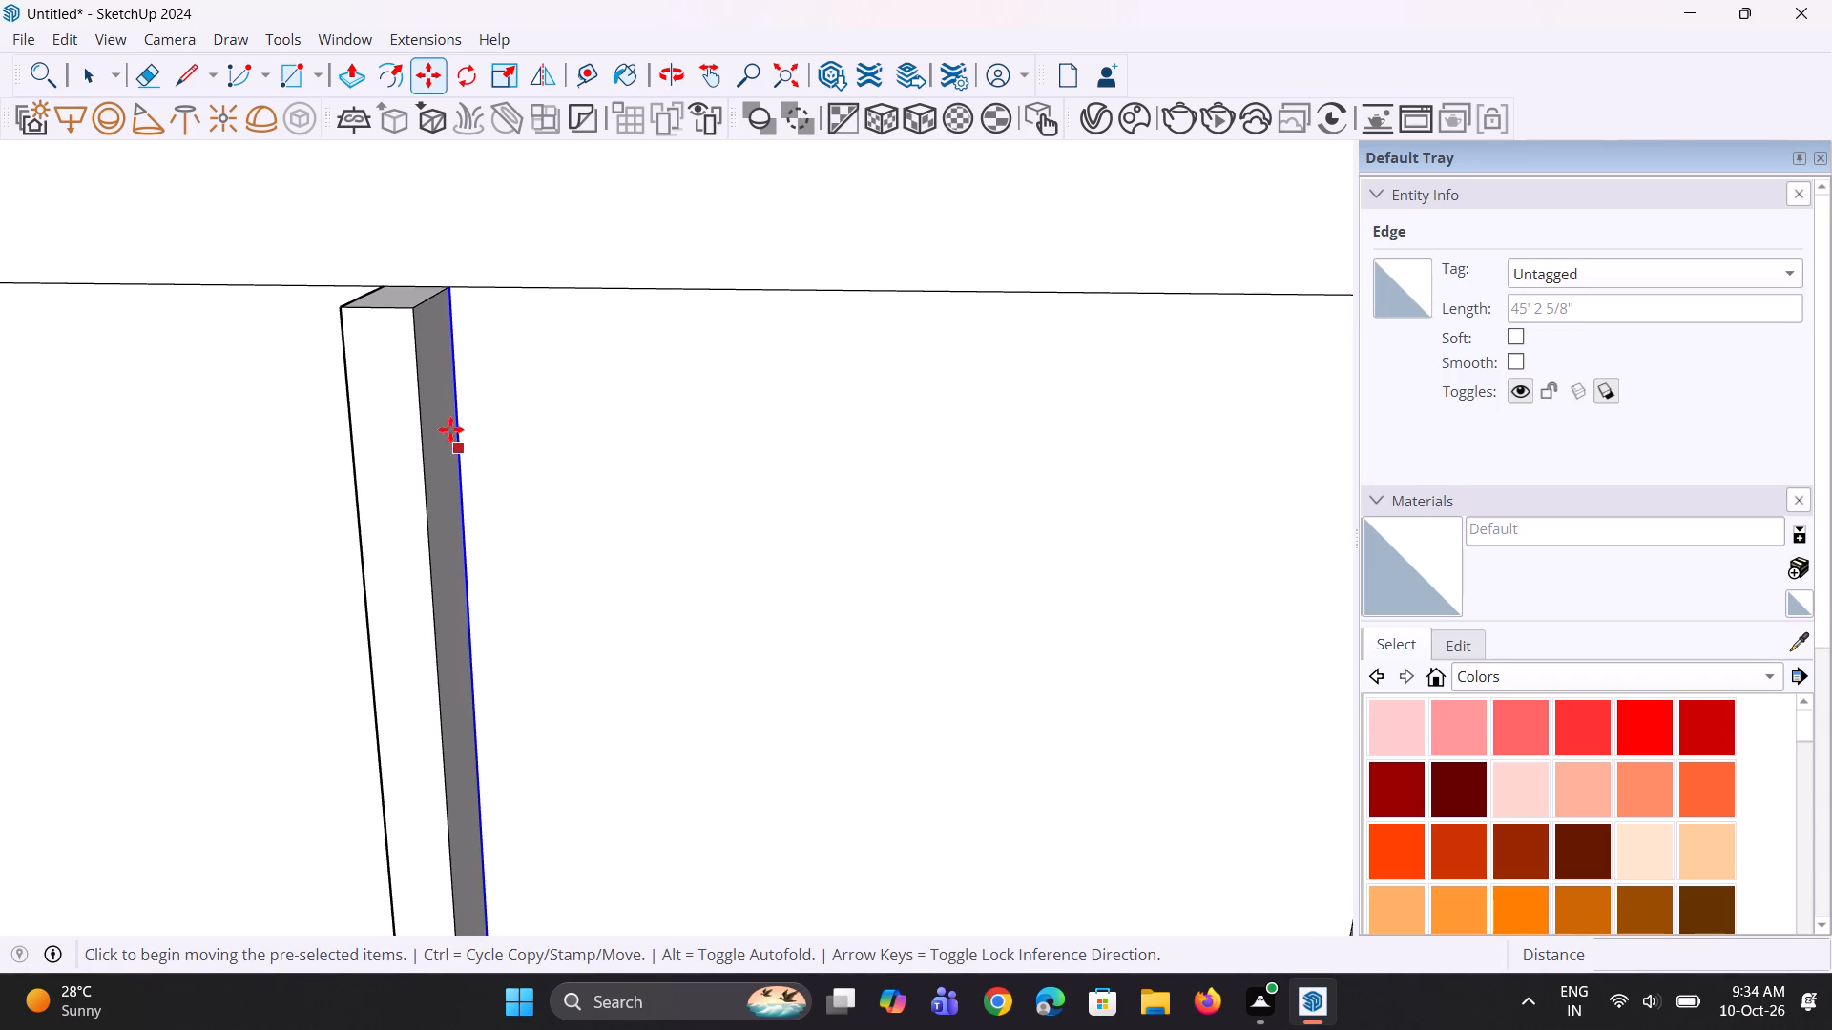
left_click(447, 292)
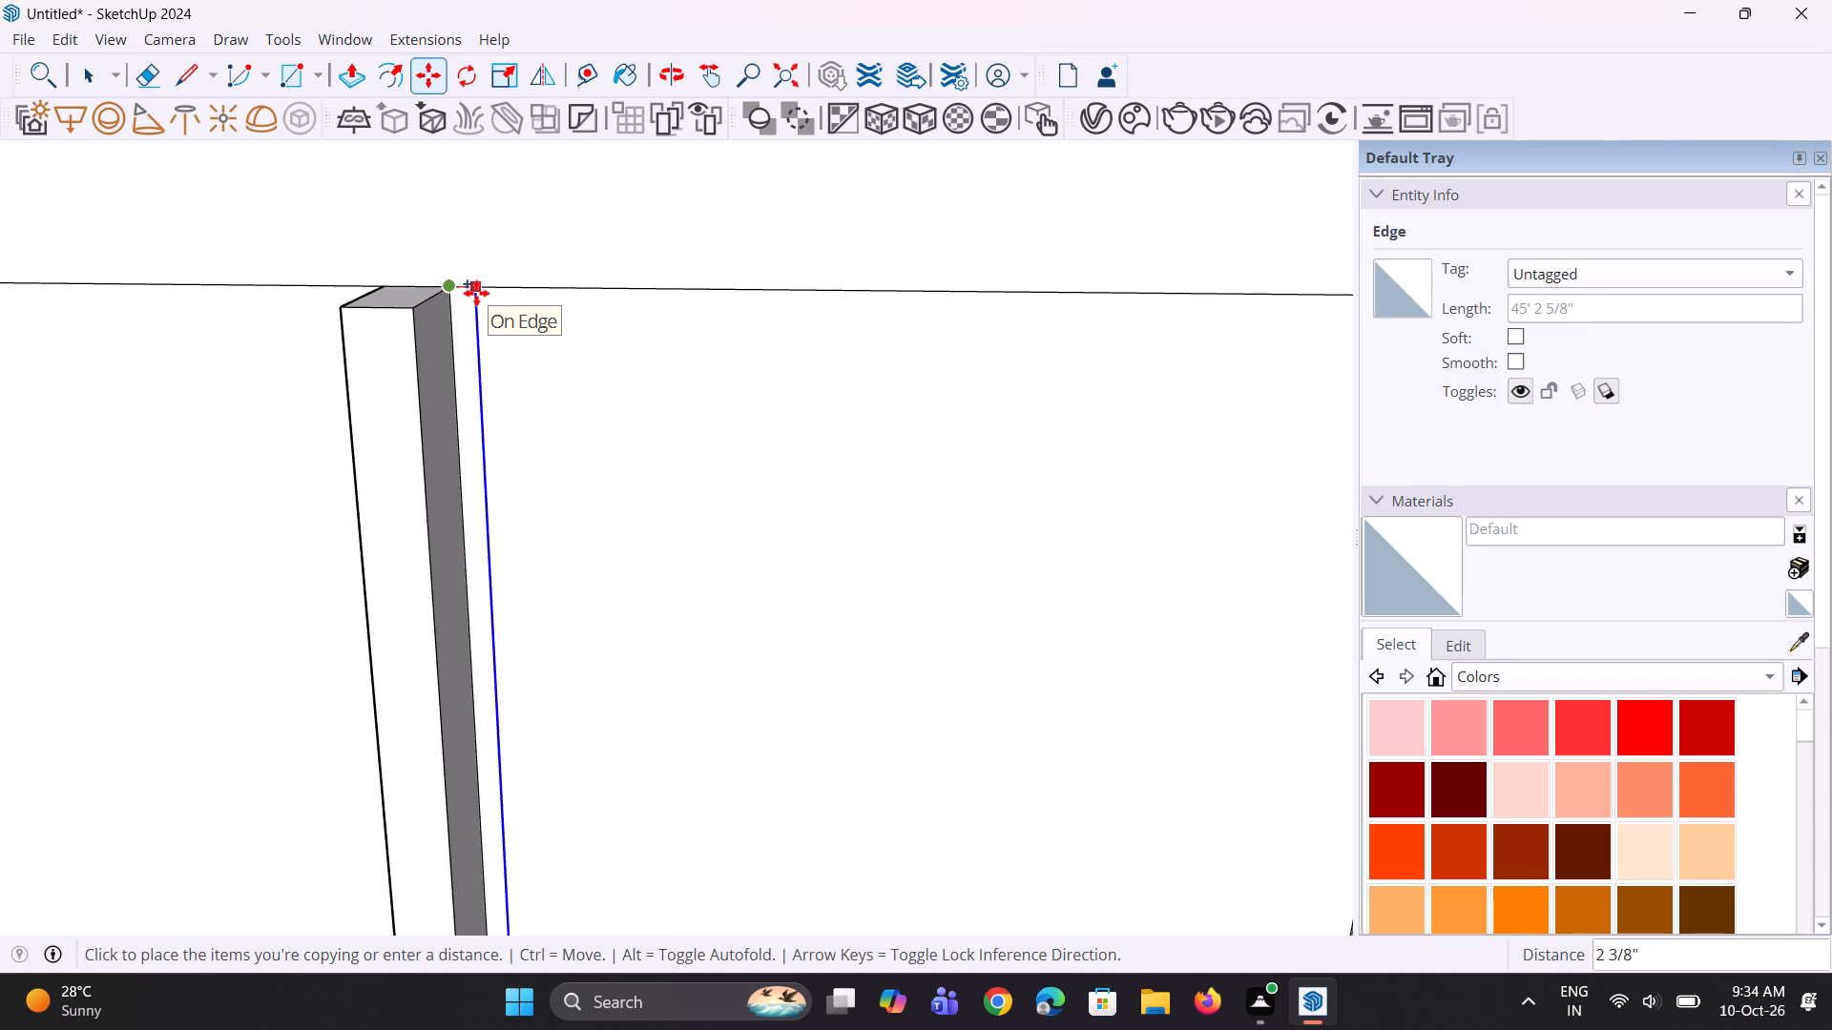
left_click(476, 293)
Copy the new vertical edge another 4" into the central strip along the face.
scroll(421, 320, "down", 12)
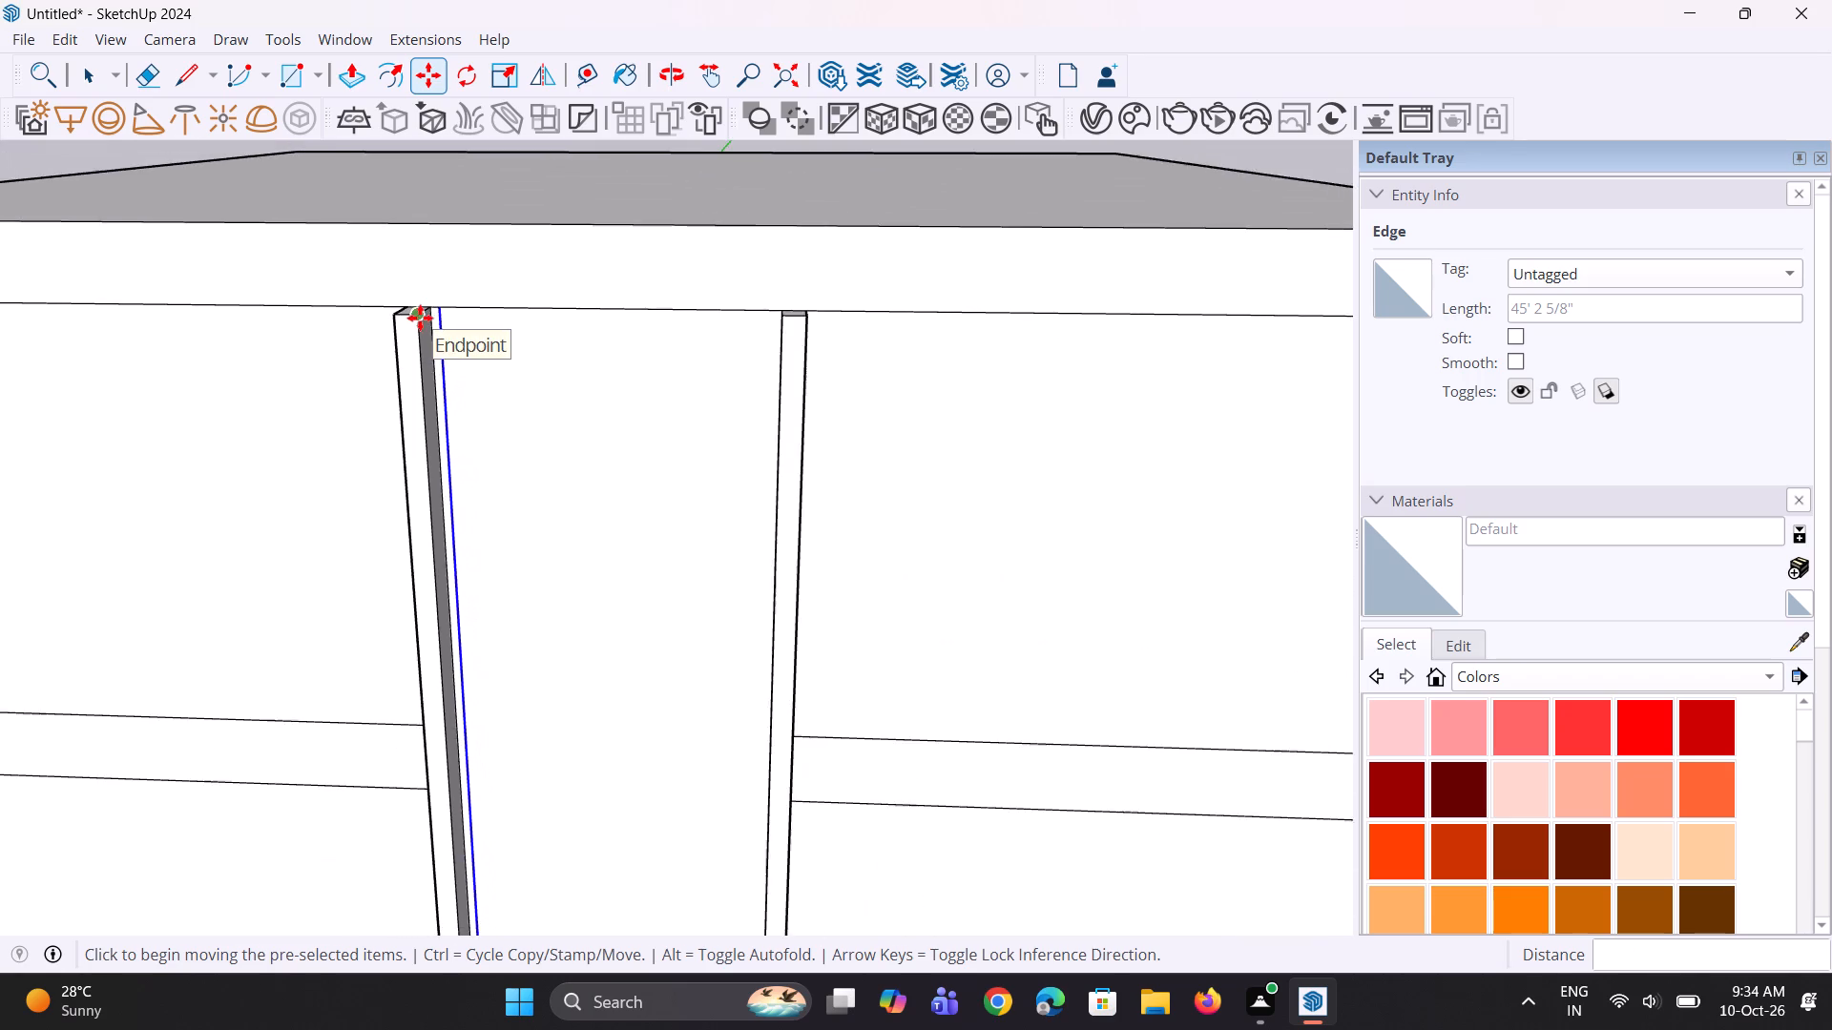
scroll(420, 318, "down", 4)
middle_click_drag(388, 353, 429, 358)
scroll(434, 279, "up", 7)
key("space")
key("space")
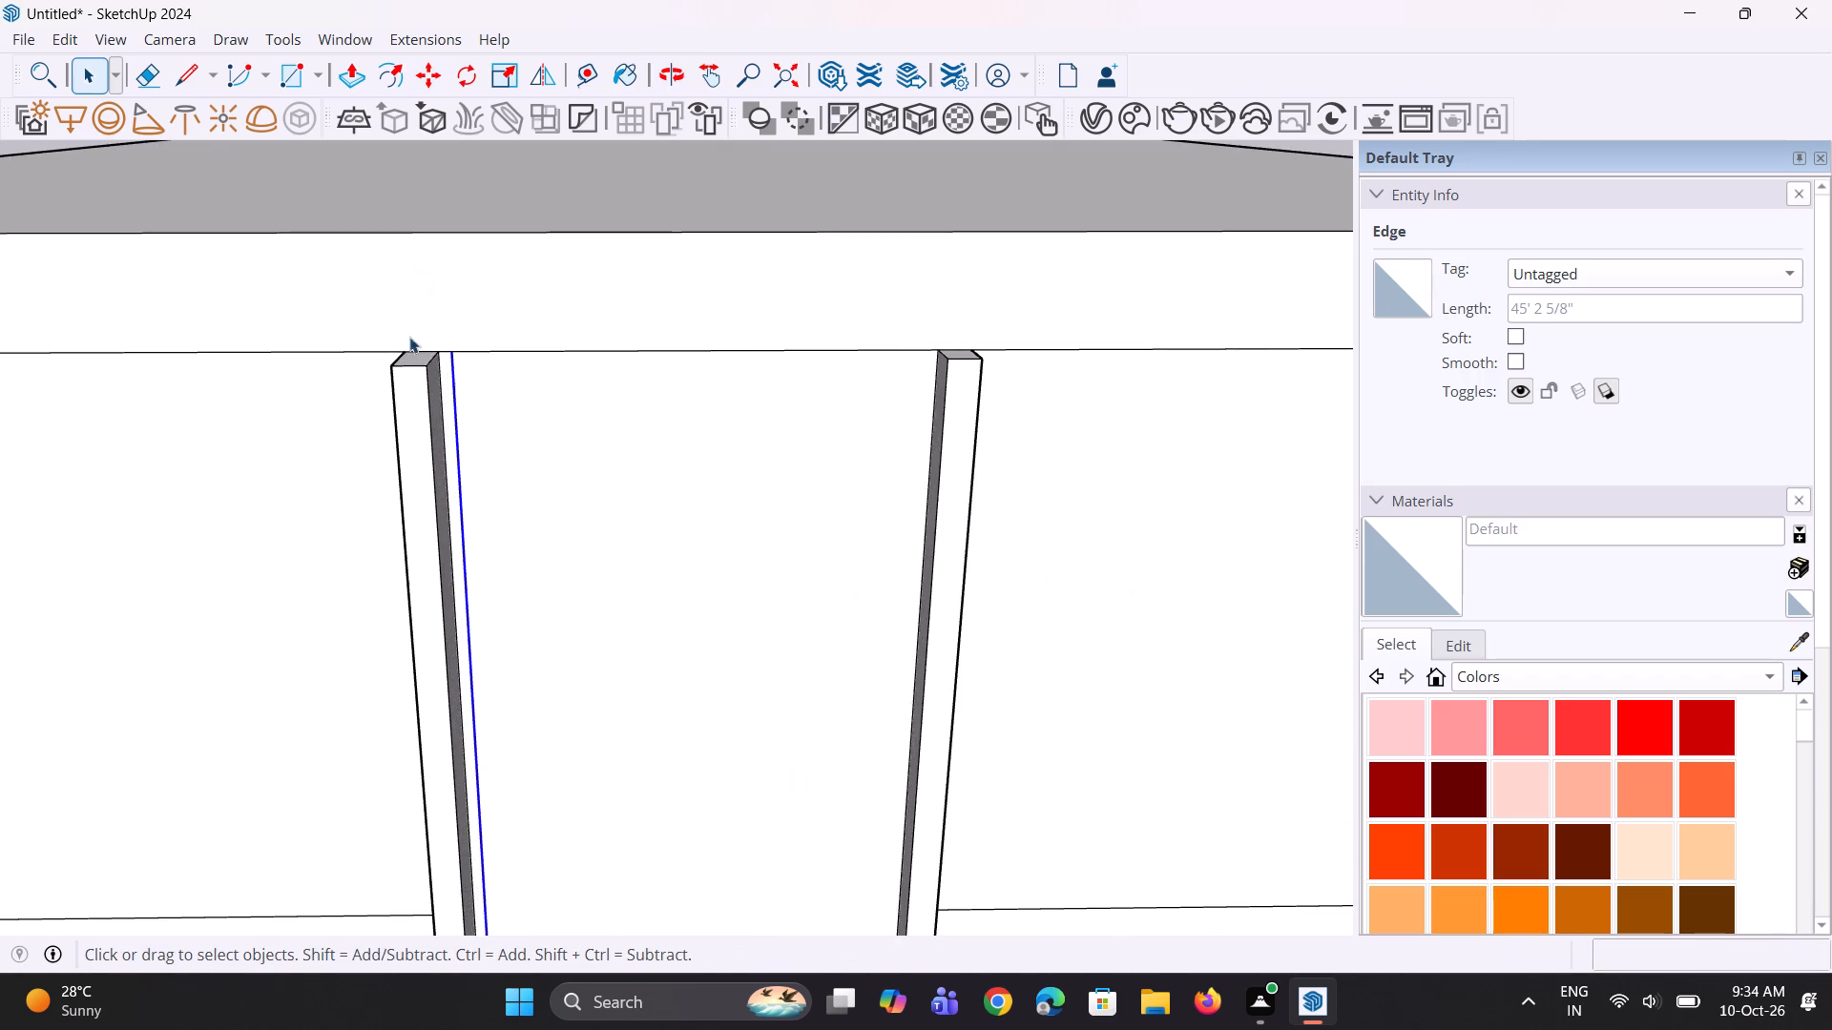
scroll(420, 348, "up", 3)
key("m")
scroll(415, 360, "up", 6)
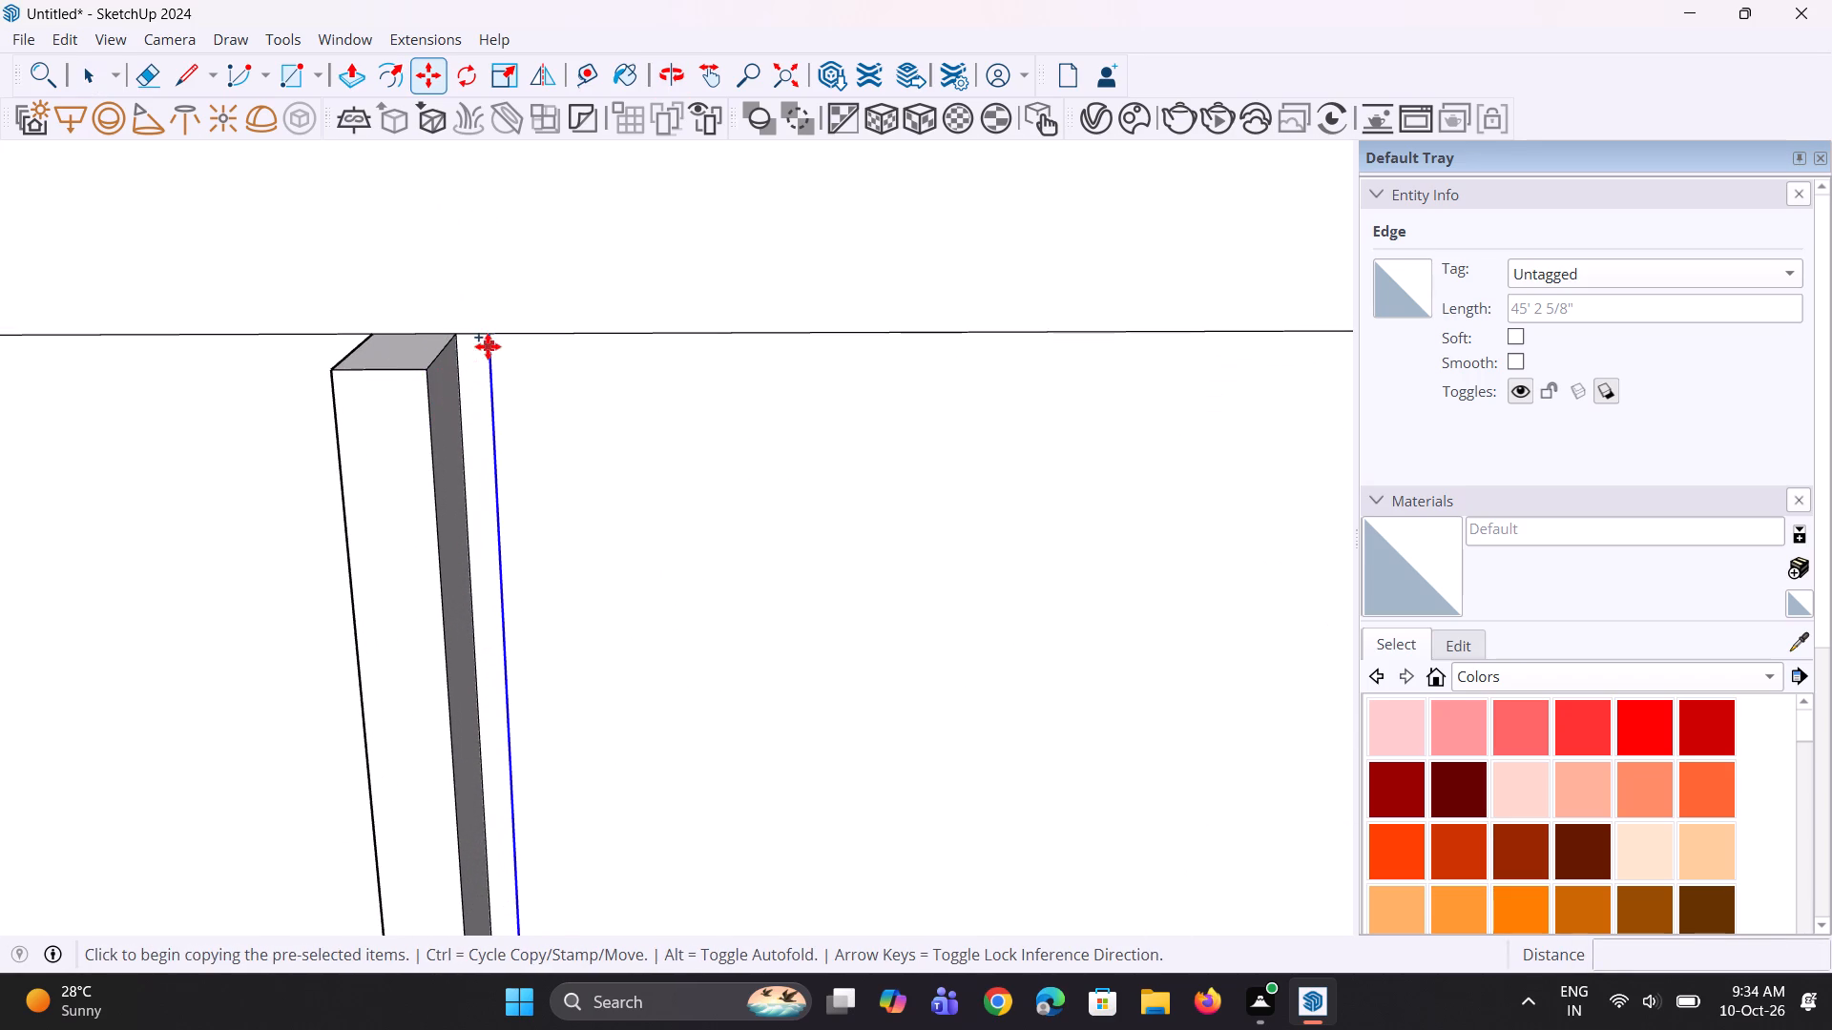
left_click(489, 341)
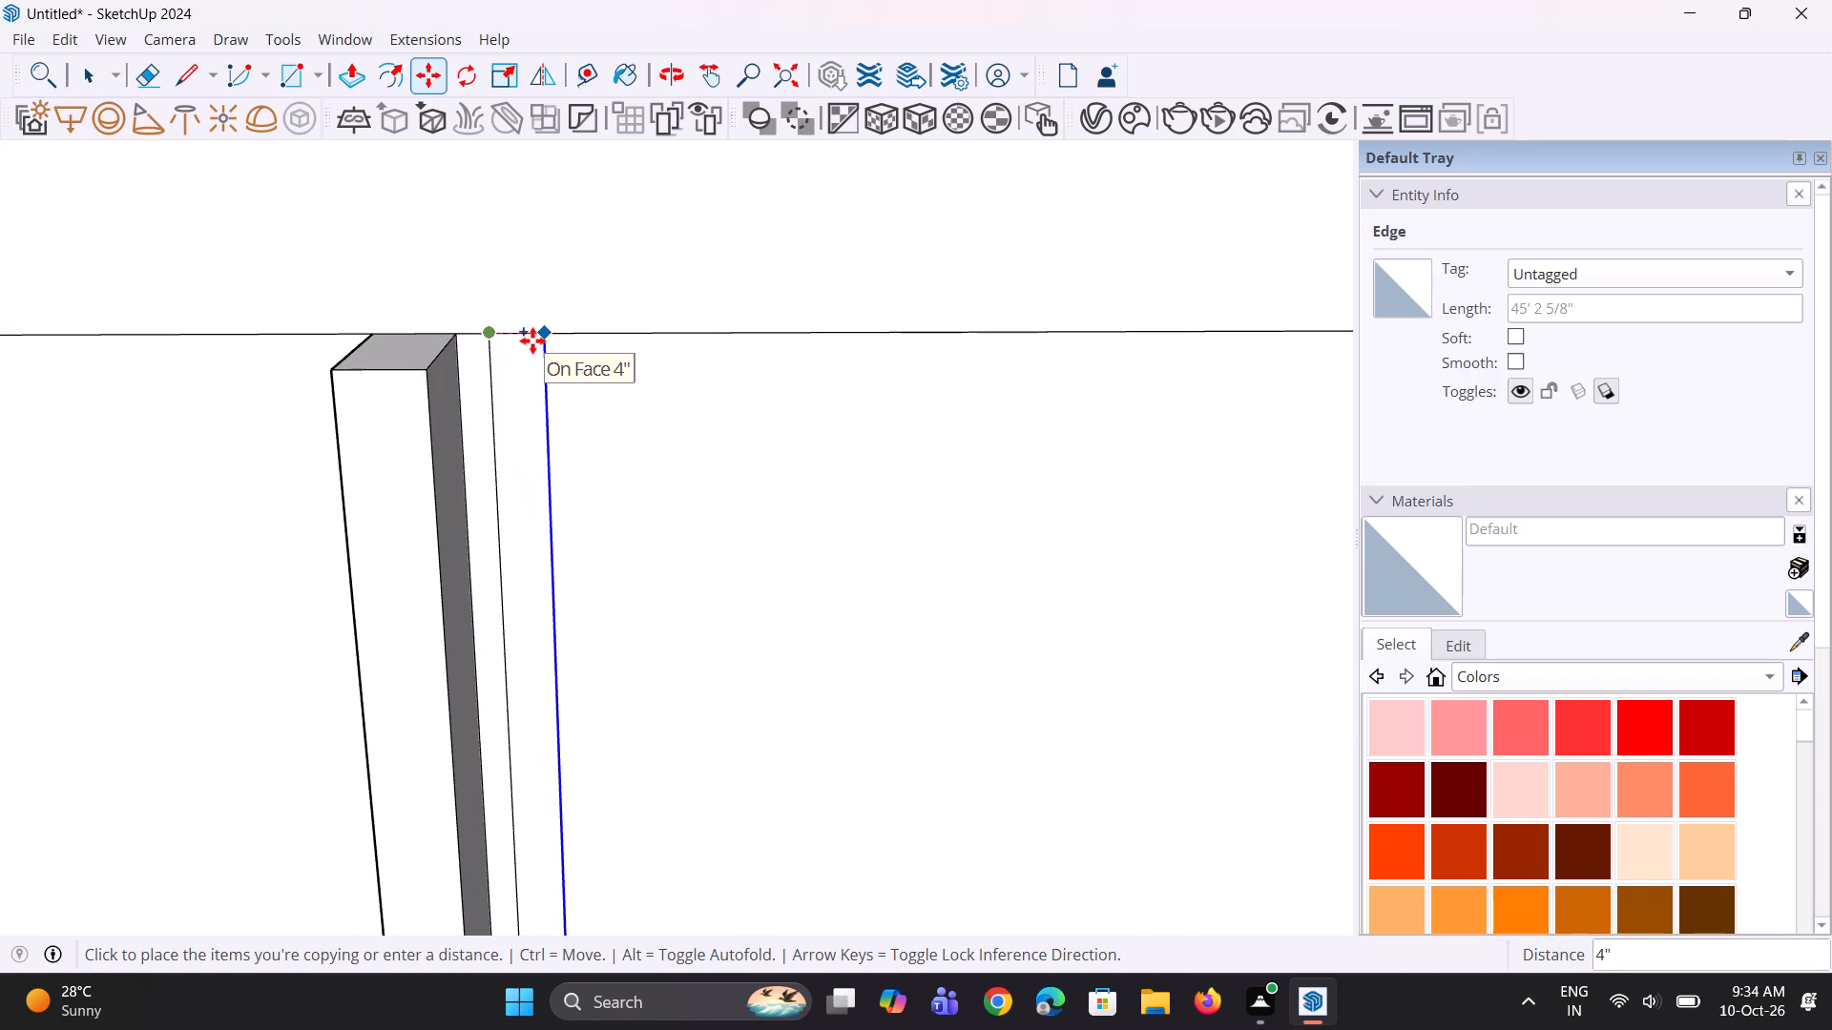
left_click(531, 341)
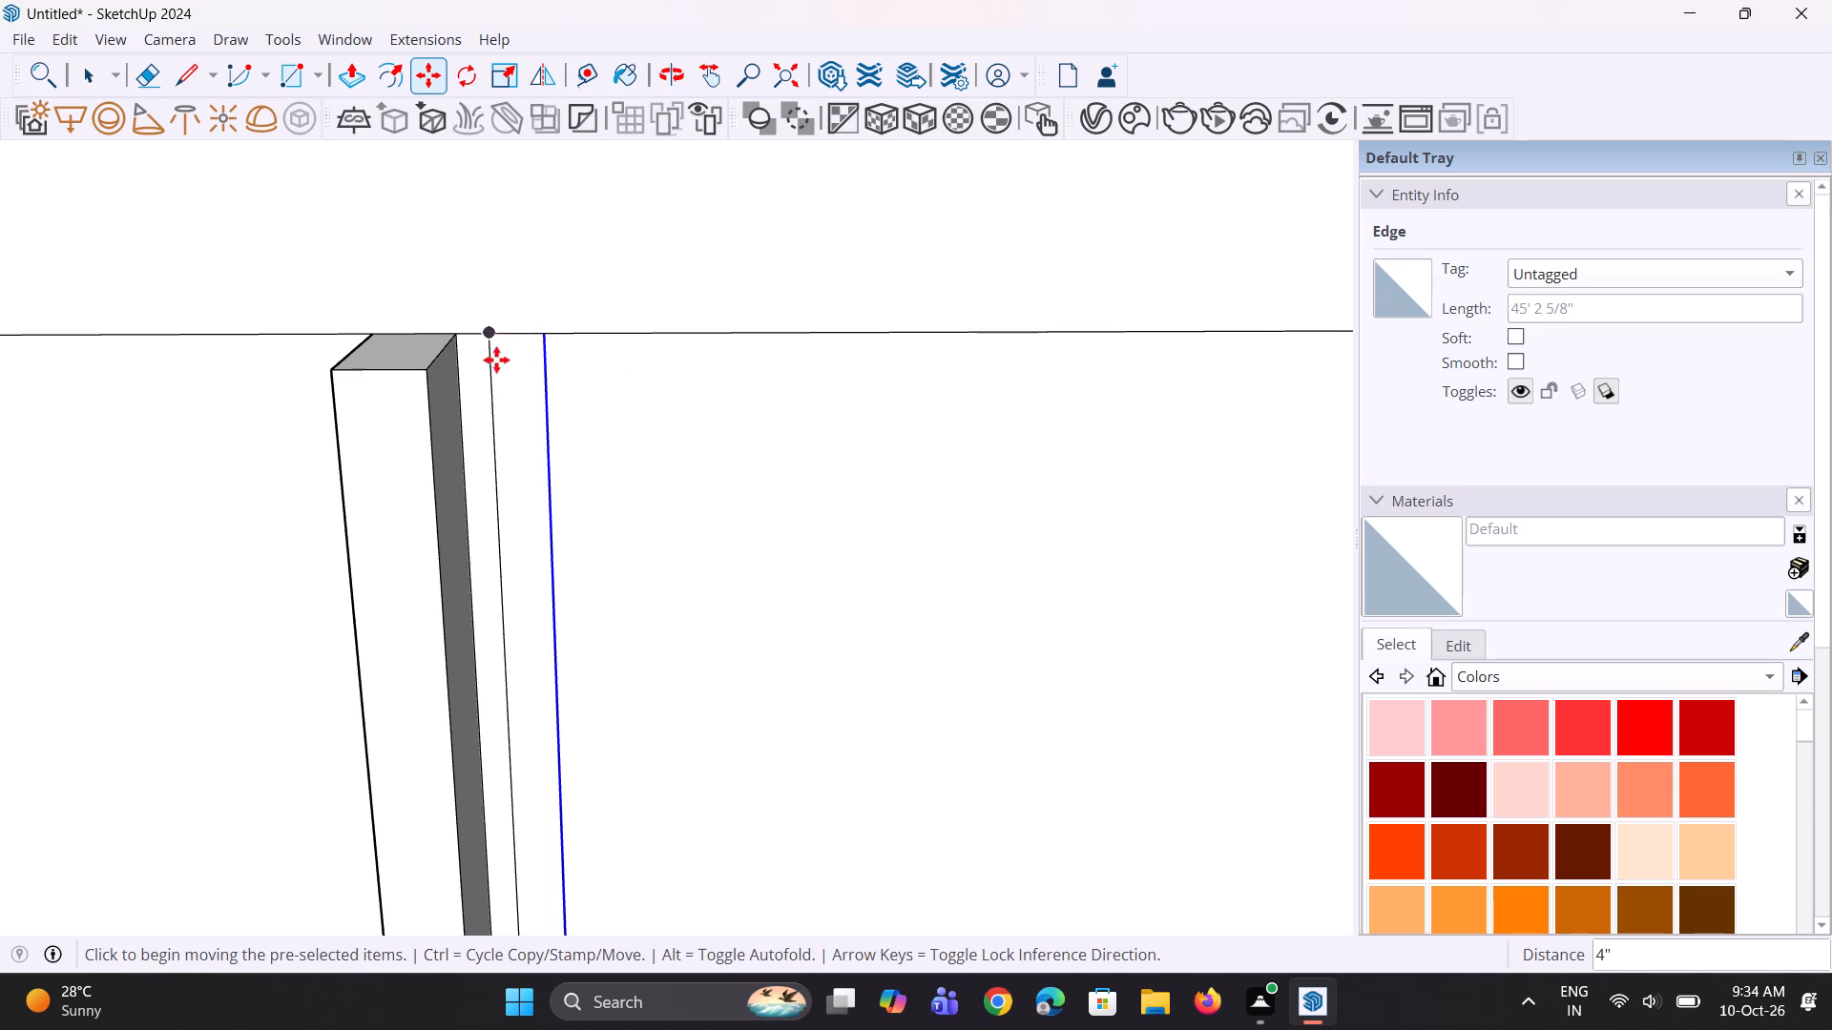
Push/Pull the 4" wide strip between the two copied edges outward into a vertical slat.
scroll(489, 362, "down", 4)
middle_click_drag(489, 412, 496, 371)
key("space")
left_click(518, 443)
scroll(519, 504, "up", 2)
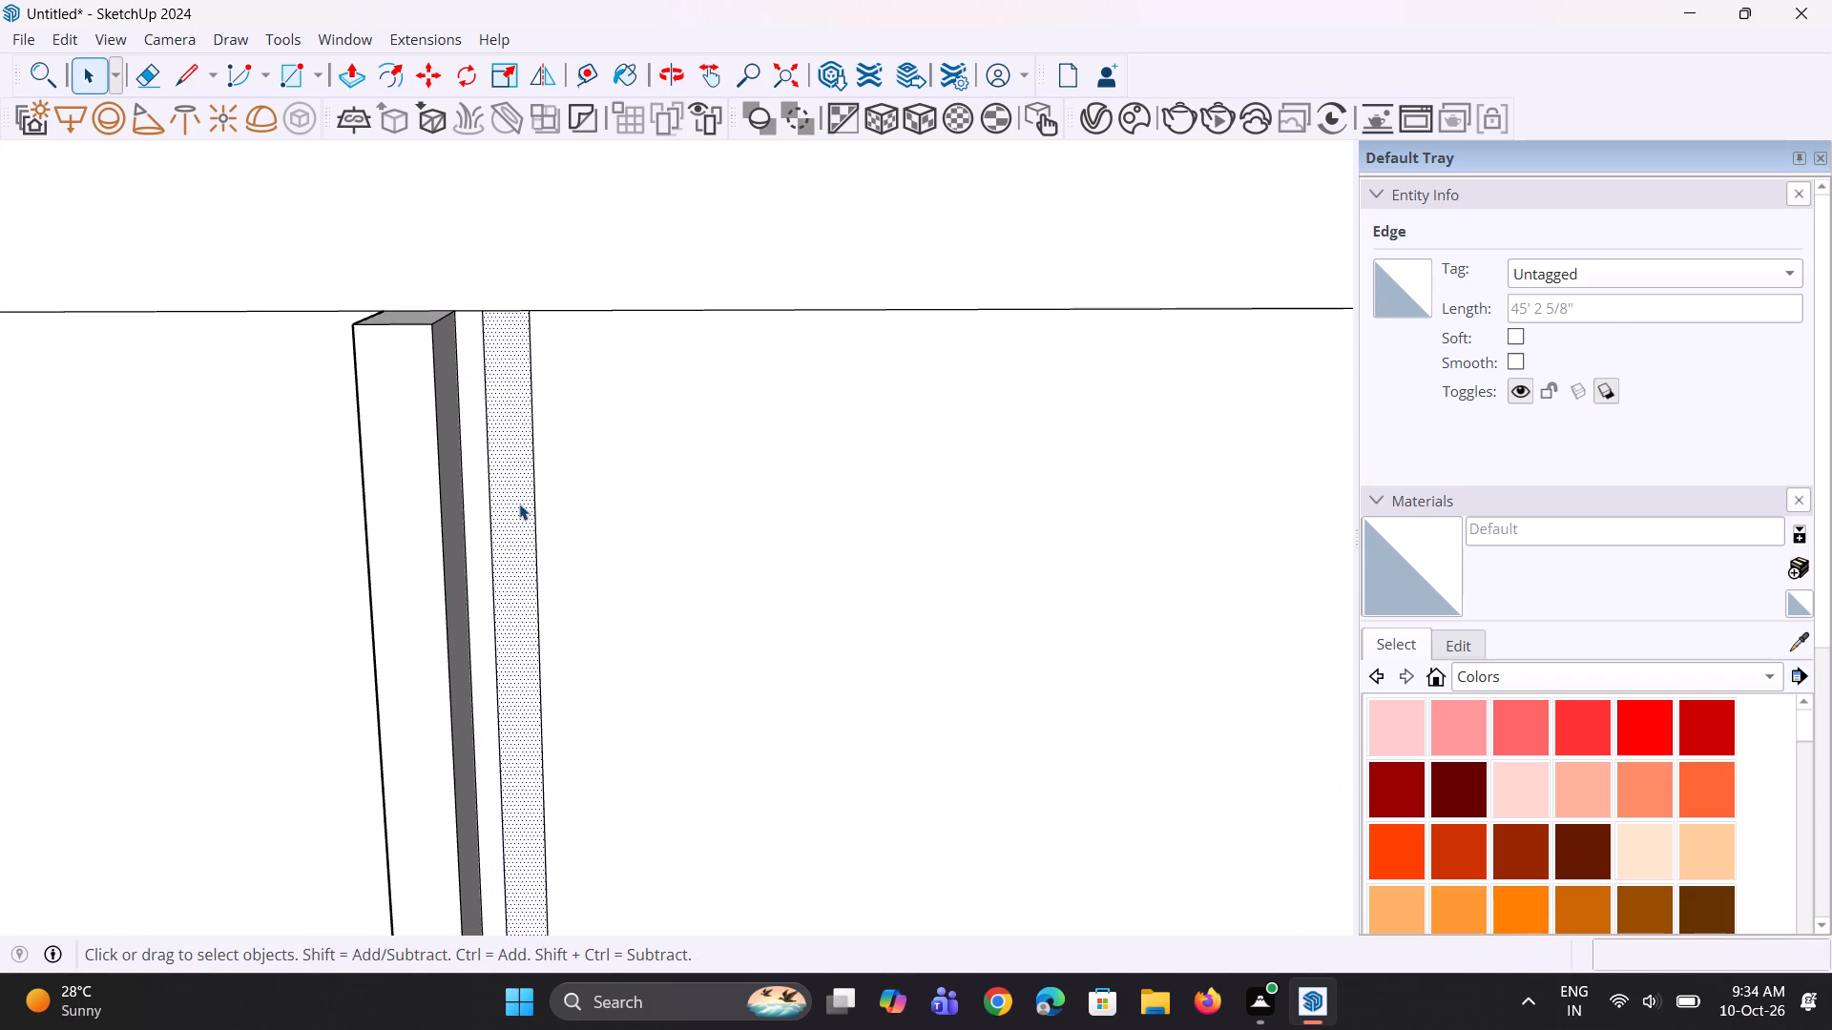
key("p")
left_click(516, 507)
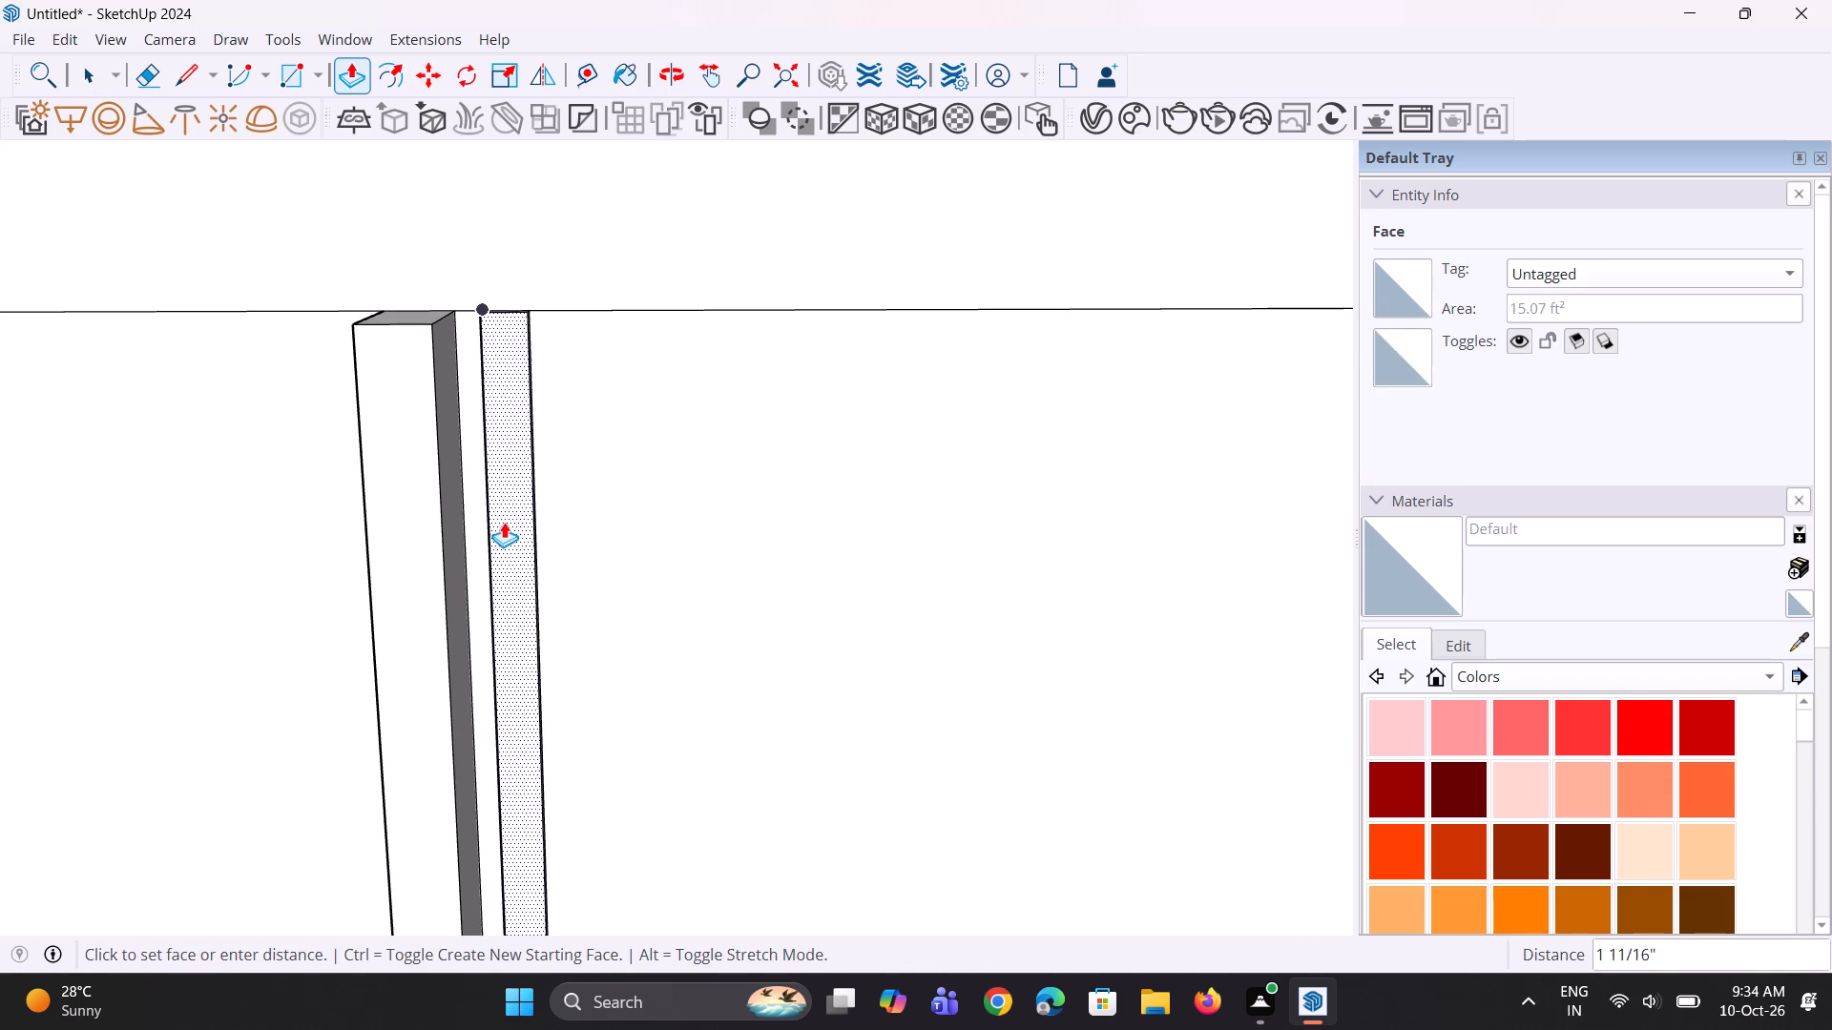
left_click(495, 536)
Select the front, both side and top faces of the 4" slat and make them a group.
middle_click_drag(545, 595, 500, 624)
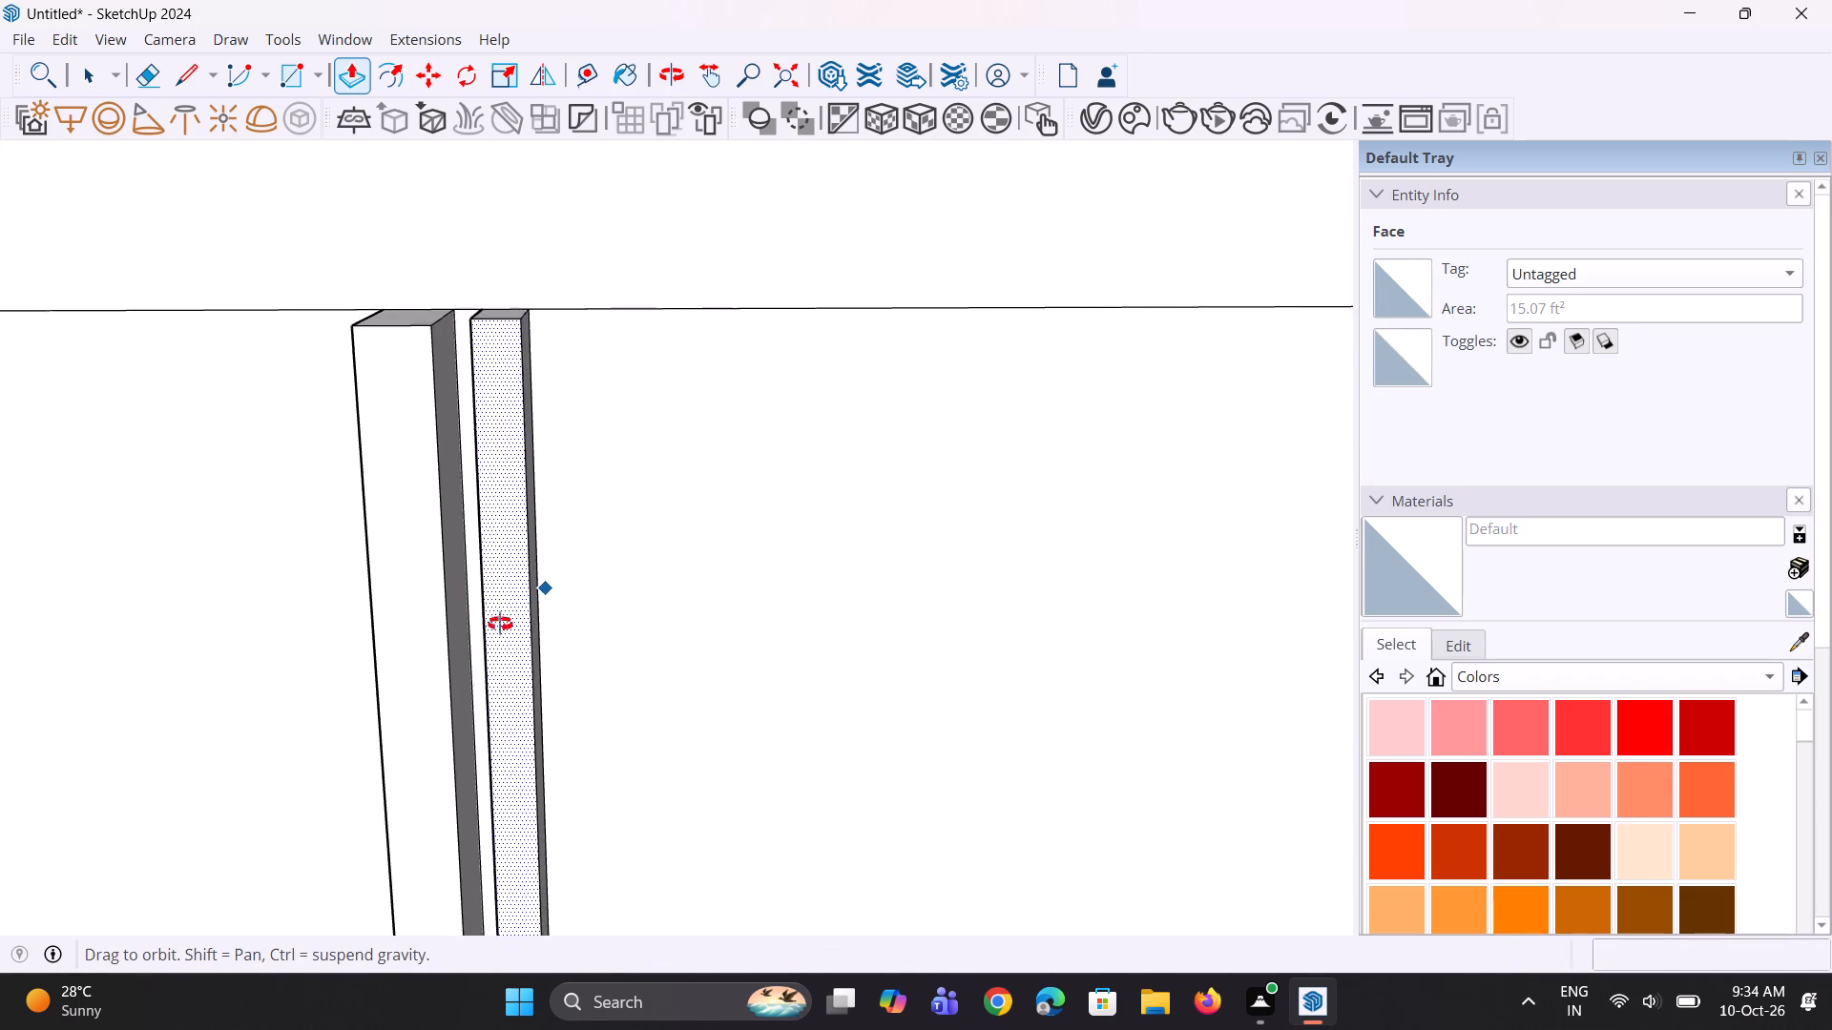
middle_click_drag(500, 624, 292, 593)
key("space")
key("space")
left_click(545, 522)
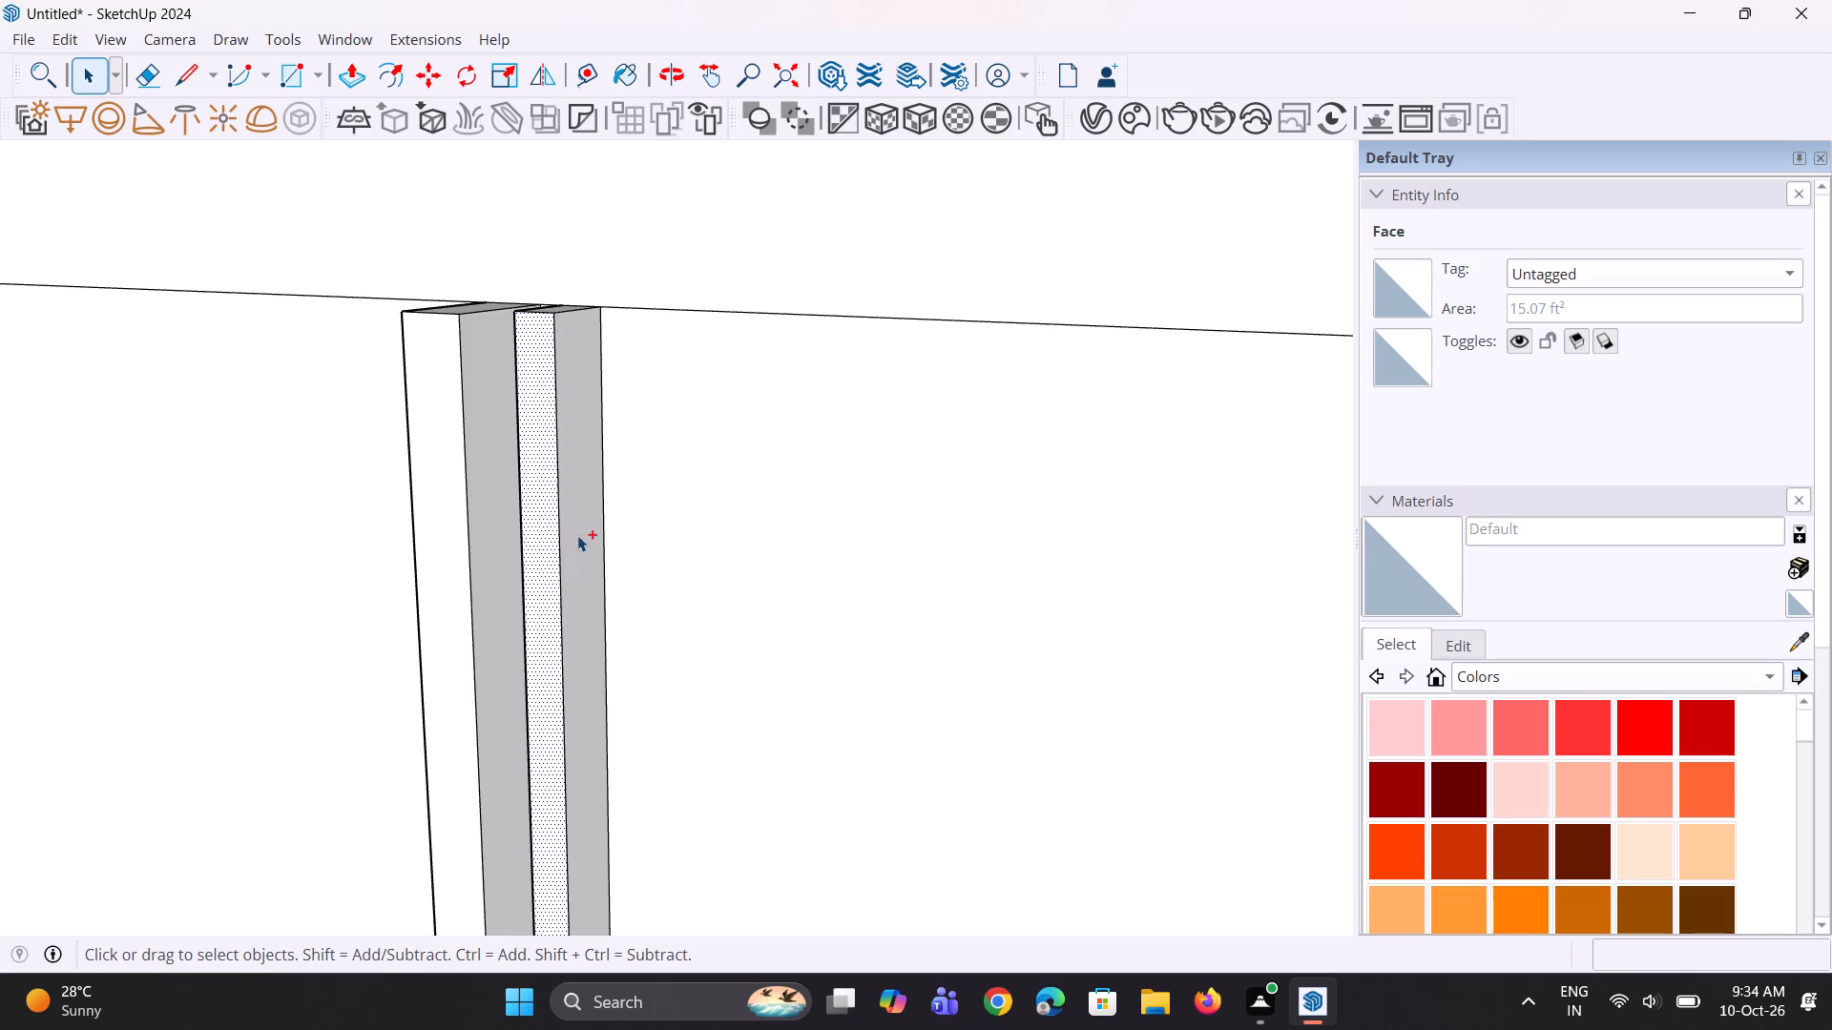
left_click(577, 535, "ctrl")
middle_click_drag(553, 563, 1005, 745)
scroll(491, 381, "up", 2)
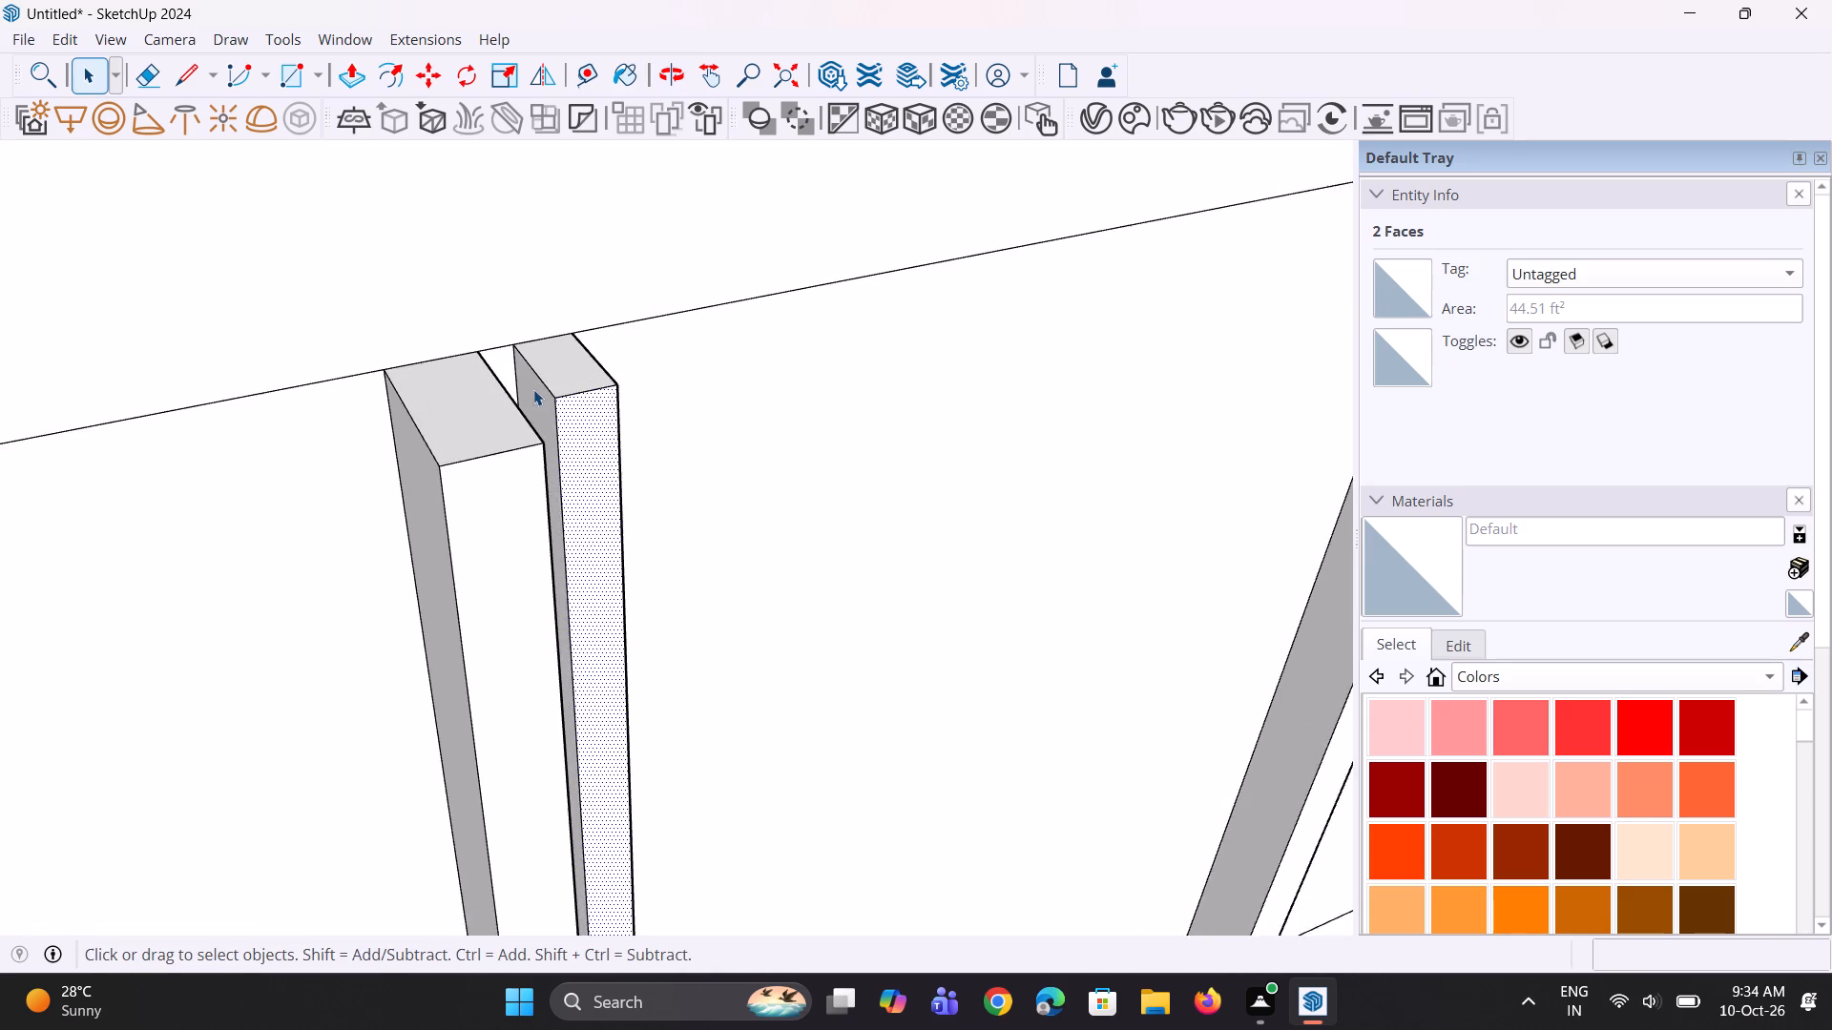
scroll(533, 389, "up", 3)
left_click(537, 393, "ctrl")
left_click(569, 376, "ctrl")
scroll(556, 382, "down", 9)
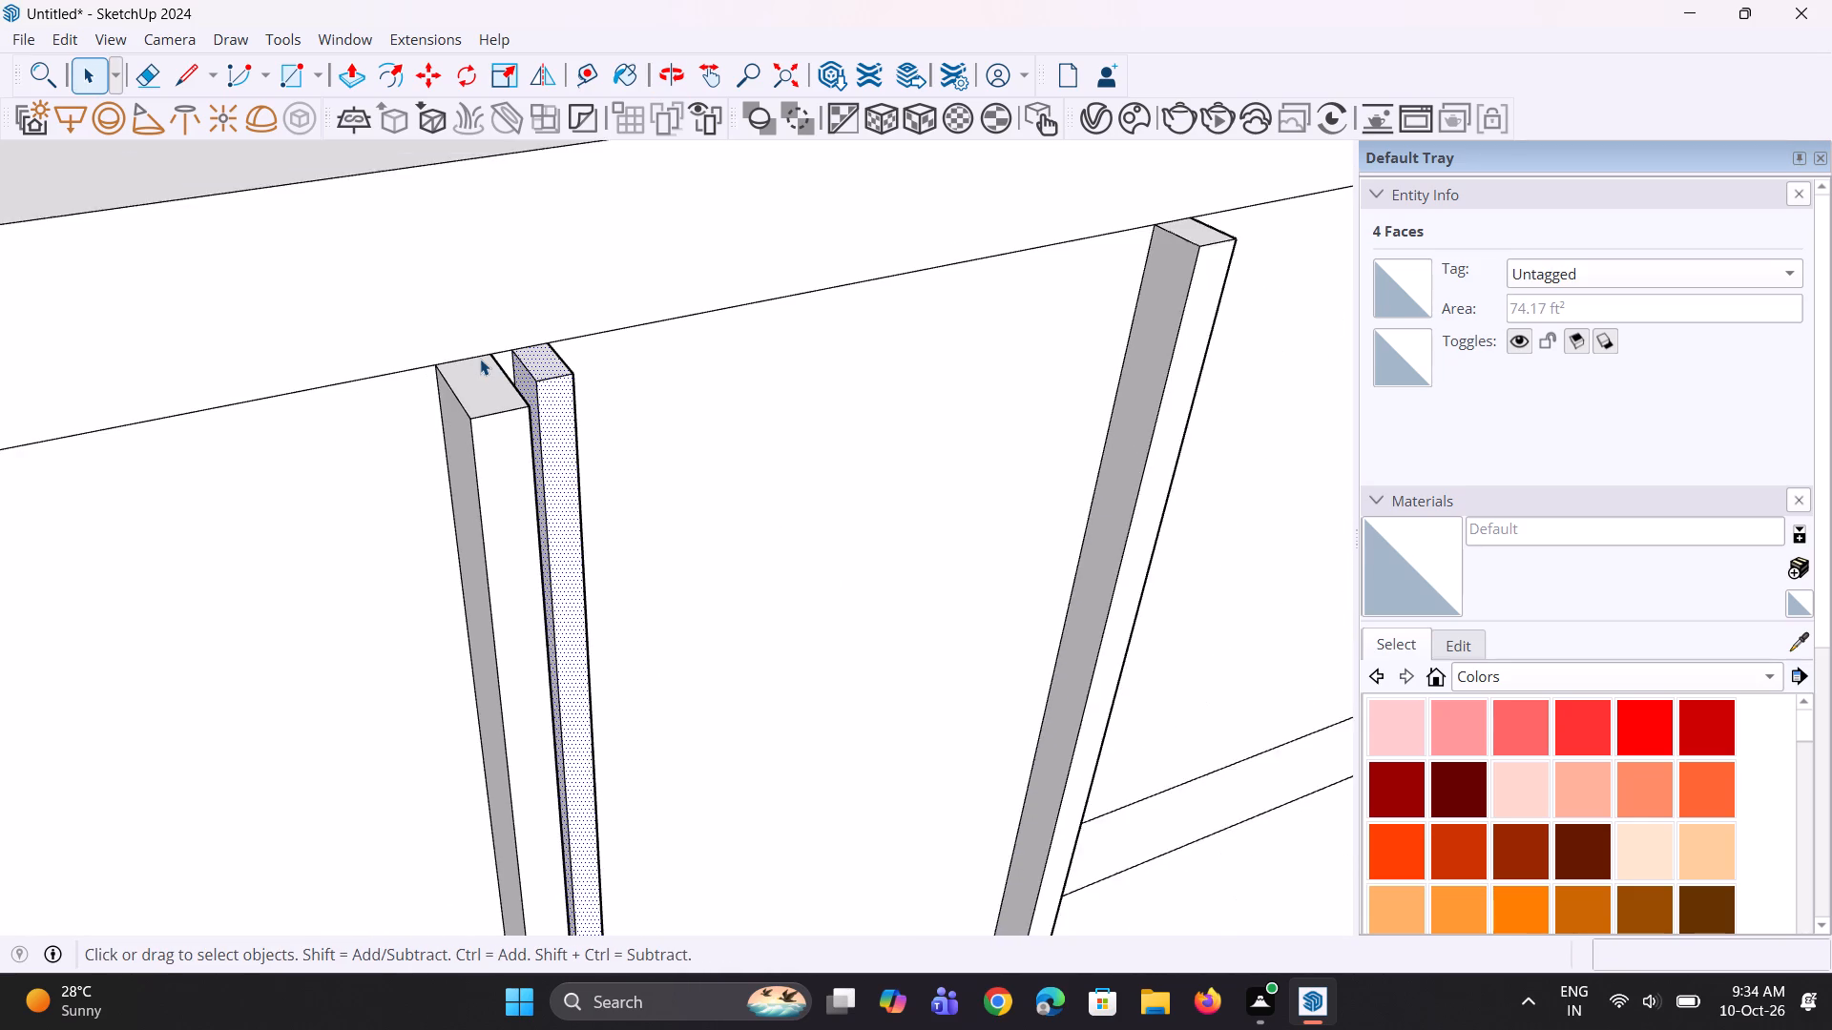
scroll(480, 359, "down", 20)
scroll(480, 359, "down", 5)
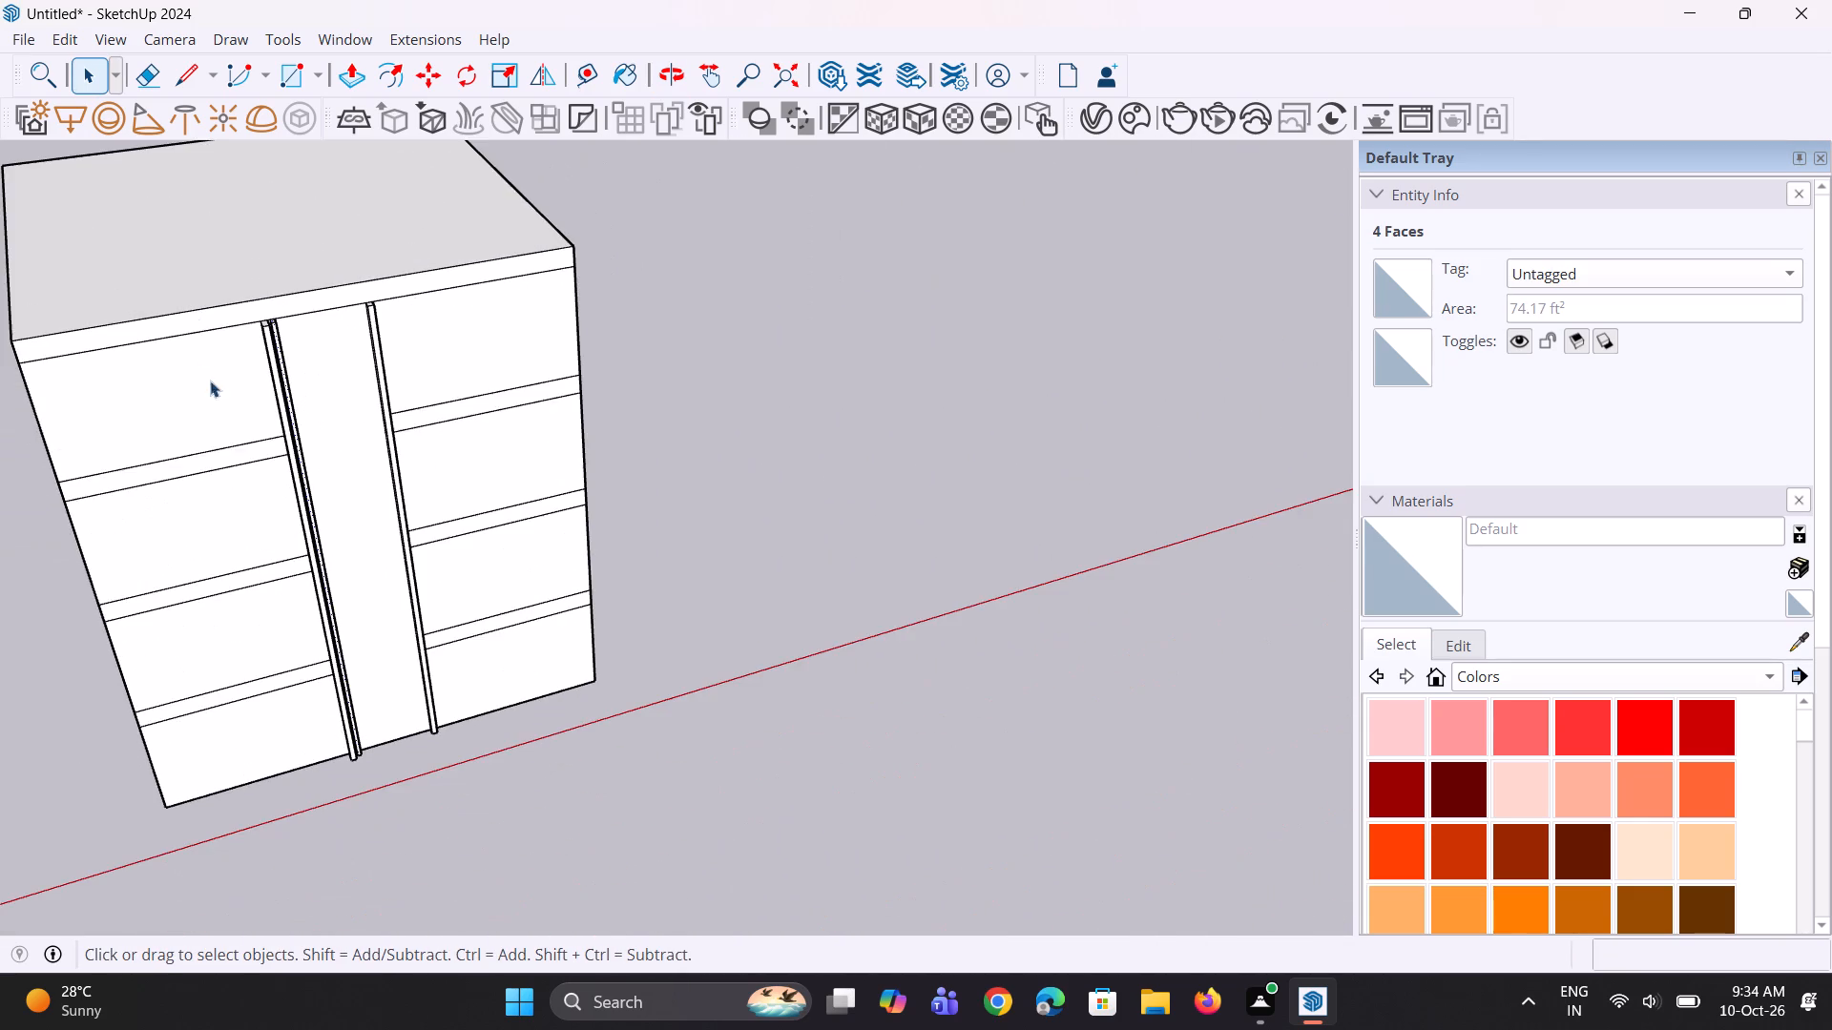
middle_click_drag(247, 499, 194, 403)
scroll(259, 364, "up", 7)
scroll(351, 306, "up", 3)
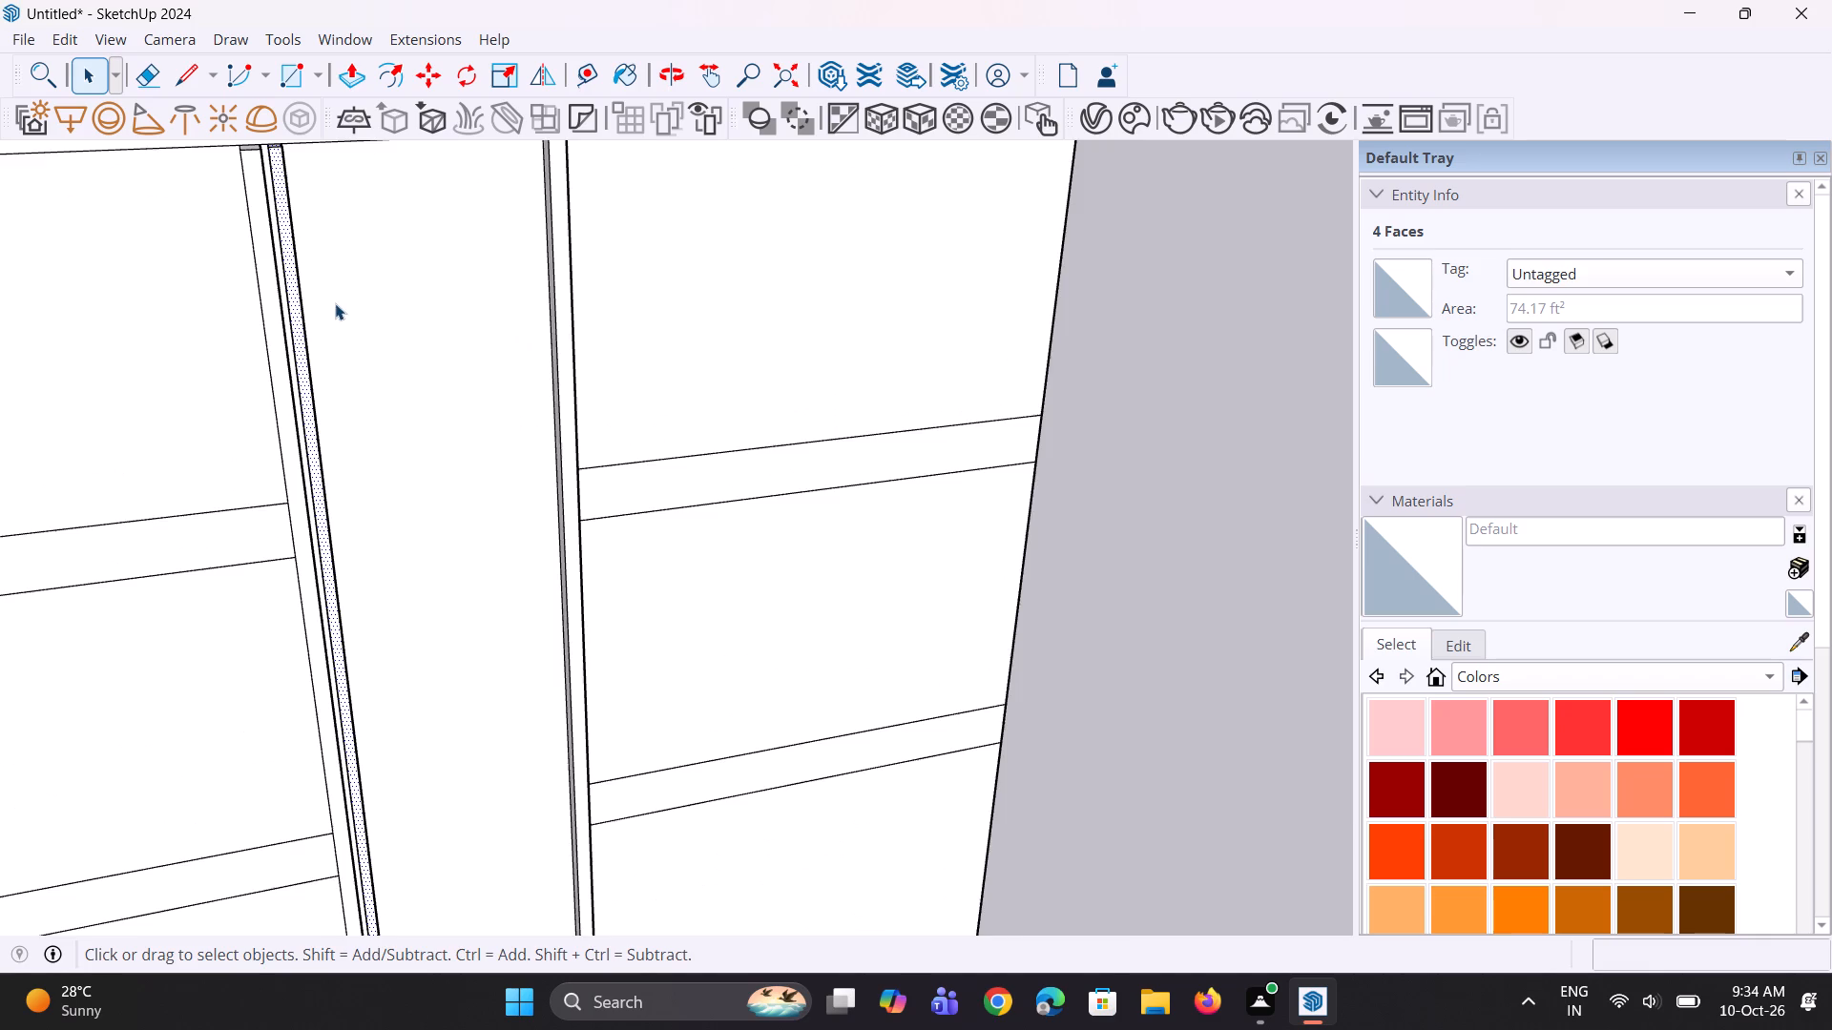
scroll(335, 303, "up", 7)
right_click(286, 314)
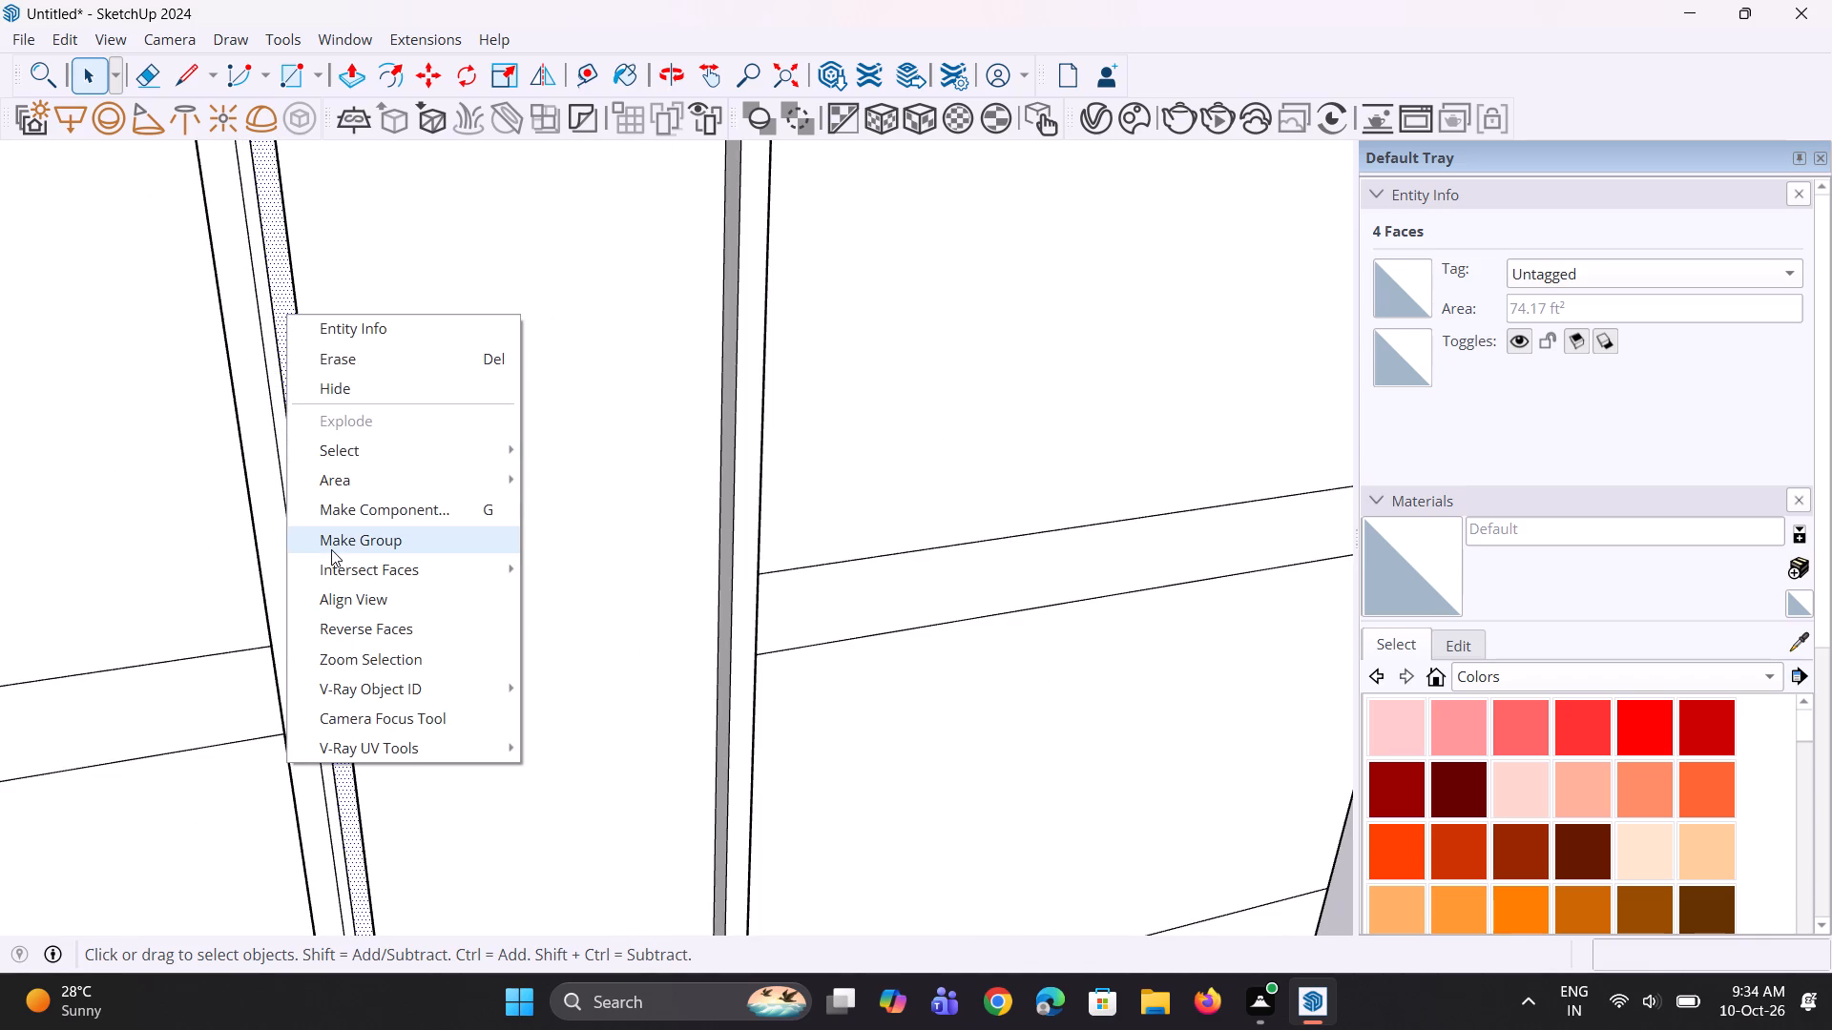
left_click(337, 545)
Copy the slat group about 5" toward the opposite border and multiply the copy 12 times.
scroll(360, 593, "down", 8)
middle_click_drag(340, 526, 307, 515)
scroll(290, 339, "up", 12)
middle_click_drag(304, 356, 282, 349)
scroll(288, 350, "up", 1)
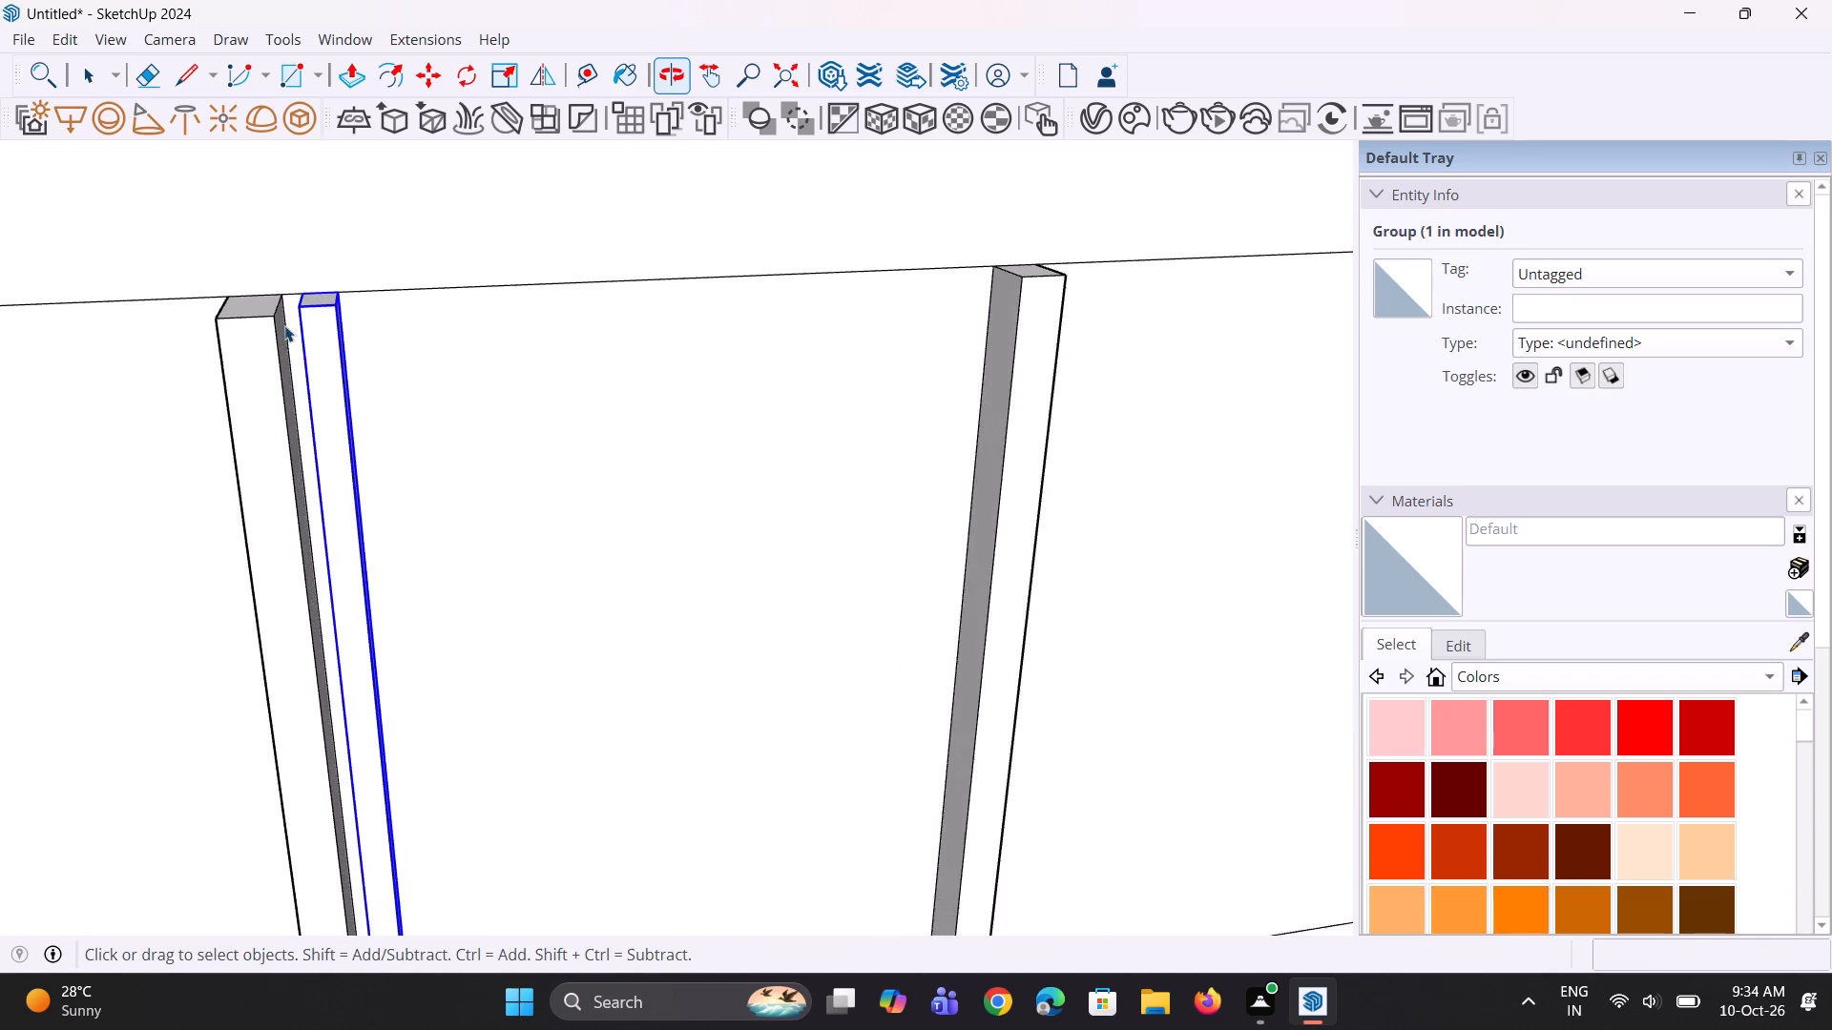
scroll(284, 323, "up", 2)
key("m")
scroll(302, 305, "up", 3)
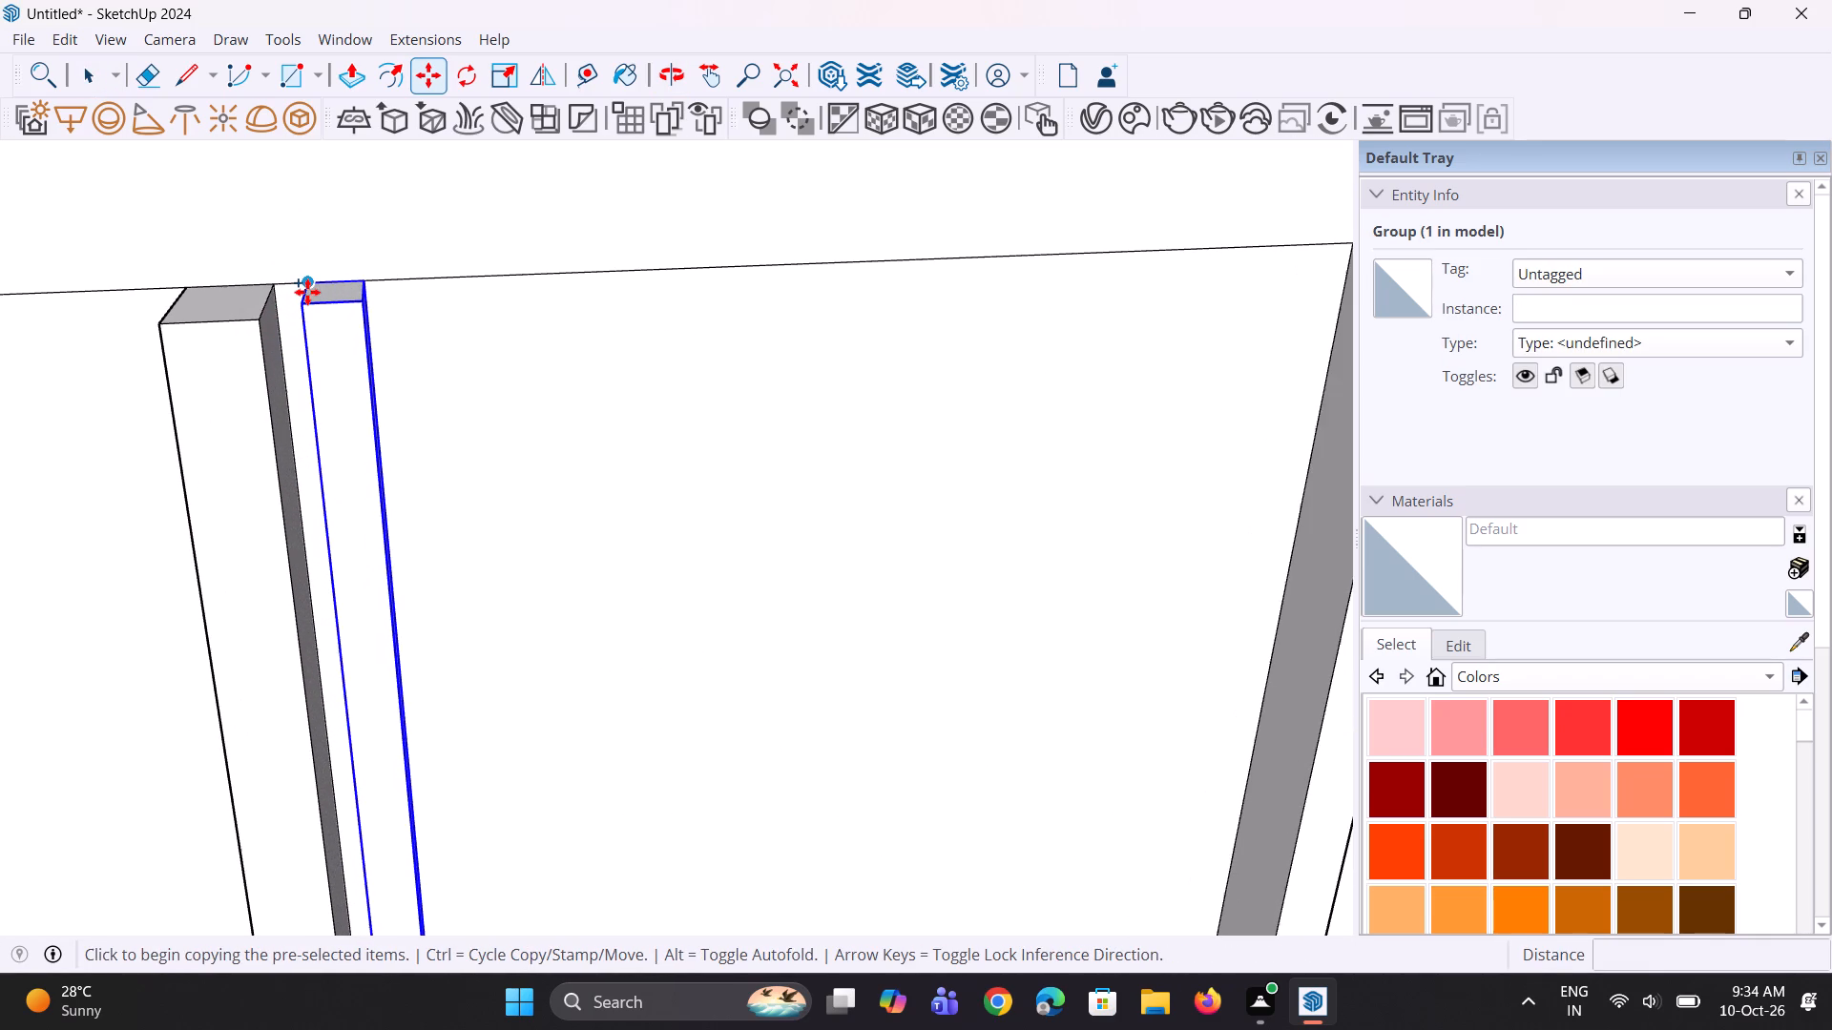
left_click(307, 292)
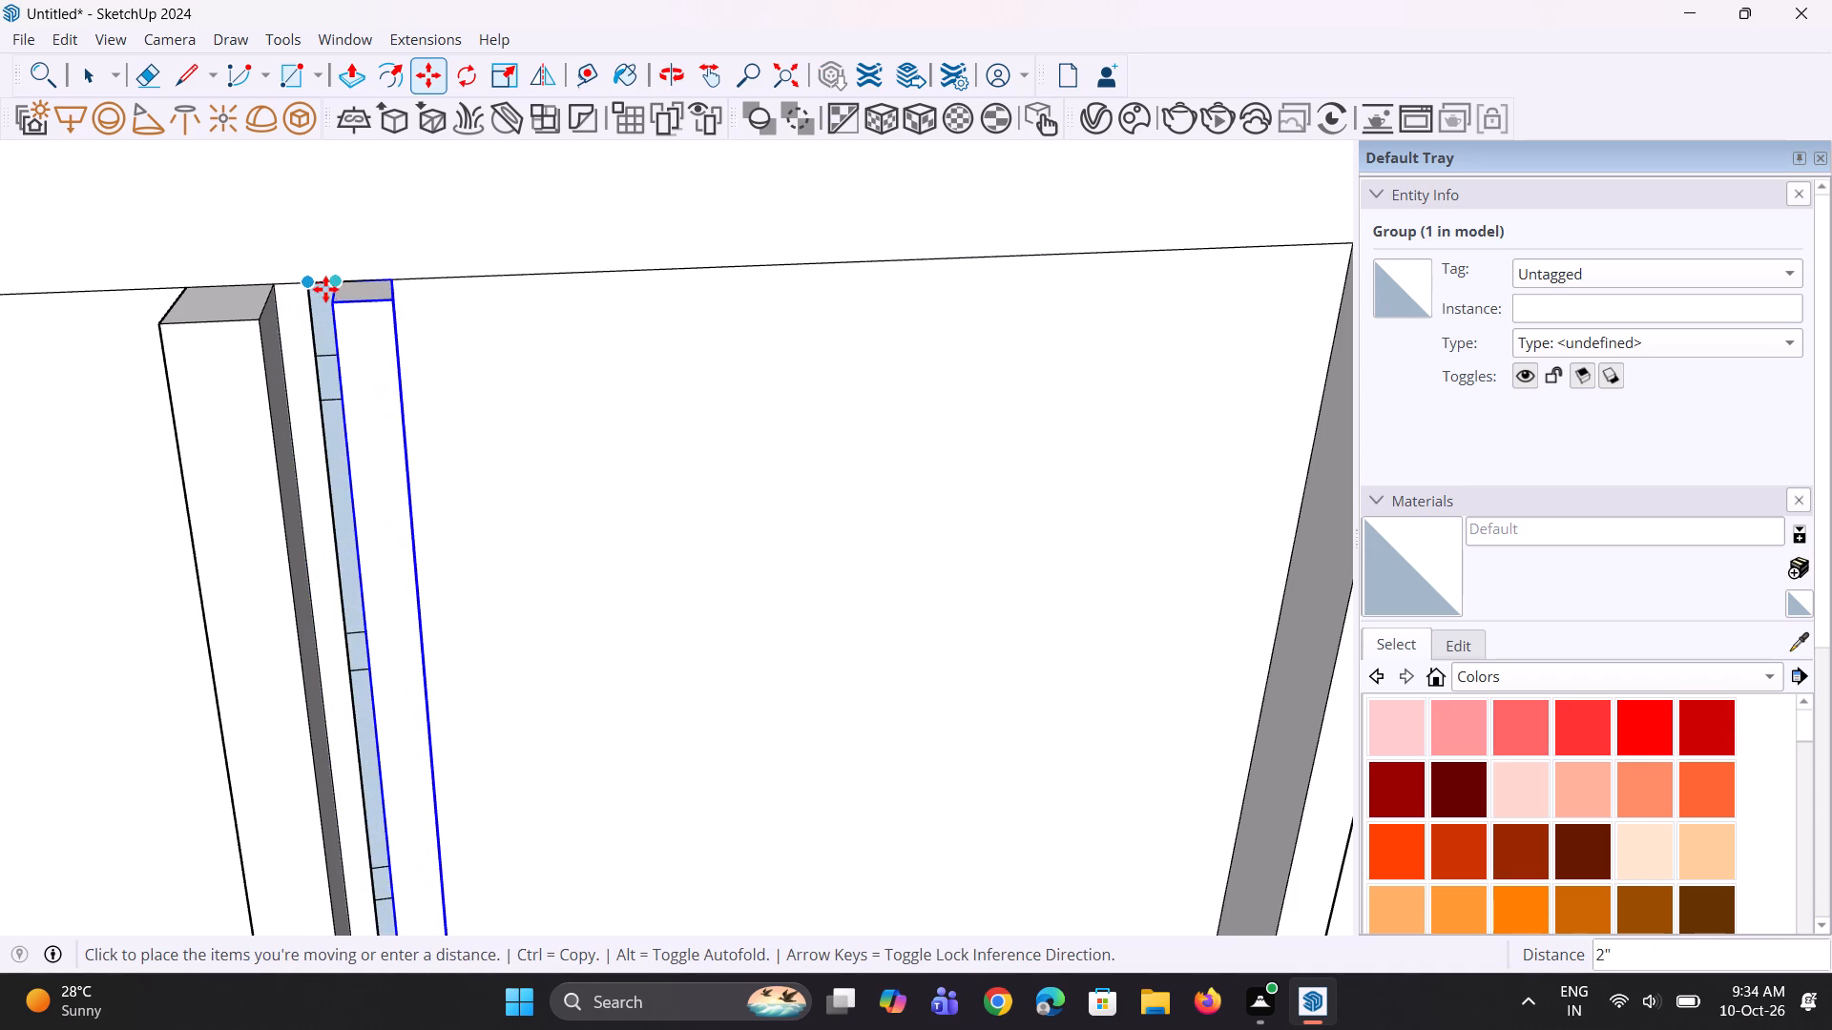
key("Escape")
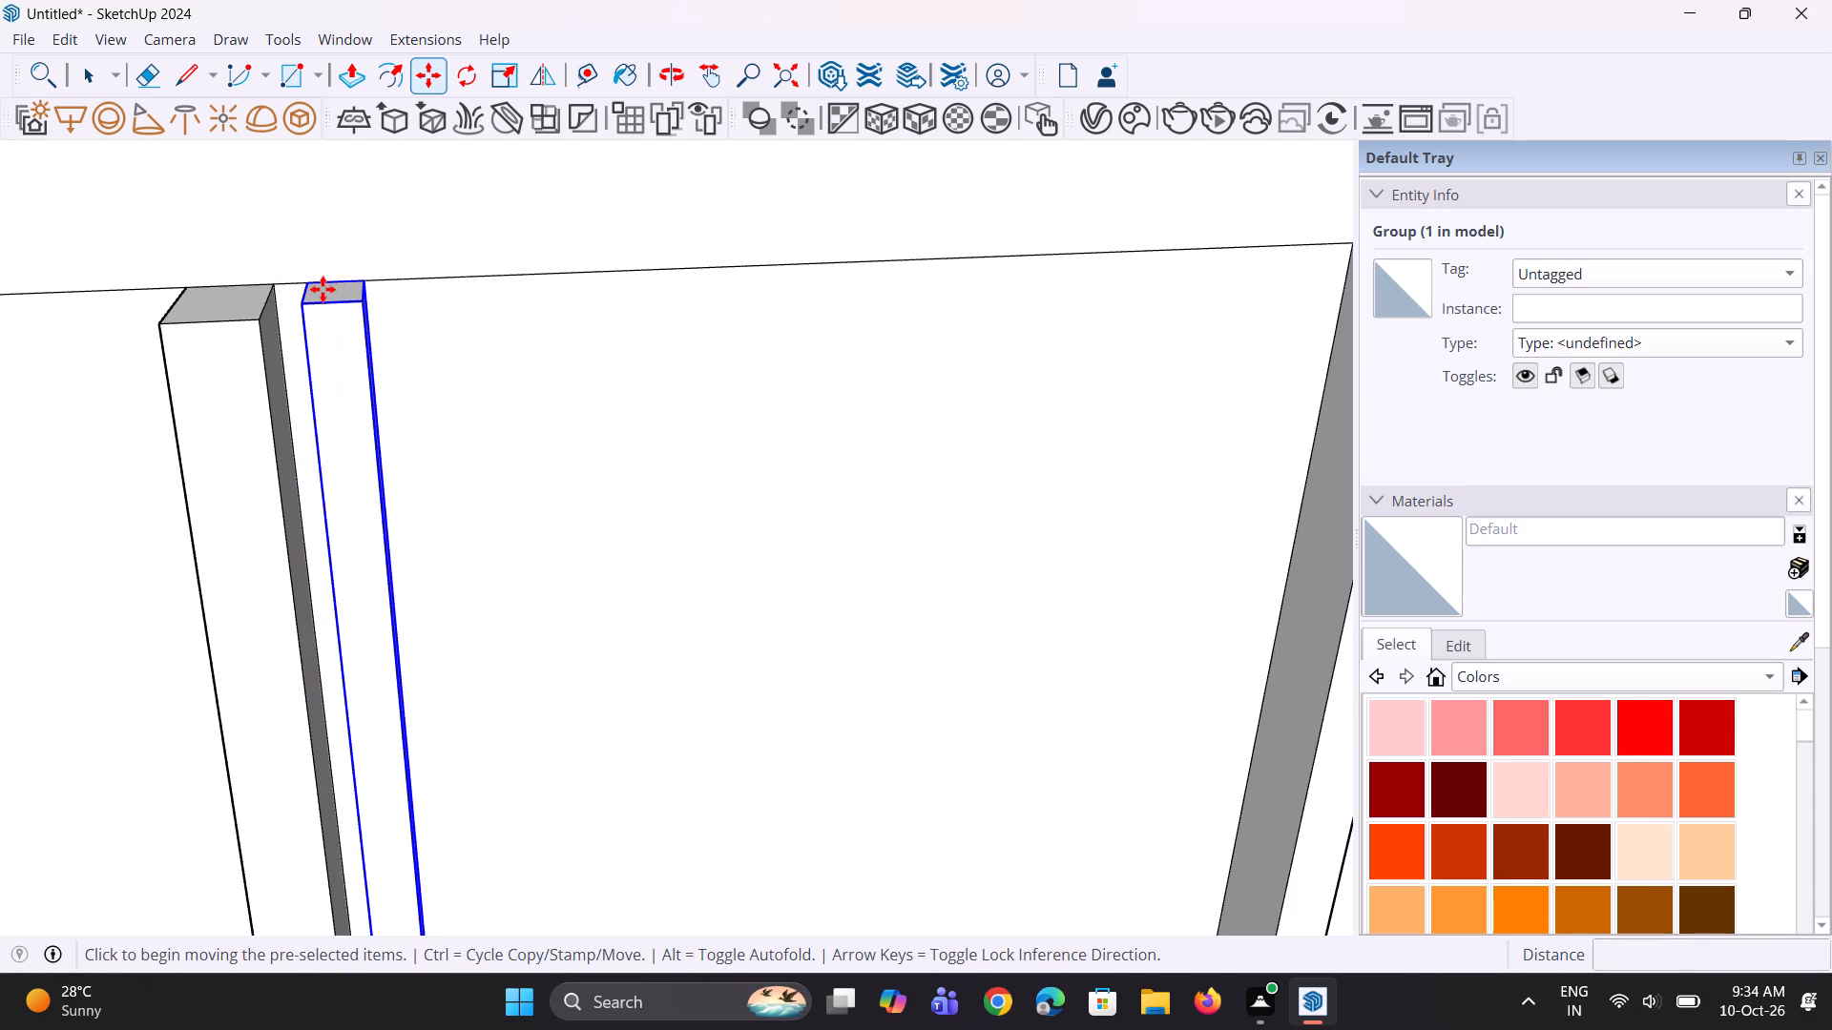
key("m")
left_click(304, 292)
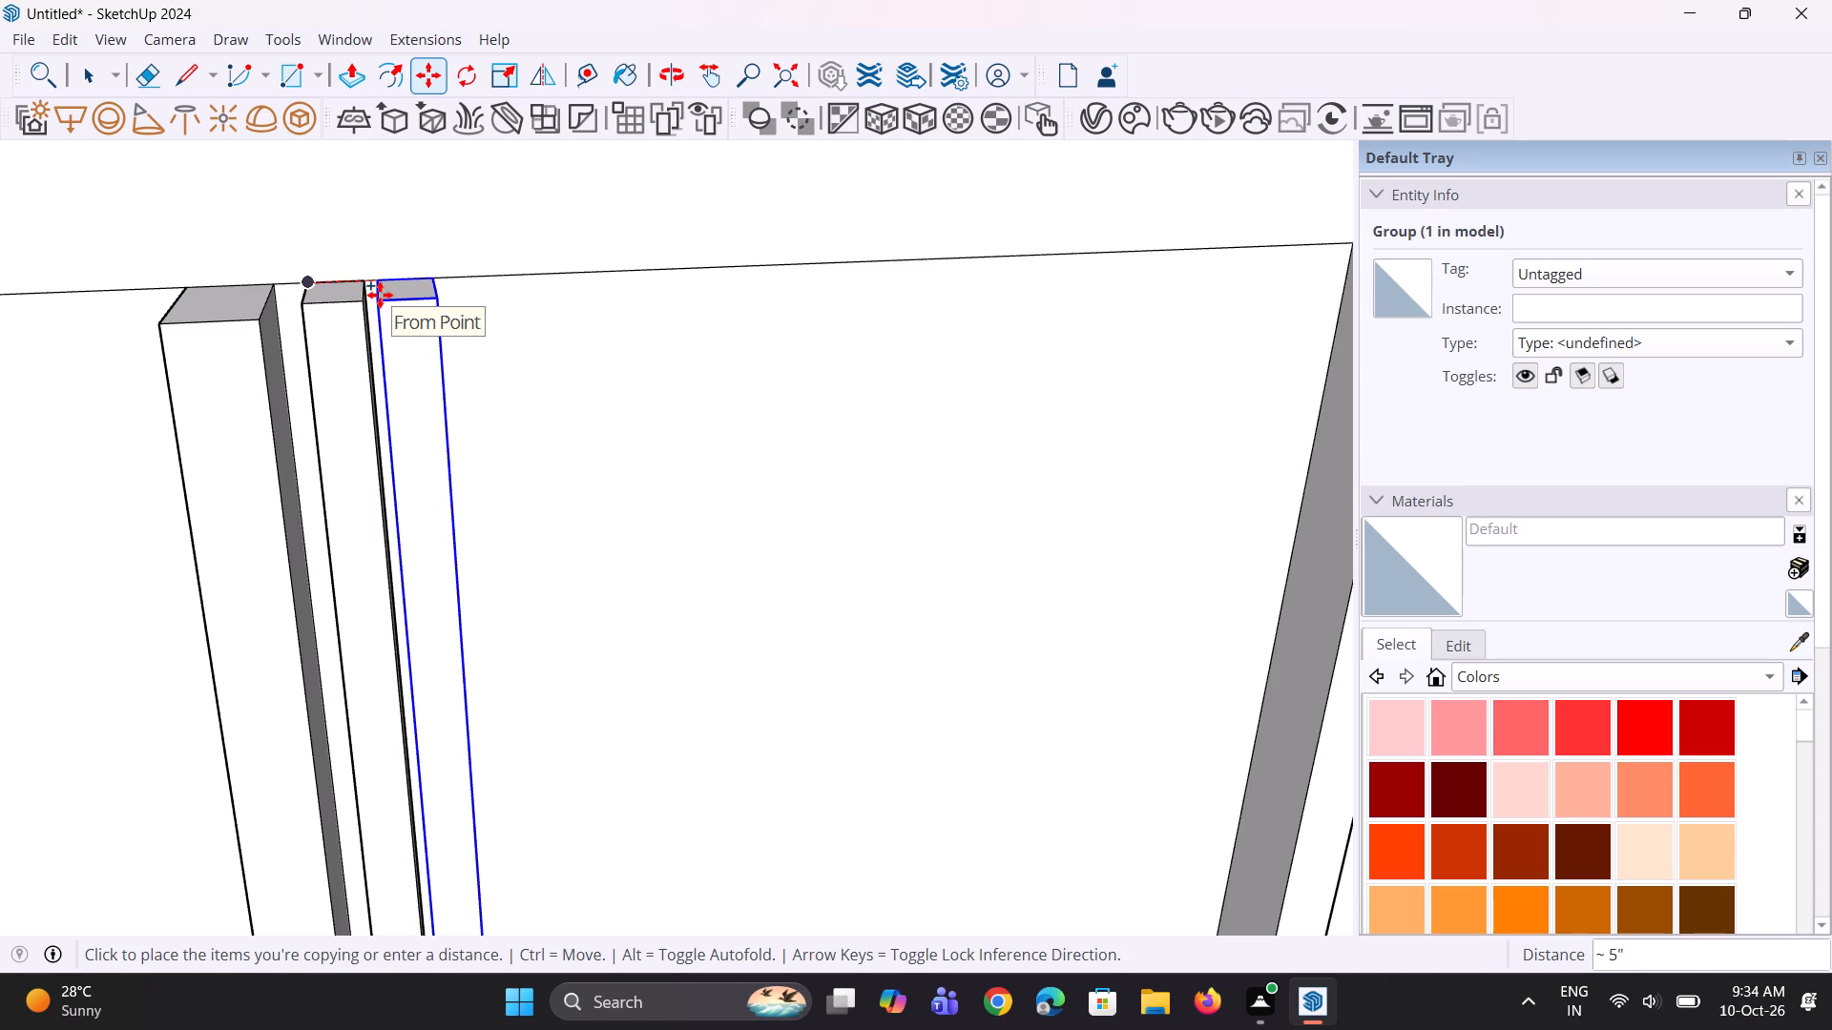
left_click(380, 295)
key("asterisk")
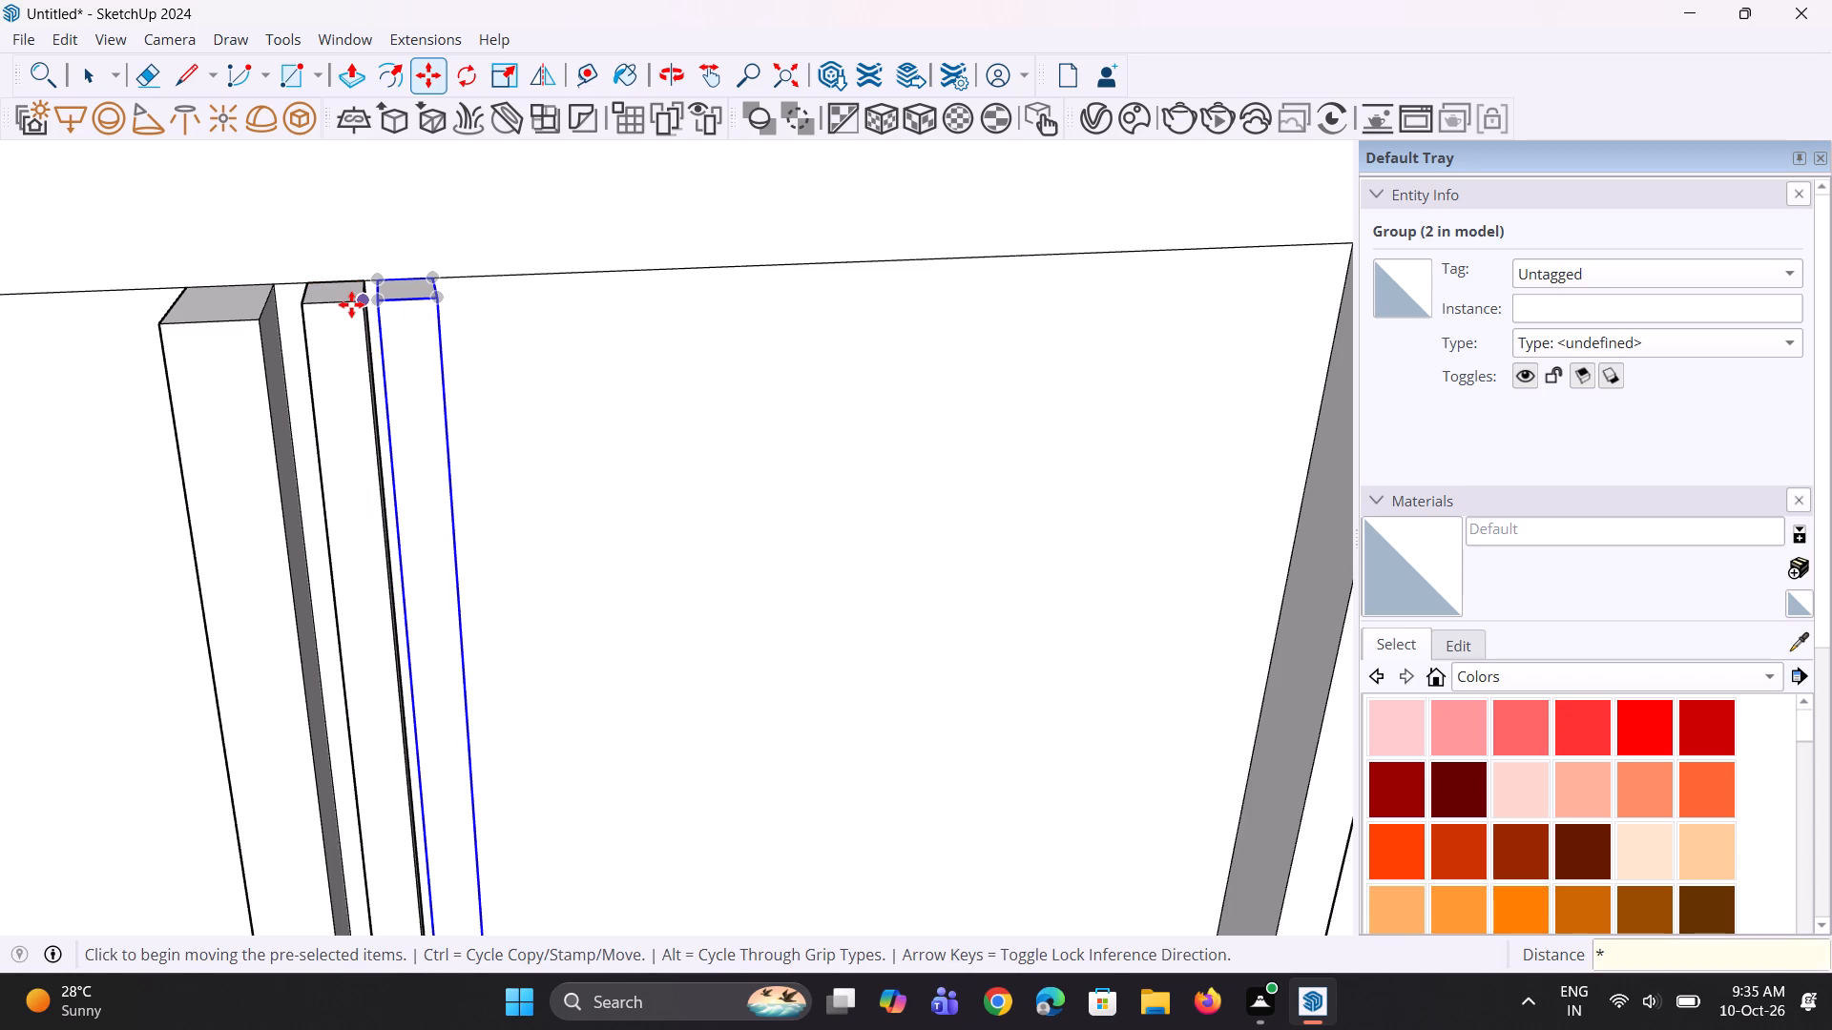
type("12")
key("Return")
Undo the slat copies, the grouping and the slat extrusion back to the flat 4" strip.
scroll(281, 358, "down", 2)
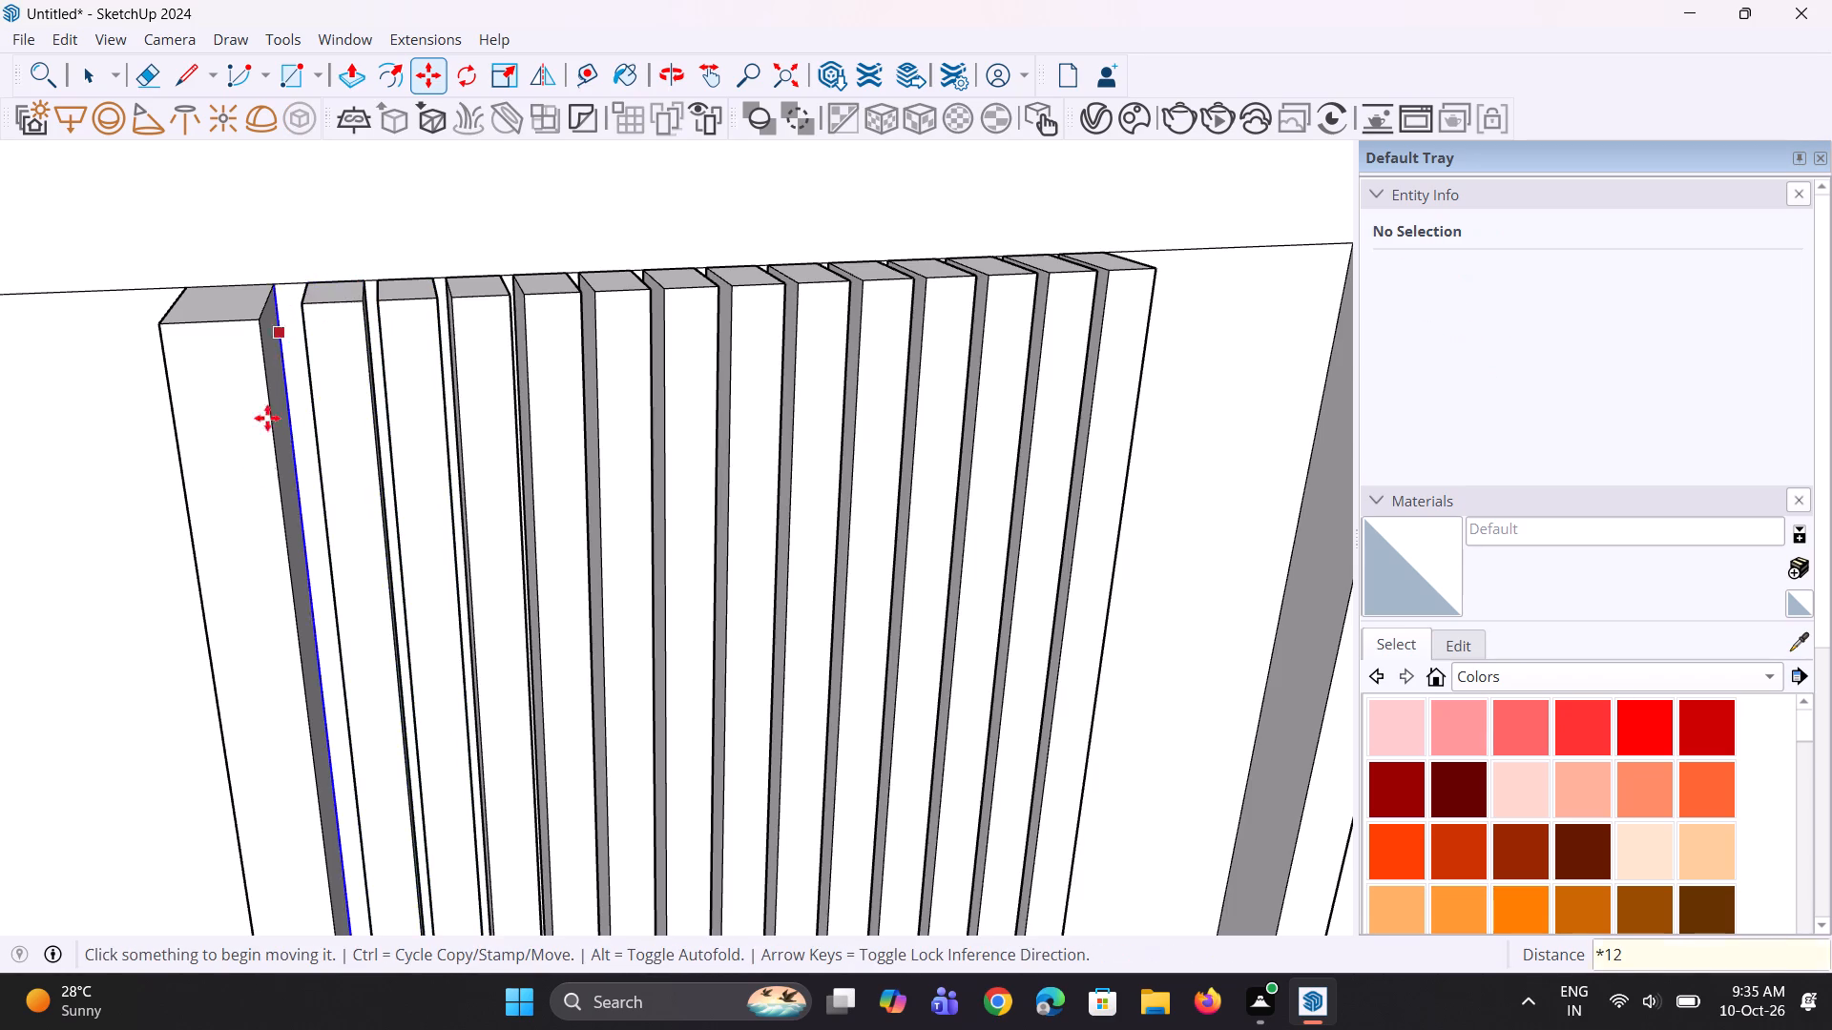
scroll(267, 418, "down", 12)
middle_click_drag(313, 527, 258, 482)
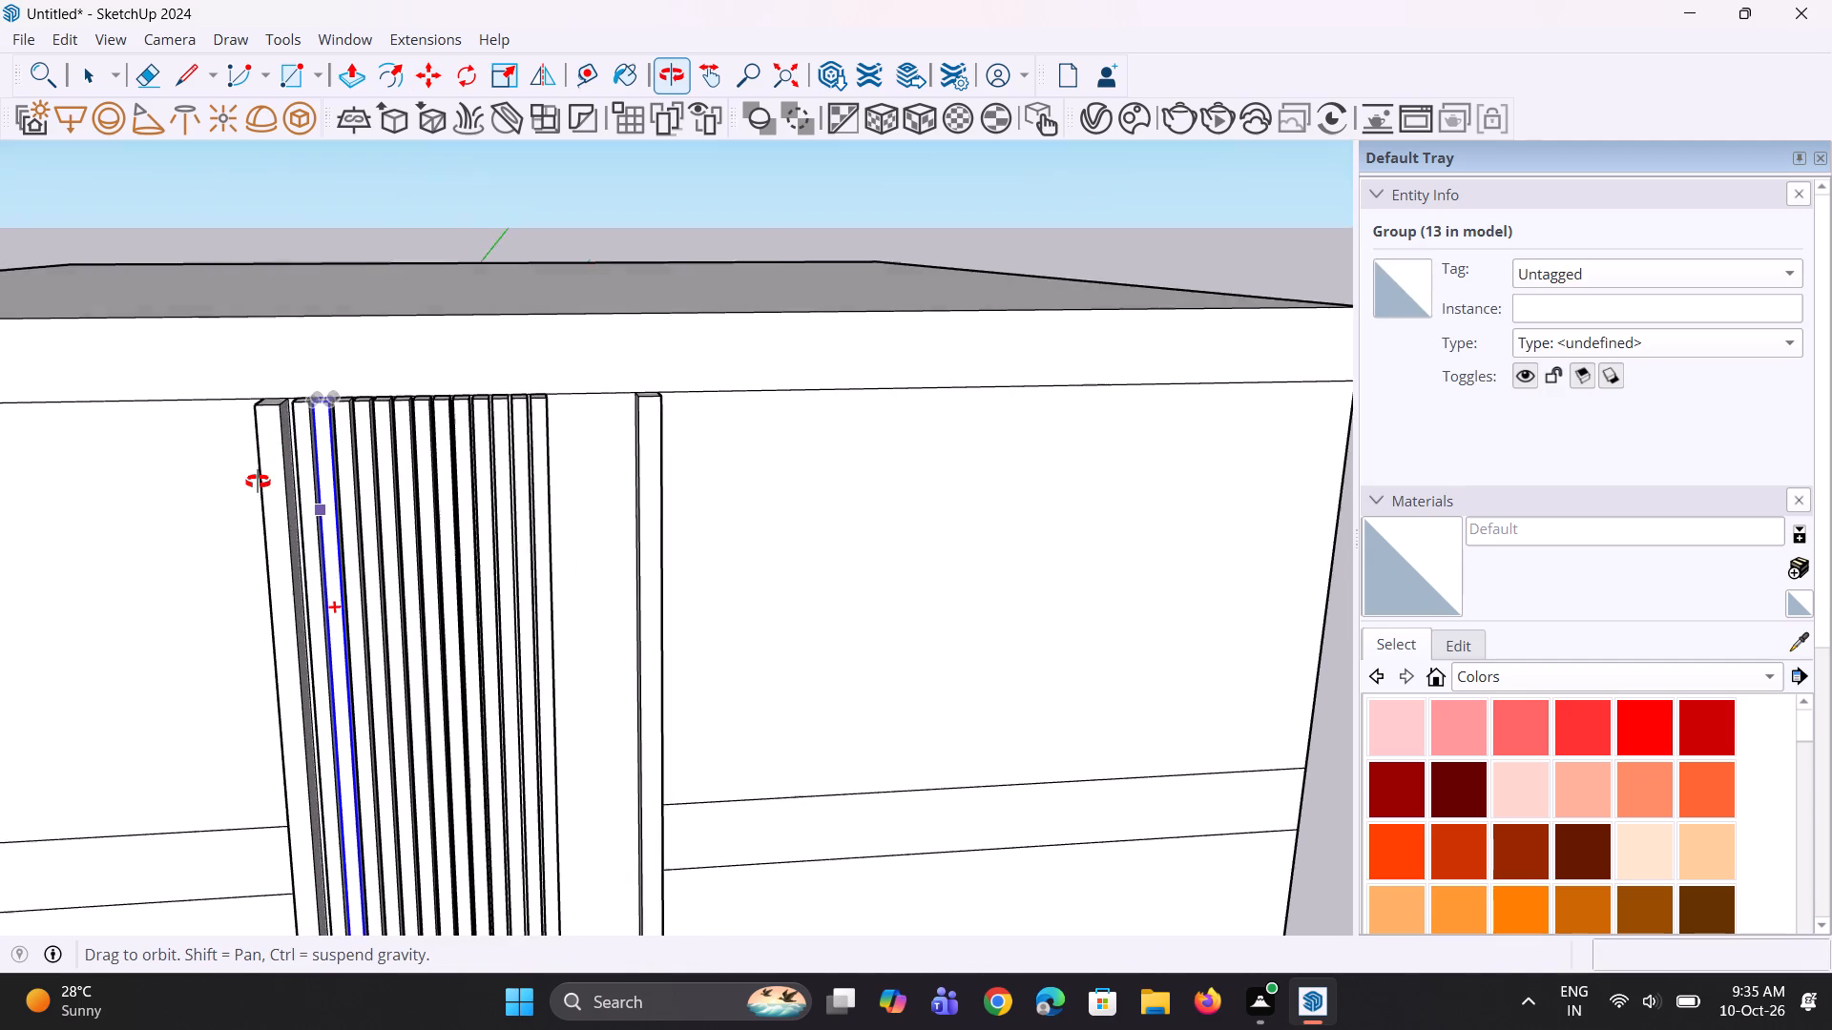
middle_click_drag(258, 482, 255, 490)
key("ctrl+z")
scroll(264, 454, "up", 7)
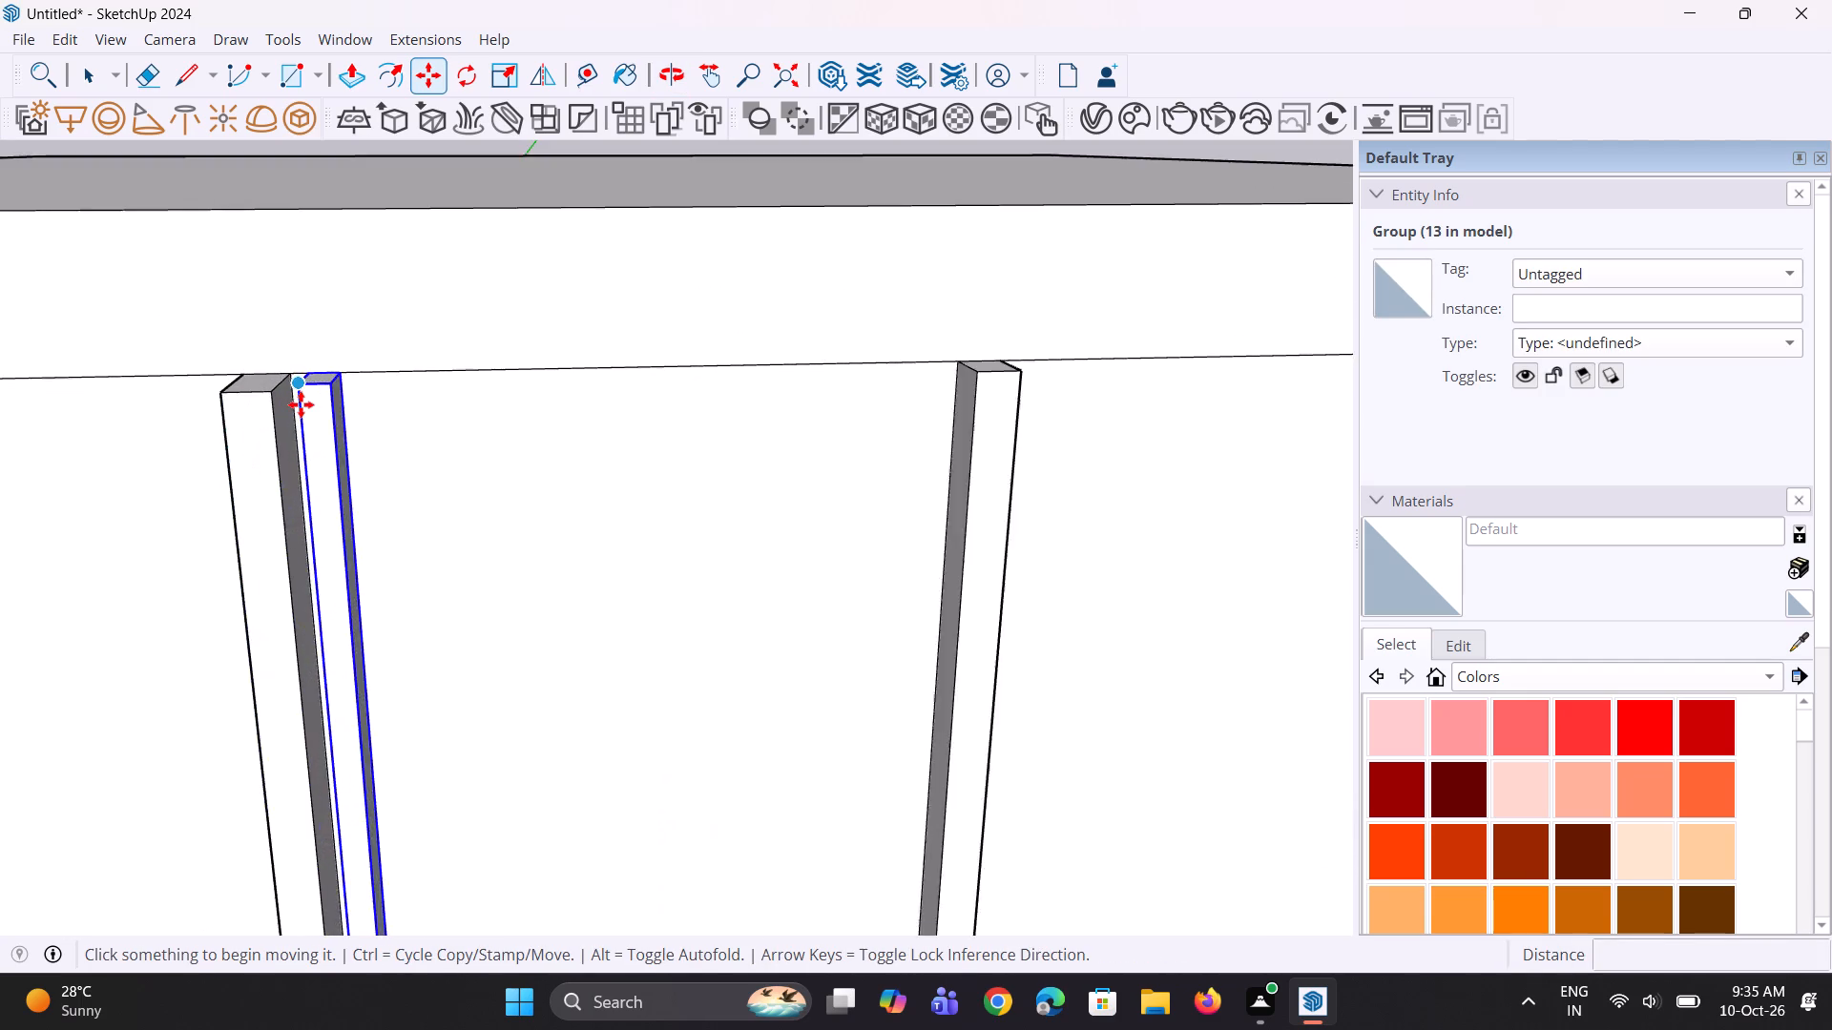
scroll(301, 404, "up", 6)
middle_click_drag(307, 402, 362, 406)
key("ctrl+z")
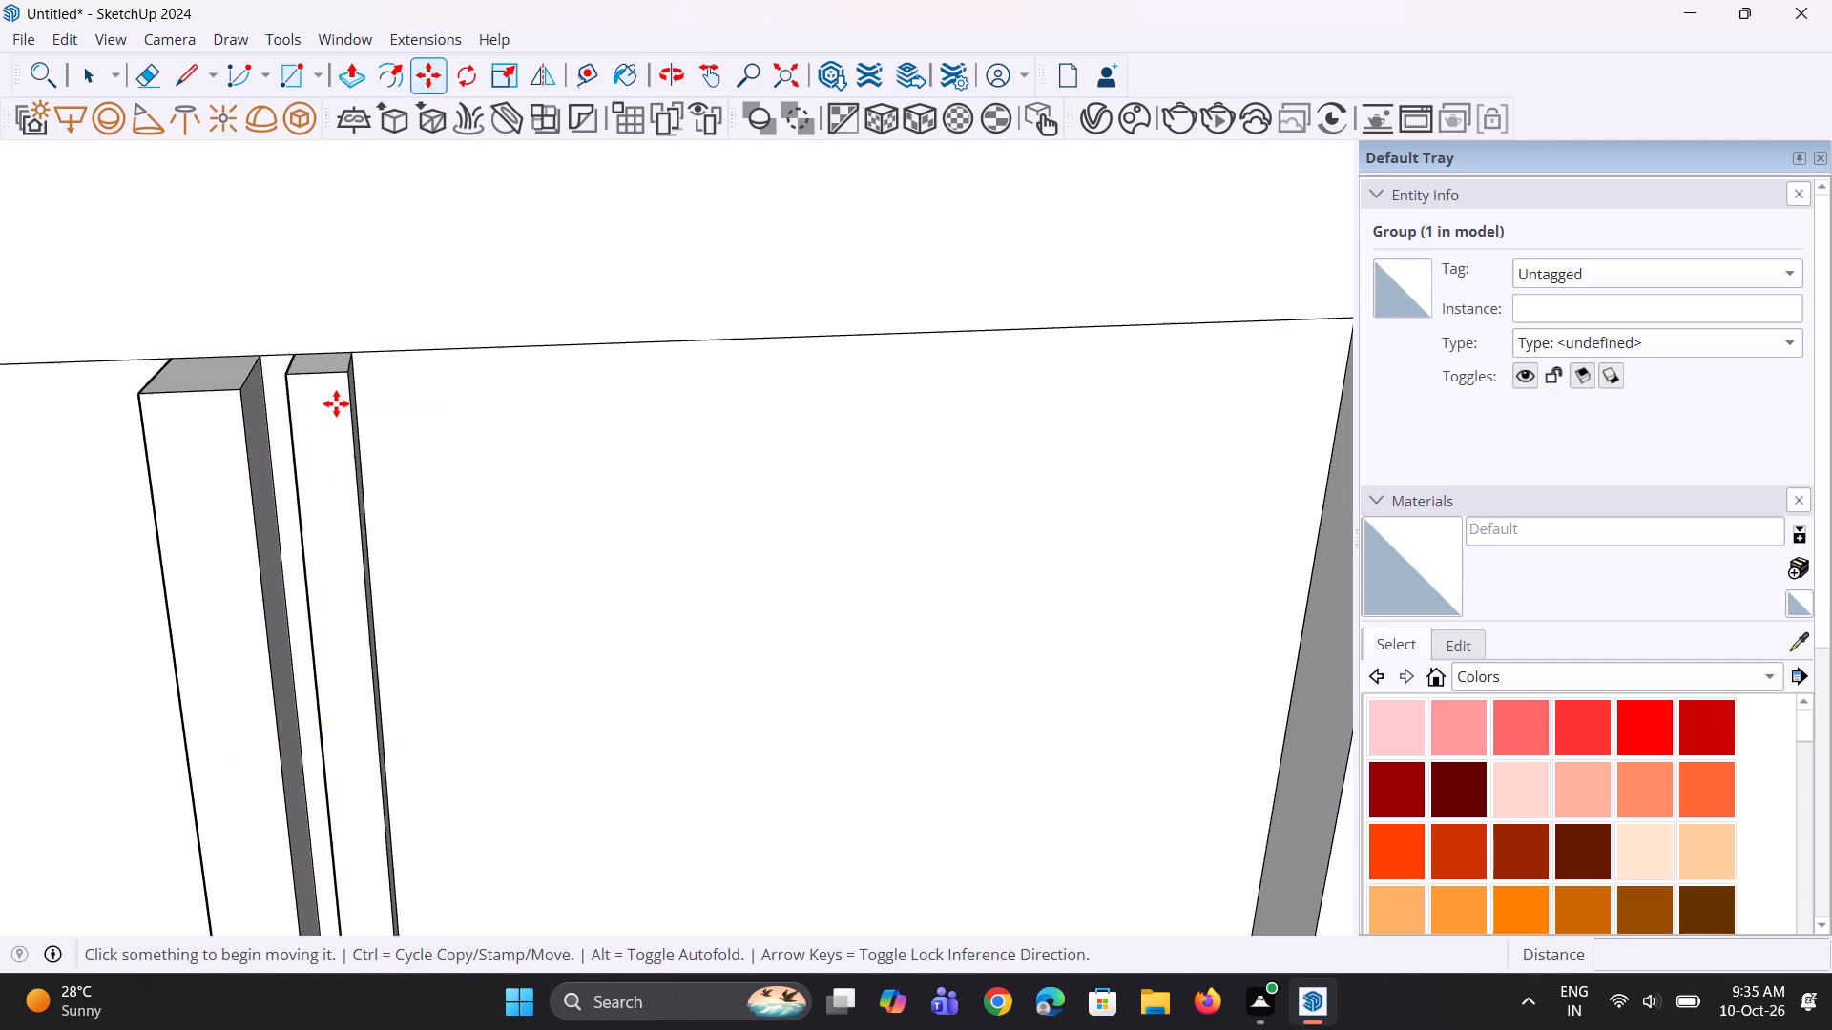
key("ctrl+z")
Move the flat 4" strip face about 3/4" toward the left raised border.
key("space")
left_click(321, 430)
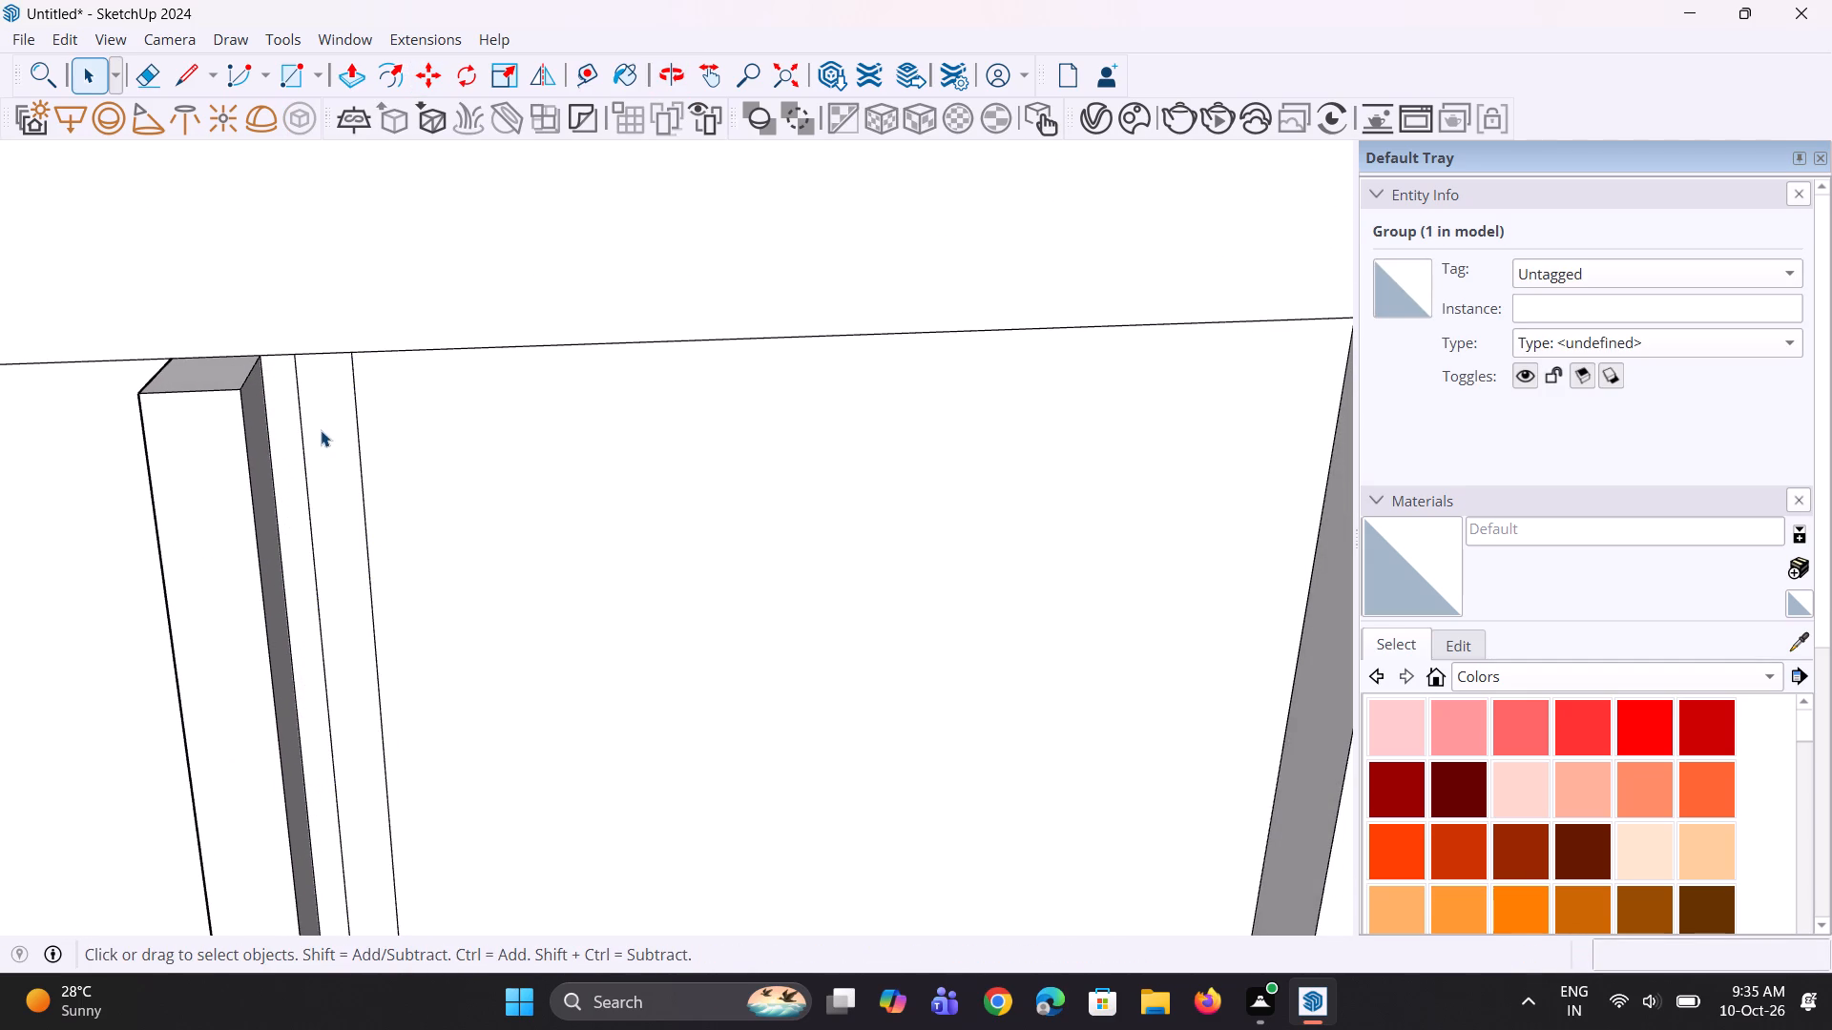
key("m")
scroll(298, 388, "up", 6)
left_click(291, 350)
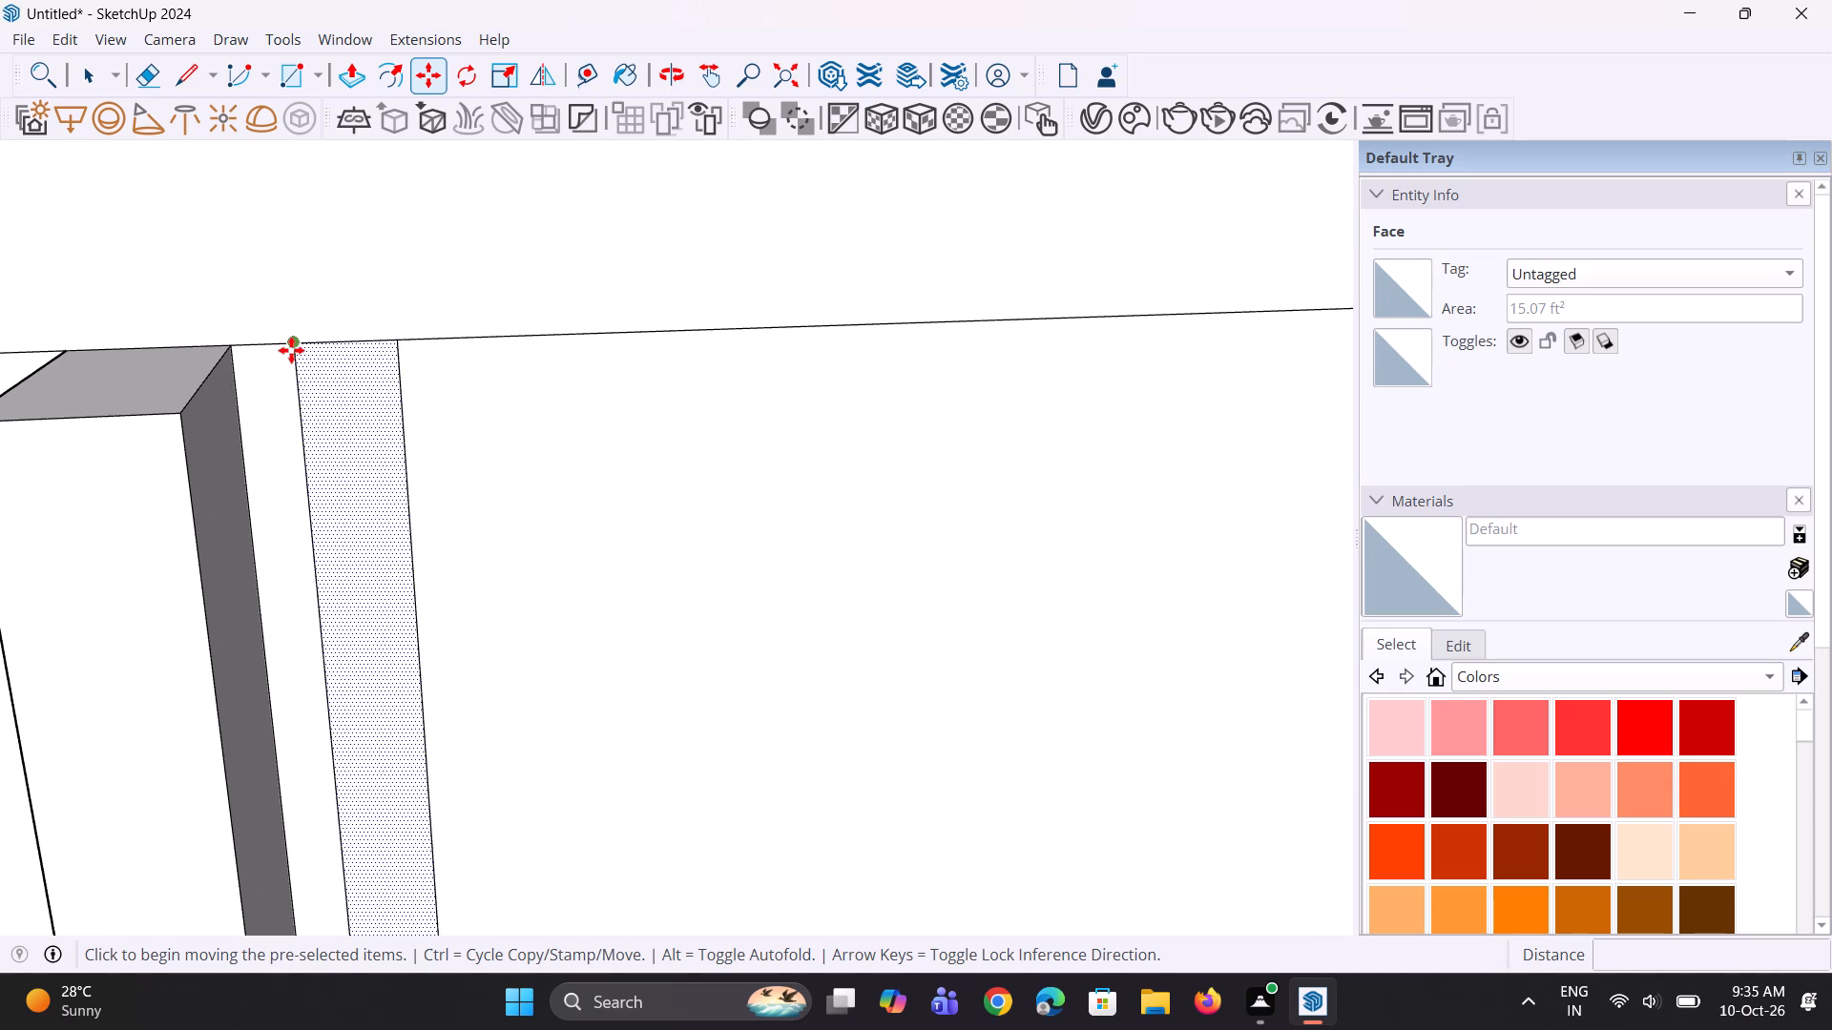
left_click(276, 351)
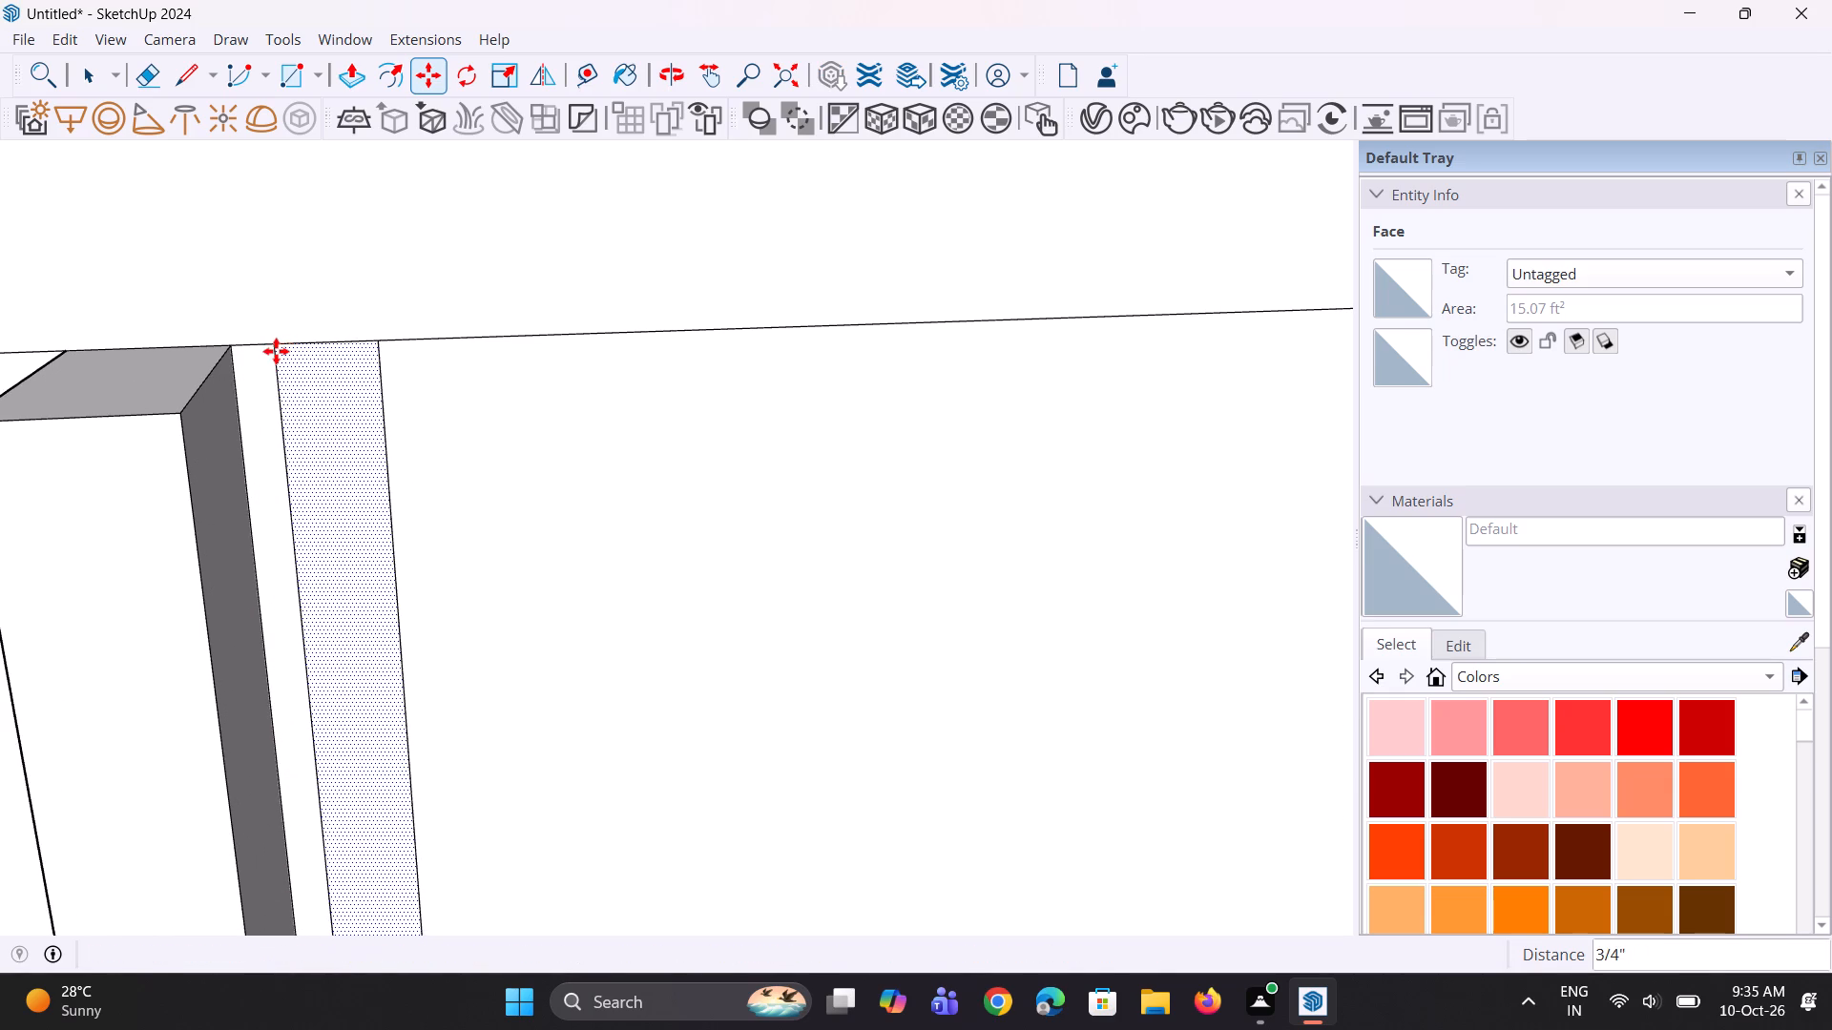
Push/Pull the strip outward 4" into a slat, and extend its front face by about 11/16" more.
middle_click_drag(277, 429, 295, 429)
key("p")
left_click(357, 434)
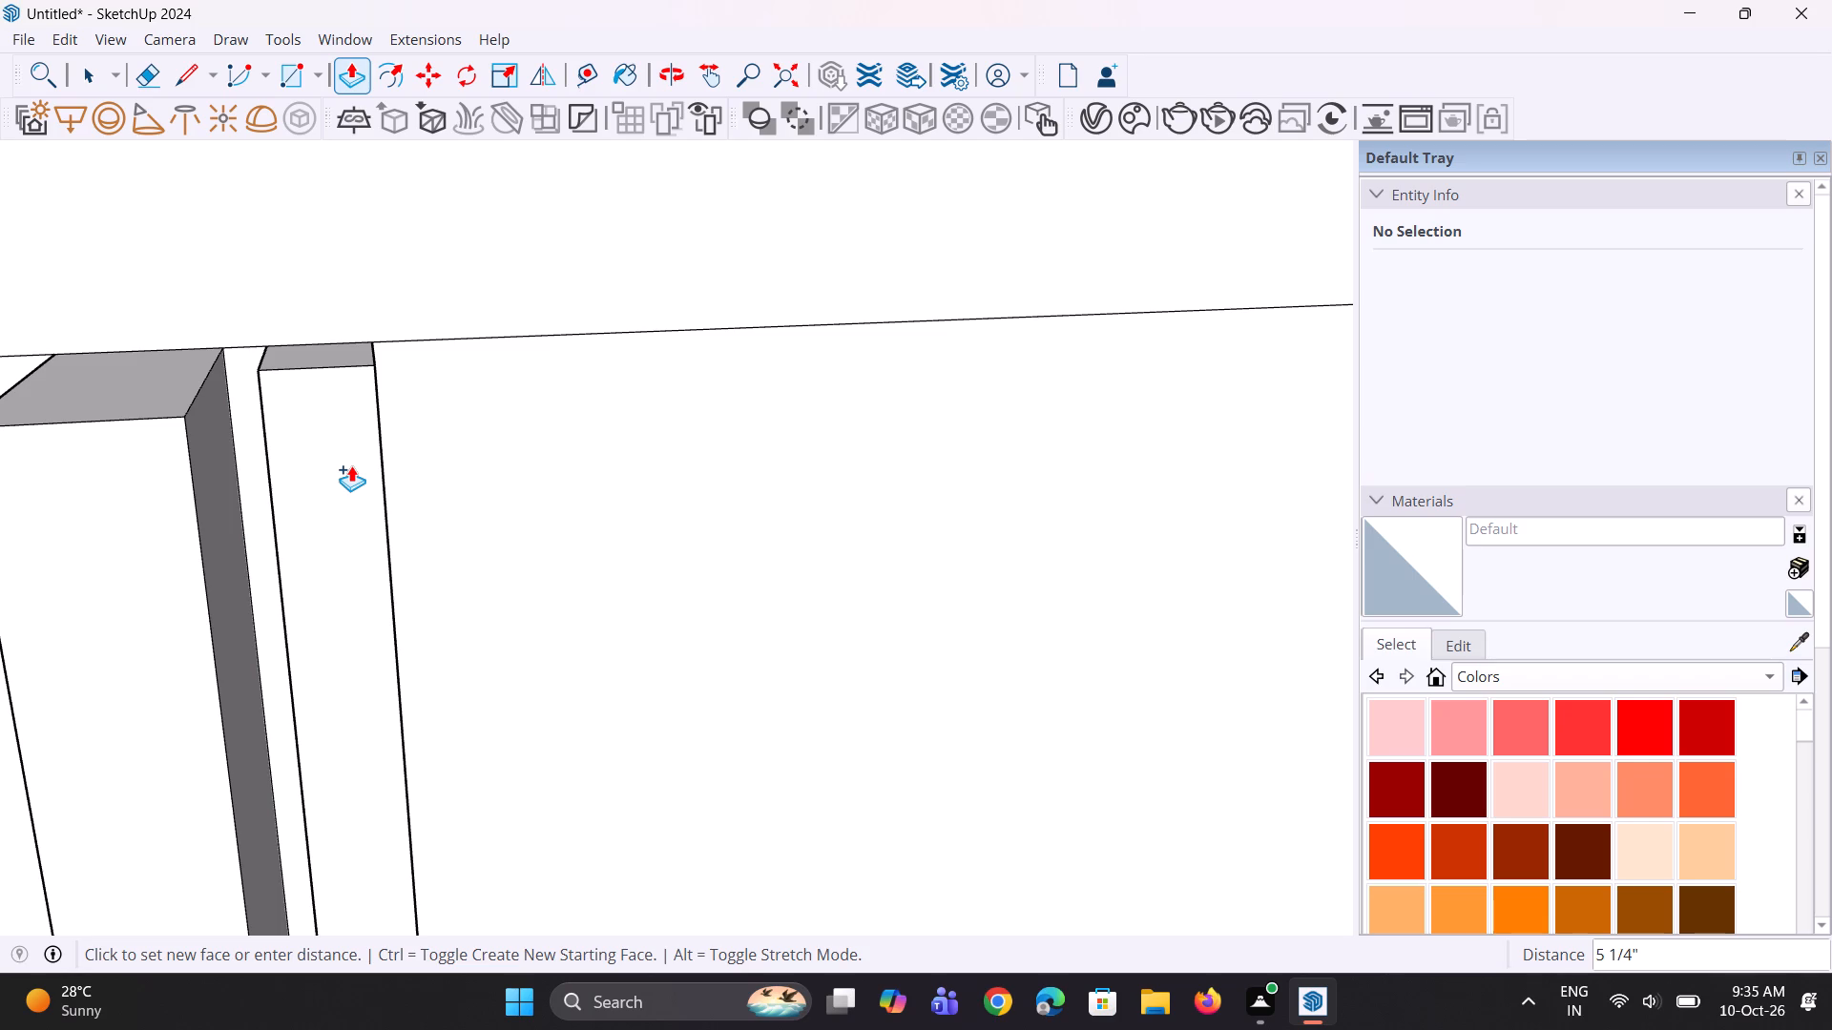
type("4\"")
key("Return")
middle_click_drag(357, 511, 232, 508)
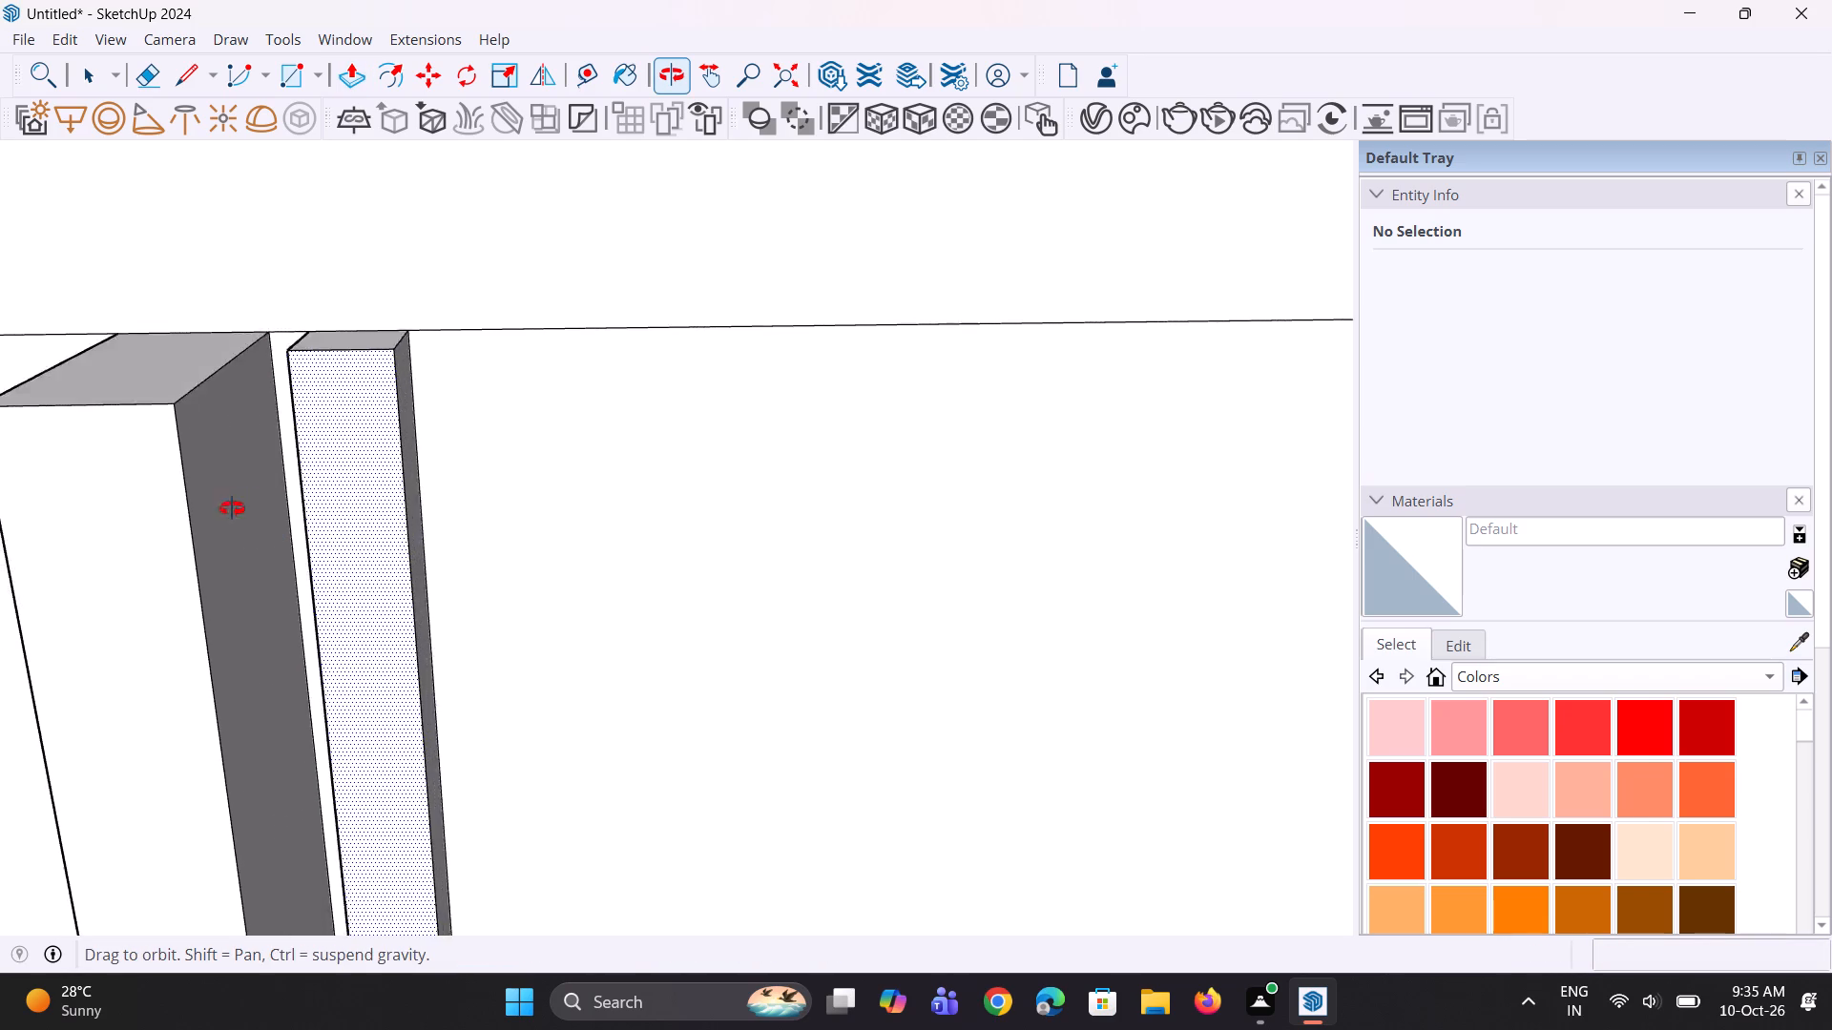
middle_click_drag(232, 508, 463, 513)
left_click(337, 502)
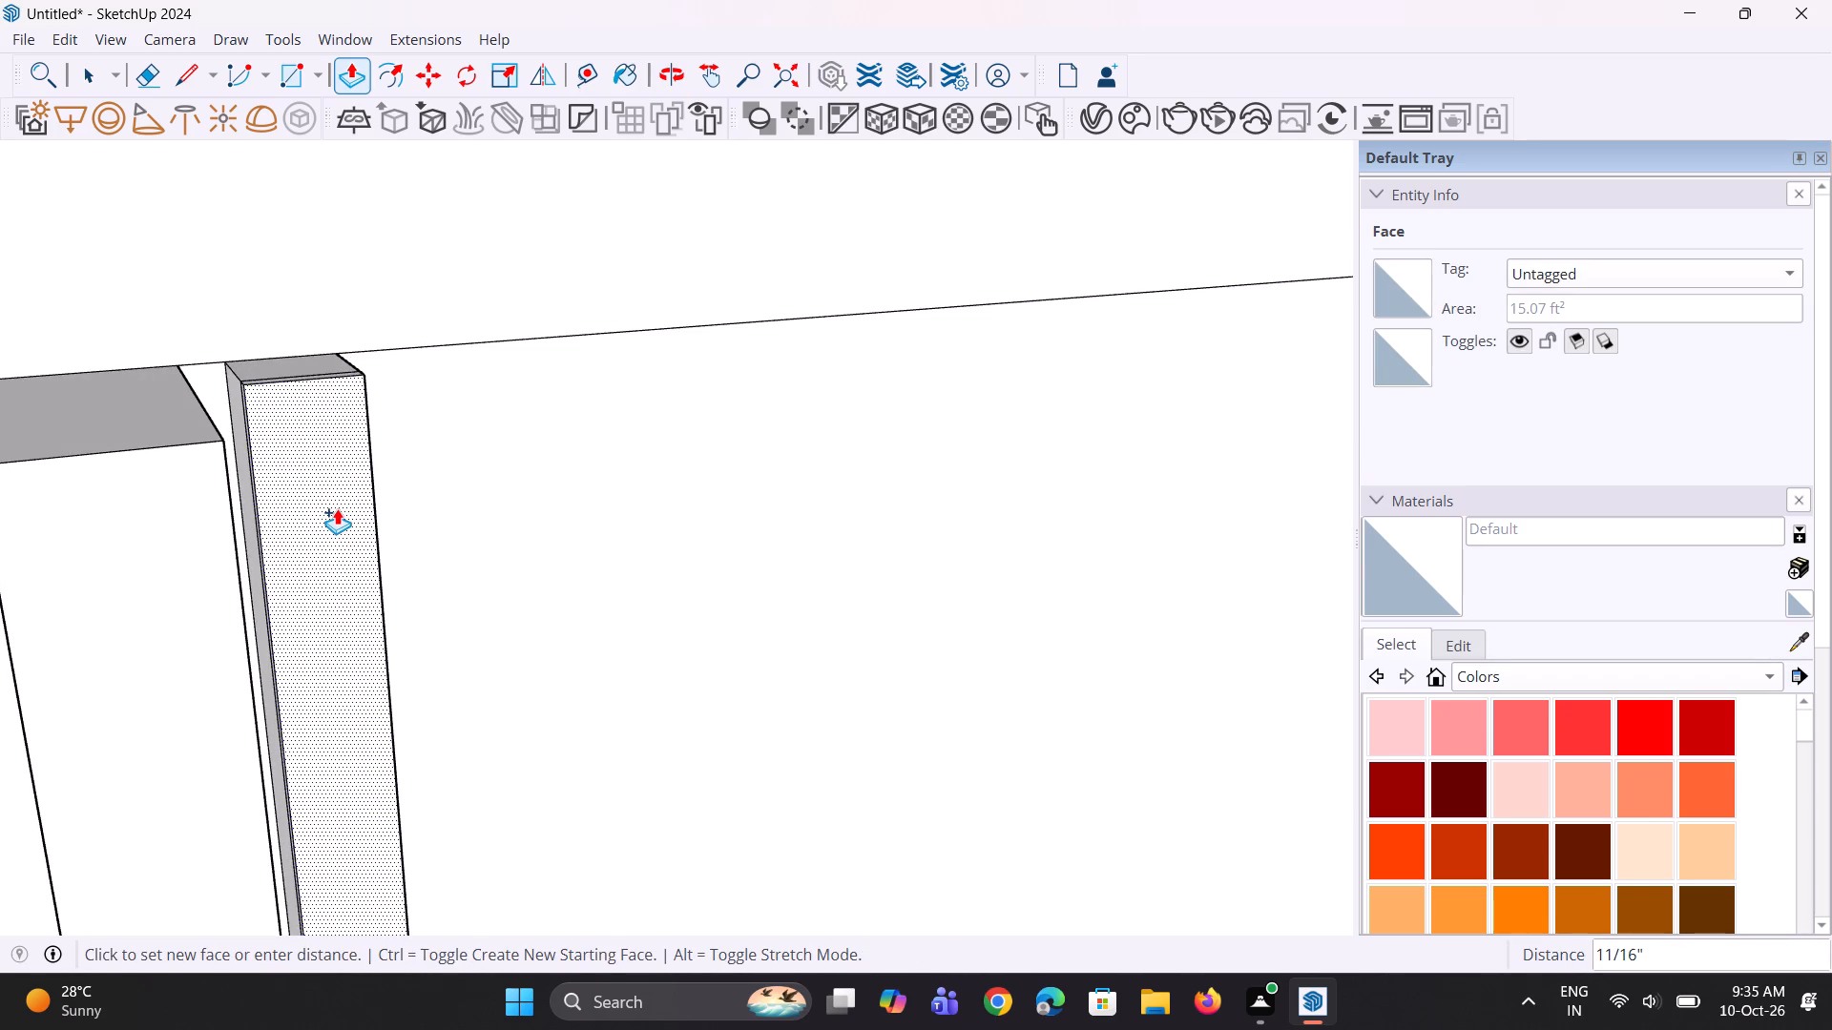
left_click(337, 508)
Select the slat's front, both side and top faces and make them a group.
middle_click_drag(427, 518, 136, 549)
key("space")
key("space")
left_click(406, 484)
scroll(552, 519, "up", 3)
left_click(471, 479, "ctrl")
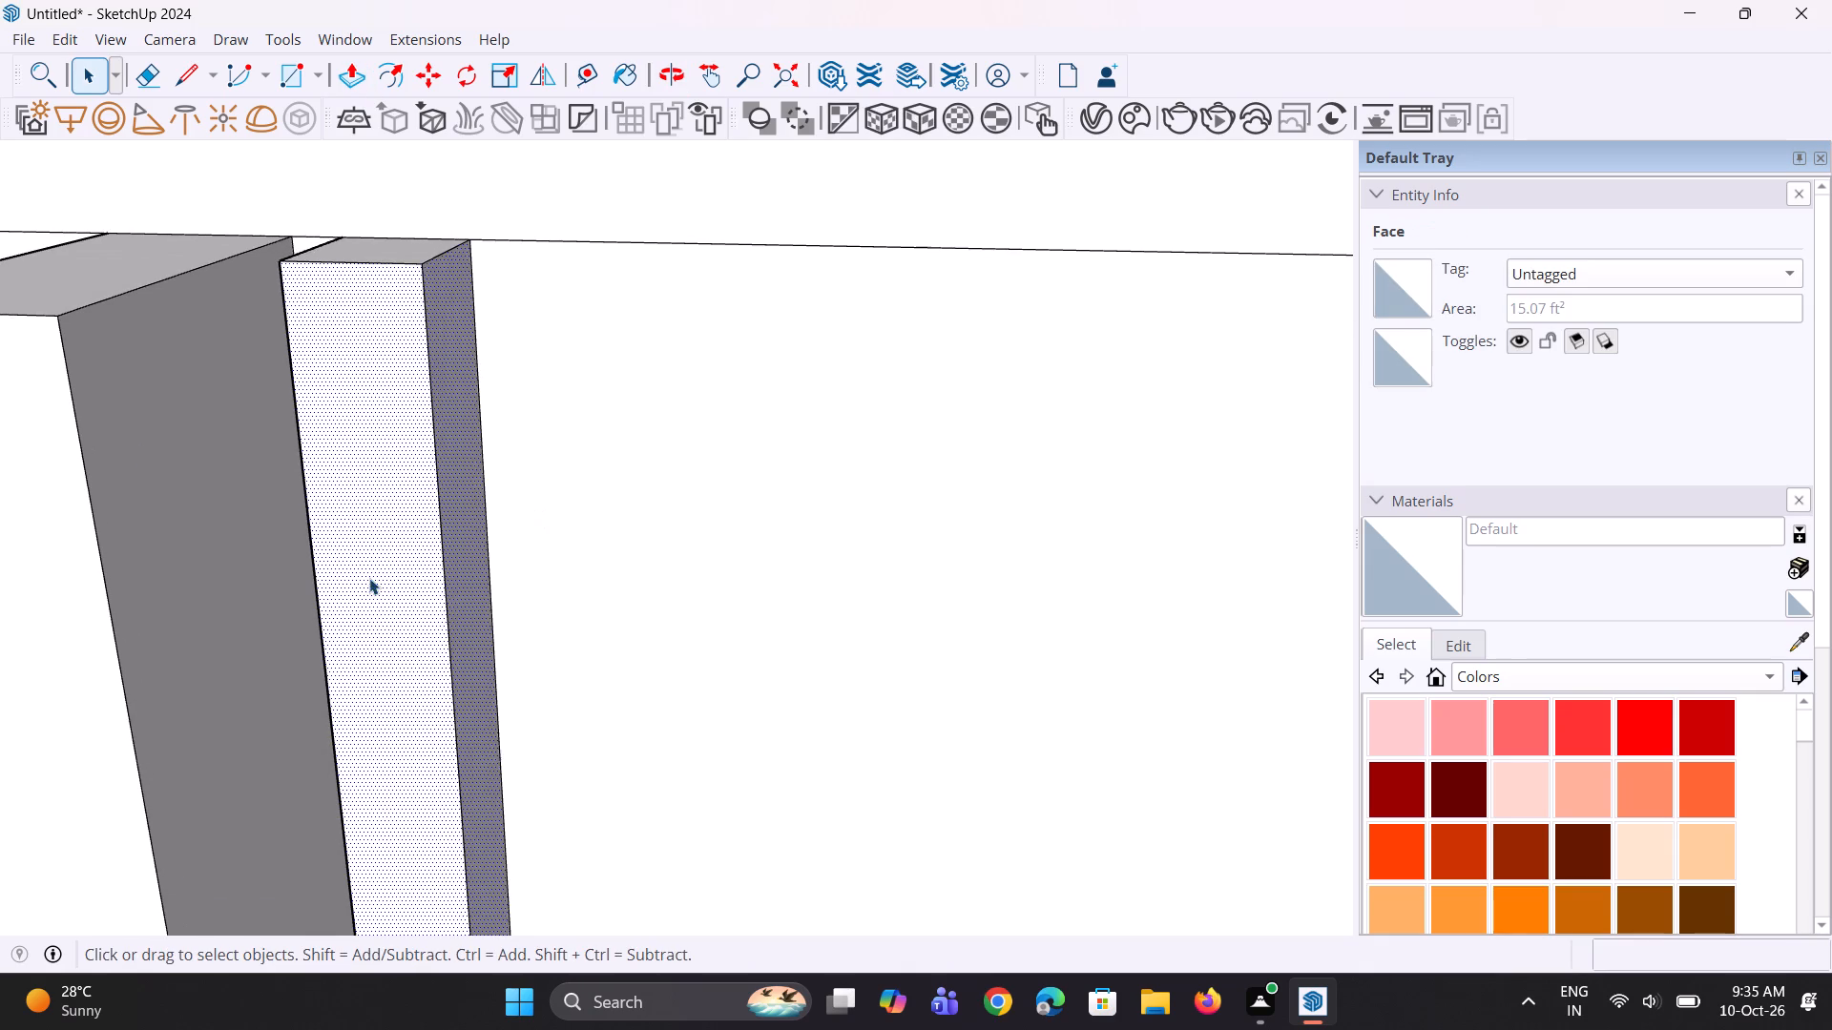
scroll(367, 579, "down", 5)
middle_click_drag(321, 503, 539, 566)
scroll(329, 470, "up", 5)
middle_click_drag(228, 514, 403, 496)
scroll(254, 475, "up", 2)
left_click(225, 505, "ctrl")
left_click(291, 463, "ctrl")
right_click(362, 562)
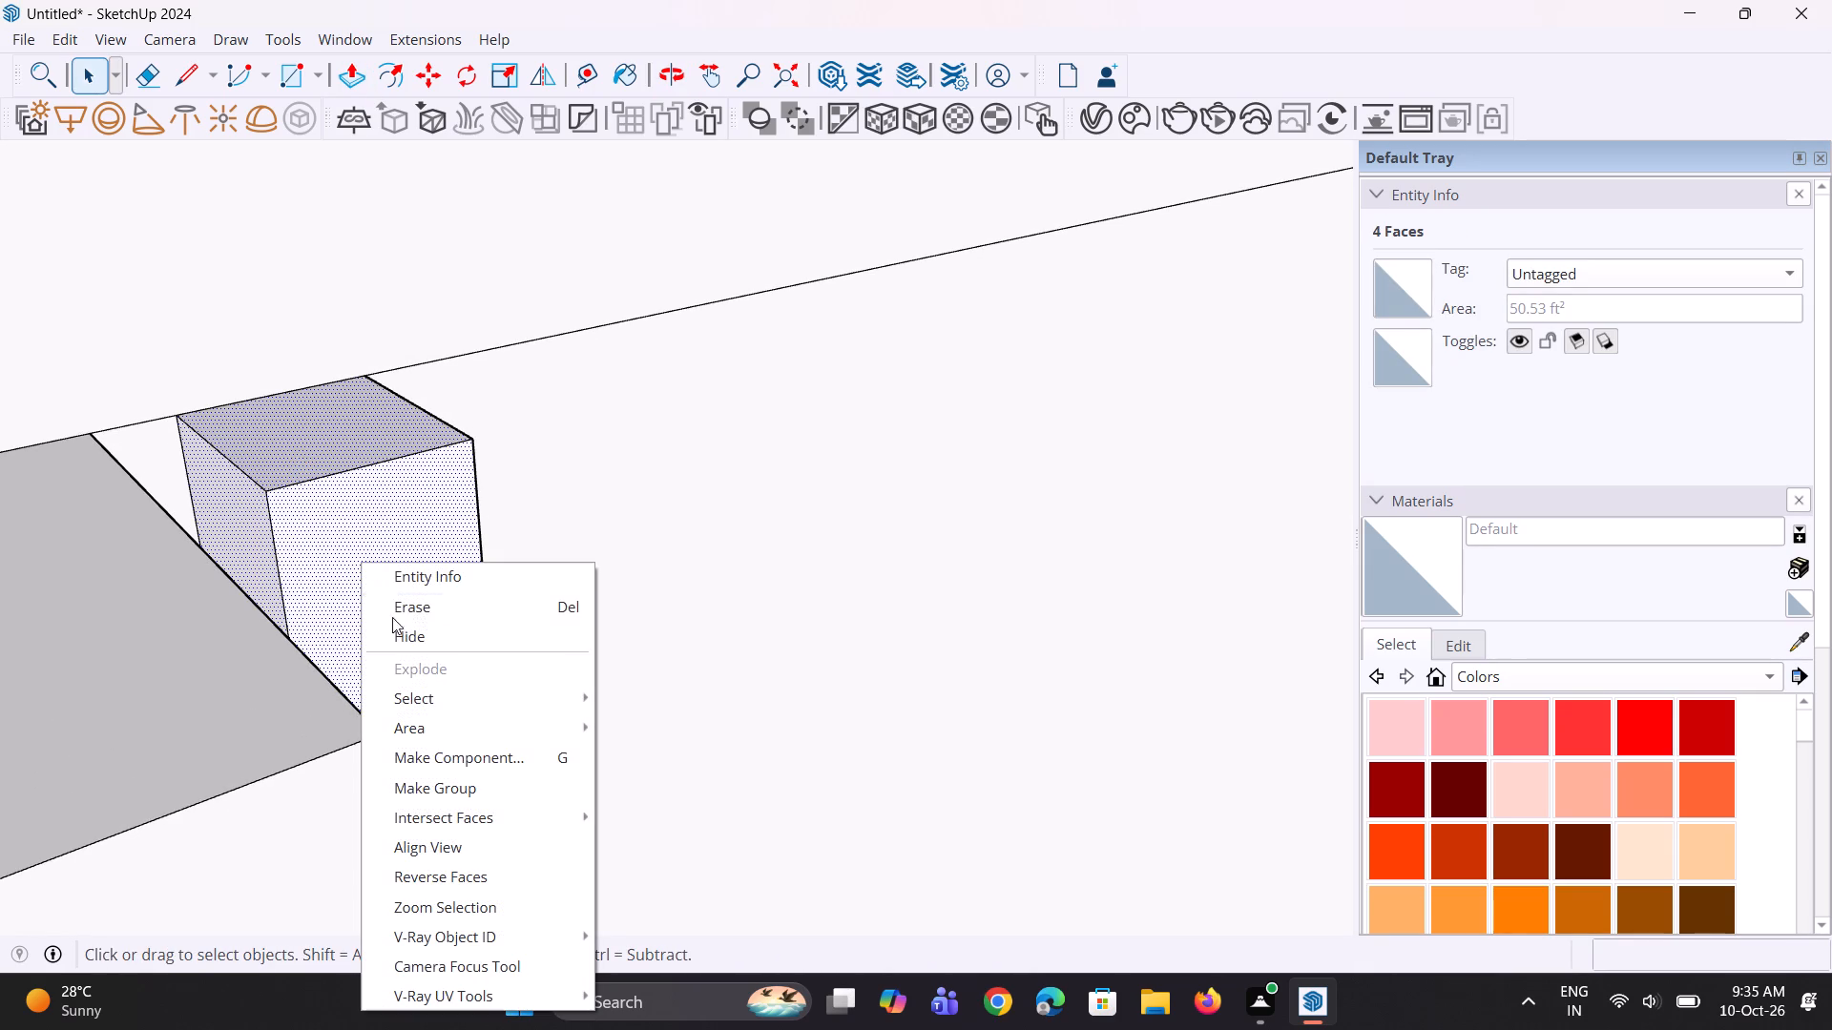
left_click(489, 786)
Copy the slat group about 4 7/16" along the slab edge toward the right border and multiply the copy 20 times.
middle_click_drag(574, 703, 434, 662)
scroll(574, 703, "down", 1)
scroll(434, 662, "up", 1)
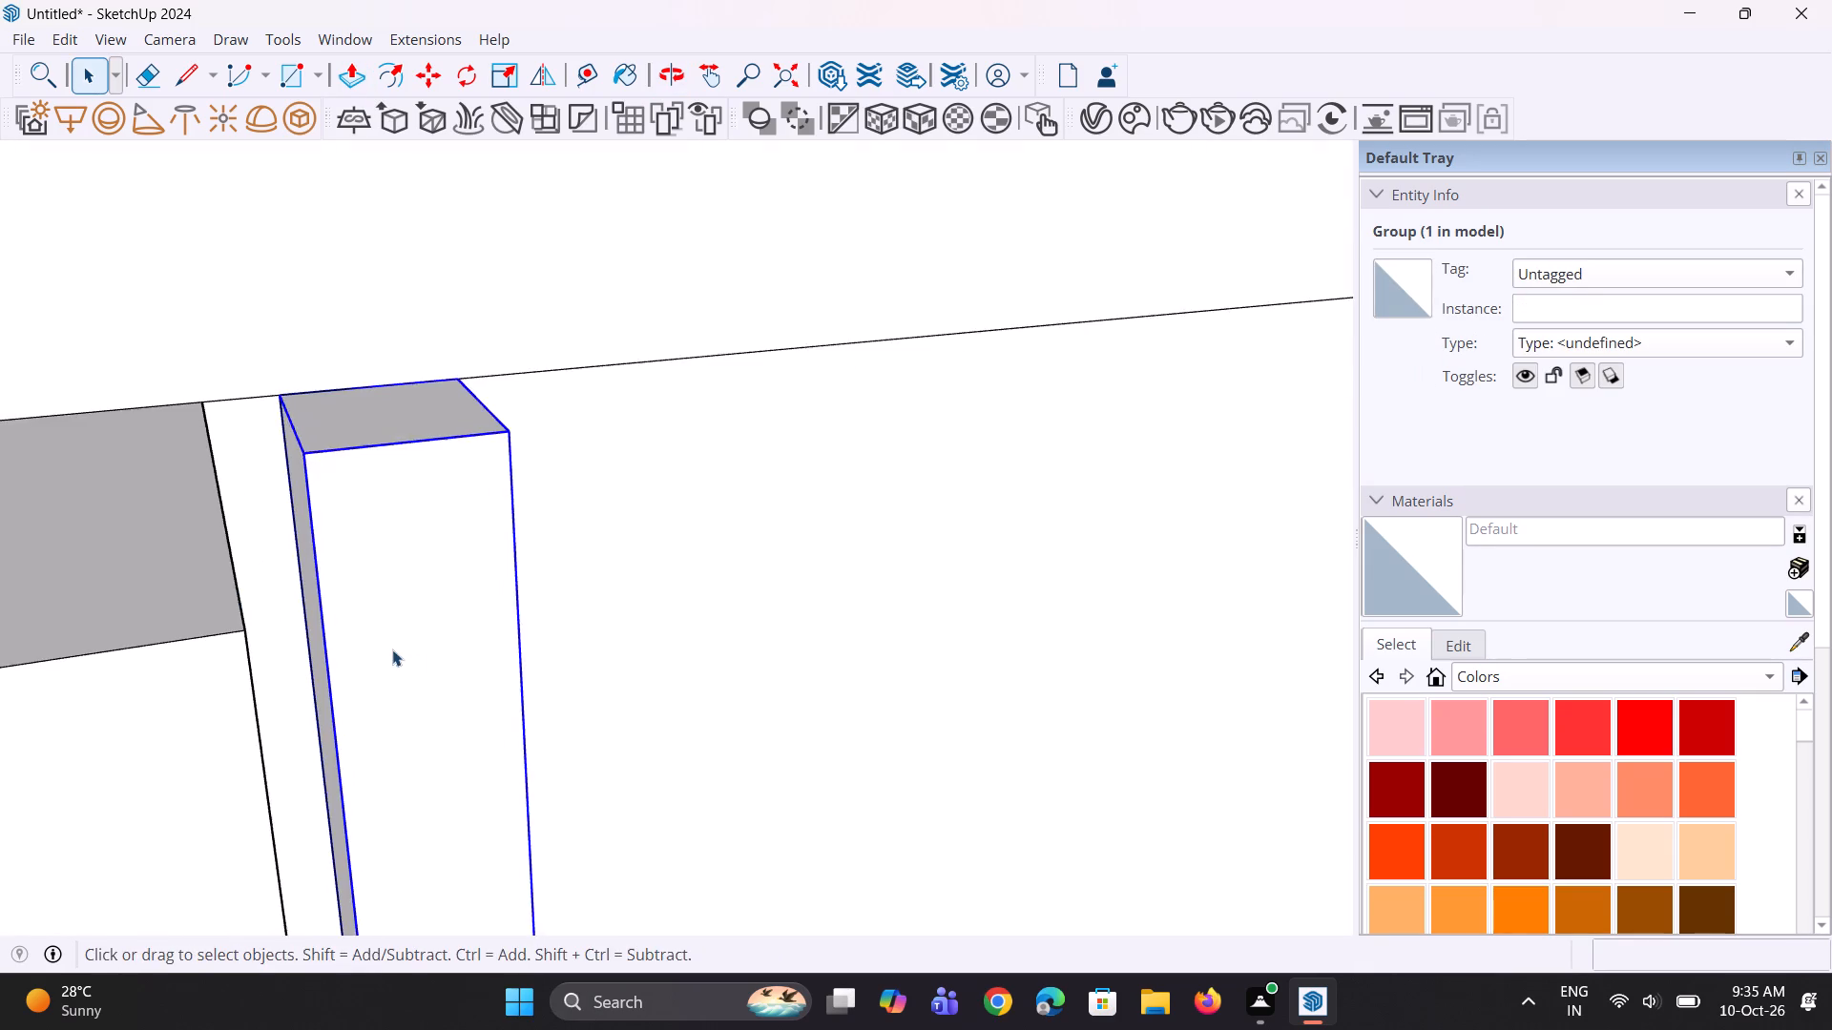
scroll(392, 649, "down", 5)
middle_click_drag(385, 643, 308, 575)
scroll(277, 520, "down", 17)
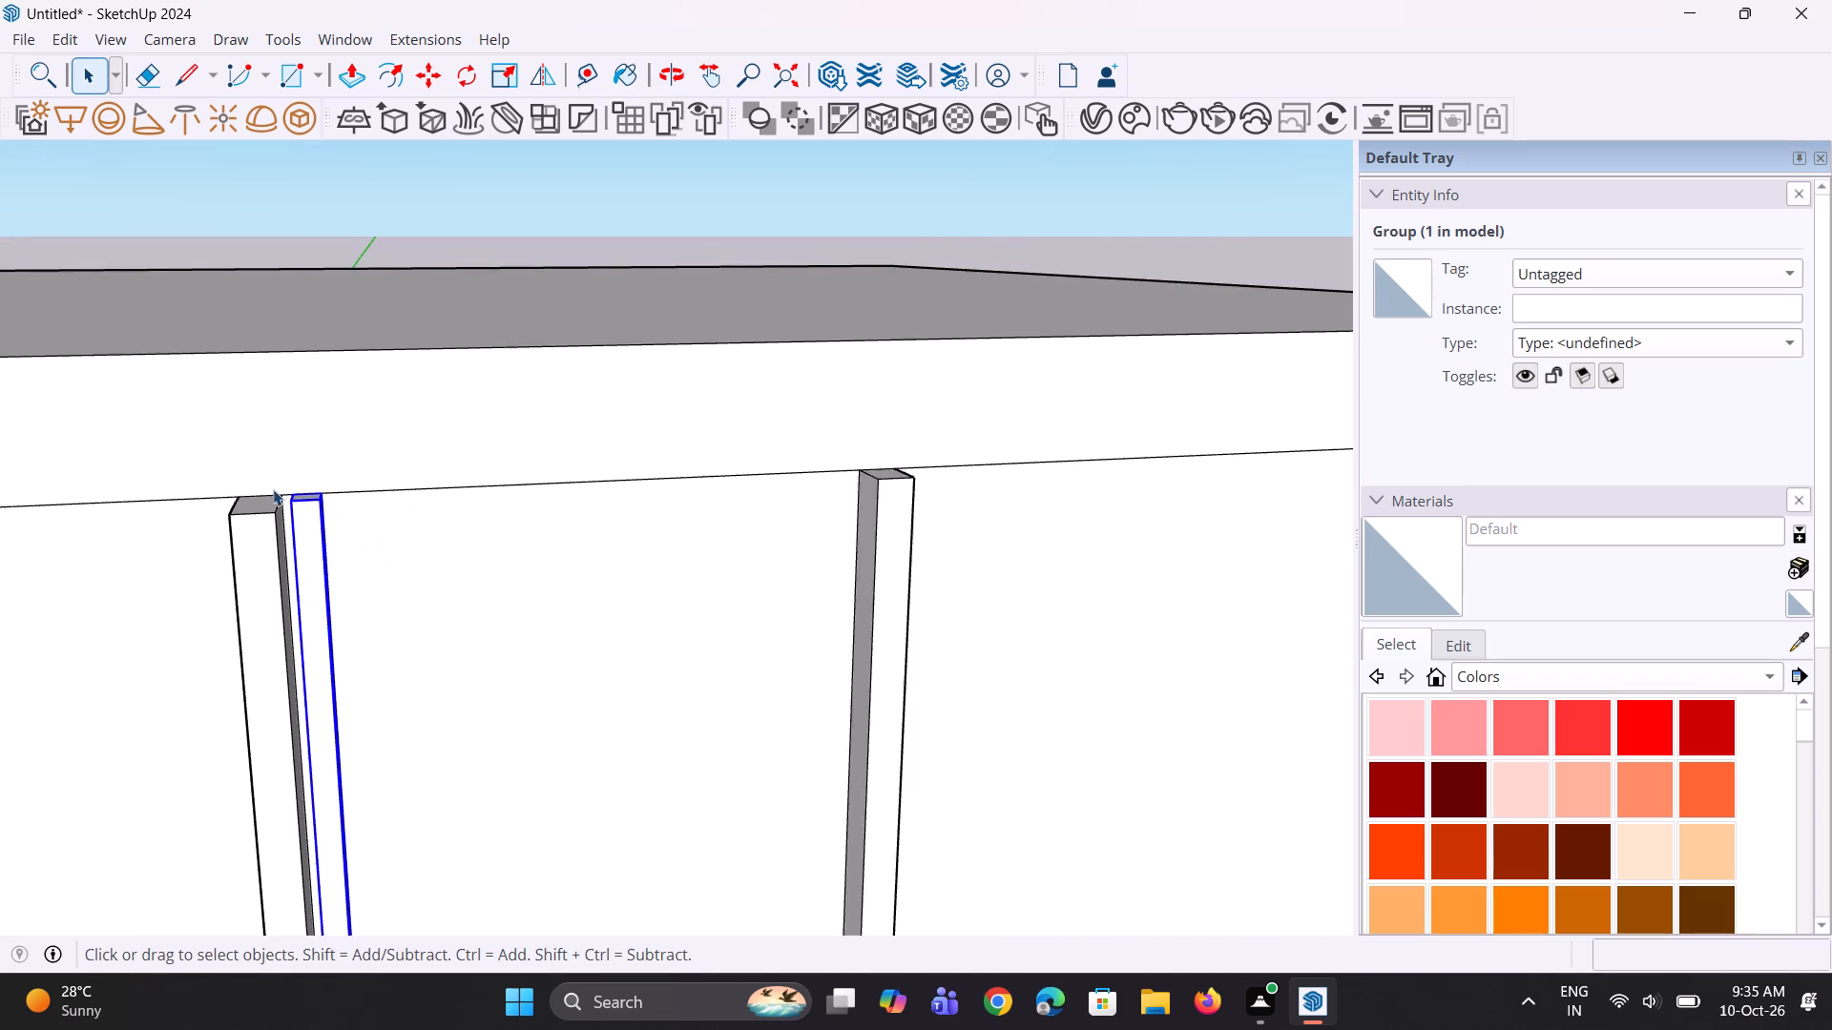
scroll(273, 489, "down", 3)
middle_click_drag(270, 536, 329, 598)
scroll(325, 528, "up", 7)
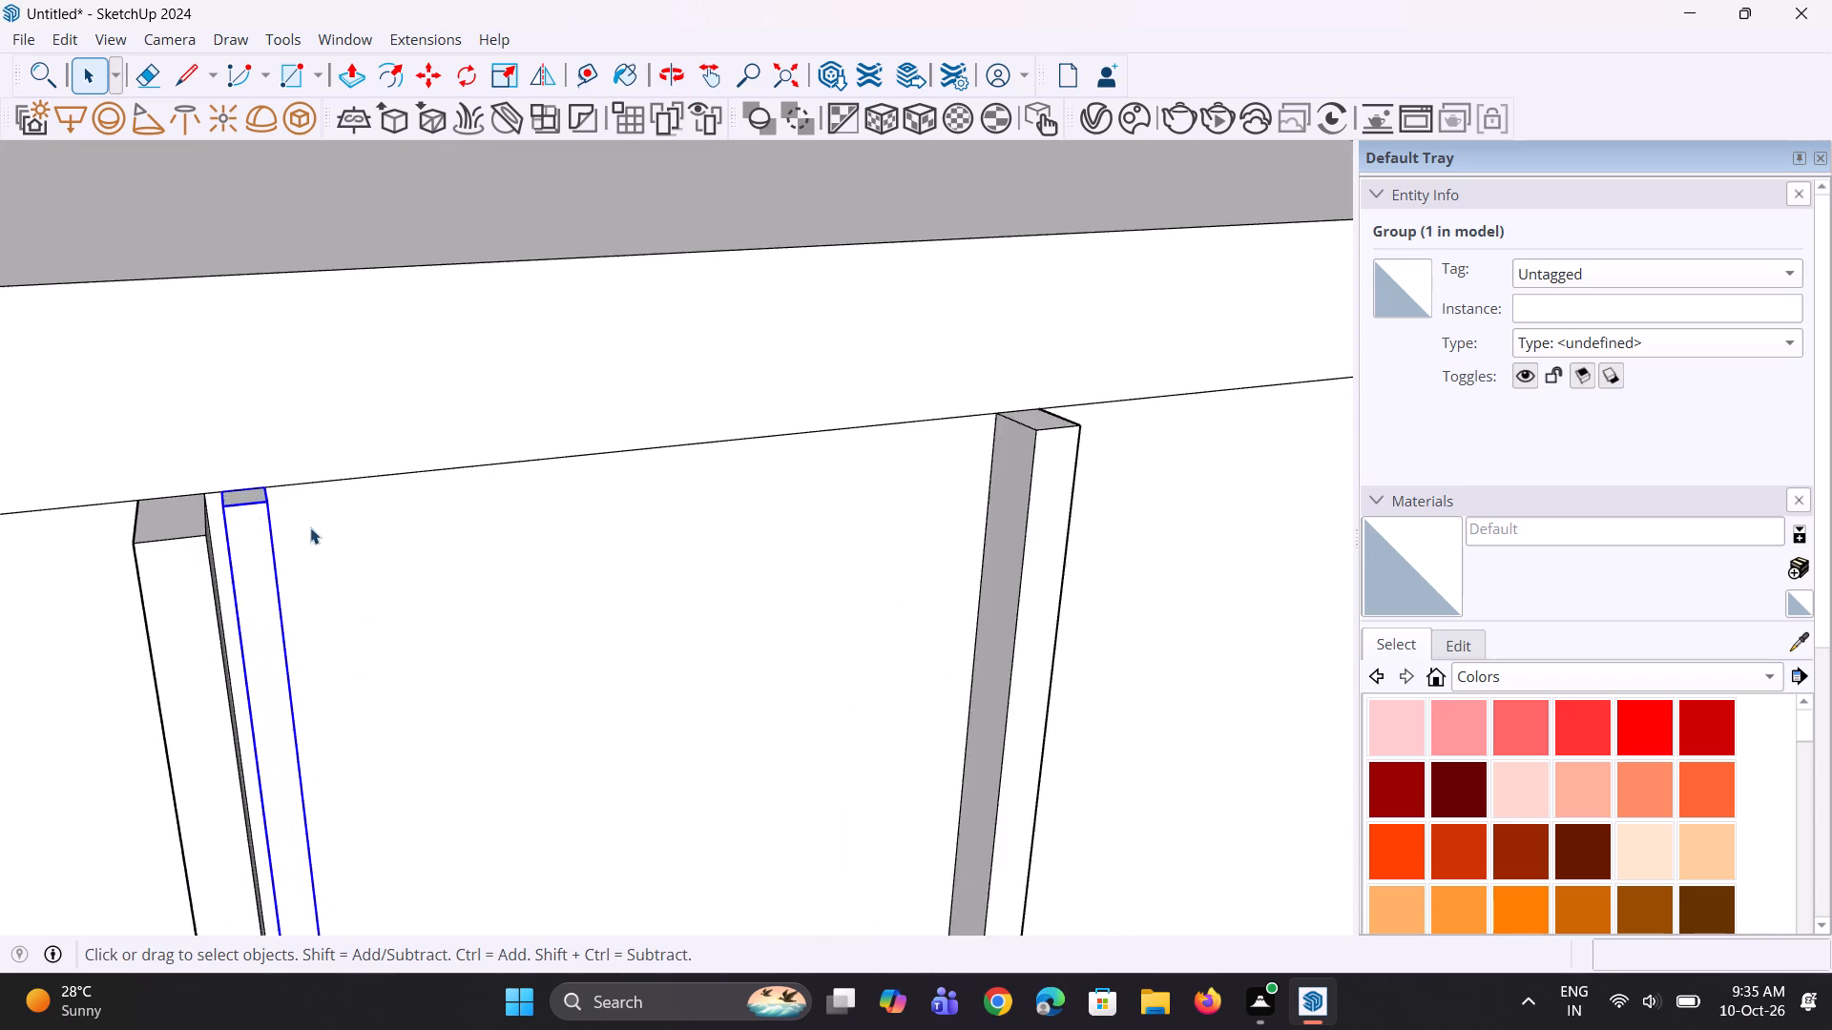
scroll(310, 527, "up", 3)
key("m")
scroll(192, 499, "up", 6)
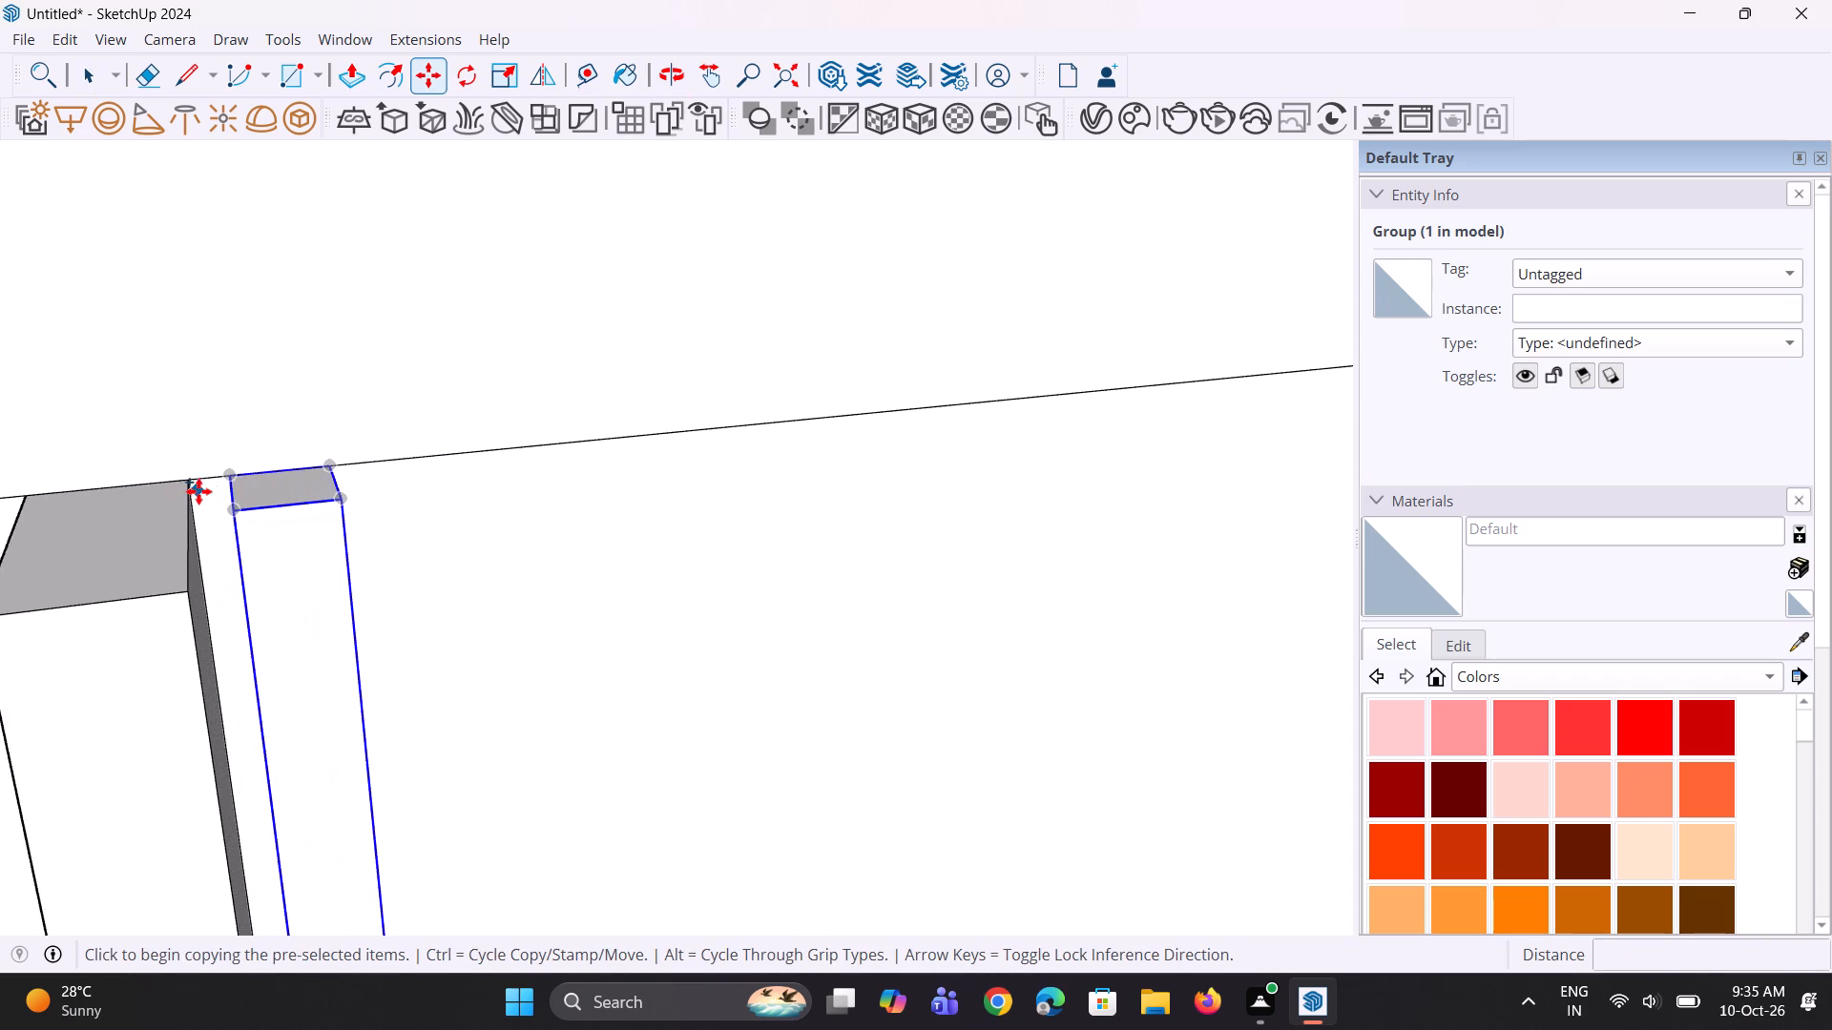
scroll(198, 491, "up", 2)
left_click(231, 483)
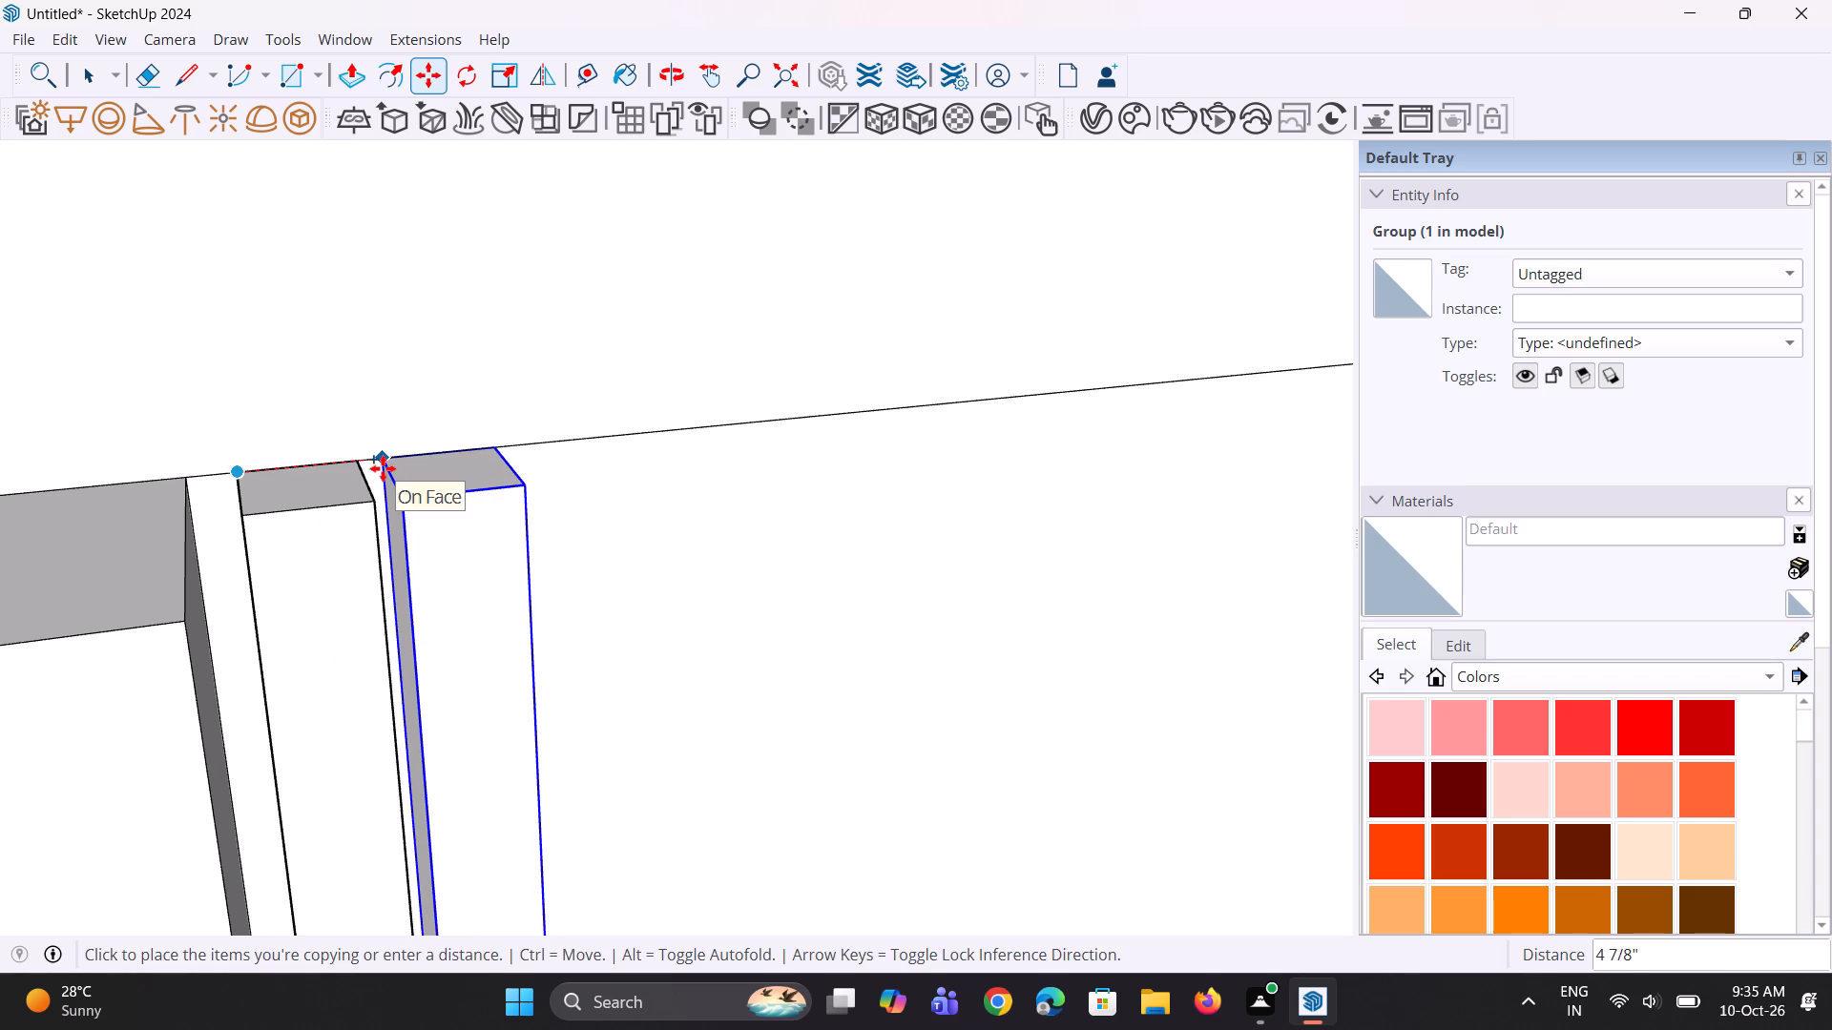
middle_click_drag(381, 470, 355, 472)
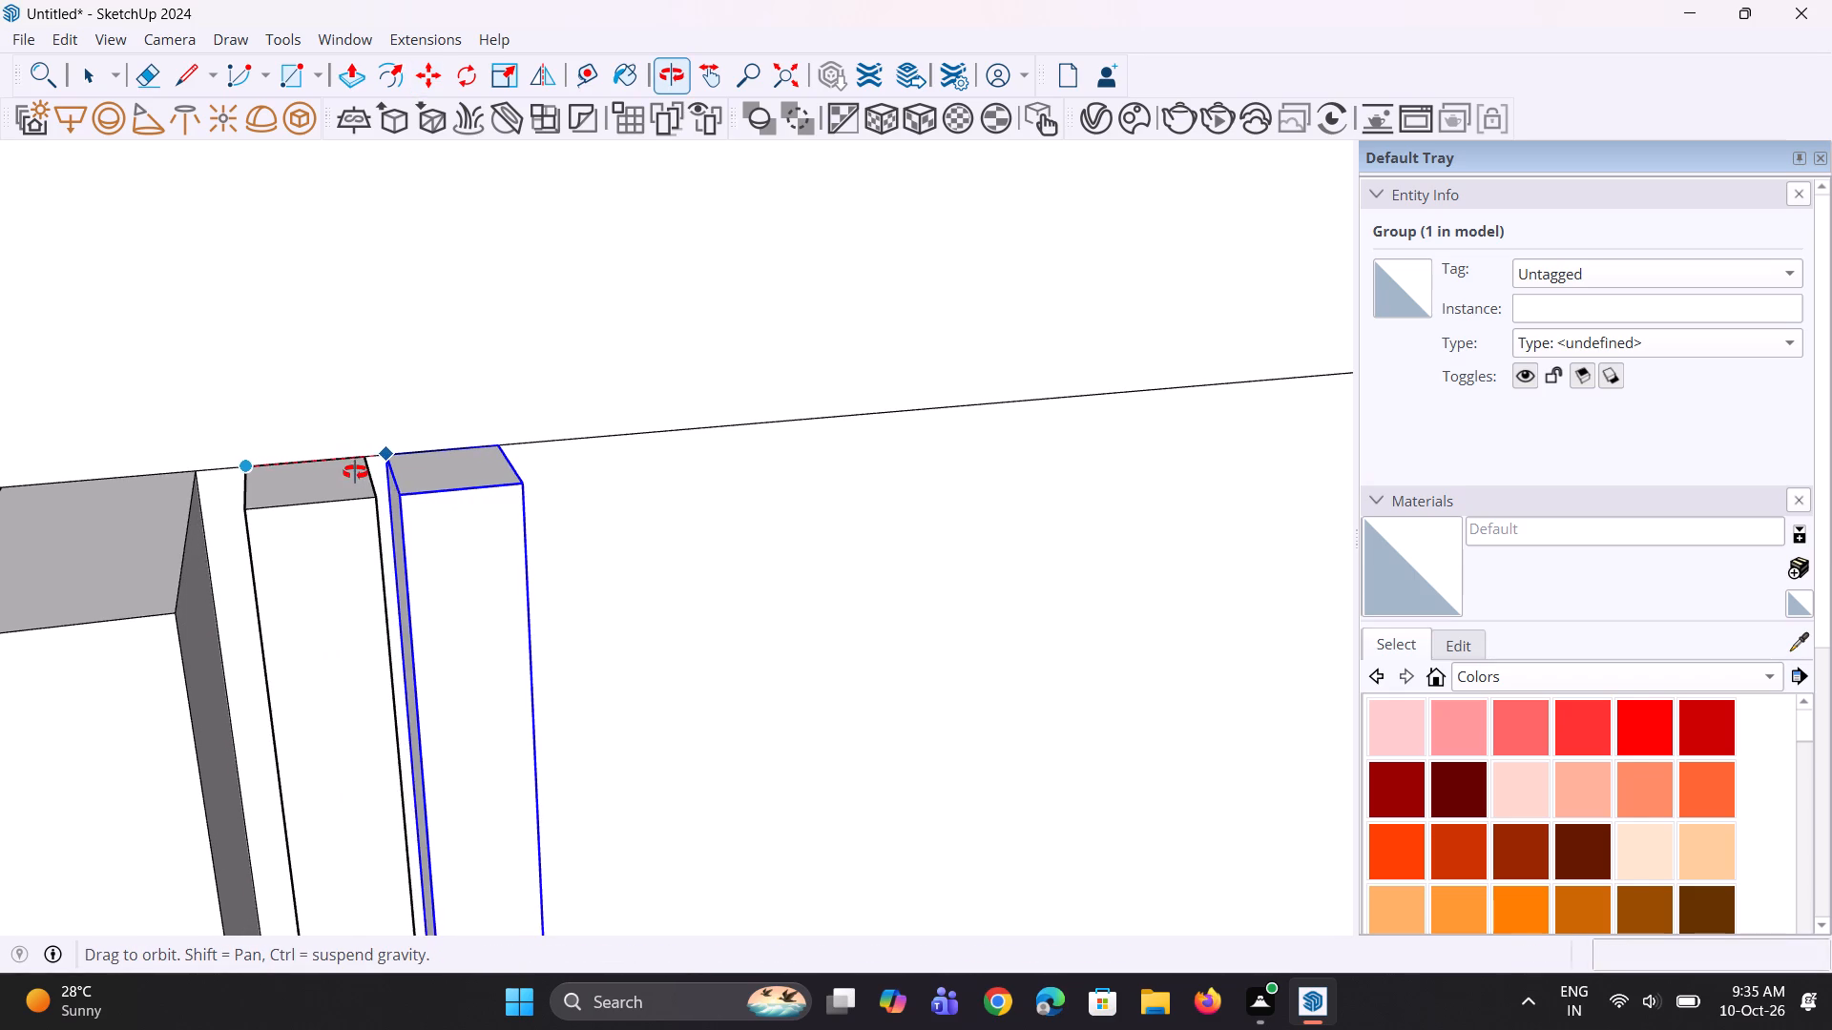
middle_click_drag(355, 472, 353, 472)
scroll(361, 469, "up", 5)
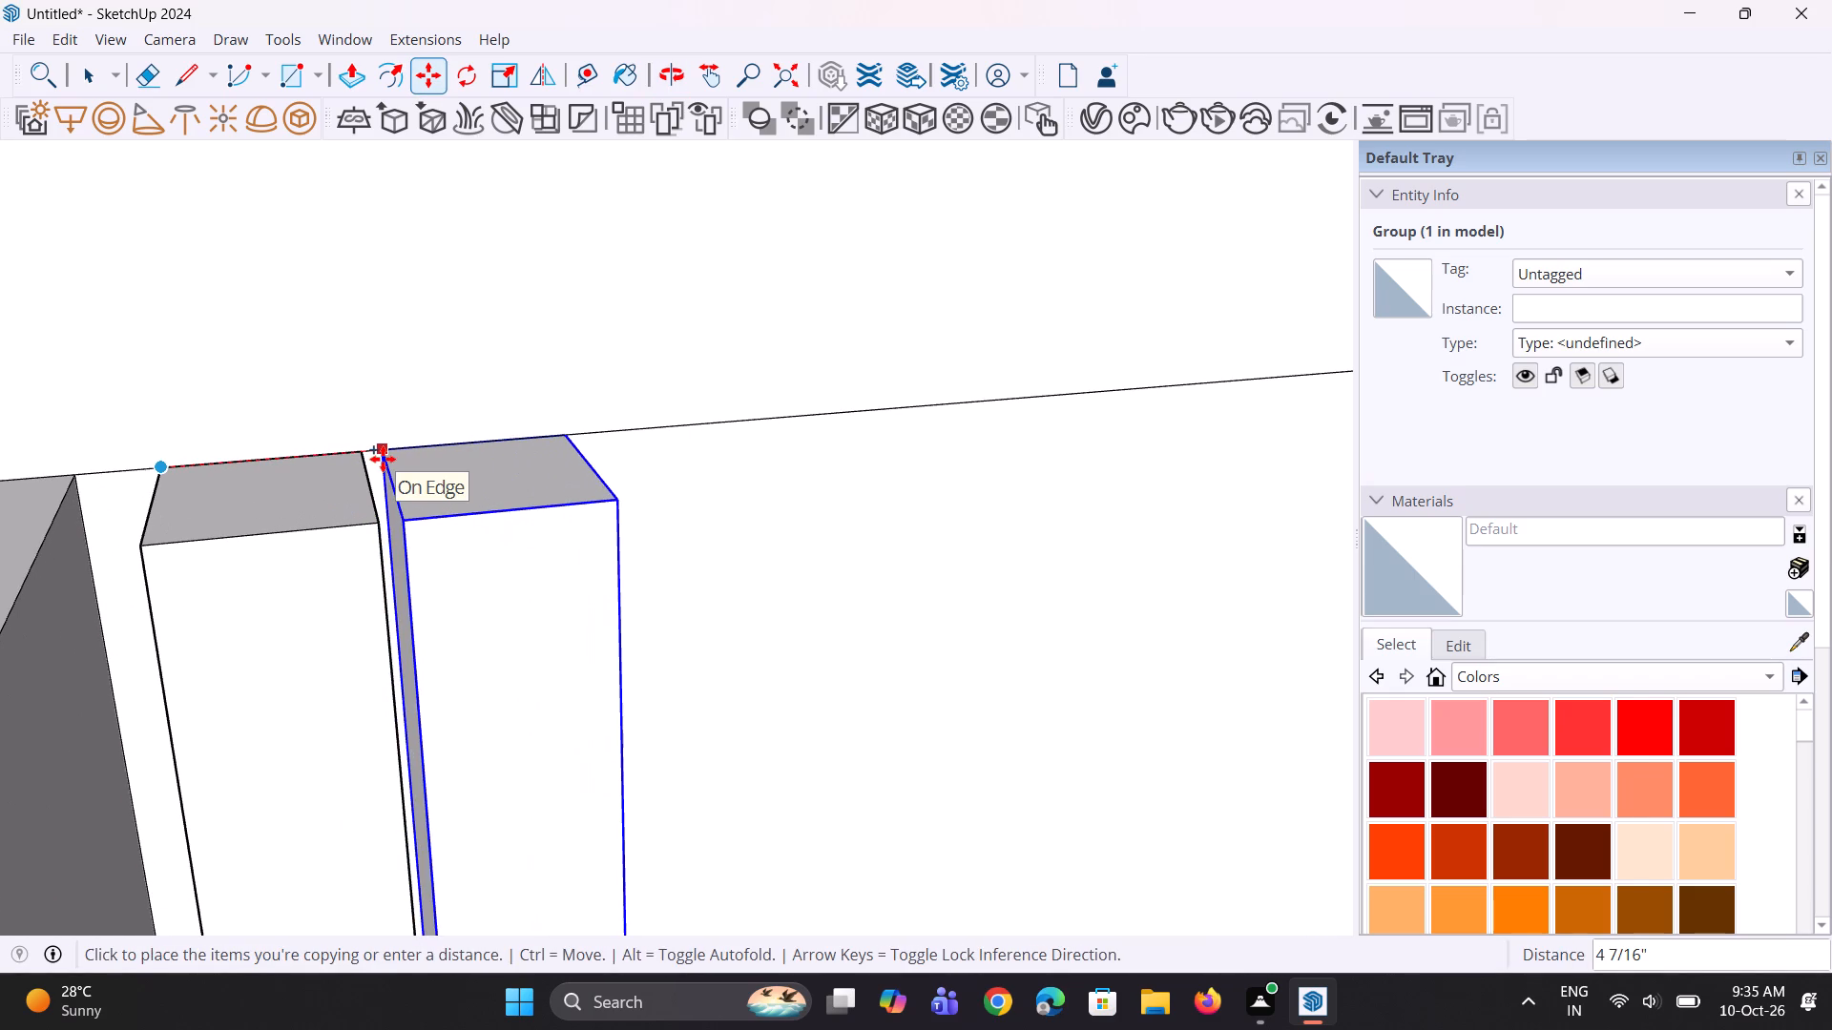
left_click(383, 459)
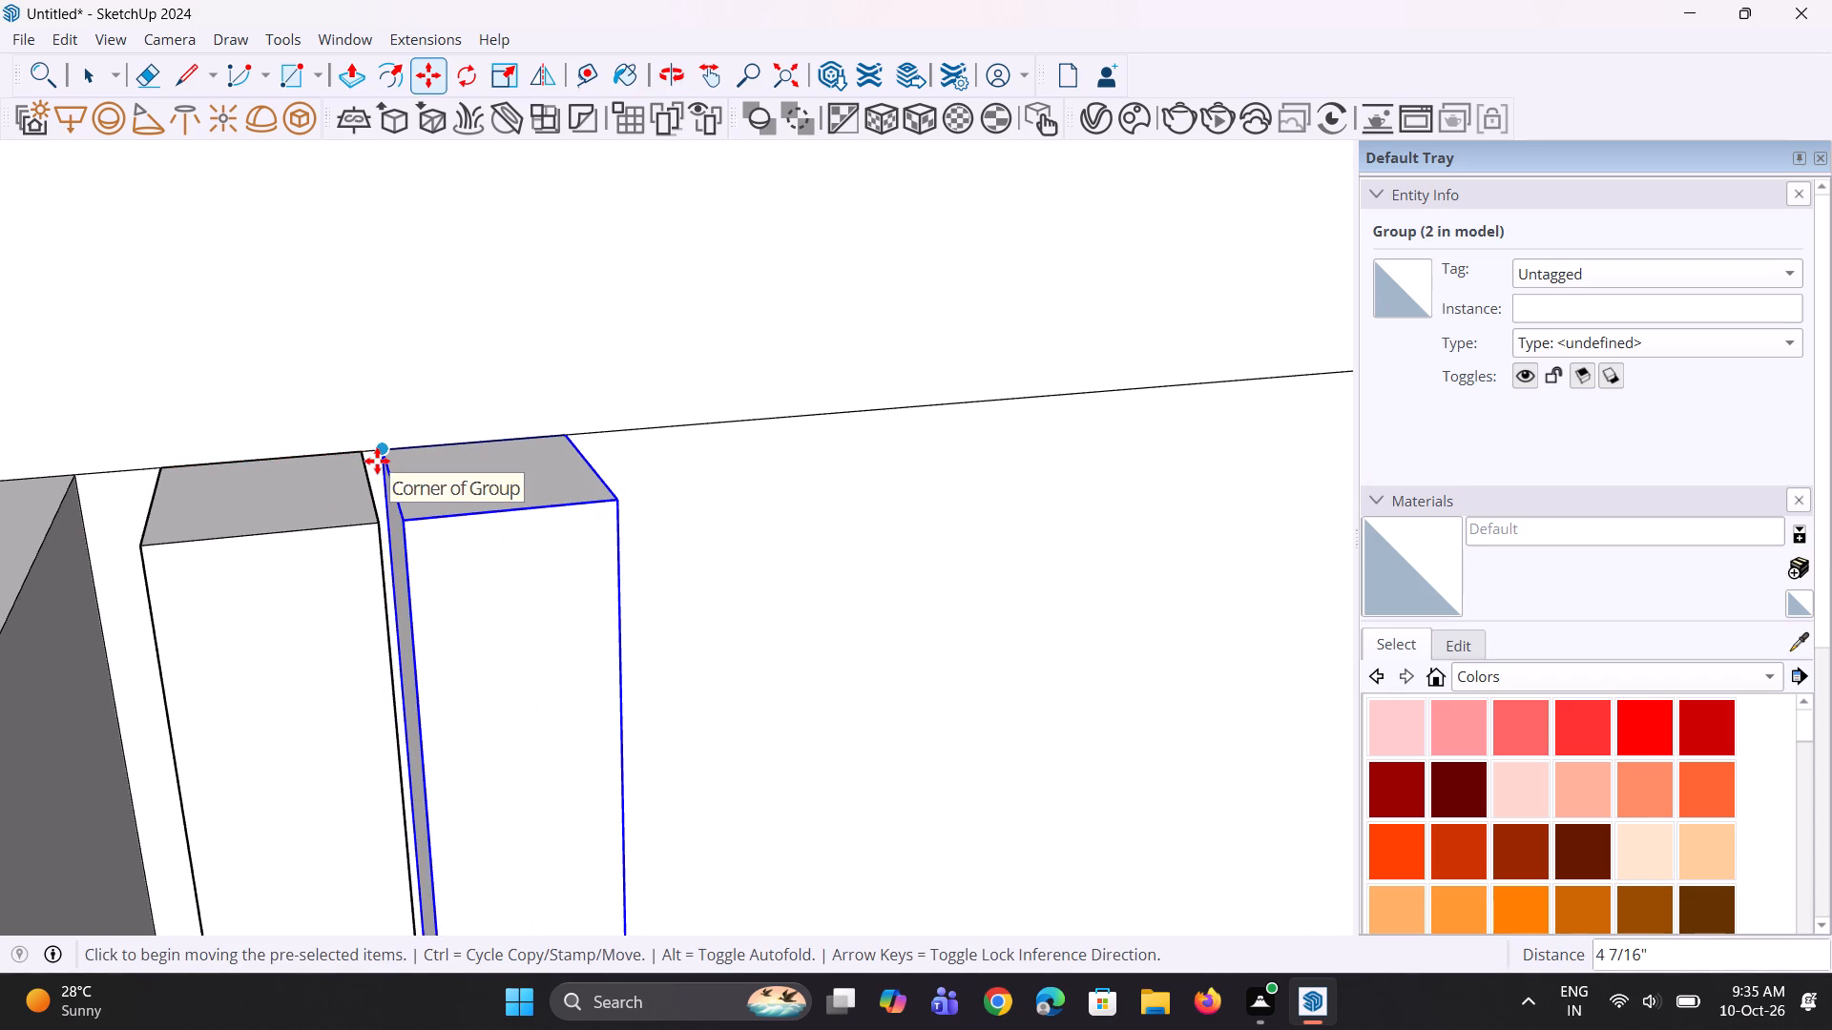
type("*20")
key("Return")
Clear the selection and examine the slat array between the two borders over the full facade.
scroll(355, 359, "down", 5)
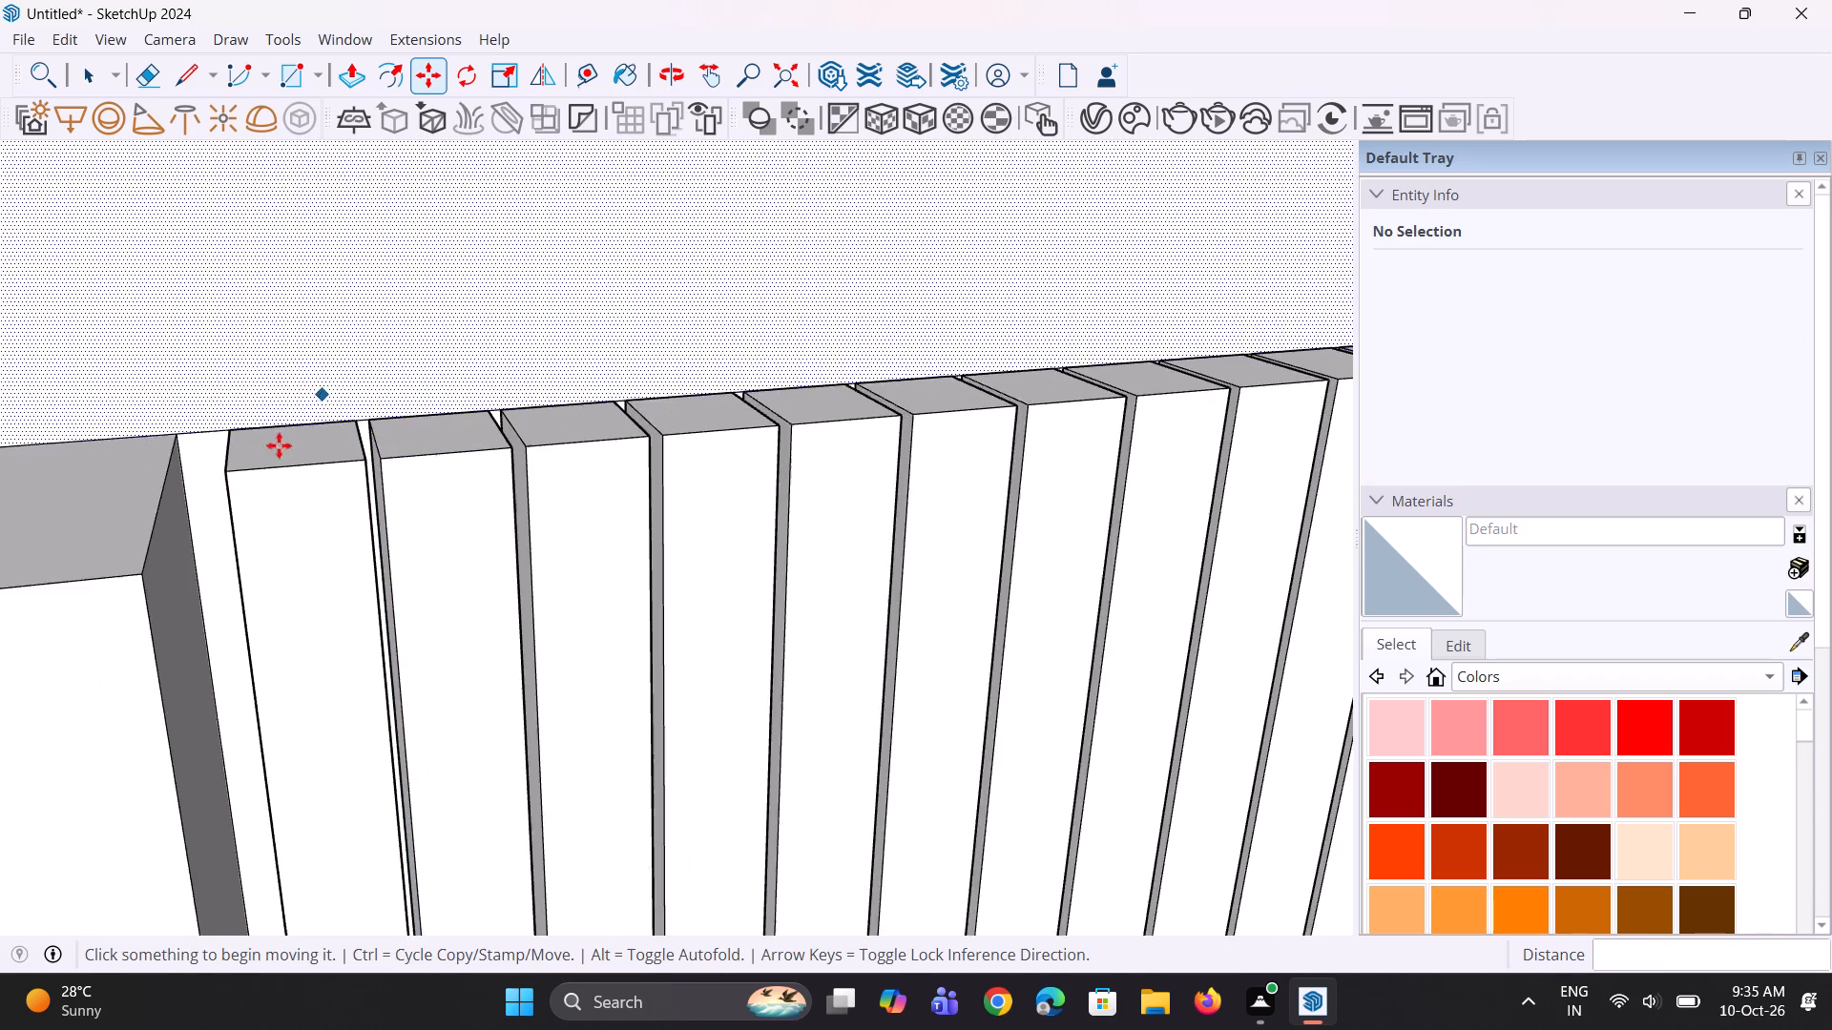
scroll(279, 445, "down", 16)
middle_click_drag(615, 628, 511, 518)
scroll(498, 485, "down", 3)
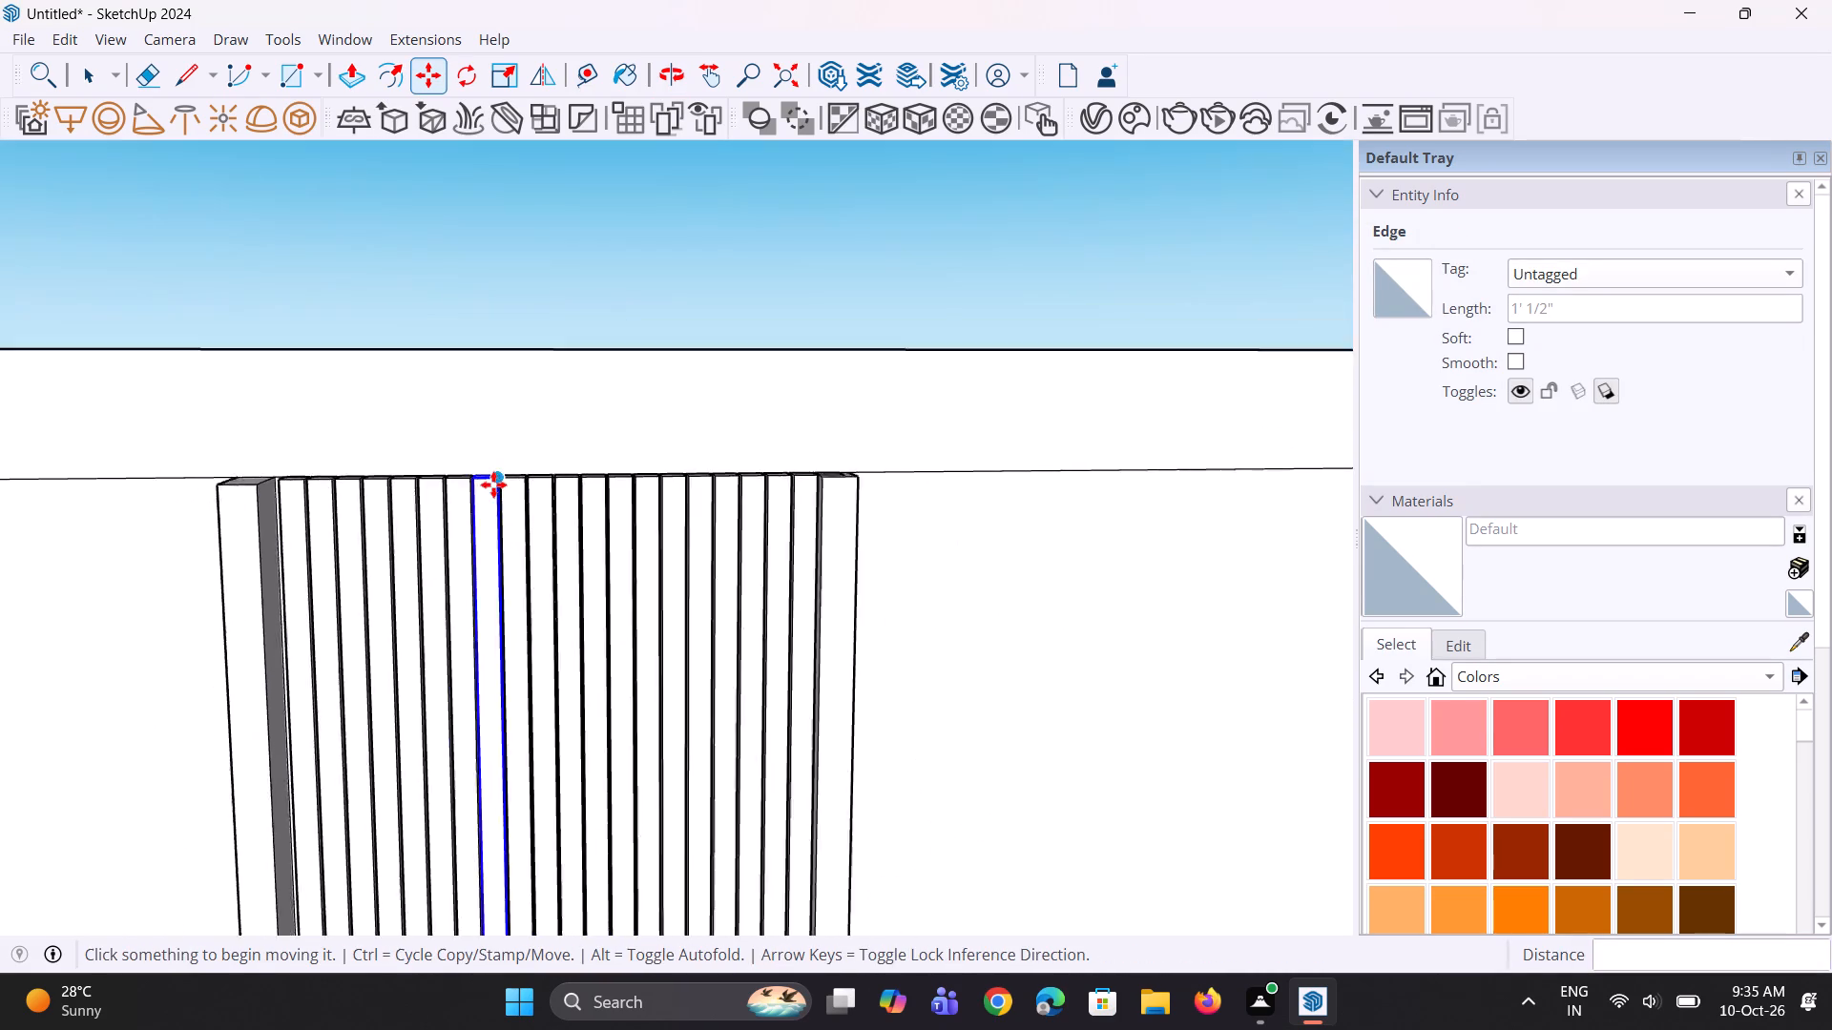
scroll(493, 484, "down", 7)
middle_click_drag(496, 574, 481, 534)
key("space")
key("space")
left_click(705, 320)
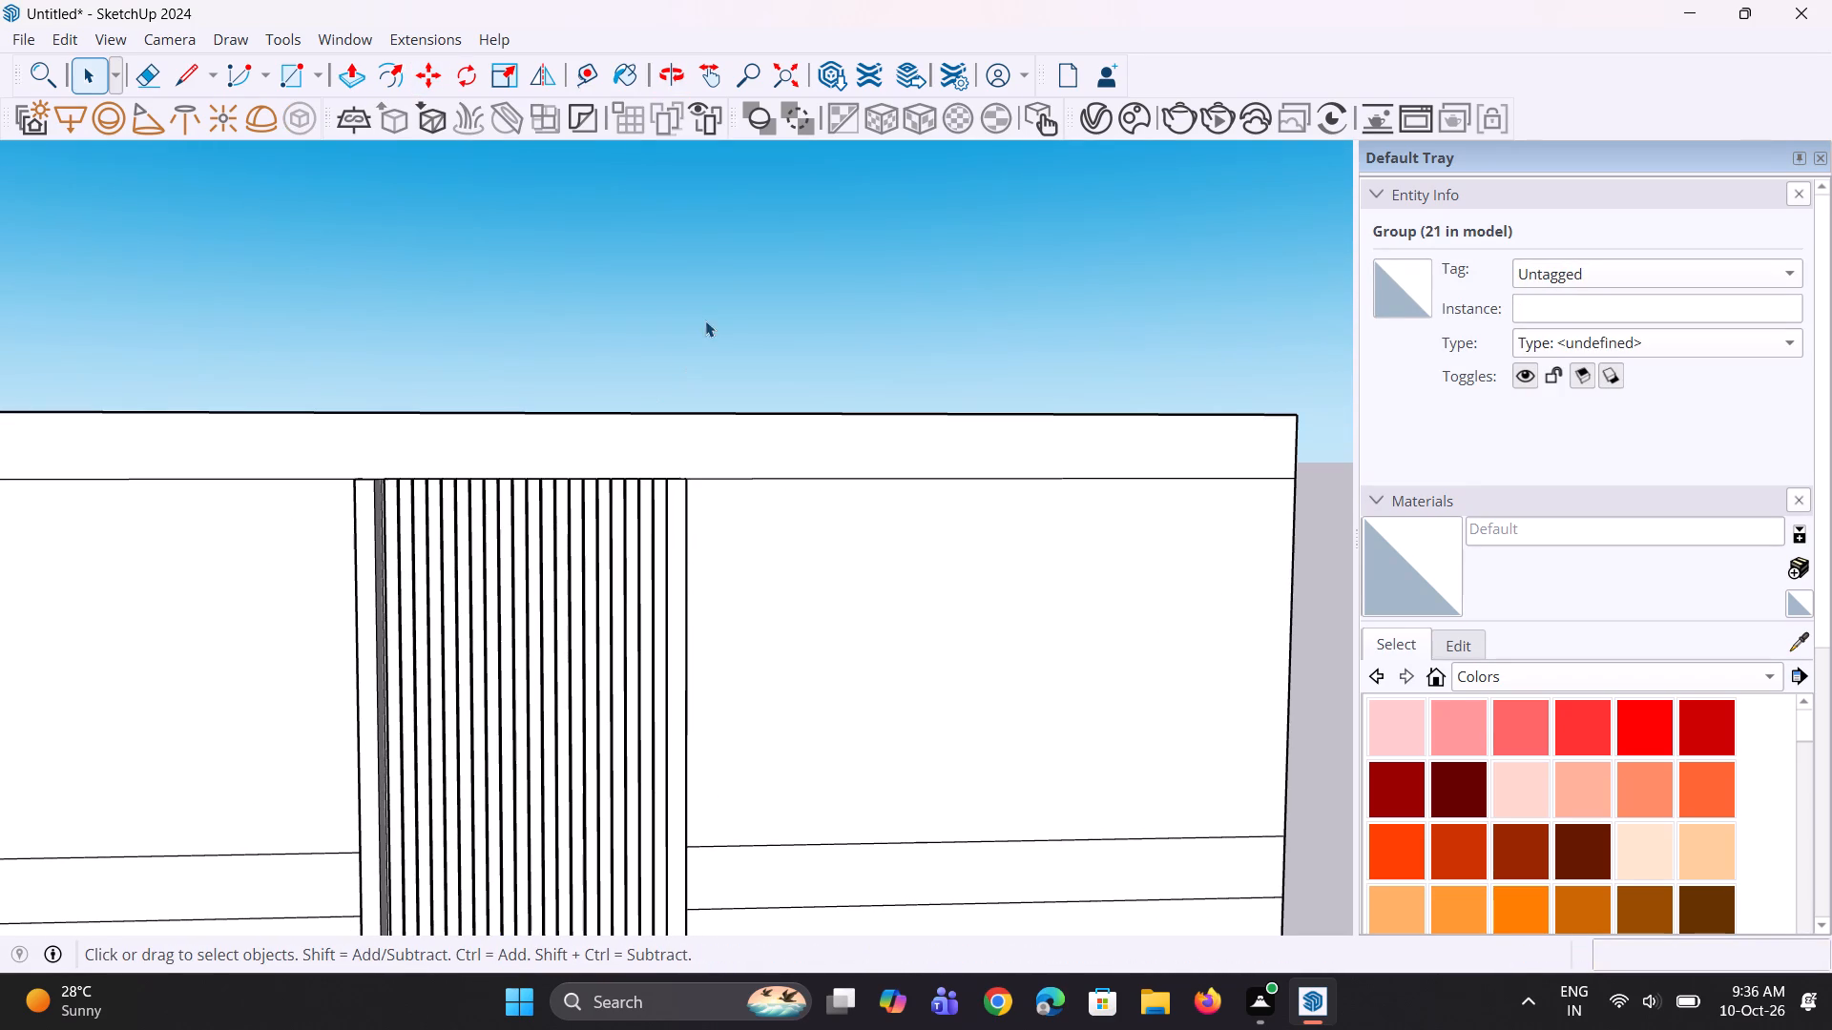
scroll(507, 369, "down", 14)
middle_click_drag(423, 743, 405, 669)
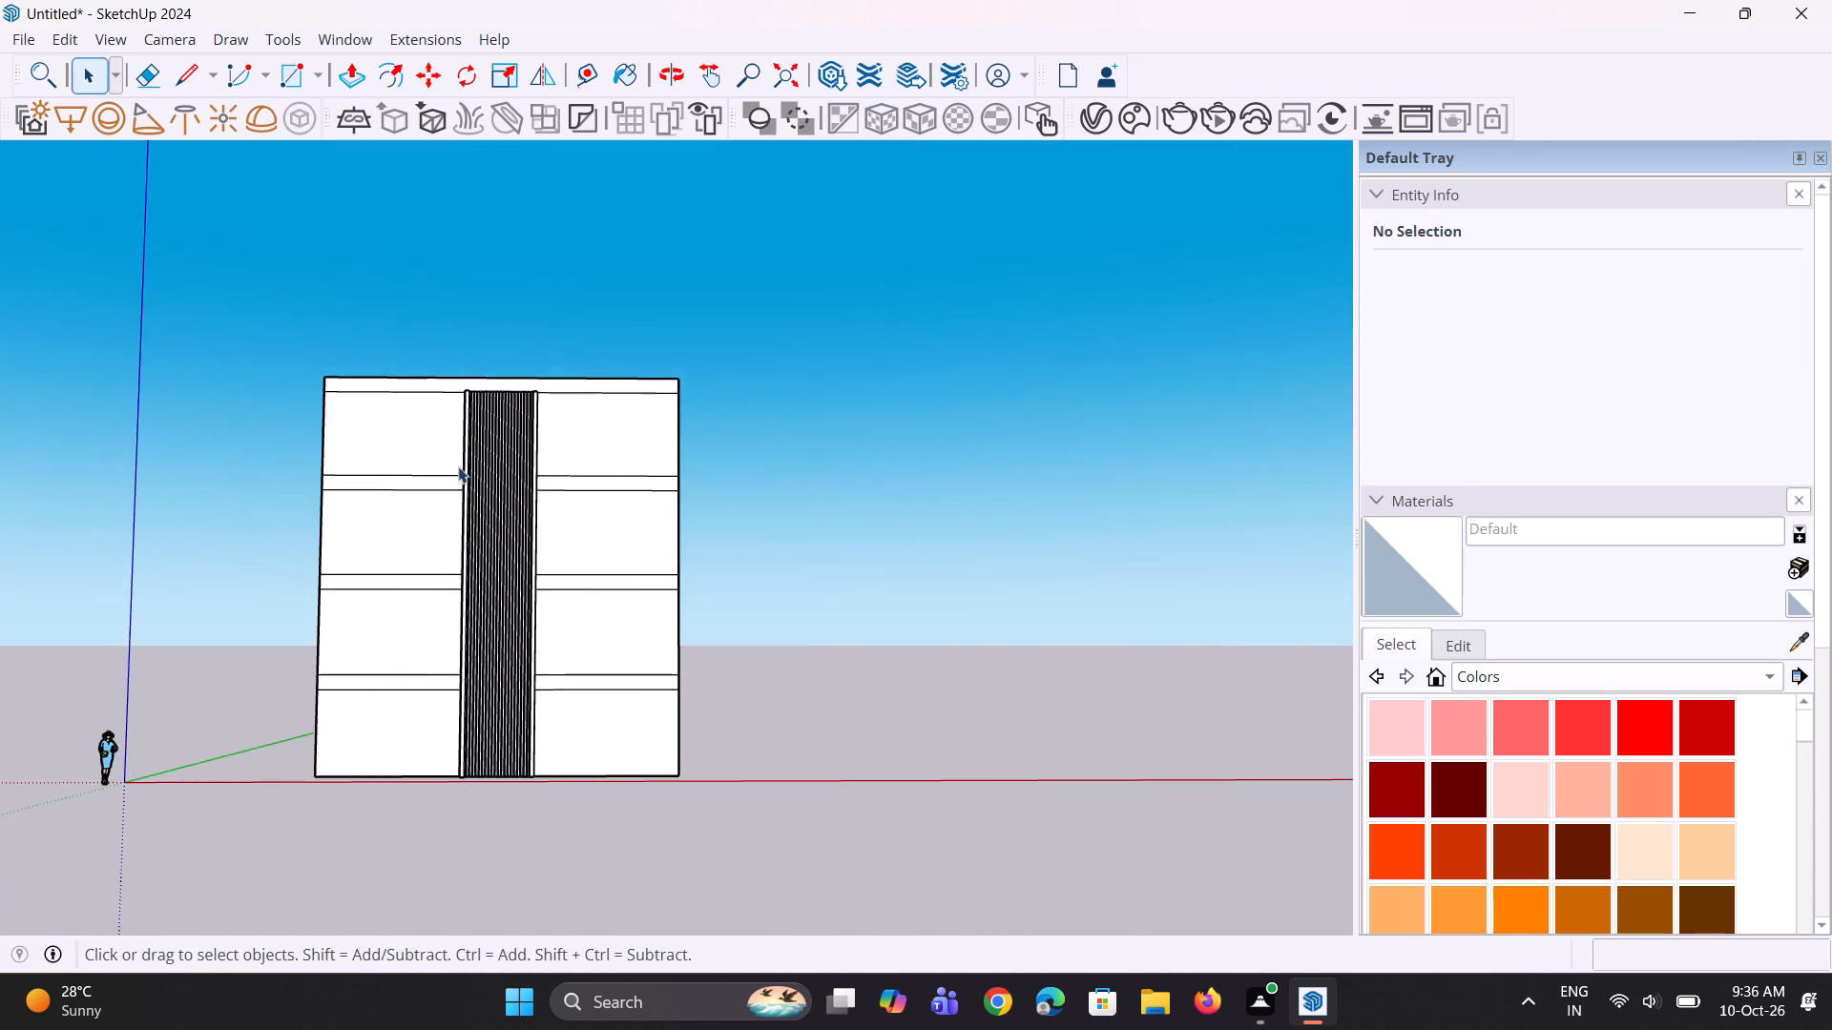
scroll(458, 466, "up", 7)
middle_click_drag(456, 479, 460, 569)
scroll(618, 394, "up", 2)
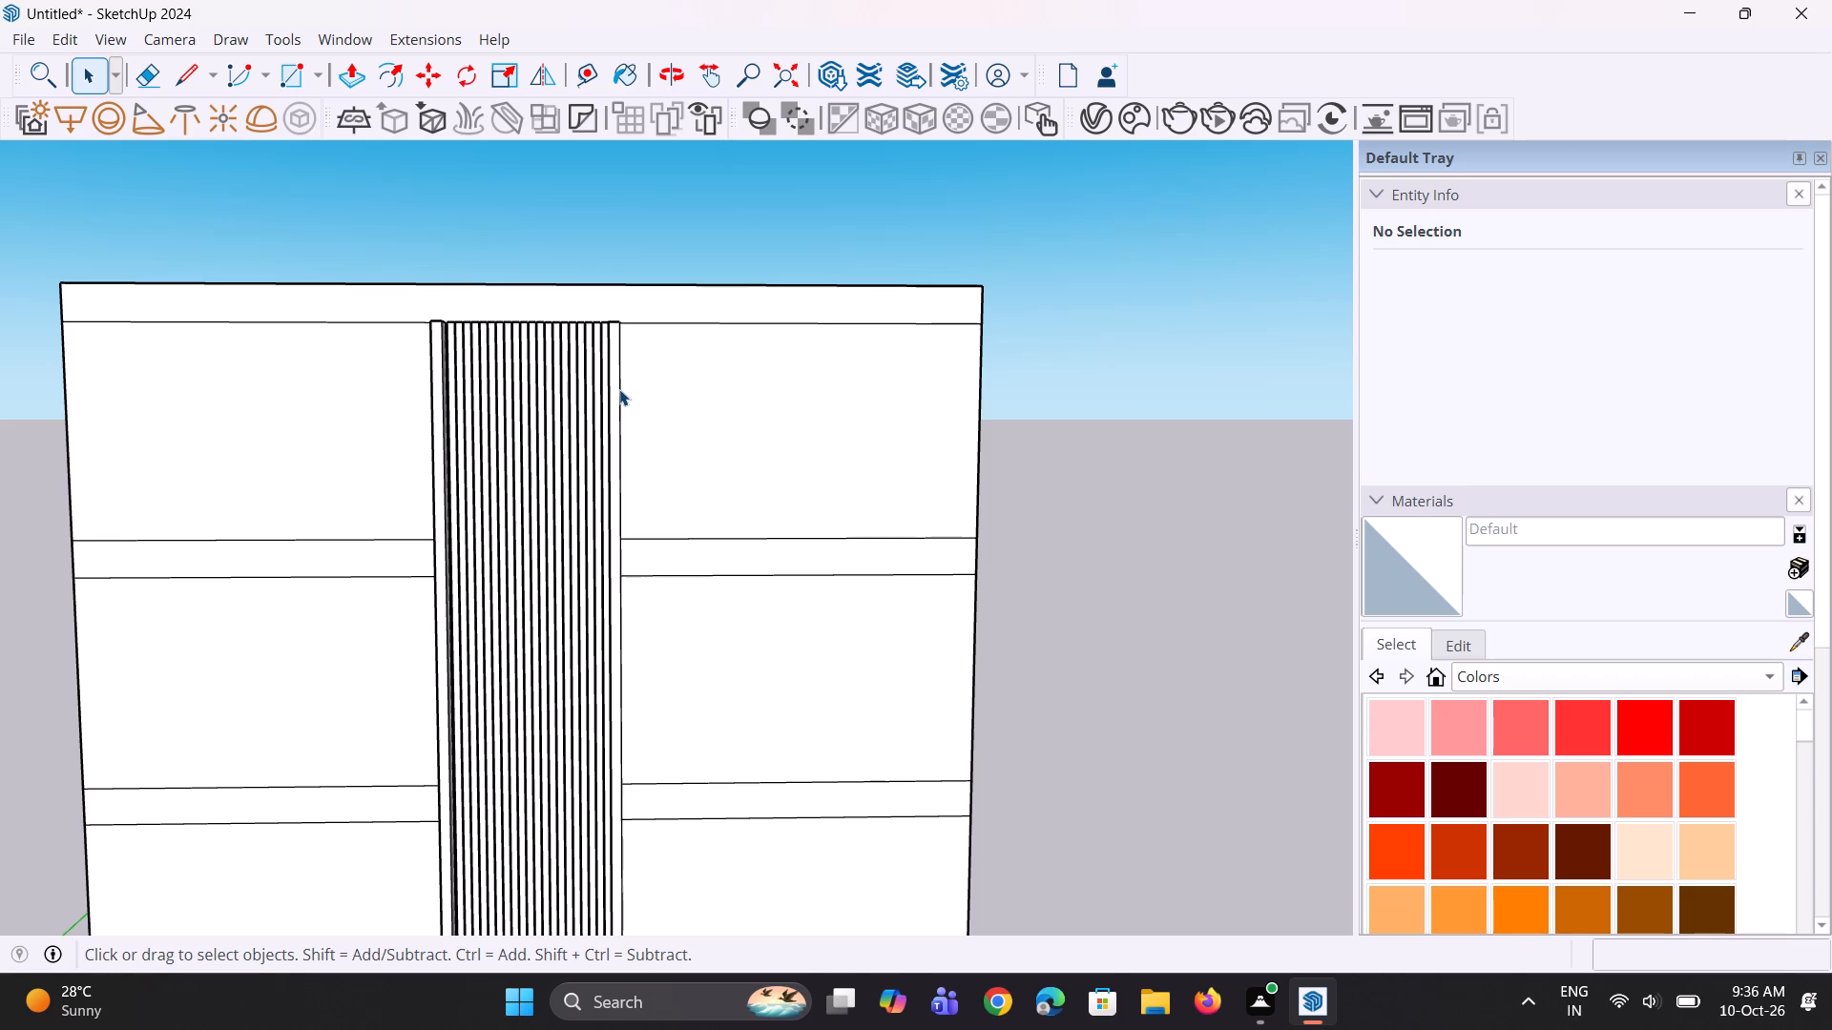
Erase the two topmost-floor slab-band edges that cross the left border's outer side face.
scroll(526, 353, "down", 4)
middle_click_drag(511, 384, 762, 515)
scroll(522, 387, "up", 1)
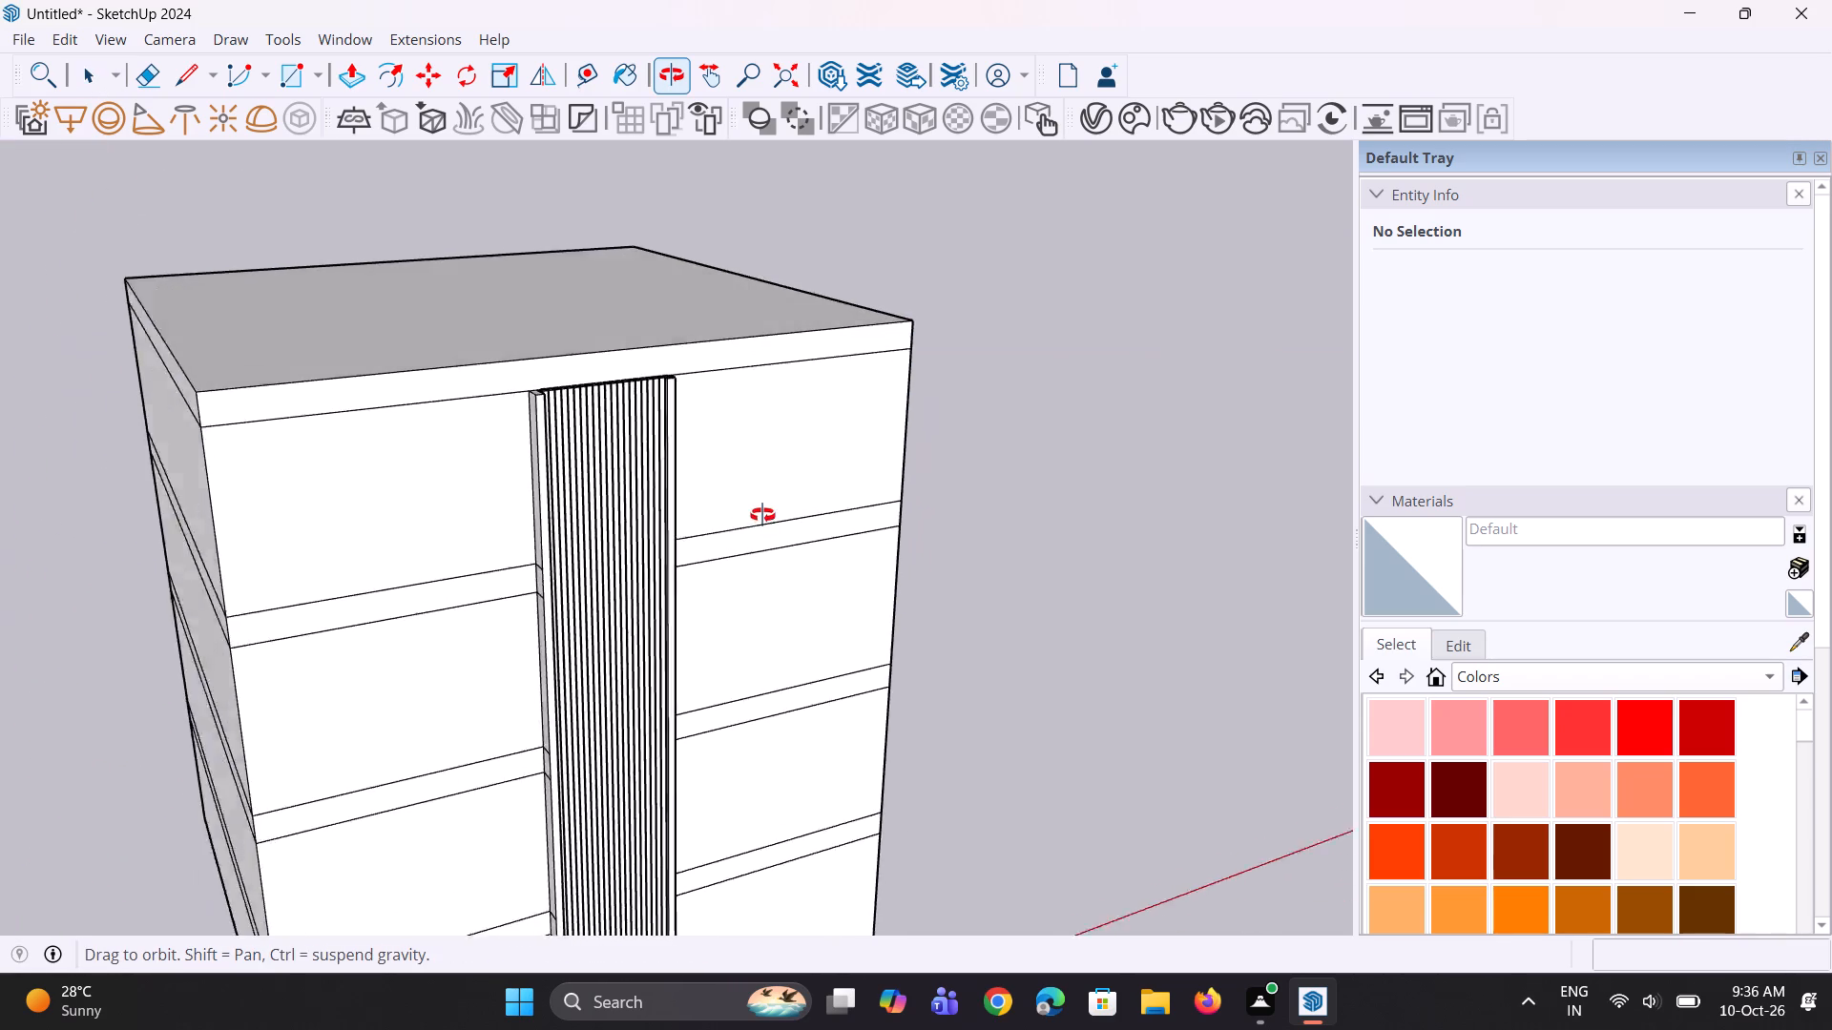
middle_click_drag(762, 515, 870, 484)
scroll(865, 486, "down", 1)
scroll(653, 531, "up", 8)
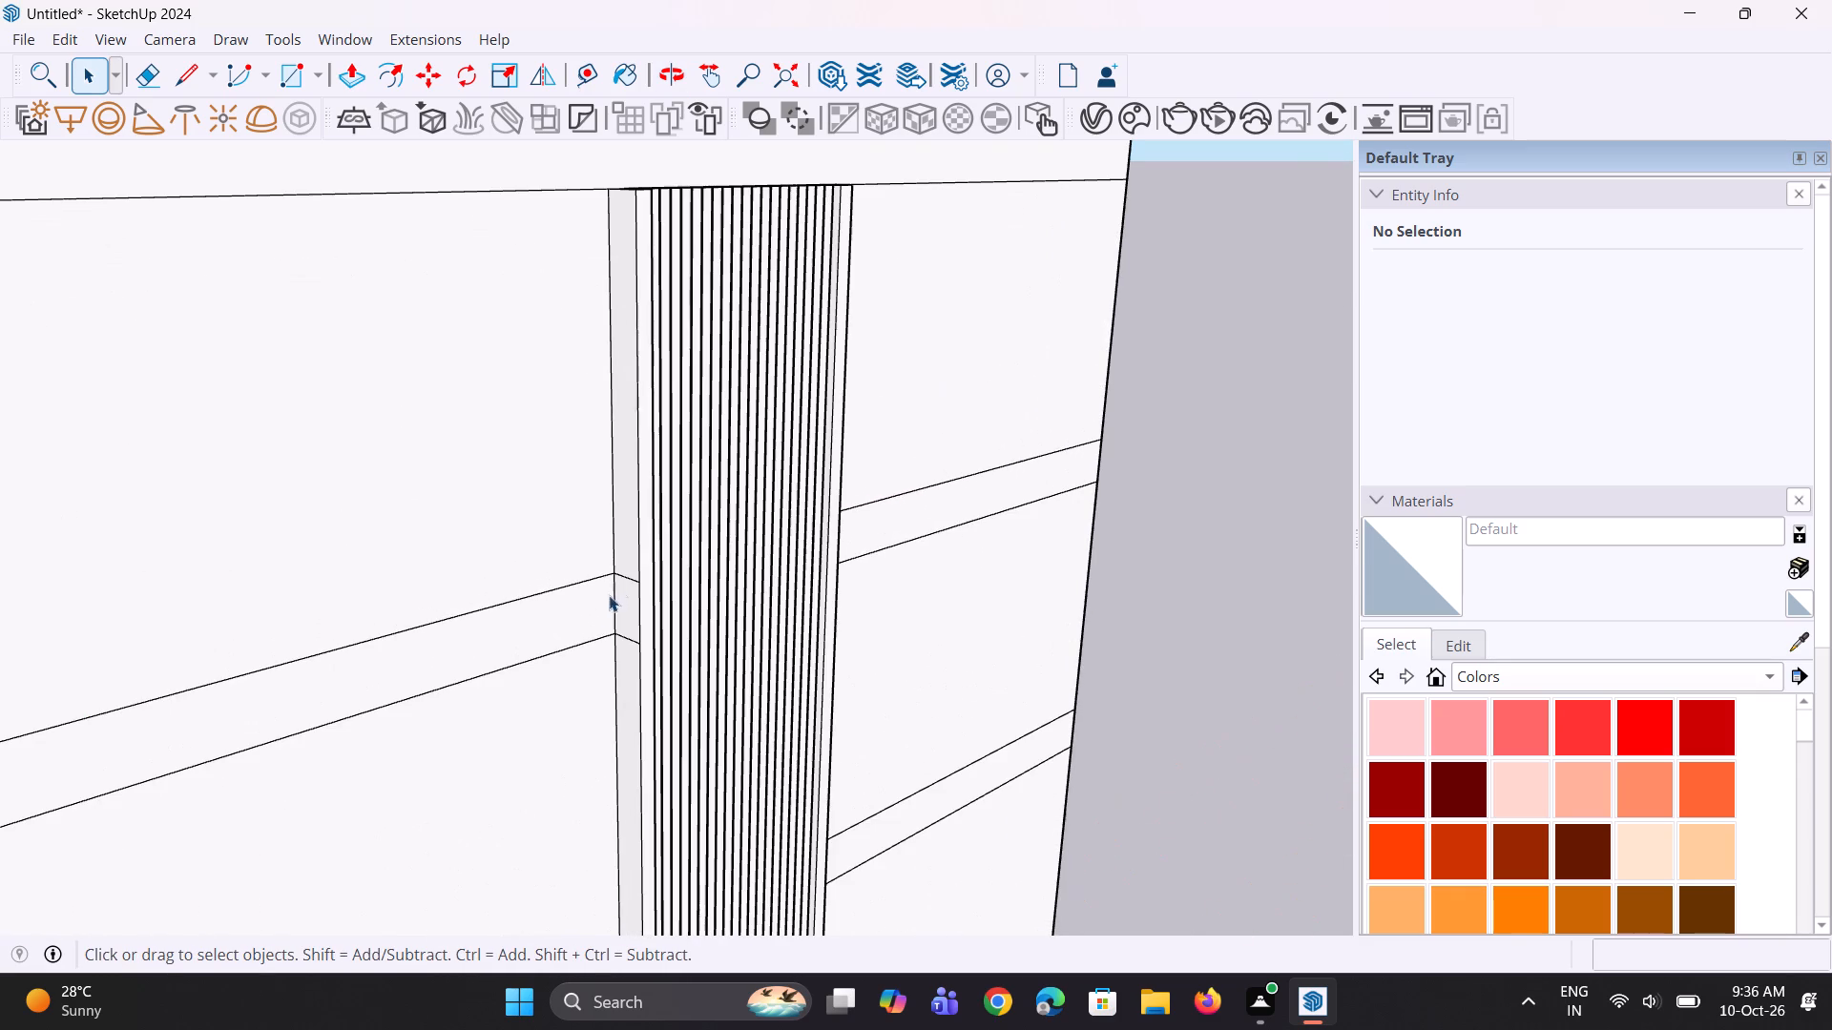
key("e")
scroll(628, 635, "up", 6)
left_click(629, 557)
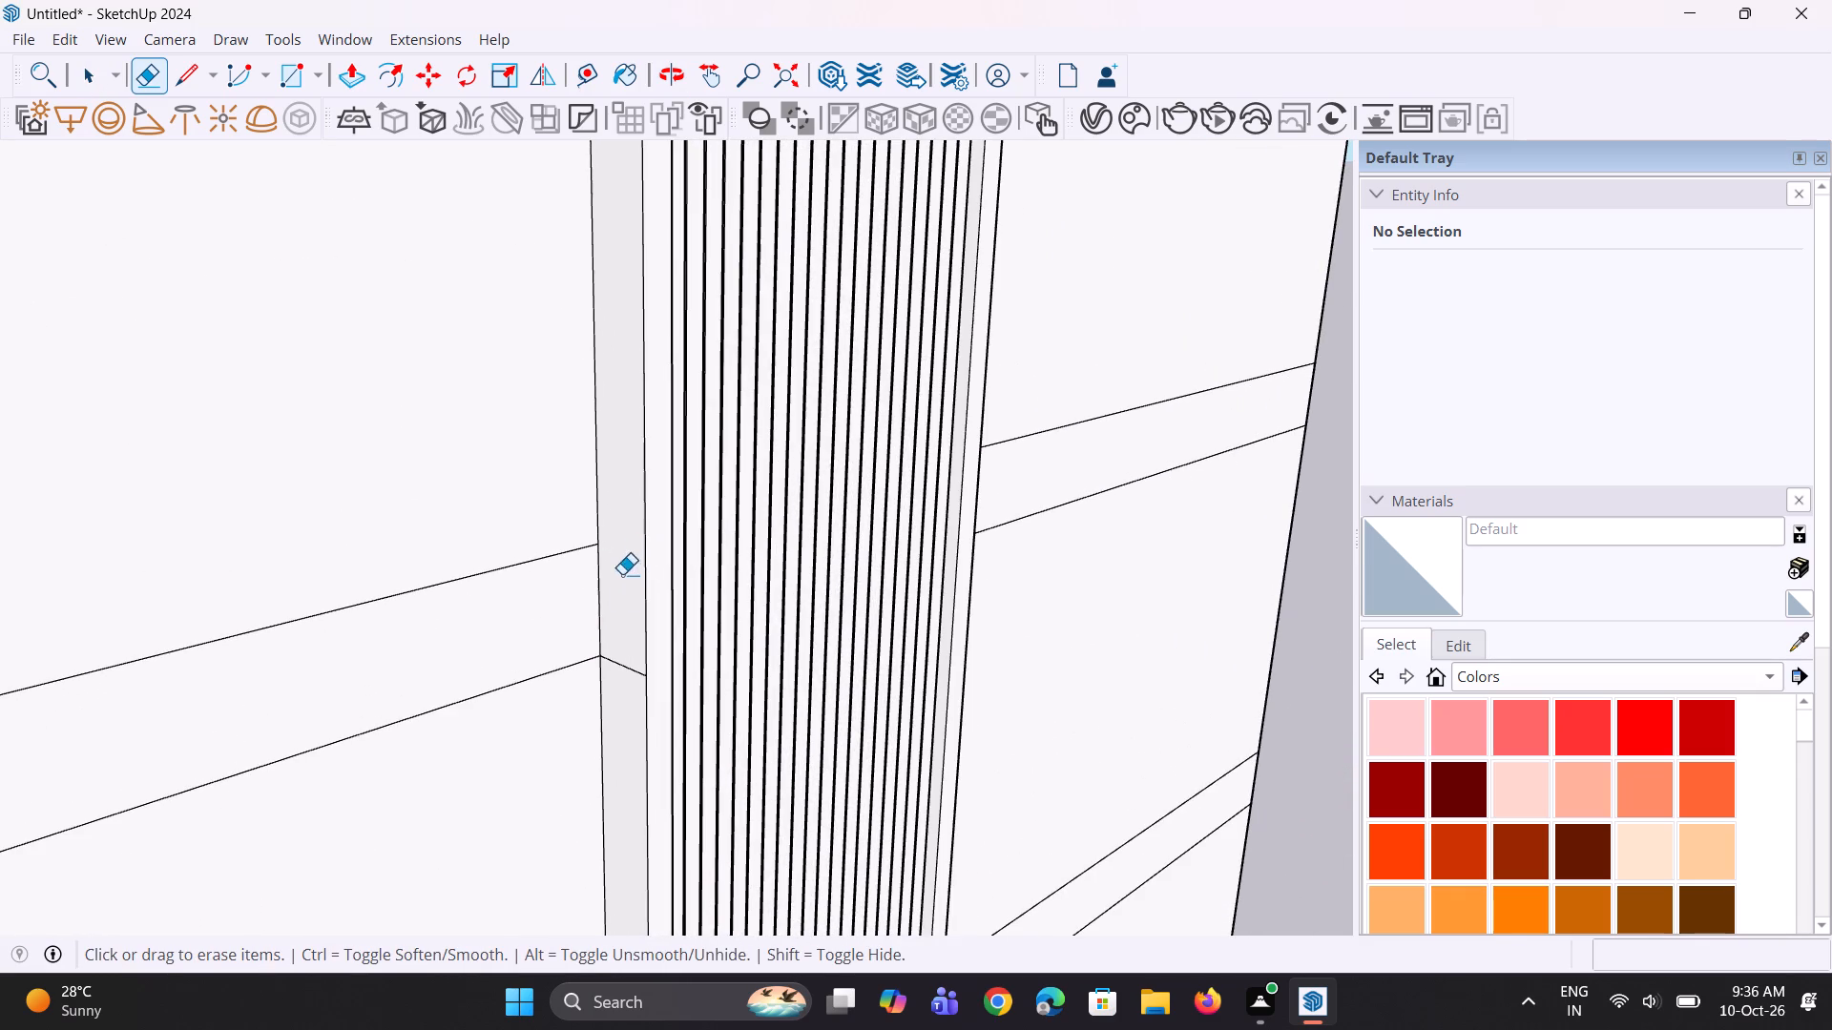
left_click(624, 670)
Erase the slab-band edges crossing the left border's outer side face at the middle and lowest bands.
scroll(592, 619, "down", 11)
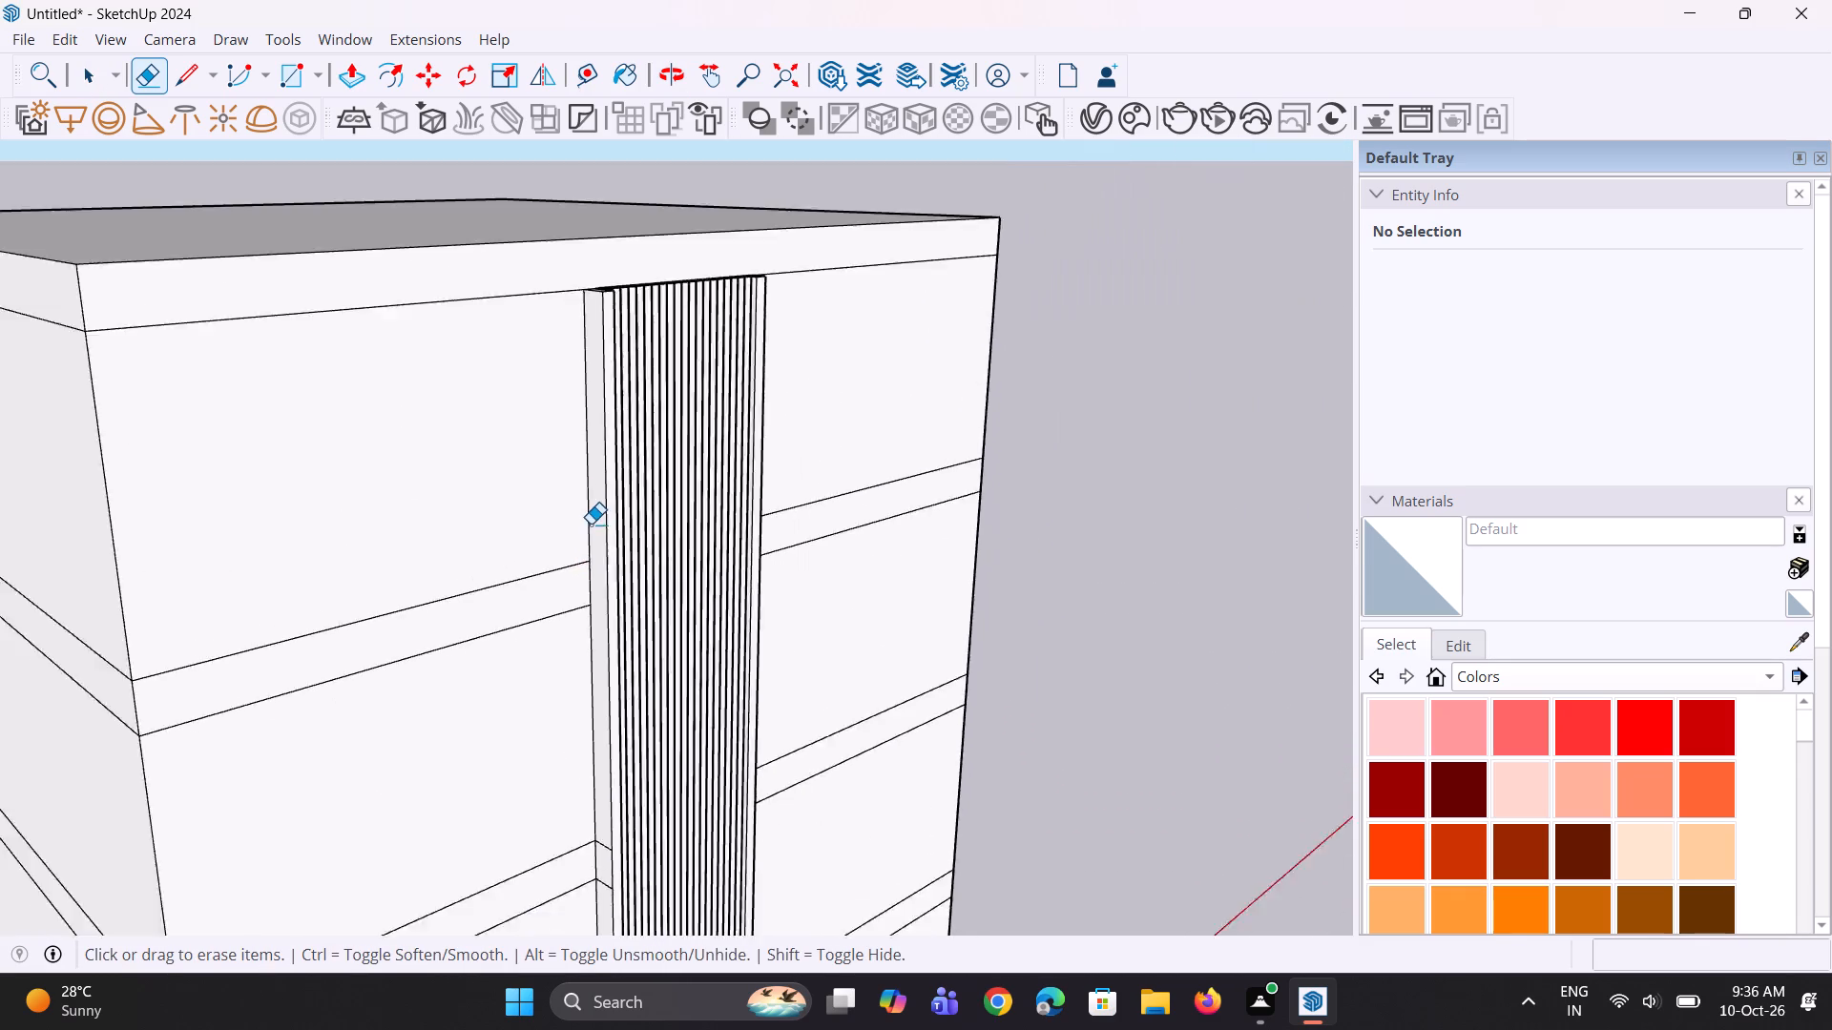
scroll(591, 524, "down", 4)
scroll(552, 767, "up", 18)
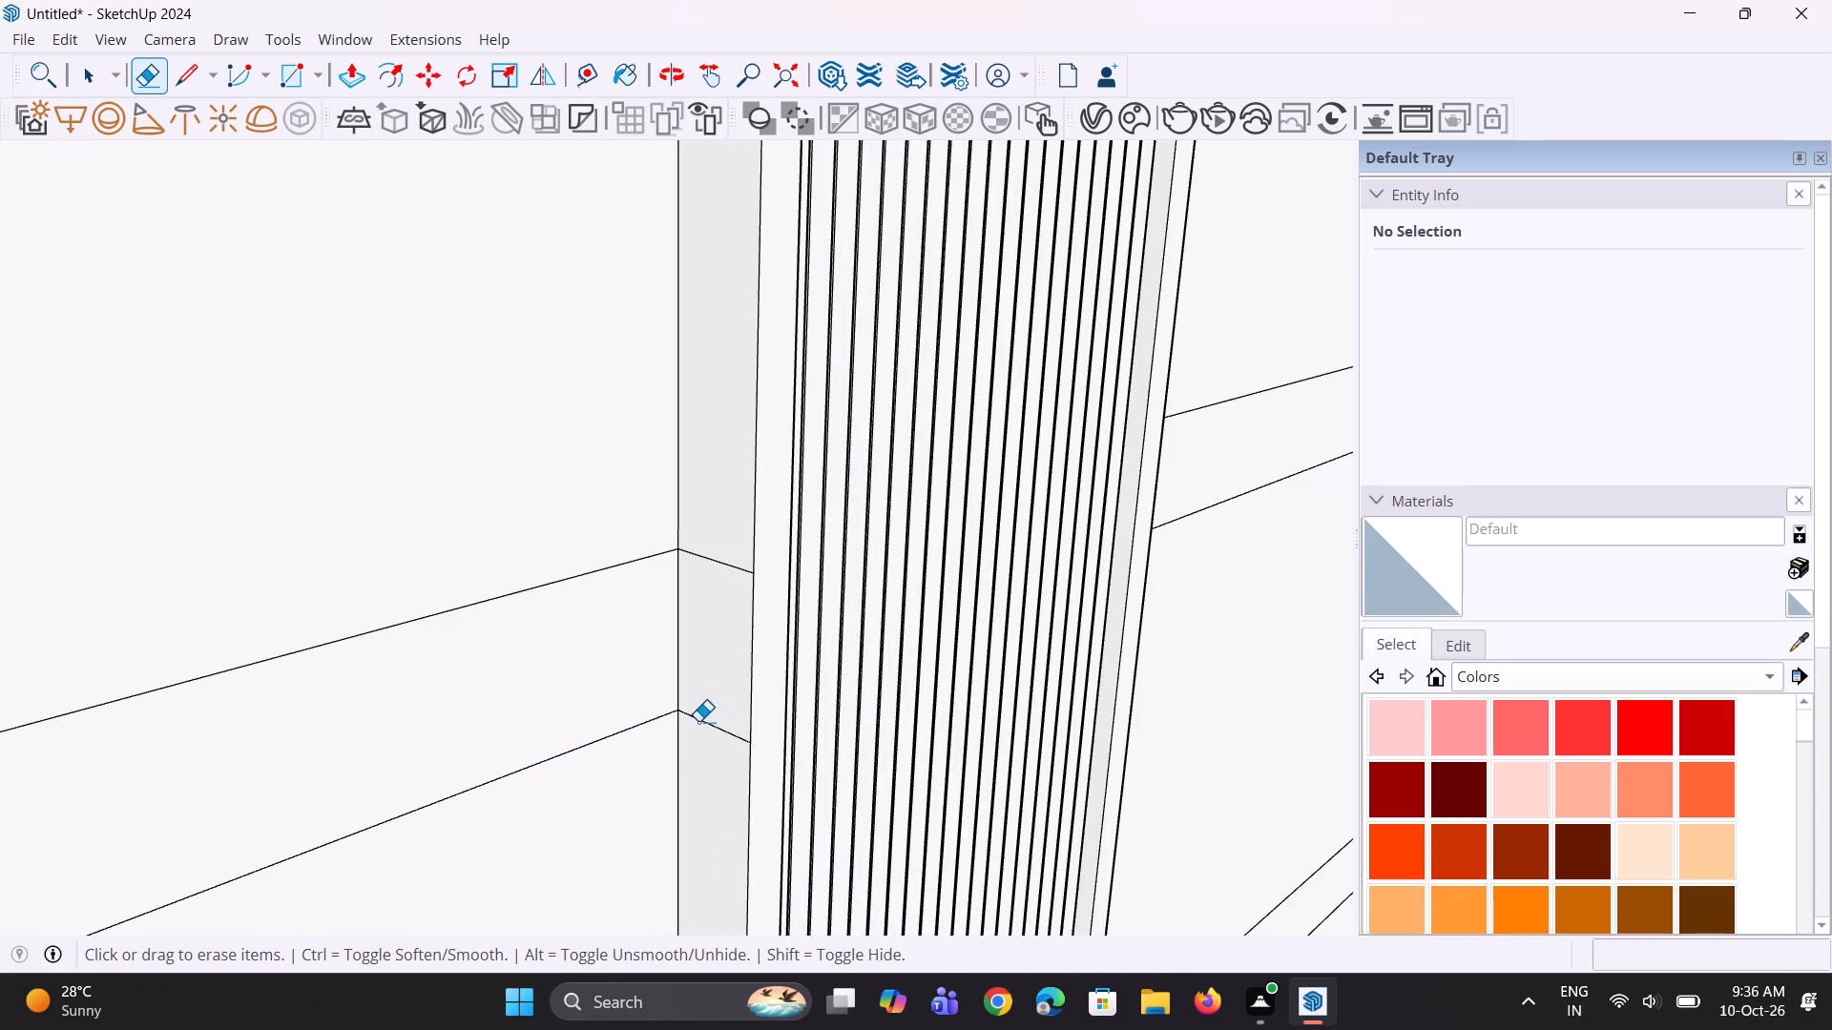
left_click(700, 721)
left_click(733, 569)
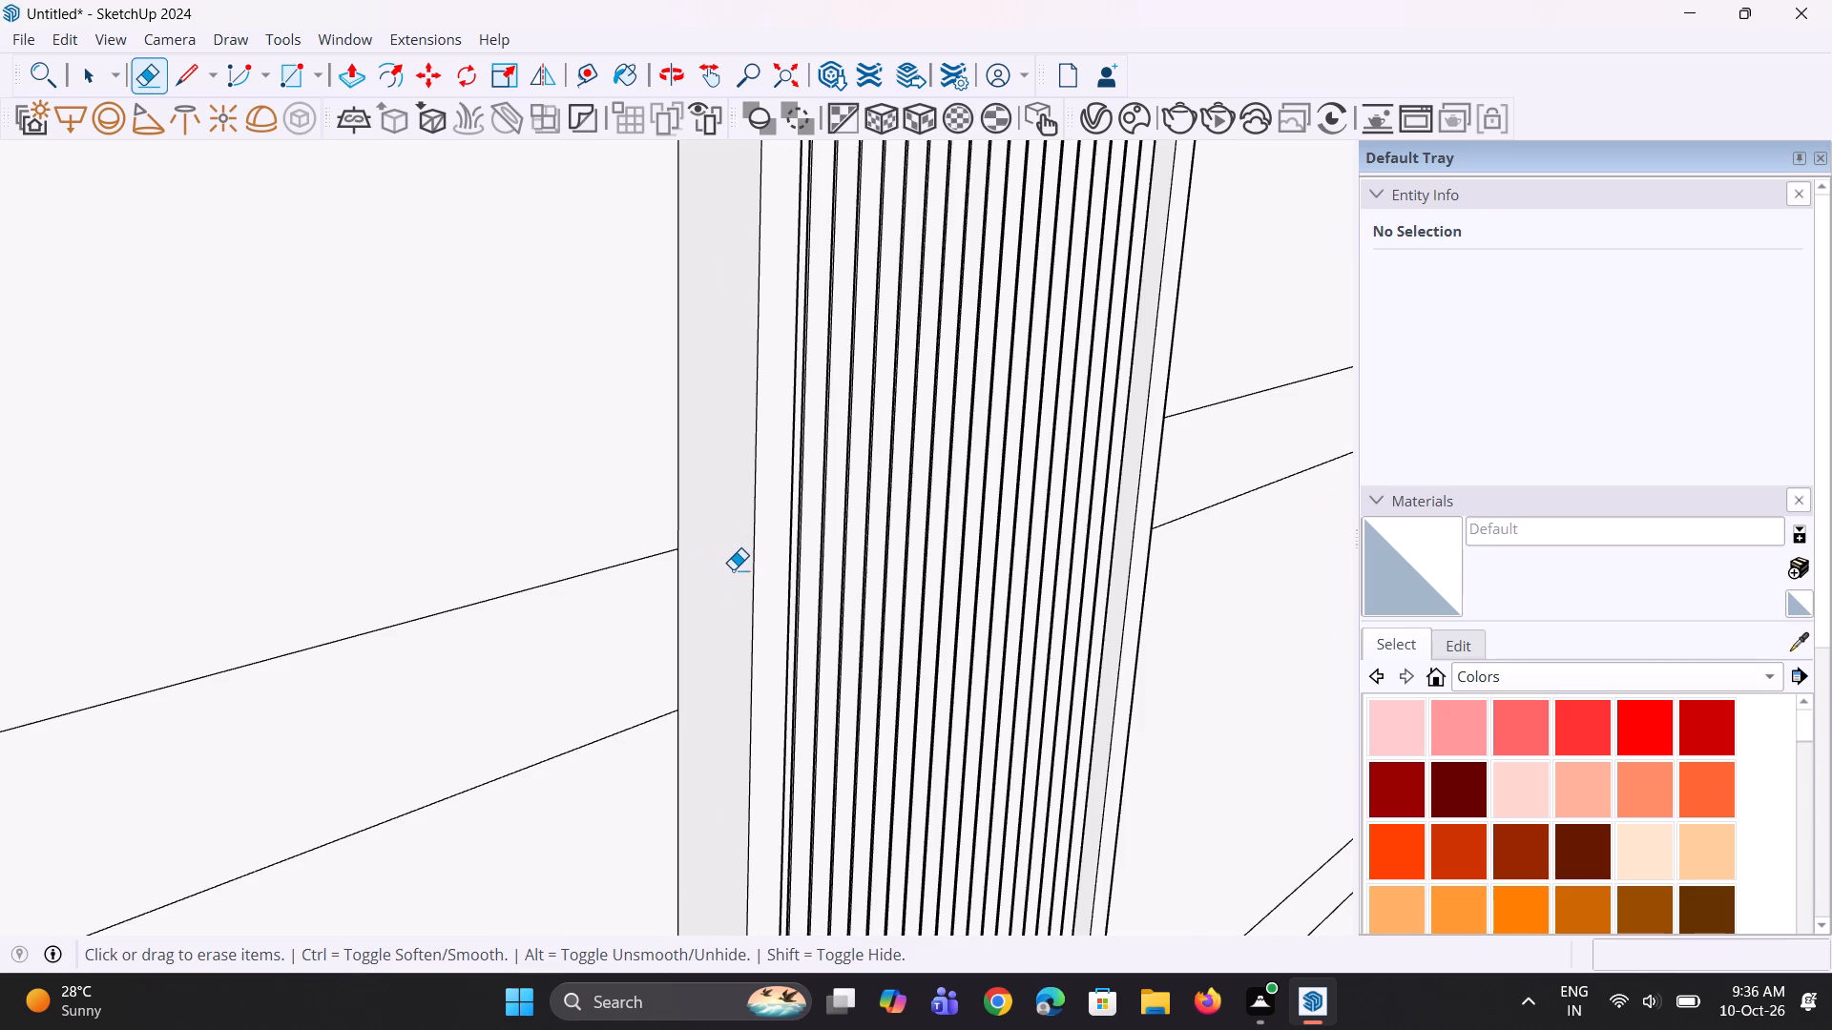
scroll(690, 563, "down", 9)
scroll(632, 468, "down", 10)
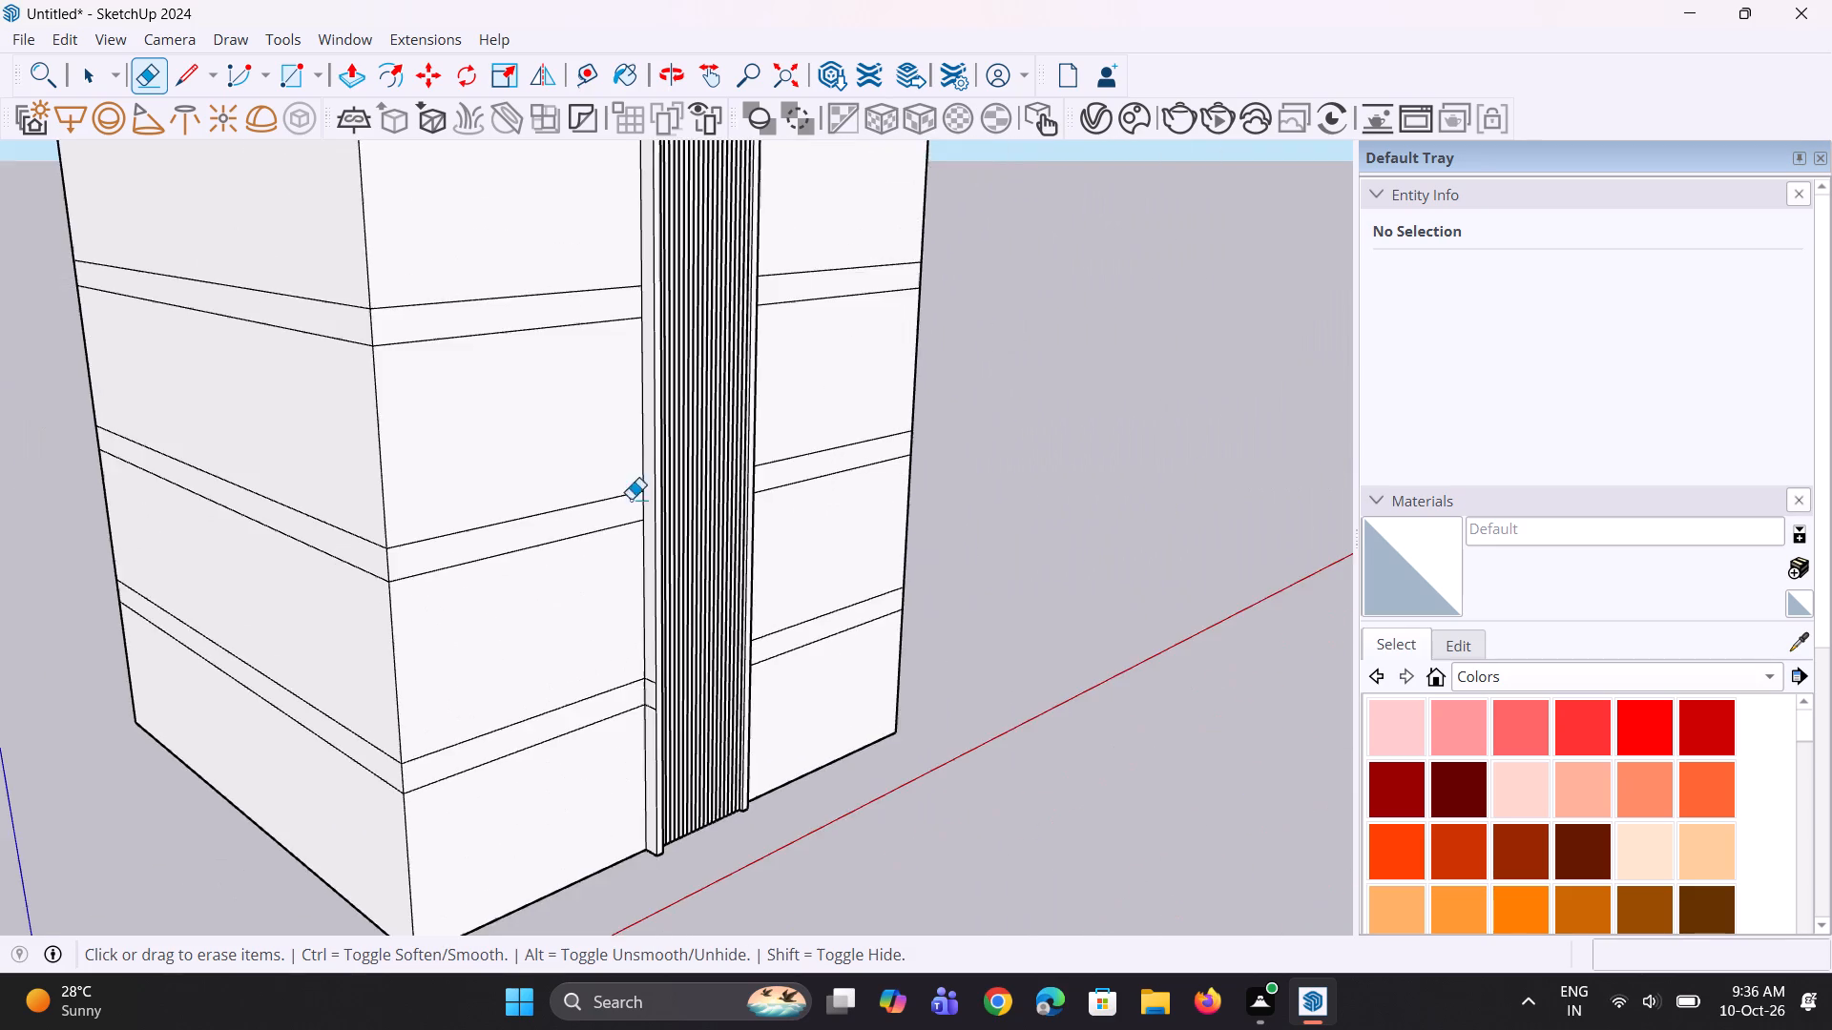
scroll(631, 741, "up", 20)
scroll(631, 741, "up", 1)
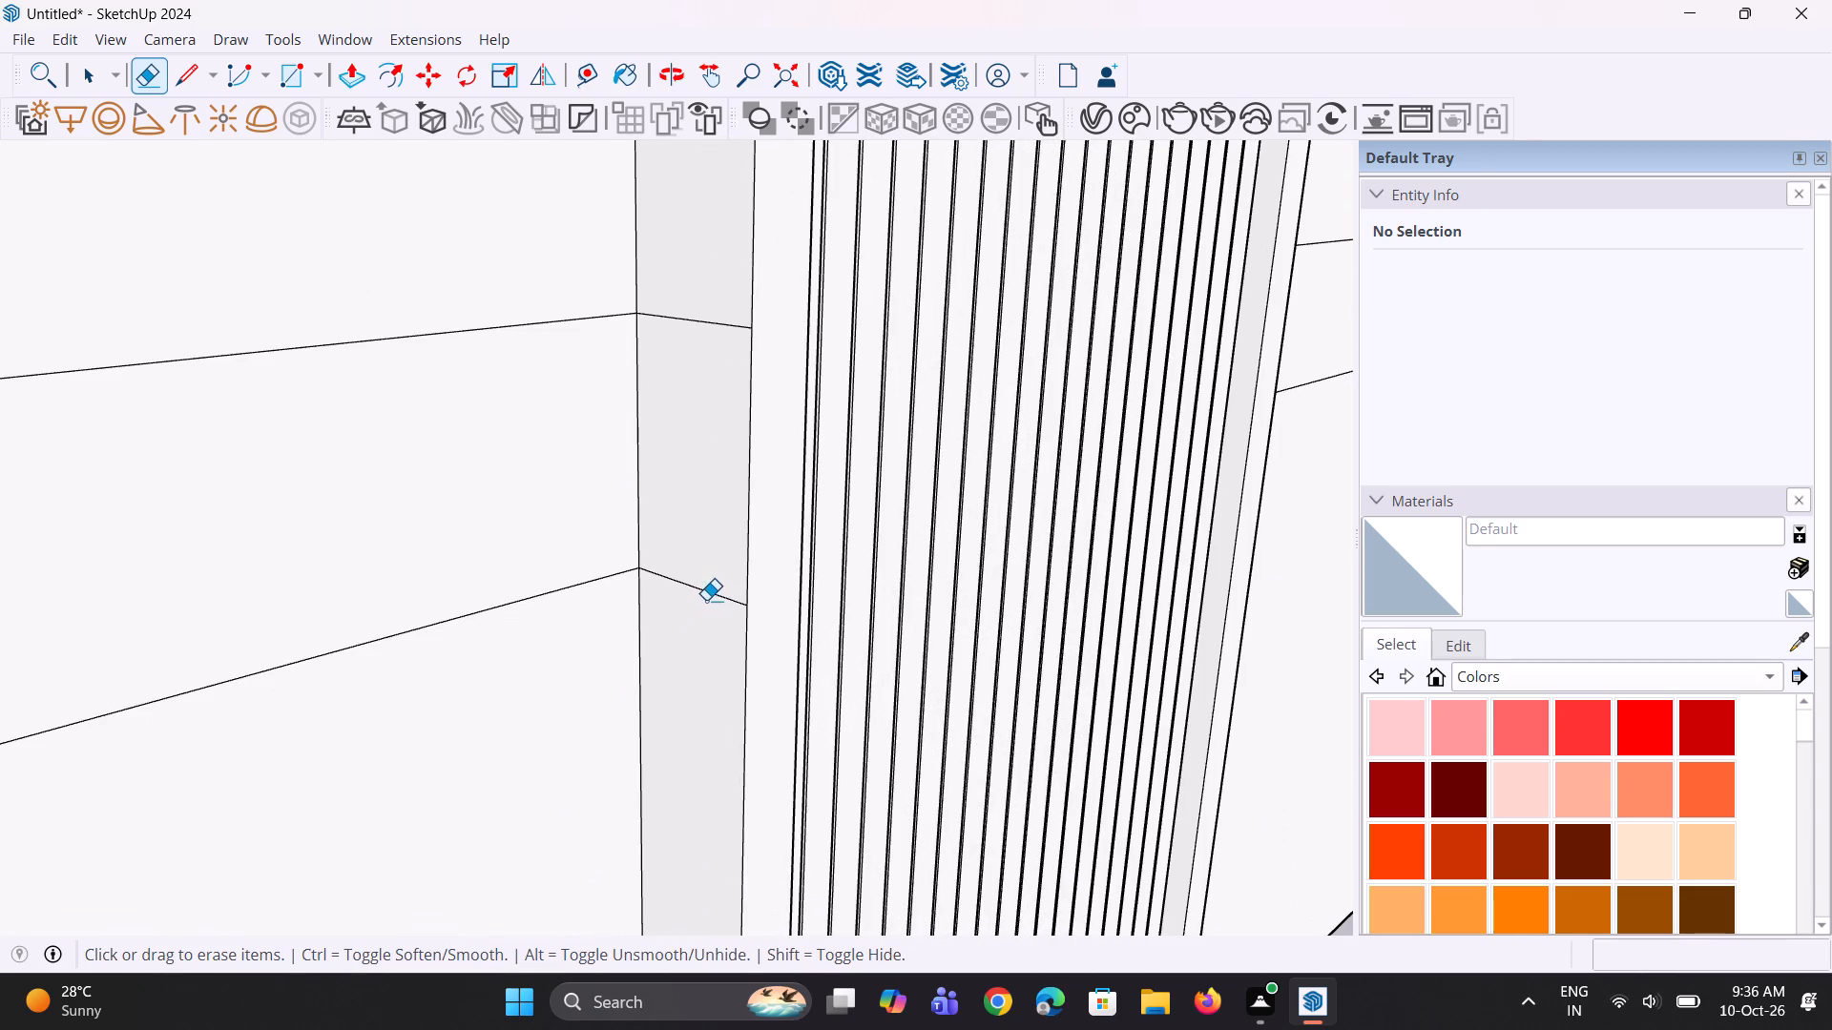
left_click(710, 595)
left_click(733, 325)
Erase the slab-band edges crossing the right border's outer side face at the lowest and middle bands.
scroll(673, 463, "down", 9)
middle_click_drag(1030, 599, 69, 649)
scroll(406, 522, "up", 7)
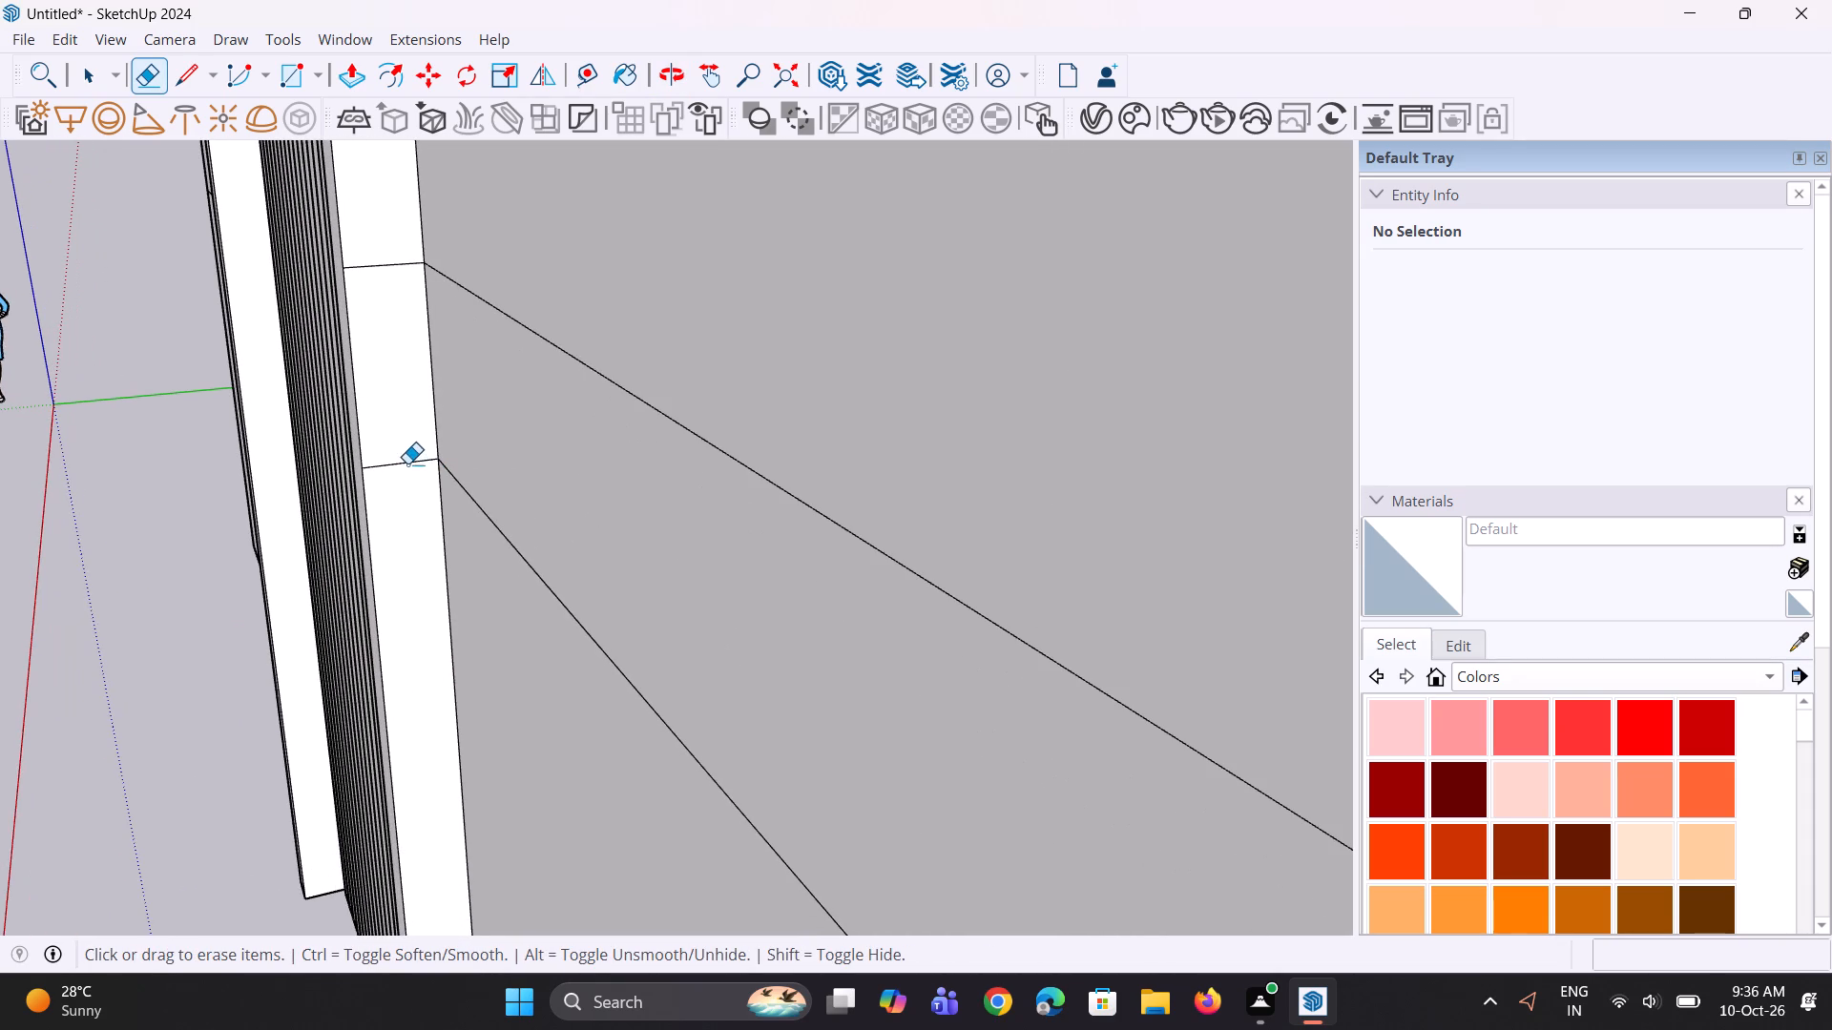
left_click(407, 463)
left_click(402, 265)
scroll(489, 518, "down", 5)
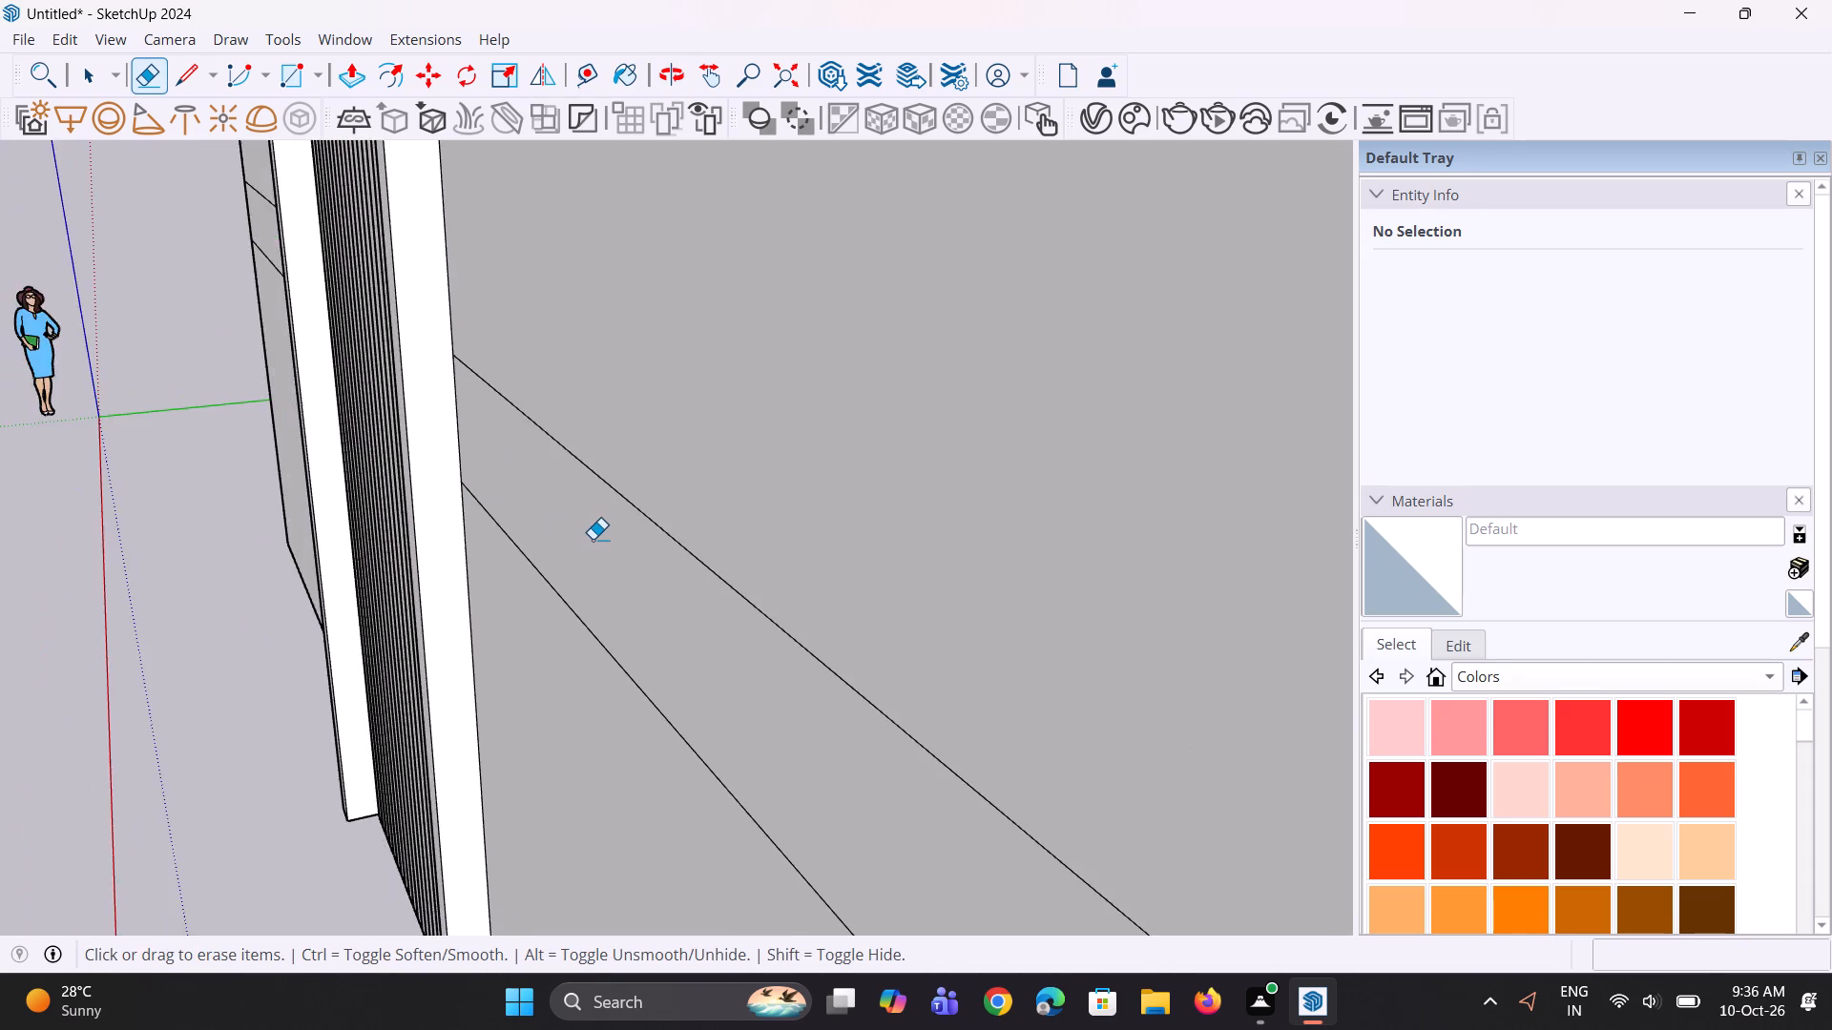
scroll(593, 539, "down", 18)
scroll(556, 337, "up", 6)
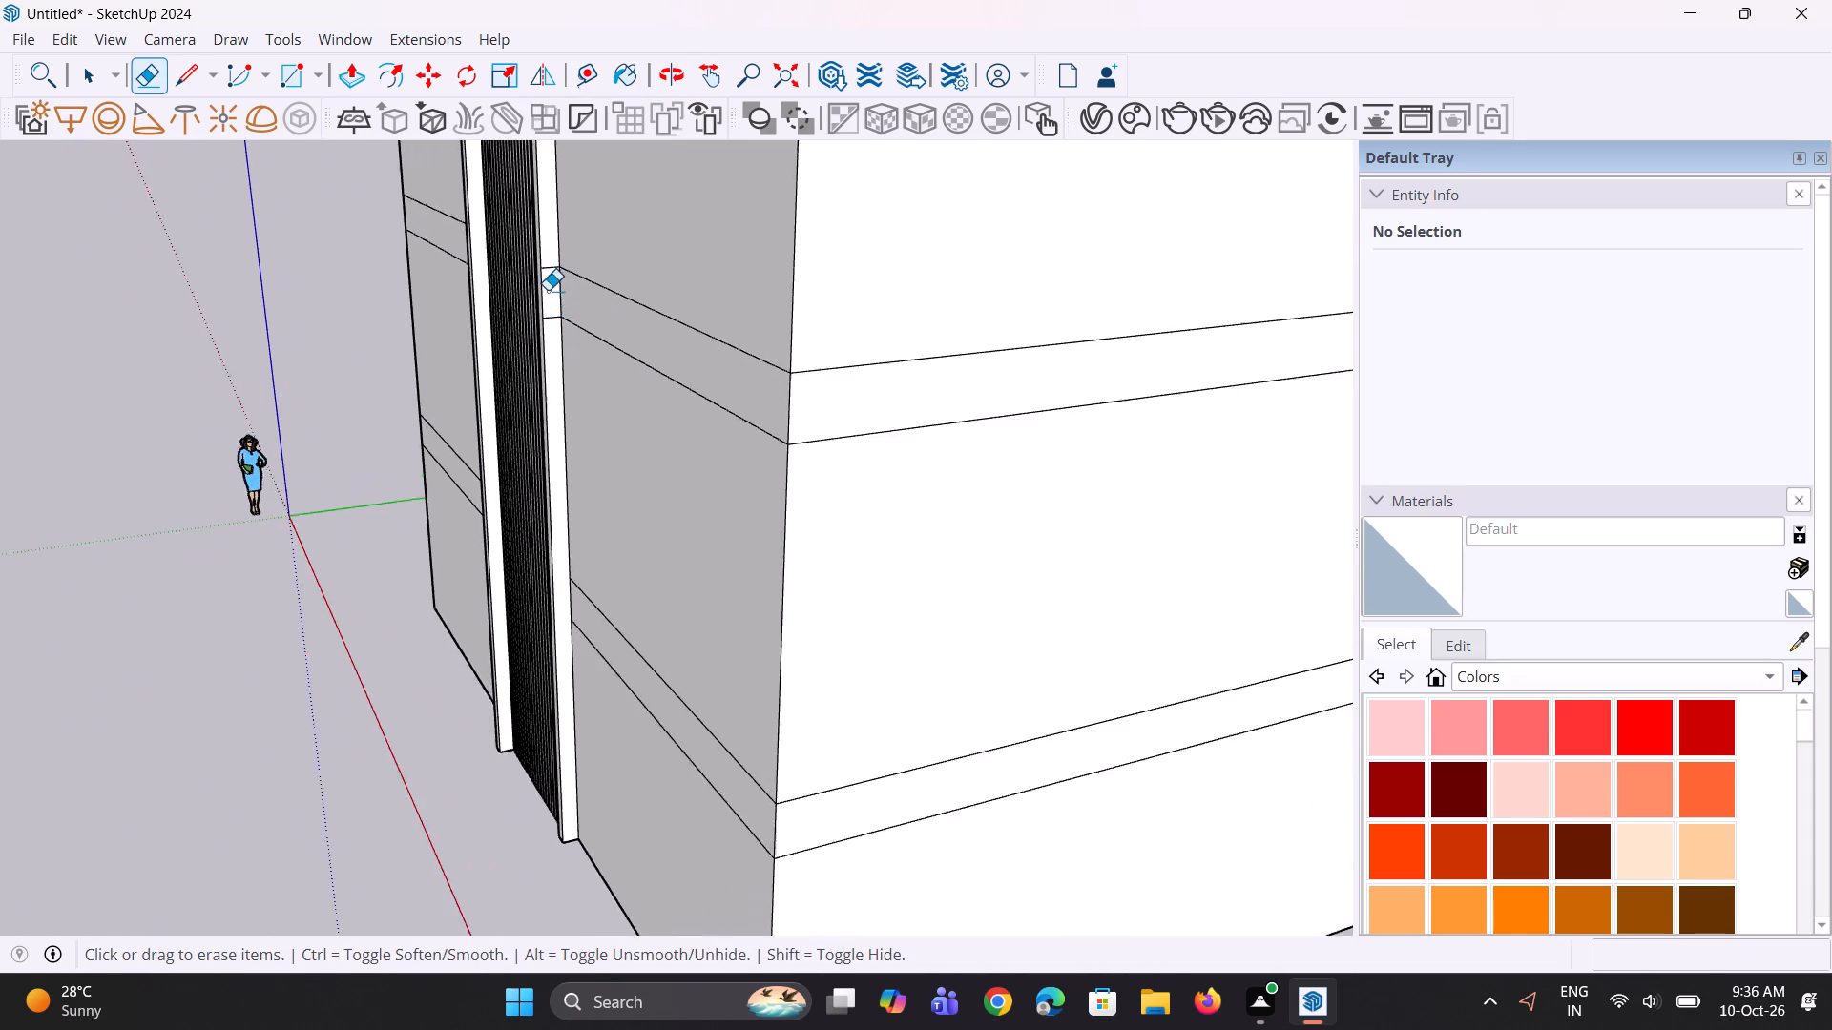
scroll(548, 290, "up", 15)
left_click_drag(560, 223, 574, 584)
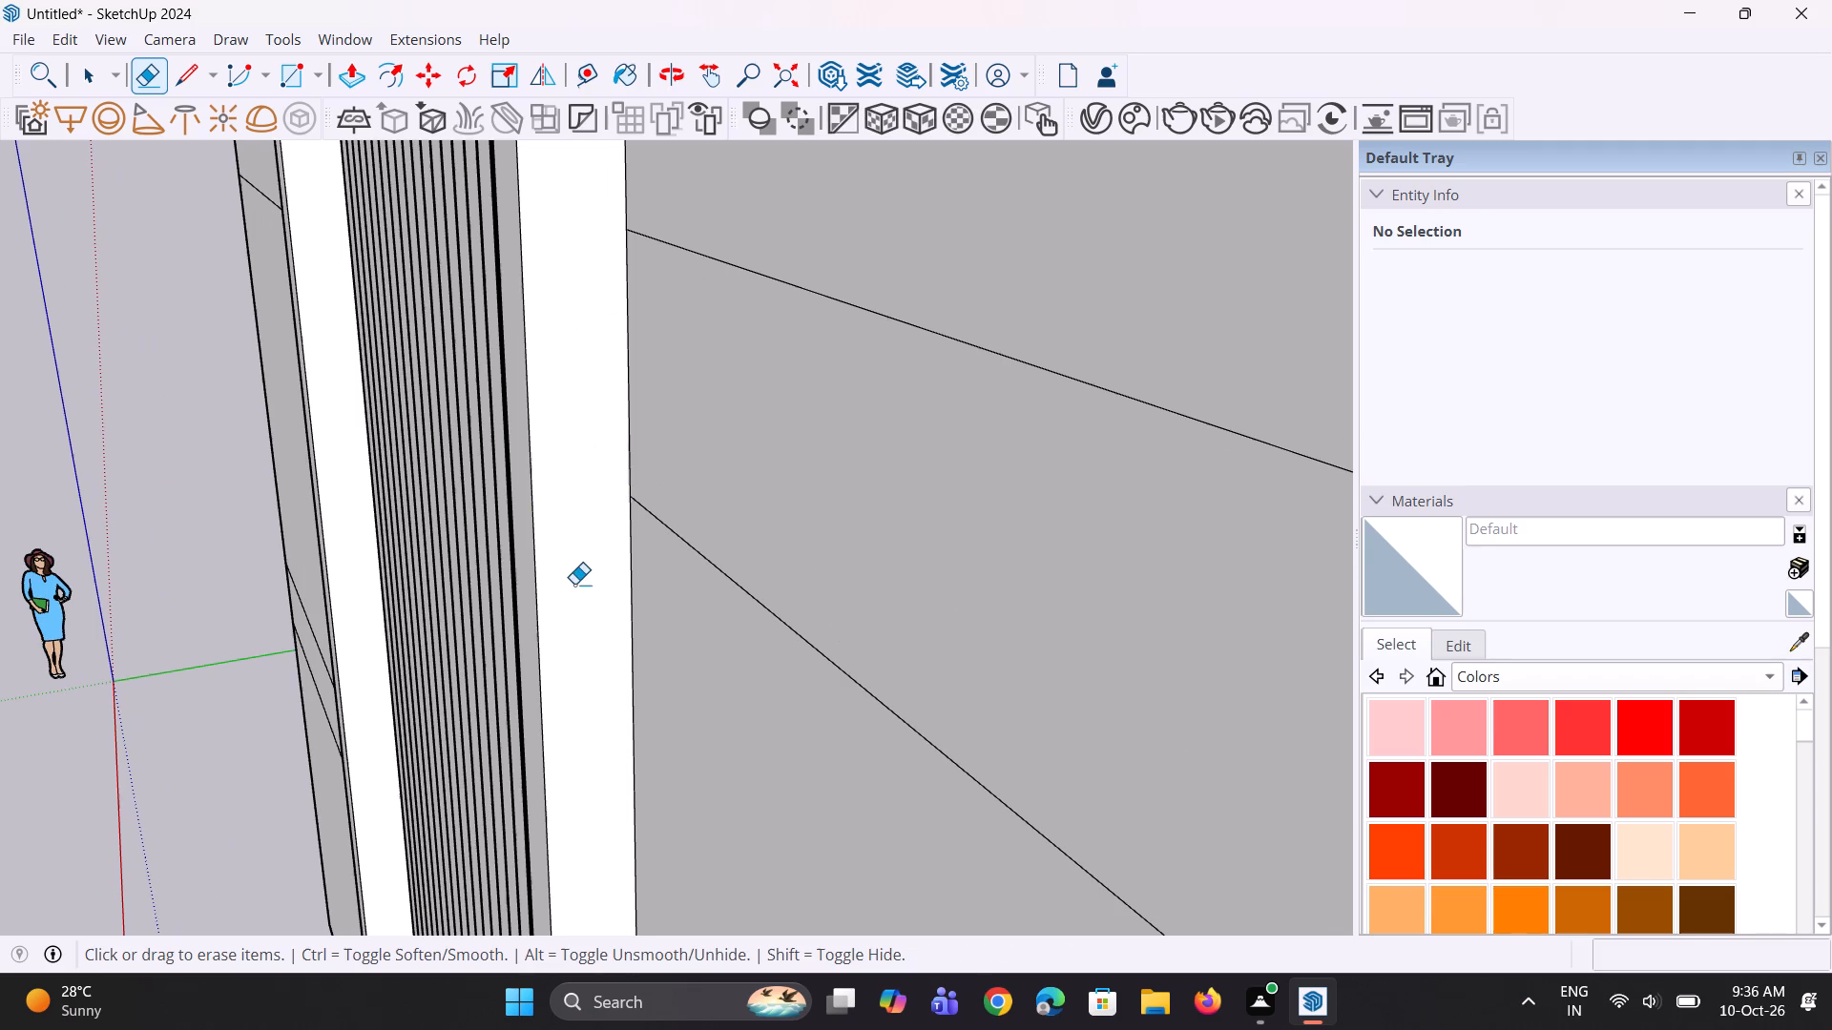
scroll(589, 626, "down", 20)
scroll(589, 626, "down", 1)
middle_click_drag(661, 593, 750, 531)
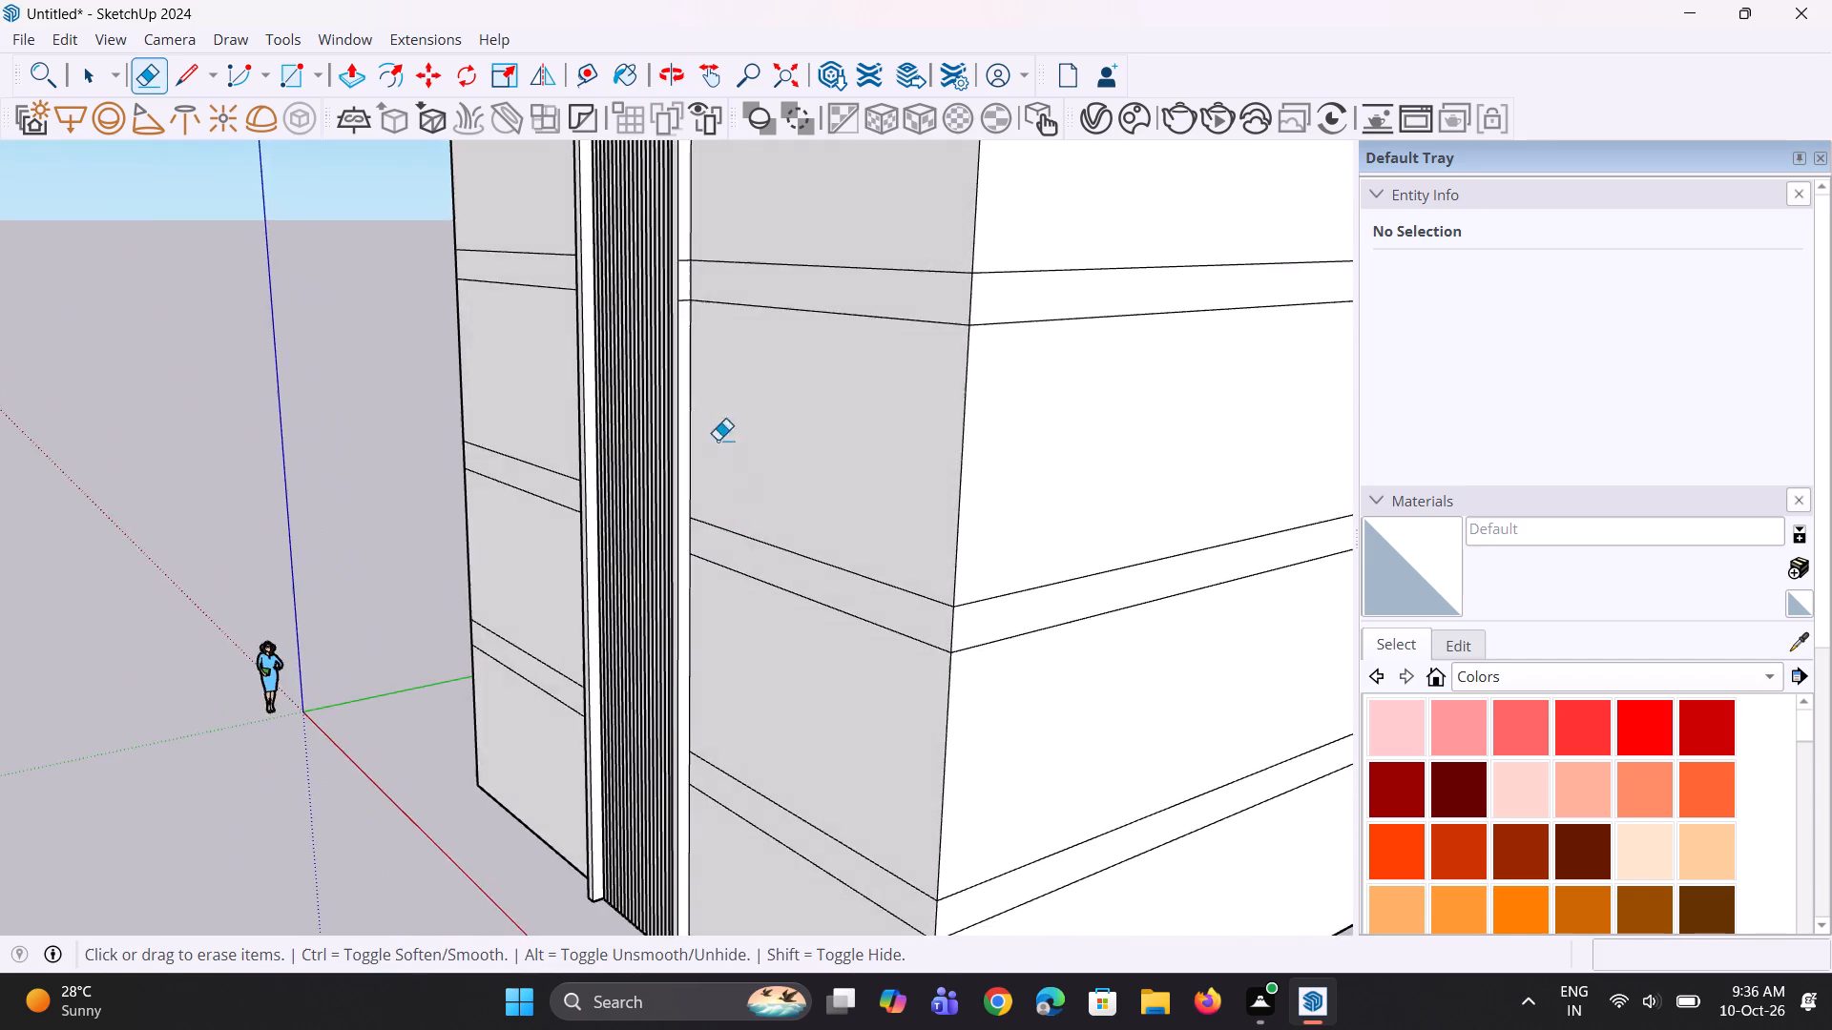
Erase the slab-band edges crossing the right border's outer side face at the topmost intermediate band.
scroll(699, 331, "up", 18)
left_click_drag(642, 233, 643, 555)
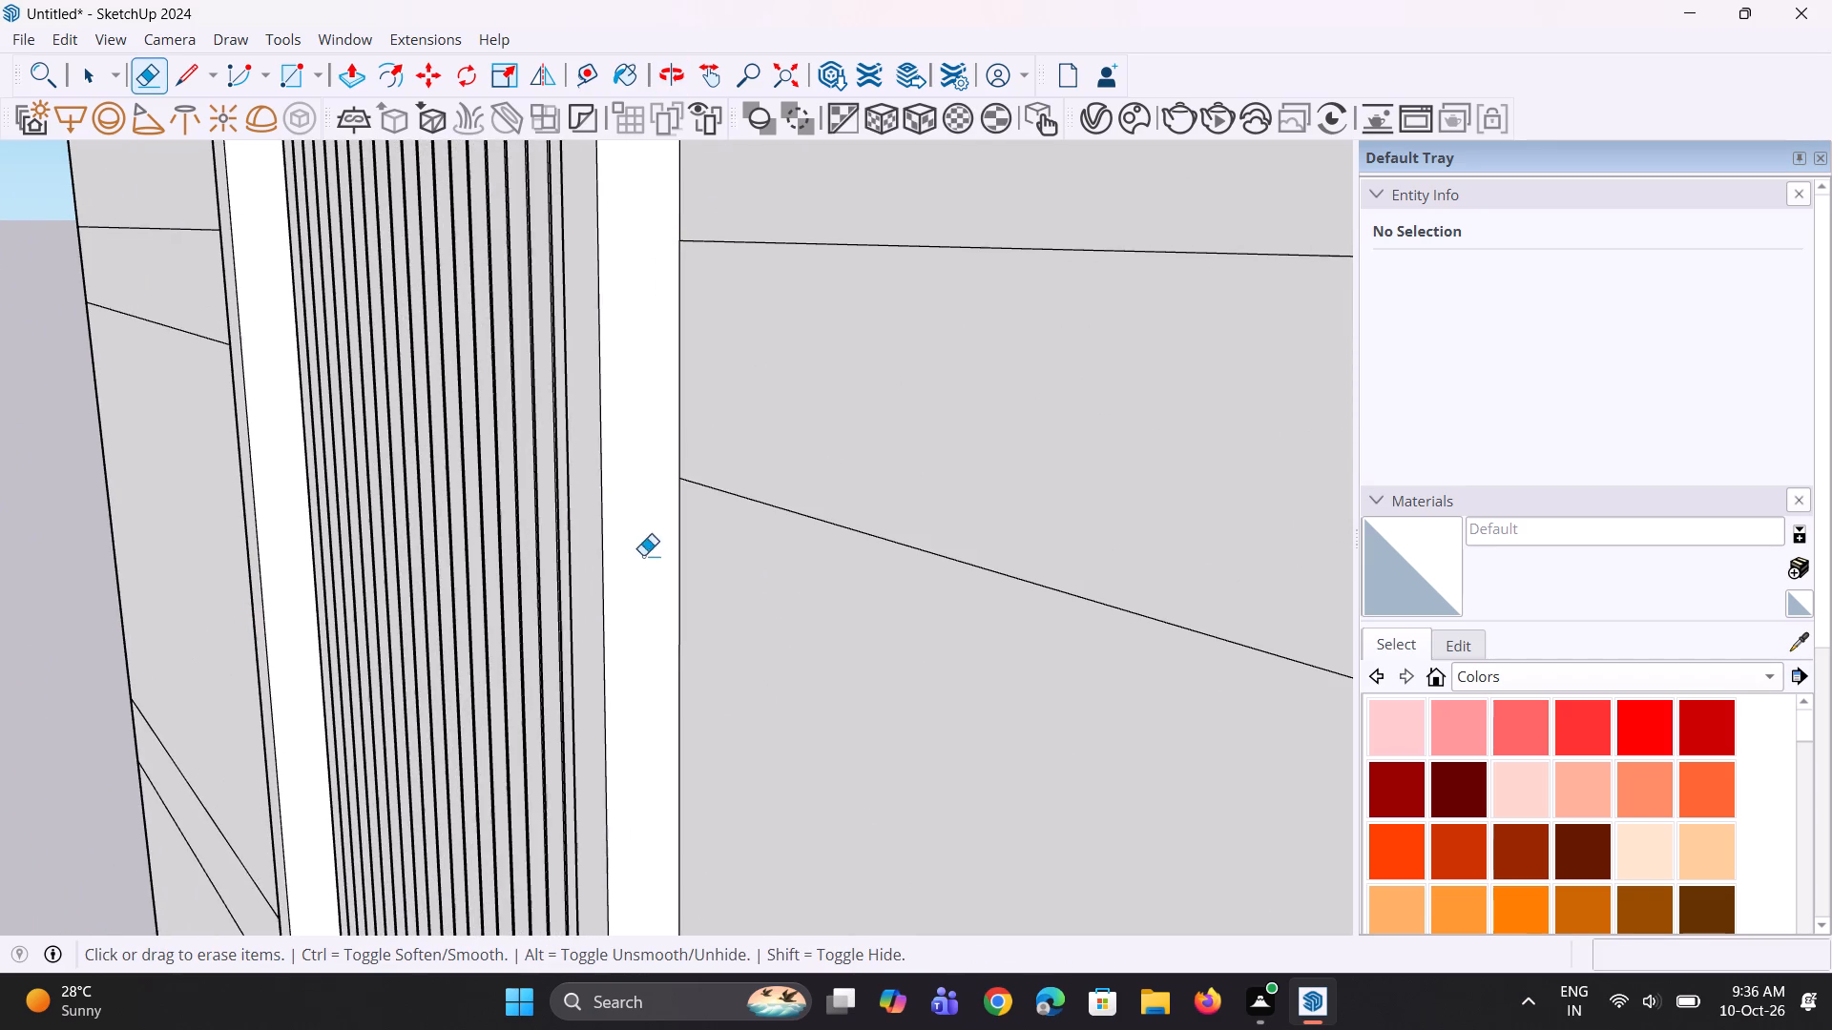
Examine the cleaned borders and the slab bands over the whole front facade and the roof.
scroll(656, 650, "down", 20)
middle_click_drag(708, 585, 837, 585)
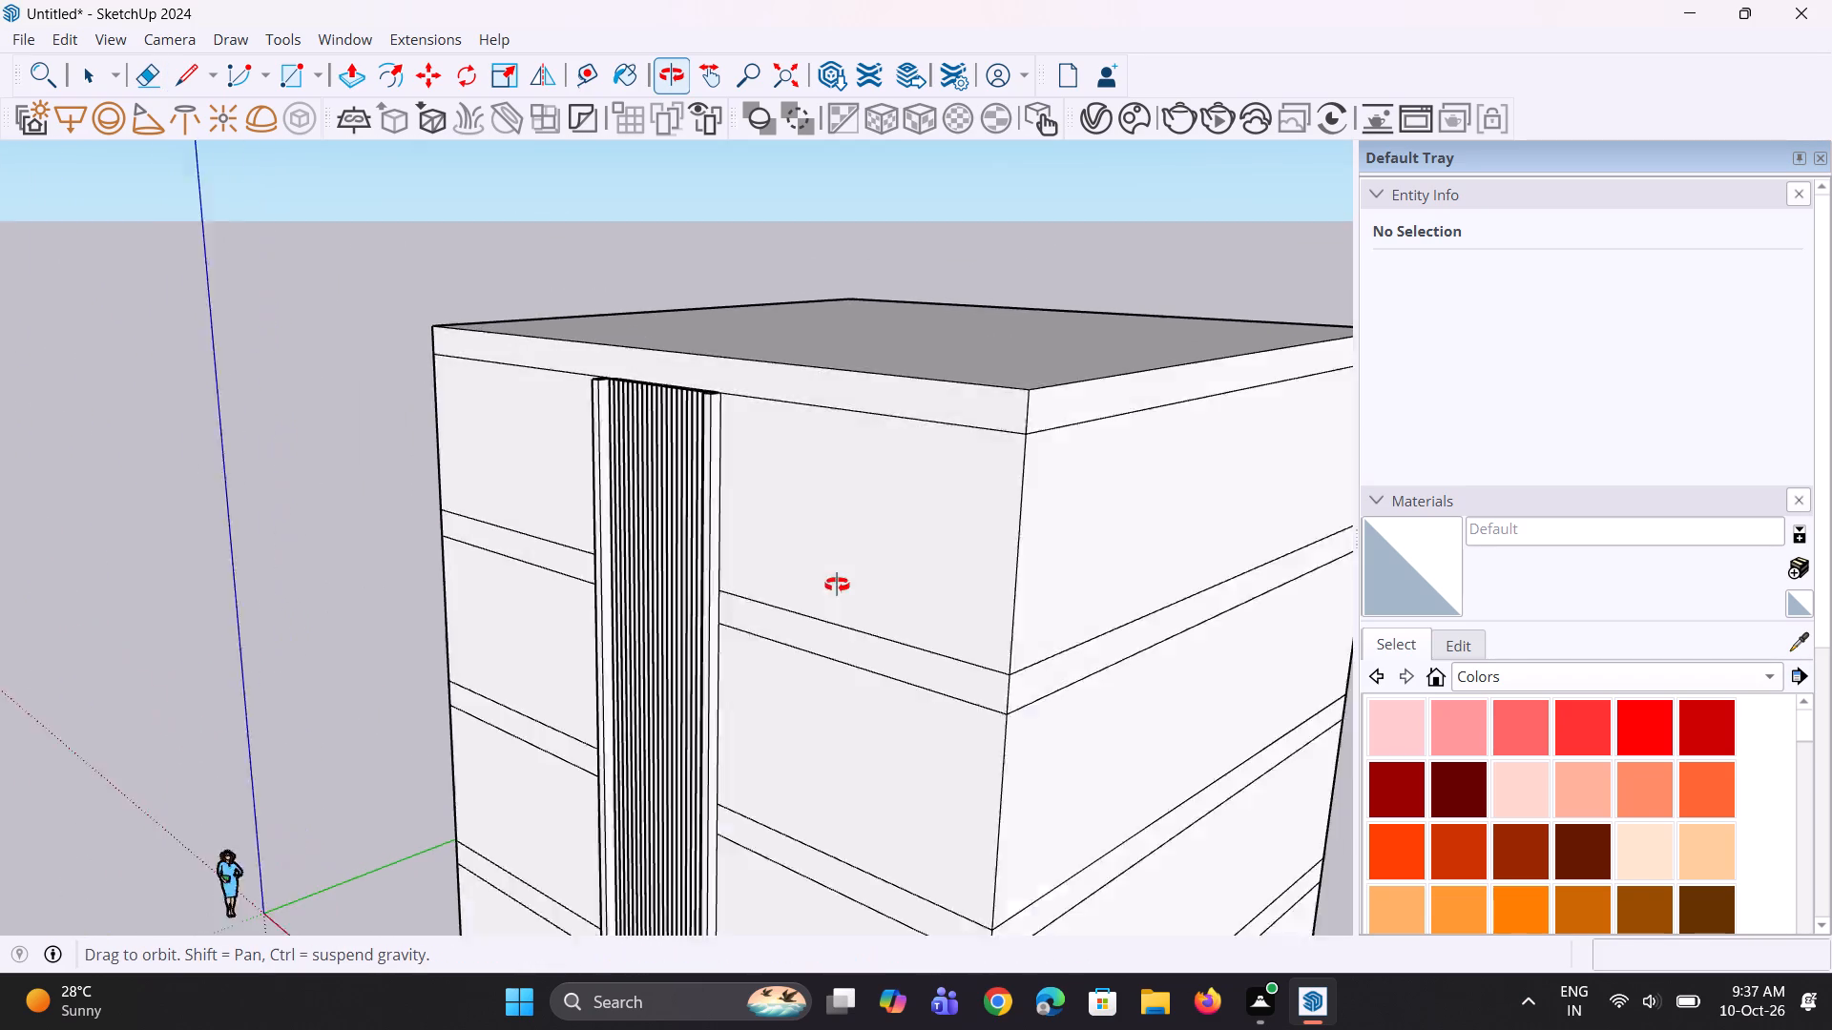
middle_click_drag(837, 585, 1130, 731)
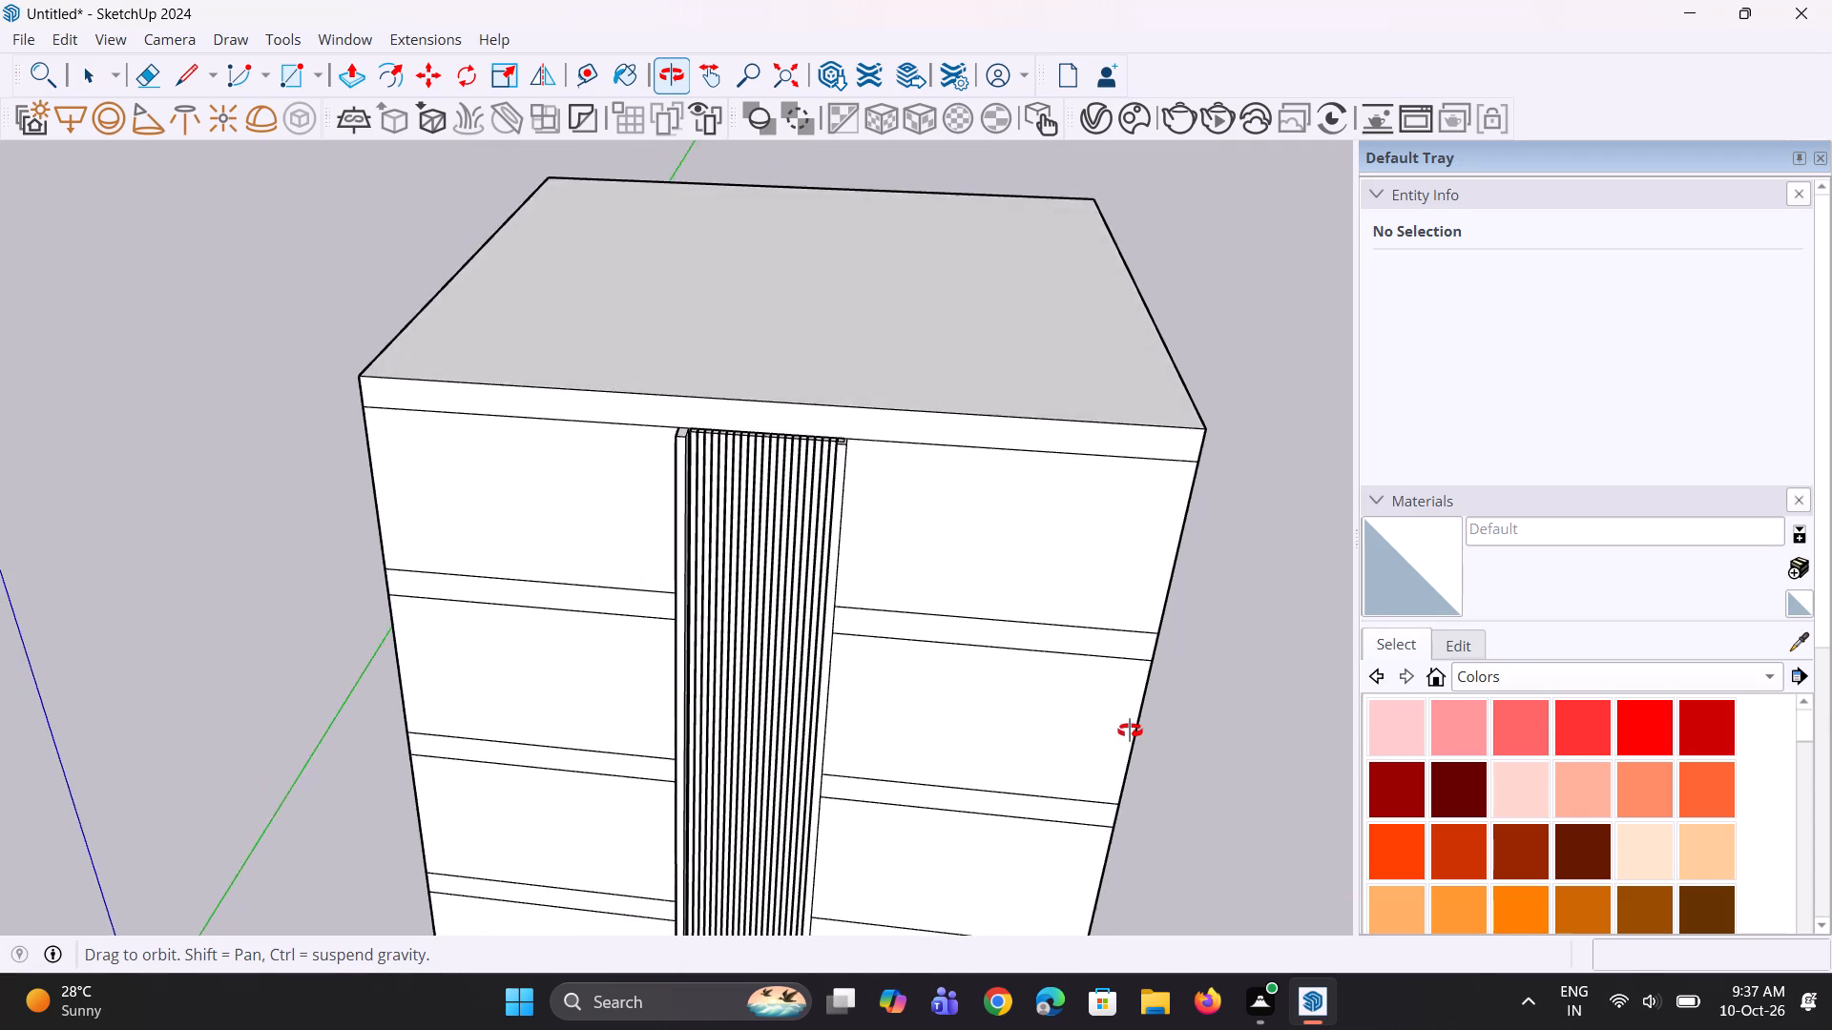
middle_click_drag(1130, 731, 1125, 688)
scroll(899, 641, "down", 4)
middle_click_drag(899, 639, 899, 604)
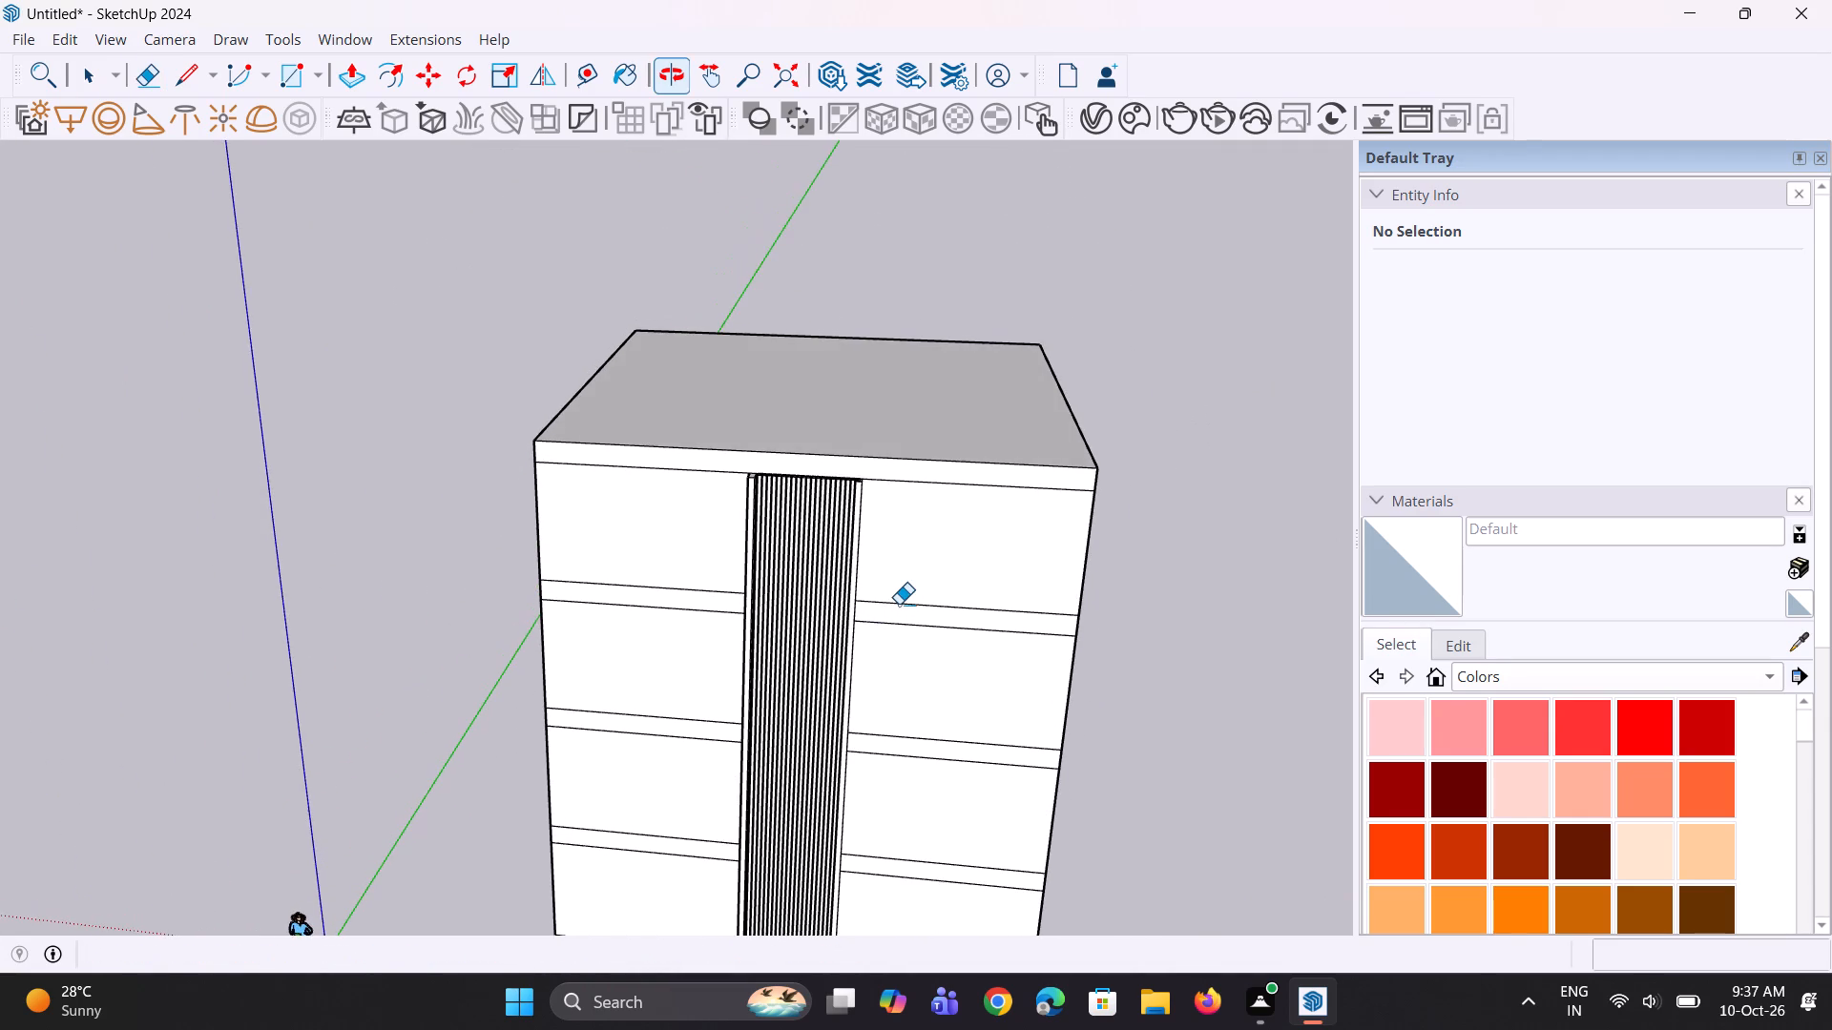
scroll(899, 604, "up", 1)
middle_click_drag(897, 603, 891, 579)
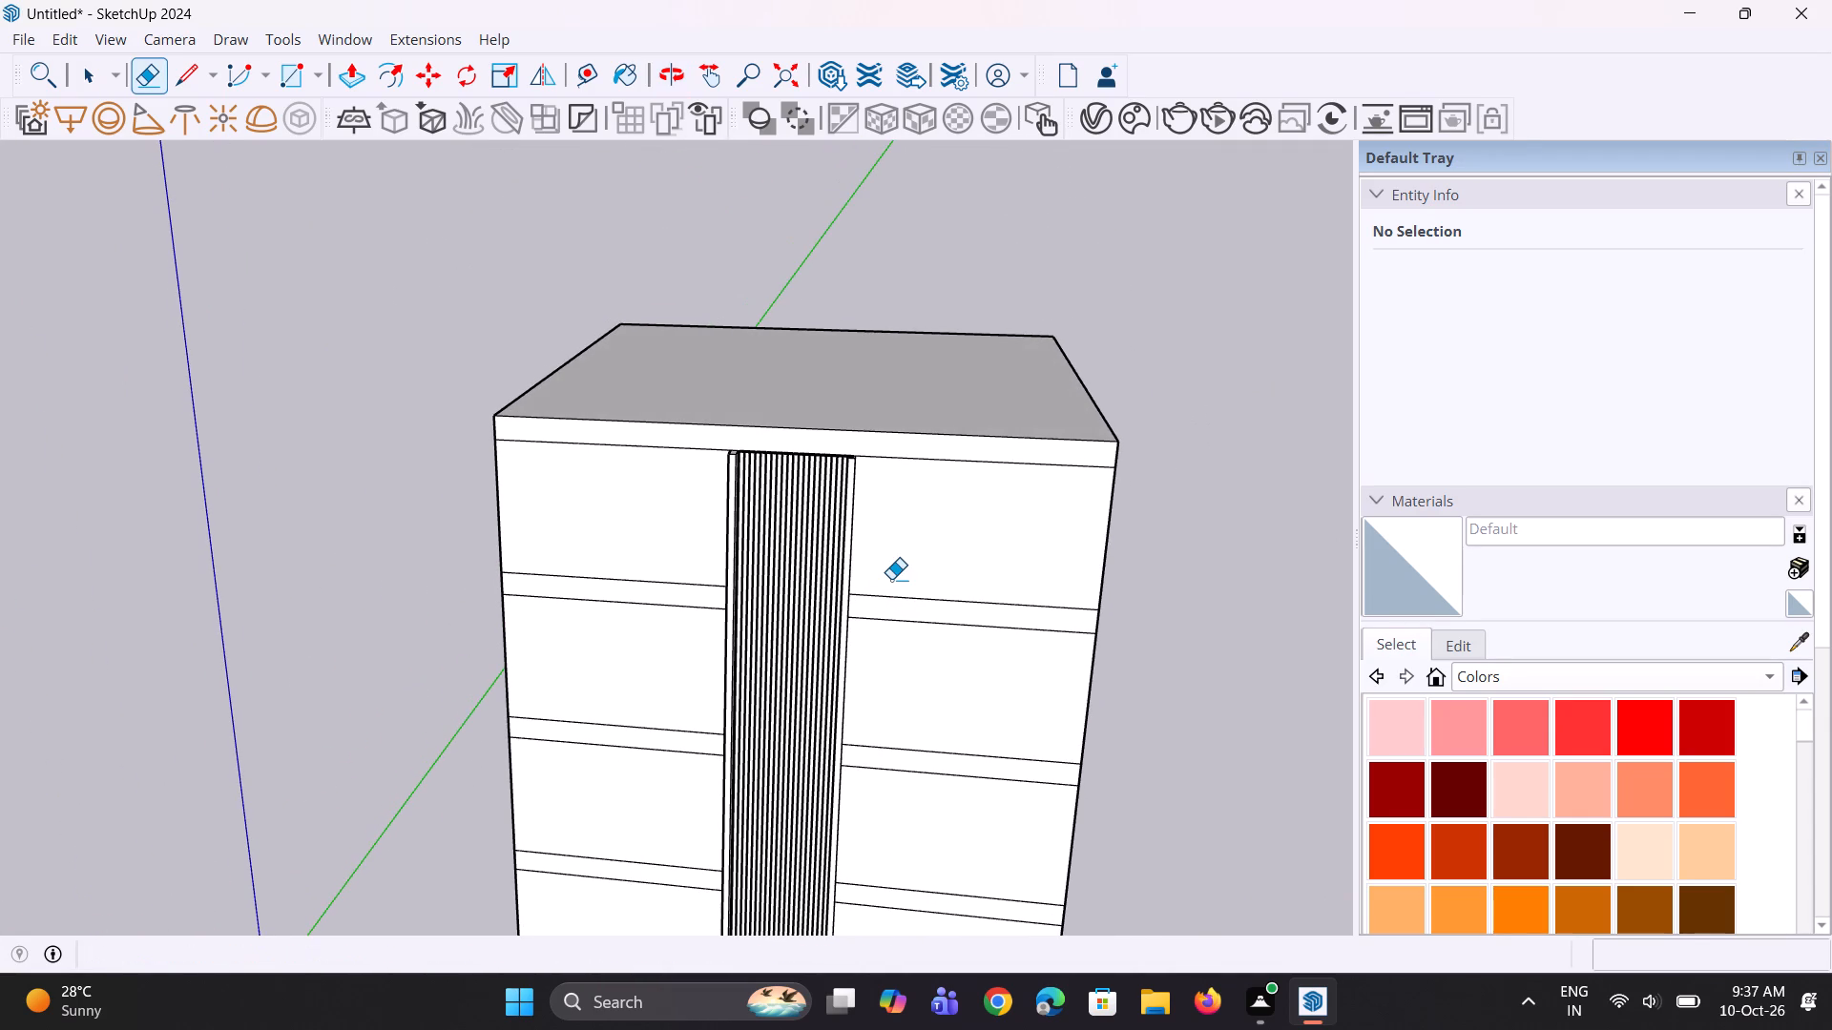
scroll(885, 570, "down", 3)
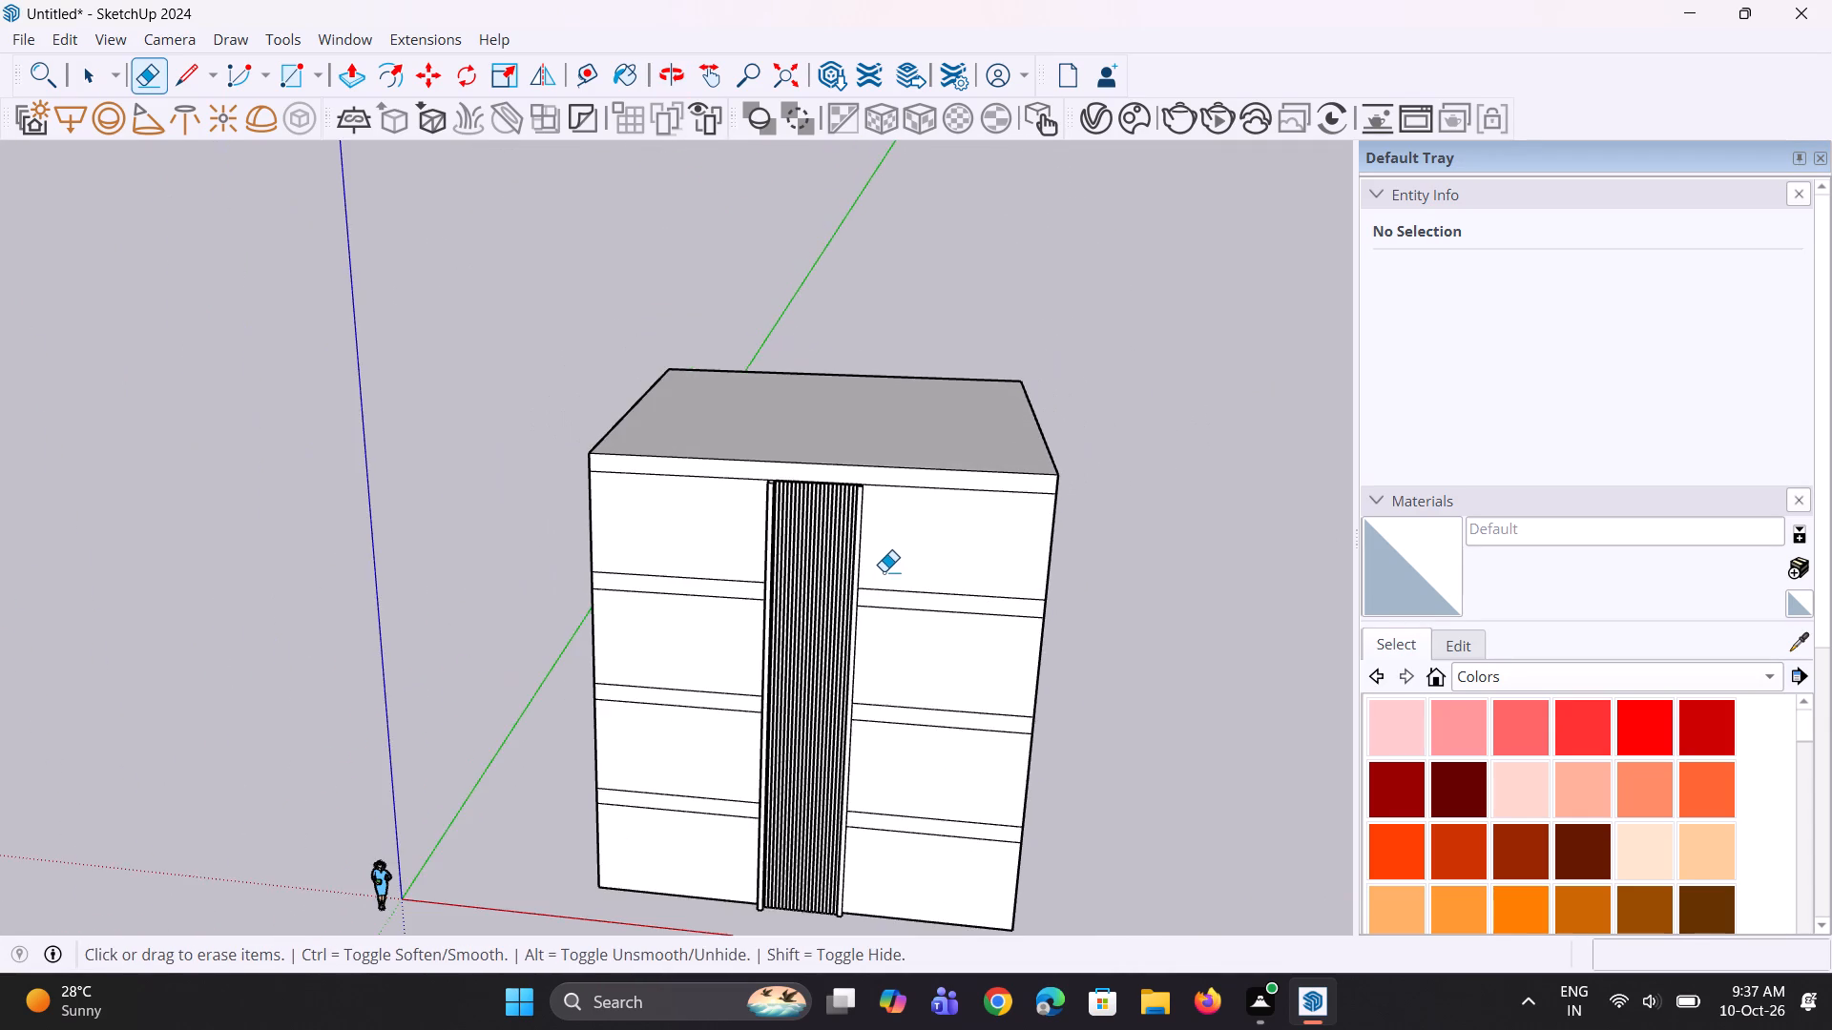
middle_click_drag(884, 571, 678, 562)
scroll(752, 559, "up", 2)
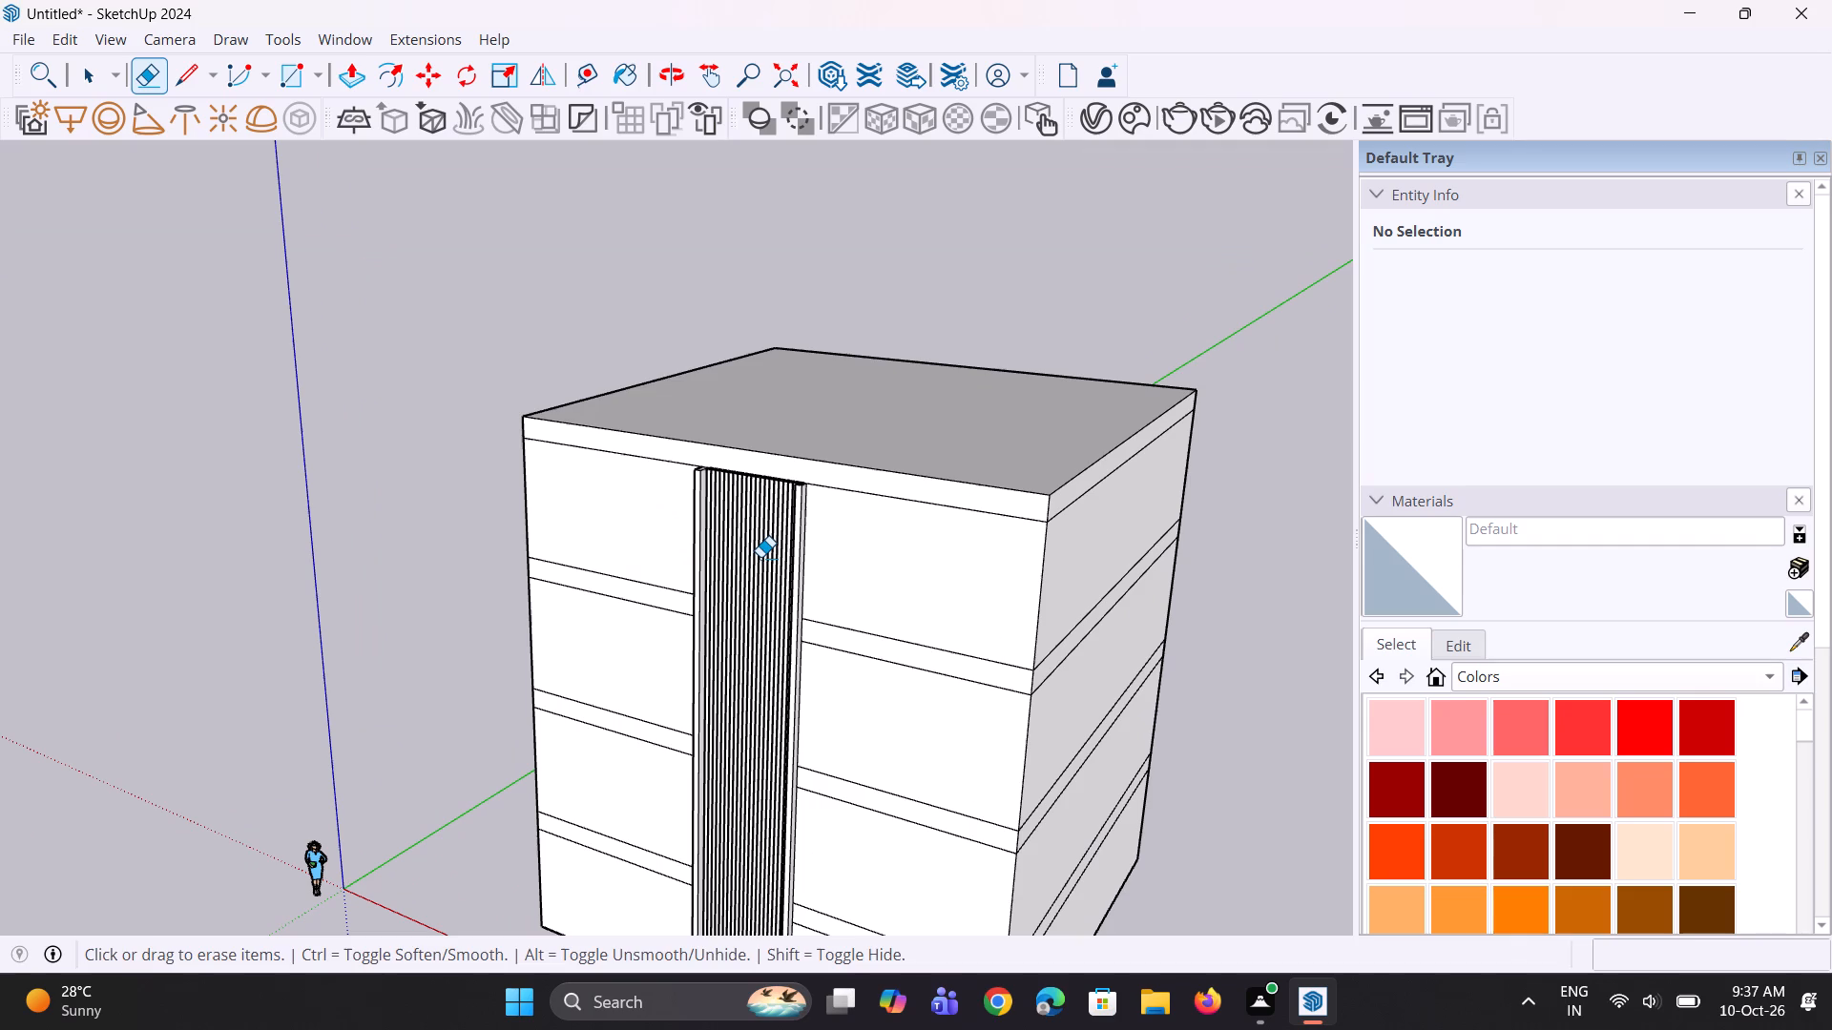
Push the wall faces beside the slatted strip inward 9' 3 5/8" on the two upper floors, on both sides.
key("p")
left_click(855, 569)
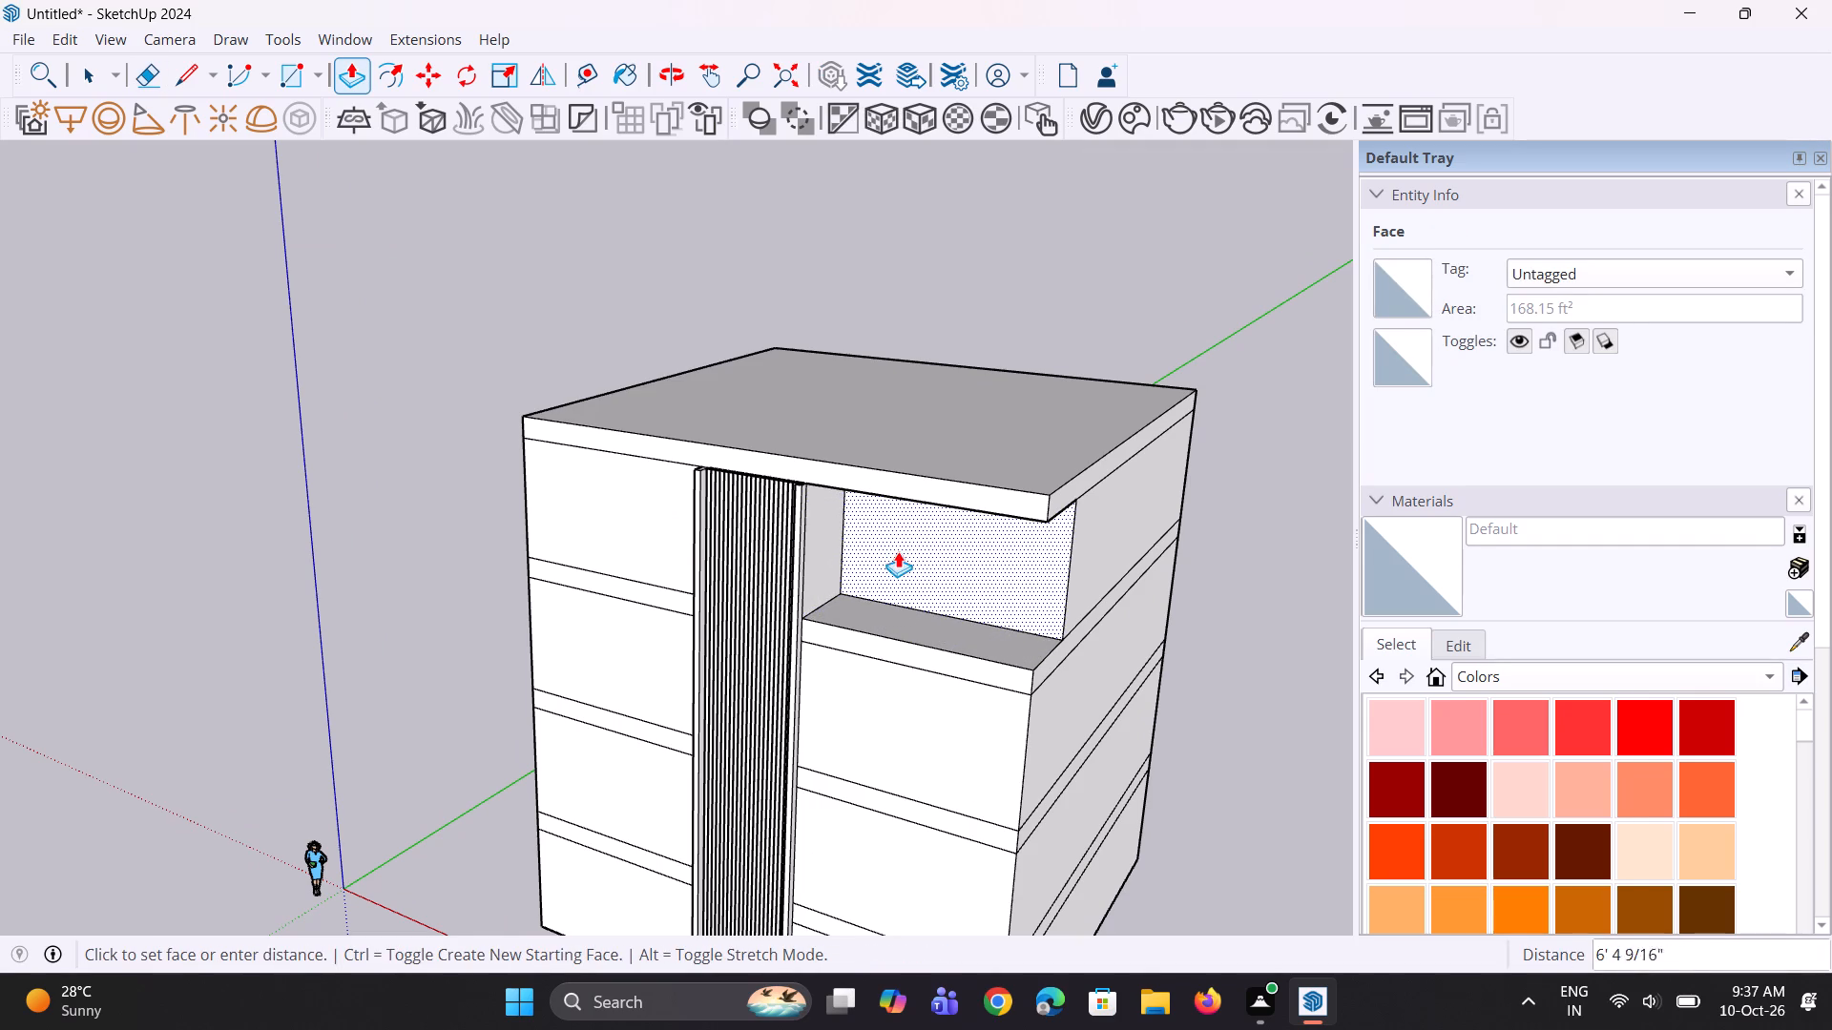
left_click(916, 546)
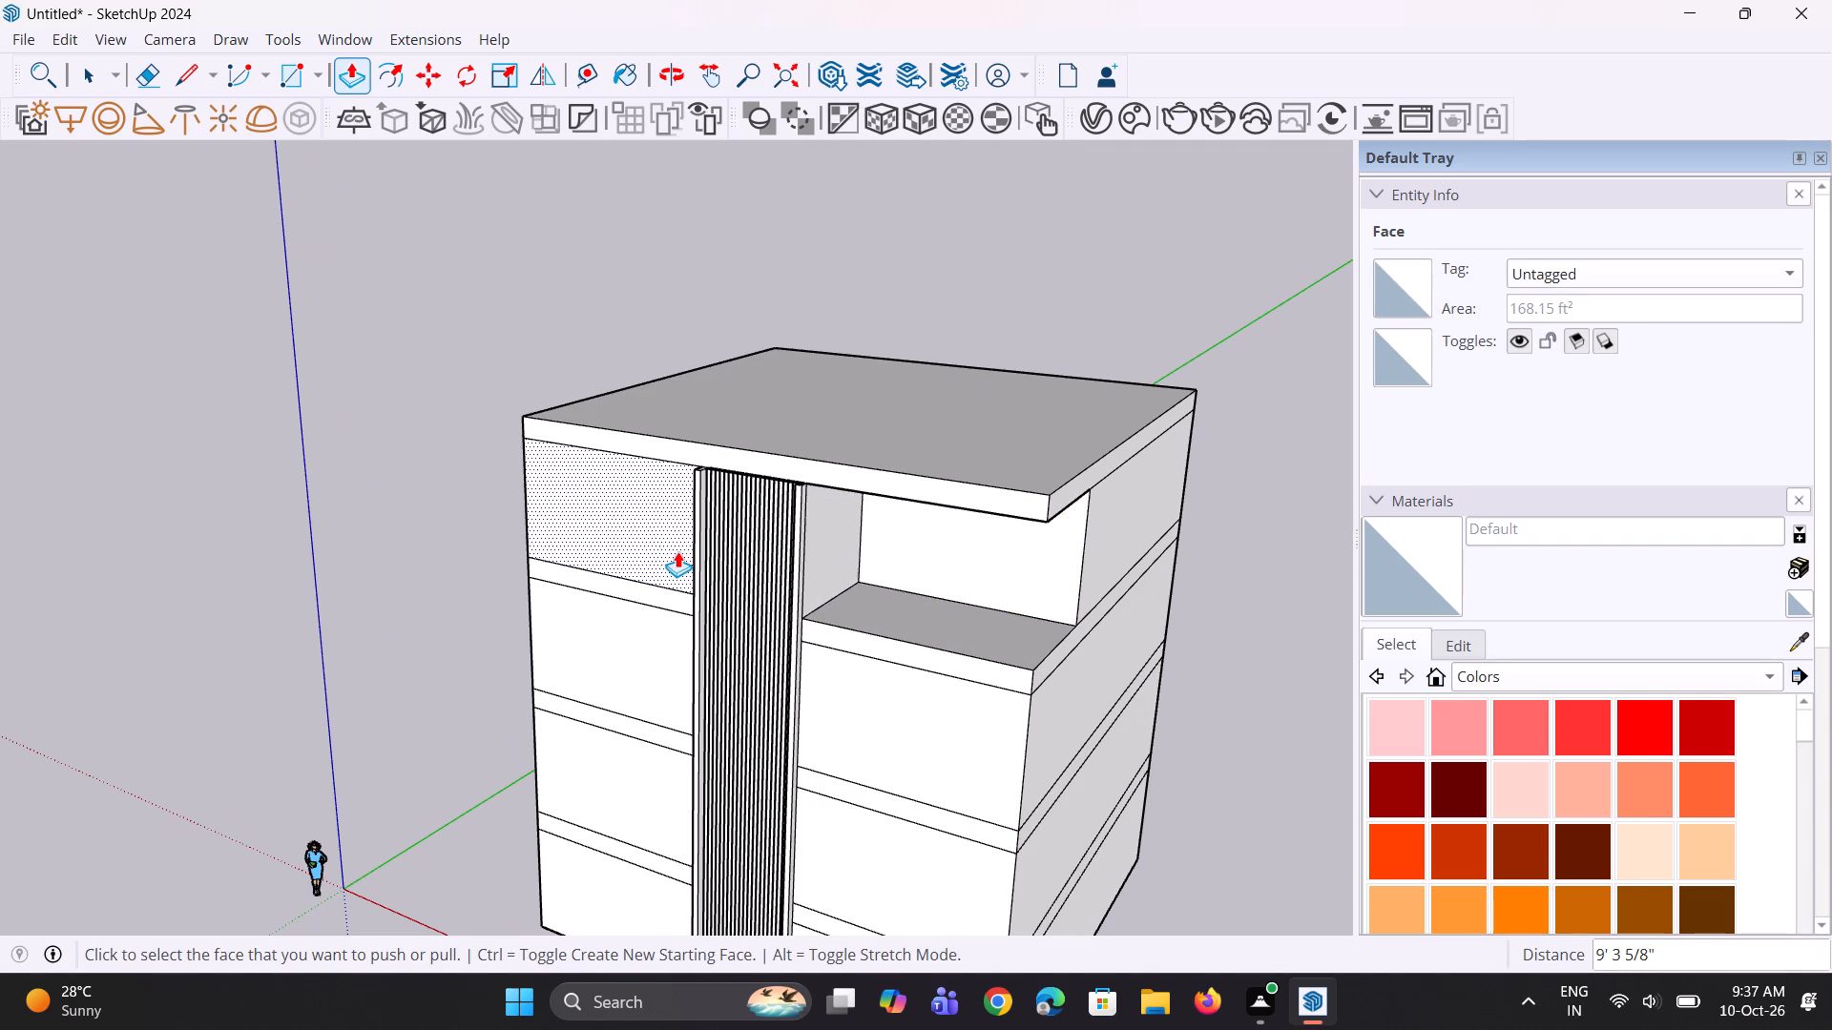
double_click(664, 547)
double_click(836, 731)
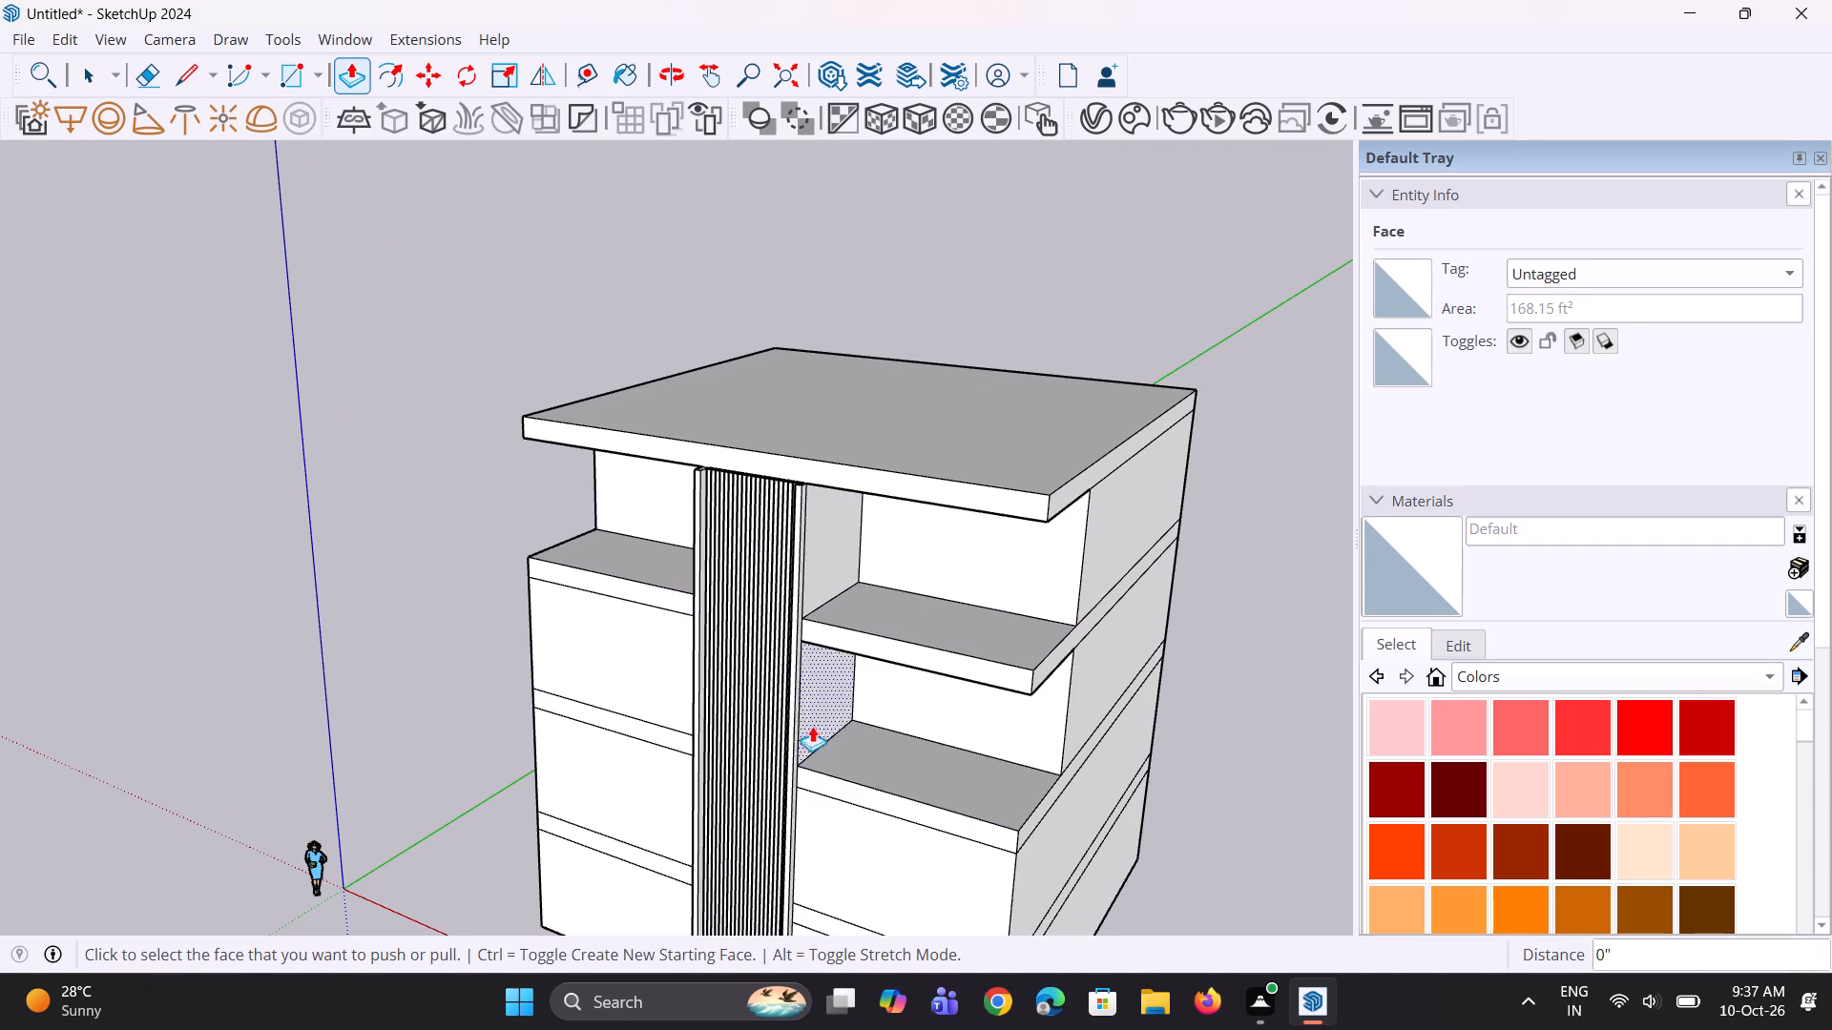
double_click(659, 690)
Repeat the same 9' 3 5/8" inward push on the wall faces of the two lower floors, on both sides of the strip.
scroll(703, 582, "down", 4)
middle_click_drag(692, 667, 746, 637)
scroll(784, 774, "up", 3)
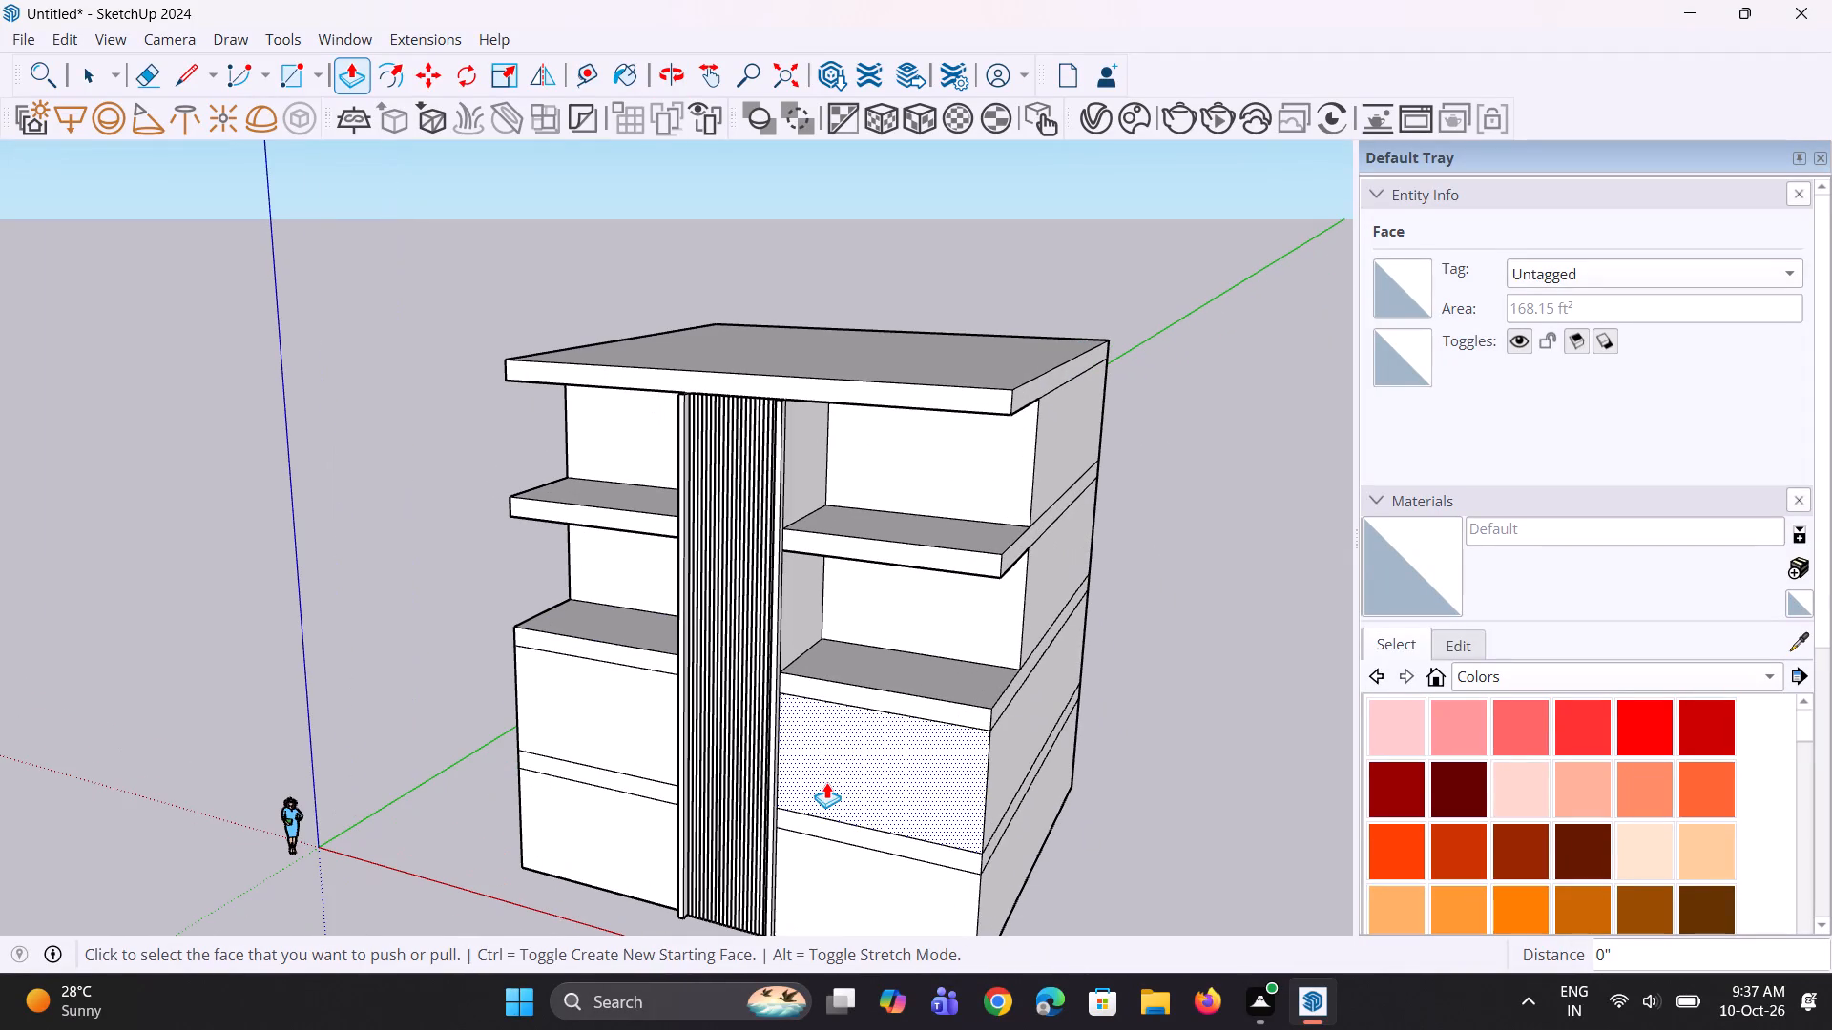
double_click(826, 782)
double_click(650, 730)
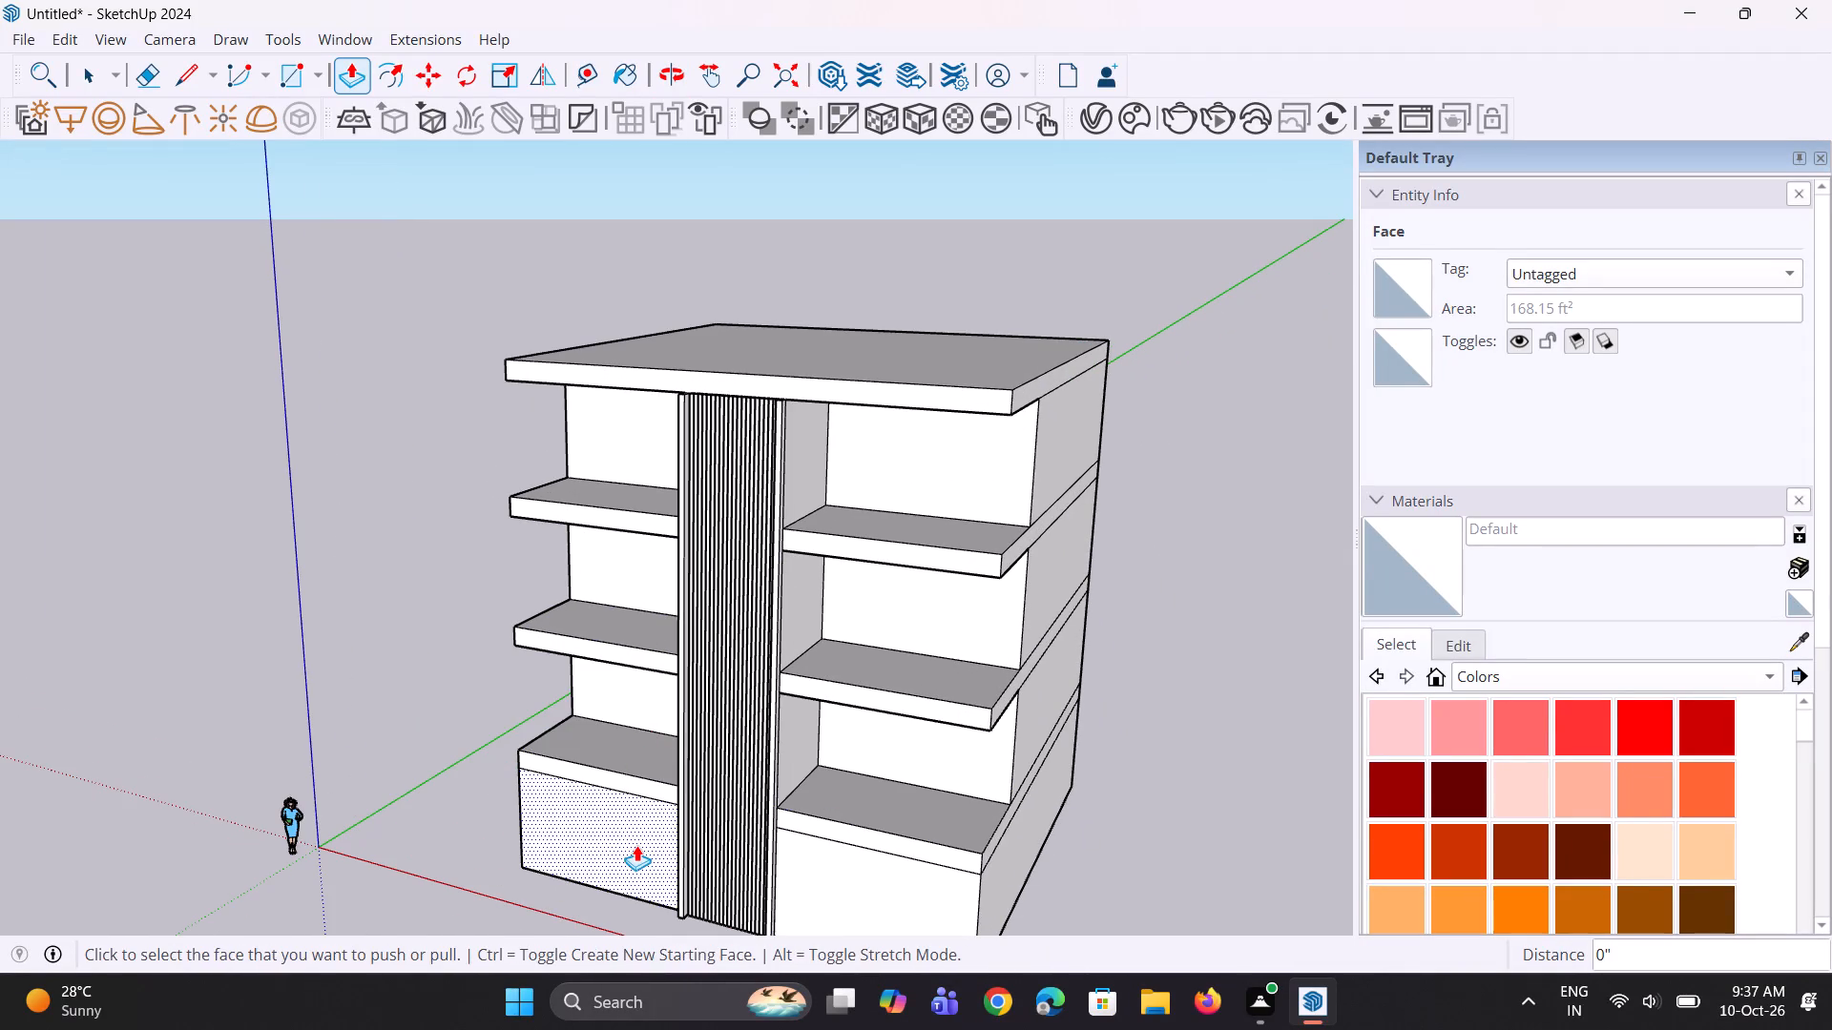
double_click(636, 845)
double_click(868, 902)
Examine the recessed walls and projecting slabs from below, from above and from the front.
middle_click_drag(780, 862, 818, 795)
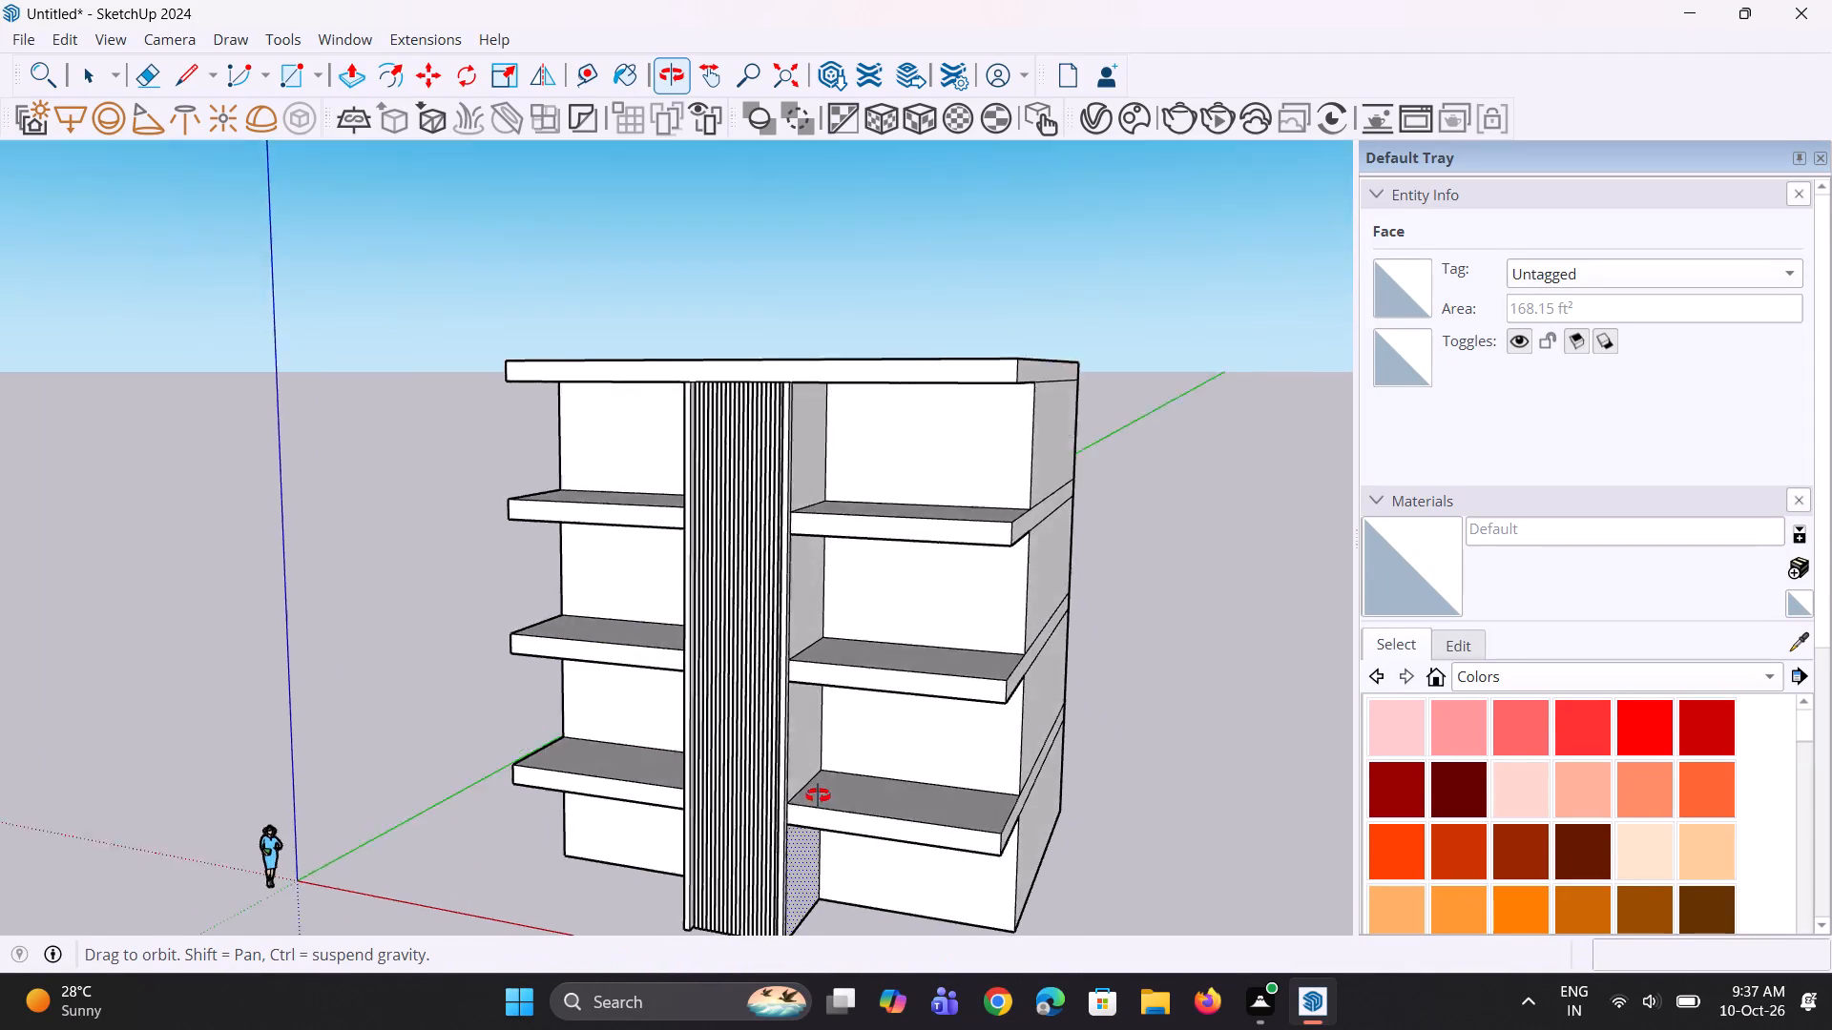
middle_click_drag(818, 795, 848, 688)
scroll(848, 688, "down", 5)
middle_click_drag(843, 707, 811, 547)
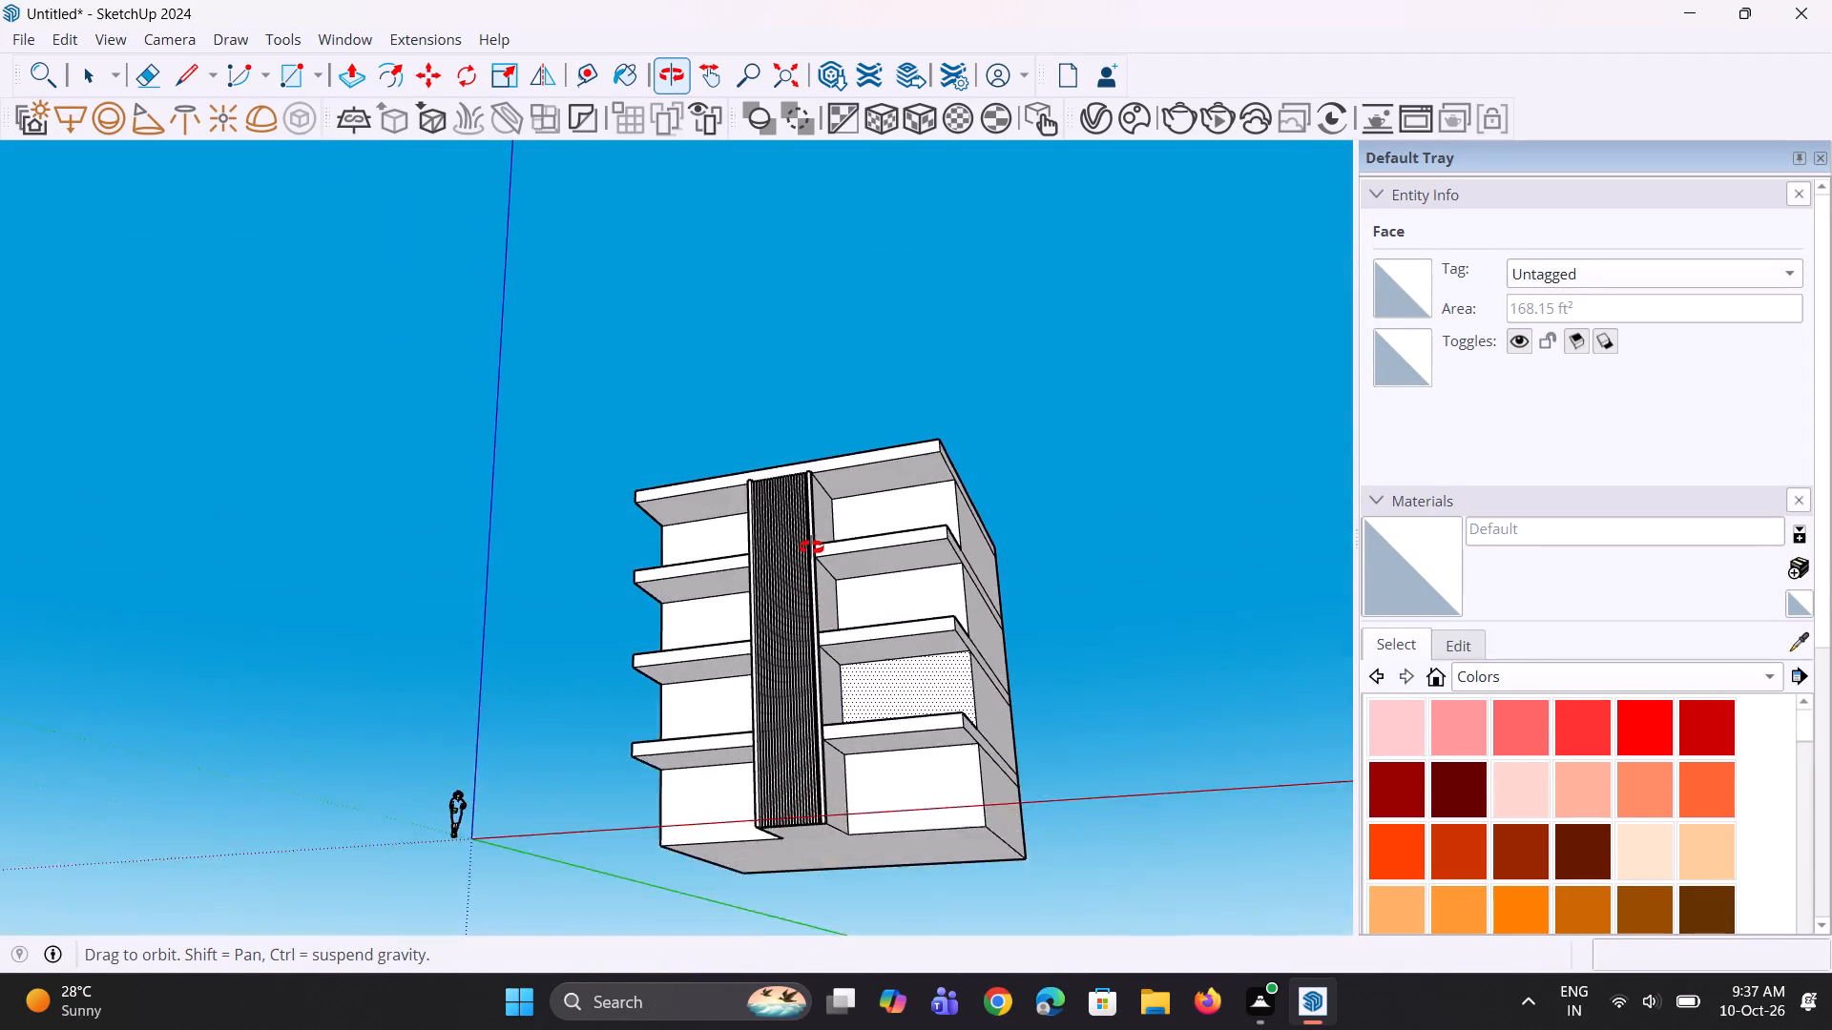
middle_click_drag(811, 547, 848, 783)
scroll(806, 685, "down", 3)
middle_click_drag(803, 680, 557, 835)
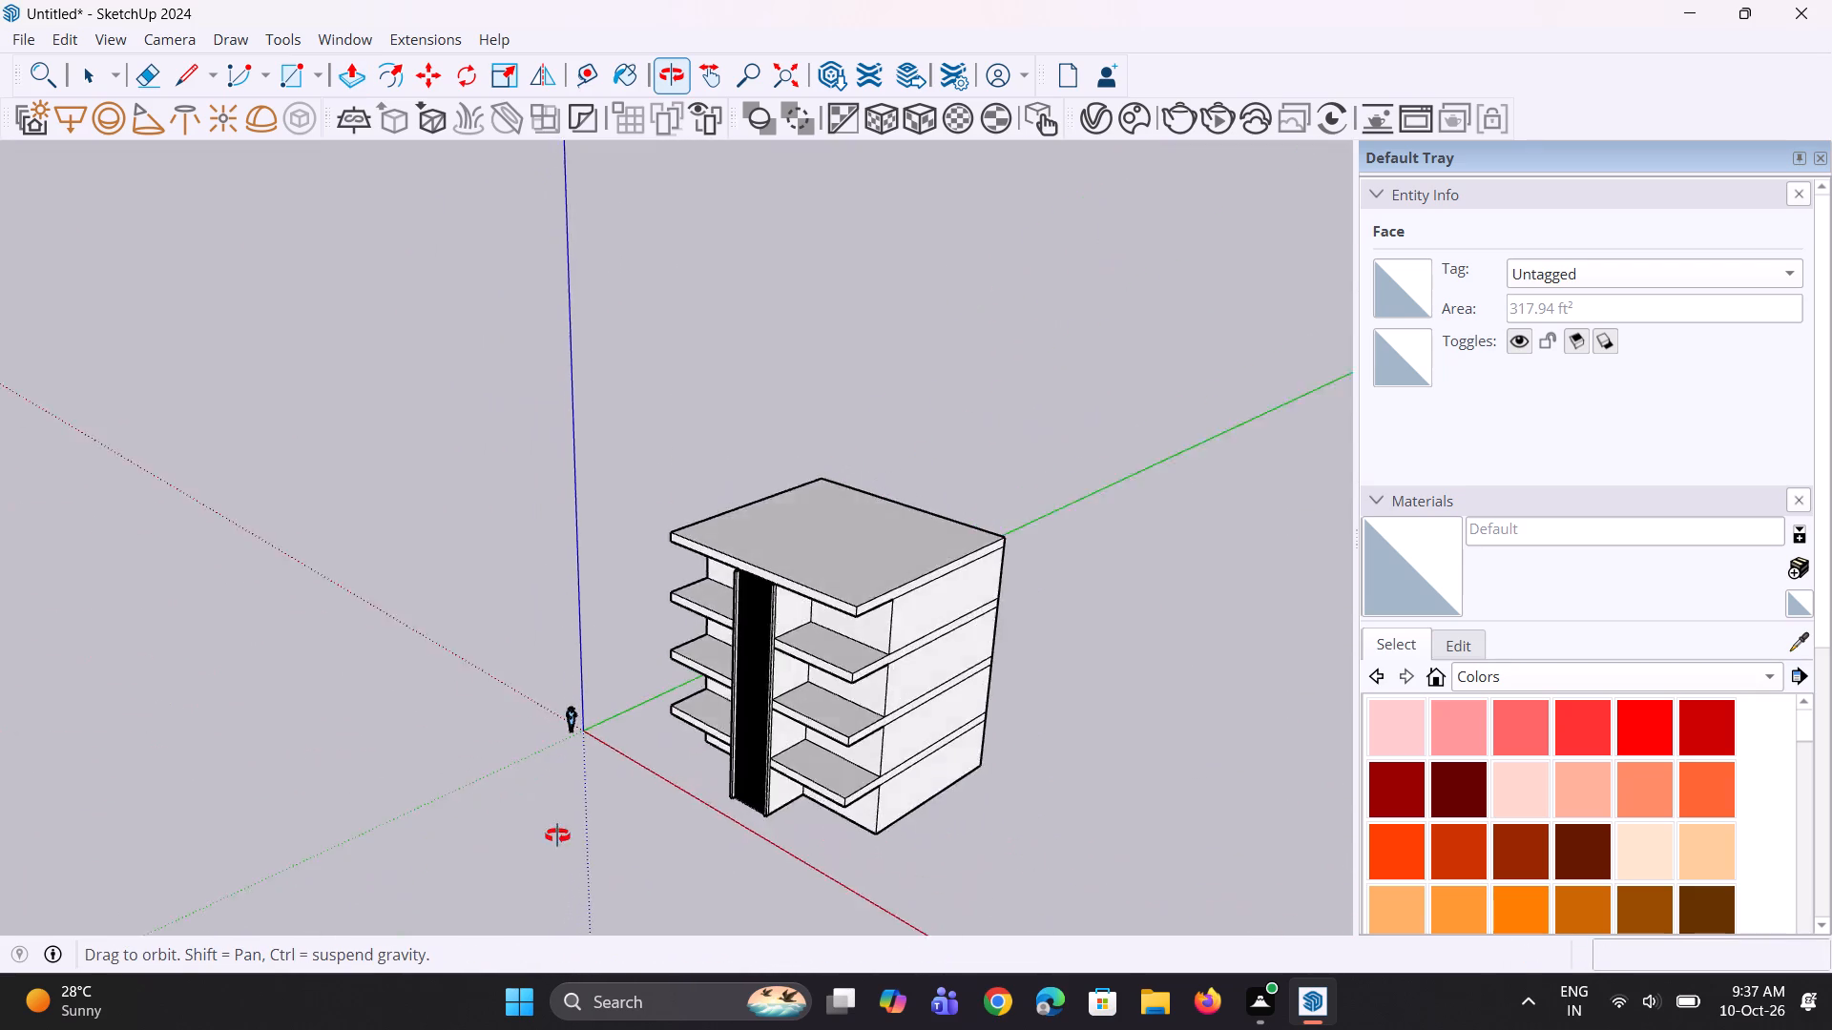
middle_click_drag(557, 835, 733, 768)
scroll(782, 536, "up", 4)
scroll(860, 606, "up", 3)
middle_click_drag(860, 711, 989, 649)
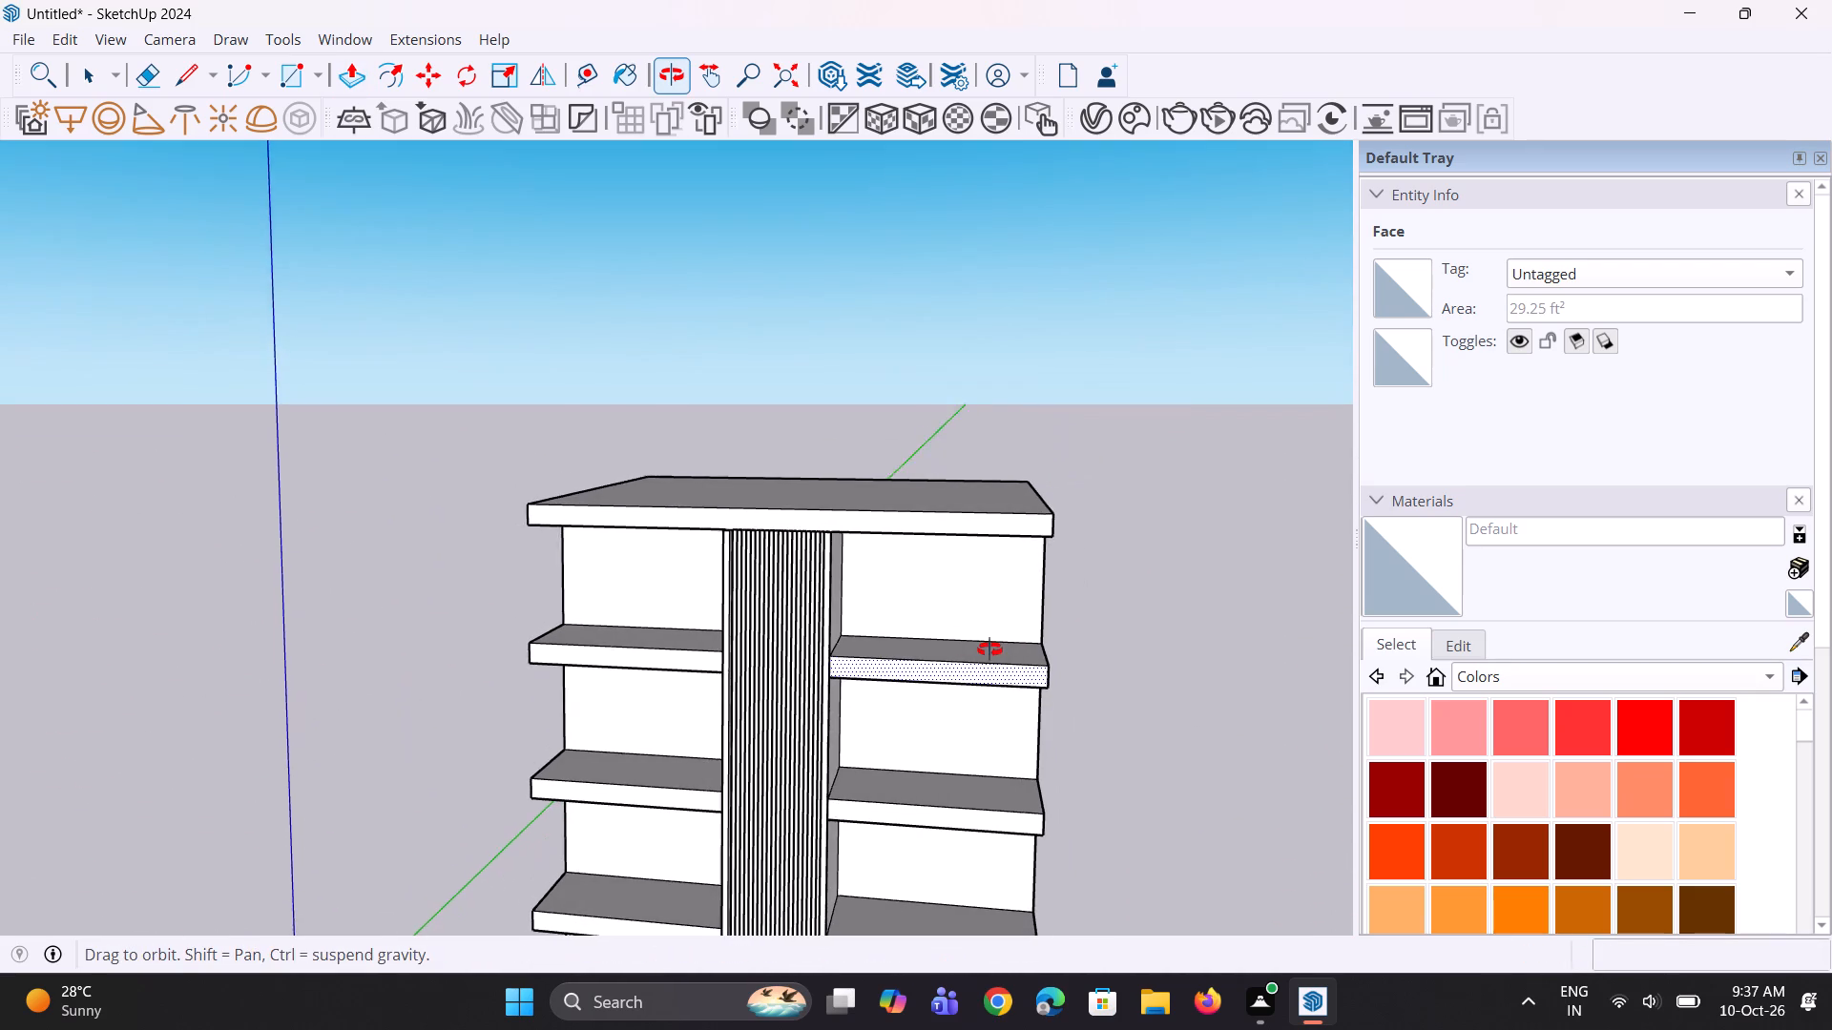
middle_click_drag(989, 649, 989, 651)
scroll(879, 666, "down", 2)
middle_click_drag(856, 668, 858, 654)
scroll(858, 654, "down", 4)
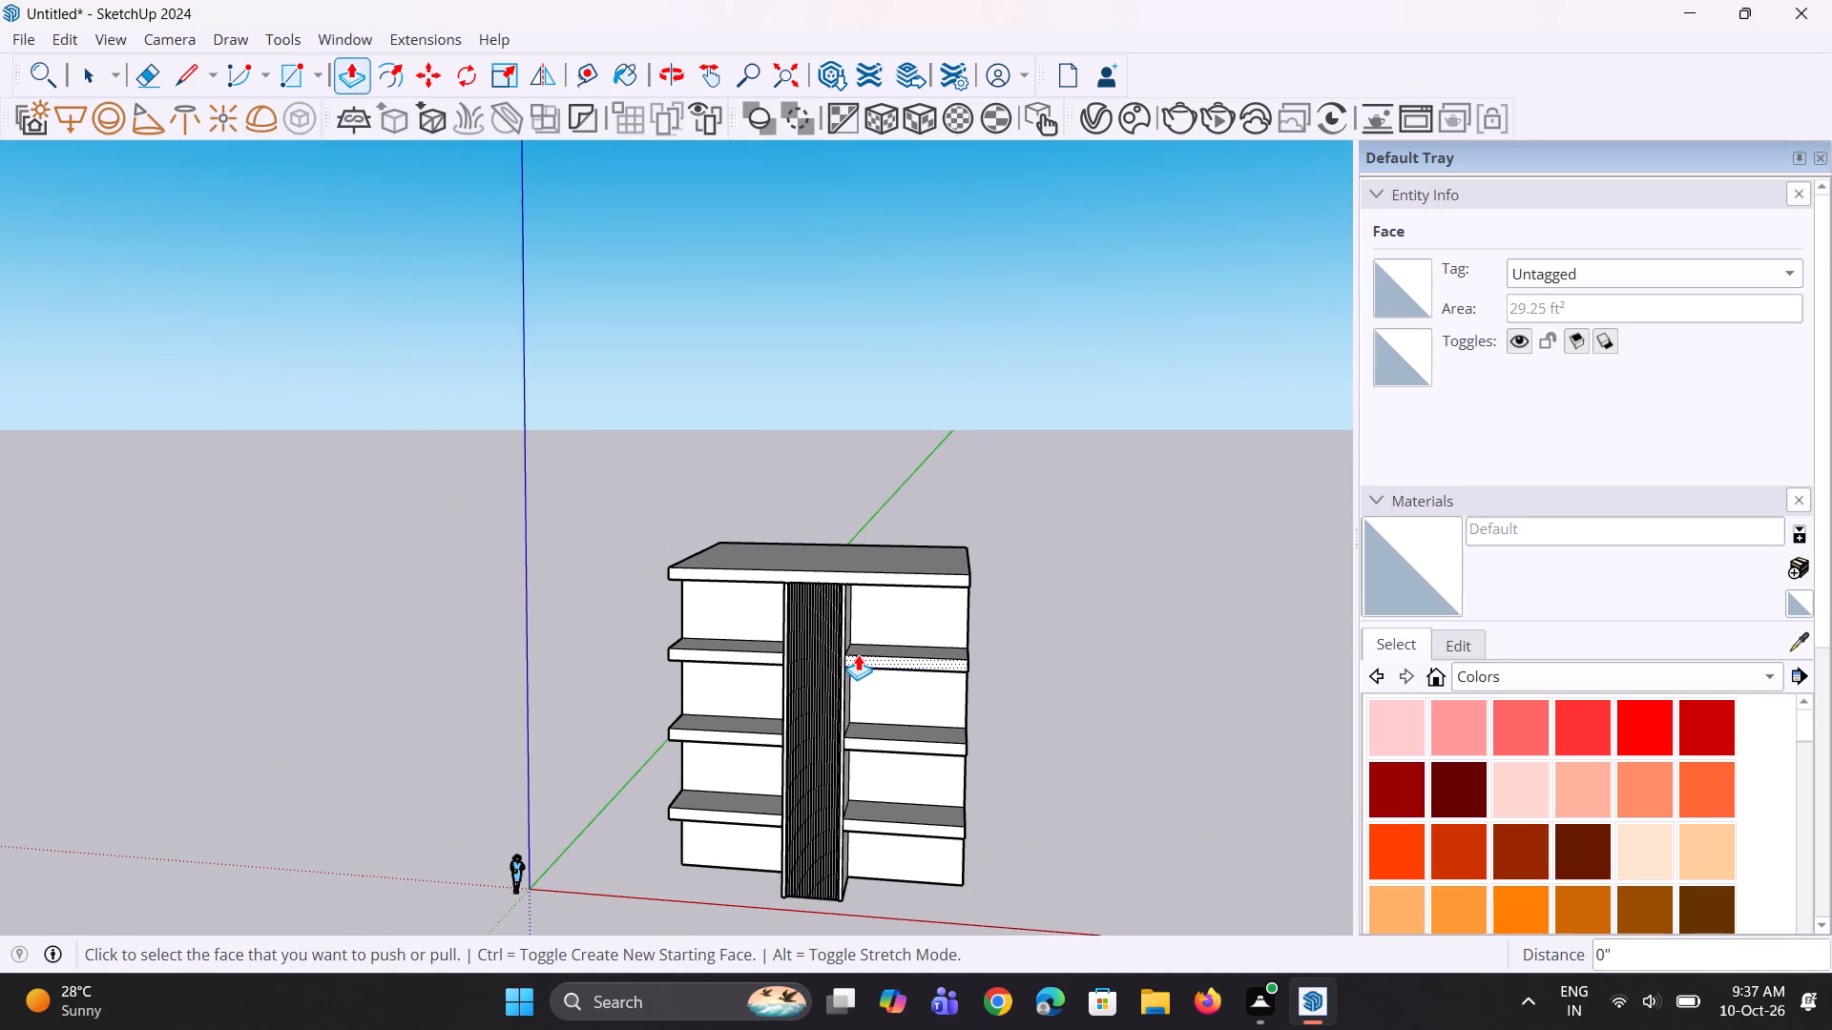
Inspect the slab projections and the slatted strip's depth from the building's front corner and front views.
scroll(852, 659, "up", 2)
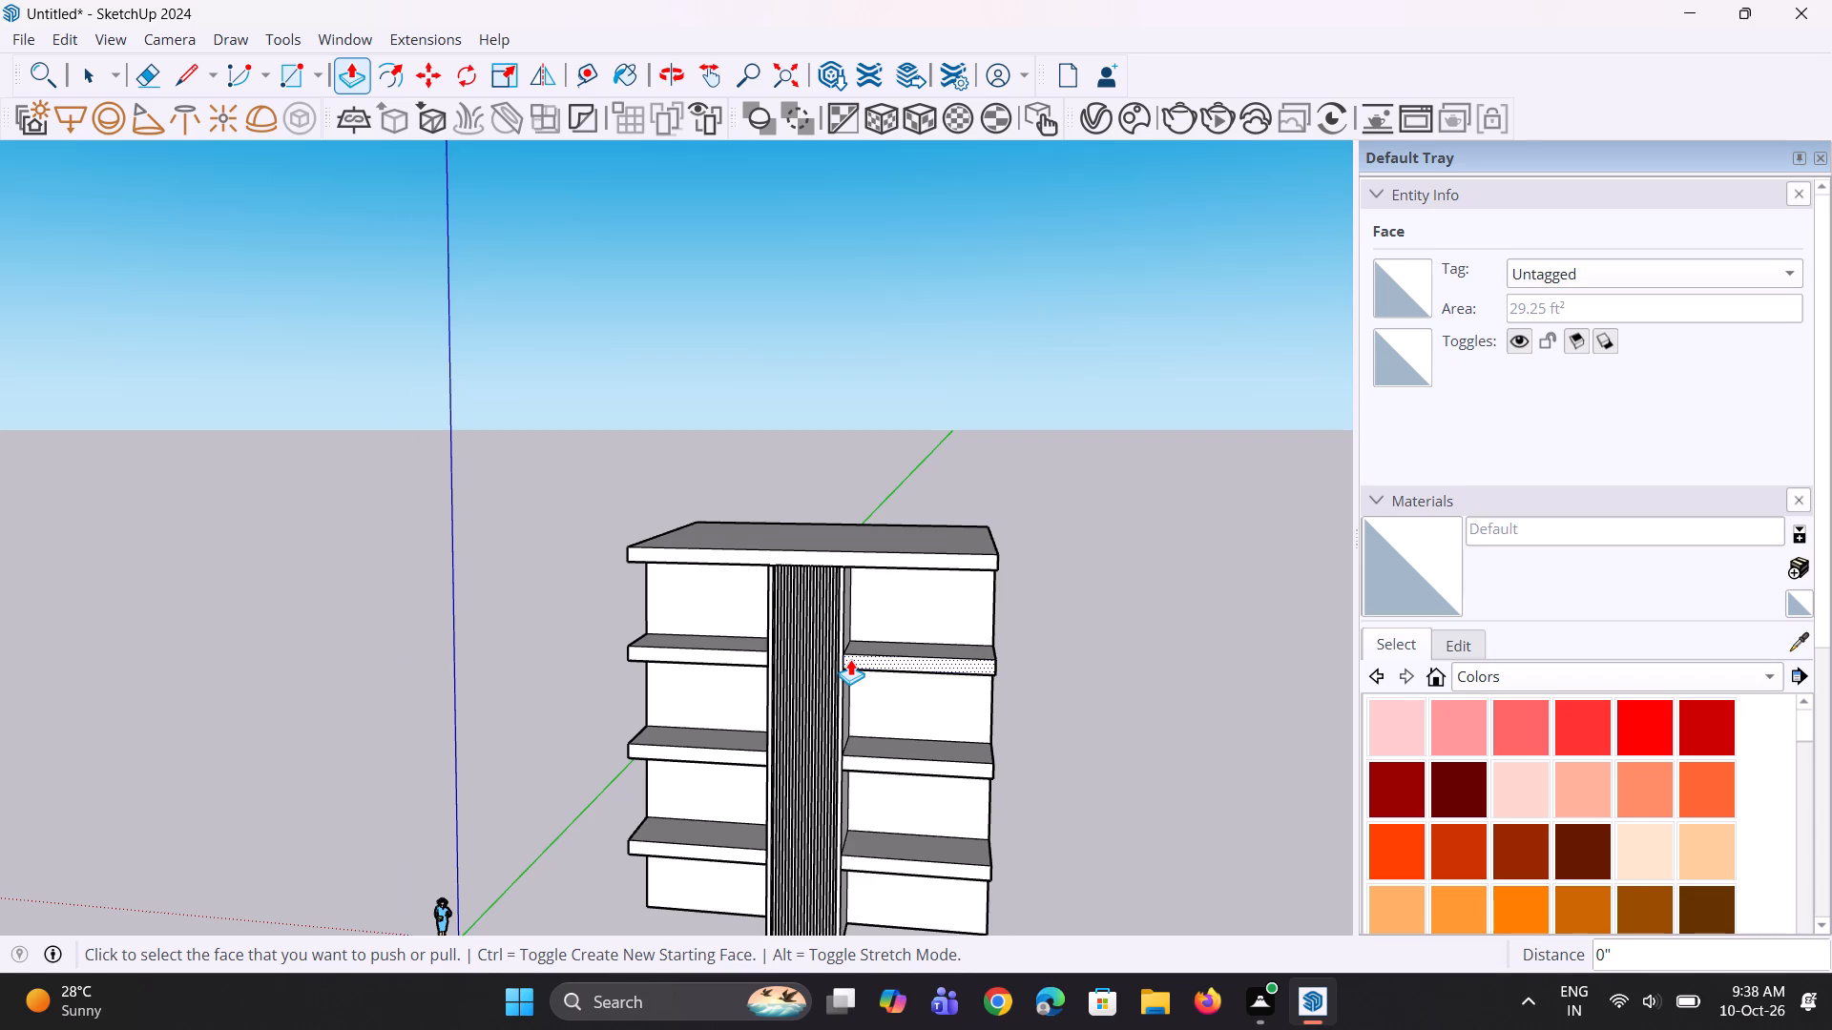
scroll(850, 656, "up", 10)
middle_click_drag(819, 655, 572, 726)
scroll(745, 621, "down", 3)
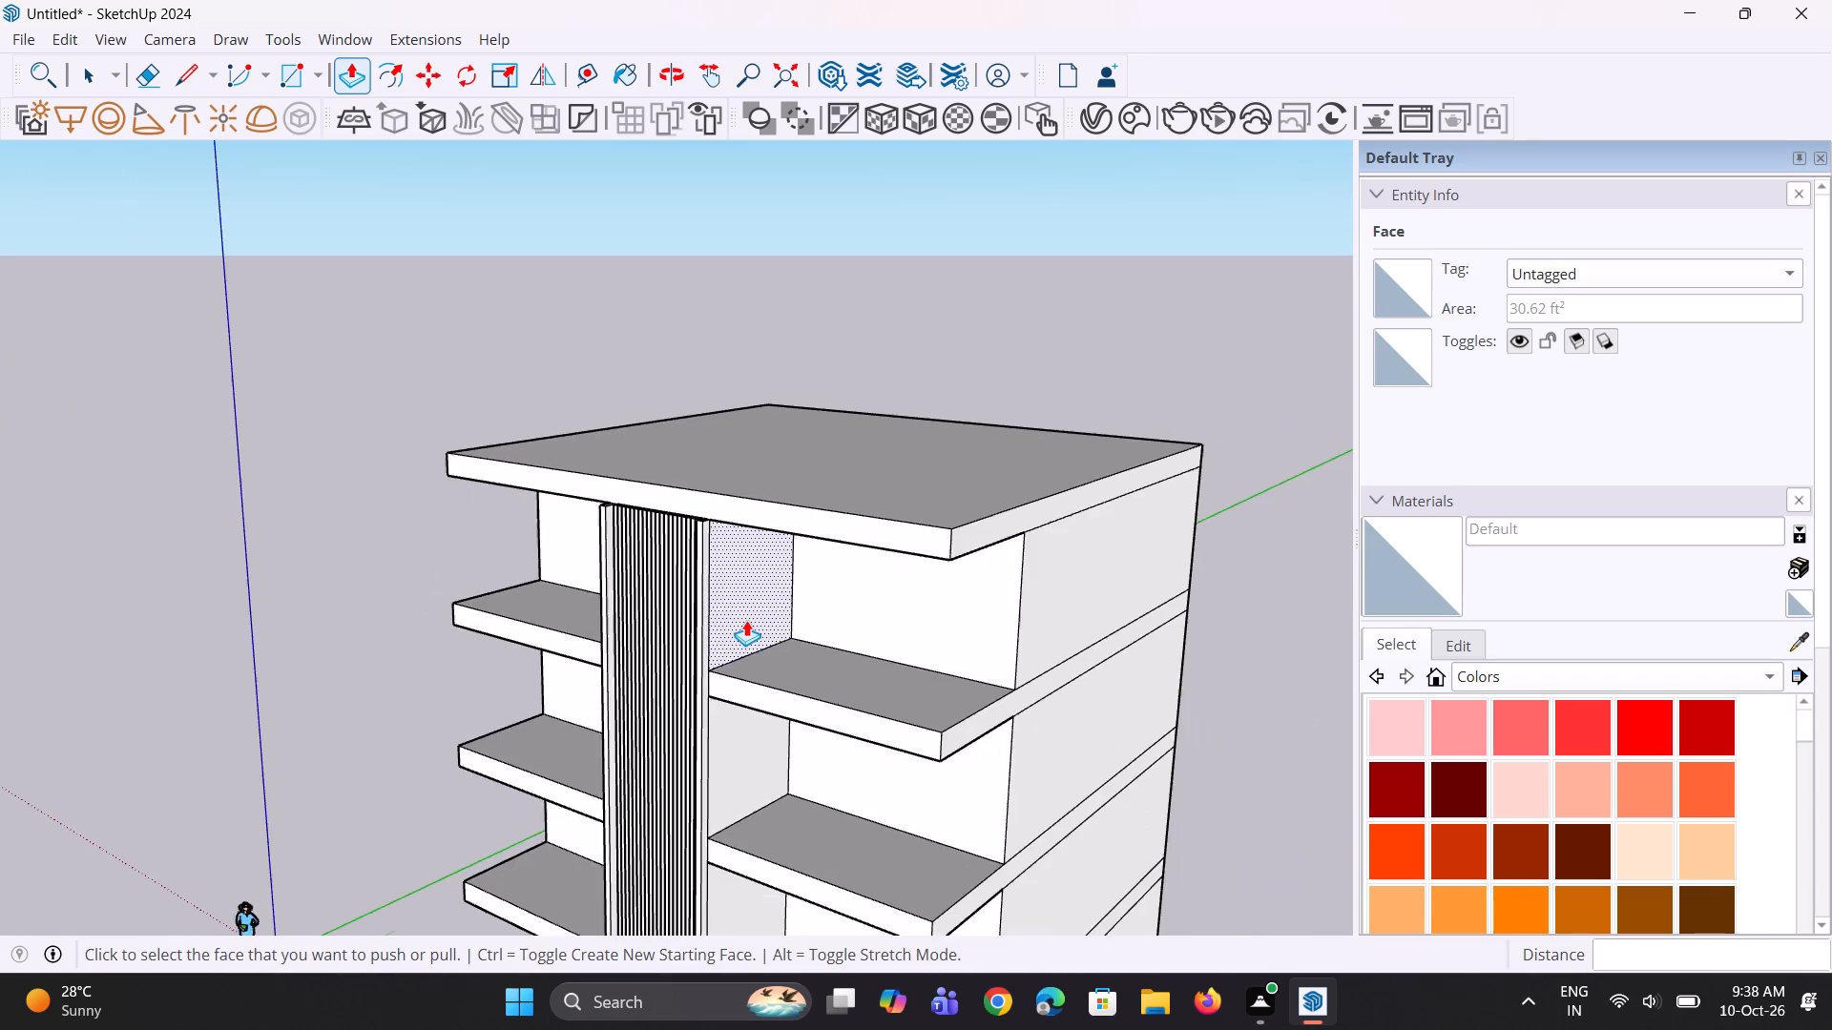
scroll(746, 620, "down", 5)
middle_click_drag(777, 697, 856, 644)
scroll(895, 616, "up", 3)
middle_click_drag(894, 616, 968, 617)
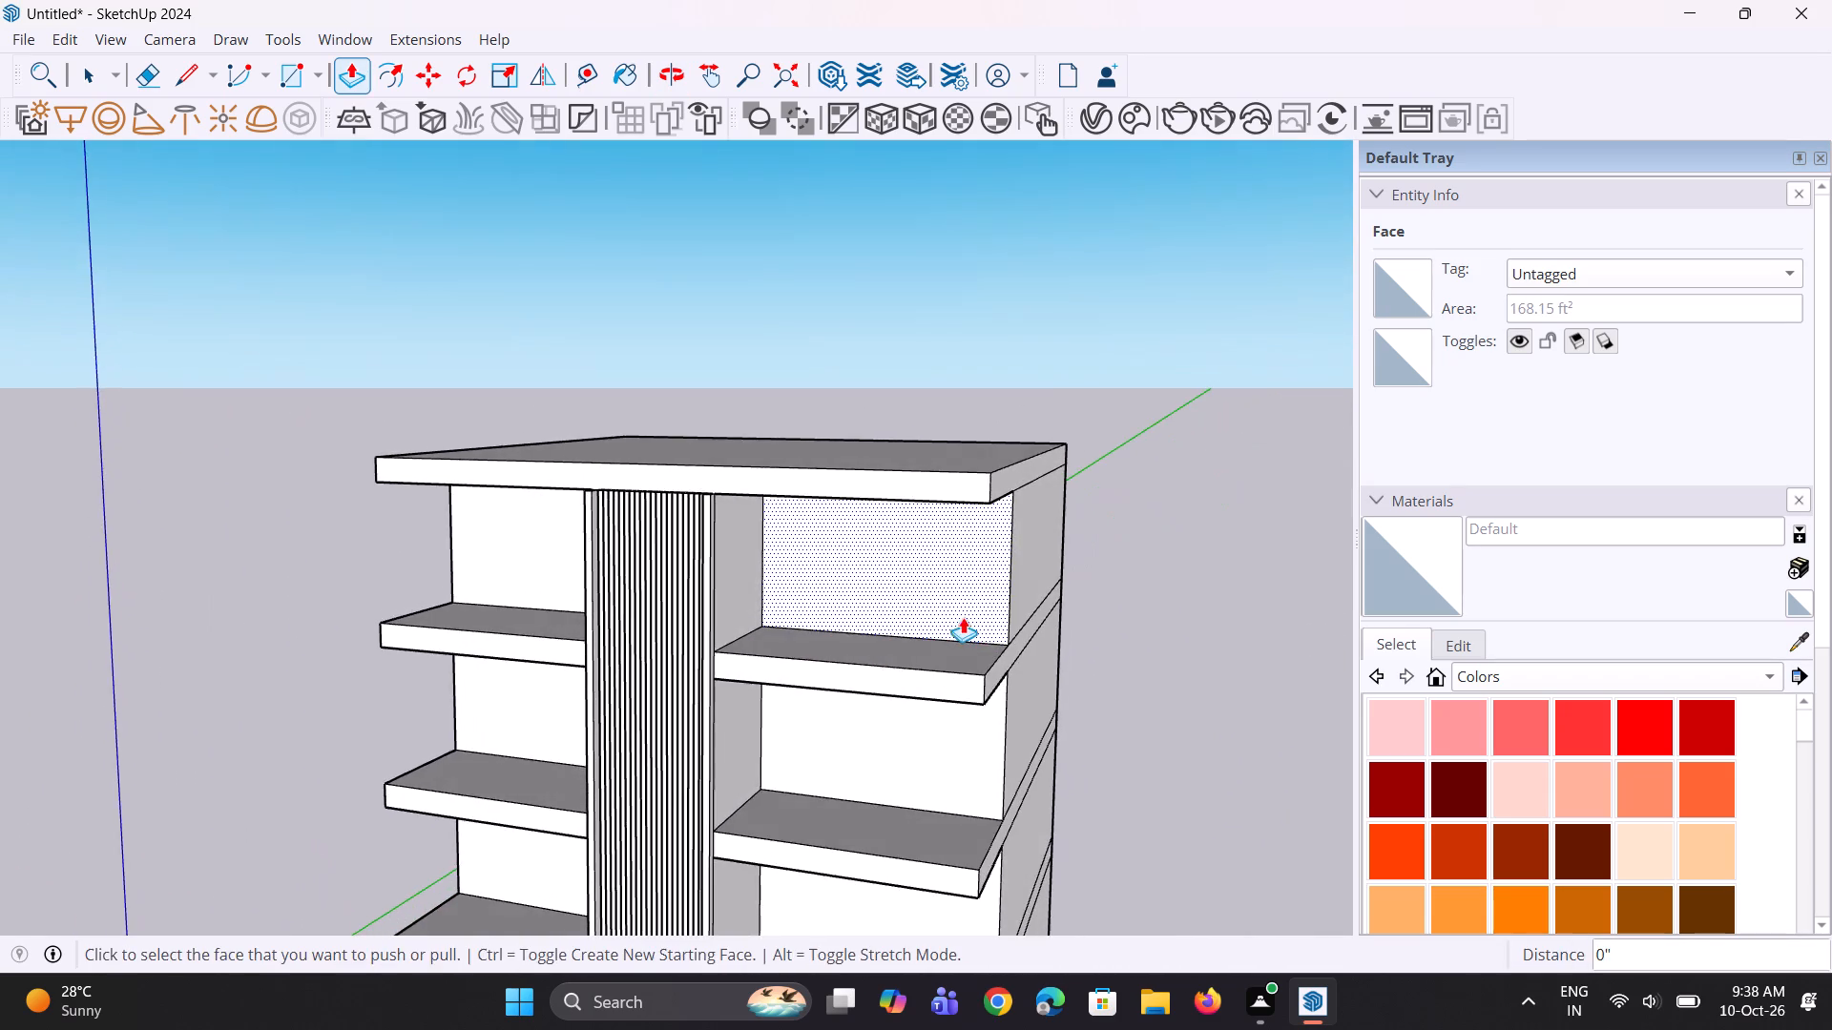
scroll(857, 572, "down", 5)
middle_click_drag(879, 635, 965, 579)
scroll(891, 583, "down", 4)
middle_click_drag(813, 787, 821, 807)
scroll(850, 548, "up", 4)
middle_click_drag(978, 628, 874, 637)
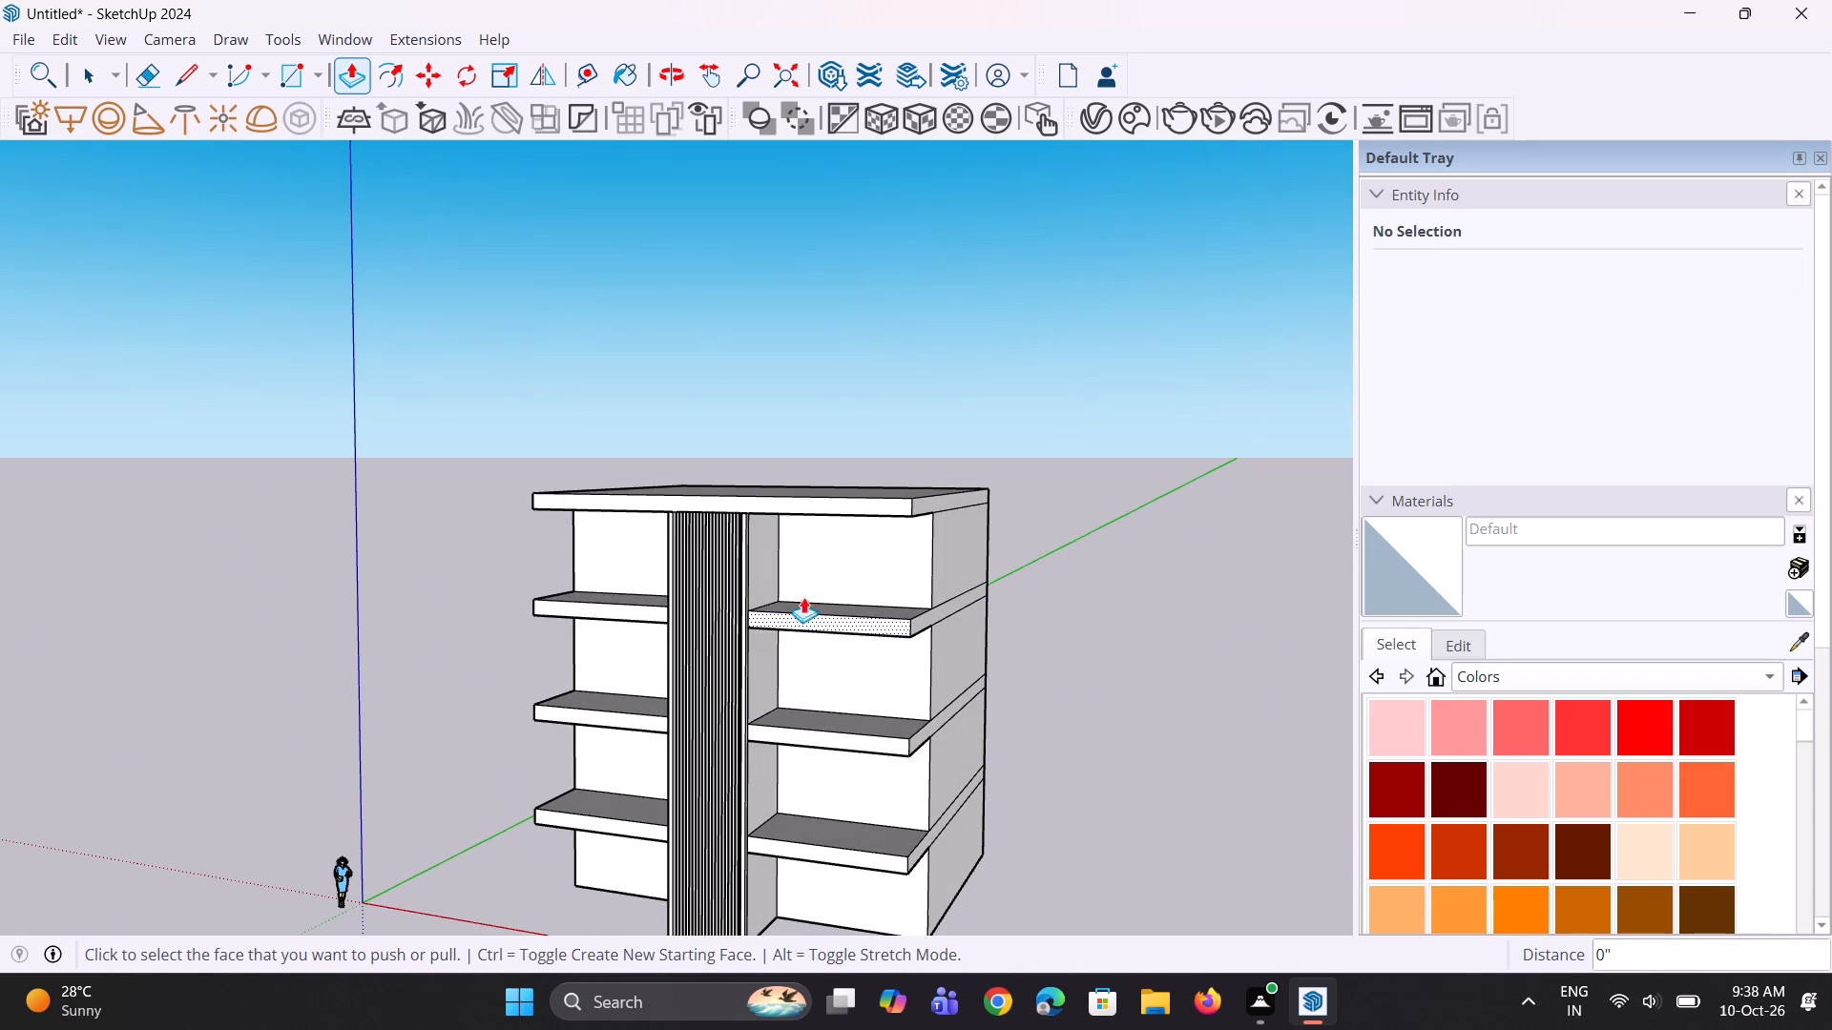
middle_click_drag(816, 588, 869, 580)
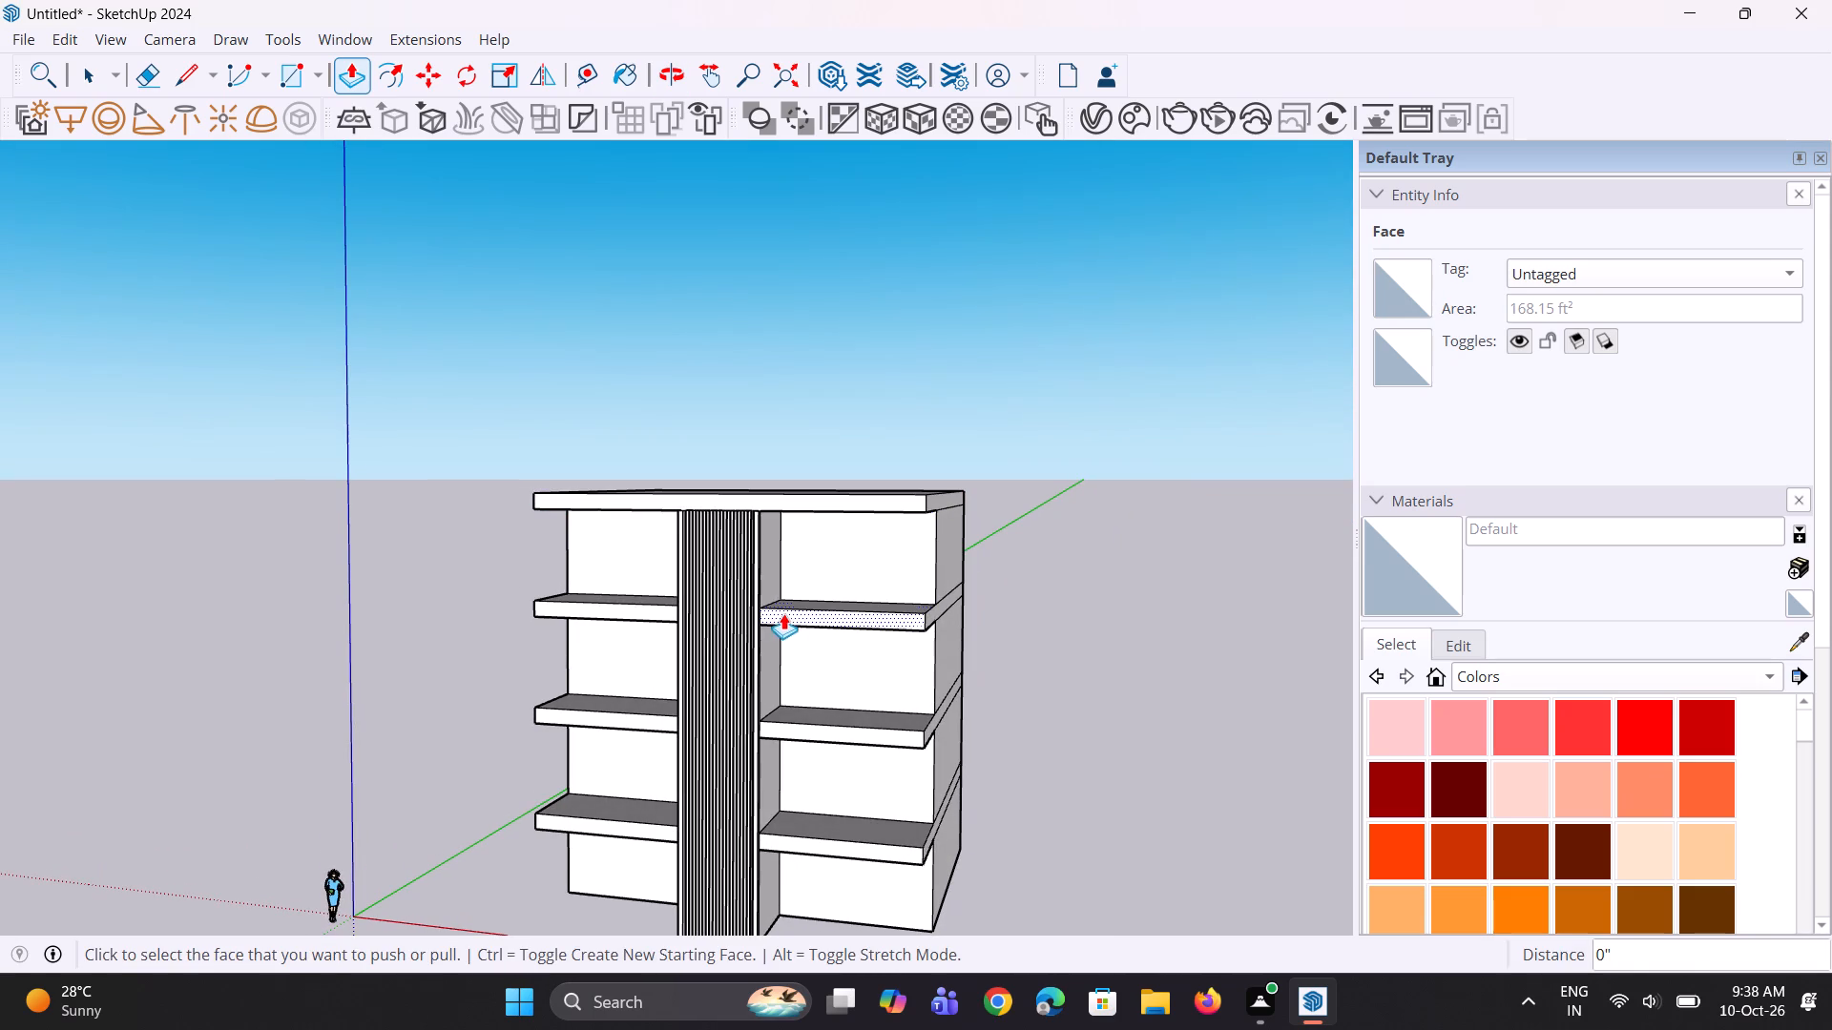
middle_click_drag(898, 614, 870, 676)
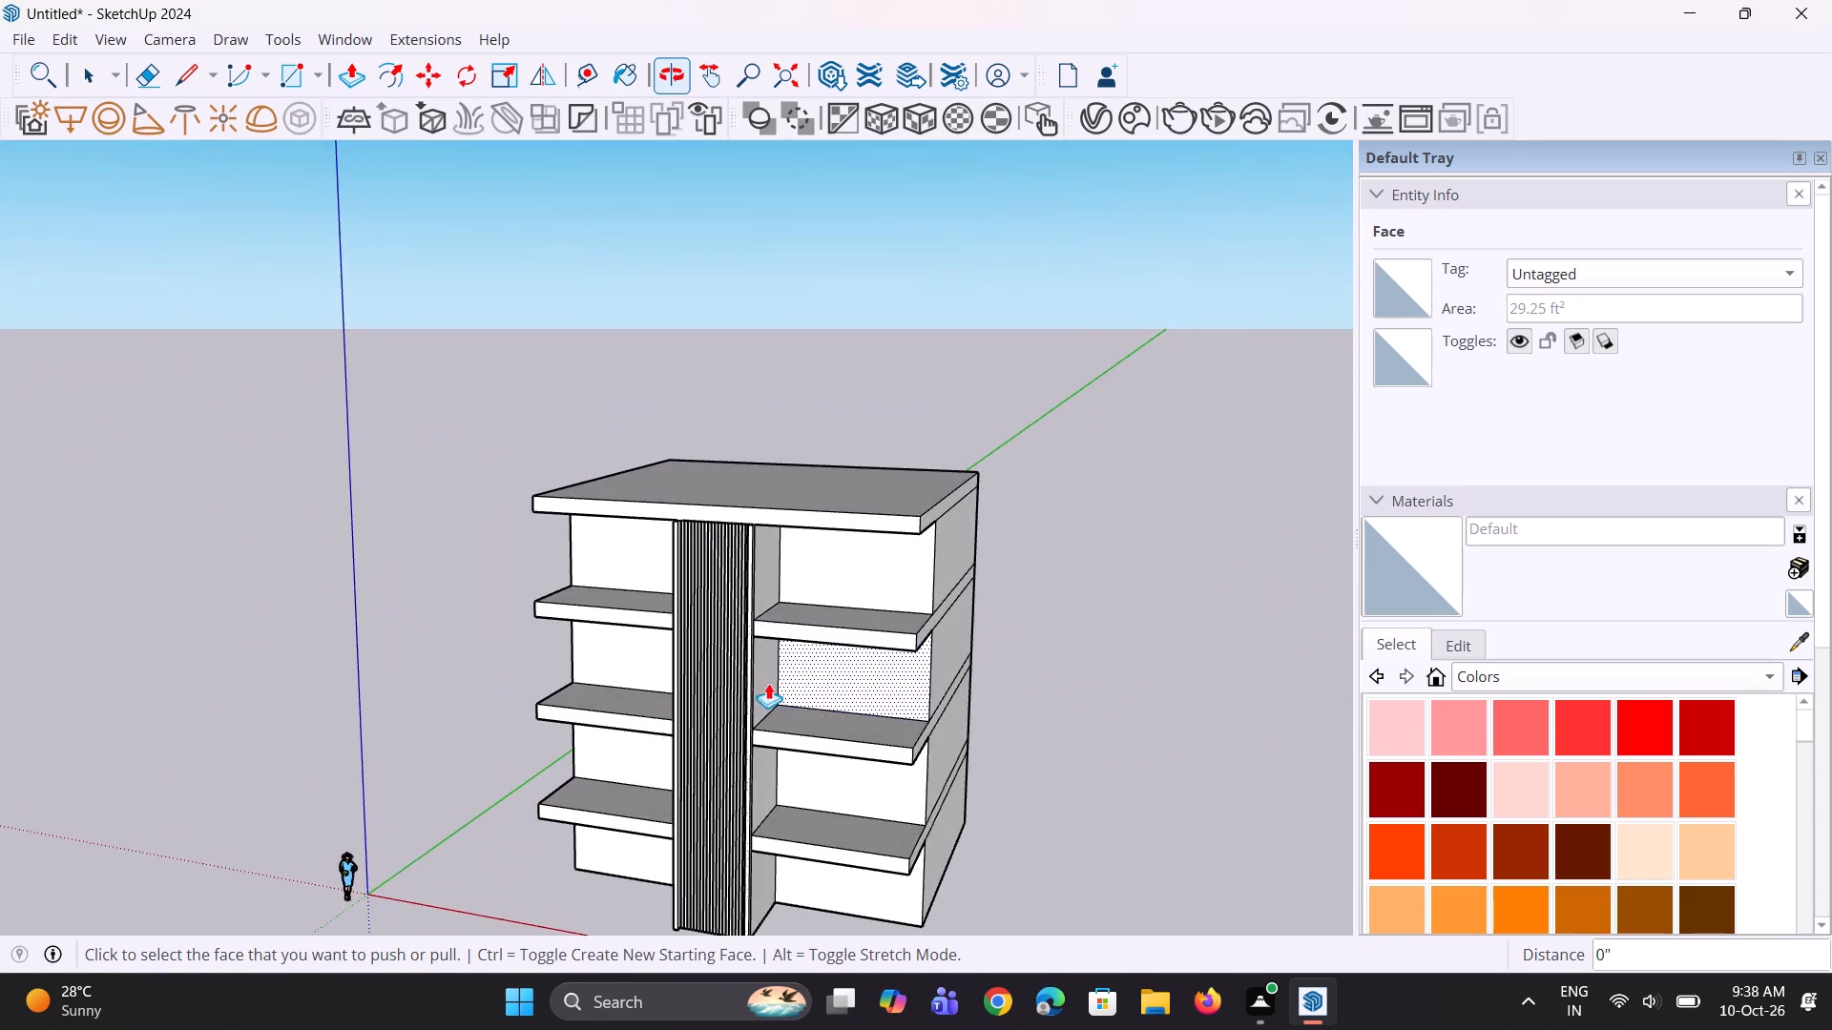
scroll(634, 703, "down", 3)
middle_click_drag(642, 702, 771, 648)
scroll(720, 856, "up", 8)
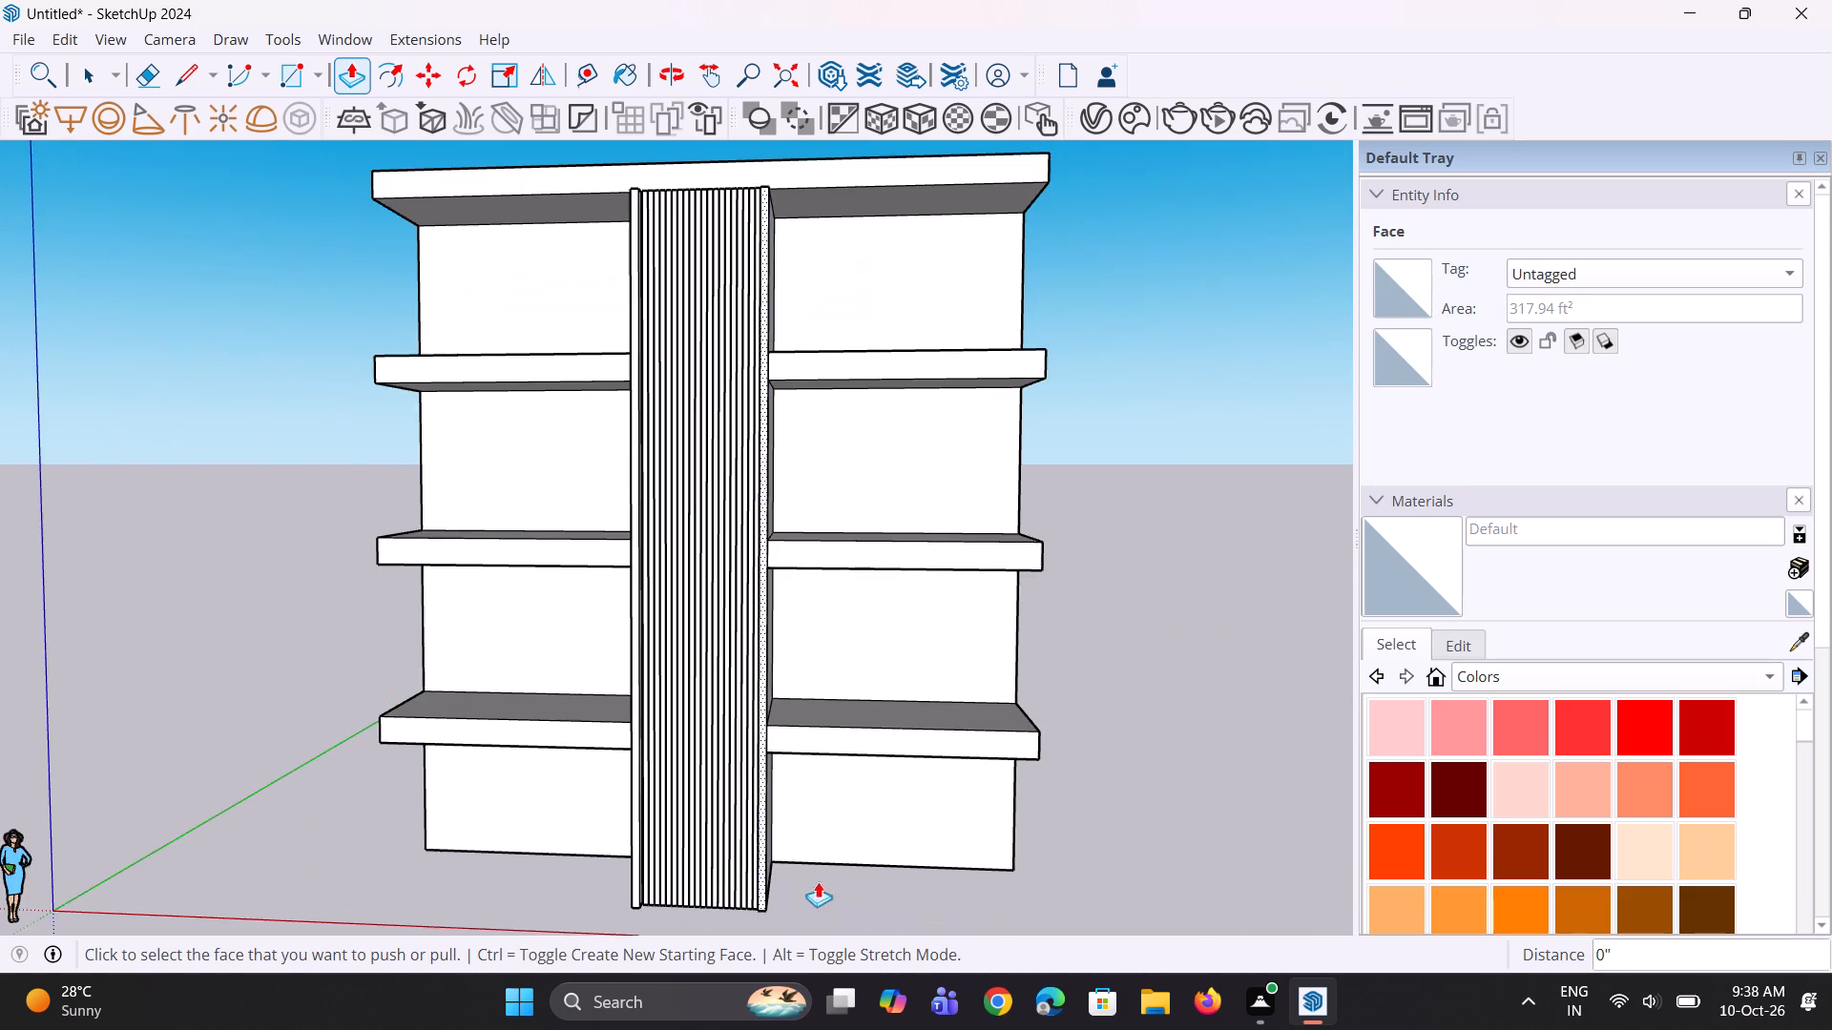
middle_click_drag(819, 881, 899, 852)
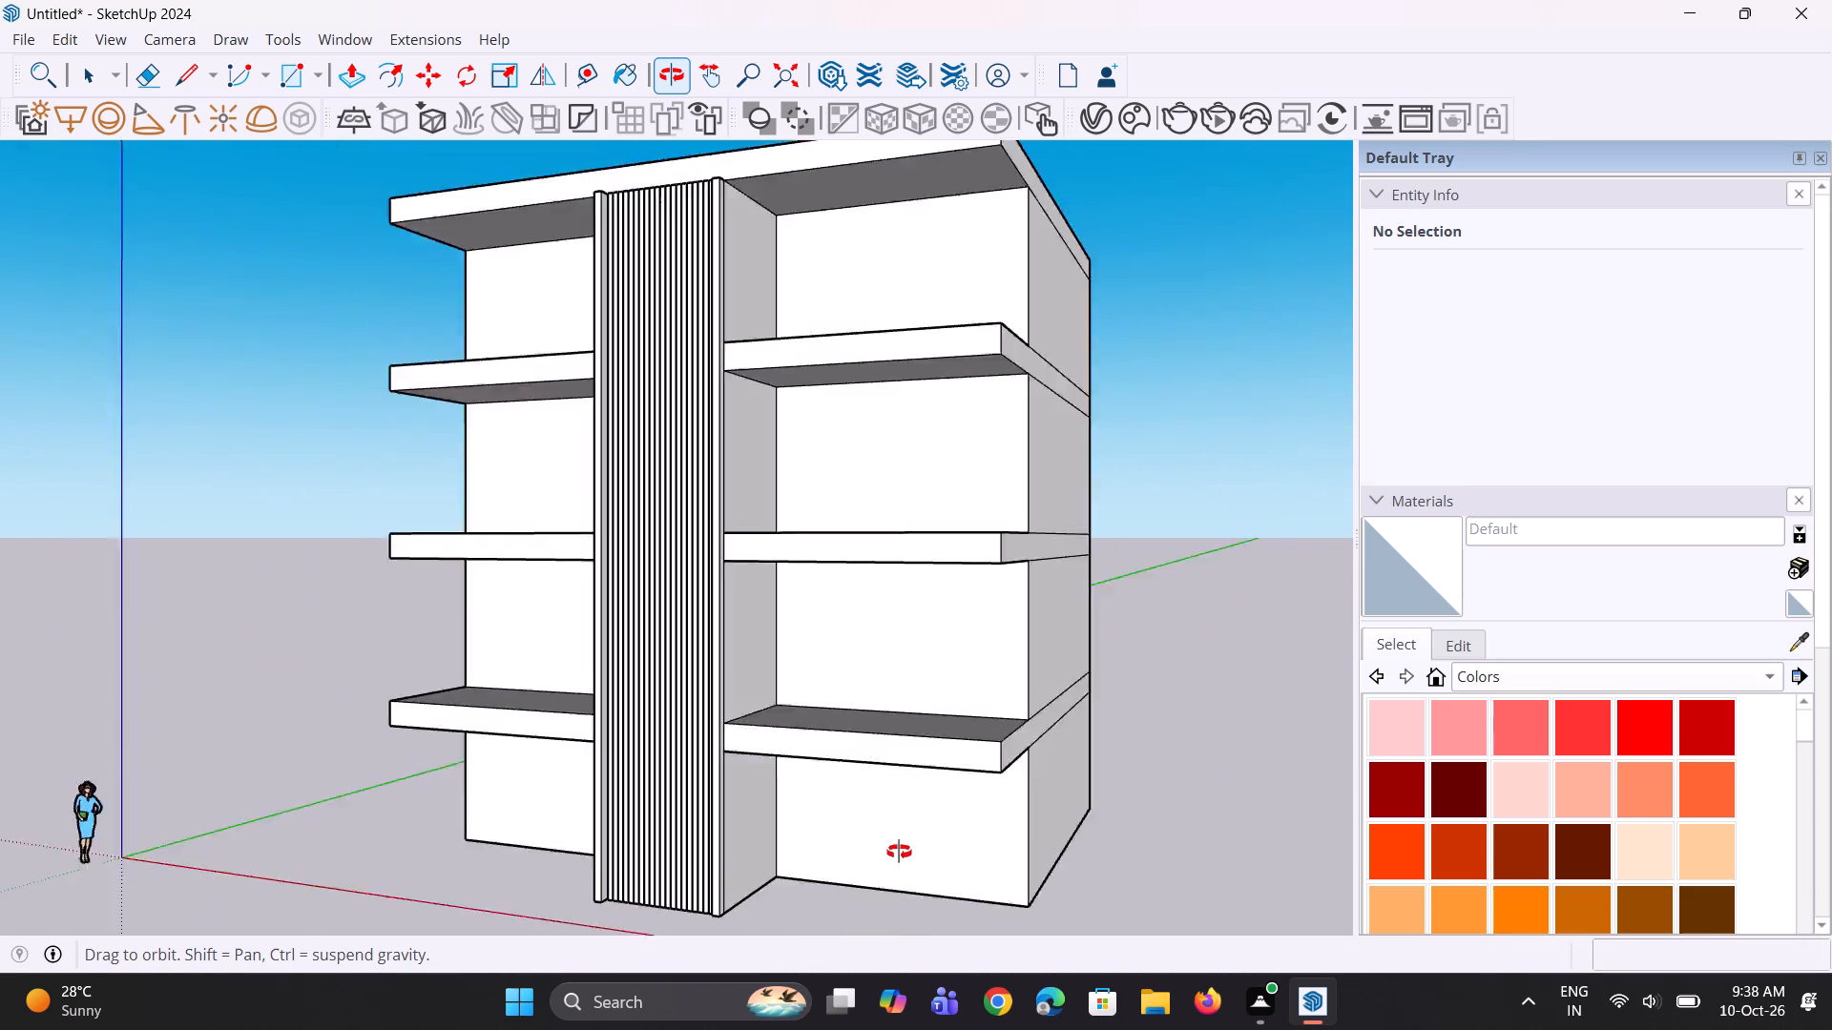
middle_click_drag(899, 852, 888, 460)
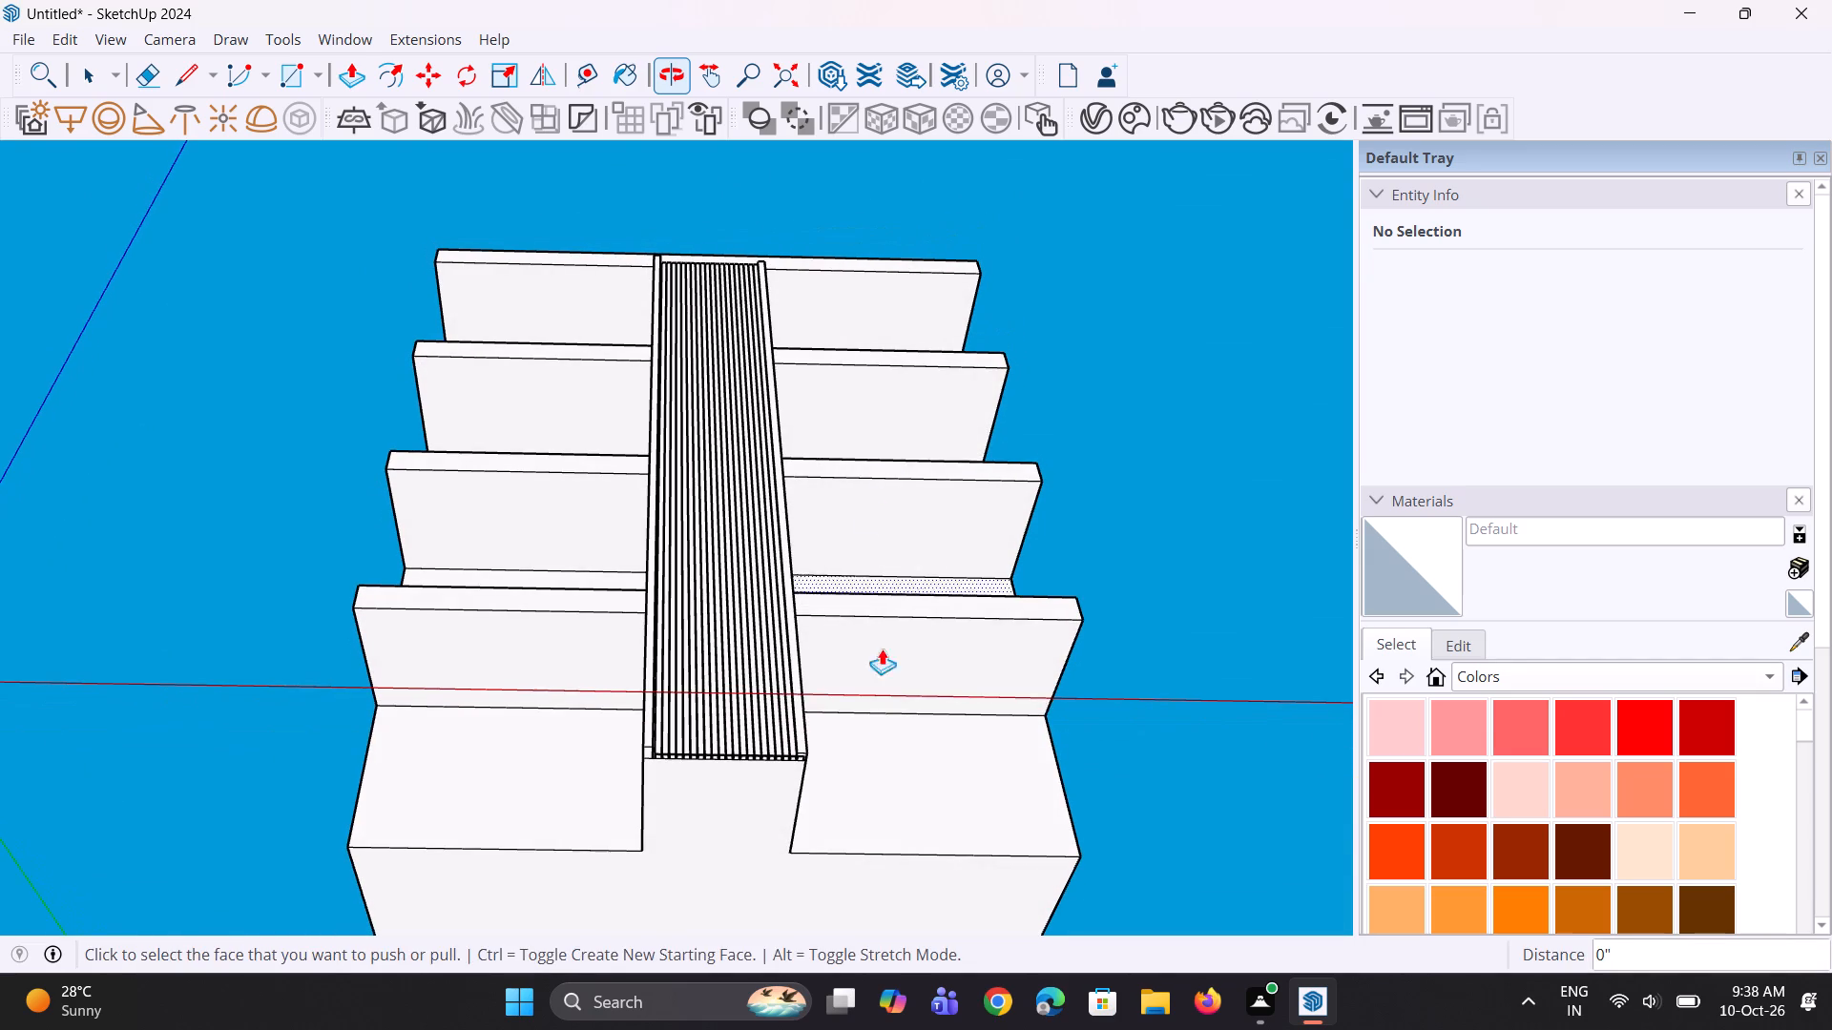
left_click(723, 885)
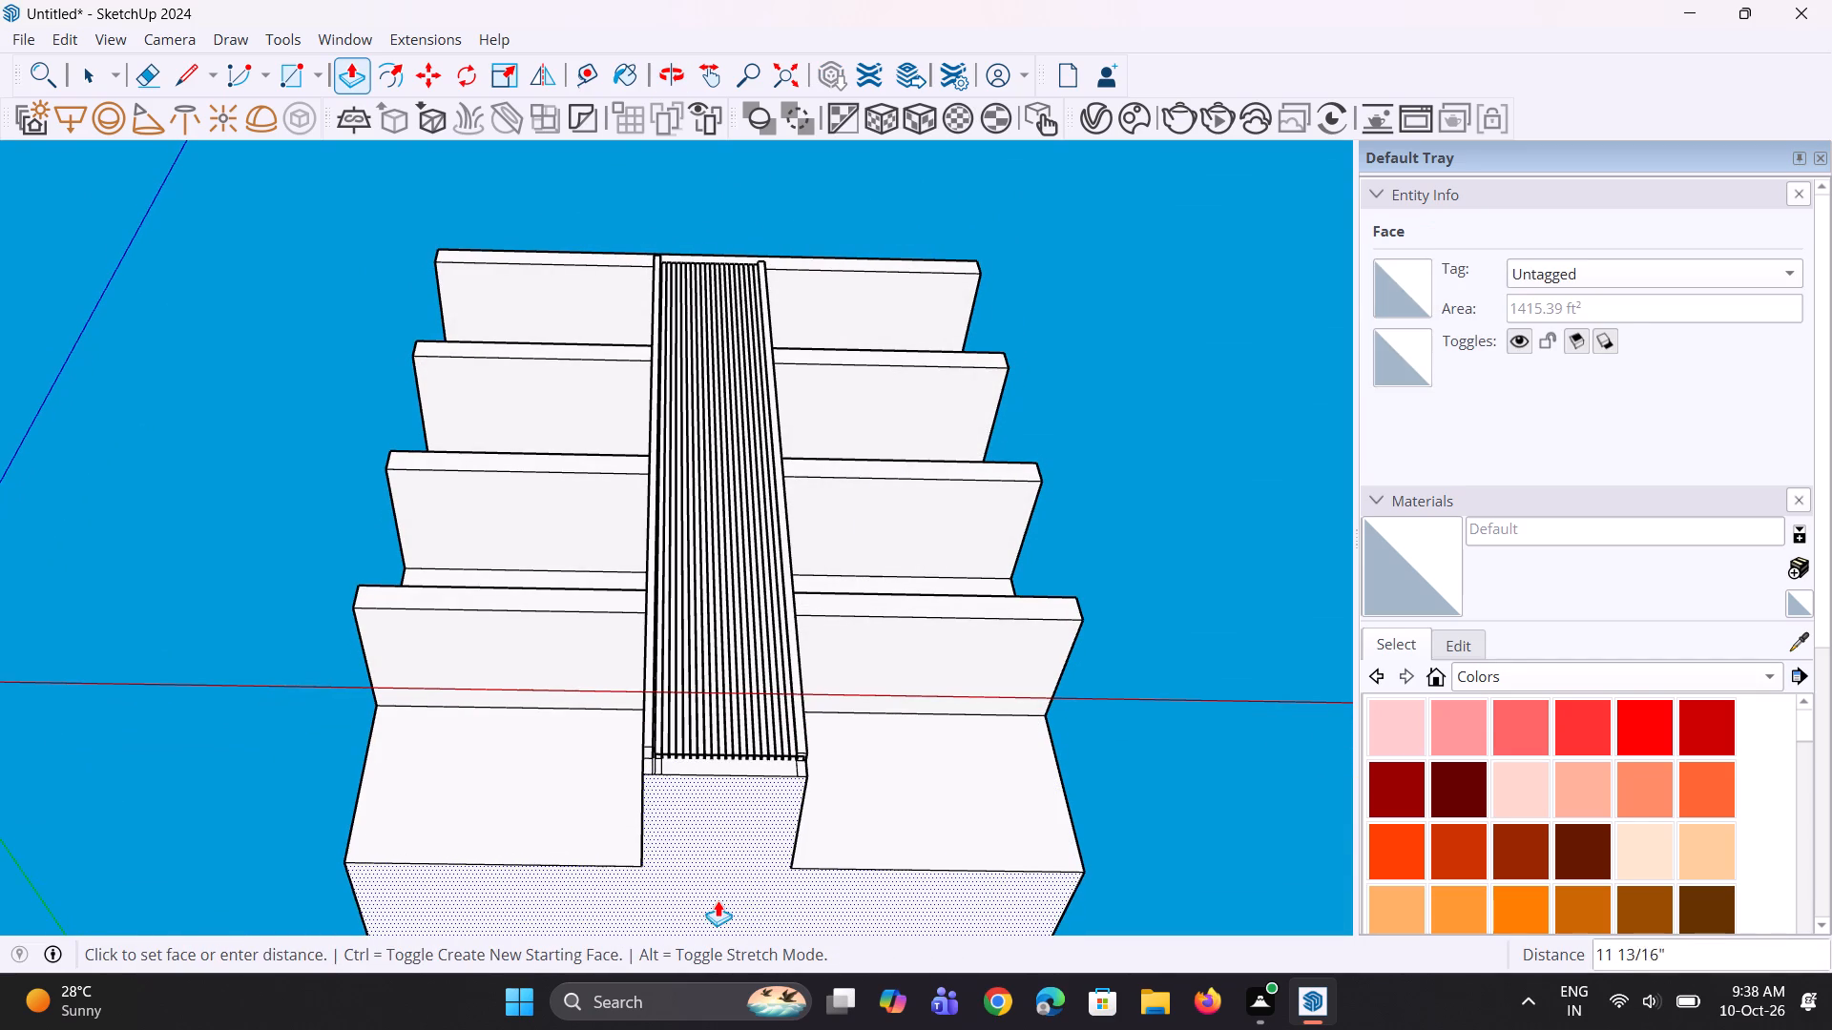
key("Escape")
Examine the slabs, recessed walls and slatted strip over the front elevation from low and close views.
scroll(678, 712, "down", 4)
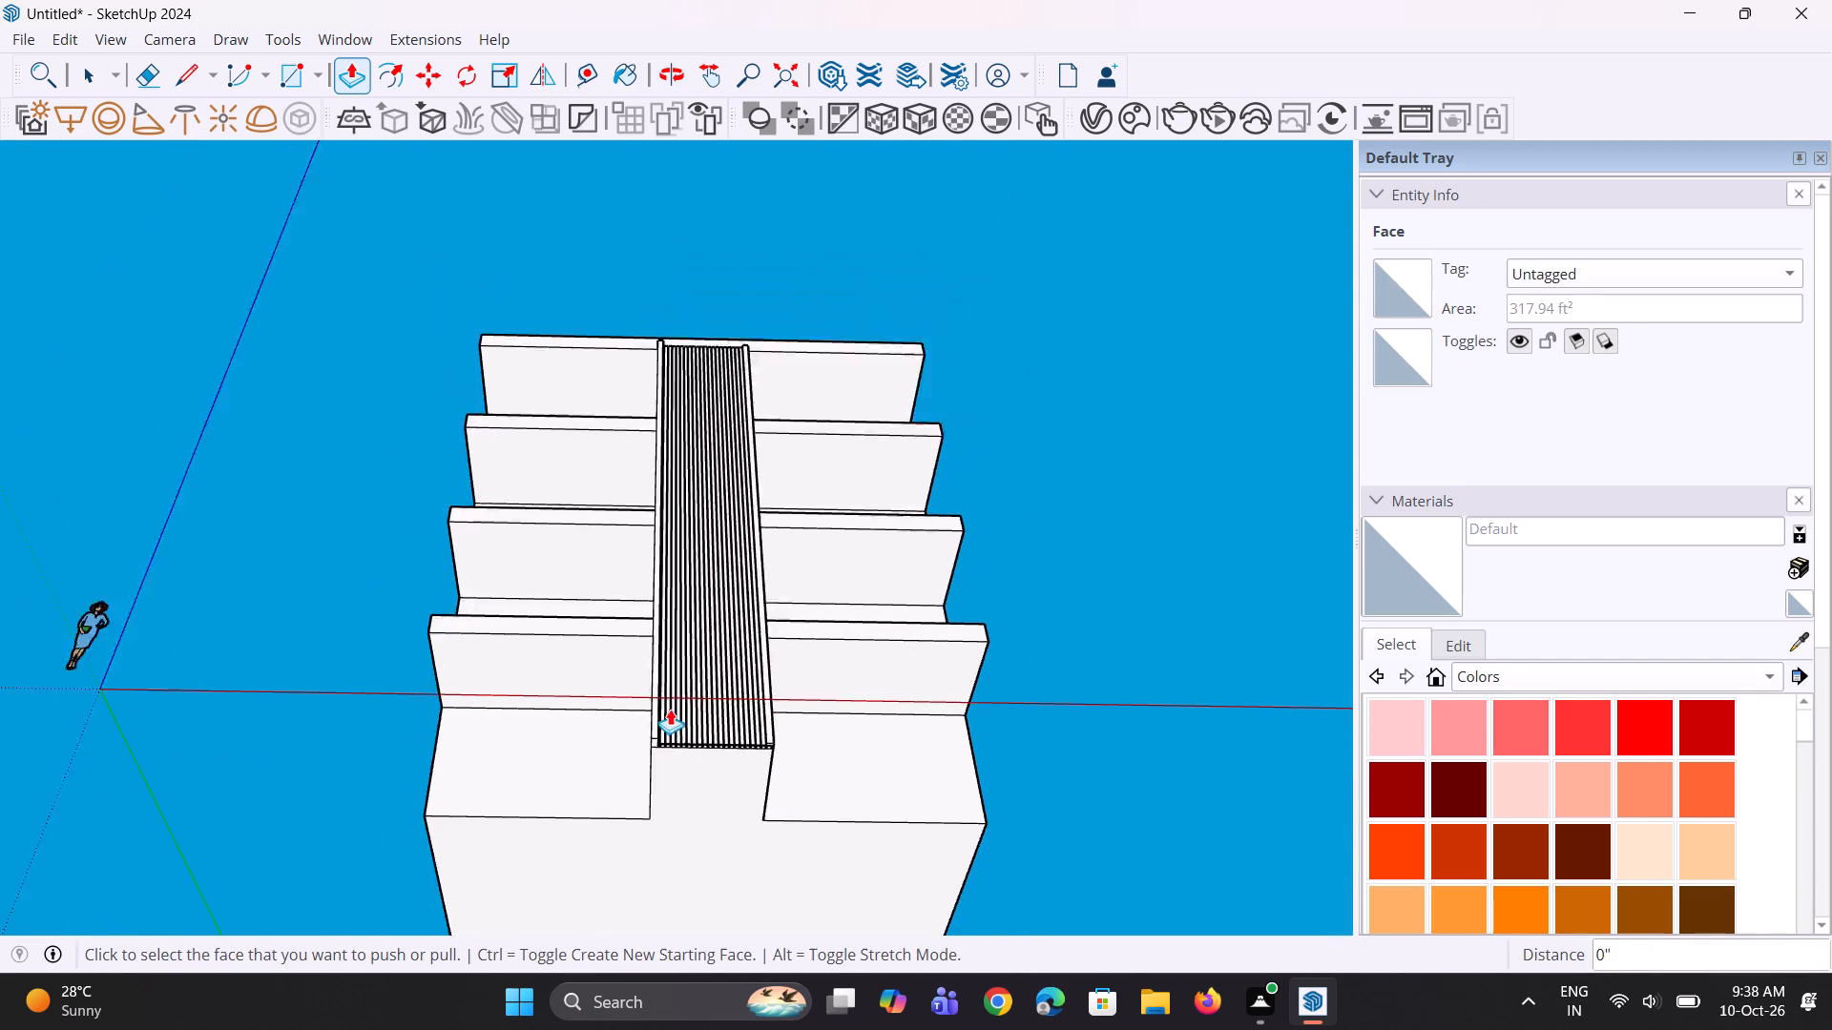
middle_click_drag(670, 709, 699, 983)
middle_click_drag(694, 711, 692, 756)
scroll(694, 711, "down", 1)
scroll(939, 532, "up", 4)
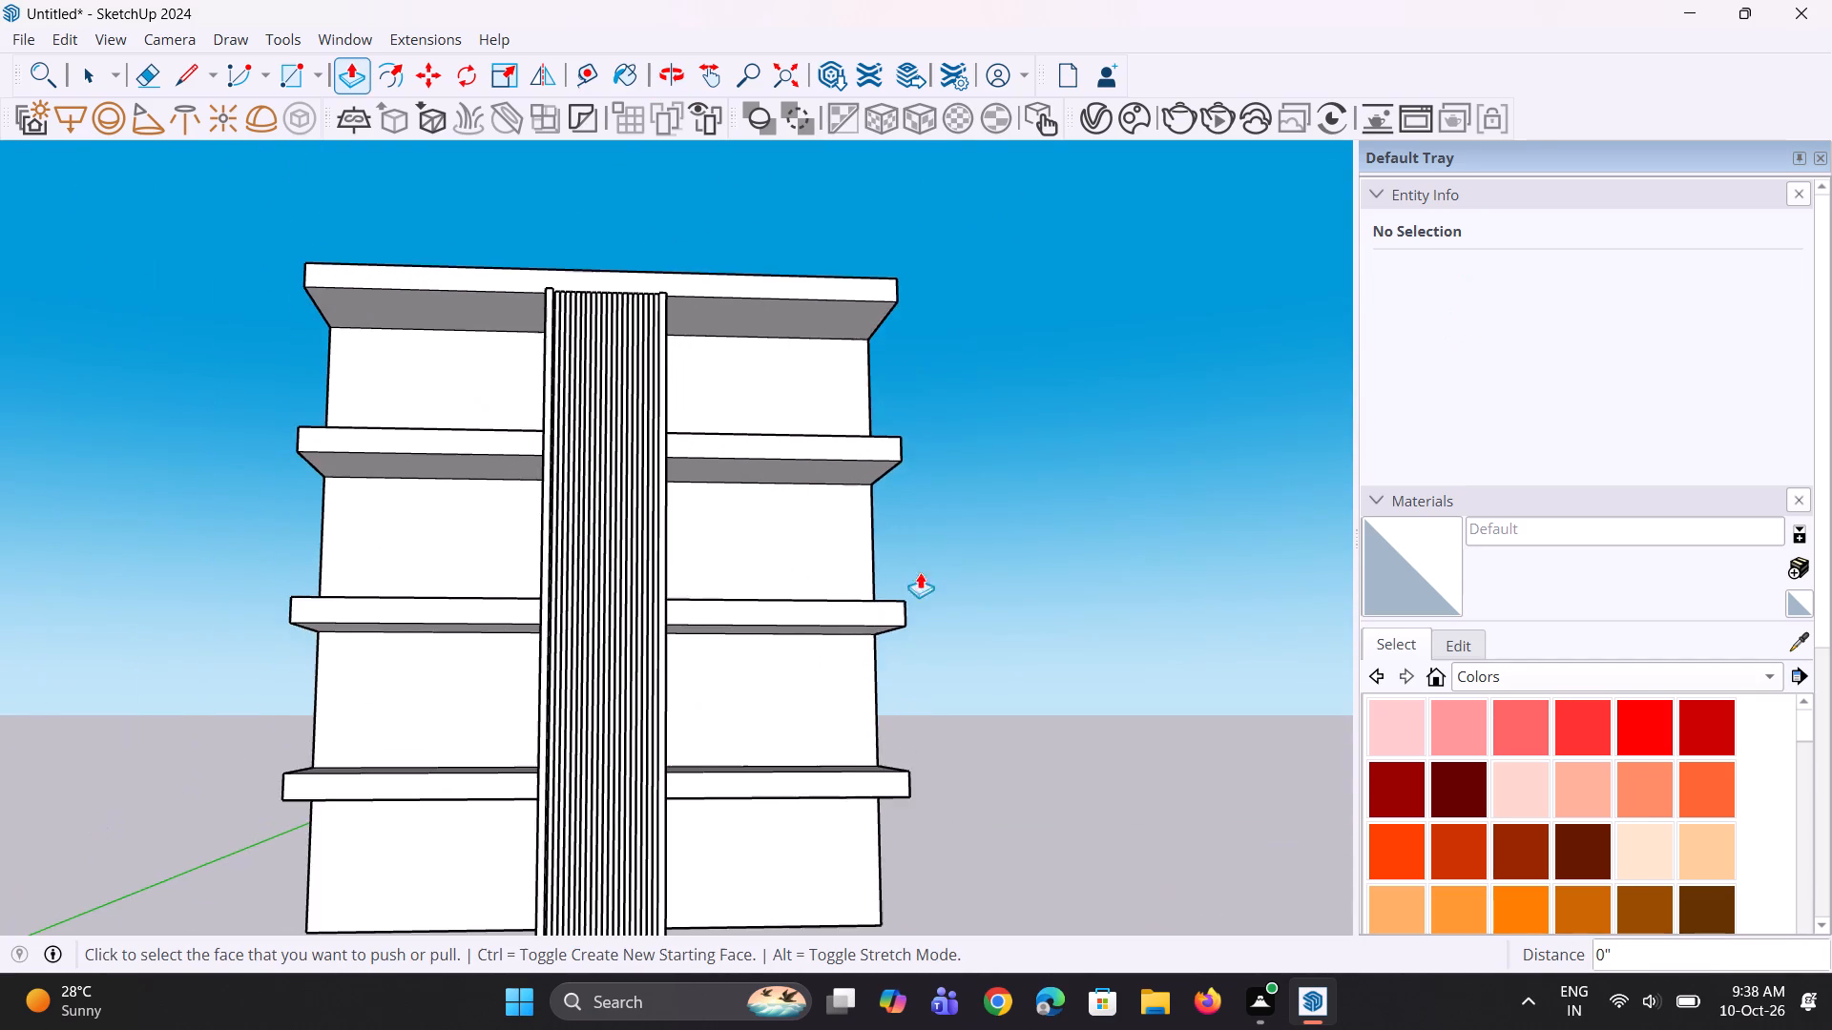
middle_click_drag(866, 633, 874, 715)
scroll(842, 653, "up", 3)
middle_click_drag(842, 650, 772, 642)
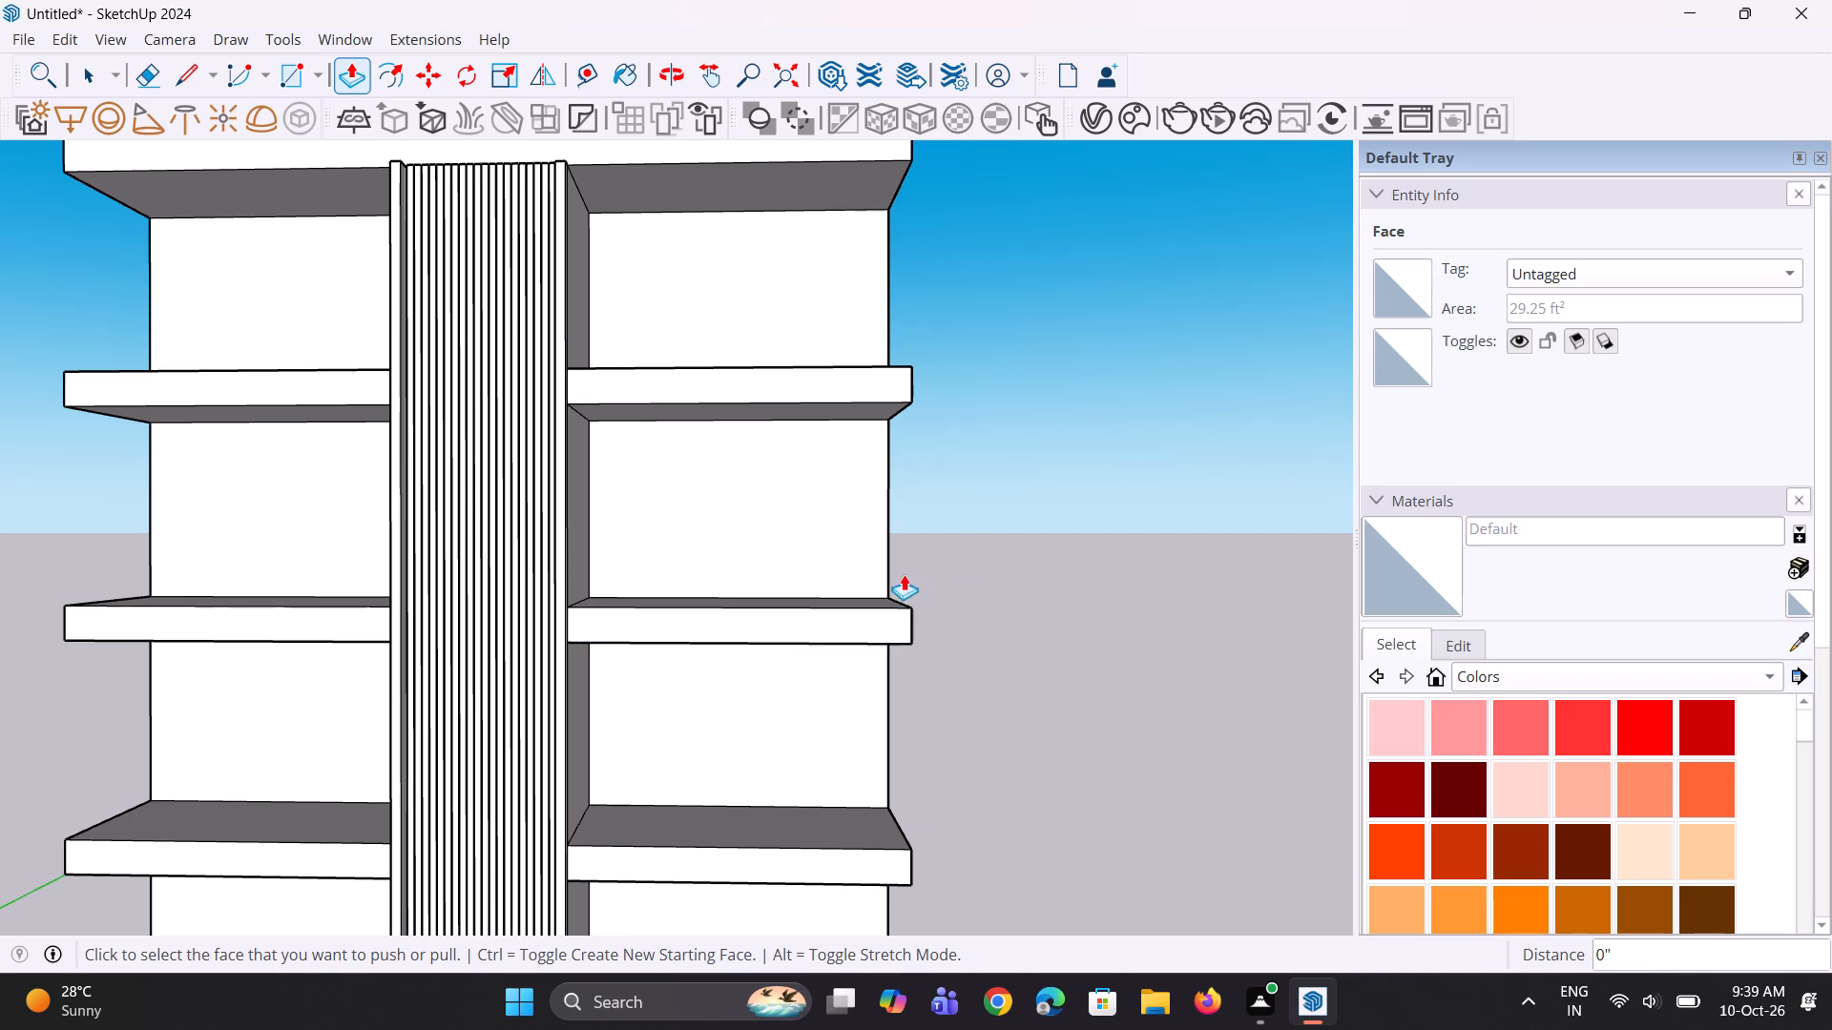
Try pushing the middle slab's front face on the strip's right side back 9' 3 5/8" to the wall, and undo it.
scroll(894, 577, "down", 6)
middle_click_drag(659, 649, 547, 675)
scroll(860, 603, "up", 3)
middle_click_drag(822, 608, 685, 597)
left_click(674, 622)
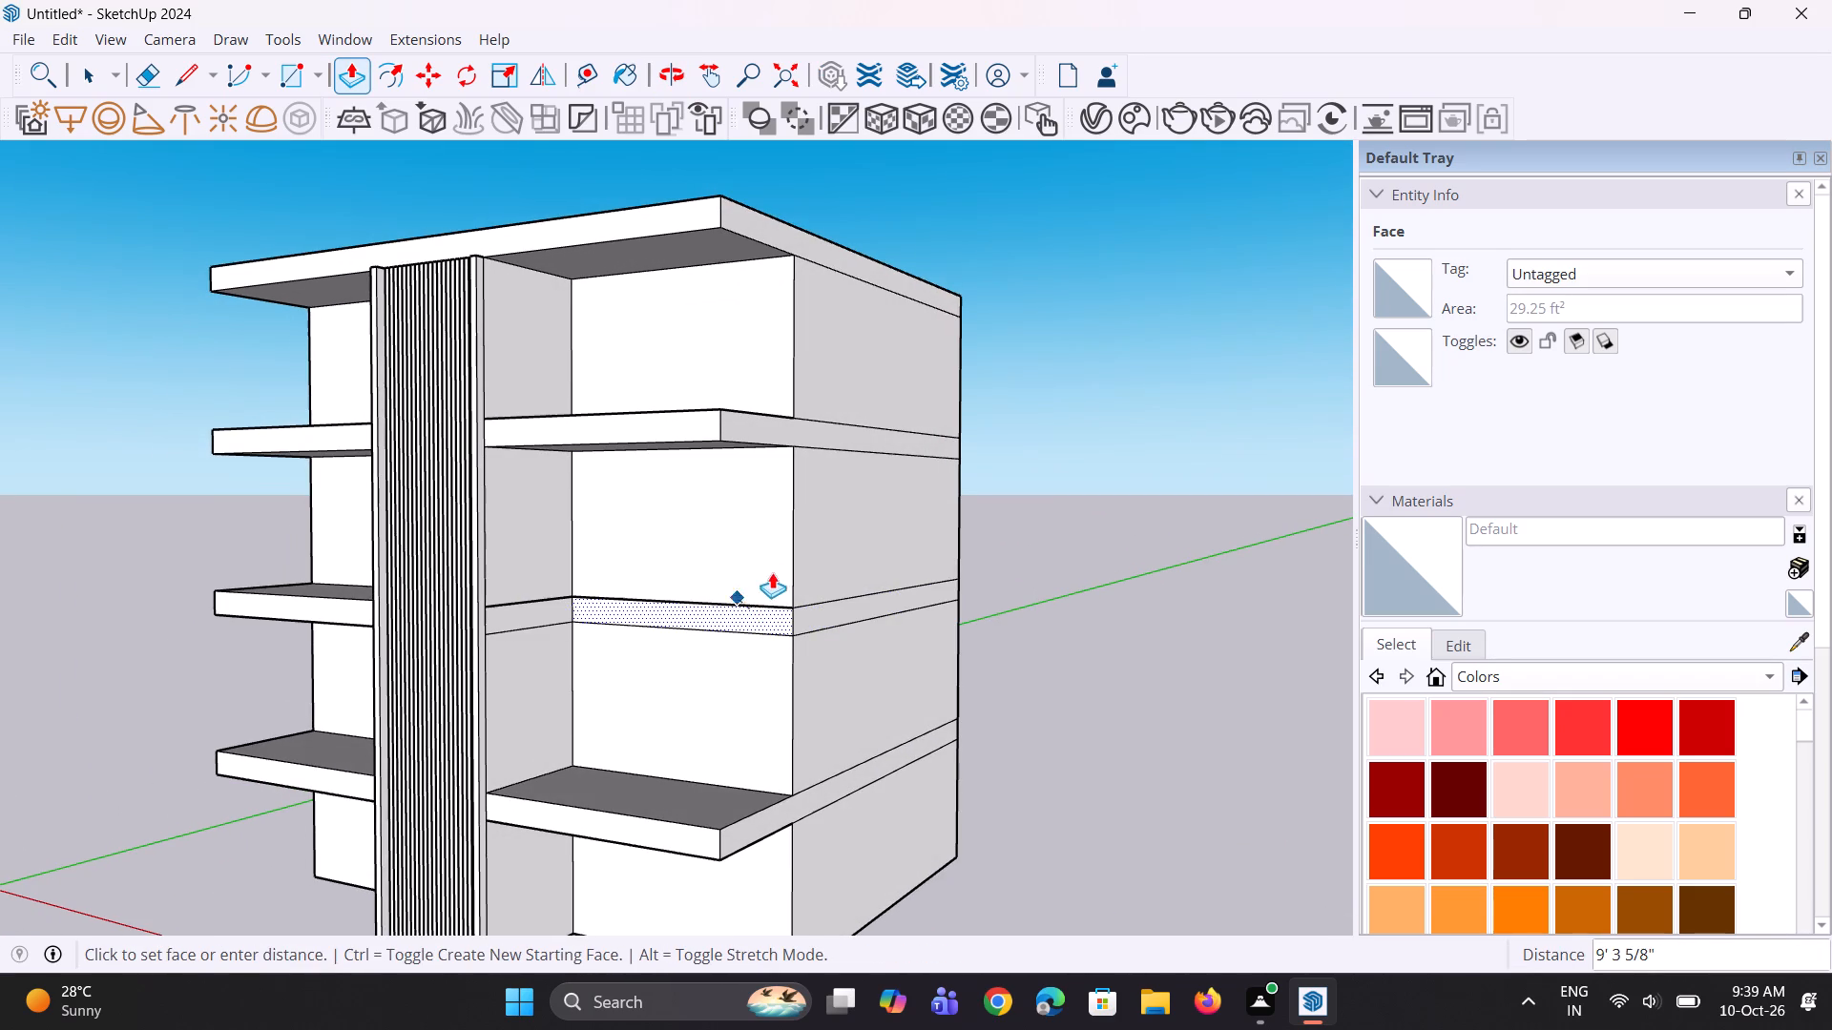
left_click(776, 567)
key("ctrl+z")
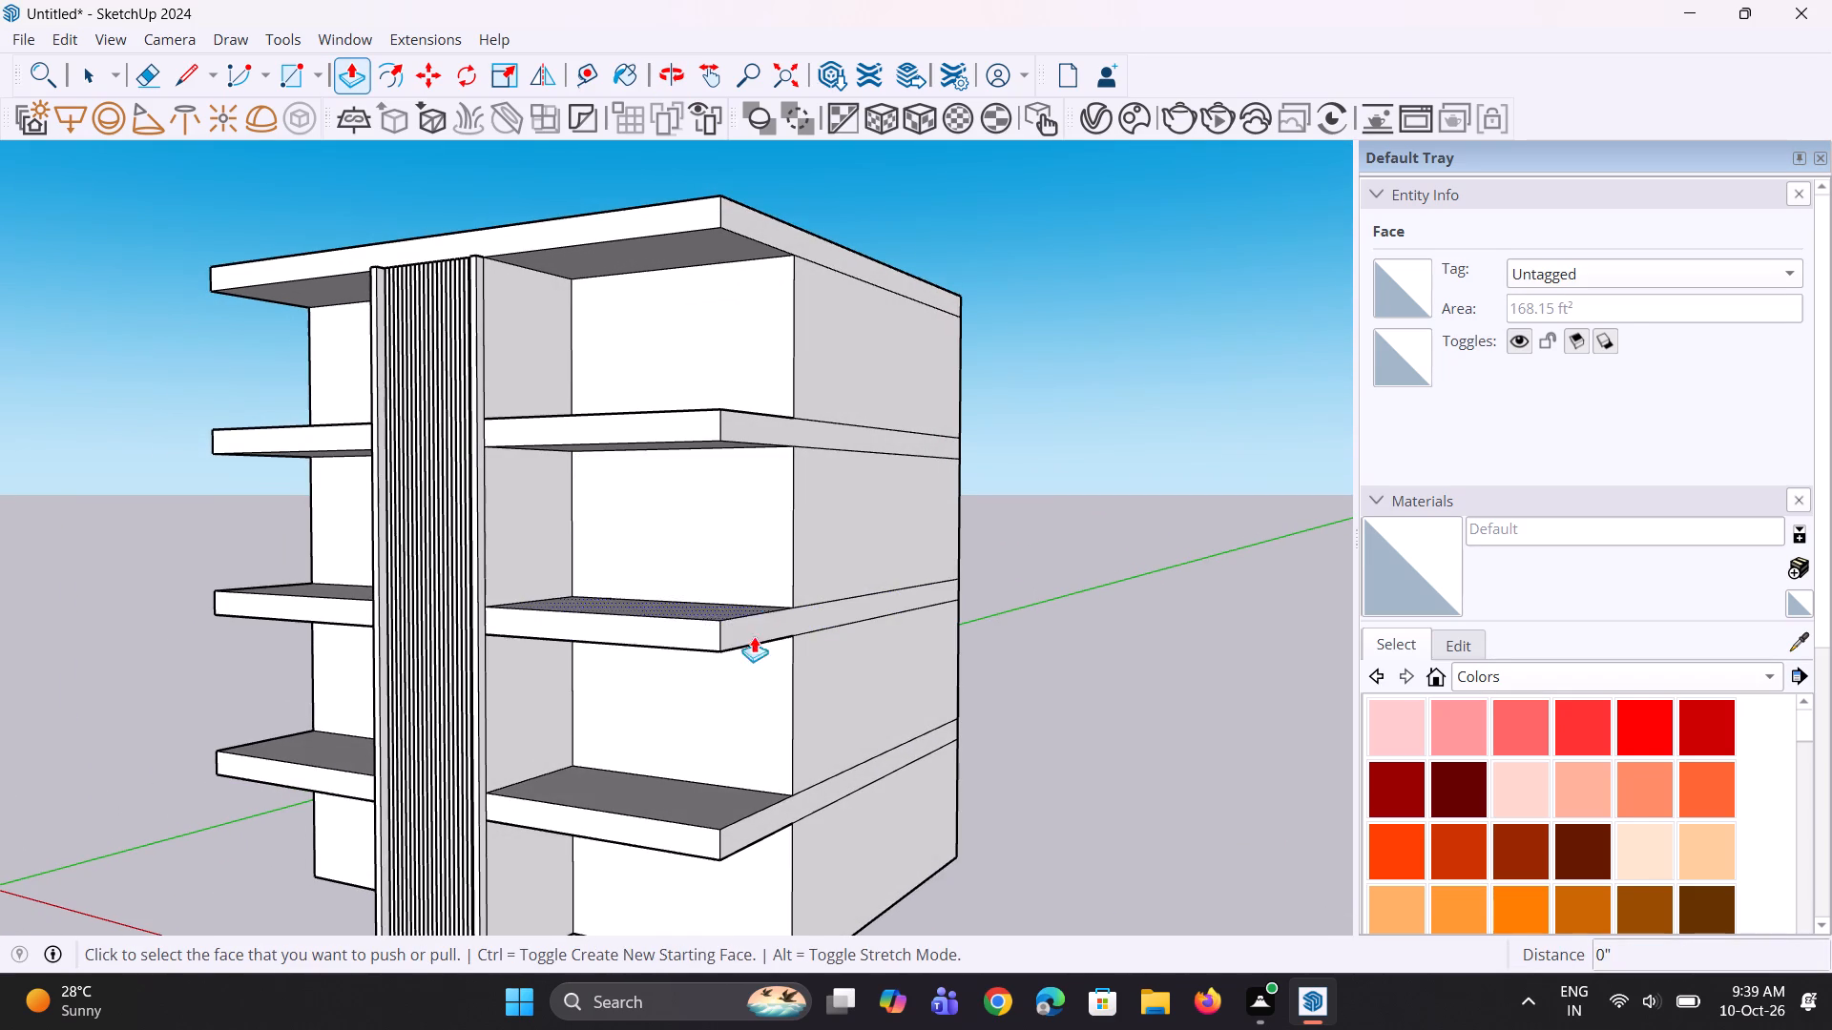
Switch to the Select tool and review the building's floors, slabs and slatted strip from front and raised views.
middle_click_drag(753, 637, 872, 681)
key("space")
key("space")
middle_click_drag(863, 658, 860, 615)
scroll(672, 499, "down", 4)
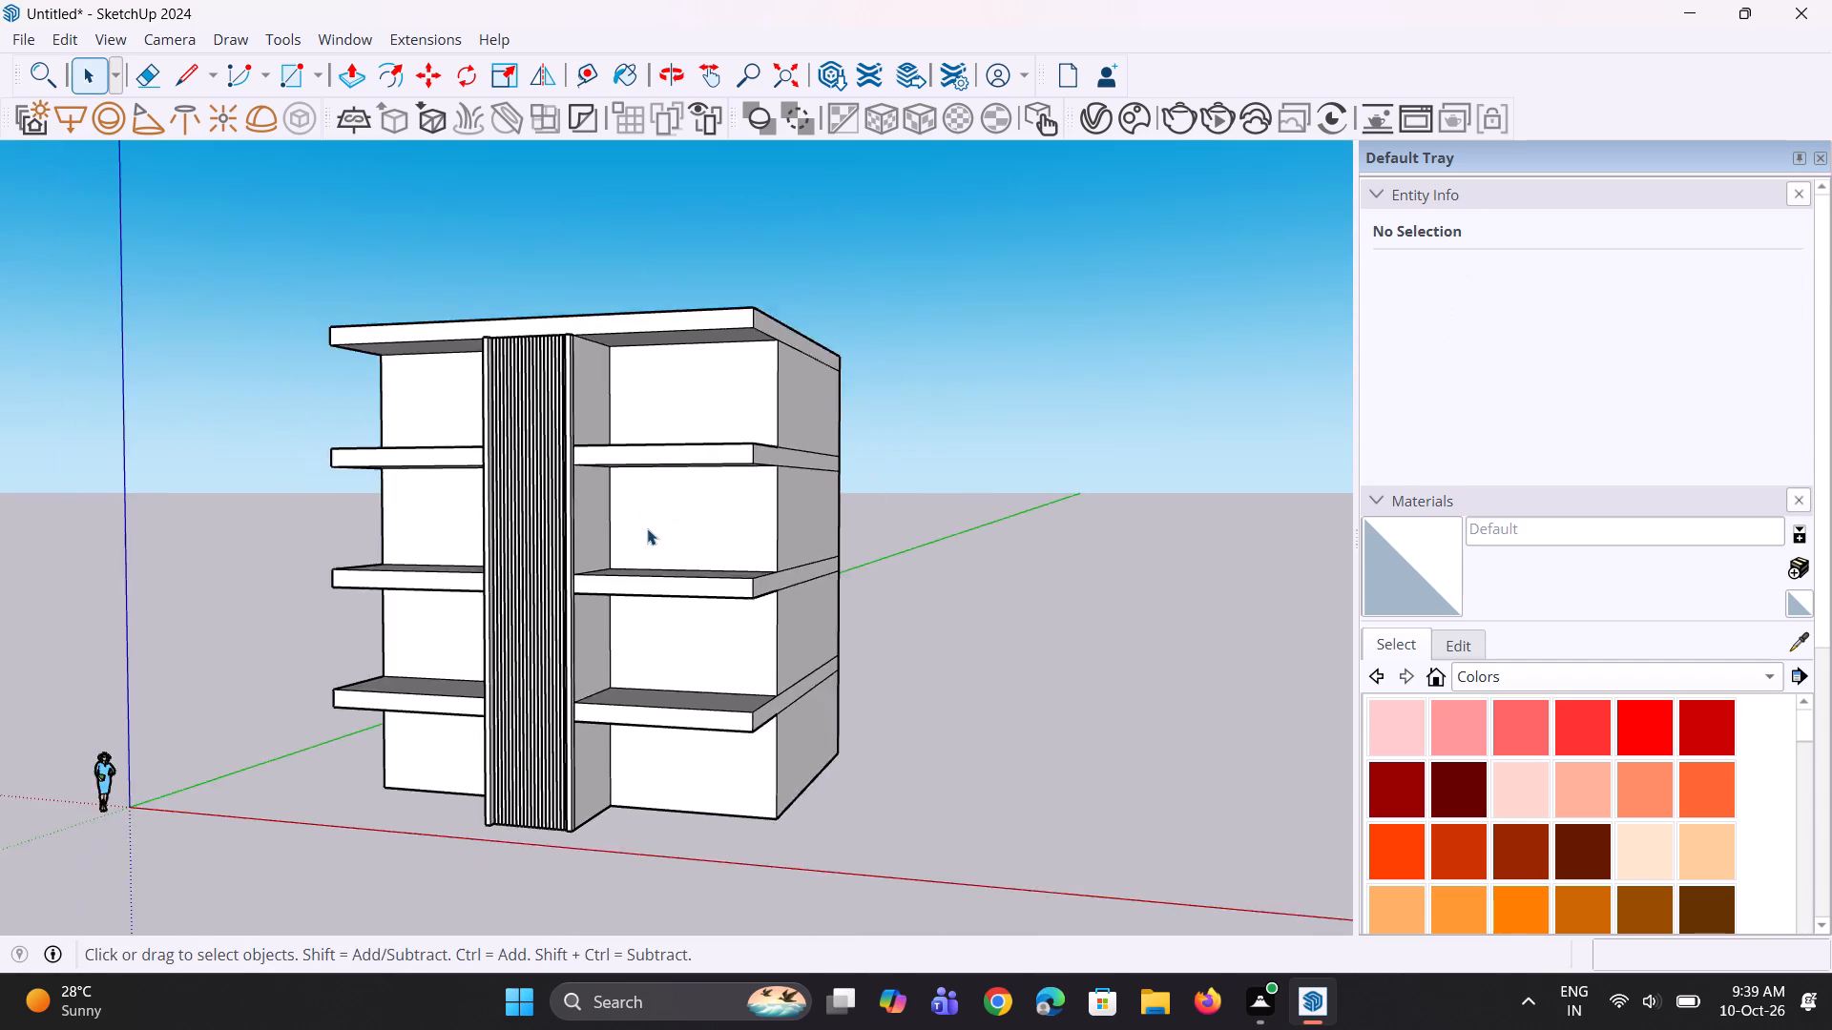
middle_click_drag(646, 531, 702, 793)
scroll(641, 525, "up", 4)
middle_click_drag(632, 528, 638, 439)
scroll(626, 484, "up", 1)
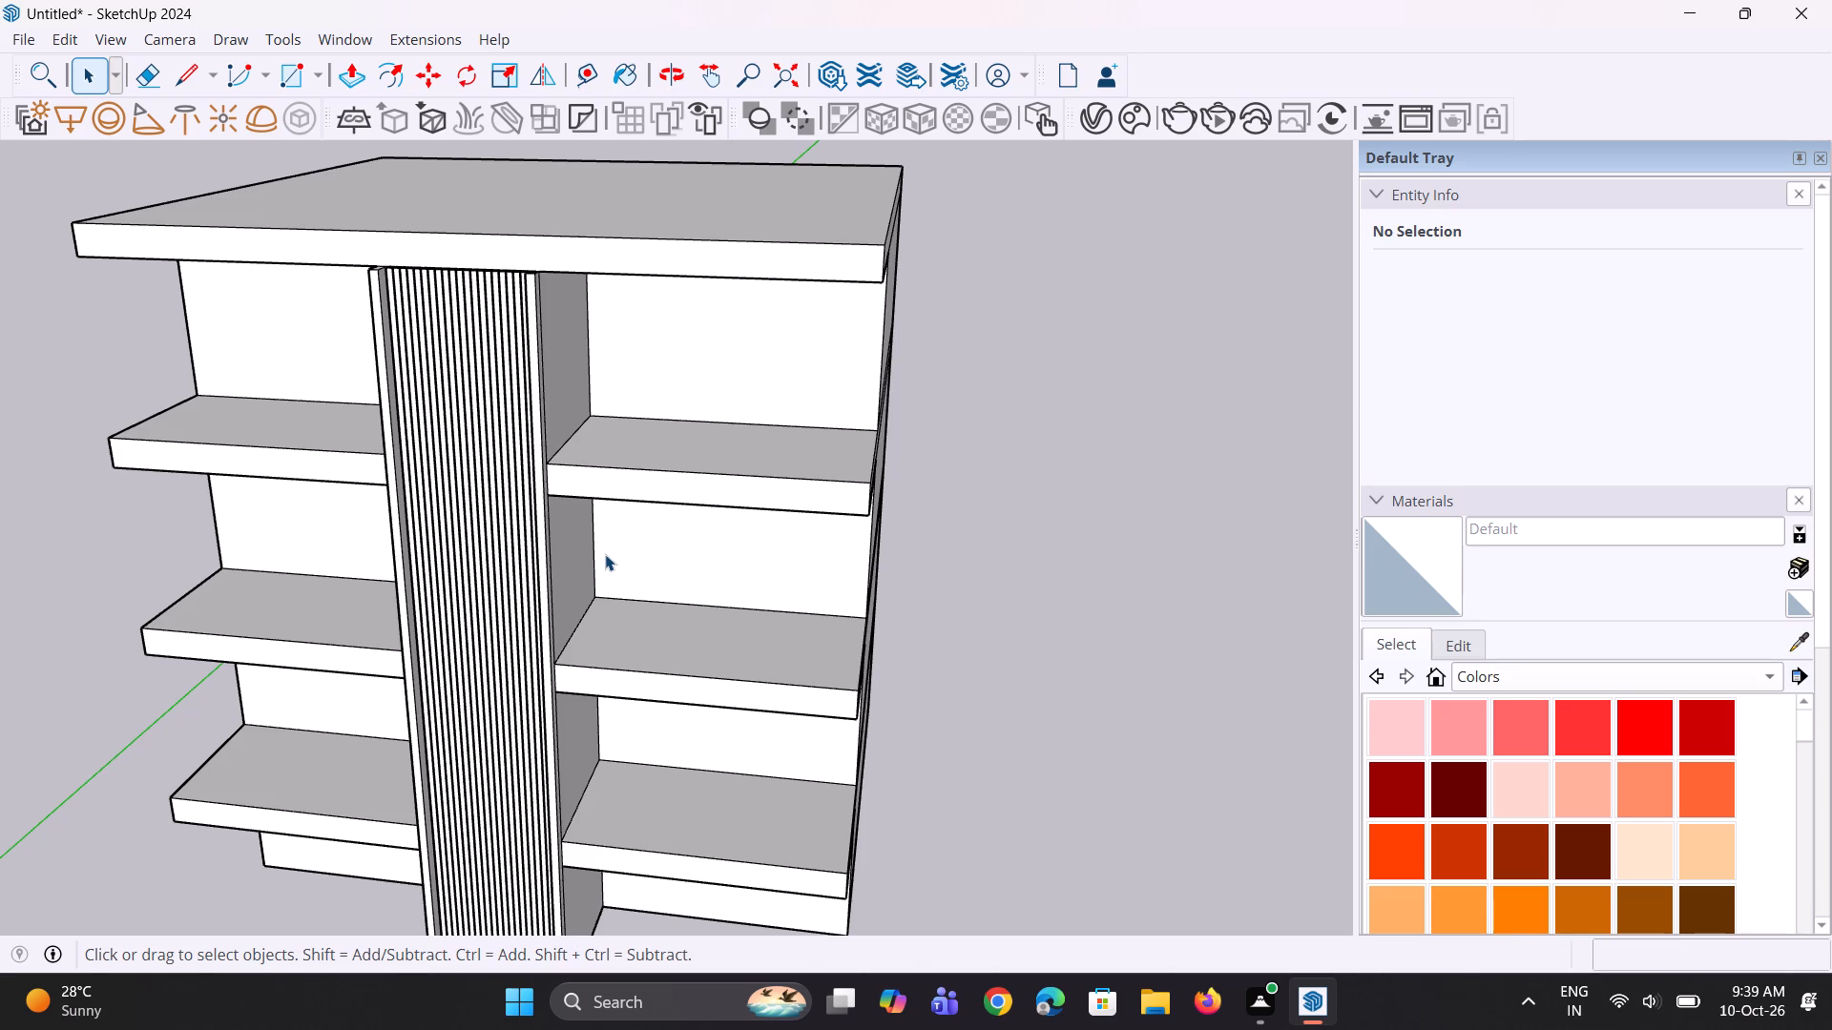
middle_click_drag(753, 732, 750, 678)
scroll(753, 732, "down", 1)
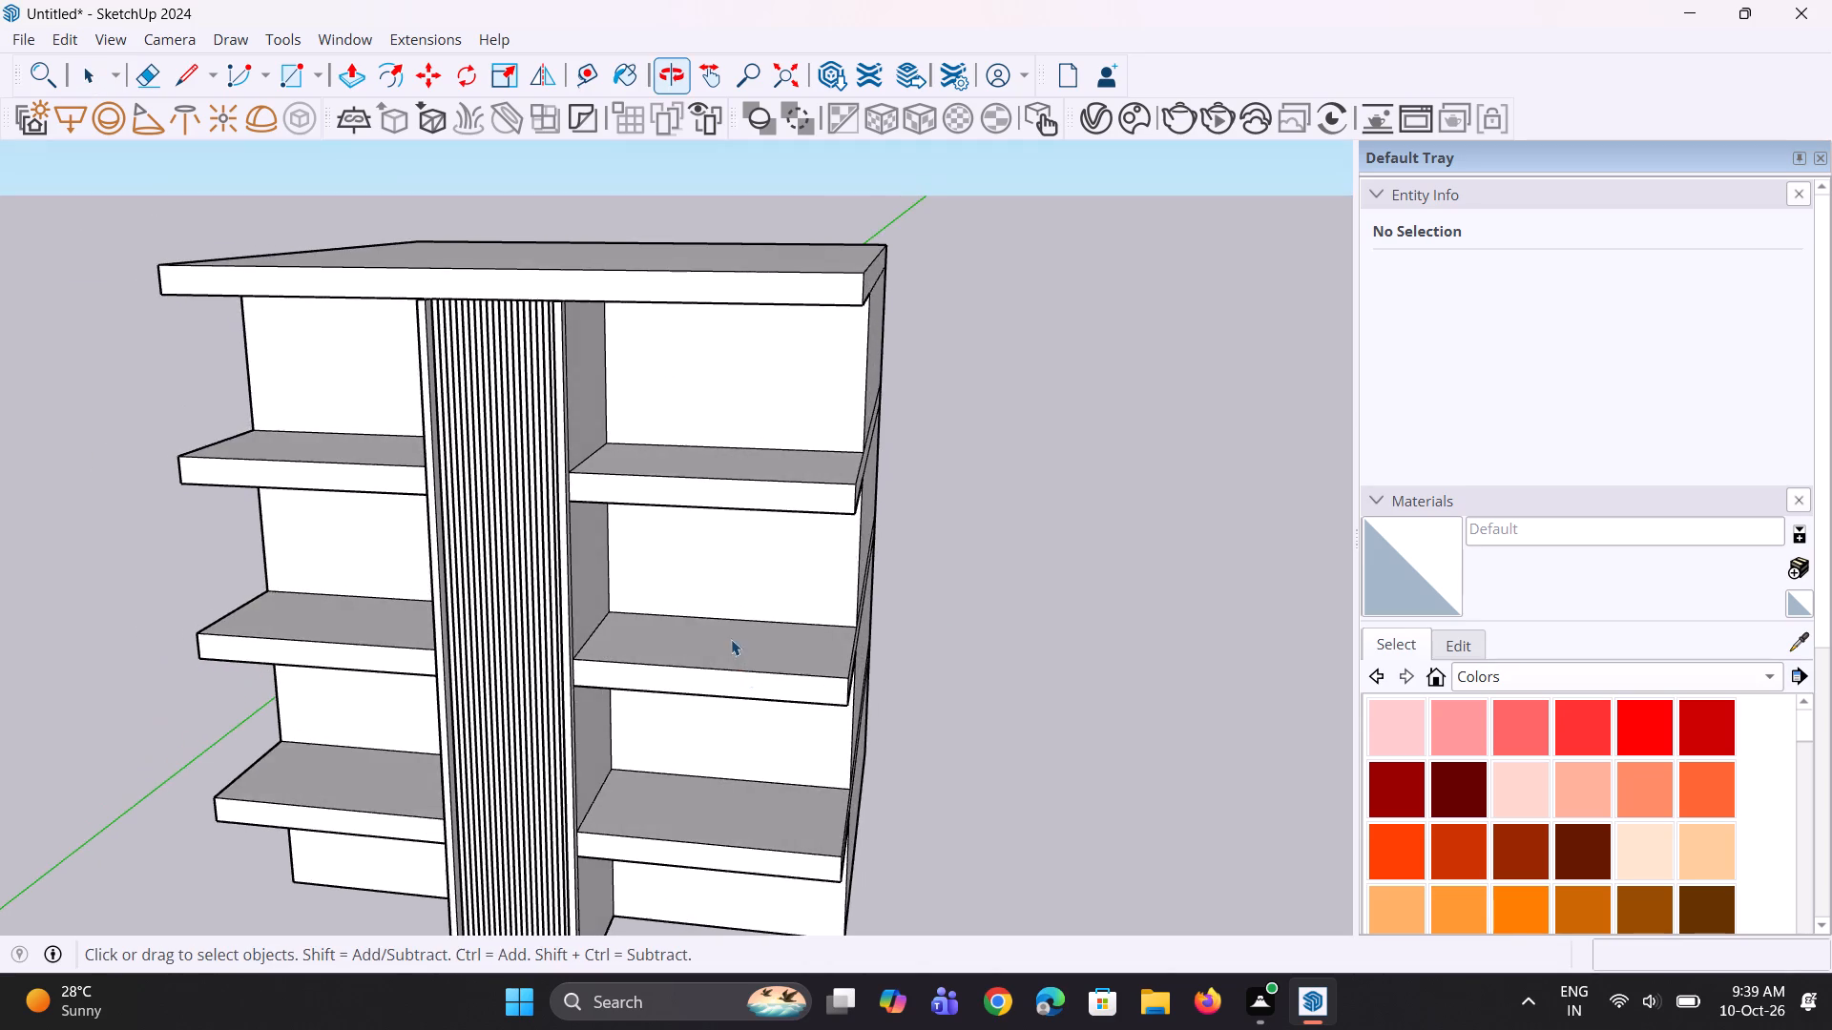
Review the floor slabs, recessed walls and slatted strip from low, front, corner and raised views.
scroll(632, 586, "down", 8)
middle_click_drag(529, 827, 544, 707)
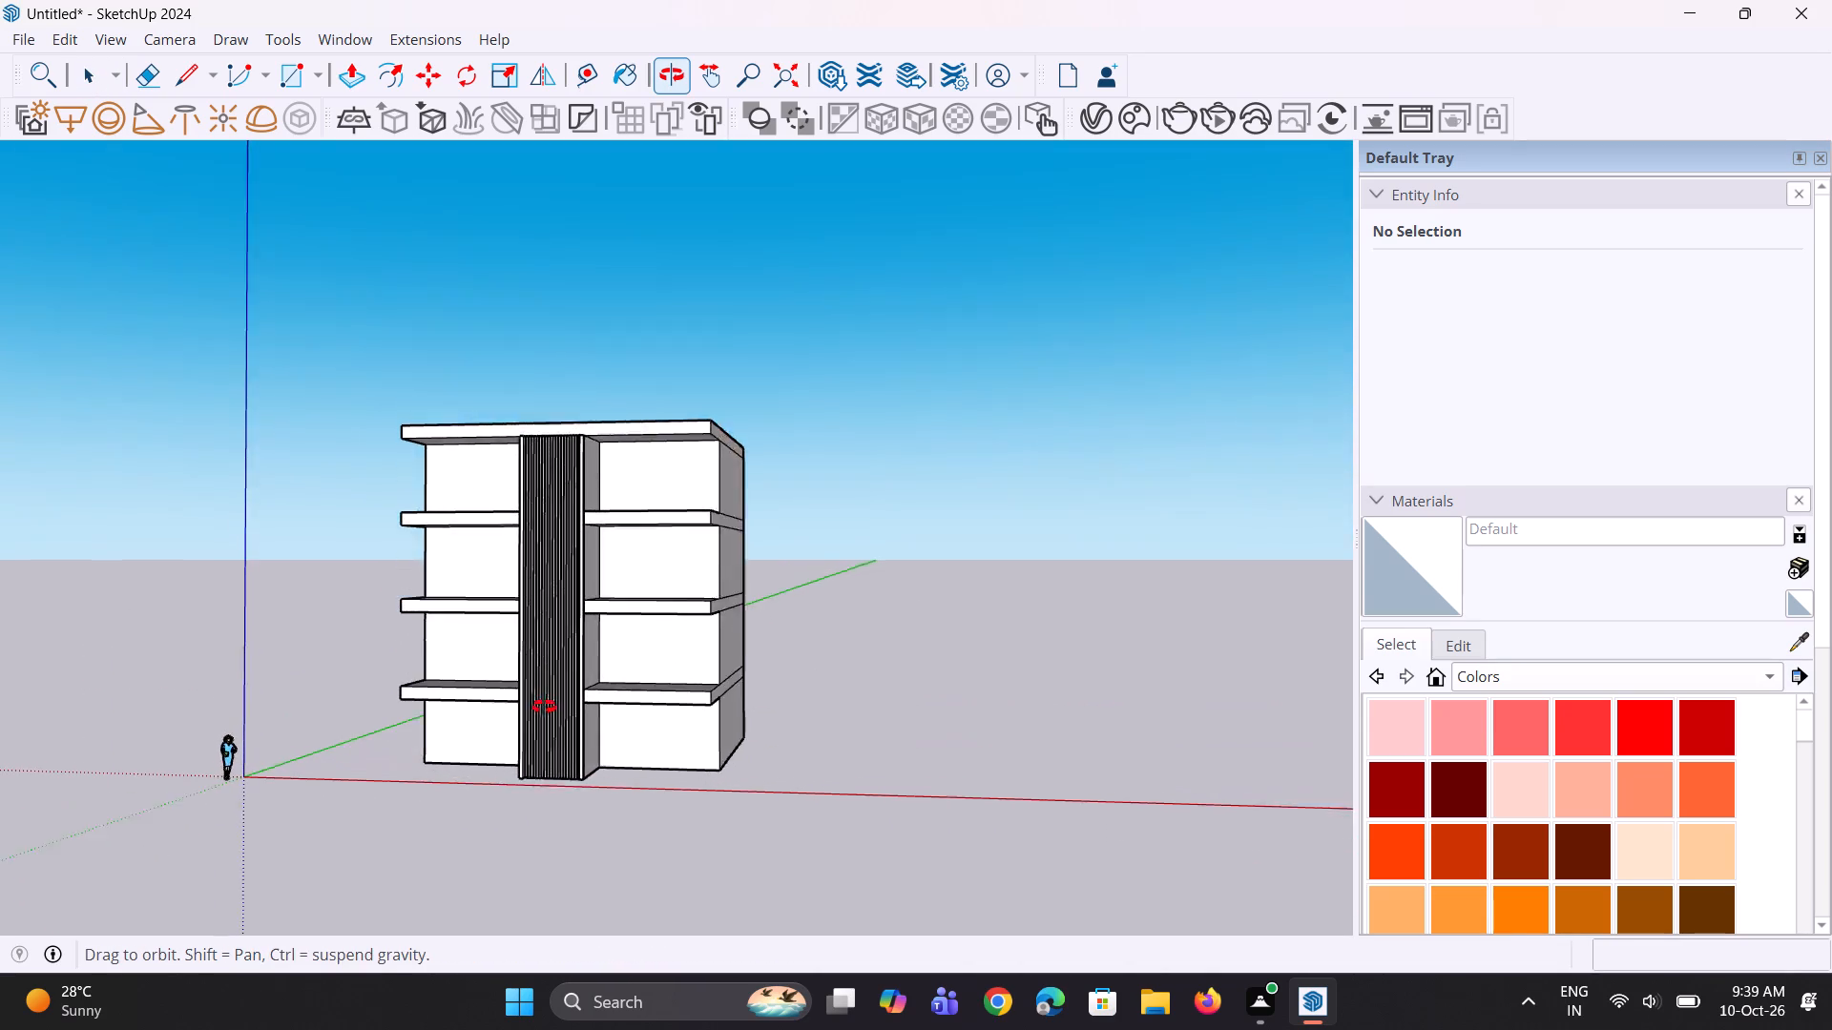
middle_click_drag(544, 707, 540, 735)
middle_click_drag(539, 754, 479, 694)
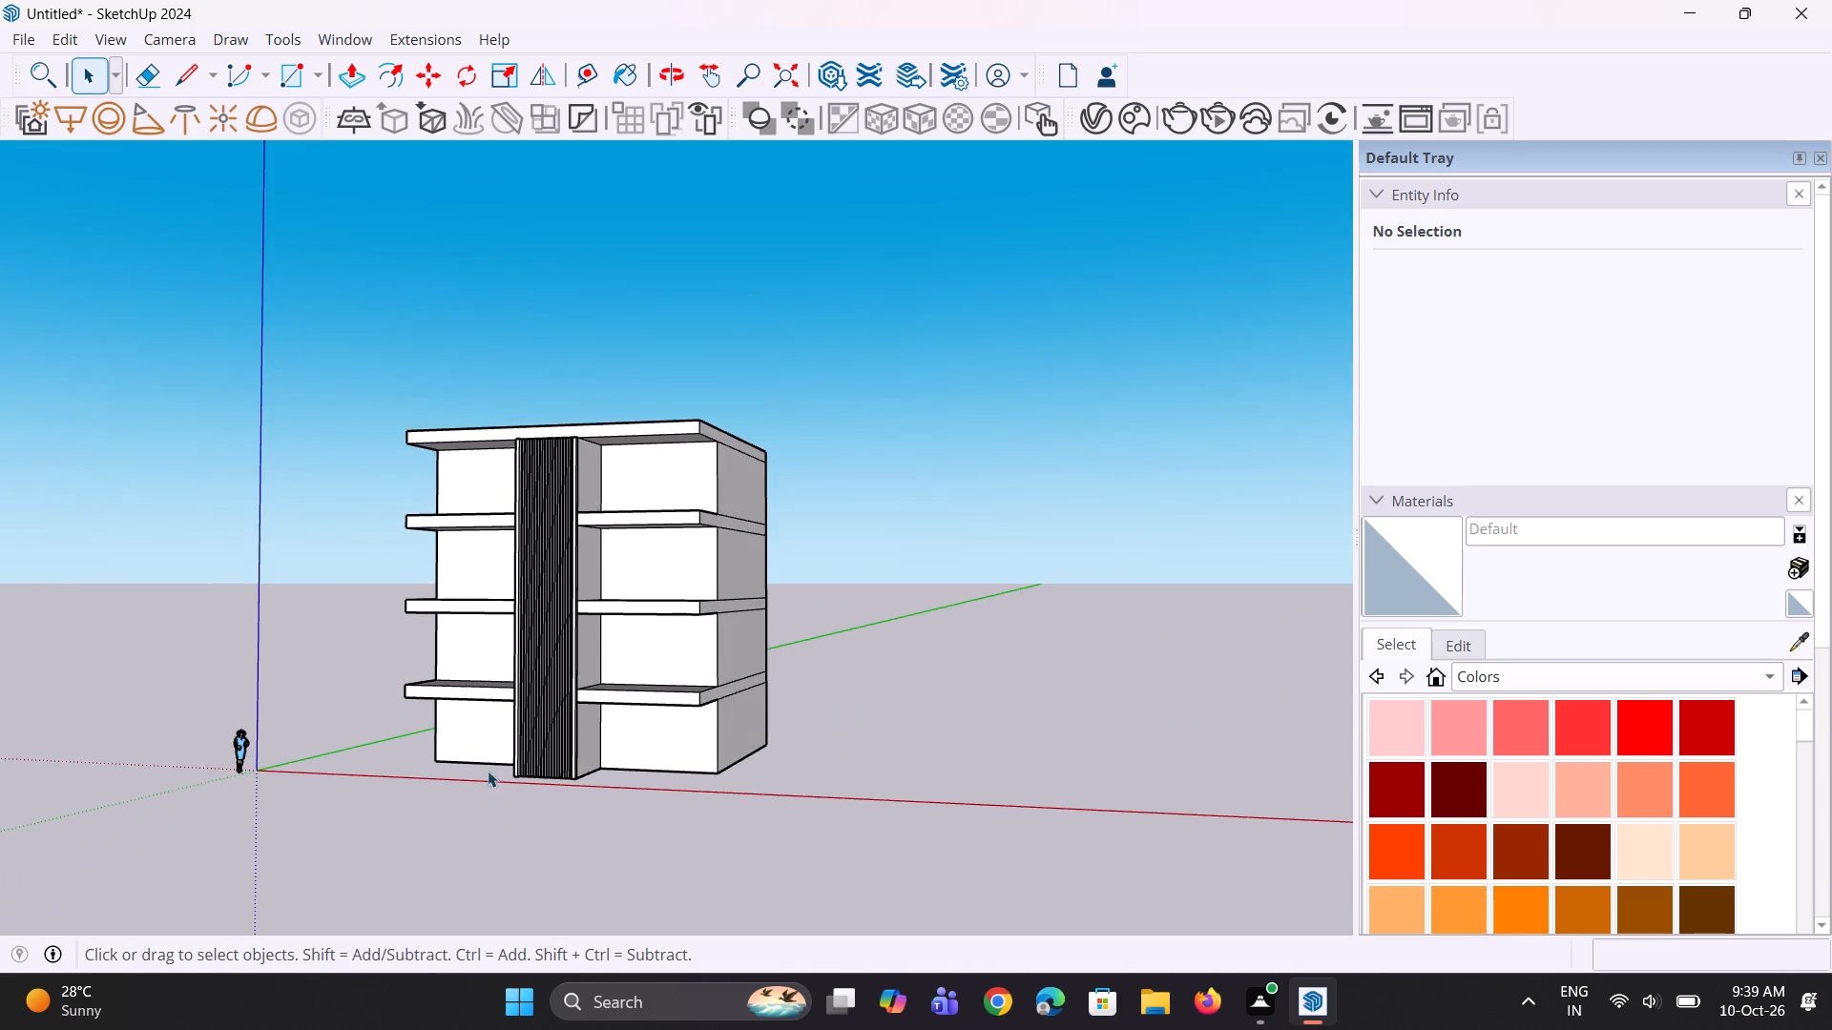
scroll(489, 787, "up", 1)
middle_click_drag(514, 821, 656, 653)
middle_click_drag(661, 675, 599, 787)
middle_click_drag(569, 805, 577, 860)
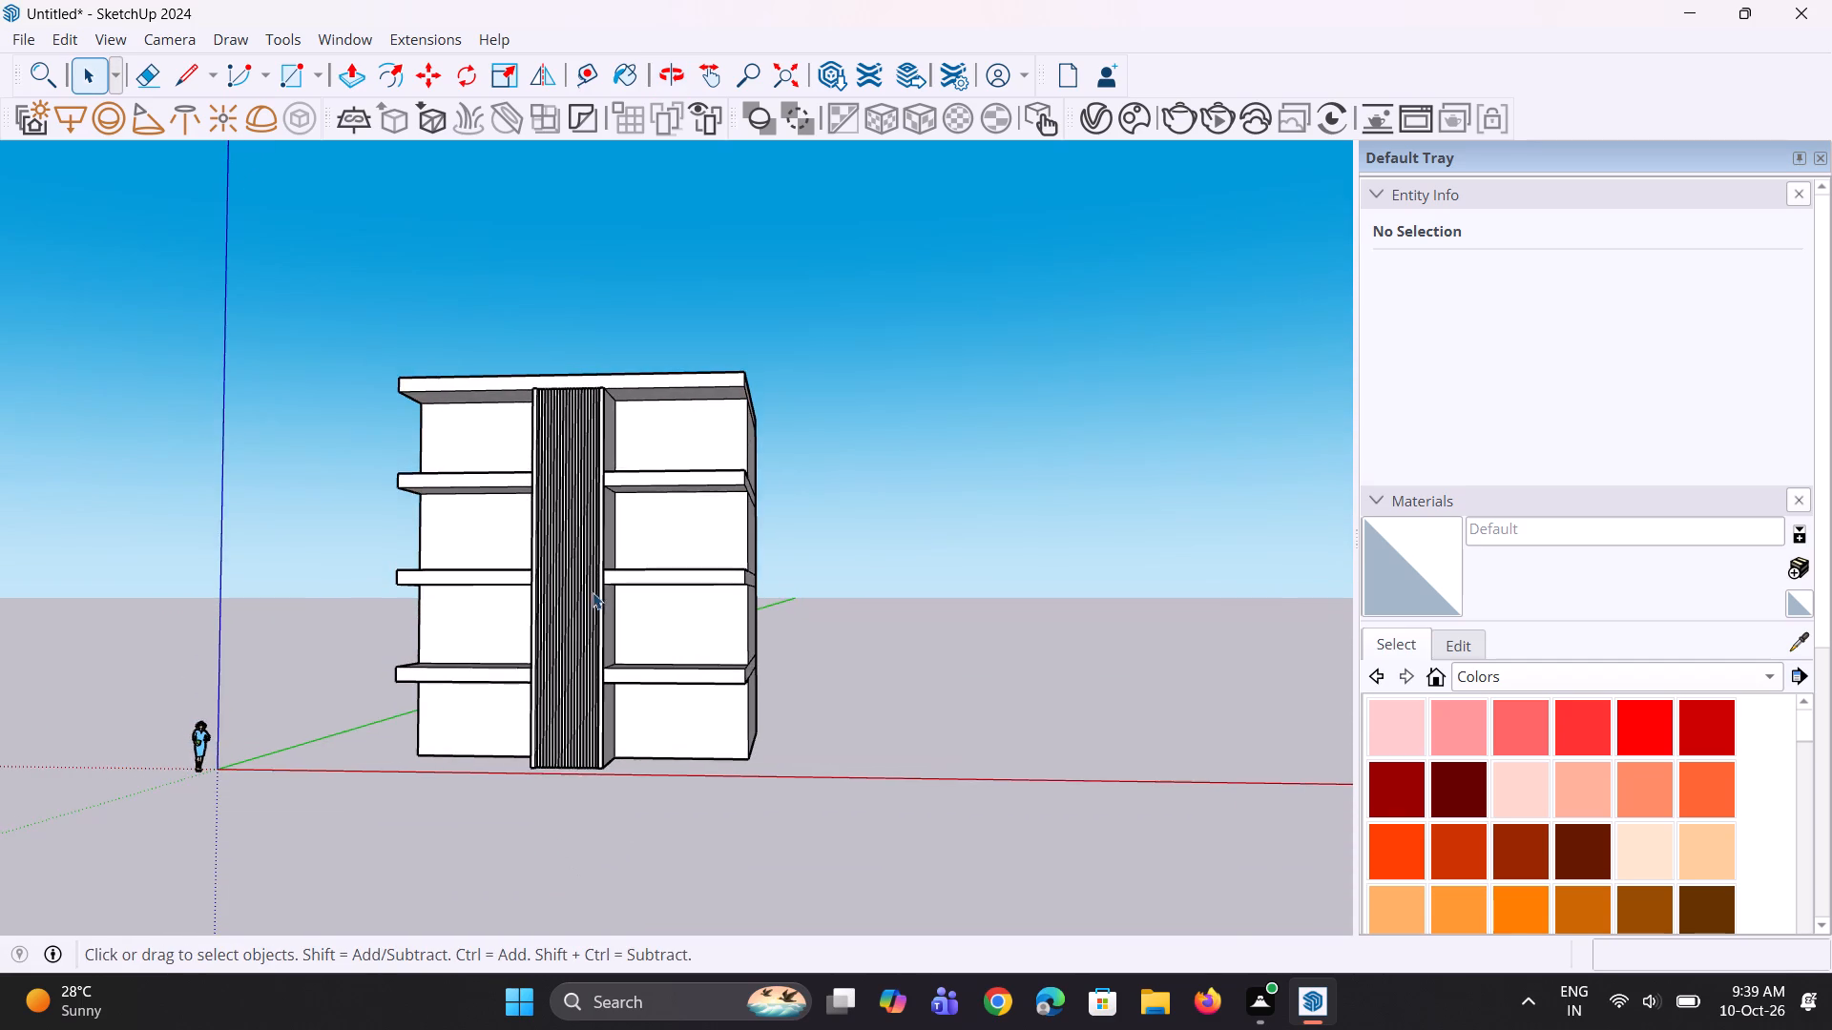
scroll(599, 581, "up", 11)
middle_click_drag(534, 674, 598, 731)
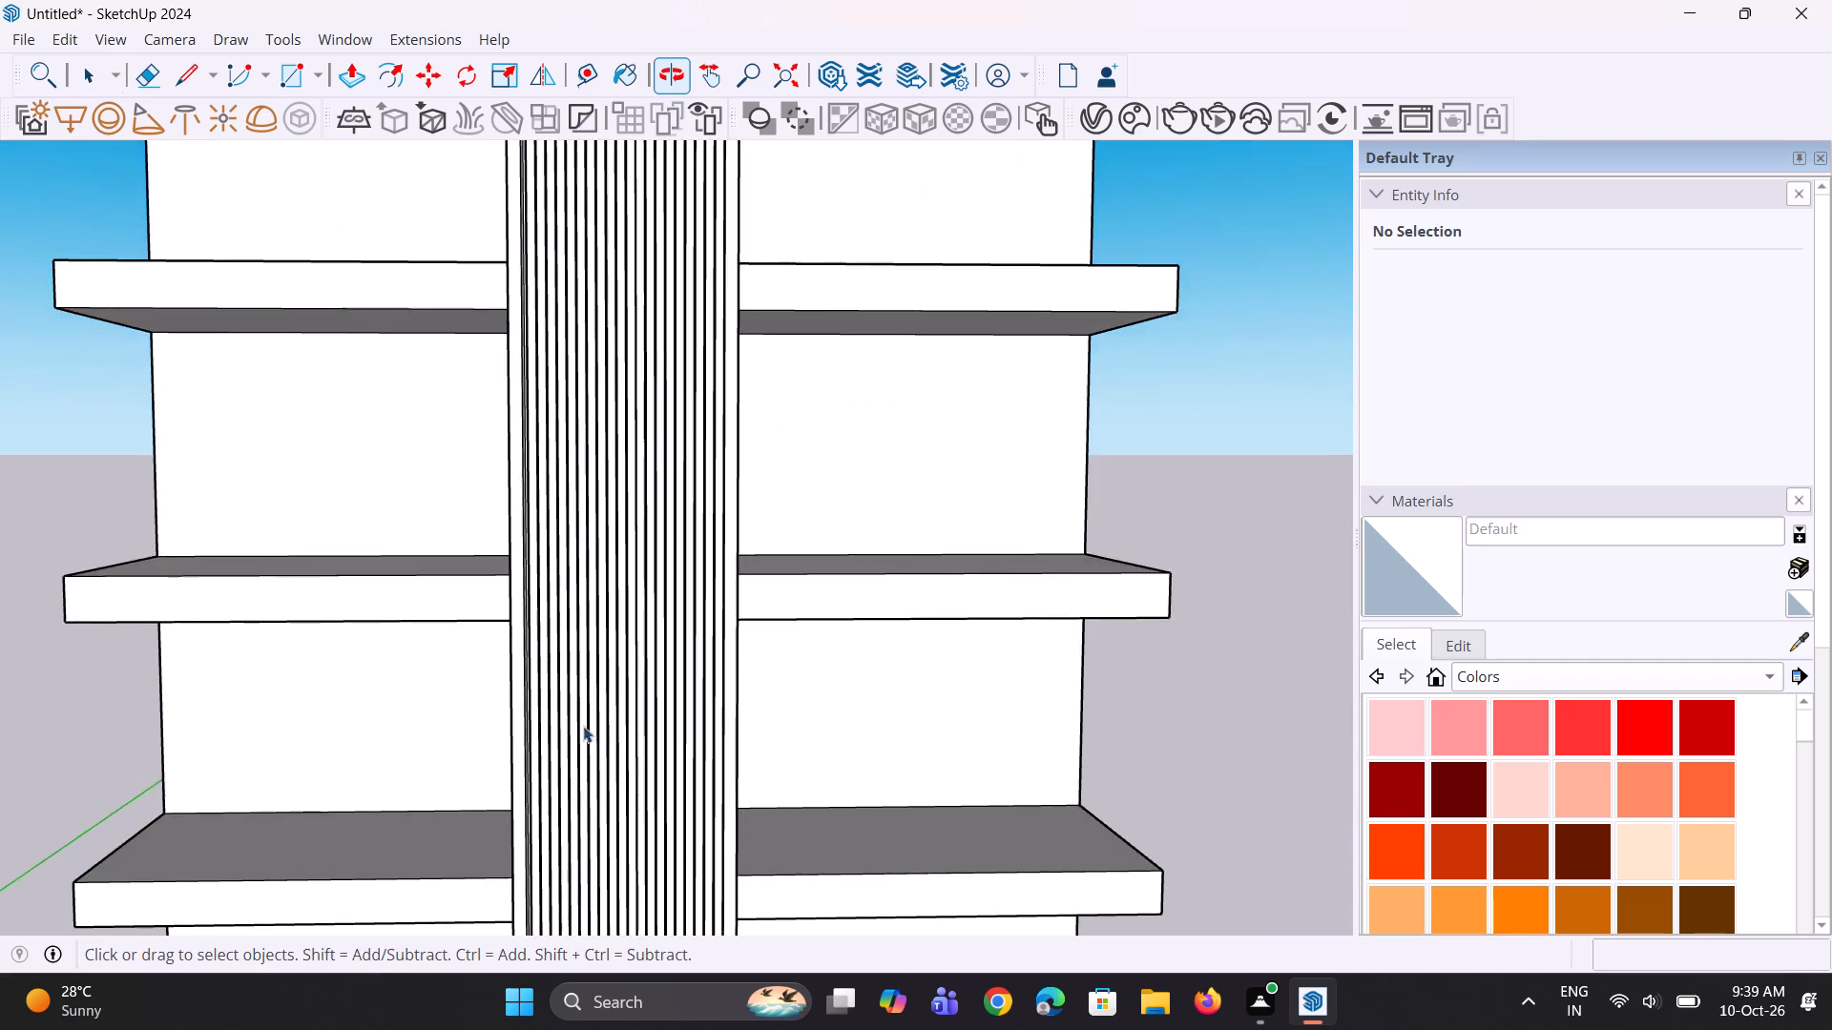
scroll(573, 726, "down", 4)
middle_click_drag(536, 733, 914, 855)
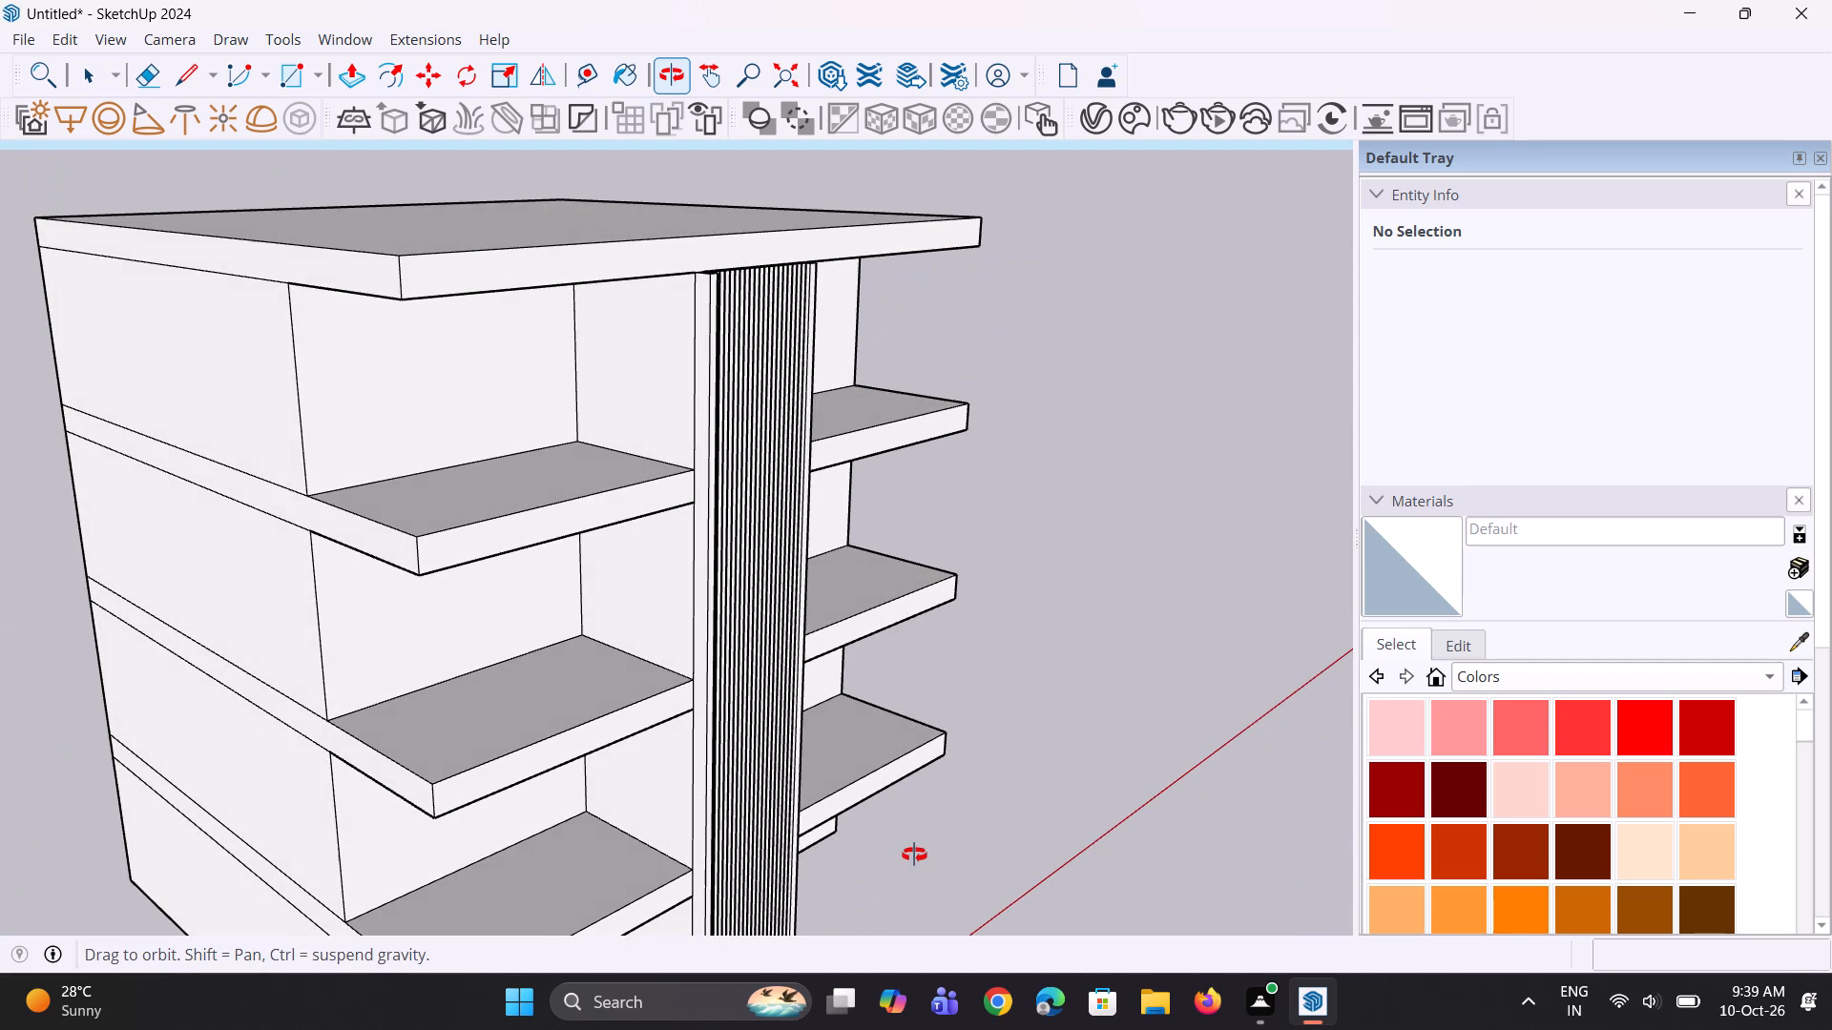
middle_click_drag(914, 855, 595, 864)
scroll(611, 830, "down", 4)
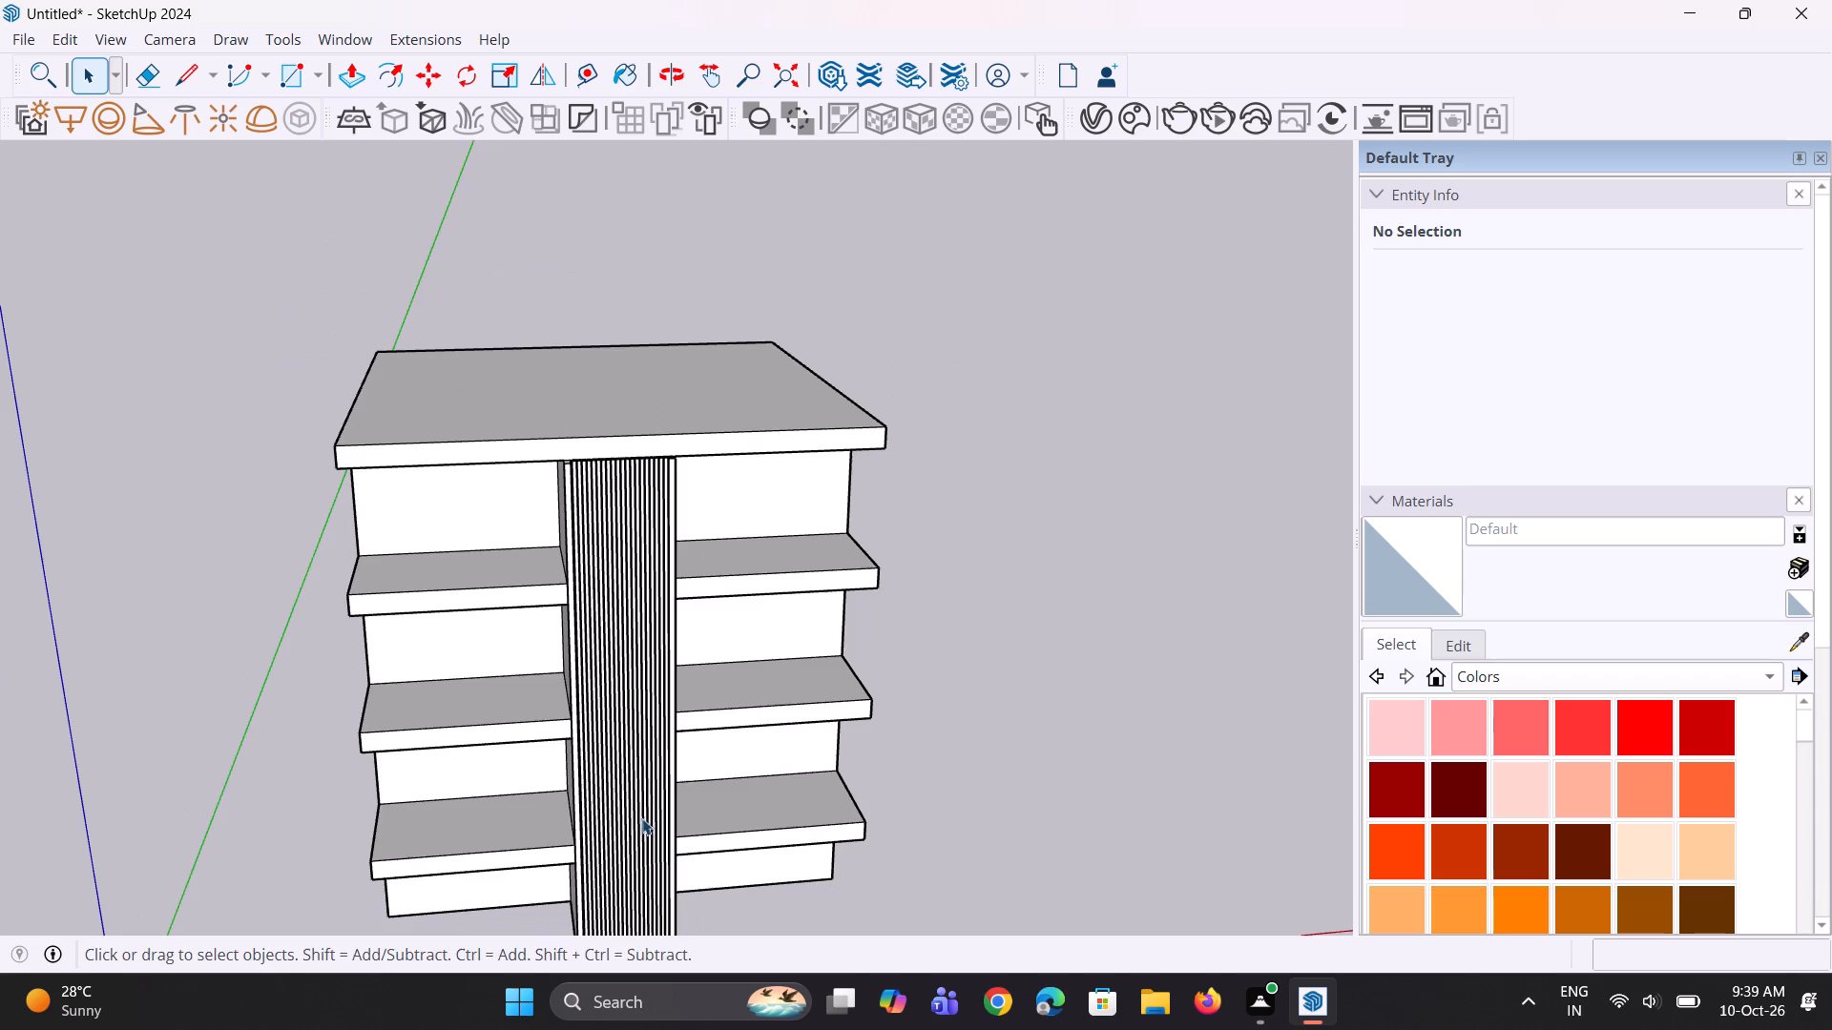
middle_click_drag(647, 818, 595, 818)
left_click(993, 700)
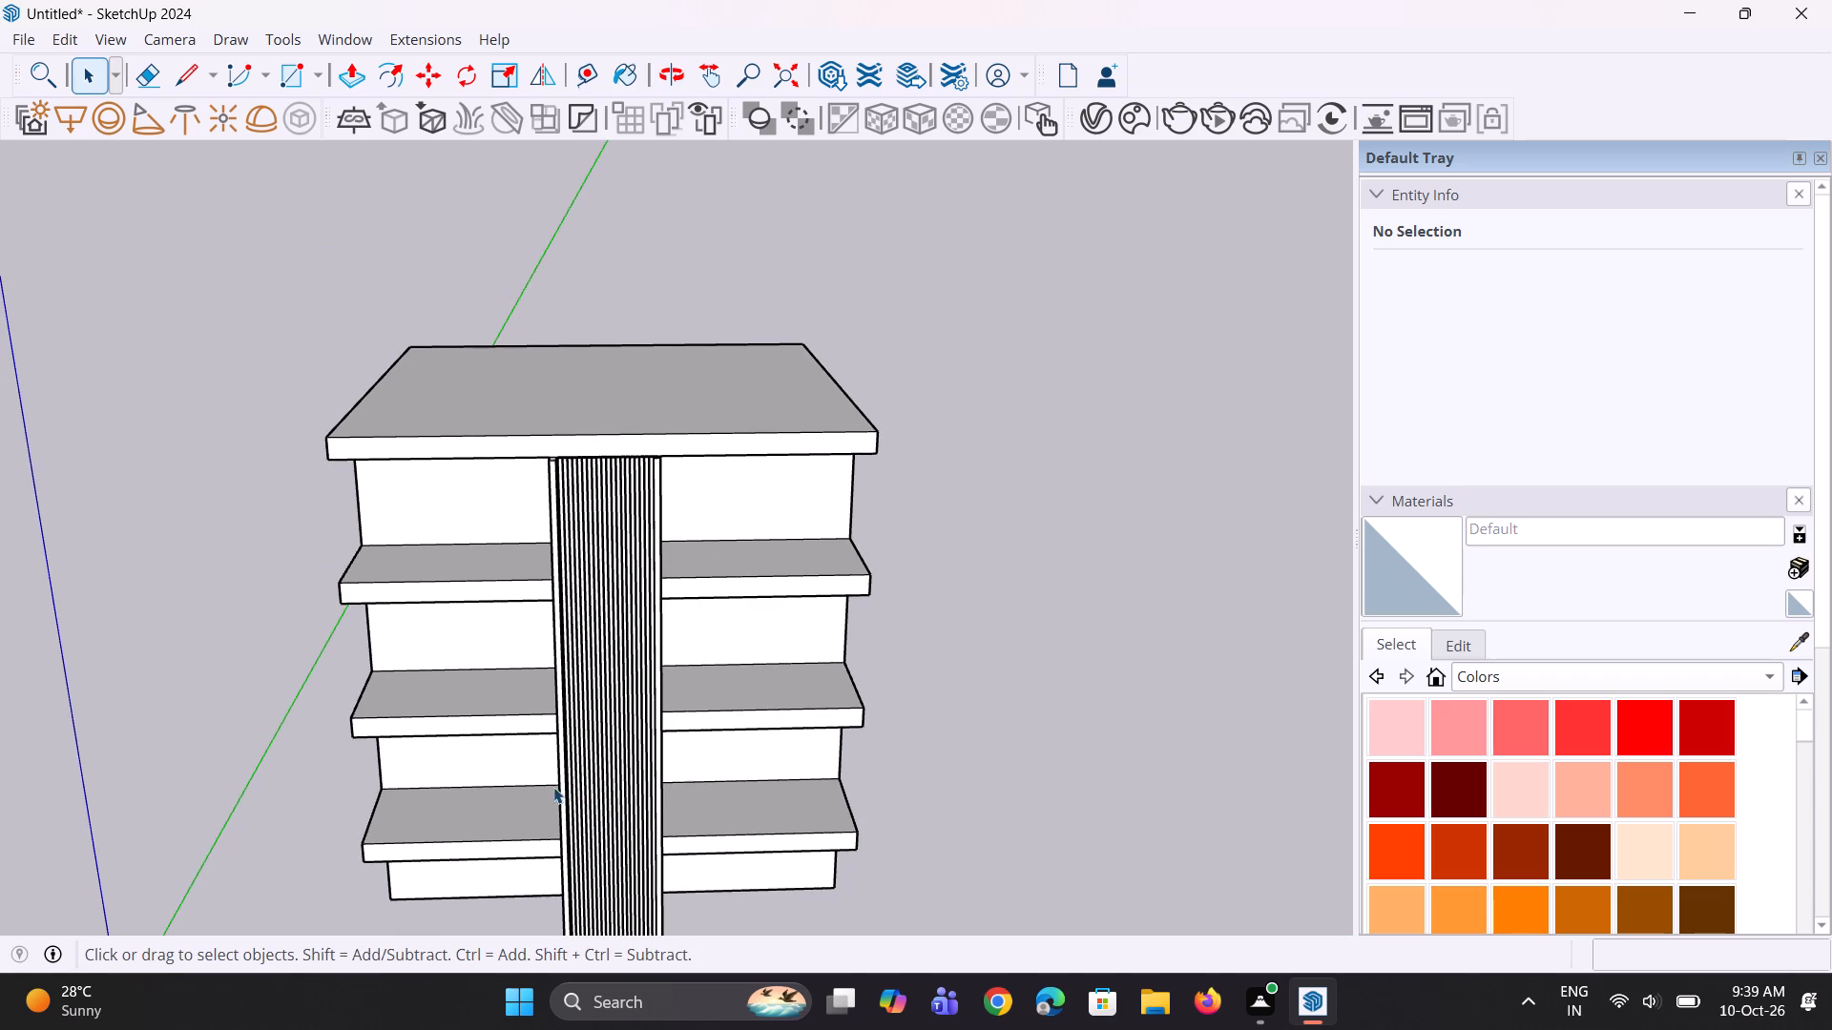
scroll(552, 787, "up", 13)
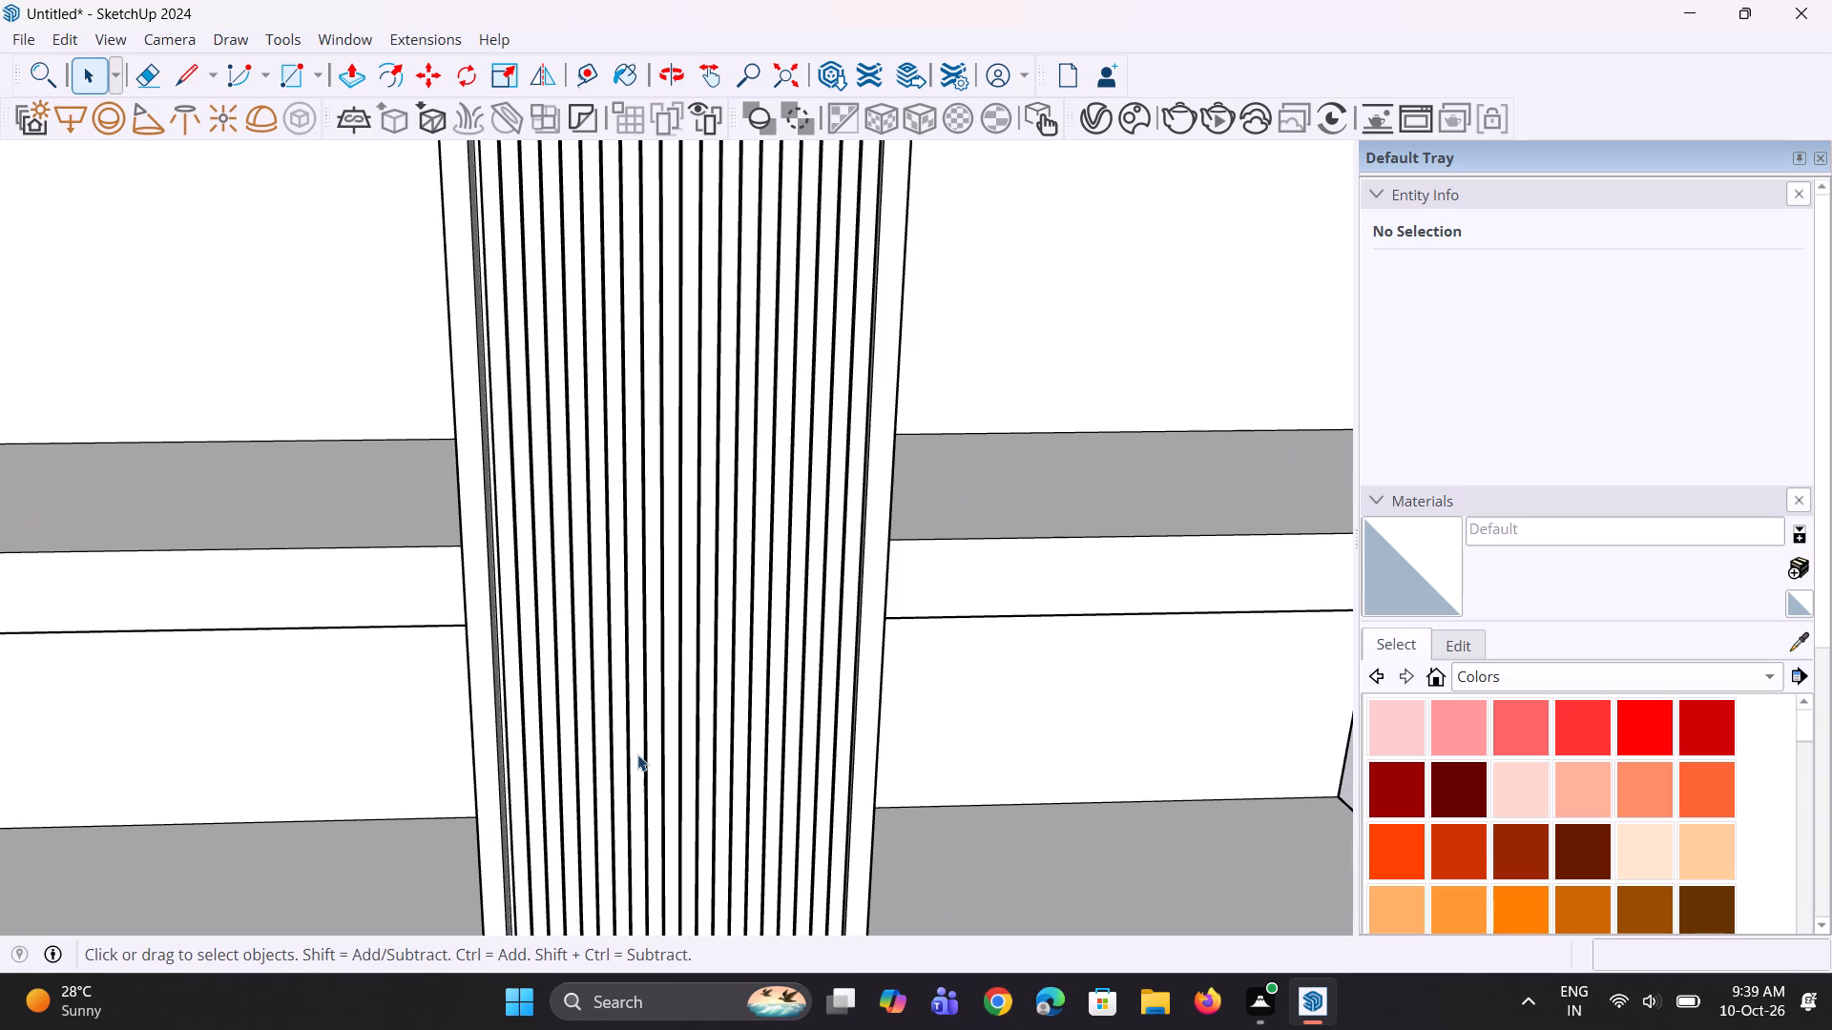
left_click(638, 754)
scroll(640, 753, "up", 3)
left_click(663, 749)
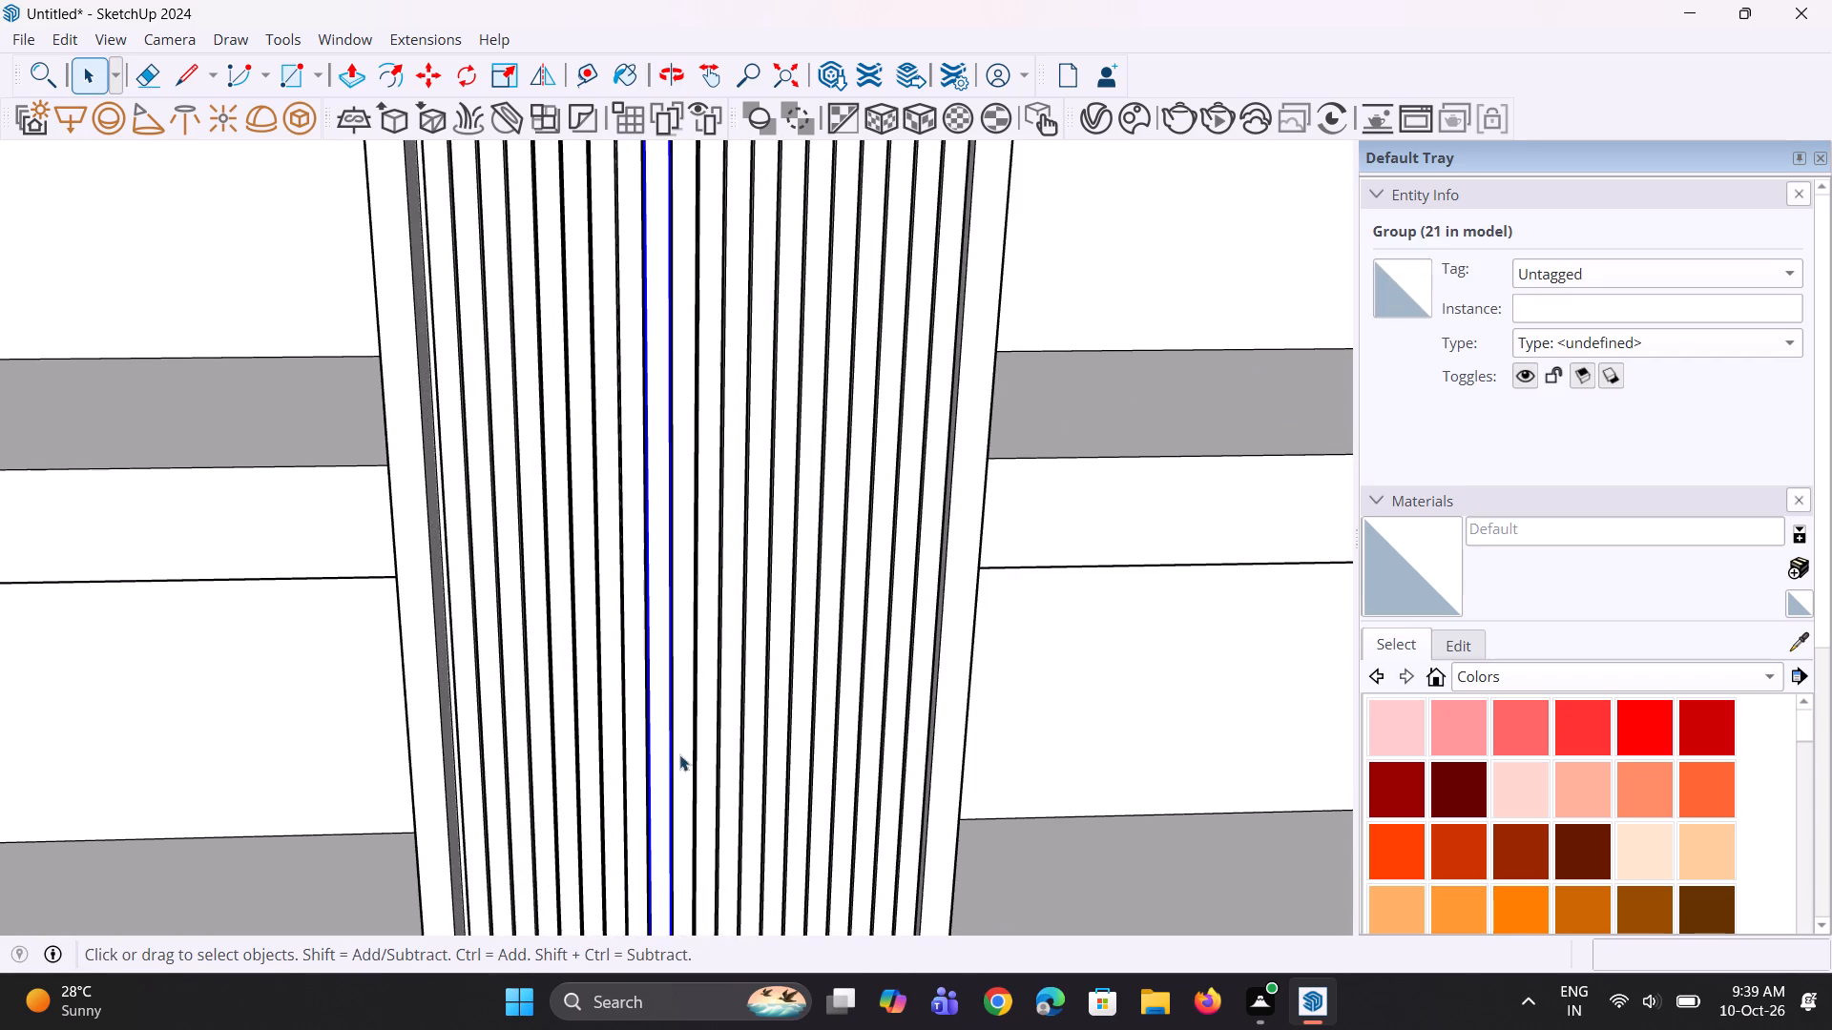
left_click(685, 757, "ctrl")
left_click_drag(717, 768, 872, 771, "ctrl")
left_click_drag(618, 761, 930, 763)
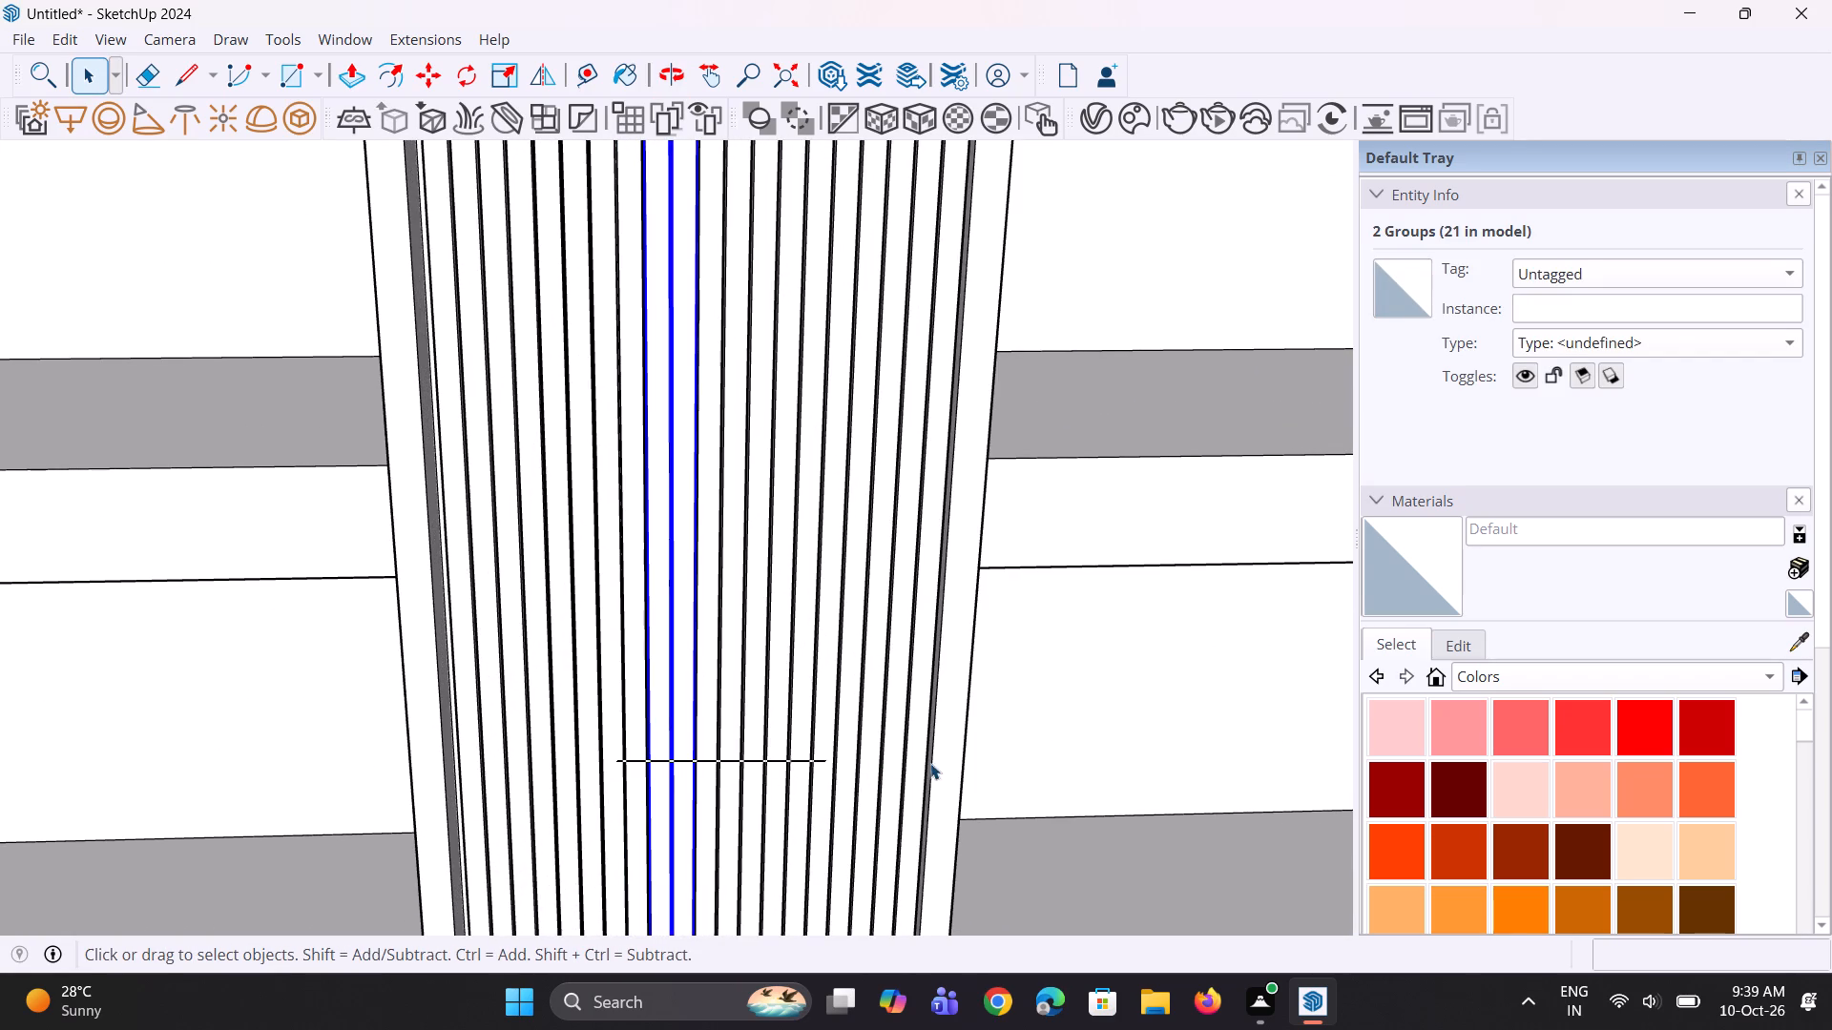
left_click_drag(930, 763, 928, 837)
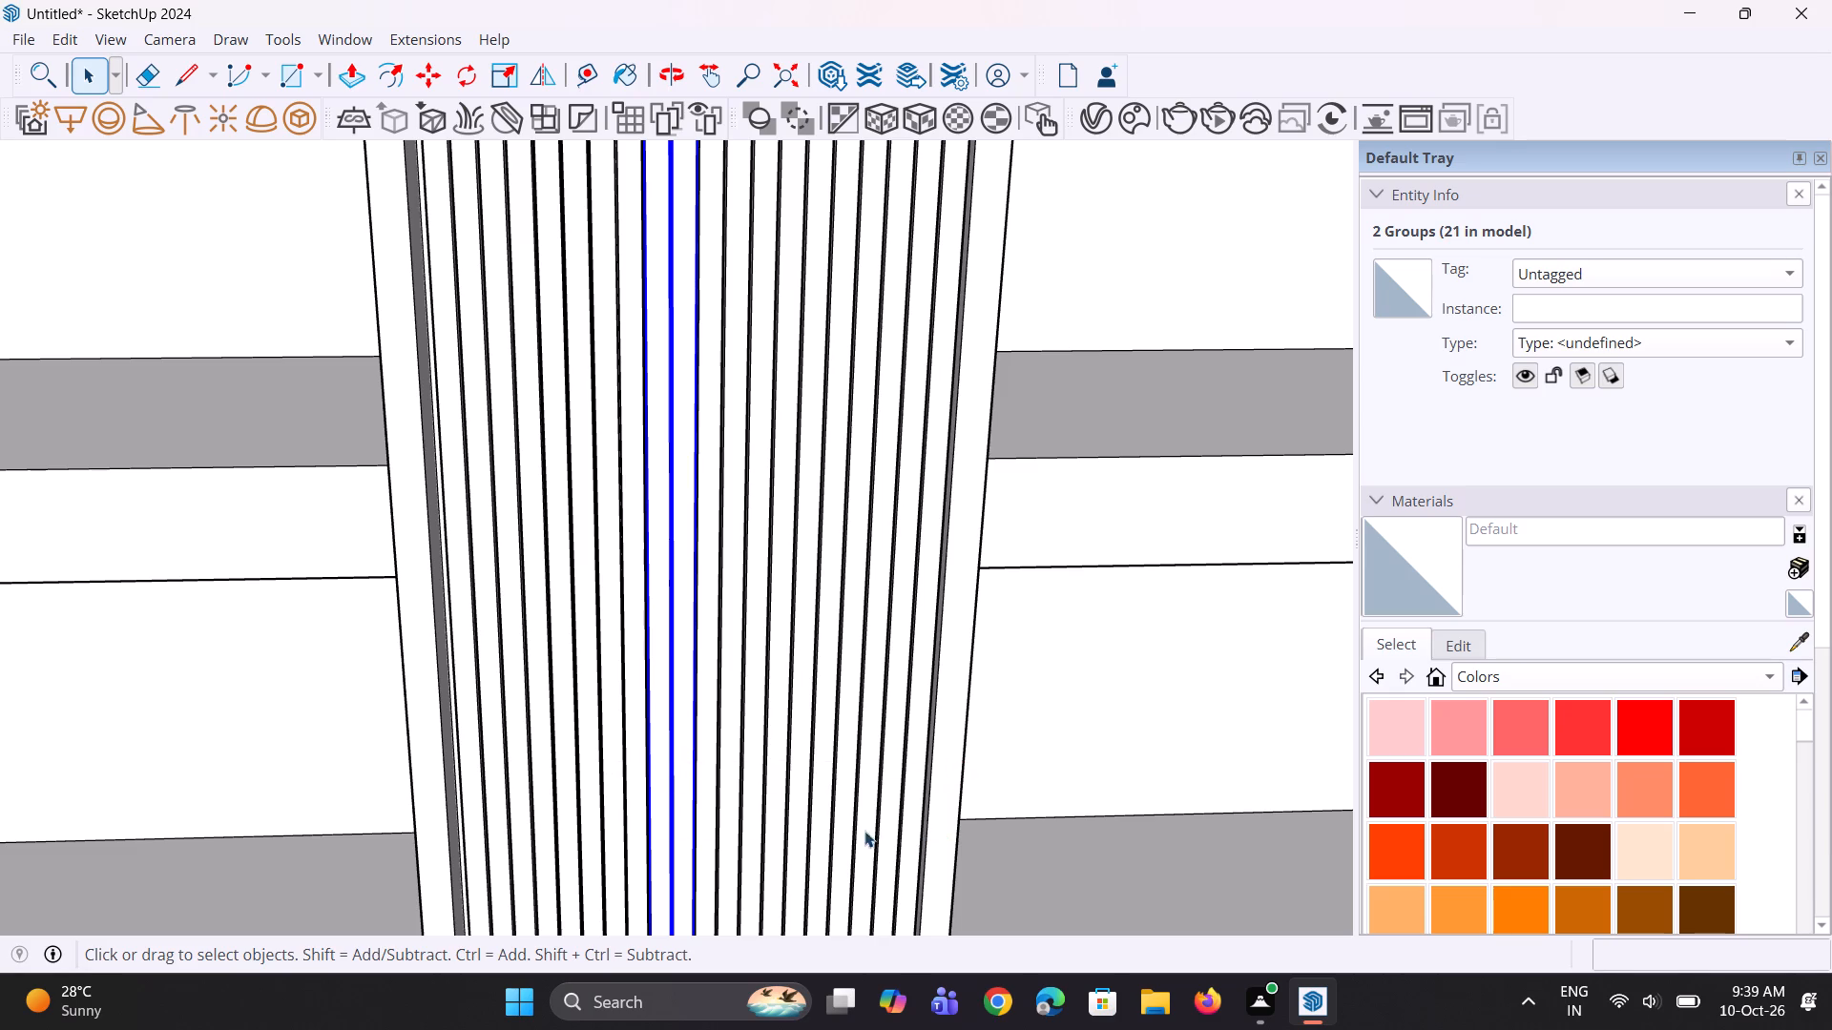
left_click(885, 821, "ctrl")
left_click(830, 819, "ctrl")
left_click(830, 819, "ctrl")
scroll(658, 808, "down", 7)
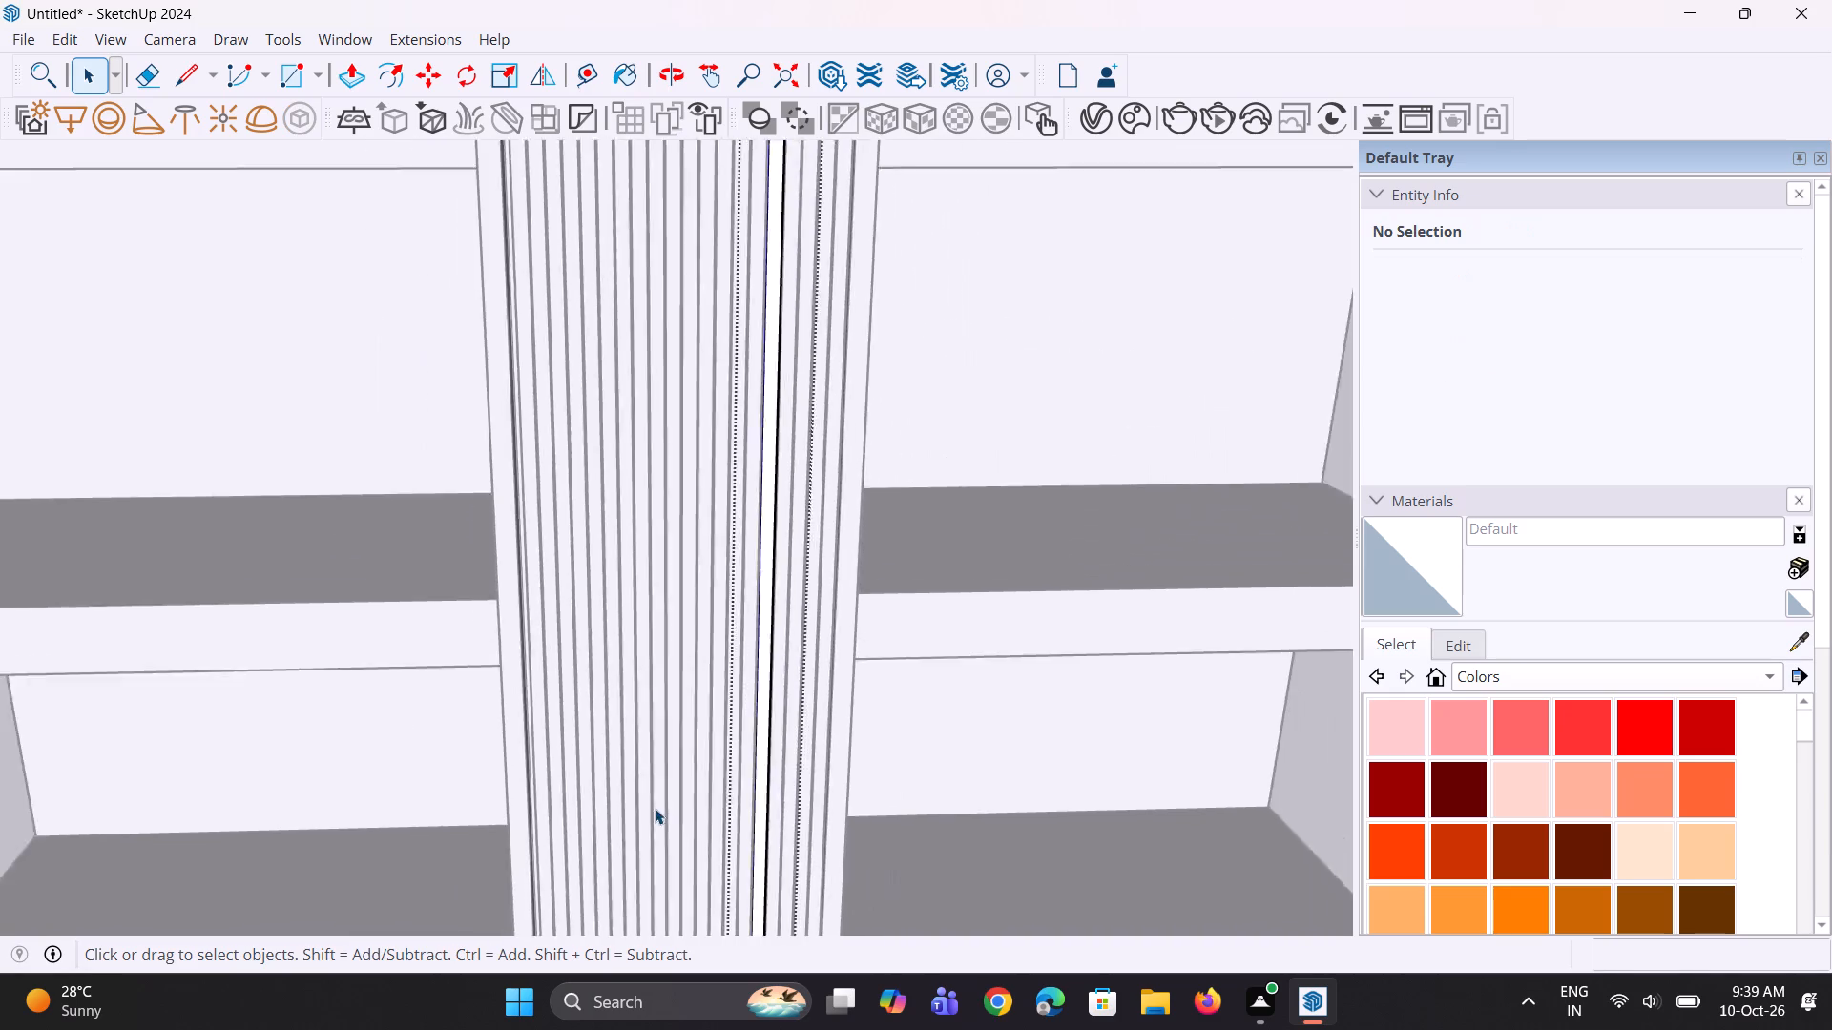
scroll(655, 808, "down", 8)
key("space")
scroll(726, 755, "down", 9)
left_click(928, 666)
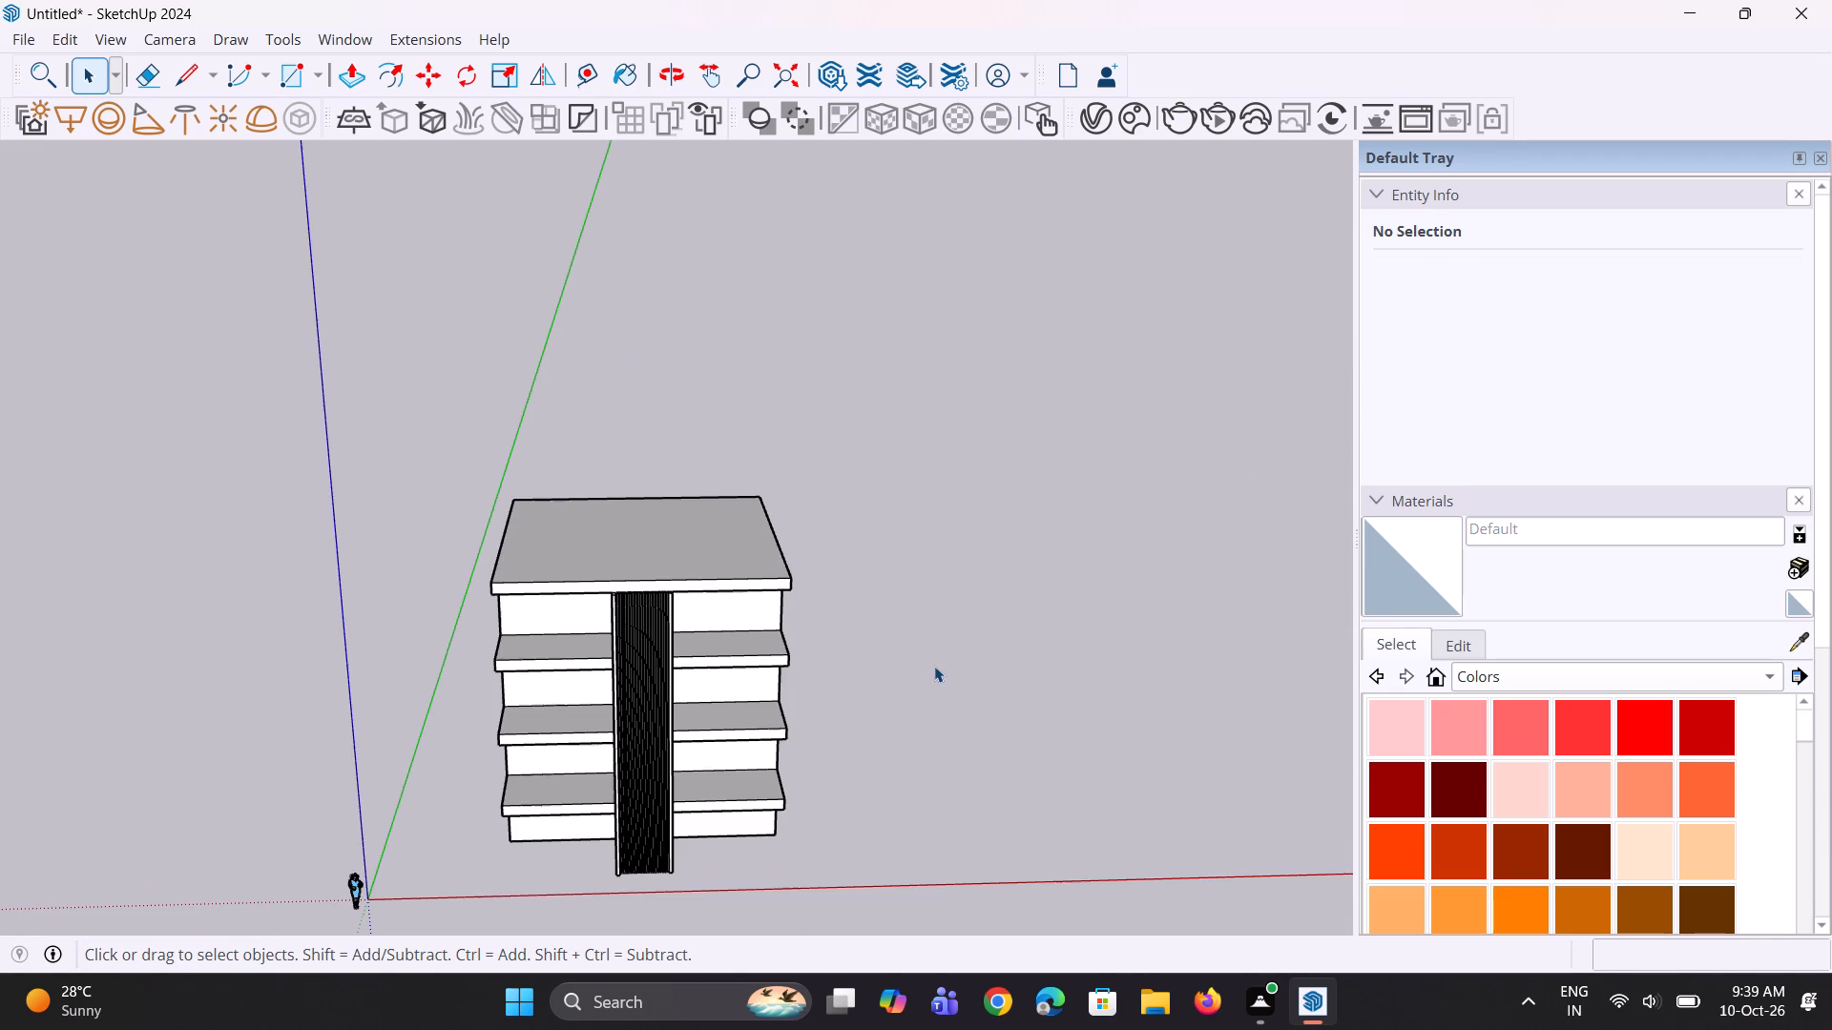
Examine the slatted strip and slab projections over the front elevation and from below the building.
scroll(666, 833, "up", 12)
middle_click_drag(600, 852, 643, 795)
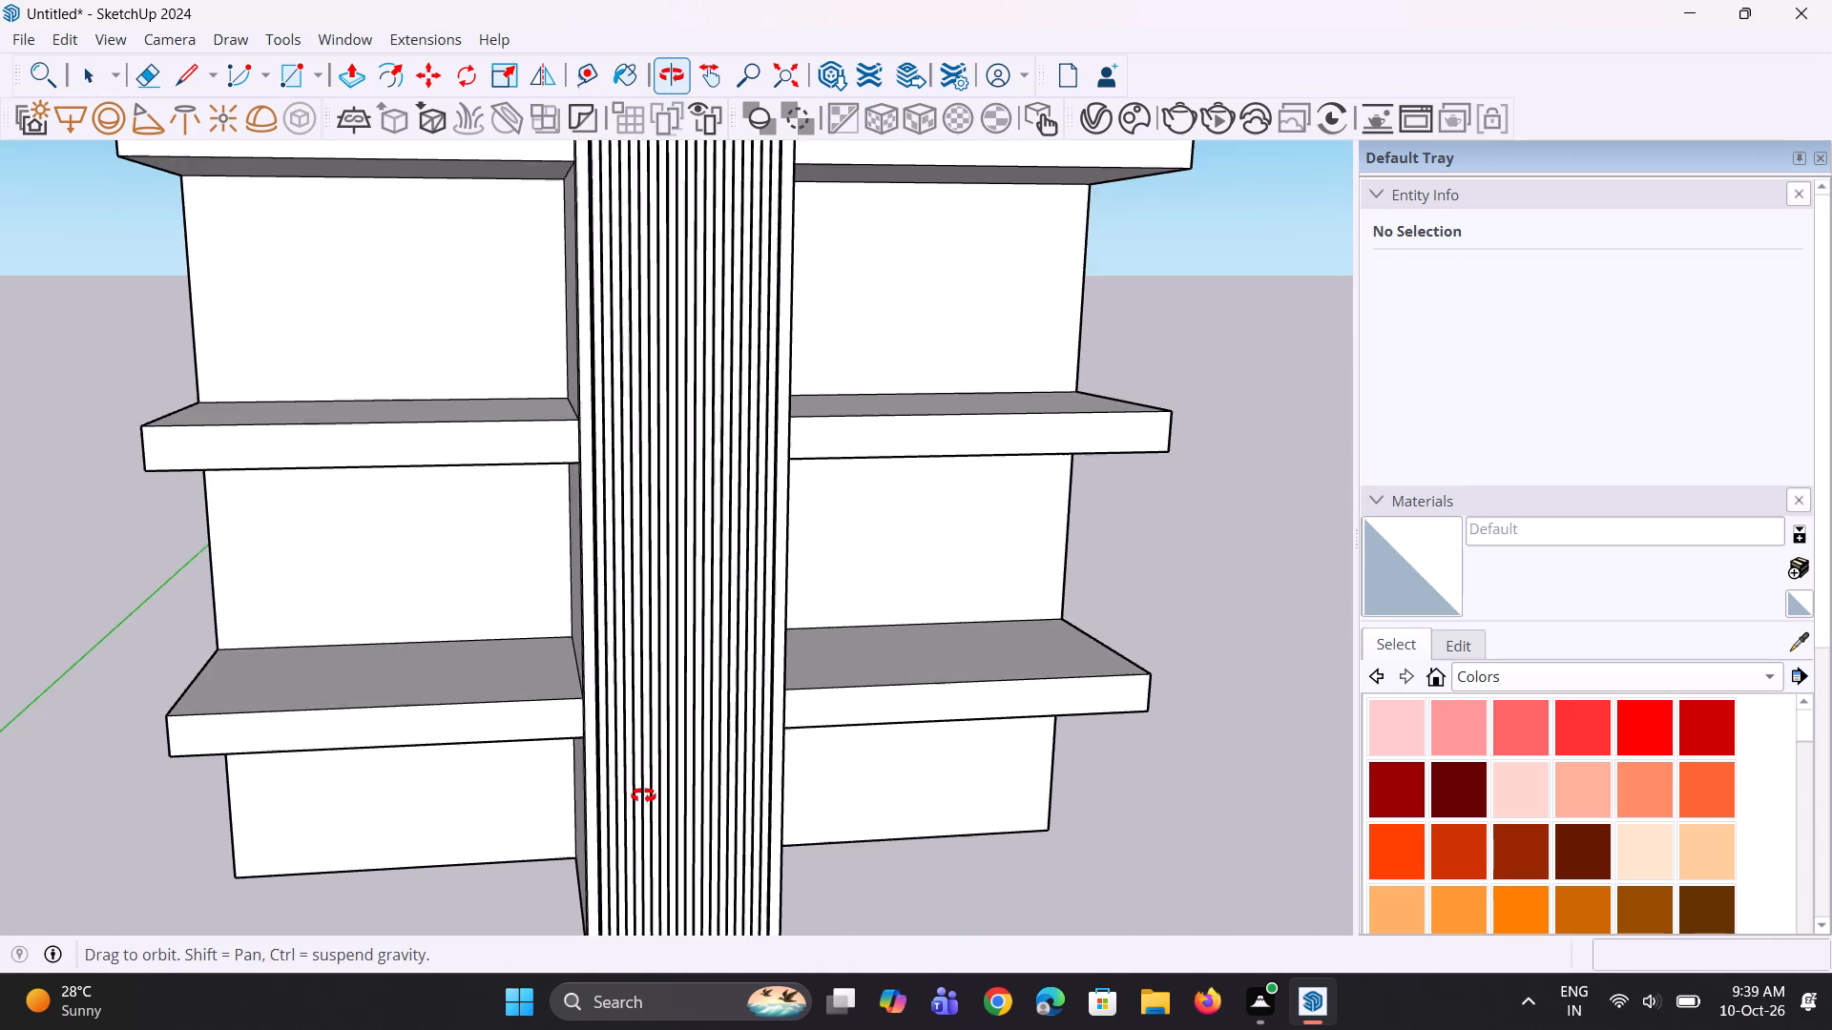
middle_click_drag(643, 795, 639, 794)
scroll(597, 767, "down", 4)
middle_click_drag(632, 782, 573, 613)
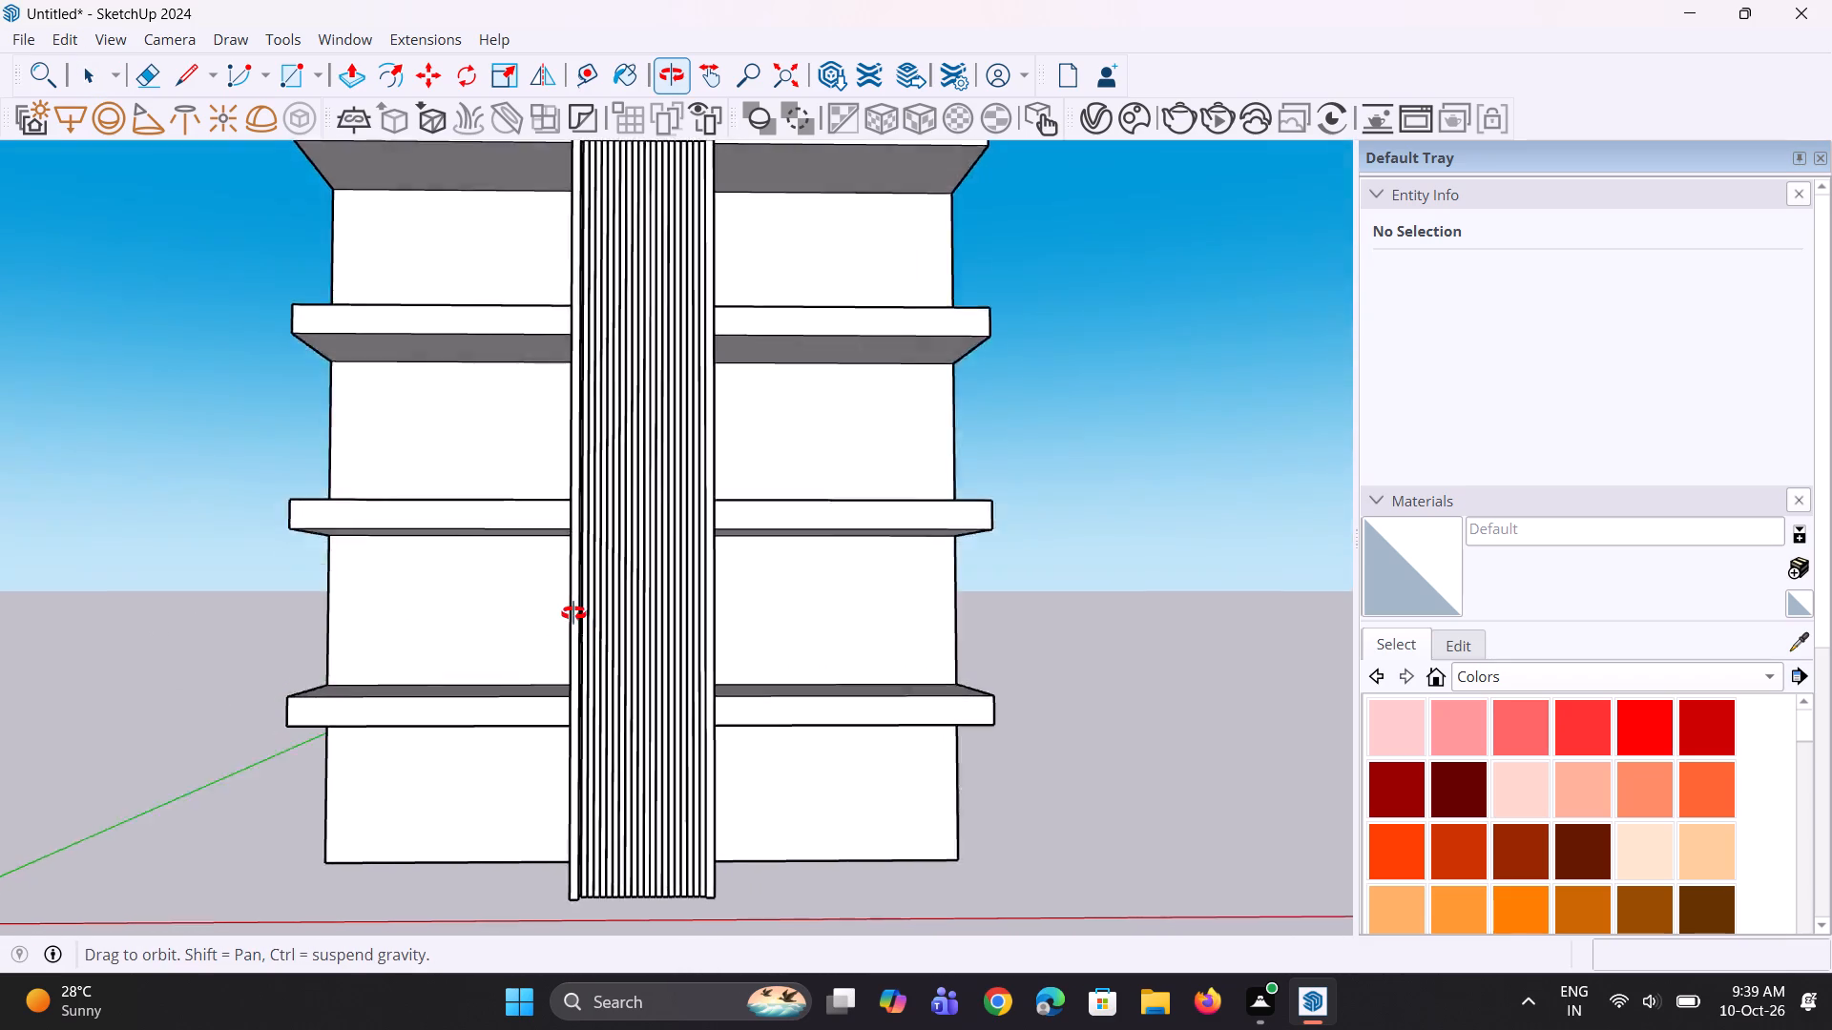
middle_click_drag(573, 613, 573, 597)
scroll(573, 597, "down", 5)
middle_click_drag(551, 752, 539, 637)
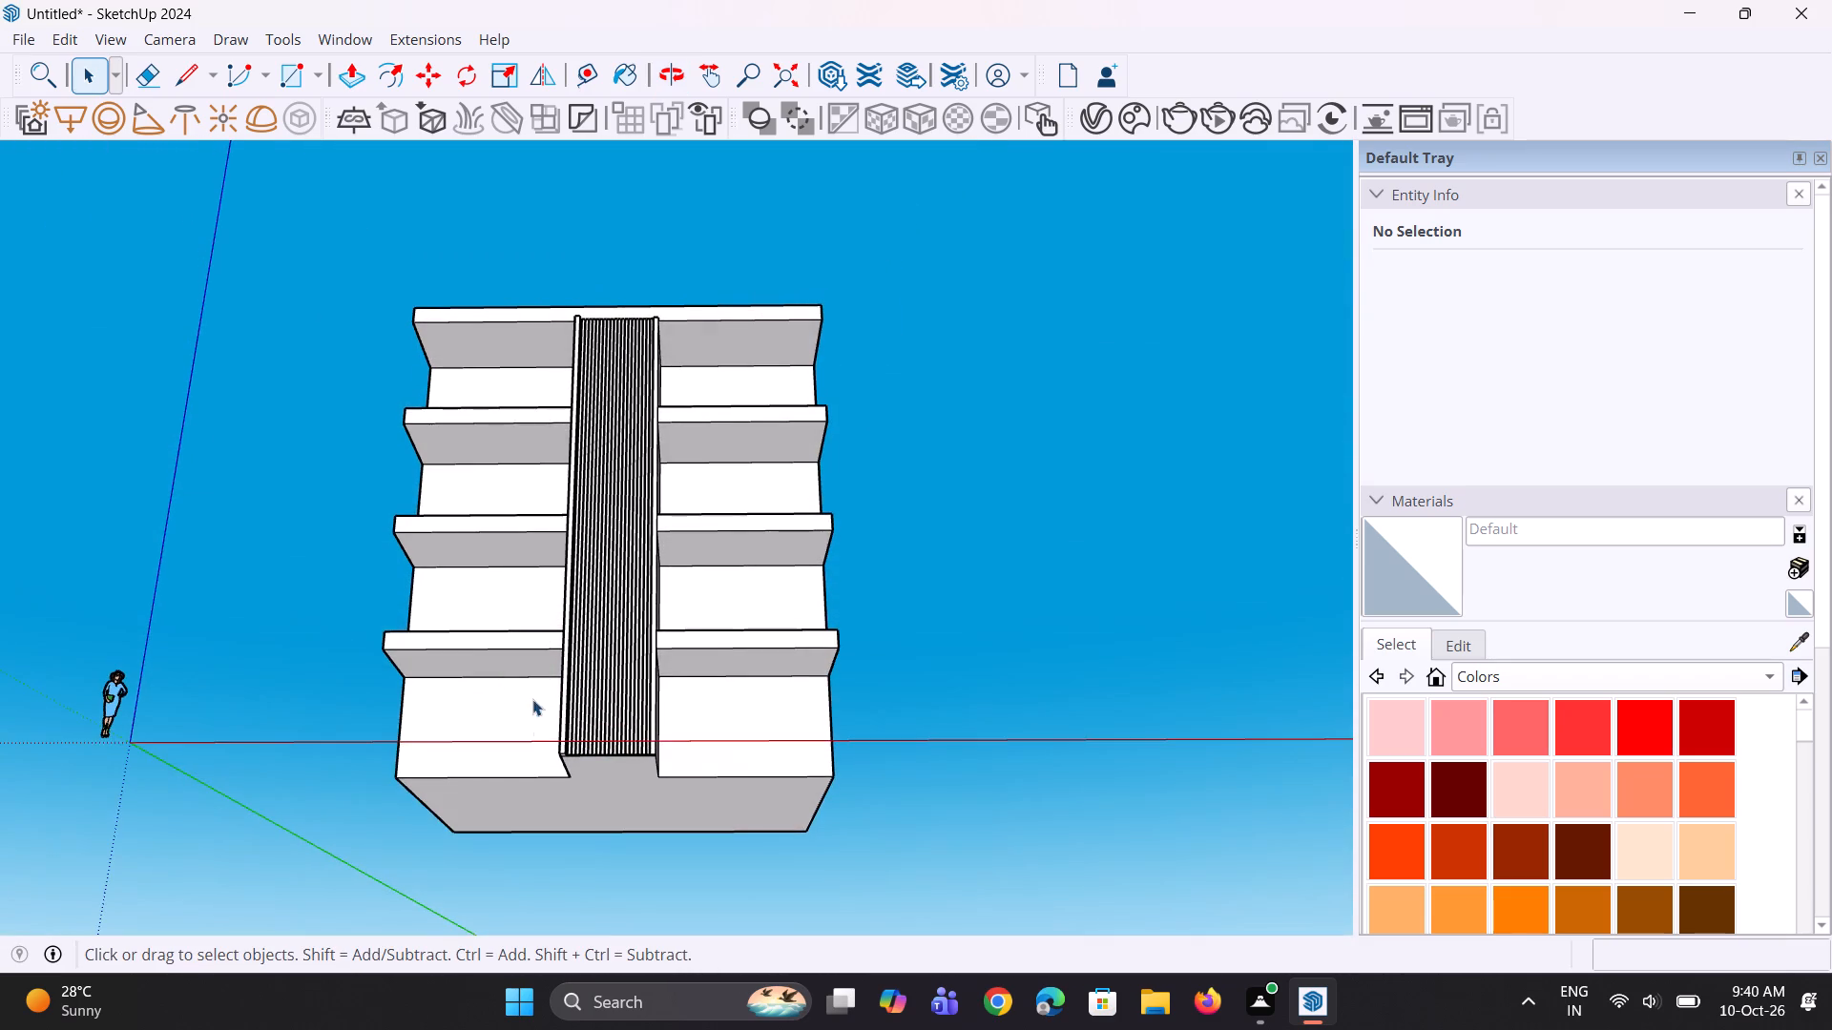
scroll(561, 782, "up", 7)
Inspect the bottom ends of the slats and the adjoining raised border close up from underneath the building.
middle_click_drag(624, 747, 600, 554)
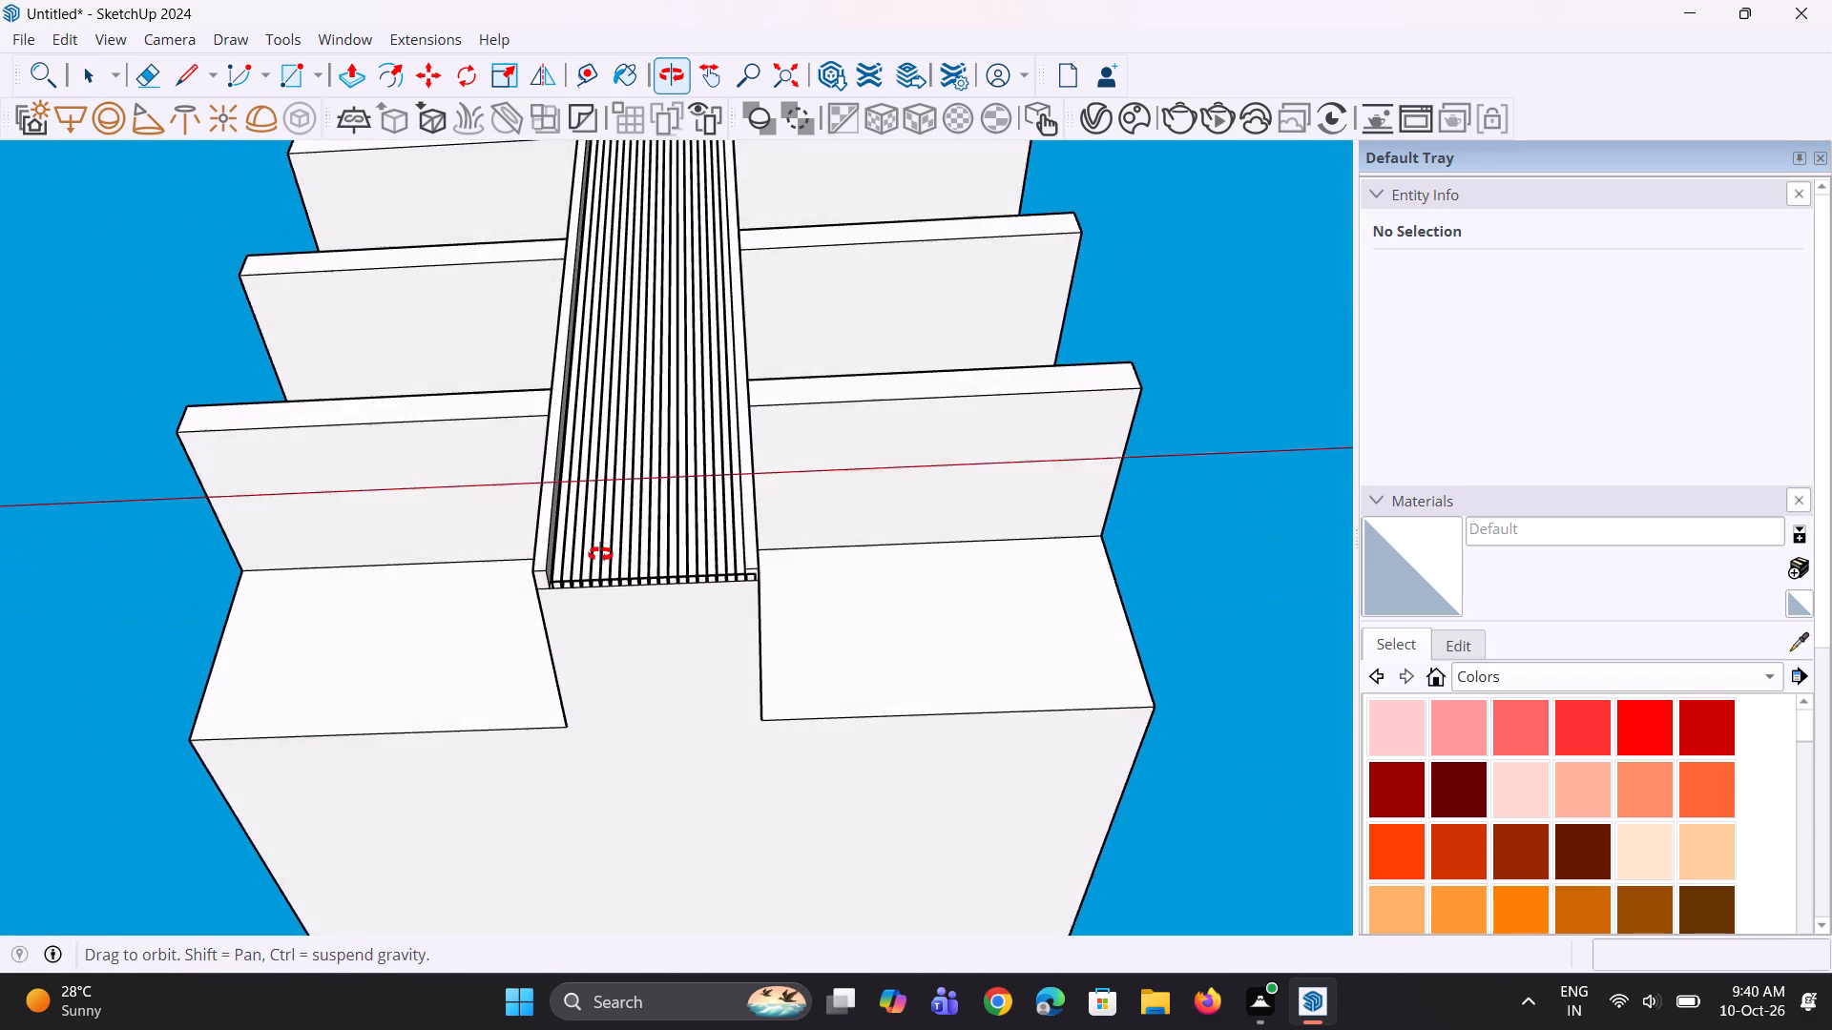
middle_click_drag(600, 554, 601, 549)
scroll(582, 573, "up", 10)
middle_click_drag(552, 579, 619, 277)
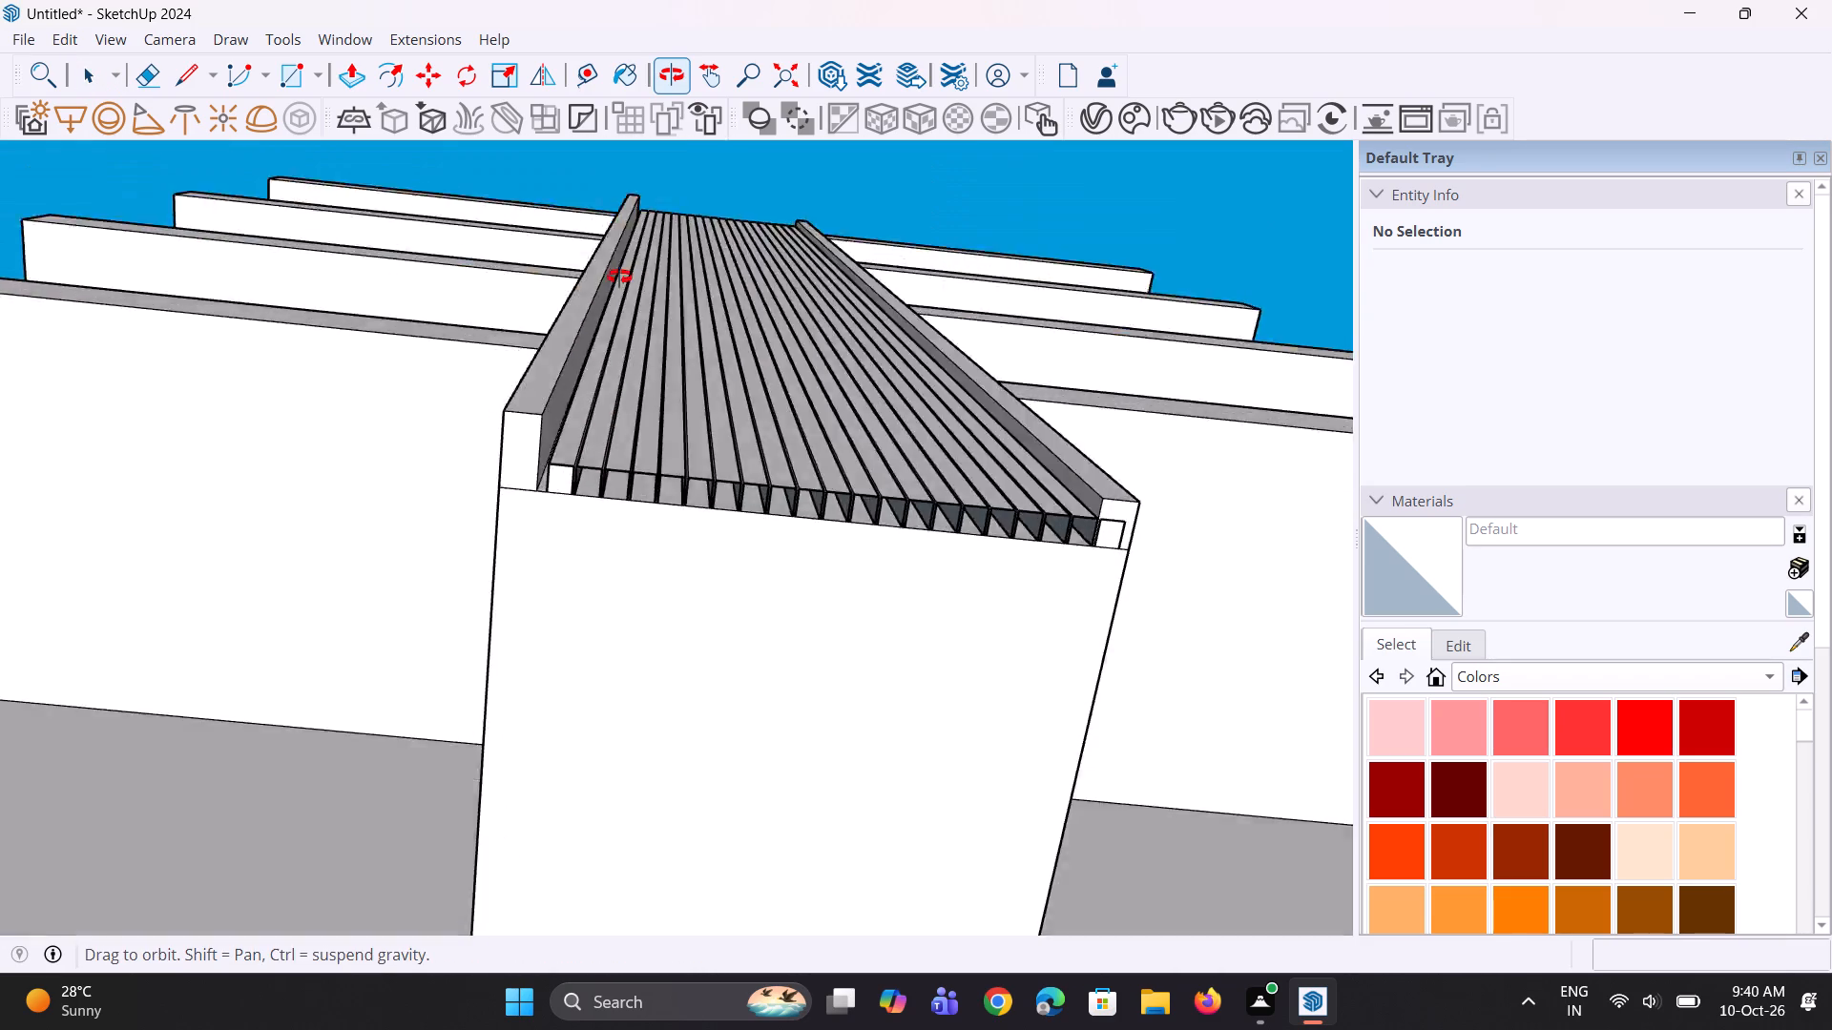
middle_click_drag(619, 277, 593, 263)
scroll(517, 464, "up", 7)
middle_click_drag(671, 490, 606, 455)
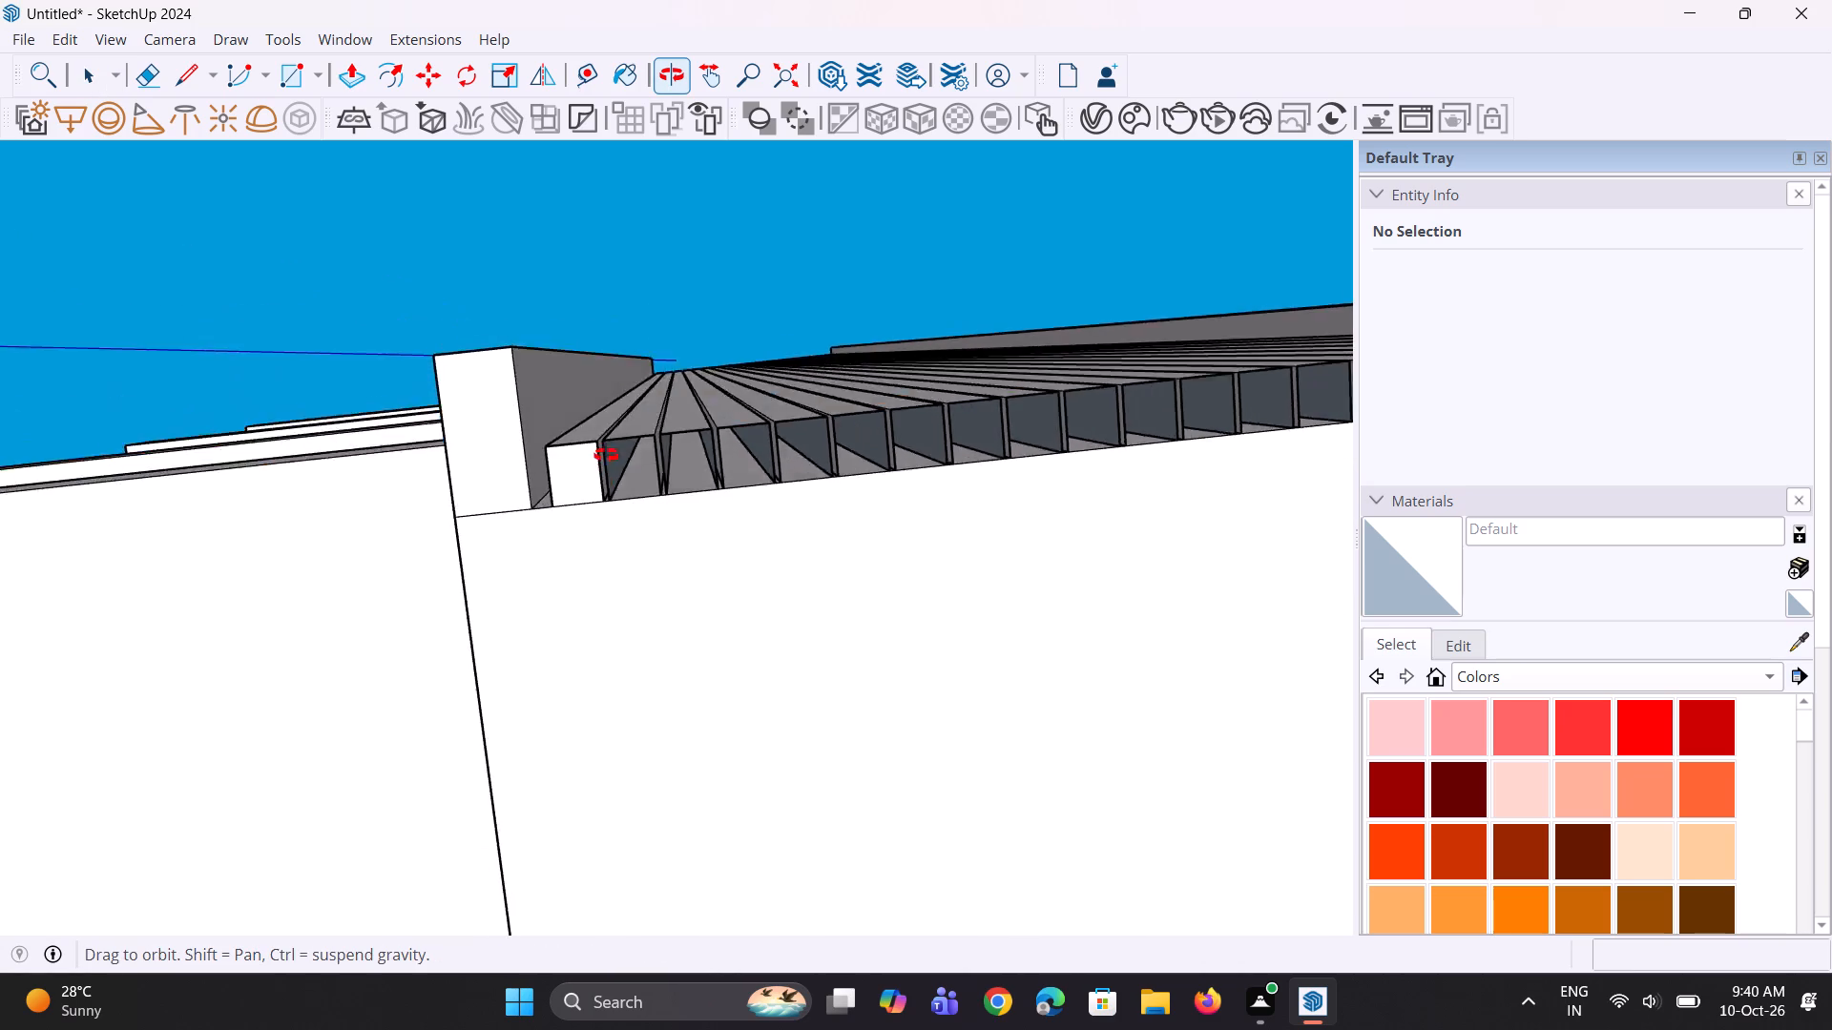
middle_click_drag(606, 455, 640, 422)
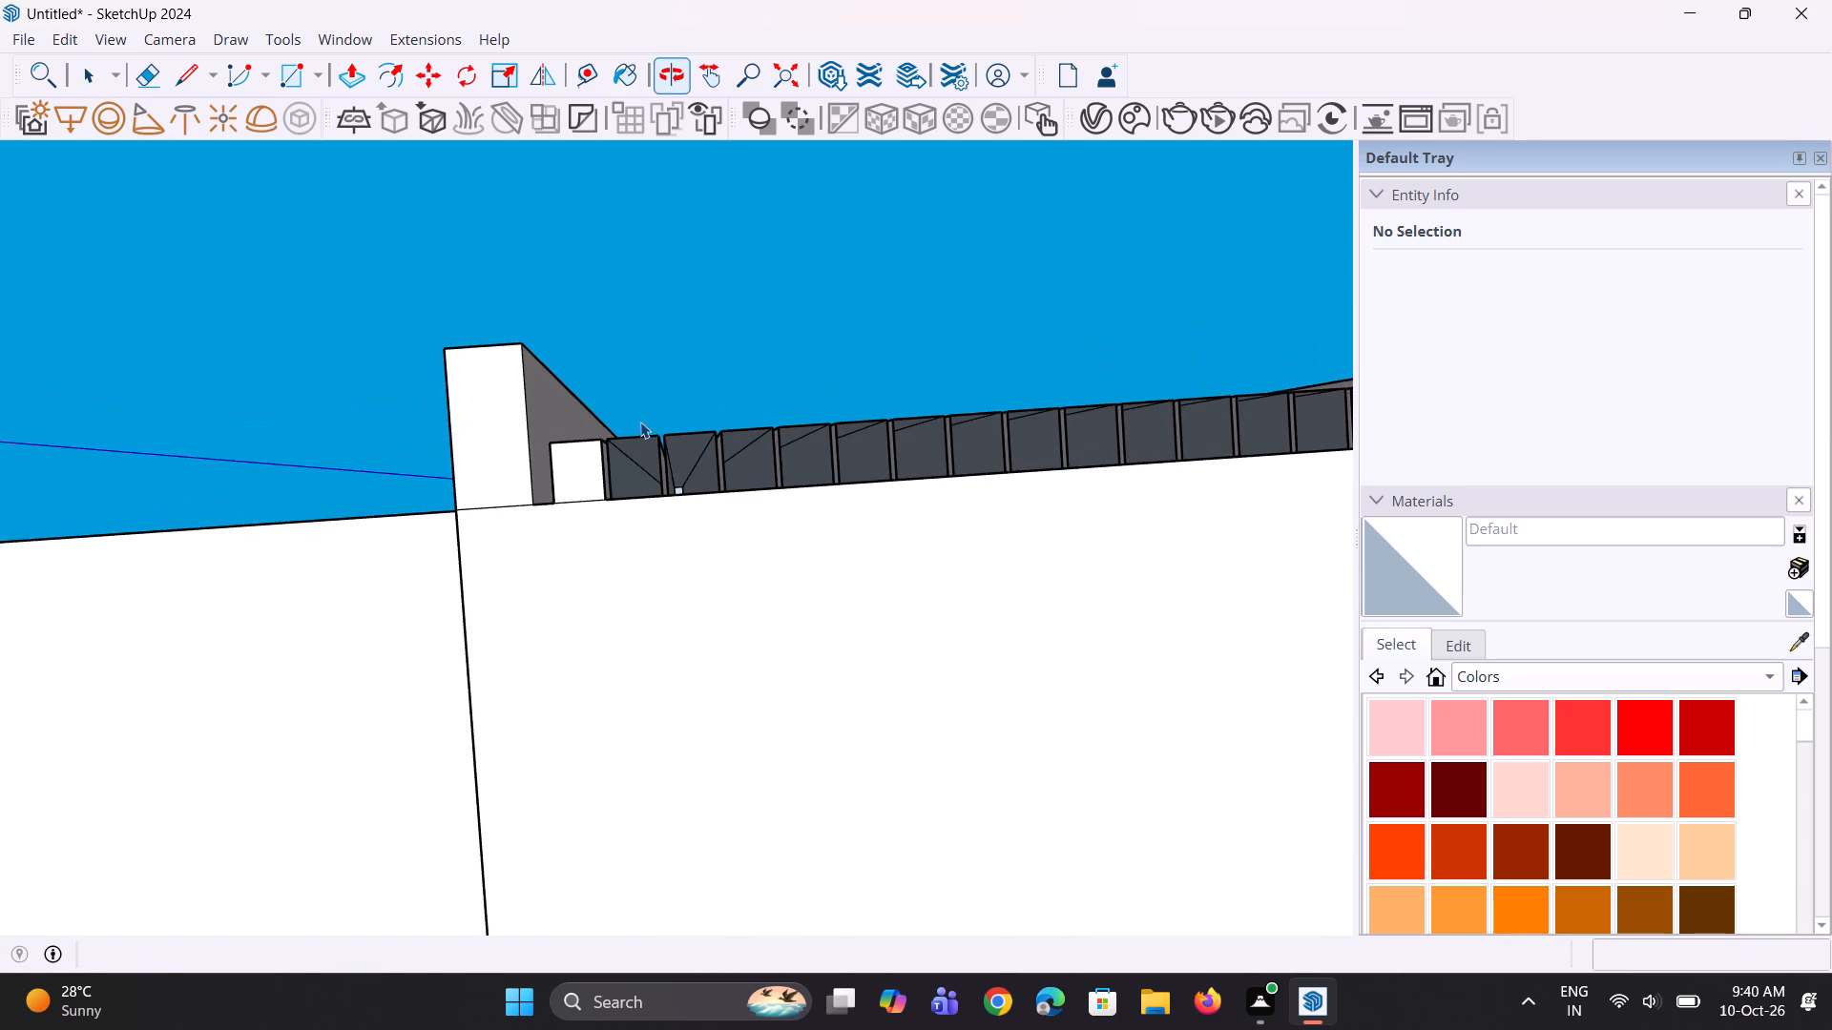
scroll(639, 440, "up", 5)
middle_click_drag(668, 468, 725, 476)
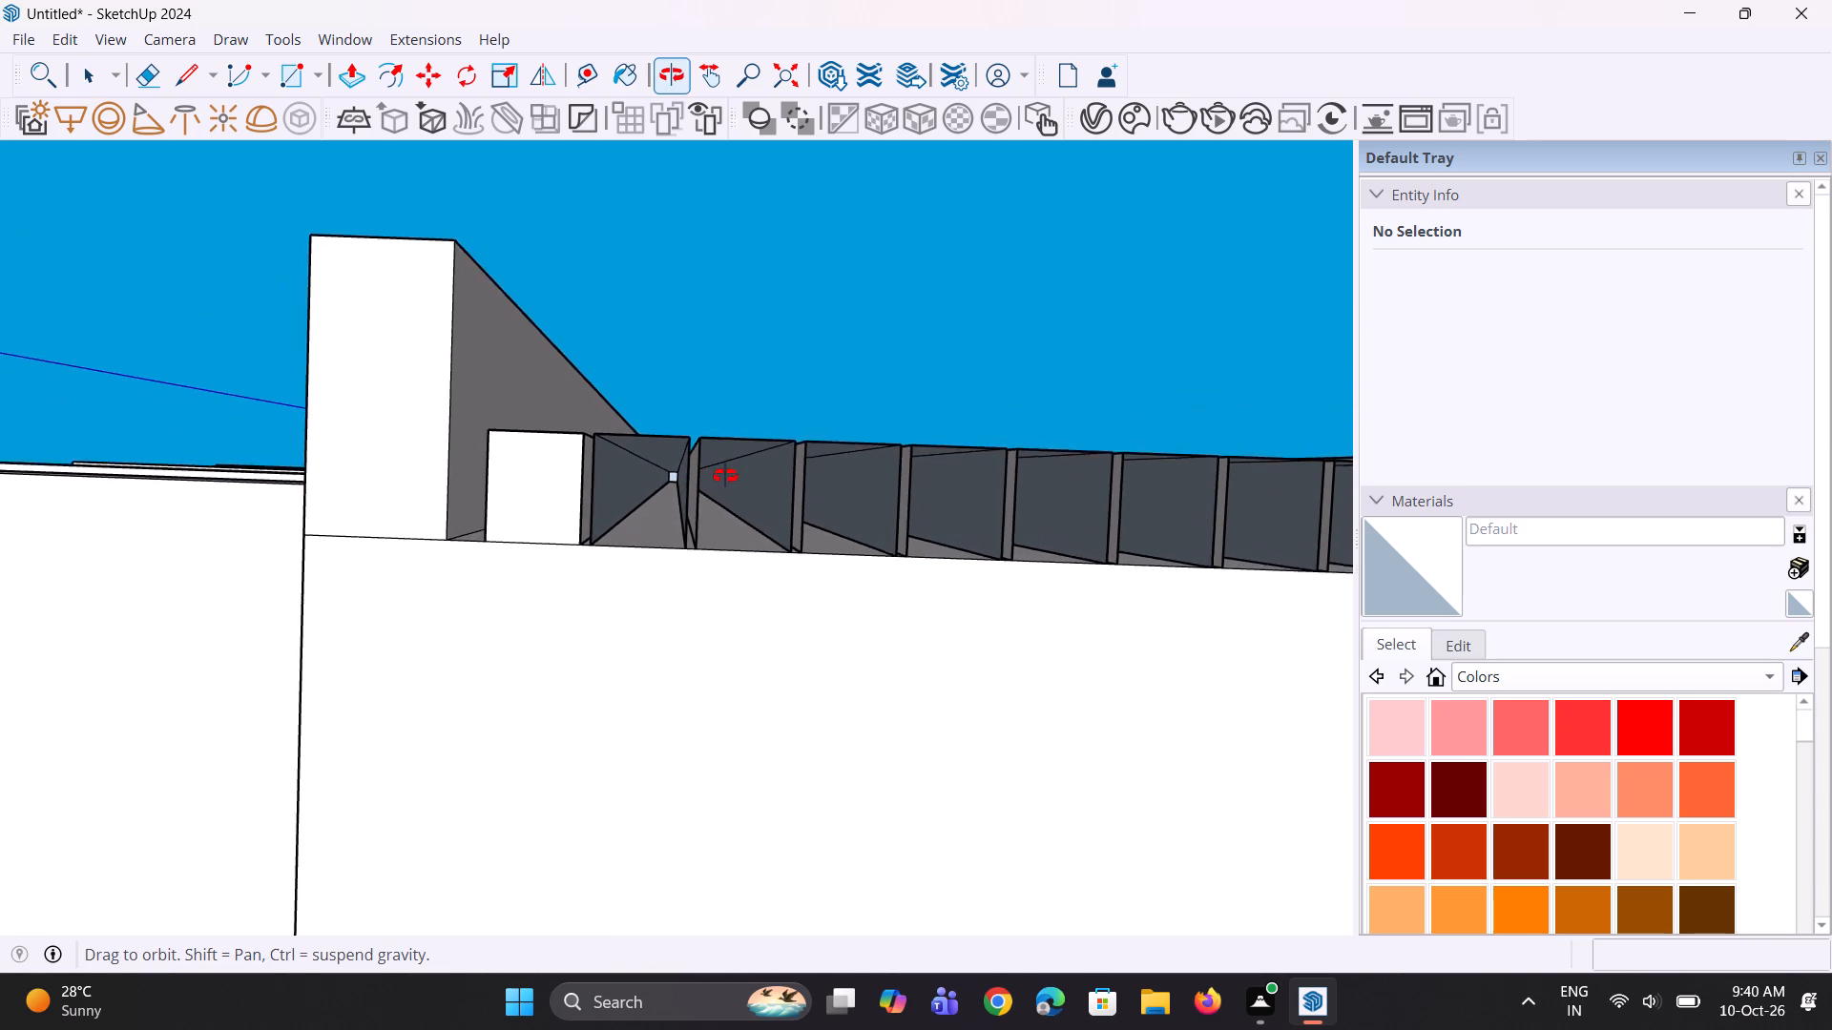
middle_click_drag(725, 476, 779, 476)
middle_click_drag(707, 491, 727, 490)
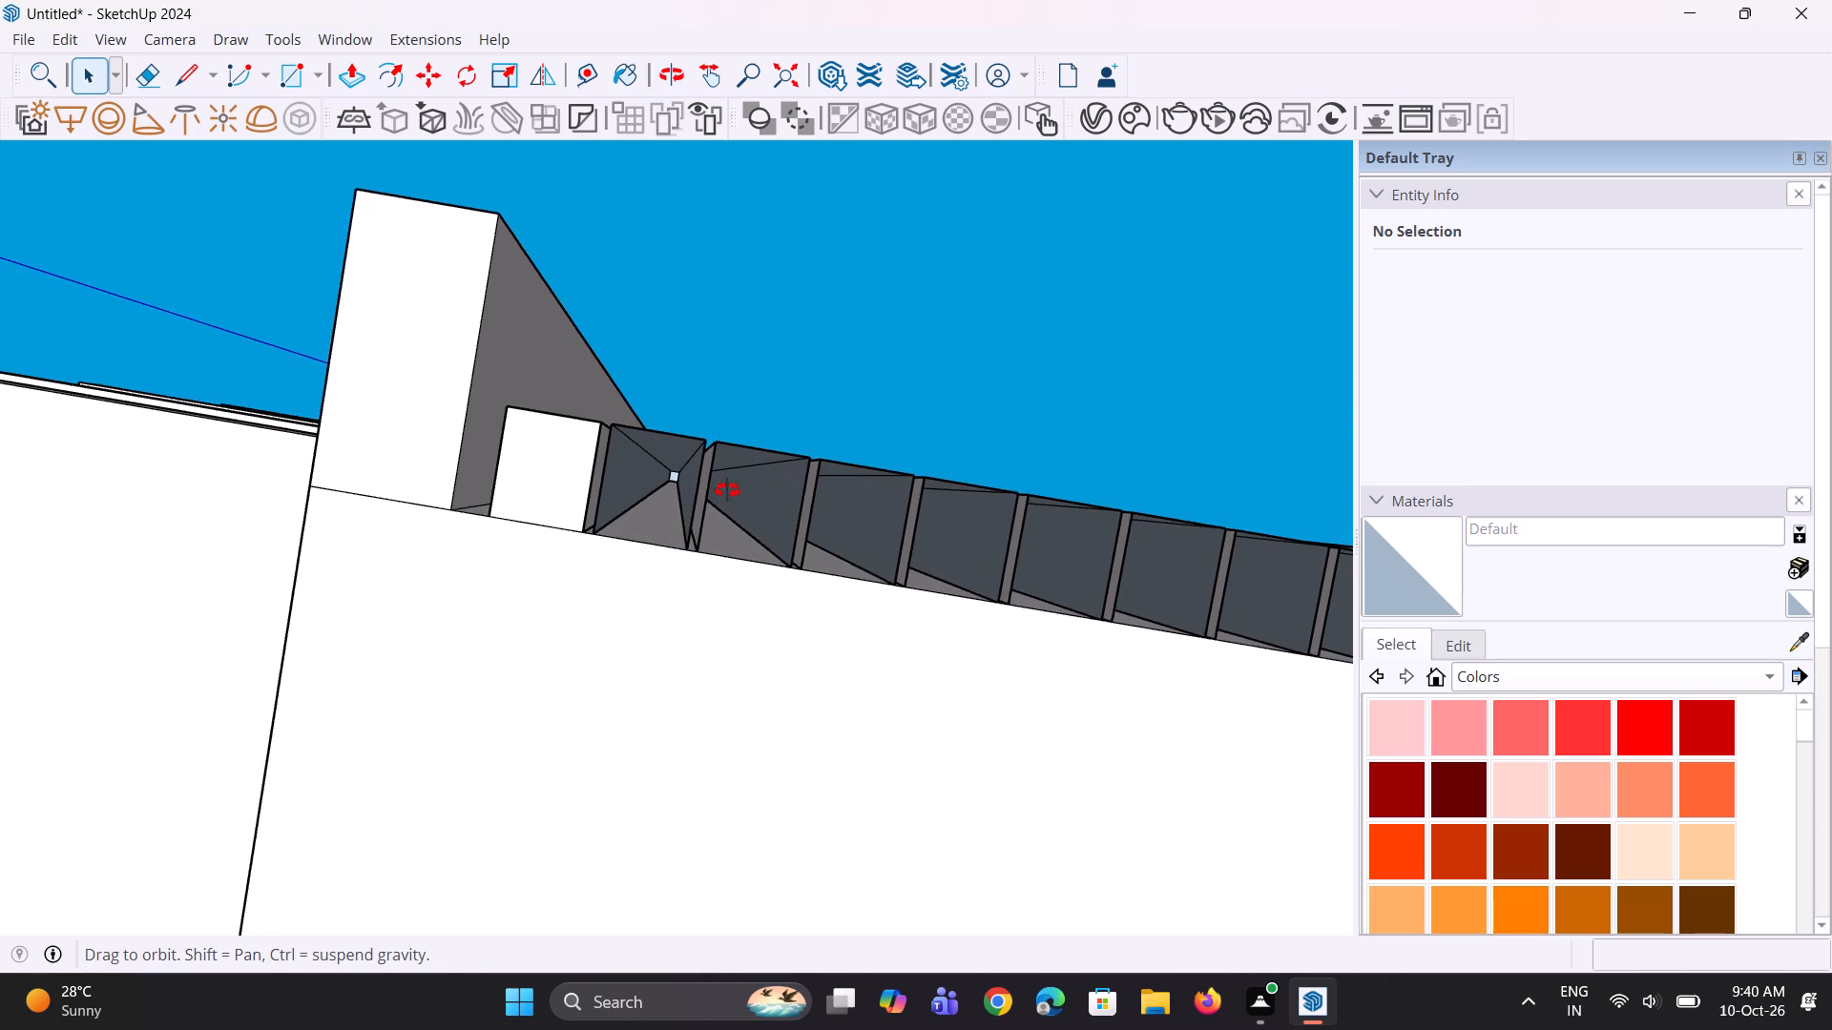
middle_click_drag(727, 490, 679, 482)
scroll(641, 489, "up", 4)
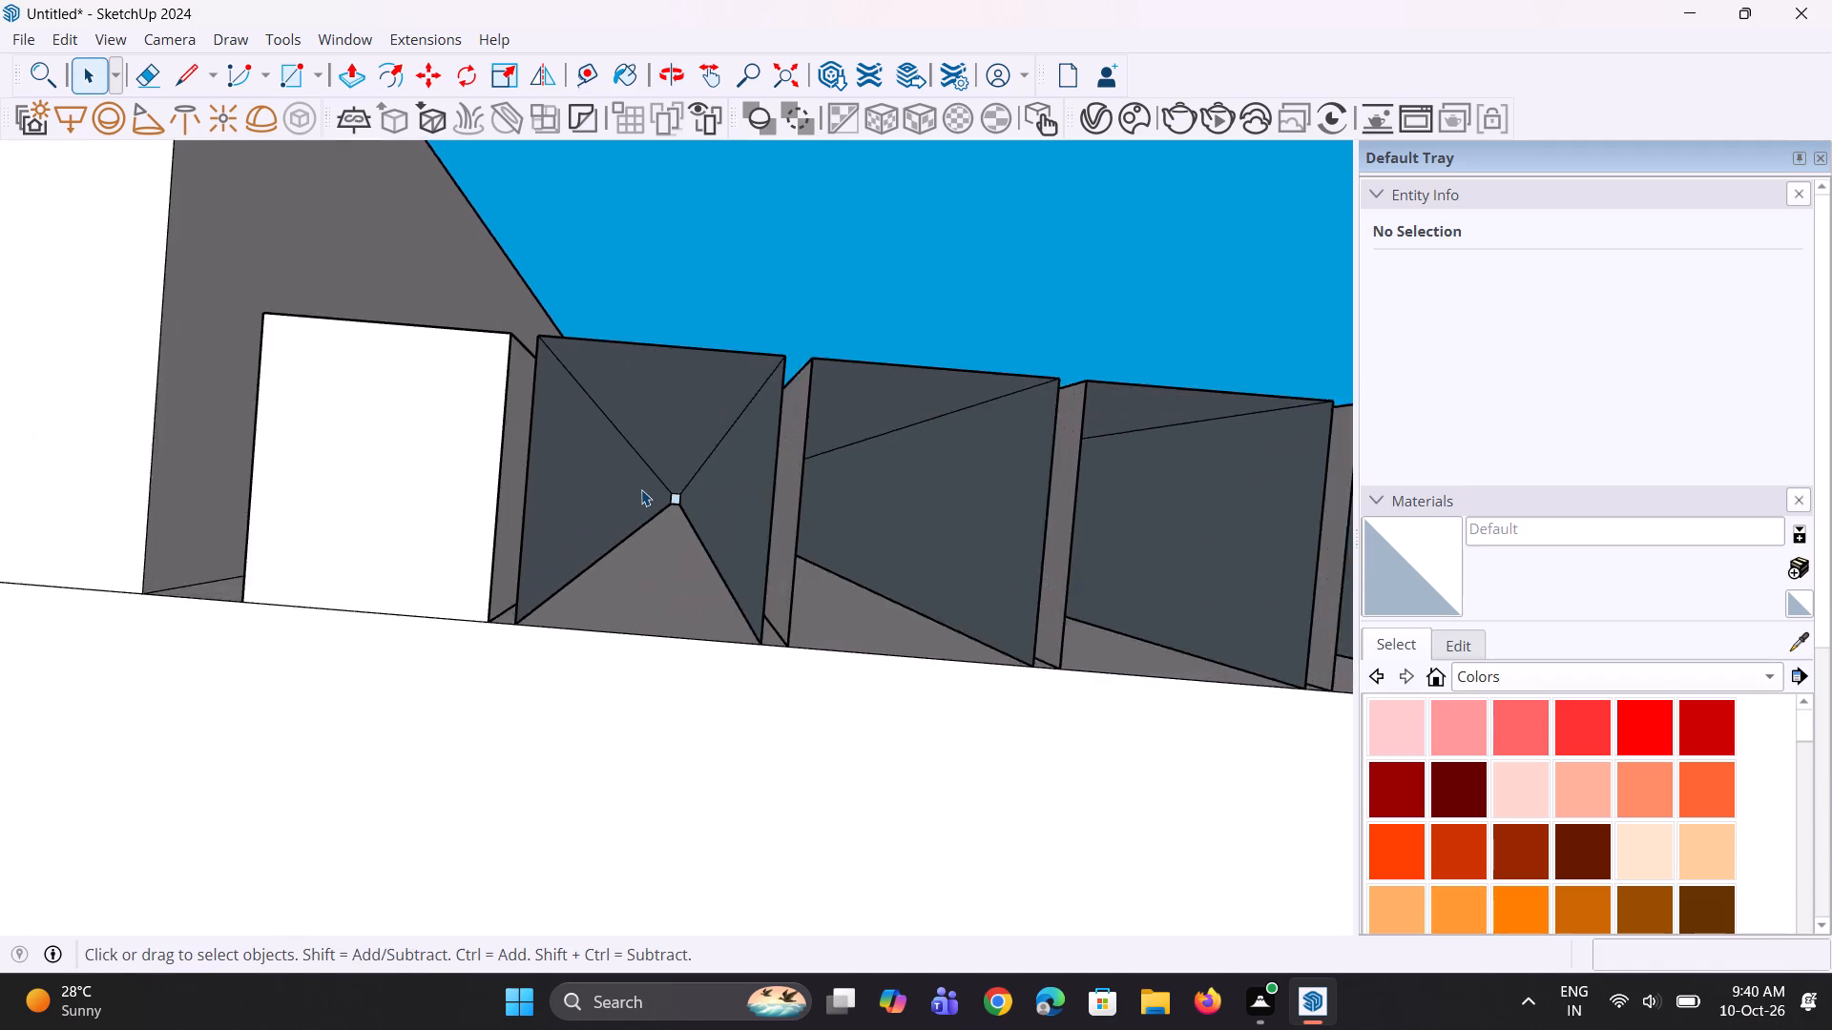
scroll(641, 489, "up", 6)
scroll(641, 489, "down", 7)
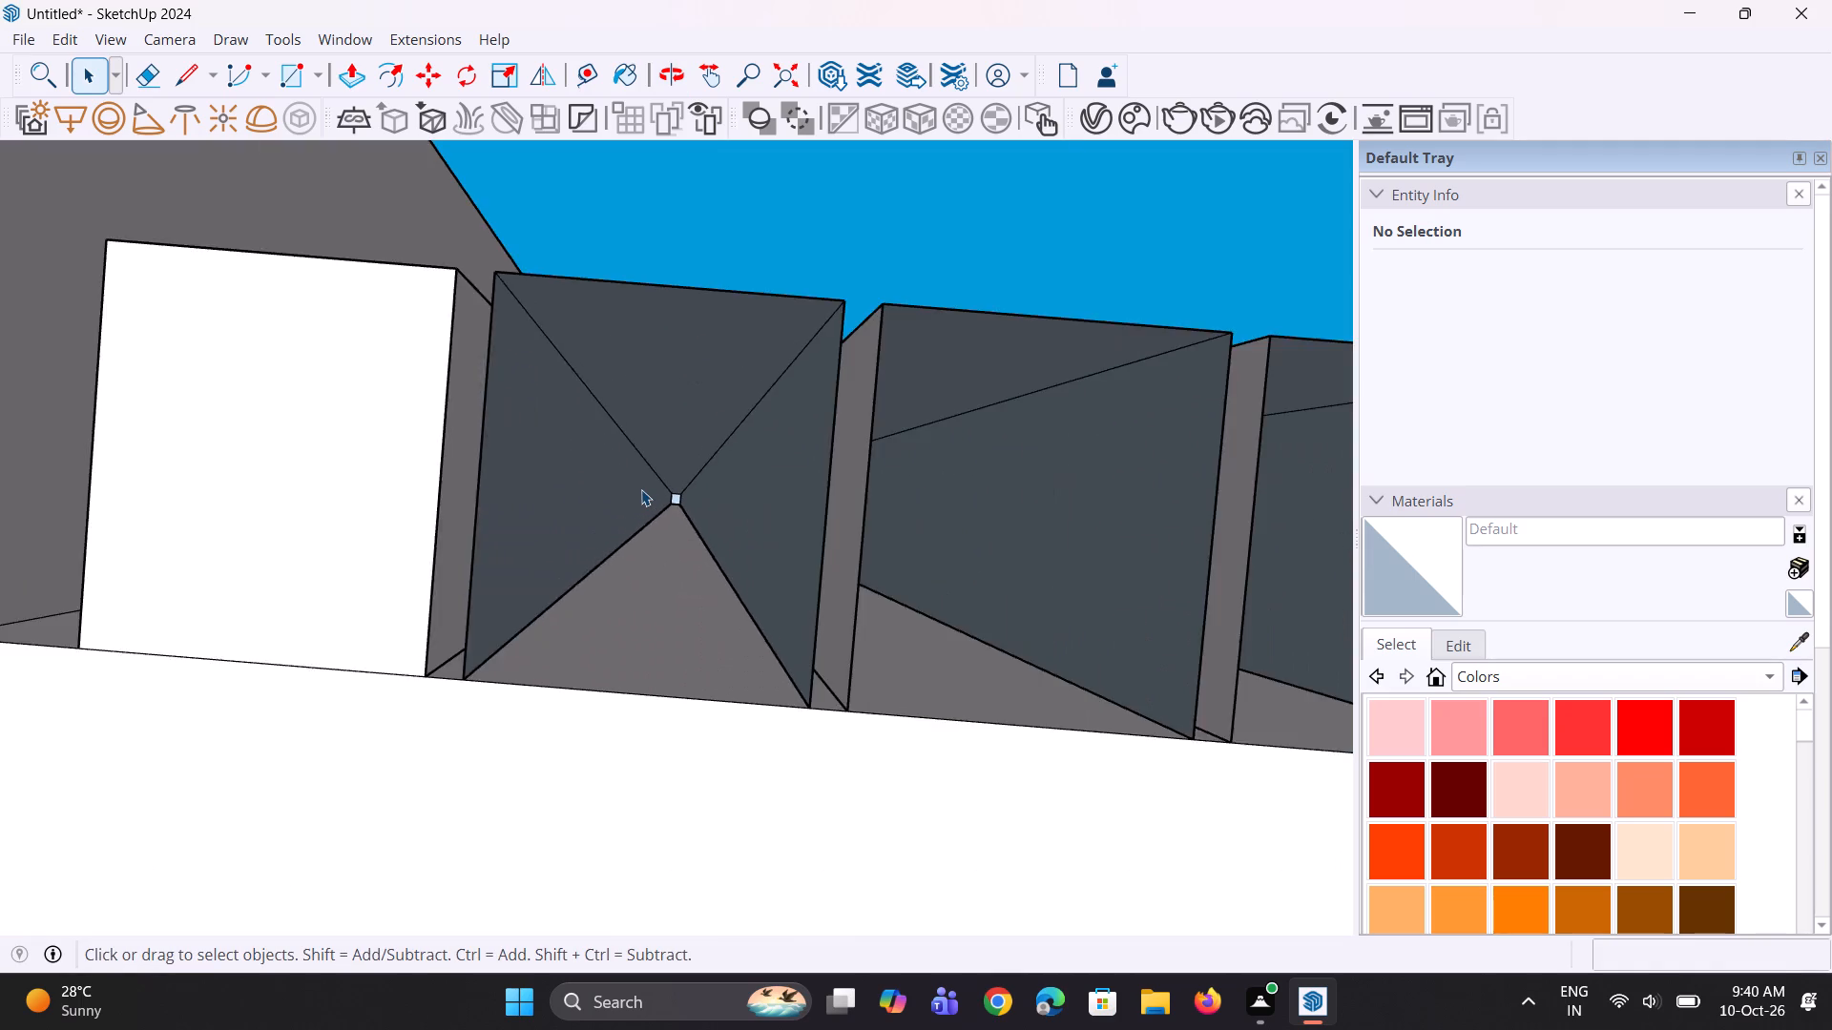
scroll(641, 489, "down", 3)
scroll(824, 539, "down", 1)
scroll(826, 539, "up", 1)
middle_click_drag(827, 539, 687, 573)
scroll(642, 585, "down", 8)
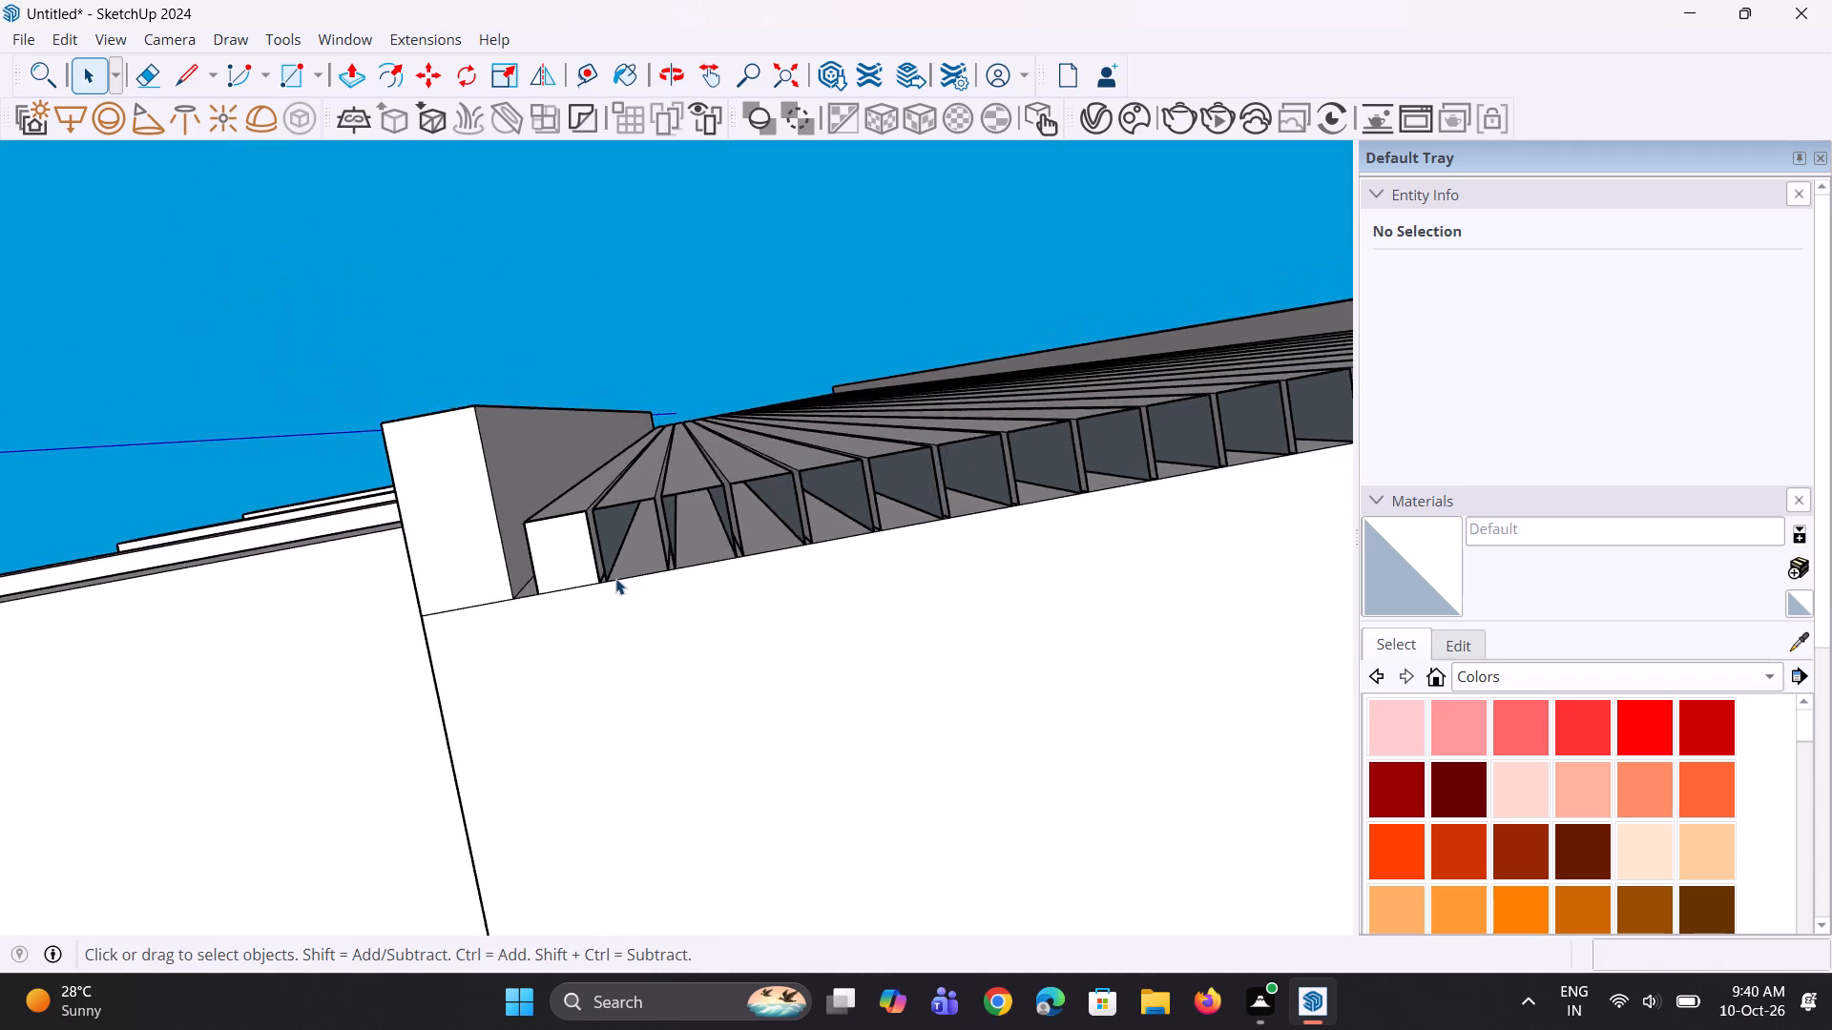
middle_click_drag(633, 635, 822, 618)
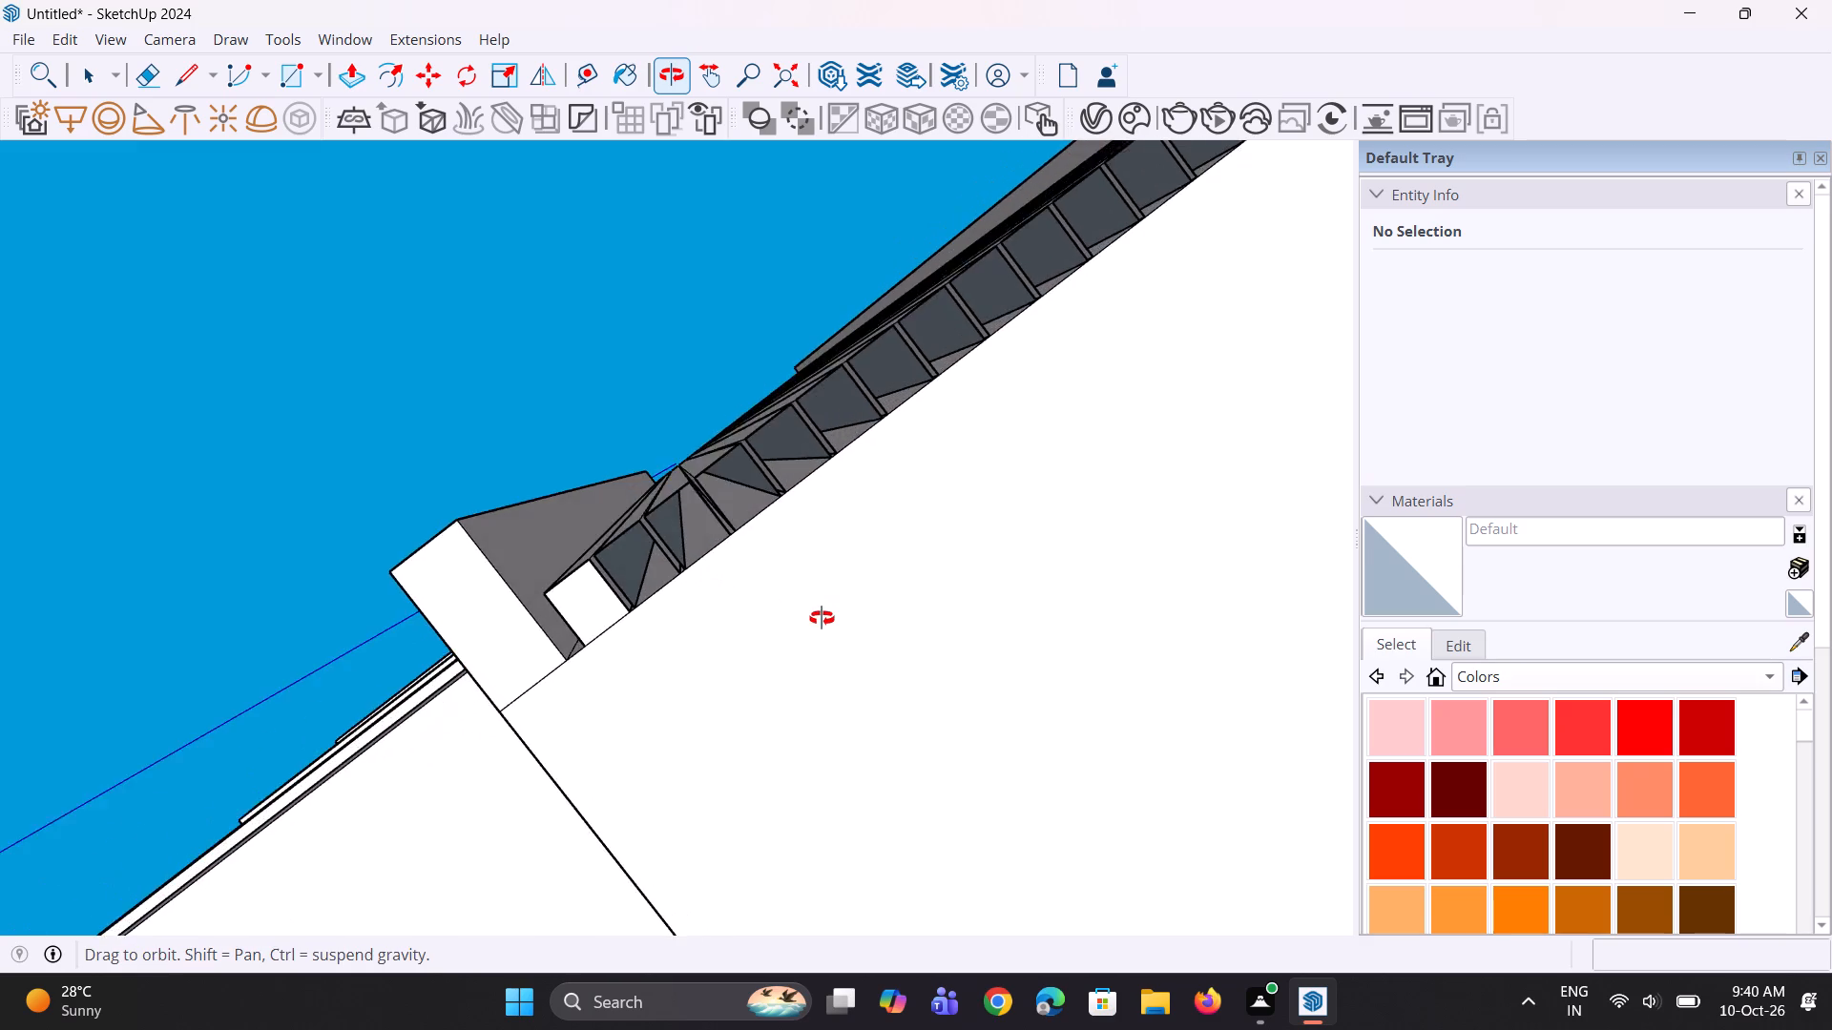
middle_click_drag(822, 618, 827, 628)
scroll(705, 608, "down", 14)
scroll(627, 556, "down", 8)
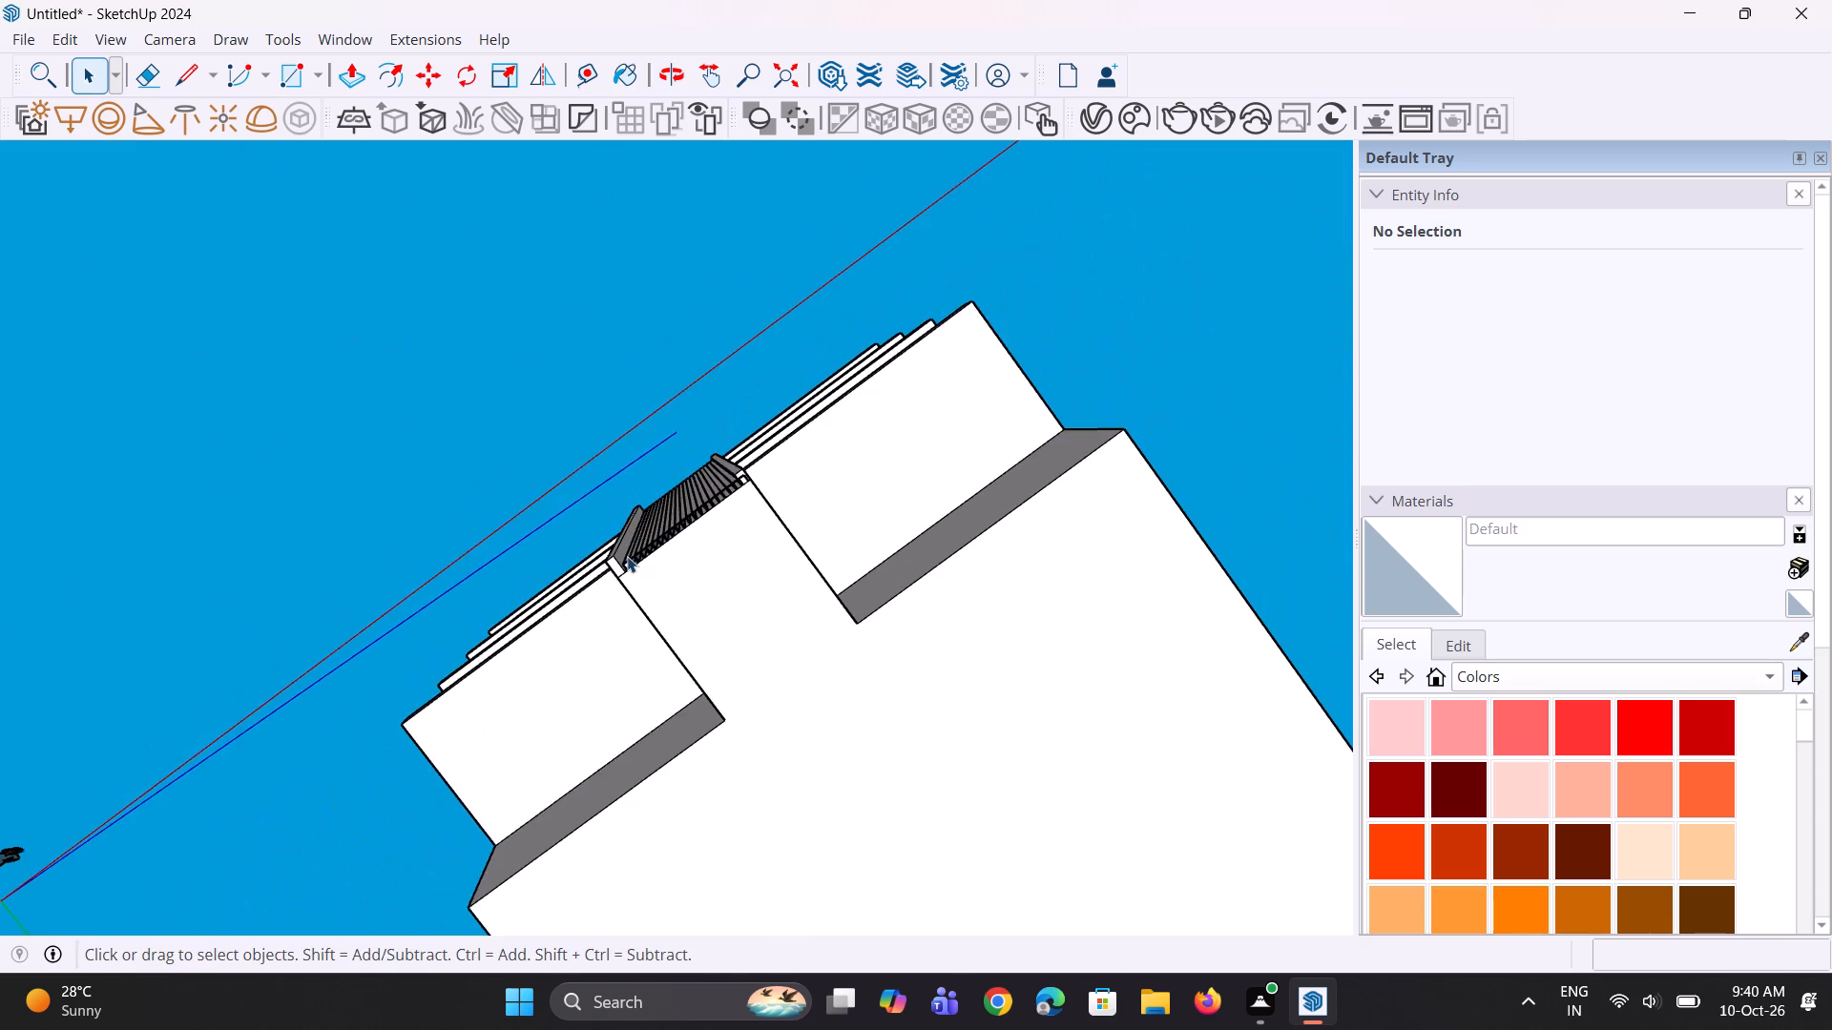
scroll(627, 556, "down", 8)
Review the whole building's roof, projecting slabs and slatted strip from below and from raised front views.
middle_click_drag(627, 556, 710, 861)
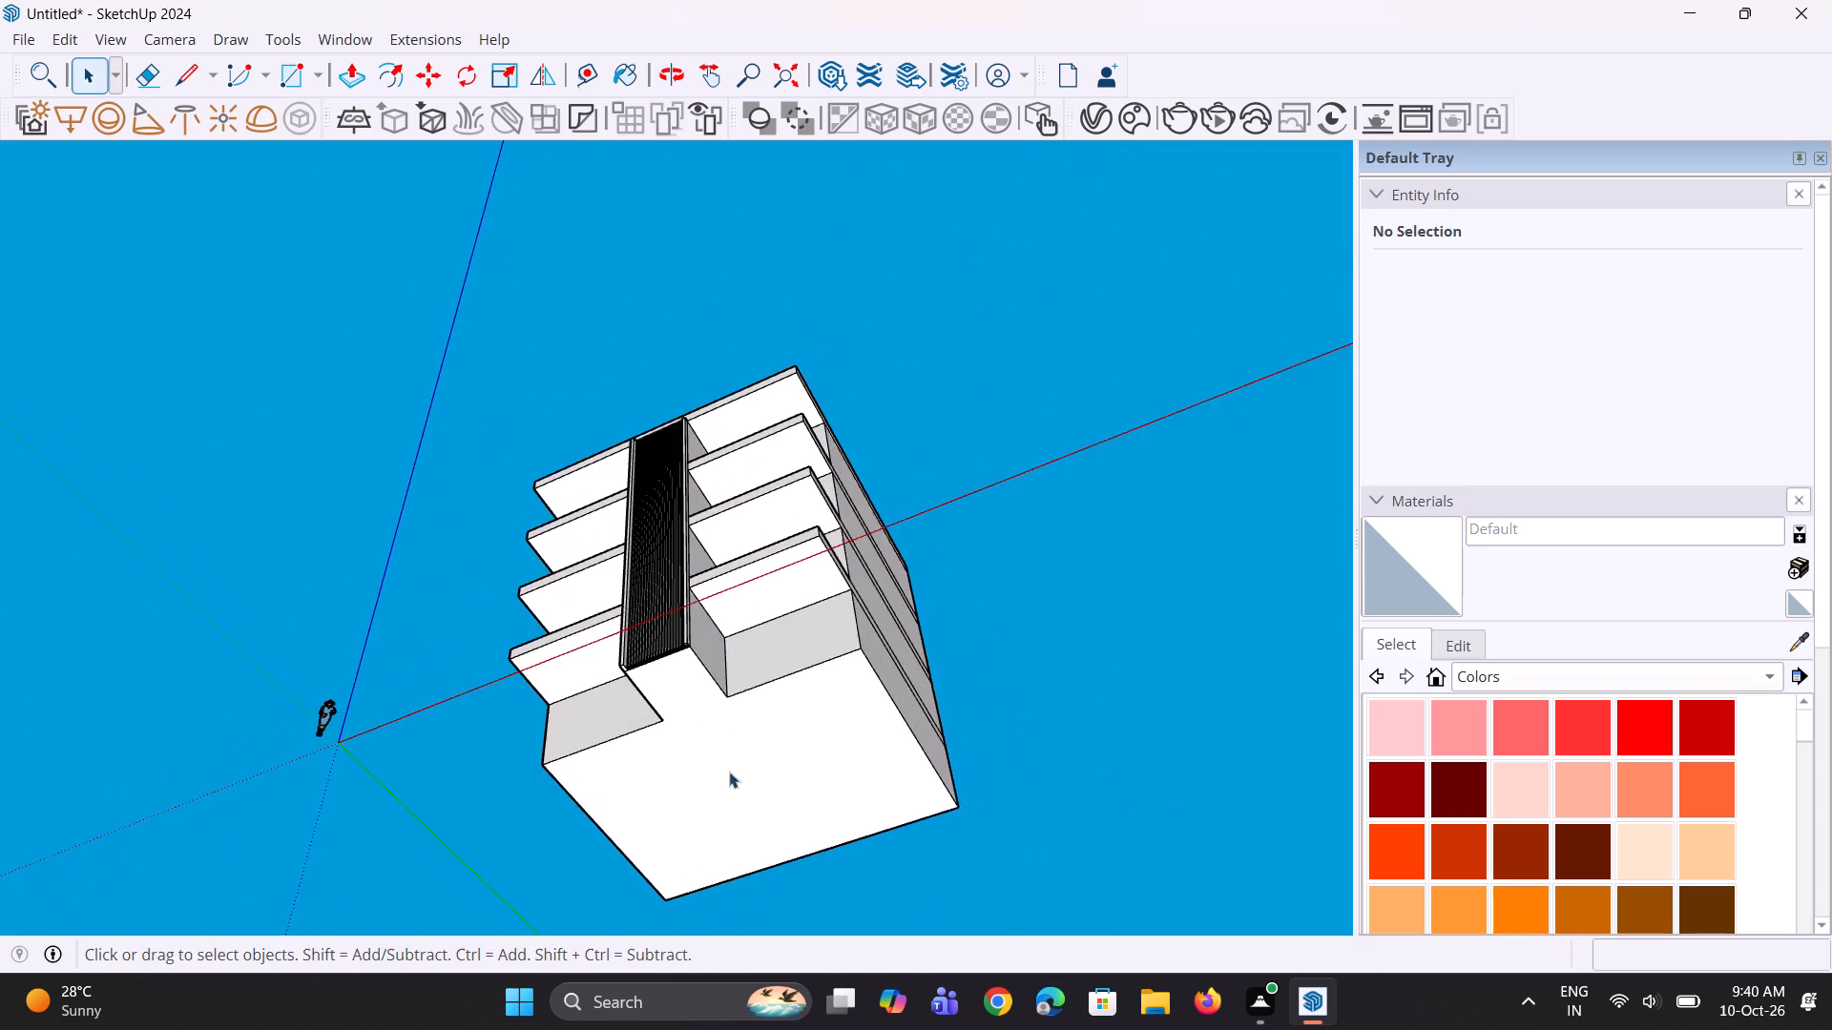
middle_click_drag(673, 583, 740, 964)
scroll(579, 443, "up", 6)
middle_click_drag(596, 441, 681, 619)
scroll(623, 572, "down", 5)
middle_click_drag(602, 576, 655, 661)
scroll(827, 553, "up", 3)
middle_click_drag(806, 557, 800, 509)
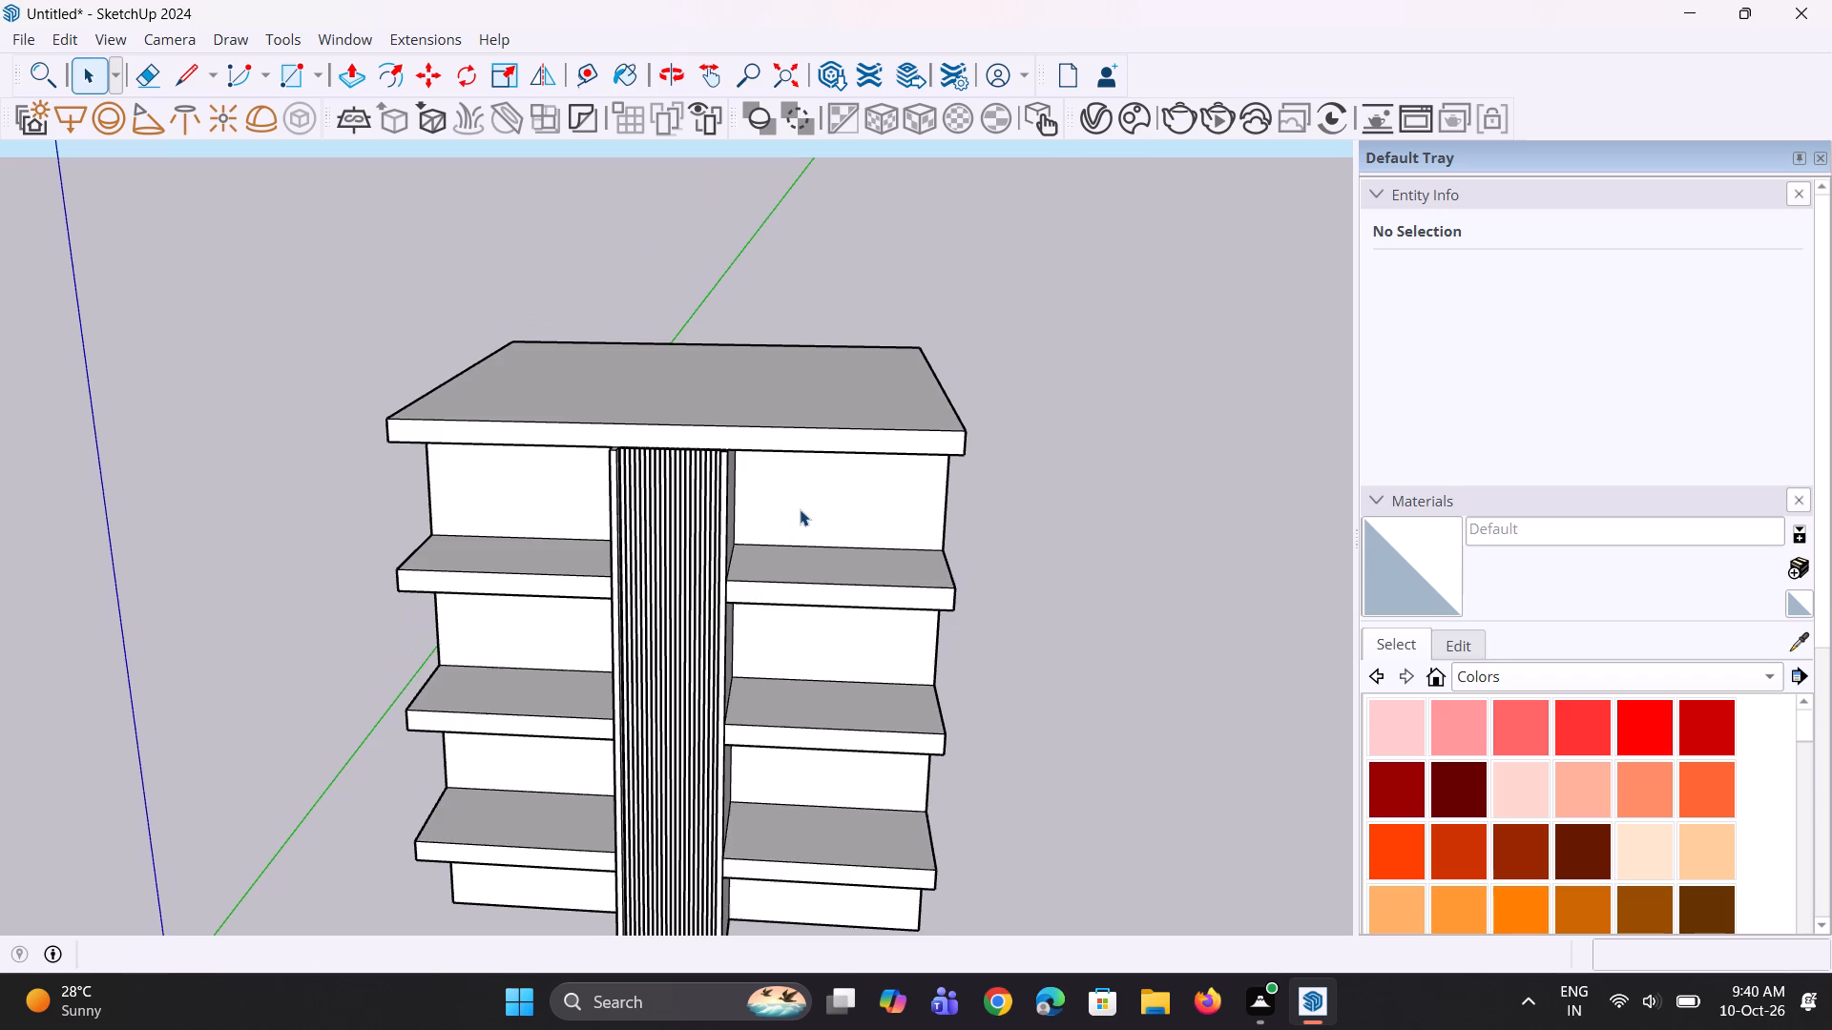
scroll(800, 509, "up", 1)
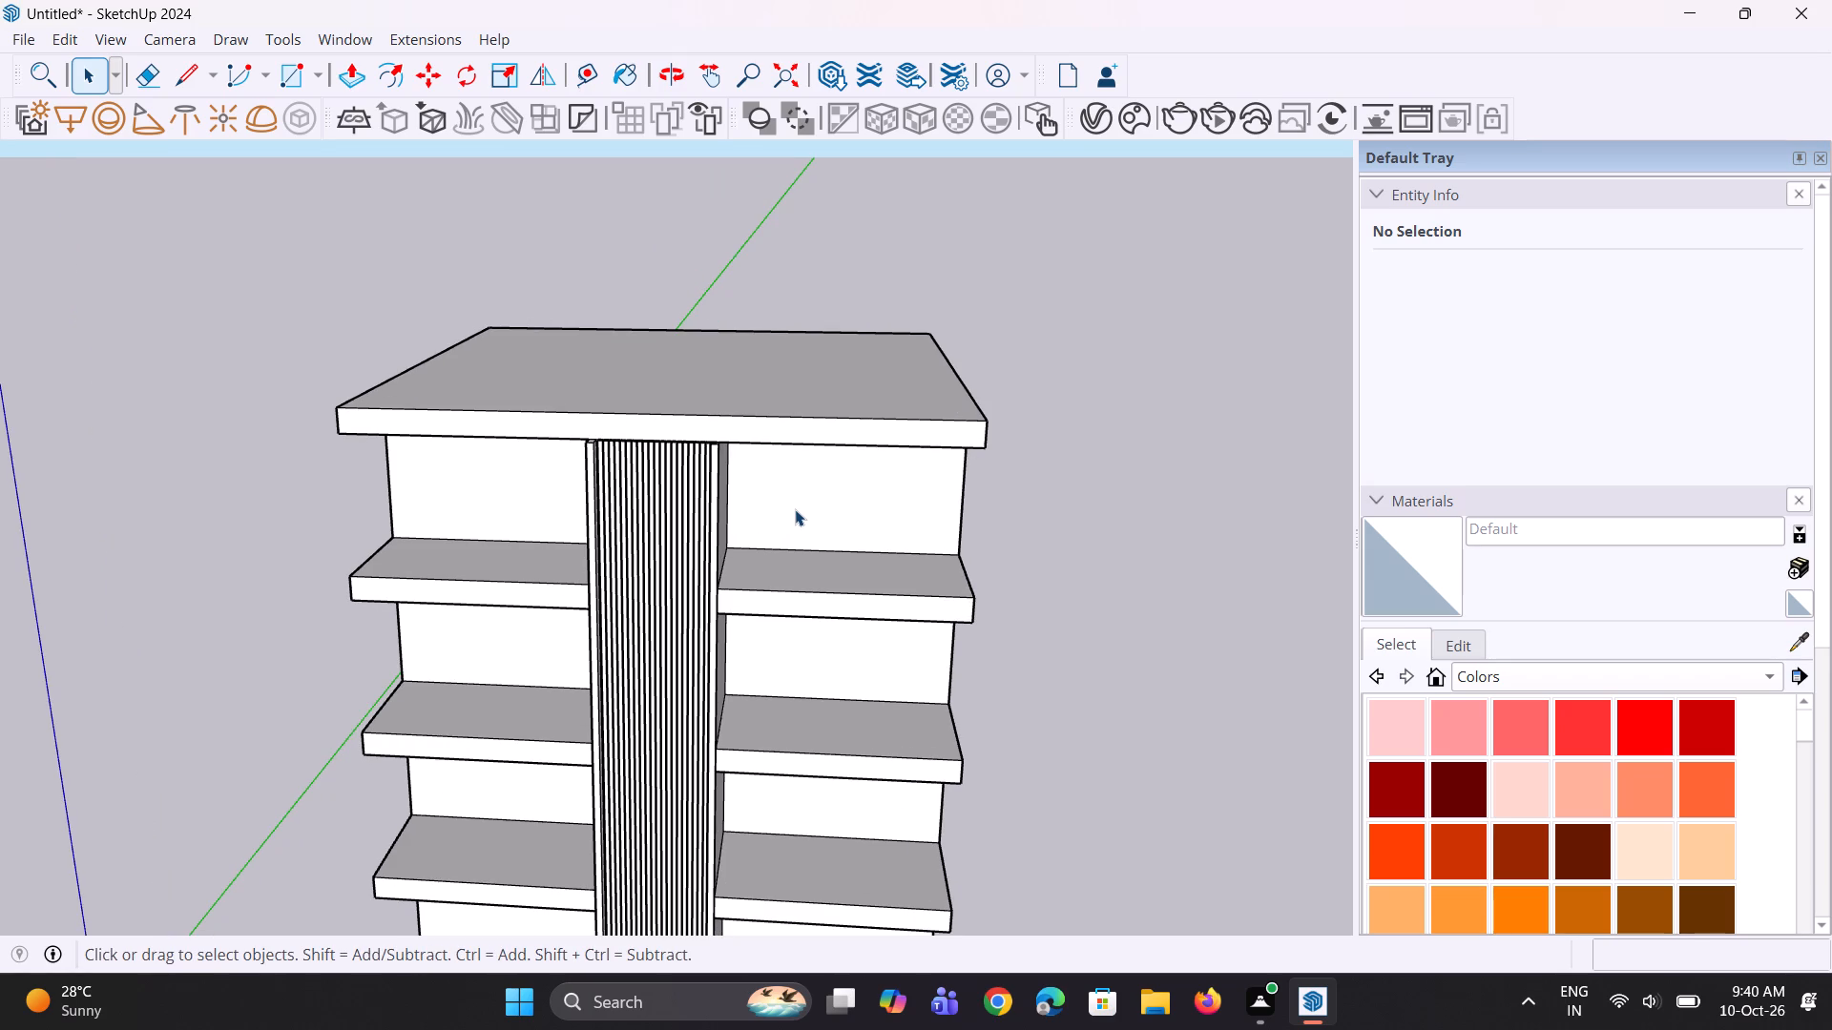
scroll(816, 493, "down", 3)
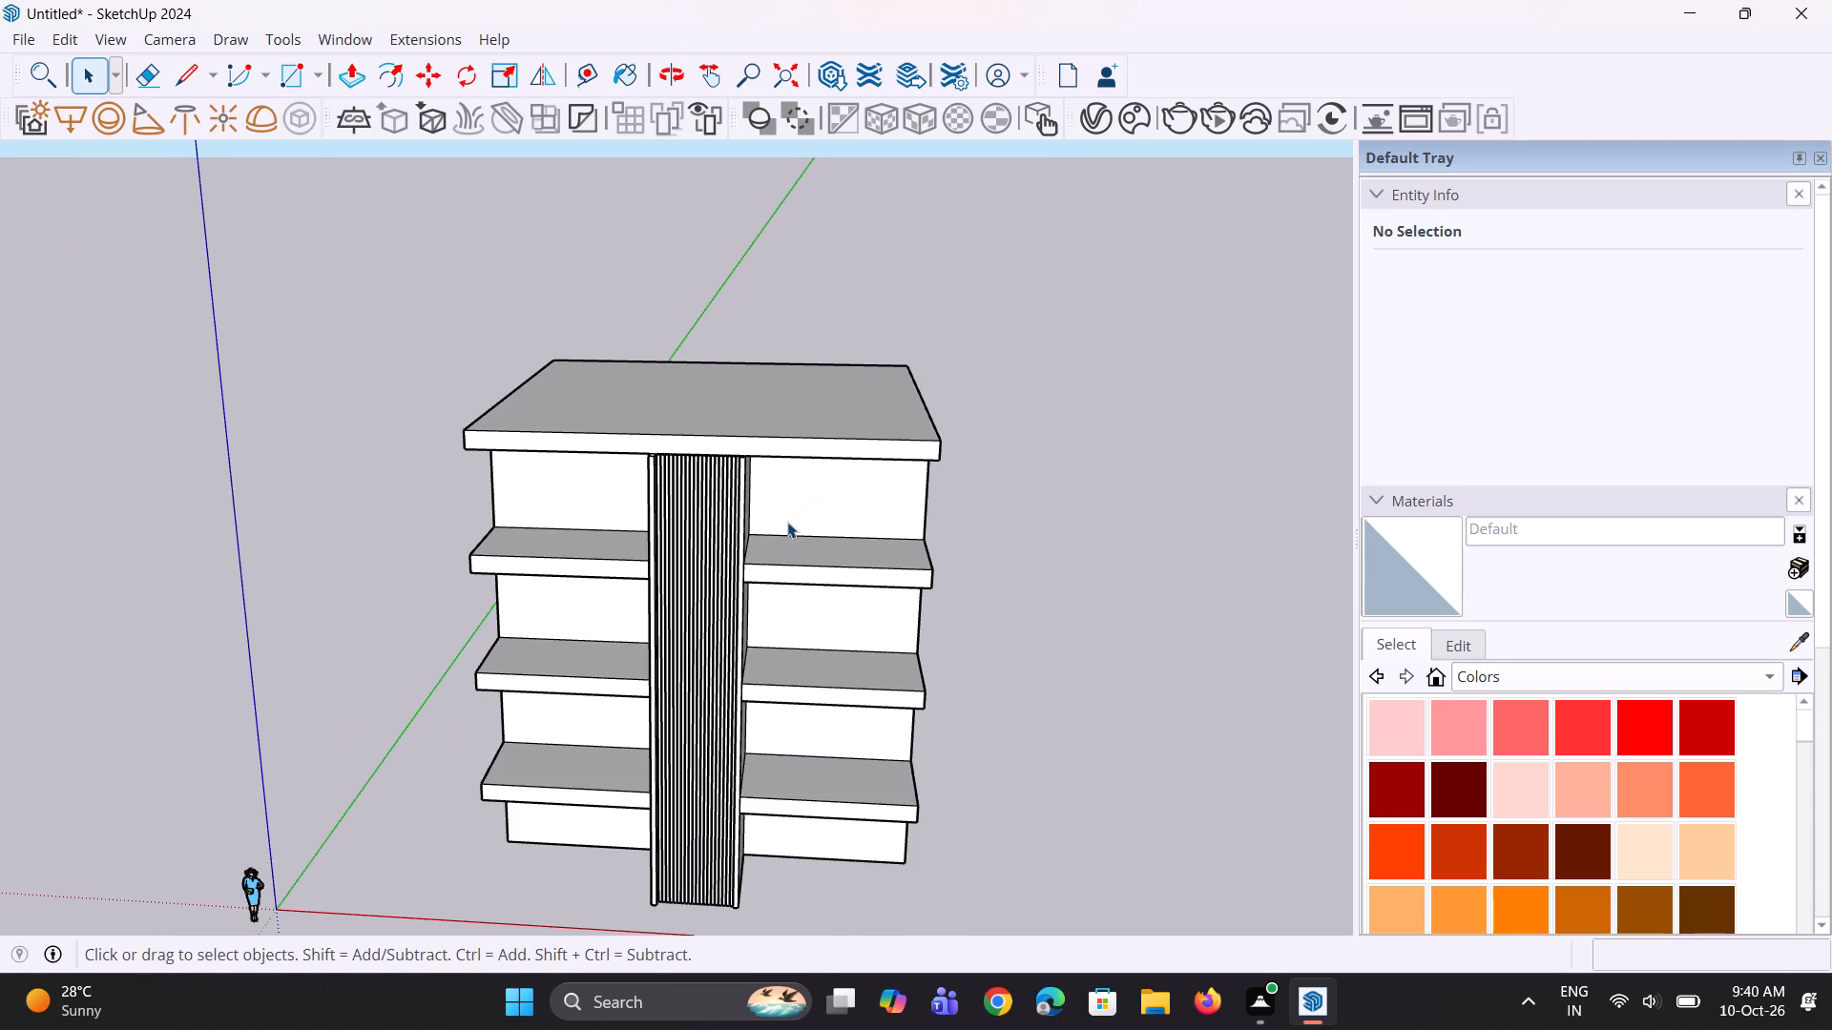
scroll(787, 522, "down", 2)
middle_click_drag(758, 539, 691, 566)
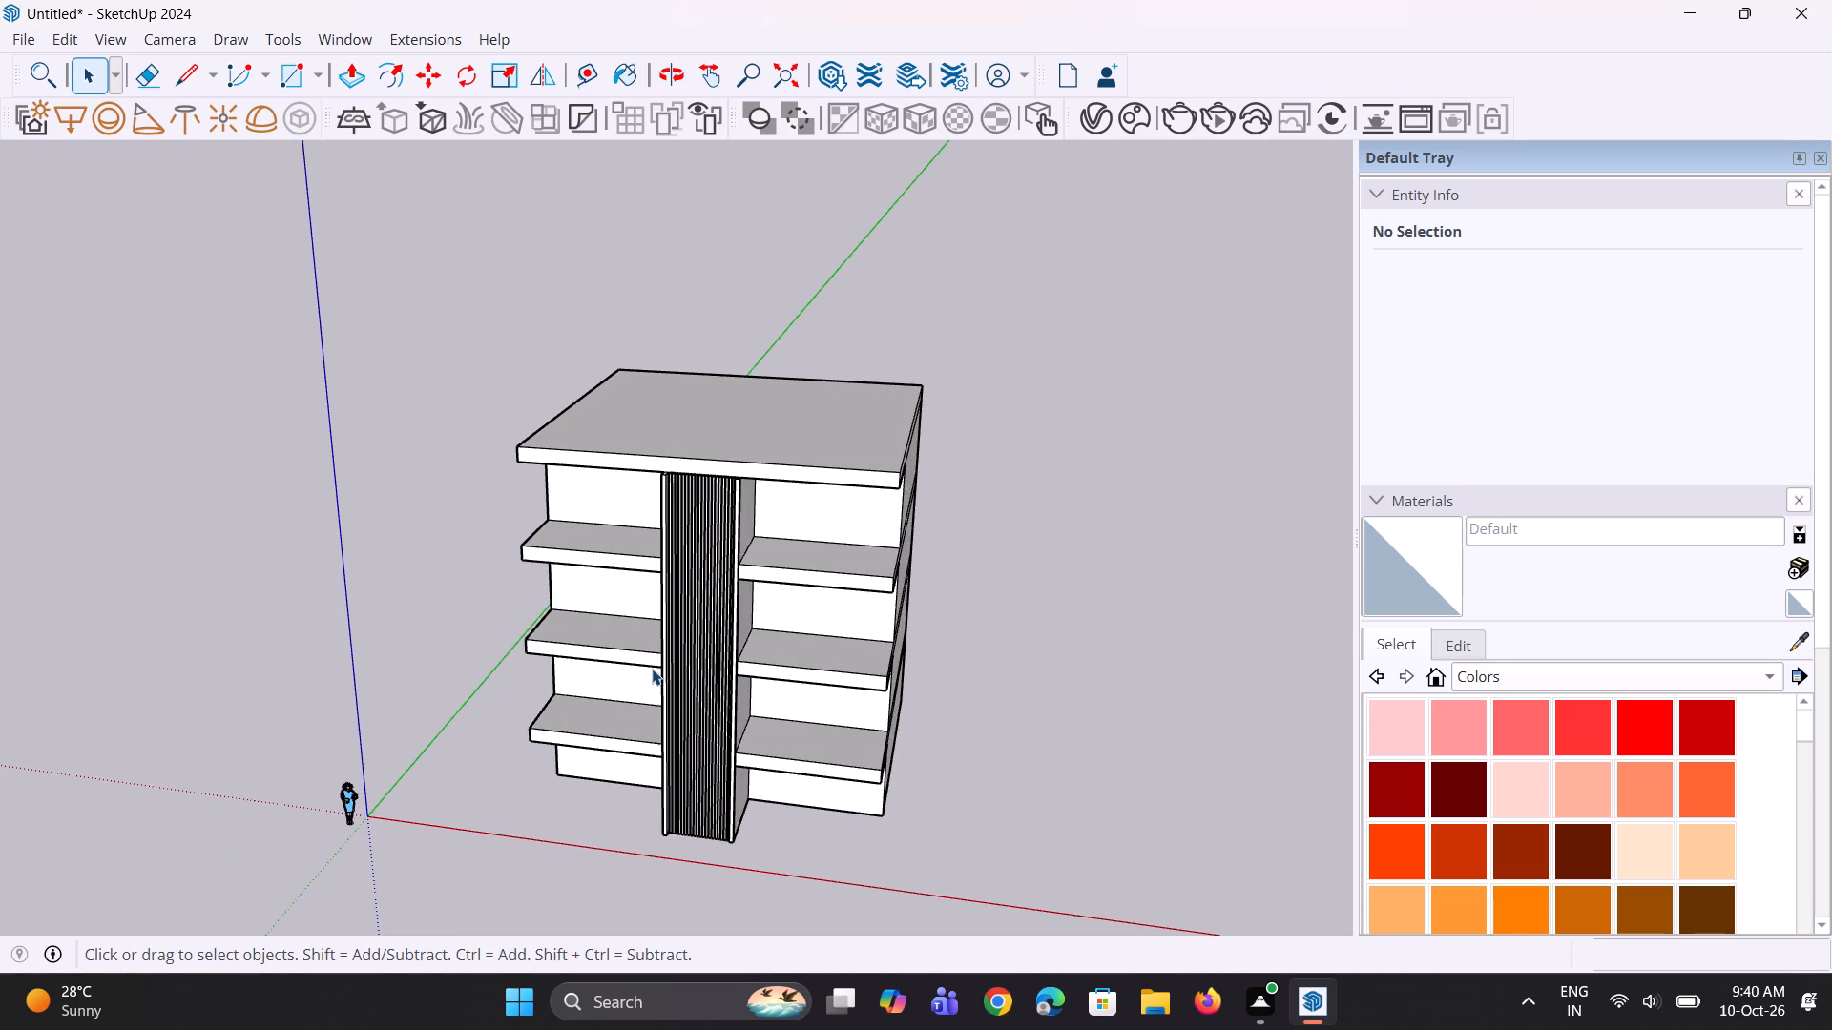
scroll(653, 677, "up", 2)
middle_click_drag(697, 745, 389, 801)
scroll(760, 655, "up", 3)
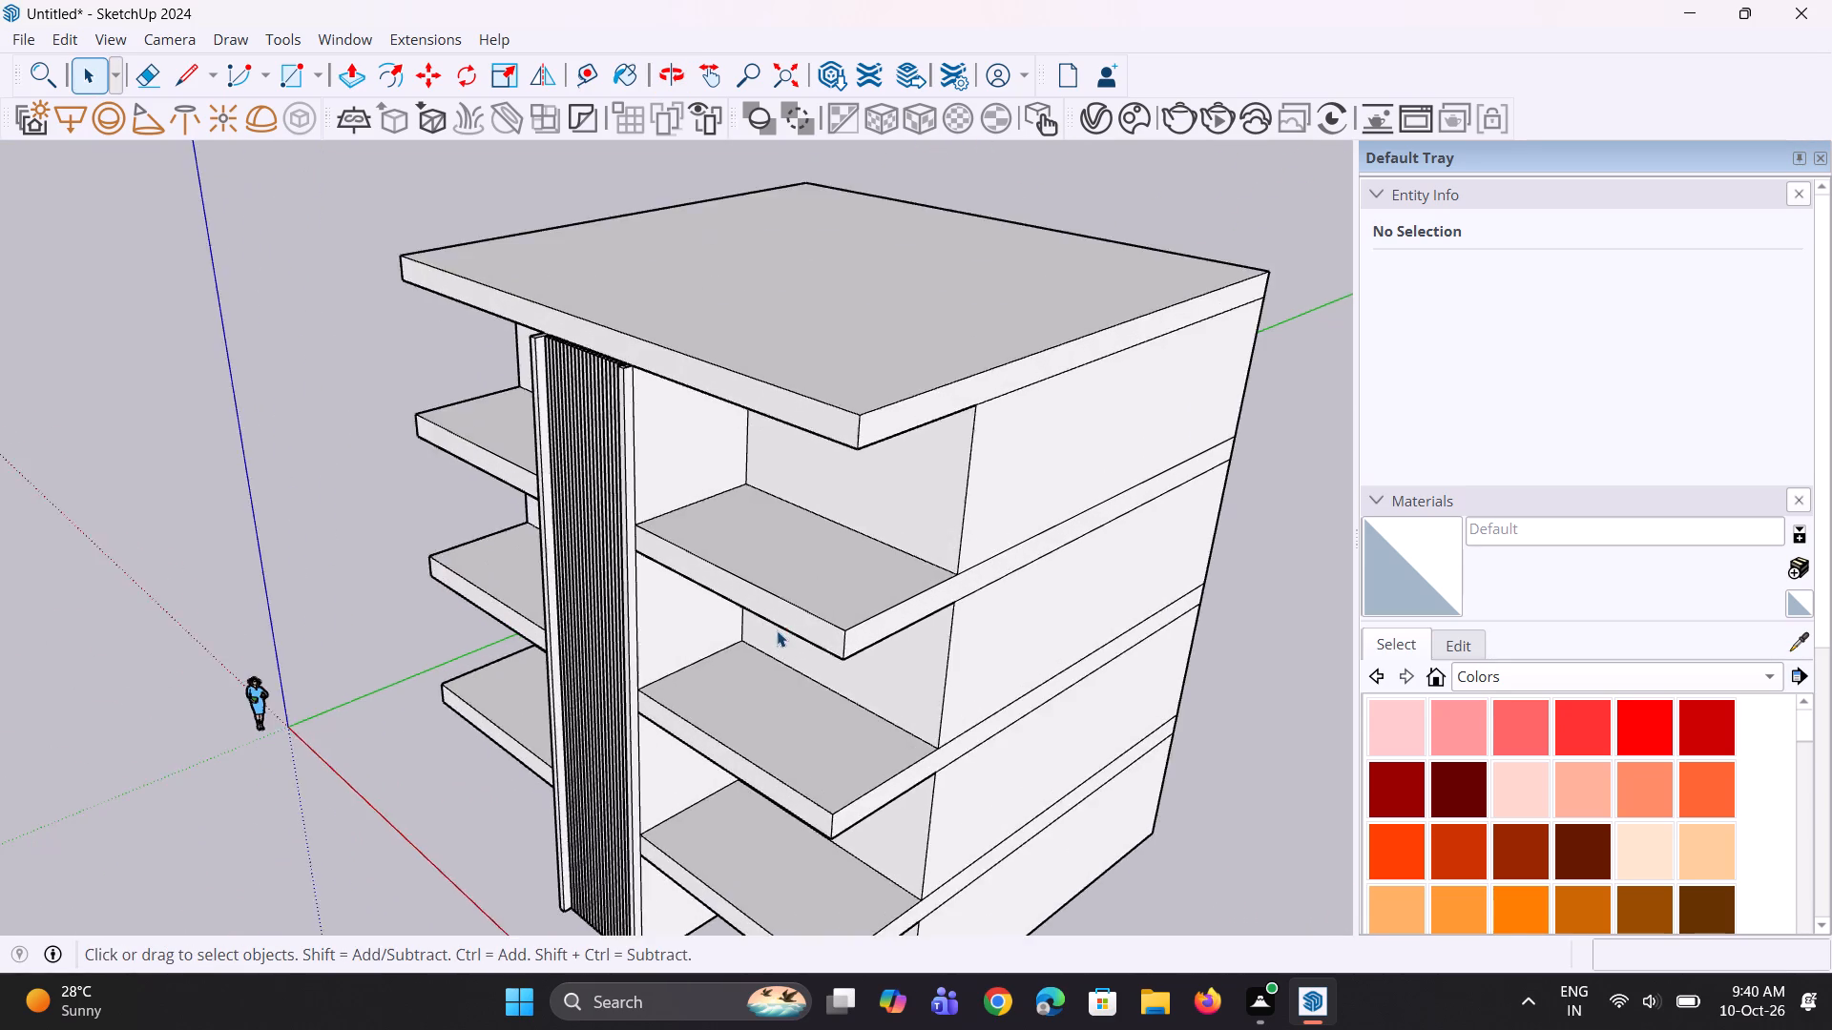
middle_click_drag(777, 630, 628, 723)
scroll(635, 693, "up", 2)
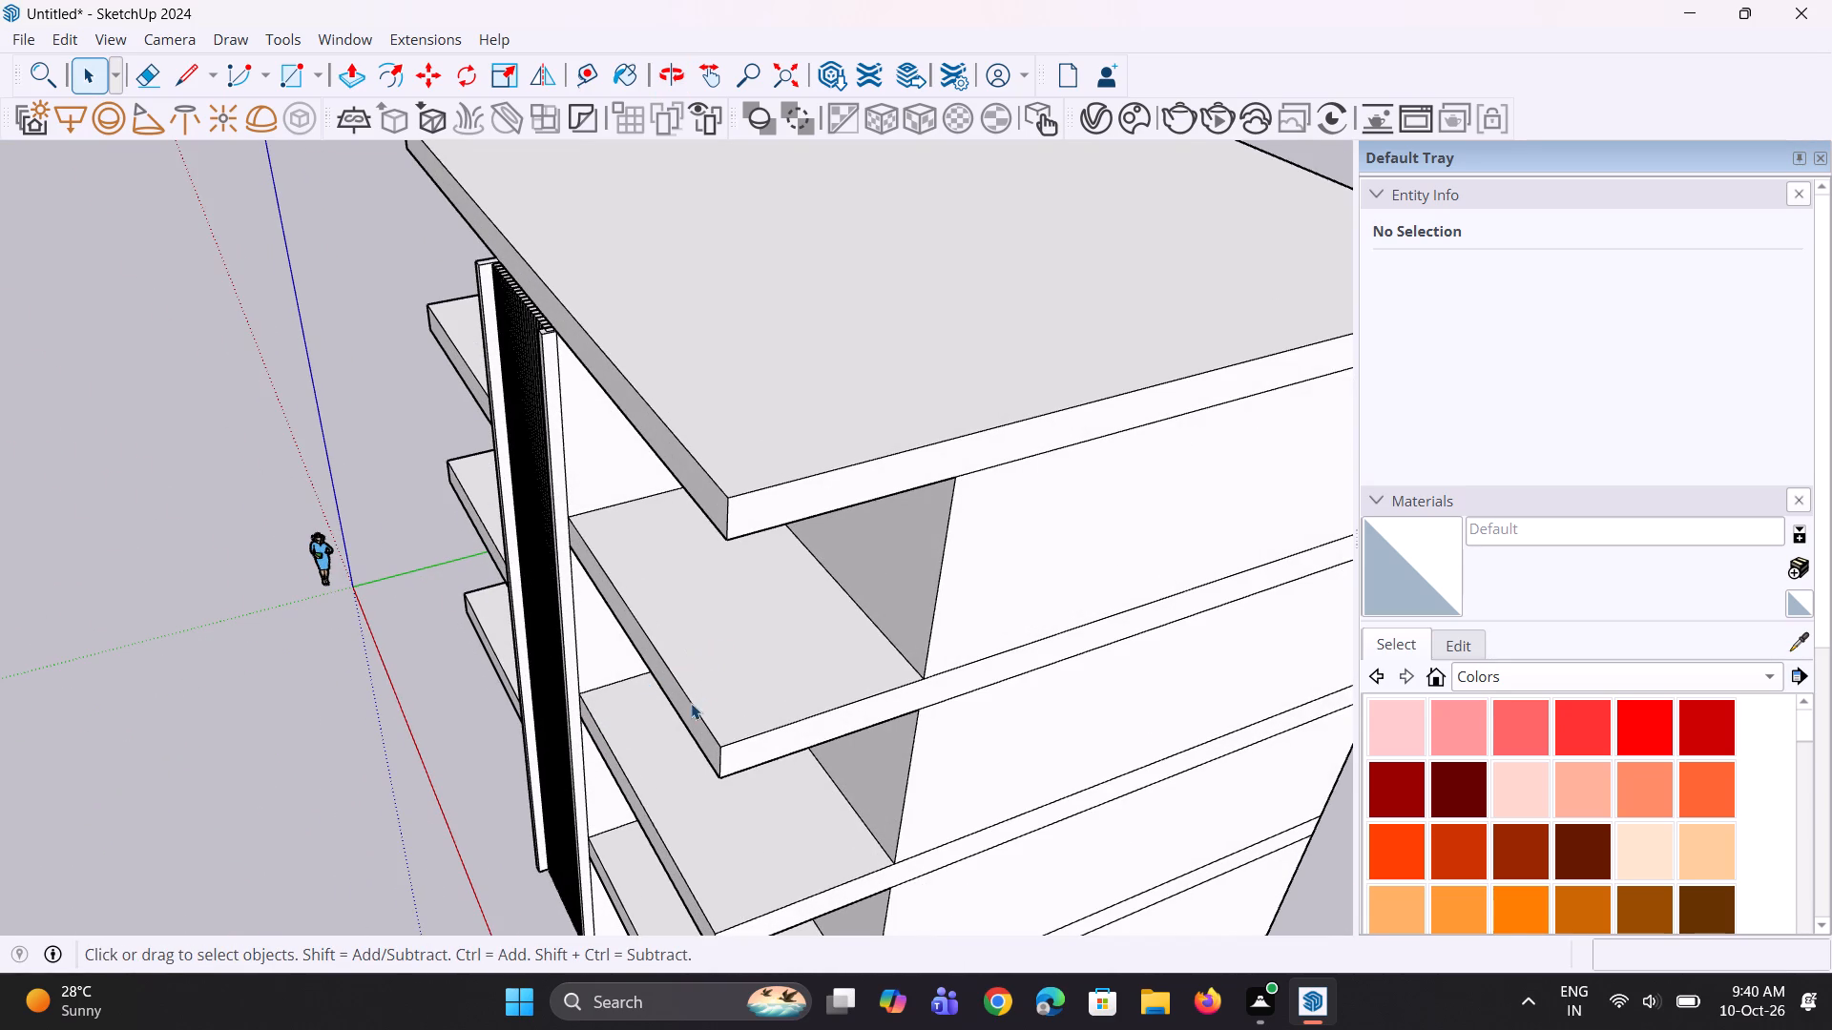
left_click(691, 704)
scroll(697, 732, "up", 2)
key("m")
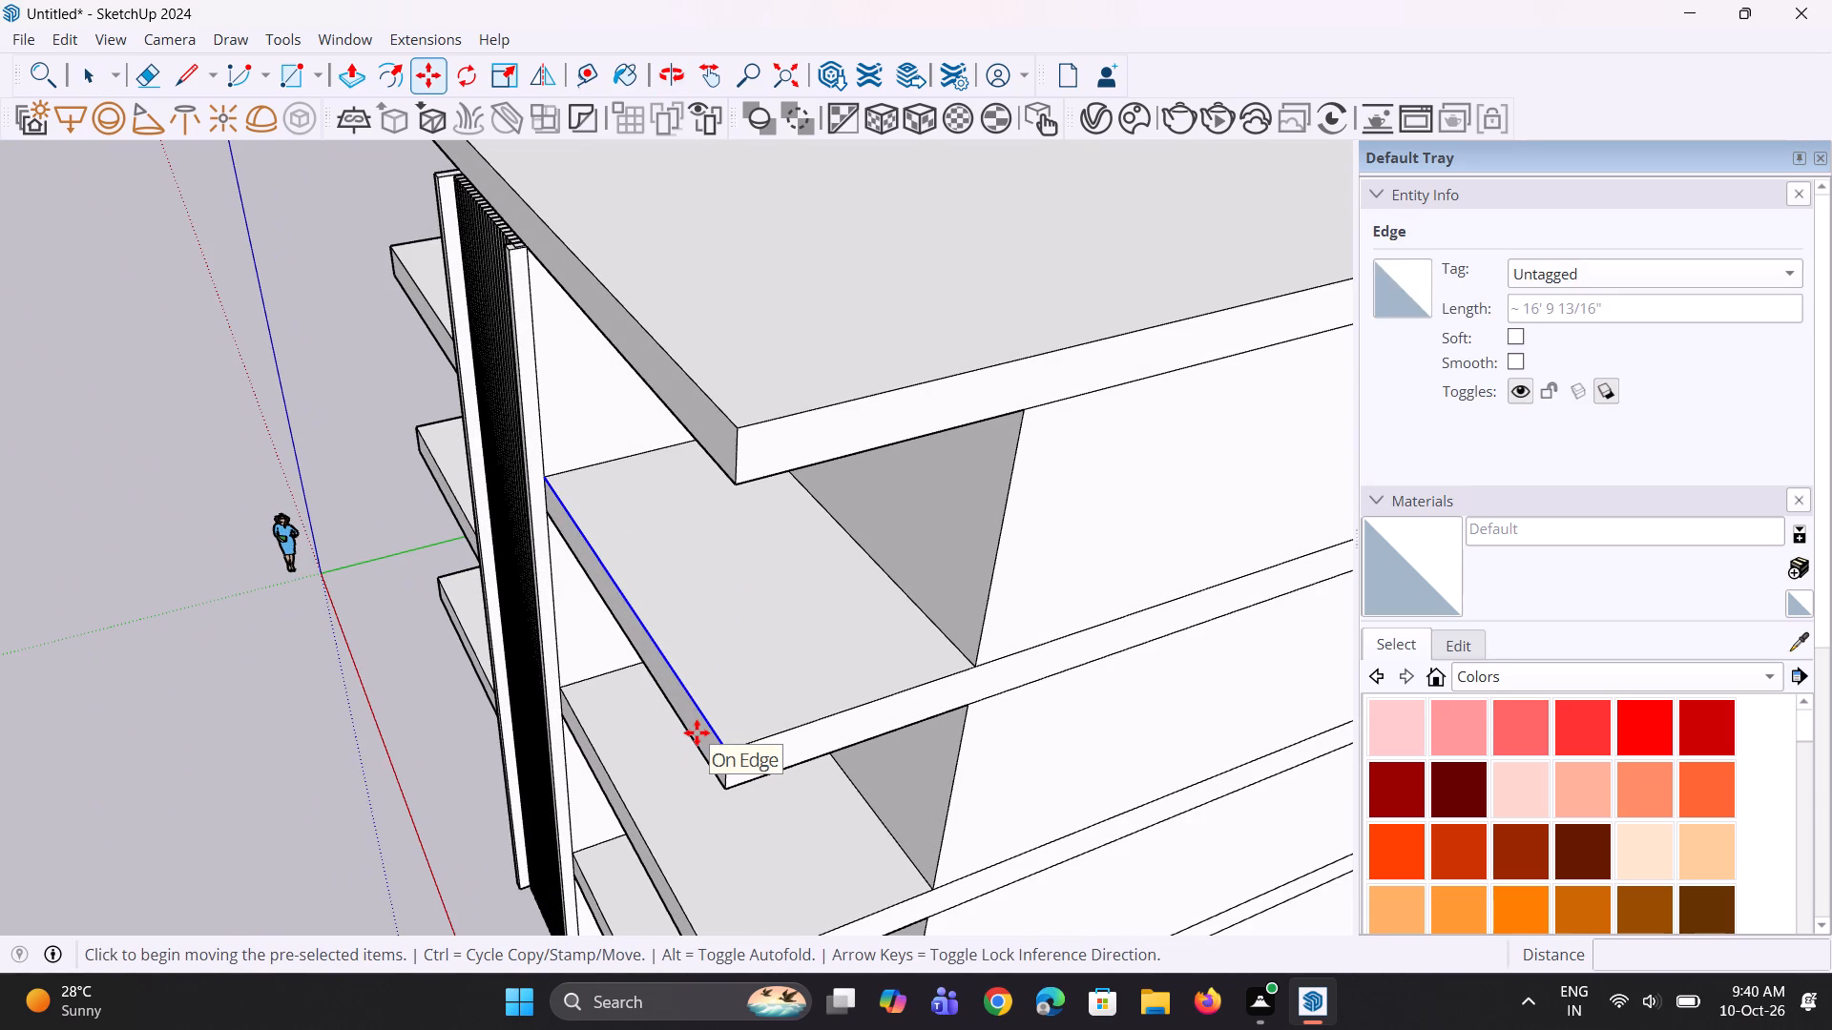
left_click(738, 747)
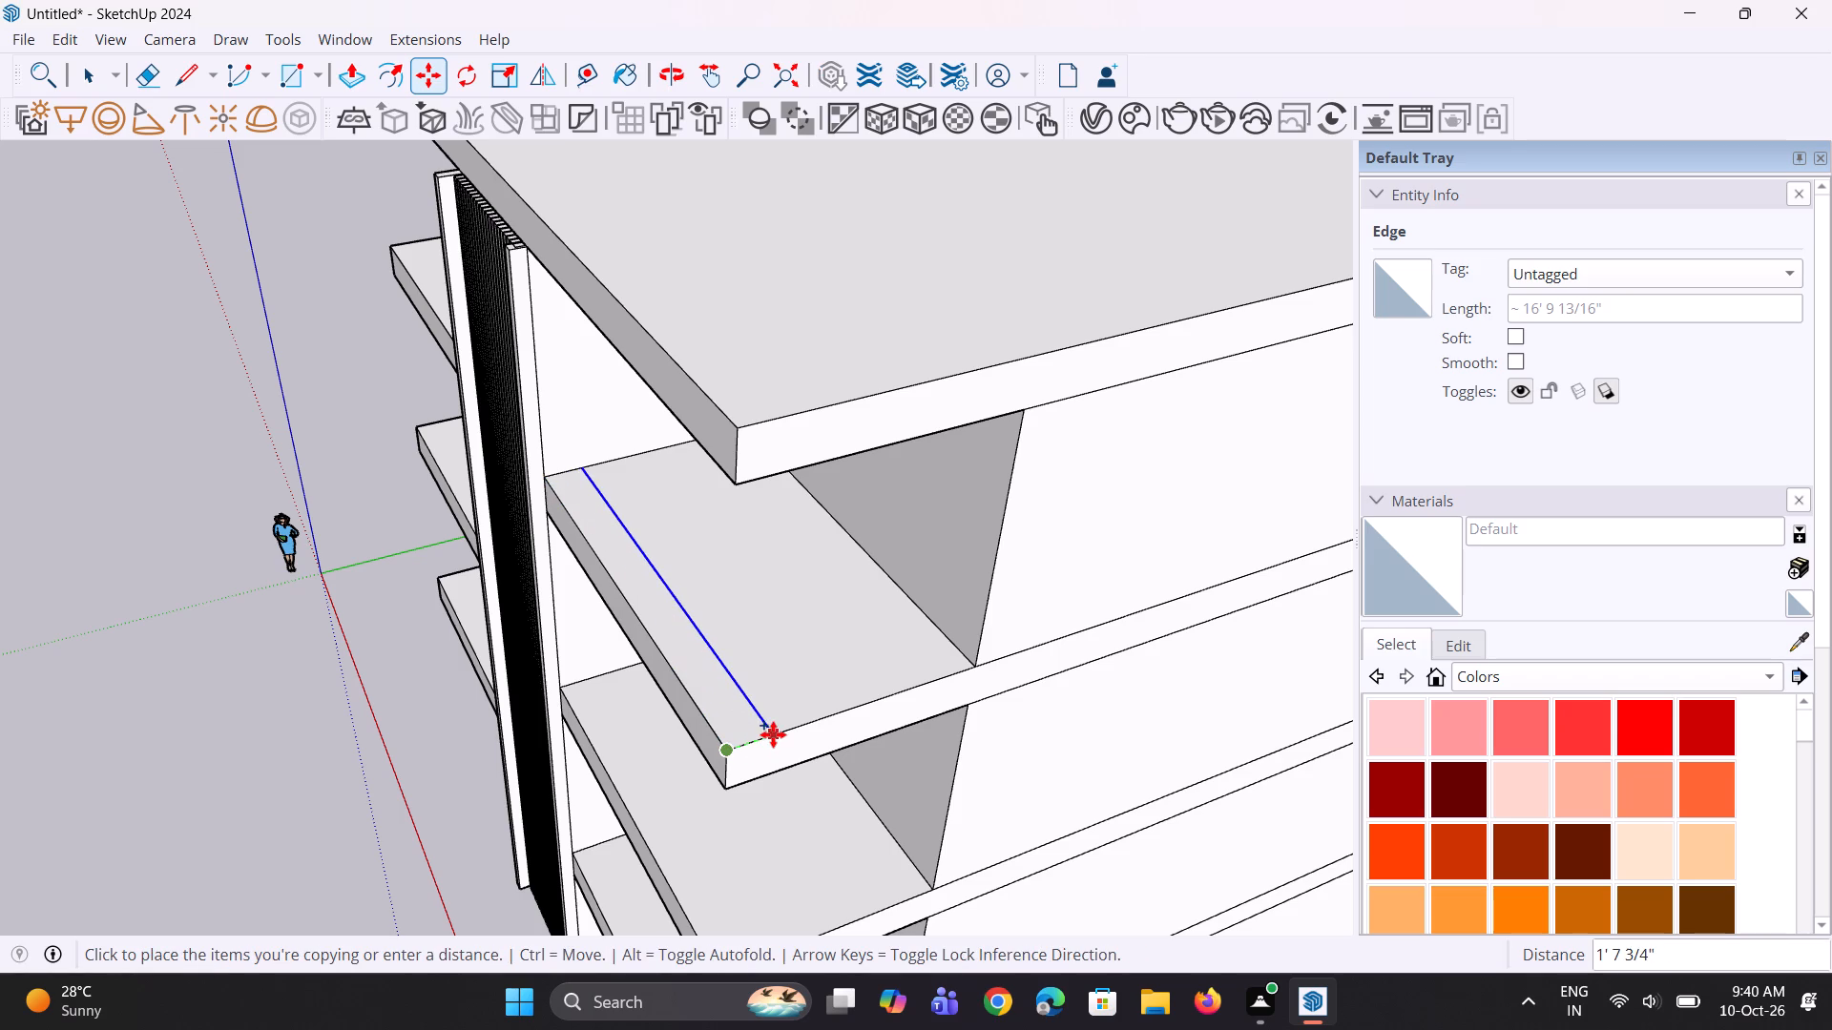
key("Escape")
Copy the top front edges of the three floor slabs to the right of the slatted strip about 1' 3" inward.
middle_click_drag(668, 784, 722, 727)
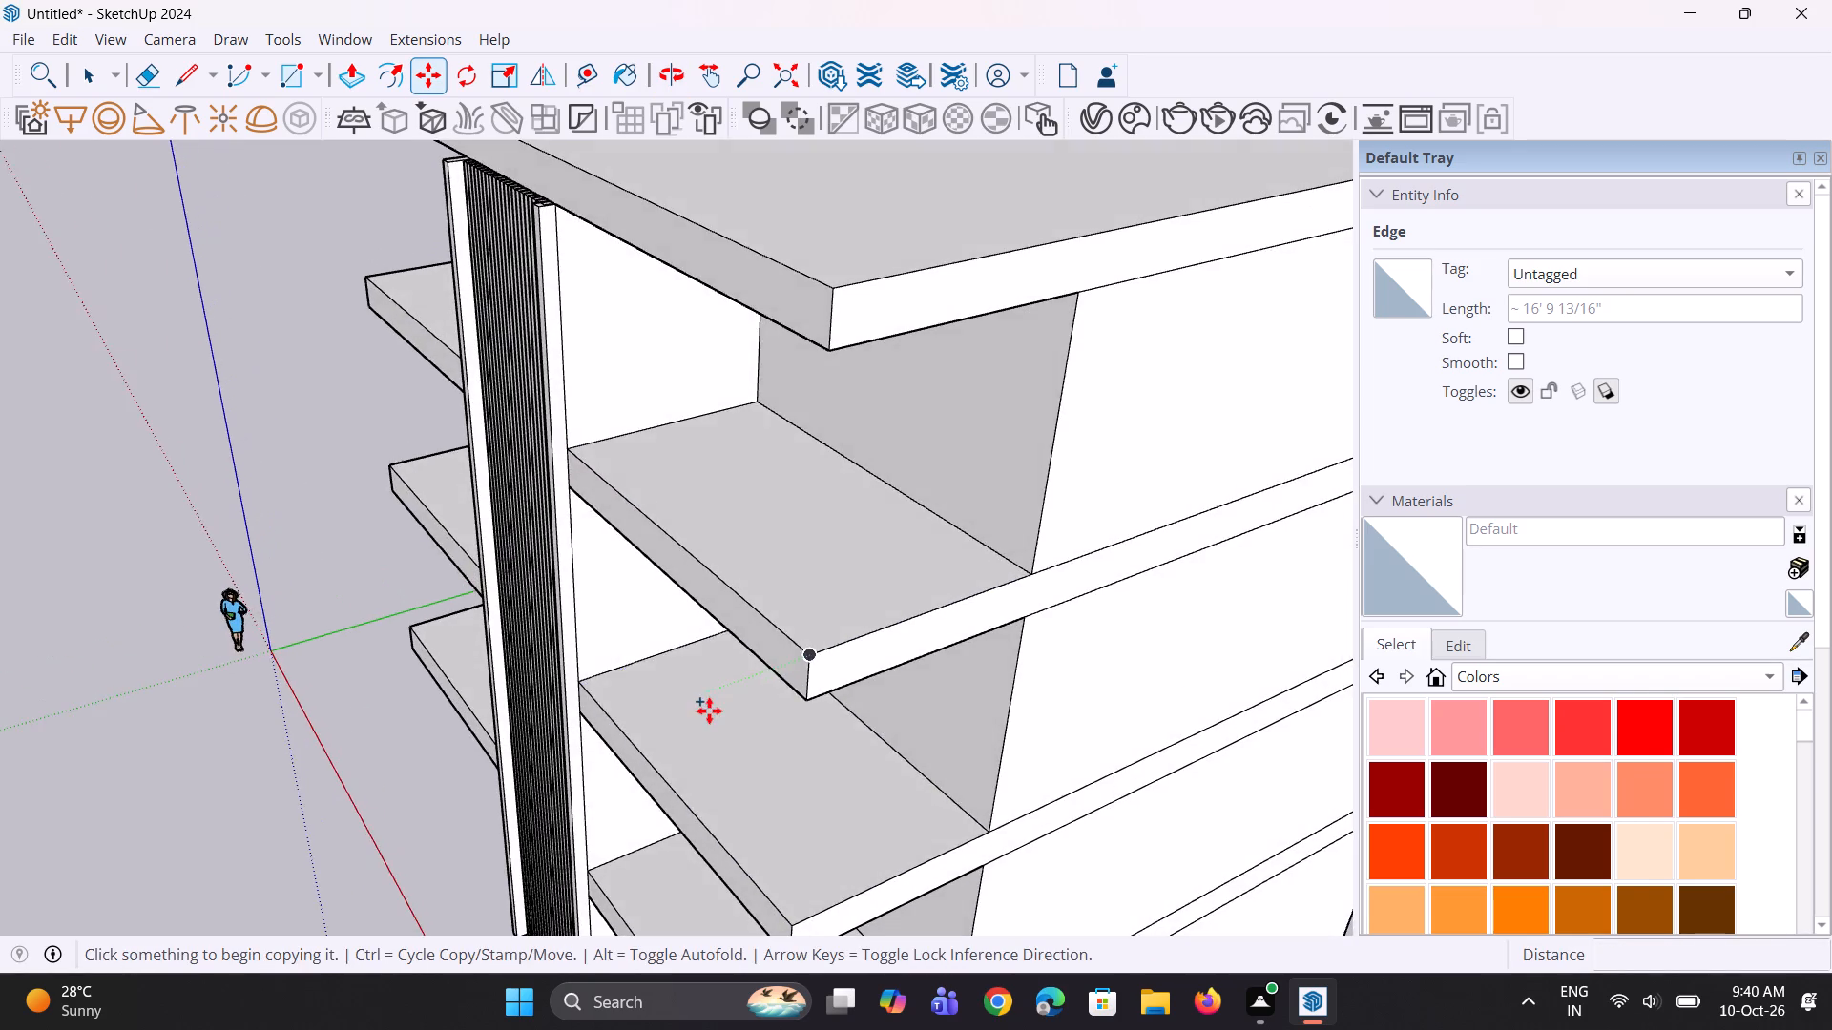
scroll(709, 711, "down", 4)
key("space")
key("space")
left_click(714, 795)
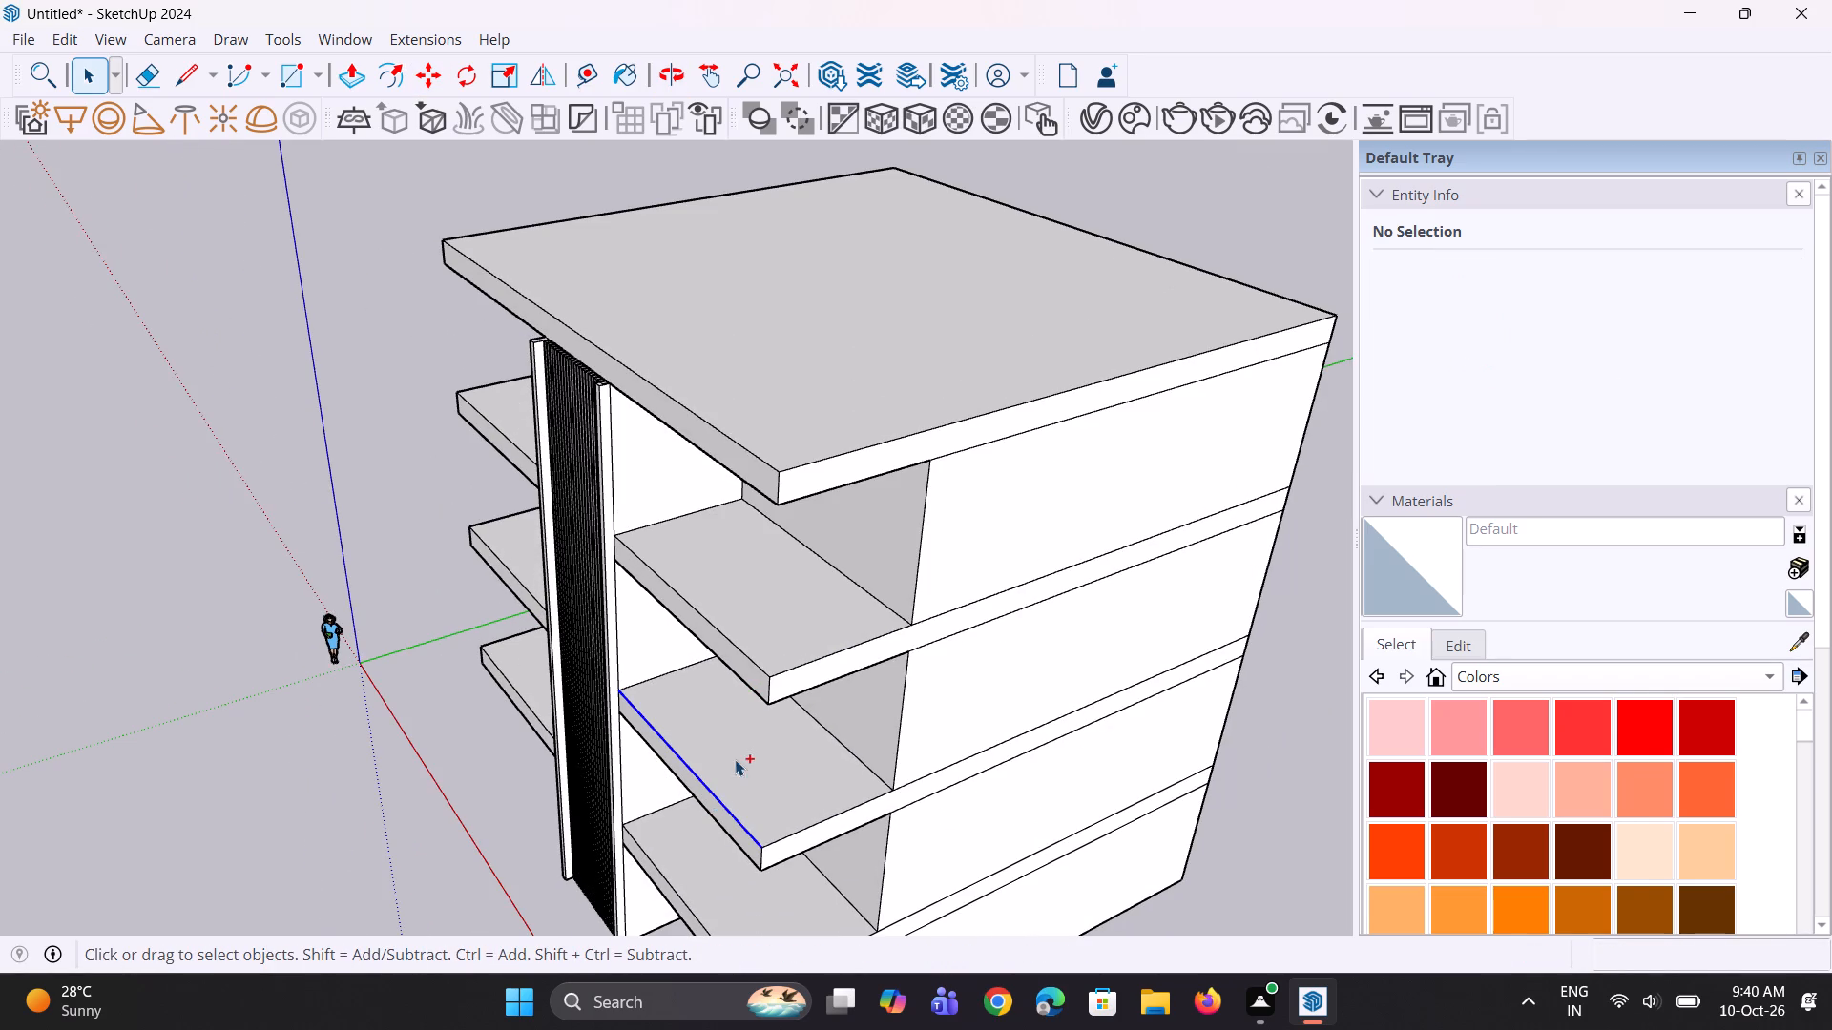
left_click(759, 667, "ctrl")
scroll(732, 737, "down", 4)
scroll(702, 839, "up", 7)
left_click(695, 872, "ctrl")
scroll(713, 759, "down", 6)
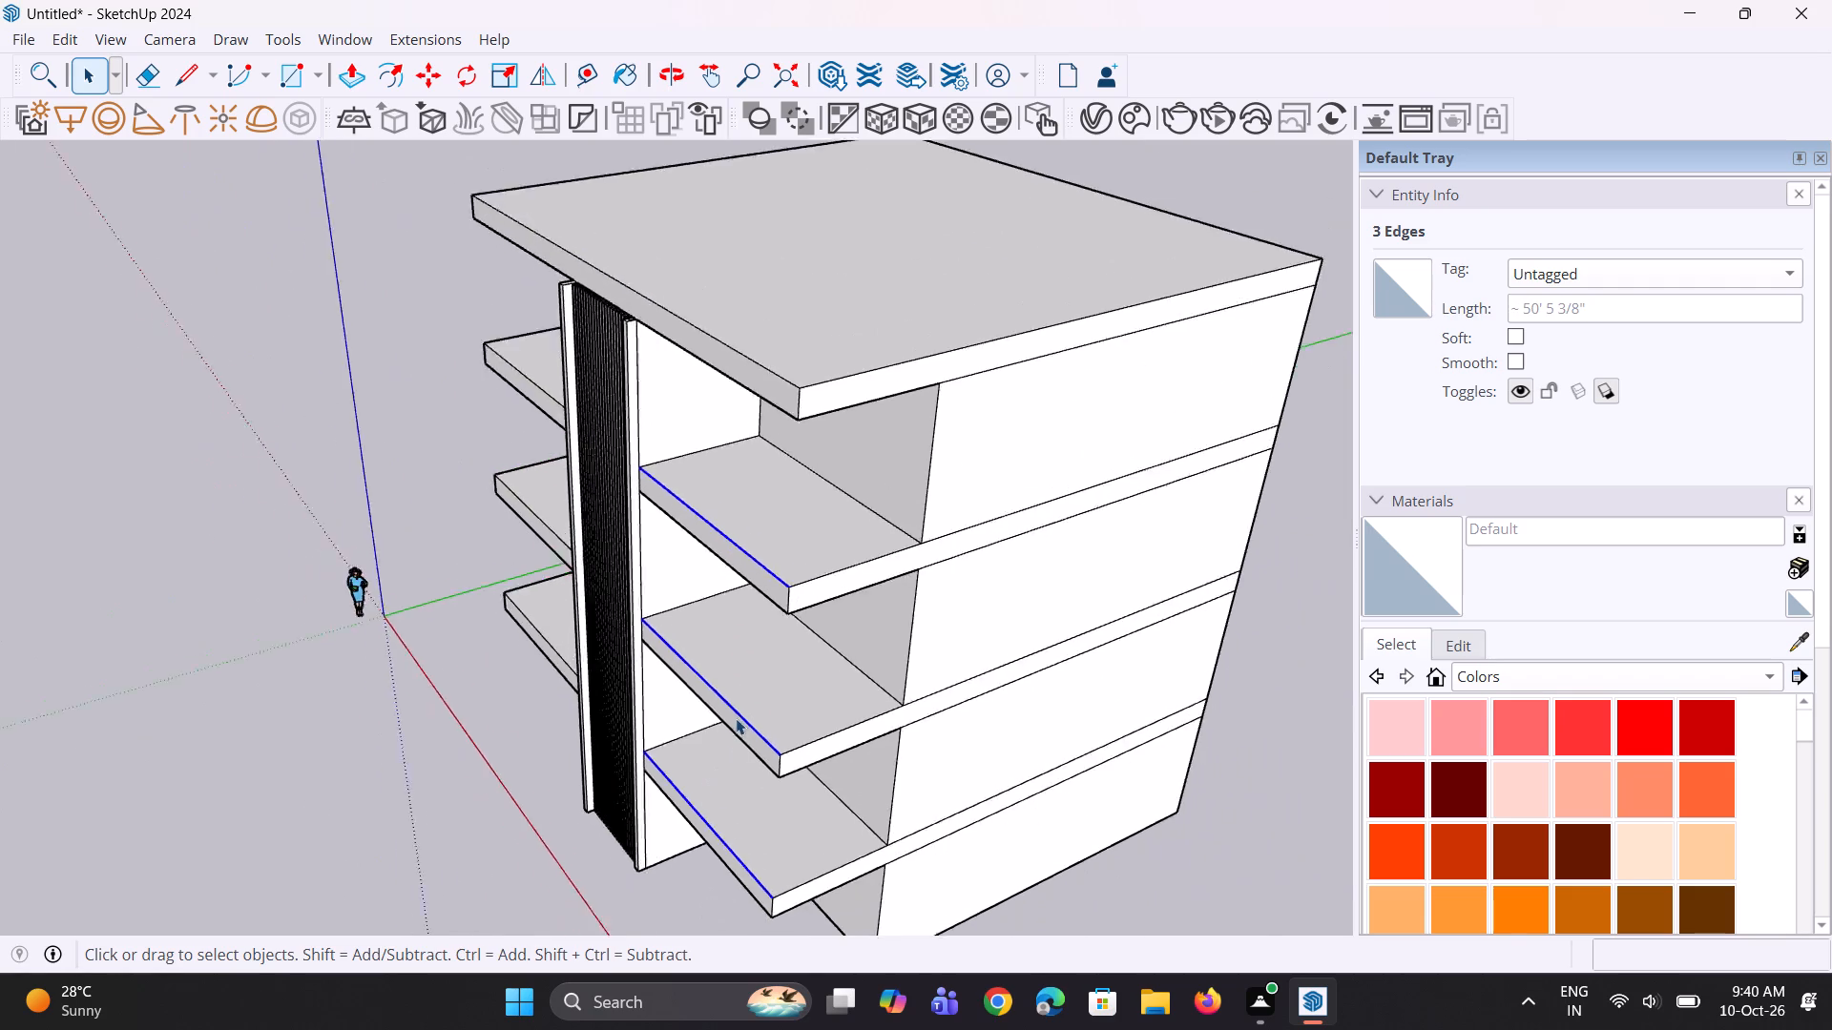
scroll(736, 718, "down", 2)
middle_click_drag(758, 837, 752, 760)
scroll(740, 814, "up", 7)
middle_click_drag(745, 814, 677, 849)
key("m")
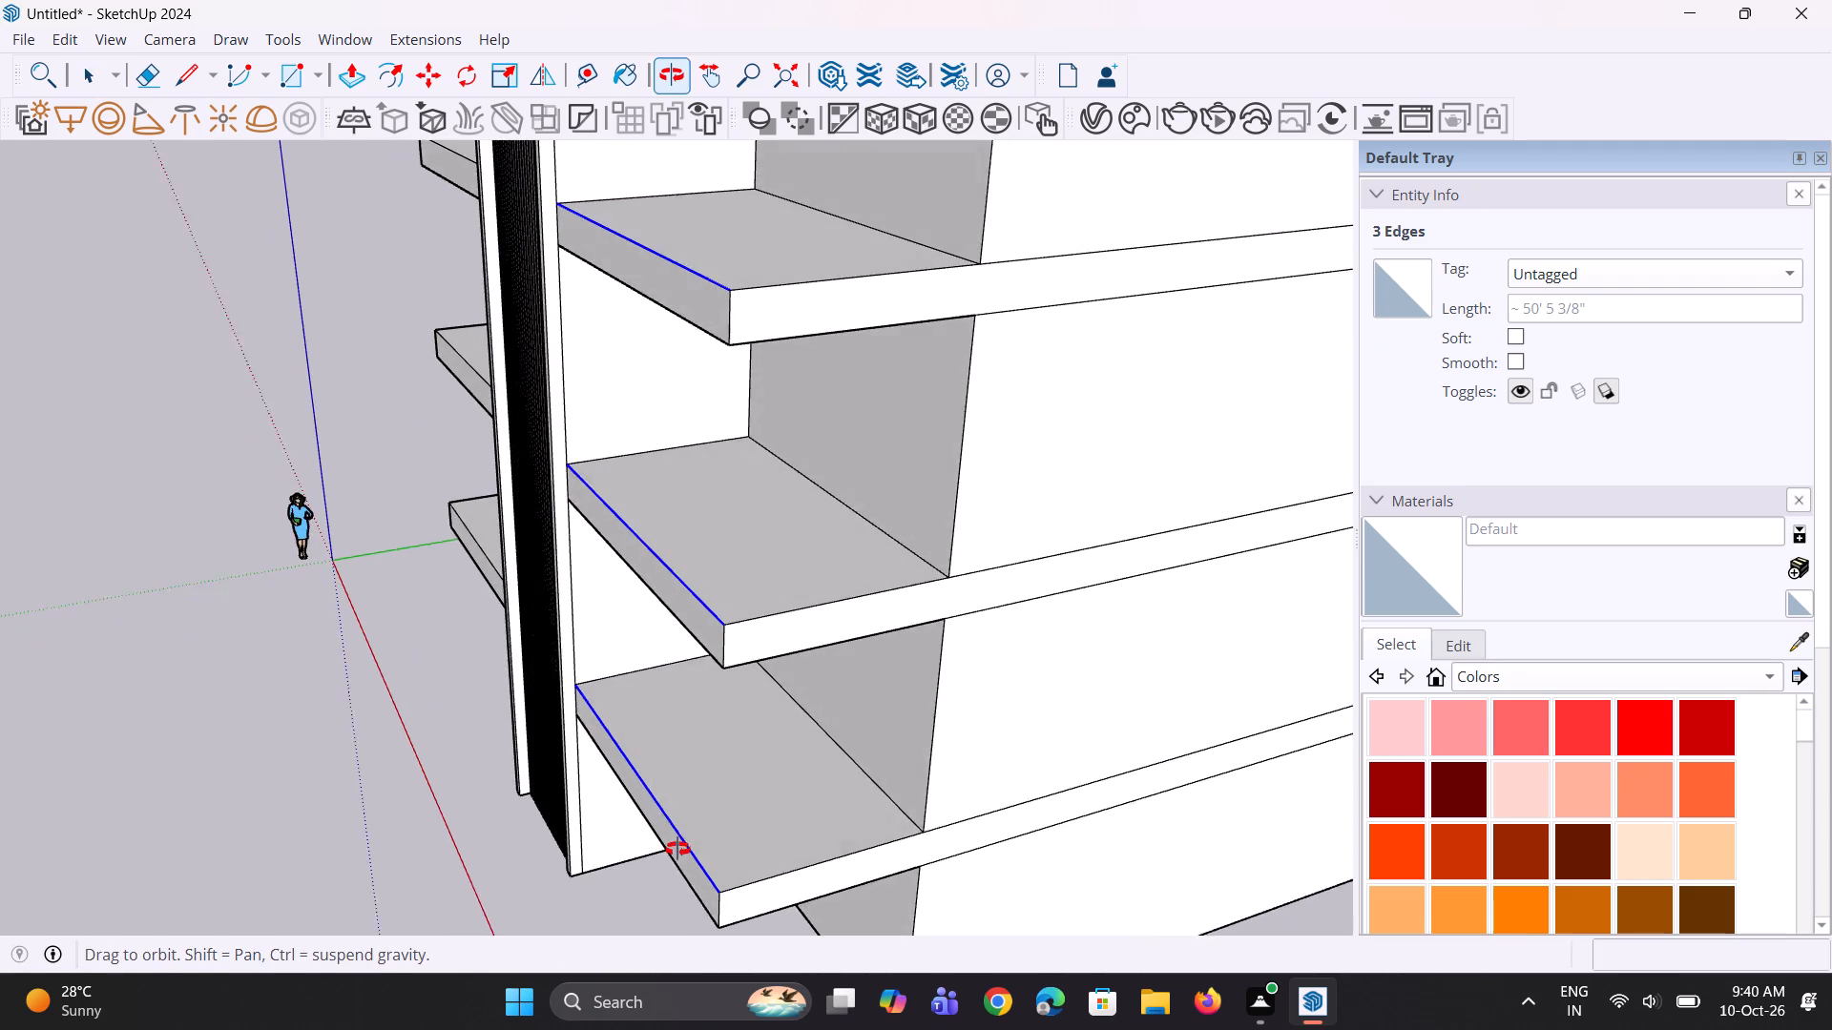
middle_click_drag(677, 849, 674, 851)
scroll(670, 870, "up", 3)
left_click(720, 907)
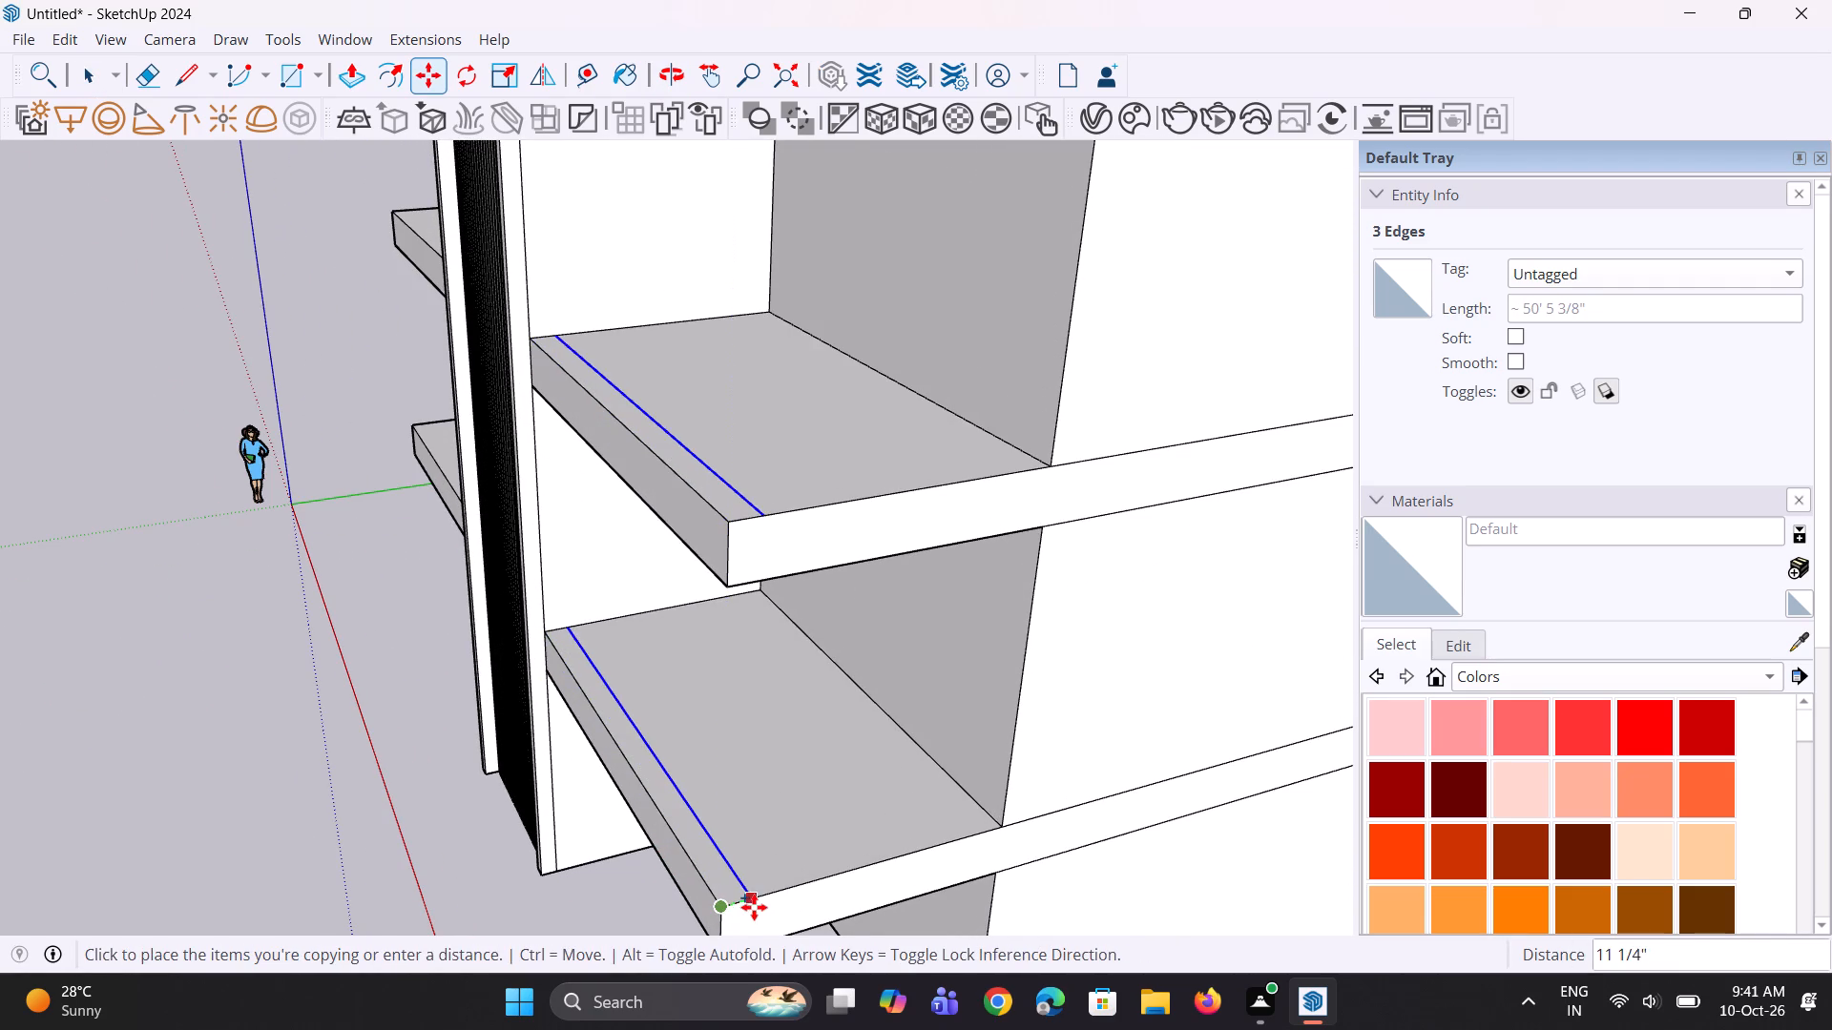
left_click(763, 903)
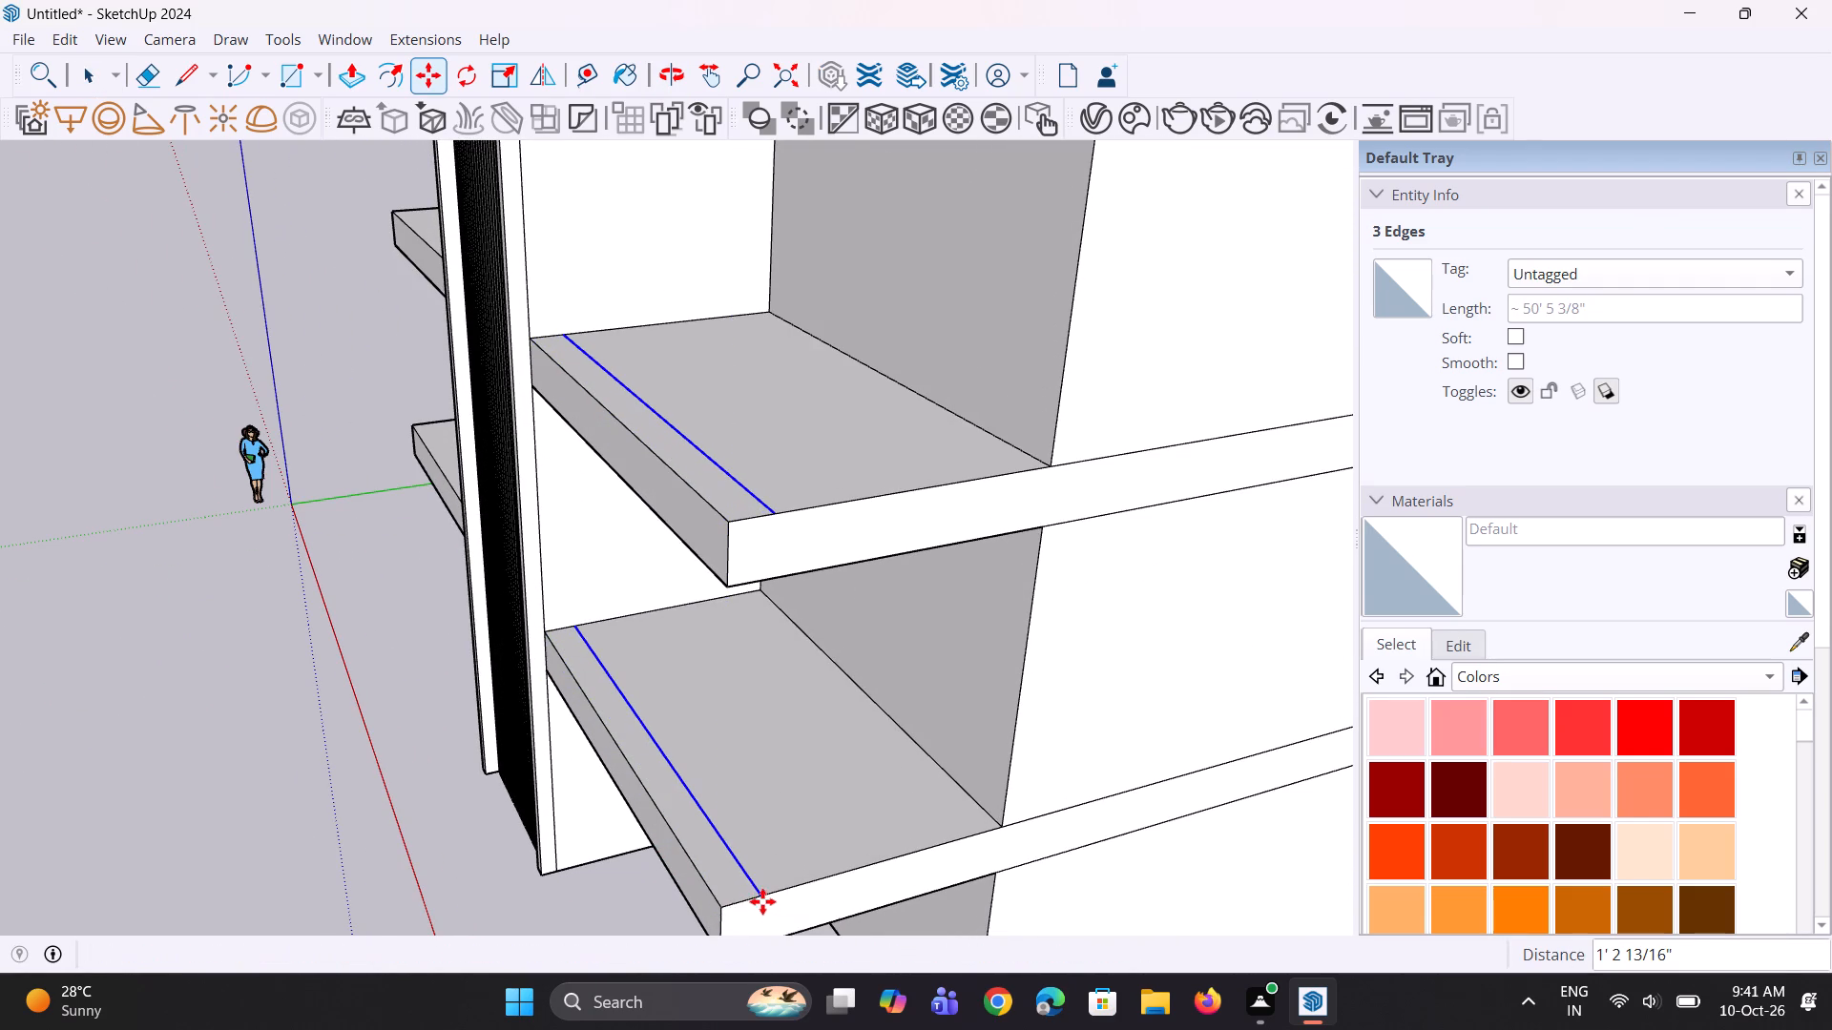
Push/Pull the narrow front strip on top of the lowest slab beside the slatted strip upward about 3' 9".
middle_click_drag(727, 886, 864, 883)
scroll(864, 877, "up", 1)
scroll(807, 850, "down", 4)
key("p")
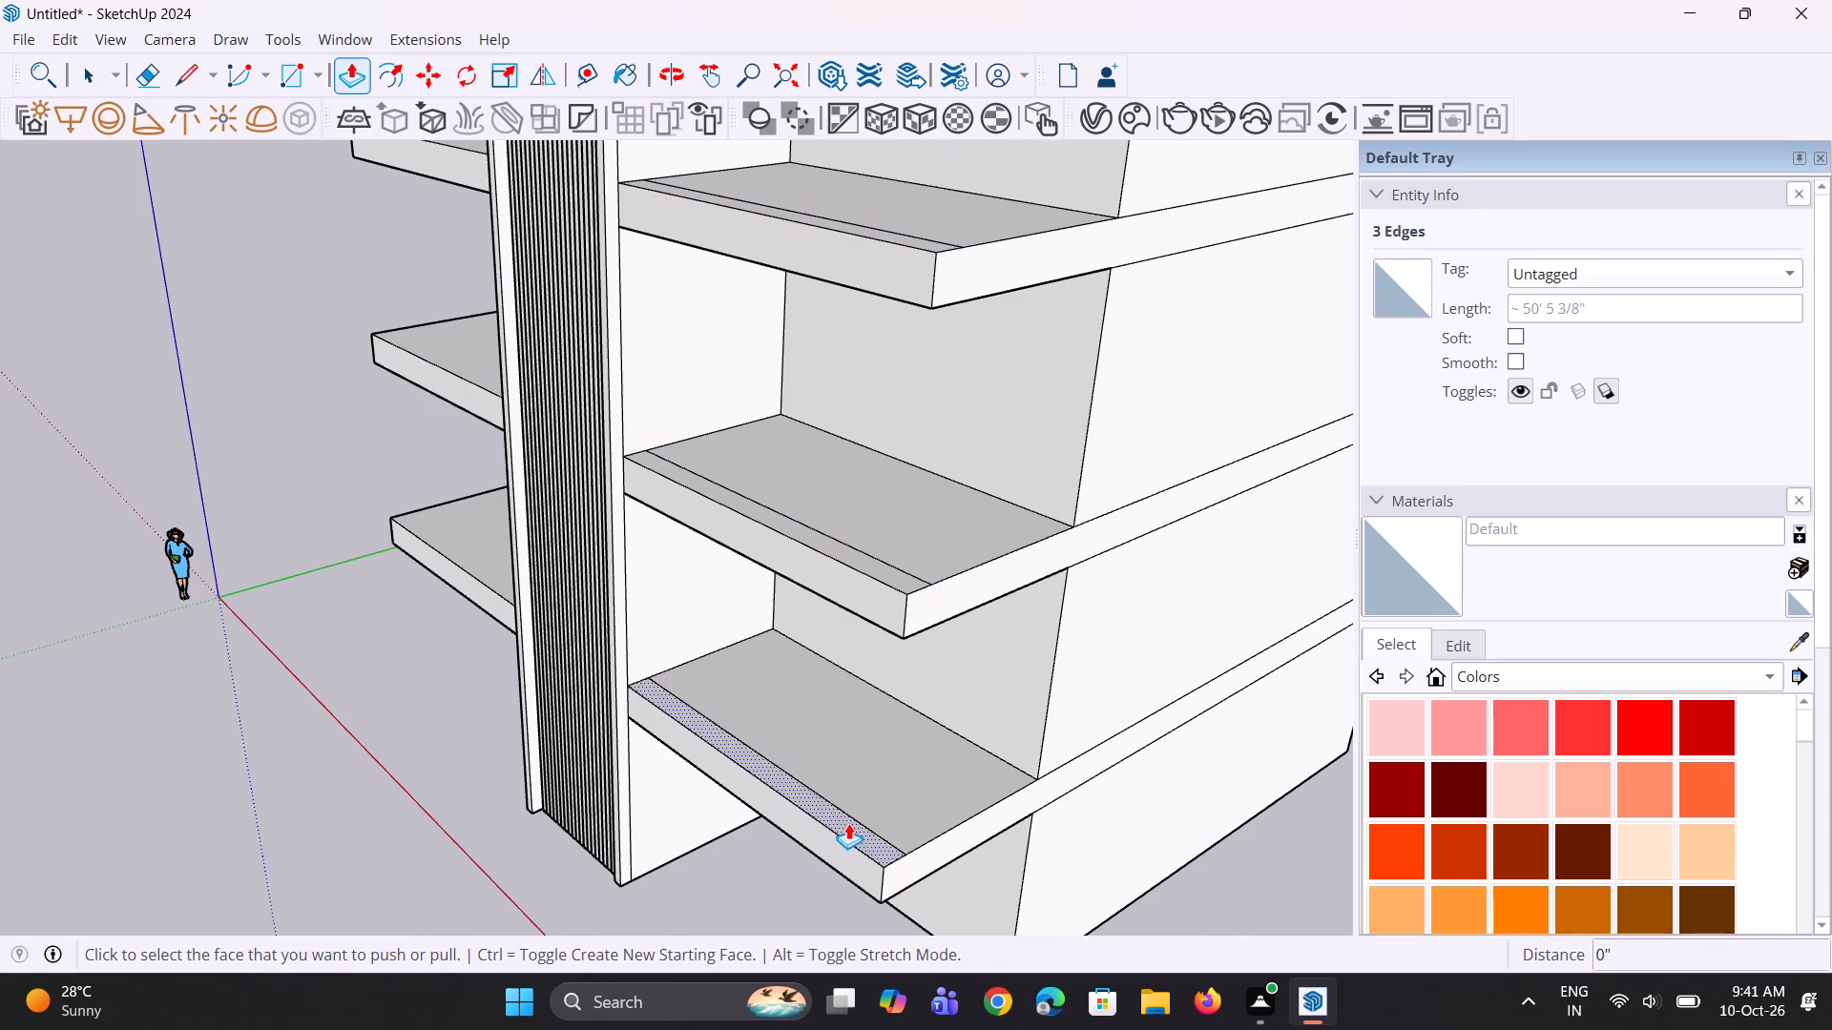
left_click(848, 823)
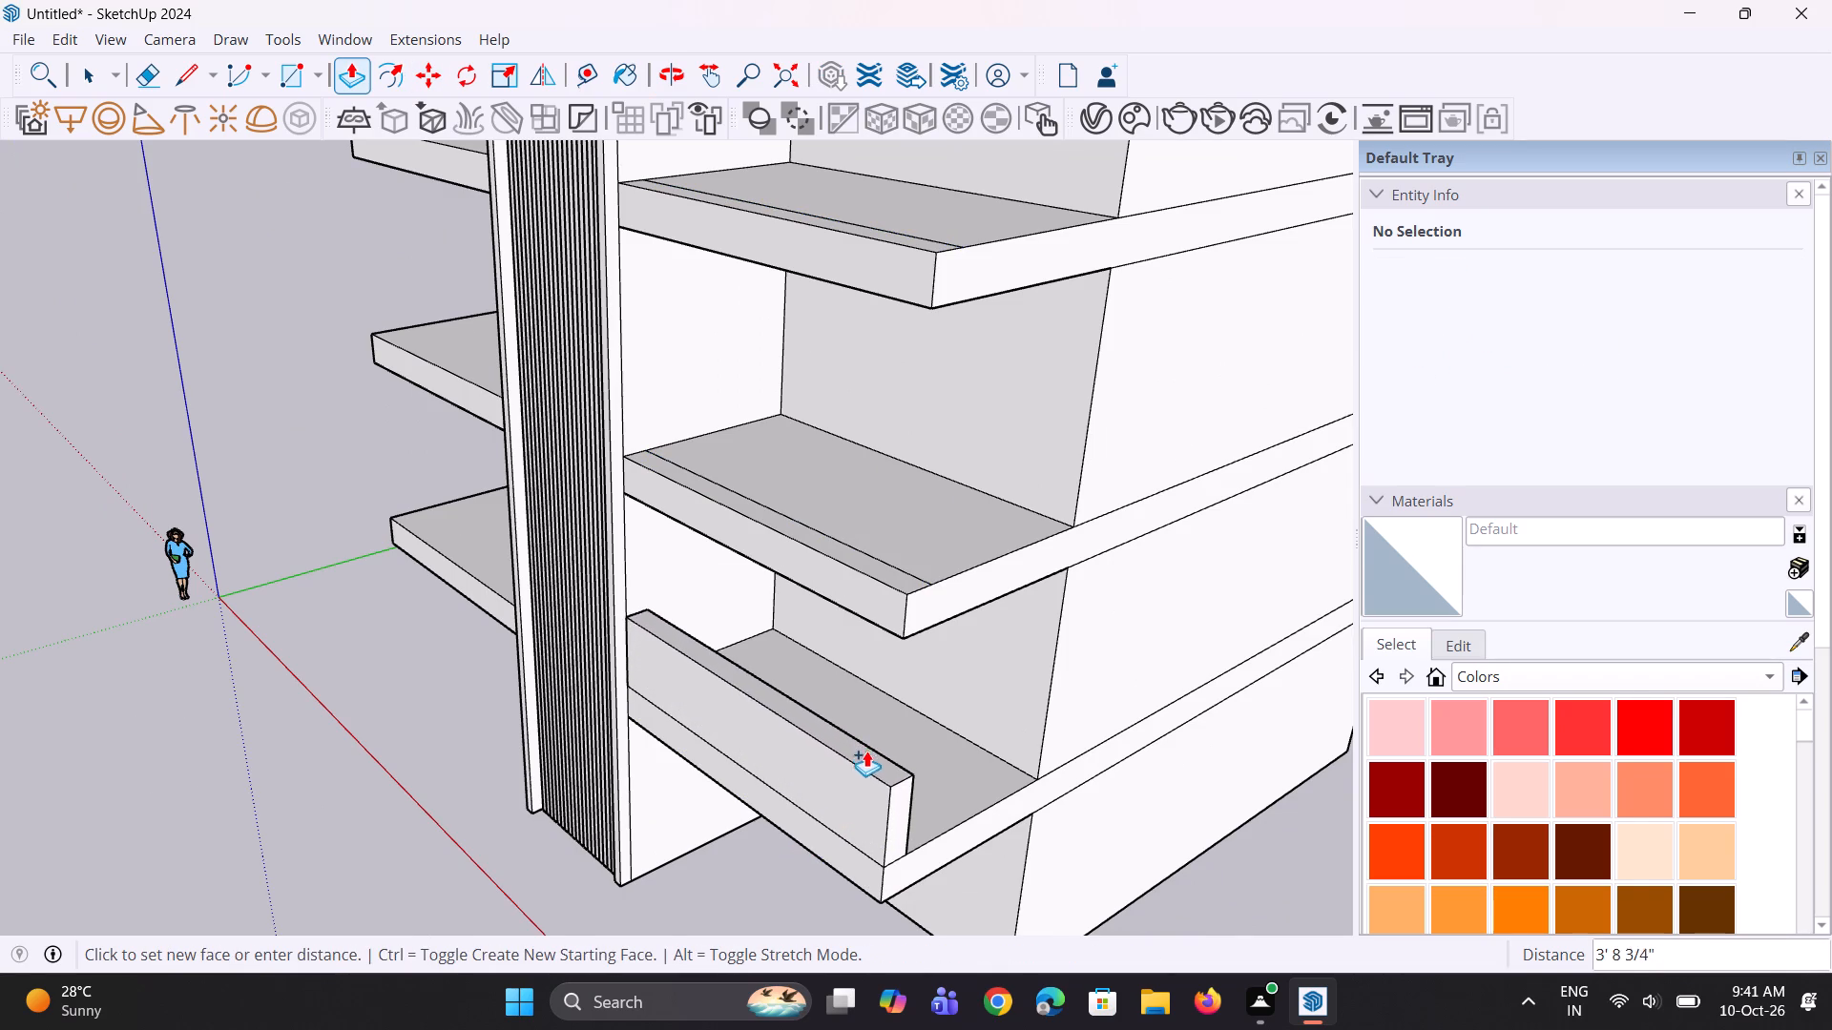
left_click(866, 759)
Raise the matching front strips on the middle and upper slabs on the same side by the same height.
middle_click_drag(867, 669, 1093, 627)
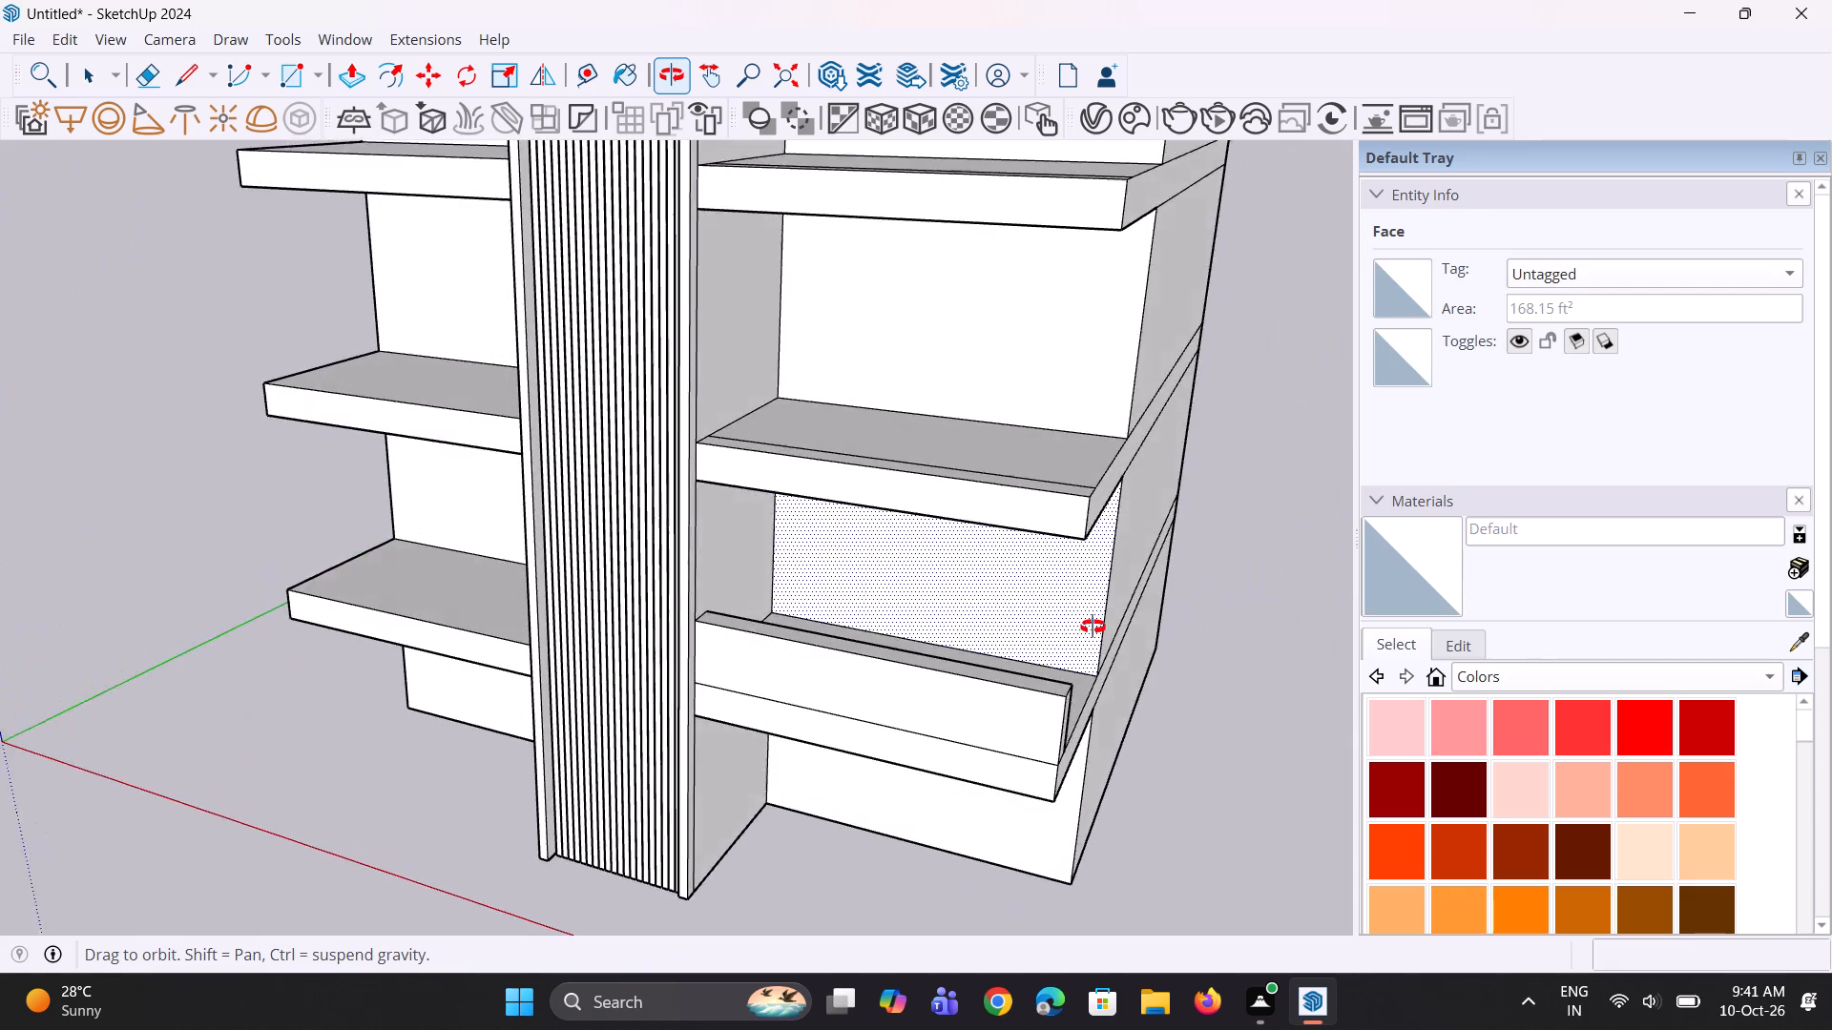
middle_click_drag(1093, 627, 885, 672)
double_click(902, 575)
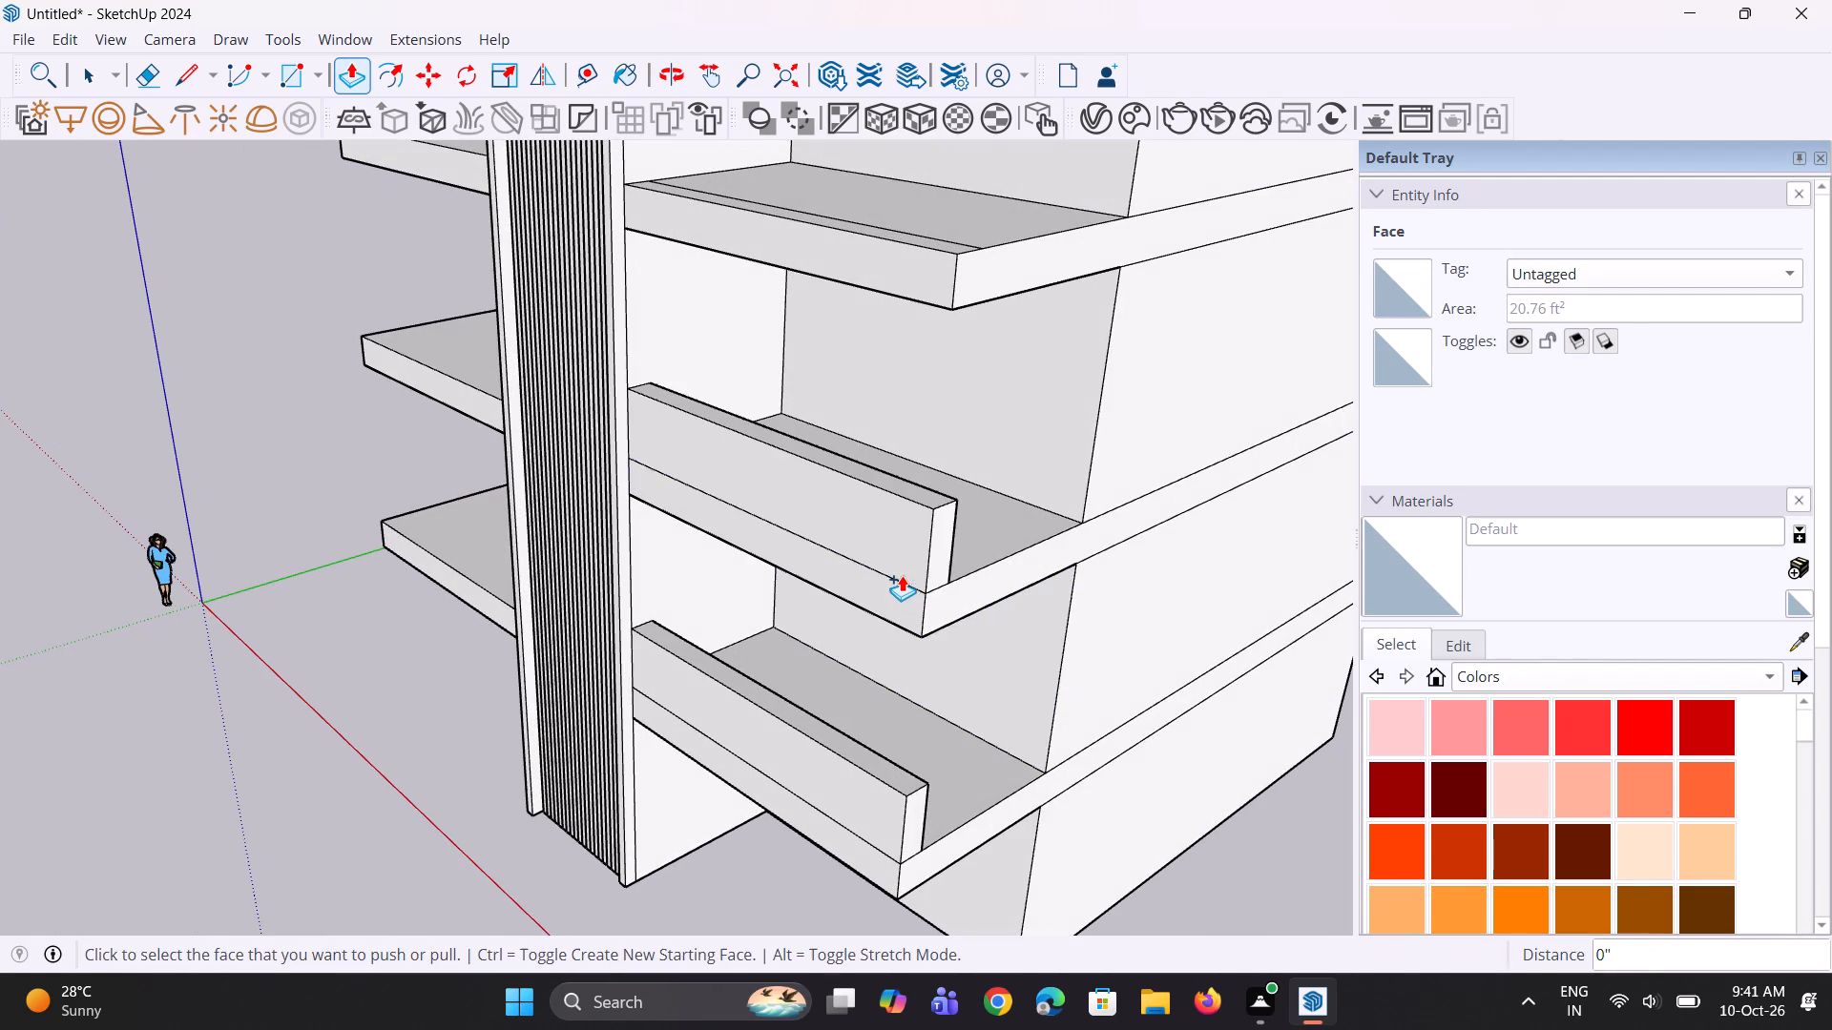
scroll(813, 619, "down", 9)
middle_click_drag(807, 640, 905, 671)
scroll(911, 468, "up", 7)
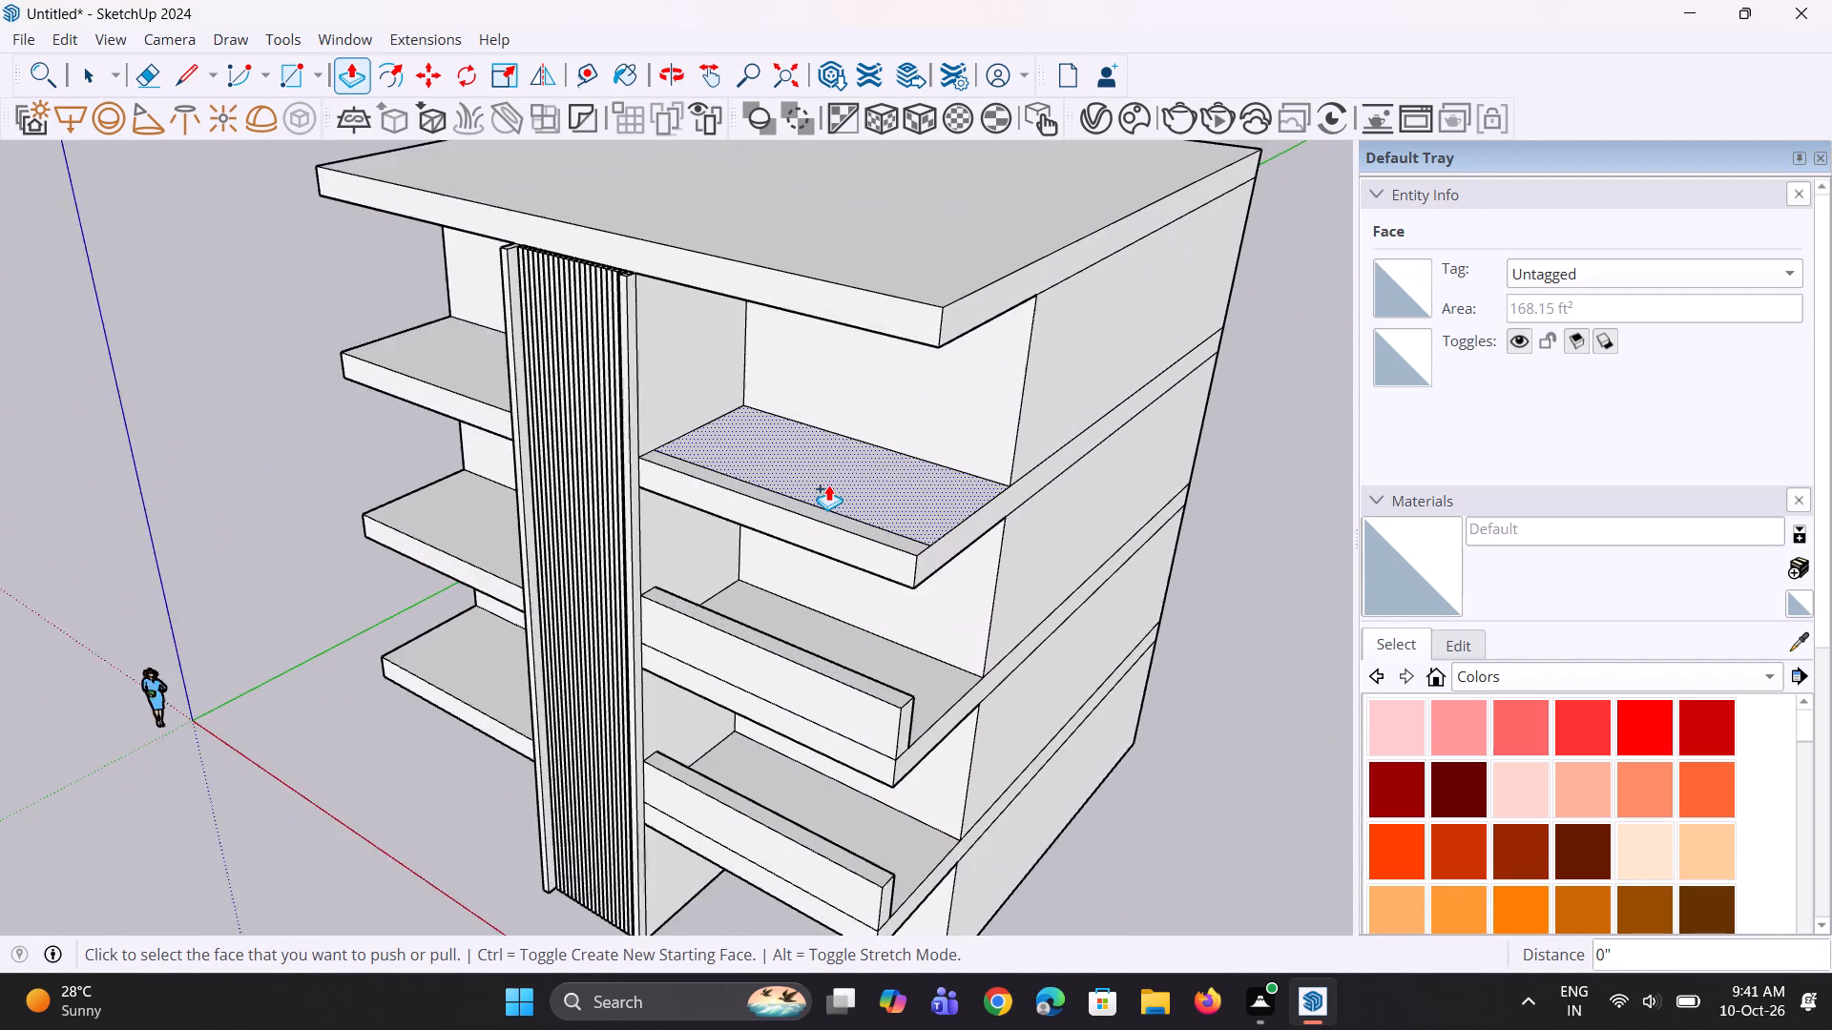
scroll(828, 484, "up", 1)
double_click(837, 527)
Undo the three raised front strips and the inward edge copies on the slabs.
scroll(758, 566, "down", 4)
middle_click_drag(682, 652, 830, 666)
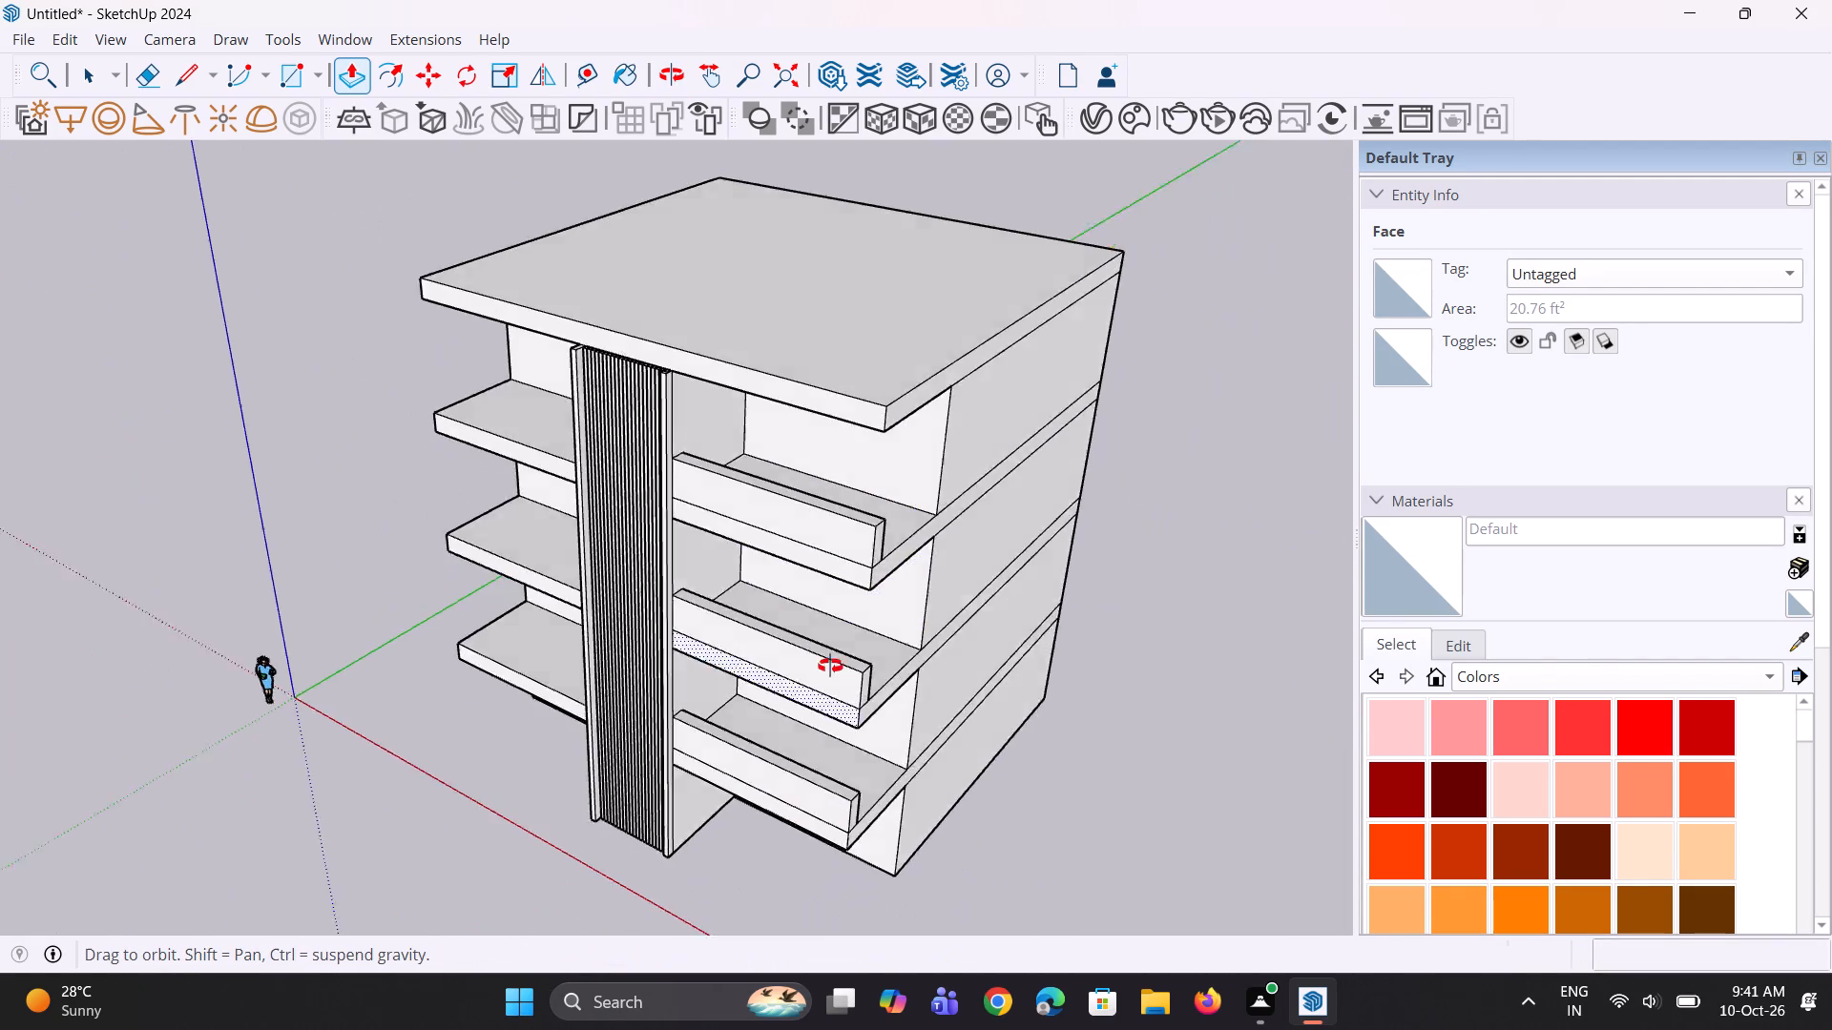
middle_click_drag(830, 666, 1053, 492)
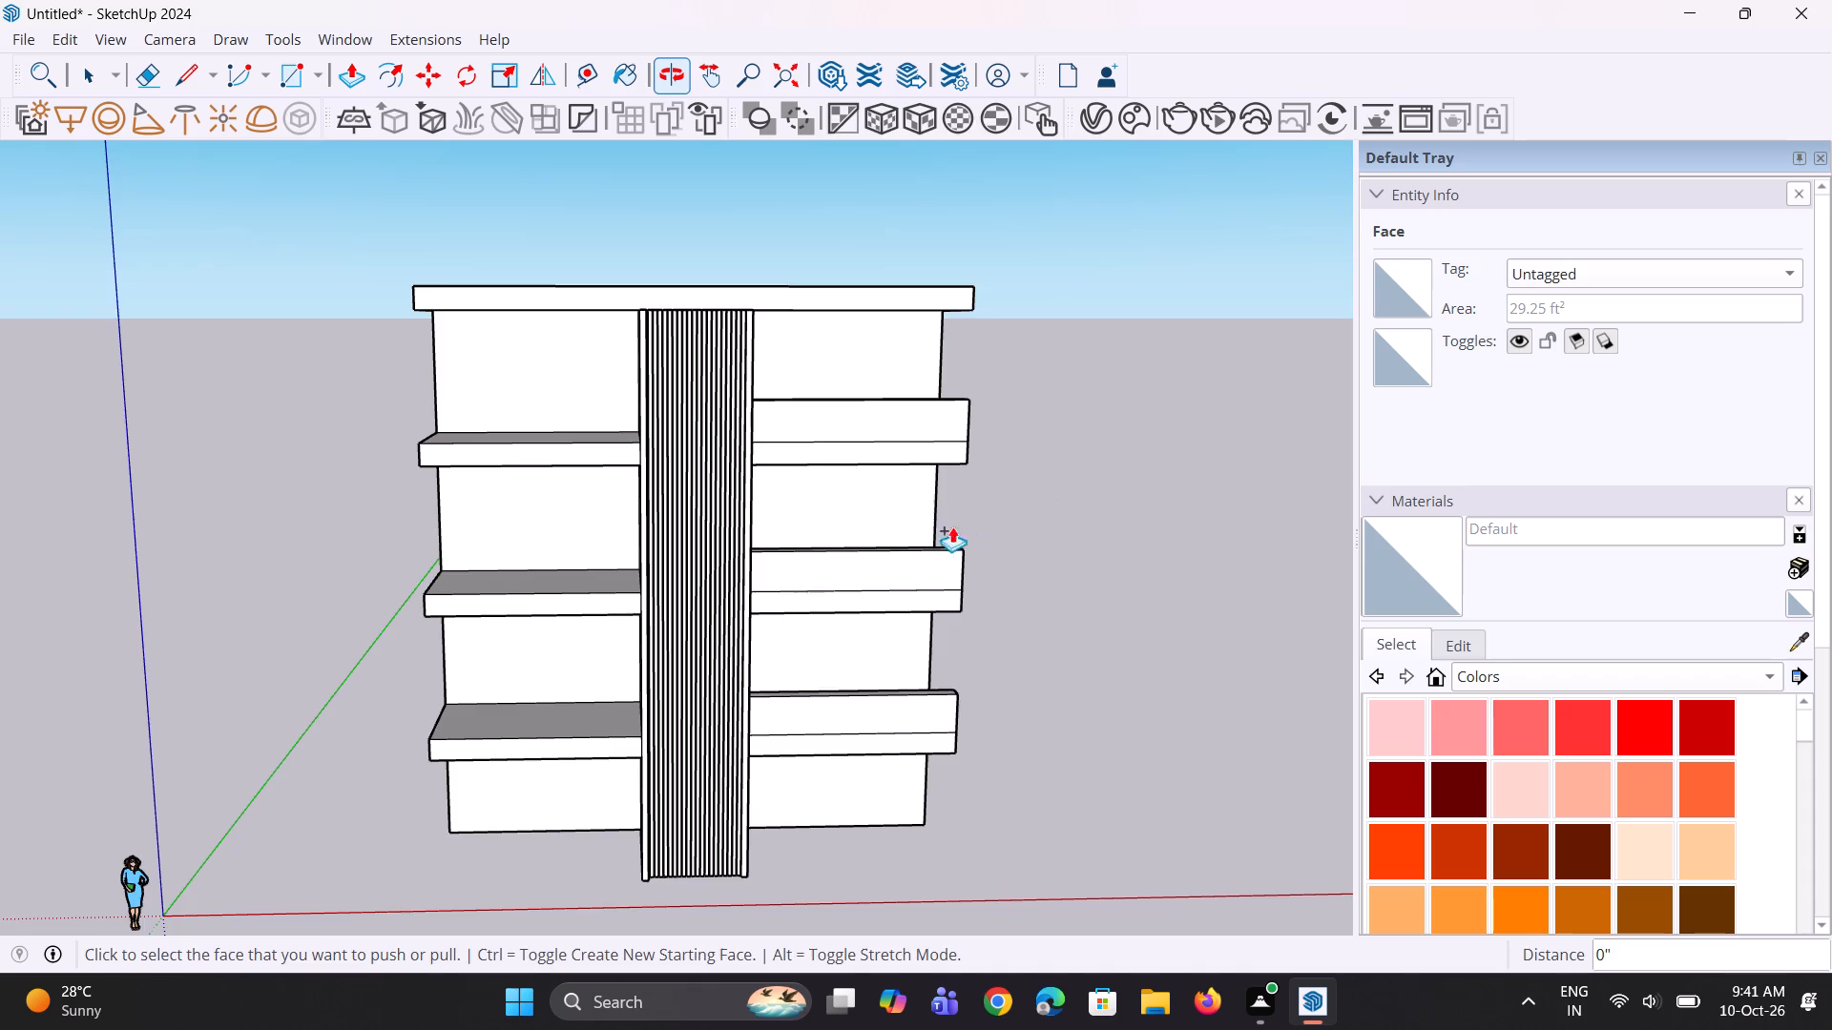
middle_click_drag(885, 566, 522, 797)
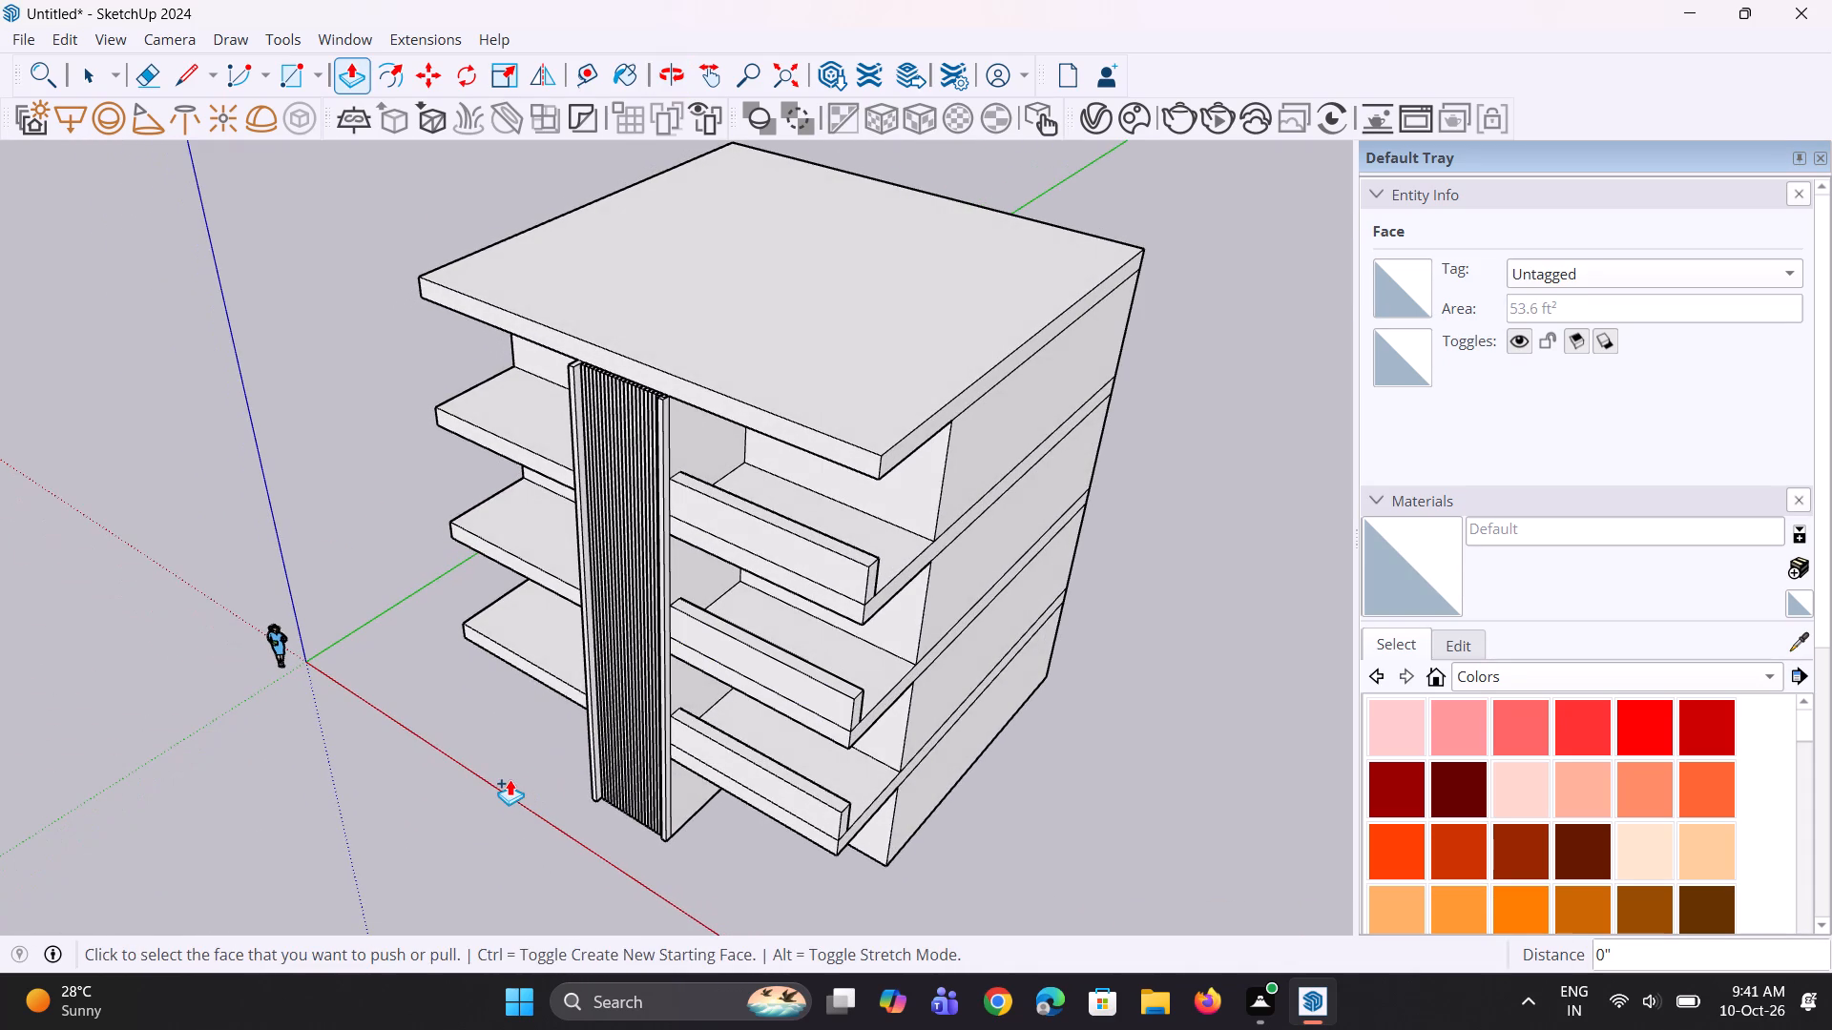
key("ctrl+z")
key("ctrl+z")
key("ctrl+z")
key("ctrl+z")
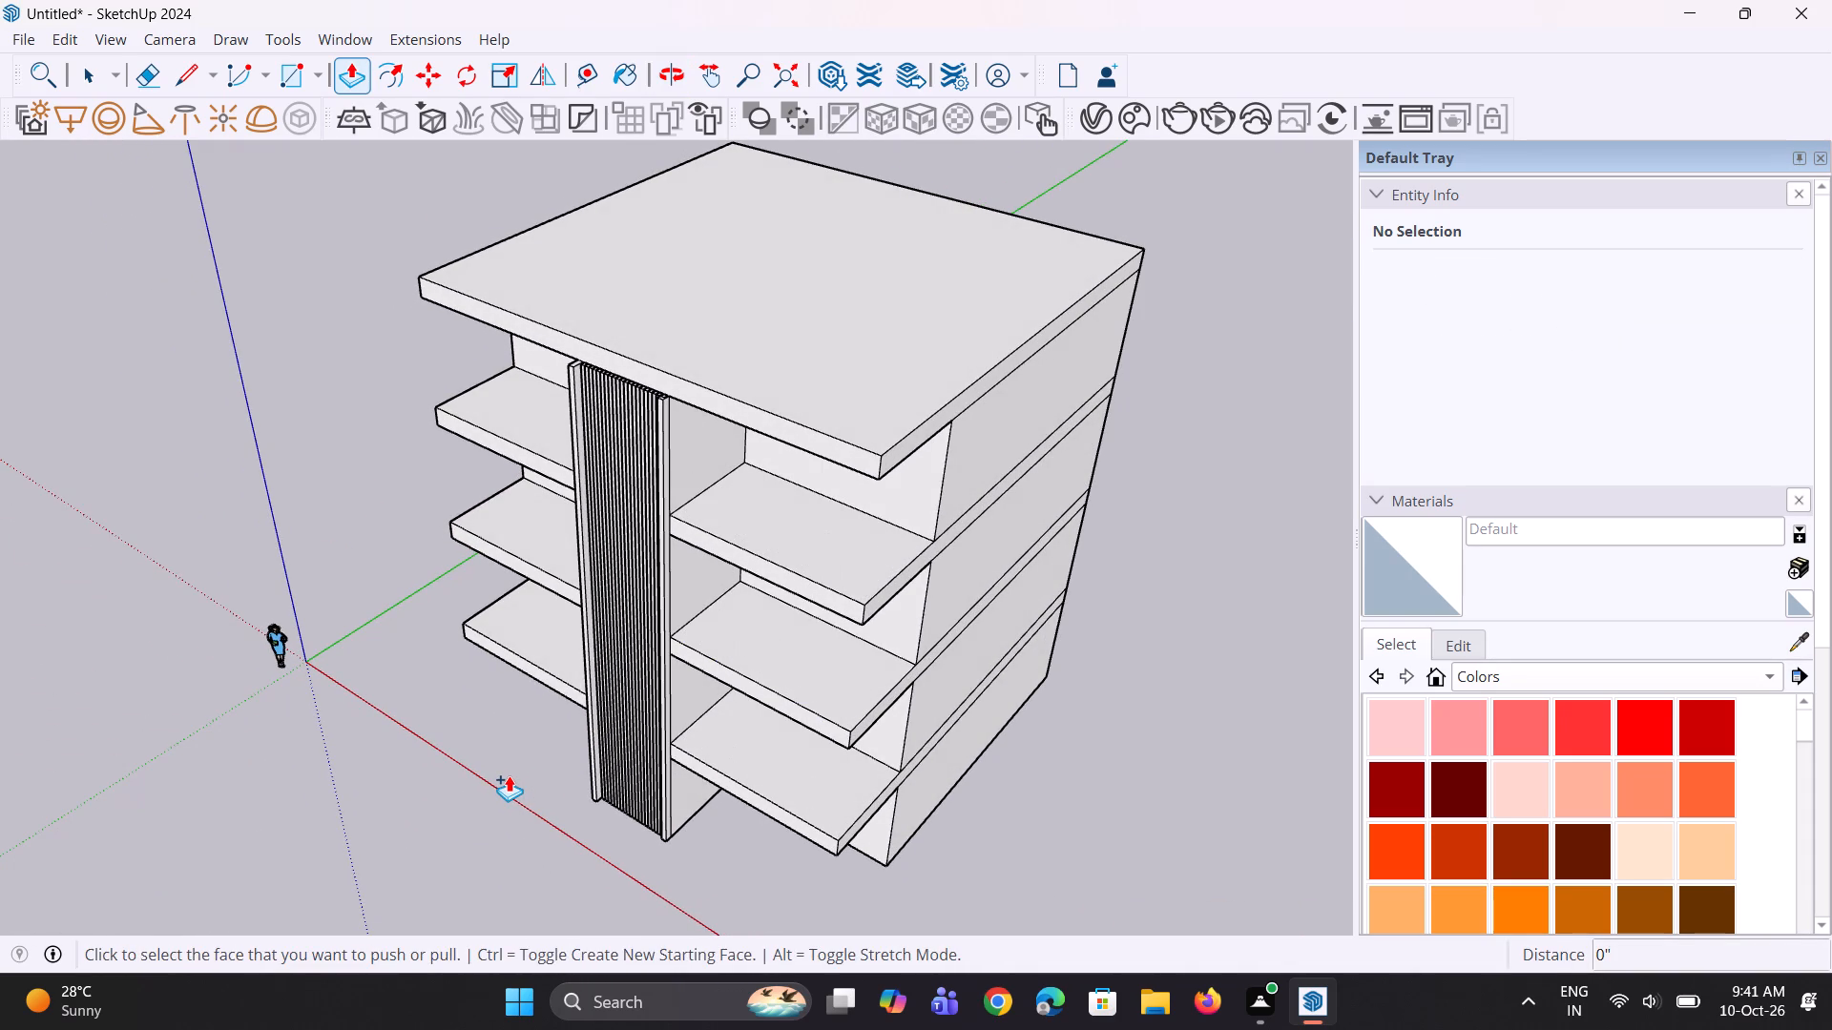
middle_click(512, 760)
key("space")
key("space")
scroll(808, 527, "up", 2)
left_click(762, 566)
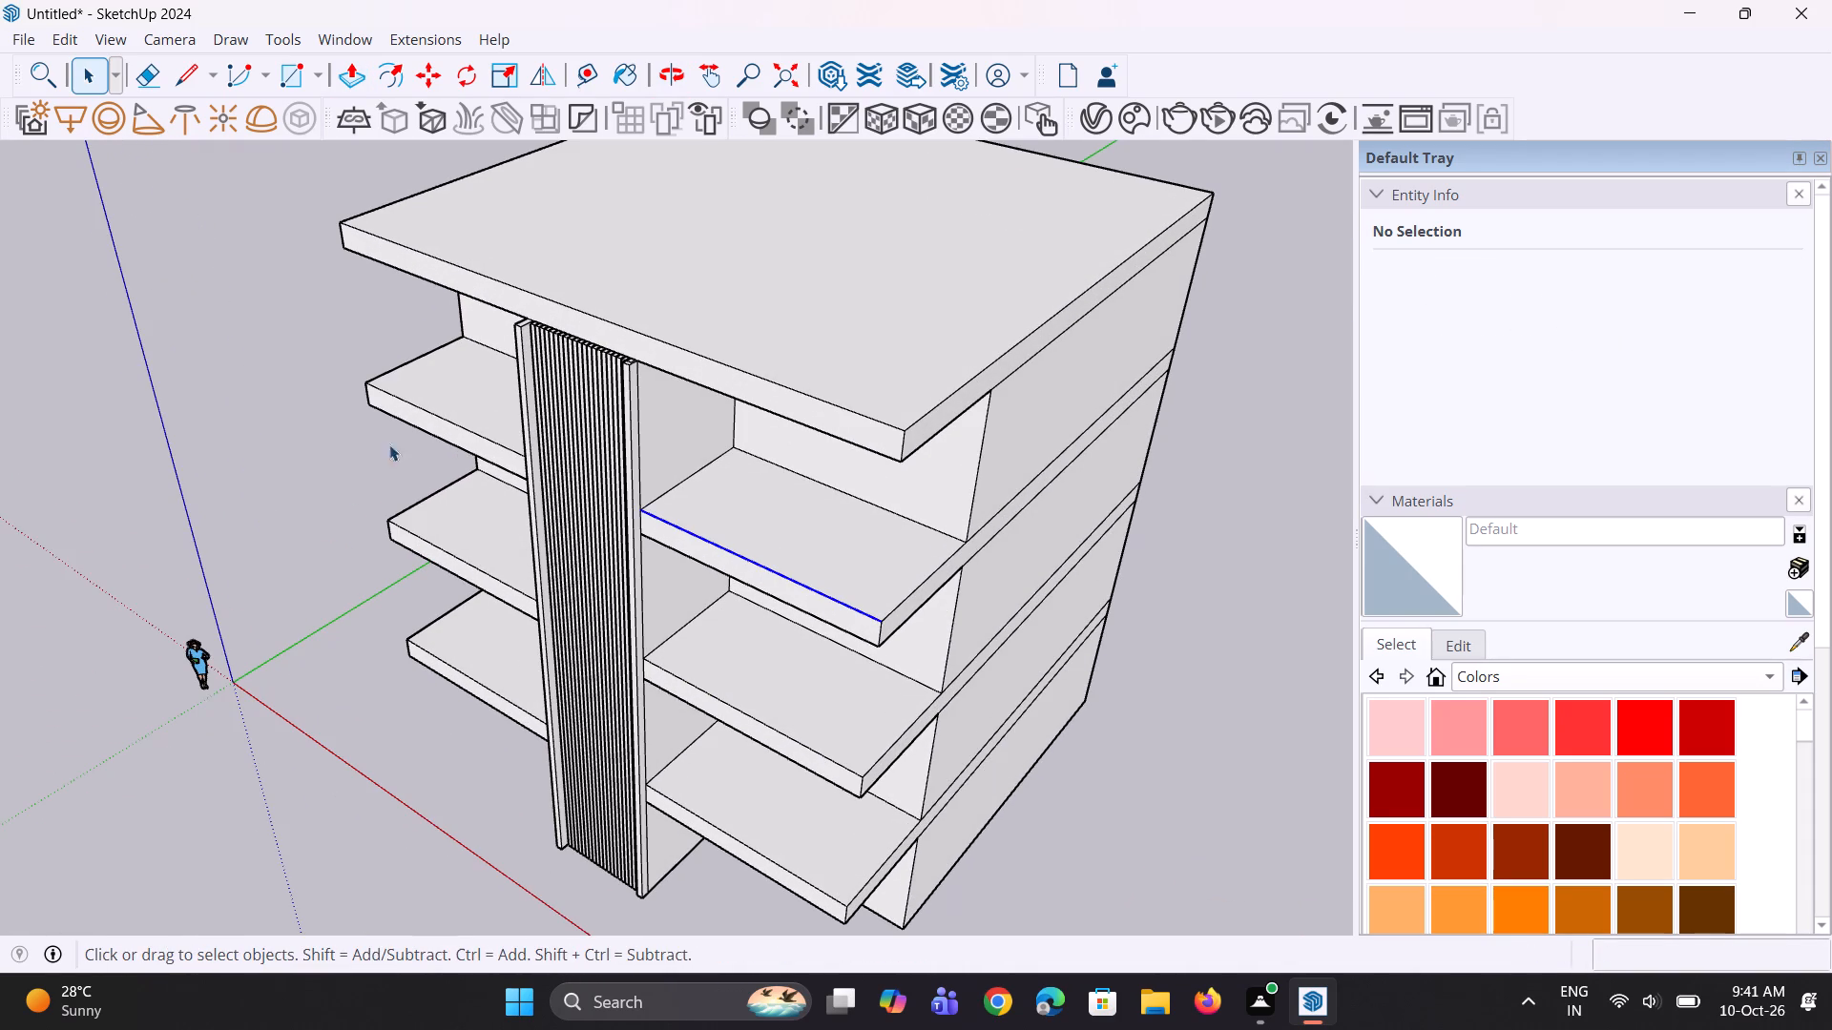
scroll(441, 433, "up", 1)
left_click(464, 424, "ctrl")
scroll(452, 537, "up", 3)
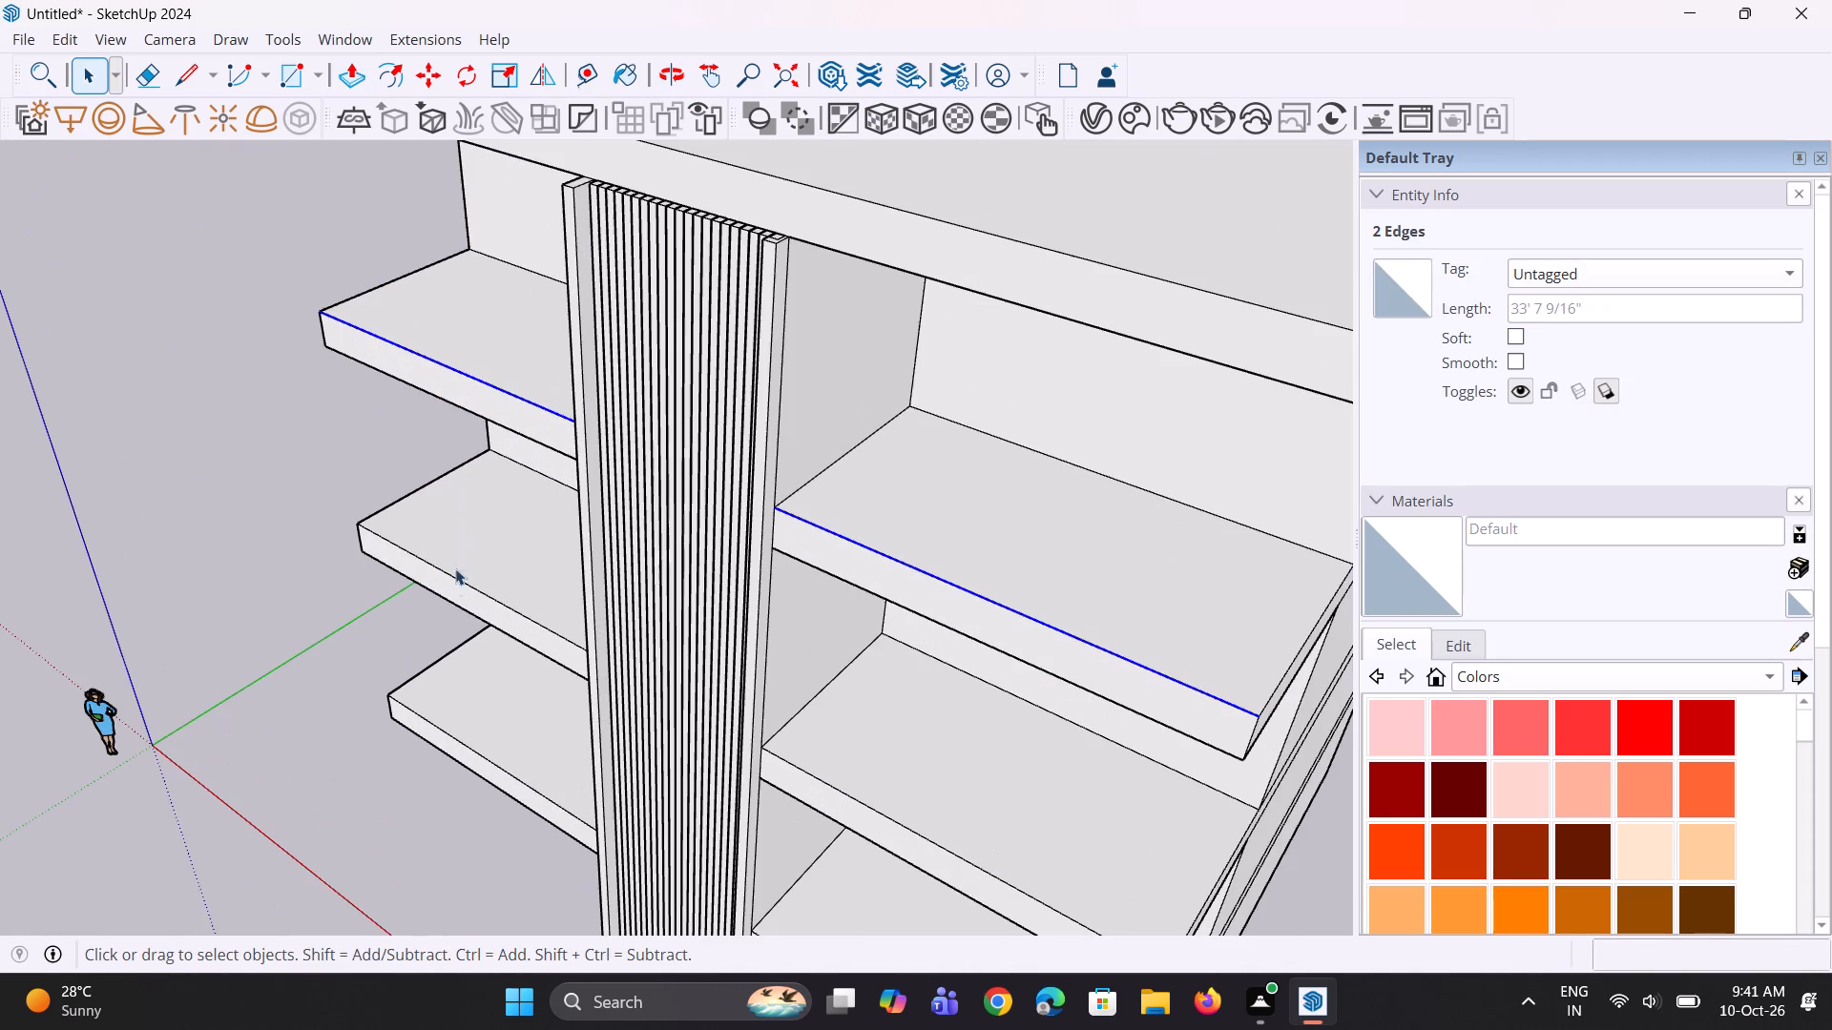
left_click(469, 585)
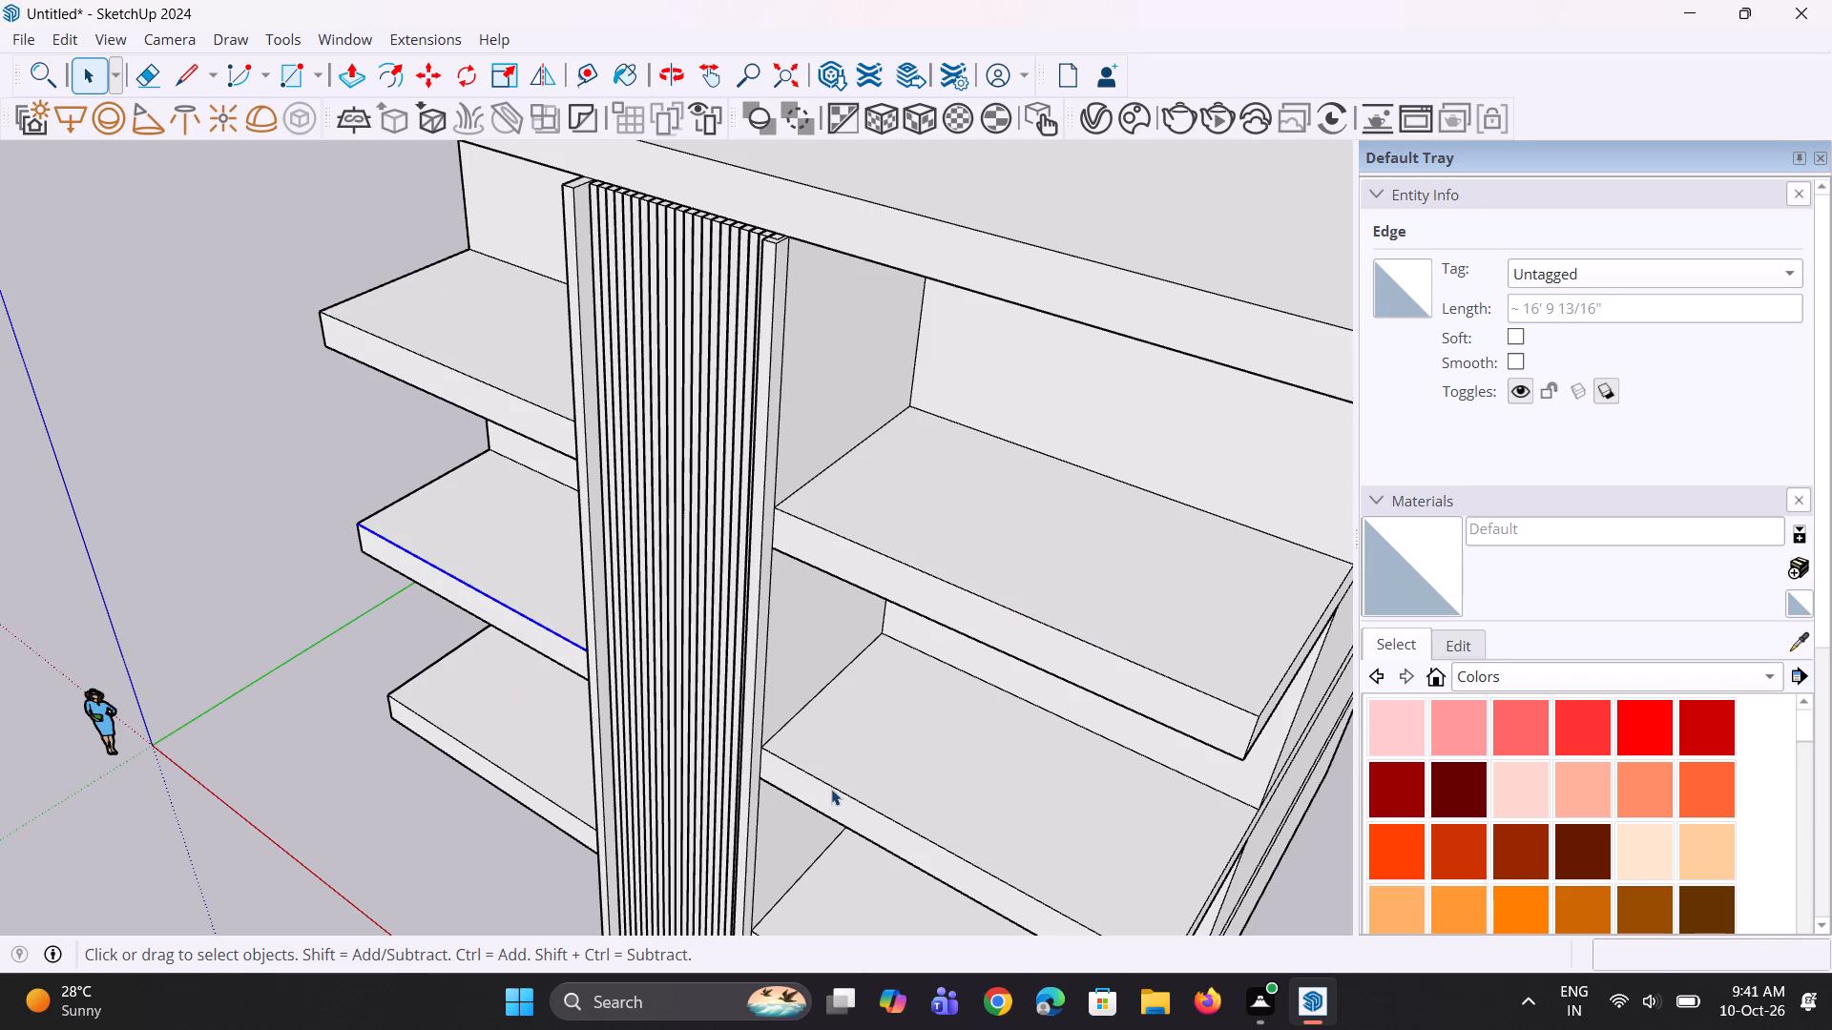
Copy the top front edges of all six floor slab sections on both sides of the slatted strip about 1' 1" inward.
left_click(831, 789)
scroll(656, 627, "down", 7)
scroll(596, 705, "up", 3)
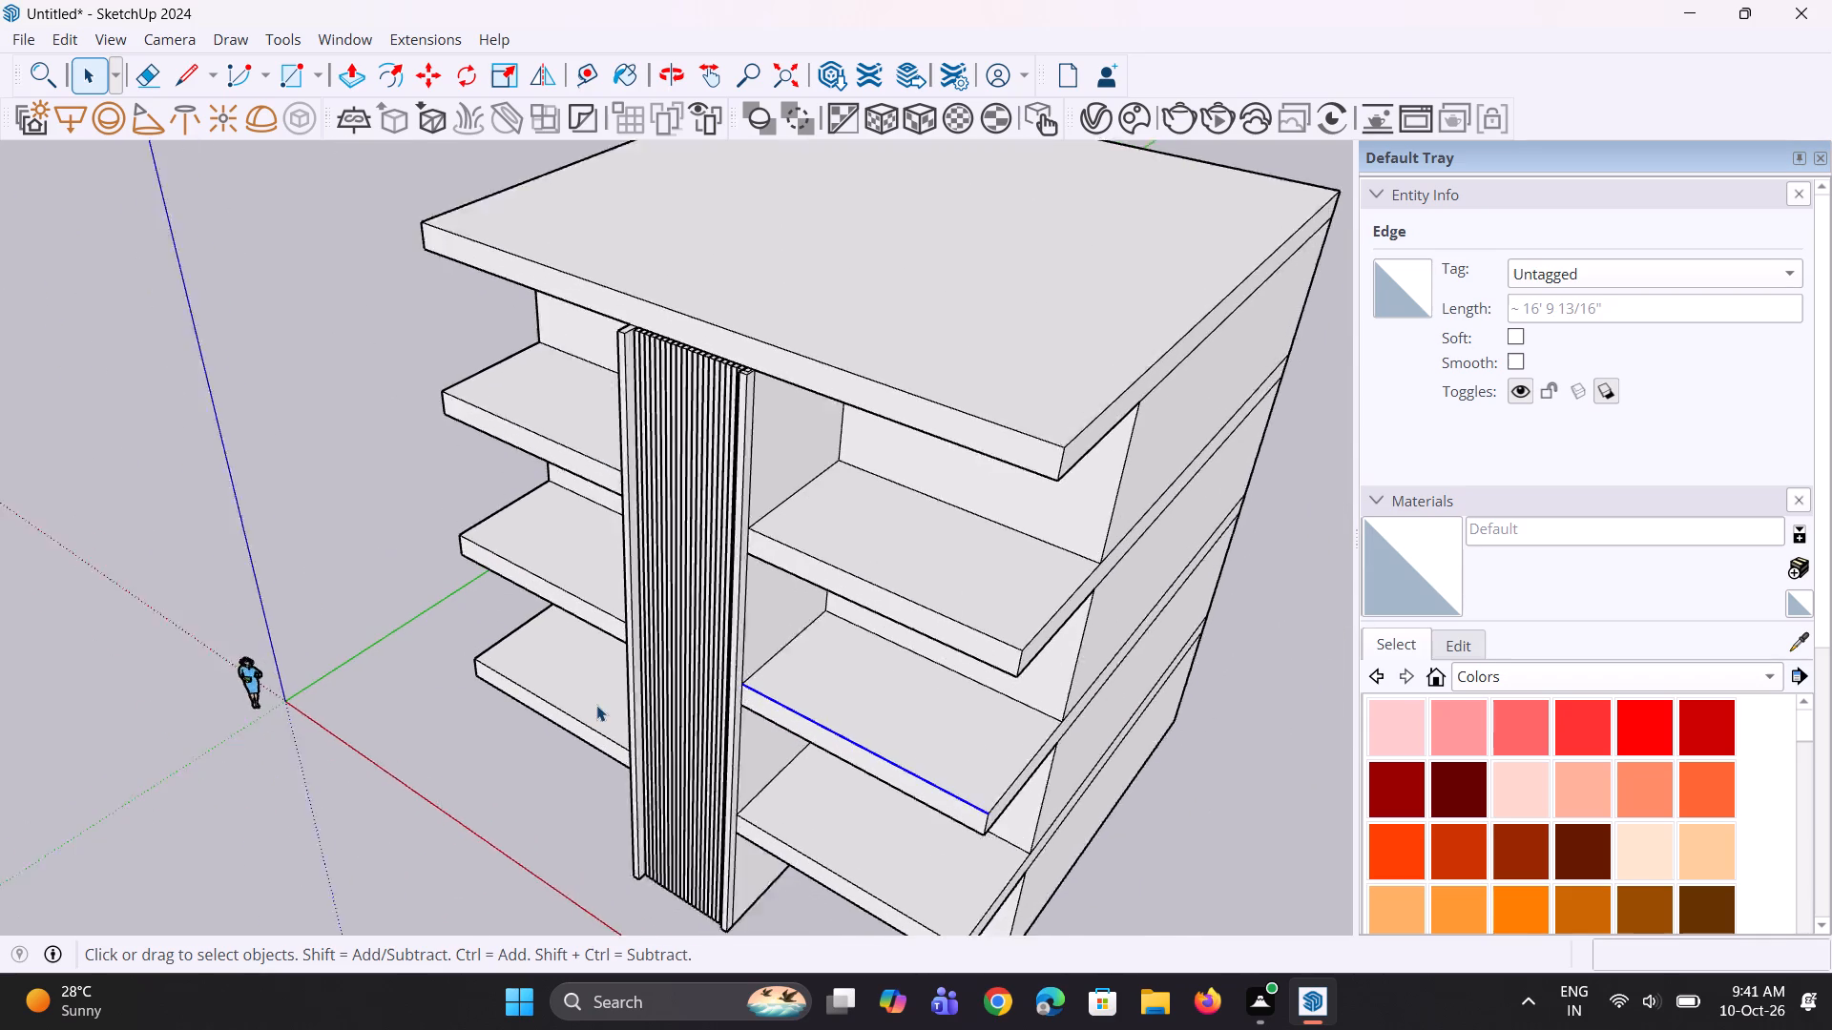
scroll(510, 766, "up", 1)
scroll(578, 698, "up", 2)
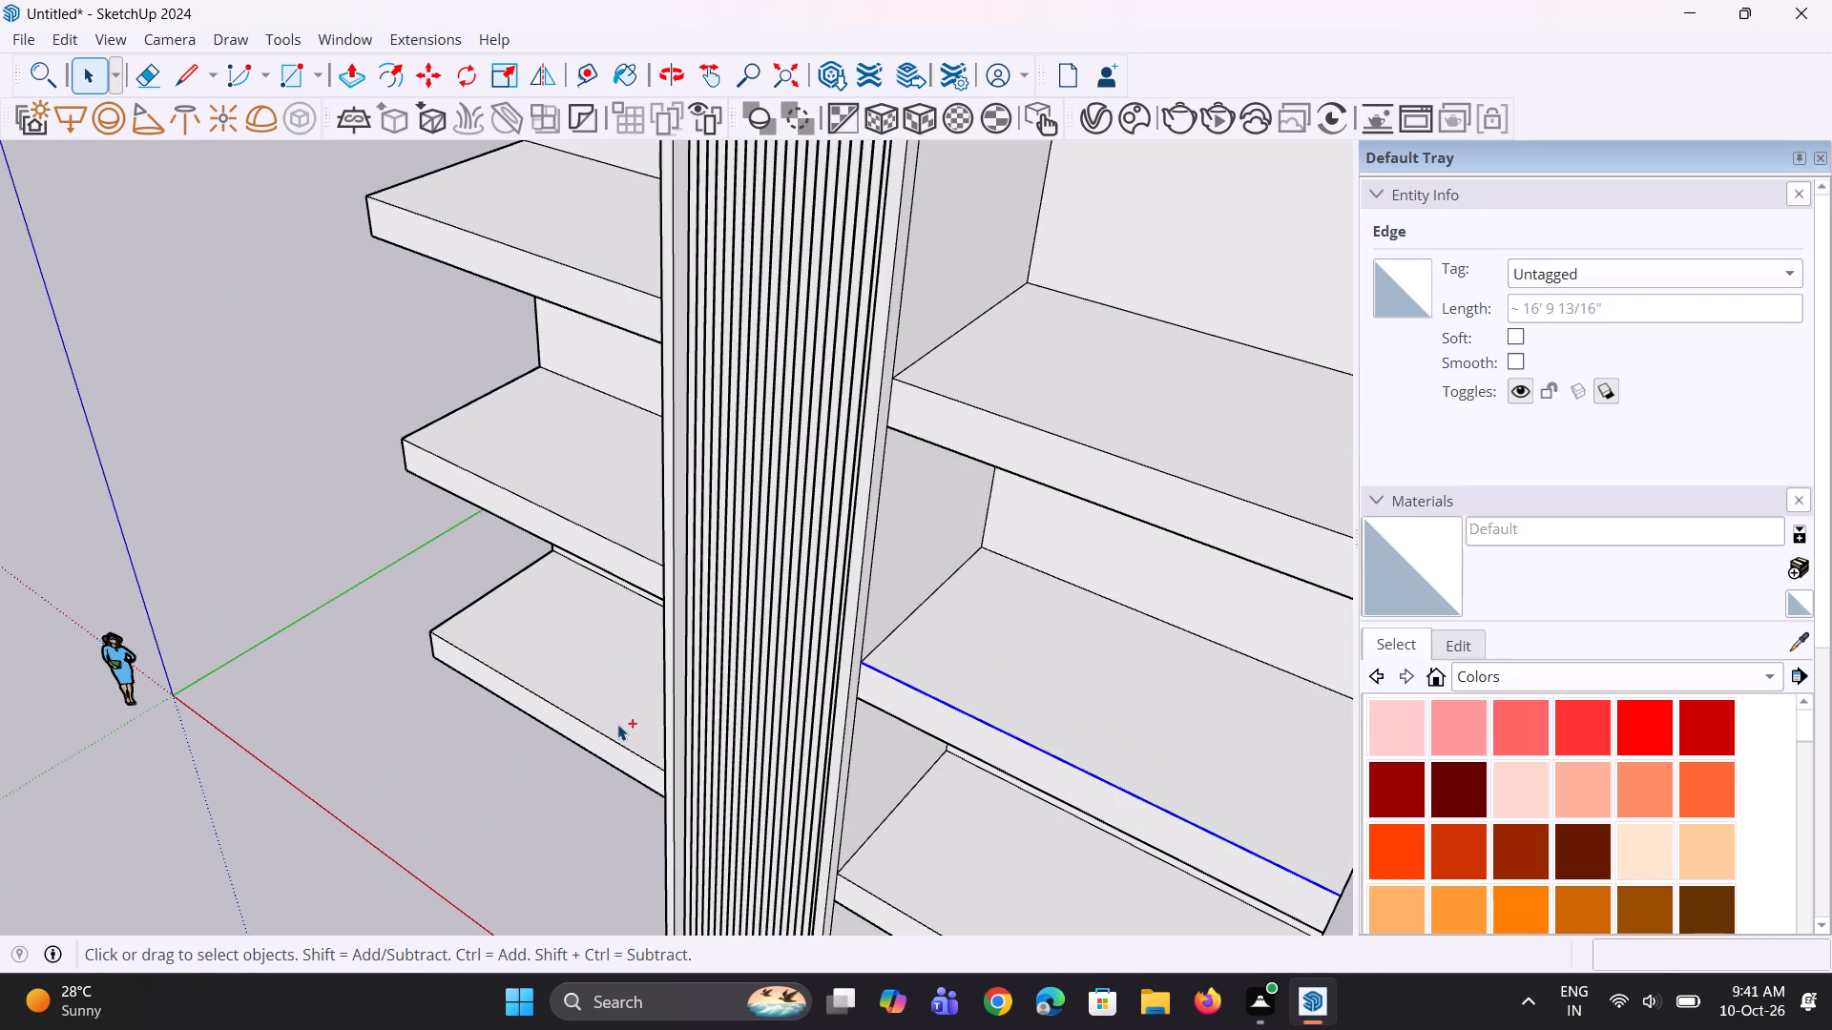
left_click(616, 739, "ctrl")
left_click(651, 559, "ctrl")
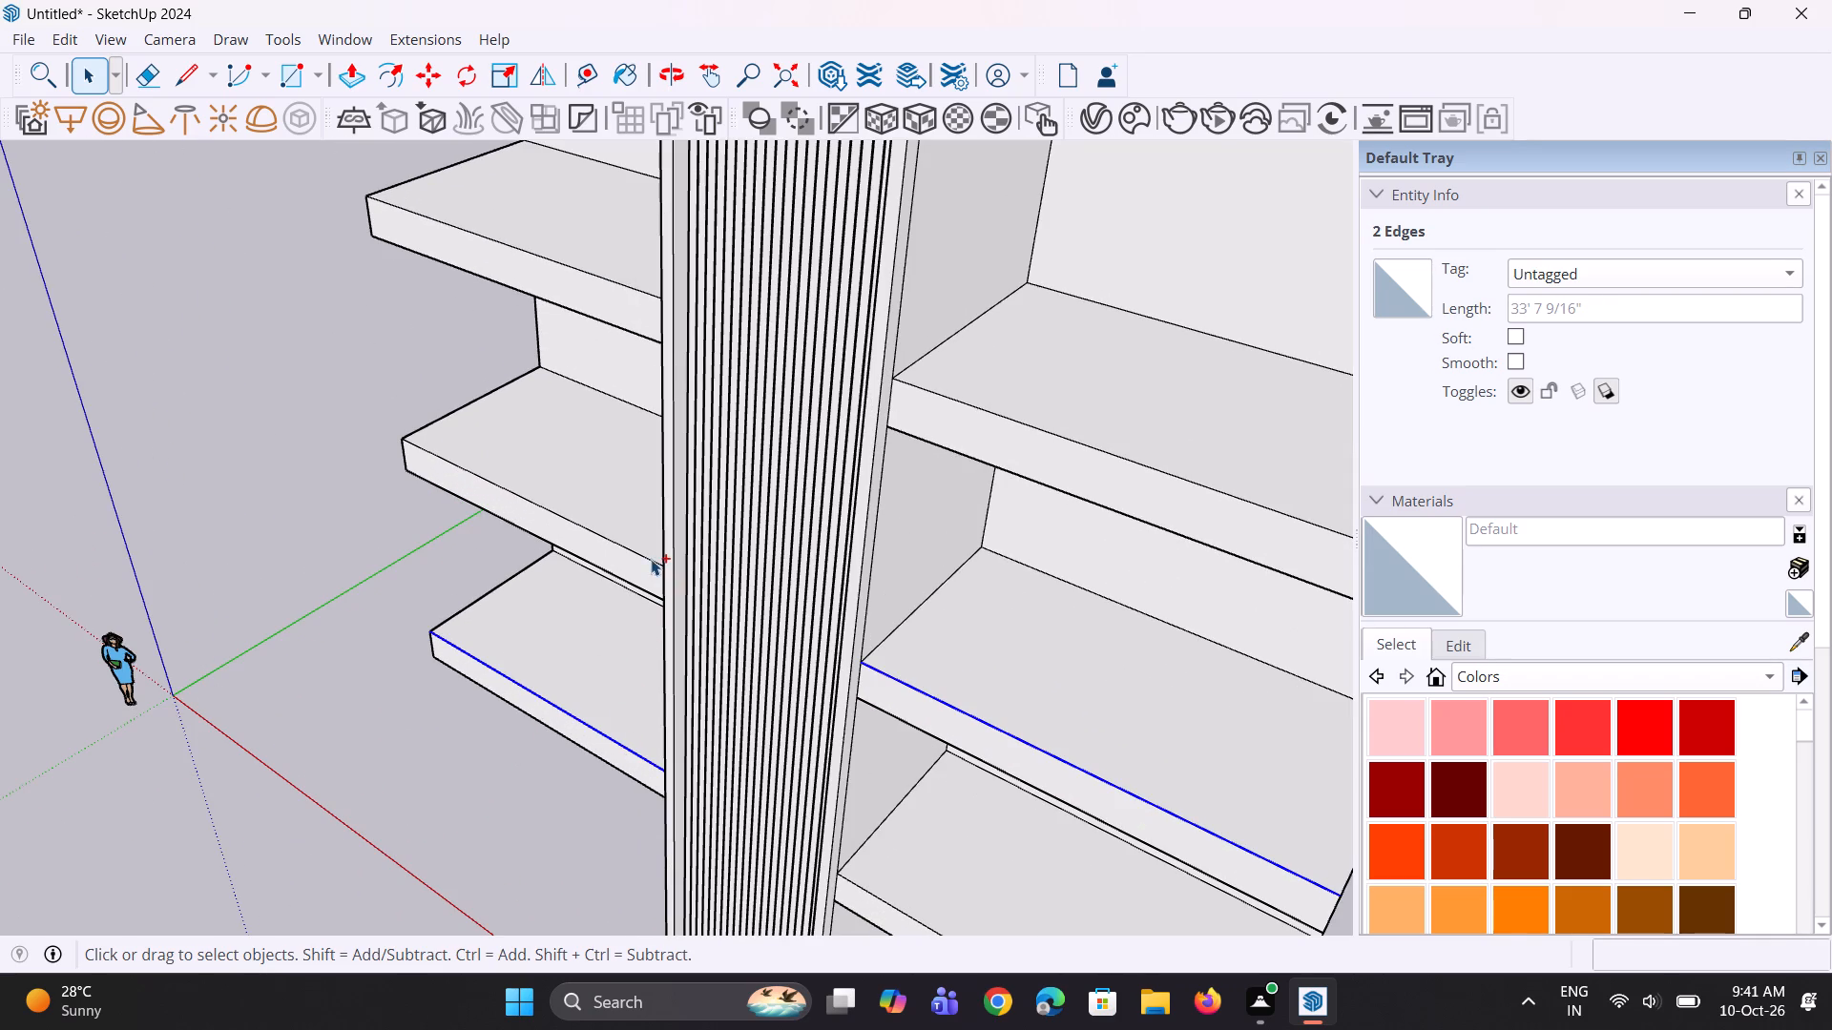
left_click(644, 292, "ctrl")
scroll(605, 464, "down", 8)
middle_click_drag(723, 465, 750, 411)
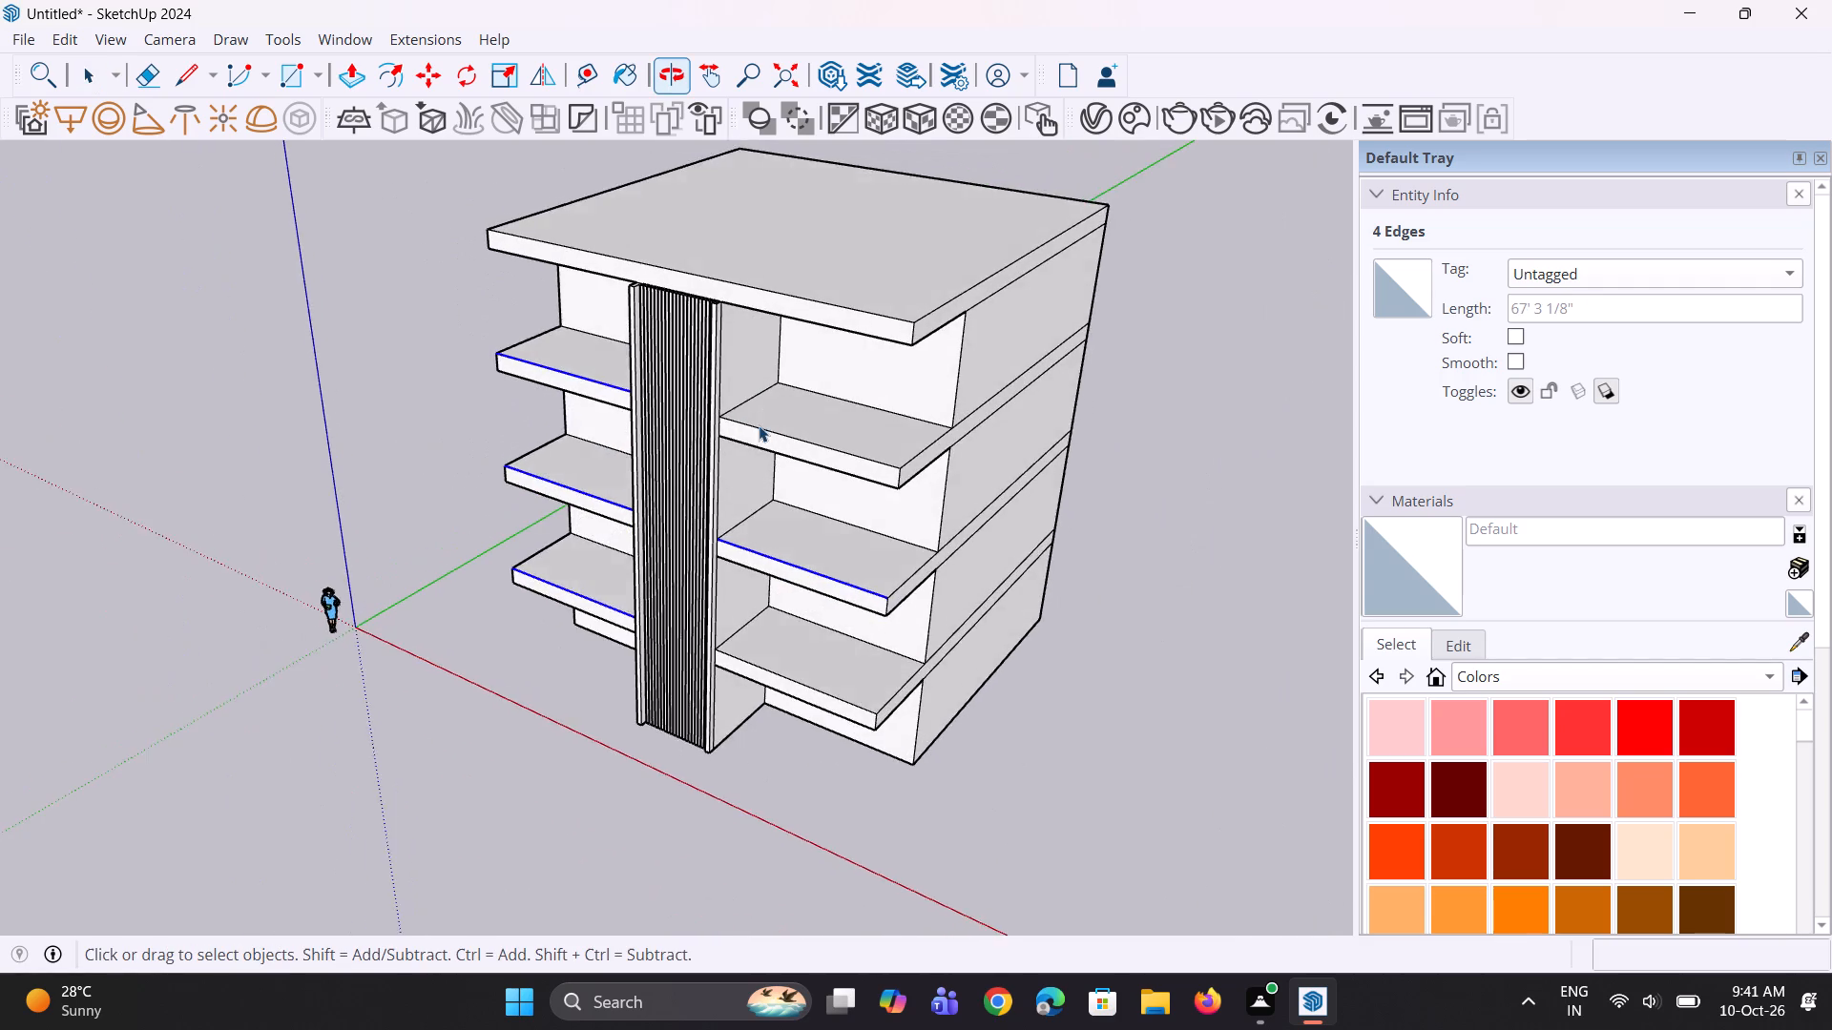
scroll(759, 429, "up", 4)
left_click(779, 434, "ctrl")
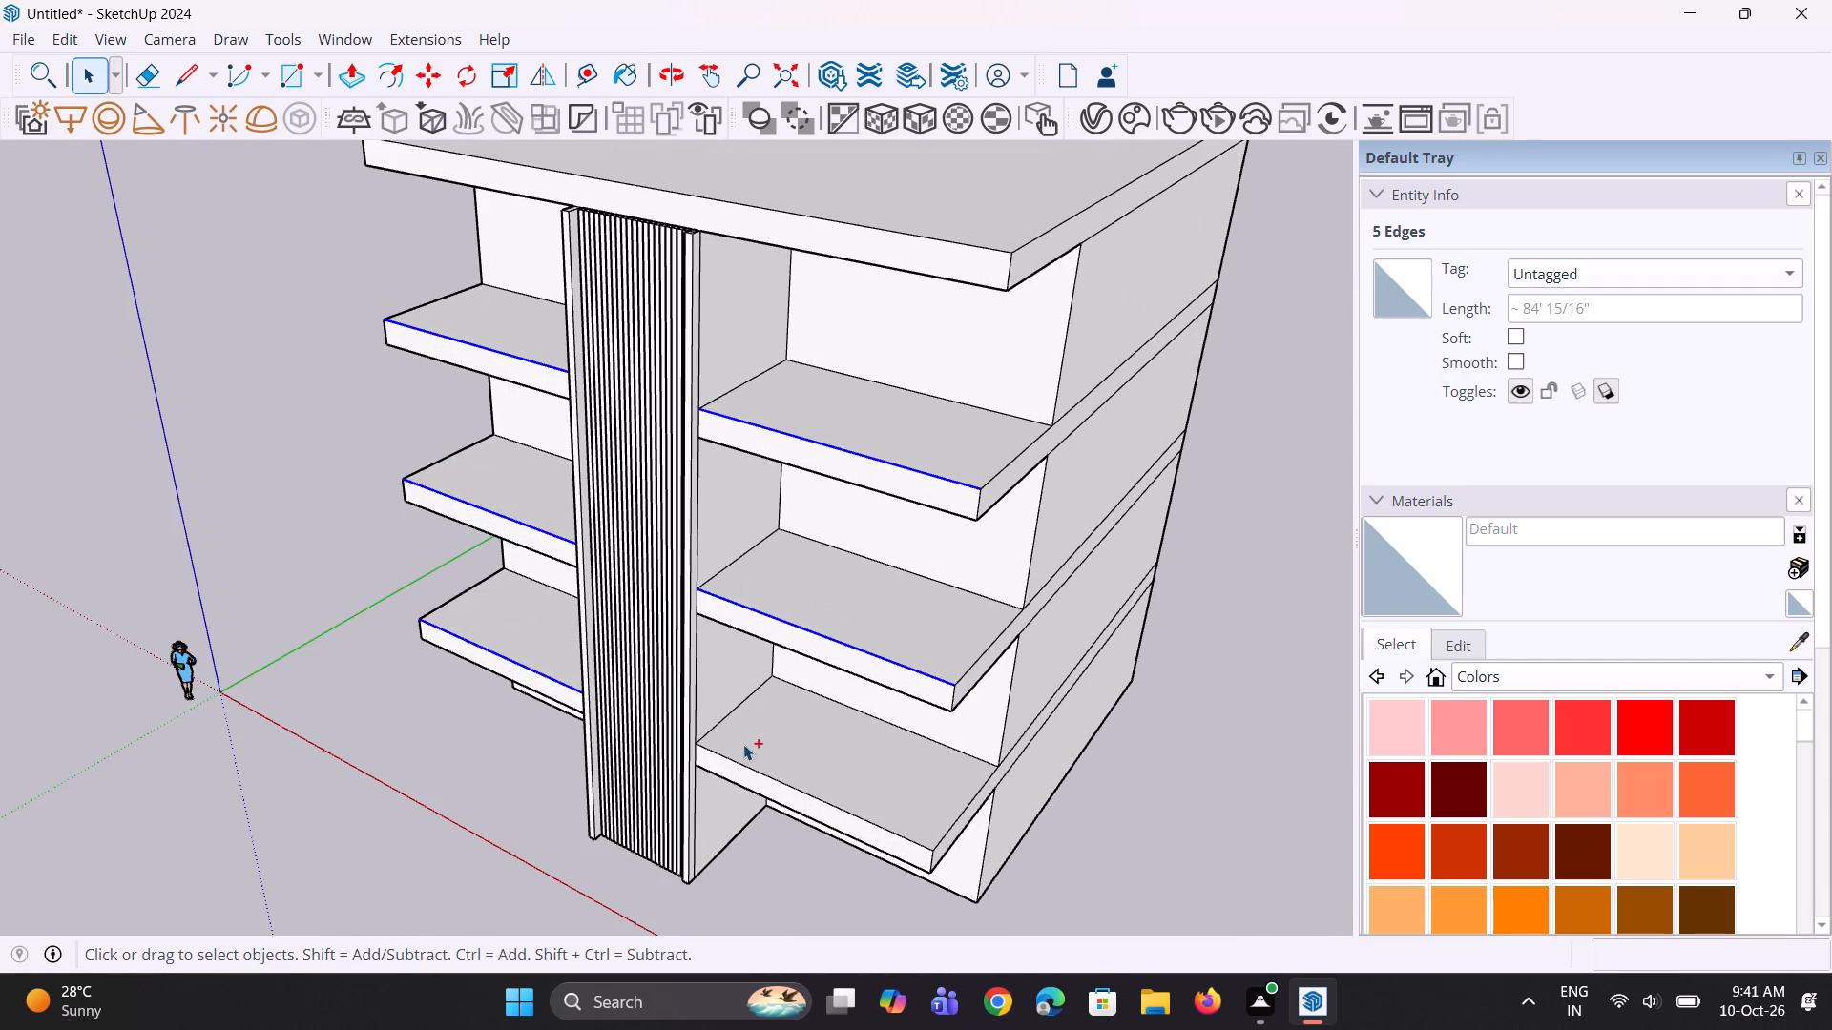
left_click(743, 765, "ctrl")
scroll(669, 684, "down", 5)
middle_click_drag(851, 759, 588, 772)
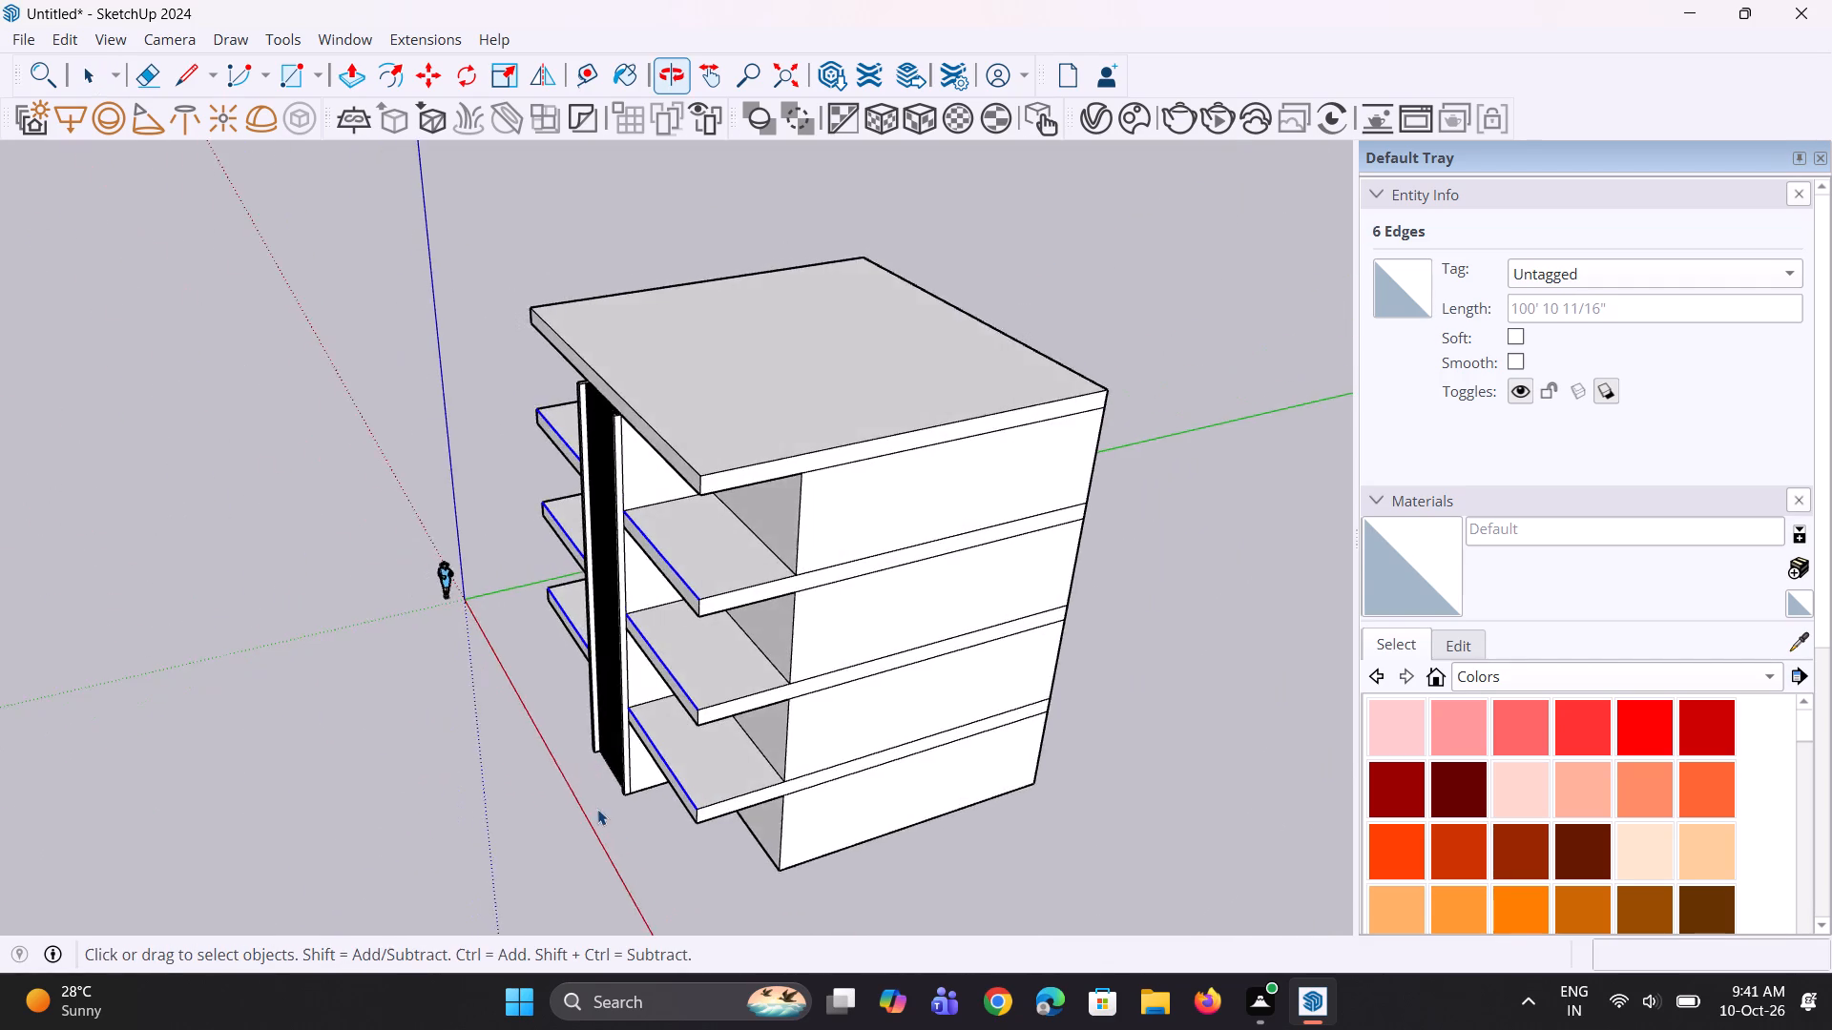
scroll(670, 859, "up", 6)
key("m")
middle_click_drag(765, 869, 731, 882, "ctrl")
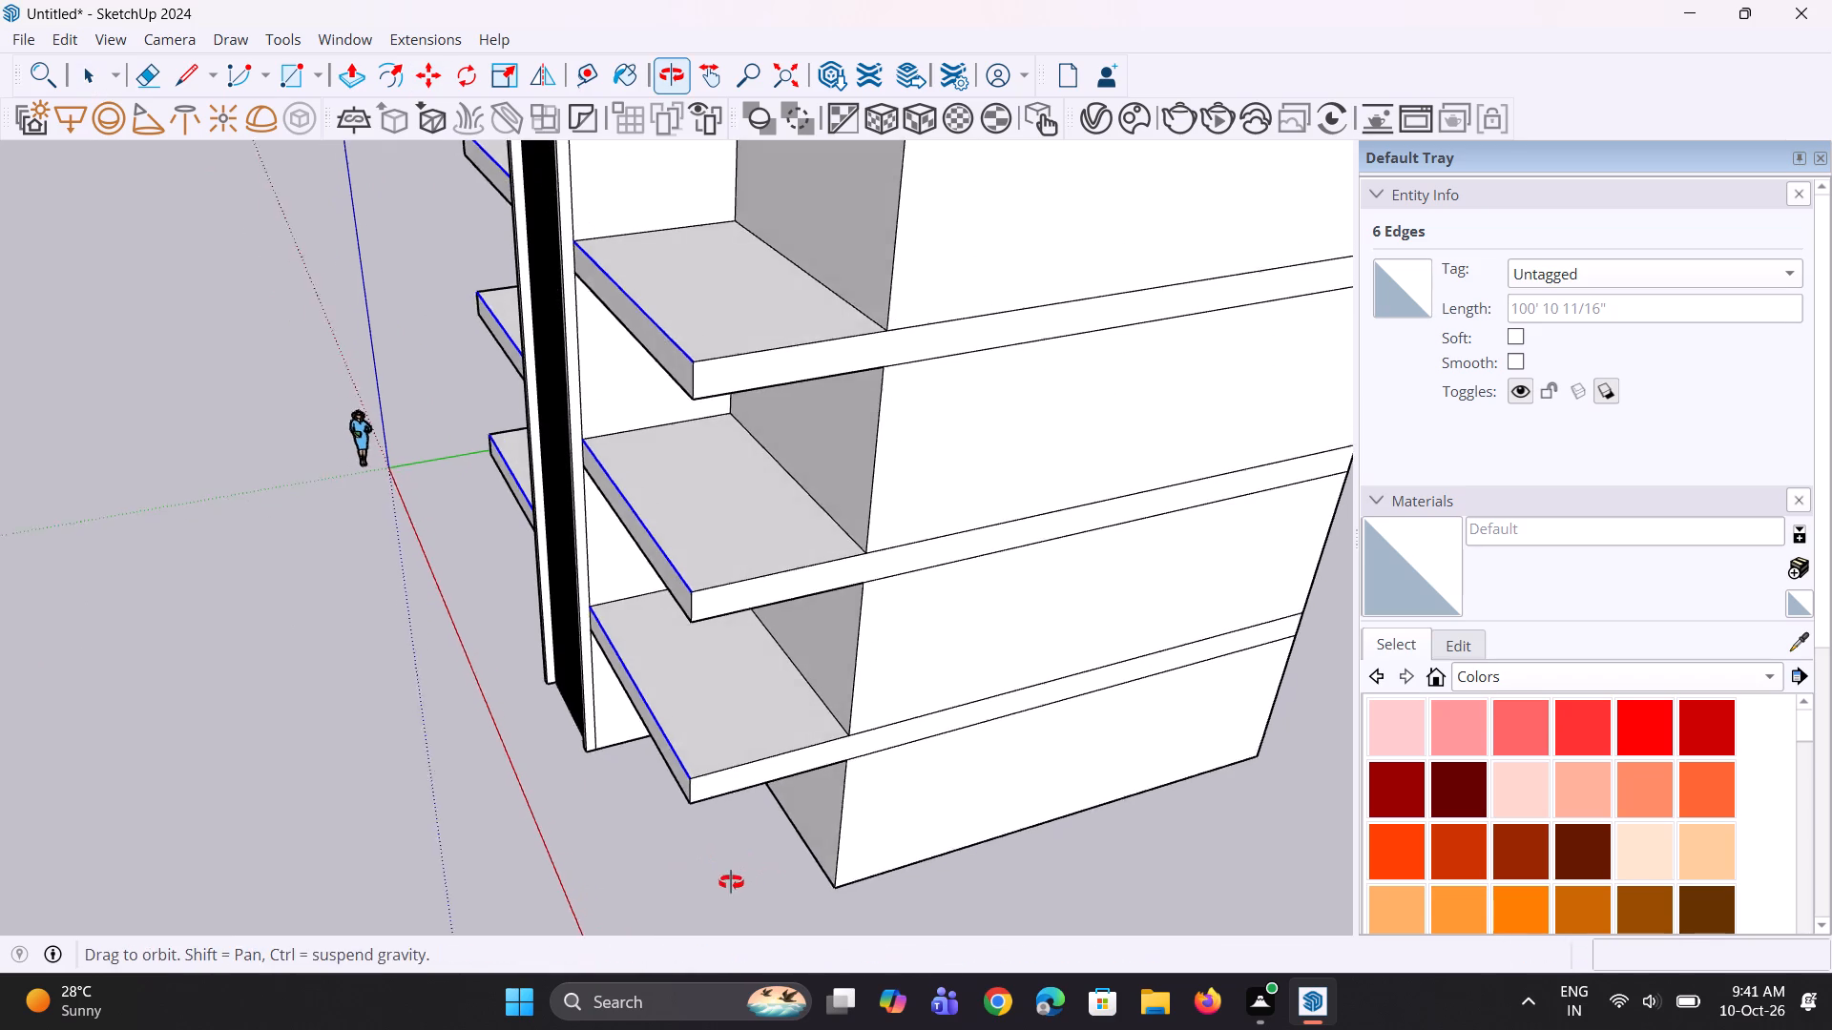
middle_click_drag(731, 882, 725, 882, "ctrl")
scroll(685, 798, "up", 6)
left_click(673, 771)
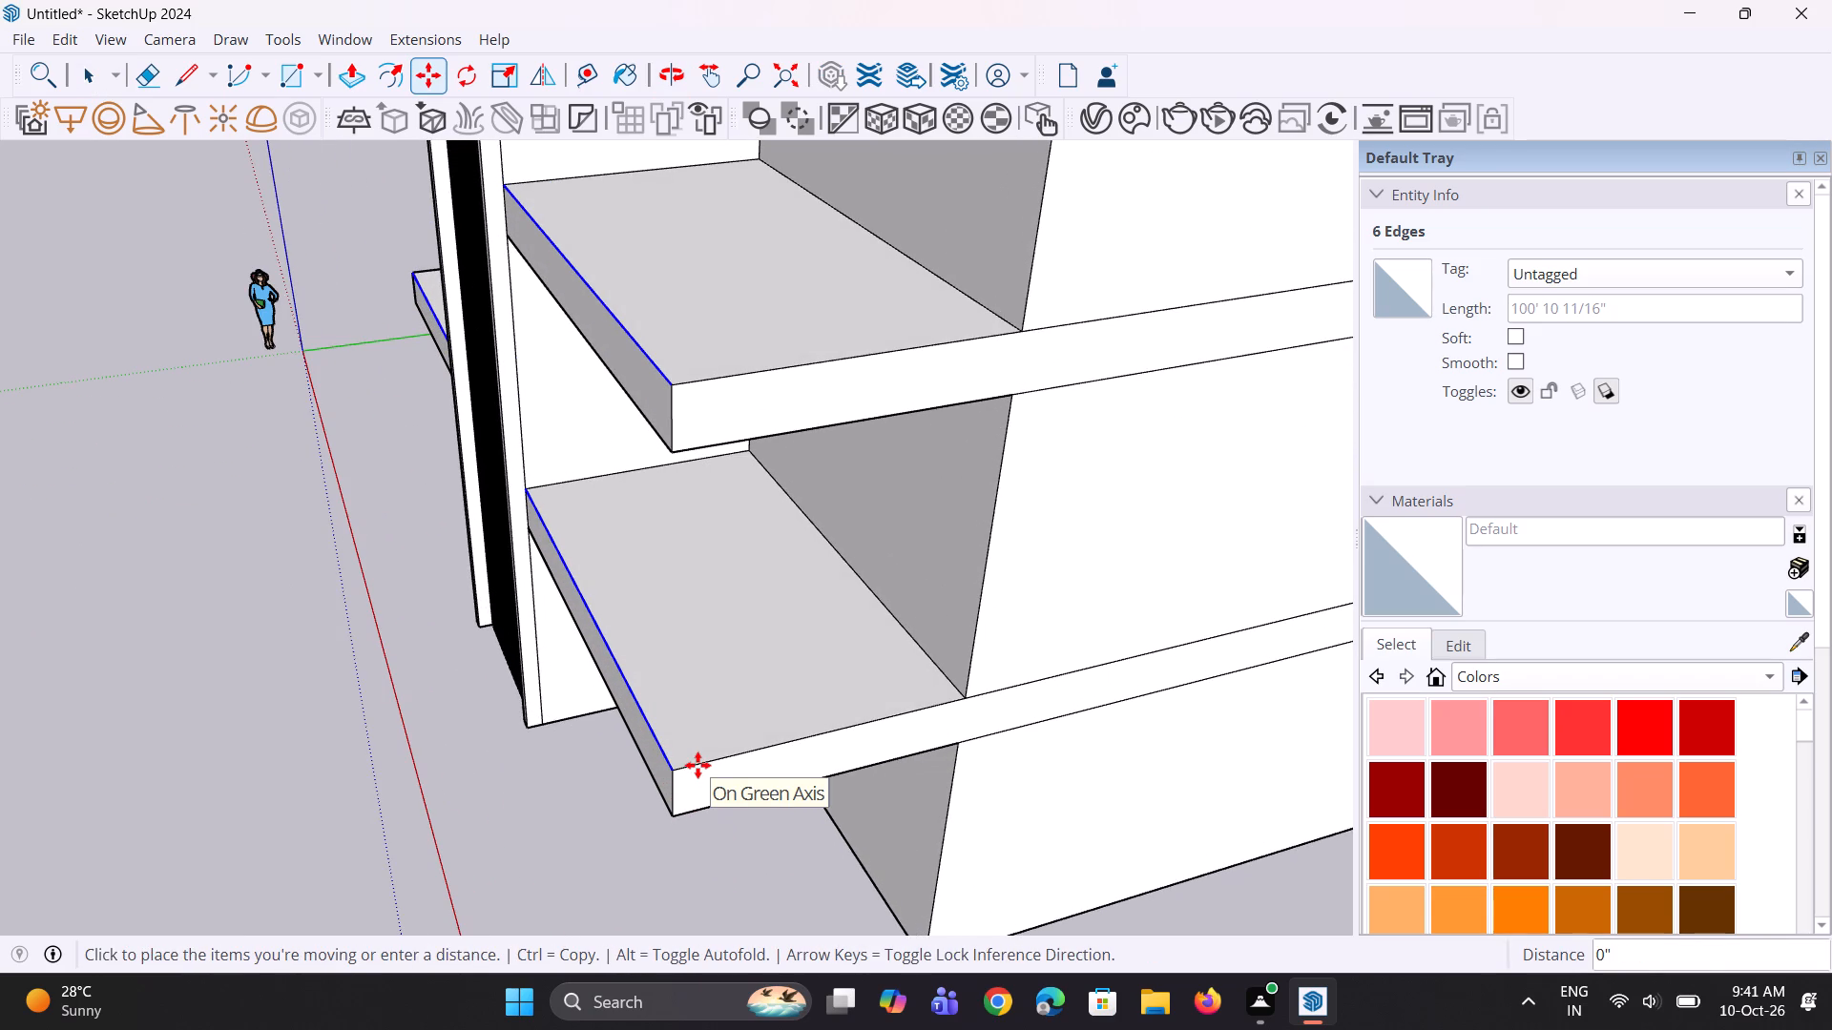
key("m")
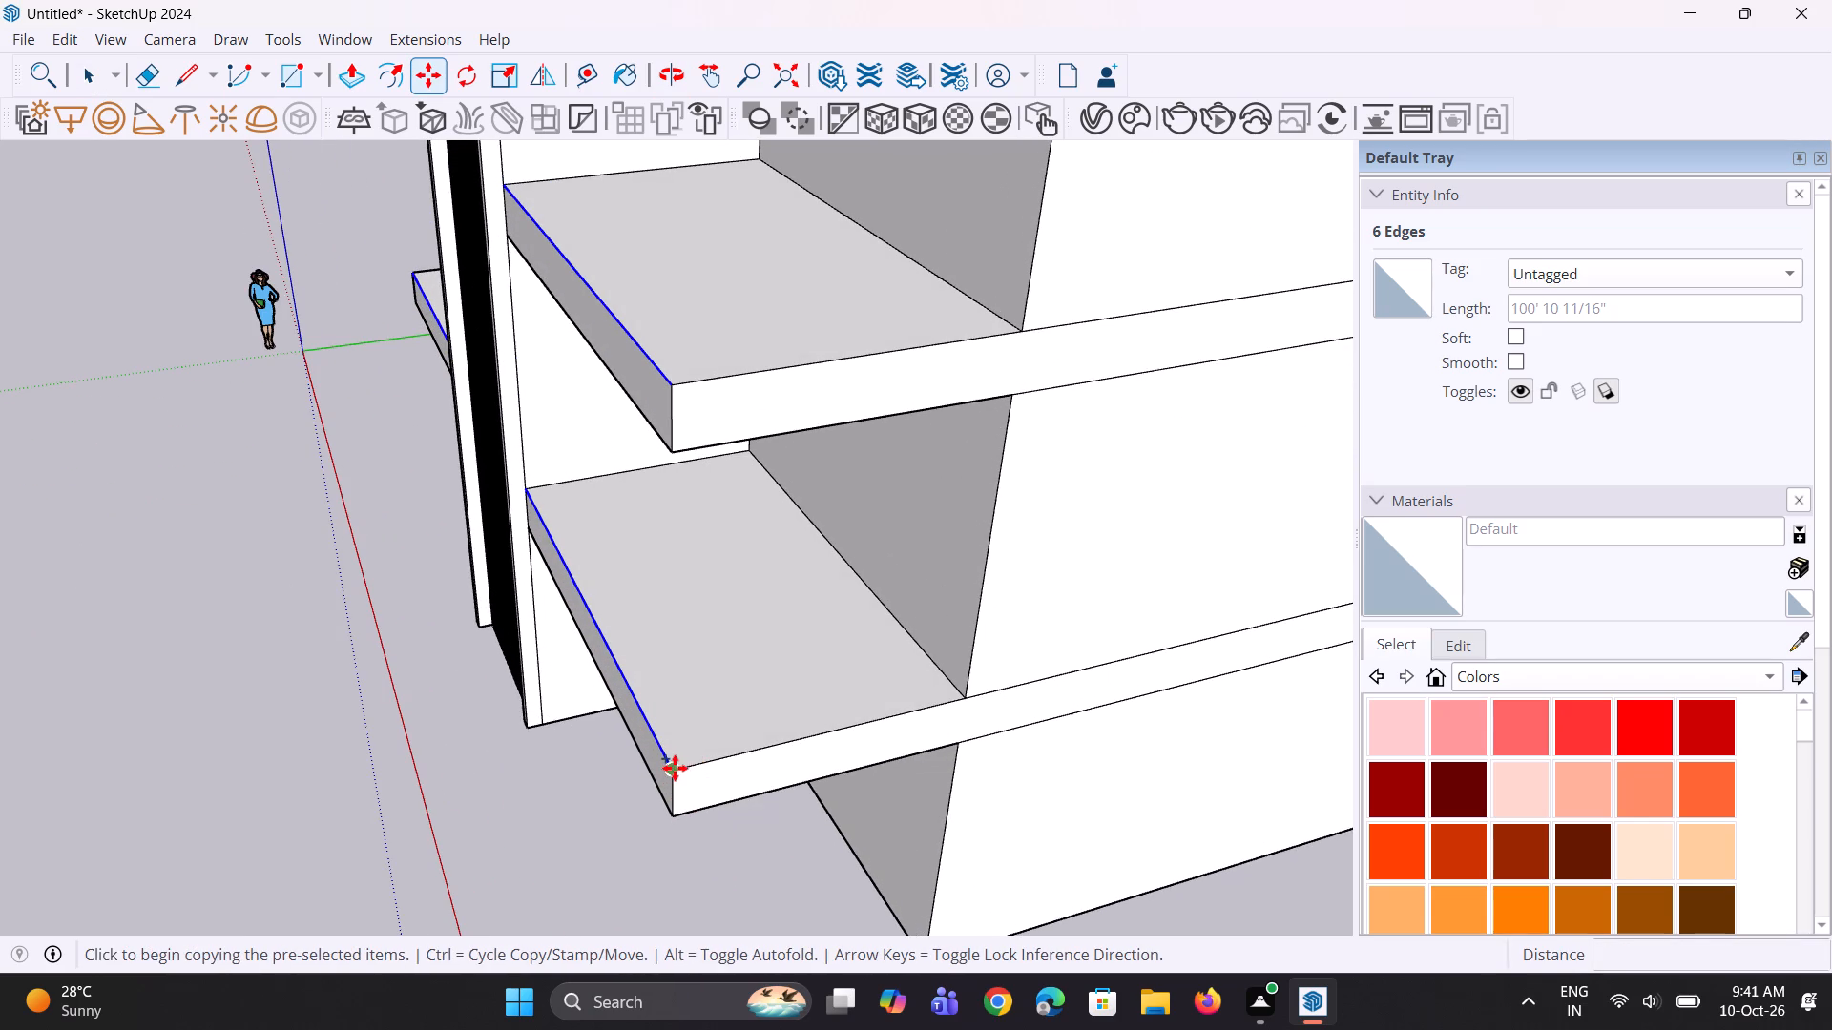
left_click(675, 768)
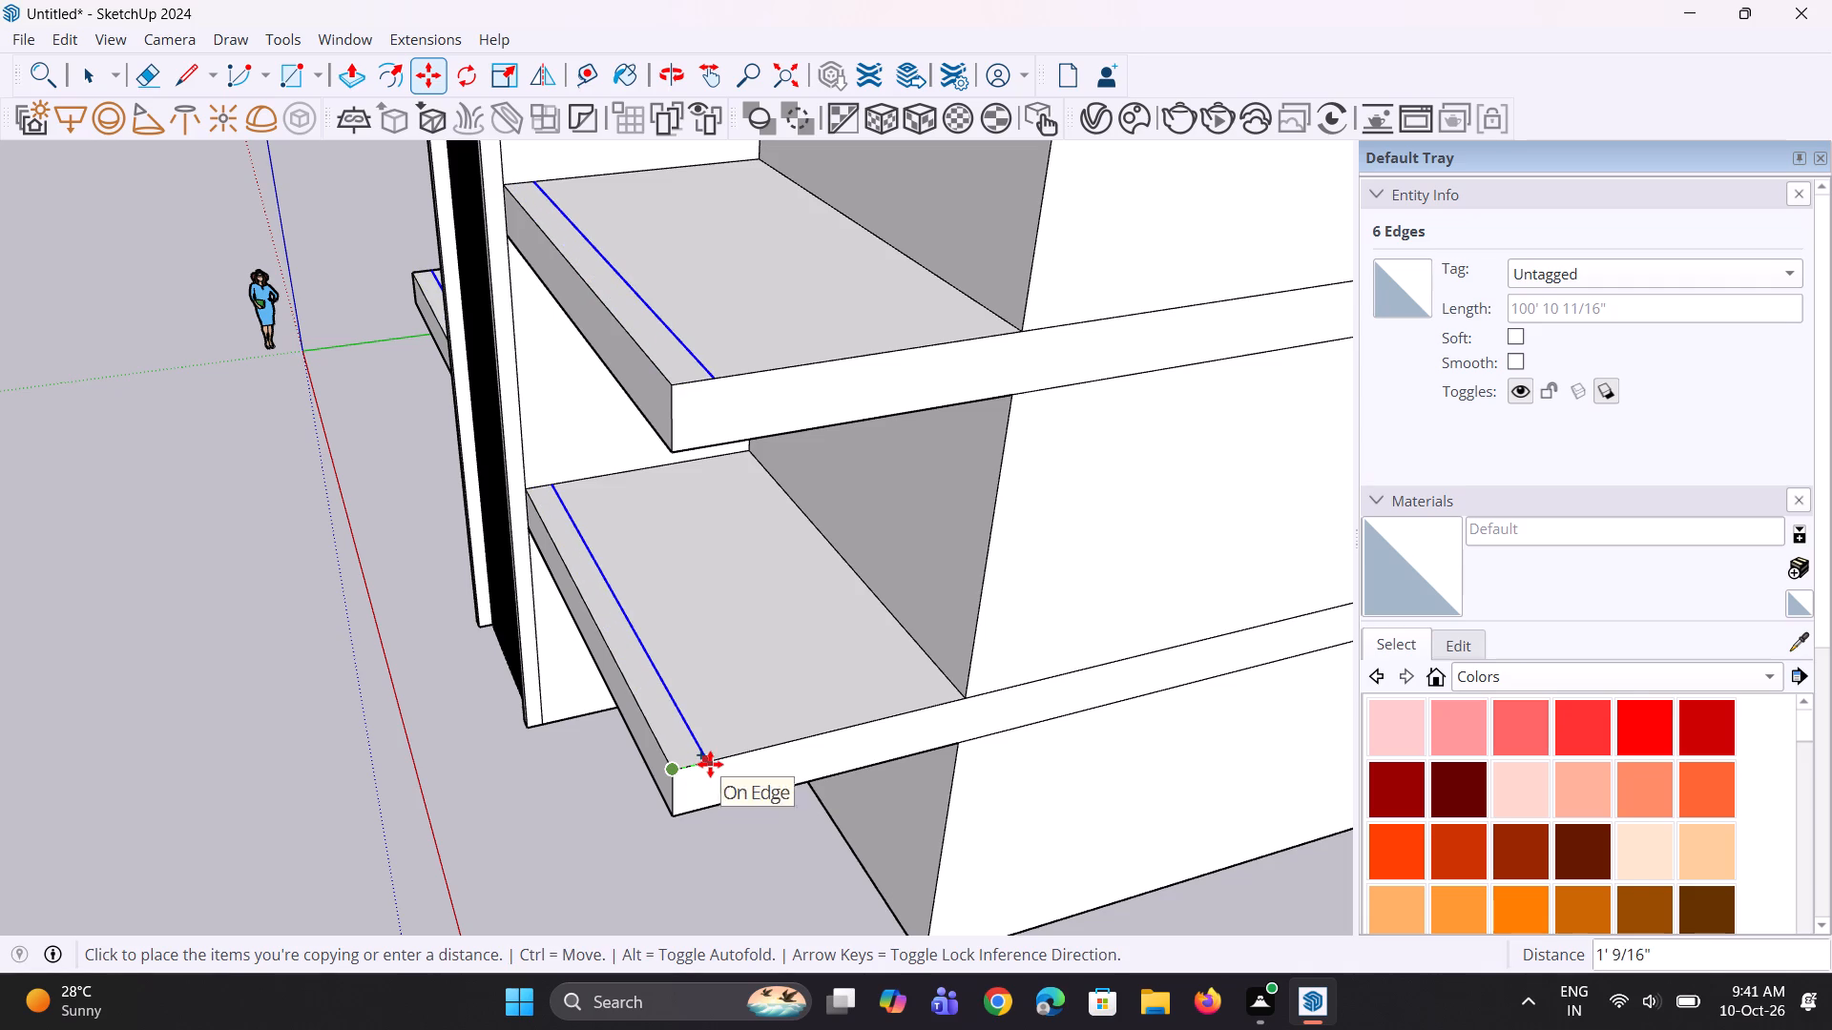
left_click(710, 764)
Push/Pull the front strip on the lowest slab to the right of the slatted strip upward about 2' 6" as a parapet.
middle_click_drag(730, 793, 788, 799)
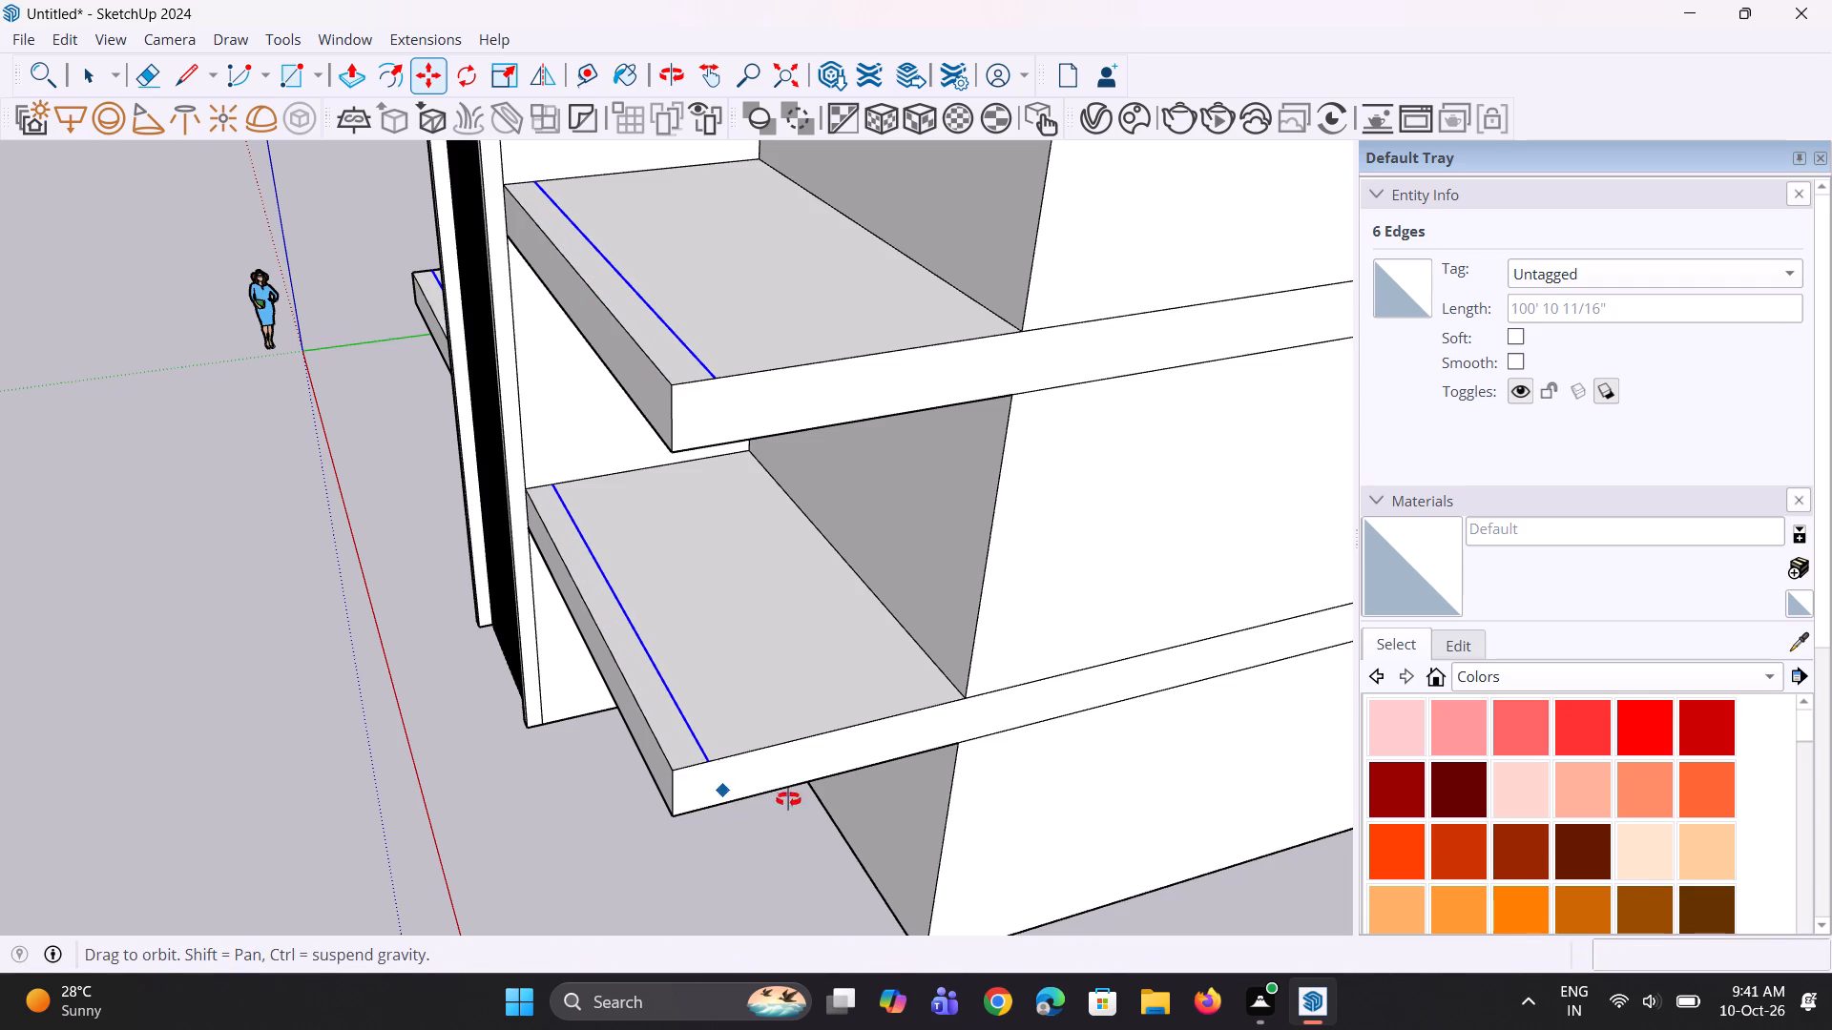
middle_click_drag(788, 799, 821, 796)
key("p")
left_click(807, 740)
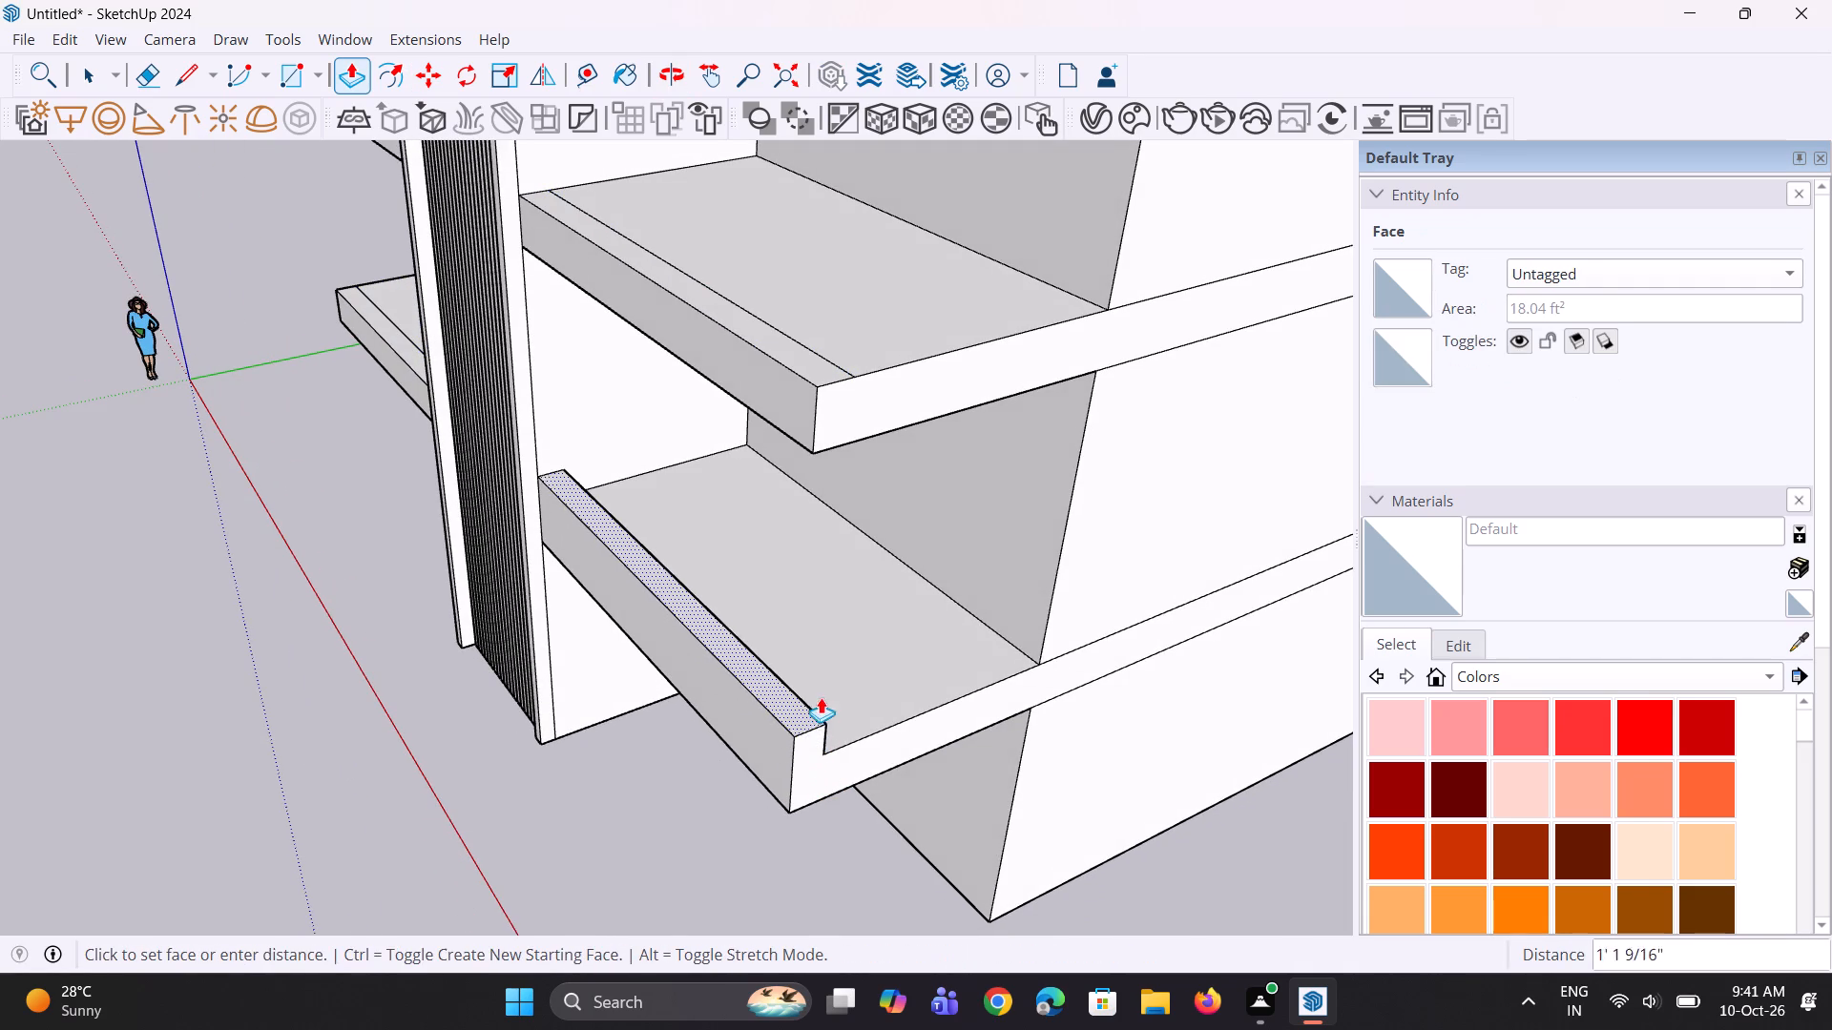
left_click(821, 673)
middle_click_drag(740, 646, 881, 689)
scroll(788, 650, "down", 4)
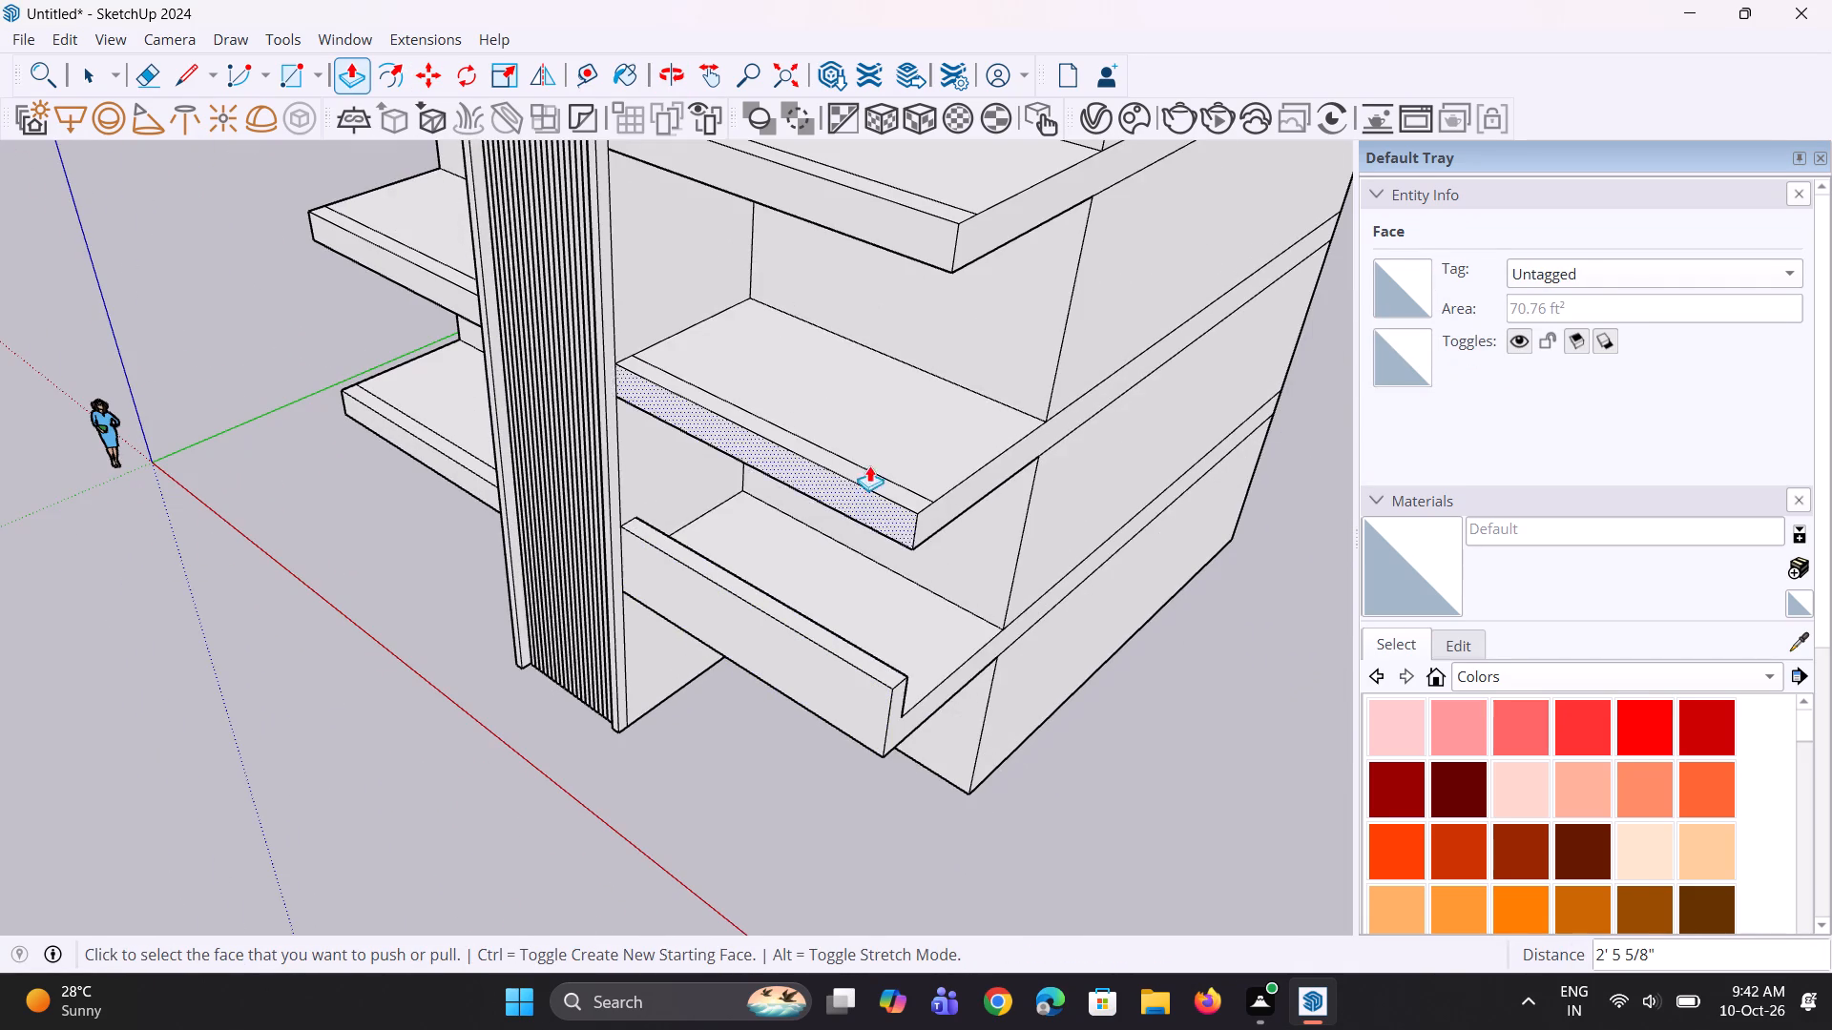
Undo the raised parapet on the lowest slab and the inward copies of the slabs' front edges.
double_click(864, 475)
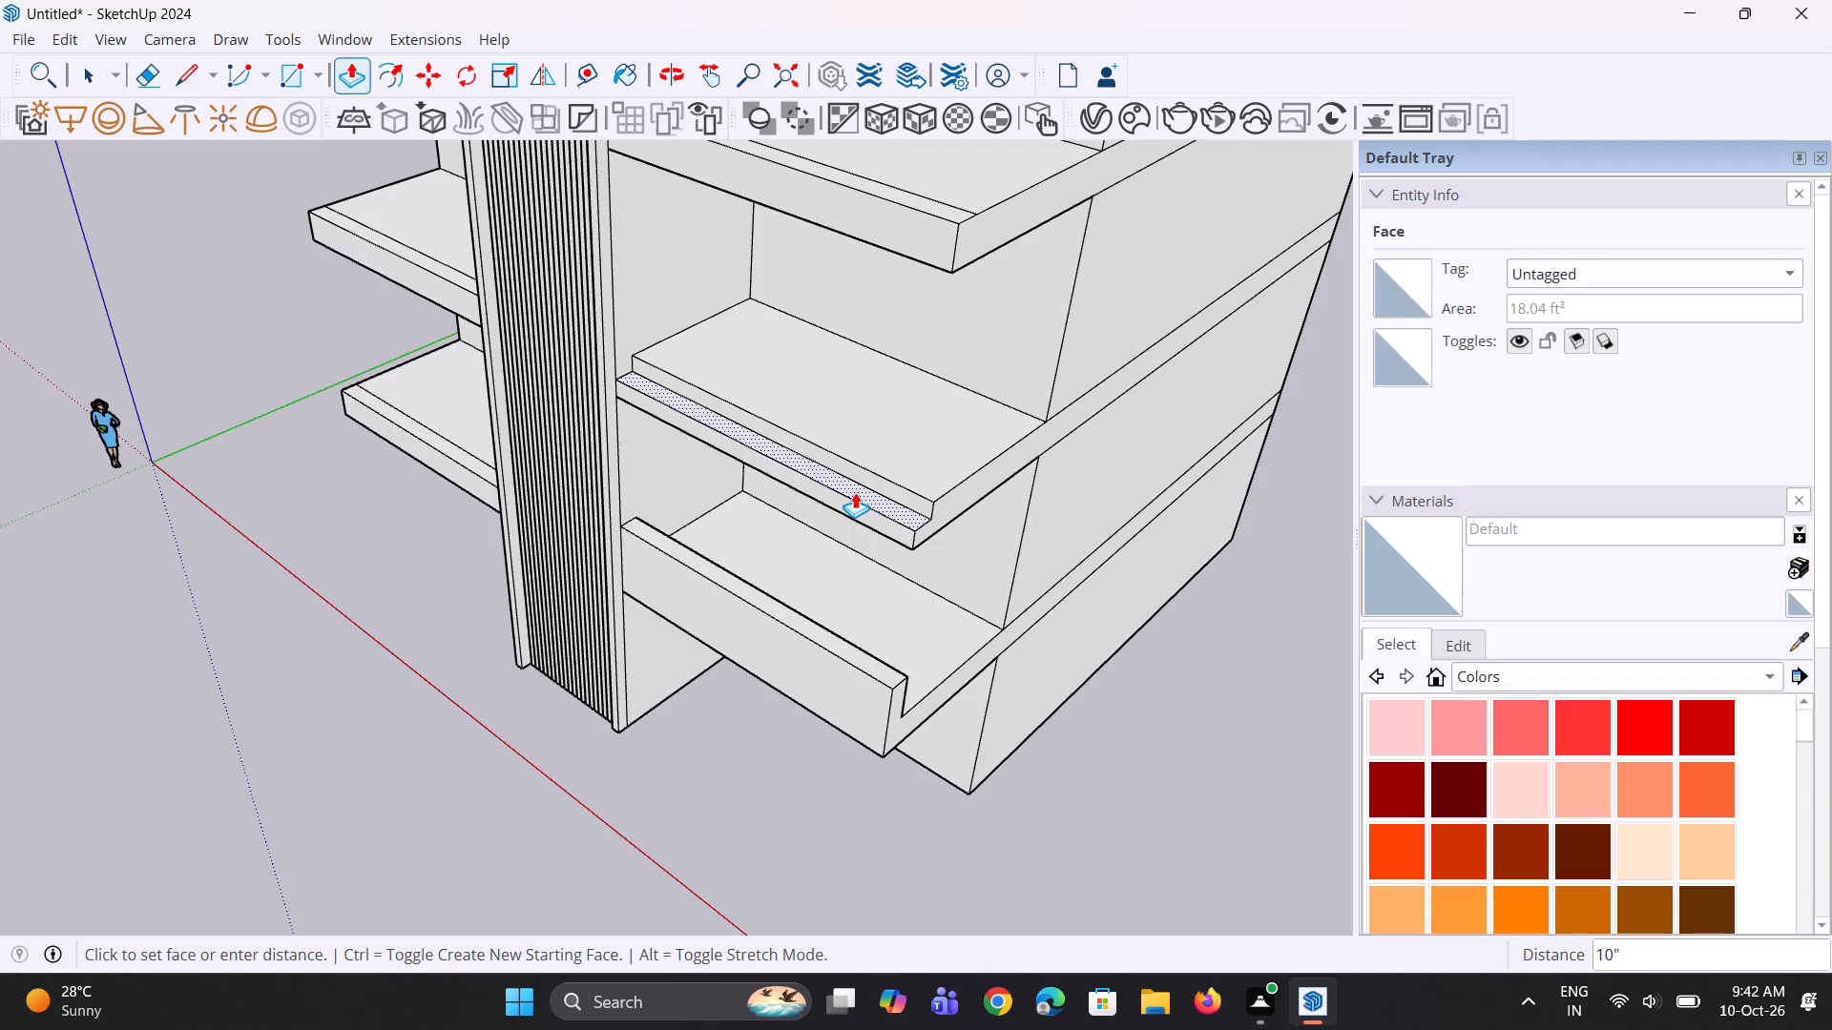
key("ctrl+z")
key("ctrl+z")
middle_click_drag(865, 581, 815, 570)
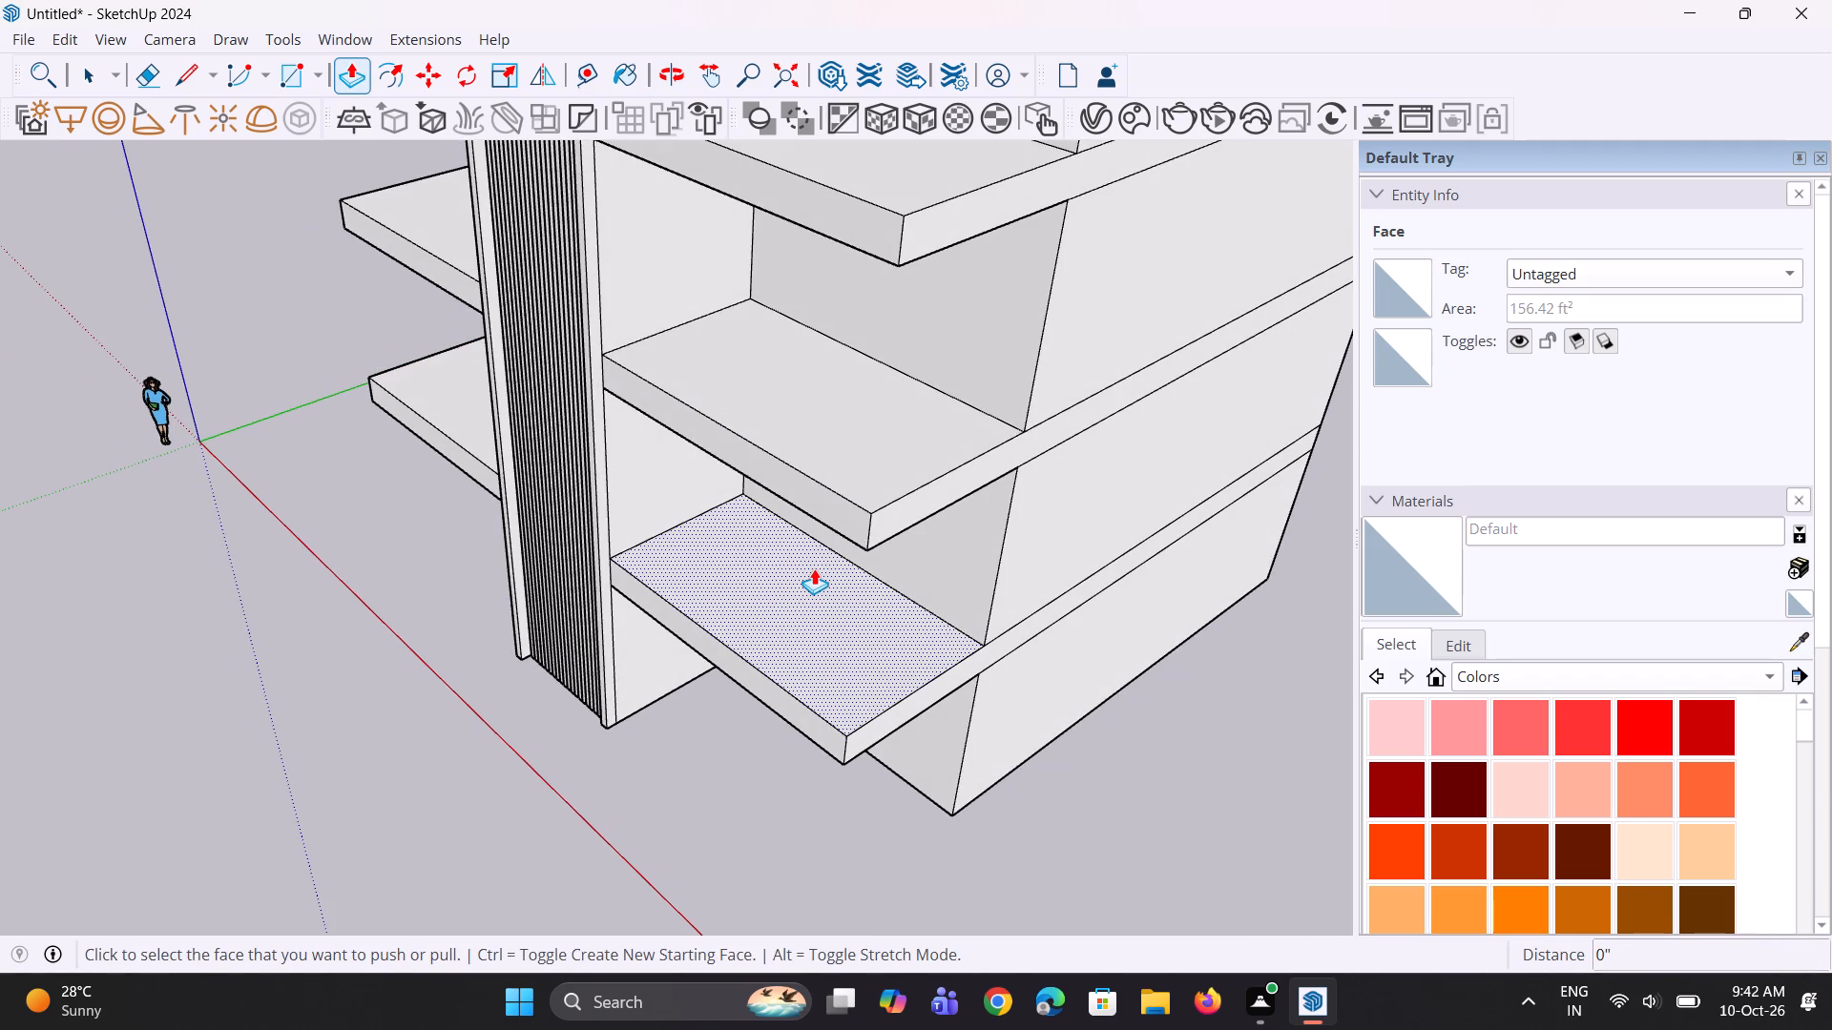
Copy the top front edges of all six floor slab sections on both sides of the slatted strip about 10 1/2" inward.
key("space")
key("space")
key("space")
left_click(790, 701)
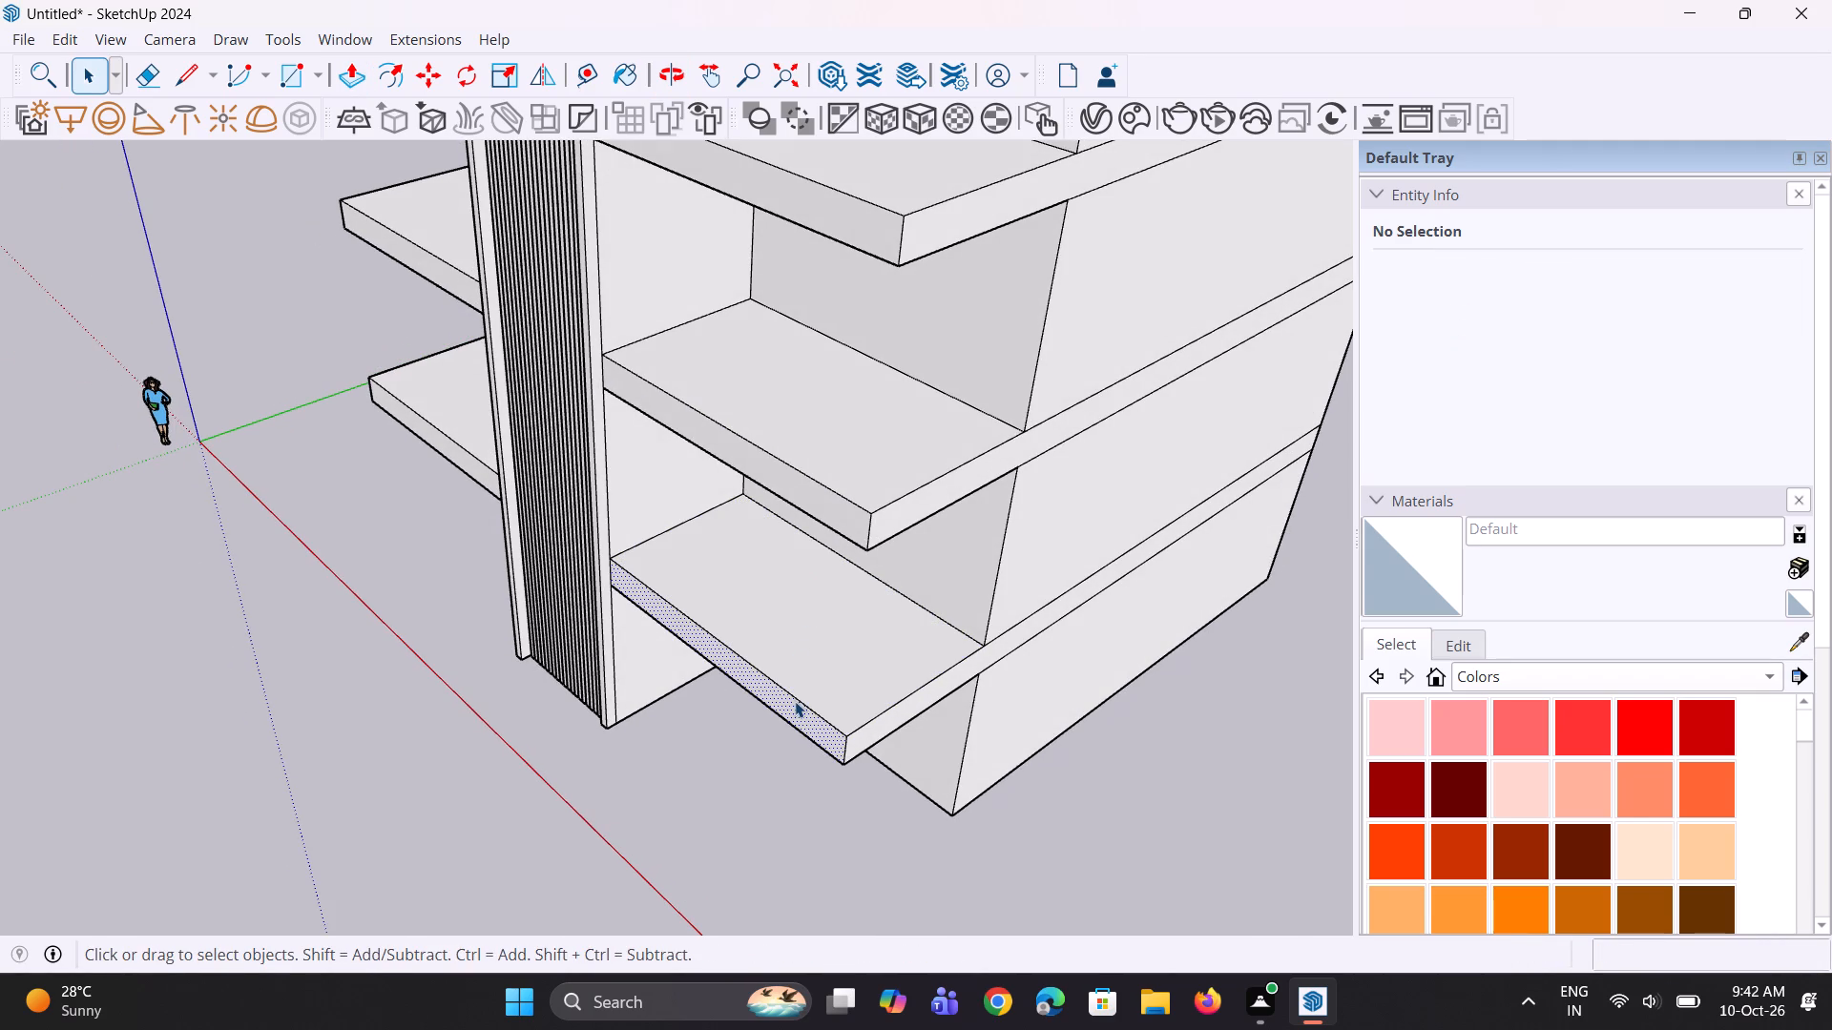
left_click(796, 700)
scroll(861, 513, "up", 1)
left_click(862, 507, "ctrl")
scroll(838, 525, "down", 4)
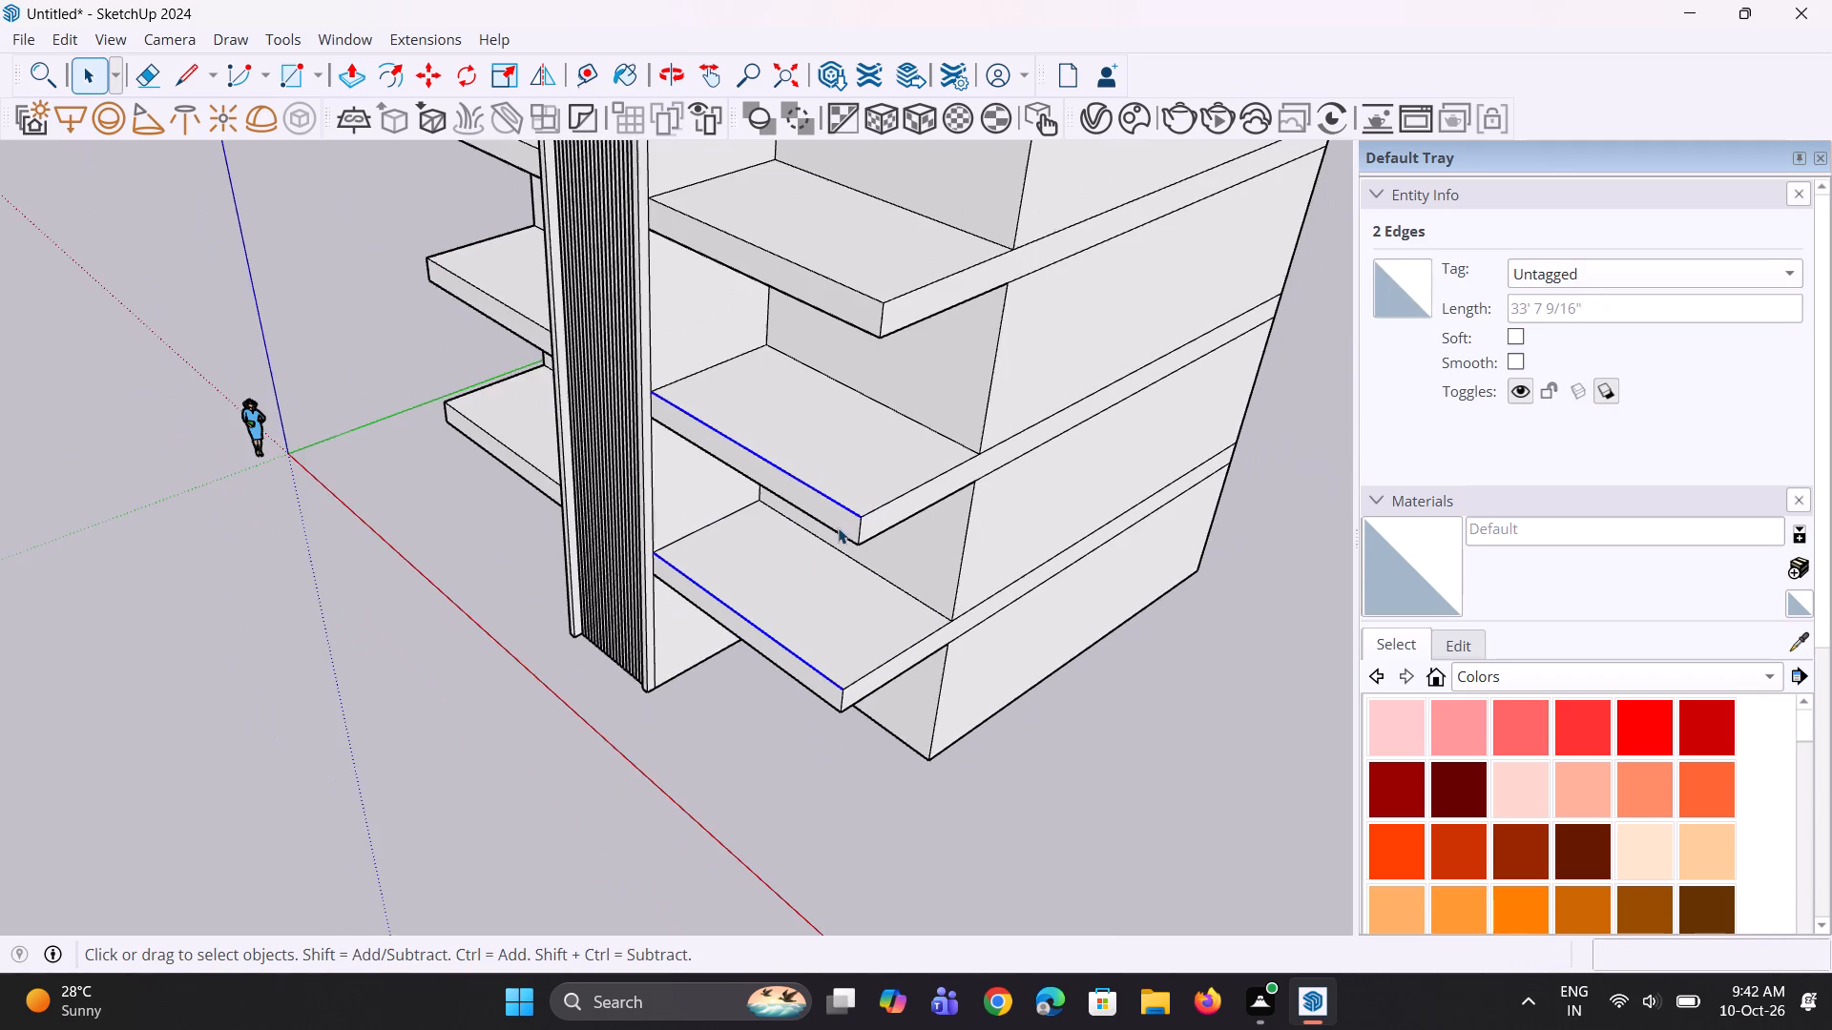
scroll(856, 306, "up", 2)
left_click(870, 296, "ctrl")
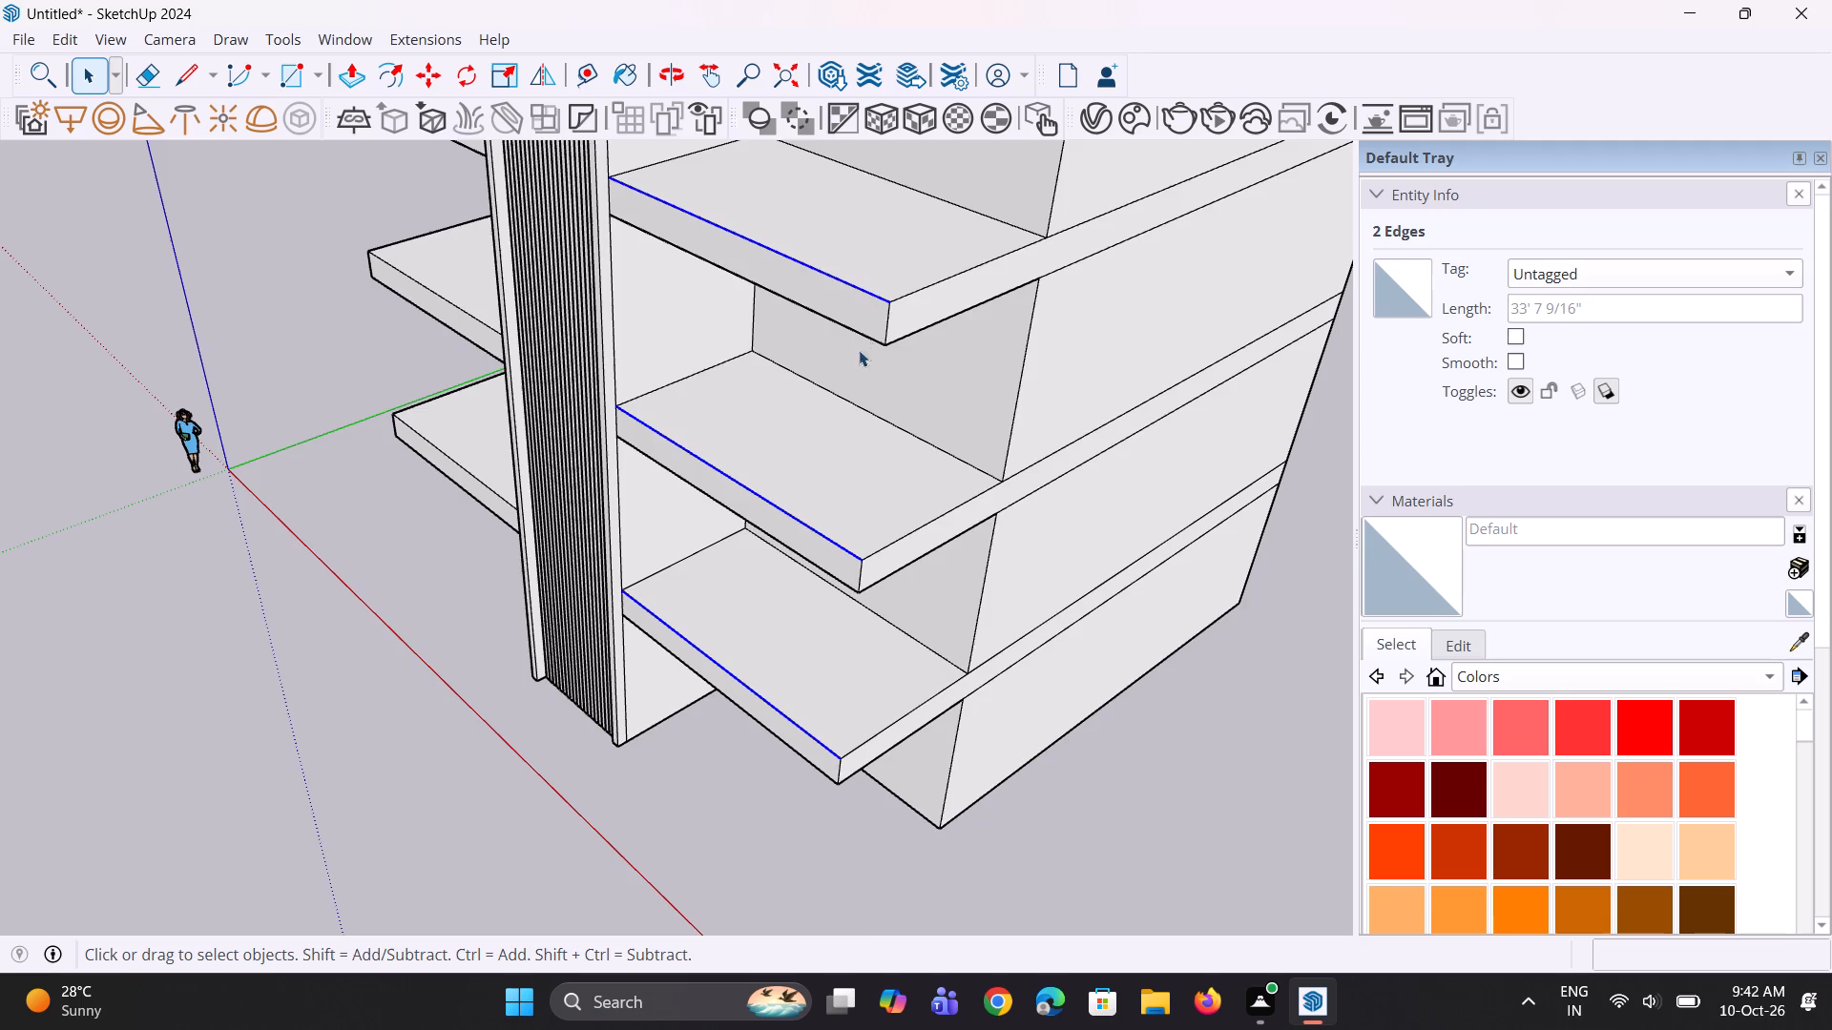
scroll(832, 419, "down", 6)
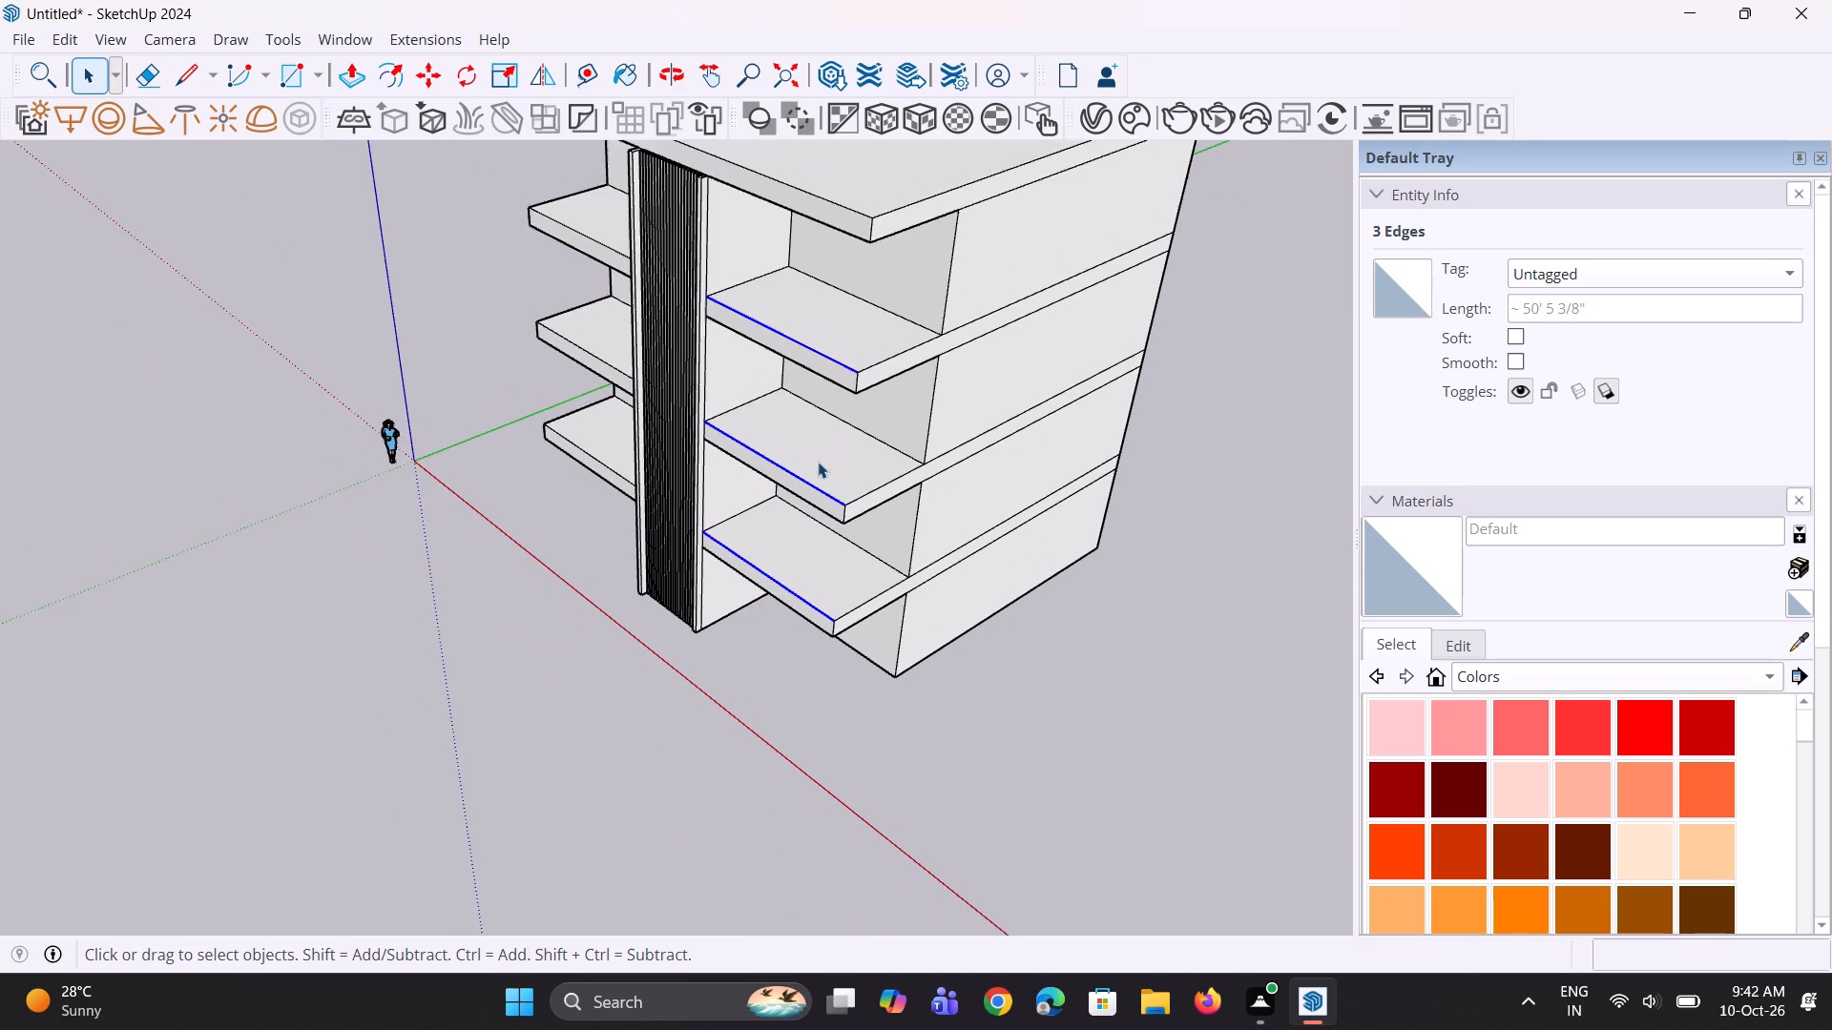
scroll(818, 462, "down", 8)
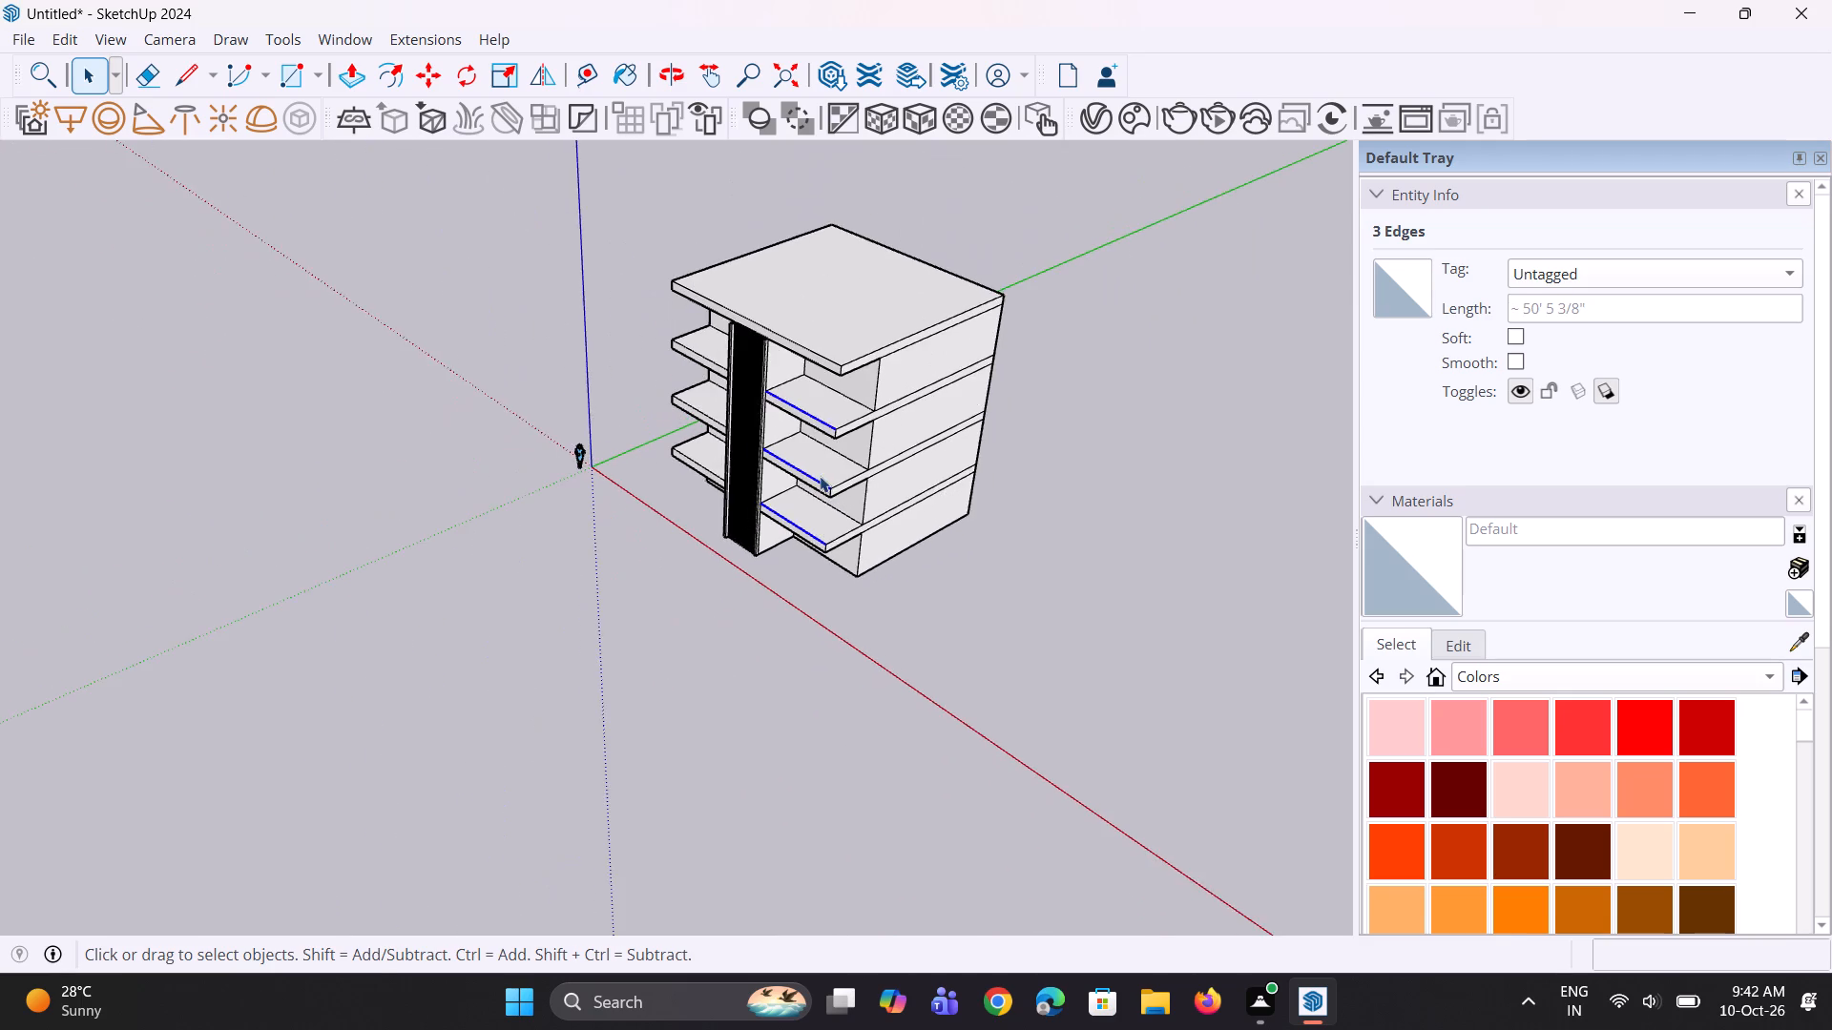
middle_click_drag(832, 458, 1369, 371)
scroll(655, 362, "up", 11)
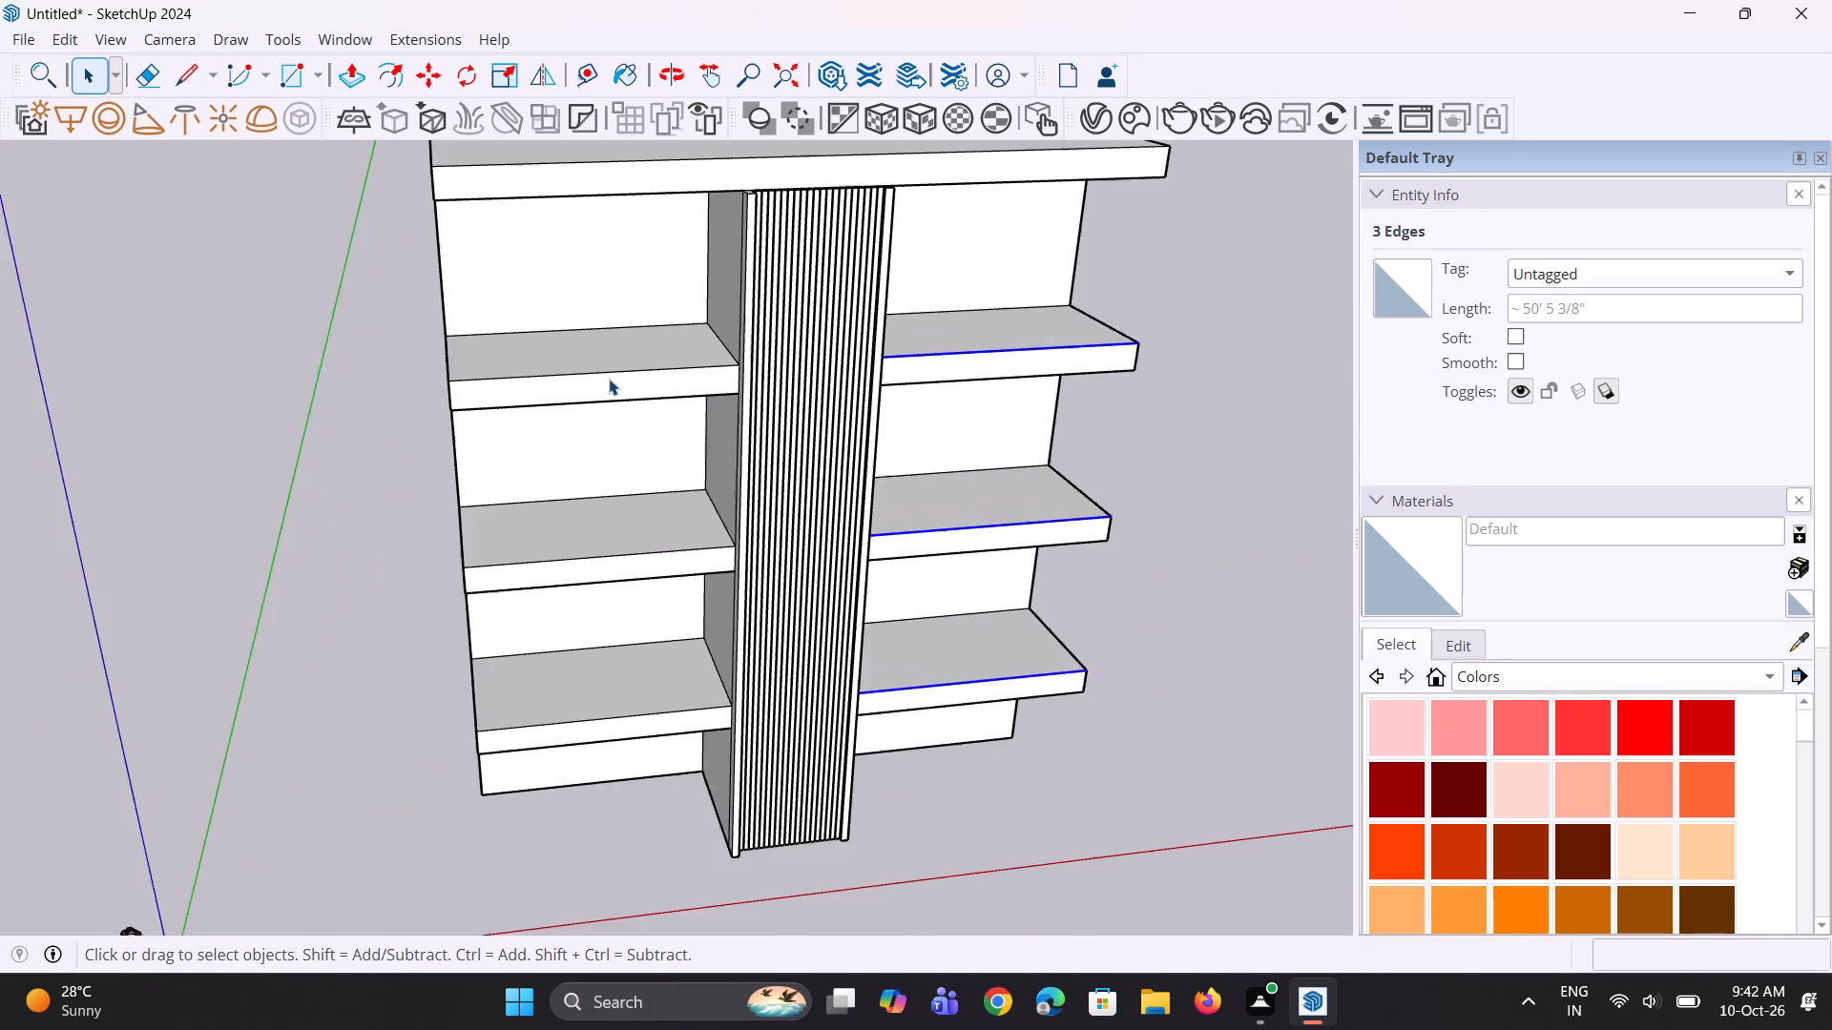
scroll(609, 379, "up", 3)
left_click(641, 369, "ctrl")
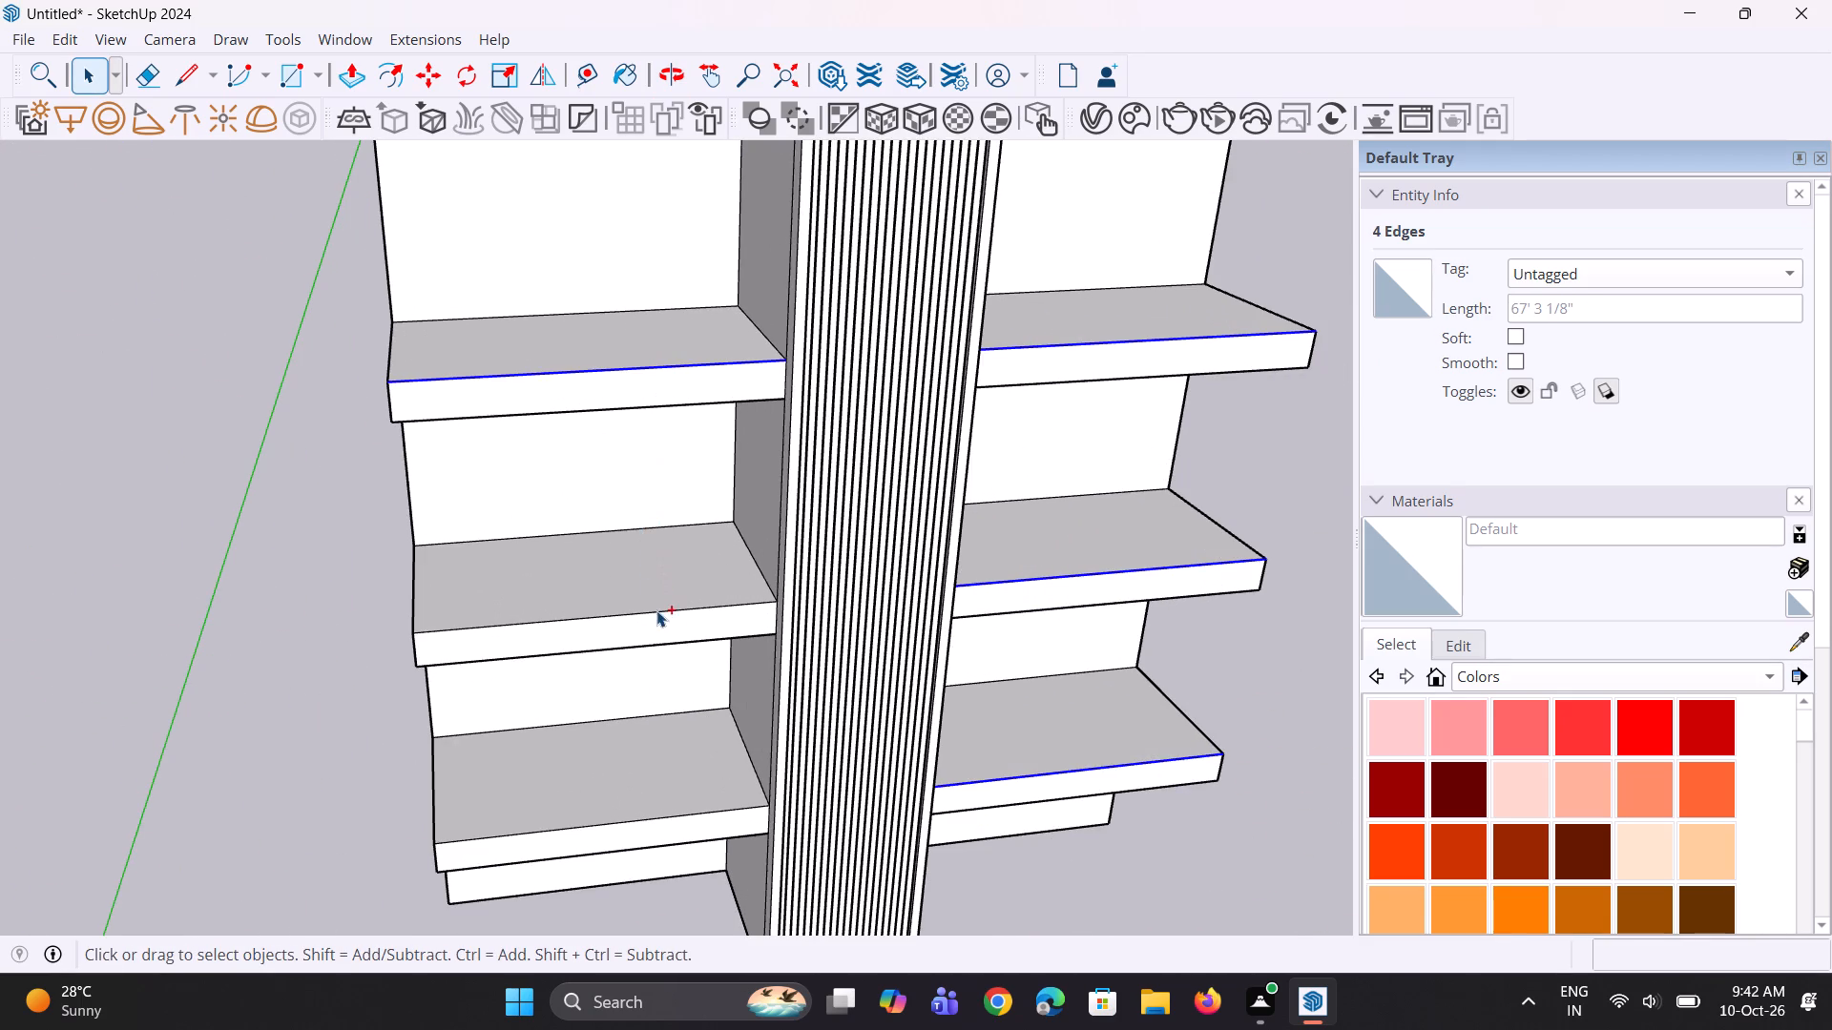
left_click(678, 609, "ctrl")
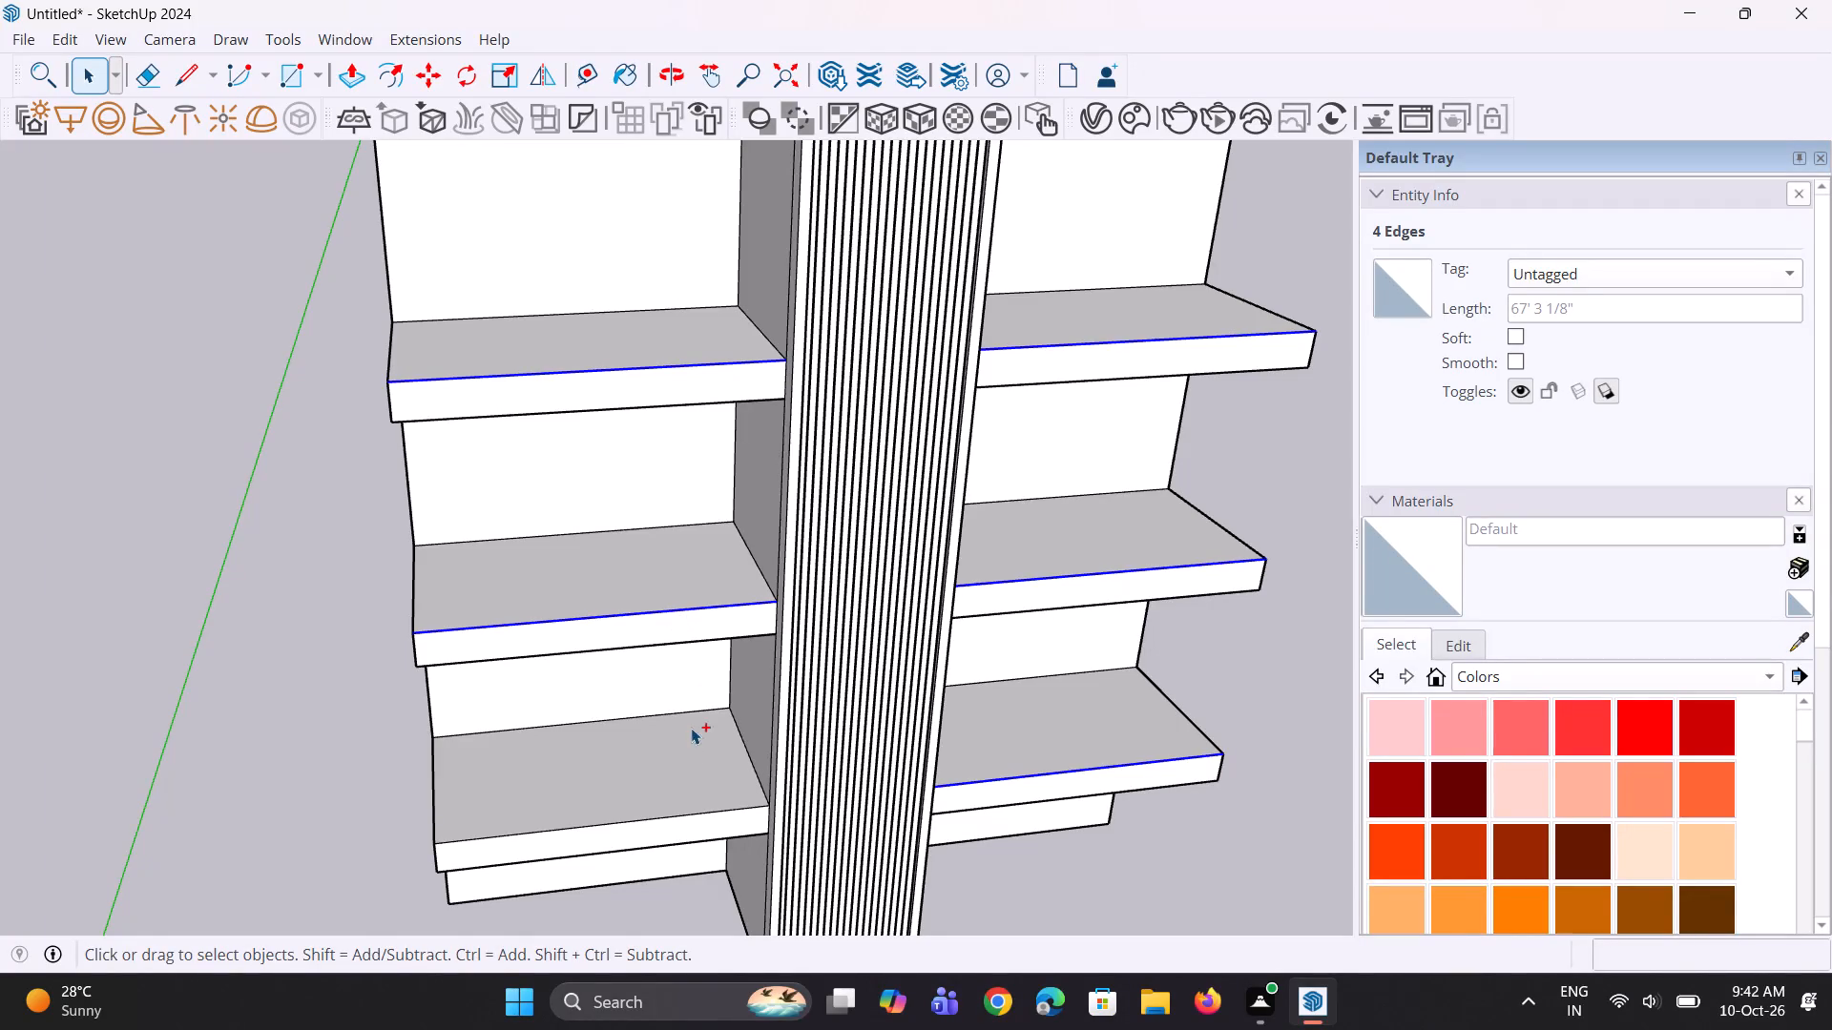
left_click(707, 812, "ctrl")
scroll(677, 780, "down", 3)
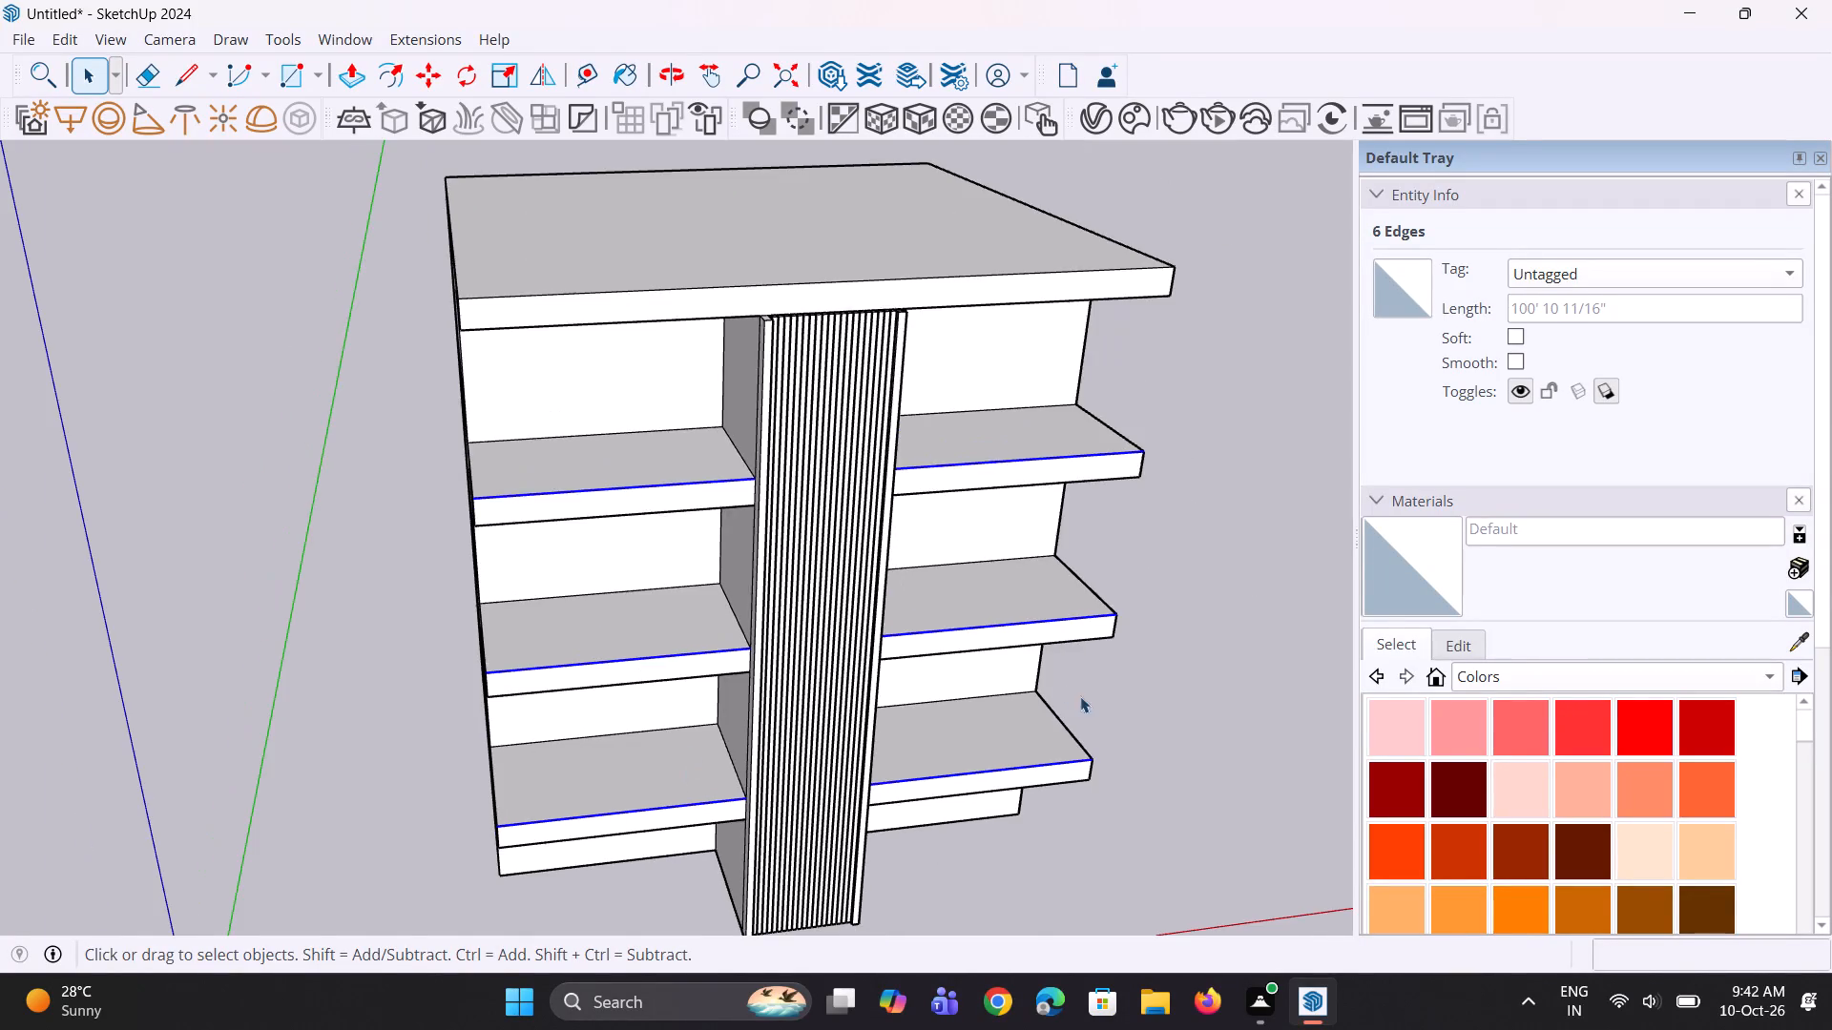
middle_click_drag(1080, 697, 619, 709)
scroll(598, 617, "down", 5)
middle_click_drag(608, 661, 597, 708)
scroll(846, 824, "up", 4)
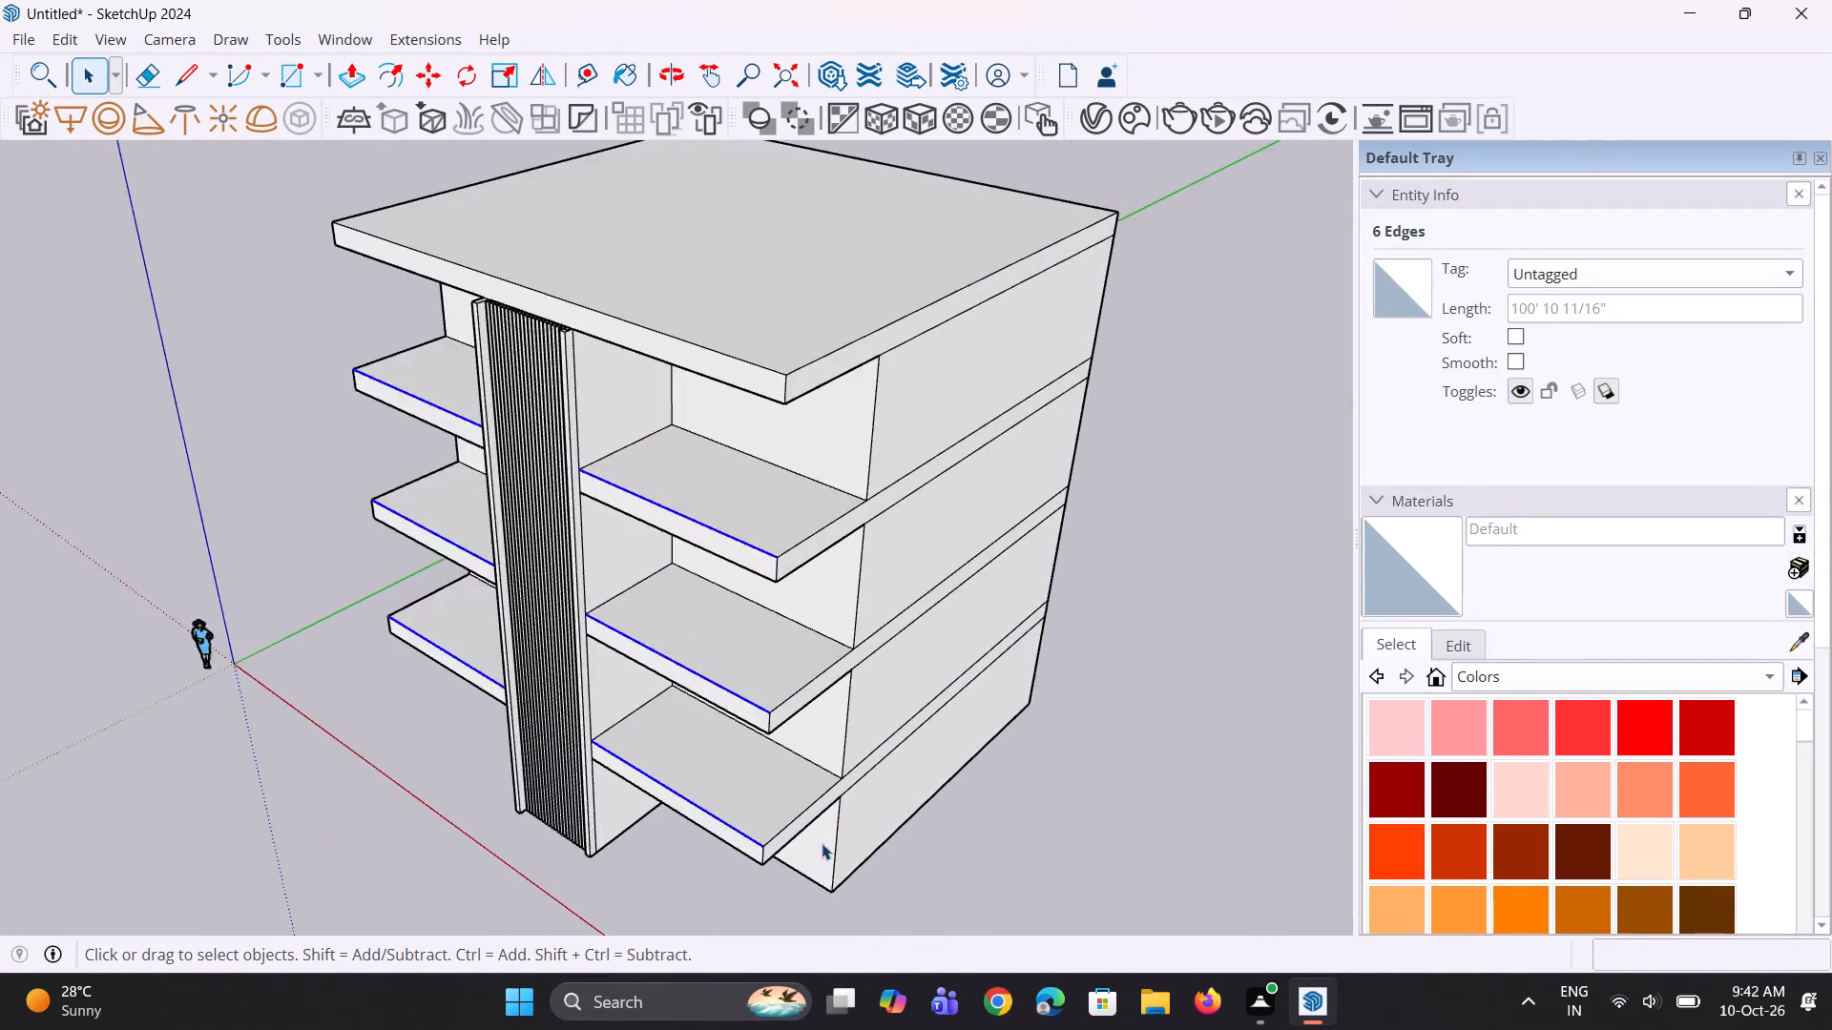
scroll(822, 843, "up", 3)
key("m")
scroll(696, 847, "up", 6)
left_click(746, 855)
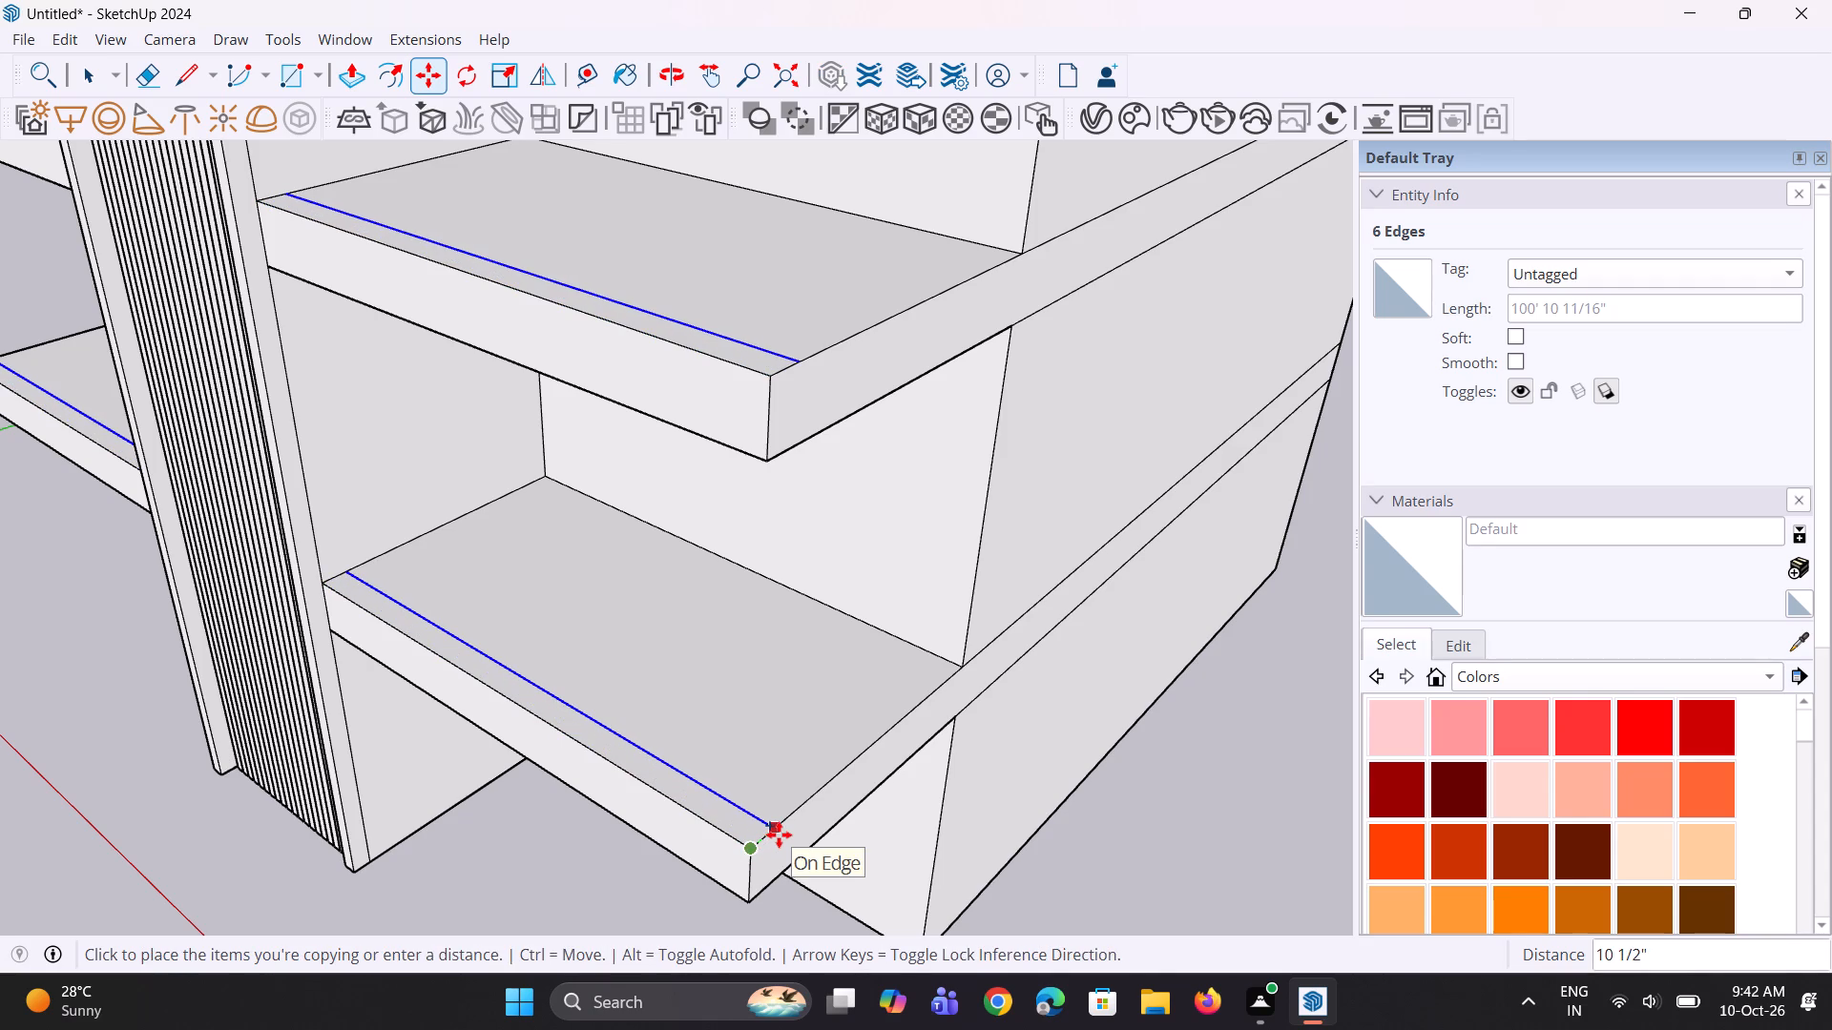
left_click(781, 833)
Push/Pull the front strip on the lowest slab to the right of the slatted strip upward about 2' 8" as a parapet.
middle_click_drag(741, 845, 754, 846)
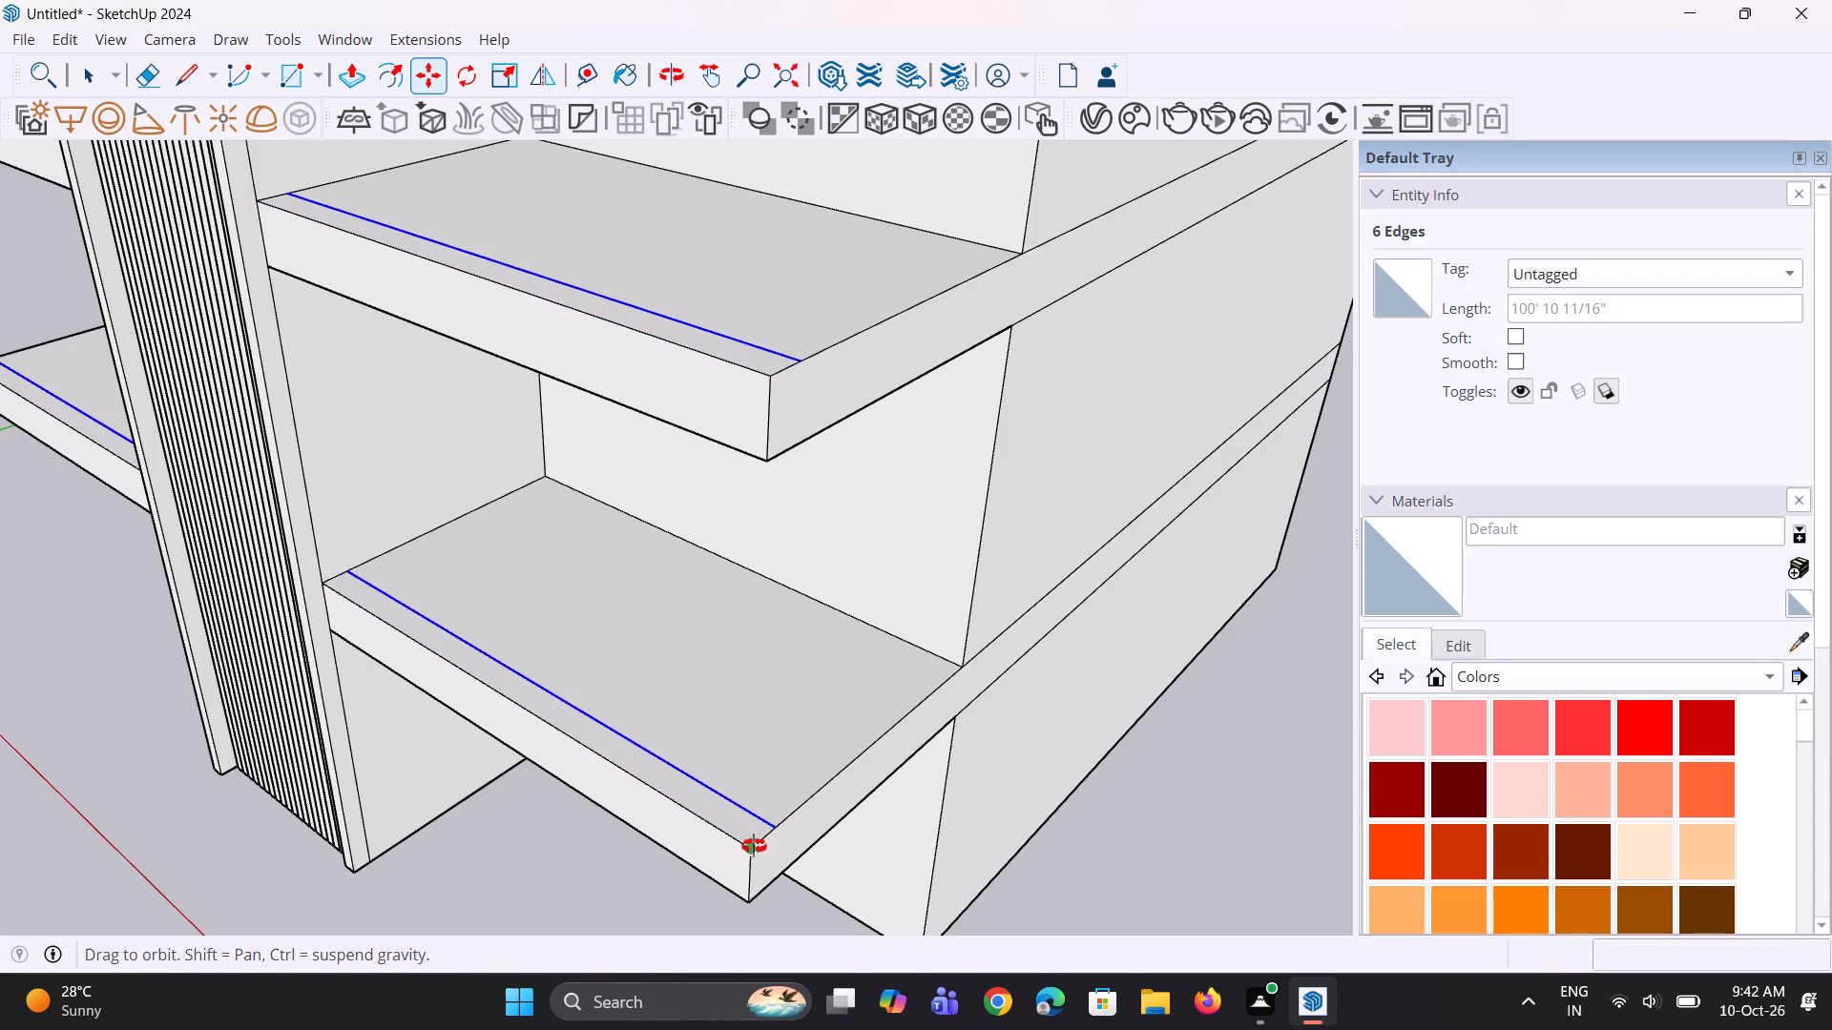
middle_click_drag(754, 846, 799, 846)
key("p")
left_click(789, 814)
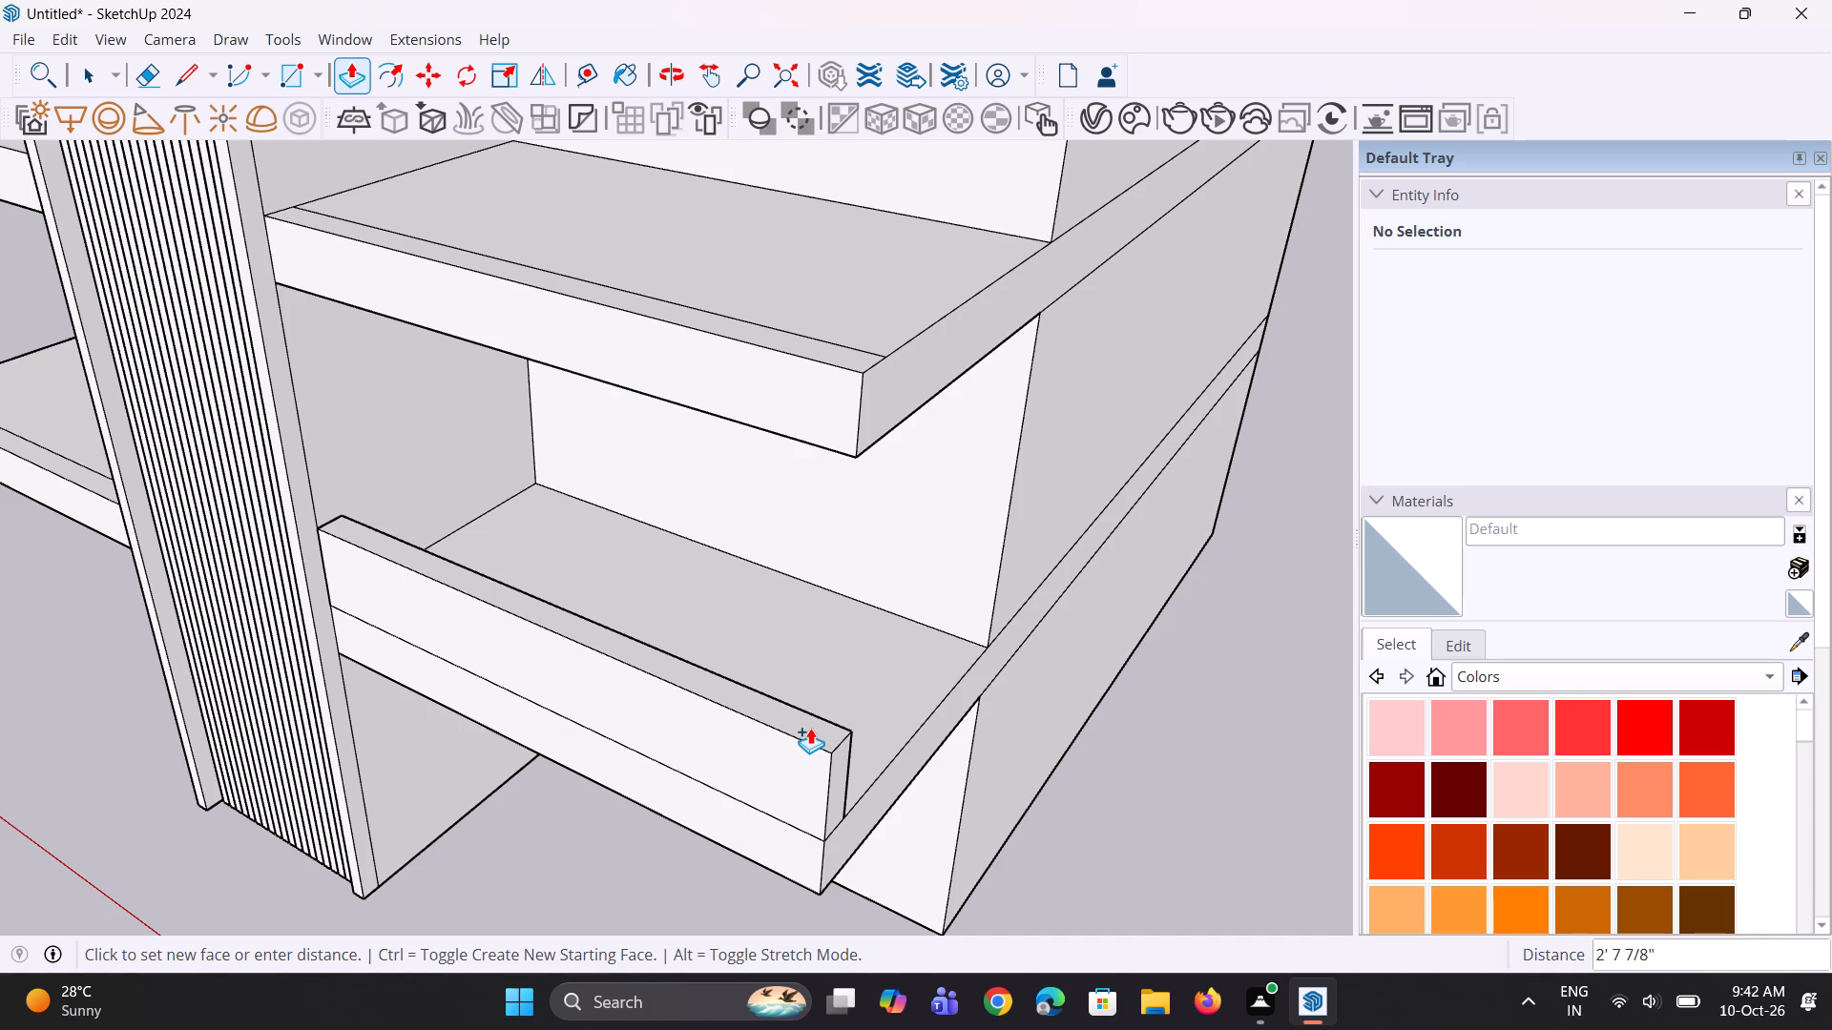
left_click(810, 728)
Raise the front strips on the middle and upper slabs on the same side by the same height.
middle_click_drag(667, 429, 737, 579)
double_click(776, 574)
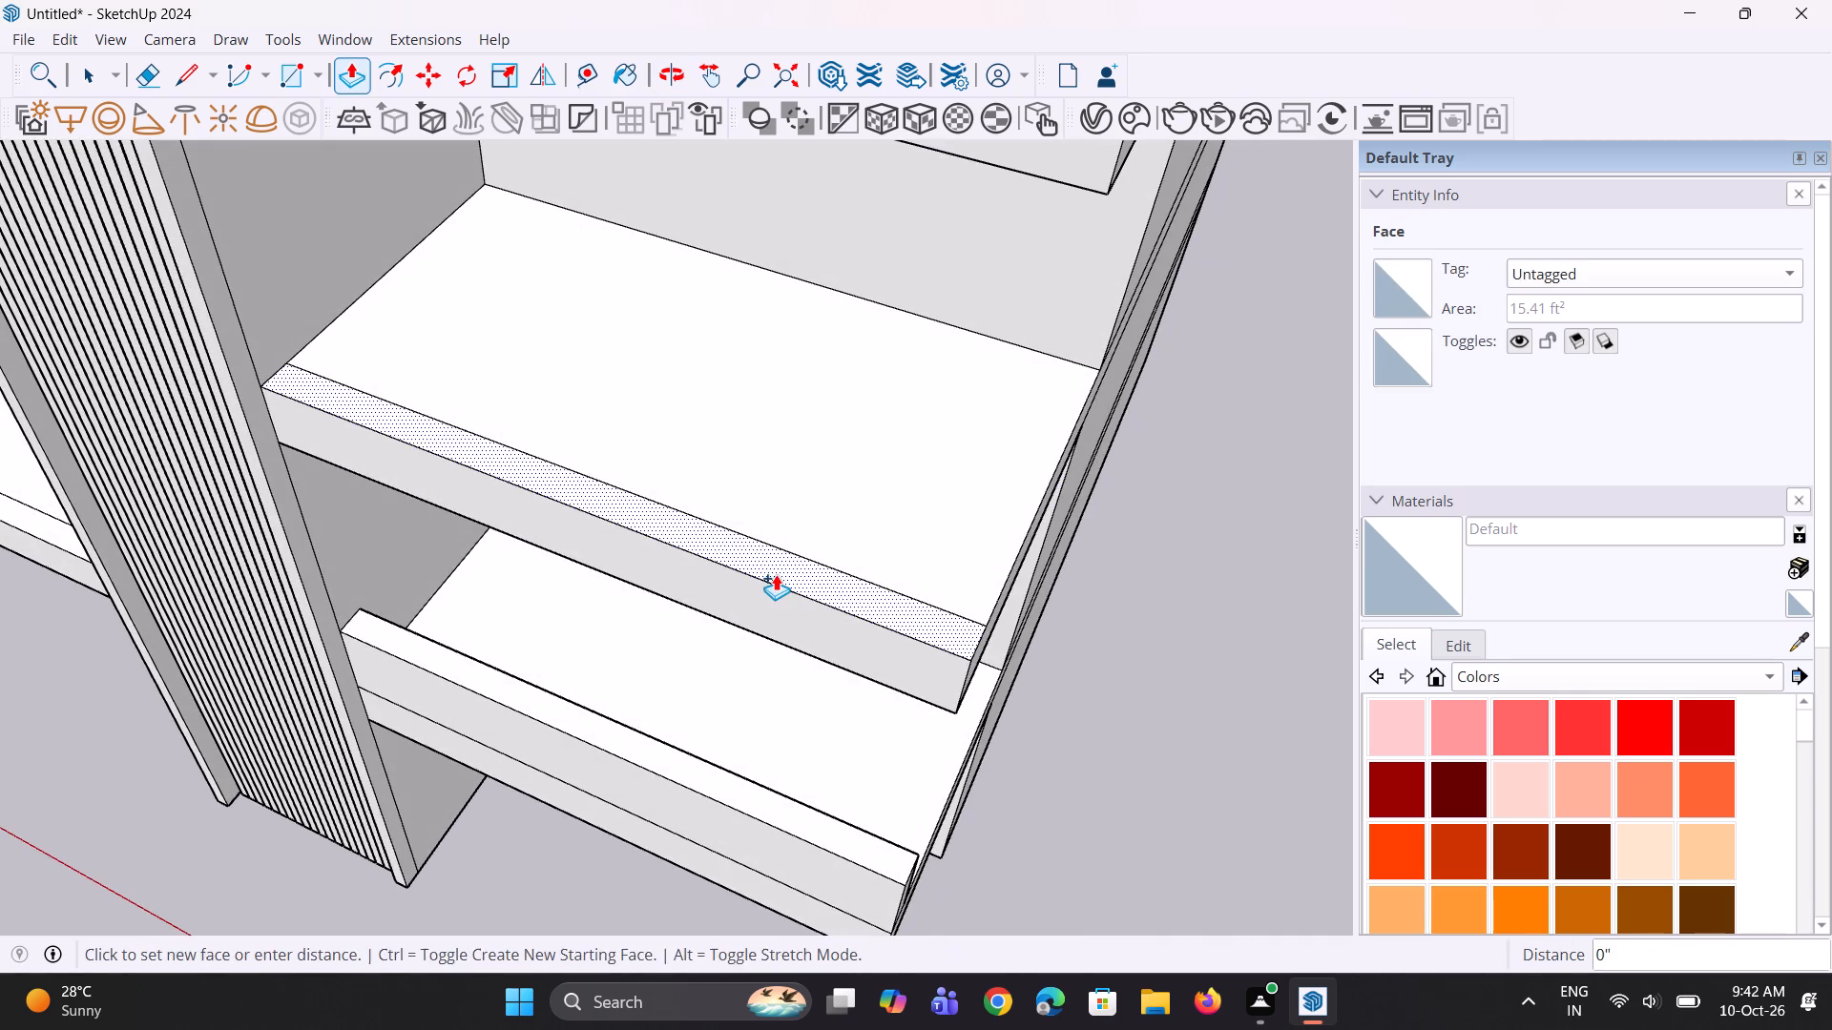
scroll(763, 556, "down", 10)
middle_click_drag(753, 559, 793, 556)
scroll(826, 393, "up", 2)
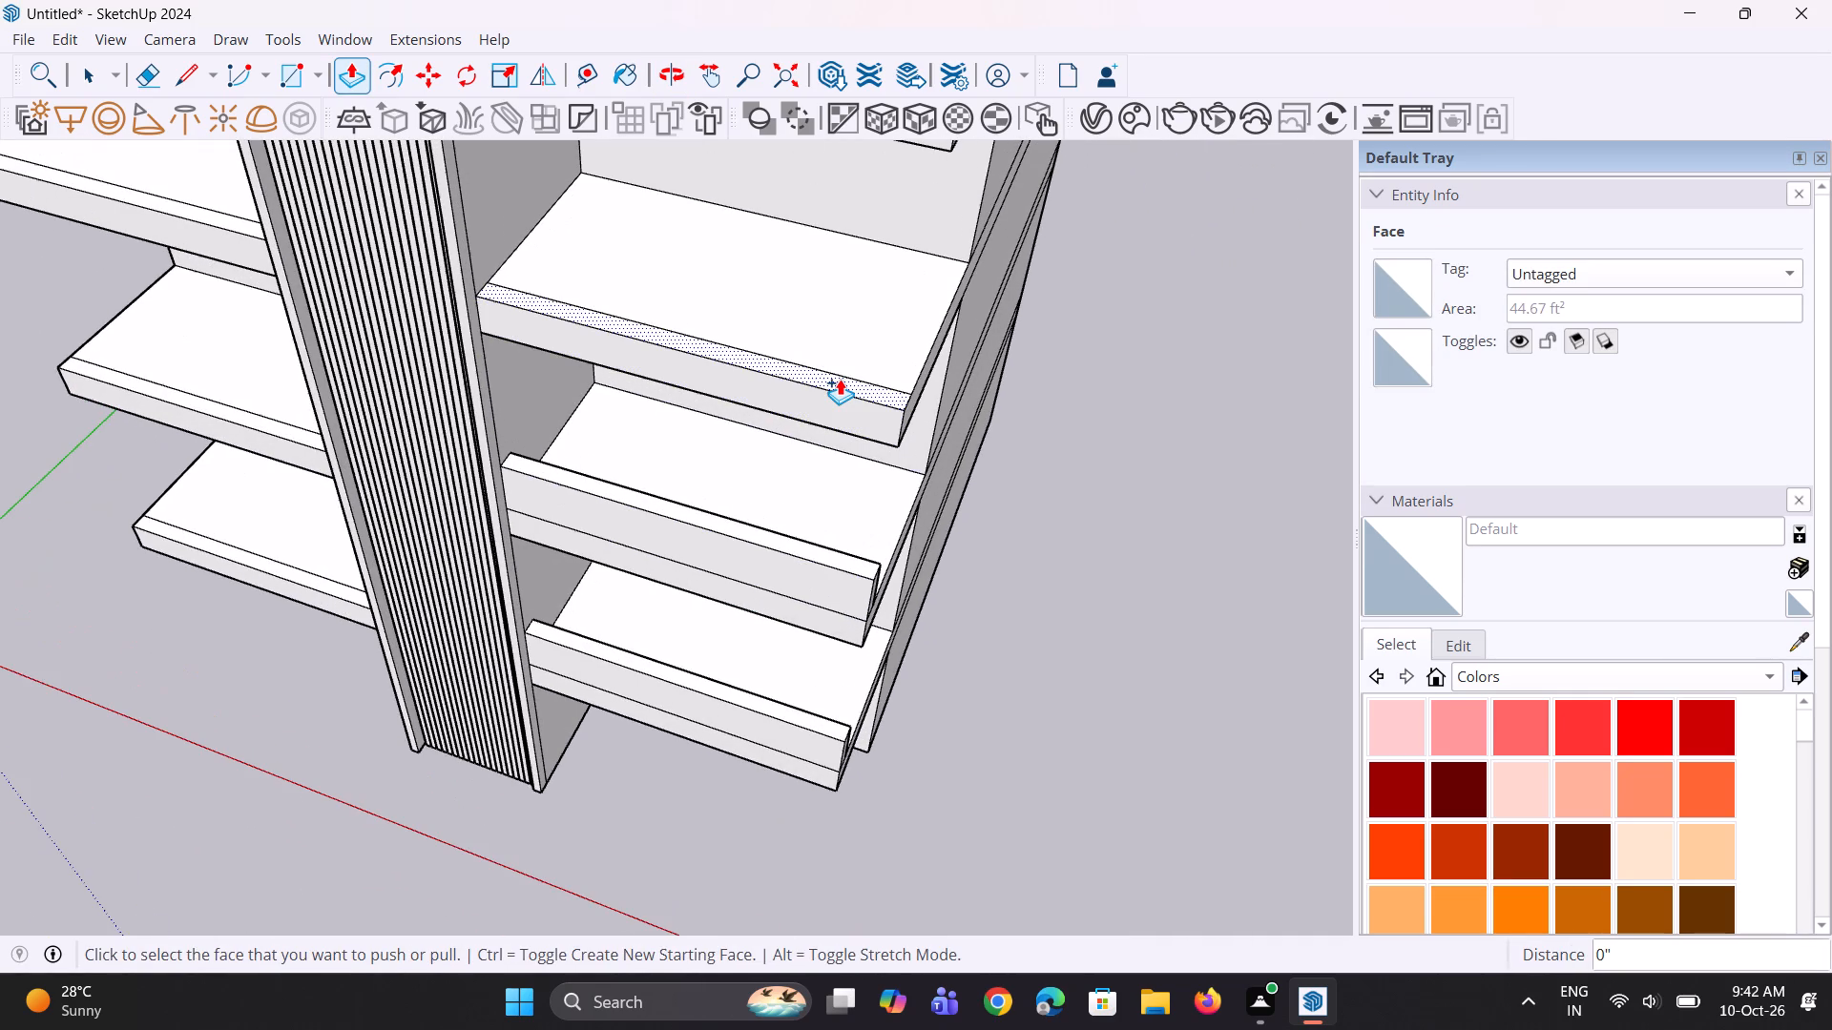
double_click(840, 379)
Raise the front strips on all three slabs to the left of the slatted strip by the same height.
scroll(842, 378, "down", 5)
middle_click_drag(732, 447, 895, 396)
scroll(308, 339, "up", 6)
double_click(431, 298)
scroll(552, 288, "down", 4)
middle_click_drag(588, 293, 762, 248)
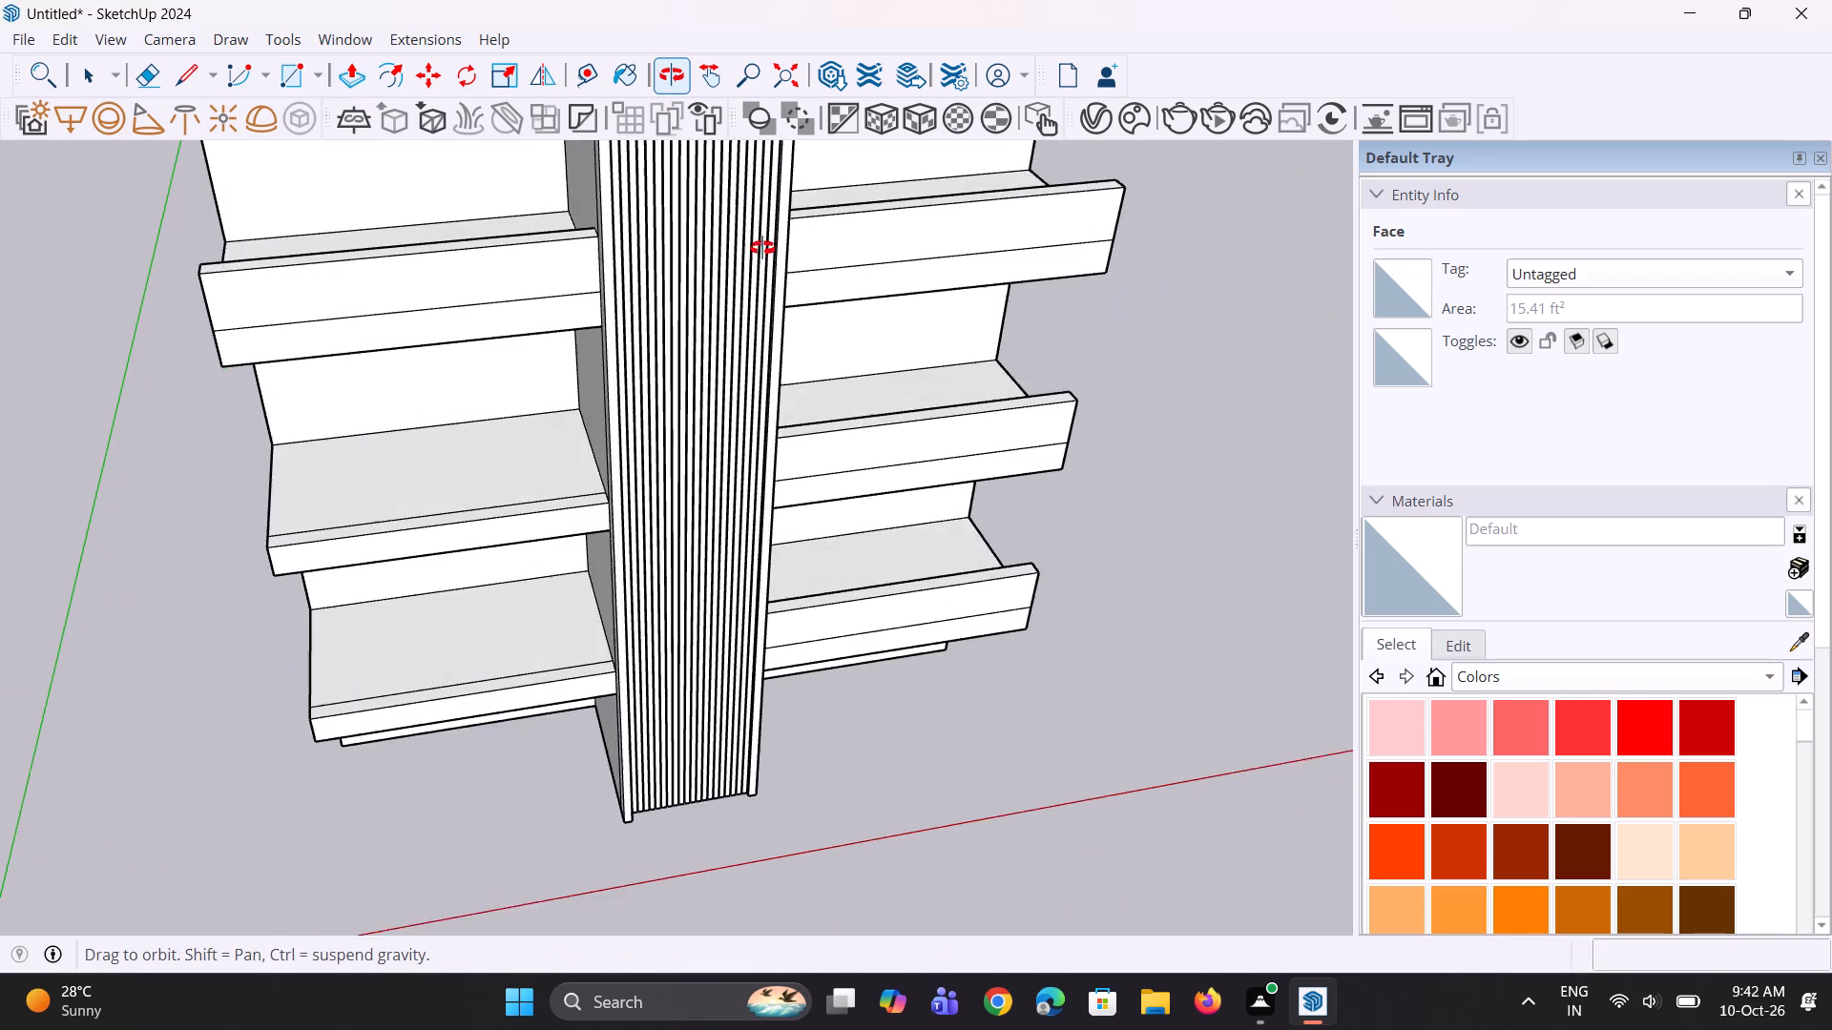
middle_click_drag(762, 248, 763, 247)
scroll(576, 481, "up", 3)
double_click(556, 488)
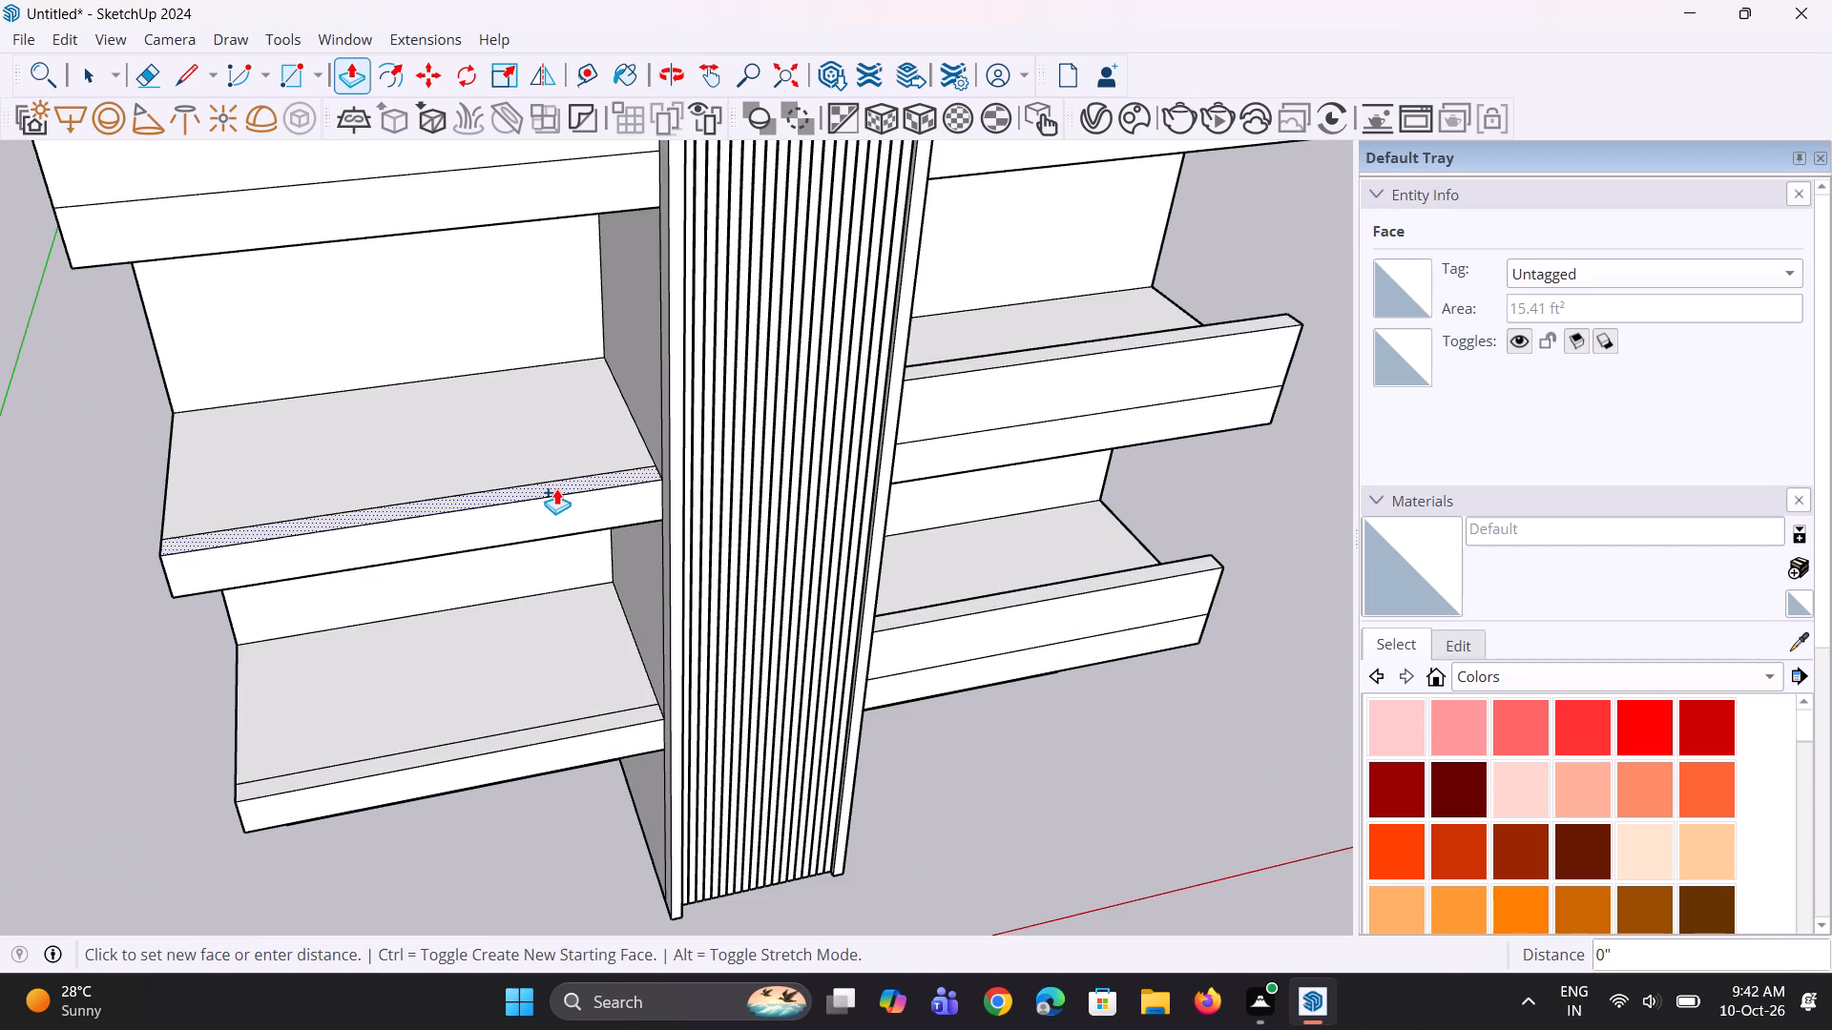
scroll(536, 718, "up", 2)
double_click(532, 739)
scroll(609, 613, "down", 5)
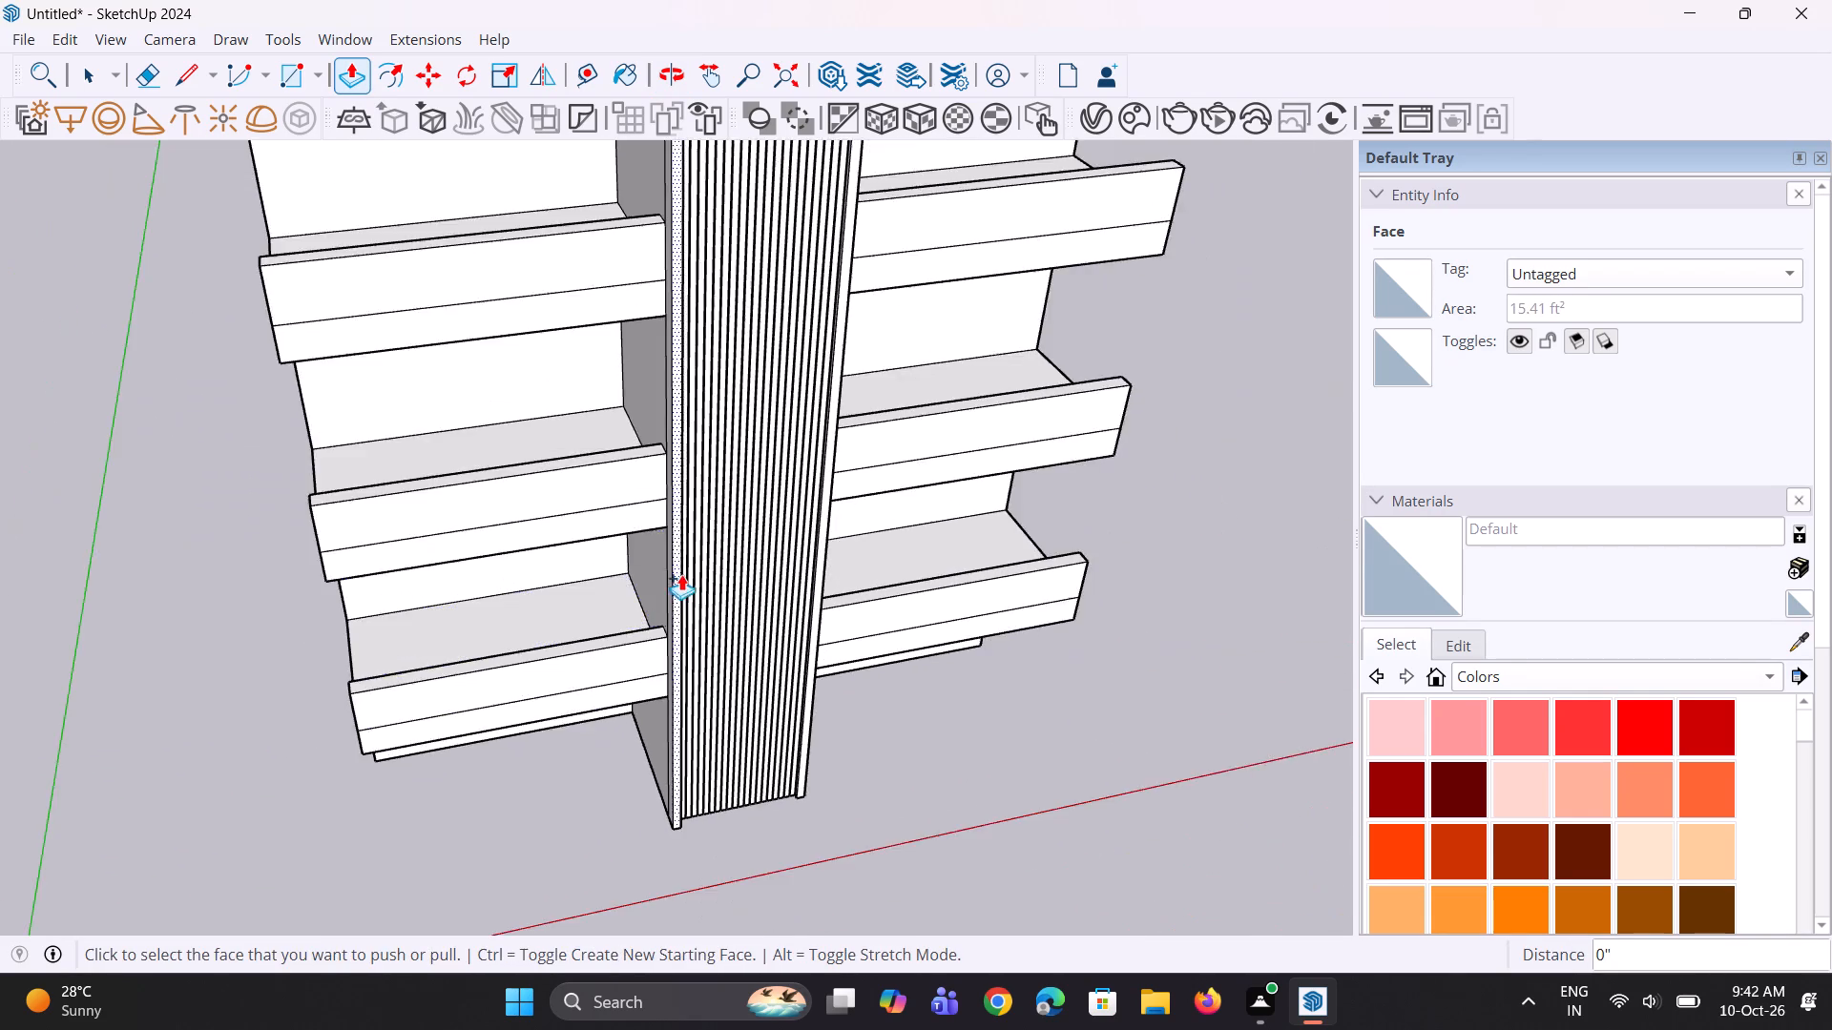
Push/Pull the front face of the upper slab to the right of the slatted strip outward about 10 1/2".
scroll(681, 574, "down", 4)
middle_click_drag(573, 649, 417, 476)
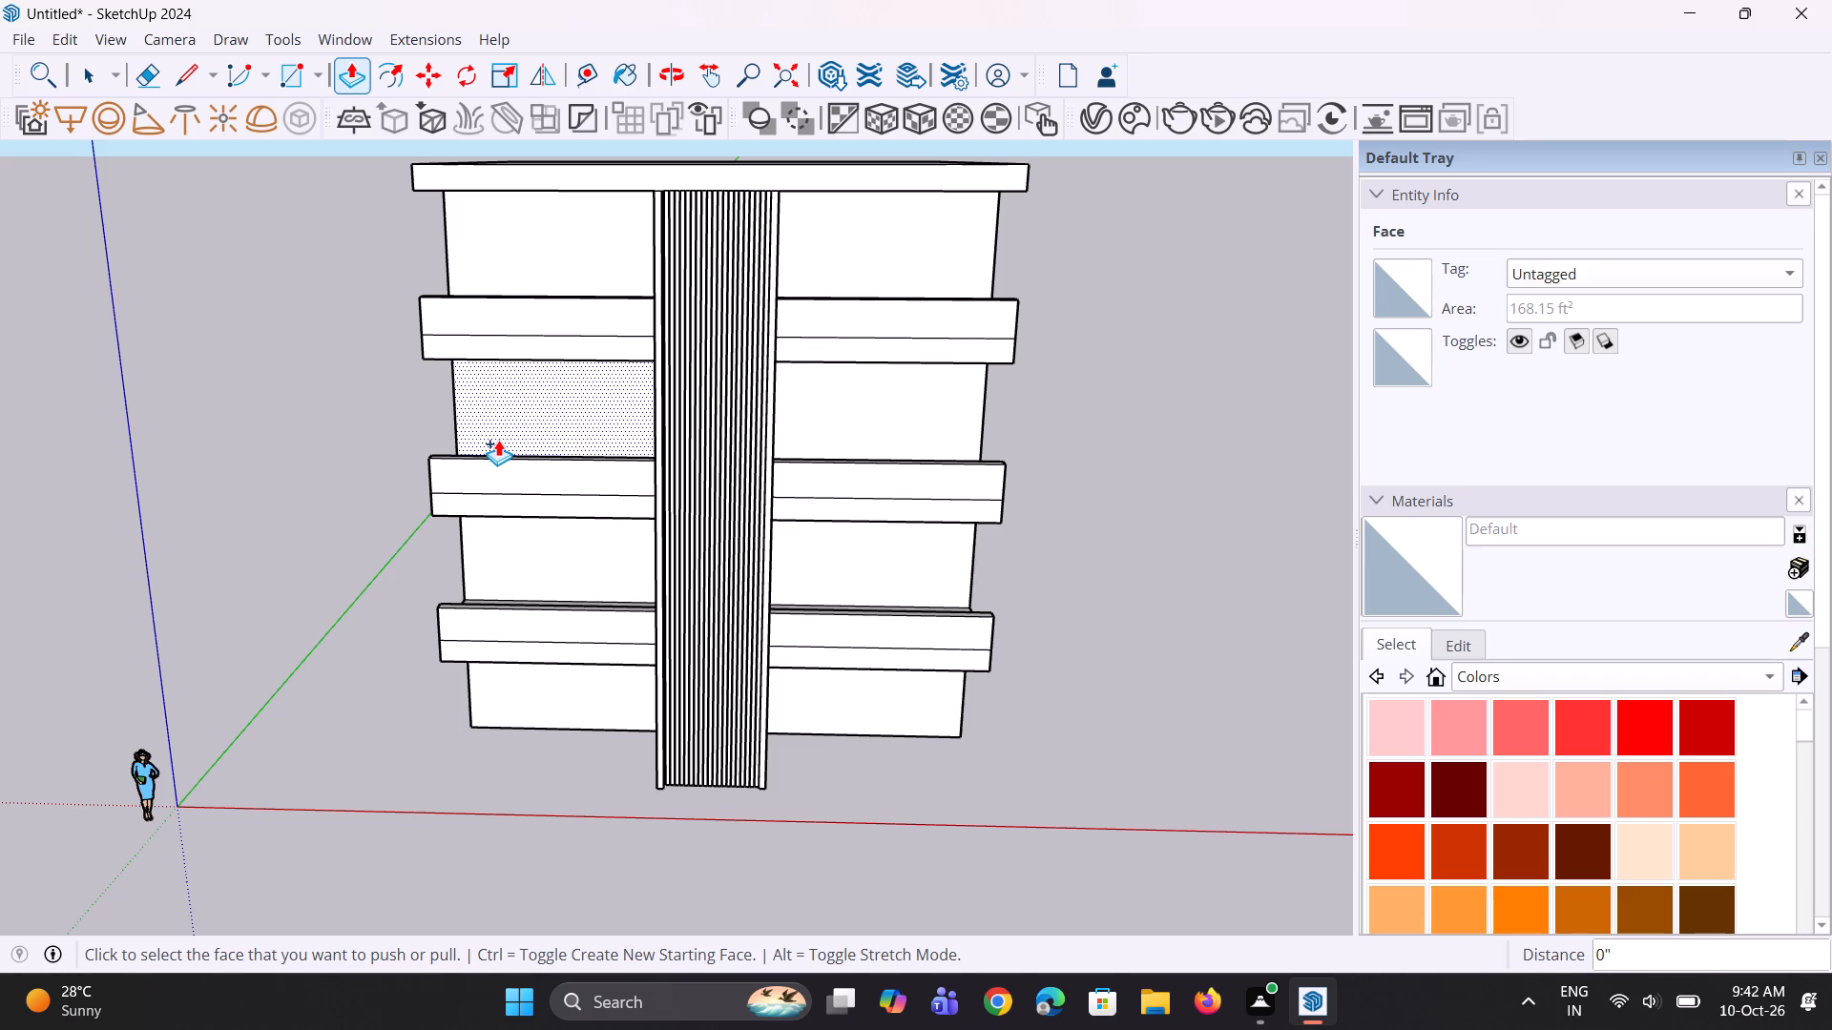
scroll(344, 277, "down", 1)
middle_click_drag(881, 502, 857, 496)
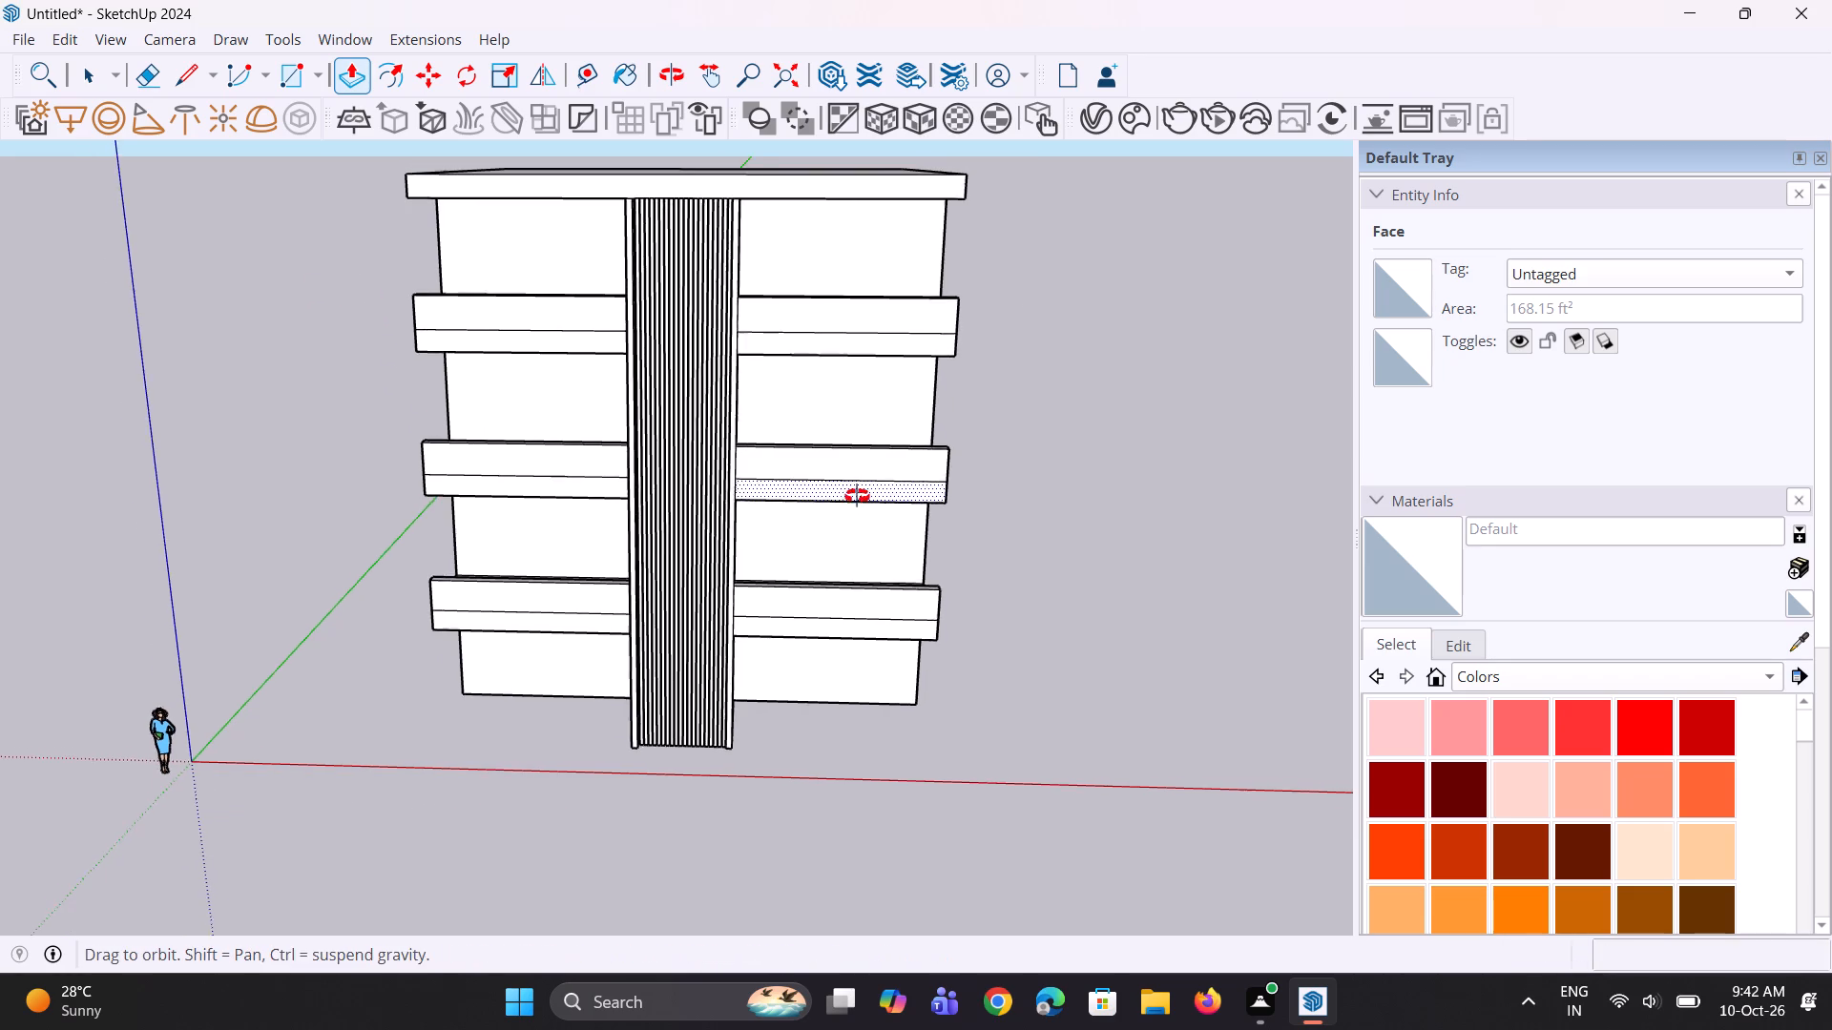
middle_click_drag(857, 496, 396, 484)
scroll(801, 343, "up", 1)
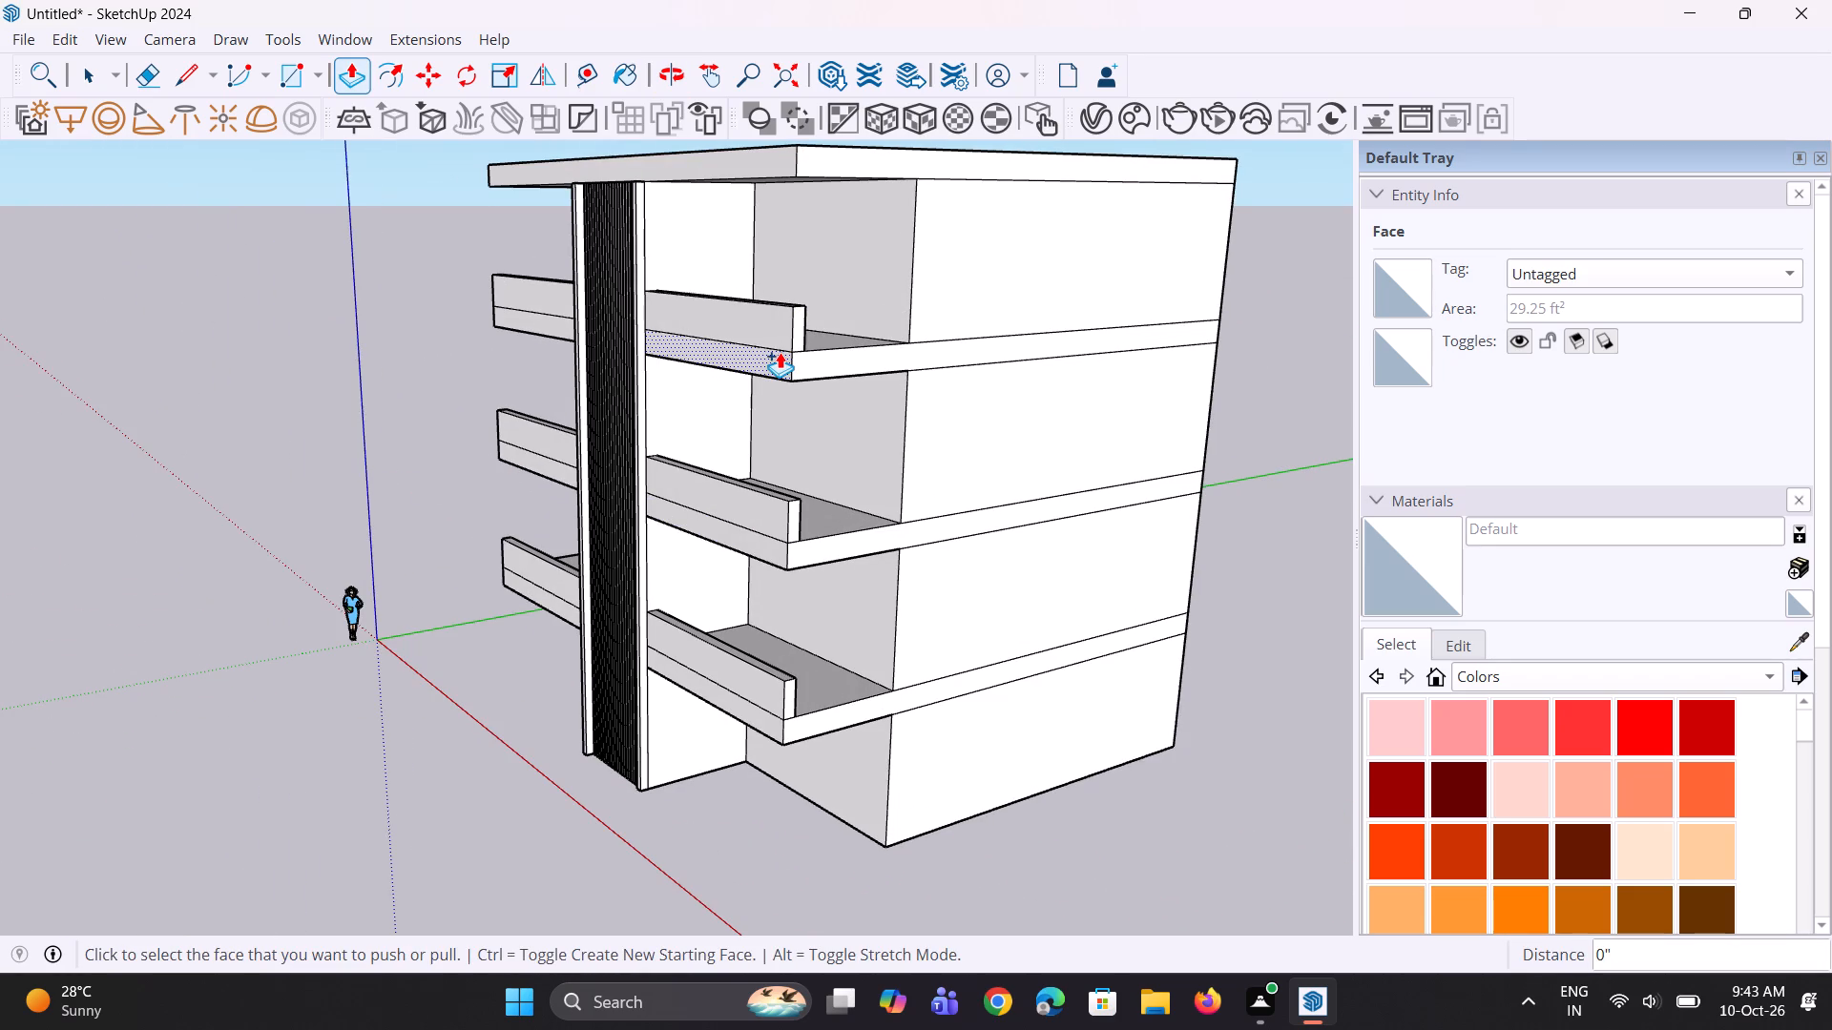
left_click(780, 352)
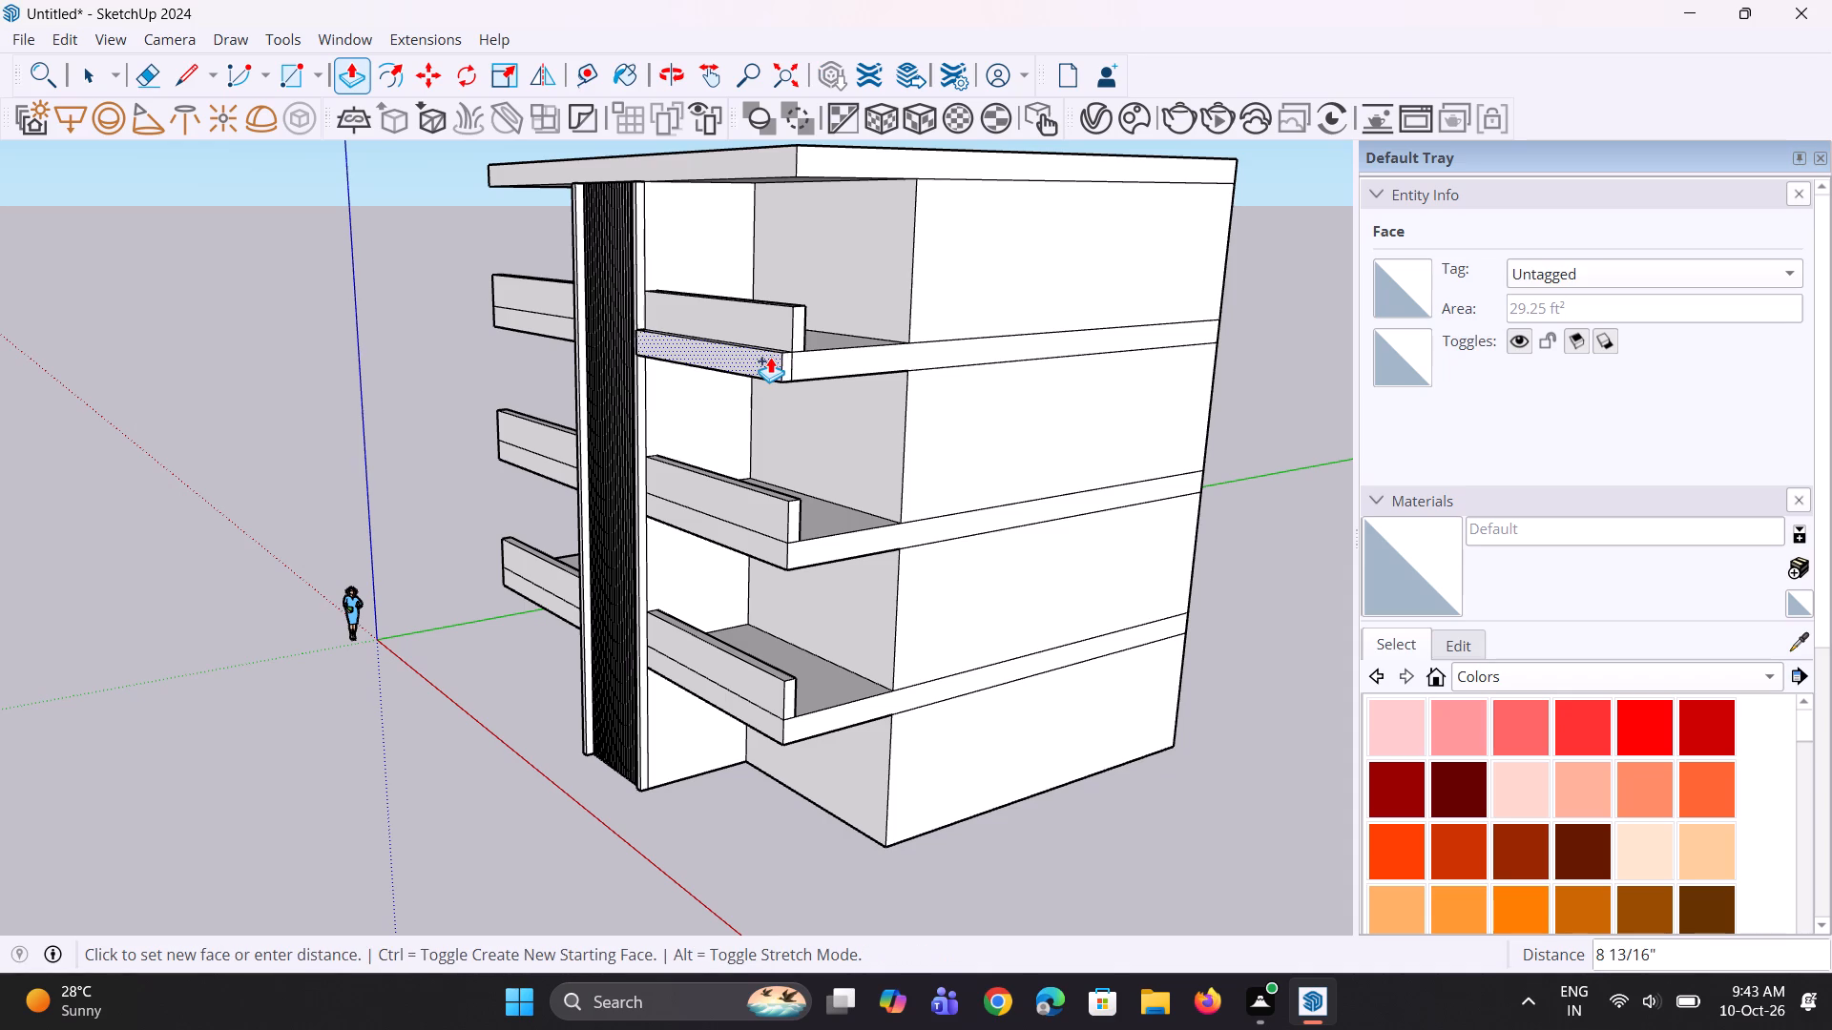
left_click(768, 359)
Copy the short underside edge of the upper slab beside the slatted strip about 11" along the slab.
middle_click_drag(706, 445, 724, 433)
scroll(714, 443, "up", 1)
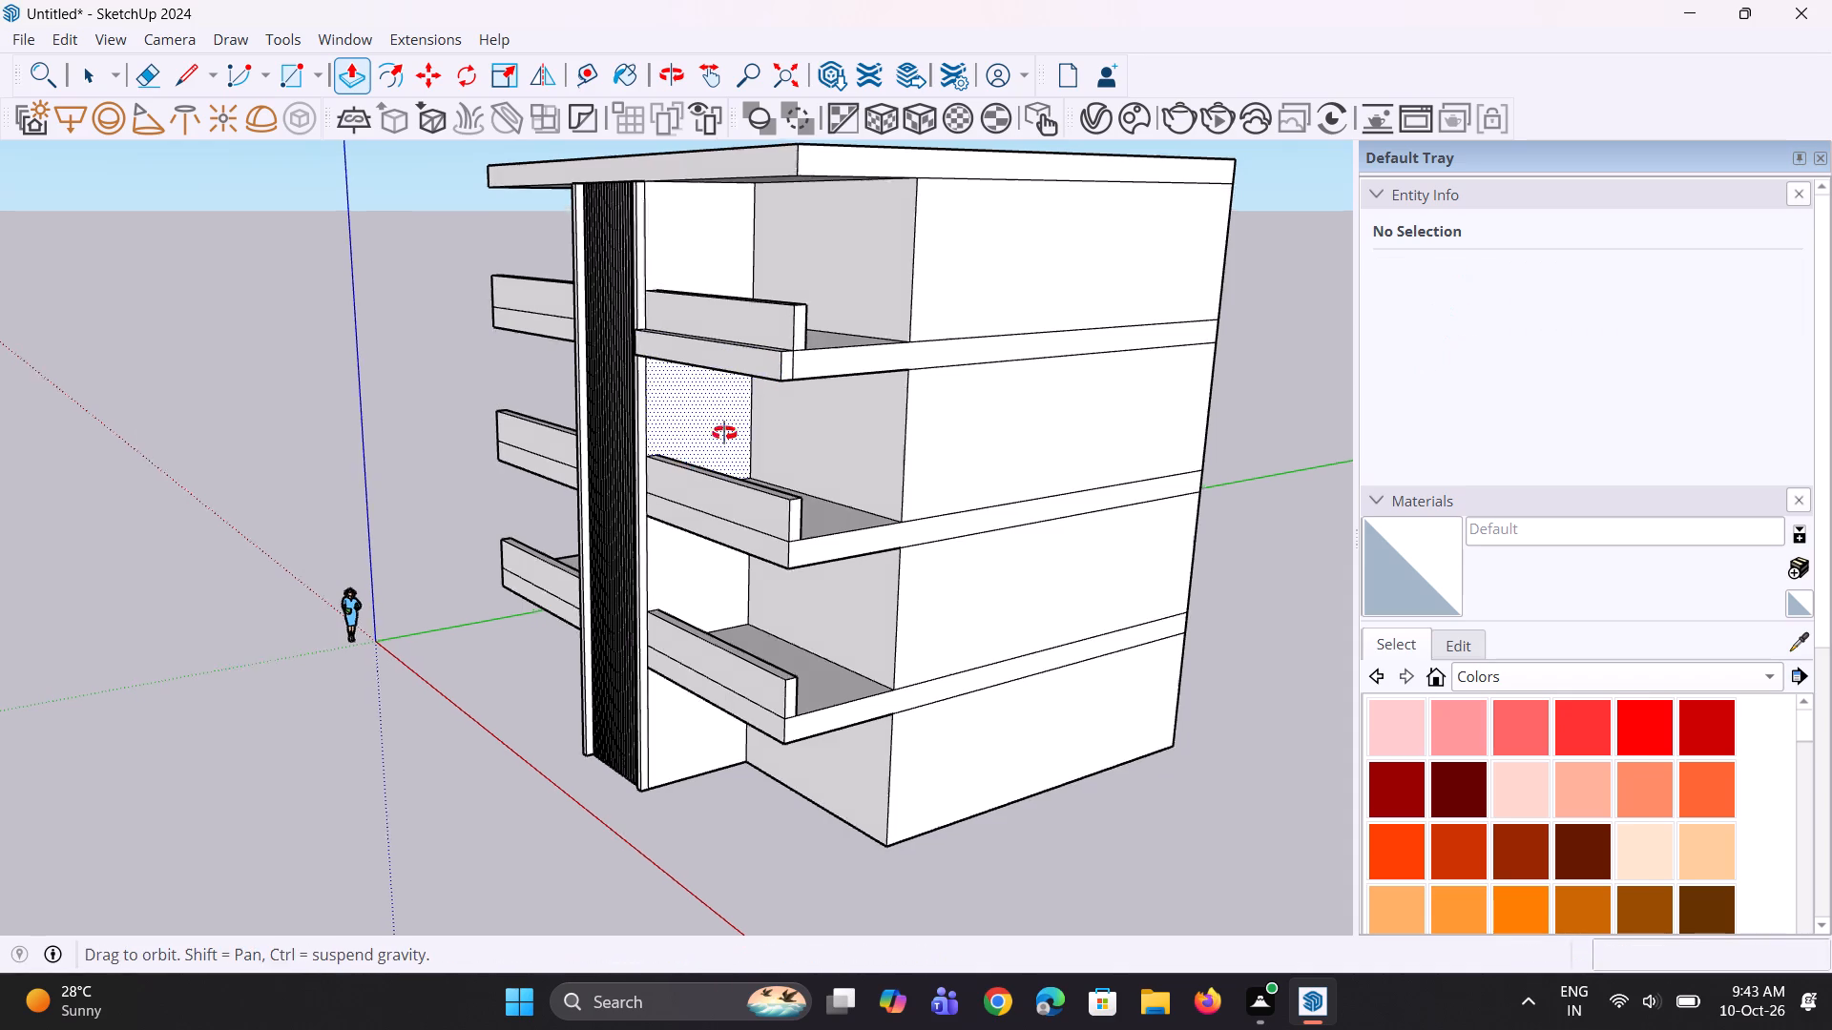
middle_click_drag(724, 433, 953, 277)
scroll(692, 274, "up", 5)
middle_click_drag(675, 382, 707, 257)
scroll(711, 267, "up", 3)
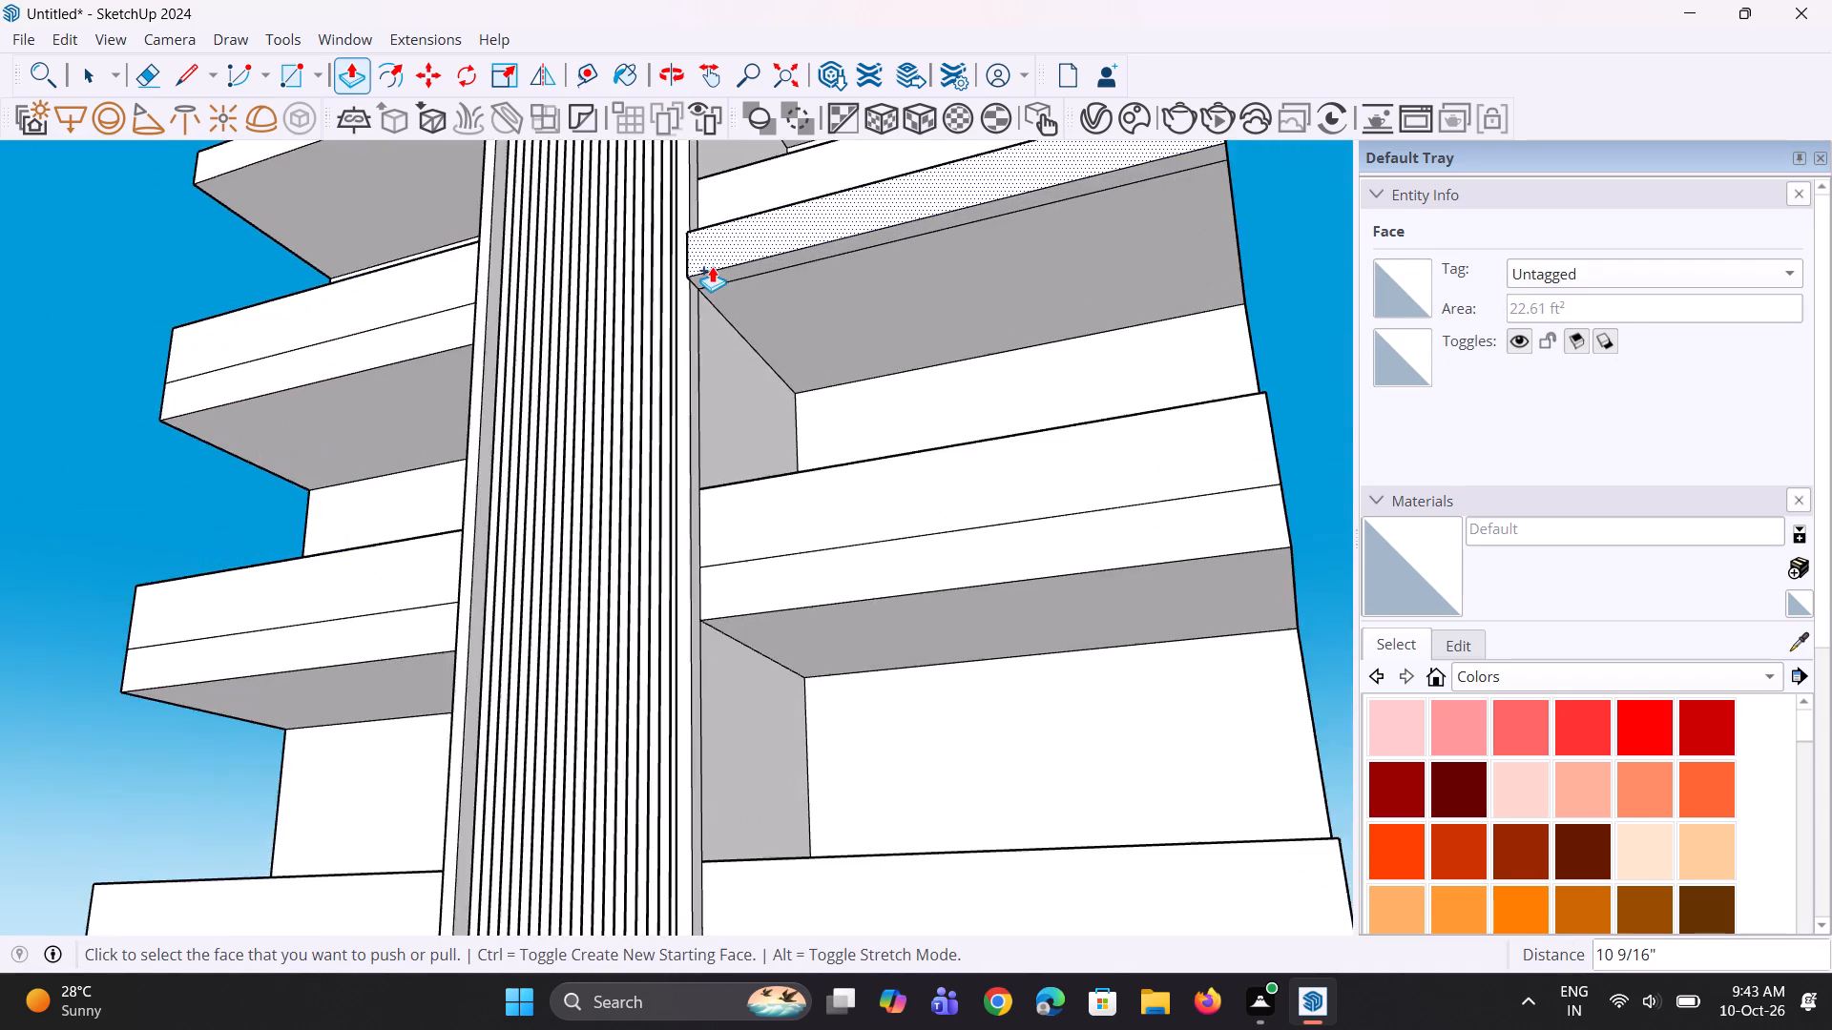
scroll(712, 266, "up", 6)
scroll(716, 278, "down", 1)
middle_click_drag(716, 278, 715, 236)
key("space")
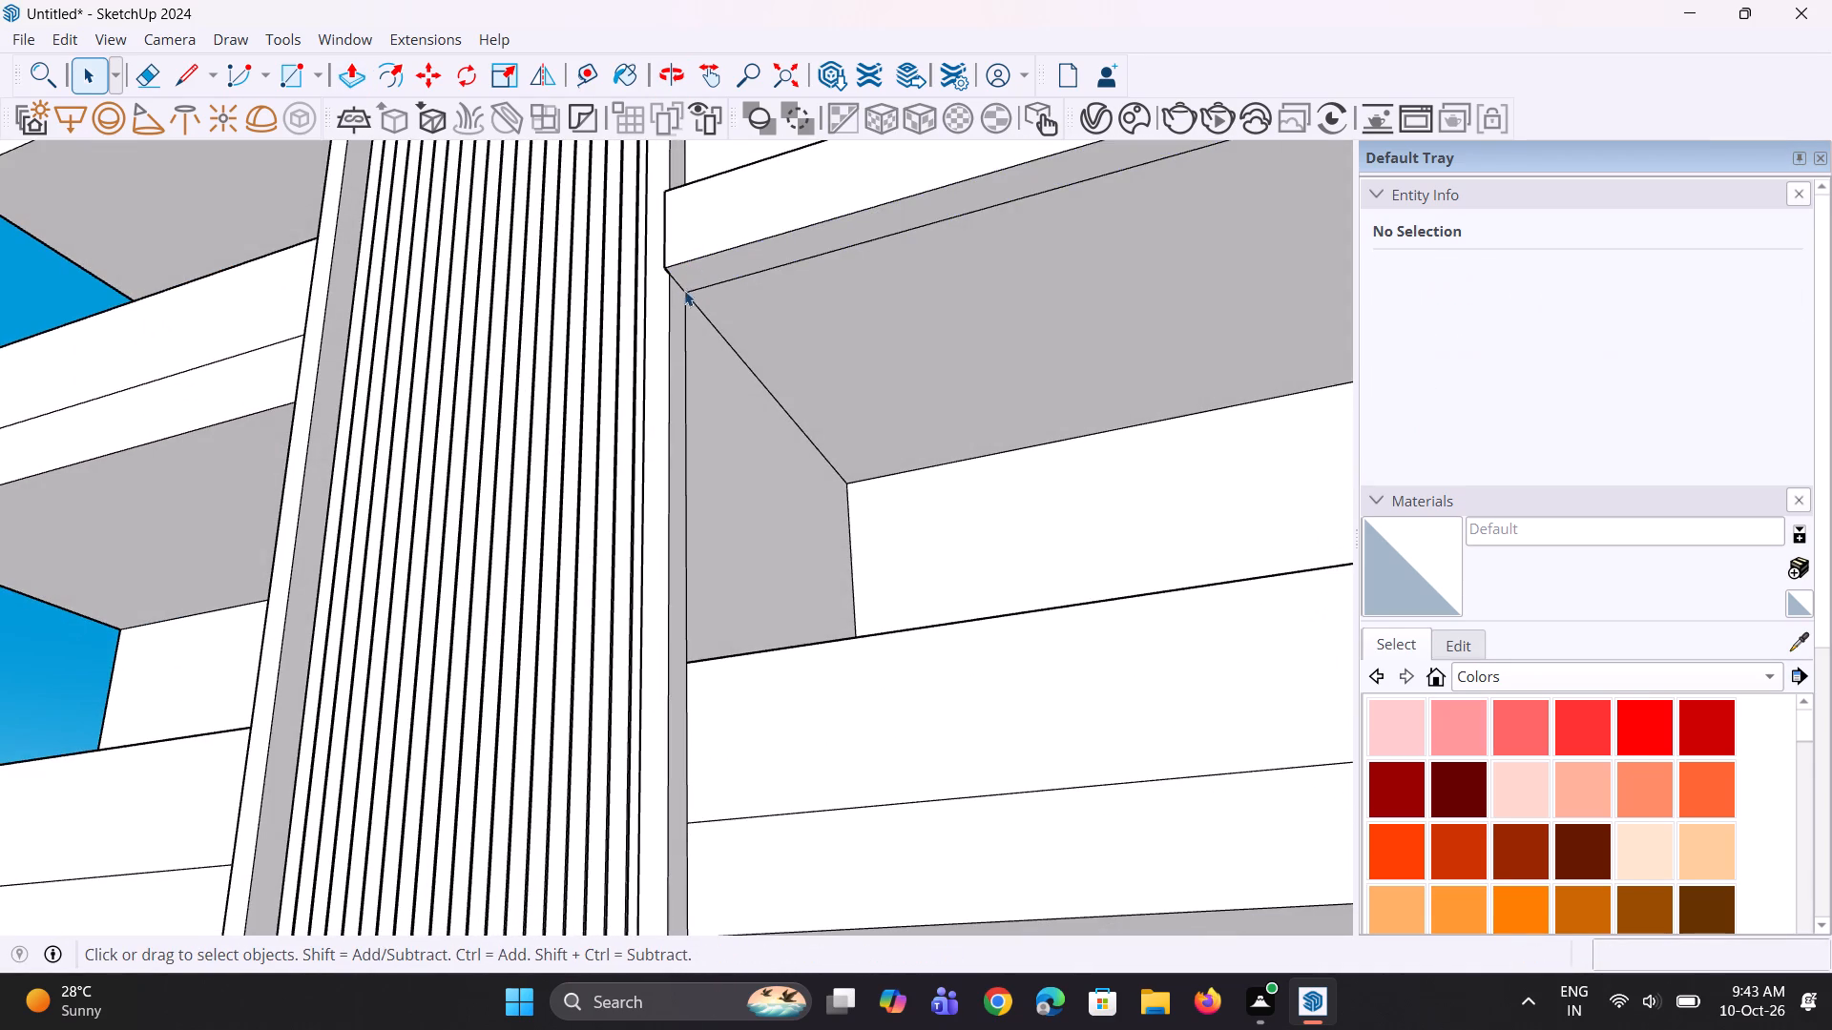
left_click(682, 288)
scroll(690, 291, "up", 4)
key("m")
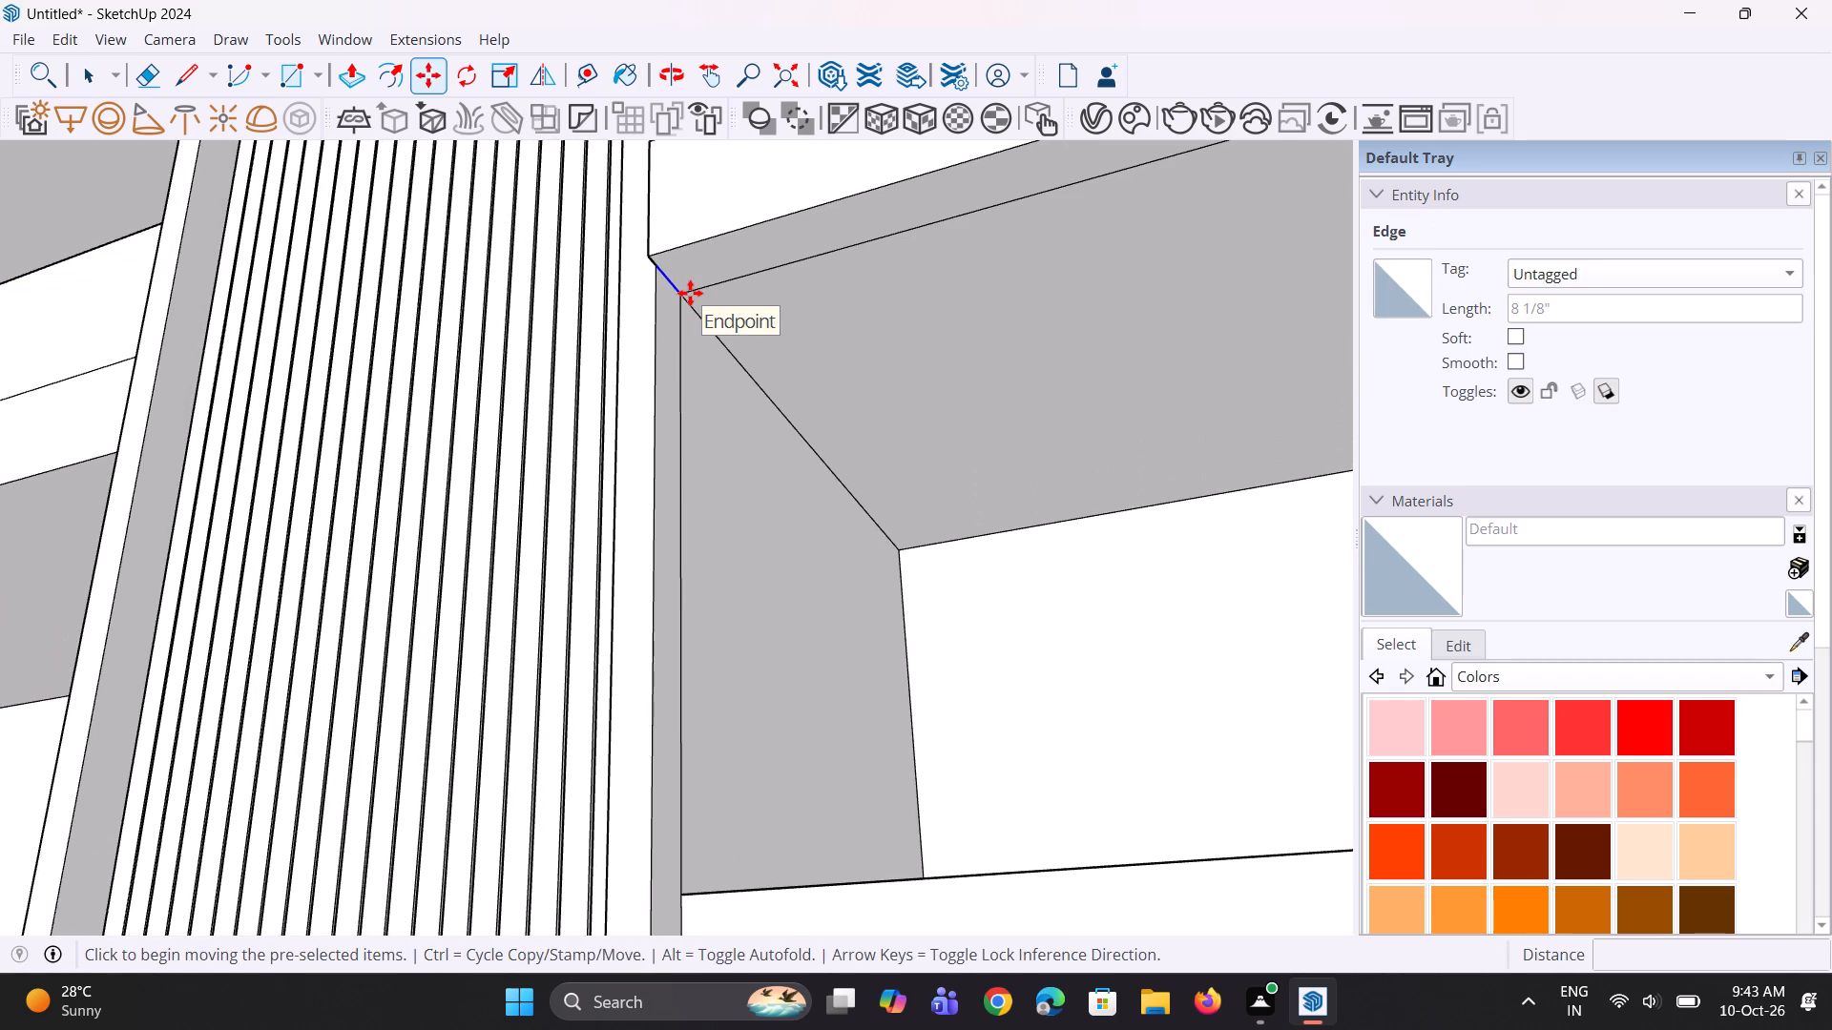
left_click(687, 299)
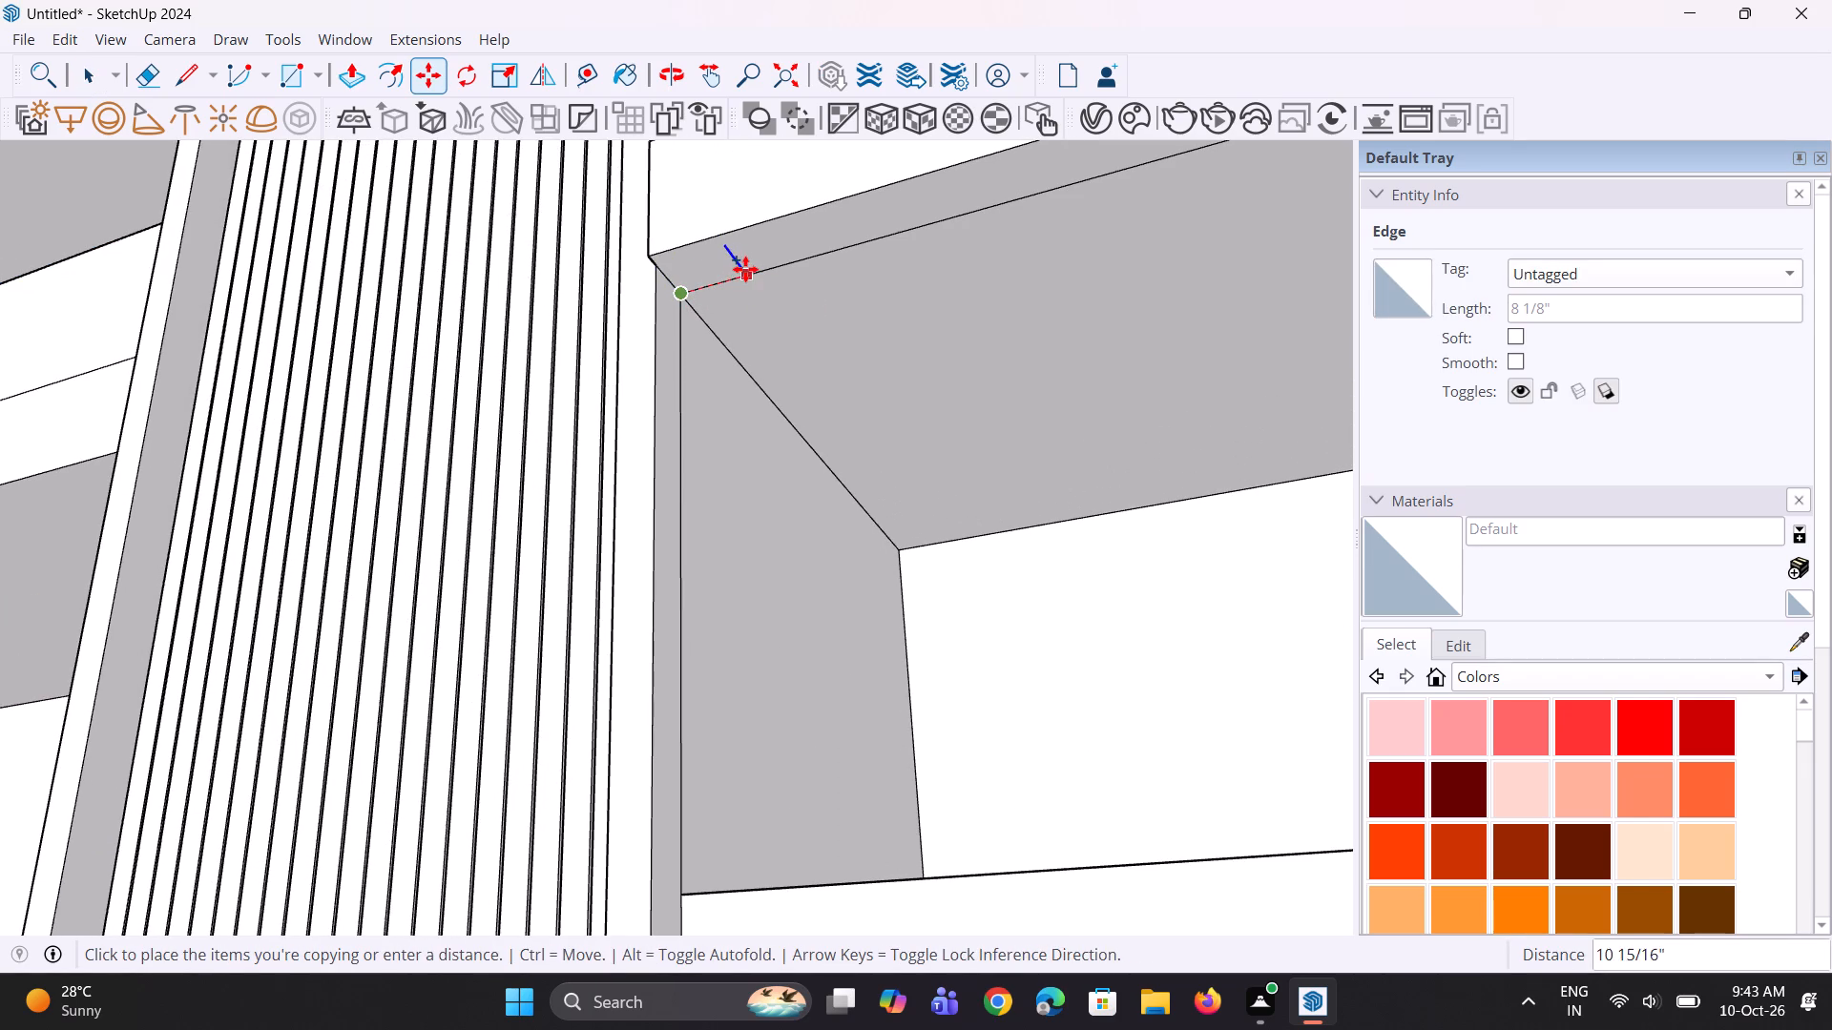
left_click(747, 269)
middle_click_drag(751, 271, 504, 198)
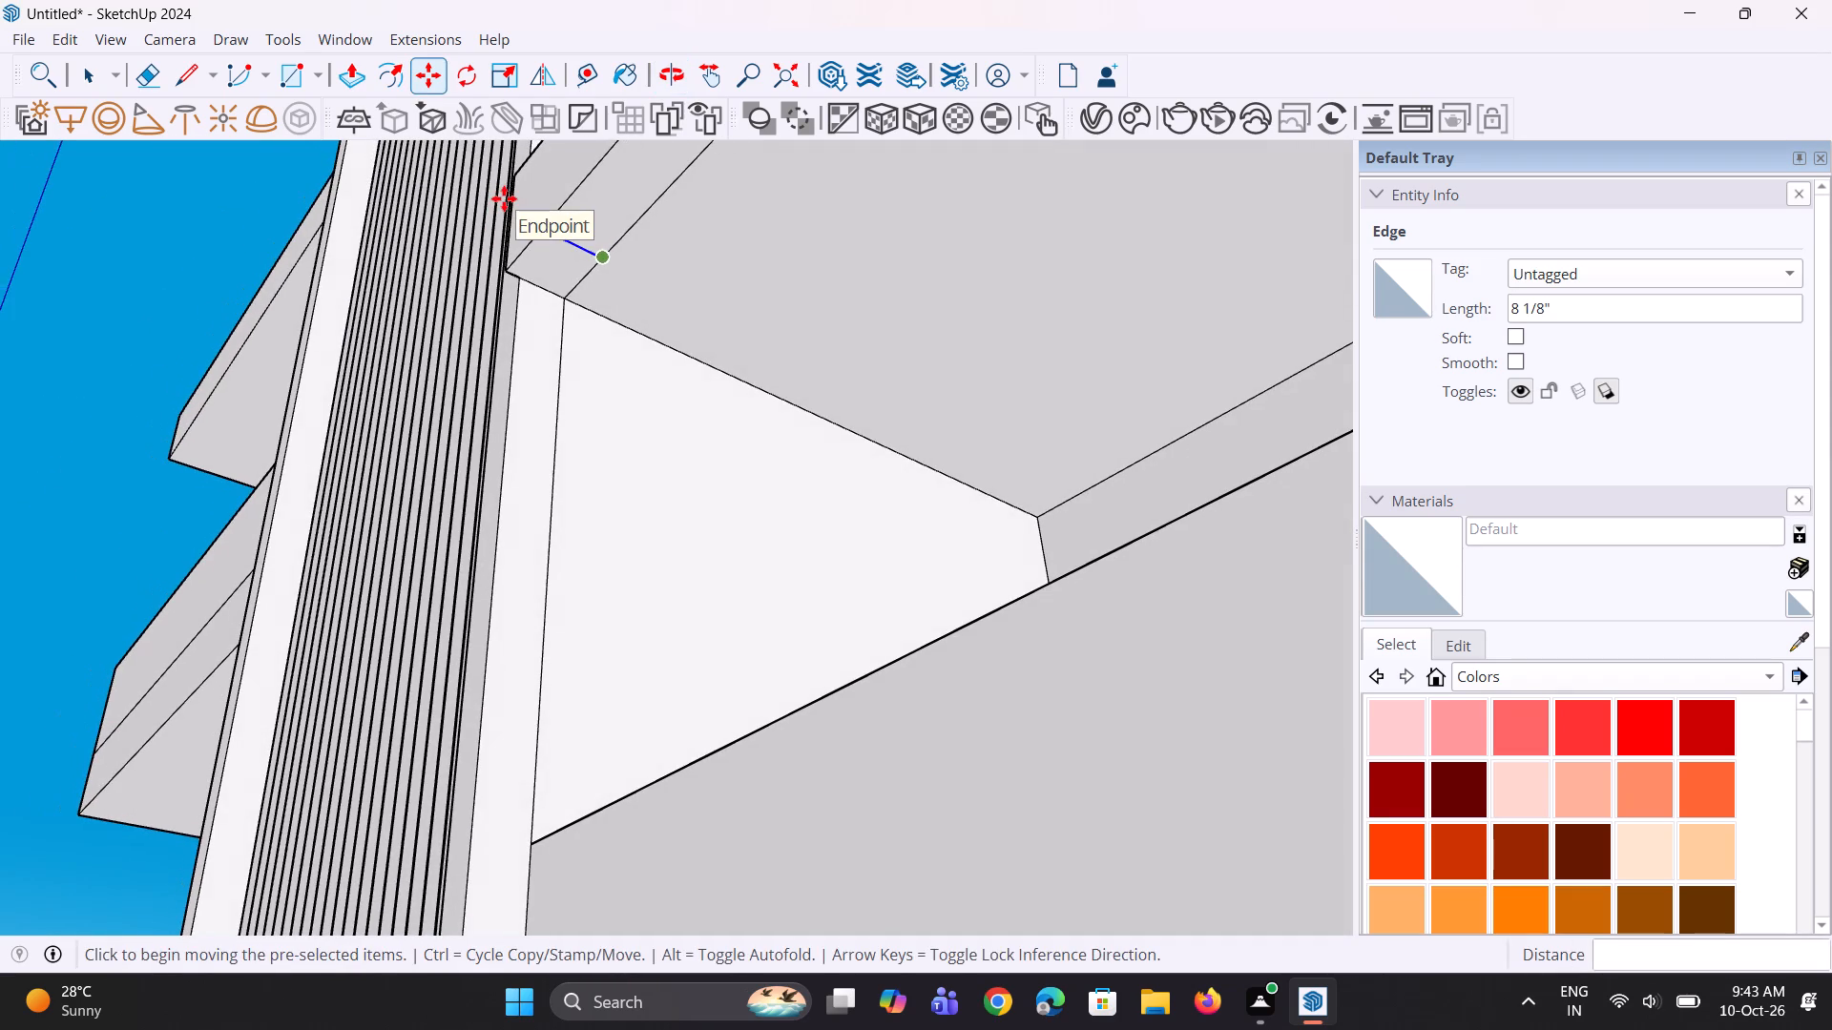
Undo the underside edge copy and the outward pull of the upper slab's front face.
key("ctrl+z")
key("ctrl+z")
Push/Pull the front face of the upper slab beside the slatted strip outward 8 1/8", level with the strip's side panel.
scroll(522, 298, "up", 3)
middle_click_drag(531, 327, 541, 372)
scroll(538, 349, "down", 1)
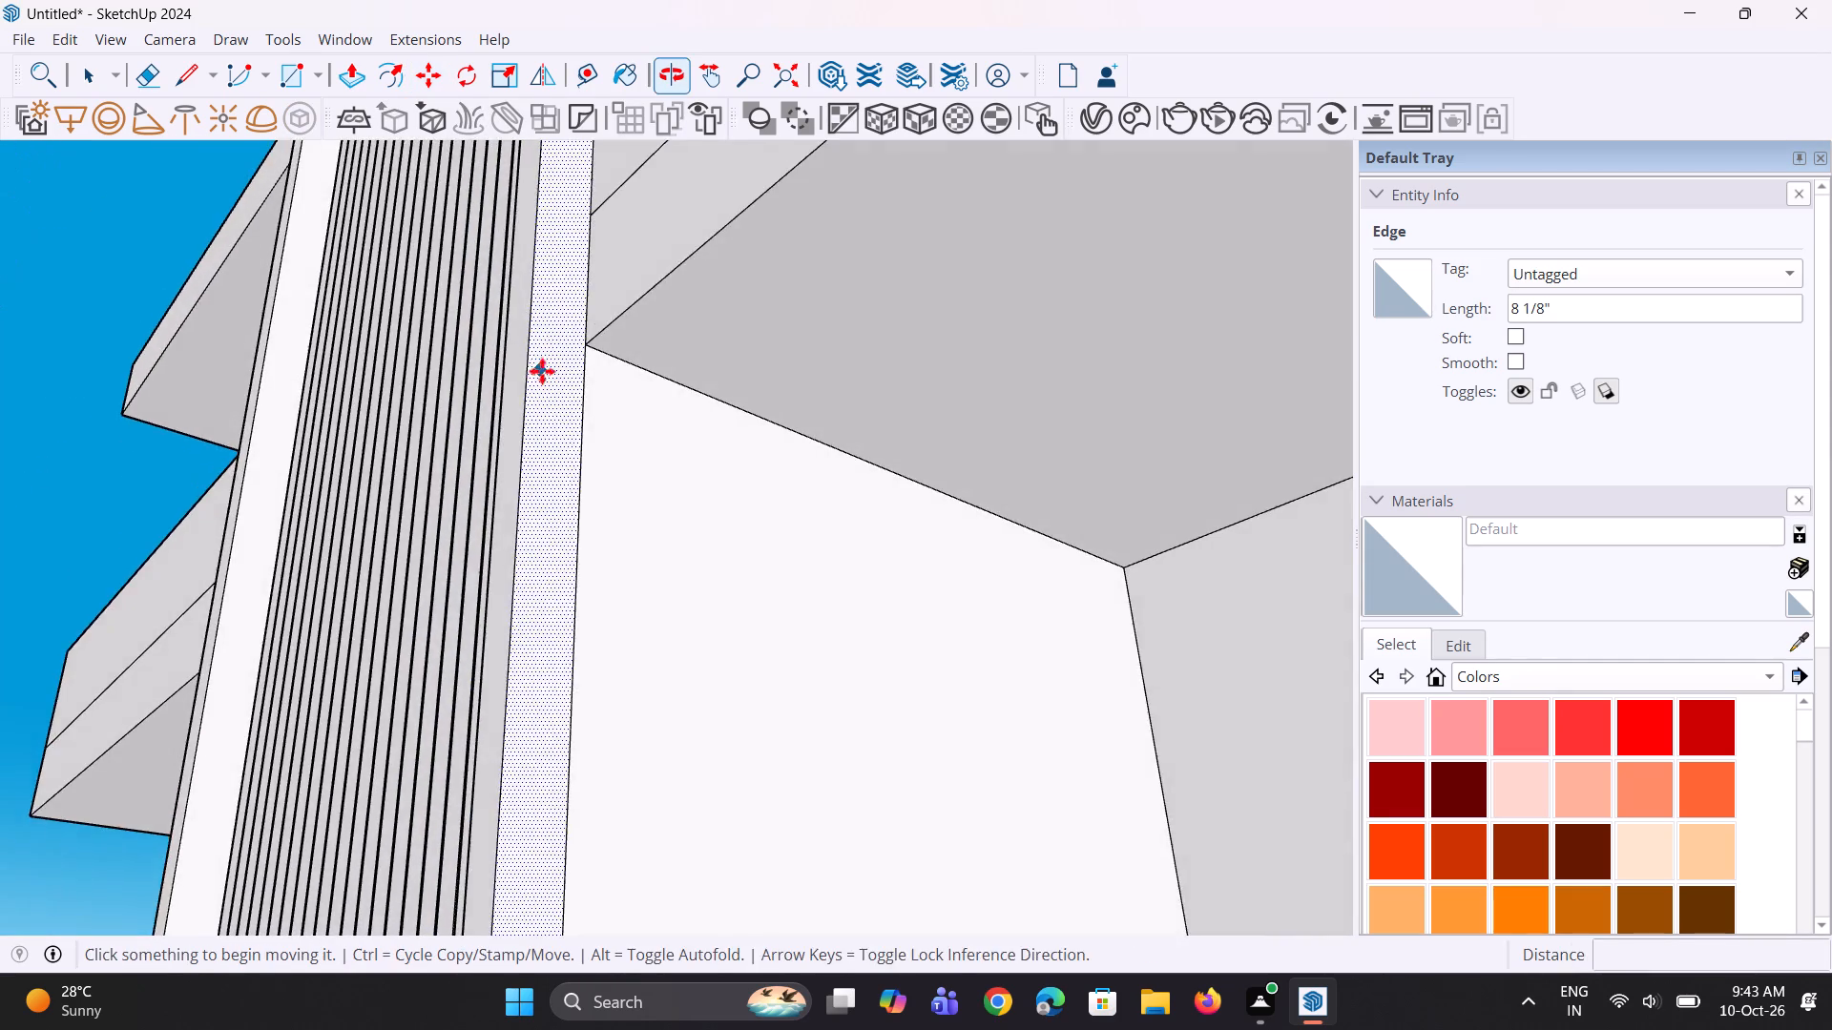
scroll(542, 369, "down", 11)
middle_click_drag(521, 395, 417, 473)
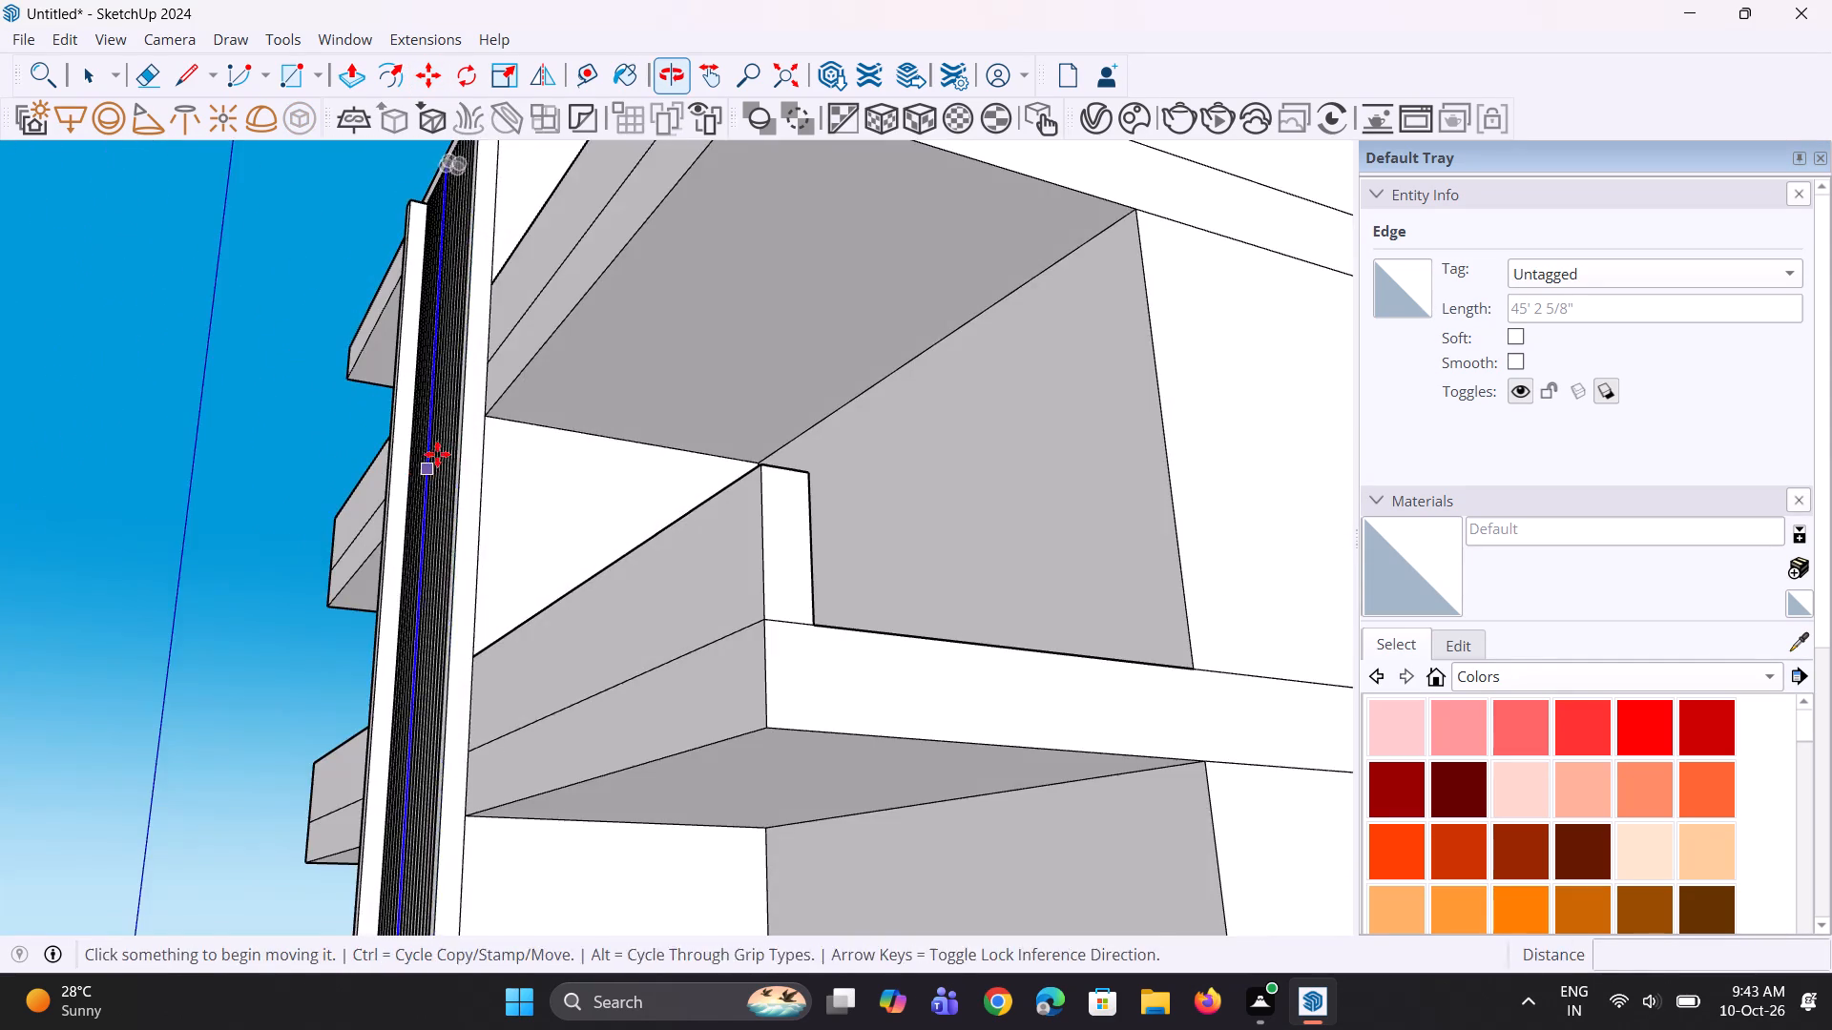
middle_click_drag(474, 464, 634, 546)
key("space")
middle_click_drag(722, 434, 706, 451)
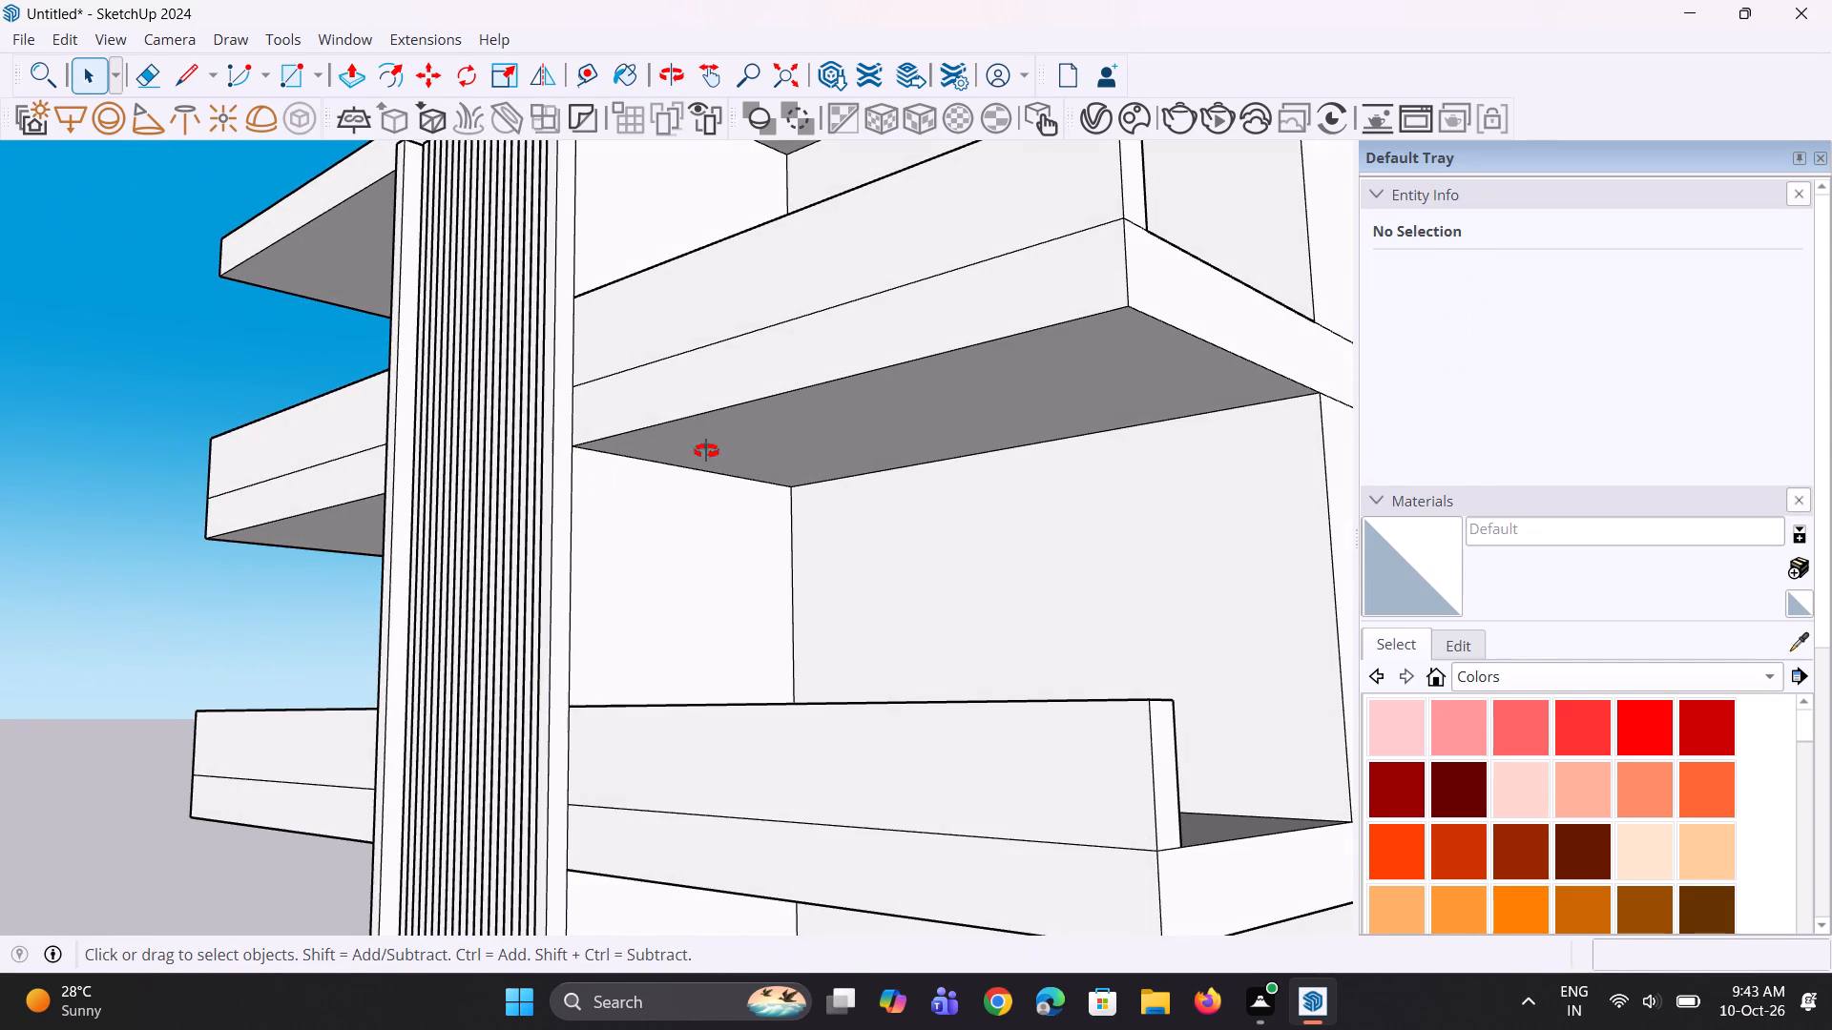
middle_click_drag(706, 451, 587, 540)
key("p")
left_click(687, 471)
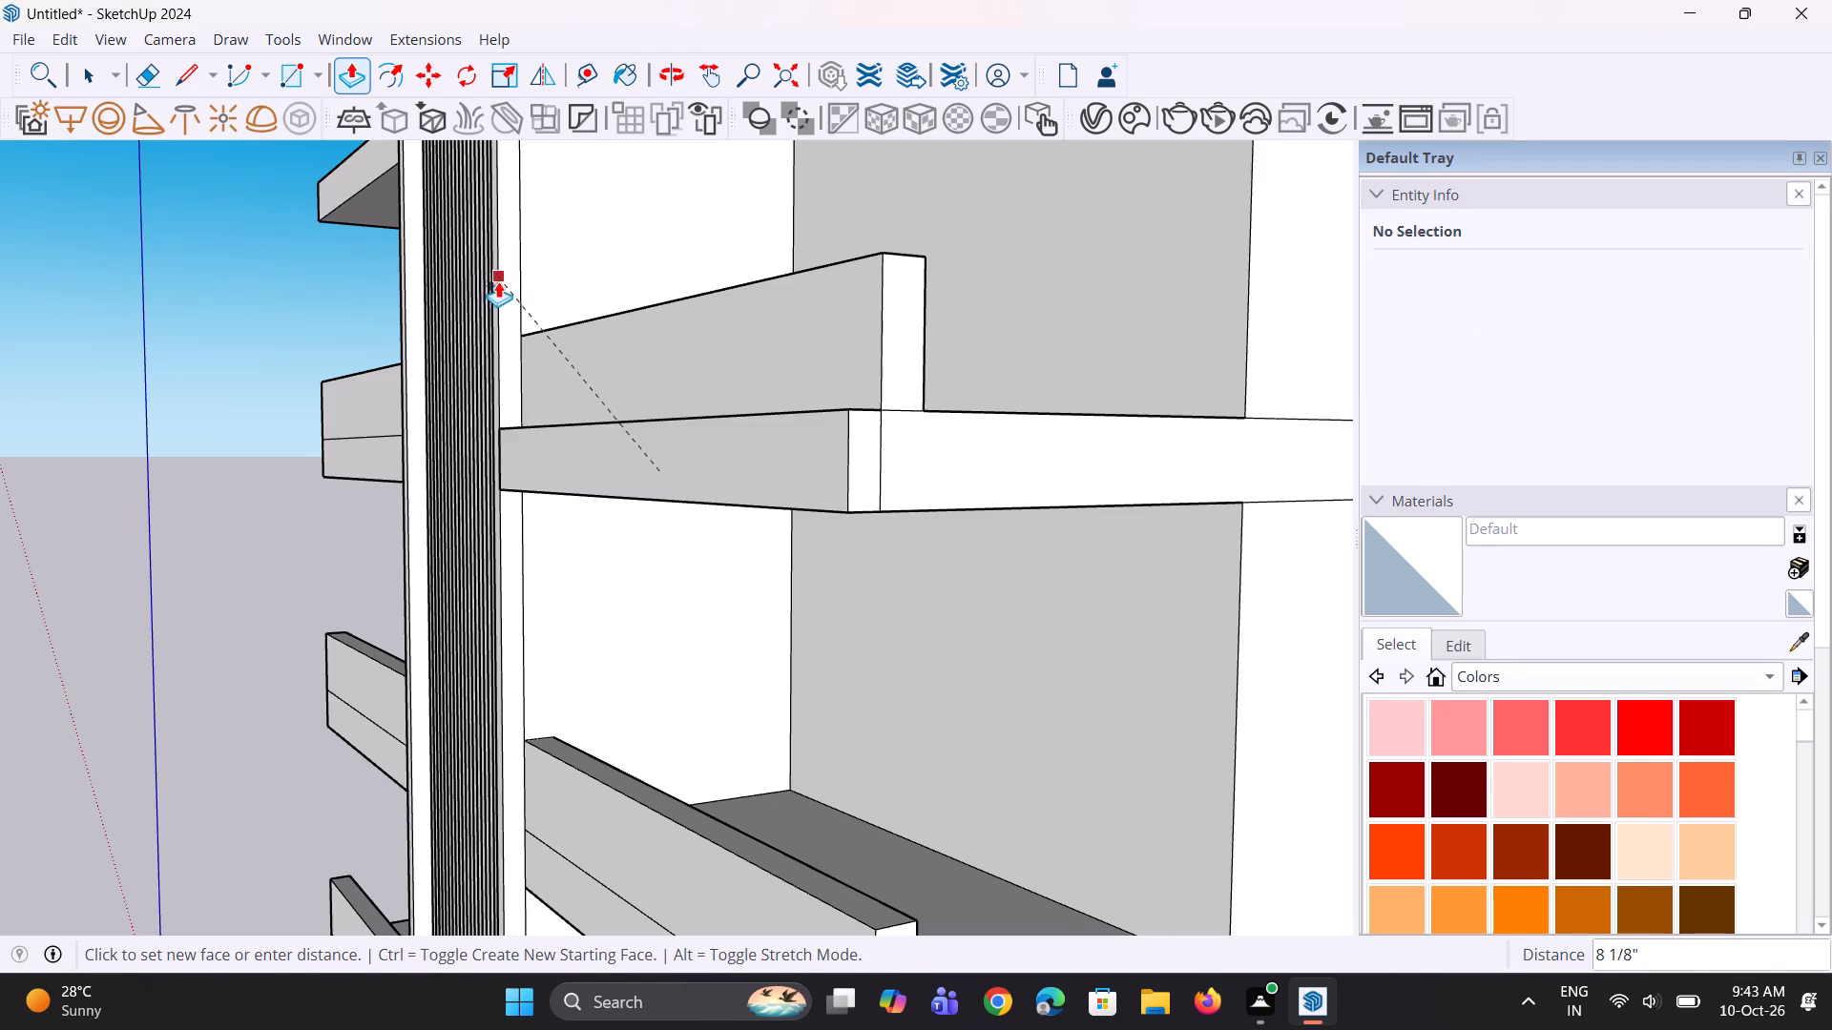
middle_click_drag(527, 293, 718, 378)
left_click(606, 360)
Copy the short underside edge of the extended upper slab a short distance along the slab, away from the slatted strip.
middle_click_drag(572, 581, 558, 334)
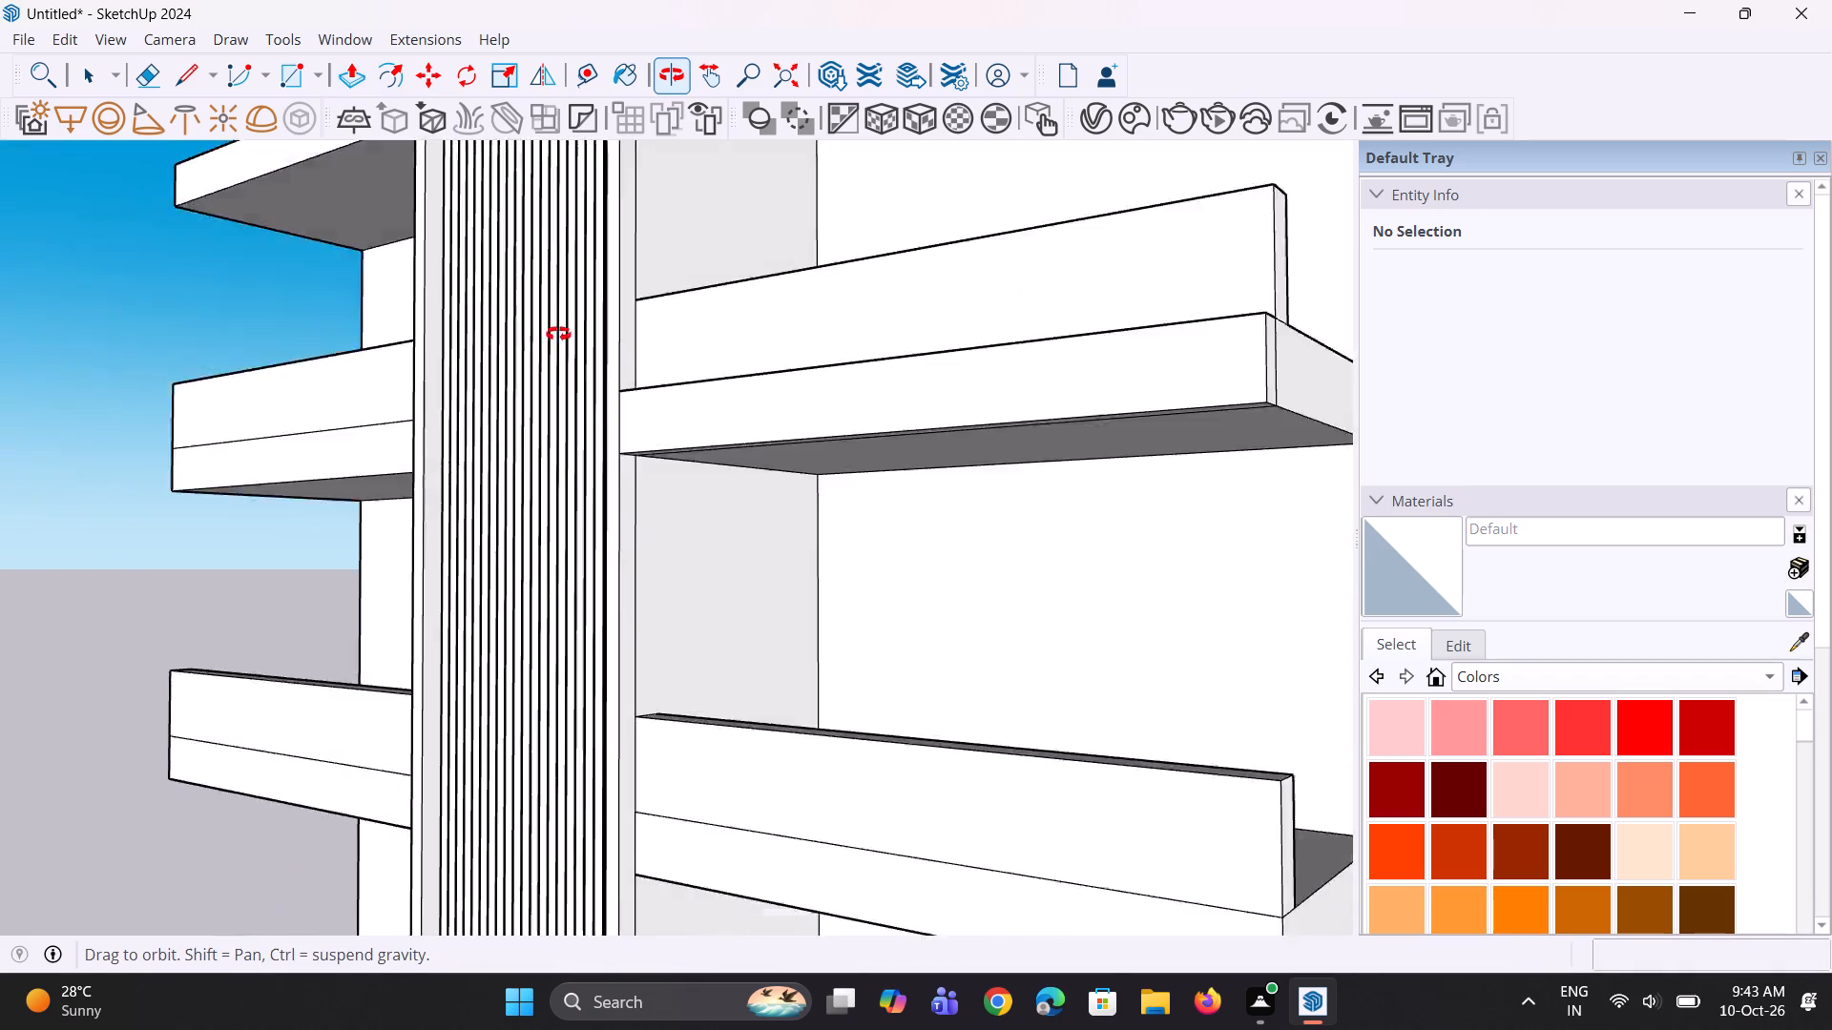
middle_click_drag(558, 334, 516, 57)
scroll(607, 111, "up", 3)
scroll(591, 295, "up", 3)
scroll(630, 197, "up", 7)
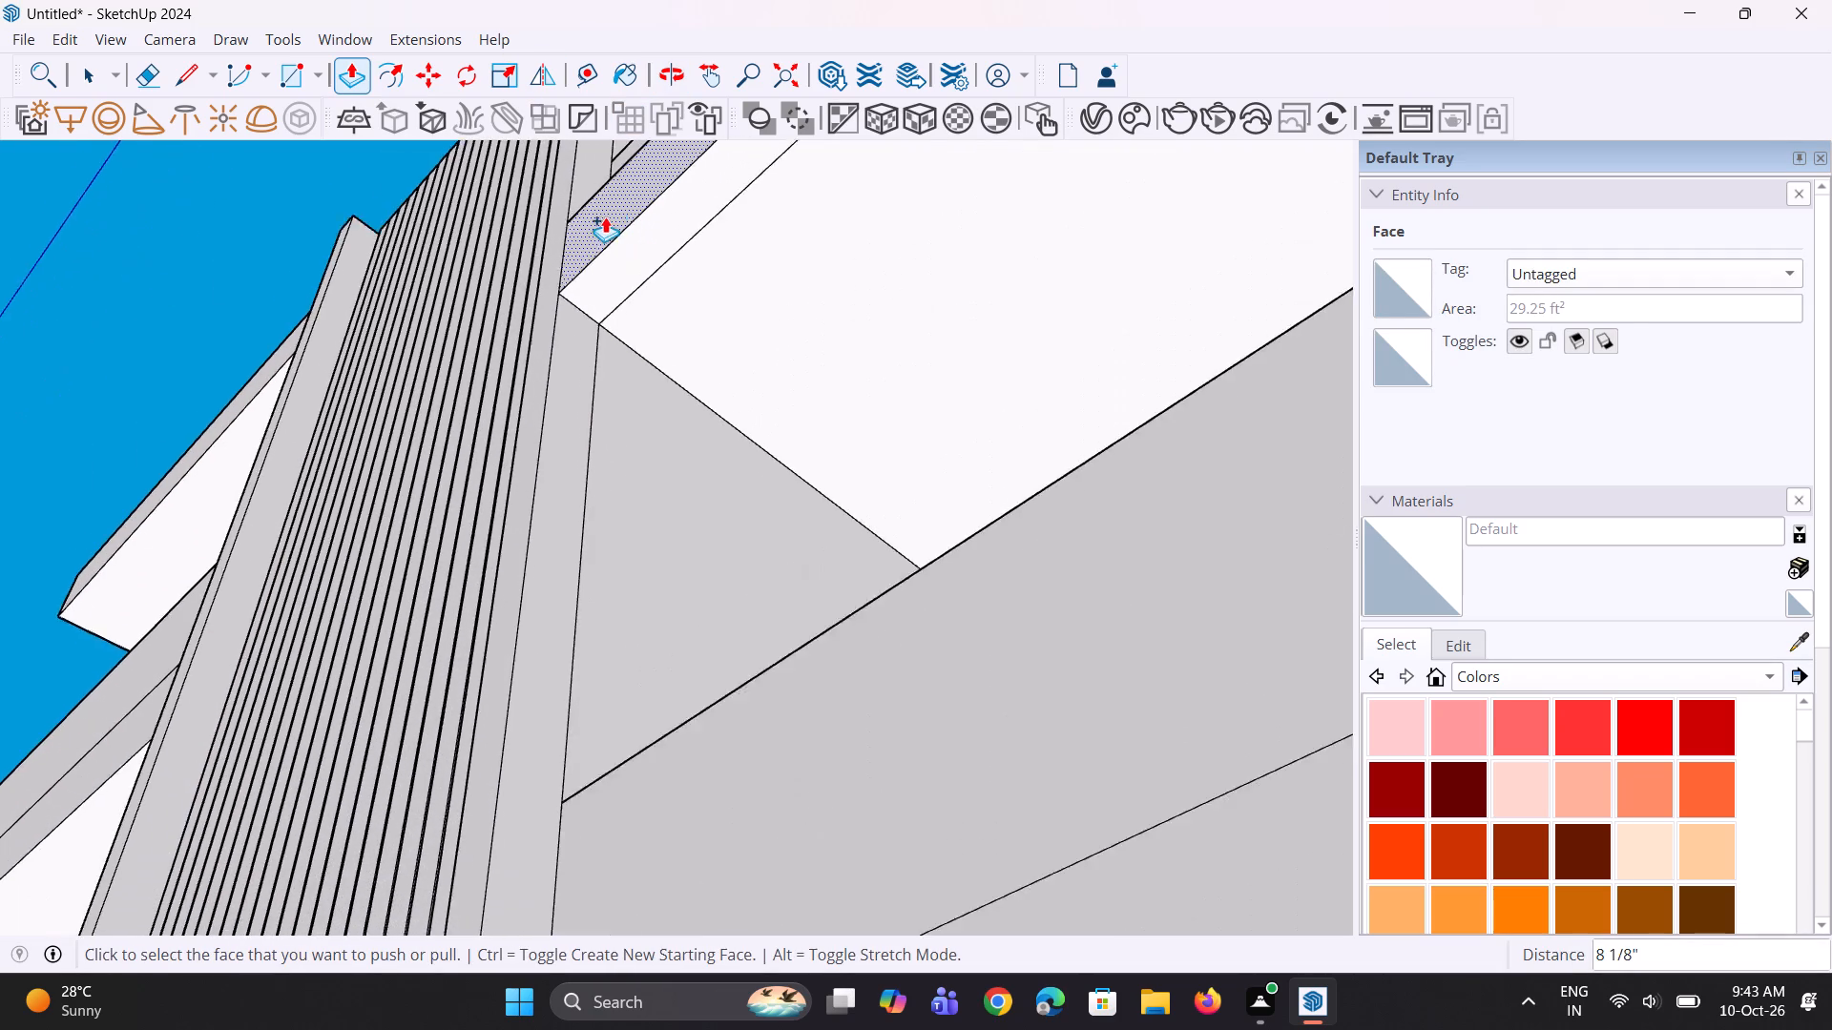
scroll(605, 216, "up", 1)
middle_click_drag(626, 321, 599, 312)
scroll(626, 321, "up", 1)
key("space")
key("l")
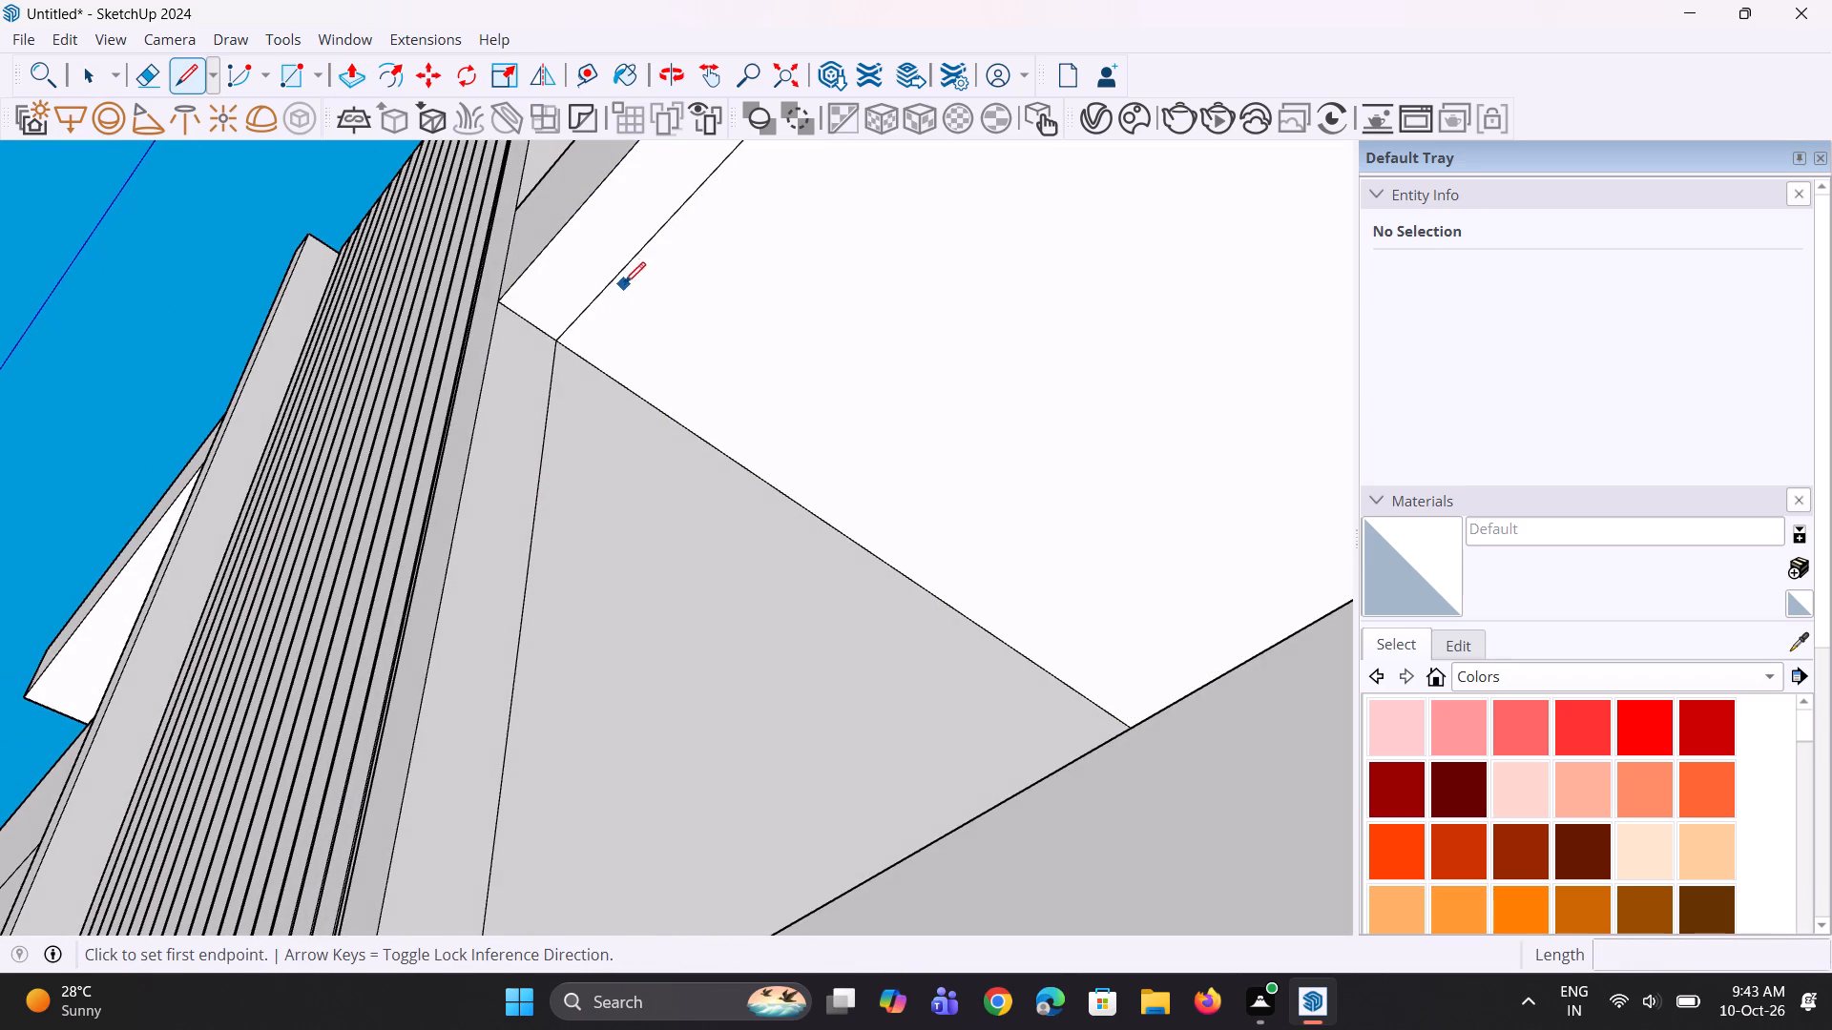
key("space")
left_click(540, 327)
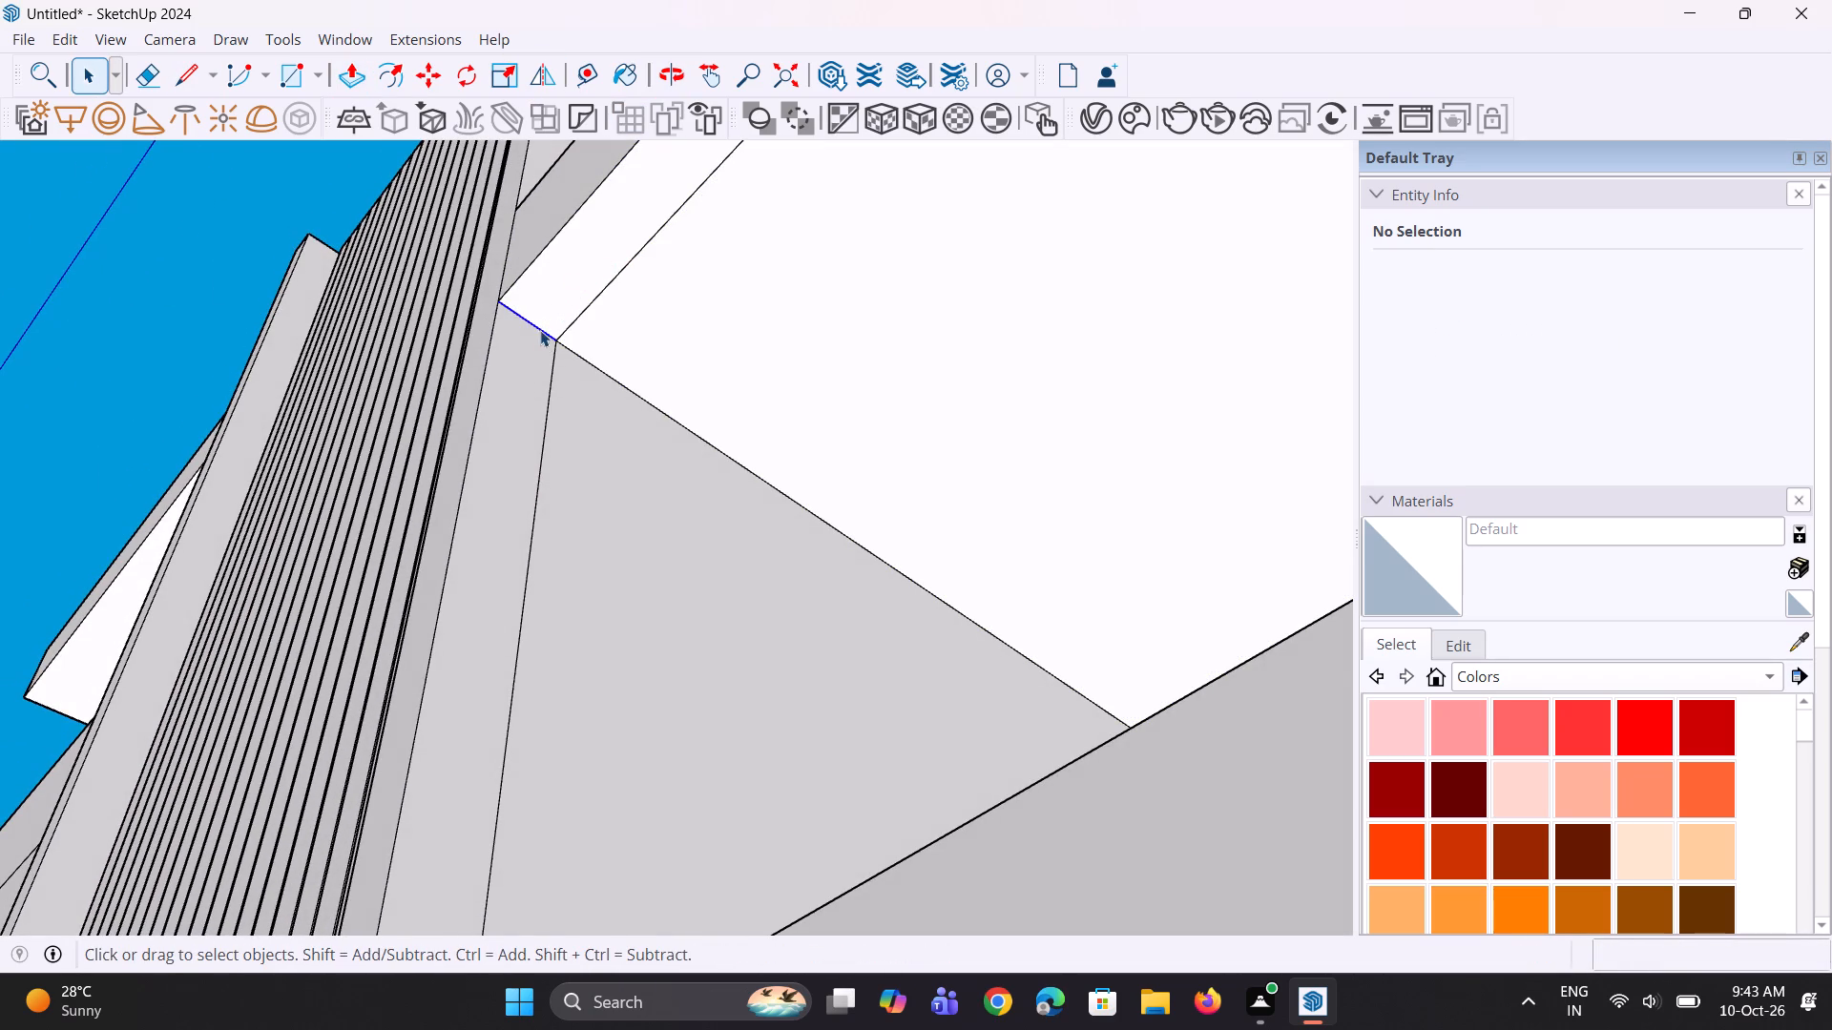
scroll(548, 340, "up", 1)
key("m")
left_click(557, 334)
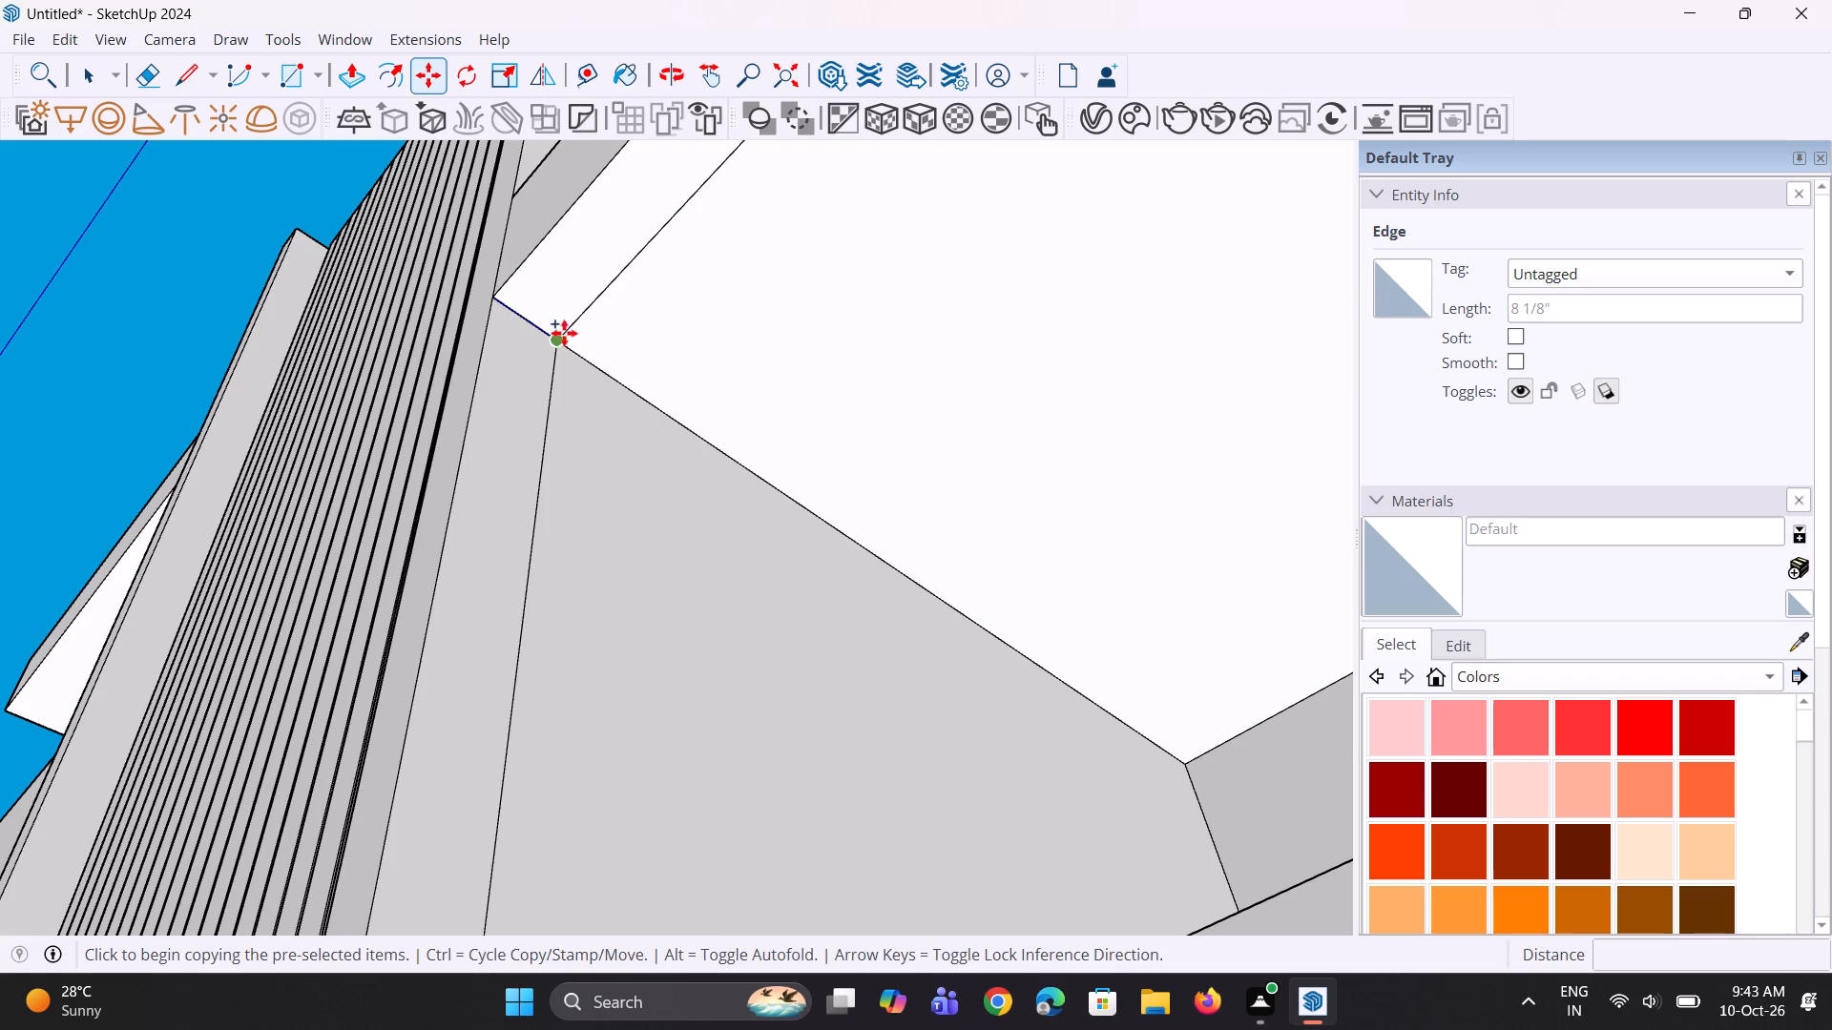
left_click(612, 288)
Push/Pull the small underside face beside the slatted strip down 11' 8 7/8" to the bottom of the slab below.
scroll(571, 351, "down", 6)
middle_click_drag(573, 374, 615, 513)
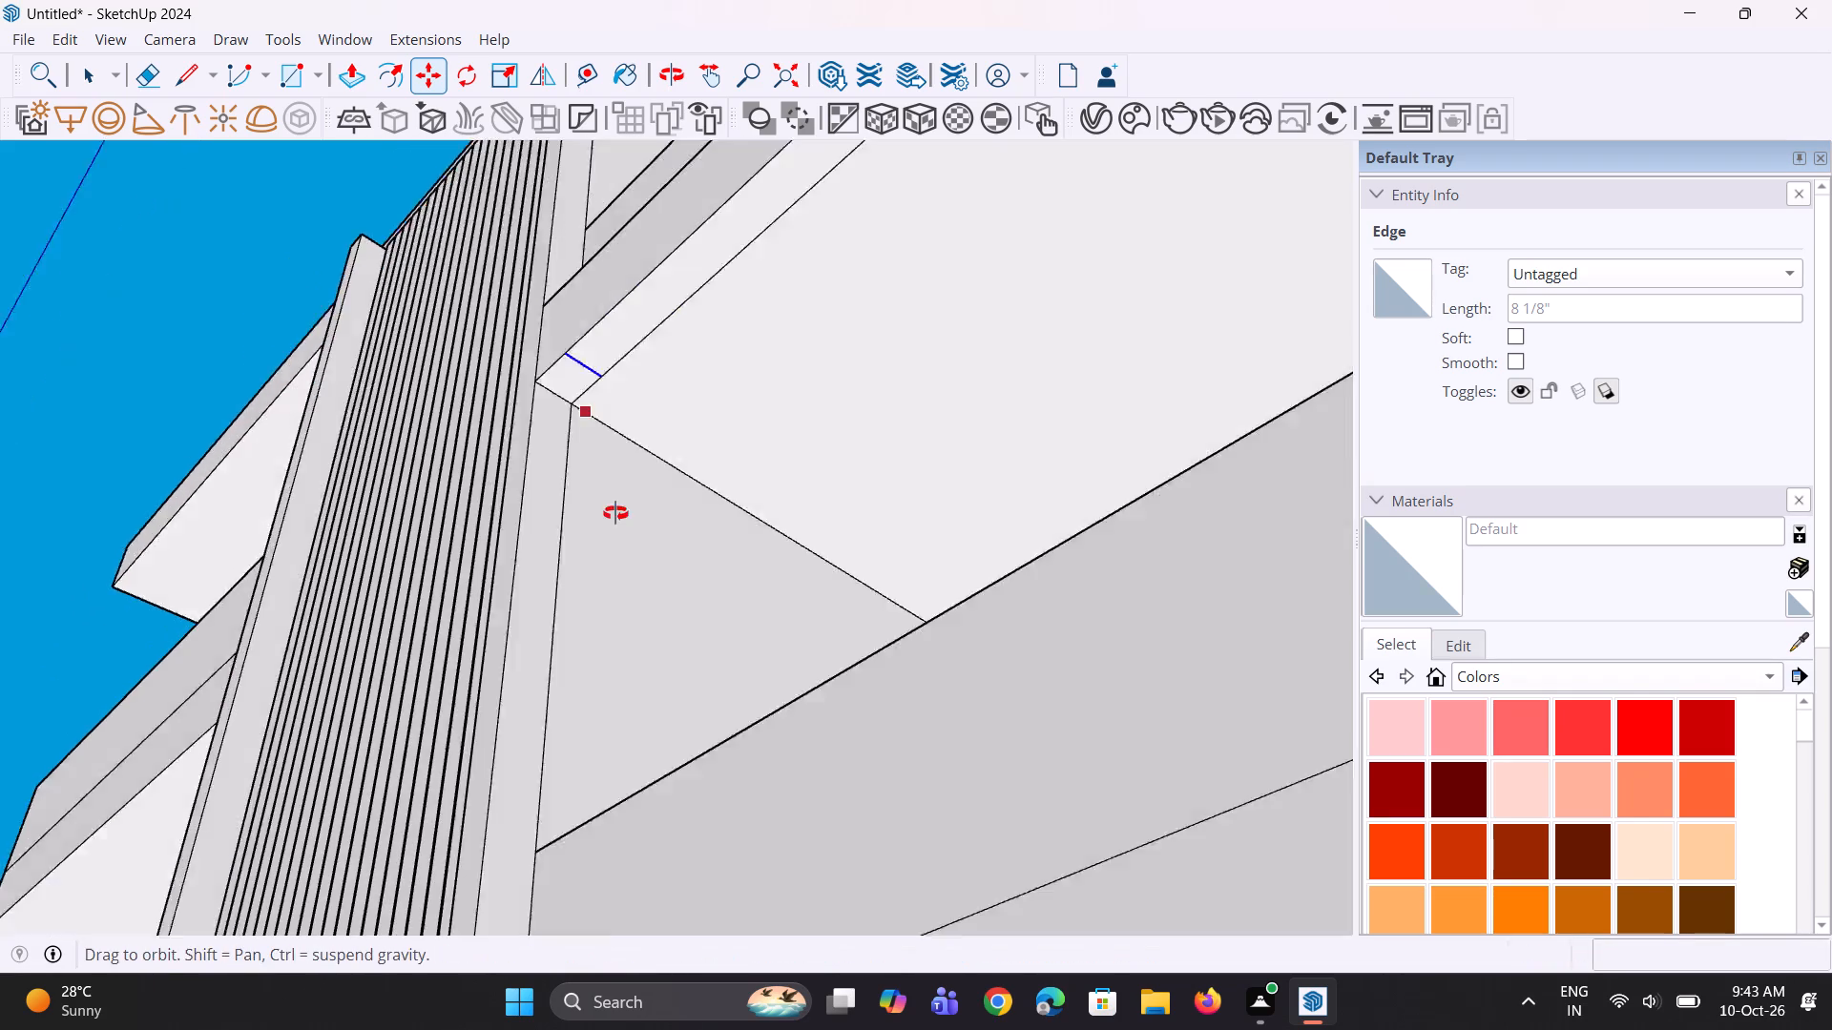
middle_click_drag(615, 513, 616, 520)
scroll(623, 492, "up", 4)
key("p")
left_click(593, 484)
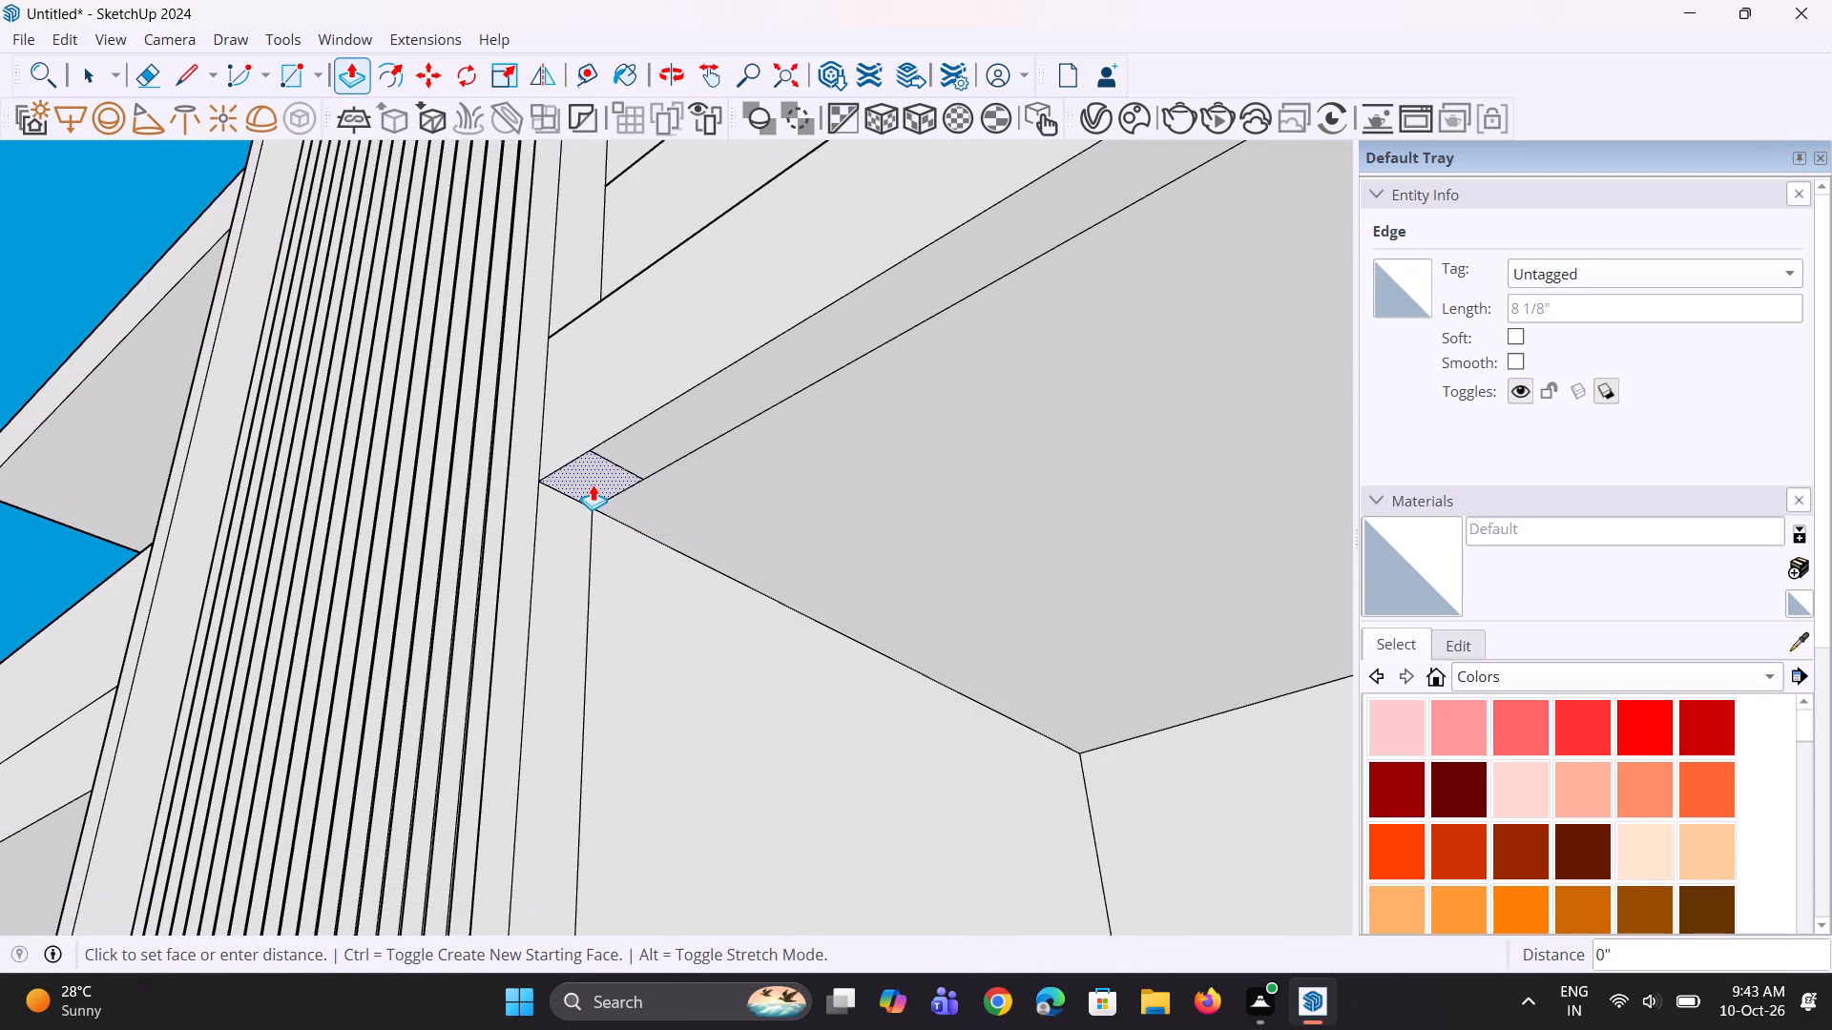
scroll(581, 533, "down", 13)
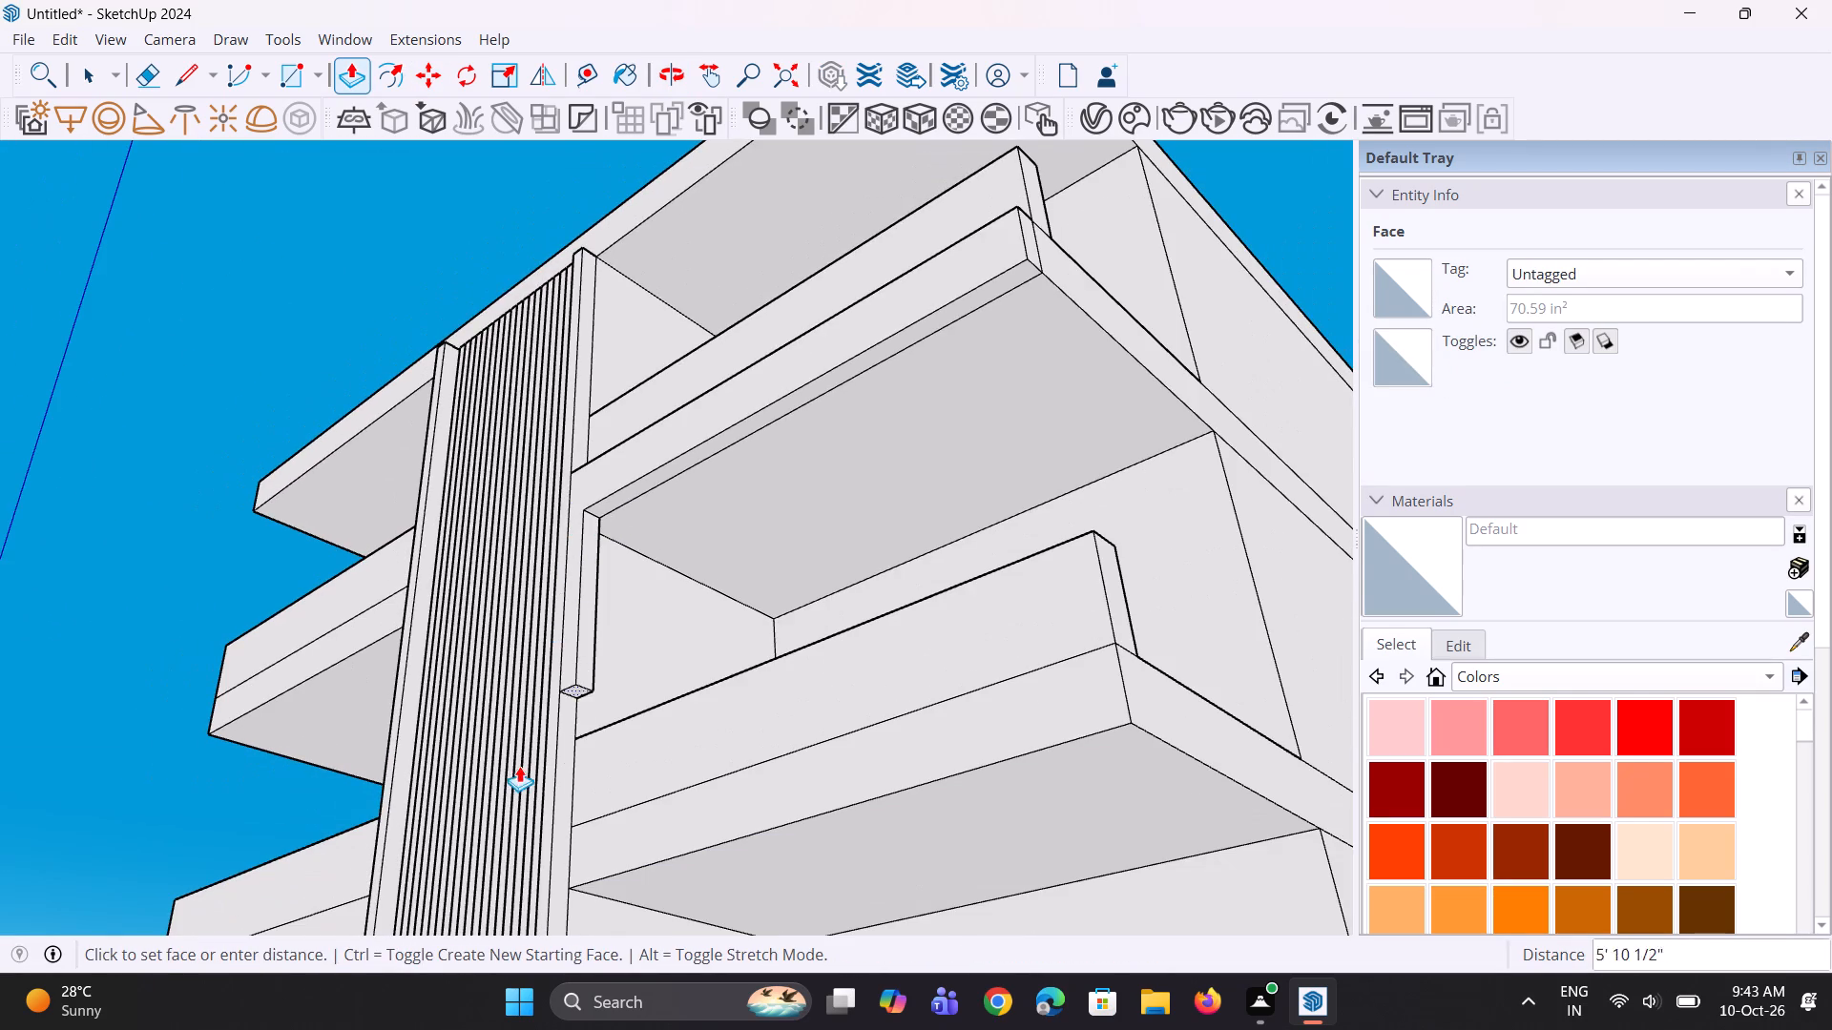
left_click(587, 884)
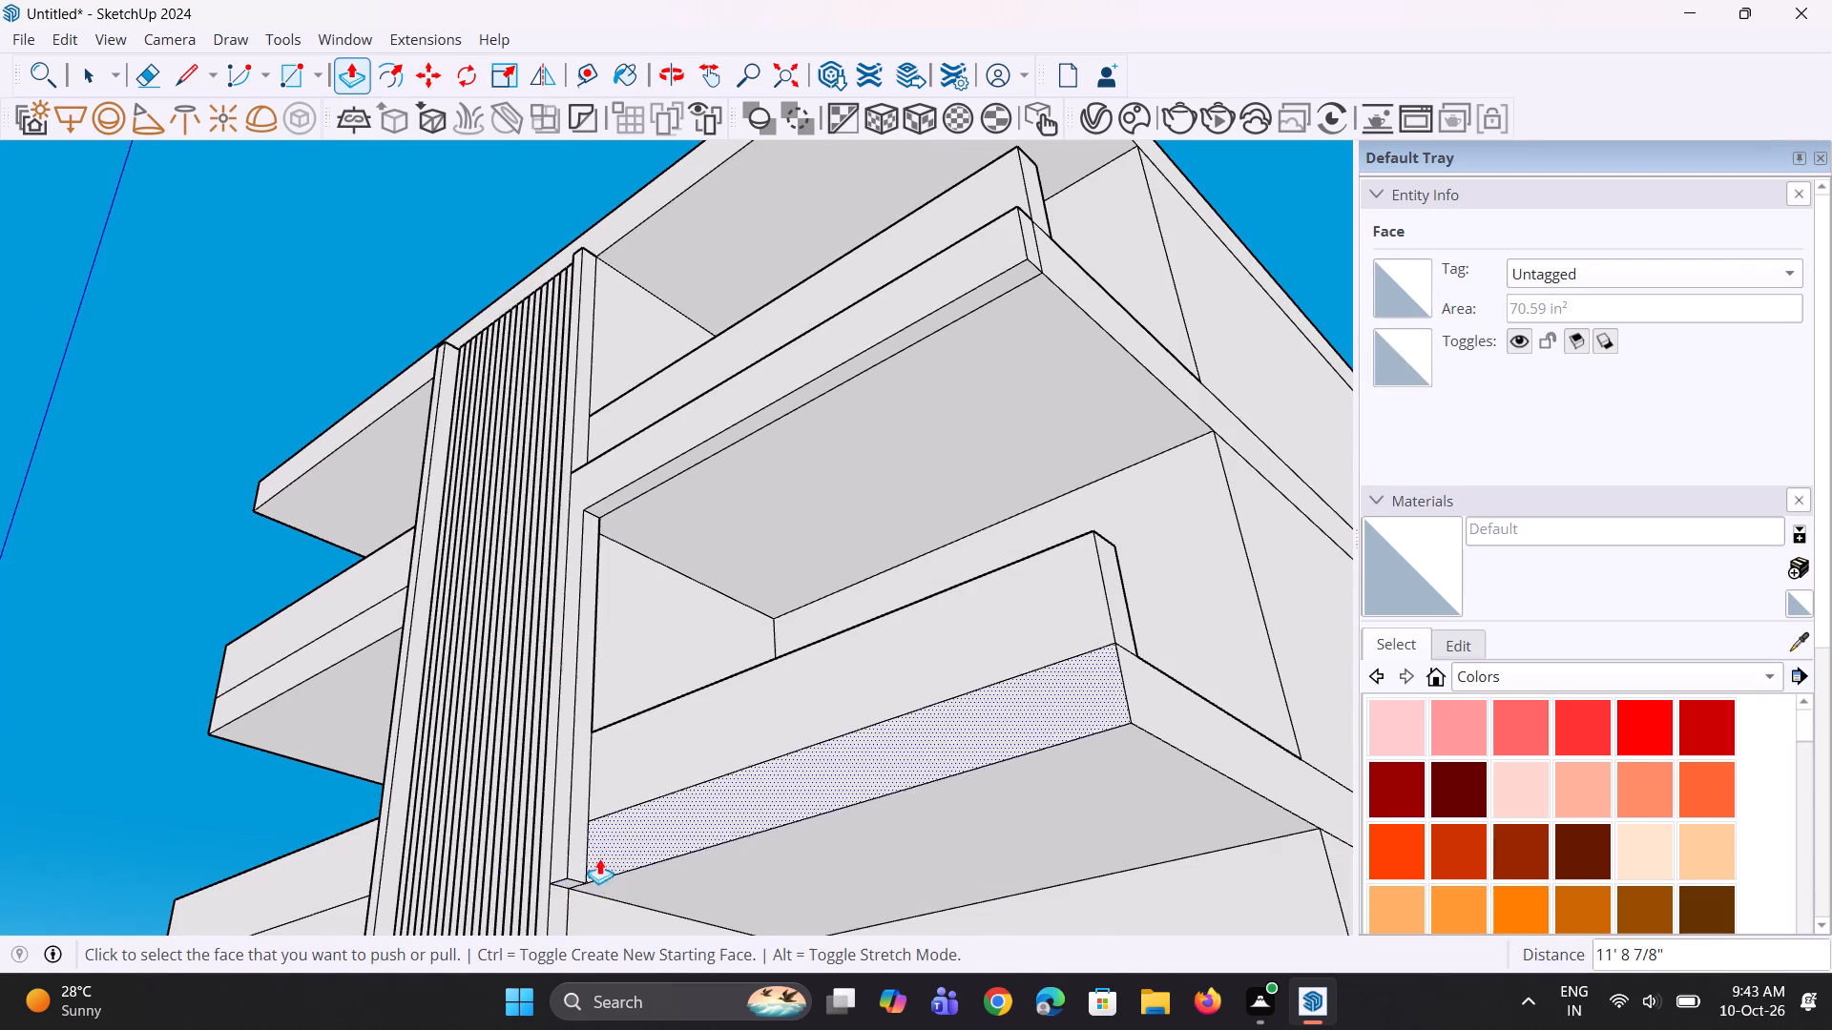
Widen the post beside the slatted strip by pulling its inner side face outward 7 1/2".
scroll(609, 808, "down", 4)
middle_click_drag(571, 781, 512, 801)
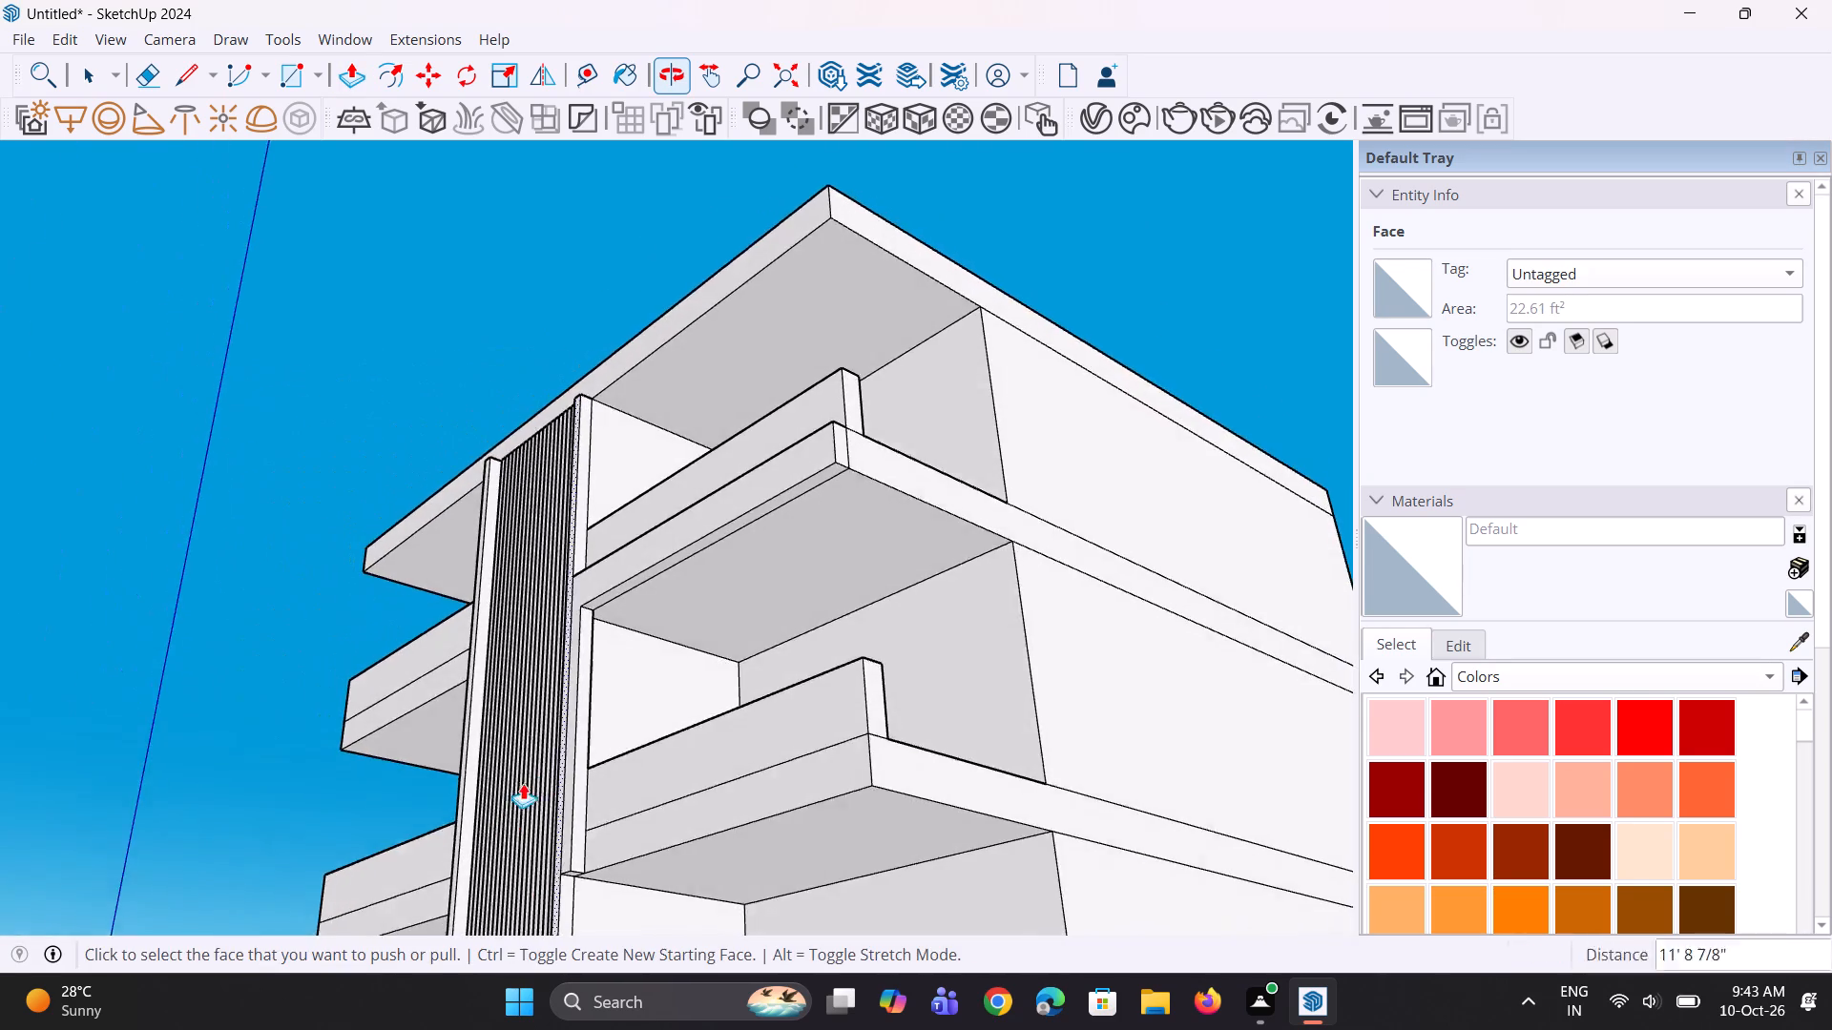
scroll(586, 724, "up", 6)
left_click(585, 708)
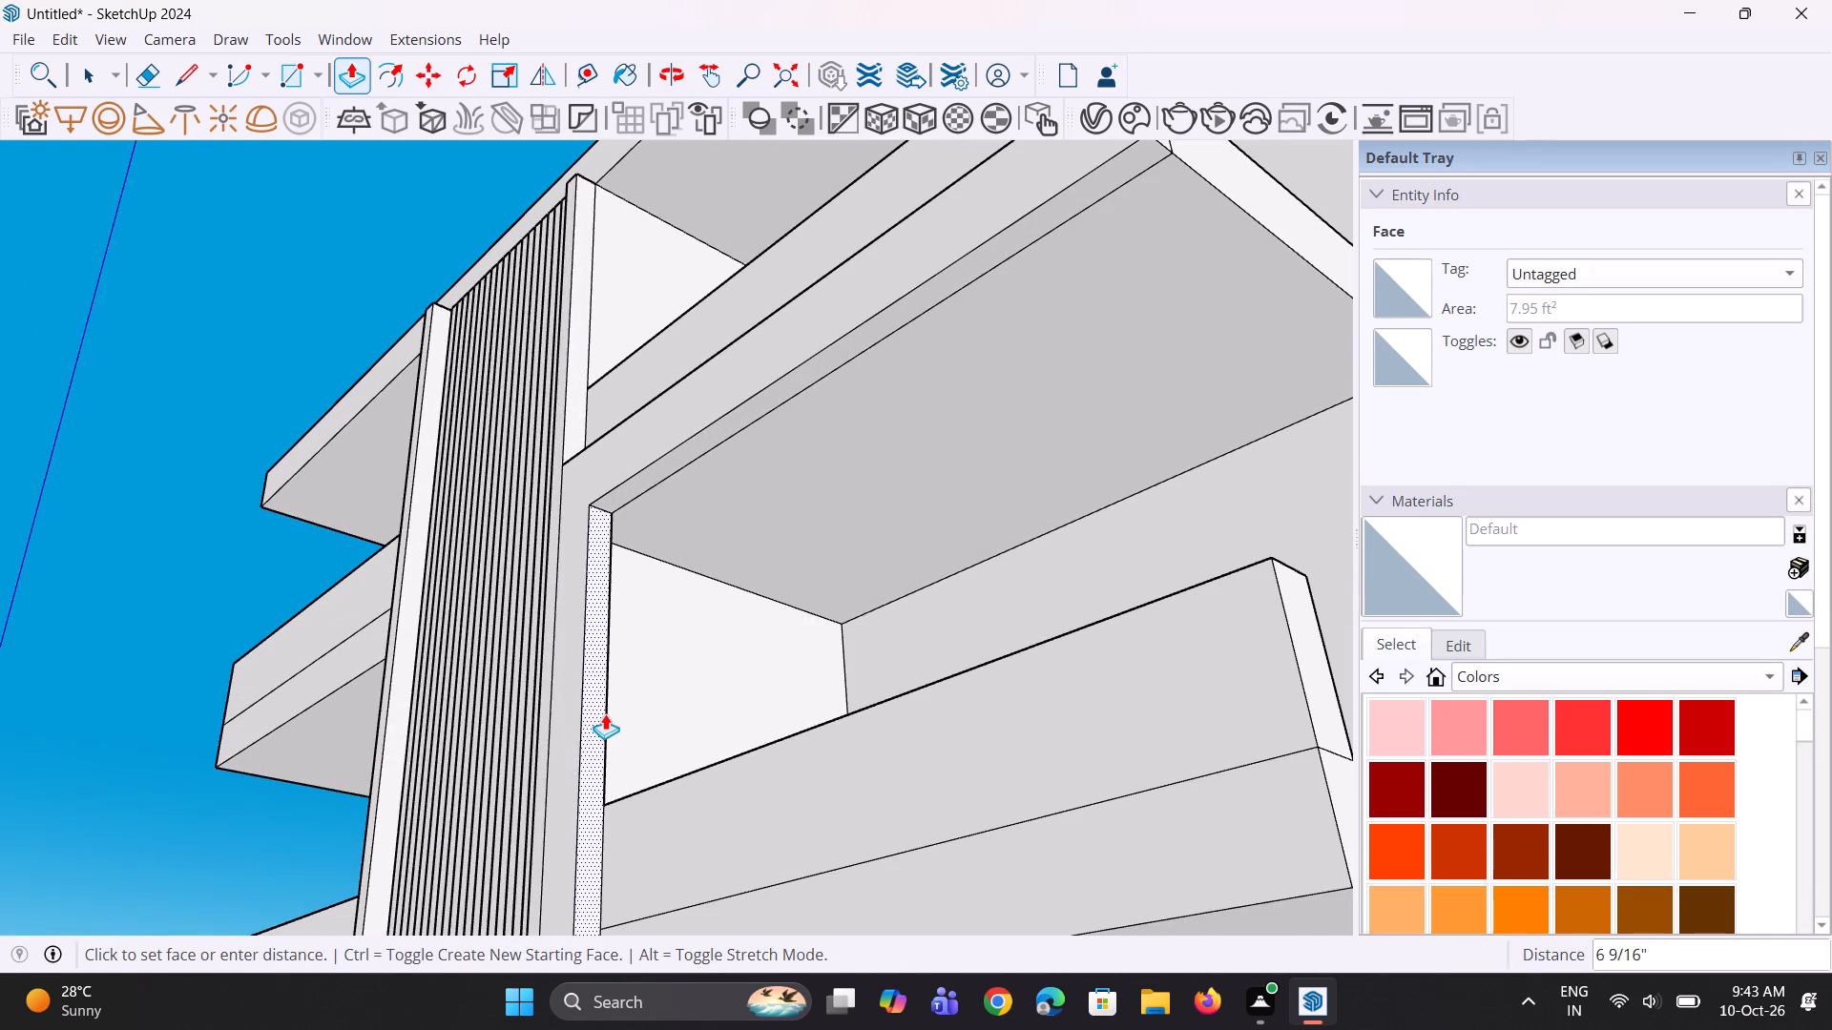
left_click(606, 714)
Draw an 8 1/8" line across the post's inner side face at the level of the lower slab's top edge.
middle_click_drag(627, 715, 847, 780)
scroll(750, 712, "down", 6)
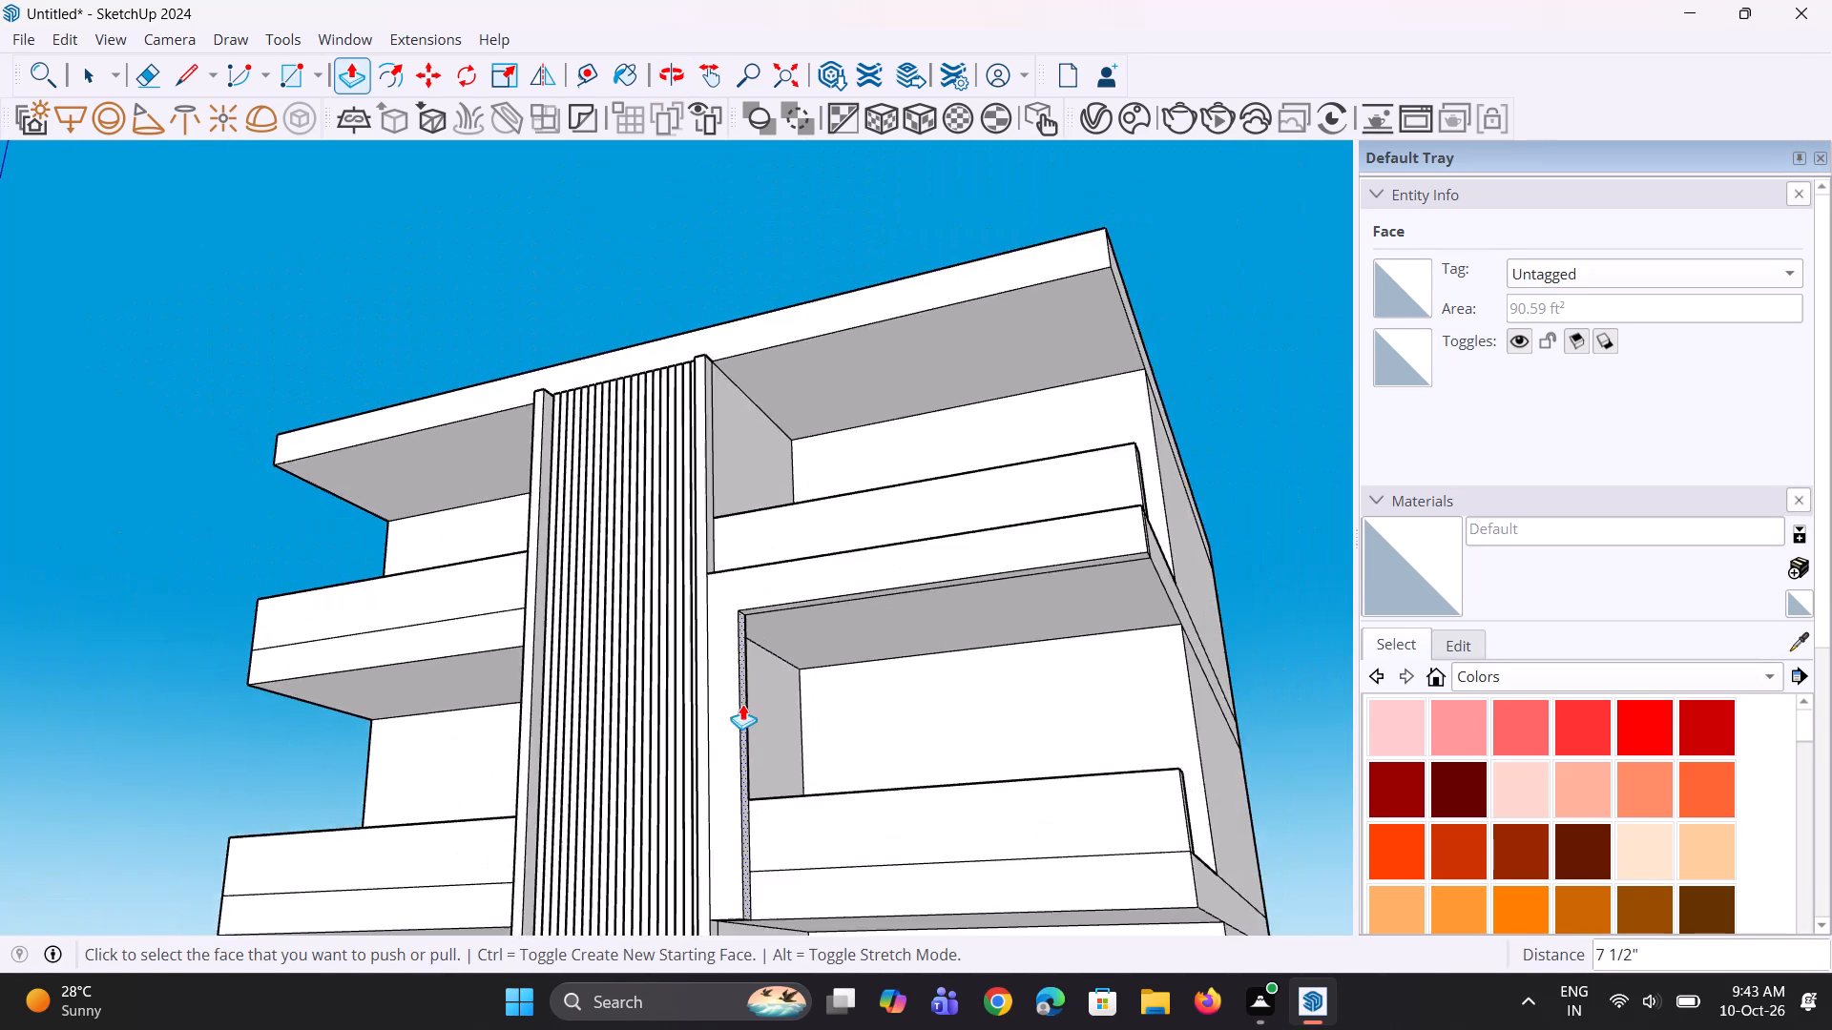
scroll(742, 704, "down", 3)
middle_click_drag(746, 811, 397, 743)
scroll(685, 801, "up", 4)
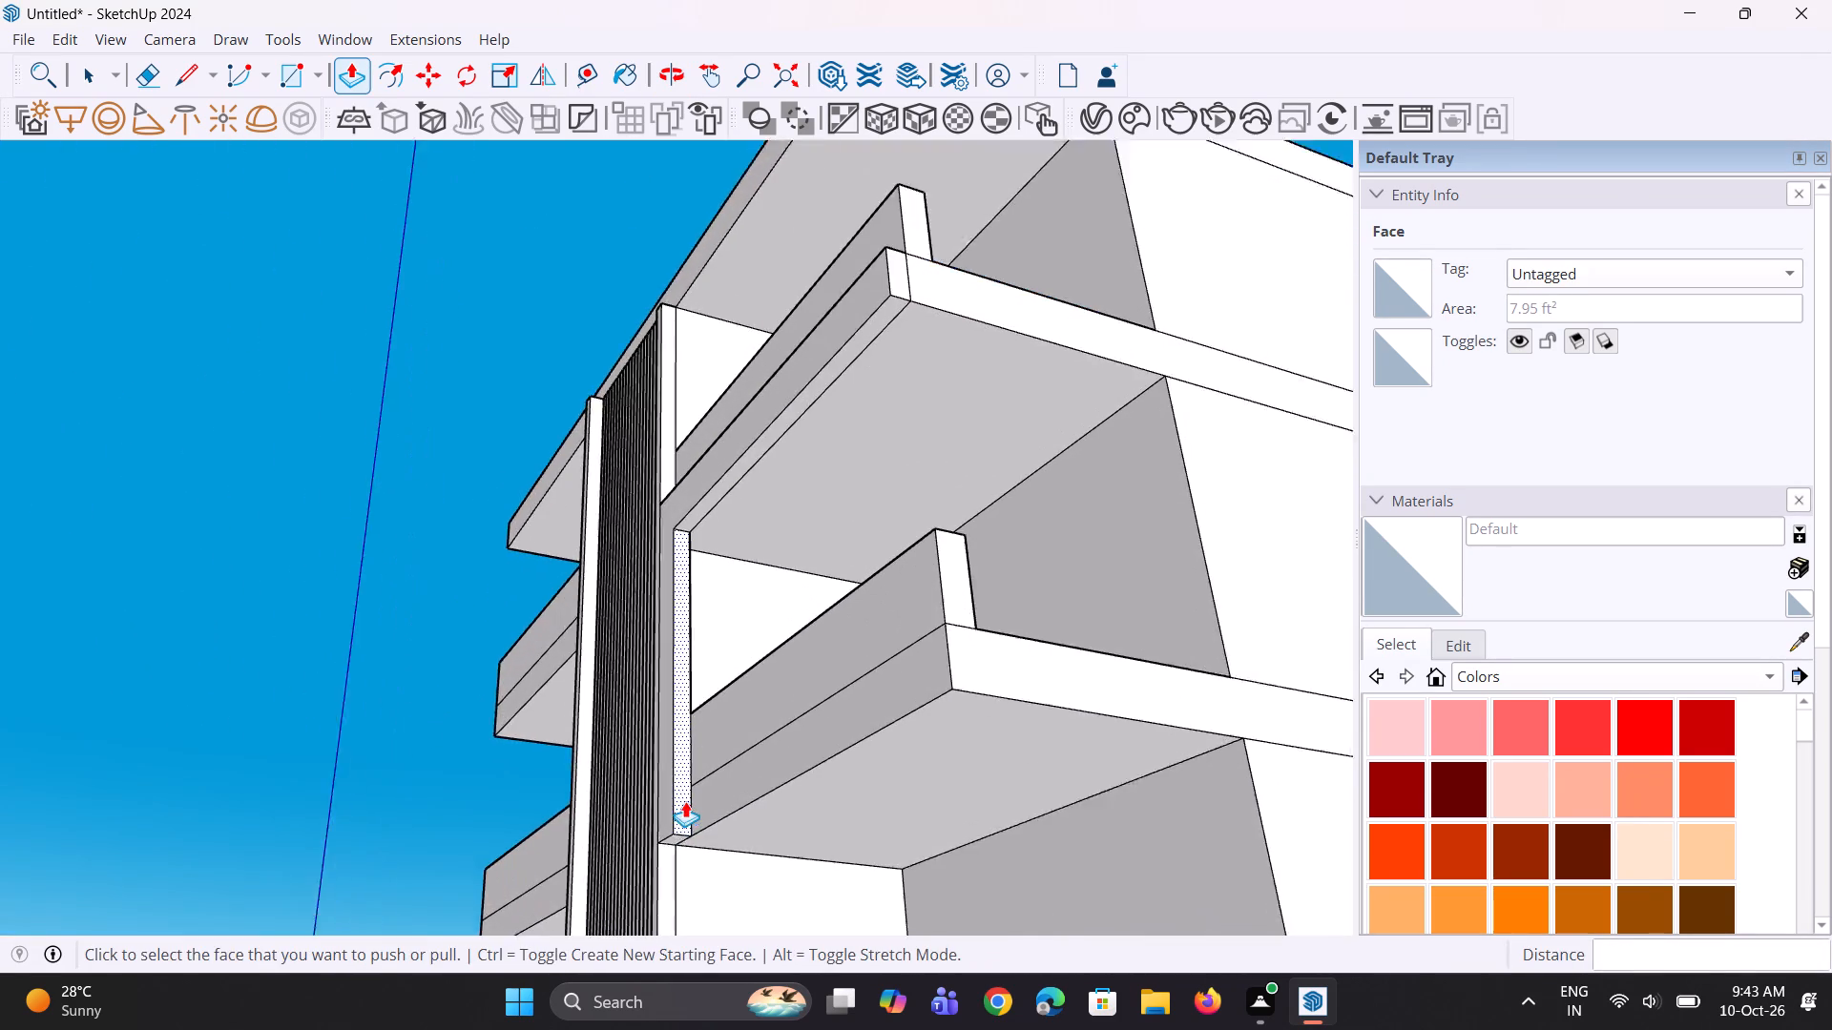
scroll(685, 801, "up", 5)
middle_click_drag(685, 799, 650, 879)
scroll(659, 861, "down", 4)
middle_click_drag(673, 853, 667, 879)
scroll(664, 874, "up", 2)
key("l")
scroll(687, 844, "up", 2)
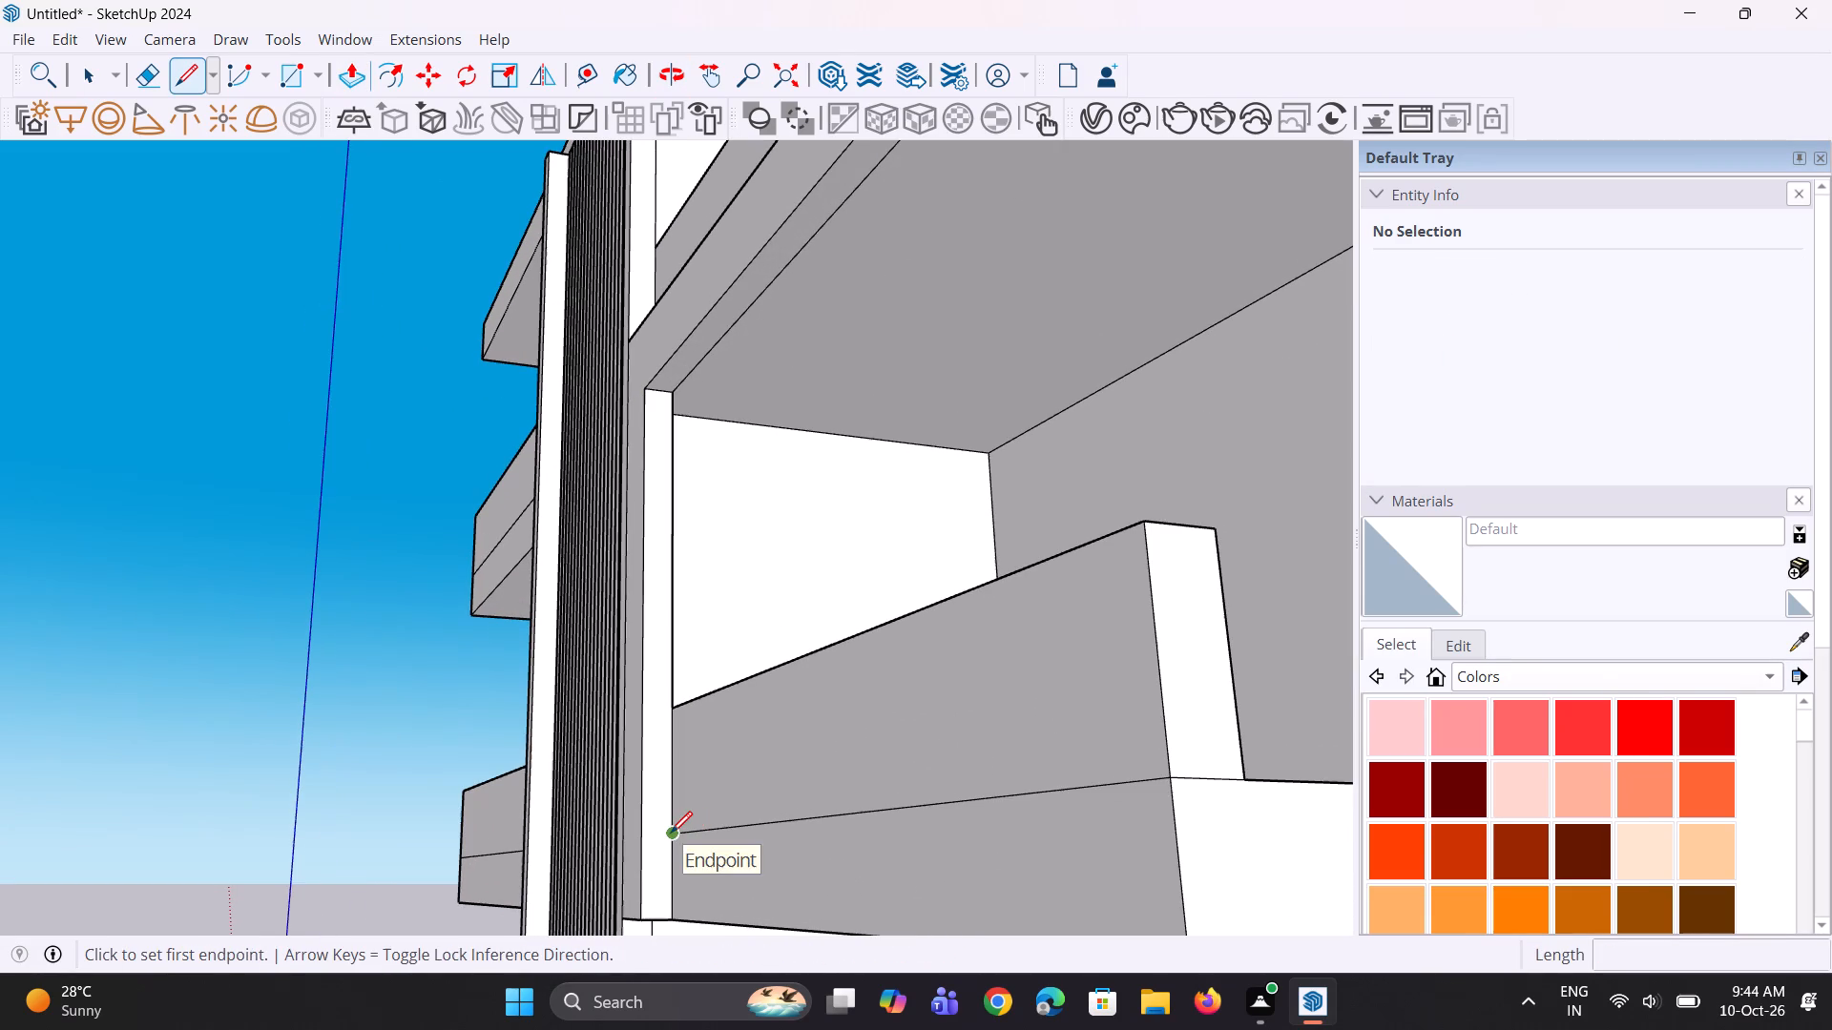
left_click(671, 833)
left_click(637, 837)
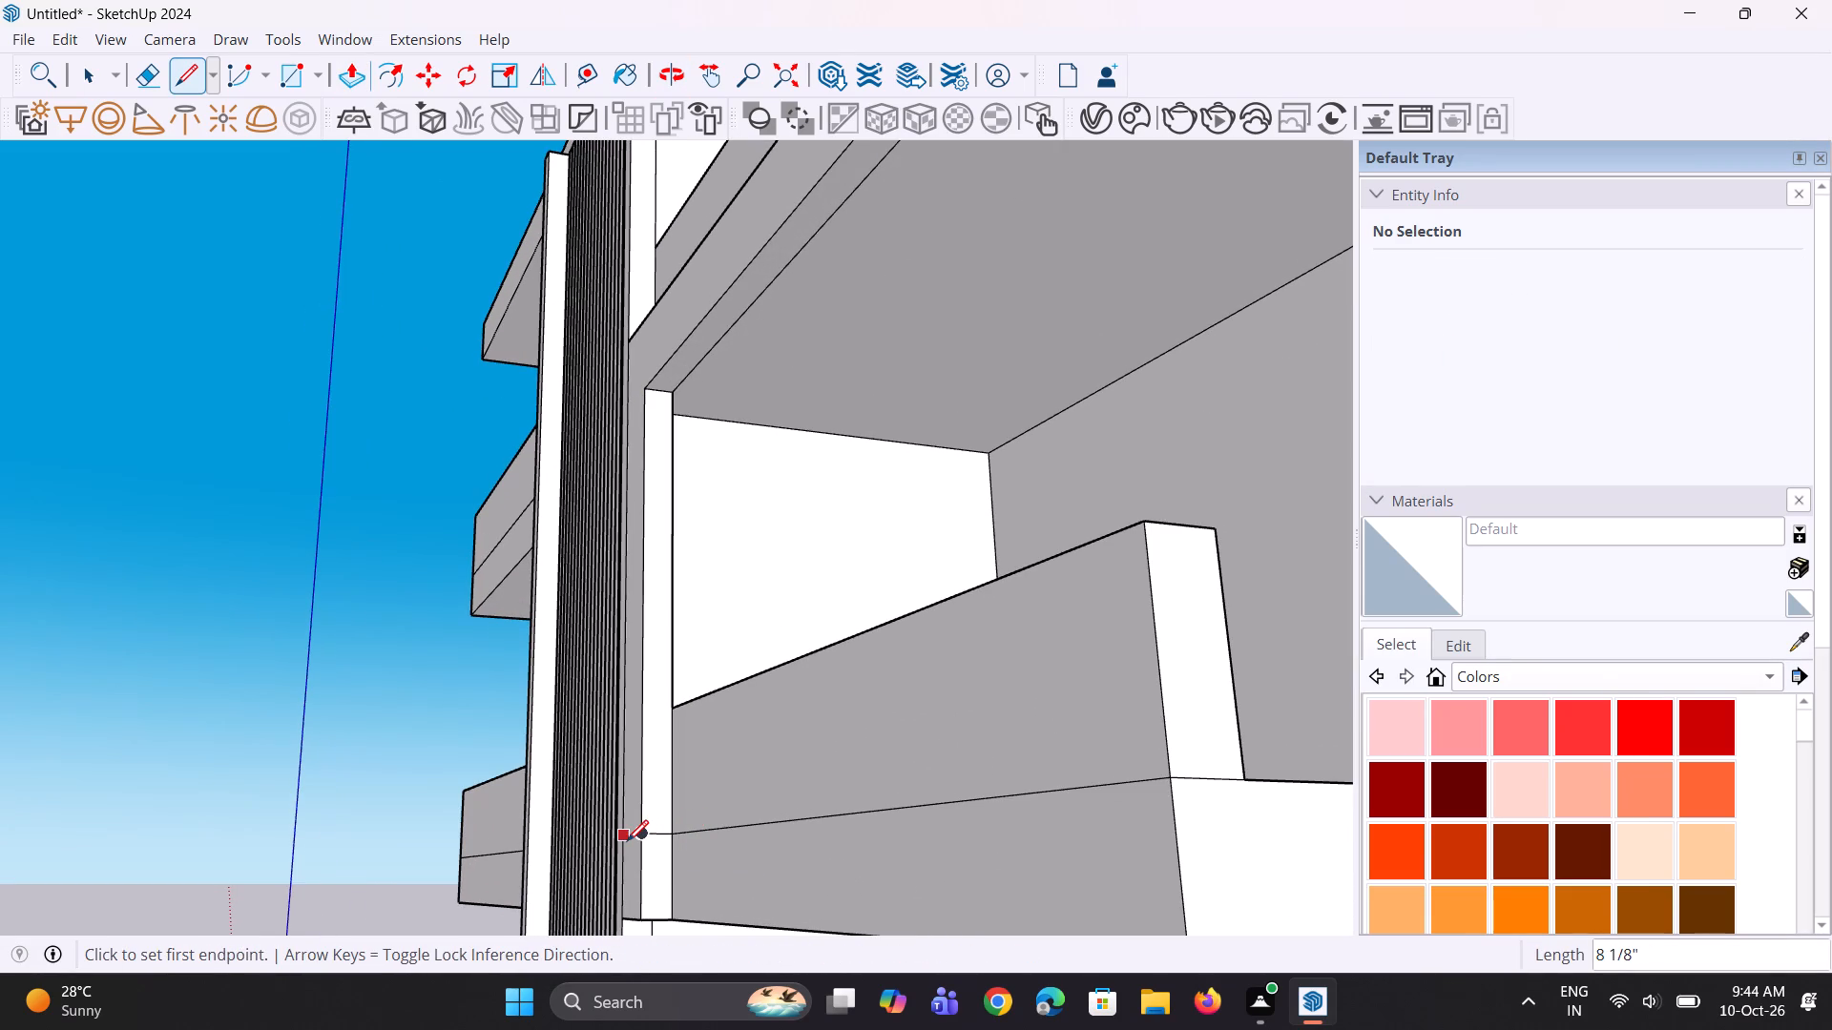
Push/Pull the post's lower side face about 15' 5 5/8" along the lower slab to the slab's far end.
key("p")
left_click(660, 885)
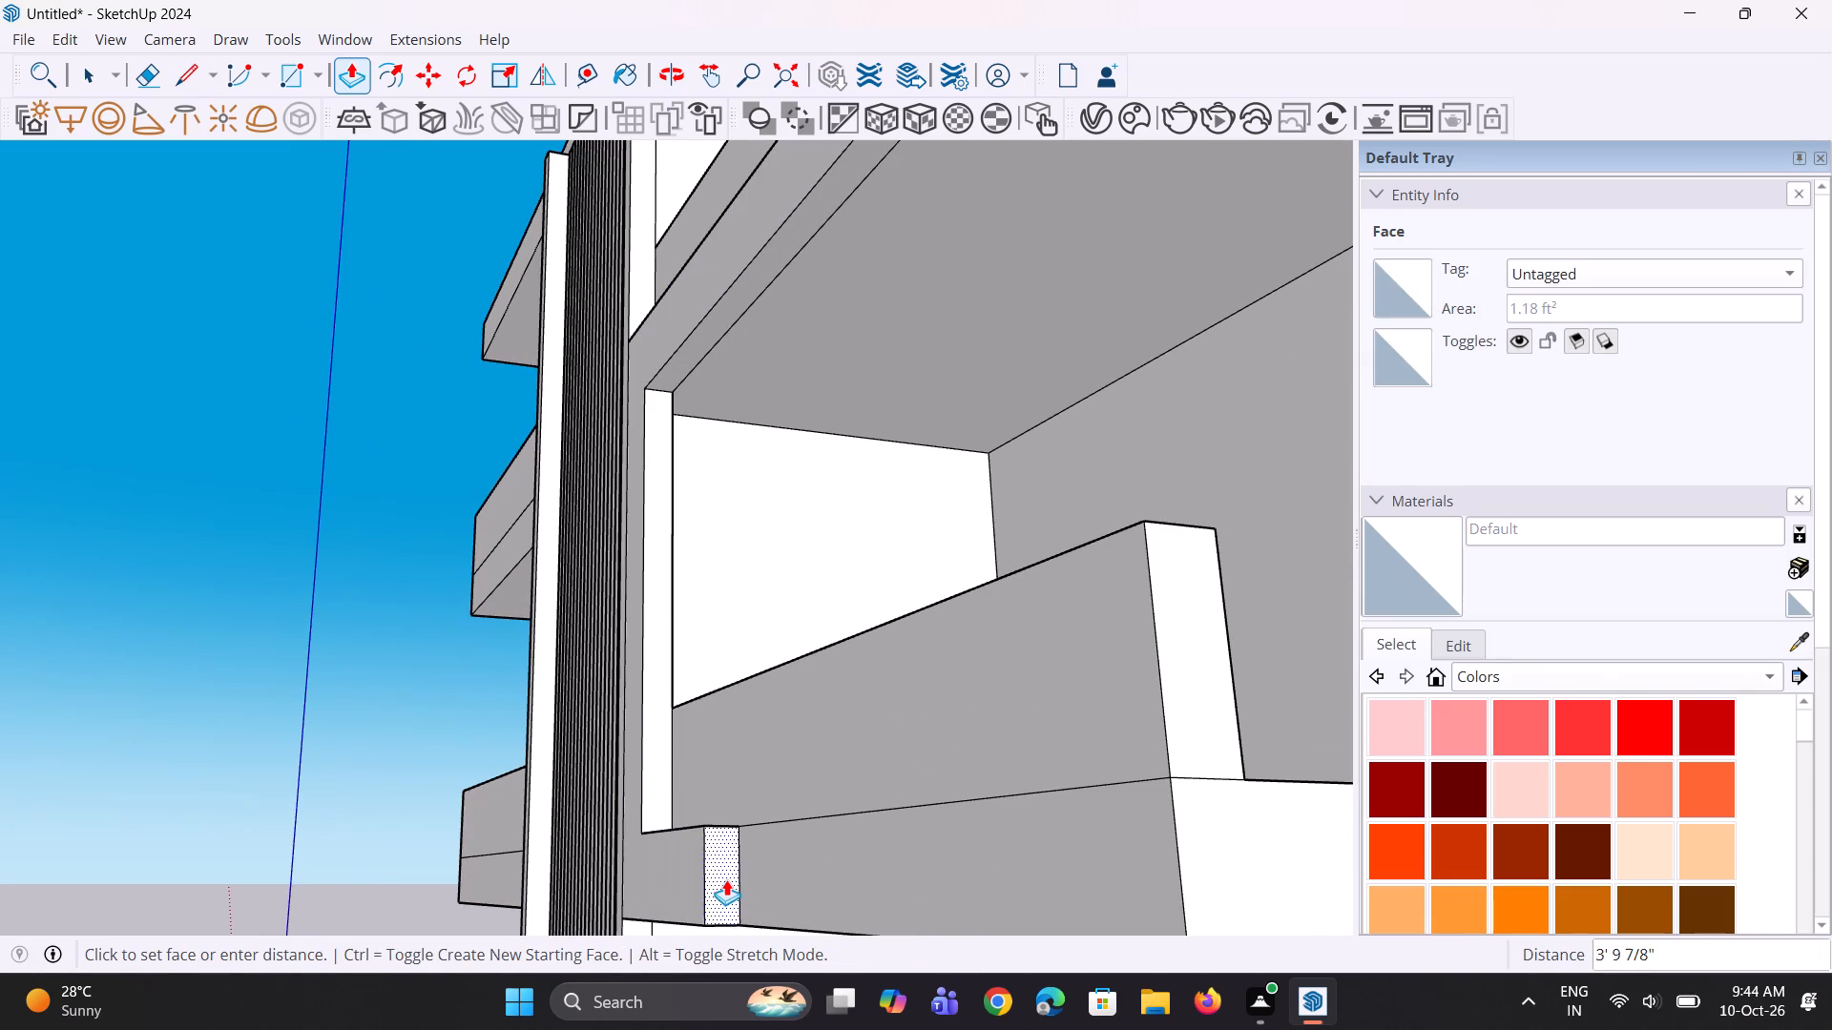
scroll(726, 879, "down", 5)
left_click(949, 879)
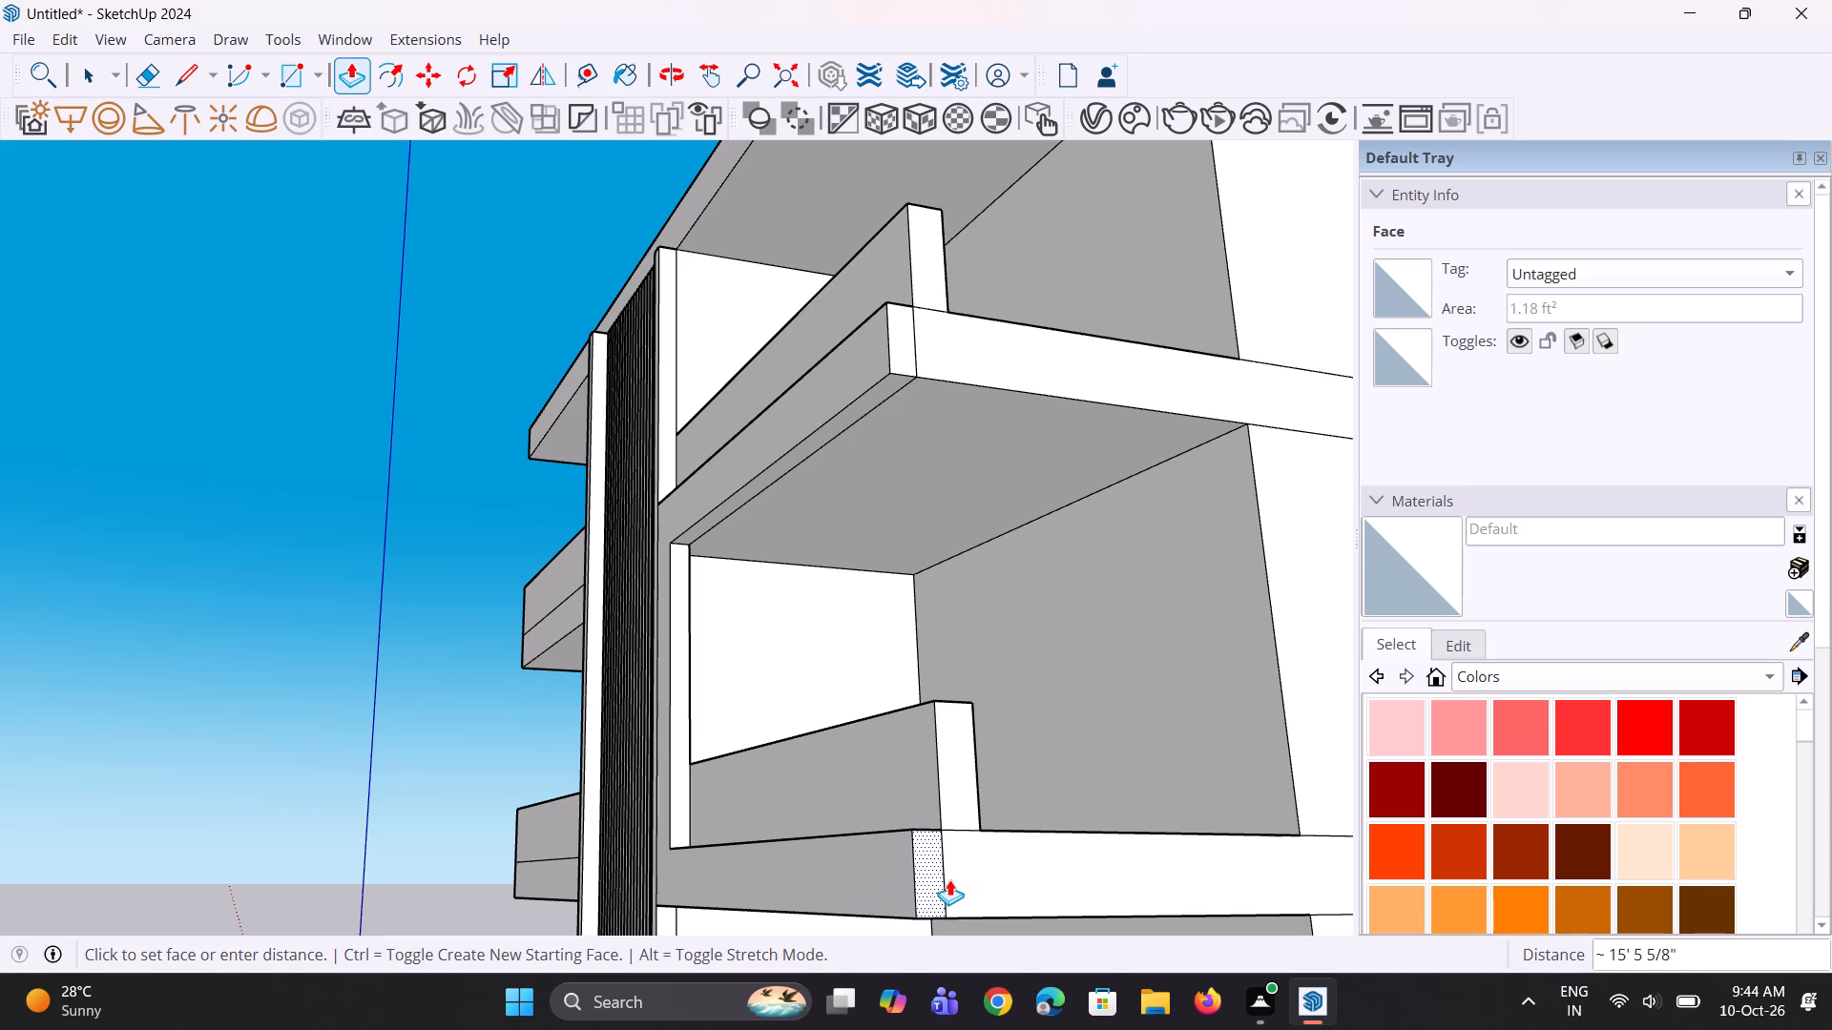
Widen the post beside the slatted strip slightly more by pulling its inner side face toward the balcony opening.
middle_click_drag(831, 807, 1053, 892)
scroll(1023, 785, "down", 5)
middle_click_drag(785, 769, 959, 801)
scroll(858, 783, "up", 1)
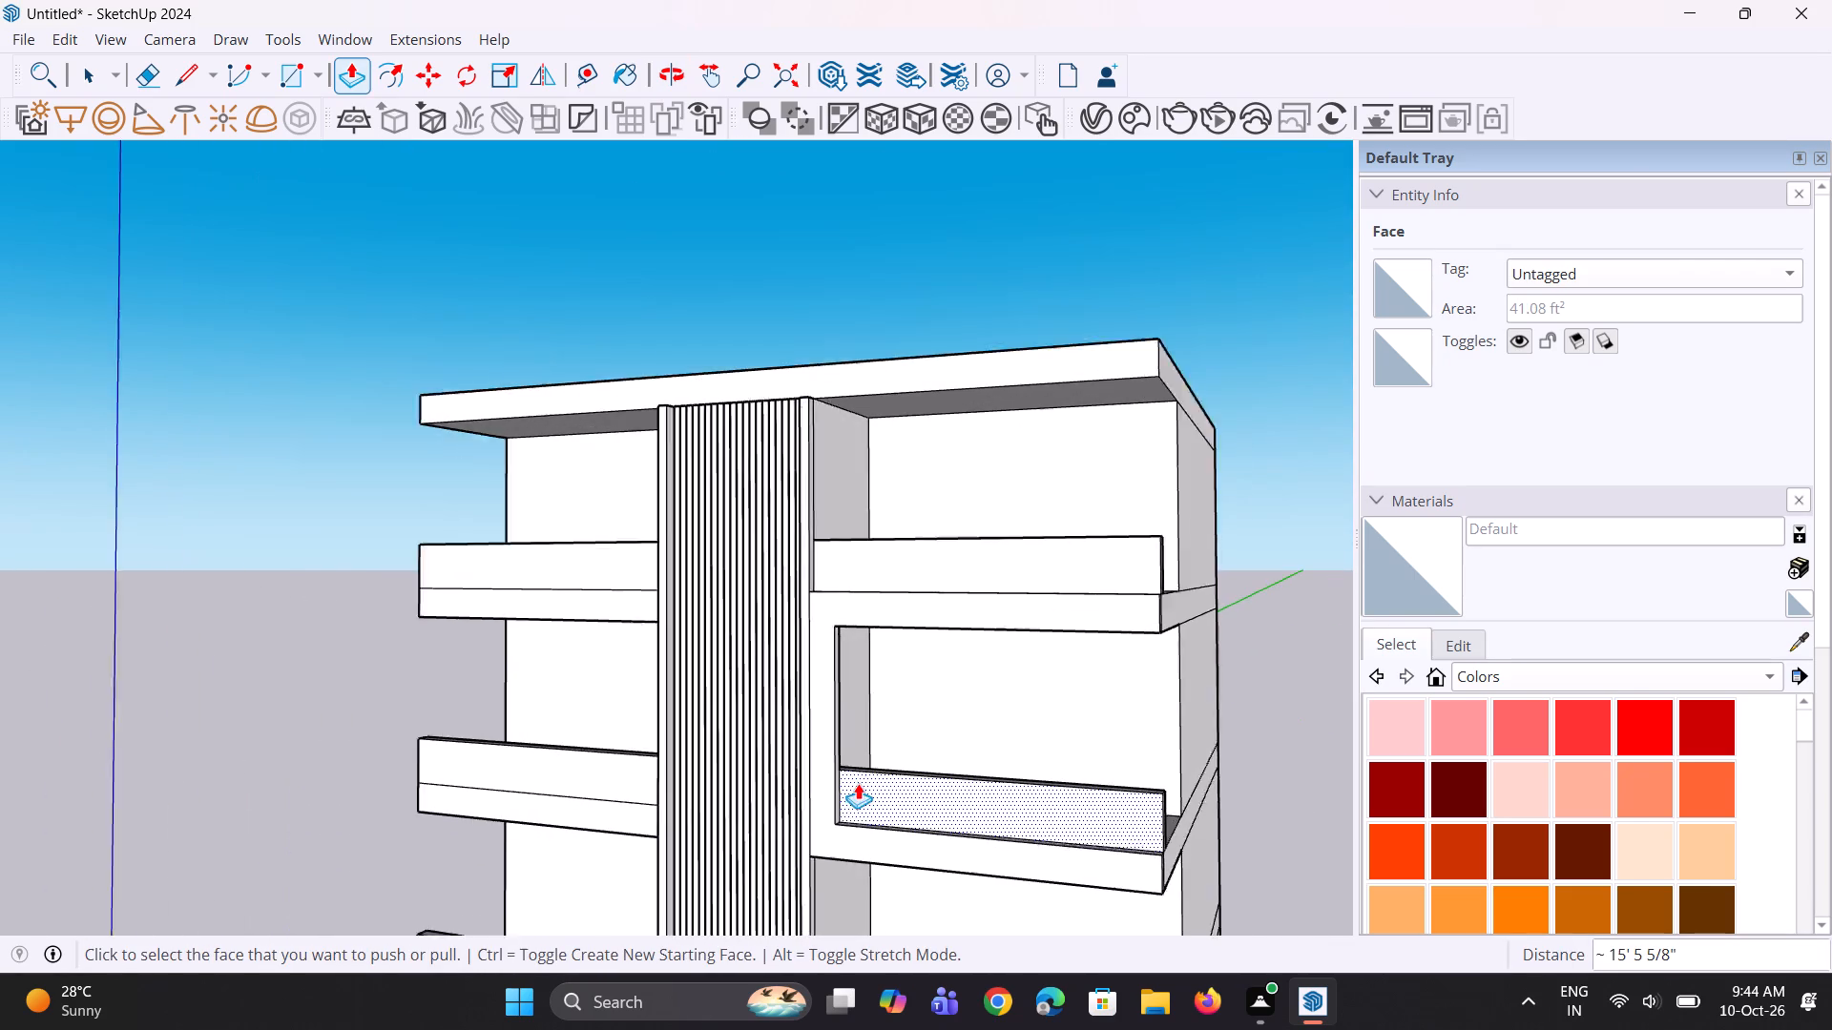
scroll(858, 783, "up", 9)
left_click(826, 828)
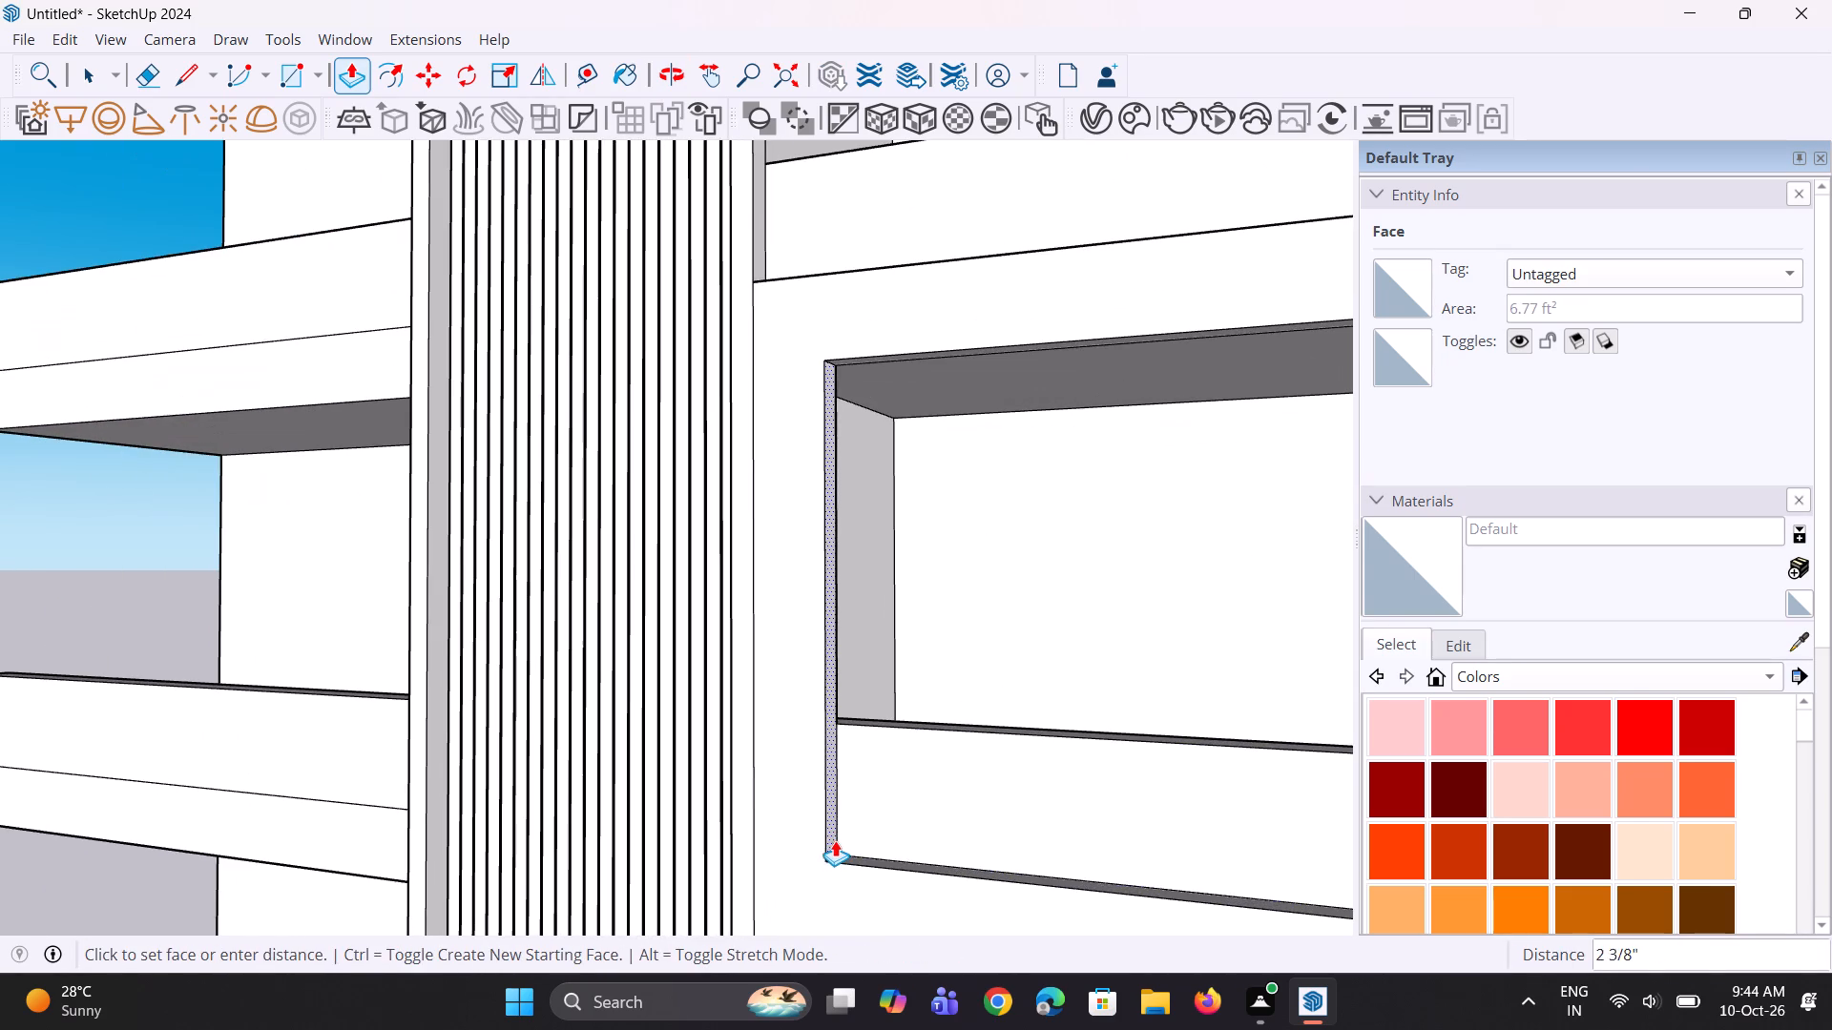
left_click(841, 844)
Copy the short end edge on top of the lower beam about 1' 1 3/16" inward along the beam.
scroll(802, 767, "down", 5)
middle_click_drag(794, 776, 824, 722)
scroll(824, 722, "up", 1)
scroll(788, 703, "down", 6)
middle_click_drag(947, 803, 1101, 851)
middle_click_drag(1075, 735, 1092, 883)
scroll(1114, 773, "up", 7)
middle_click_drag(1057, 811, 1066, 879)
scroll(1064, 877, "up", 5)
middle_click_drag(1090, 813, 1085, 792)
key("space")
type("l")
scroll(1111, 784, "up", 2)
key("space")
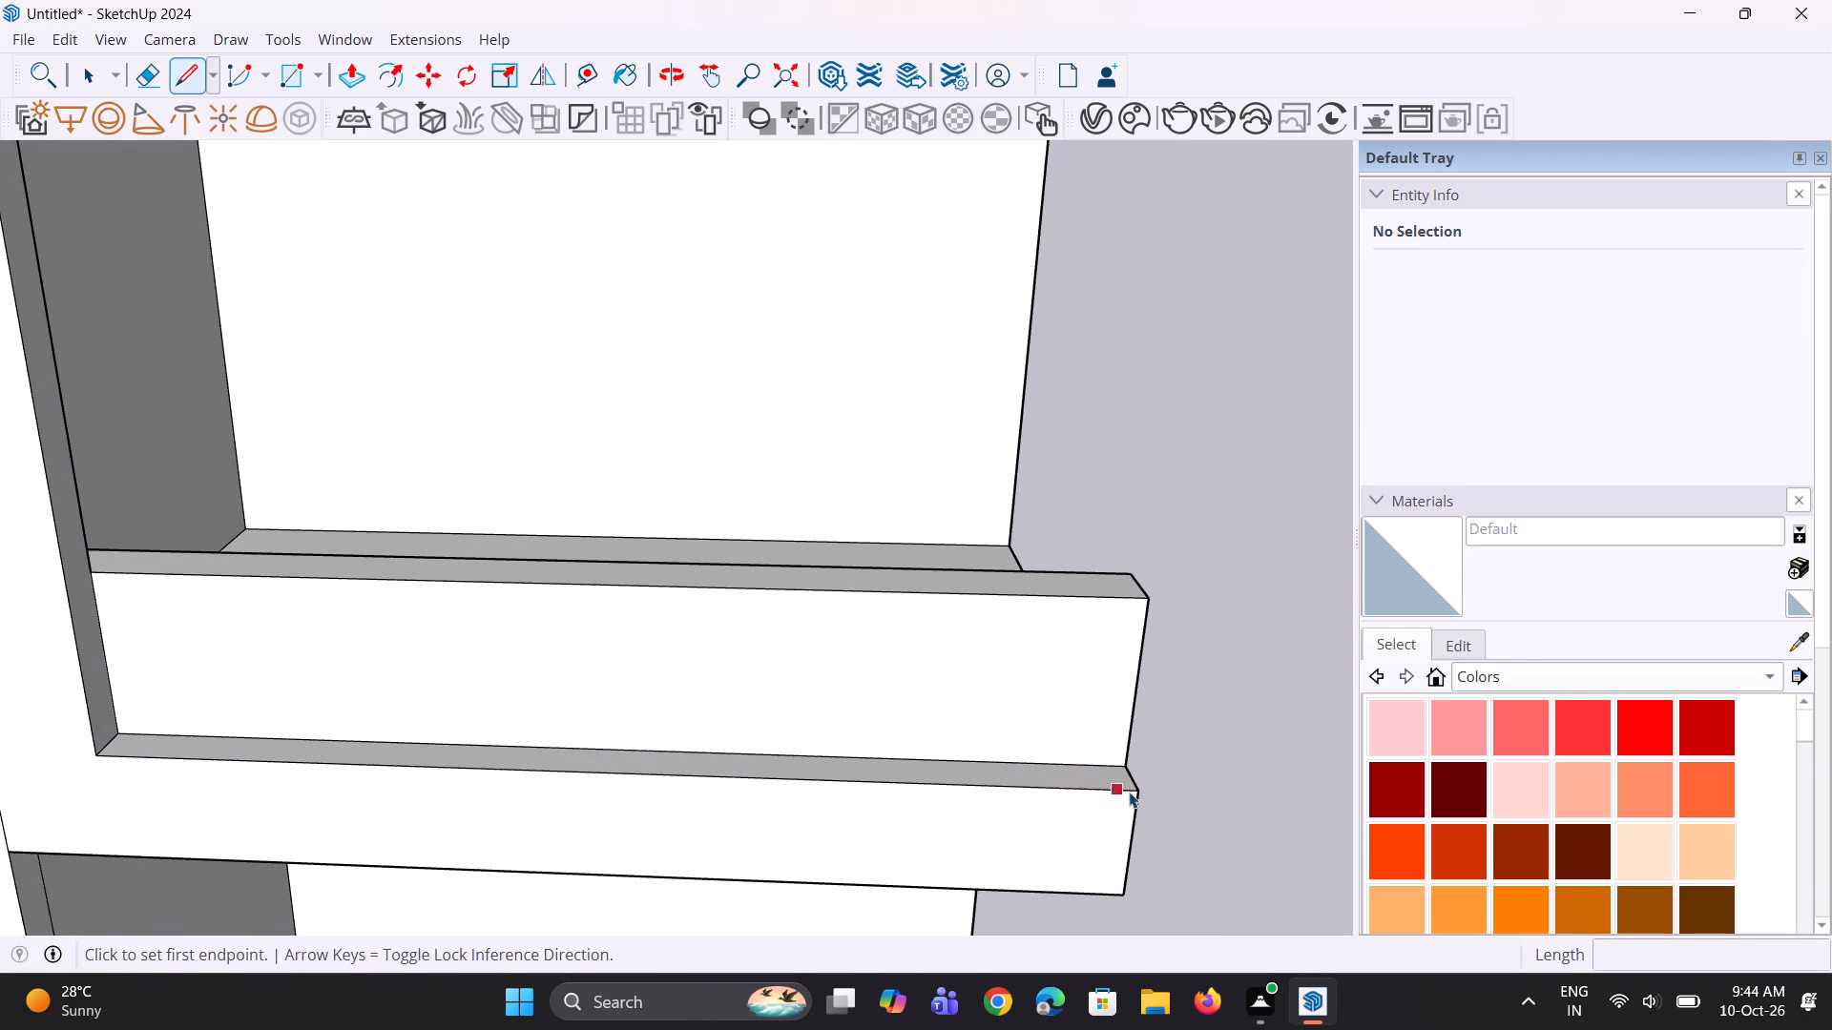
left_click(1136, 786)
scroll(1120, 791, "up", 2)
key("m")
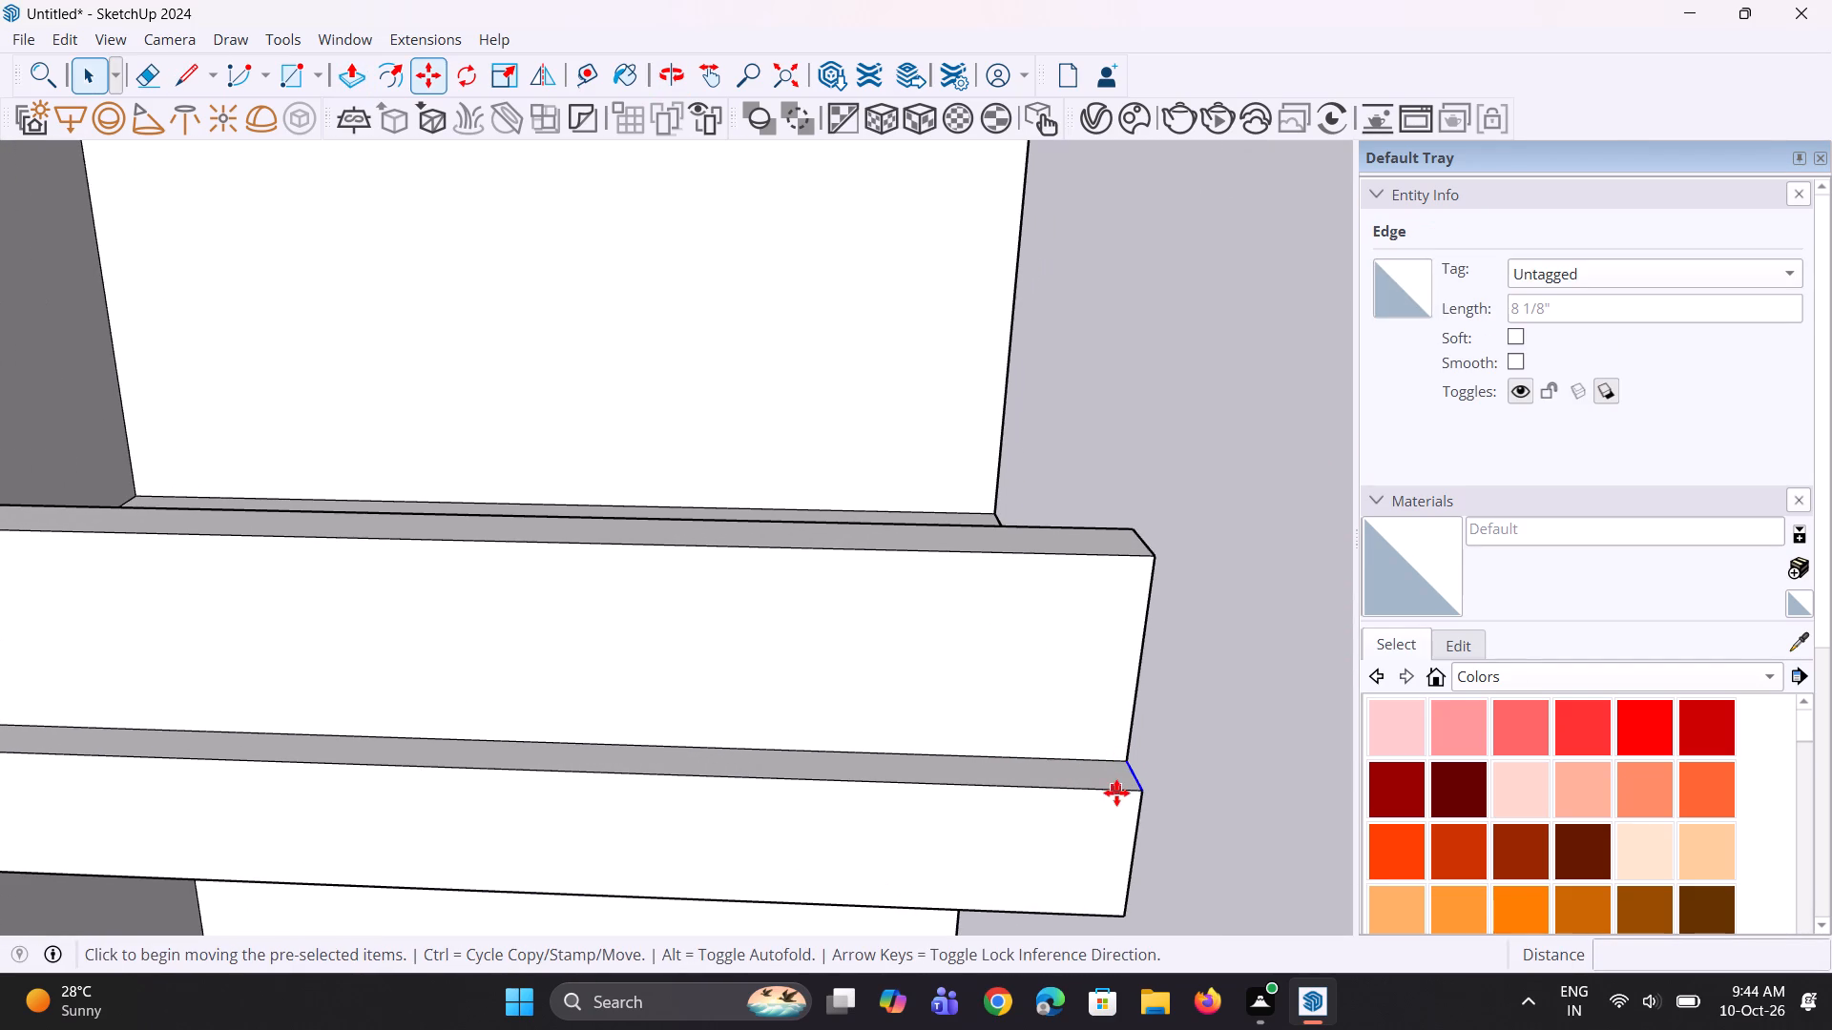
left_click(1135, 793)
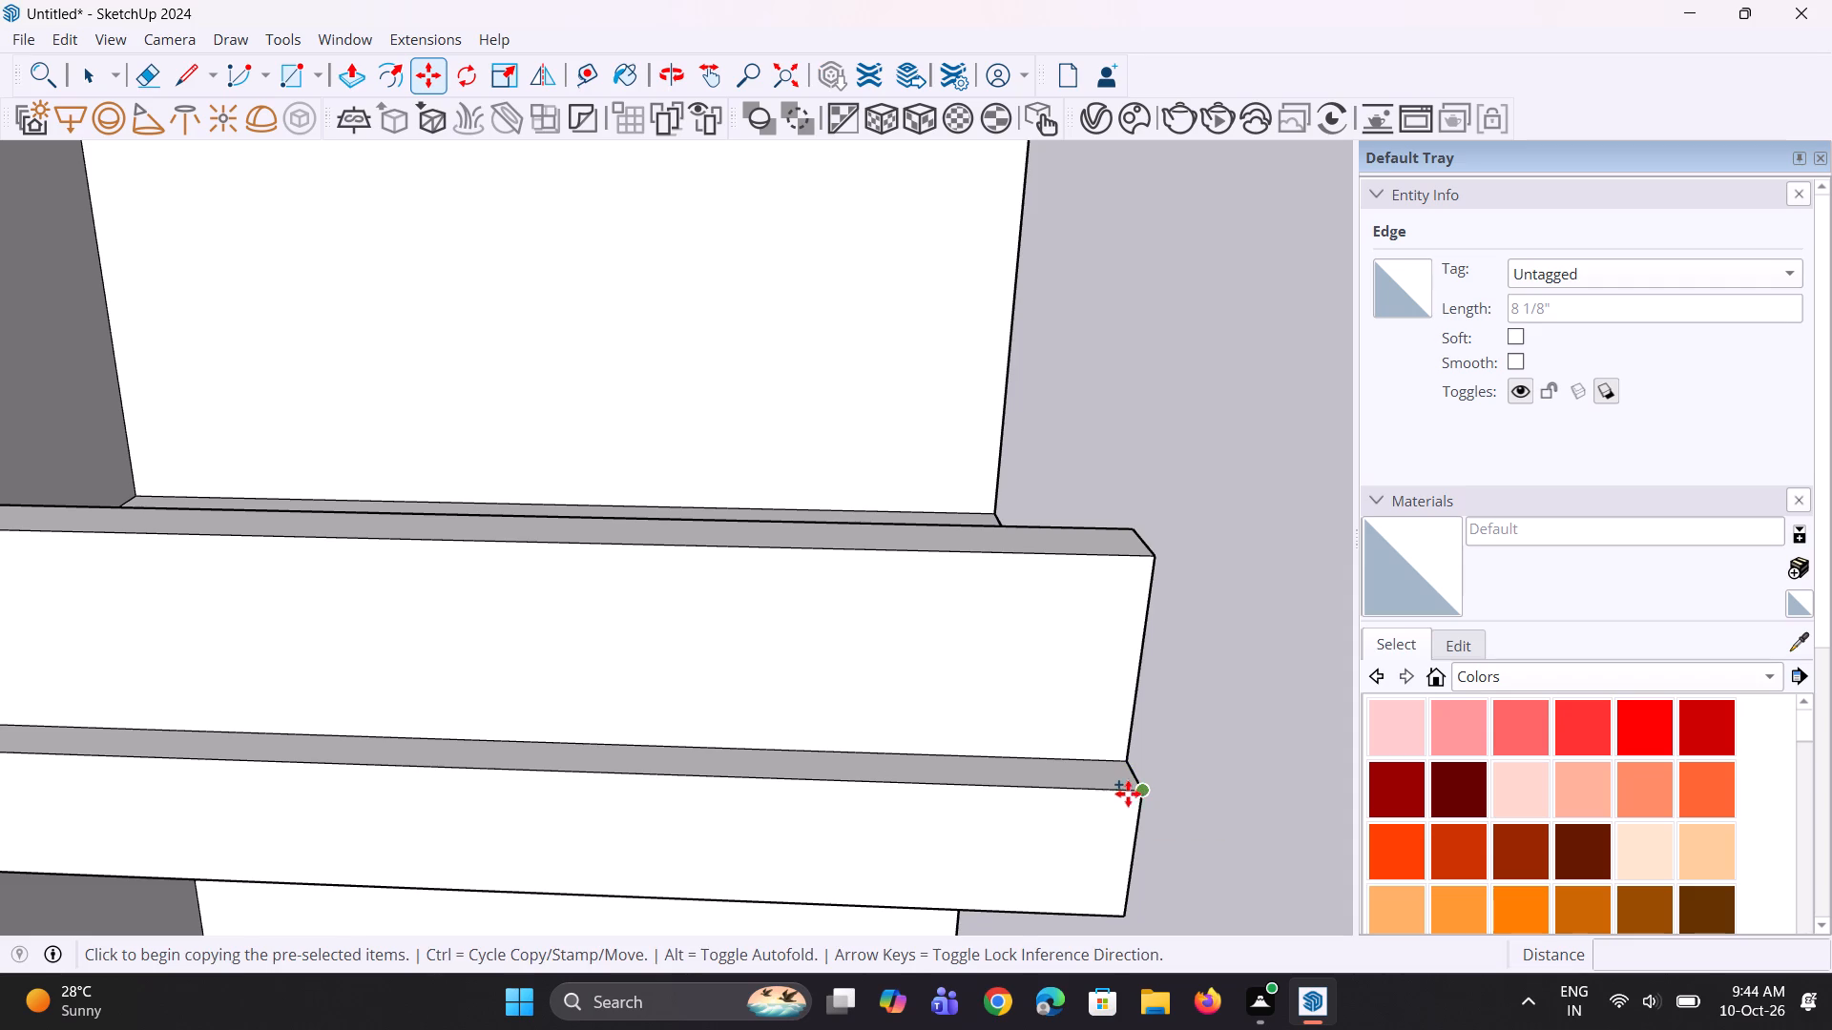
left_click(1048, 804)
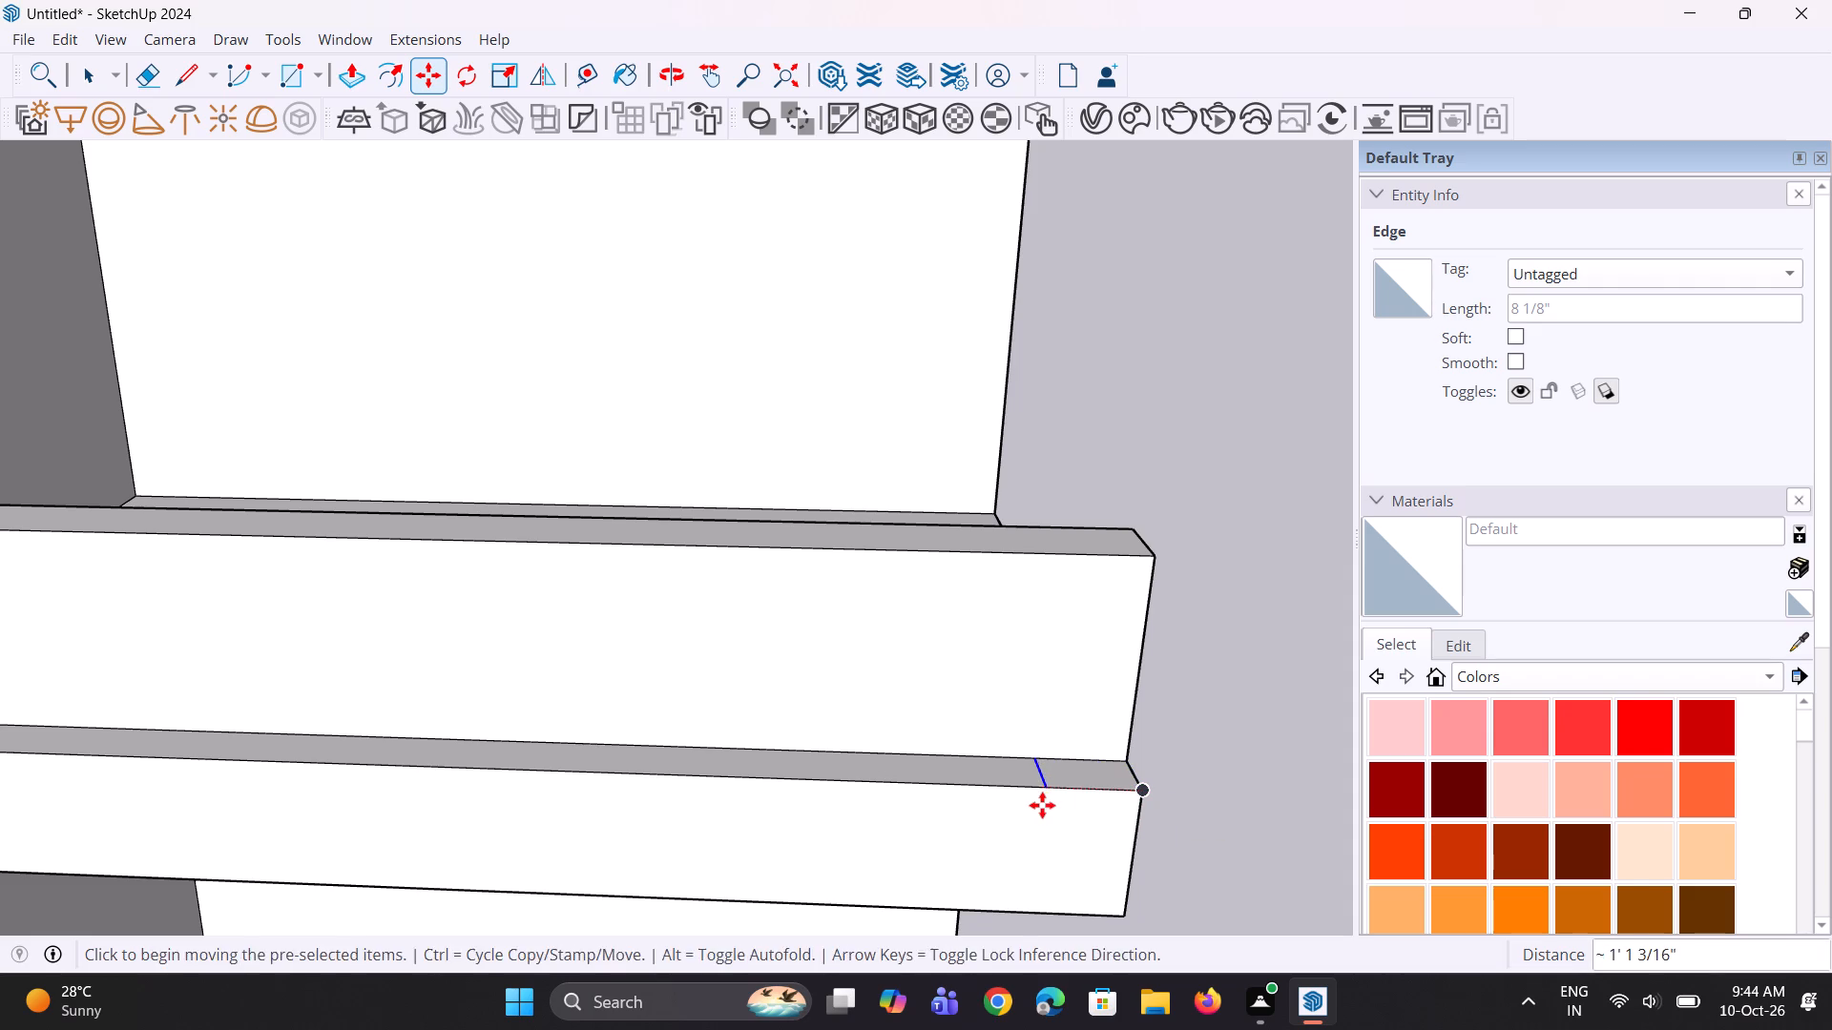
Push/Pull the small face at the lower beam's outer end up 10' to the underside of the upper slab.
middle_click_drag(1051, 812, 955, 783)
key("p")
left_click(1023, 789)
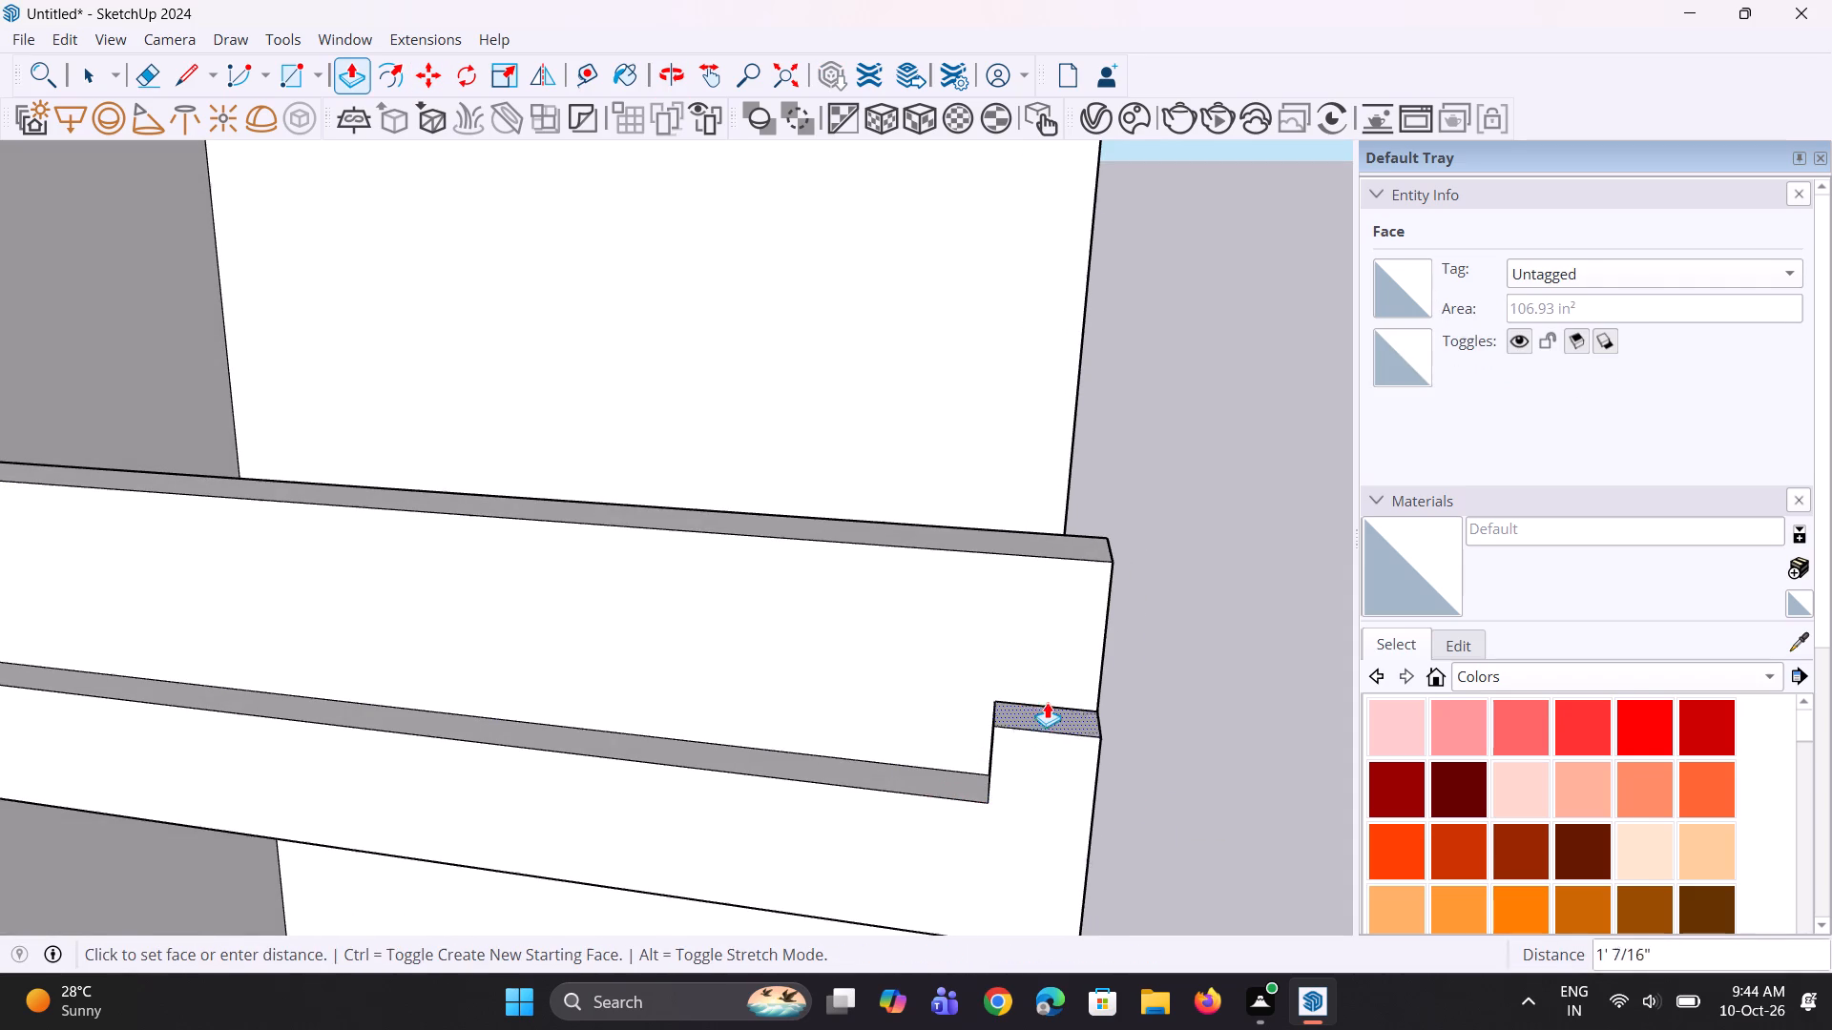
scroll(1046, 702, "down", 10)
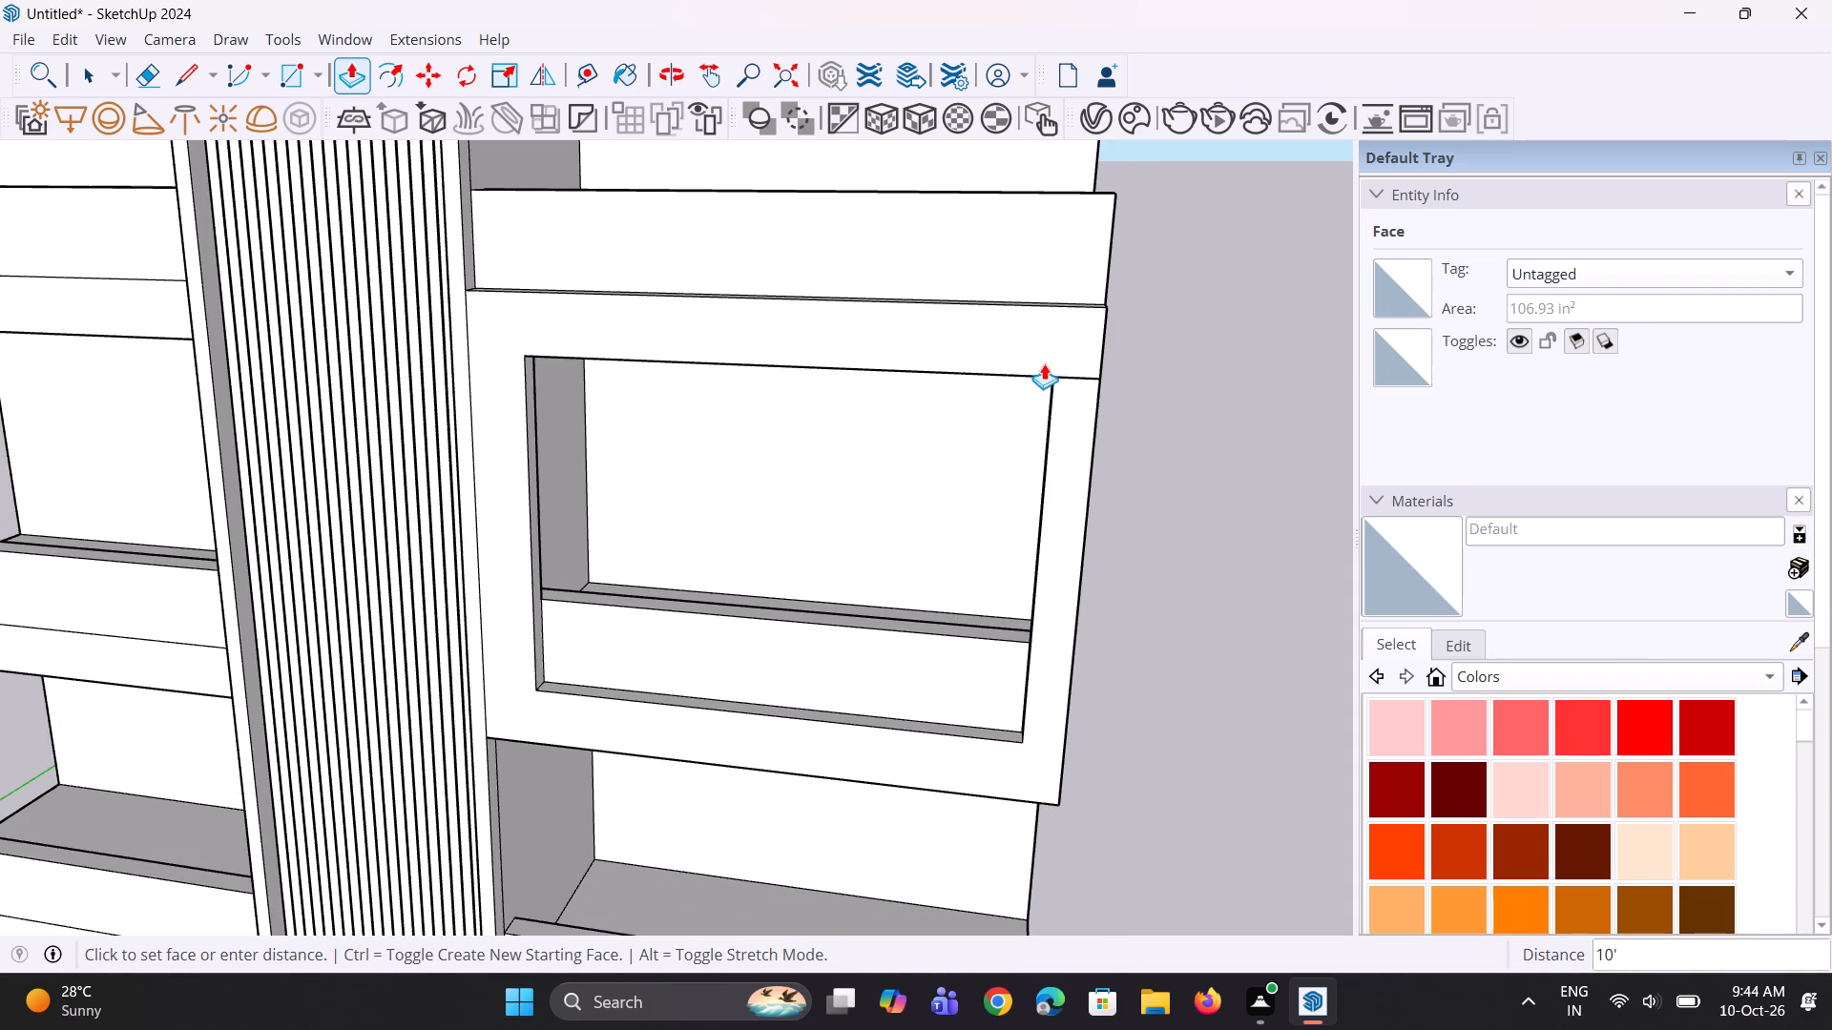
left_click(1044, 363)
Widen the outer post by pulling its inner side face about 4 7/16" toward the opening, and clear the selection.
middle_click_drag(992, 473, 1147, 463)
scroll(1095, 450, "up", 3)
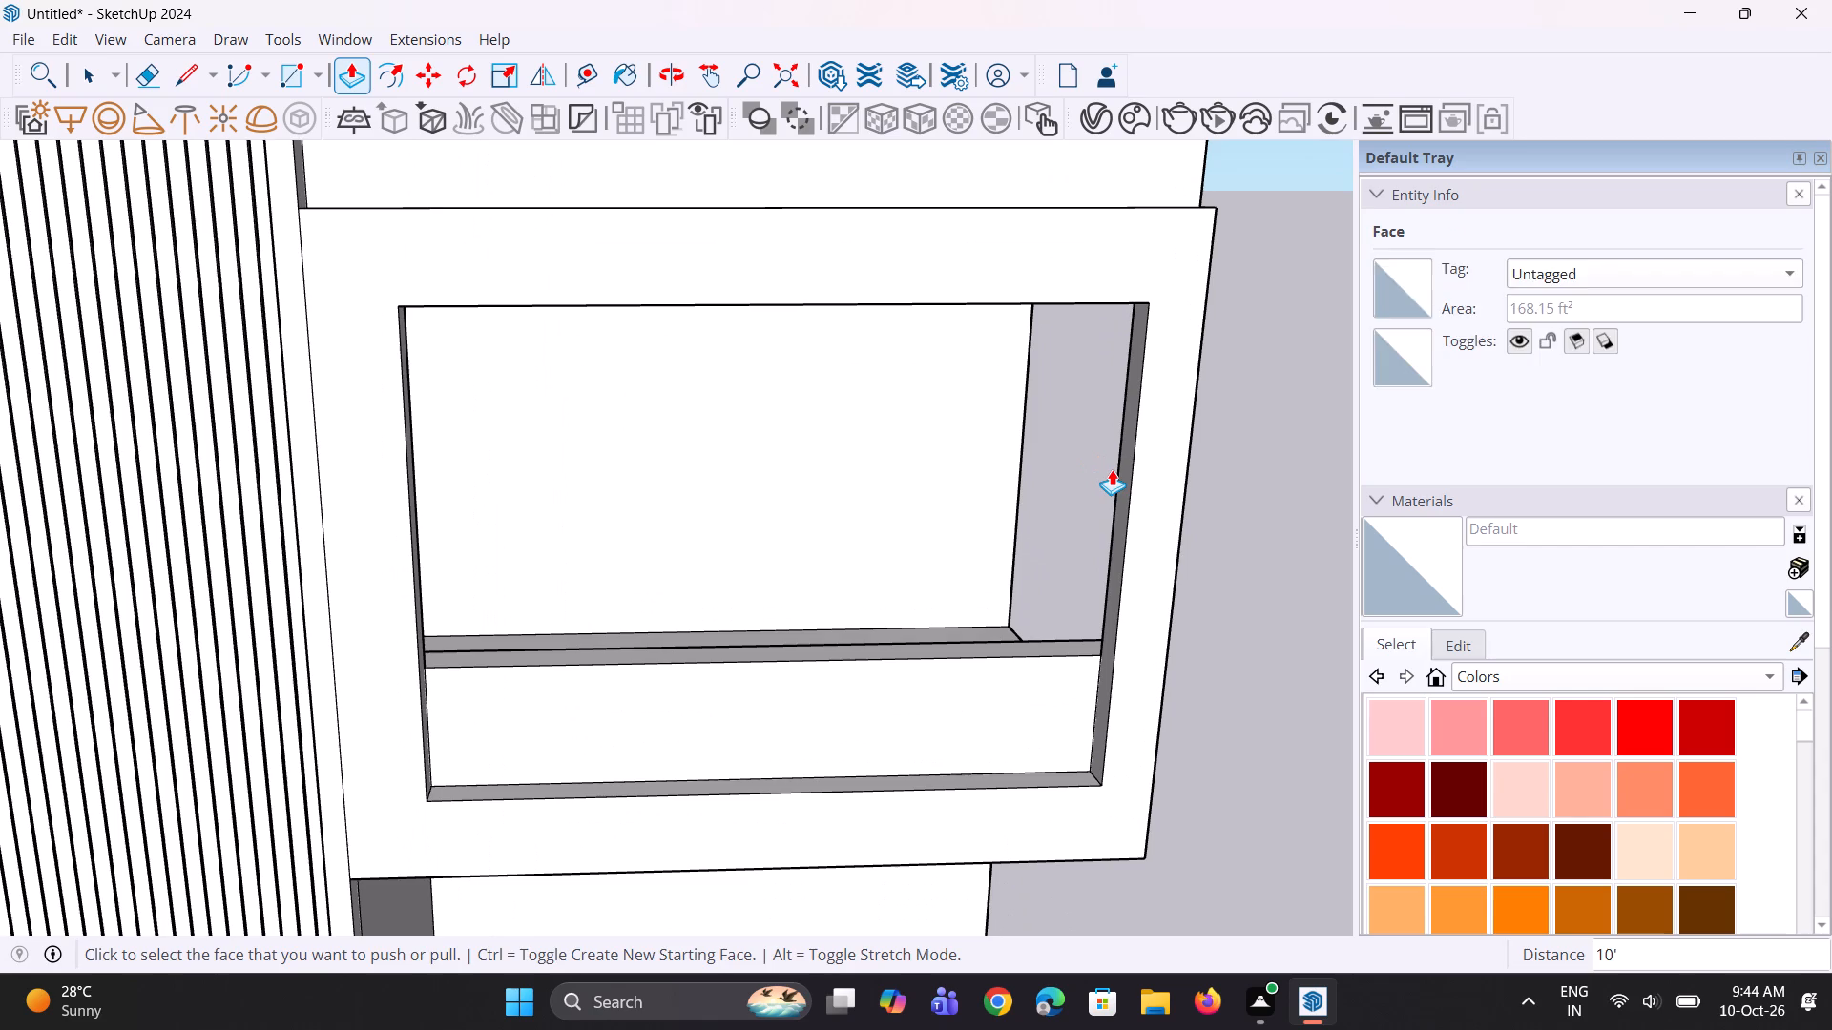
left_click(1119, 473)
left_click(1101, 480)
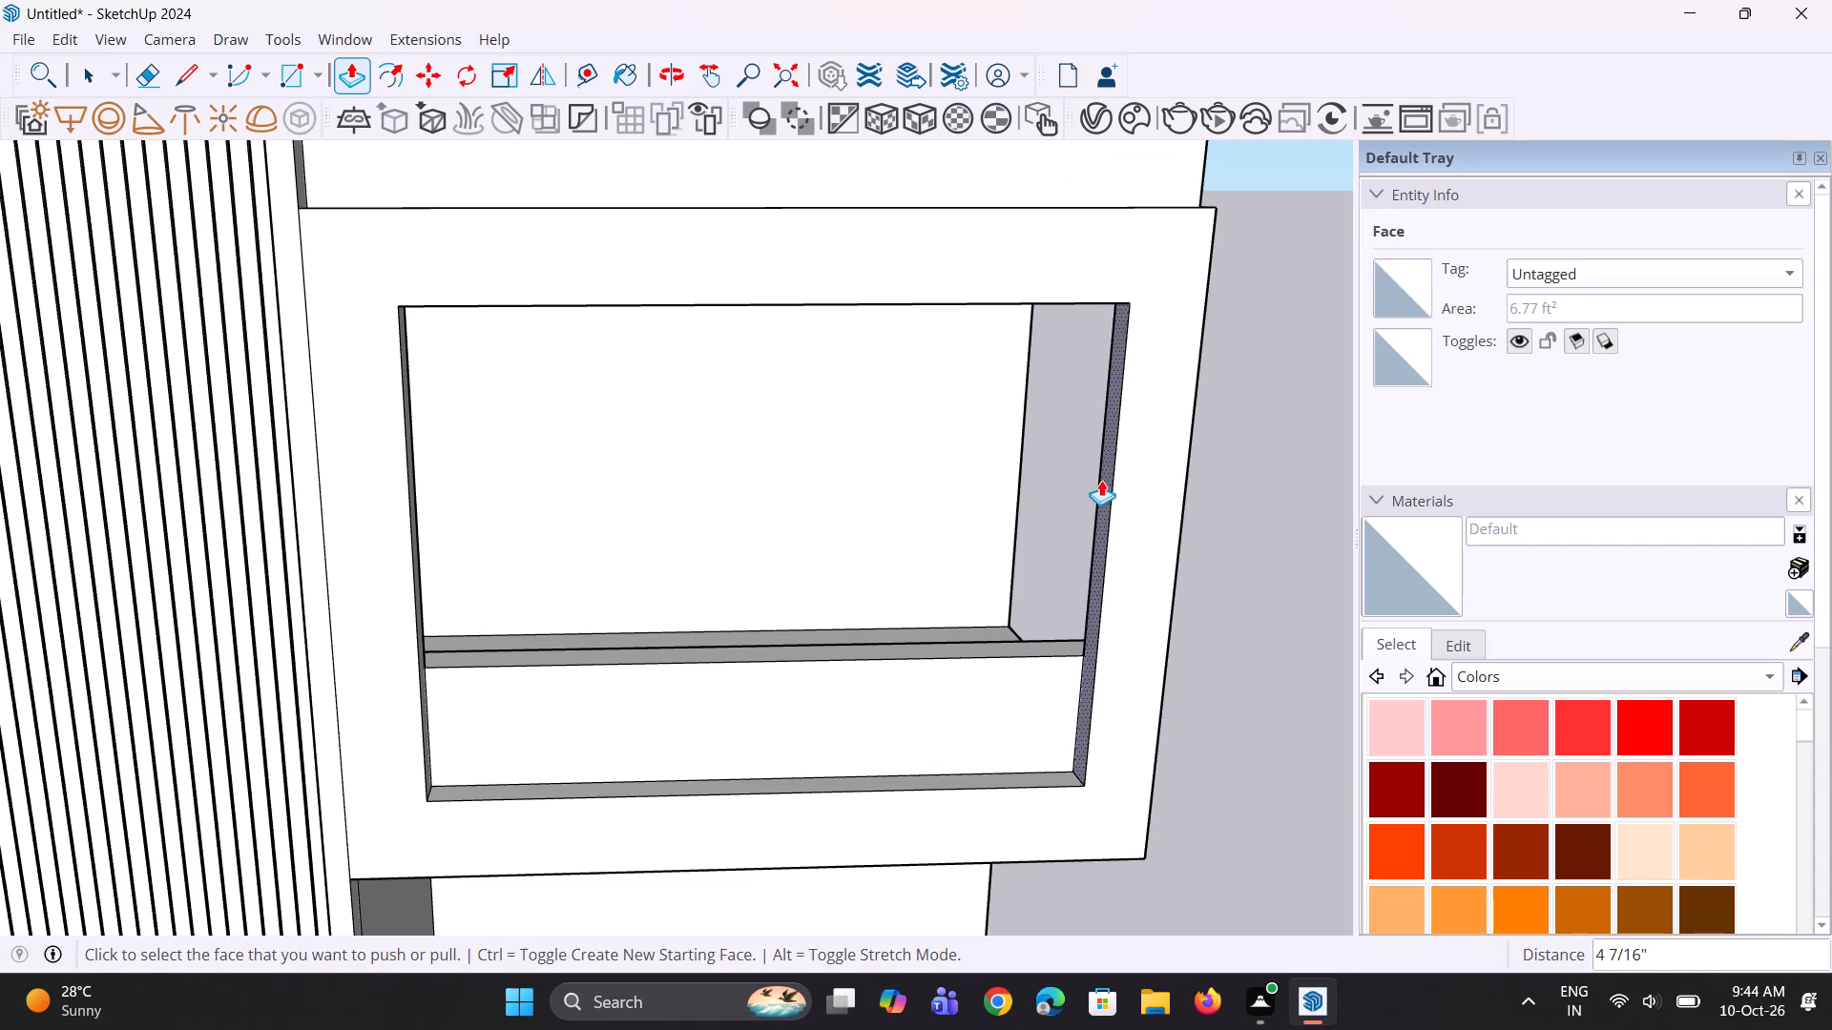
middle_click_drag(1043, 599, 919, 534)
key("space")
key("space")
left_click(1112, 654)
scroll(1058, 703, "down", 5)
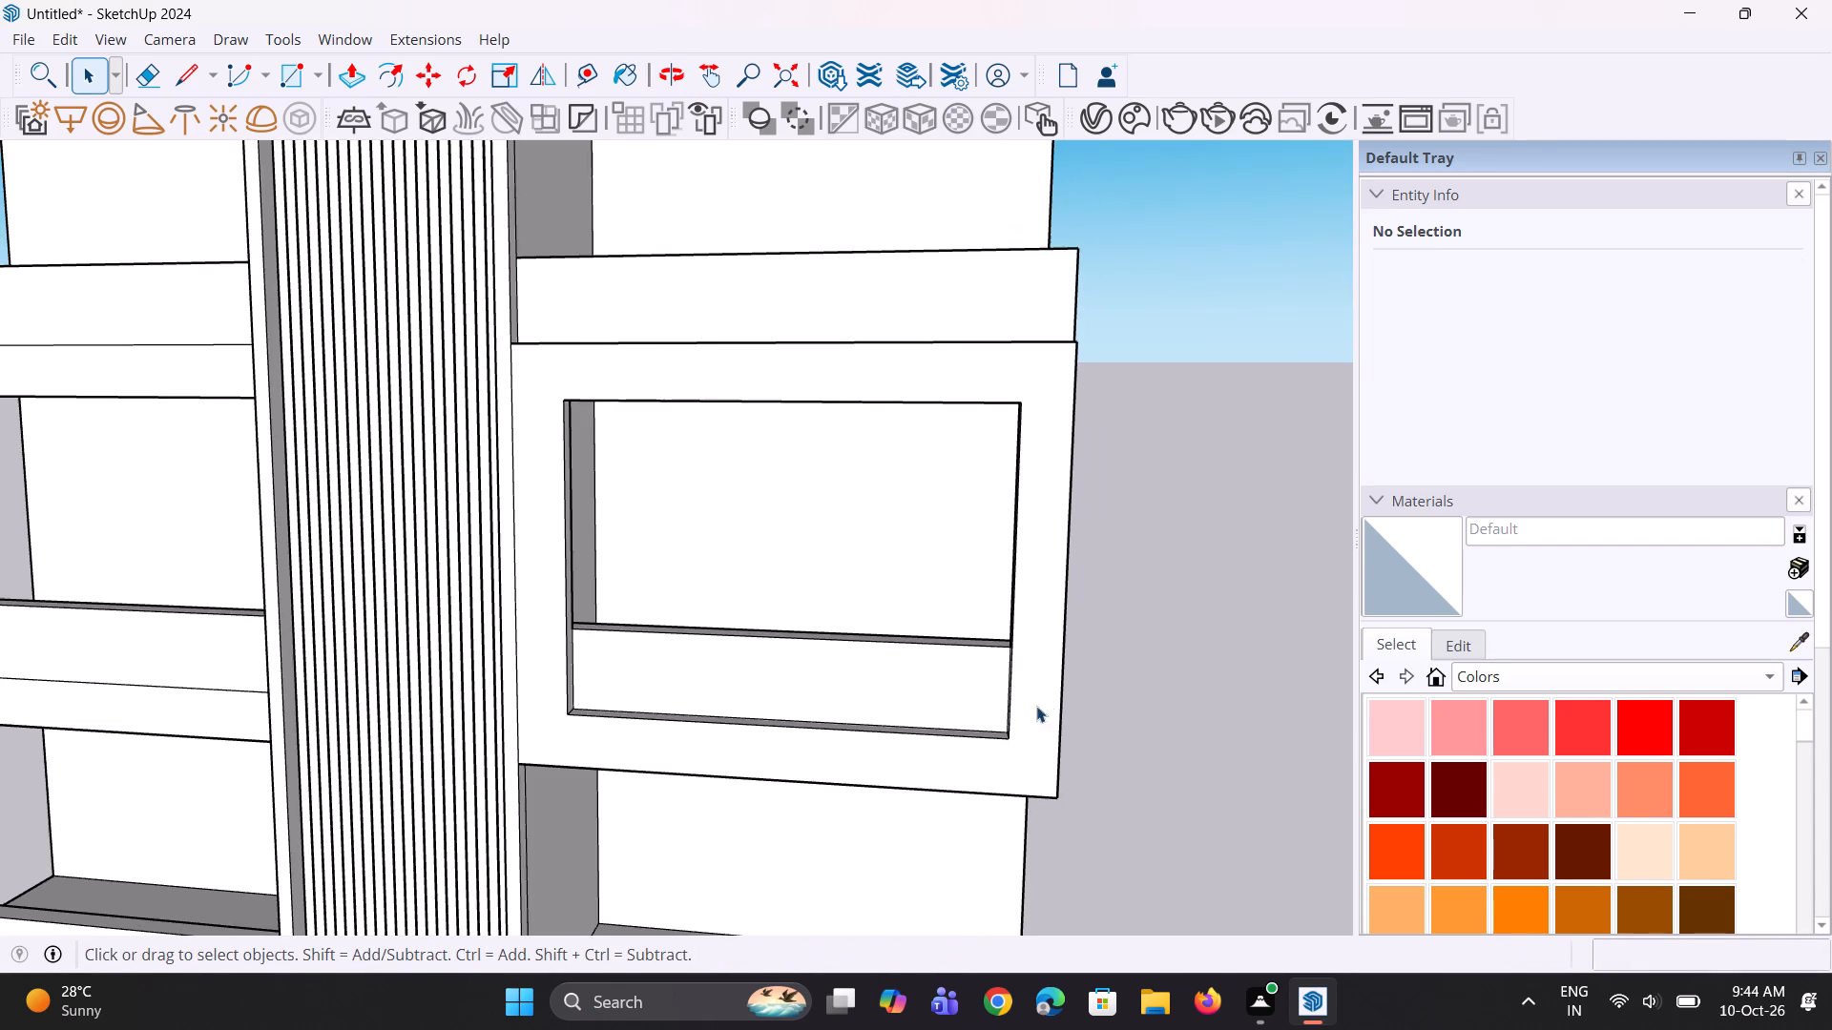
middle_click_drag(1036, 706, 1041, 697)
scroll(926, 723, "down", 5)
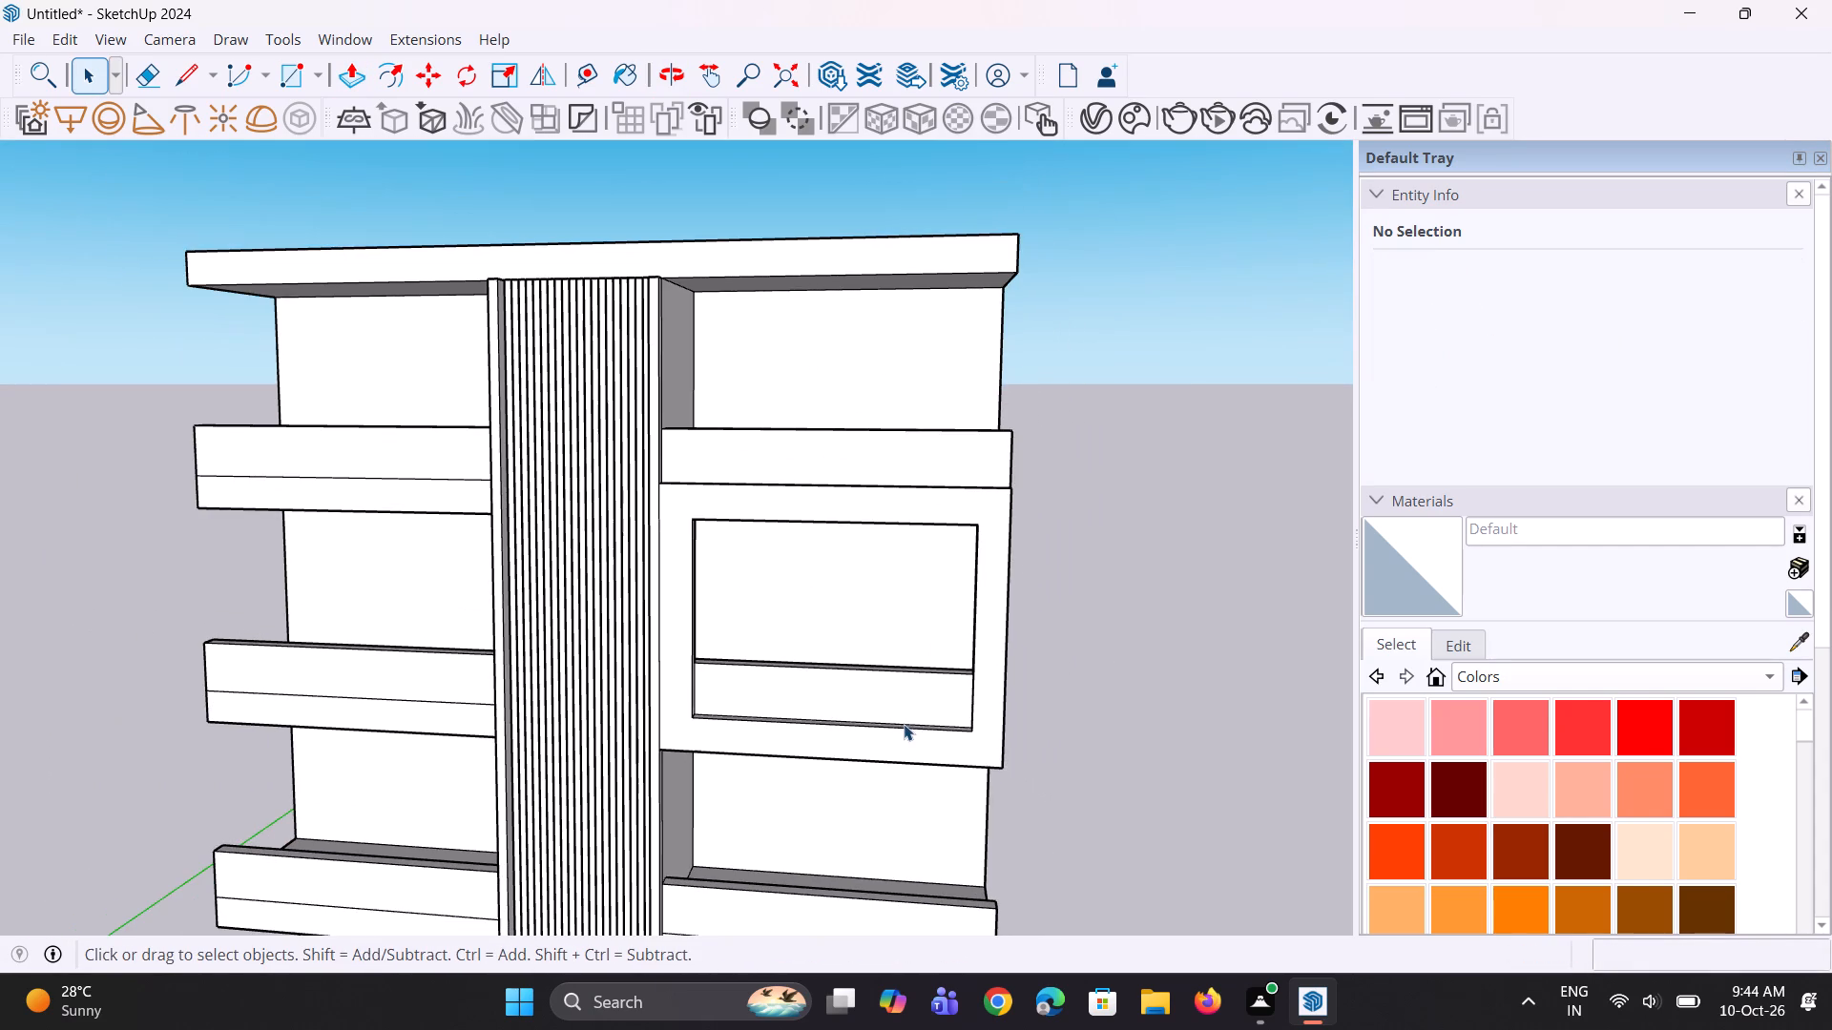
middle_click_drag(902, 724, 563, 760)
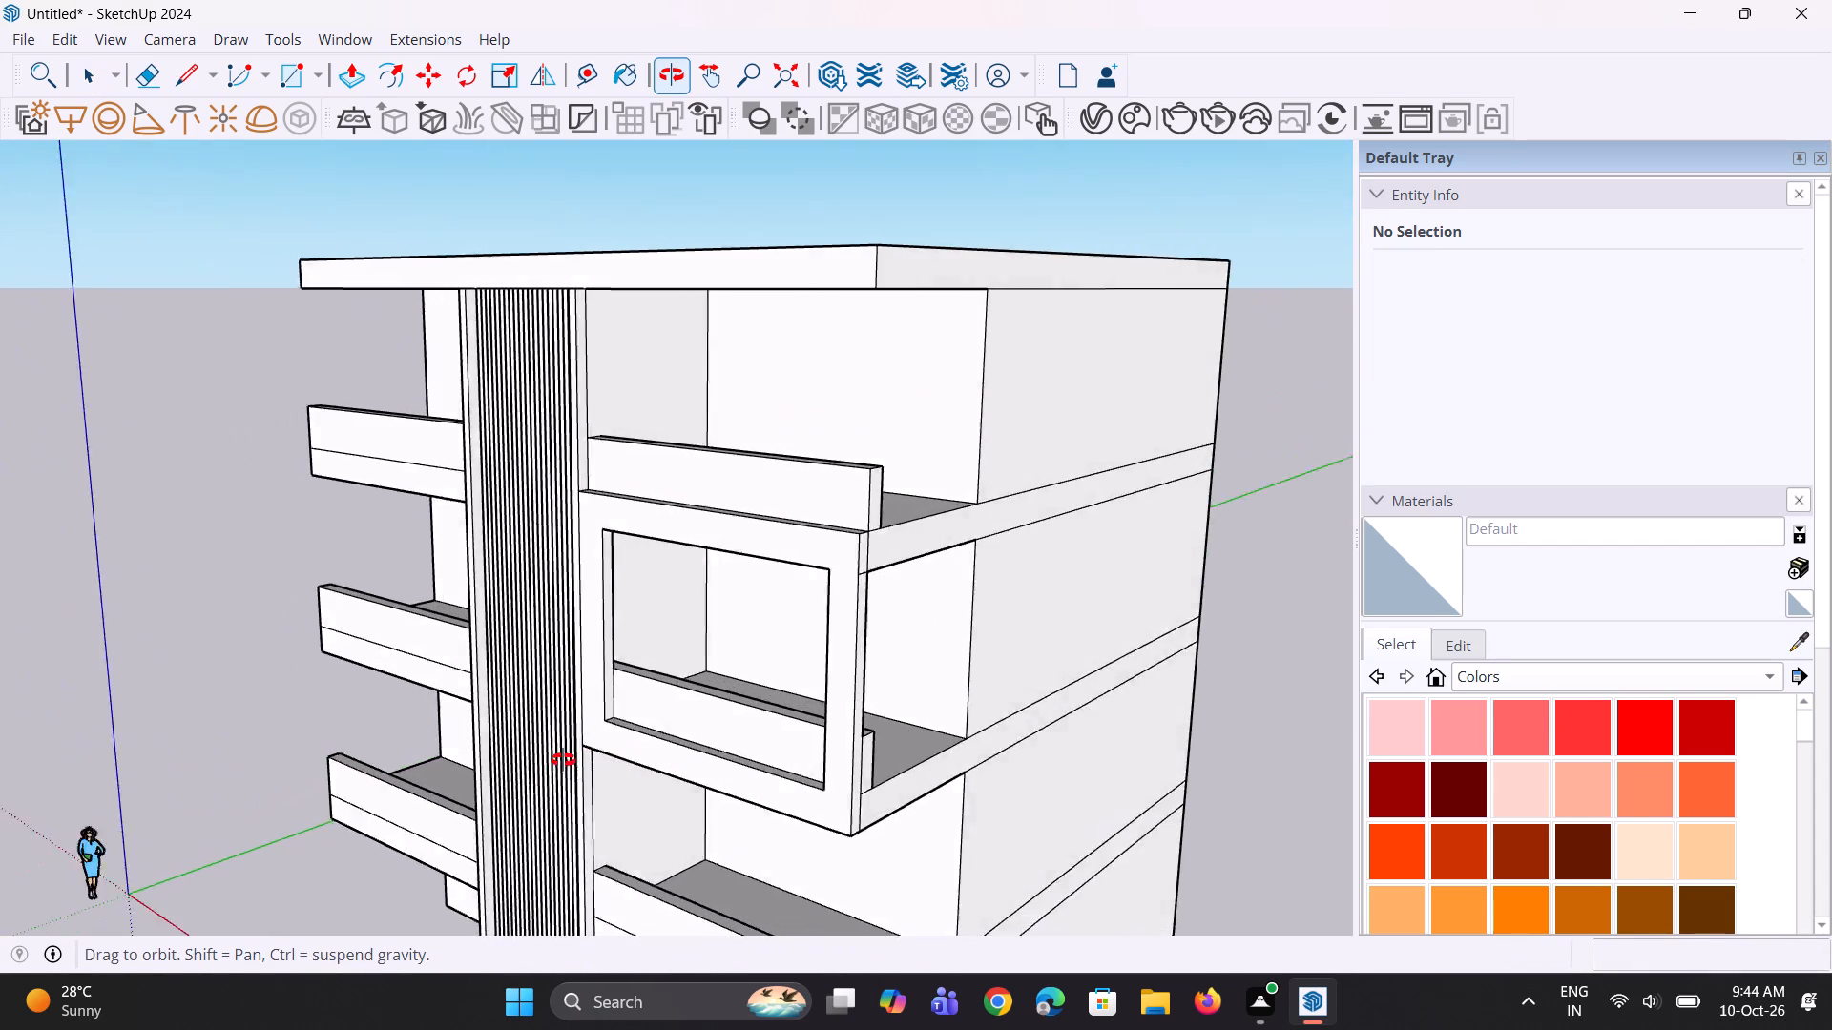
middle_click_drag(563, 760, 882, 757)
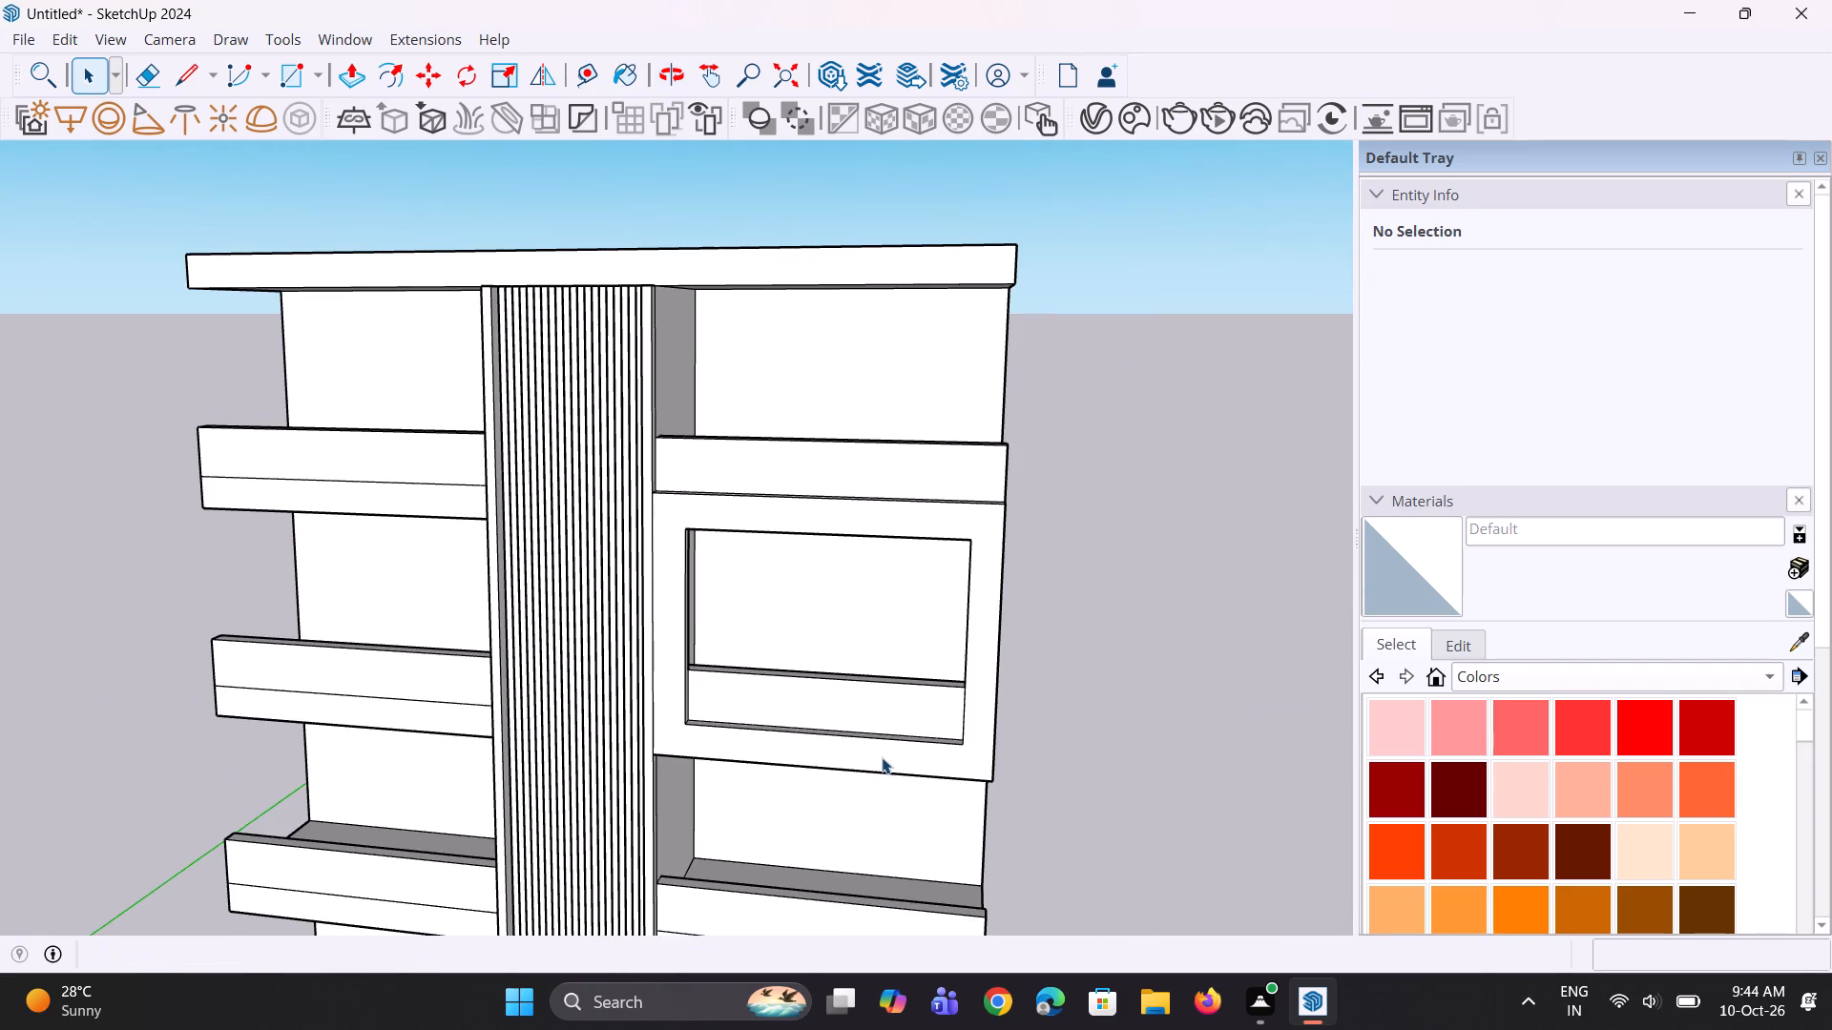
Undo the projecting frame around the upper balcony and the lowest left balcony's front parapet.
key("ctrl+z")
key("ctrl+z")
key("ctrl+z")
key("ctrl+z")
key("ctrl+z")
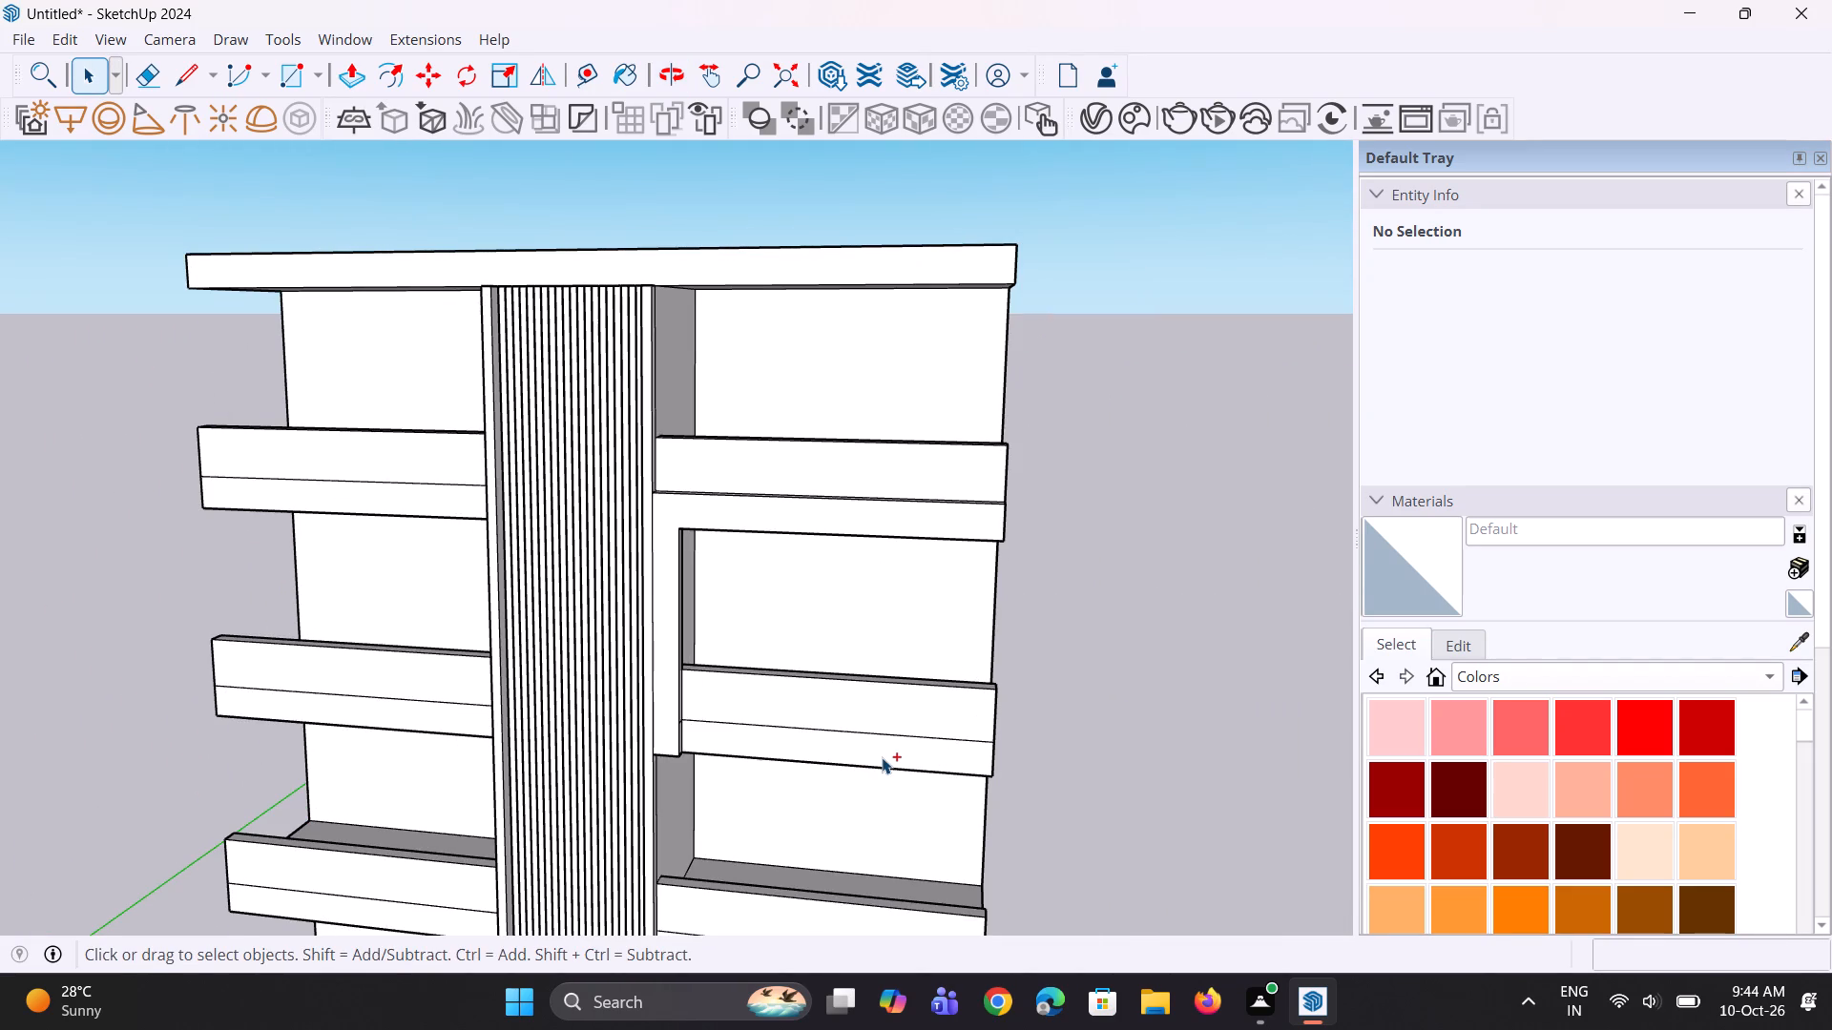
key("ctrl+z")
key("ctrl+z")
key("ctrl+z")
key("ctrl+z")
key("ctrl+z")
key("ctrl+z")
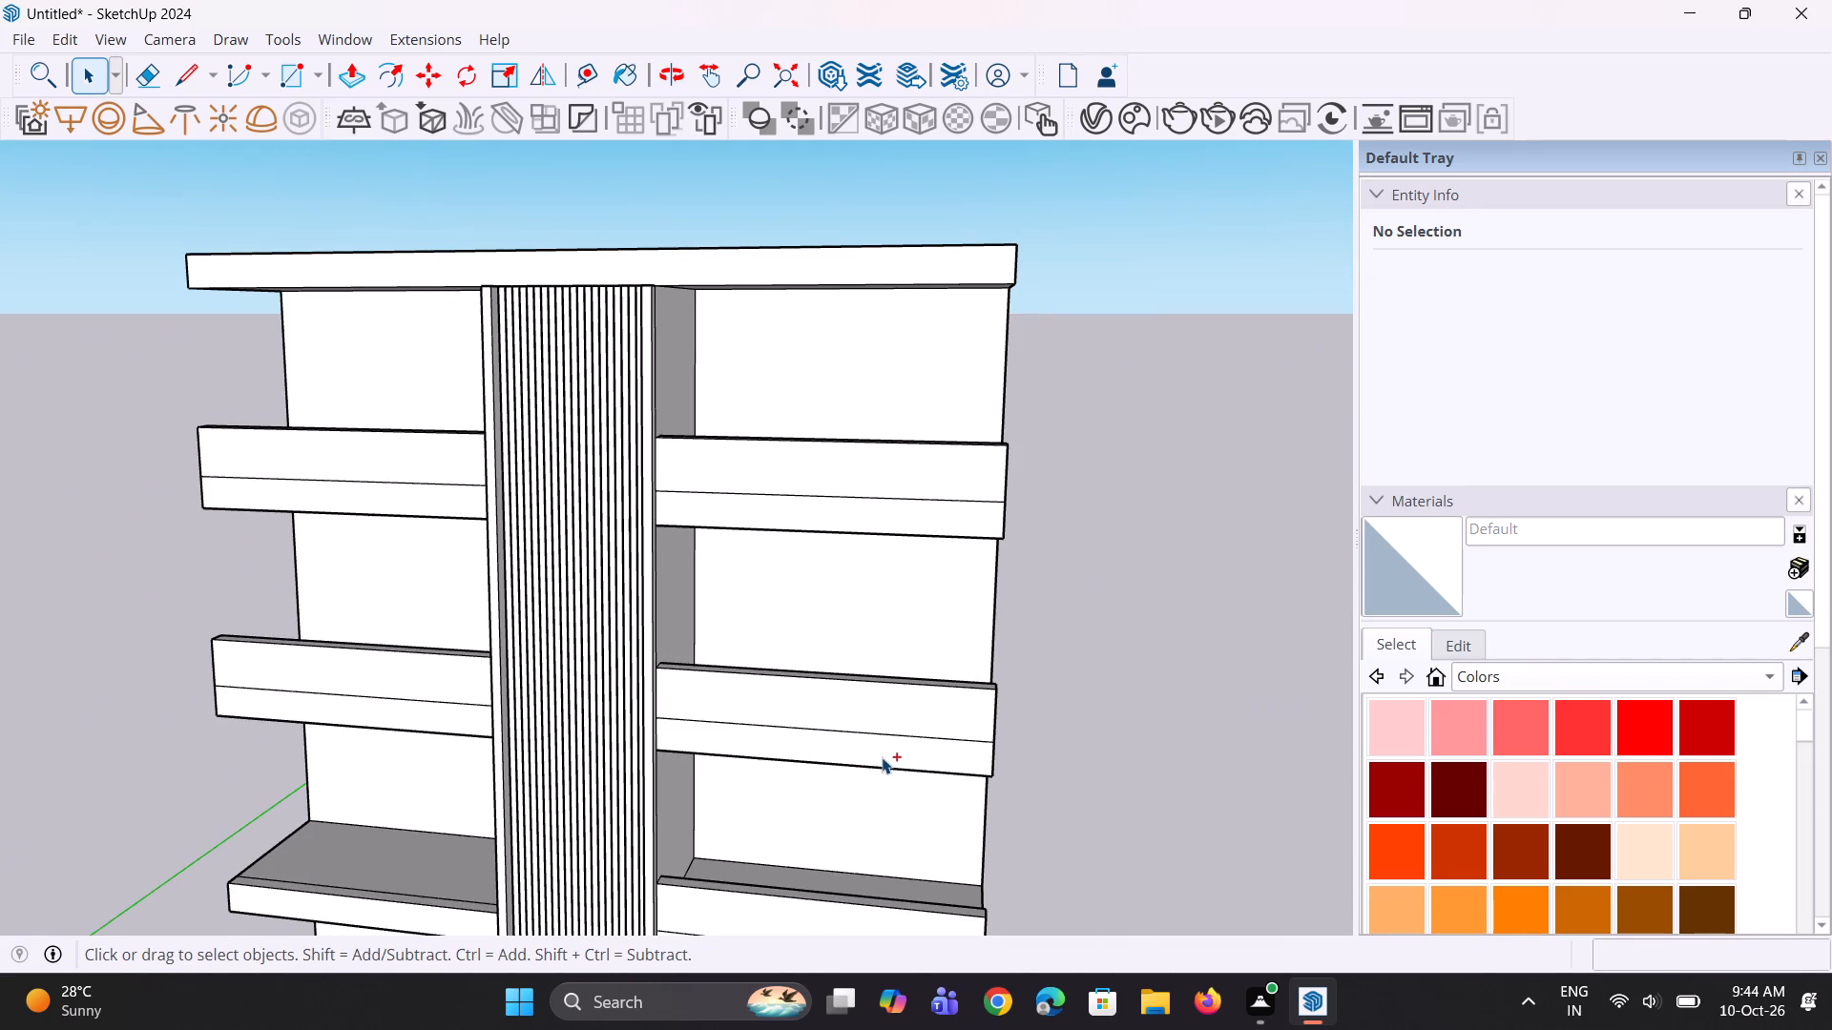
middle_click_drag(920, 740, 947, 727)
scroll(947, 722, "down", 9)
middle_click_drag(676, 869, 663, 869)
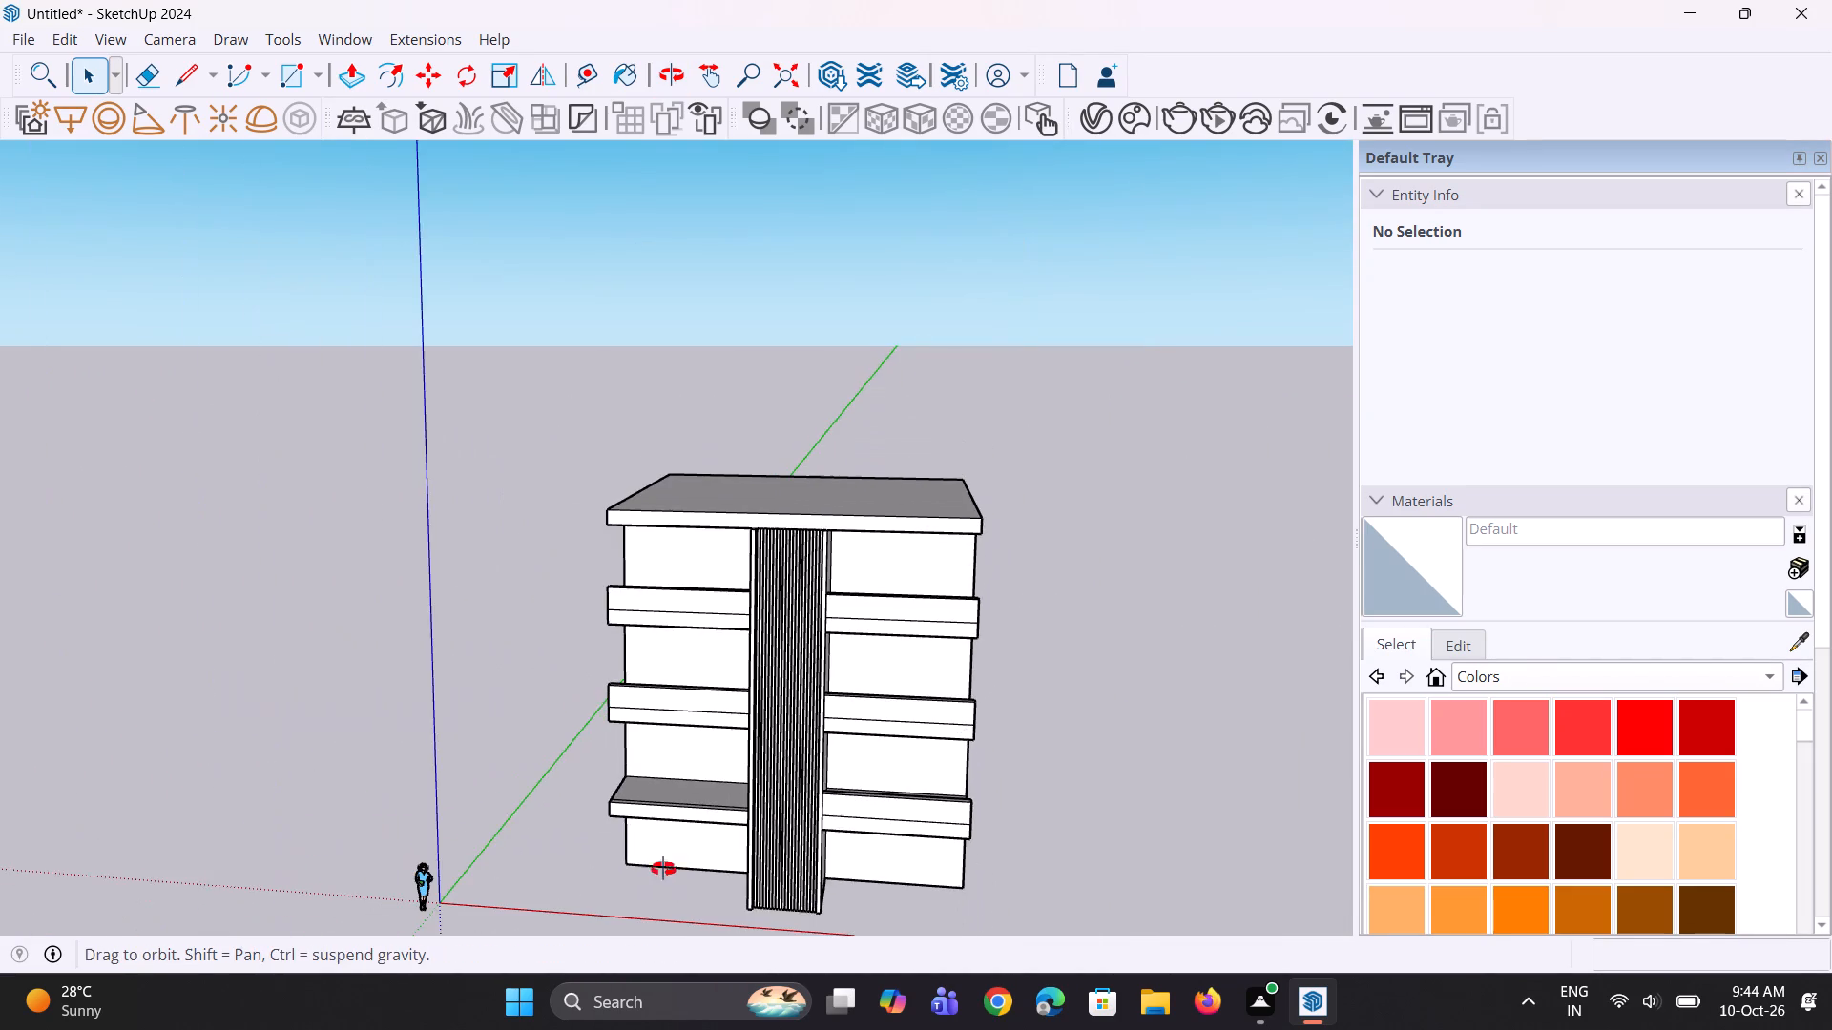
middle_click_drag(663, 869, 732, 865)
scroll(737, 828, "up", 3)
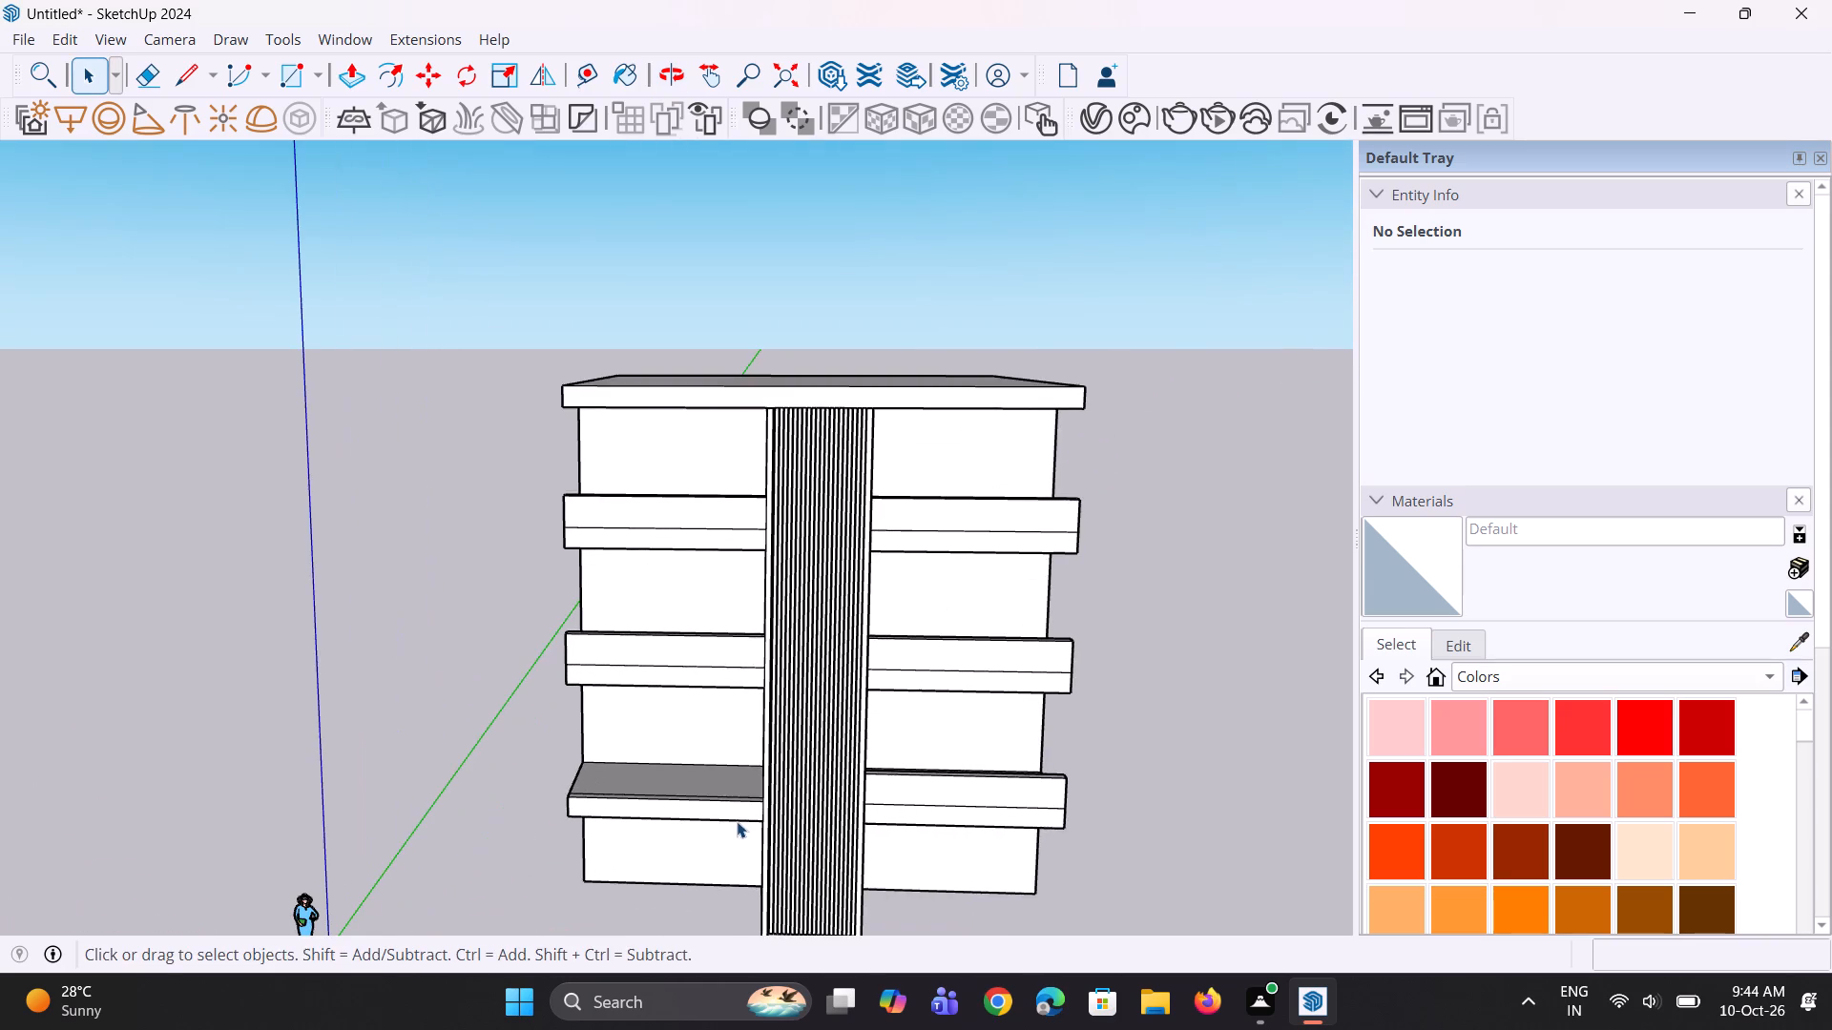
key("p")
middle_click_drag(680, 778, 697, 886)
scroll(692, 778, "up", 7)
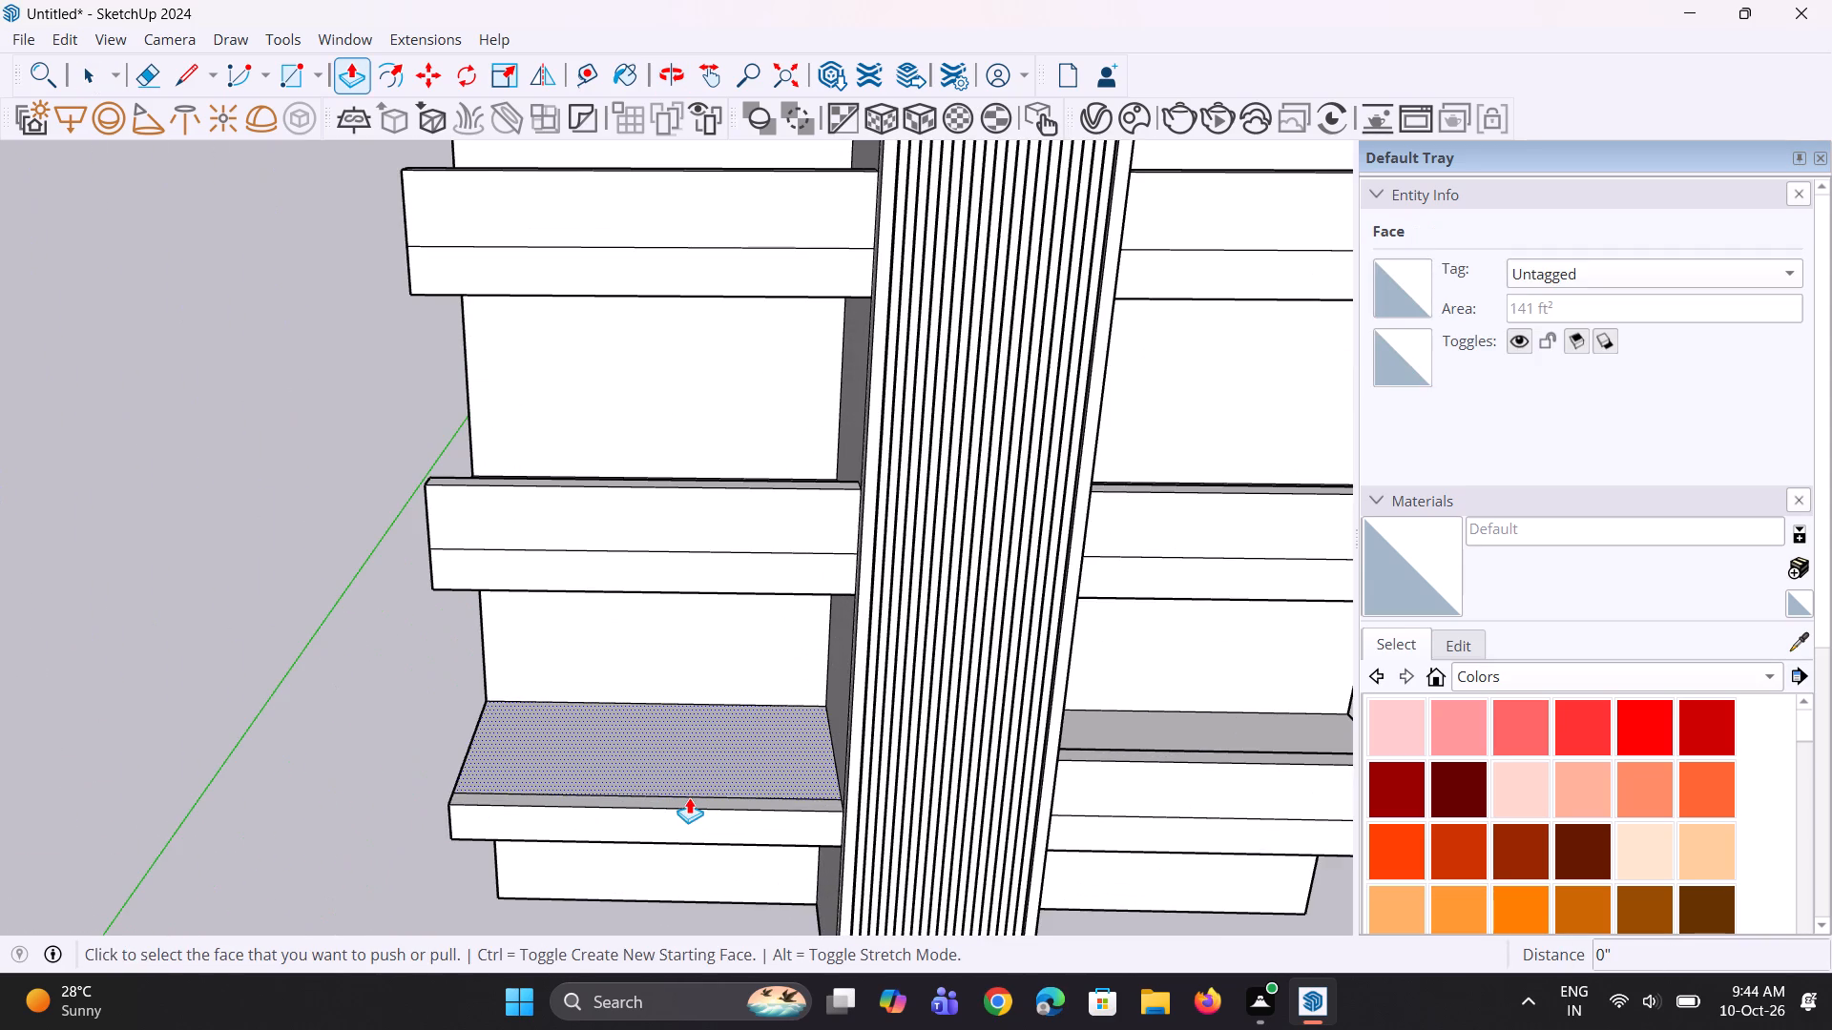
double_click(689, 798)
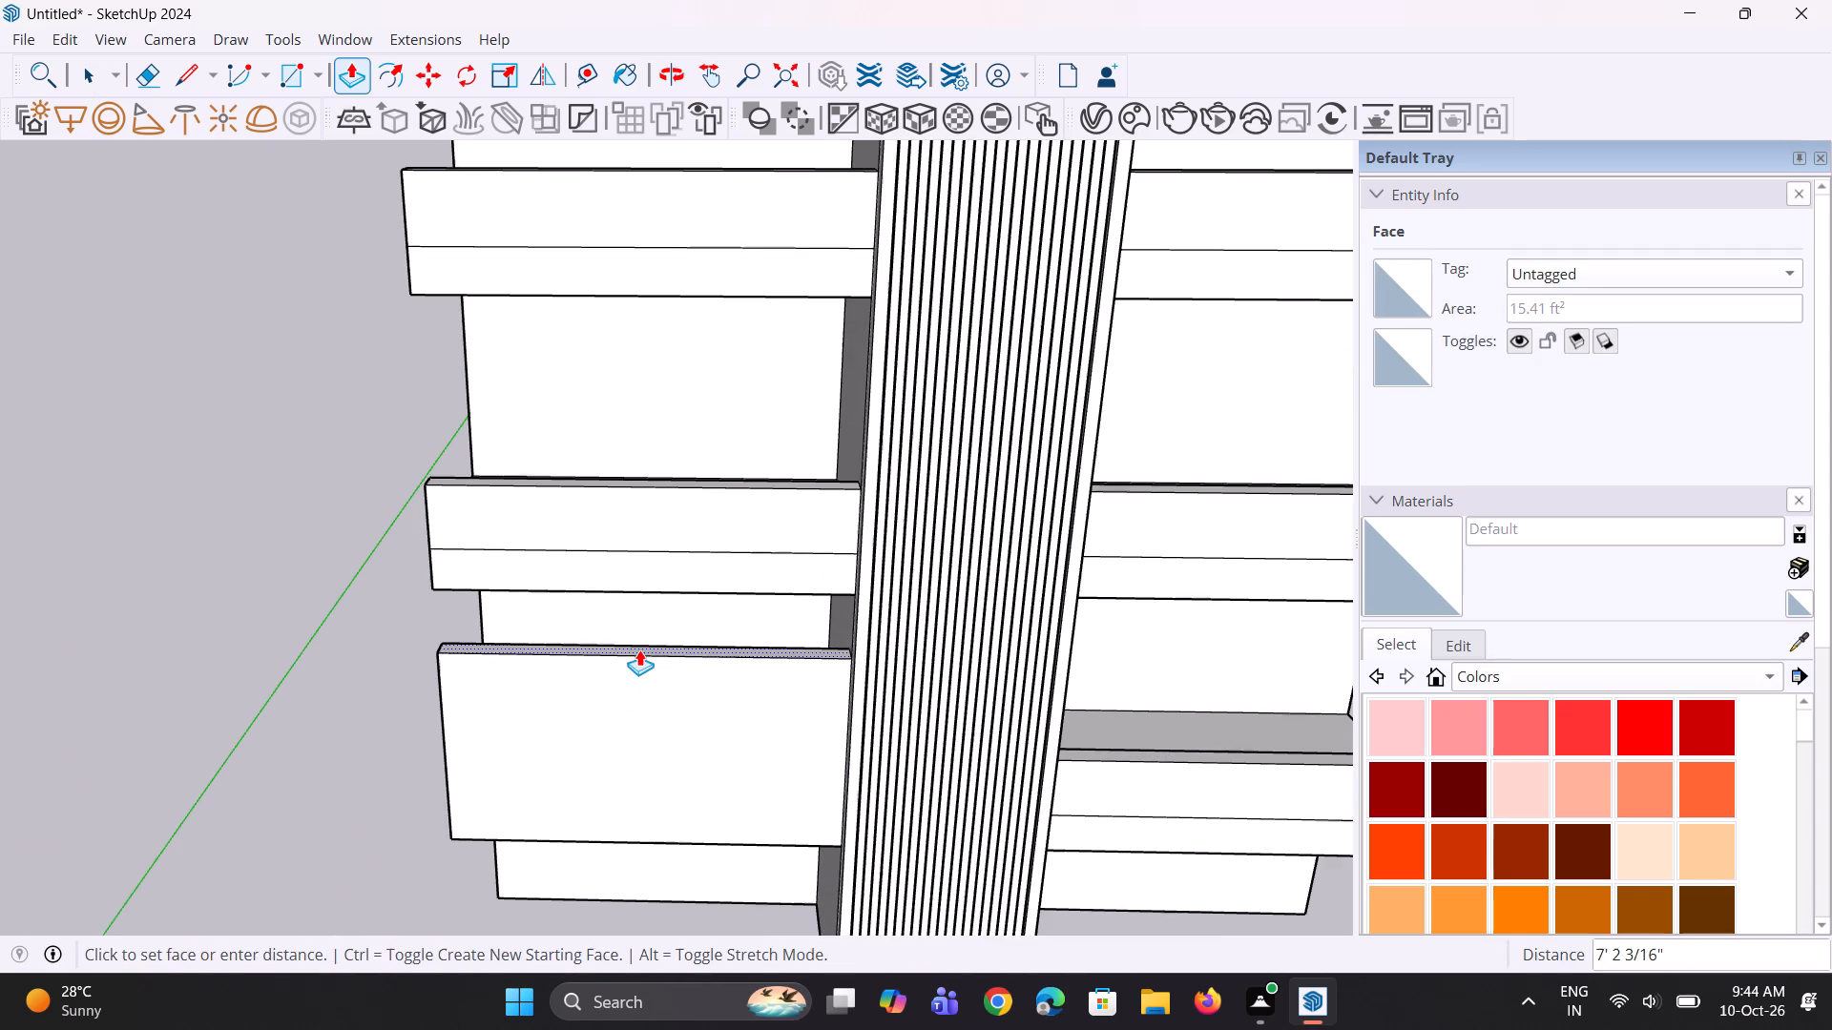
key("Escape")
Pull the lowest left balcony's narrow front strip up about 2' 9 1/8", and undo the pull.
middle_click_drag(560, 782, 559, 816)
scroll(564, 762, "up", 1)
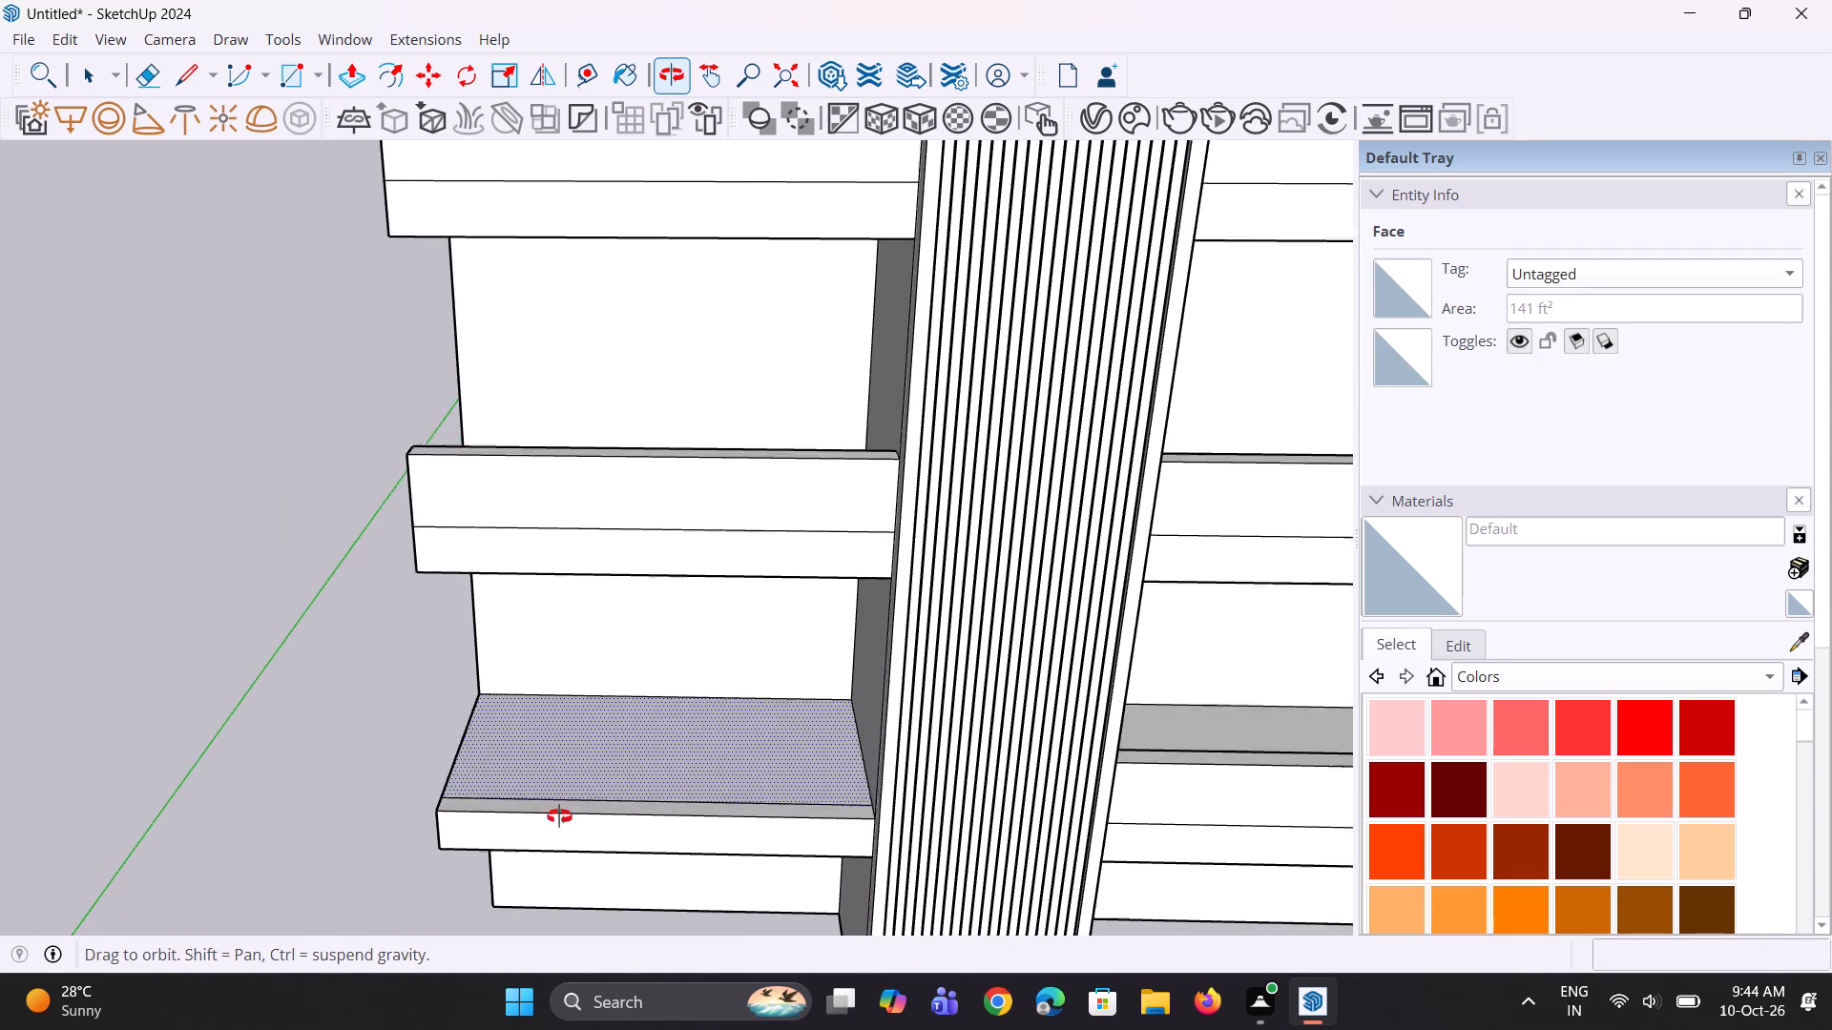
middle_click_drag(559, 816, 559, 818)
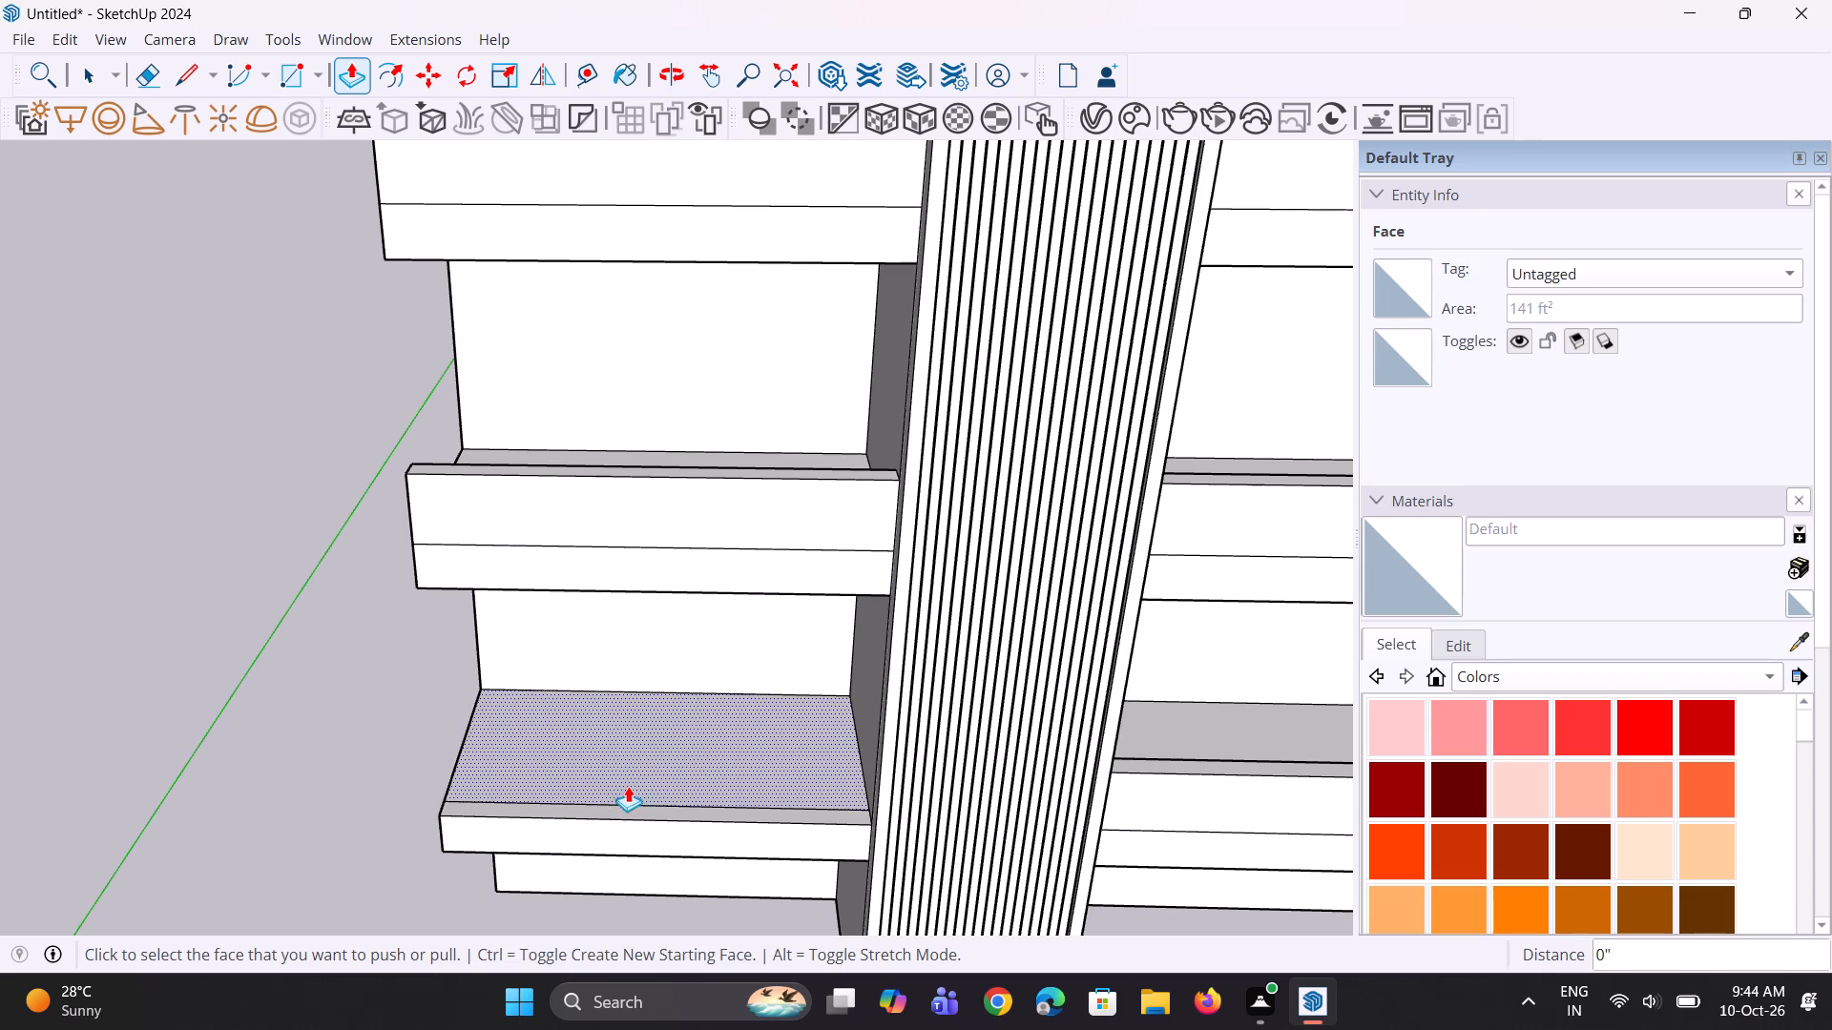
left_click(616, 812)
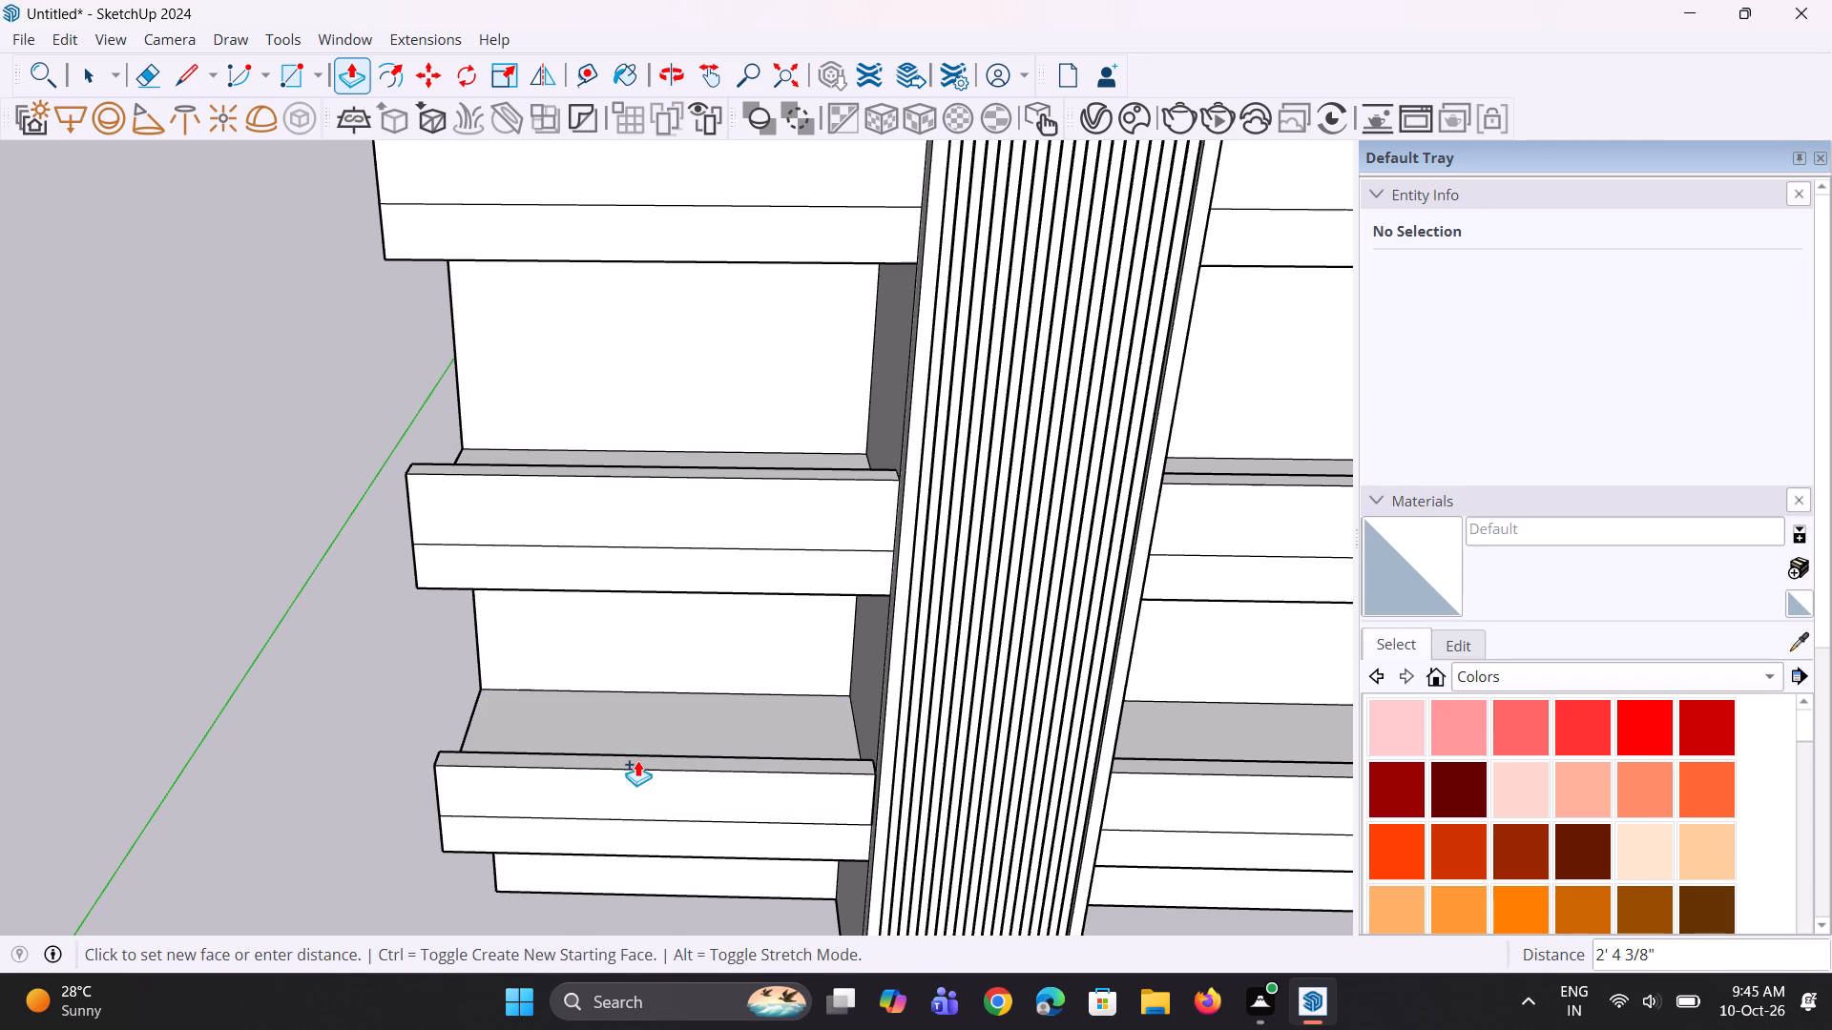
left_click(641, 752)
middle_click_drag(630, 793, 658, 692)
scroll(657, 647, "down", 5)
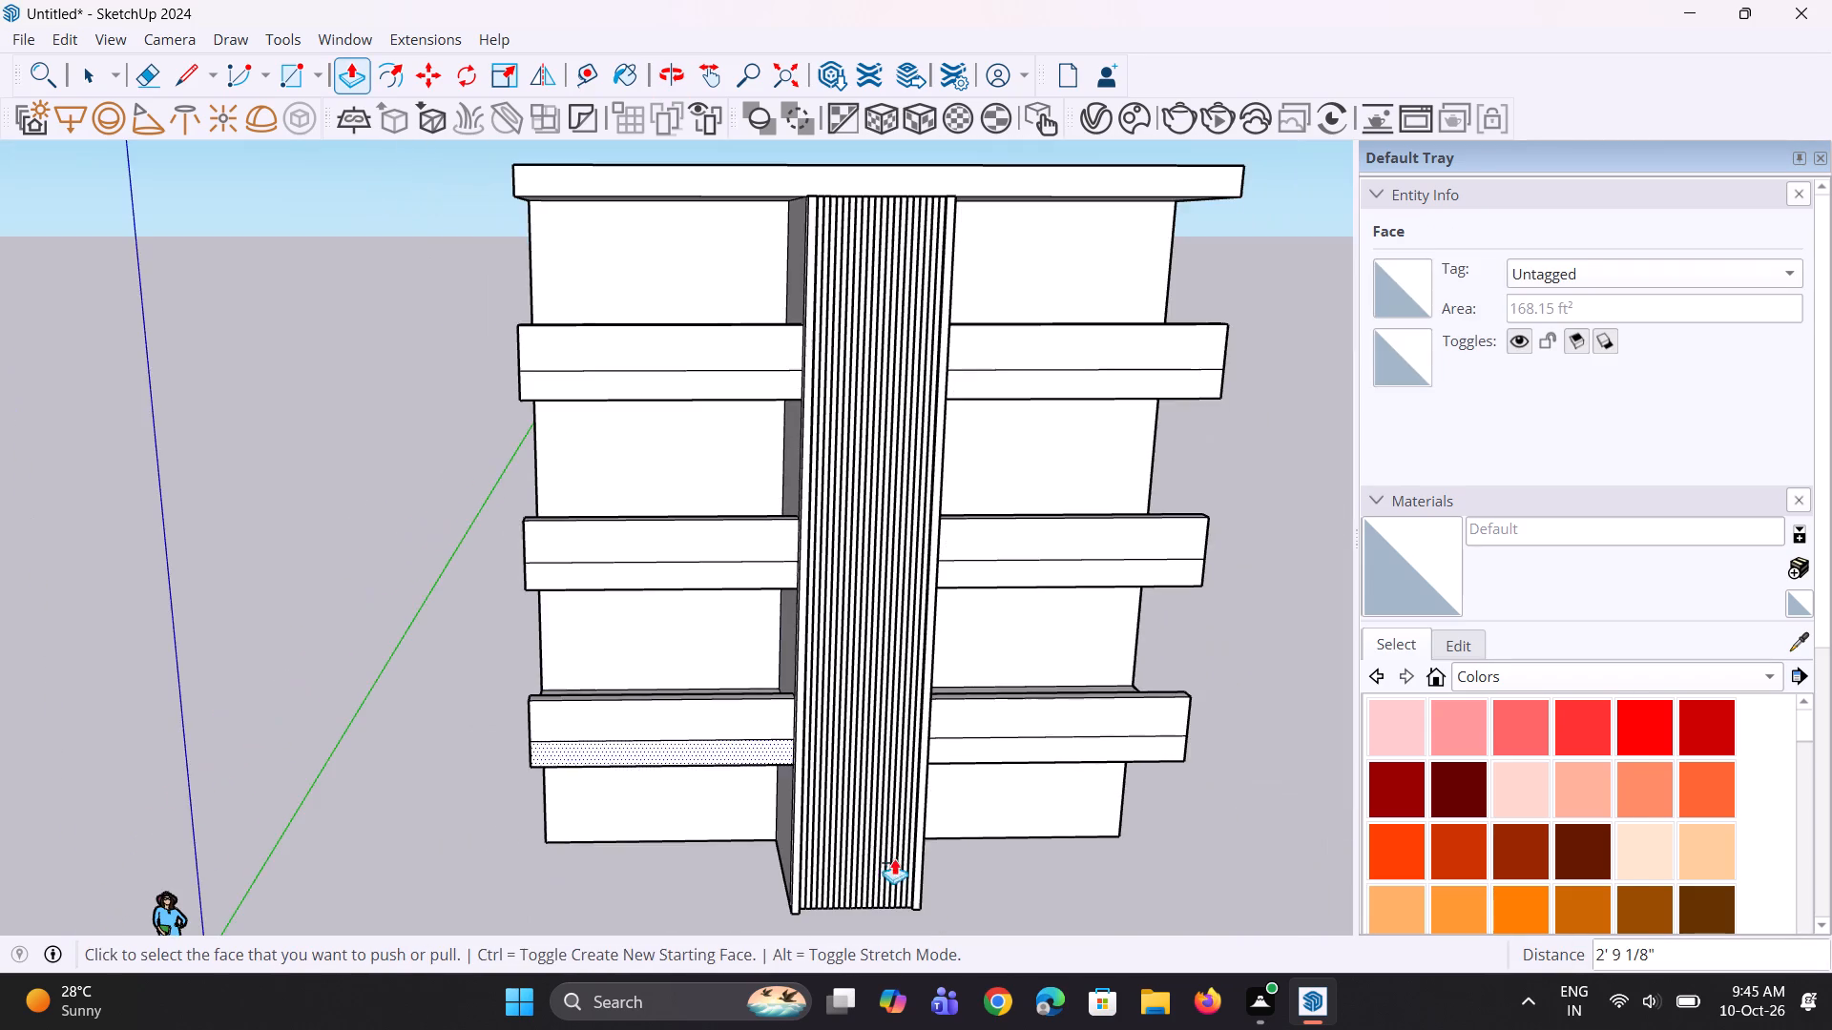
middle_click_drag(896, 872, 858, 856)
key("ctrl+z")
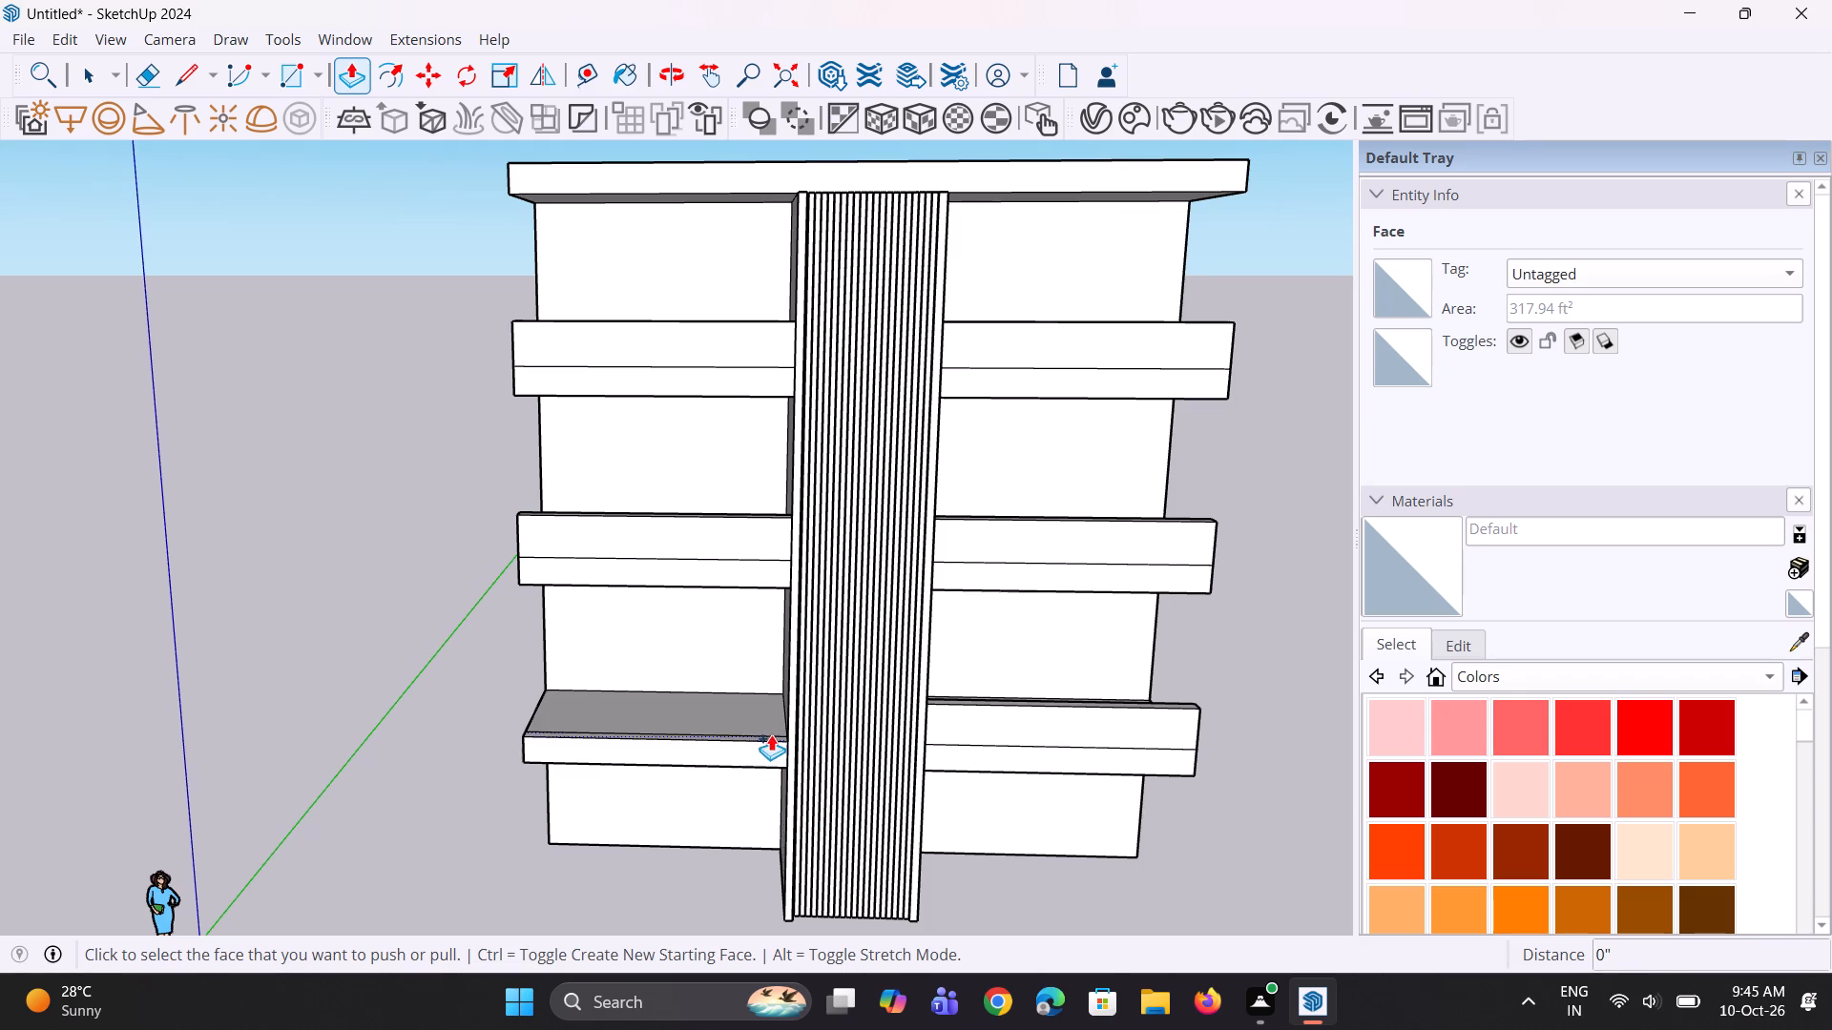
Push/Pull the lowest left balcony's front strip up to the height of the parapet across the slatted strip.
middle_click_drag(751, 778, 751, 887)
scroll(767, 743, "up", 6)
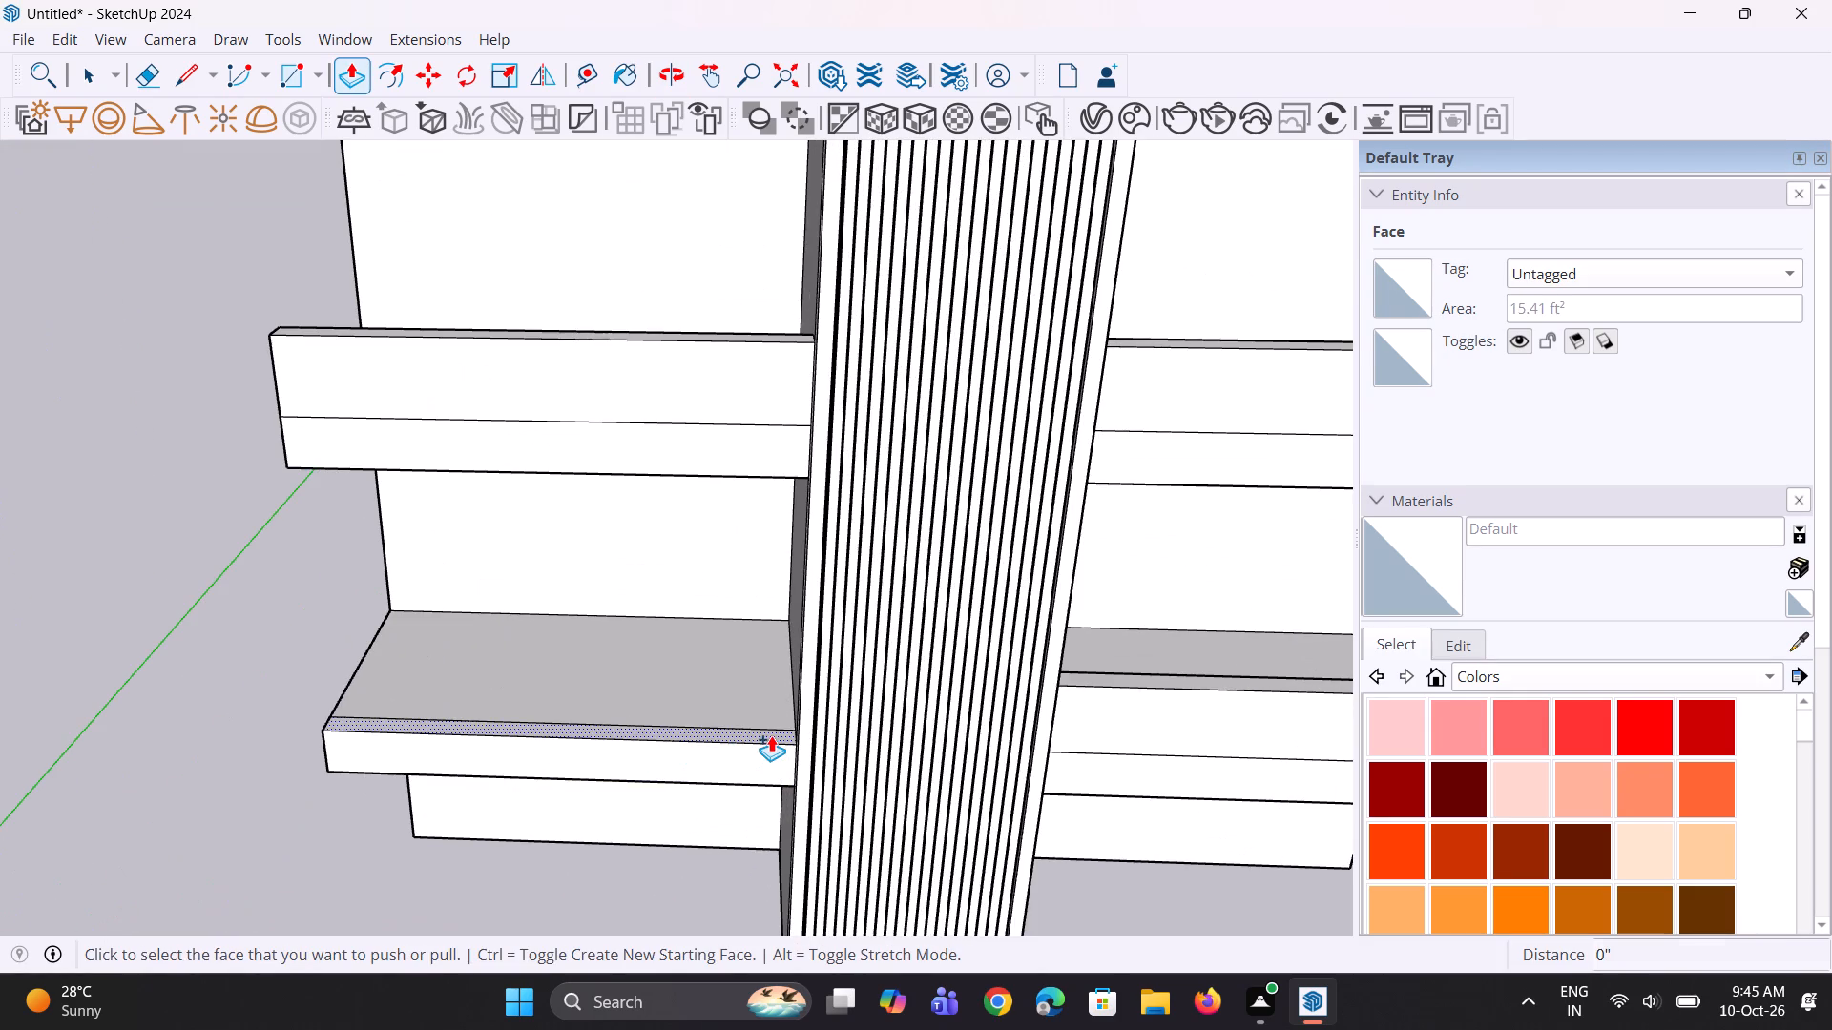
left_click(771, 735)
left_click(1096, 680)
middle_click_drag(967, 774, 955, 715)
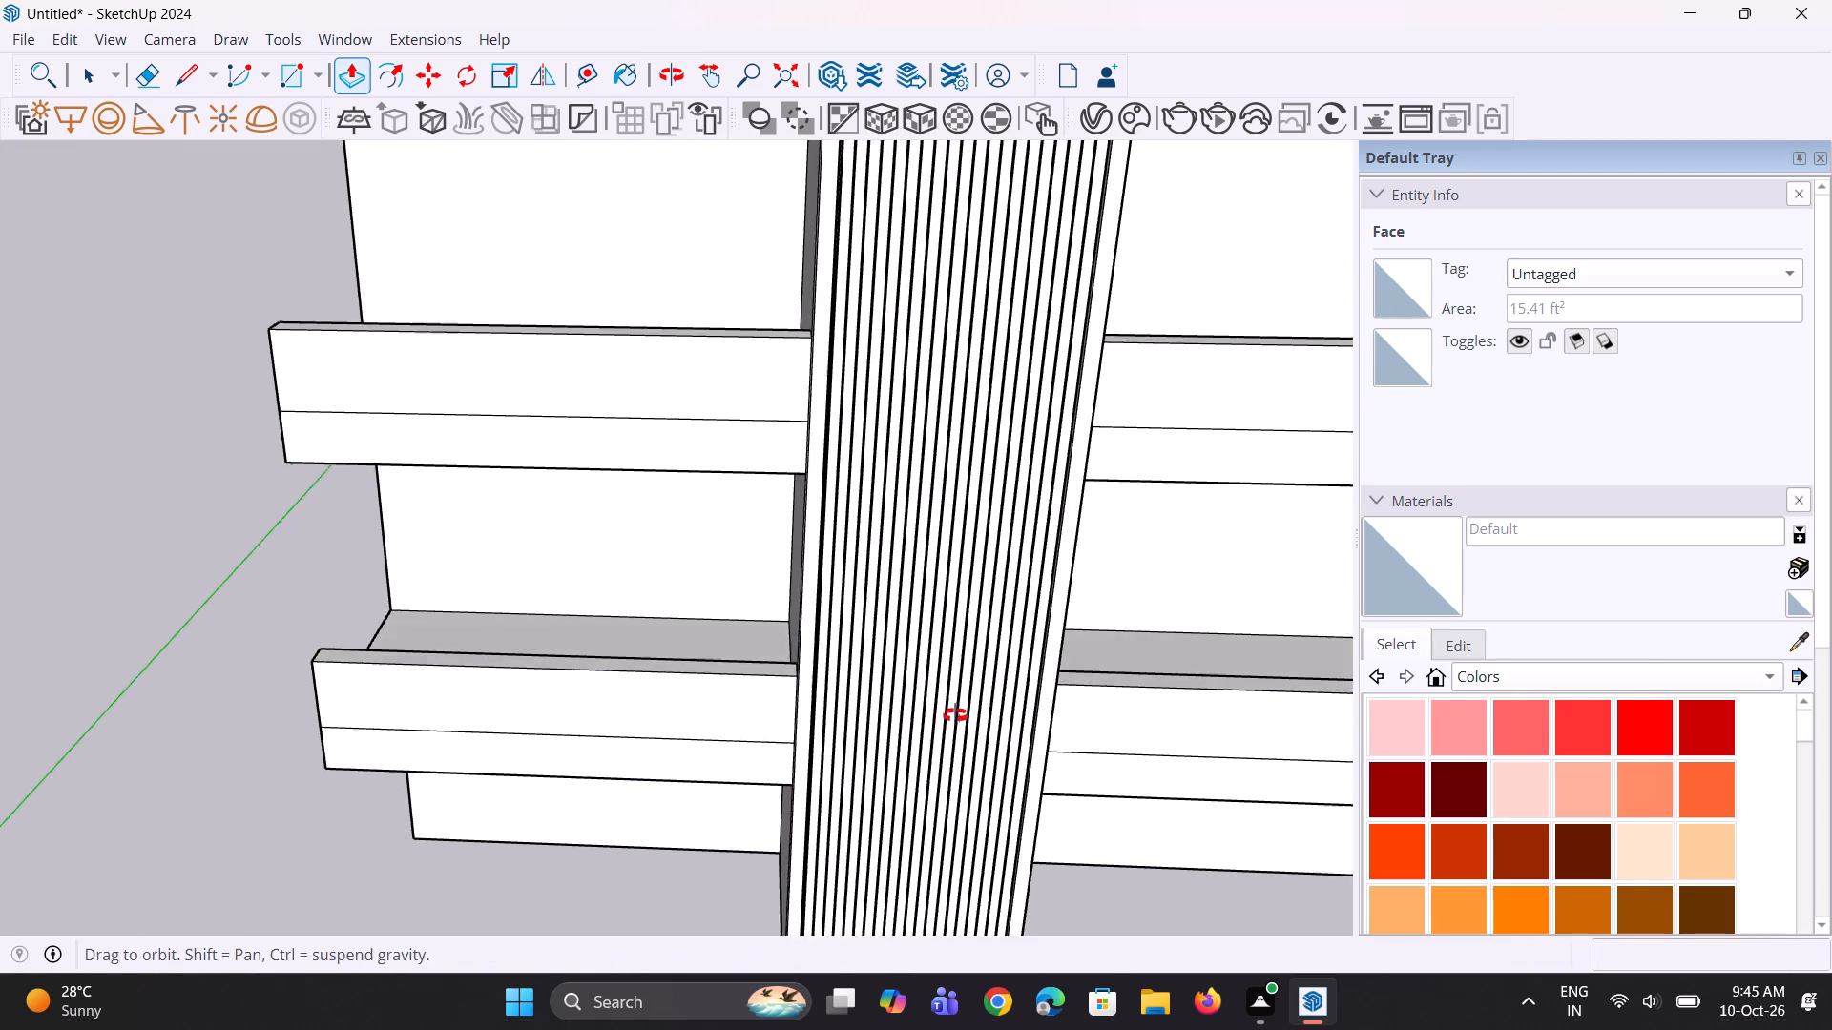
middle_click_drag(955, 715, 941, 656)
scroll(875, 739, "down", 9)
middle_click_drag(821, 748, 810, 673)
key("space")
key("space")
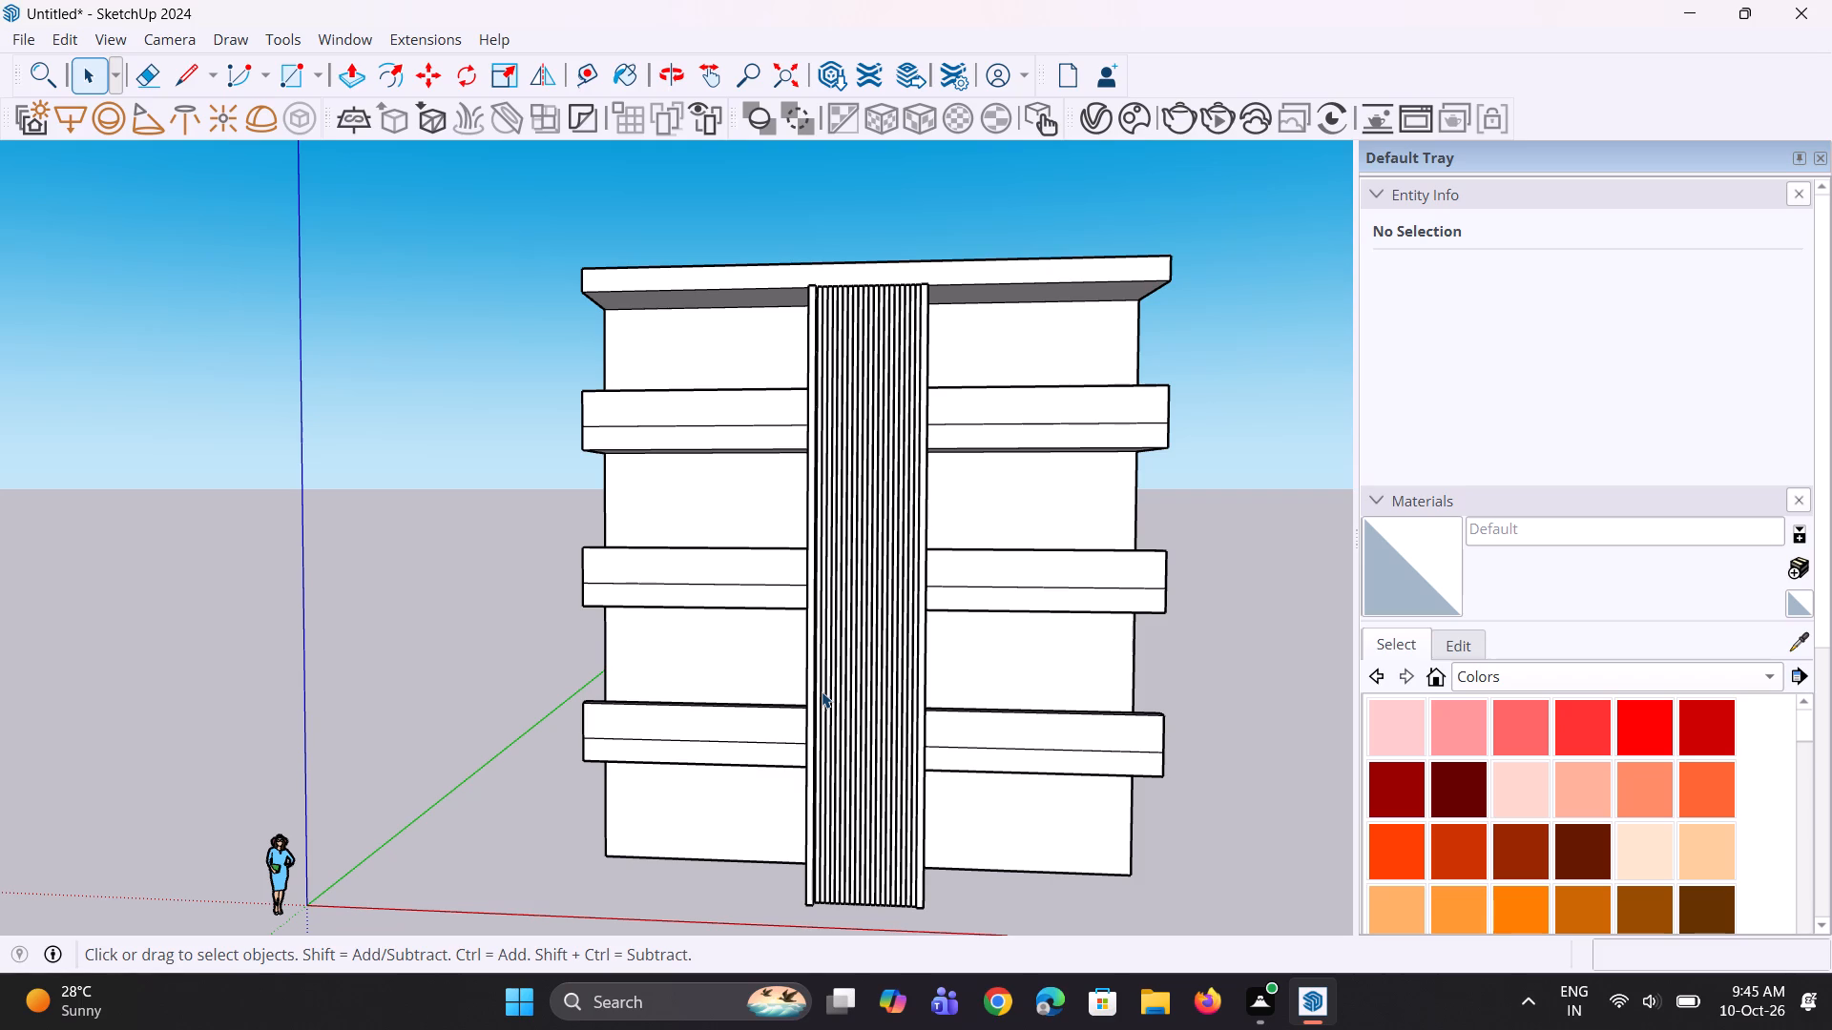
Copy the inner vertical end edges of the three right balcony parapets about 11 11/16" inward along their inside faces.
scroll(822, 691, "down", 4)
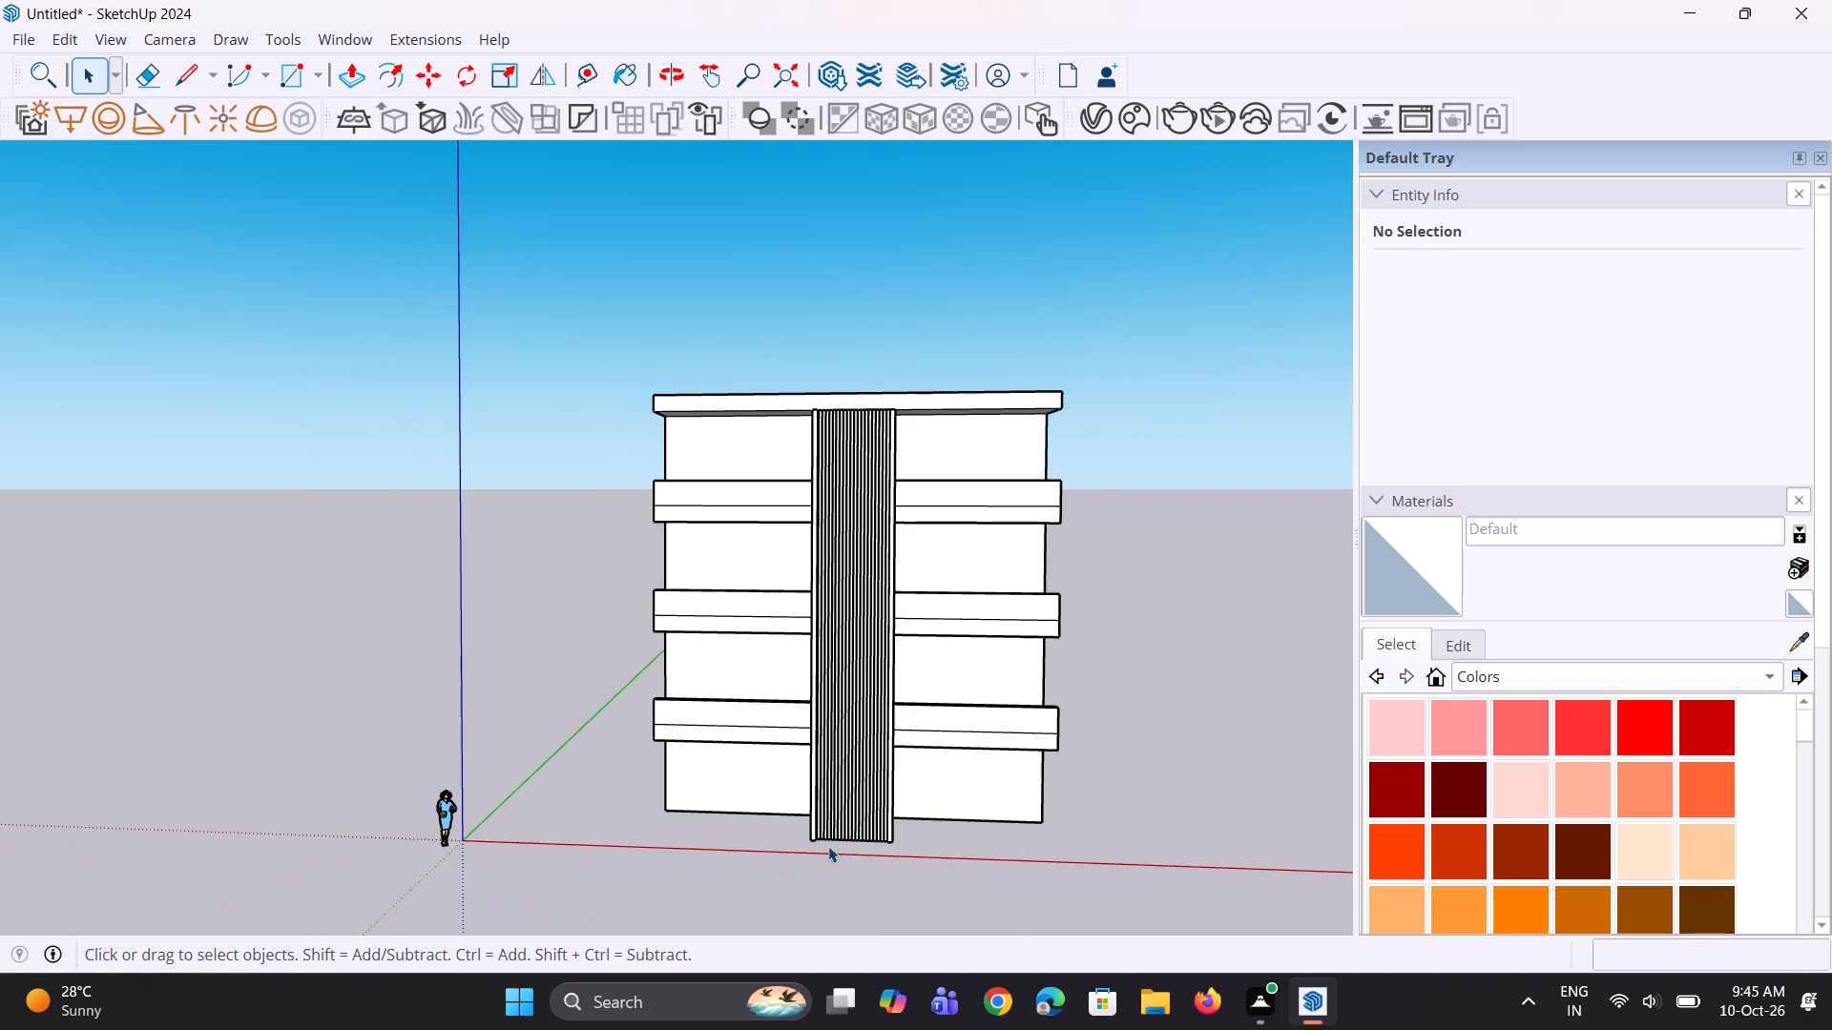
scroll(888, 829, "down", 3)
middle_click_drag(949, 838, 926, 814)
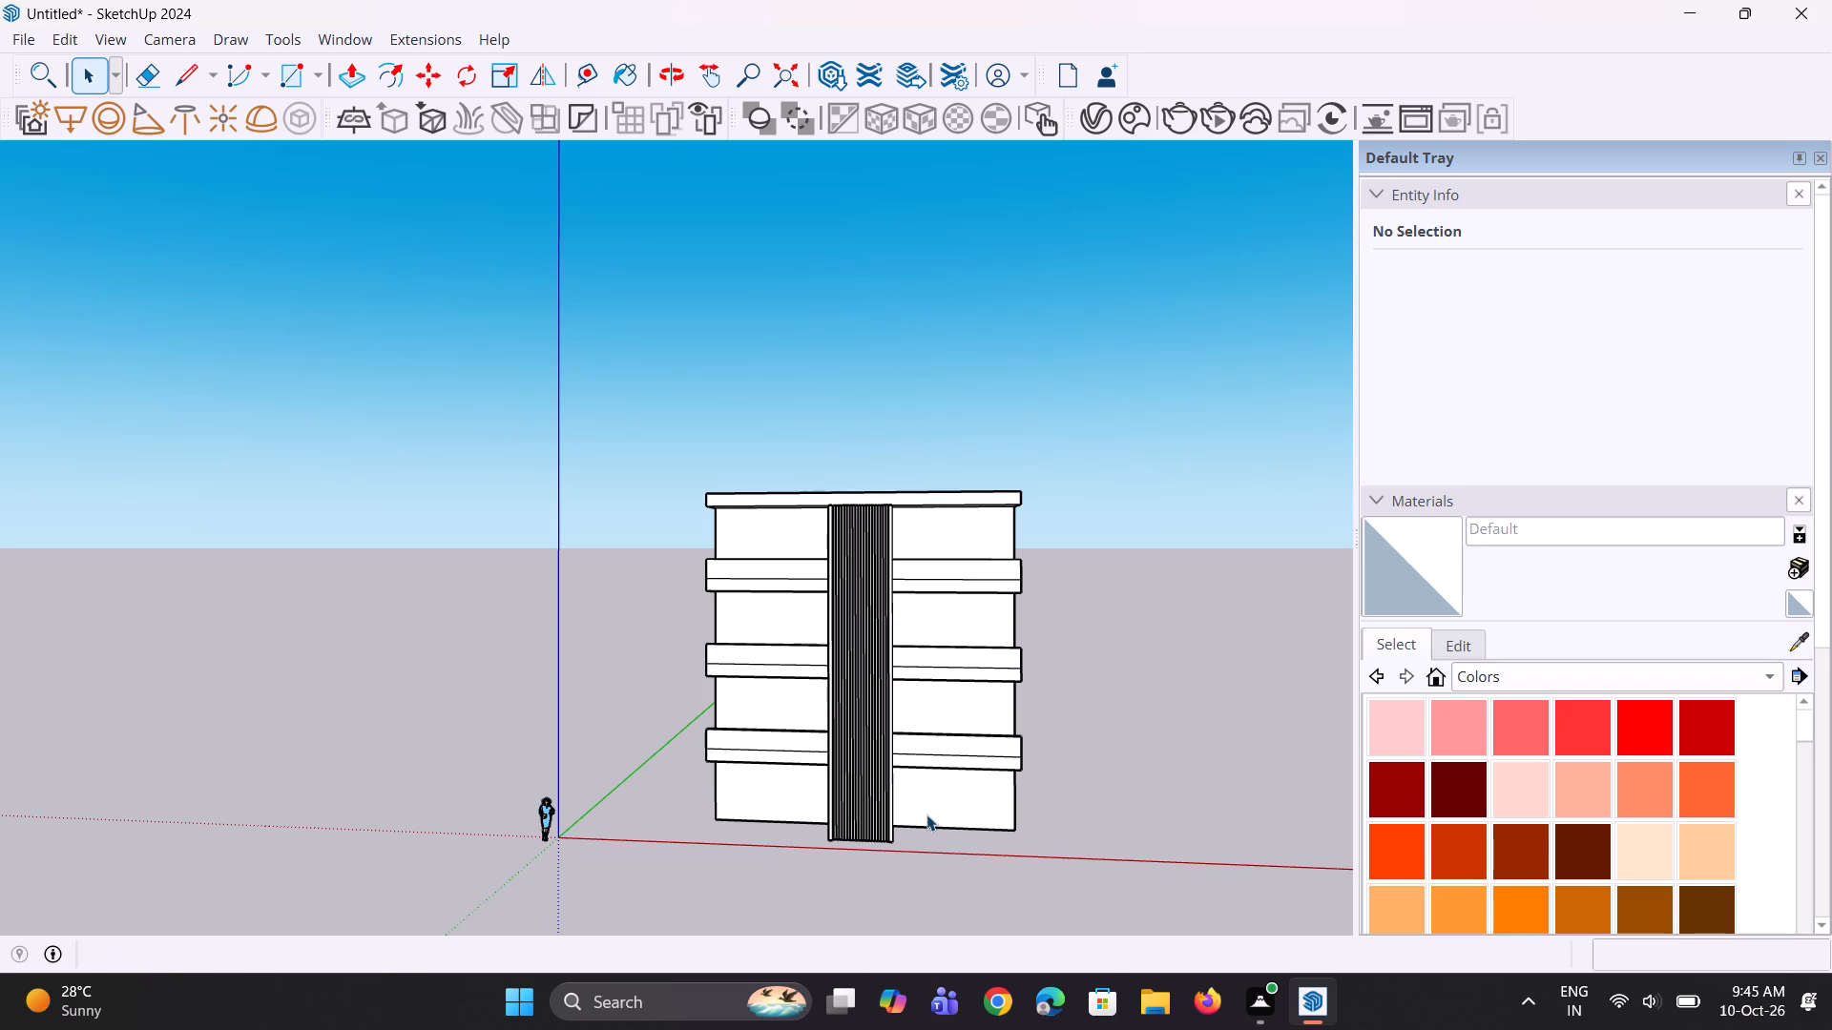
middle_click_drag(983, 470, 205, 710)
scroll(595, 892, "up", 3)
scroll(598, 742, "up", 3)
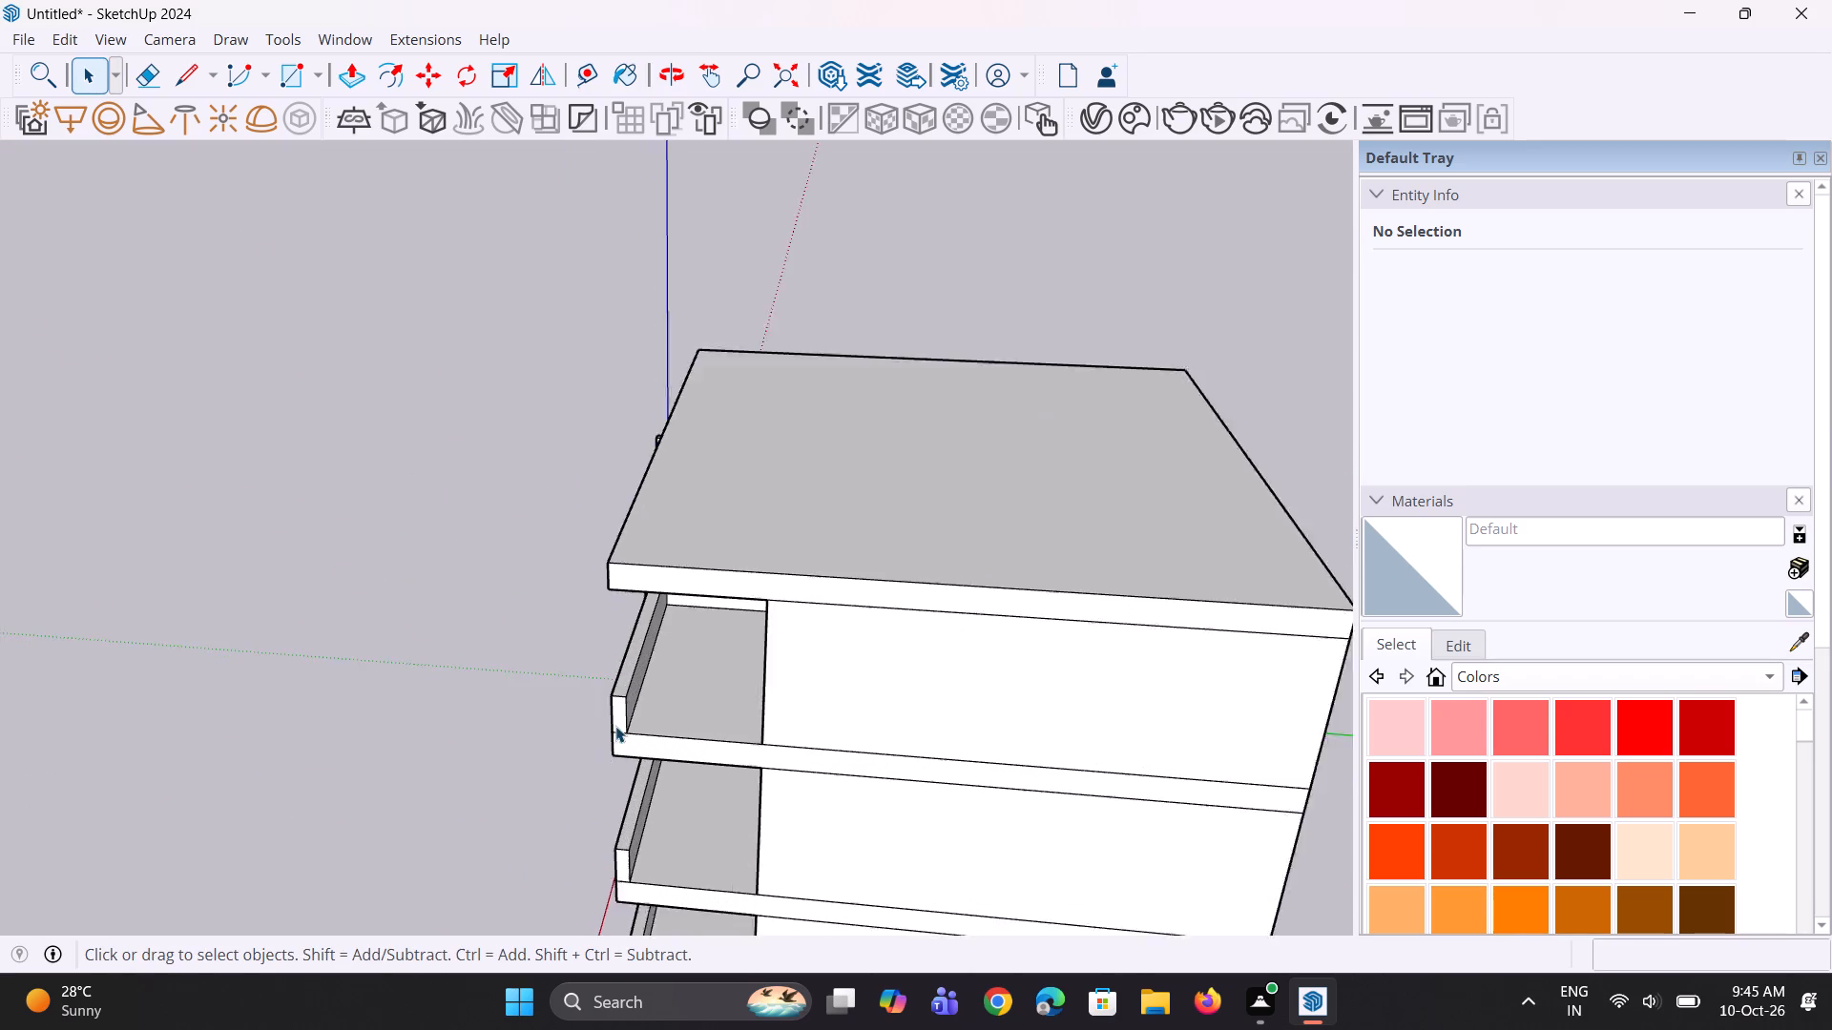
scroll(615, 726, "up", 4)
middle_click_drag(641, 787, 501, 711)
scroll(479, 634, "up", 4)
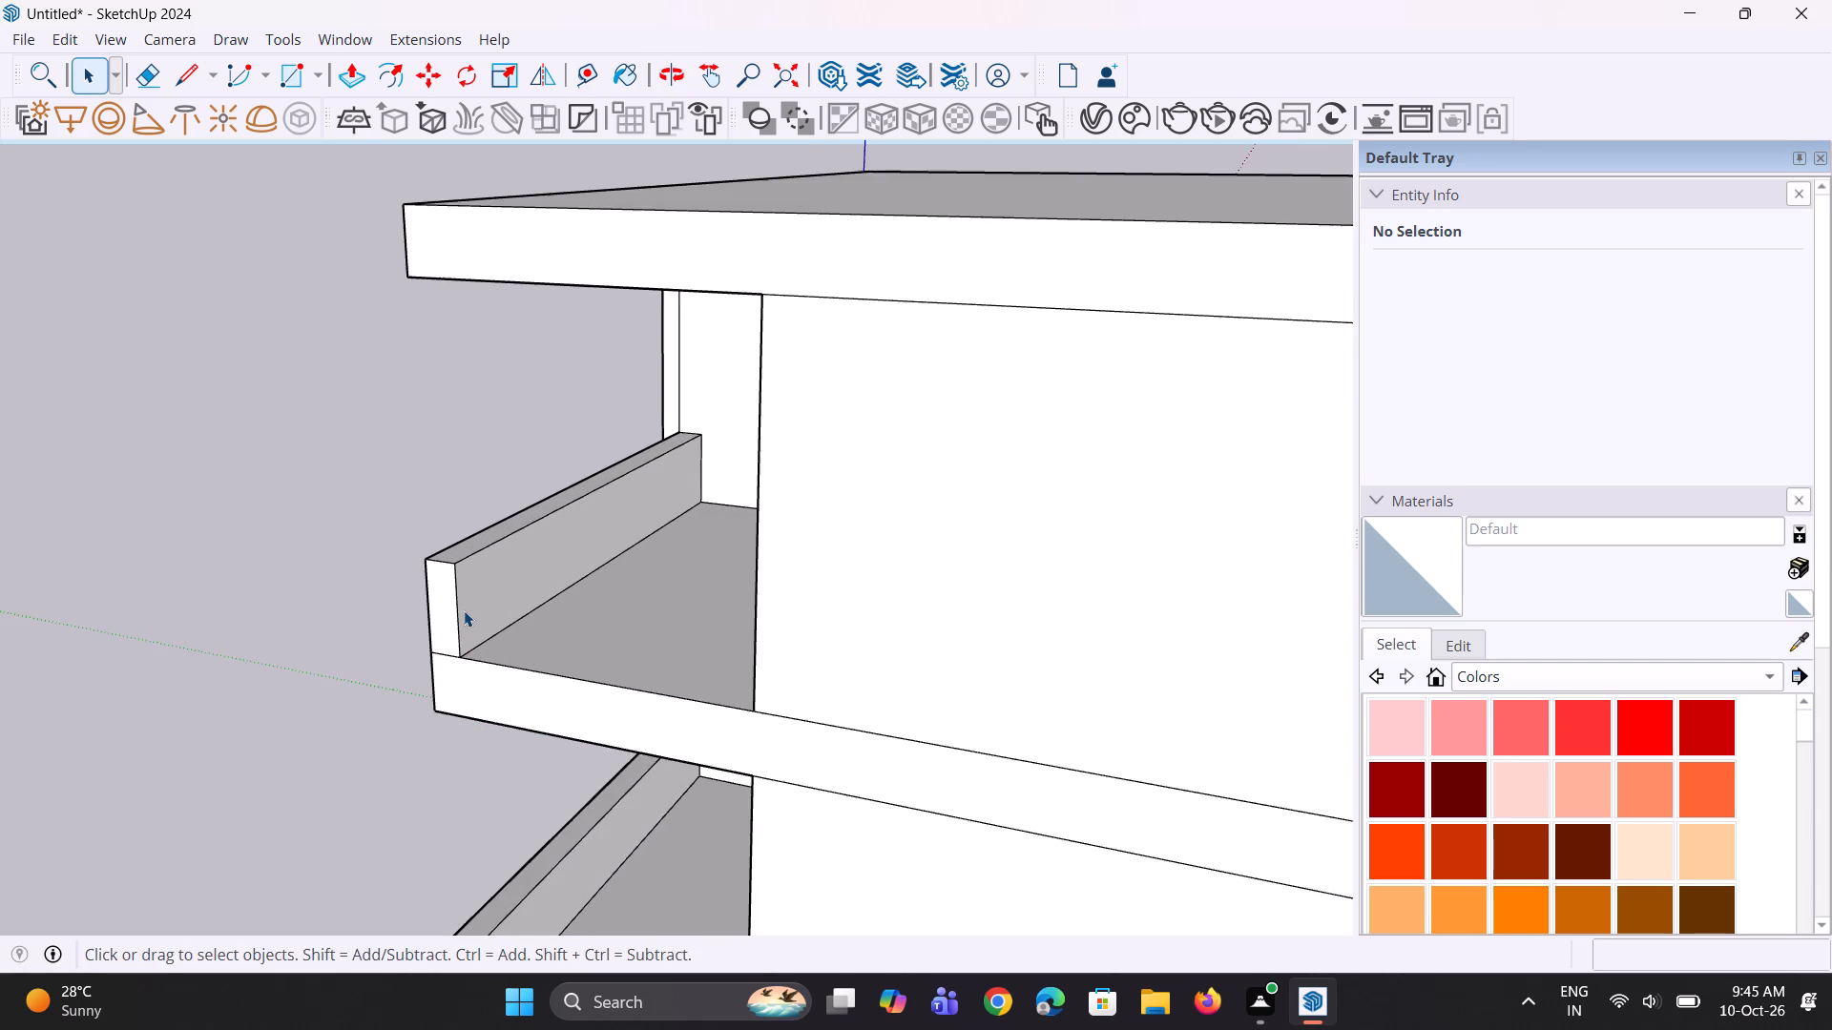
scroll(464, 610, "up", 3)
left_click(452, 601)
scroll(452, 649, "up", 2)
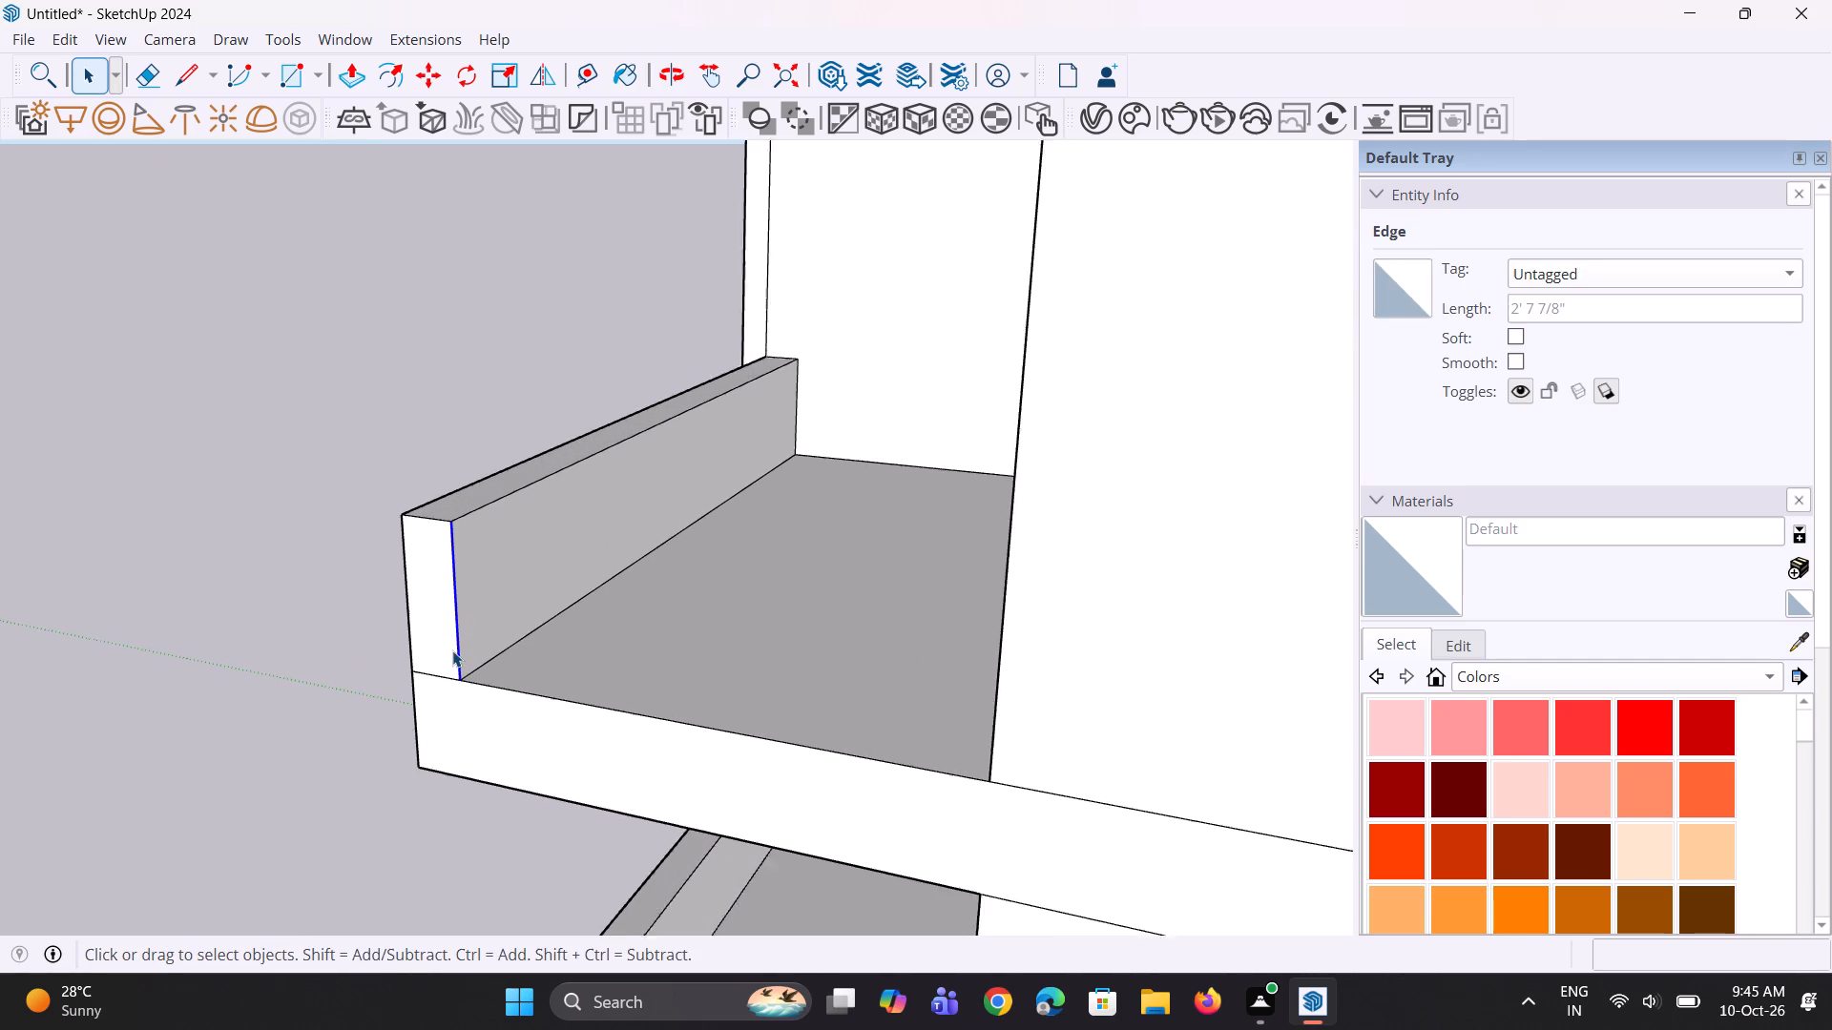
scroll(452, 650, "up", 3)
middle_click_drag(465, 698, 398, 741)
scroll(614, 640, "down", 5)
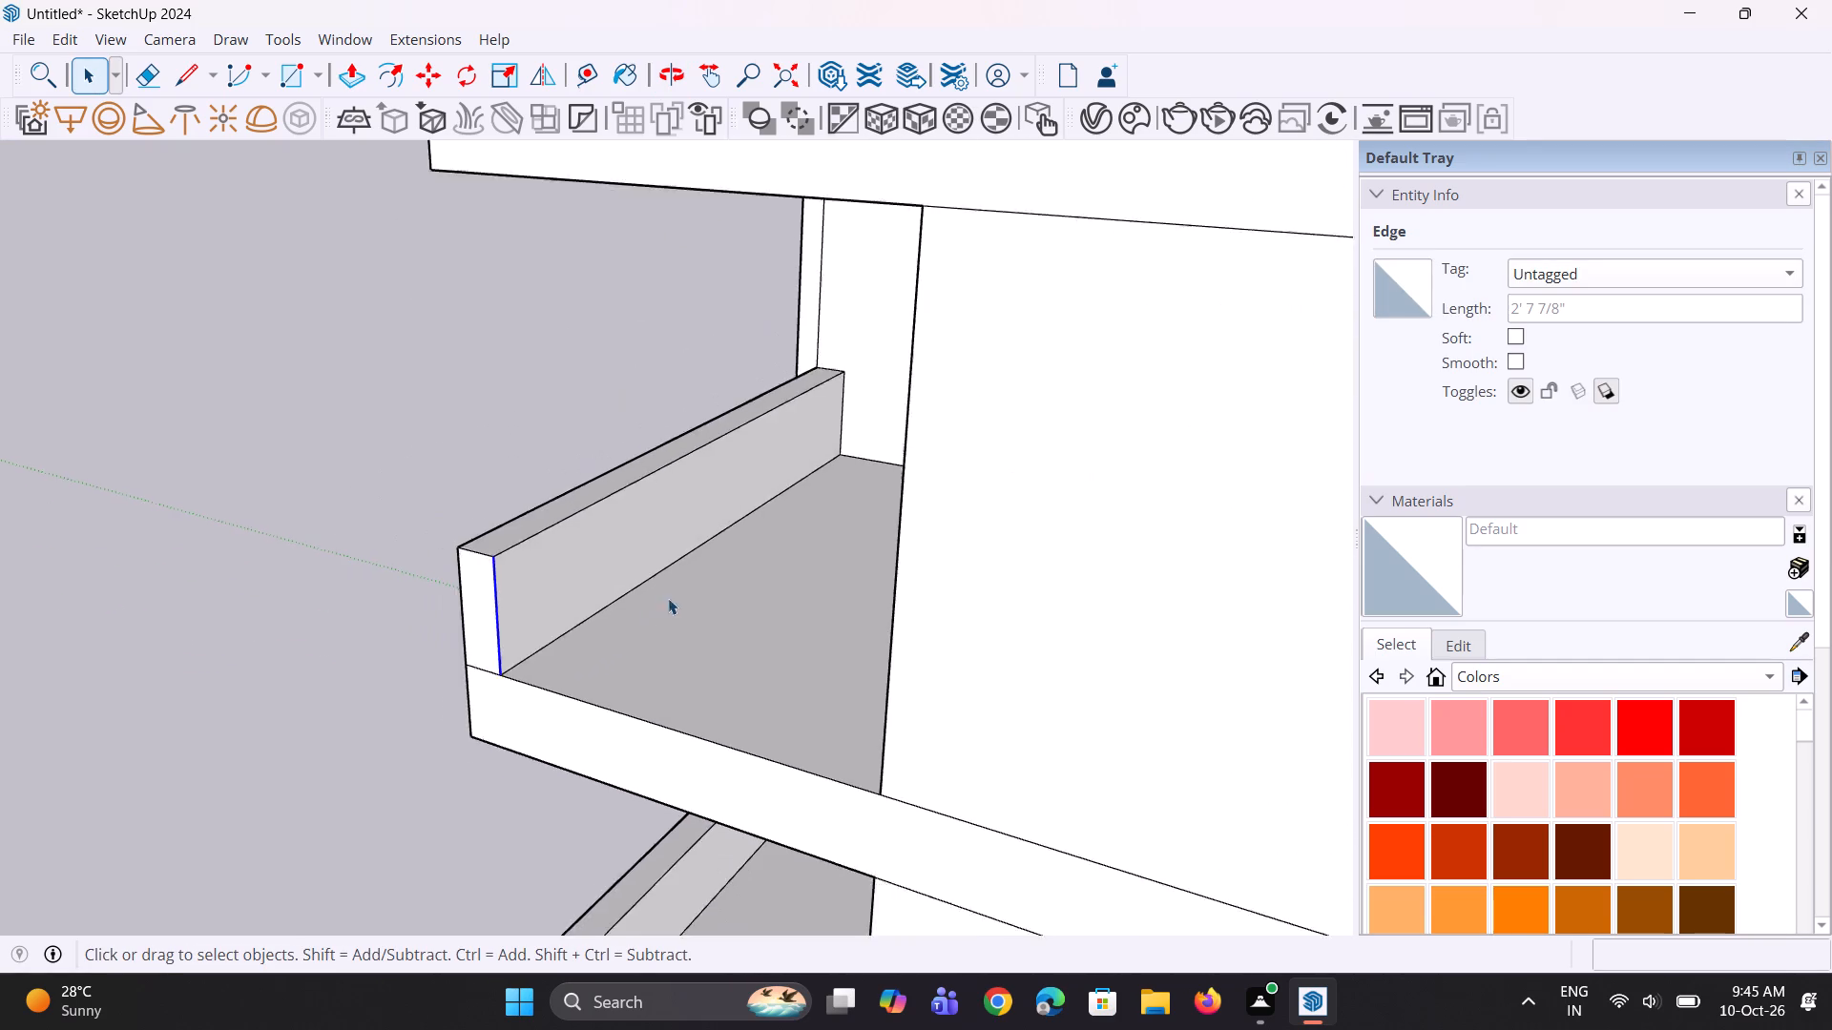
scroll(668, 598, "down", 9)
scroll(635, 833, "up", 5)
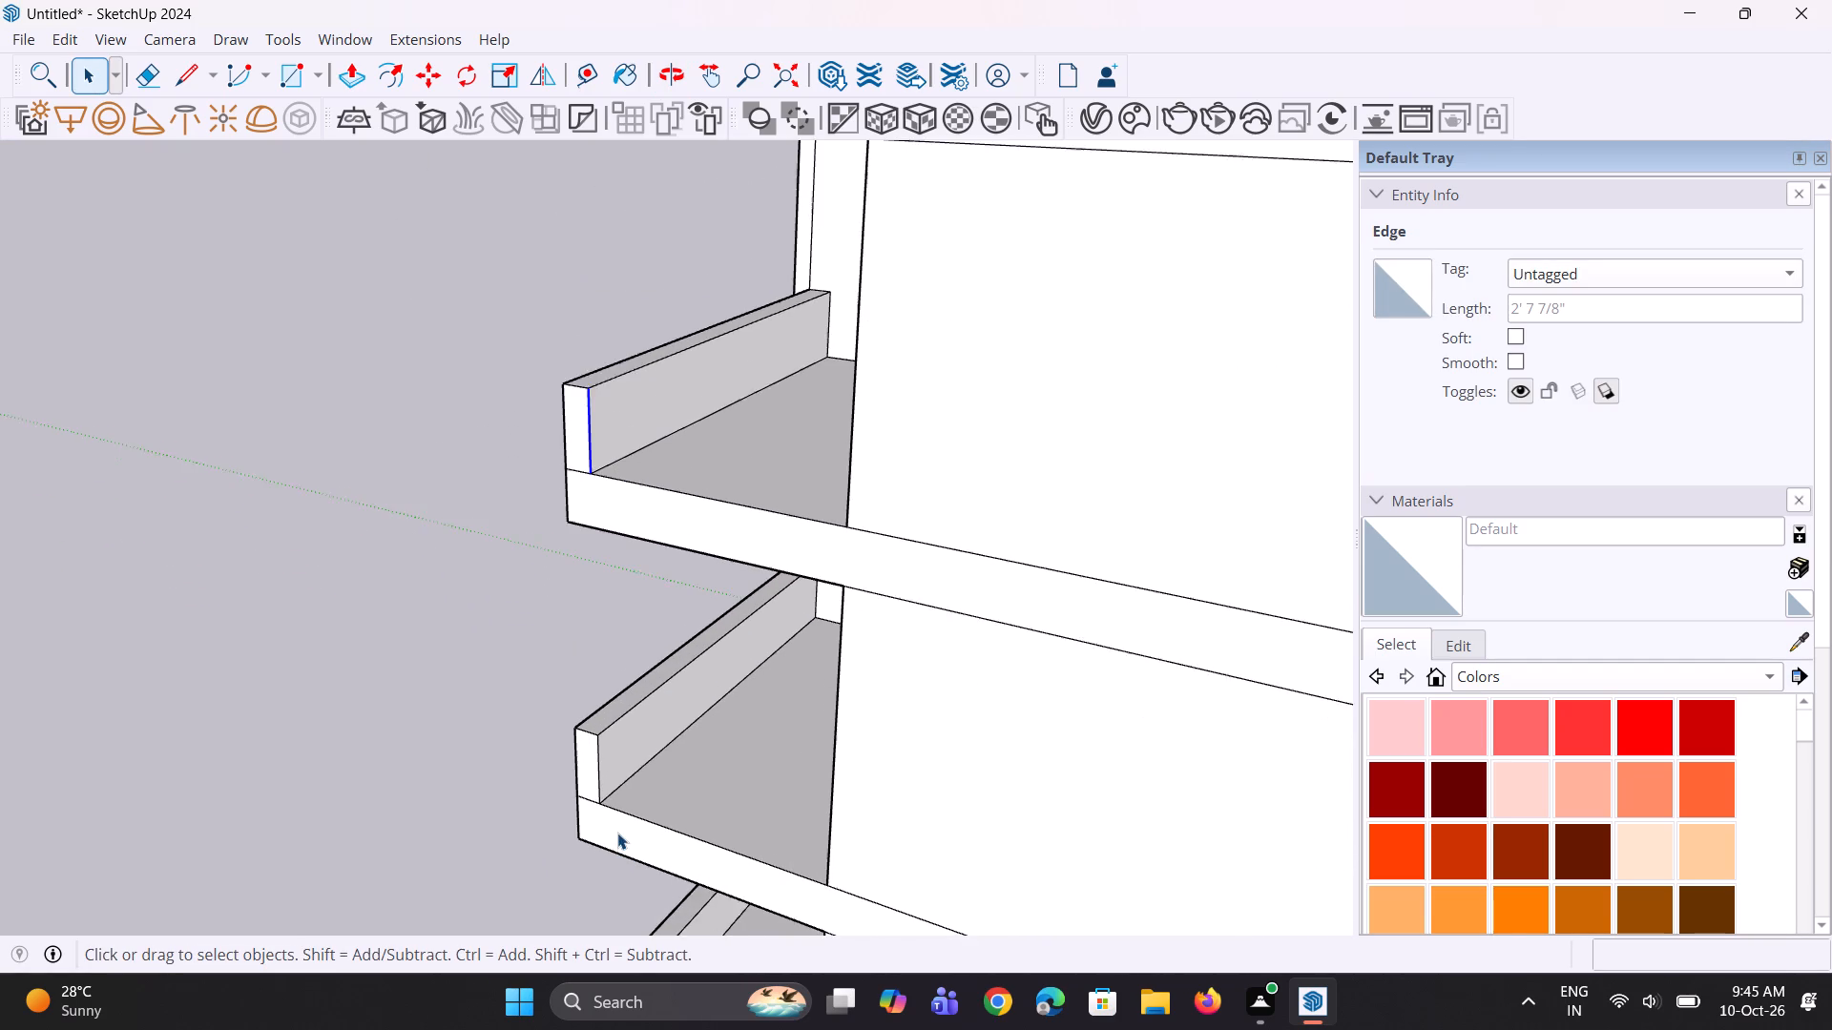
scroll(617, 833, "up", 2)
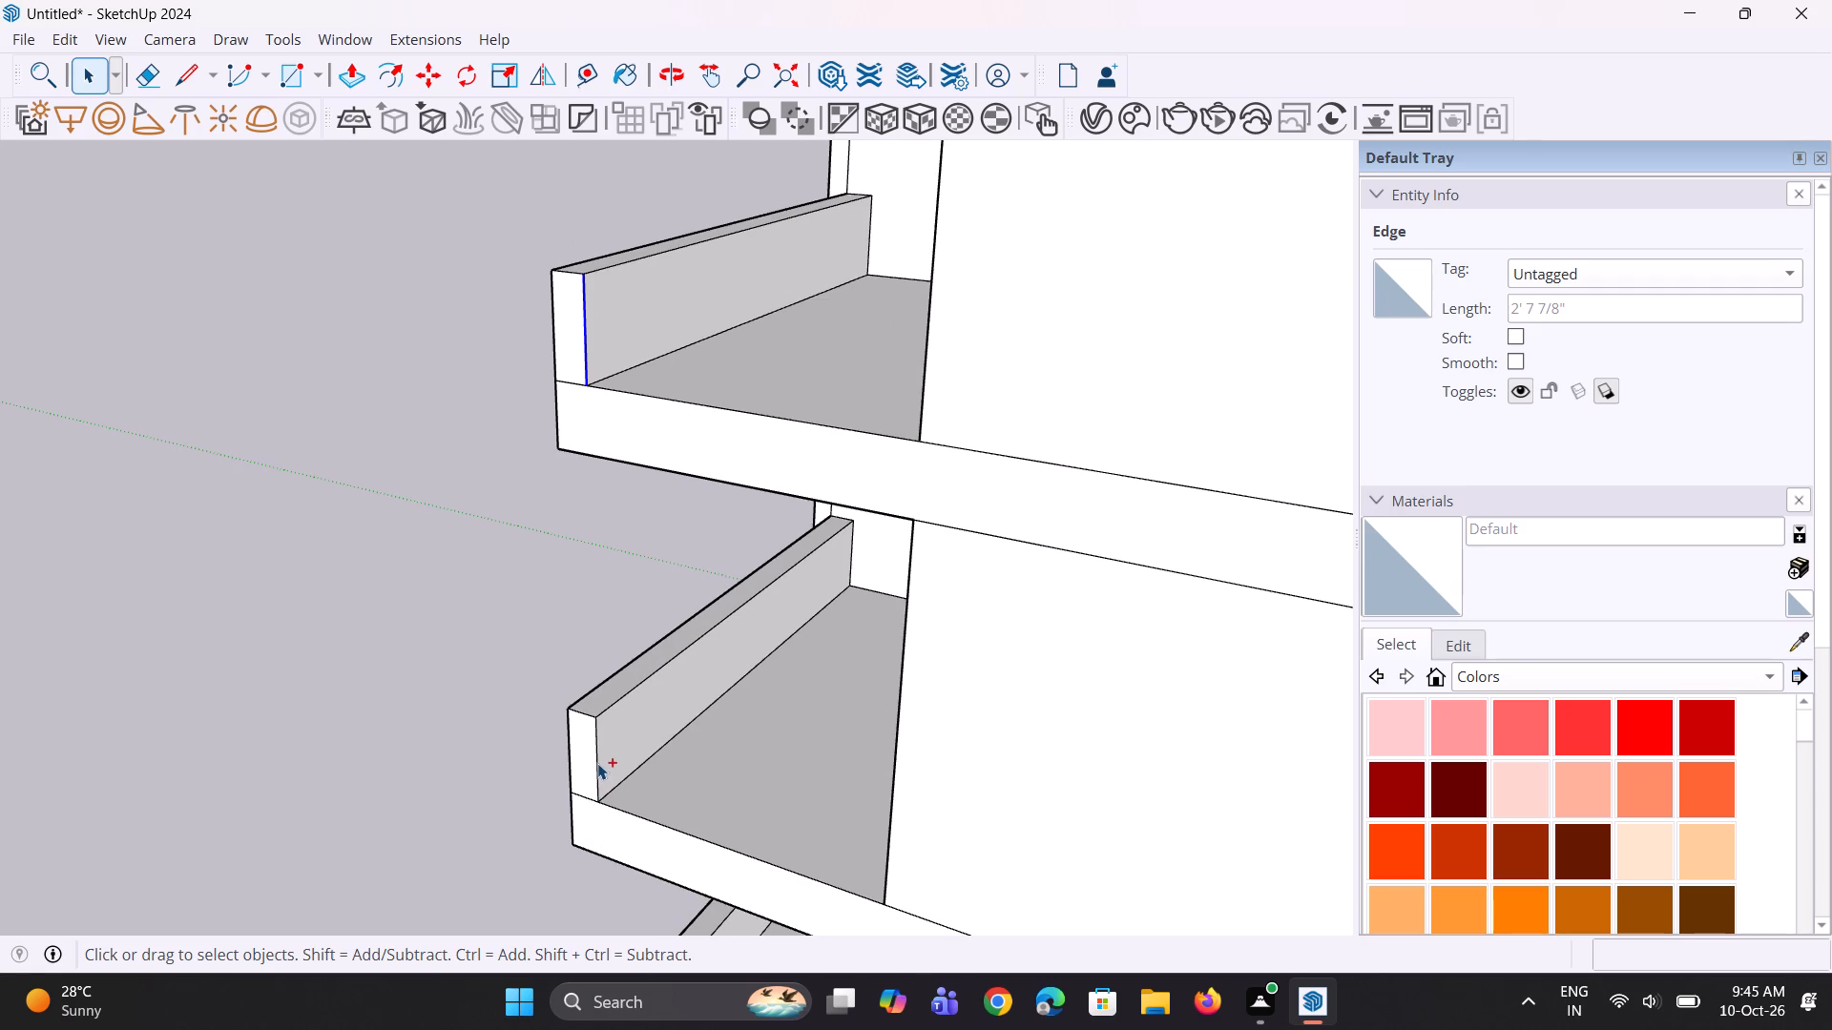
left_click(599, 760, "ctrl")
scroll(731, 597, "down", 10)
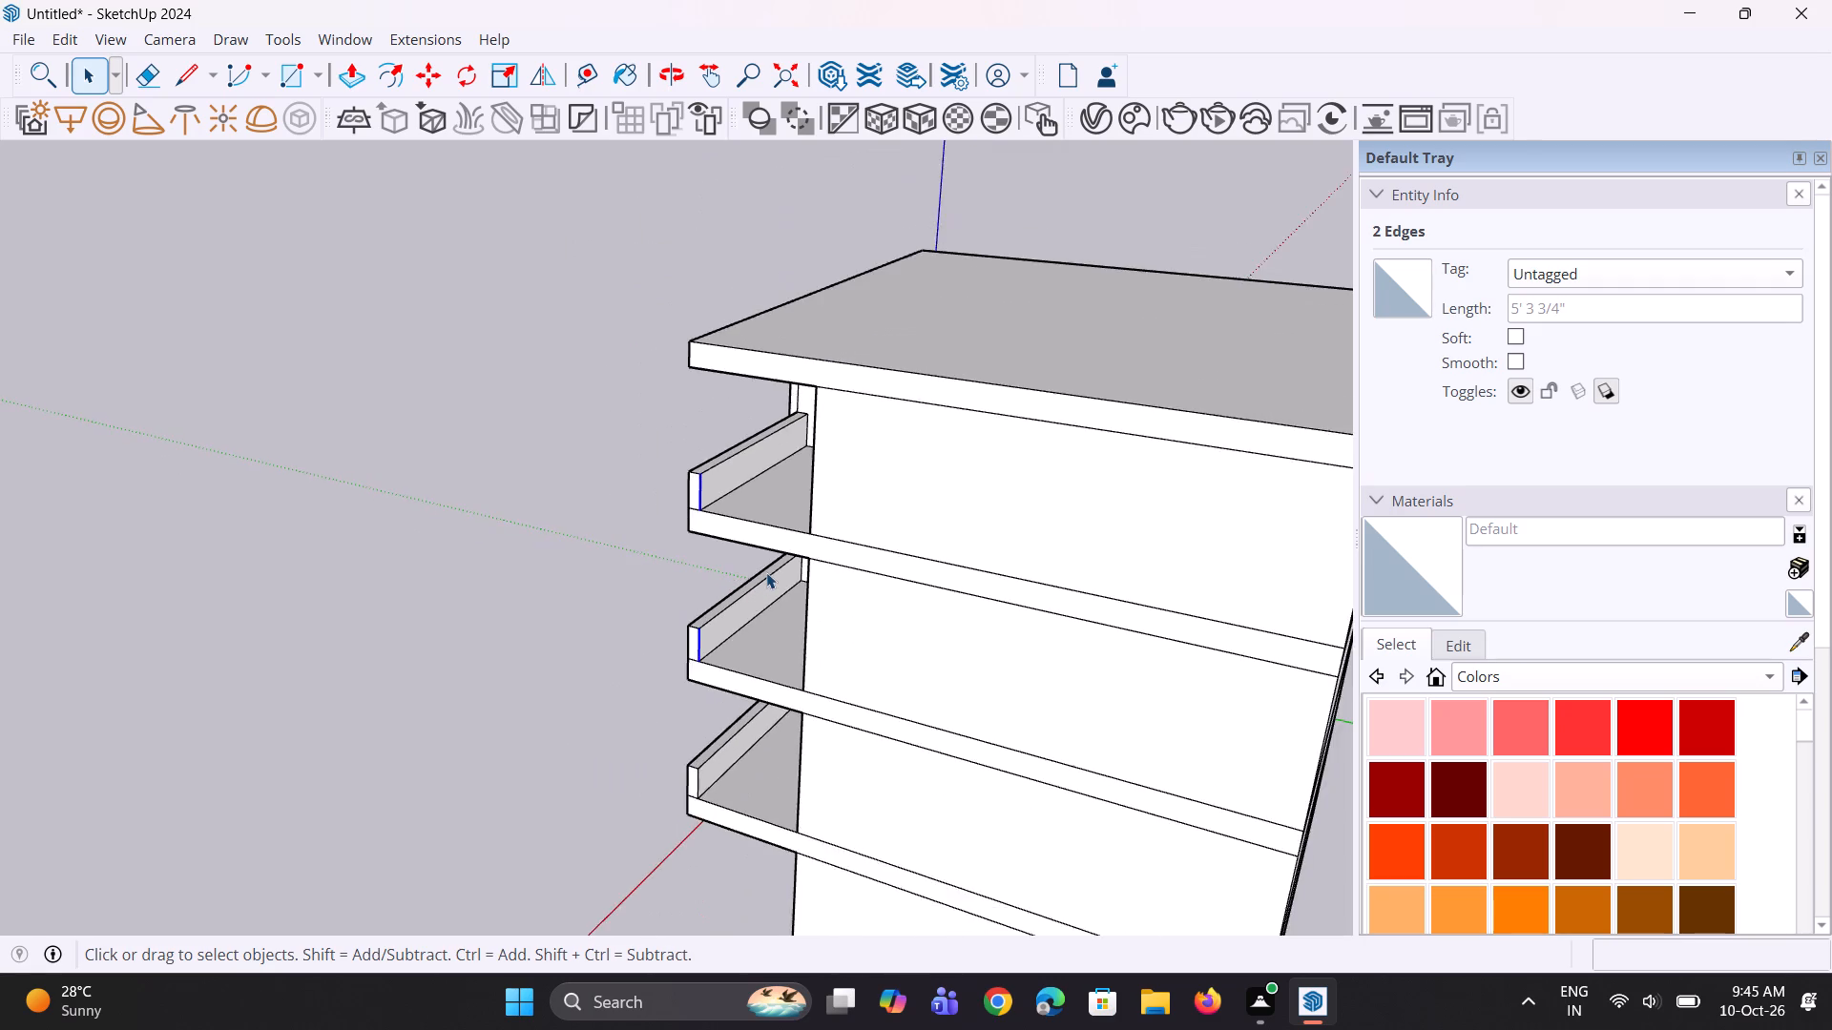
scroll(766, 572, "down", 2)
scroll(692, 829, "up", 15)
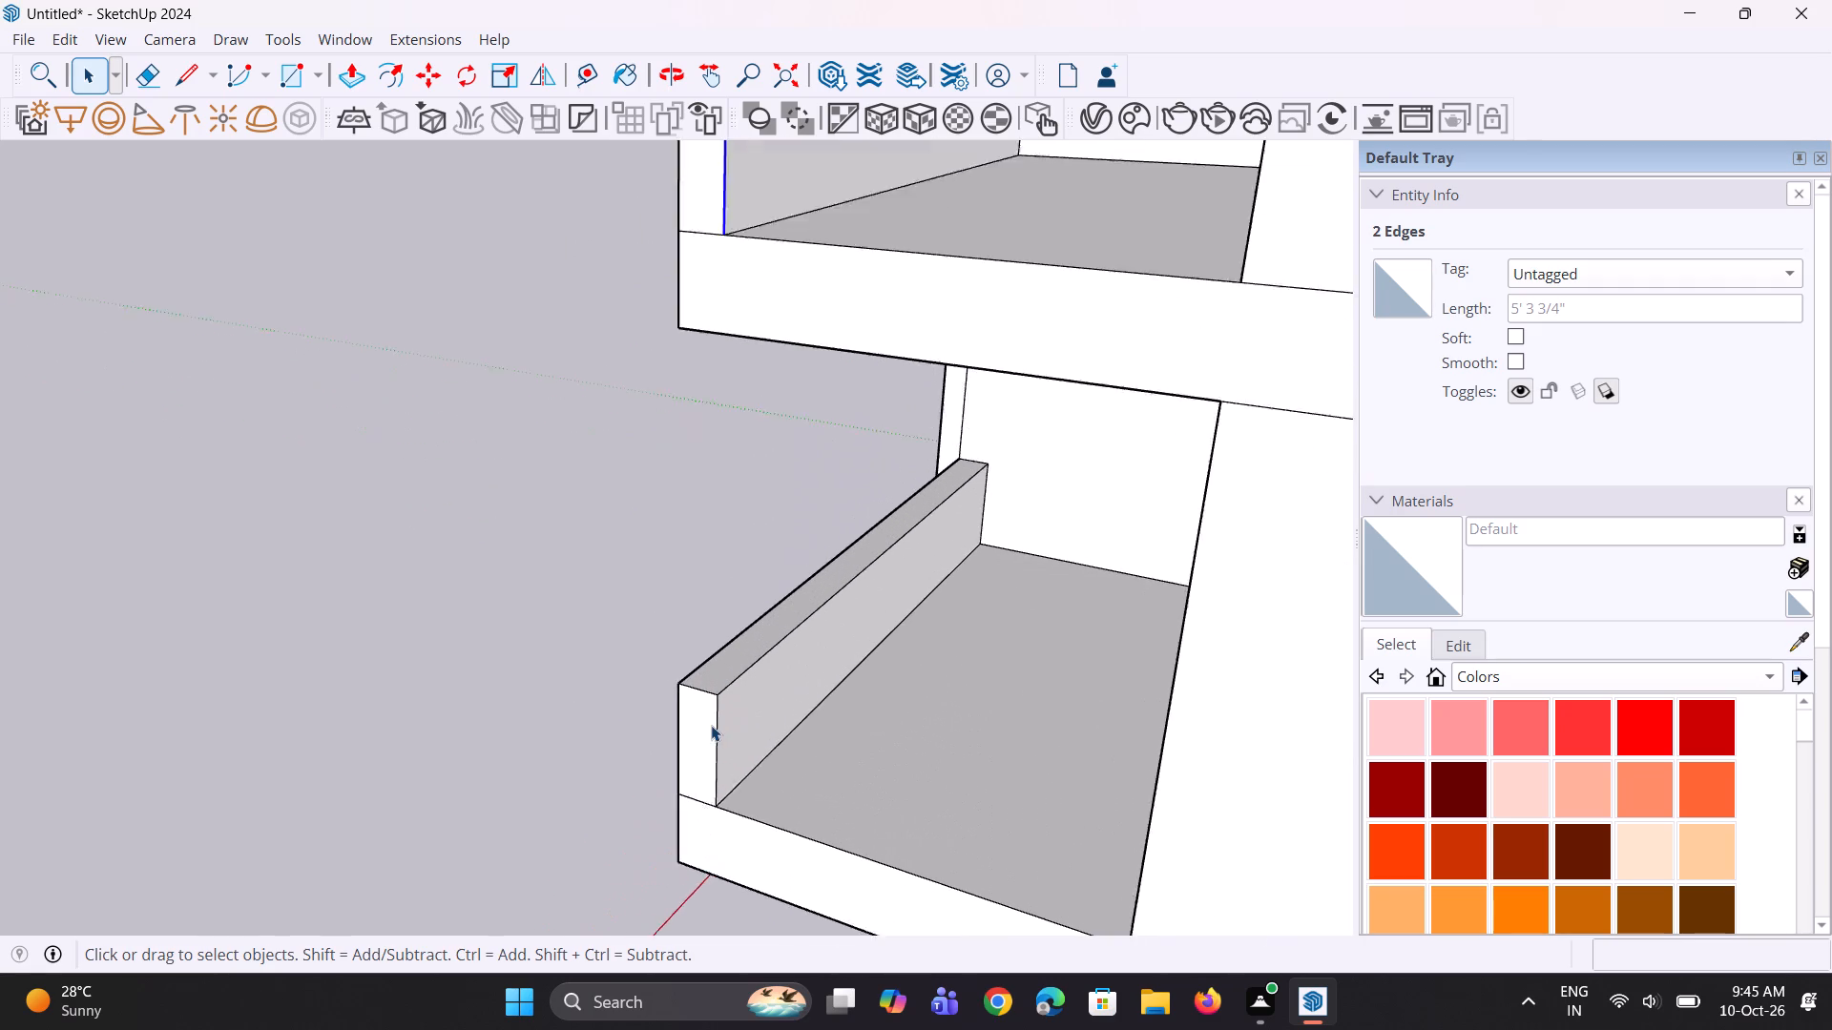
scroll(711, 725, "up", 5)
left_click(723, 735, "ctrl")
middle_click_drag(739, 847, 664, 840)
scroll(659, 835, "up", 1)
key("m")
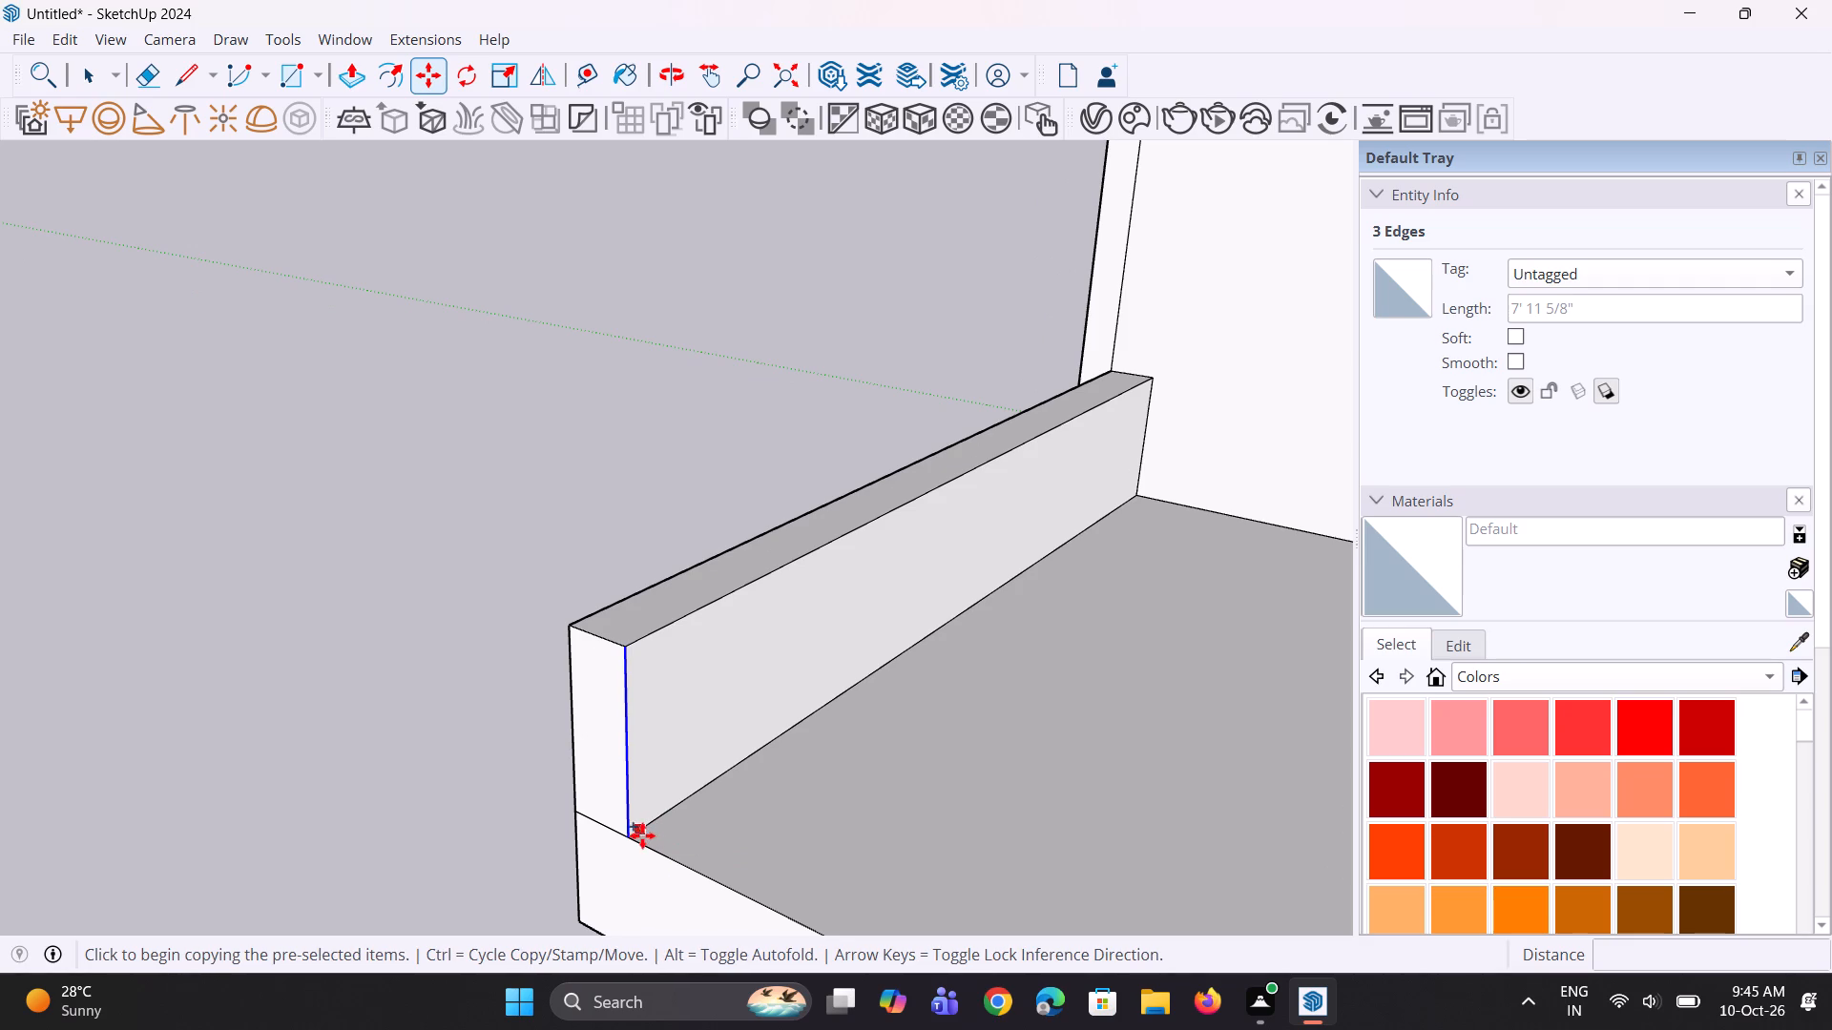
left_click(637, 837)
left_click(677, 800)
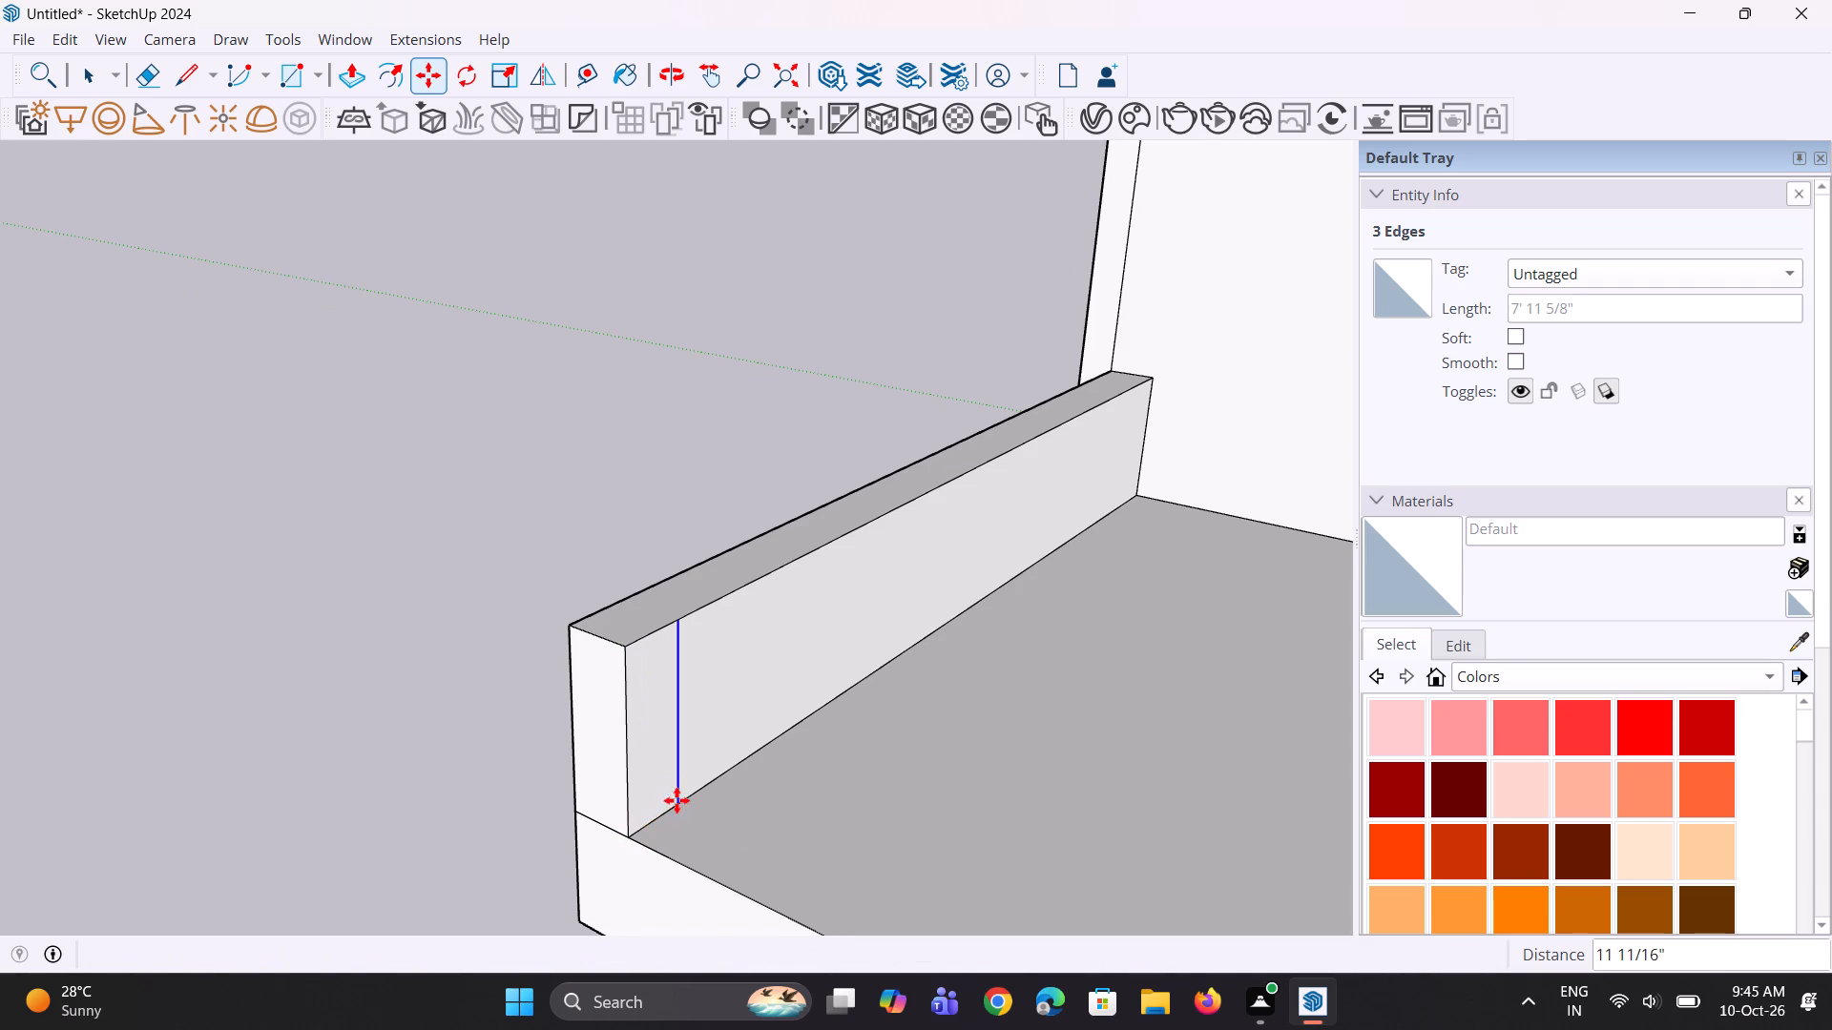
Push/Pull the lowest right balcony's new end strip 8' 4 5/8" back to the building wall as a side parapet.
scroll(635, 798, "down", 4)
middle_click_drag(674, 807, 697, 810)
key("p")
left_click(693, 795)
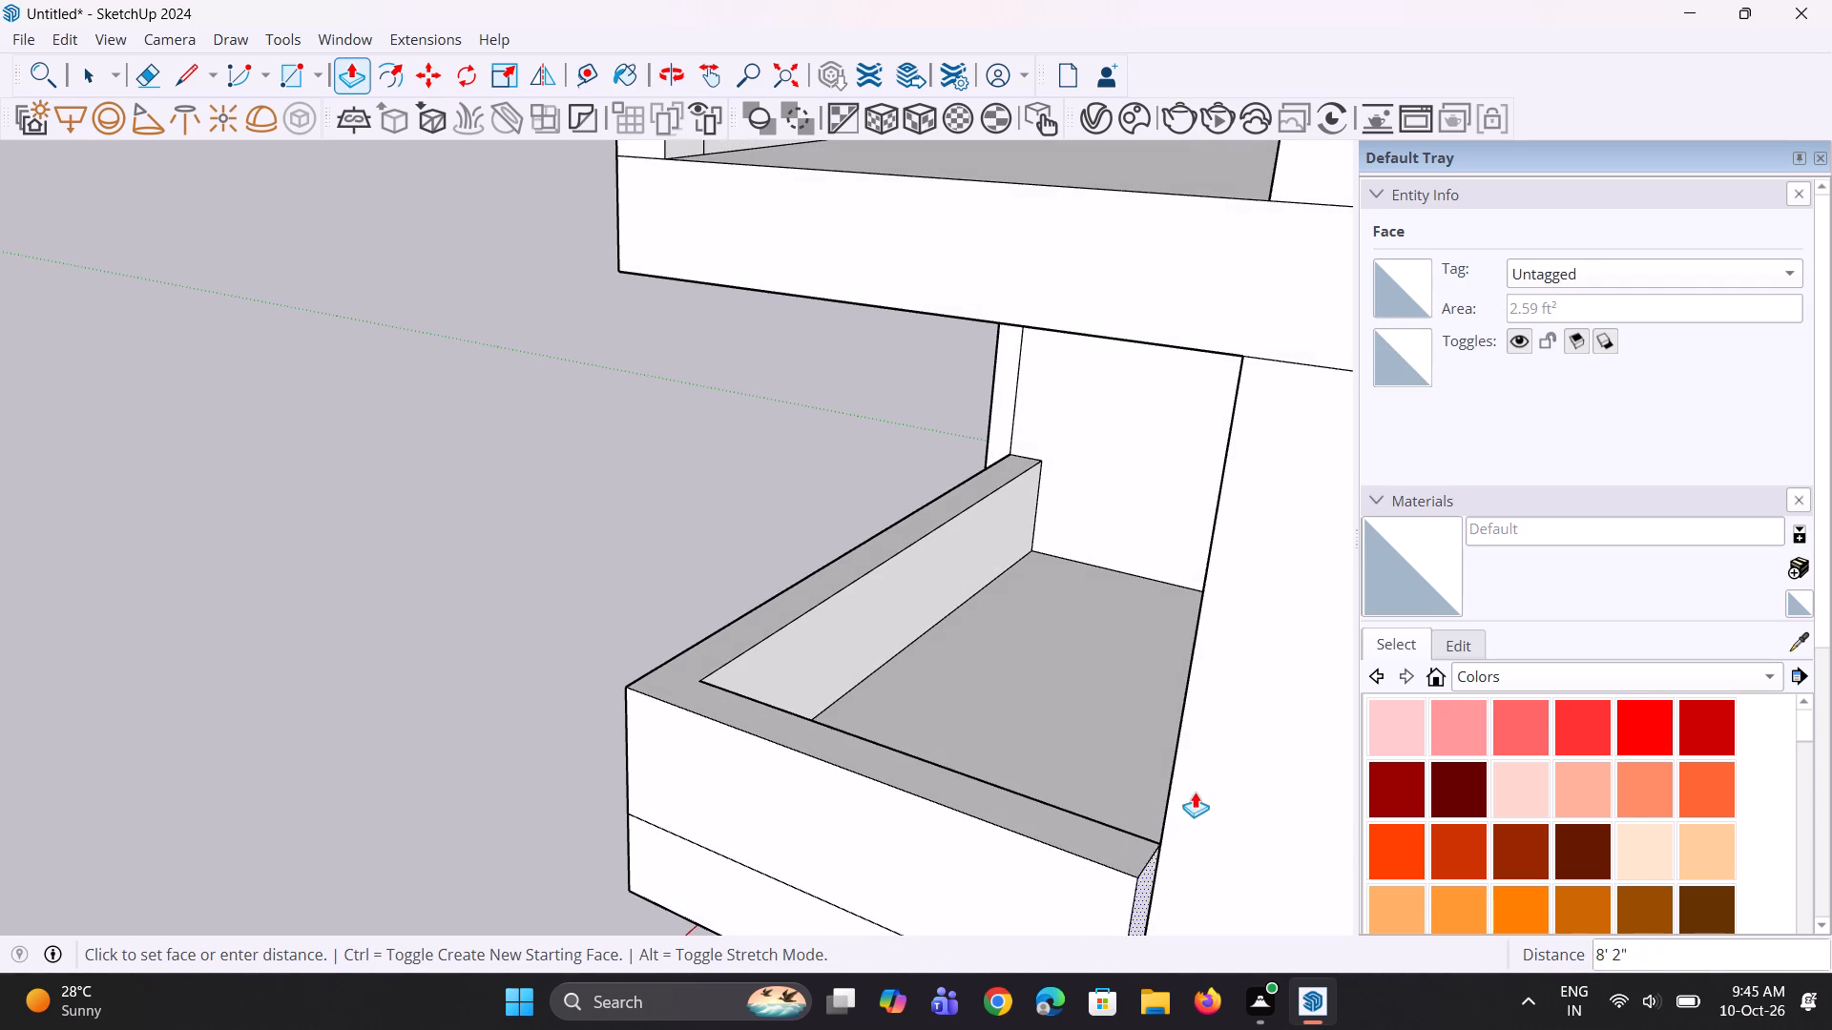
left_click(1193, 651)
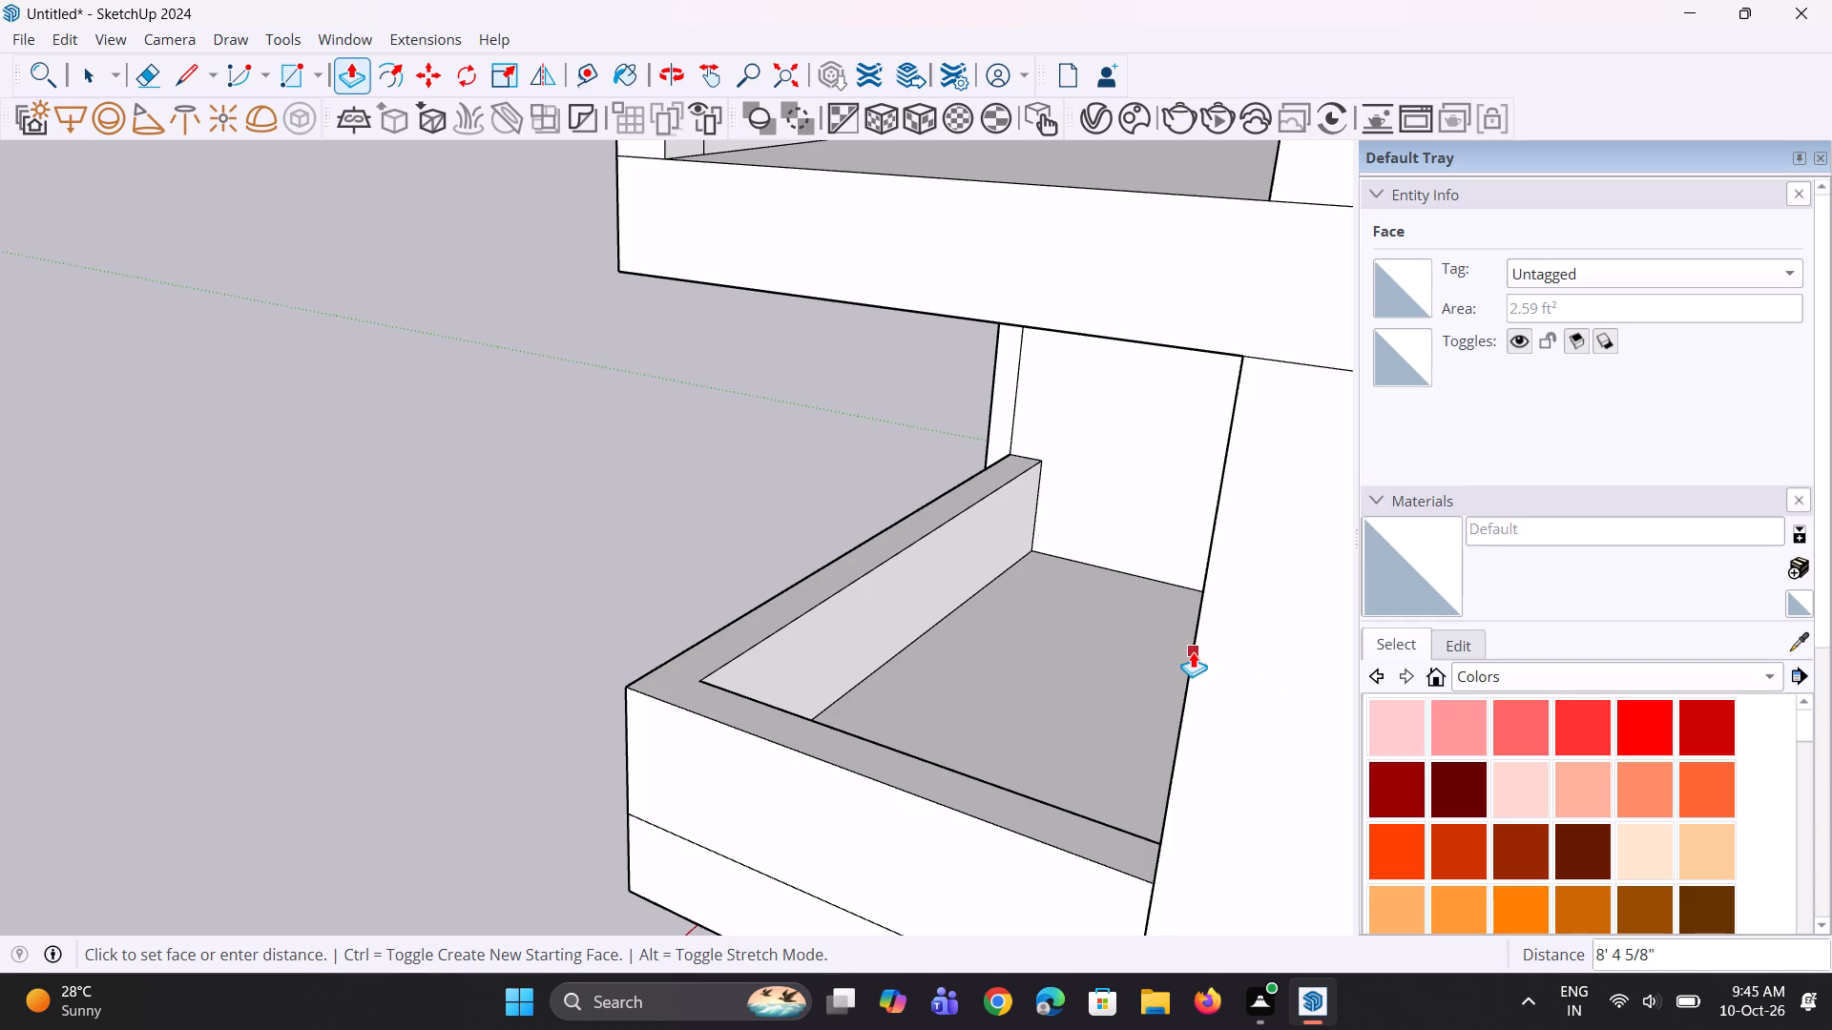
Repeat the same Push/Pull distance on the end strips of the middle and top right balconies to form side parapets.
scroll(875, 693, "down", 4)
middle_click_drag(878, 706, 965, 733)
scroll(964, 731, "down", 4)
middle_click_drag(914, 728, 760, 720)
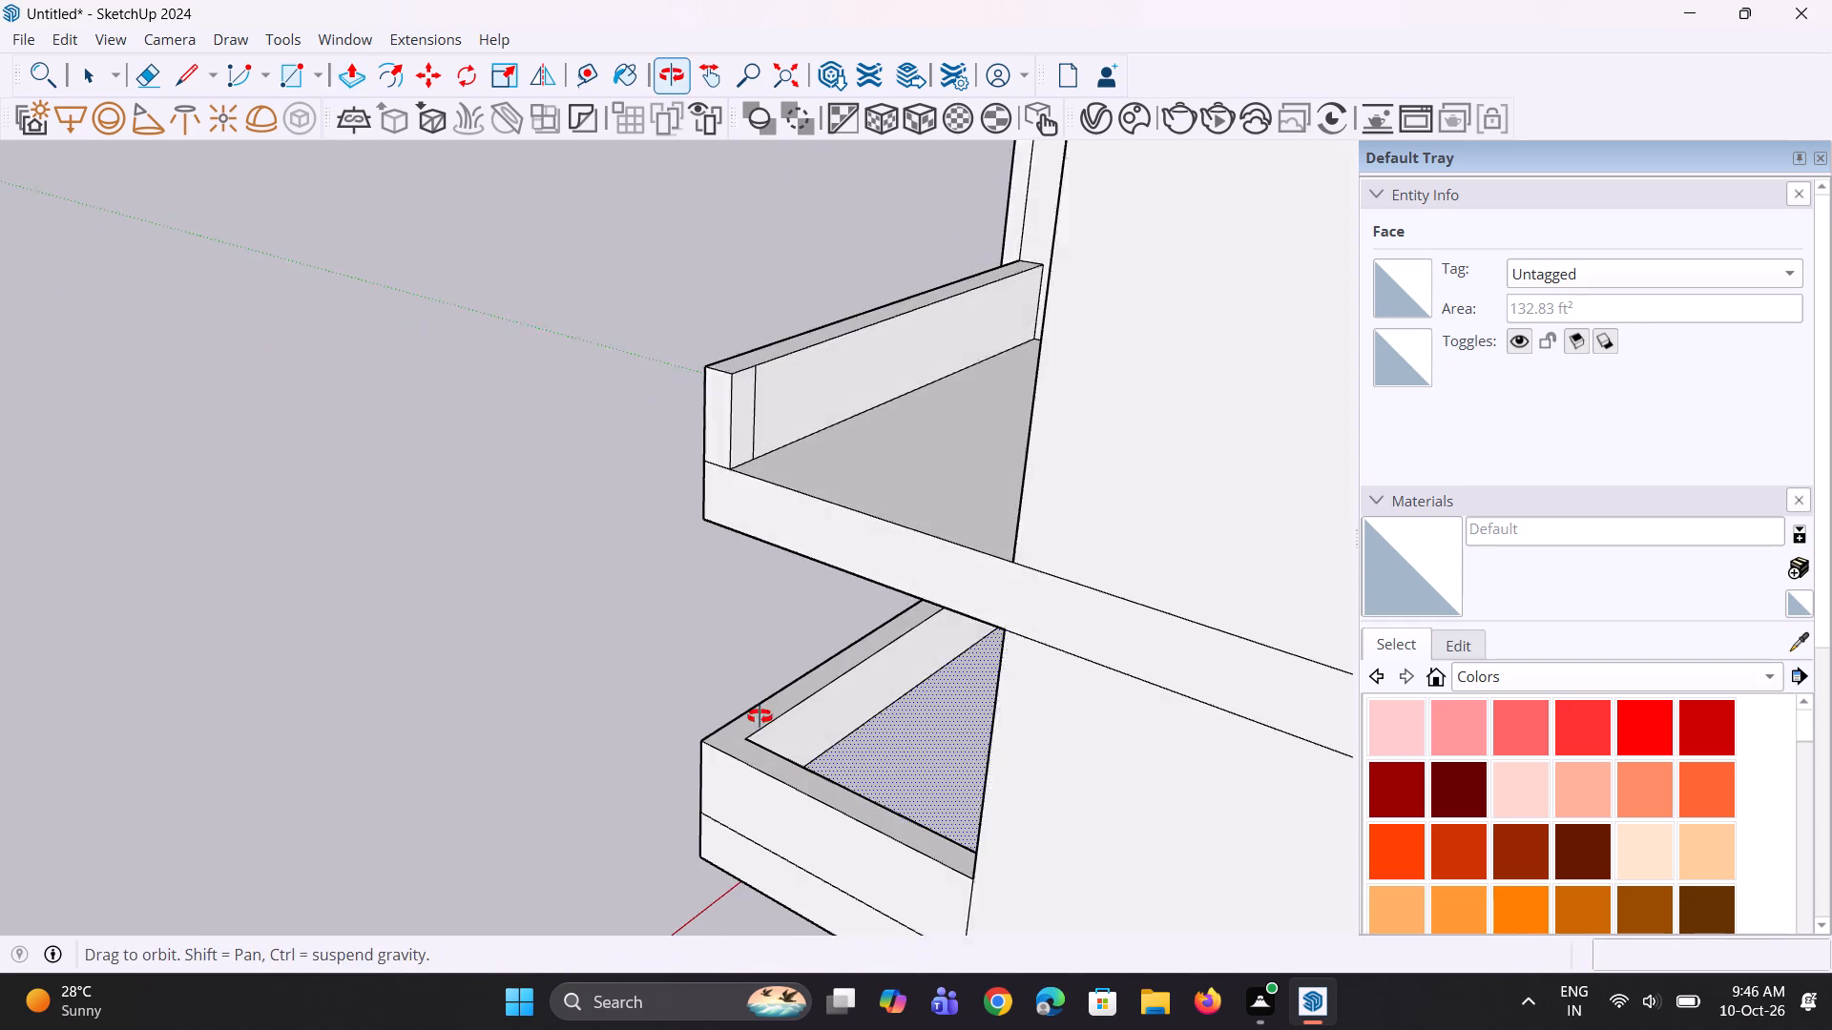
scroll(703, 432, "up", 1)
double_click(717, 418)
scroll(747, 471, "down", 4)
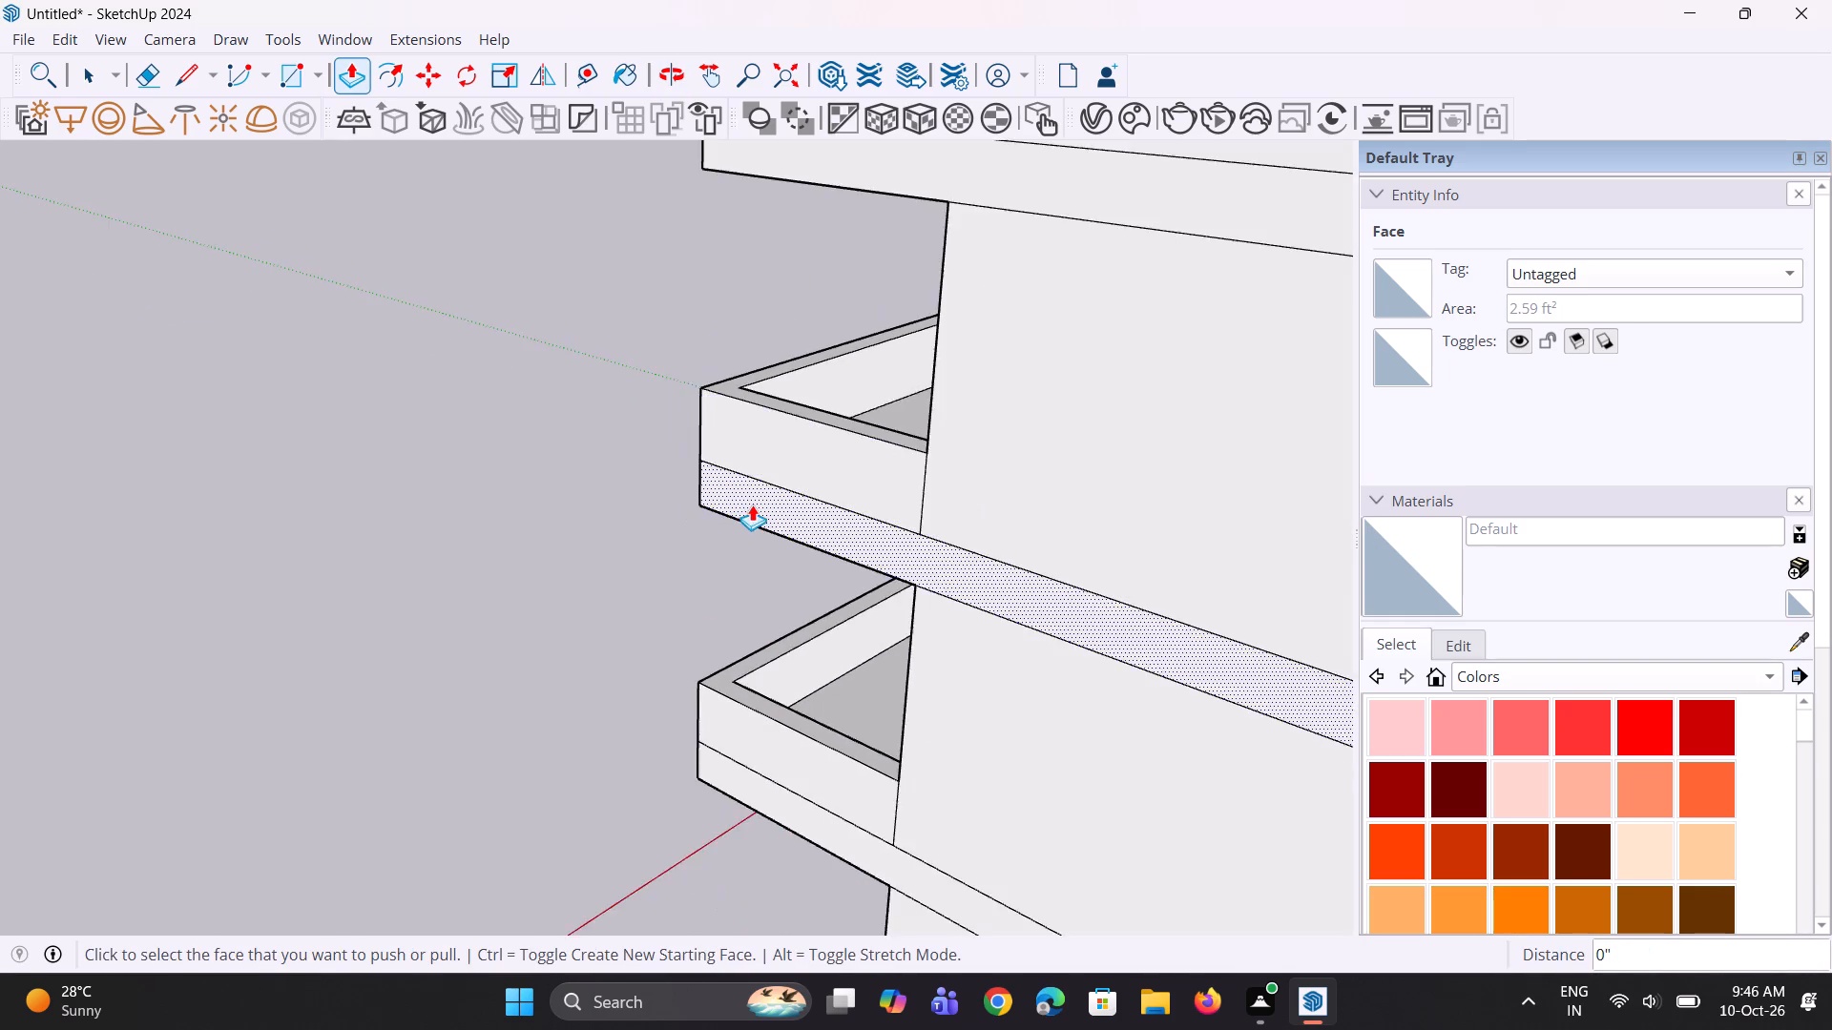
scroll(752, 505, "down", 6)
scroll(742, 261, "up", 6)
double_click(744, 257)
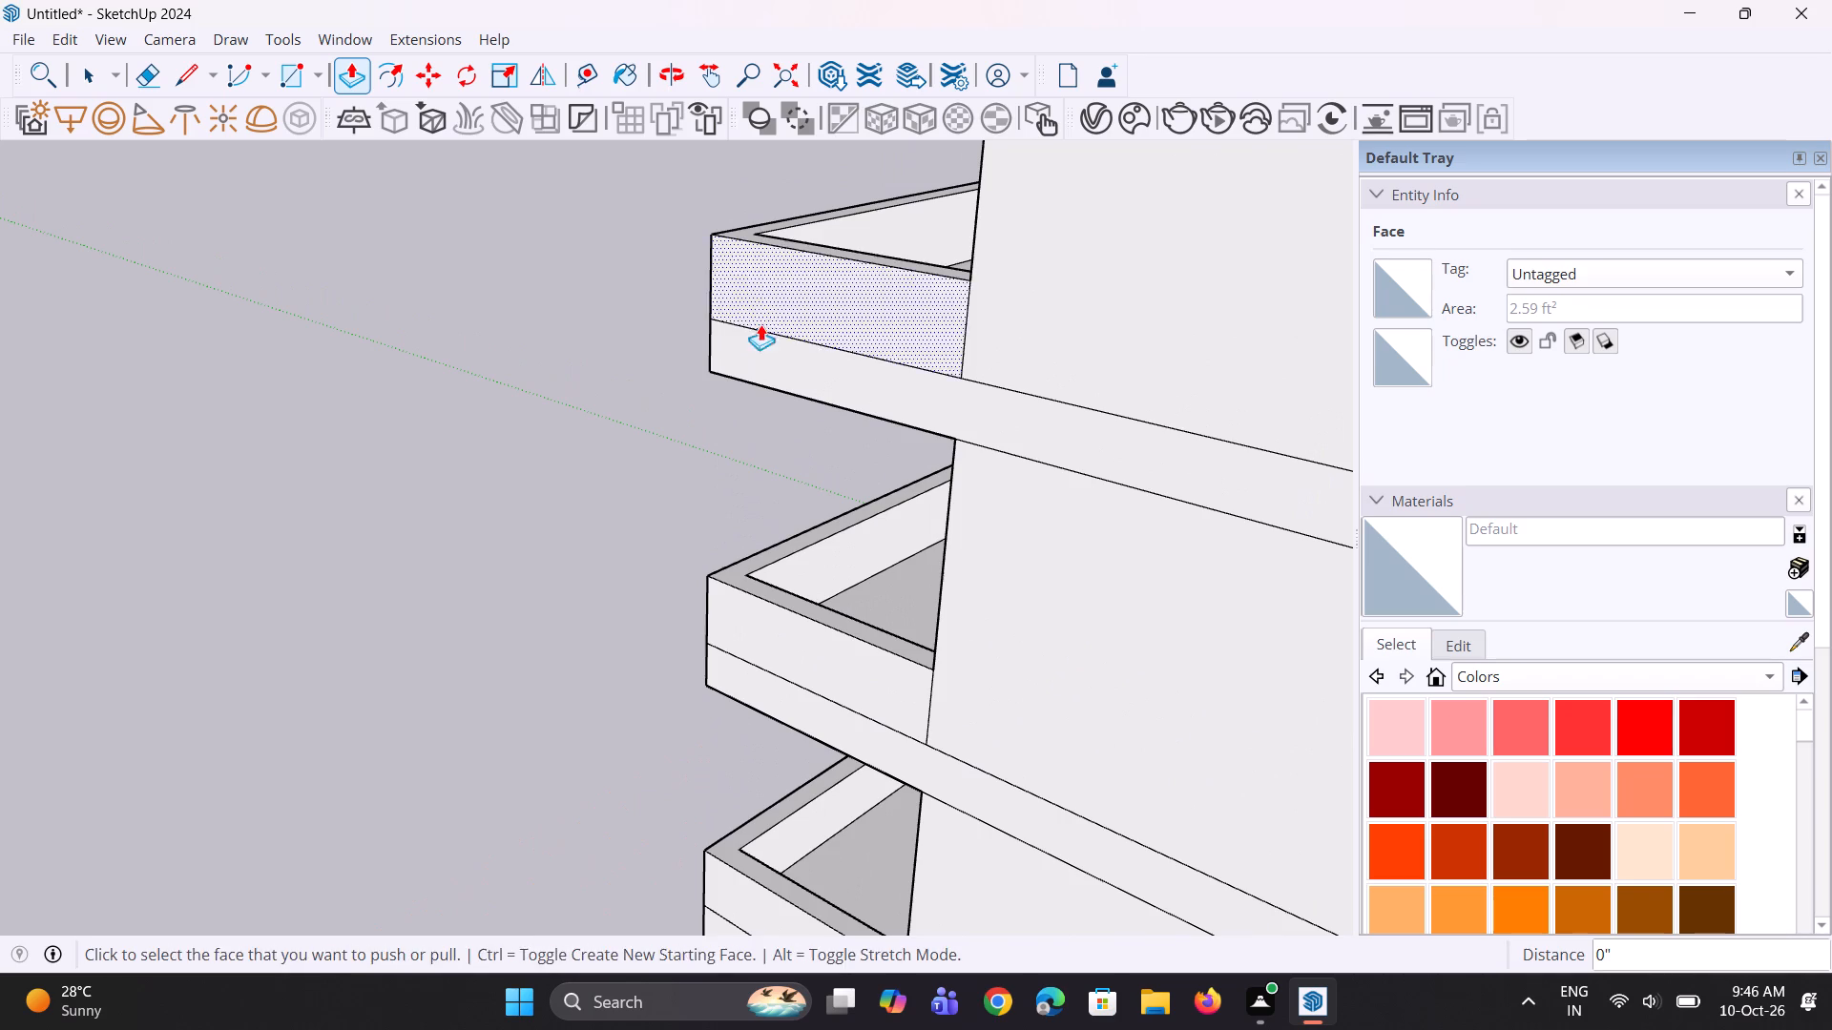
Examine the right balconies' side parapets and the open outer ends of the left balconies from around the building.
middle_click_drag(781, 406, 1134, 424)
scroll(1131, 424, "down", 7)
middle_click_drag(1028, 697, 1036, 613)
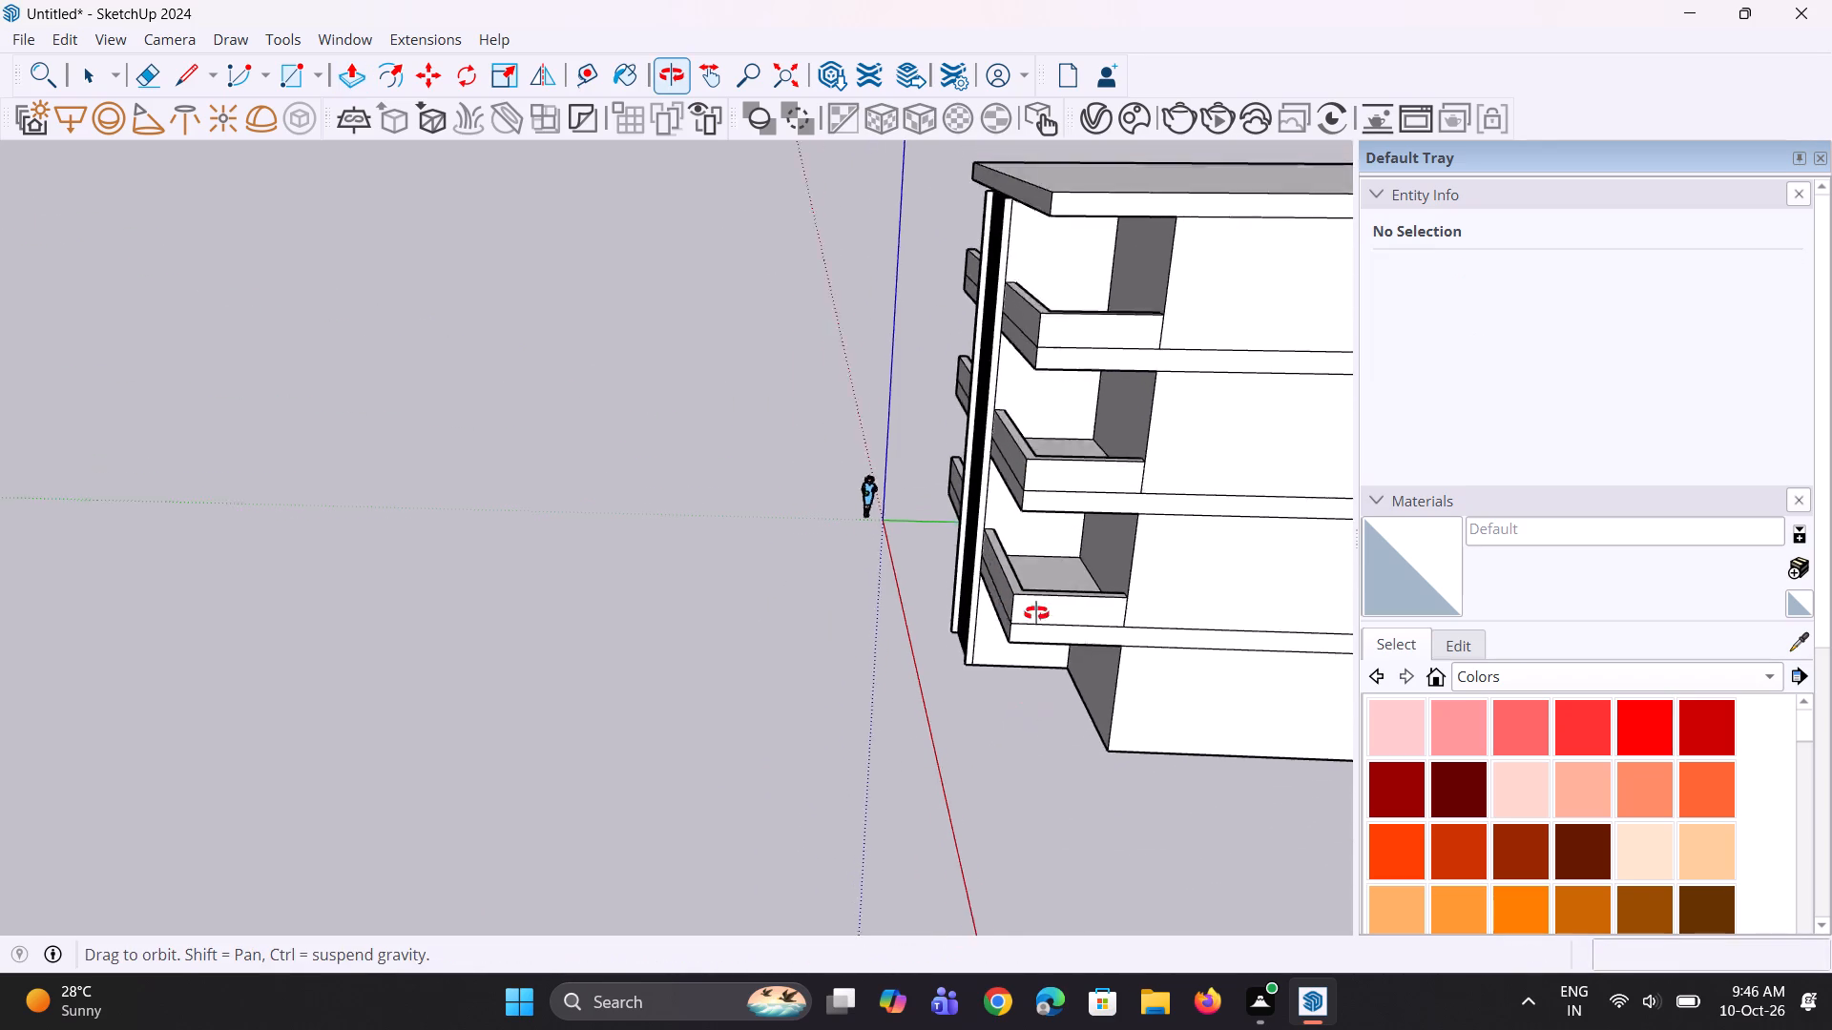
middle_click_drag(1036, 613, 1510, 720)
scroll(656, 366, "down", 5)
middle_click_drag(613, 389, 726, 401)
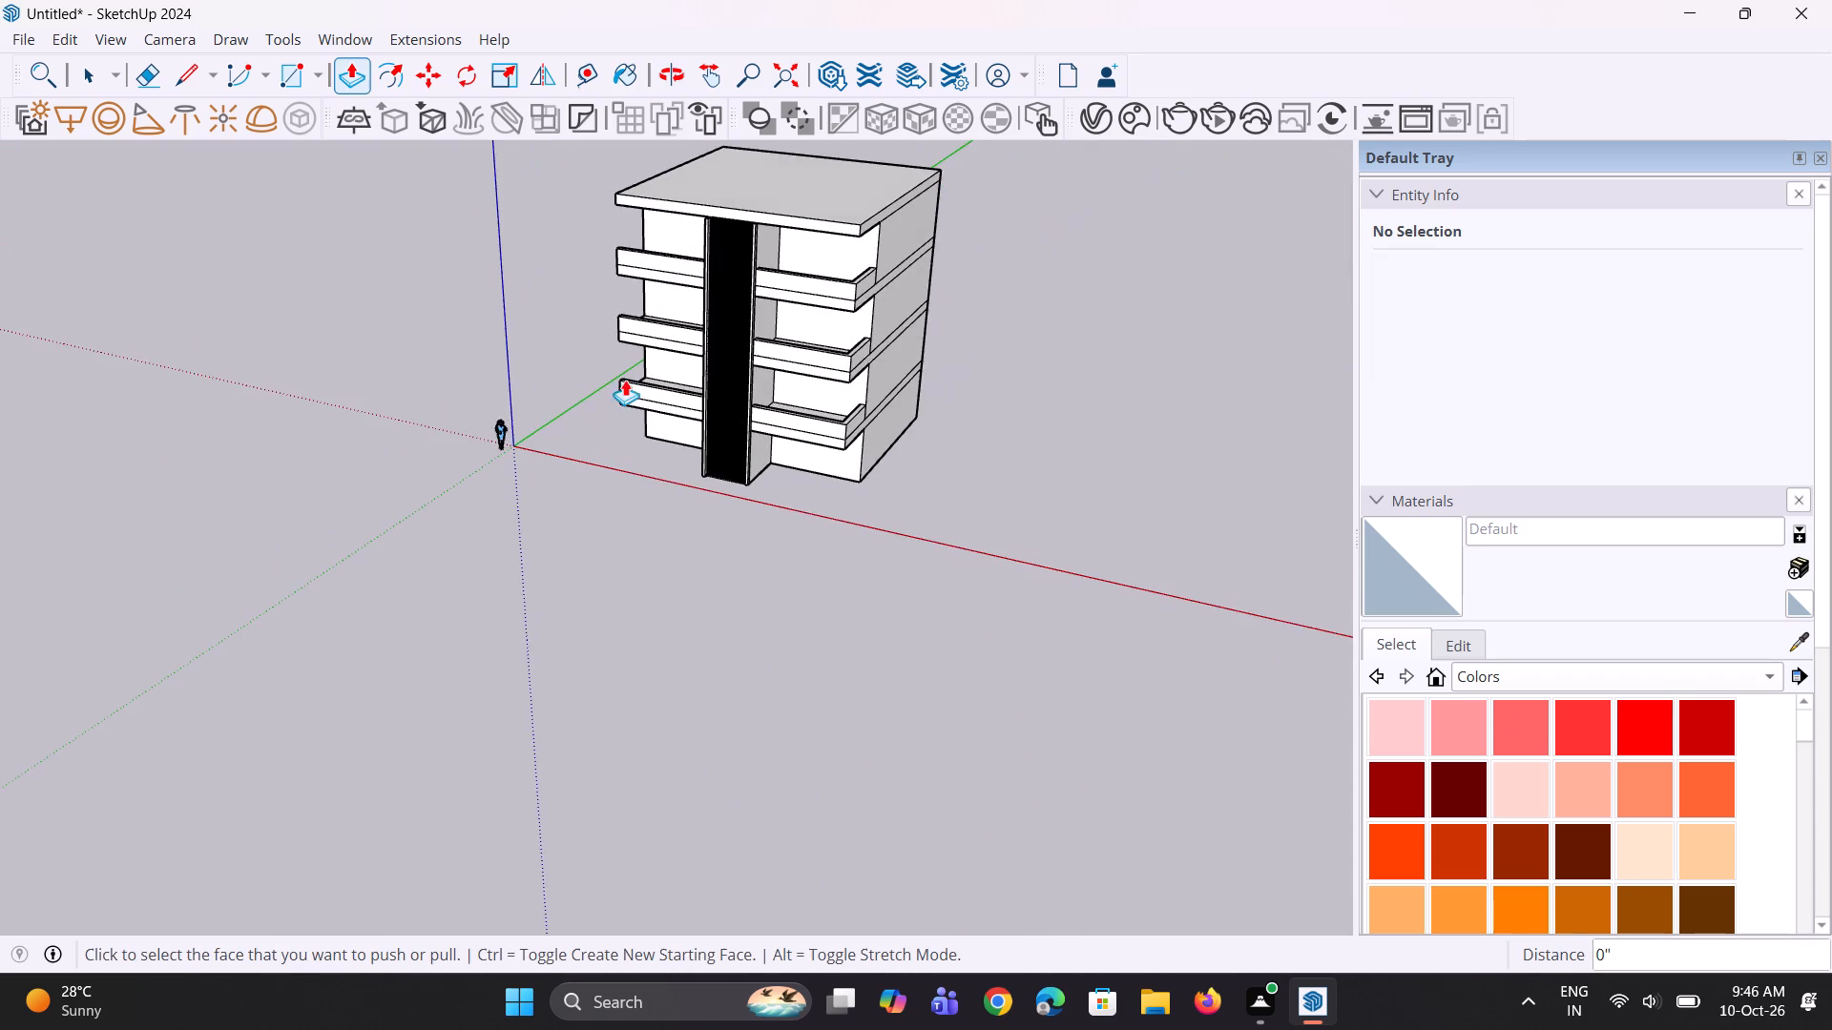
scroll(552, 308, "up", 3)
scroll(489, 506, "up", 9)
scroll(497, 728, "down", 8)
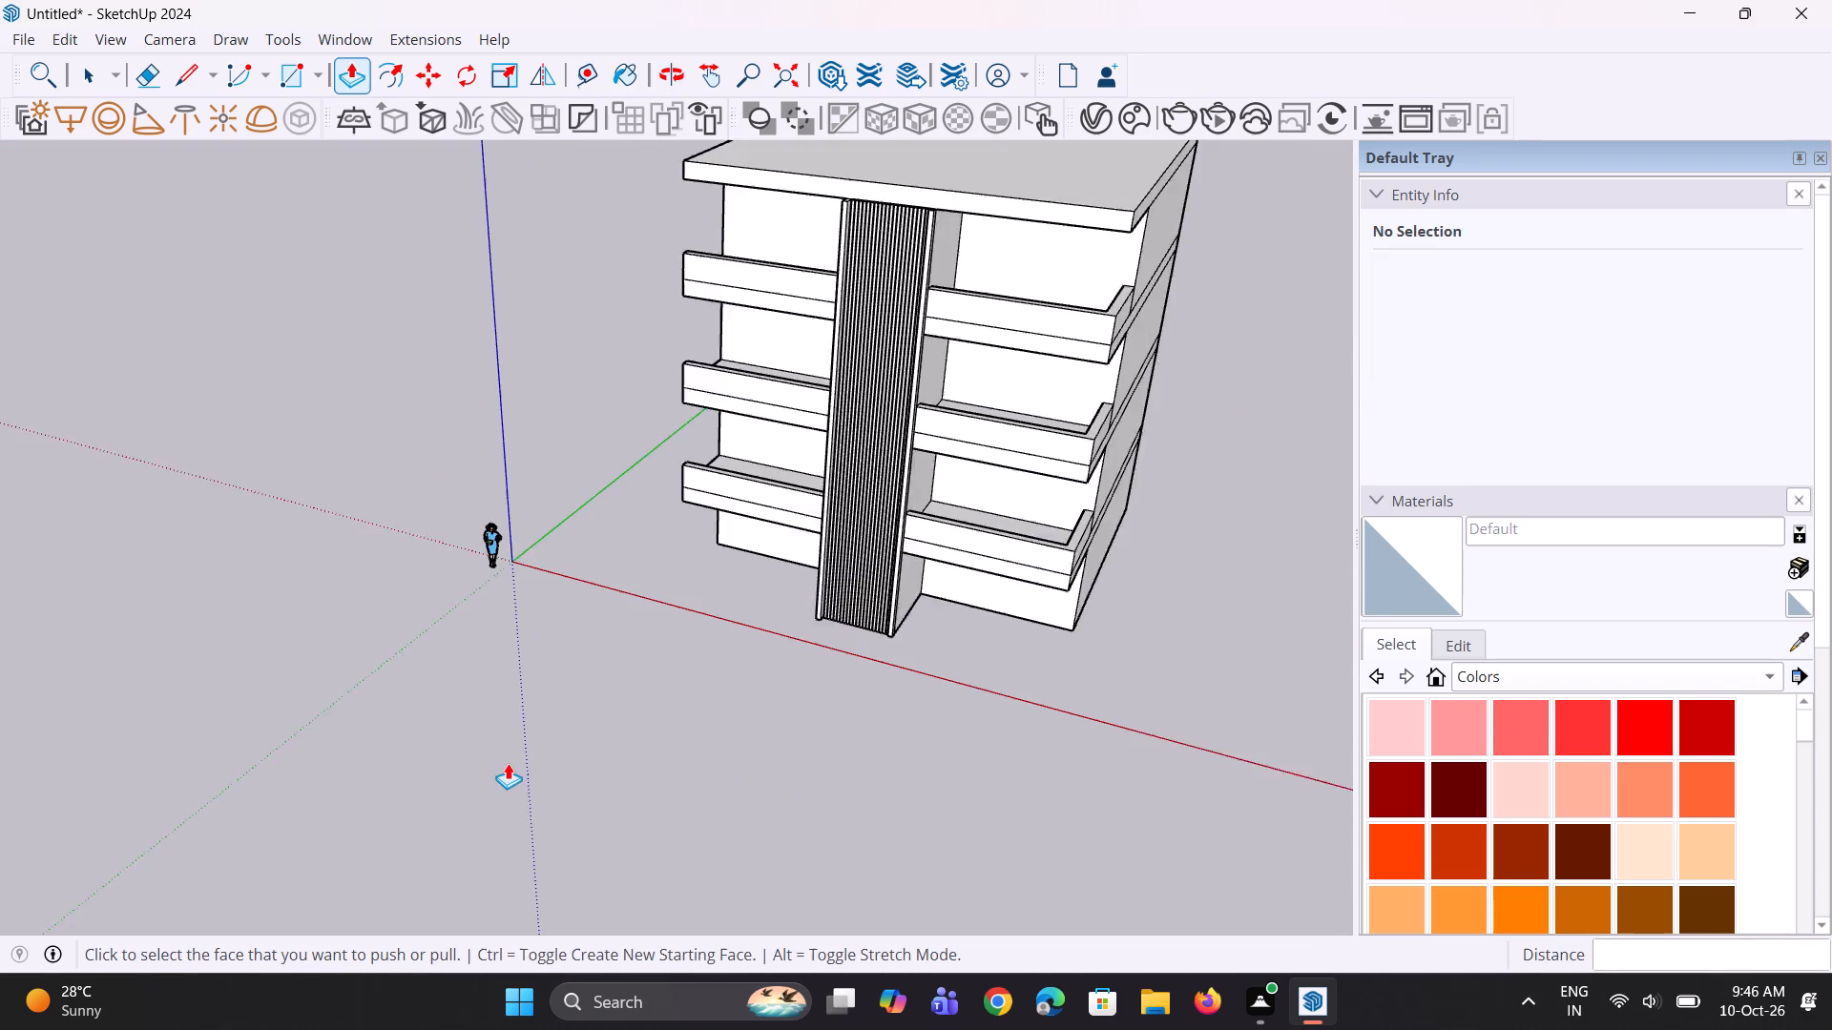
scroll(508, 763, "down", 3)
scroll(635, 480, "up", 3)
scroll(640, 323, "down", 1)
scroll(640, 323, "up", 4)
scroll(699, 767, "up", 1)
middle_click_drag(706, 767, 1047, 640)
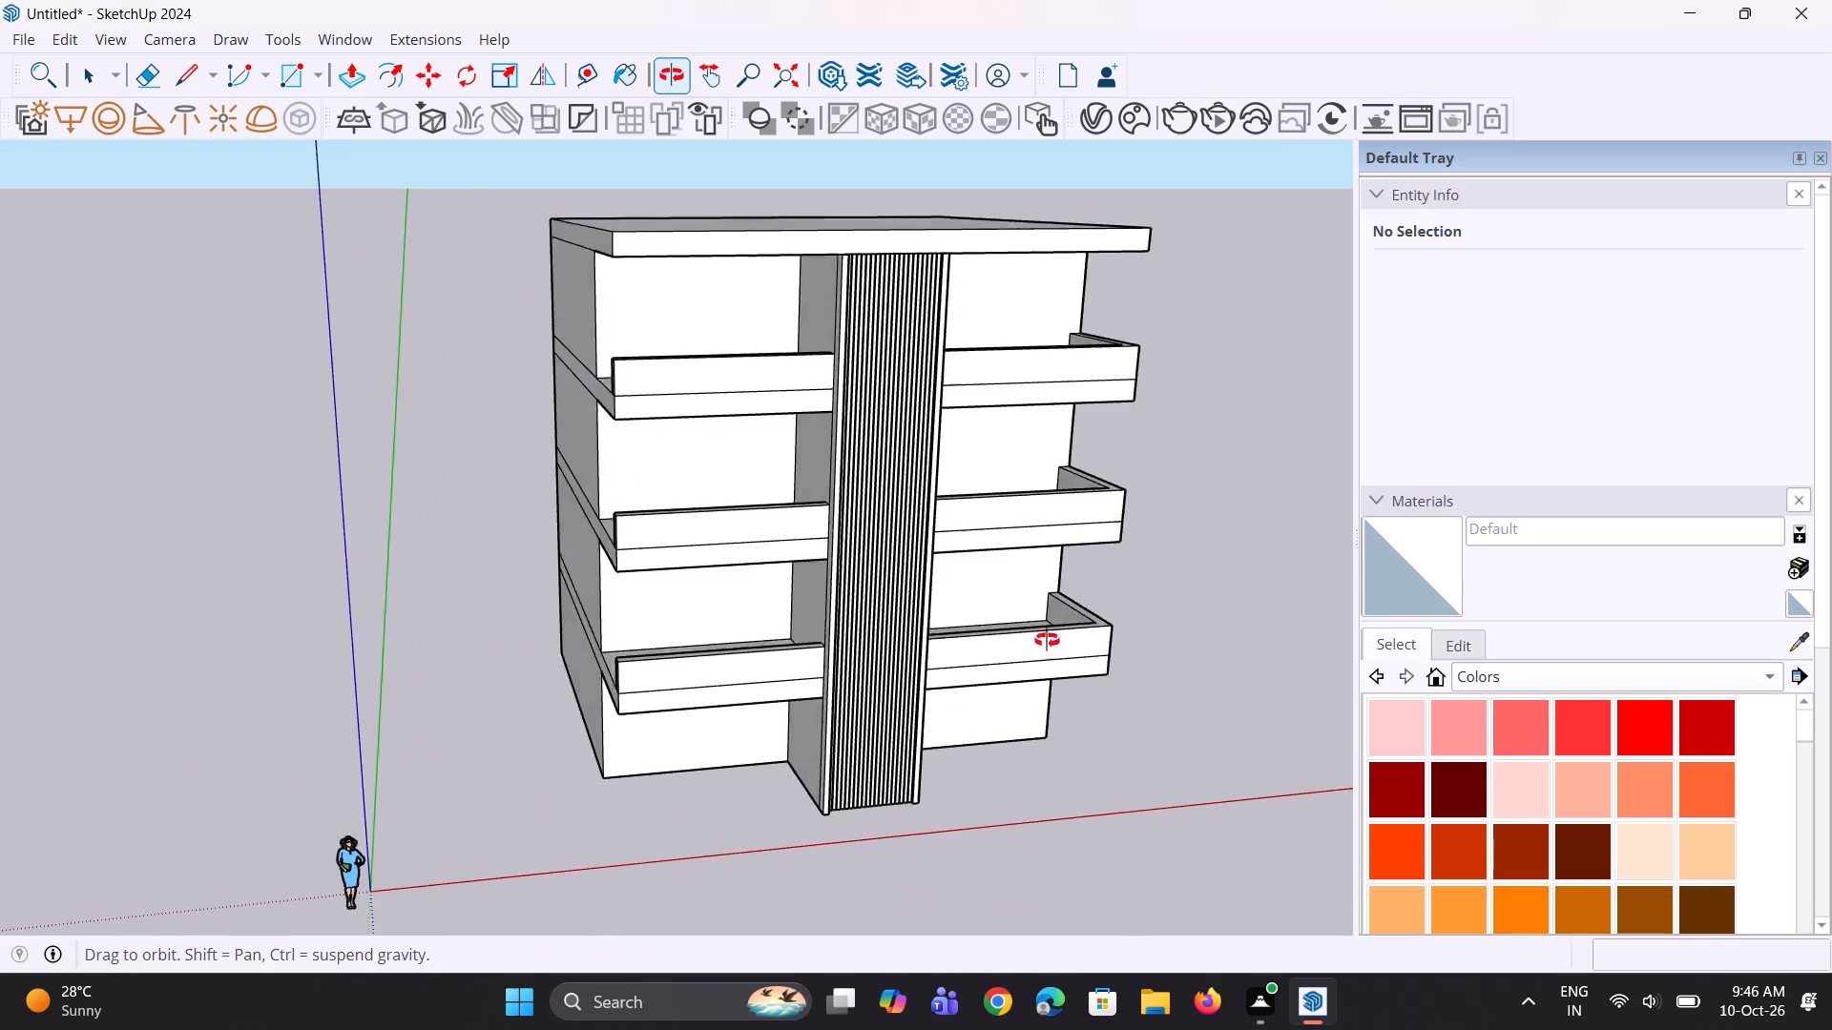
Copy the inner vertical end edges of the three left balcony parapets about 11 1/8" inward along their inside faces.
middle_click_drag(1047, 640, 994, 460)
scroll(456, 628, "up", 2)
middle_click_drag(687, 746, 908, 743)
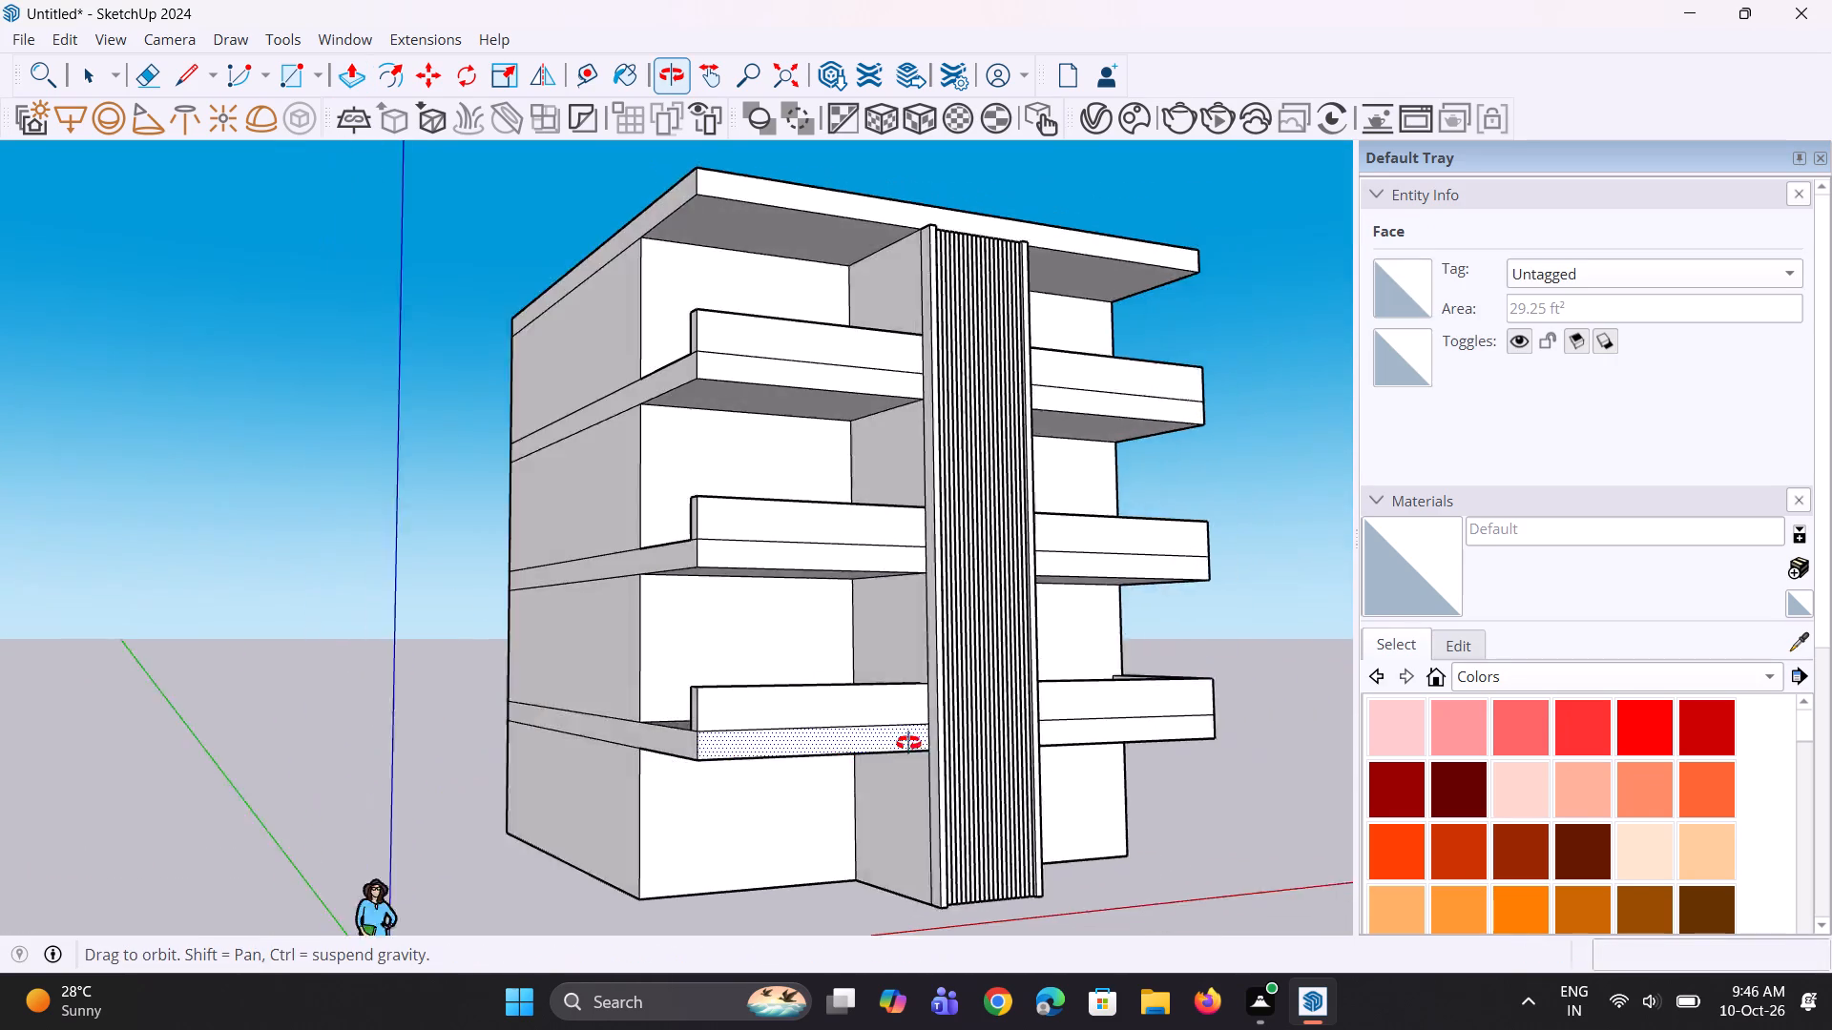
middle_click_drag(908, 743, 1018, 705)
middle_click_drag(349, 508, 841, 745)
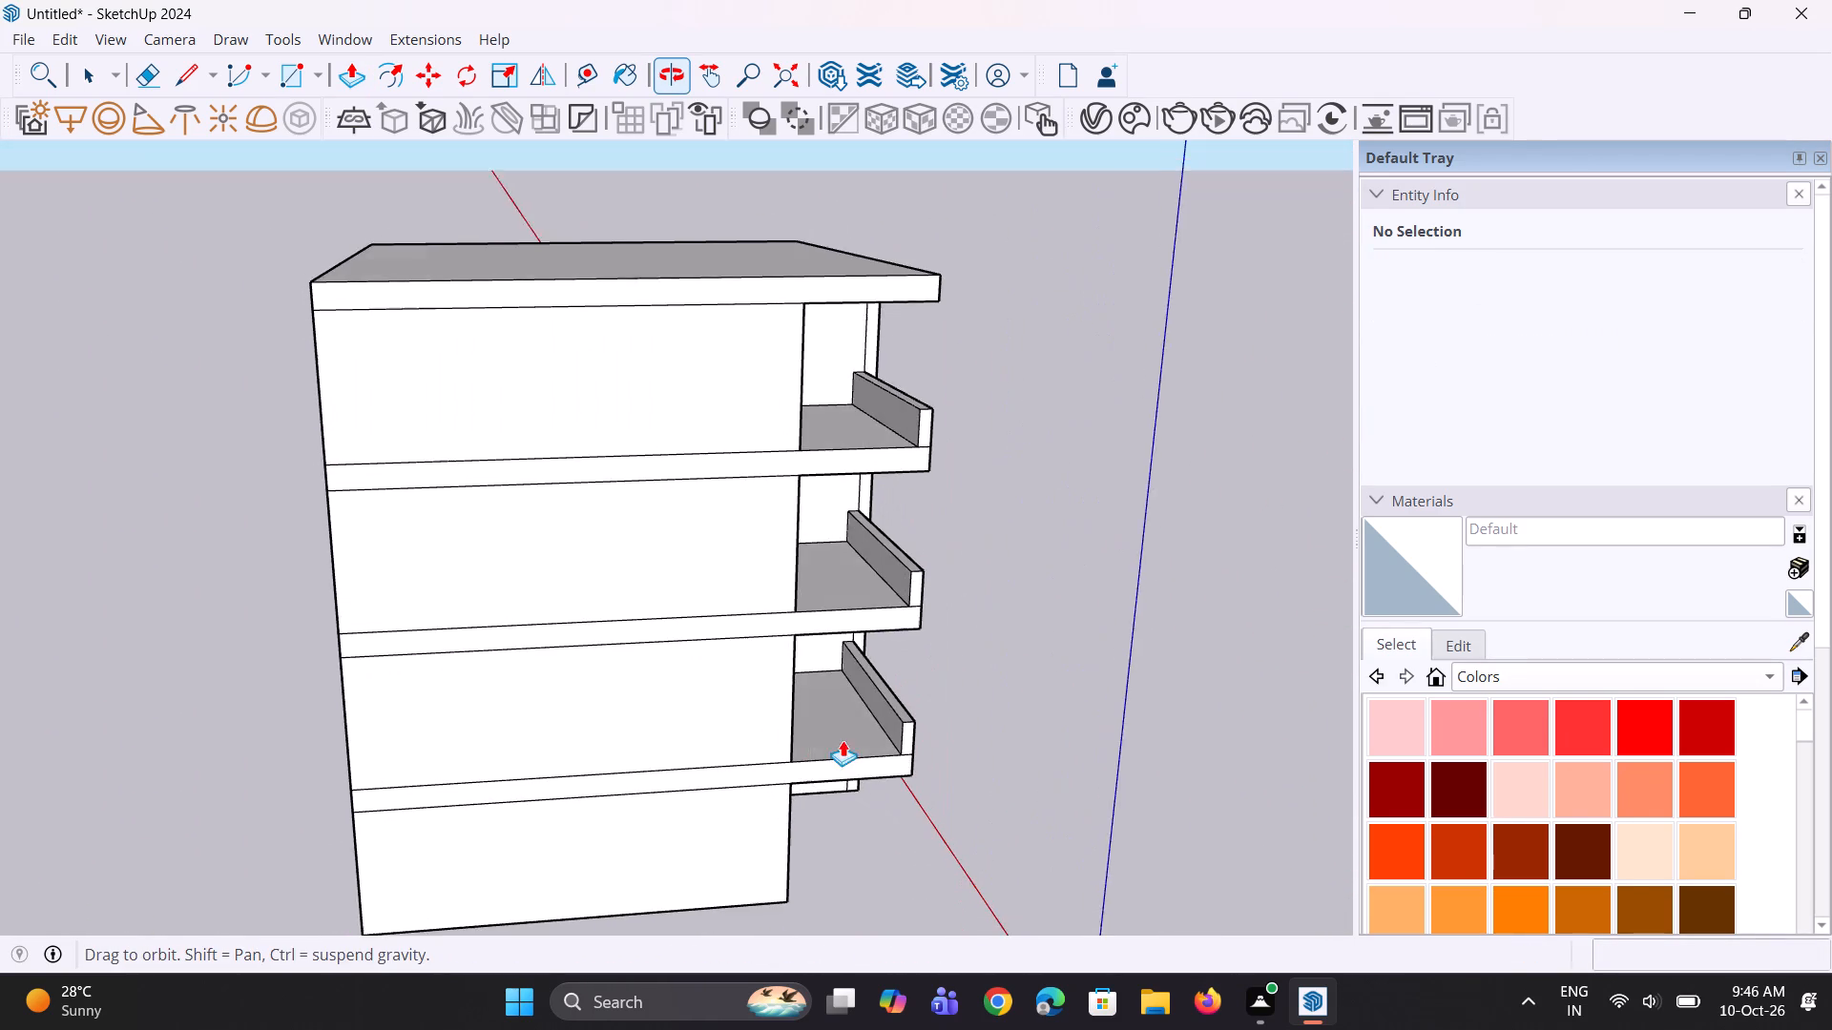
scroll(853, 525, "up", 5)
middle_click_drag(900, 539, 933, 570)
scroll(933, 570, "up", 1)
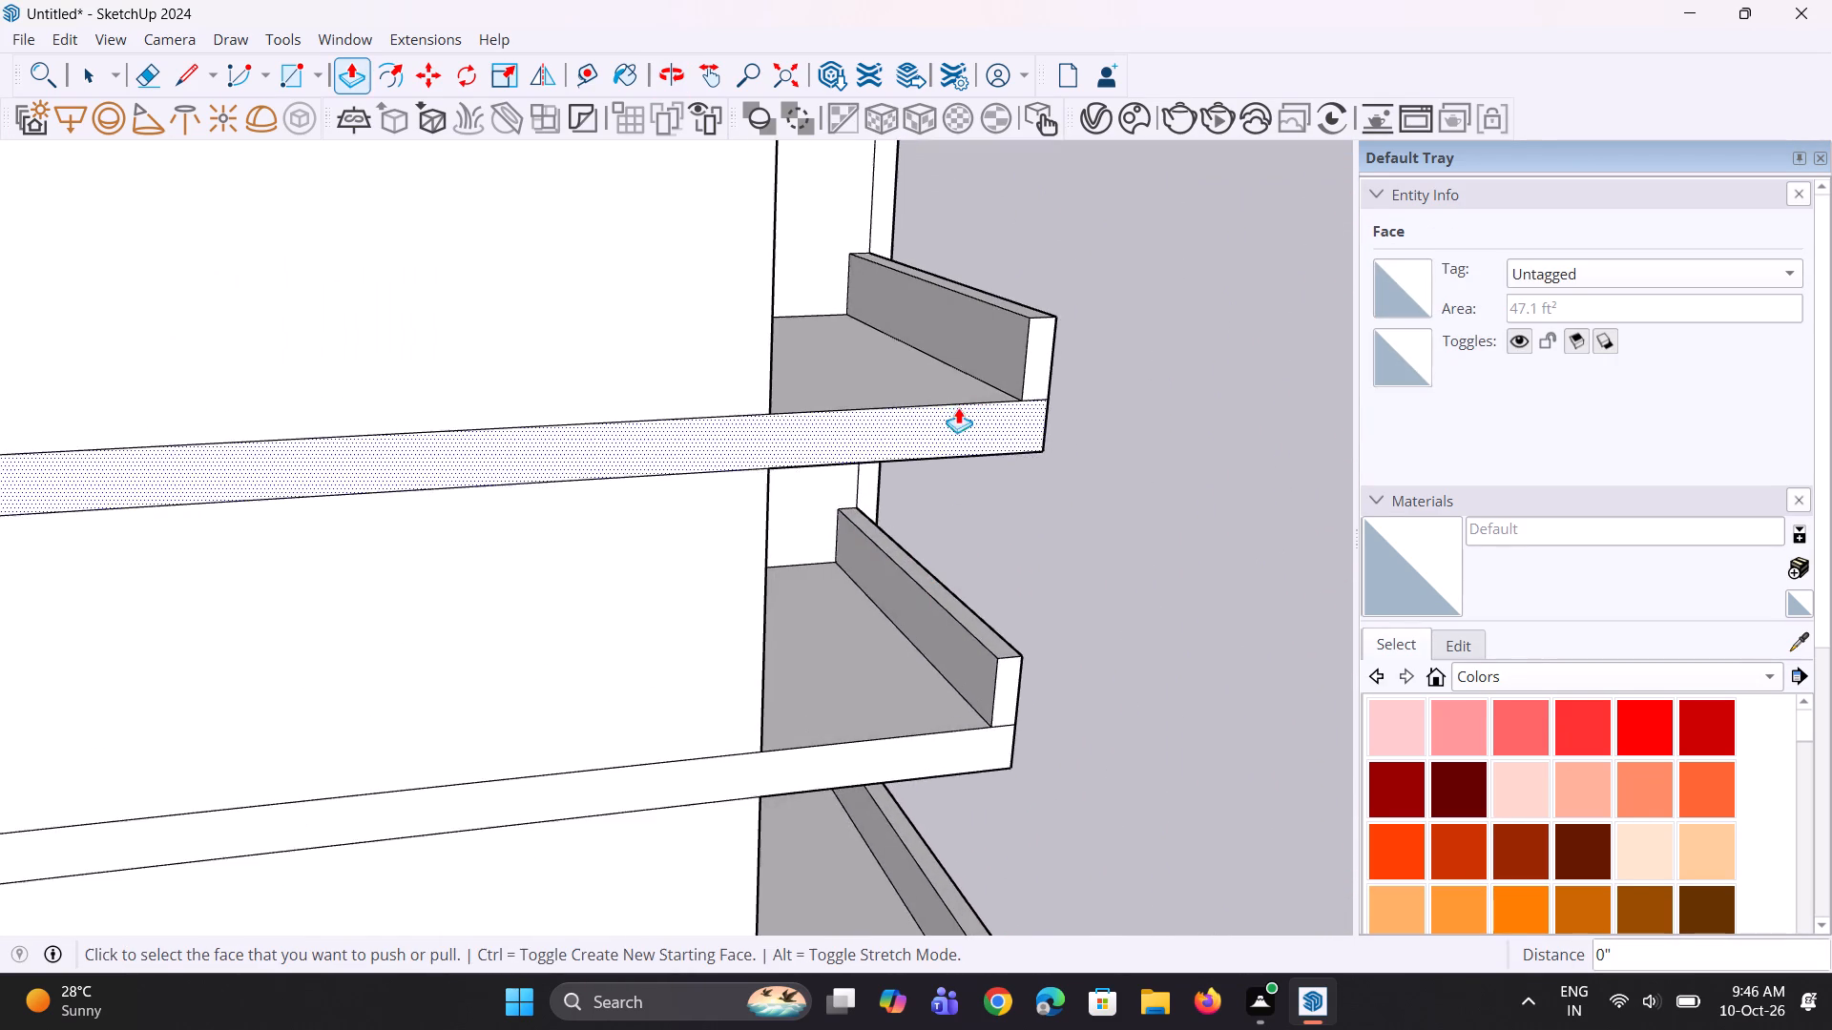
scroll(968, 394, "up", 4)
key("space")
scroll(1068, 412, "up", 2)
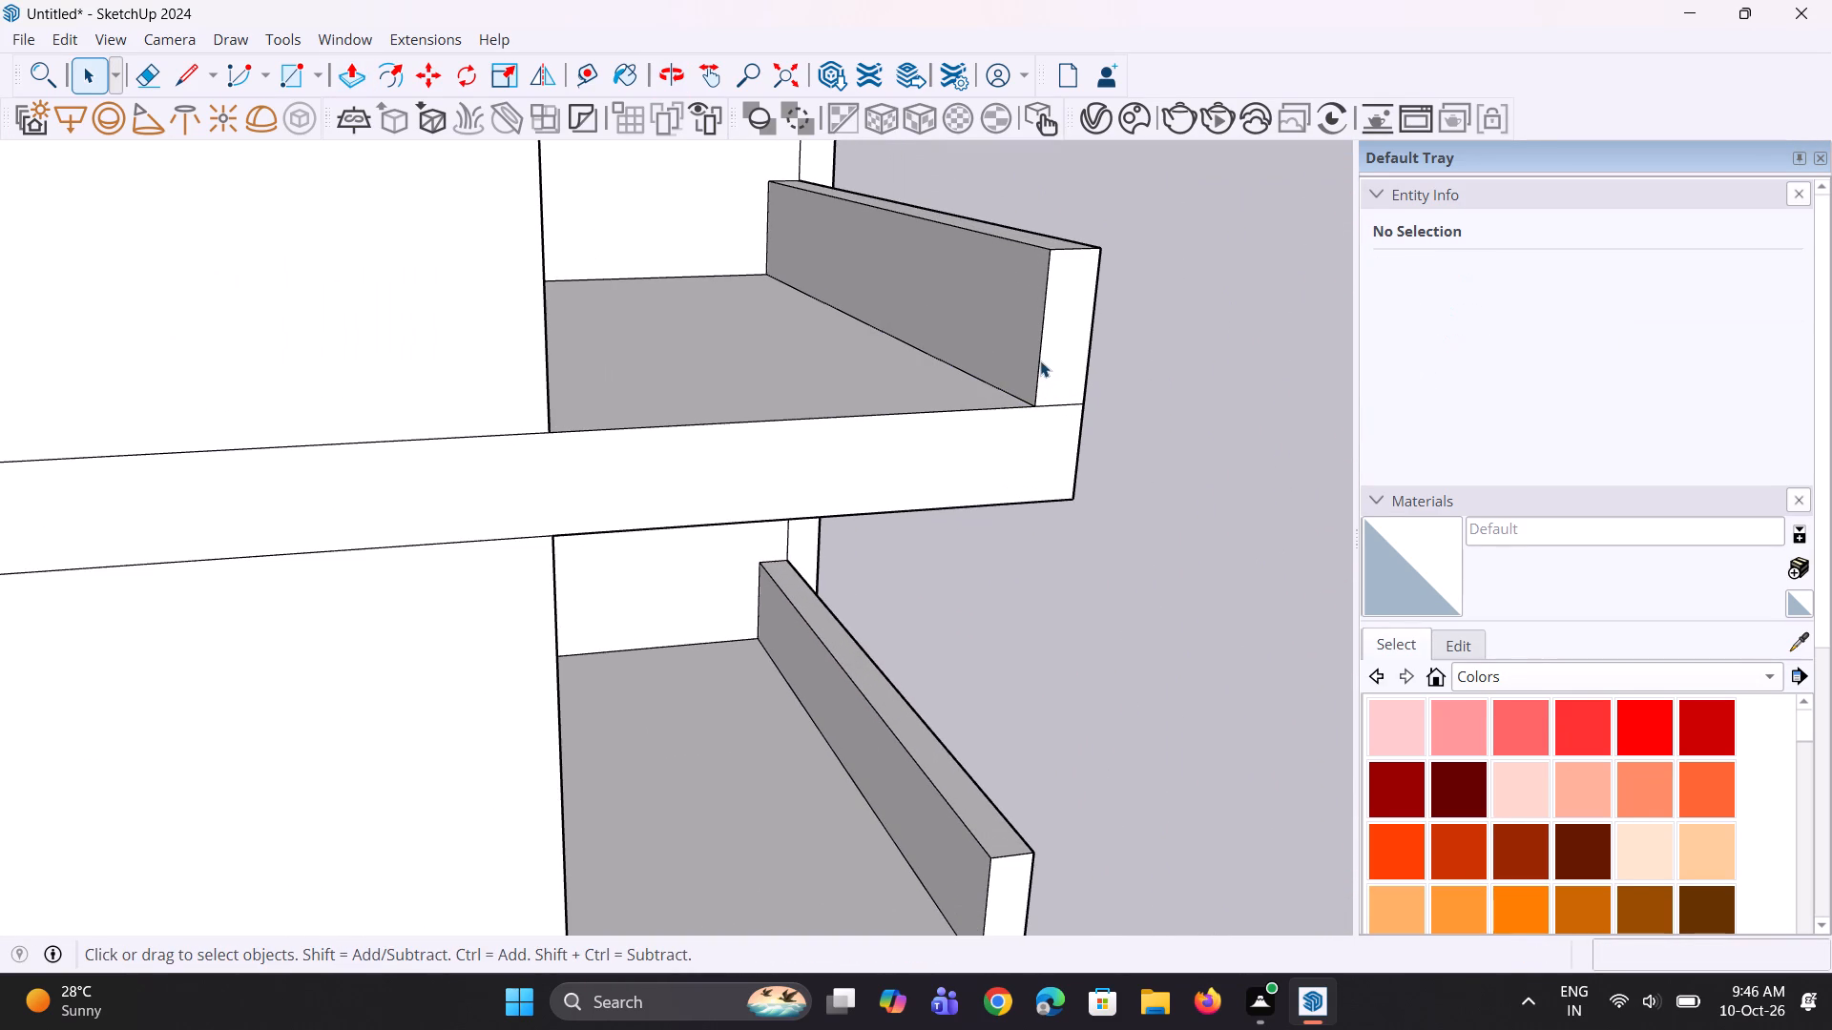
left_click(1040, 360)
middle_click_drag(1047, 383, 1081, 464)
scroll(949, 425, "down", 4)
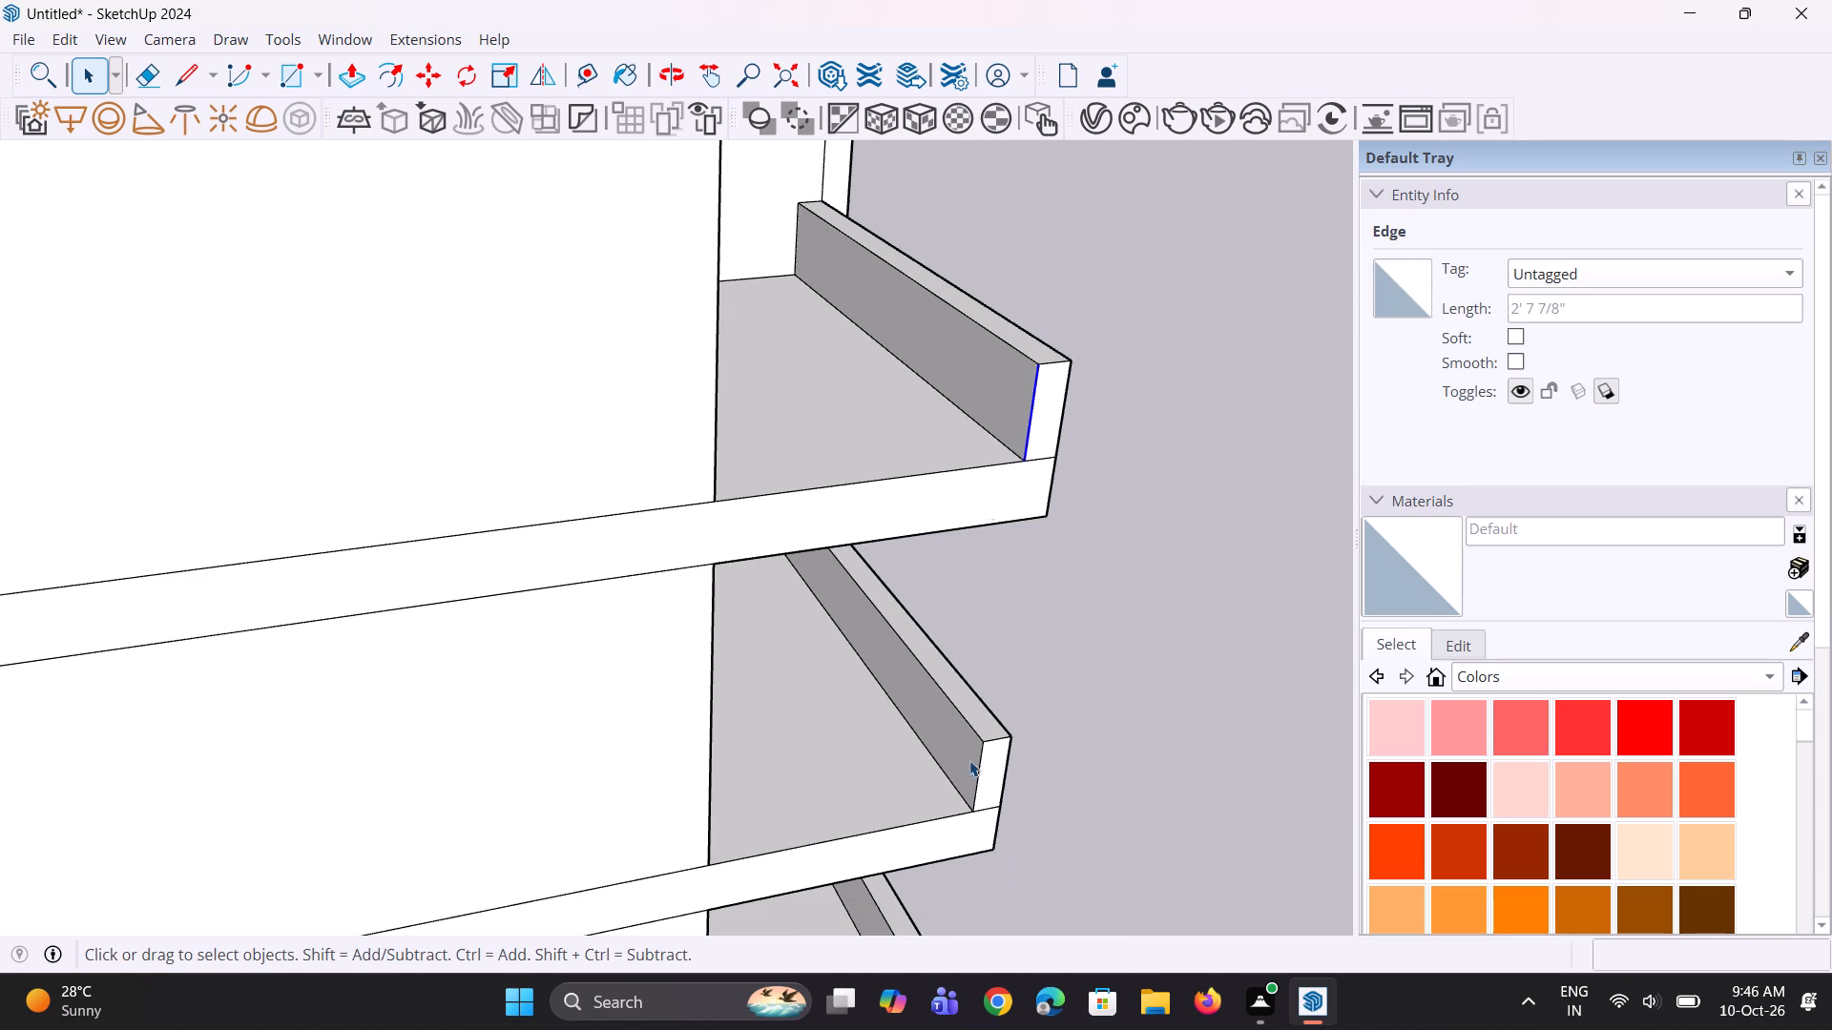
left_click(973, 777, "ctrl")
scroll(947, 708, "down", 2)
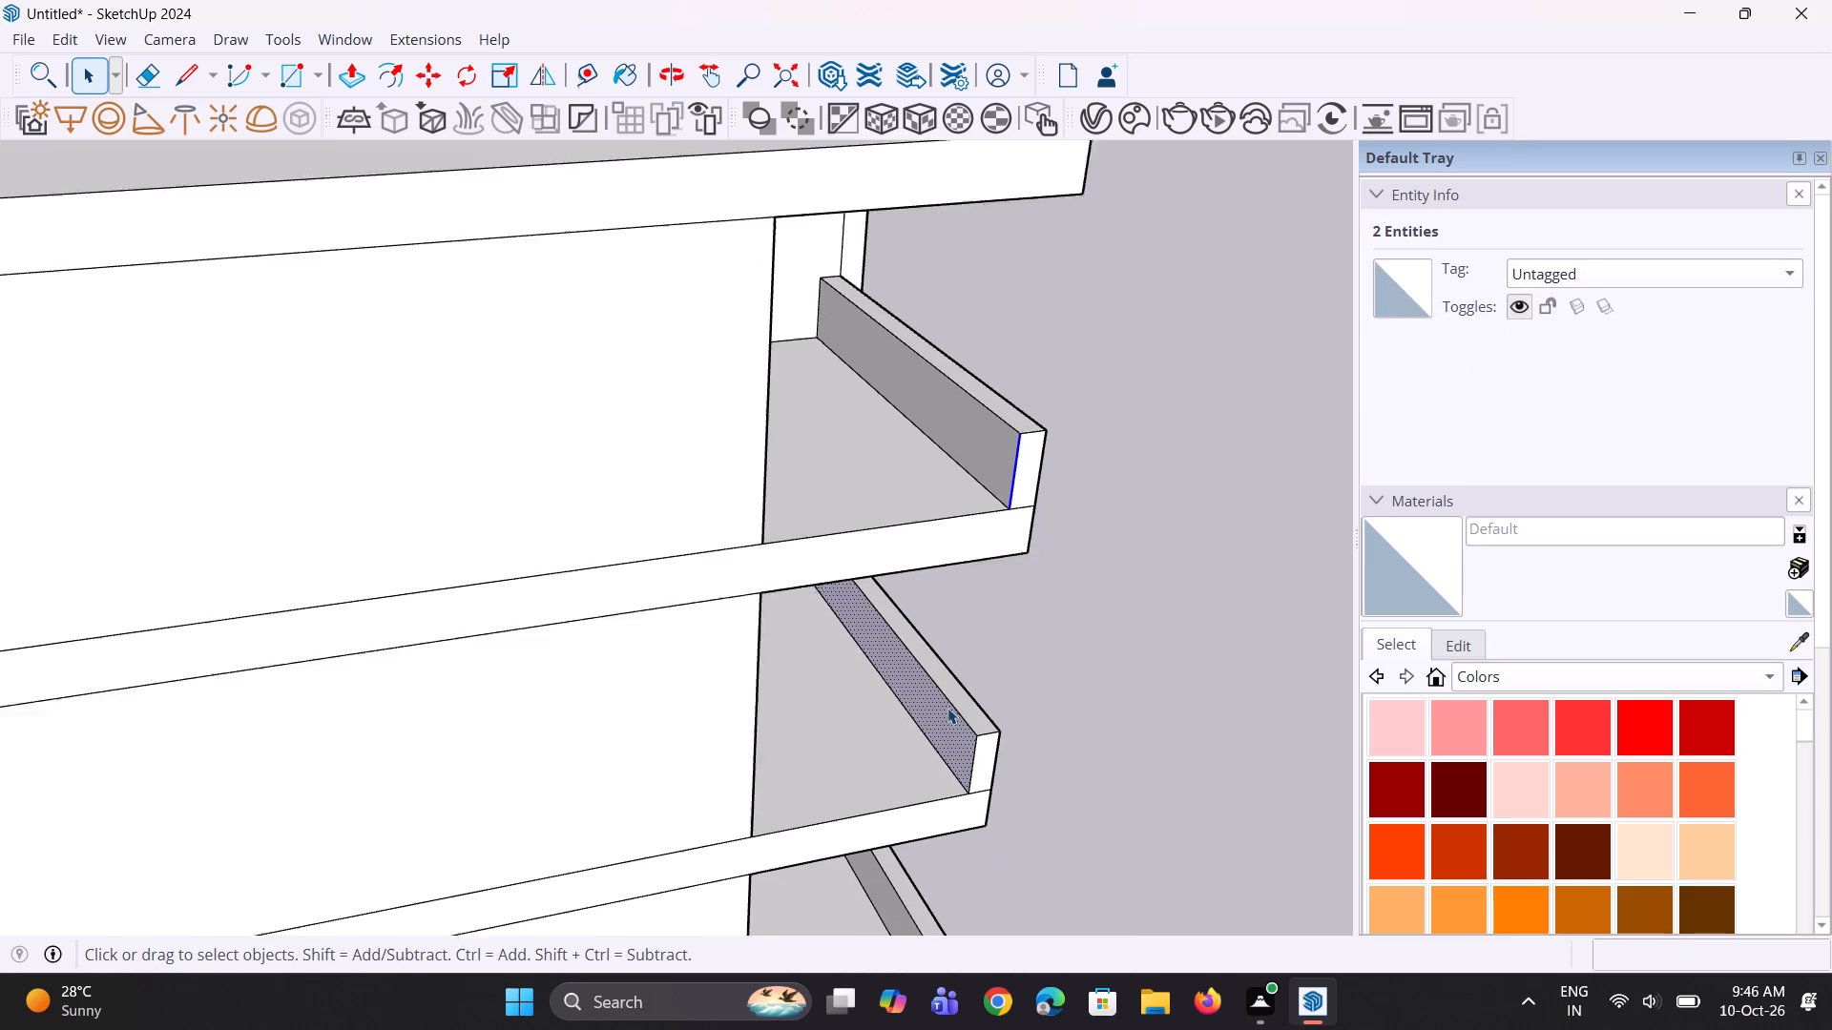
scroll(947, 708, "down", 1)
left_click(971, 759)
scroll(978, 596, "up", 2)
left_click(1013, 489, "ctrl")
scroll(974, 486, "down", 6)
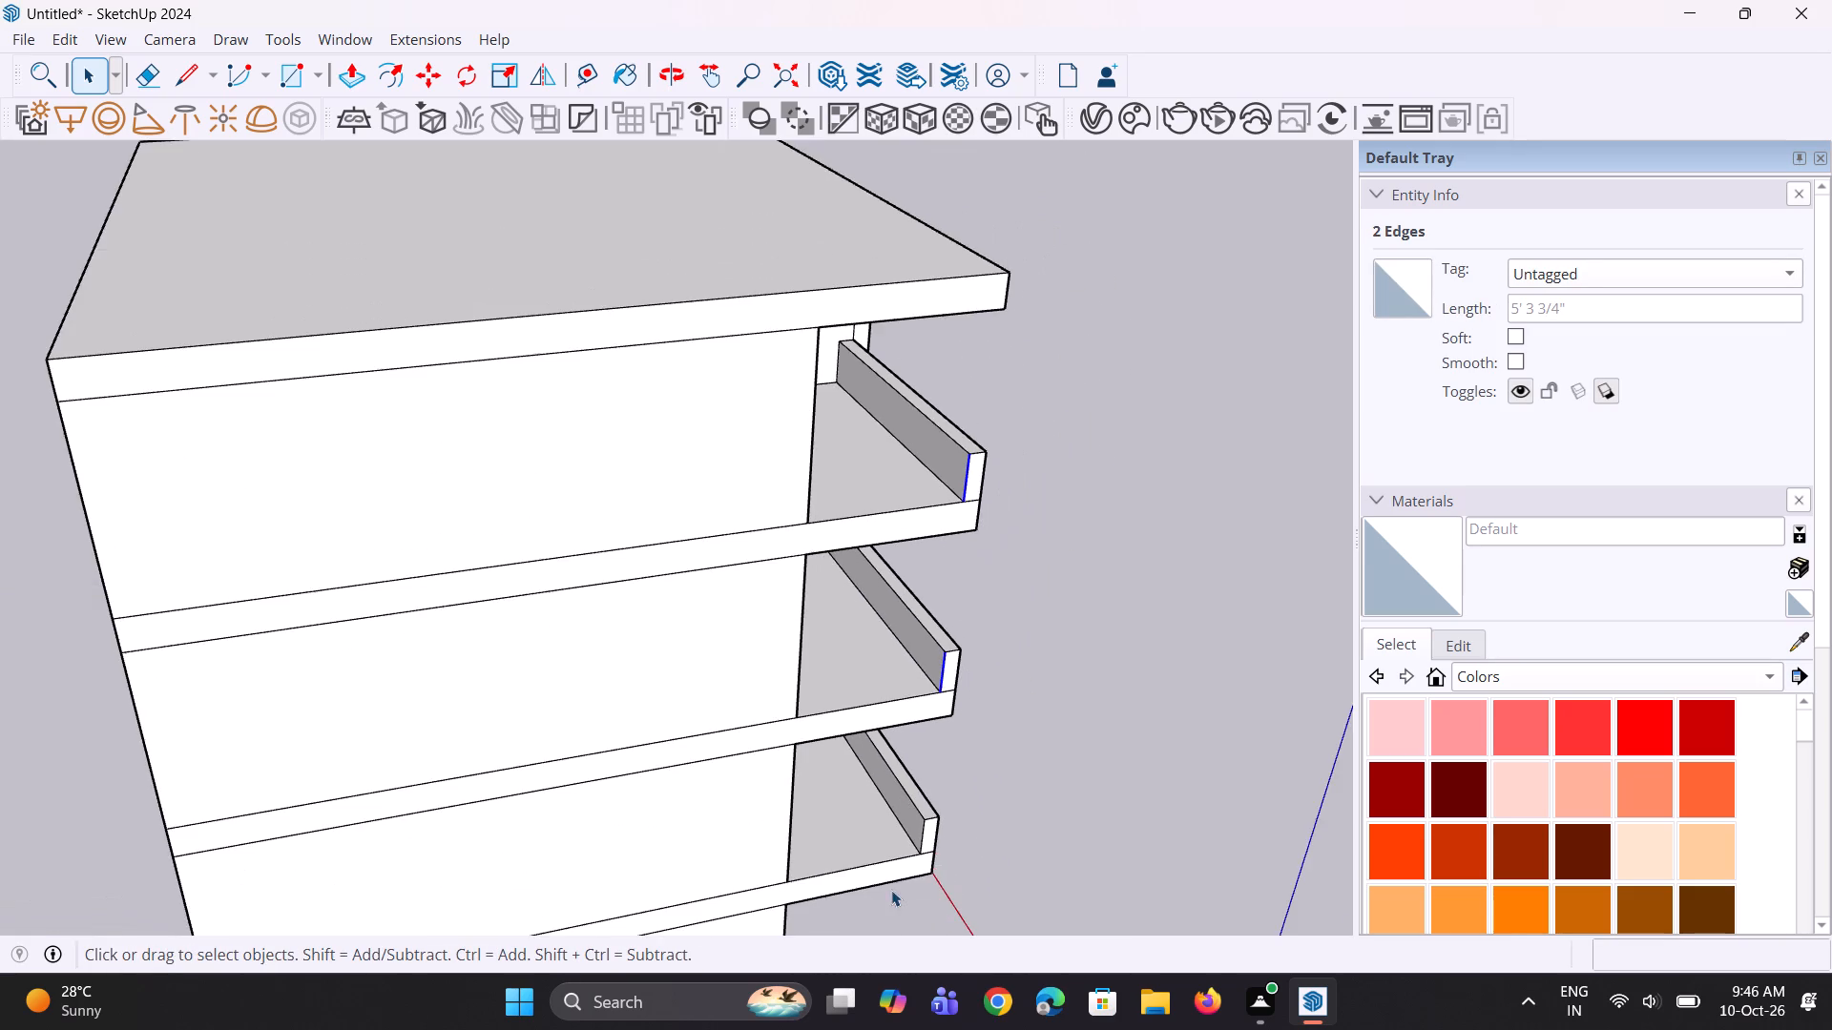
scroll(901, 889, "up", 13)
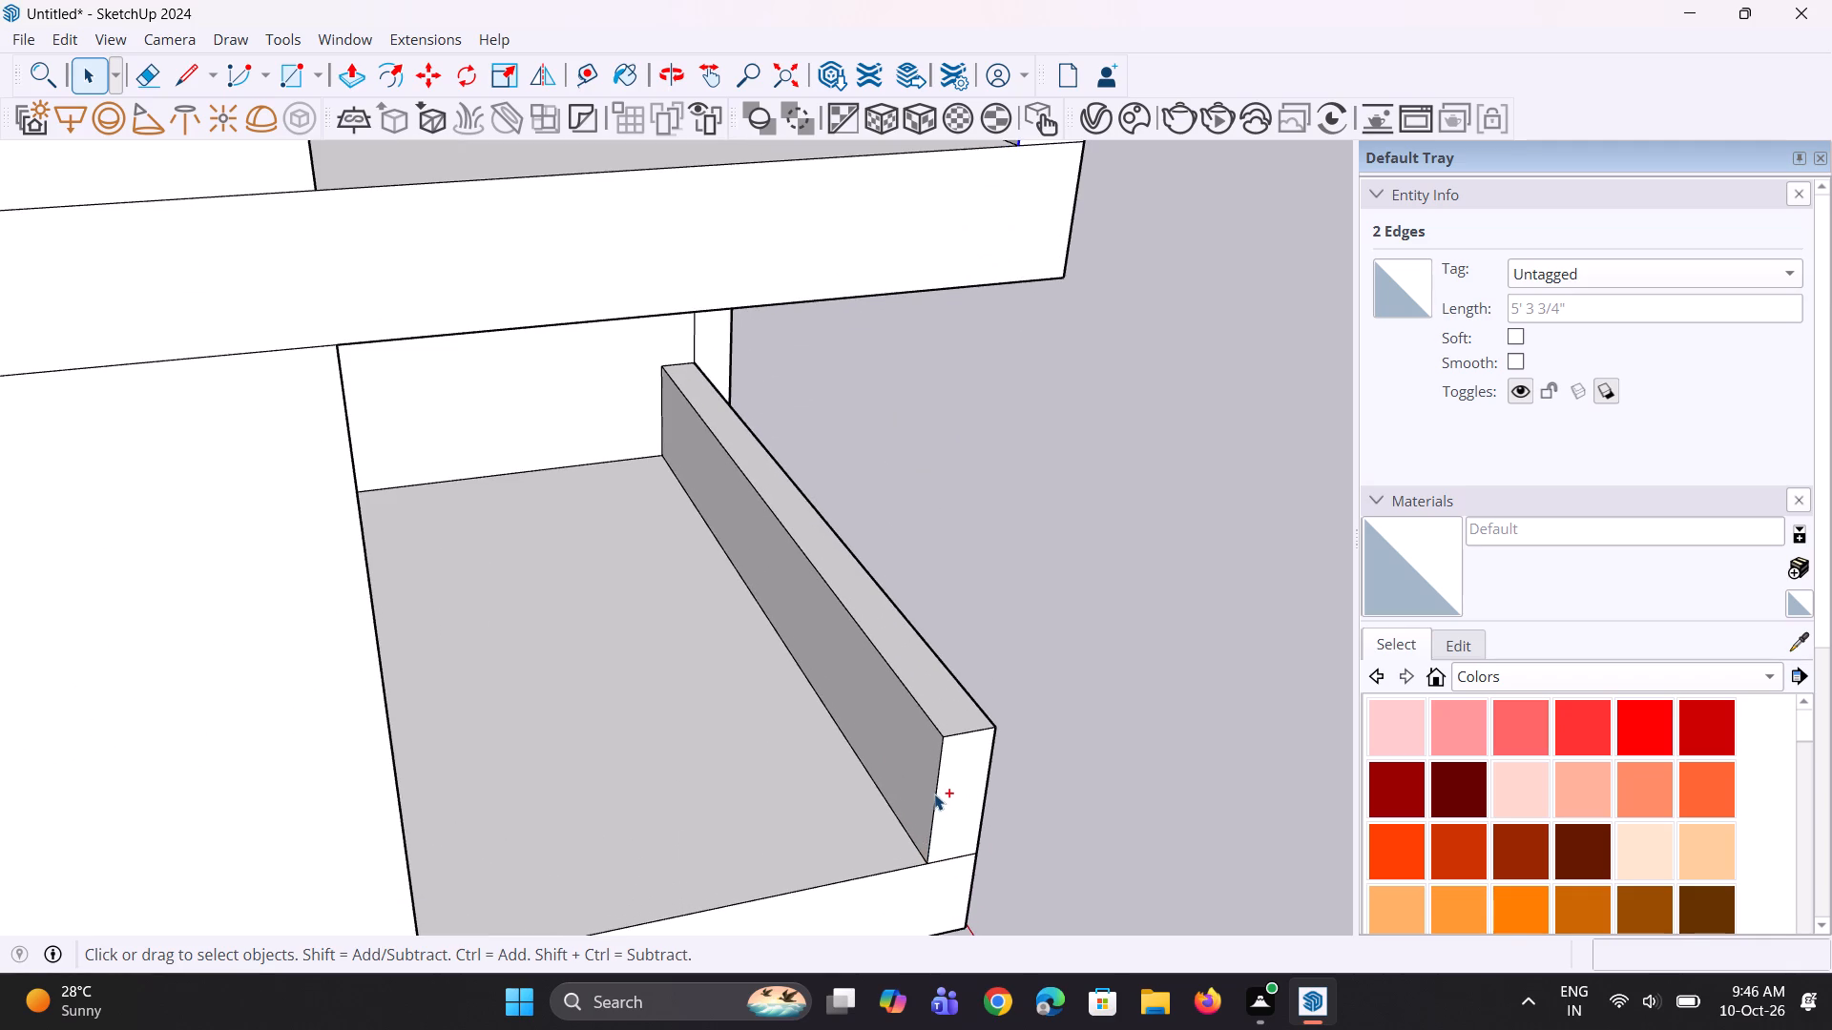
left_click(937, 792, "ctrl")
key("m")
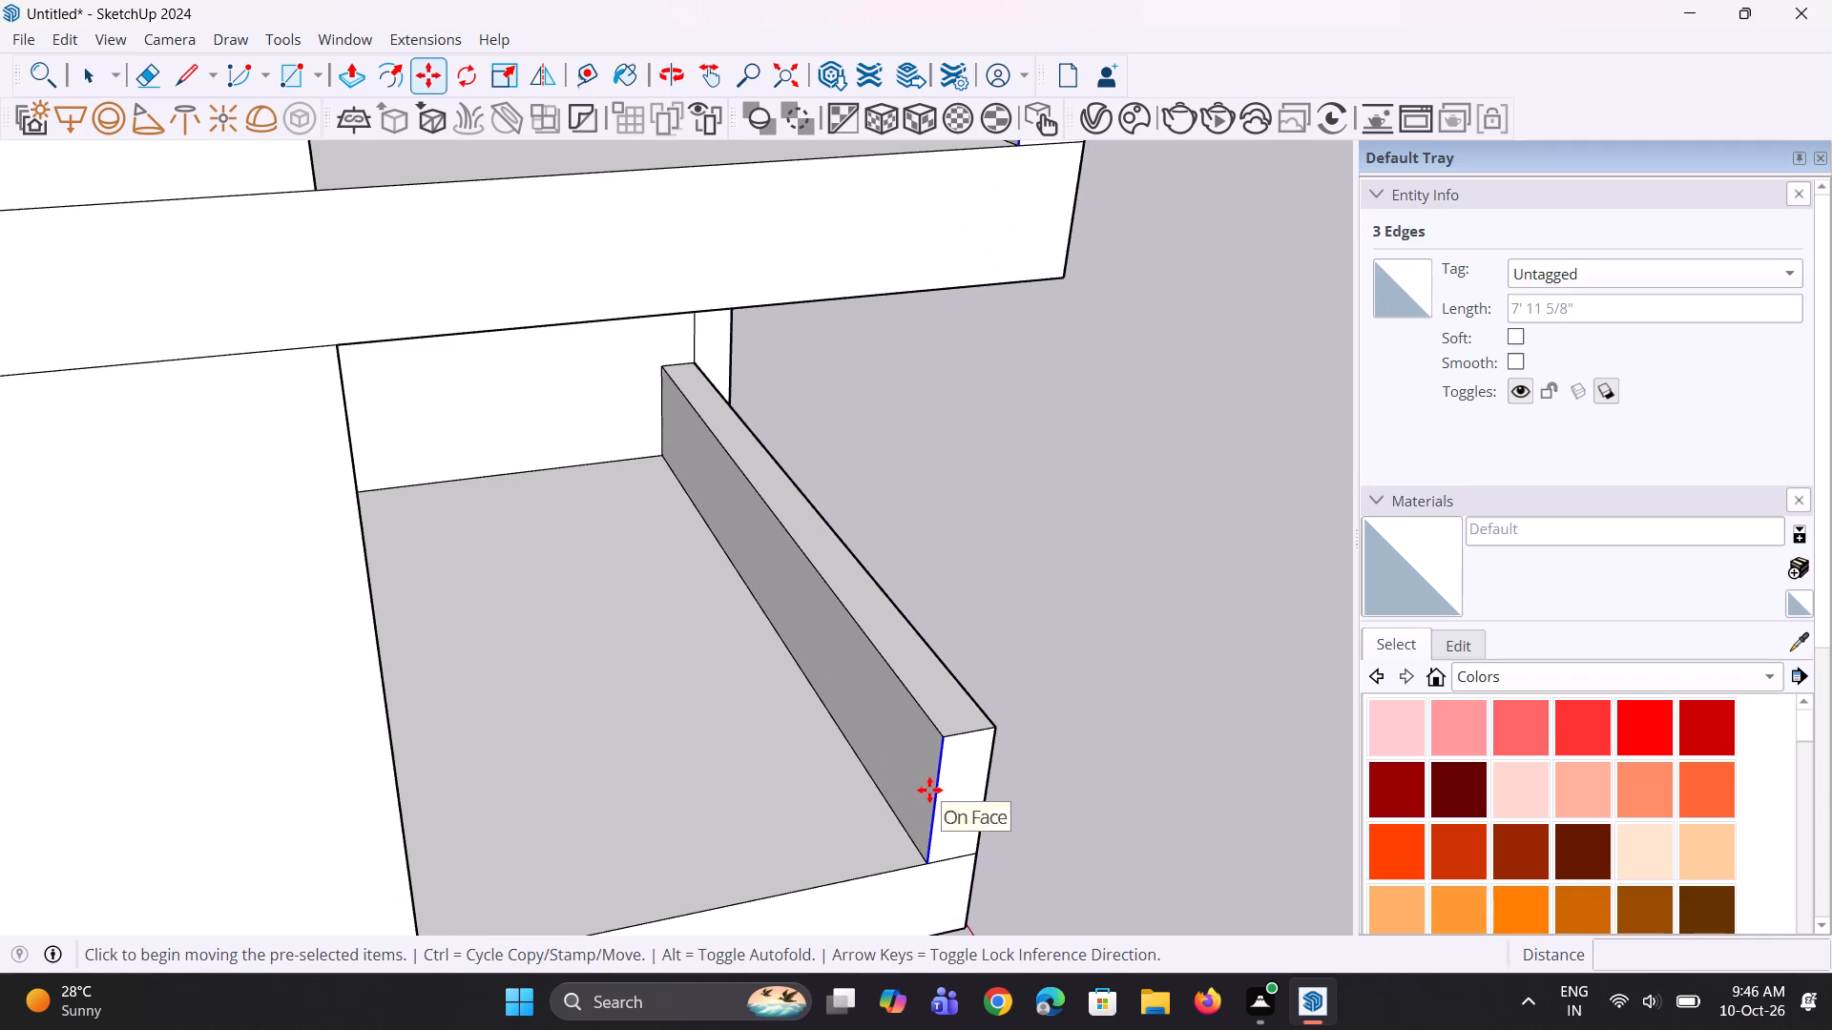
scroll(925, 771, "up", 2)
left_click(948, 744)
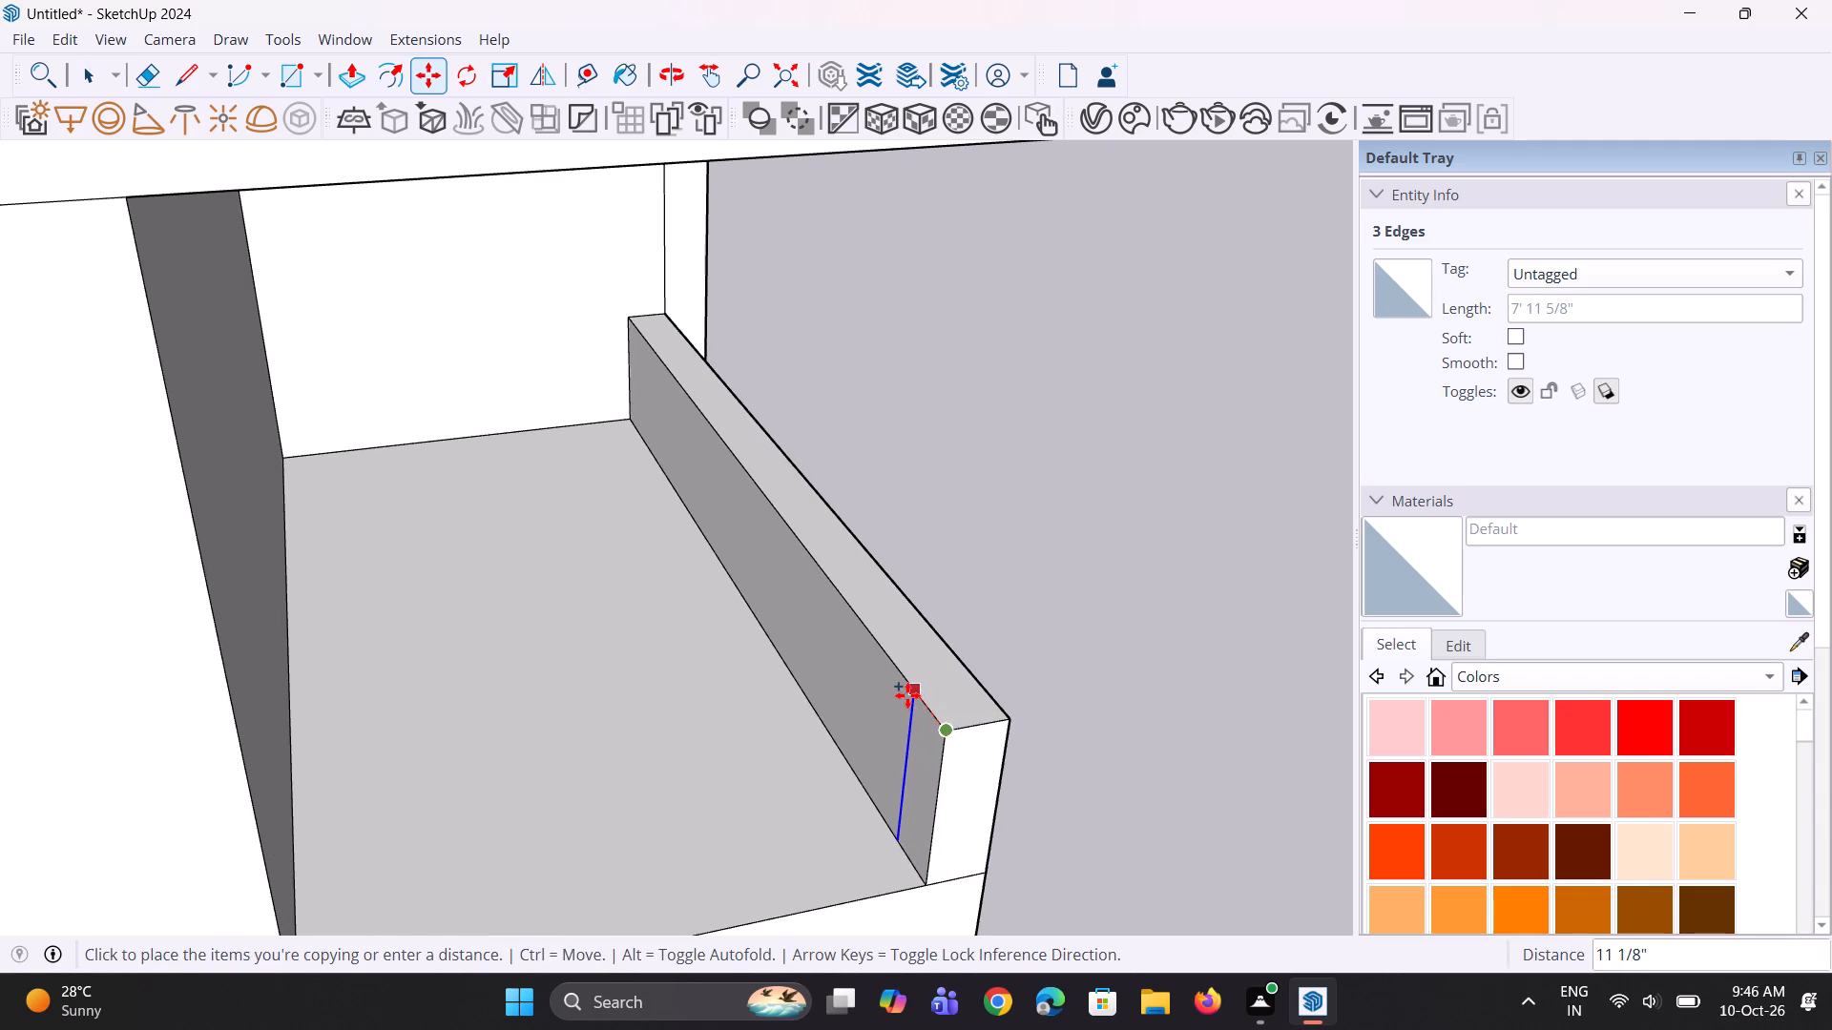
left_click(907, 695)
Push/Pull the lowest left balcony's new end strip 8' 4 5/8" back to the building wall as a side parapet.
key("p")
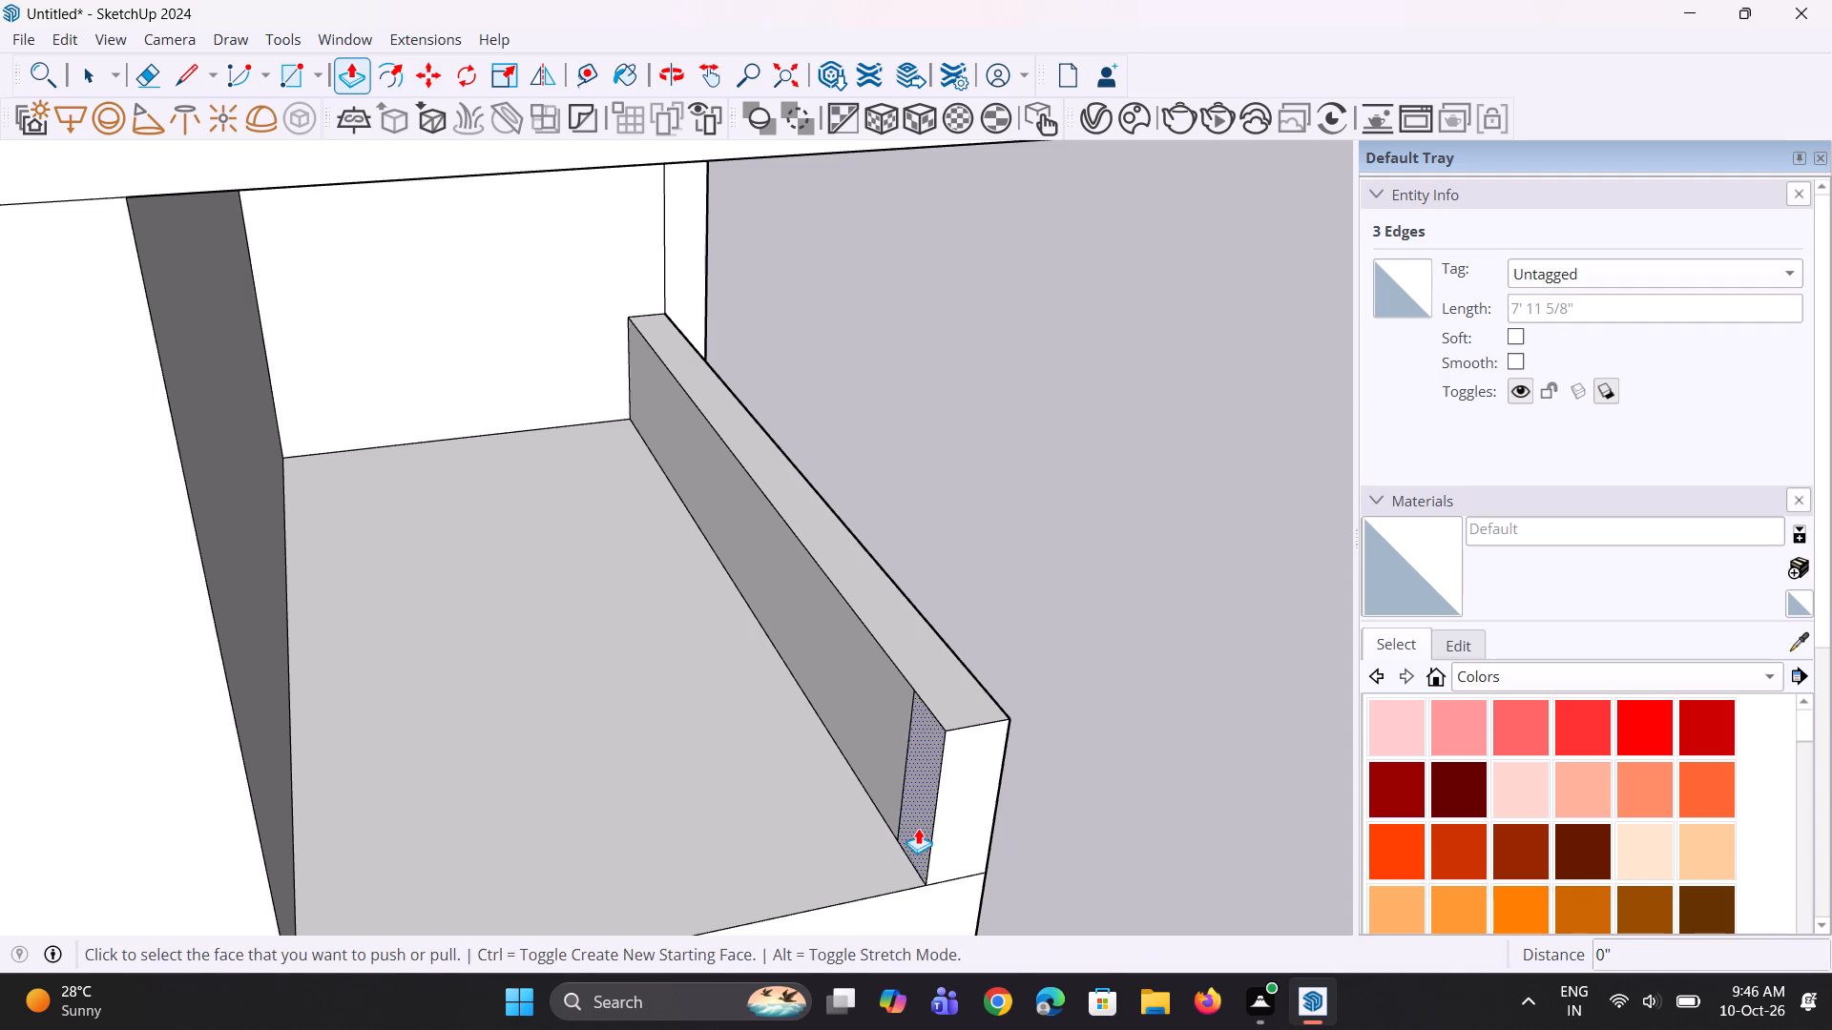
left_click(917, 829)
scroll(863, 842, "down", 8)
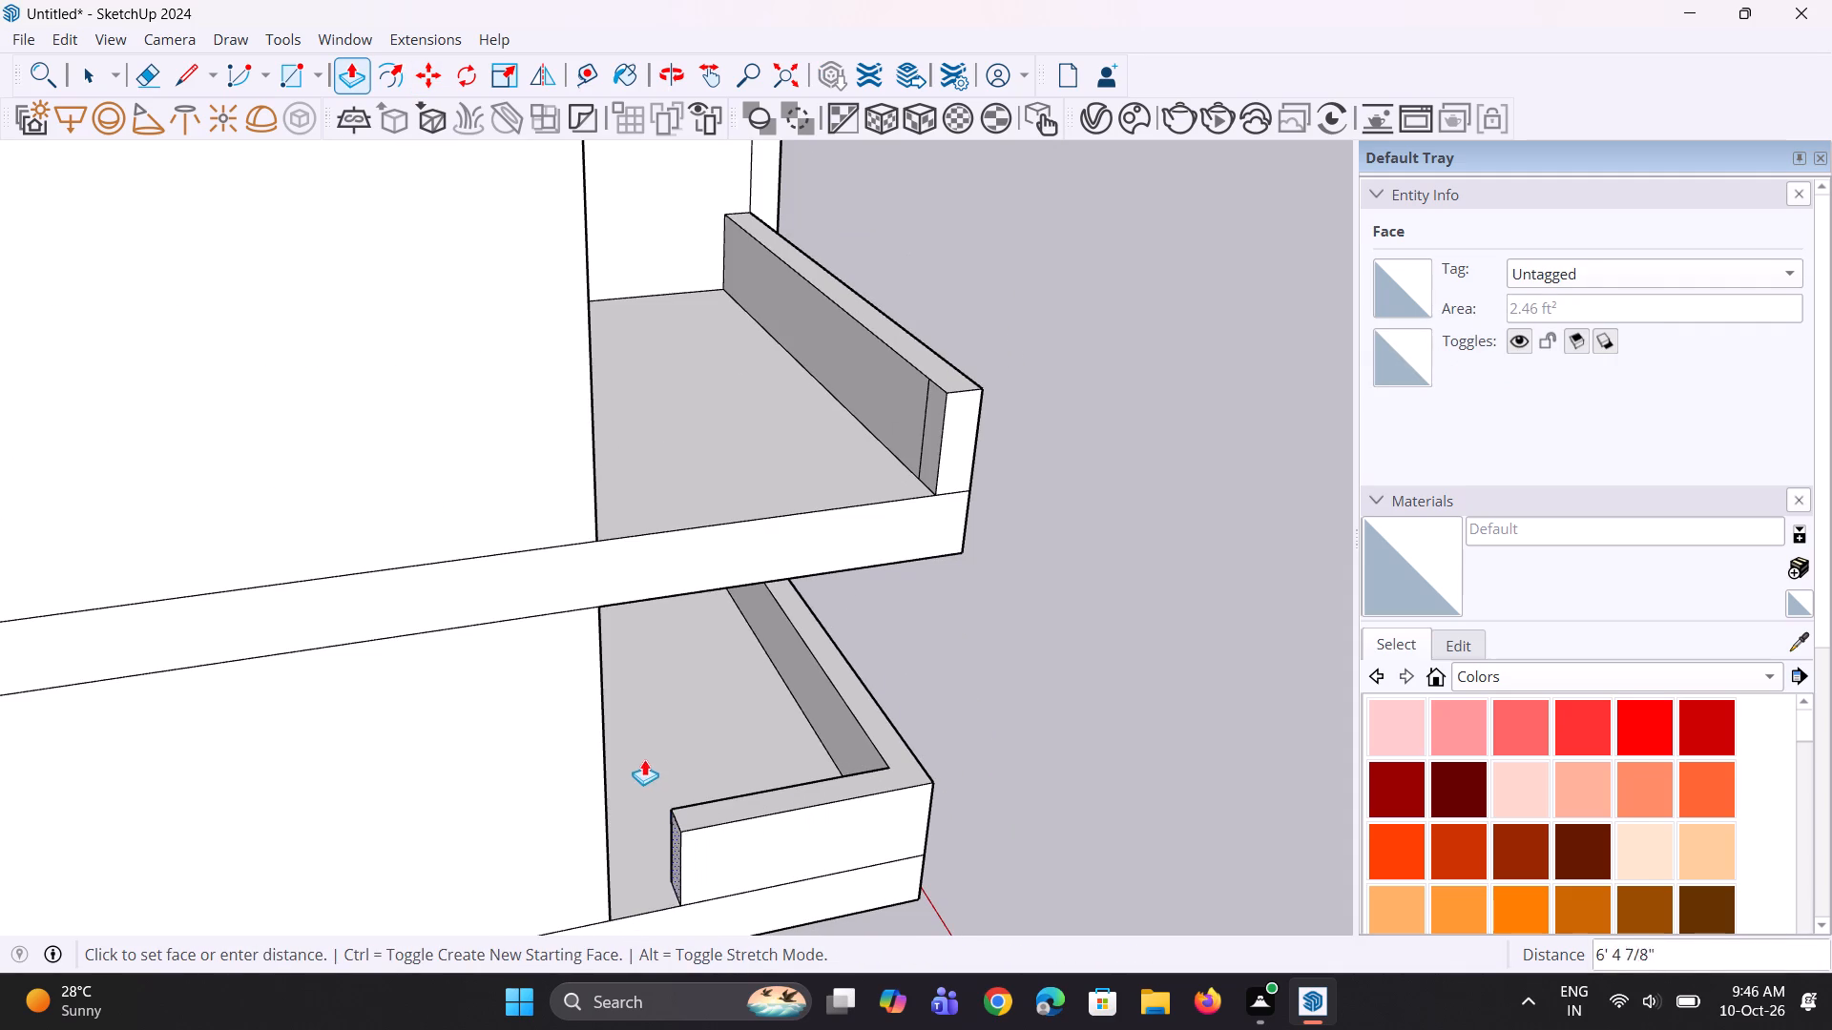
left_click(602, 732)
Repeat the same Push/Pull distance on the end strips of the middle and top left balconies to form side parapets.
scroll(834, 487, "up", 2)
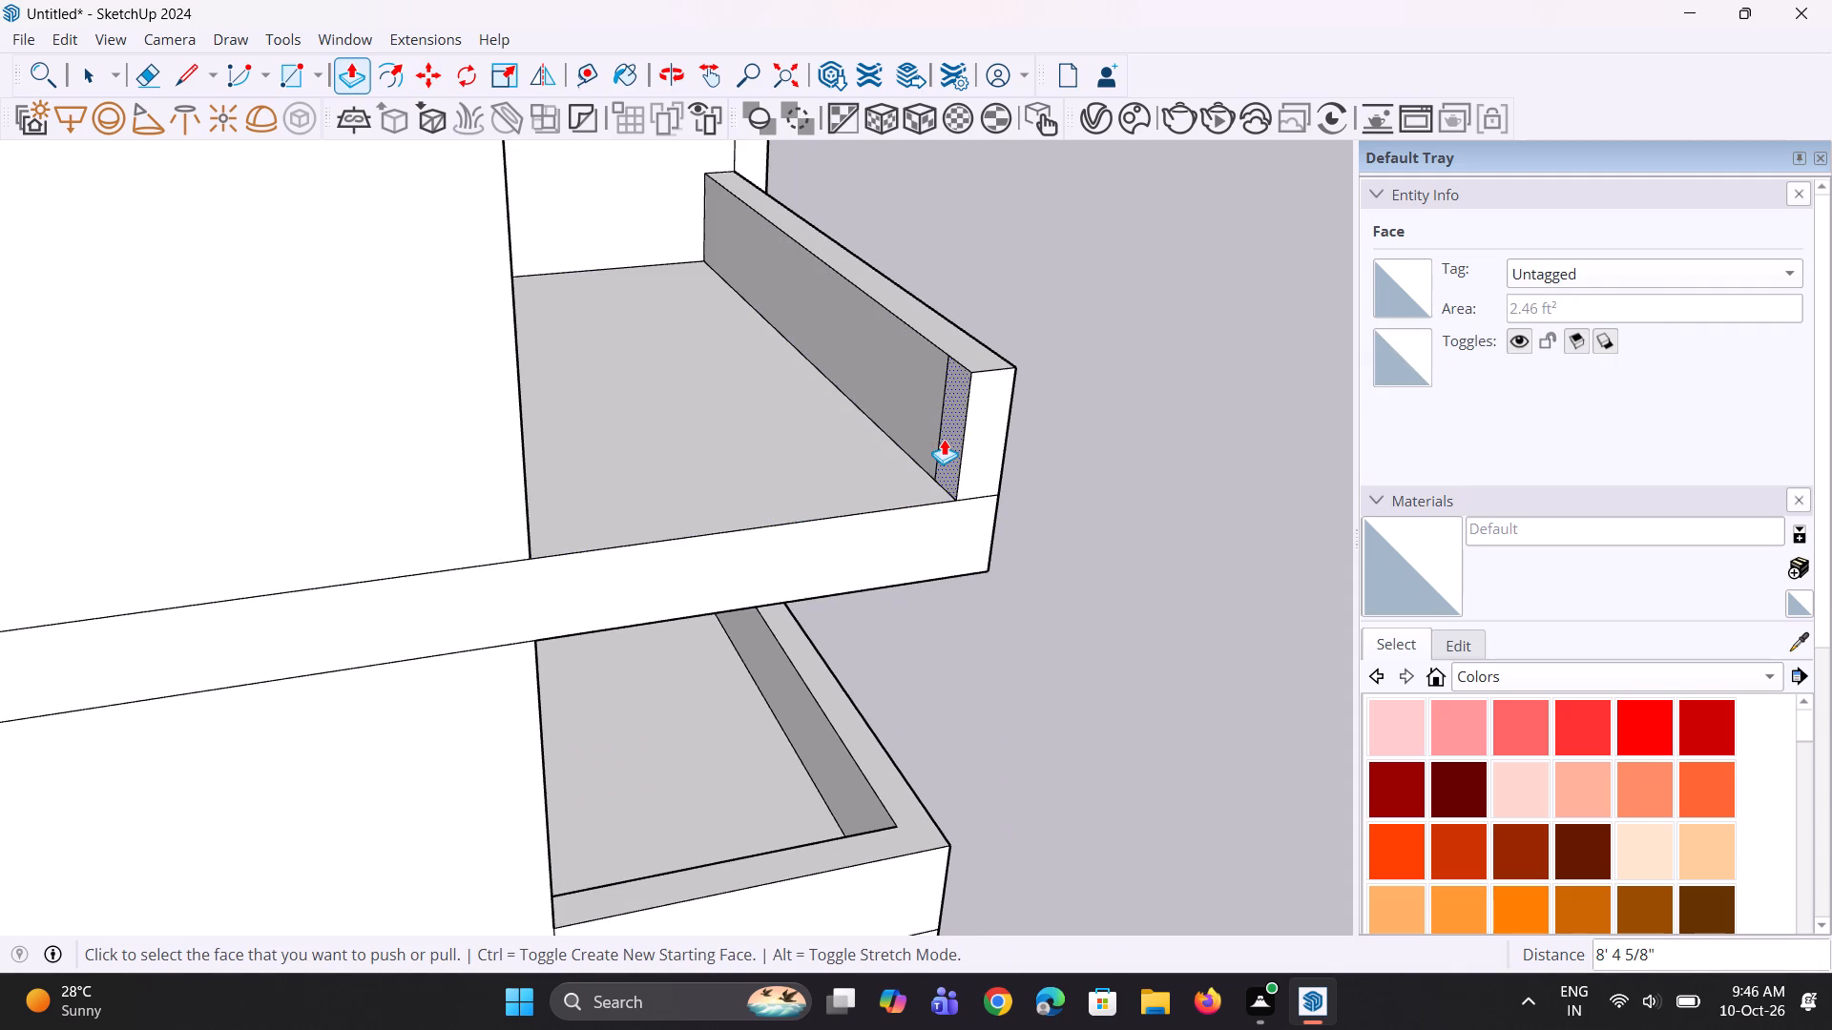
double_click(944, 439)
scroll(797, 651, "down", 7)
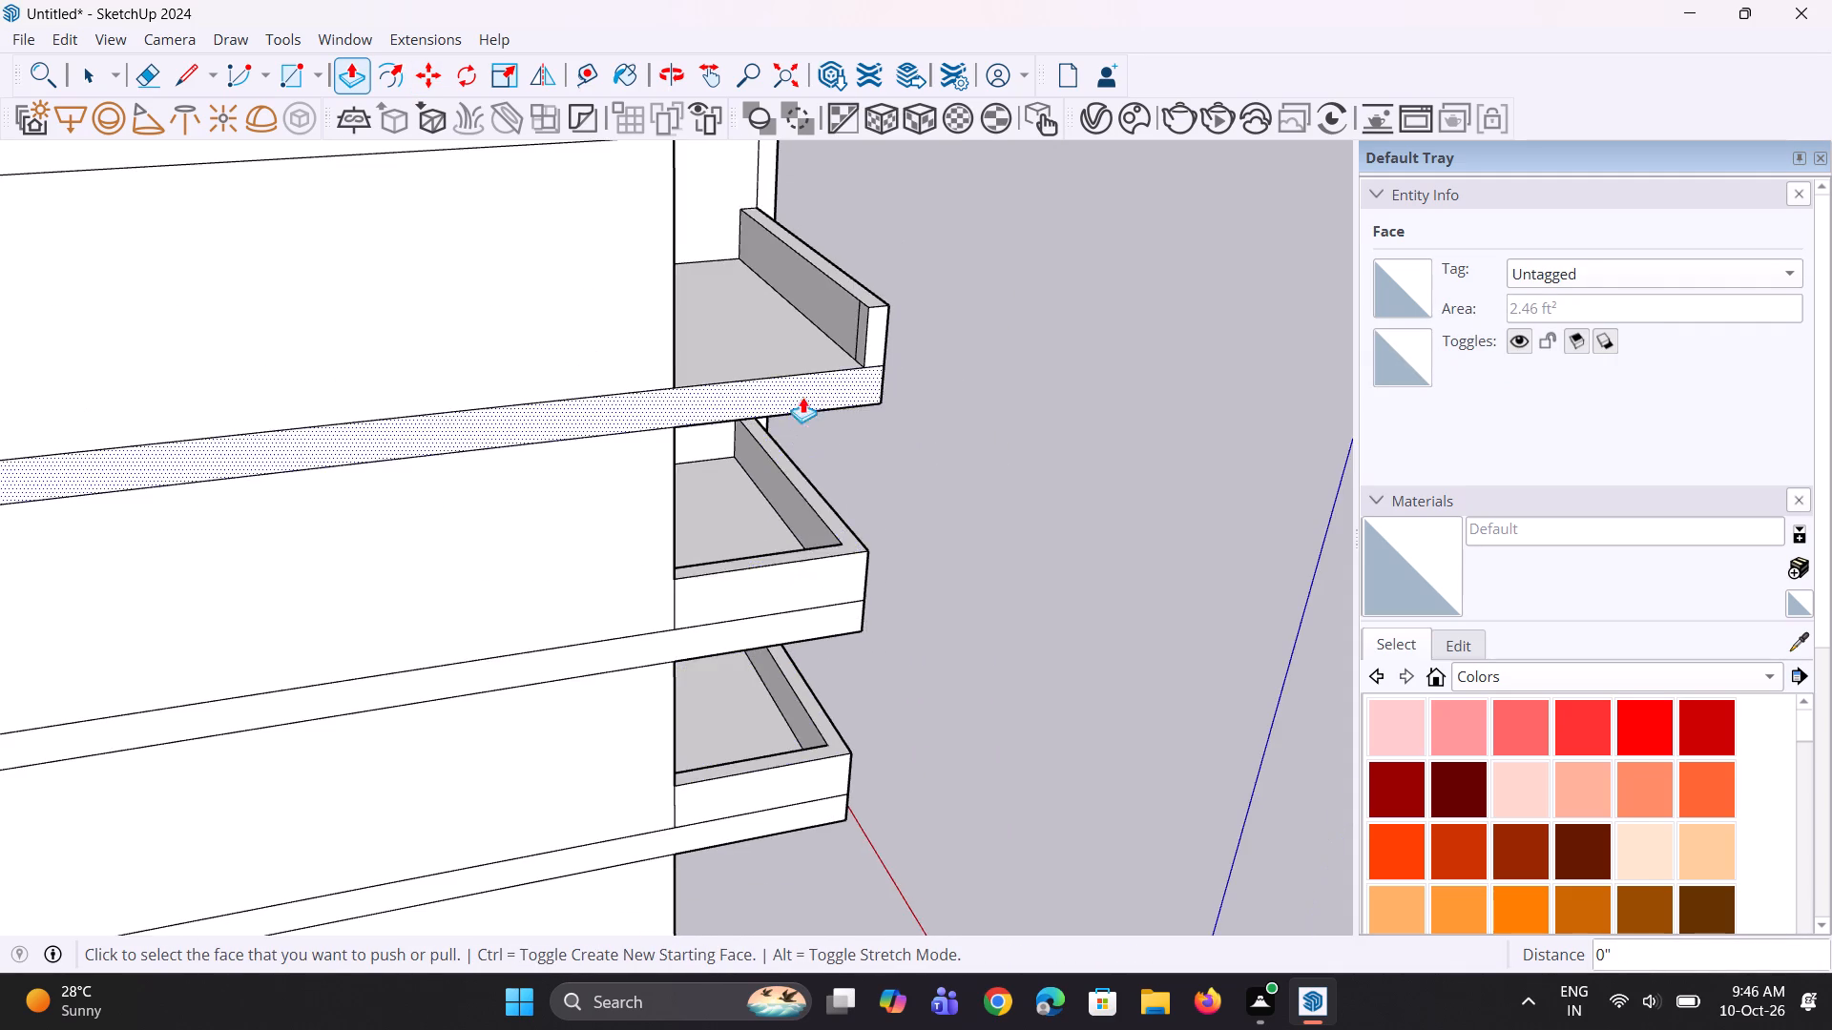
scroll(823, 372, "up", 5)
double_click(864, 325)
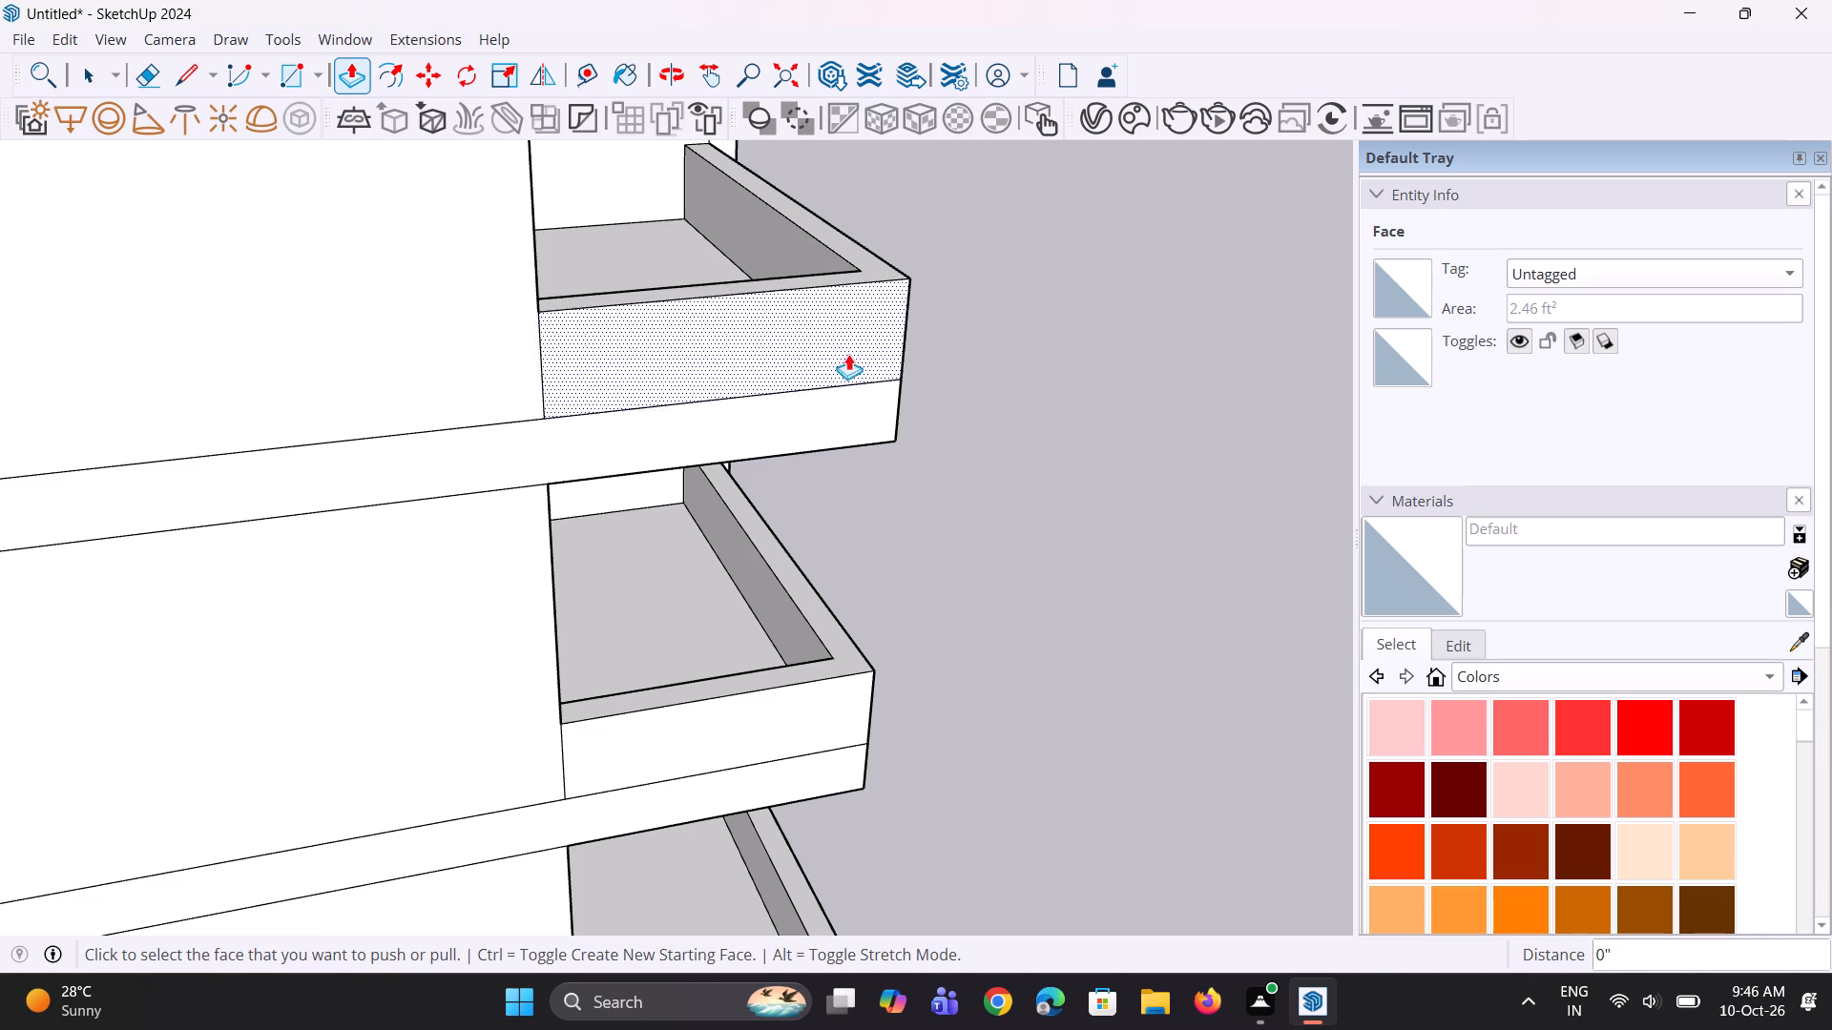
Examine the side parapets of the left and right balconies from around the front of the building.
scroll(731, 437, "down", 4)
scroll(781, 594, "down", 7)
middle_click_drag(886, 742, 439, 671)
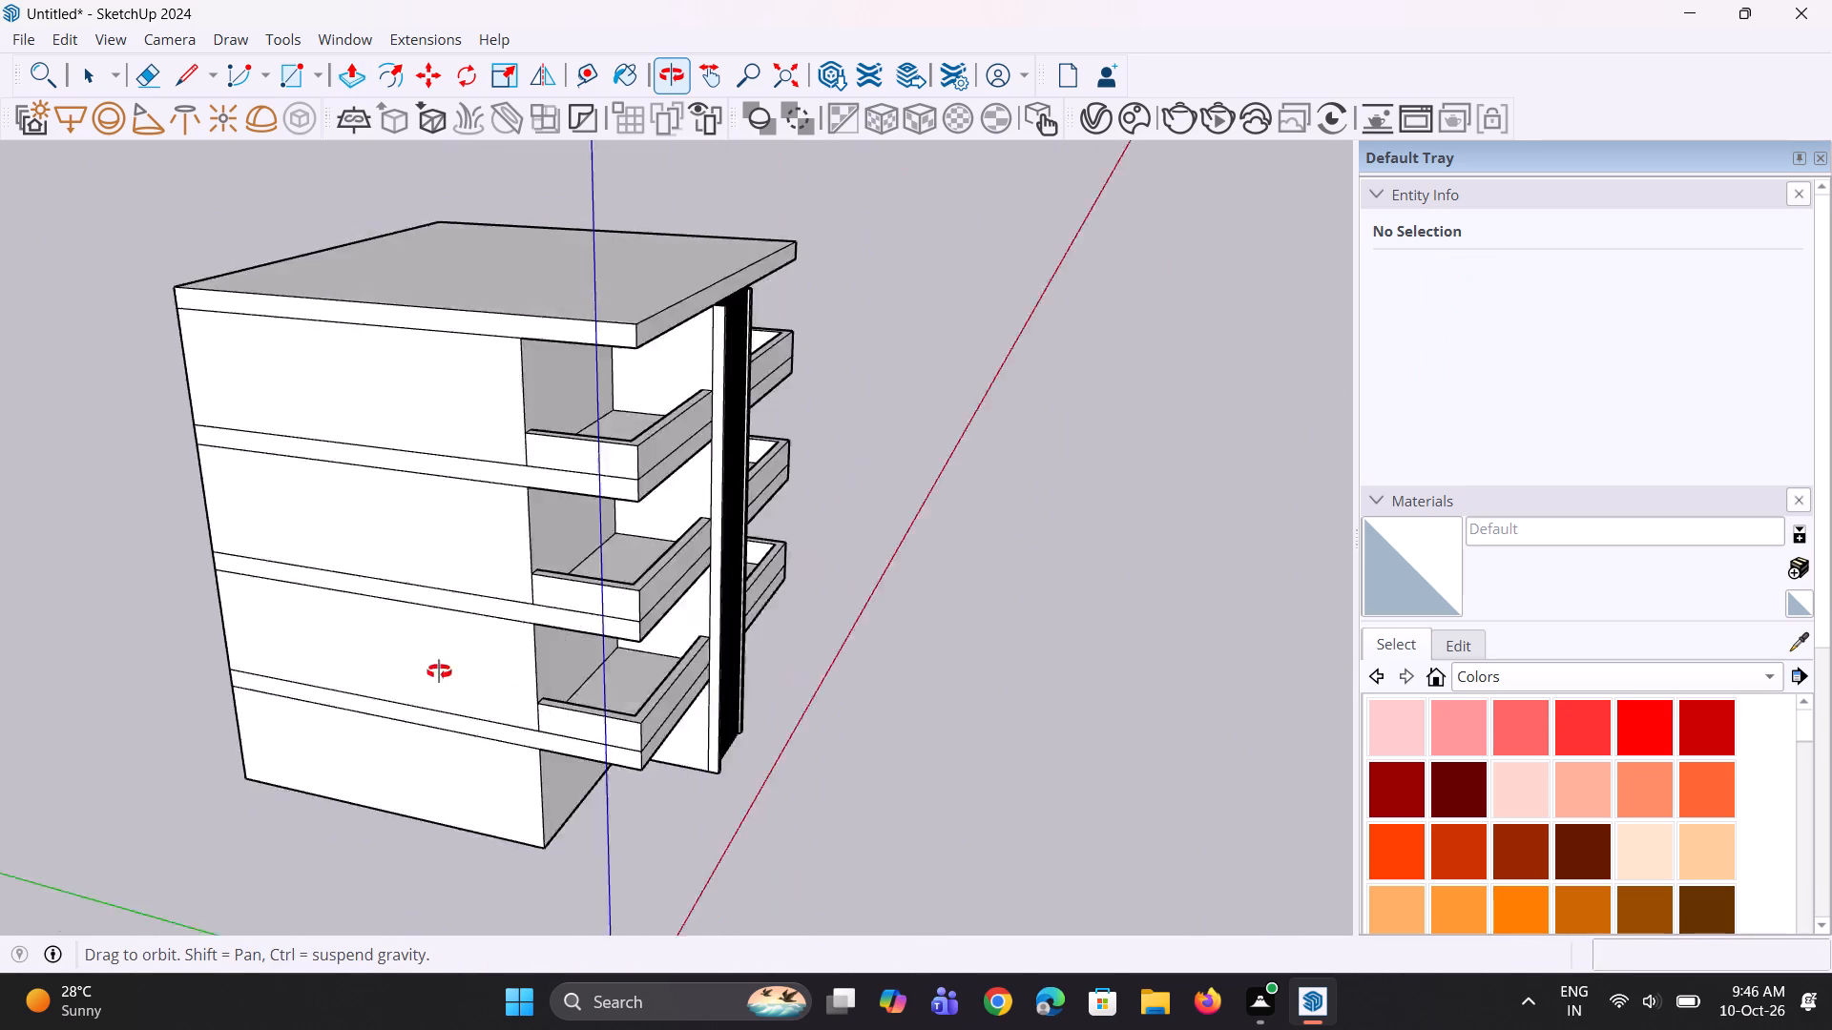
middle_click_drag(439, 671, 302, 695)
middle_click_drag(761, 668, 552, 661)
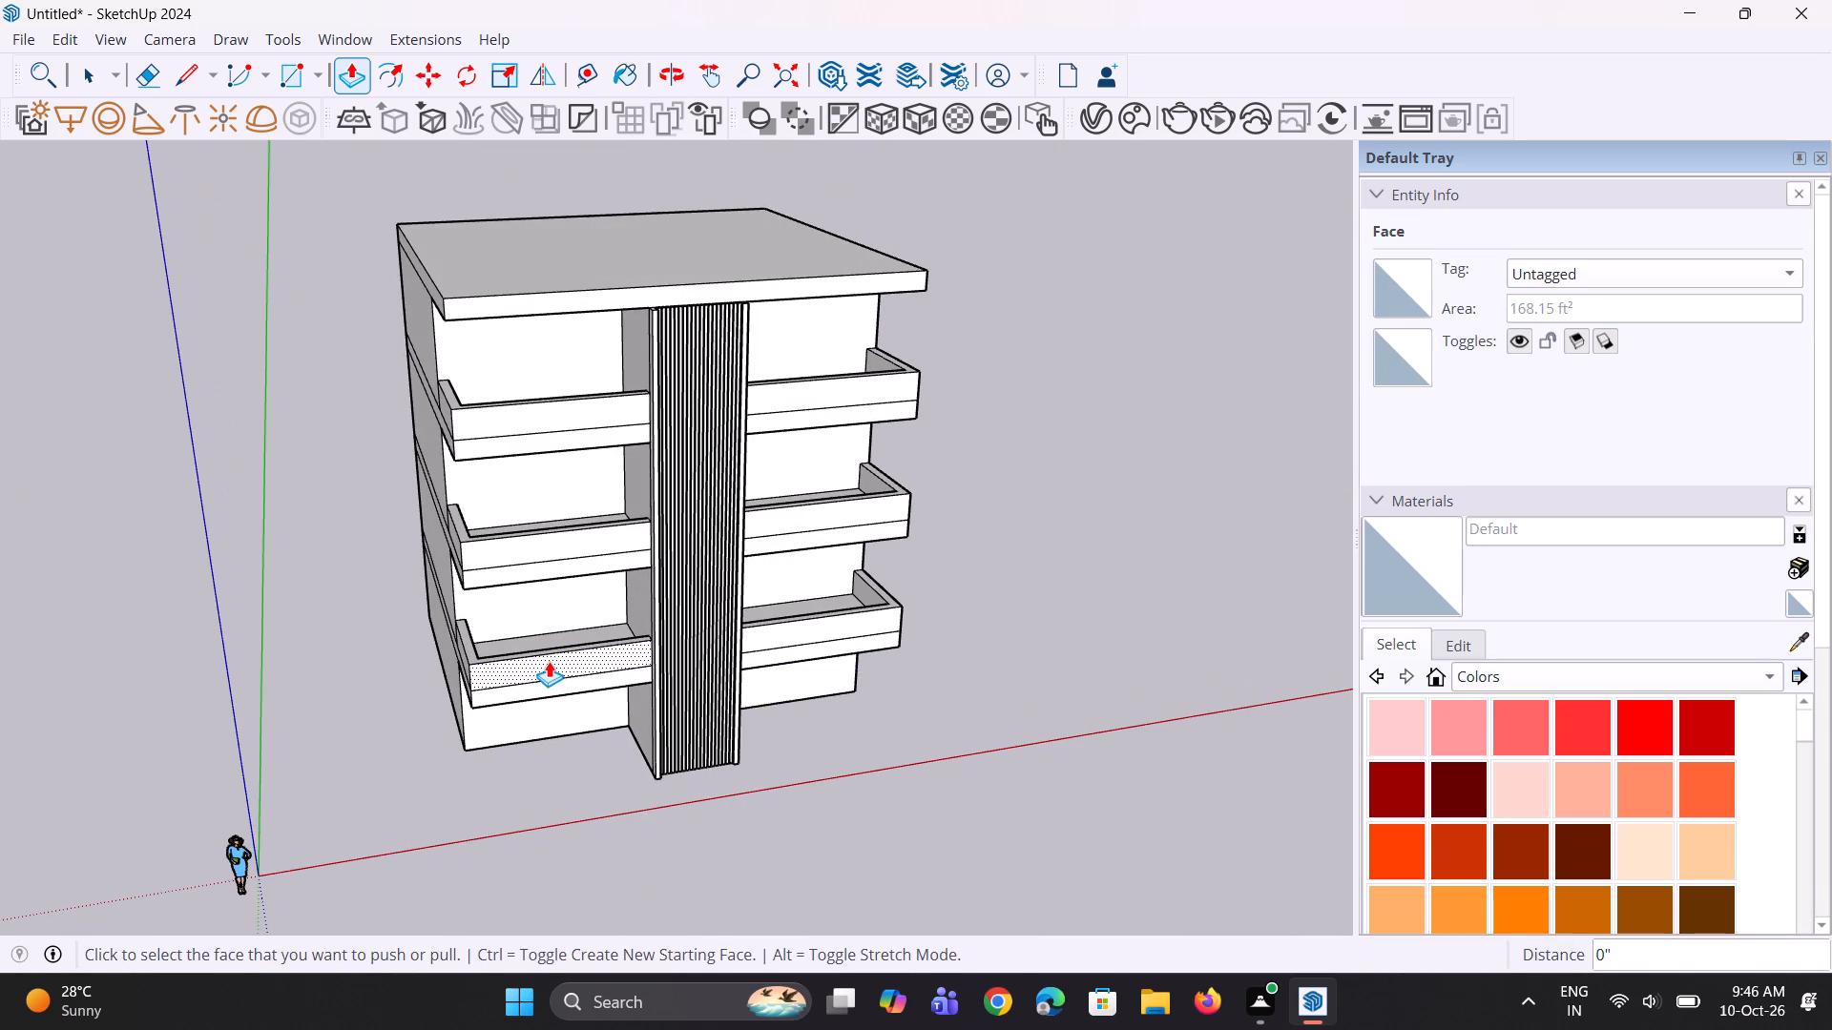
middle_click_drag(686, 647, 657, 604)
scroll(801, 308, "up", 5)
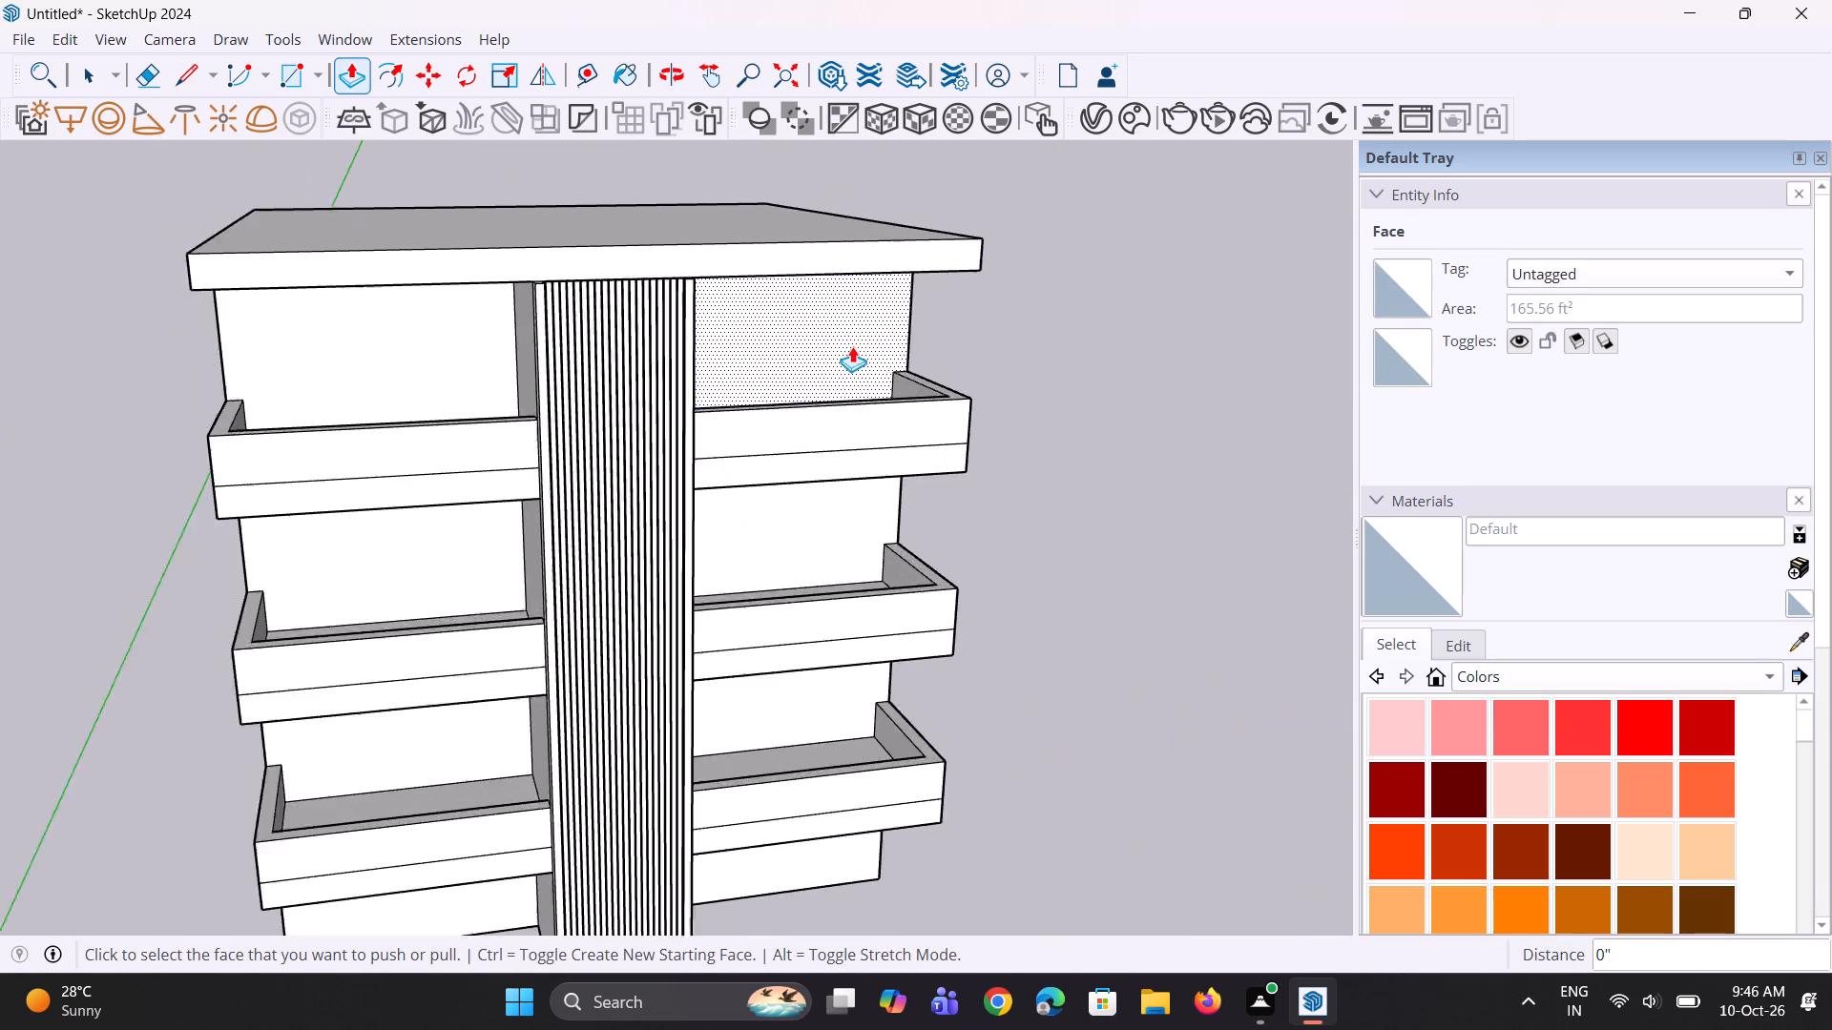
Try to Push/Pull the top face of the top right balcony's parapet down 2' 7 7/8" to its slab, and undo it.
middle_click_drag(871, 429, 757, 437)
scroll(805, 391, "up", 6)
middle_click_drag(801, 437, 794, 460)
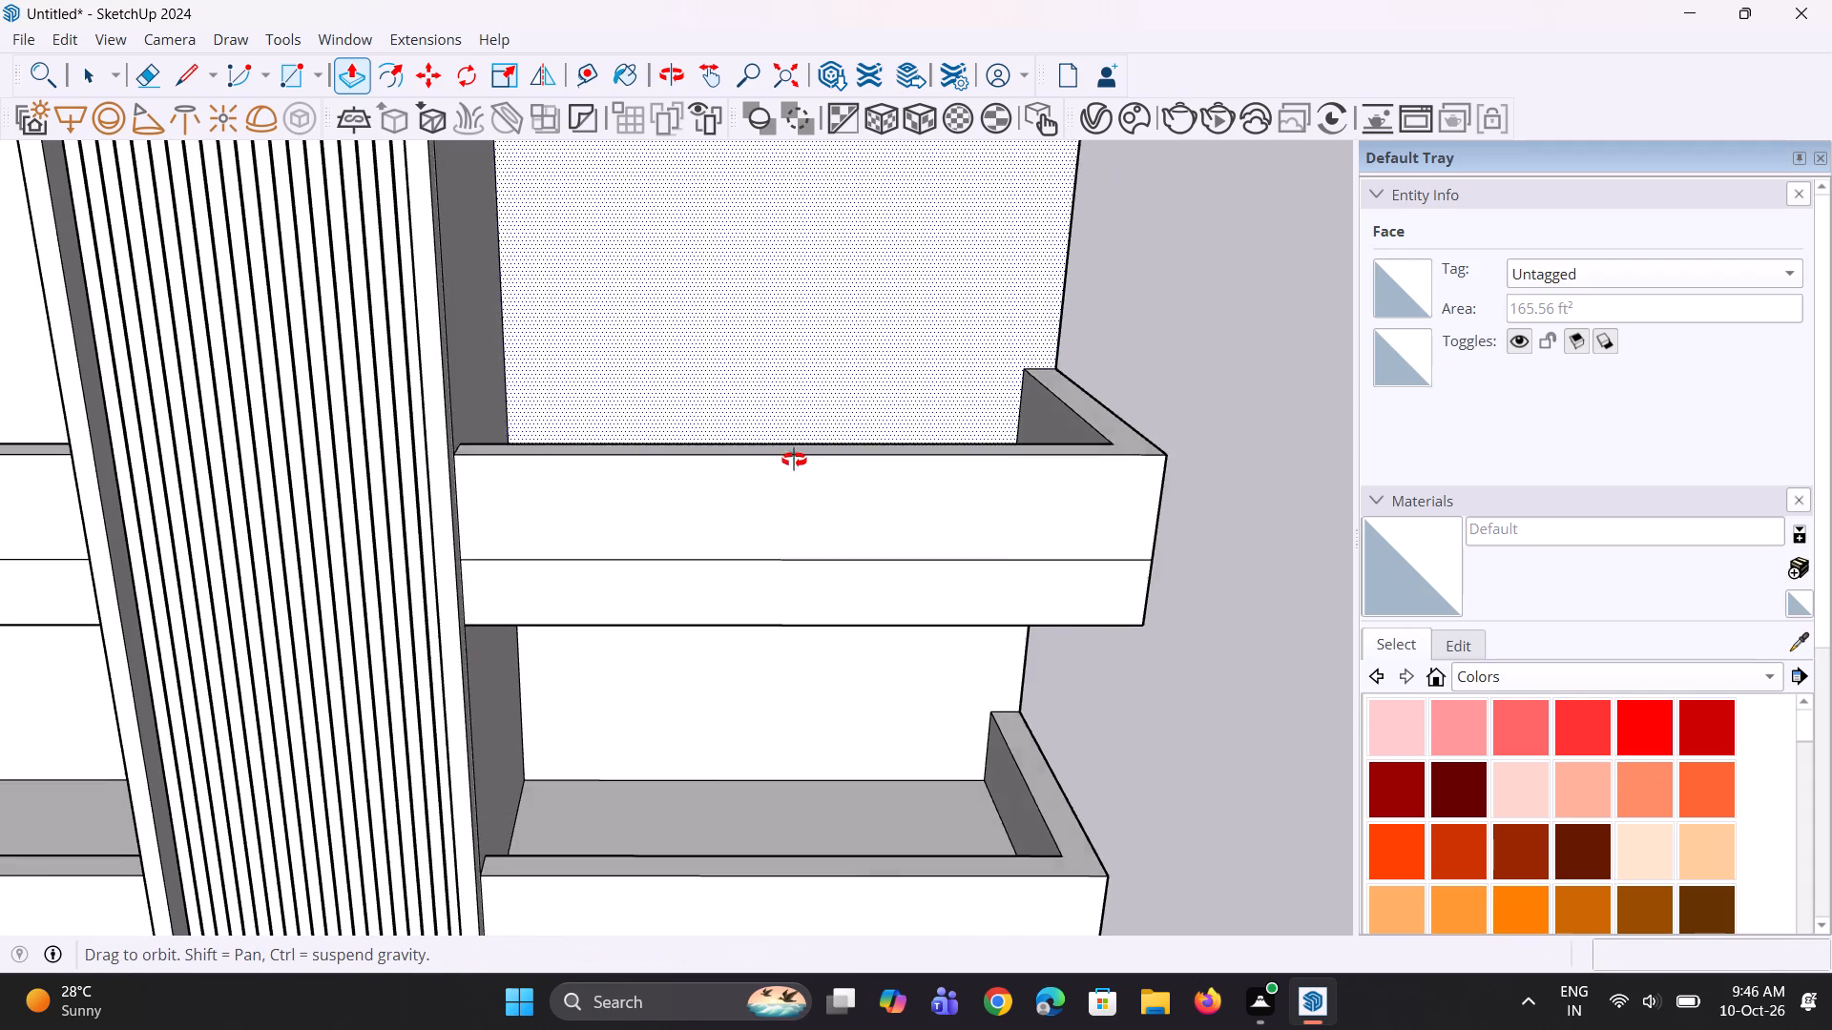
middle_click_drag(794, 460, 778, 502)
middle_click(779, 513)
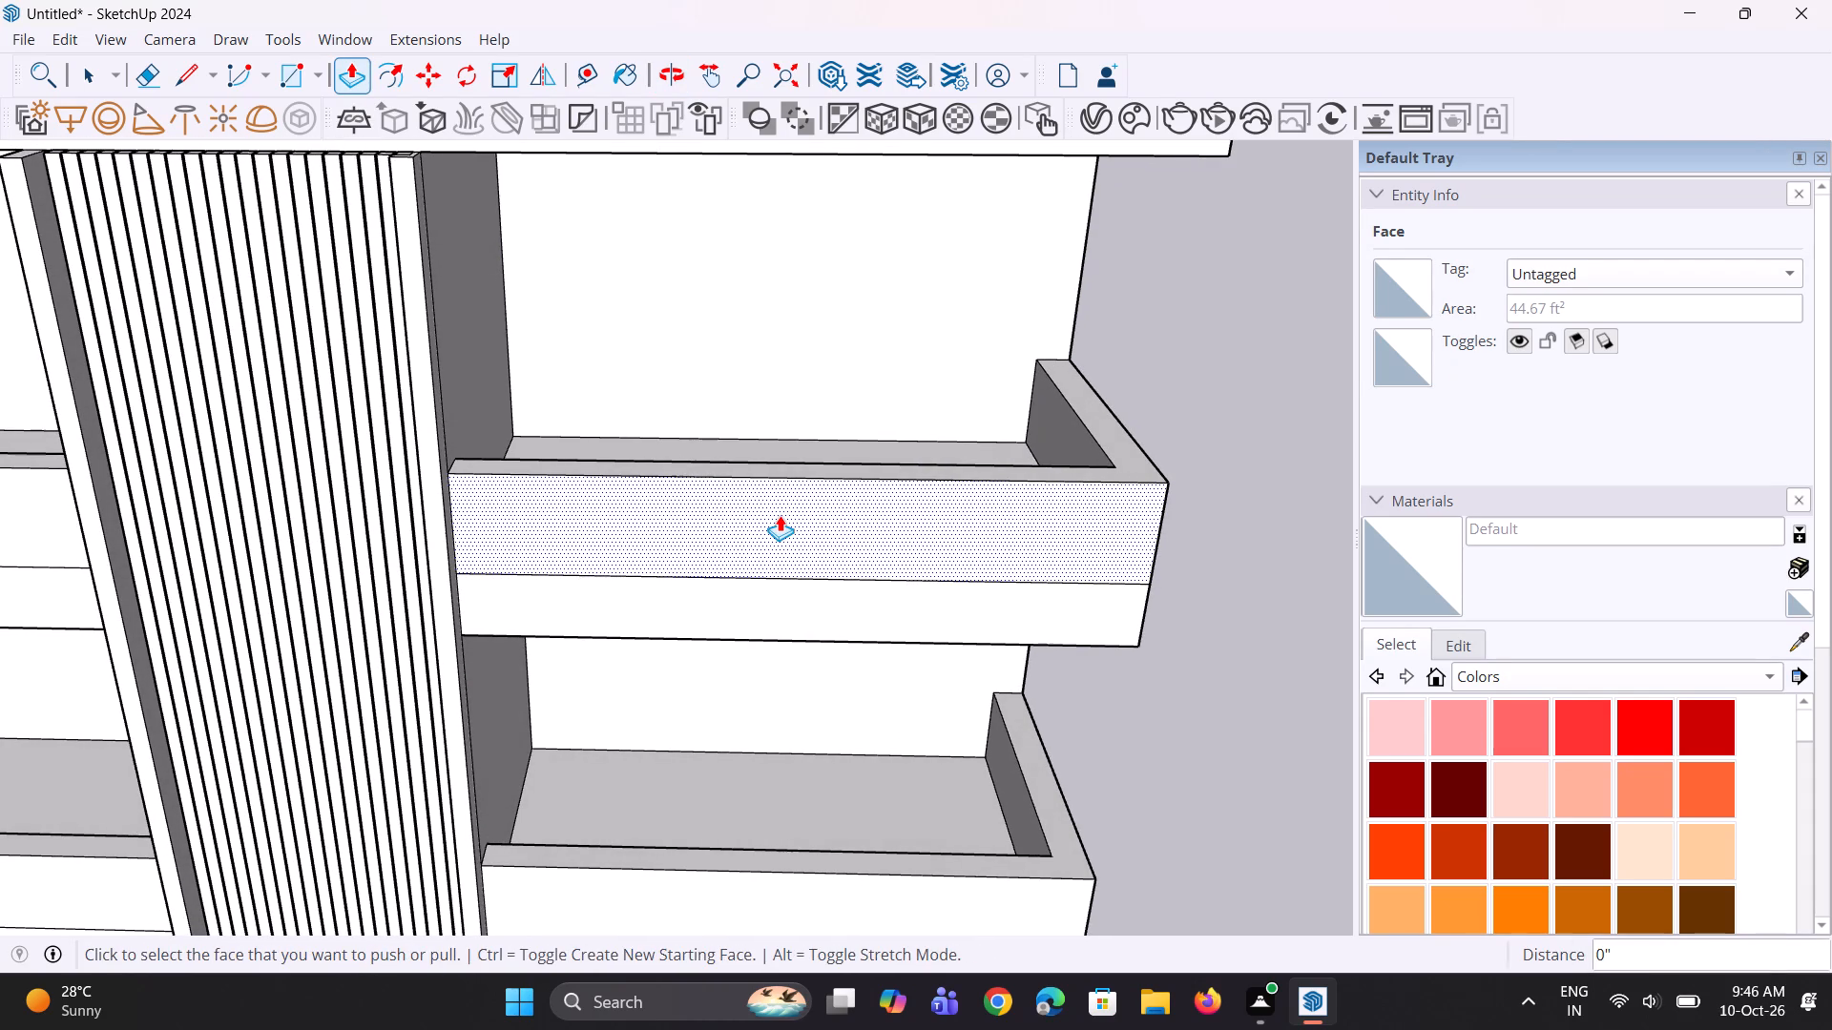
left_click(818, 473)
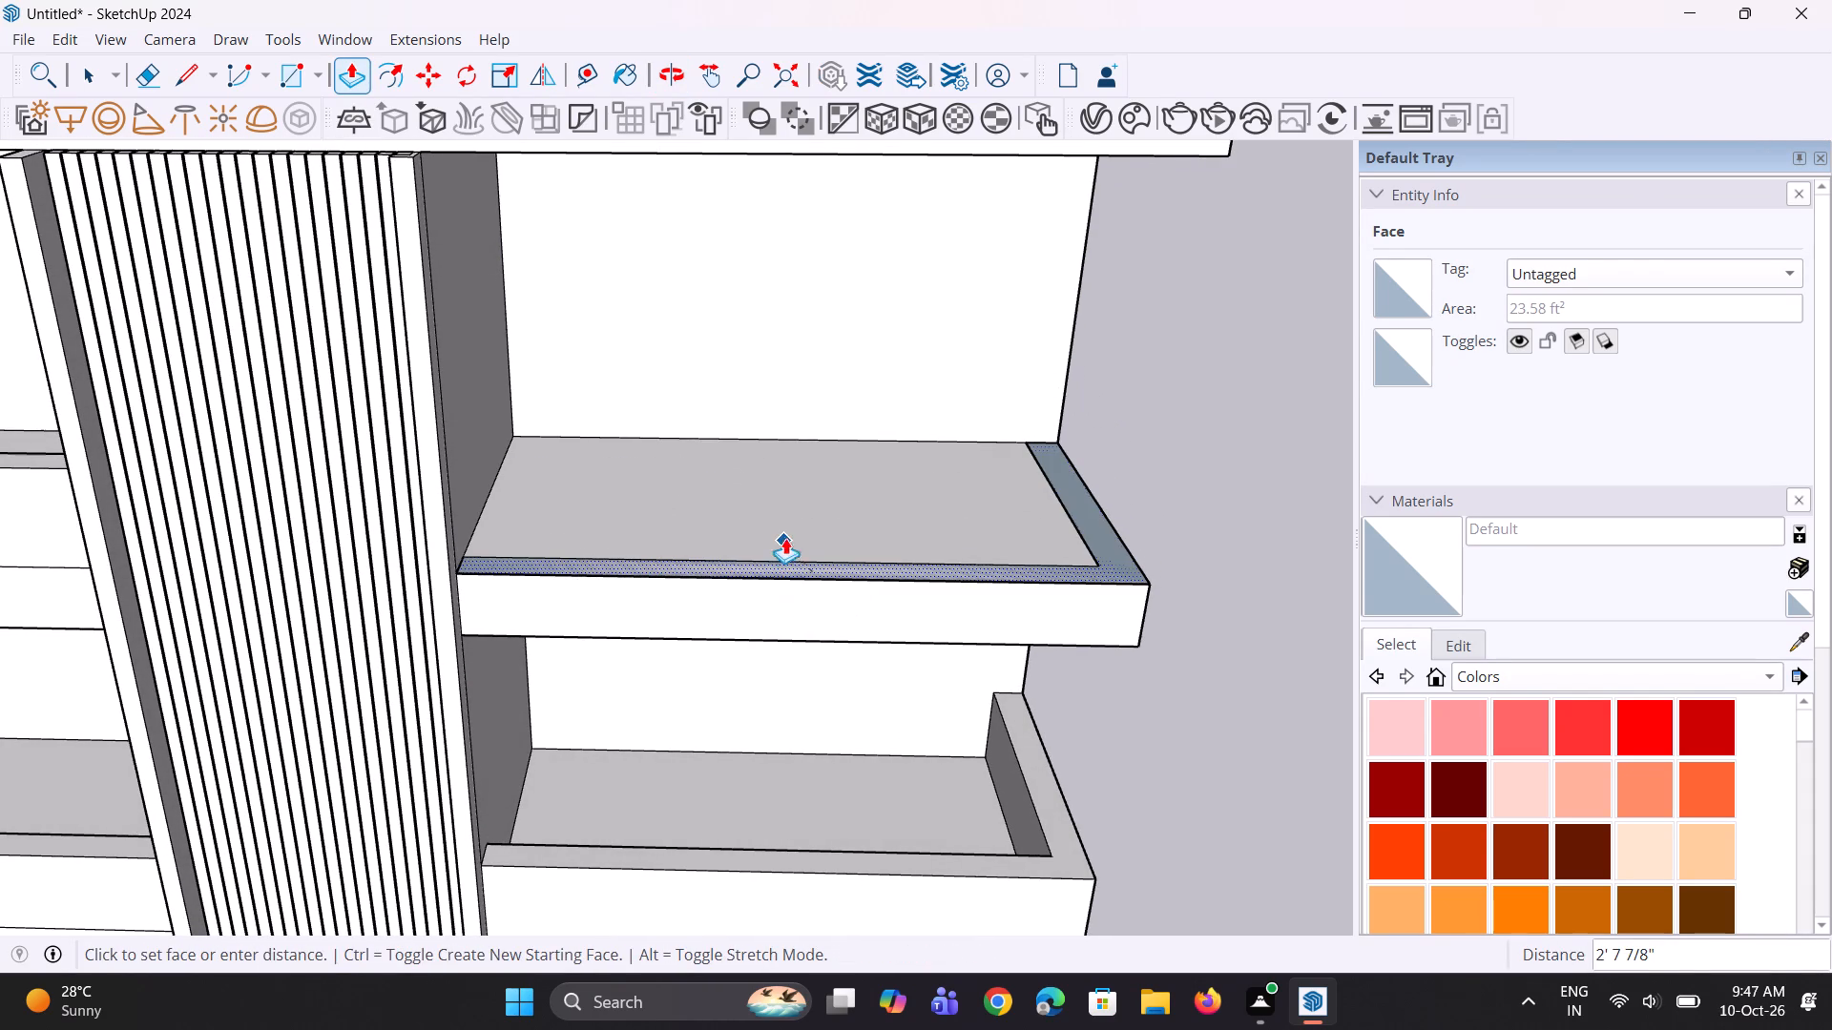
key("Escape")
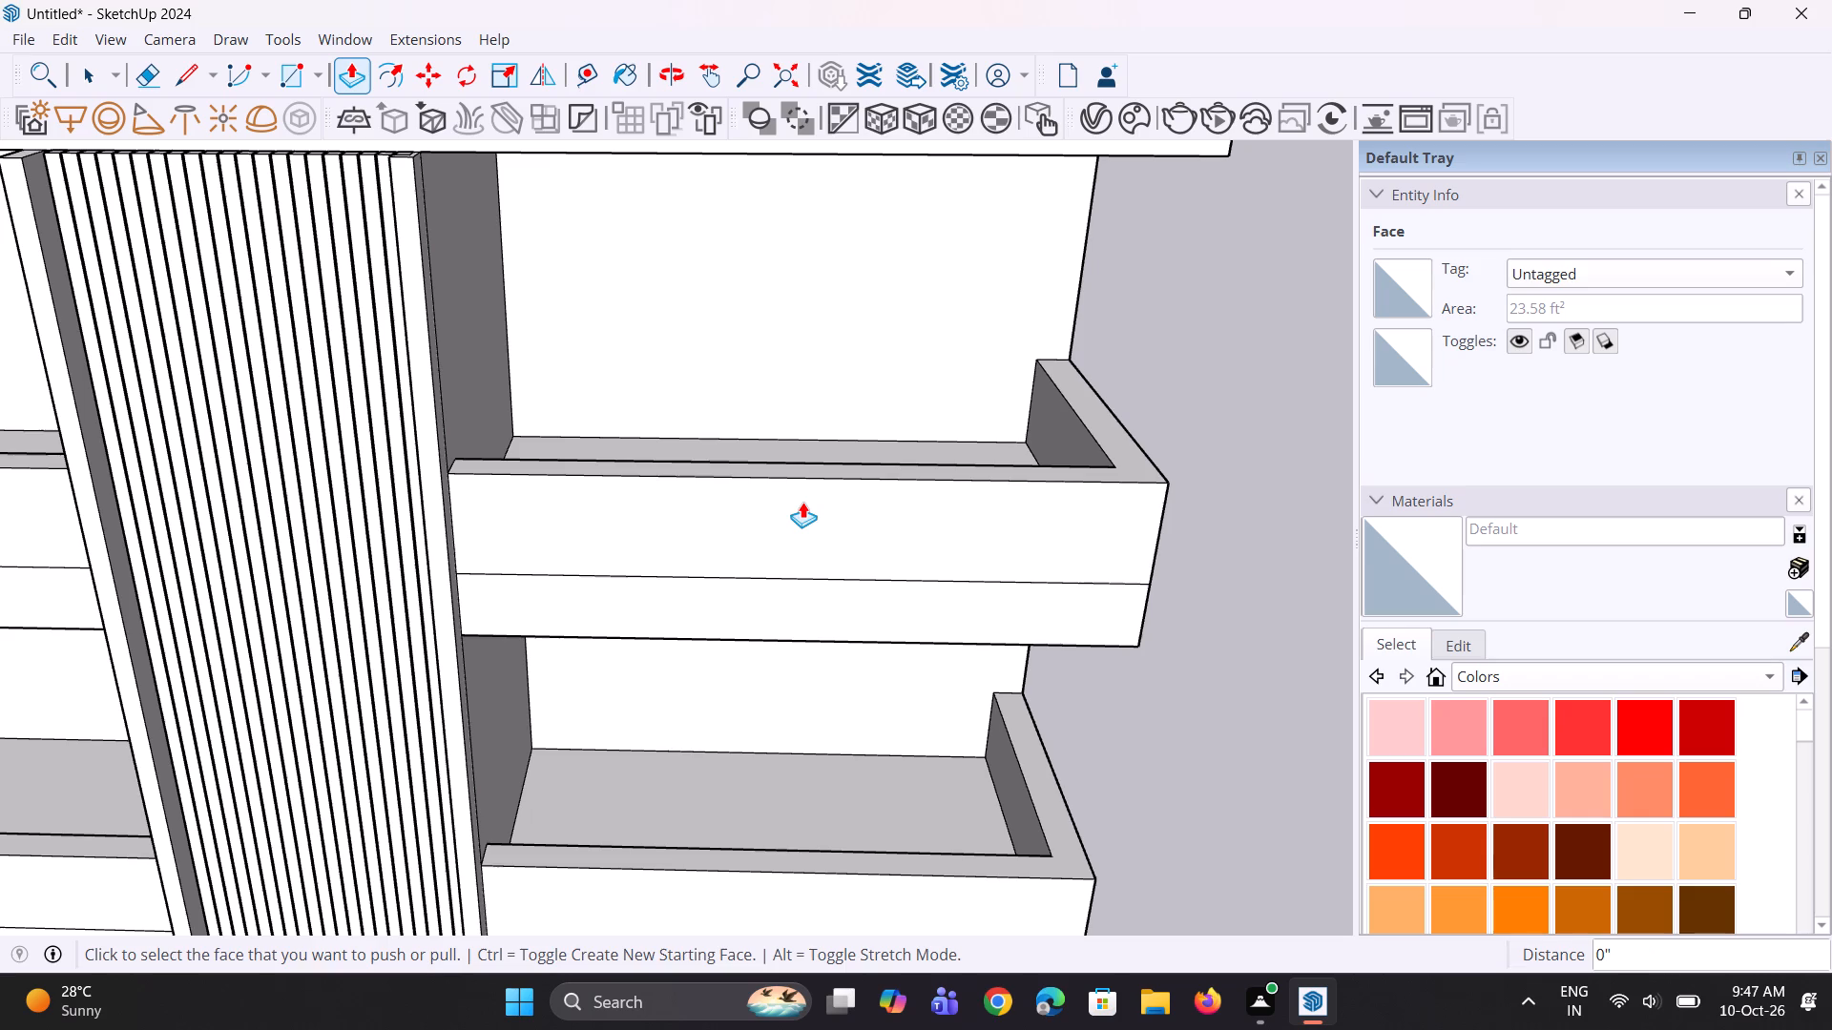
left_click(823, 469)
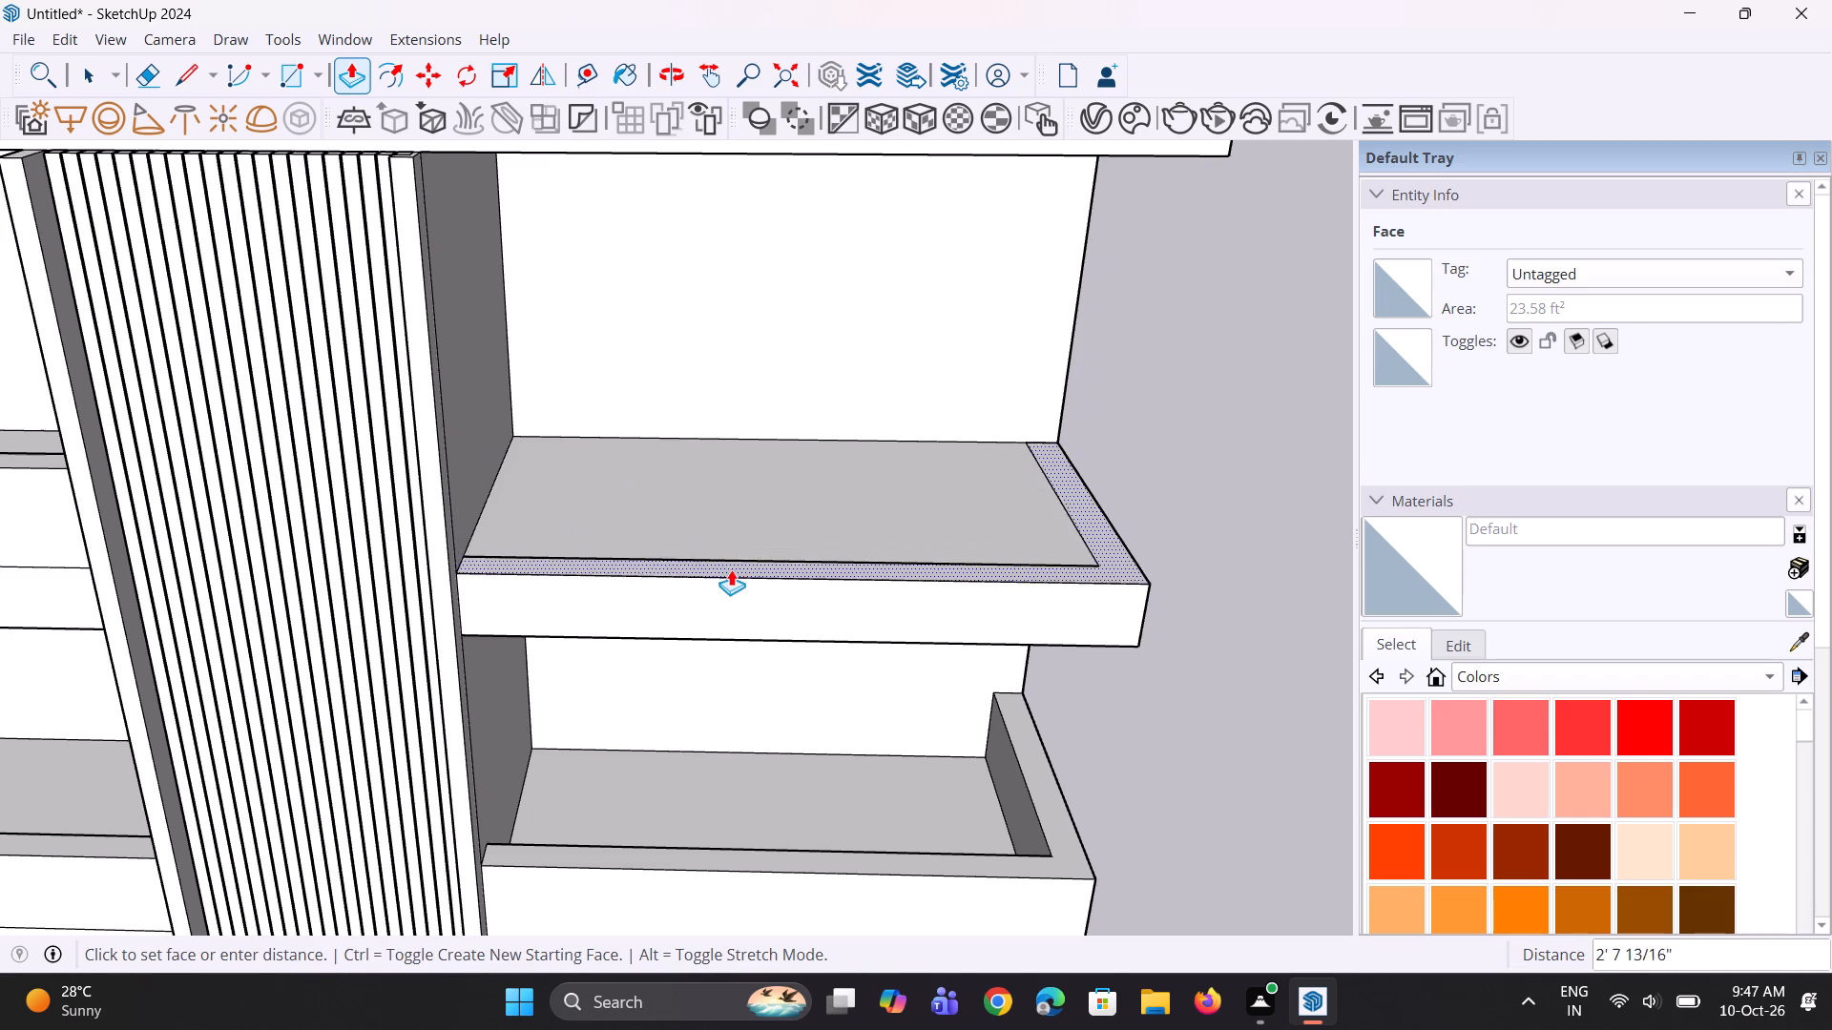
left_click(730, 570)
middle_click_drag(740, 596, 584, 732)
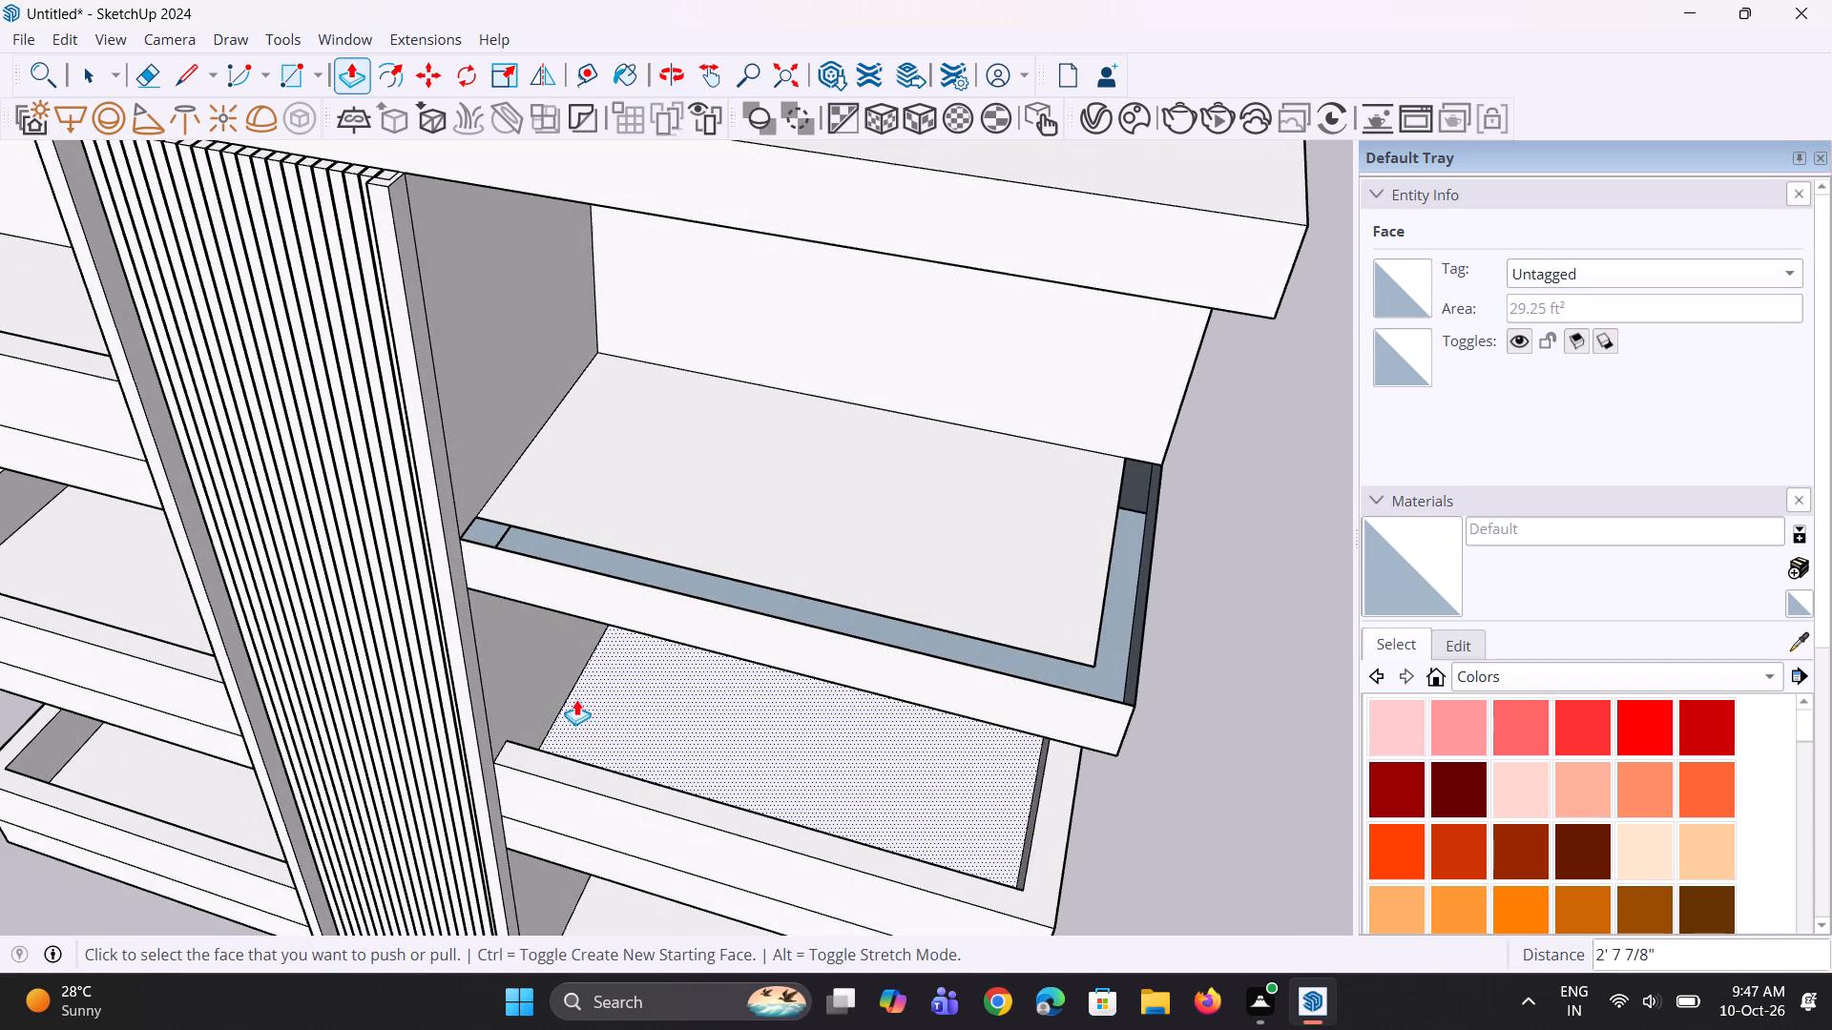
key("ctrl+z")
Lower the parapet top faces of all three right balconies by about 1' 2 5/16" with Push/Pull.
left_click(757, 513)
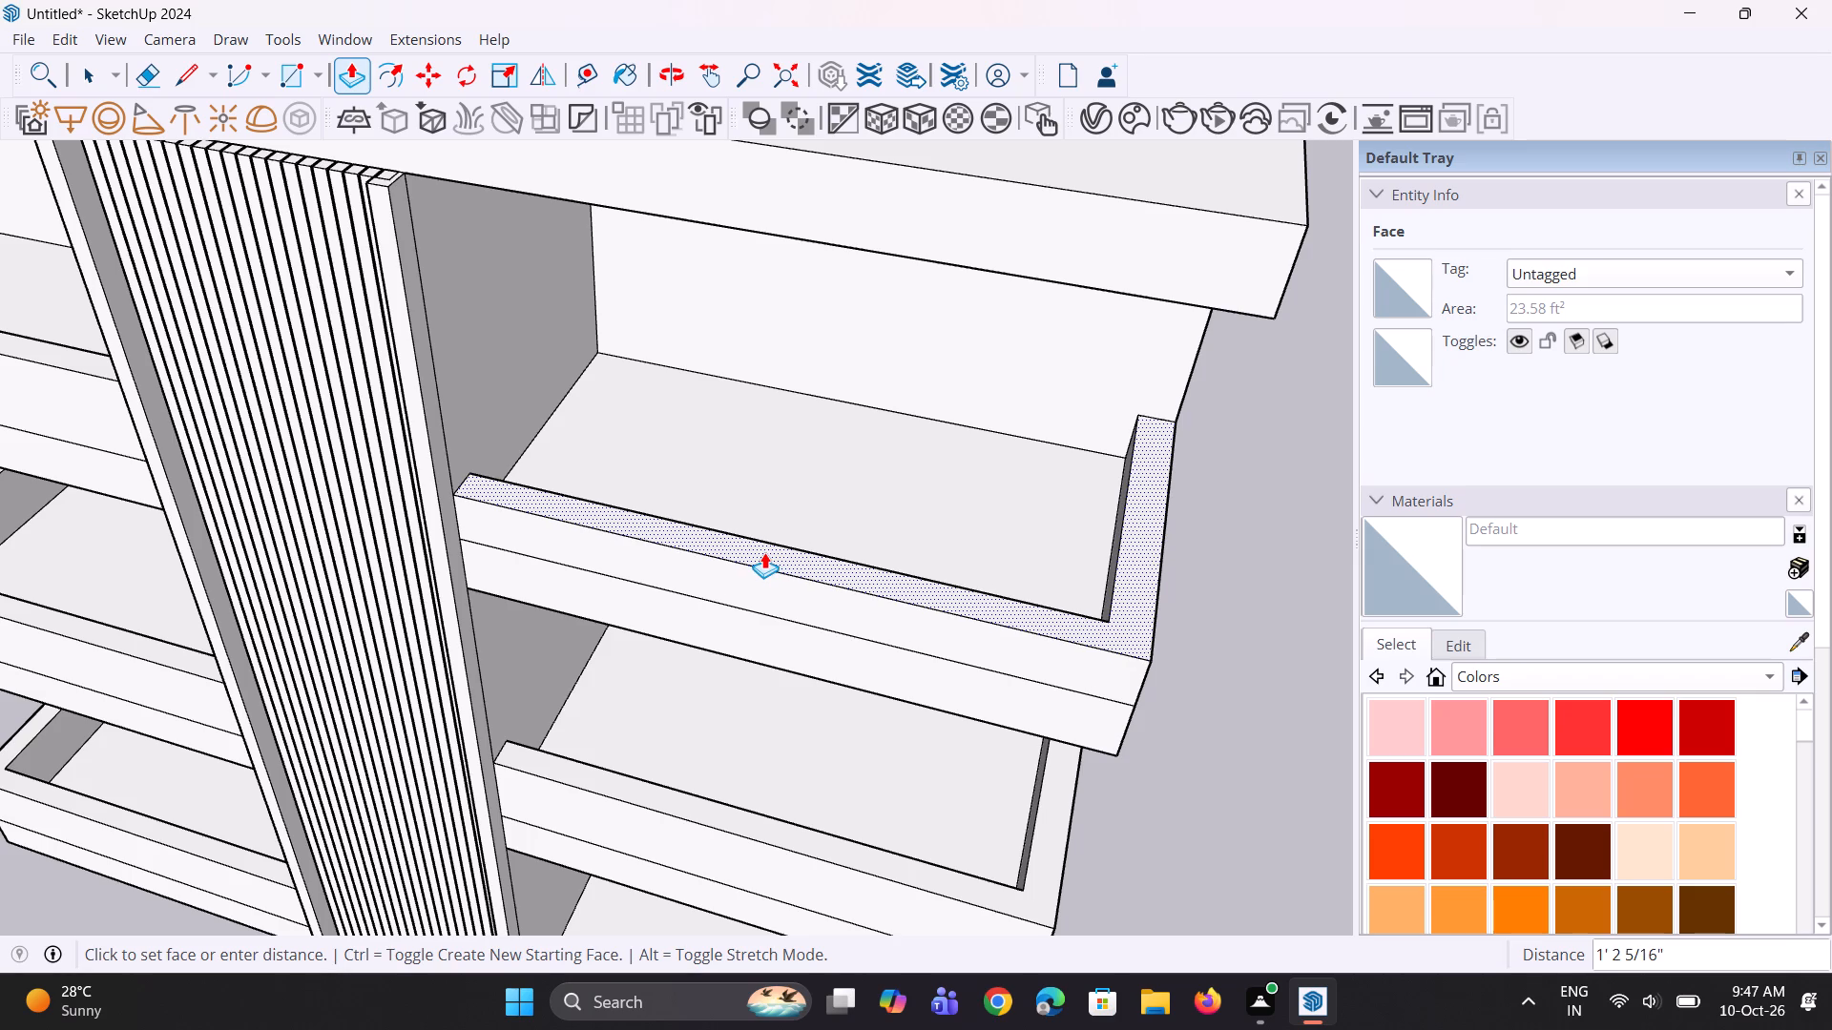
left_click(764, 552)
double_click(733, 816)
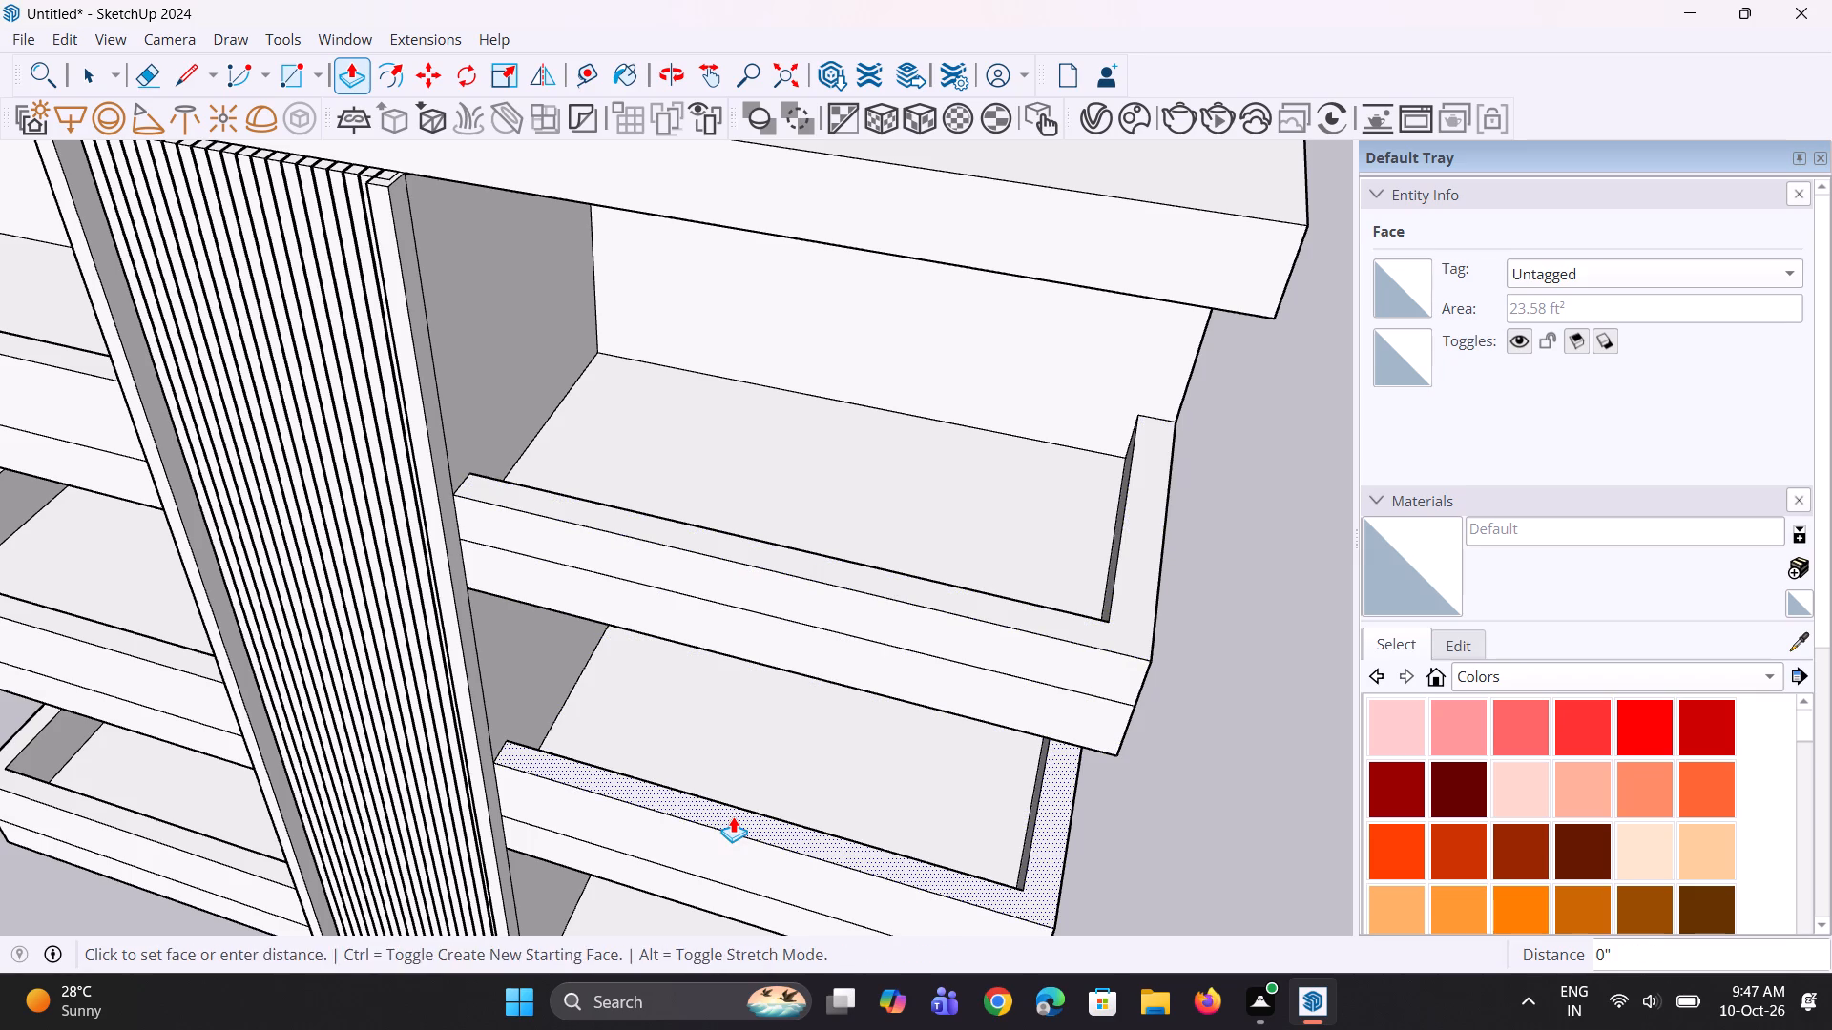
scroll(717, 727, "down", 8)
middle_click_drag(719, 829, 793, 669)
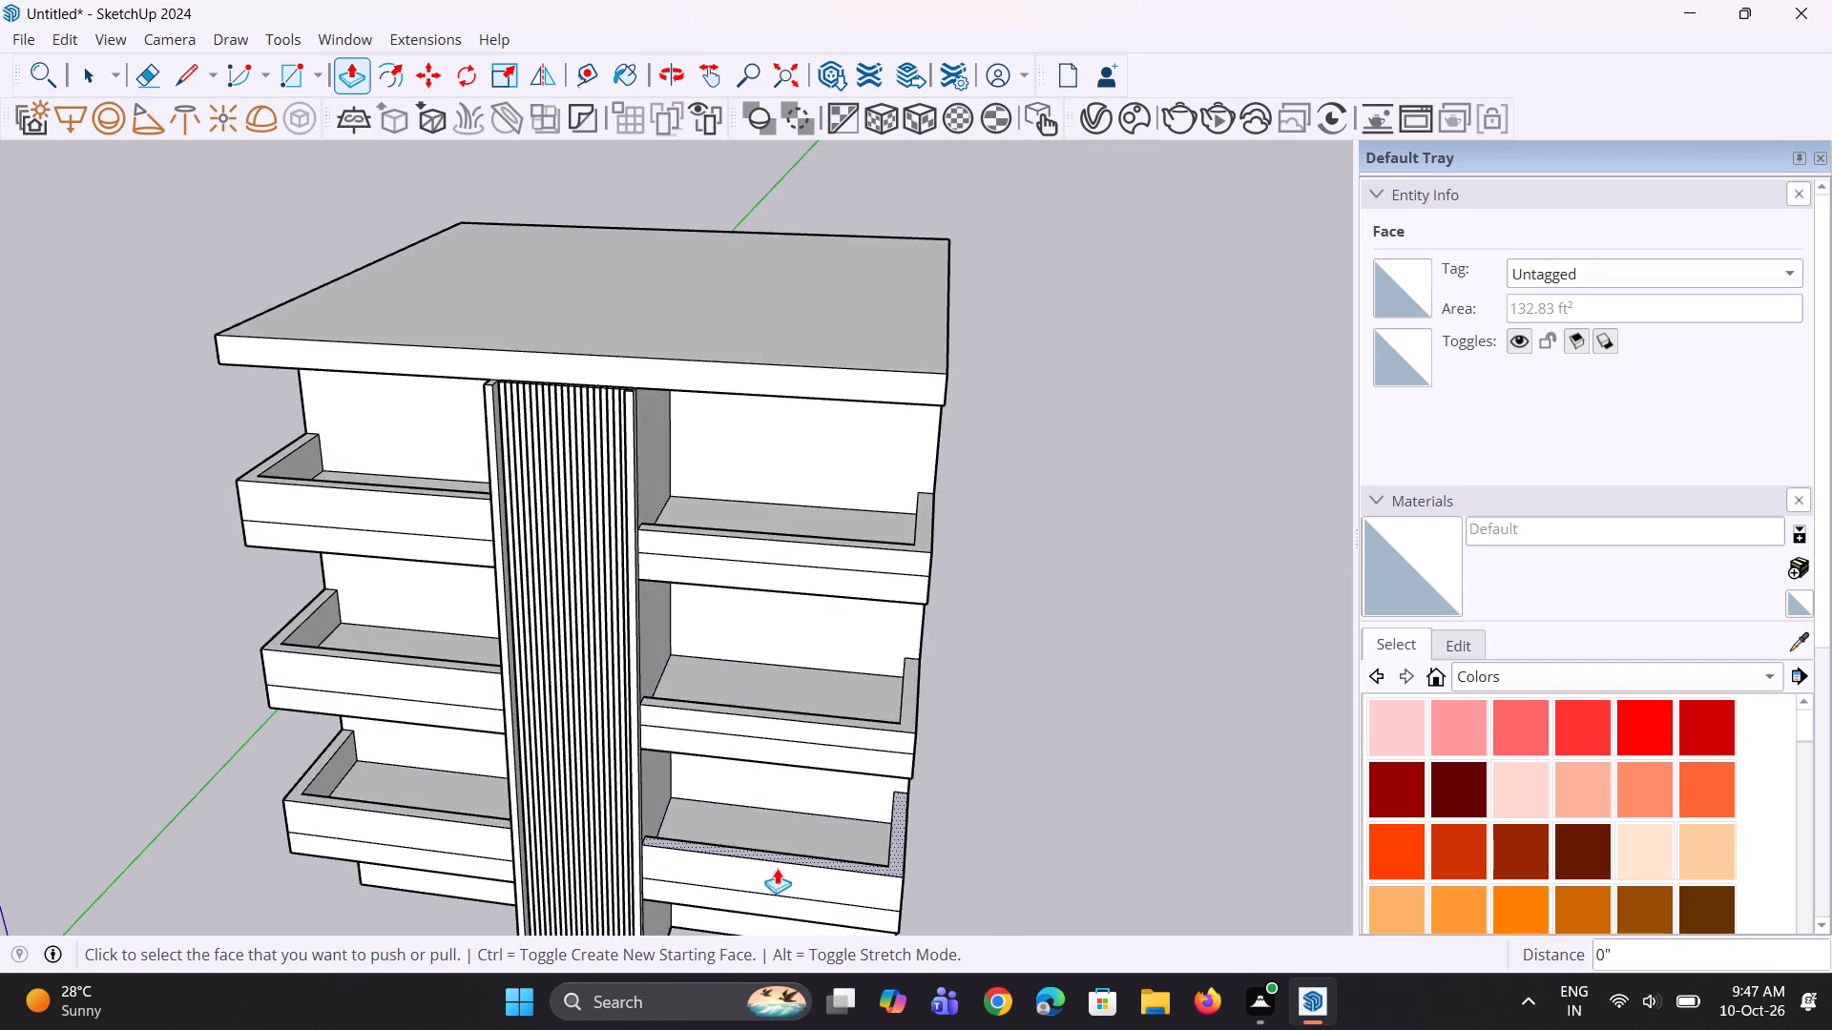
scroll(770, 884, "up", 3)
double_click(779, 852)
scroll(811, 797, "down", 3)
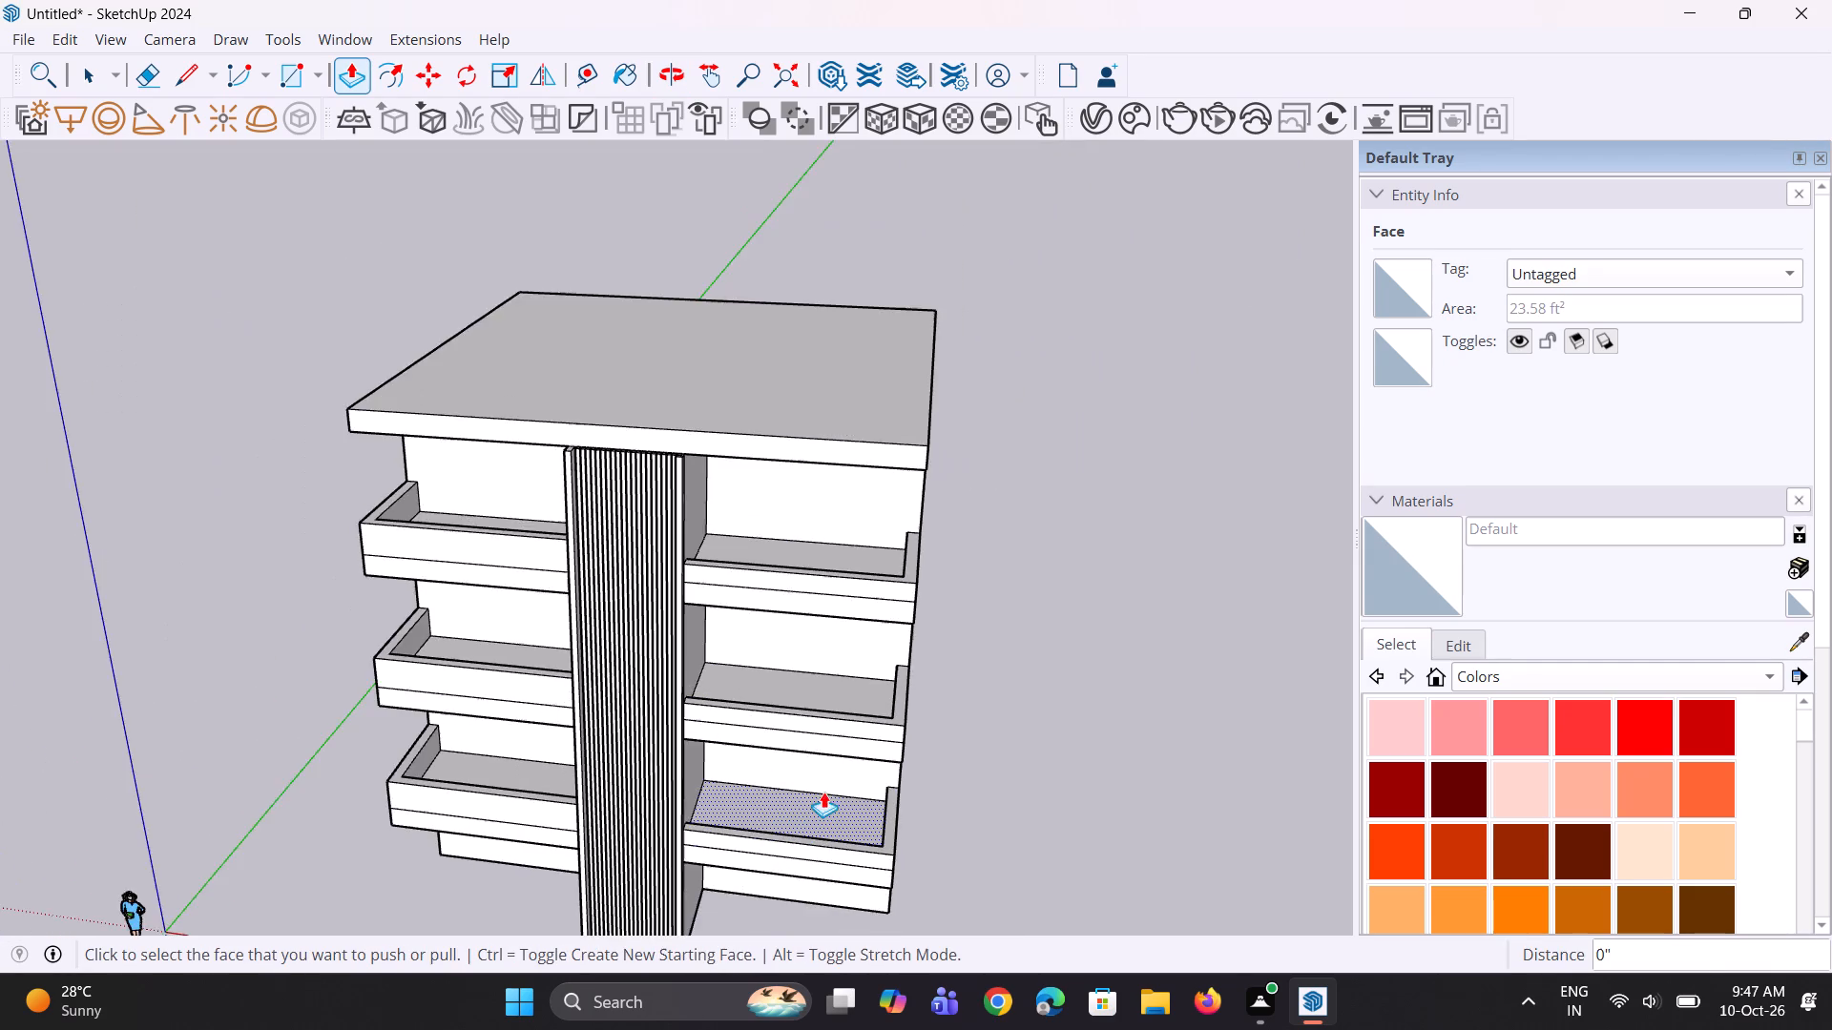
Repeat the same Push/Pull lowering on the parapet top faces of the three left balconies.
scroll(823, 792, "down", 3)
middle_click_drag(794, 797, 864, 764)
scroll(258, 800, "up", 9)
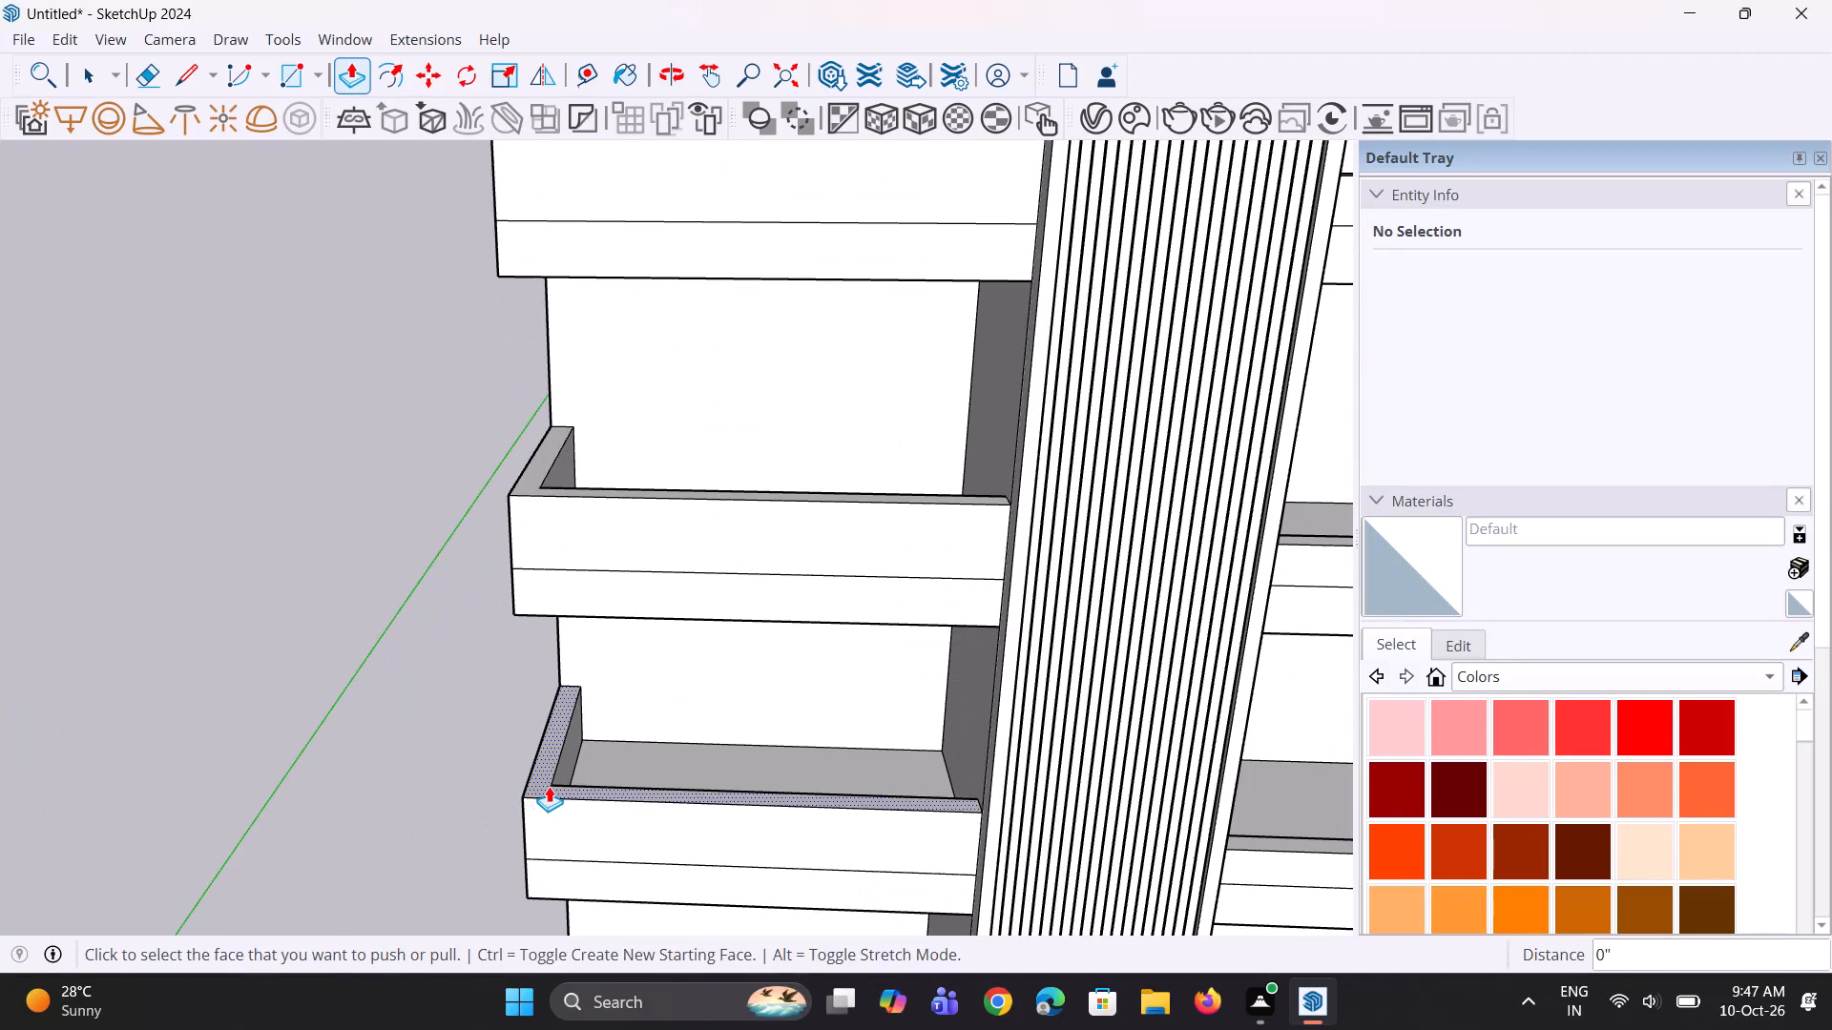
double_click(549, 786)
double_click(521, 484)
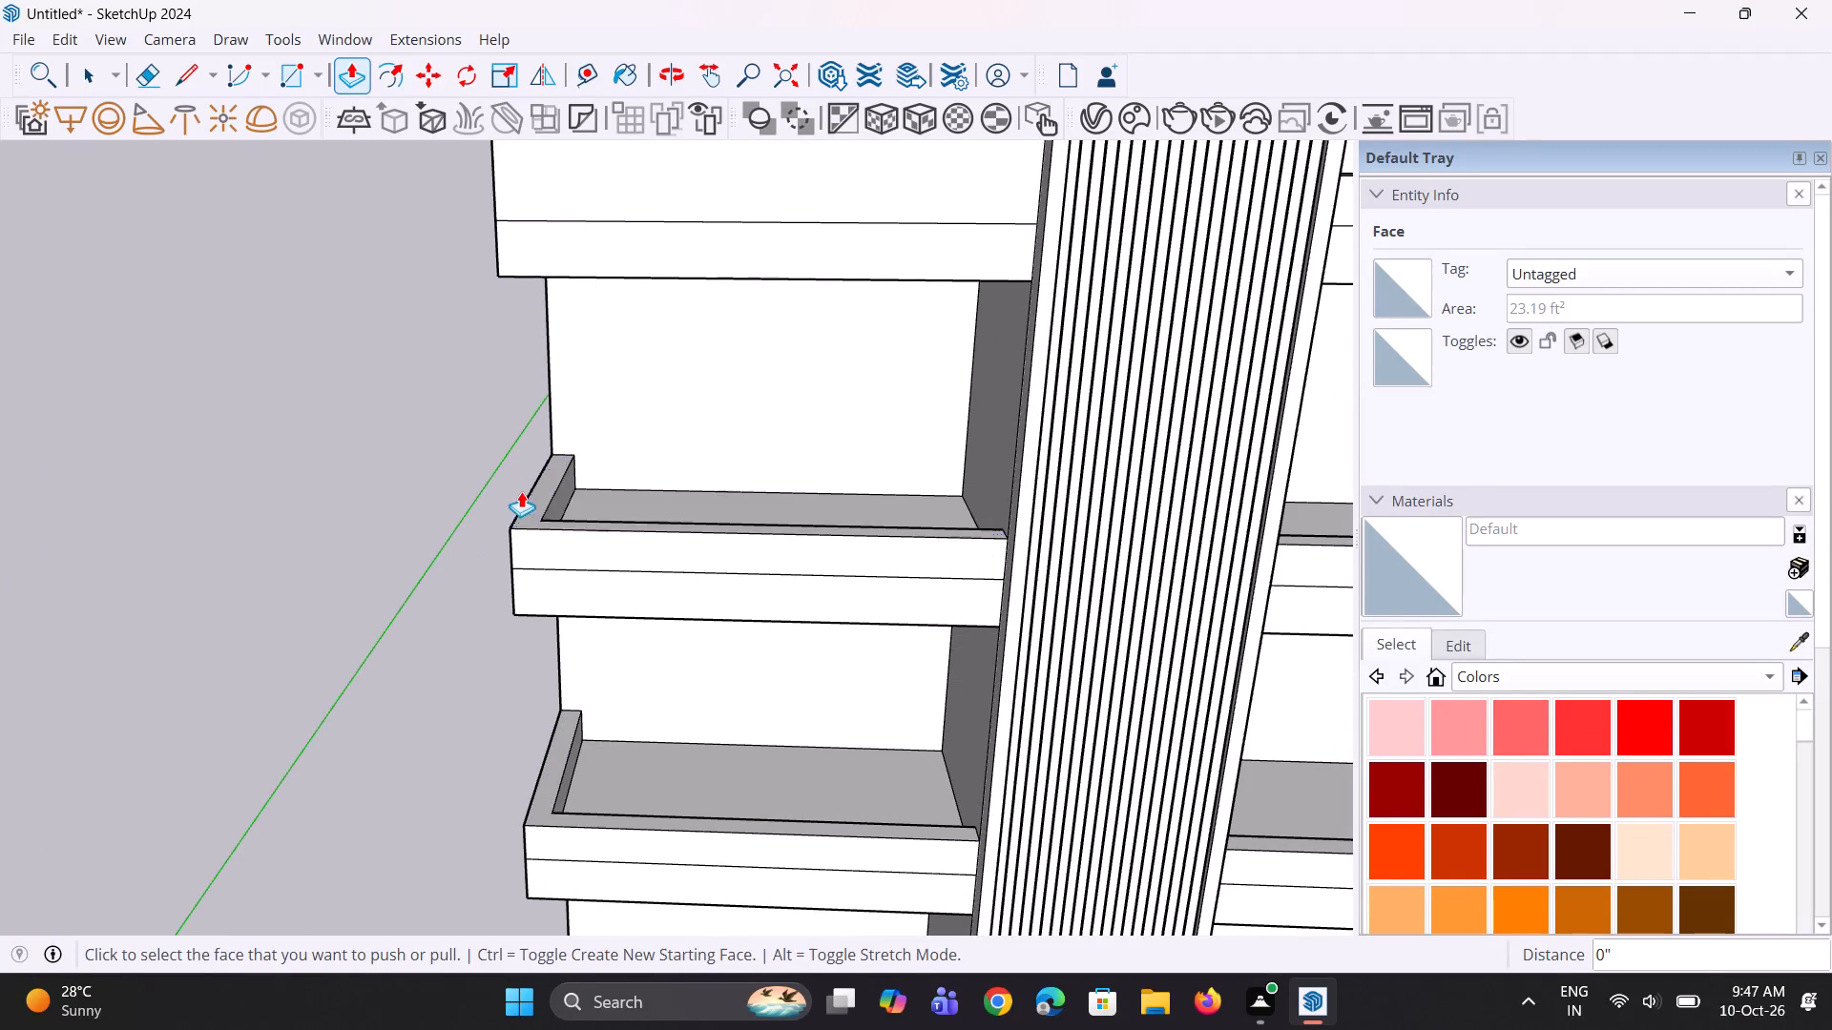
middle_click_drag(530, 518, 559, 699)
double_click(513, 280)
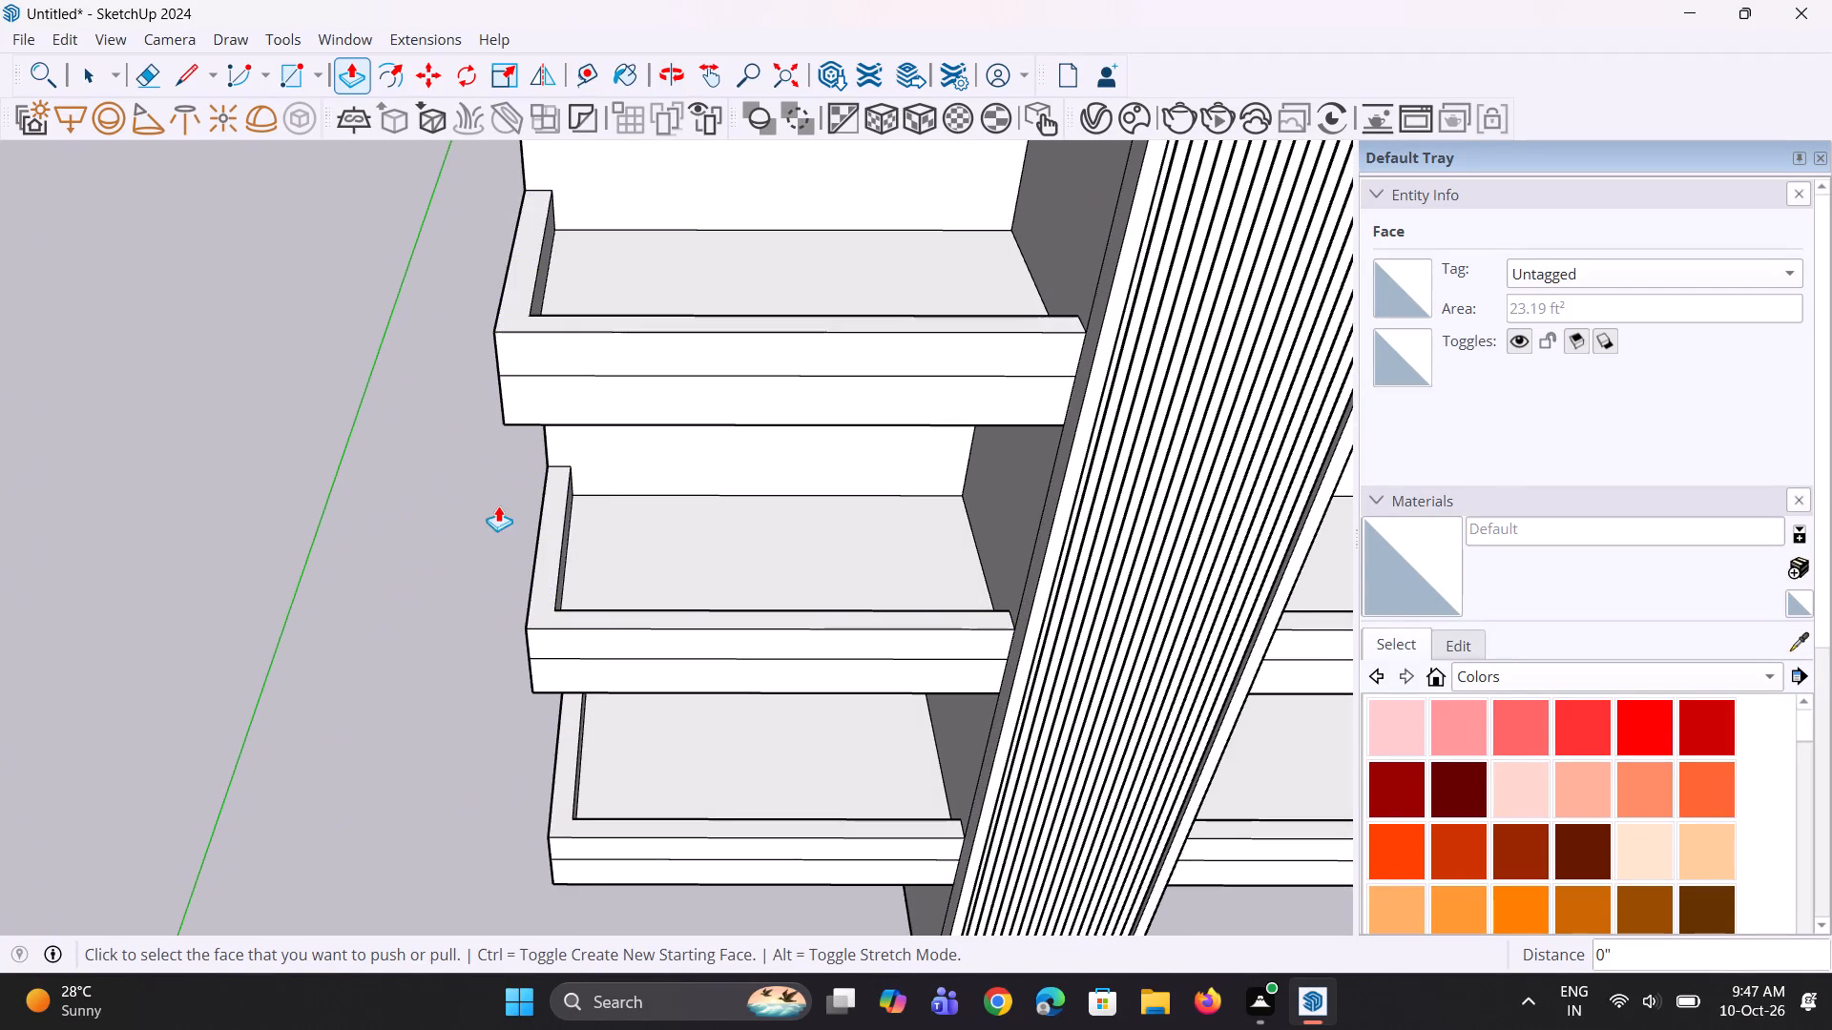
On the top right balcony, draw a vertical line up from the midpoint of the front parapet's inner end, and from its top a line parallel to the front parapet.
scroll(498, 507, "down", 4)
middle_click_drag(658, 642, 579, 474)
middle_click_drag(1196, 682, 1033, 655)
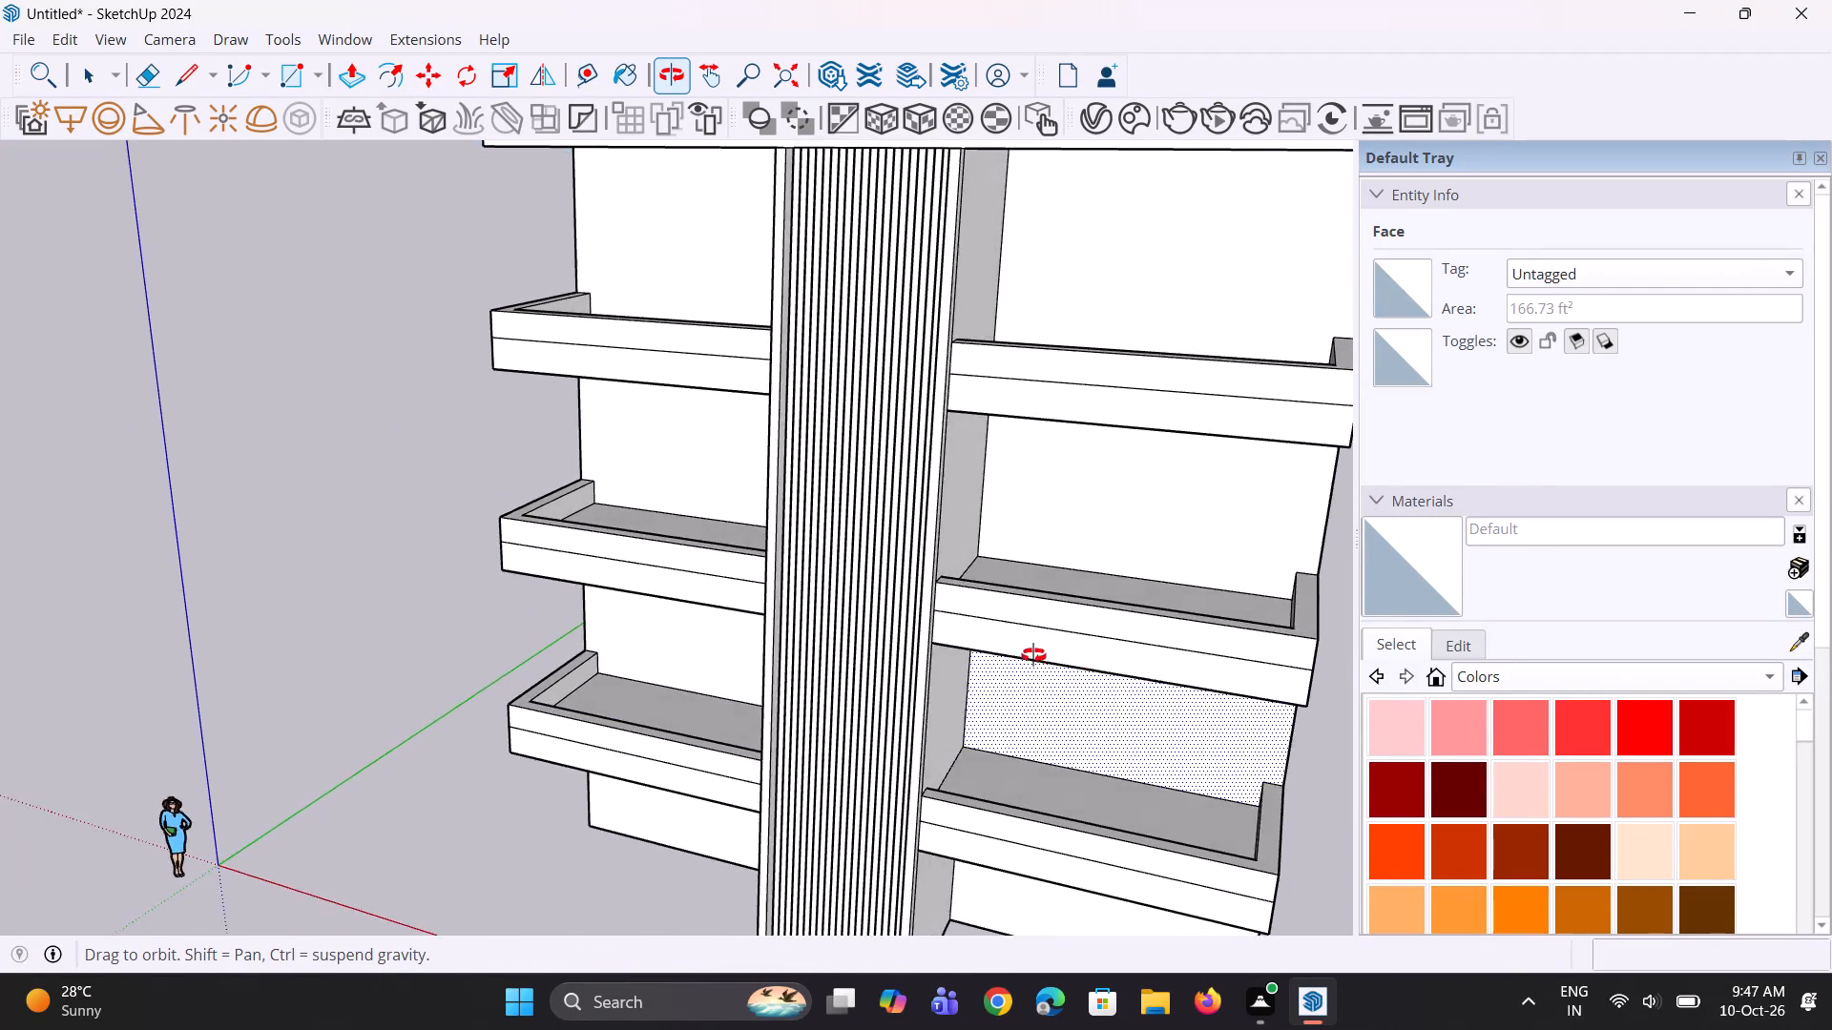
middle_click_drag(1033, 655, 669, 726)
scroll(825, 670, "up", 1)
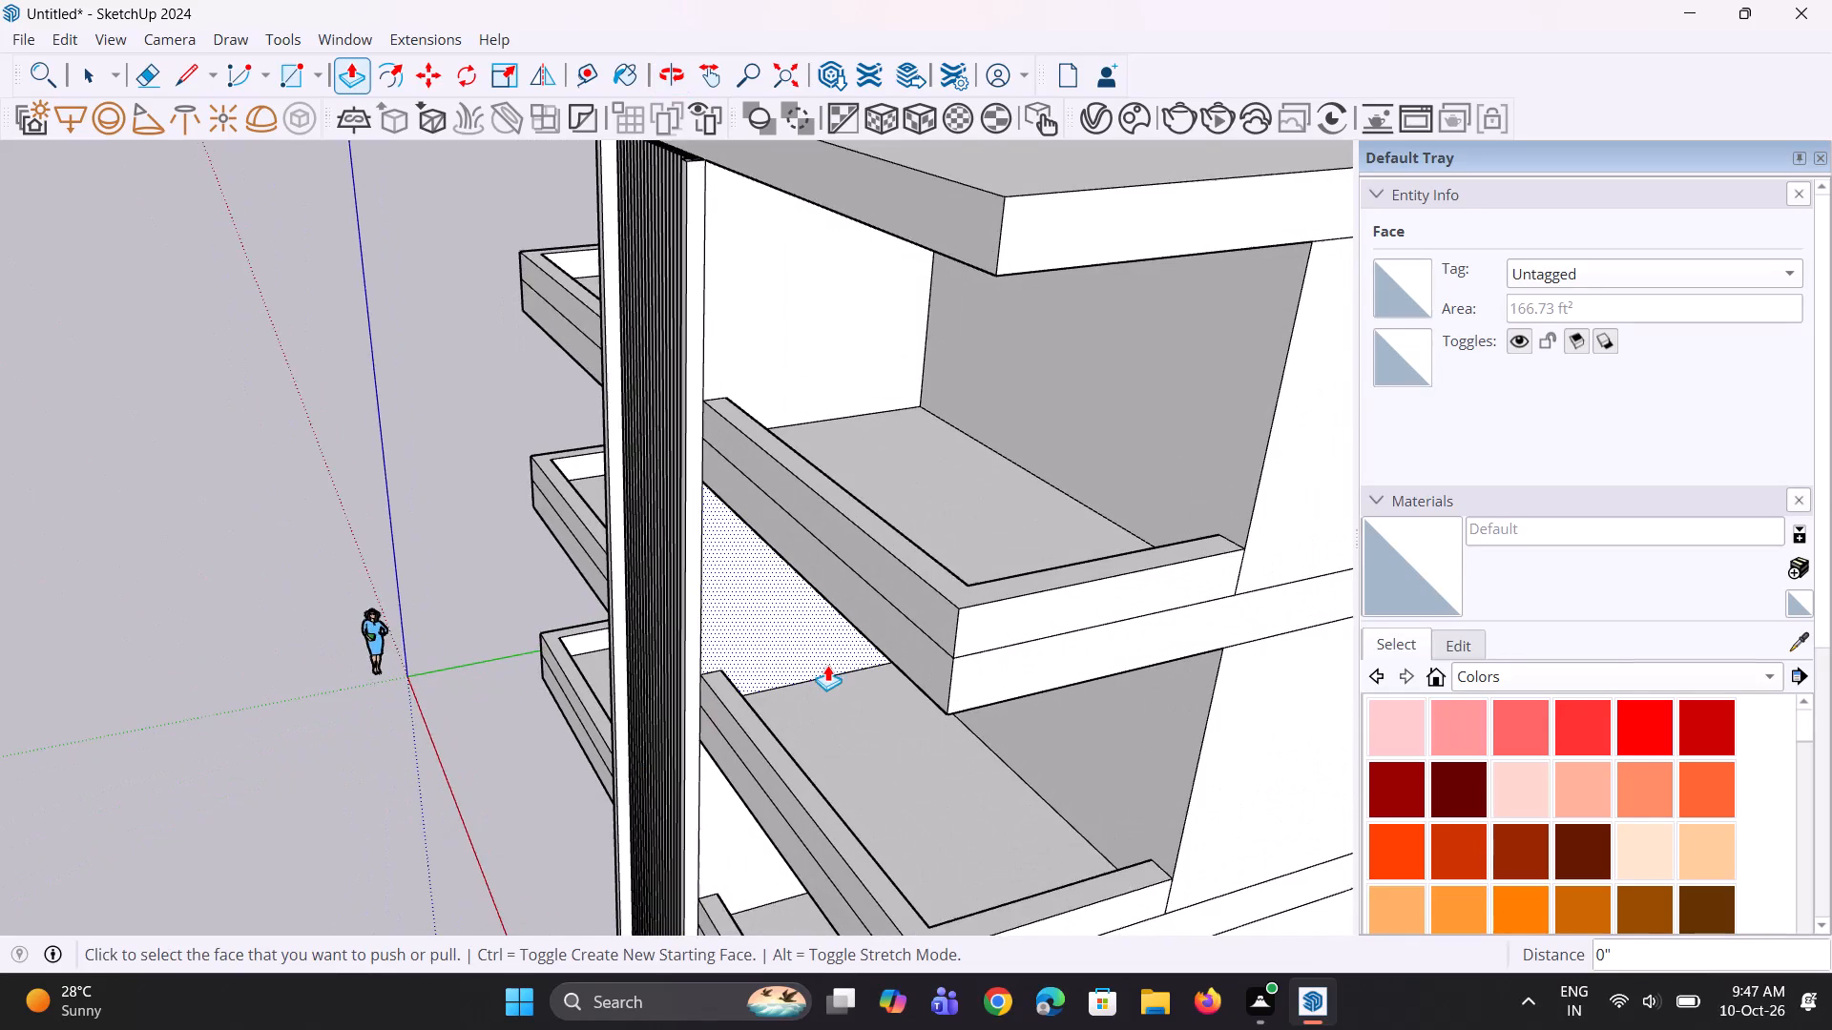
scroll(827, 665, "up", 1)
key("l")
scroll(768, 335, "up", 1)
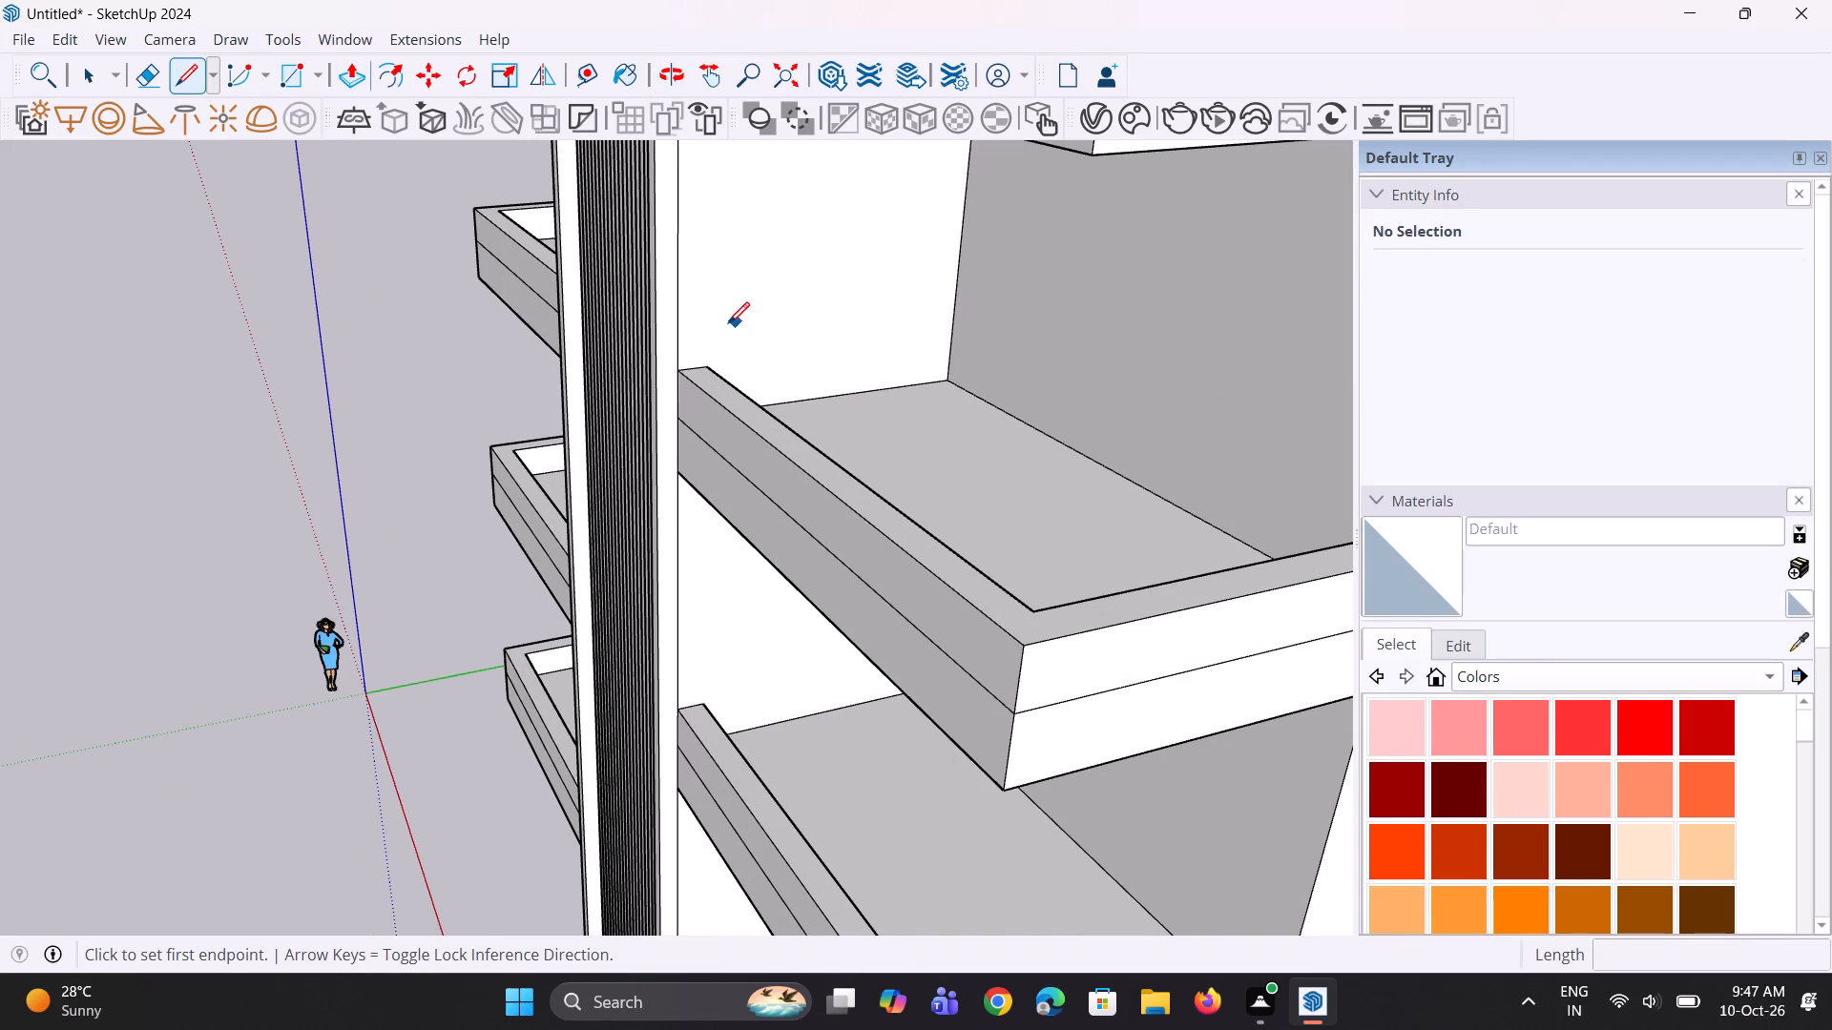
scroll(698, 362, "up", 5)
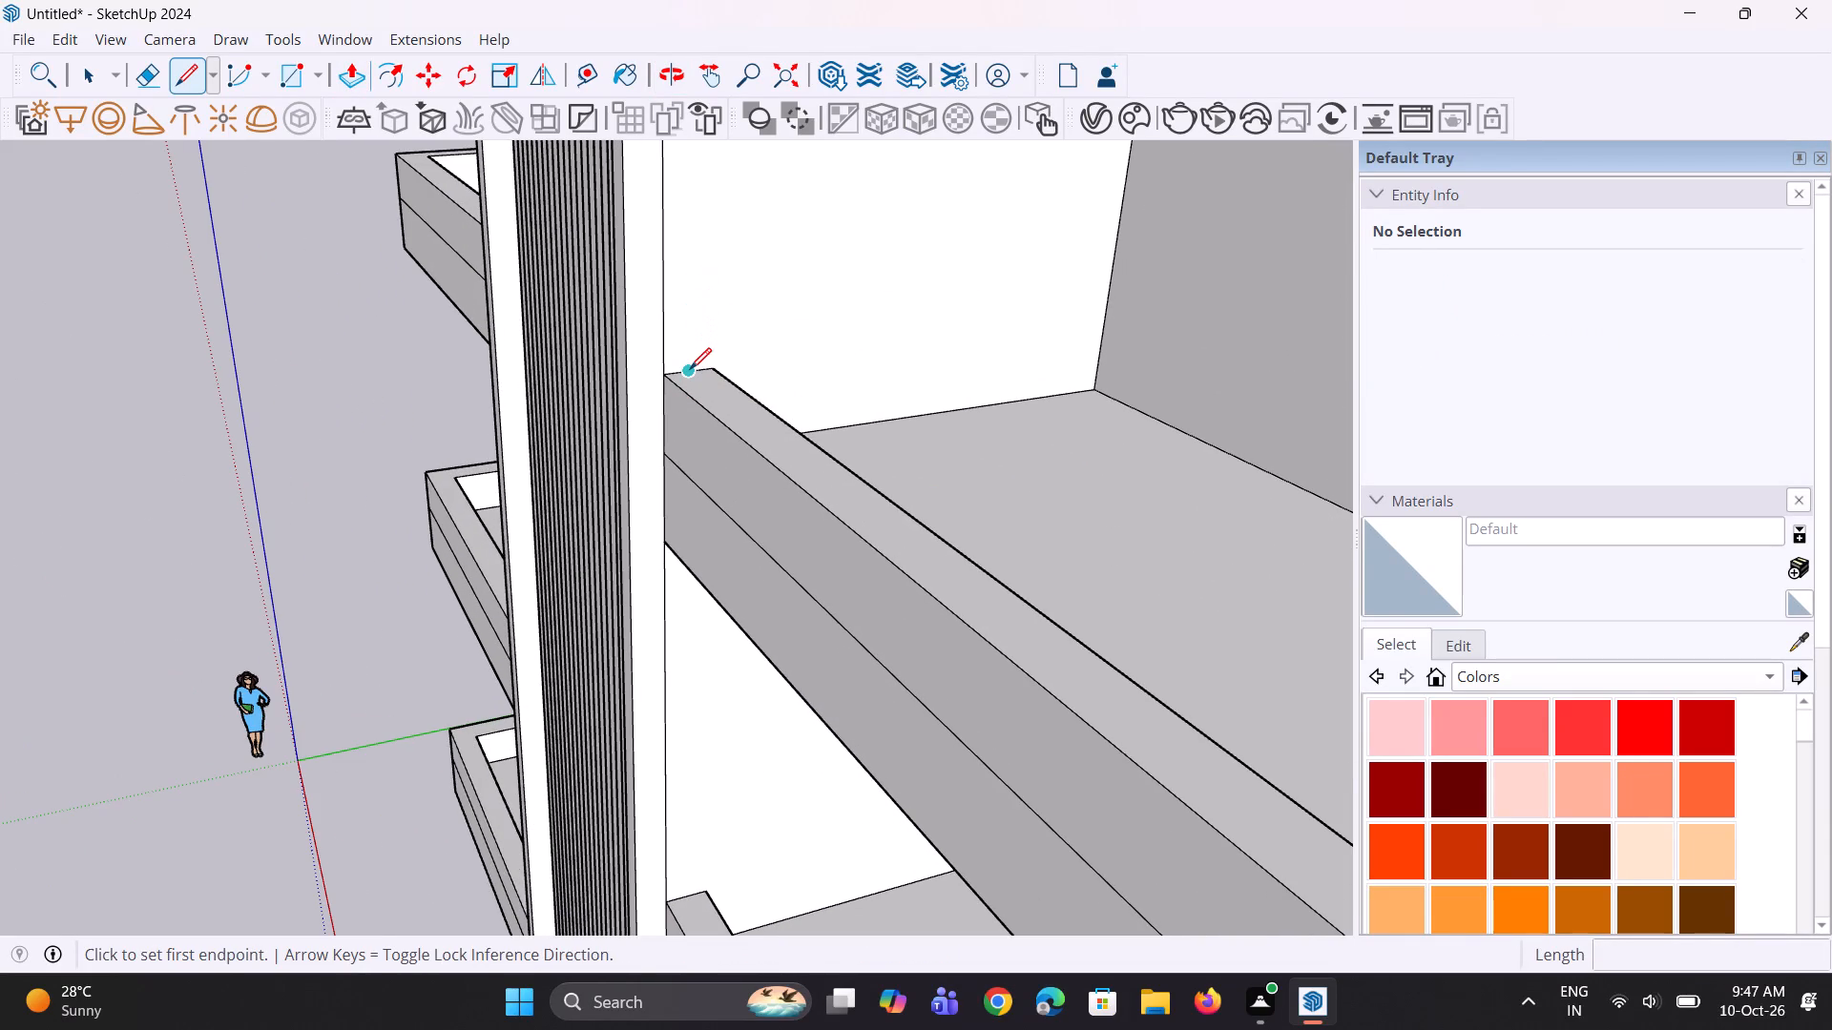
left_click(690, 369)
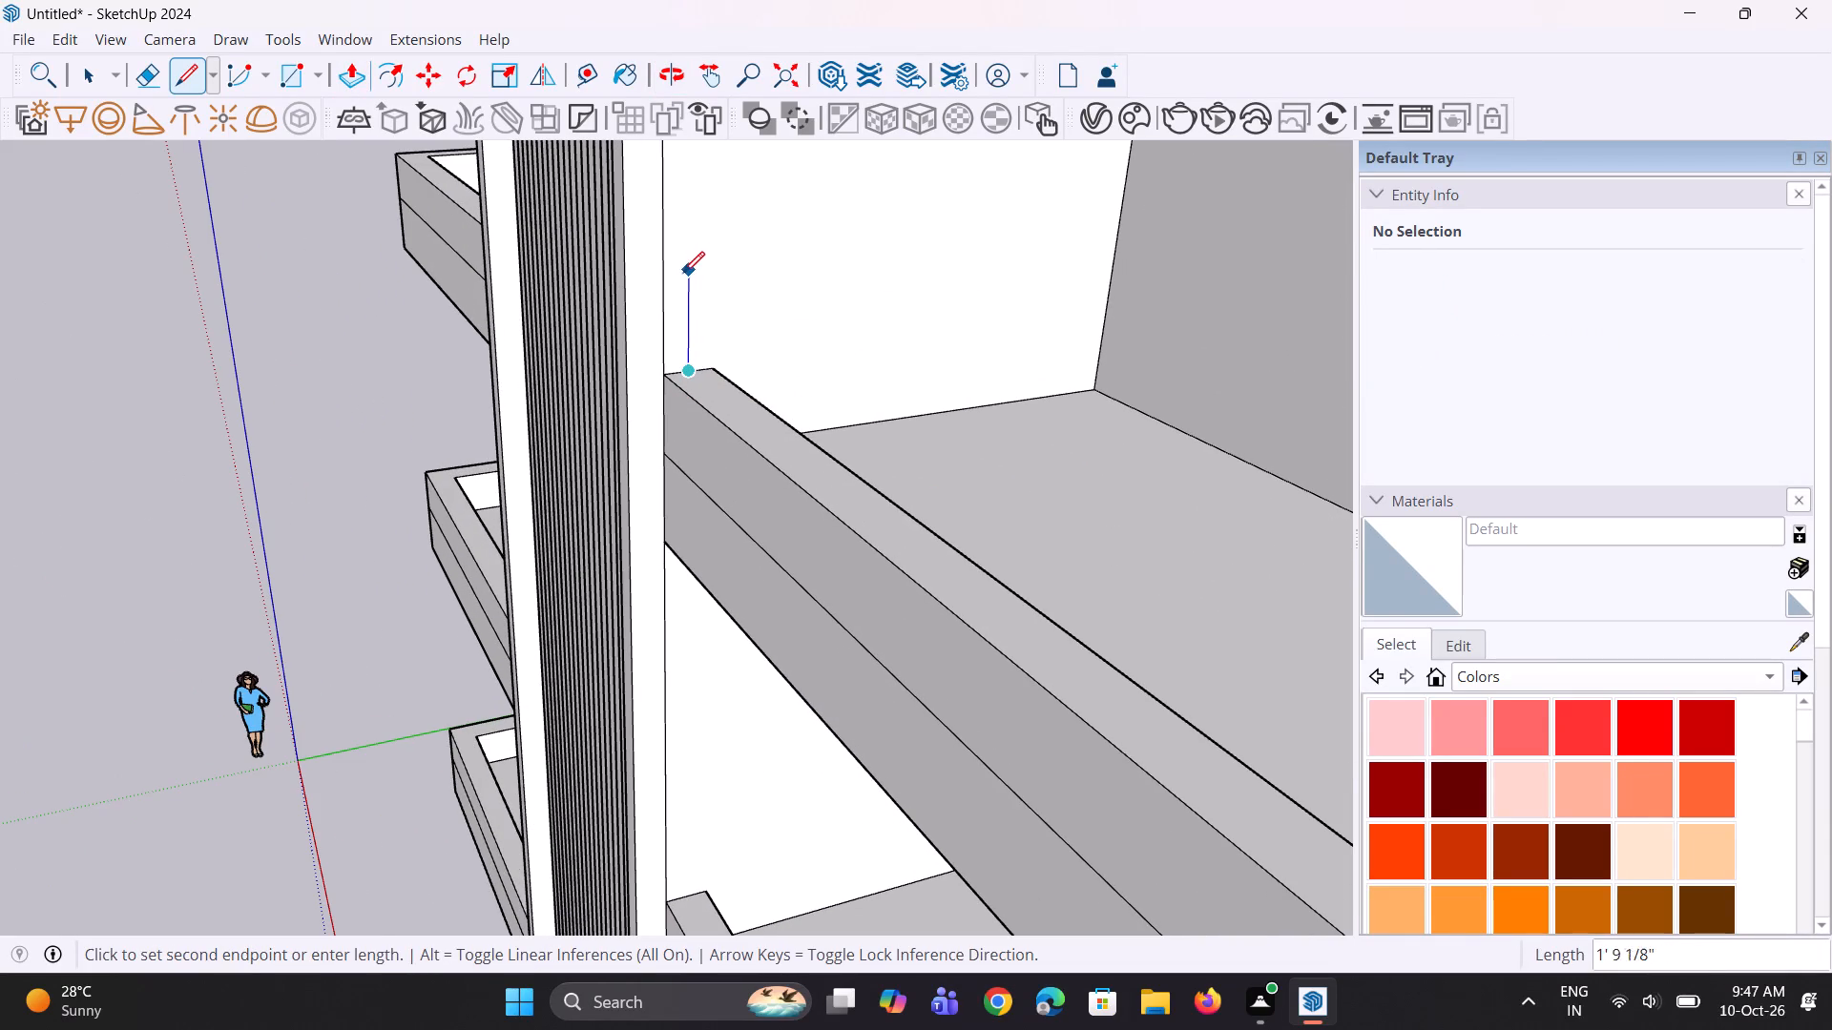
left_click(680, 294)
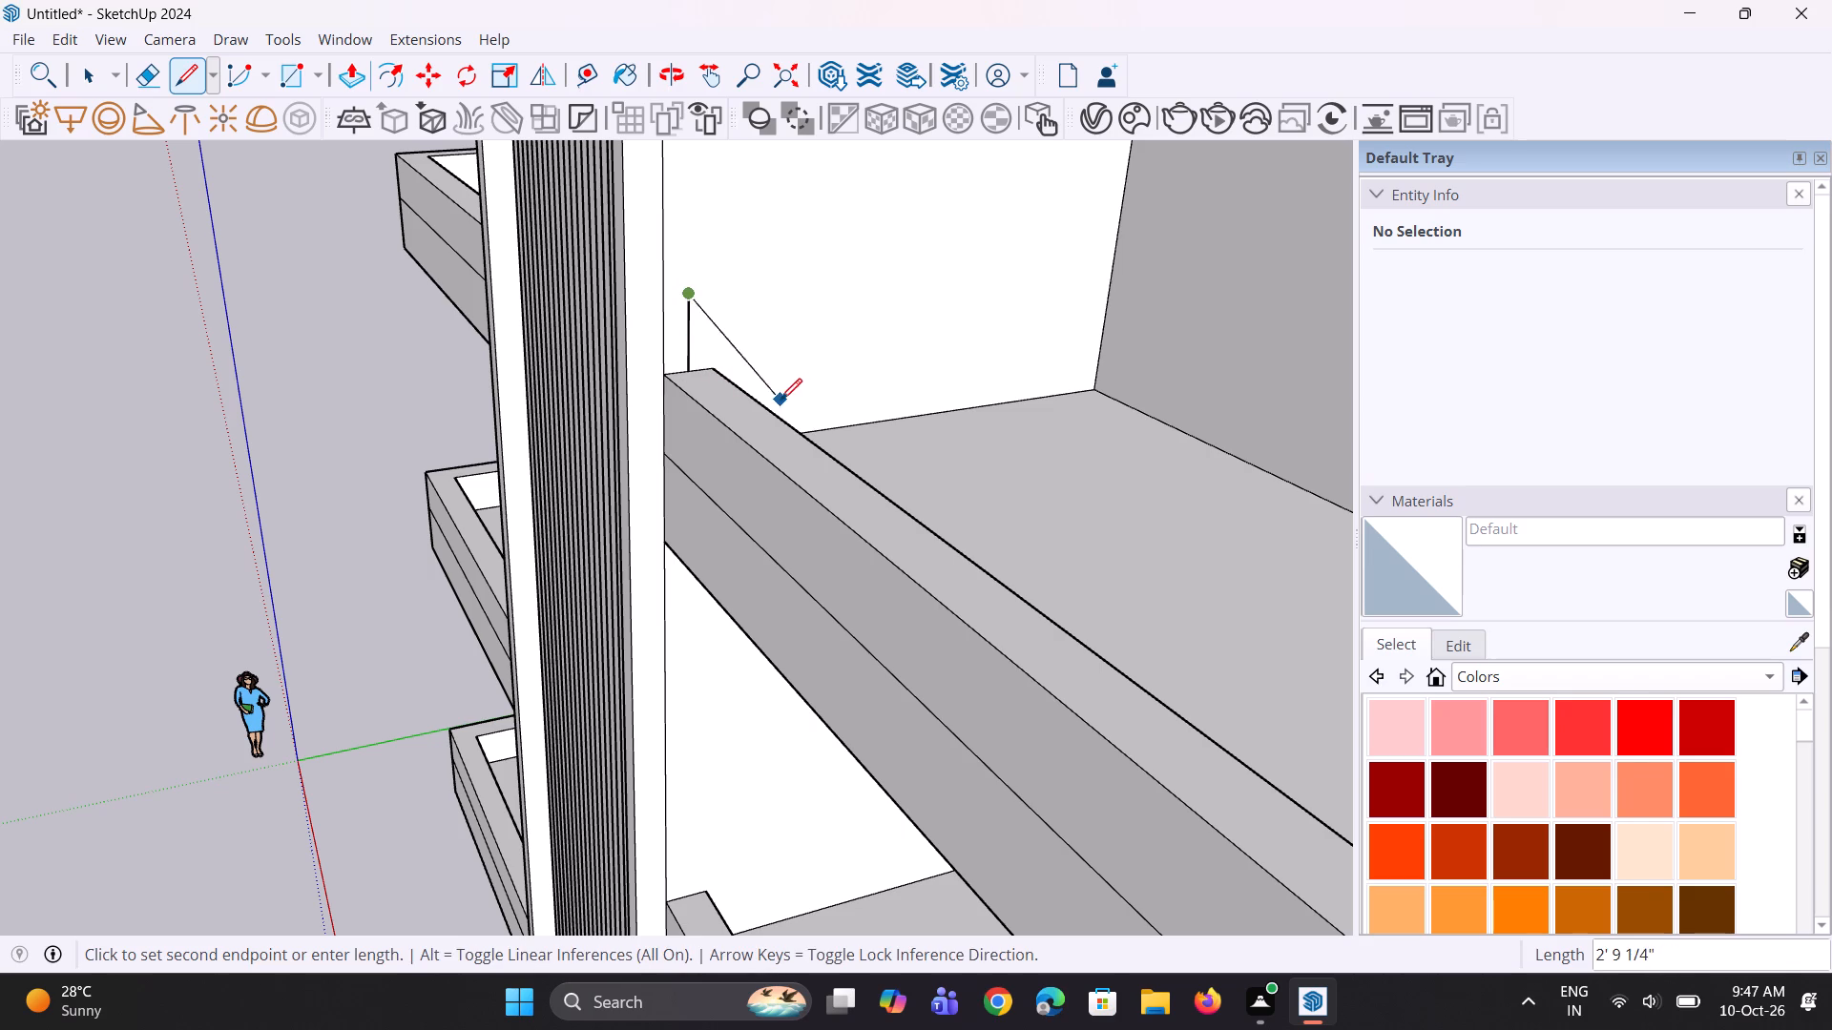
scroll(752, 358, "down", 4)
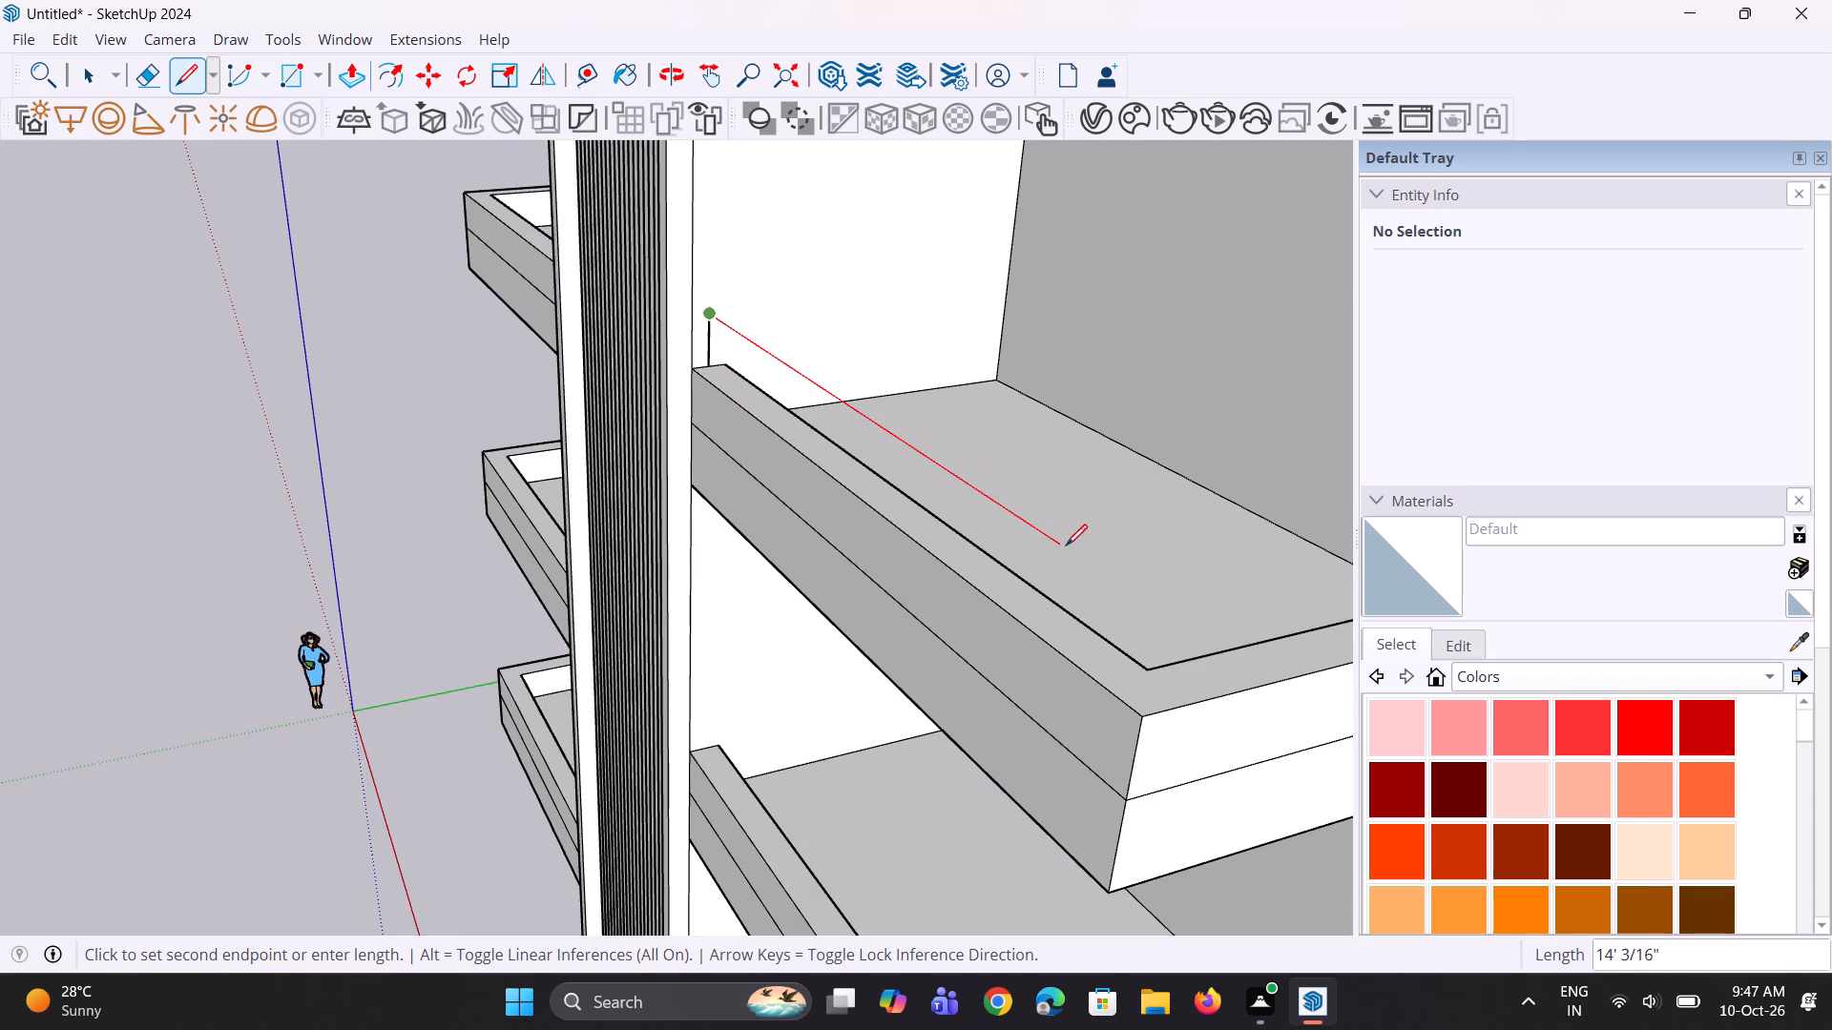
scroll(1144, 601, "down", 6)
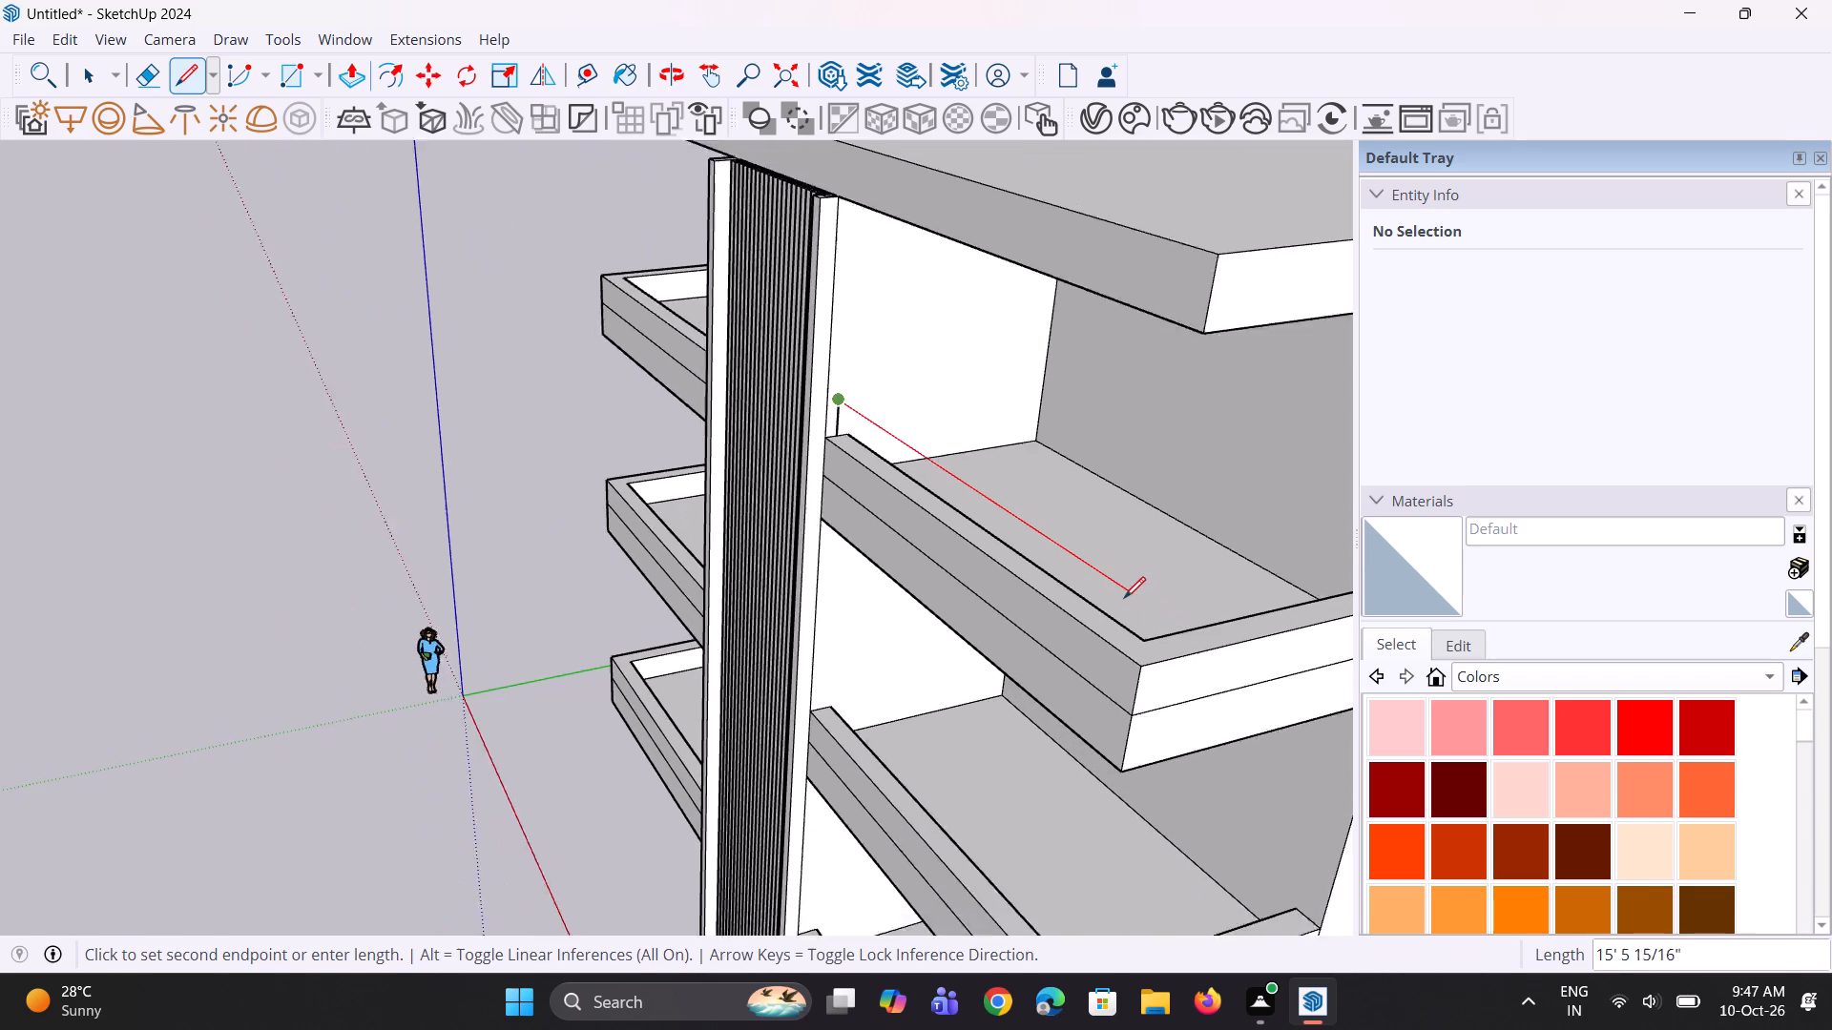
scroll(1124, 598, "down", 4)
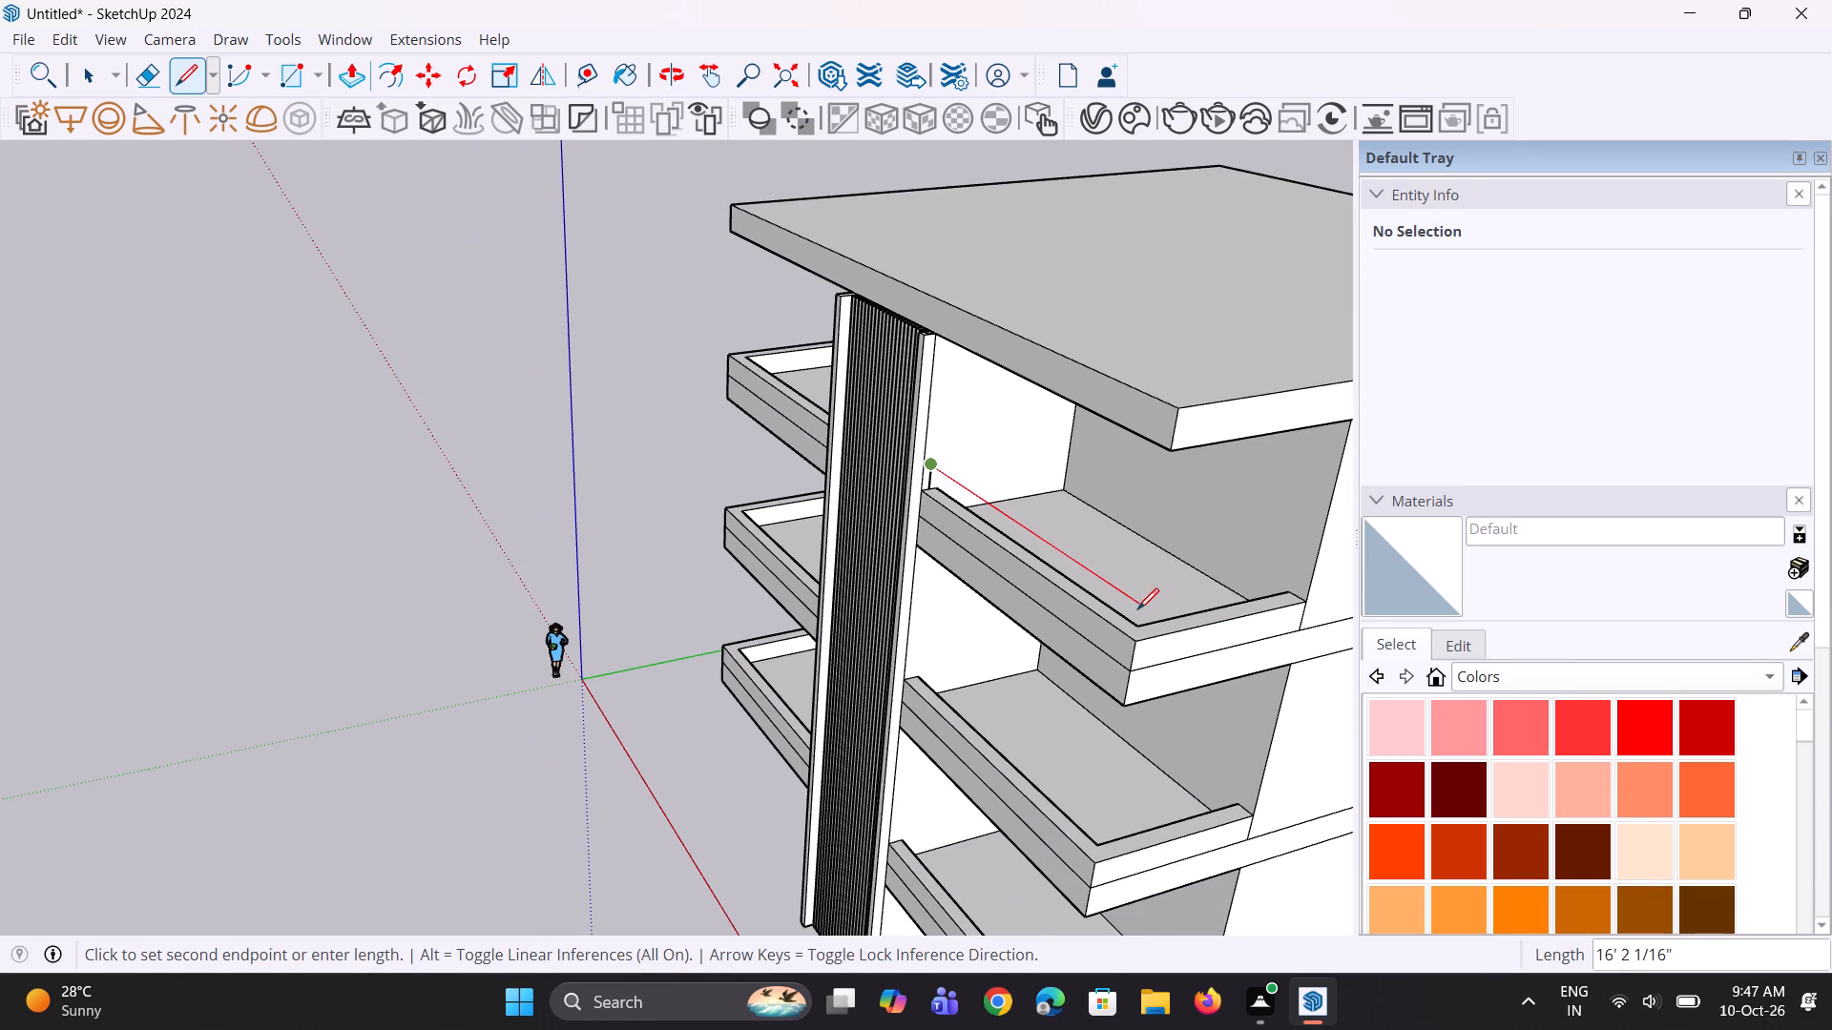
left_click(1152, 608)
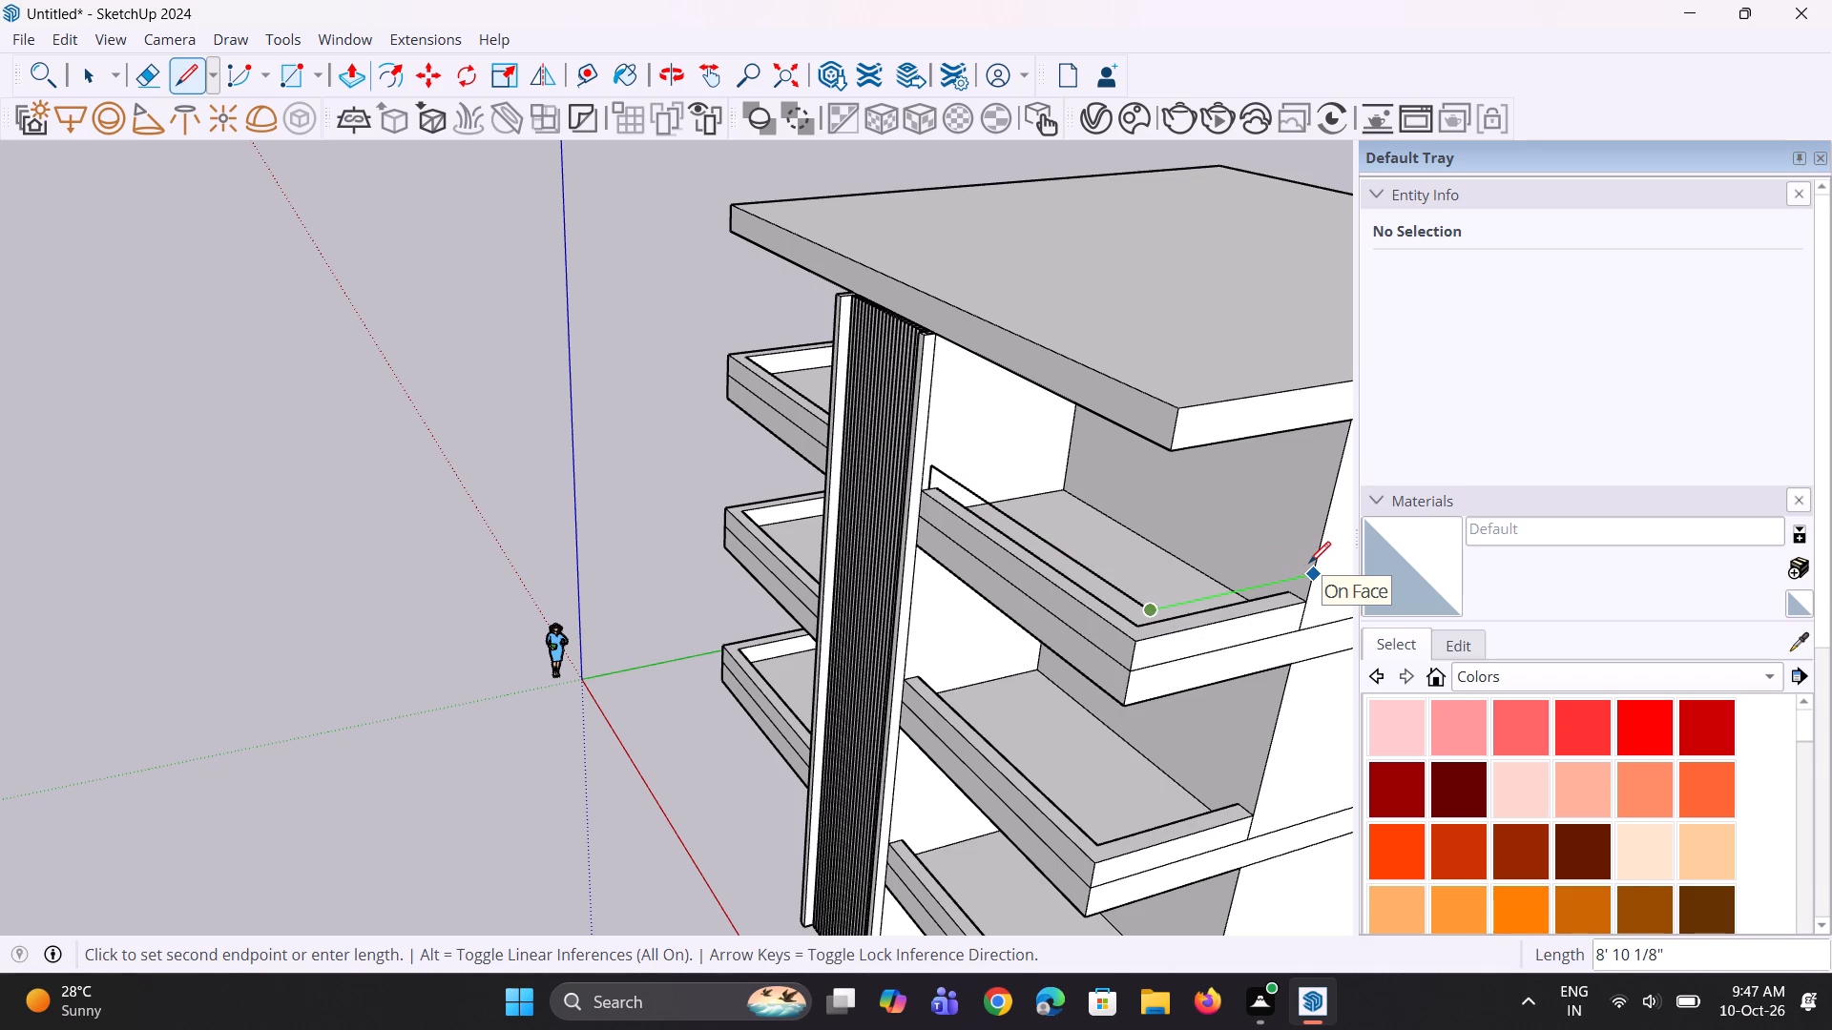
key("Escape")
Draw a short vertical line up from the side parapet's wall end and an 8' 10 1/8" line from its top to the front rail line.
scroll(1309, 563, "up", 8)
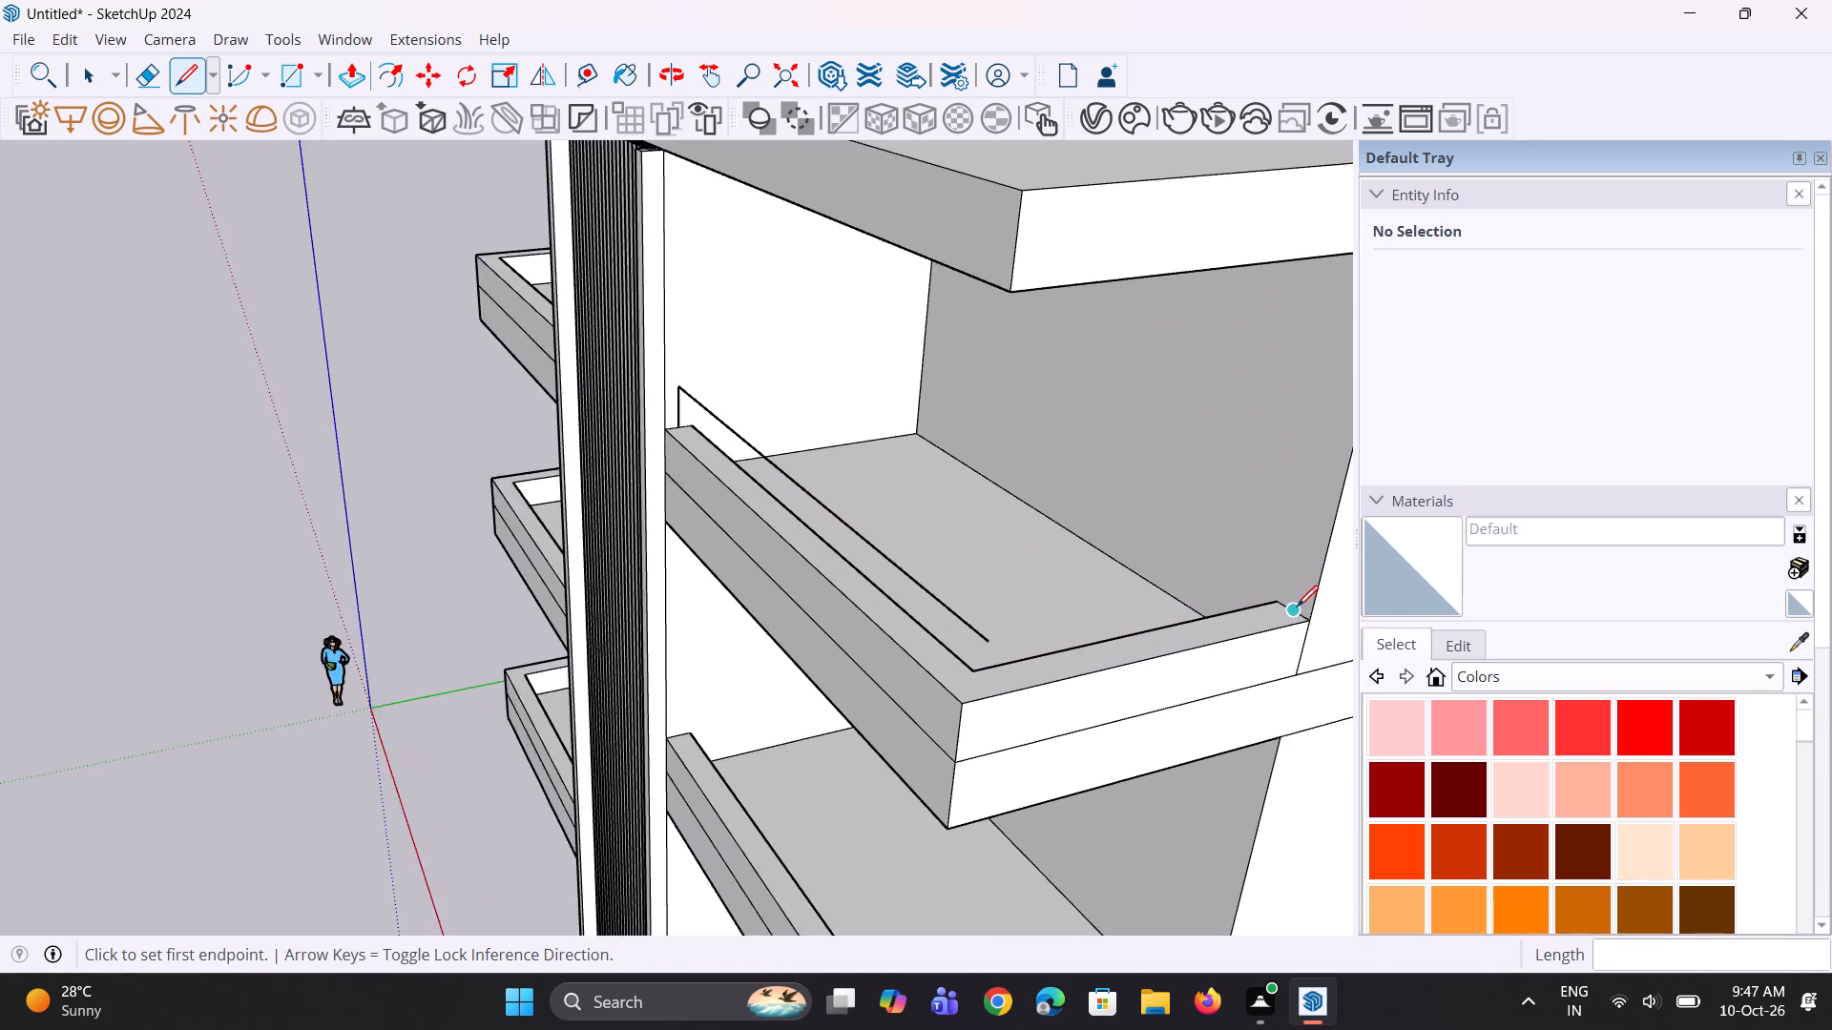
scroll(1297, 607, "up", 4)
left_click(1296, 609)
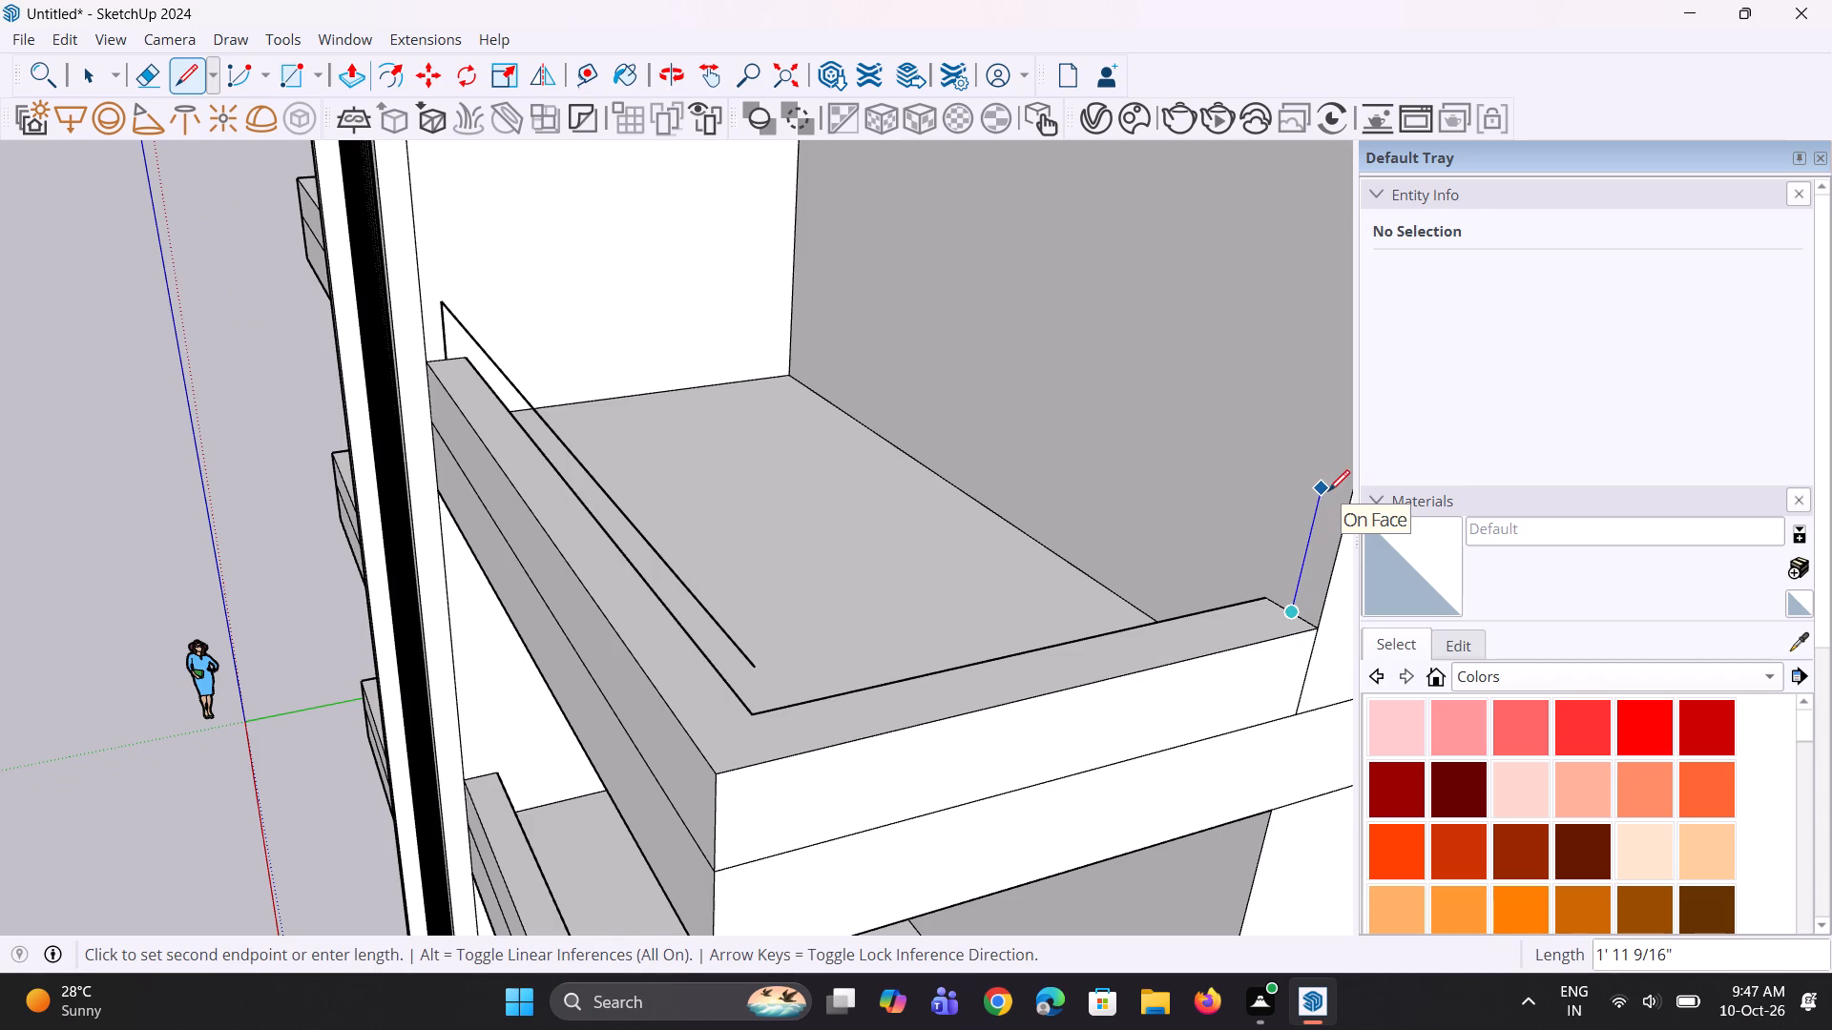
left_click(1325, 520)
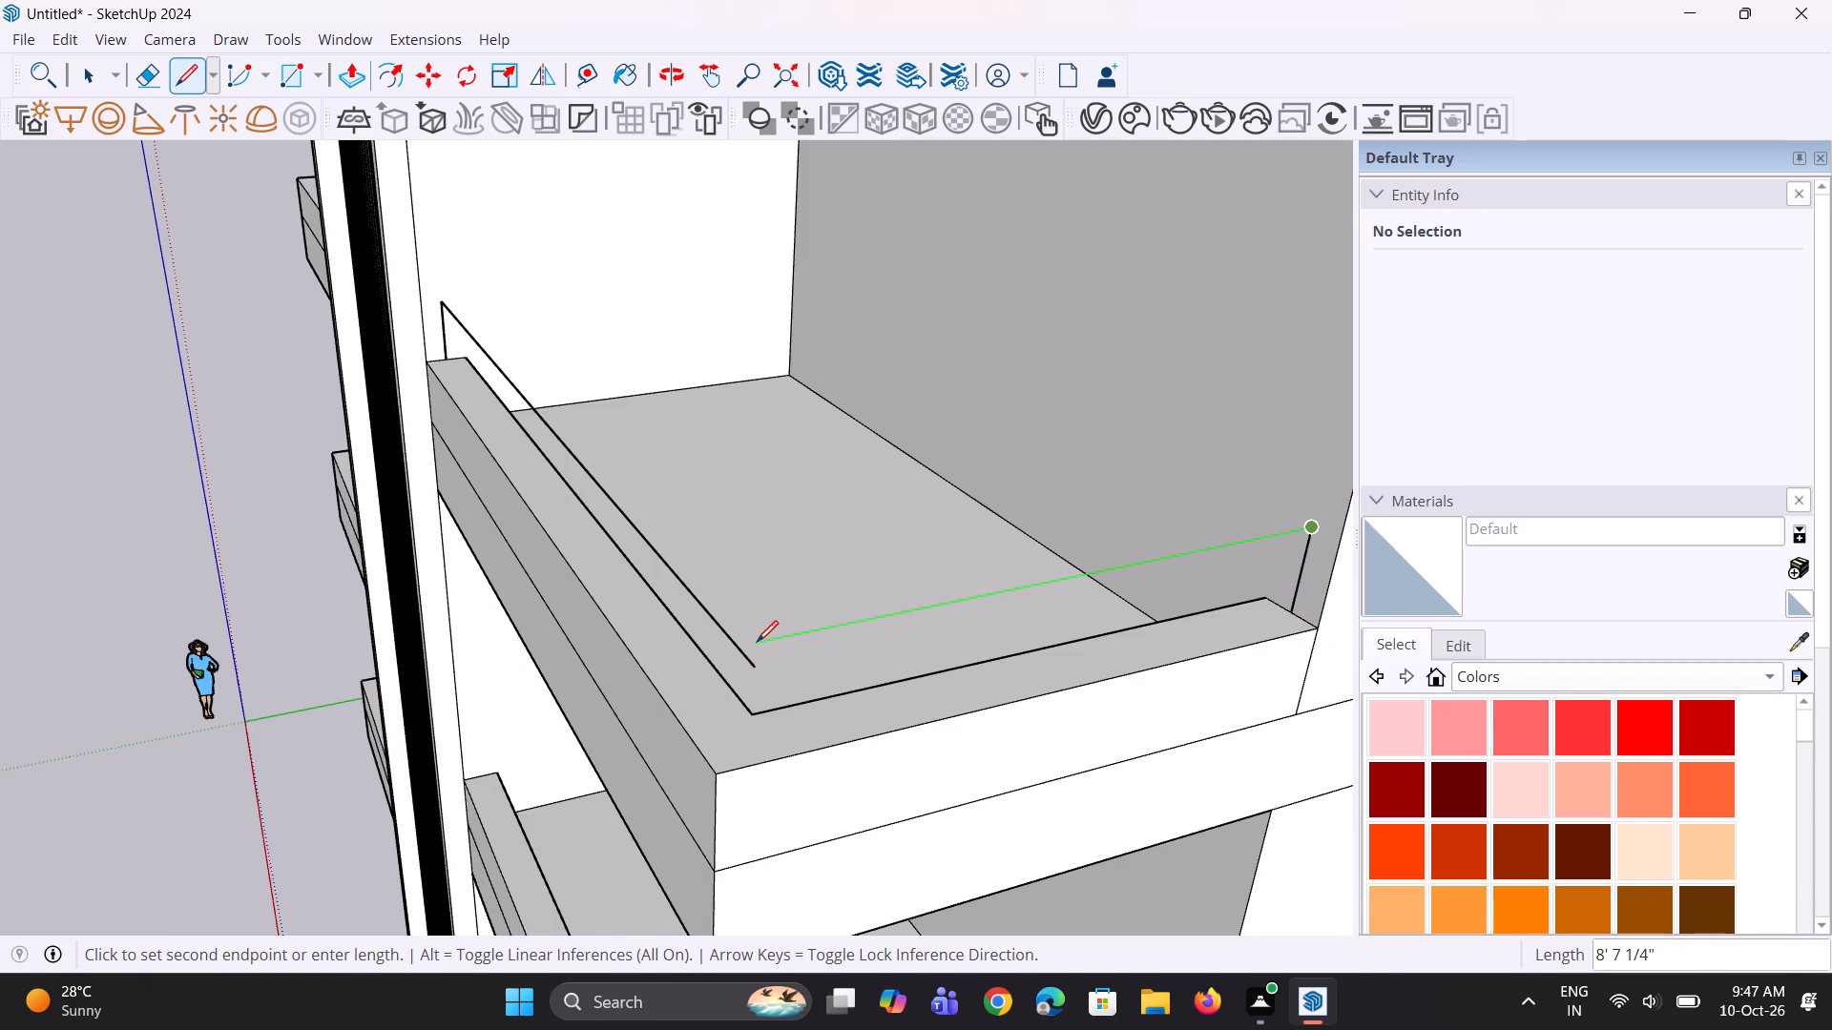
scroll(753, 641, "up", 4)
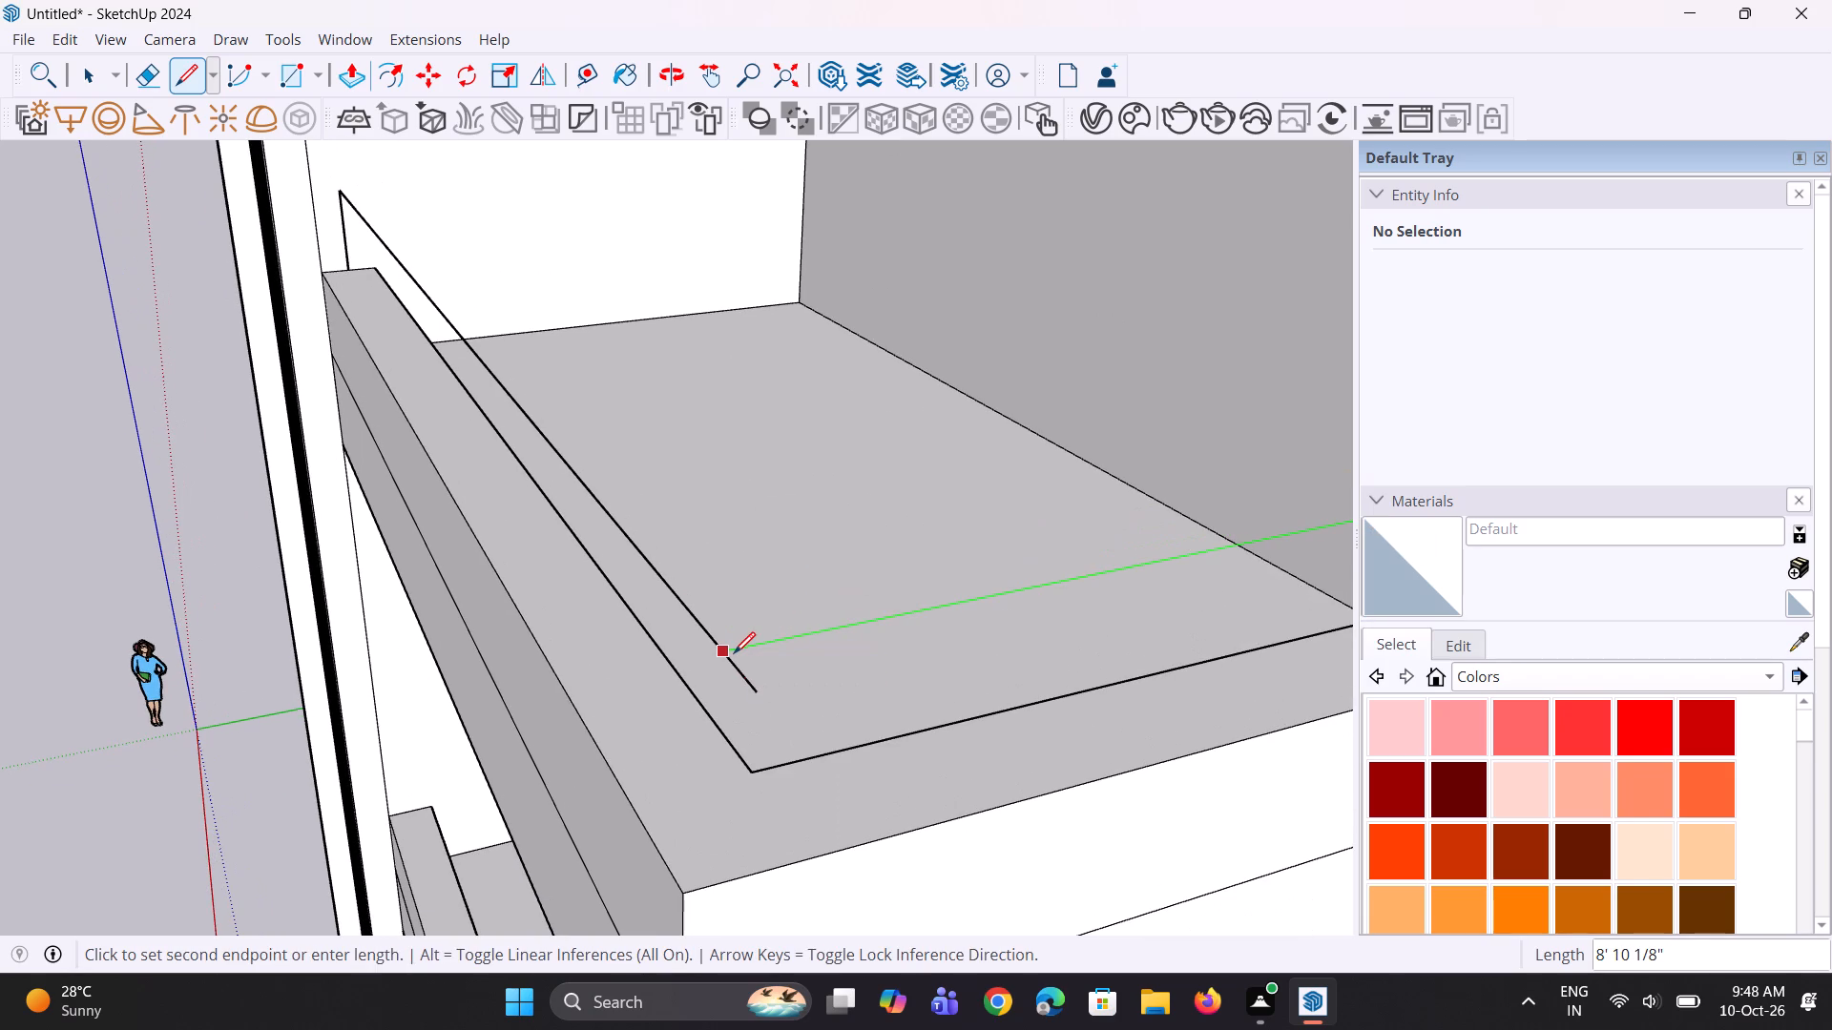
left_click(731, 655)
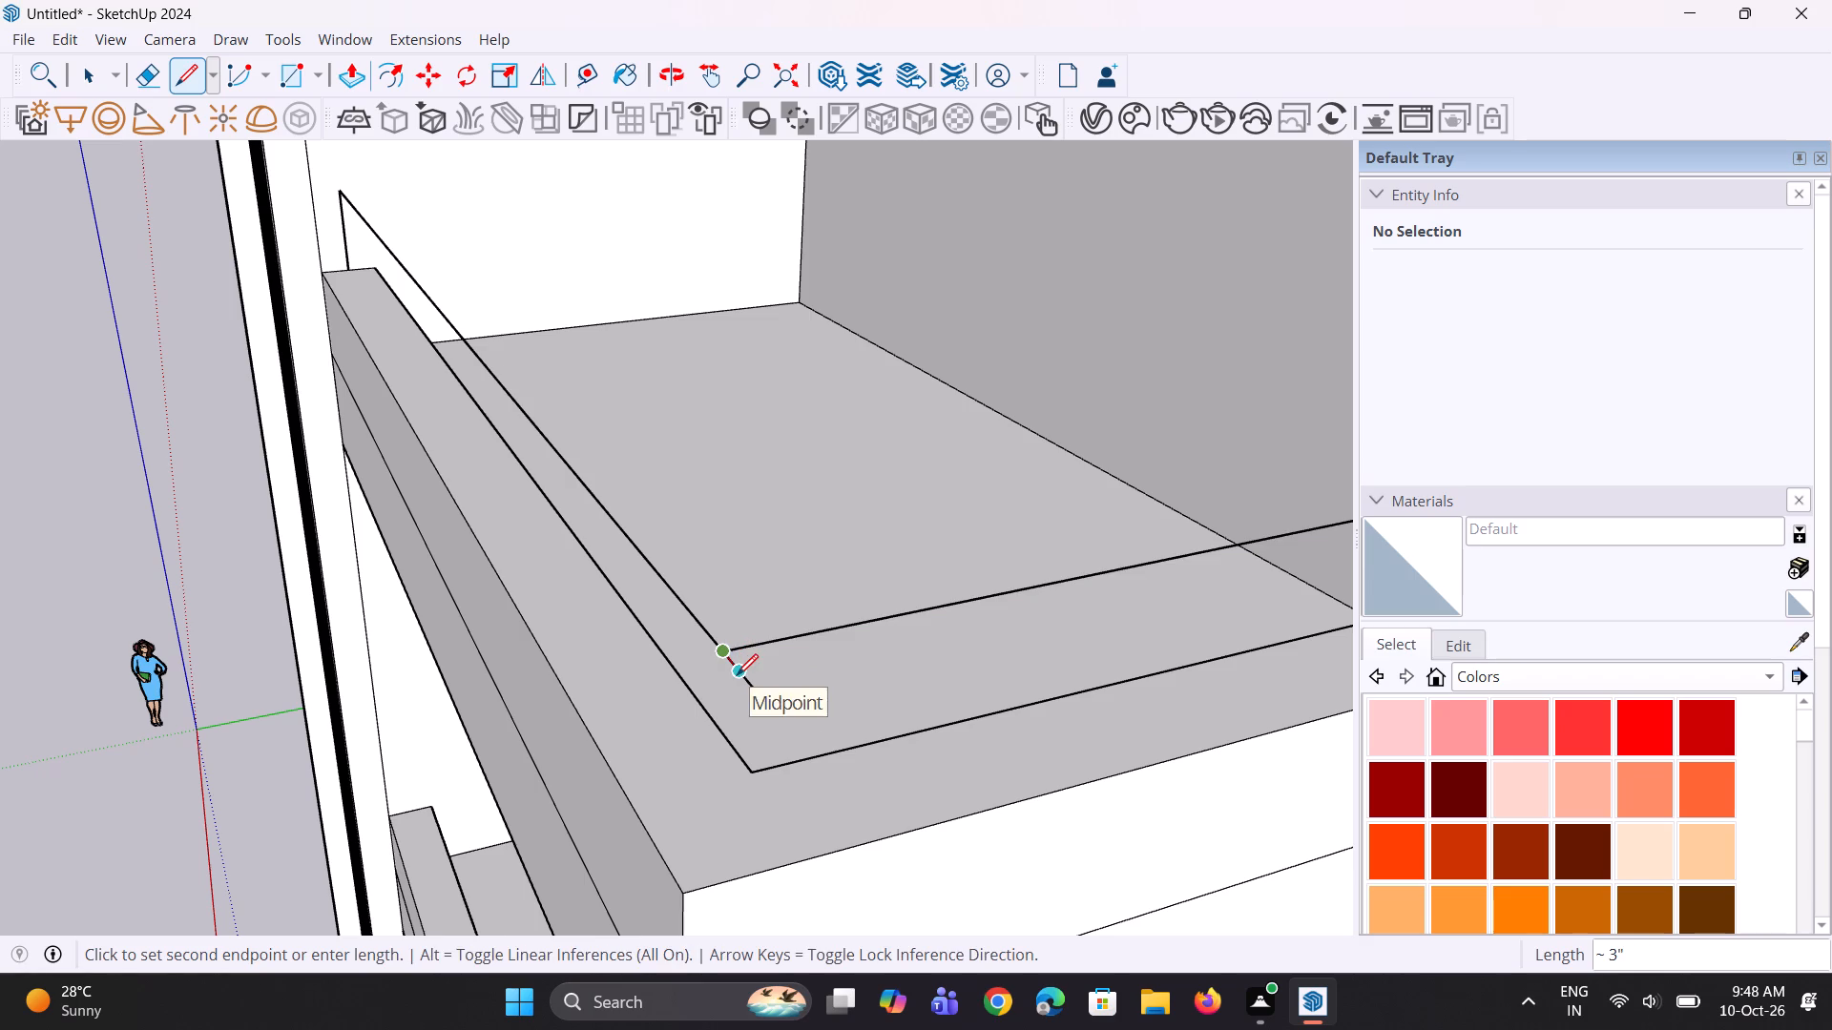
Erase the front rail line's overhang past the corner and the two short vertical lines on the top right balcony.
key("e")
left_click(744, 680)
scroll(715, 648, "down", 8)
middle_click_drag(673, 695, 697, 688)
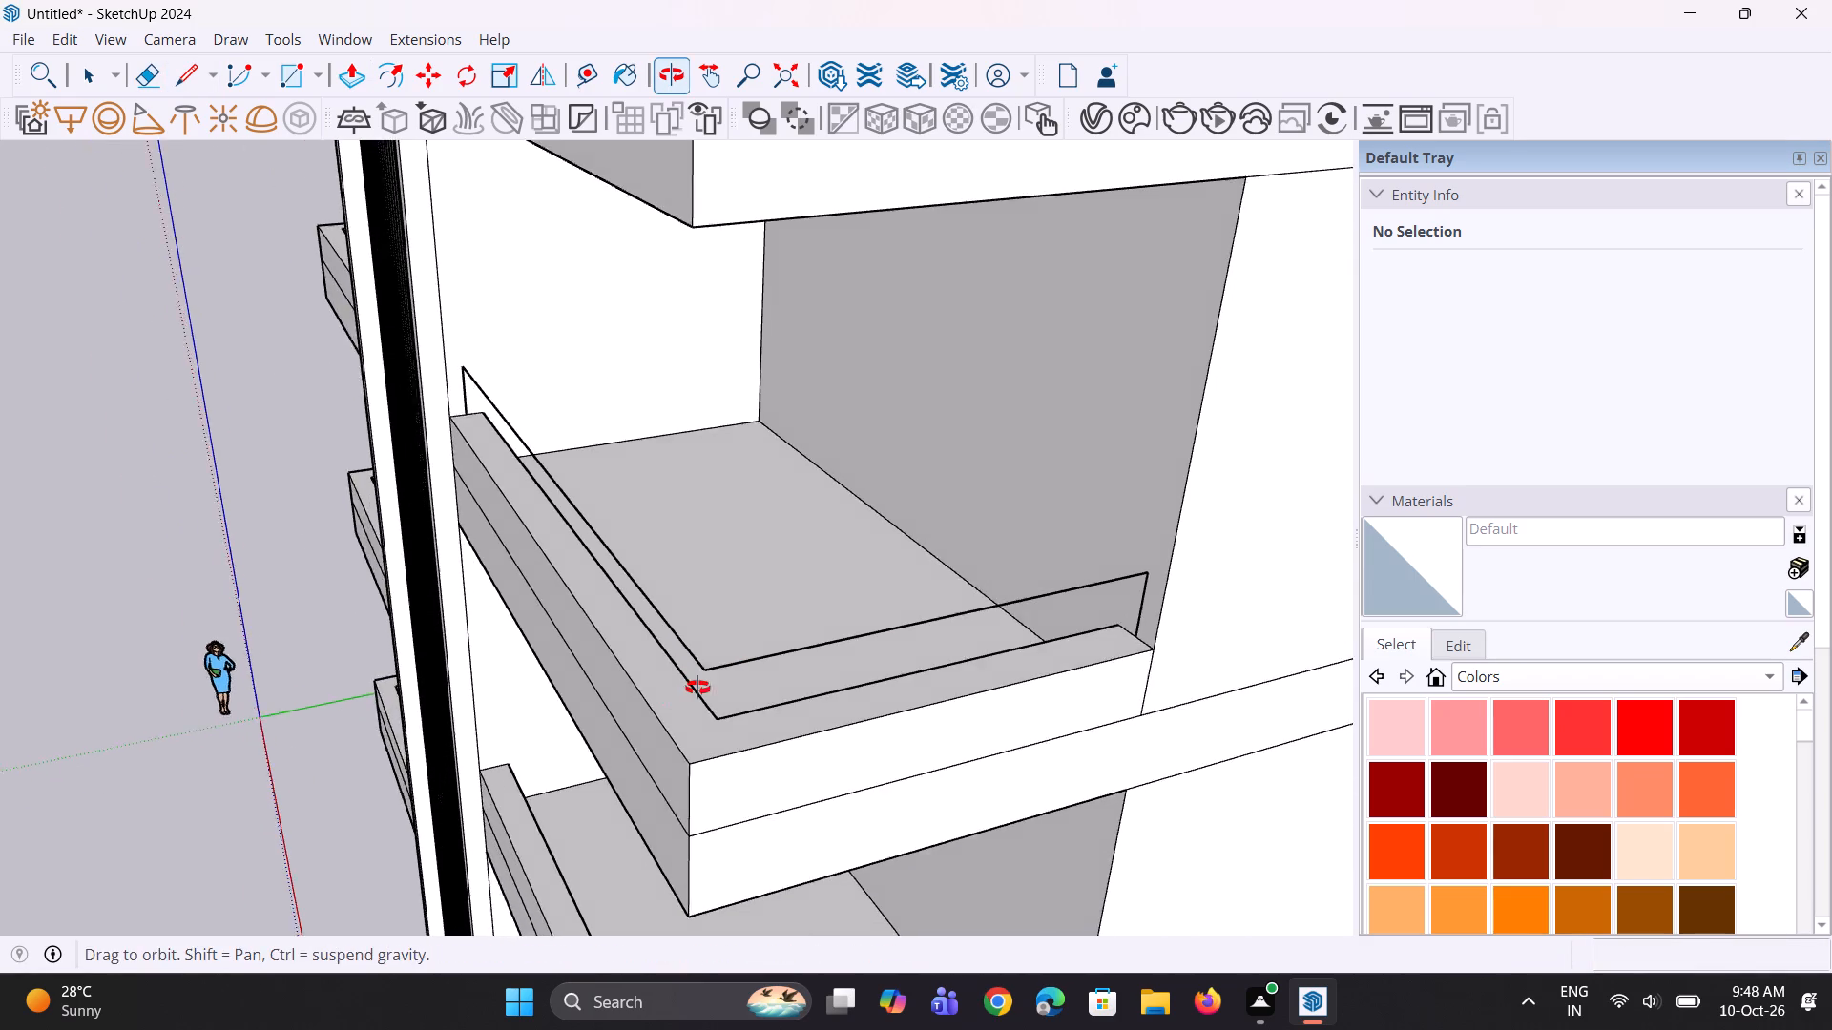
middle_click_drag(697, 688, 736, 656)
scroll(1158, 548, "up", 5)
left_click(1160, 540)
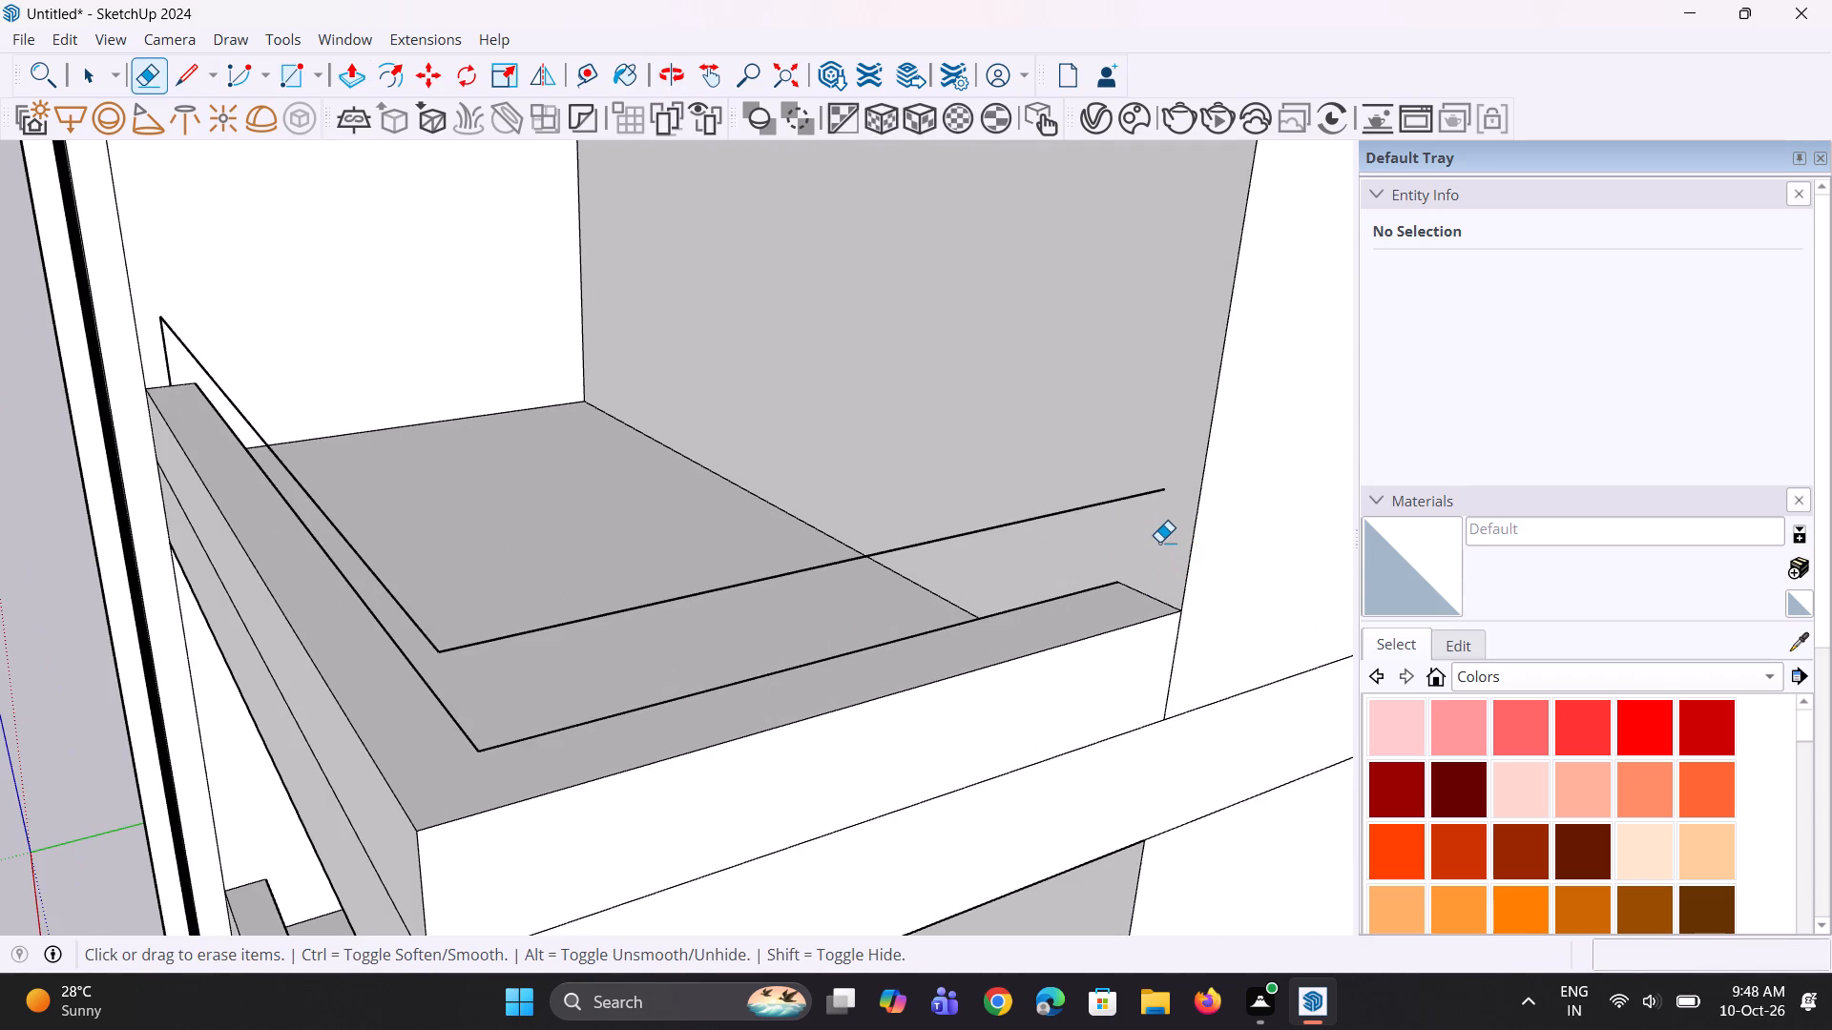
scroll(1159, 543, "down", 7)
middle_click_drag(617, 527, 600, 499)
scroll(550, 421, "up", 4)
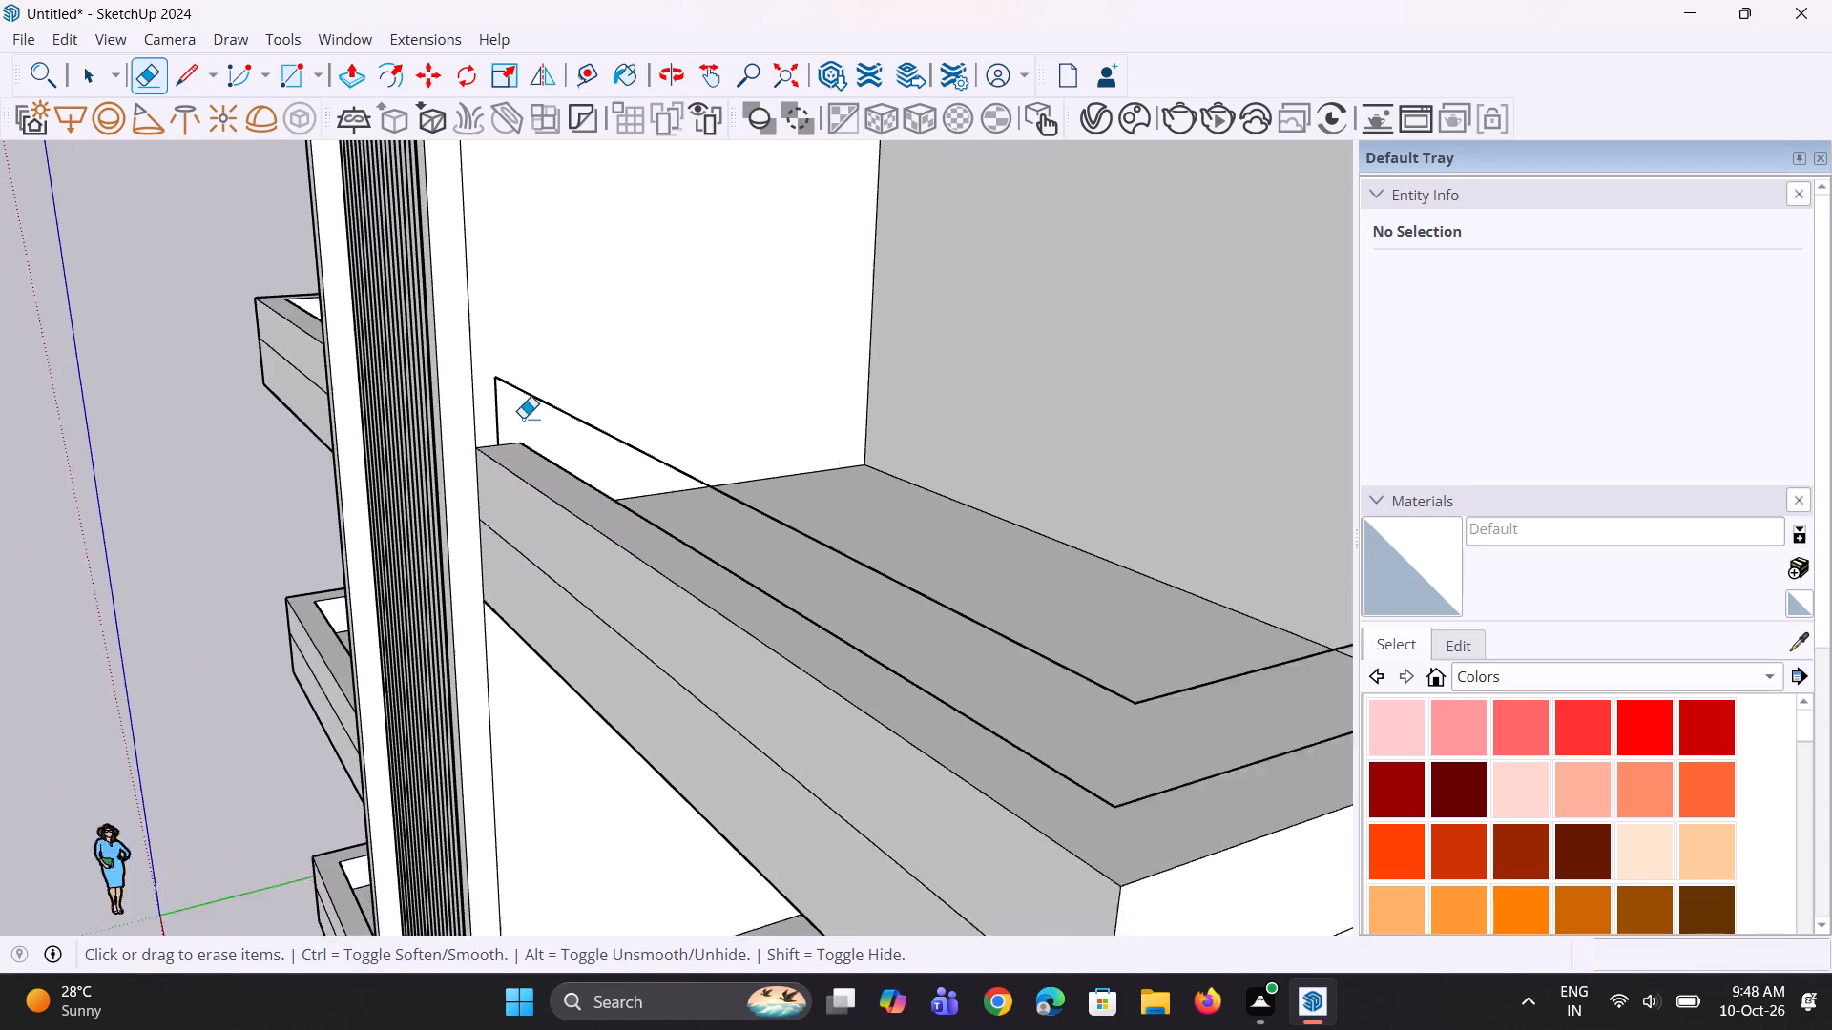
scroll(523, 418, "up", 3)
left_click(491, 422)
scroll(534, 484, "down", 5)
Move the front and side rail lines together straight down about 8 11/16" towards the parapet top.
key("space")
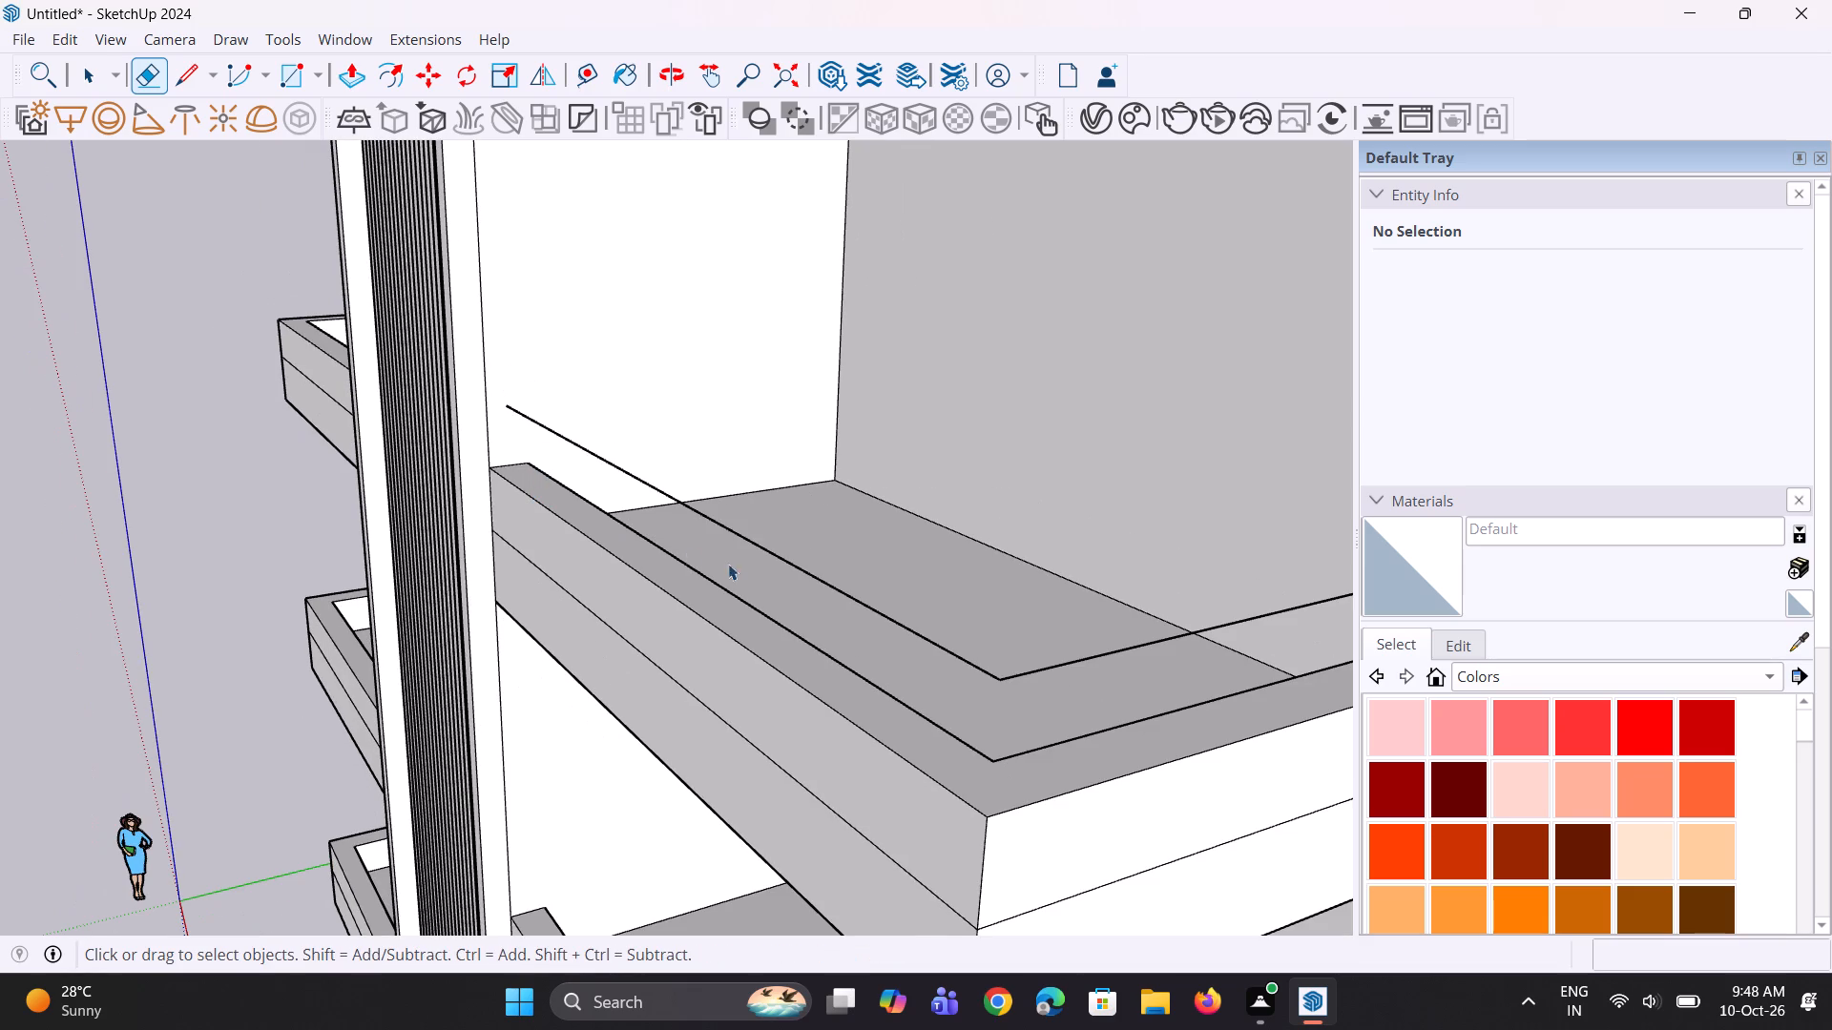
key("space")
left_click(864, 605)
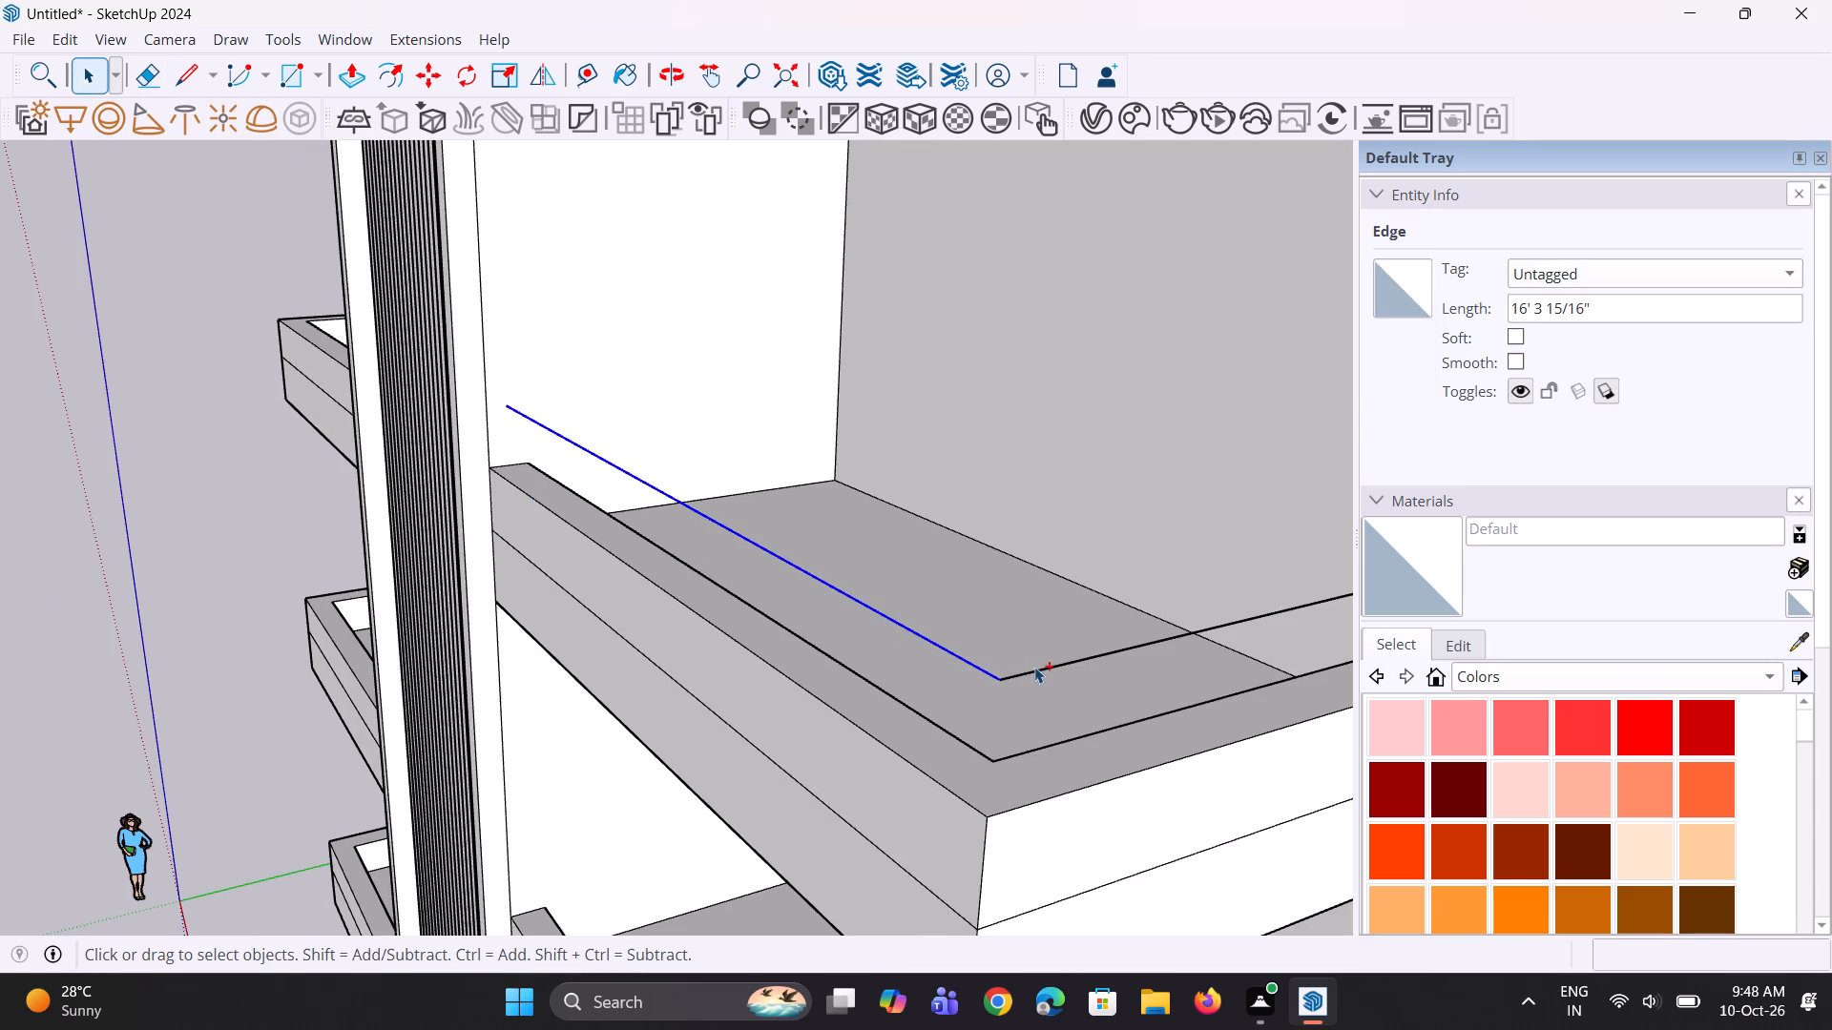
left_click(1033, 673, "ctrl")
scroll(874, 691, "down", 2)
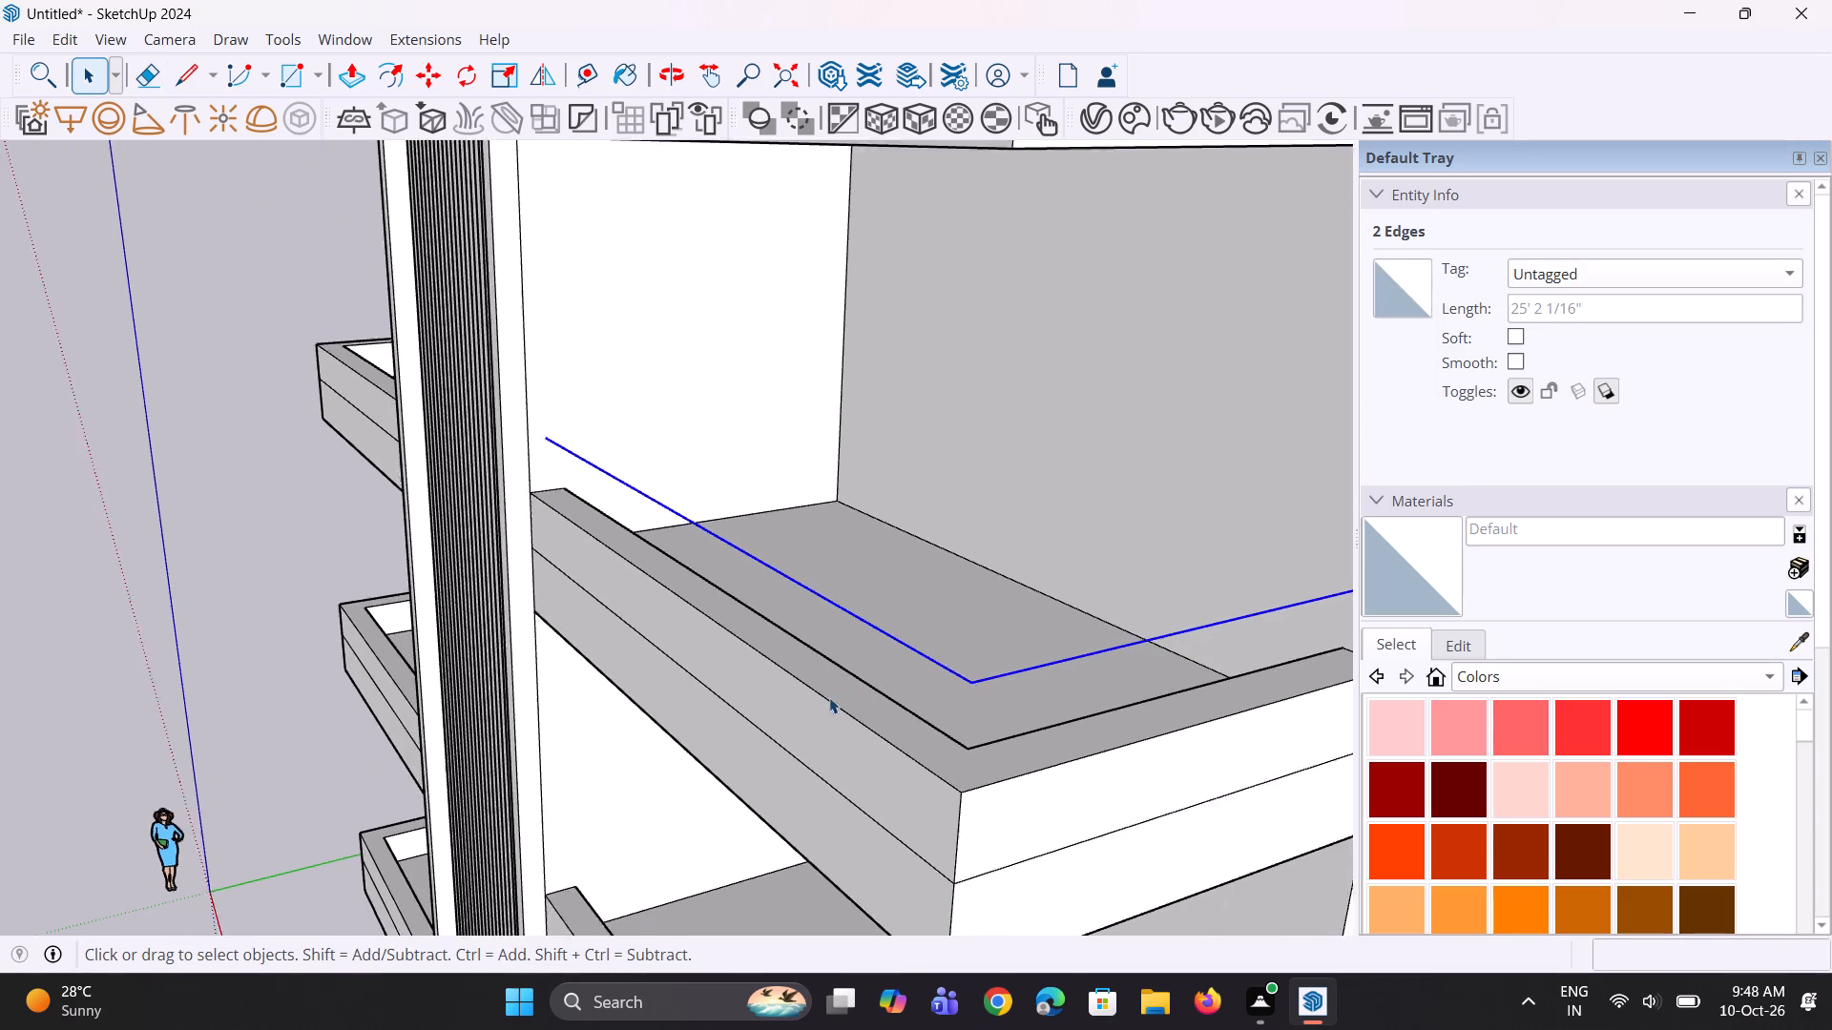
scroll(829, 697, "down", 5)
middle_click_drag(1114, 645, 1081, 581)
scroll(1094, 546, "up", 7)
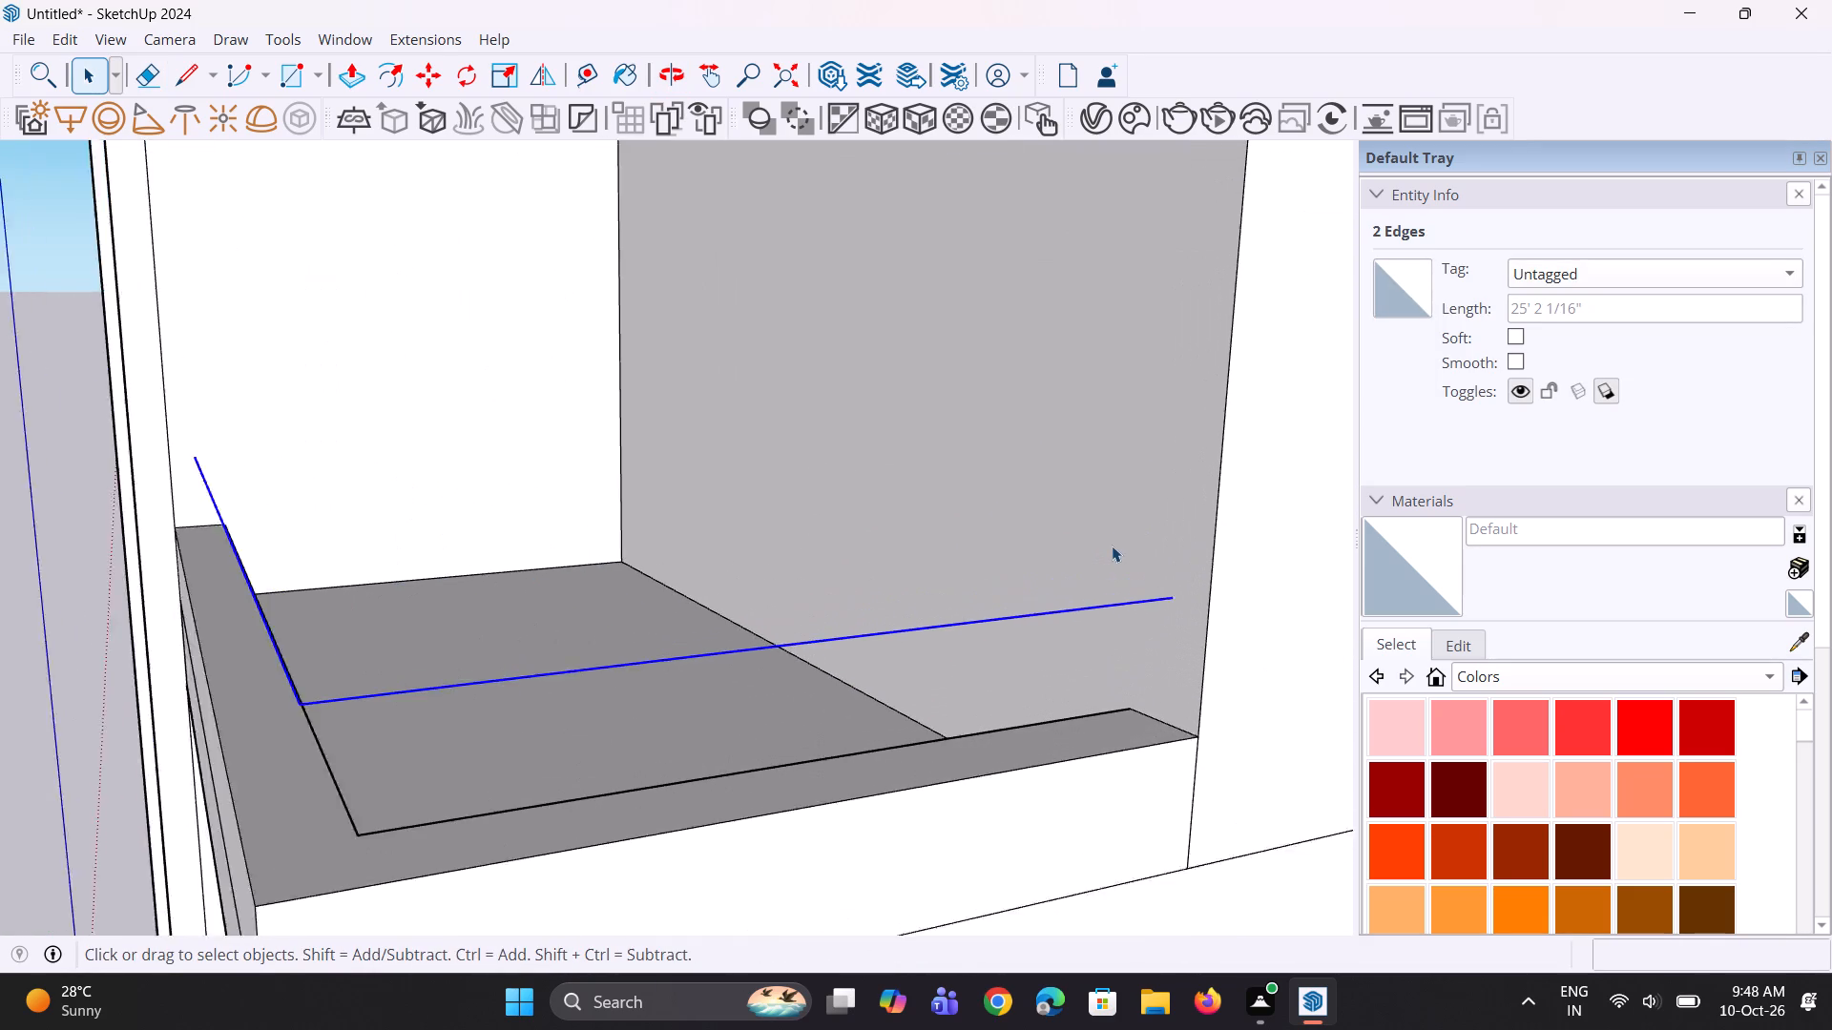
scroll(1112, 546, "up", 3)
key("m")
scroll(1161, 590, "up", 4)
left_click(1183, 618)
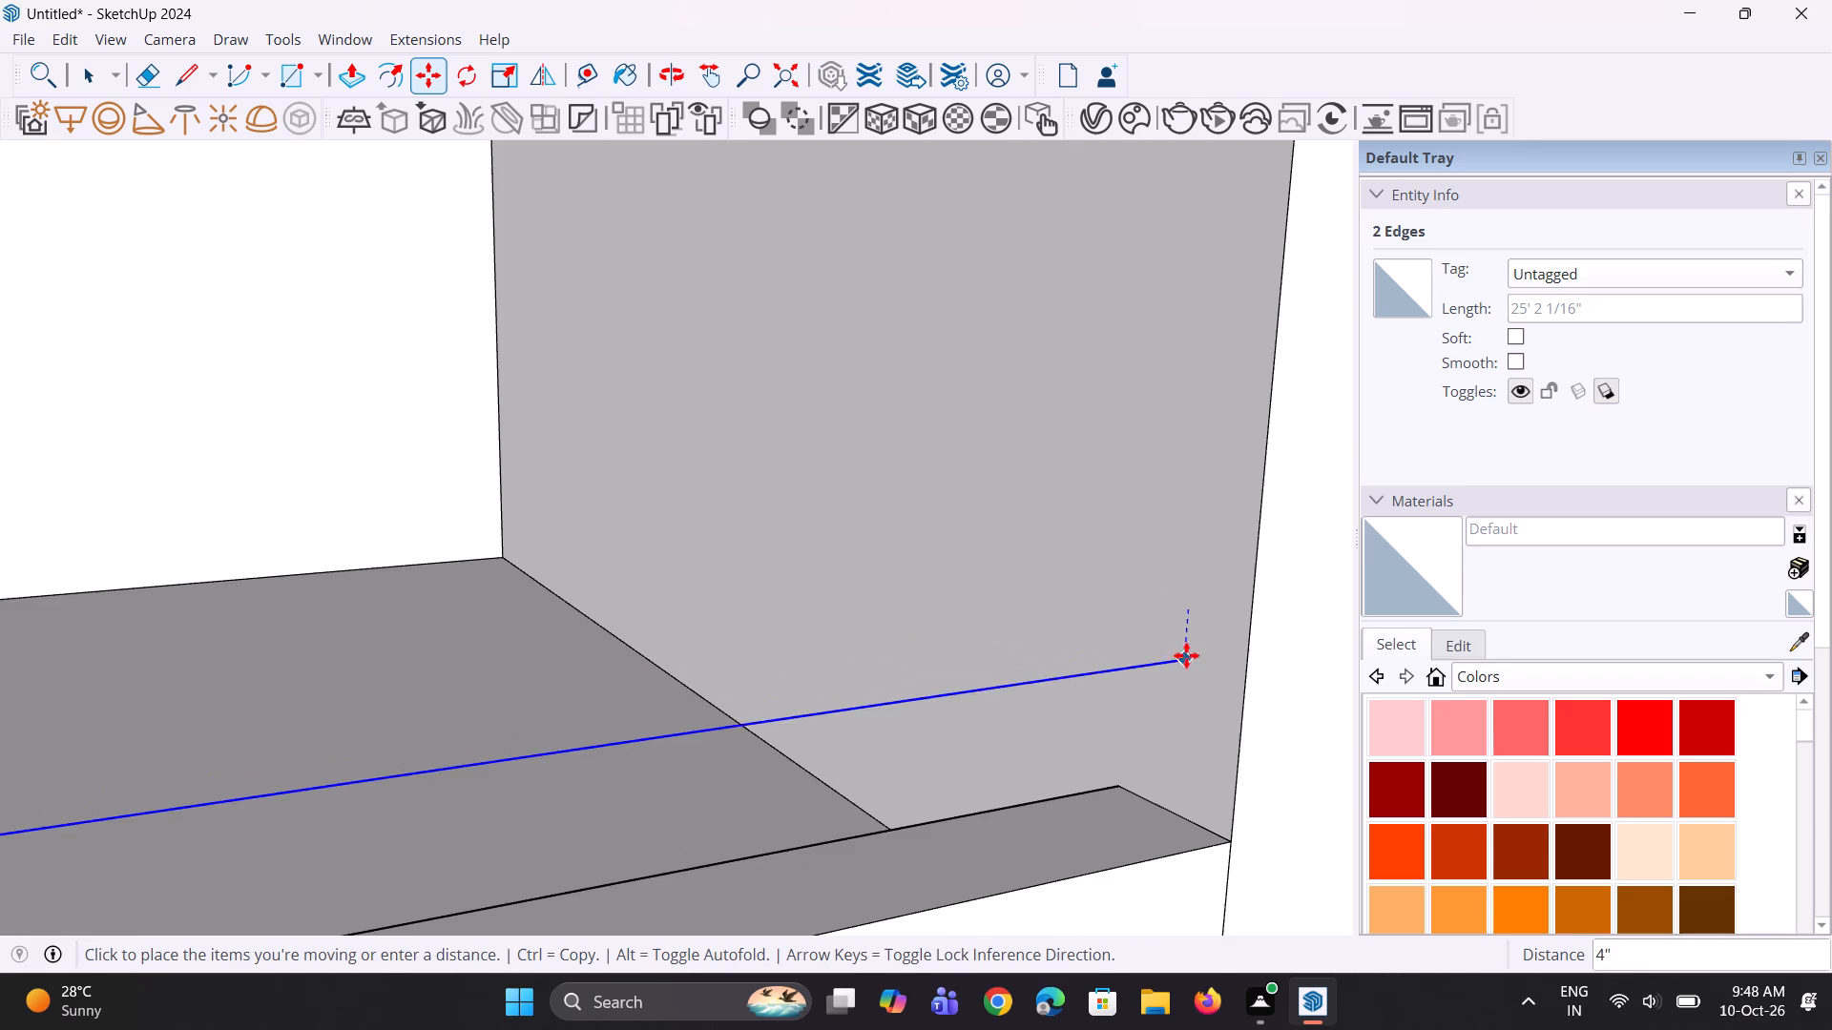
left_click(1190, 719)
Copy the two rail lines 5 5/16" upward, multiplied to make two copies (*2).
key("m")
left_click(1189, 715)
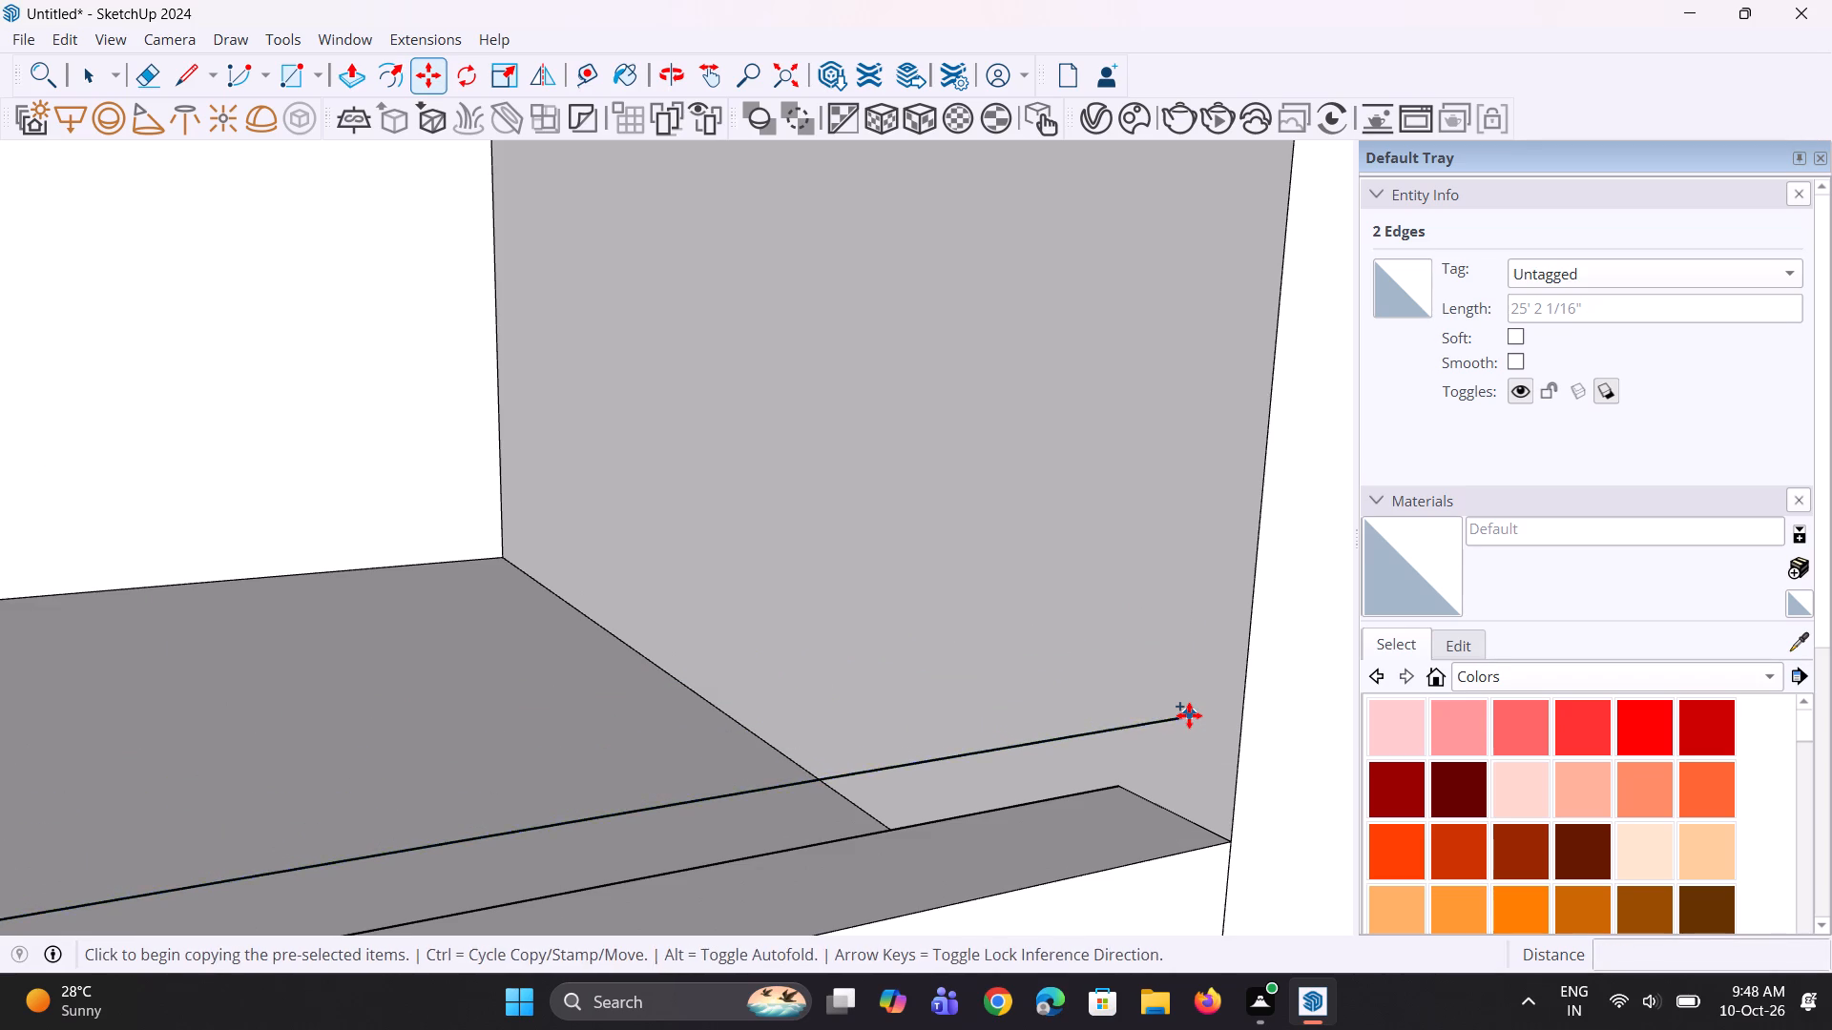
left_click(1194, 649)
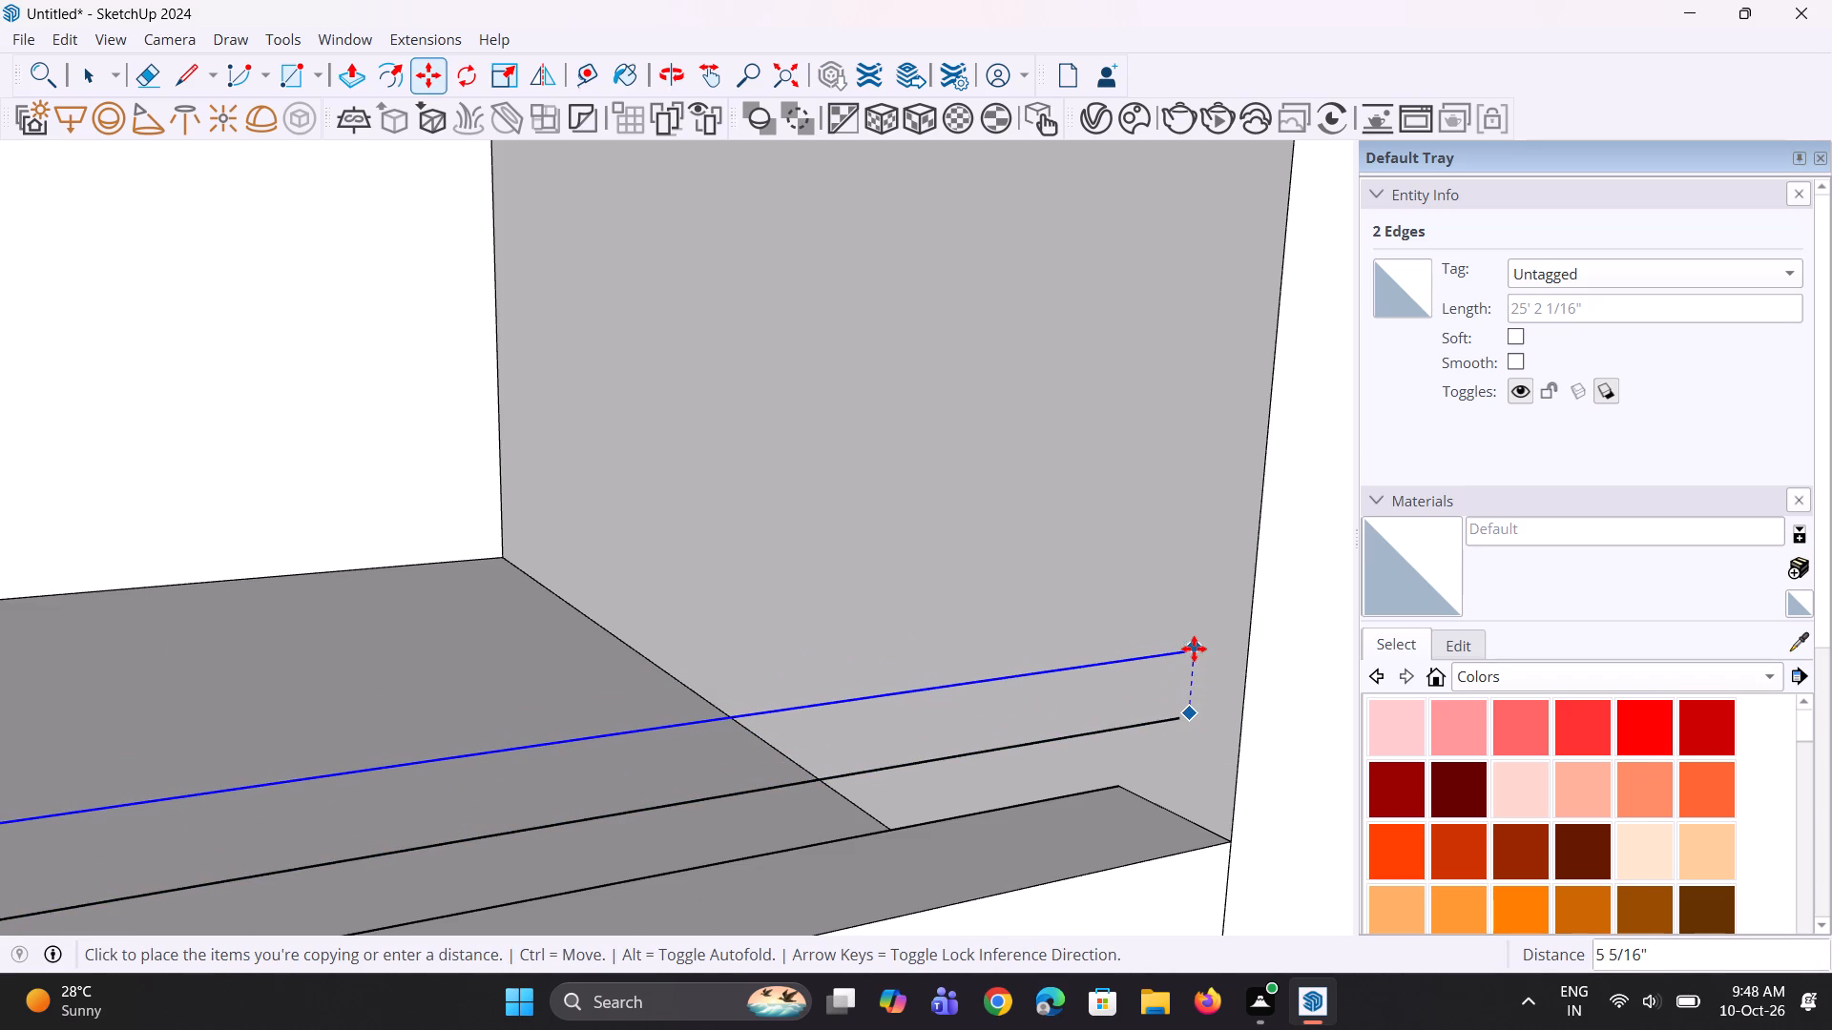
type("*2")
key("Return")
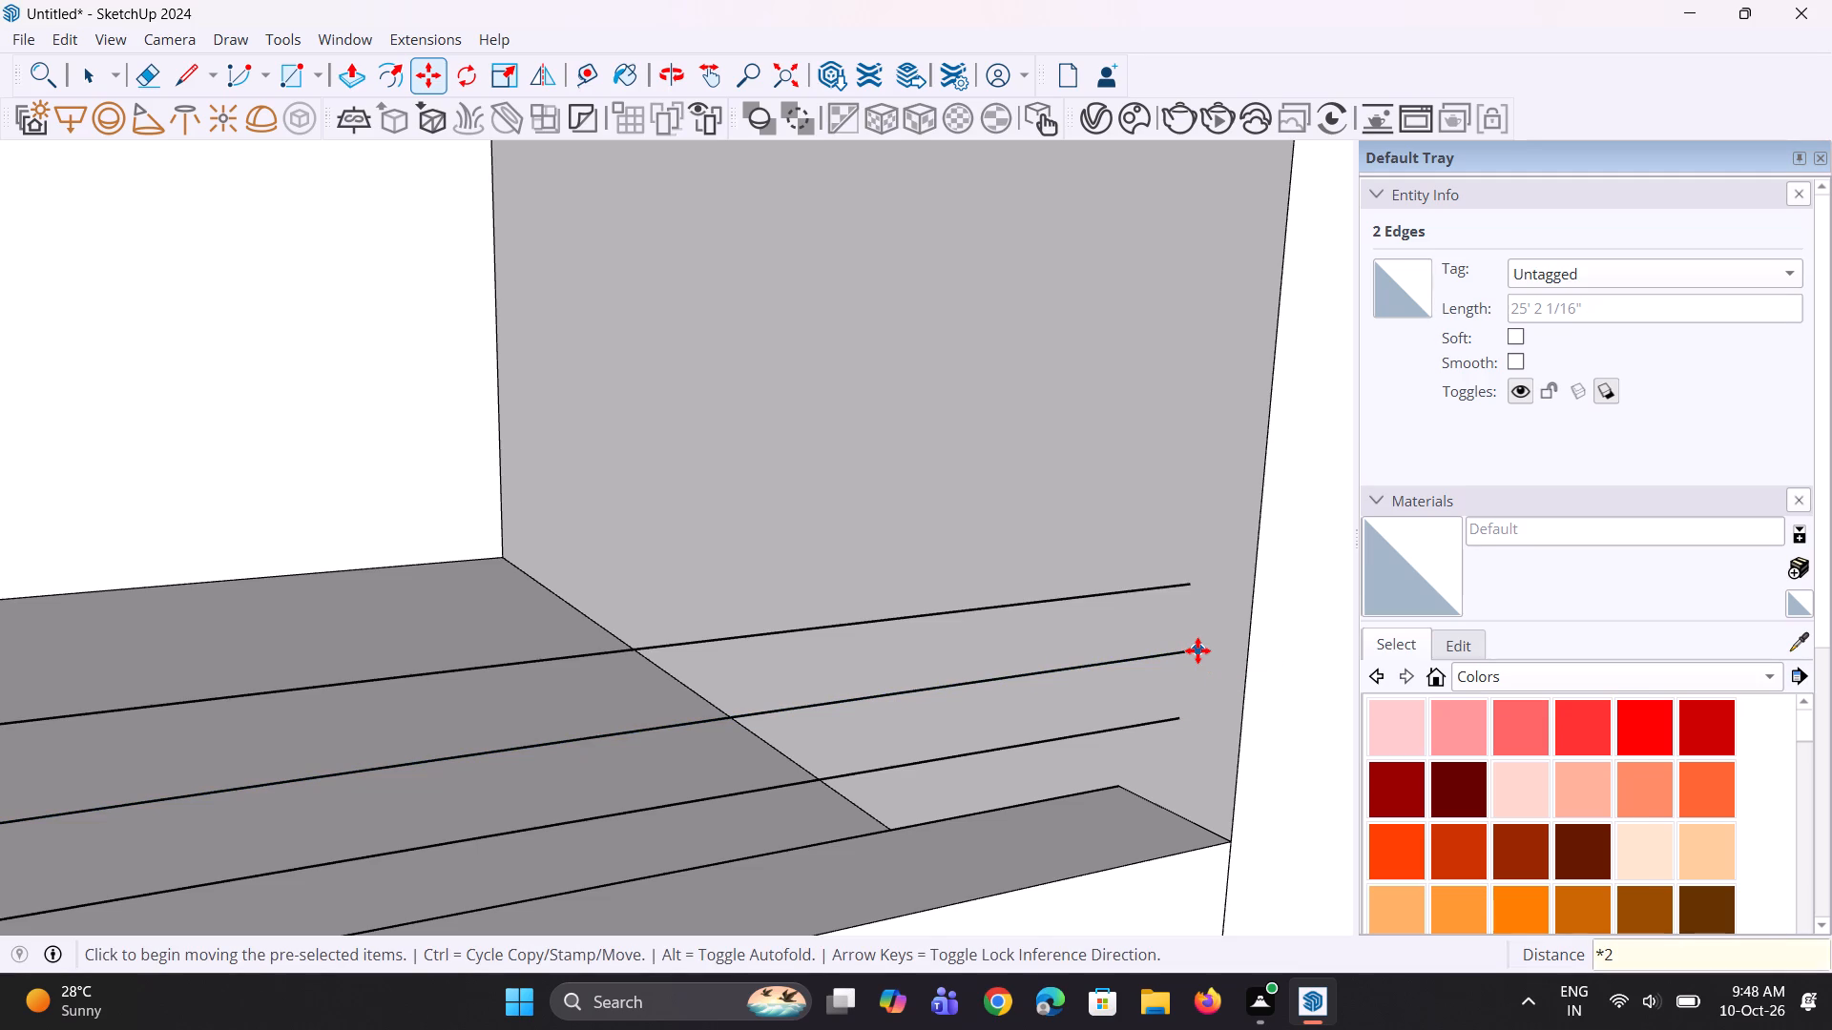
Examine the stacked rail lines above the top right balcony's parapet from several sides and distances.
scroll(1197, 650, "up", 1)
scroll(1247, 674, "down", 16)
middle_click_drag(801, 794, 912, 779)
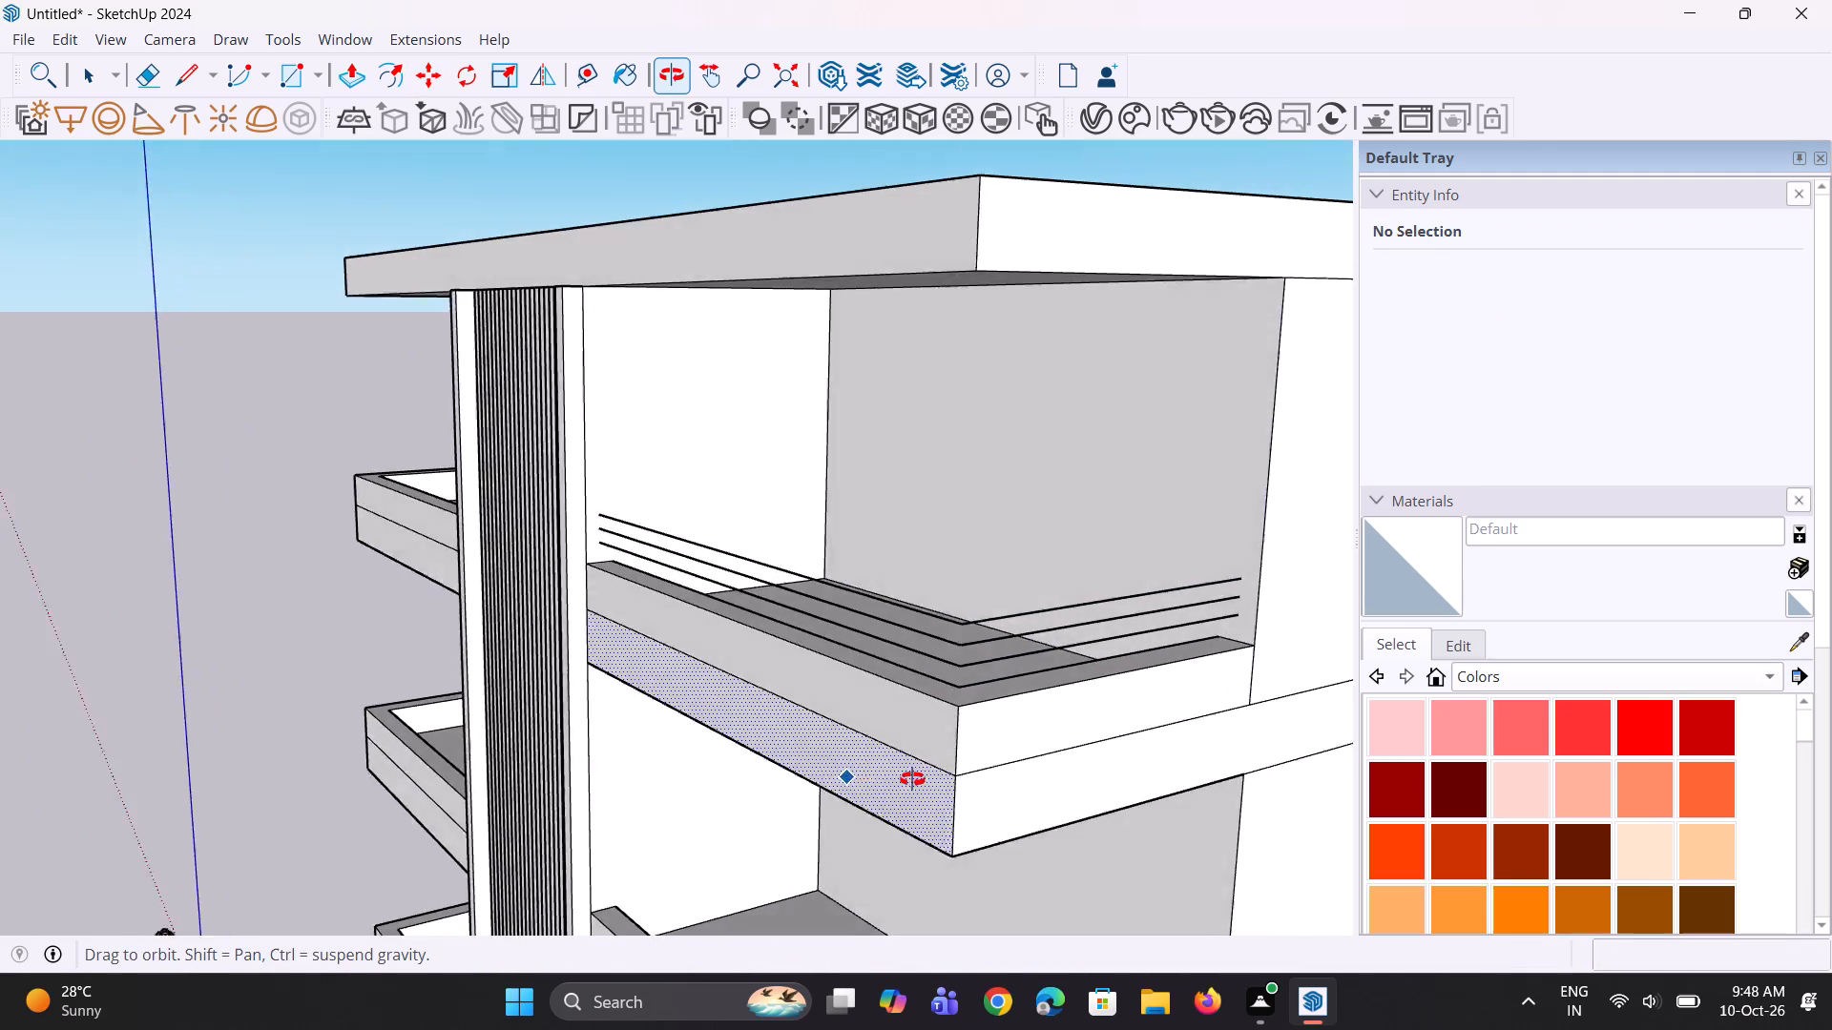
middle_click_drag(912, 779, 1009, 780)
scroll(663, 508, "up", 9)
middle_click_drag(615, 653, 640, 622)
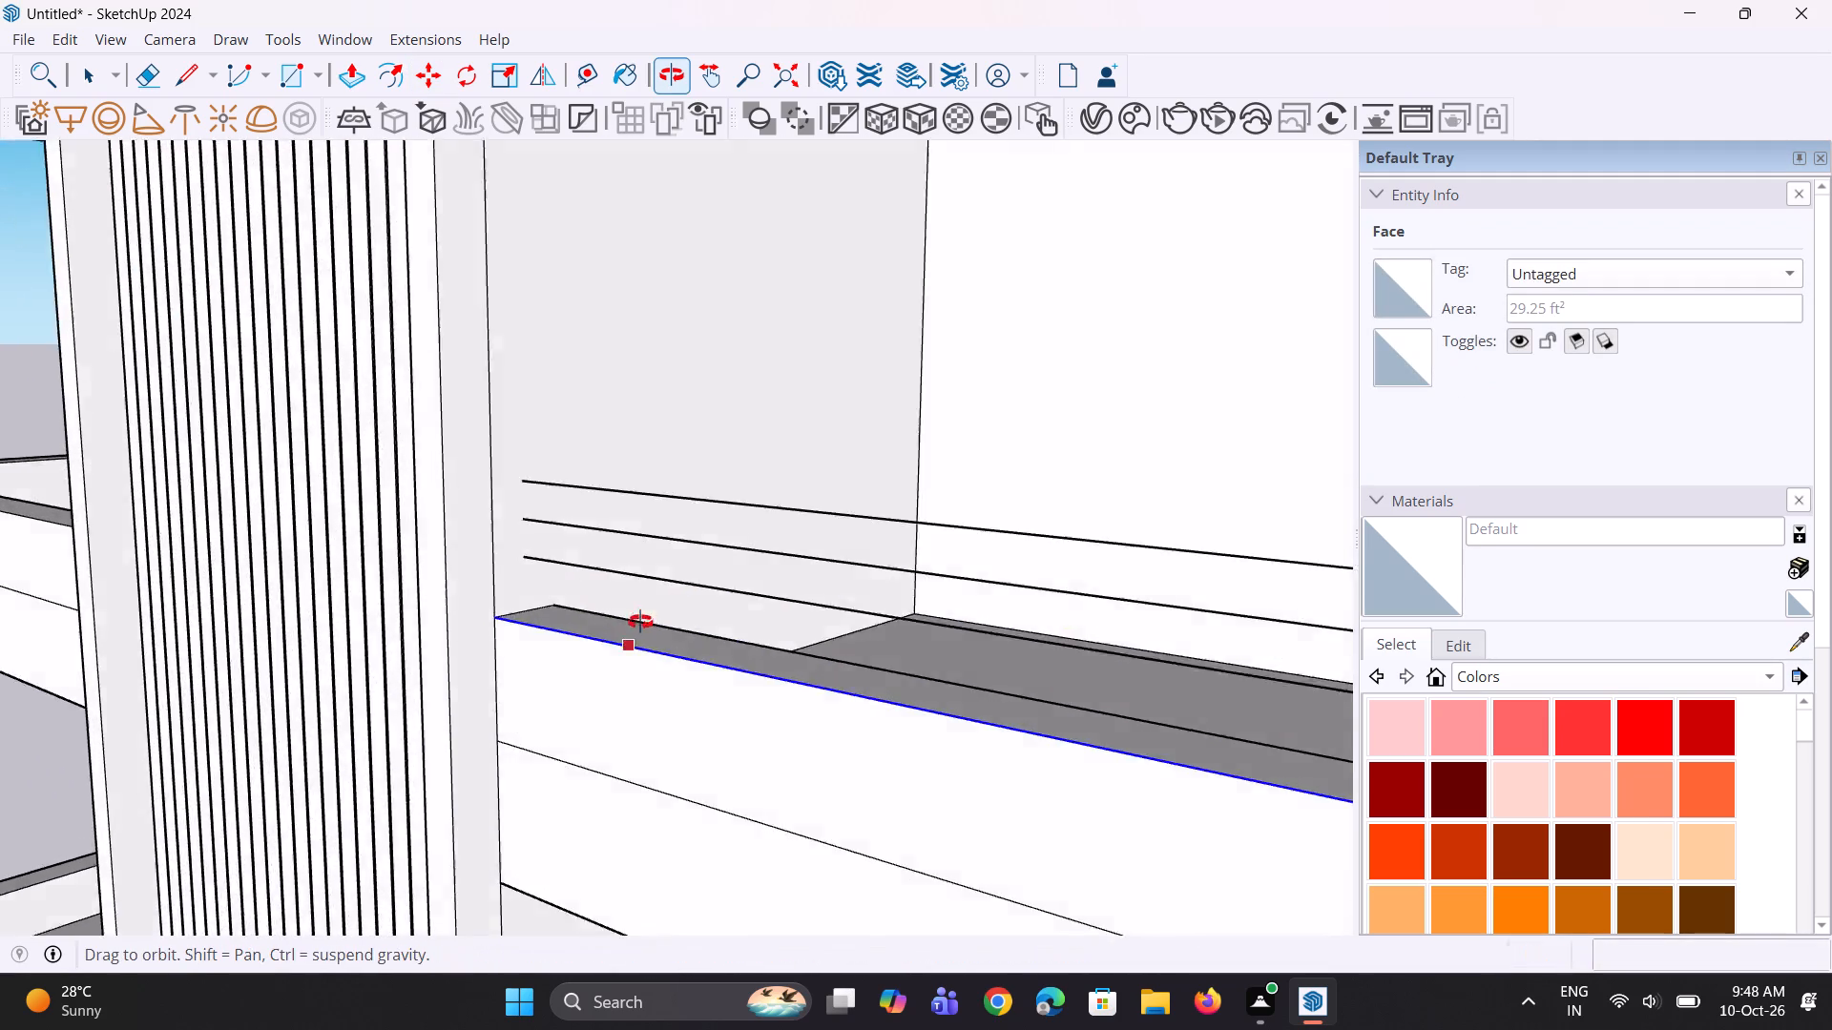
middle_click_drag(640, 622, 576, 652)
scroll(576, 652, "down", 14)
middle_click(606, 650)
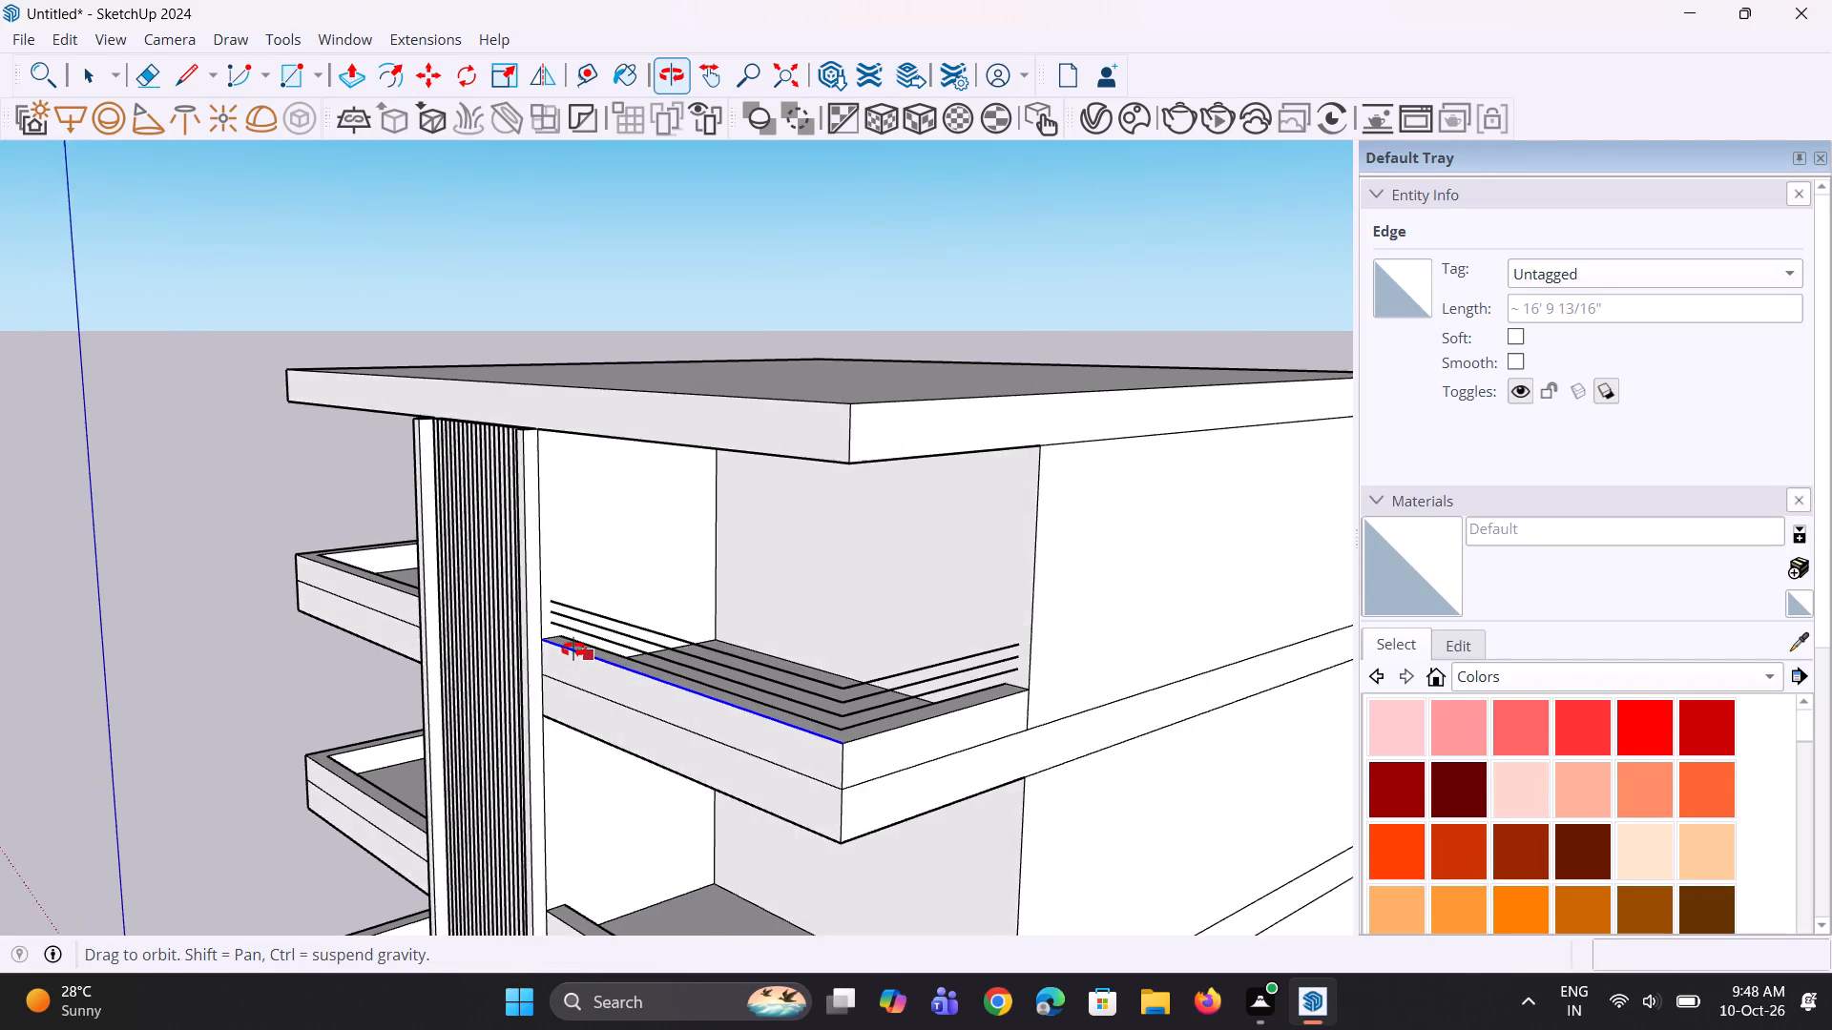
scroll(600, 639, "down", 12)
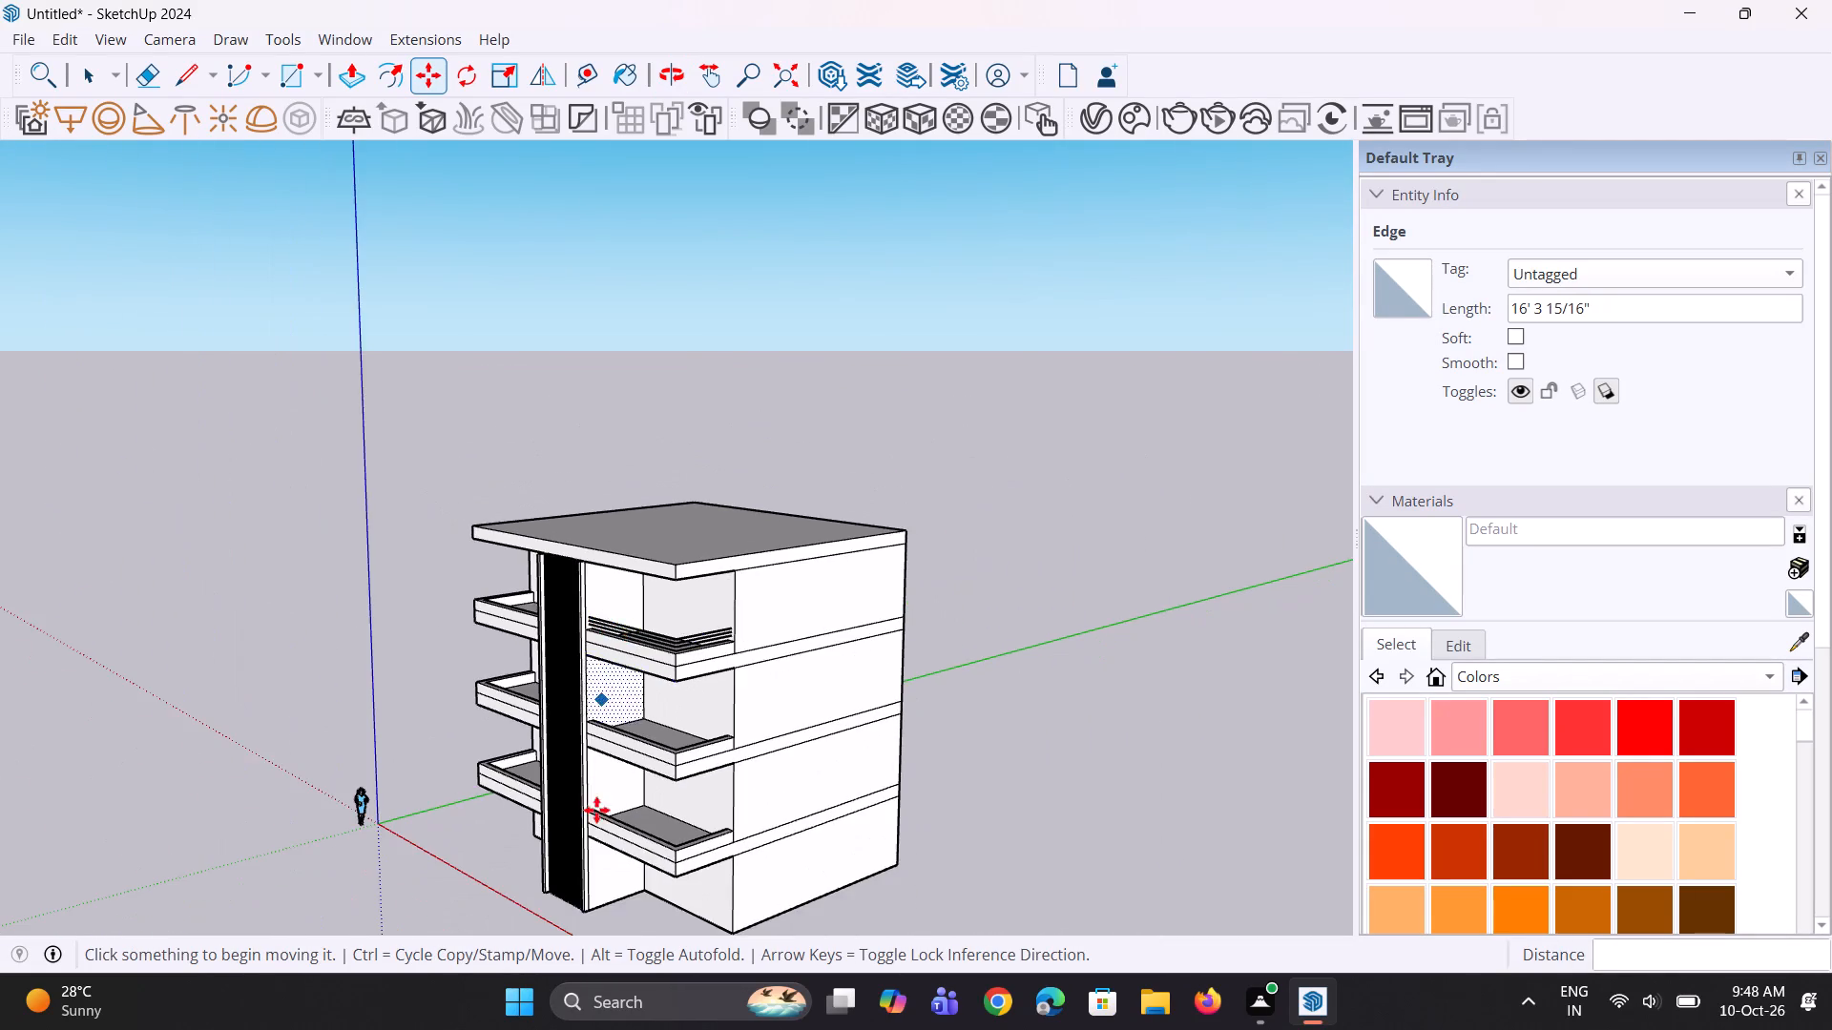
Copy the six rail lines of the top right balcony straight down about 11' 2 7/8" to the balcony below.
scroll(593, 826, "up", 4)
scroll(631, 746, "up", 2)
scroll(575, 525, "up", 2)
key("space")
scroll(609, 431, "up", 3)
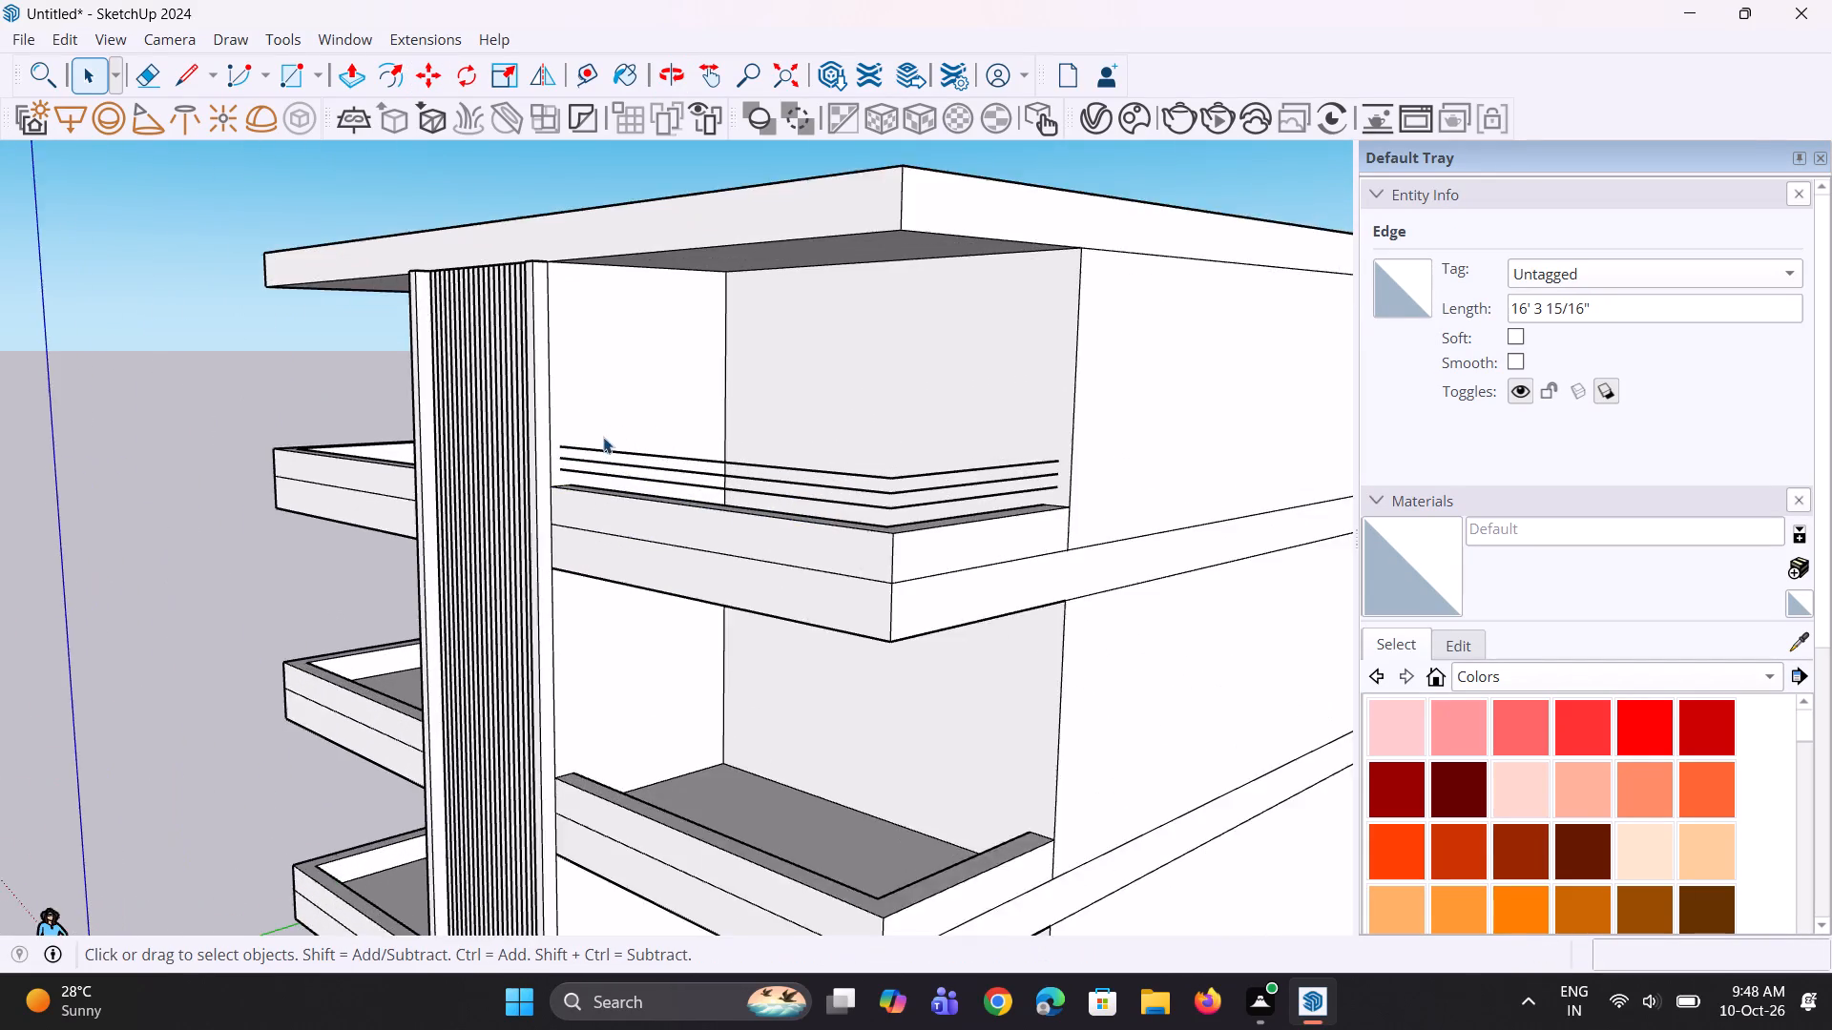
scroll(603, 450, "up", 7)
left_click(591, 489, "ctrl")
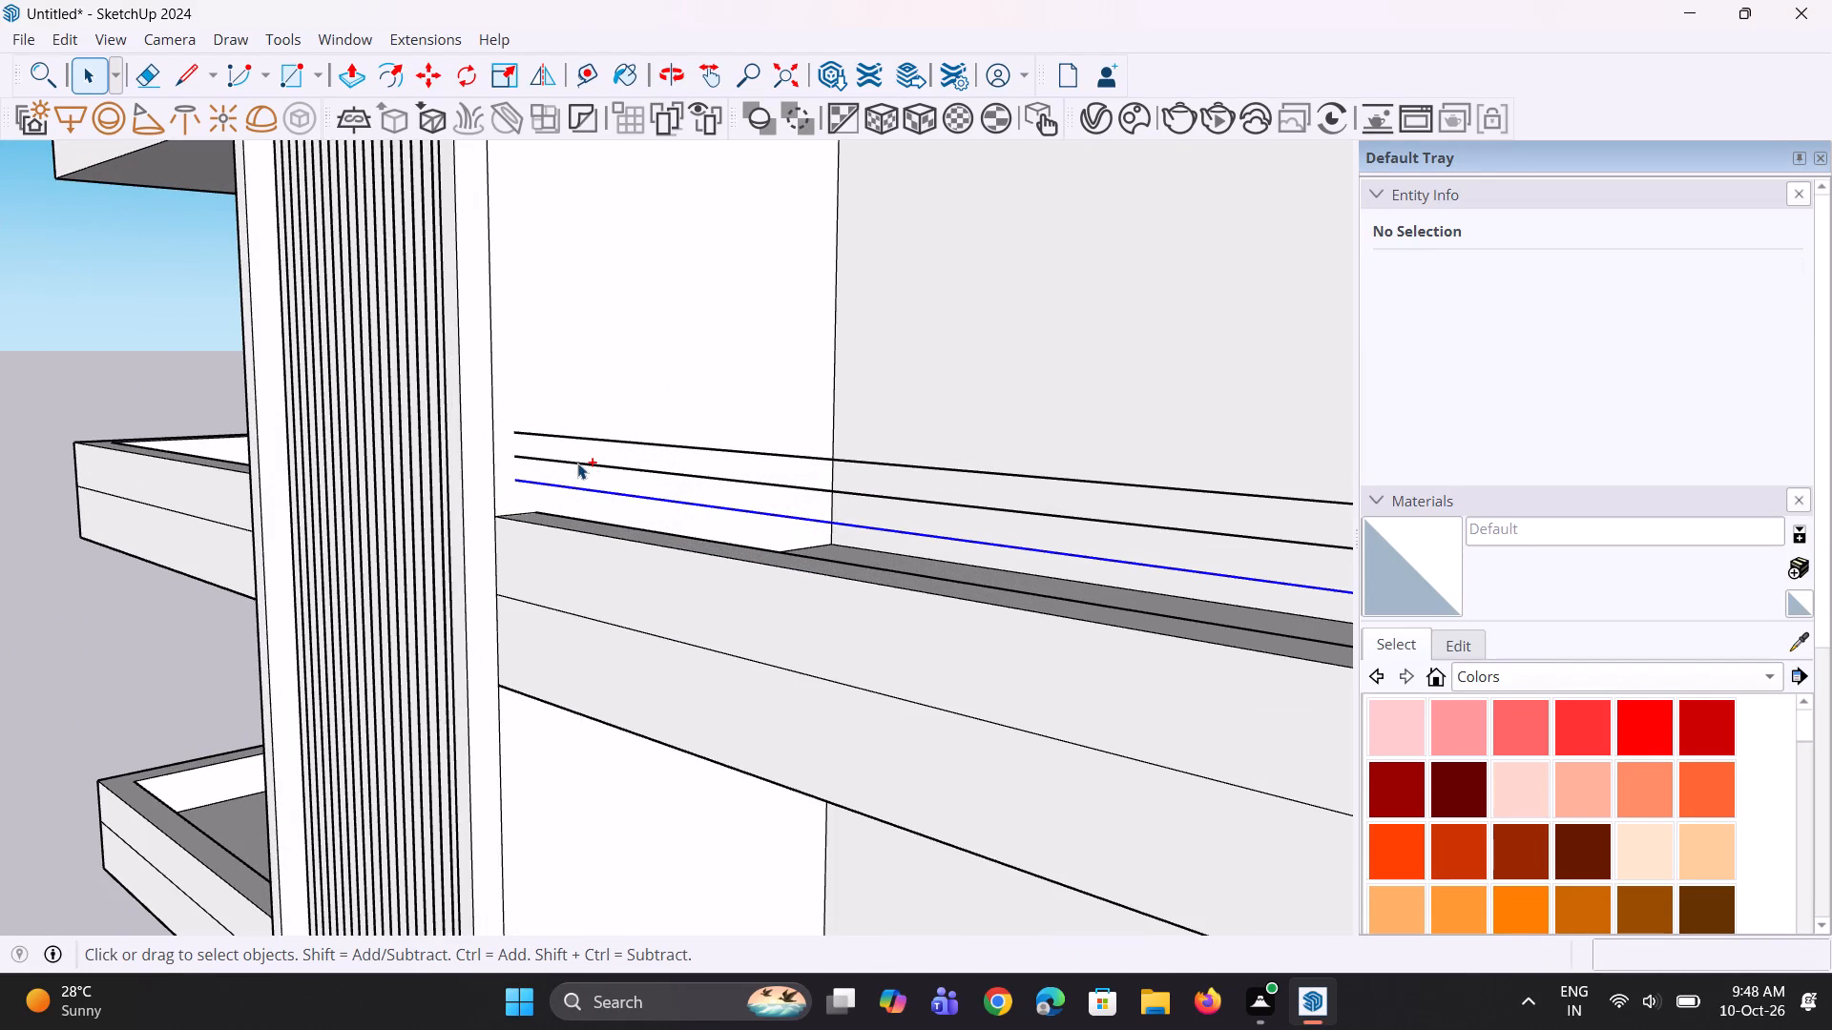
left_click(574, 463, "ctrl")
left_click(572, 439, "ctrl")
scroll(522, 521, "down", 2)
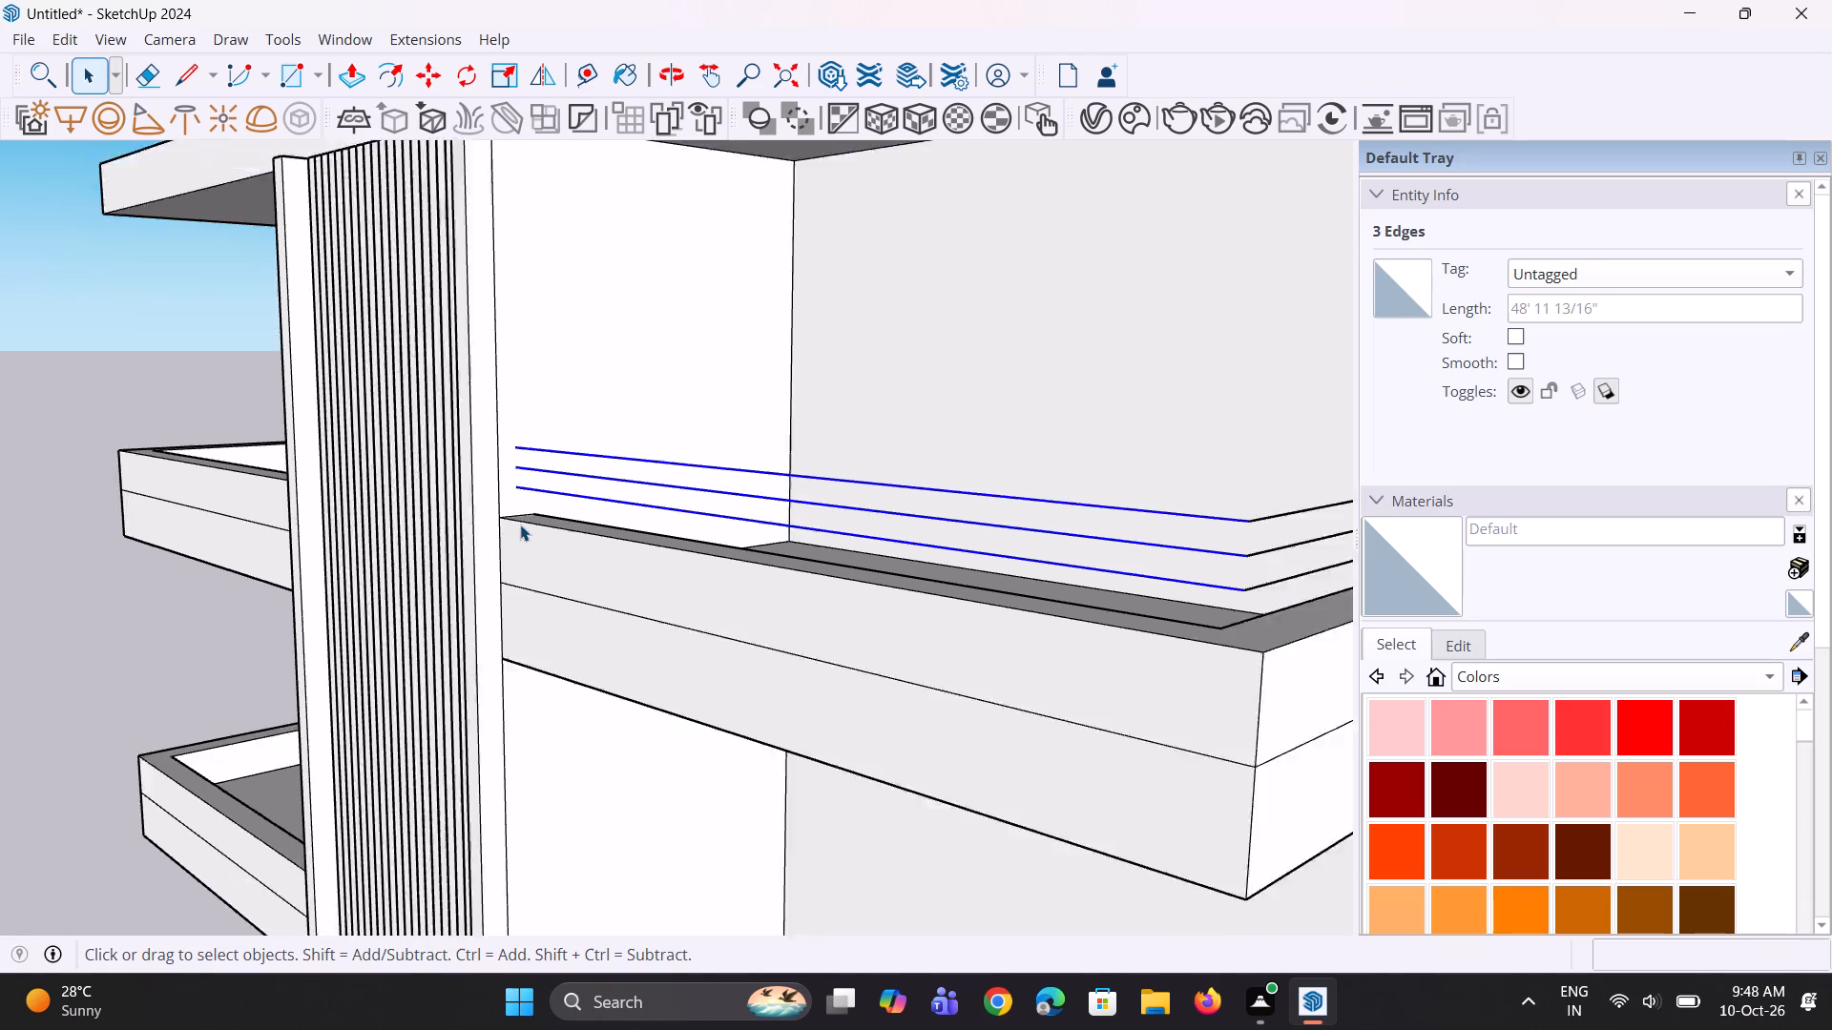
scroll(520, 525, "down", 6)
scroll(937, 574, "up", 6)
left_click(896, 487, "ctrl")
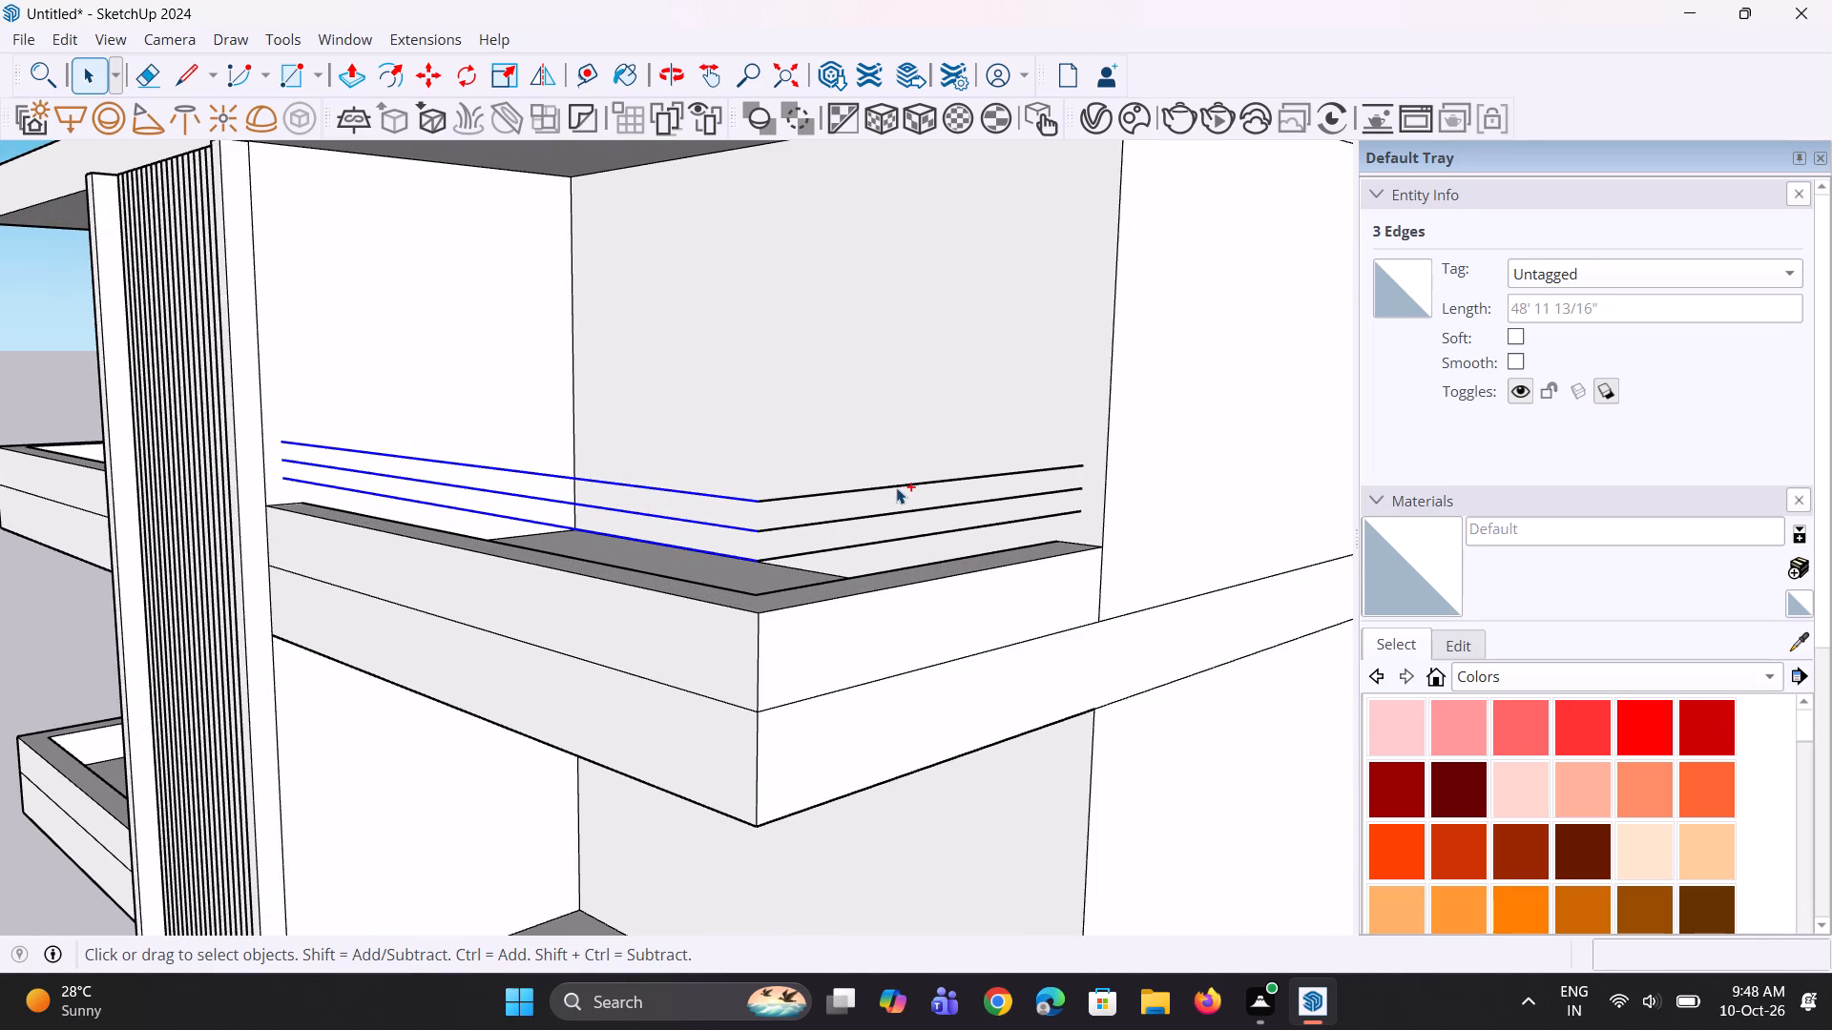
left_click(902, 513, "ctrl")
left_click(906, 539, "ctrl")
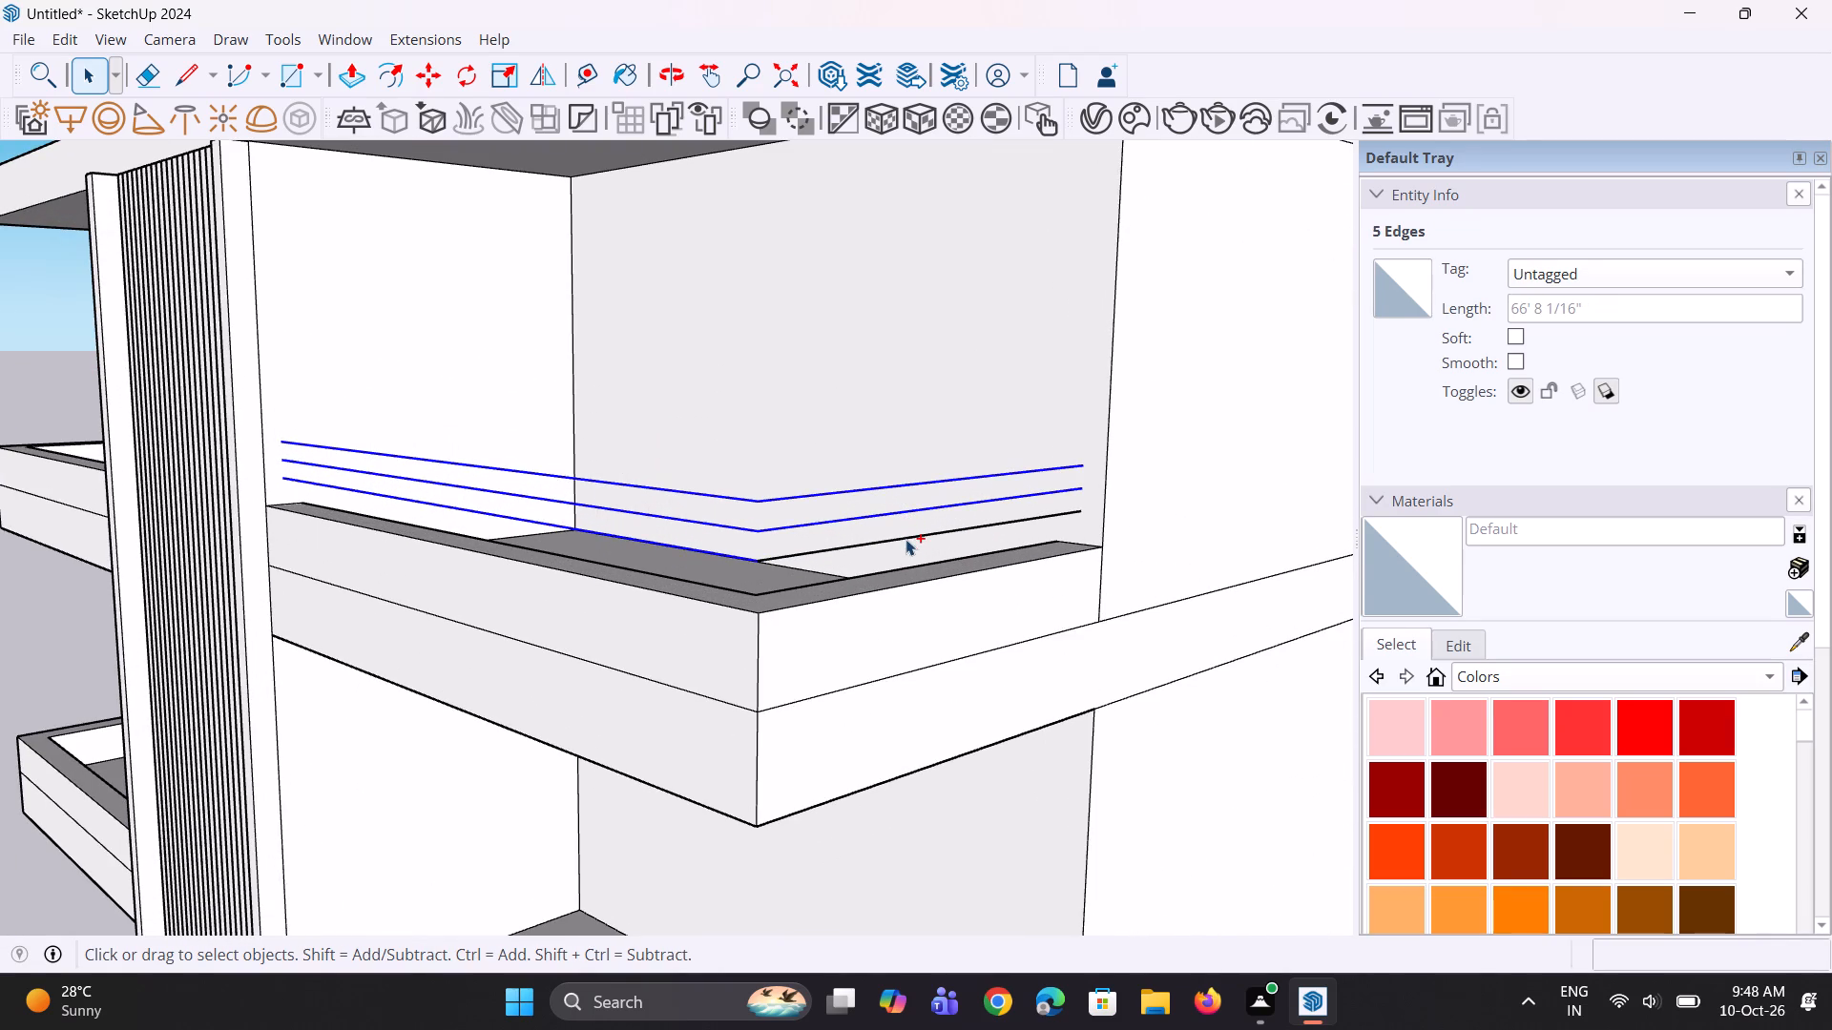
key("m")
scroll(899, 552, "down", 4)
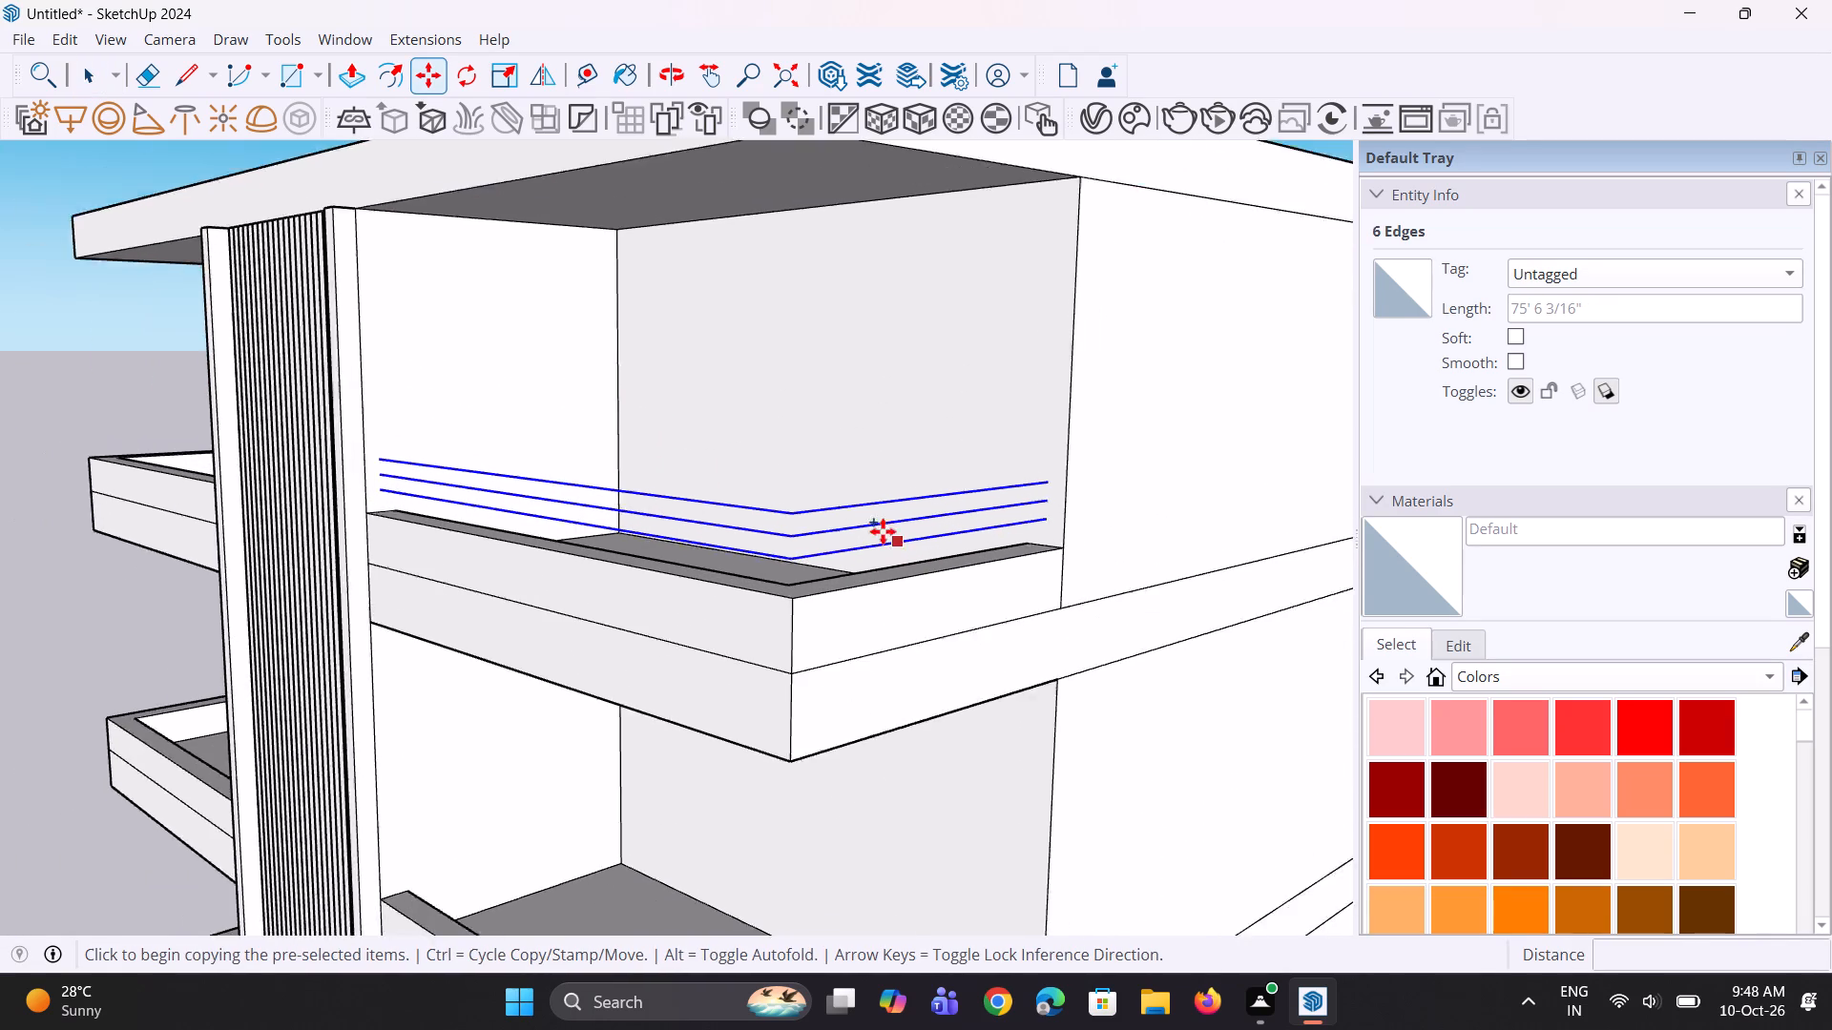
scroll(878, 526, "down", 3)
middle_click_drag(887, 704, 875, 665)
scroll(989, 571, "up", 2)
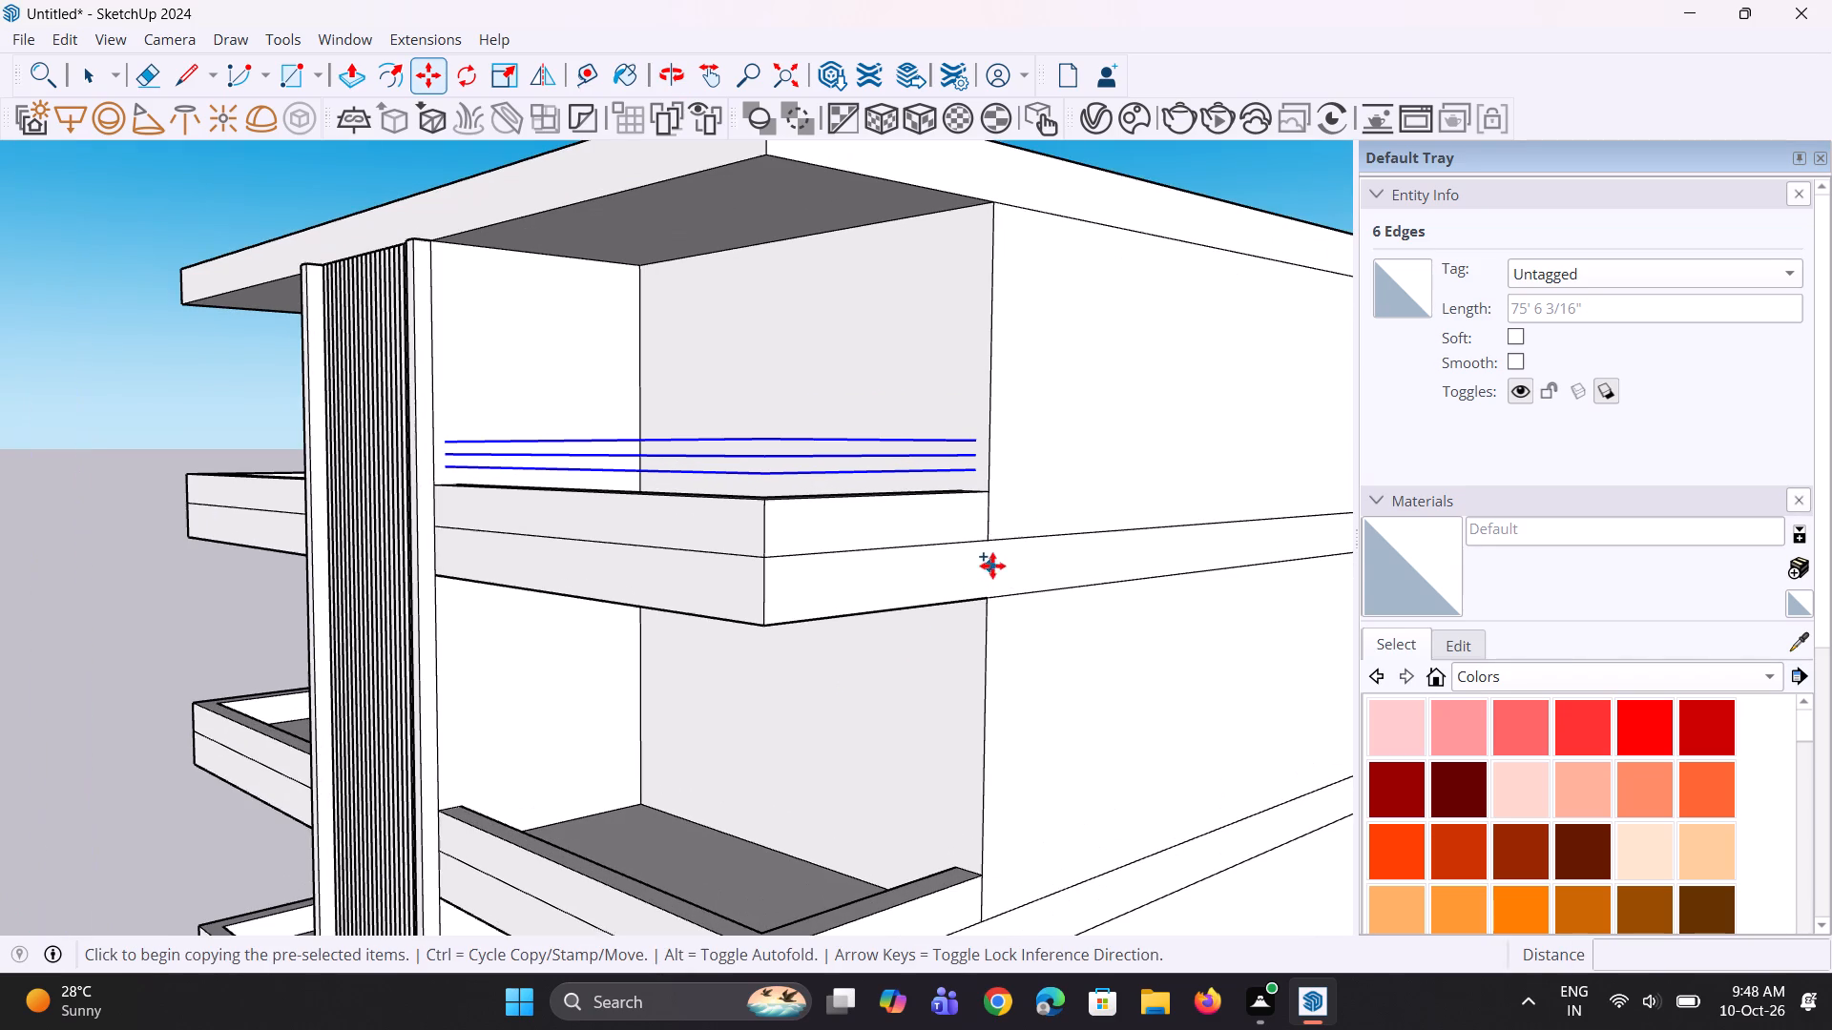
left_click(977, 473)
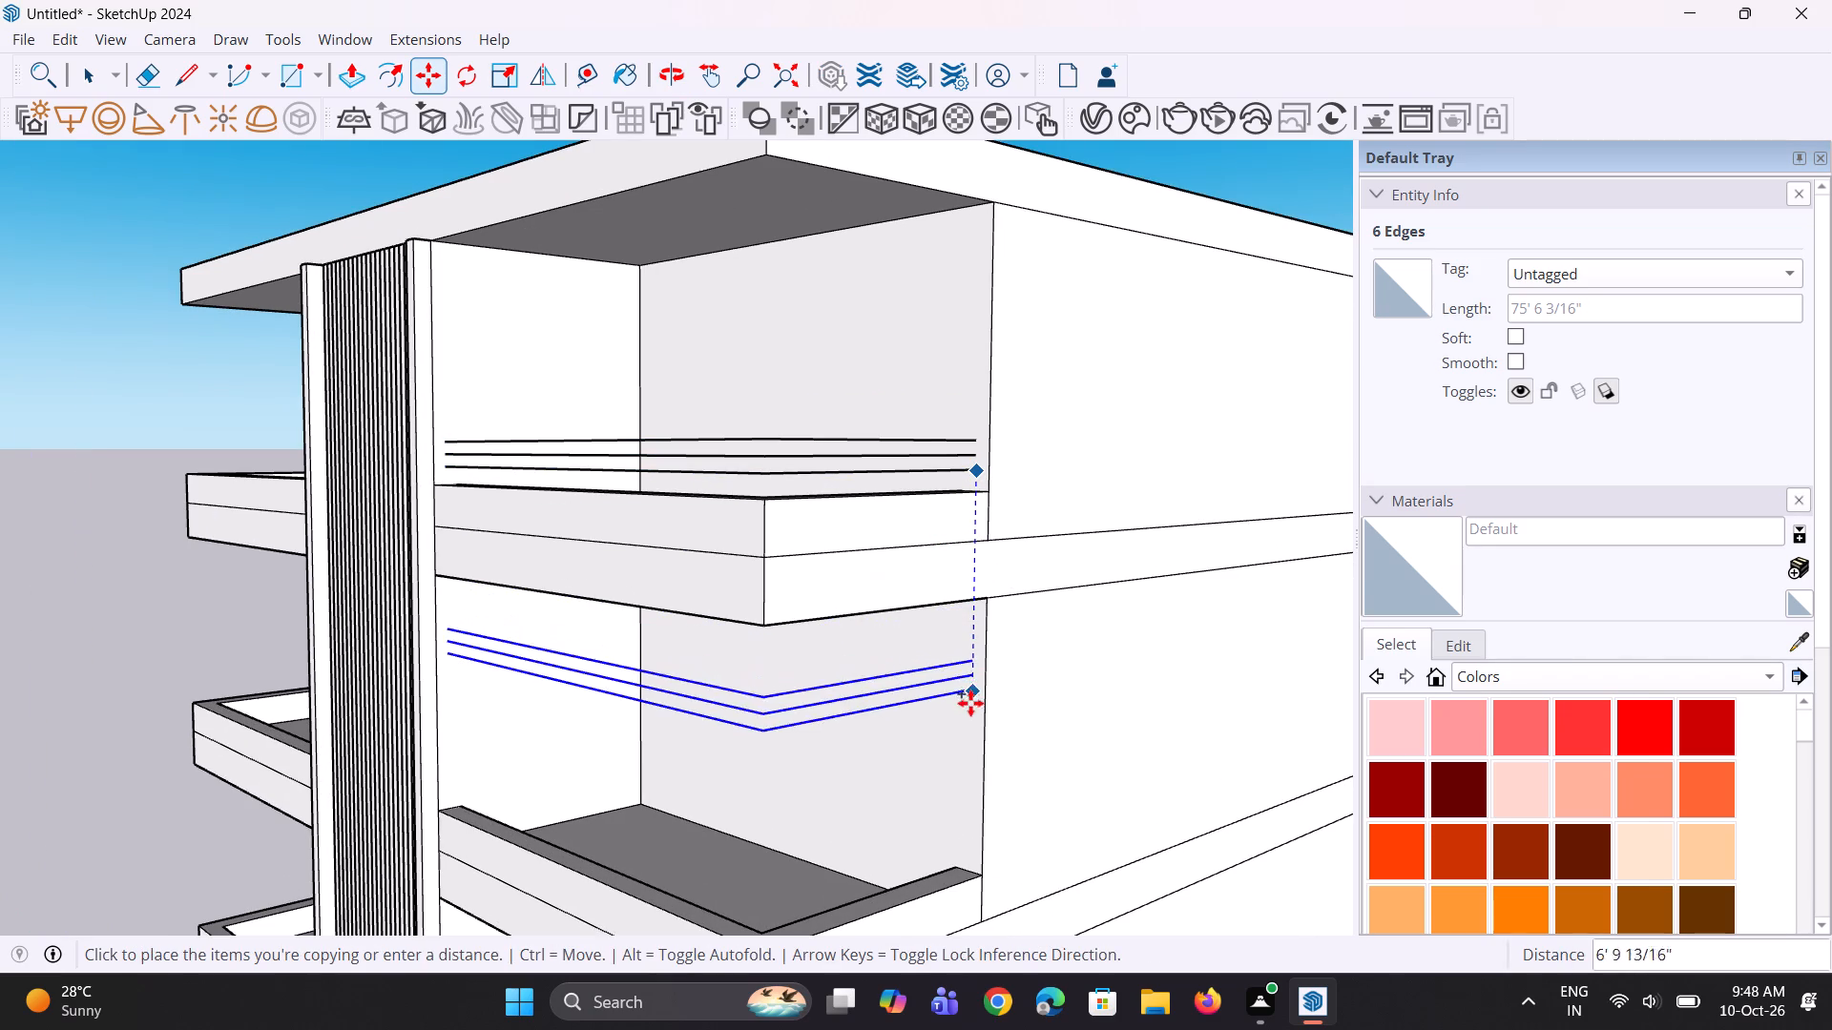
left_click(974, 837)
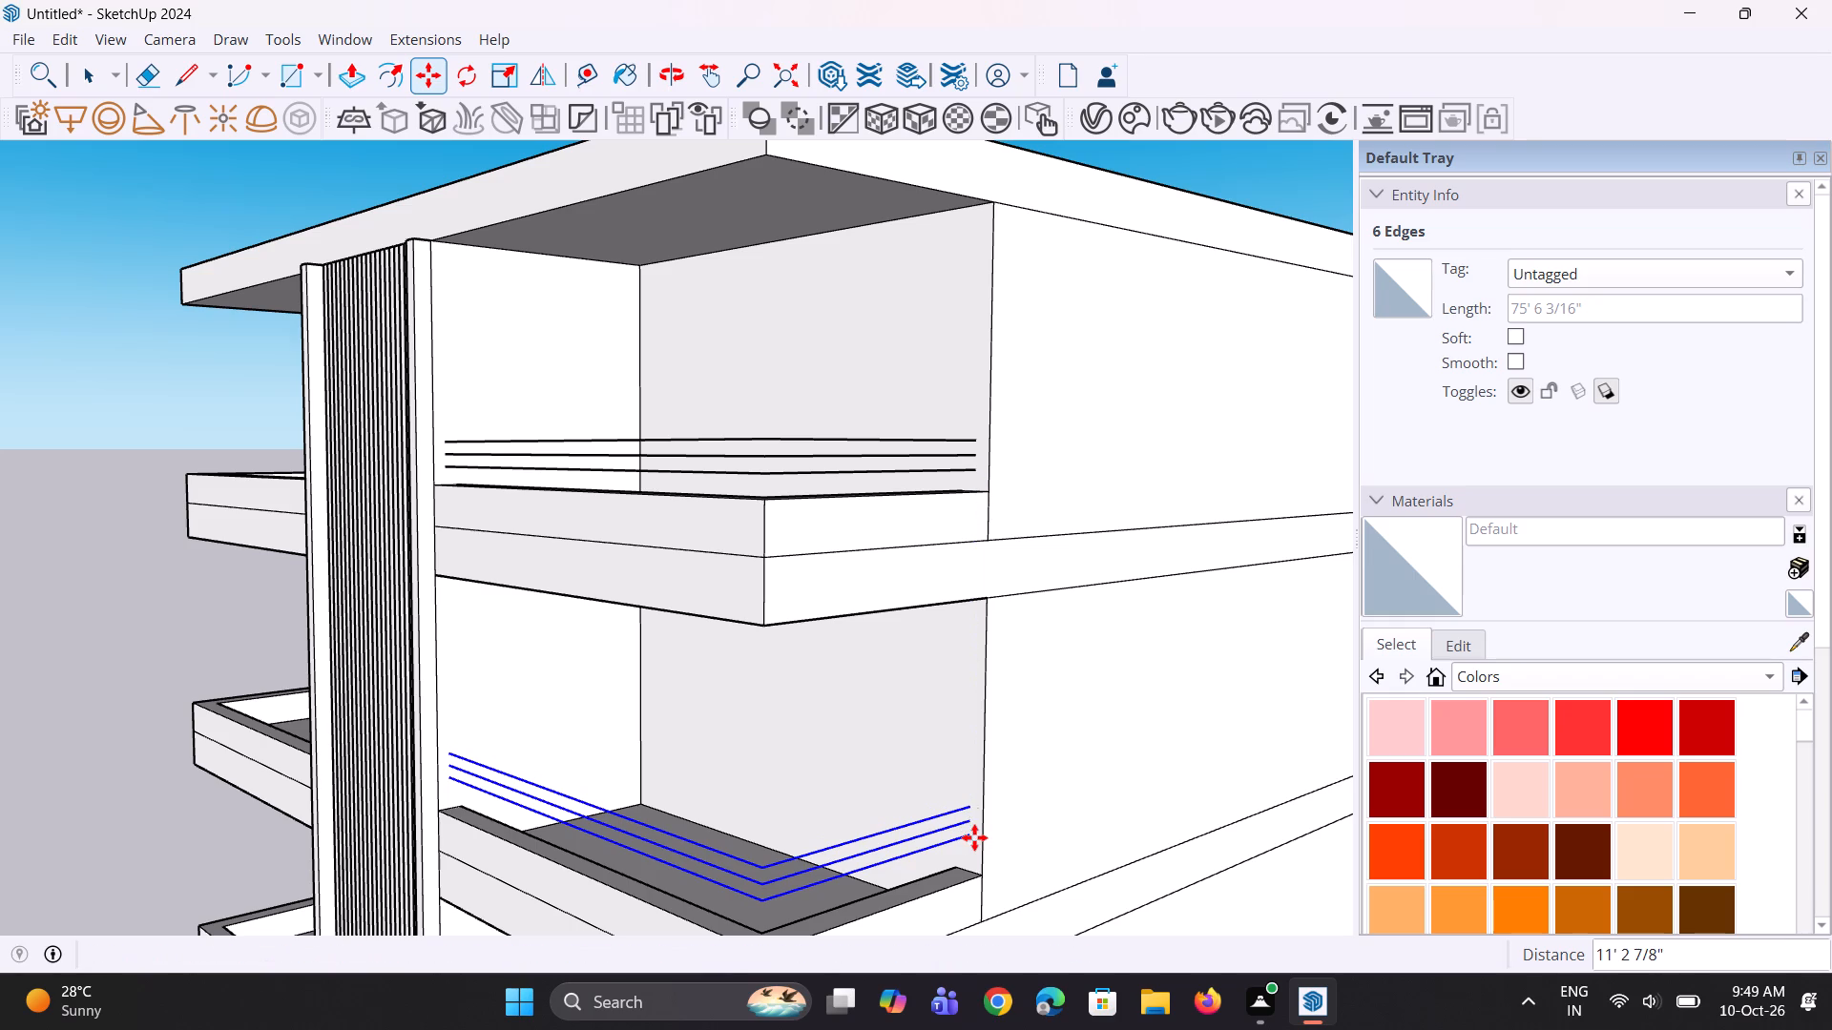
Multiply the rail copy to two copies (*2) so the lowest right balcony also gets rails.
scroll(966, 752, "down", 16)
scroll(856, 932, "up", 1)
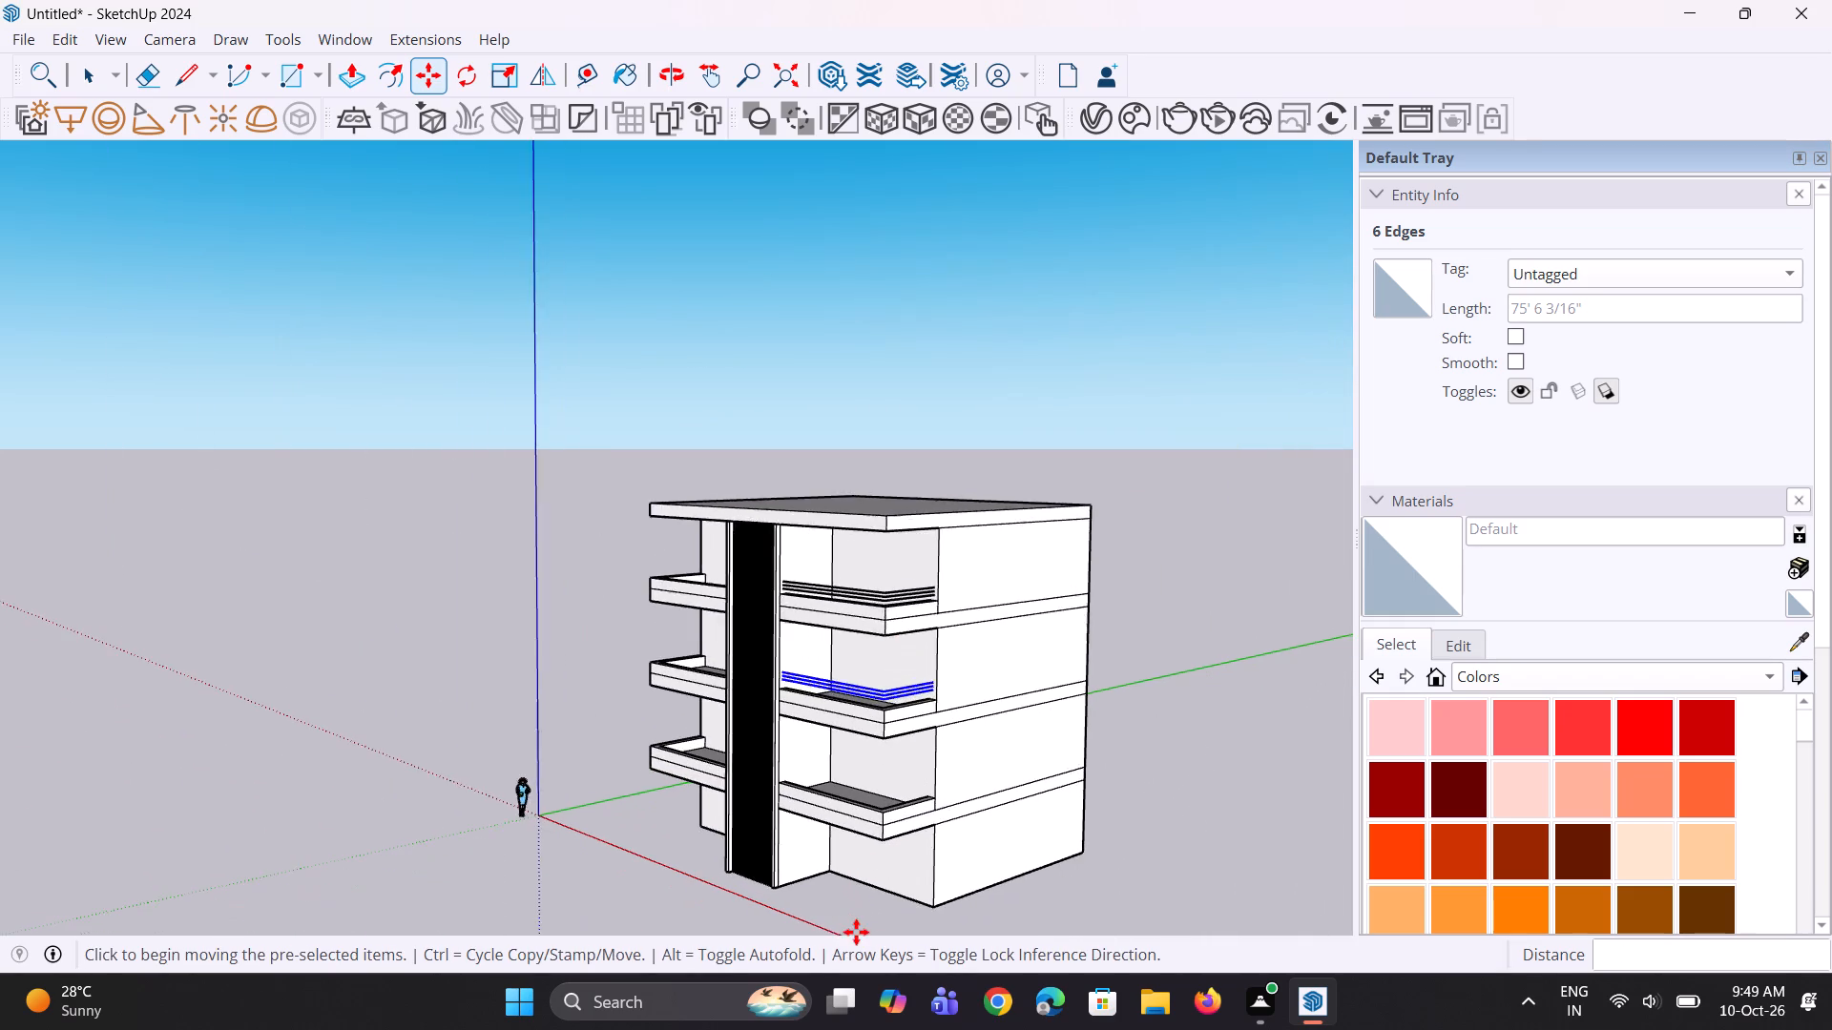
scroll(856, 932, "up", 4)
key("asterisk")
key("2")
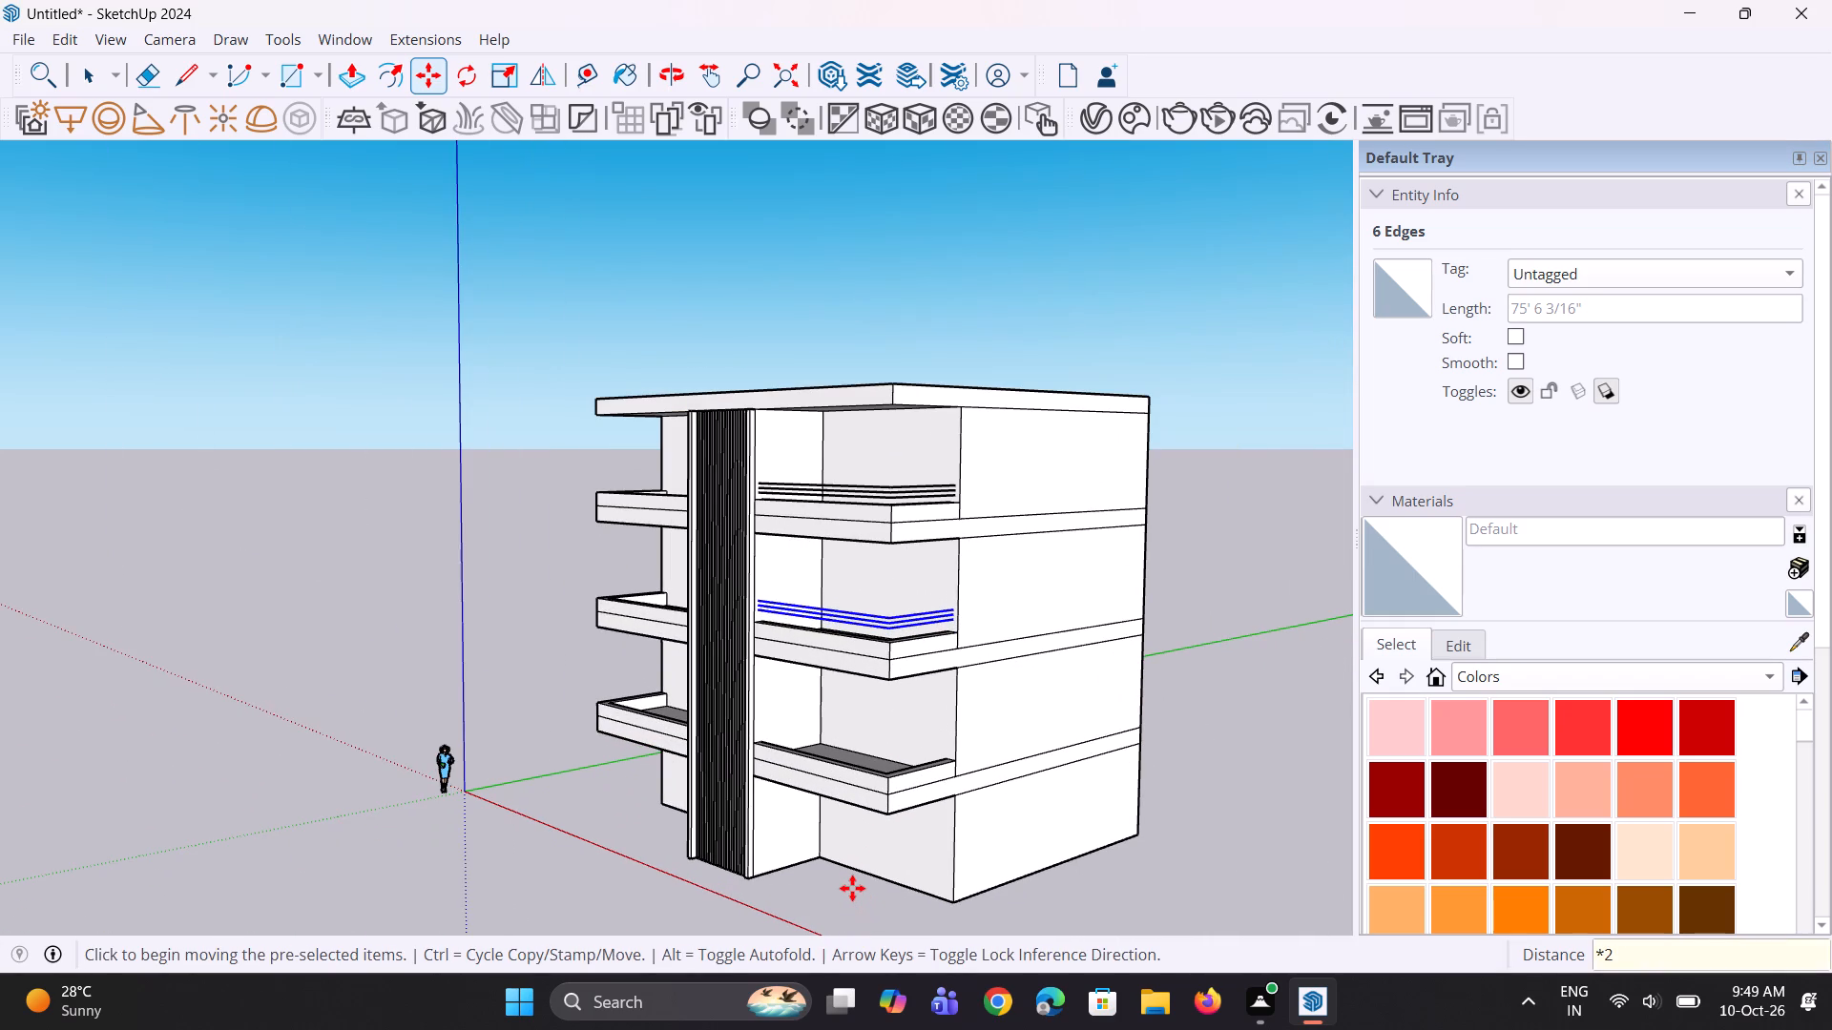
key("Return")
middle_click_drag(833, 918, 832, 927)
key("space")
key("space")
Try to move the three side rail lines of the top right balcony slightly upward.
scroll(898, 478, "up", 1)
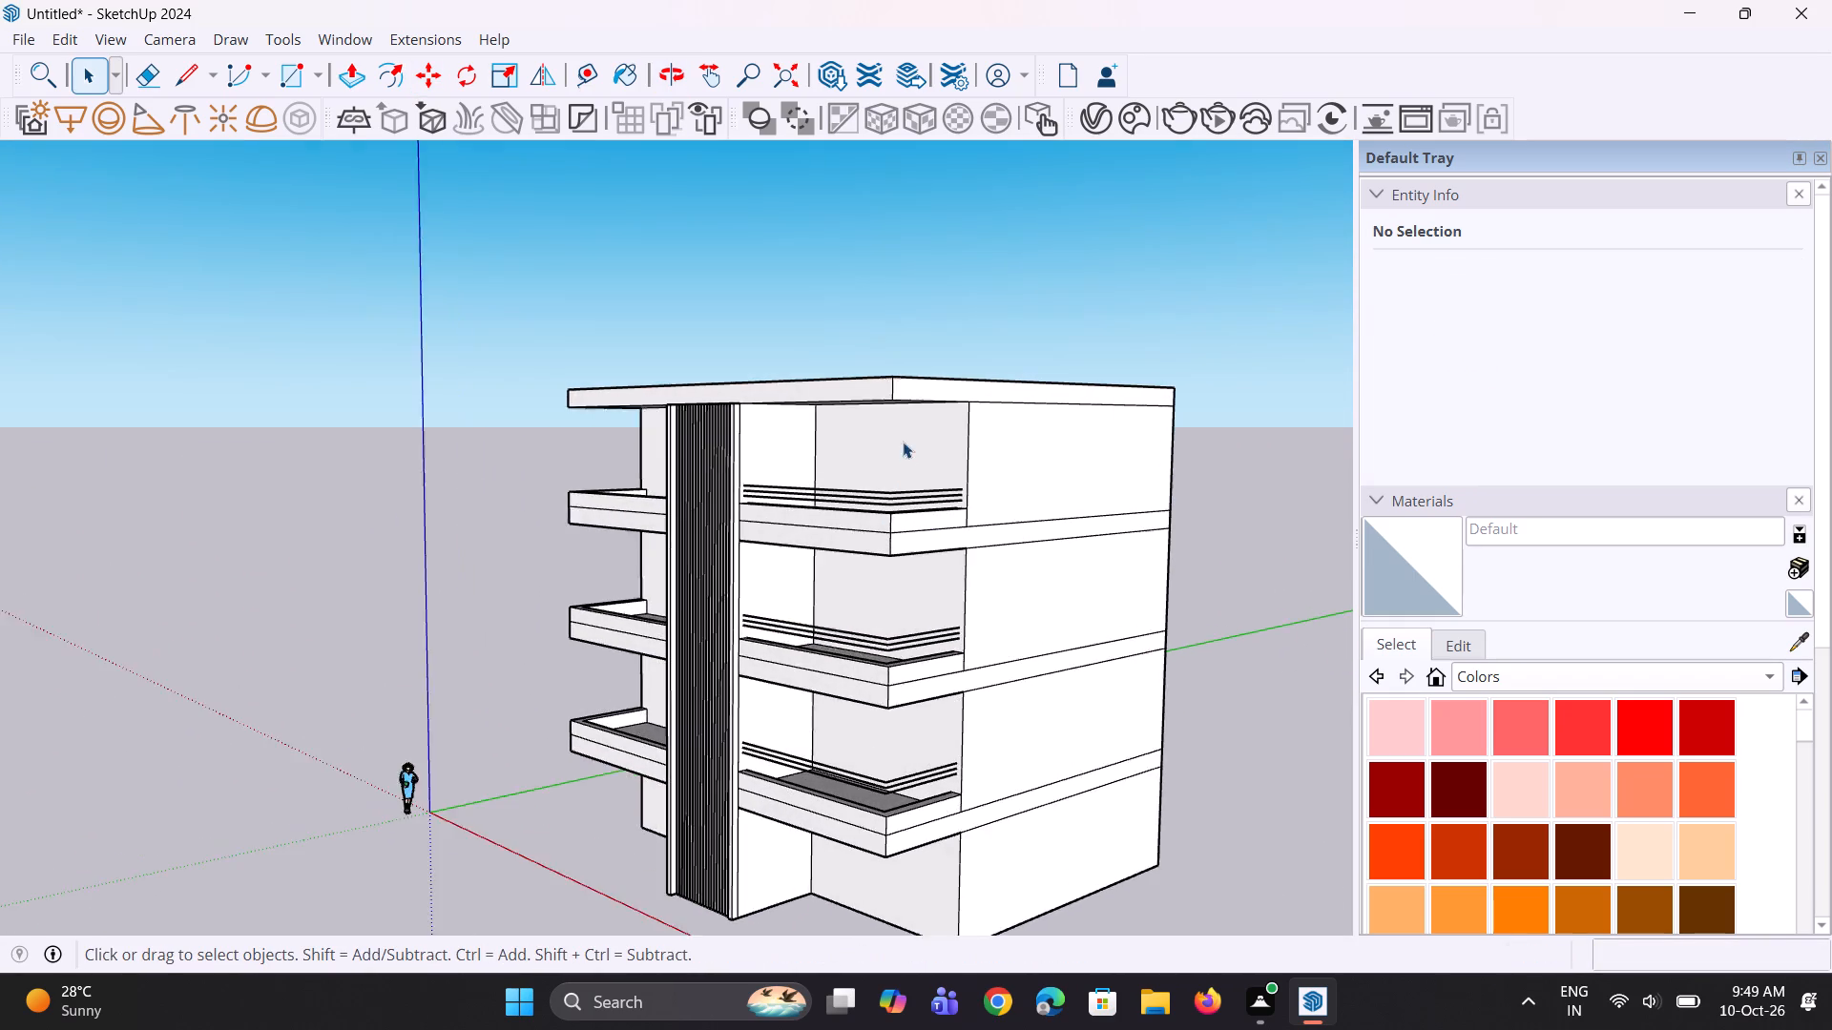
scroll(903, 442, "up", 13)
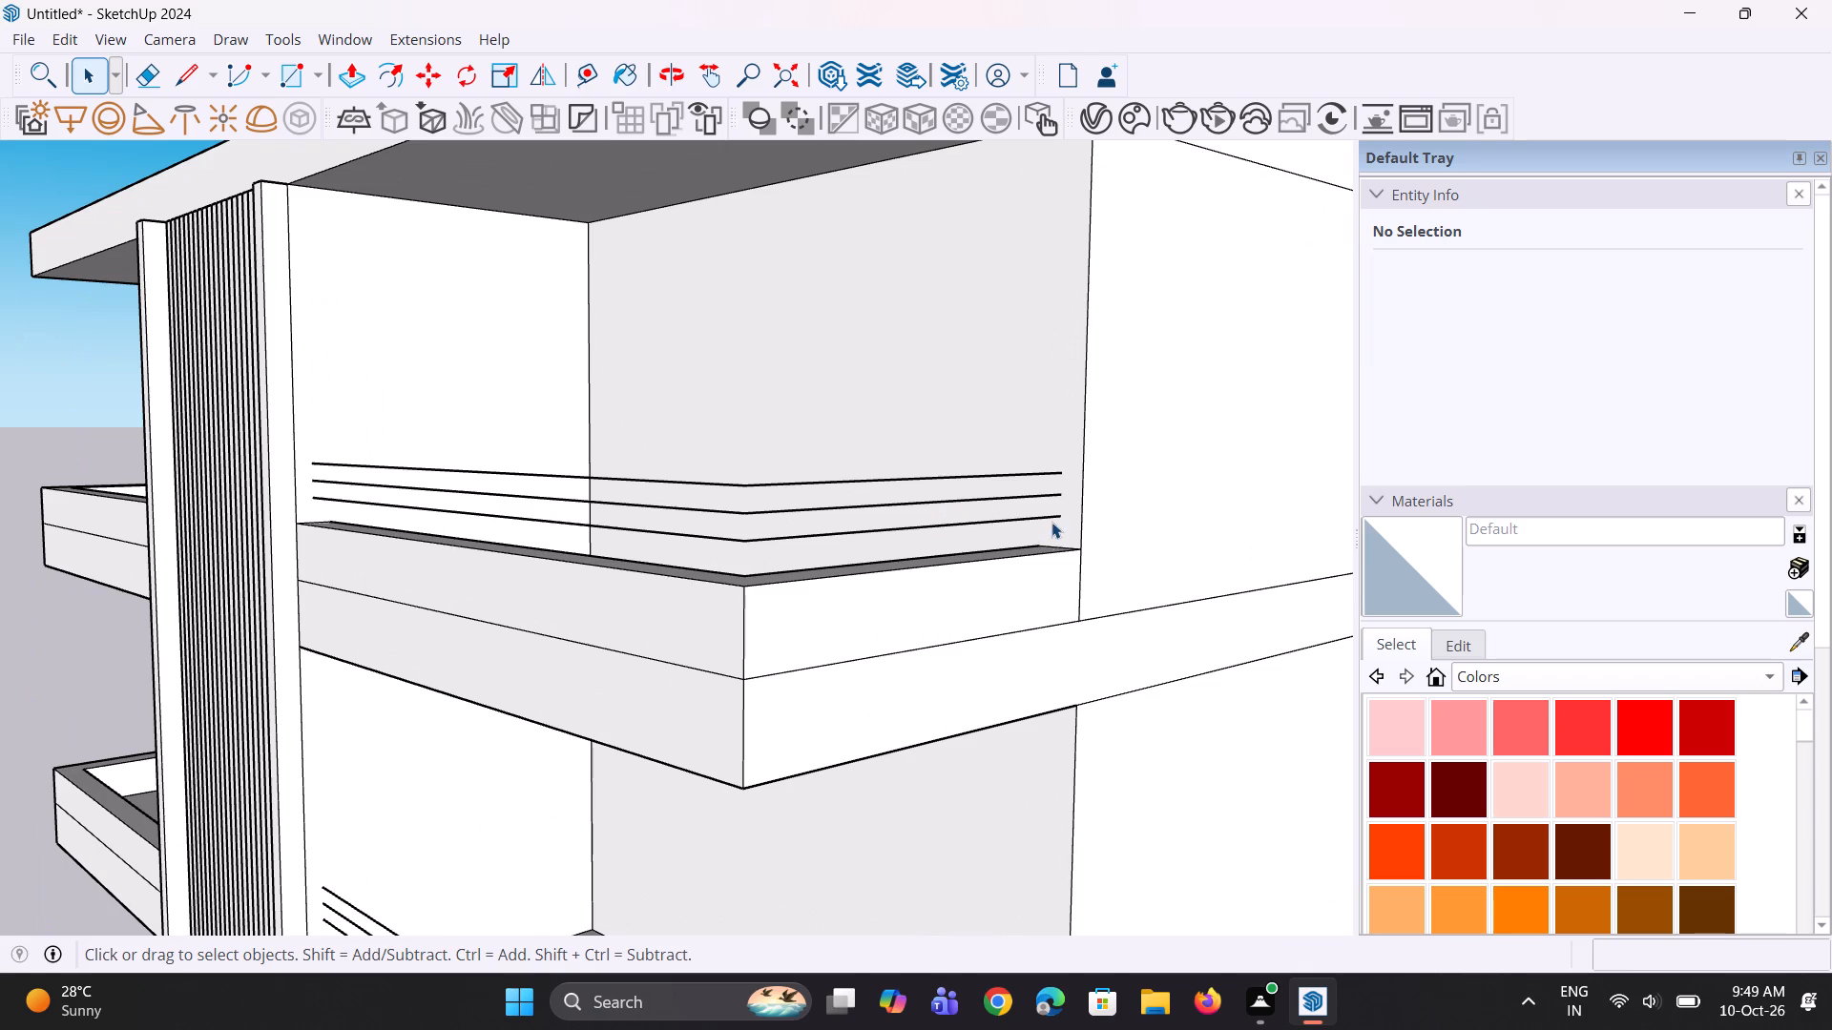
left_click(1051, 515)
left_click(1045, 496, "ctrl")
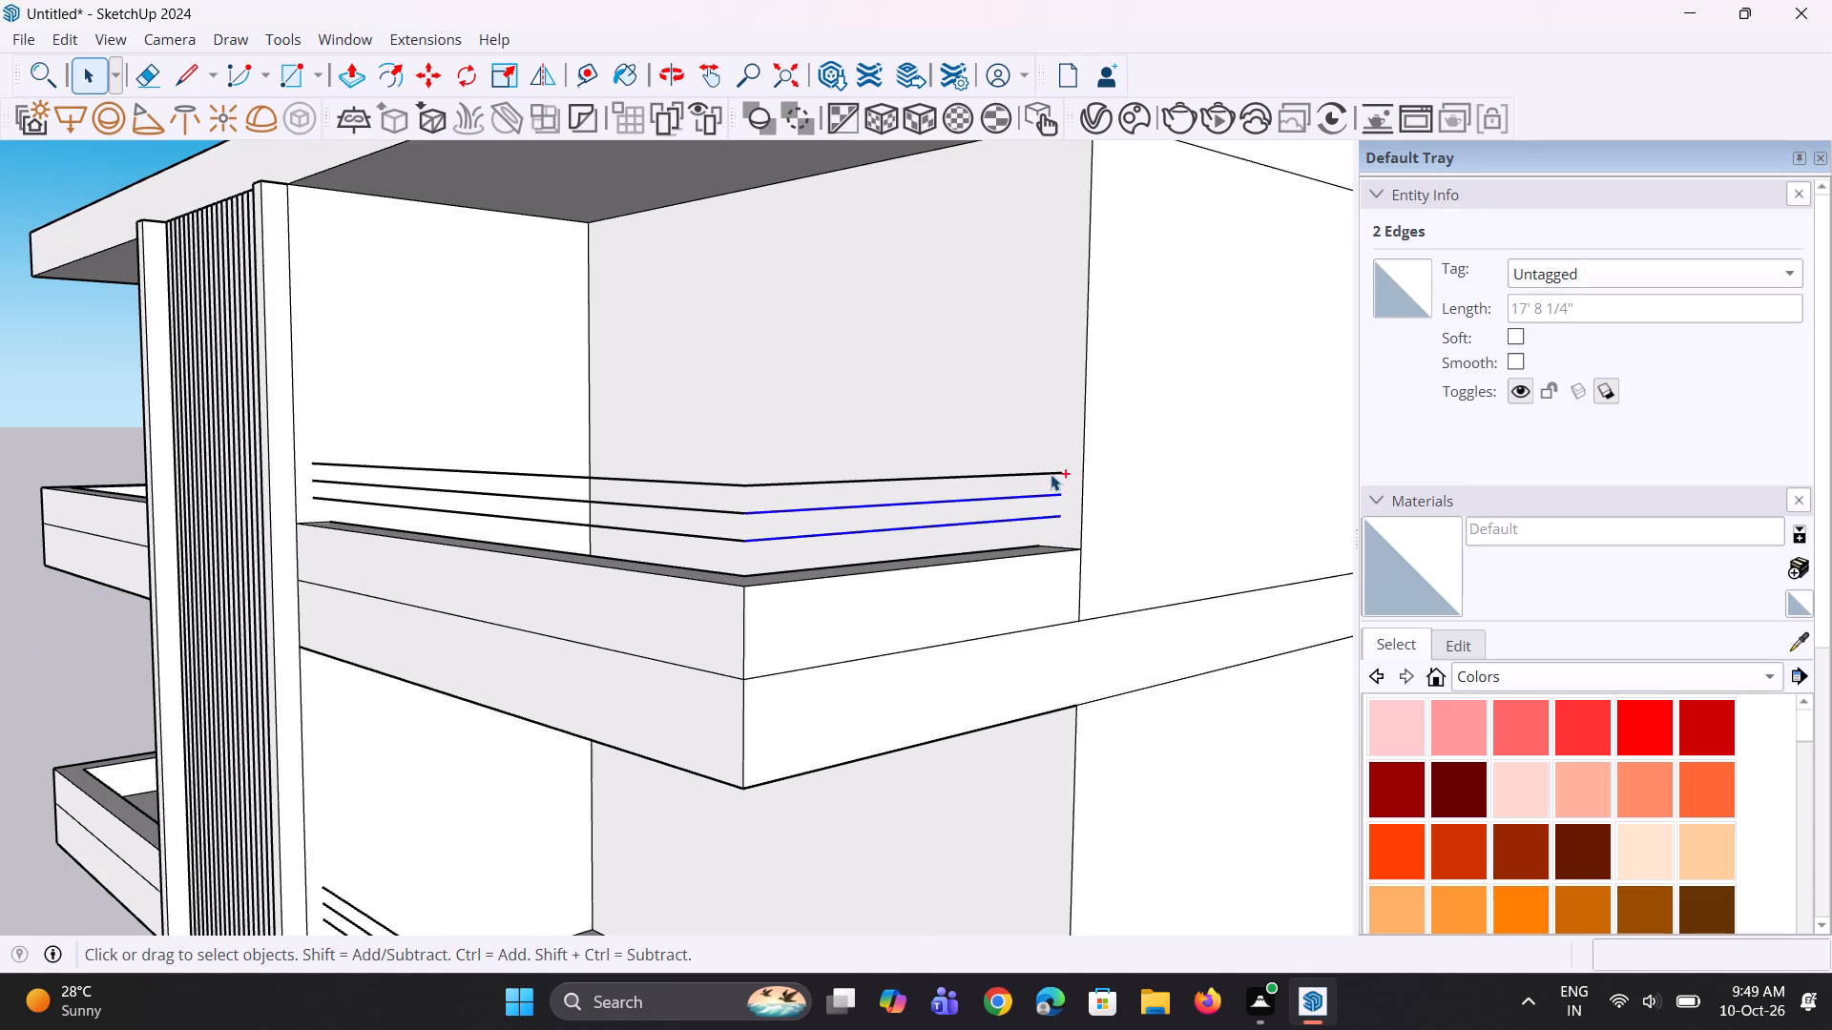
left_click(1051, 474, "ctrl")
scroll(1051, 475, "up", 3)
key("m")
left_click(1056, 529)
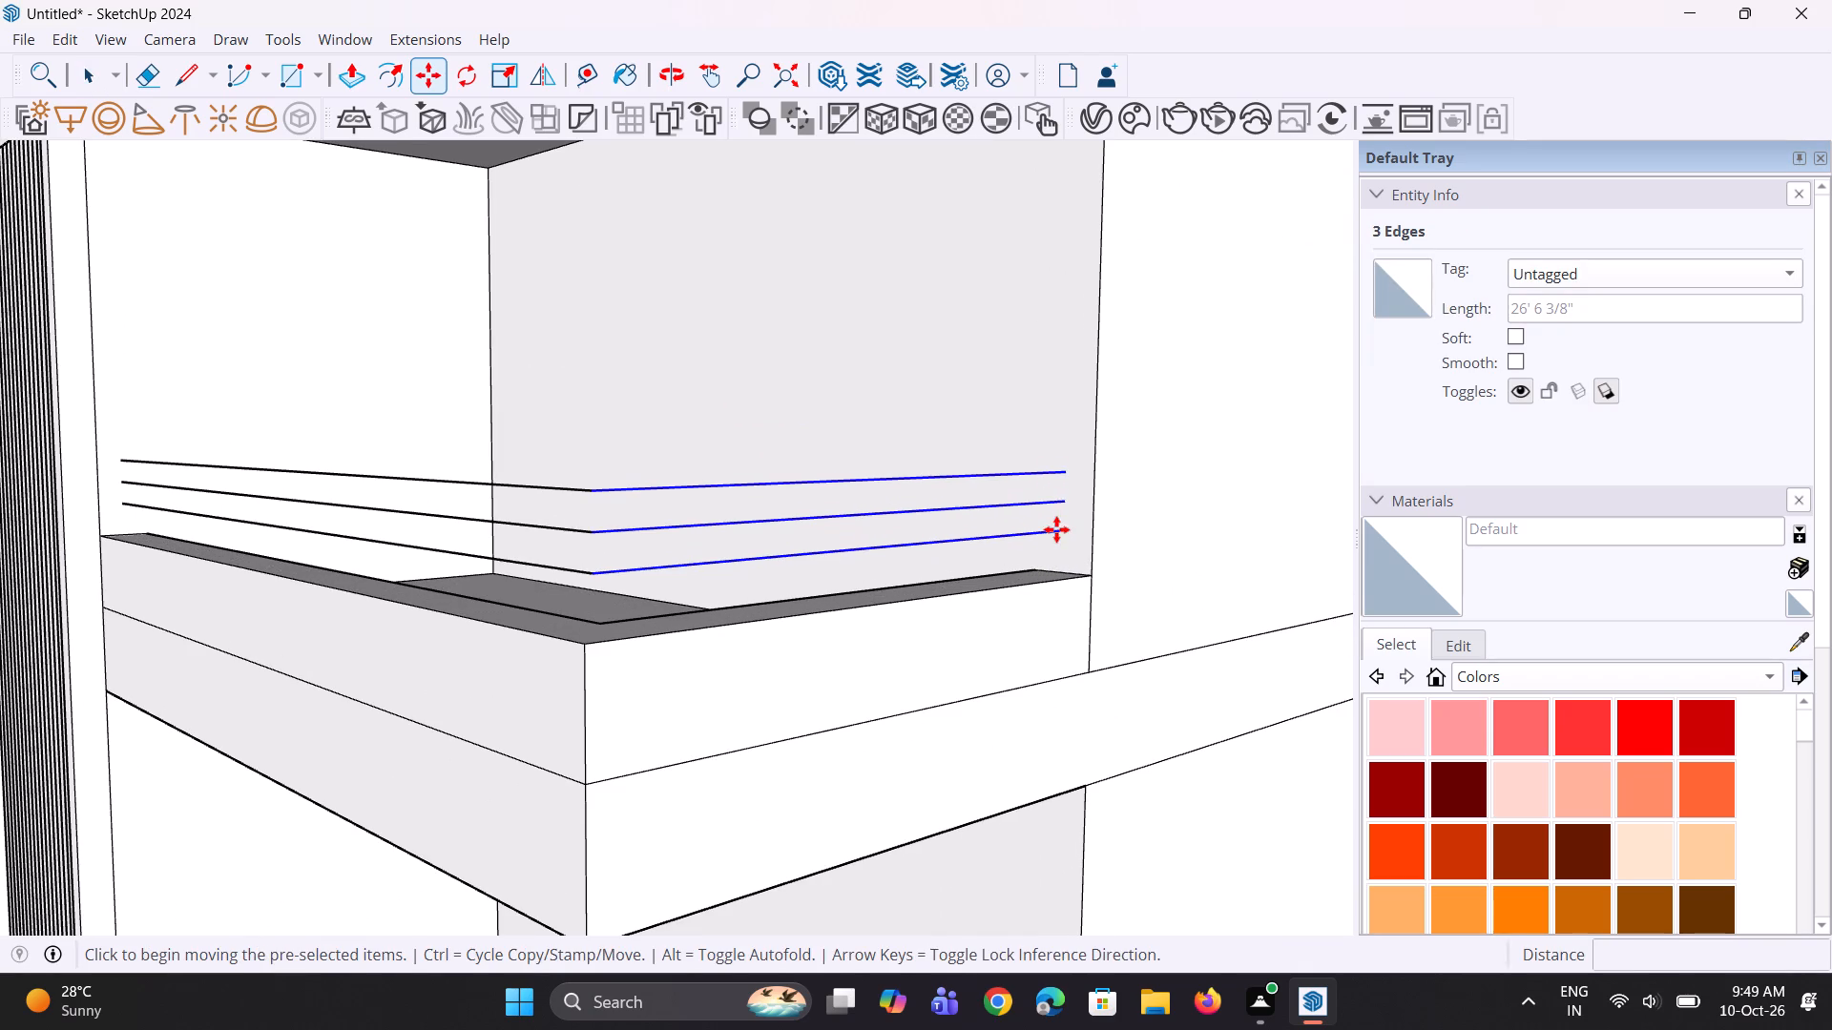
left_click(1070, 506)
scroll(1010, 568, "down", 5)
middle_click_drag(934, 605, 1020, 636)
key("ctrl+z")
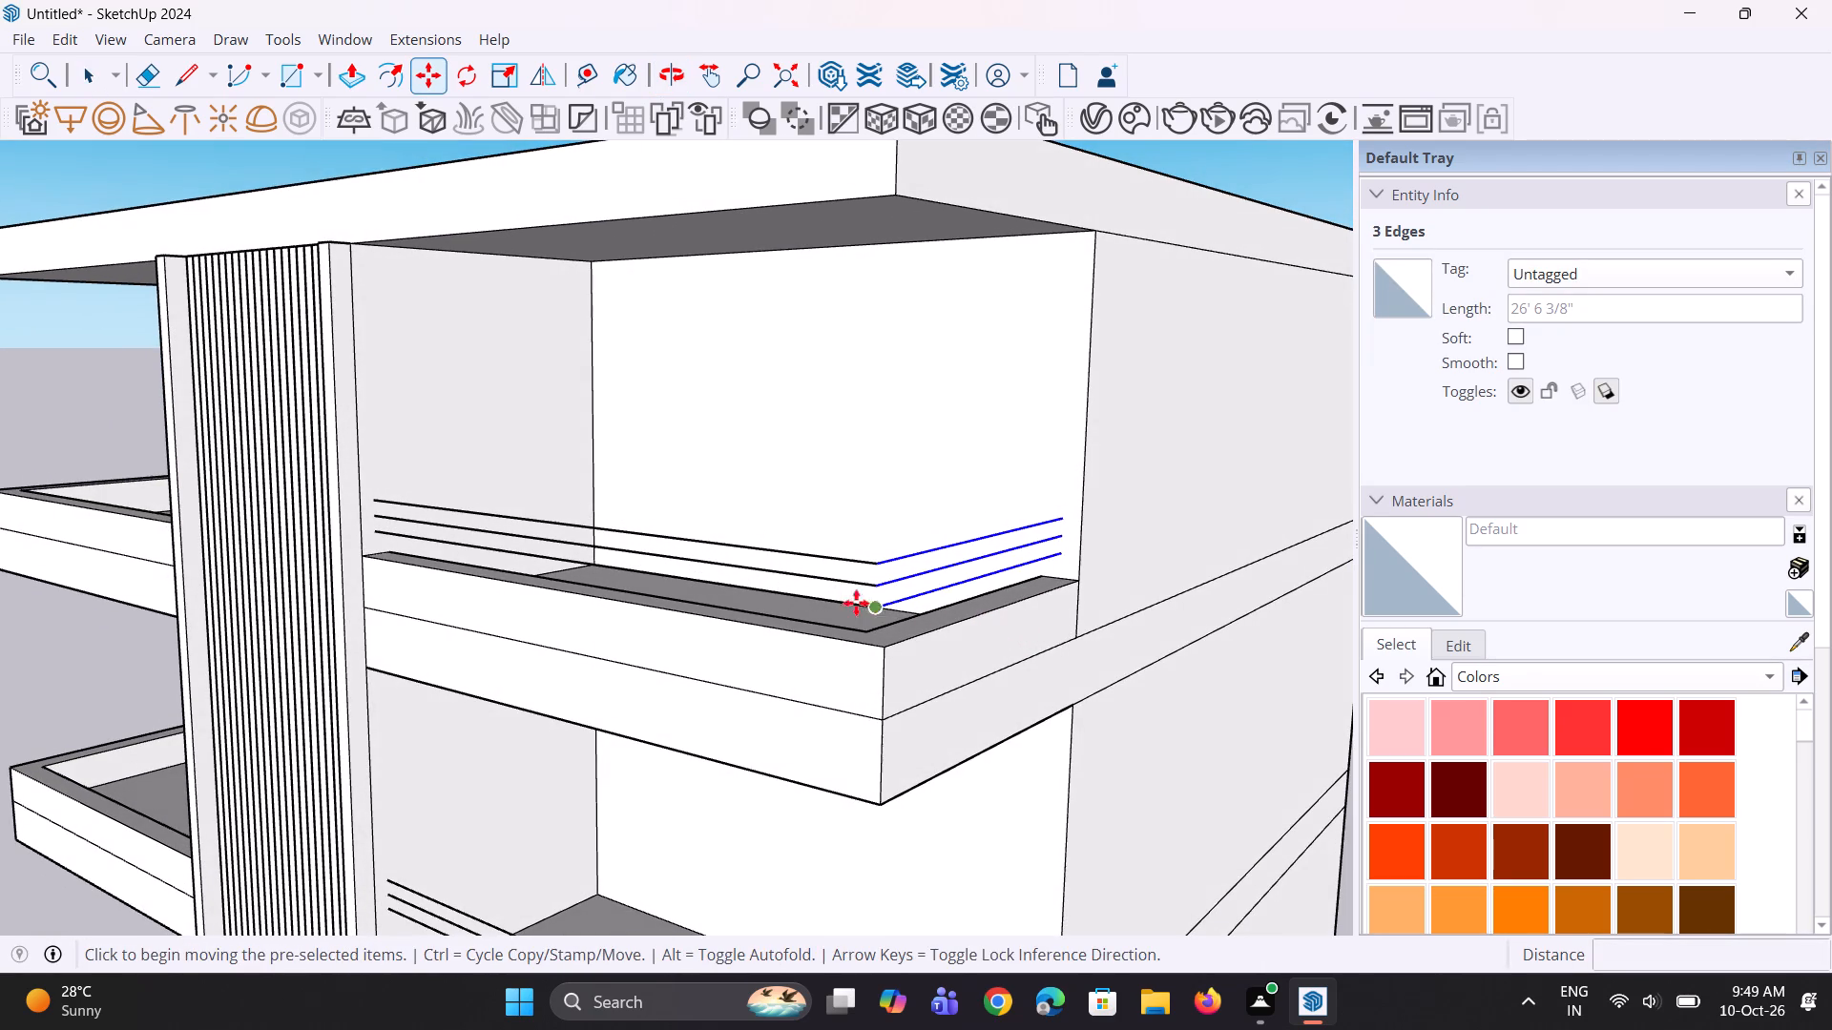
Move all six front and side rail lines of the top right balcony together slightly upward above the parapet.
key("space")
scroll(849, 601, "up", 1)
key("space")
left_click(844, 606)
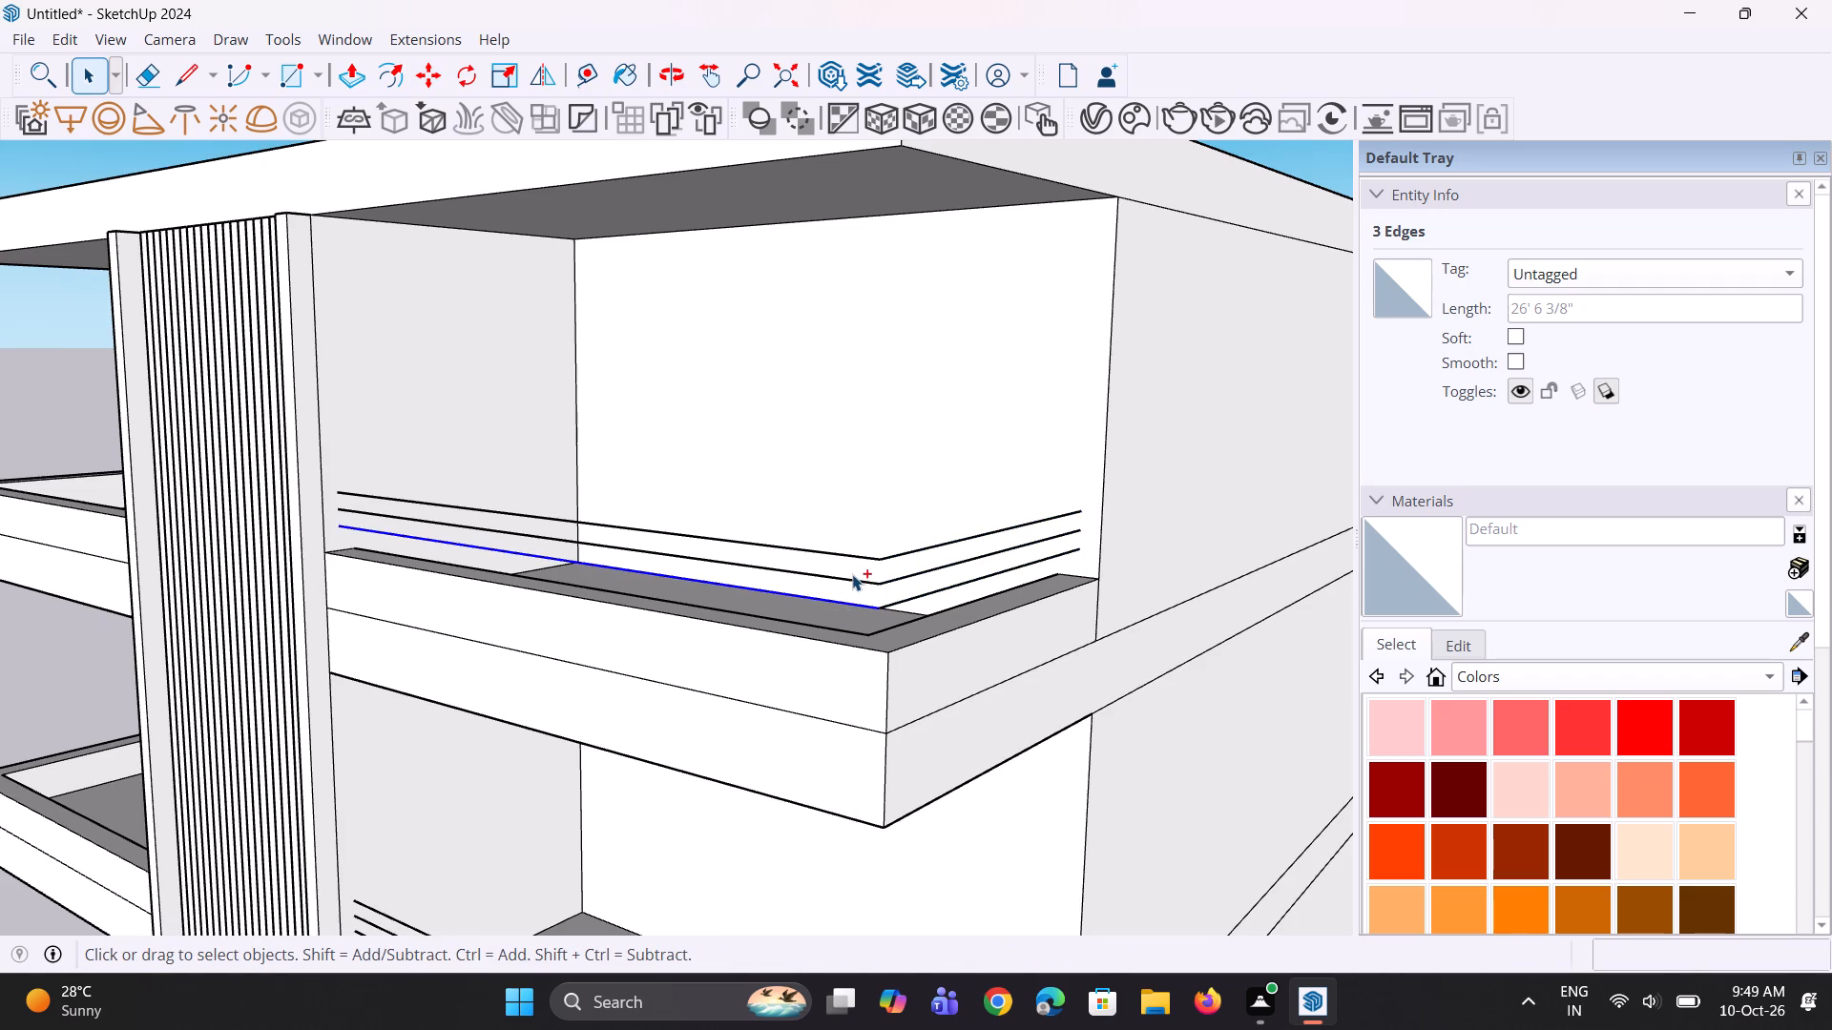
left_click(853, 581, "ctrl")
left_click(862, 554, "ctrl")
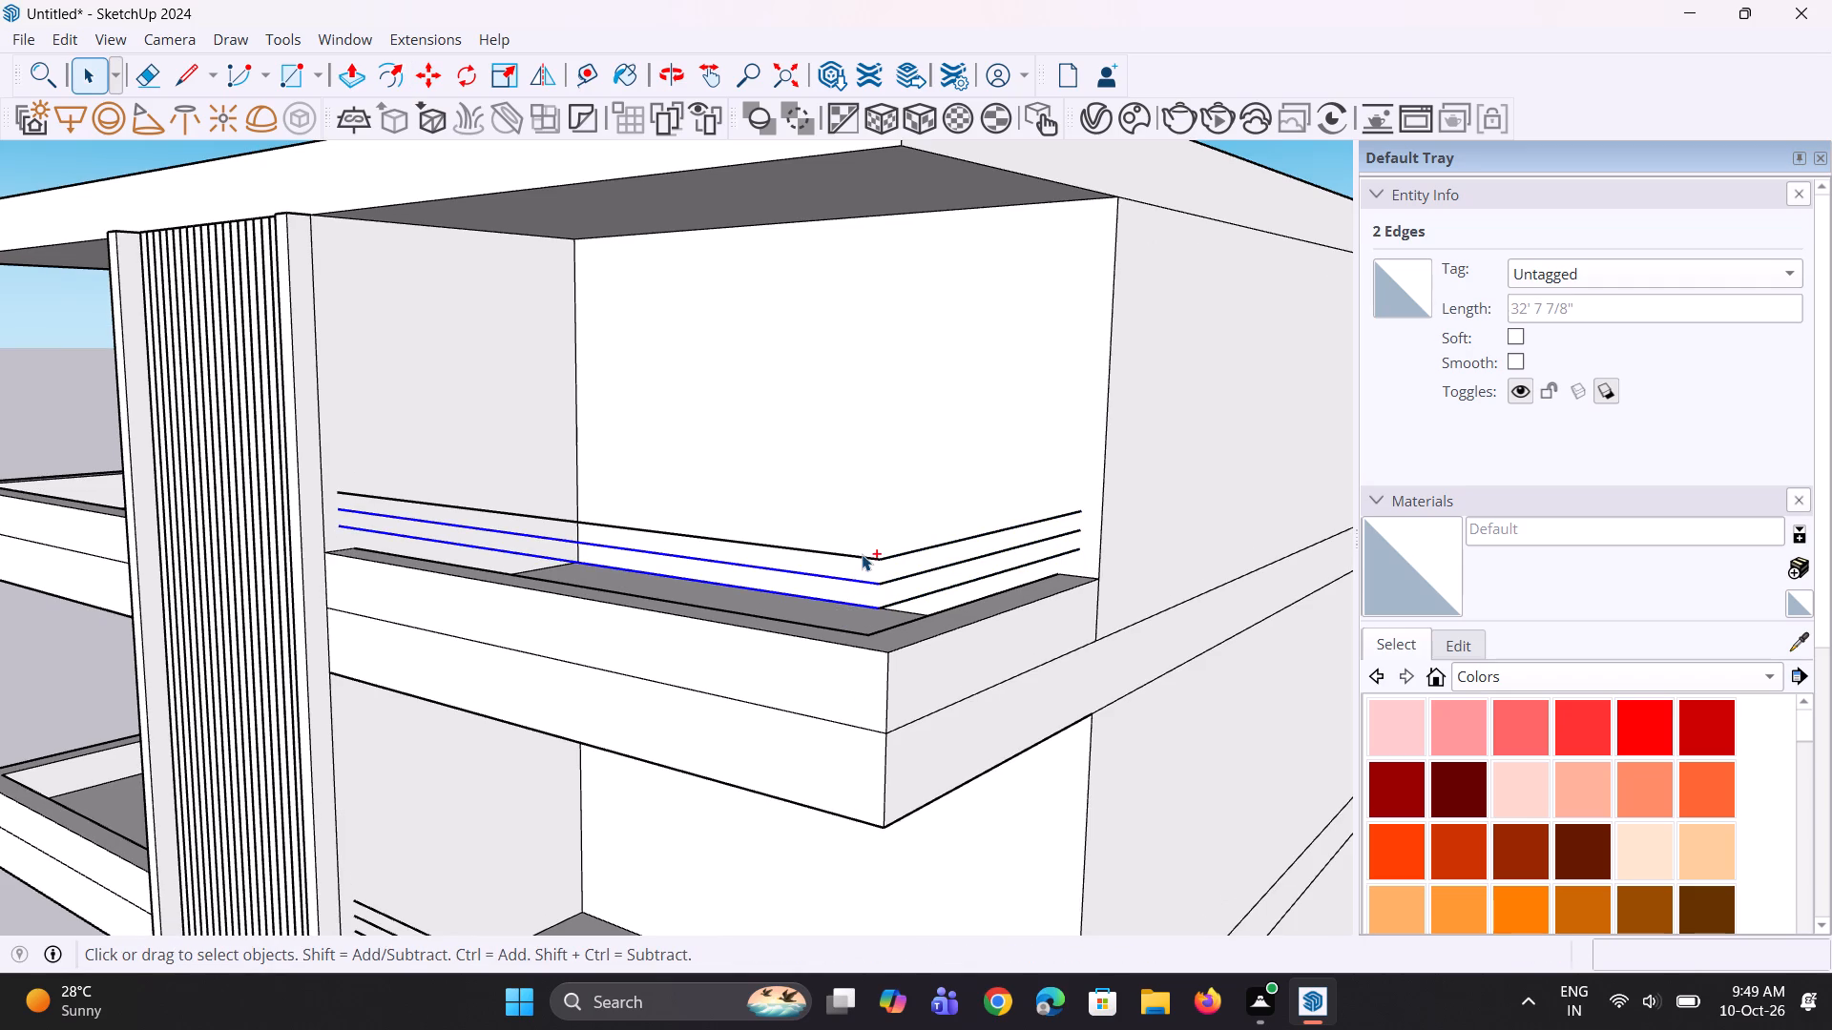
left_click(888, 553)
scroll(885, 561, "up", 2)
left_click(890, 553)
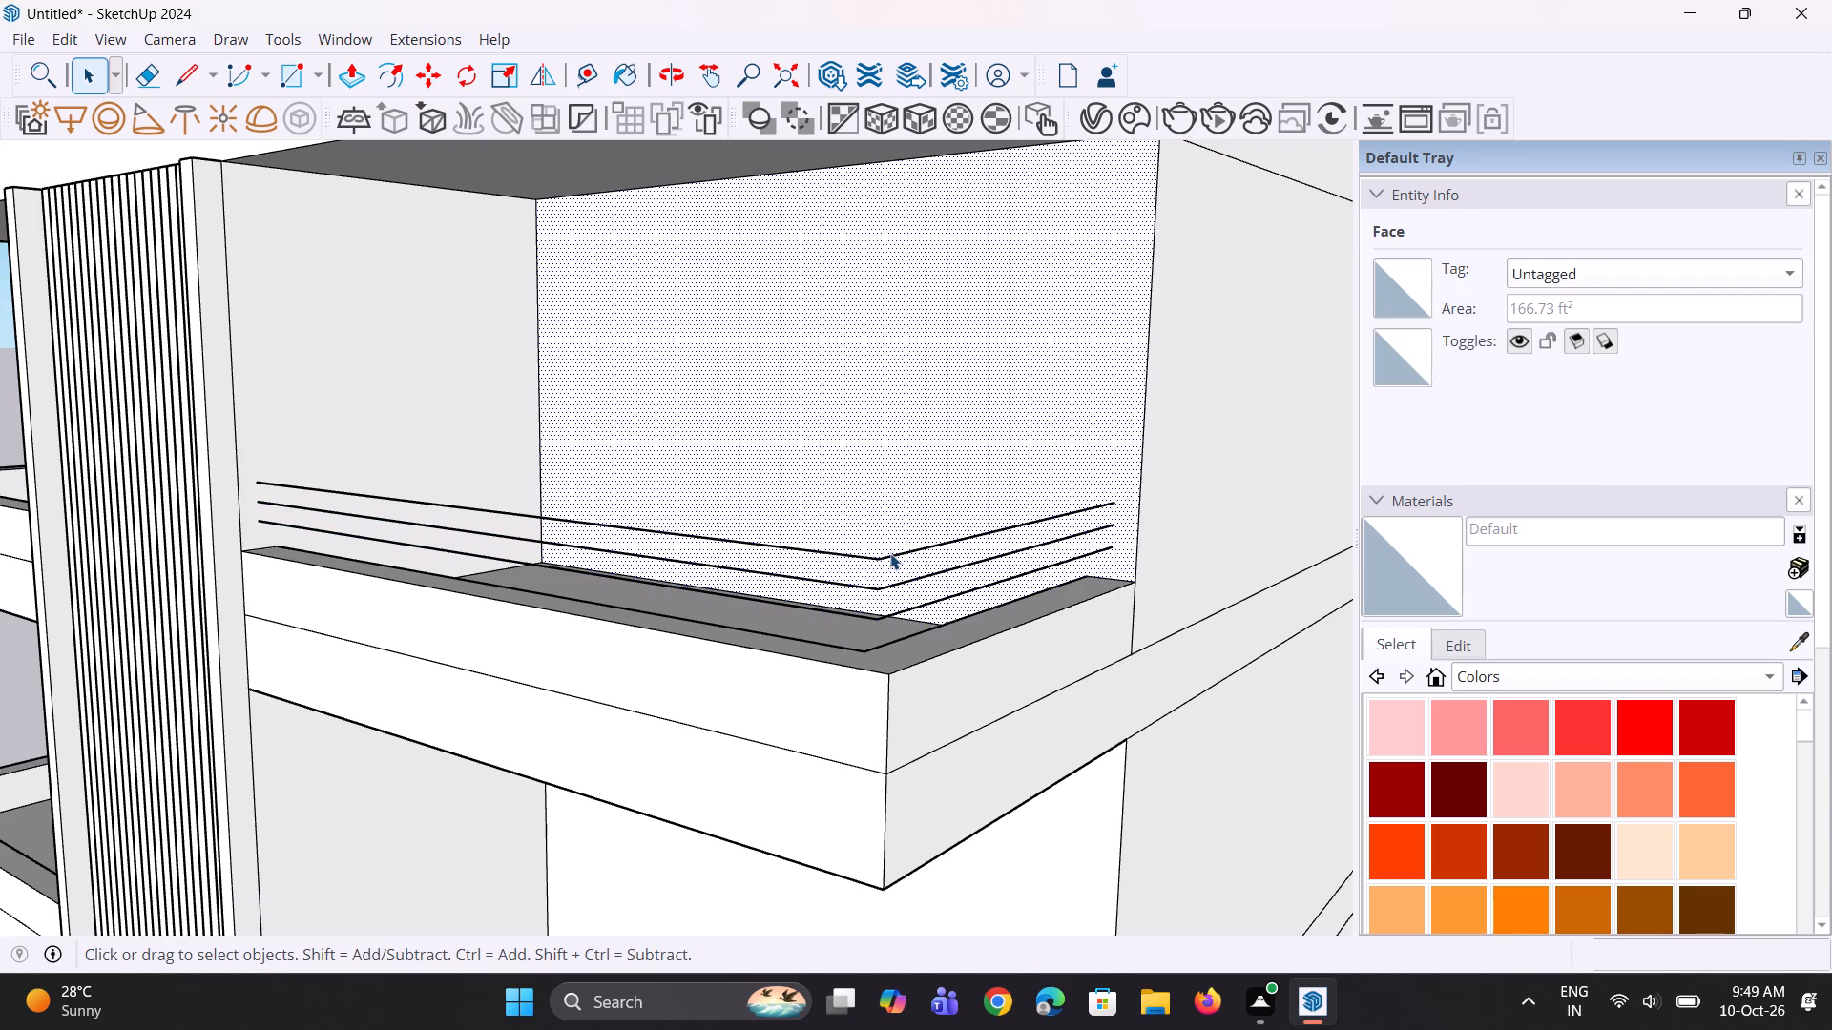
left_click(890, 556)
scroll(865, 562, "up", 3)
left_click(862, 555, "ctrl")
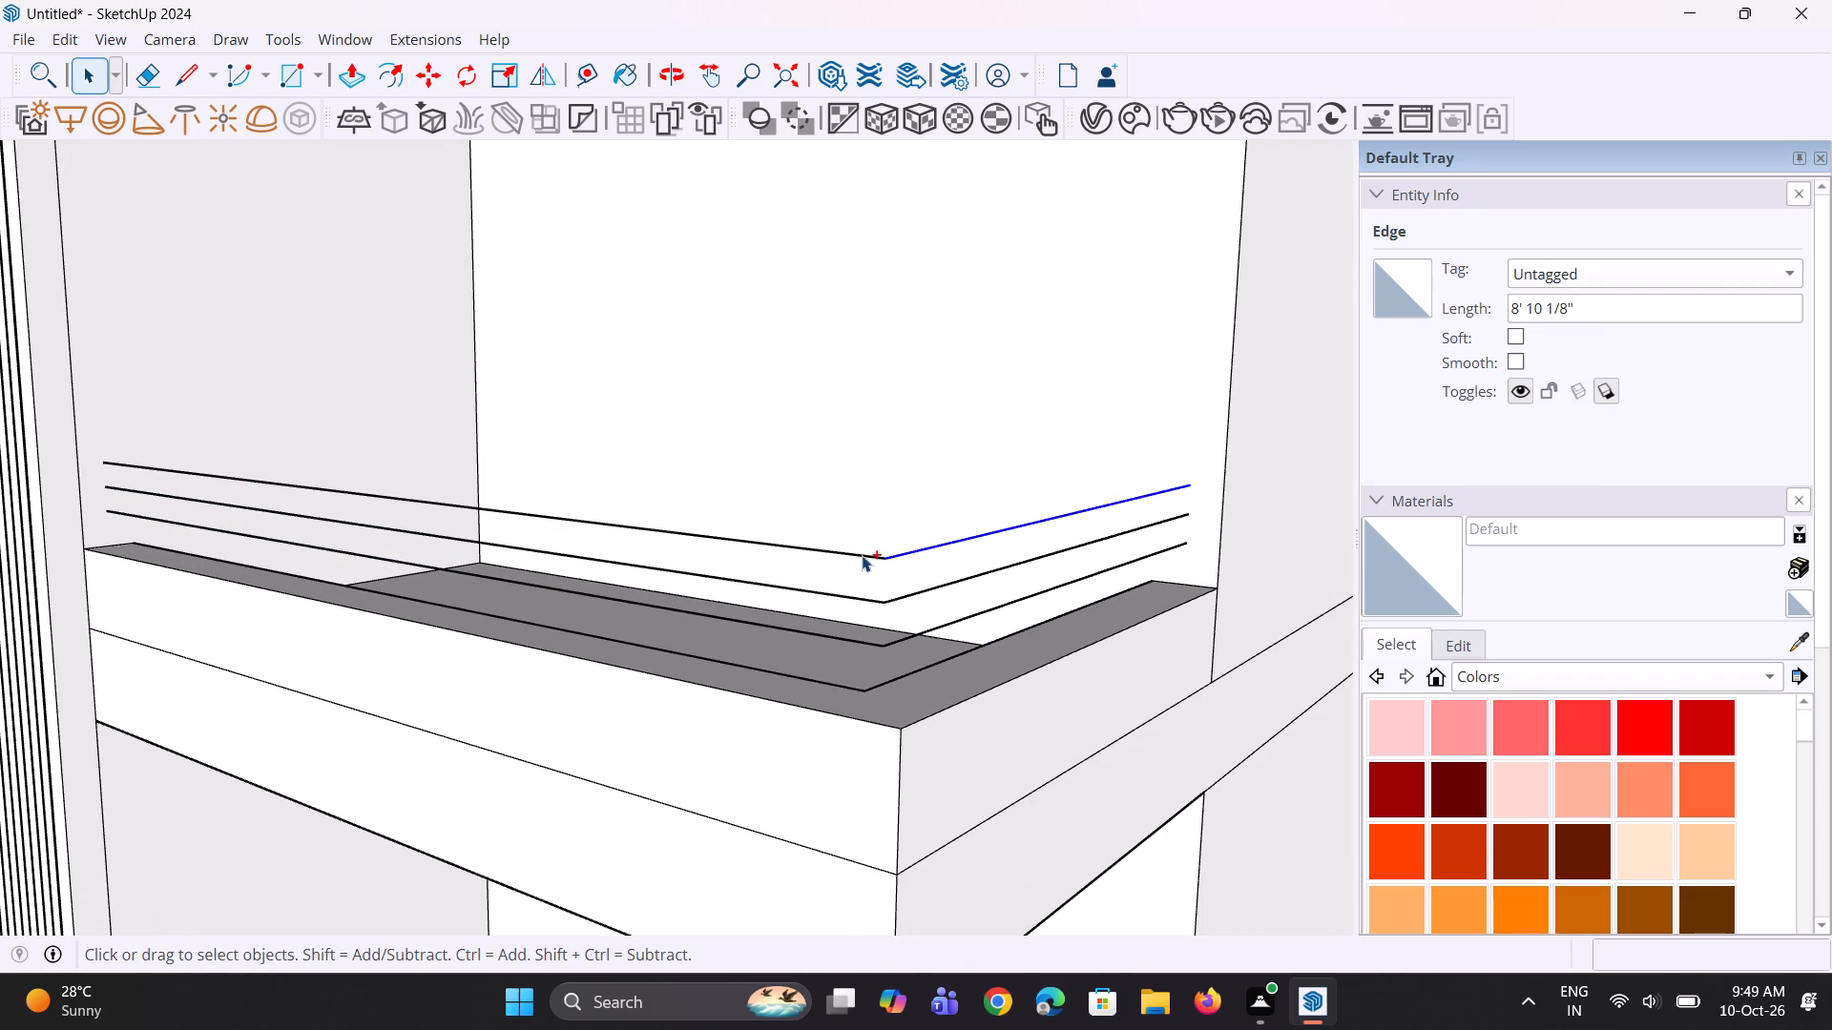
left_click(878, 604, "ctrl")
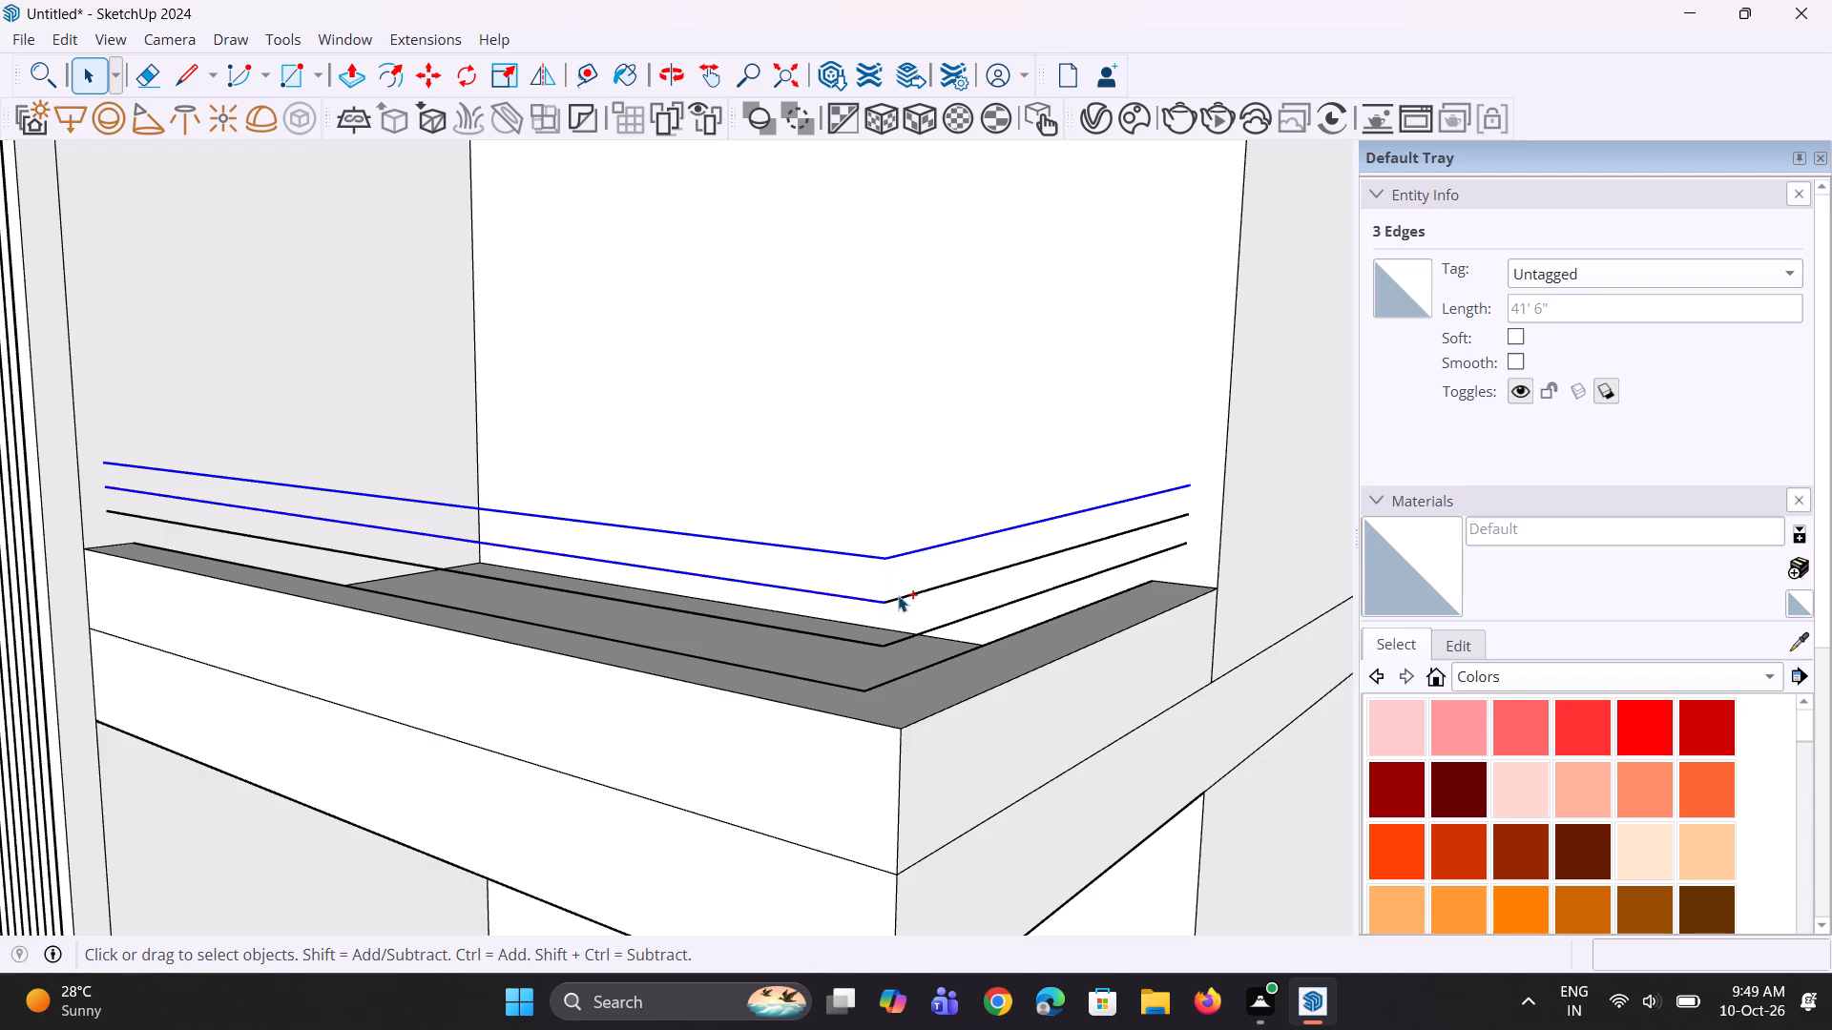
left_click(898, 595, "ctrl")
scroll(874, 640, "up", 2, "ctrl")
left_click(851, 644, "ctrl")
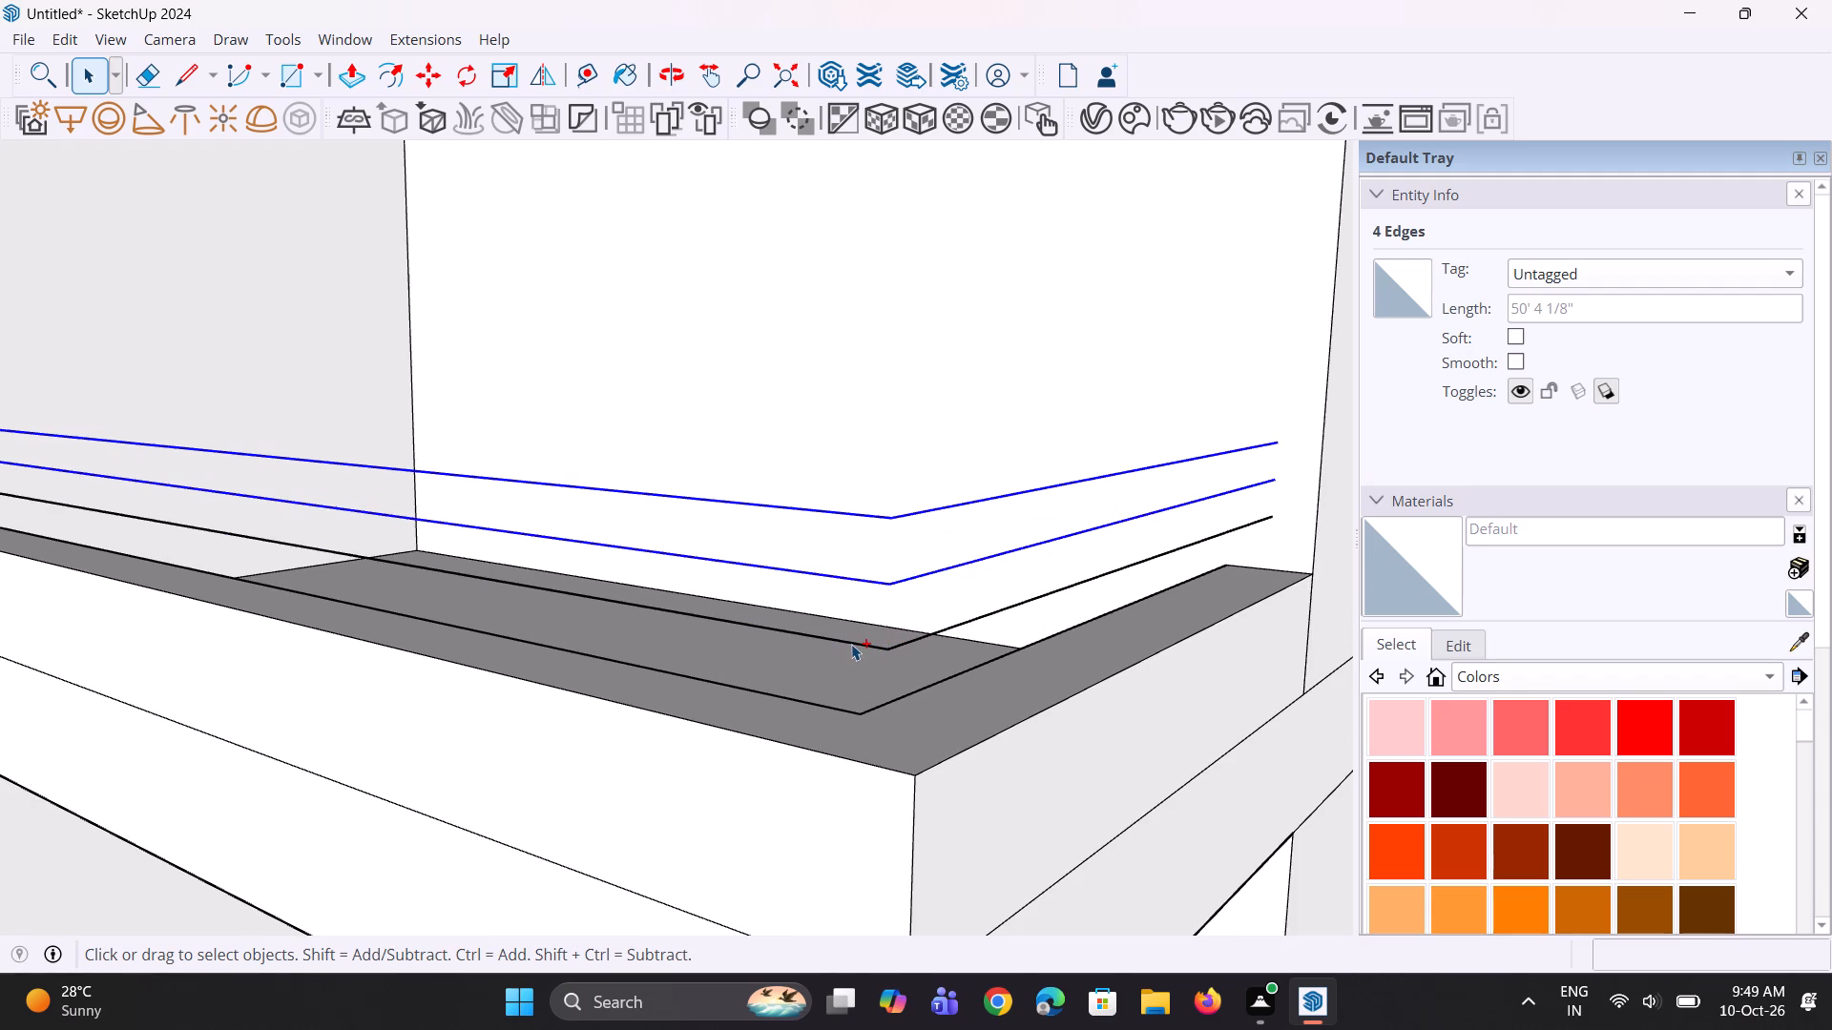
left_click(905, 644, "ctrl")
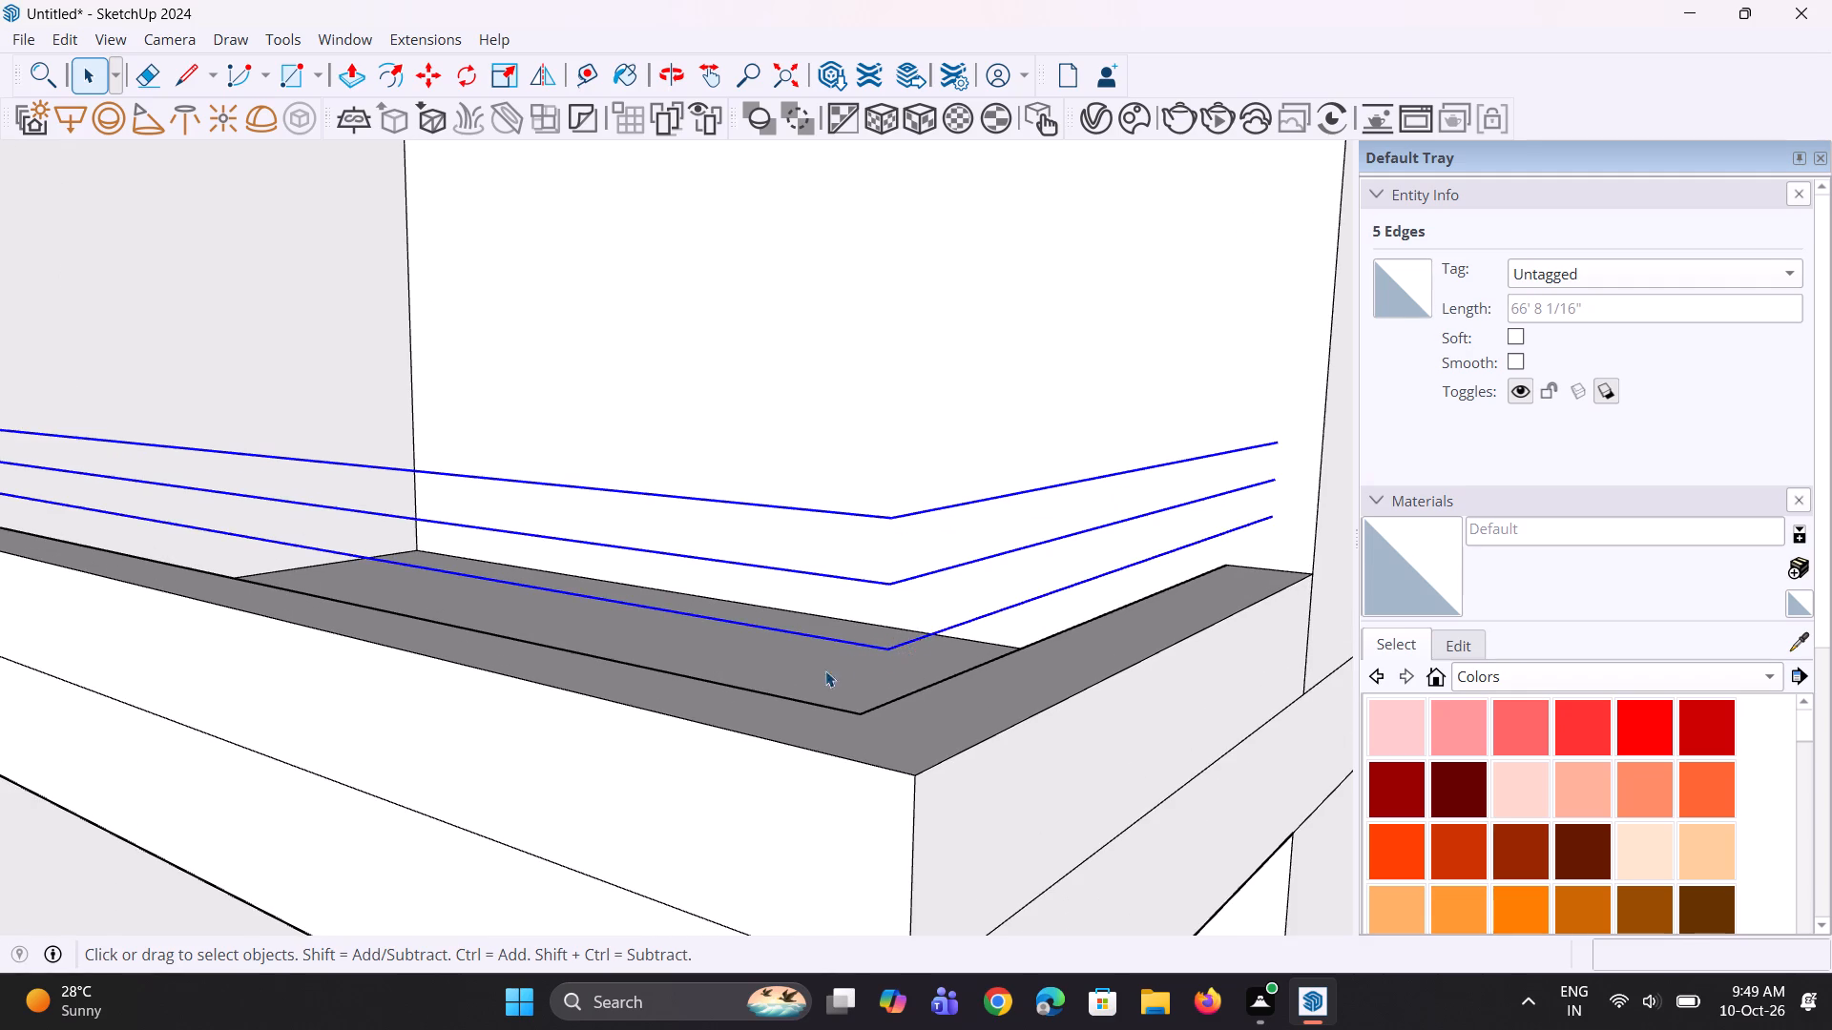
scroll(817, 672, "down", 8)
middle_click_drag(816, 651, 794, 626)
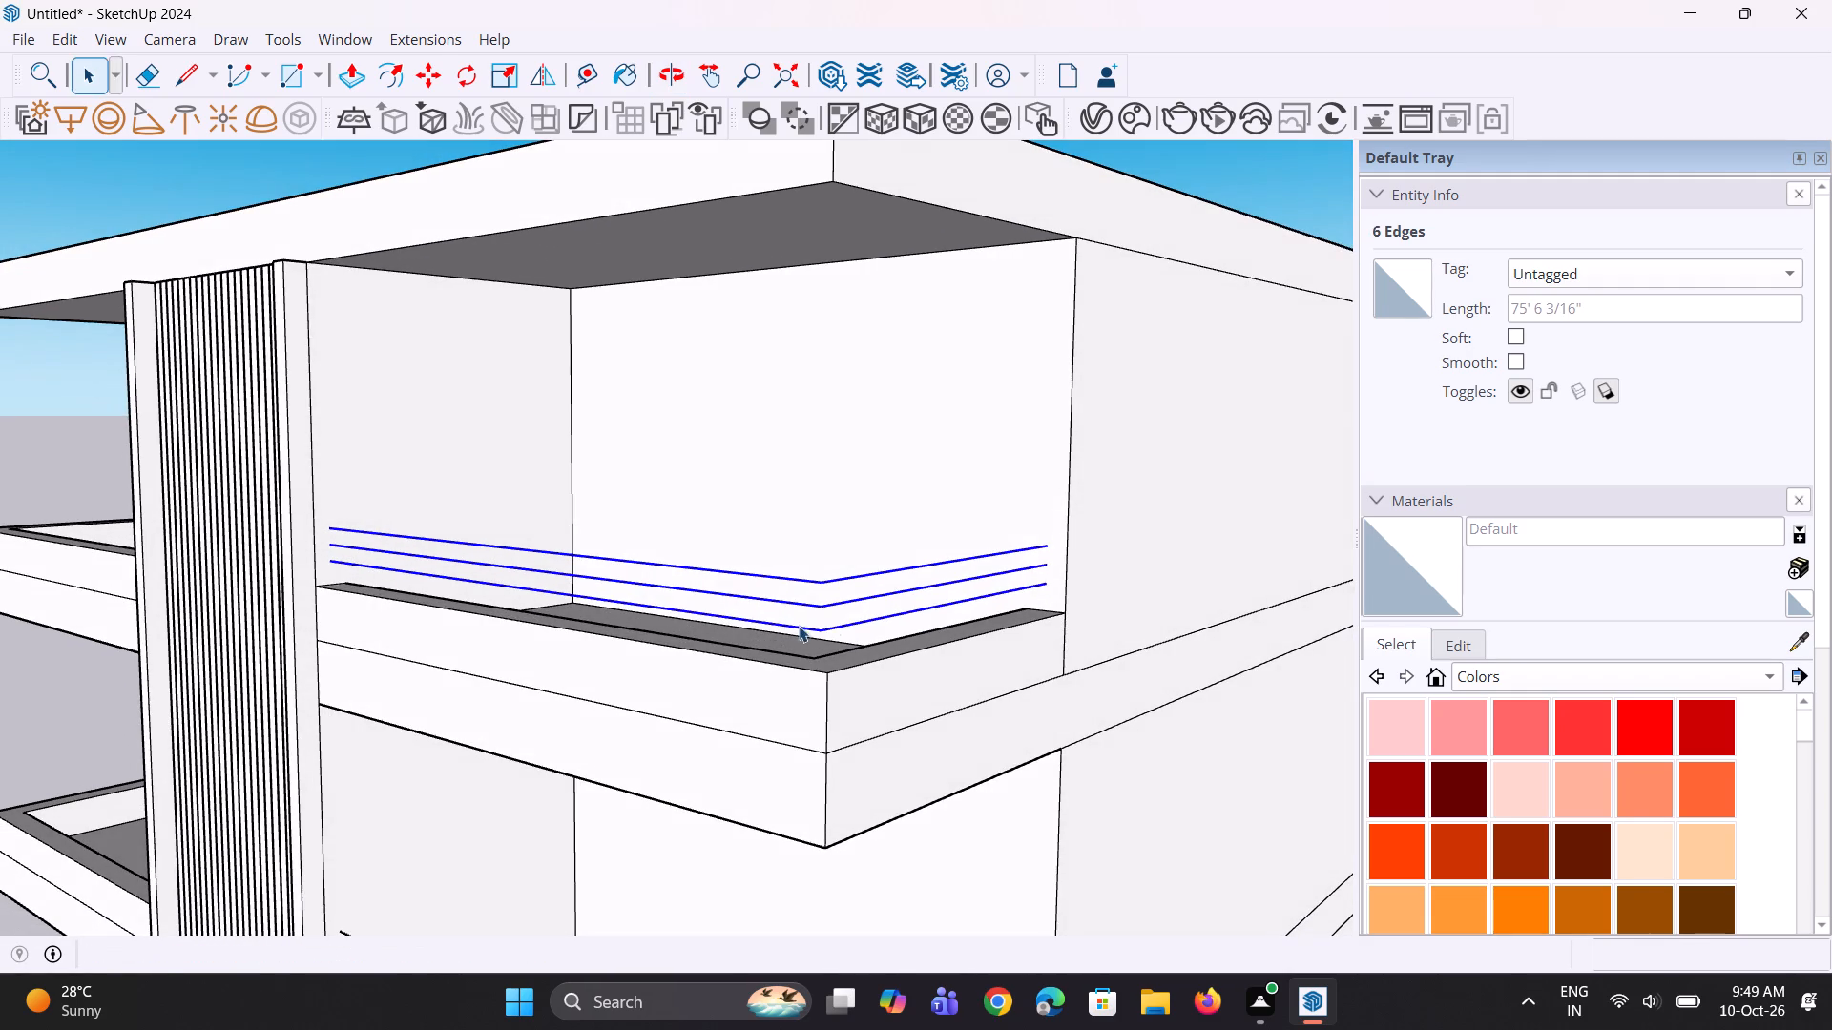
key("m")
scroll(989, 578, "up", 7)
left_click(1065, 566)
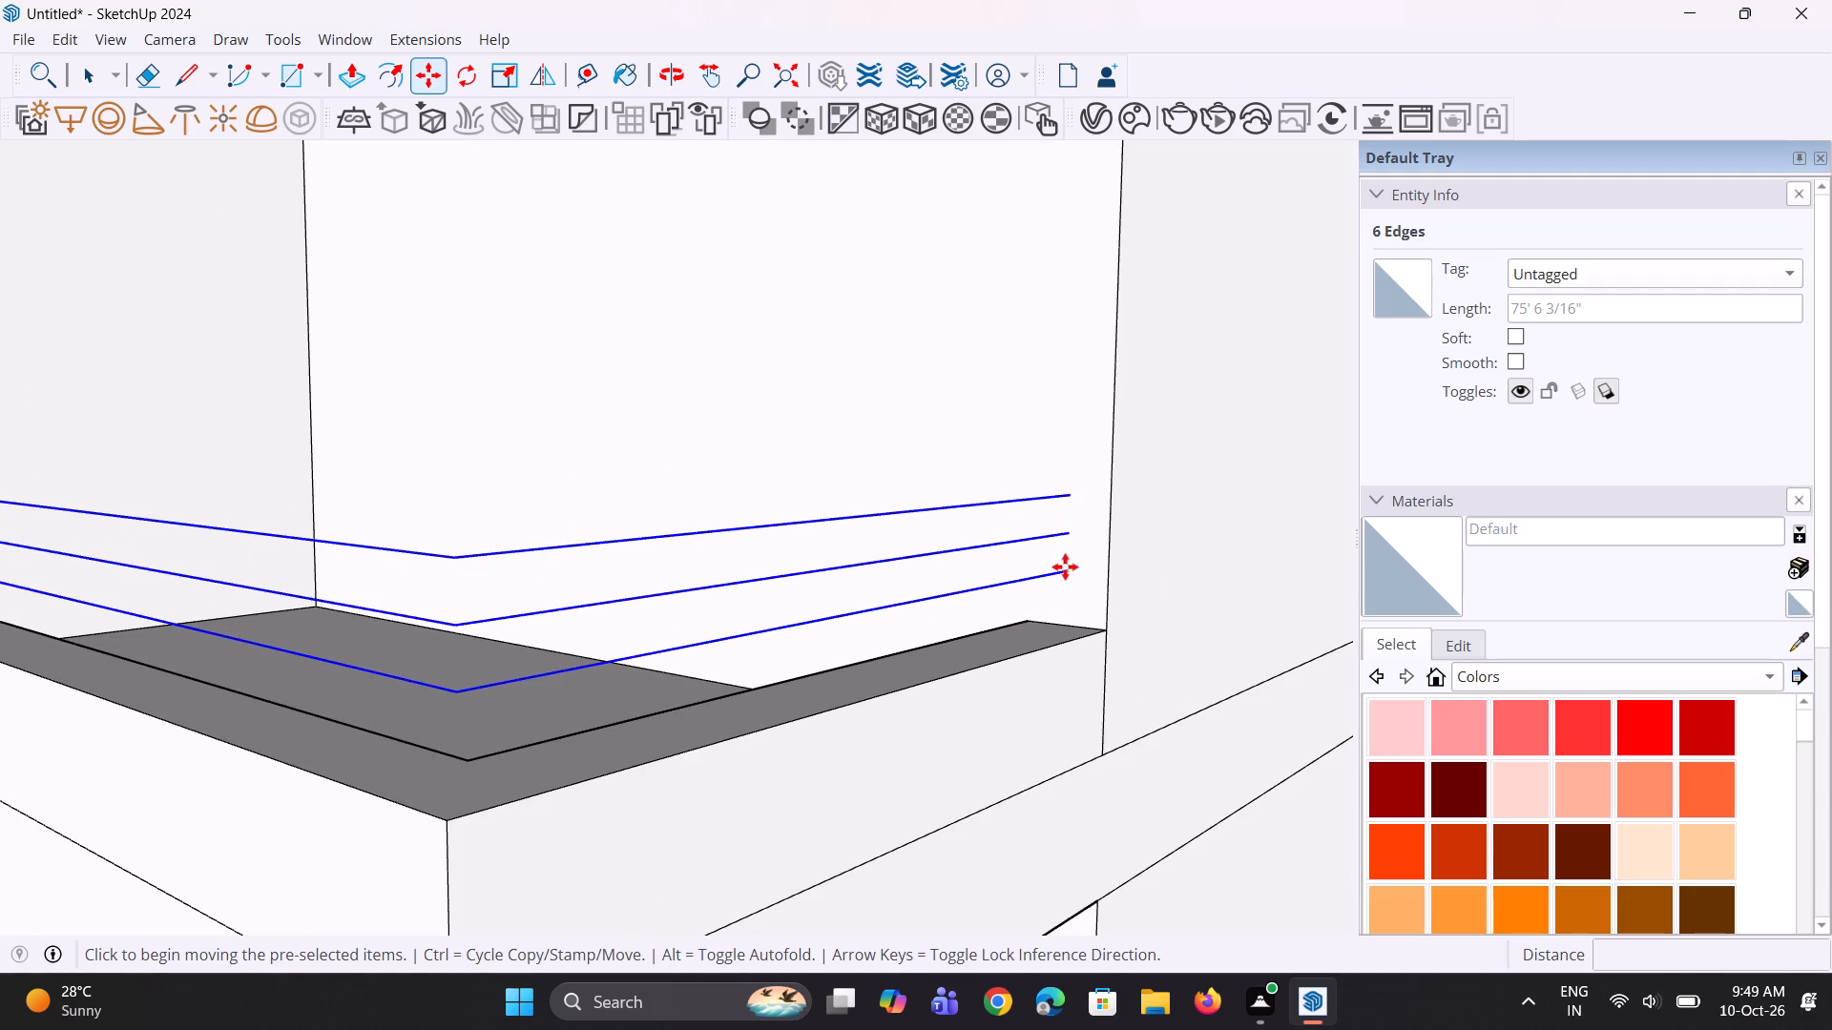
left_click(1067, 550)
scroll(1077, 576, "down", 3)
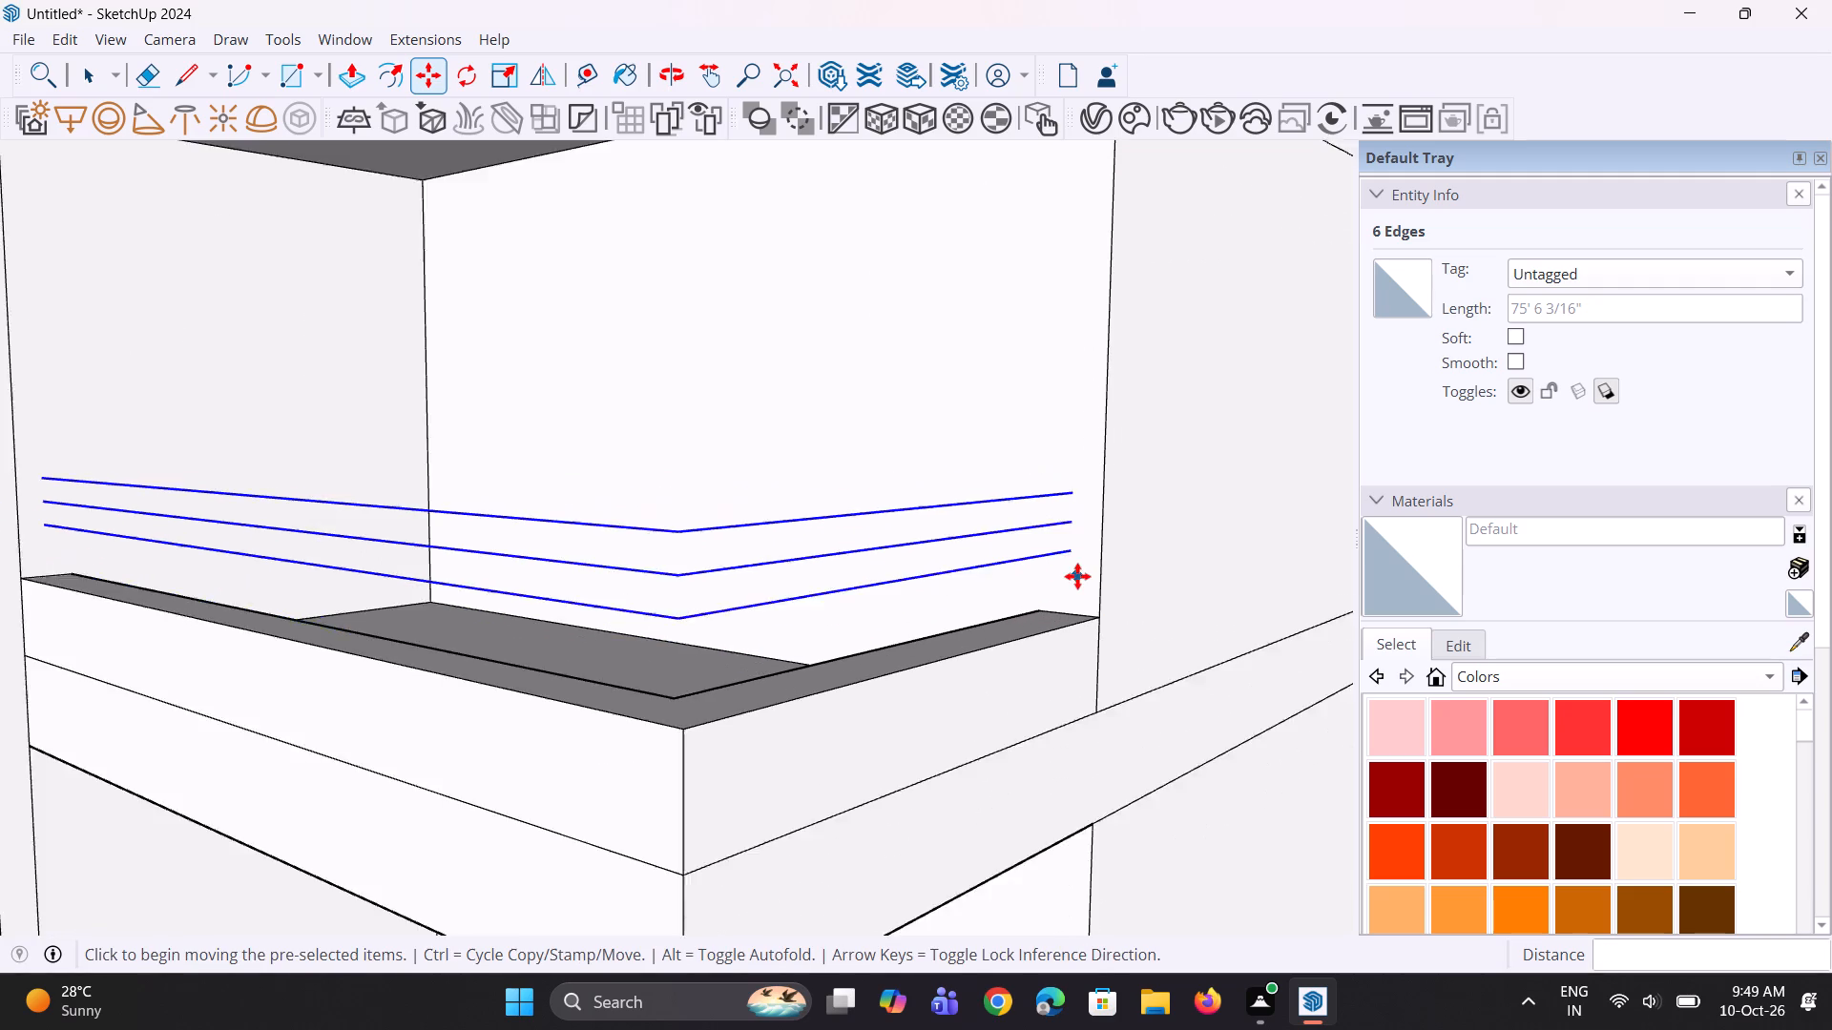
scroll(1077, 576, "down", 14)
middle_click_drag(905, 600, 1157, 555)
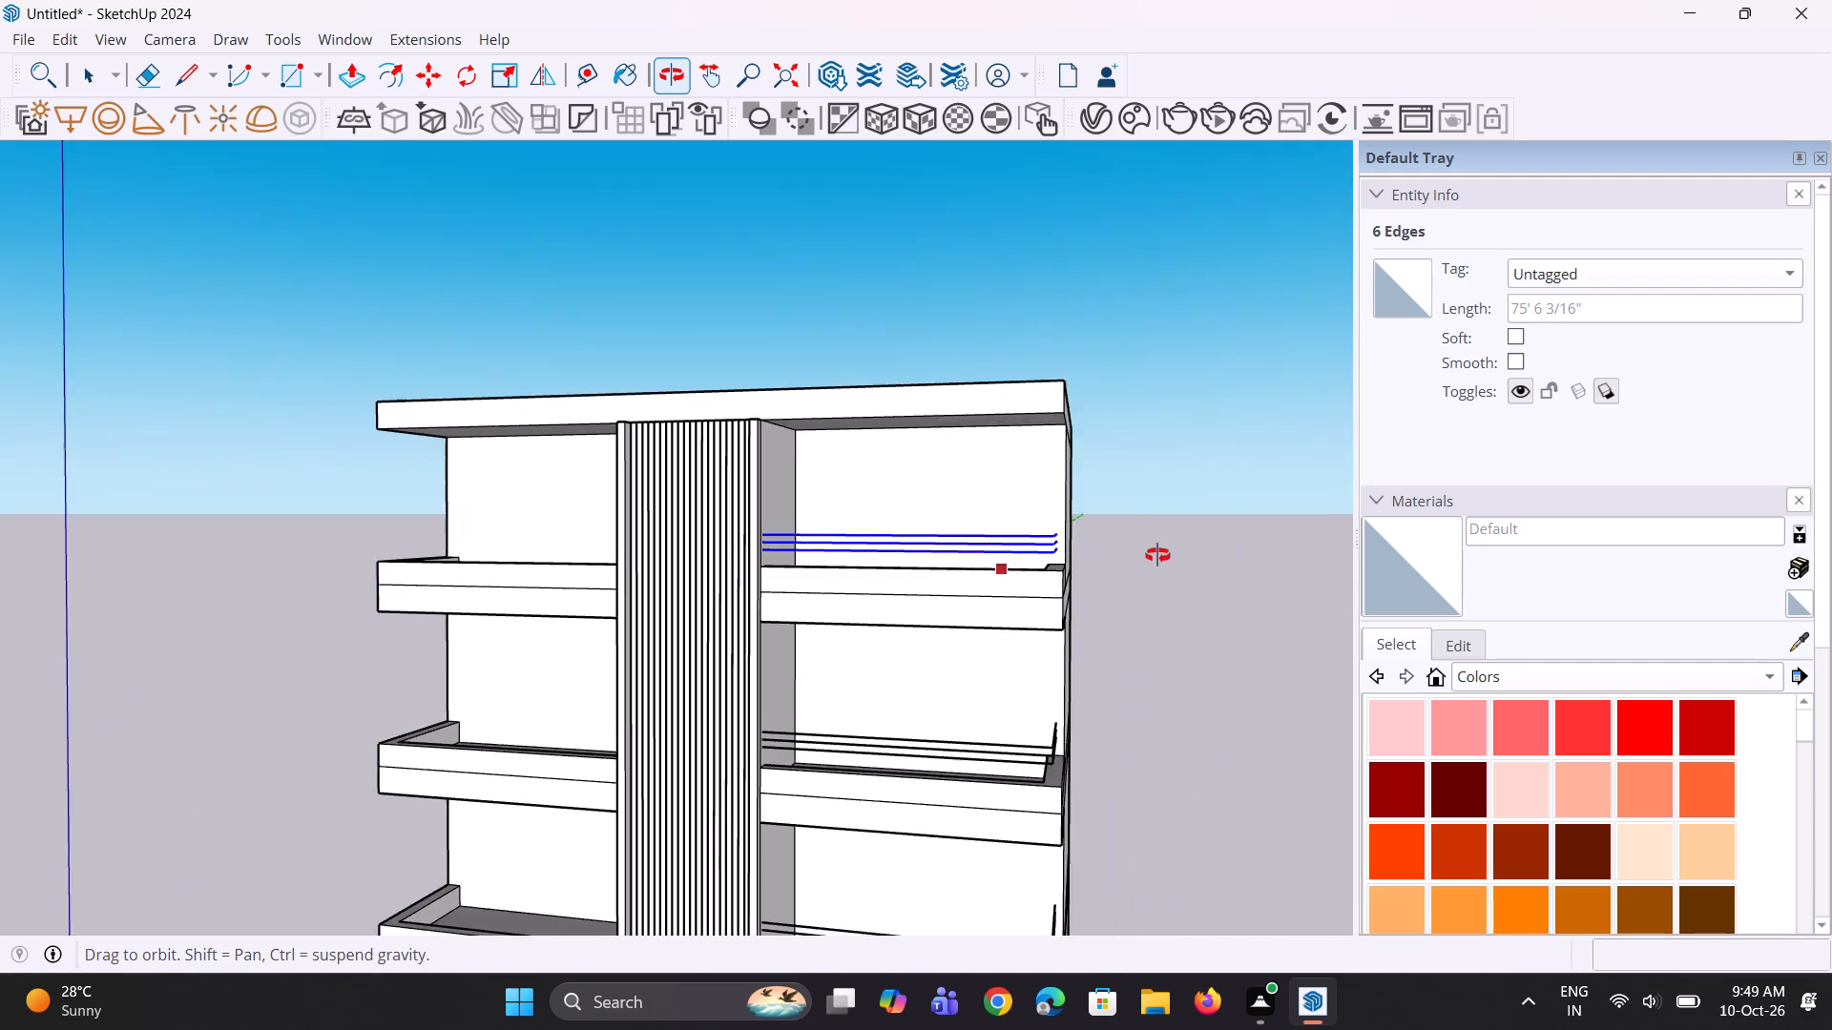
middle_click_drag(1157, 555, 1161, 555)
key("space")
key("space")
left_click(1165, 577)
Draw a 5 1/2" by 5 1/2" square on the wall around the slatted-strip end of the top balcony's uppermost front rail line.
middle_click_drag(670, 614, 241, 709)
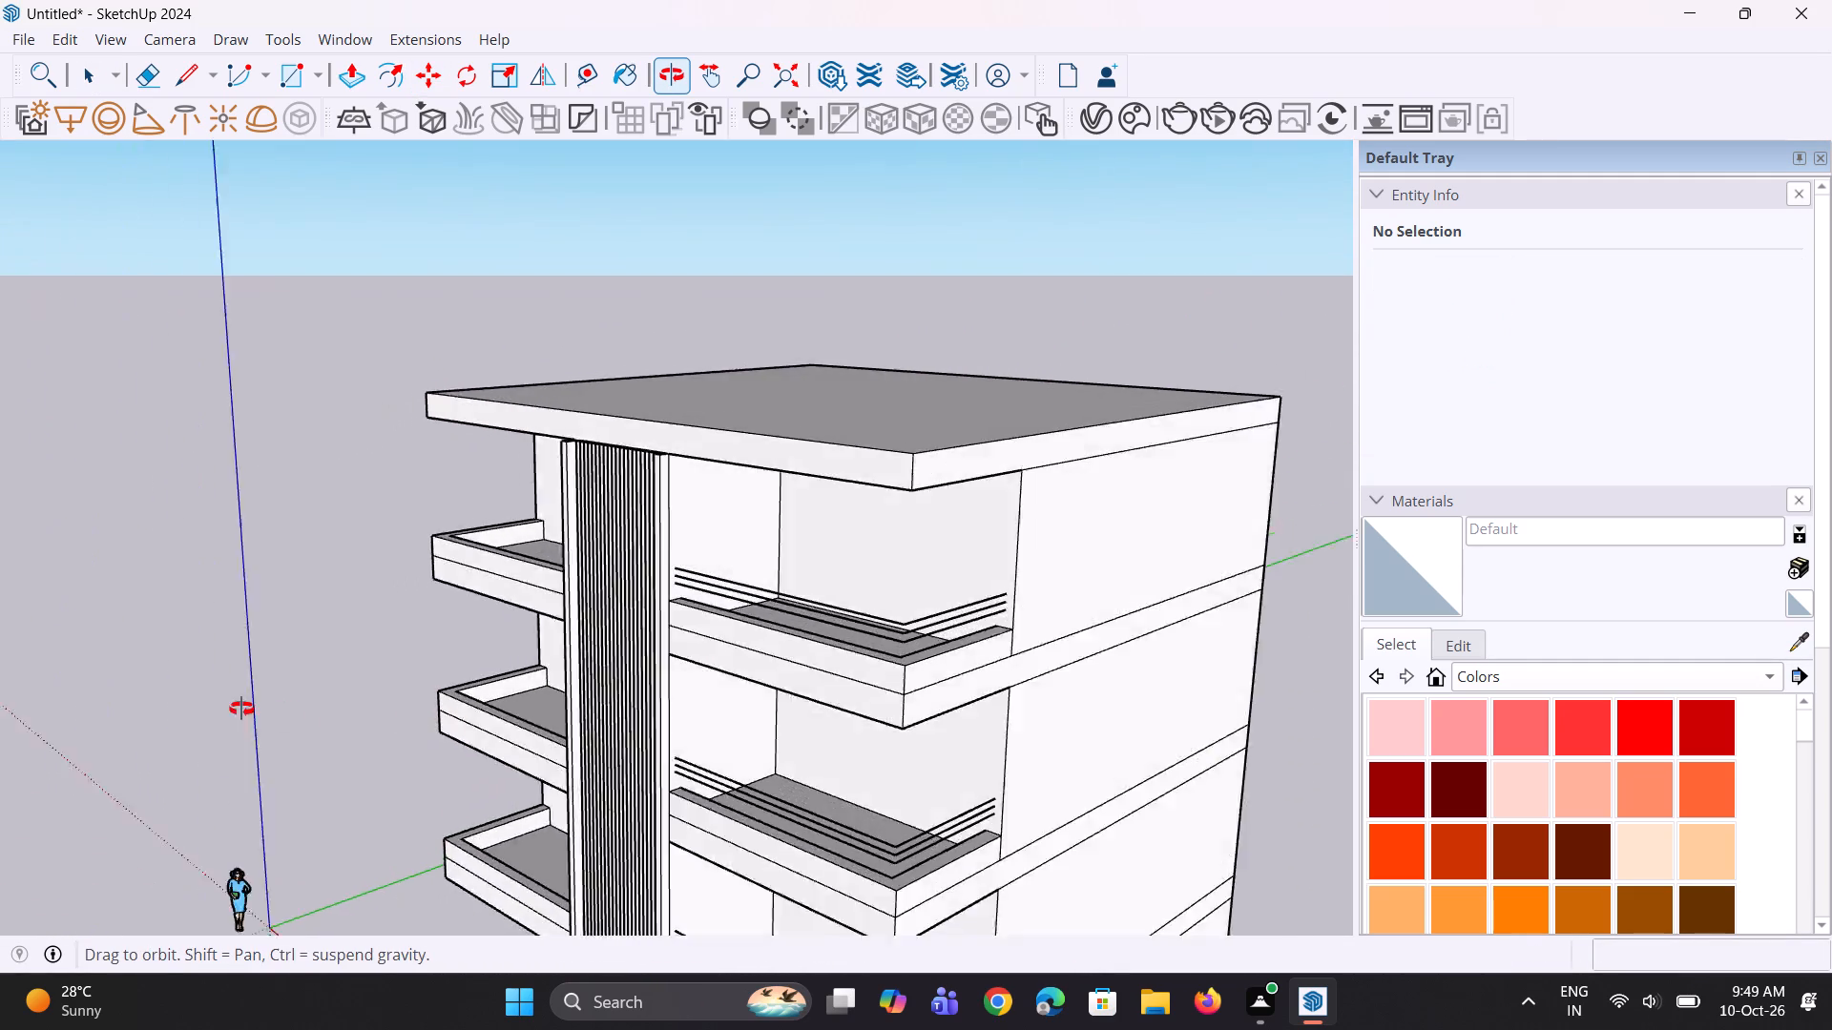
middle_click_drag(241, 709, 223, 706)
scroll(445, 578, "up", 2)
scroll(783, 565, "up", 6)
middle_click_drag(760, 622, 622, 618)
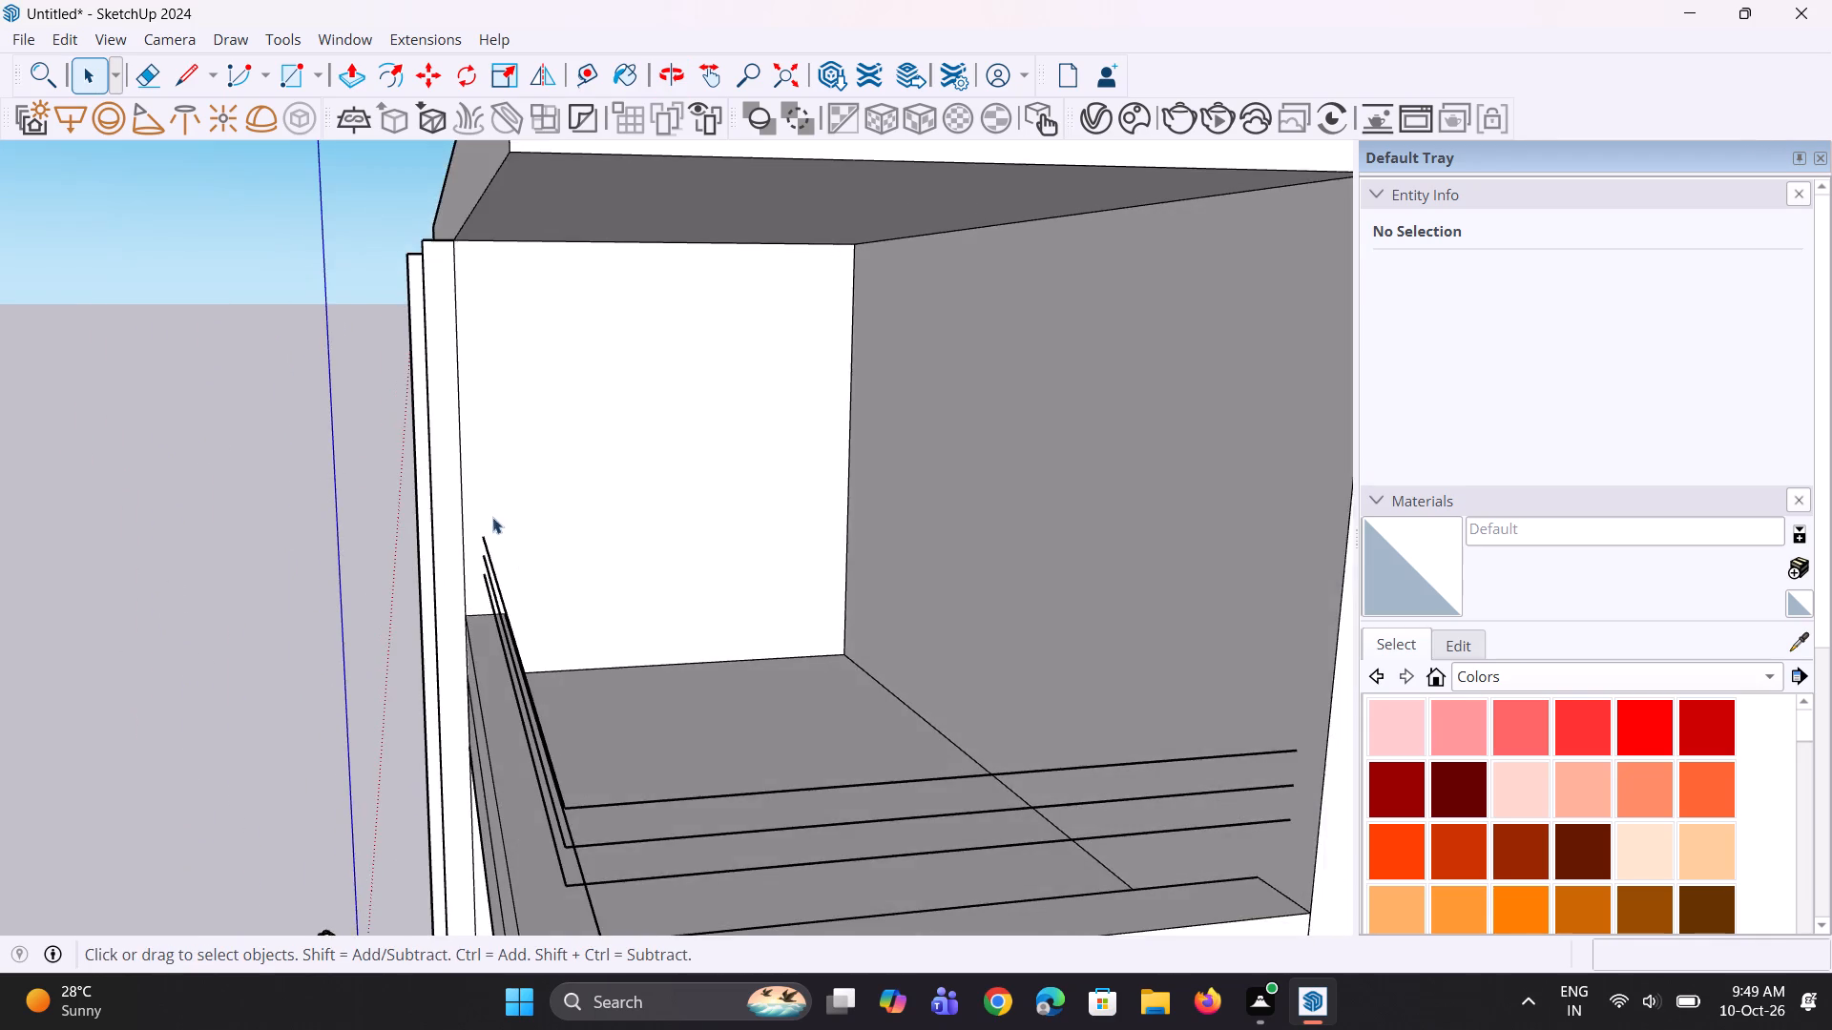
scroll(491, 516, "up", 7)
middle_click_drag(510, 581, 624, 594)
scroll(613, 564, "up", 6)
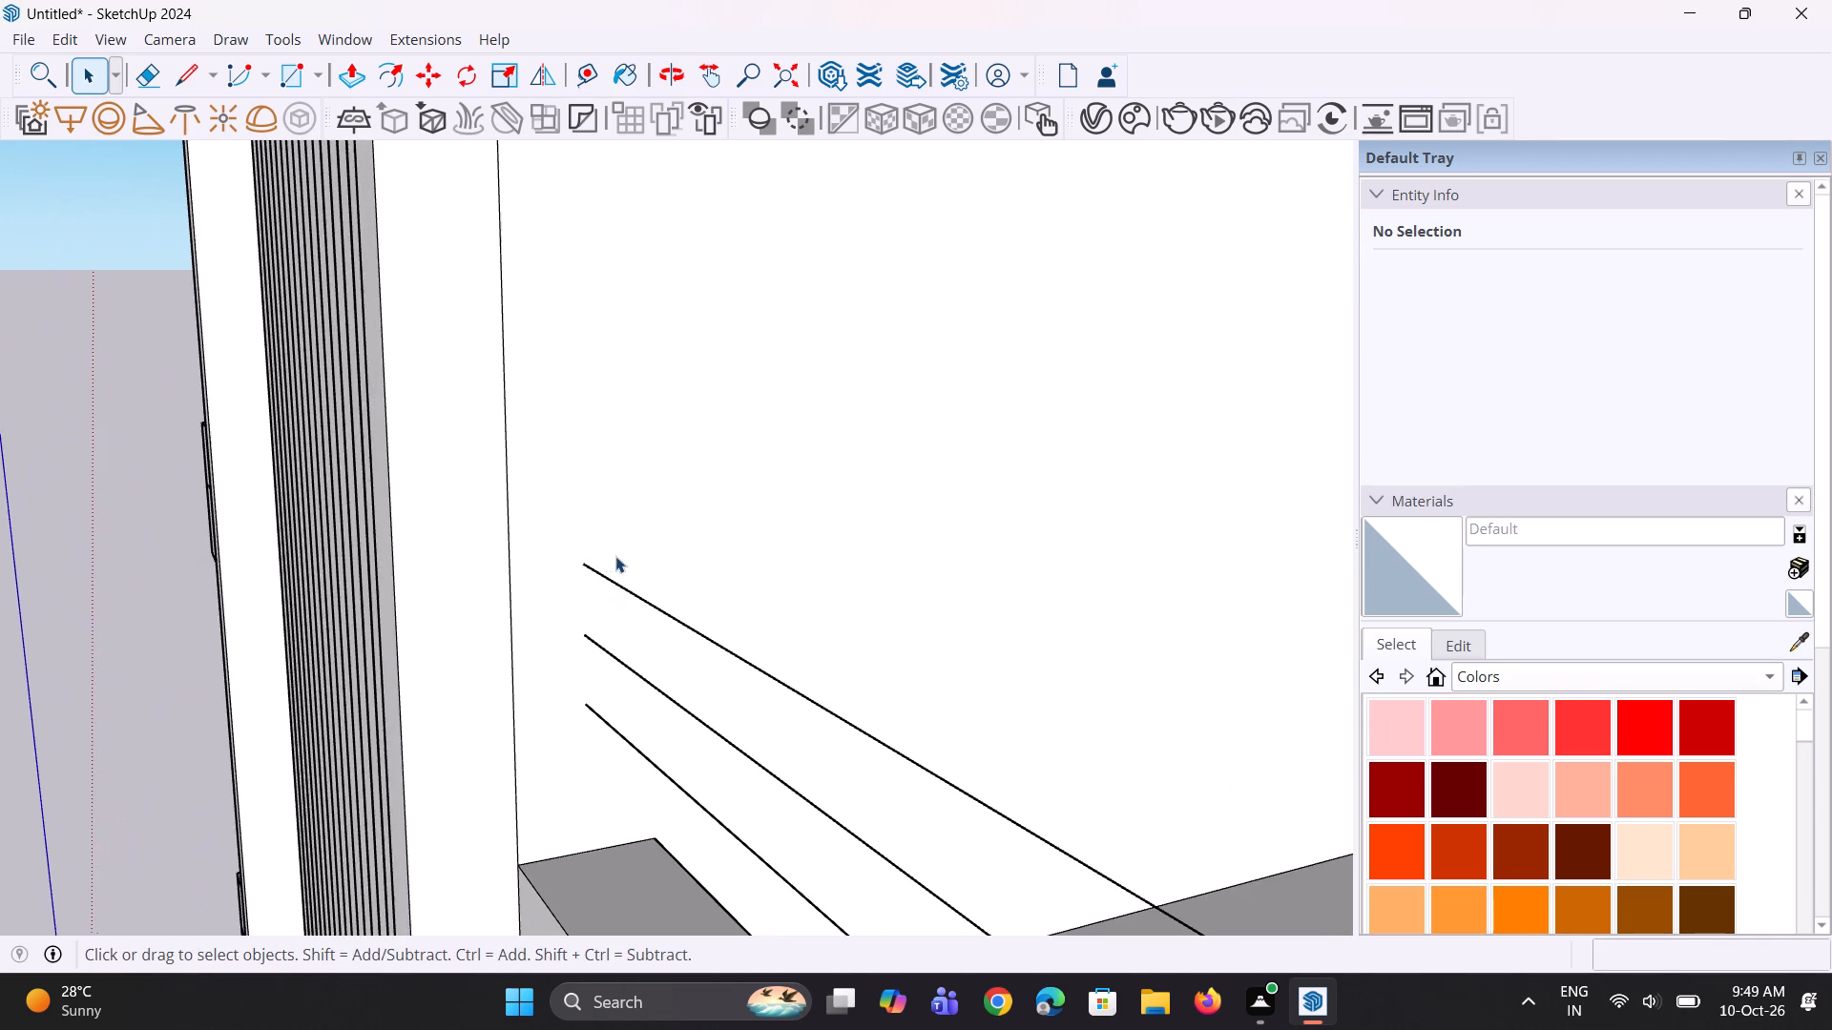
key("r")
scroll(567, 569, "up", 4)
left_click(565, 520)
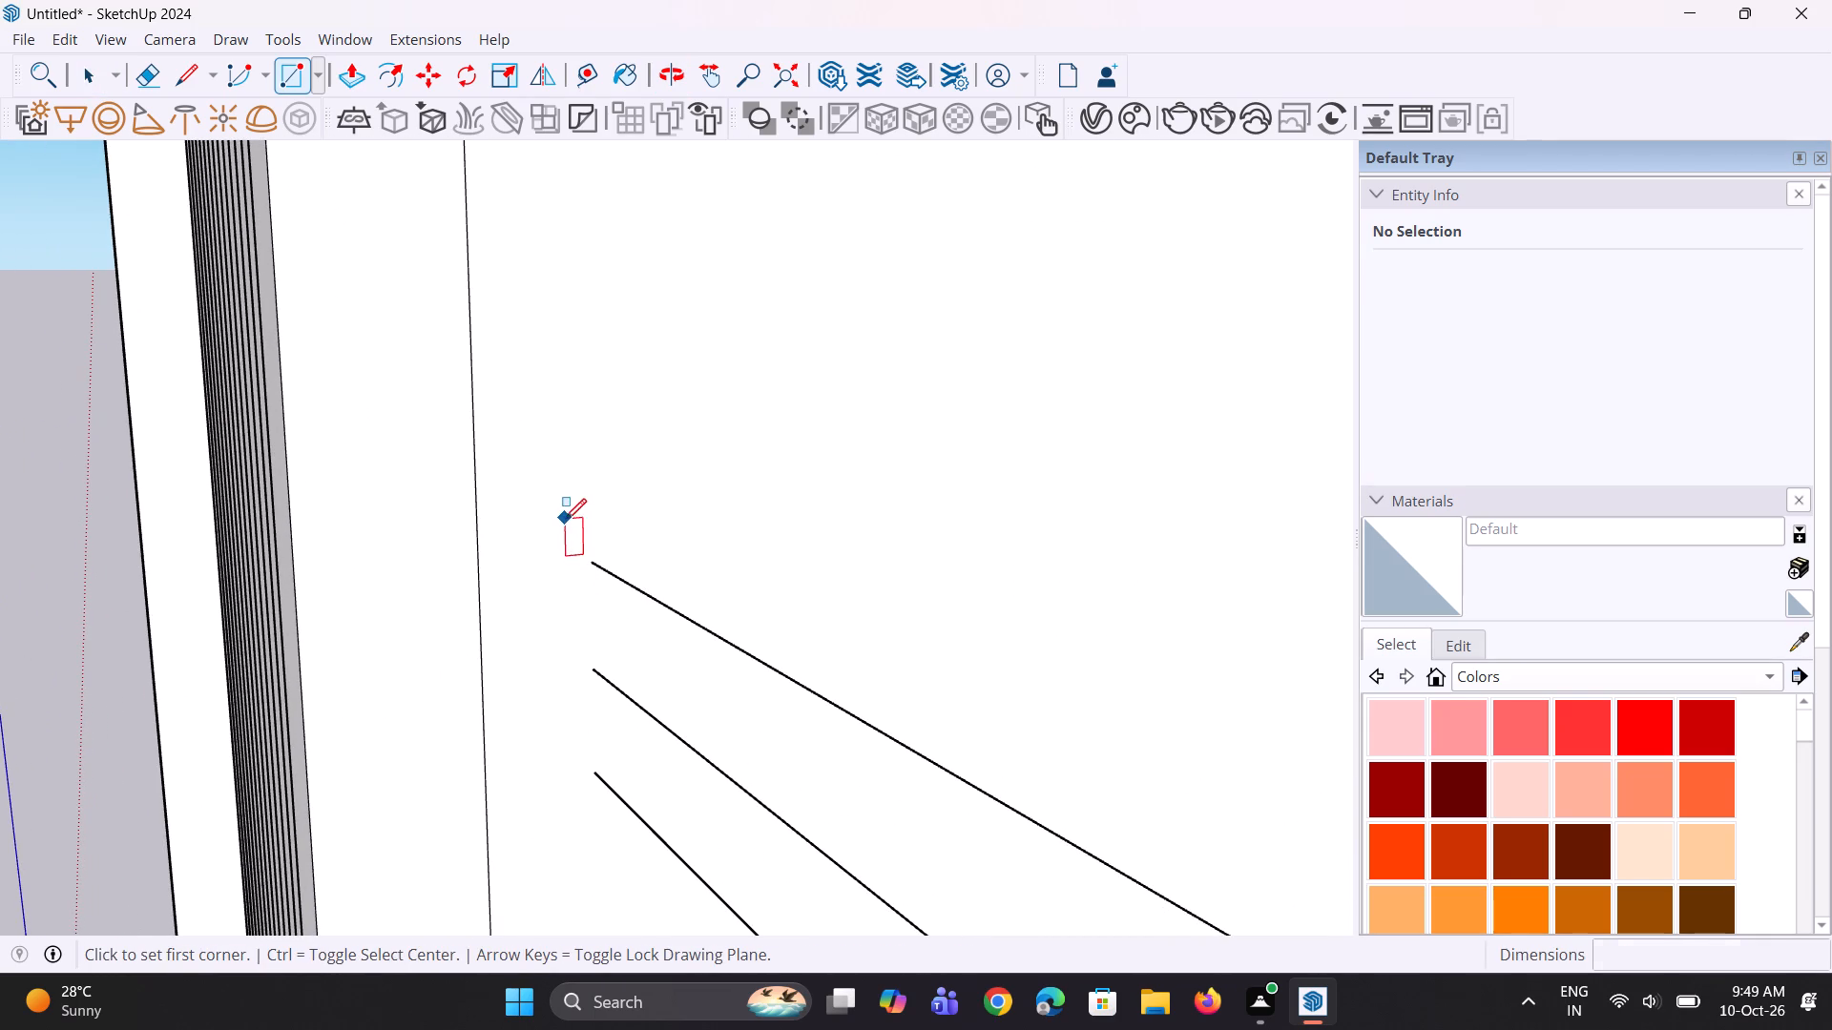
left_click(668, 621)
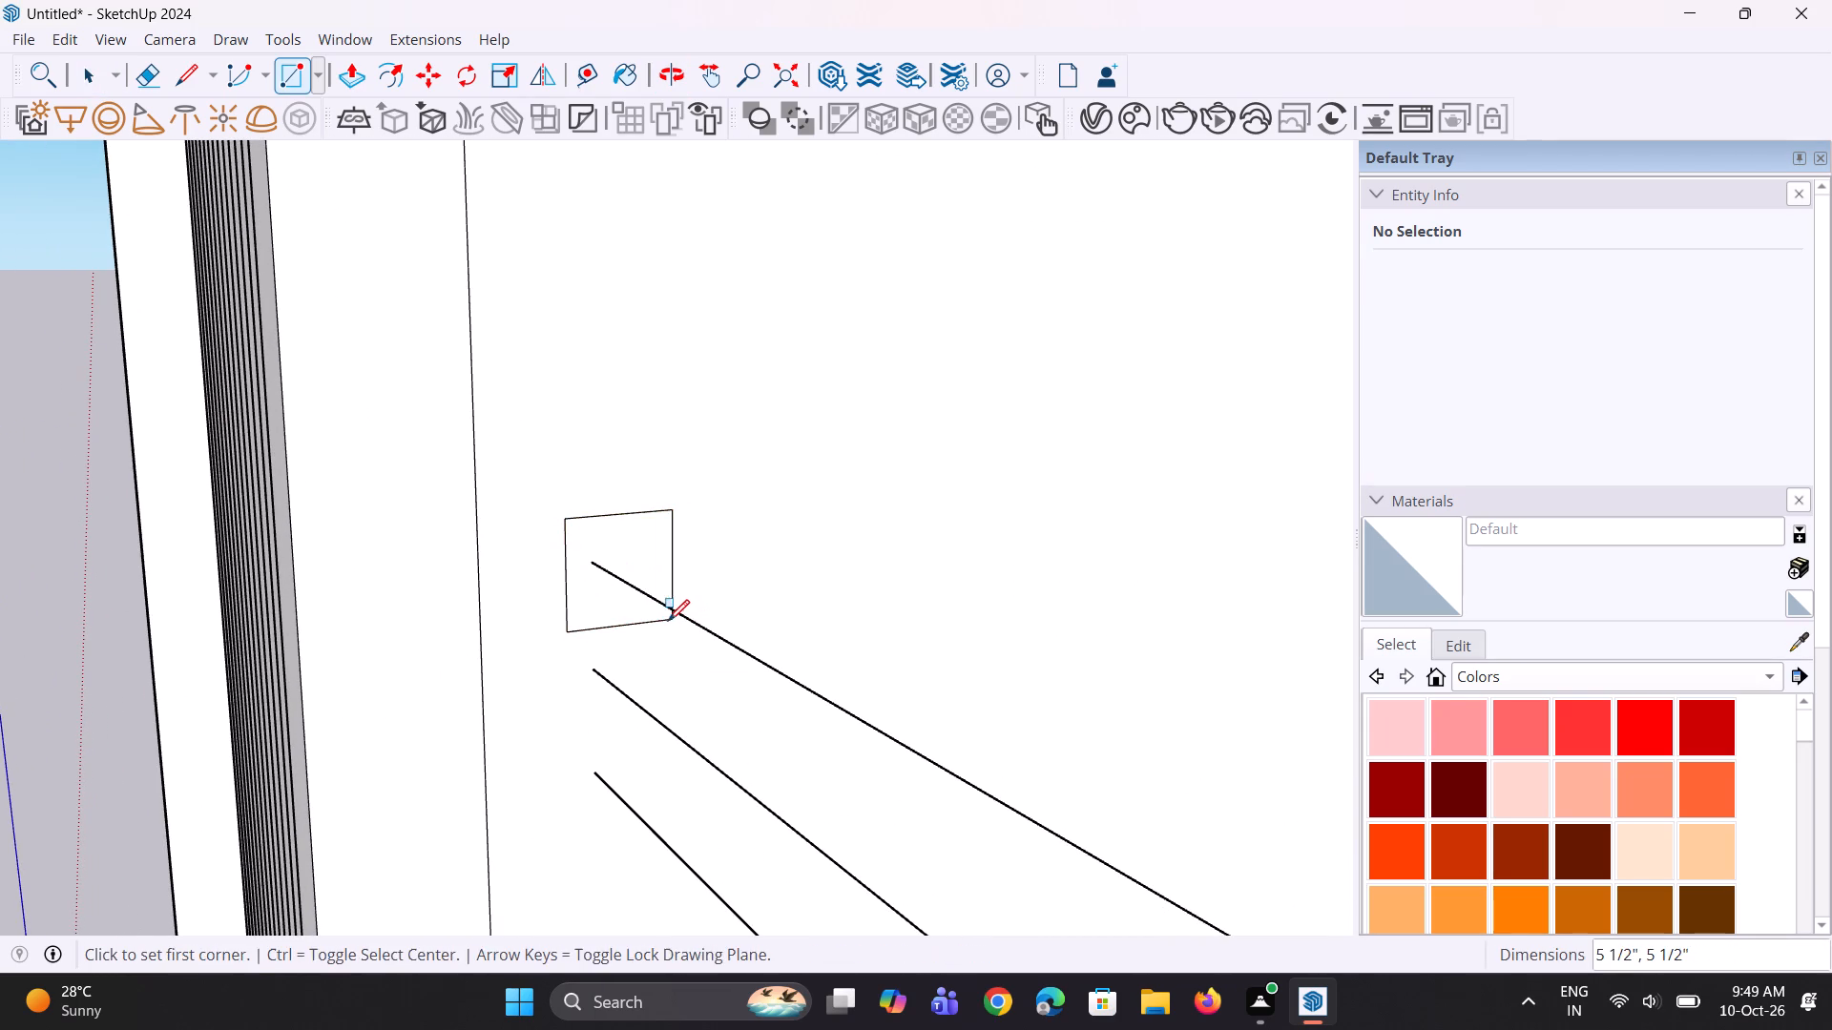
middle_click_drag(671, 654, 571, 600)
key("space")
key("space")
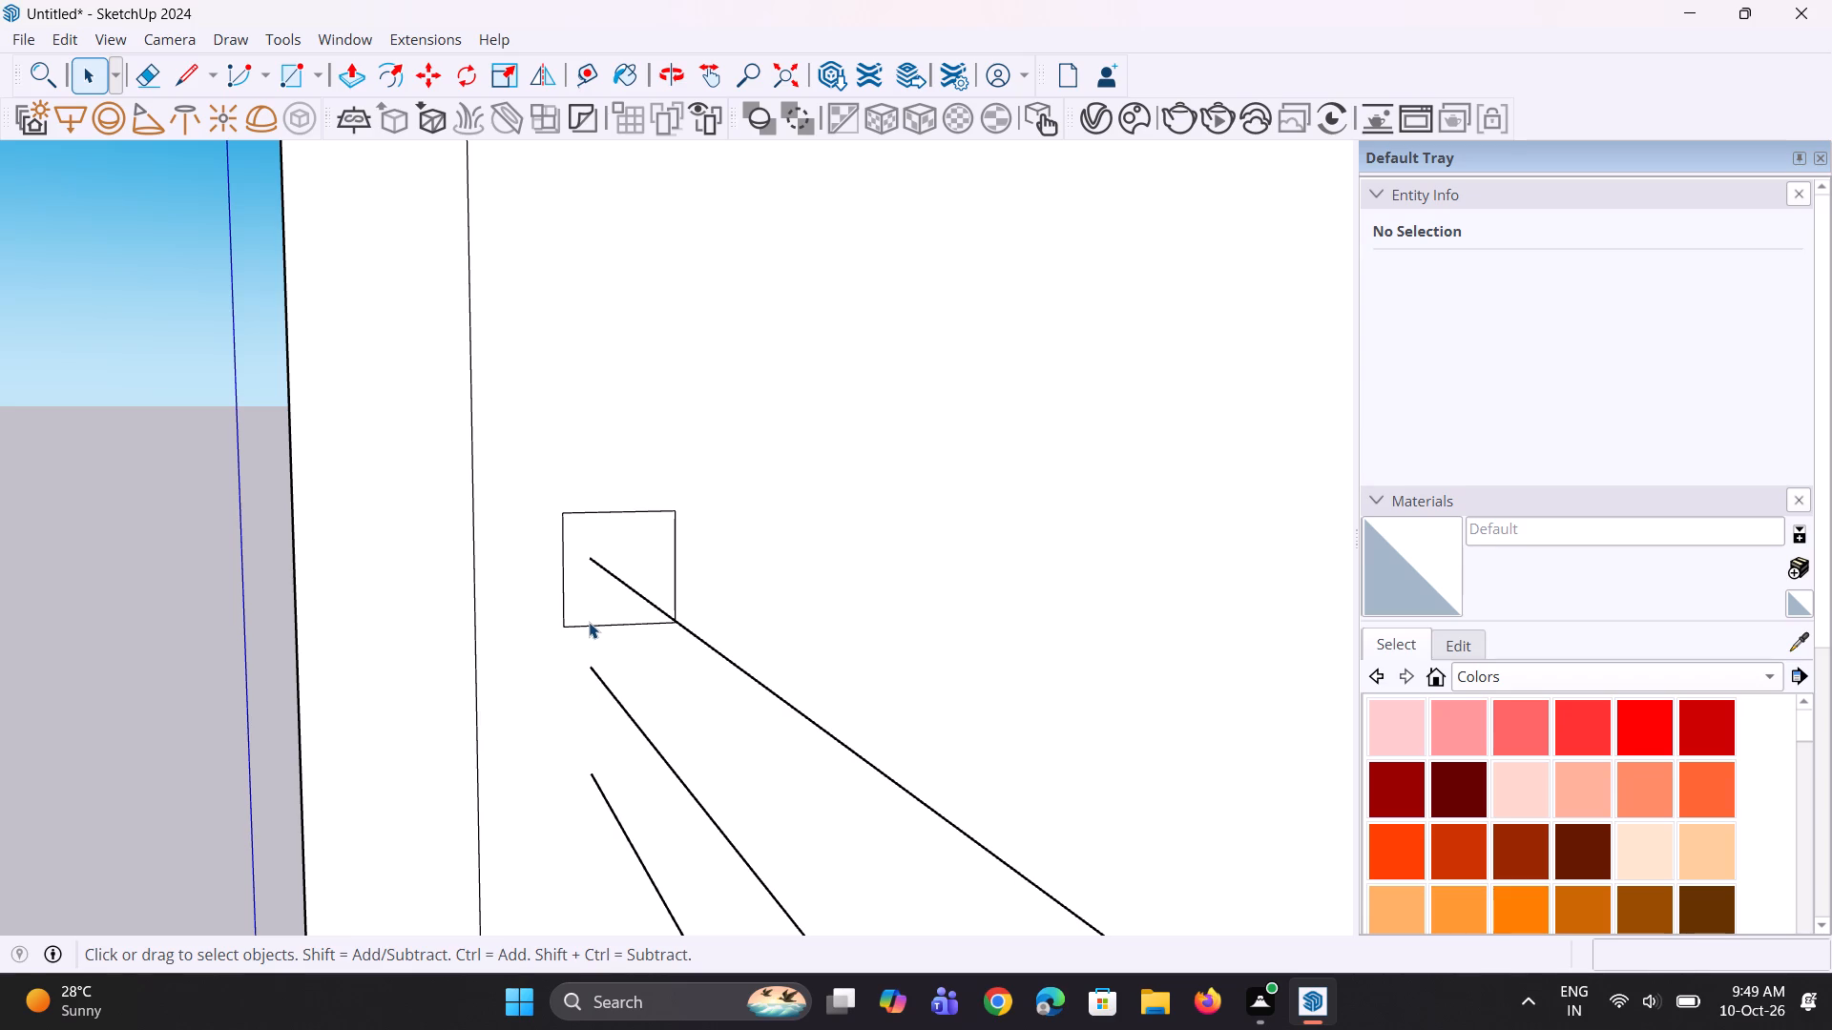
Move the bottom edge of the square profile up about 2", reducing its height to 3 9/16".
left_click(588, 626)
scroll(569, 609, "up", 2)
key("m")
scroll(558, 607, "up", 1)
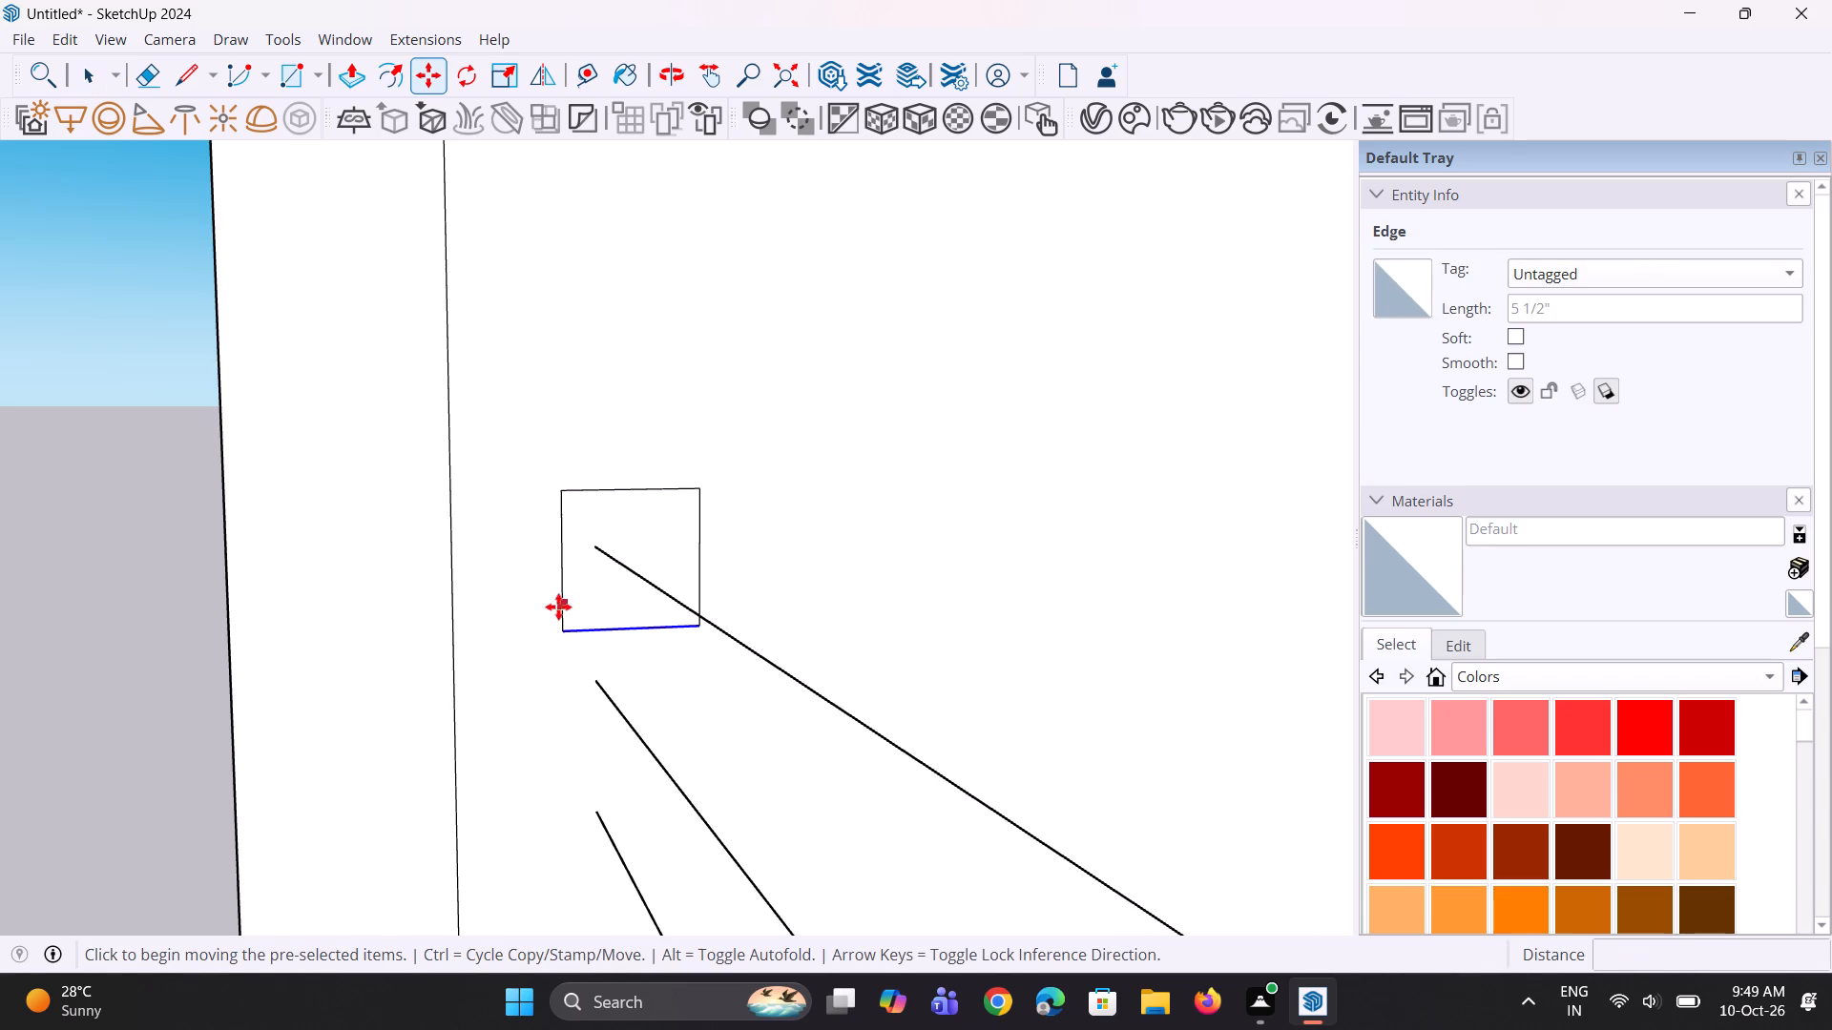
scroll(558, 607, "up", 1)
left_click(563, 639)
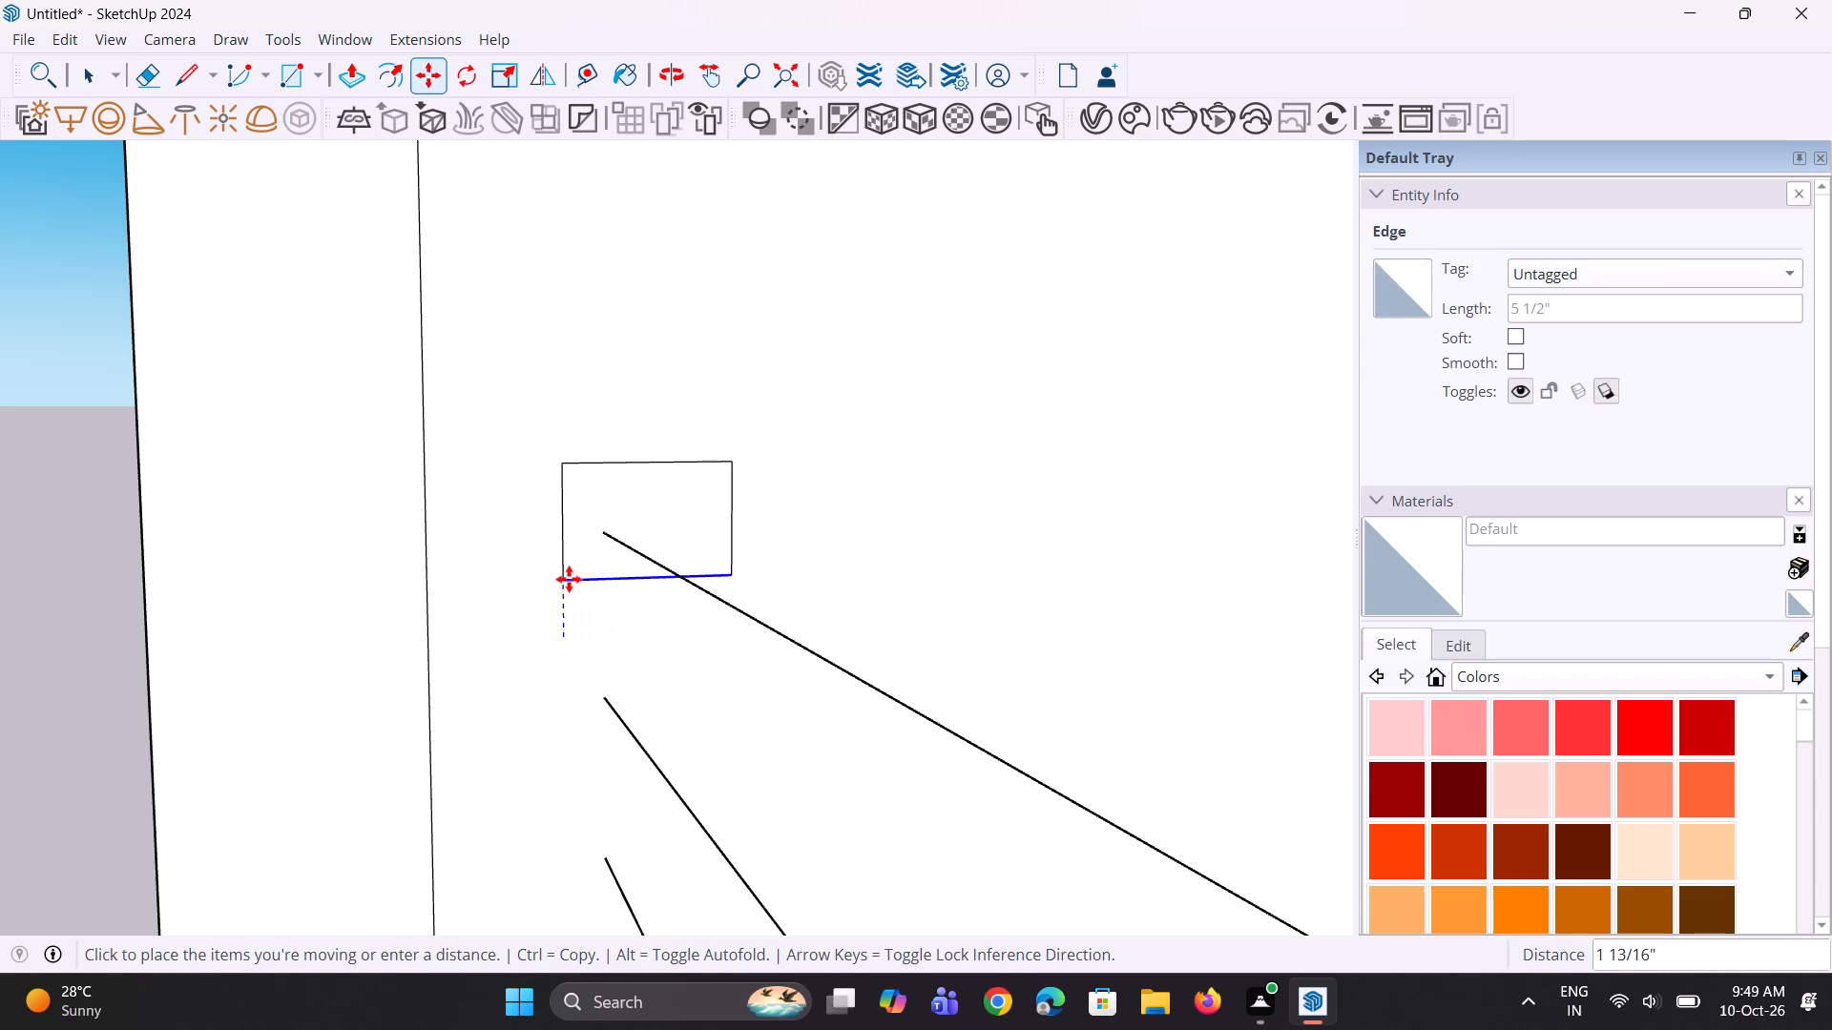
left_click(569, 577)
key("space")
middle_click_drag(695, 605, 622, 617)
key("space")
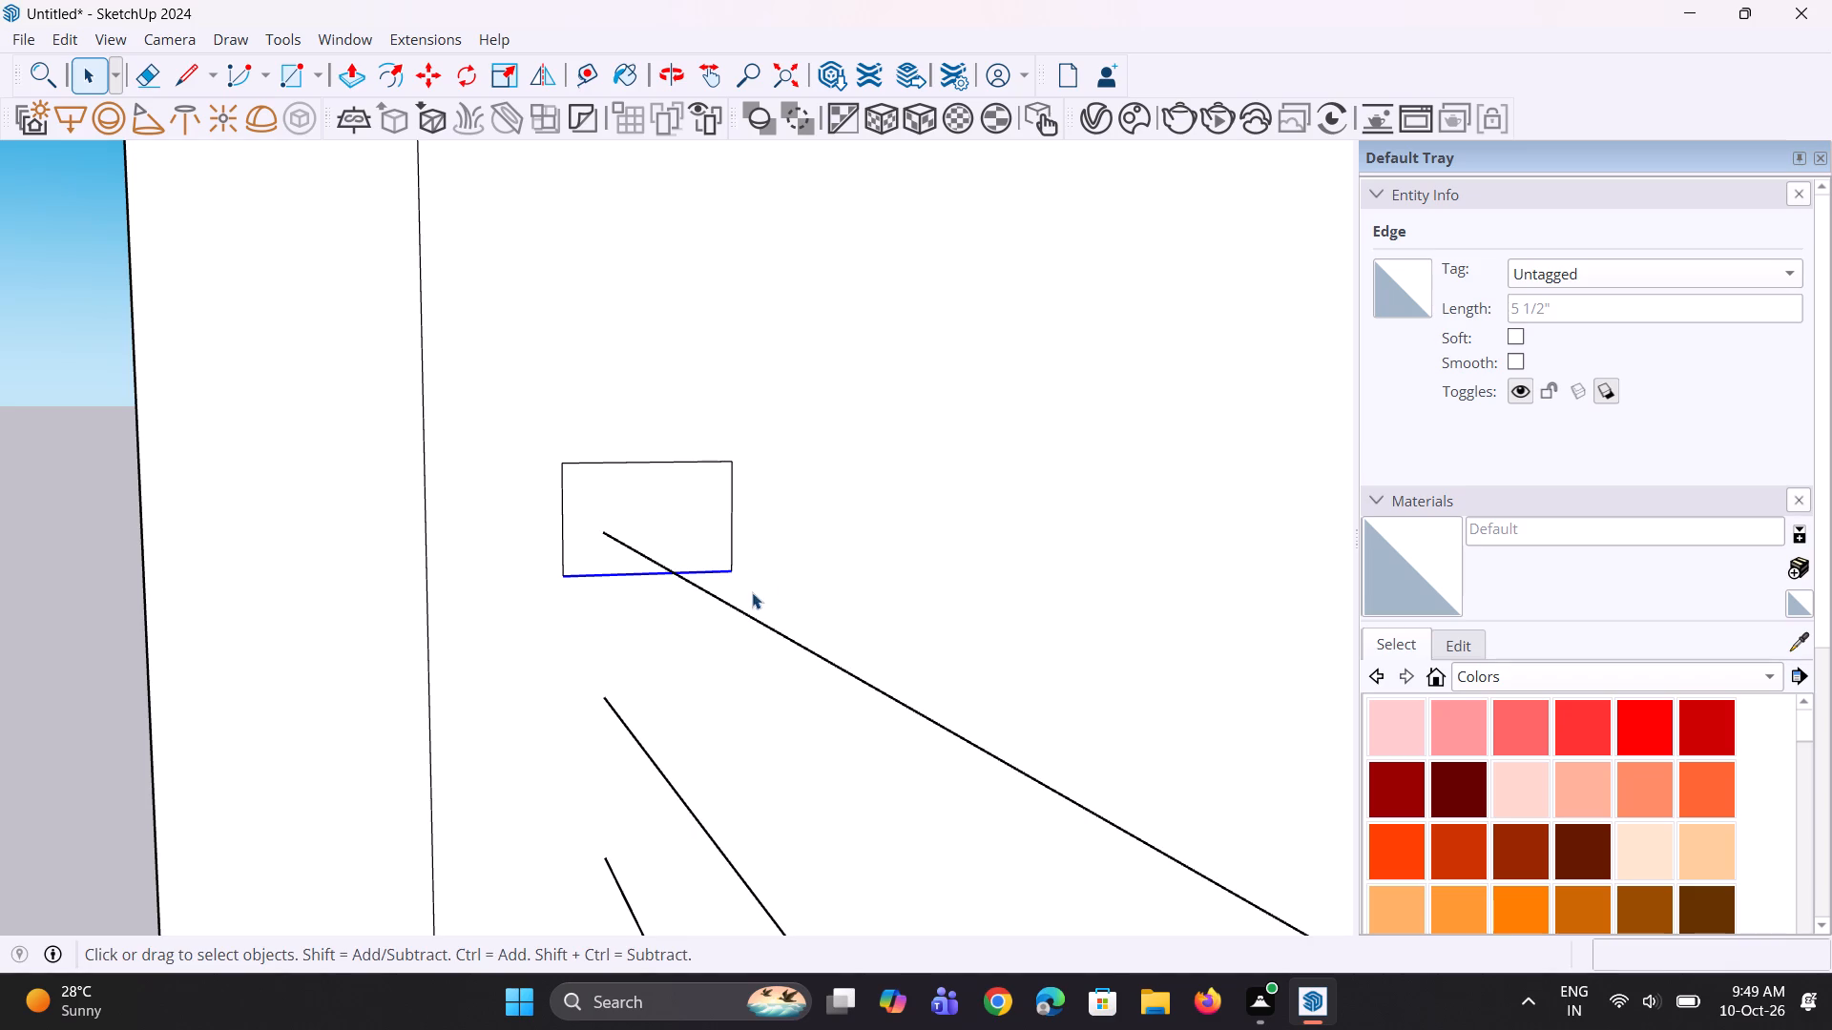
Move the profile's vertical edge farthest from the slatted strip inward 2 1/2", making the profile 3" wide.
middle_click_drag(755, 592, 665, 599)
left_click(735, 536)
scroll(737, 562, "up", 1)
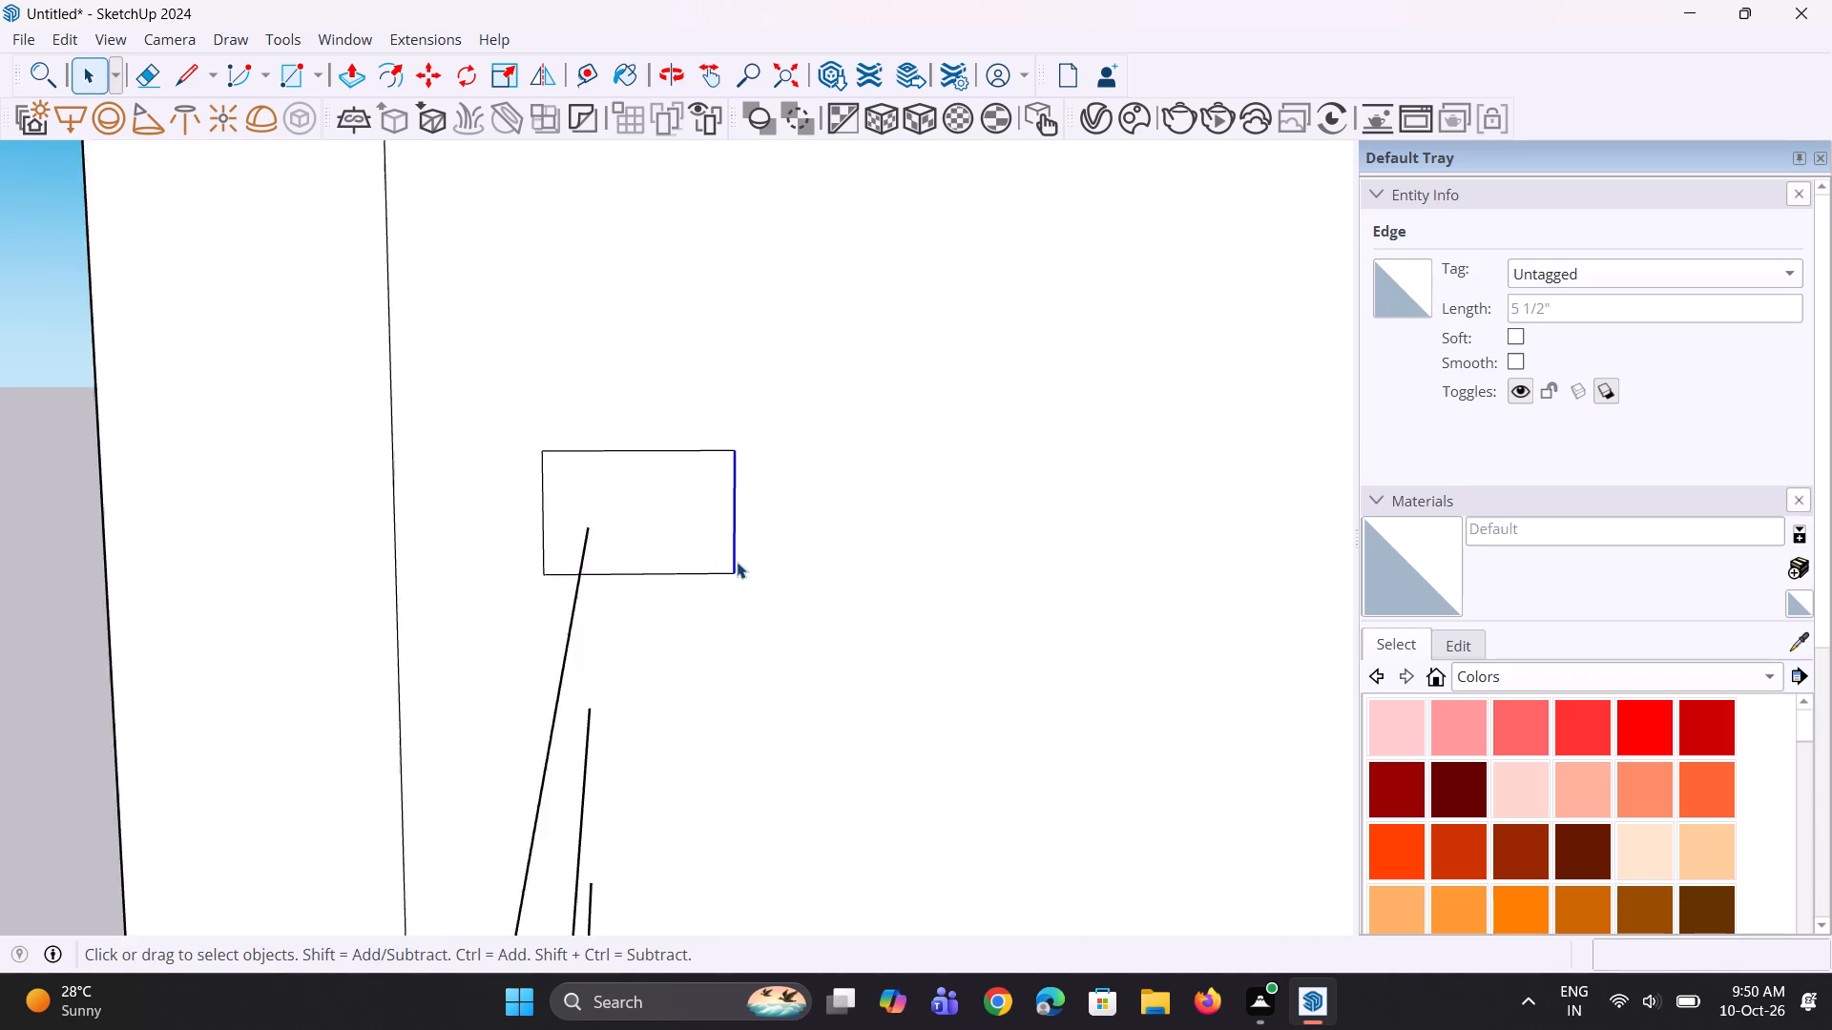
scroll(737, 562, "up", 4)
key("m")
left_click(729, 577)
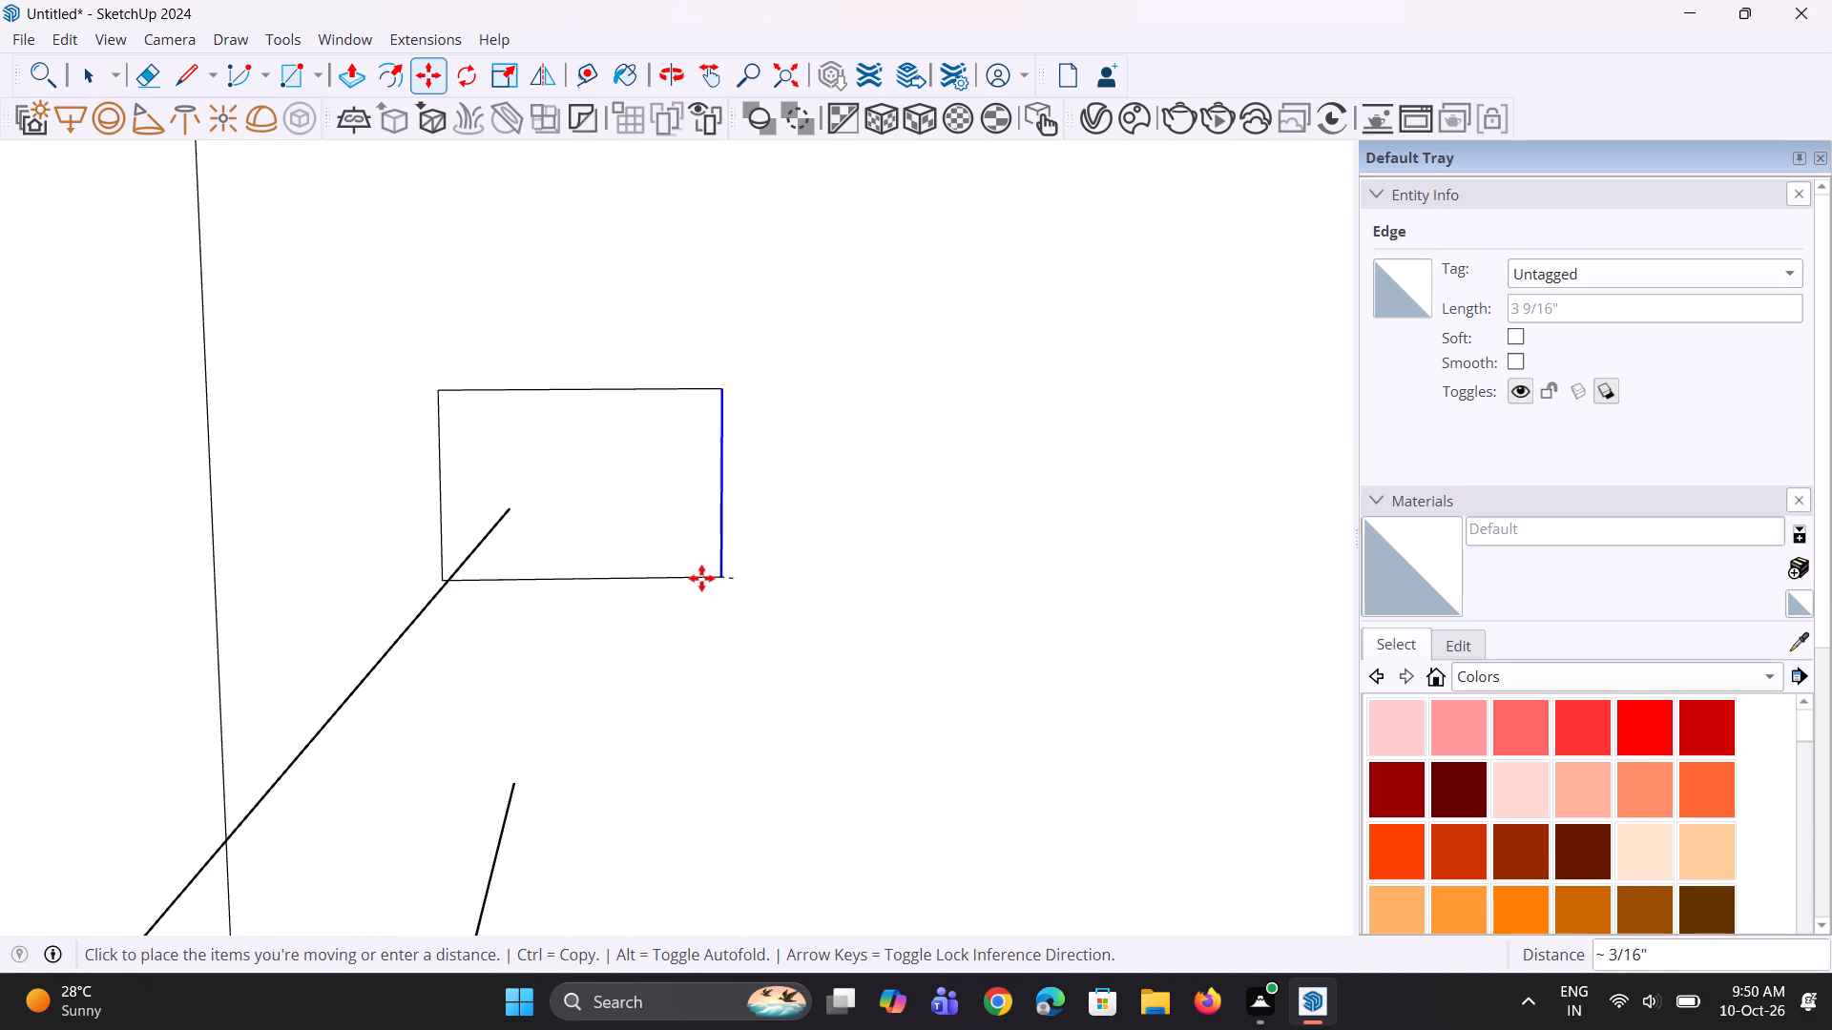
left_click(604, 575)
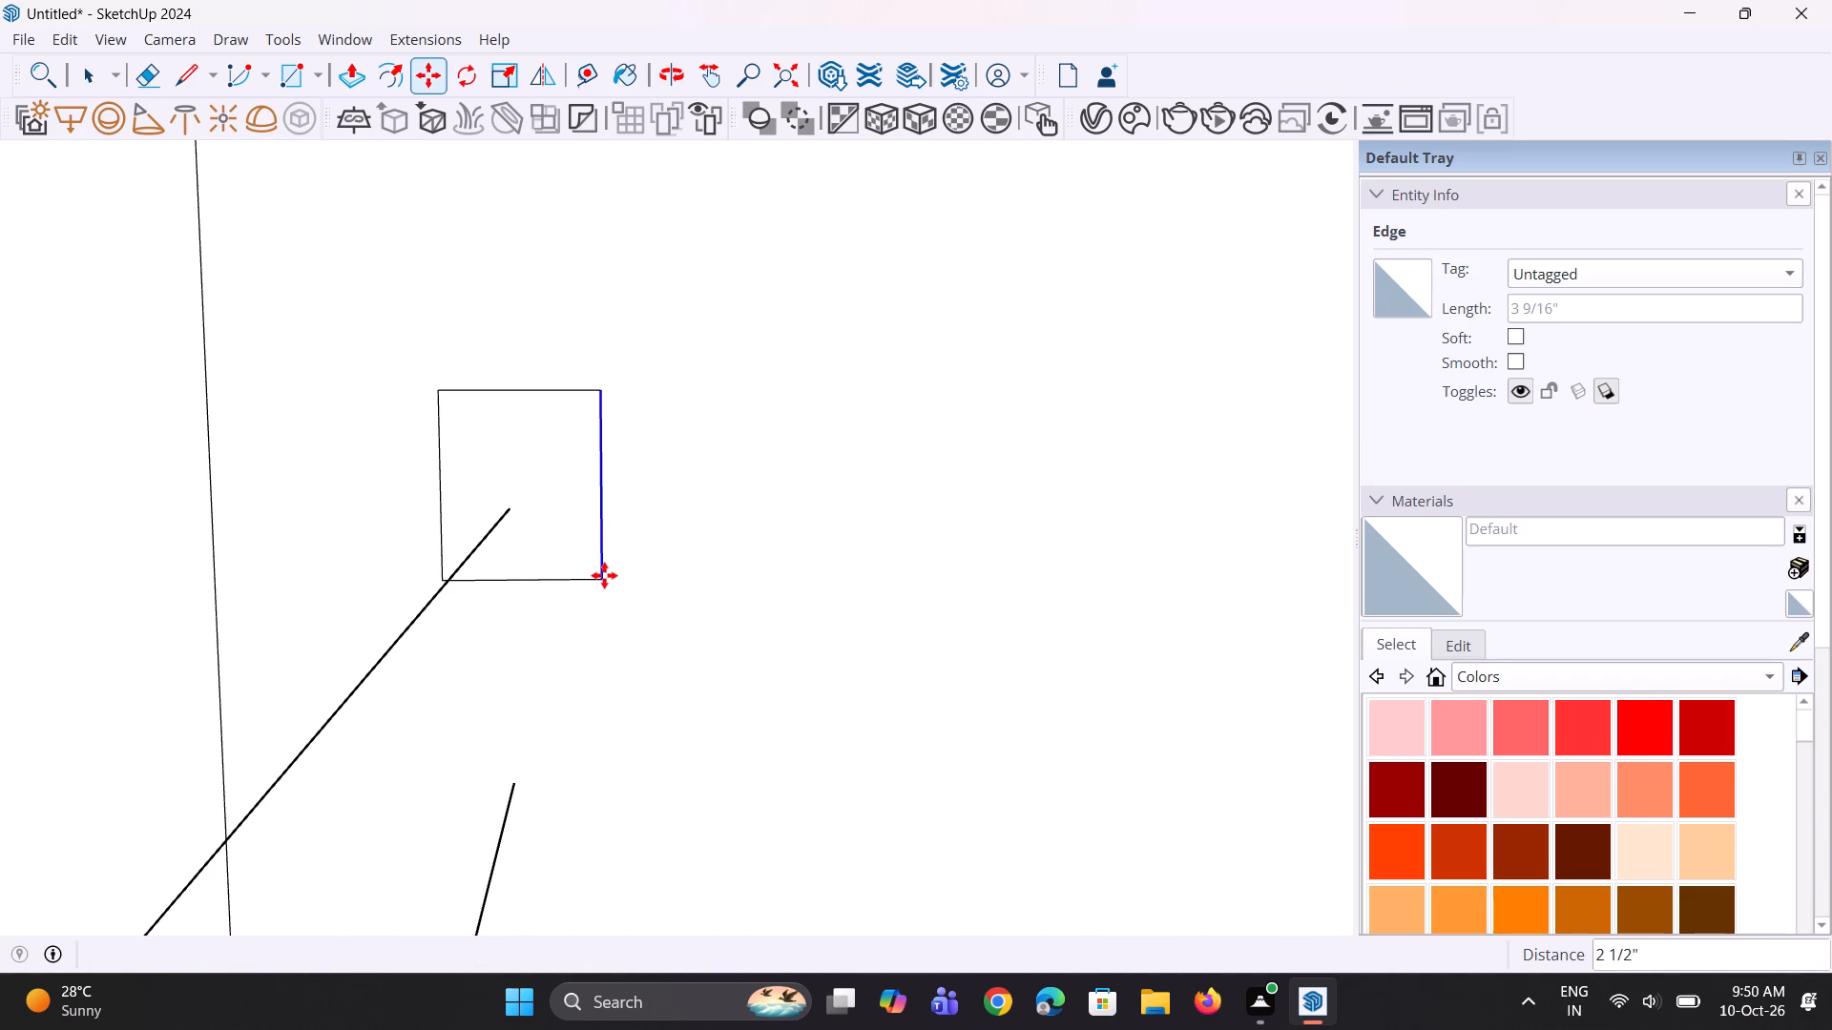
key("space")
key("space")
Move the profile's top edge down about 1" so the profile fits closely around the rail line's end.
left_click(566, 392)
scroll(563, 412, "up", 1)
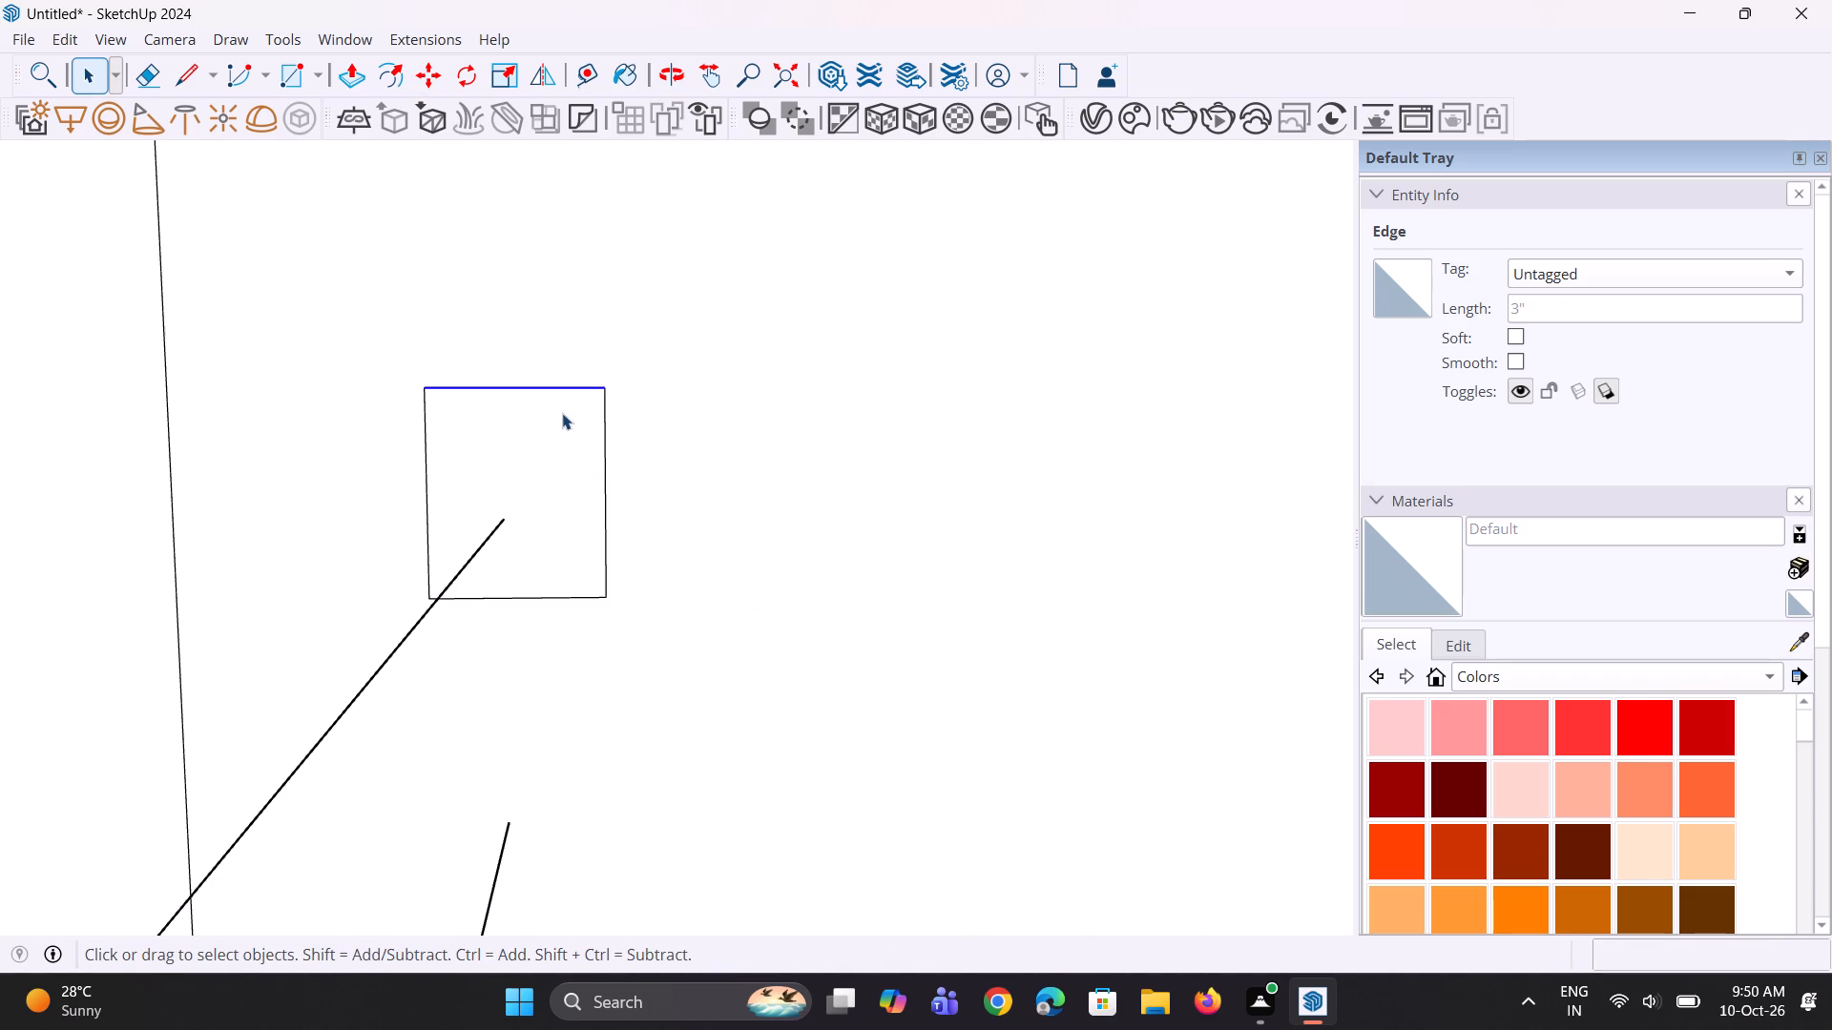
key("m")
left_click(611, 386)
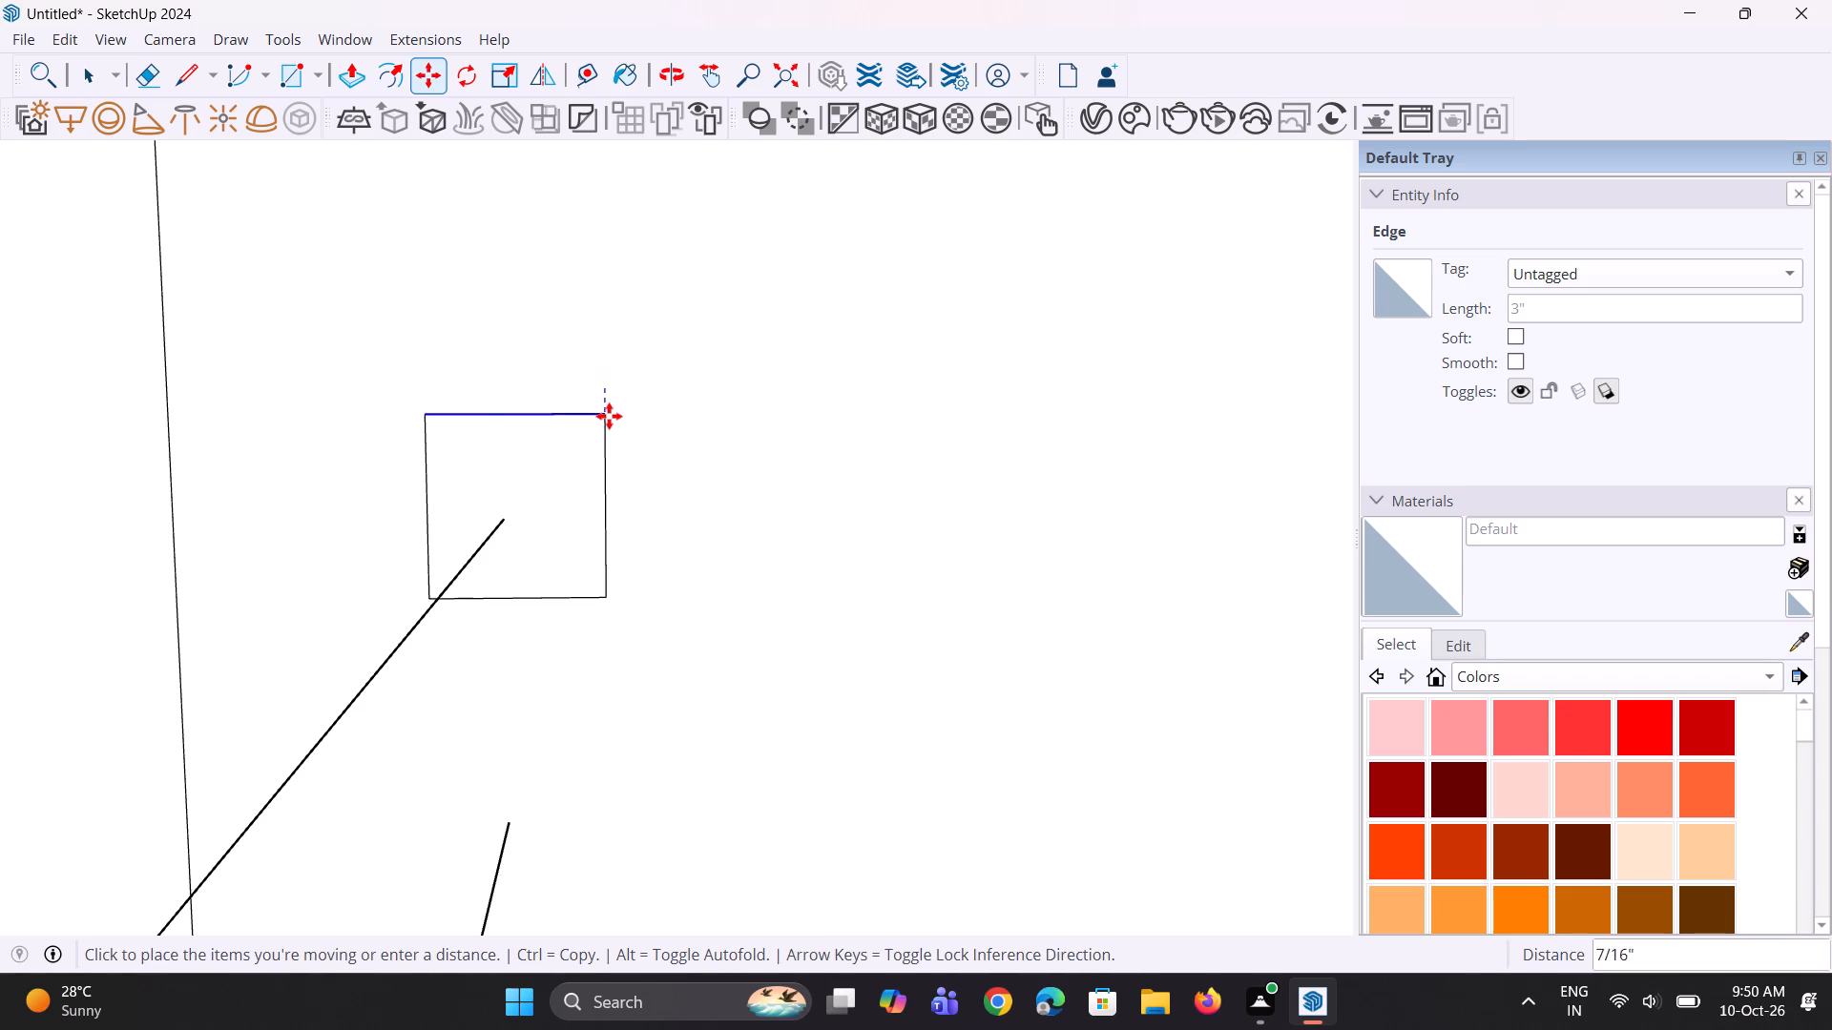
left_click(608, 449)
scroll(559, 498, "down", 5)
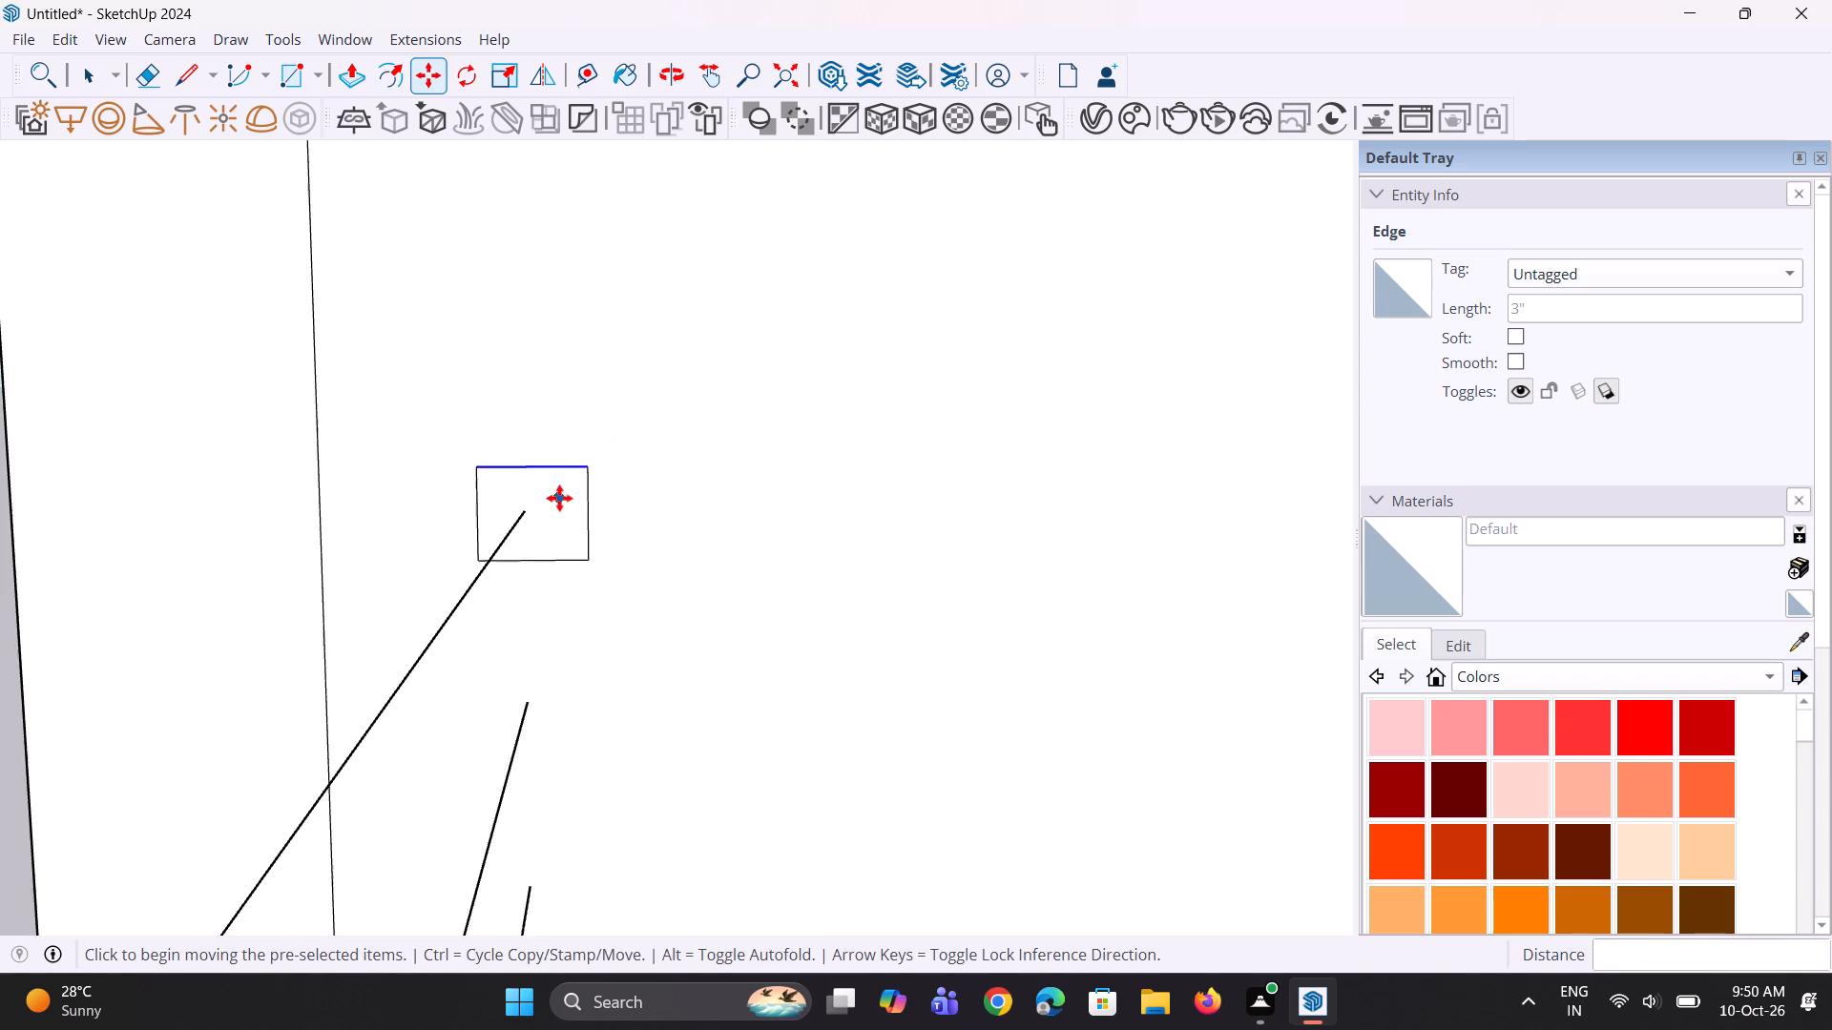
middle_click_drag(493, 676, 741, 630)
key("space")
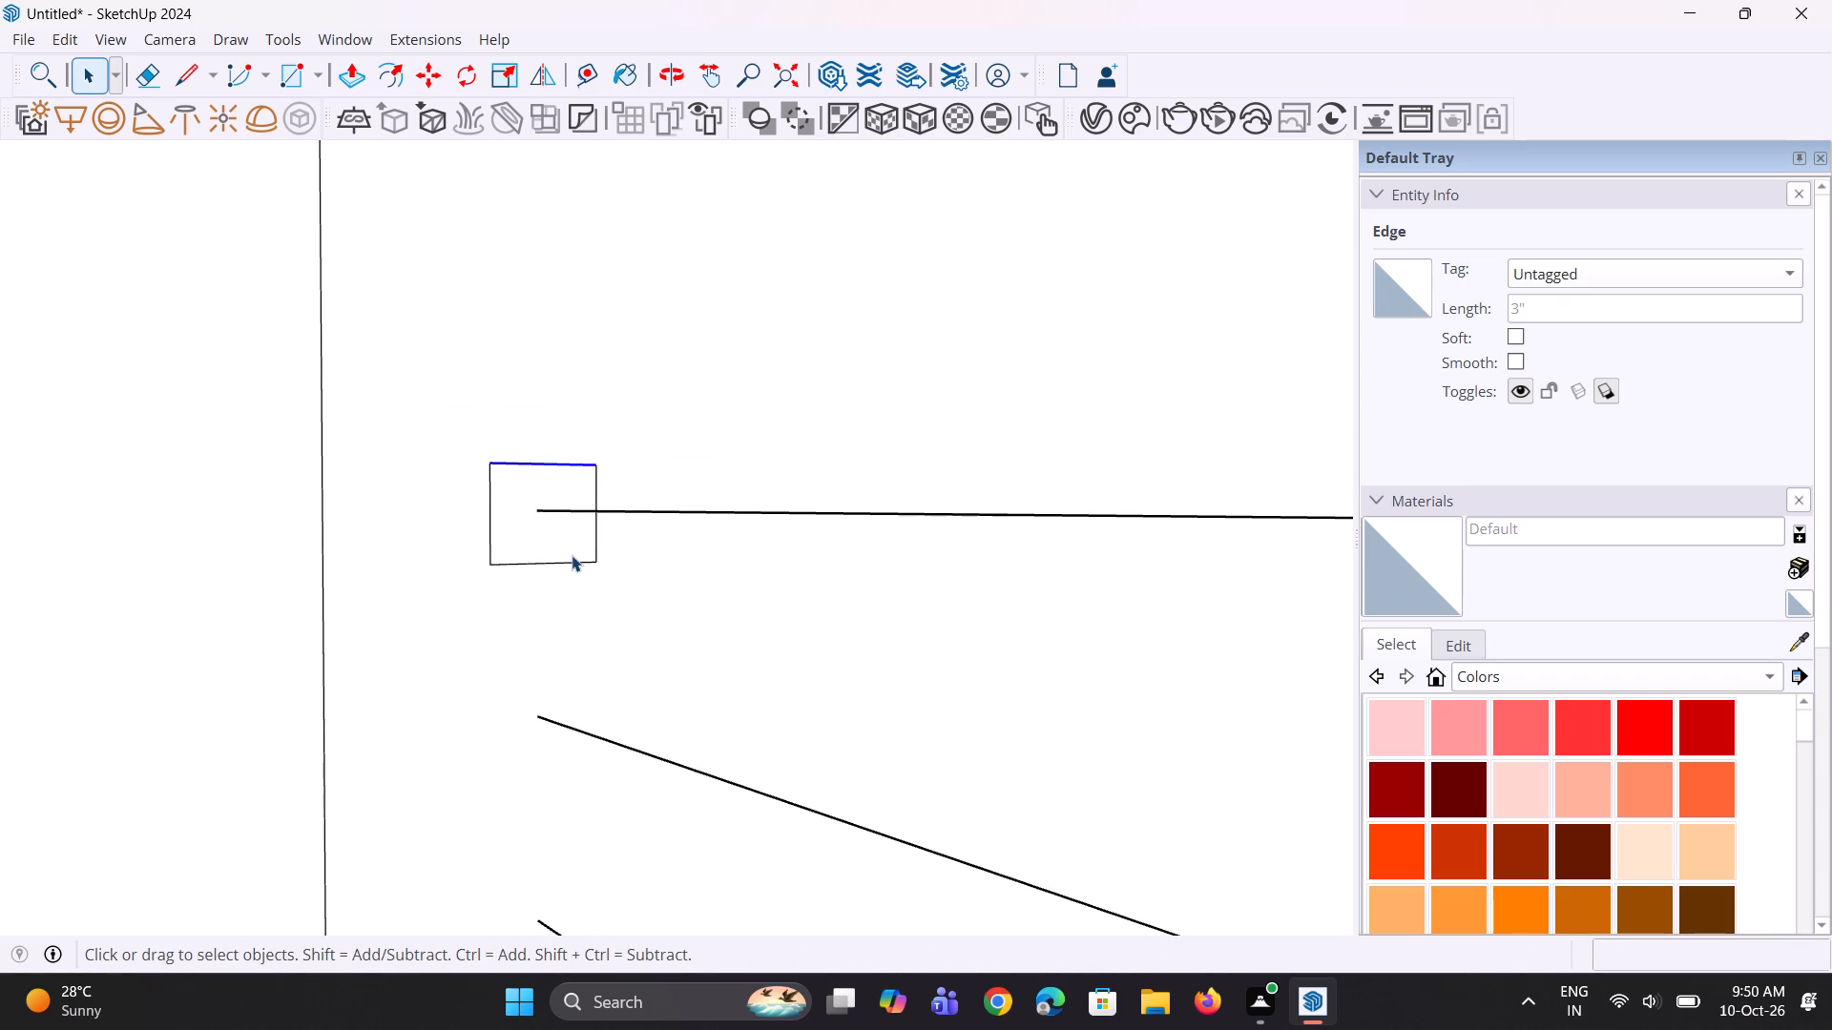
Copy the profile face down onto the top balcony's middle and lowest front rail ends, about 5 3/16" and 5 3/8" apart.
left_click(572, 555)
scroll(577, 578, "down", 11)
scroll(593, 653, "up", 2)
key("m")
scroll(548, 592, "up", 1)
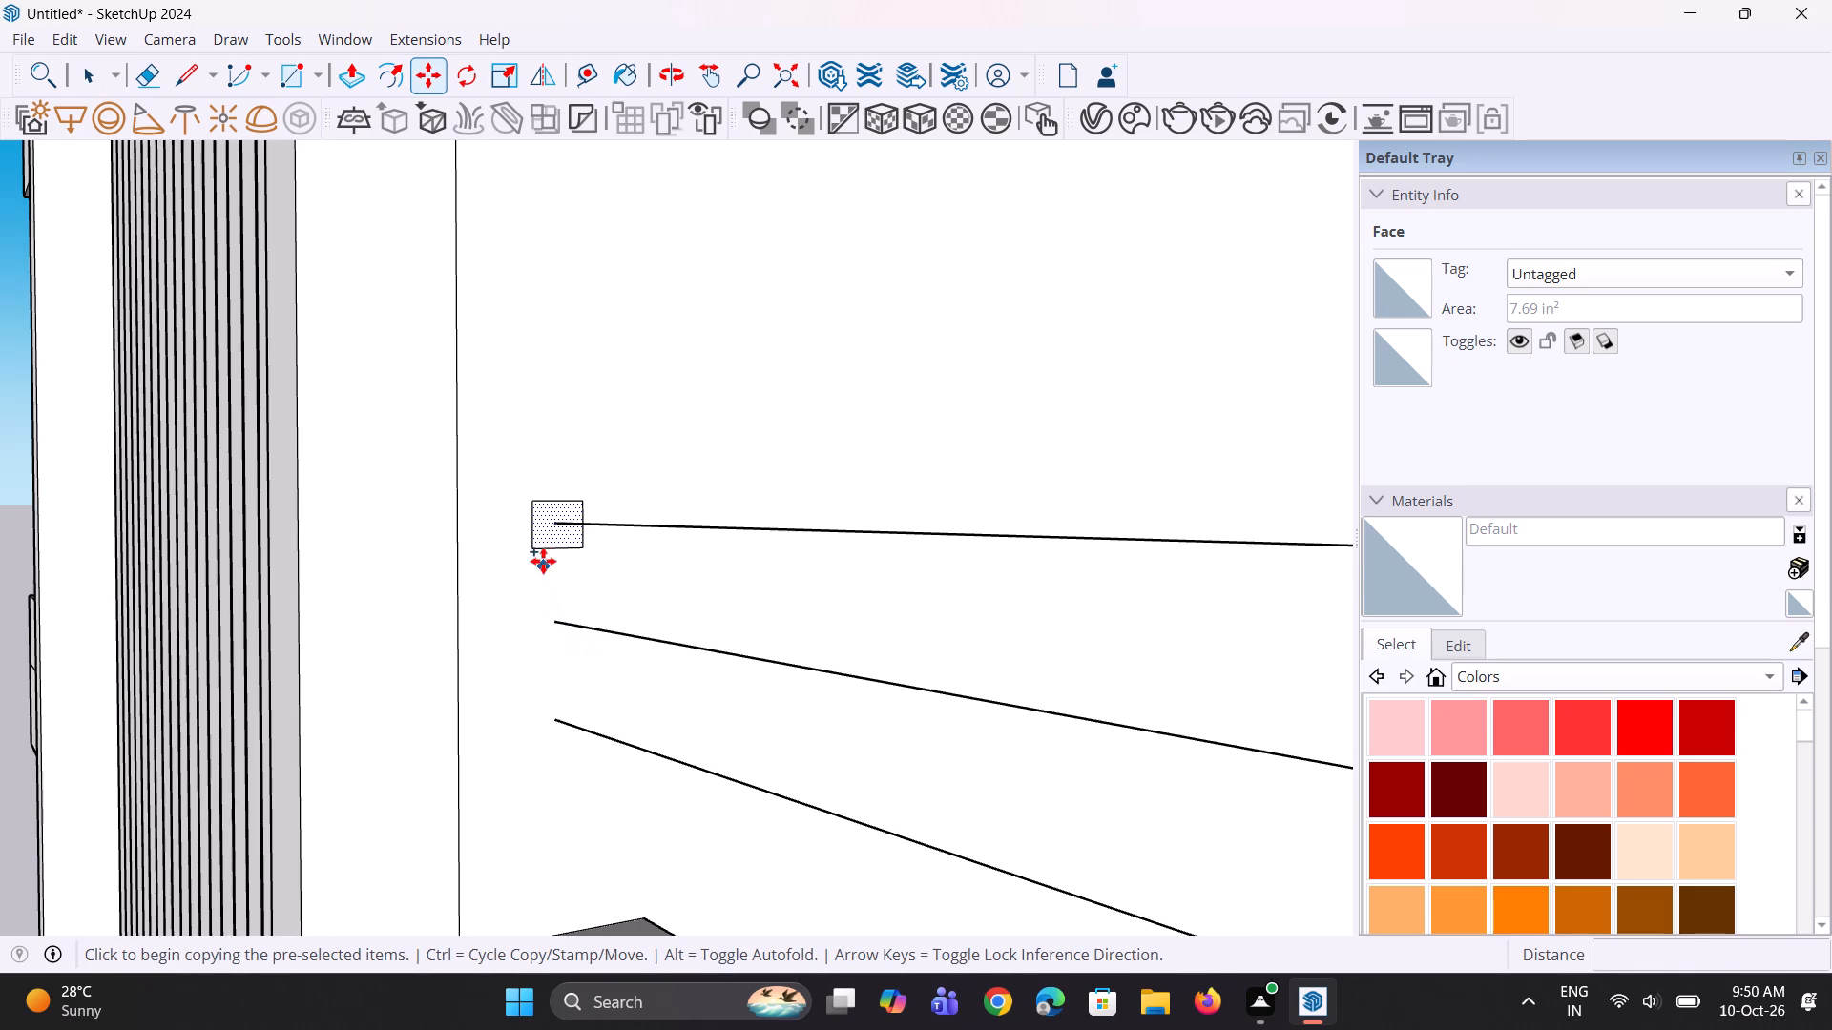
left_click(539, 547)
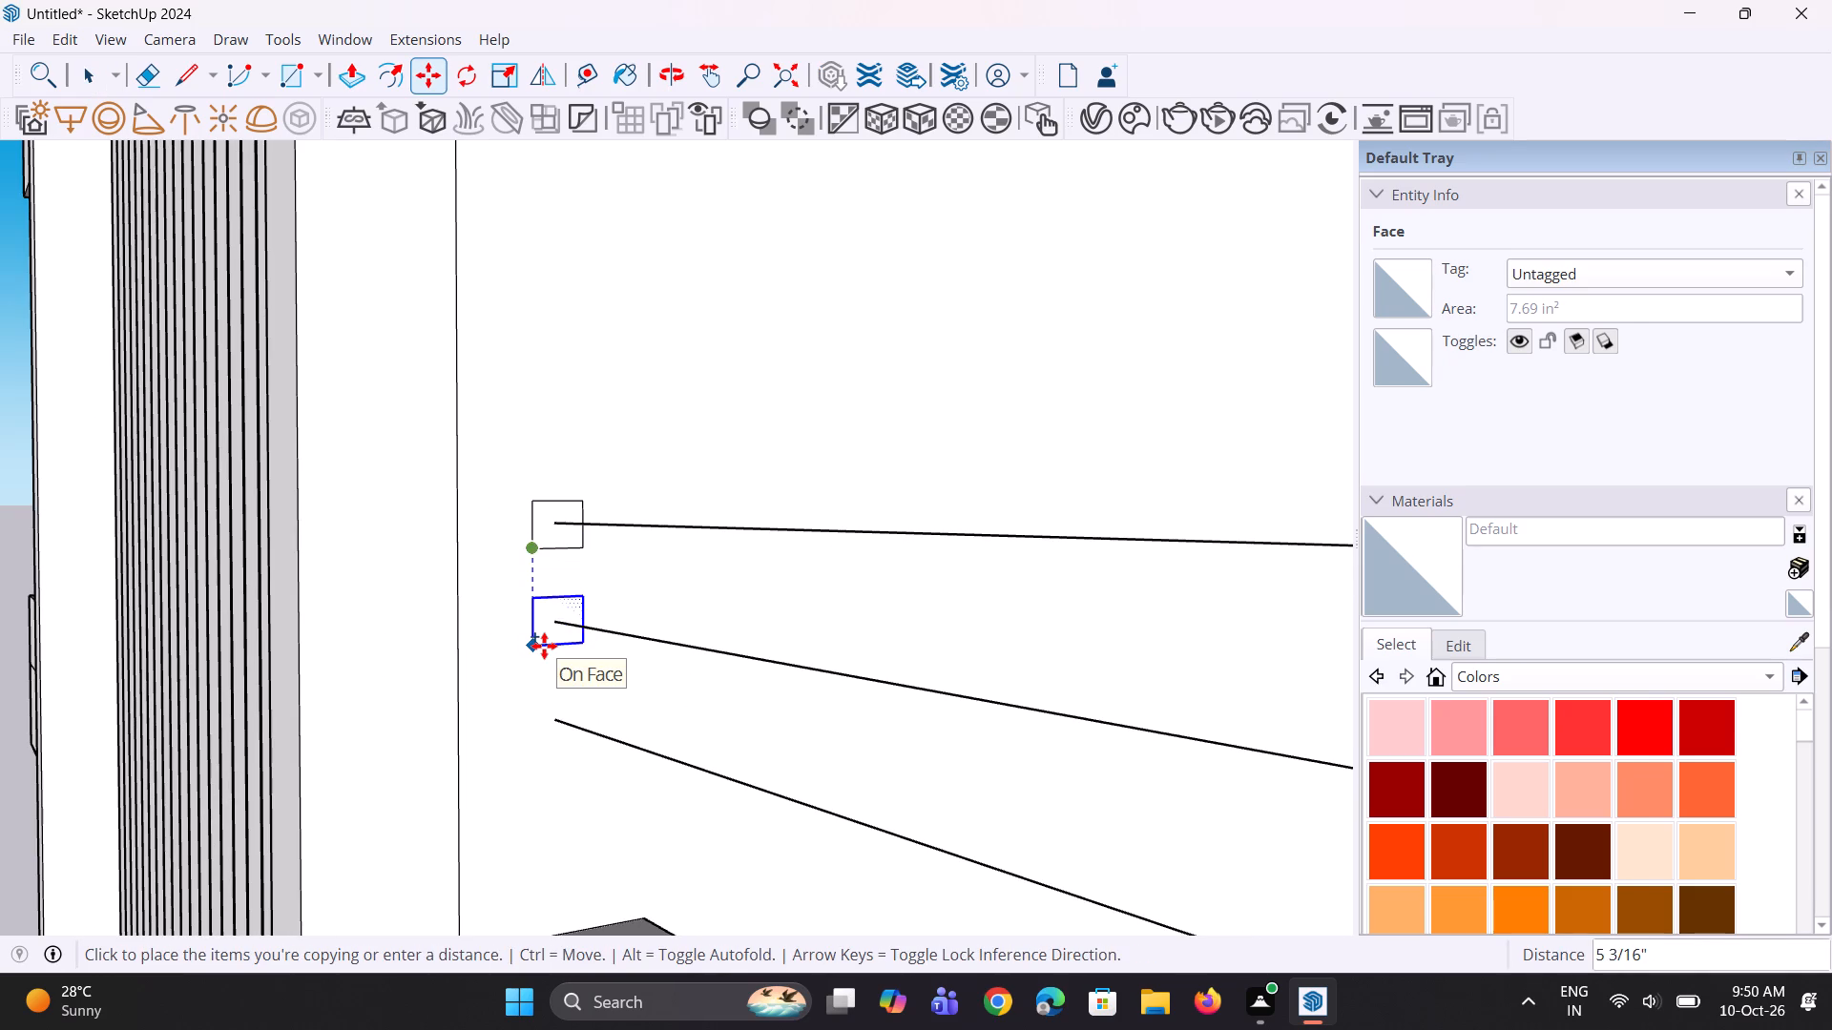
left_click(544, 646)
key("m")
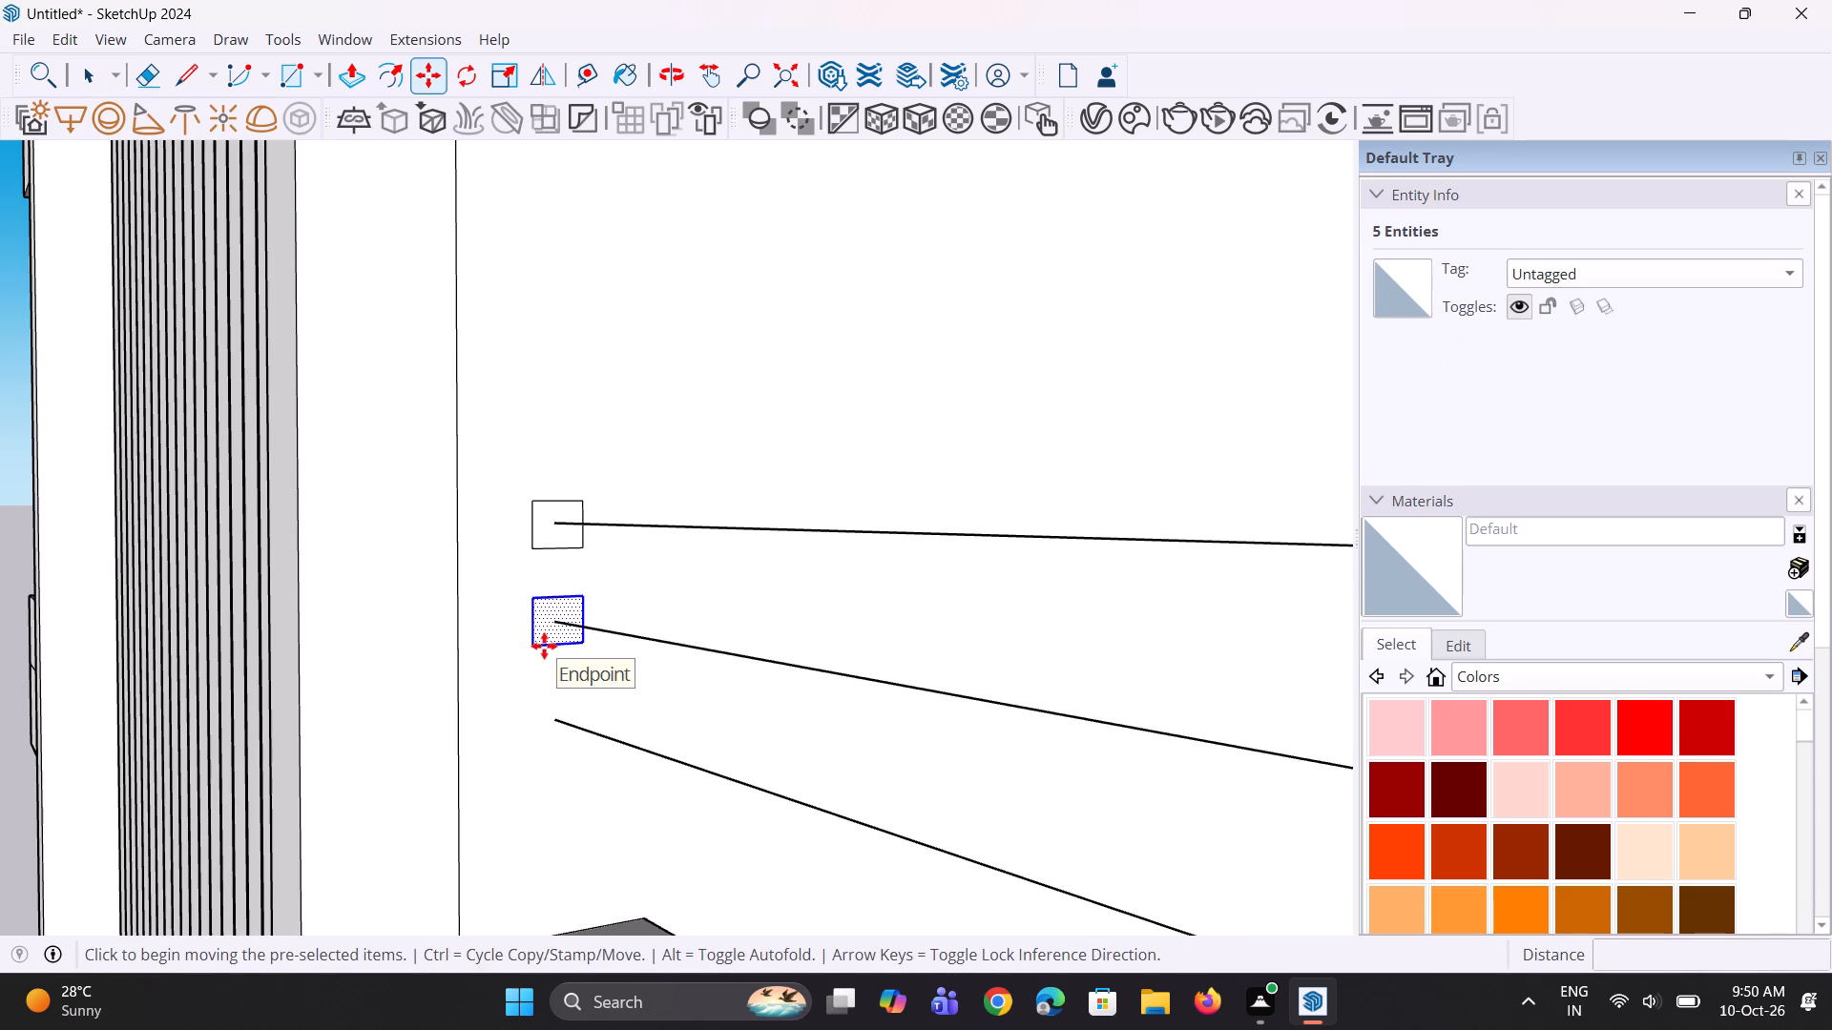
left_click(543, 646)
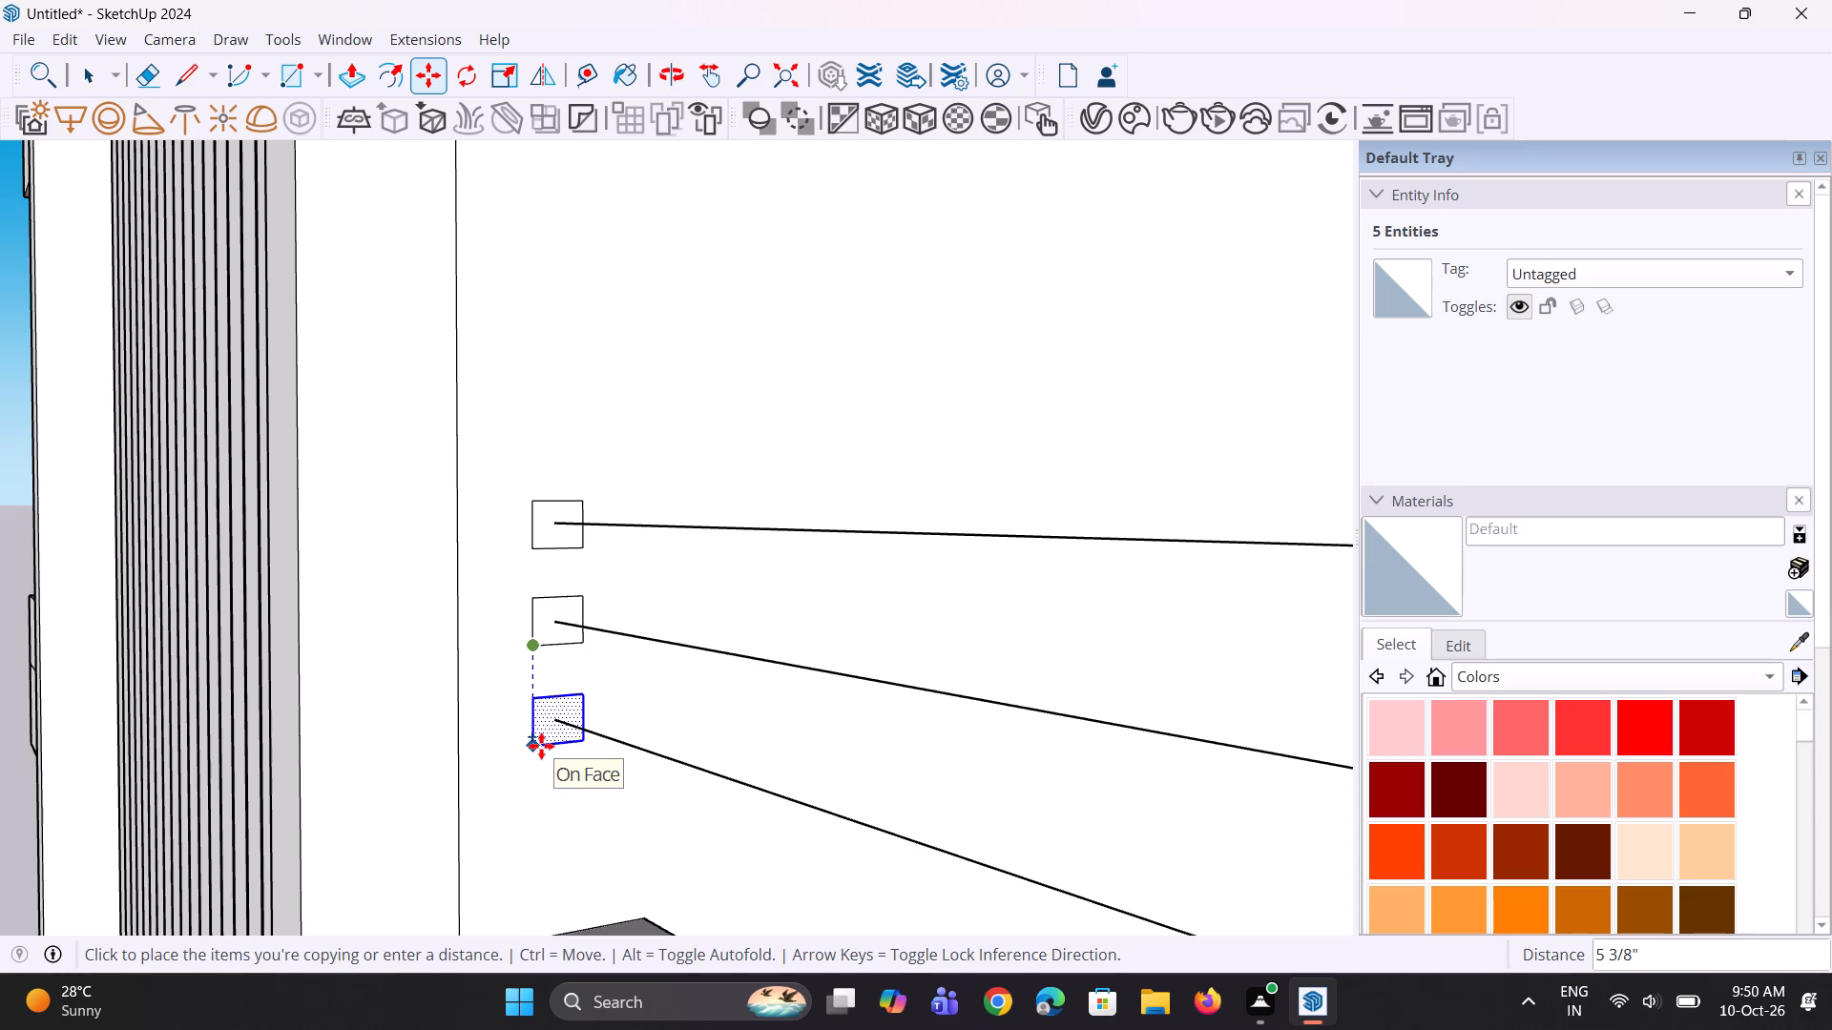
left_click(541, 746)
Copy the lowest profile straight down about 10' 8 13/16" to the uppermost front rail end of the second balcony from the top.
scroll(539, 659, "down", 12)
scroll(557, 552, "down", 4)
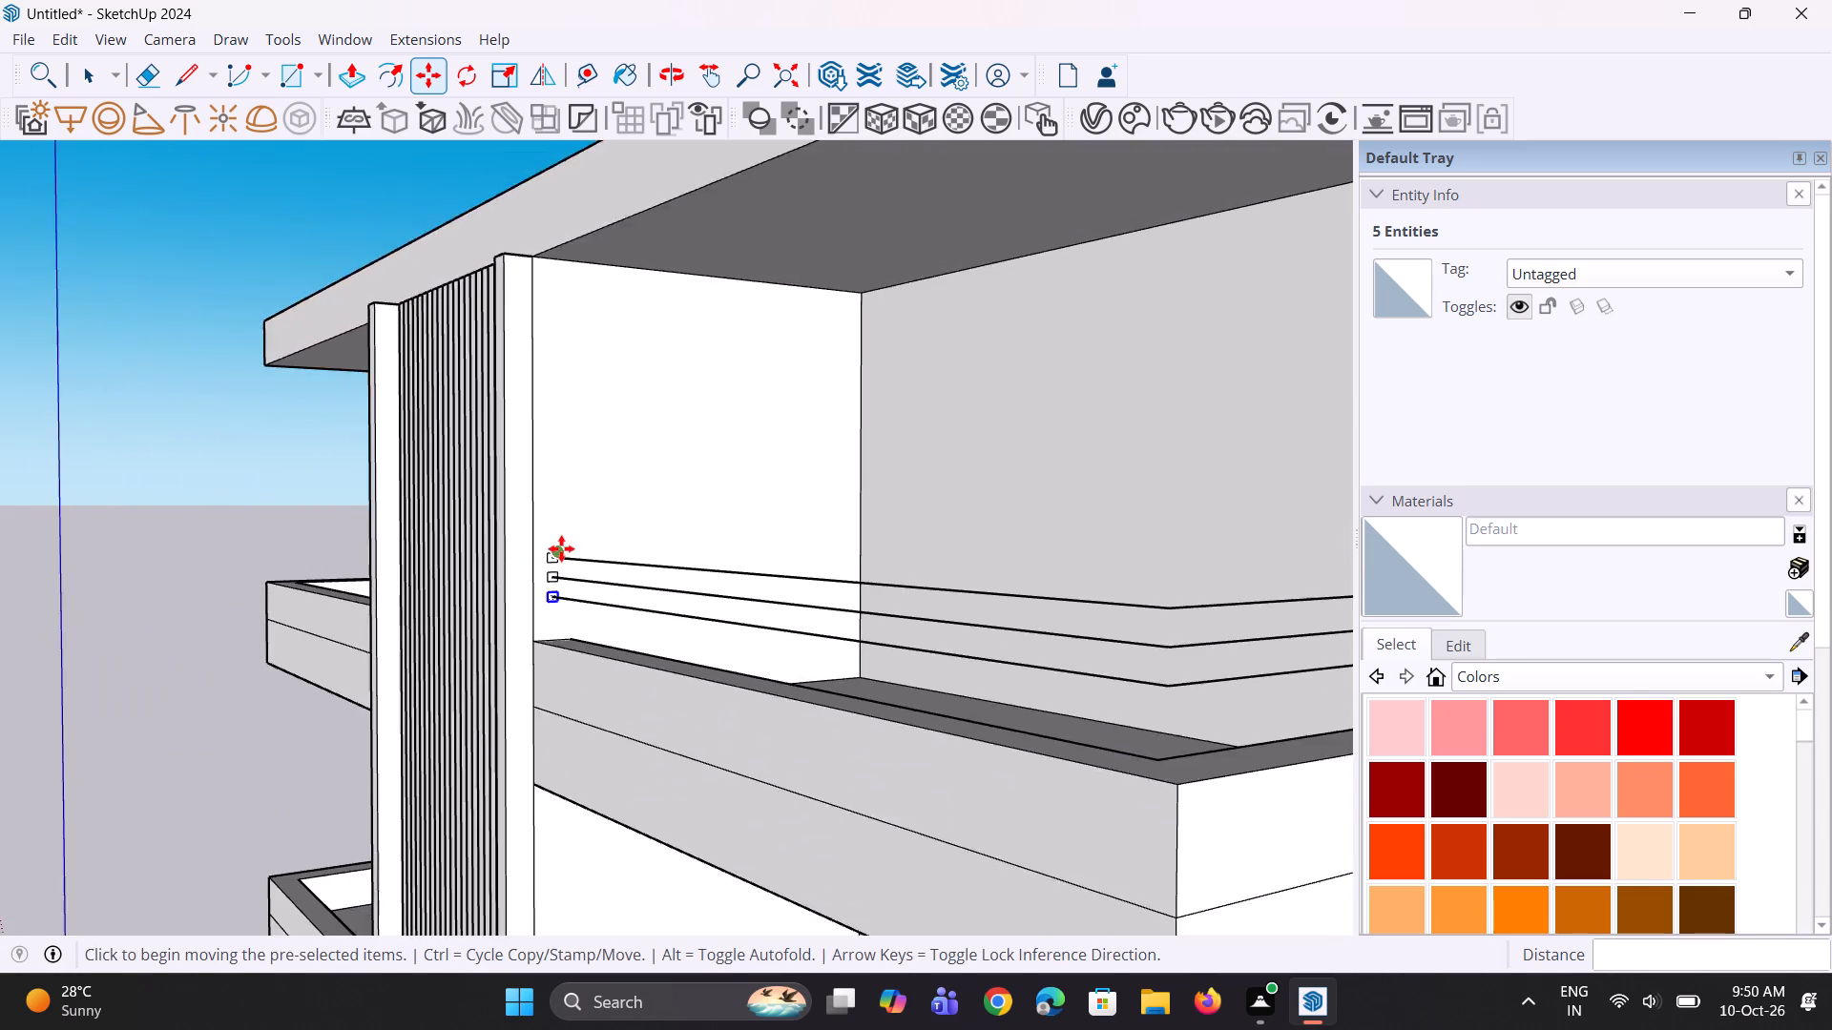
scroll(561, 548, "down", 11)
scroll(593, 713, "up", 3)
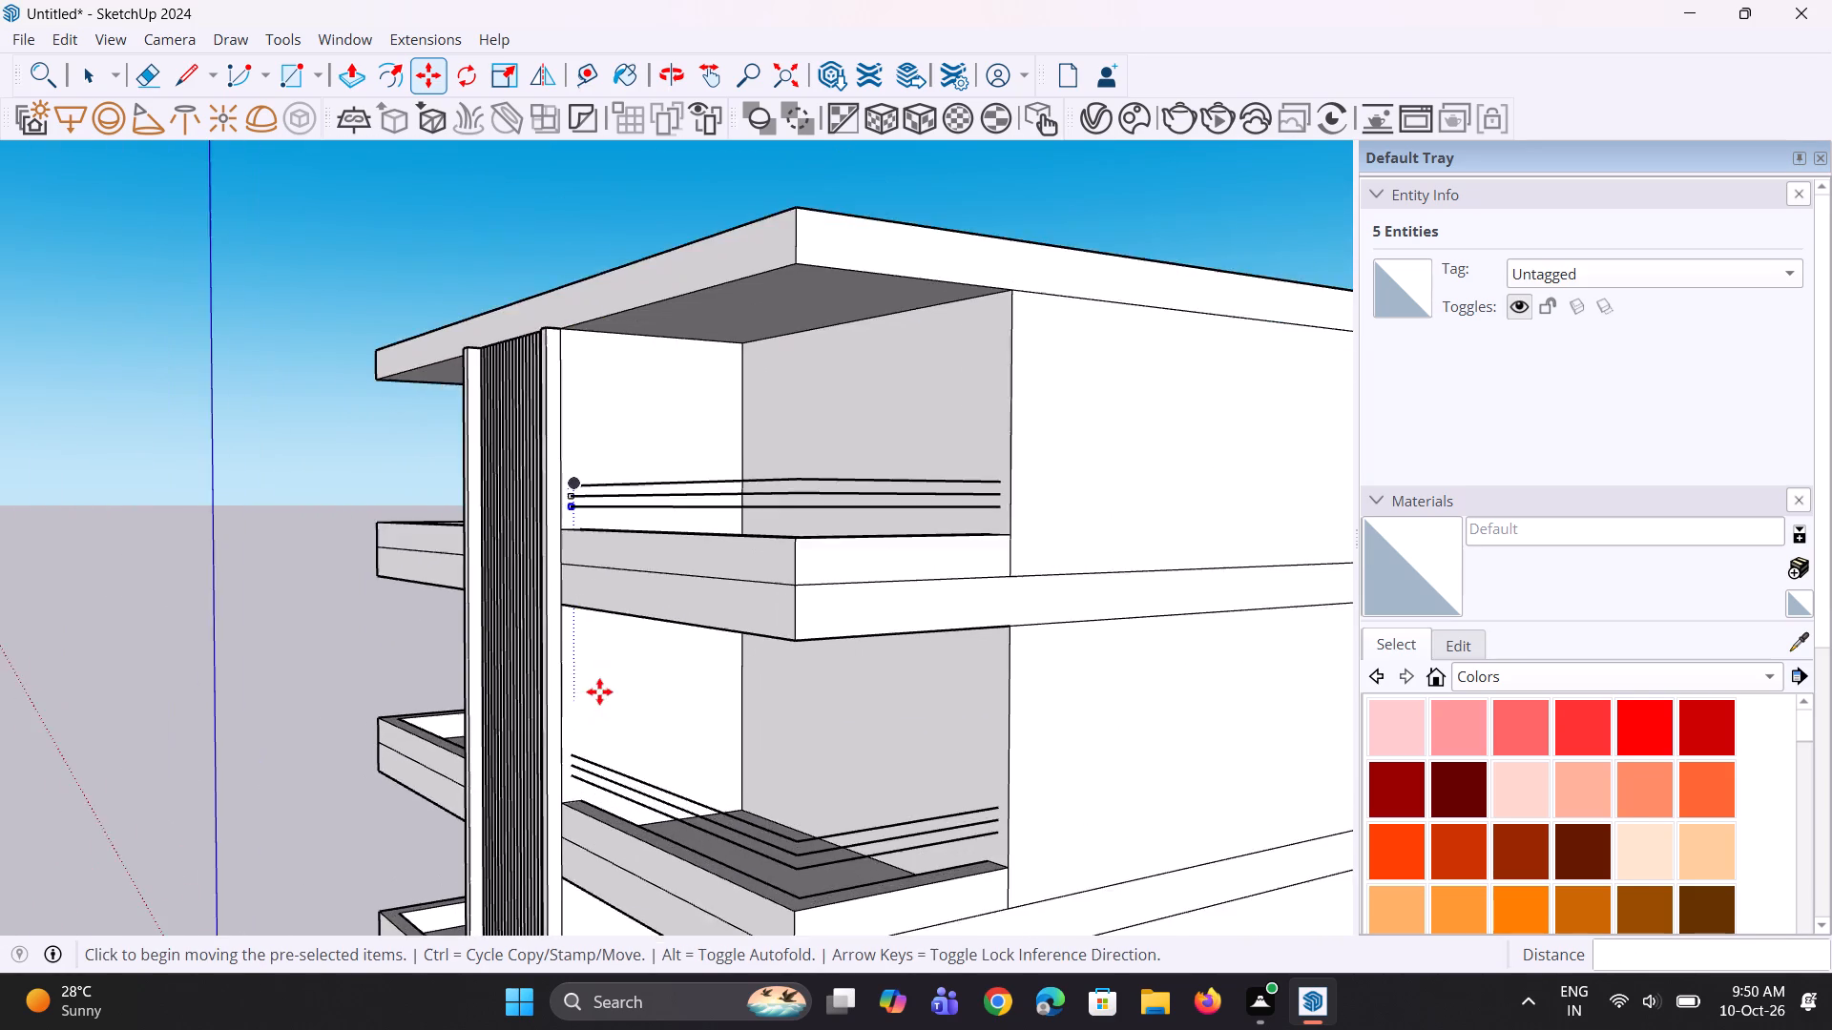
scroll(599, 691, "up", 8)
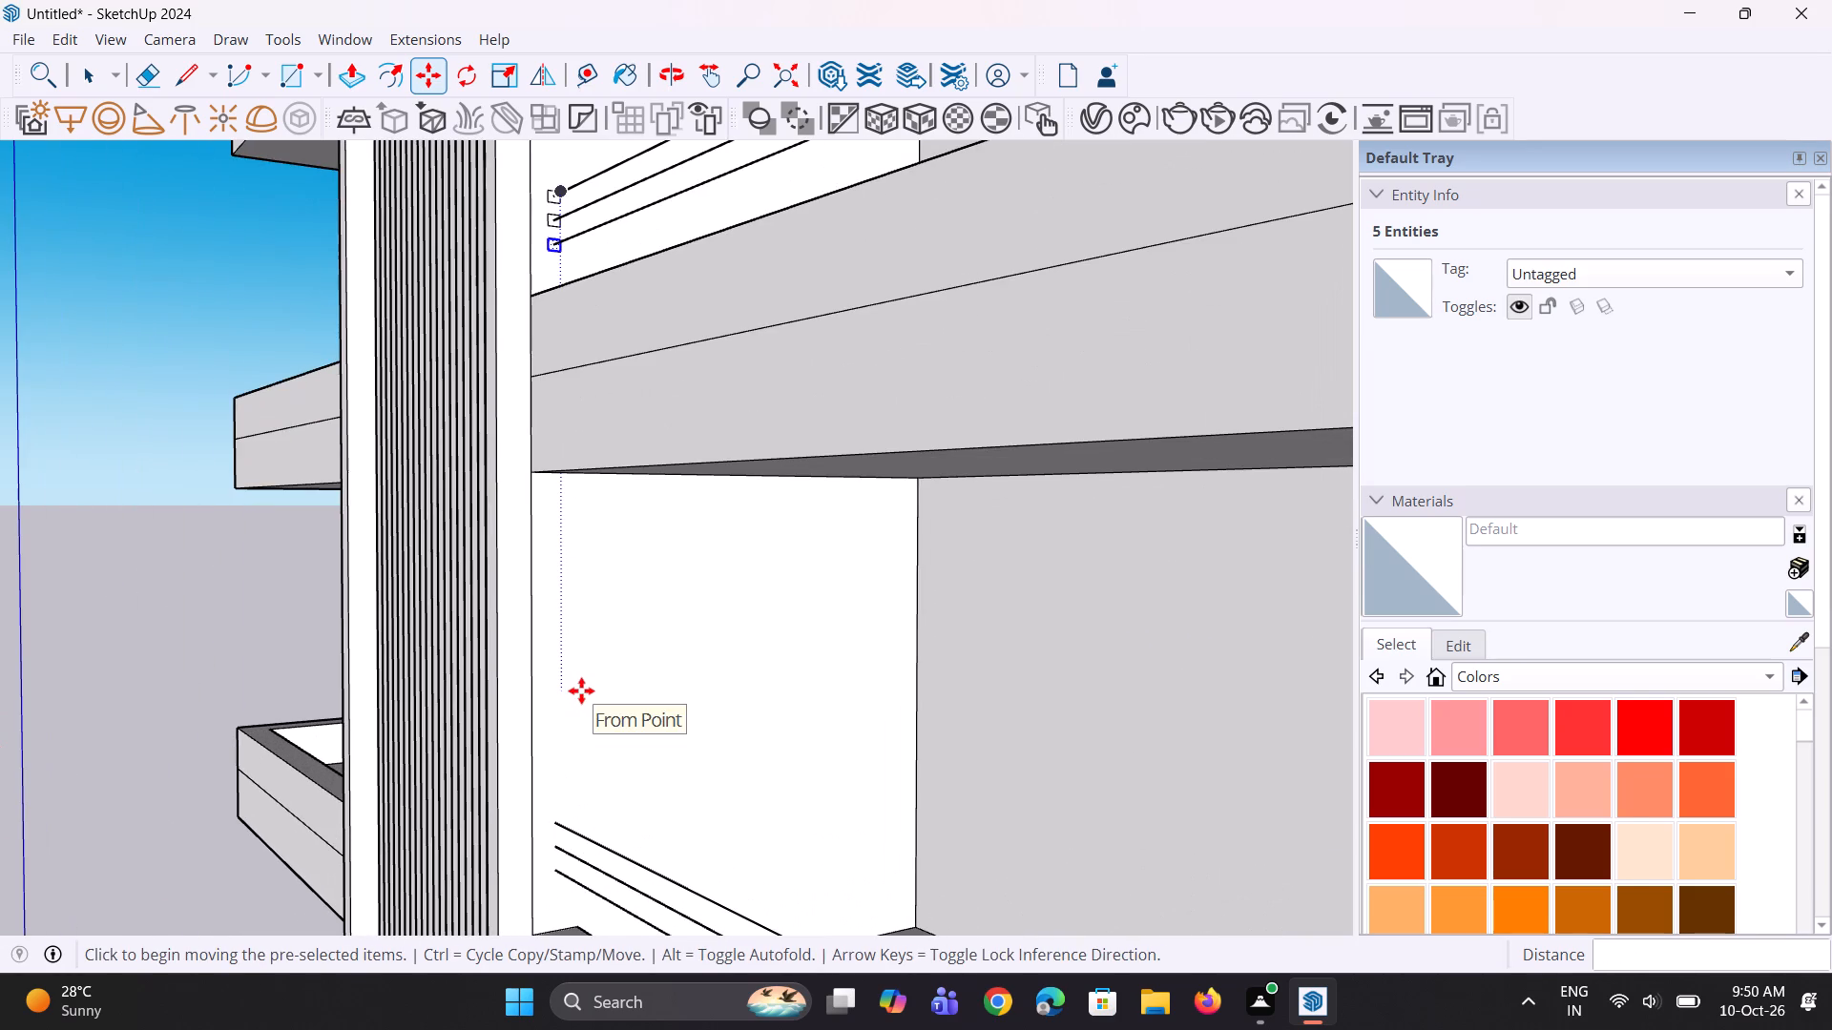
key("m")
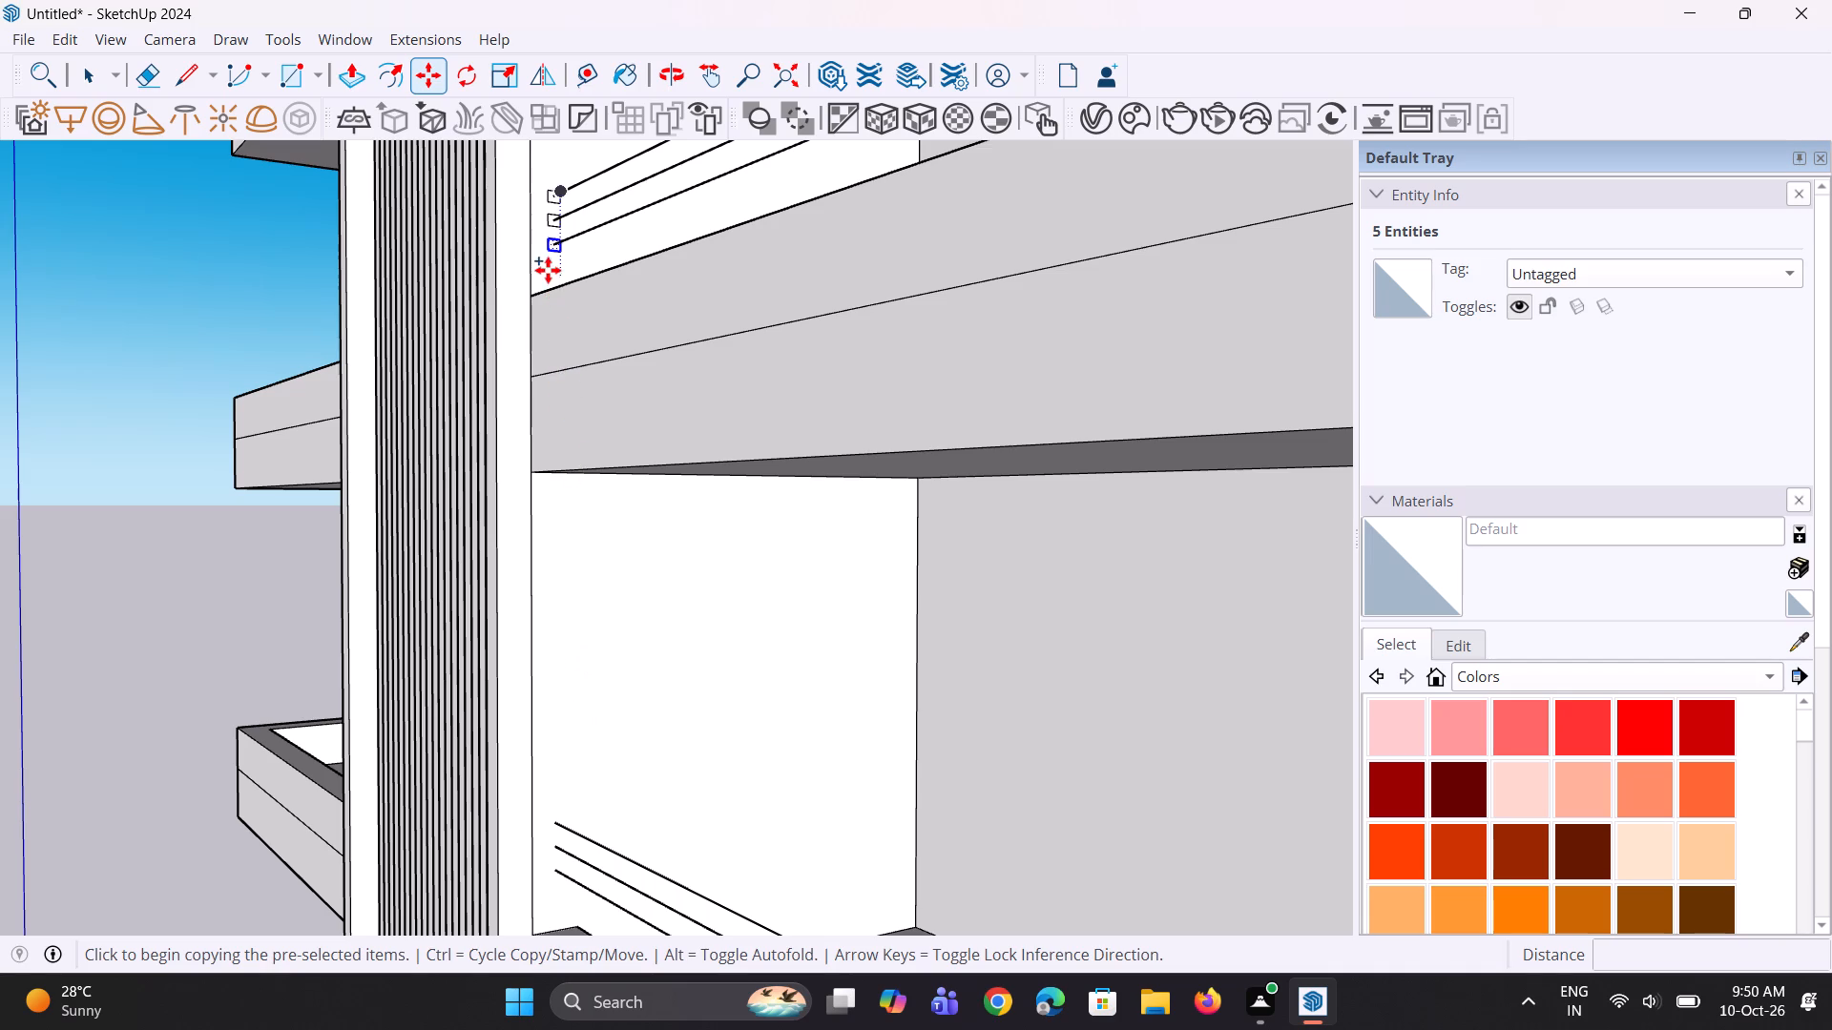
left_click(545, 257)
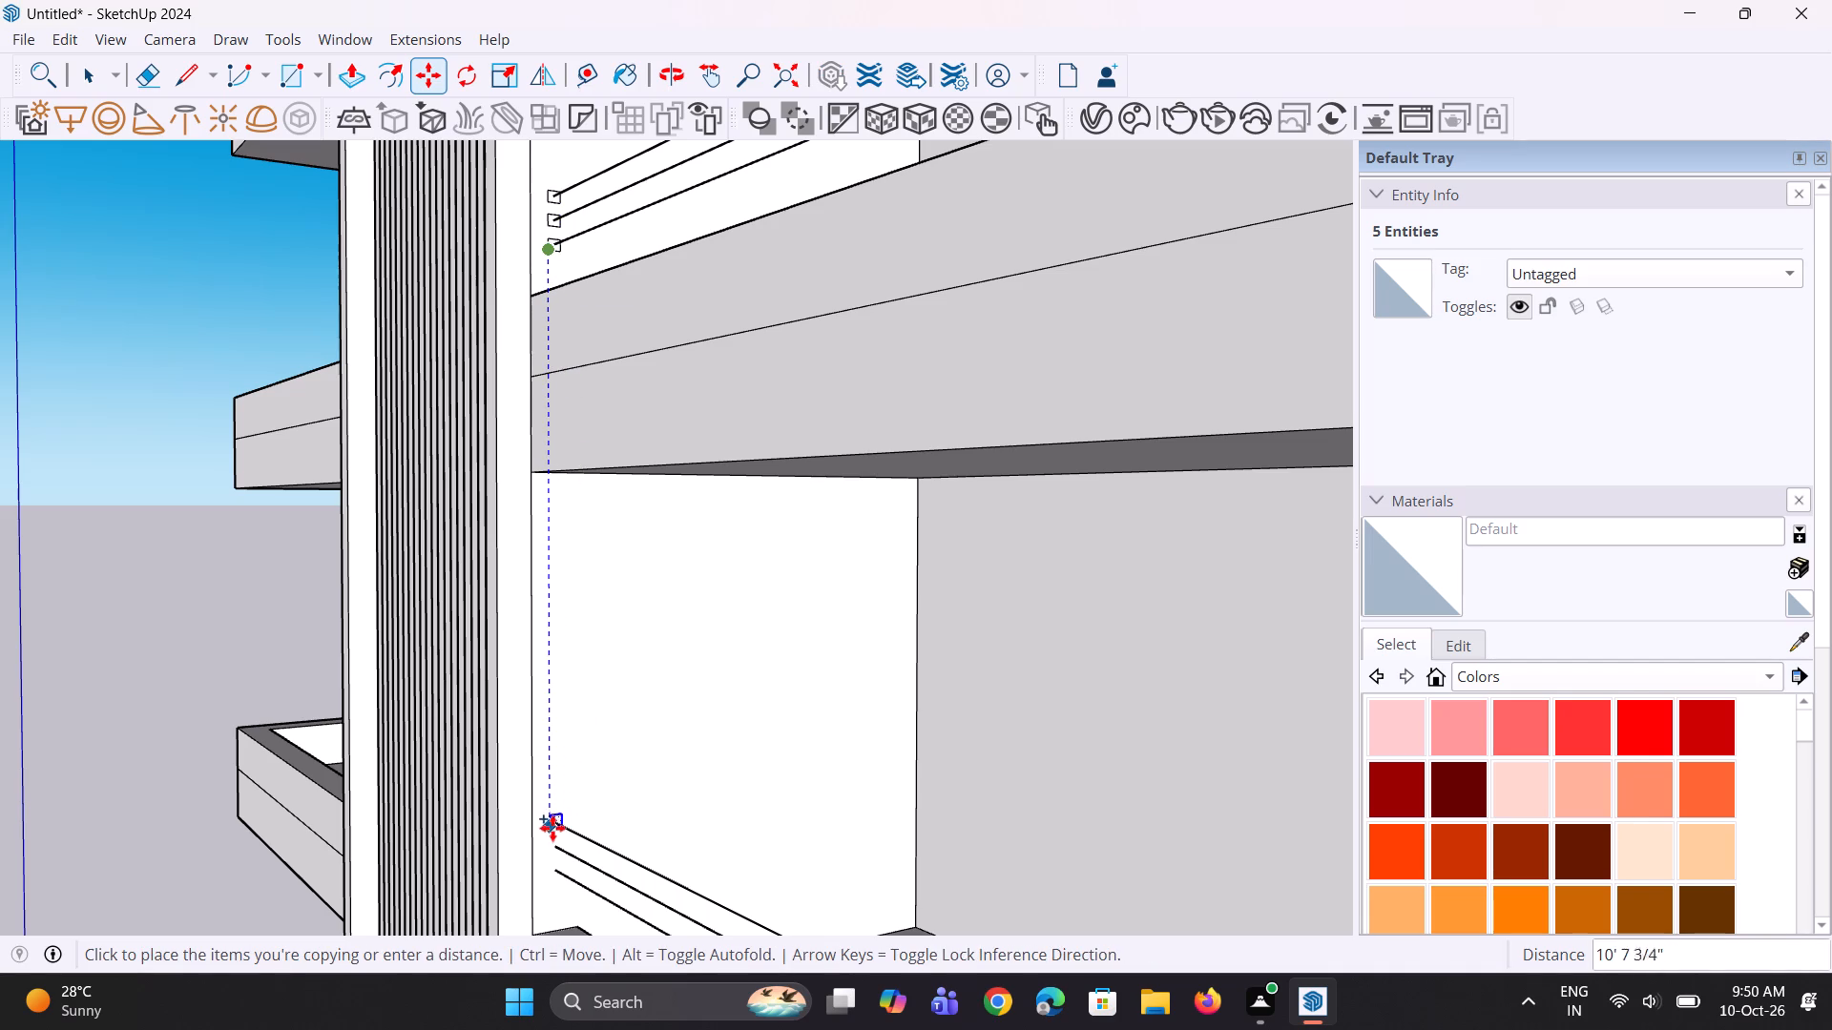
scroll(552, 832, "up", 7)
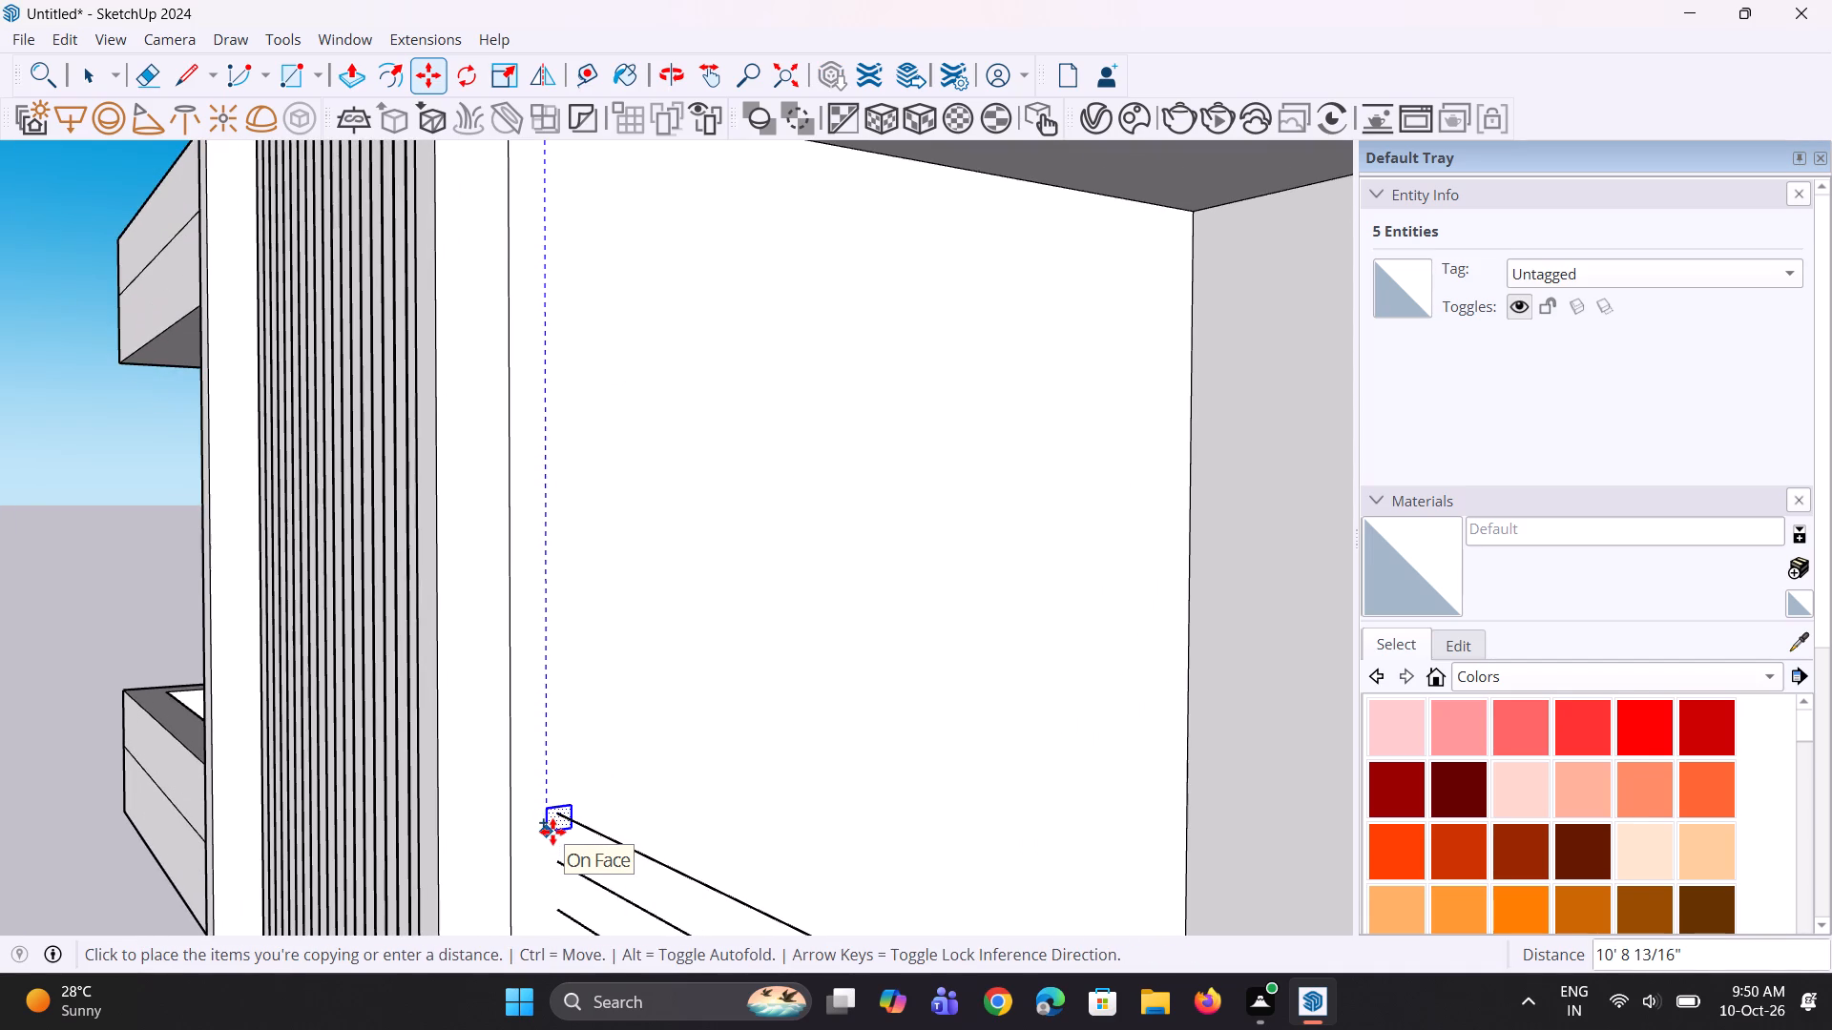
left_click(552, 832)
Nudge the copied profile slightly upward to centre it on the second balcony's uppermost rail end.
scroll(547, 770, "down", 6)
scroll(533, 855, "up", 7)
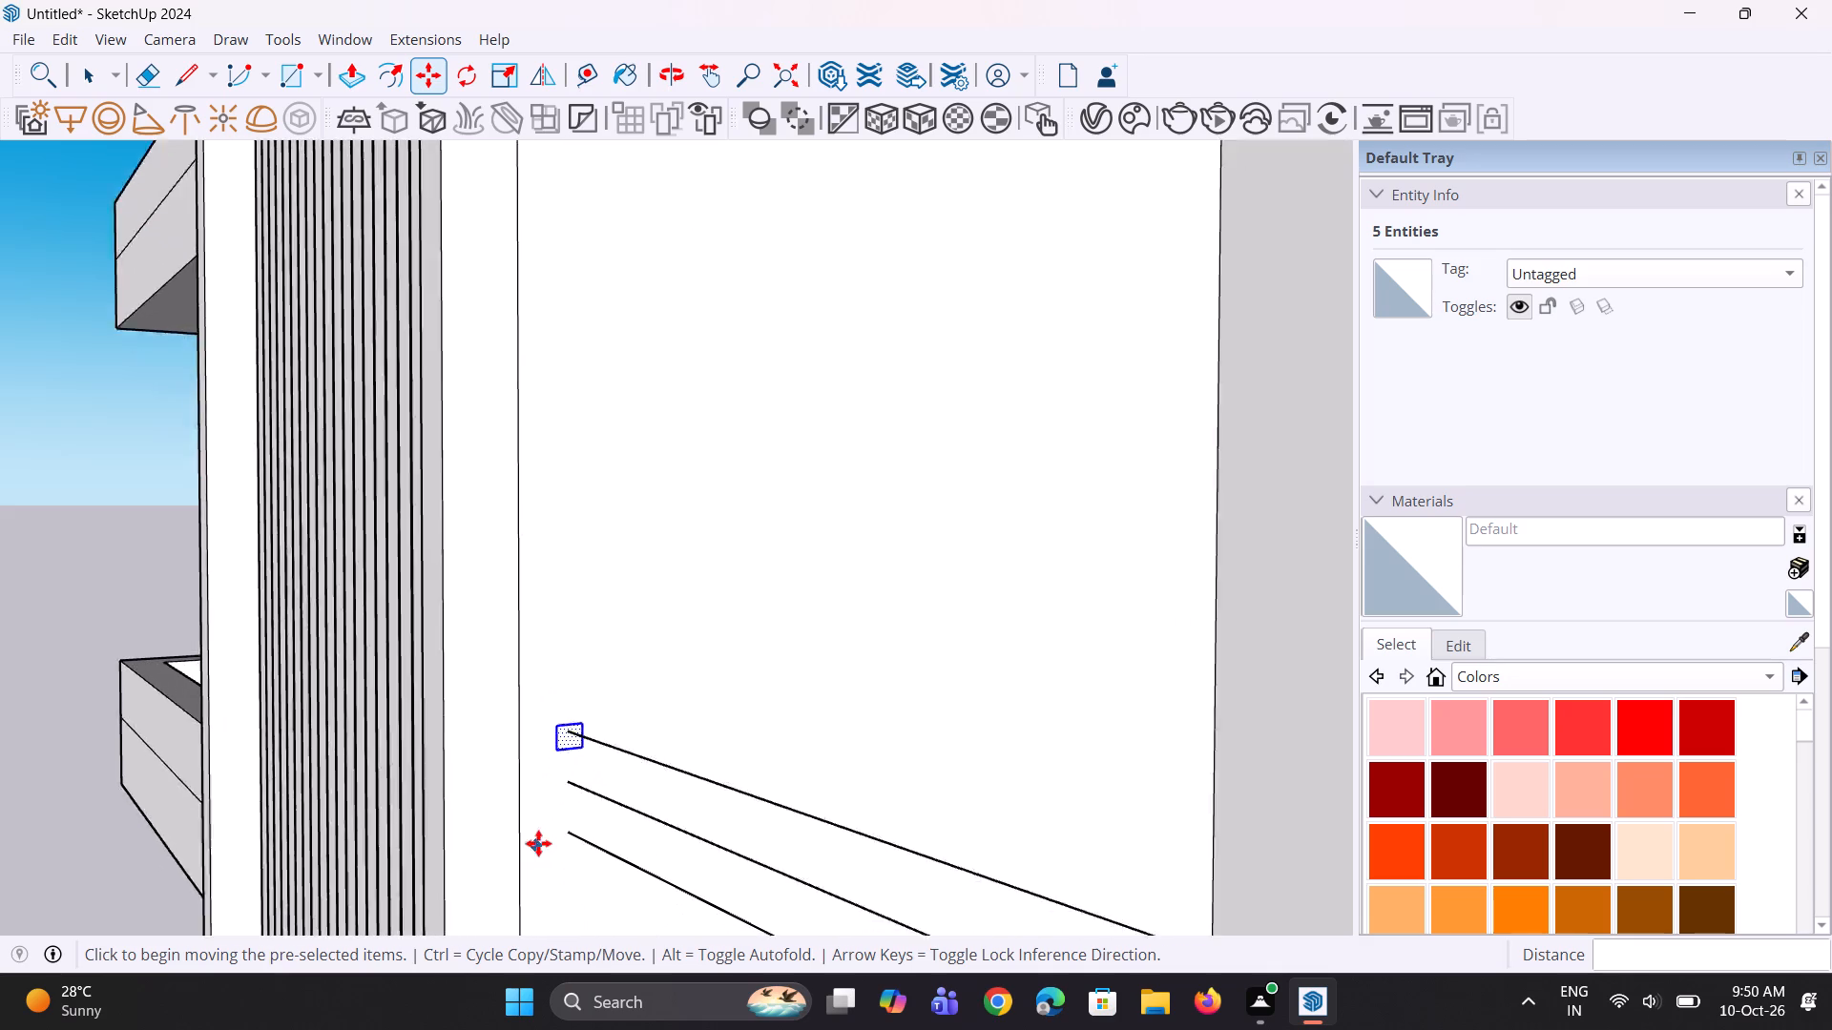
scroll(538, 843, "up", 8)
left_click(572, 668)
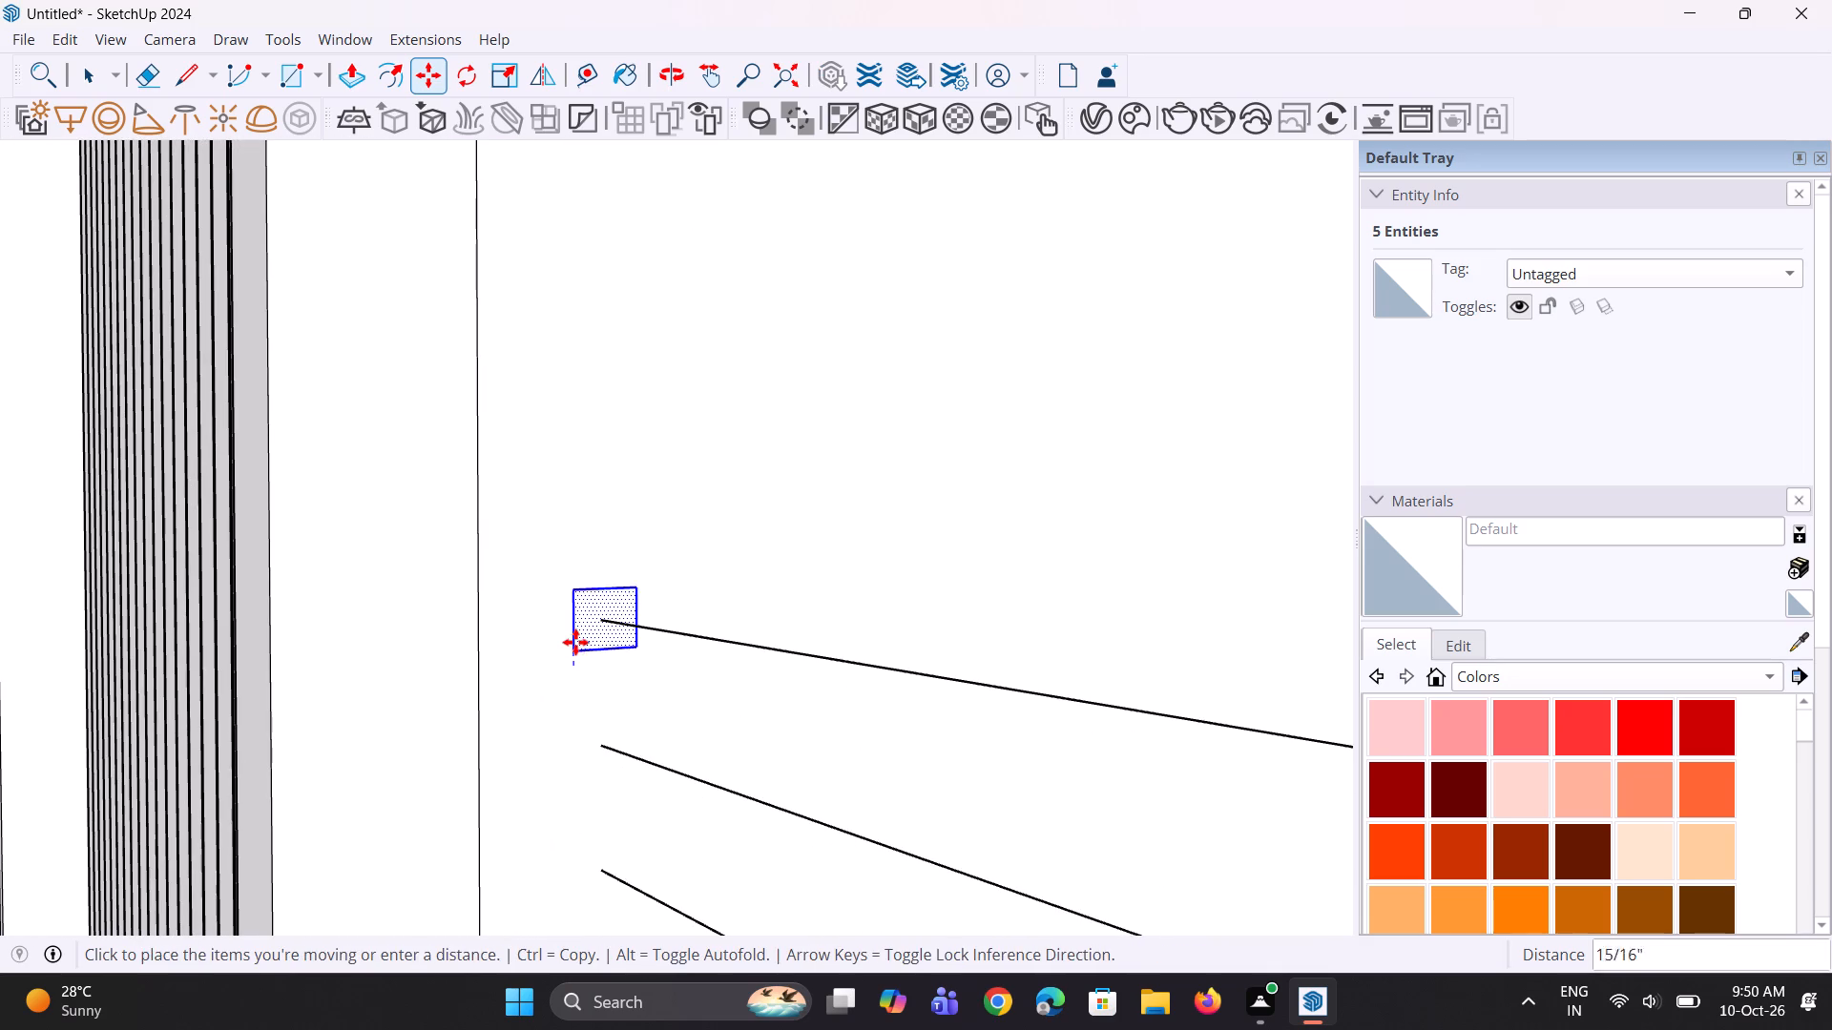
left_click(575, 654)
Copy the profile down onto the second balcony's middle and lowest front rail ends, about 5 9/16" and 4 15/16" apart.
key("m")
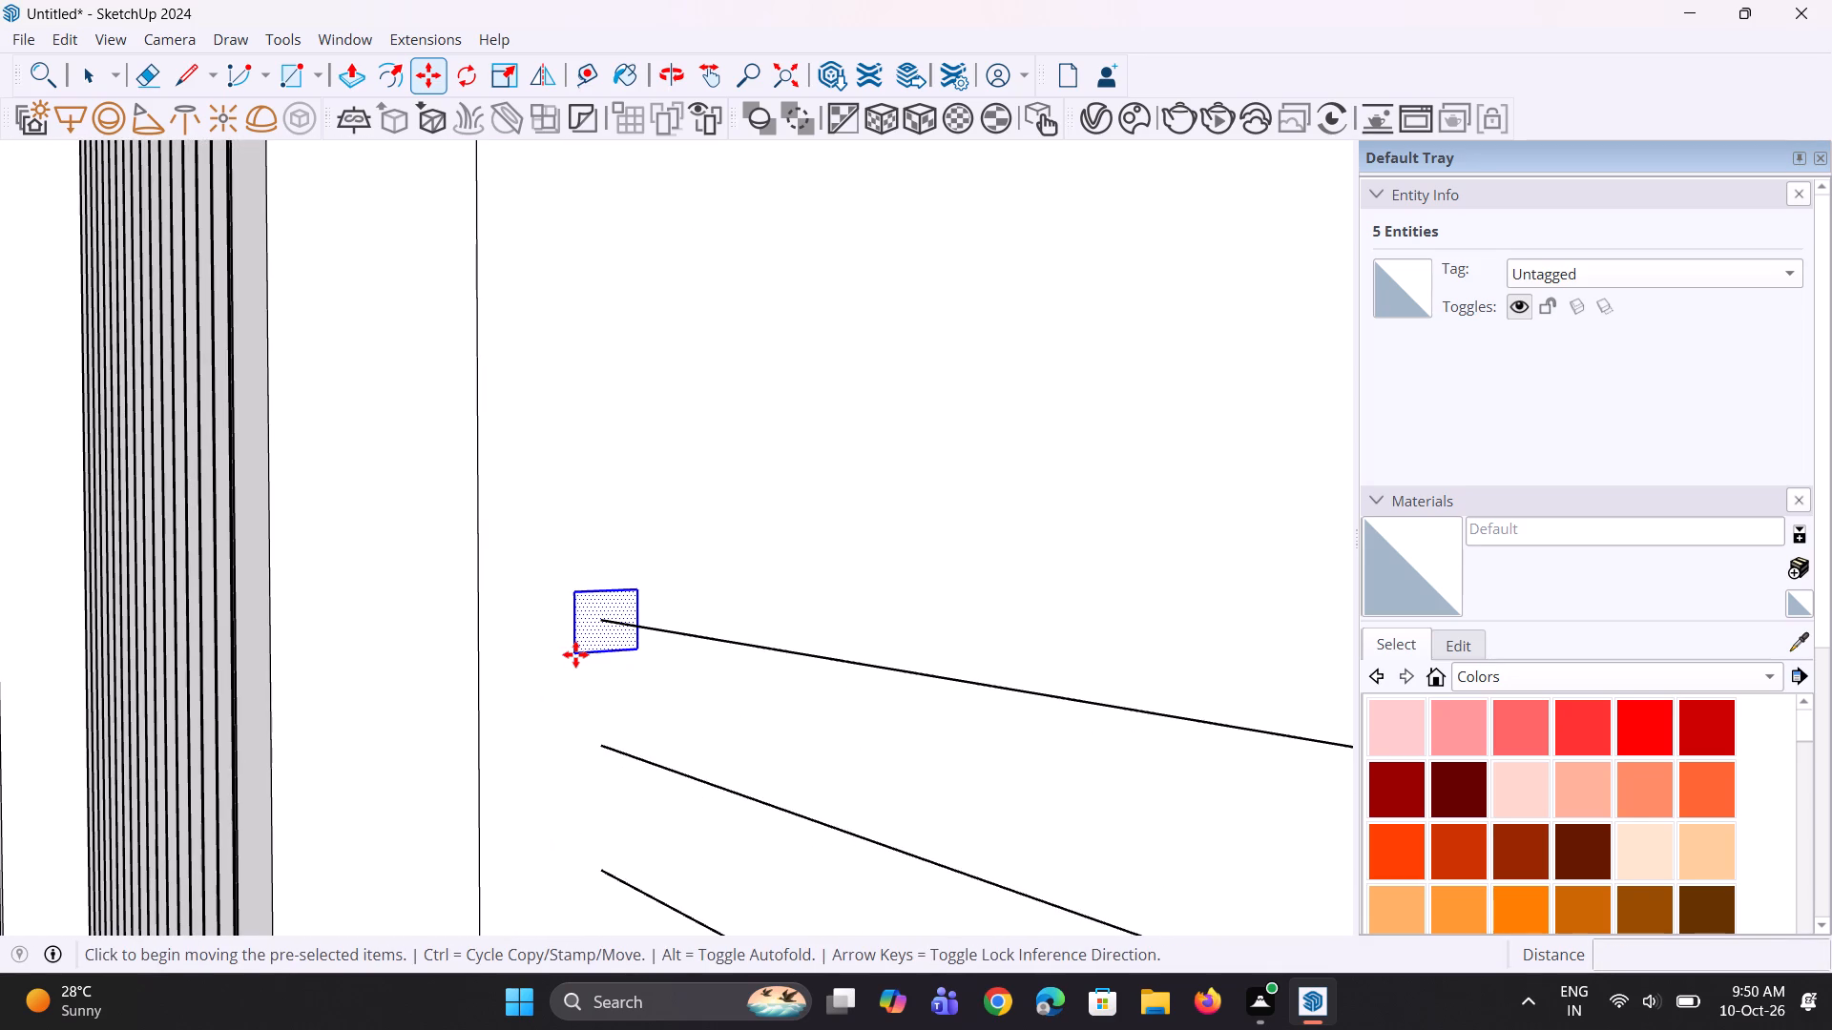
left_click(575, 654)
left_click(568, 787)
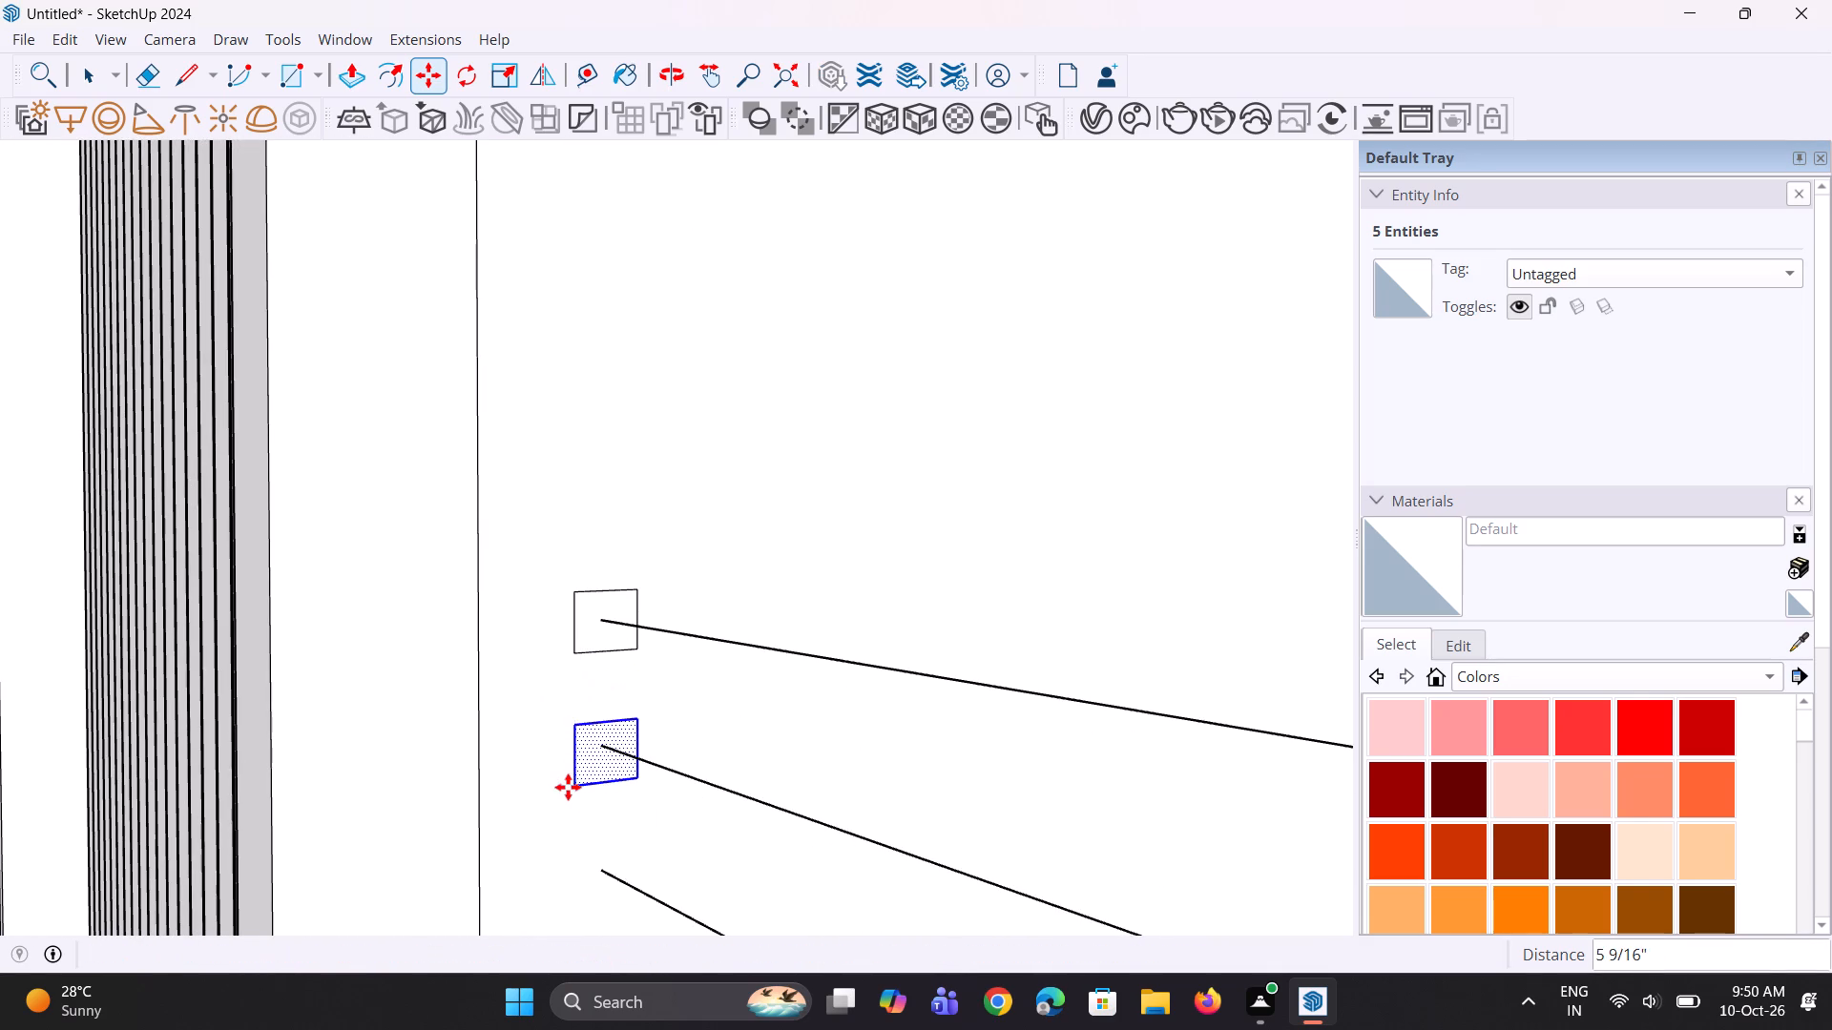
scroll(576, 772, "down", 8)
scroll(590, 870, "up", 6)
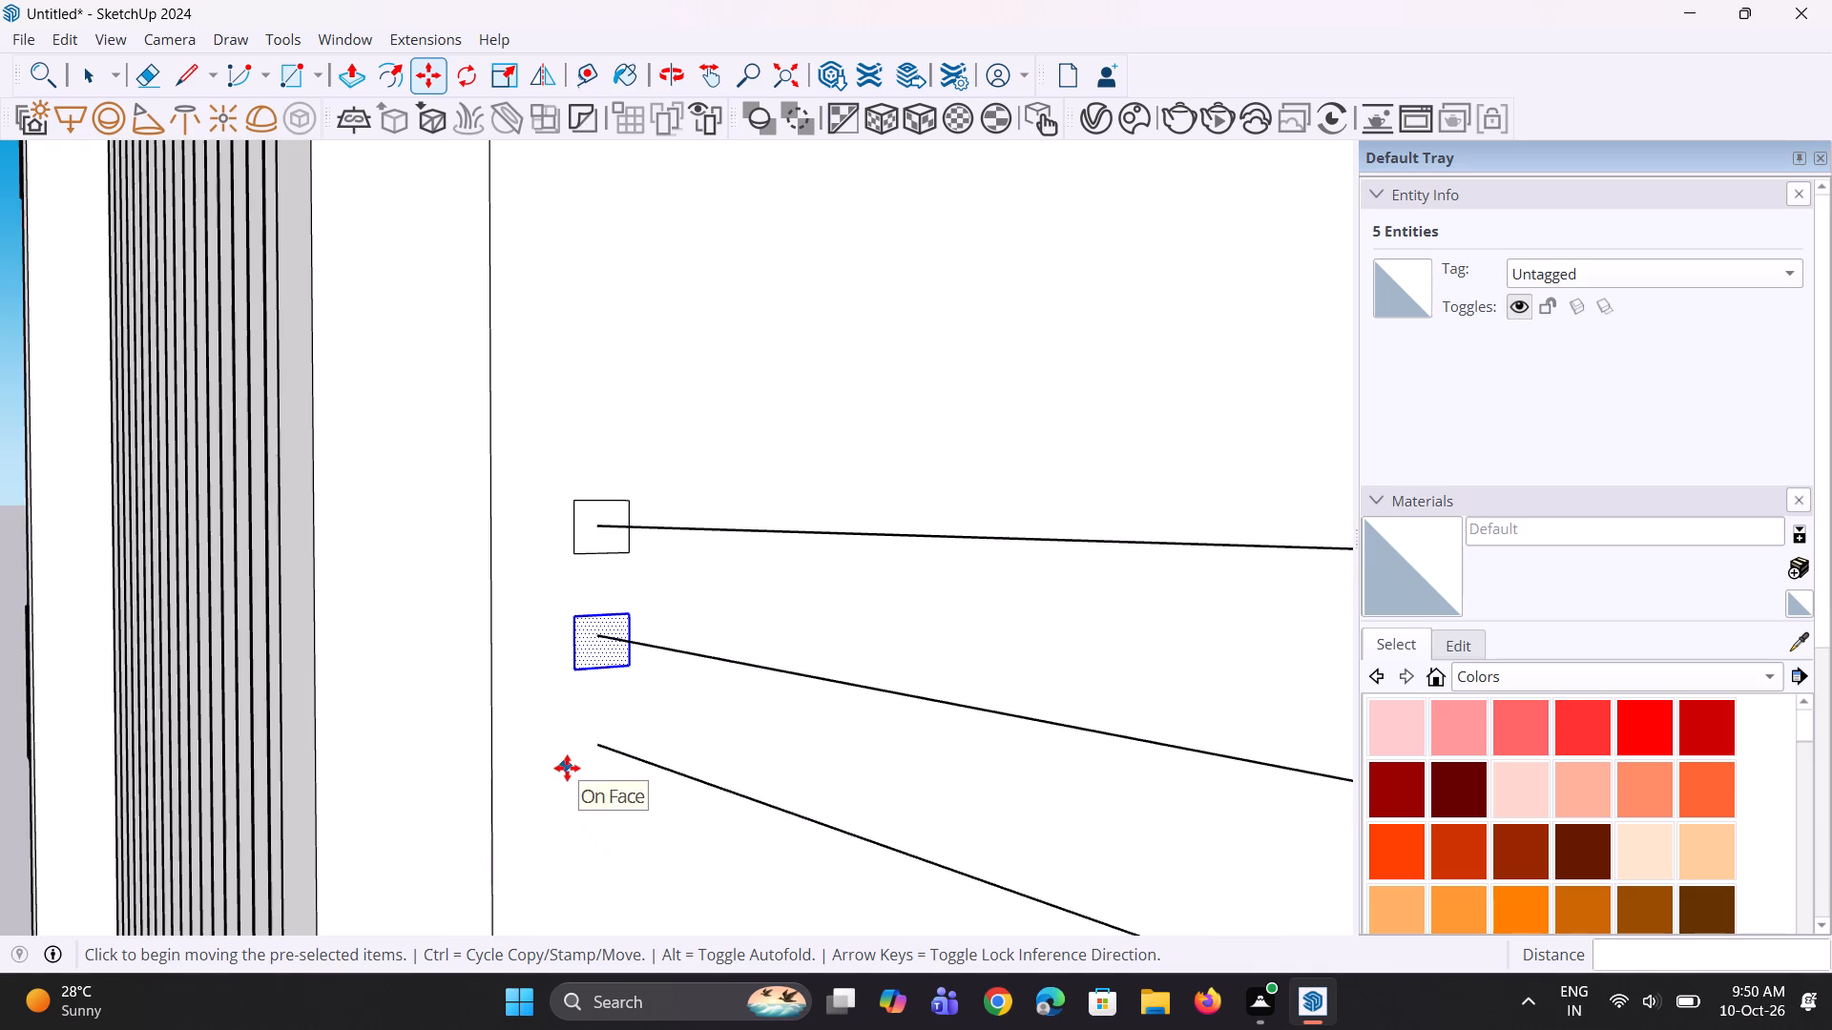
key("m")
left_click(582, 671)
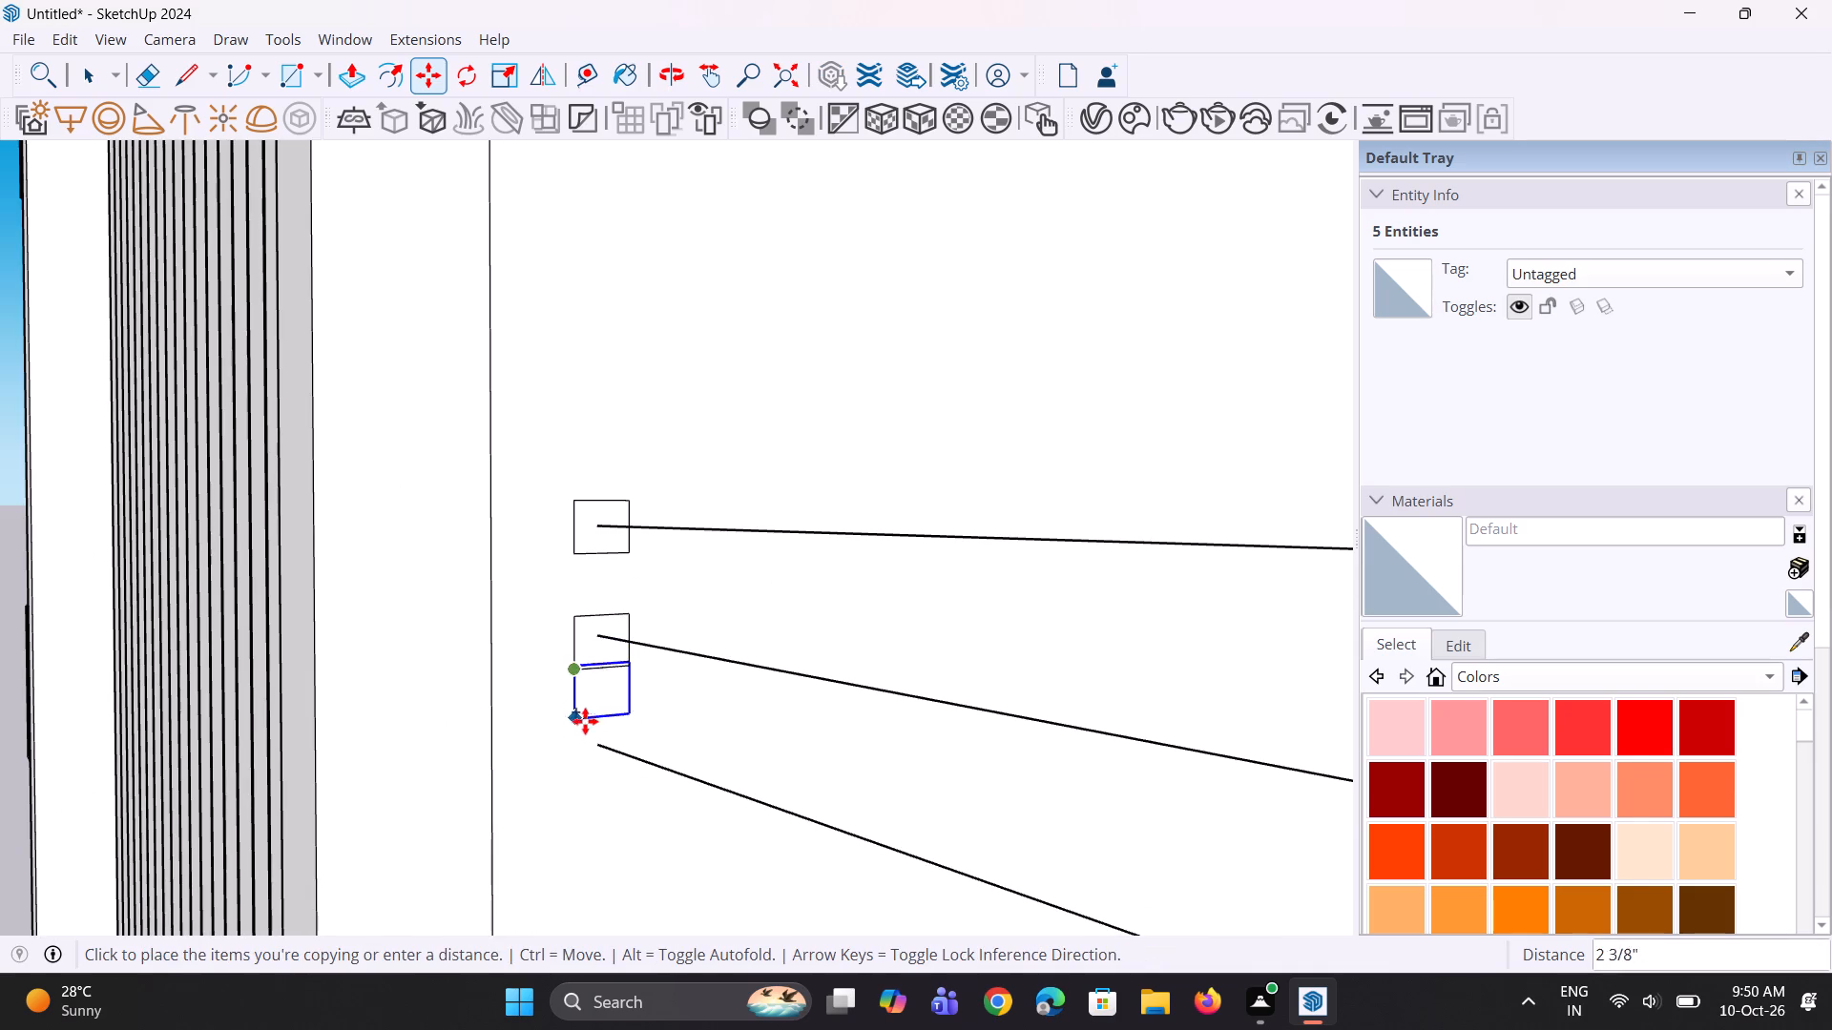
left_click(587, 773)
Copy the second balcony's lowest profile straight down about 10' 4 7/16" to the uppermost front rail end of the balcony below.
scroll(588, 747, "down", 12)
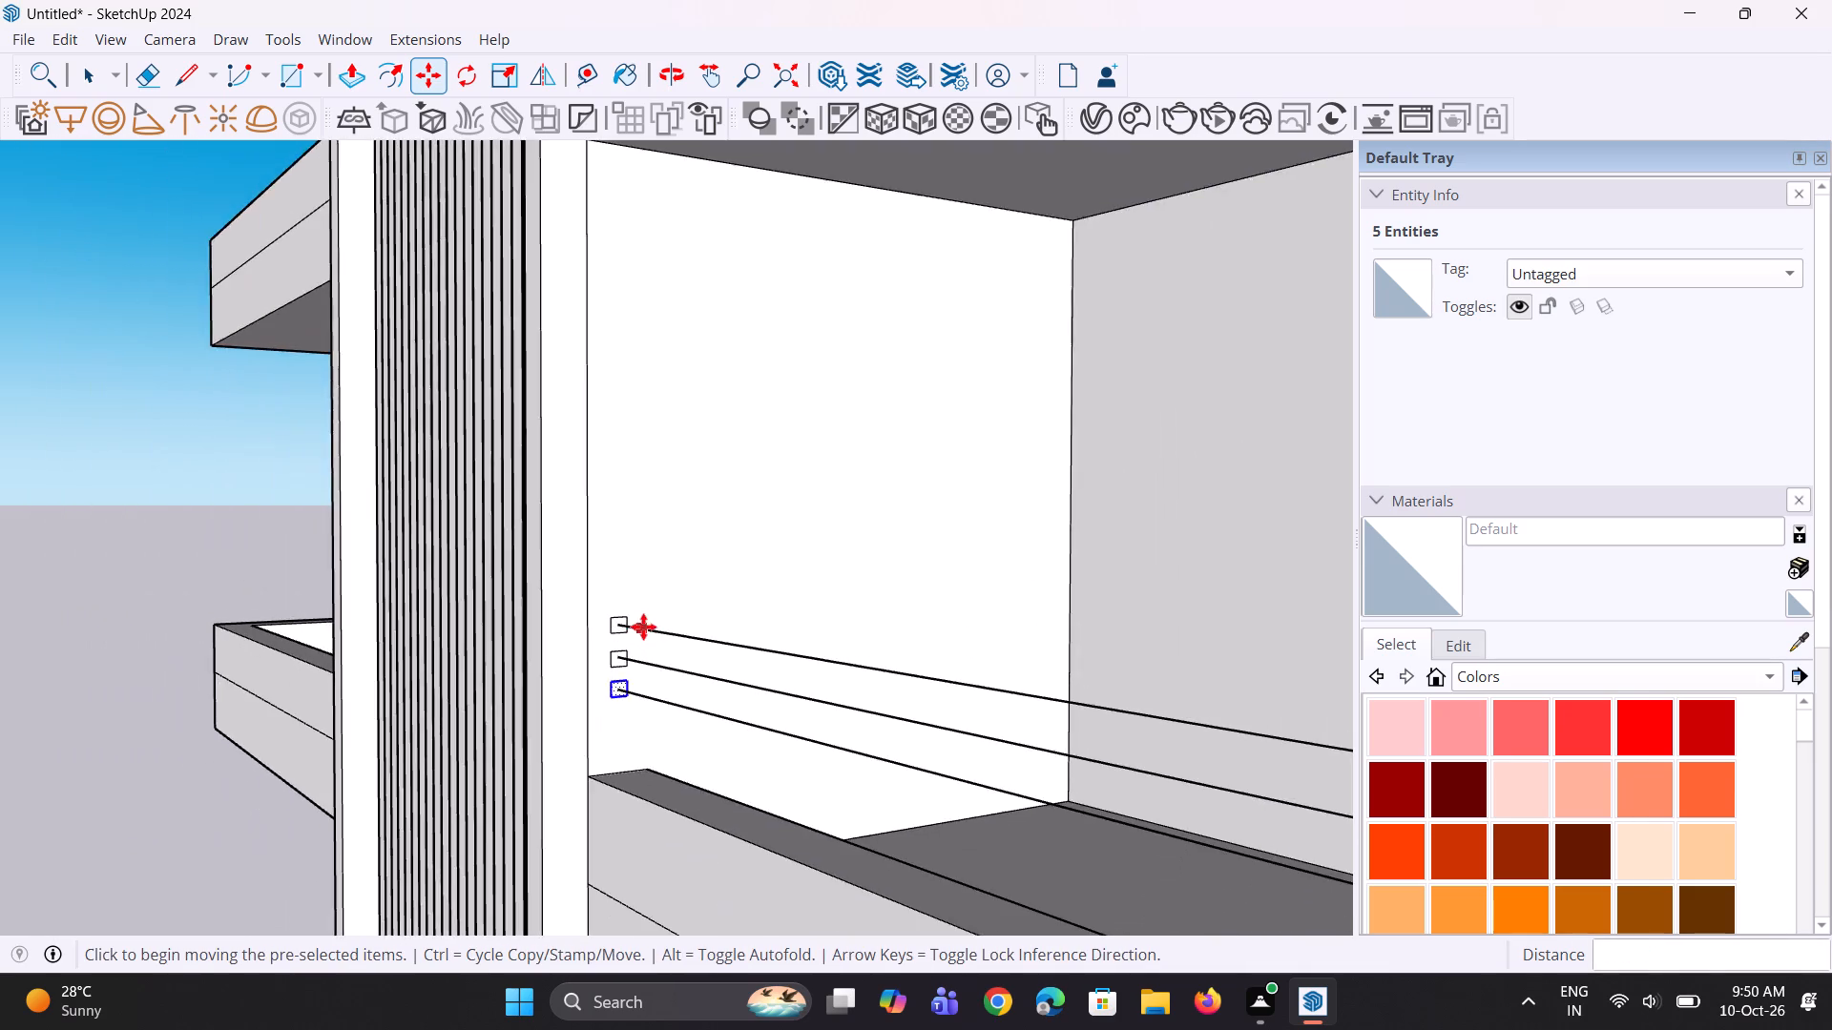
scroll(643, 627, "down", 17)
scroll(612, 803, "up", 4)
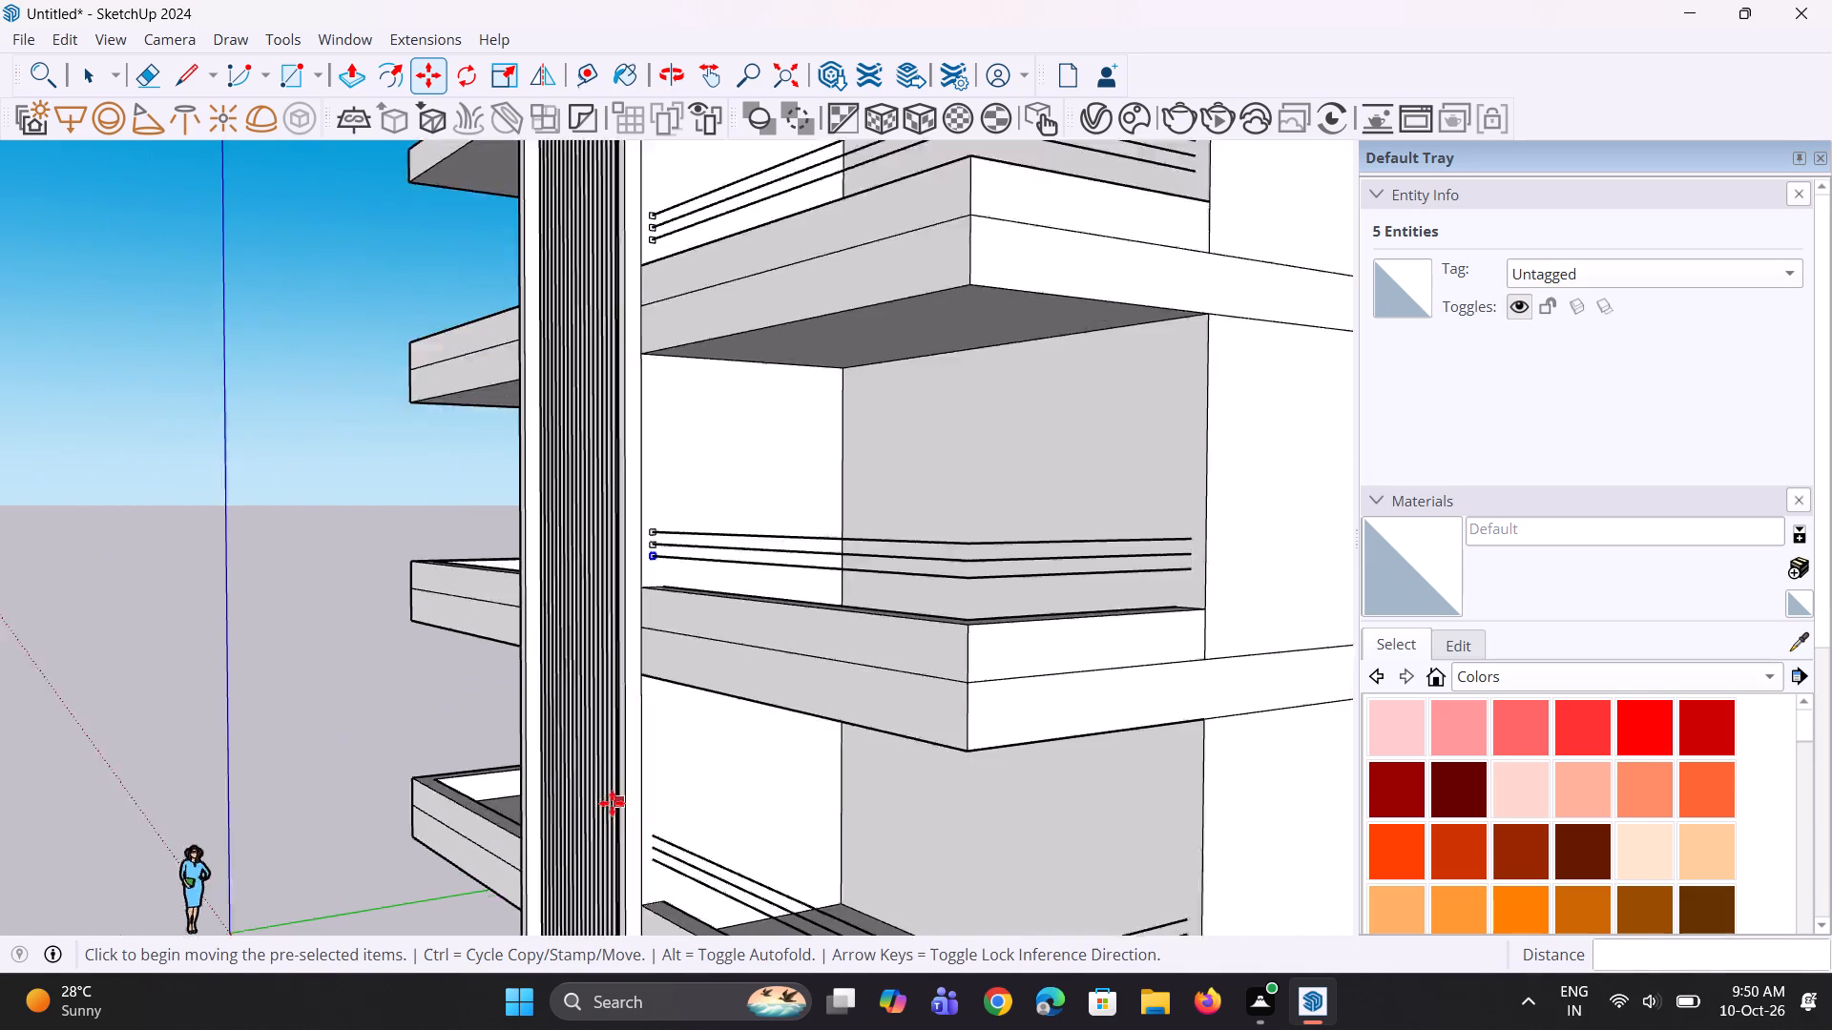
scroll(620, 824, "up", 7)
key("m")
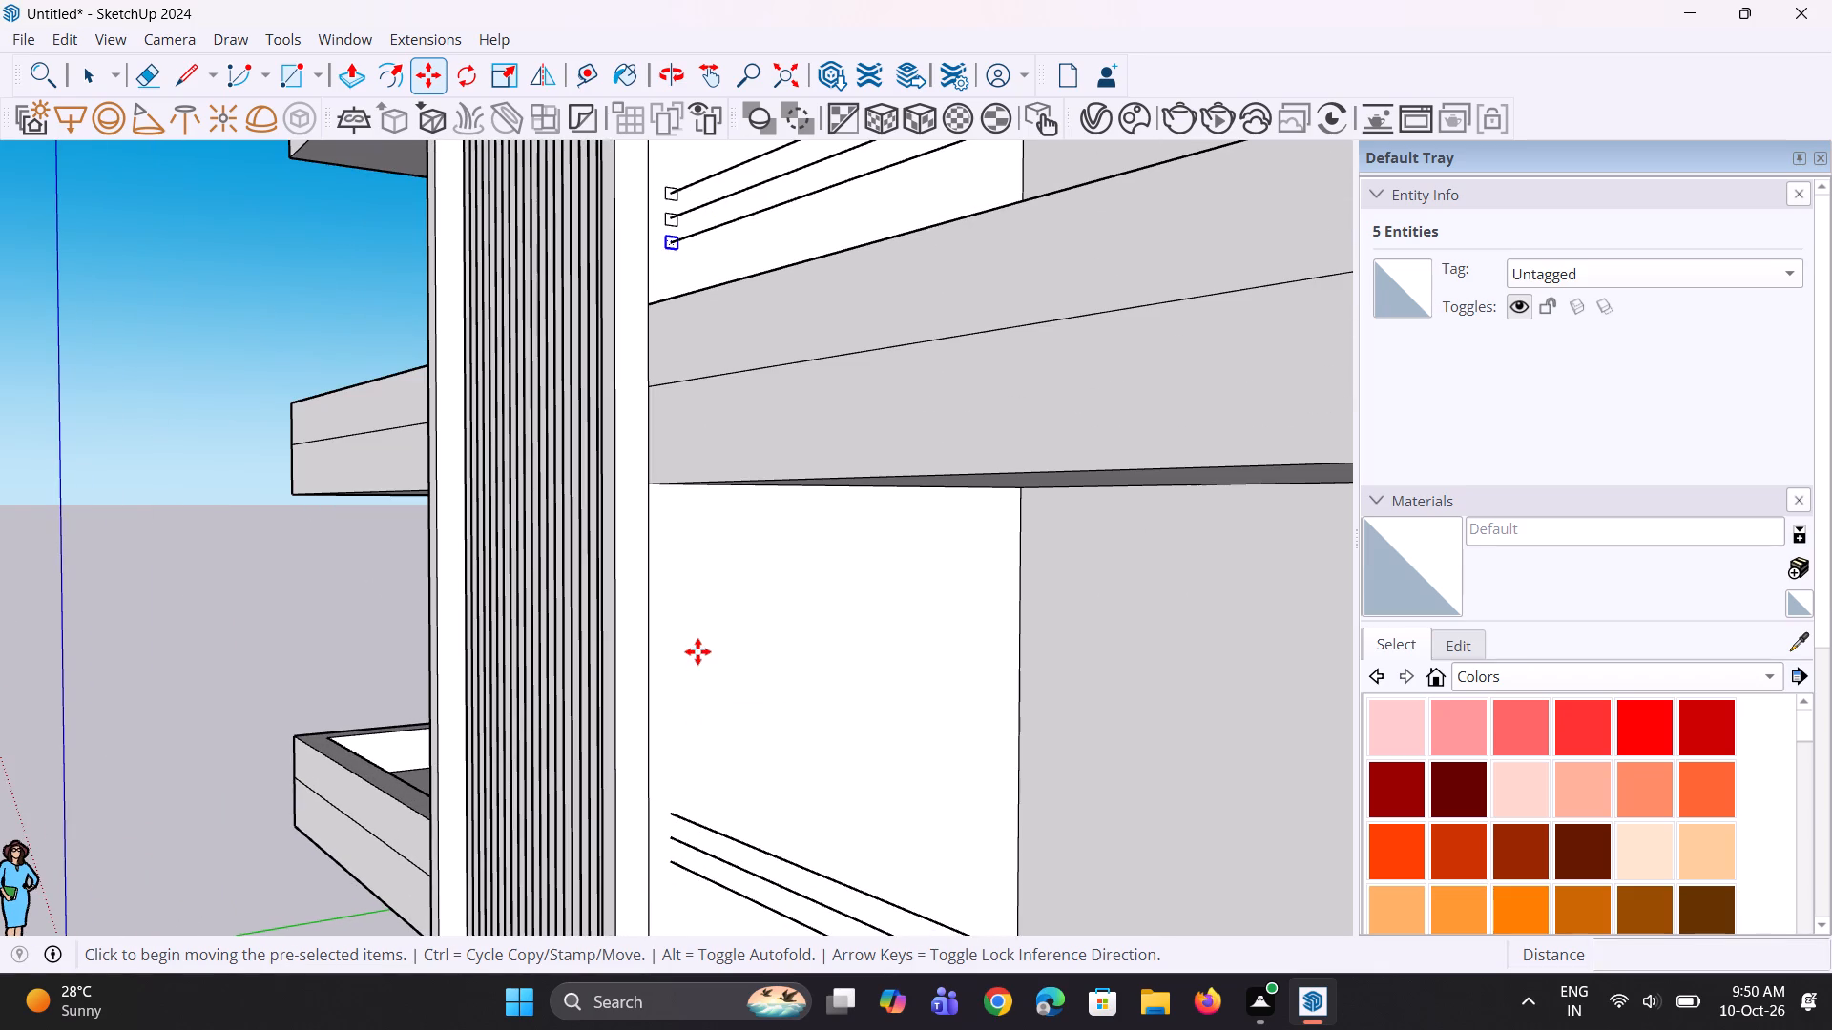
scroll(668, 300, "up", 3)
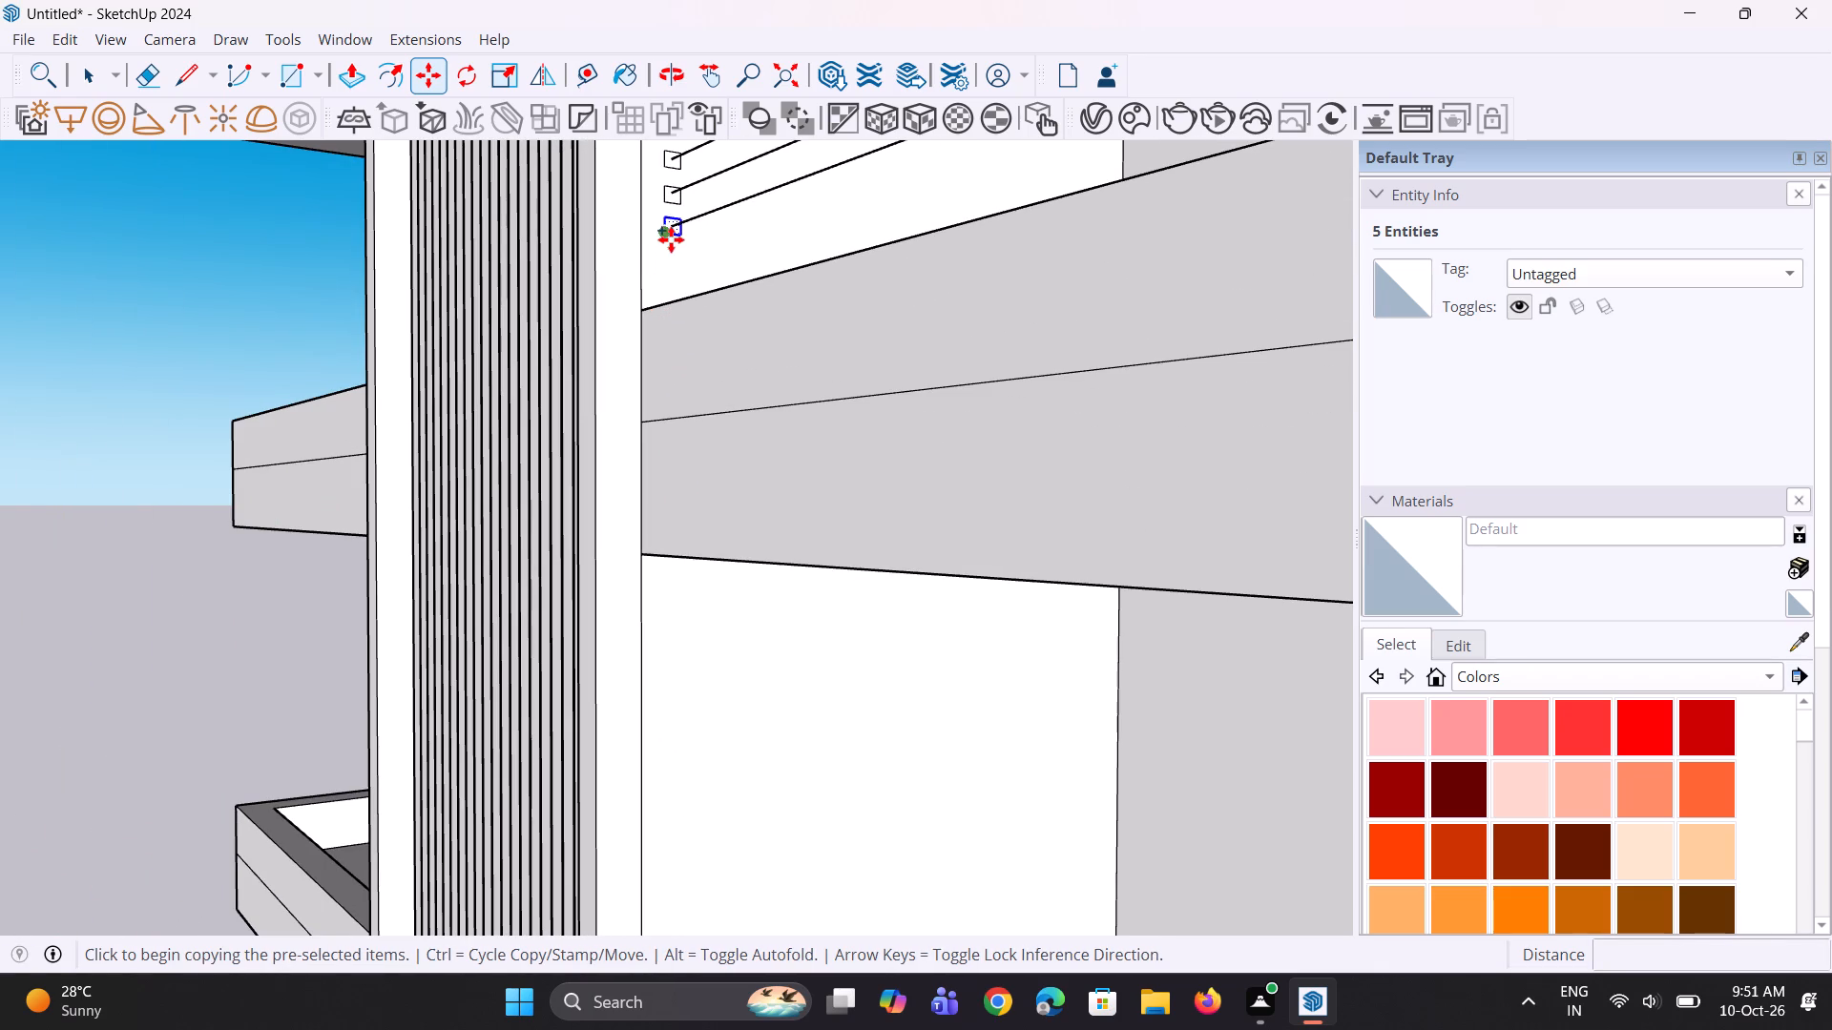
left_click(671, 239)
scroll(668, 649, "down", 6)
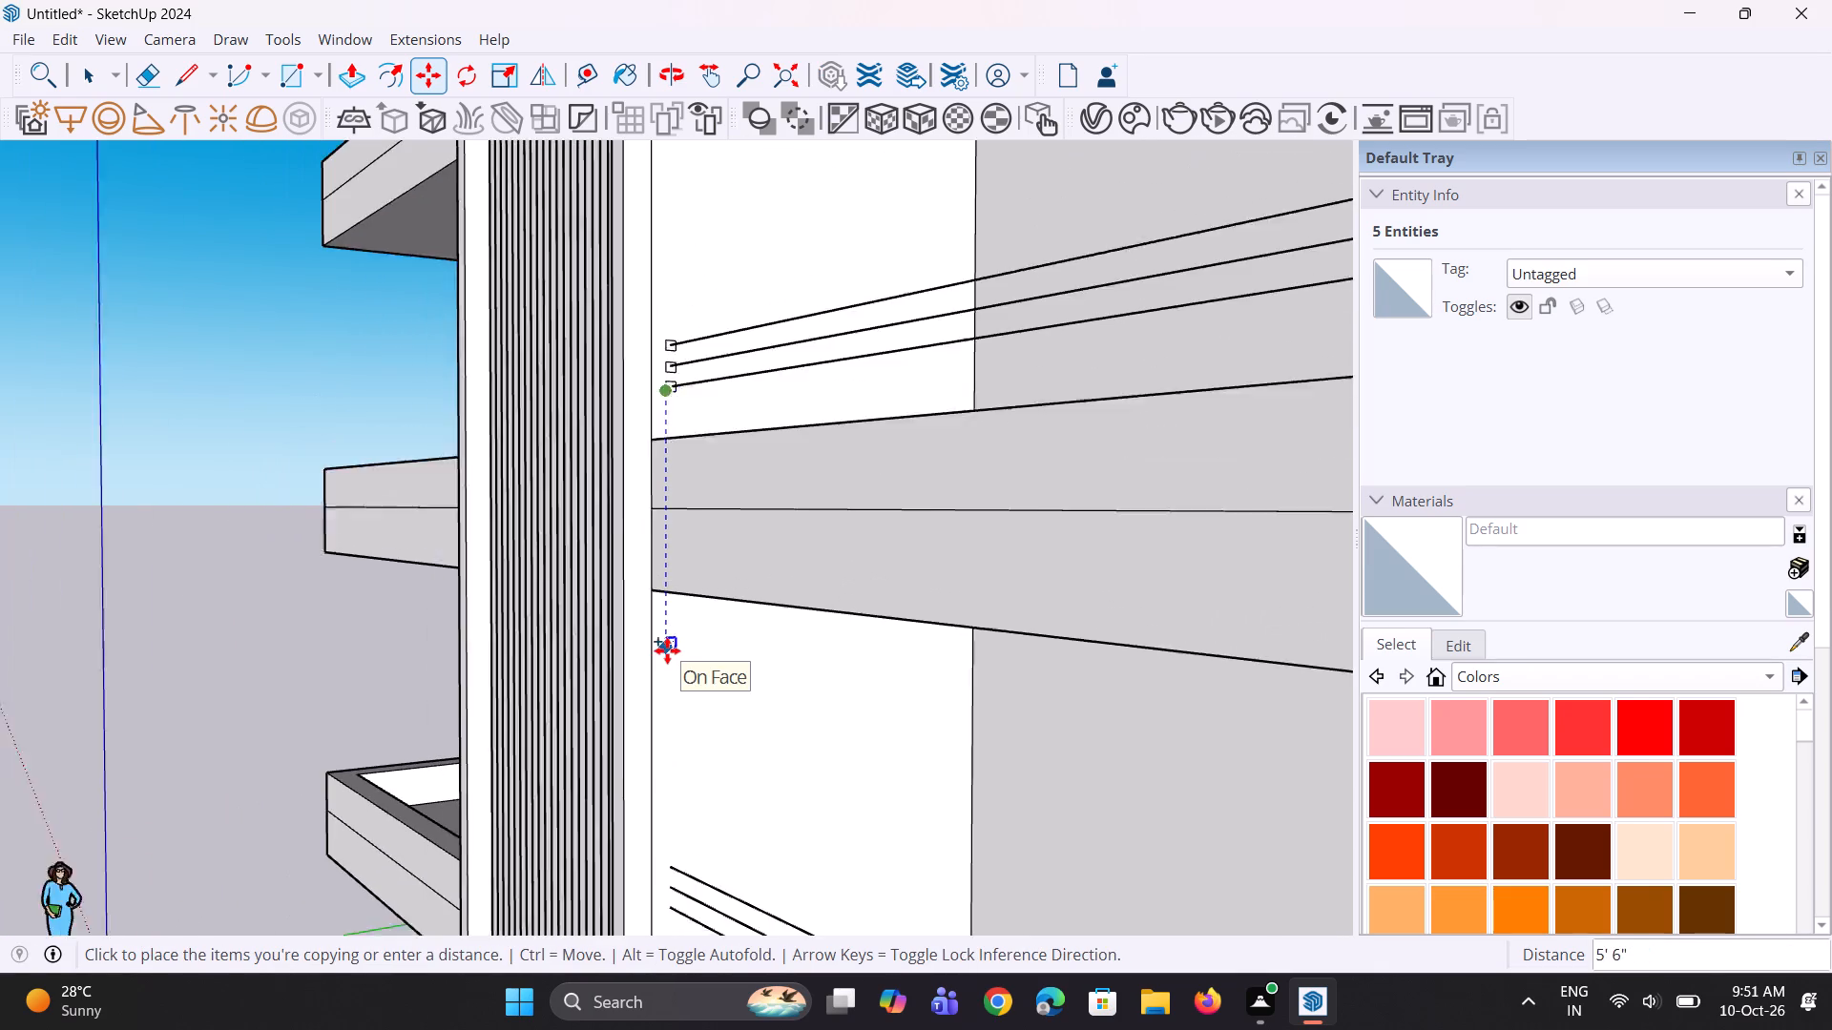
scroll(666, 651, "down", 3)
scroll(666, 755, "up", 6)
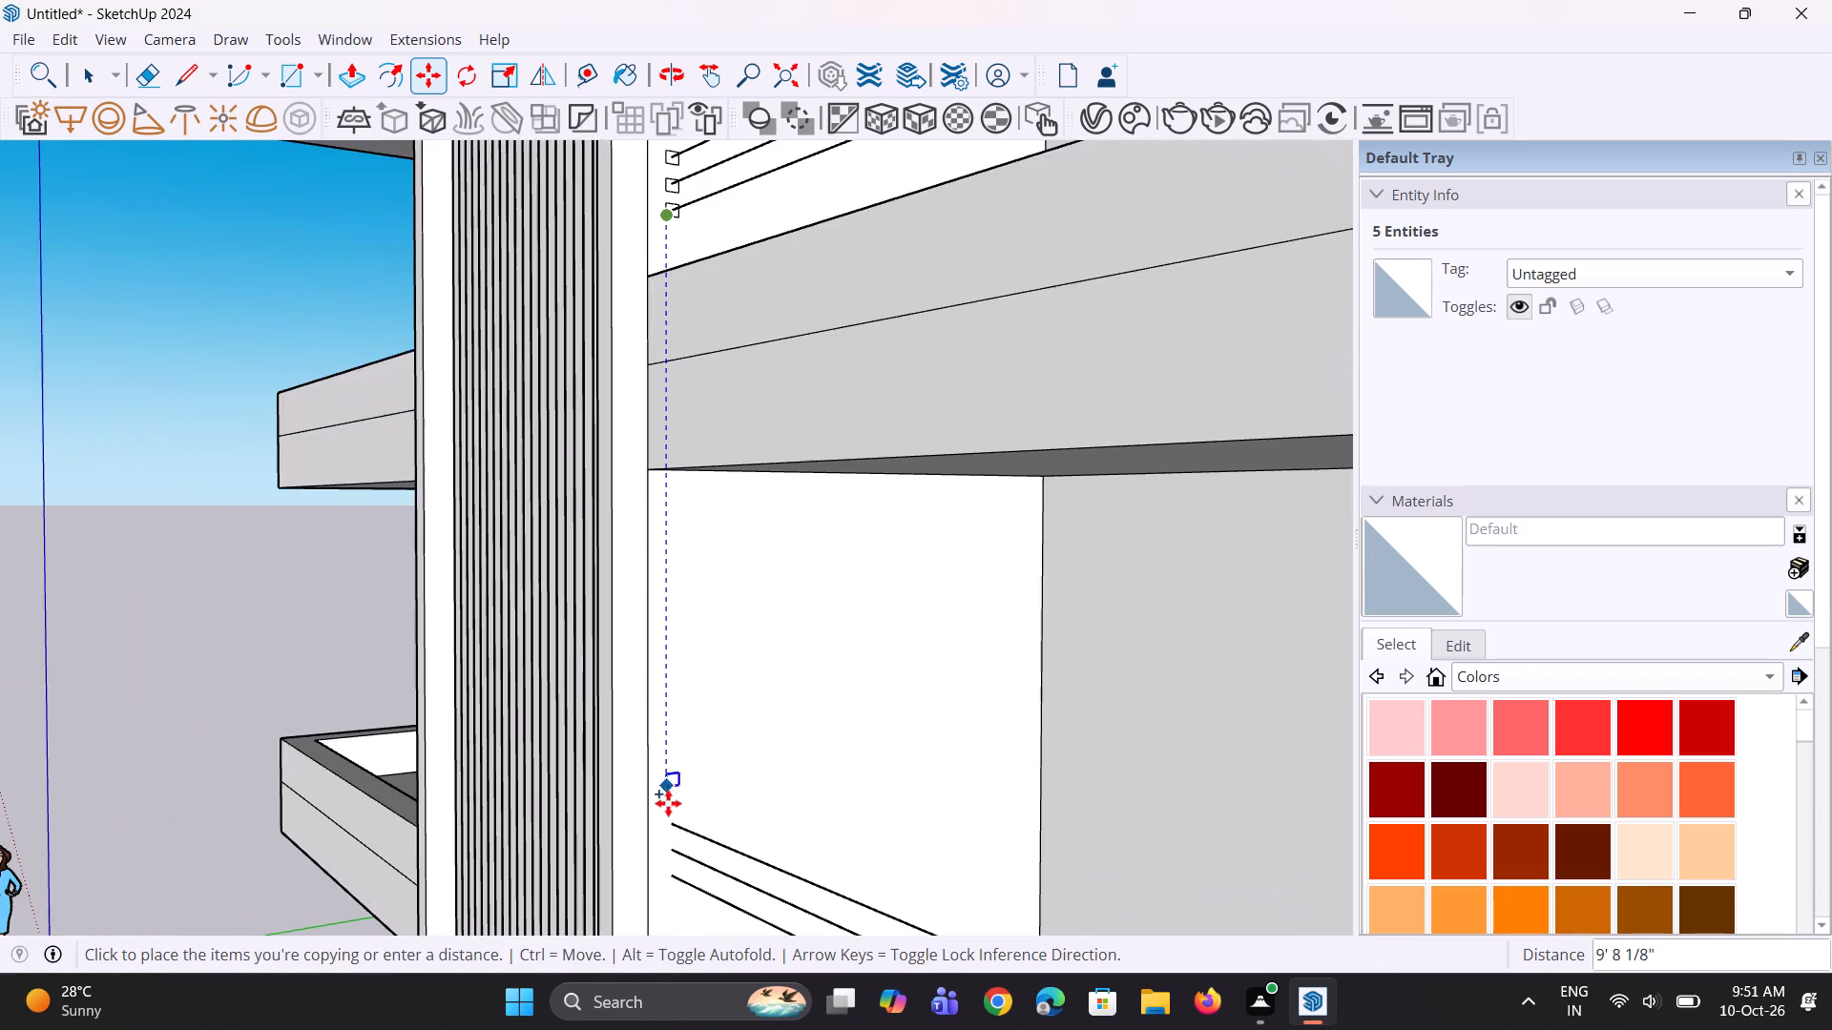
scroll(667, 817, "up", 6)
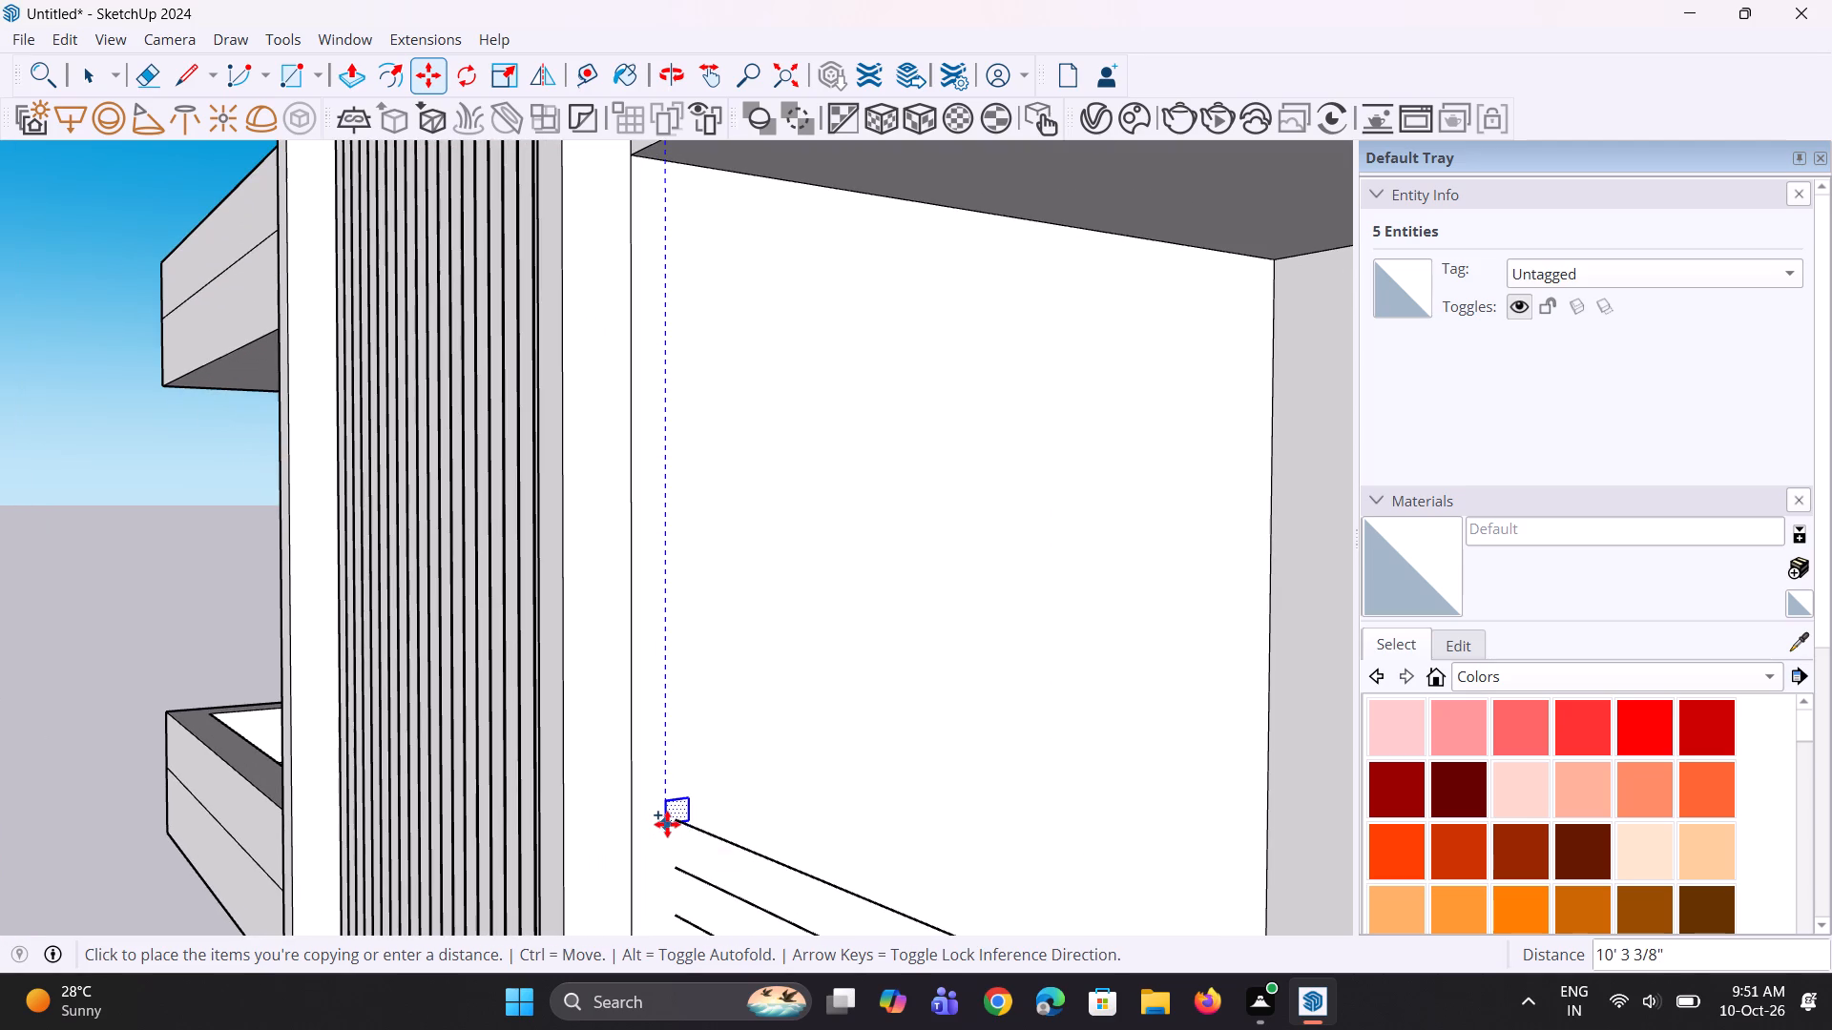
scroll(667, 834, "up", 5)
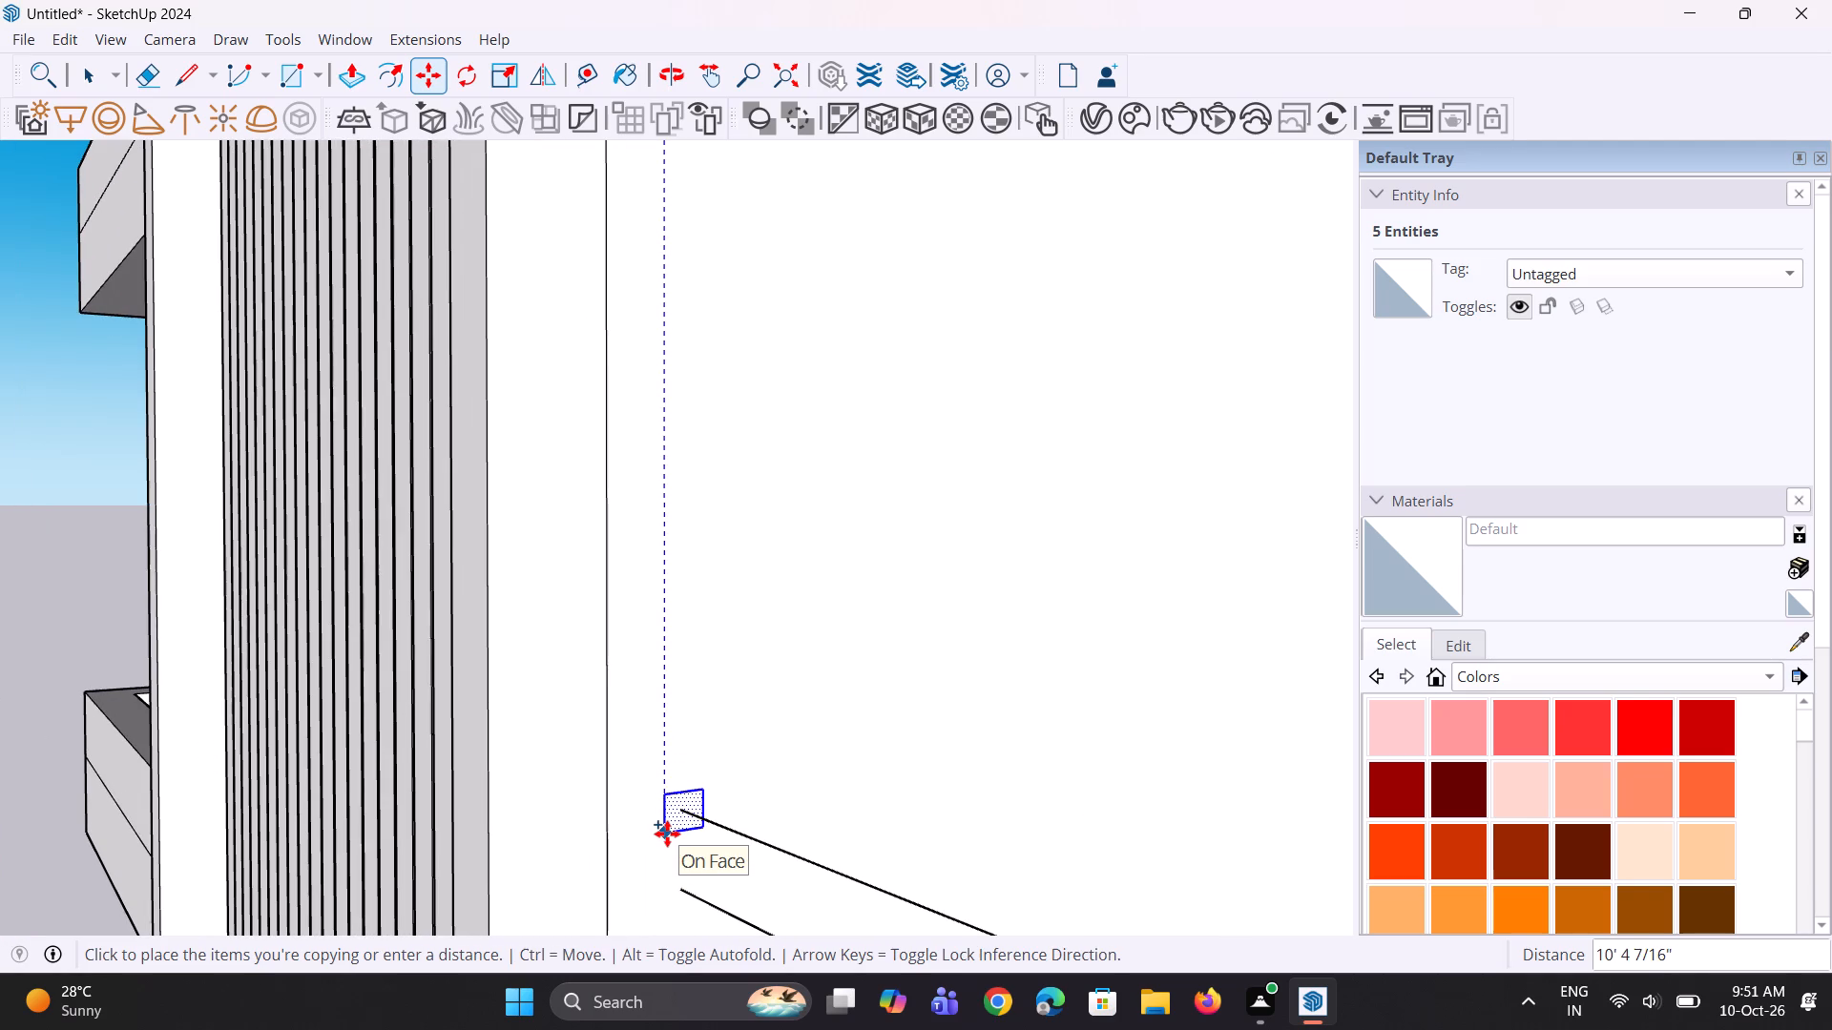
left_click(667, 834)
scroll(665, 792, "down", 12)
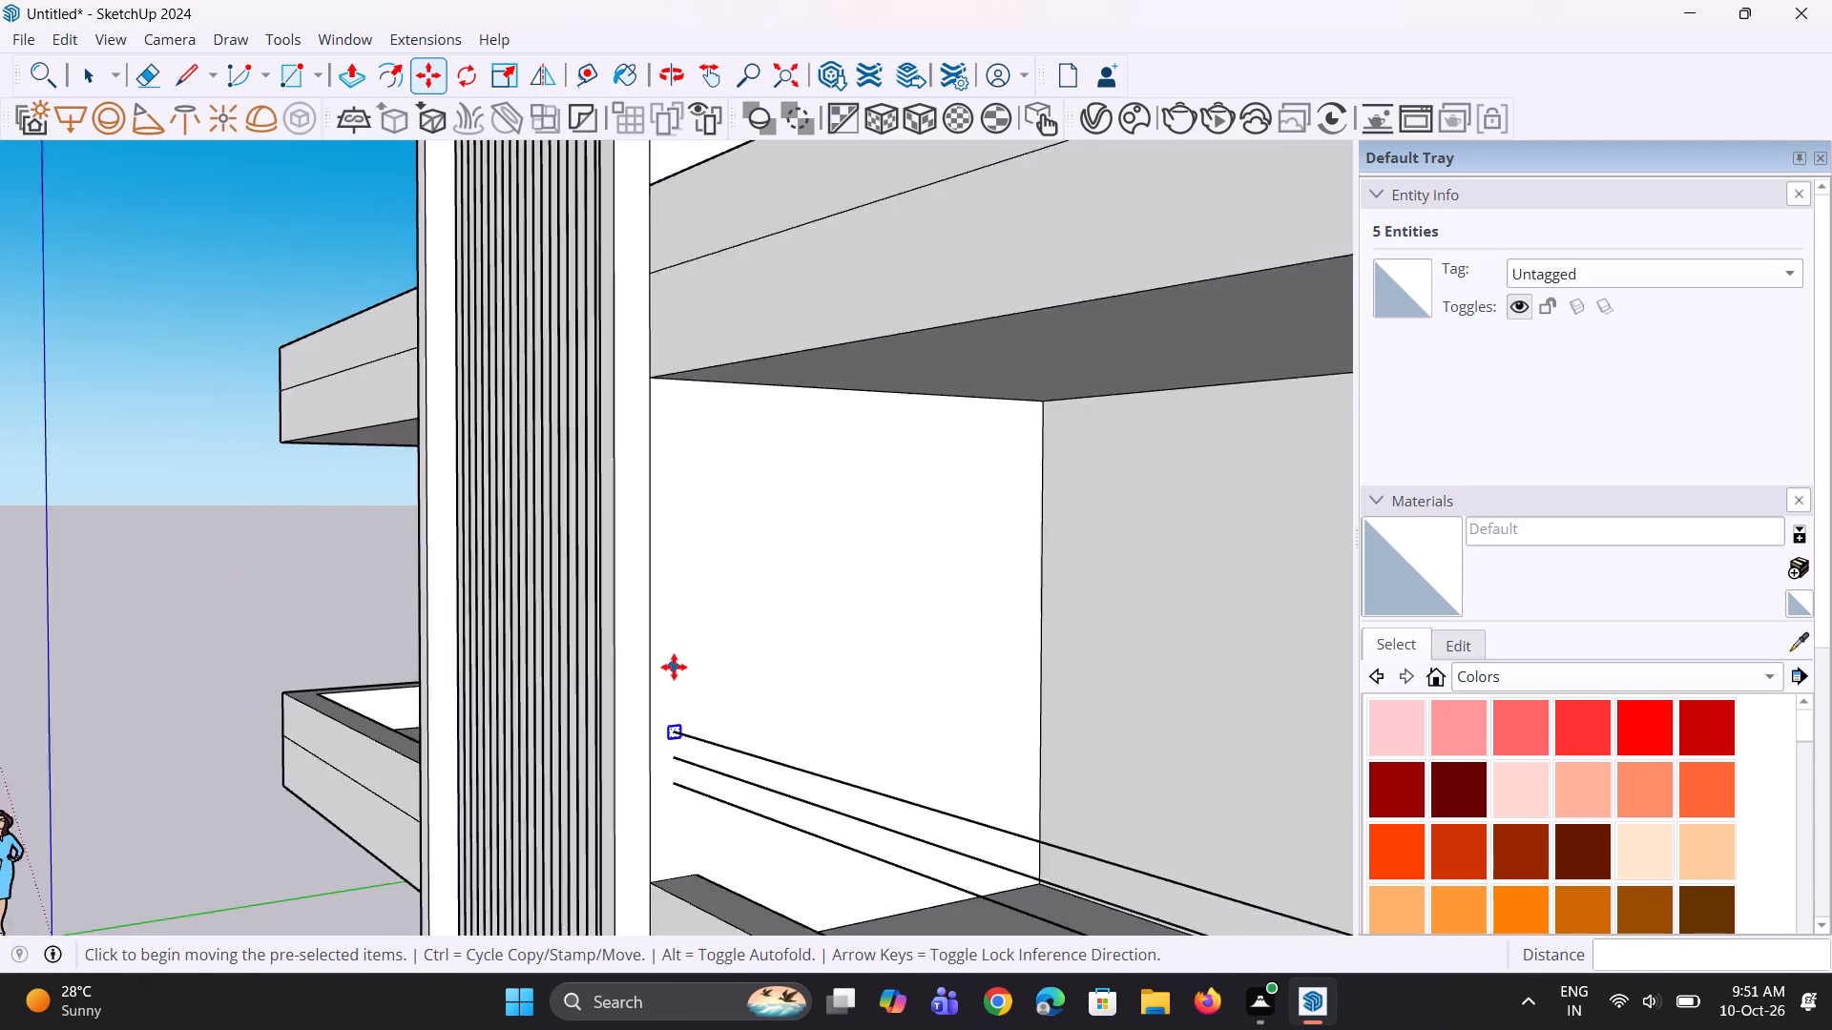
Copy the profile down onto the lowest balcony's middle and lowest front rail ends, about 5 5/16" and 5 3/16" apart.
scroll(674, 667, "down", 1)
scroll(682, 775, "up", 7)
scroll(655, 669, "up", 2)
scroll(641, 753, "up", 2)
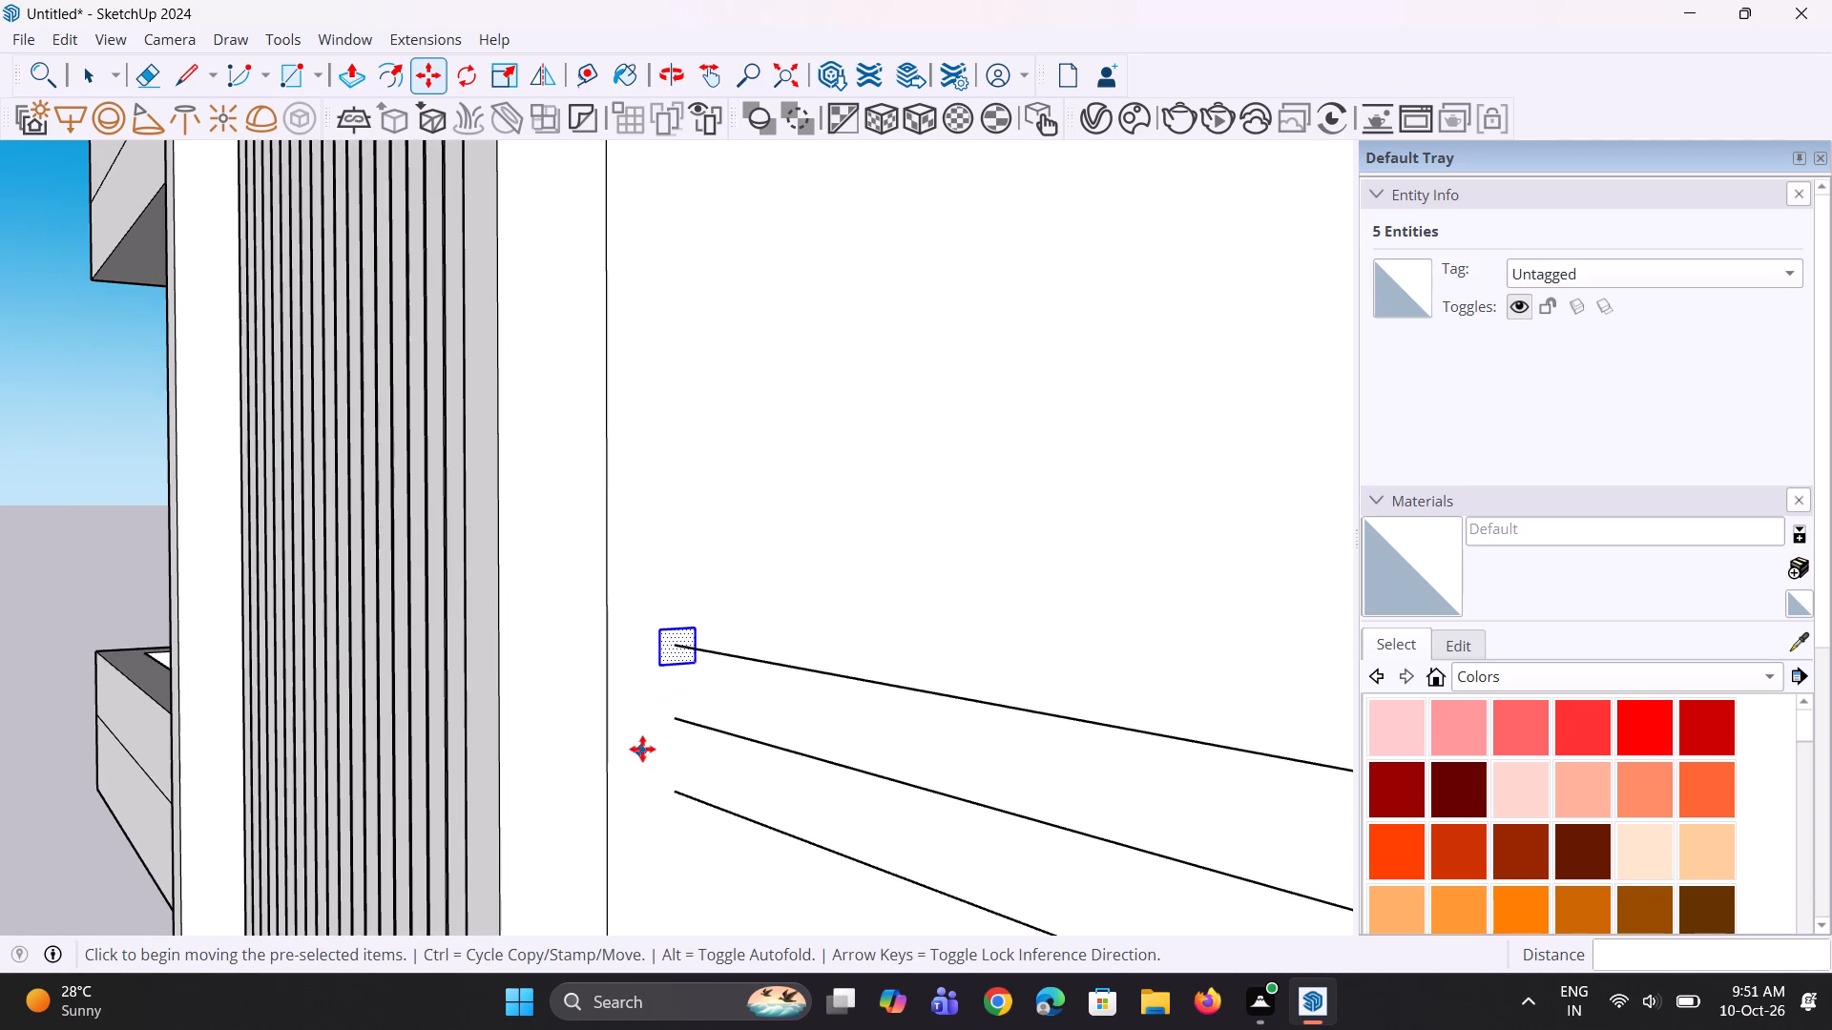
key("m")
scroll(648, 727, "up", 3, "ctrl")
left_click(662, 651)
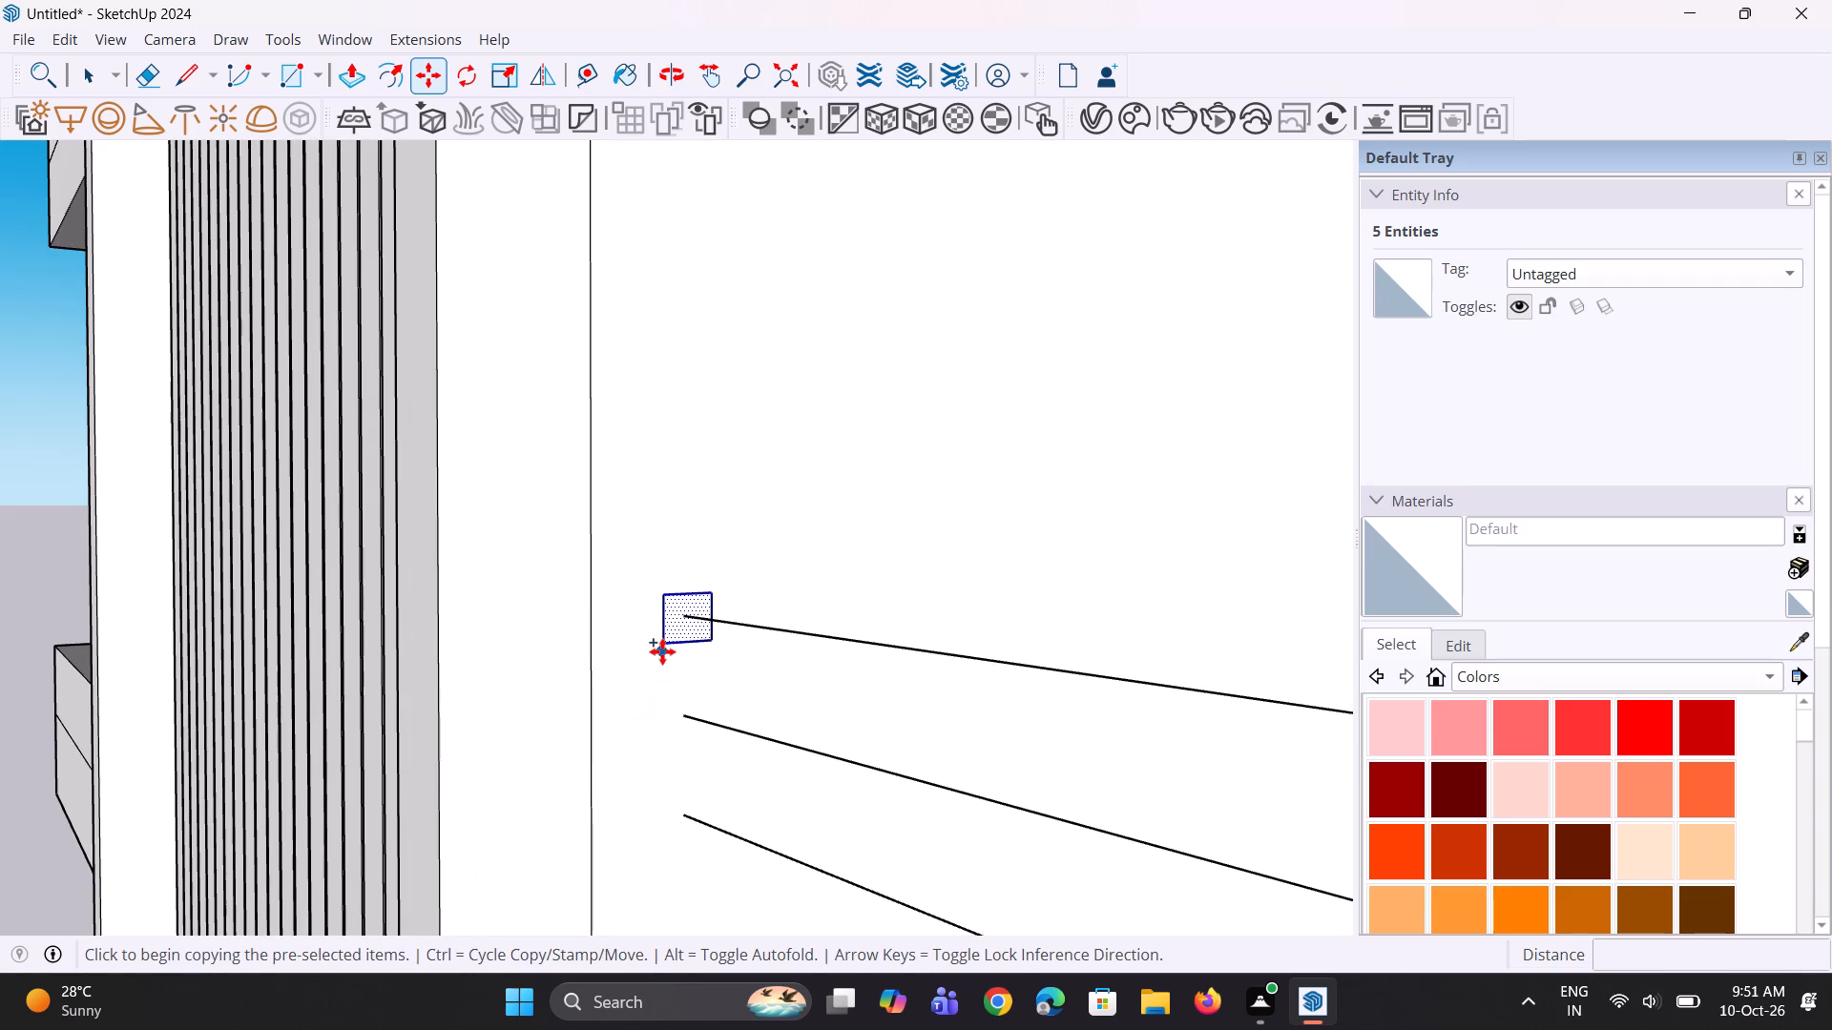
left_click(664, 753)
key("m")
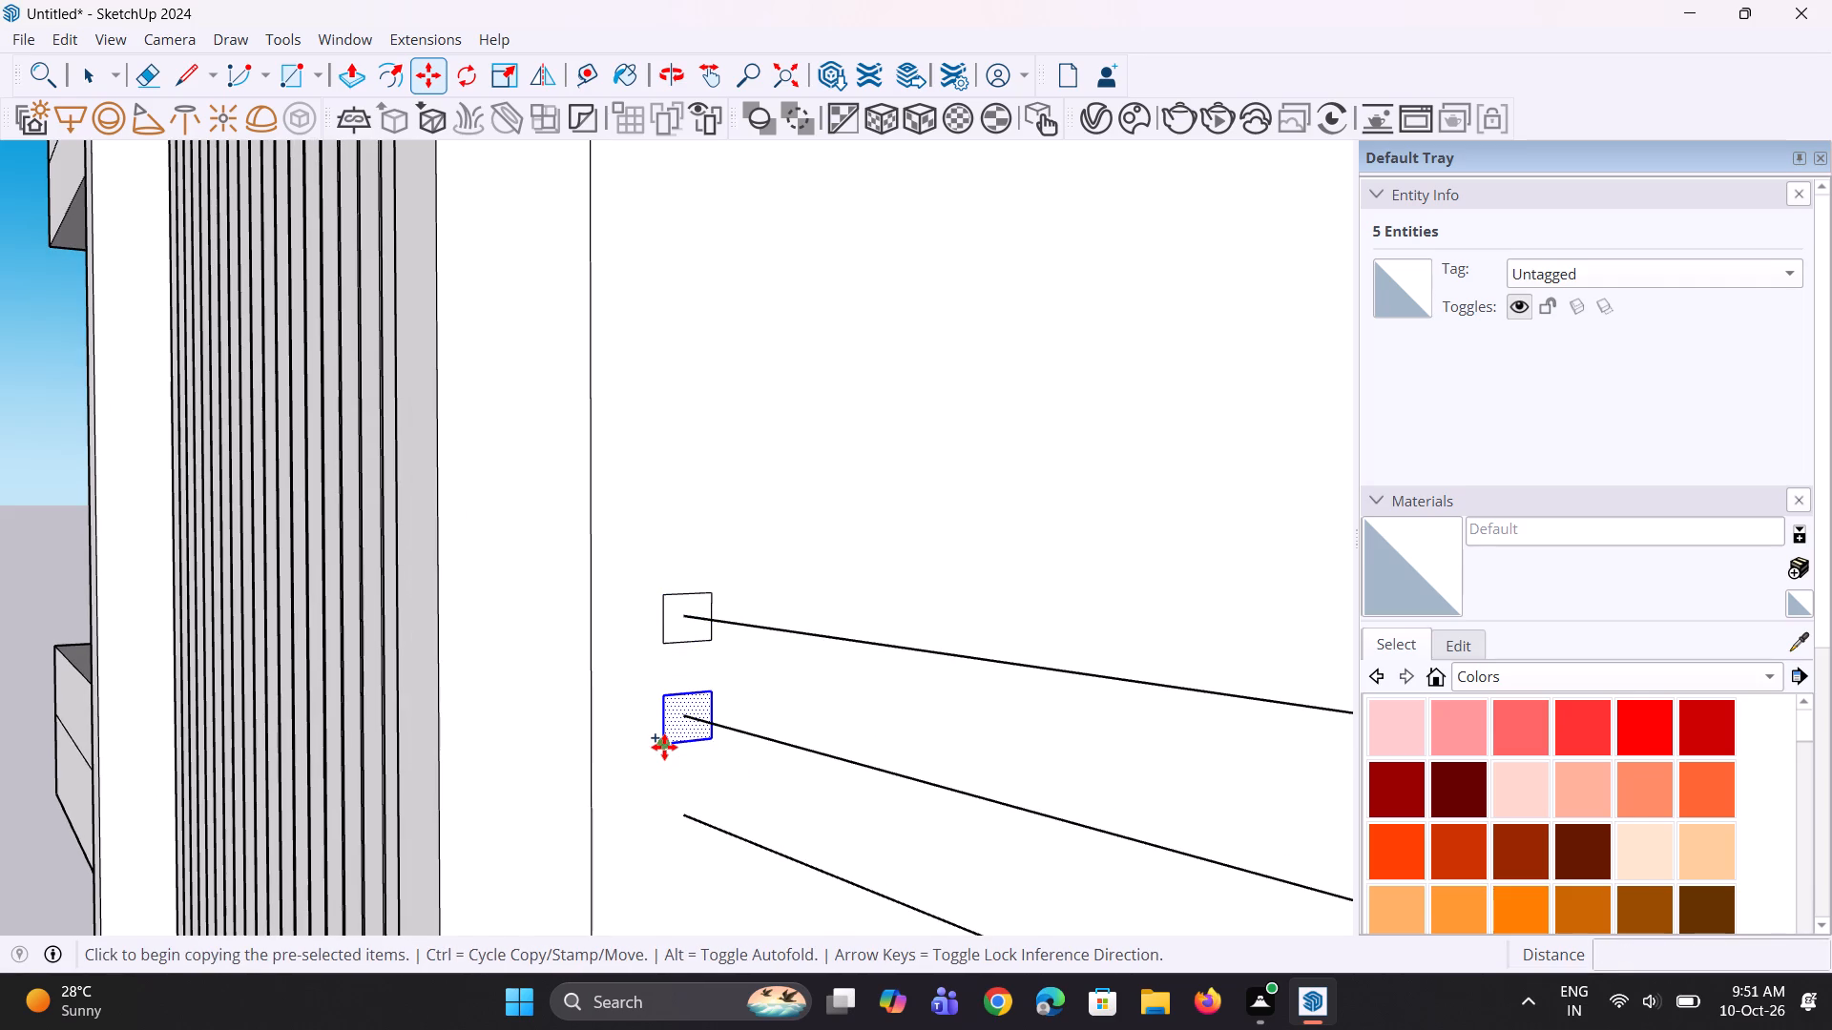
left_click(664, 746)
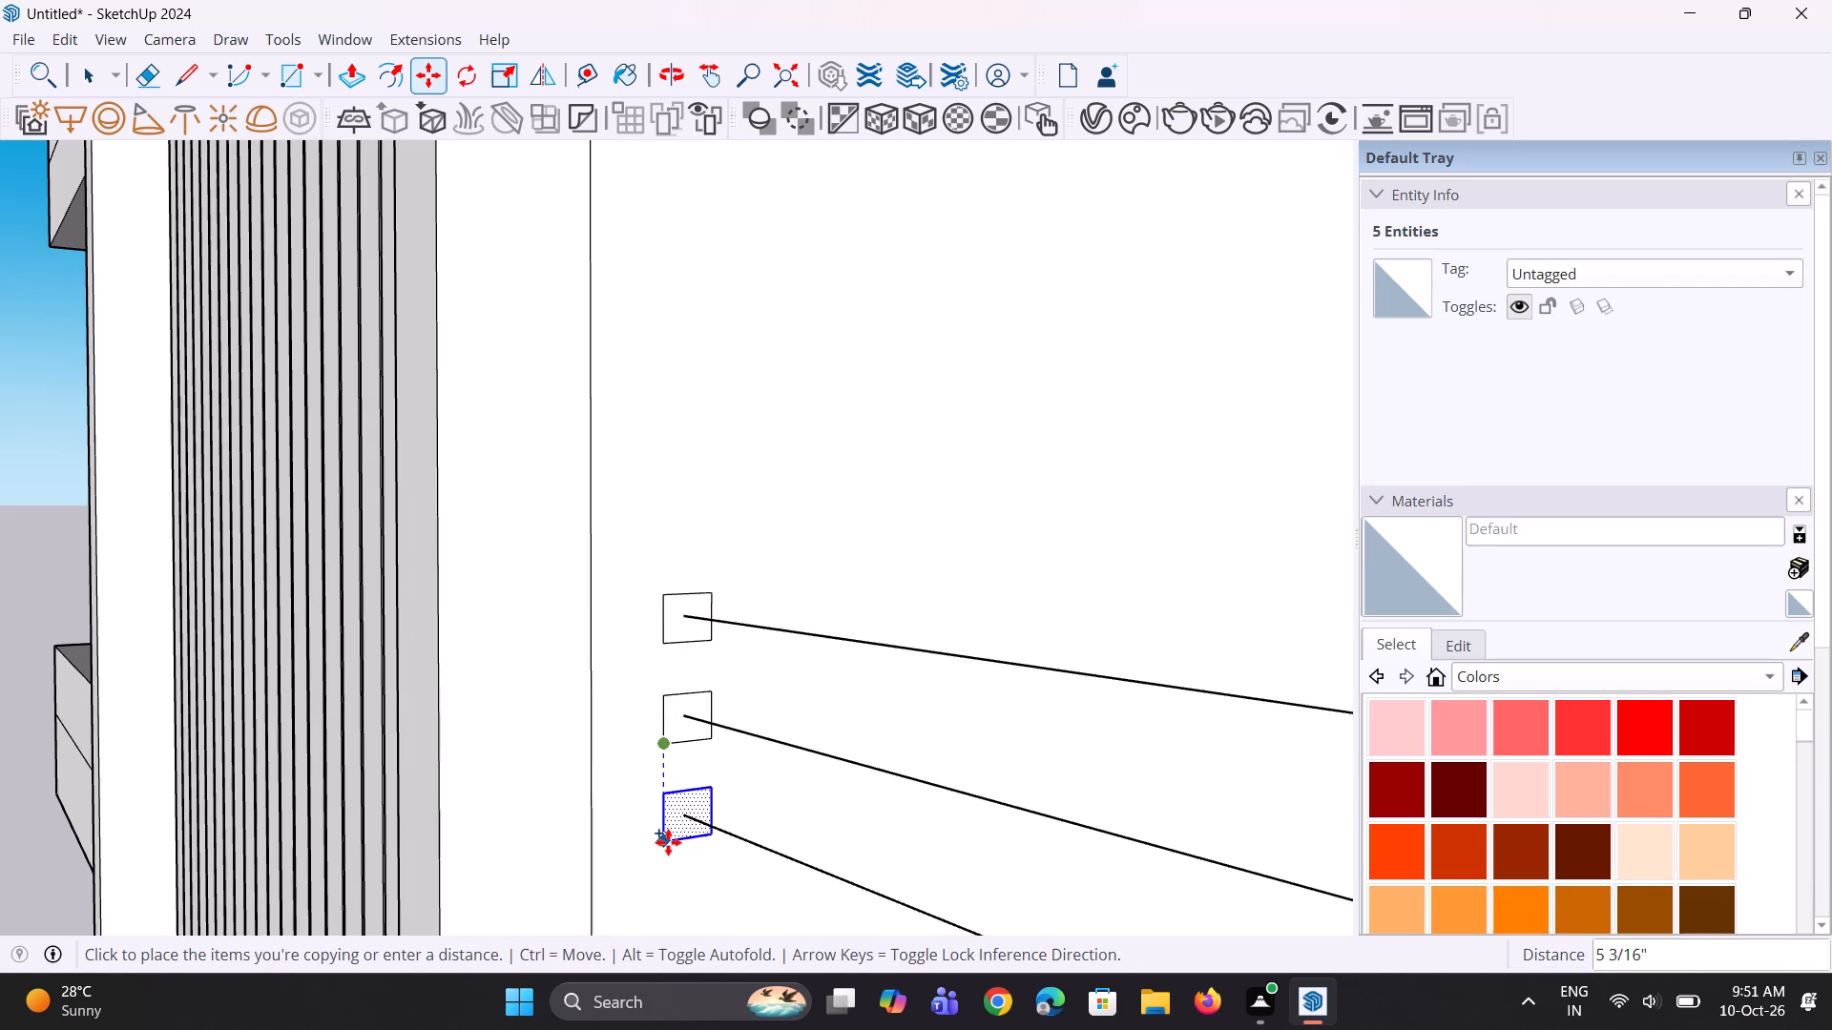
left_click(668, 842)
scroll(683, 793, "down", 8)
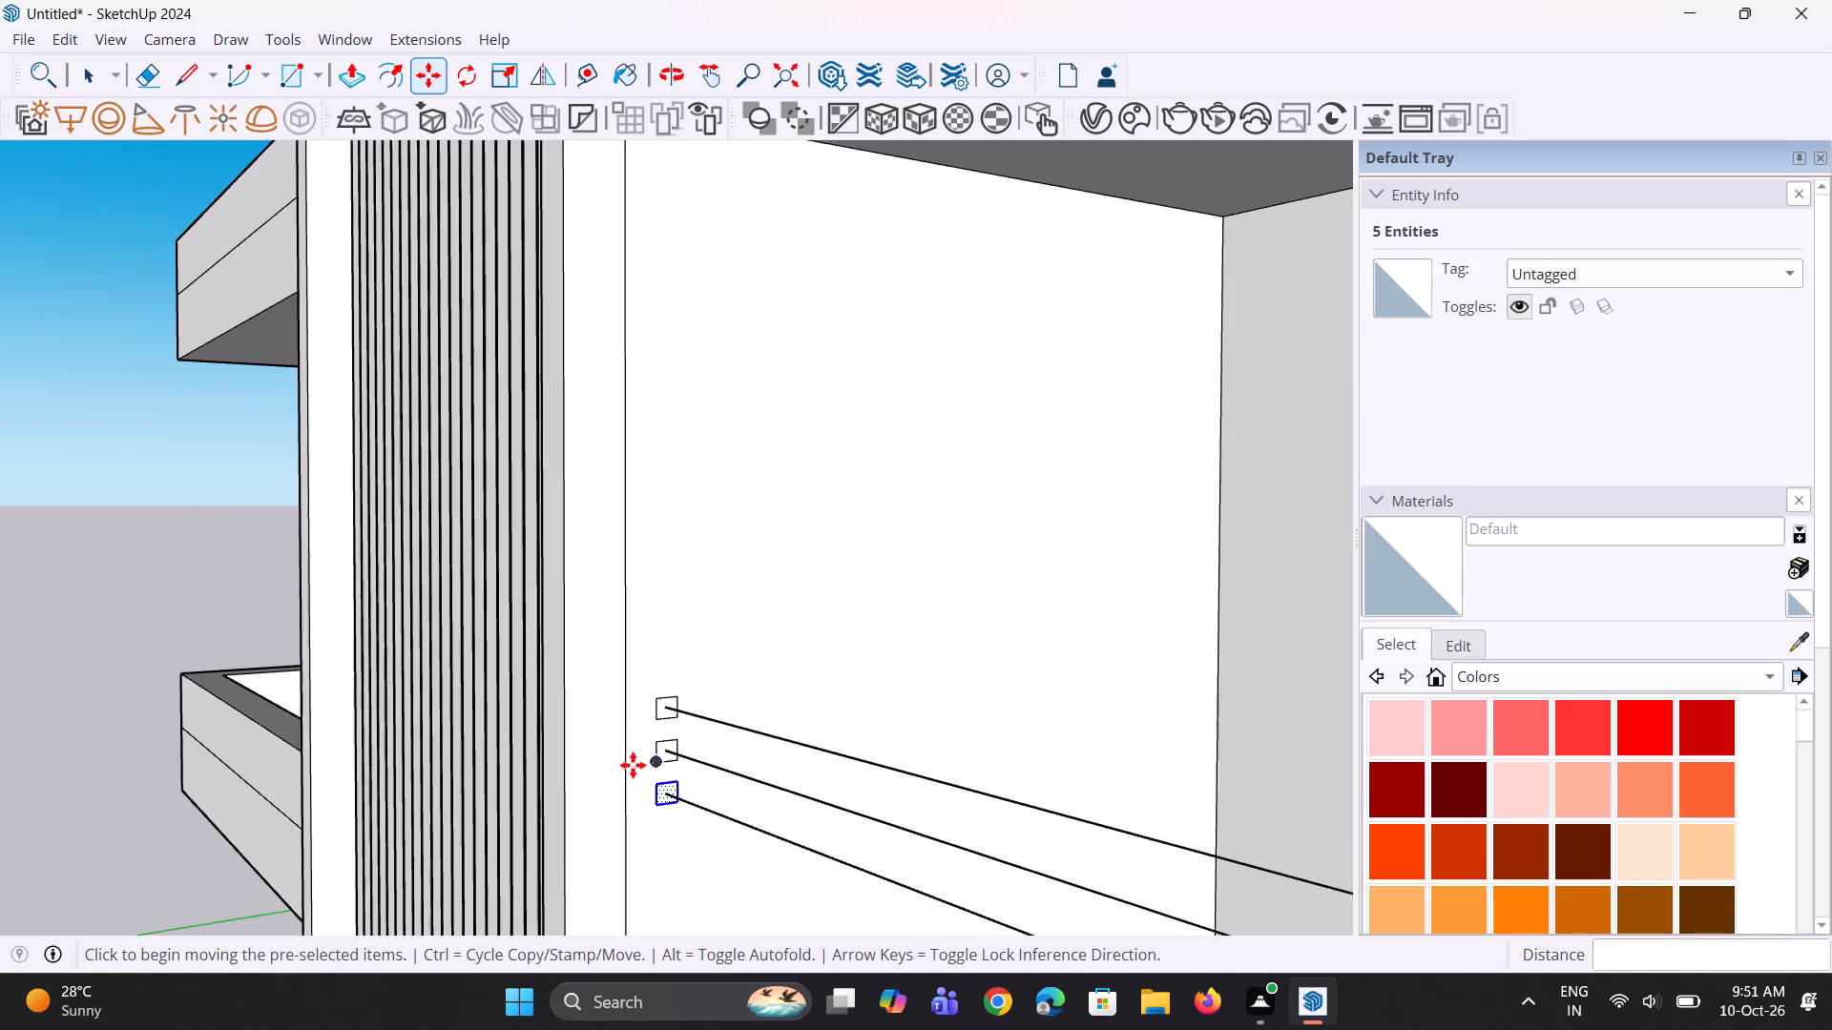
scroll(633, 765, "down", 17)
middle_click(637, 754)
key("space")
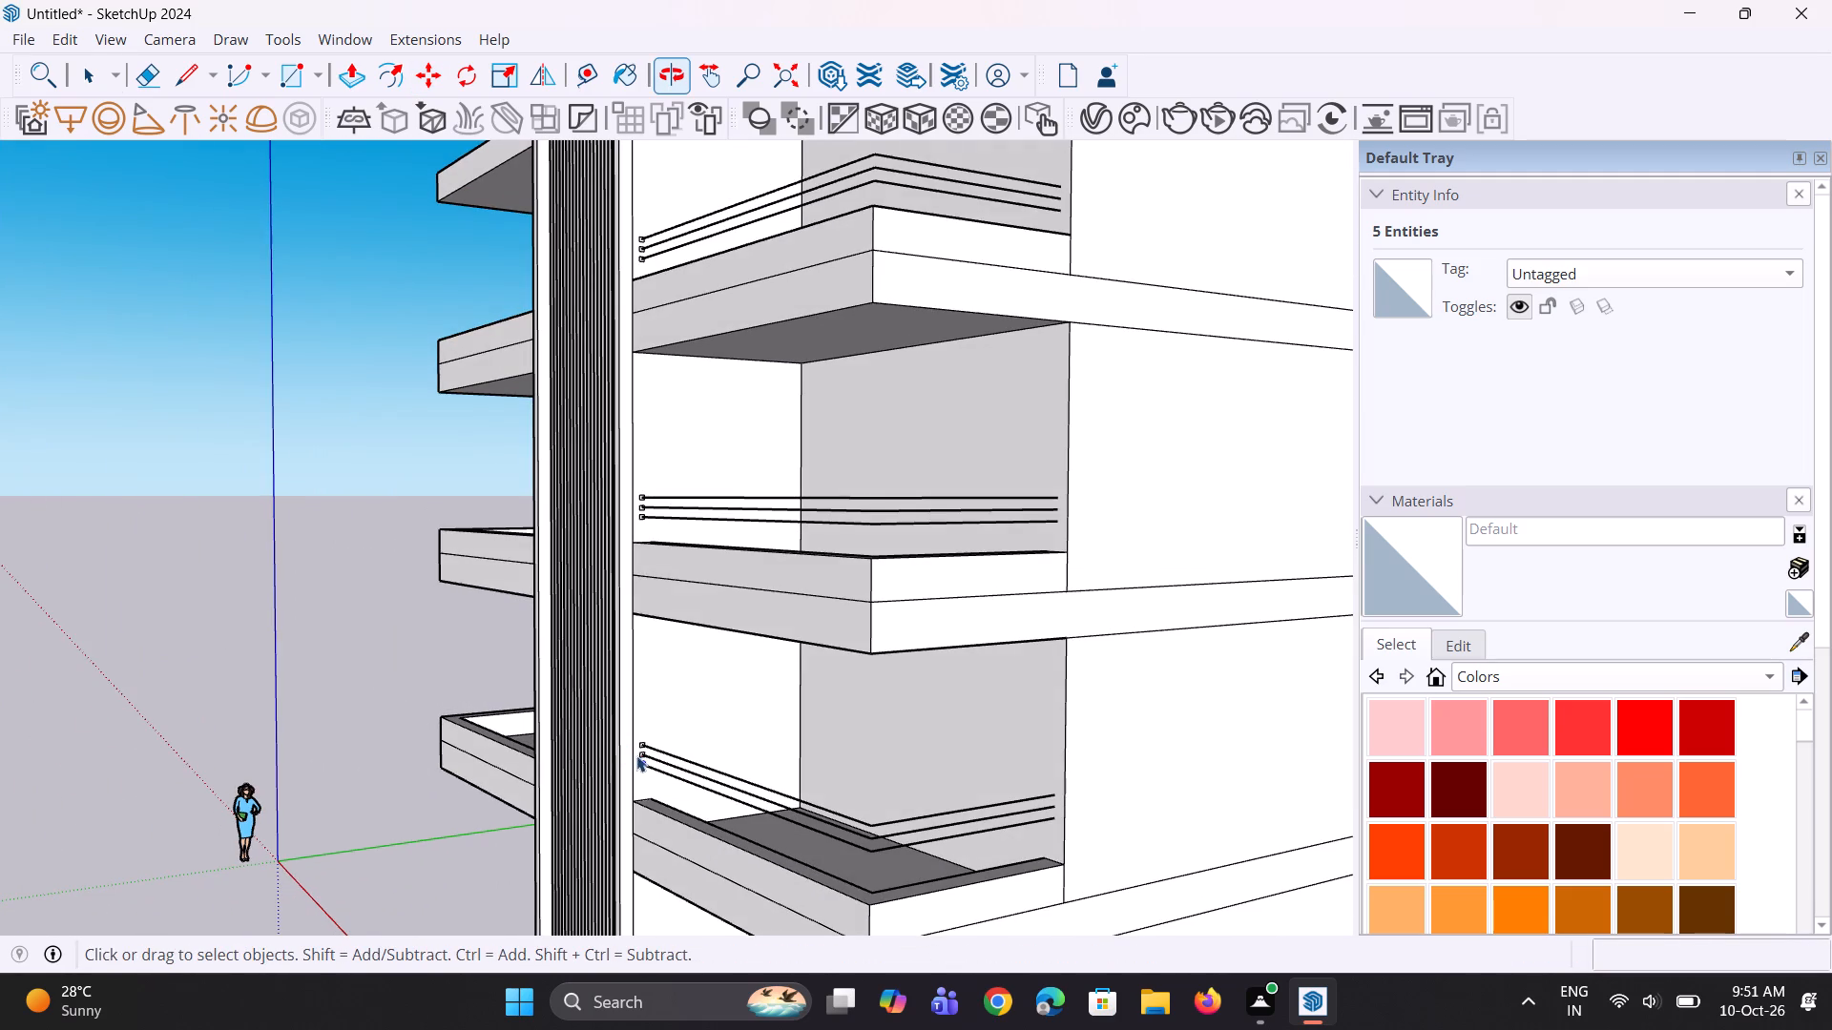
key("space")
scroll(656, 749, "down", 9)
left_click_drag(513, 830, 527, 826)
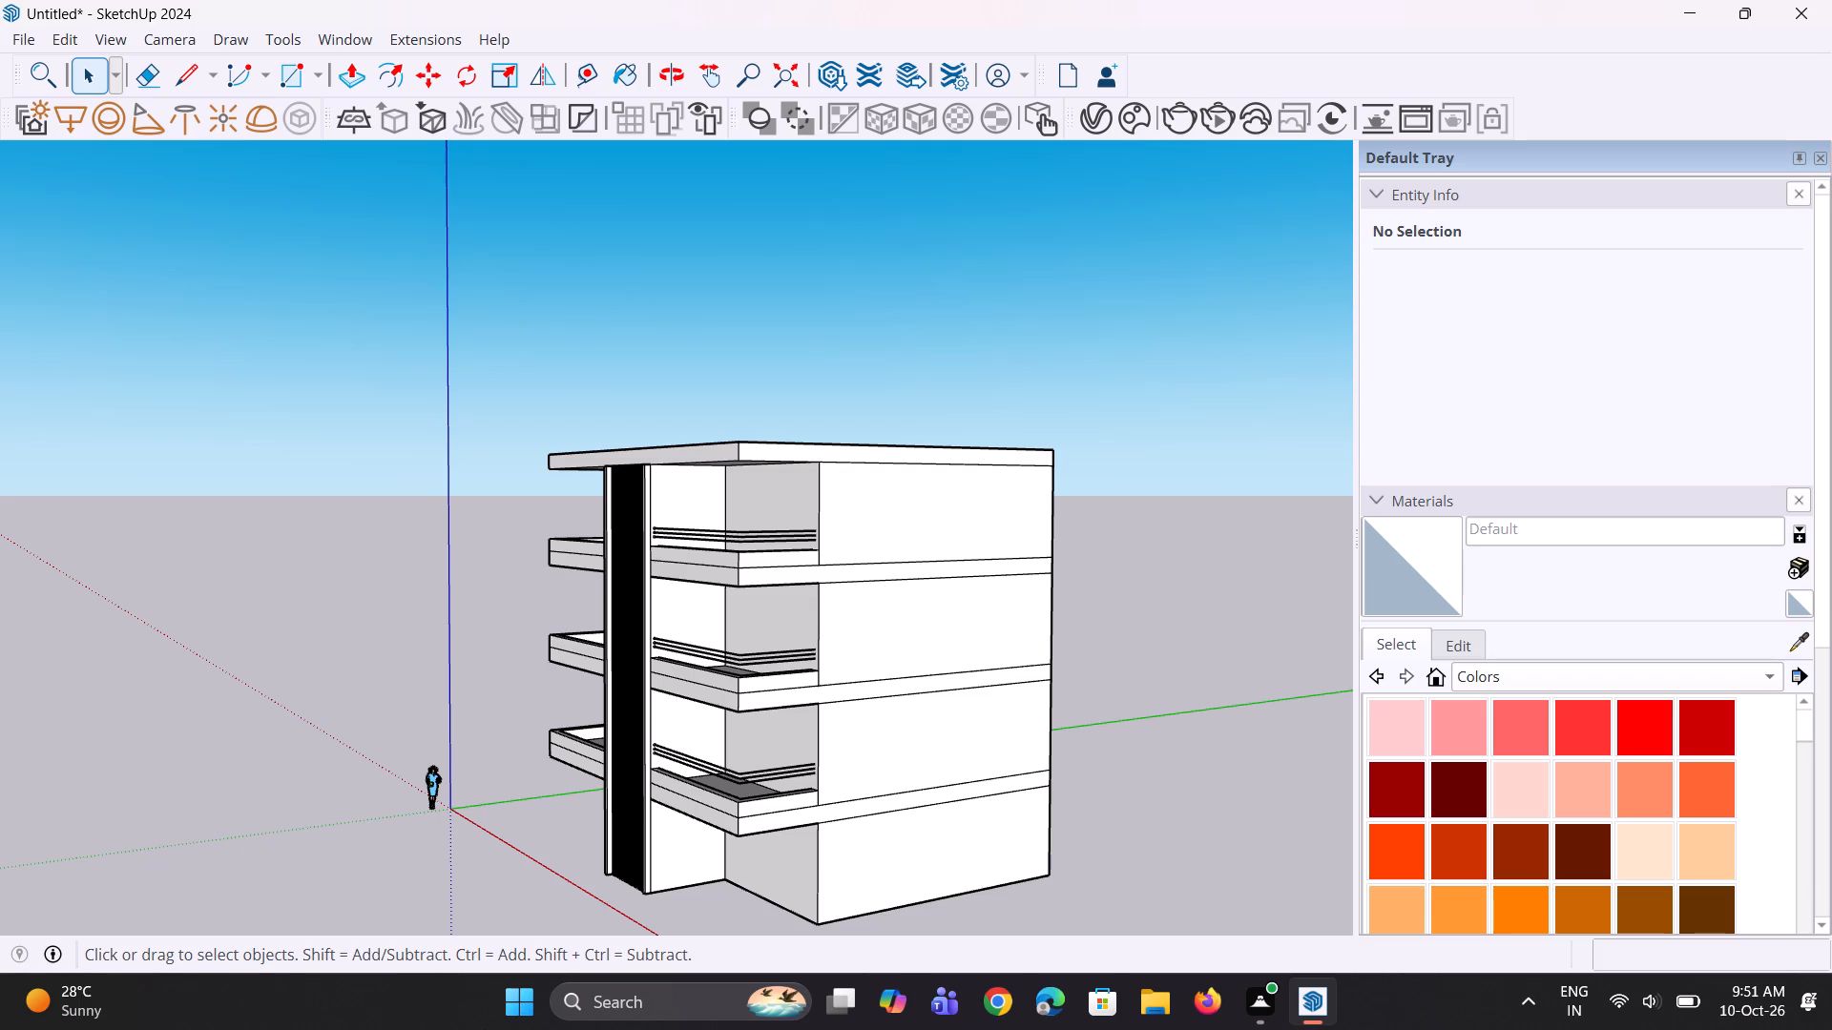
Extrude the lowest balcony's bottom profile along both edges of its lowest rail path with Follow Me.
scroll(708, 747, "up", 14)
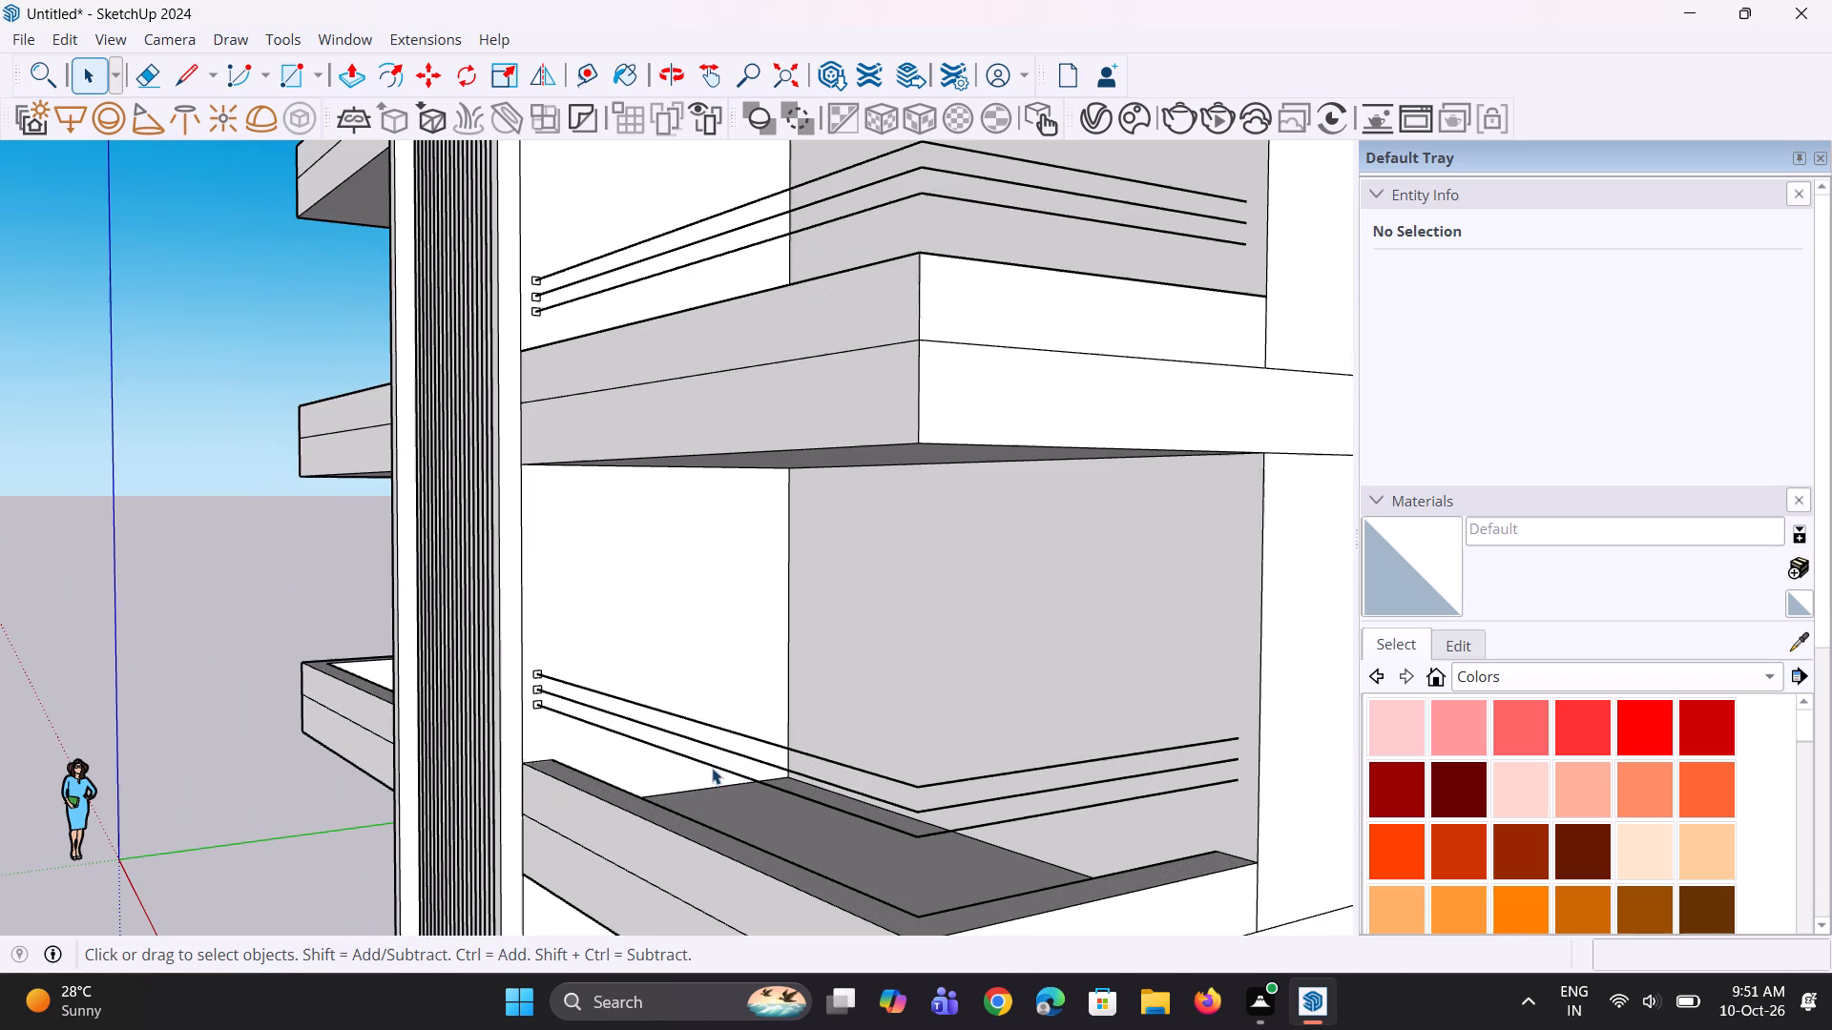
left_click(714, 768)
scroll(886, 821, "up", 2)
left_click(953, 841, "ctrl")
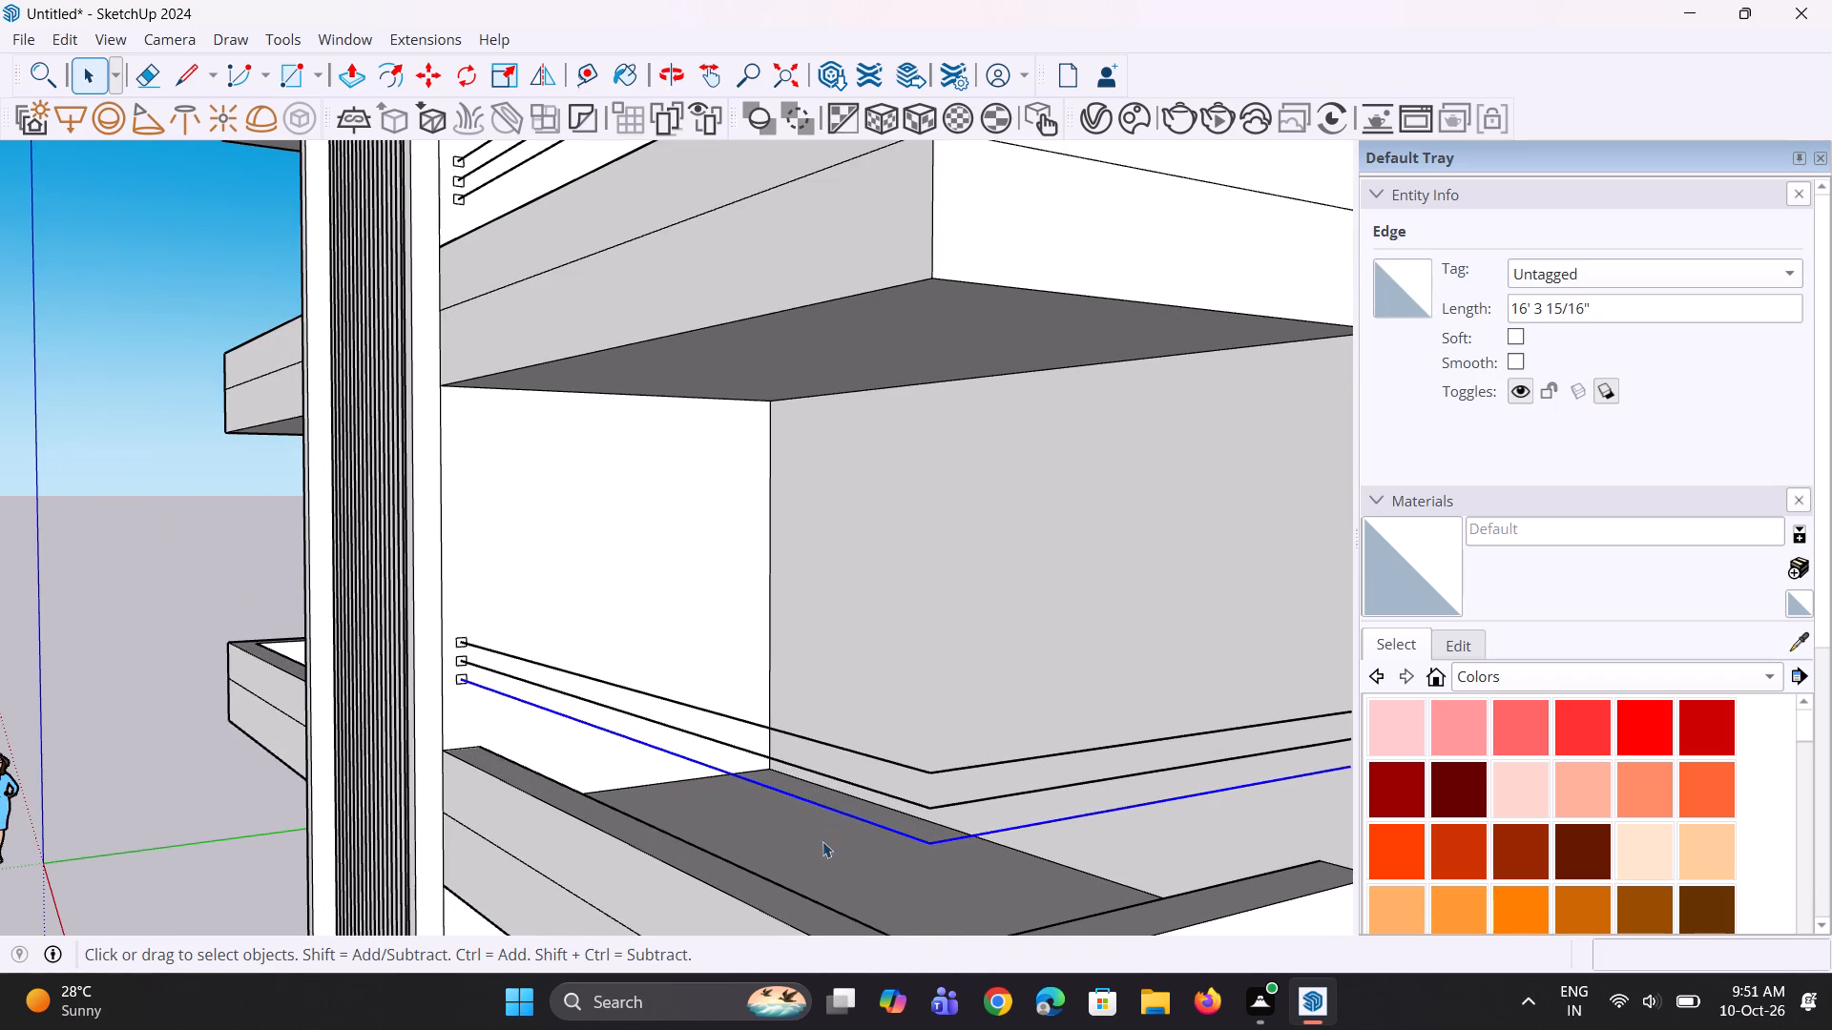
left_click(34, 89)
key("f")
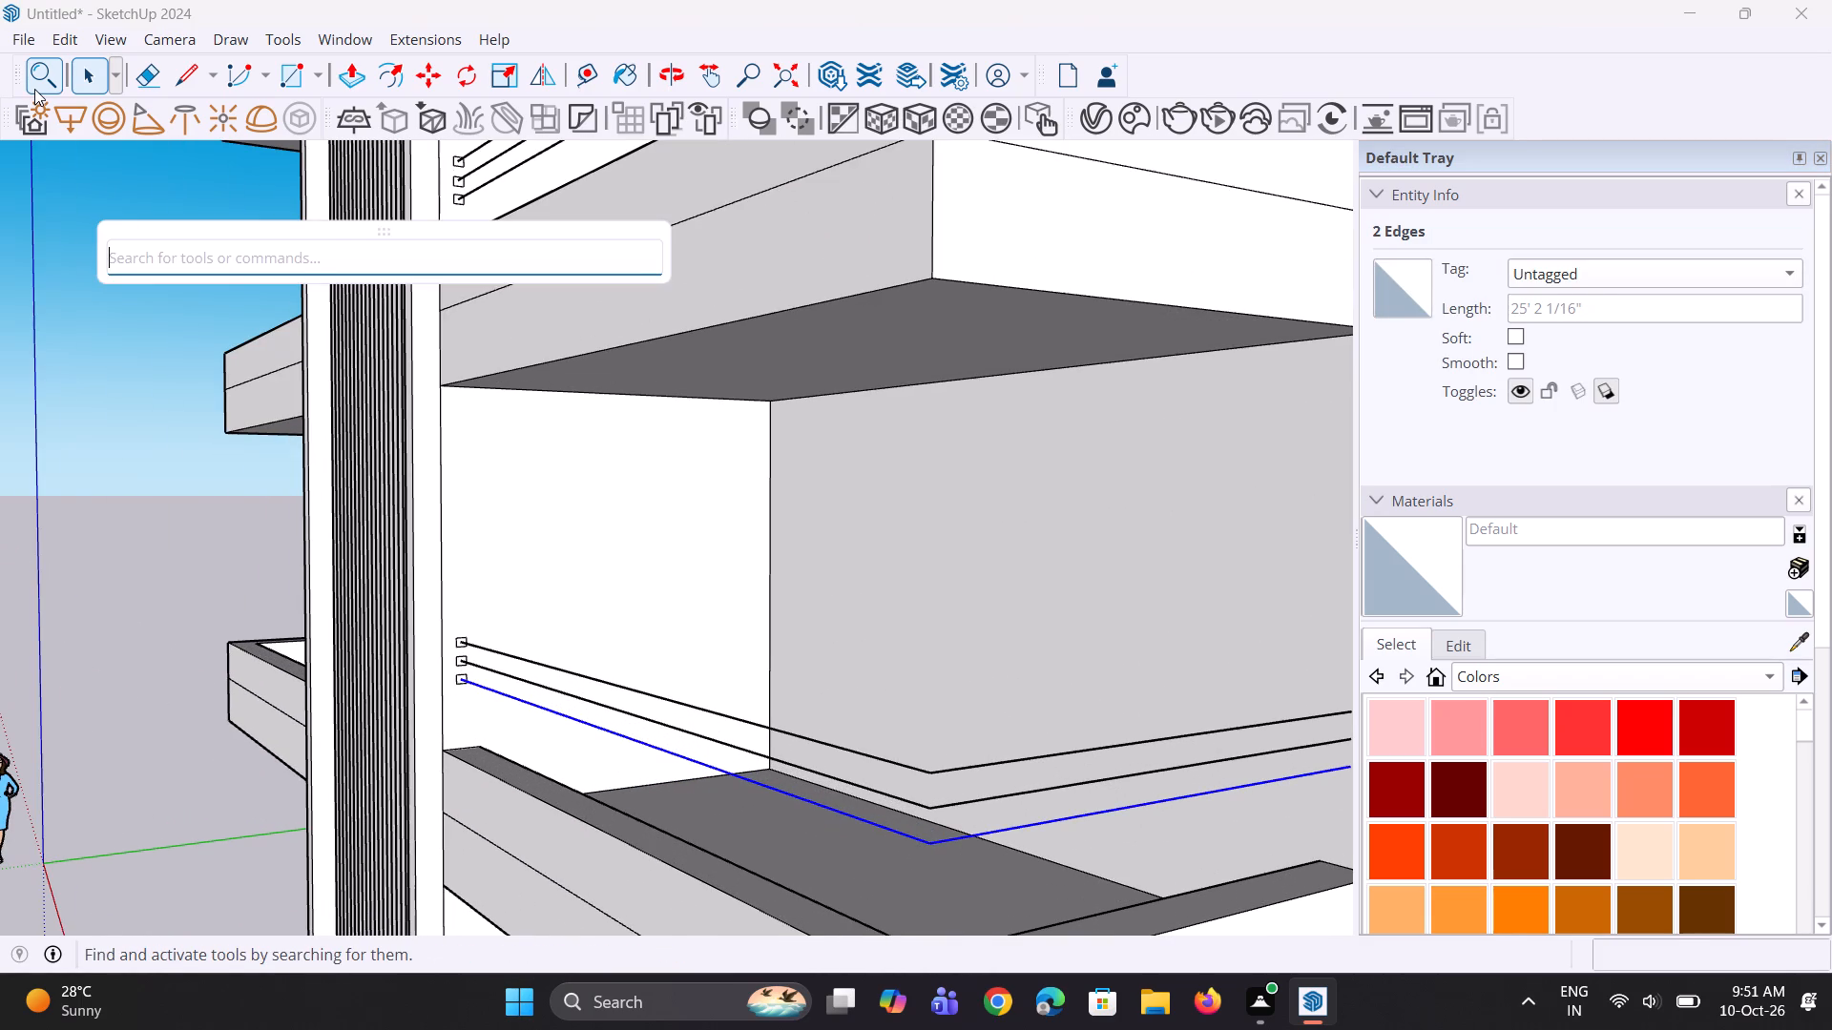
type("ol")
key("l")
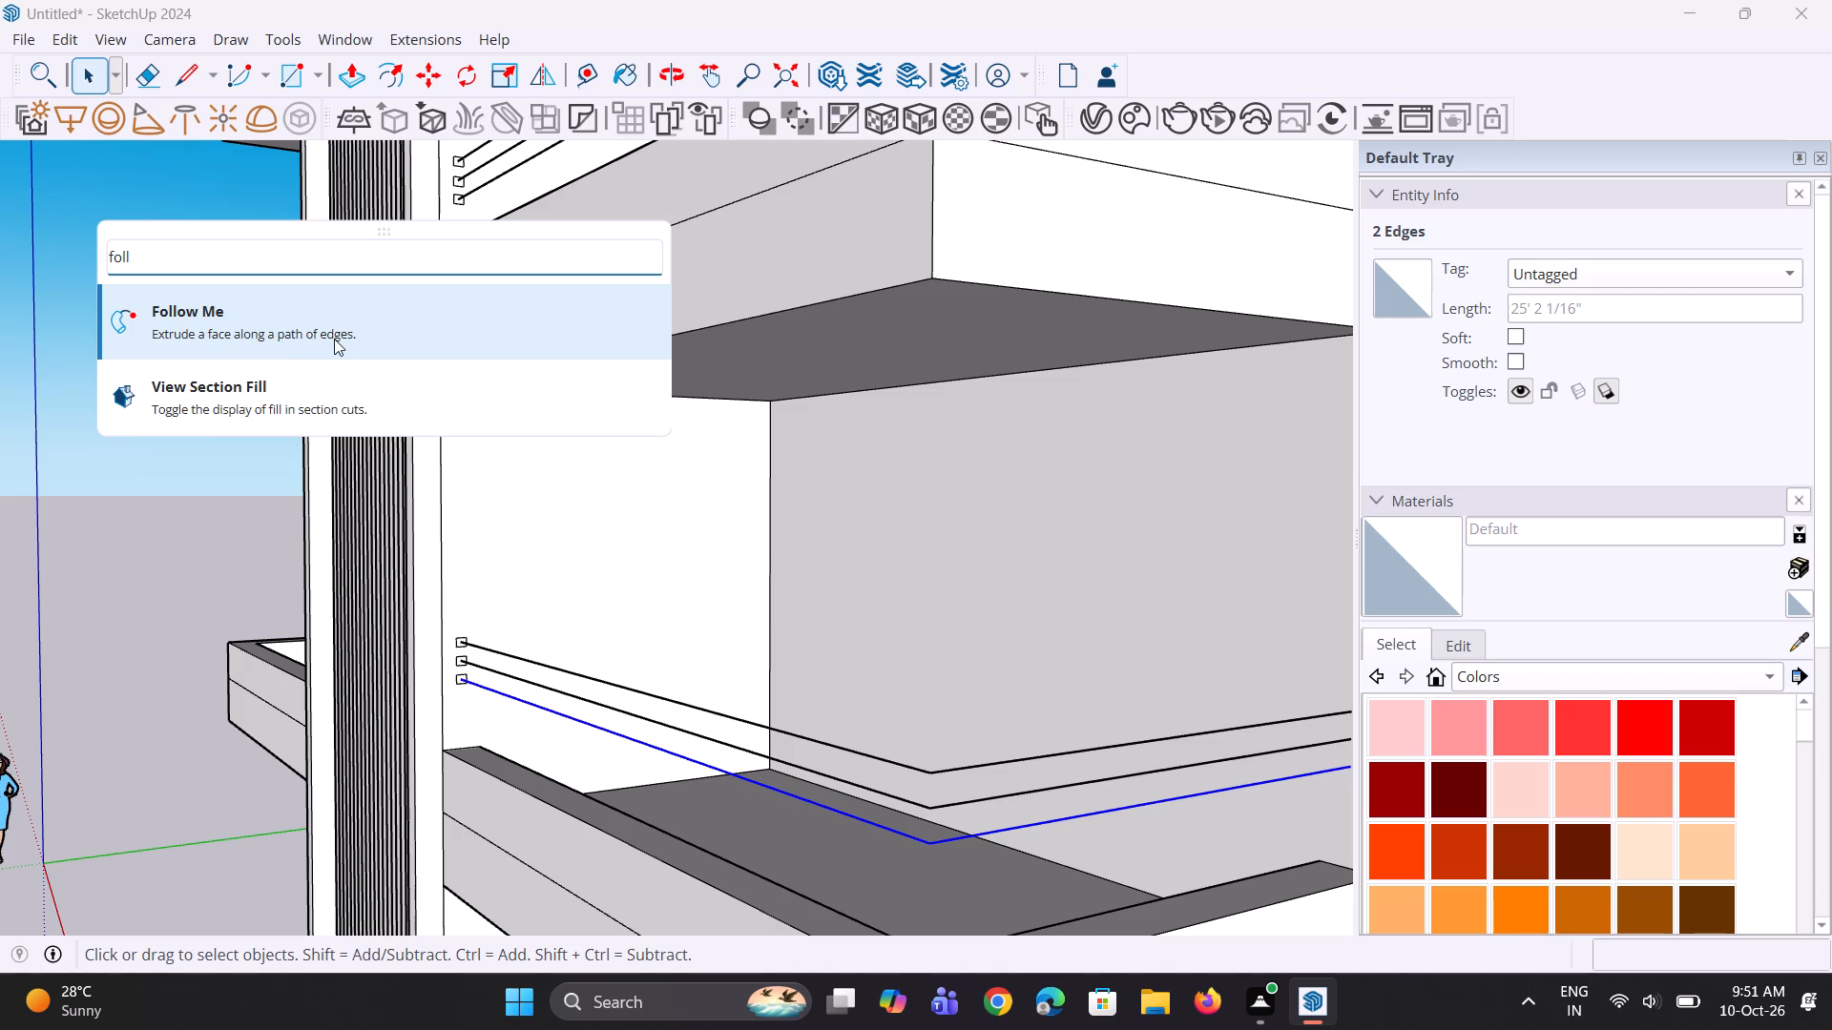
left_click(351, 330)
scroll(485, 739, "up", 3)
scroll(488, 648, "up", 7)
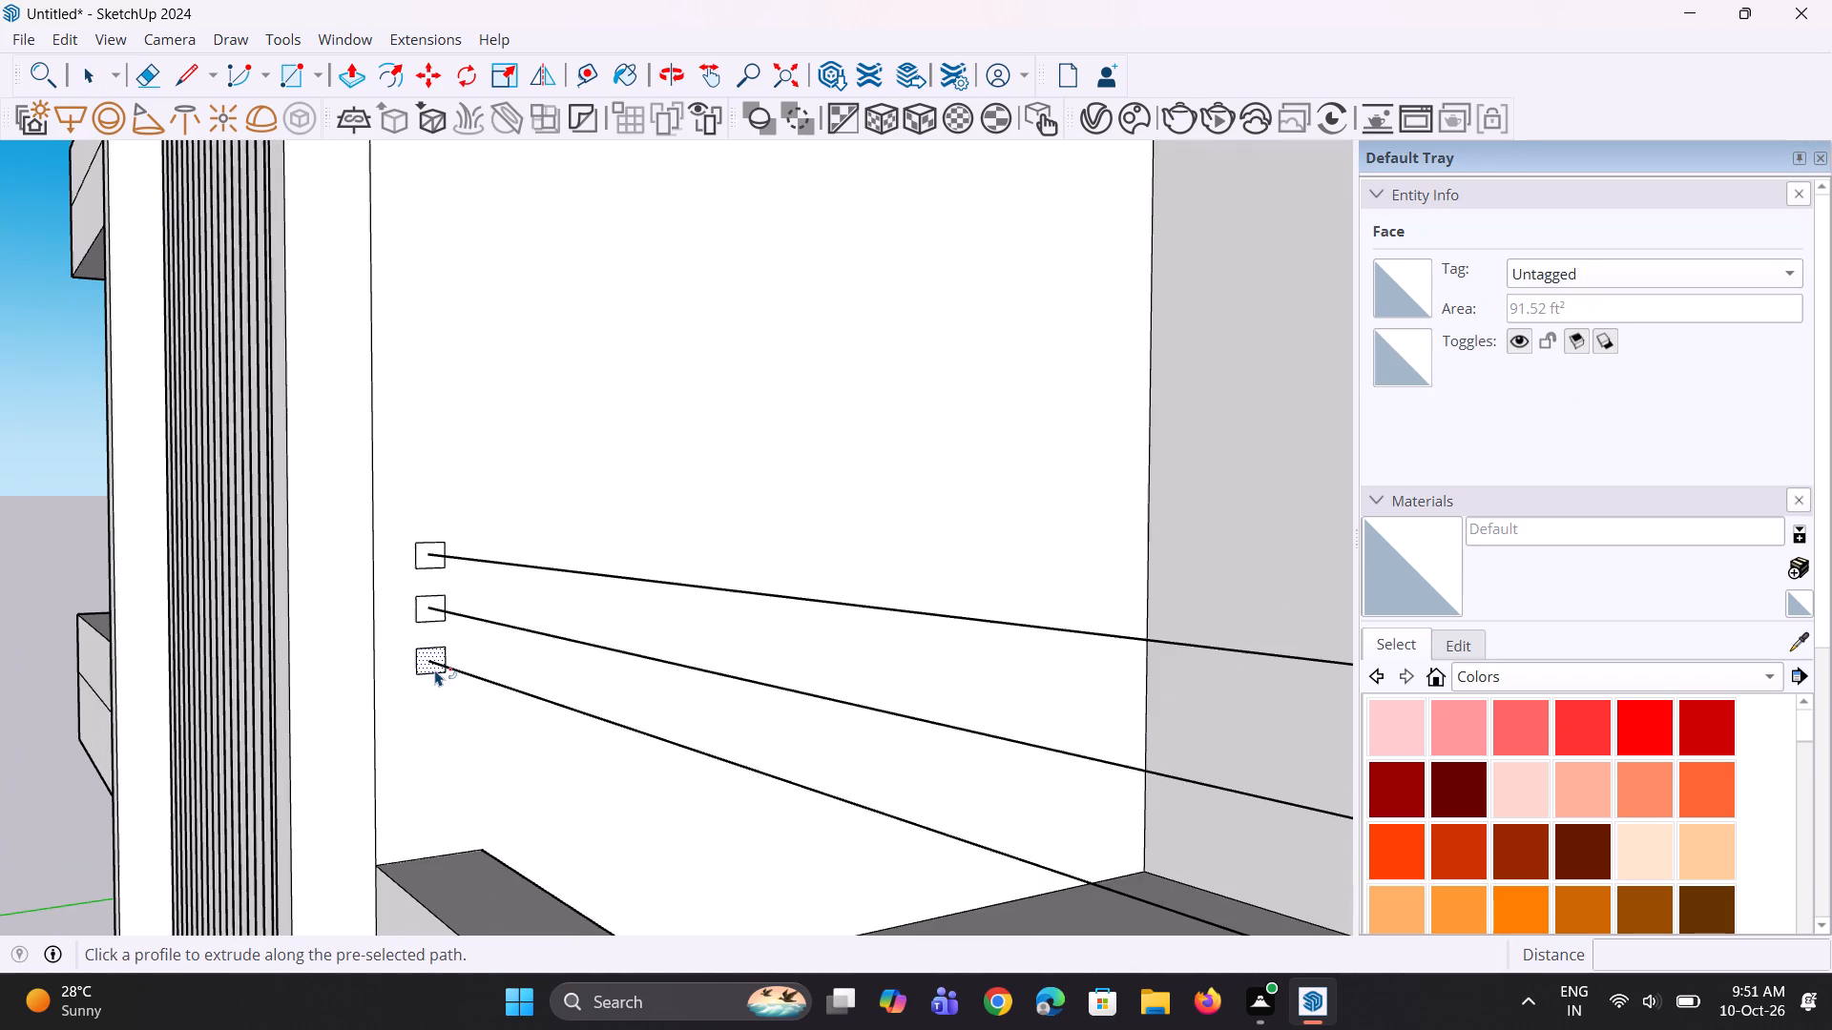
left_click(431, 672)
Extrude the lowest balcony's middle profile around the corner to the far end of the middle rail path with Follow Me.
left_click(431, 613)
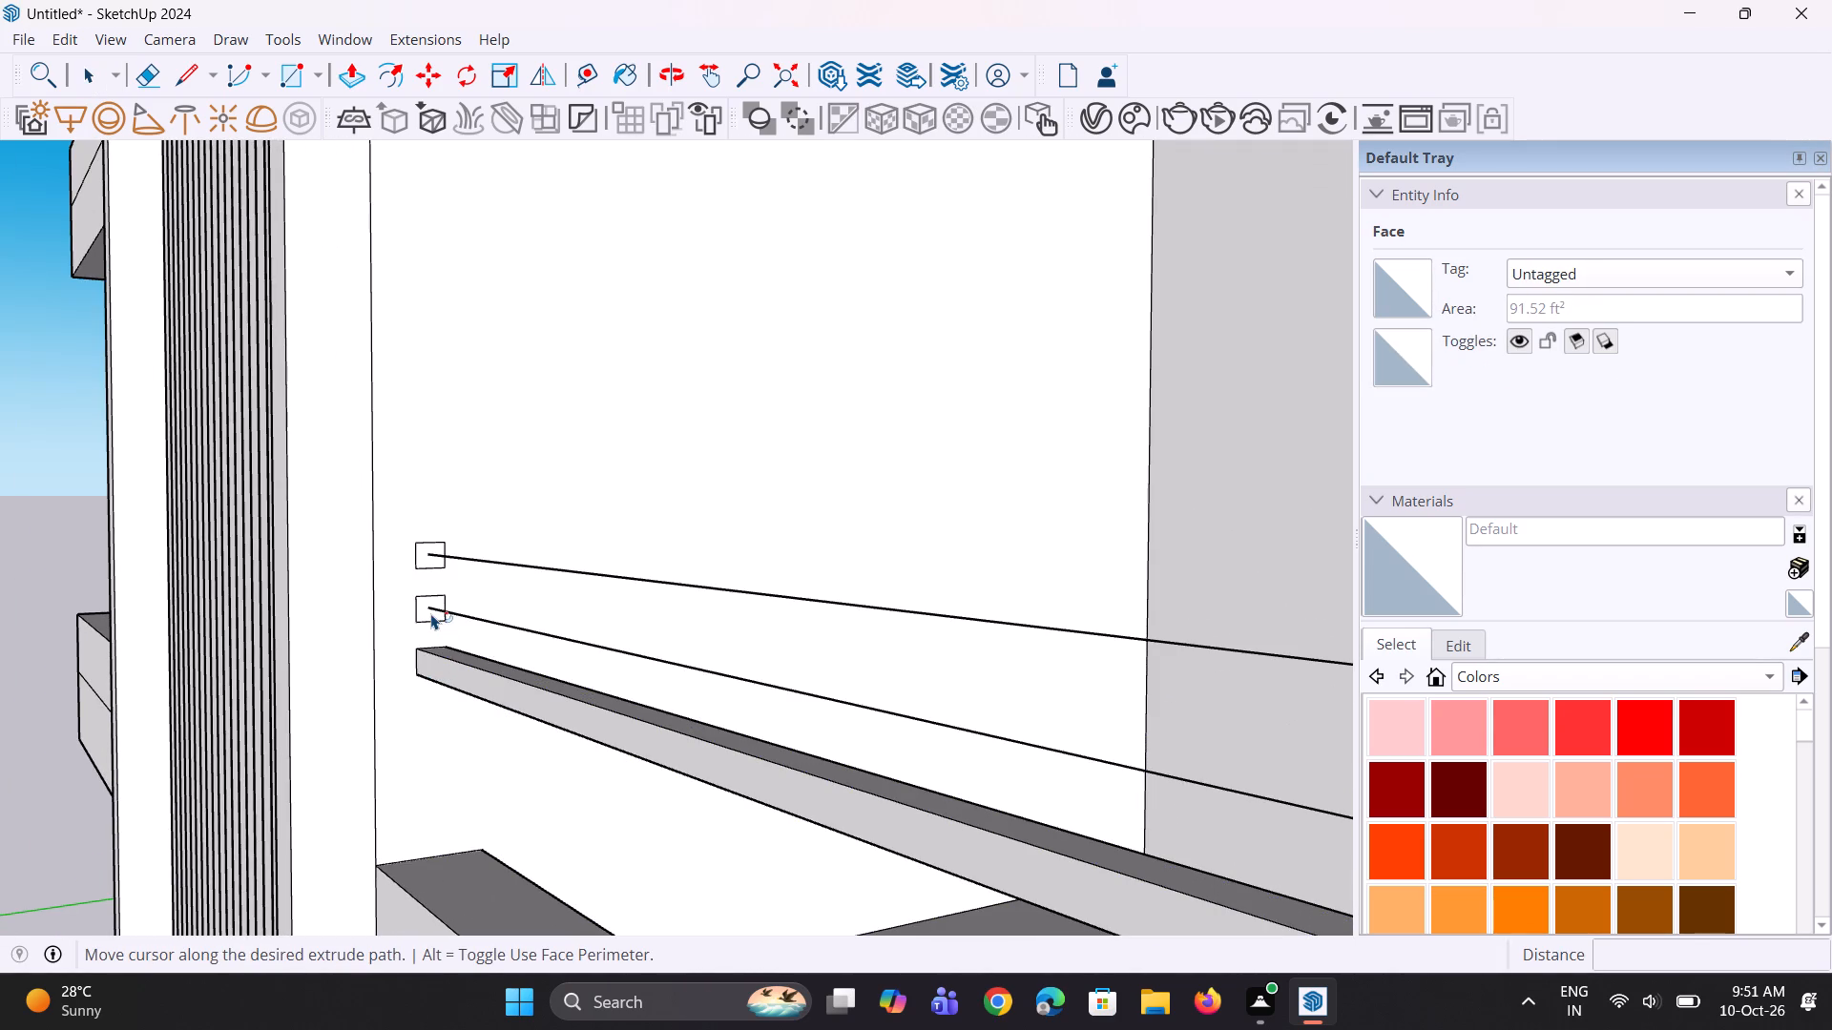
left_click(431, 613)
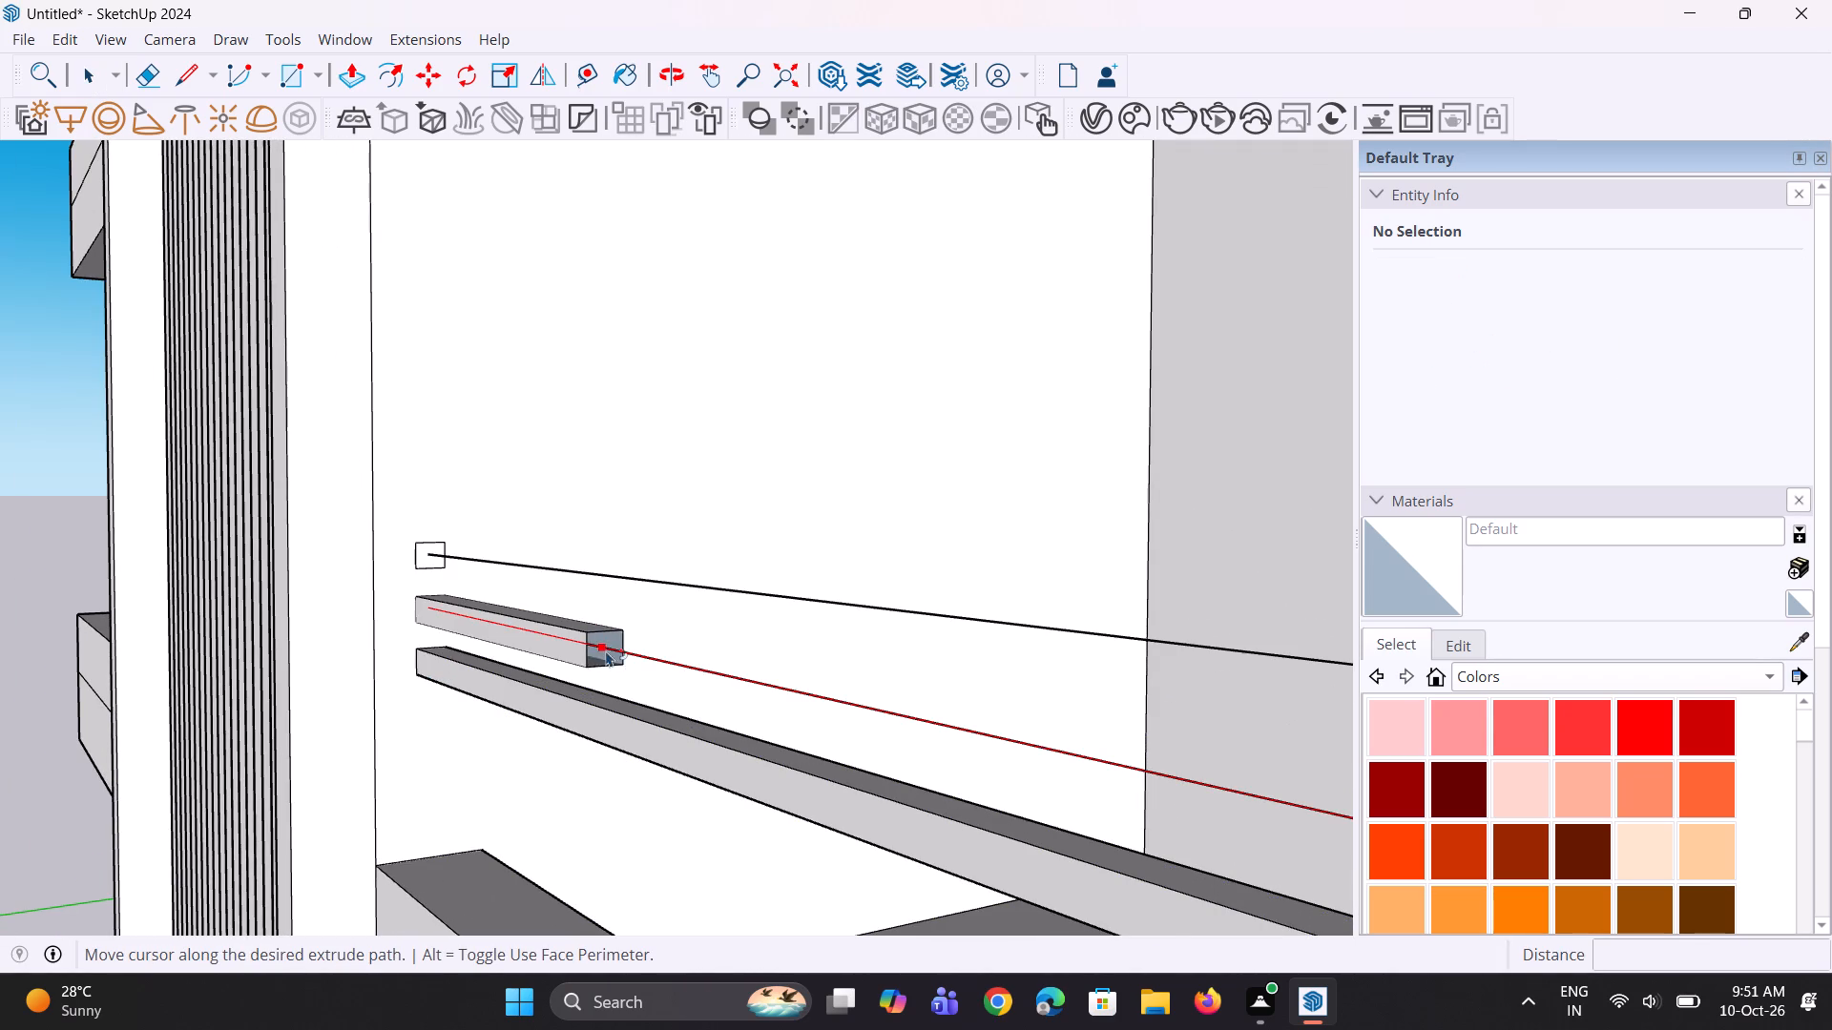
scroll(596, 652, "down", 14)
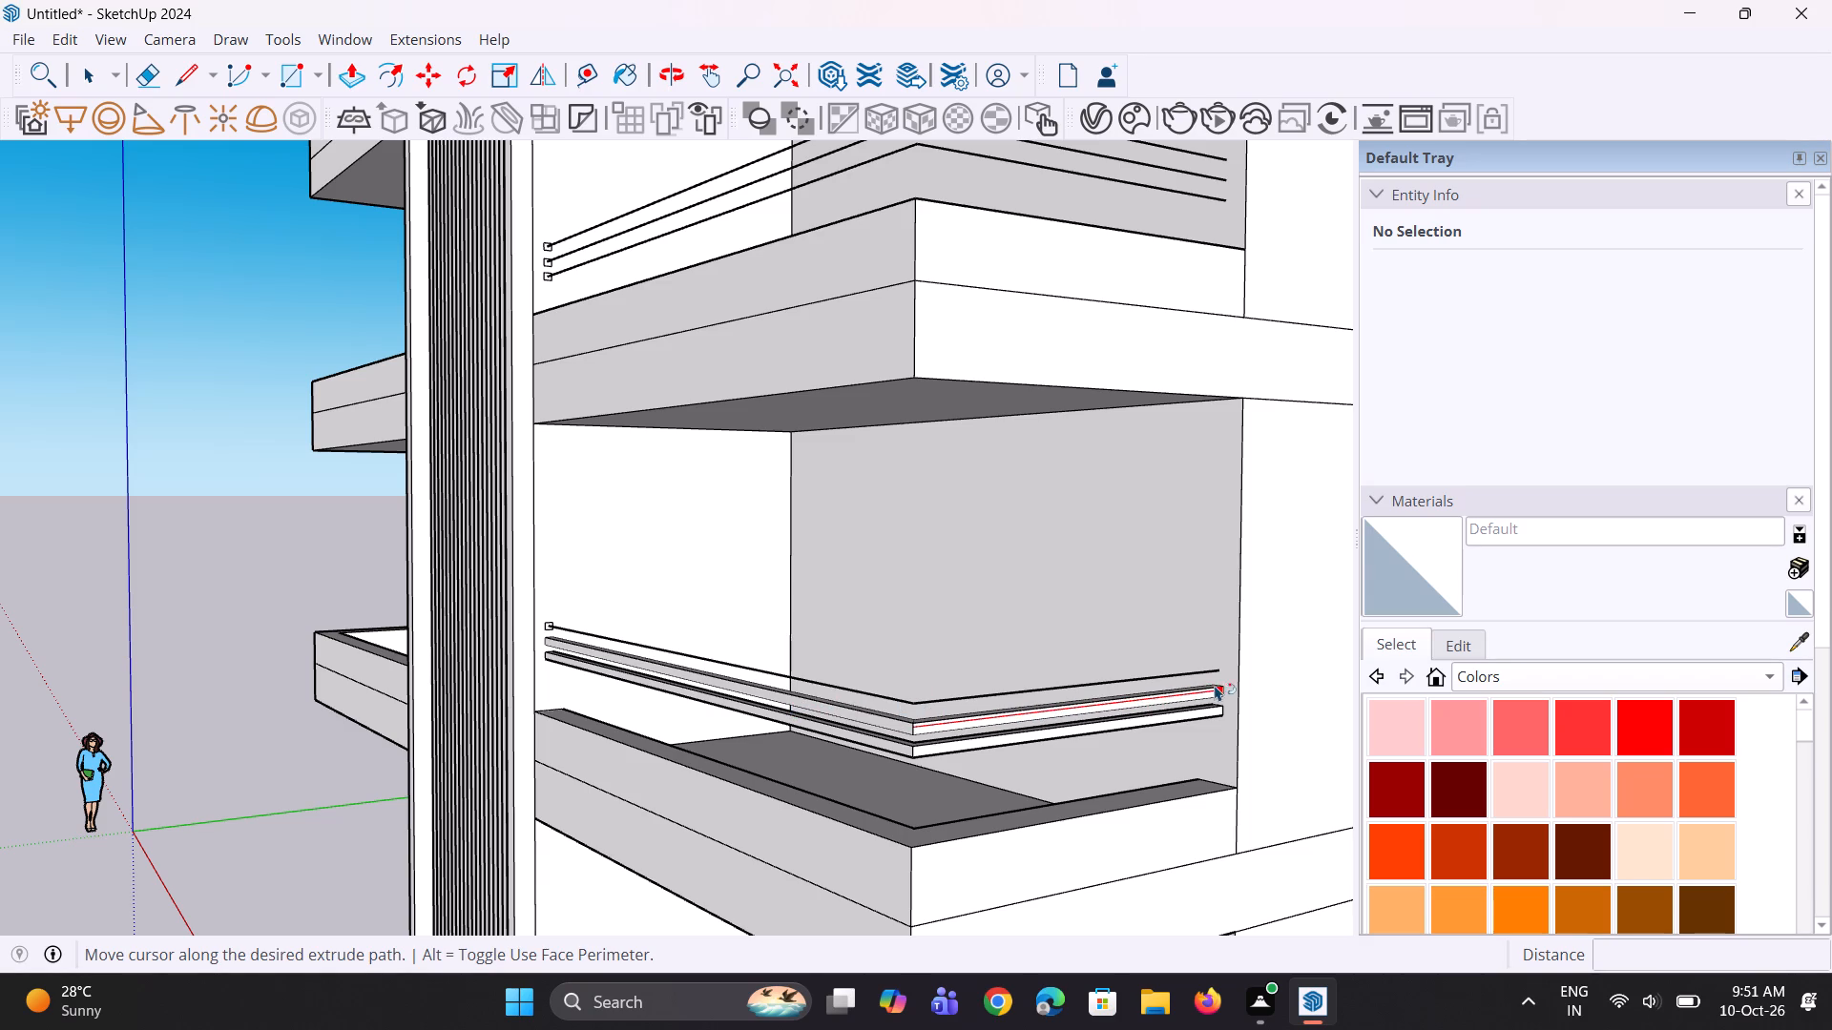
left_click(1224, 685)
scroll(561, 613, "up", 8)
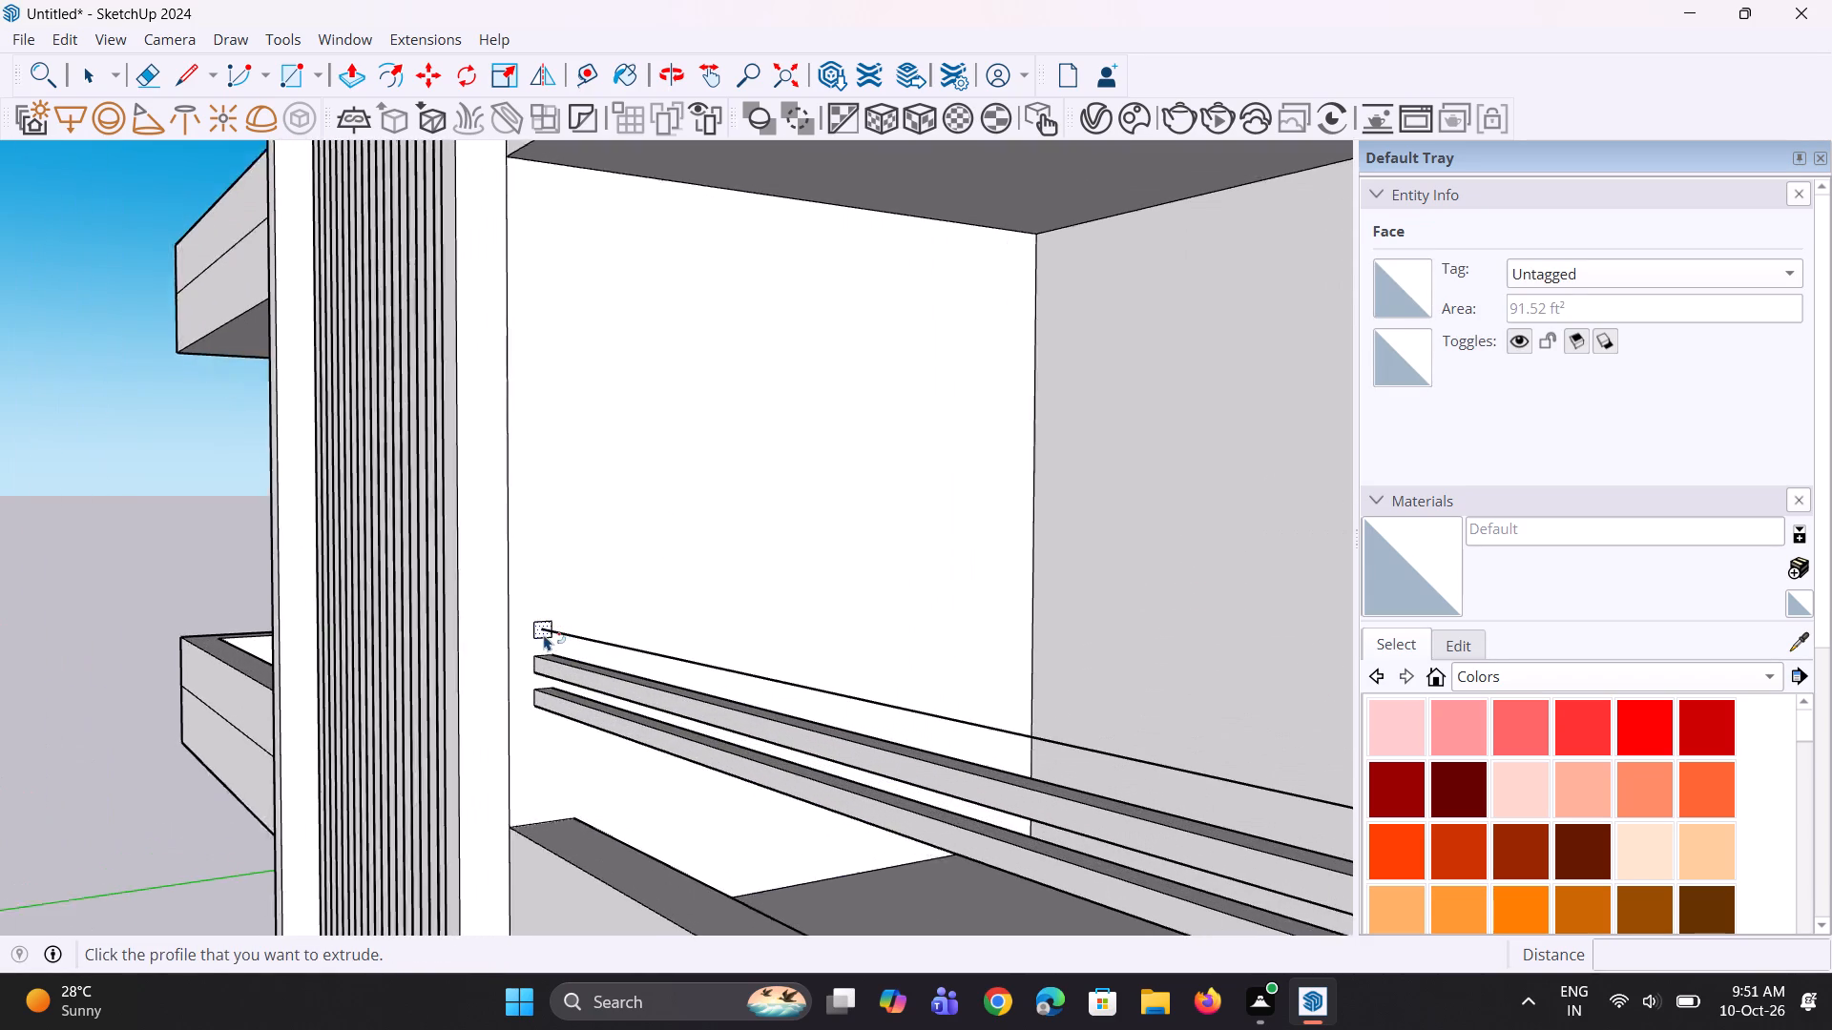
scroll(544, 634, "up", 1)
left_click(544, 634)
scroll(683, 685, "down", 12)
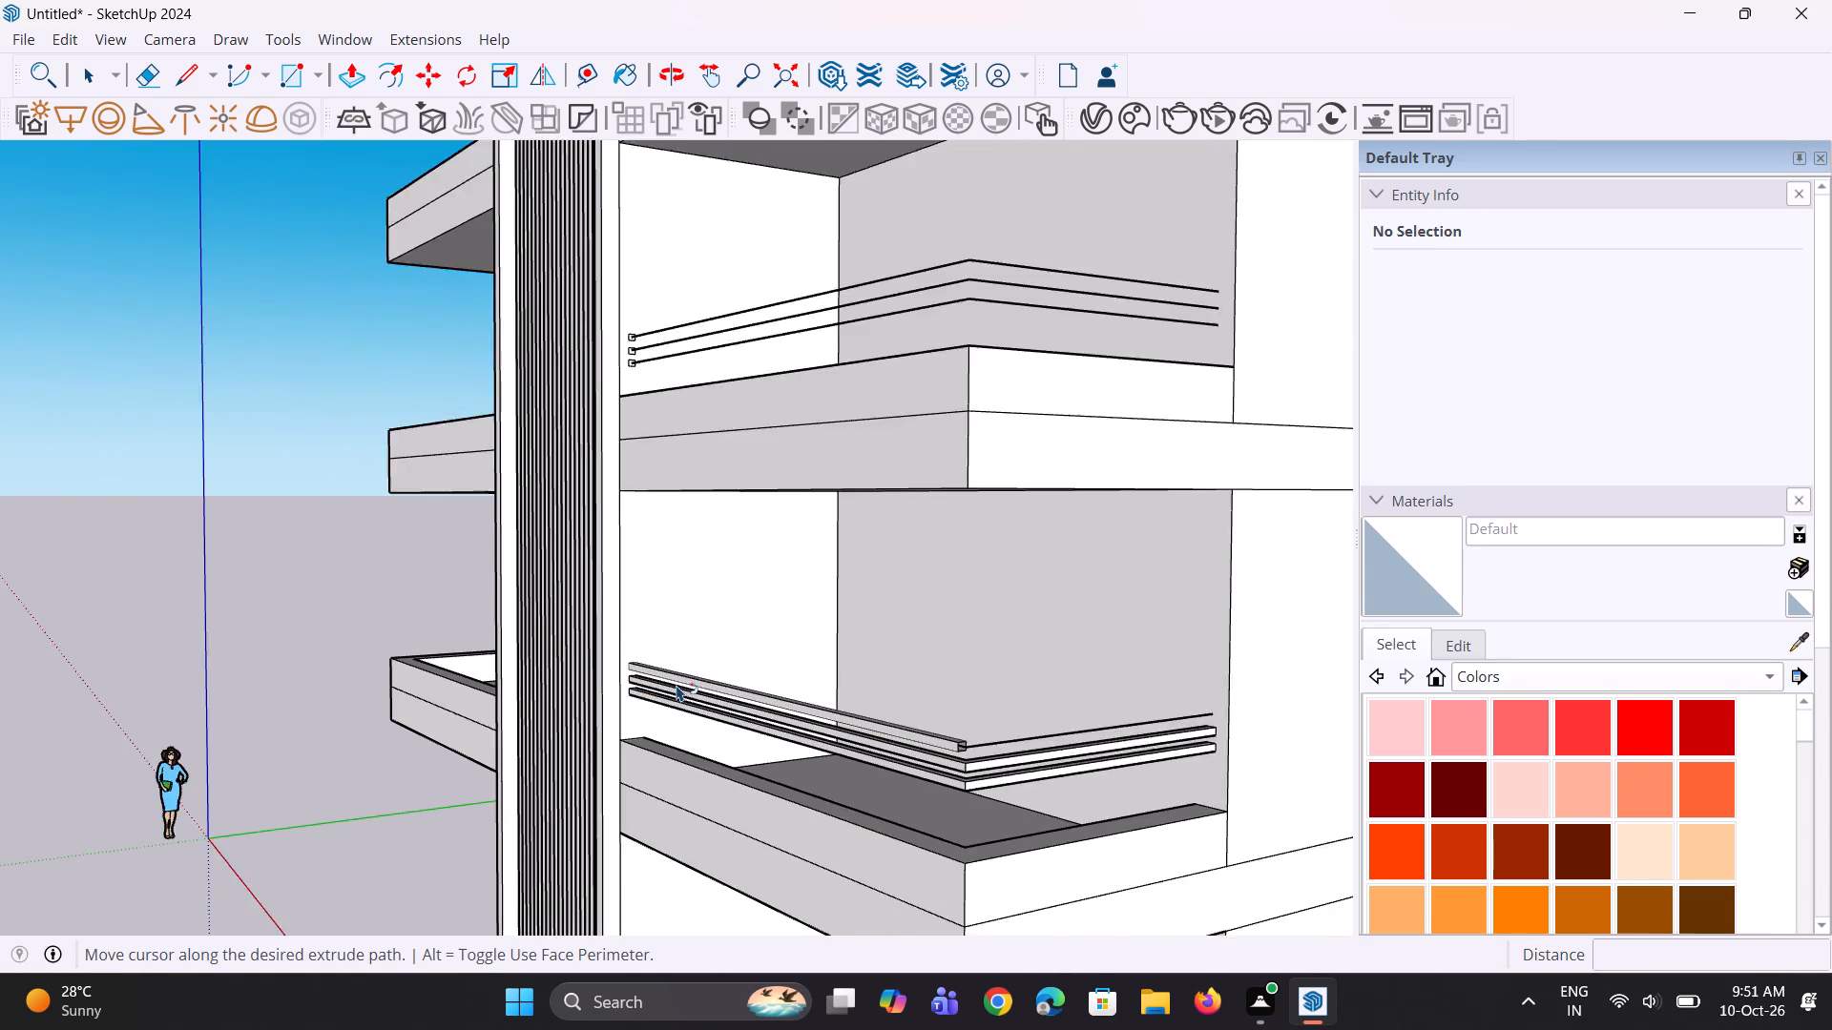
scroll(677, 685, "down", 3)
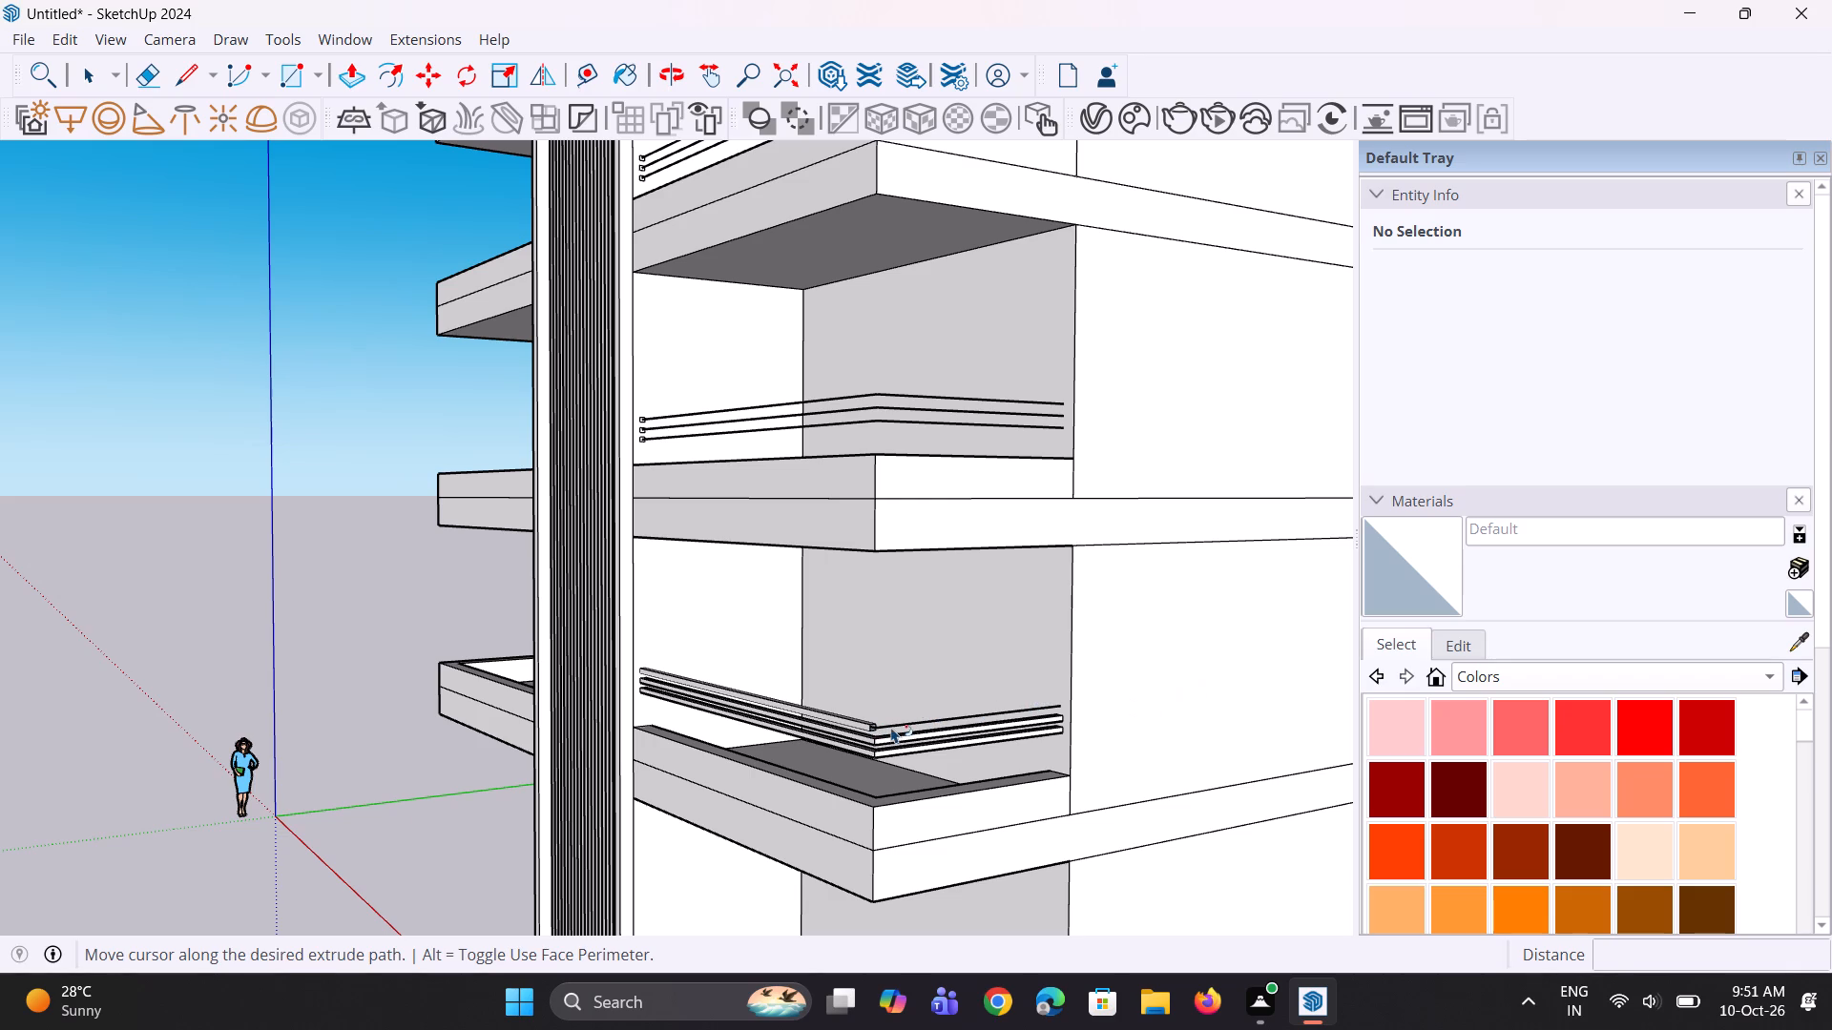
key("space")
Extrude the lowest balcony's uppermost profile along both edges of its uppermost rail path with Follow Me.
scroll(864, 715, "up", 6)
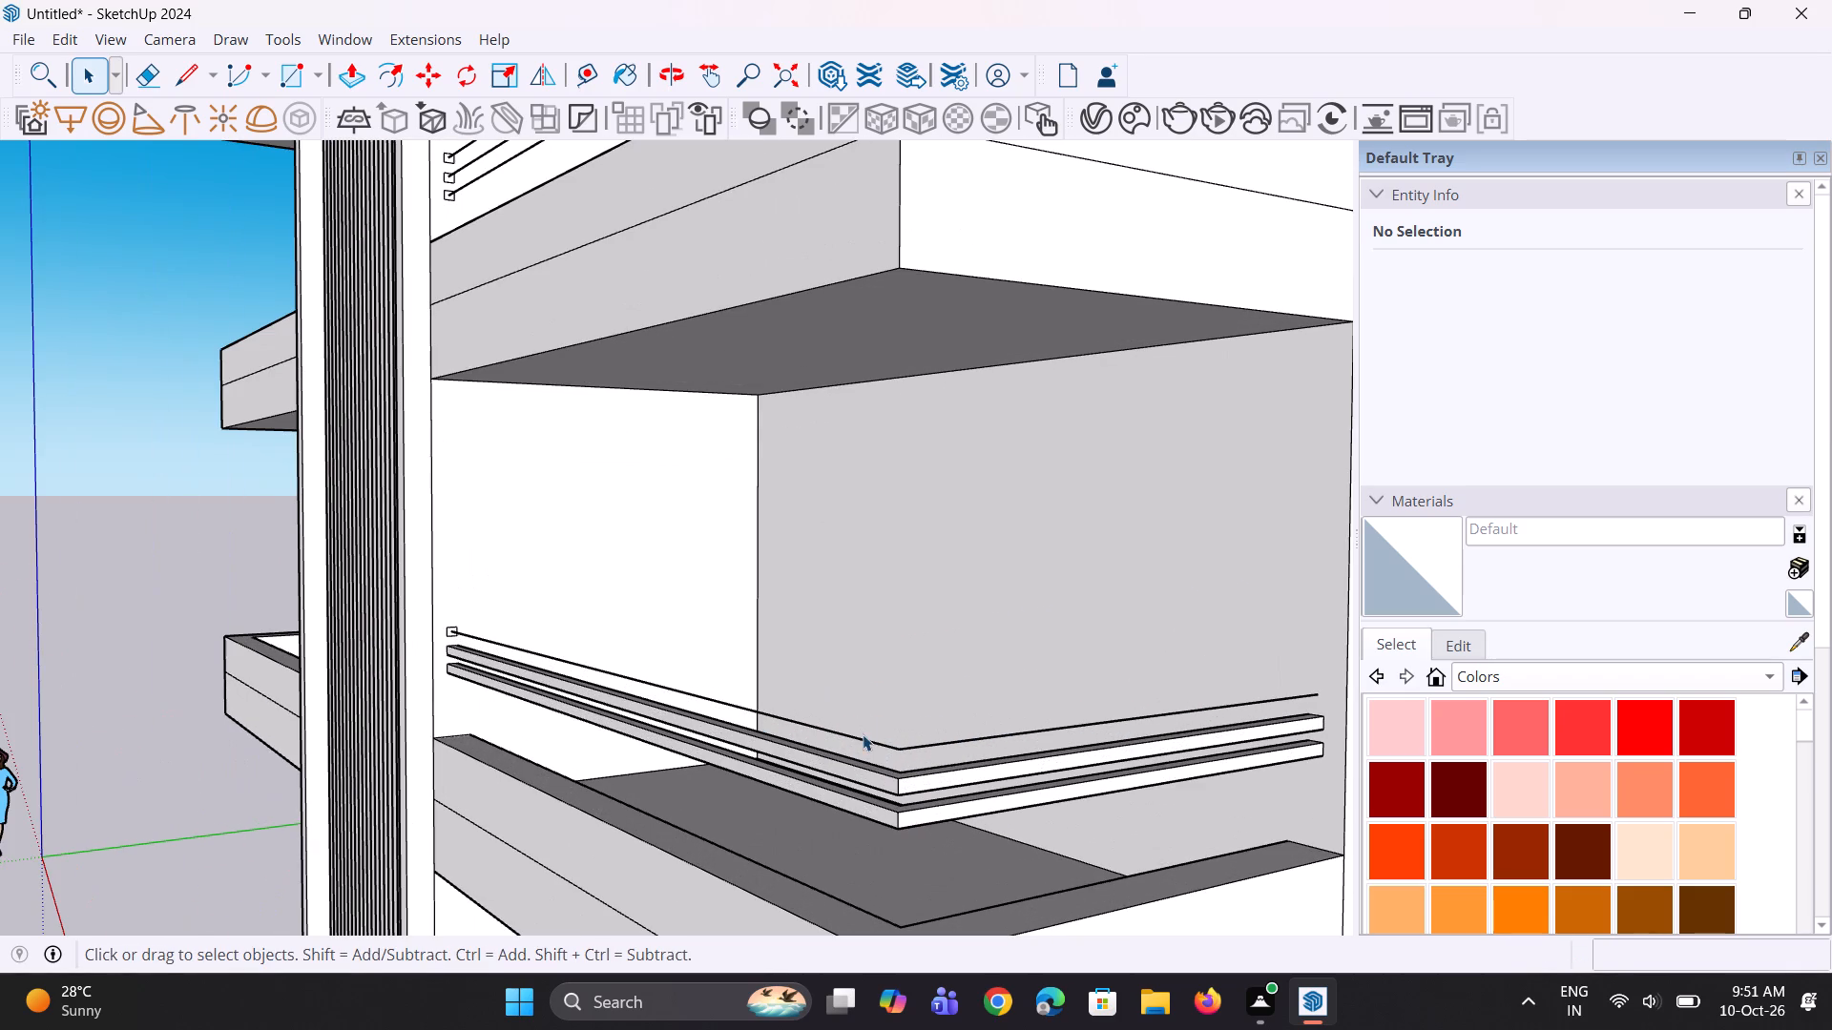
left_click(863, 737)
scroll(919, 747, "up", 2)
left_click(927, 745, "ctrl")
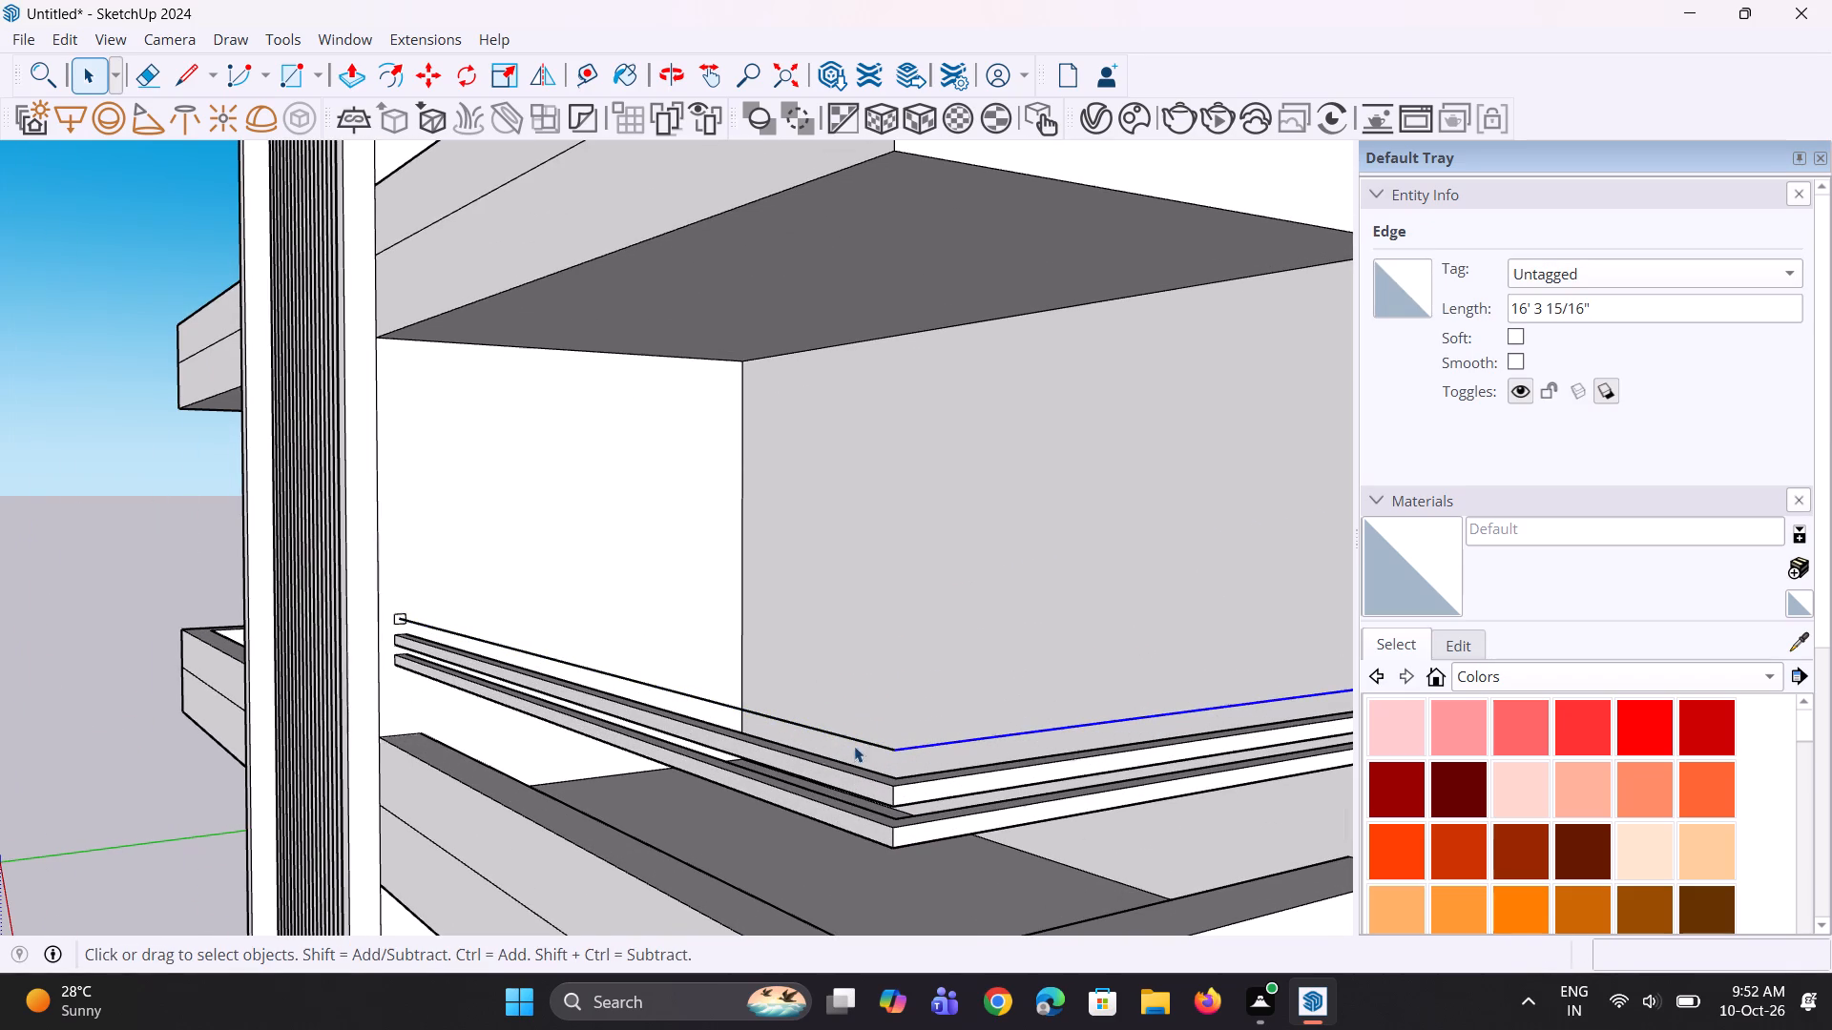
left_click(723, 704)
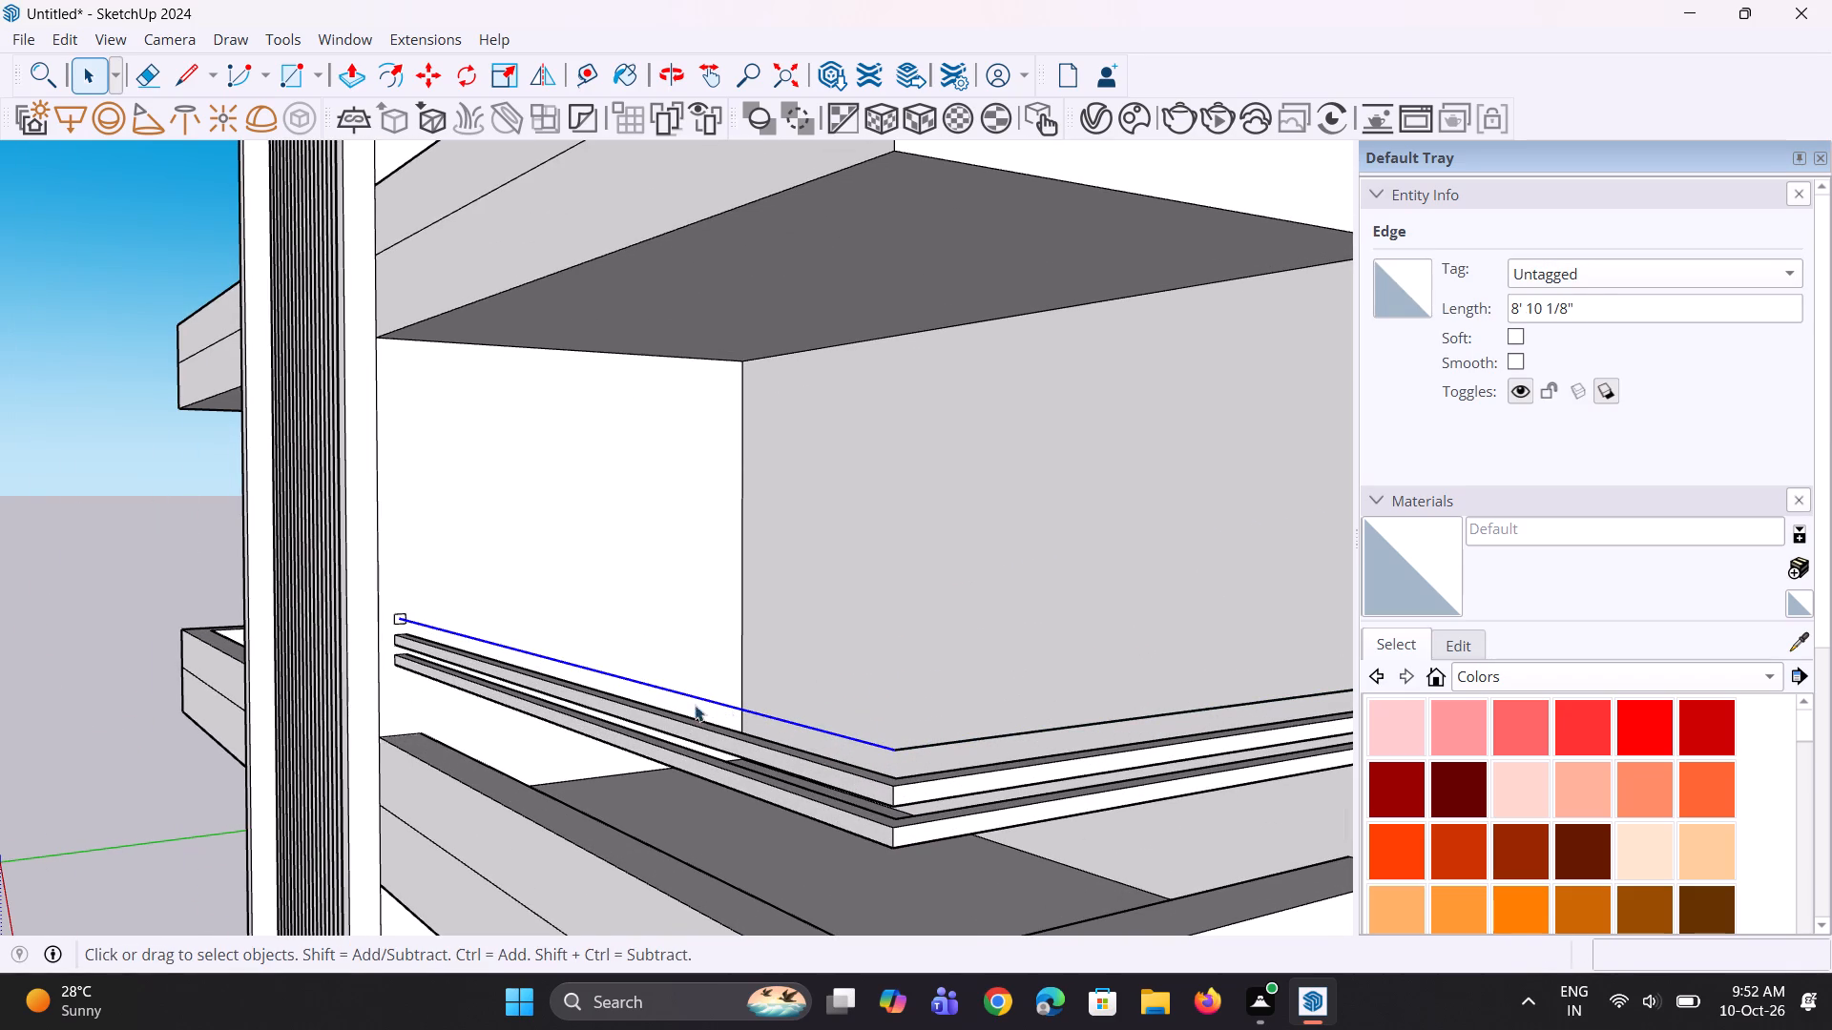
left_click(914, 749, "ctrl")
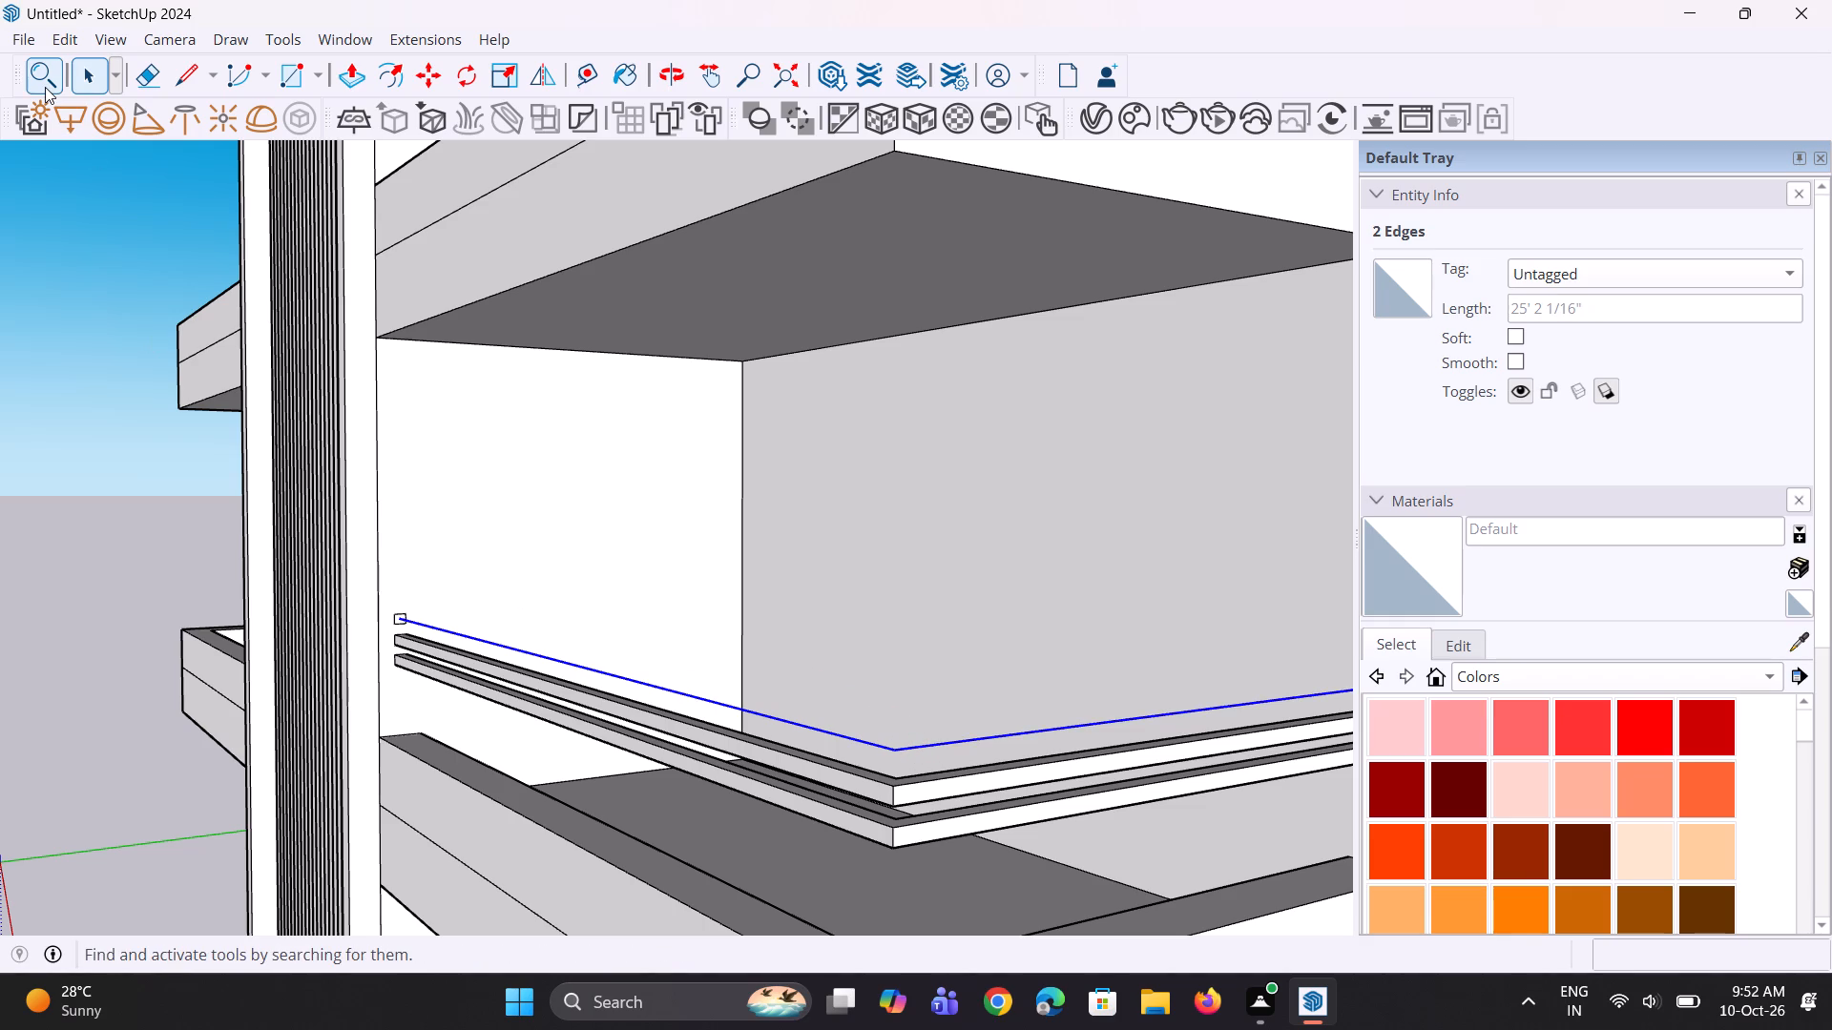
left_click(45, 87)
key("f")
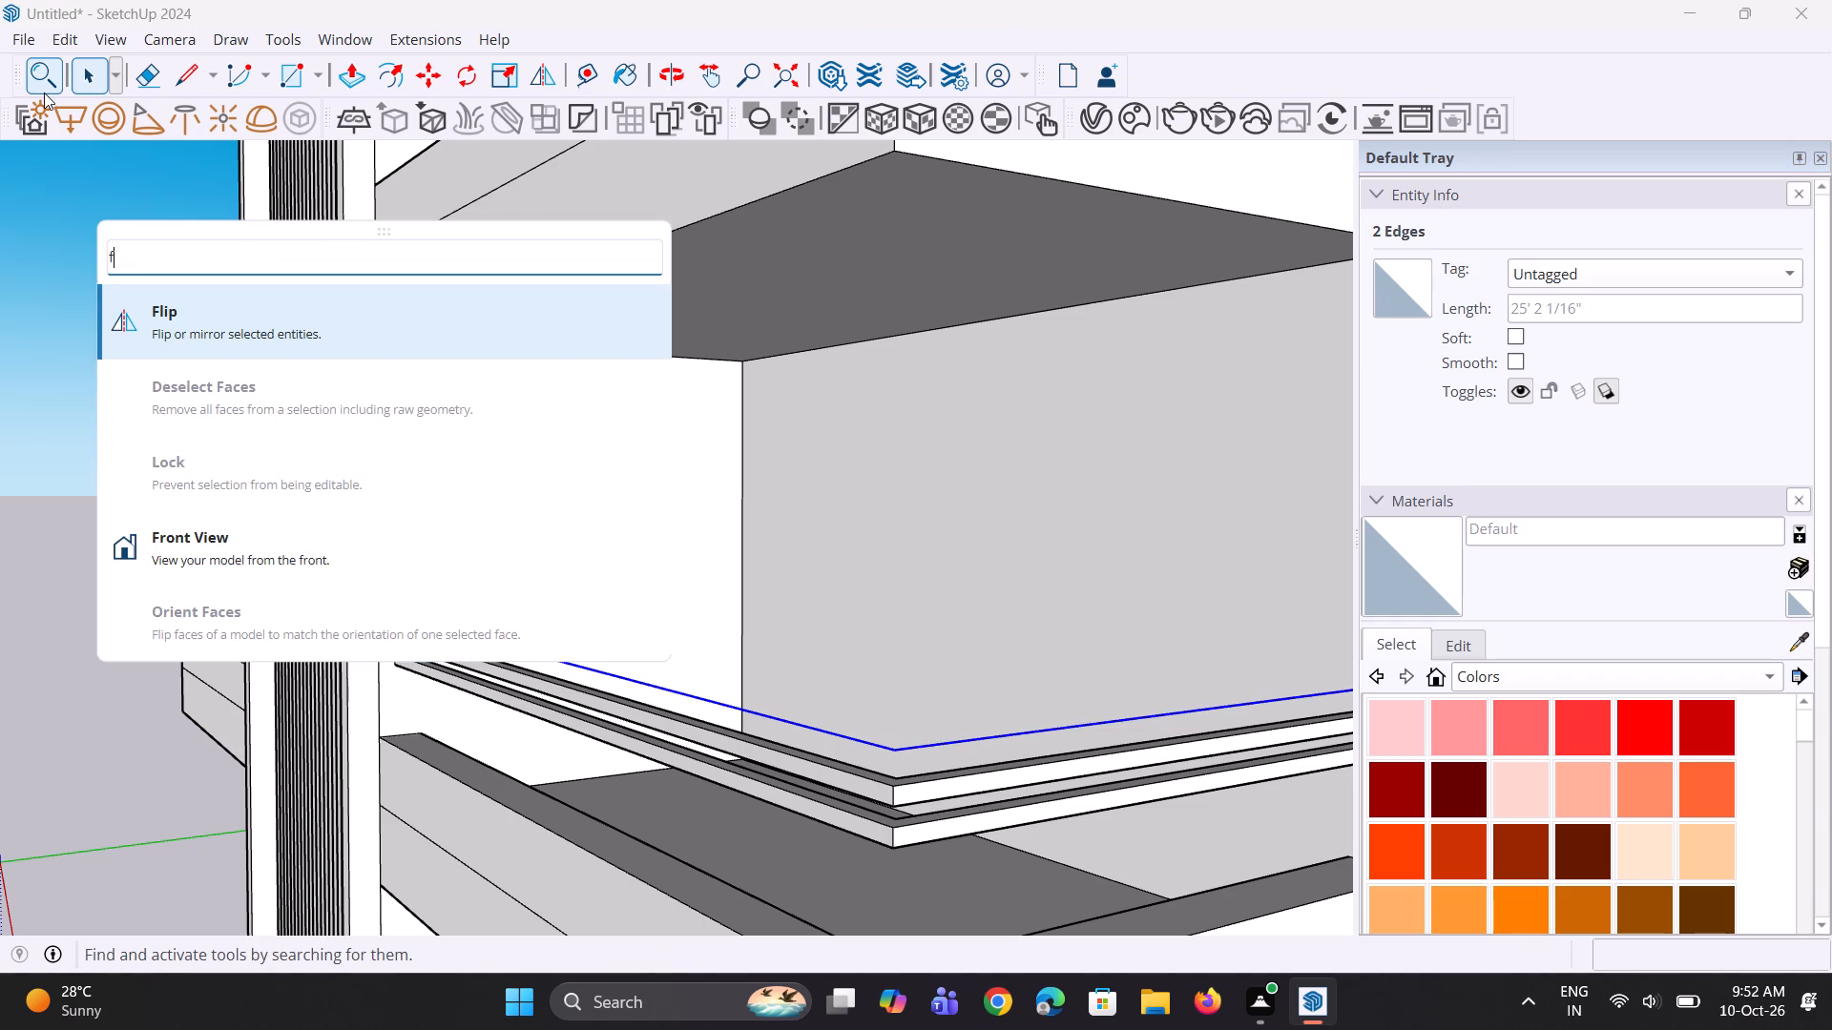
type("oll")
left_click(318, 329)
scroll(377, 613, "up", 2)
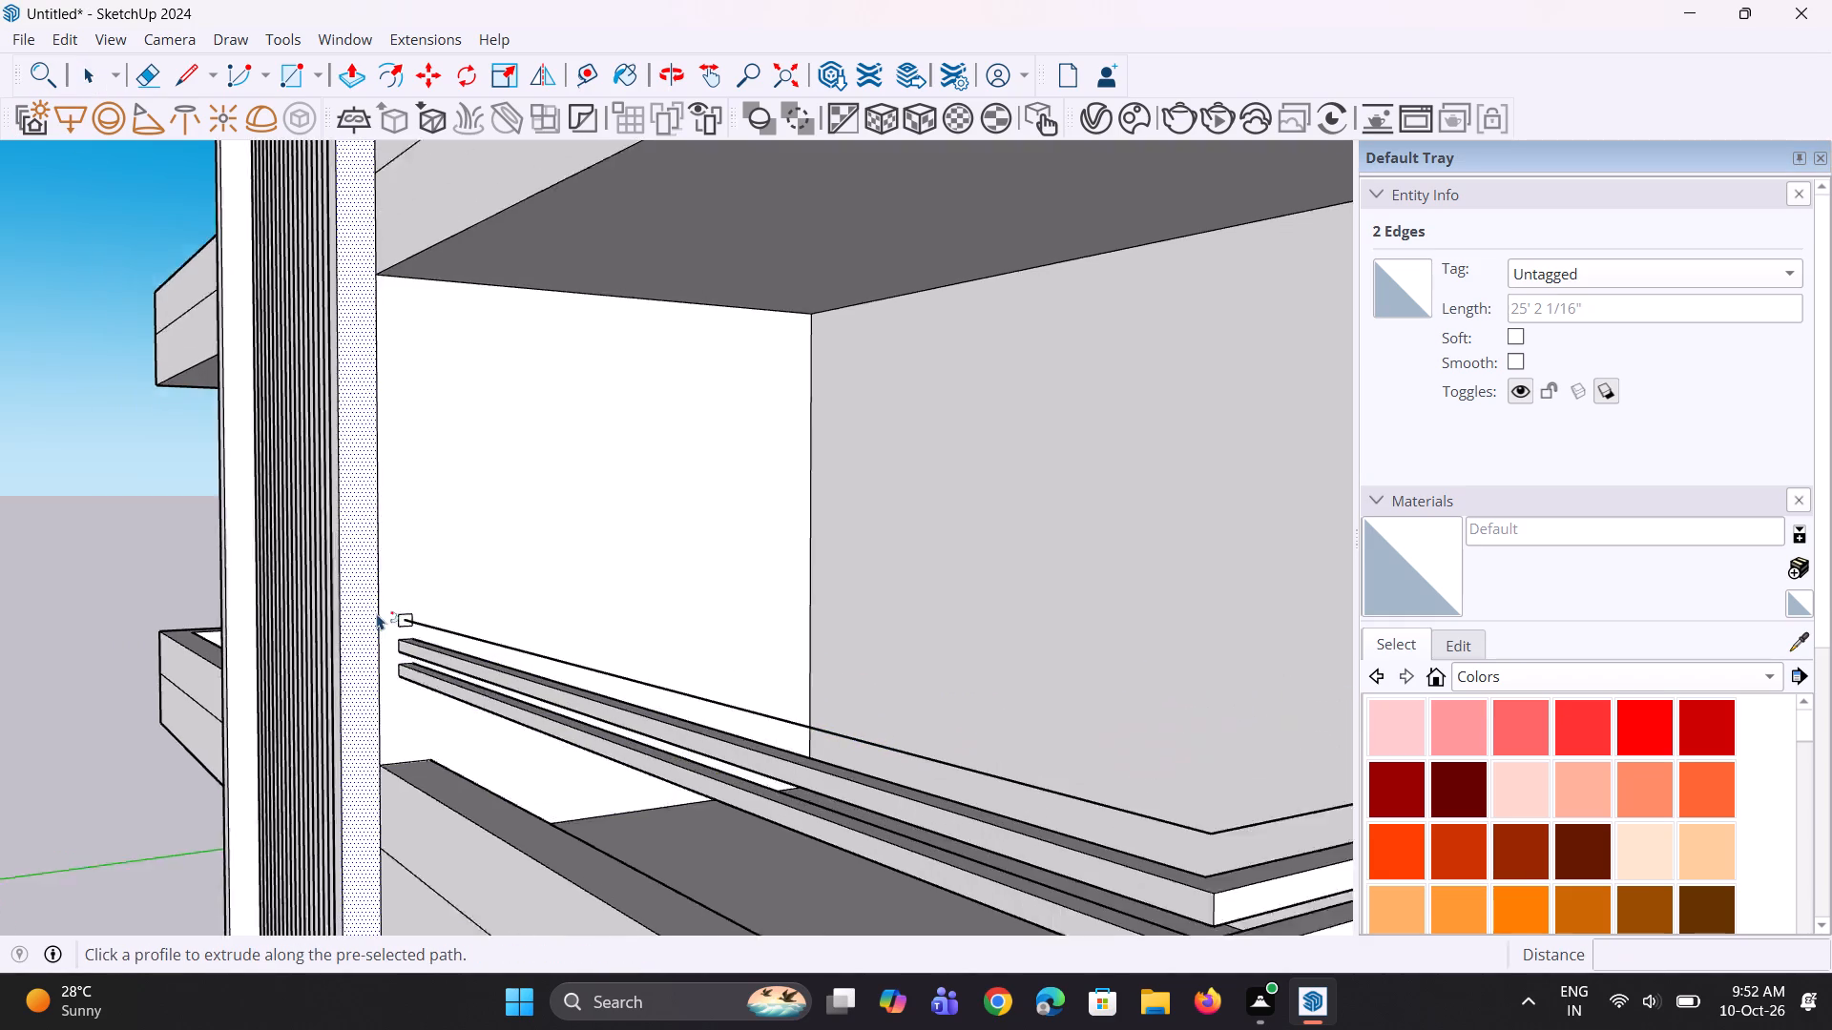
scroll(377, 613, "up", 8)
left_click(418, 621)
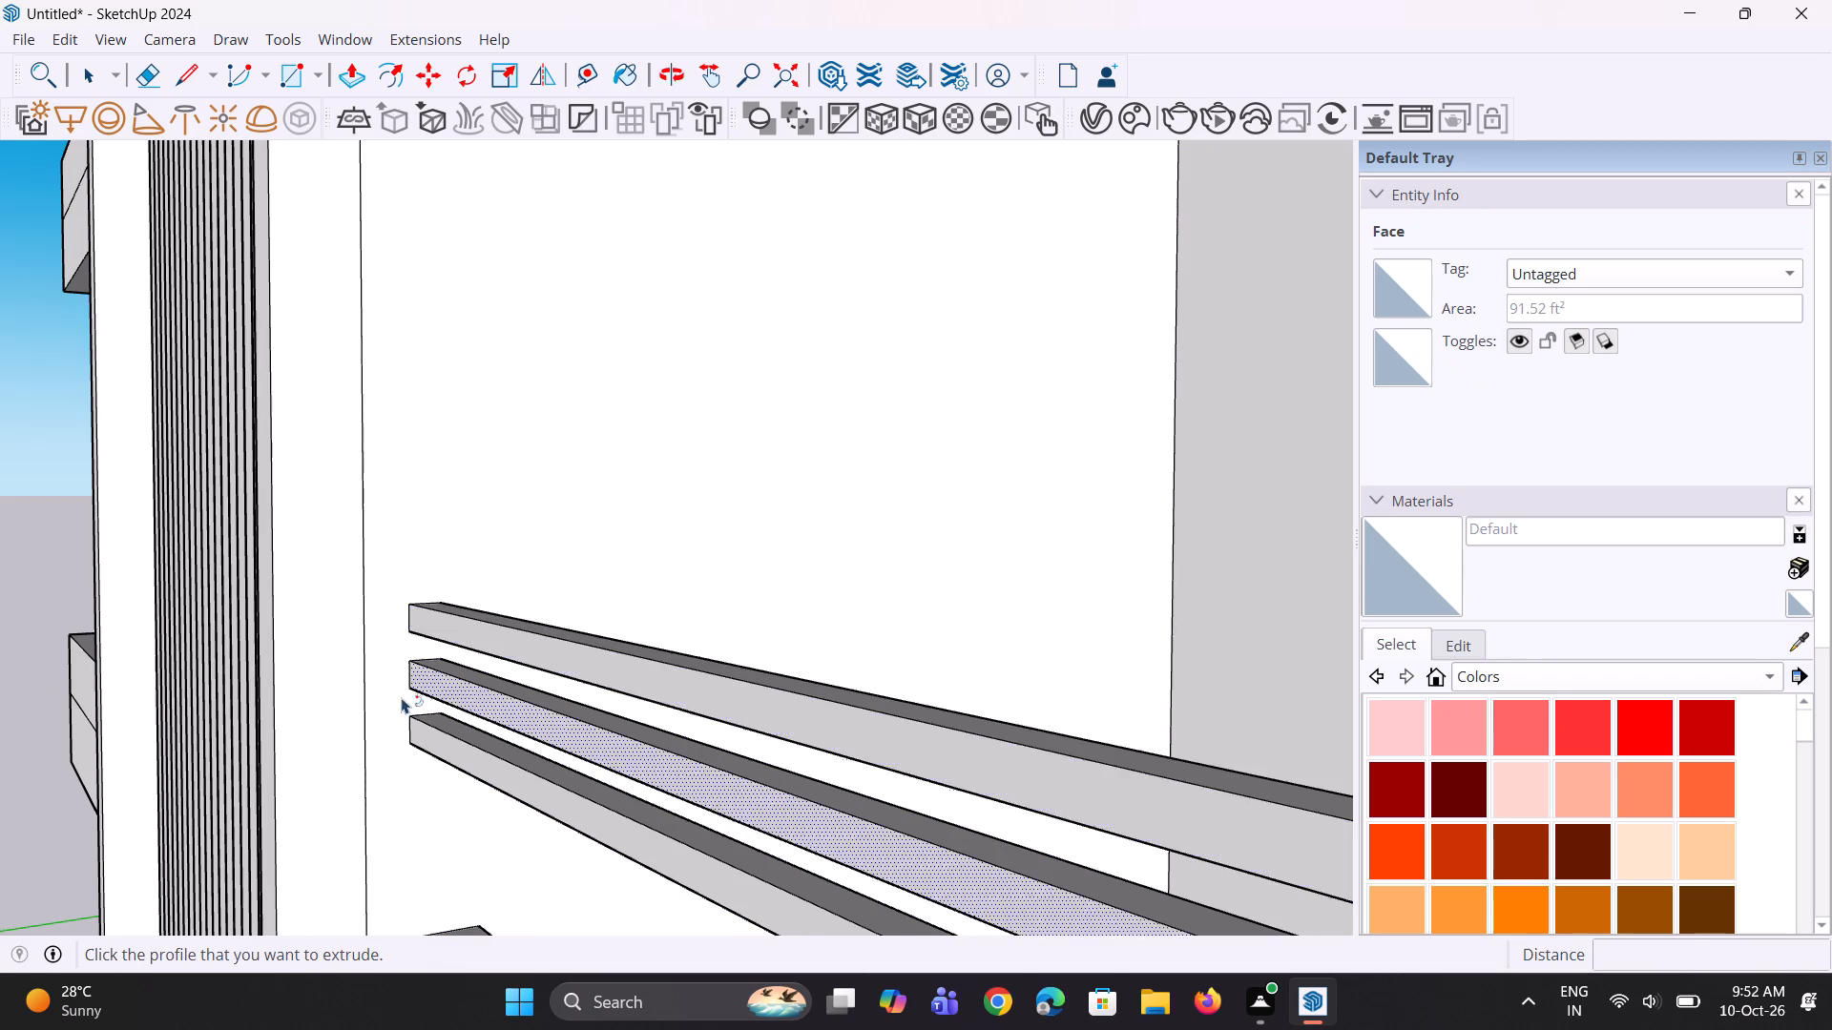
scroll(403, 703, "down", 4)
scroll(498, 772, "down", 2)
scroll(717, 811, "down", 5)
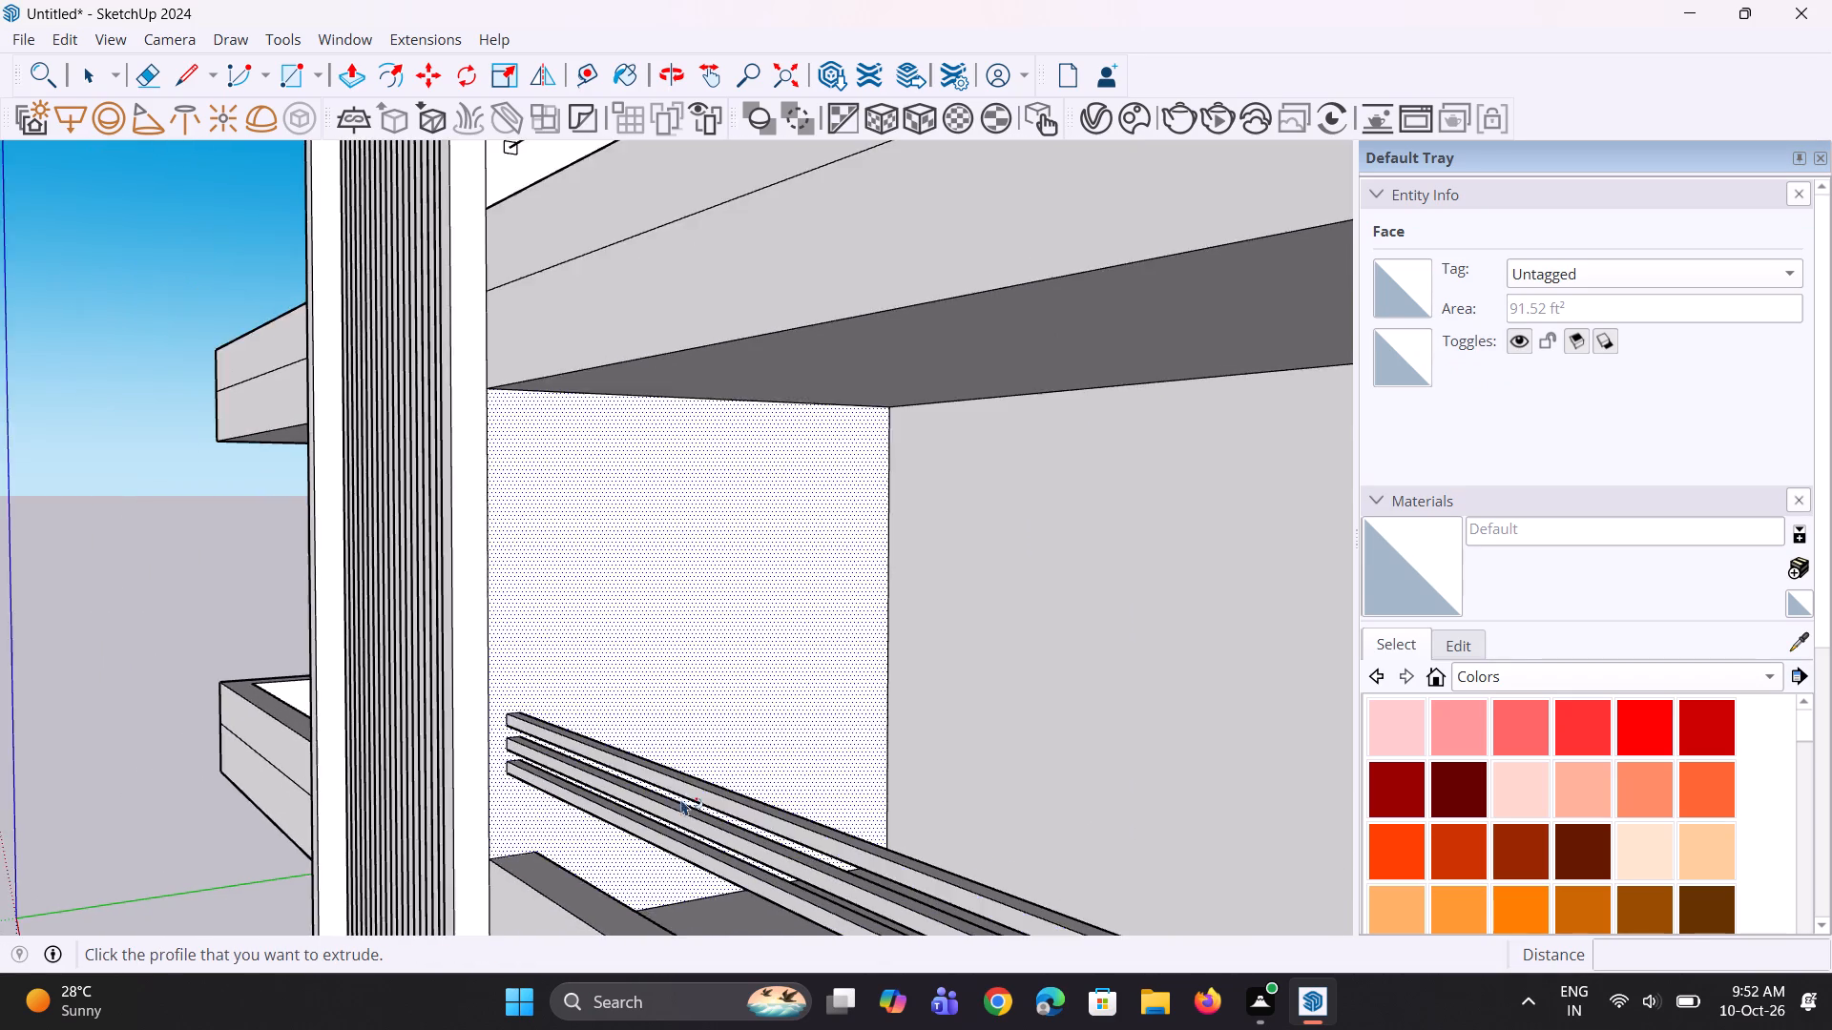
scroll(674, 789, "down", 4)
key("space")
key("space")
Extrude the second balcony's lowest profile along both edges of its lowest rail path with Follow Me.
scroll(628, 970, "down", 3)
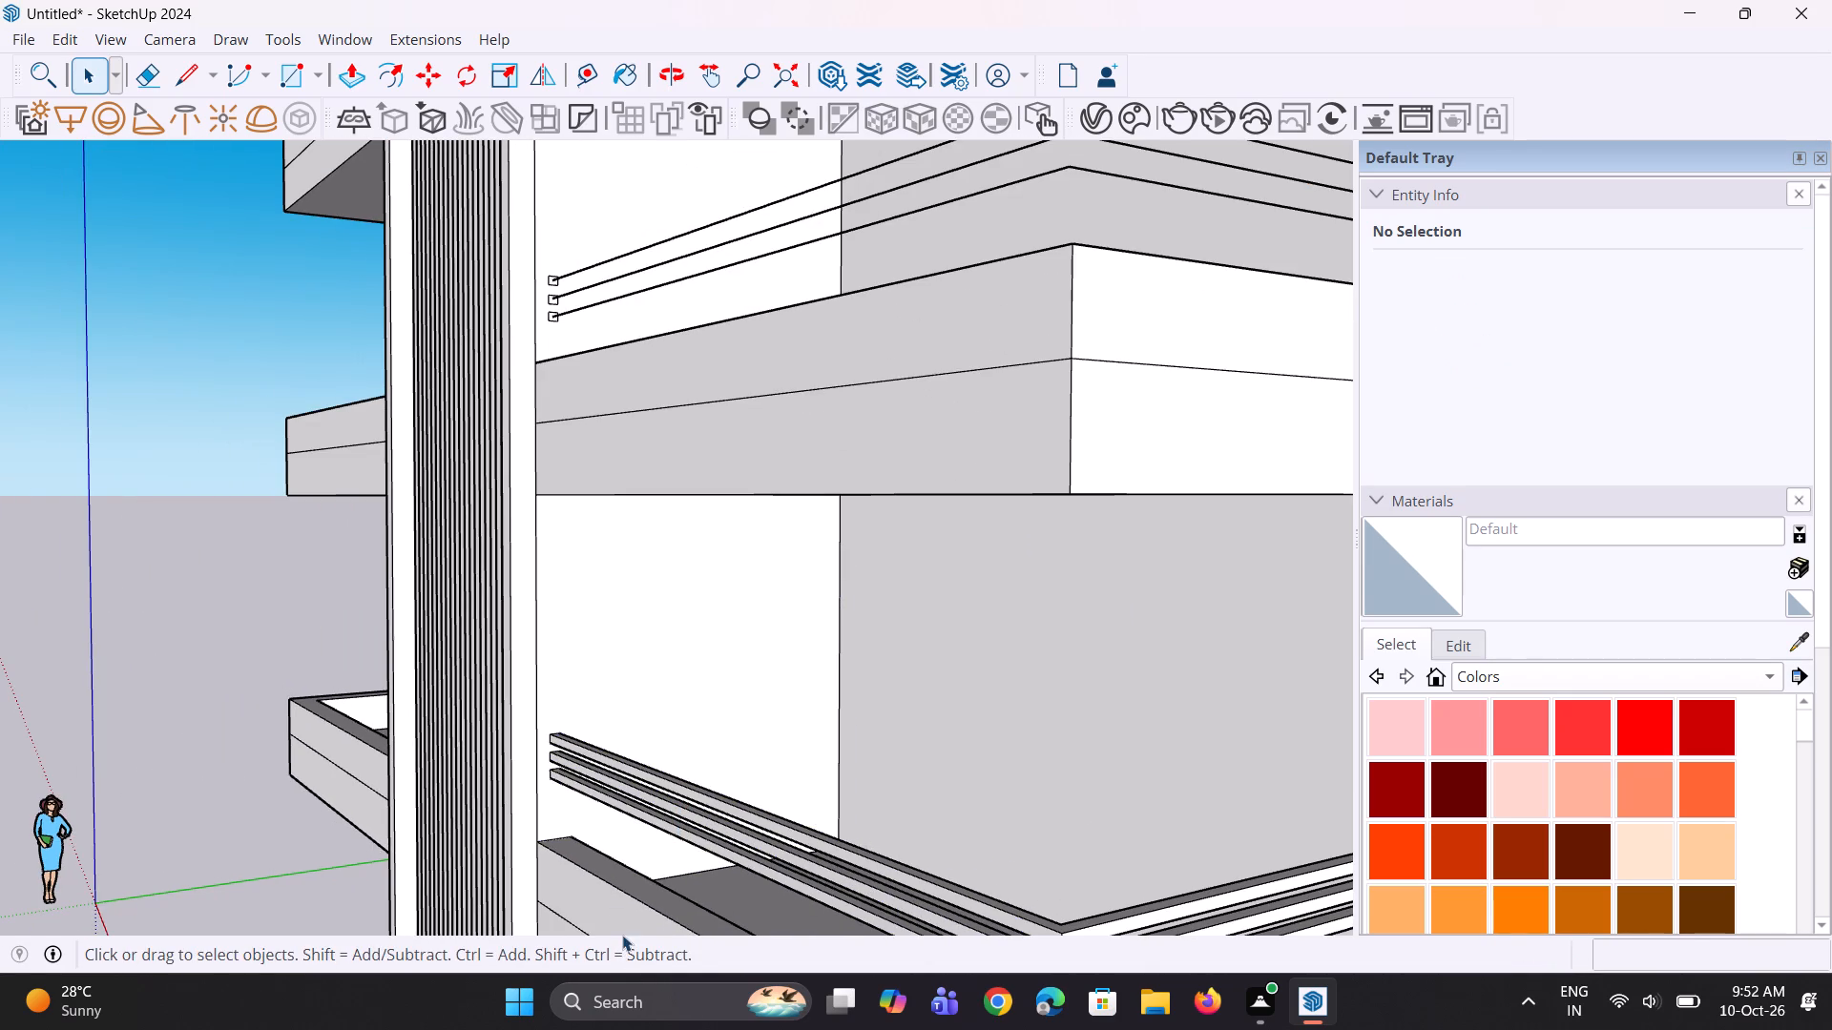
scroll(591, 904, "down", 3)
middle_click(589, 897)
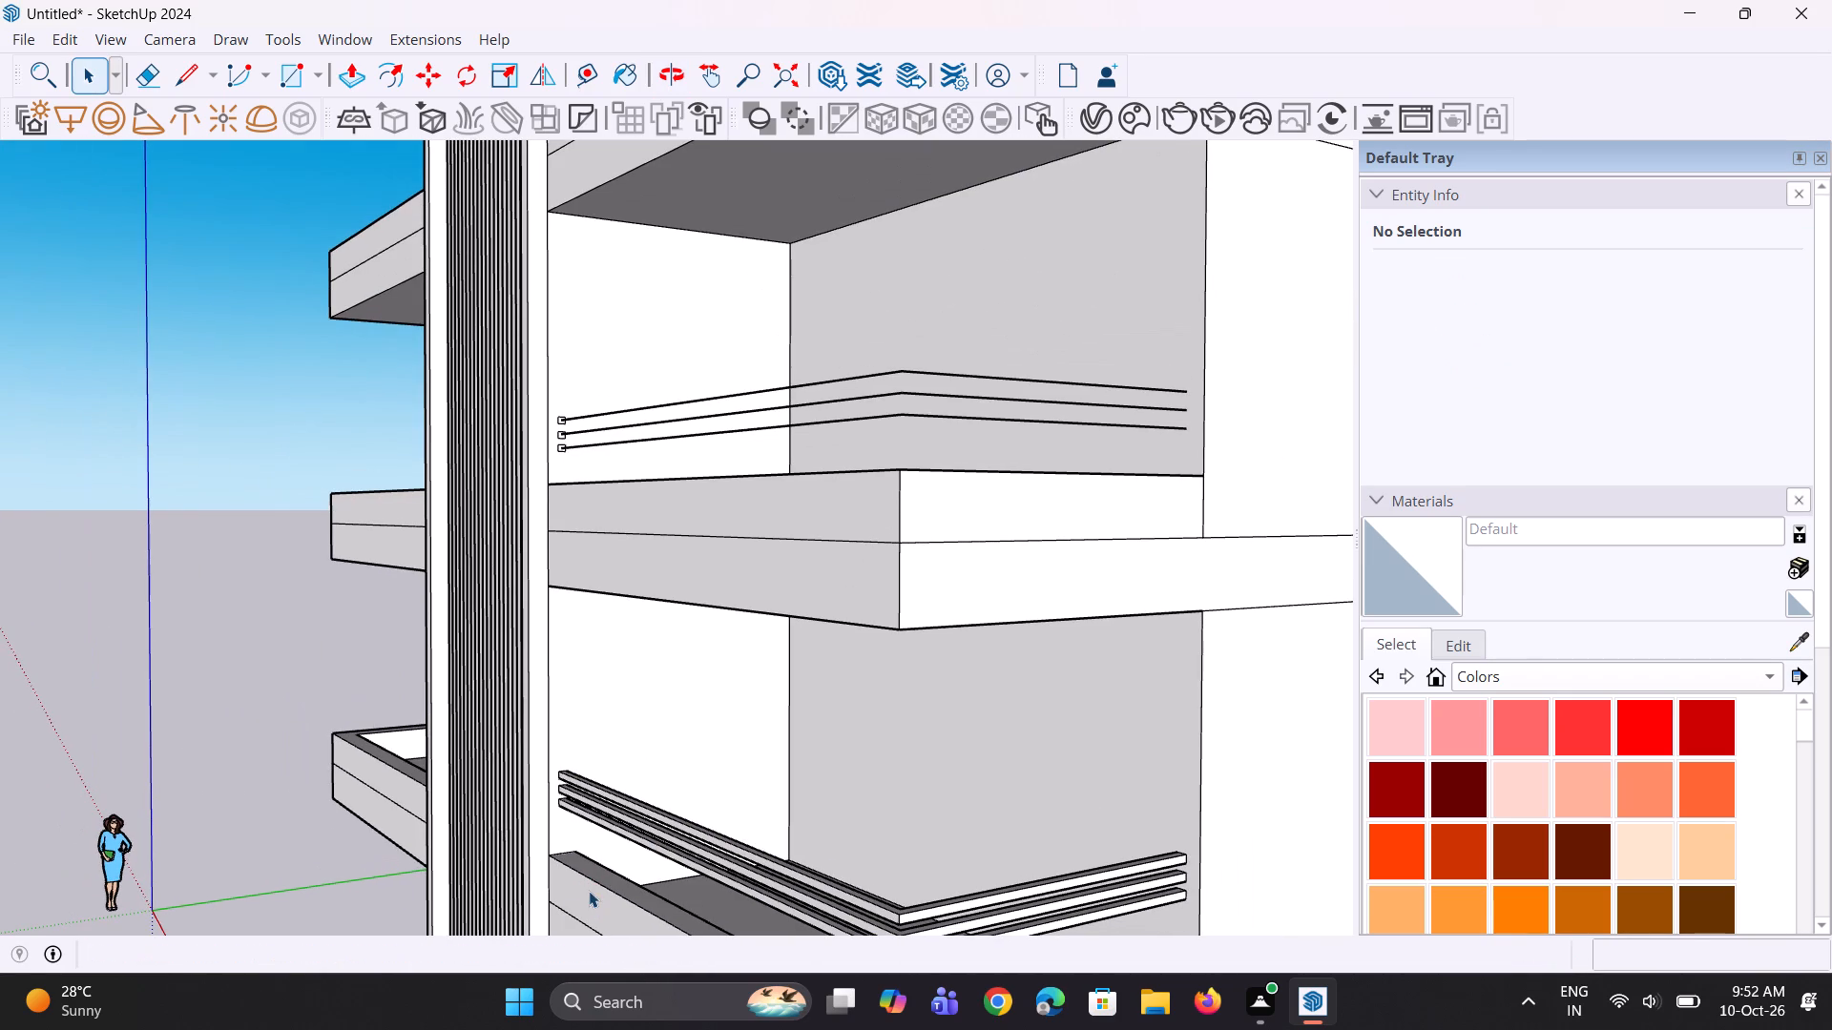
scroll(566, 503, "up", 3)
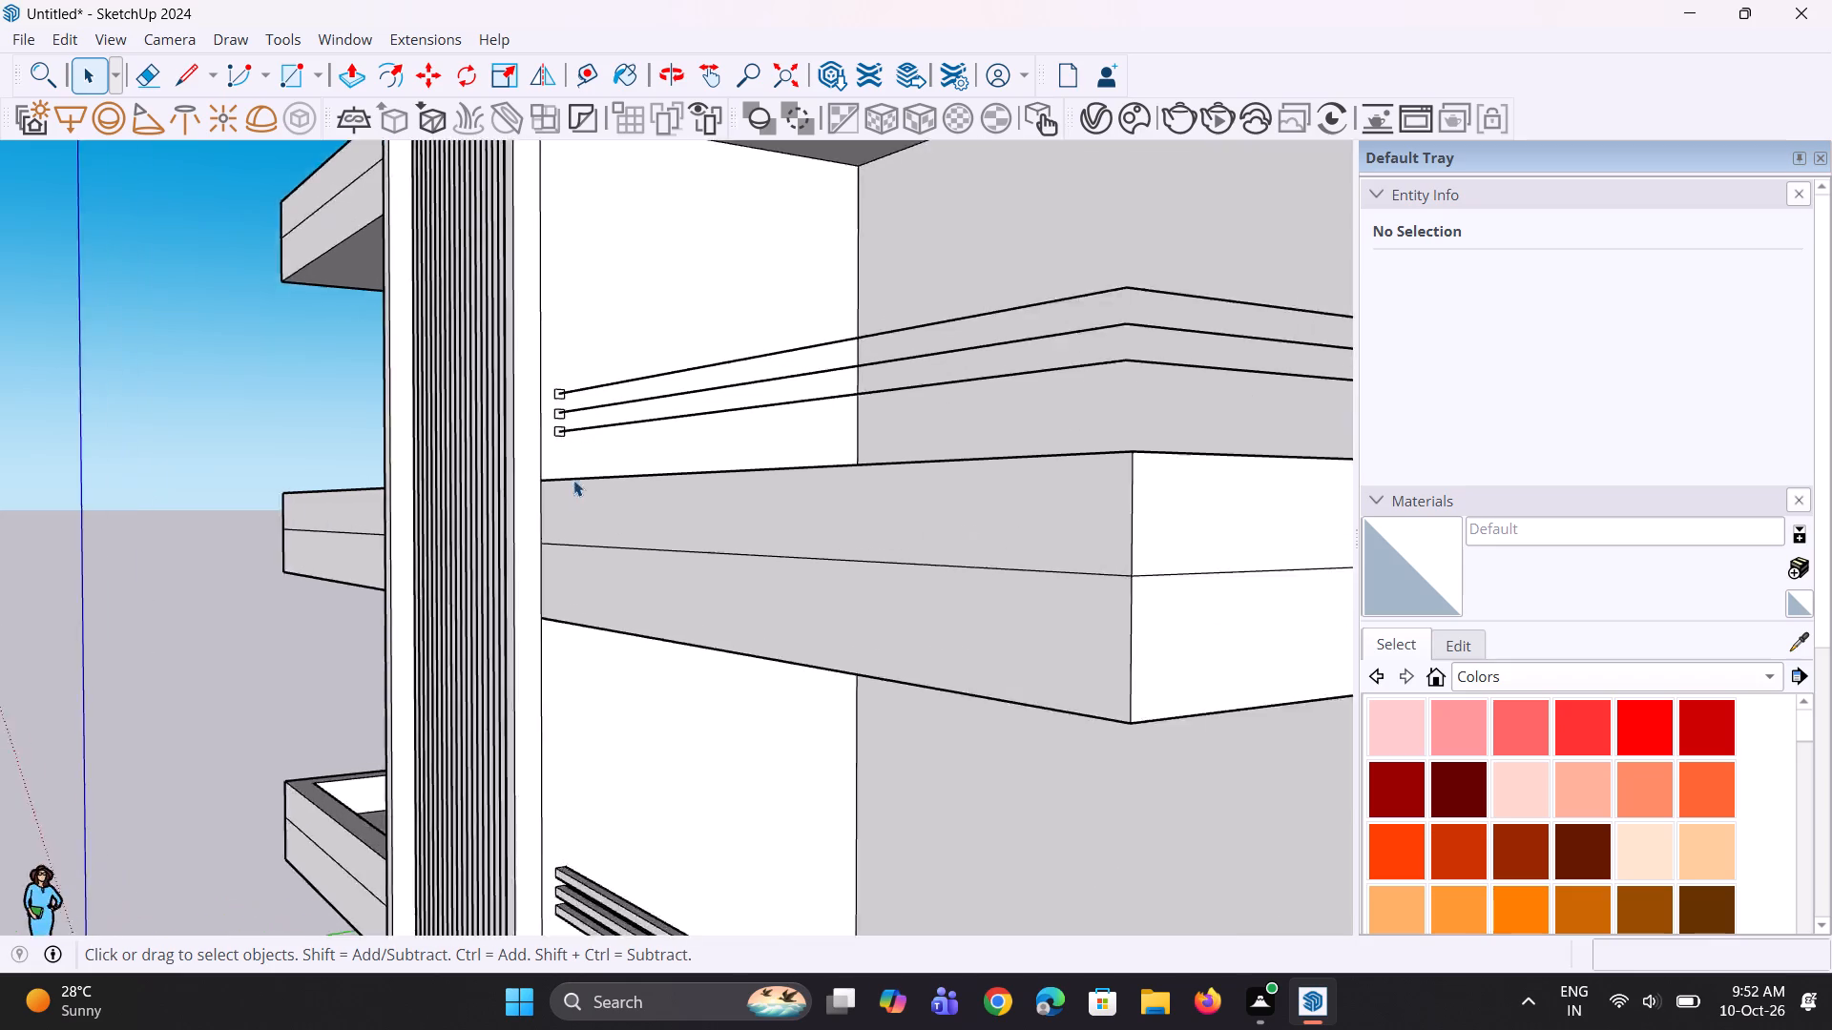
scroll(607, 436, "up", 1)
left_click(609, 426)
scroll(574, 484, "down", 3)
scroll(1225, 410, "up", 3)
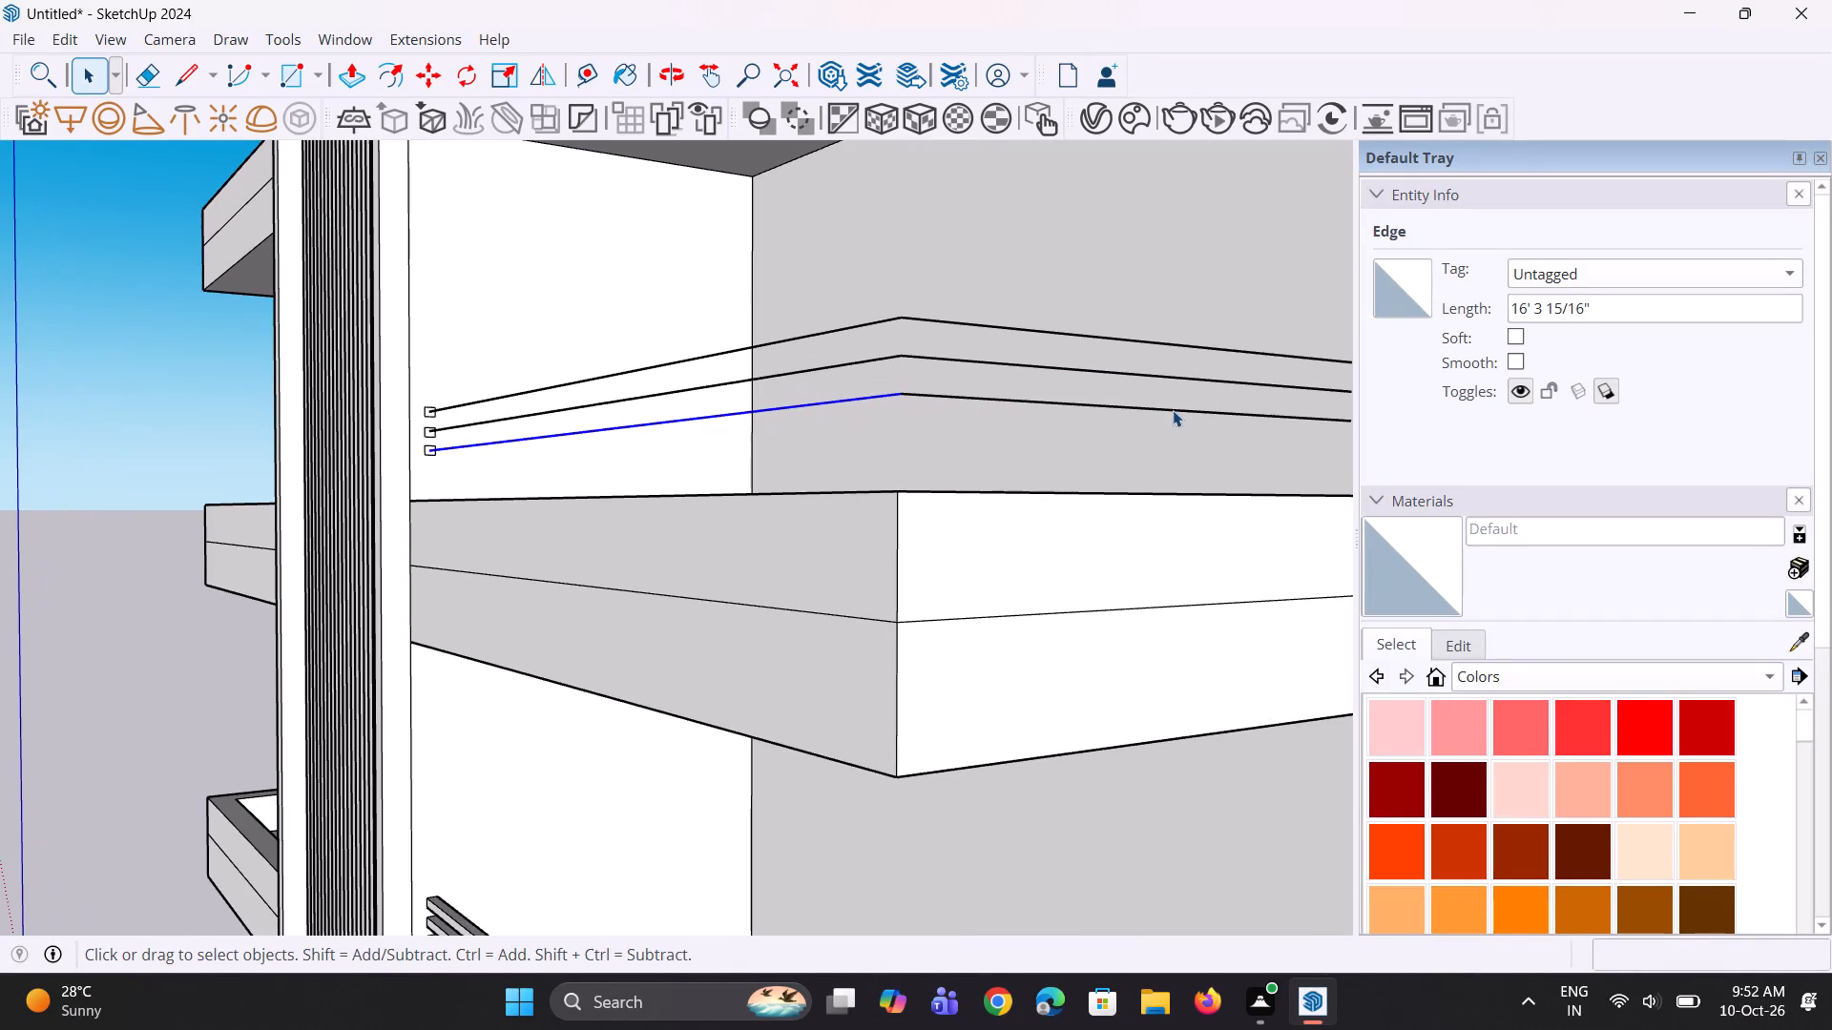
left_click(1169, 421, "ctrl")
left_click(1172, 415)
scroll(983, 400, "up", 2)
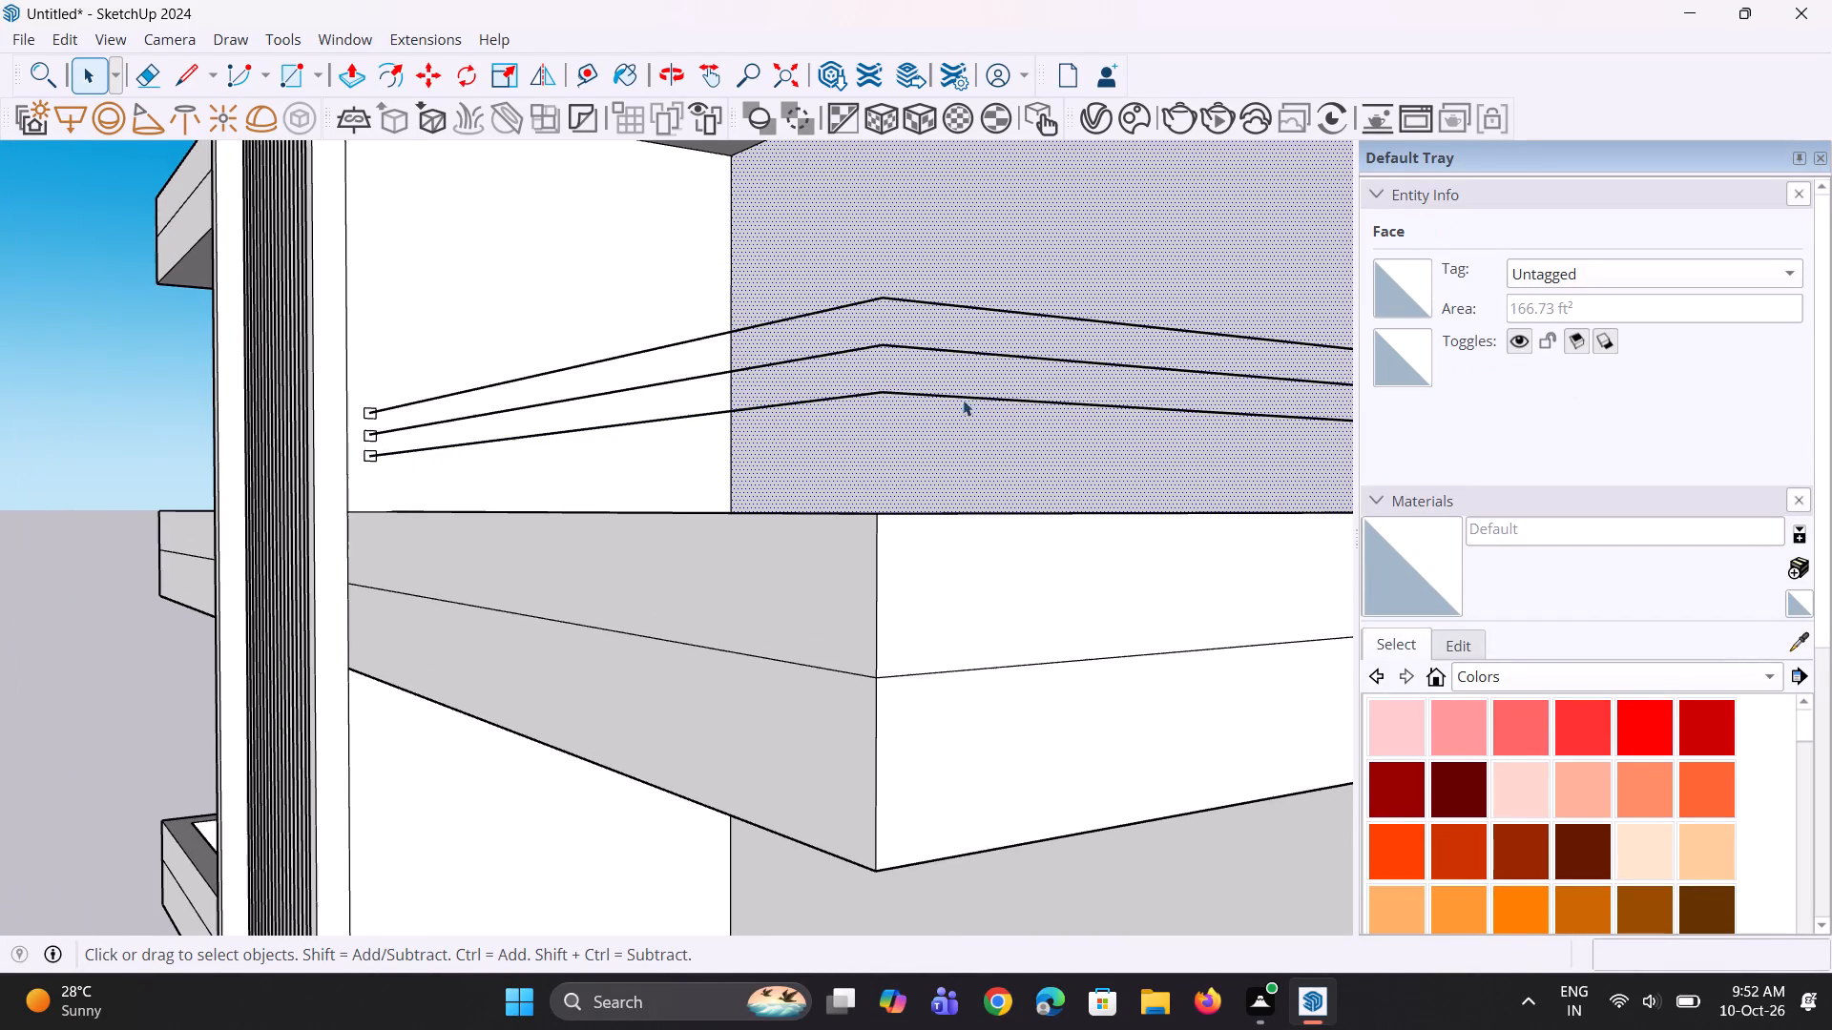
left_click(946, 395)
left_click(862, 395, "ctrl")
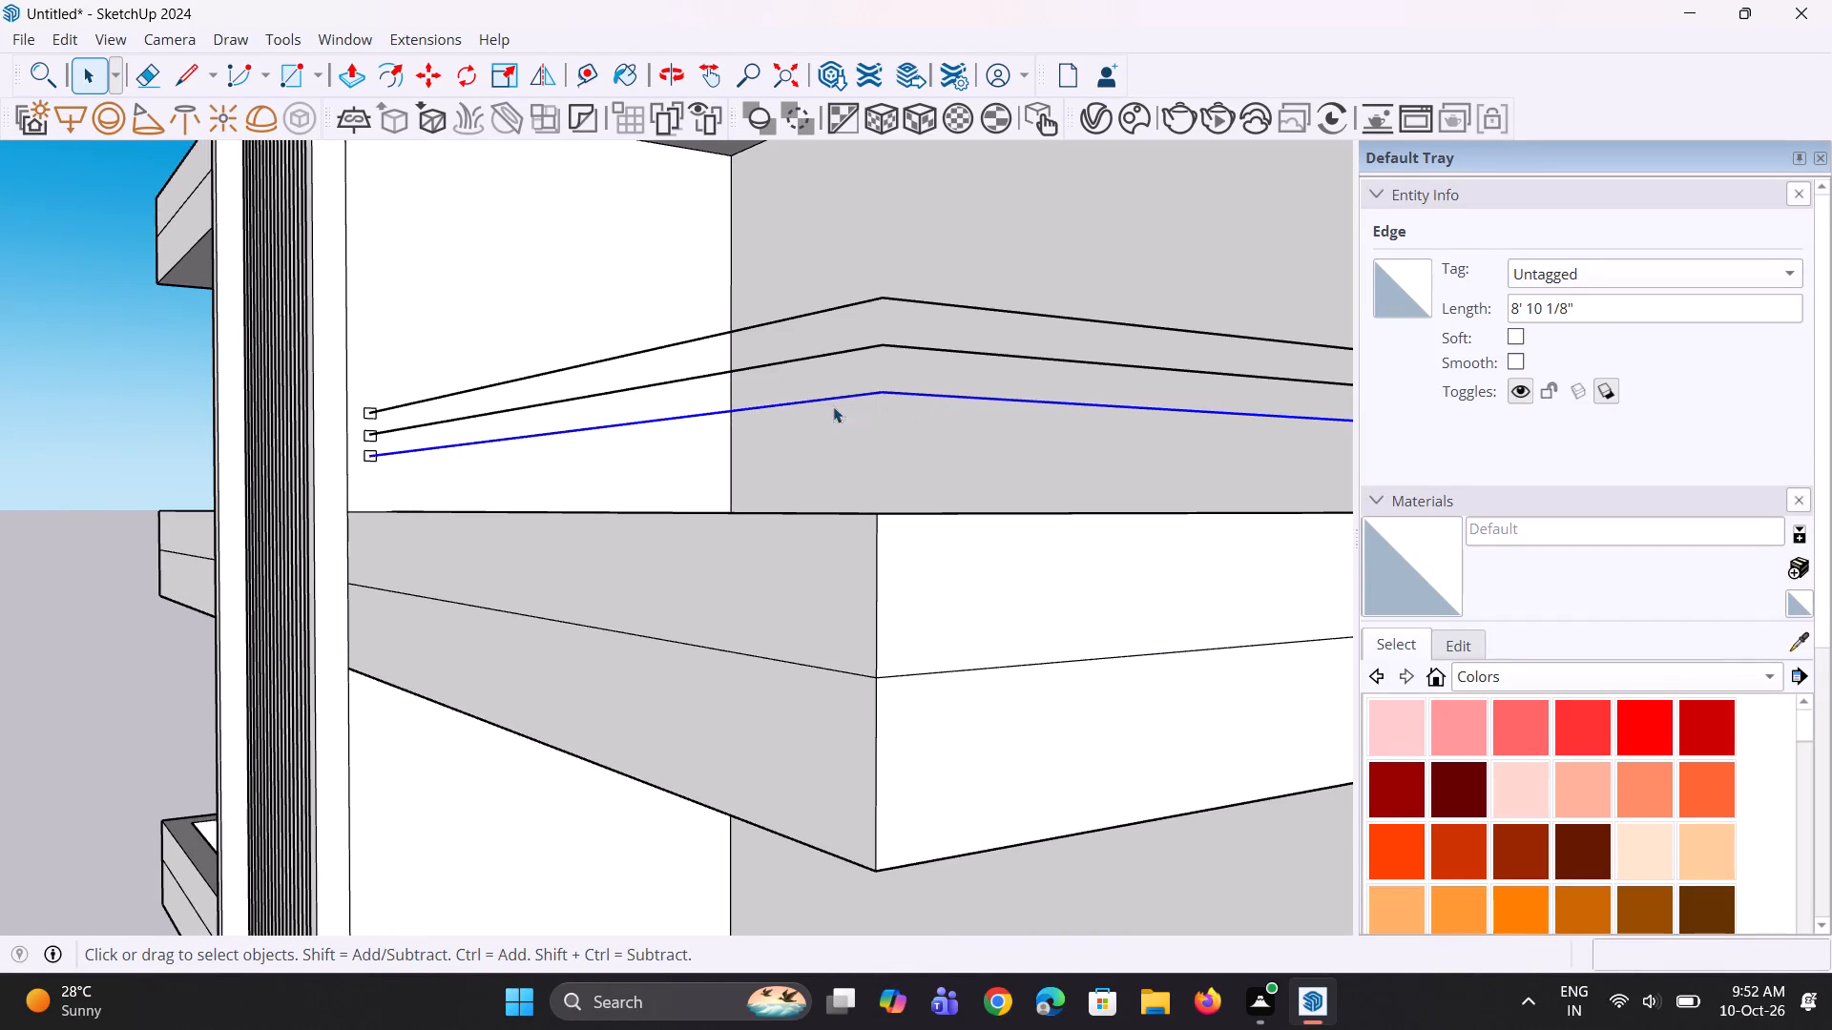
left_click(32, 76)
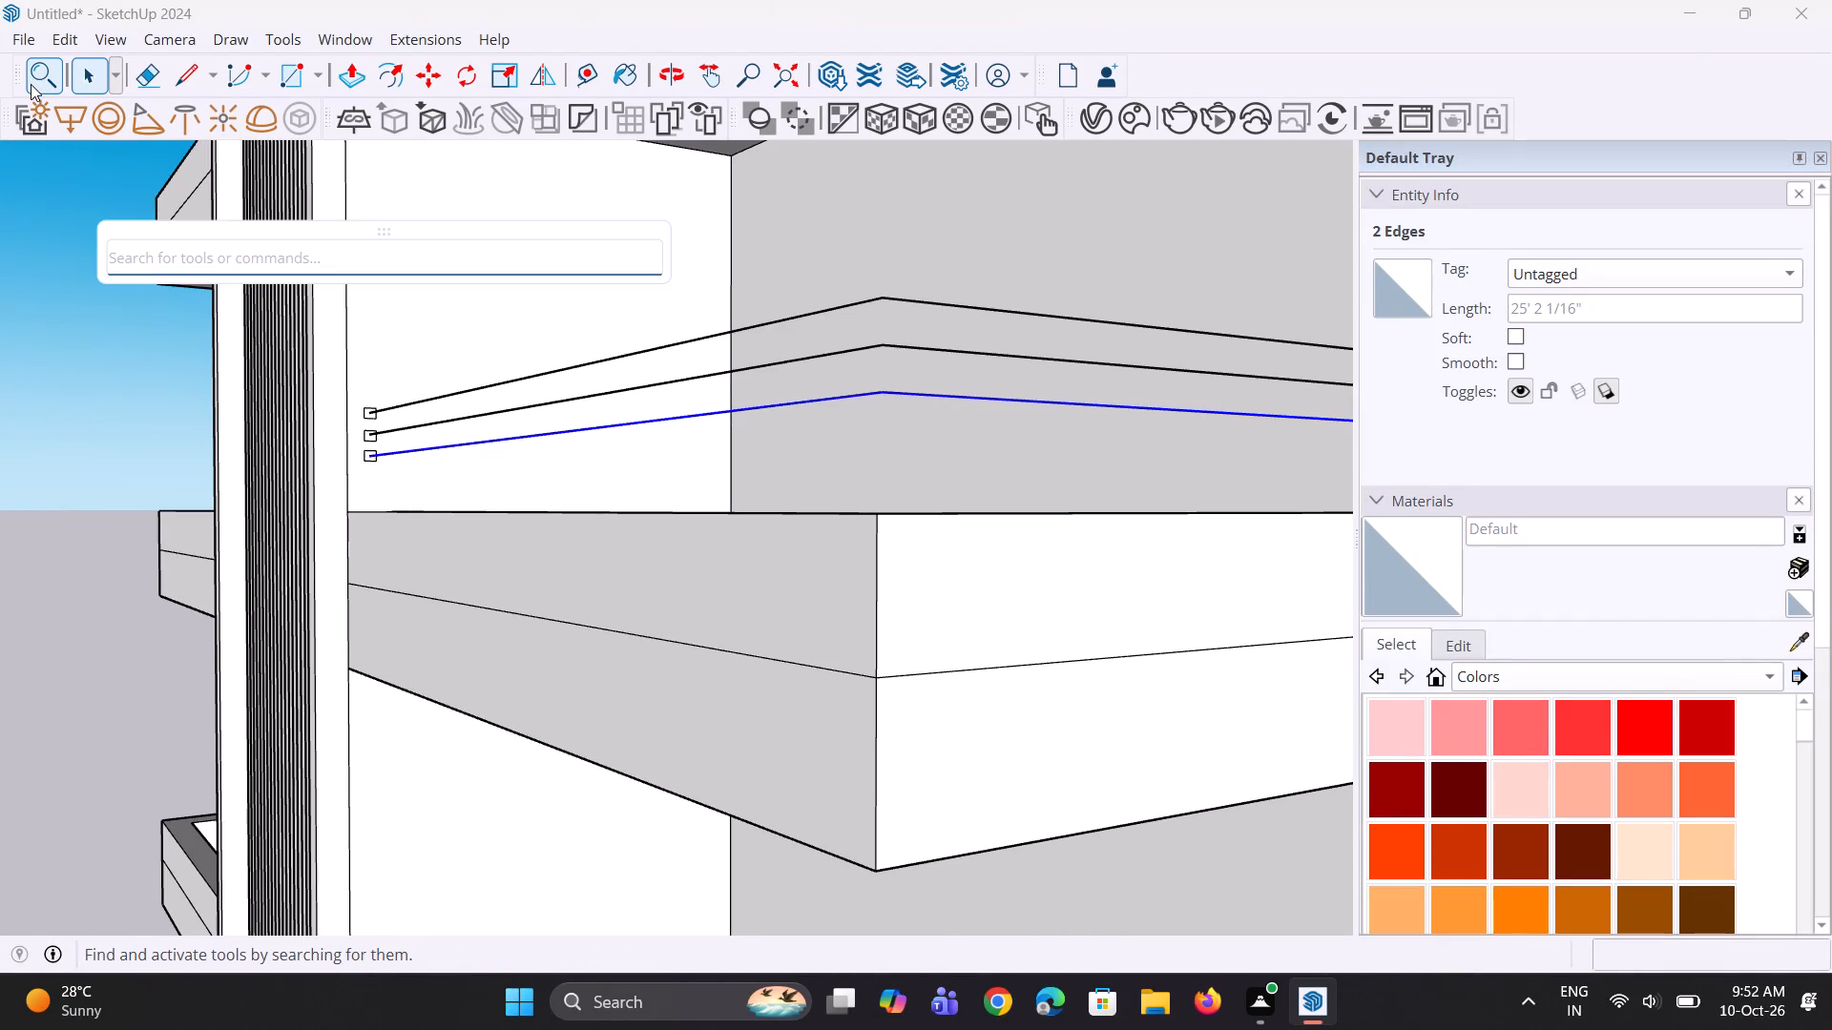
type("fo")
key("l")
key("l")
left_click(272, 331)
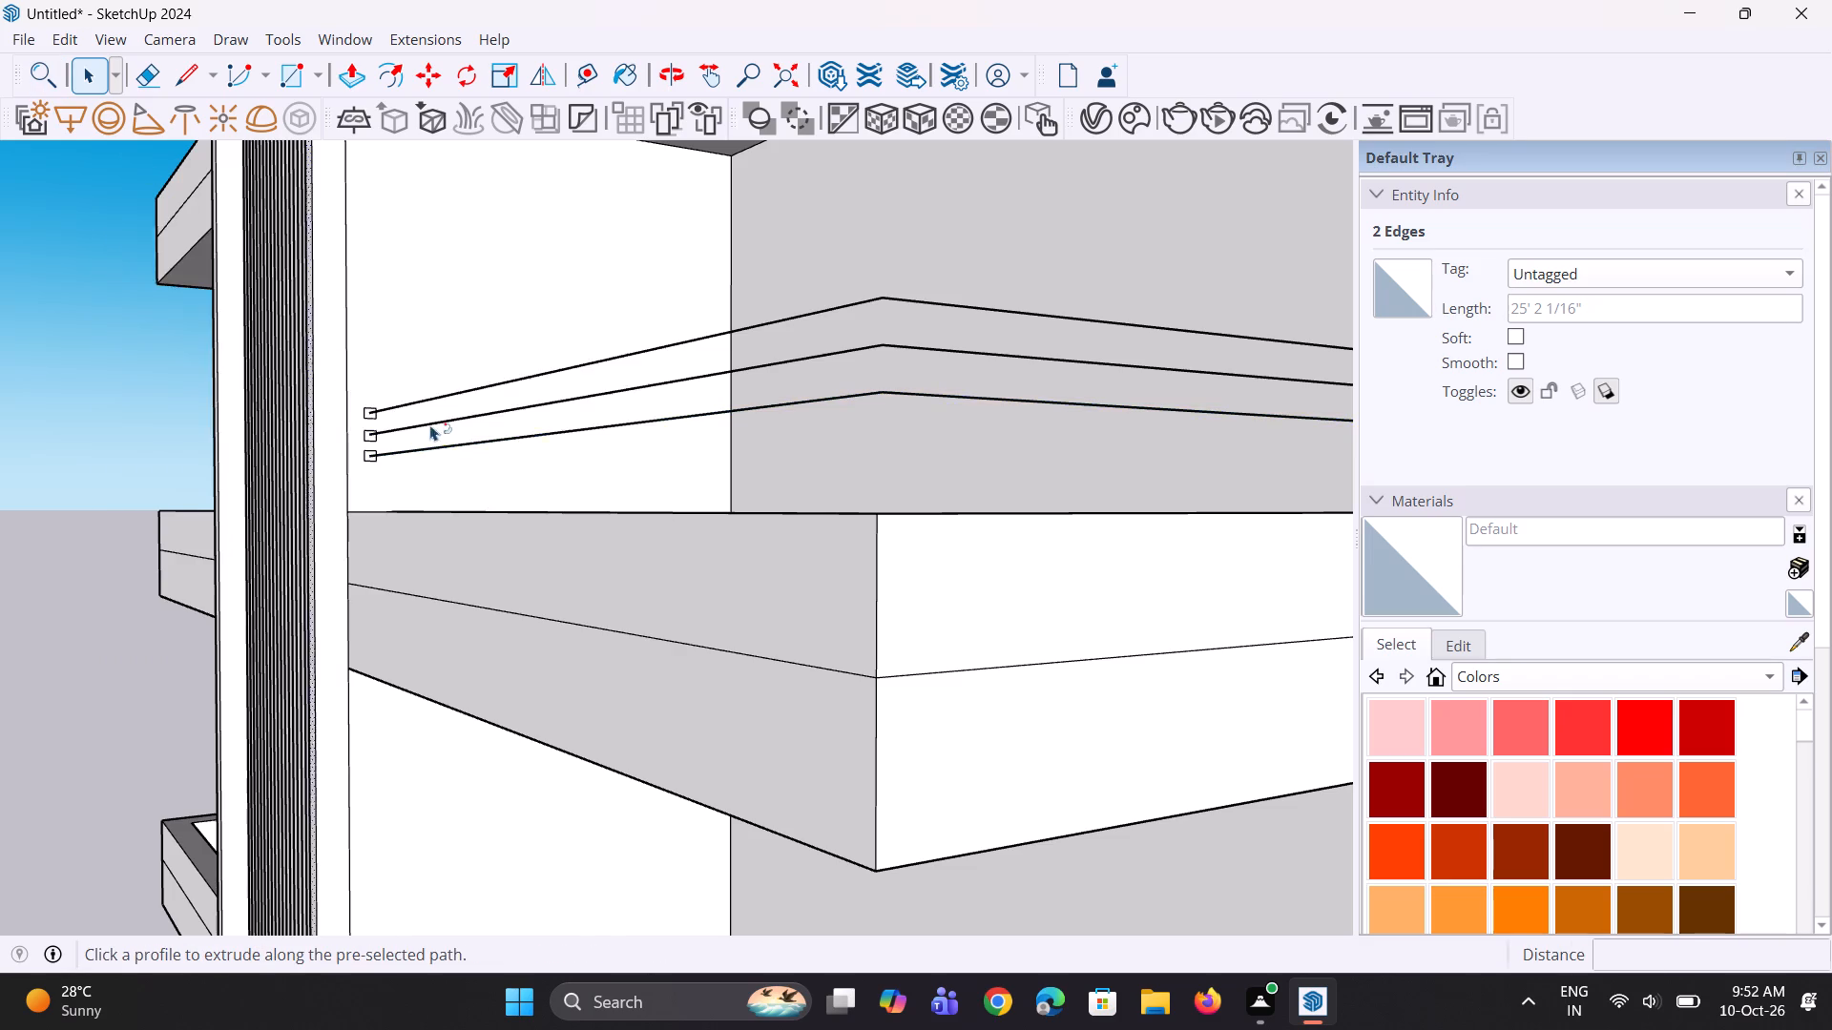
scroll(429, 454, "up", 6)
left_click(333, 464)
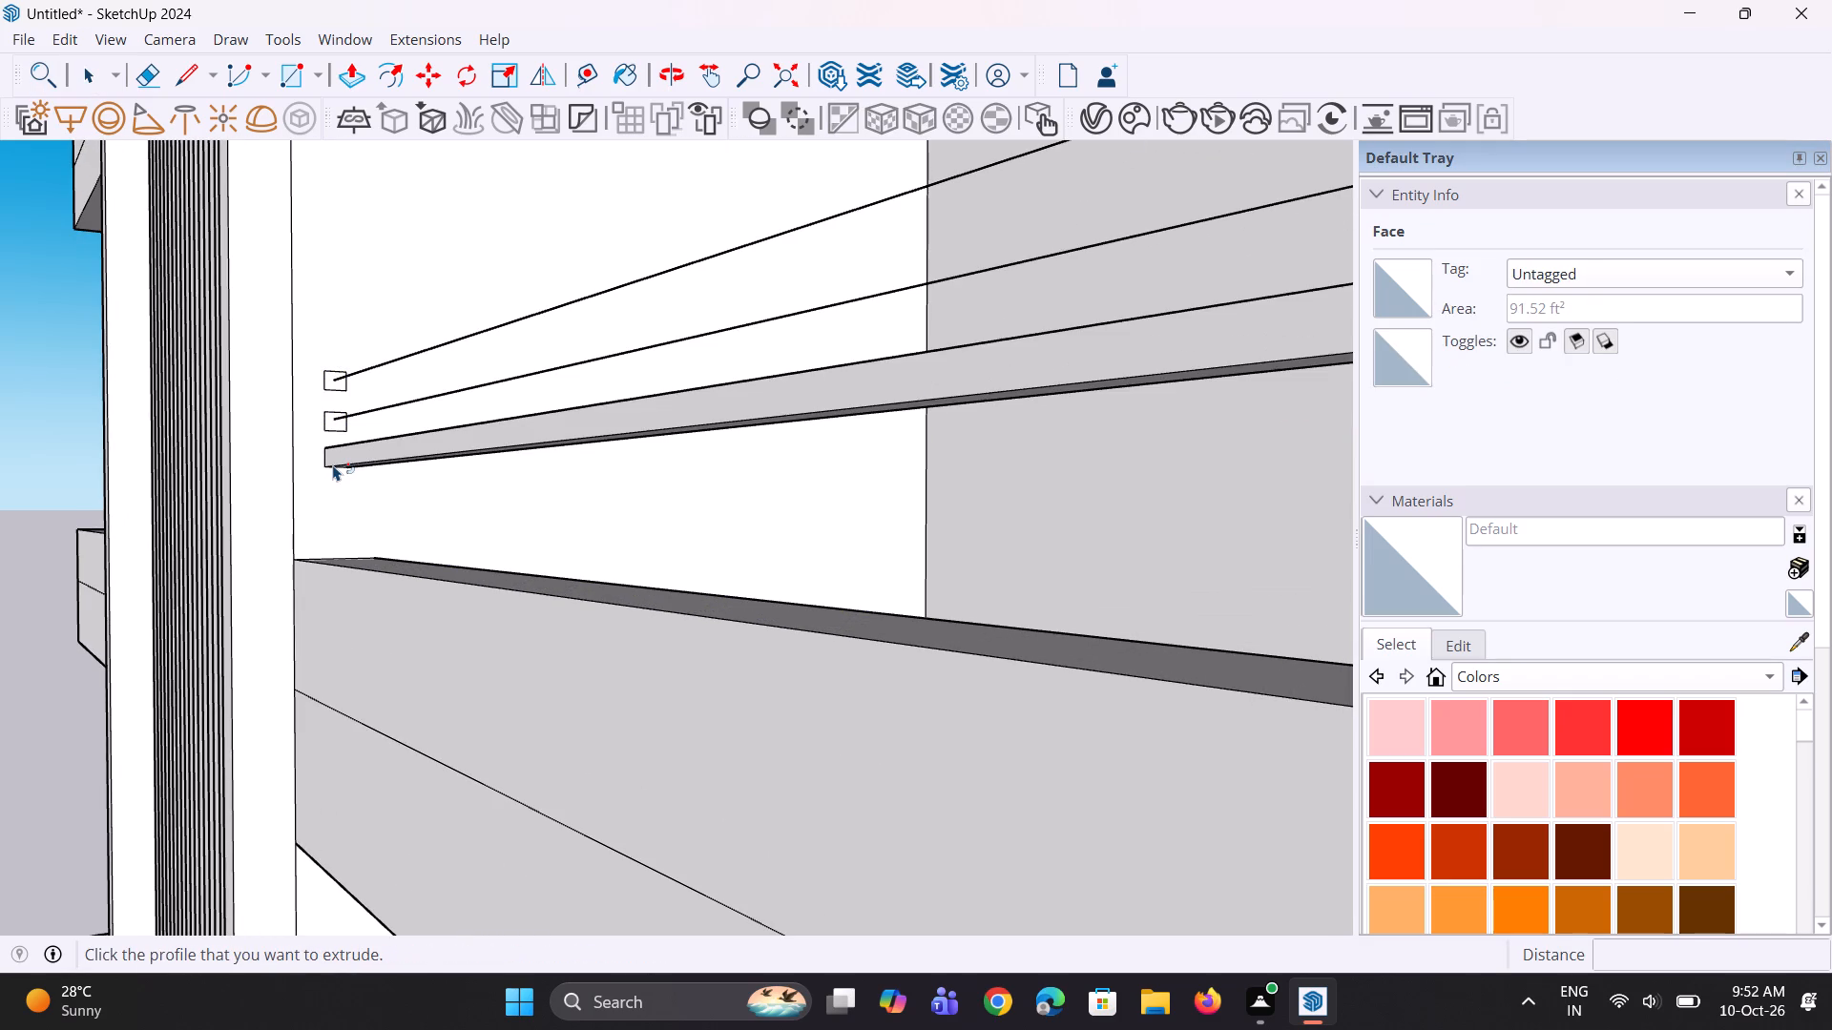
Extrude the second balcony's middle profile along both edges of its middle rail path with Follow Me.
scroll(333, 464, "down", 9)
middle_click_drag(372, 483, 385, 562)
key("space")
key("space")
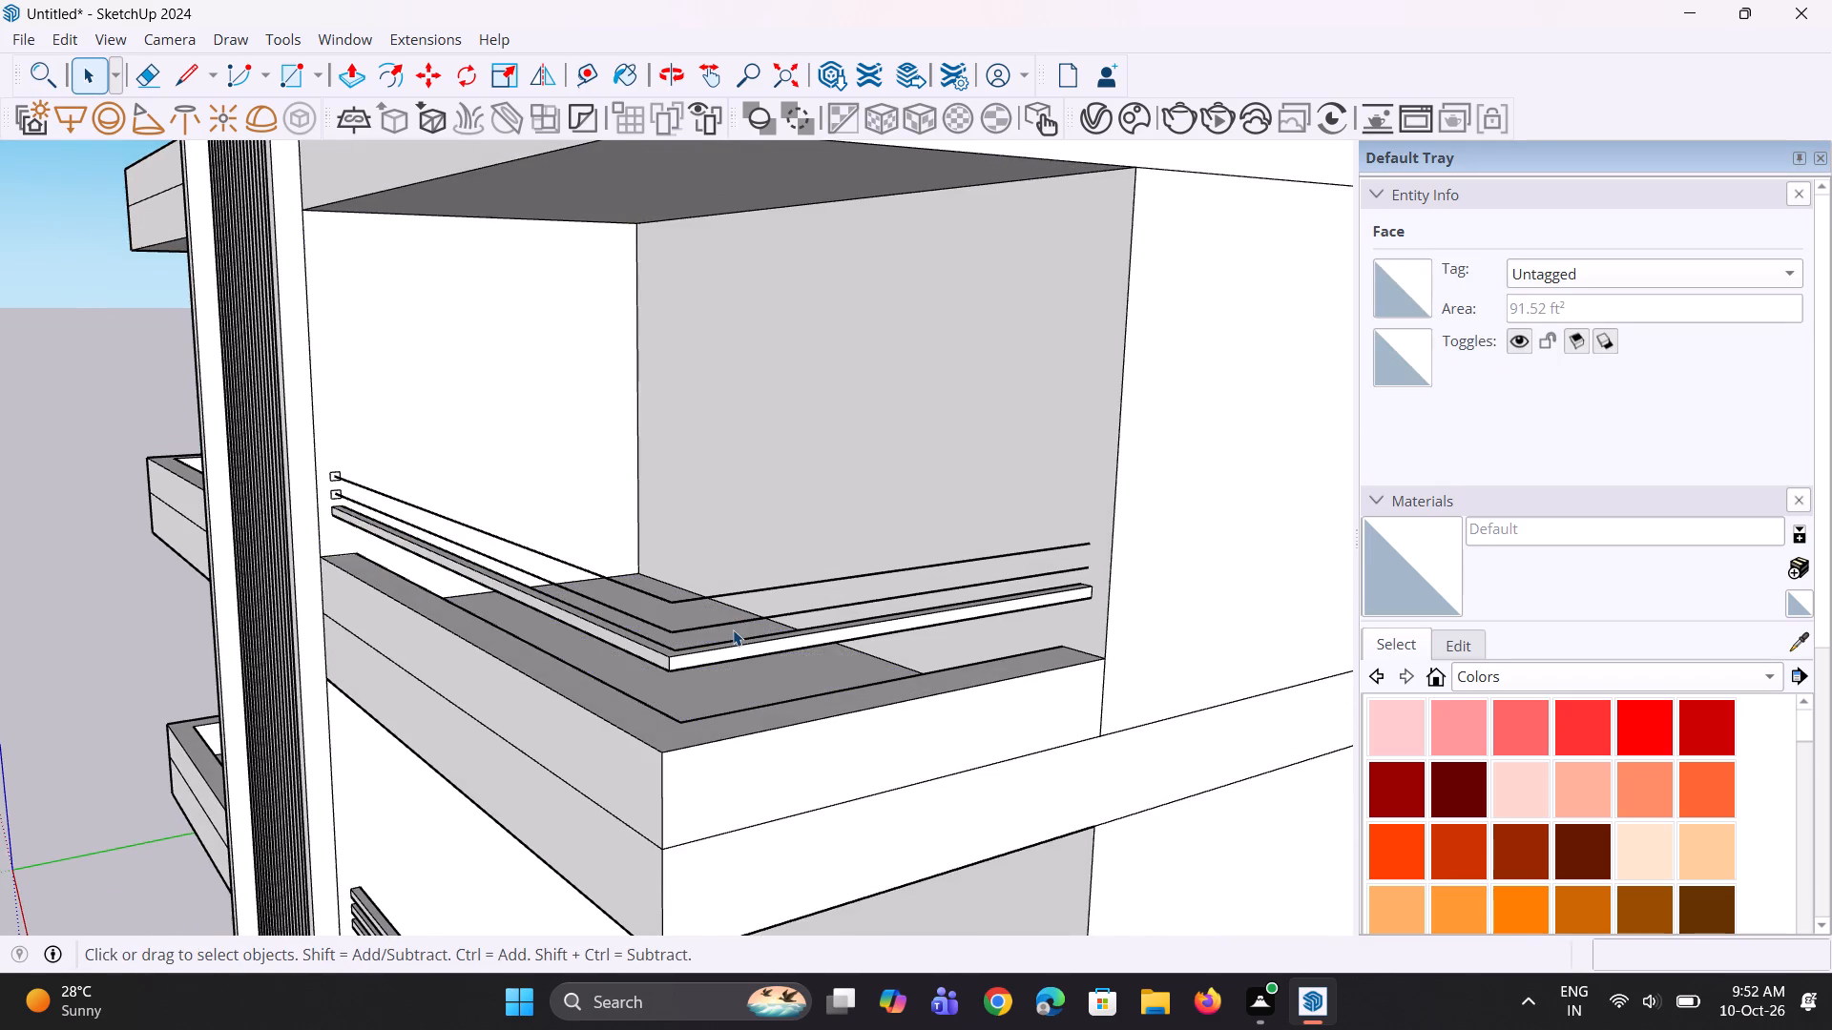
scroll(731, 629, "up", 3)
middle_click_drag(664, 655, 765, 579)
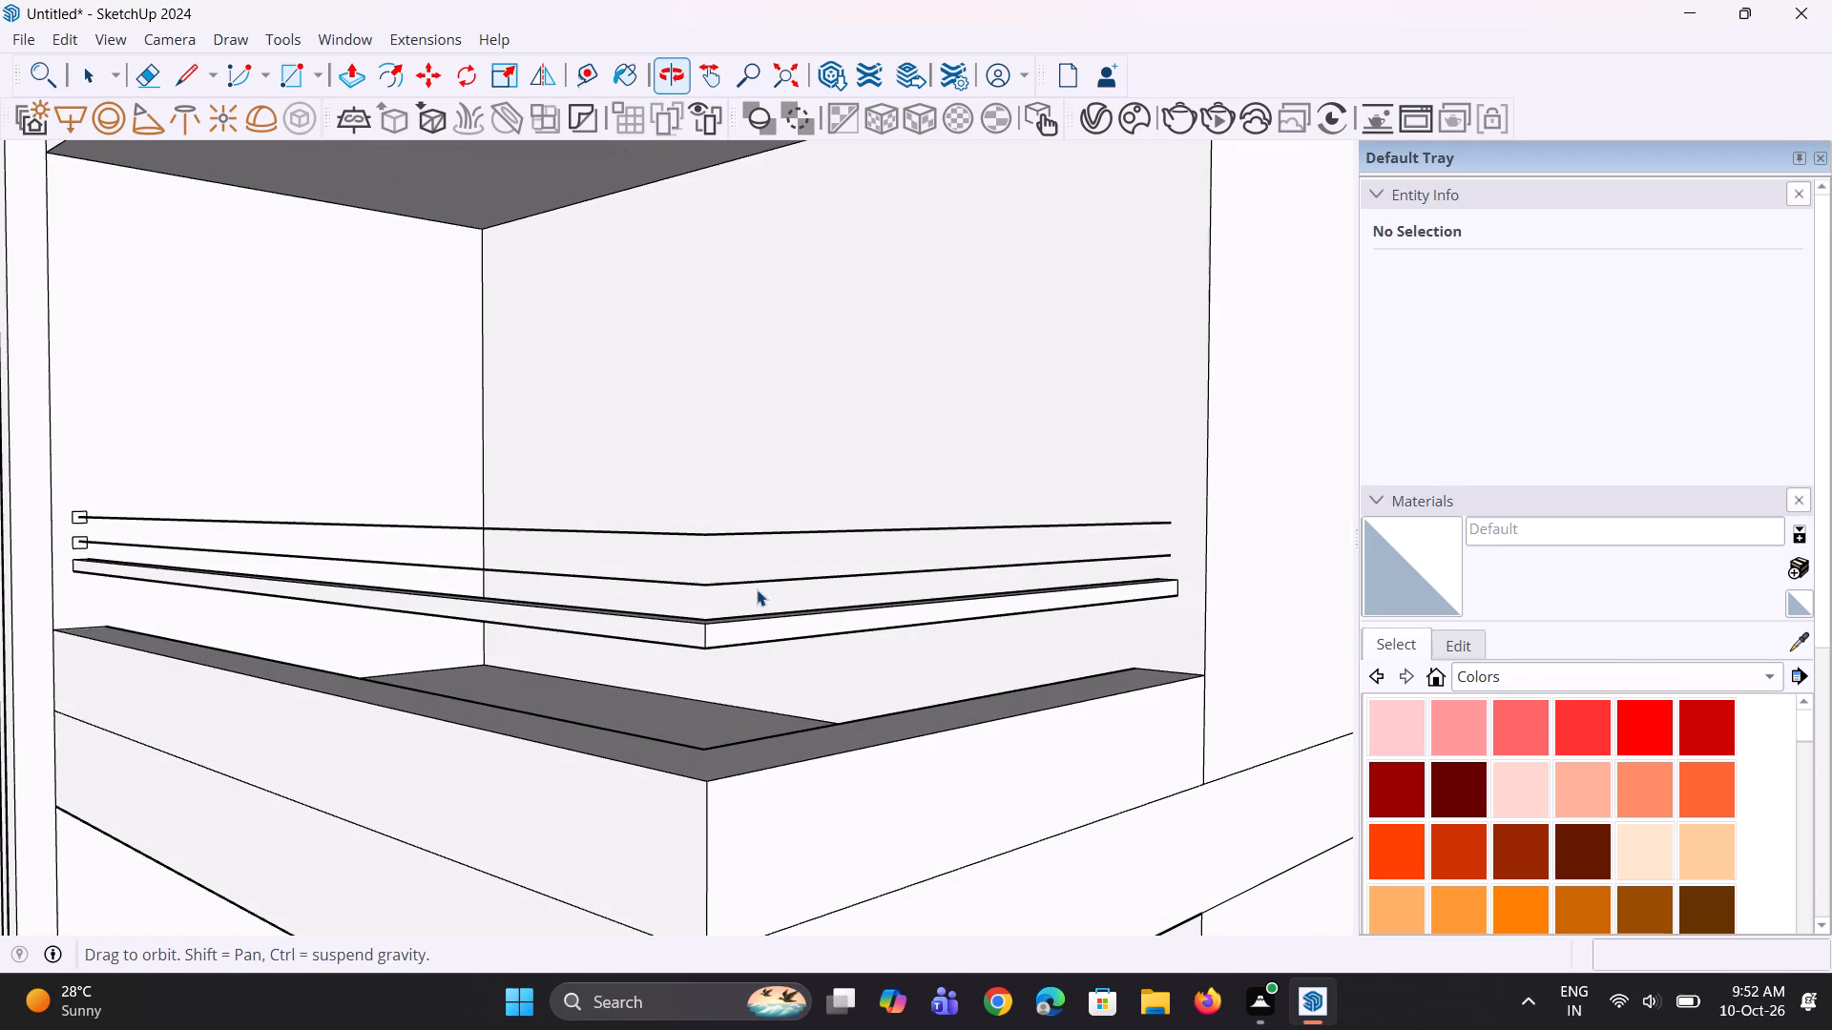
left_click(768, 584)
scroll(688, 587, "up", 1)
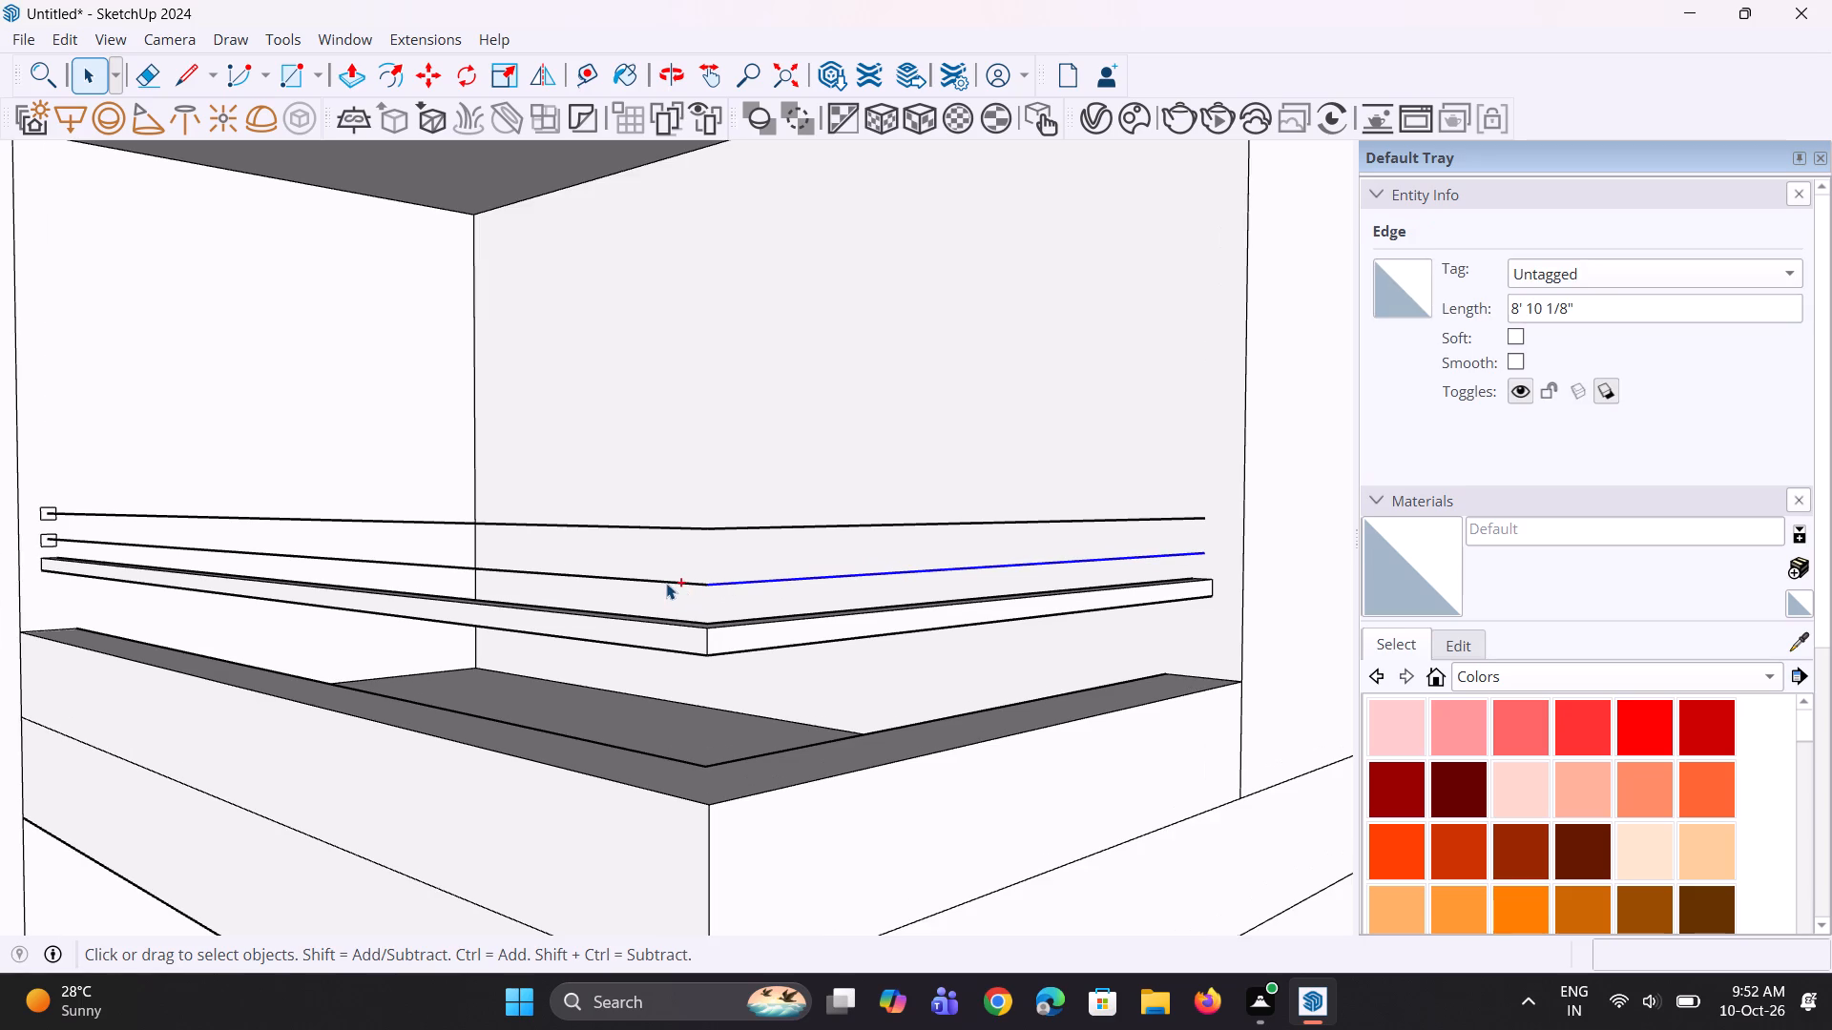
left_click(666, 583, "ctrl")
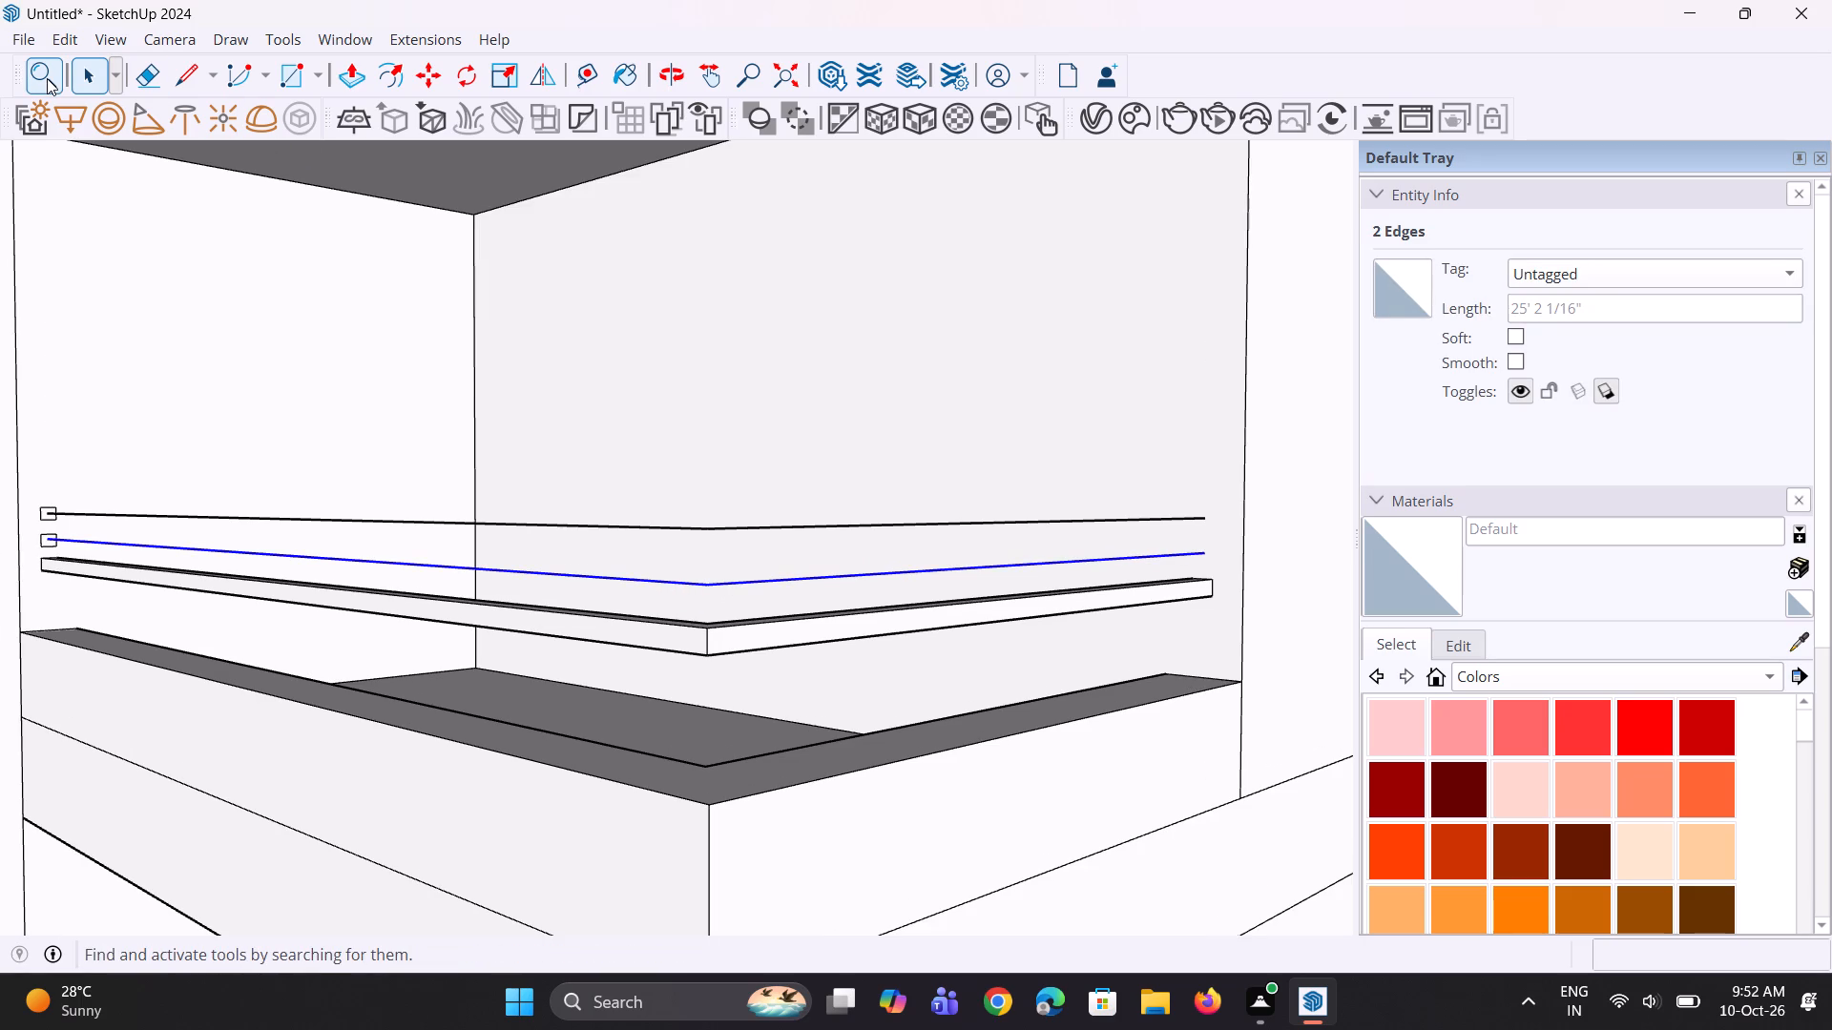
left_click(47, 78)
type("foll")
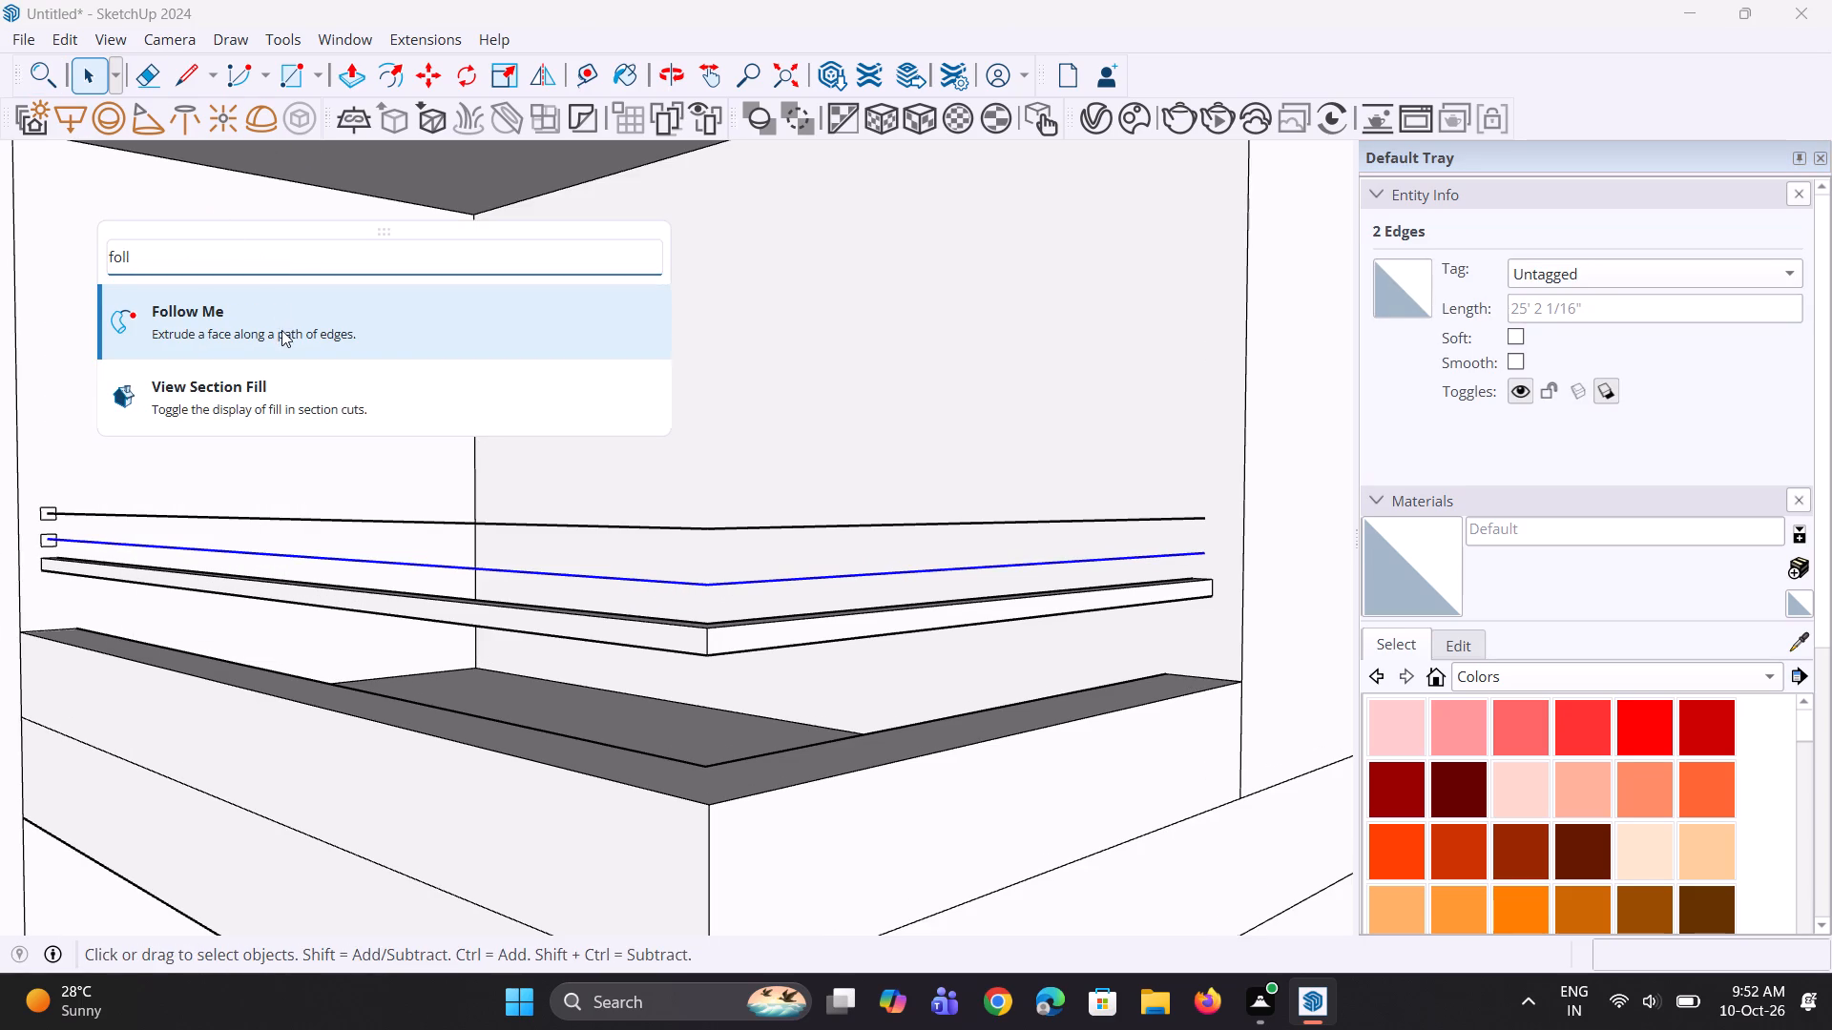
left_click(281, 330)
scroll(476, 402, "down", 5)
scroll(589, 463, "down", 3)
scroll(347, 464, "up", 5)
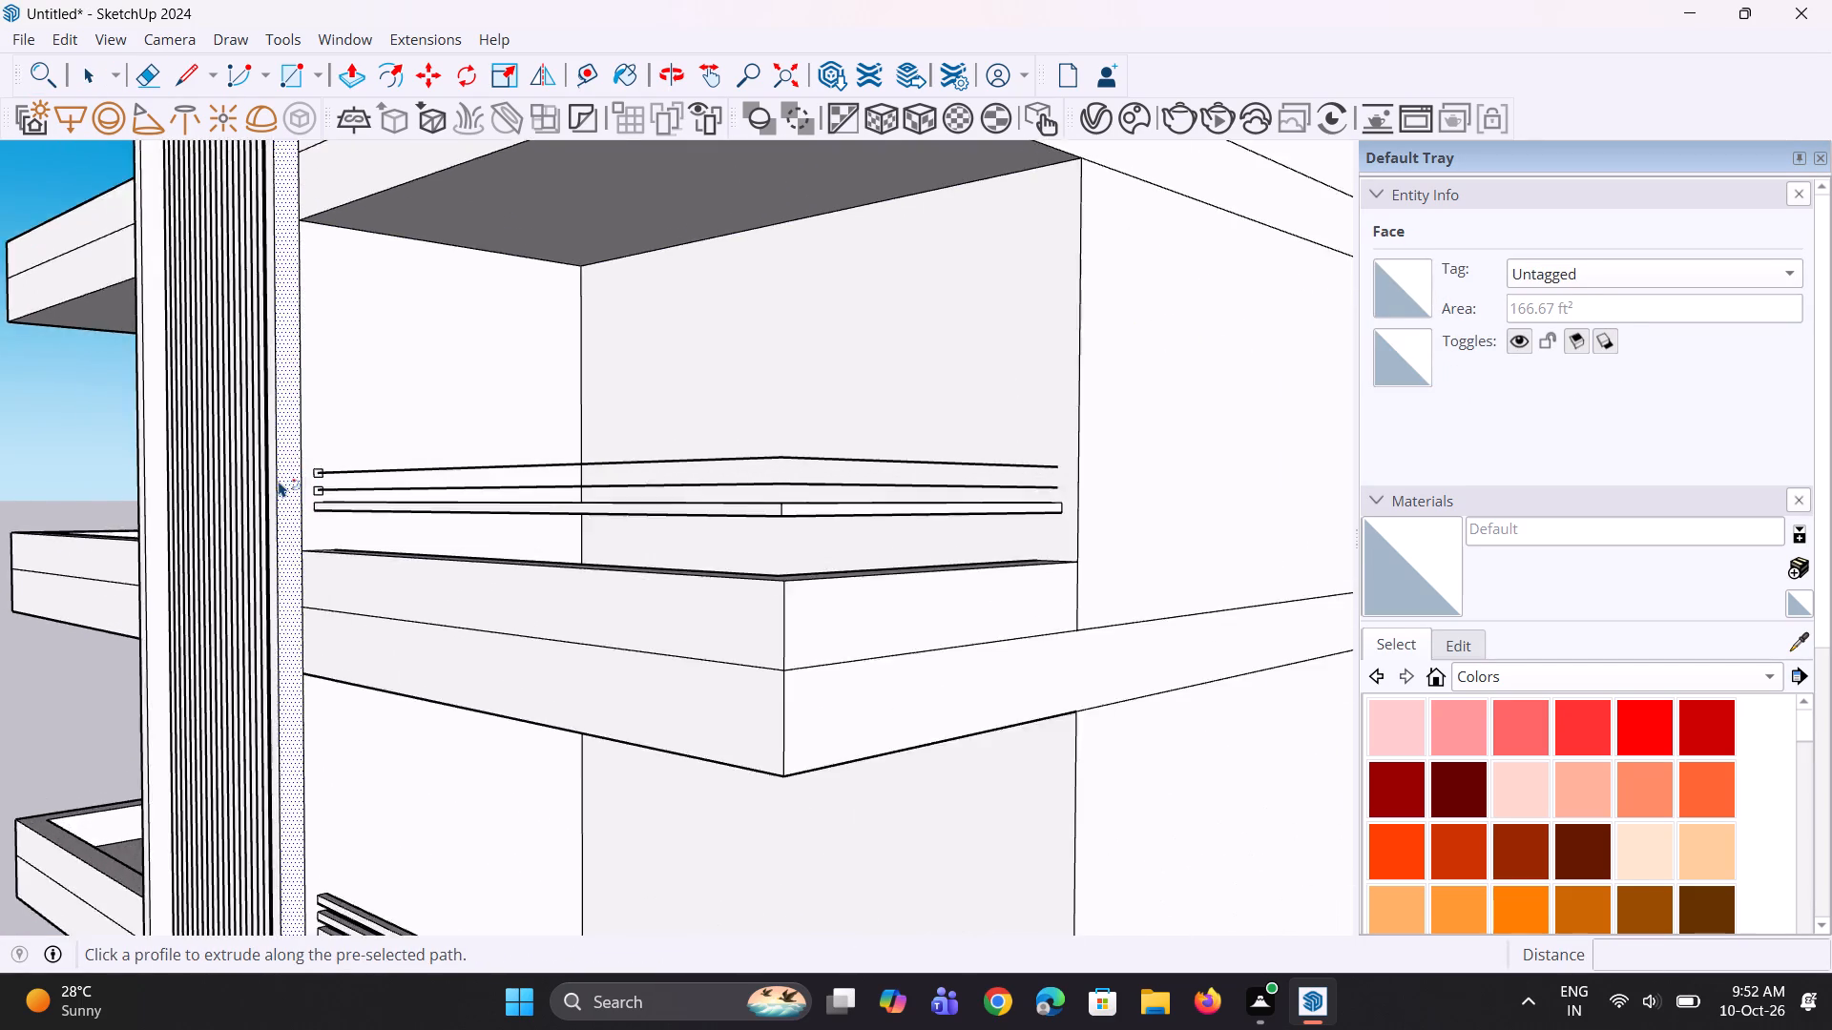
scroll(279, 481, "up", 10)
left_click(348, 512)
scroll(348, 523, "down", 5)
middle_click_drag(482, 566, 481, 569)
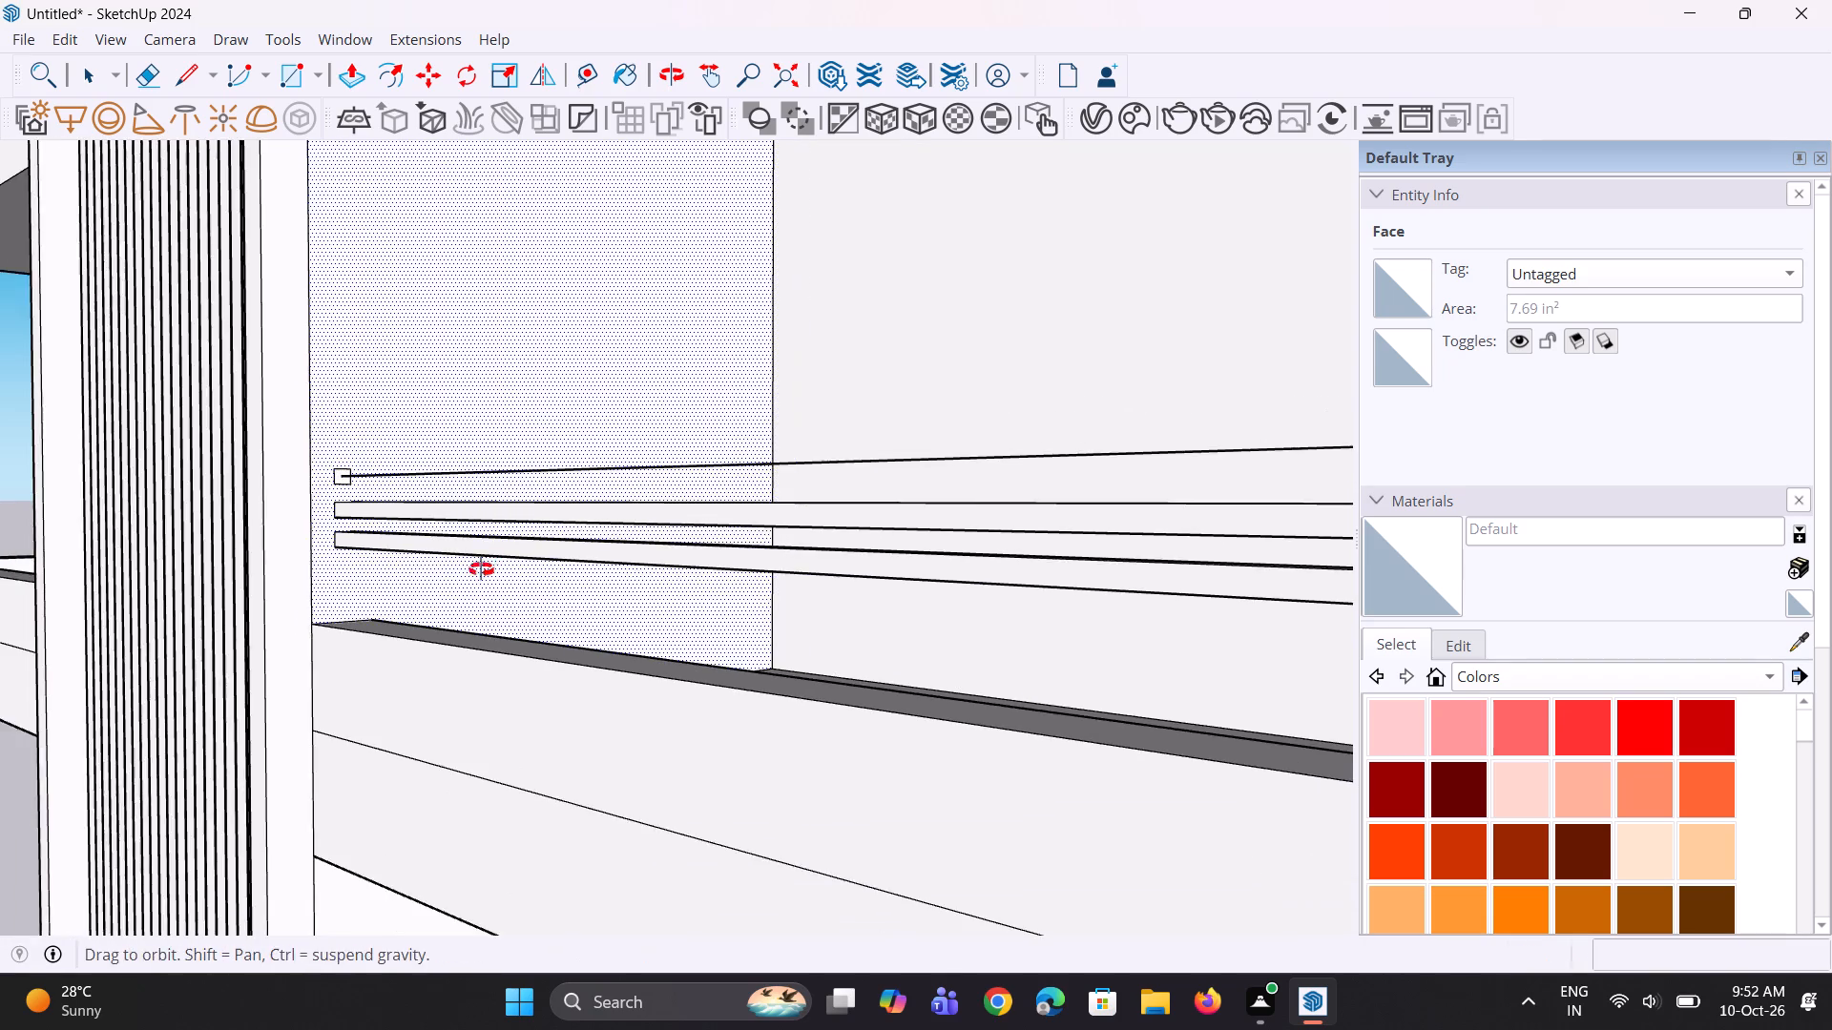
middle_click_drag(481, 569, 452, 584)
scroll(447, 584, "down", 5)
key("space")
key("space")
Extrude the second balcony's uppermost profile along both edges of its uppermost rail path with Follow Me.
scroll(945, 587, "up", 2)
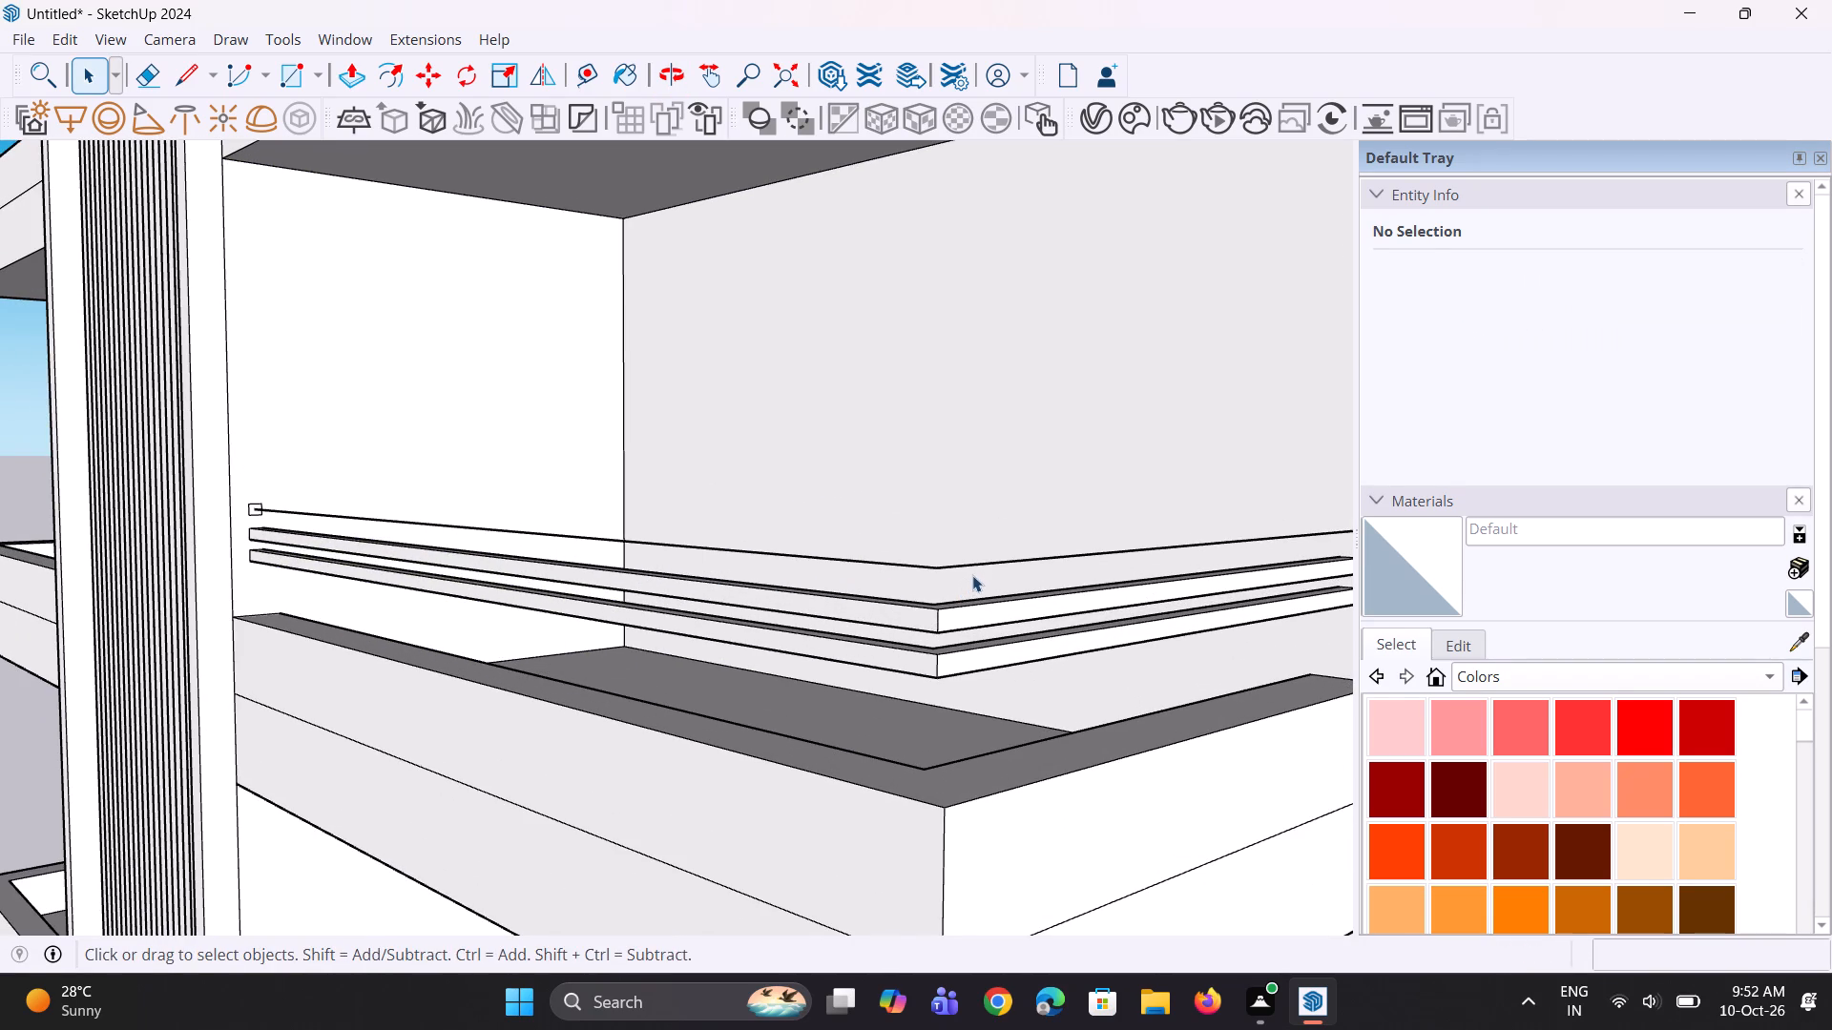
left_click(994, 564)
left_click(863, 563, "ctrl")
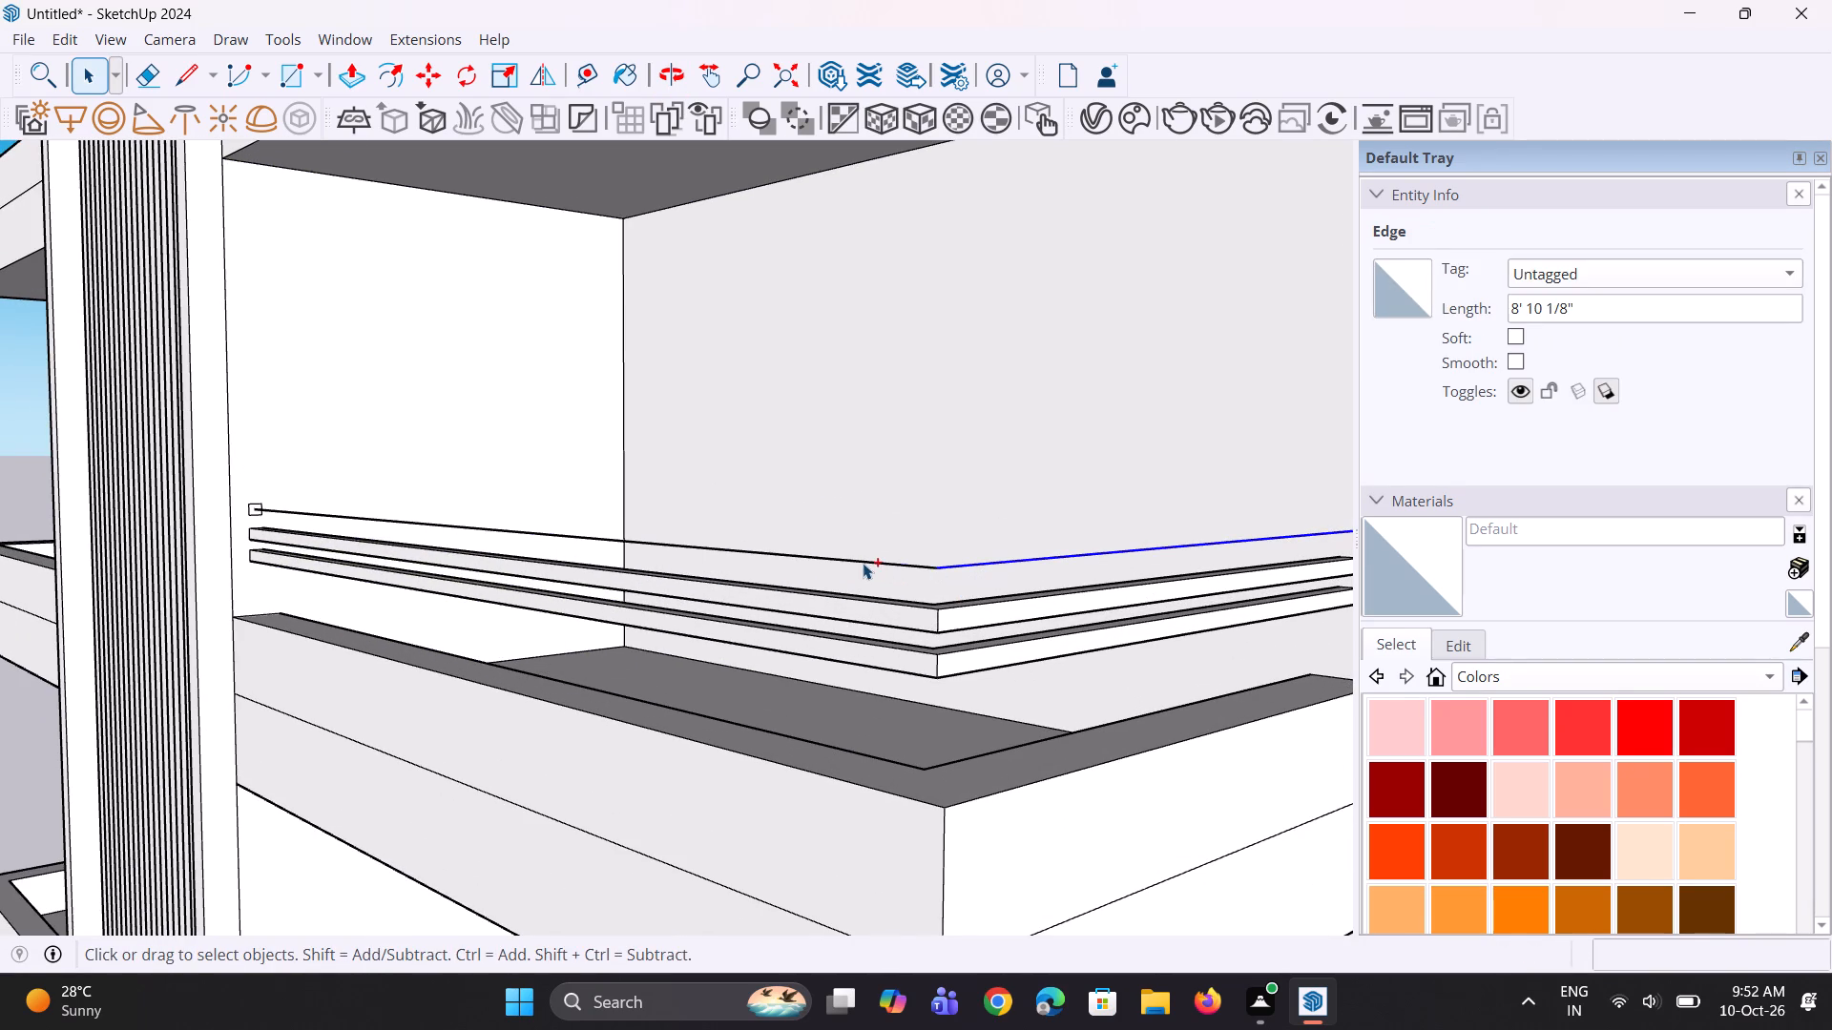
left_click(31, 77)
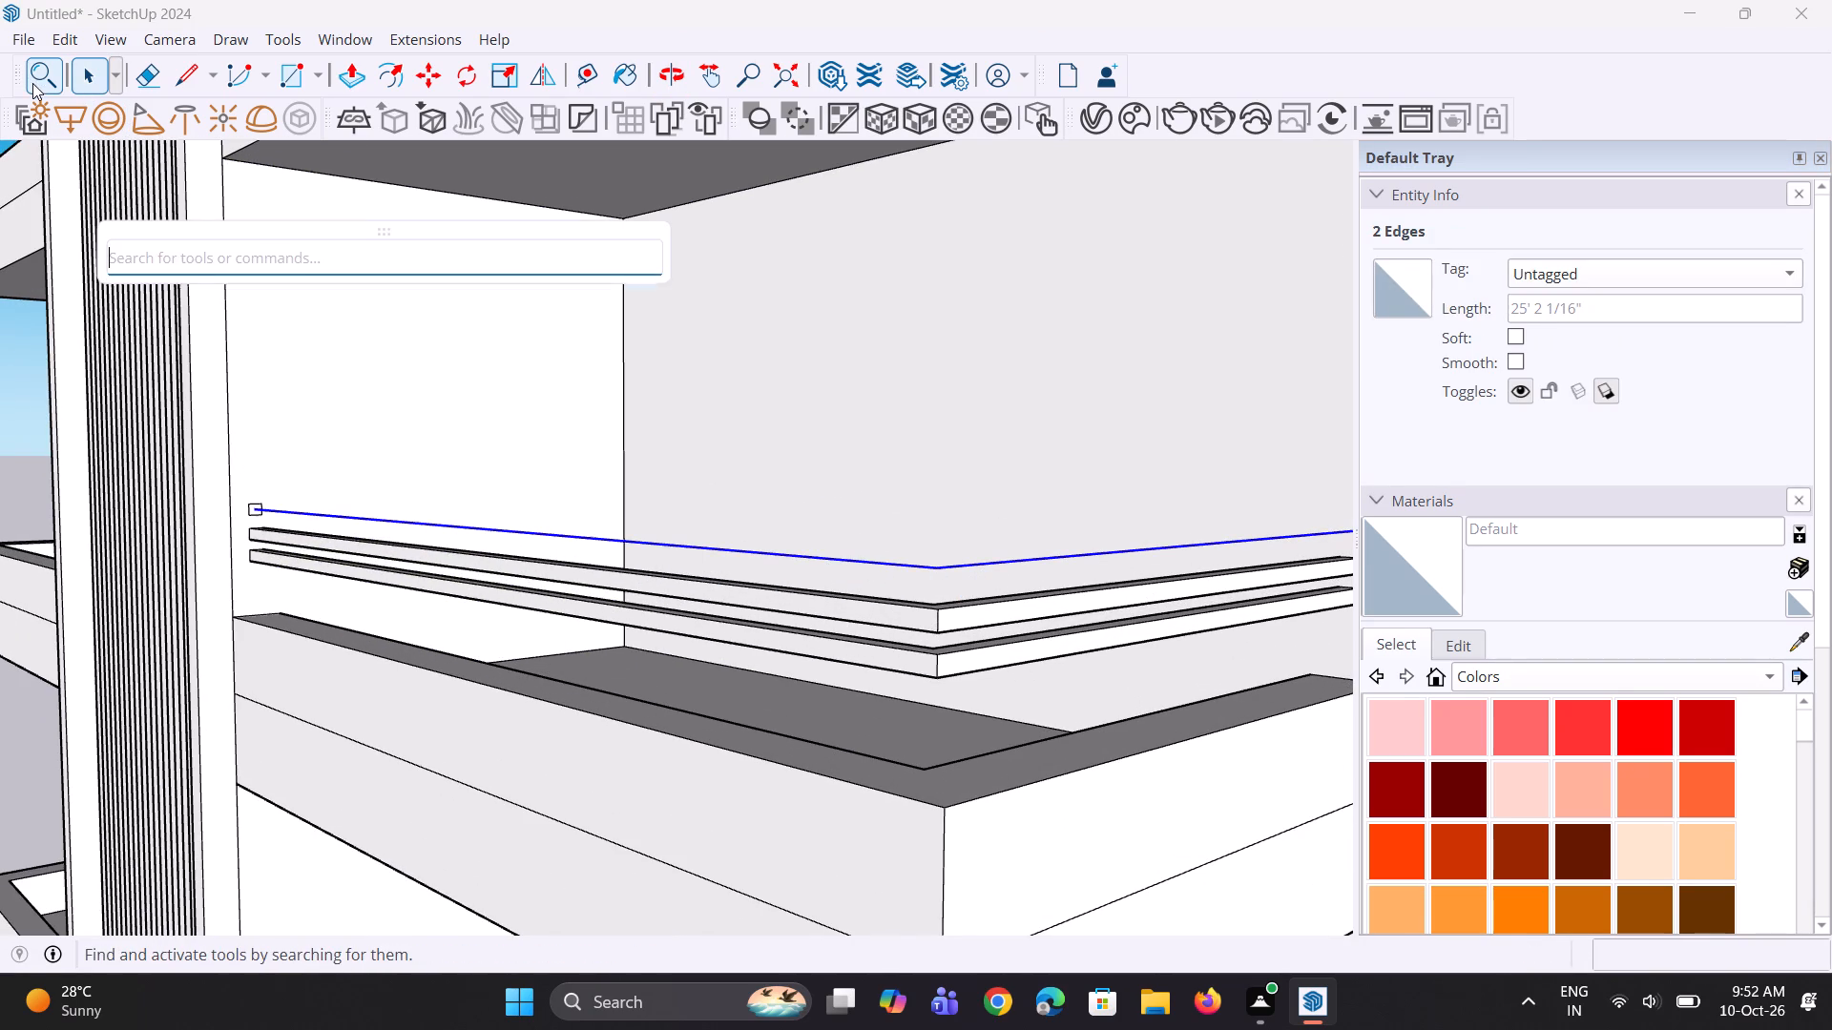
key("f")
key("o")
key("o")
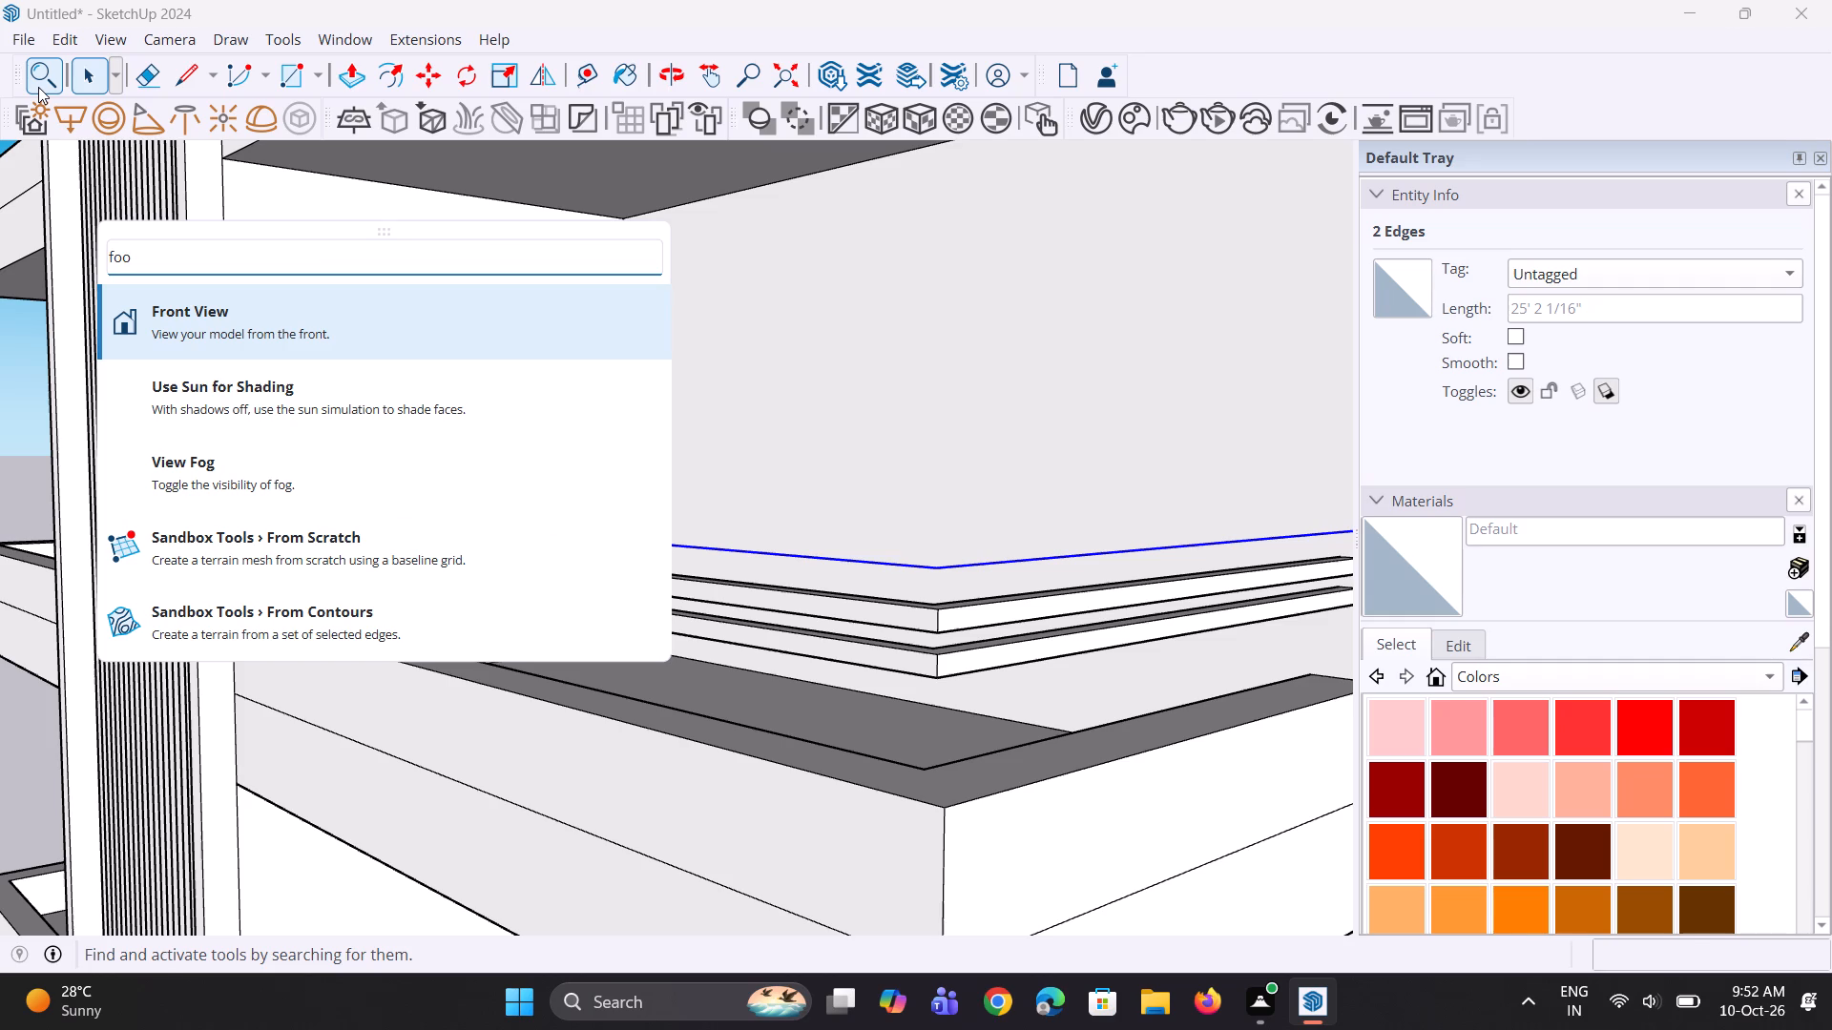
key("BackSpace")
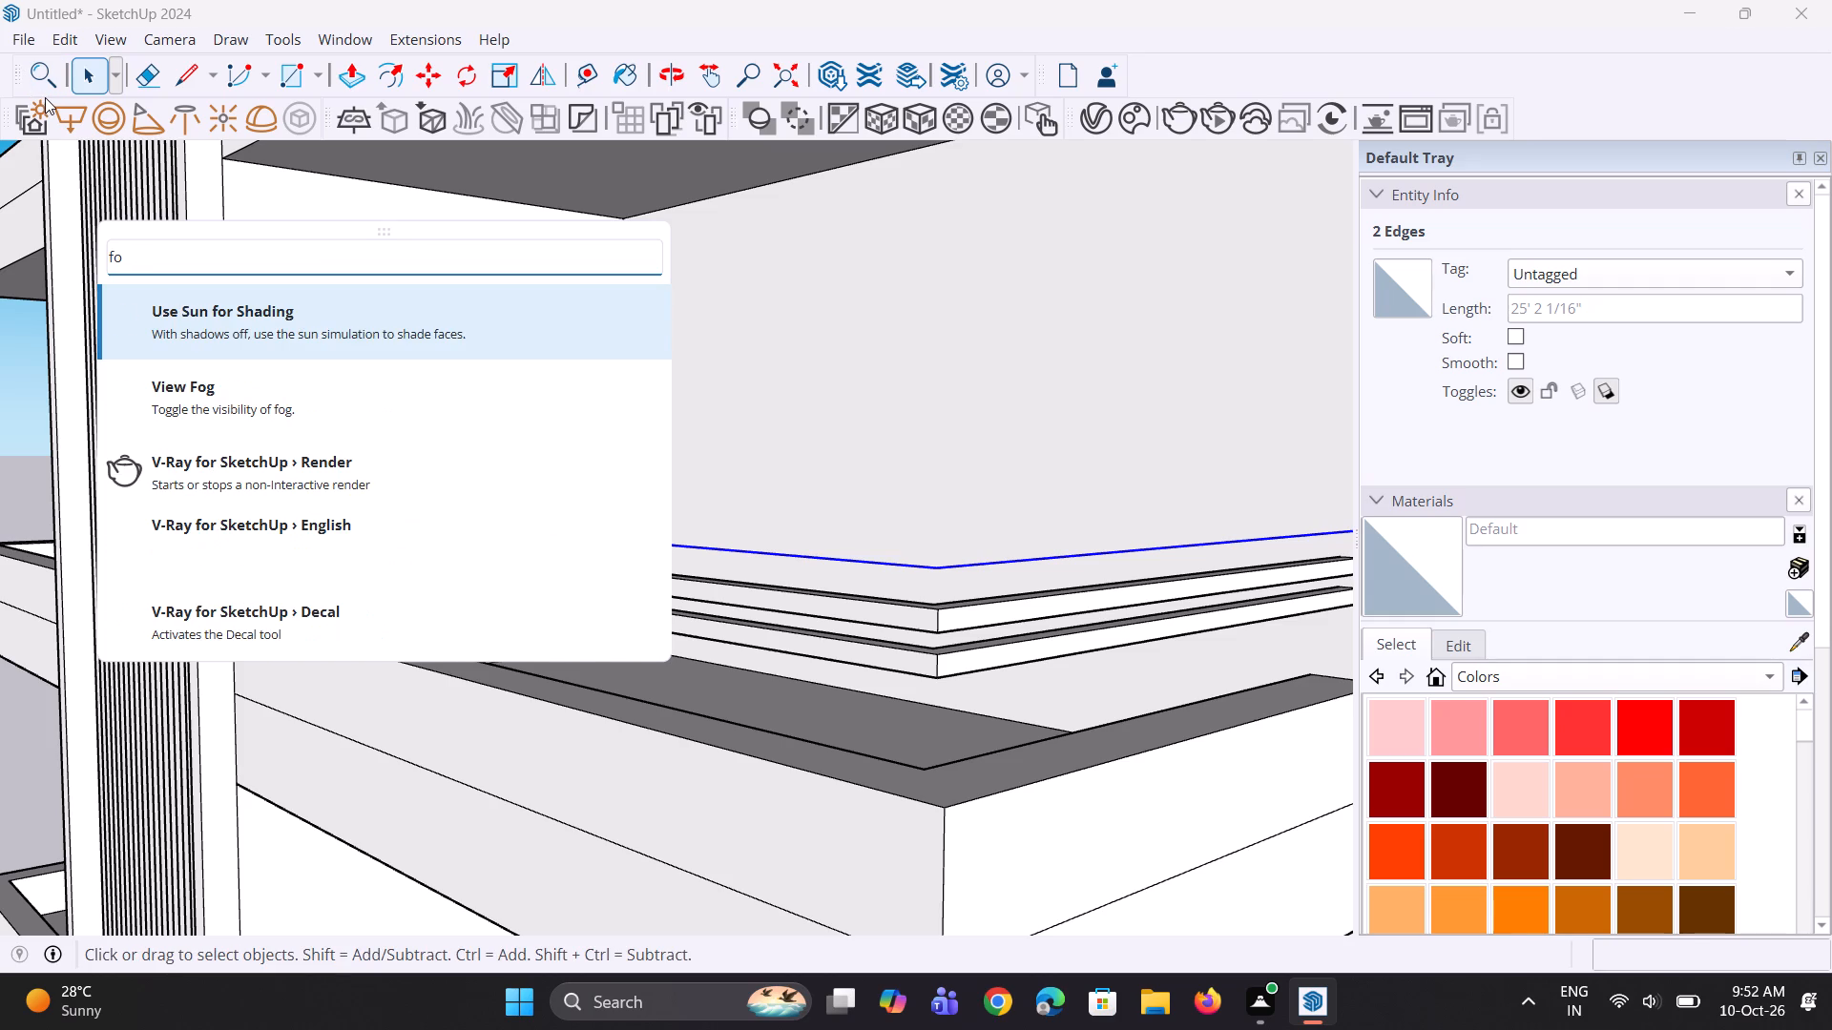
type("ll")
left_click(269, 313)
scroll(259, 494, "up", 1)
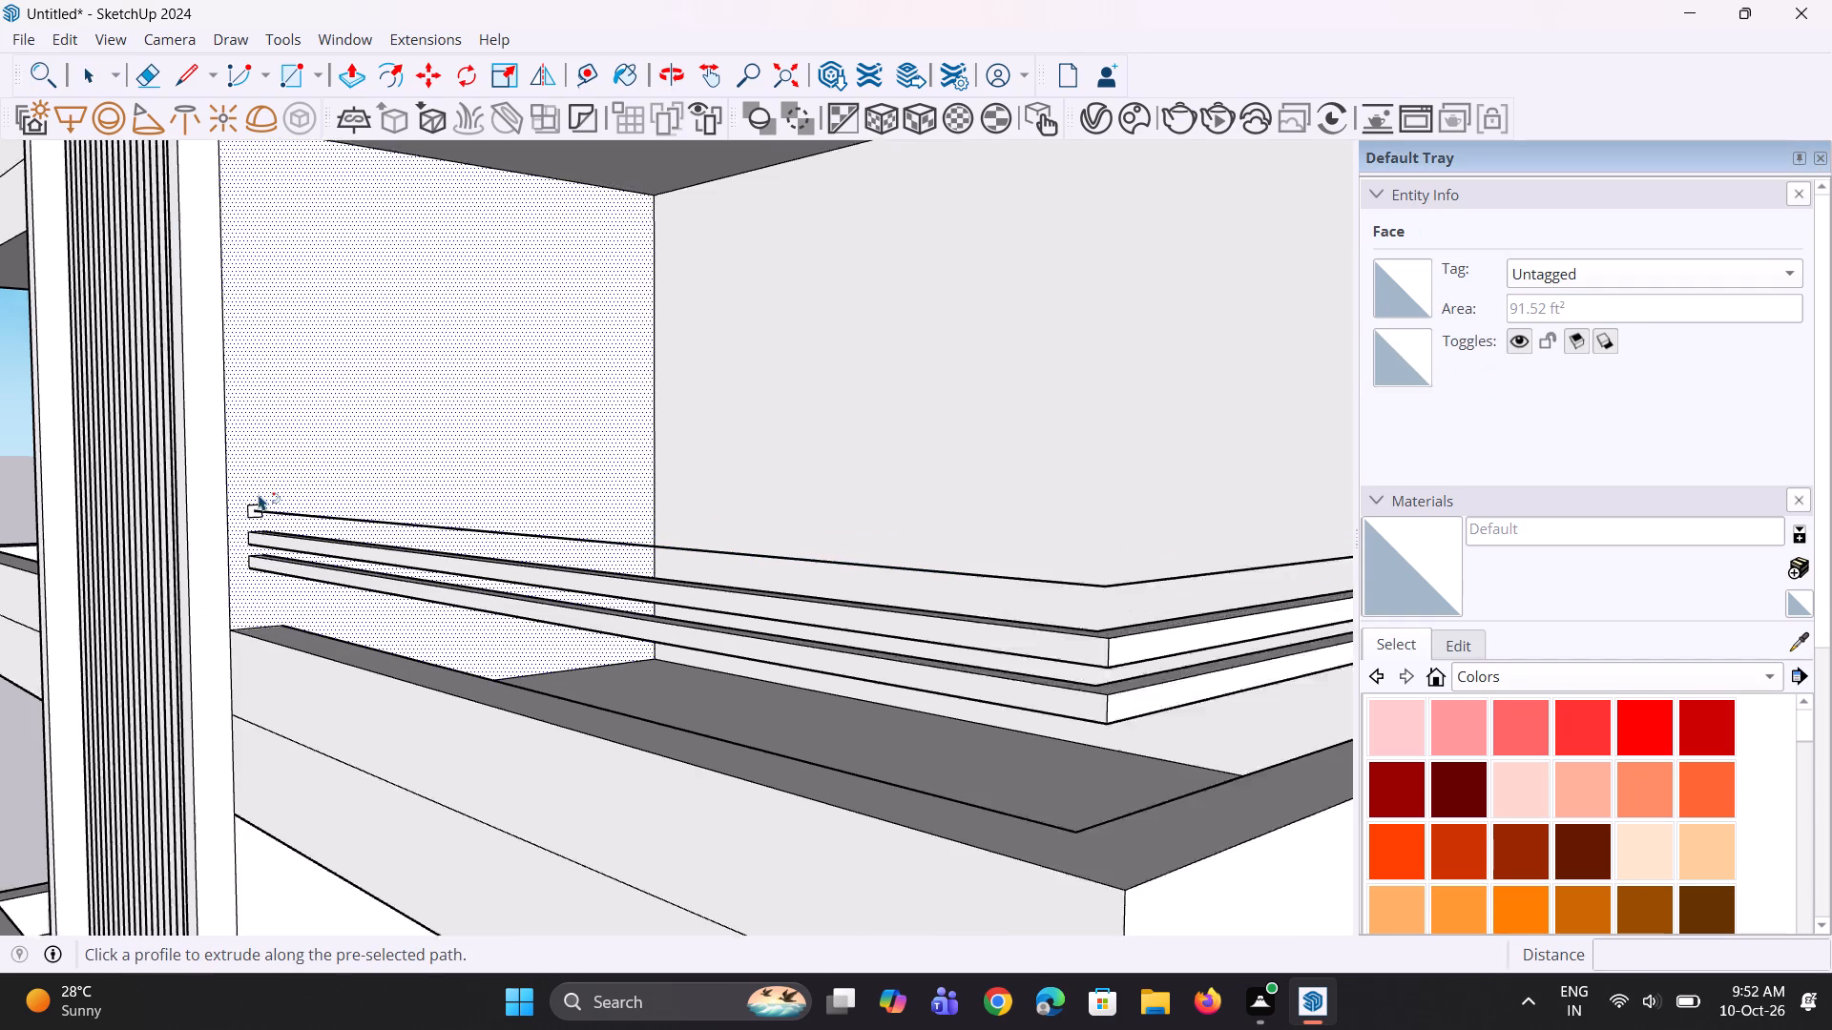
scroll(259, 494, "up", 3)
left_click(254, 521)
scroll(329, 530, "down", 5)
scroll(435, 516, "down", 2)
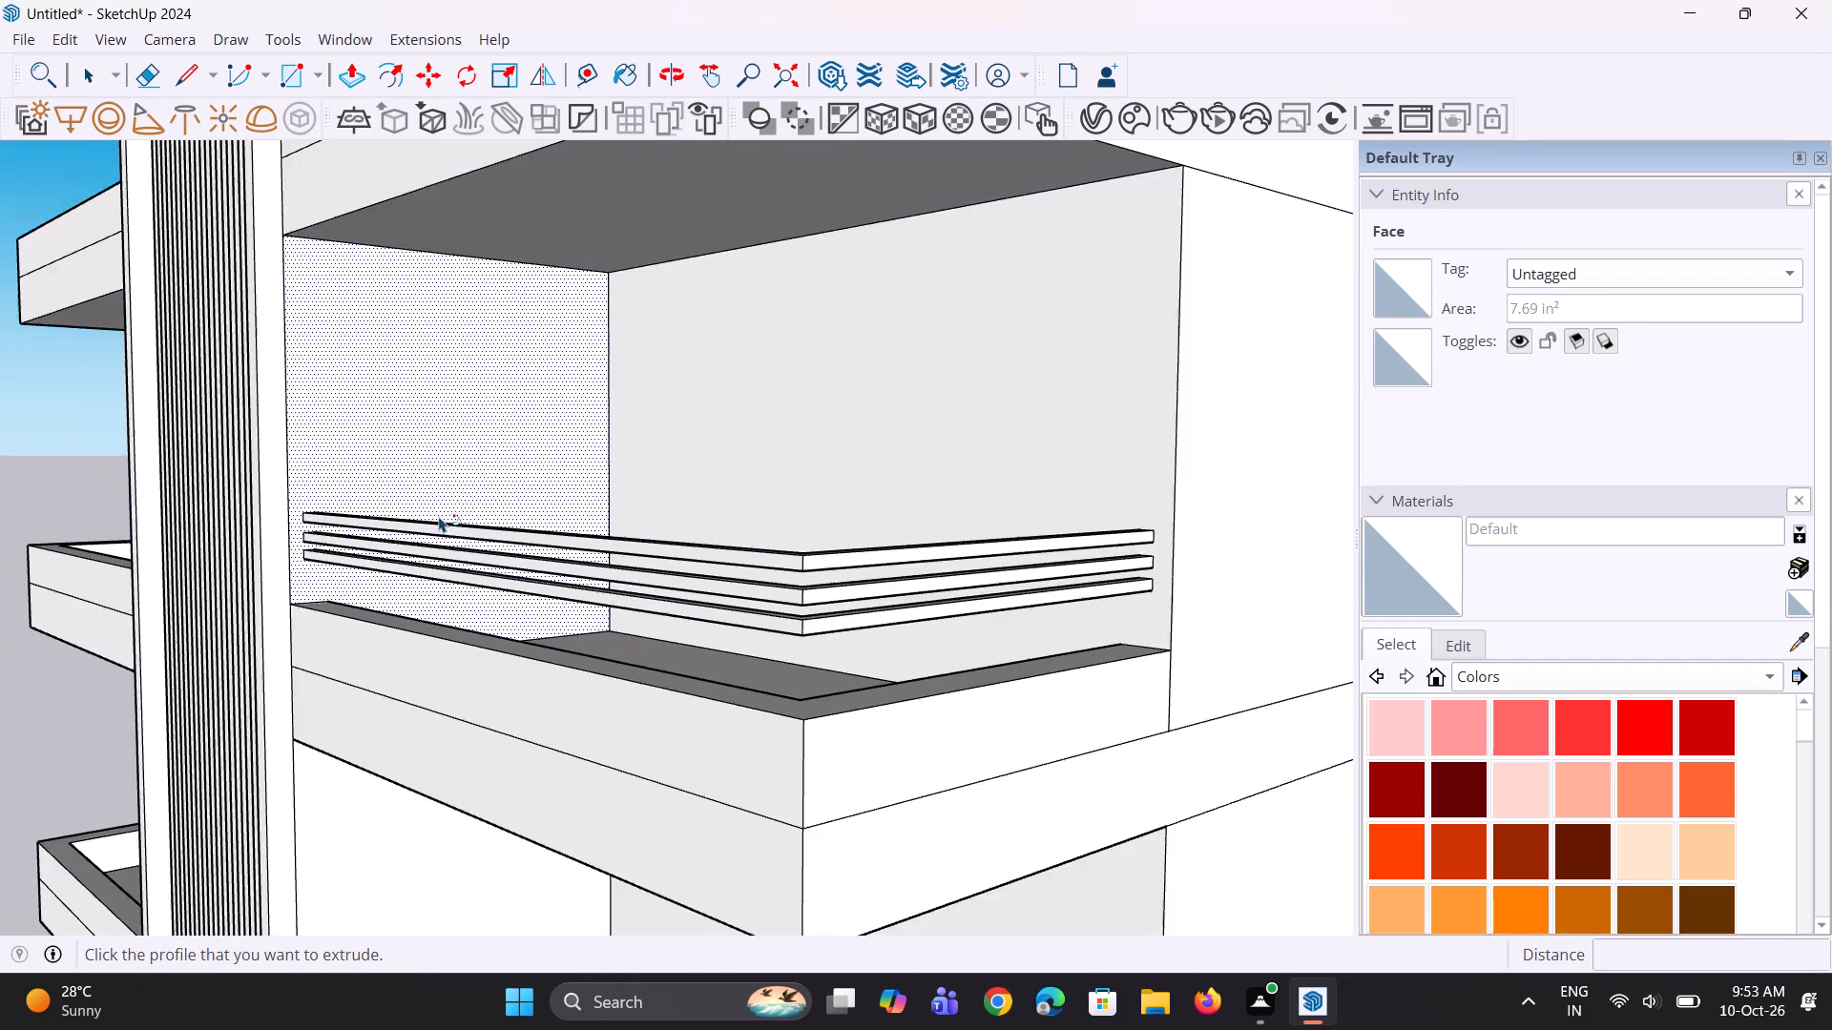
scroll(439, 516, "down", 1)
middle_click_drag(652, 607, 632, 607)
key("space")
key("space")
Extrude the top balcony's lowest profile along both edges of its lowest rail path with Follow Me.
scroll(644, 587, "down", 15)
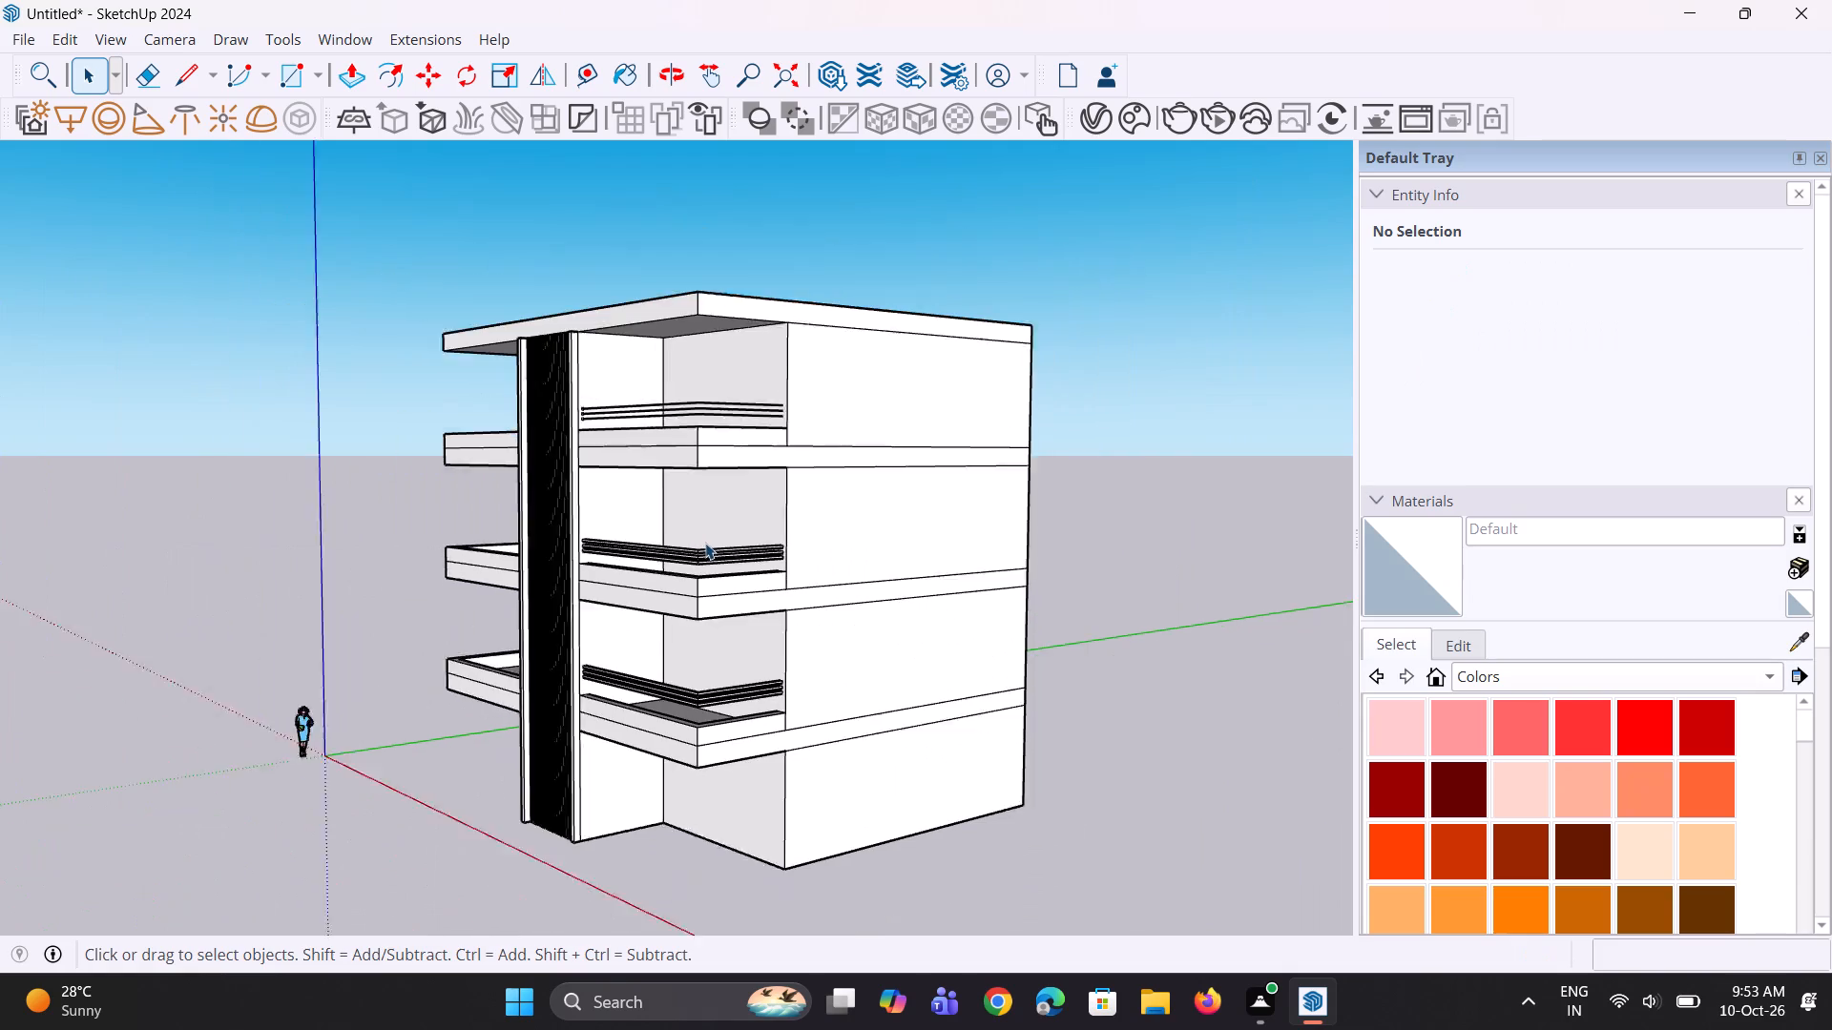
middle_click_drag(693, 646, 682, 712)
scroll(613, 357, "up", 2)
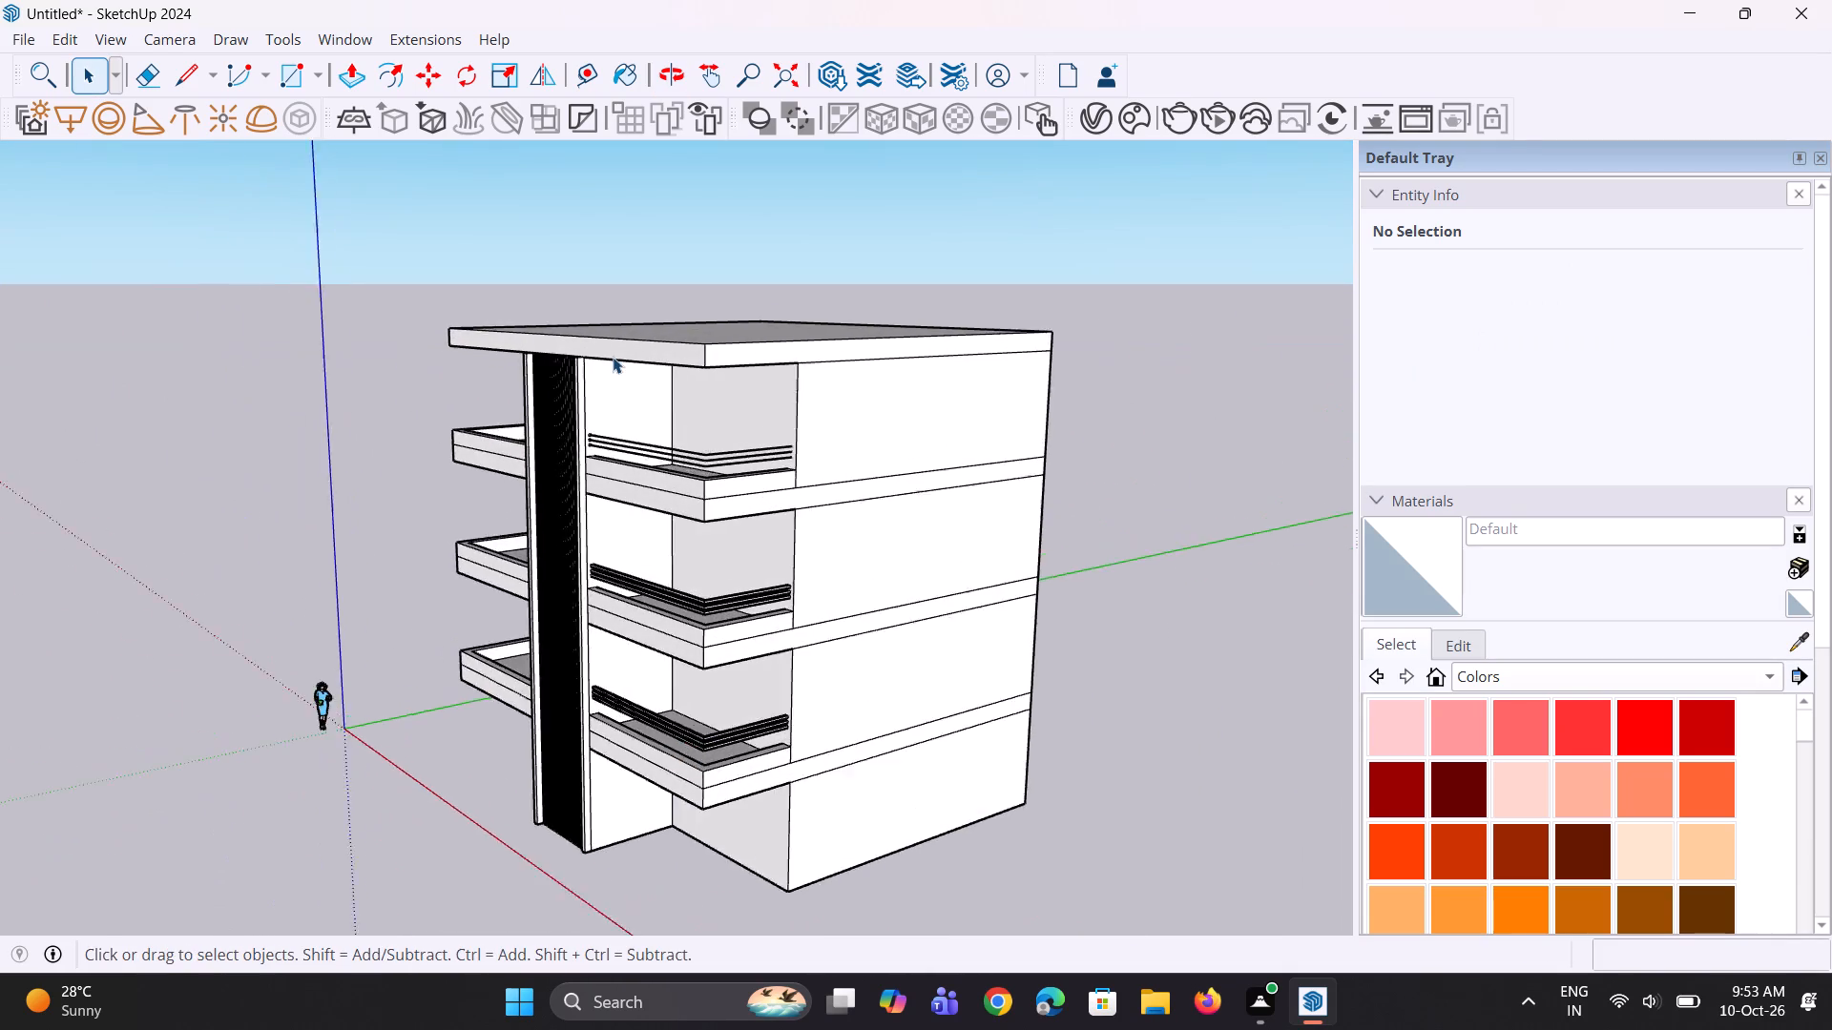
scroll(613, 357, "up", 12)
middle_click_drag(479, 596, 458, 588)
scroll(647, 556, "up", 3)
key("space")
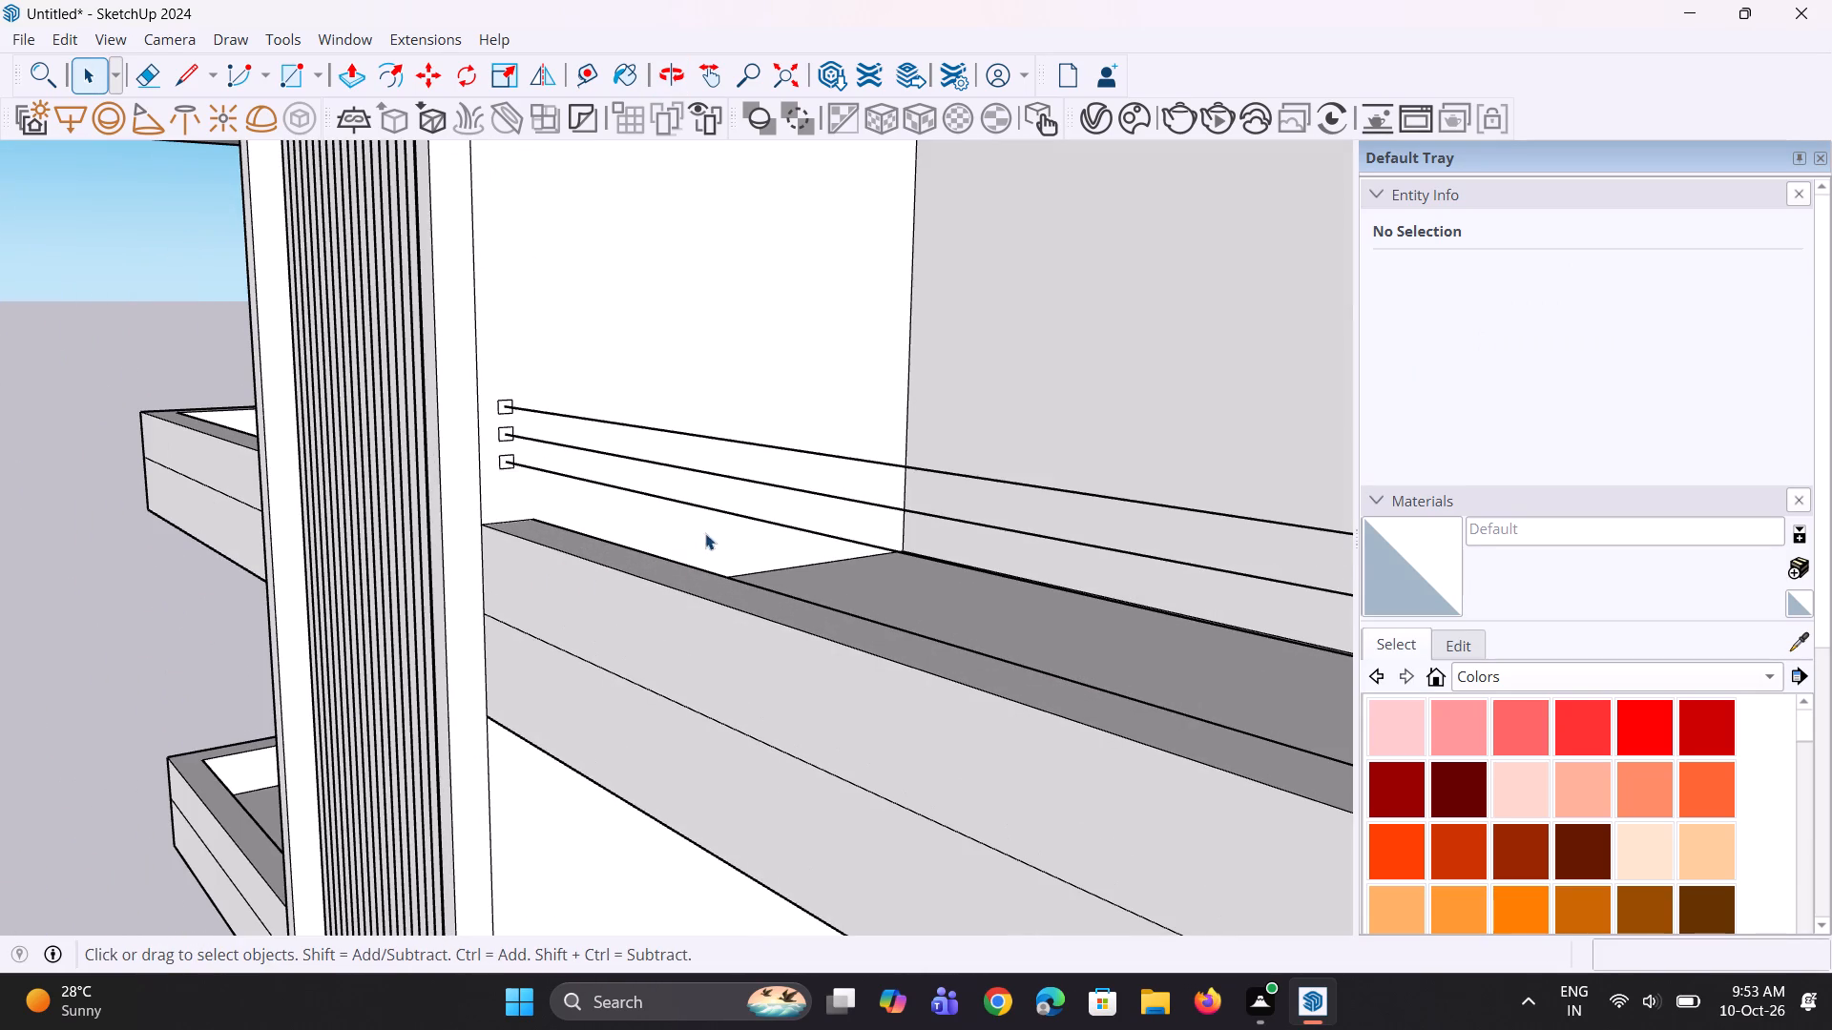
left_click(733, 519)
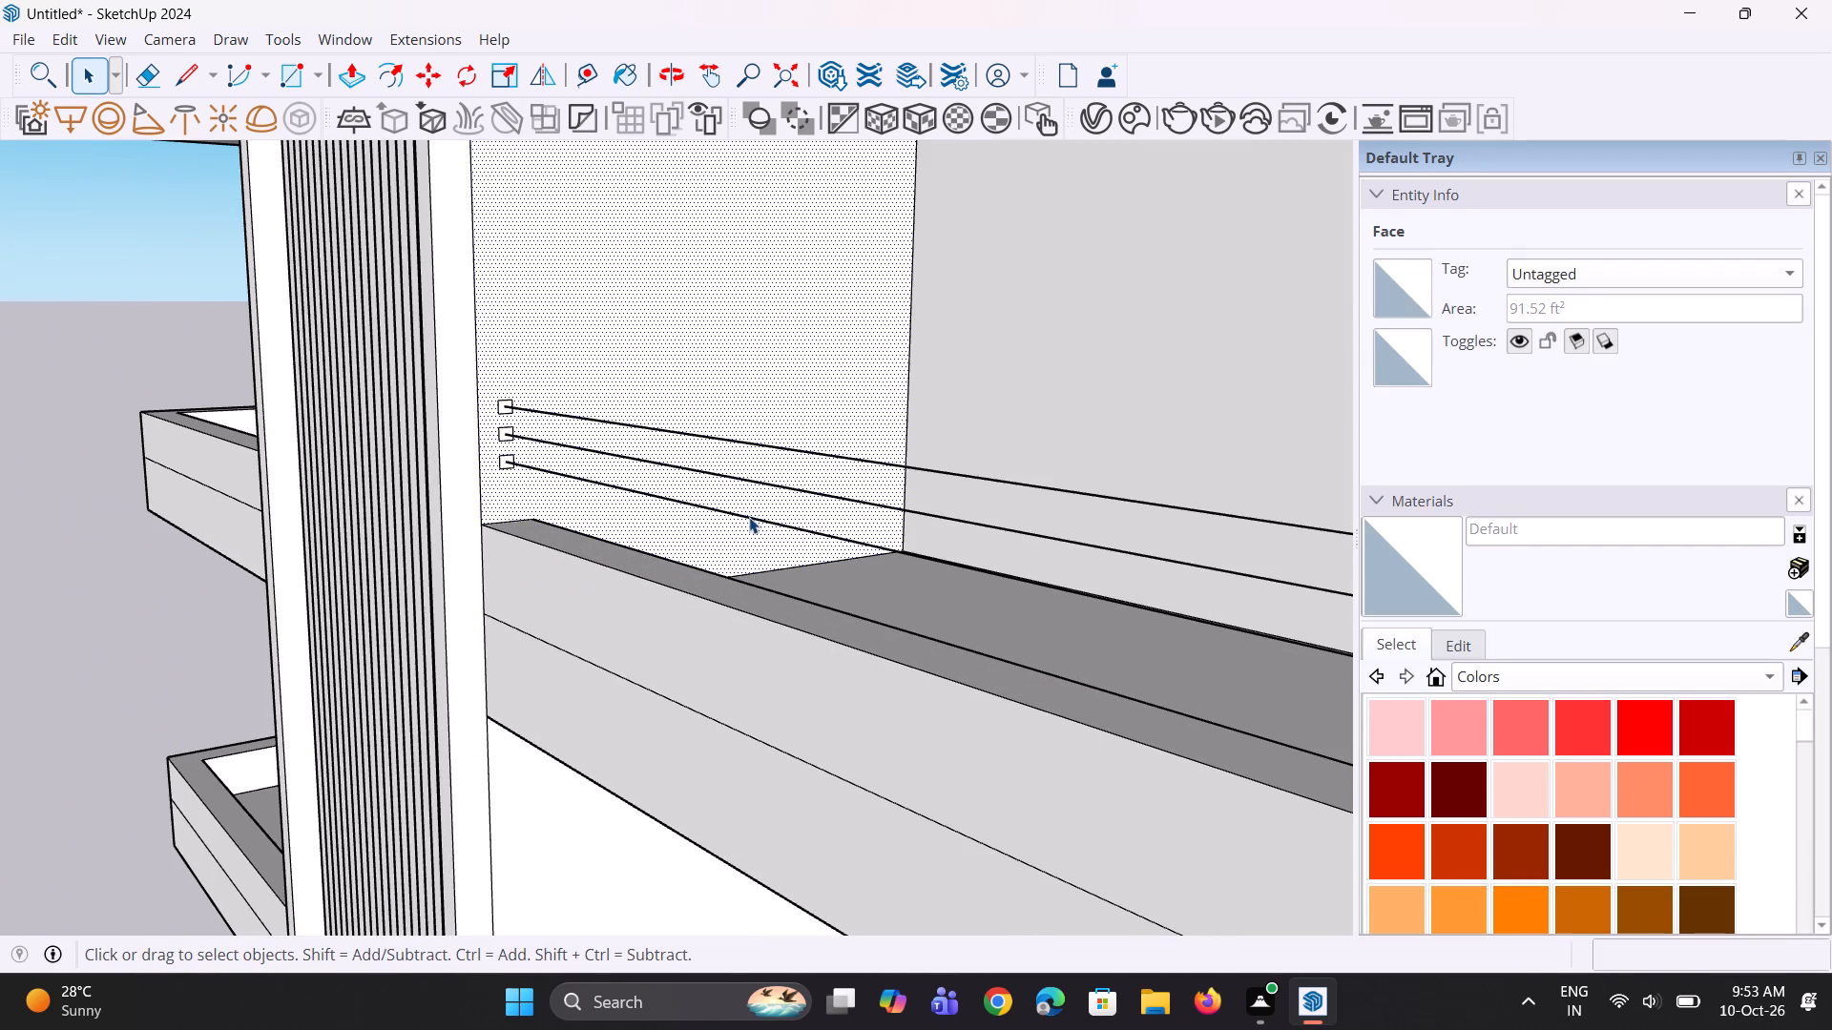
left_click(749, 517)
scroll(605, 545, "down", 5)
scroll(1125, 611, "up", 3)
left_click(1115, 609, "ctrl")
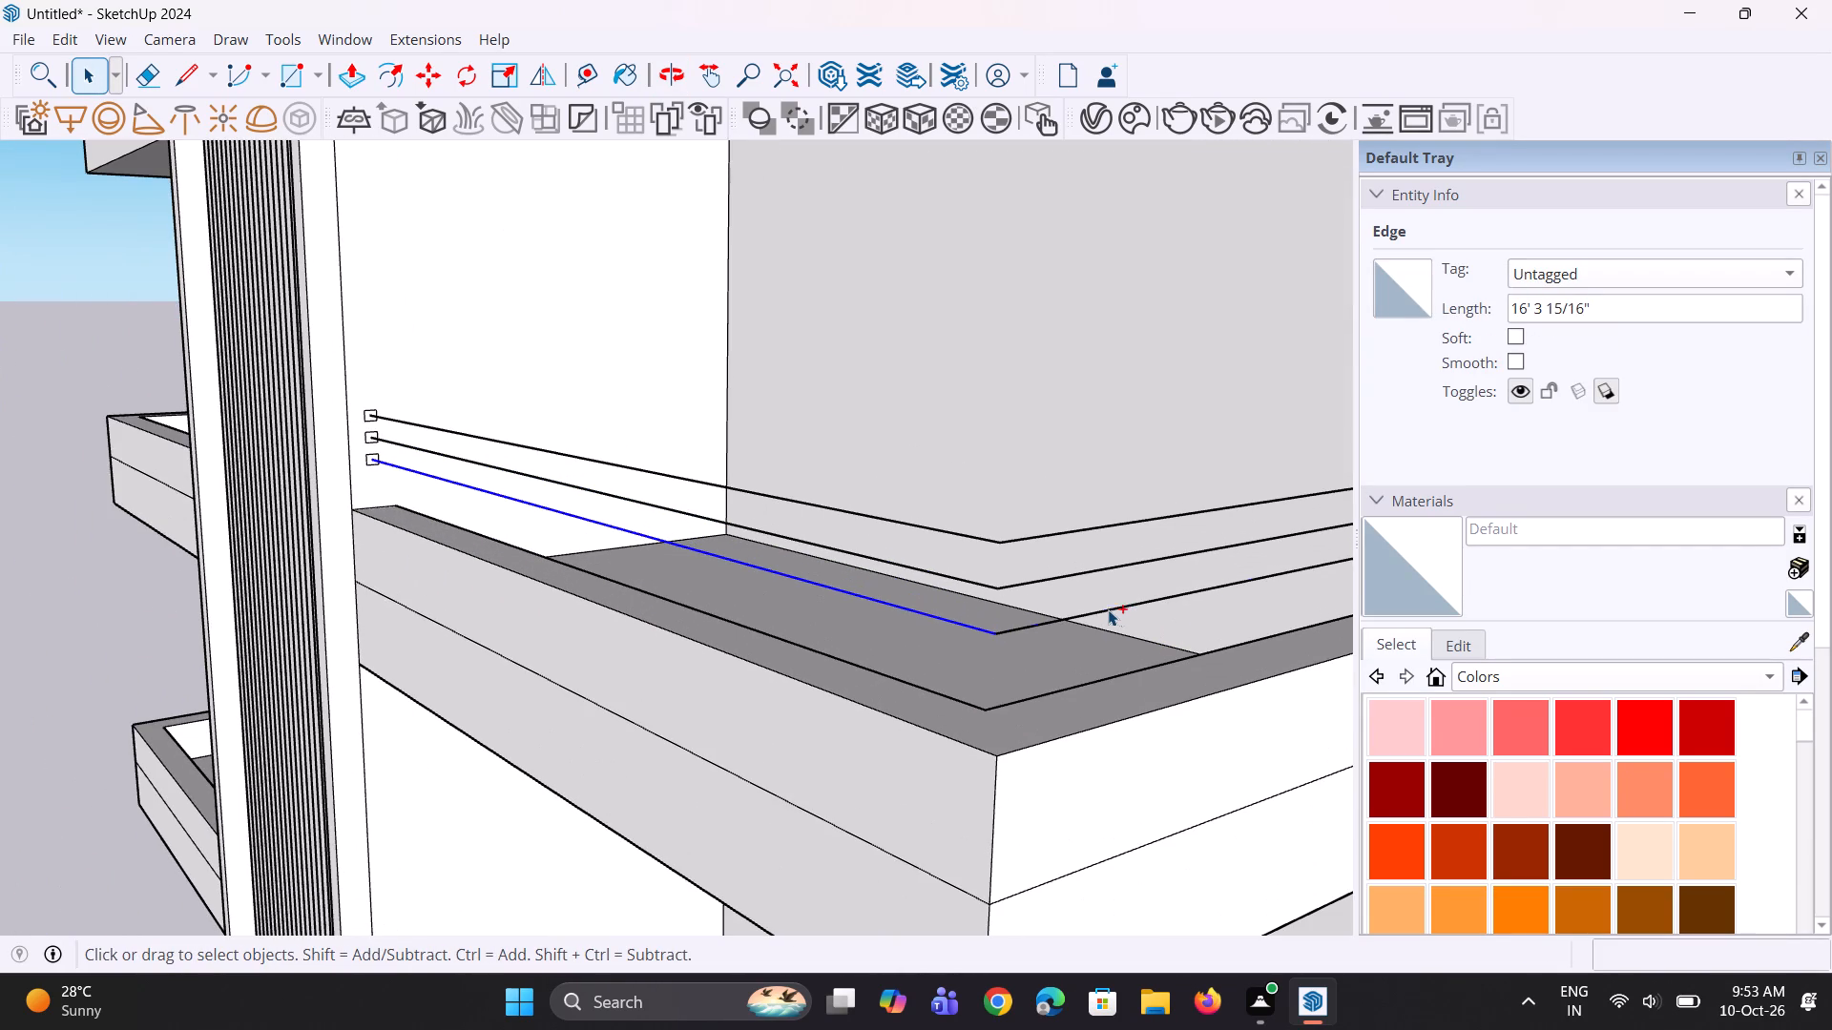
left_click(38, 87)
type("fo")
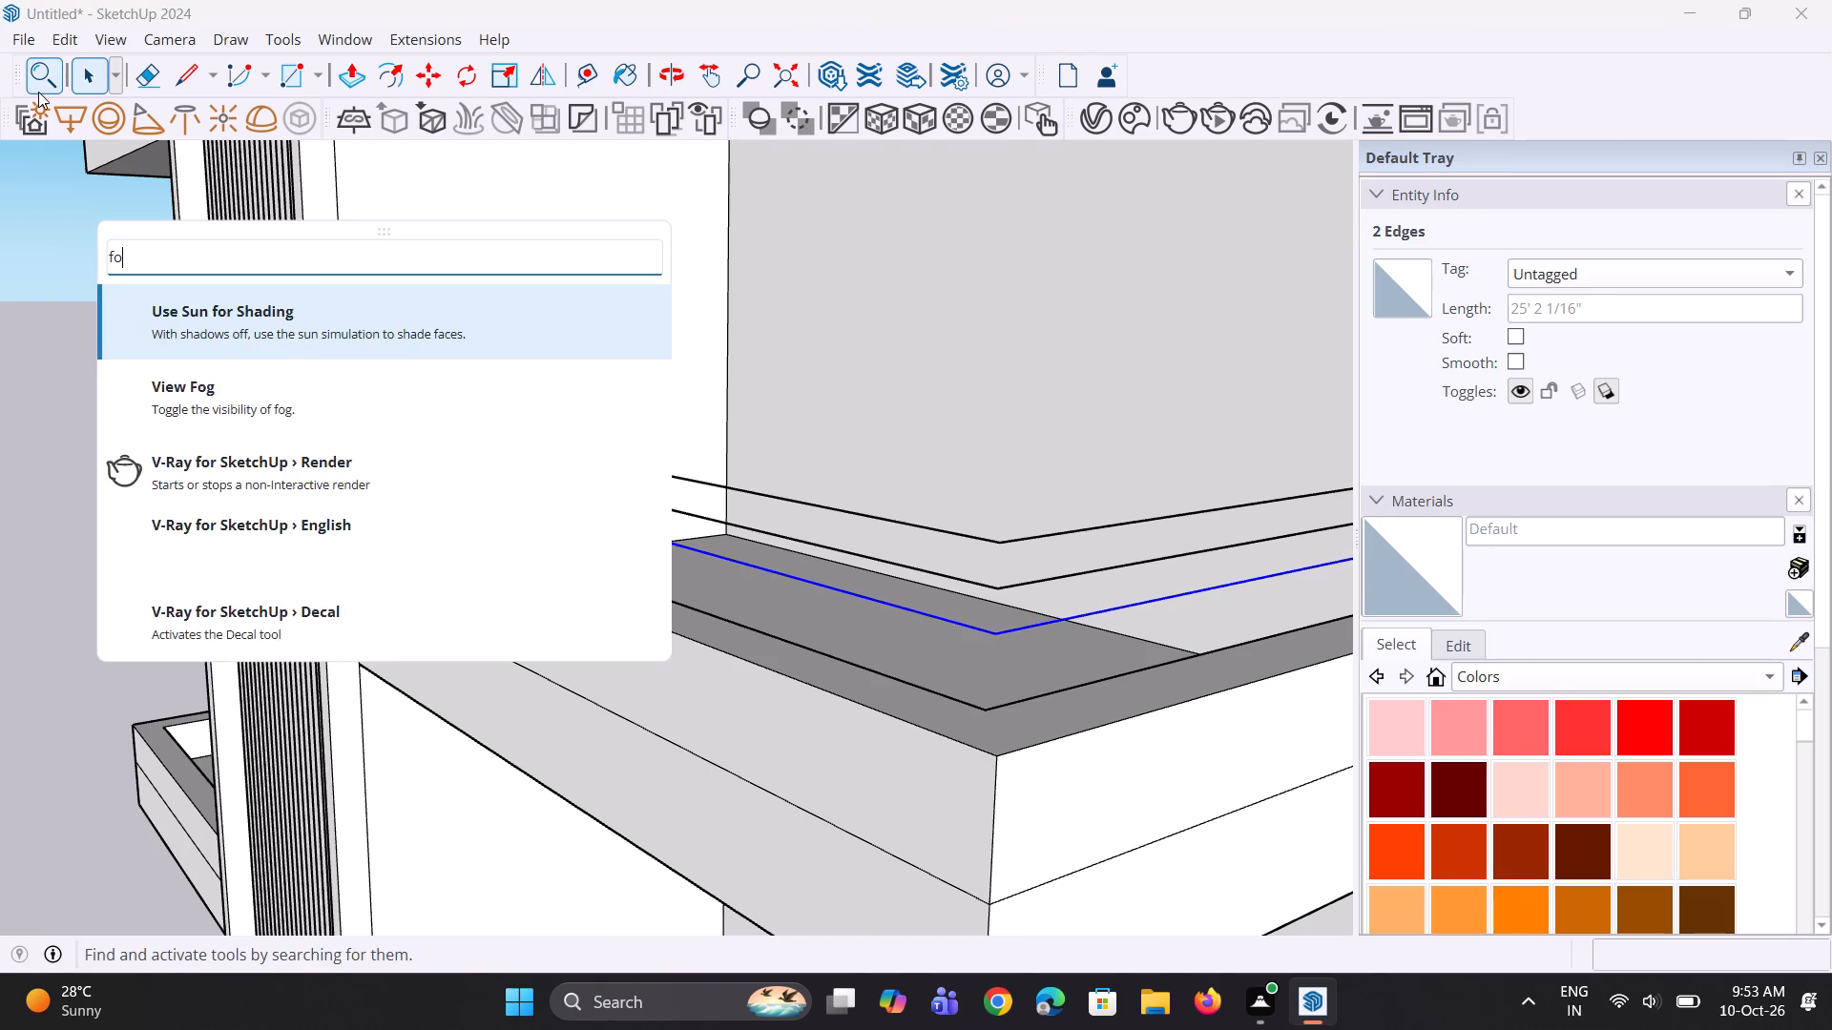
key("l")
key("l")
left_click(216, 351)
scroll(409, 451, "up", 3)
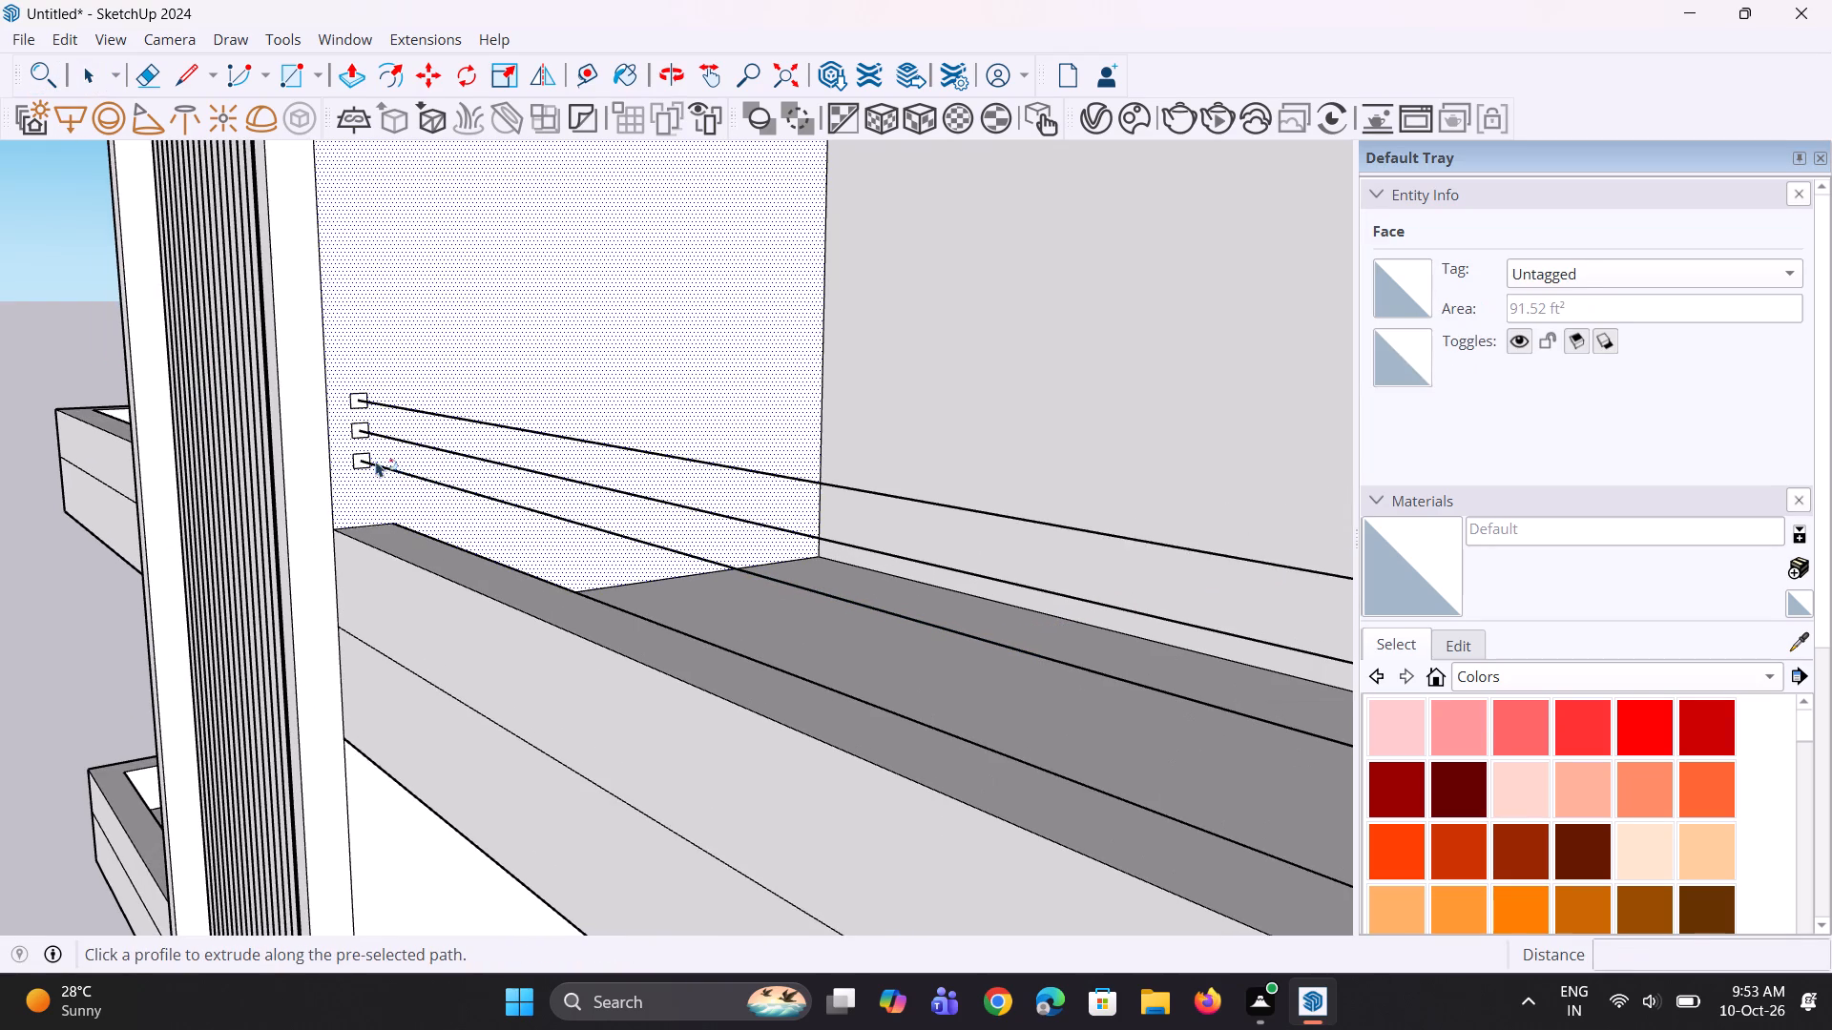
left_click(364, 464)
key("space")
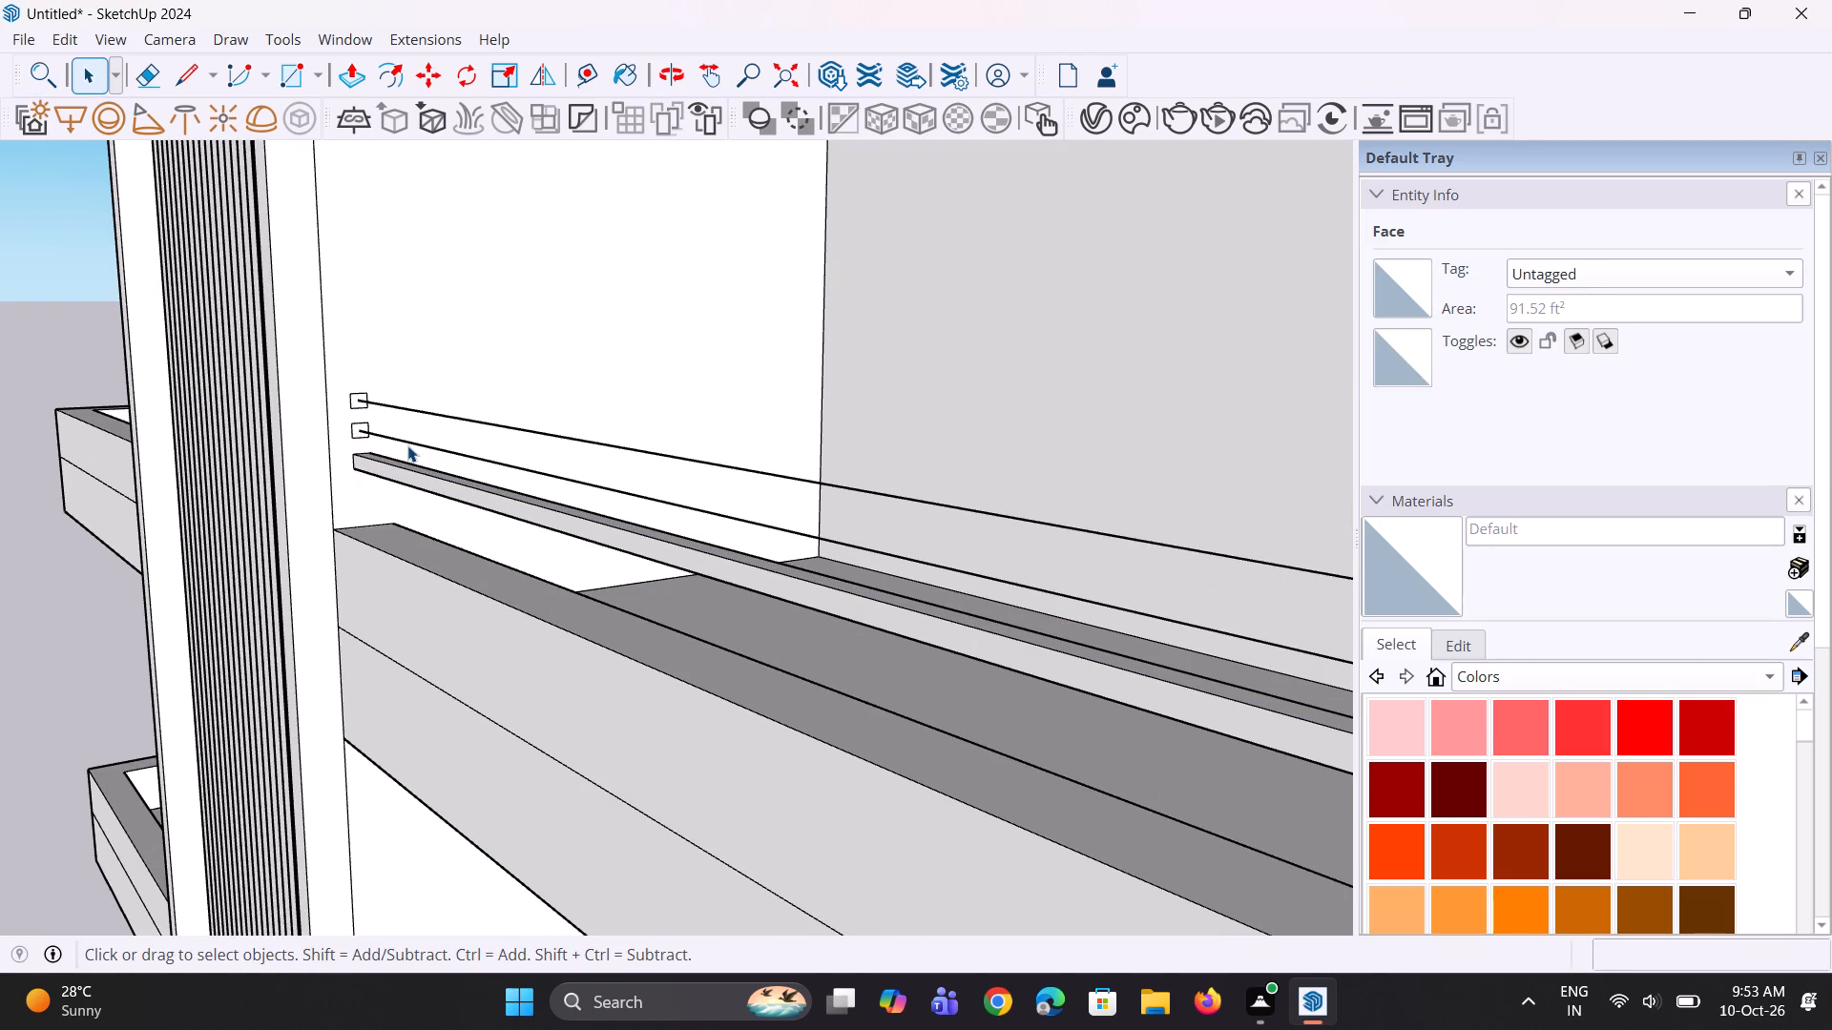
Extrude the top balcony's middle profile along both edges of its middle rail path with Follow Me.
left_click(407, 445)
scroll(404, 444, "down", 5)
scroll(937, 541, "up", 2)
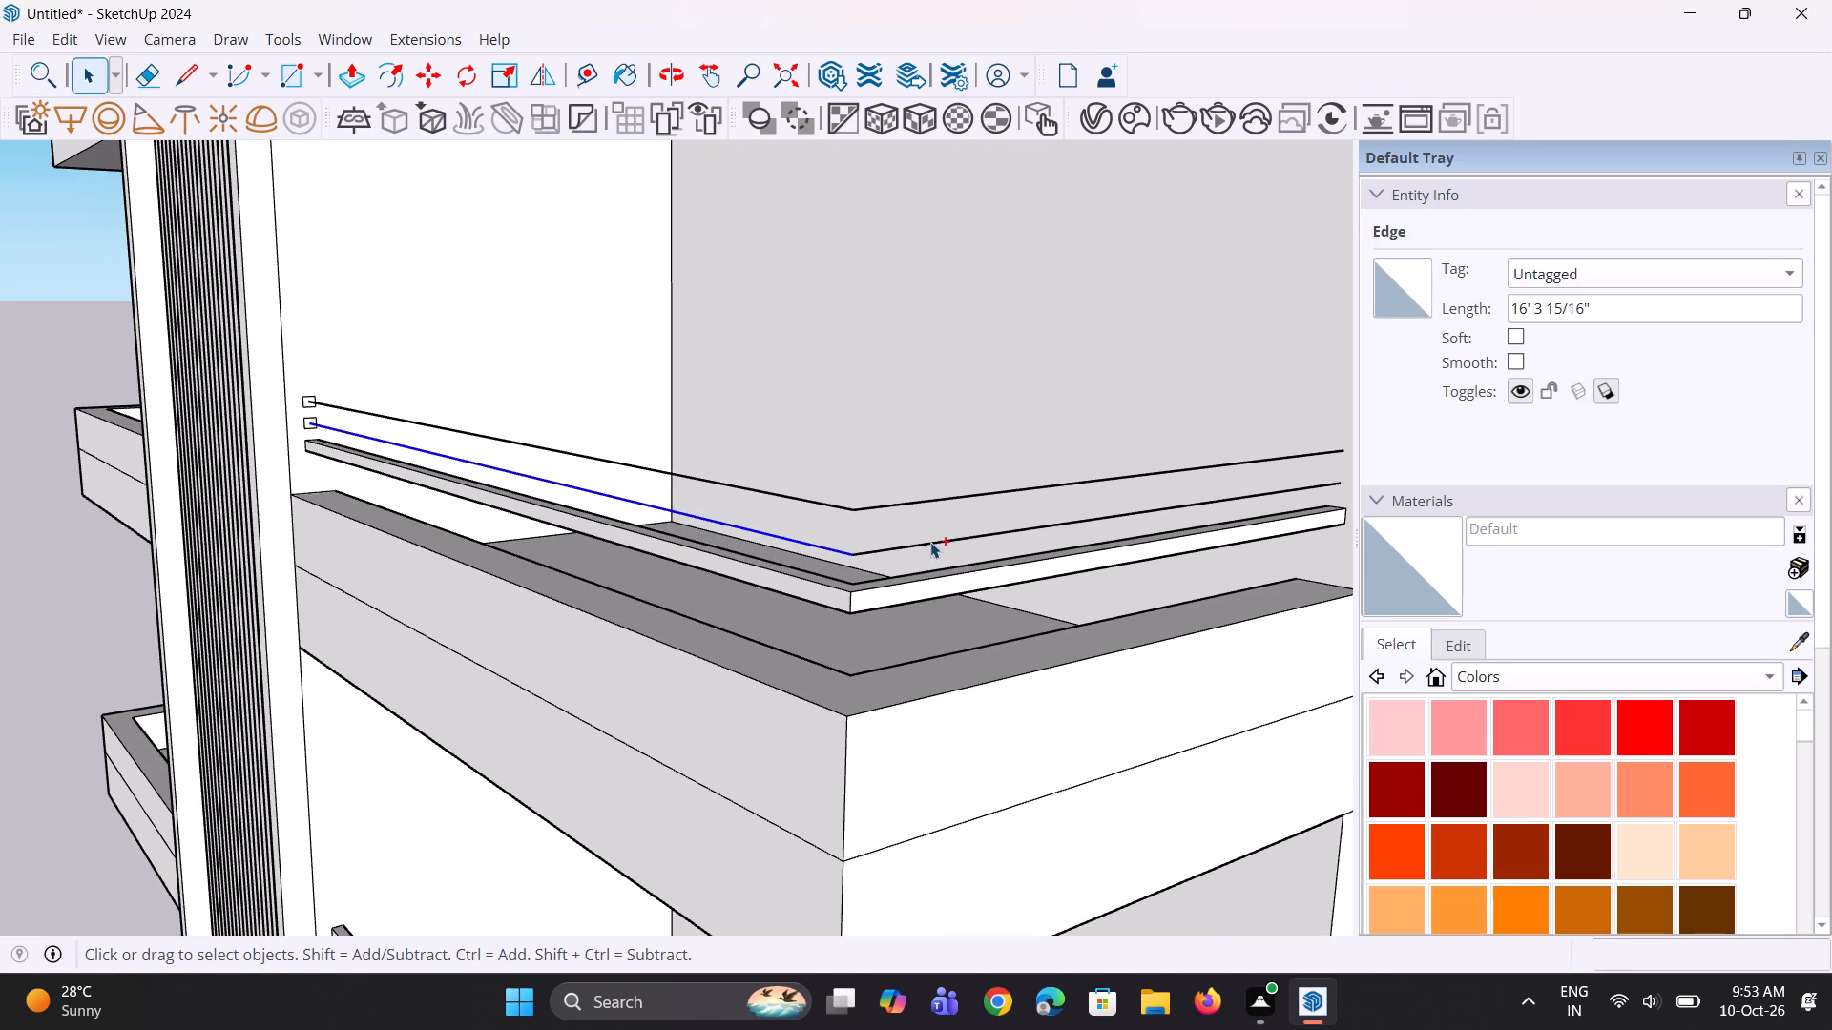
left_click(930, 542, "ctrl")
left_click(39, 83)
key("f")
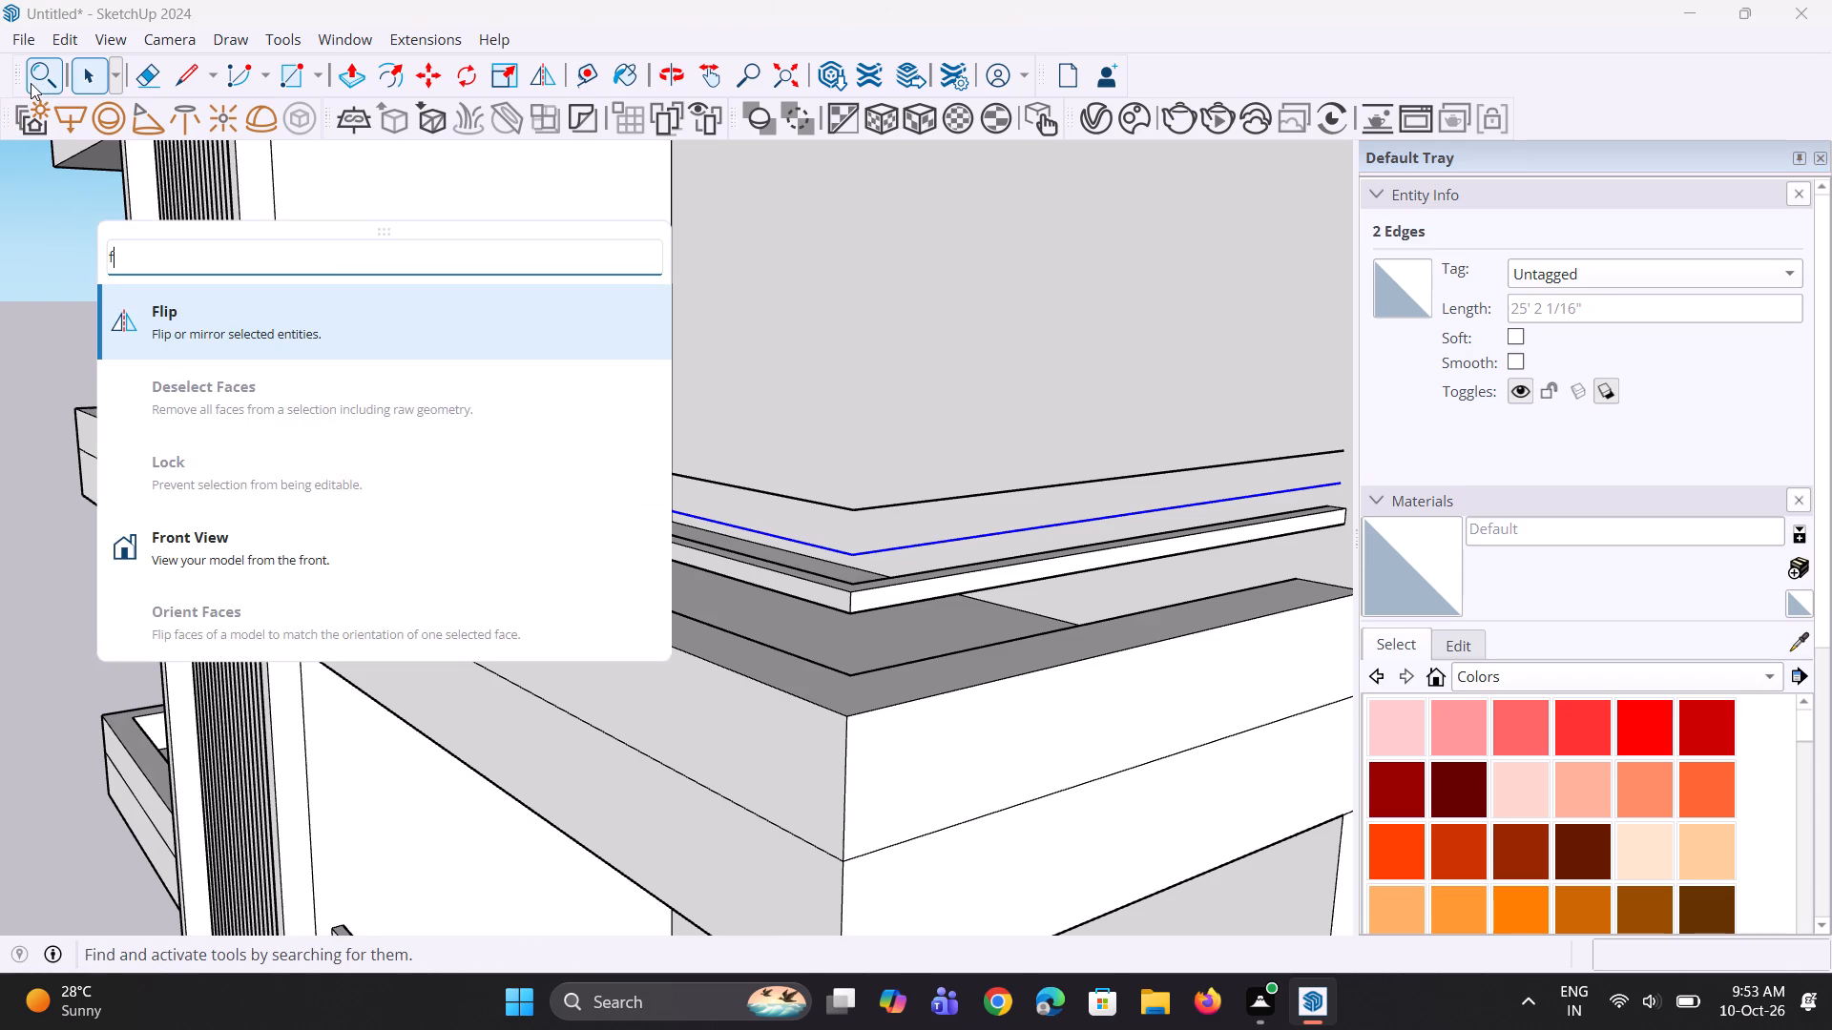
type("oll")
left_click(251, 317)
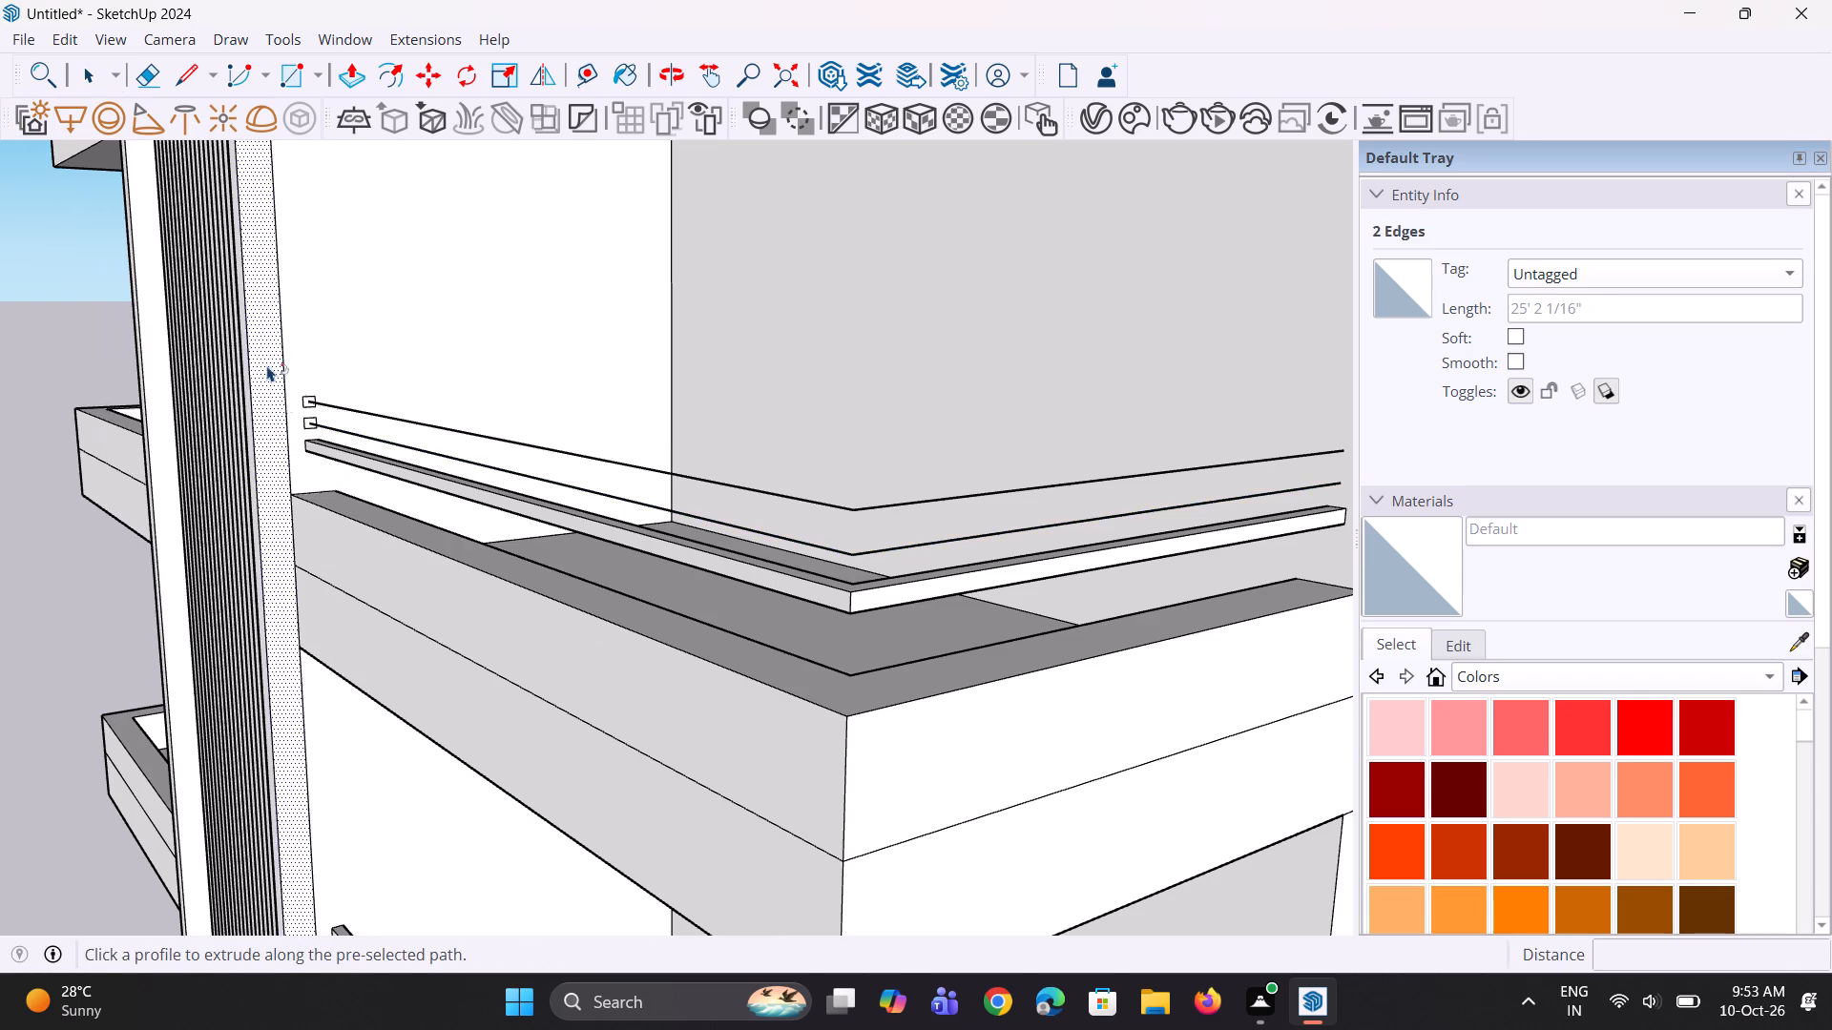
scroll(315, 442, "up", 3)
left_click(313, 417)
scroll(311, 427, "down", 4)
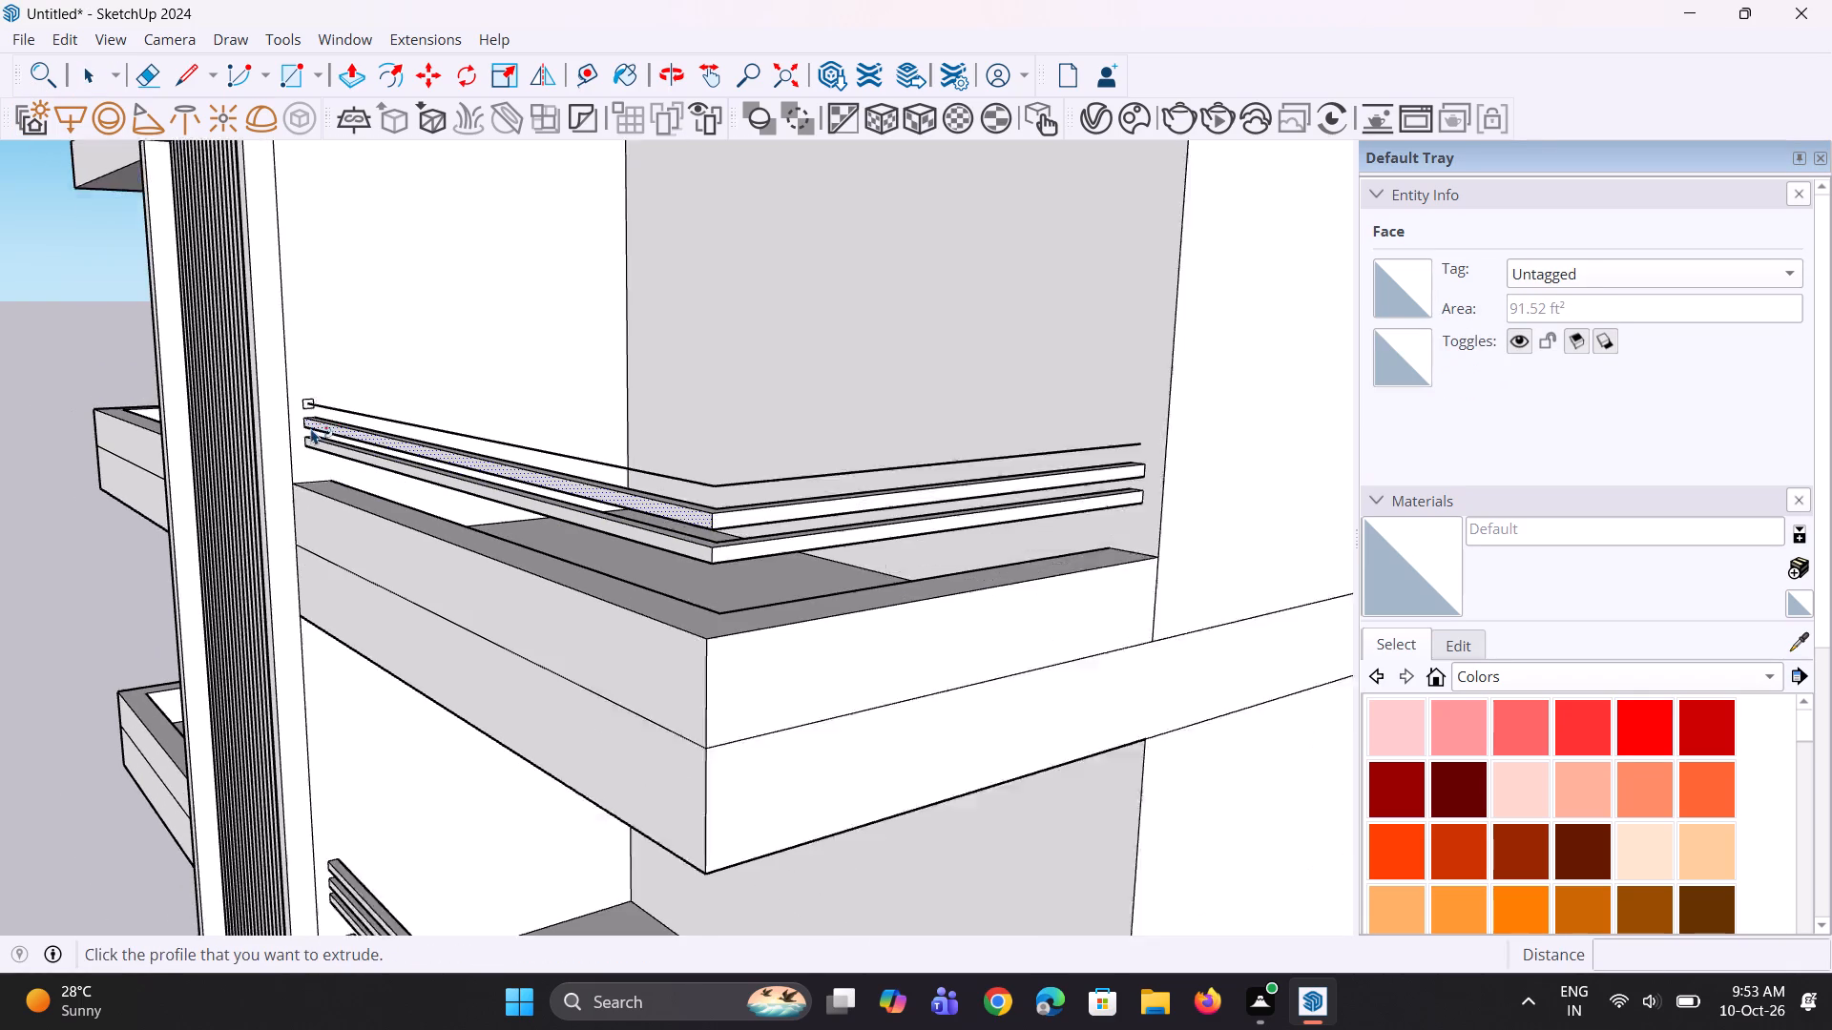
scroll(311, 428, "down", 2)
key("space")
key("space")
Extrude the top balcony's uppermost profile along both edges of its uppermost rail path with Follow Me.
left_click(596, 462)
scroll(704, 490, "up", 1)
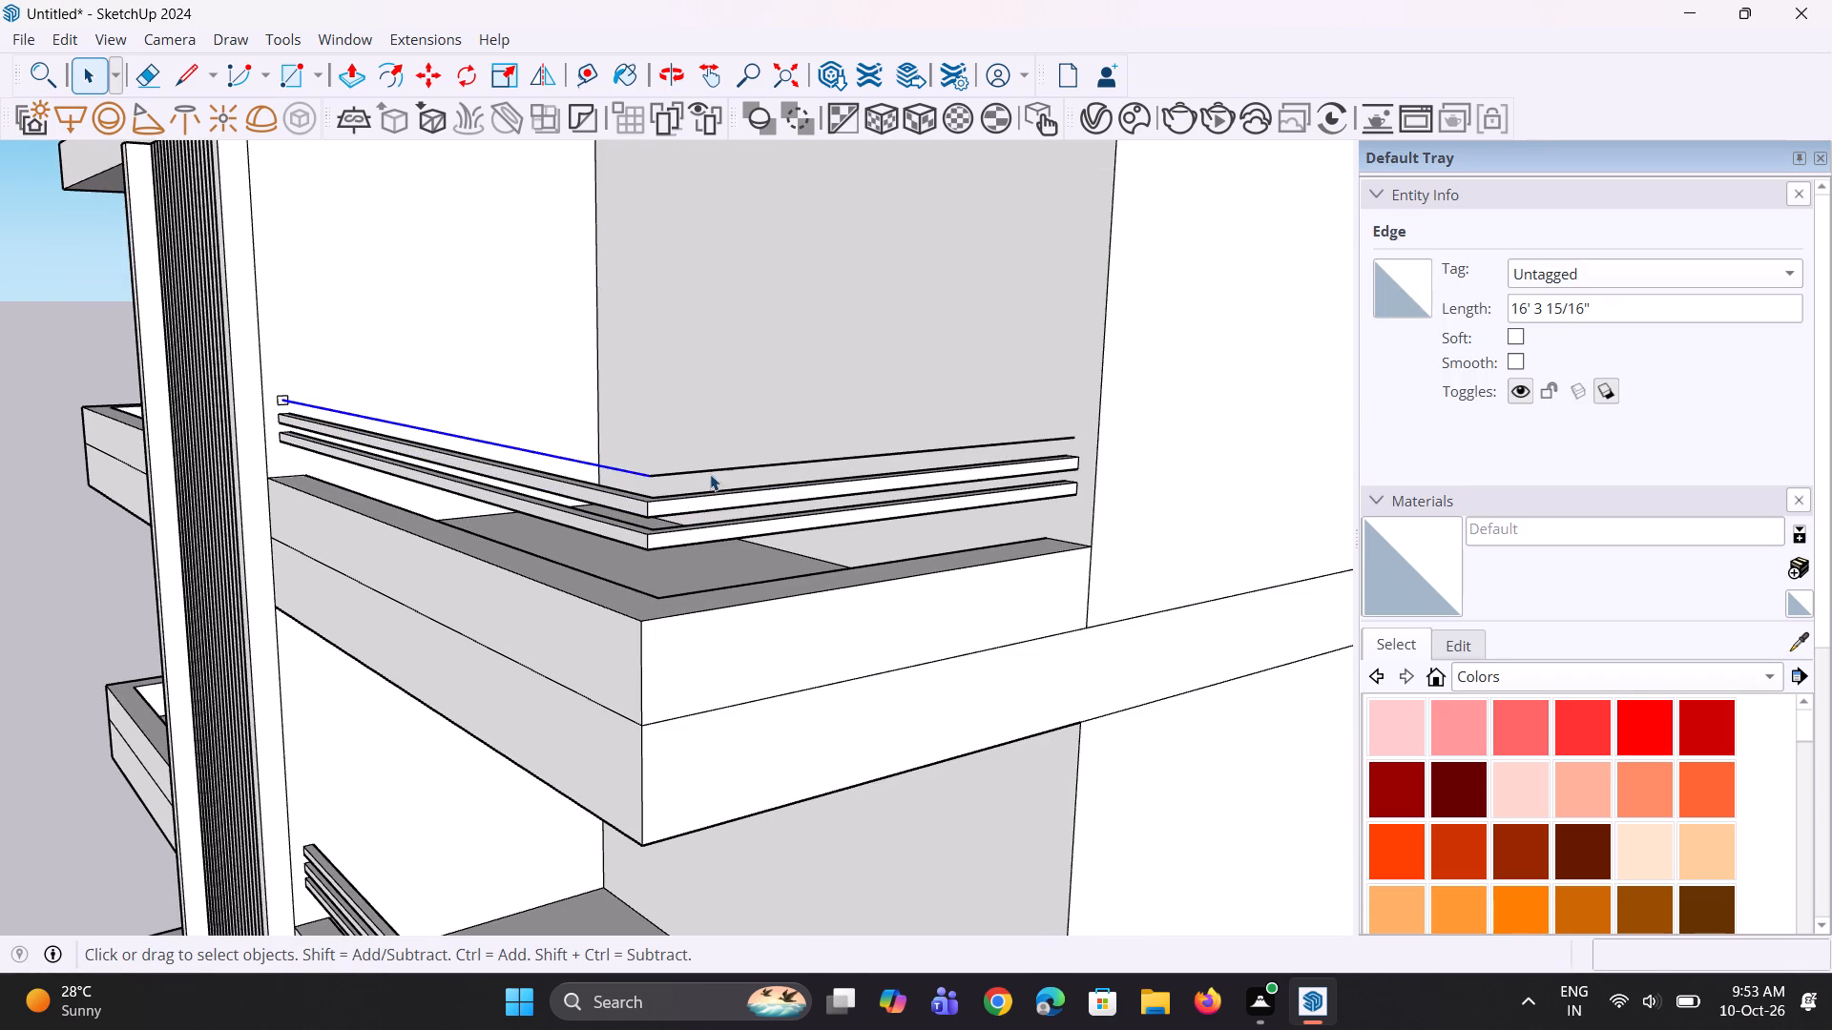
left_click(713, 470, "ctrl")
left_click(57, 81)
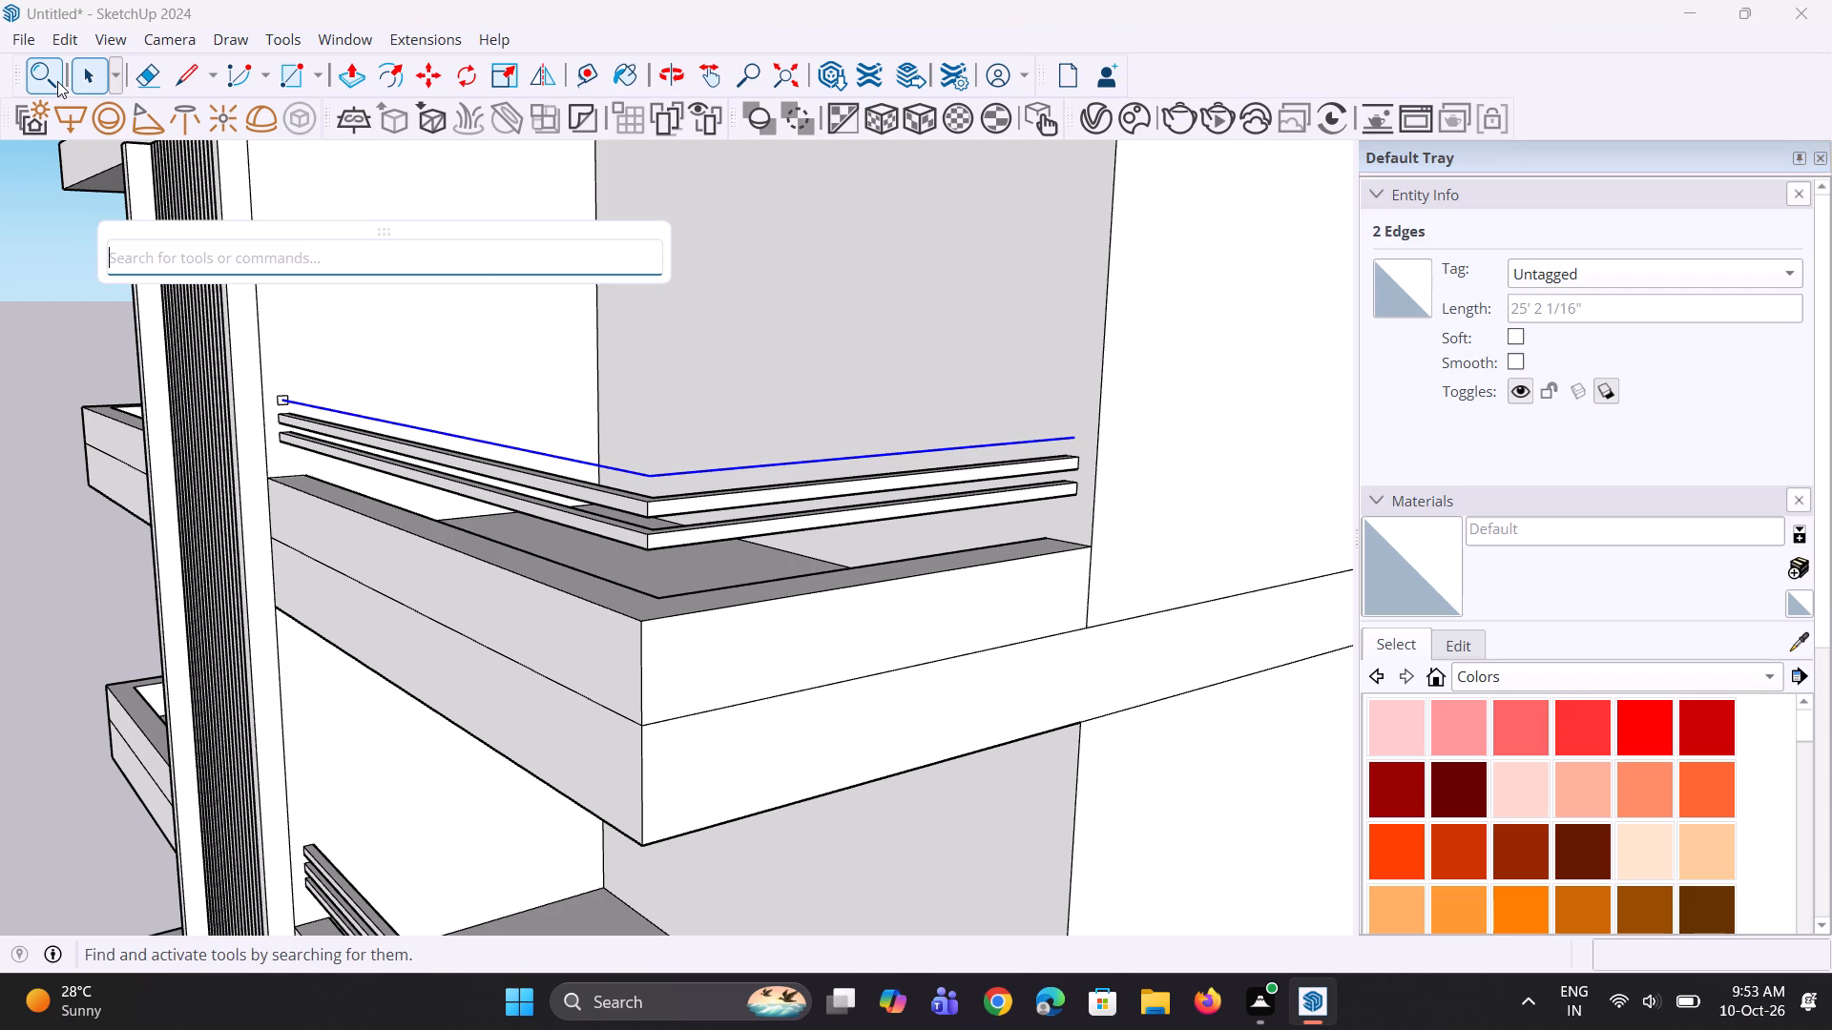
type("fol")
key("l")
left_click(217, 324)
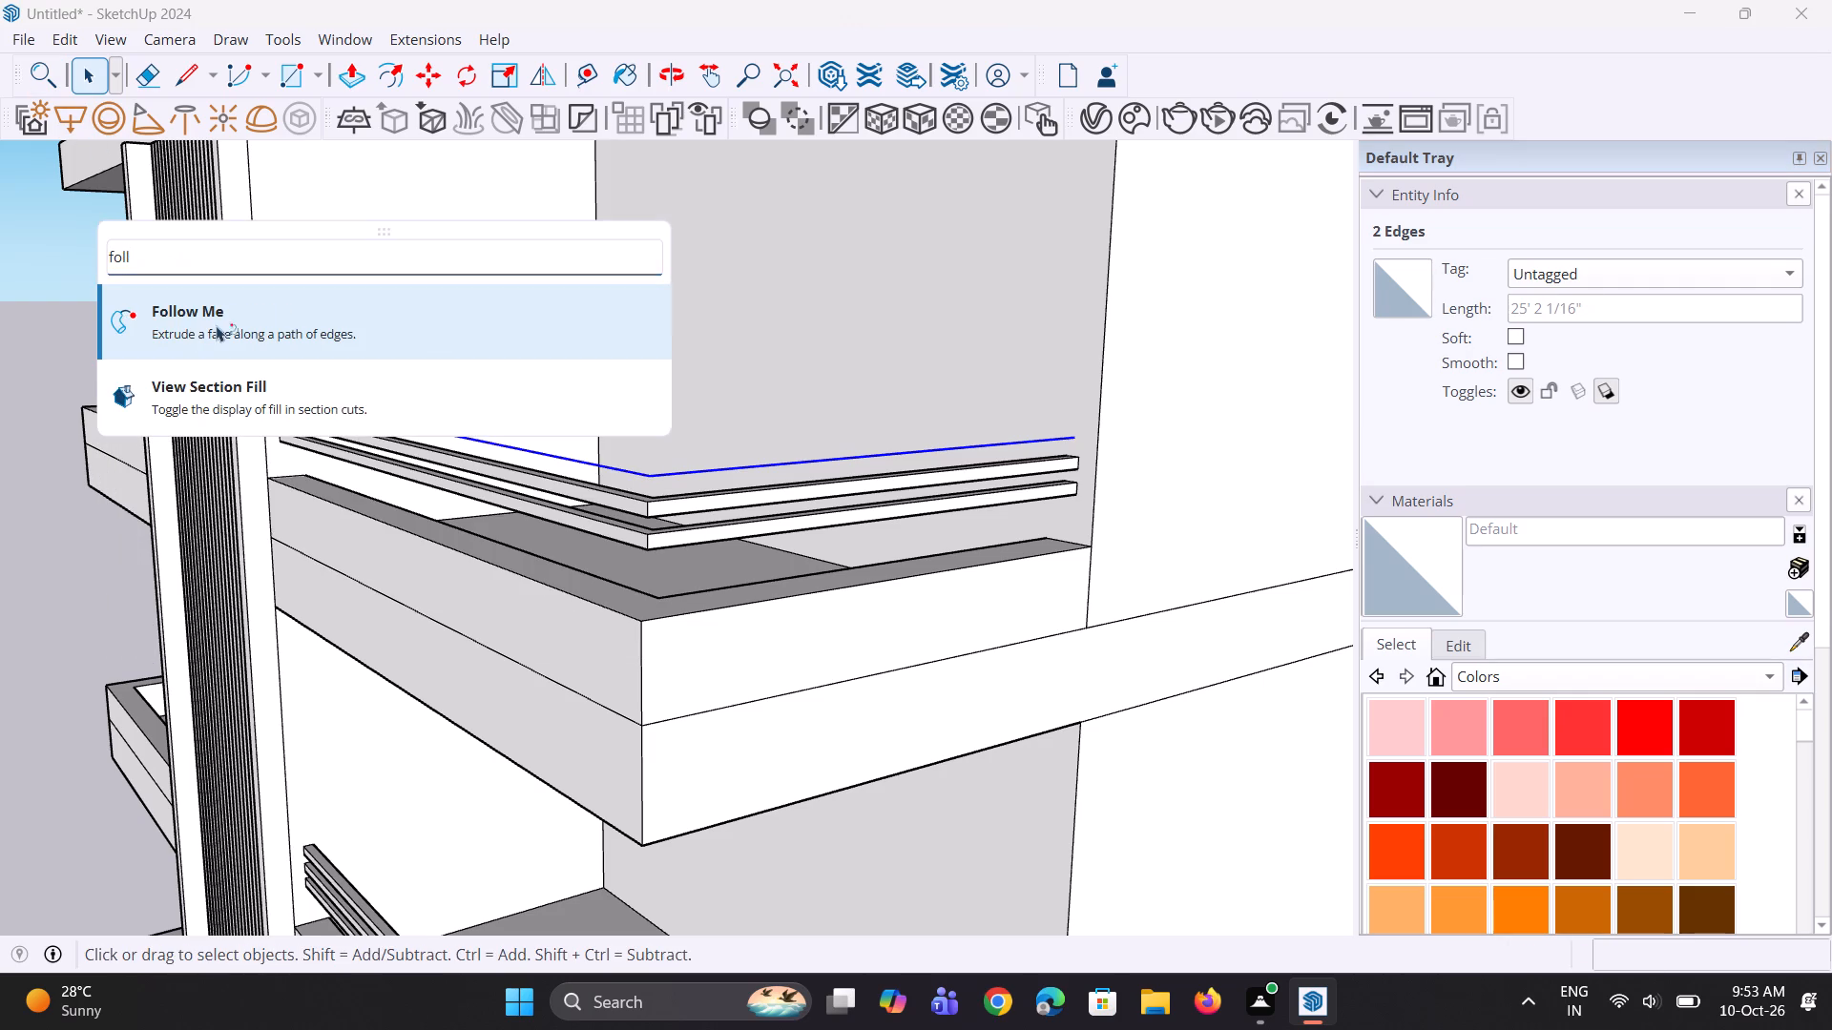
scroll(277, 391, "up", 11)
left_click(282, 415)
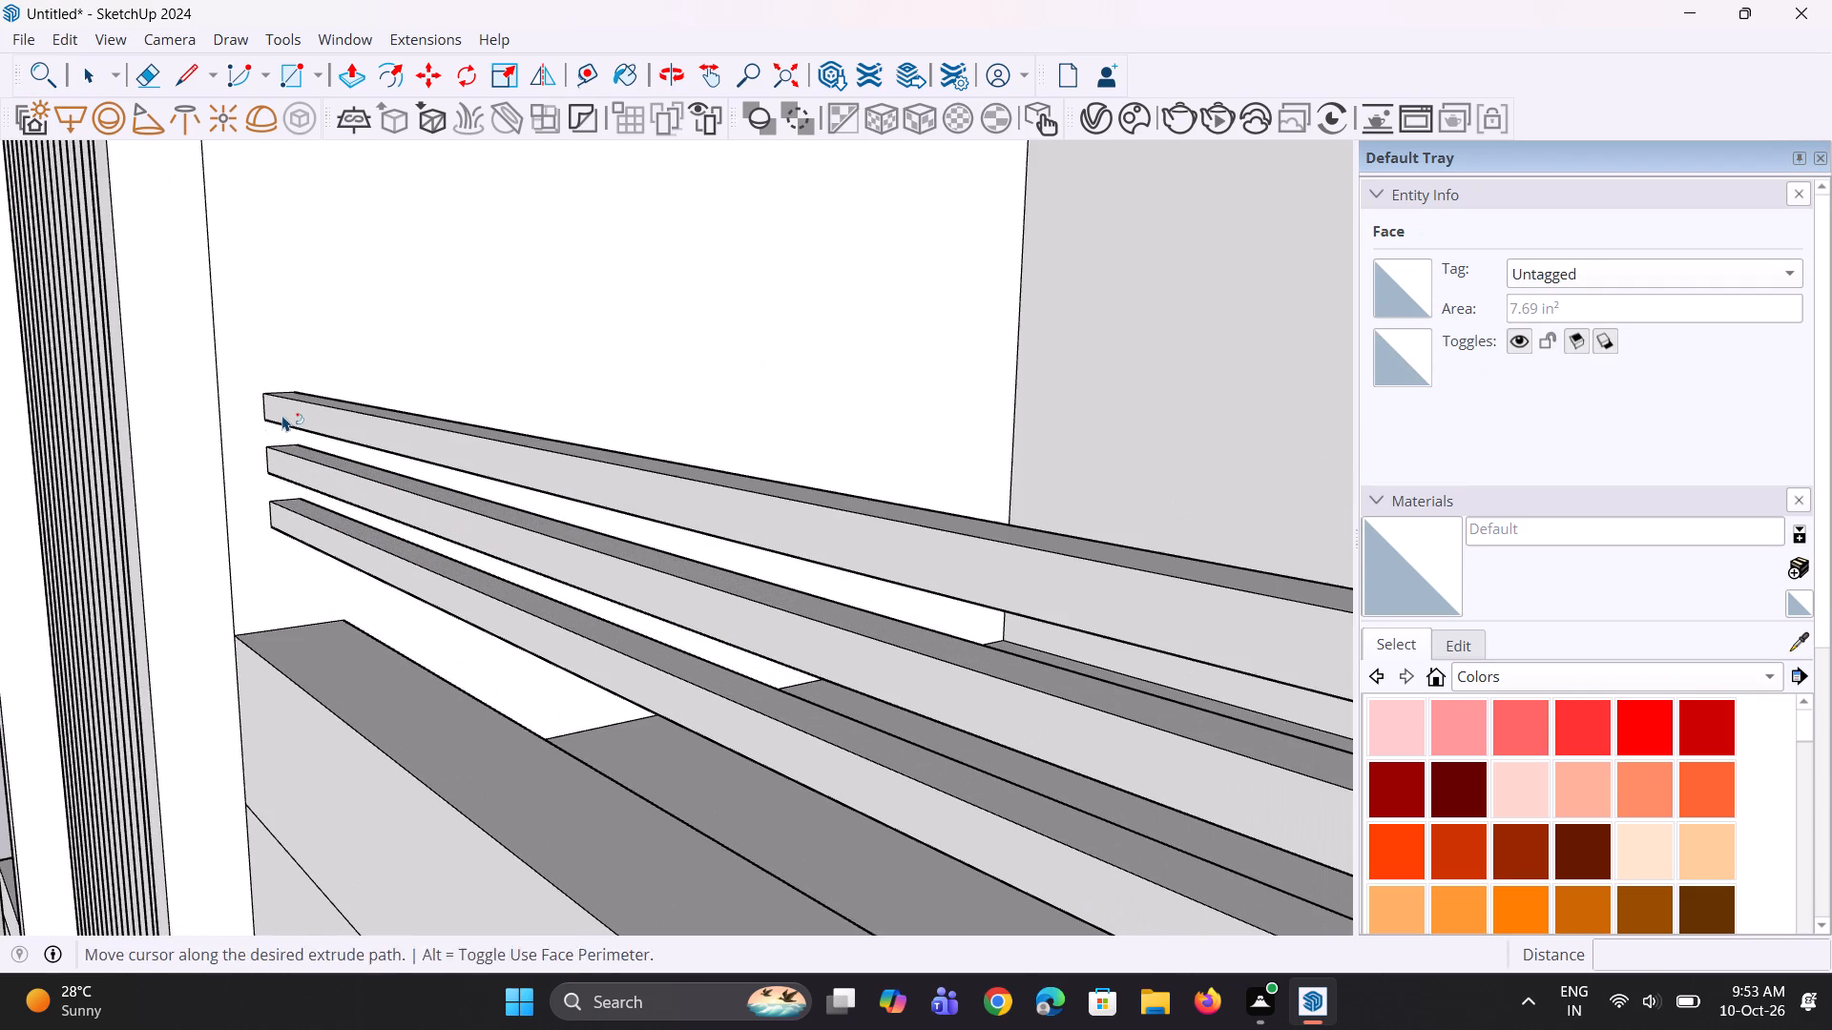
scroll(282, 416, "down", 15)
middle_click_drag(354, 422, 439, 440)
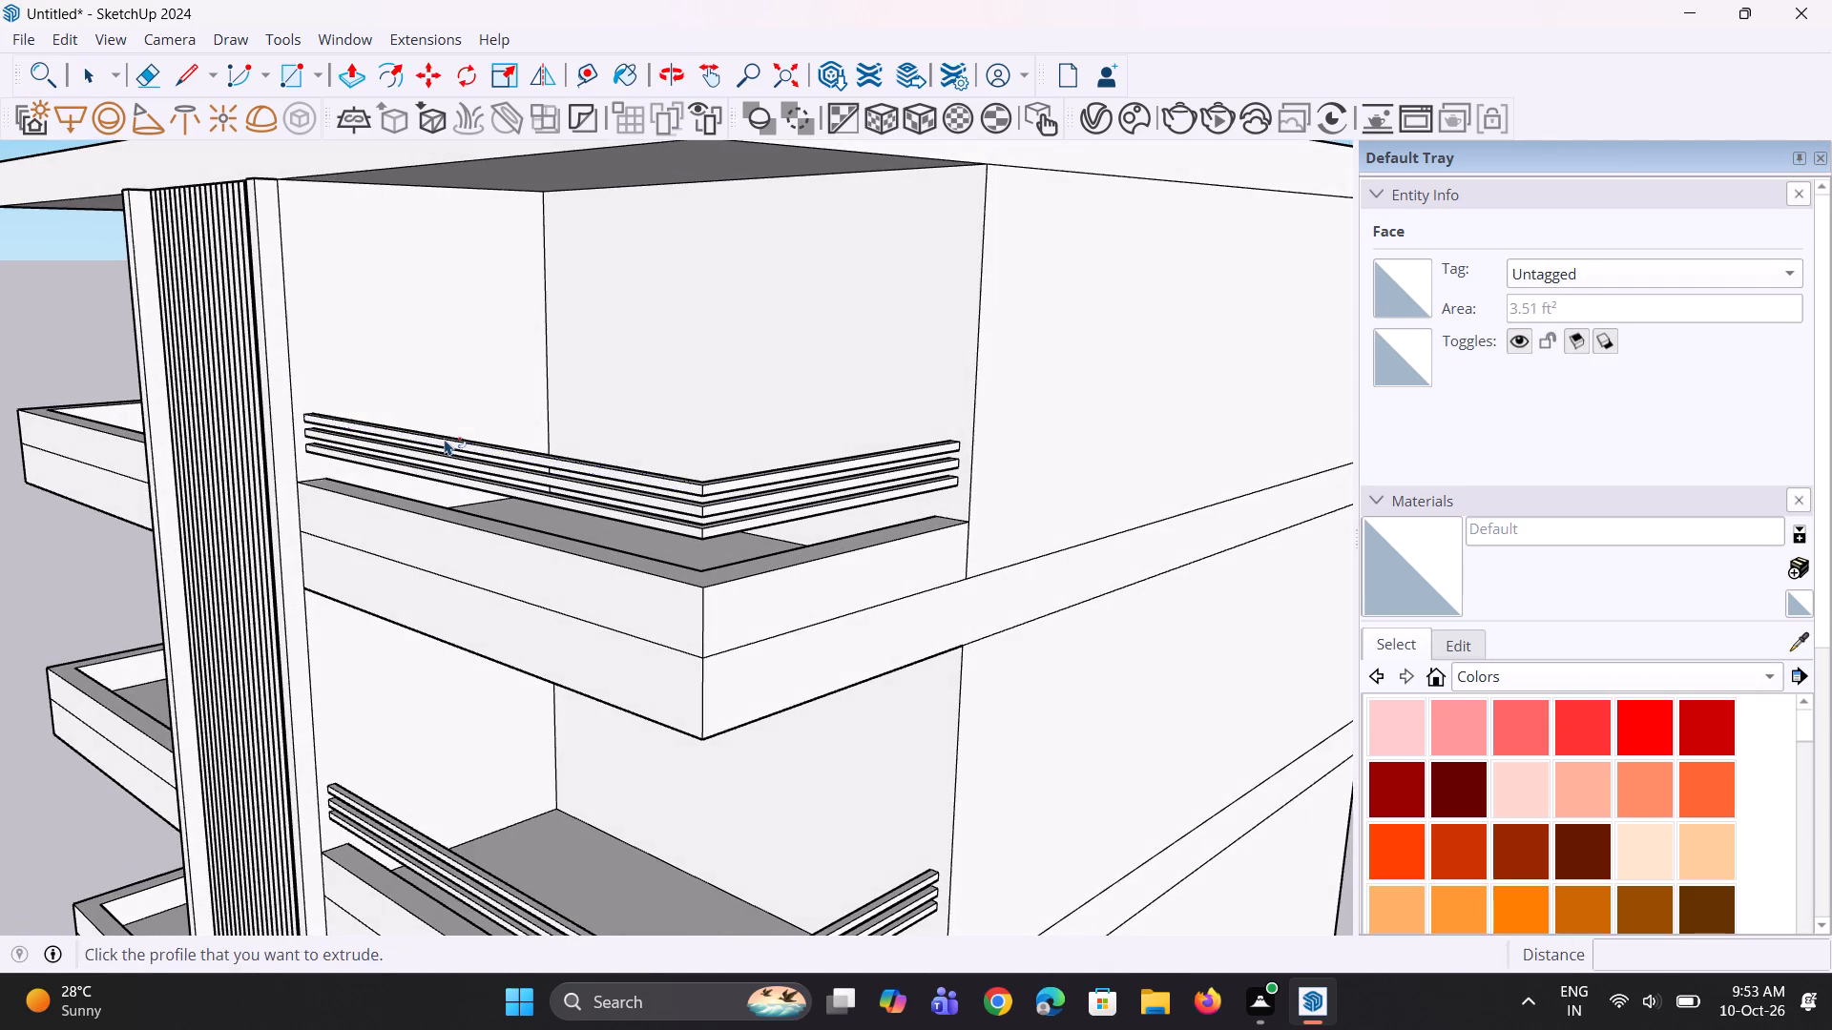
key("space")
key("space")
On the lowest balcony across the slatted strip, draw a vertical line about 1' 8" up from the parapet's strip end, and split it partway.
scroll(479, 397, "down", 10)
middle_click_drag(326, 567, 503, 549)
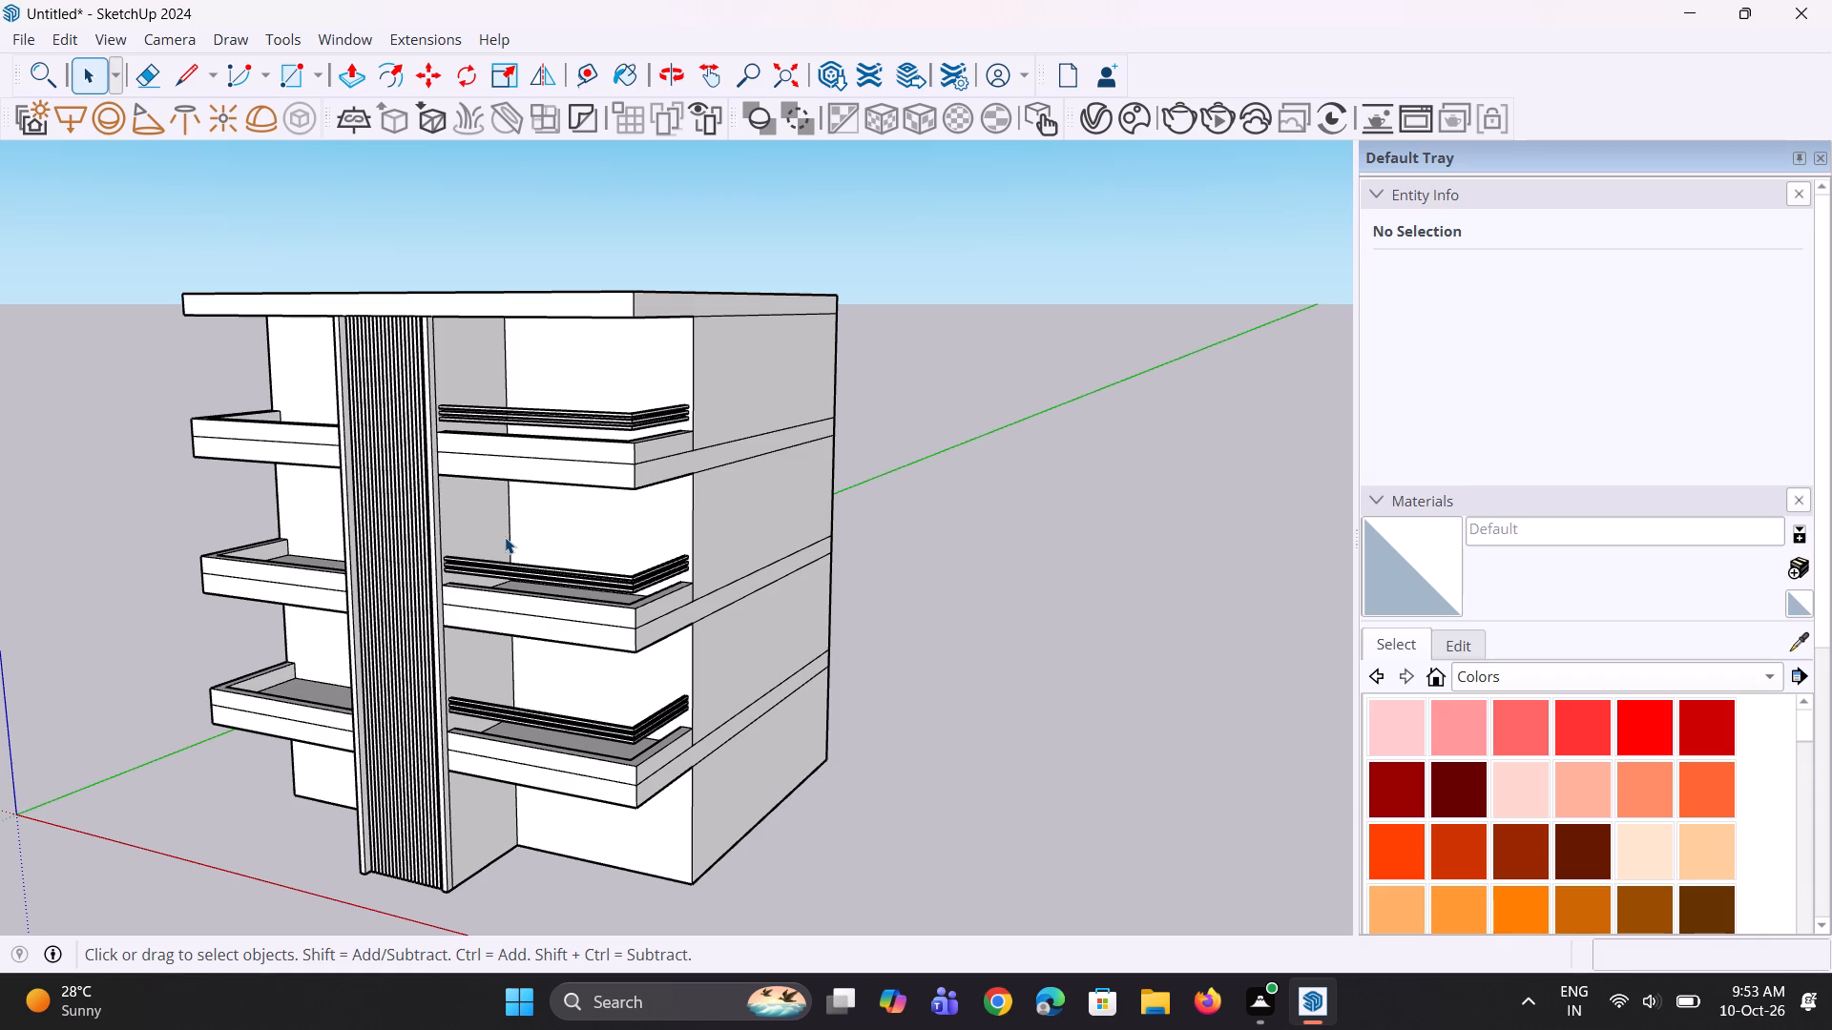
scroll(602, 473, "down", 6)
scroll(560, 540, "down", 4)
middle_click_drag(323, 720, 1156, 663)
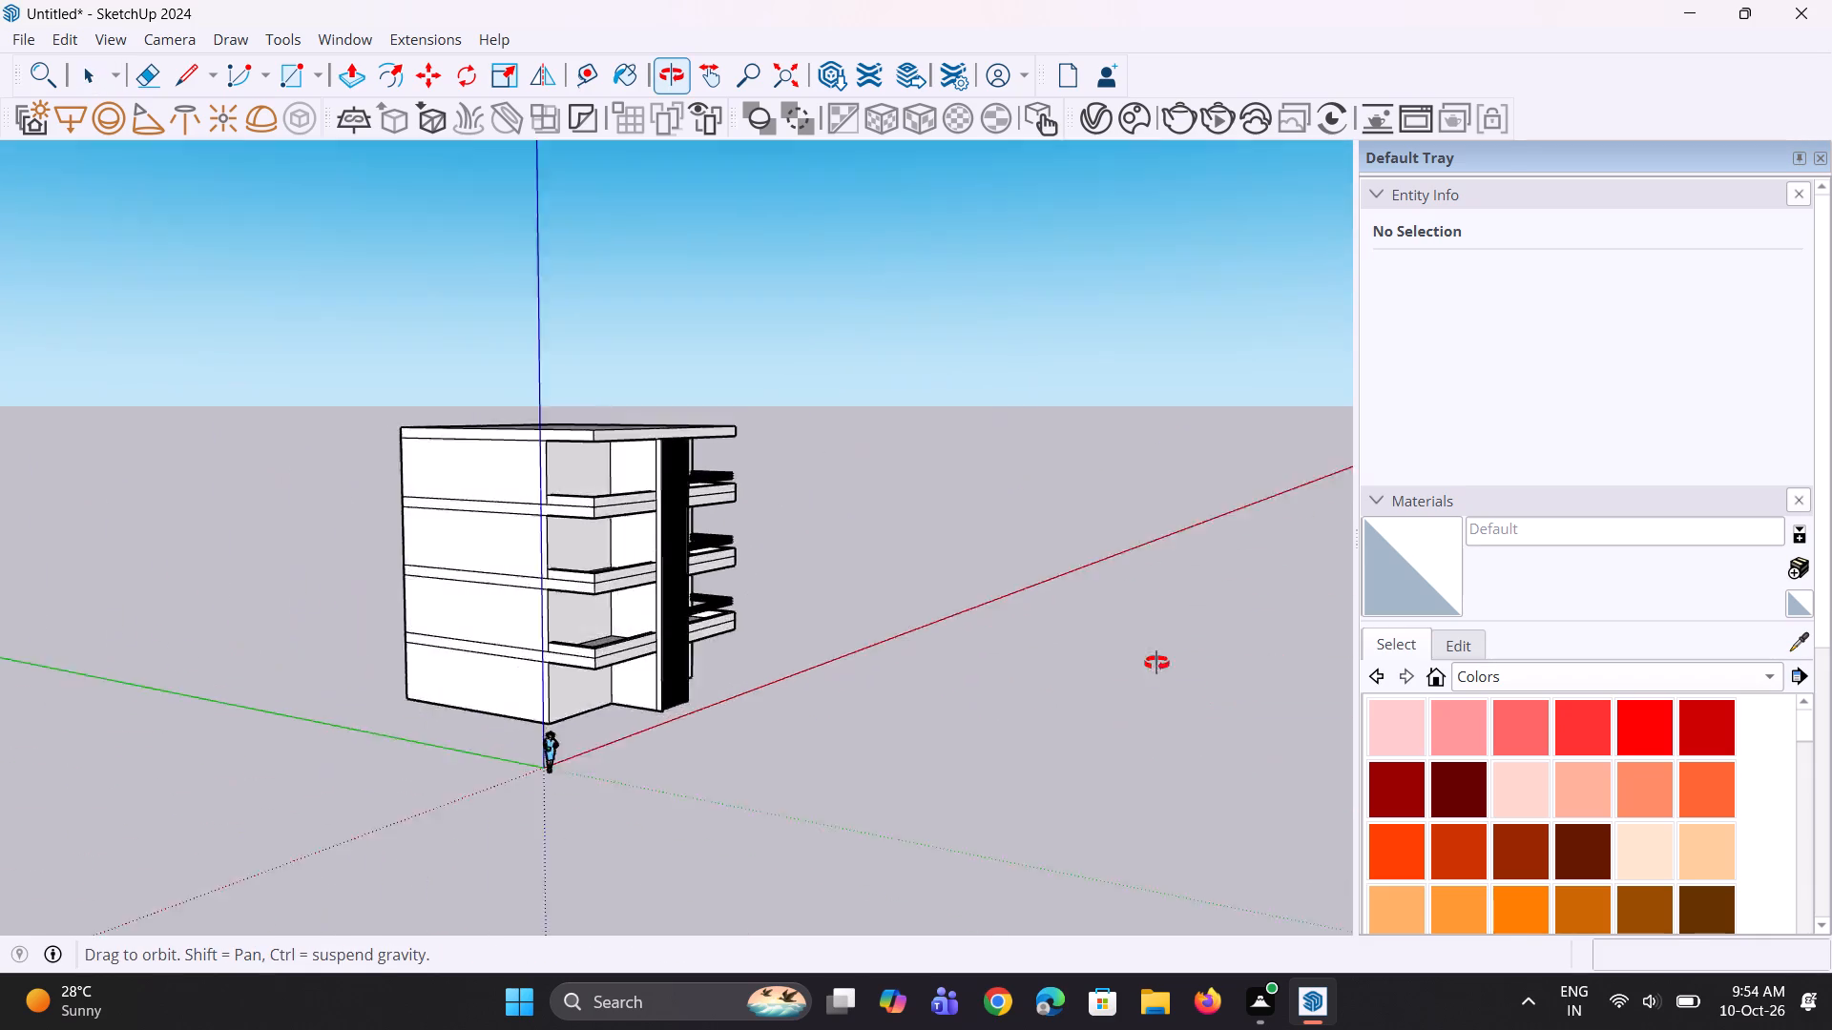
middle_click_drag(1156, 663, 1175, 656)
scroll(650, 629, "up", 9)
middle_click_drag(701, 623, 702, 689)
scroll(753, 649, "up", 6)
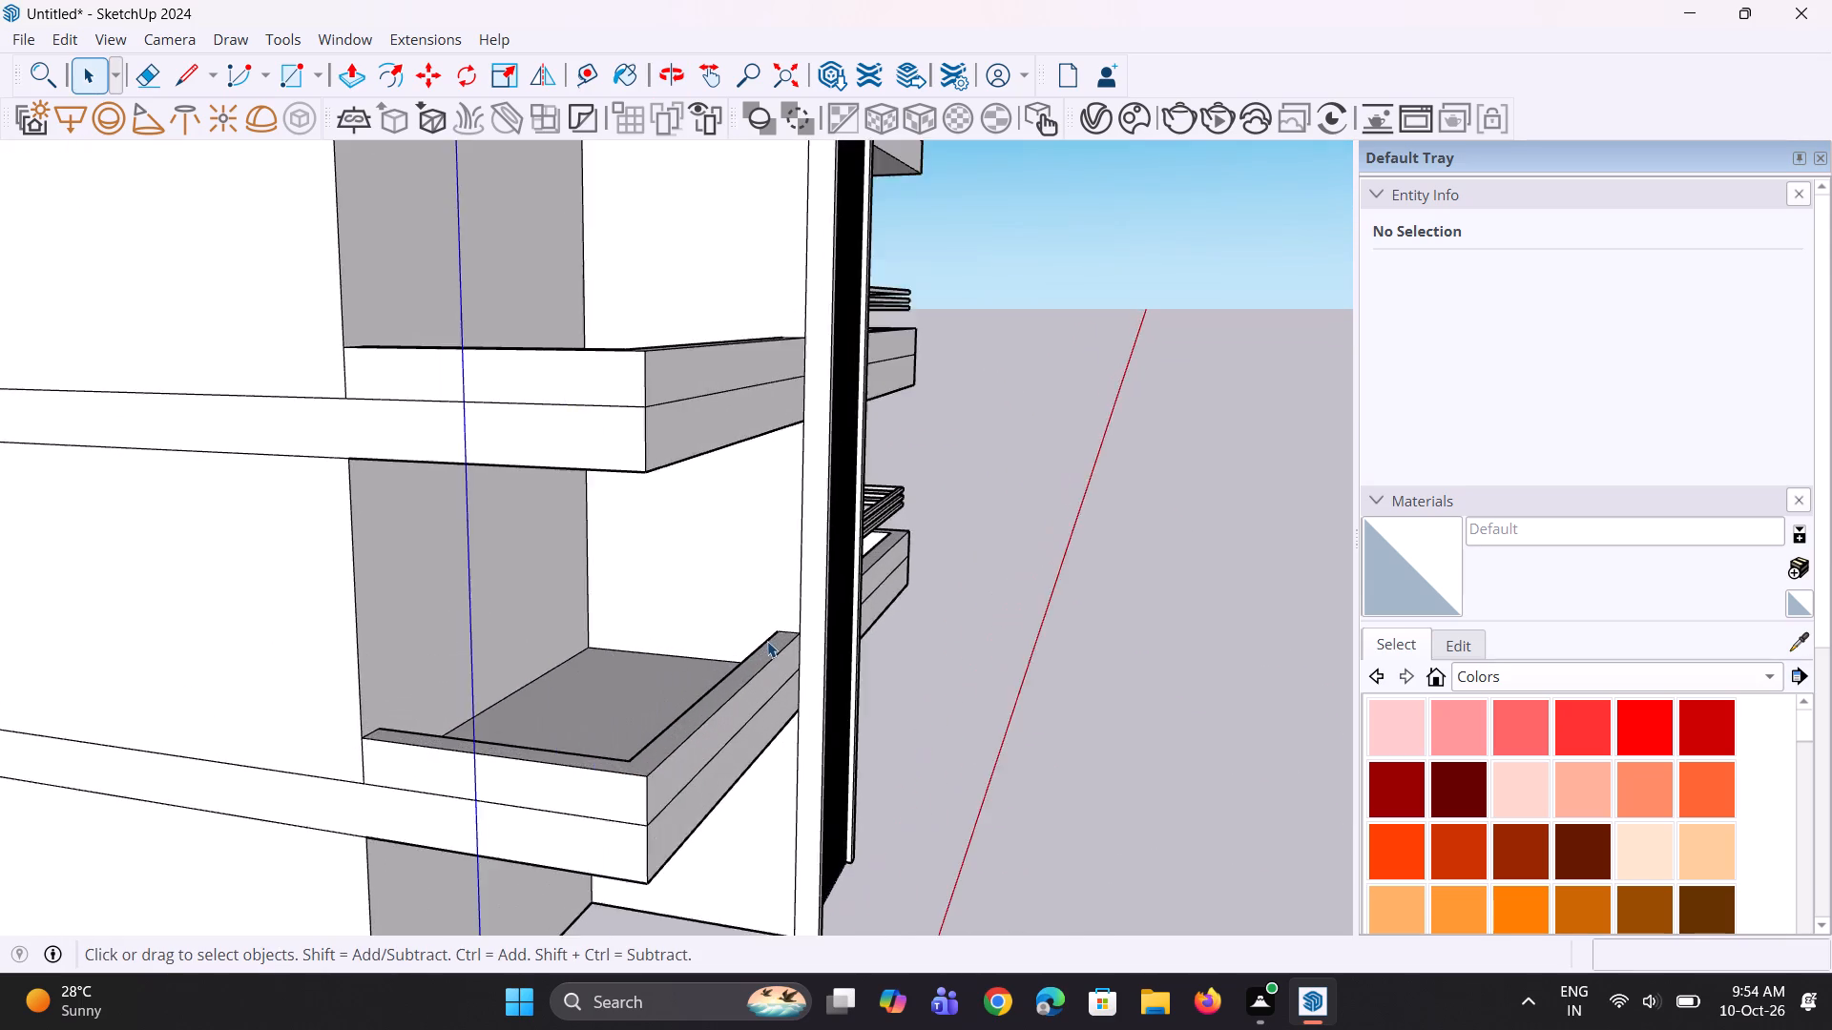
scroll(767, 641, "up", 7)
key("l")
scroll(828, 617, "up", 3)
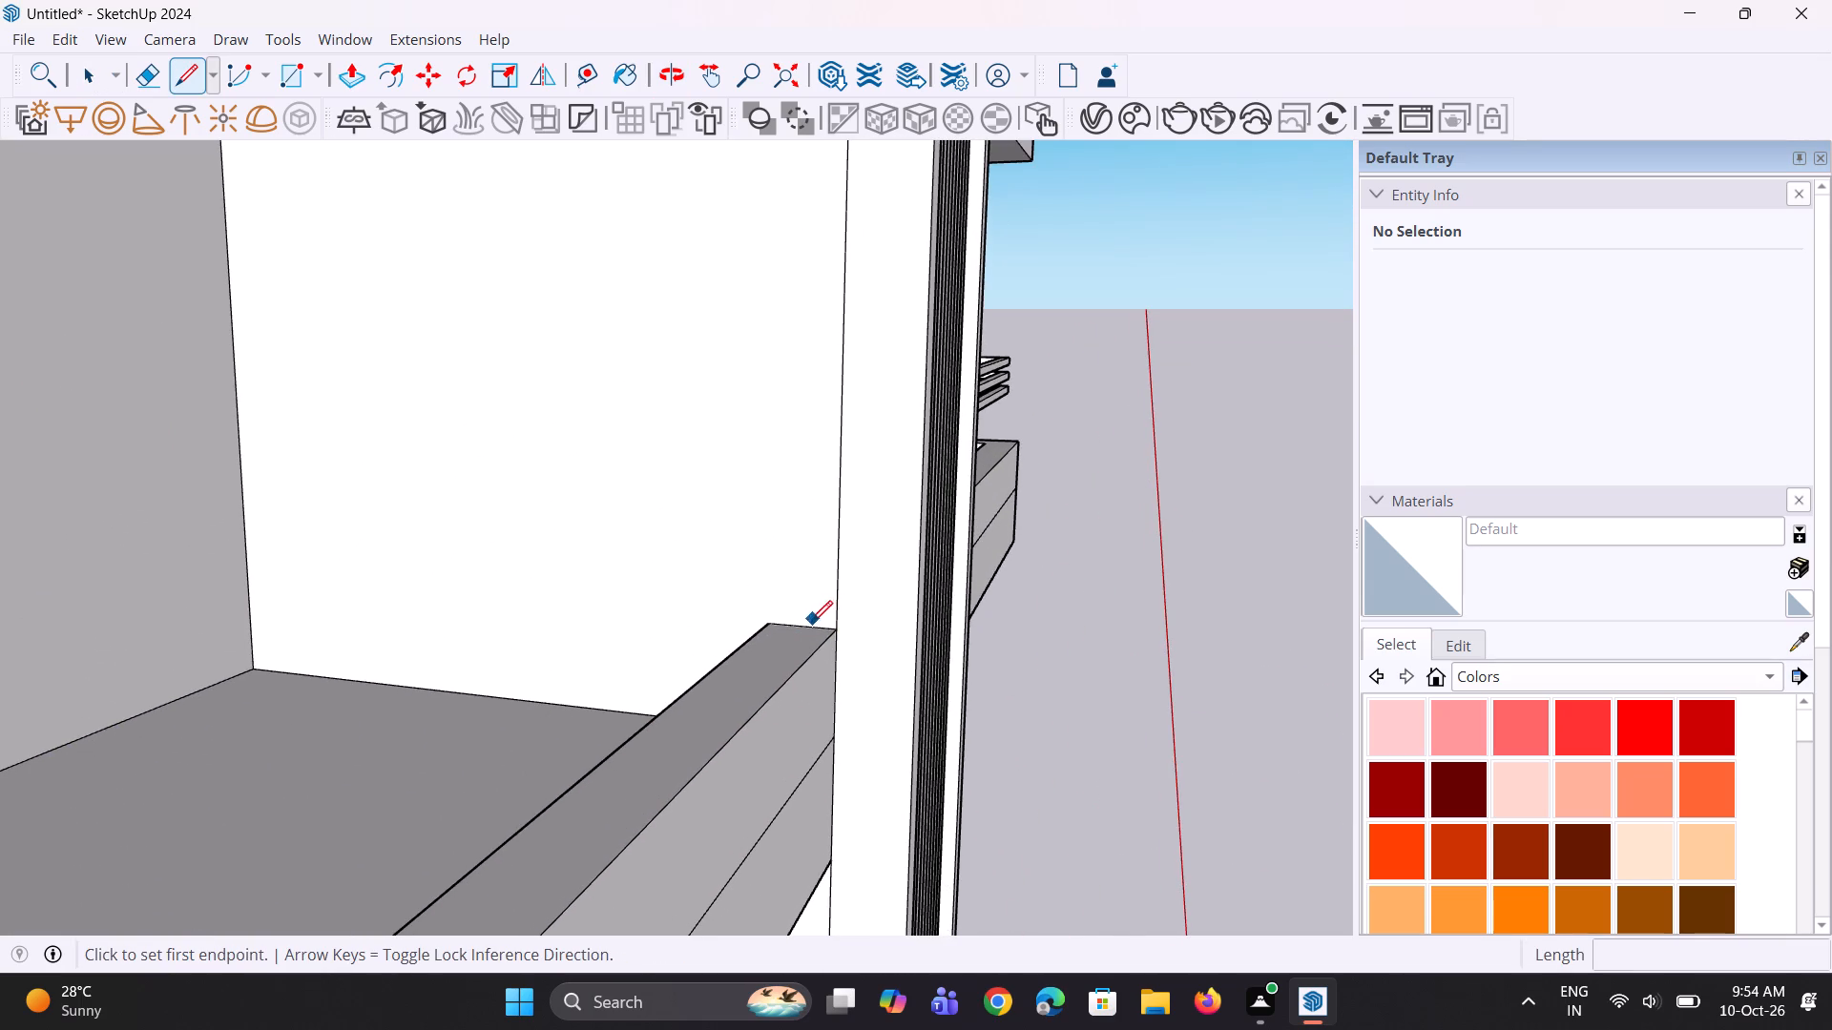
left_click(804, 631)
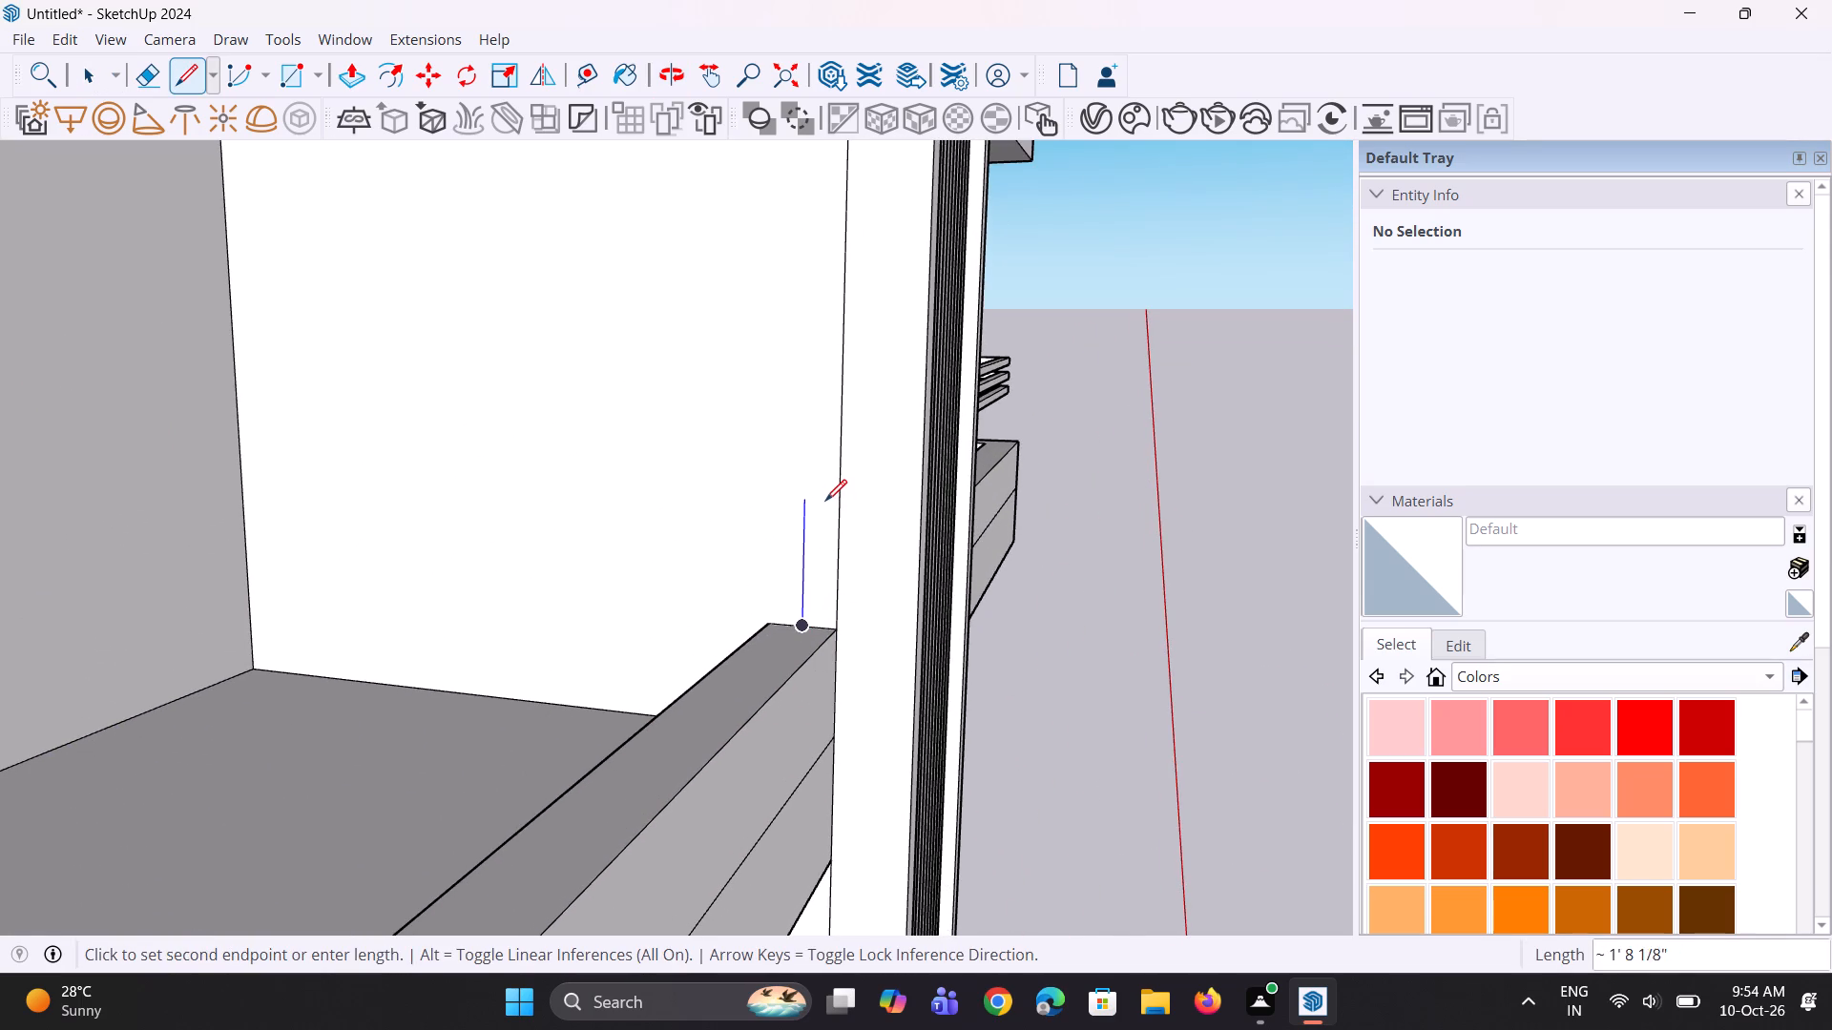
left_click(825, 497)
scroll(805, 592, "up", 2)
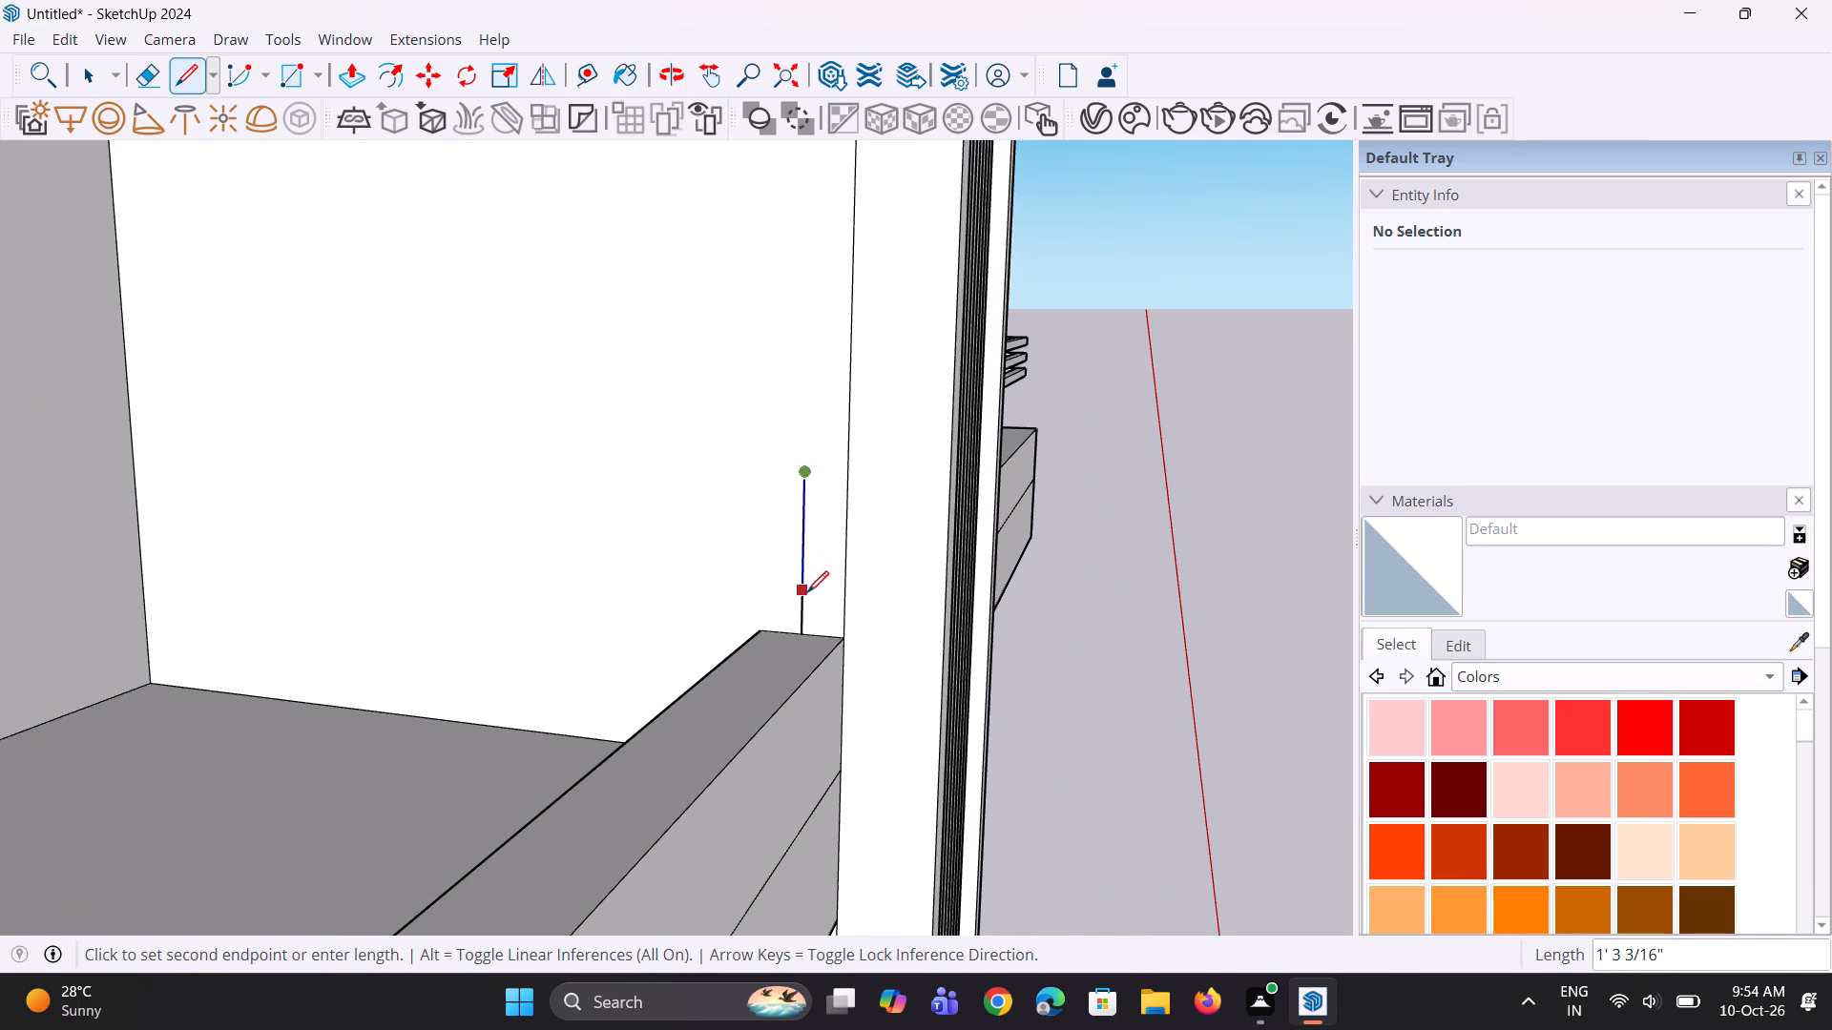
left_click(809, 554)
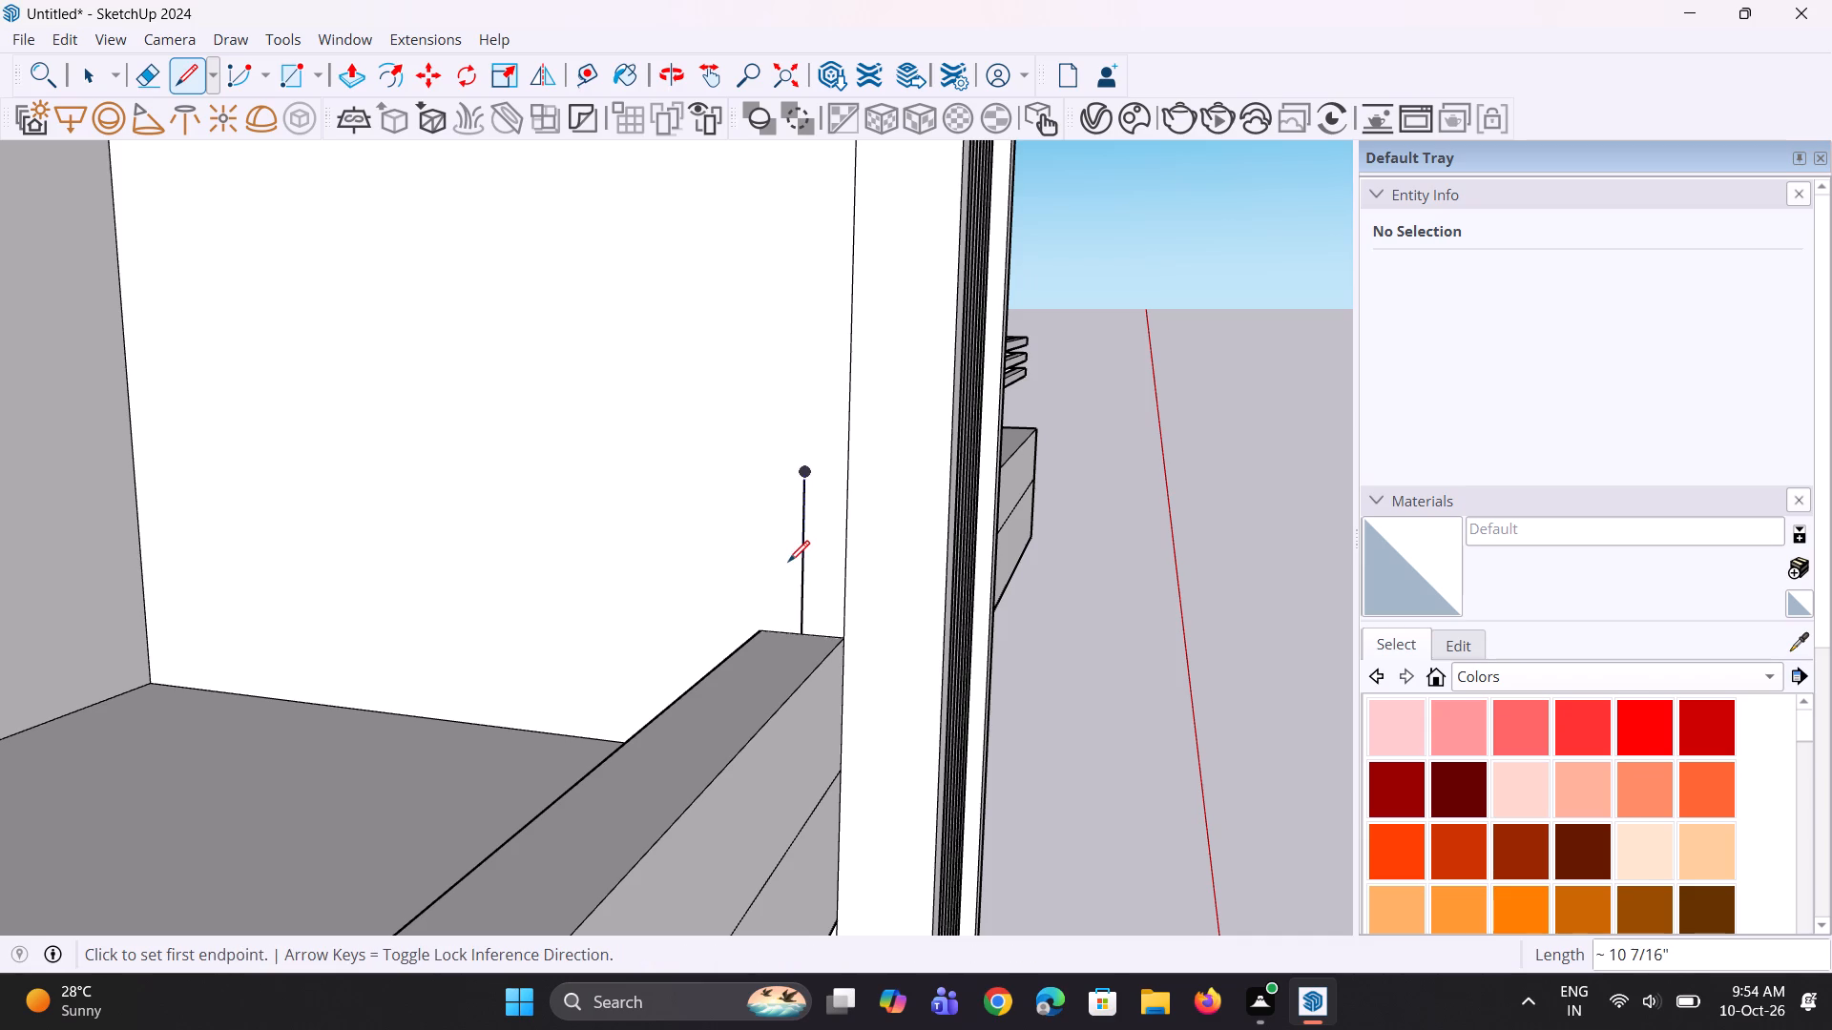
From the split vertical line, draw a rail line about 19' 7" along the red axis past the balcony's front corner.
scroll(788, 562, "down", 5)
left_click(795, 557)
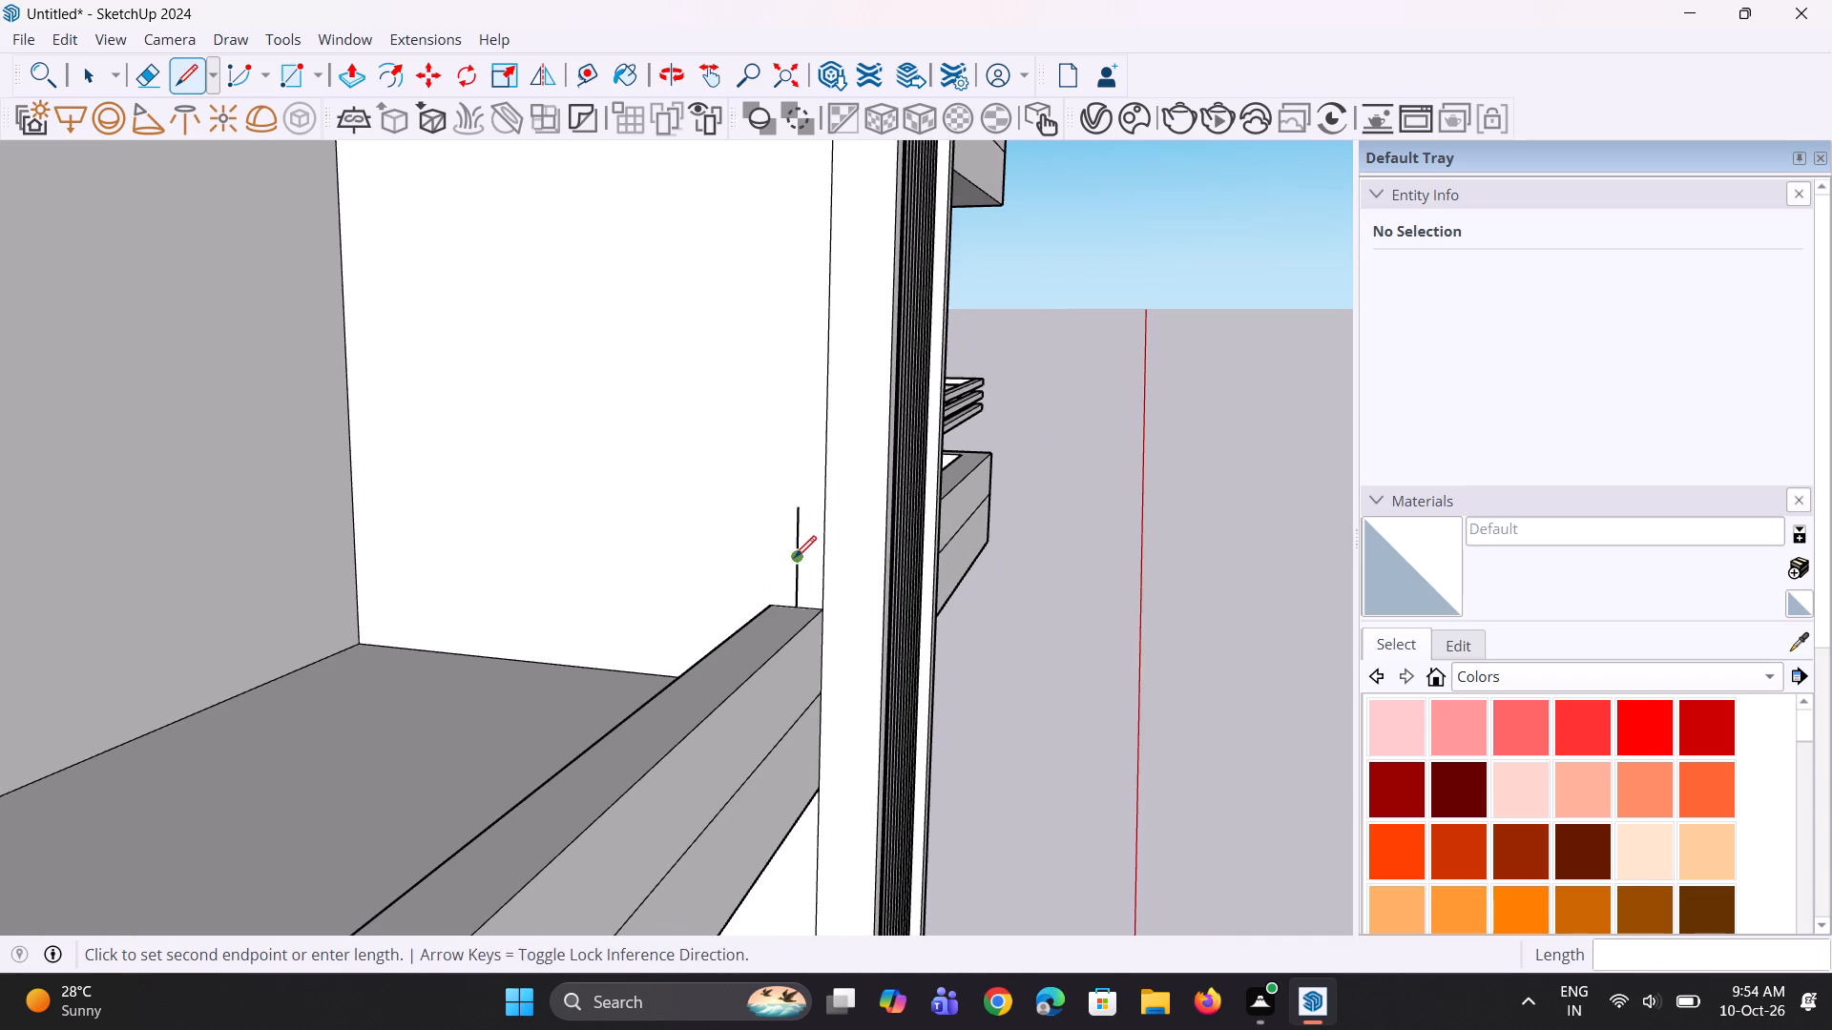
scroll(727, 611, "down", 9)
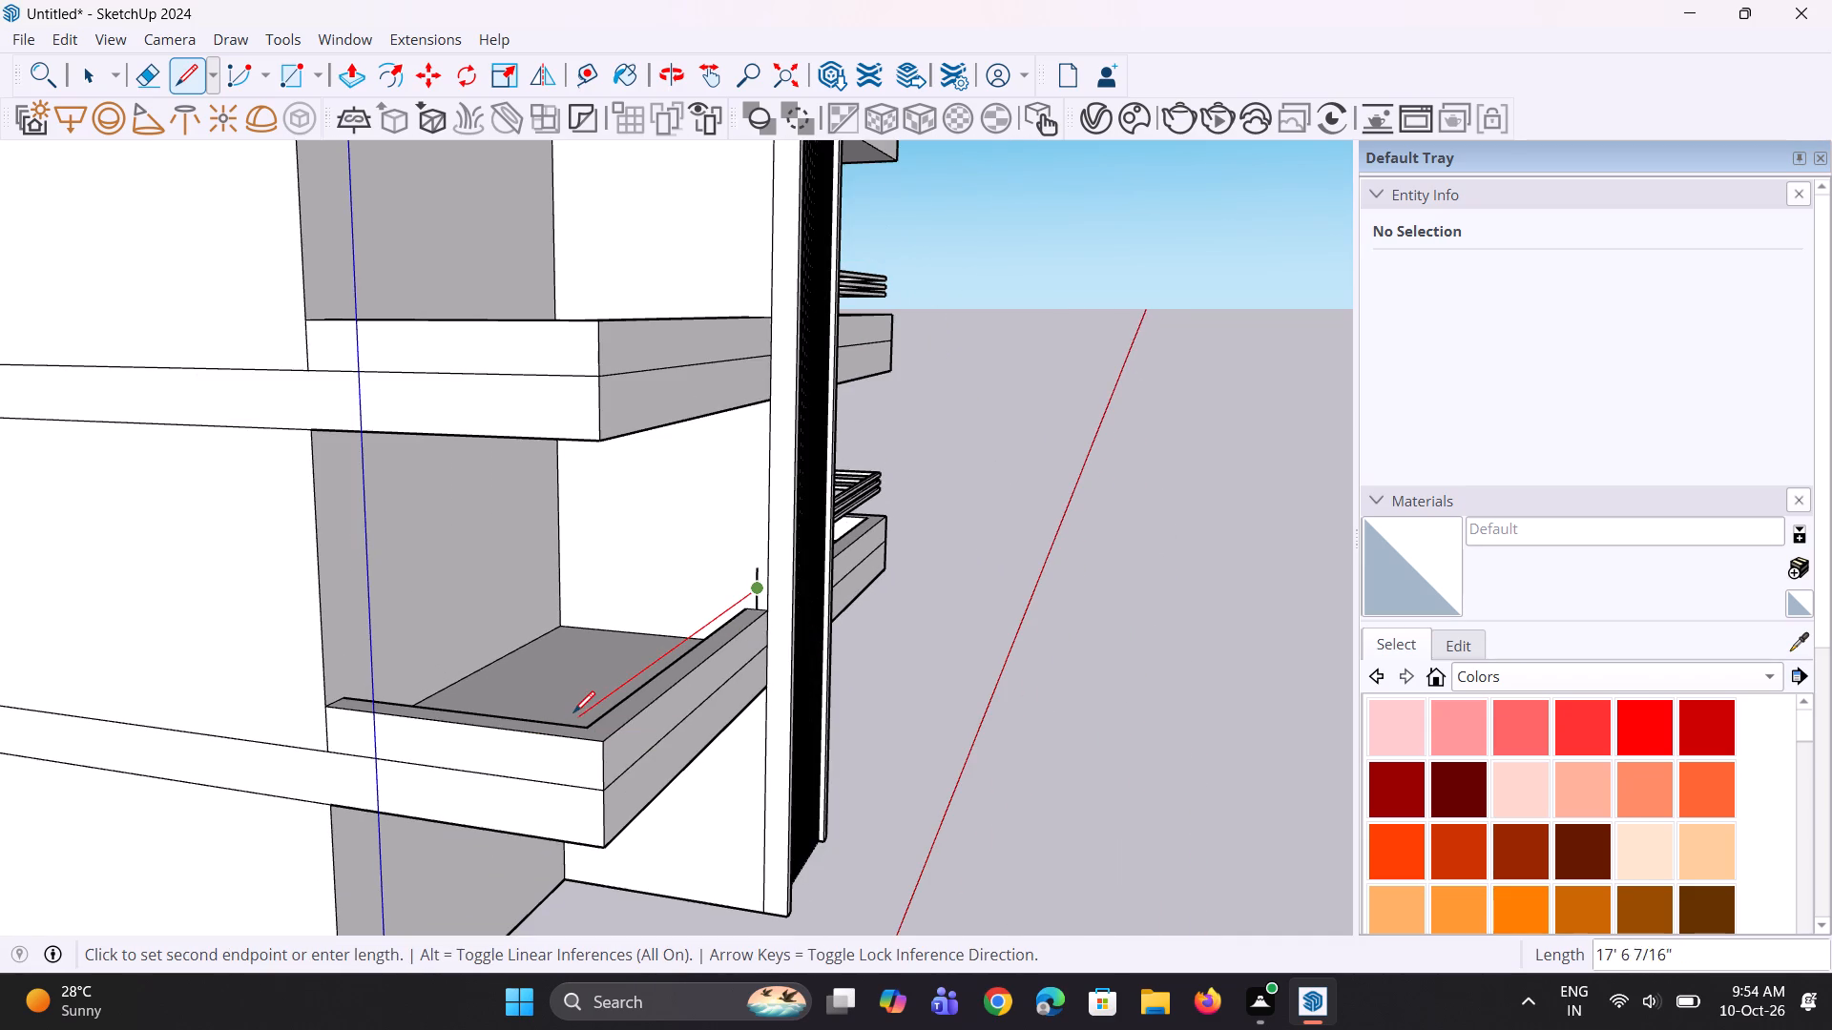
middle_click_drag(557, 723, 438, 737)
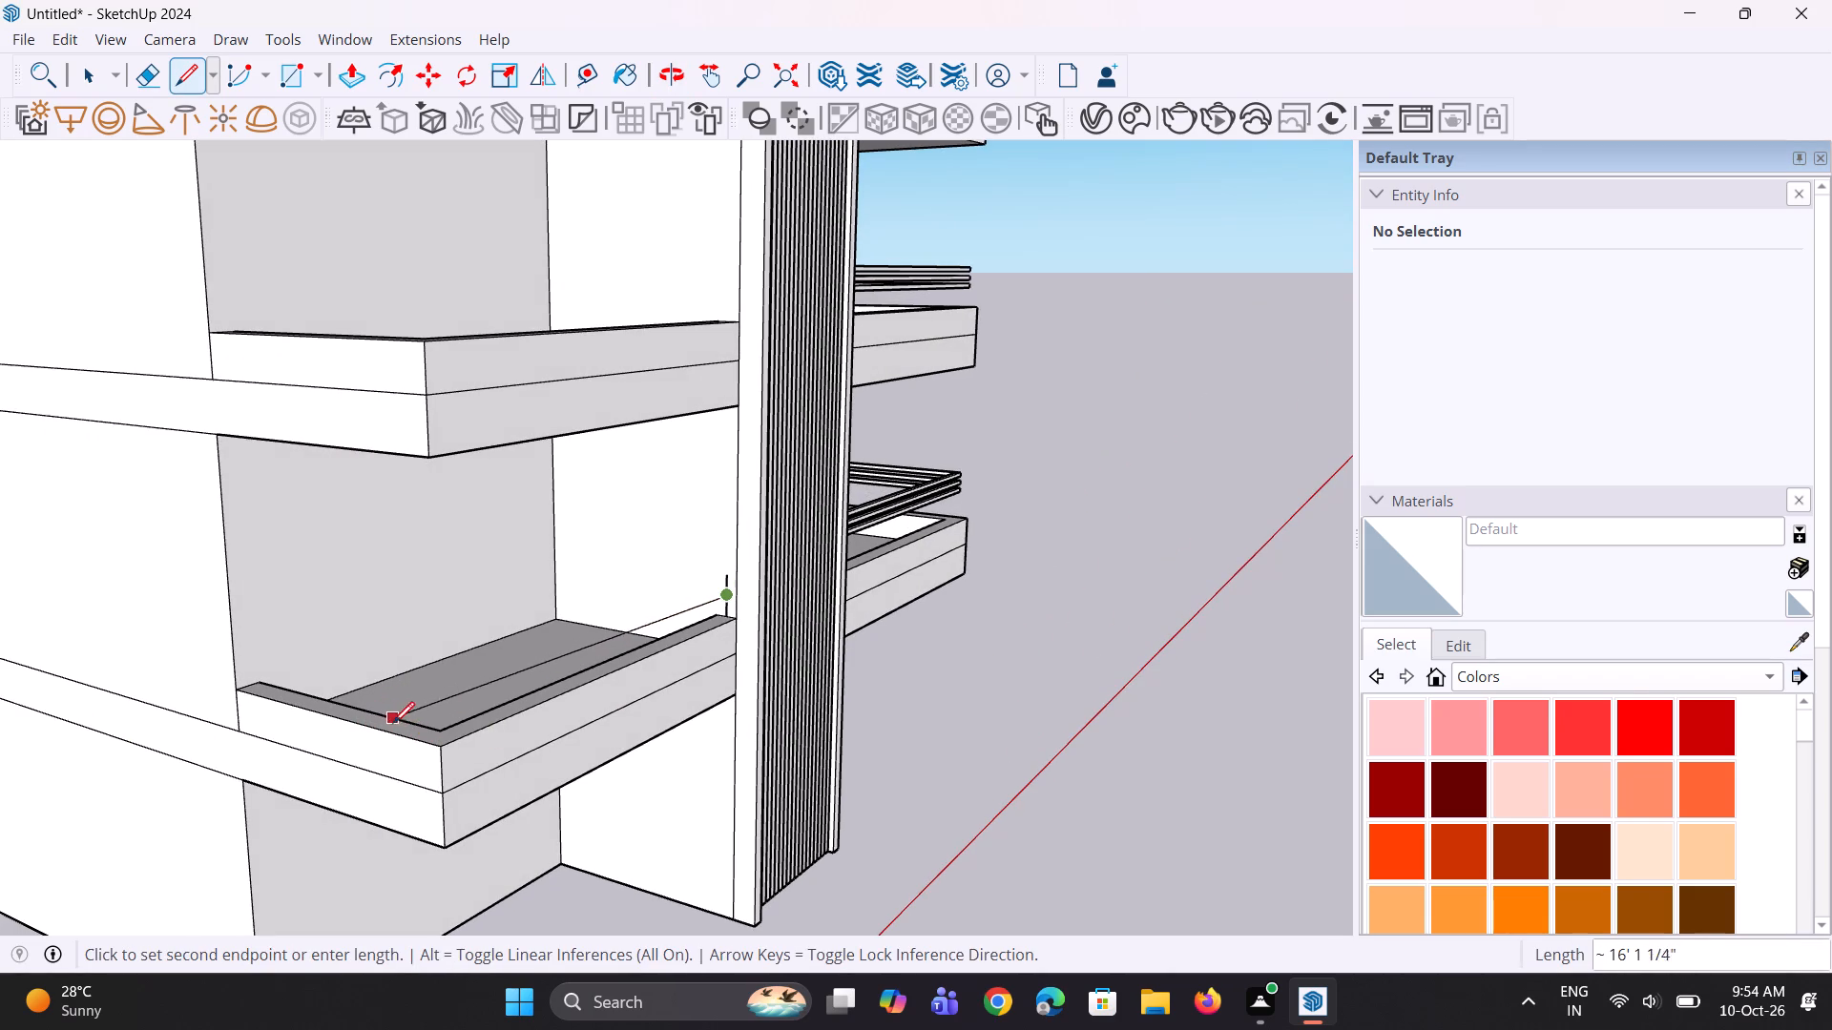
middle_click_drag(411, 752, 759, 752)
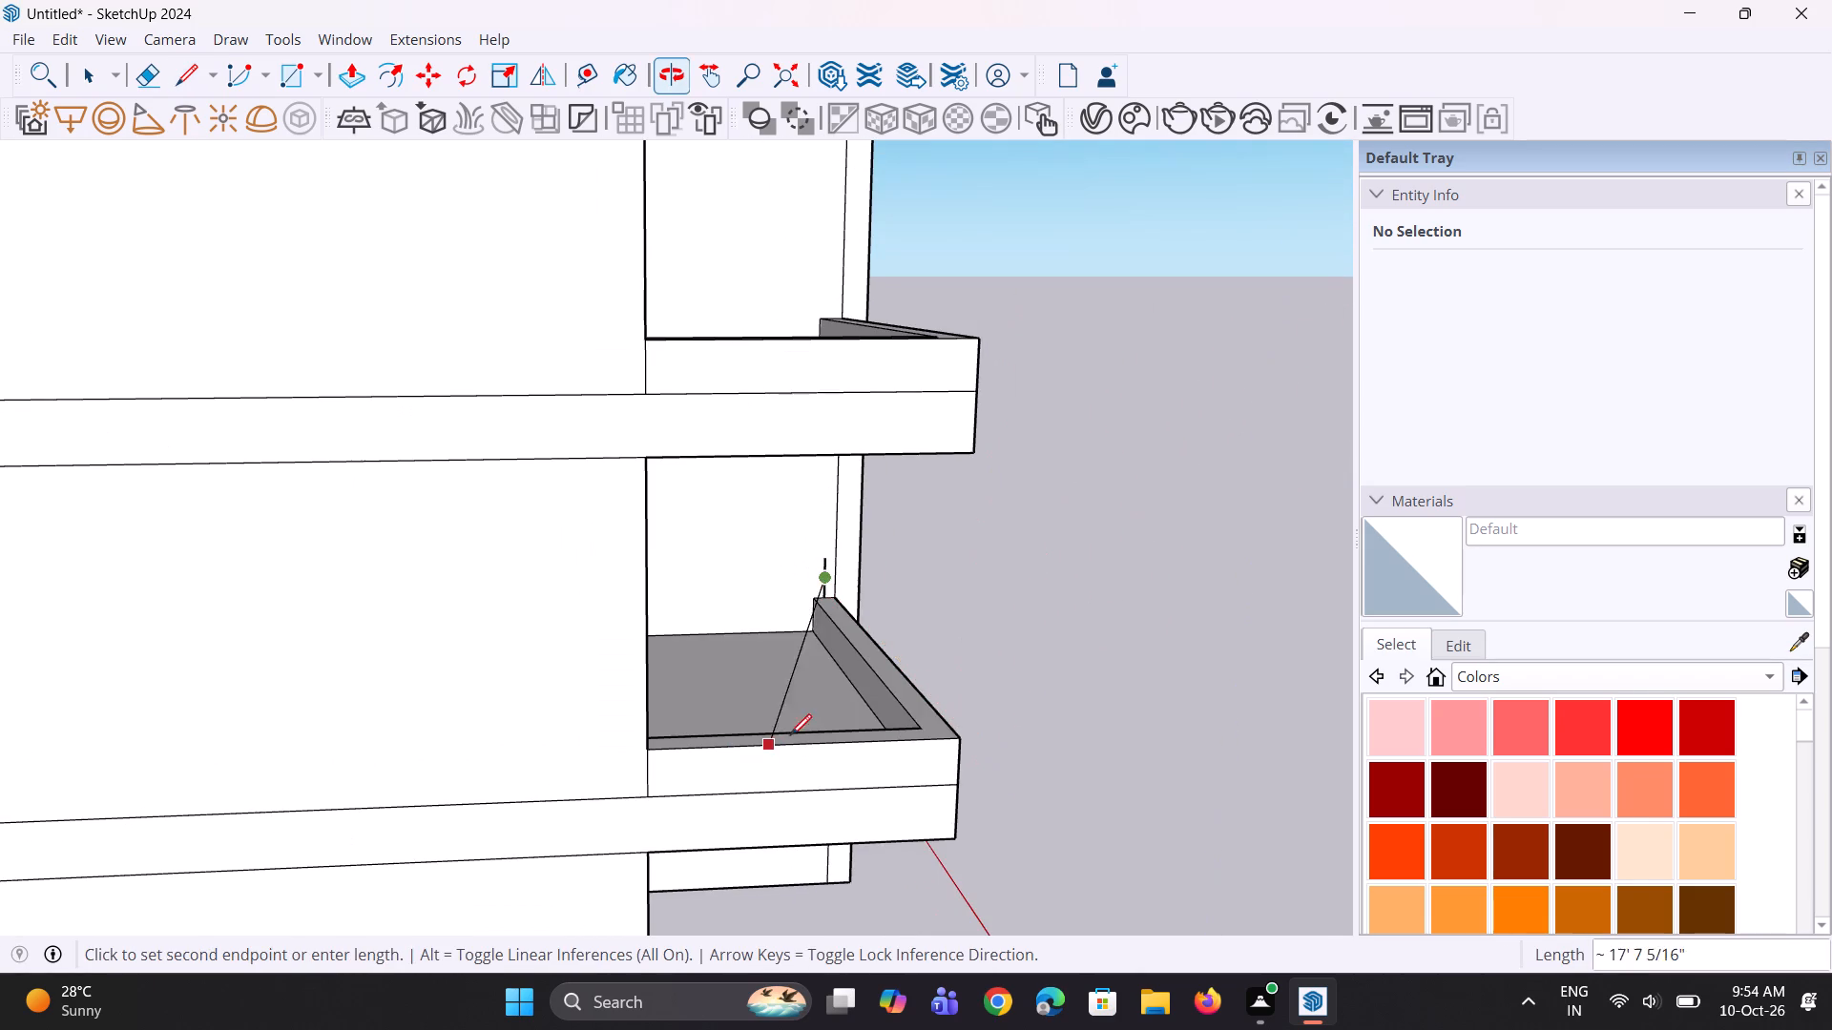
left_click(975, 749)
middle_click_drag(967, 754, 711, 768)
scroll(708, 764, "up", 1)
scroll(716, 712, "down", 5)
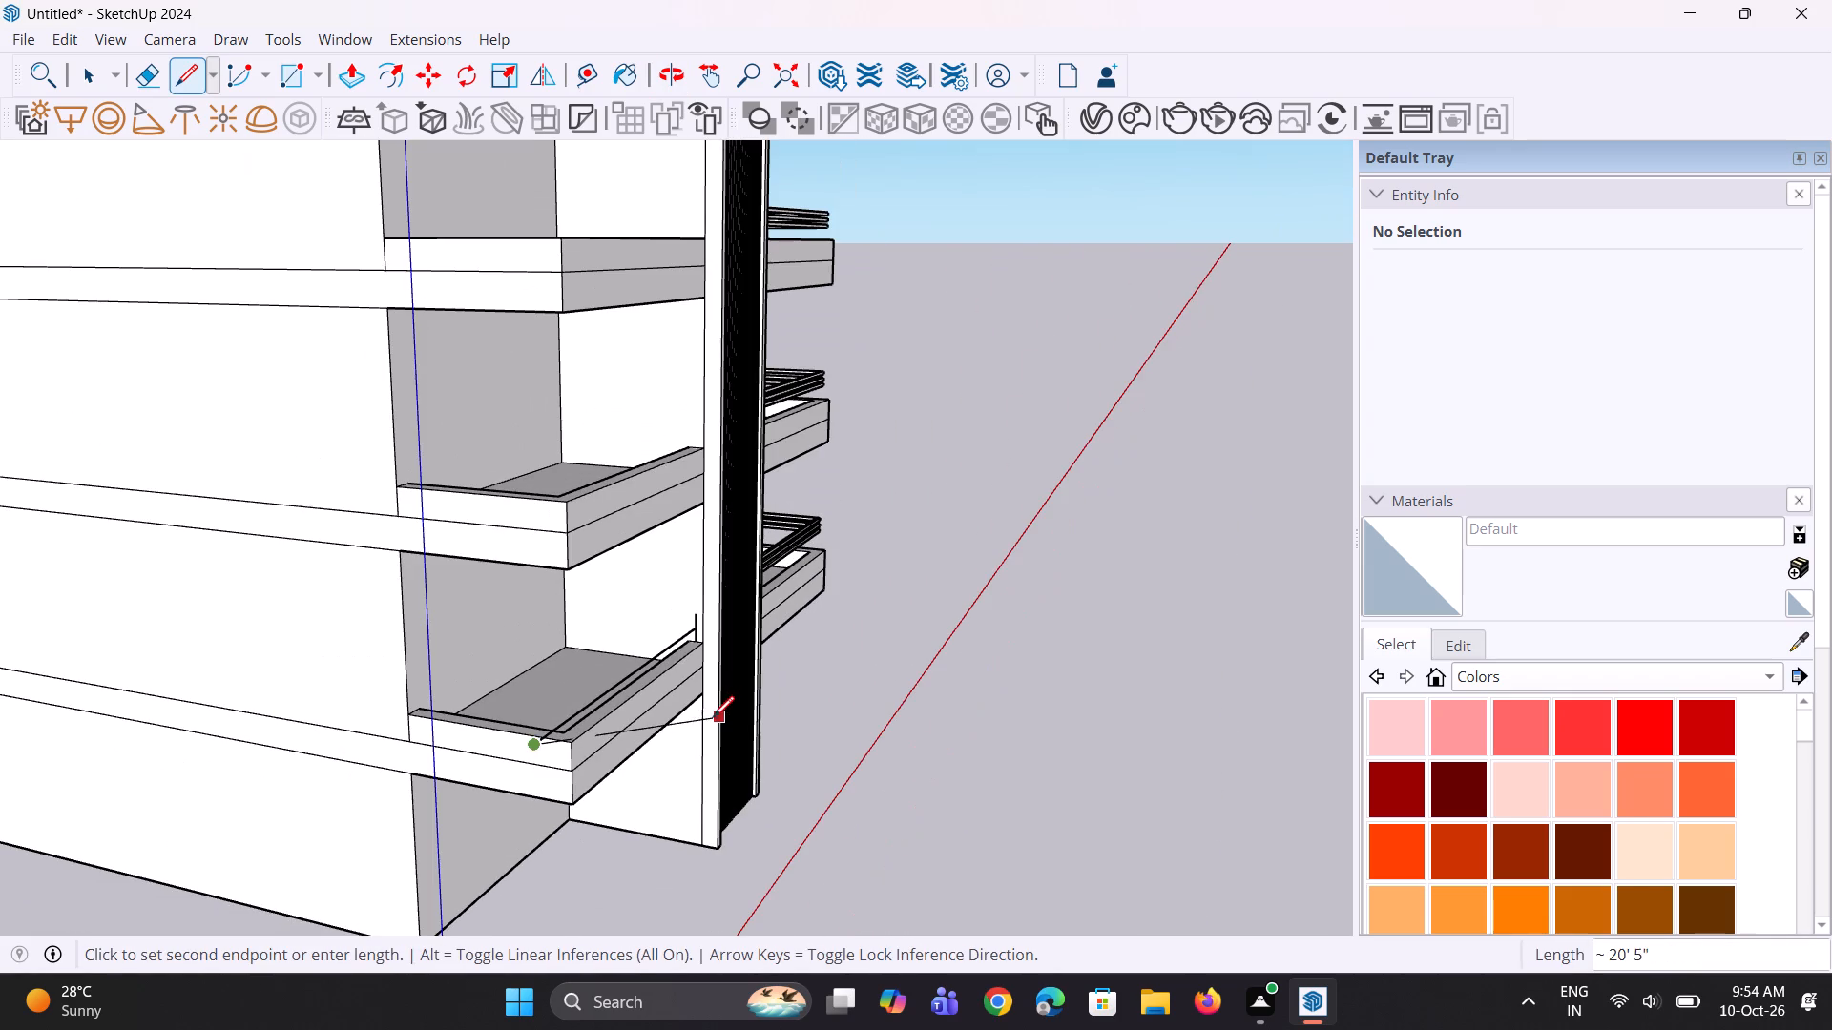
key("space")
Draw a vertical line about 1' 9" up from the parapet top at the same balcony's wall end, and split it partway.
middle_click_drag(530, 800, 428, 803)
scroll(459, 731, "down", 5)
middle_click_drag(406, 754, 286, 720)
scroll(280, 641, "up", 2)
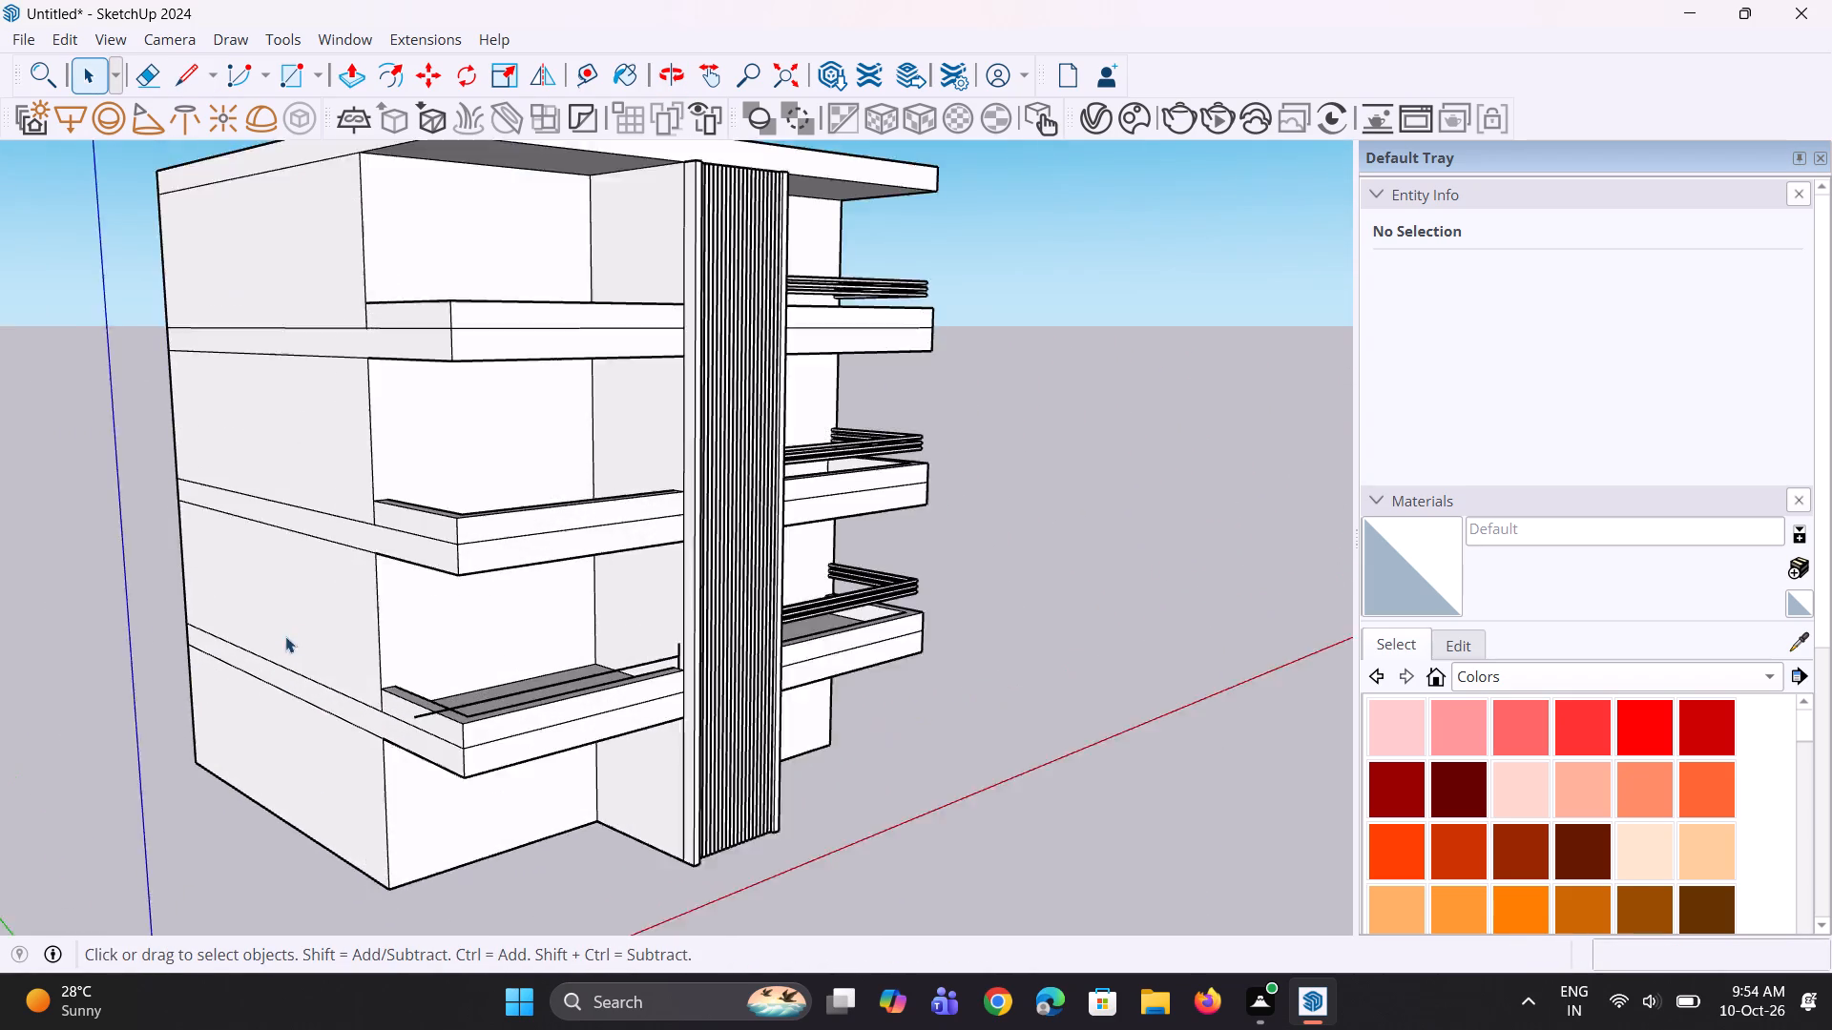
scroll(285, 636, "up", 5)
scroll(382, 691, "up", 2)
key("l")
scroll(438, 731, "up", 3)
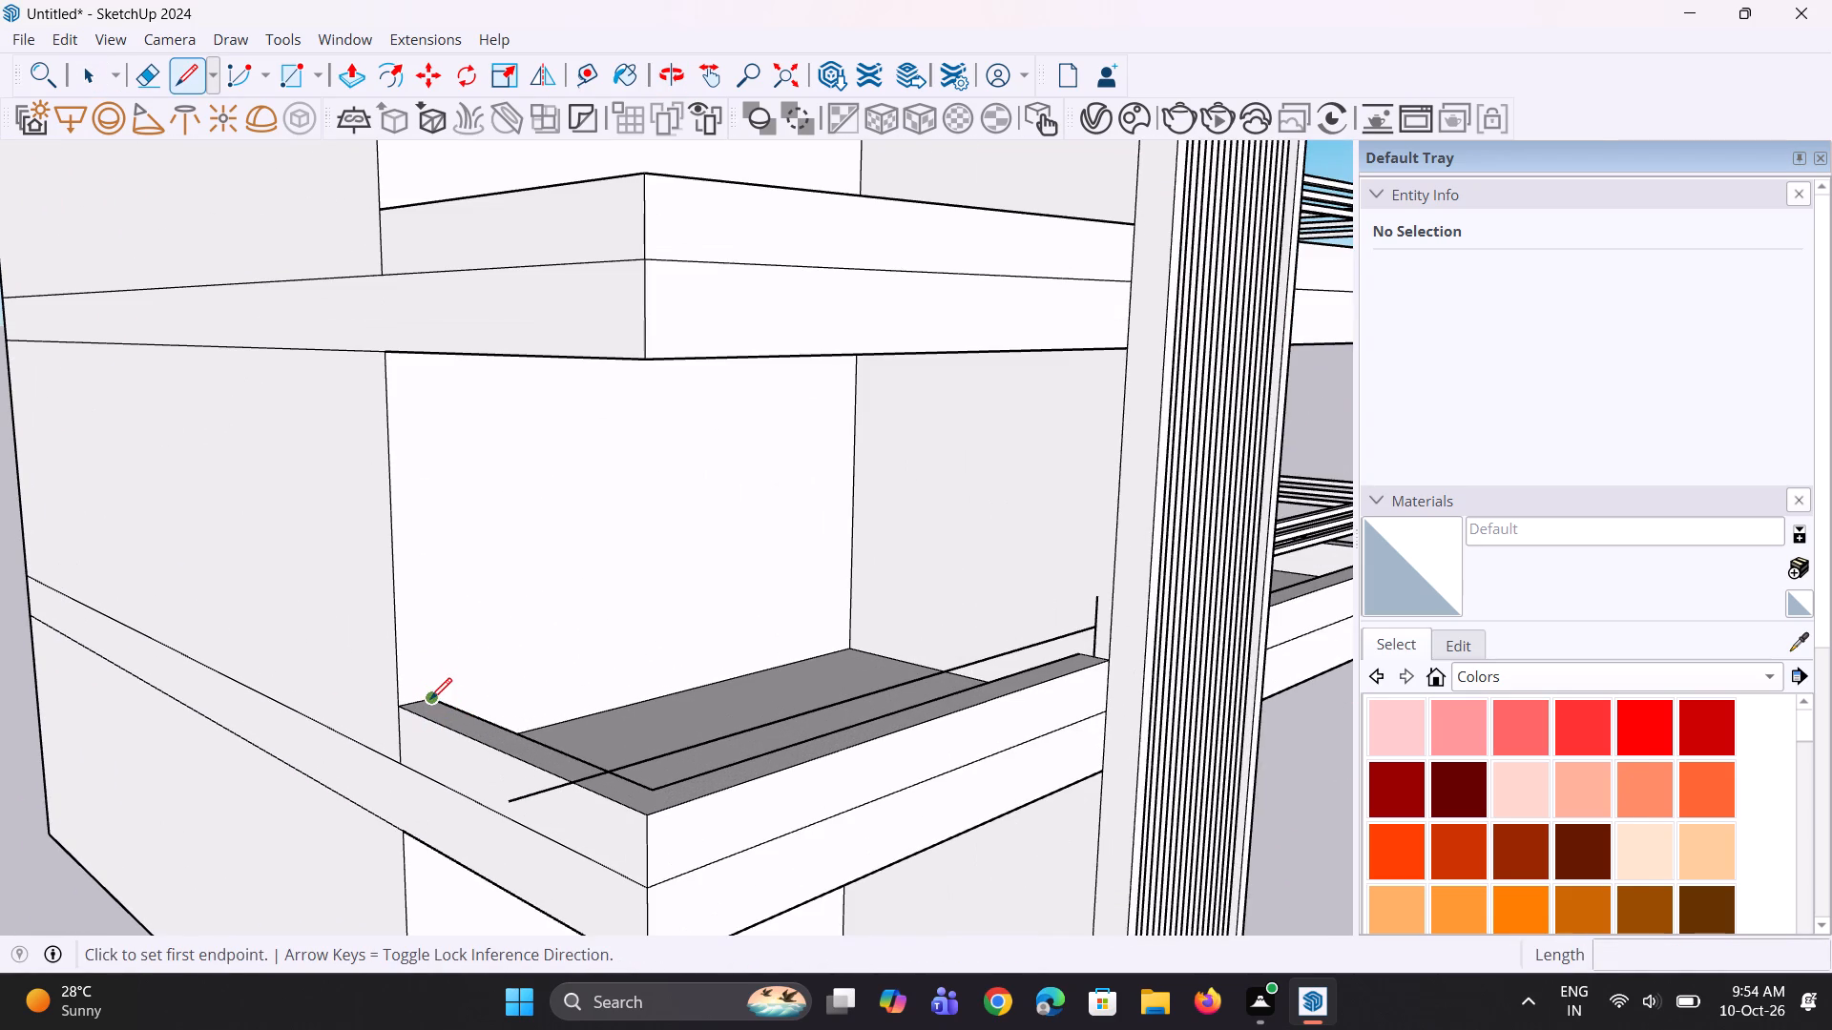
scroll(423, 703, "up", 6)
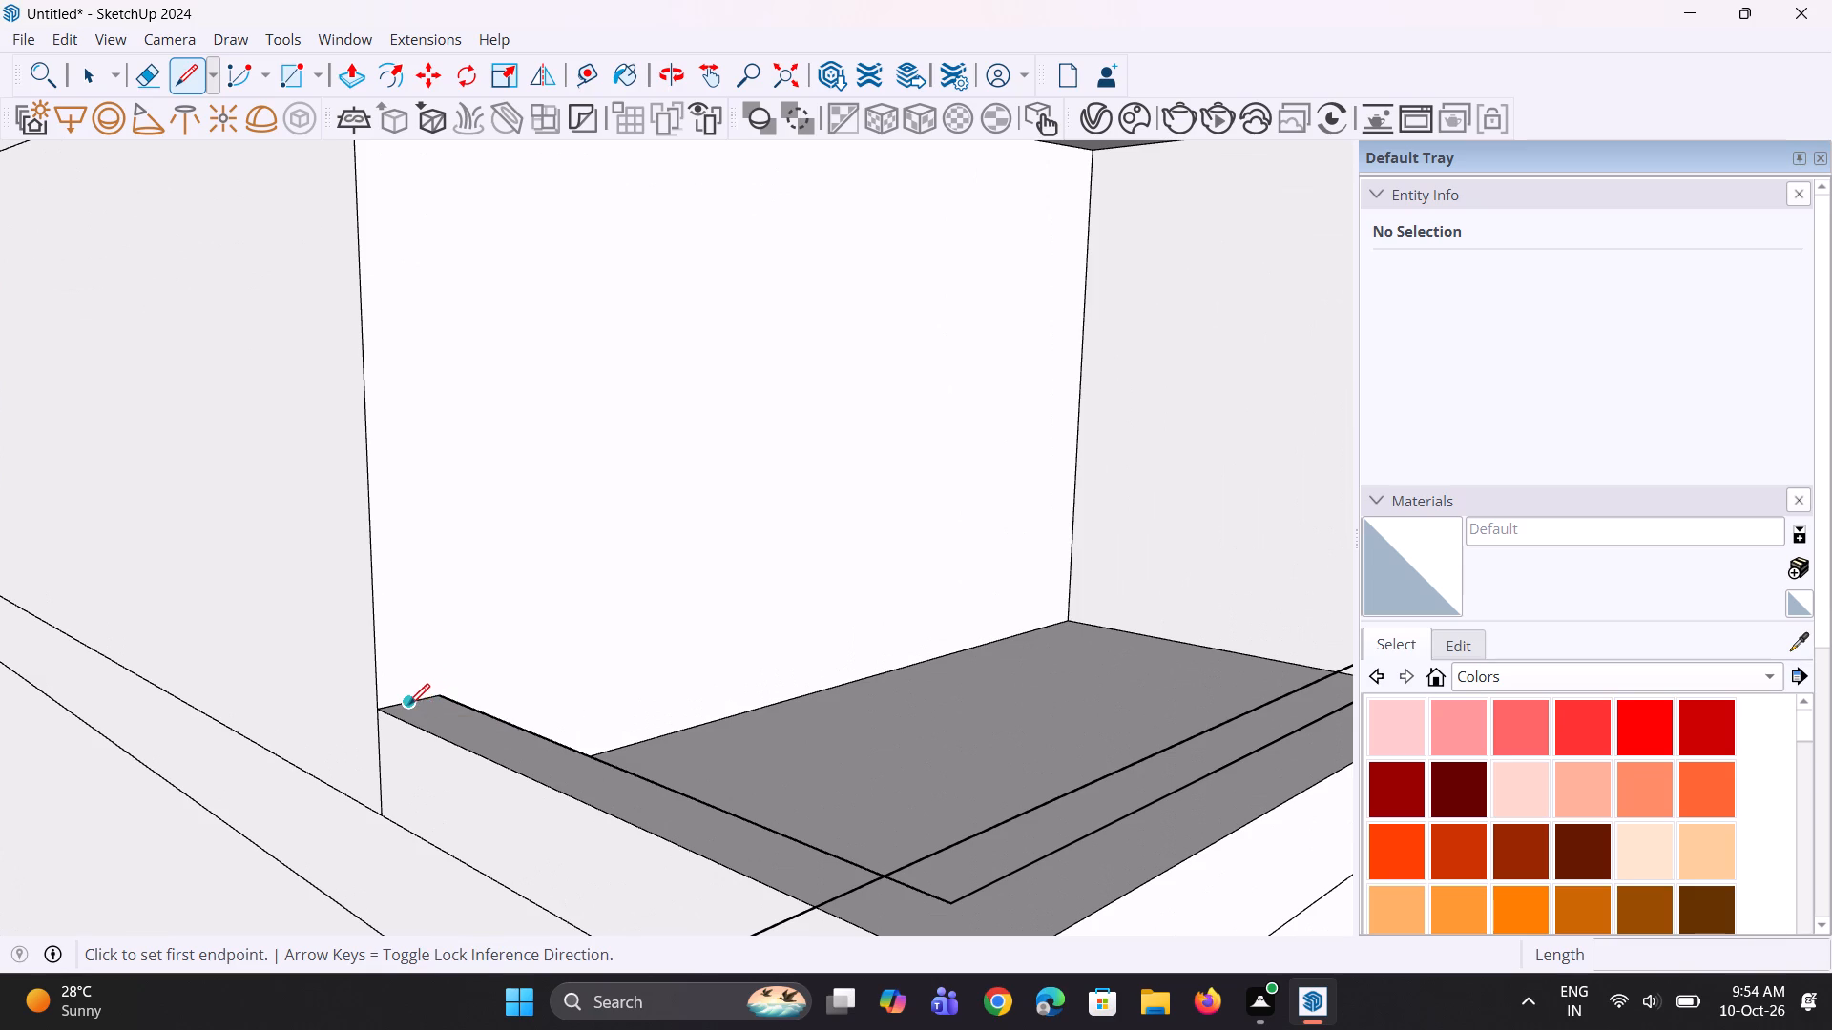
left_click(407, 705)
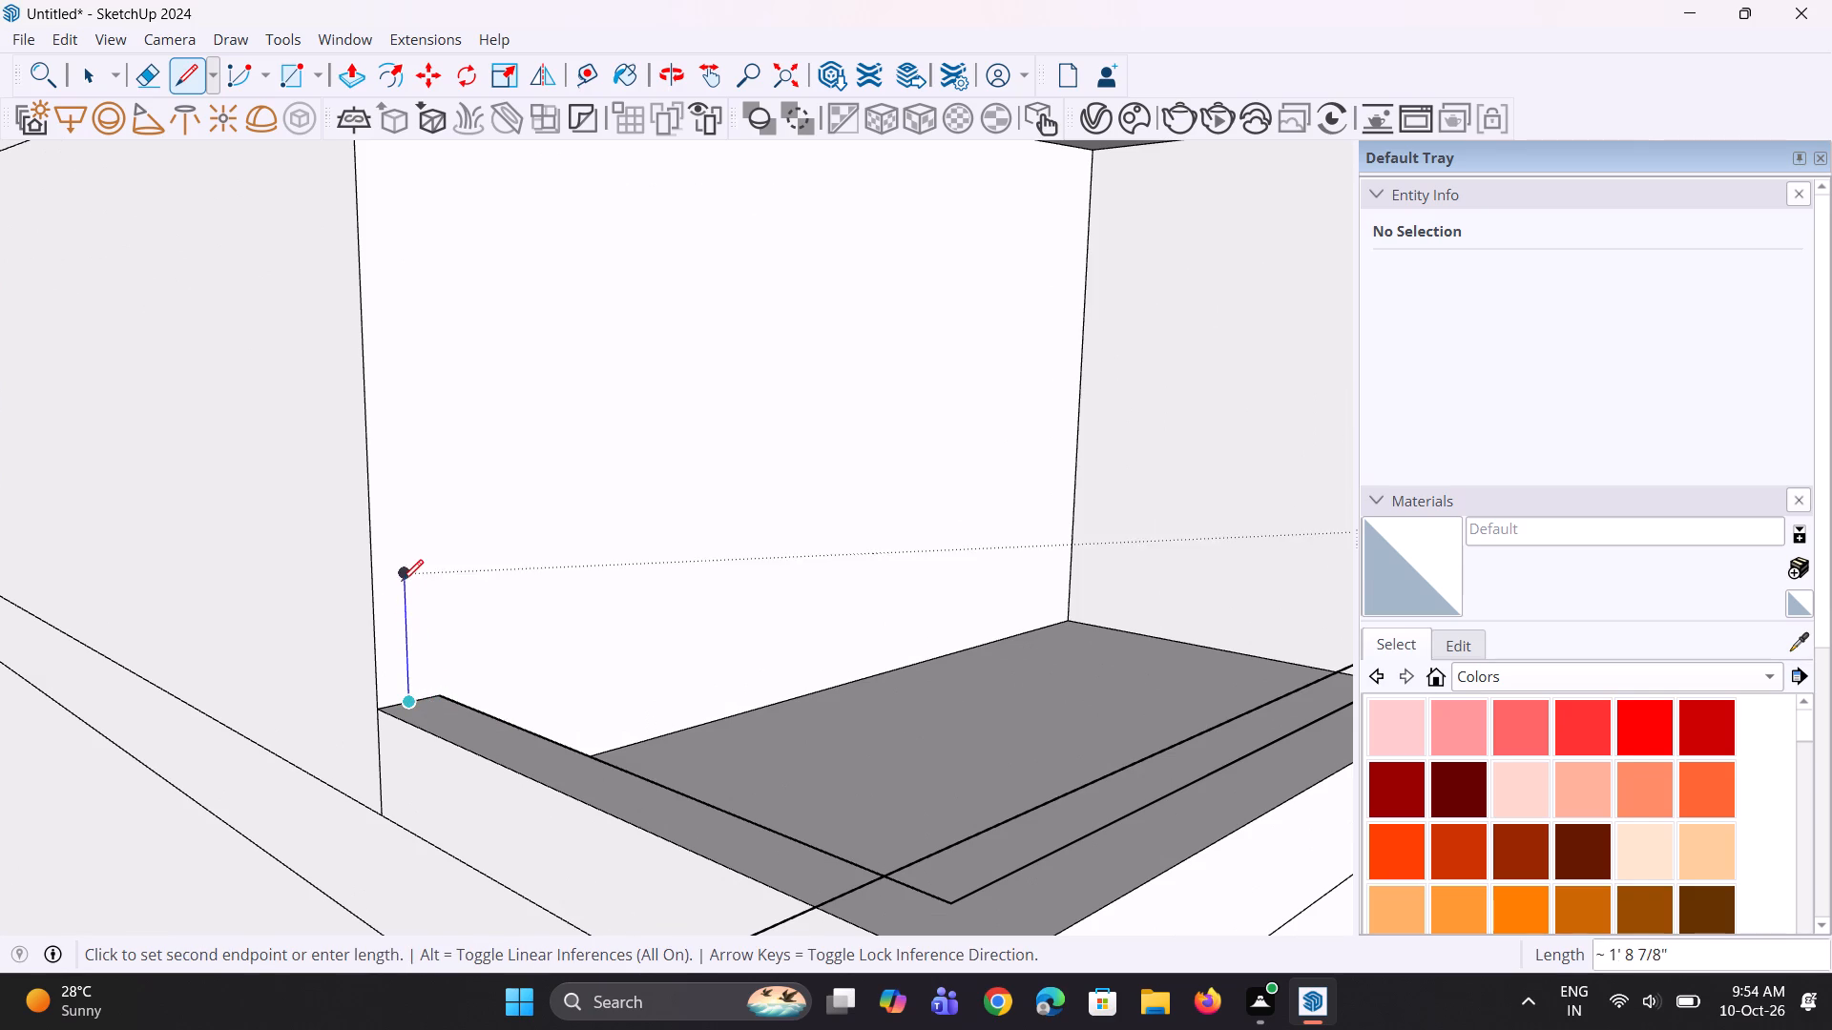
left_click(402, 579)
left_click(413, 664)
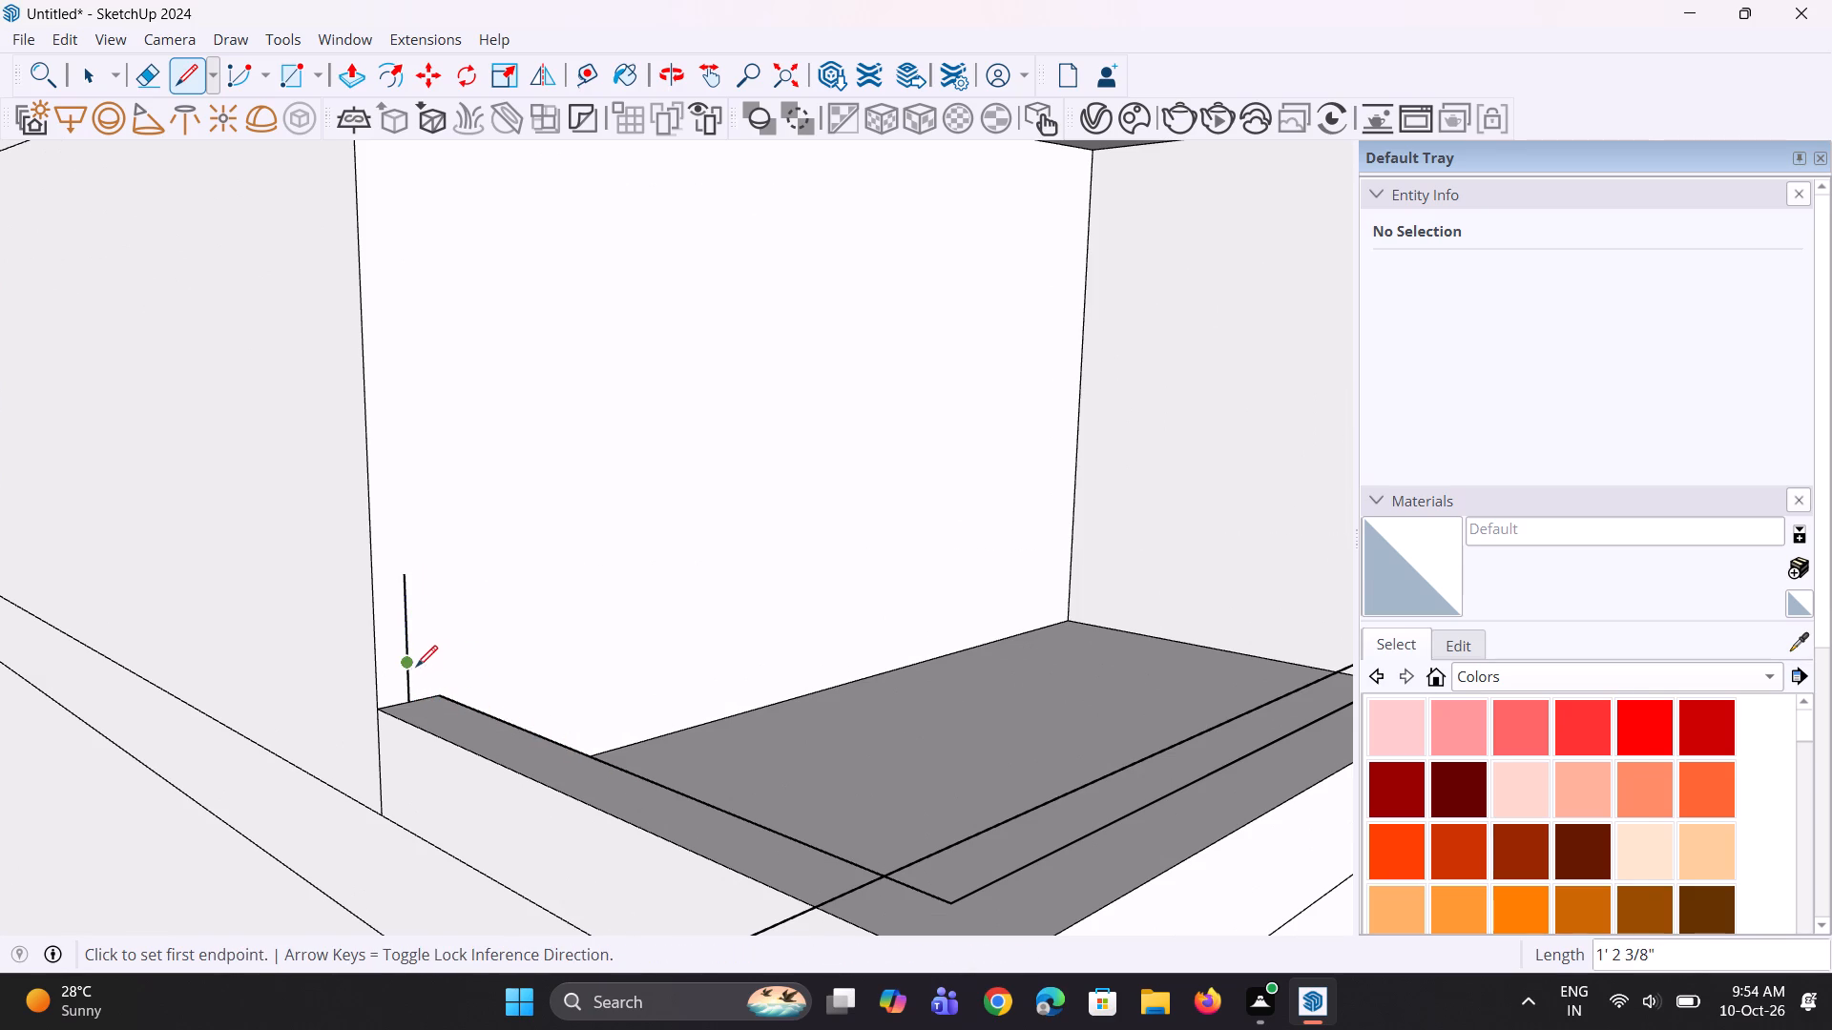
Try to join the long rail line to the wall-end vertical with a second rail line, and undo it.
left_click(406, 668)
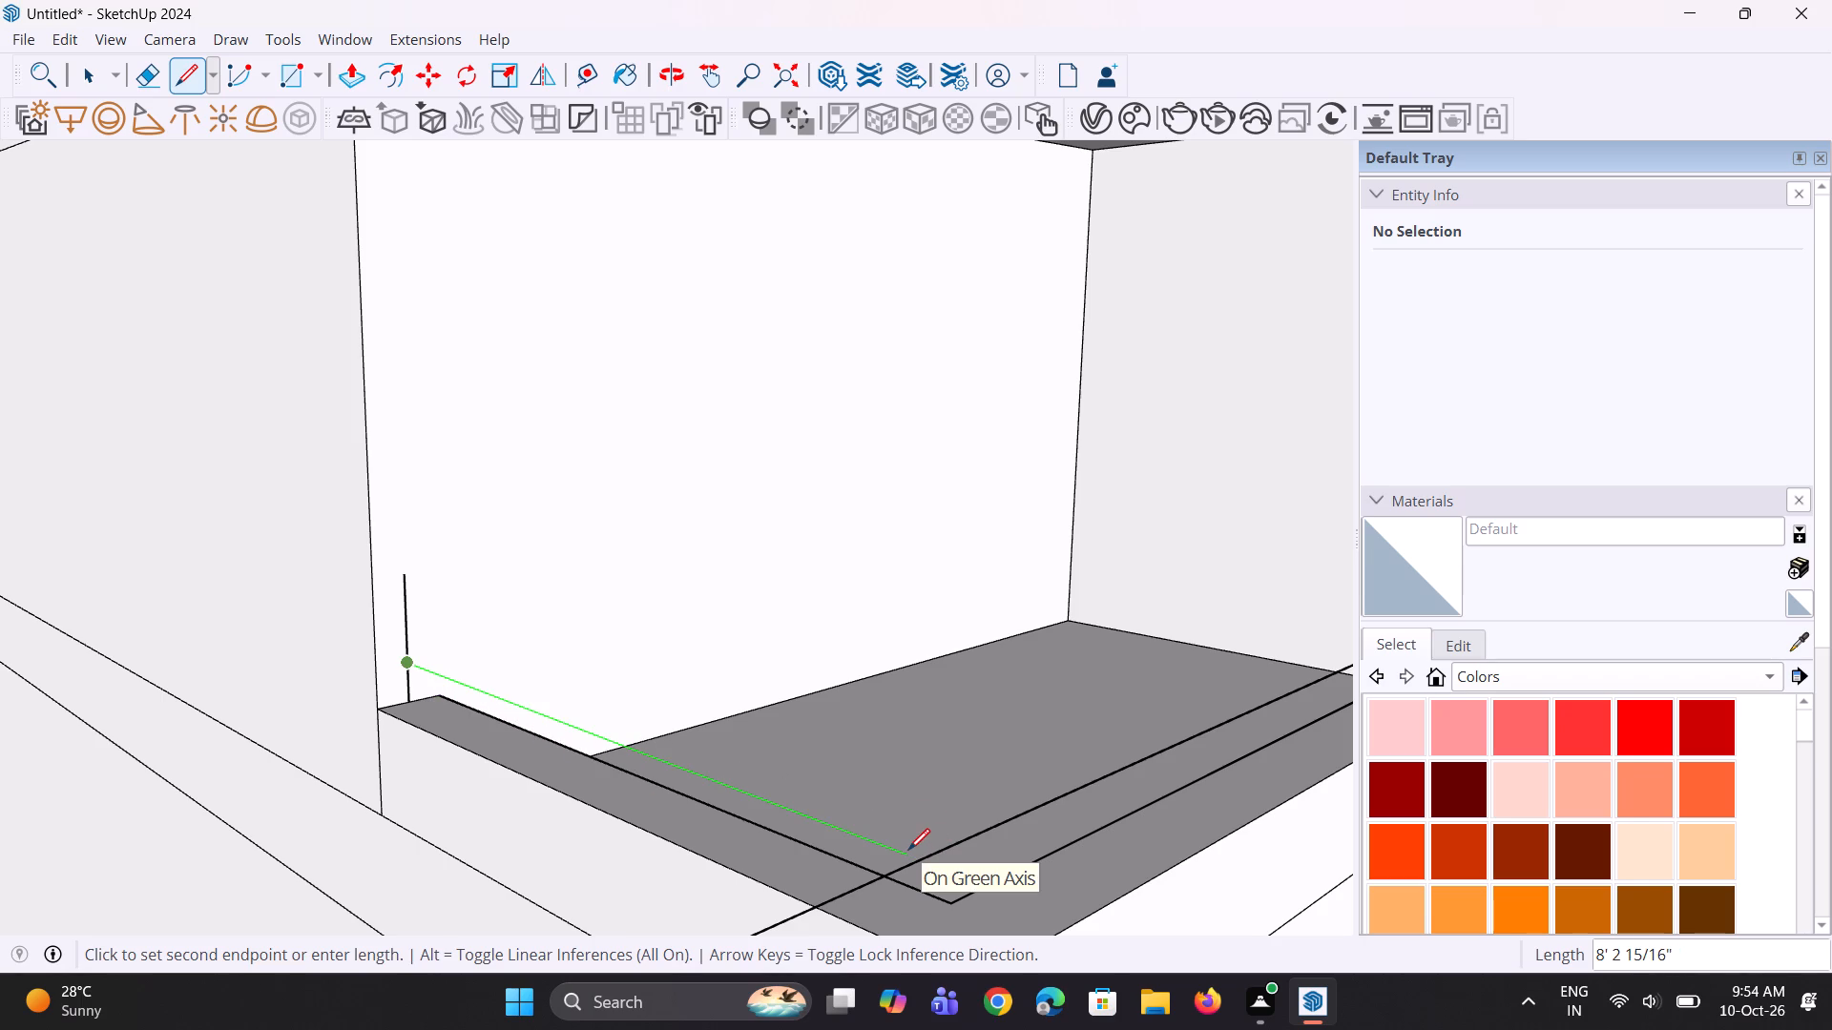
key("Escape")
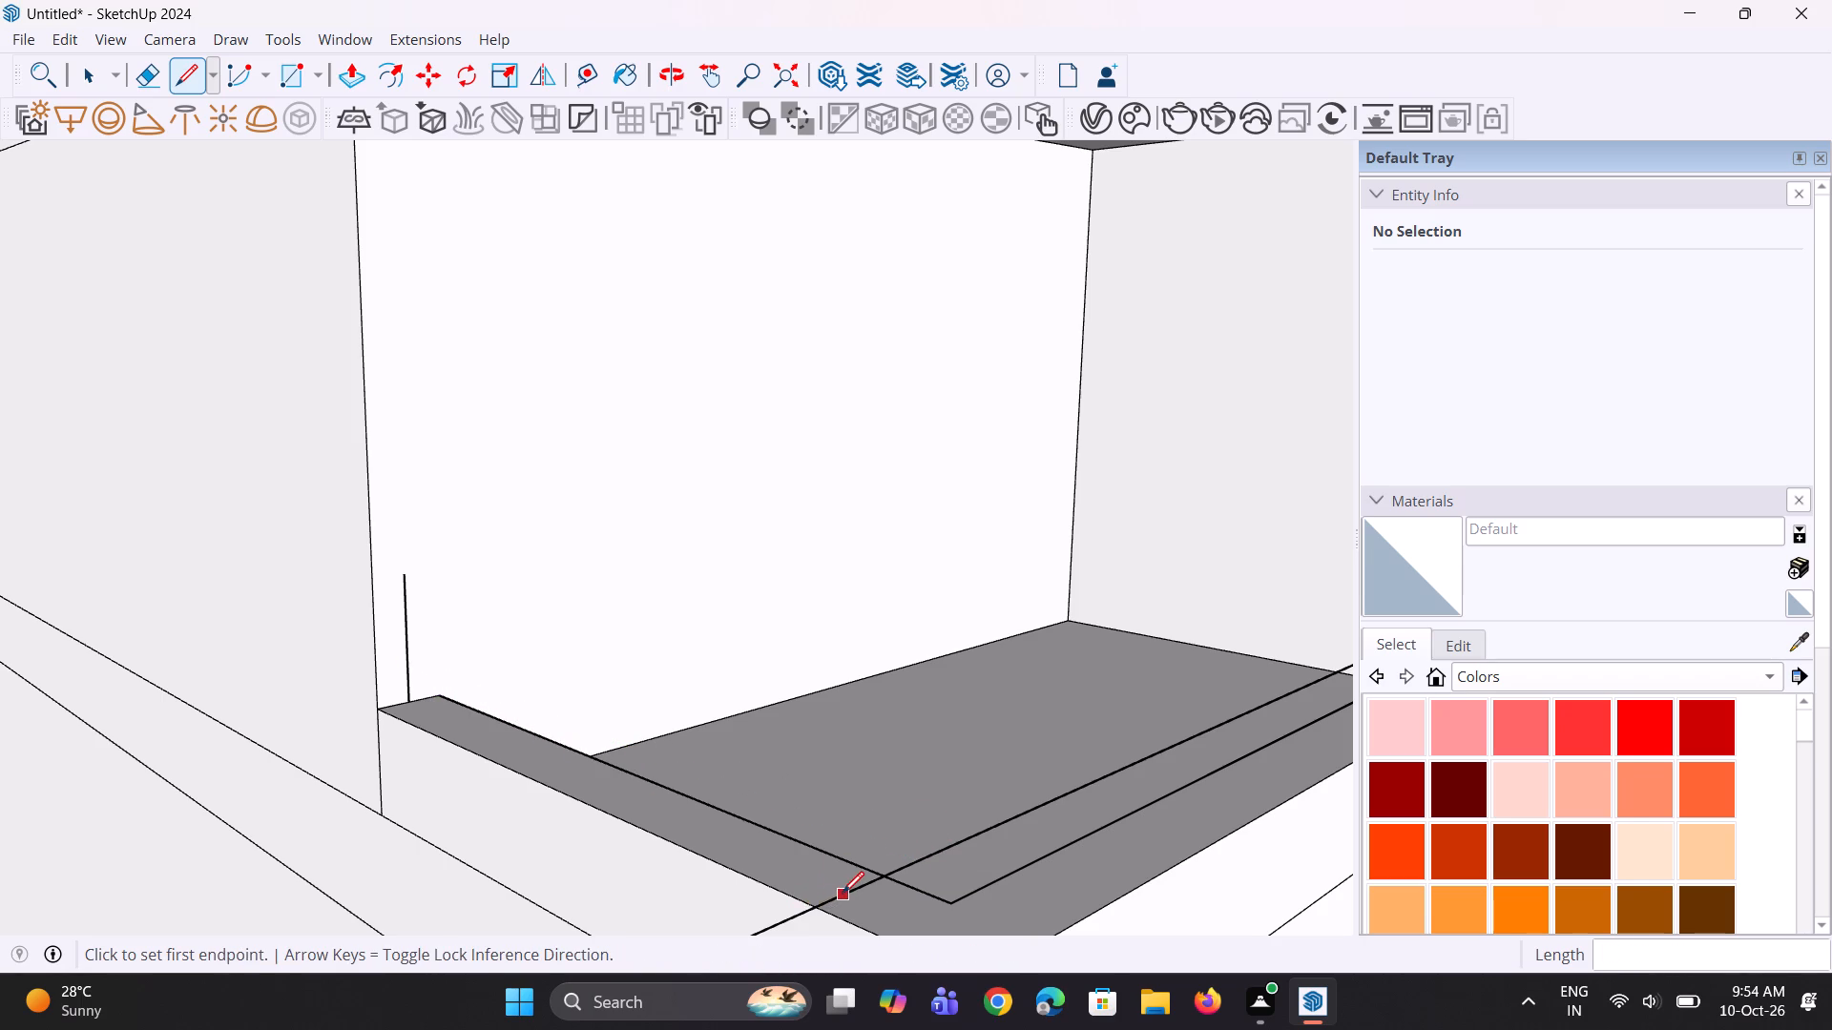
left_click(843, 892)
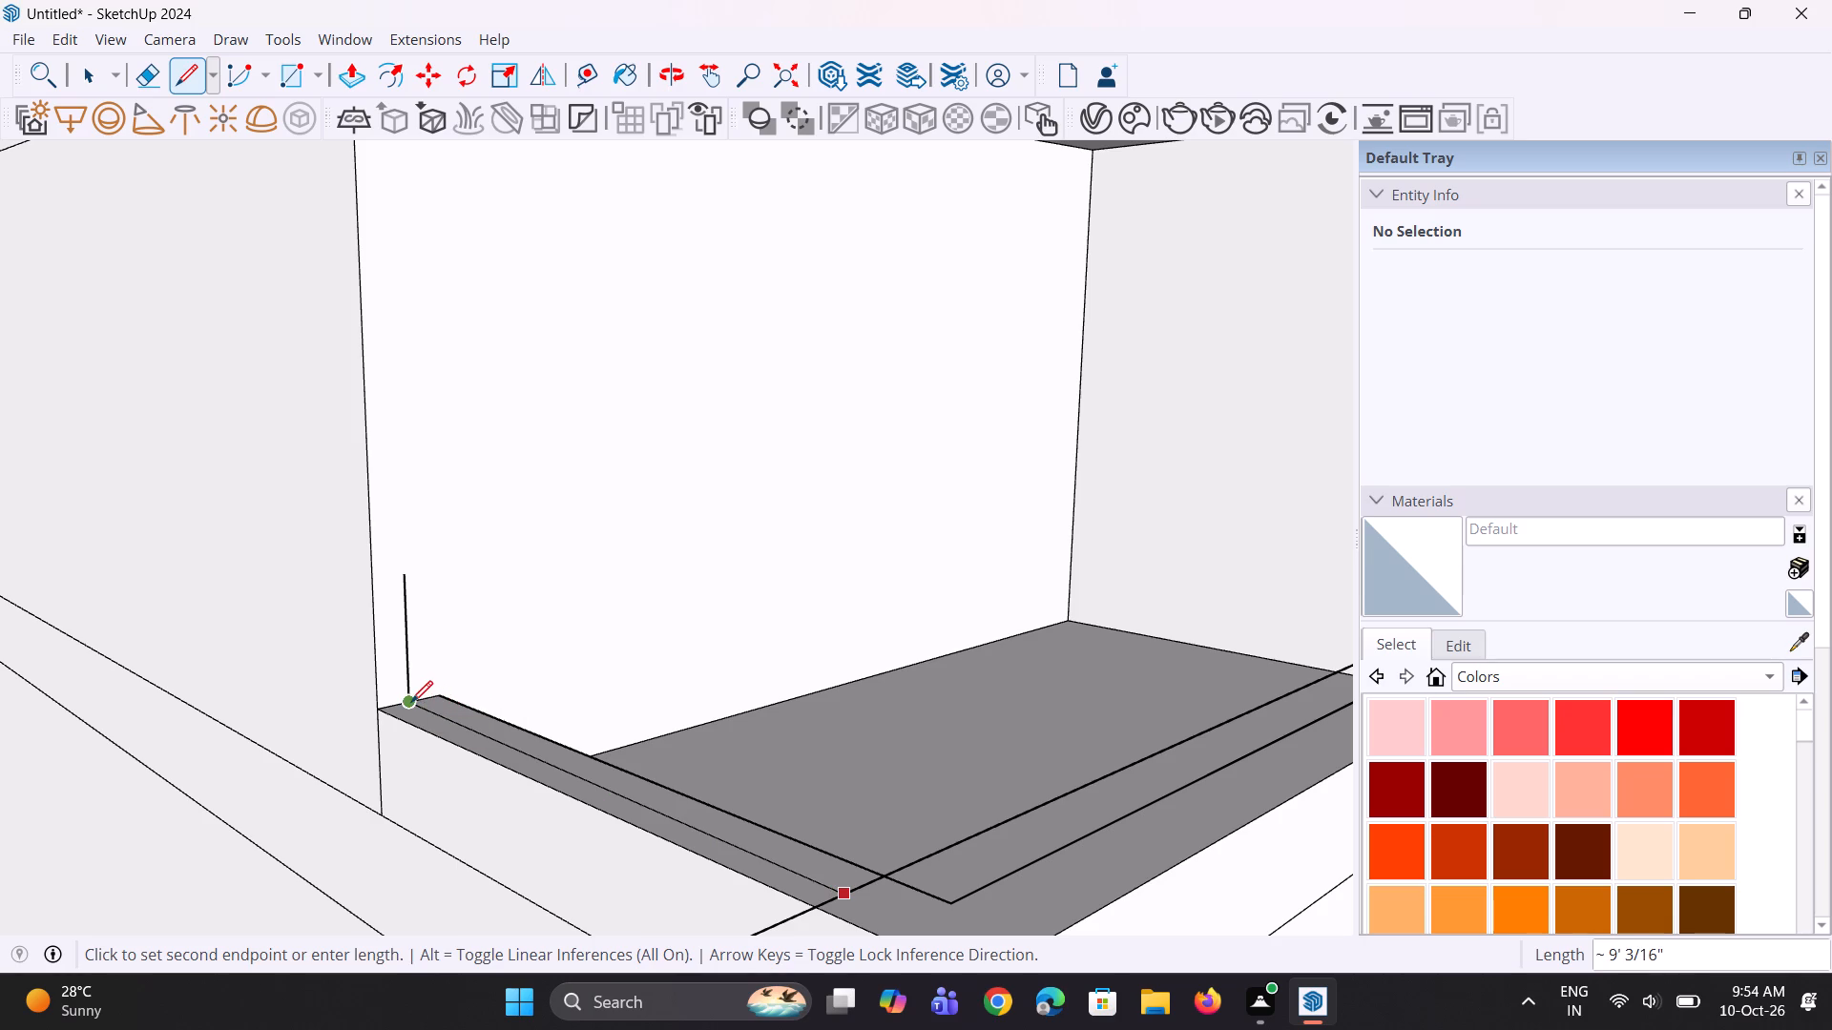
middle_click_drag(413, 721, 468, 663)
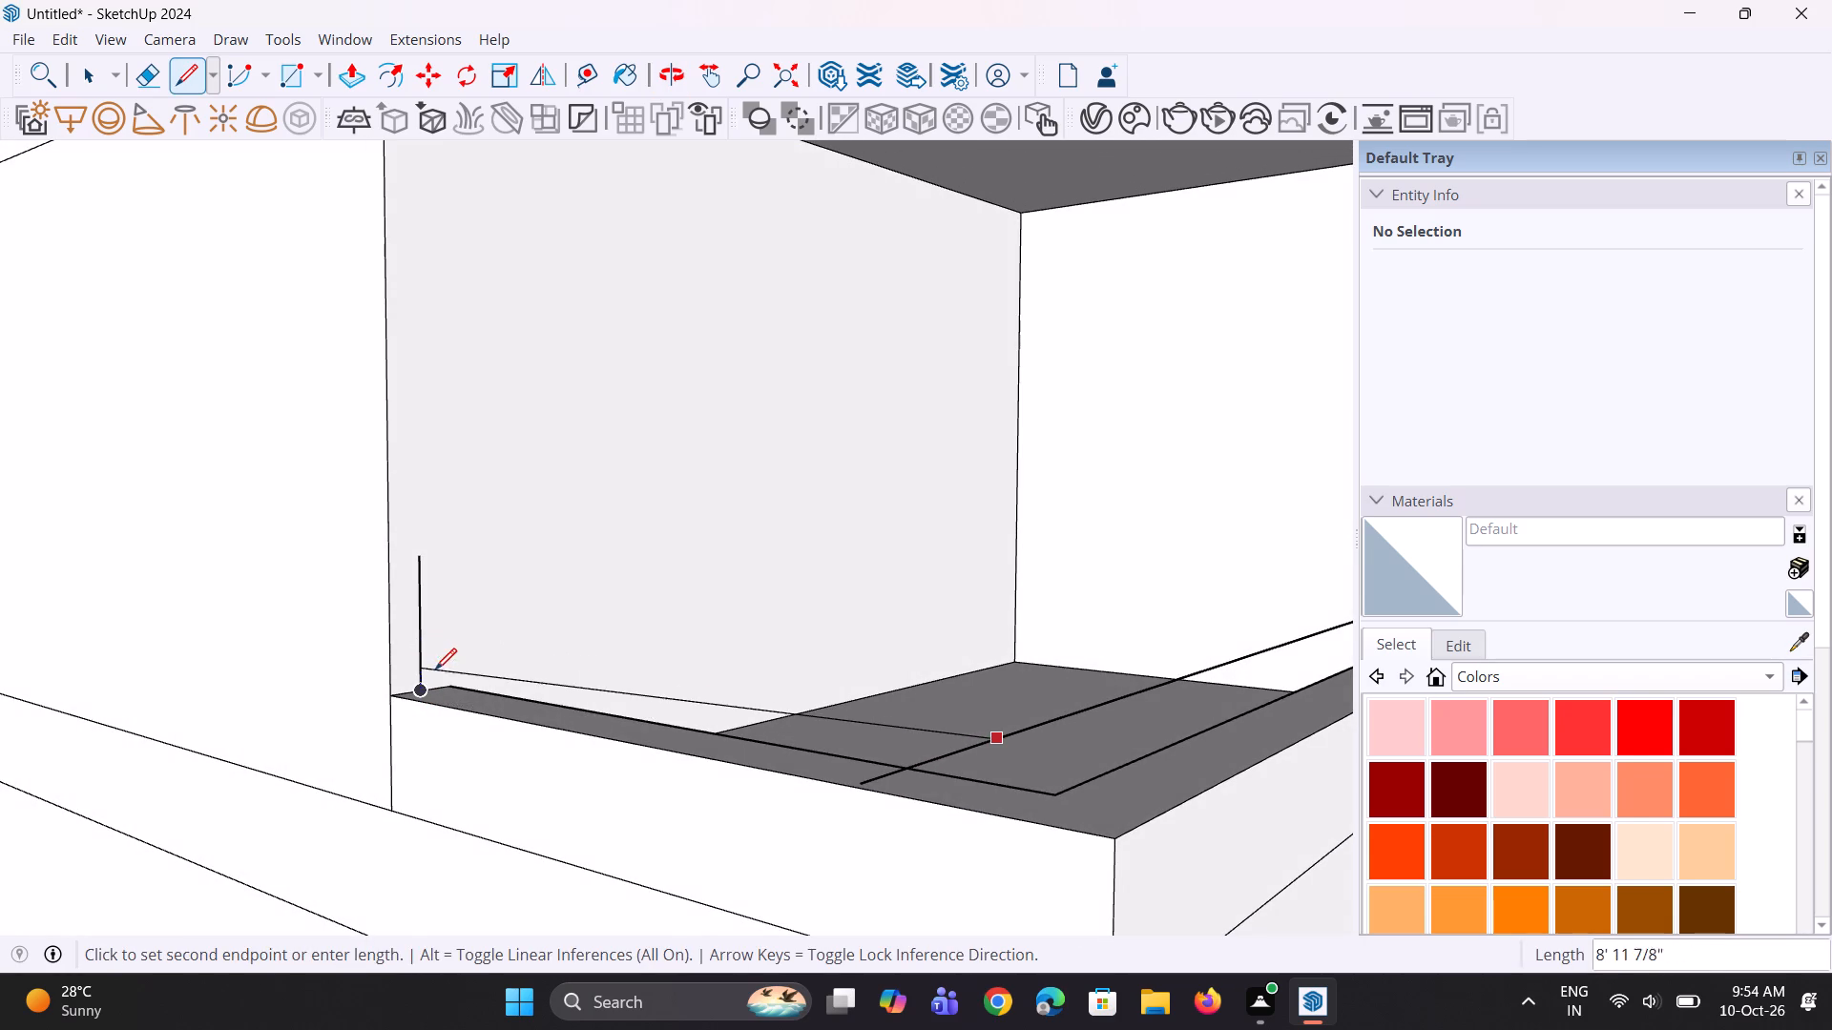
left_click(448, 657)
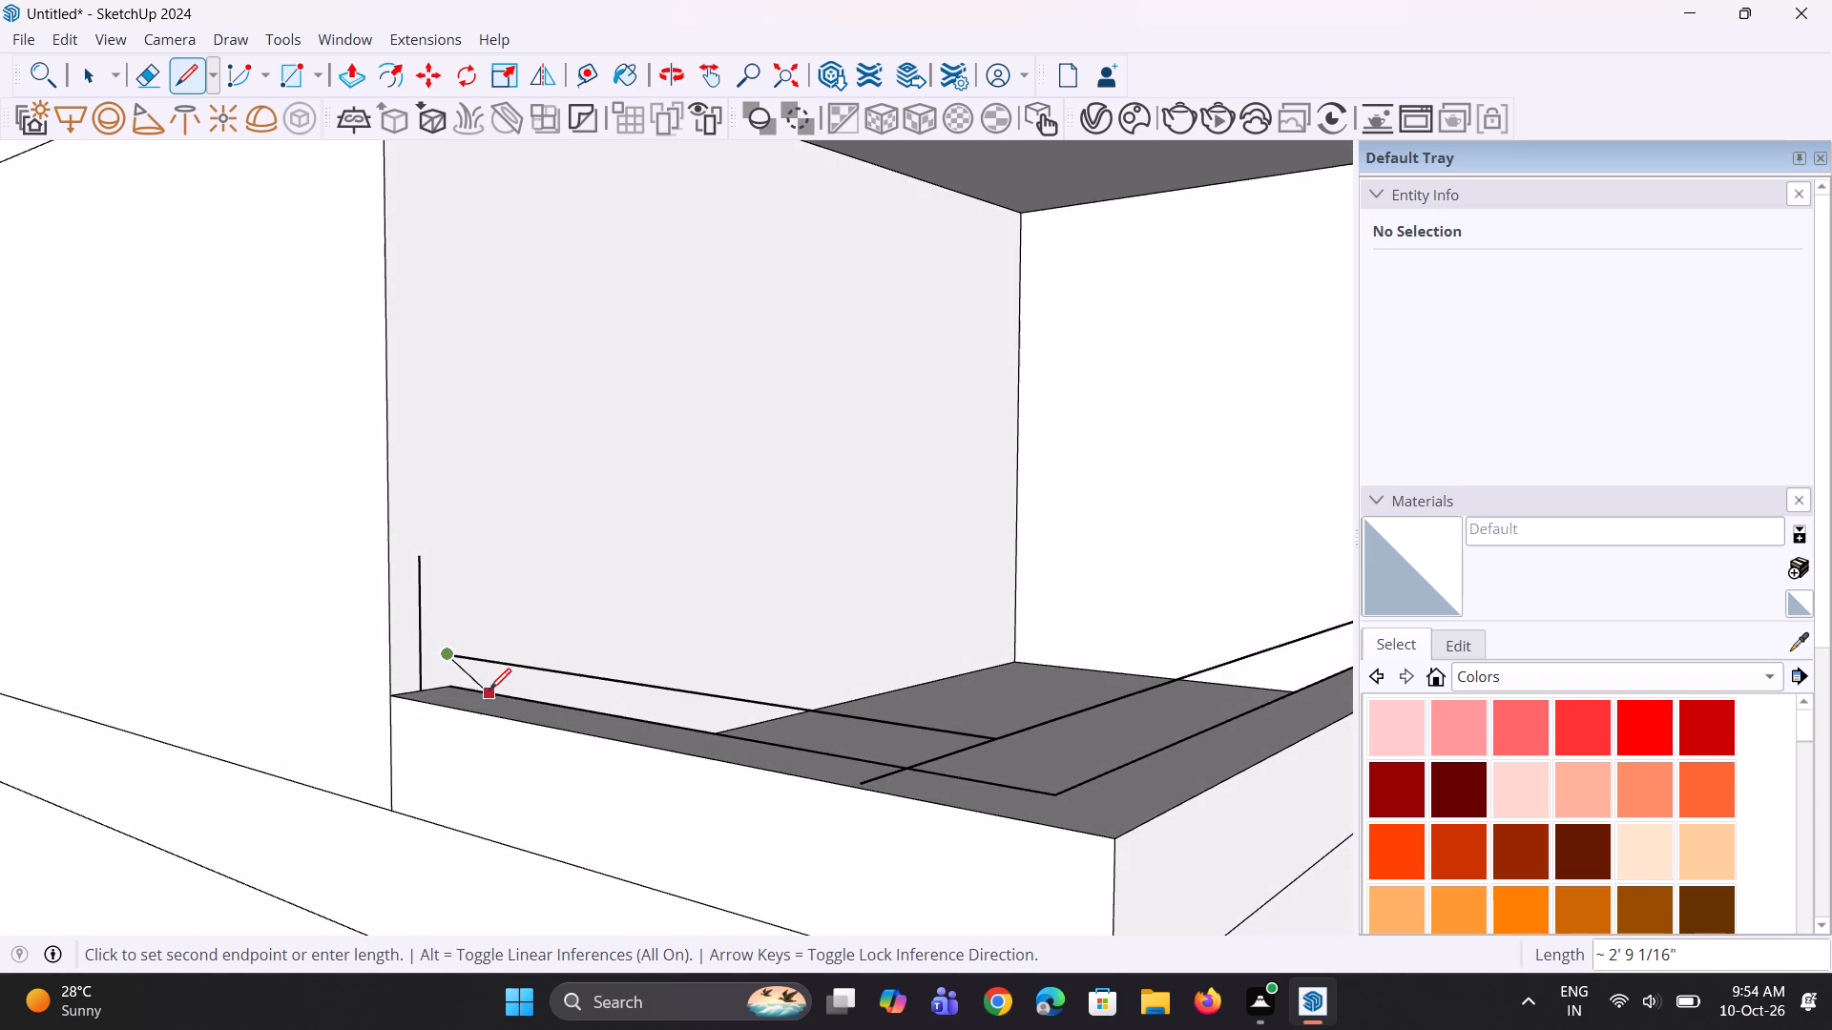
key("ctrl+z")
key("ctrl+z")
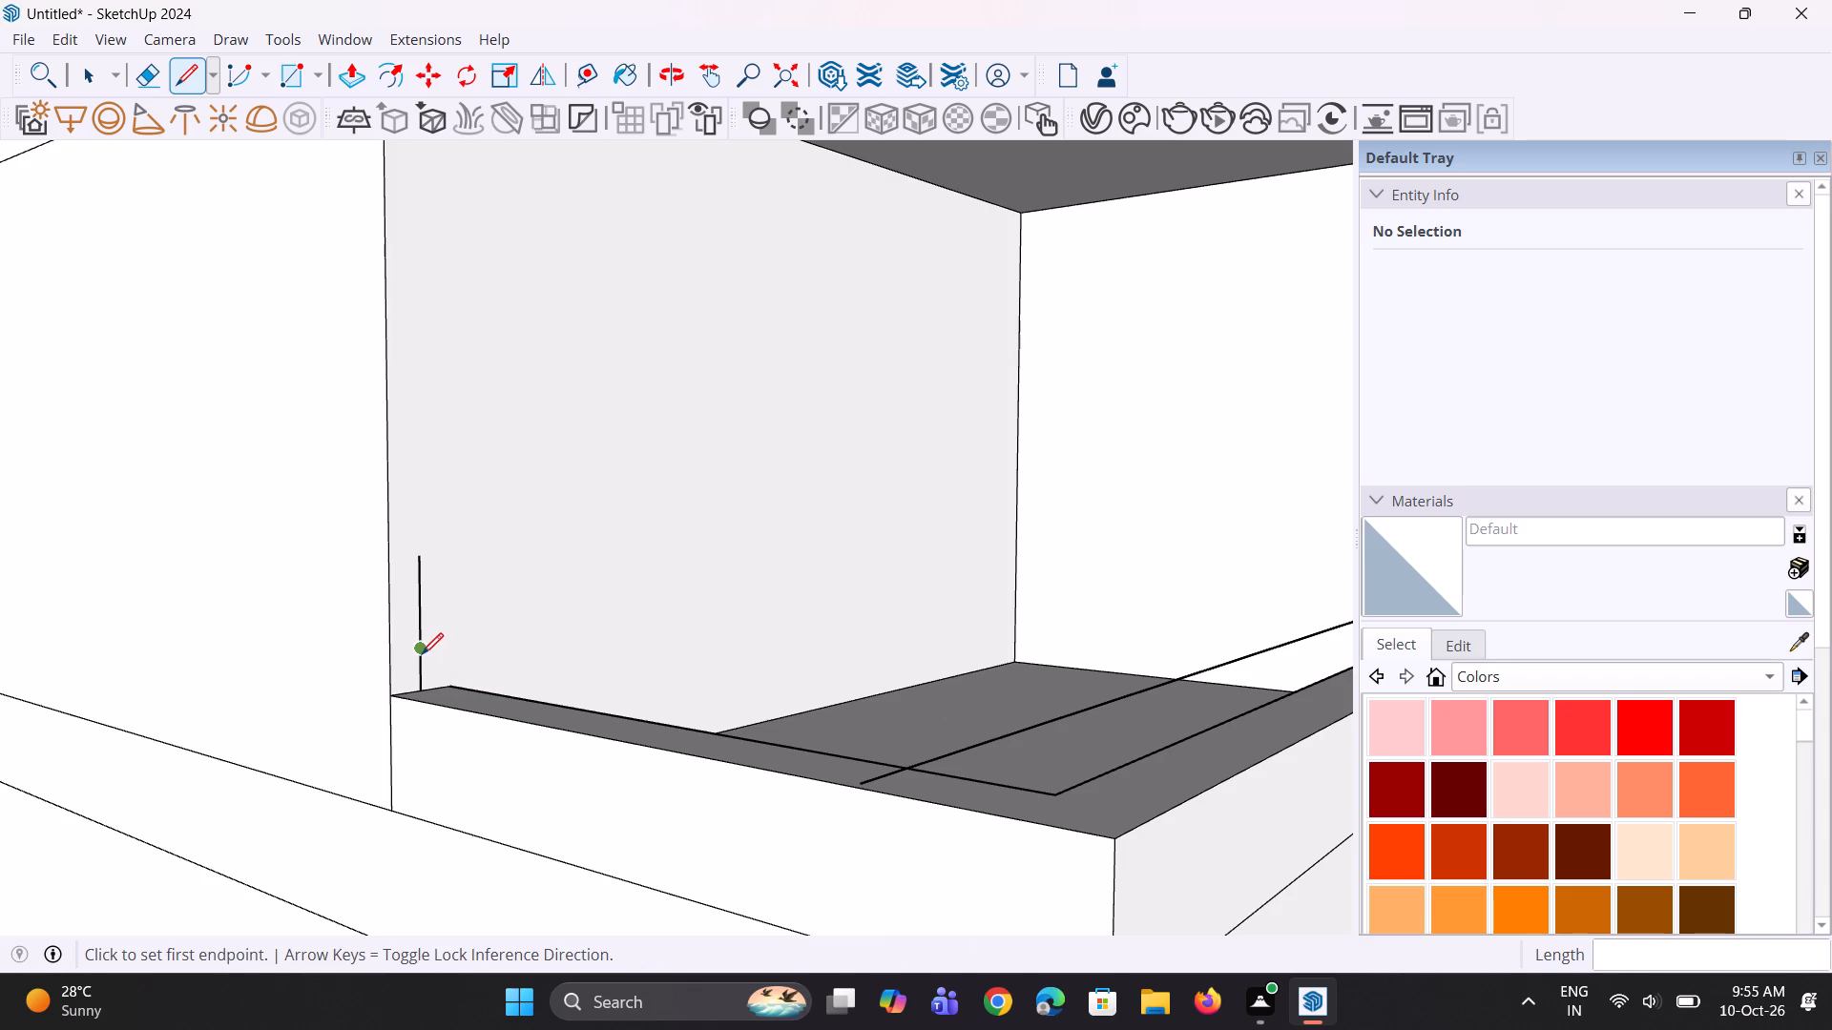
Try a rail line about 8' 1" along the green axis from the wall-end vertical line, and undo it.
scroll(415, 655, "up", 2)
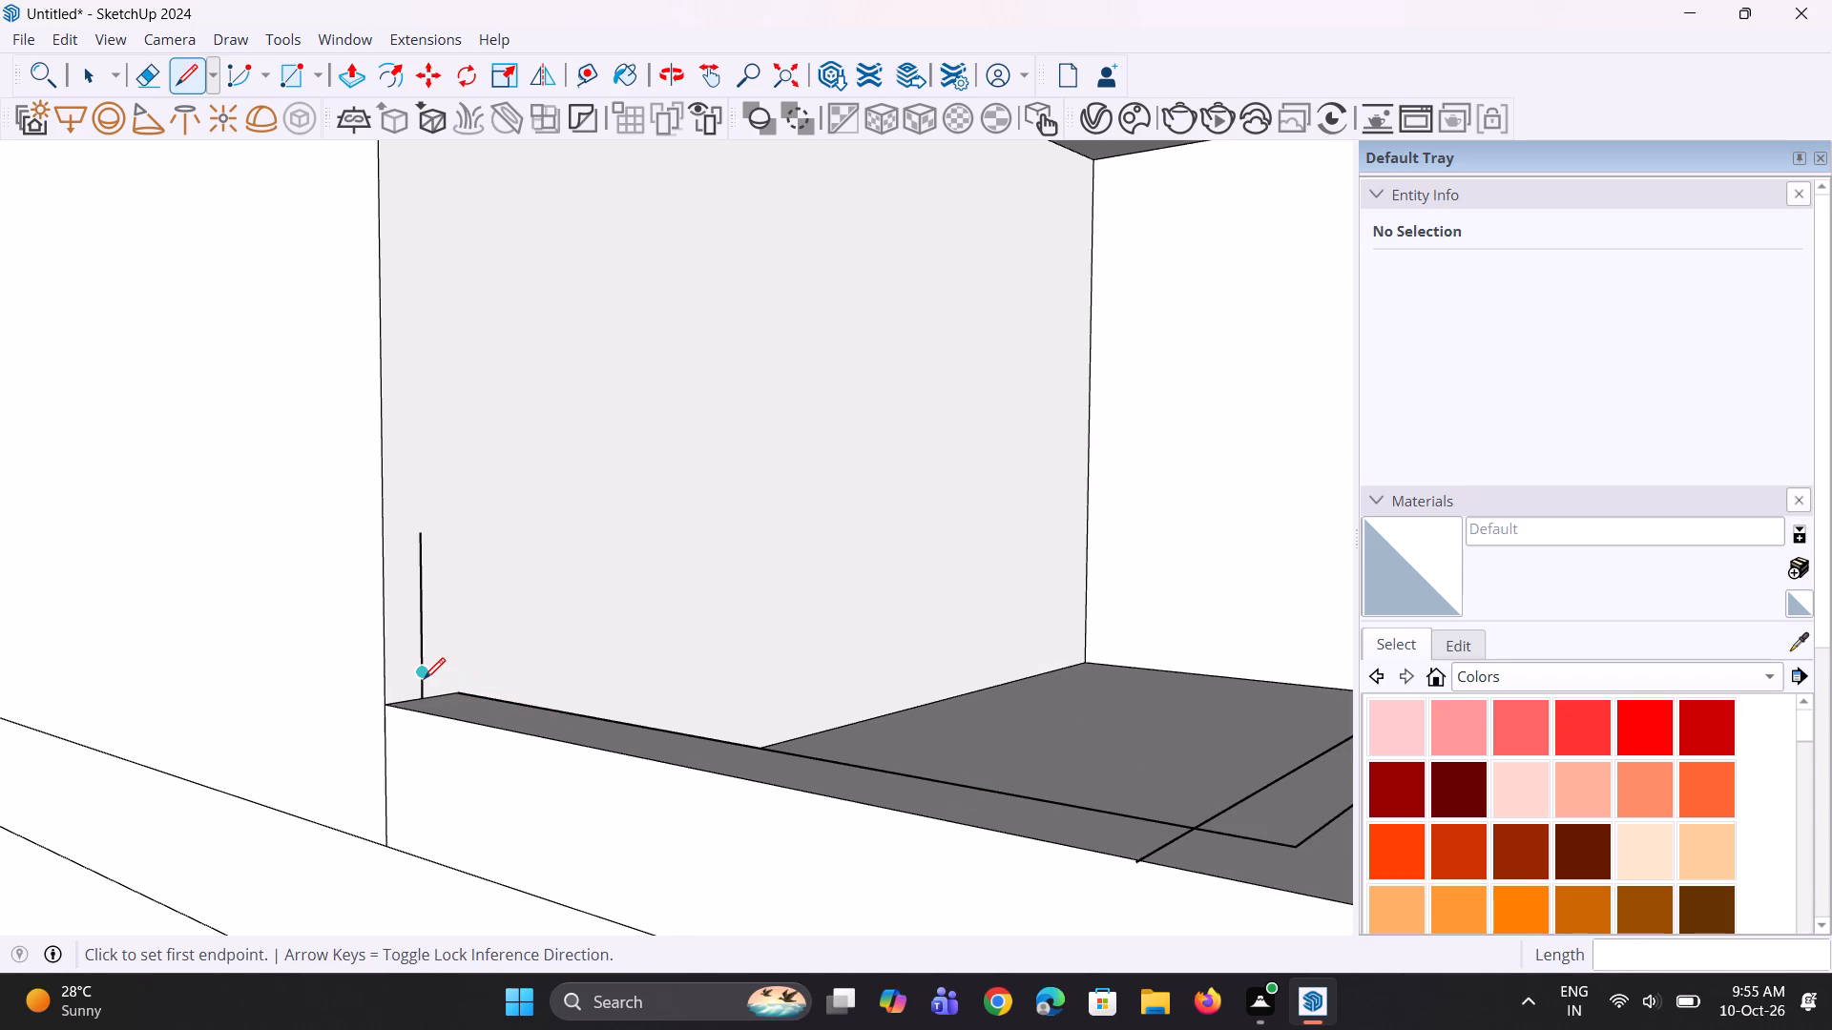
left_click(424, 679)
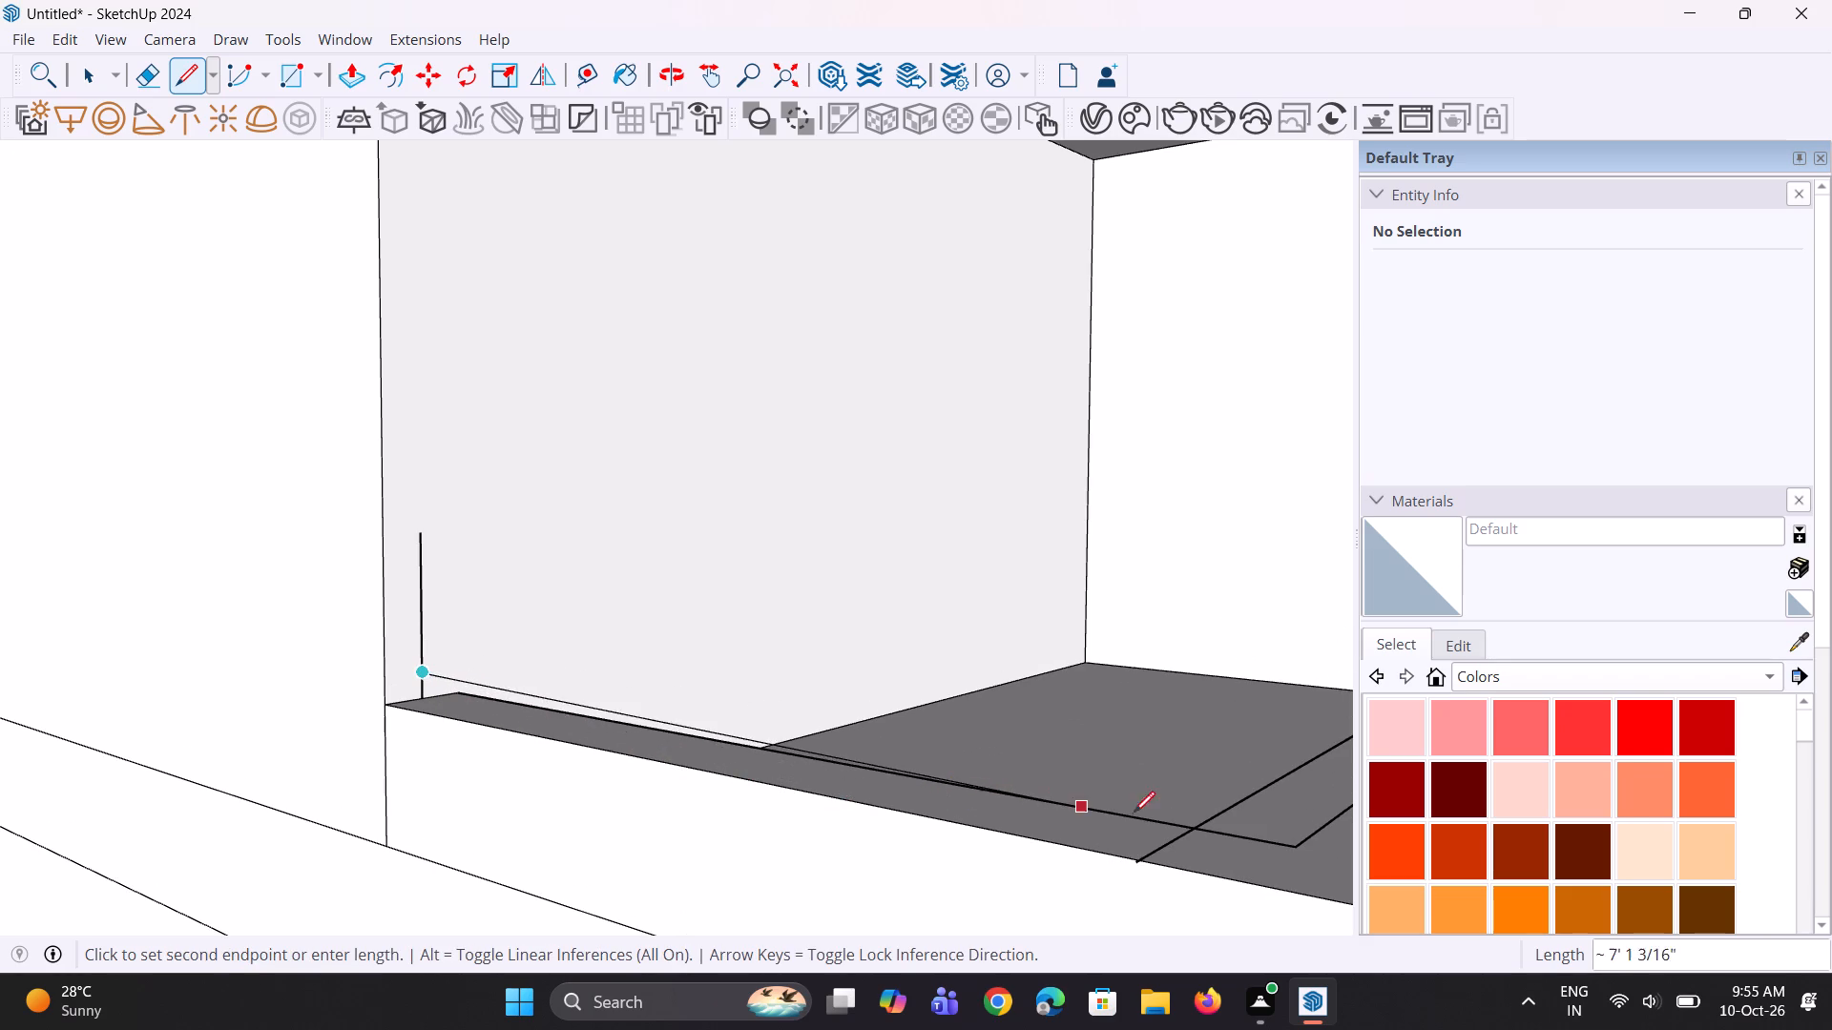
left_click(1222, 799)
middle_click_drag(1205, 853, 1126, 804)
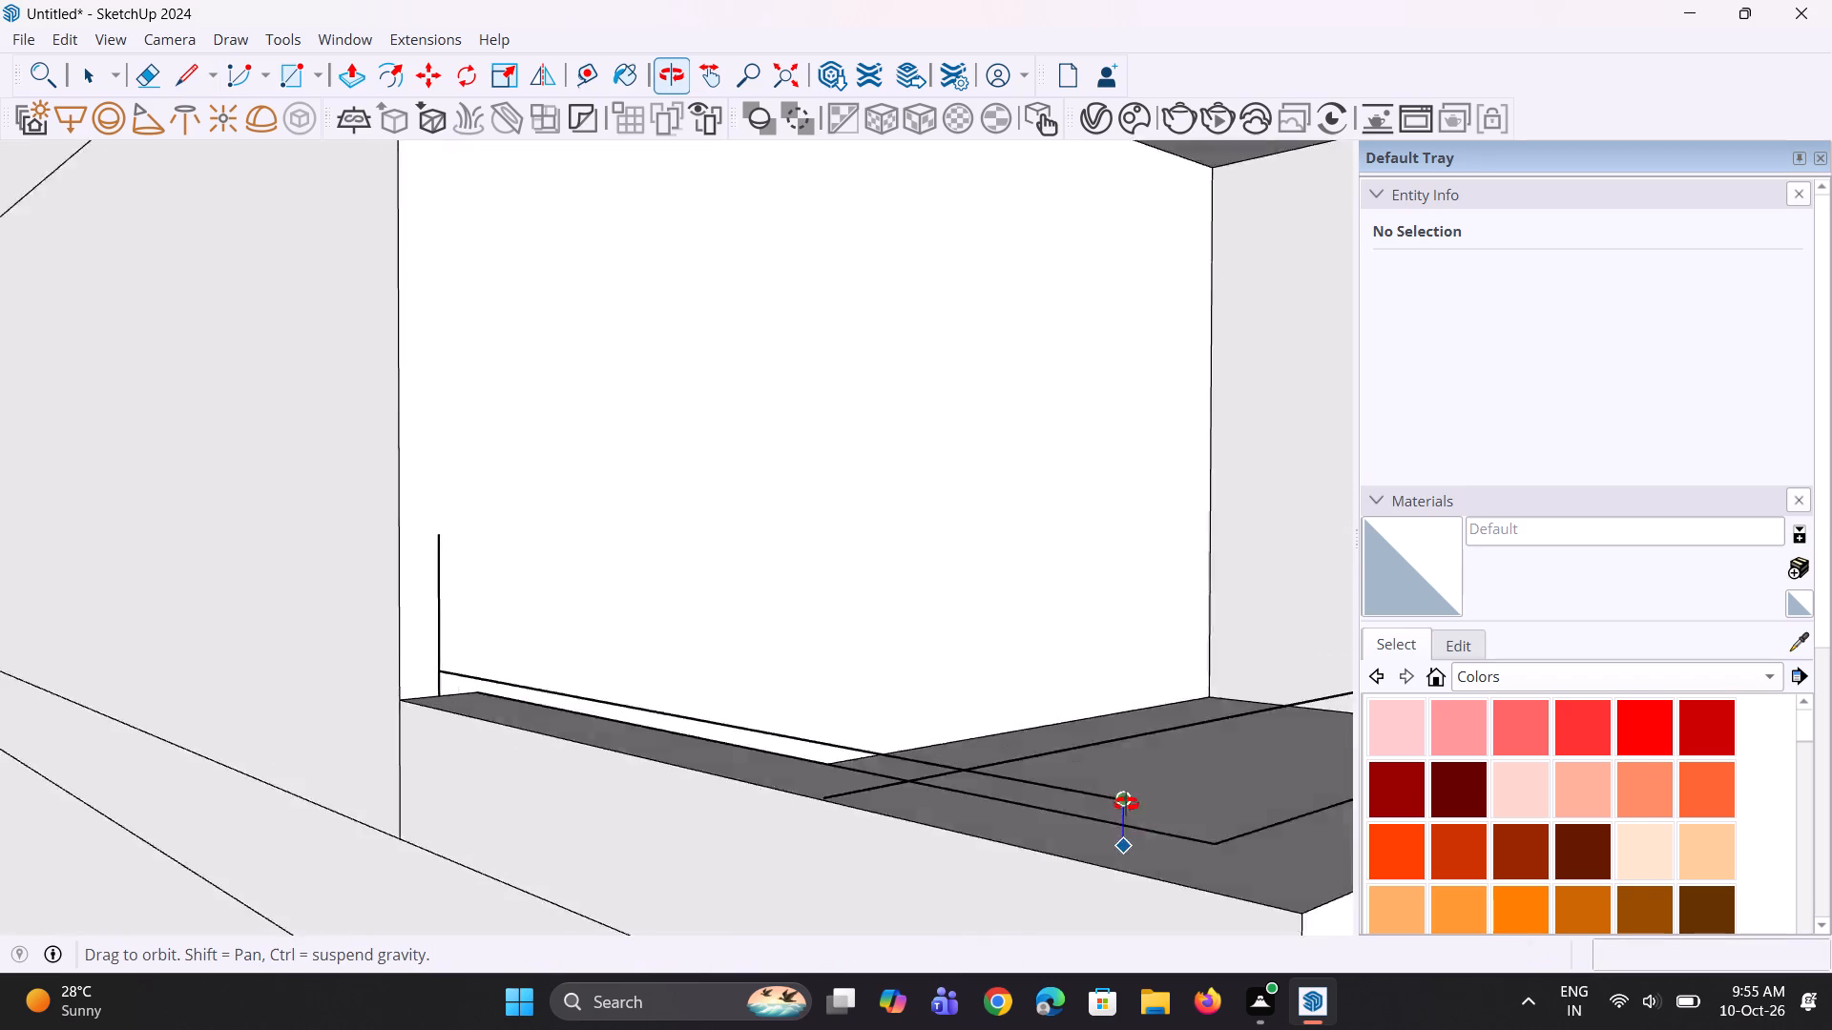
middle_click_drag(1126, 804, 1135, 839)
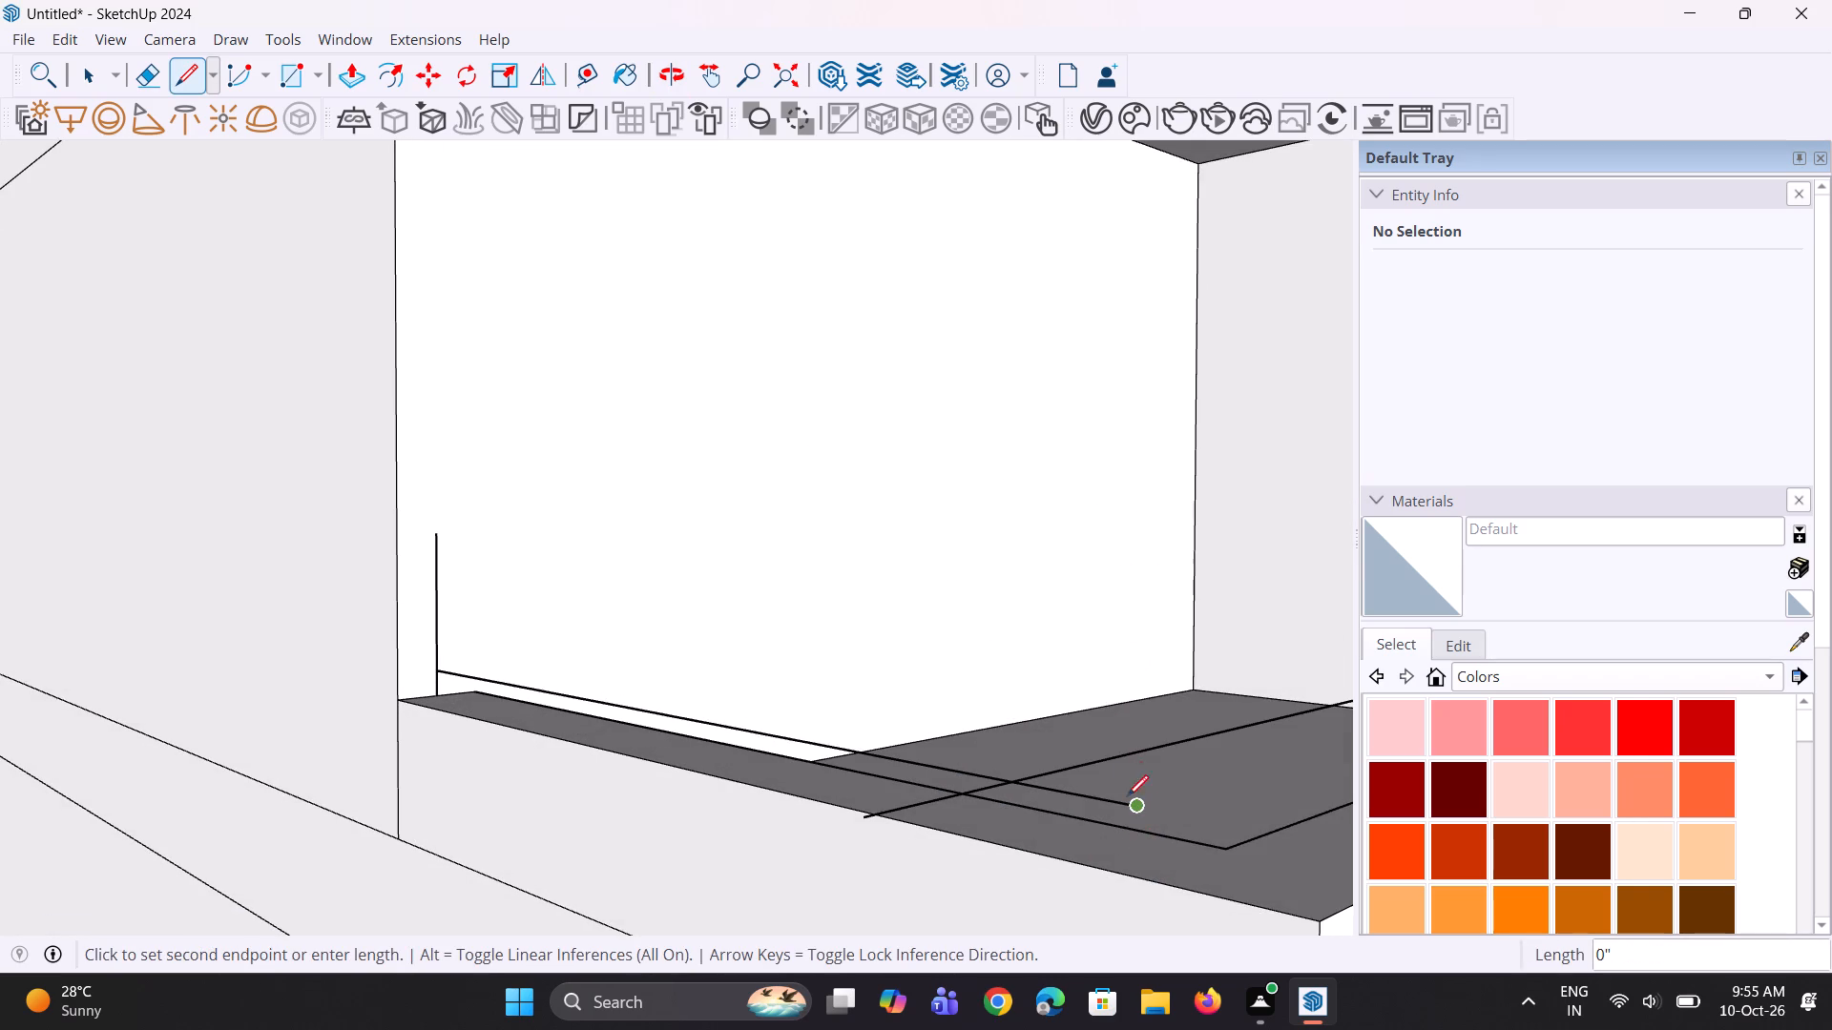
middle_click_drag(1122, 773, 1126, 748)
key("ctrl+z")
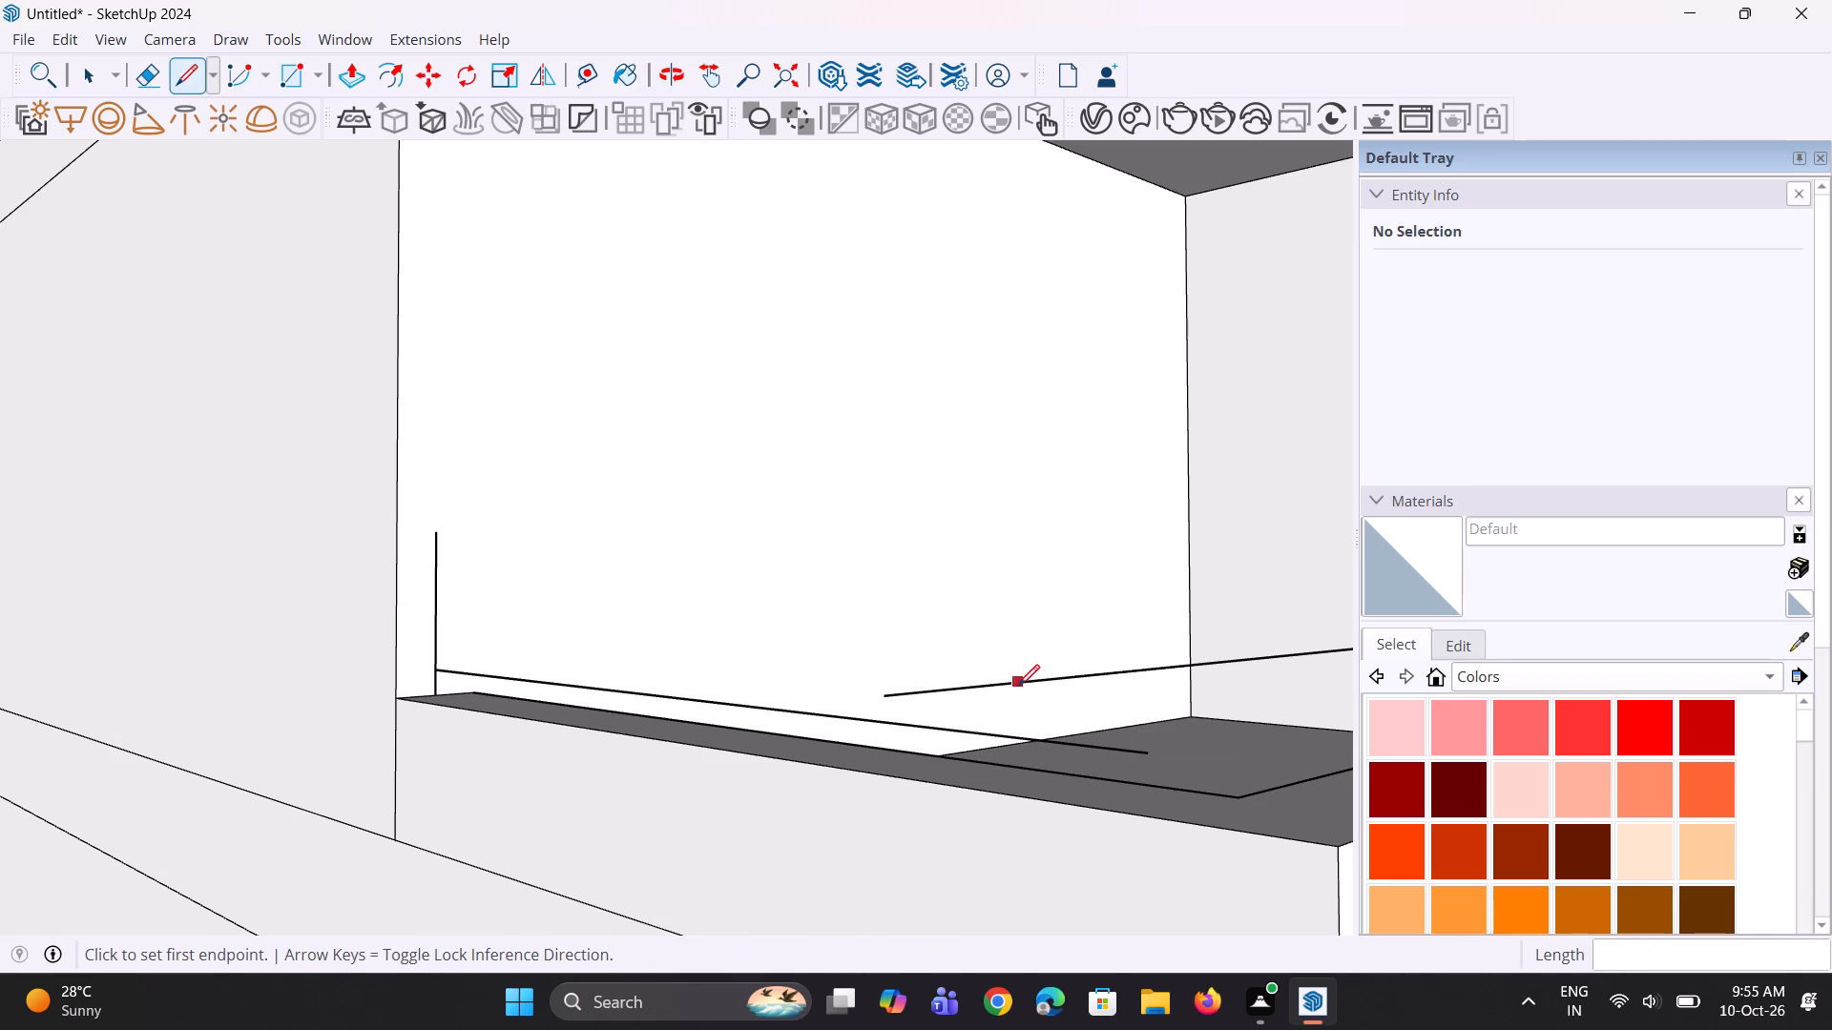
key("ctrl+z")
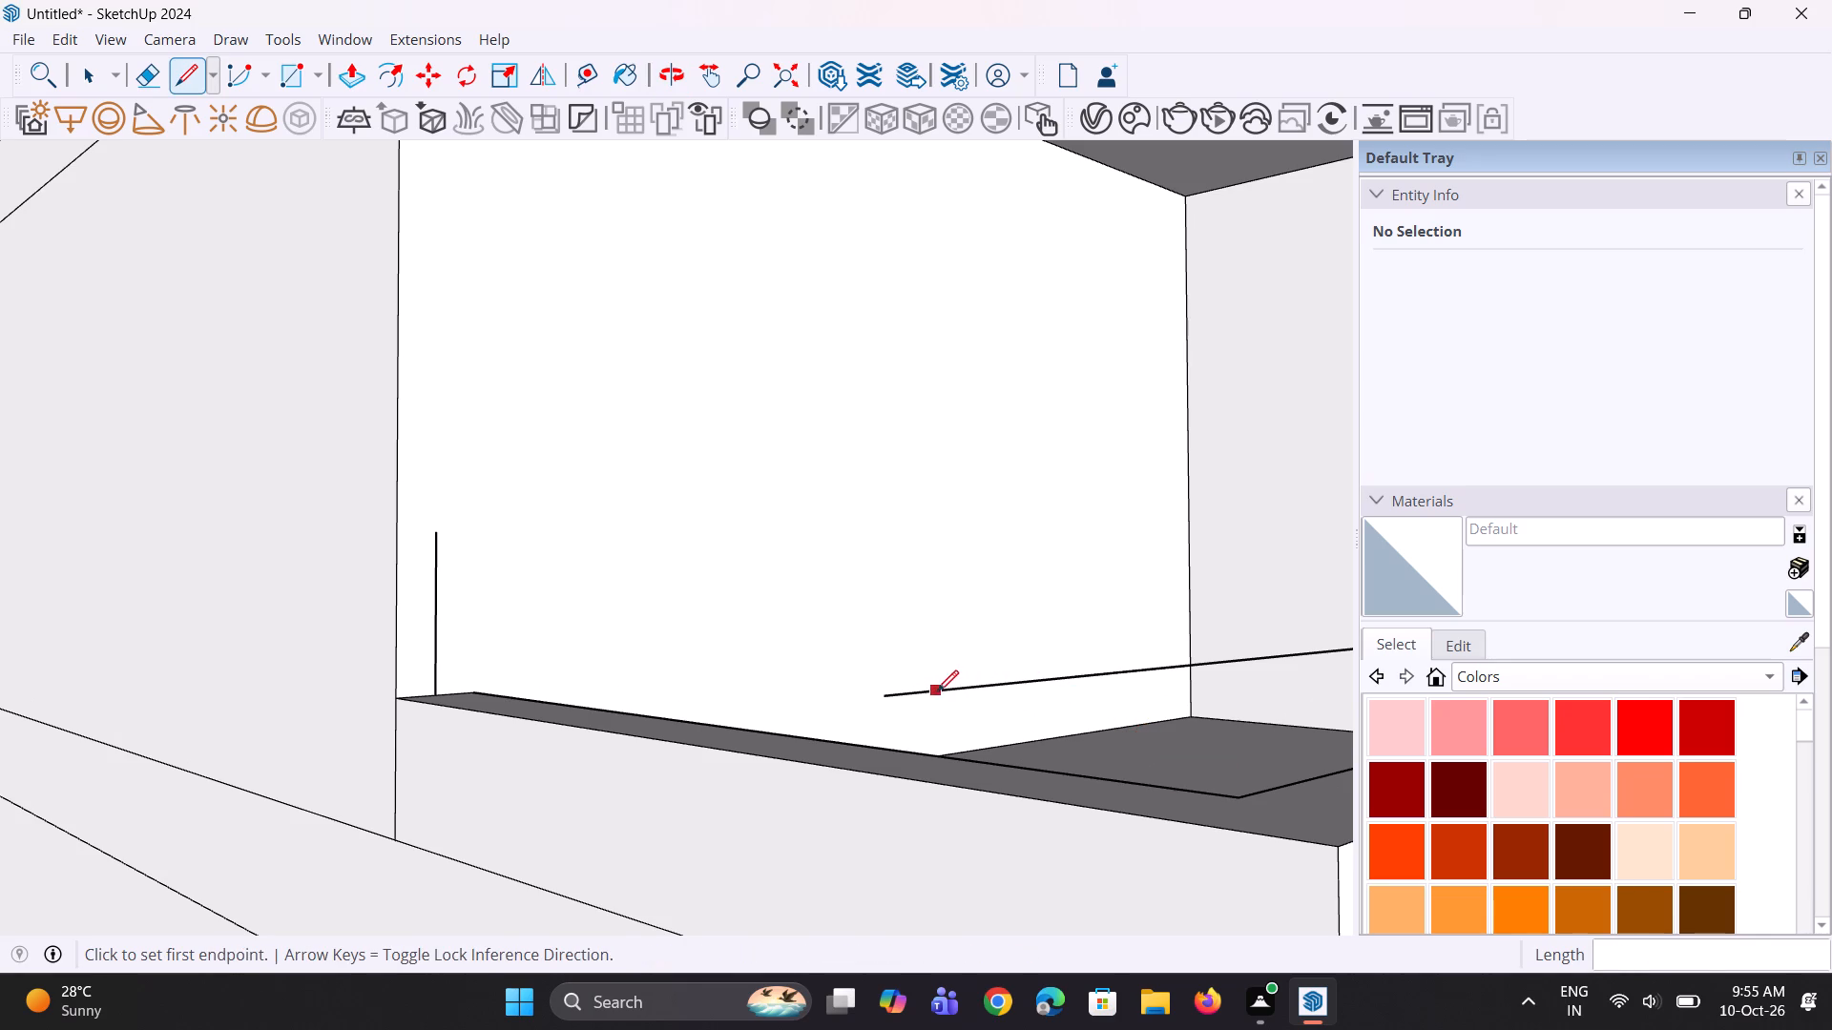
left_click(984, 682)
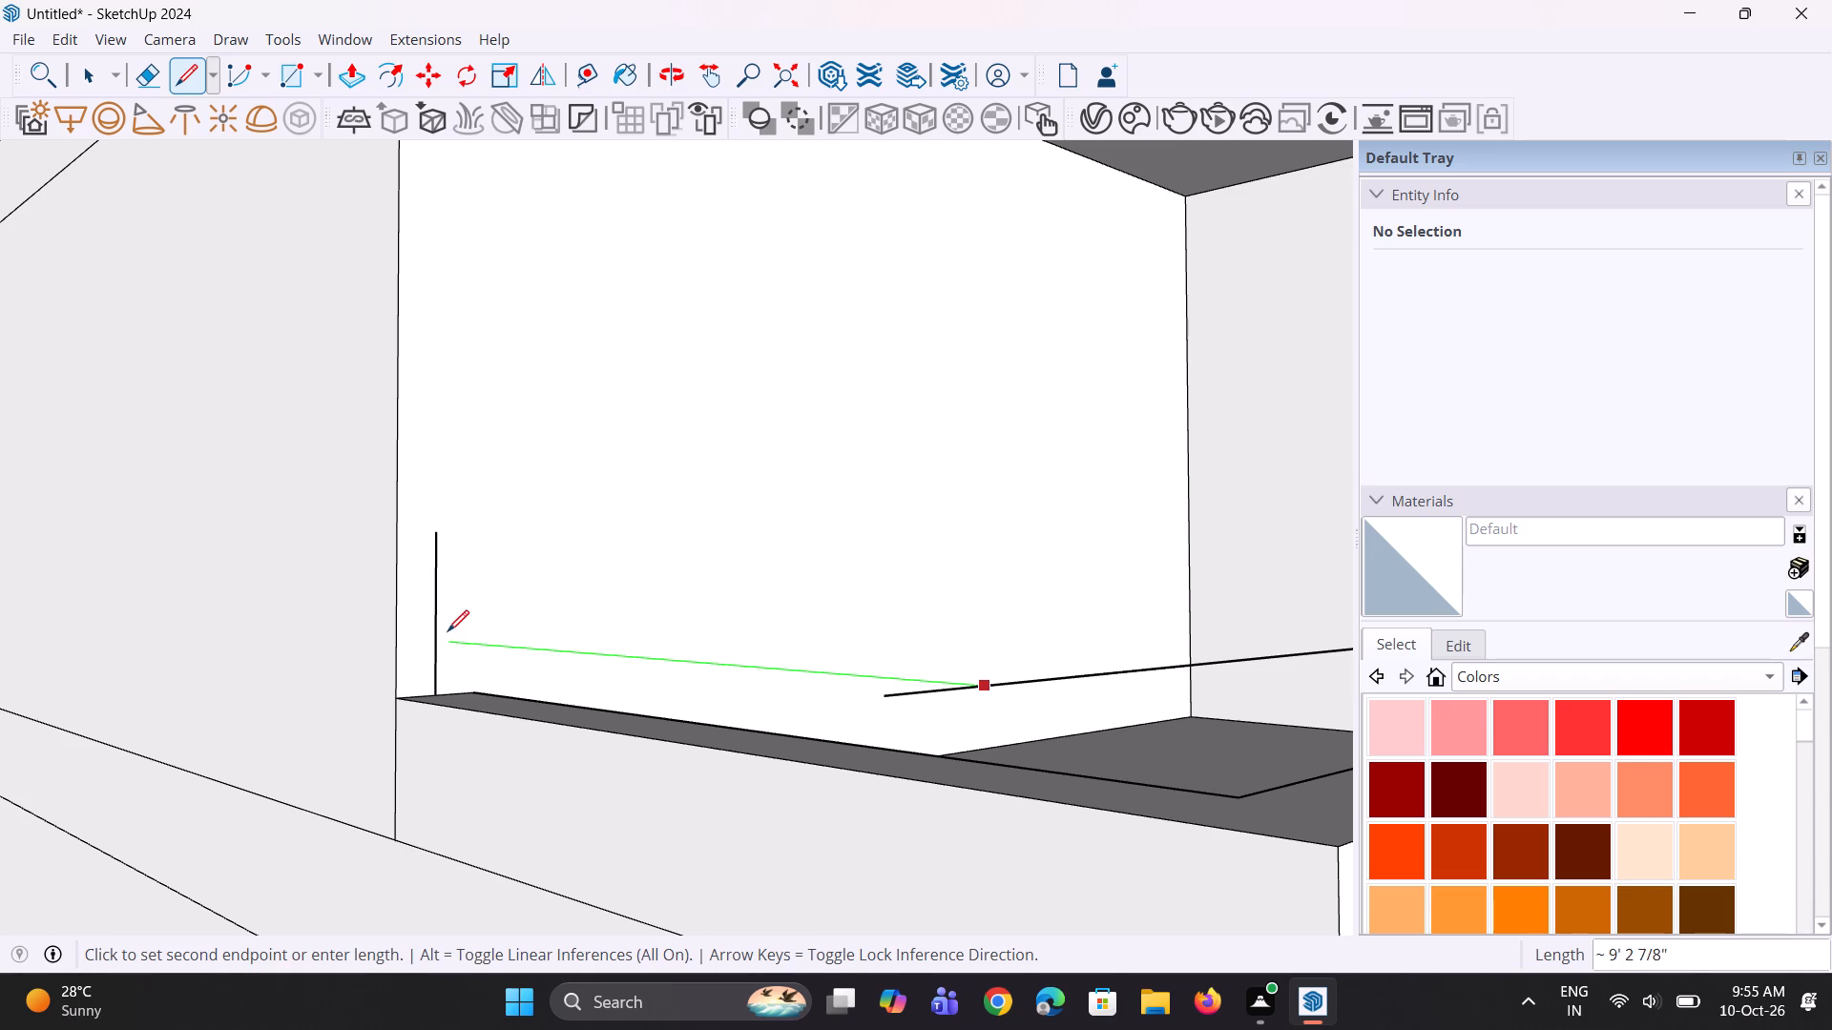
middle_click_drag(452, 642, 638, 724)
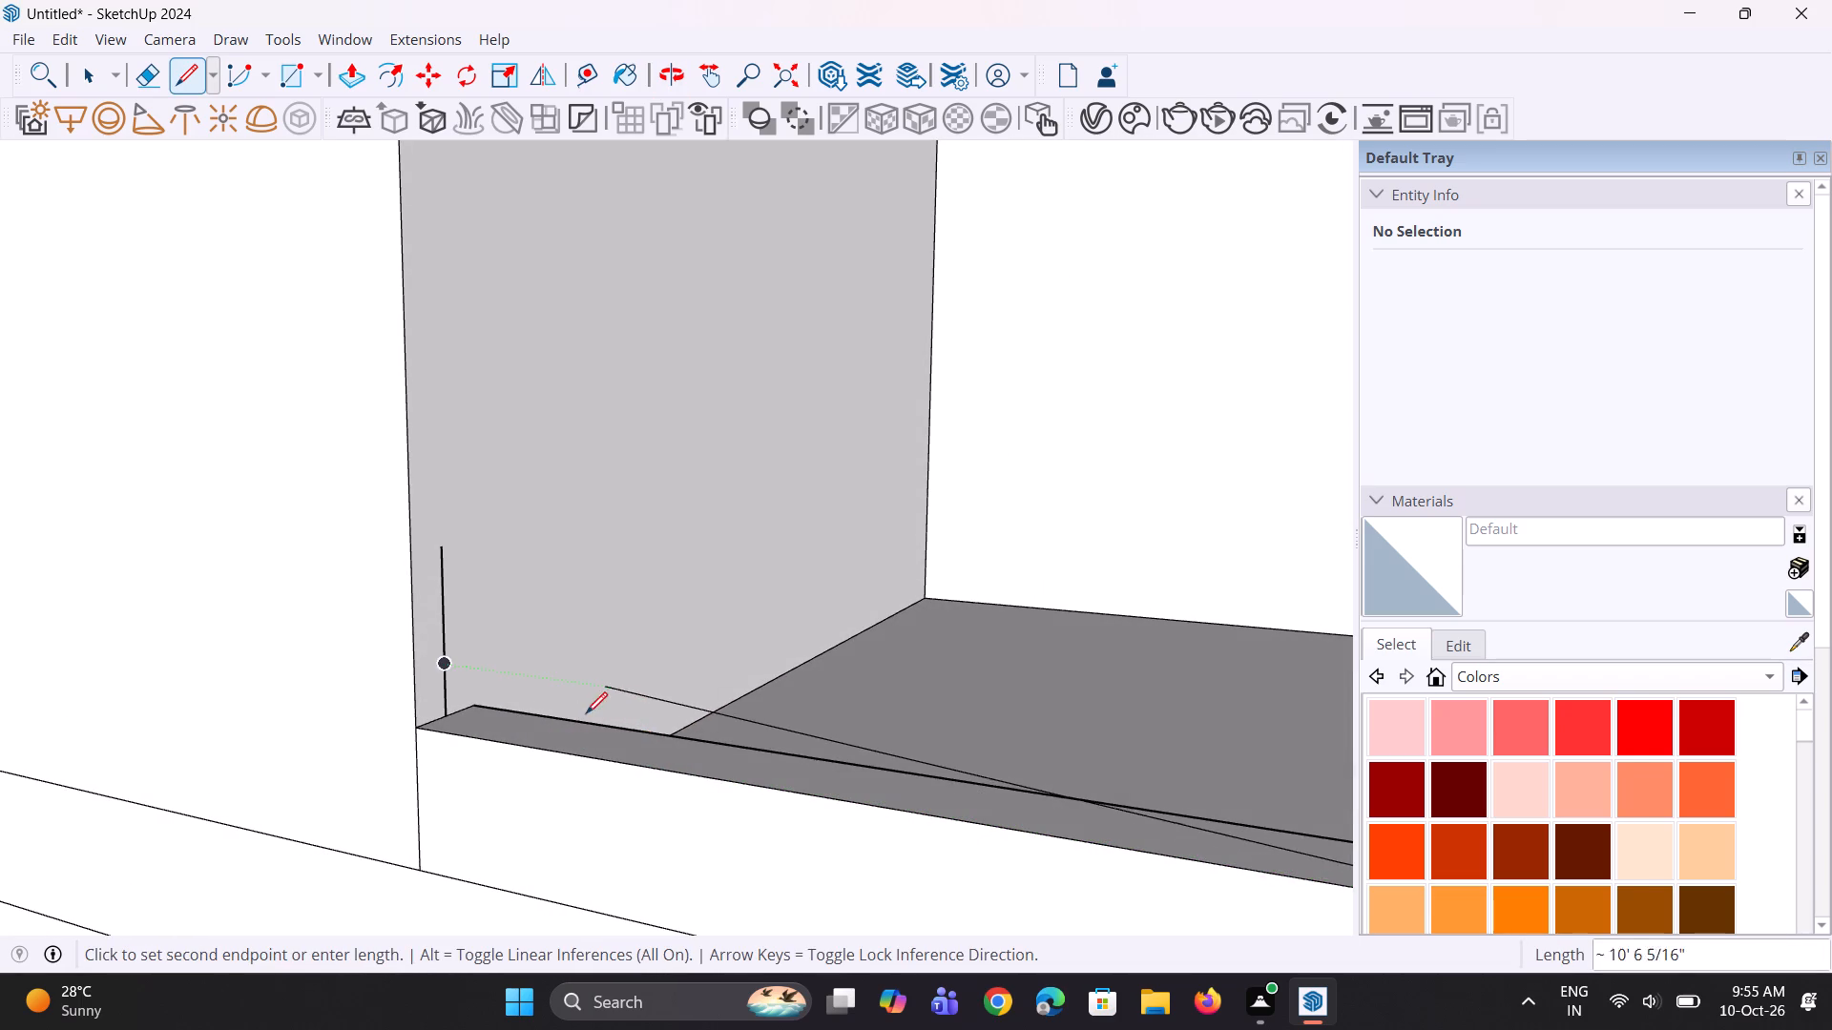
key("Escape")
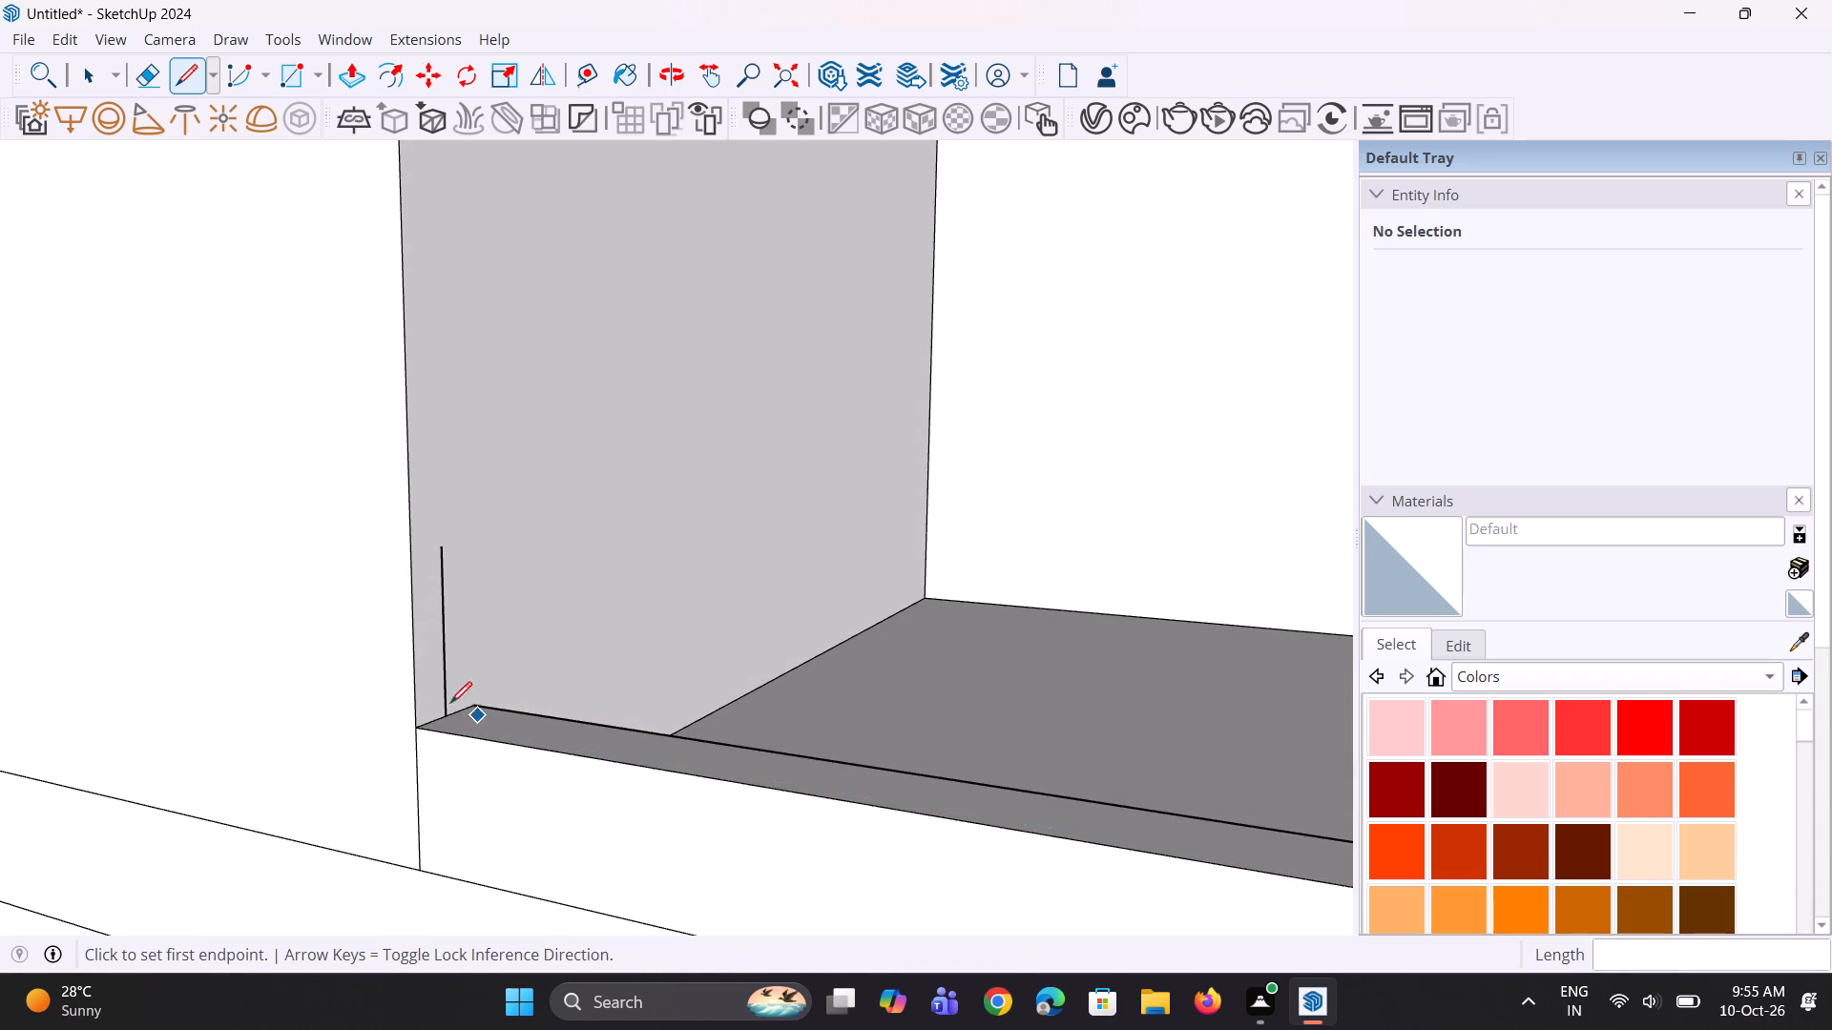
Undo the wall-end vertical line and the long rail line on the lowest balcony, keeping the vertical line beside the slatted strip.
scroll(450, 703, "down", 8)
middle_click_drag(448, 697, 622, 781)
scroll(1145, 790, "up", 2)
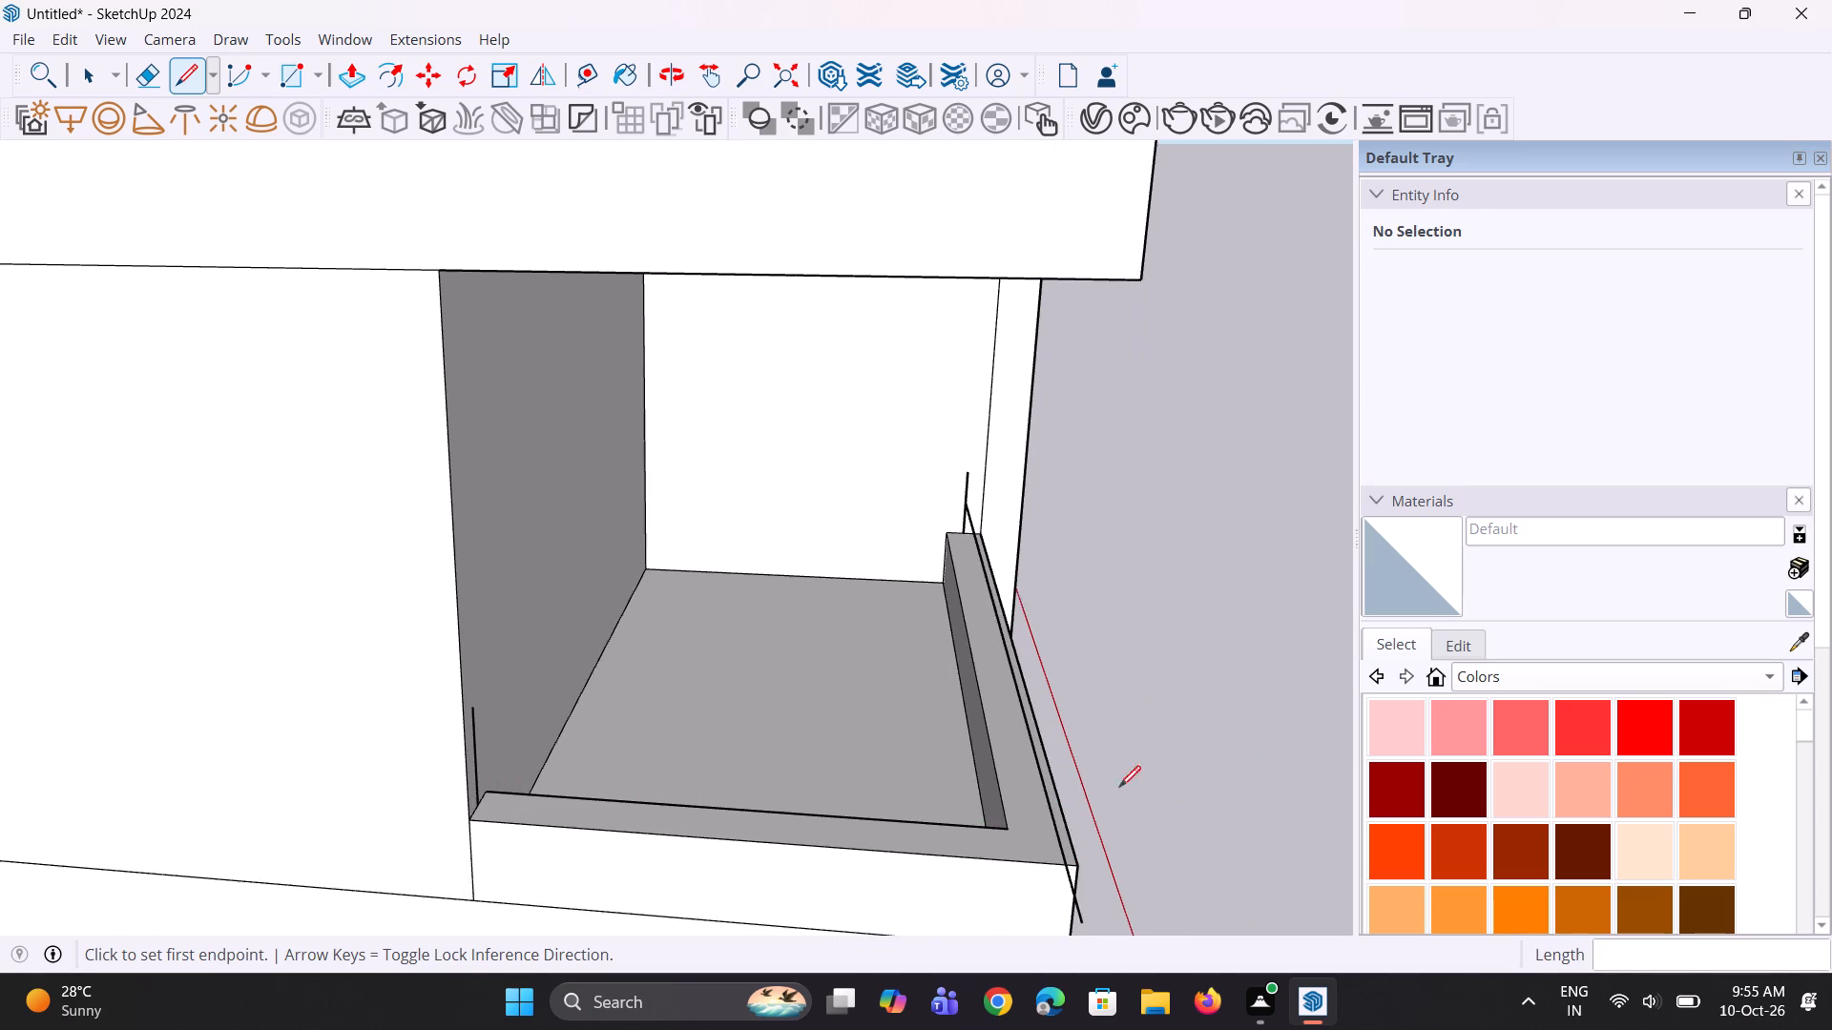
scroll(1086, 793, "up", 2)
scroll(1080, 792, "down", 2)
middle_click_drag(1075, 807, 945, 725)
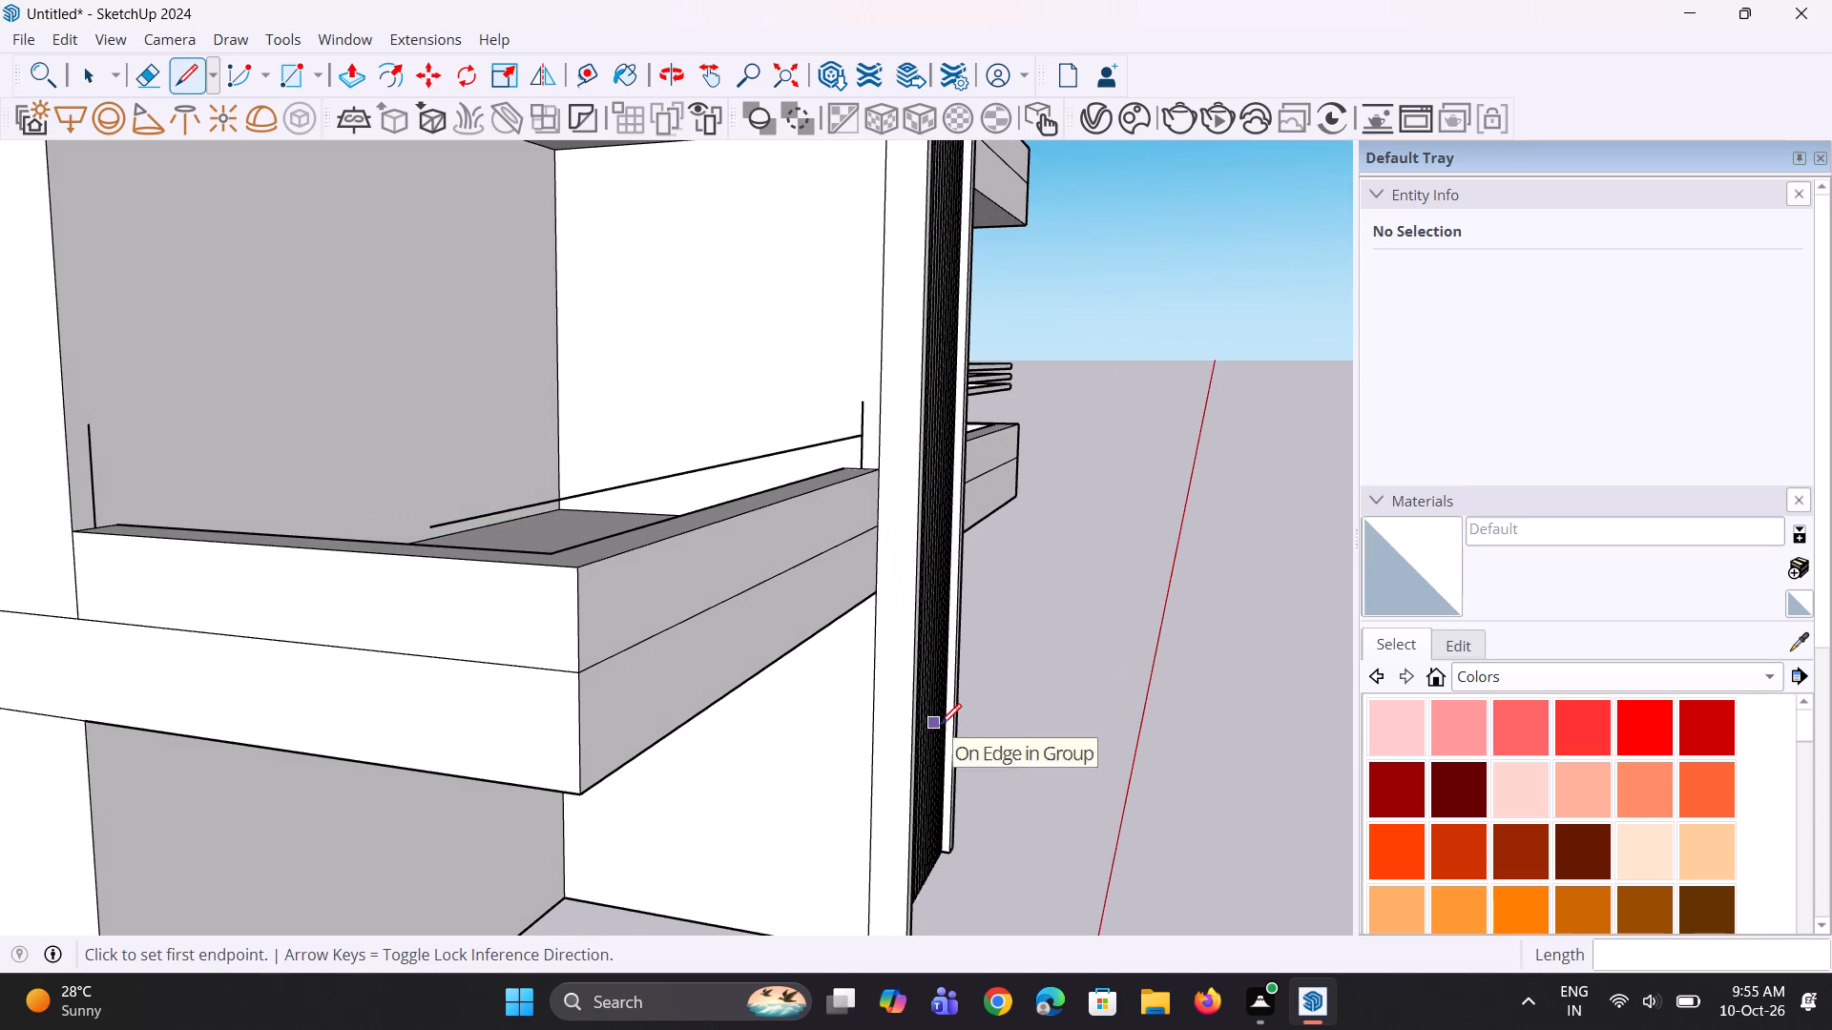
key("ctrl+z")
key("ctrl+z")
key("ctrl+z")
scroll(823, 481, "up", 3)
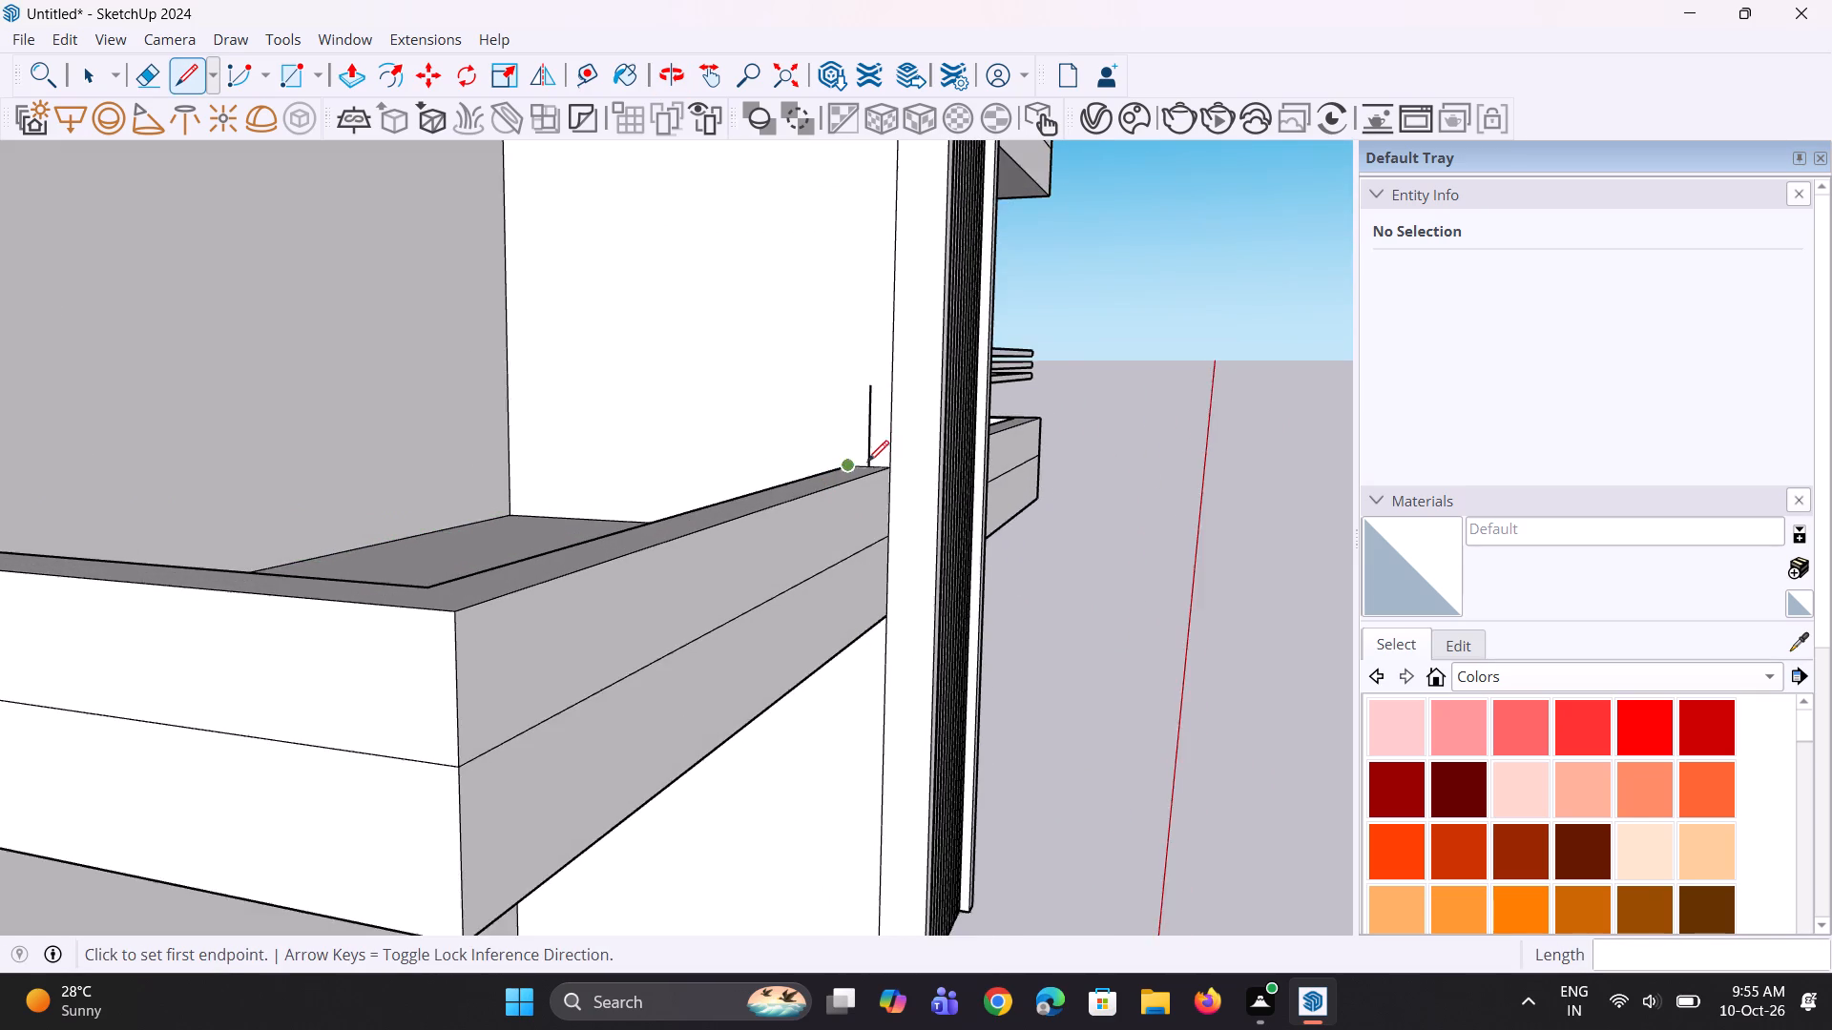
Undo the vertical line beside the slatted strip and redraw it 1' high from the midpoint of the parapet top's end edge.
scroll(867, 462, "up", 7)
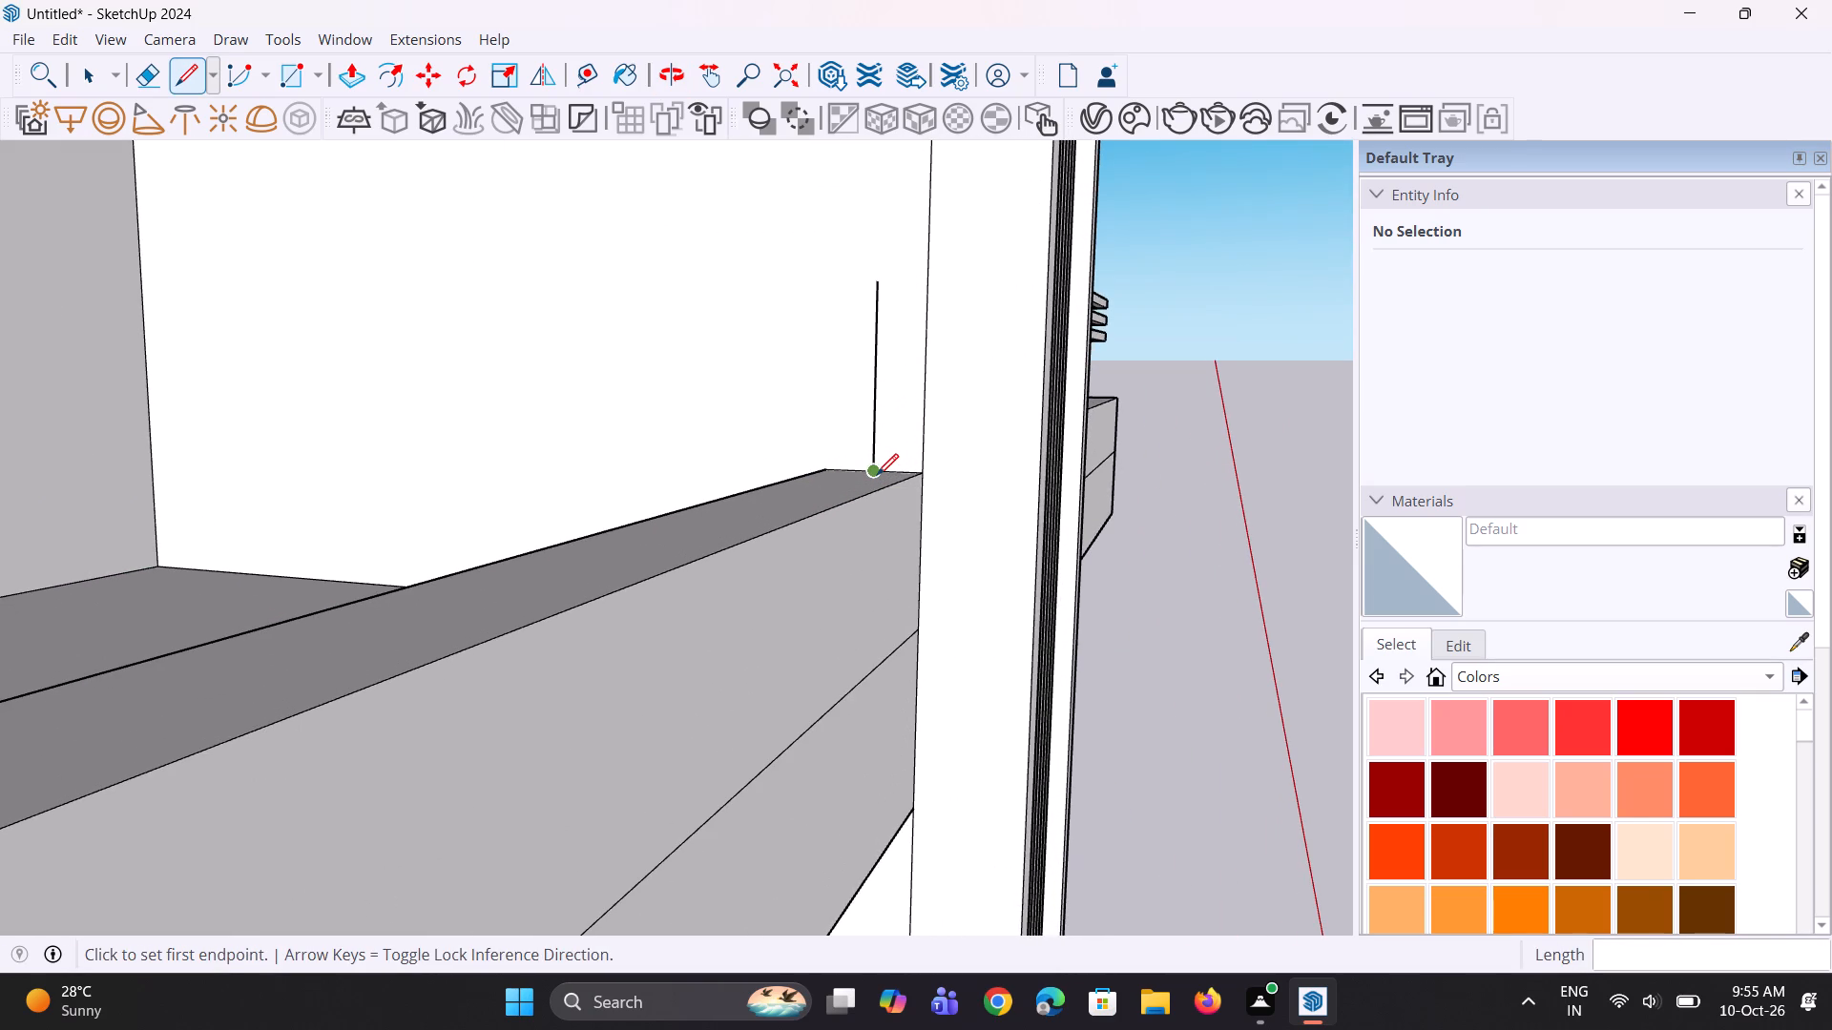
key("ctrl+z")
middle_click_drag(875, 476, 865, 547)
key("ctrl+z")
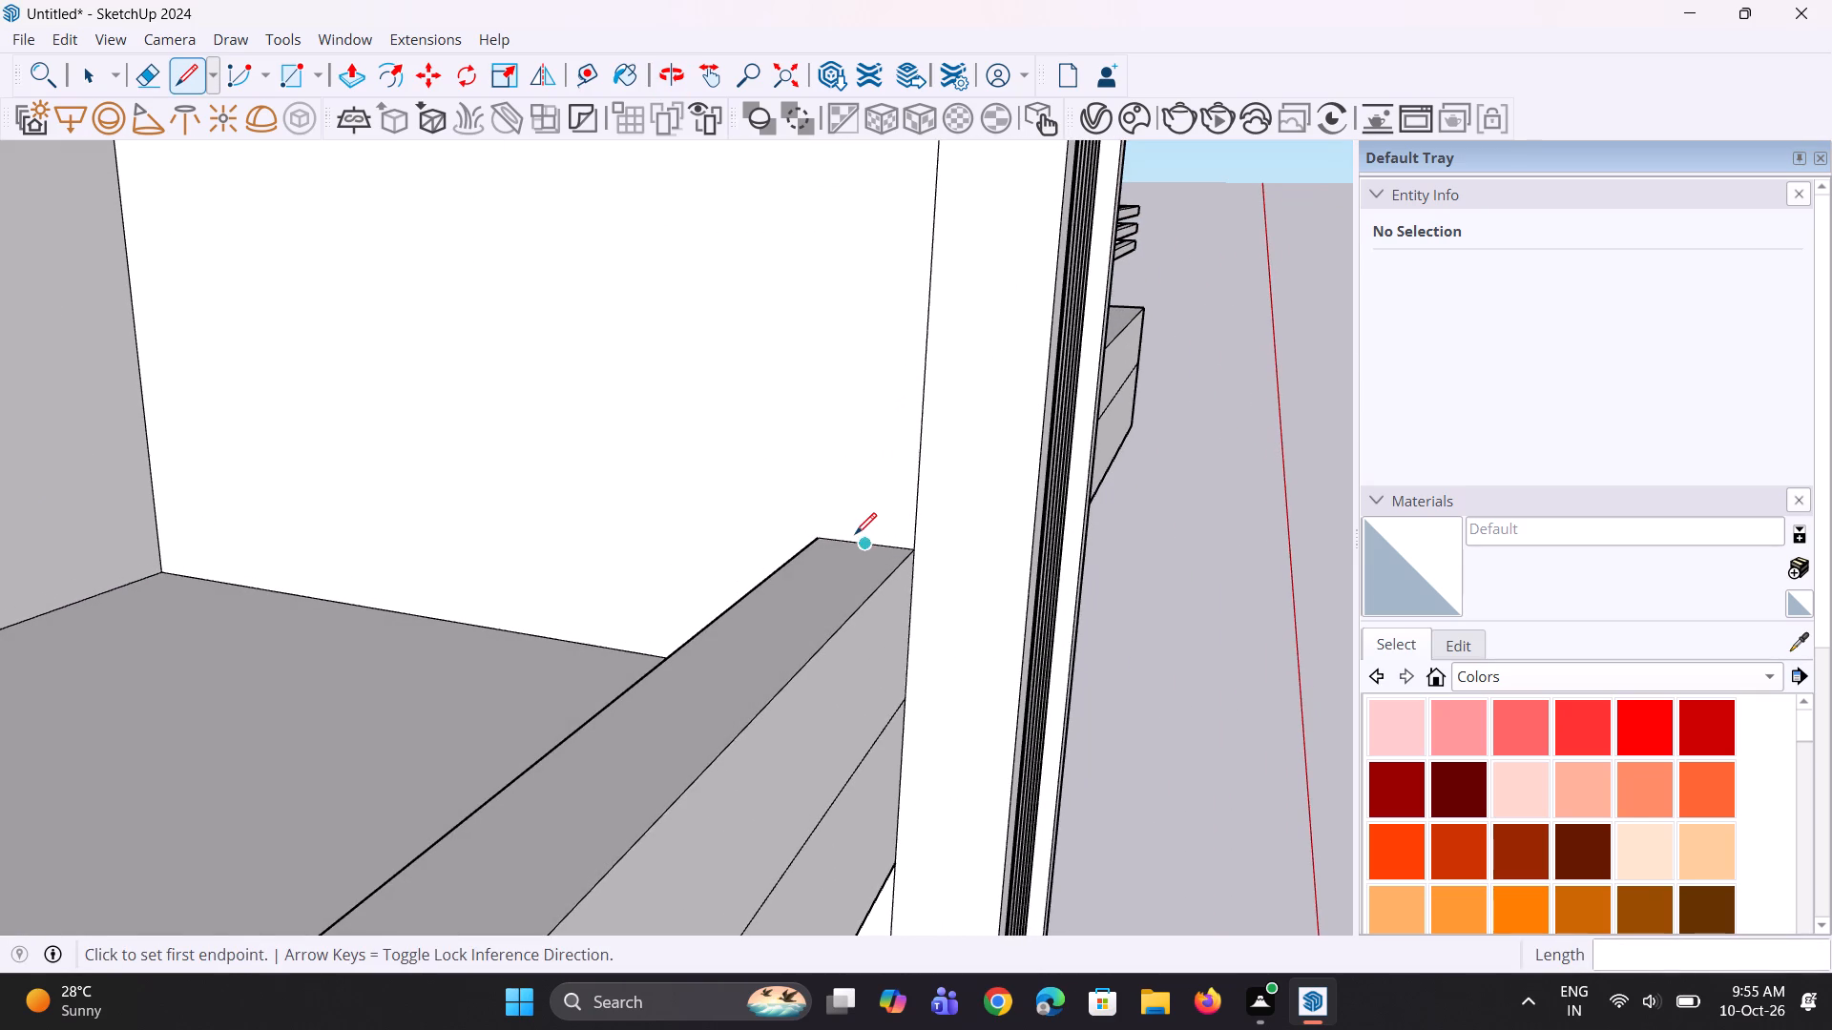
left_click(861, 548)
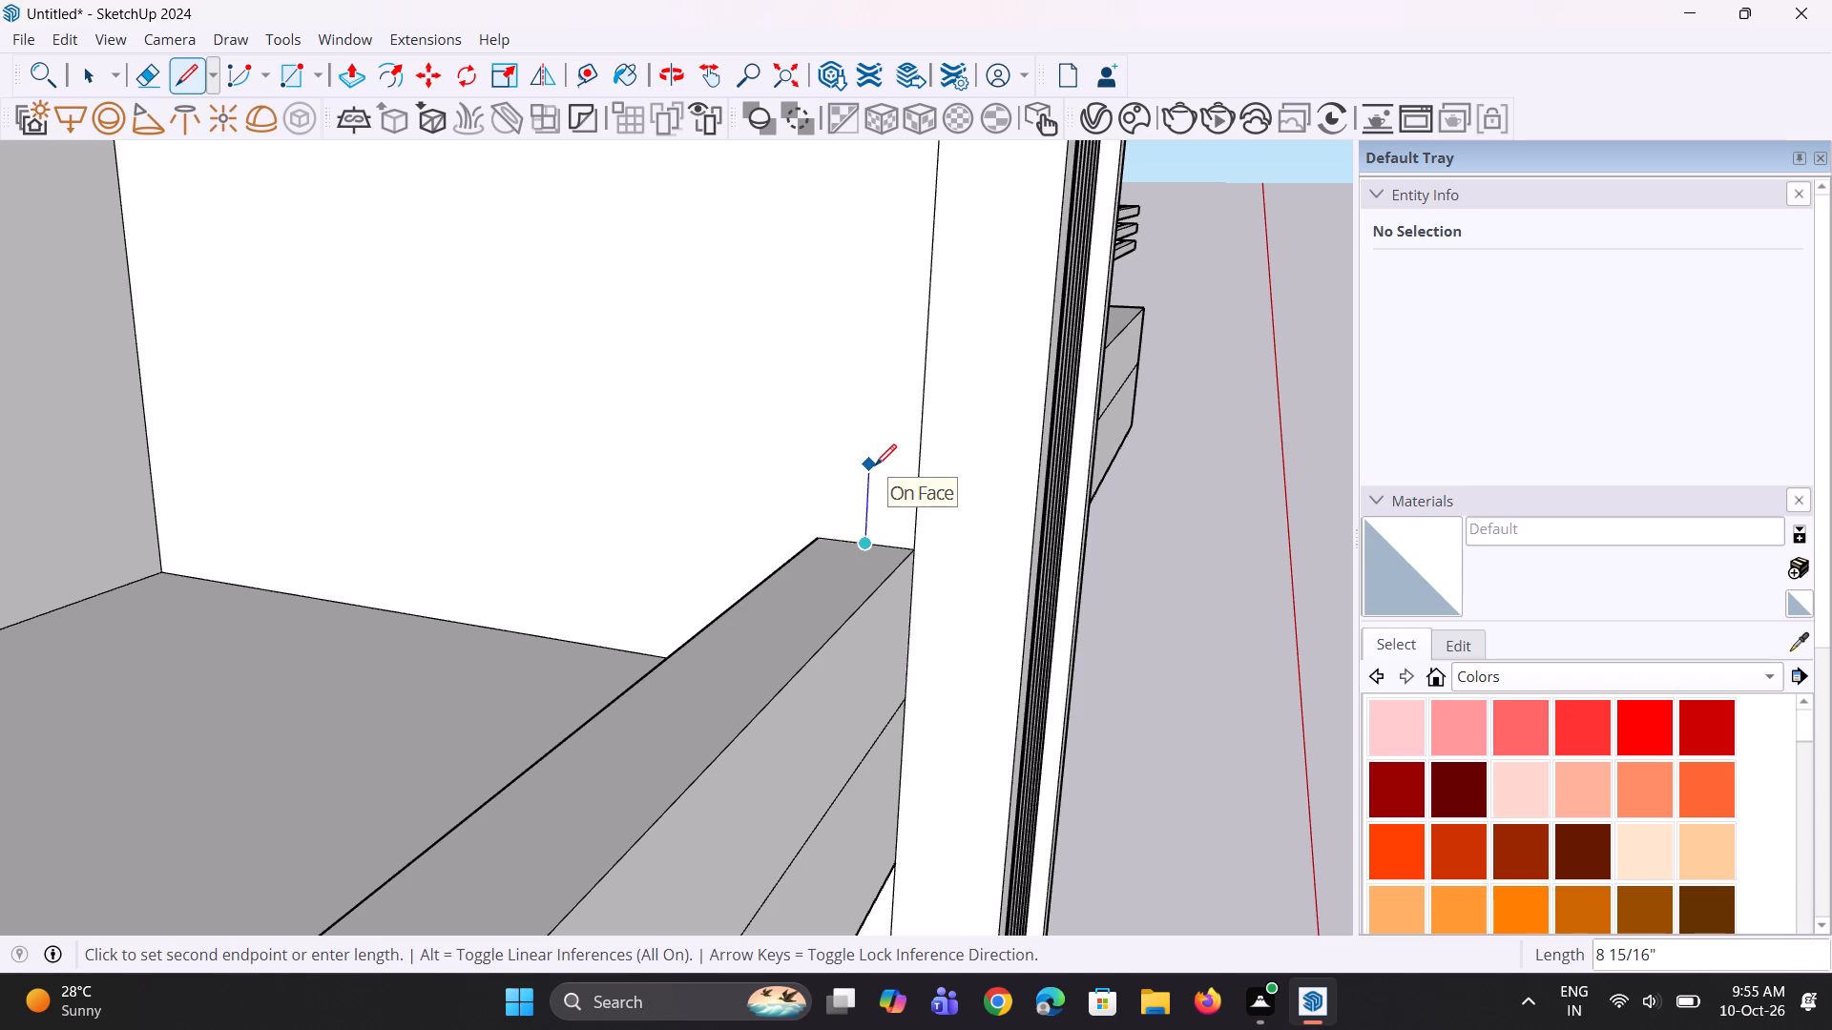
key("1")
key("apostrophe")
key("Return")
Draw a rail line about 20' 11" along the red axis from the top of the 1' vertical line, past the parapet corner.
scroll(859, 469, "down", 3)
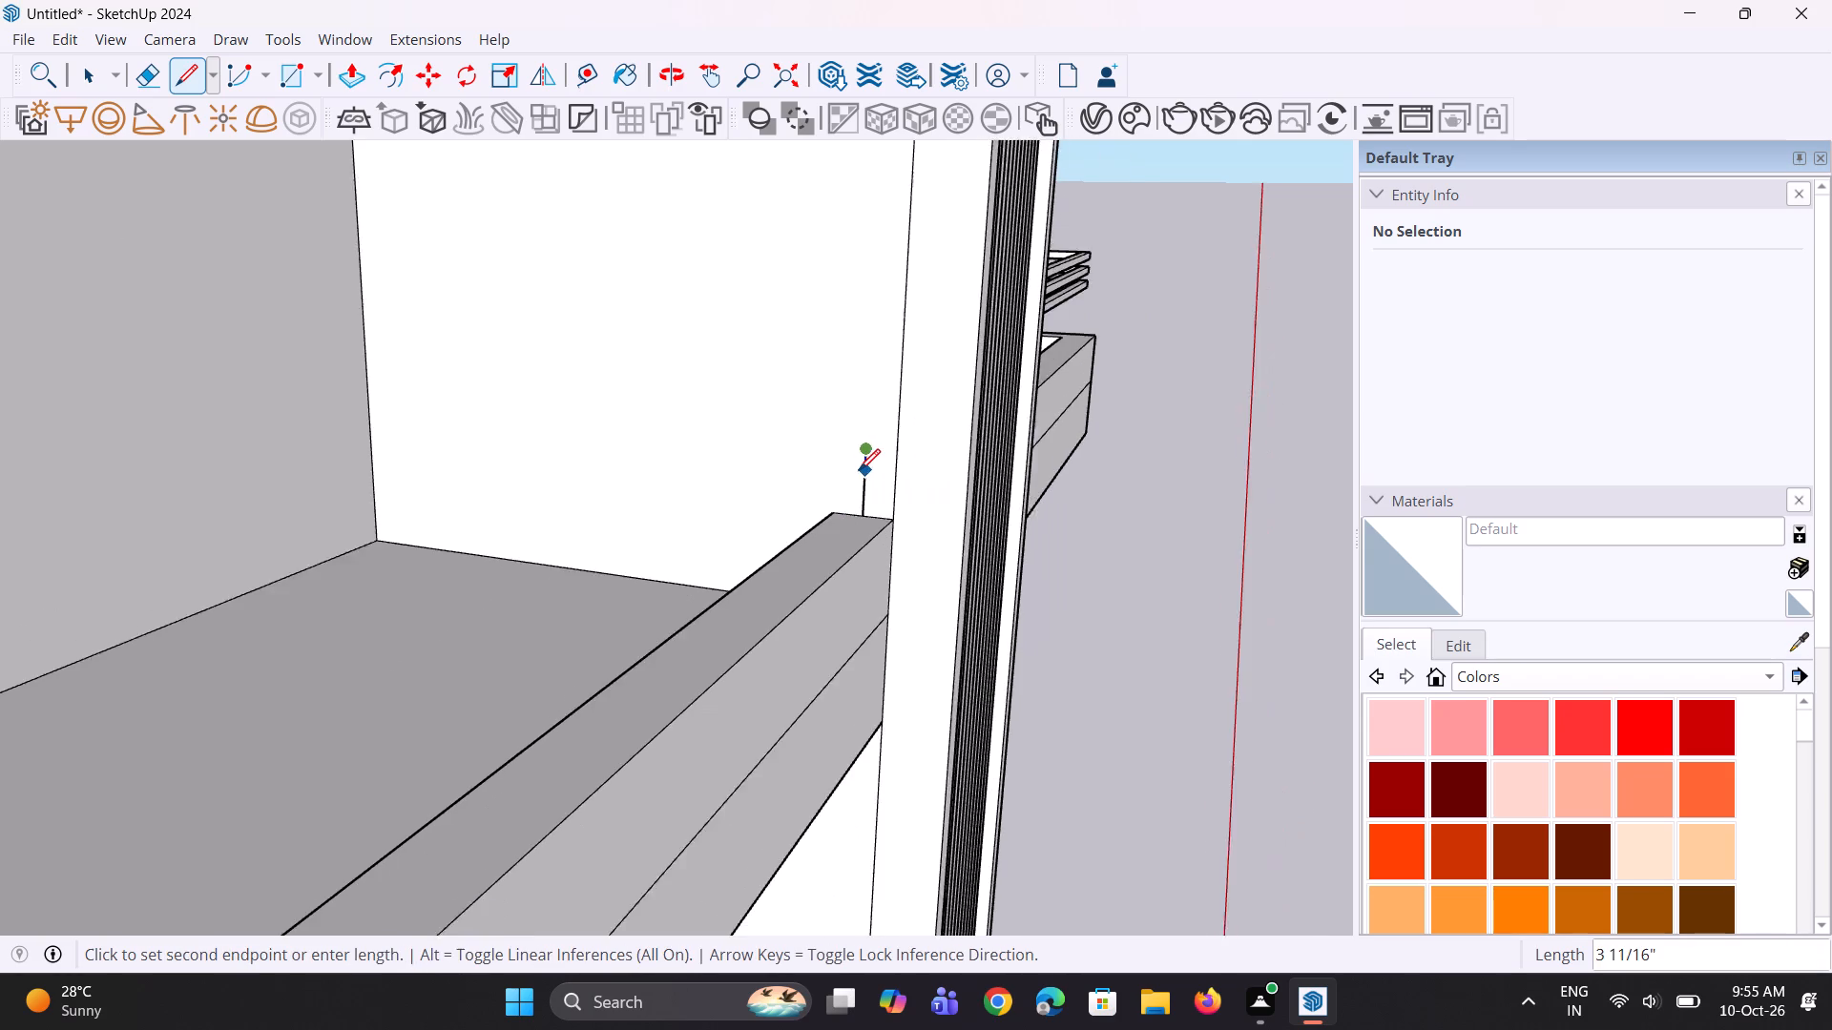
scroll(859, 470, "down", 14)
scroll(569, 581, "up", 3)
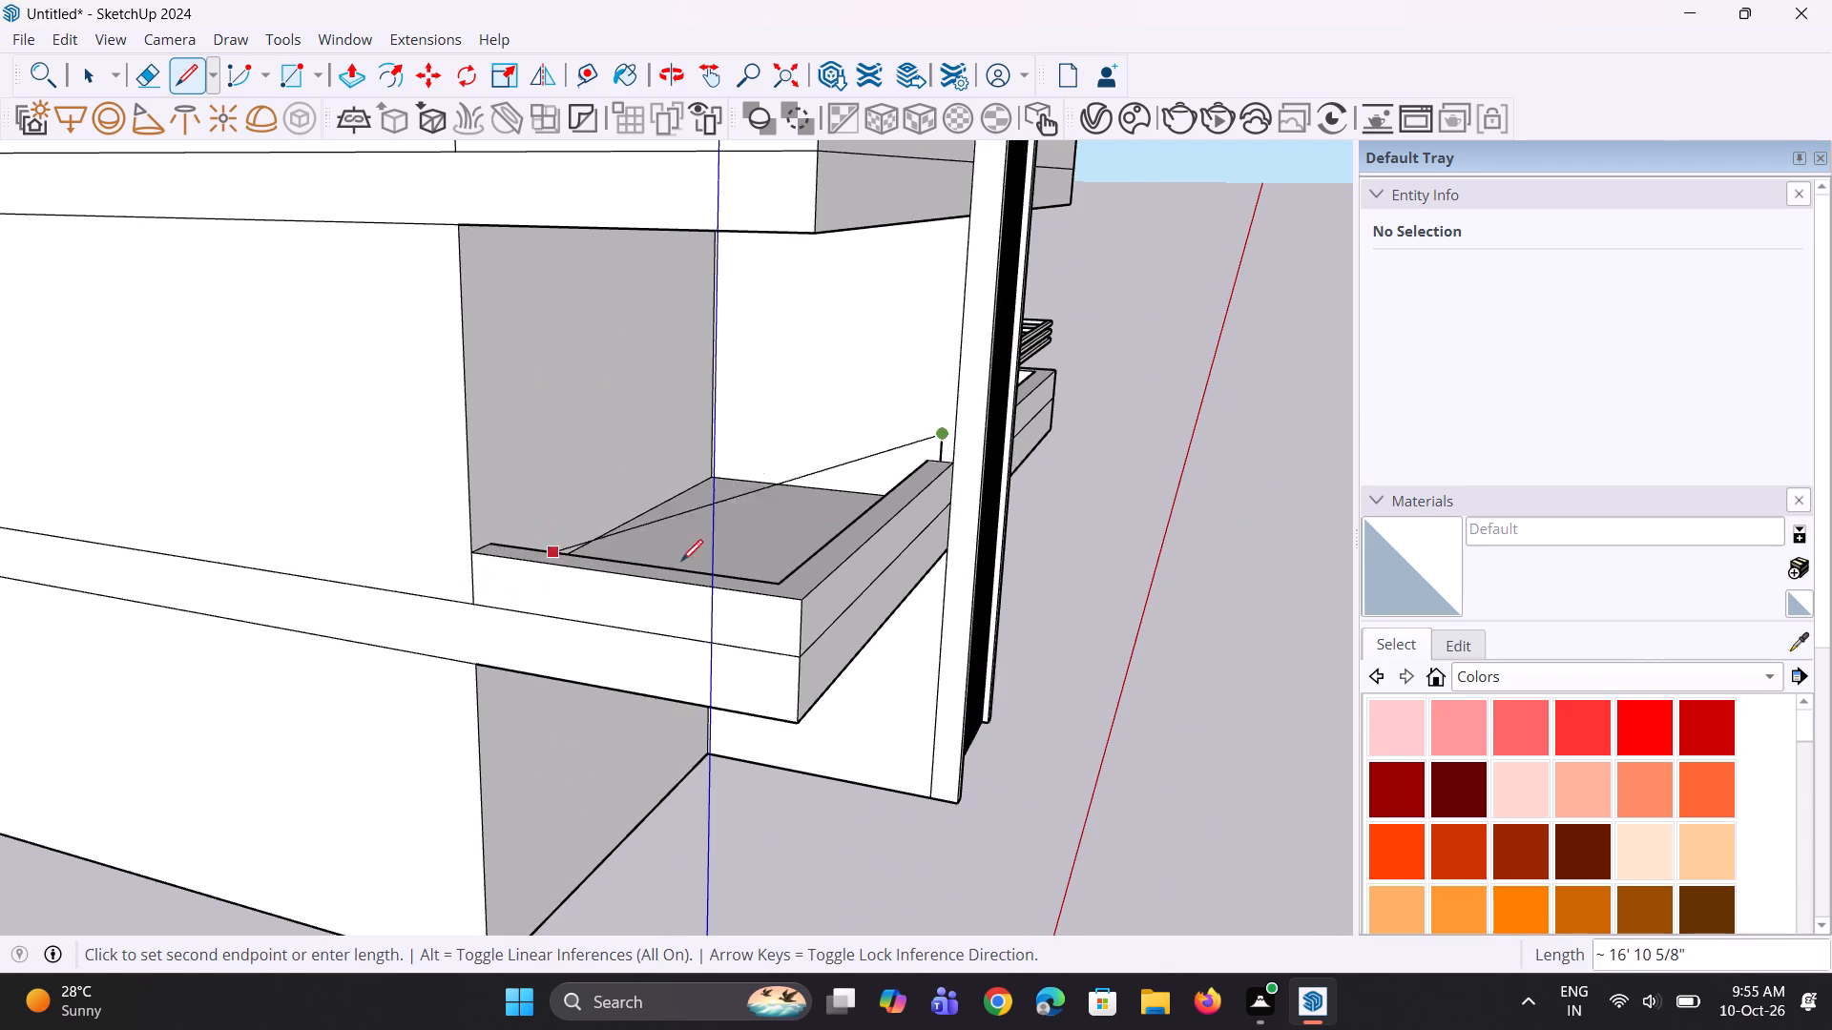
scroll(819, 522, "up", 1)
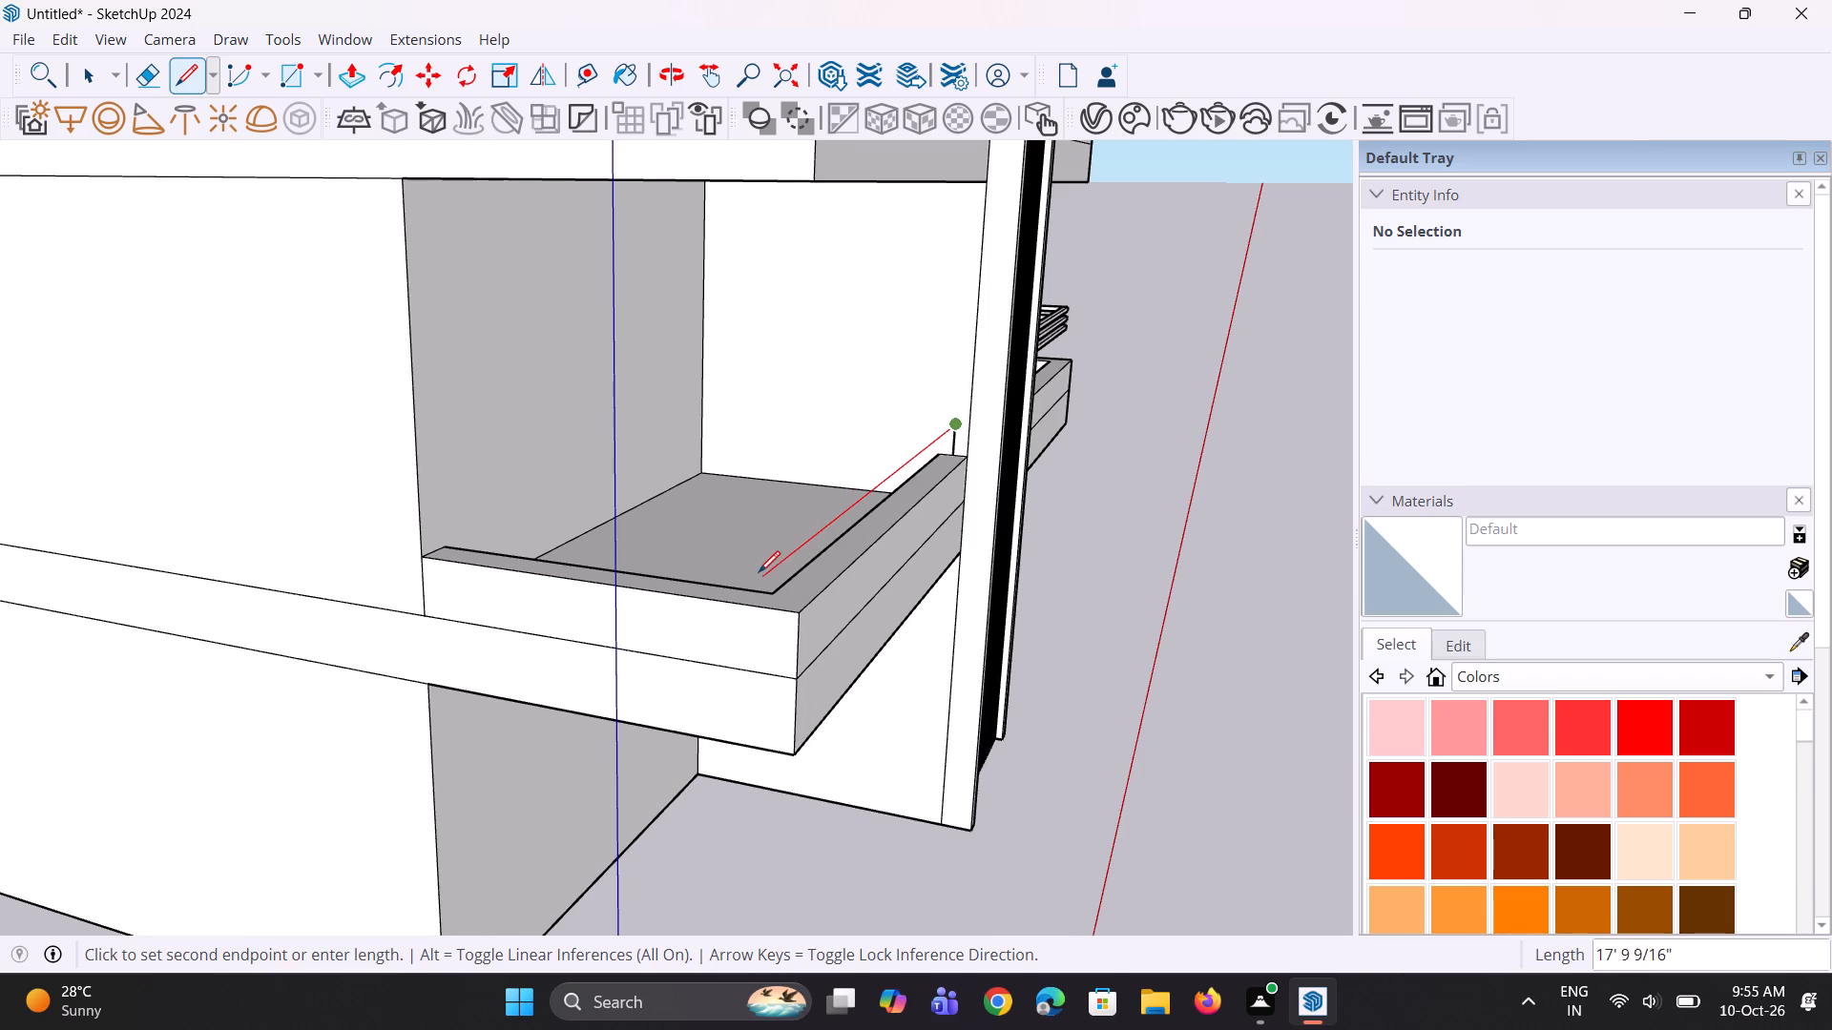
left_click(695, 615)
middle_click_drag(695, 615, 599, 653)
key("space")
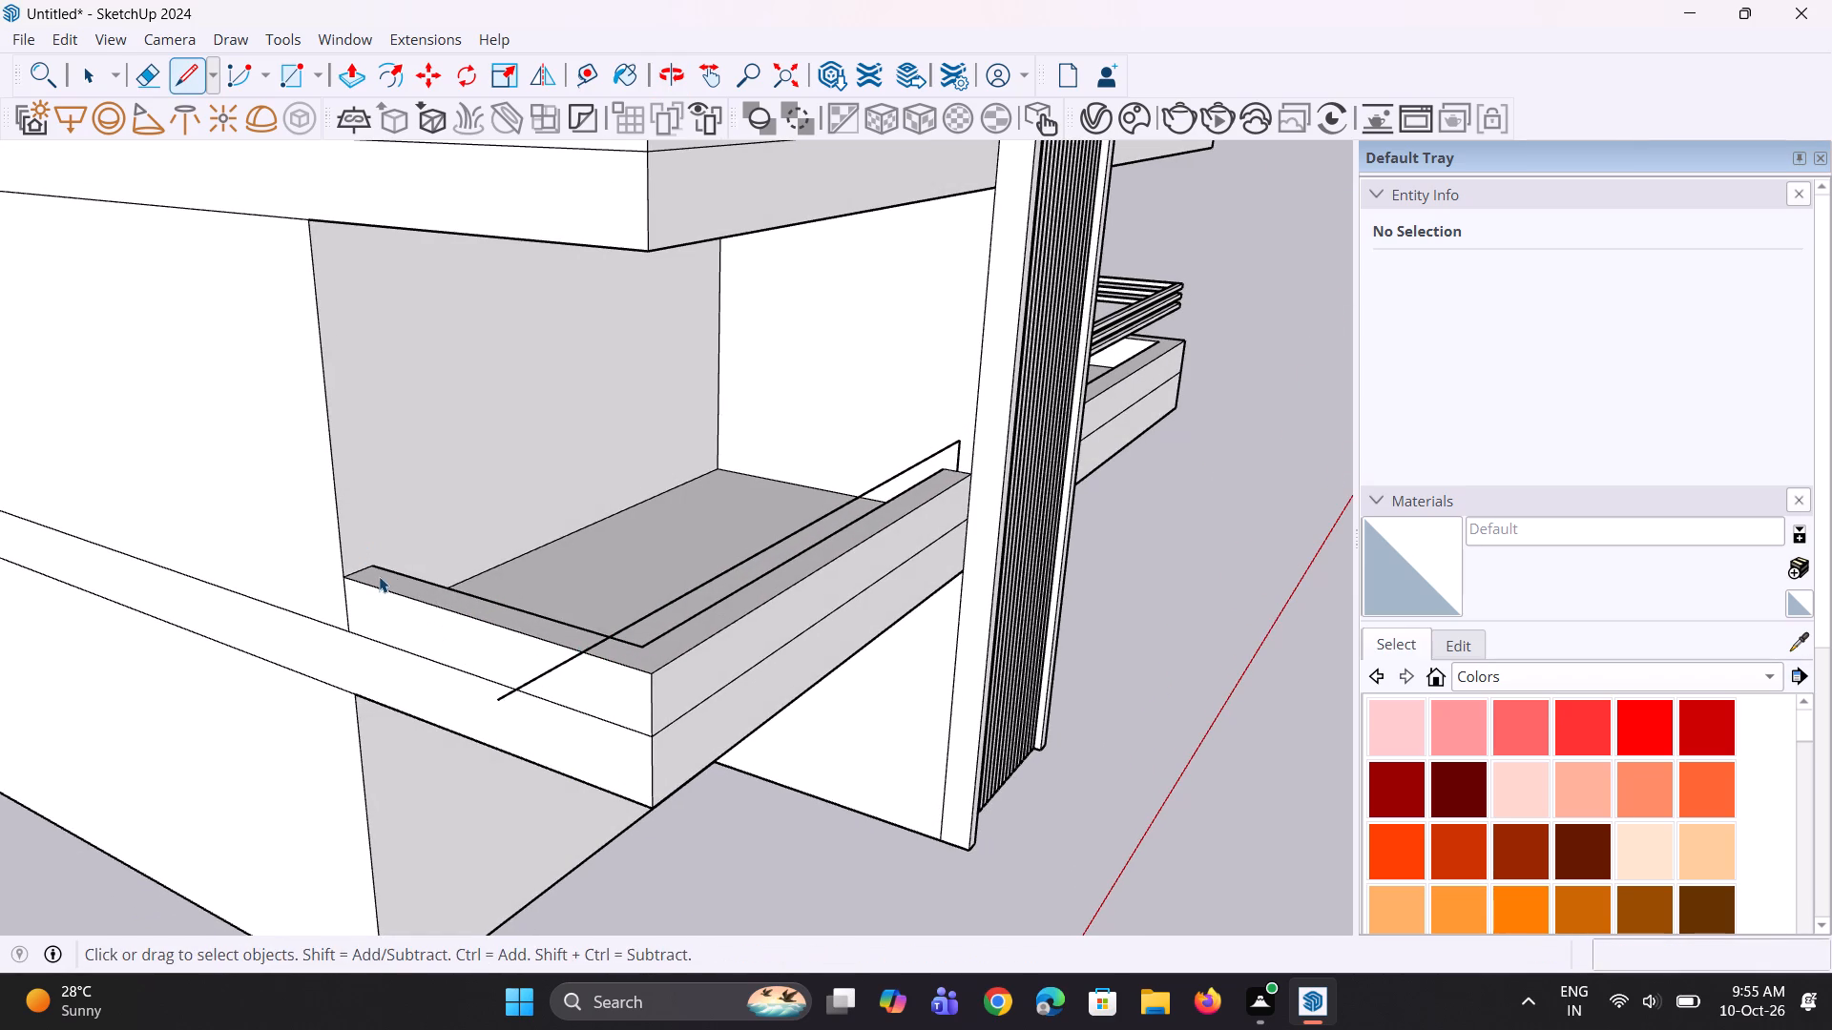
Draw a 1' vertical line at the parapet's other wall end and a rail line about 8' 10" along the green axis to the long rail.
key("l")
scroll(385, 580, "up", 6)
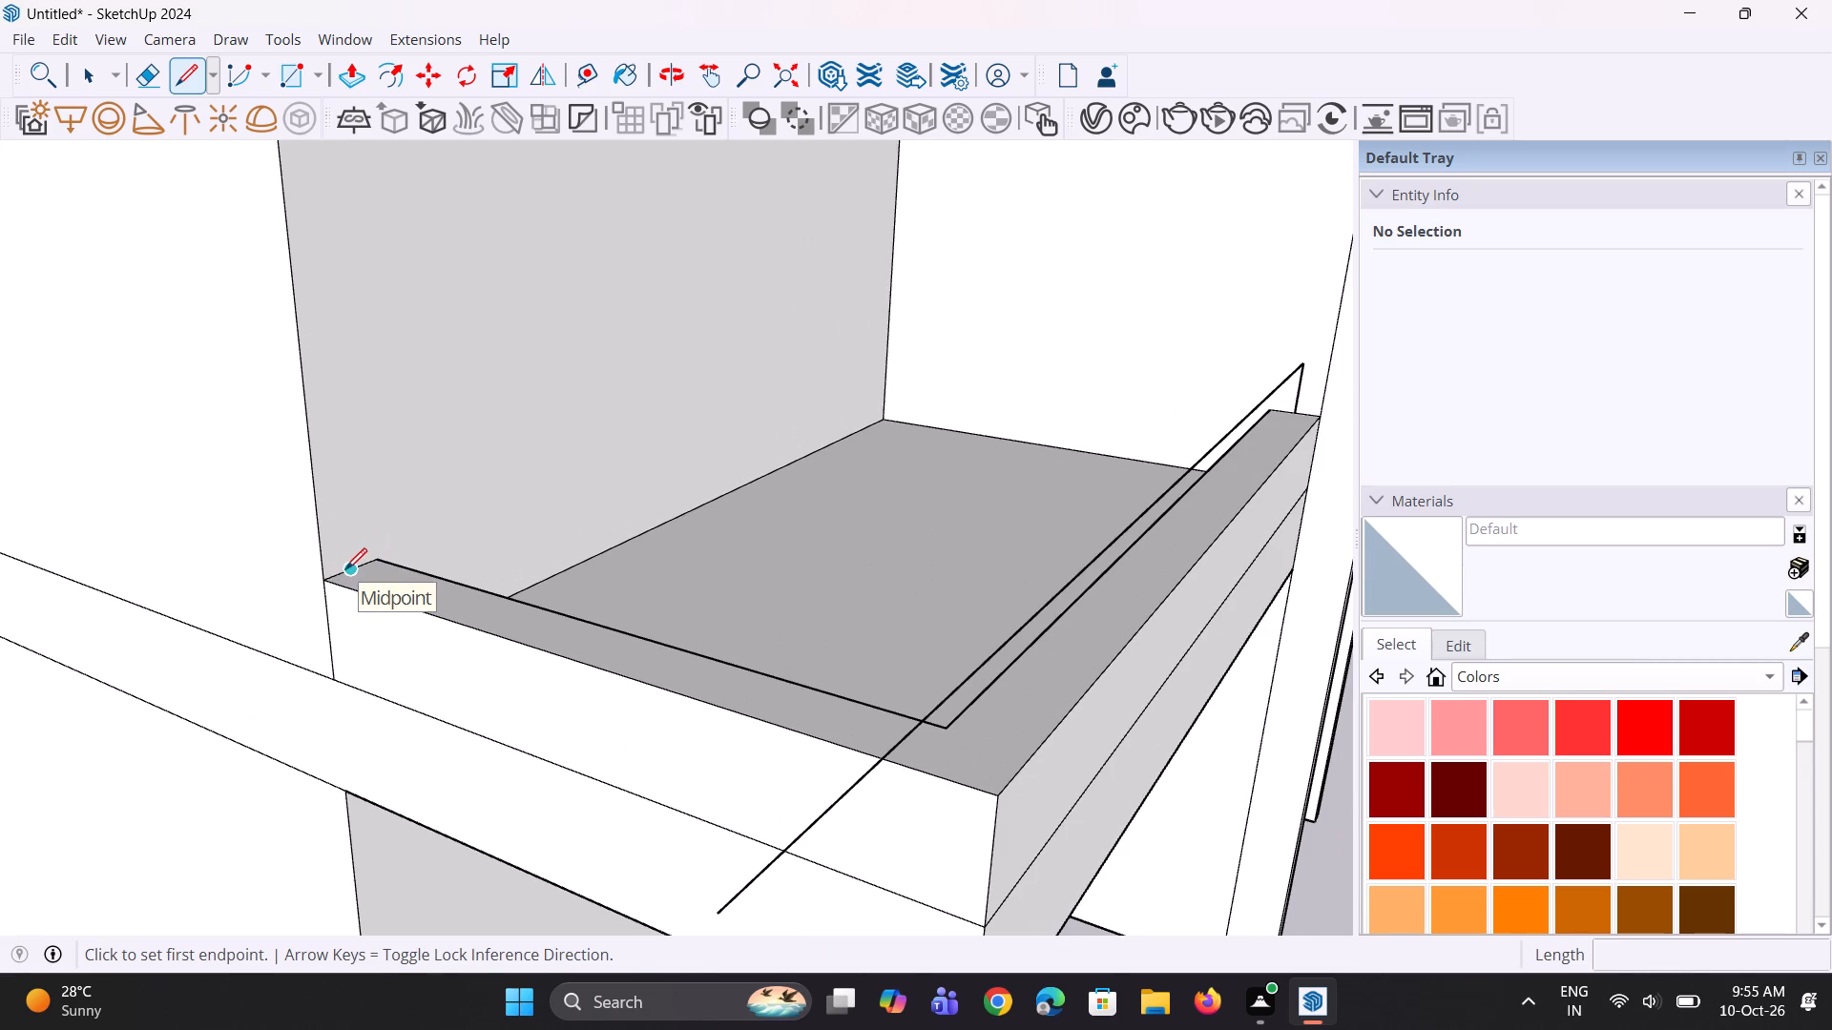
left_click(345, 569)
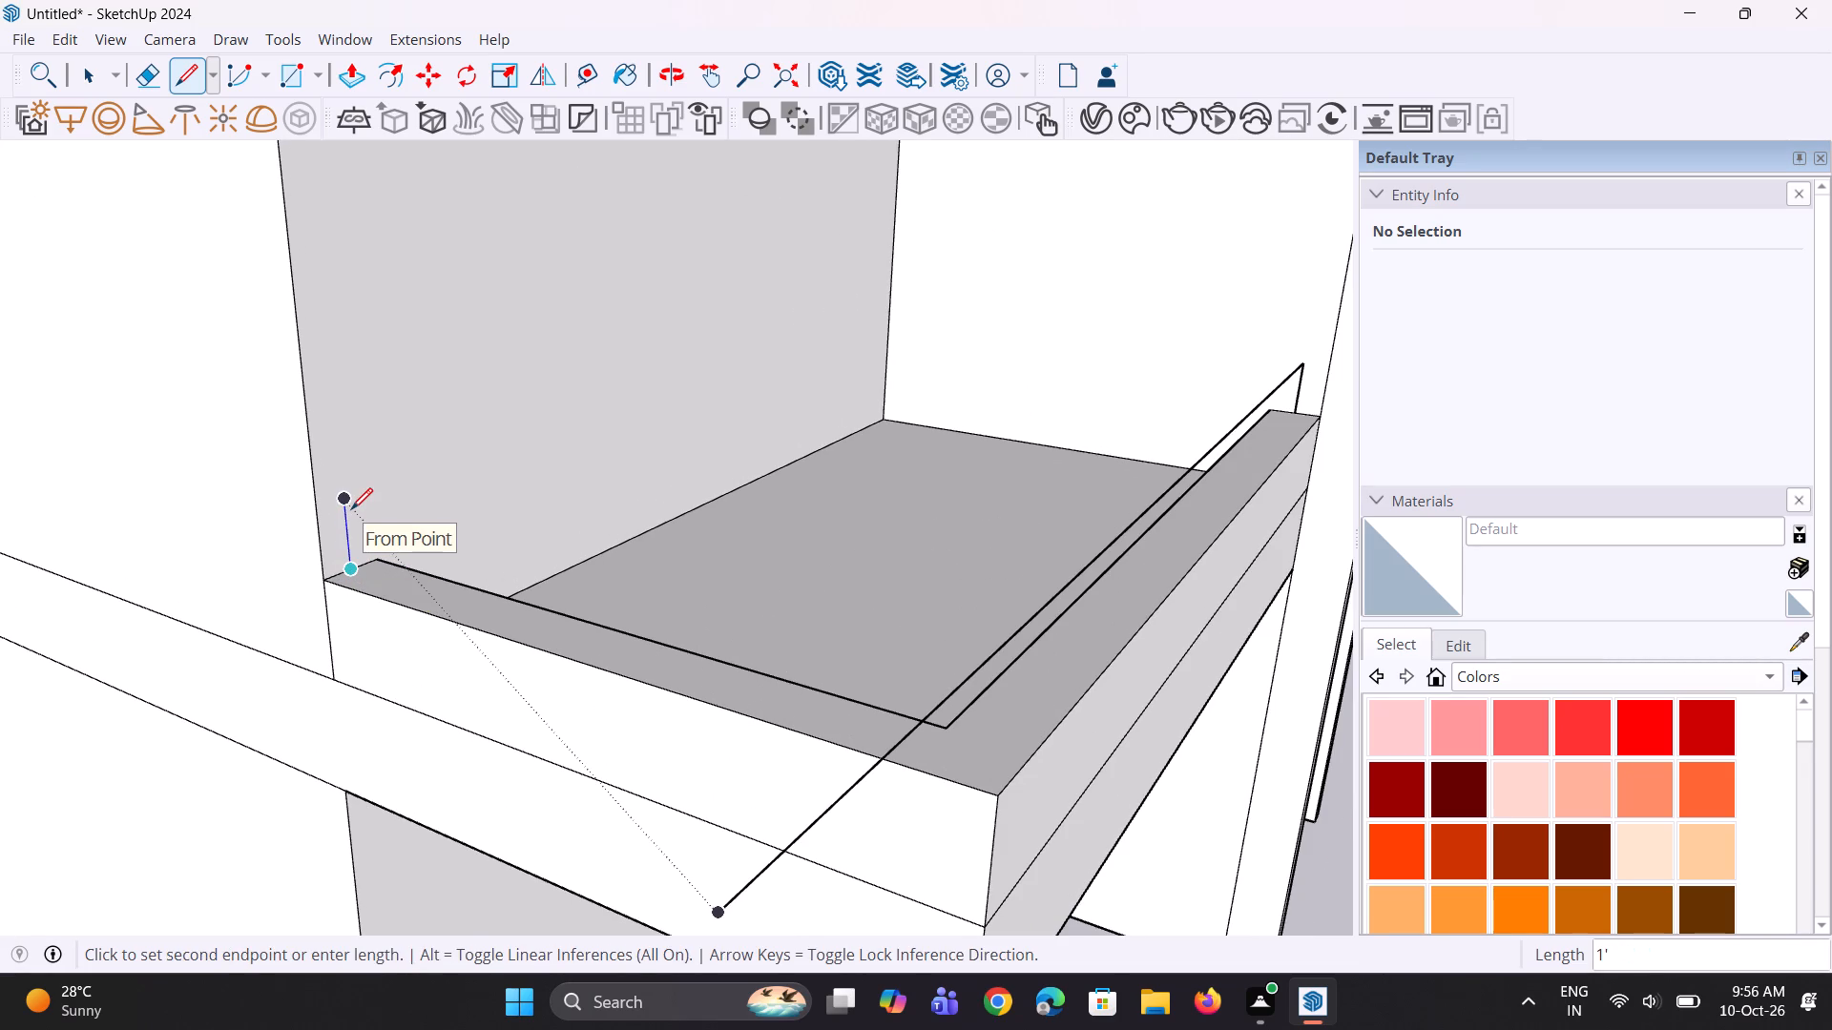
left_click(351, 509)
left_click(344, 498)
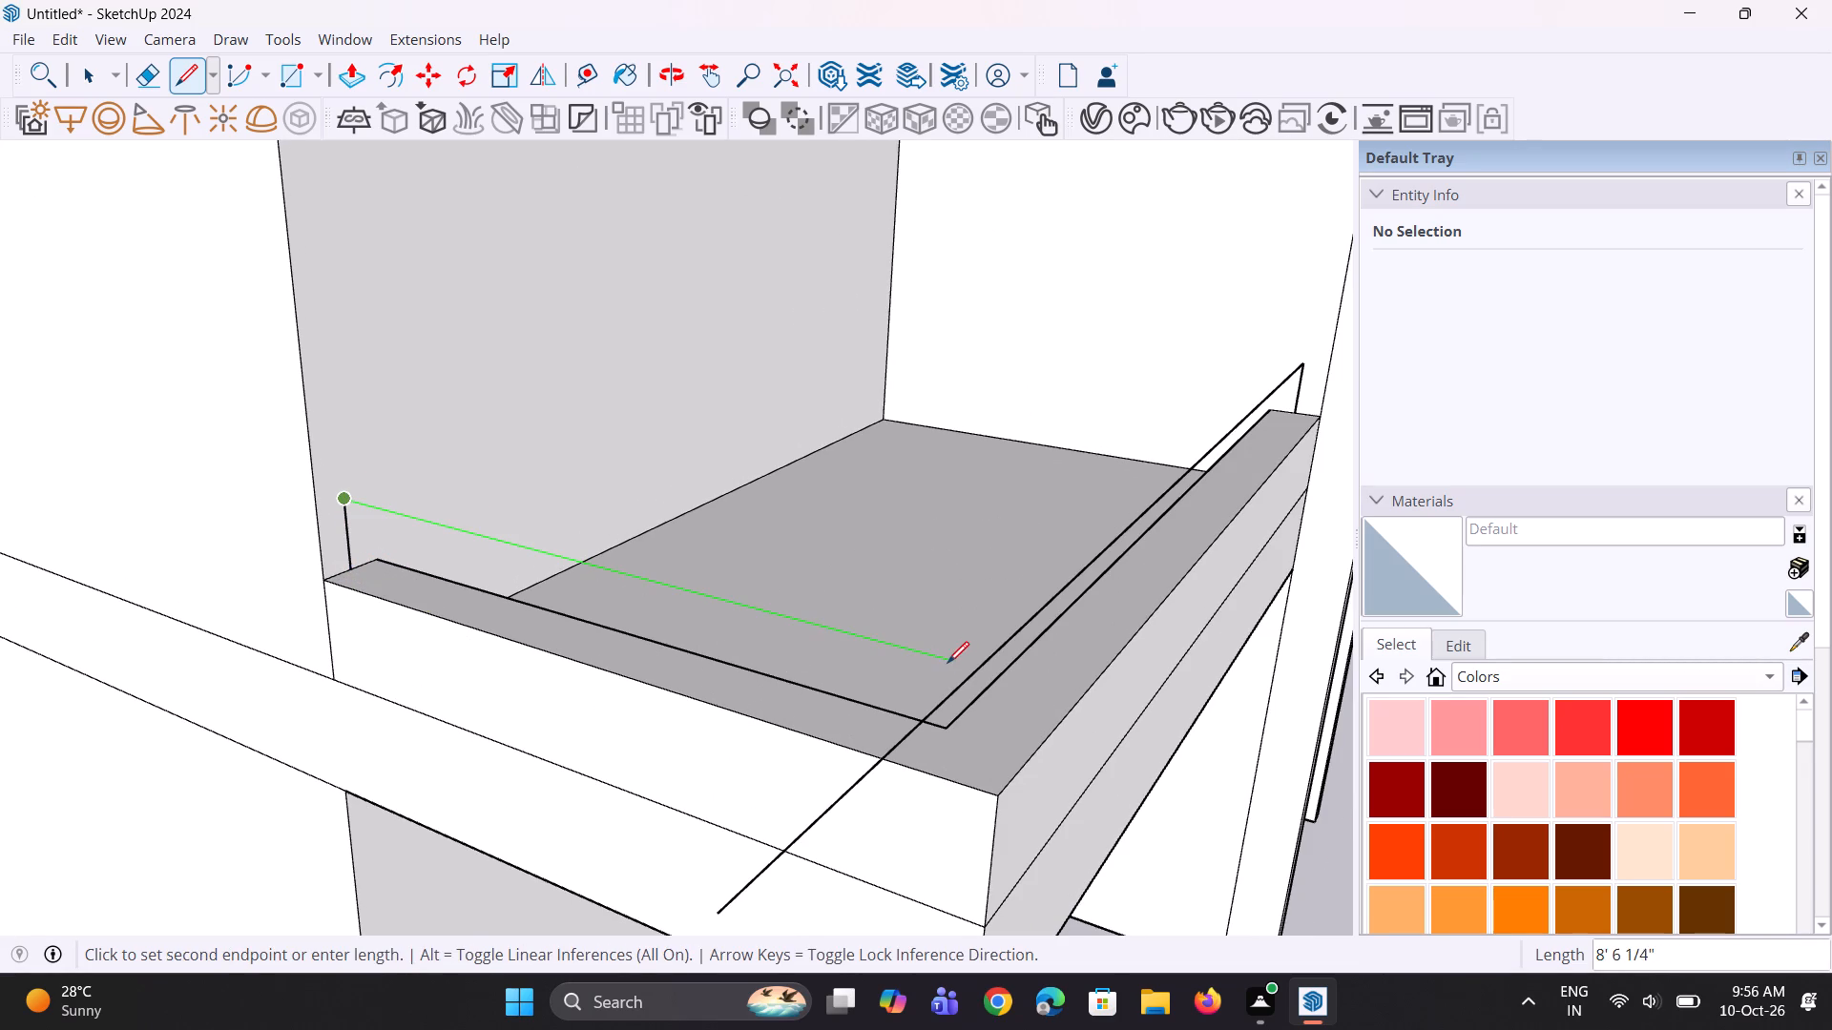
left_click(982, 675)
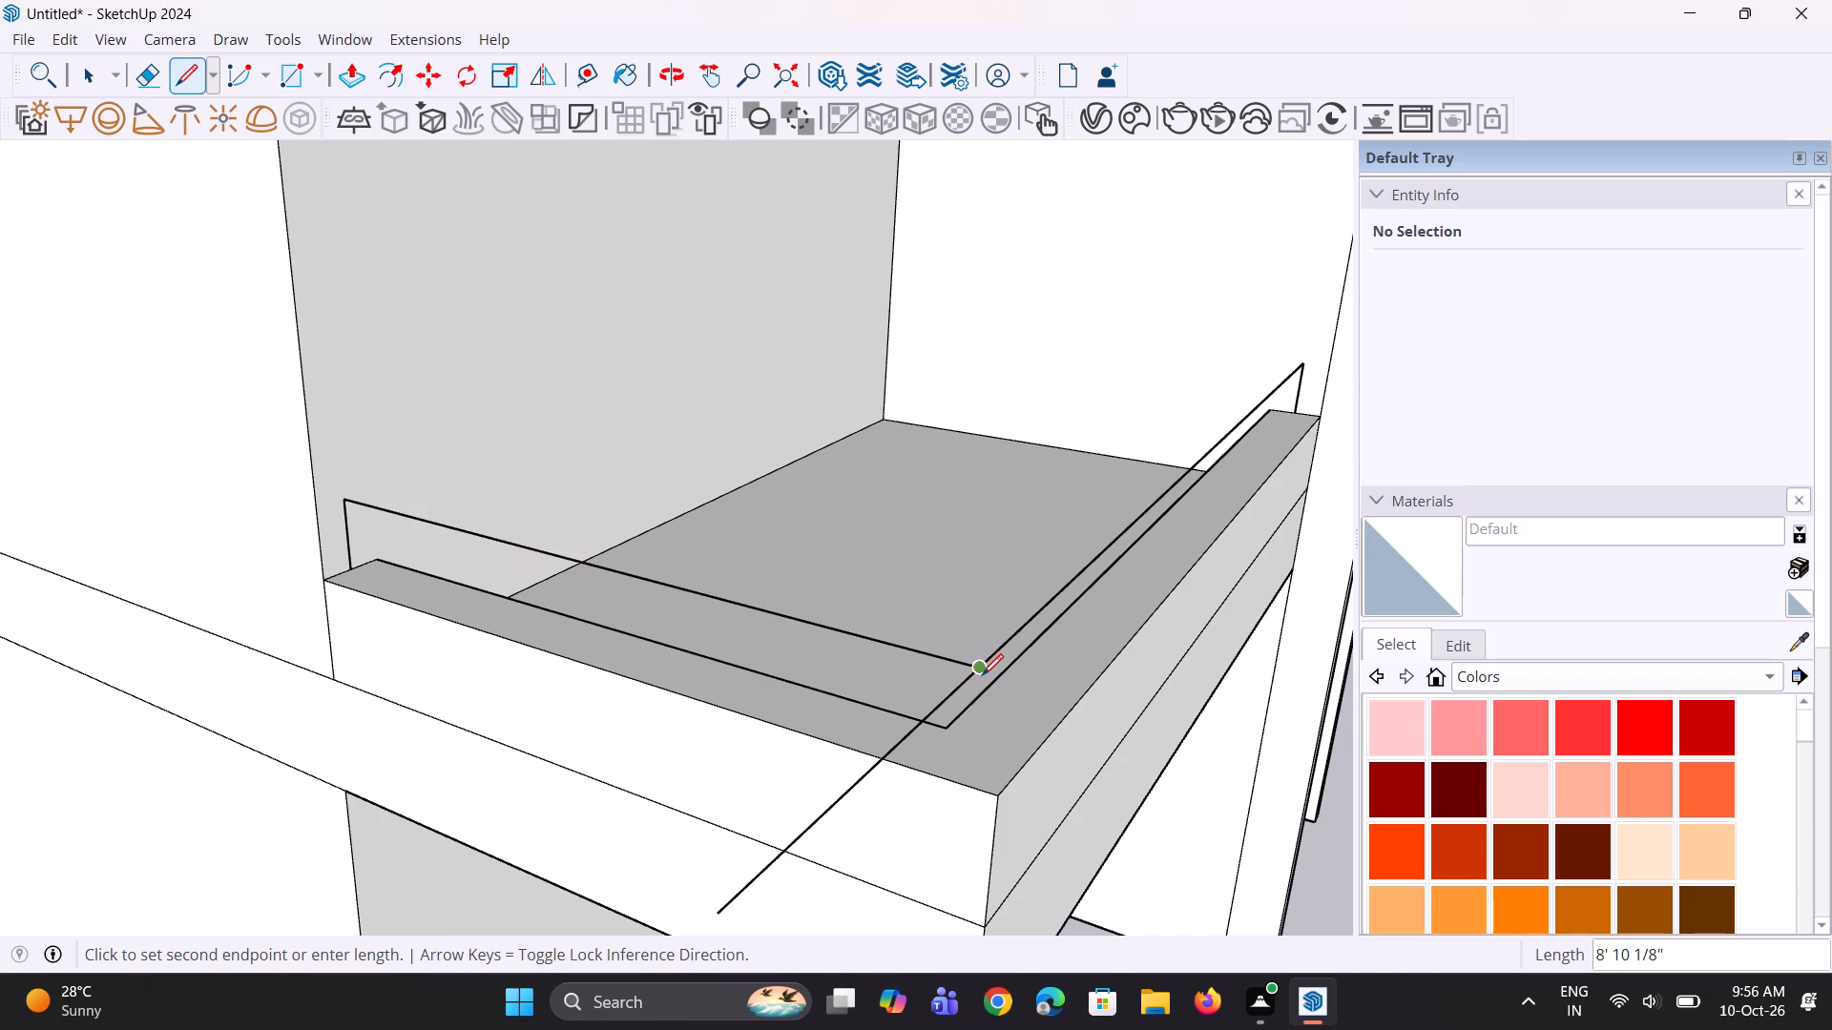
Erase the long rail line's overhang past the corner and both 1' vertical lines, leaving the L-shaped rail path.
middle_click_drag(984, 690, 867, 641)
key("space")
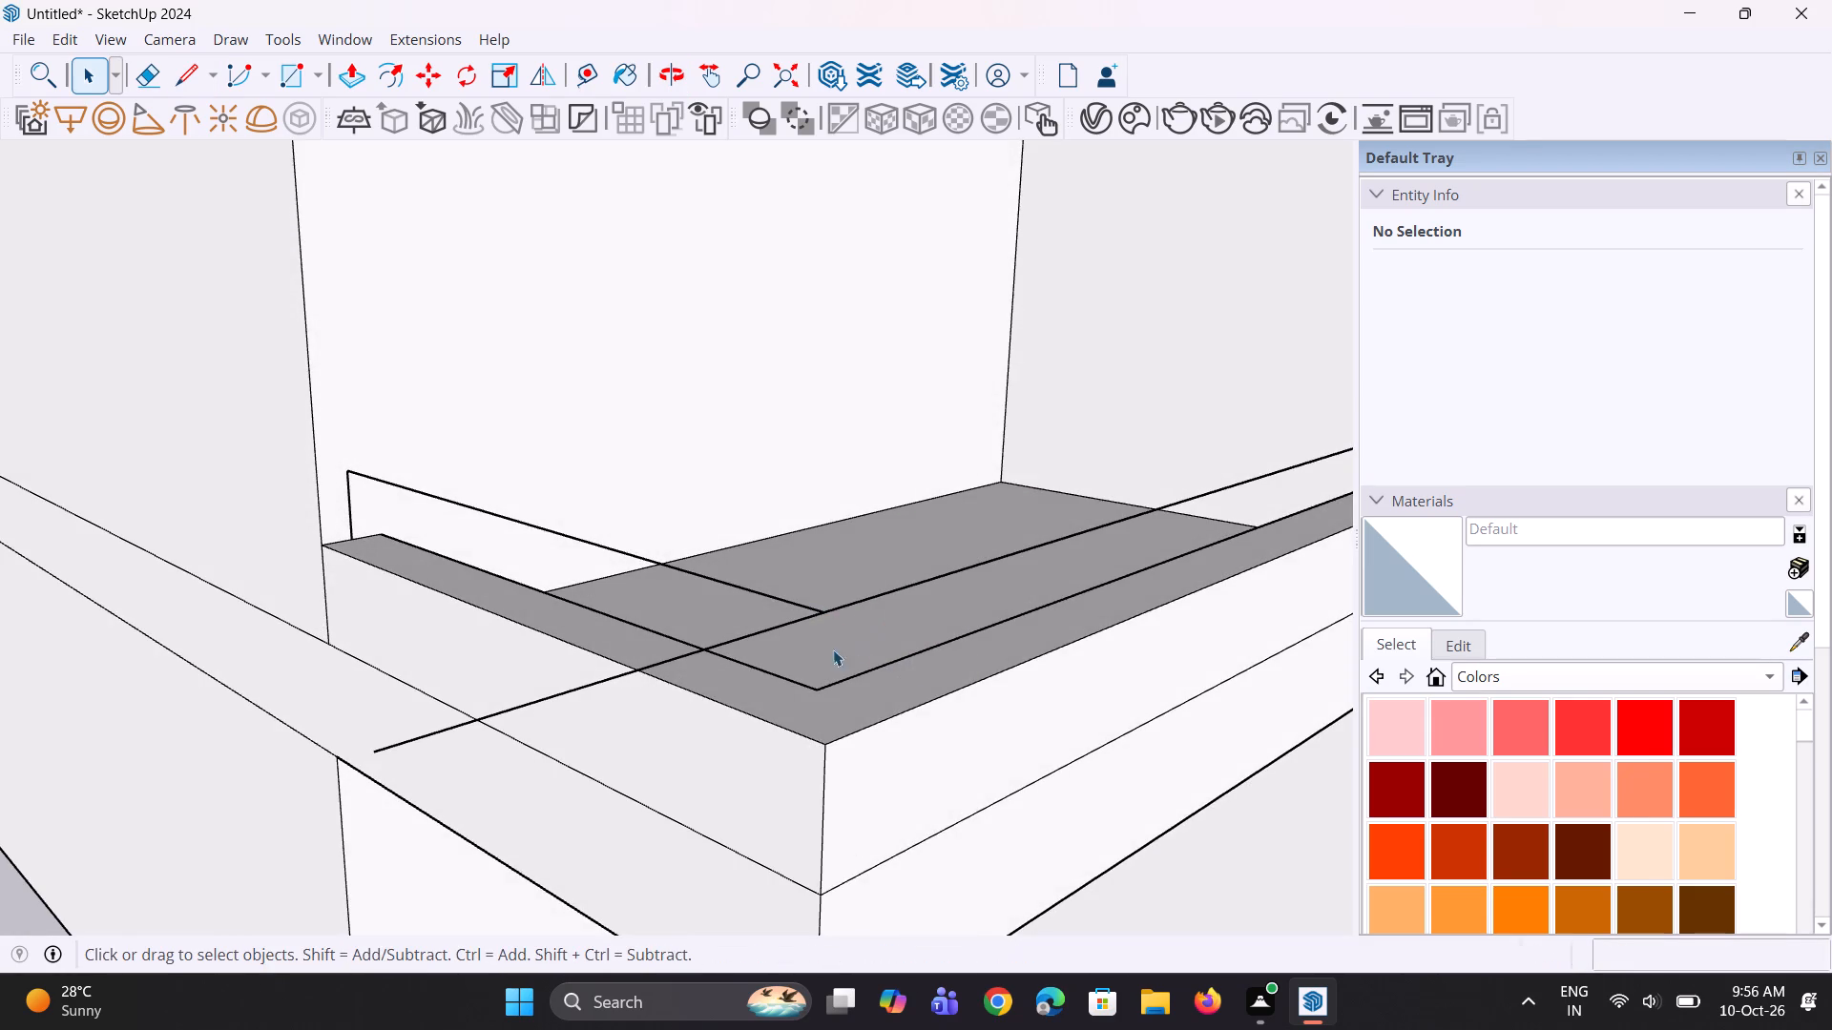
scroll(788, 644, "up", 2)
key("e")
left_click(741, 627)
scroll(771, 649, "down", 2)
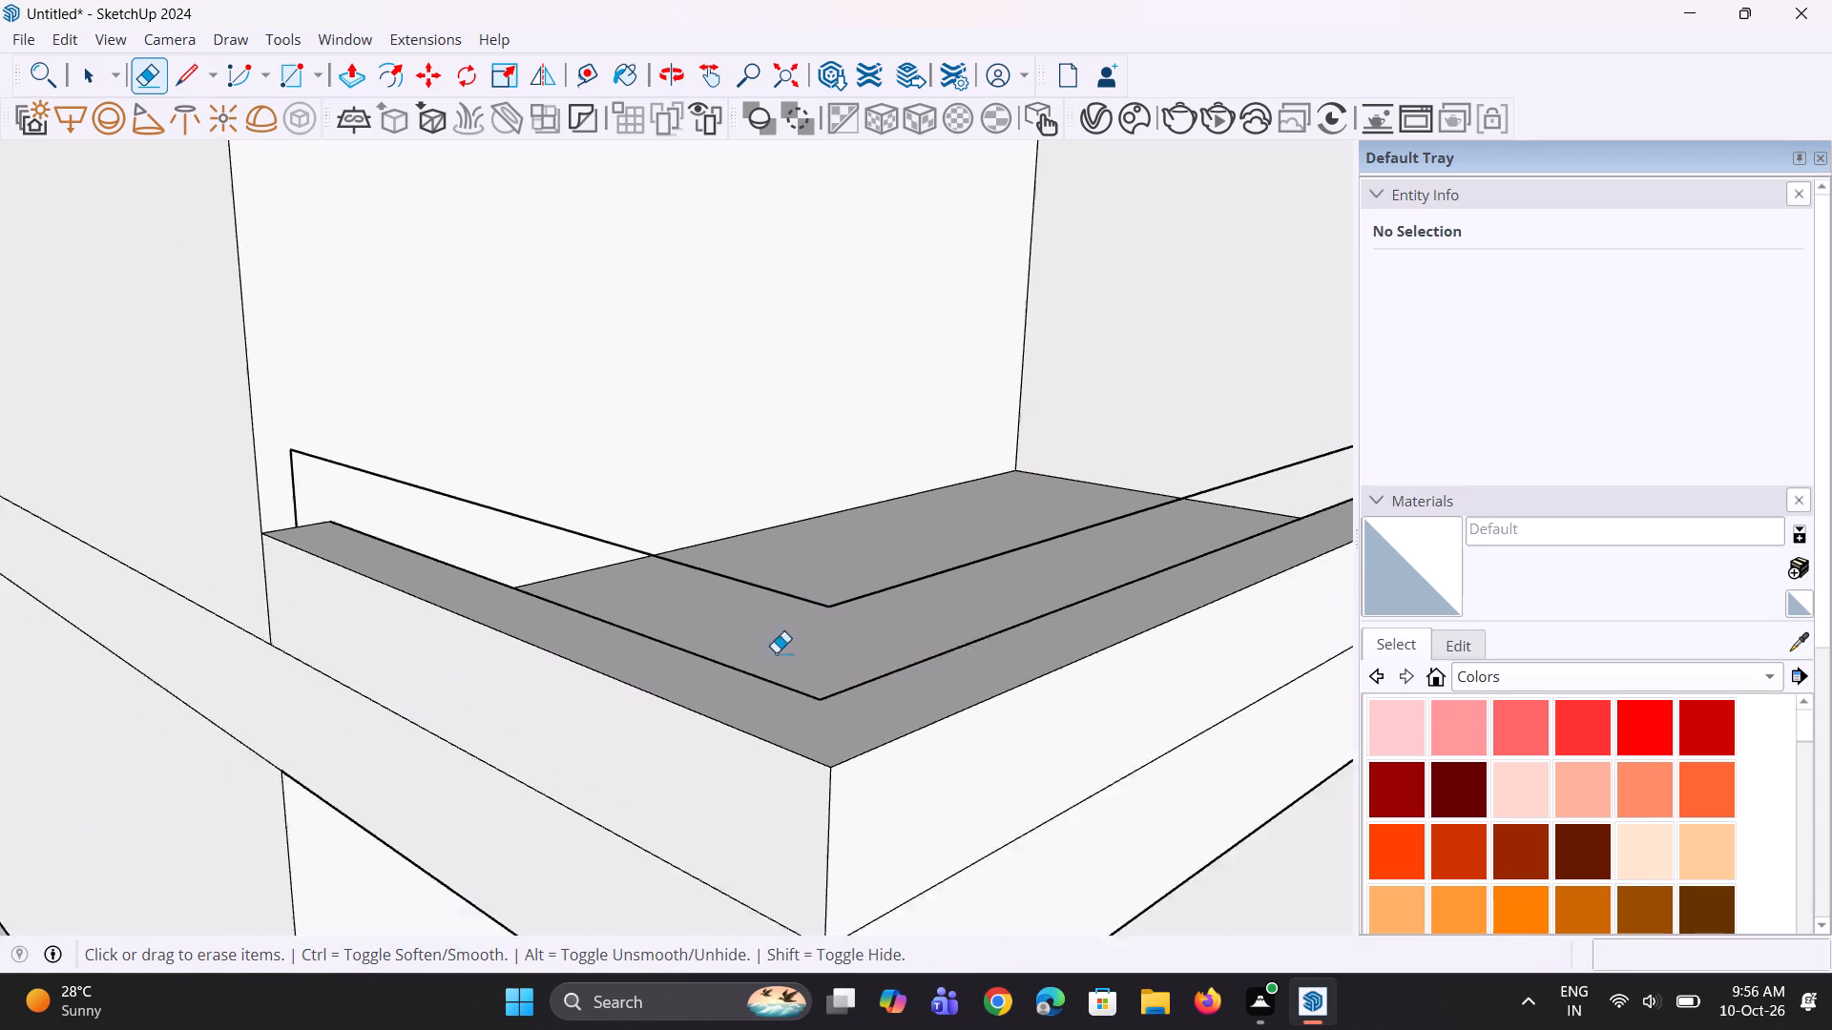
scroll(776, 652, "down", 3)
scroll(794, 652, "up", 1)
scroll(799, 651, "down", 3)
middle_click_drag(799, 651, 776, 634)
scroll(477, 561, "up", 5)
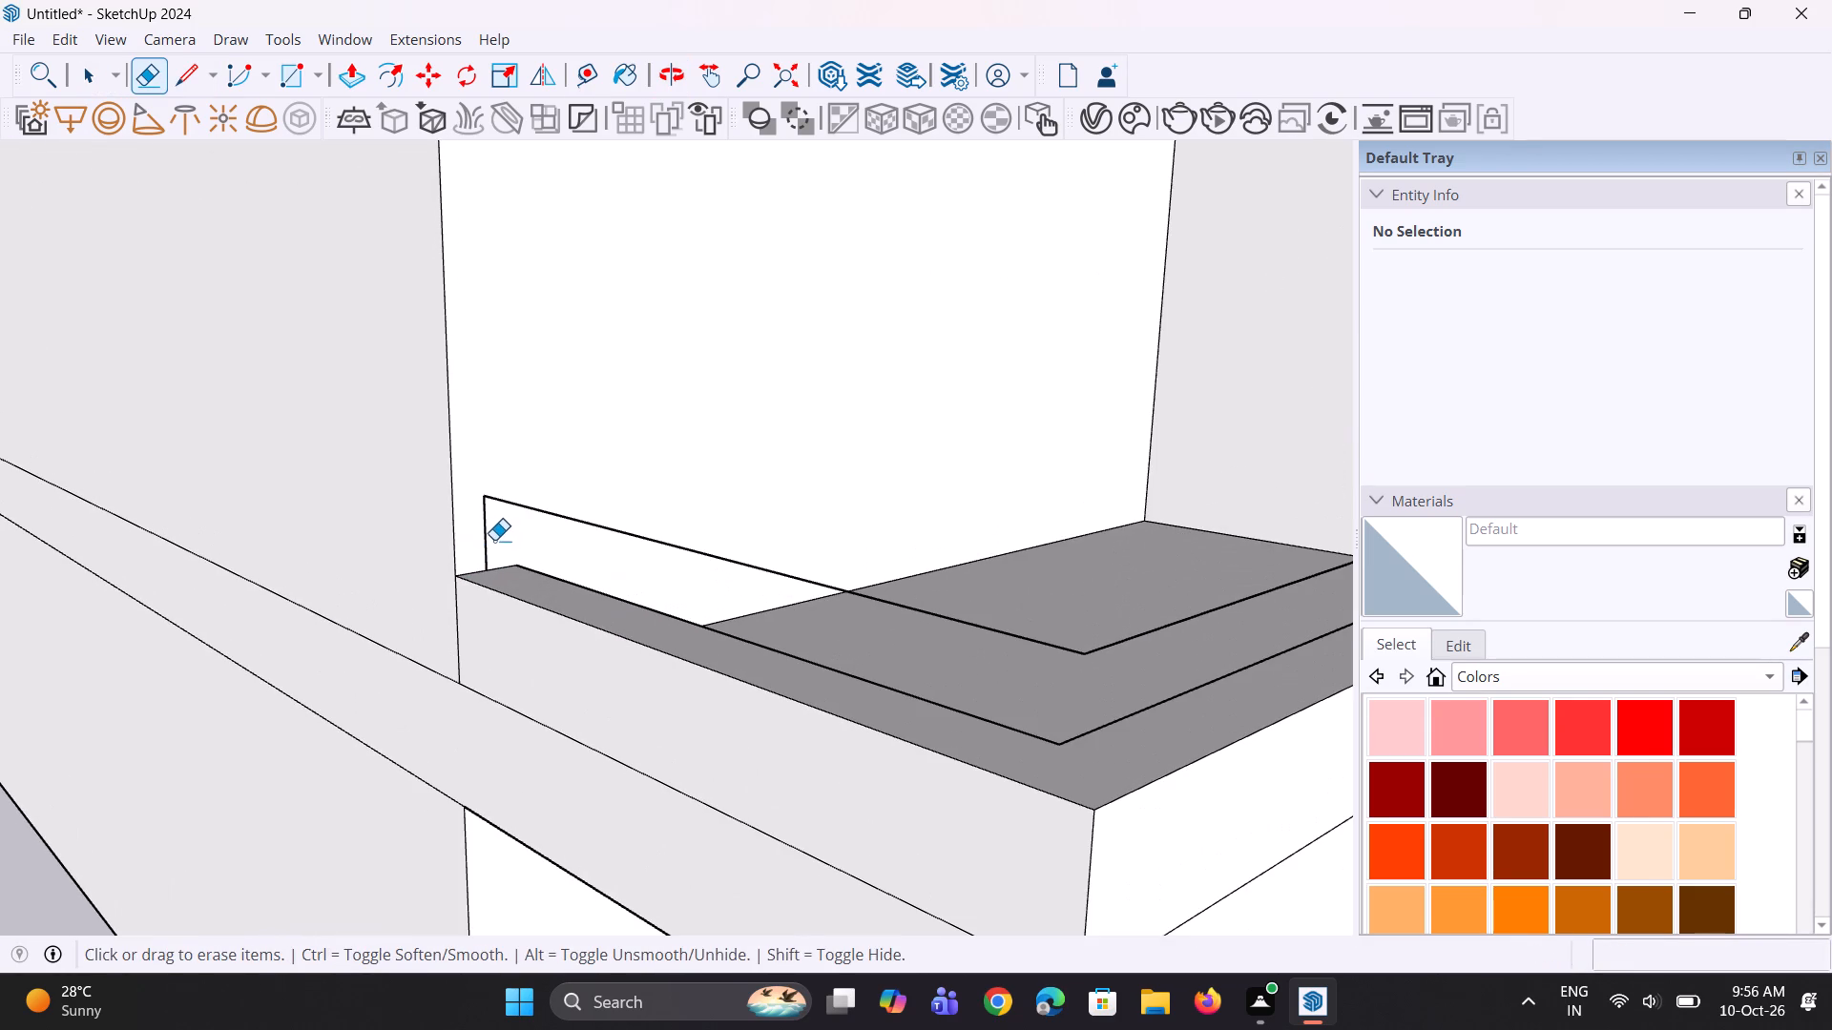
left_click(489, 538)
scroll(480, 544, "down", 7)
scroll(1025, 527, "up", 1)
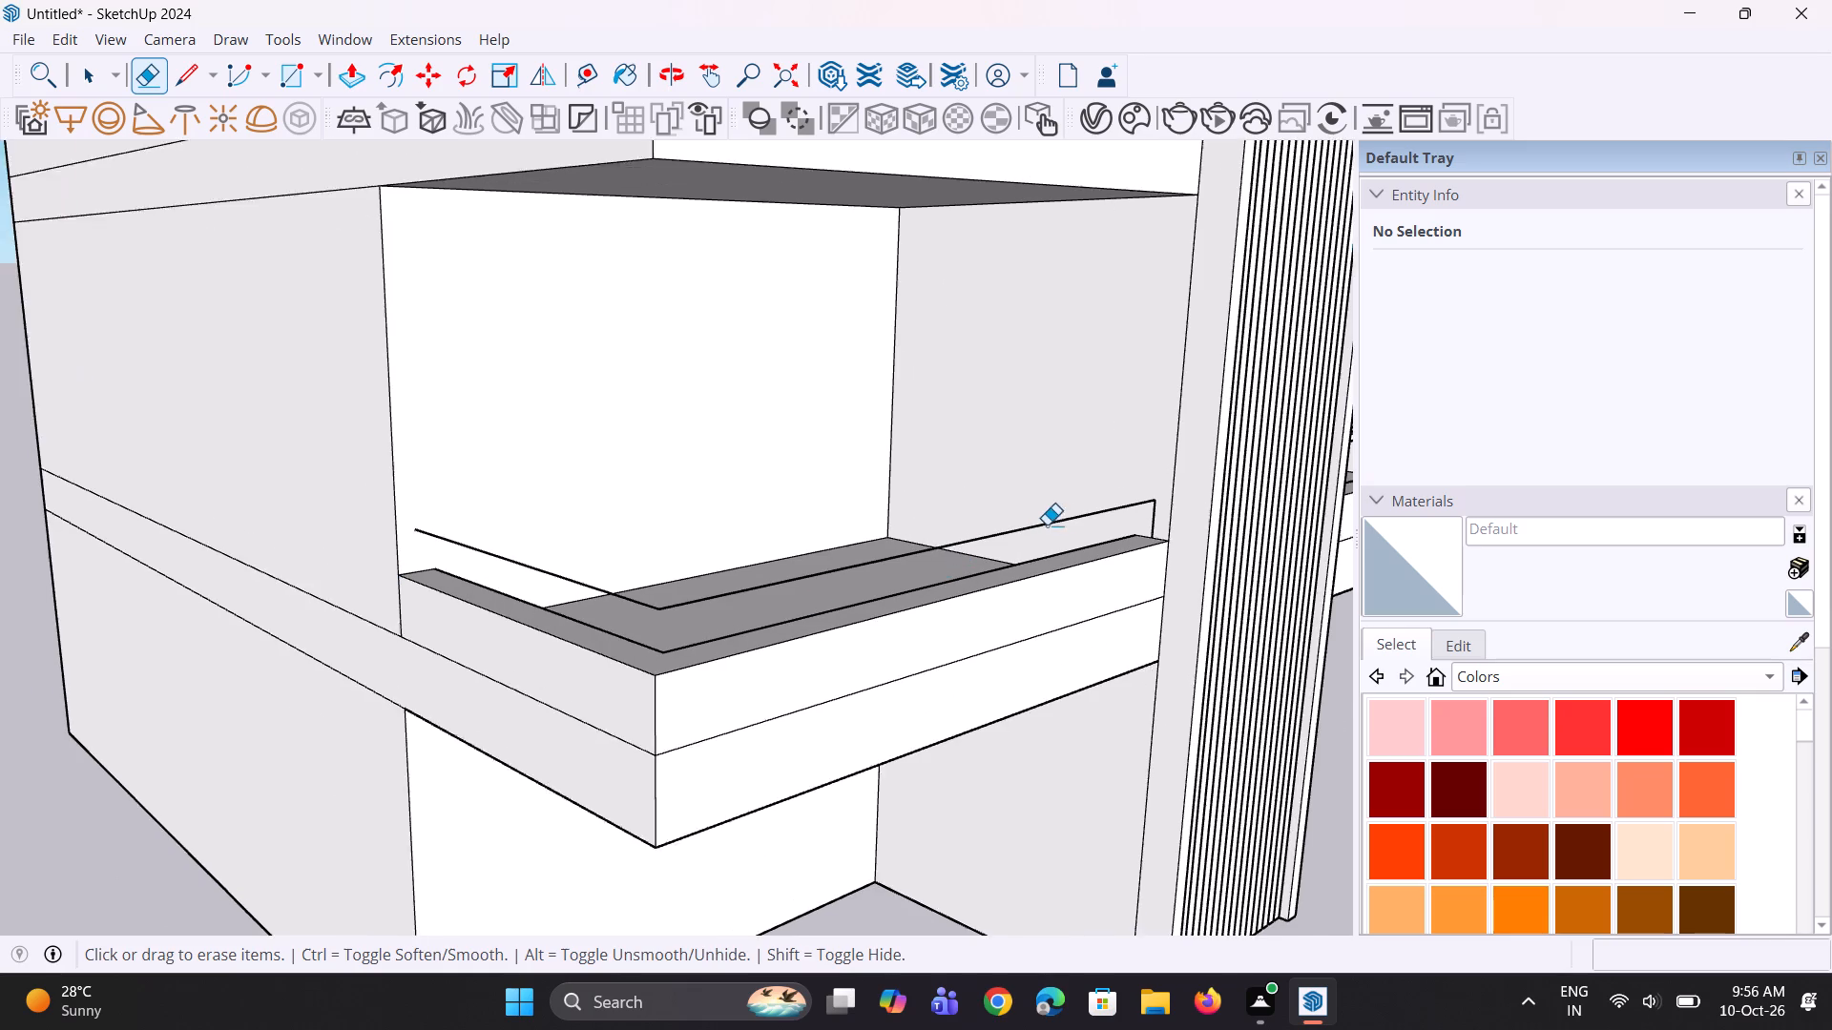
scroll(1047, 525, "up", 4)
left_click(1176, 513)
Move the two joined rail lines up about 3 5/16" and try to multiply them with *2.
scroll(1114, 572, "down", 2)
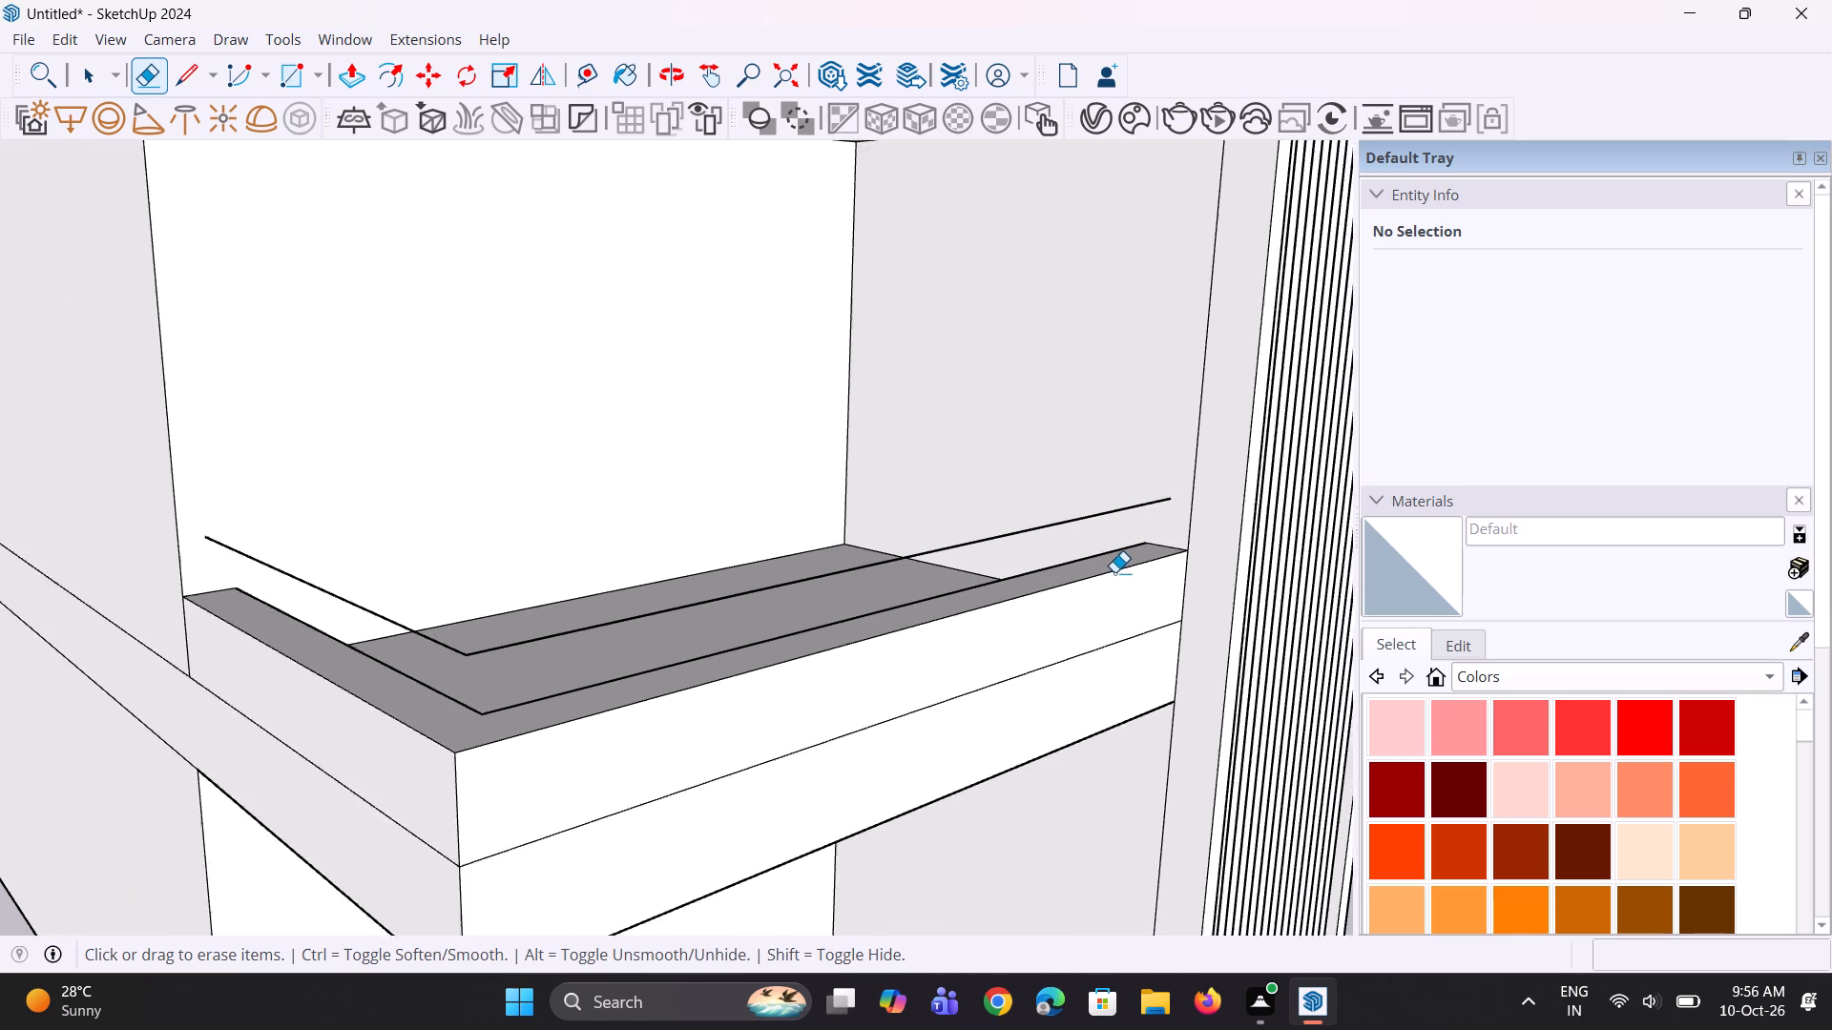
scroll(1114, 572, "down", 1)
key("space")
left_click(1102, 516)
scroll(604, 615, "up", 1)
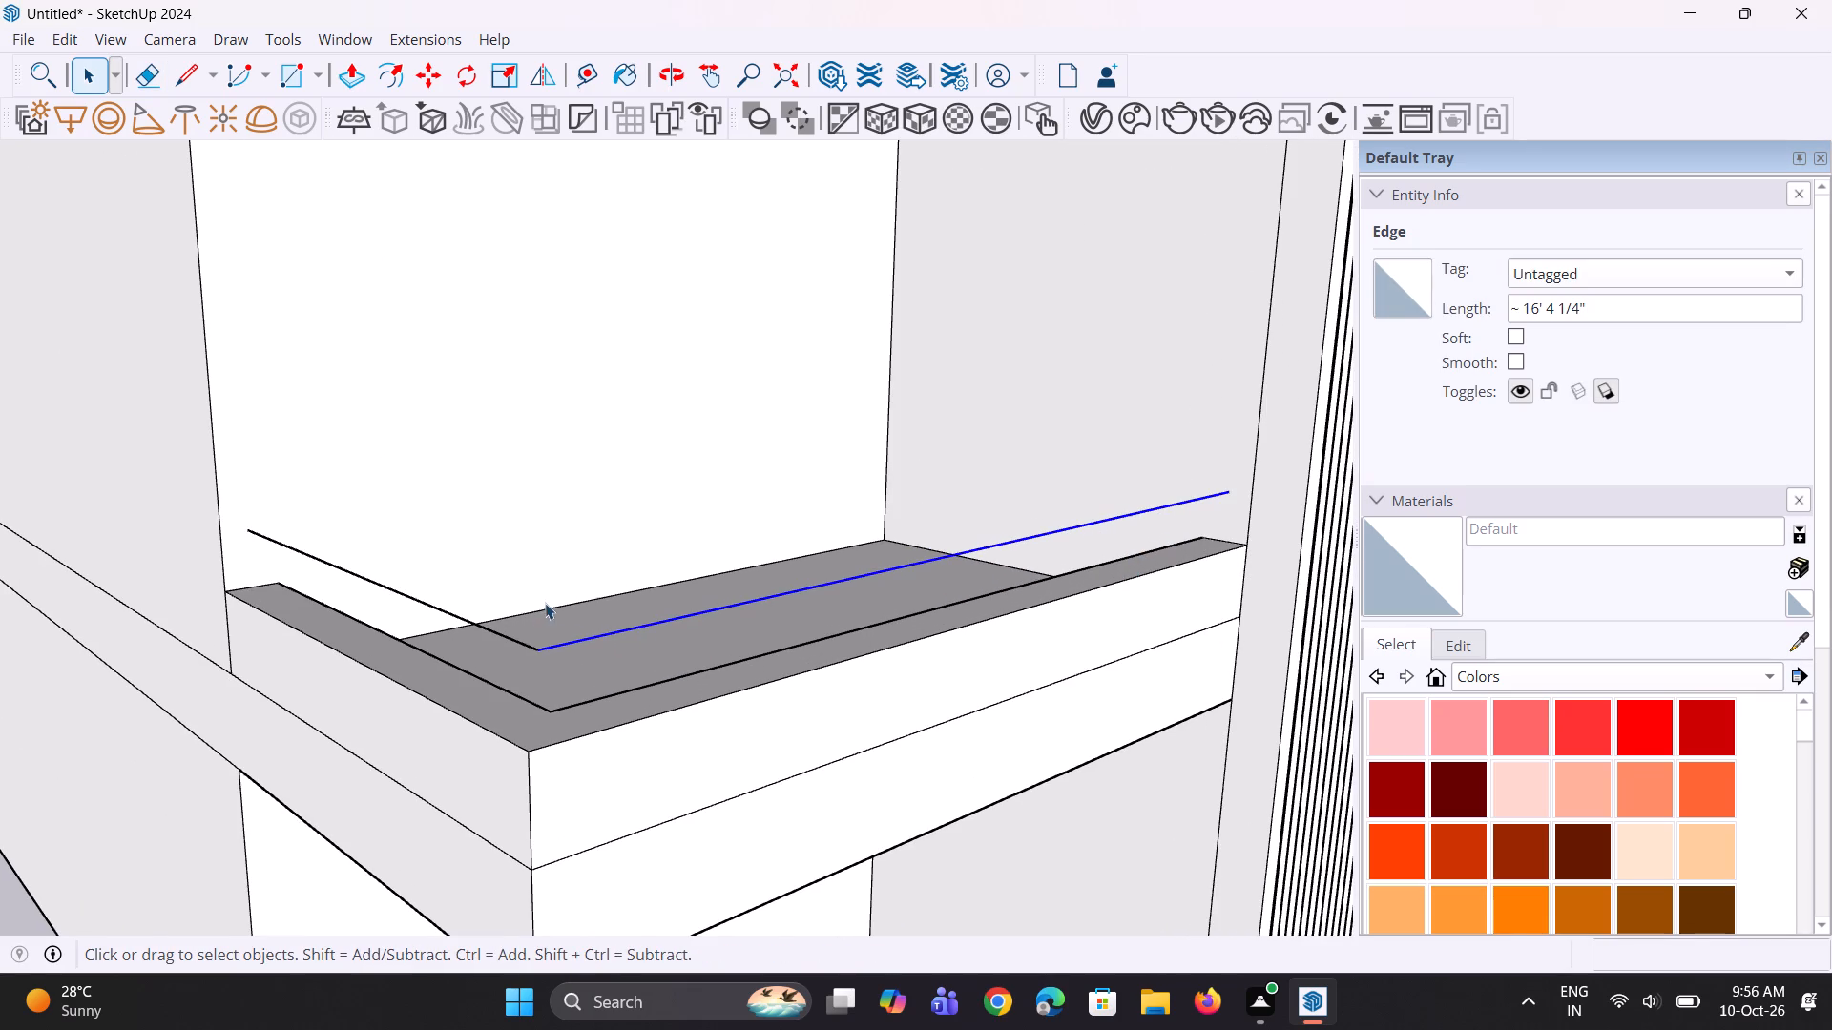
left_click(519, 643, "ctrl")
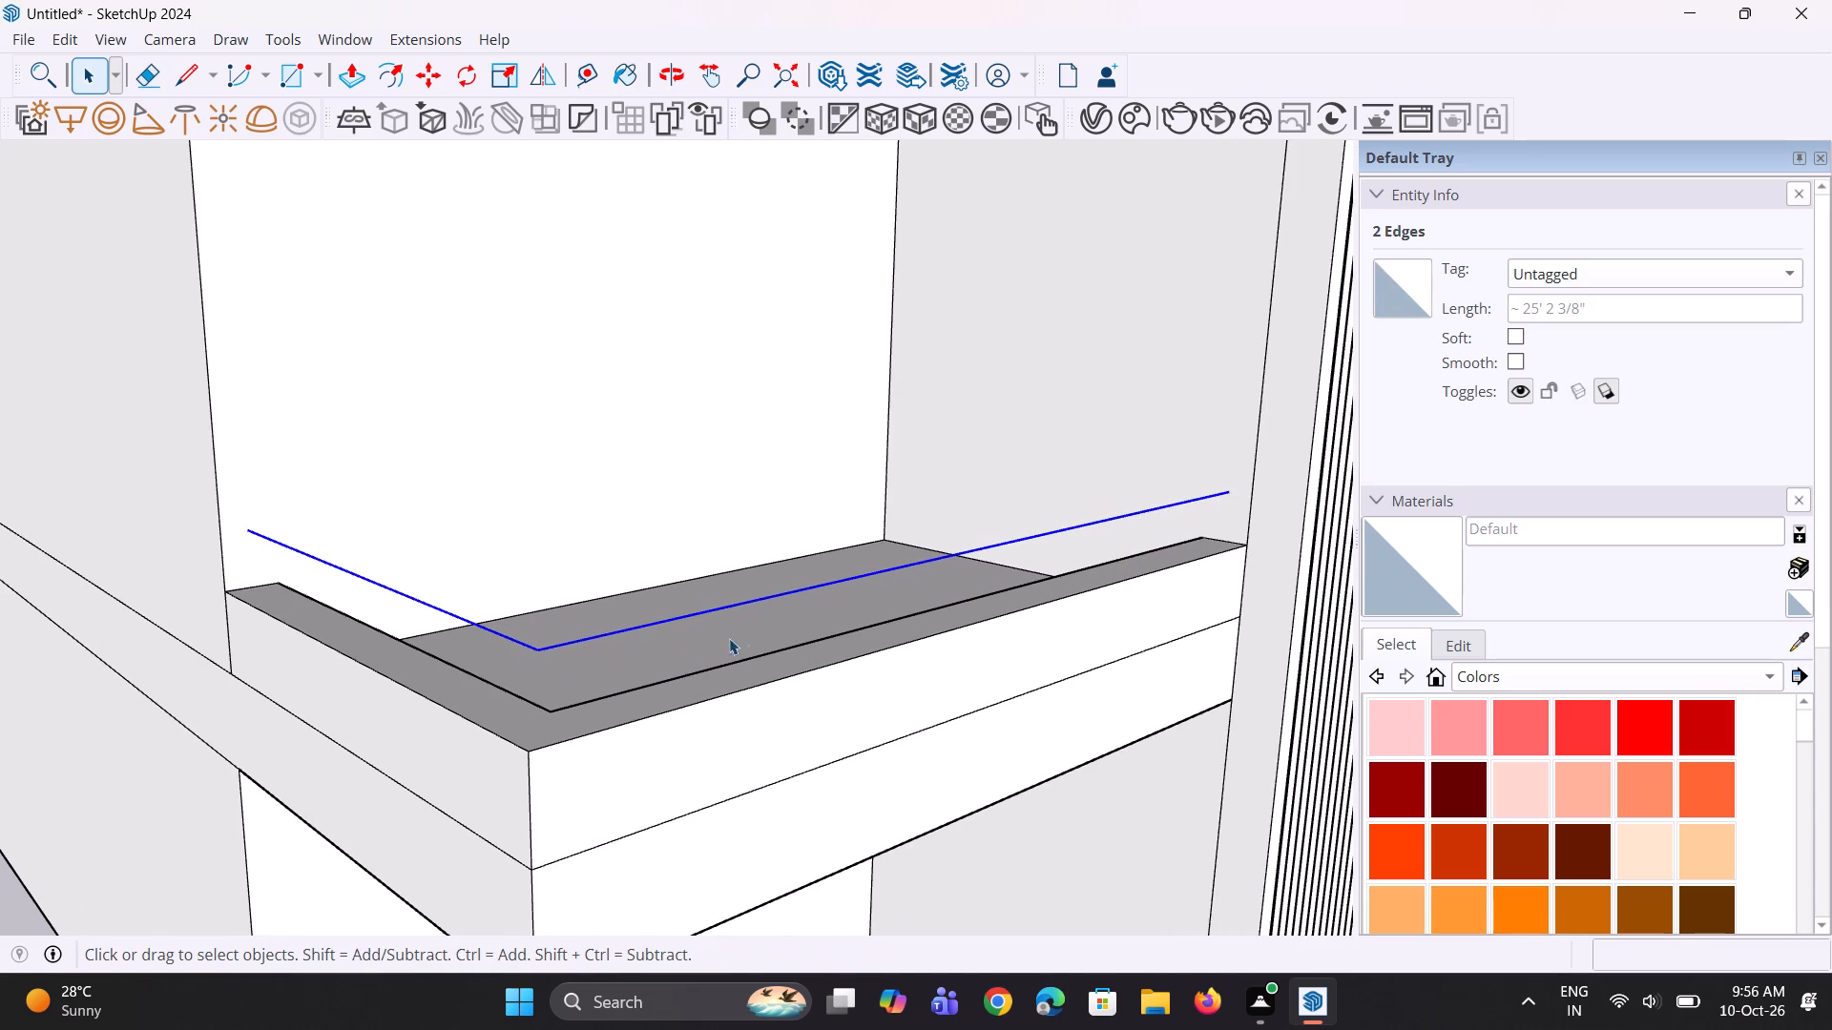
key("m")
scroll(1105, 520, "up", 2)
left_click(1247, 491)
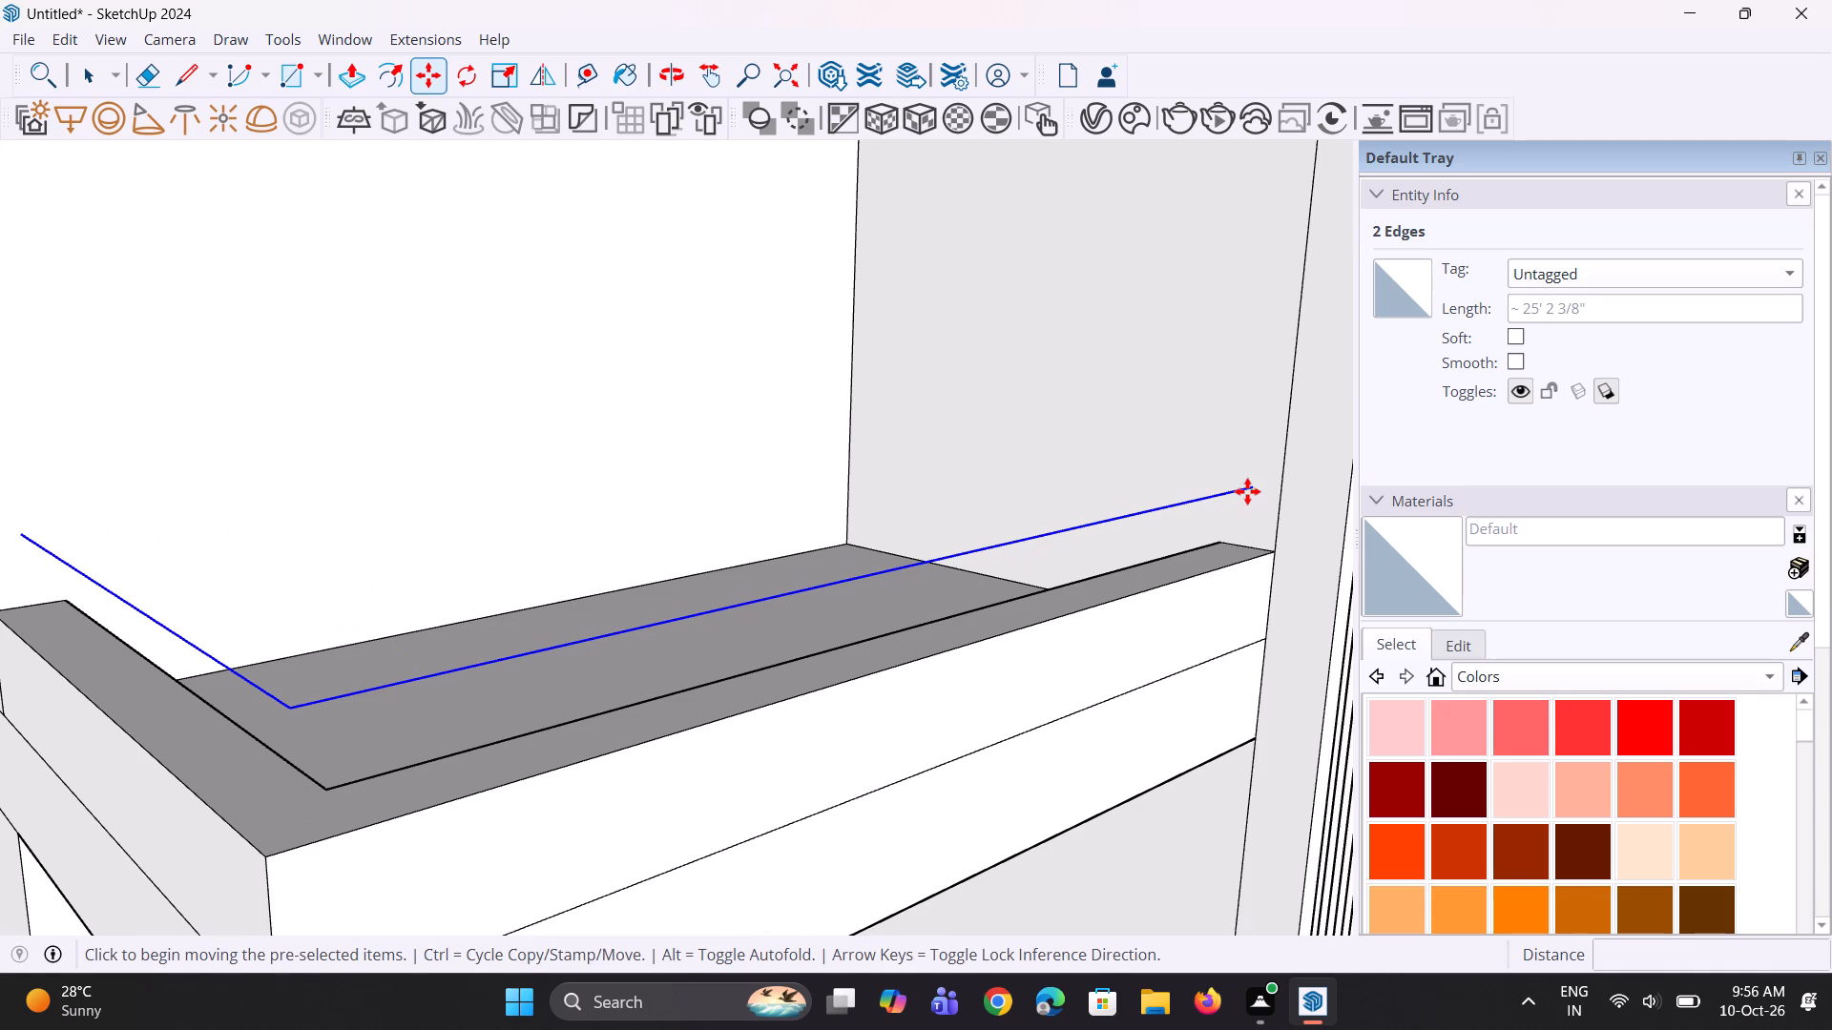
left_click(1250, 470)
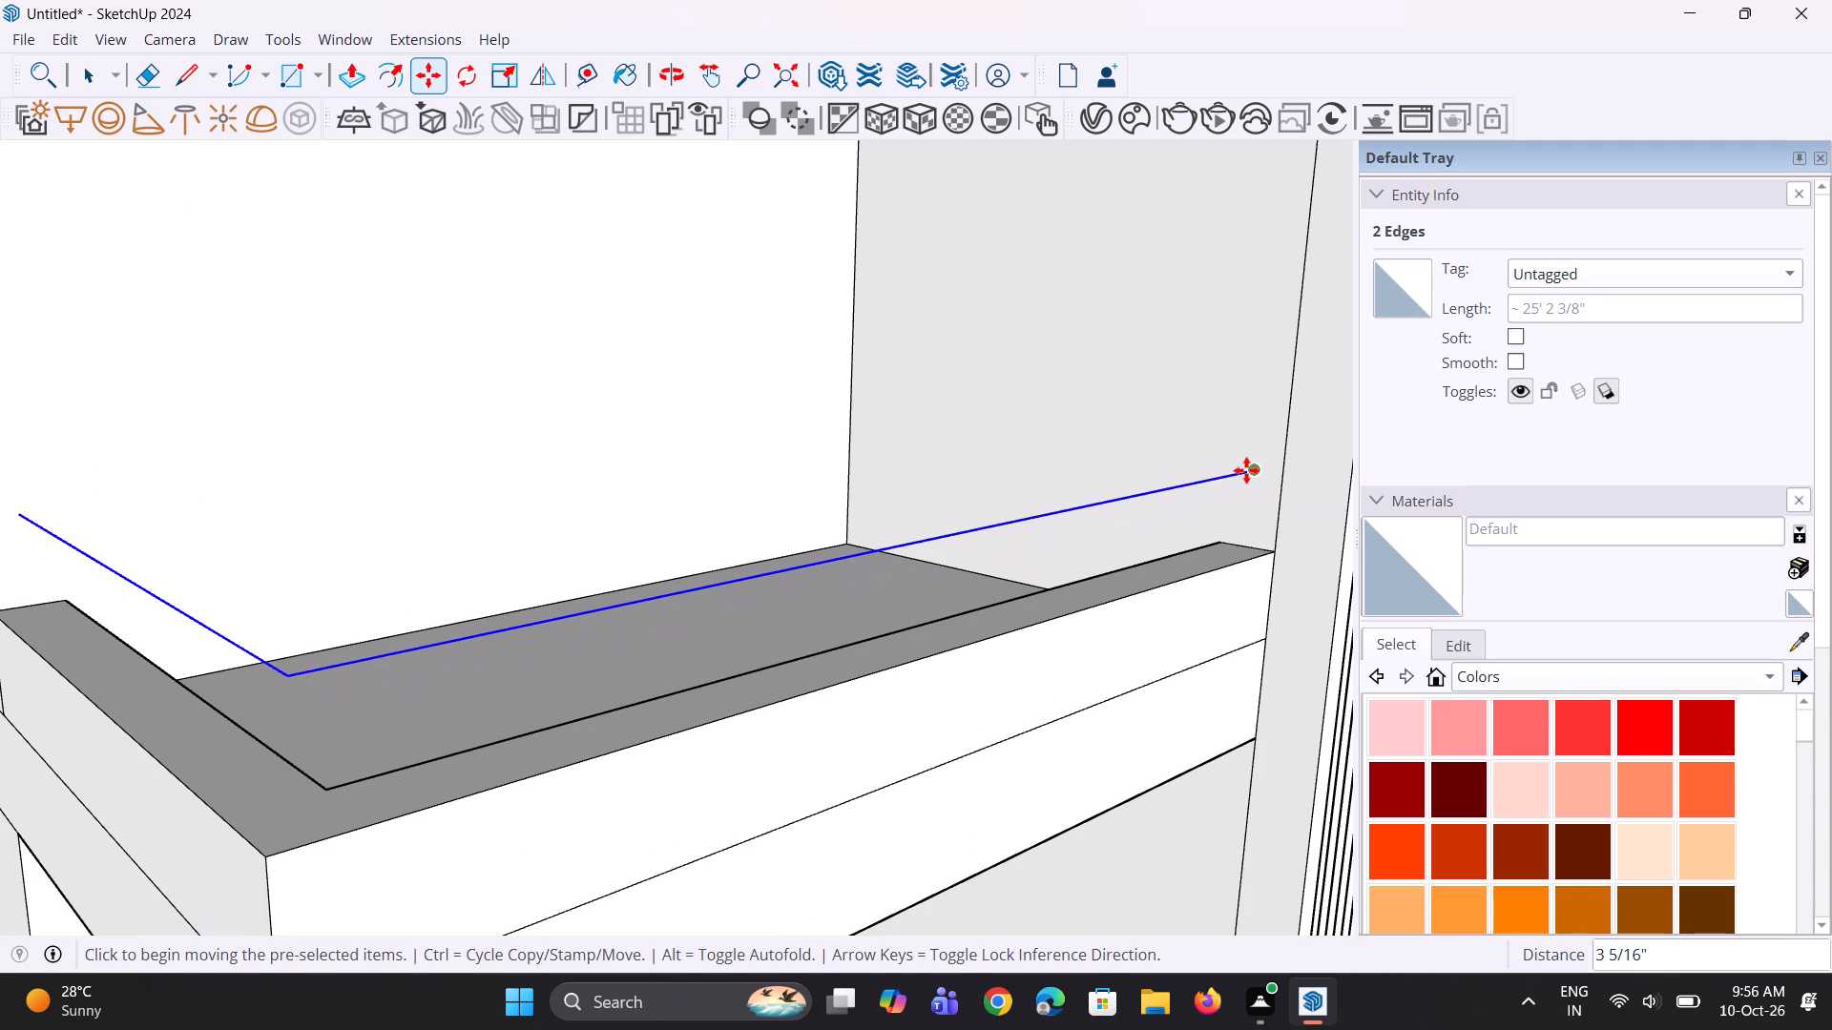
type("*2")
key("Return")
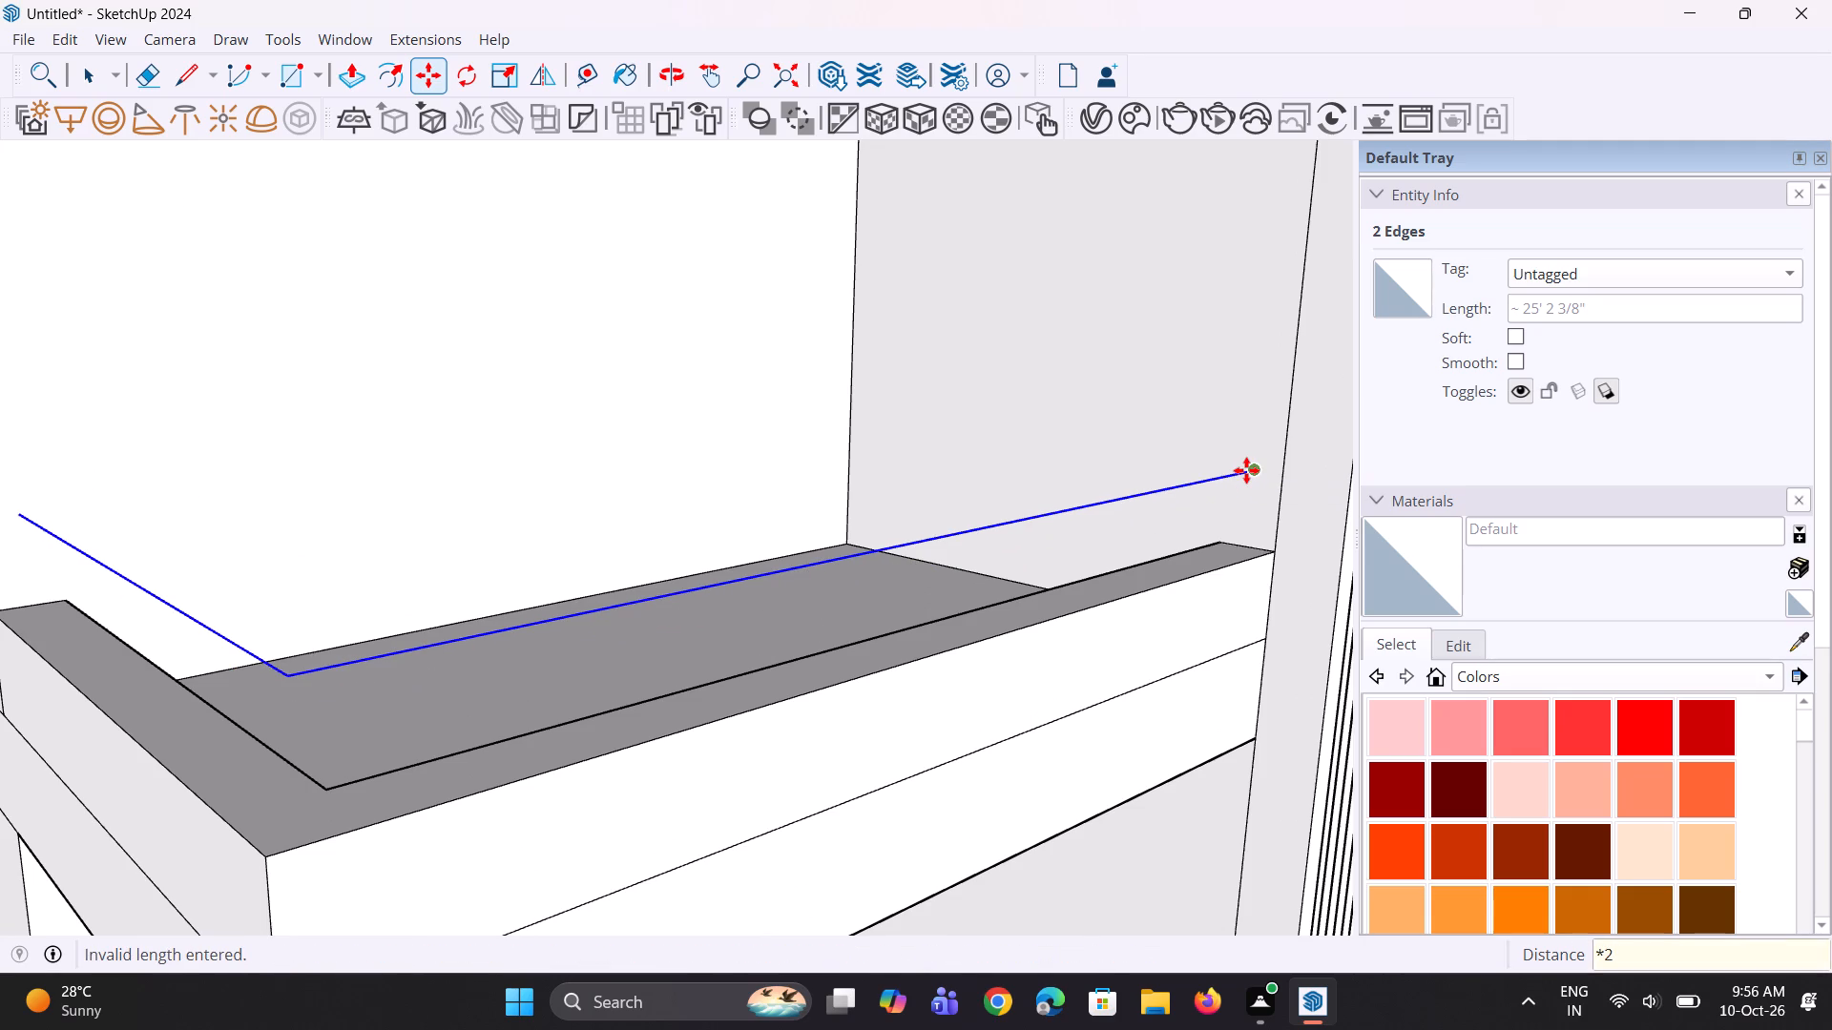
Copy the two joined rail lines about 6 3/4" upward and array the copy *2 to make three rail levels.
scroll(1239, 461, "down", 2)
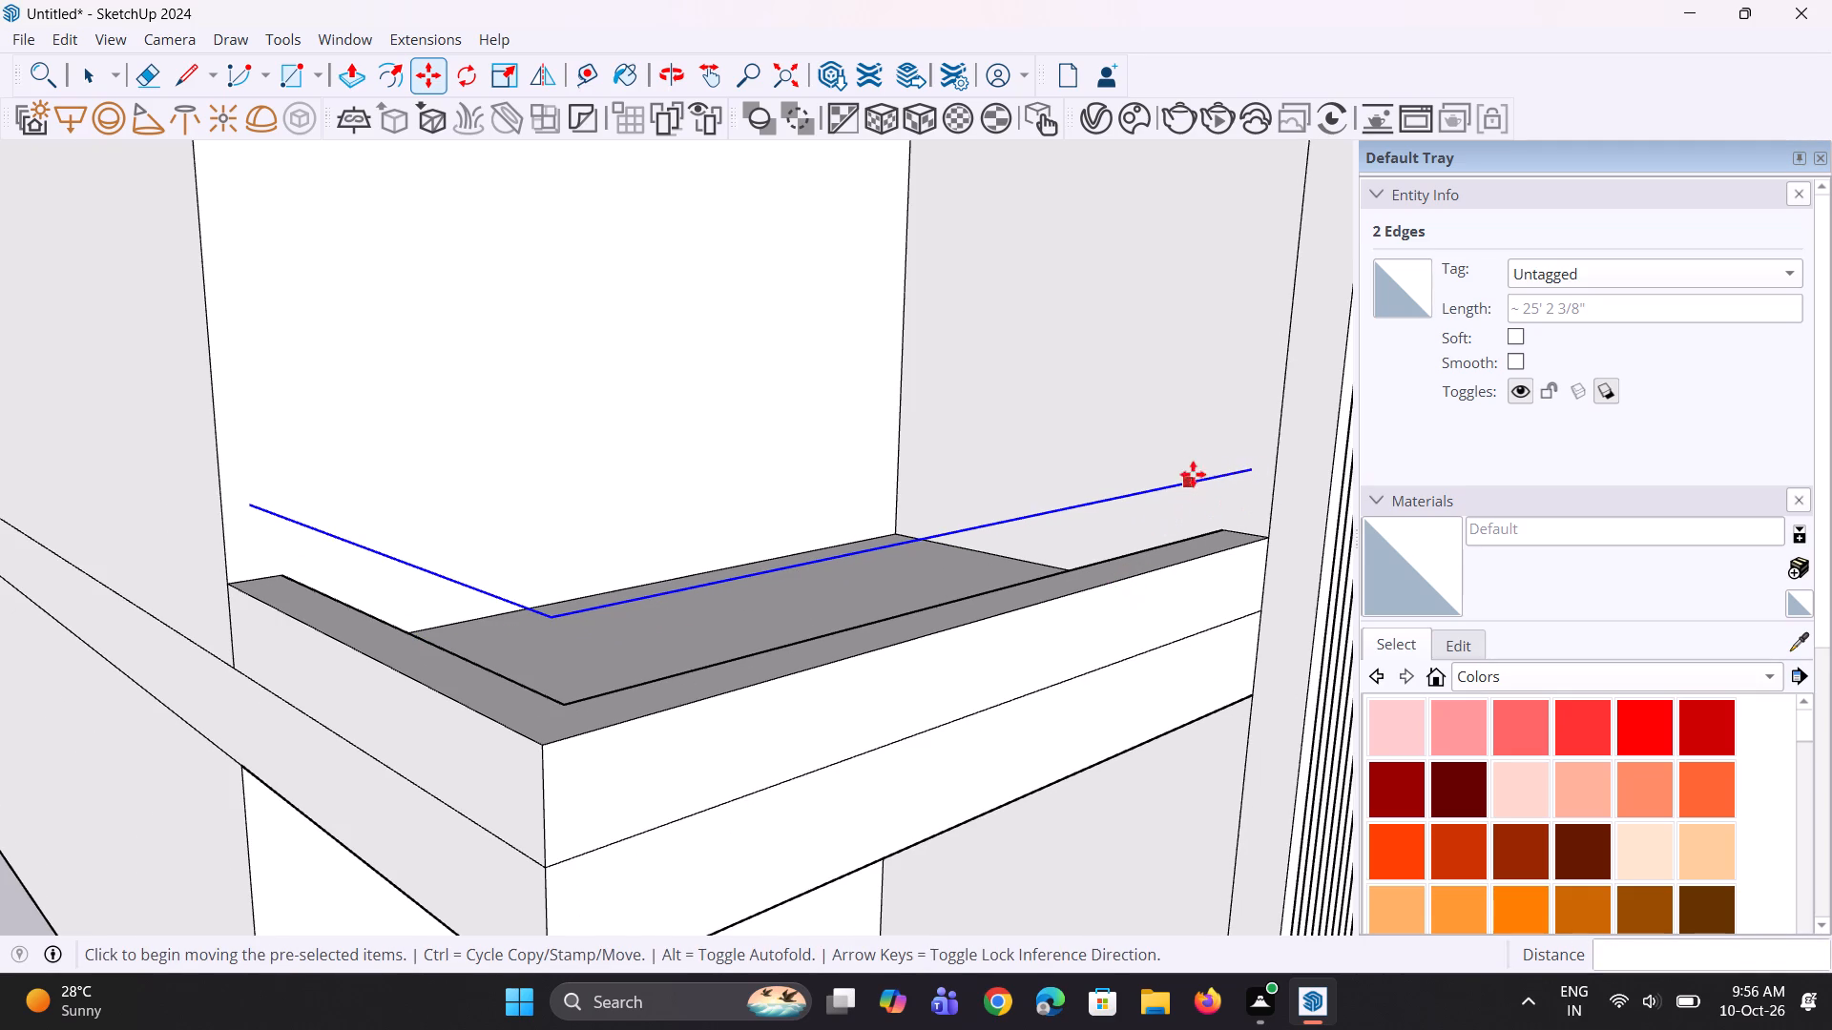
scroll(1200, 458, "up", 5)
scroll(1353, 483, "up", 2)
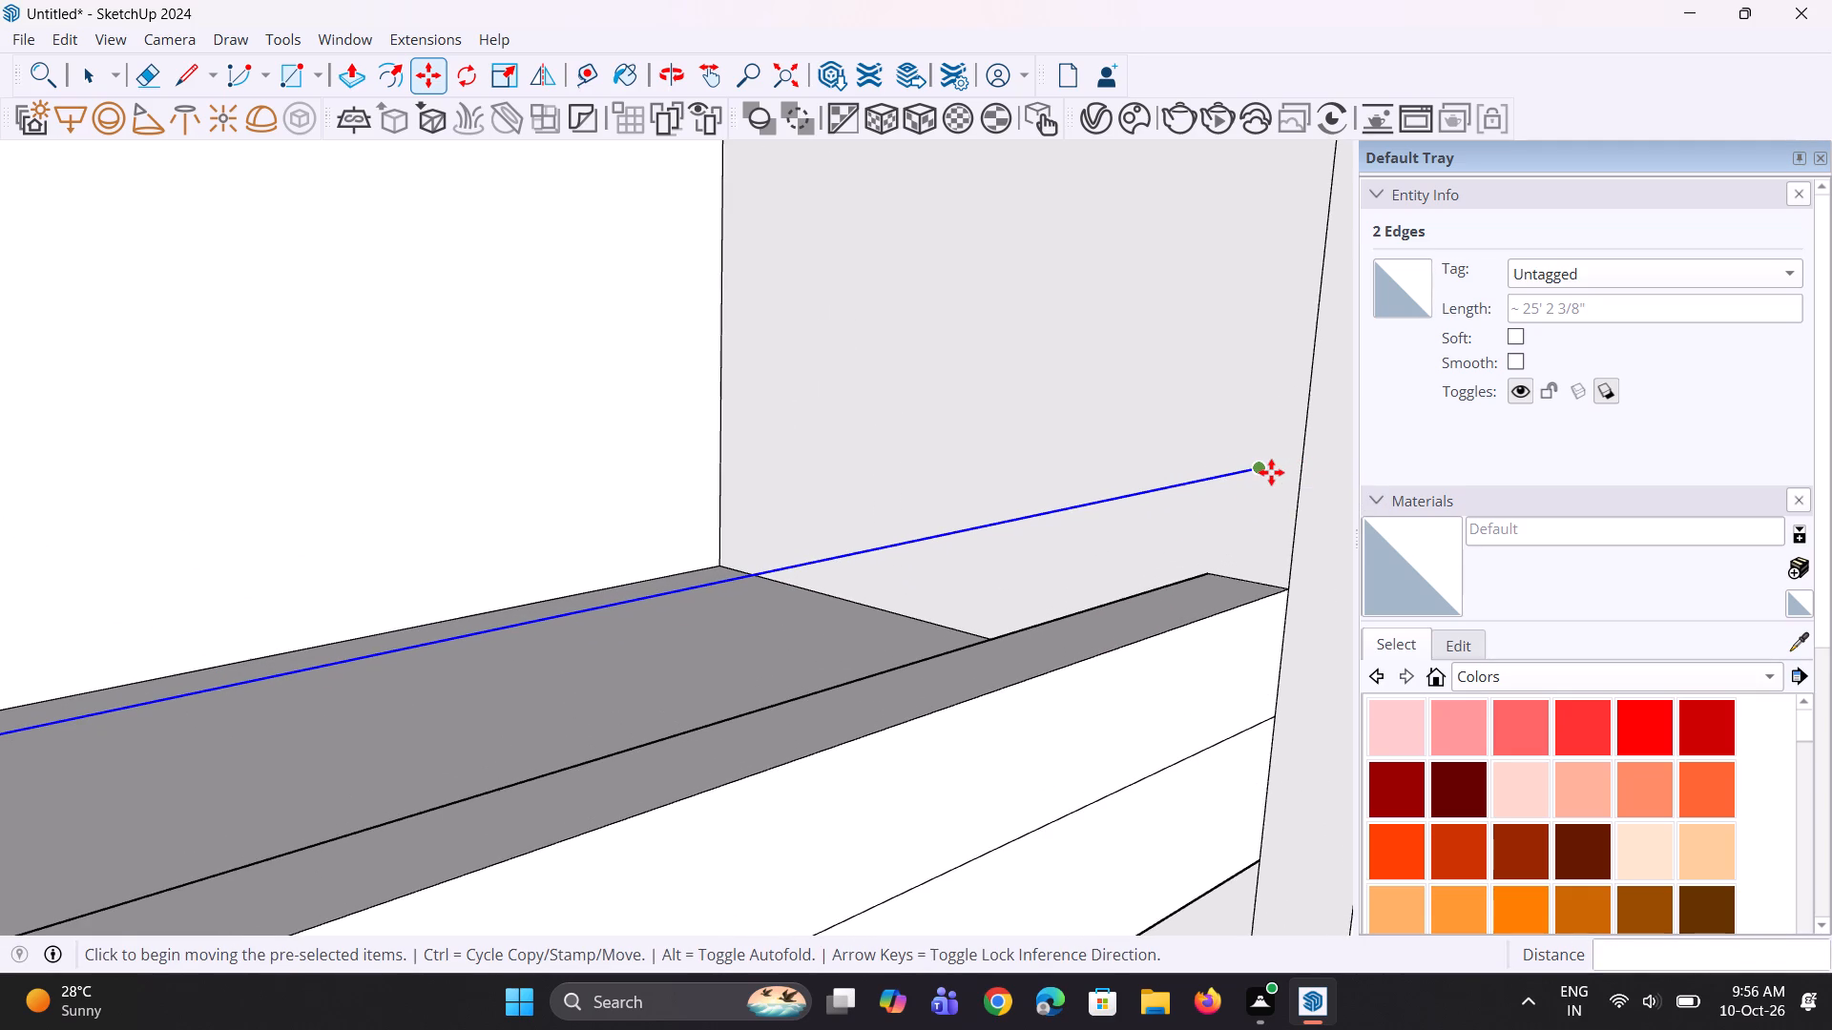
key("m")
left_click(1259, 469)
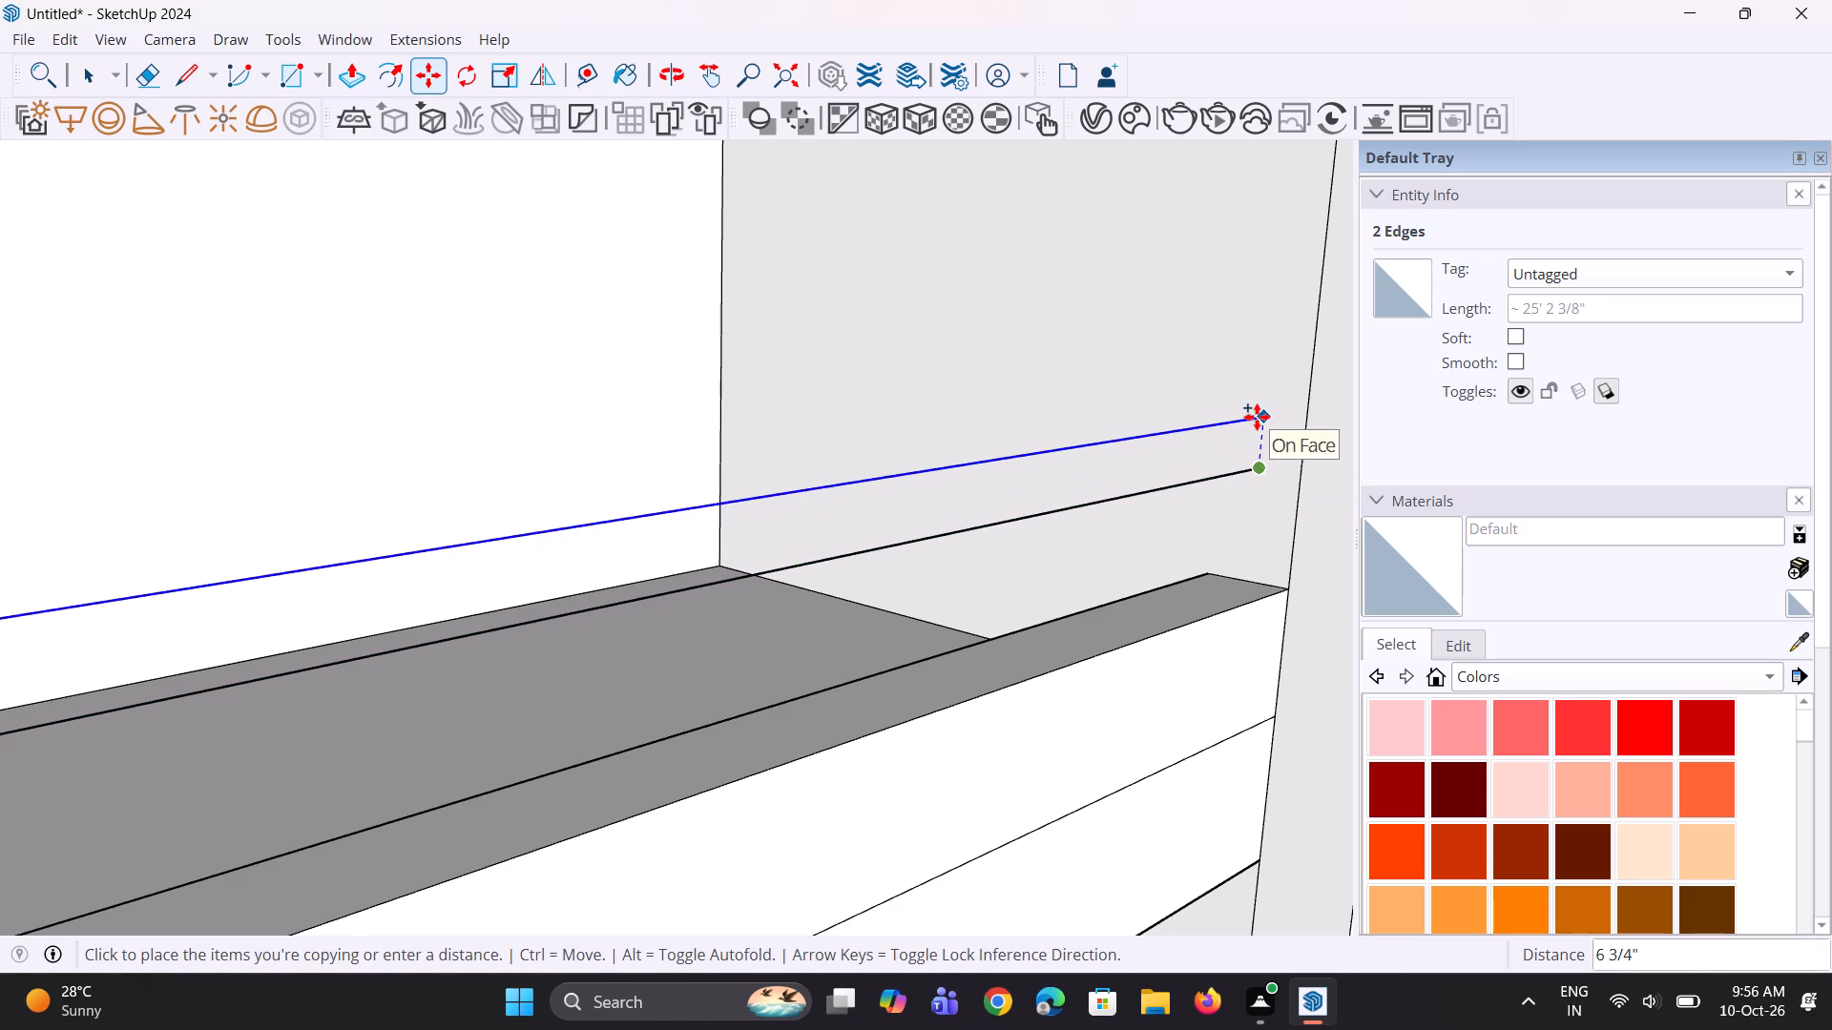
left_click(1257, 417)
type("*2")
key("Return")
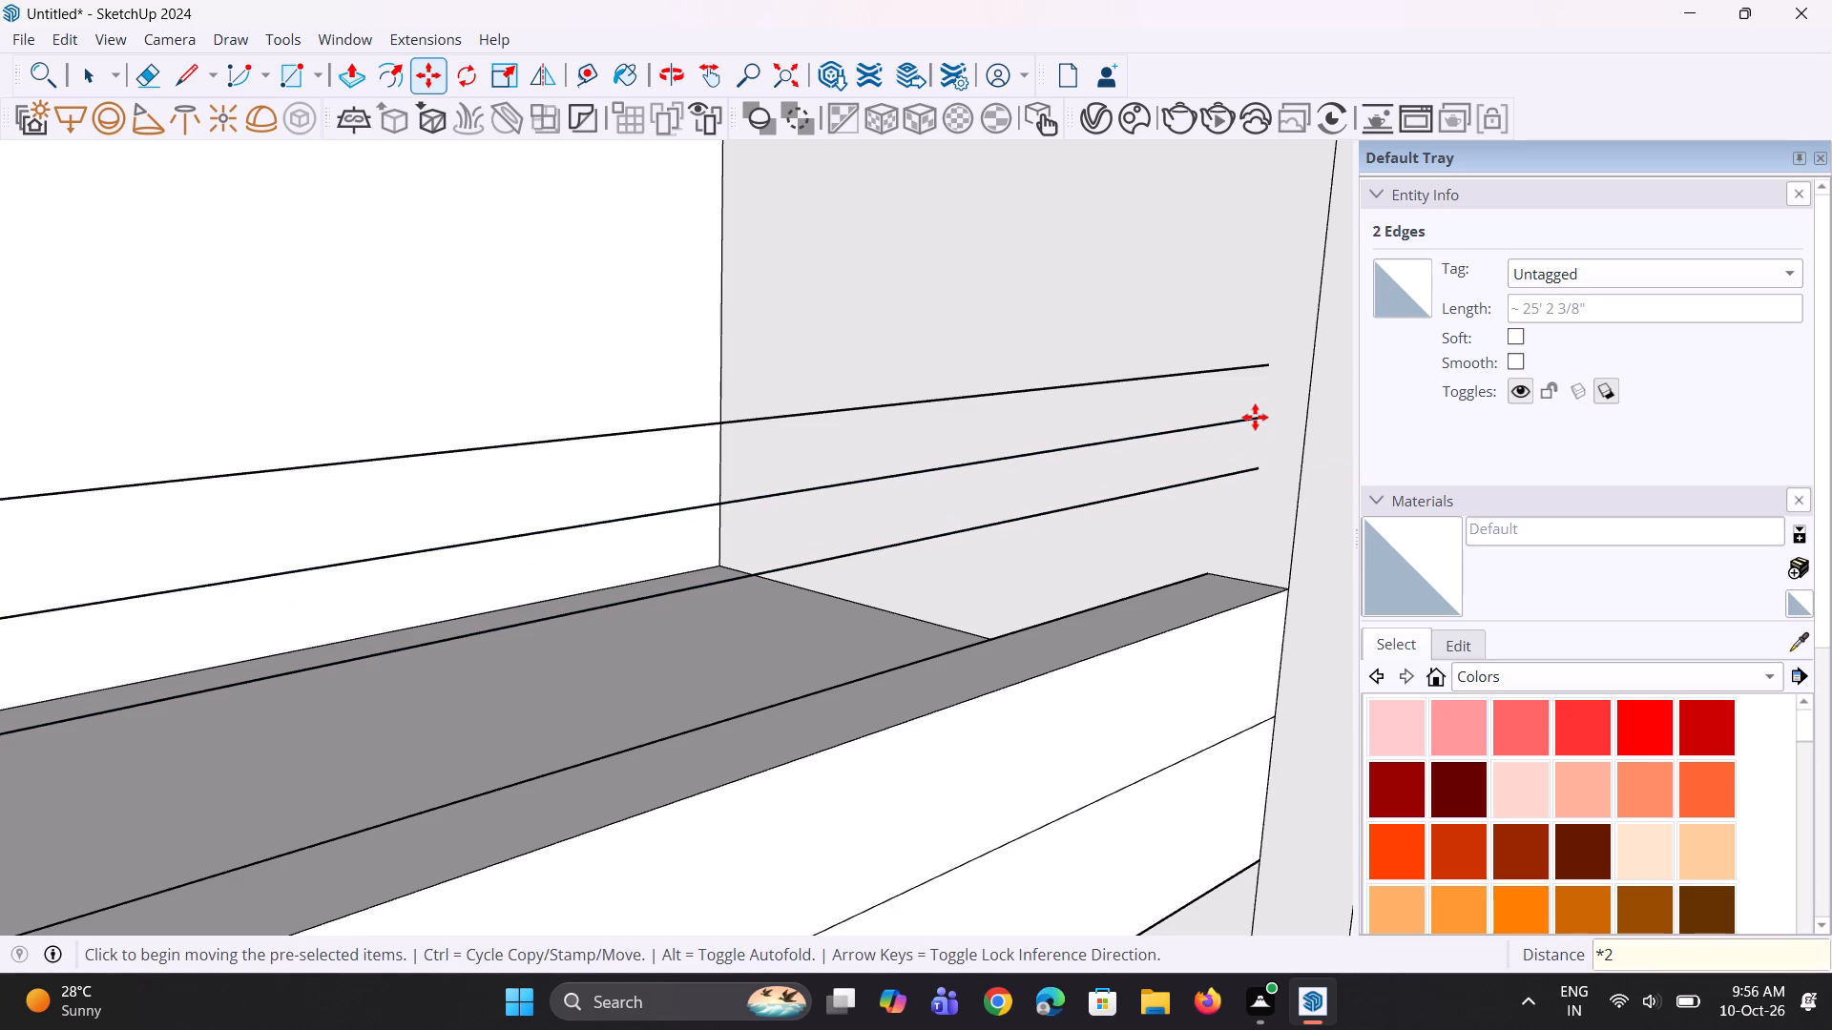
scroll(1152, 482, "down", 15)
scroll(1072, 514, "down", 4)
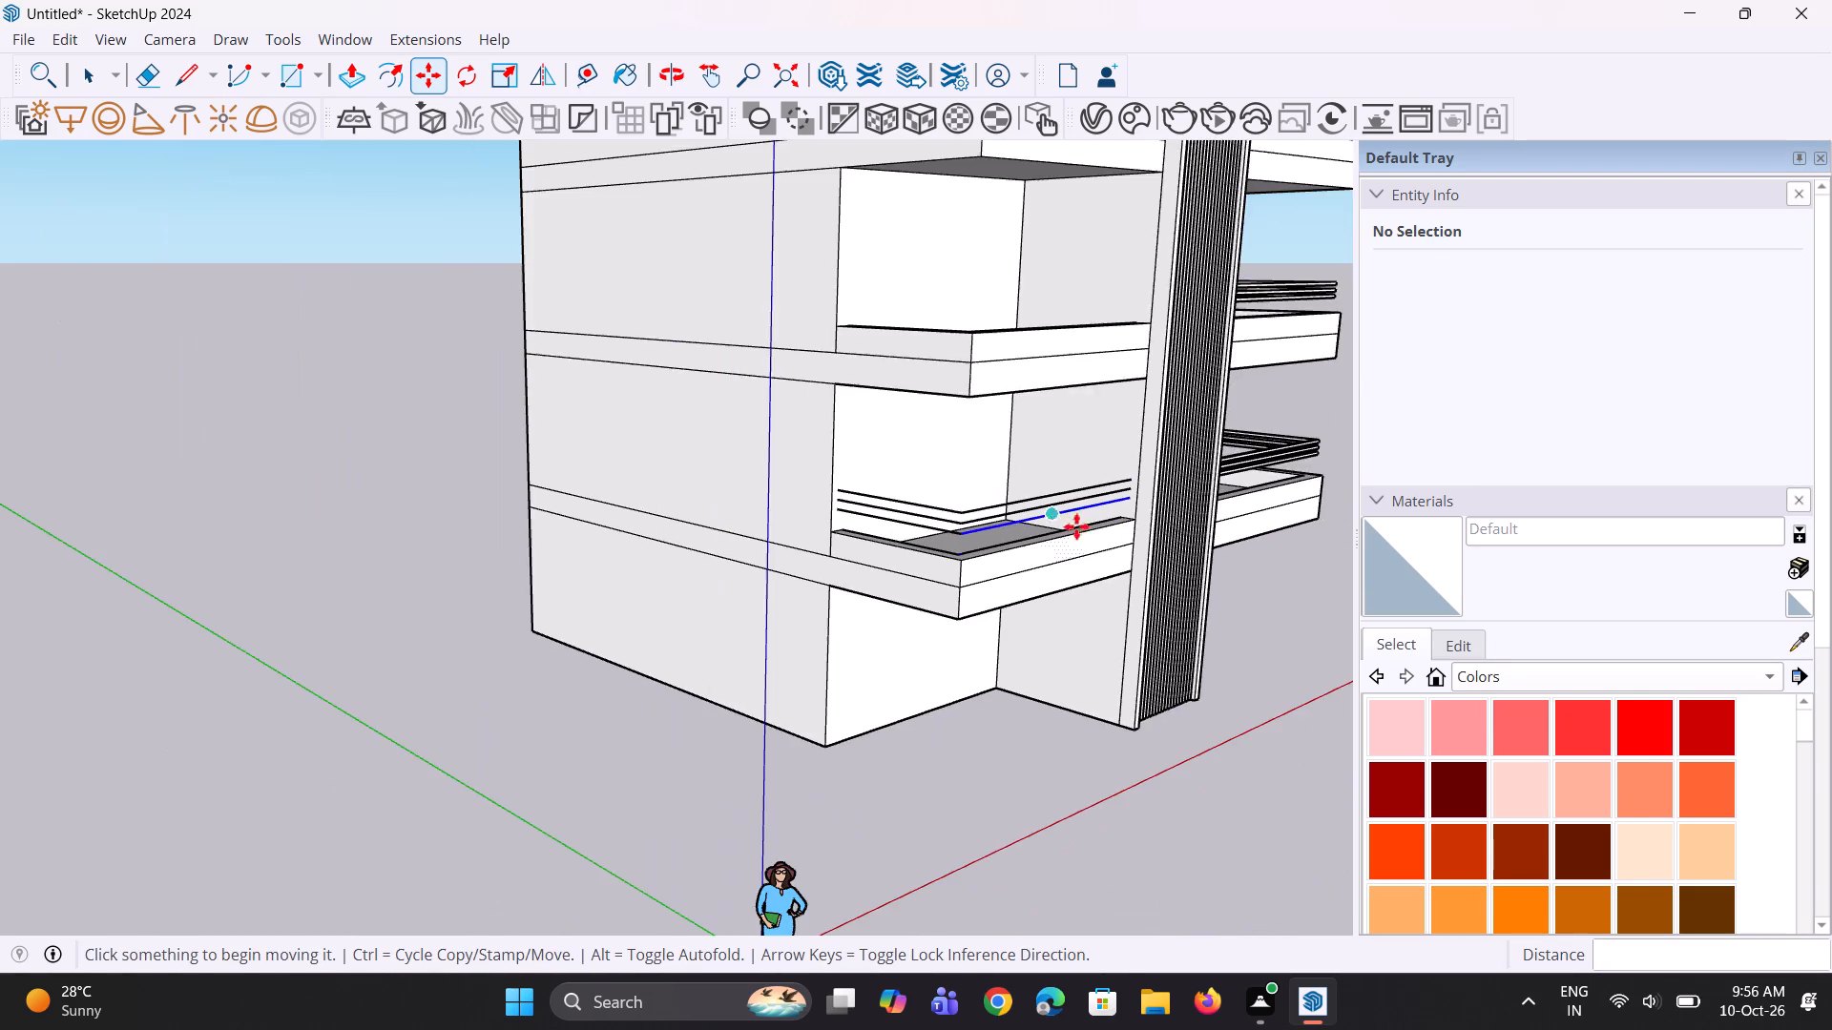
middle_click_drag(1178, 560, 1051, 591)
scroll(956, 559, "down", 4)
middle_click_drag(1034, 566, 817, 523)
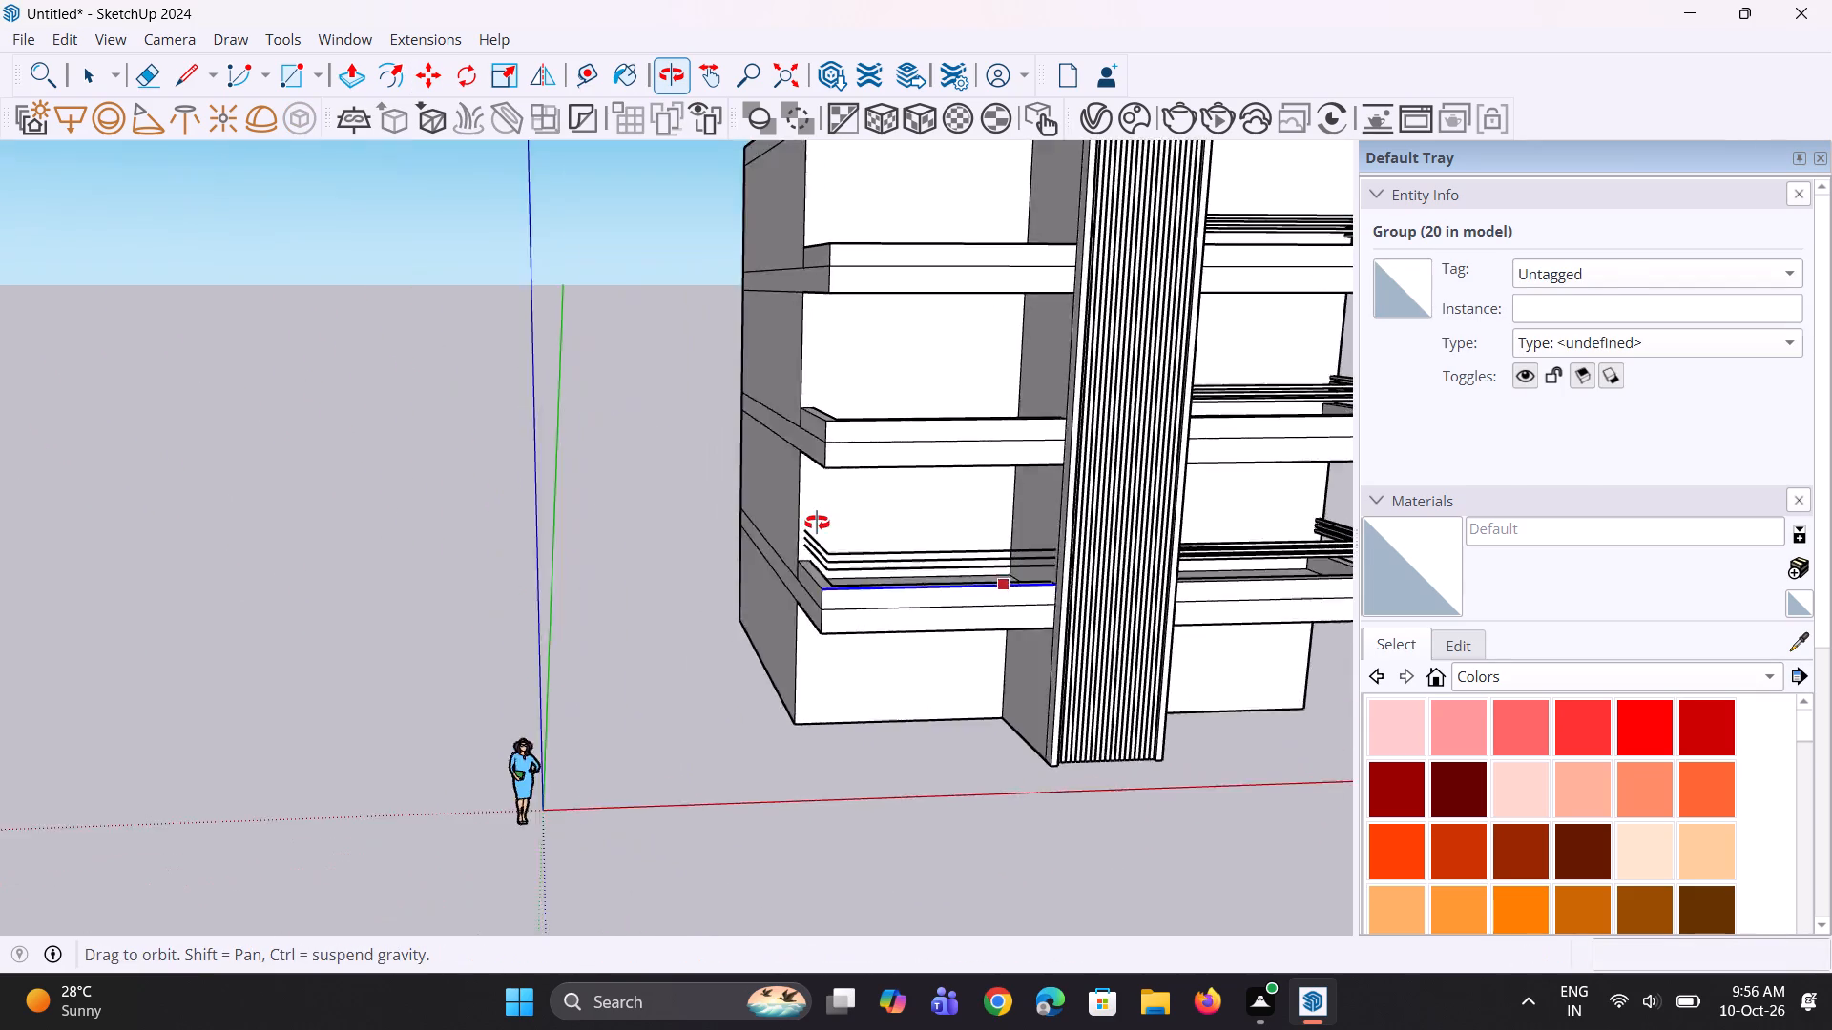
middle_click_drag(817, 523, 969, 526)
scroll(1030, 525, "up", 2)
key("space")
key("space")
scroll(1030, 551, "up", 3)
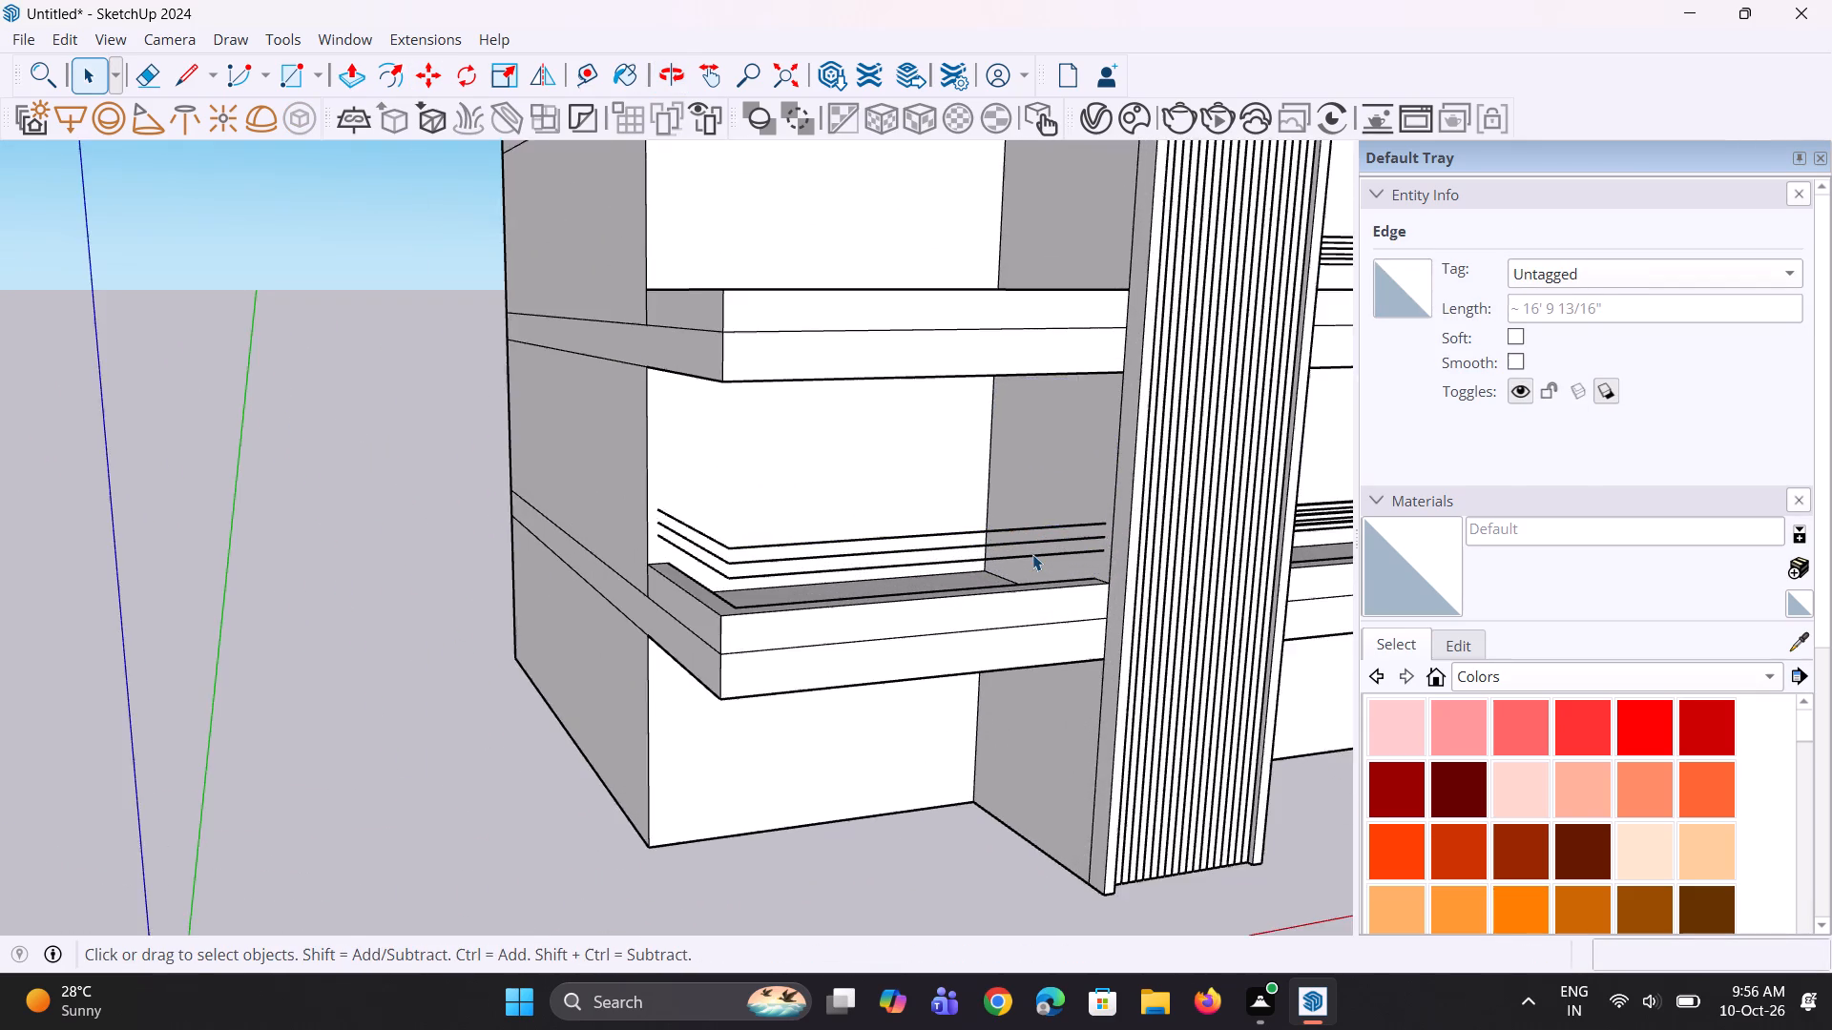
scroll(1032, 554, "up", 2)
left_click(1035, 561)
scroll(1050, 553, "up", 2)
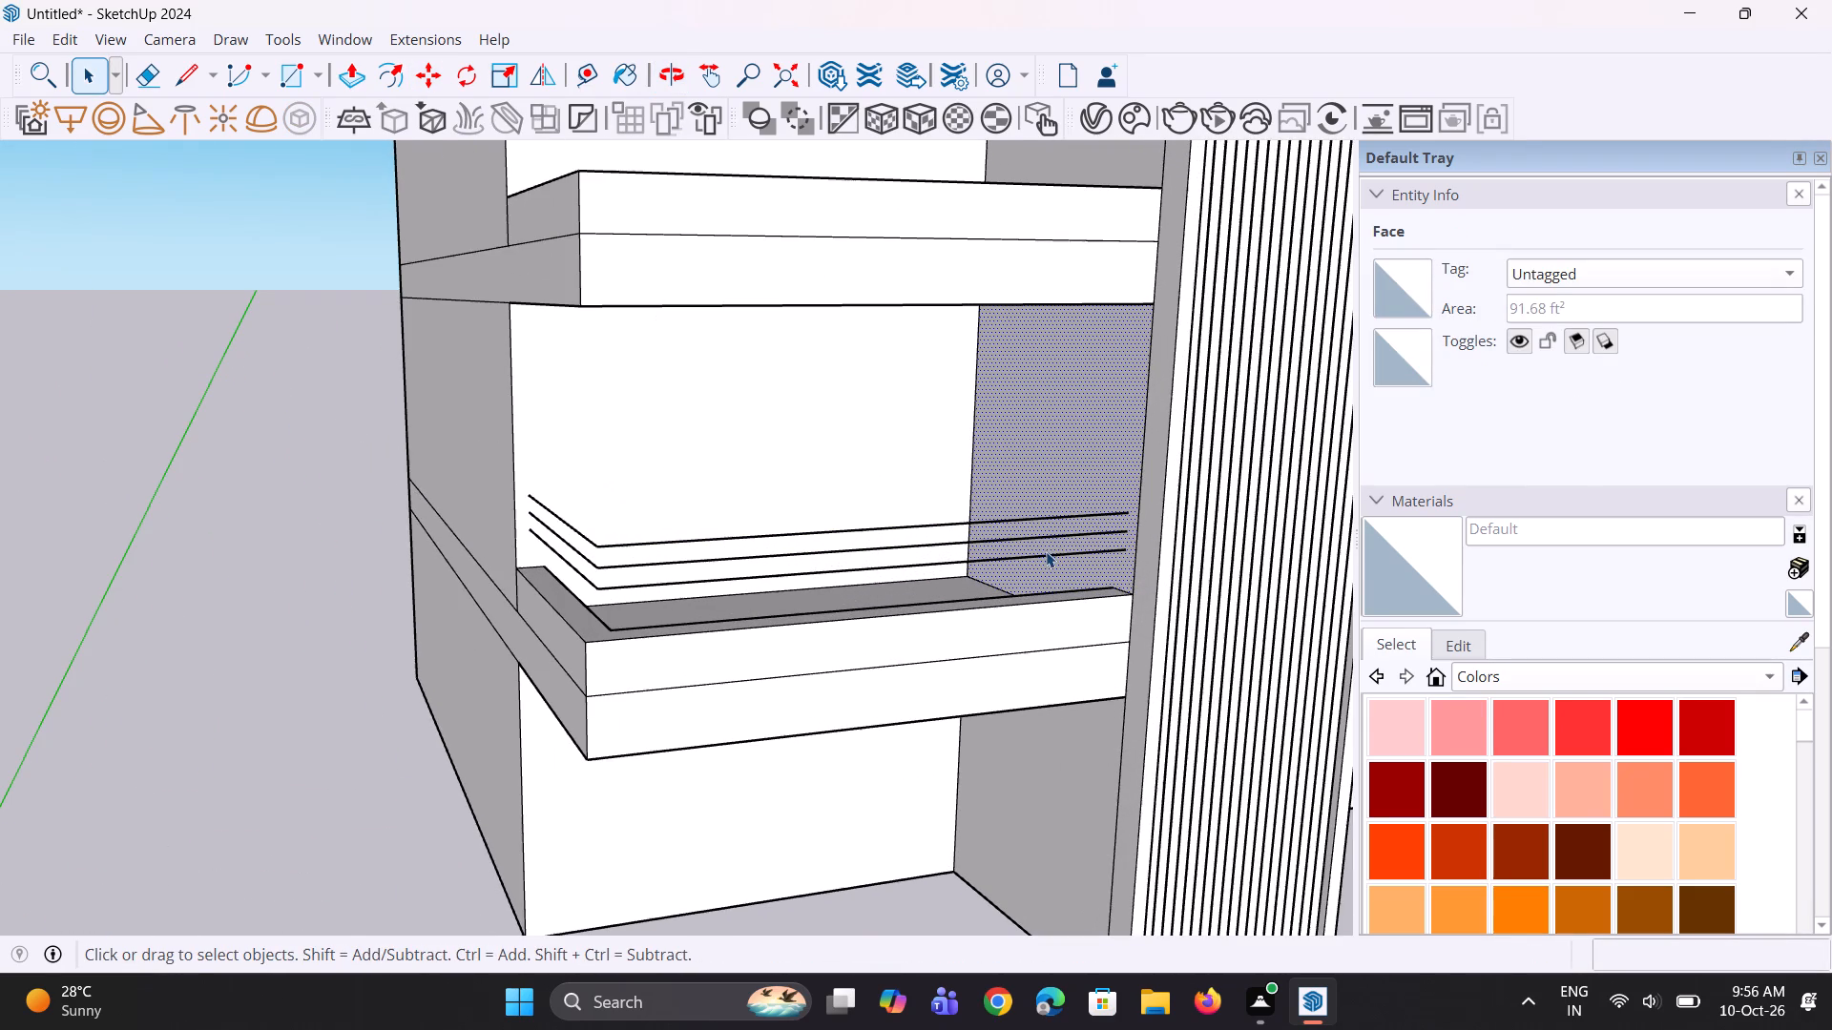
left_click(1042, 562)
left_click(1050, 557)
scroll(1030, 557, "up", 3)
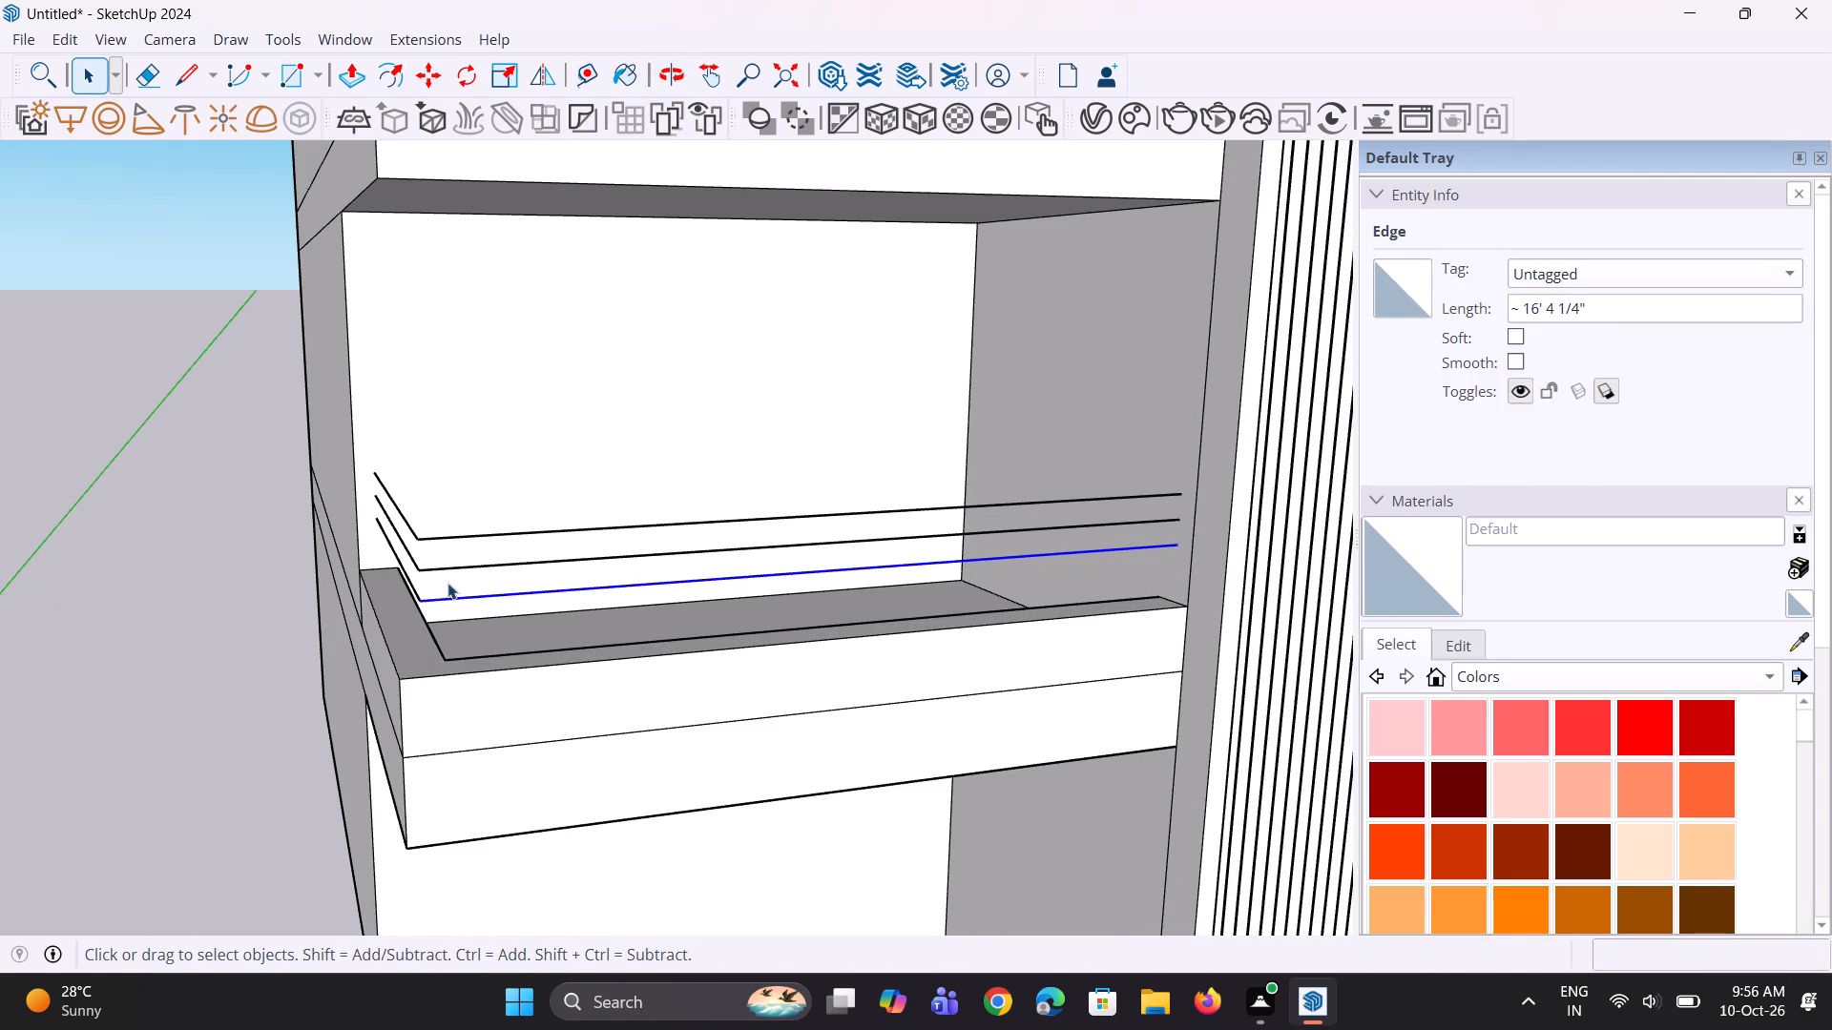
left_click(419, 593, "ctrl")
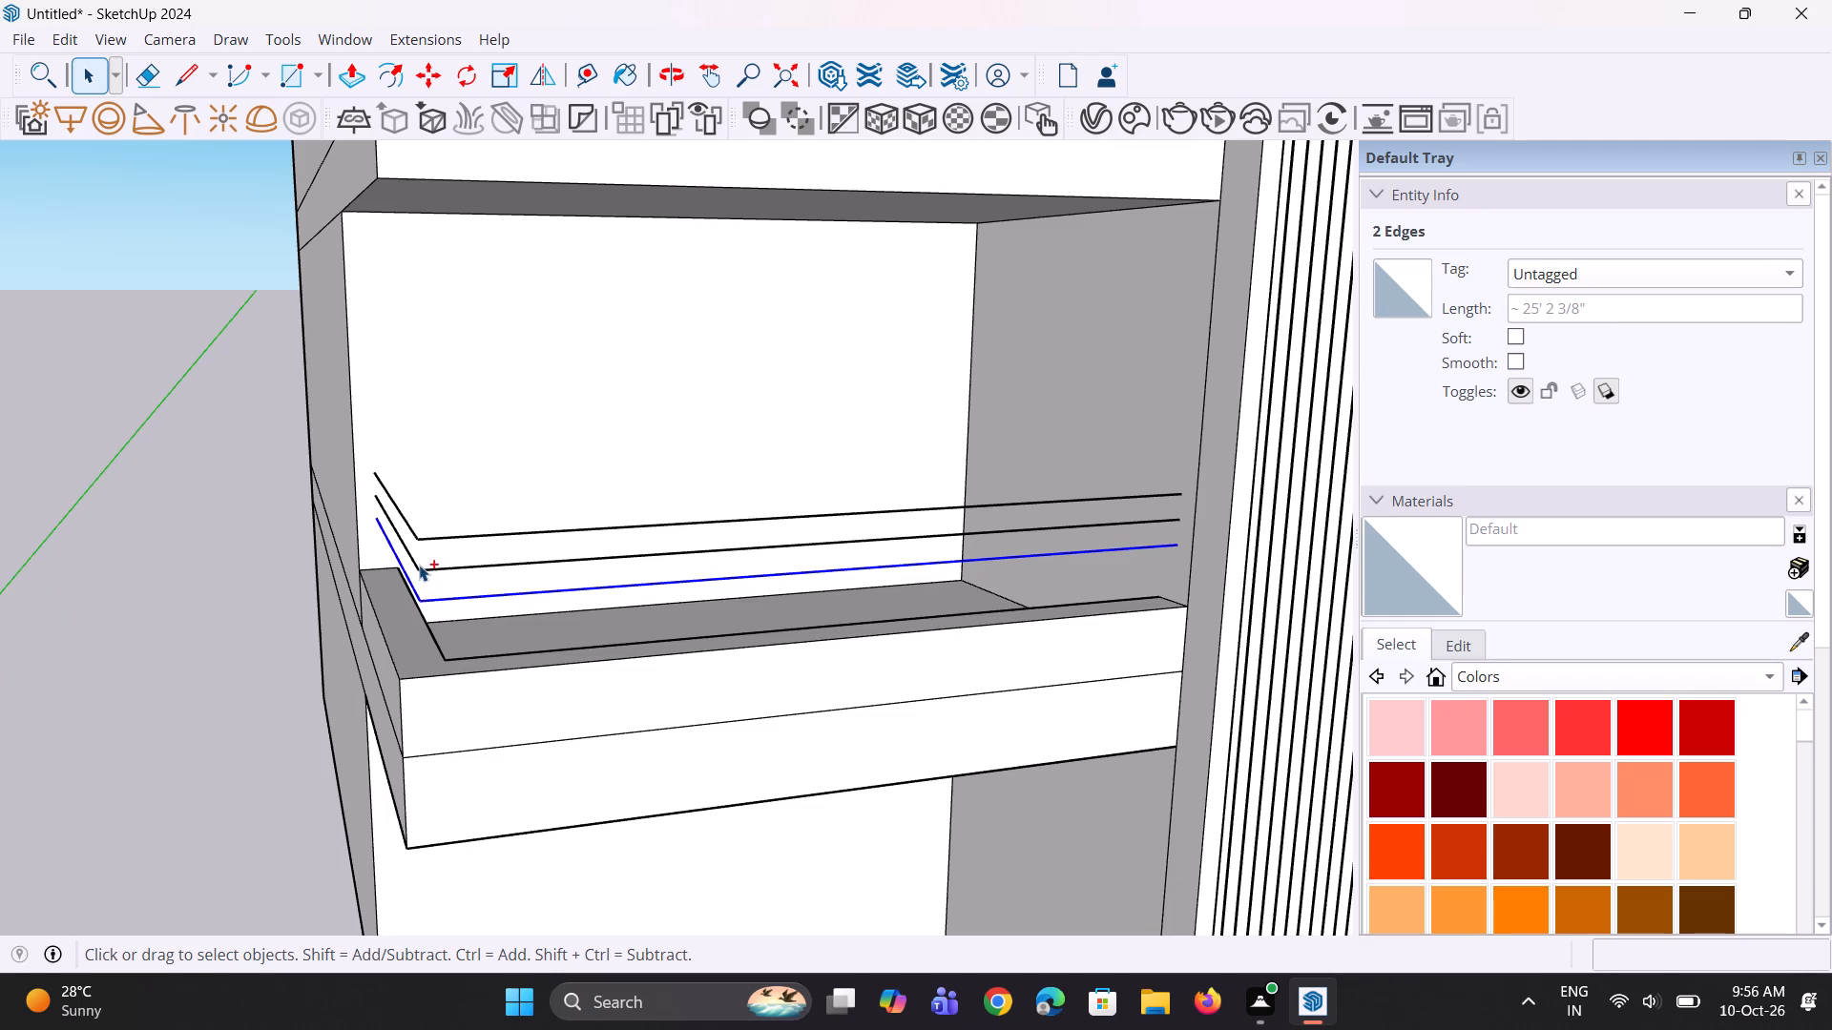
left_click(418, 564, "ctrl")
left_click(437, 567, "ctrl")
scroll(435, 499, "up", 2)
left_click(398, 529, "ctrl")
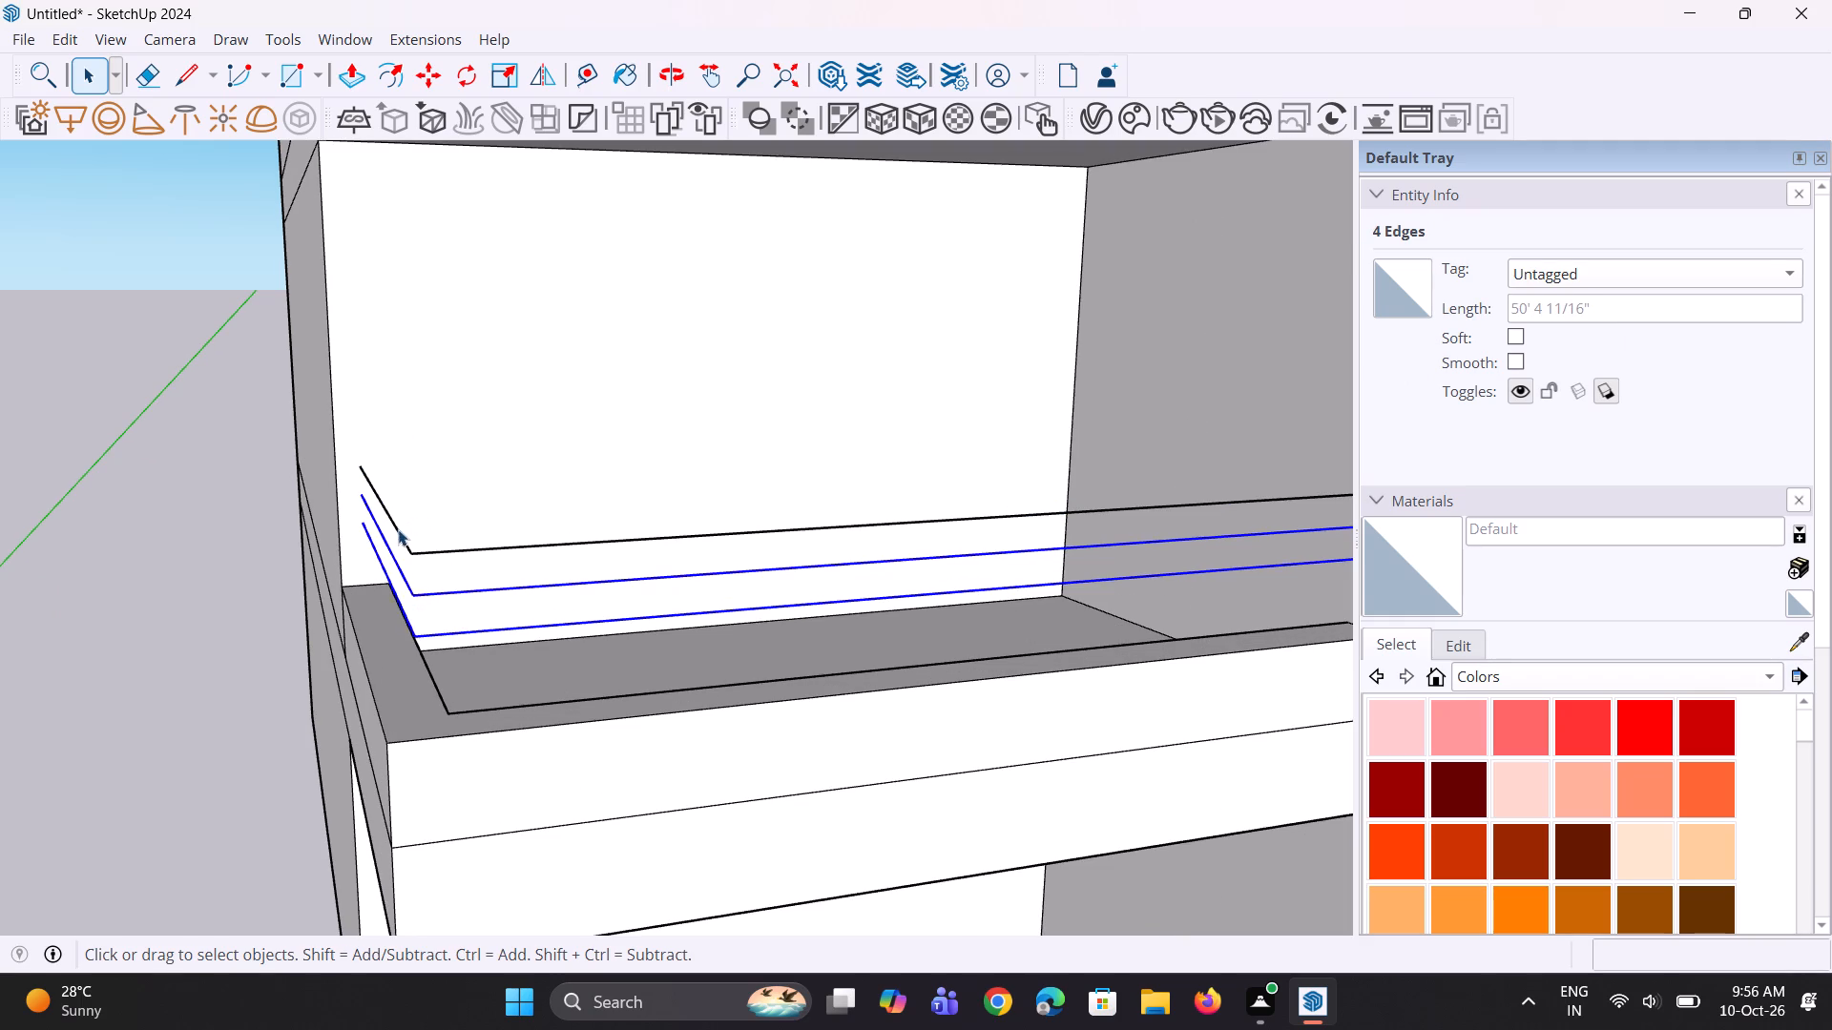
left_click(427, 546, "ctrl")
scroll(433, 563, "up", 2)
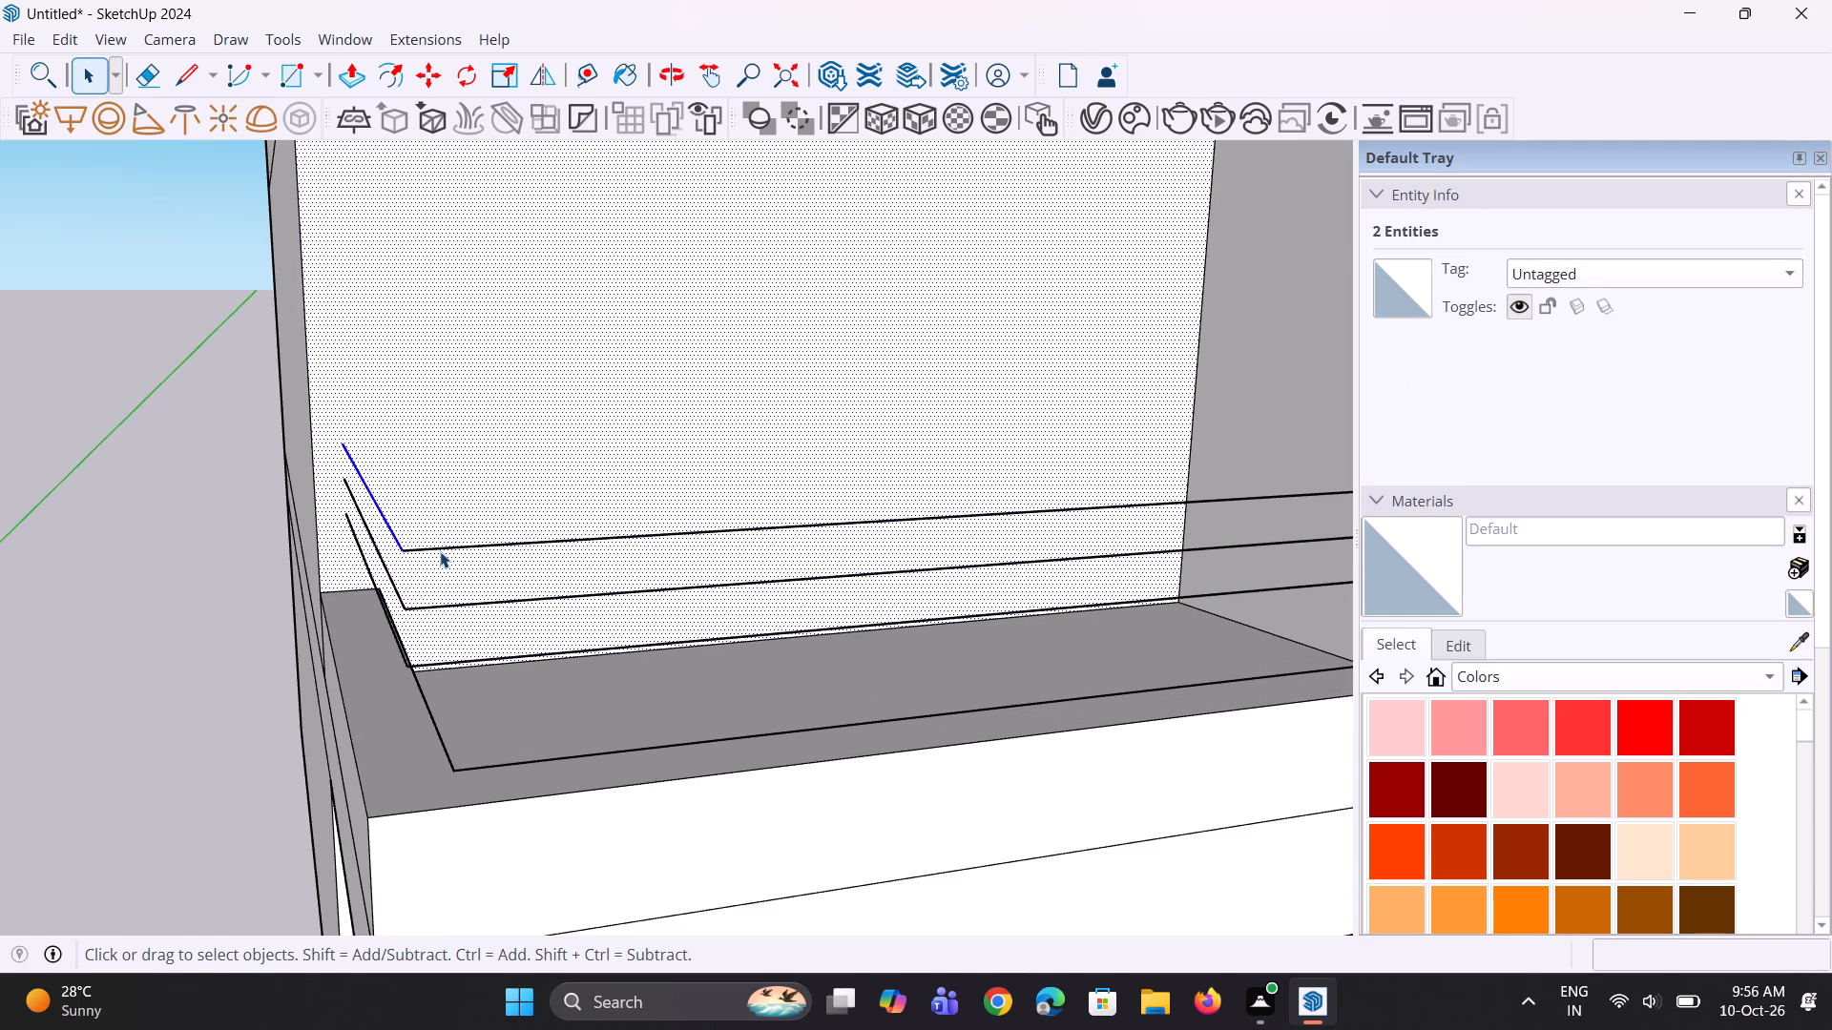
Copy all six rail lines of the second side's lowest balcony about 11' 9 1/2" straight up to the balcony above.
left_click(450, 549)
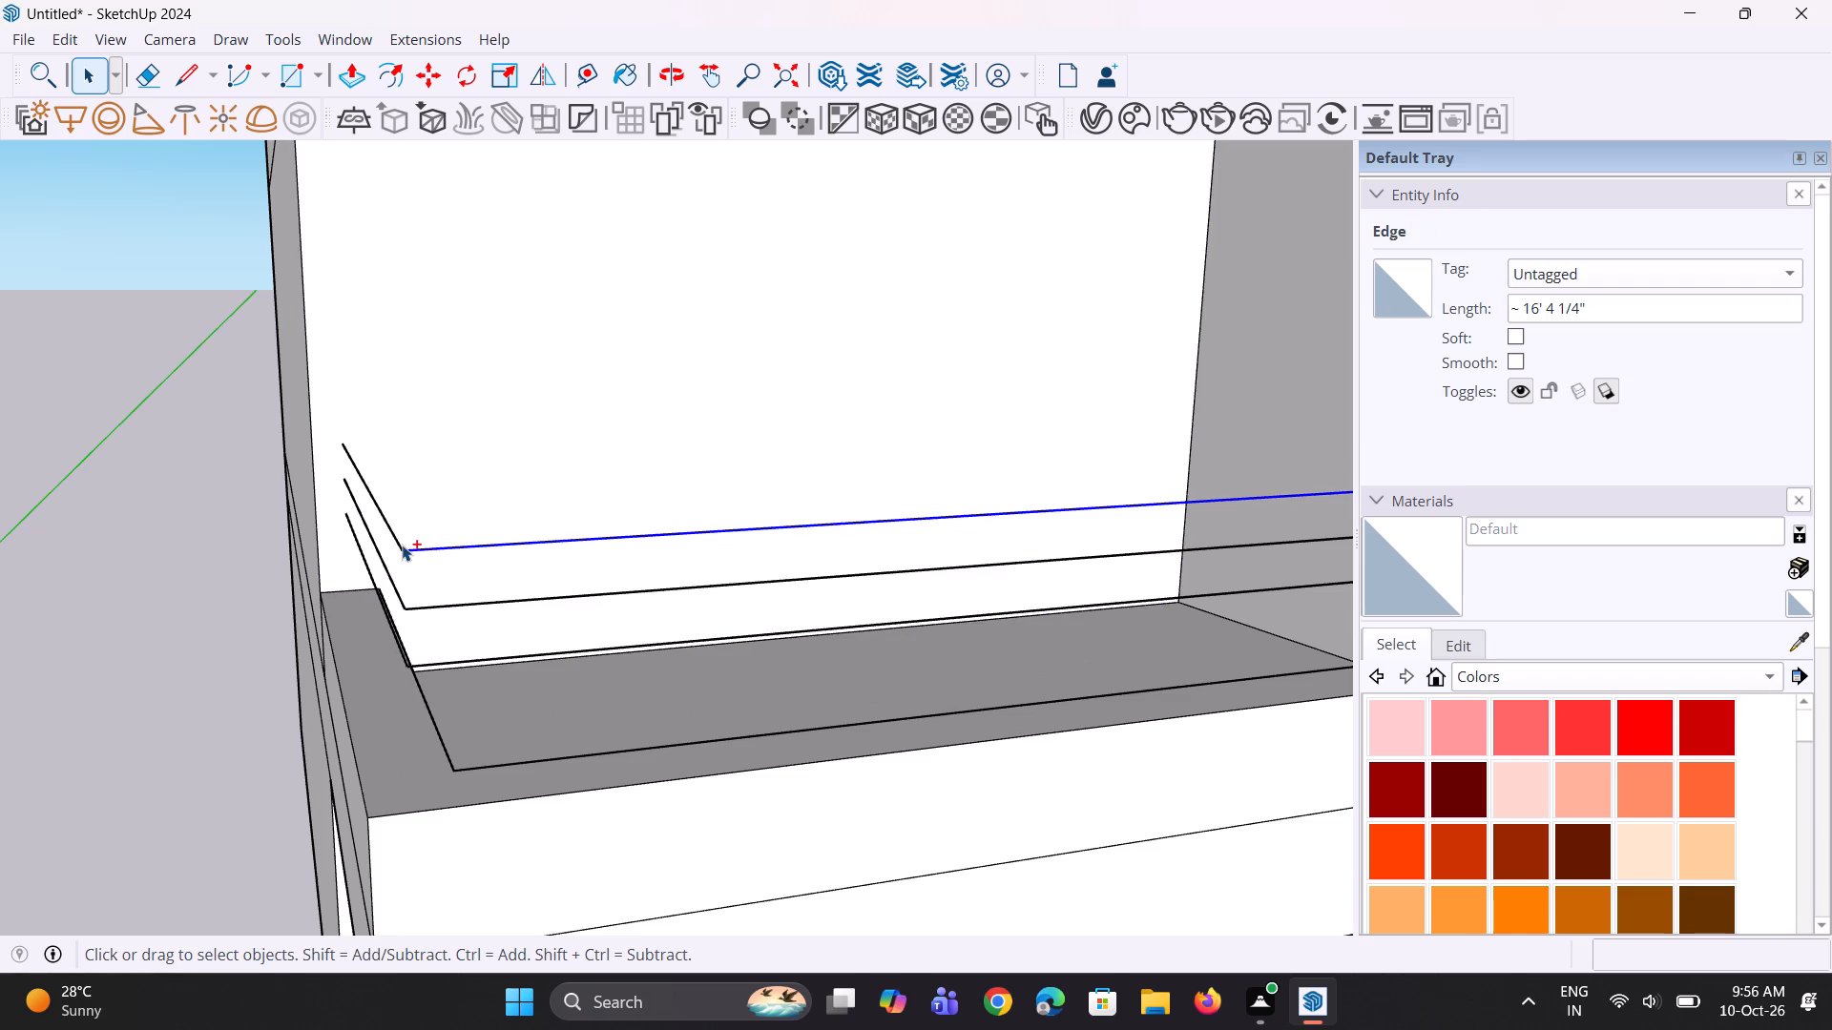
left_click(400, 541, "ctrl")
left_click(393, 586, "ctrl")
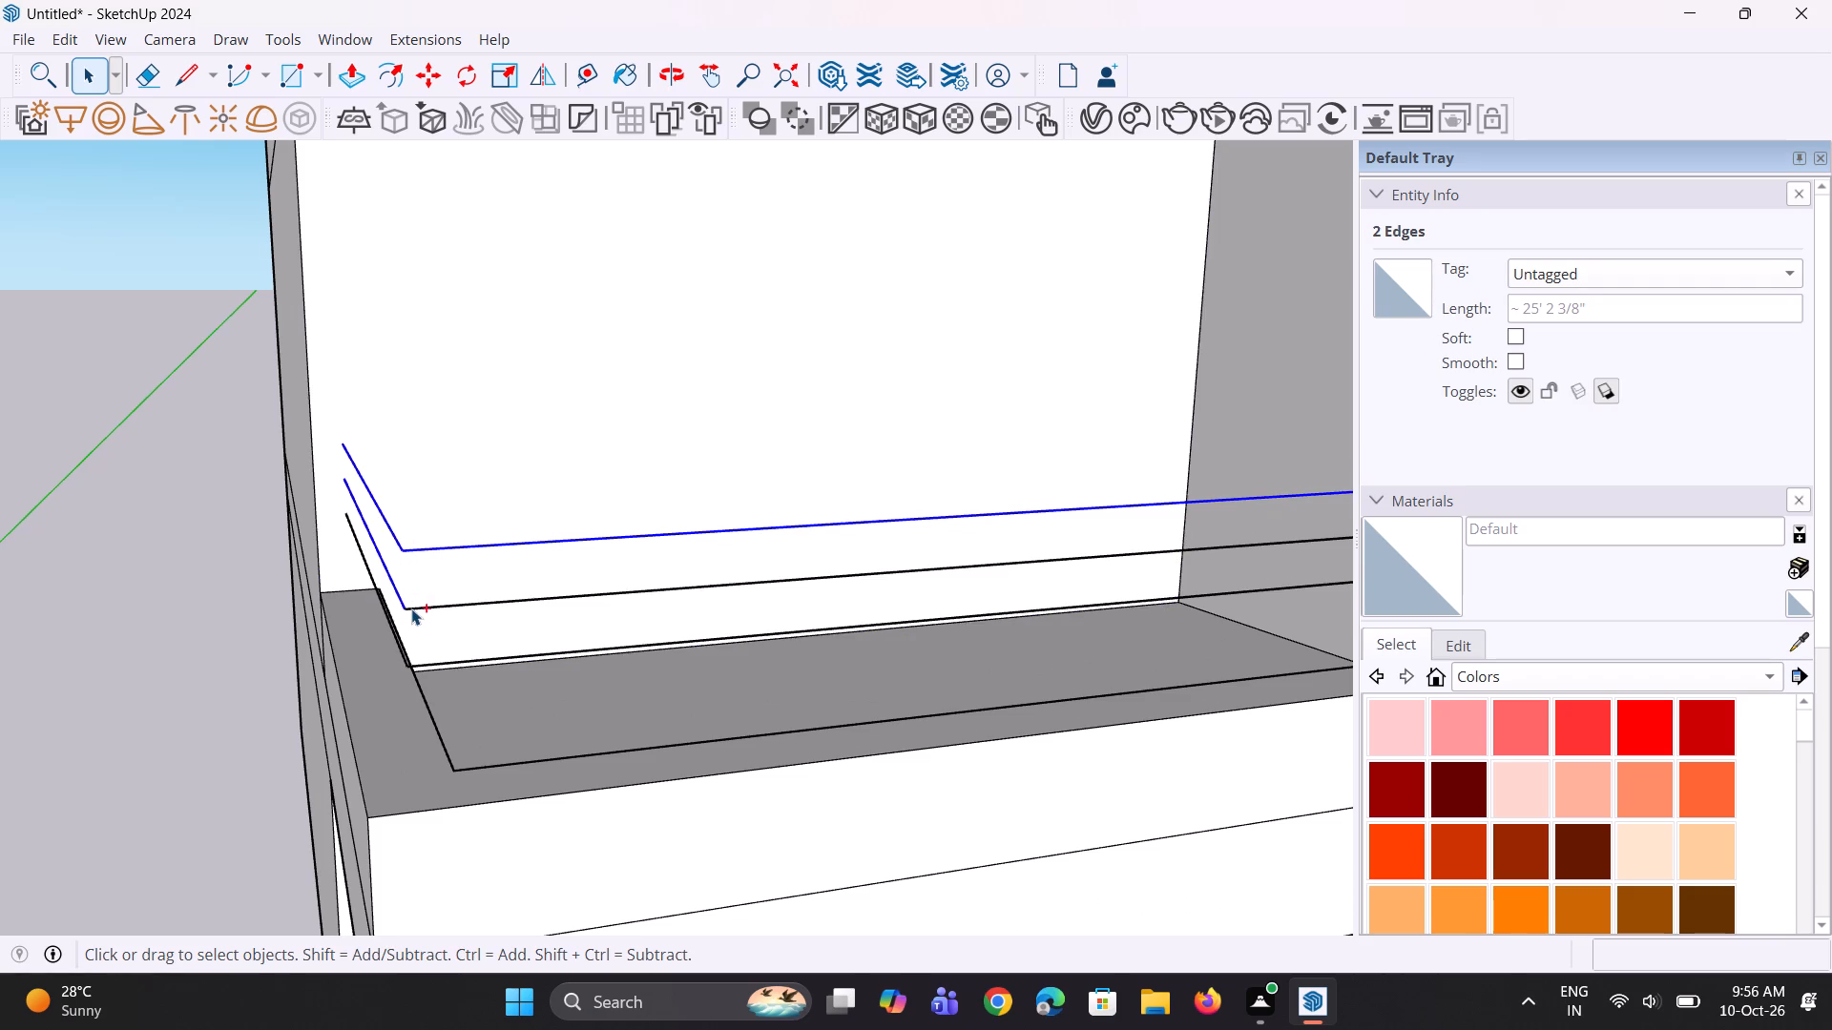
left_click(428, 605, "ctrl")
scroll(423, 662, "up", 4)
left_click(389, 658, "ctrl")
left_click(423, 667, "ctrl")
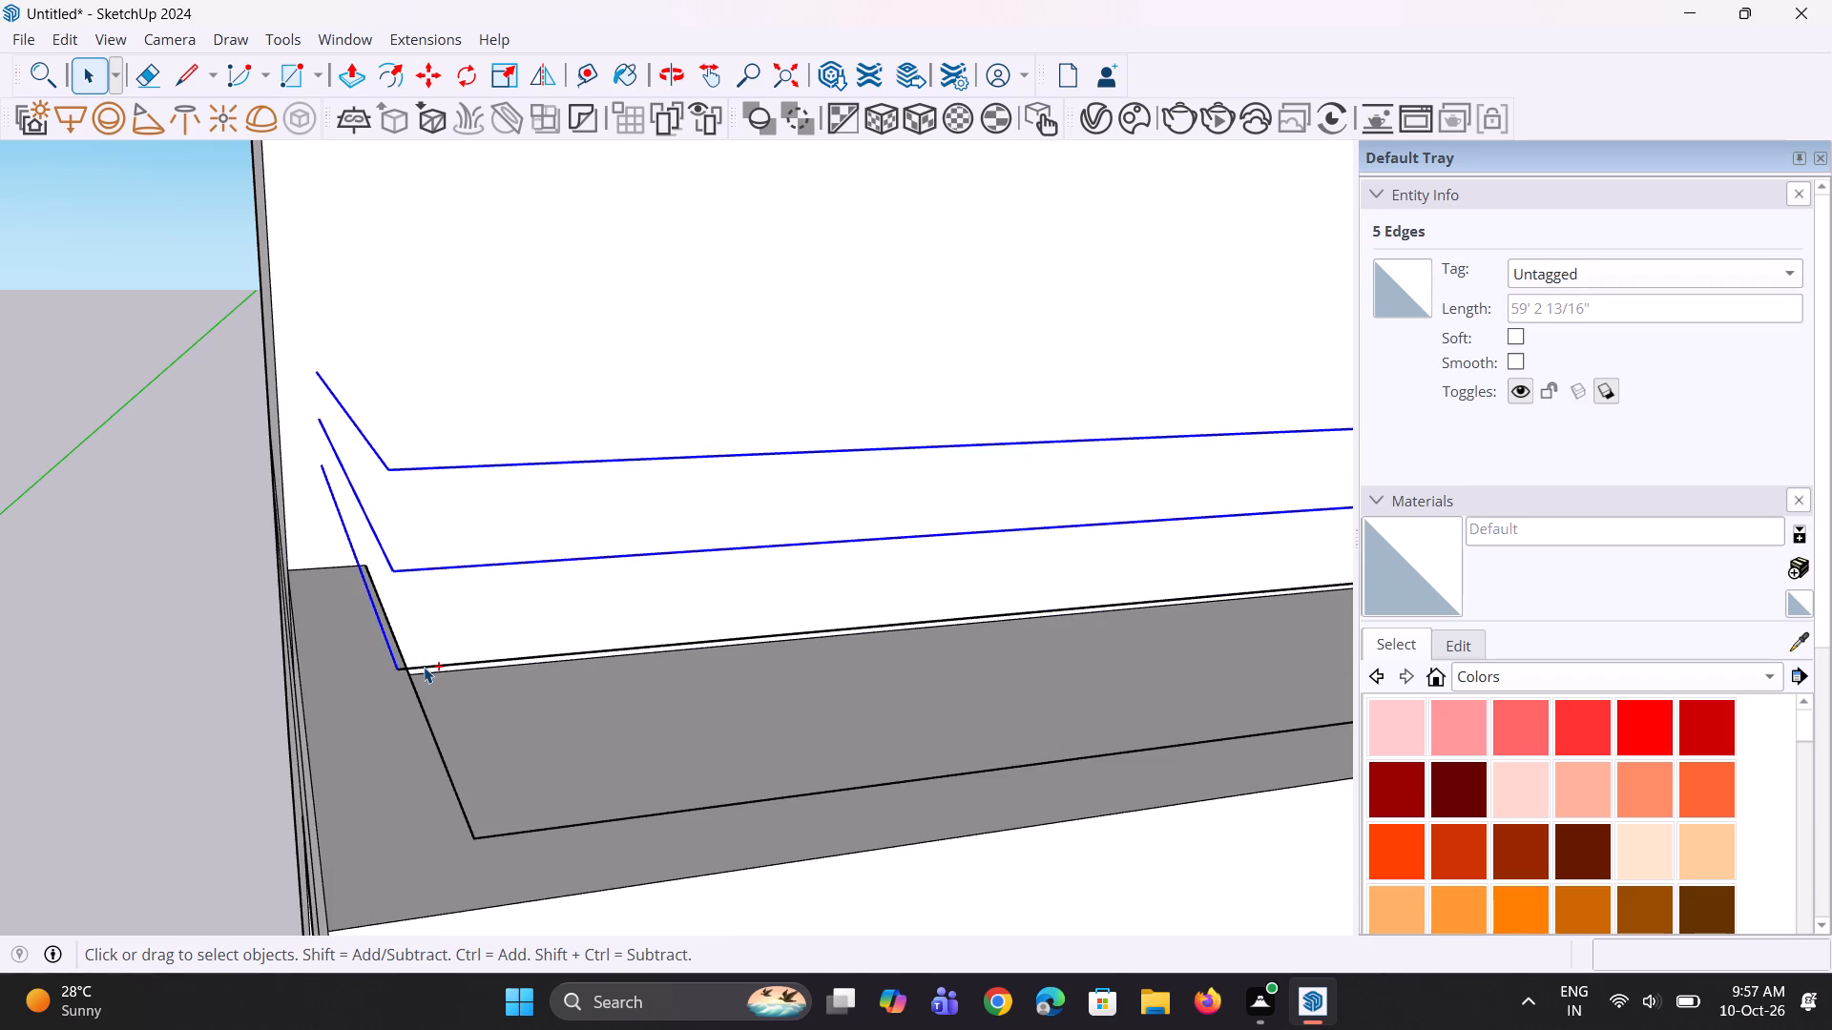
scroll(424, 667, "down", 15)
middle_click_drag(539, 678, 547, 679)
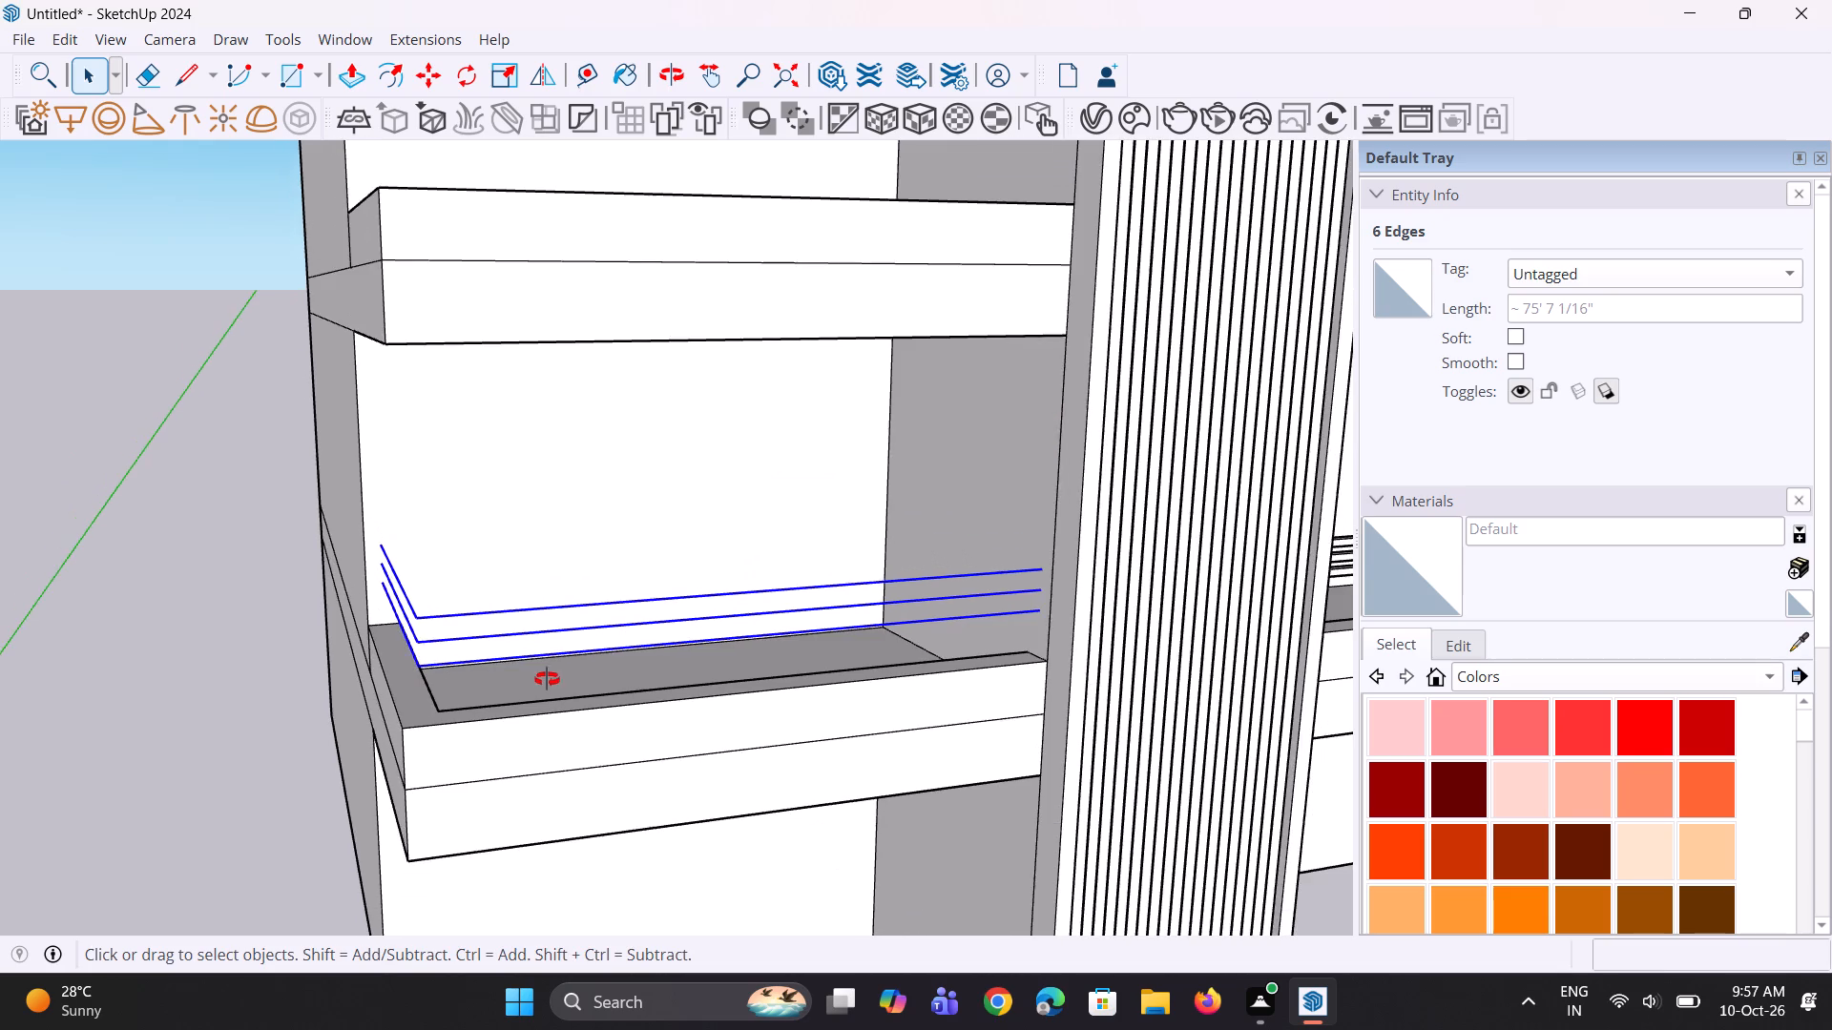
middle_click_drag(547, 679, 582, 680)
scroll(935, 643, "up", 2)
scroll(1027, 600, "up", 2)
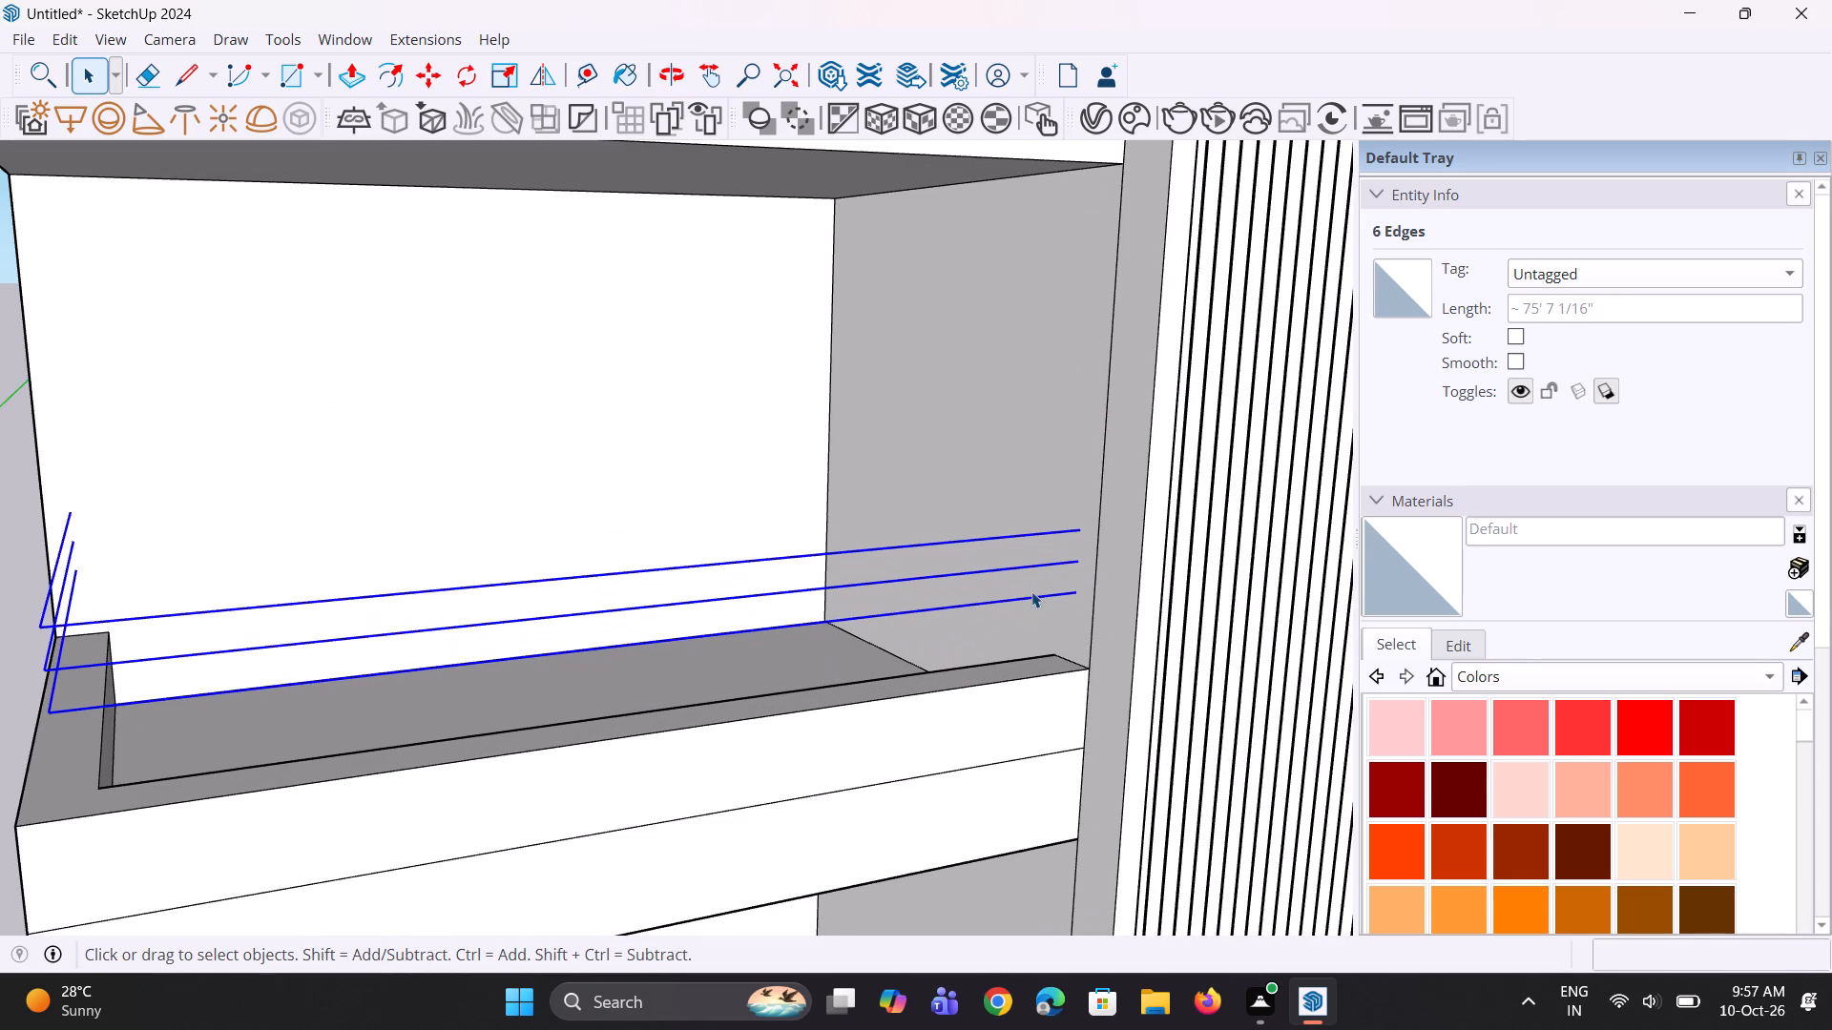
key("m")
left_click(1068, 593)
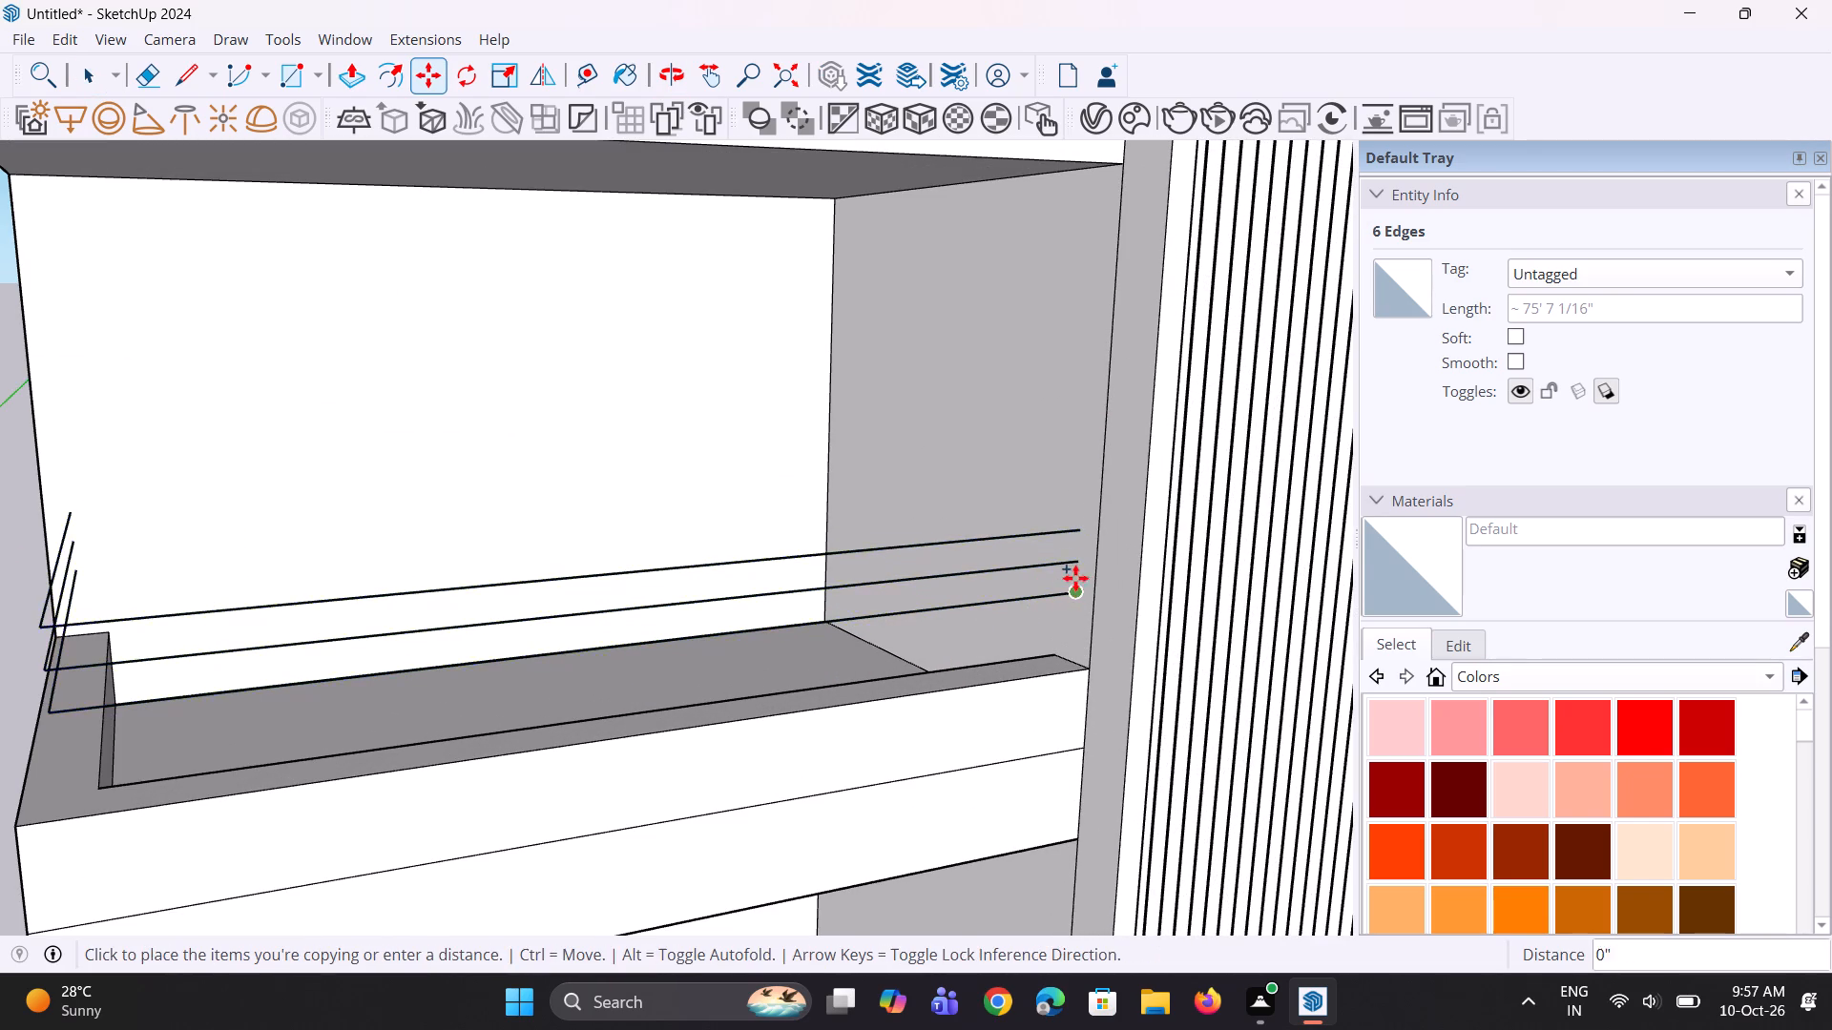
scroll(1081, 522, "down", 7)
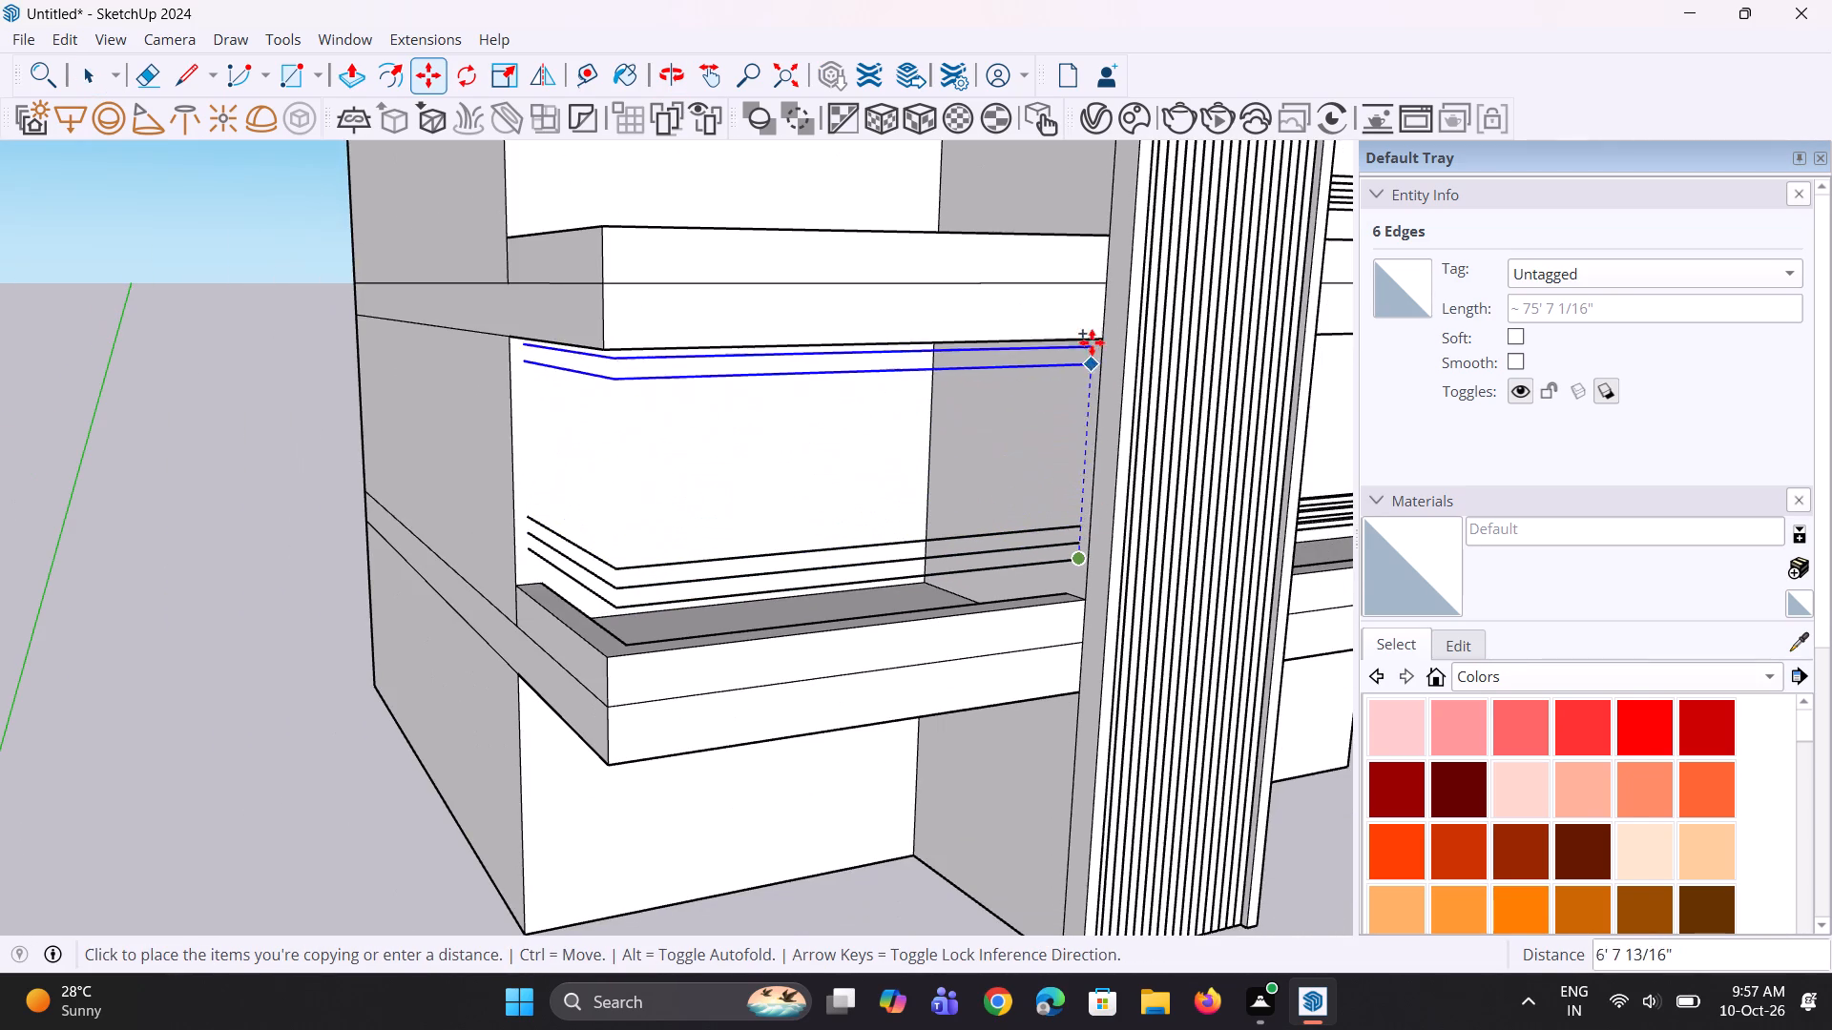
left_click(1094, 193)
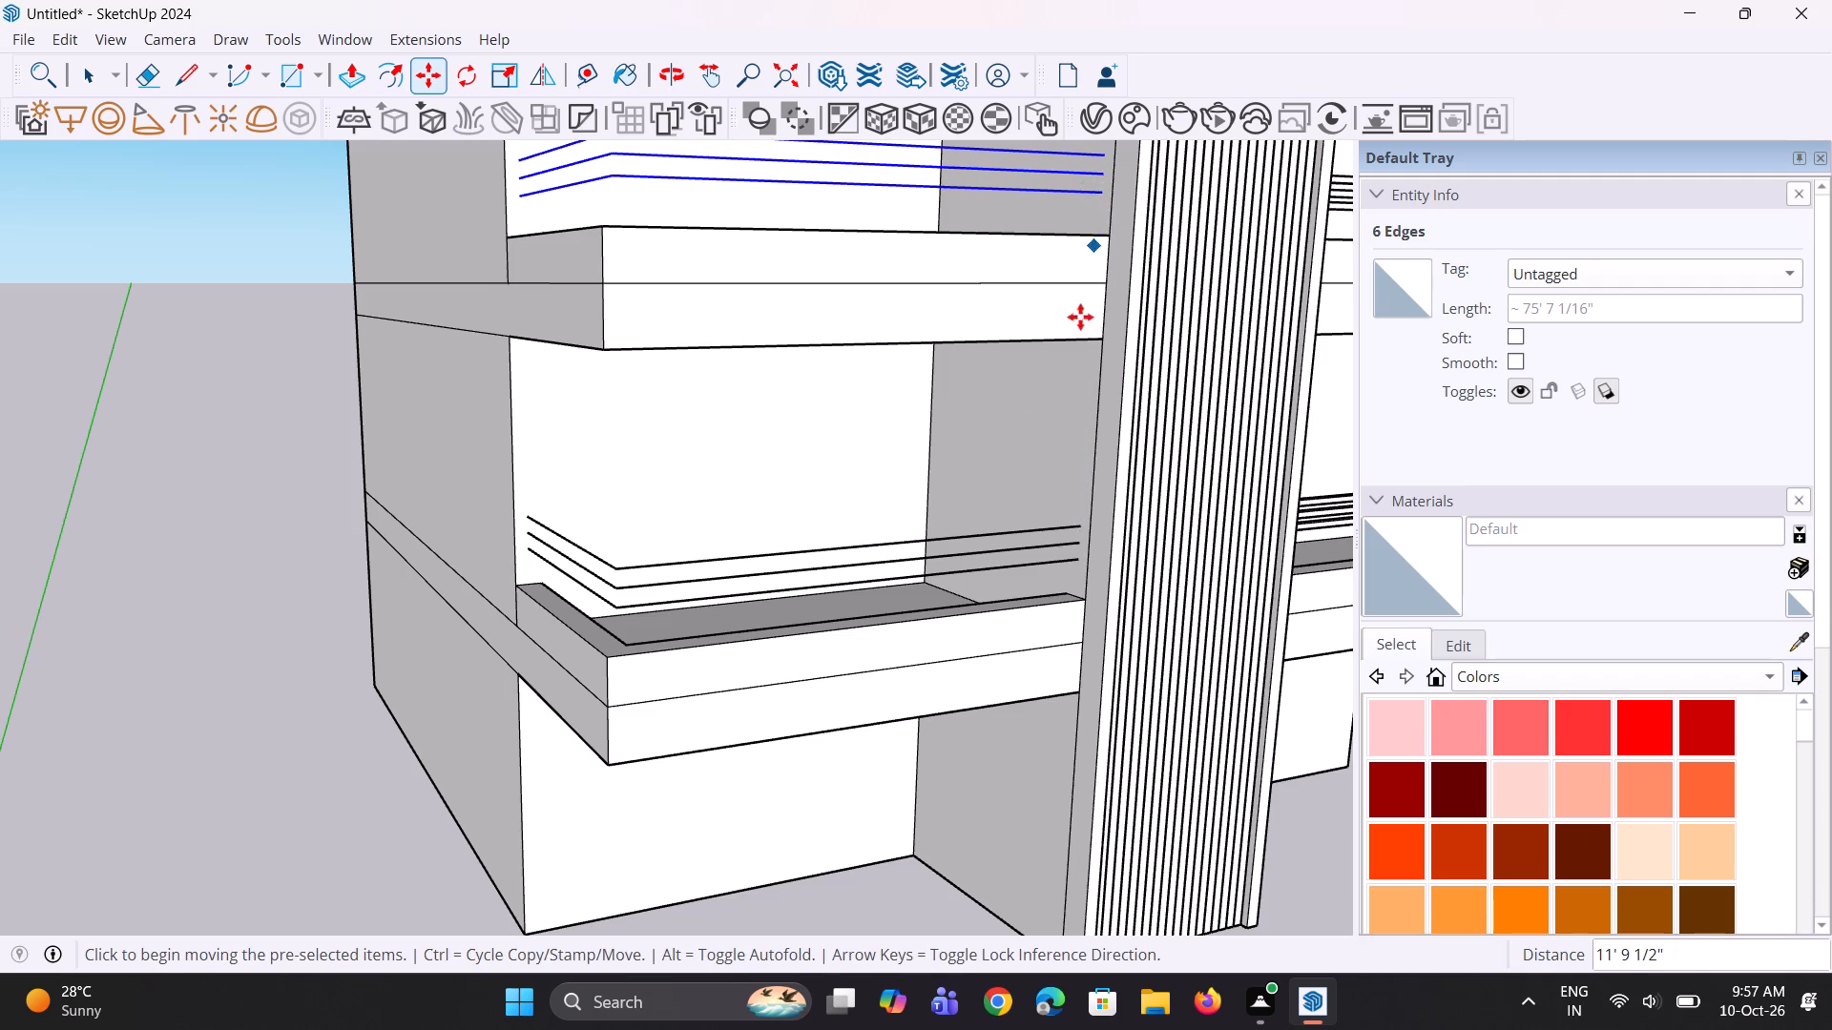
Array the copied rail lines *2 so the second side's top balcony also gets a three-rail set.
scroll(1012, 402, "down", 9)
middle_click_drag(1012, 405, 1029, 412)
scroll(1063, 272, "up", 4)
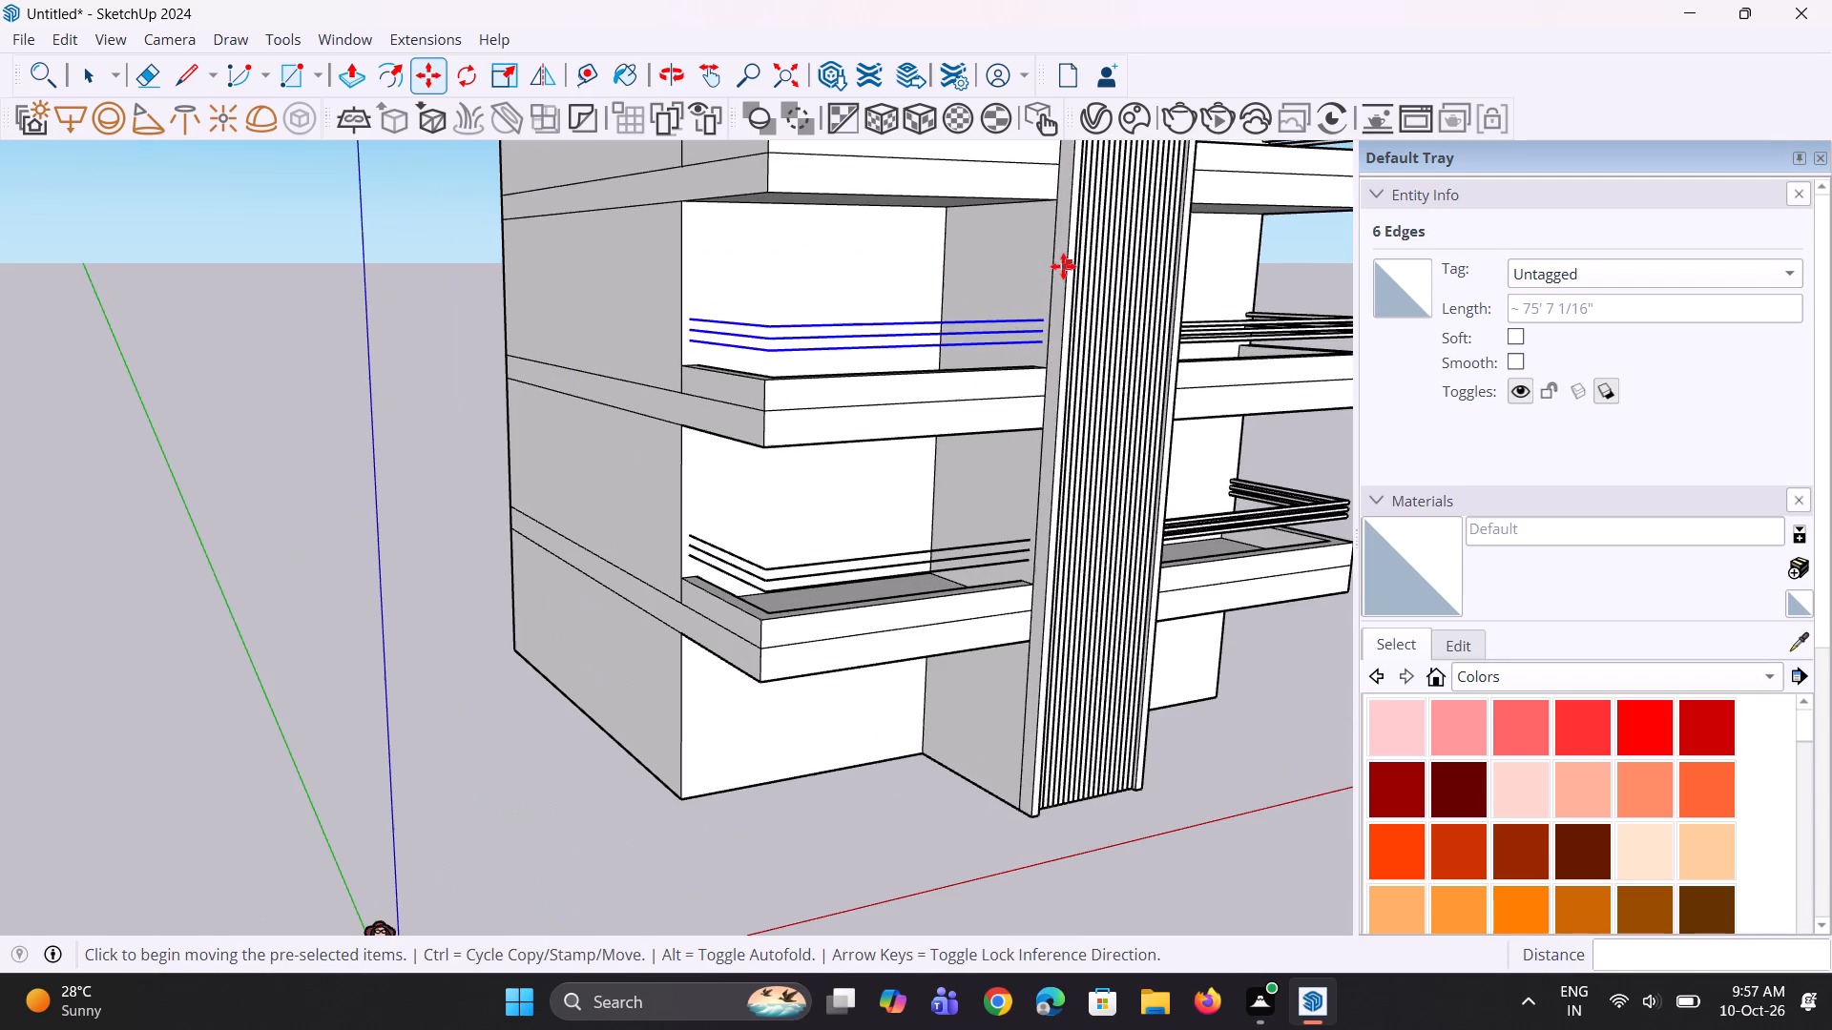
key("asterisk")
key("2")
key("Return")
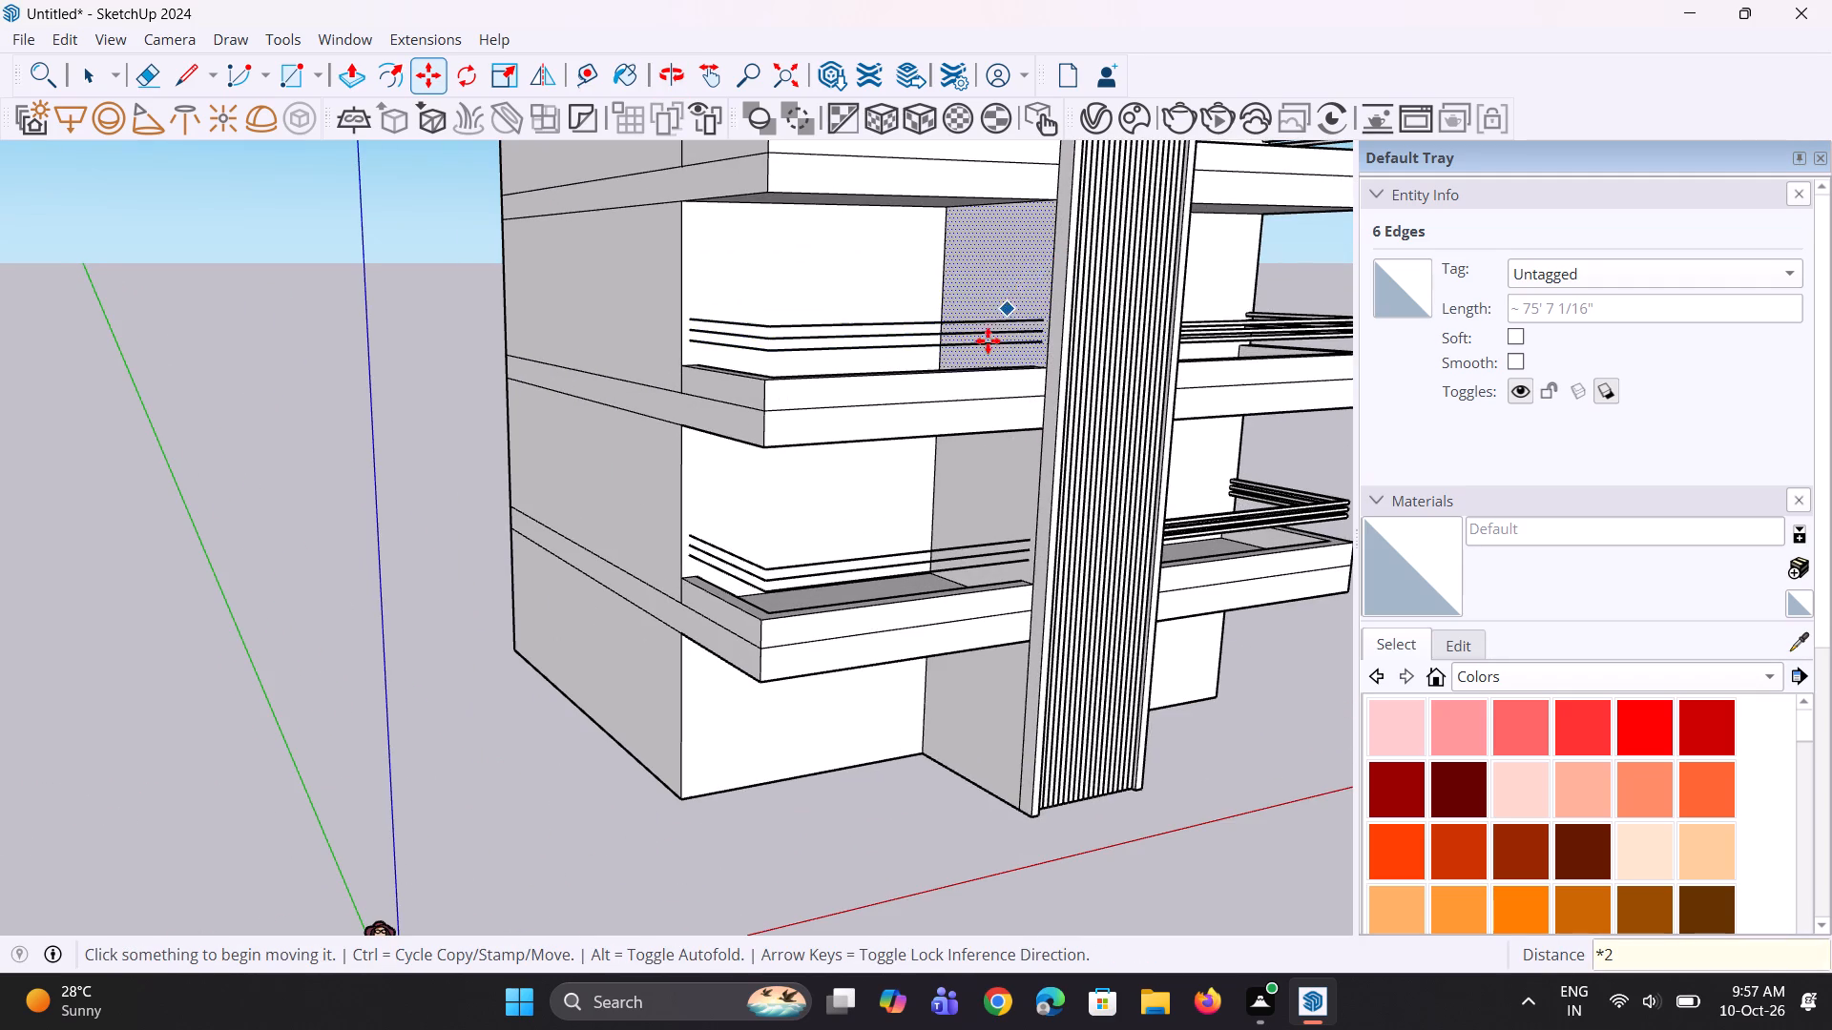
Draw a rectangle about 6 1/4" by 7" on the side wall around the end of the top balcony's uppermost rail line.
scroll(971, 384, "down", 9)
middle_click_drag(880, 491, 843, 491)
scroll(942, 284, "up", 5)
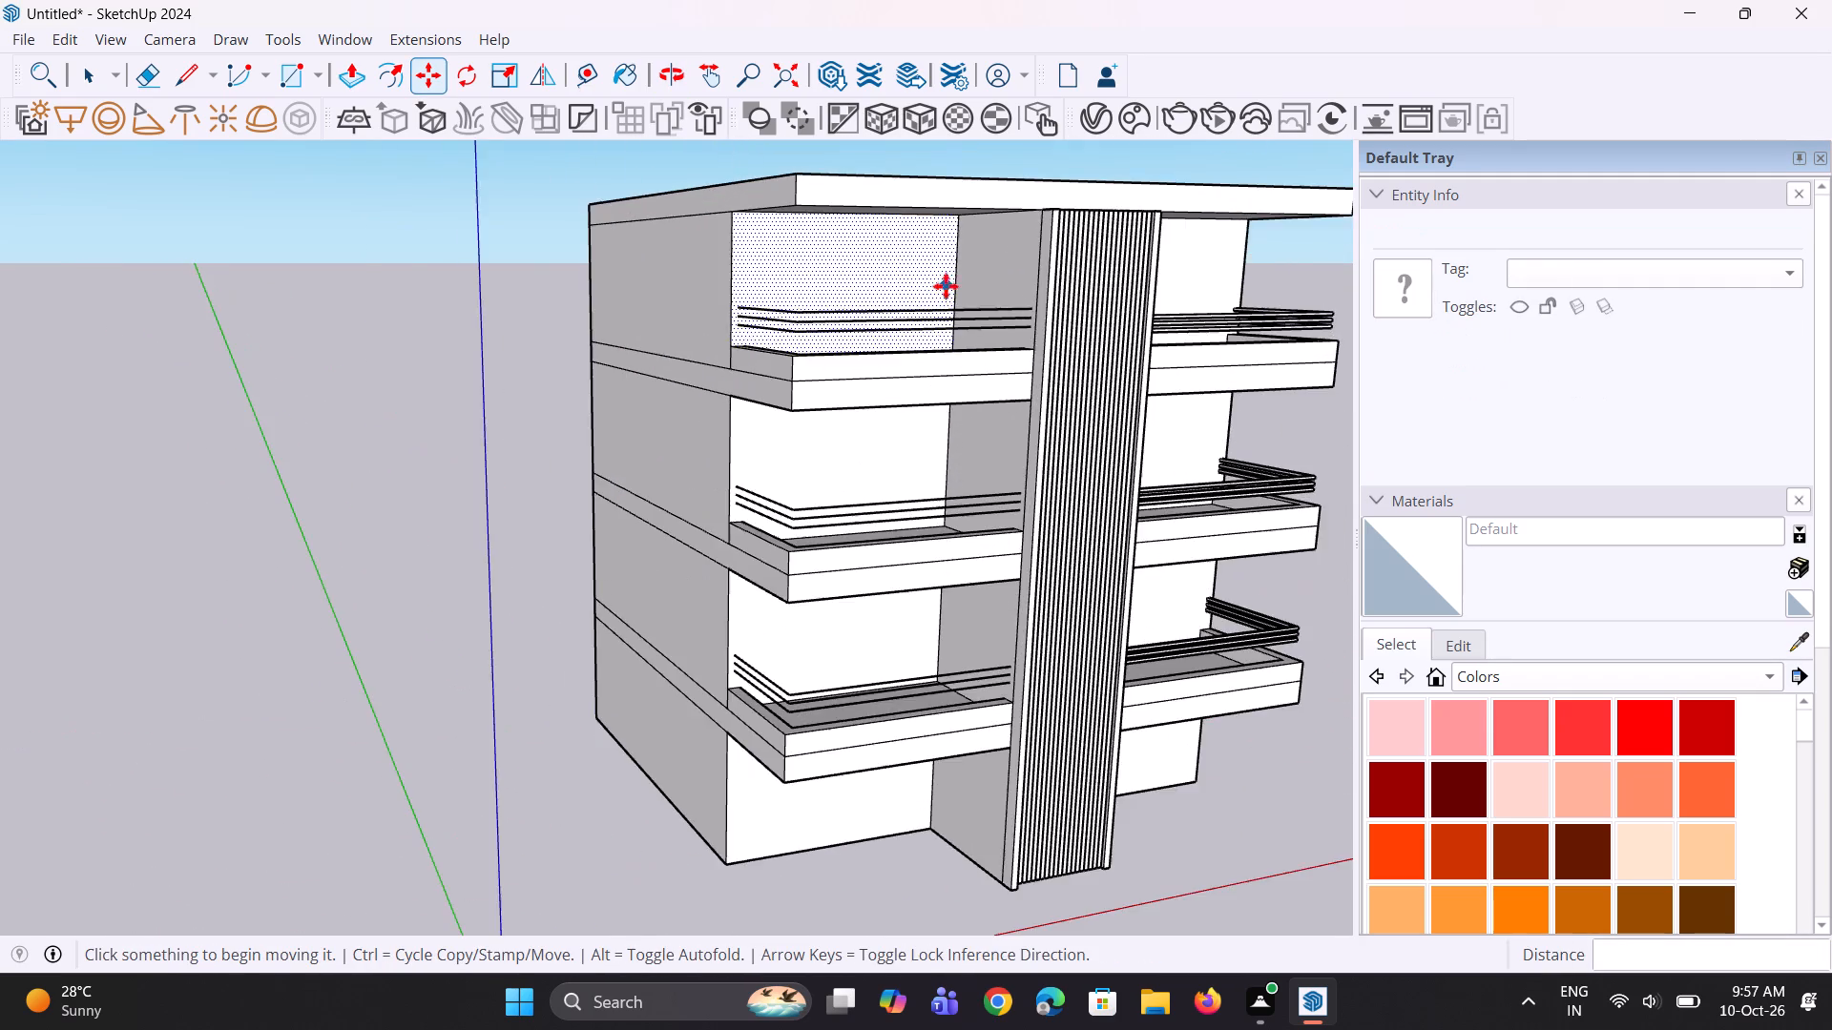
scroll(946, 286, "up", 2)
middle_click_drag(1000, 402, 1097, 449)
scroll(1030, 255, "up", 7)
key("space")
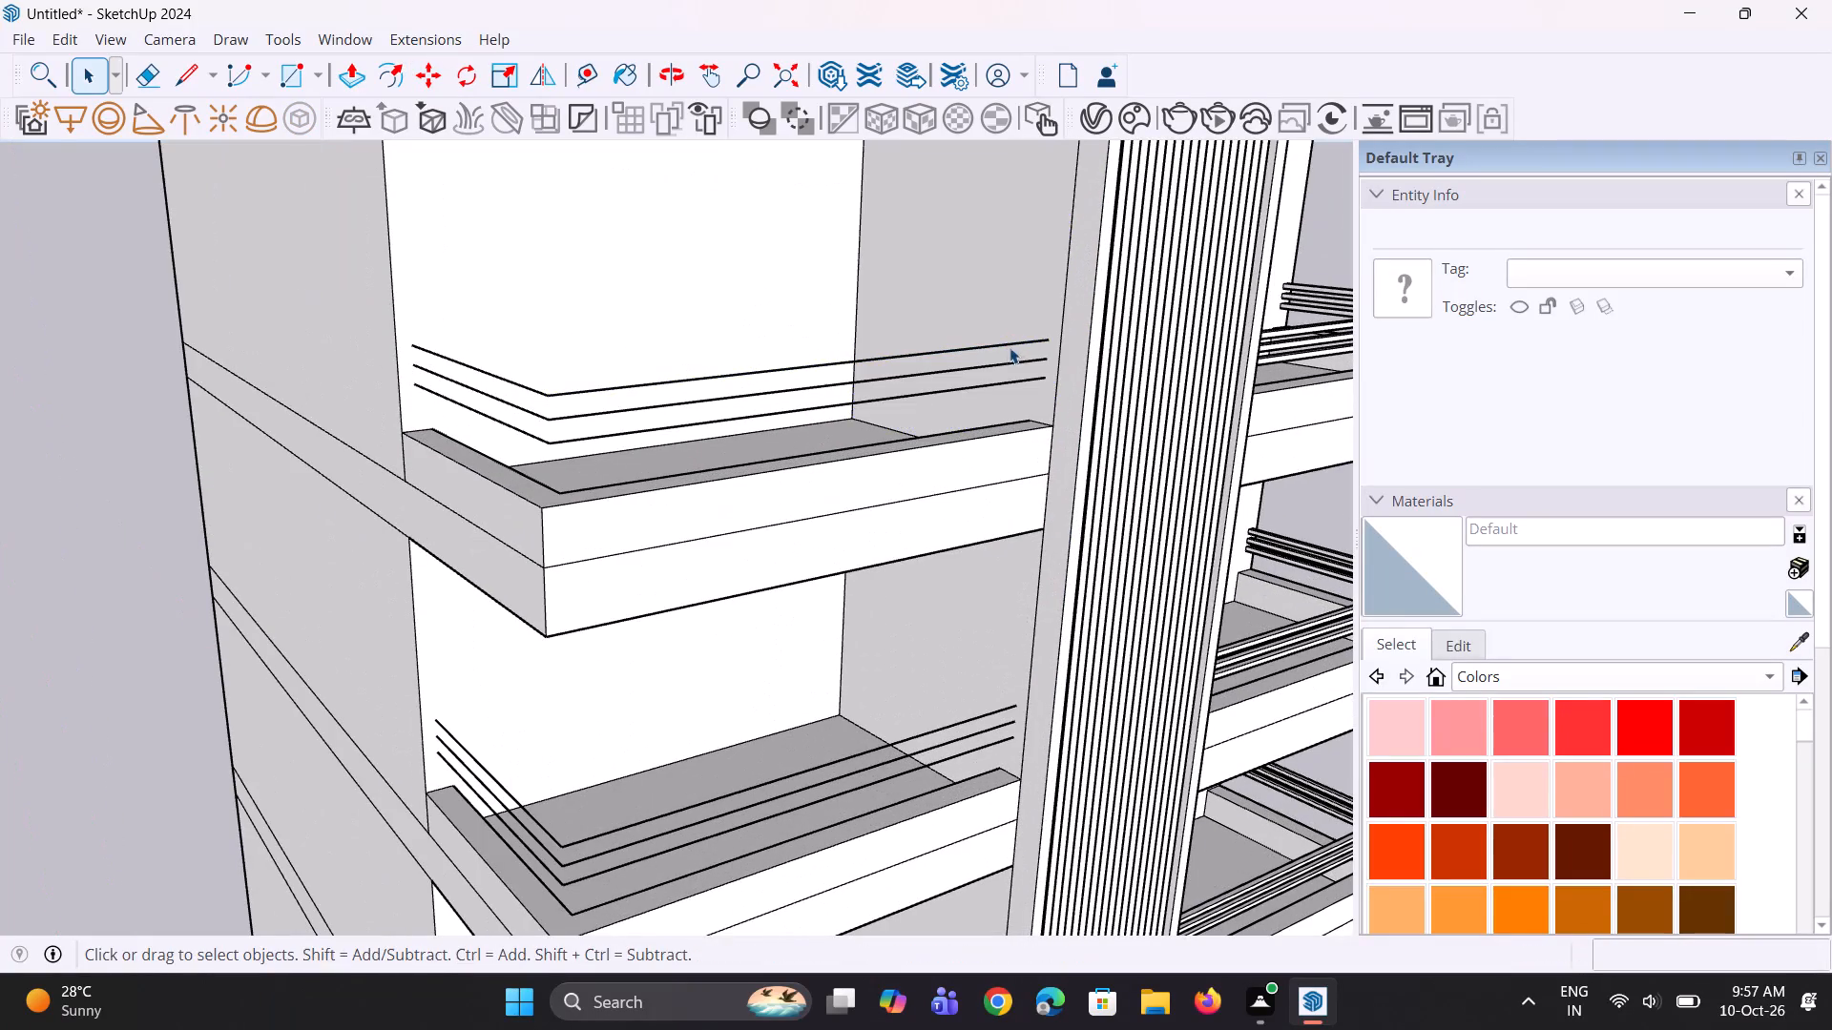
key("space")
middle_click_drag(1036, 367, 1106, 393)
key("r")
scroll(1156, 345, "up", 14)
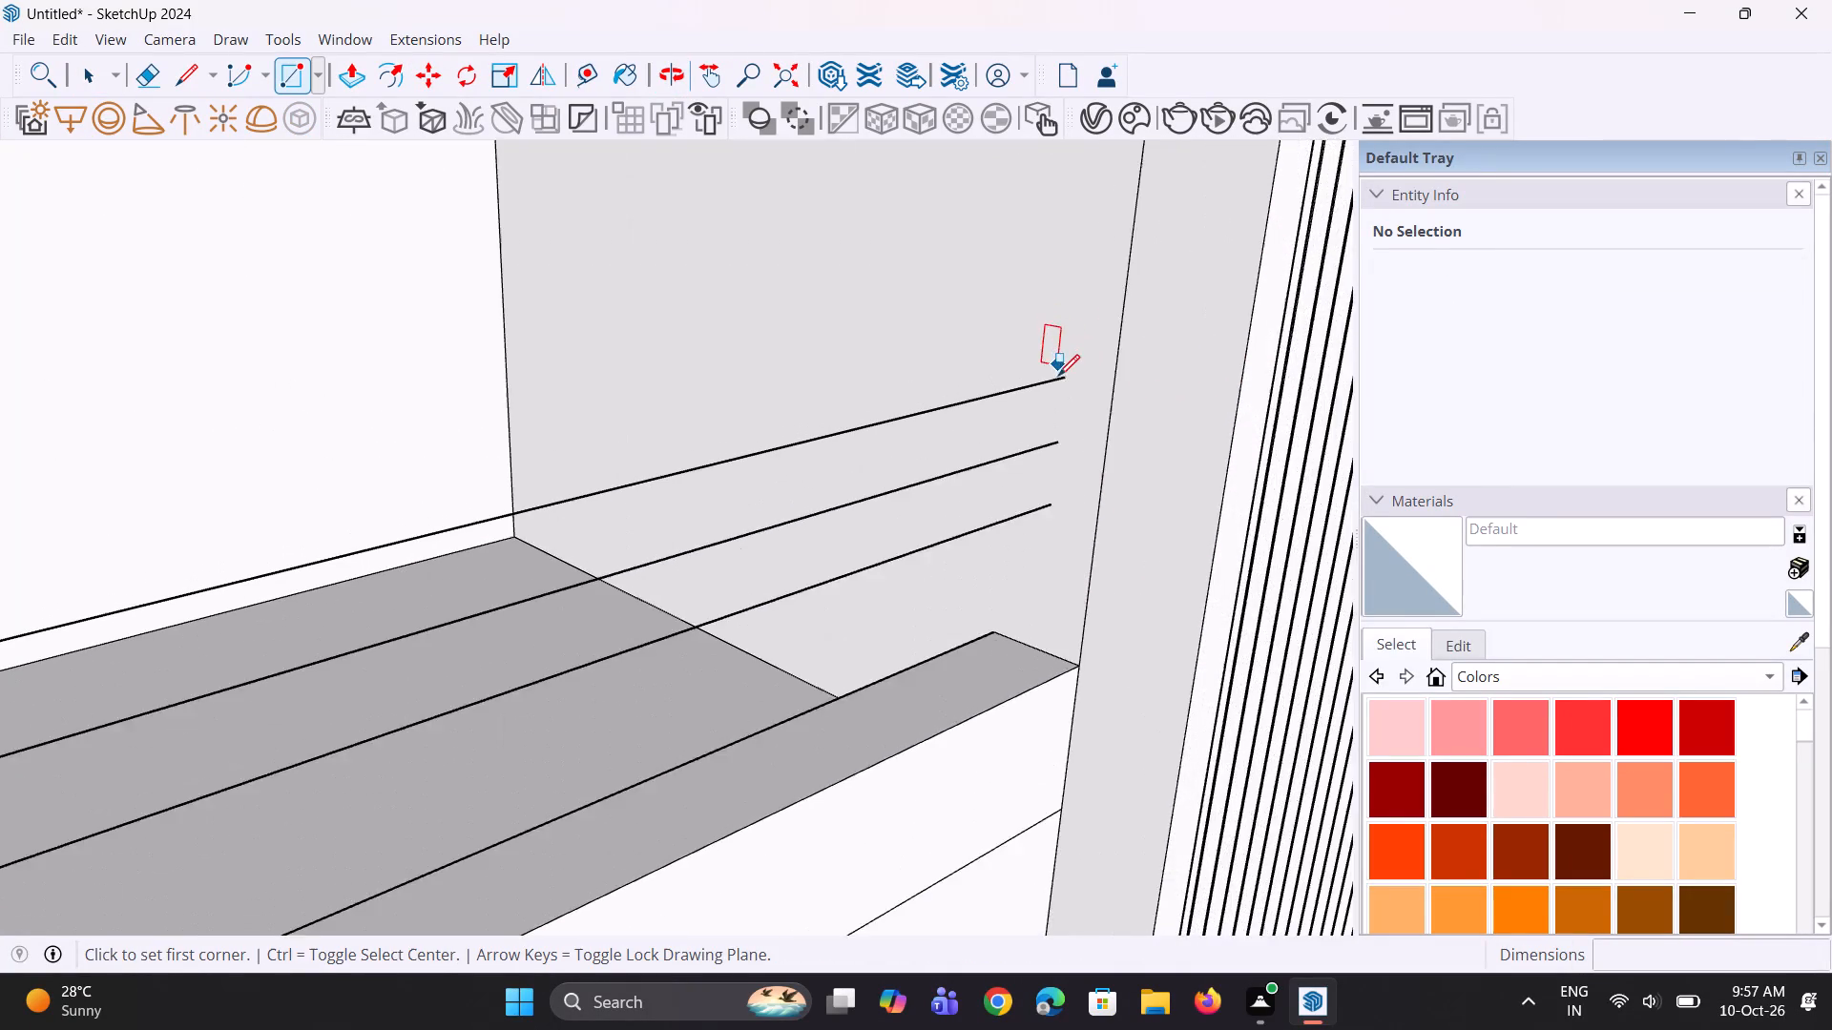
scroll(1058, 376, "up", 6)
left_click(1015, 332)
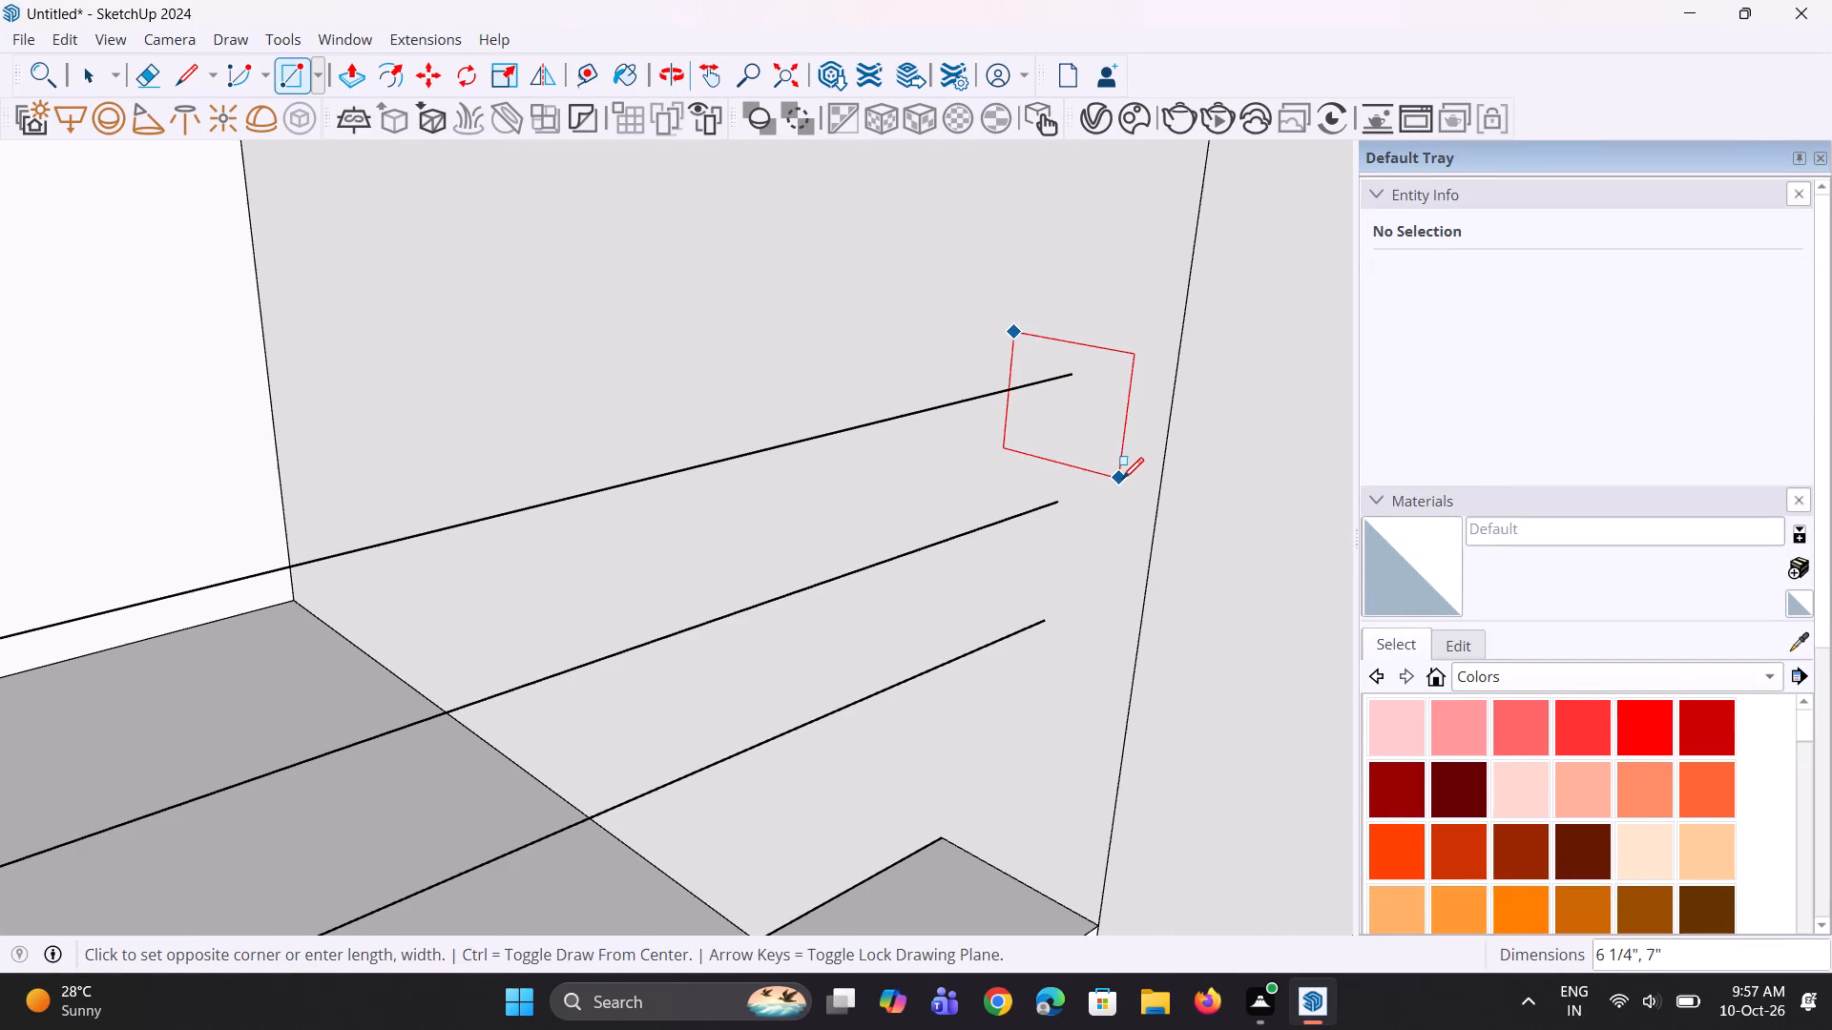
left_click(1123, 479)
Move the rectangle's bottom edge up about 2 1/4" towards the rail line.
middle_click_drag(1090, 475, 1115, 384)
key("space")
key("space")
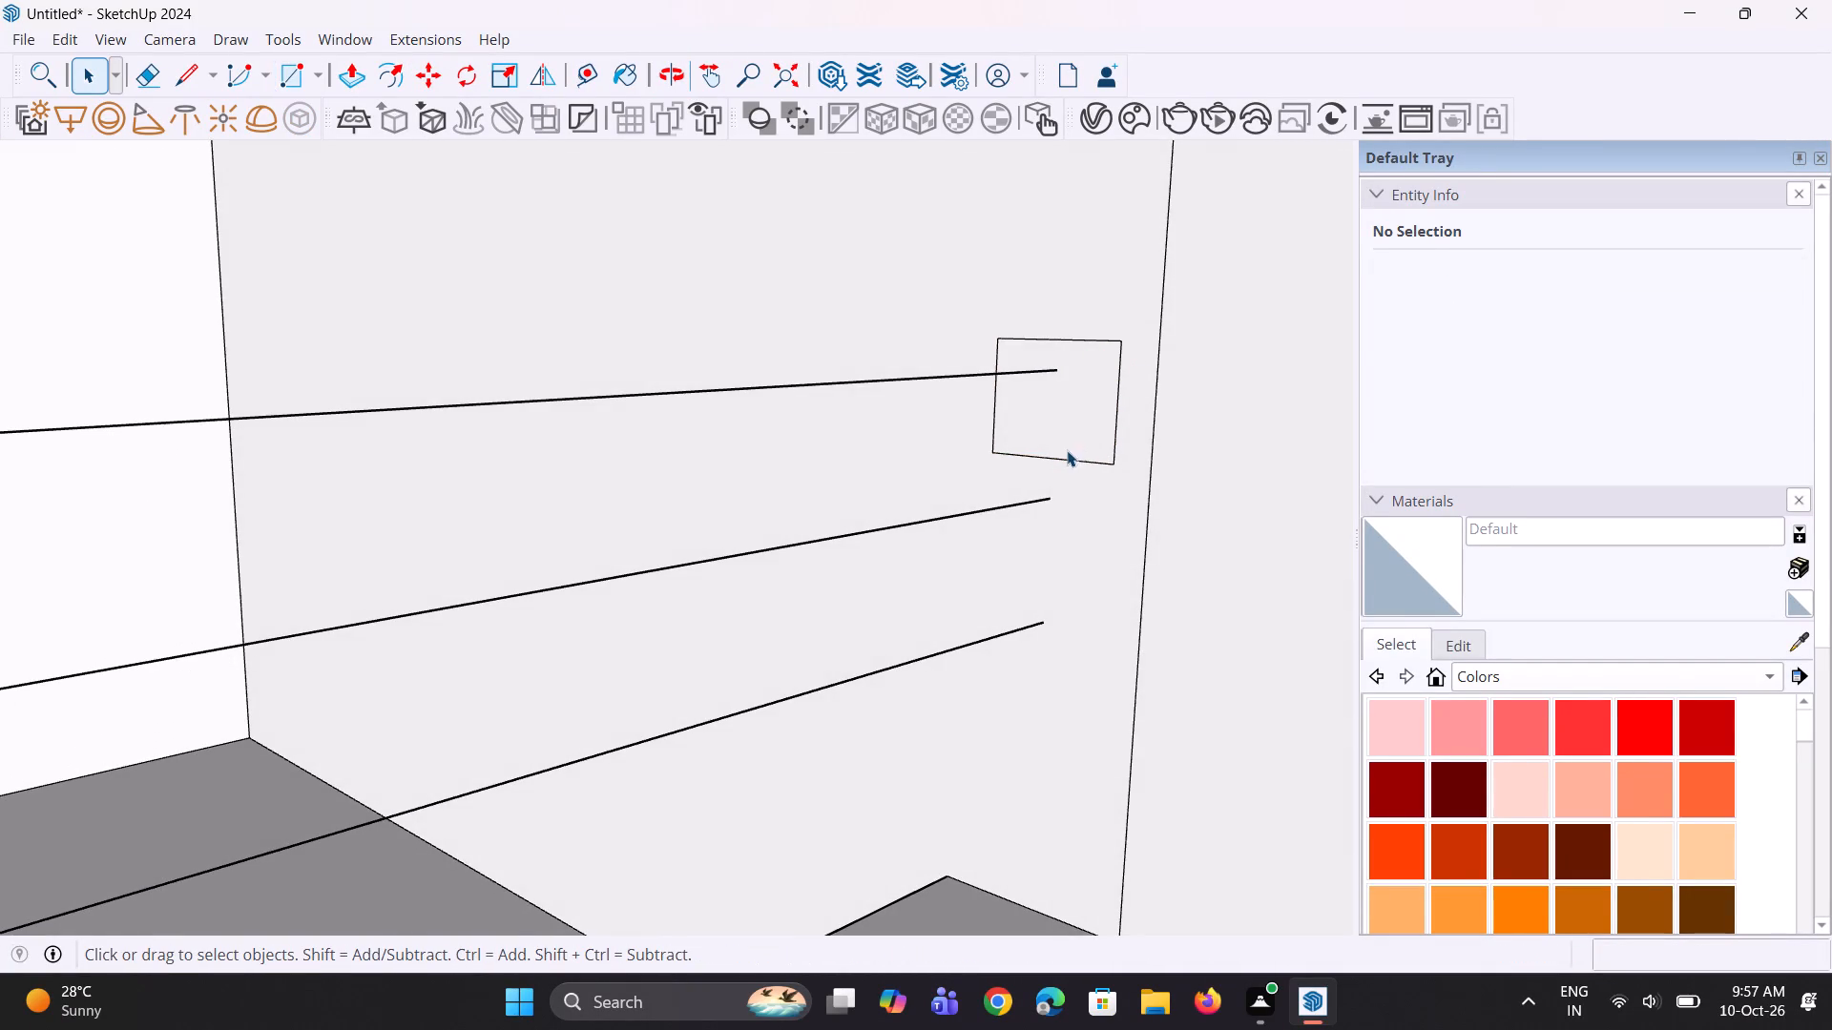
left_click(1064, 458)
scroll(1098, 466, "up", 3)
key("m")
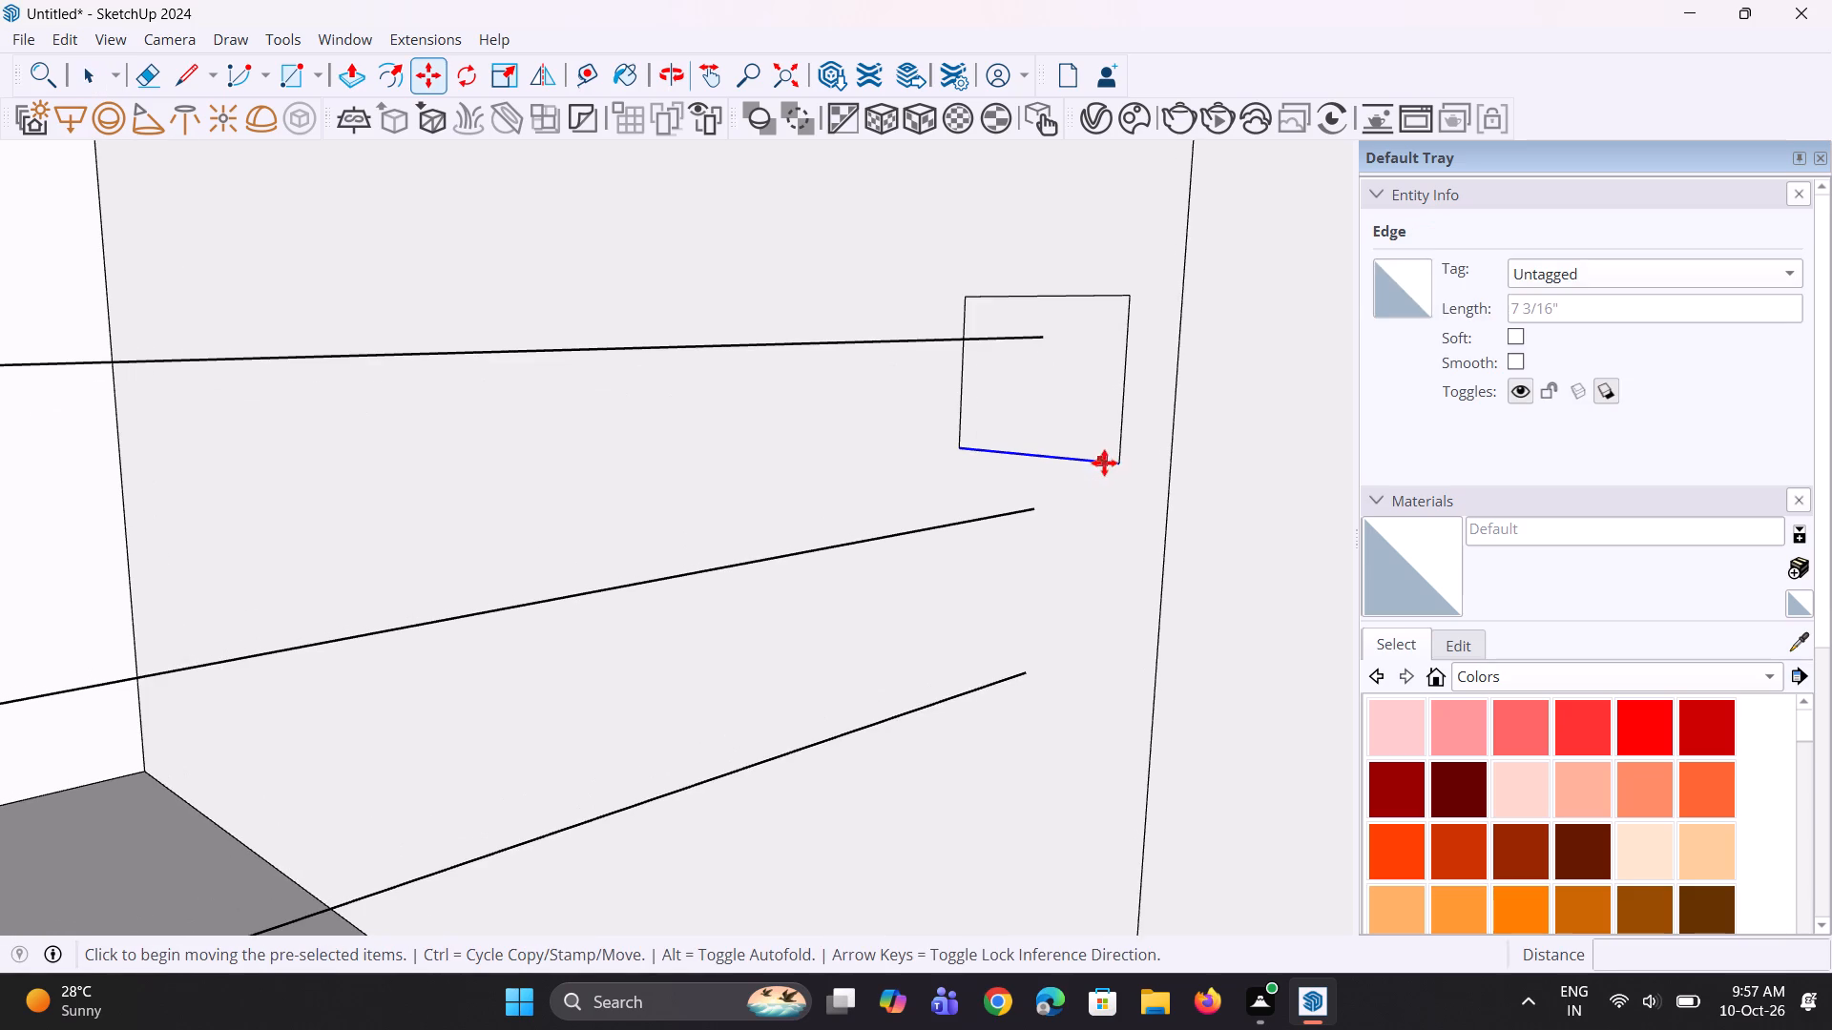
left_click(1114, 460)
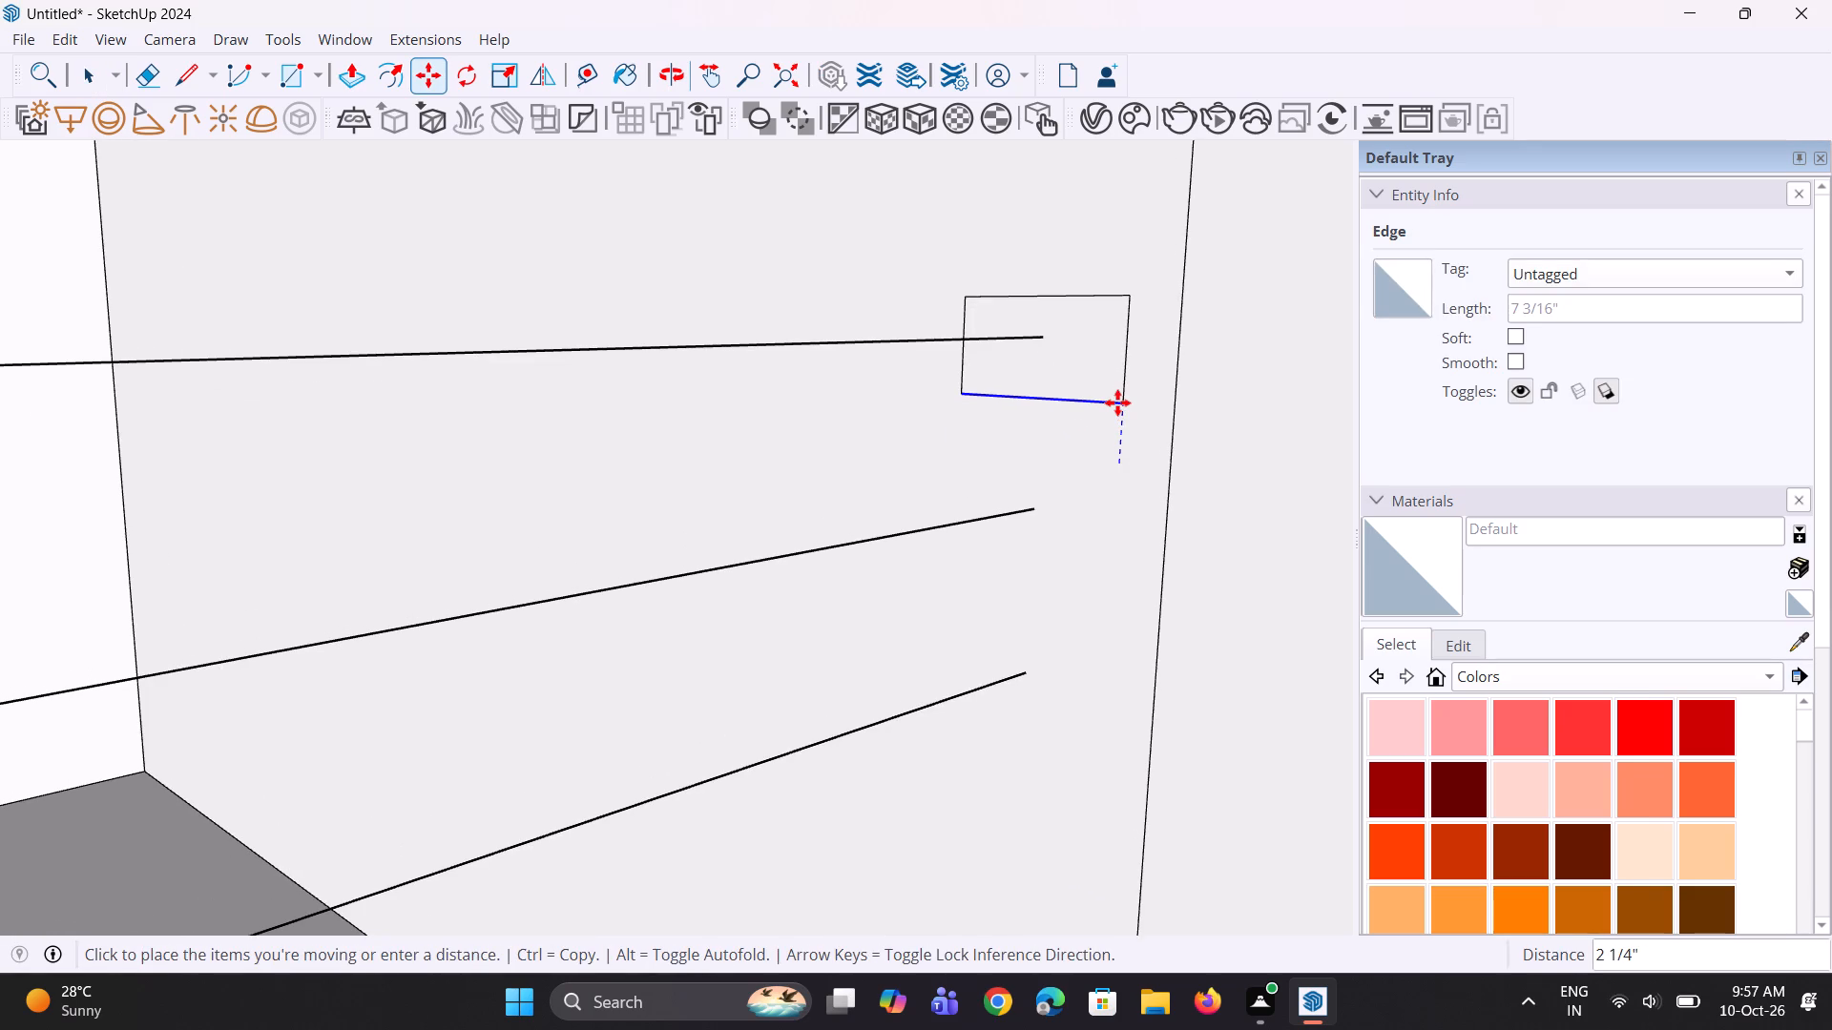
left_click(1117, 402)
Move the rectangle's vertical edge beyond the rail's end inward along the green axis, making the rectangle about 5" wide.
key("space")
key("space")
left_click(1126, 385)
scroll(1123, 386, "up", 2)
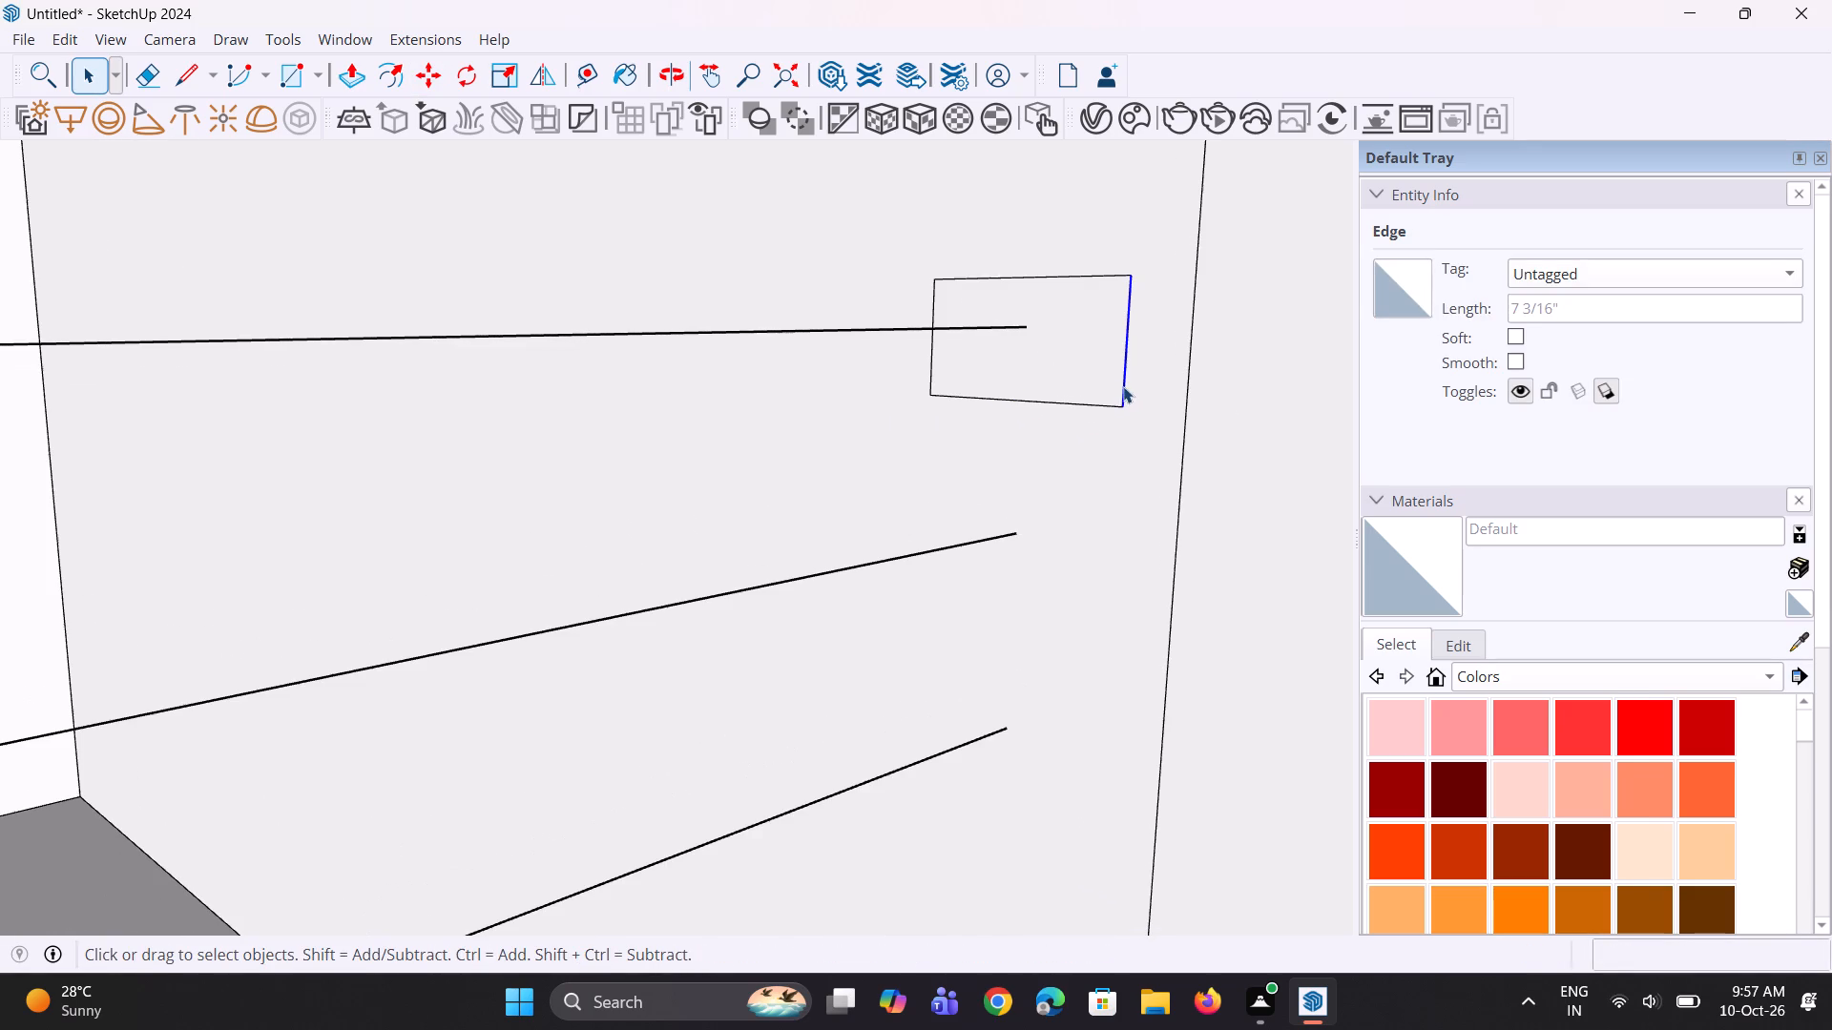
key("m")
left_click(1119, 411)
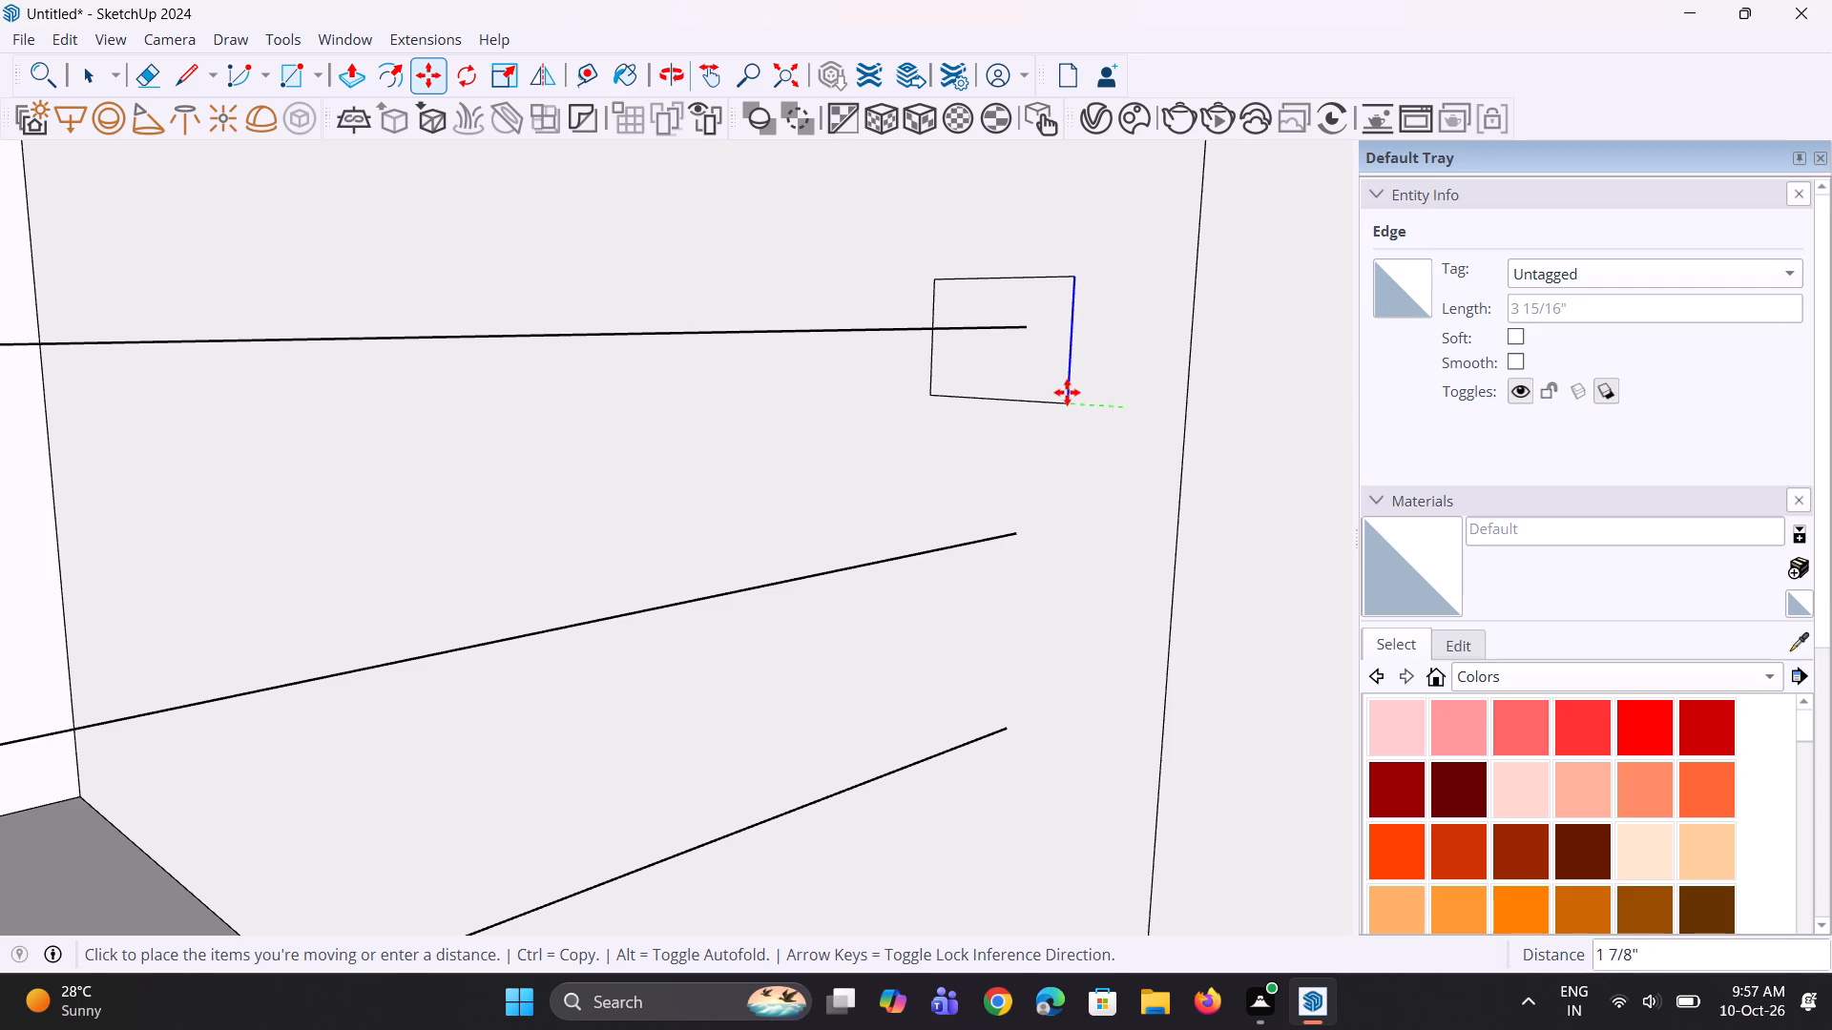
left_click(1060, 390)
Move the rectangle's bottom edge up again, making the rectangle about 3 1/16" high.
middle_click_drag(1079, 396, 1176, 369)
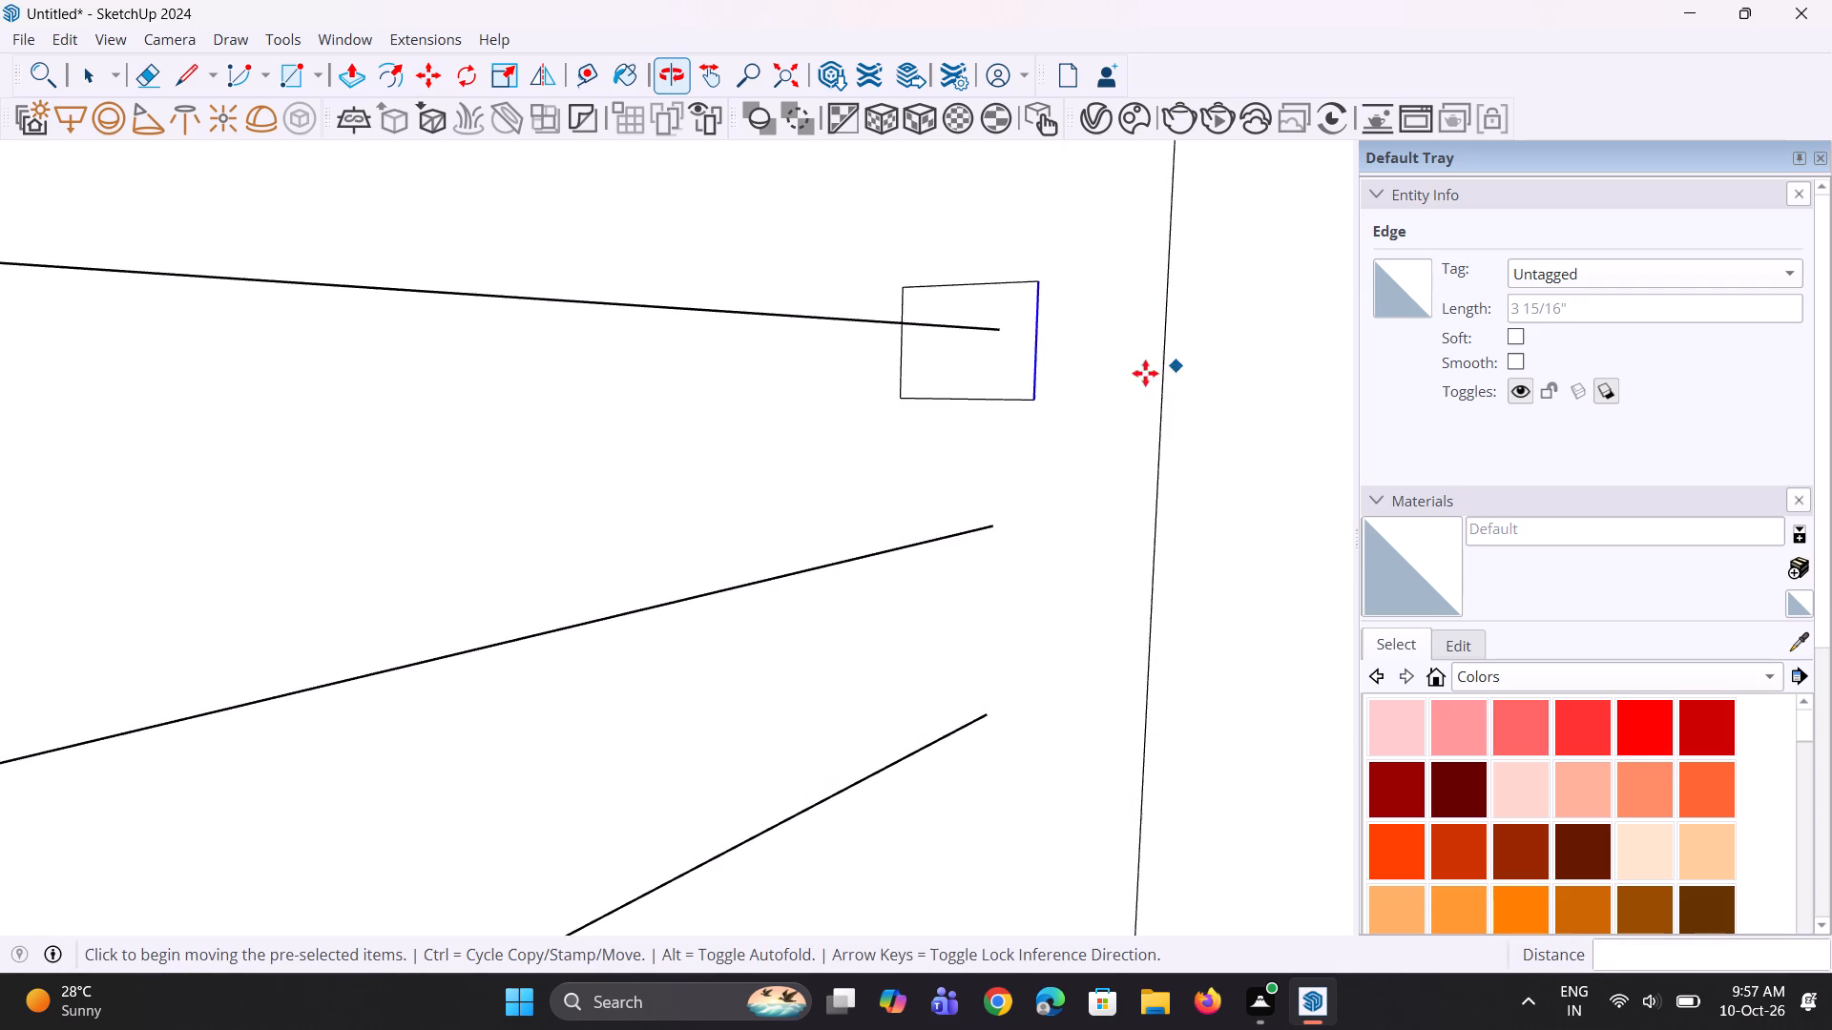
scroll(1050, 378, "up", 3)
key("space")
left_click(995, 406)
scroll(1010, 415, "up", 1)
key("m")
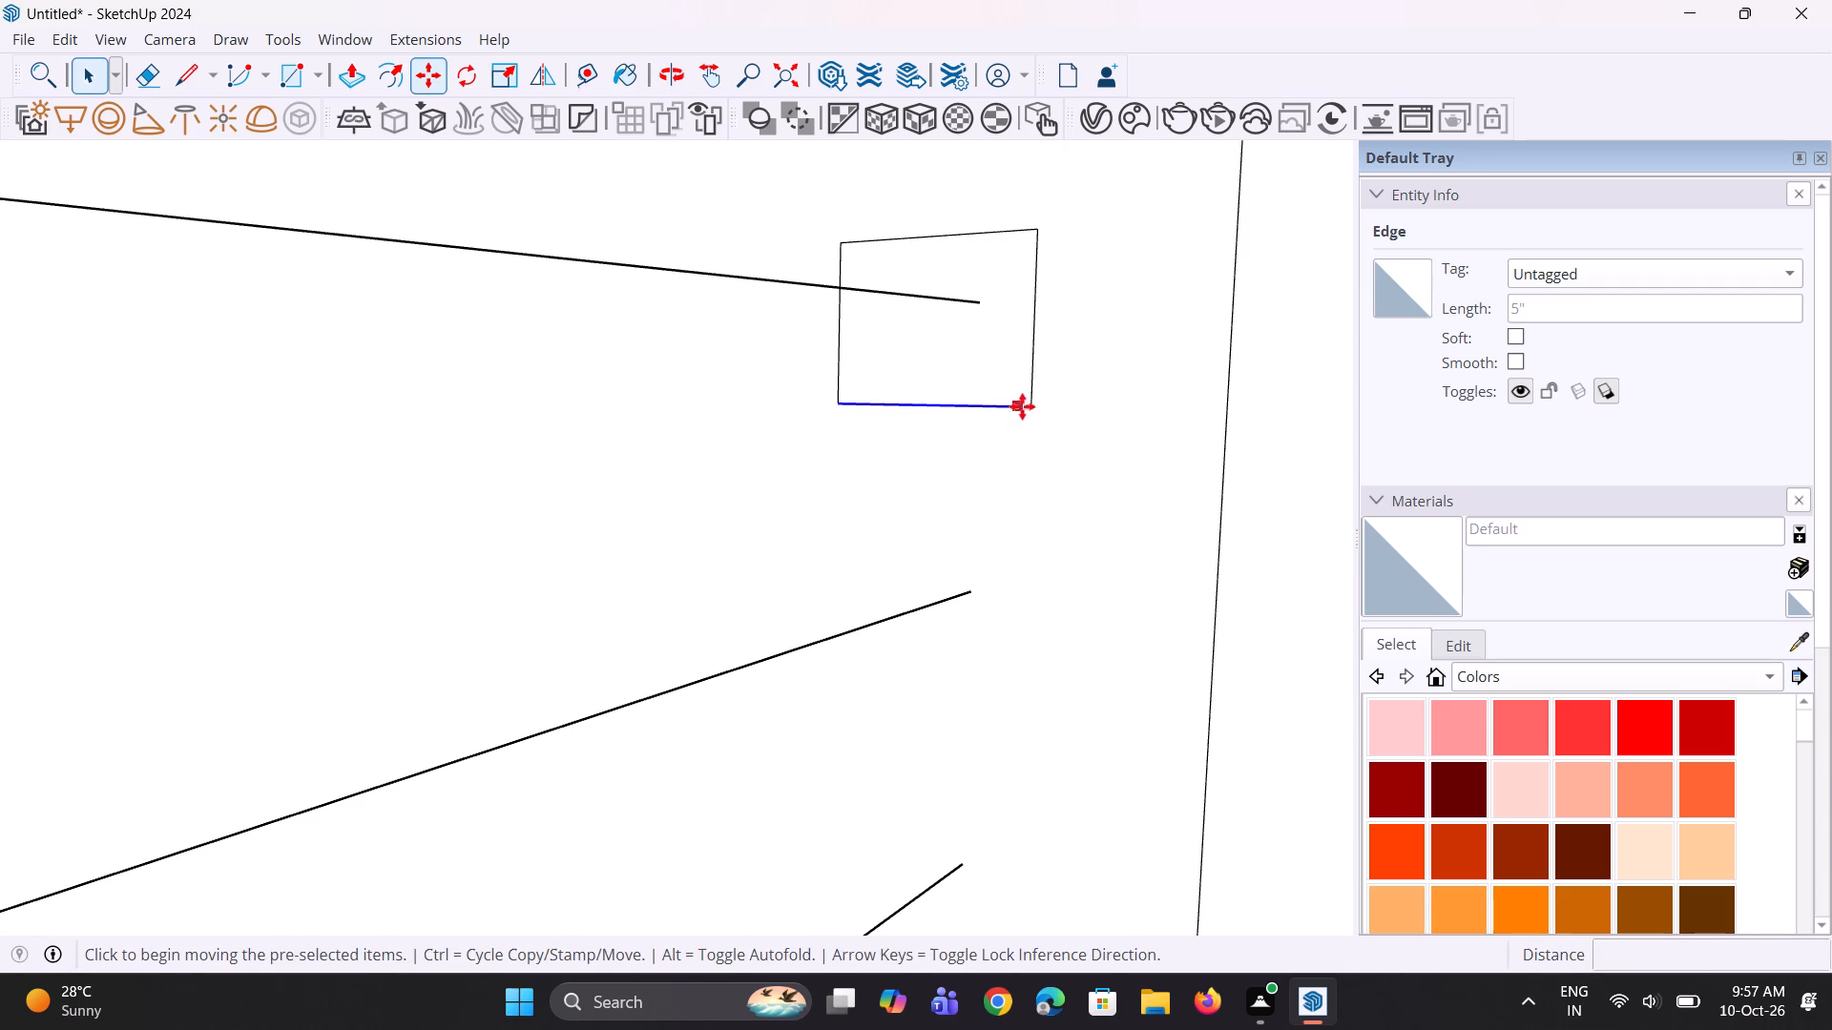
left_click(1026, 404)
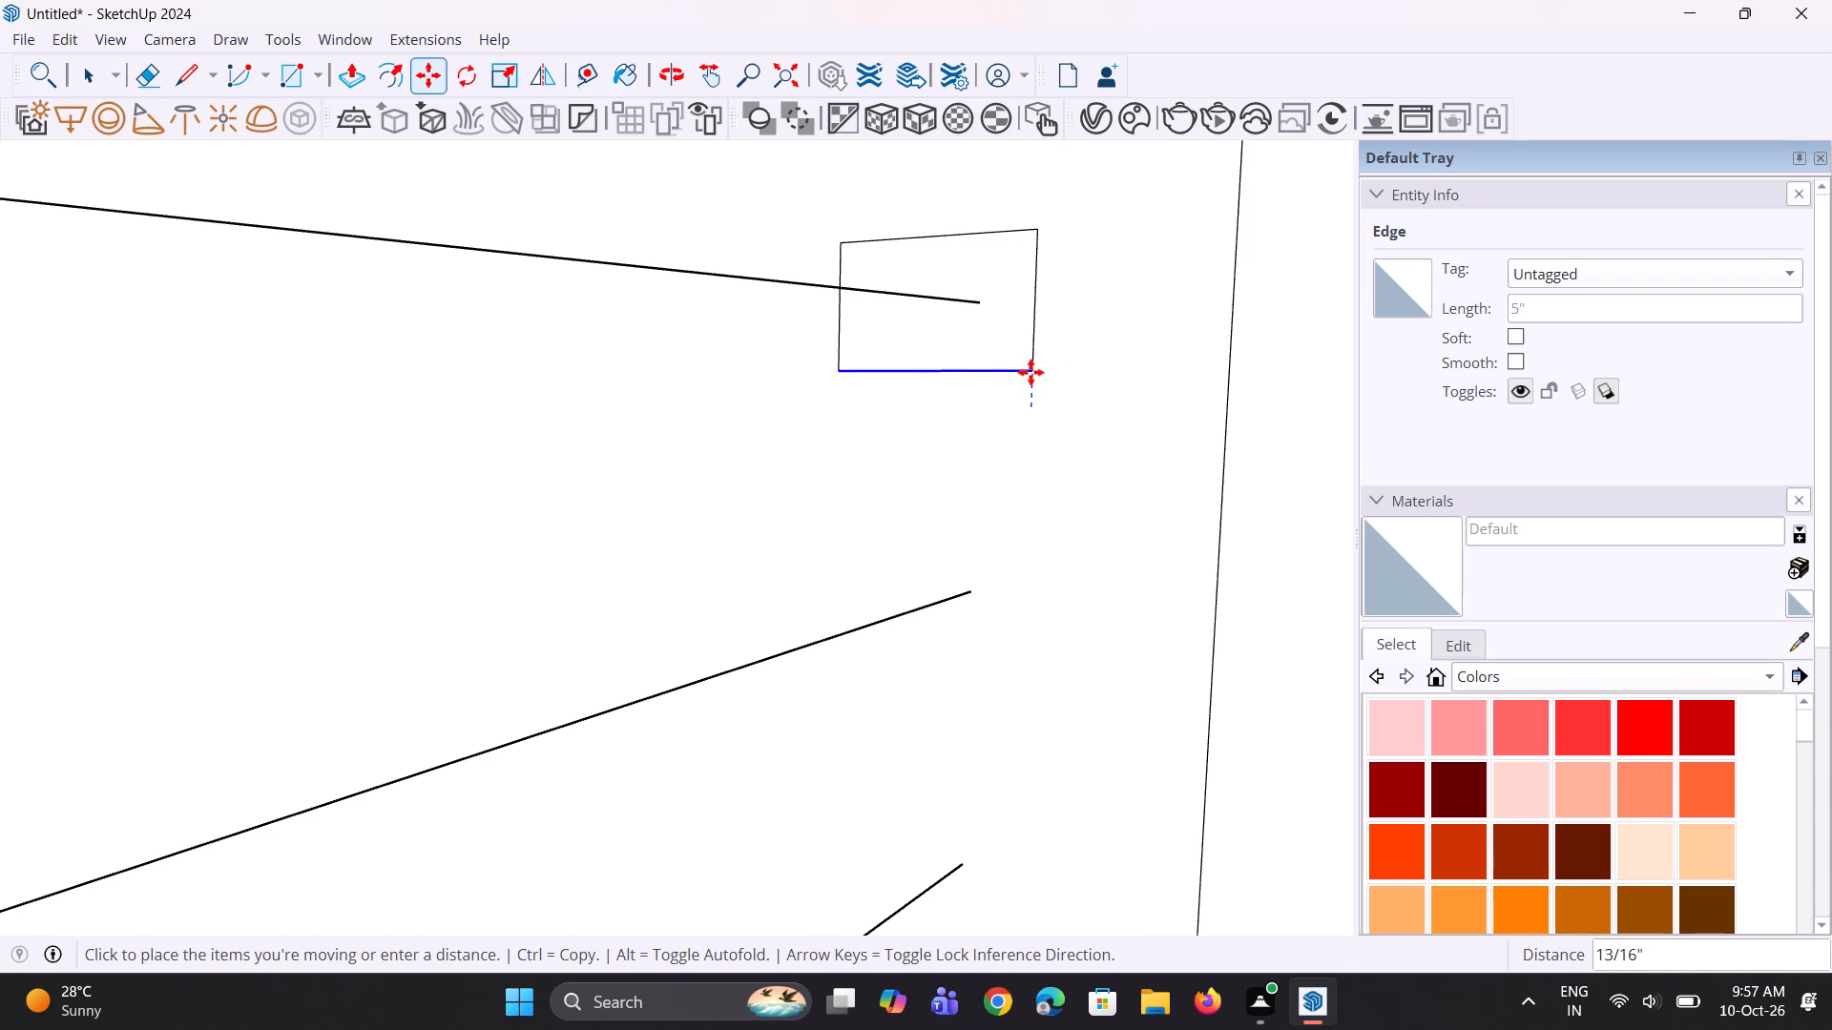
left_click(1030, 369)
Move the rectangle's remaining vertical edge about 1 9/16" inward towards the end of the rail line.
middle_click_drag(1030, 386, 1123, 431)
key("space")
key("space")
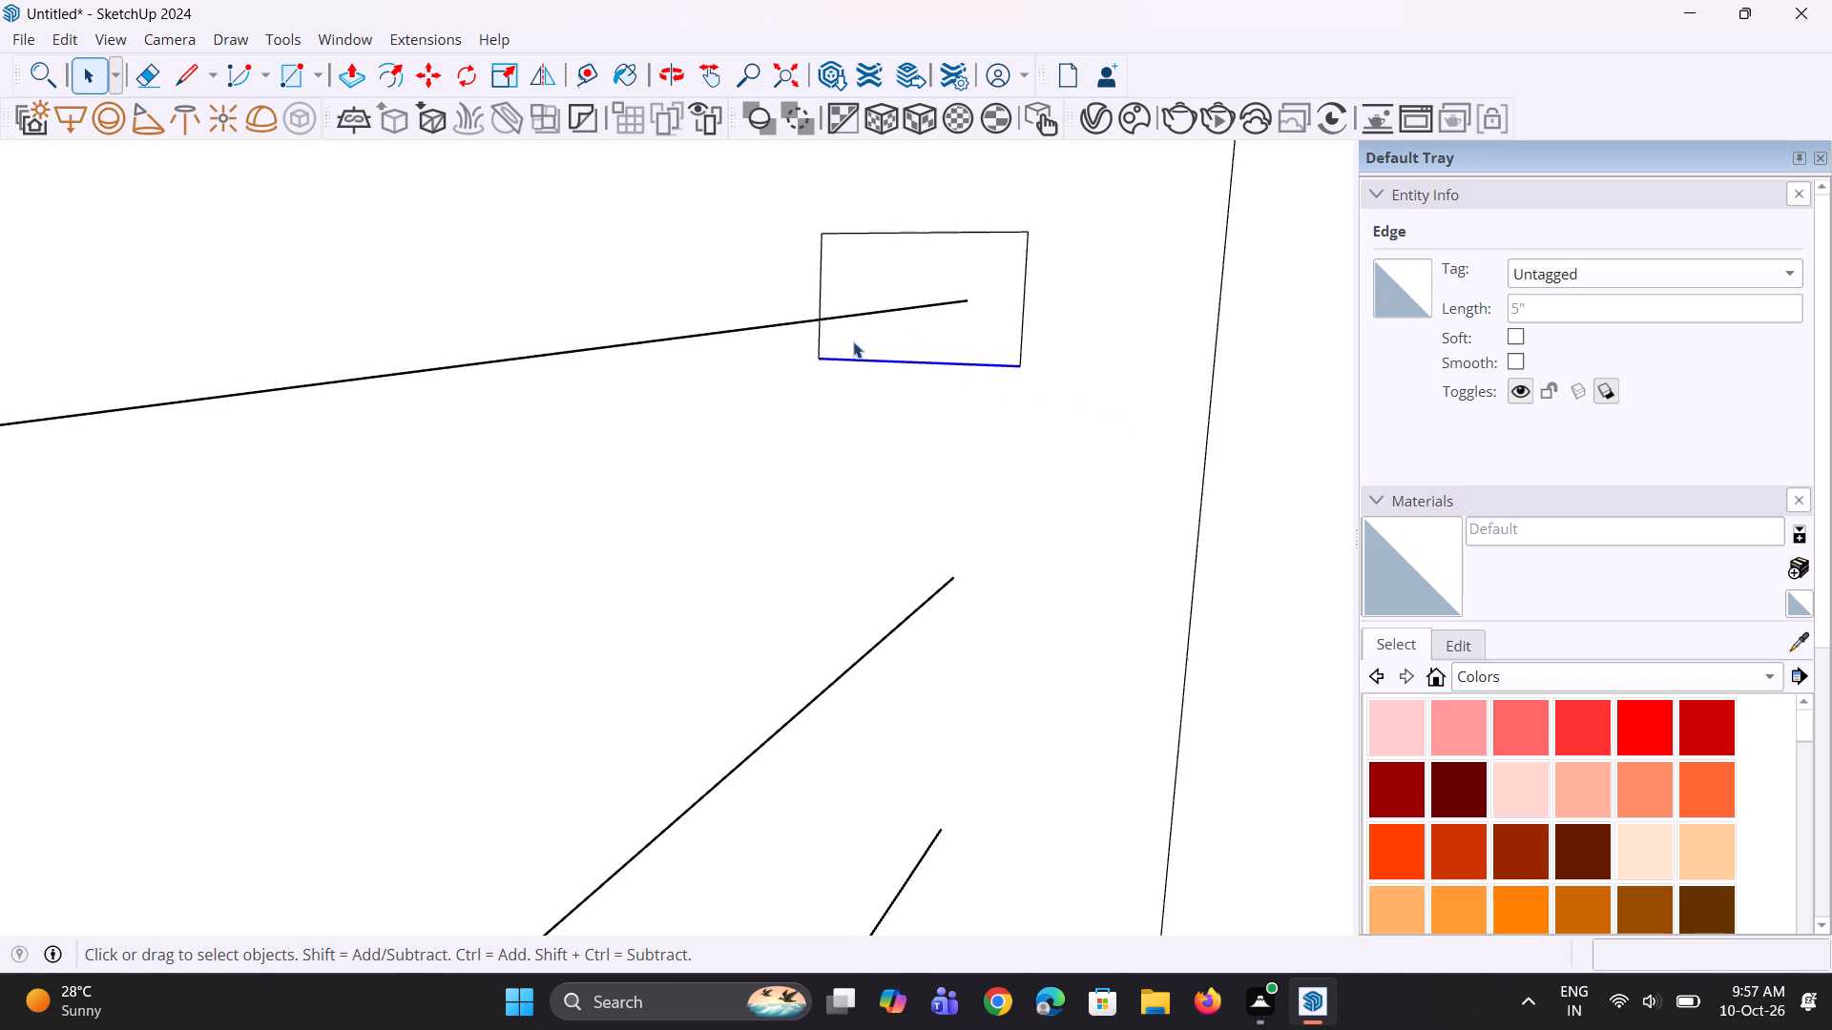
left_click(819, 347)
scroll(816, 353, "up", 2)
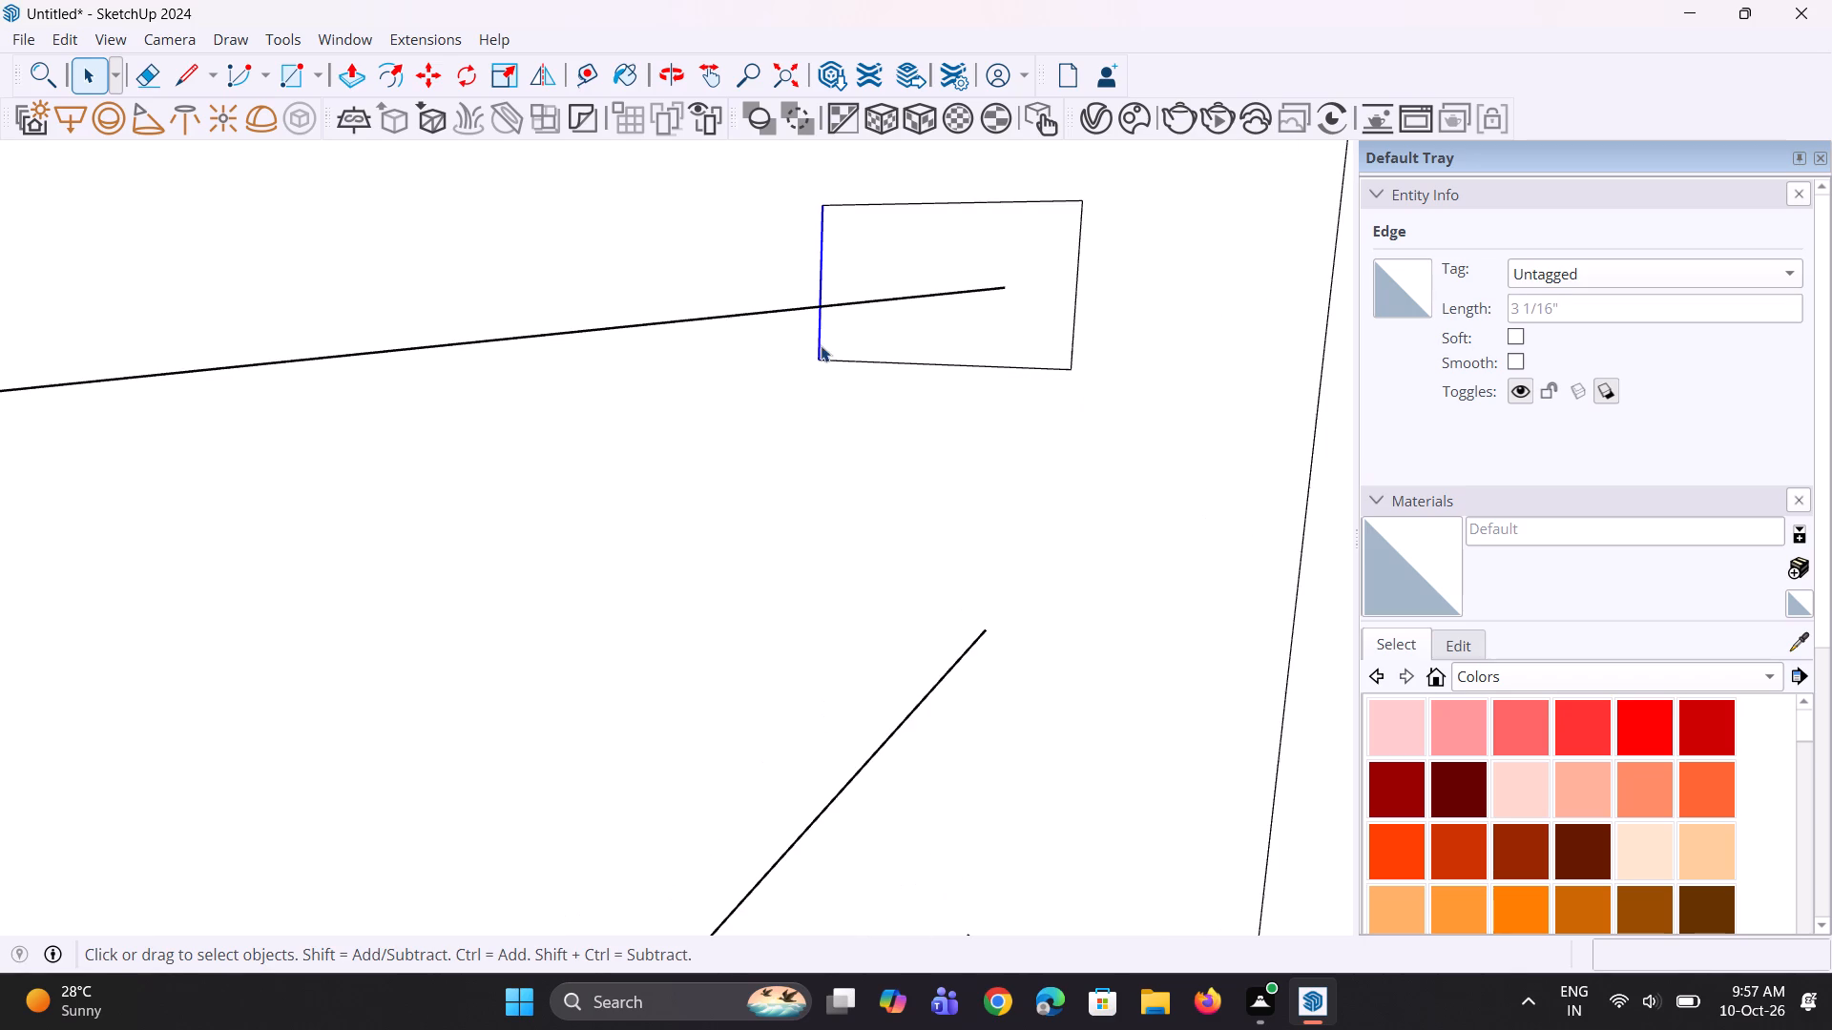
key("m")
left_click(816, 356)
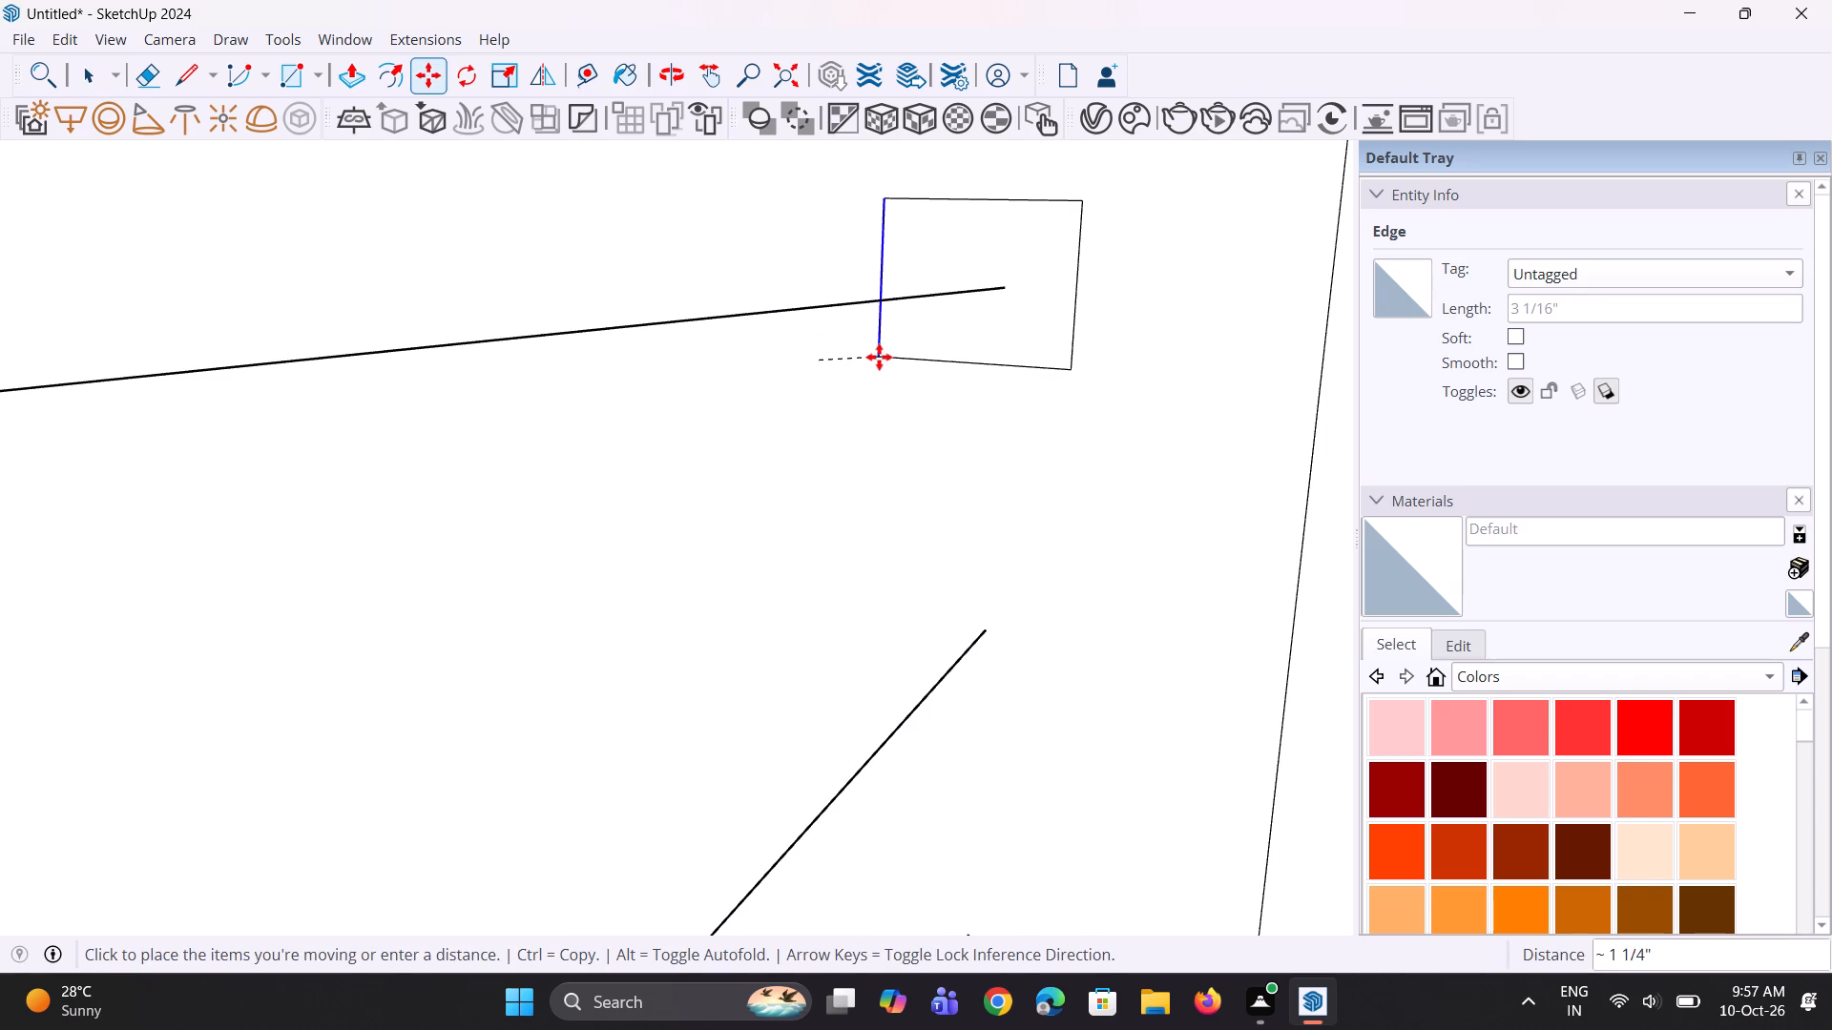
left_click(893, 367)
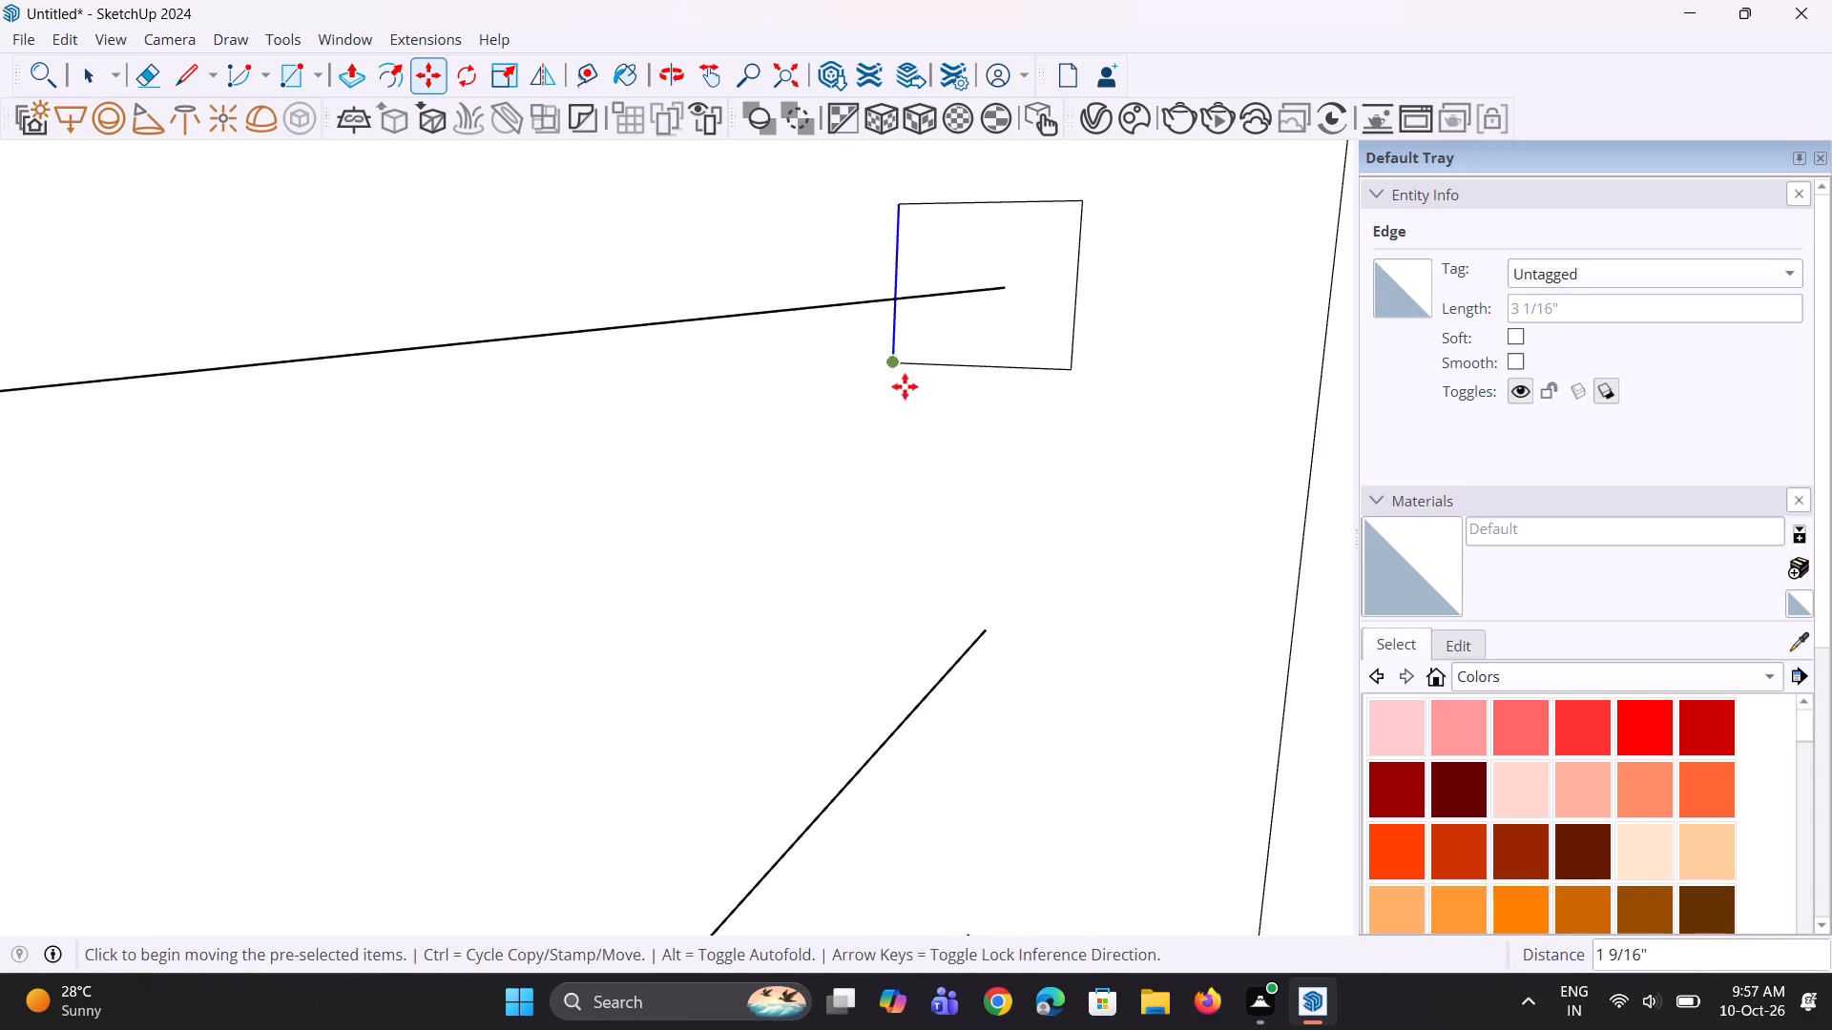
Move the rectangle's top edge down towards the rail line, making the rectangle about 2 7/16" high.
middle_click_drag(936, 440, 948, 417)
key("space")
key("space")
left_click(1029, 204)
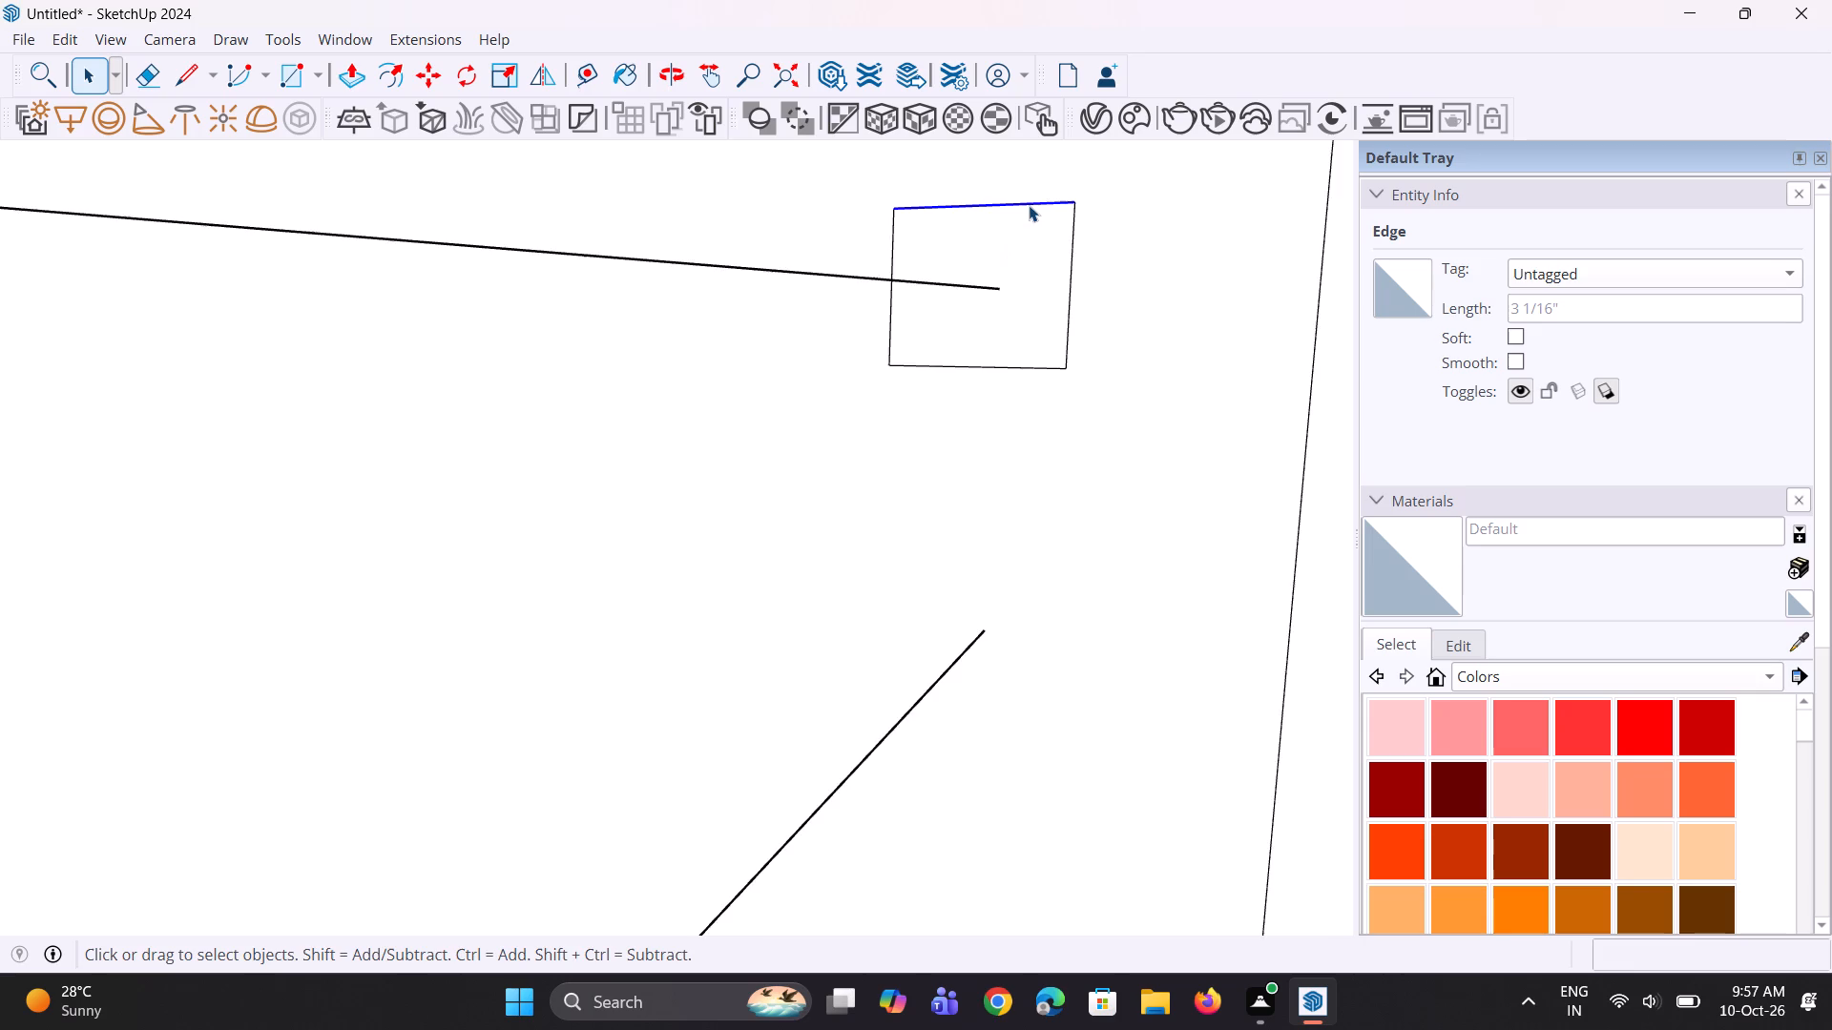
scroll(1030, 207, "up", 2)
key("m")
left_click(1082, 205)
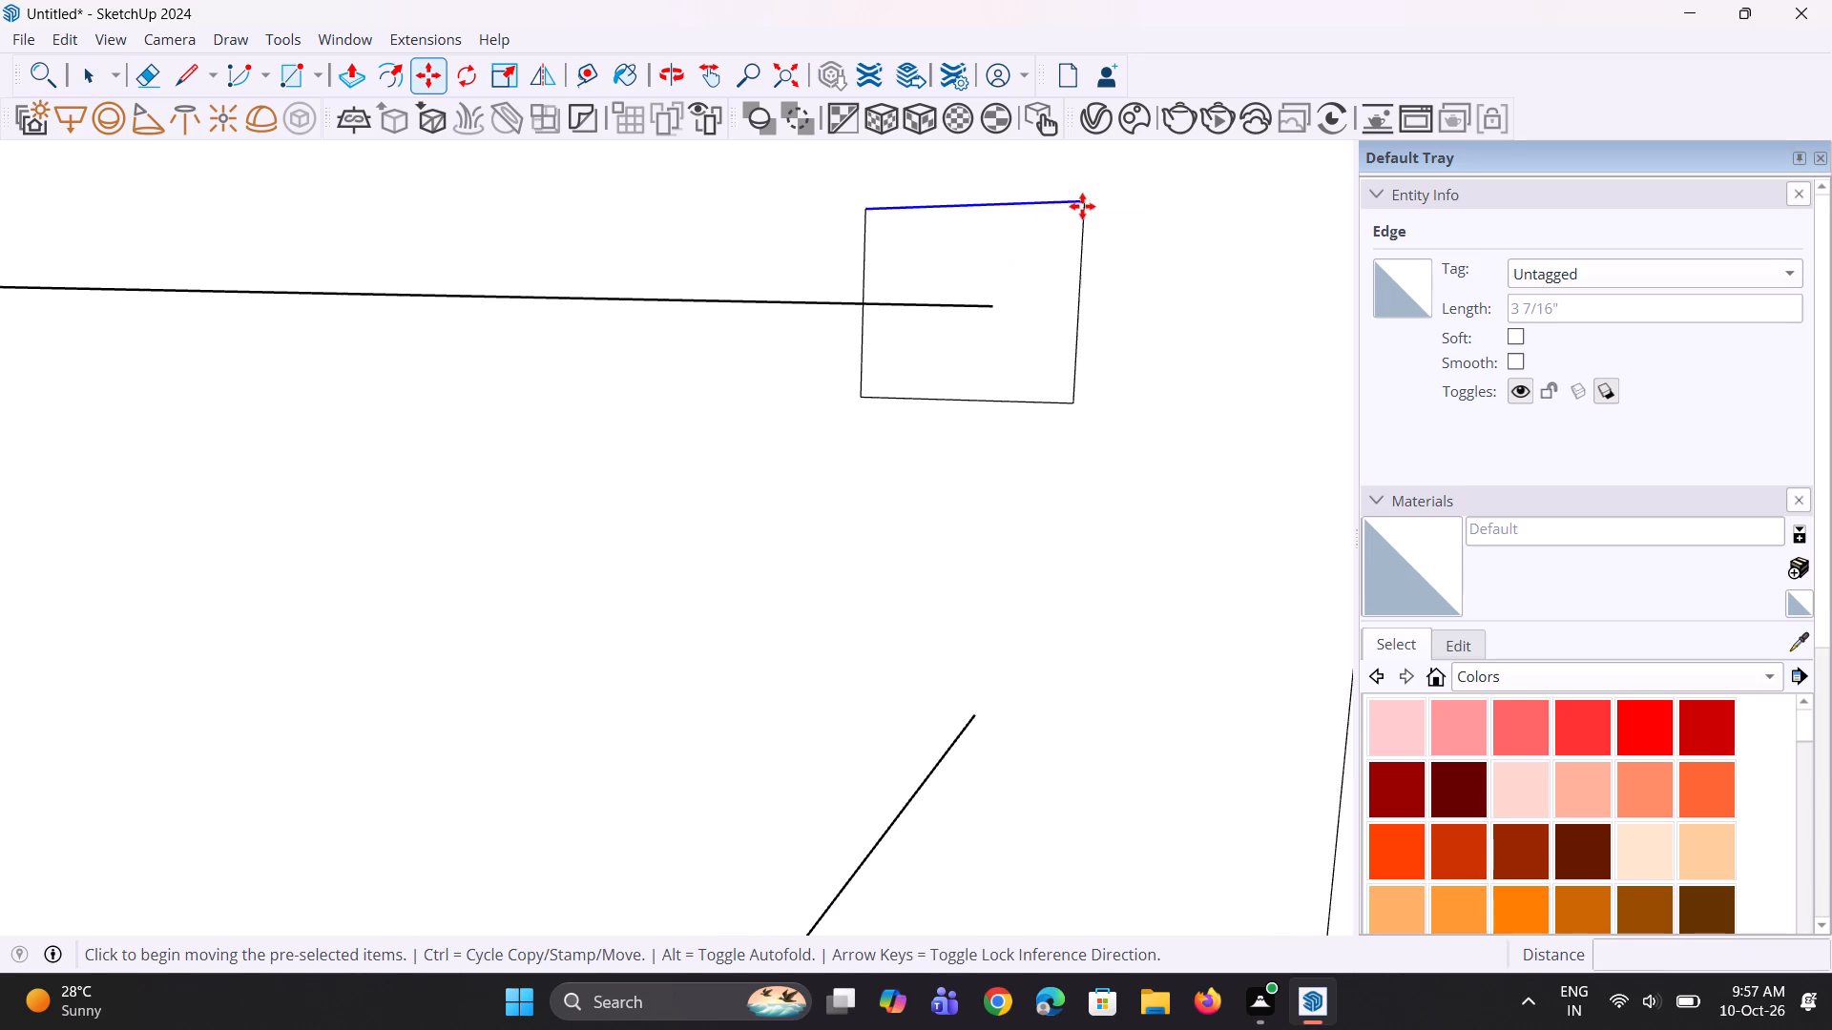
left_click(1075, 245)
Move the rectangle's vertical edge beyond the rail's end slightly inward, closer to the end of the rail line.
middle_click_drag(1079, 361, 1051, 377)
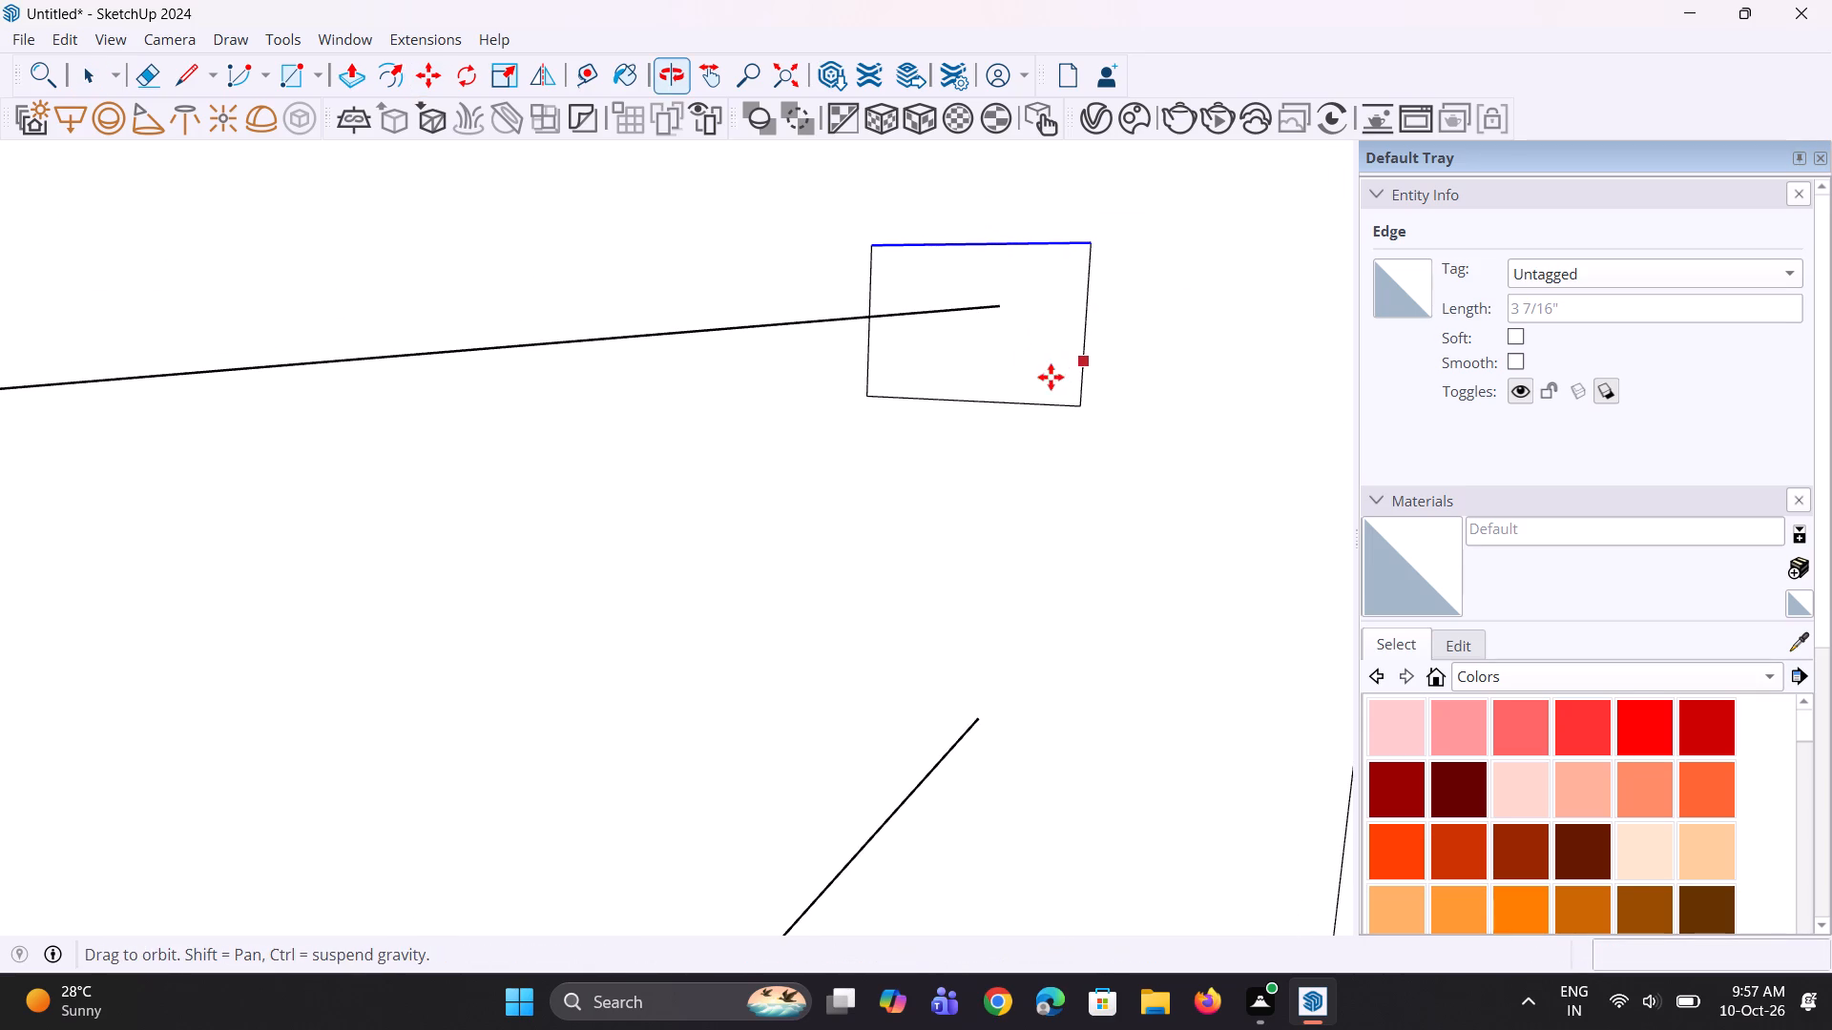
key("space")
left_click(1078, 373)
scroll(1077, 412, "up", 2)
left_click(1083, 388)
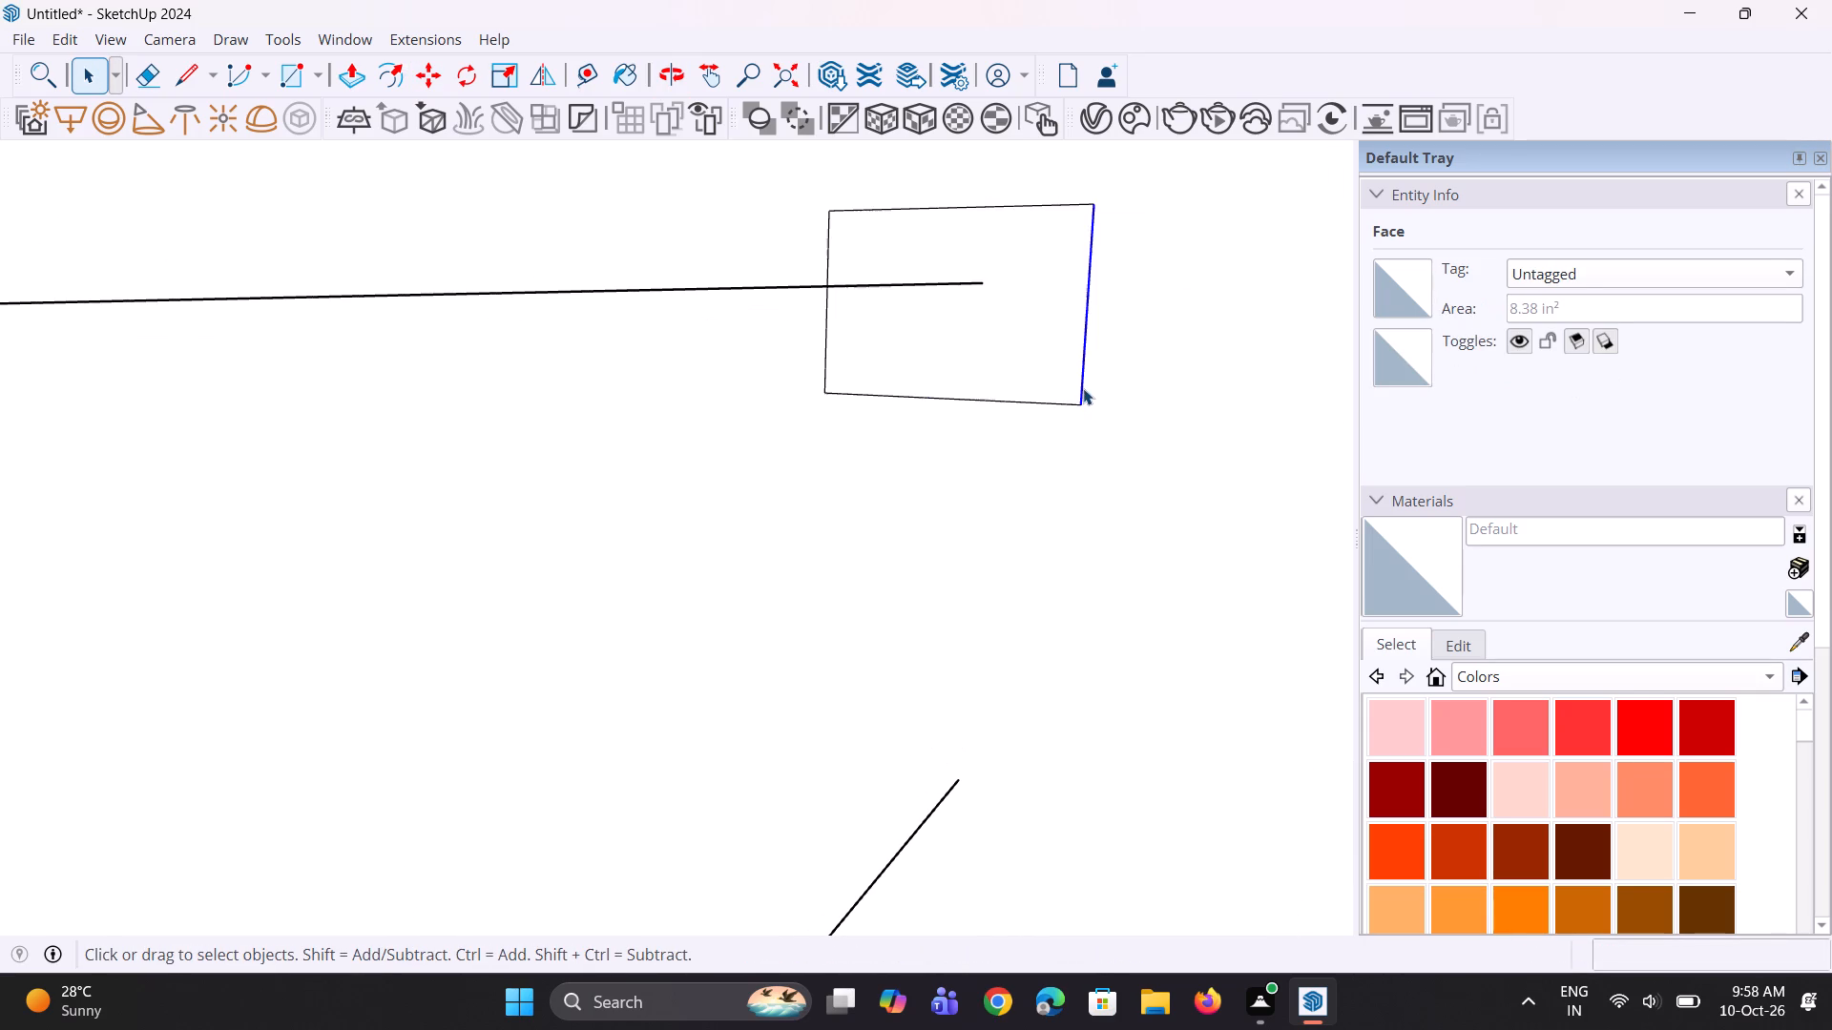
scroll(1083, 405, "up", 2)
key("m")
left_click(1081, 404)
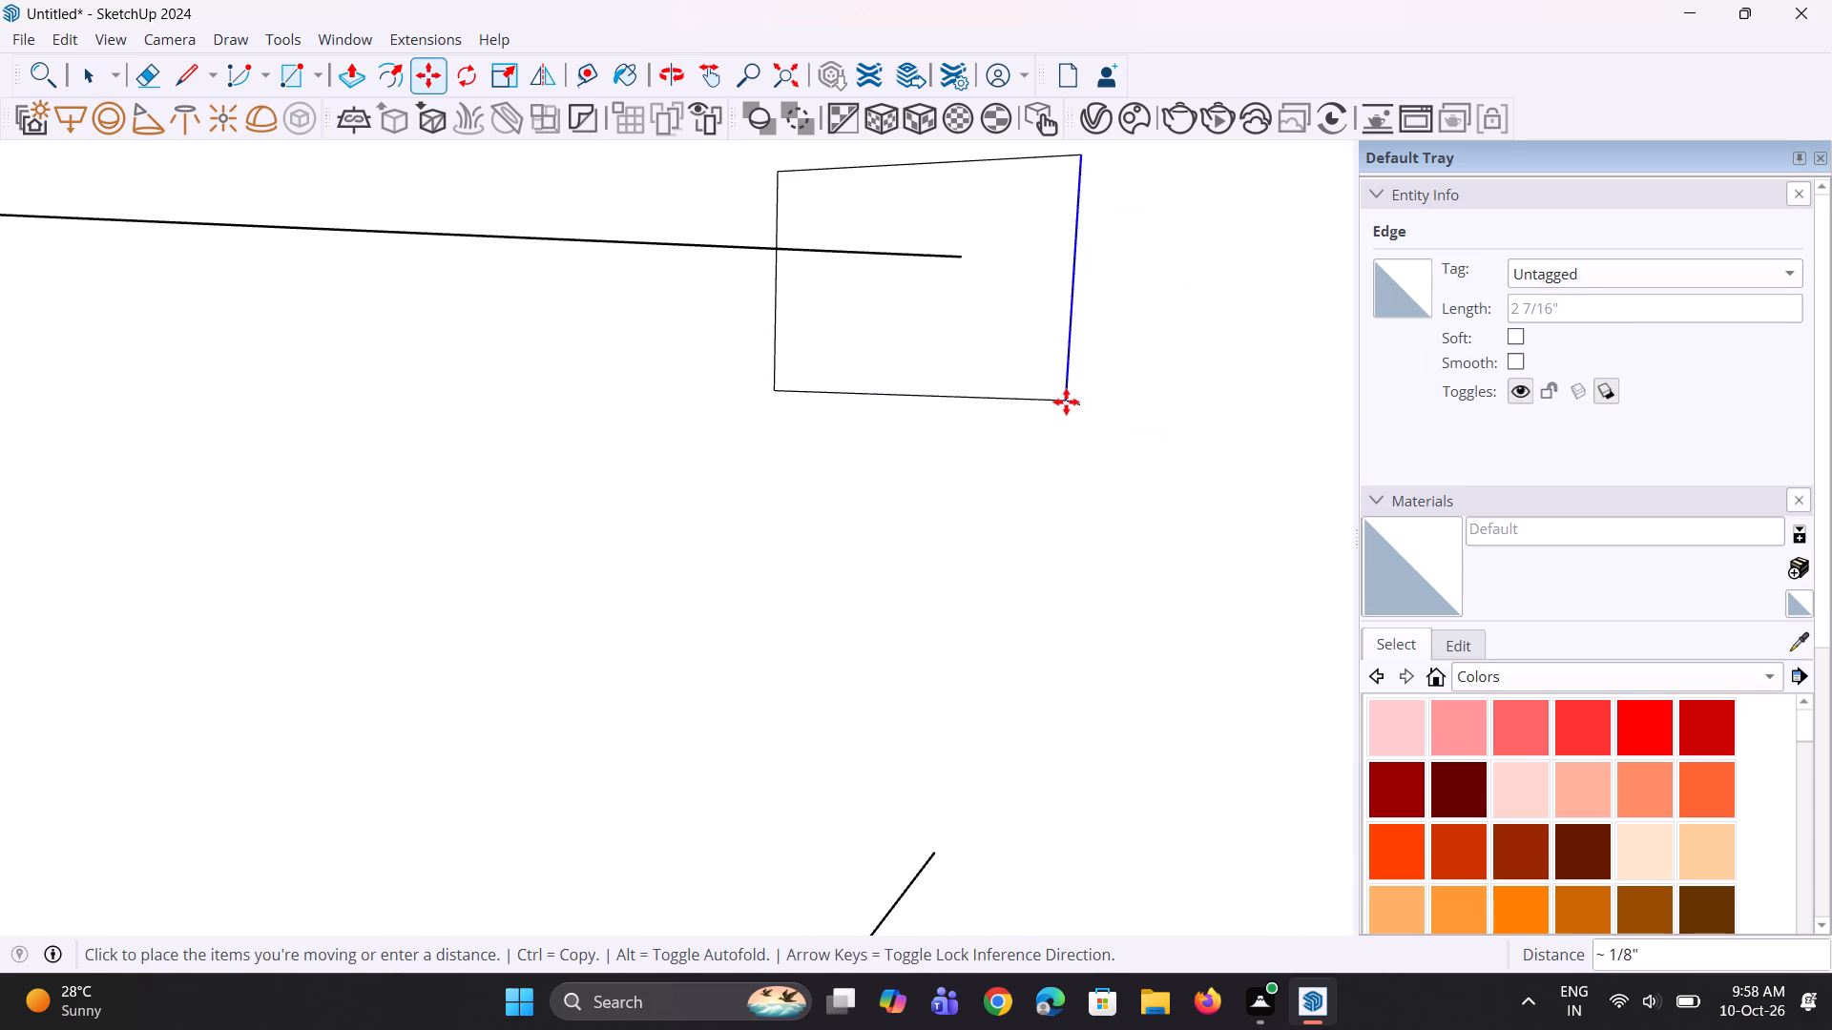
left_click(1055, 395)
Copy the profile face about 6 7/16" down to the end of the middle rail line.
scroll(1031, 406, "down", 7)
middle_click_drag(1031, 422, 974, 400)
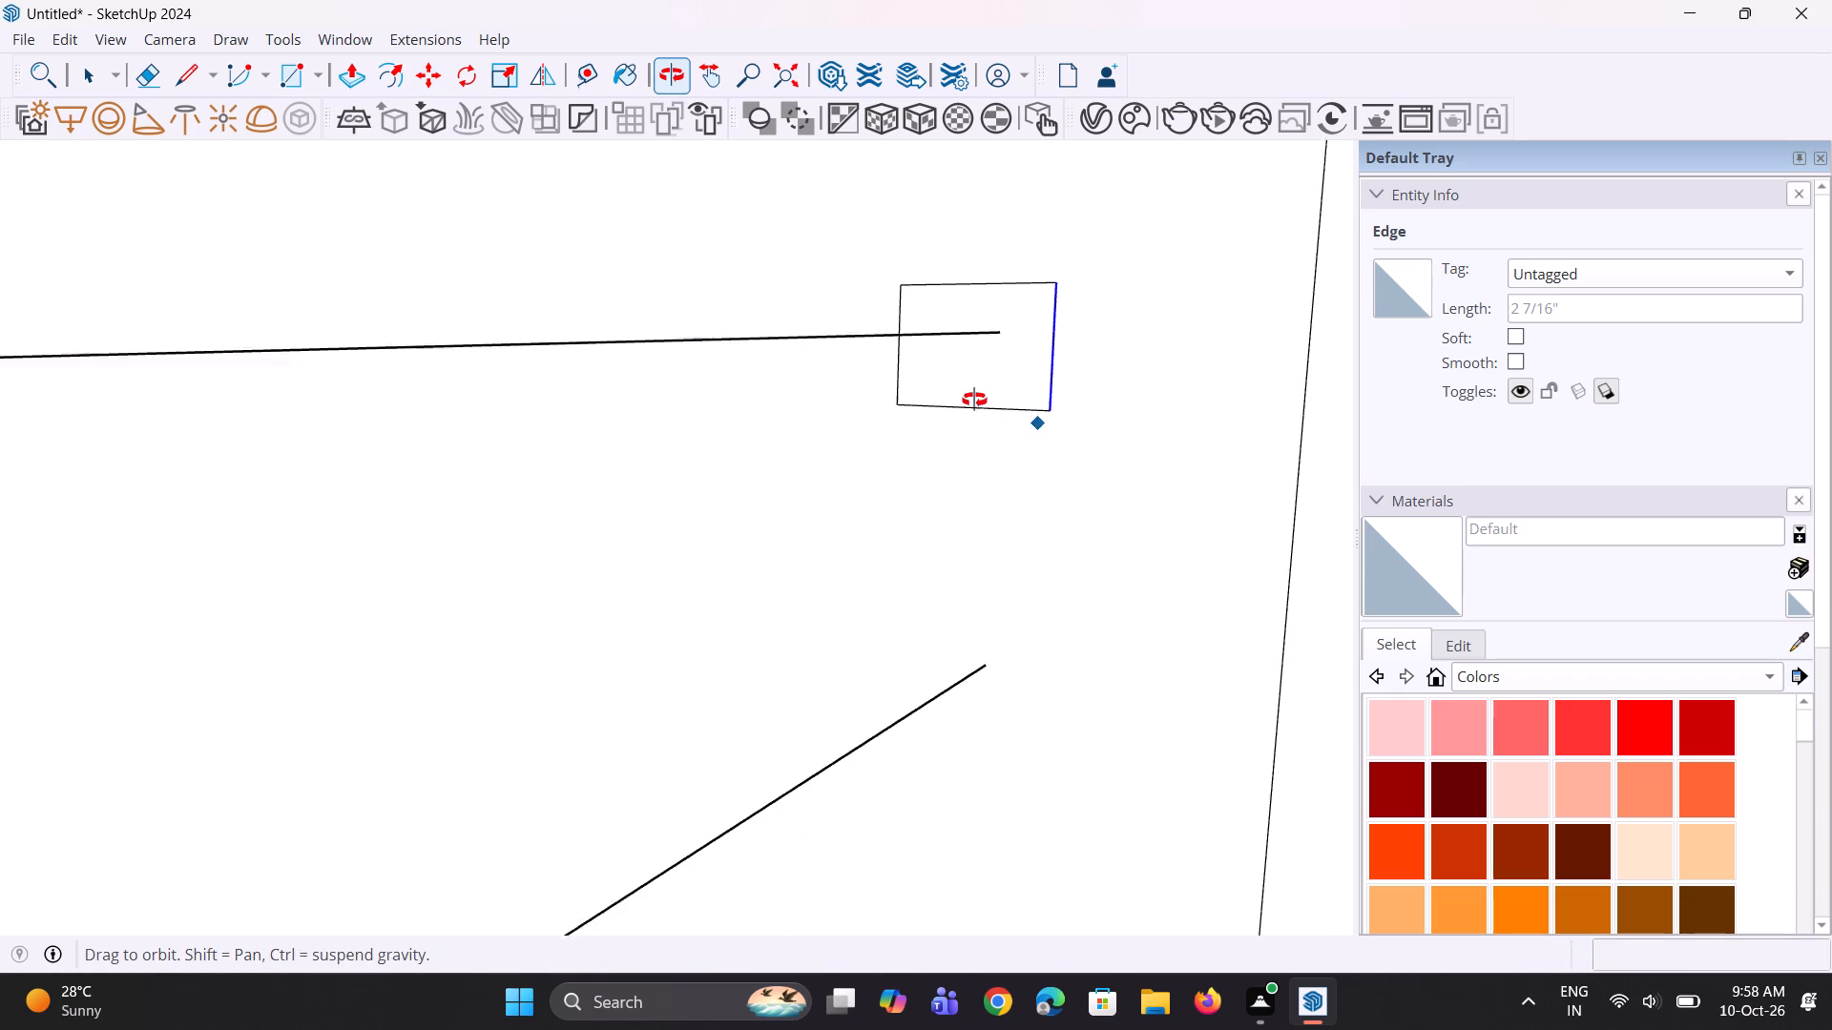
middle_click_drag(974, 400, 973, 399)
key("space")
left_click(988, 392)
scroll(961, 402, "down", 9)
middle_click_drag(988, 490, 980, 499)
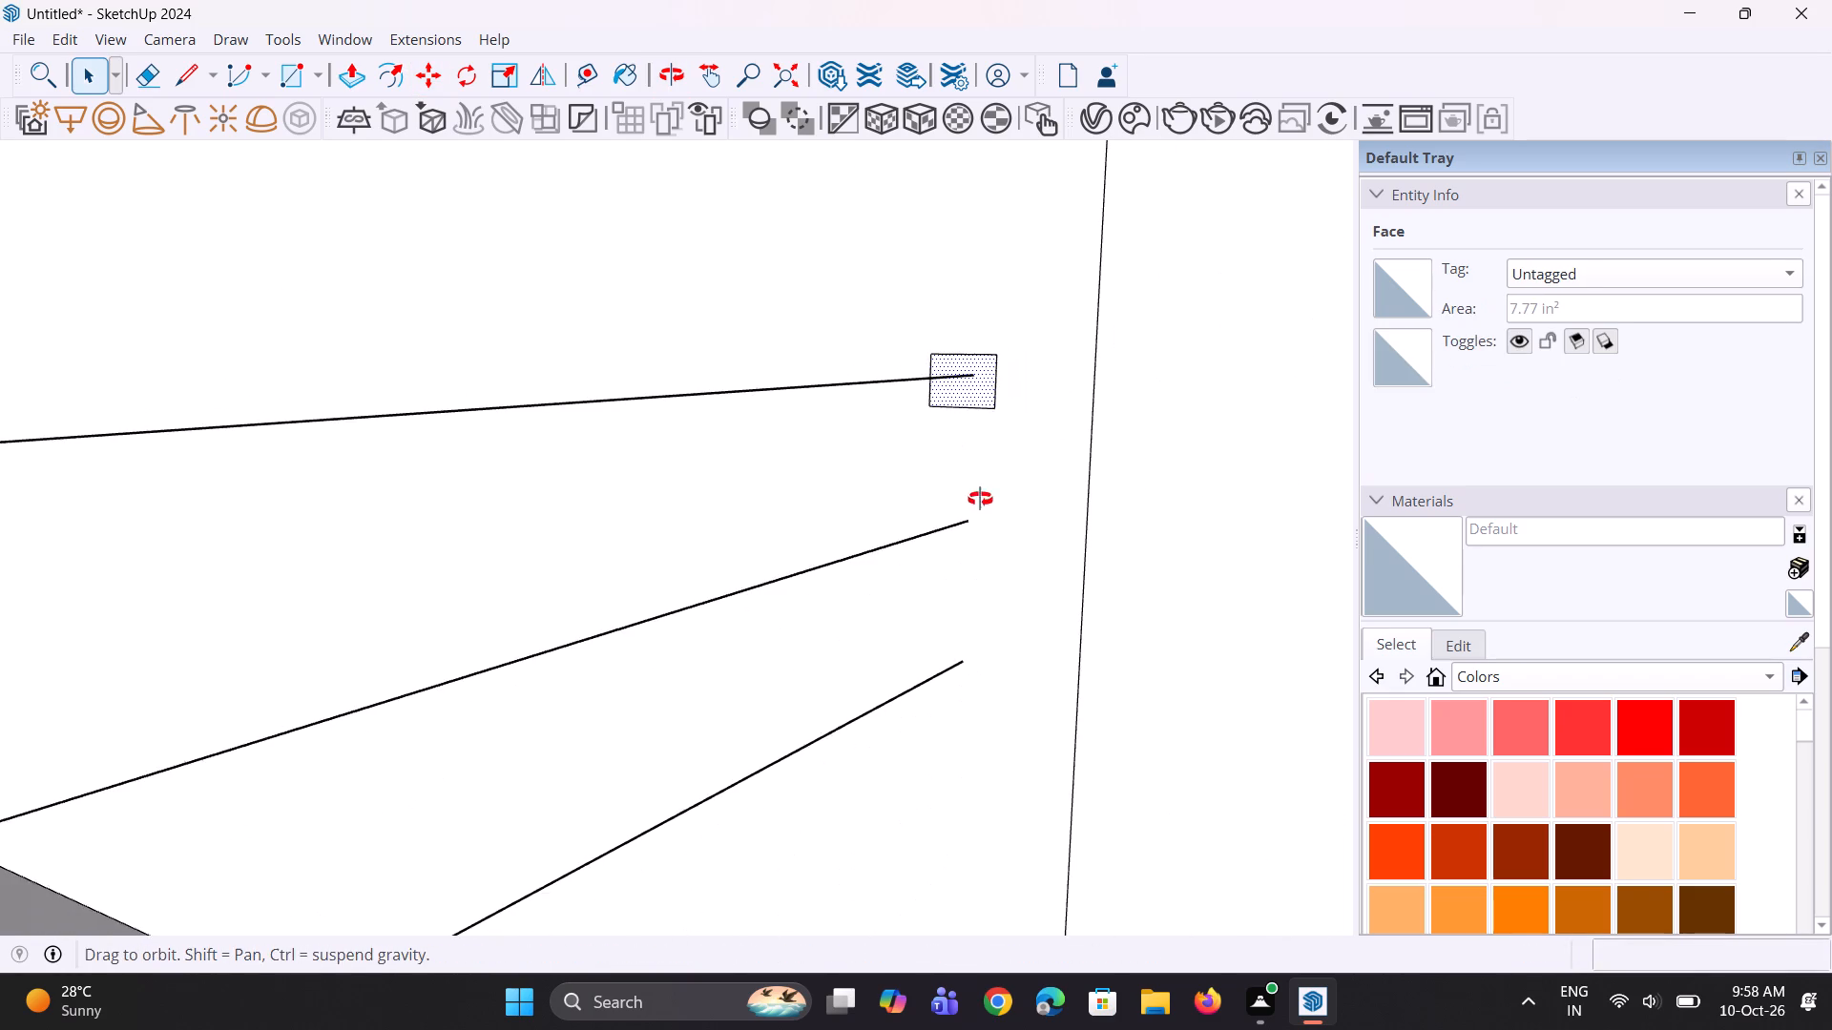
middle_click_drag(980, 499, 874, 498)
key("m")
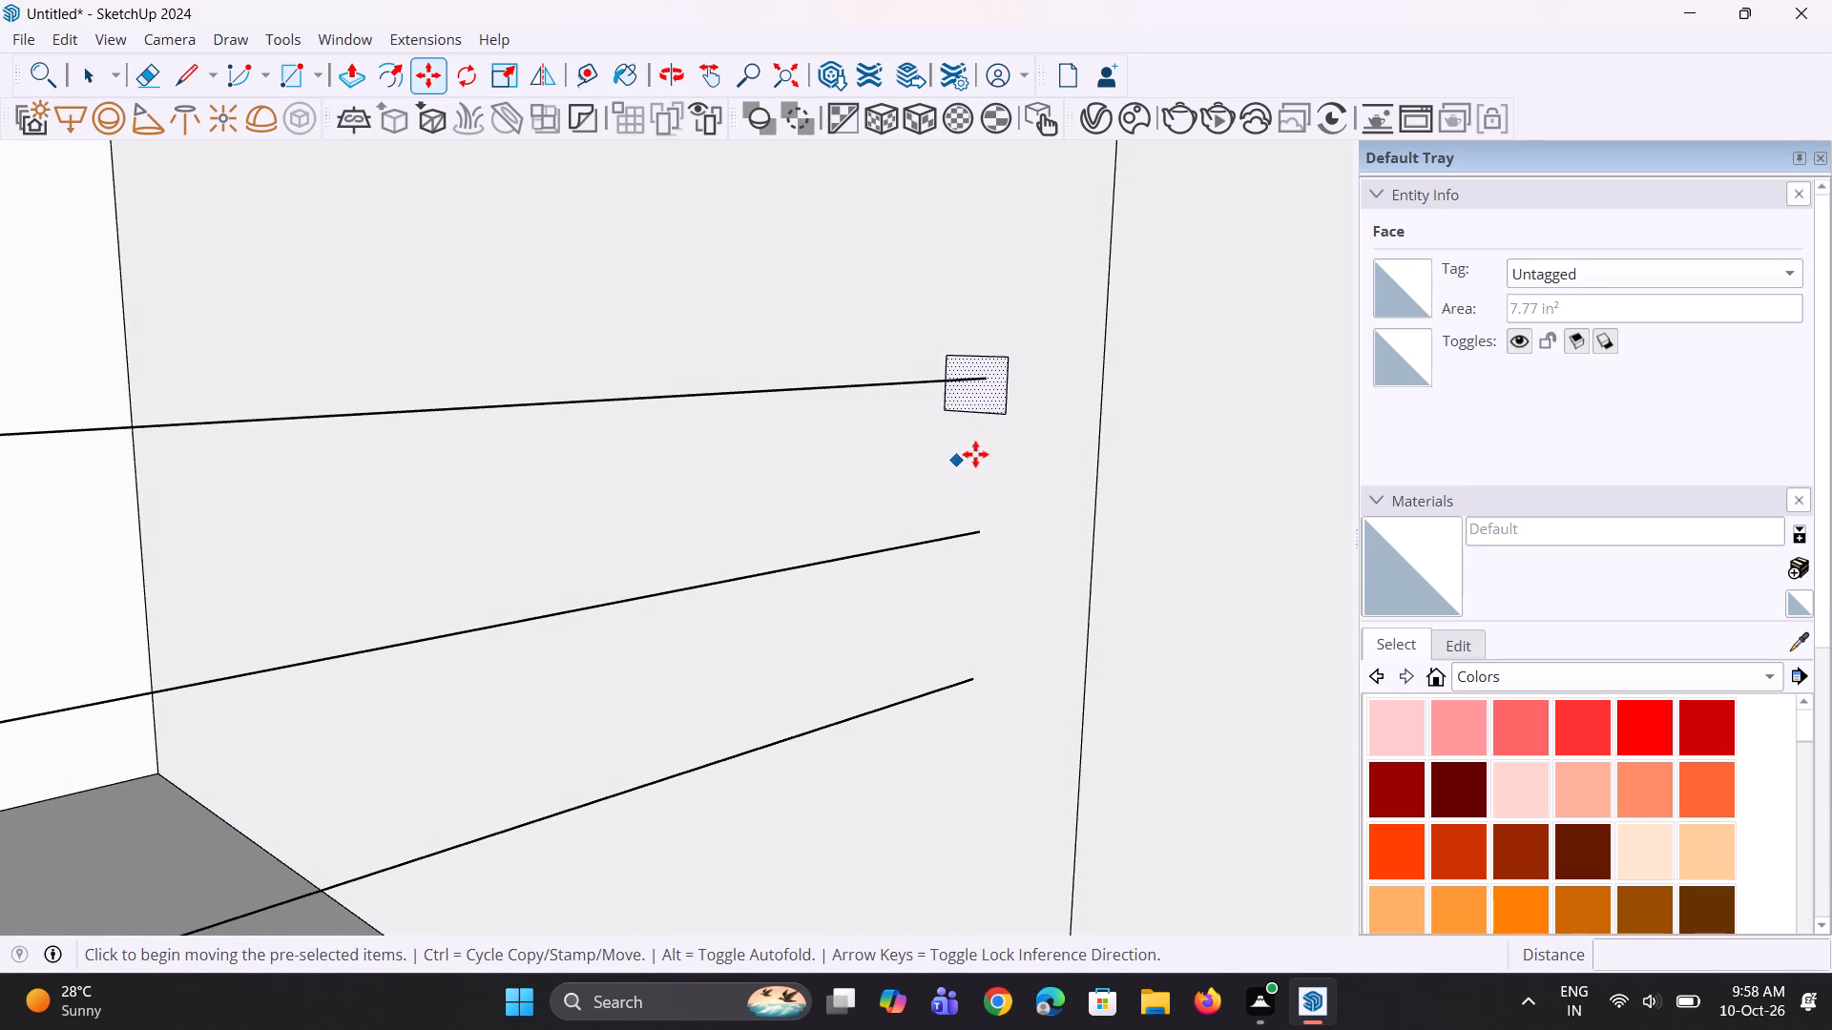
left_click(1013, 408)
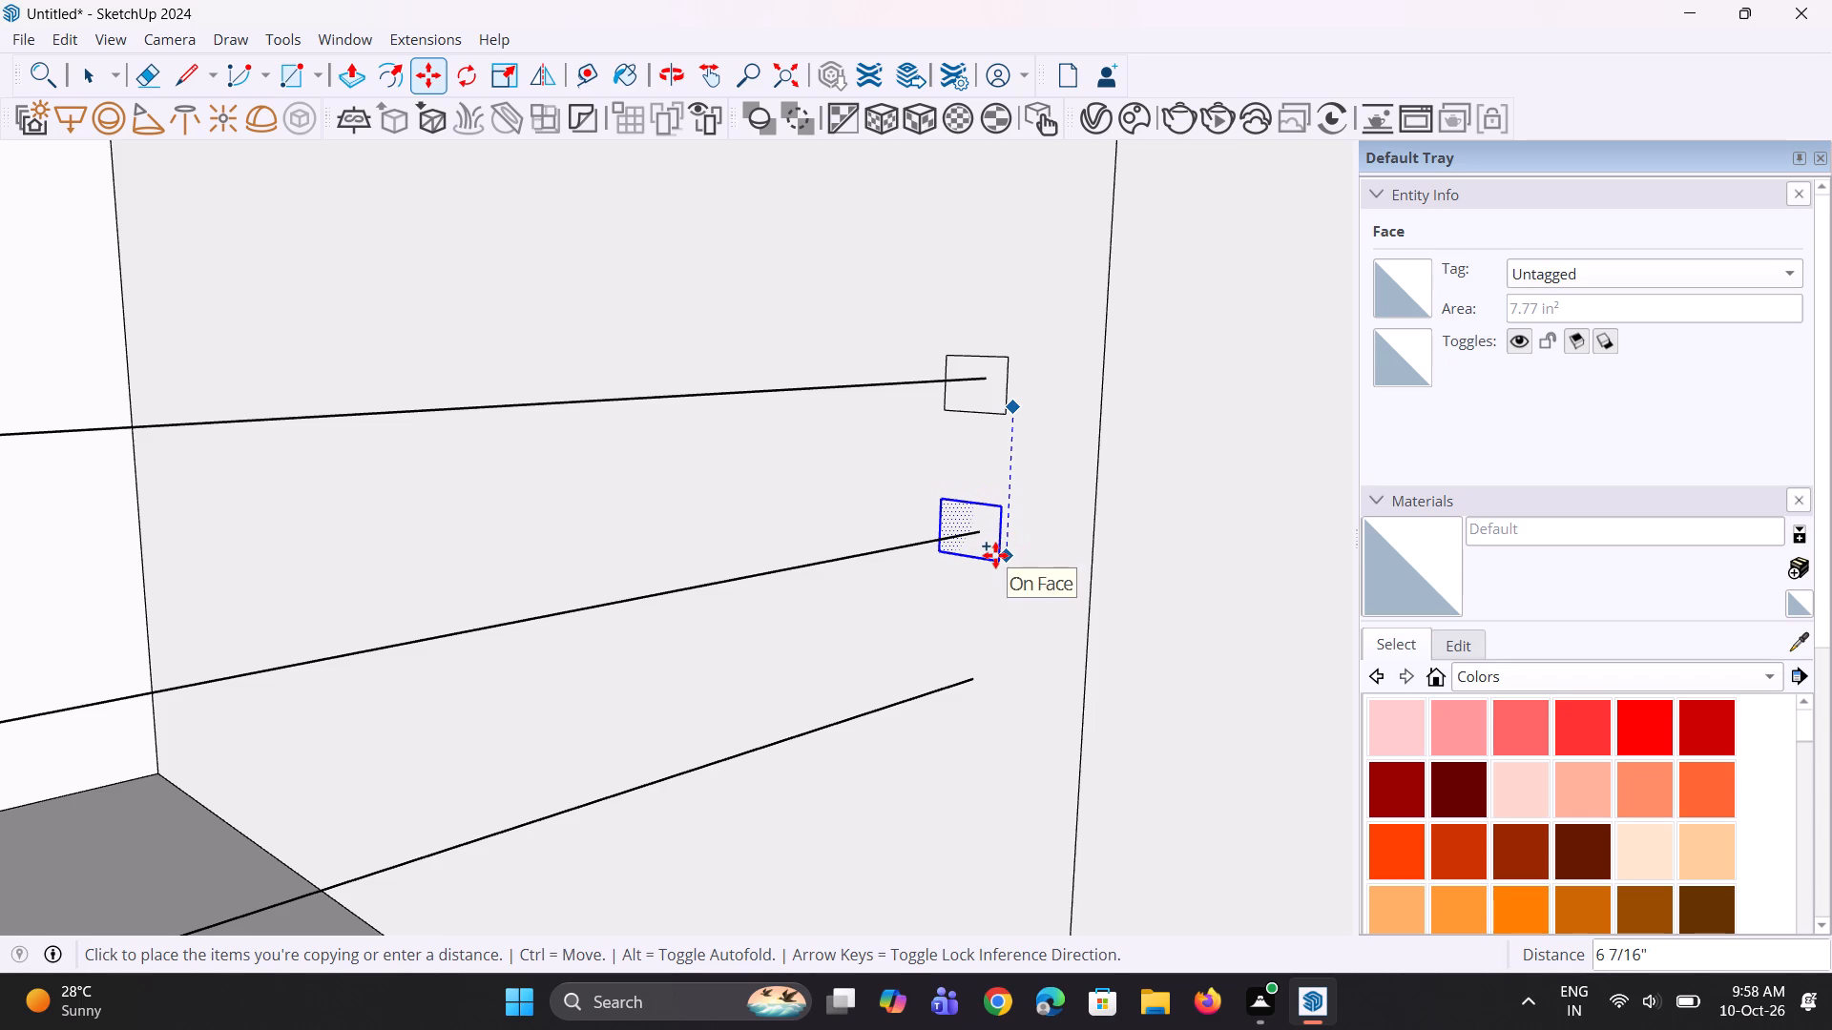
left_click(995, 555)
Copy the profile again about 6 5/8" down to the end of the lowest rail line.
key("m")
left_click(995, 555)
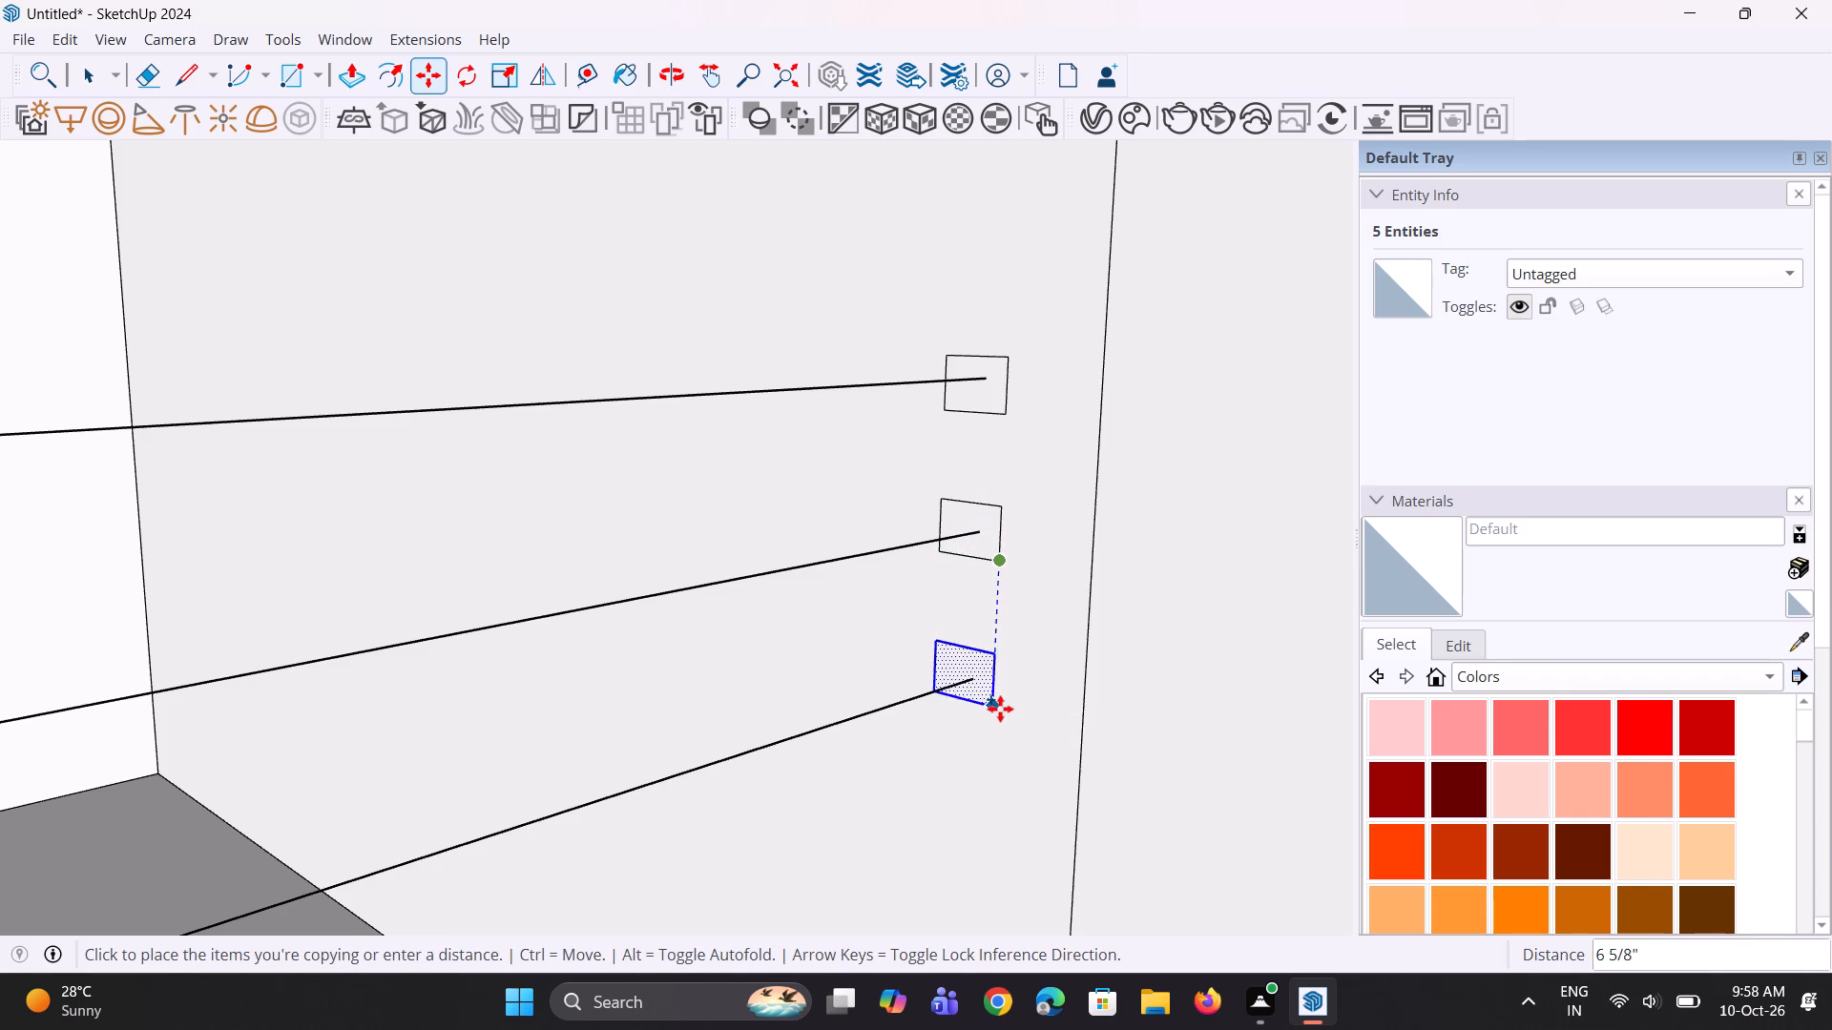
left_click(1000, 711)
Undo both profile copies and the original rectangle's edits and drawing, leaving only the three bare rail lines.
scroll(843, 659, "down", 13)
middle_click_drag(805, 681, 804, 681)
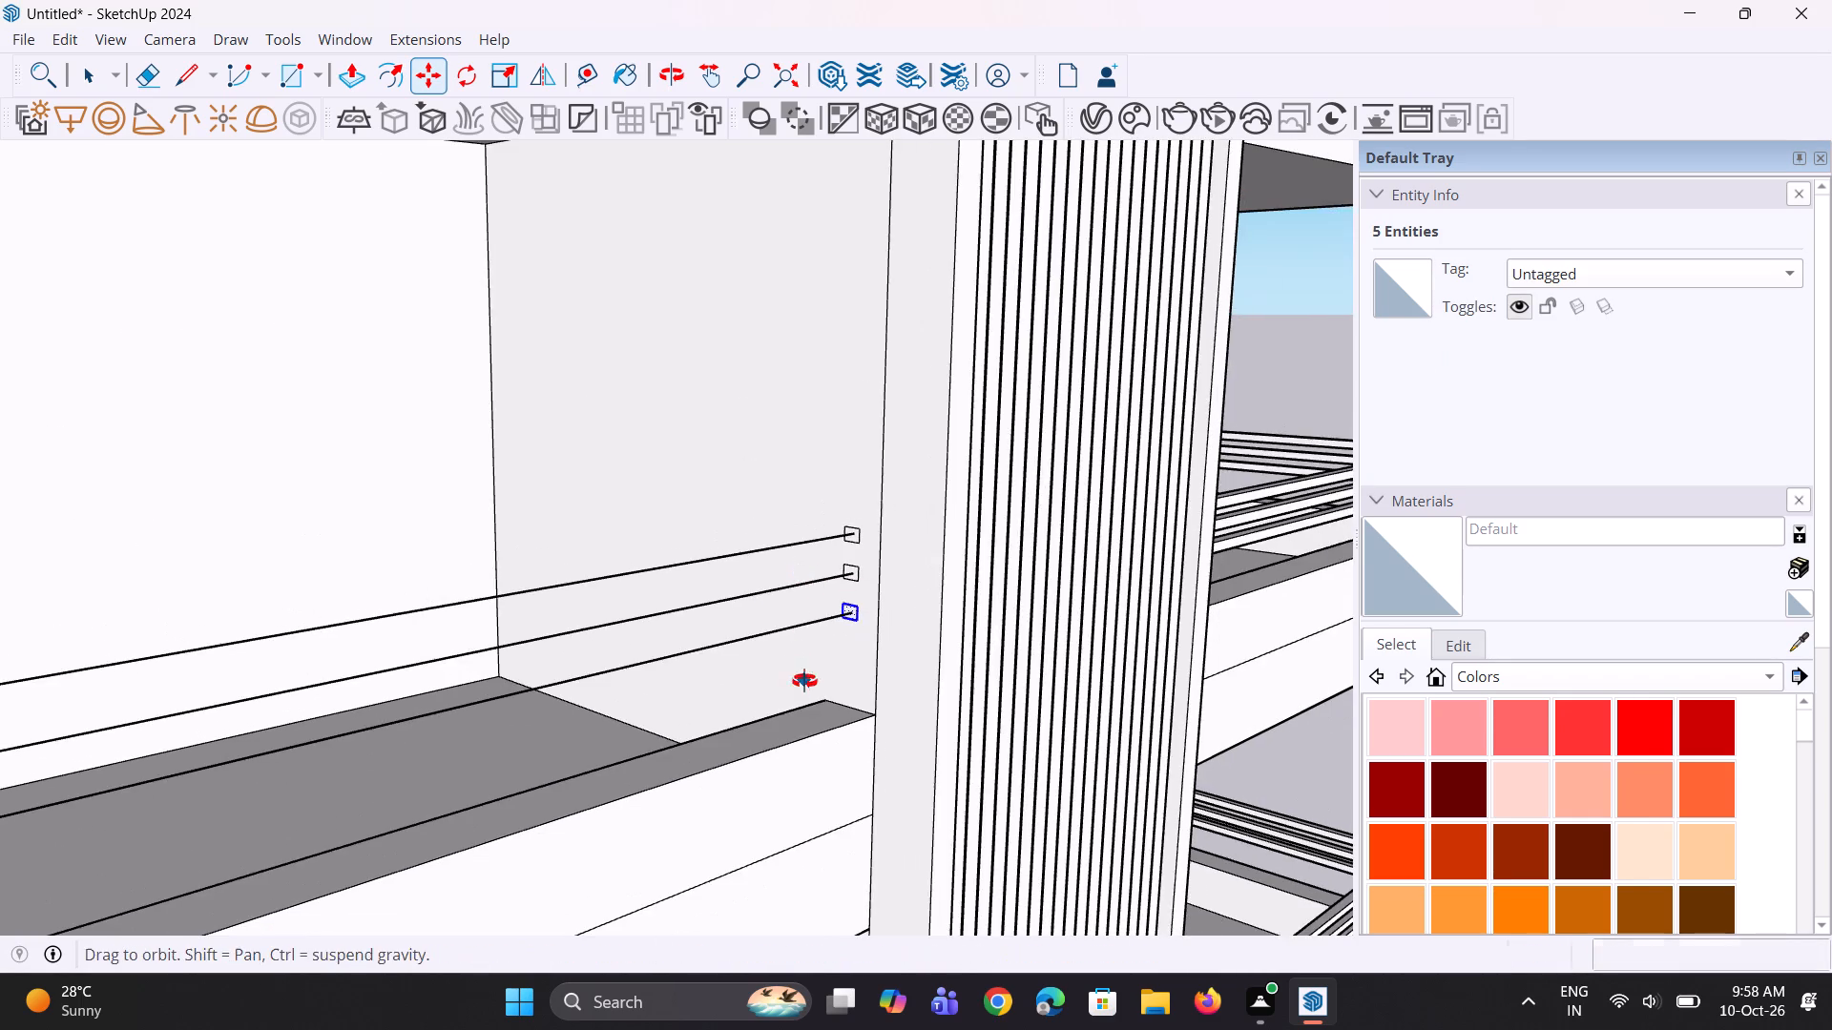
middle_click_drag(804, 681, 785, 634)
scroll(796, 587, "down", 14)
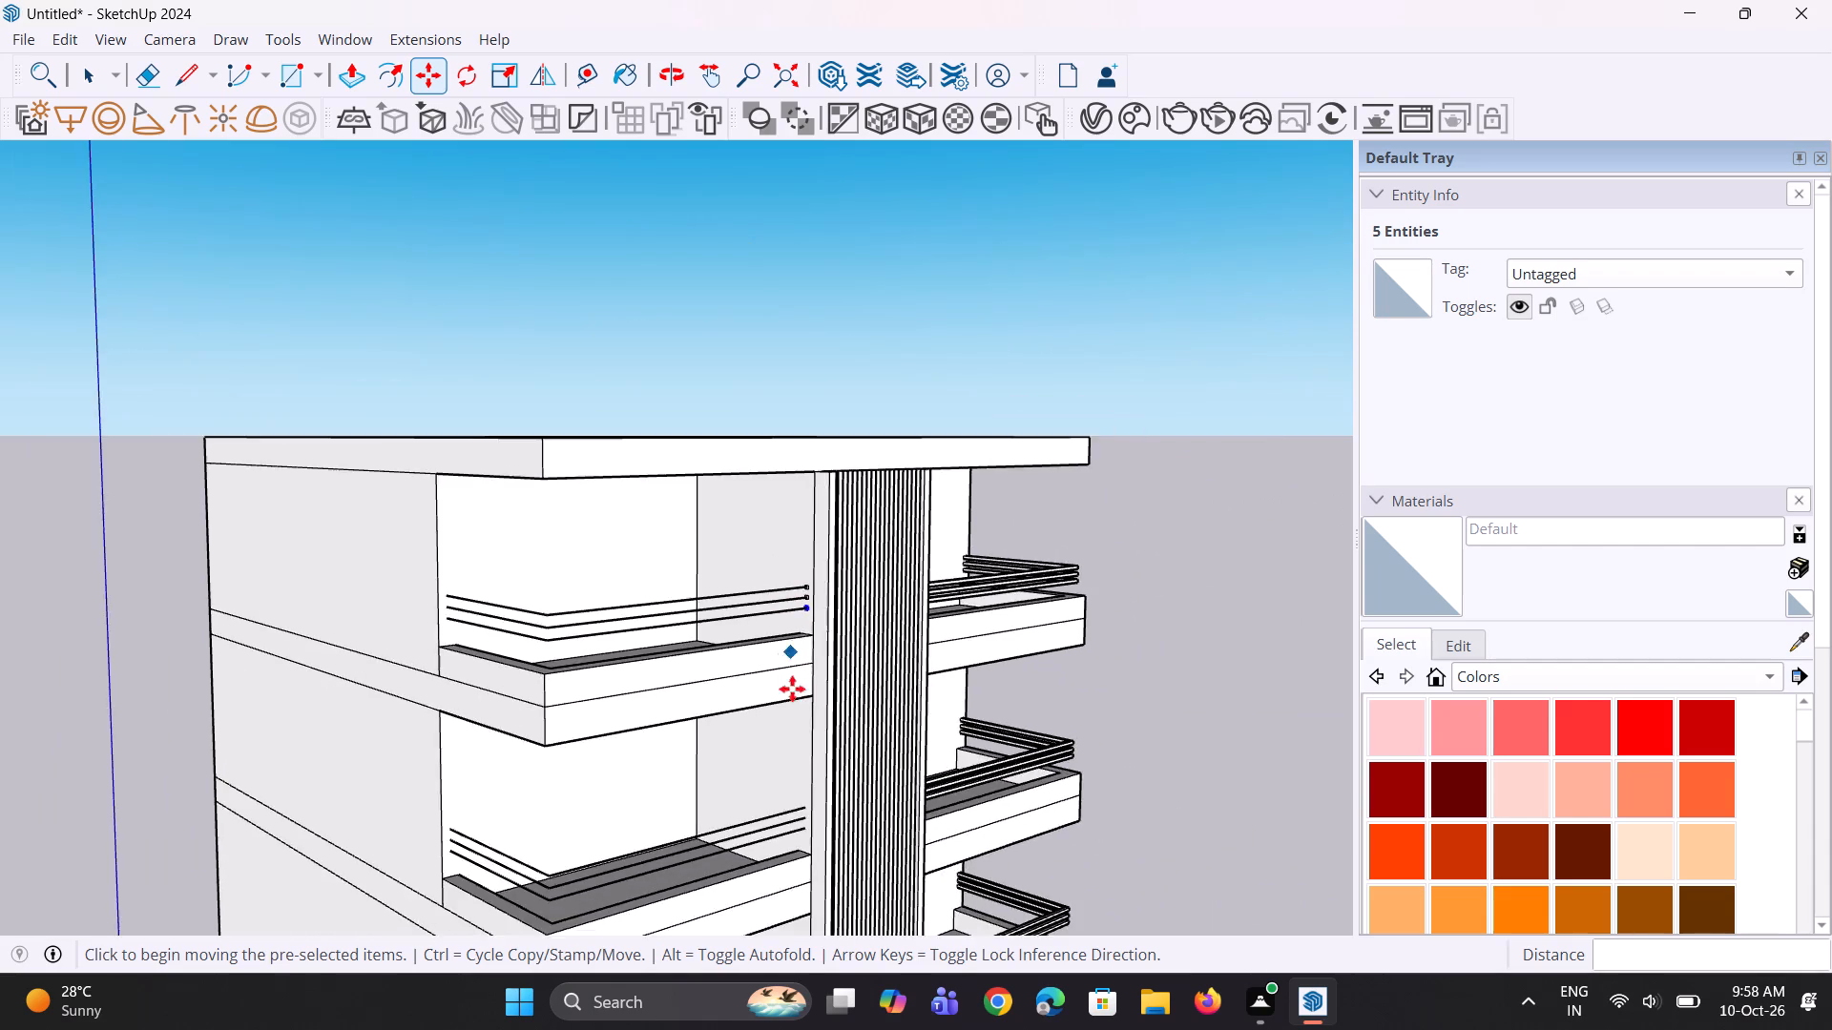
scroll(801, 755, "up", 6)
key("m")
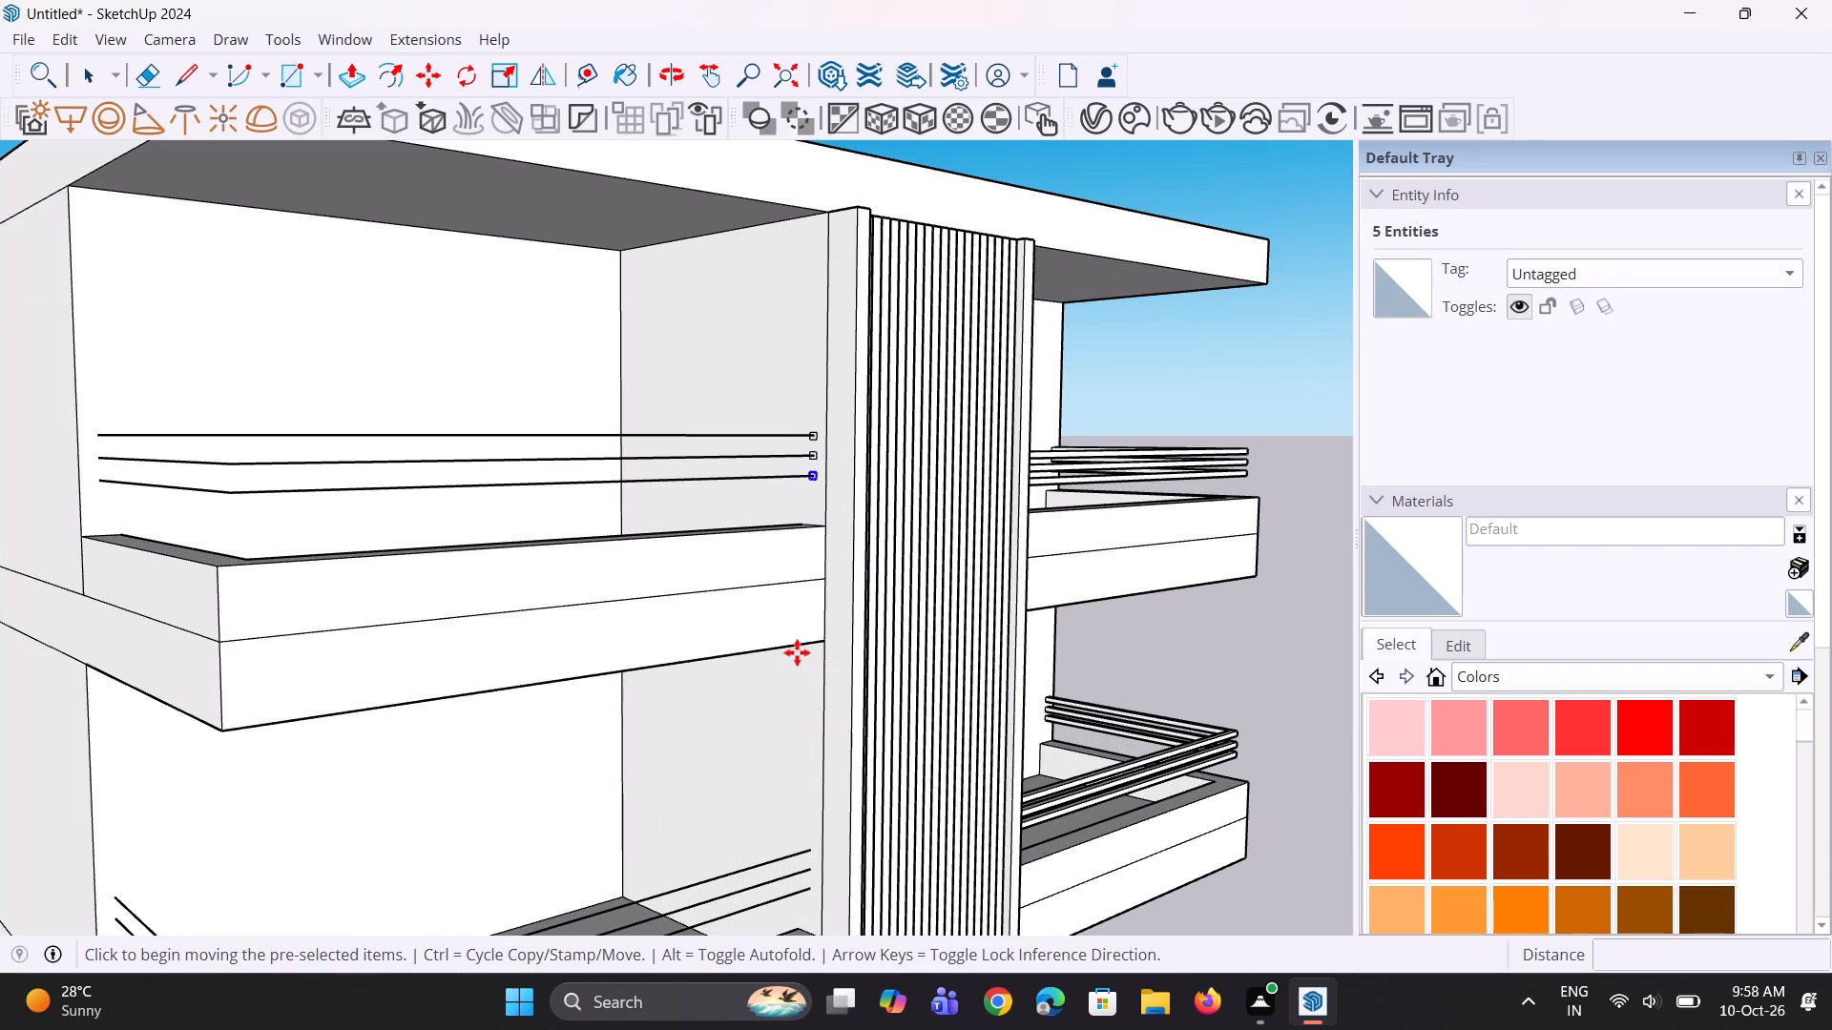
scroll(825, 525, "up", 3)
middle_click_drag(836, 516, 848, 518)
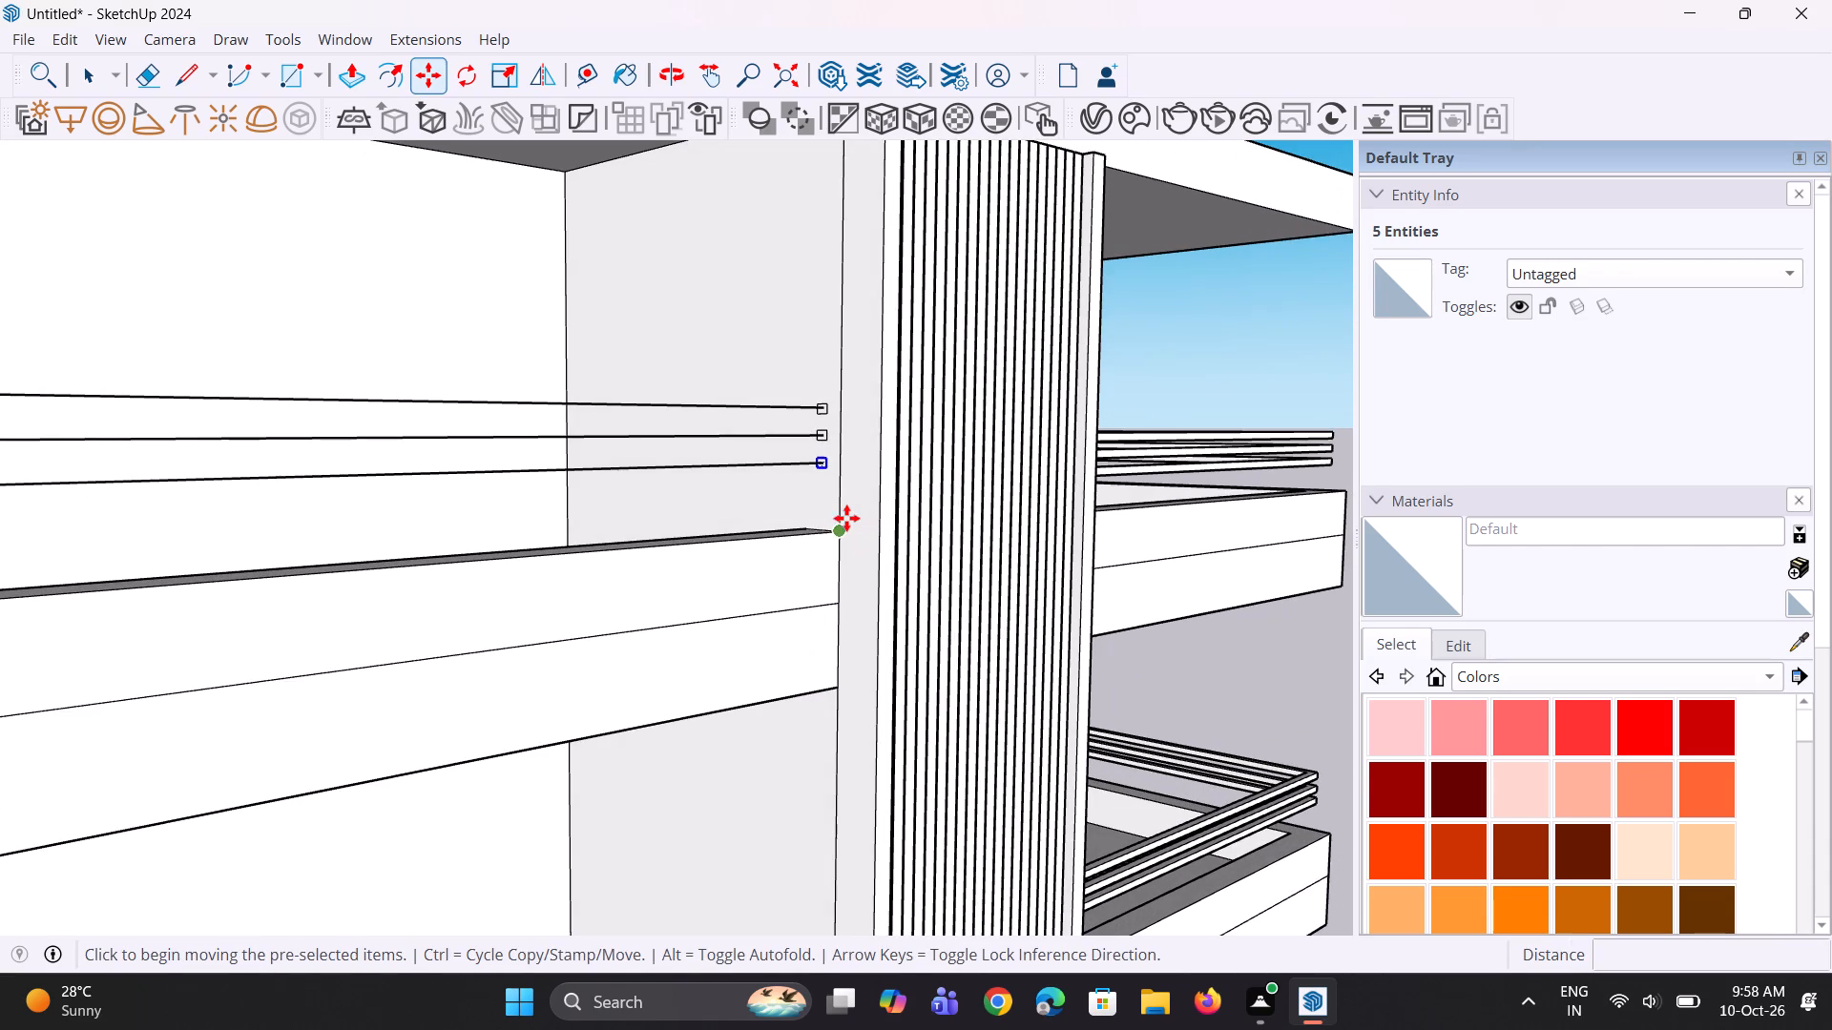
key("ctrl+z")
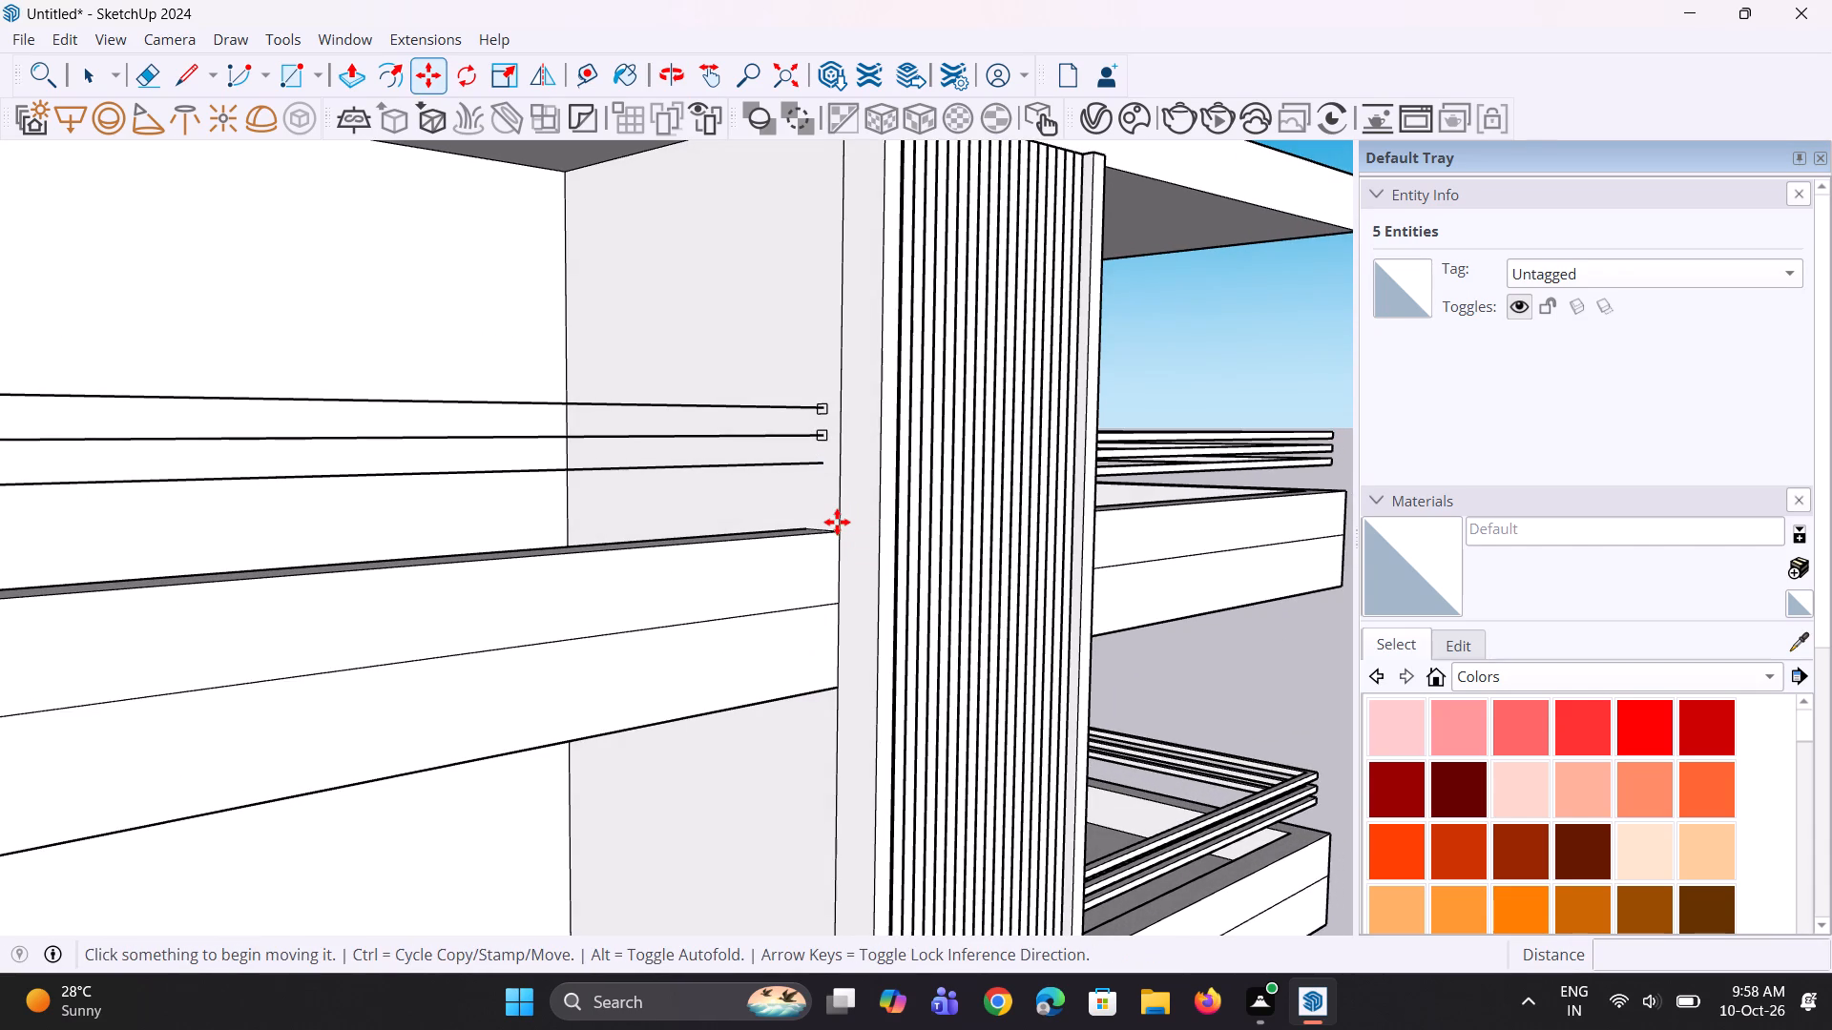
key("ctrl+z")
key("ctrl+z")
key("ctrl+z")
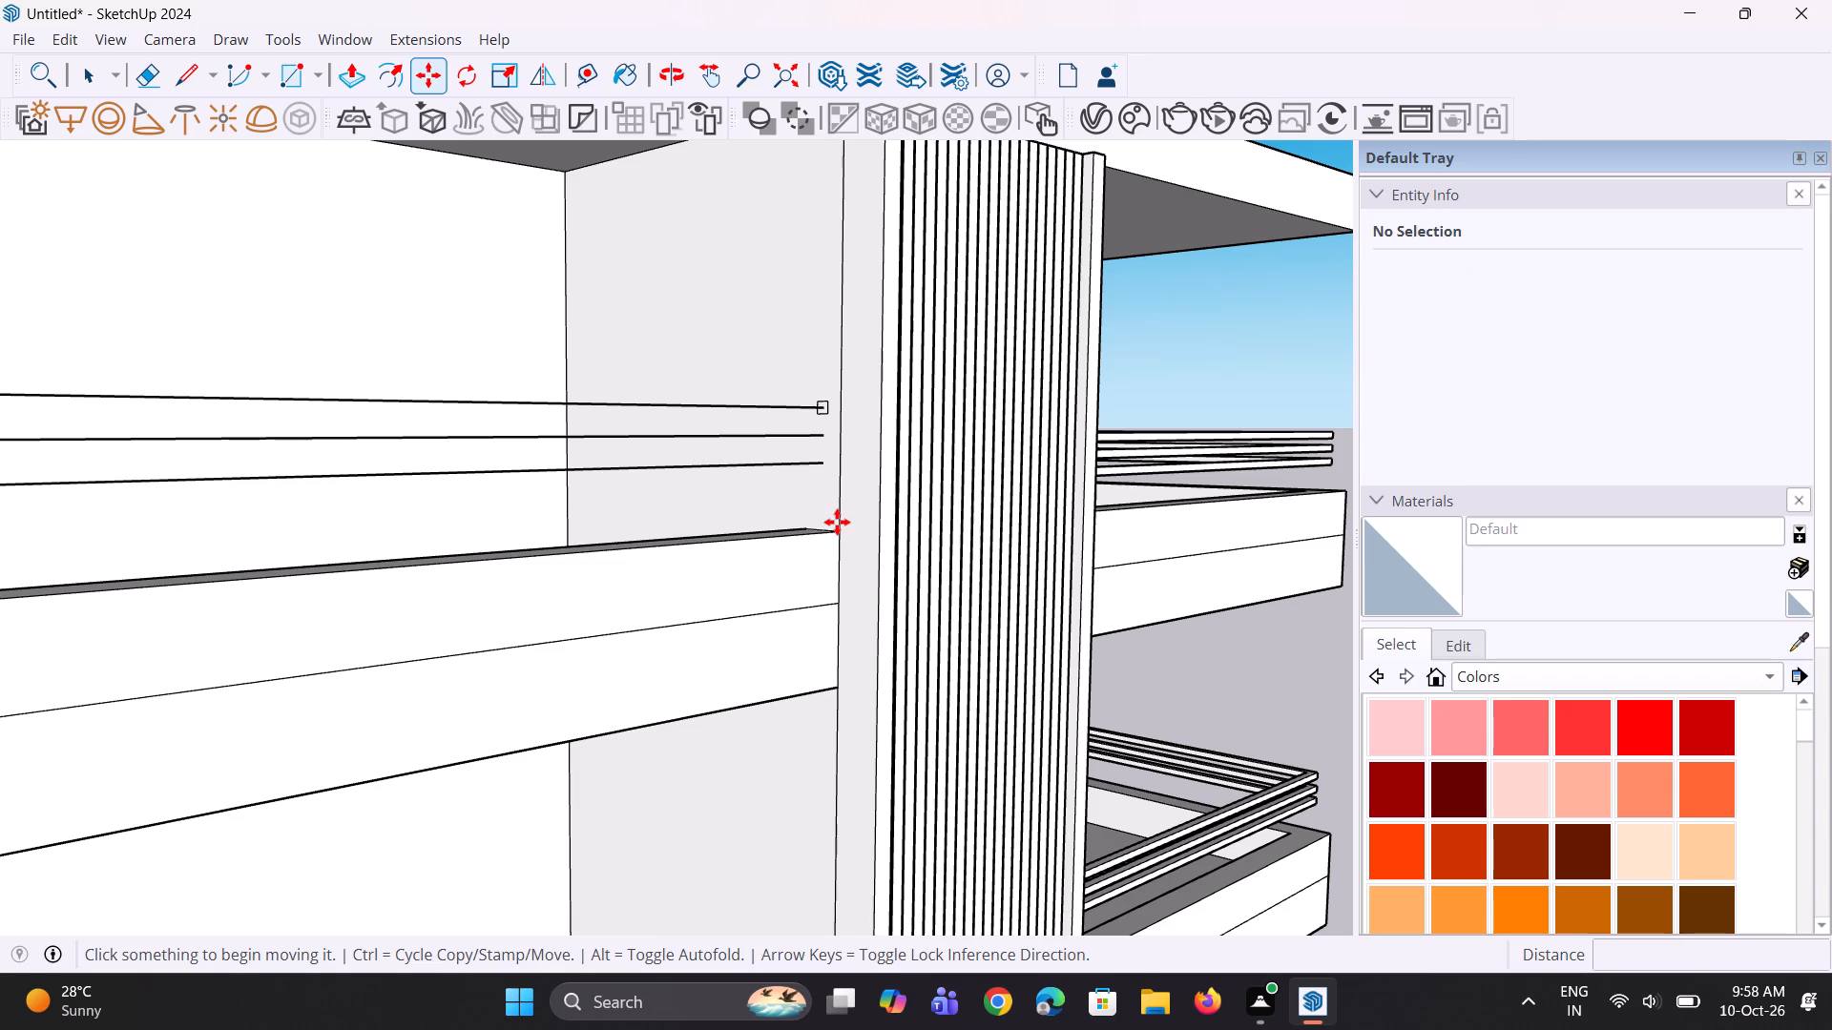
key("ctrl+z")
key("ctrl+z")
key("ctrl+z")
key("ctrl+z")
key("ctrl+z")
Select all six edges of the three L-shaped rail lines on the top-storey balcony without profiles.
scroll(837, 522, "down", 5)
key("space")
key("space")
key("space")
key("space")
left_click(1228, 686)
scroll(940, 525, "up", 2)
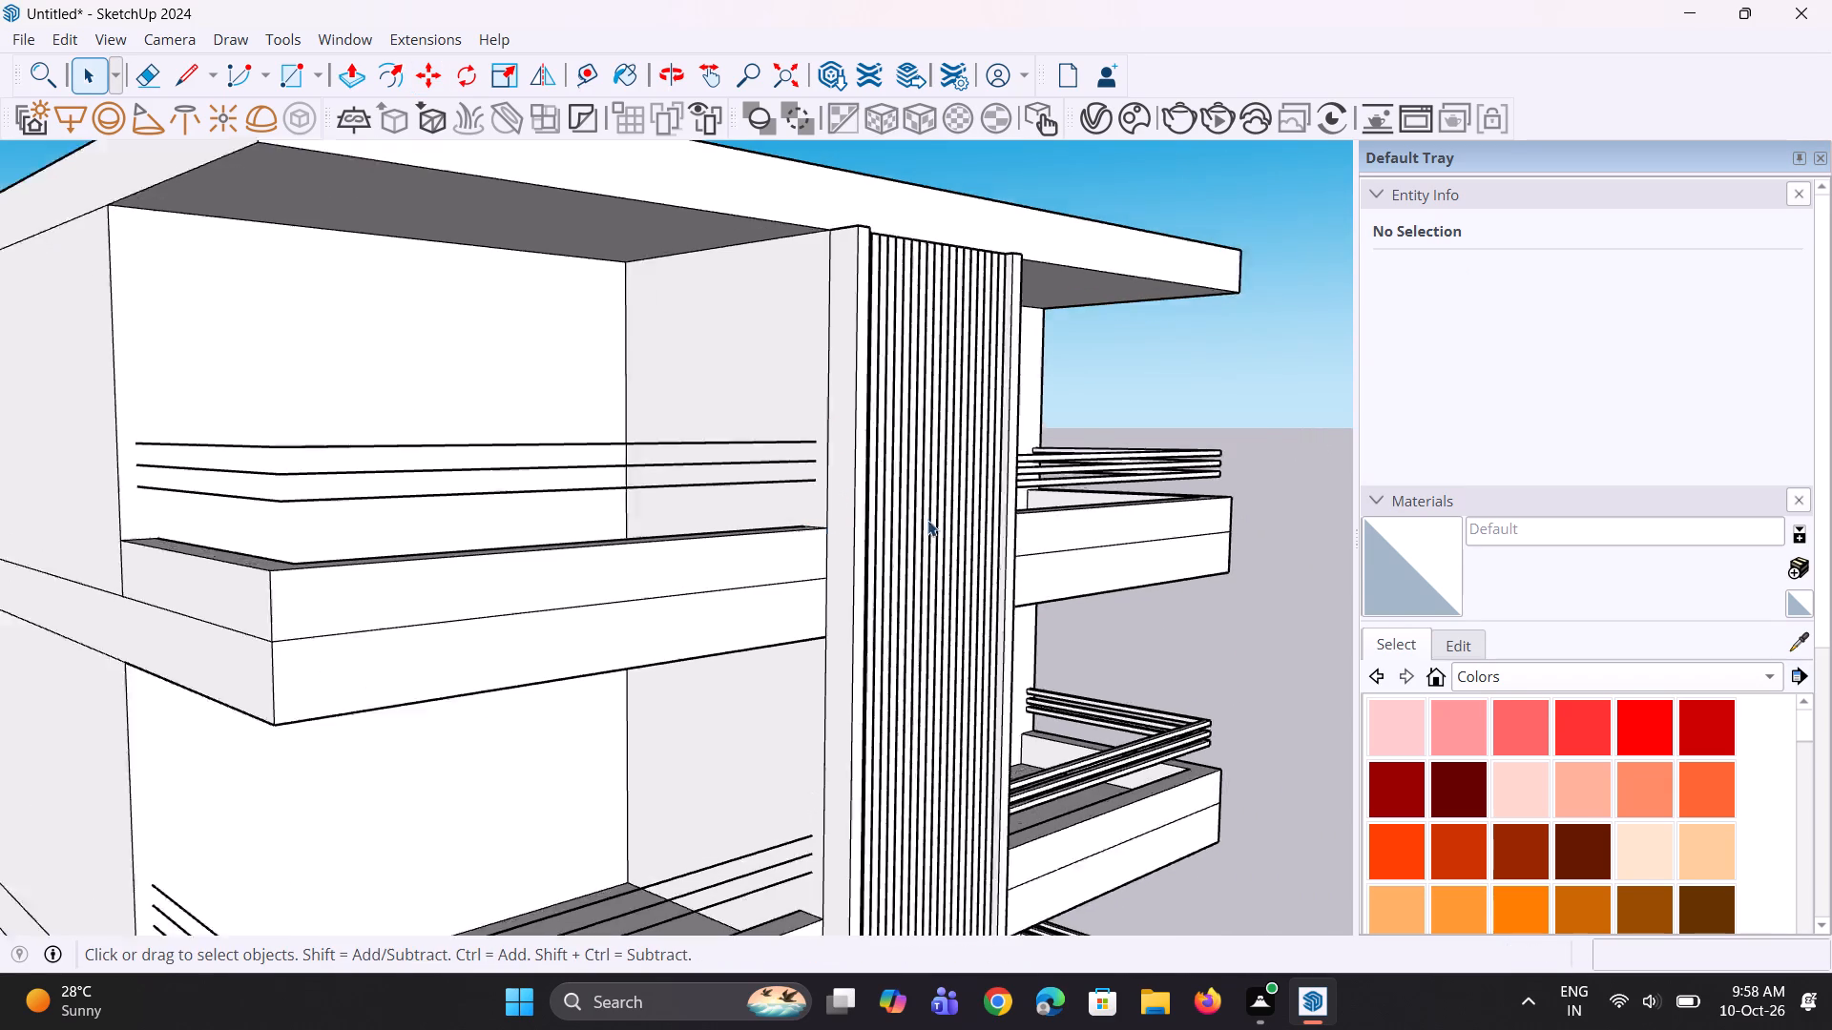
scroll(927, 520, "up", 1)
scroll(822, 423, "up", 2)
left_click(751, 423)
scroll(759, 439, "up", 2)
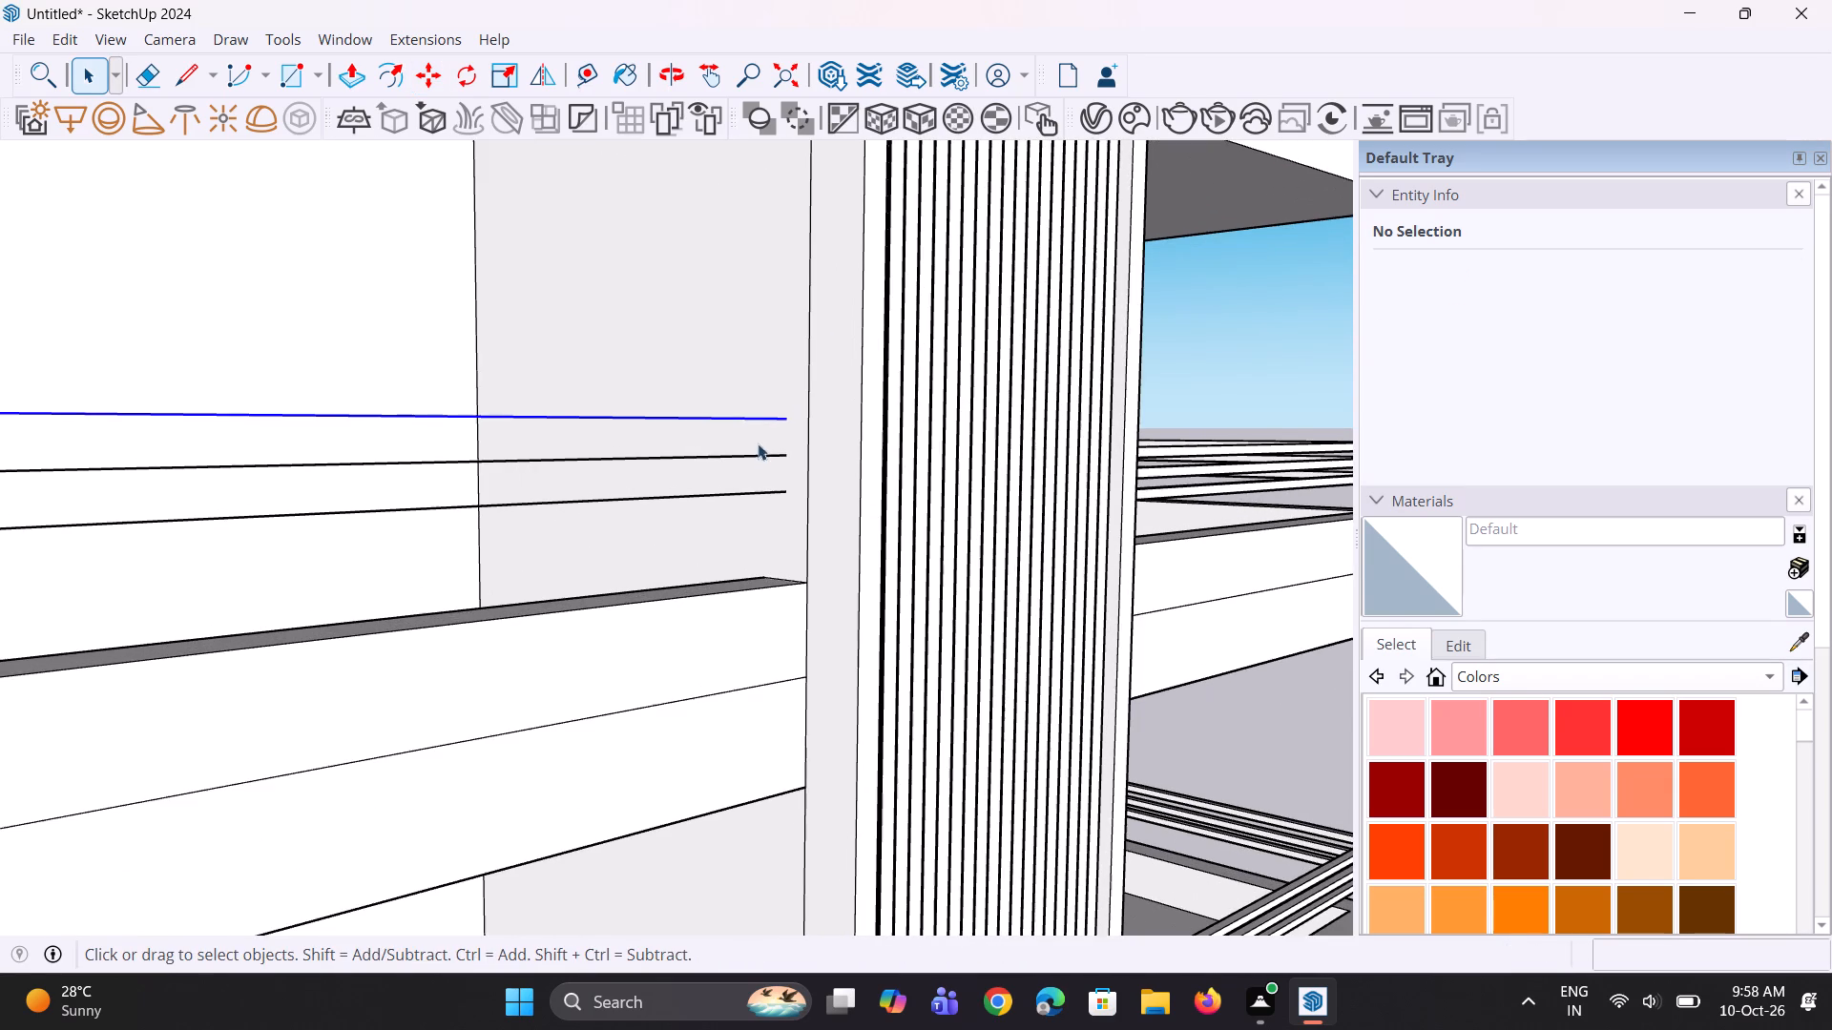
scroll(764, 498, "down", 2)
middle_click_drag(767, 499, 18, 460)
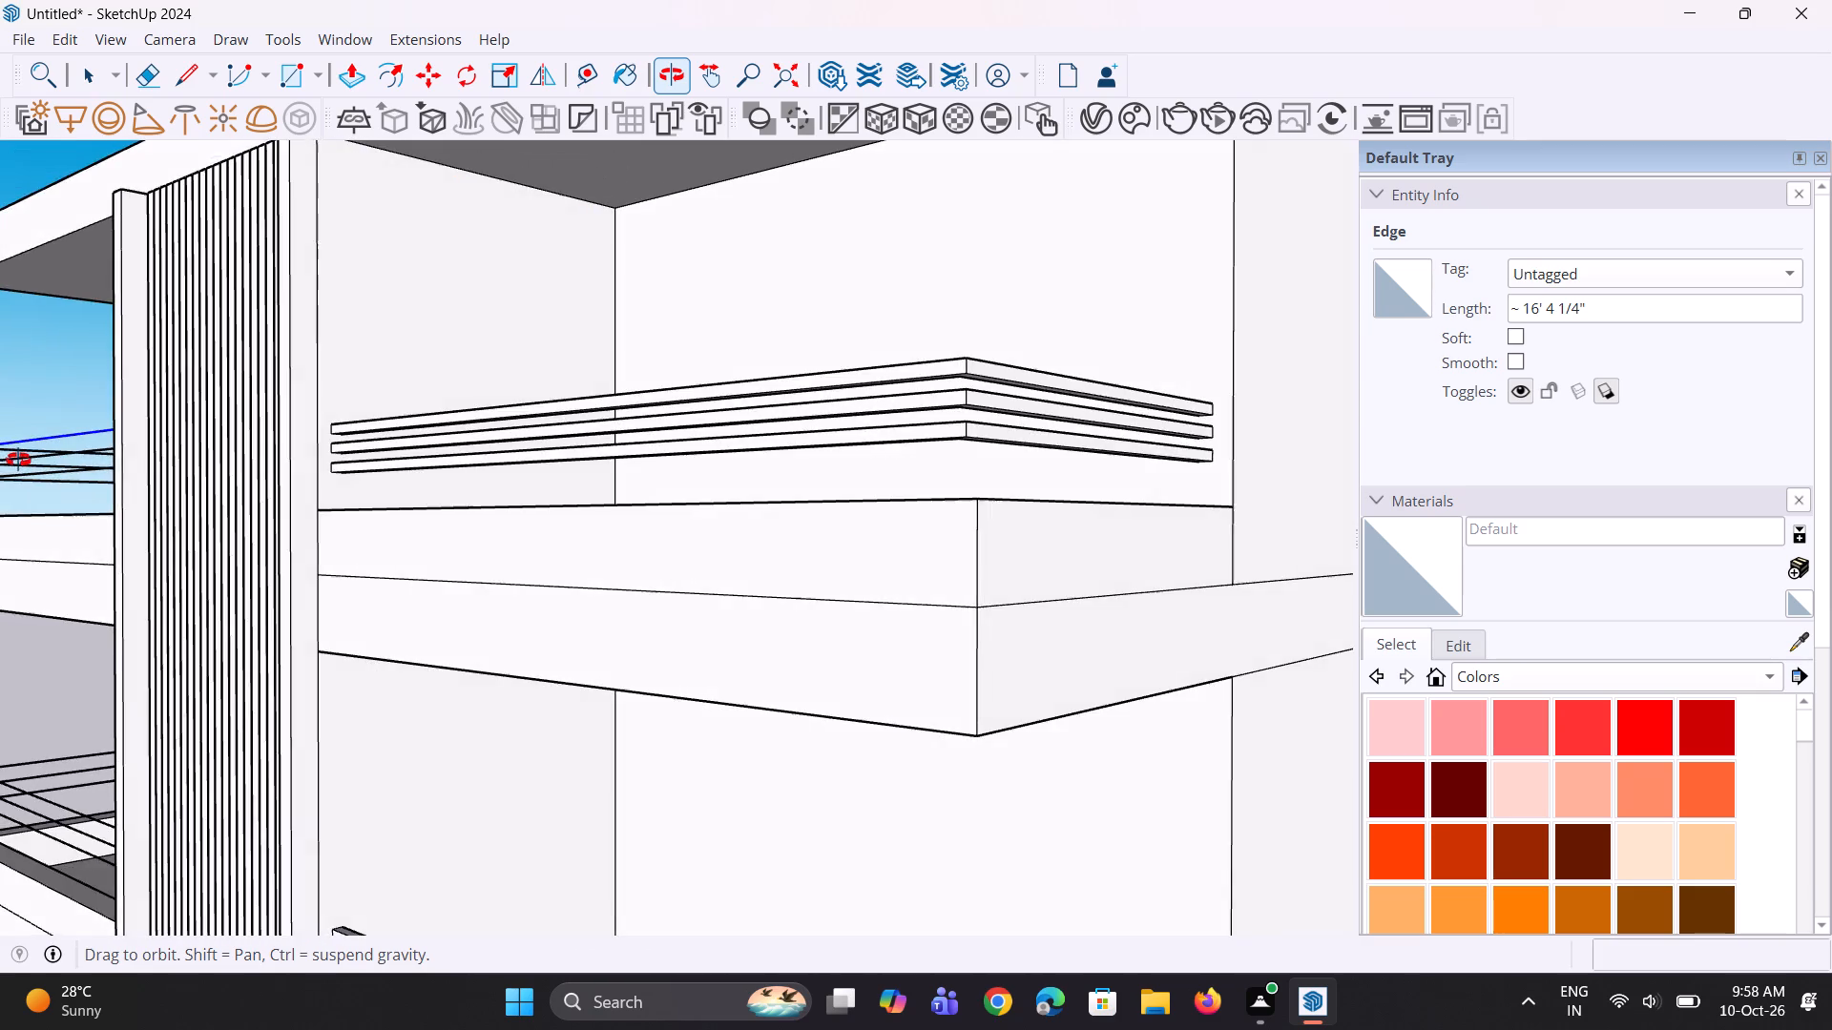
middle_click_drag(18, 460, 928, 561)
middle_click_drag(1005, 592, 990, 524)
scroll(990, 524, "up", 2)
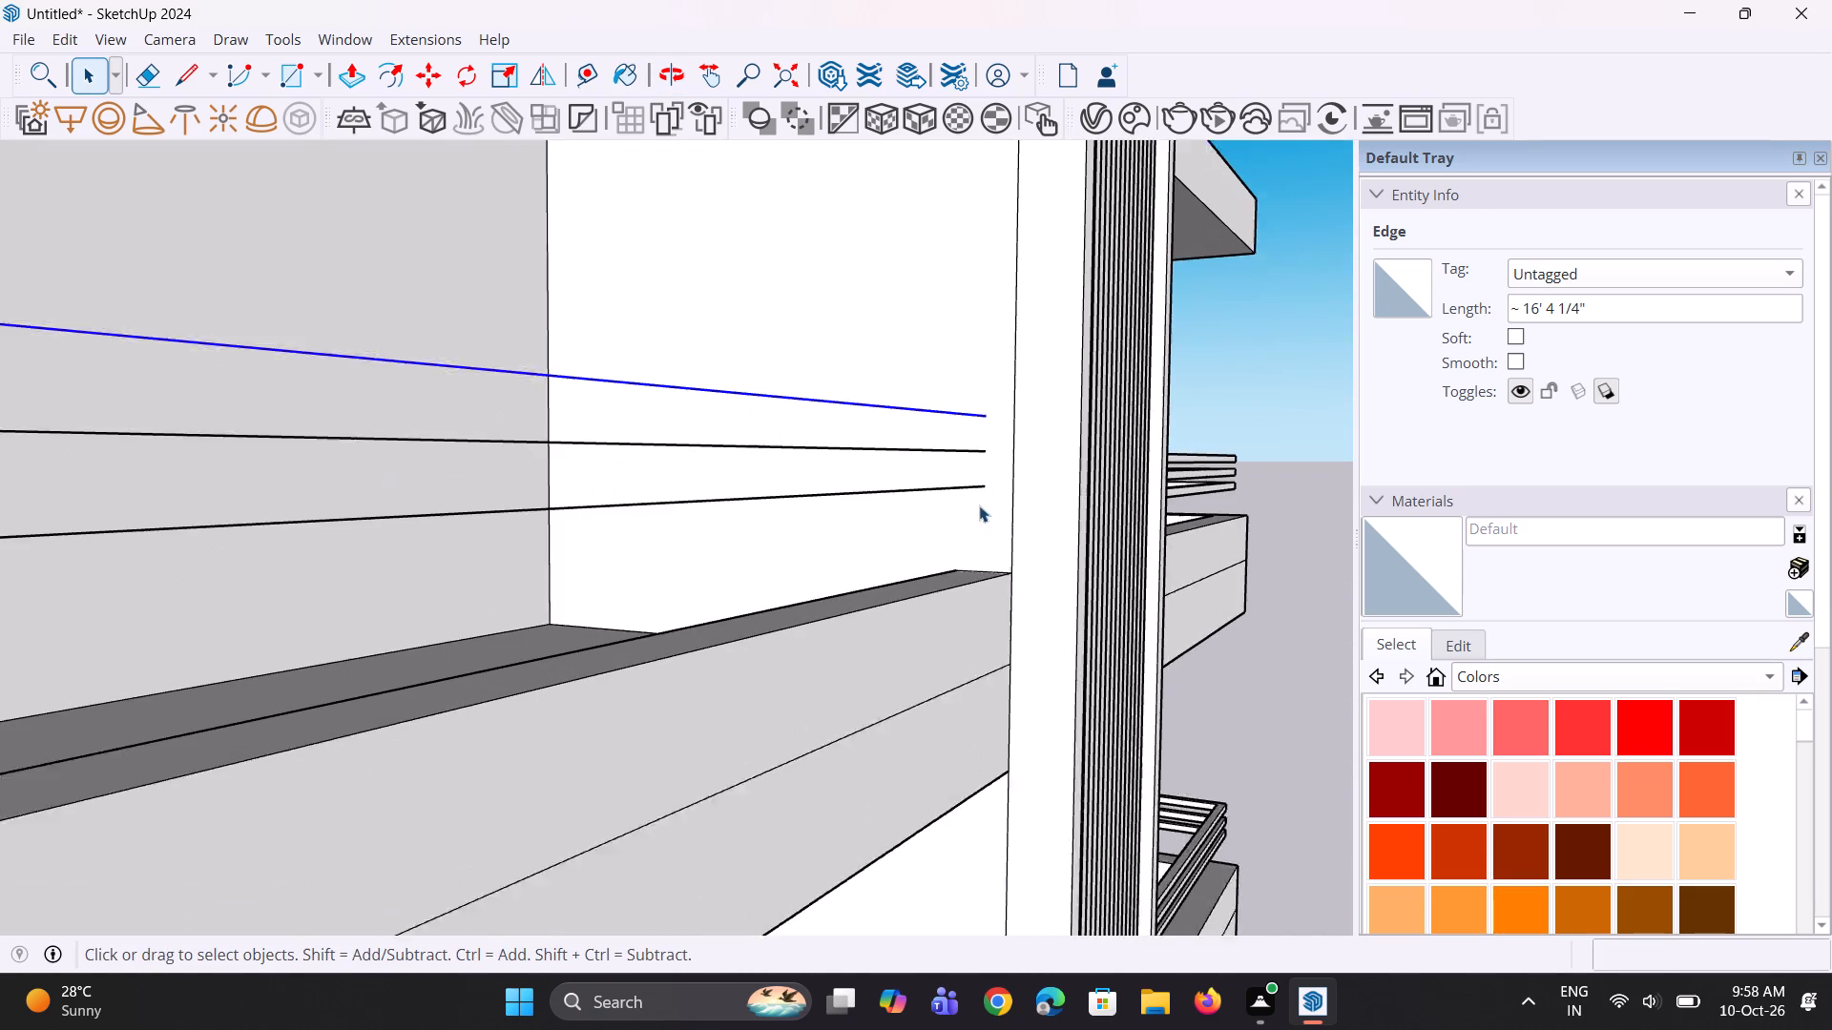
scroll(979, 505, "up", 1)
left_click(978, 448, "ctrl")
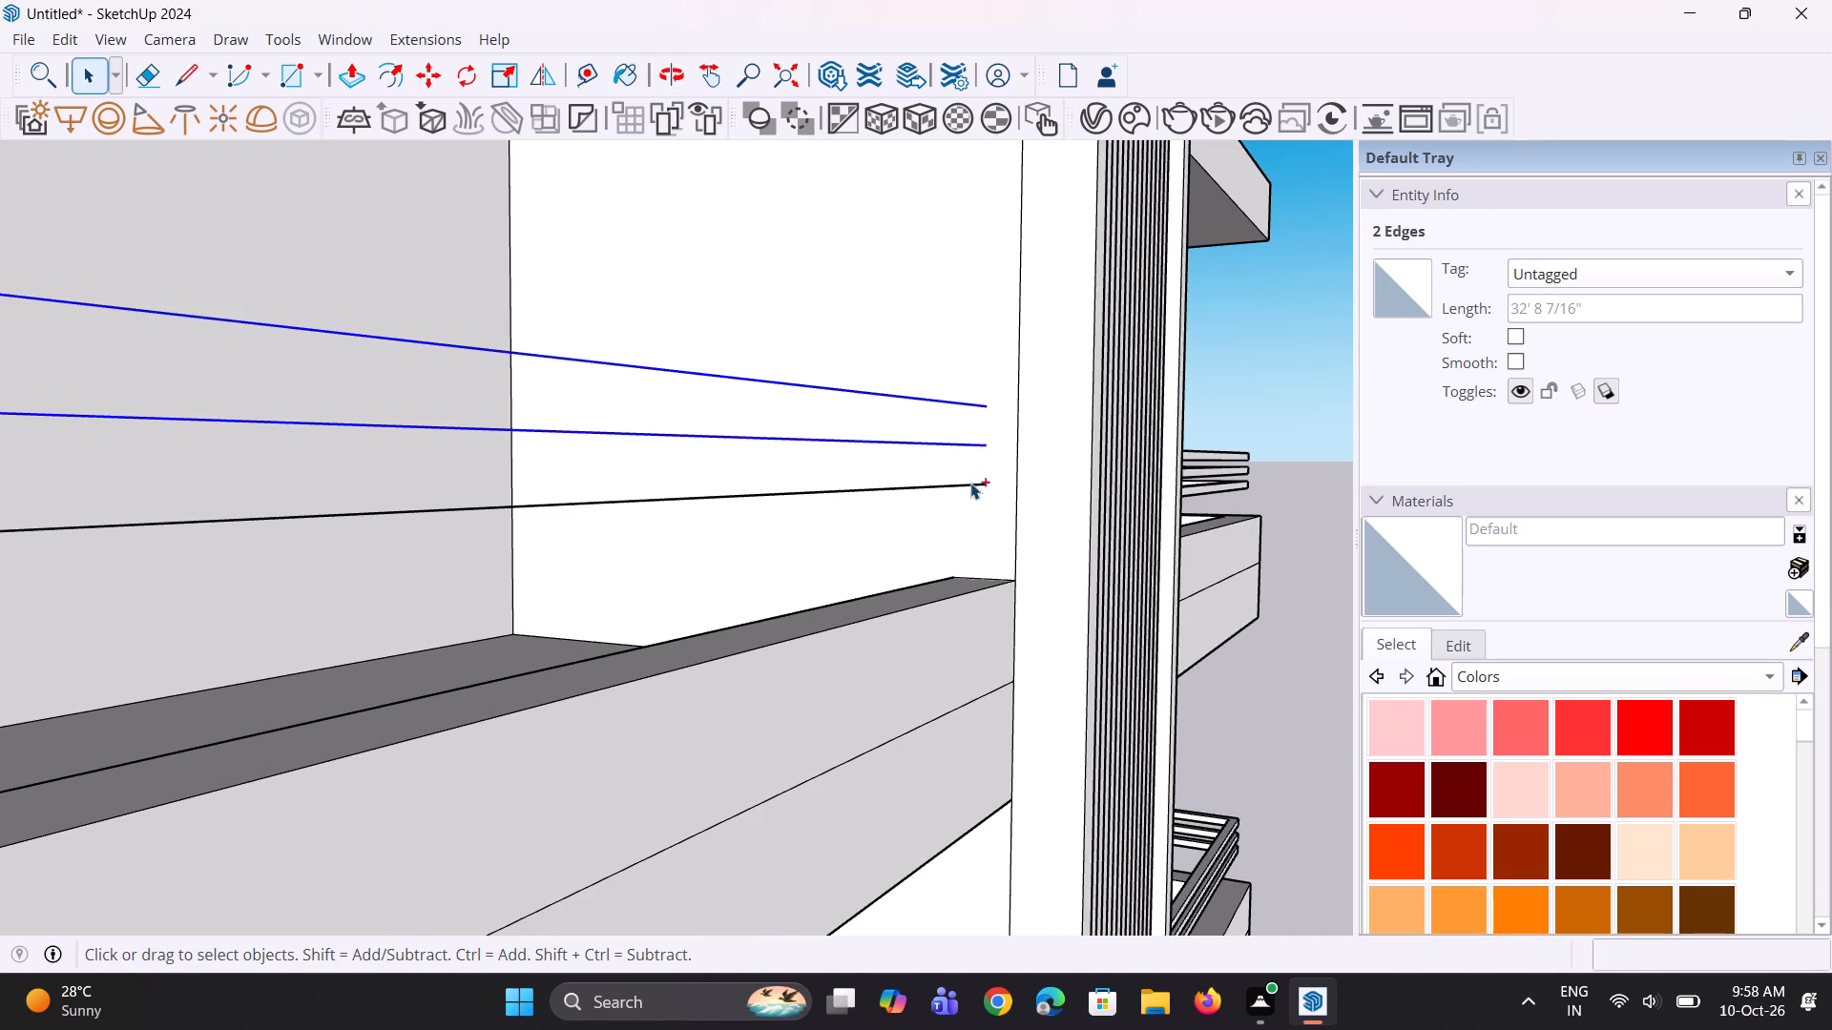
left_click(970, 483, "ctrl")
scroll(999, 525, "down", 9)
scroll(689, 464, "up", 3)
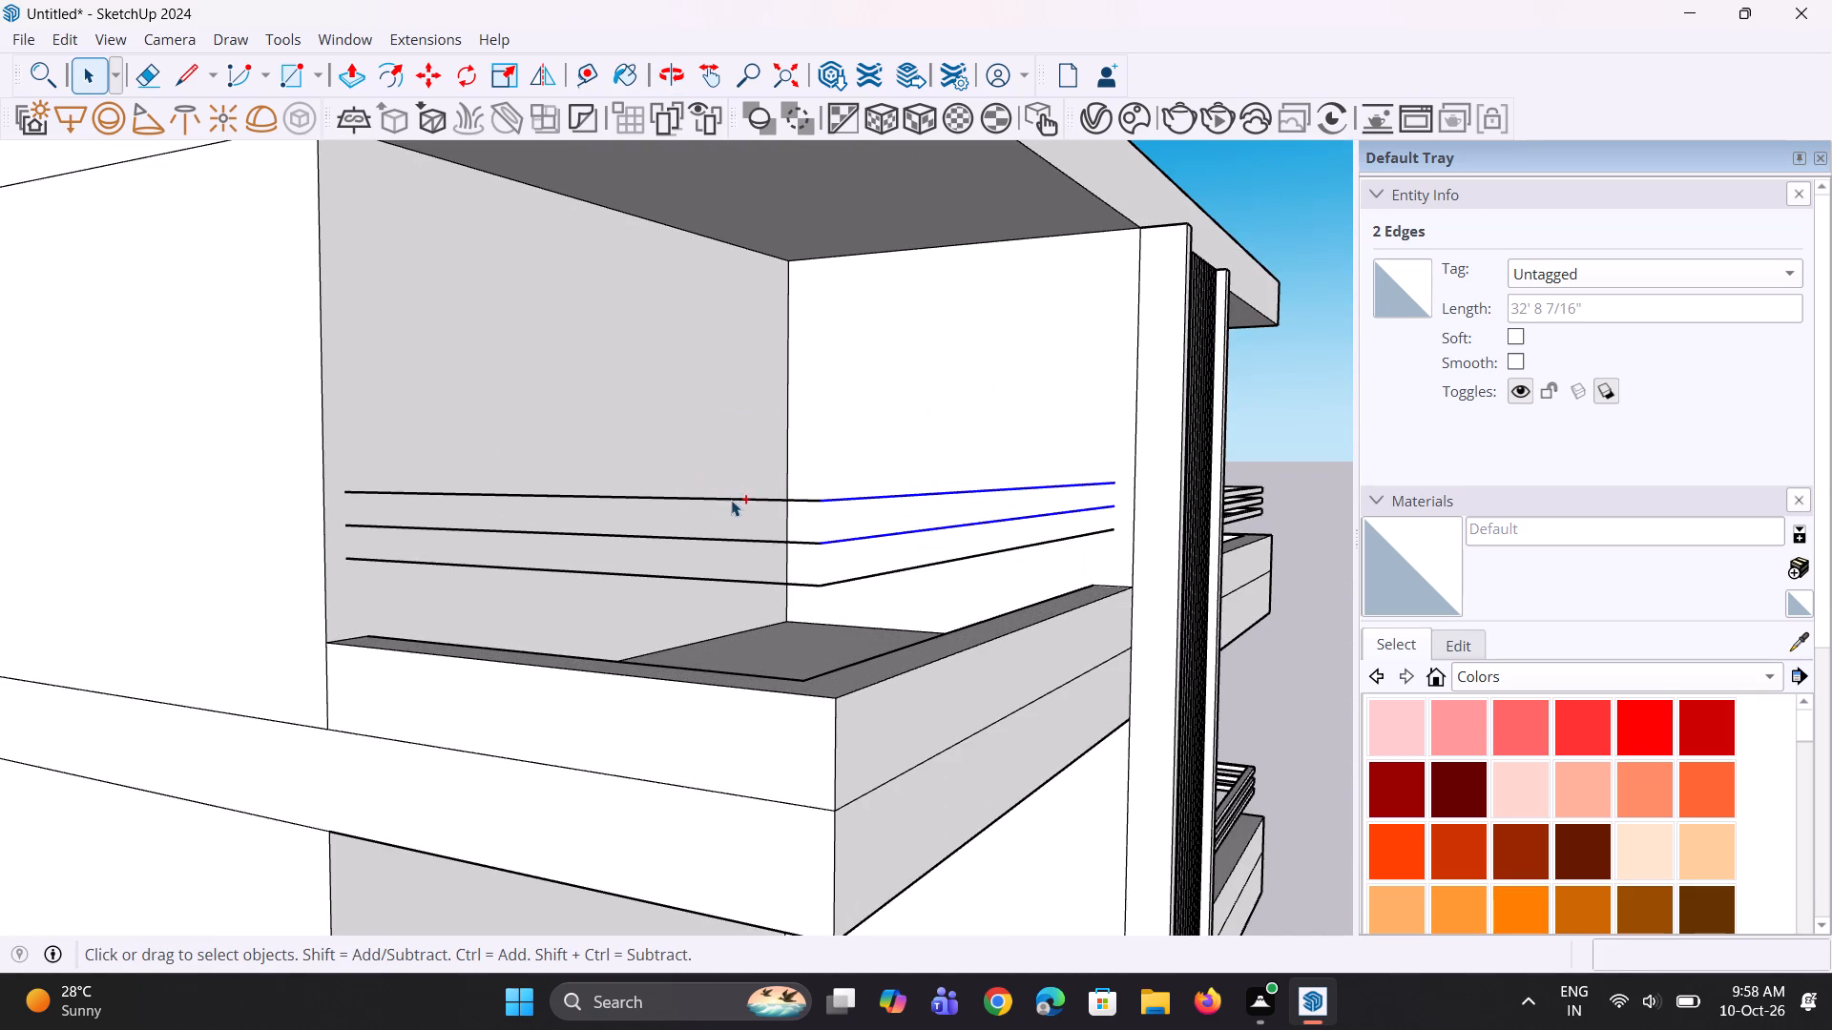
left_click(731, 500, "ctrl")
left_click(754, 544, "ctrl")
left_click(772, 581, "ctrl")
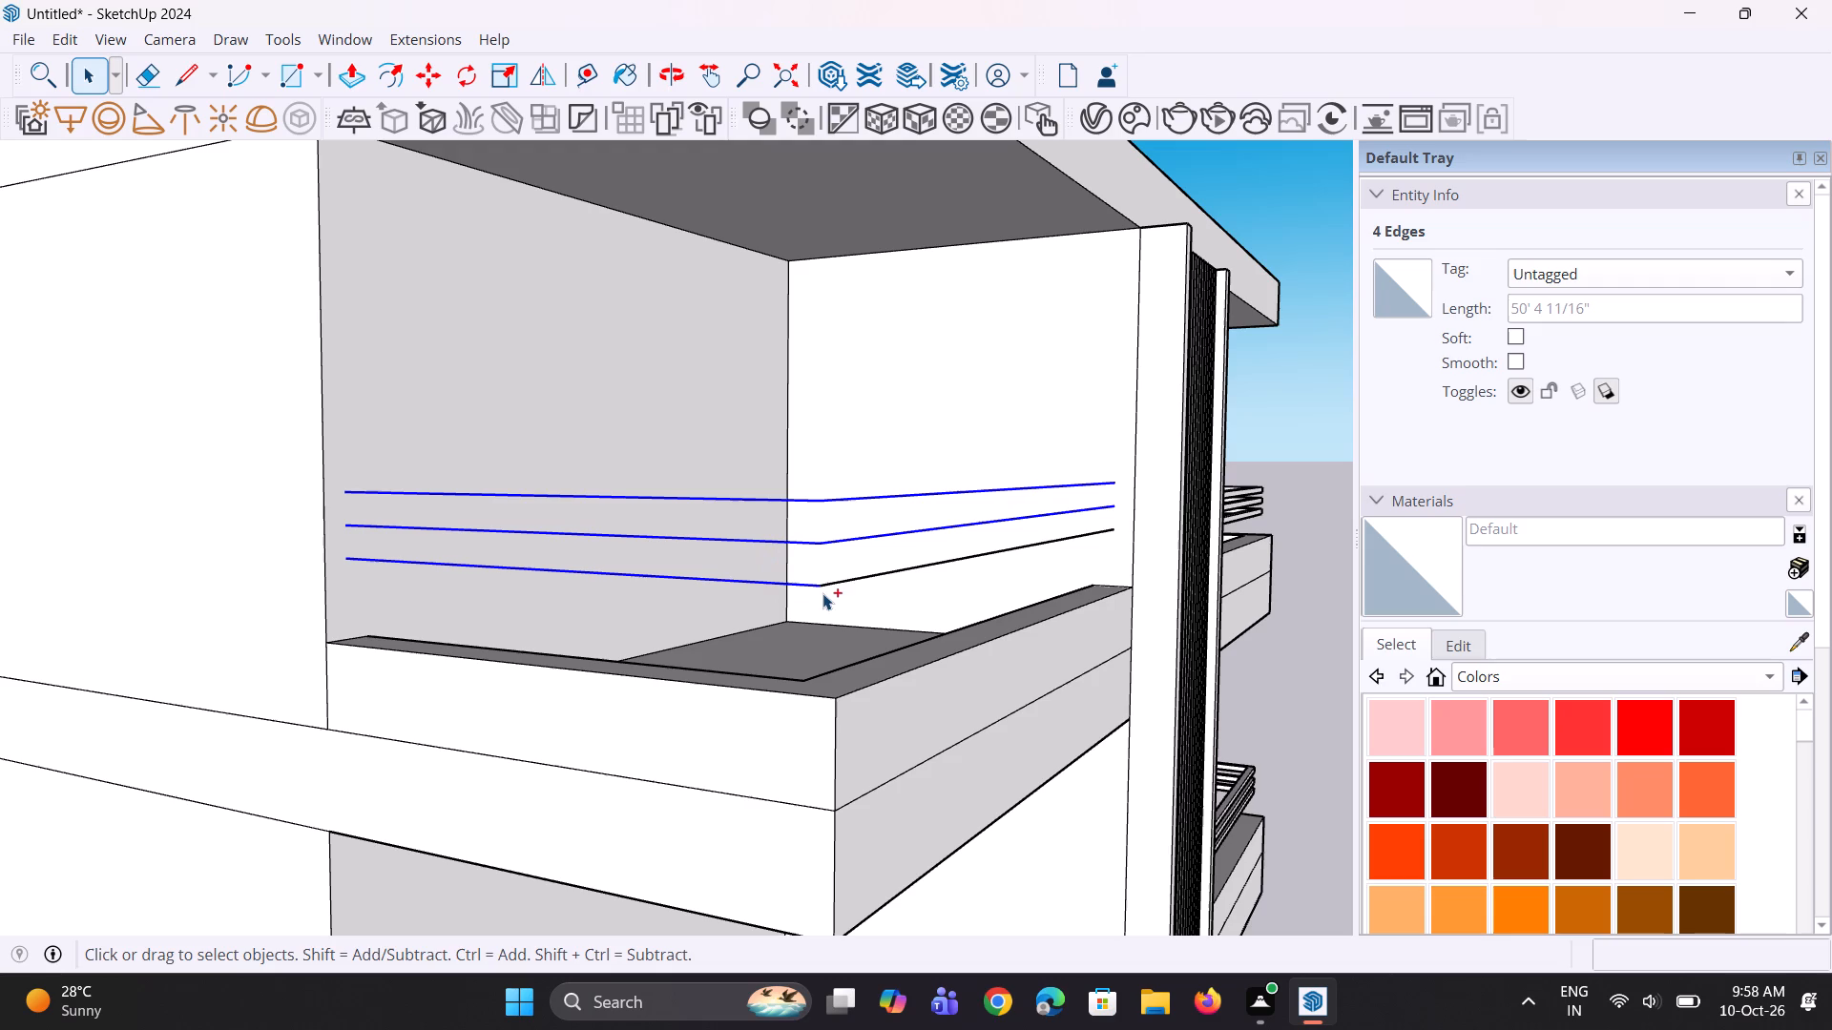
left_click(844, 581, "ctrl")
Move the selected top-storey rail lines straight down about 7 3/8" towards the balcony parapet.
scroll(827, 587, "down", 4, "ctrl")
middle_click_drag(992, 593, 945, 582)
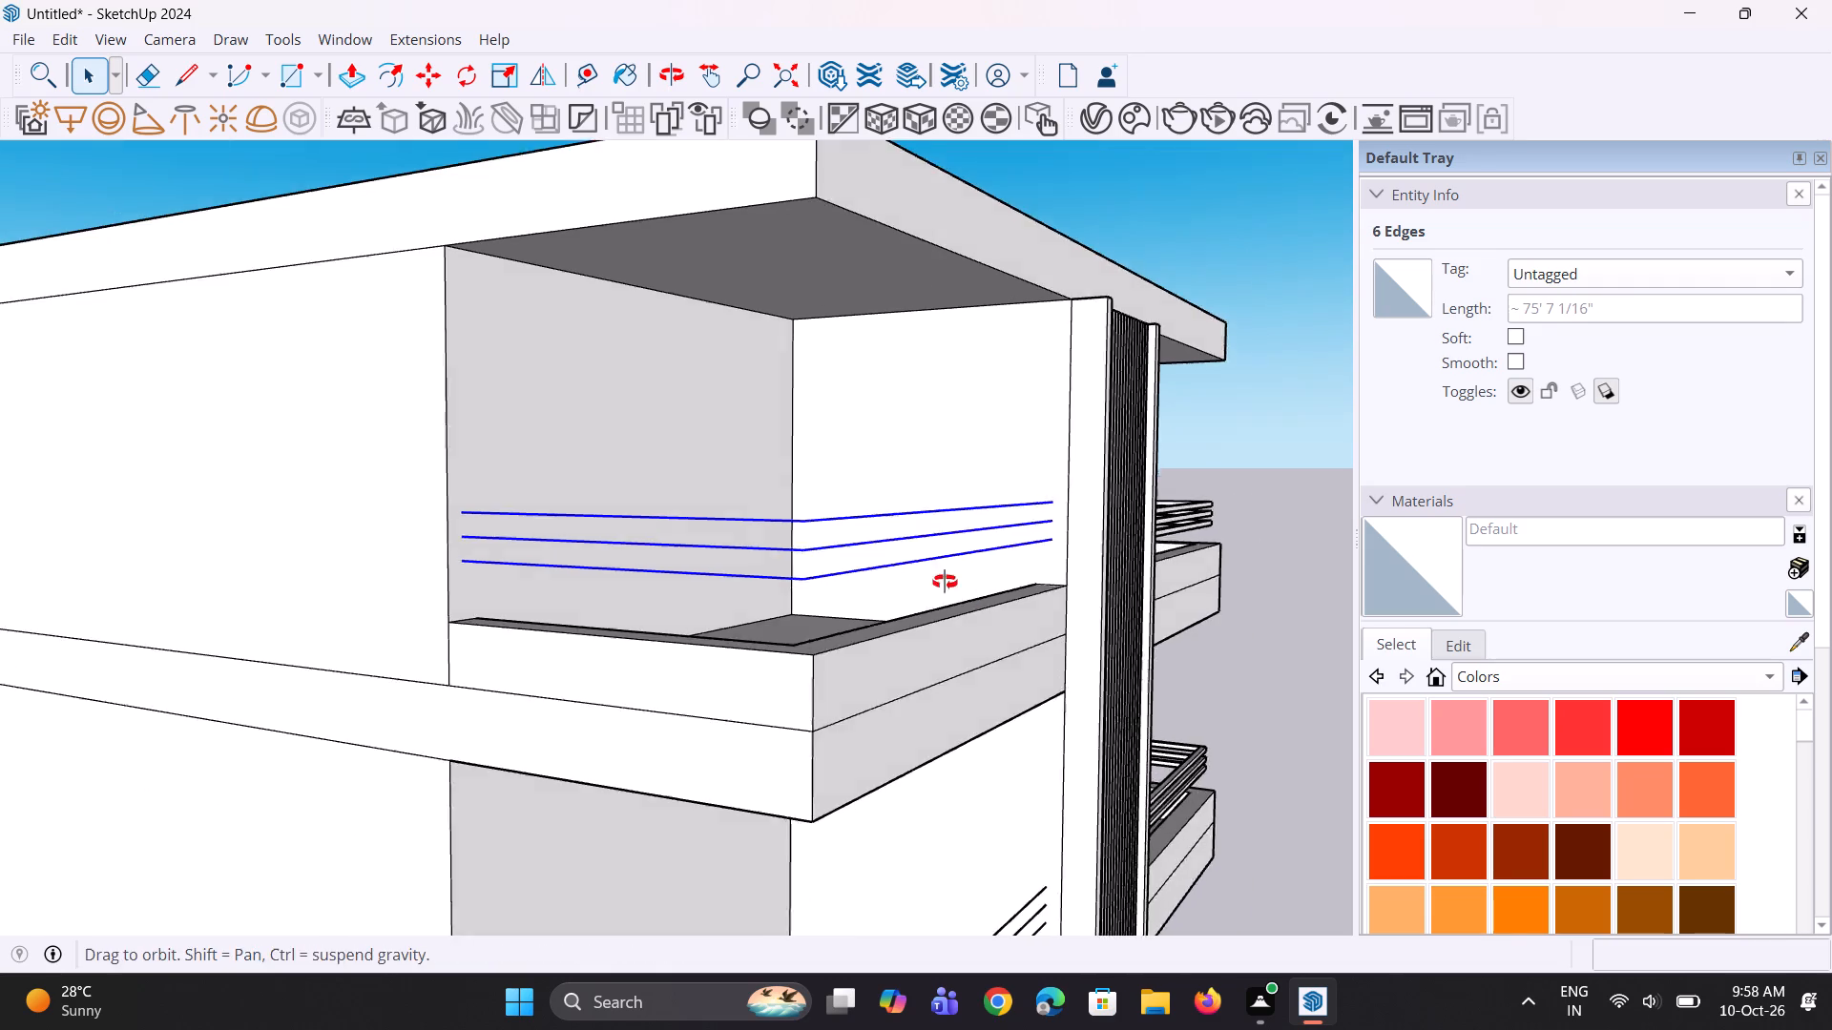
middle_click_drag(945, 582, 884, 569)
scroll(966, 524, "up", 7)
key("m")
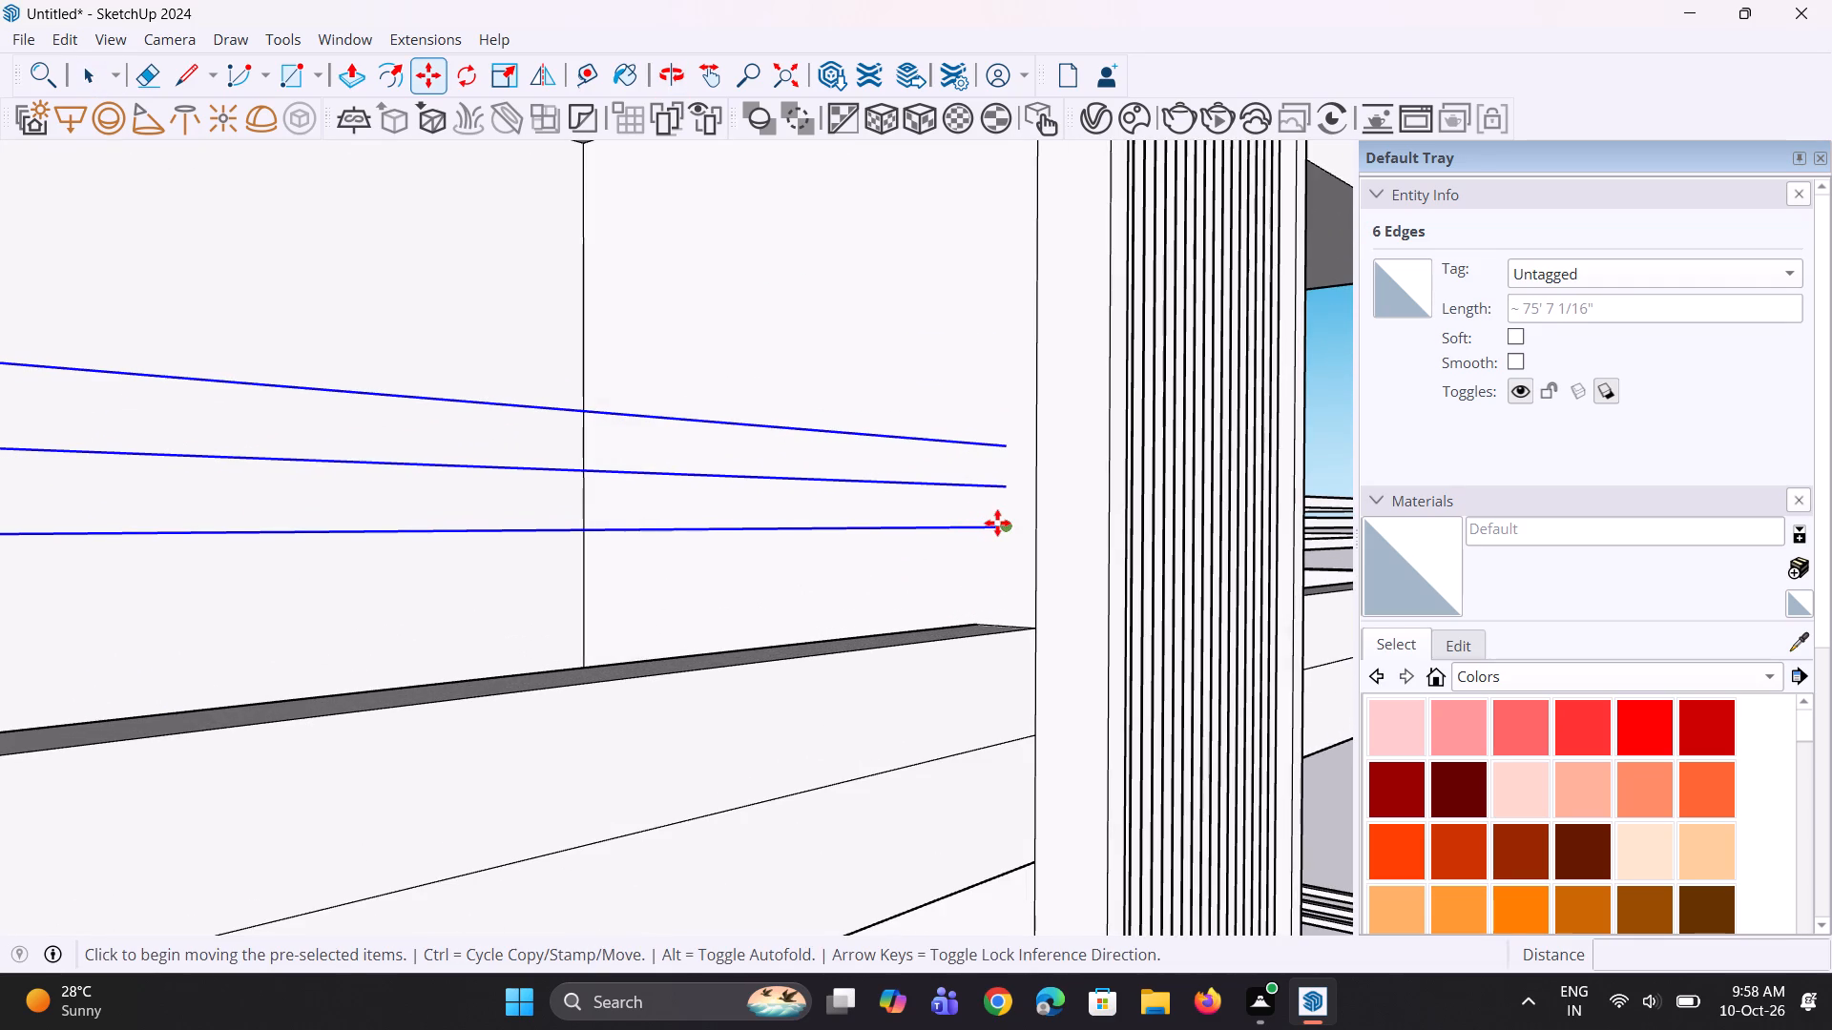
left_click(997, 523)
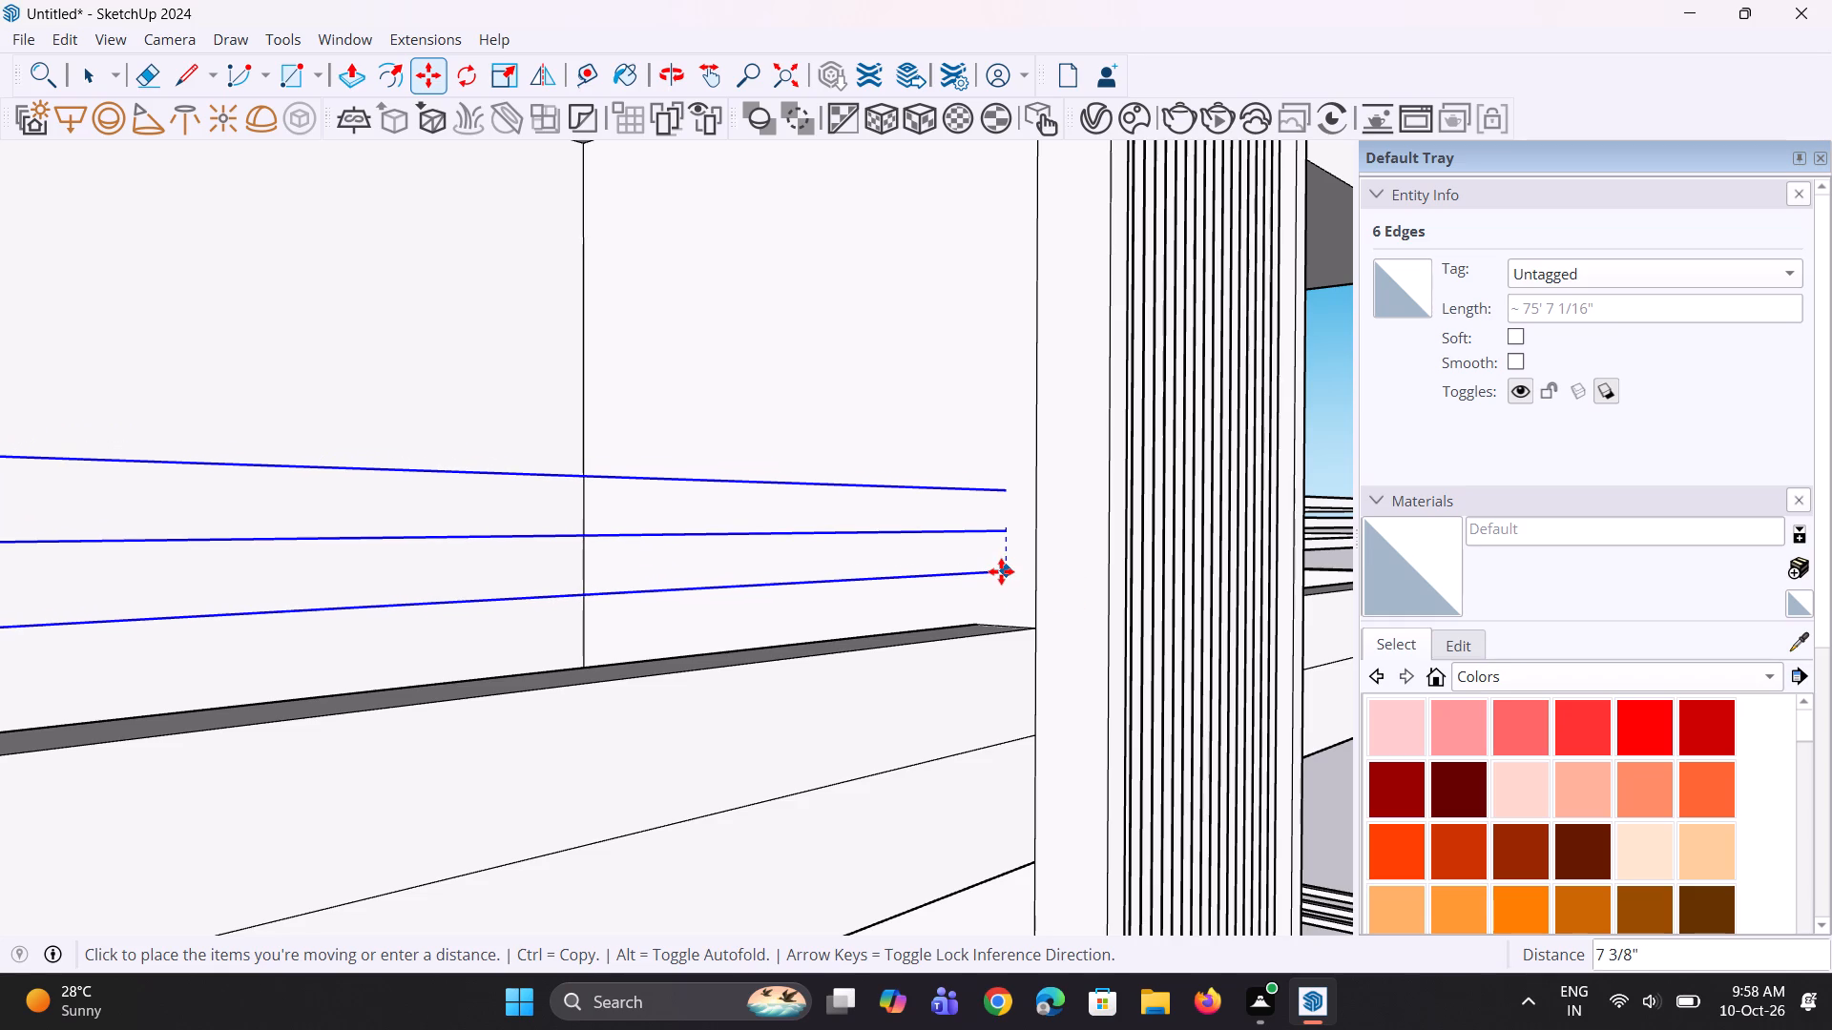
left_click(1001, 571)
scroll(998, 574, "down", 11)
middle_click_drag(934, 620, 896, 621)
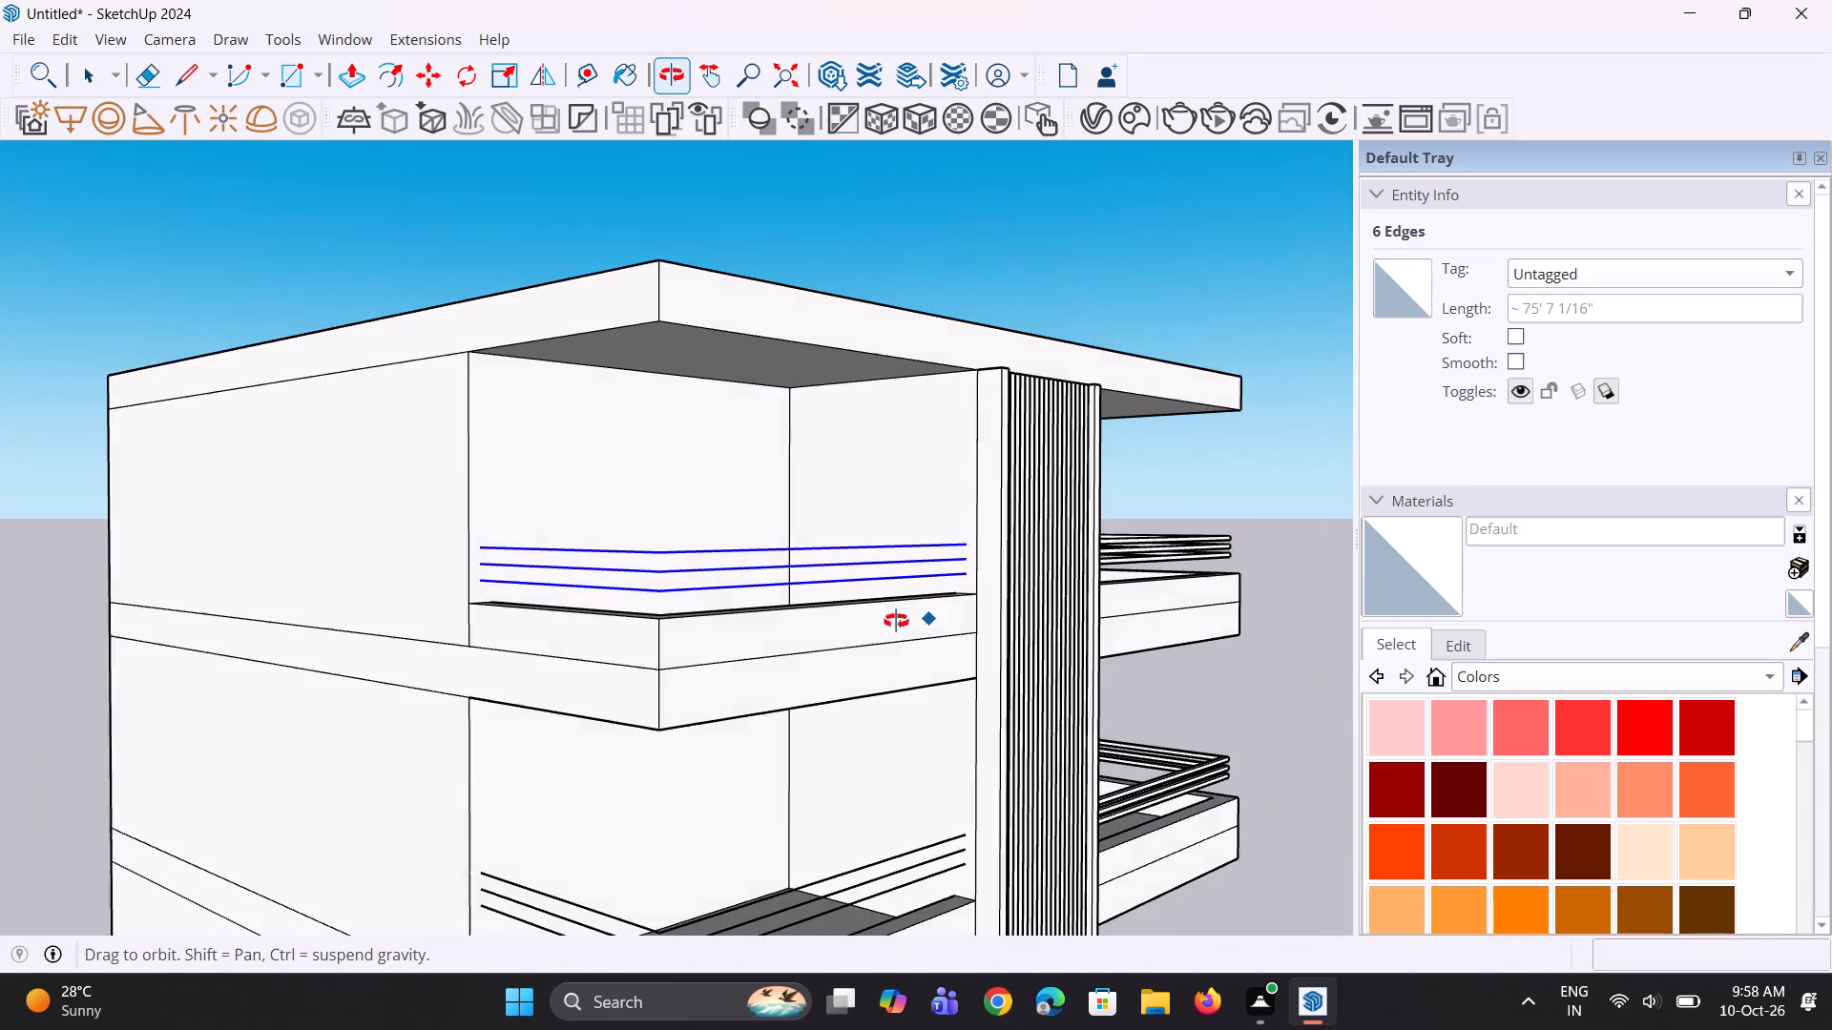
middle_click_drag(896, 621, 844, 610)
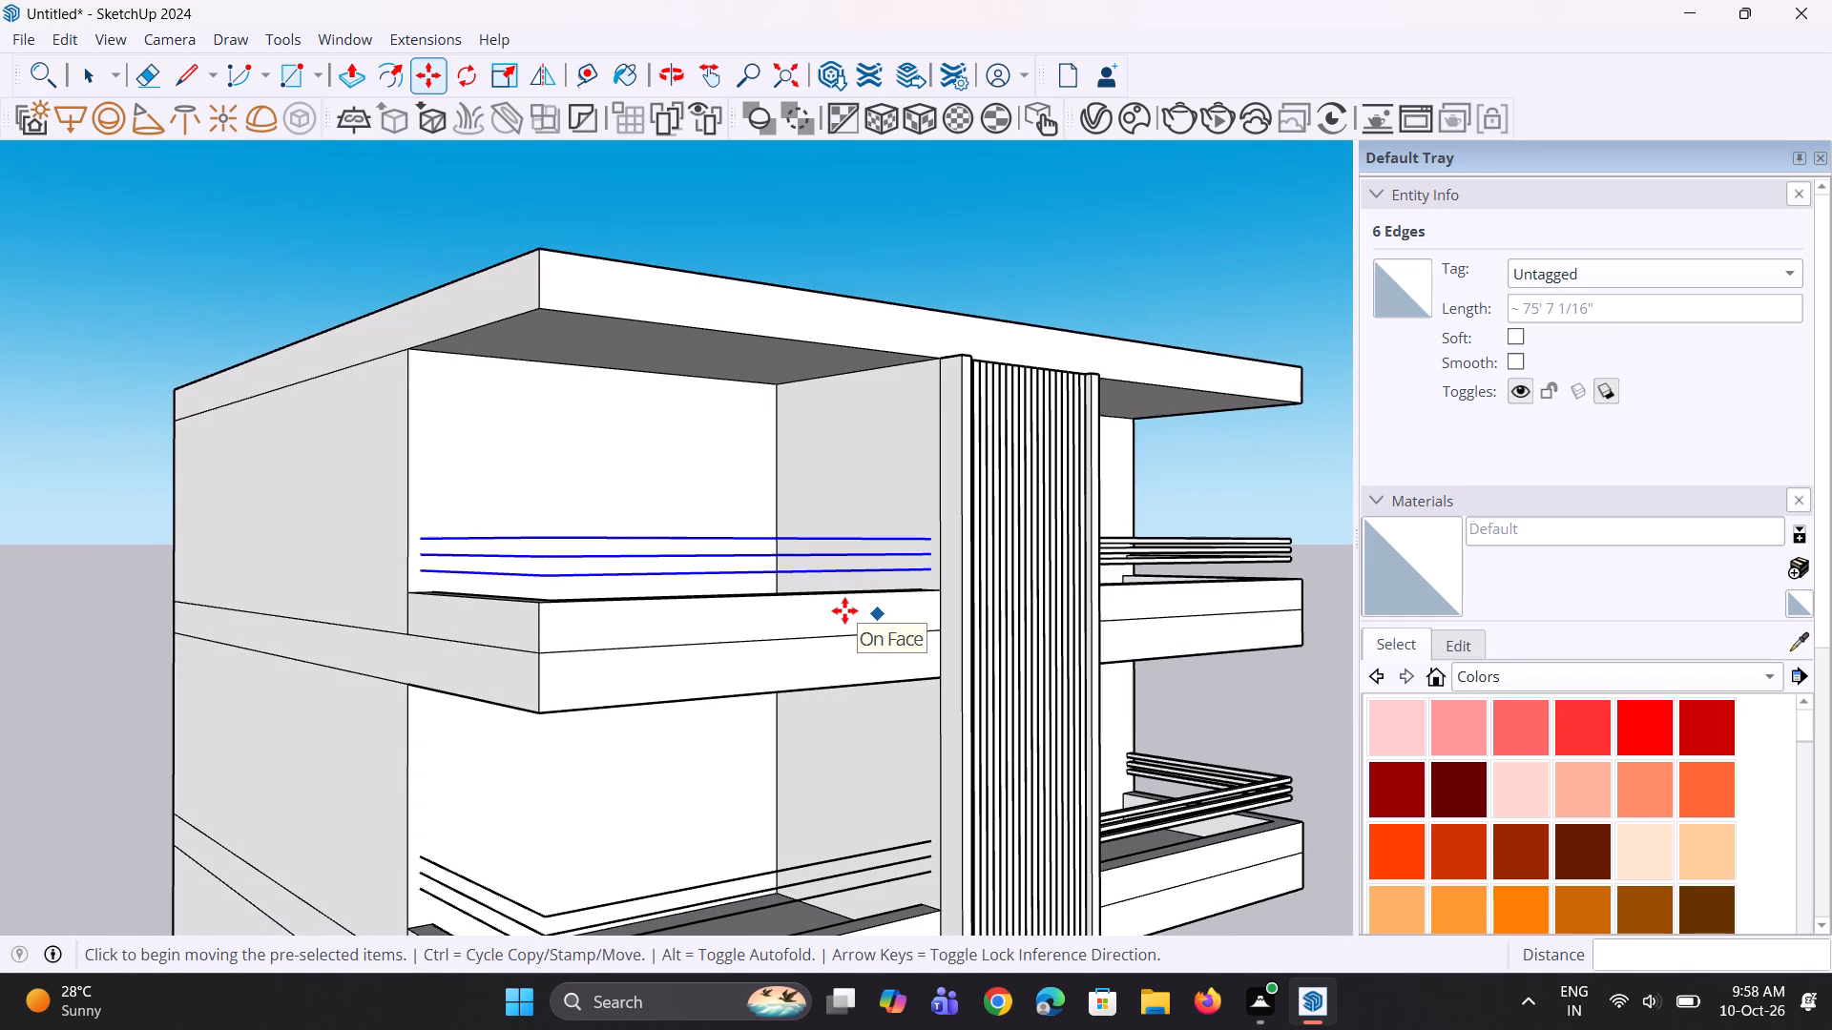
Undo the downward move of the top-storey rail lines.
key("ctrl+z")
Add all six edges of the three rail lines on the balcony below the top storey to the current rail selection.
scroll(845, 601, "up", 1)
scroll(854, 596, "down", 2)
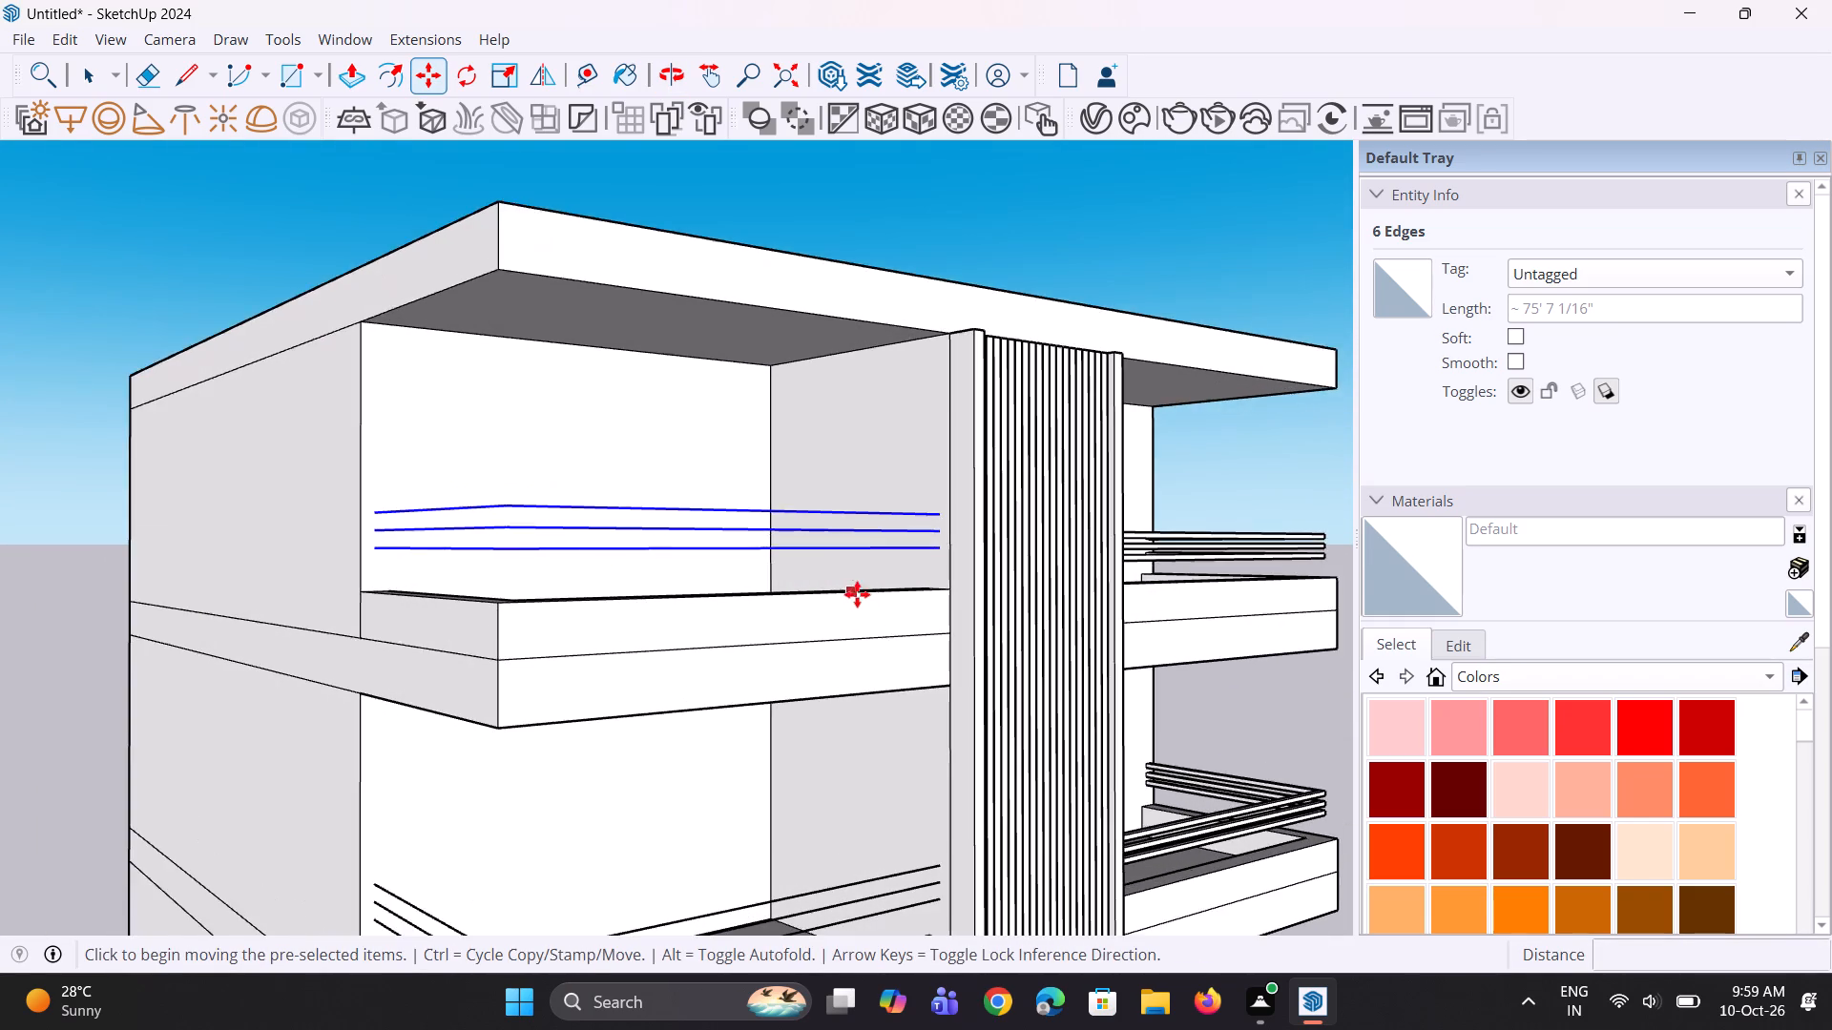
scroll(857, 594, "down", 7)
key("space")
key("space")
scroll(806, 752, "up", 8)
scroll(765, 670, "up", 3)
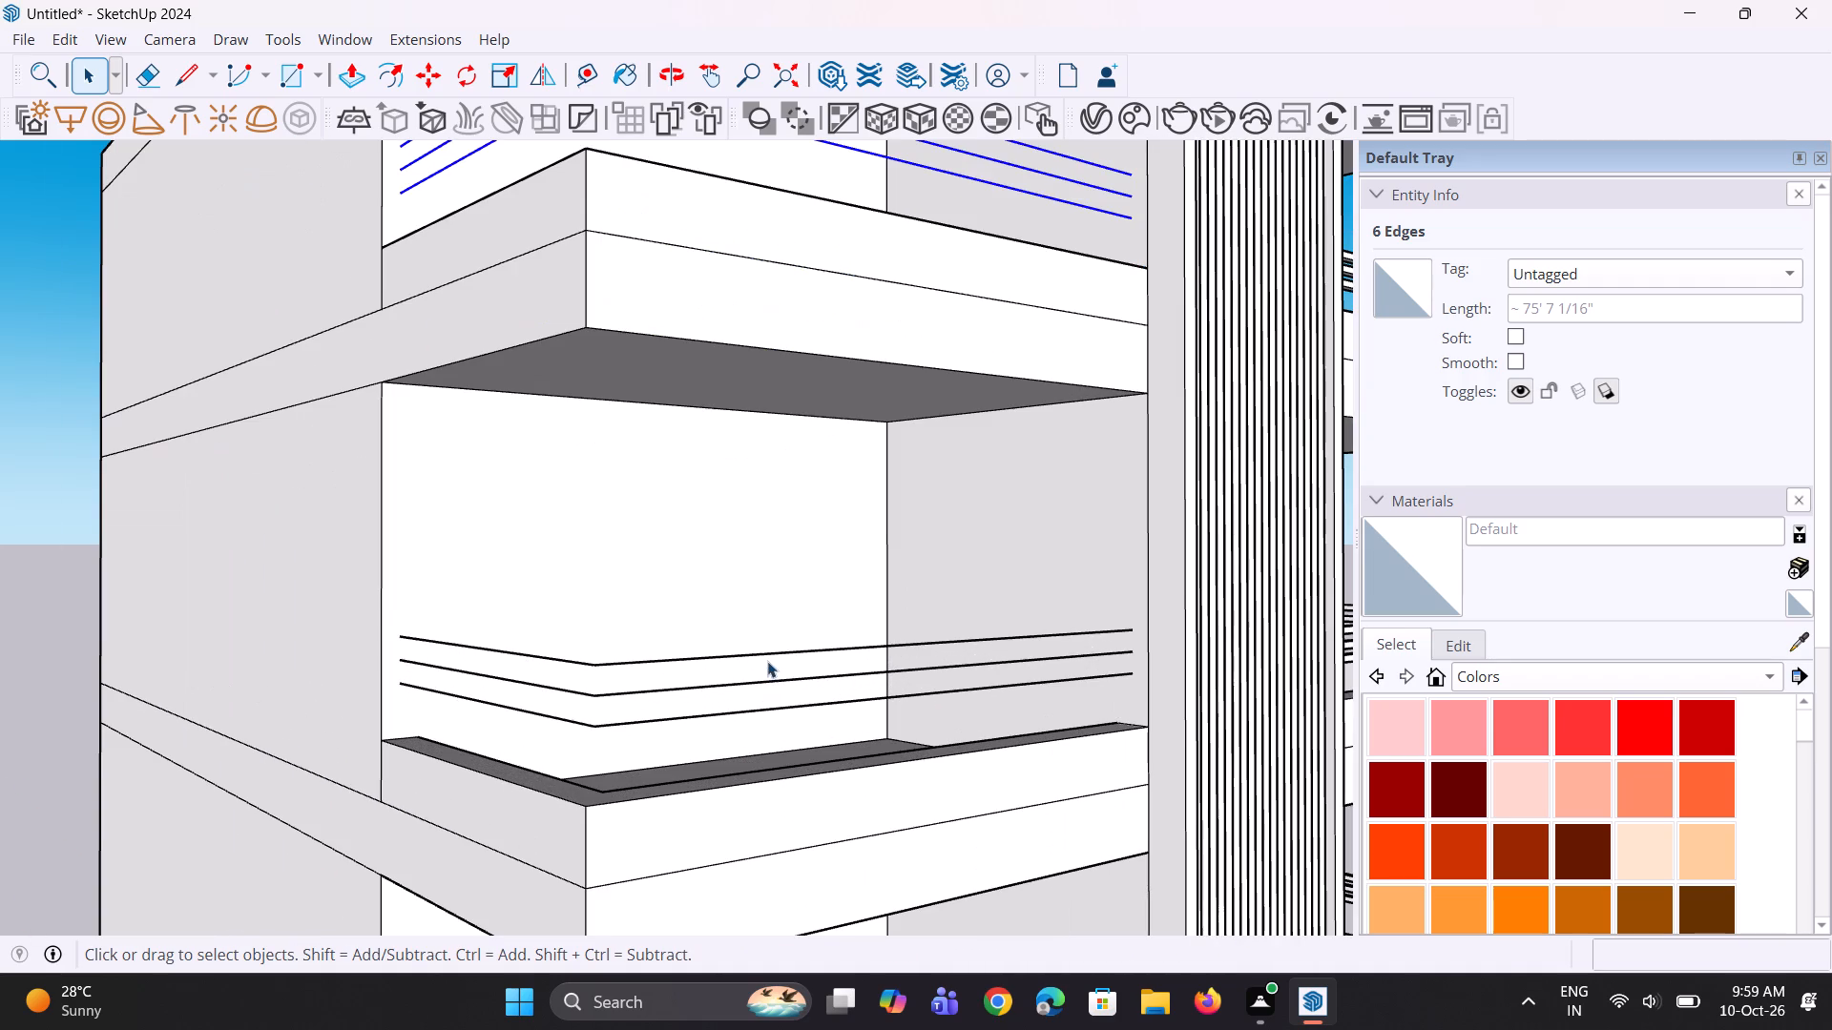
left_click(777, 656, "ctrl")
scroll(575, 657, "up", 2, "ctrl")
left_click(567, 662, "ctrl")
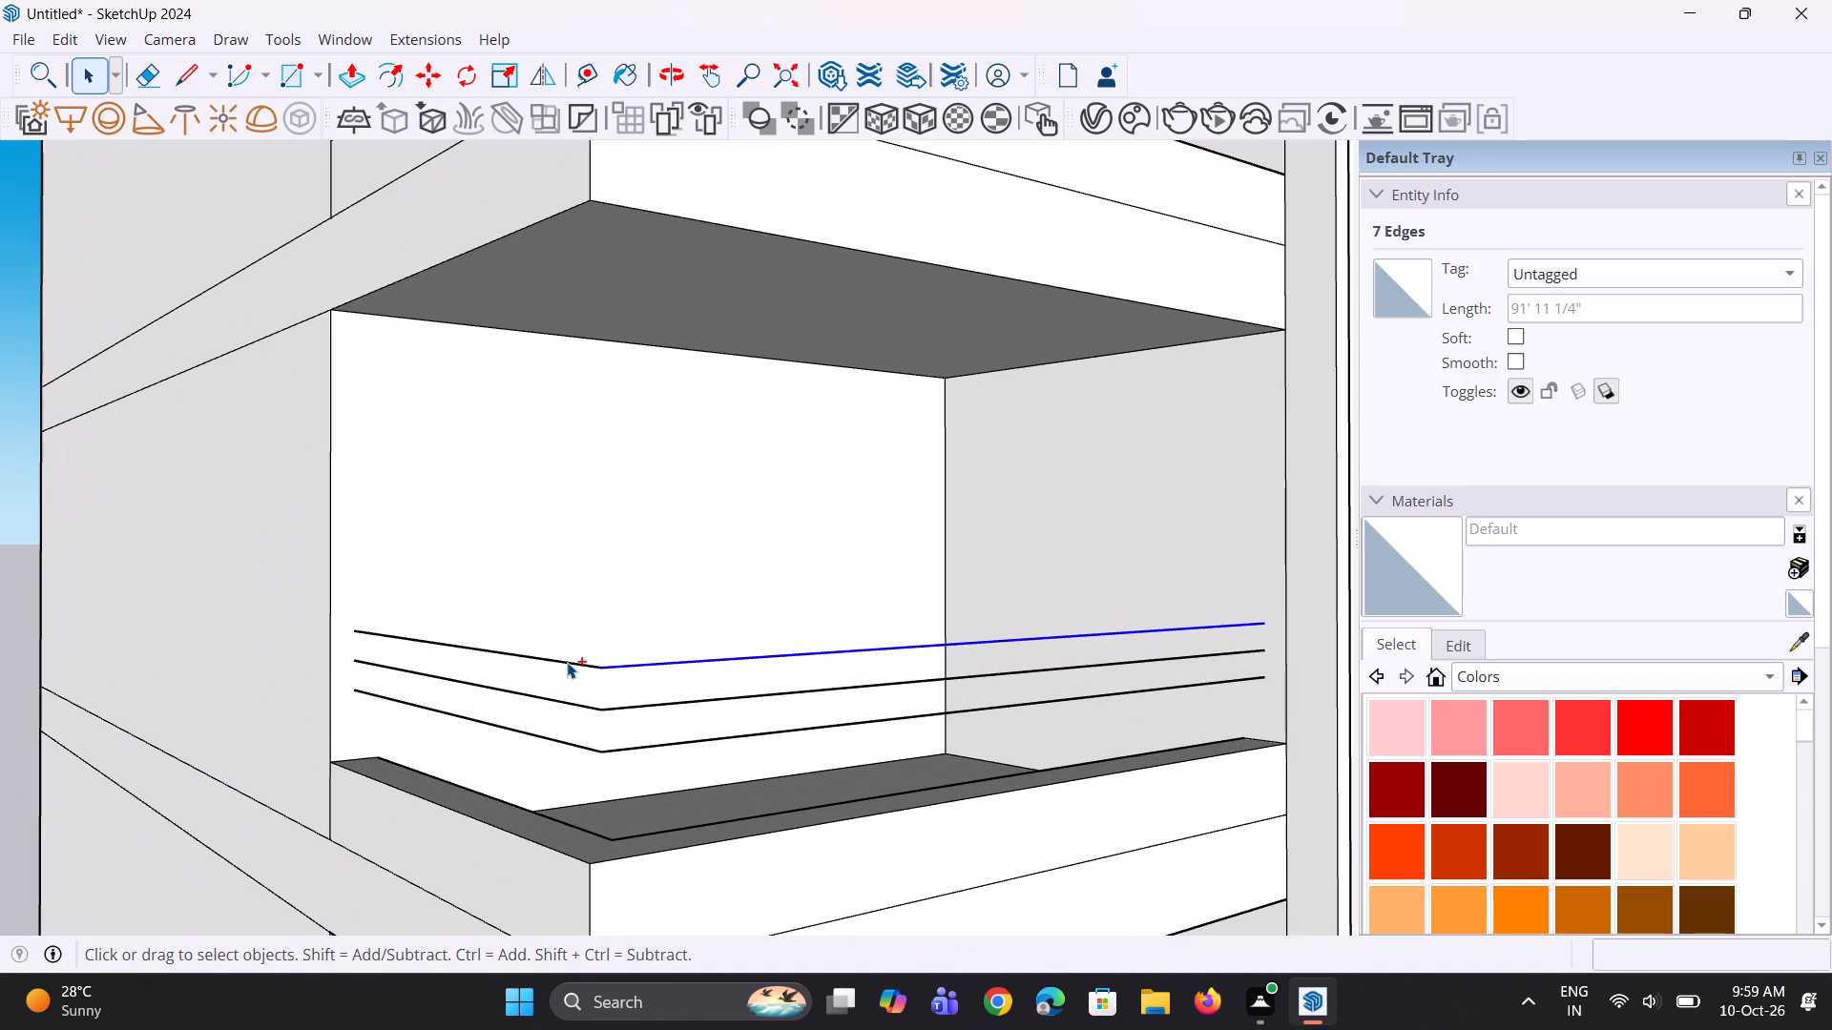
left_click(586, 707, "ctrl")
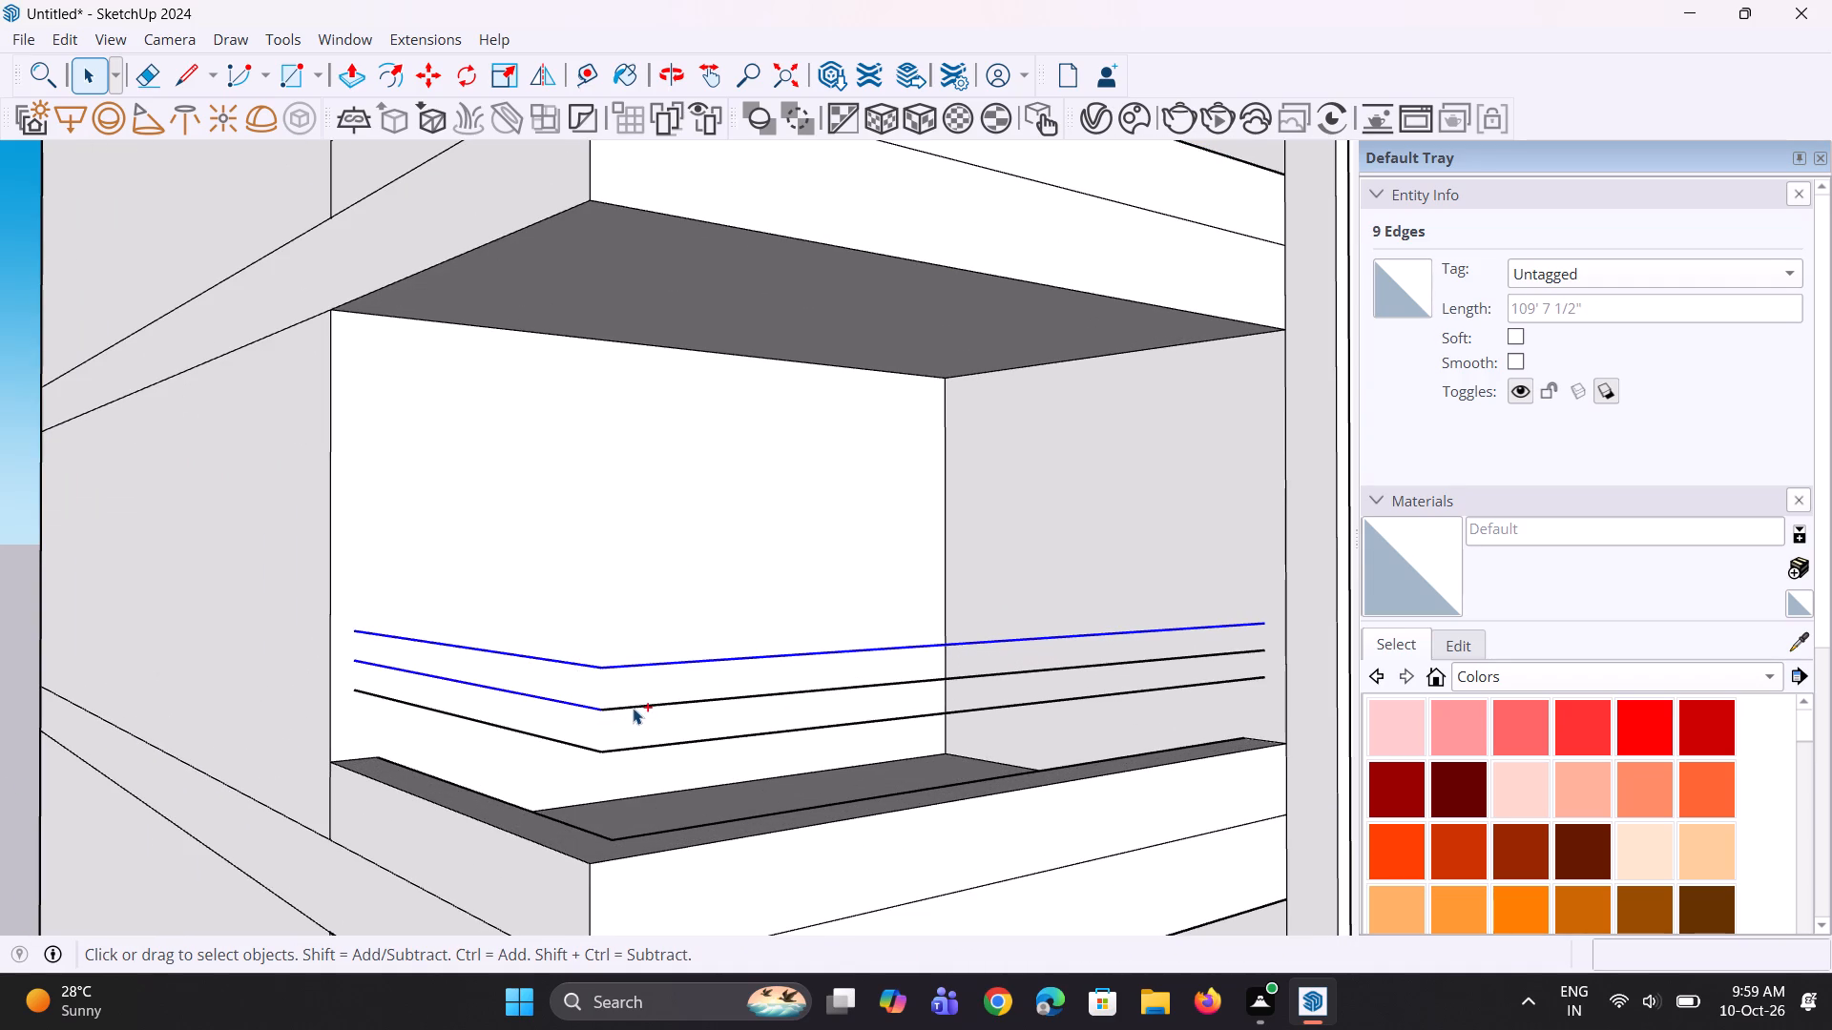
left_click(635, 707, "ctrl")
left_click(589, 746, "ctrl")
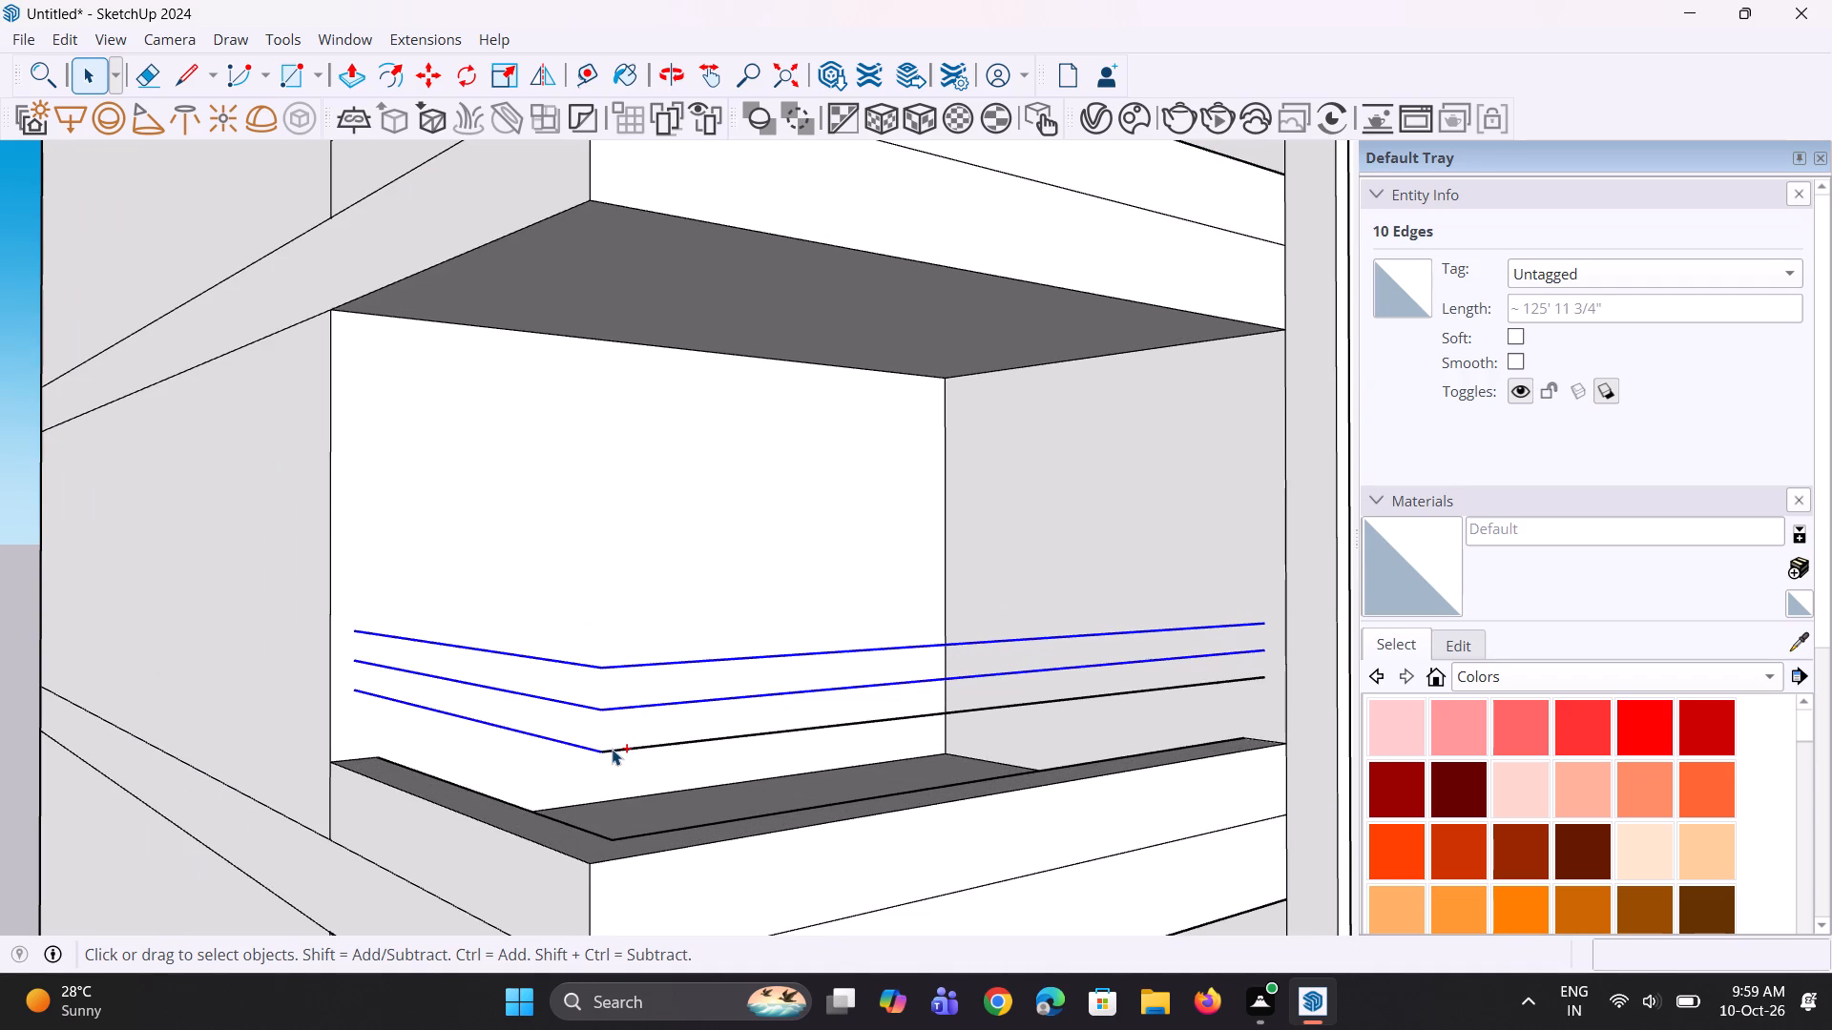
left_click(624, 747, "ctrl")
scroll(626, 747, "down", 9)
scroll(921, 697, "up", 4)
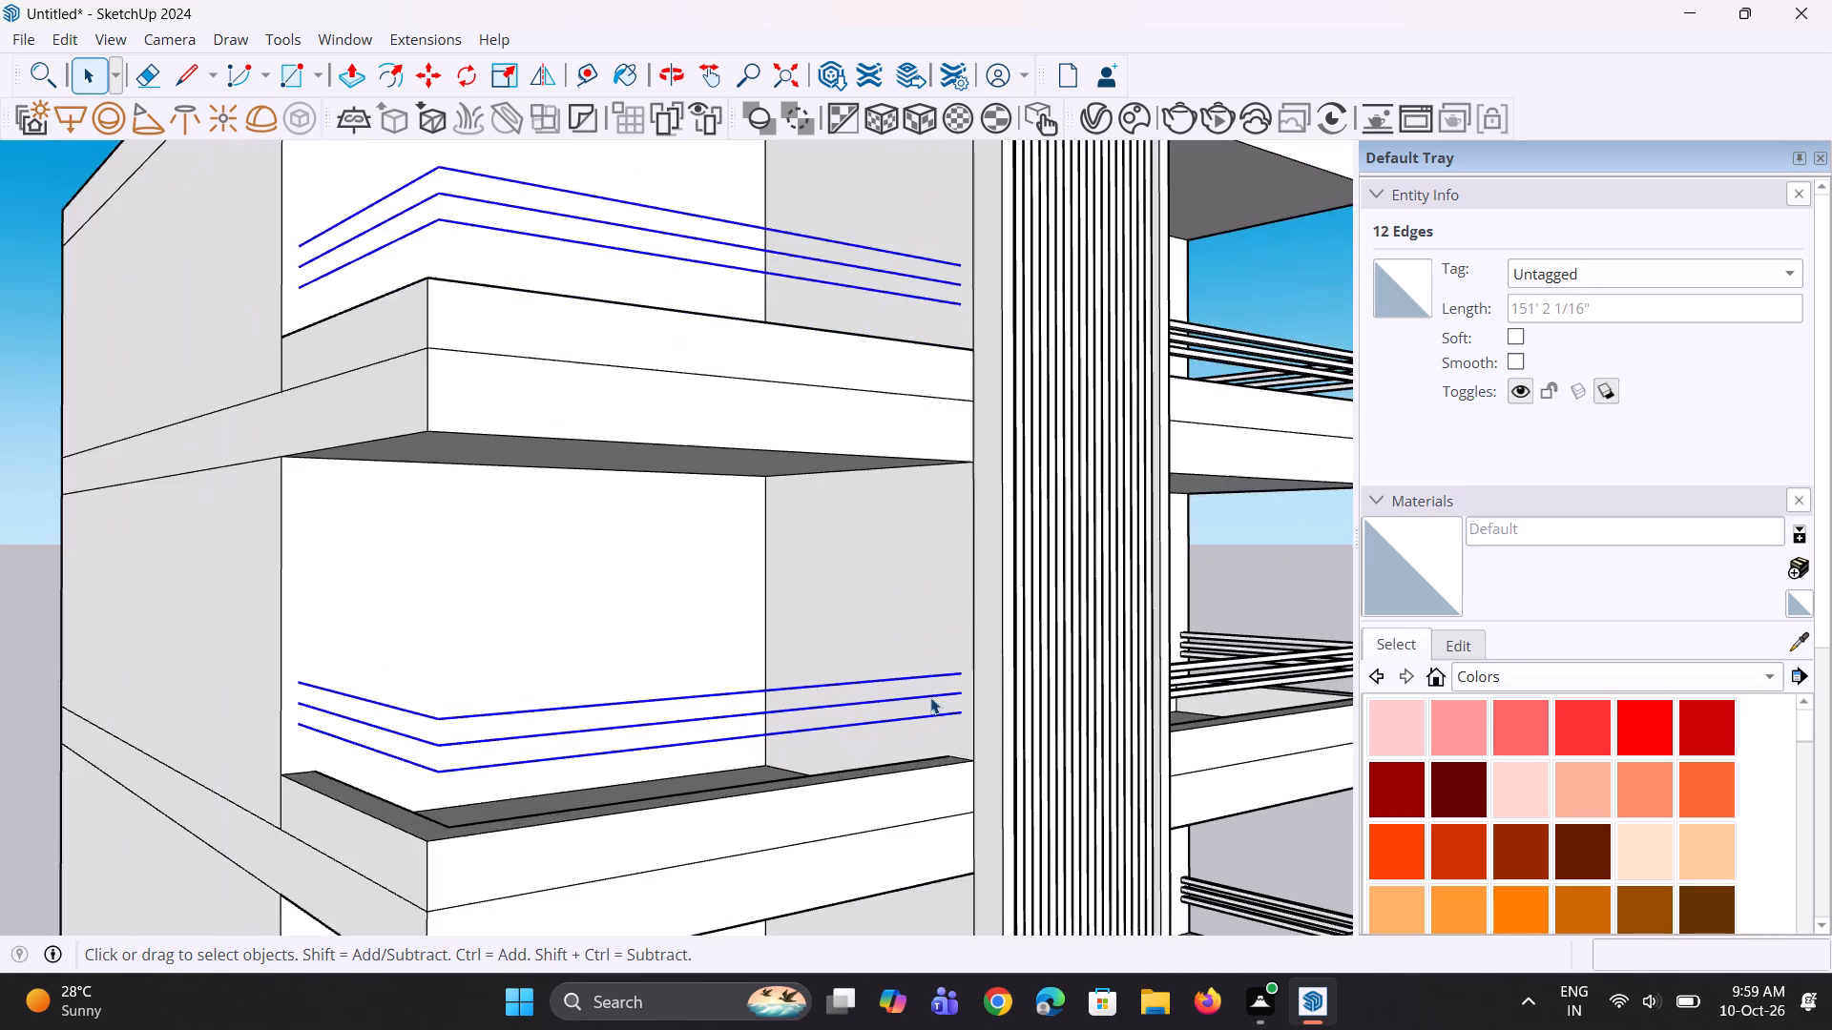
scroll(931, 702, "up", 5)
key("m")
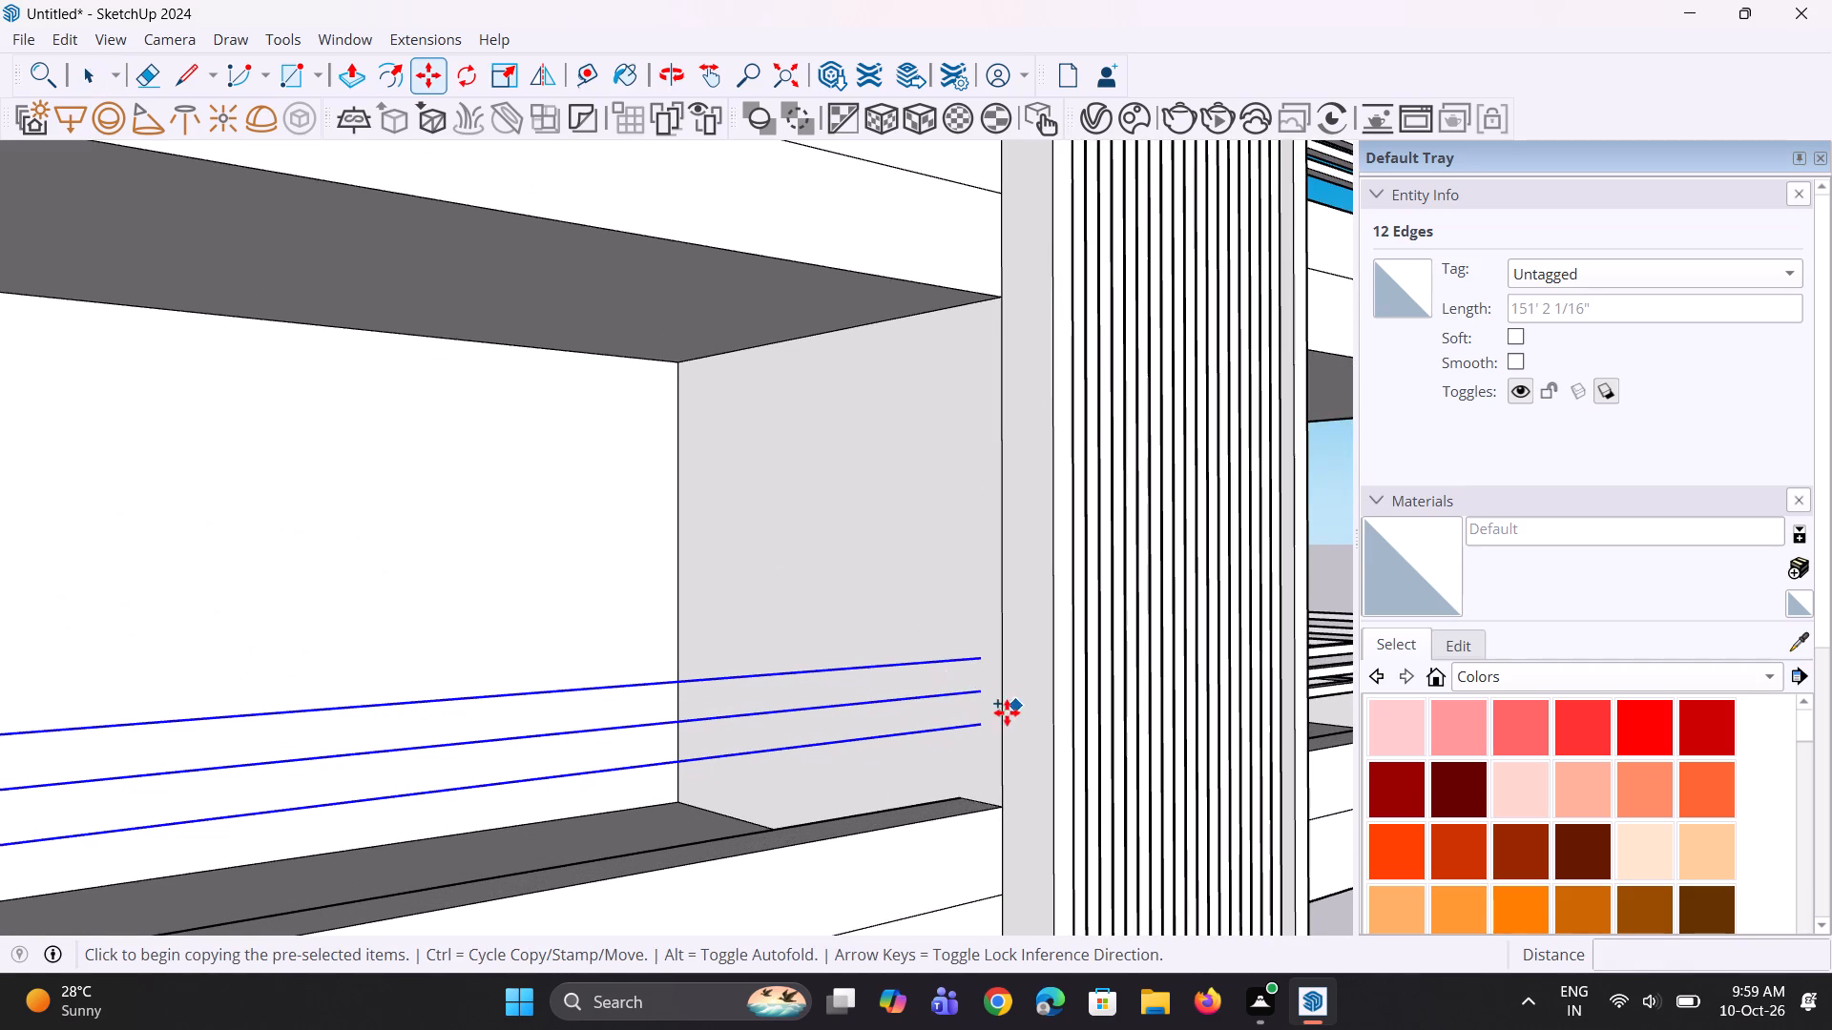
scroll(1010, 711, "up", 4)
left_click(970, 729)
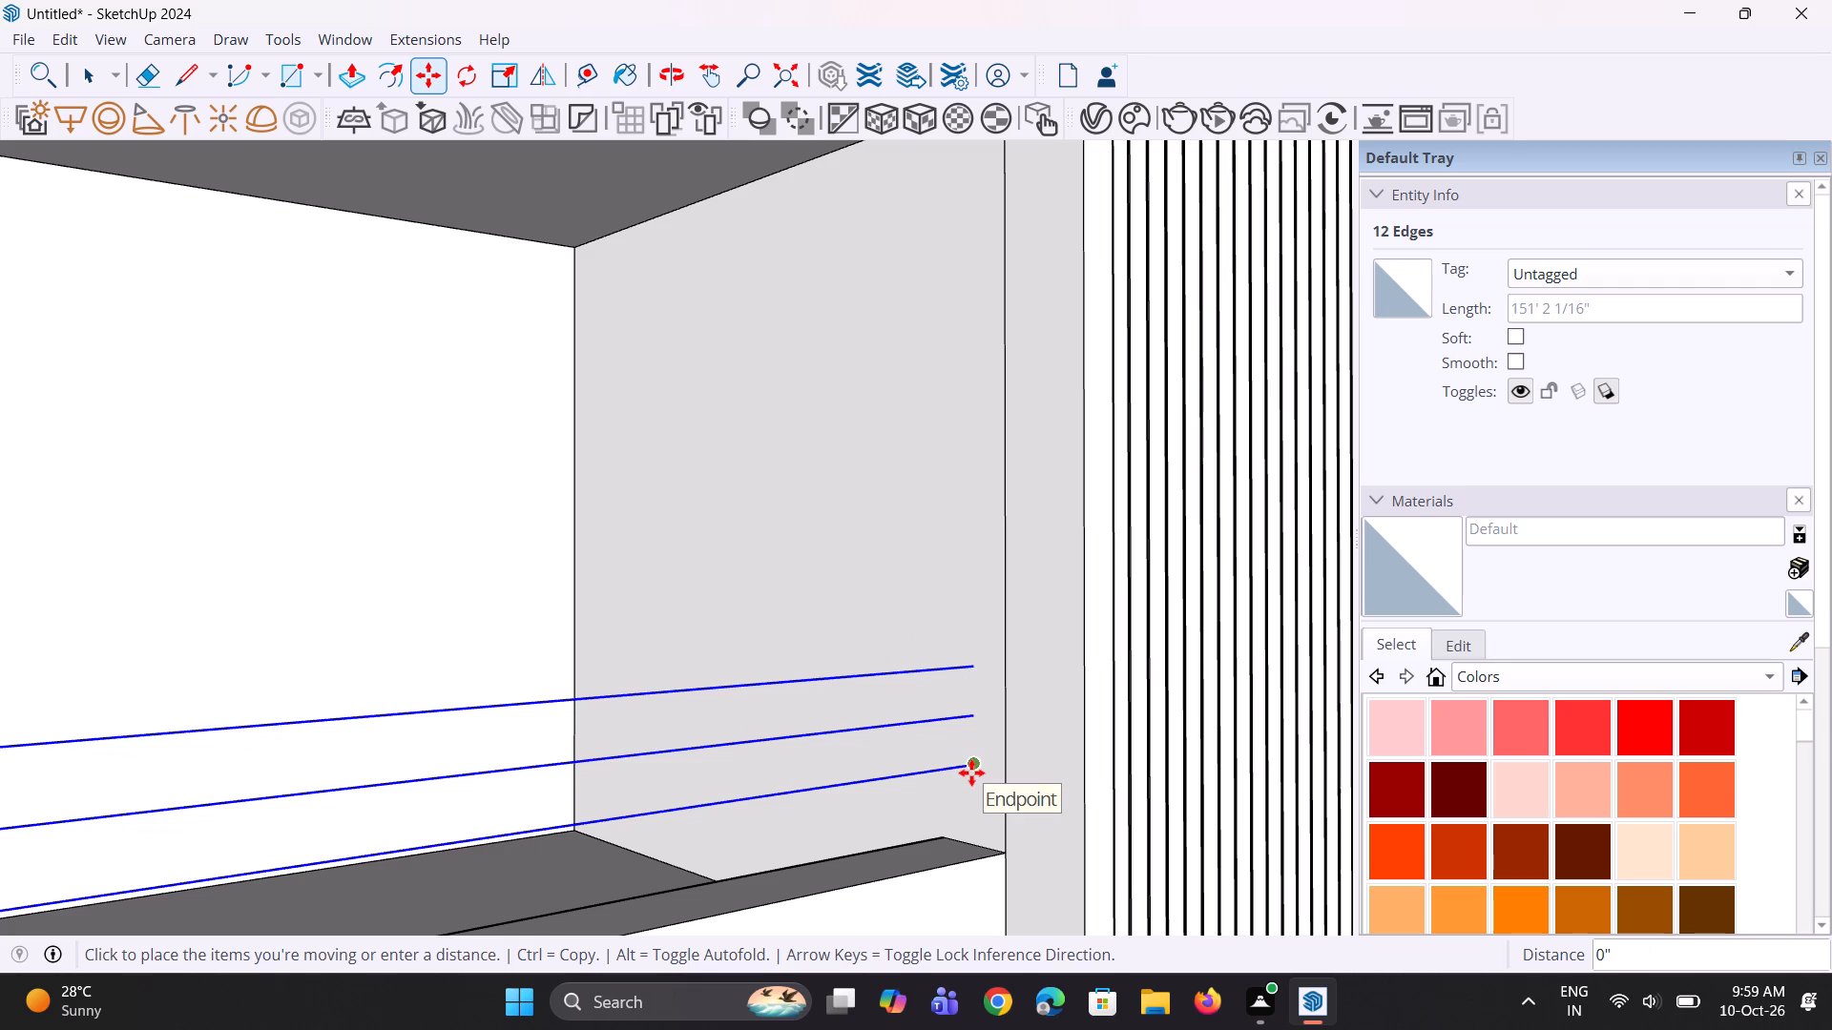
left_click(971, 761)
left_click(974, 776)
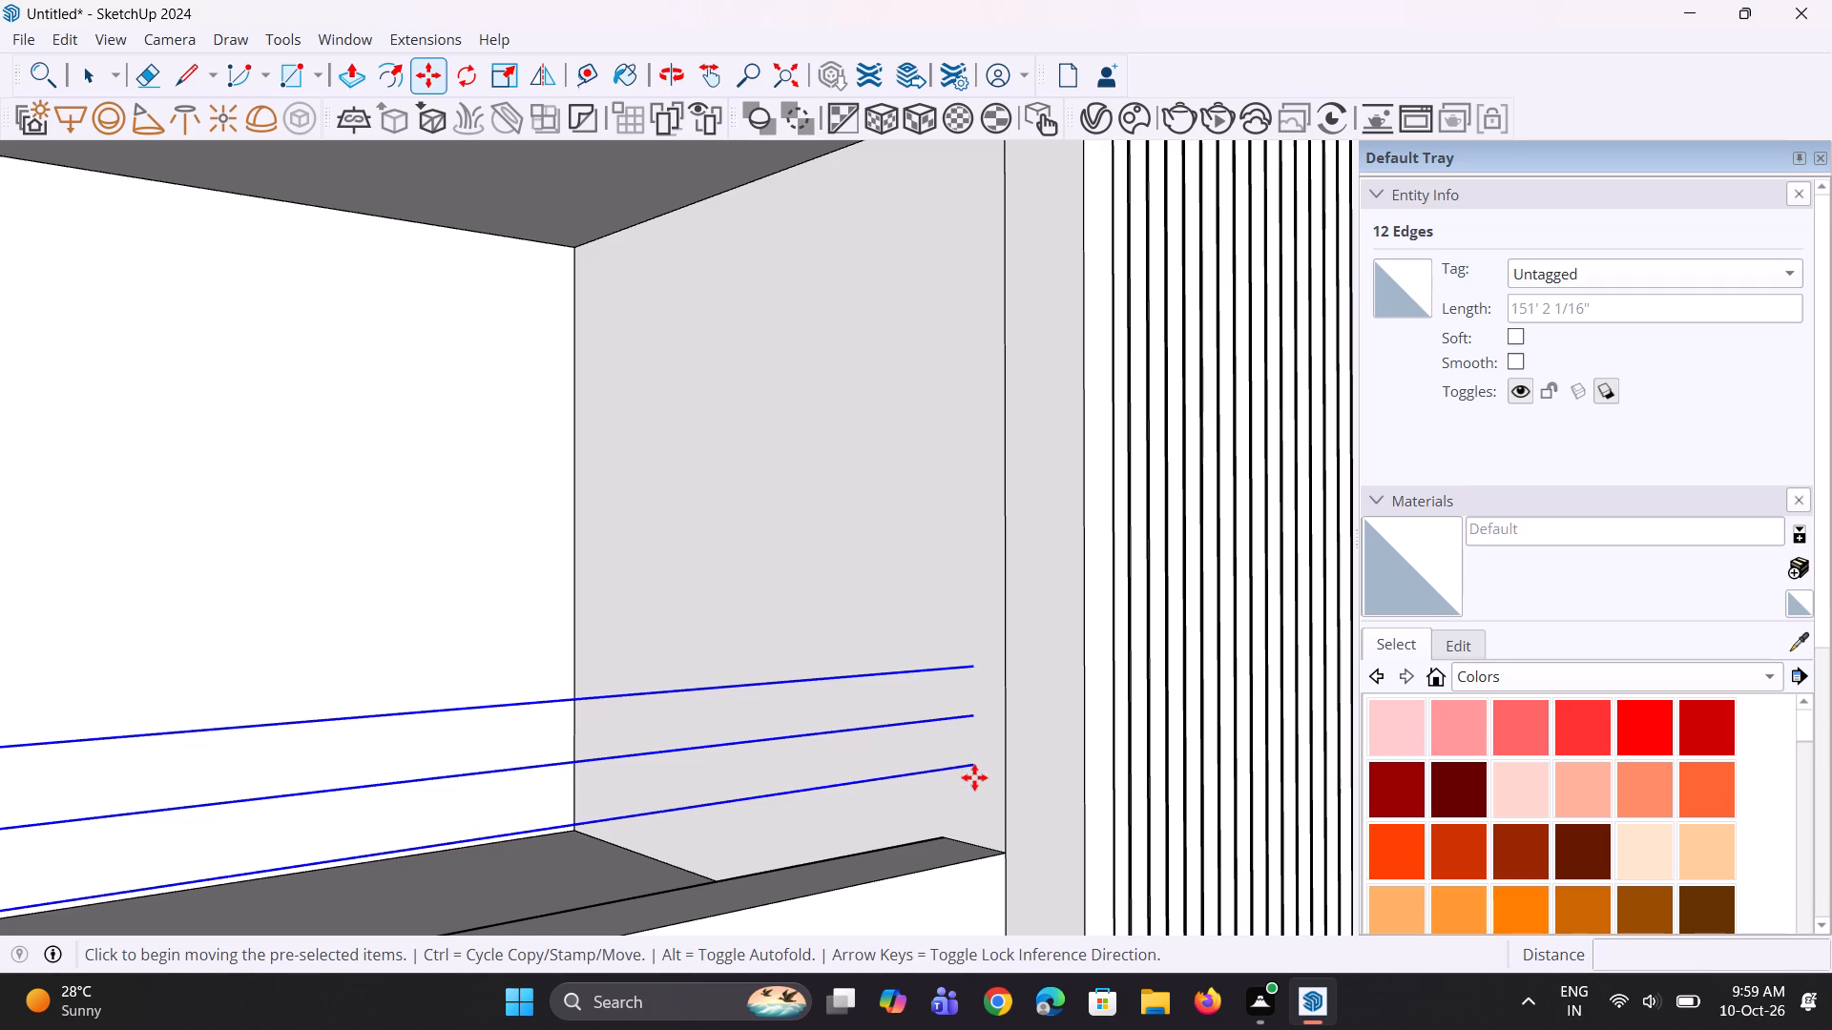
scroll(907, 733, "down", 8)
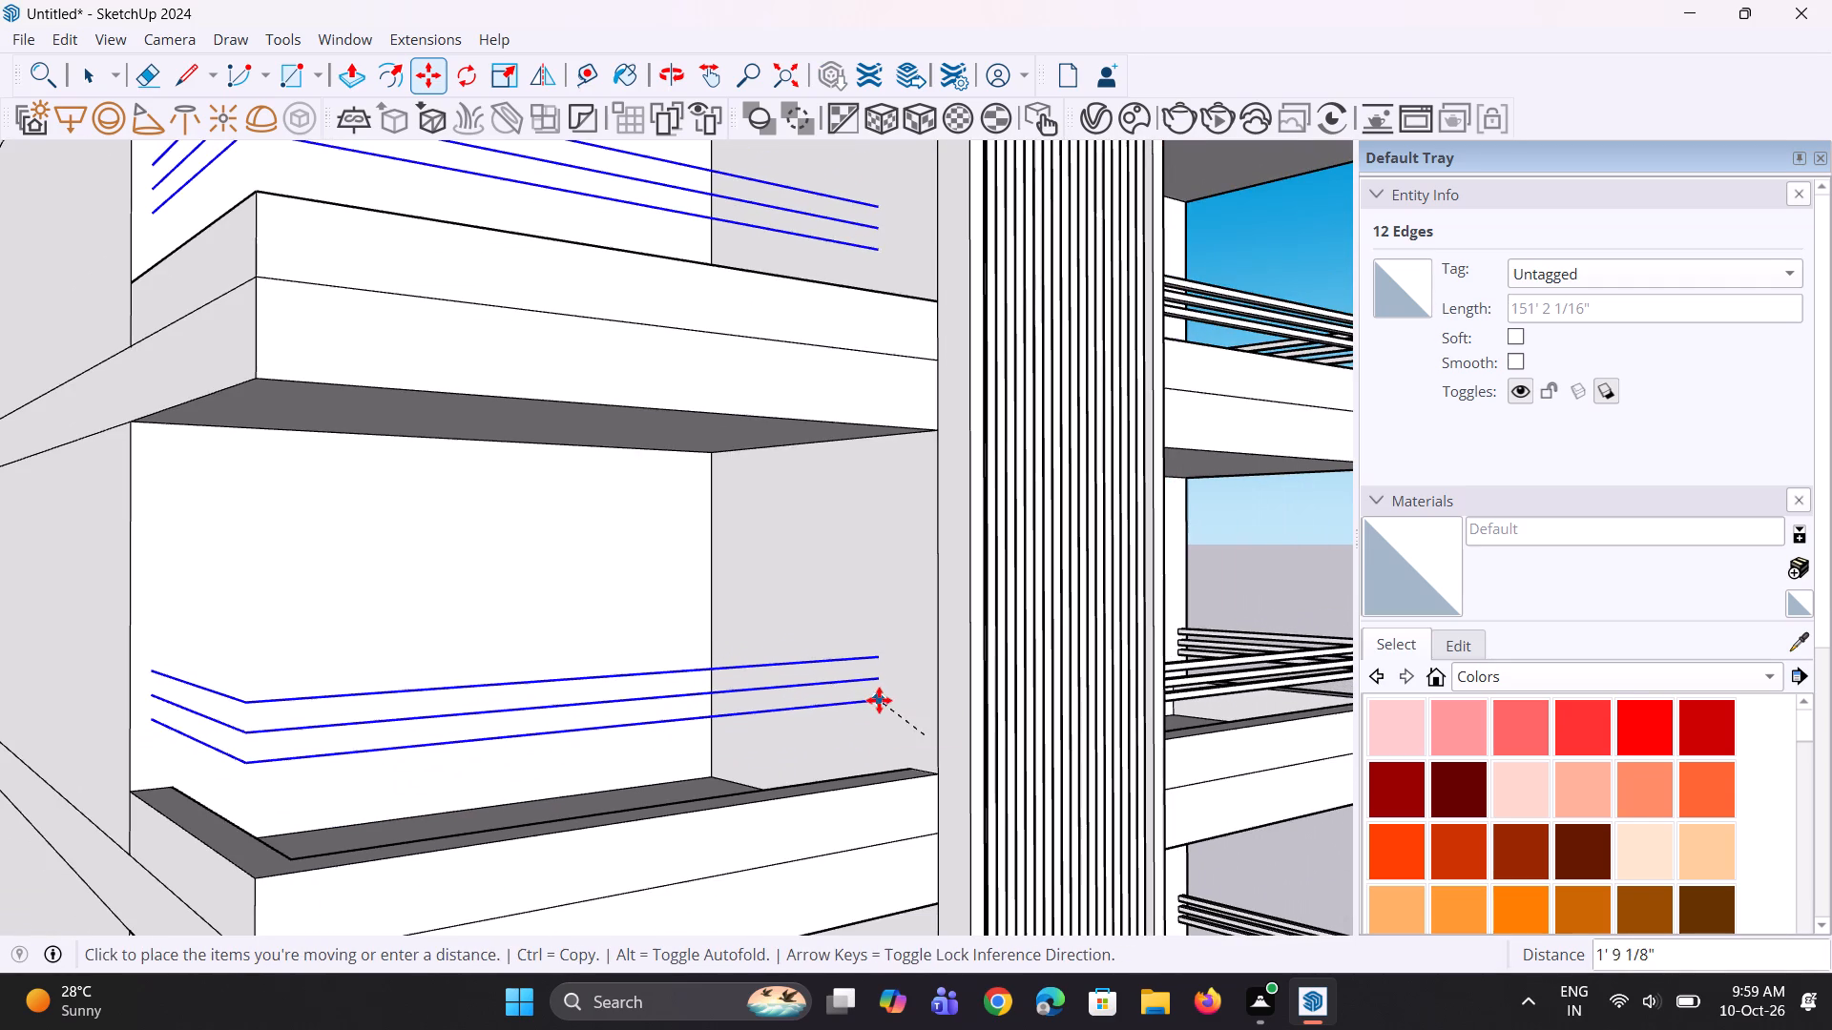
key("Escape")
Move the selected rail lines of both upper balconies straight down about 3" towards their parapets, and clear the selection.
scroll(911, 728, "up", 9)
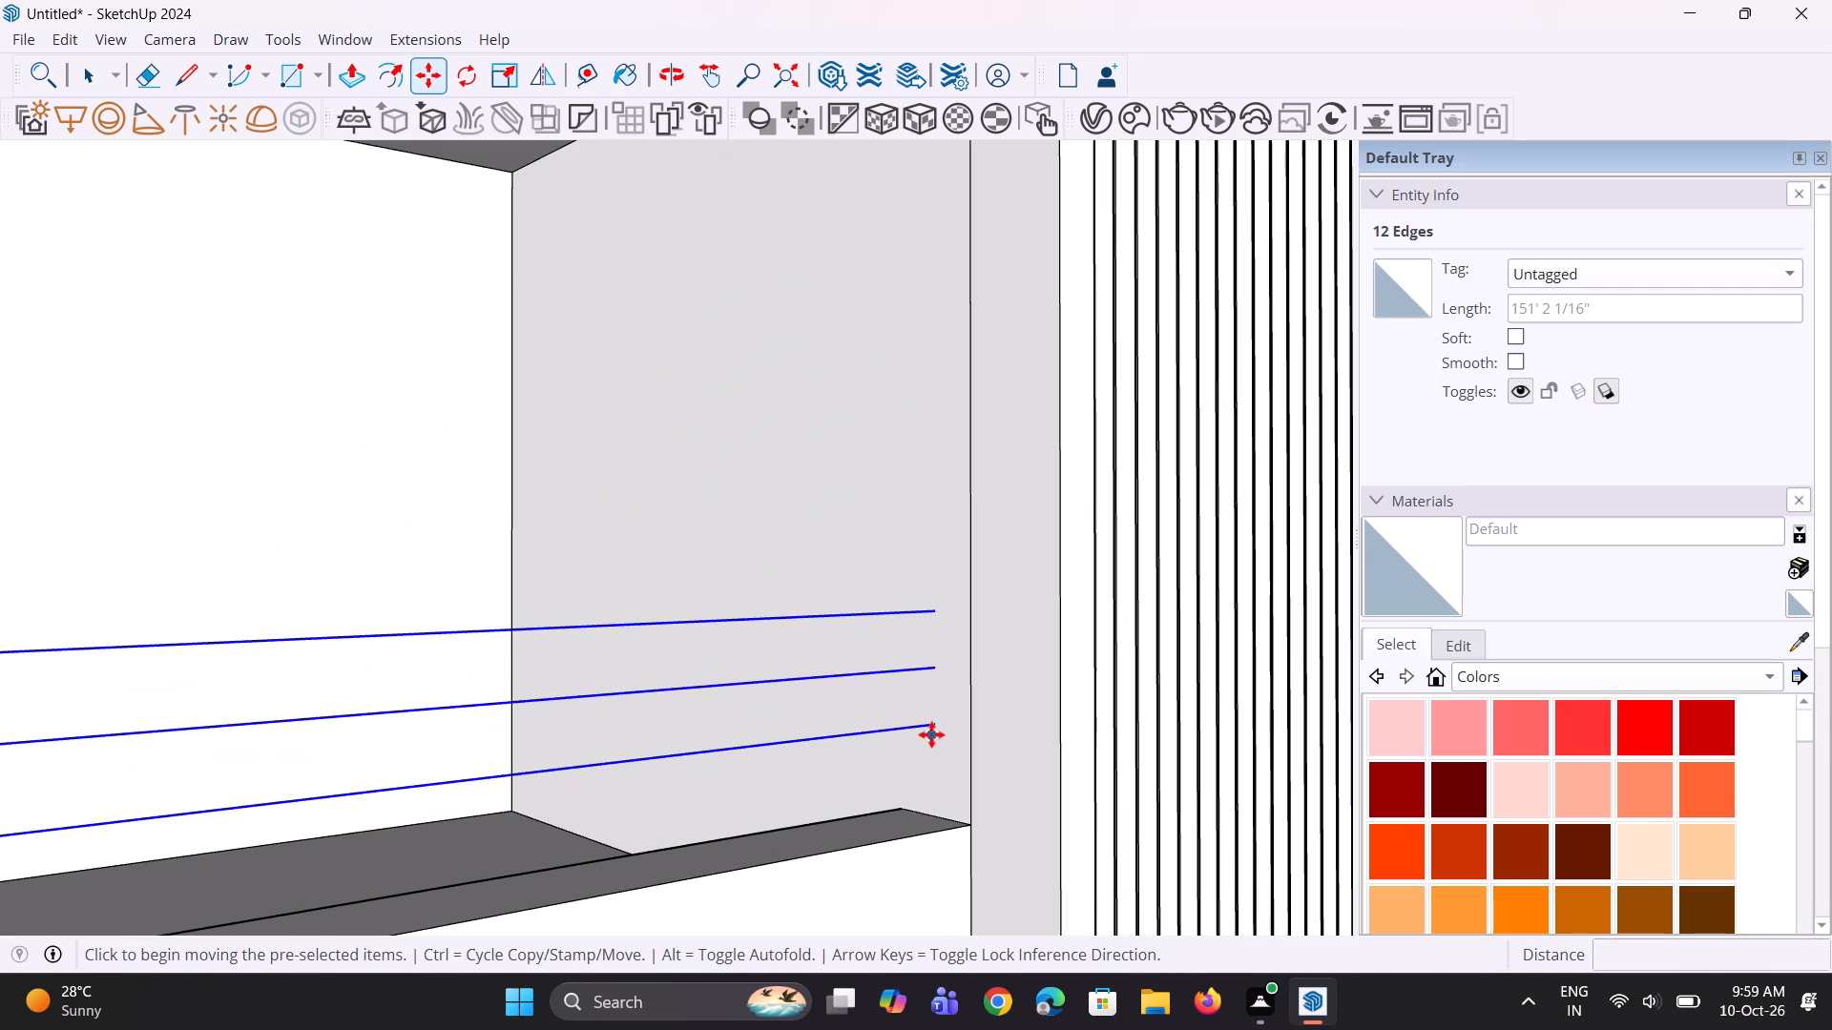
left_click(931, 732)
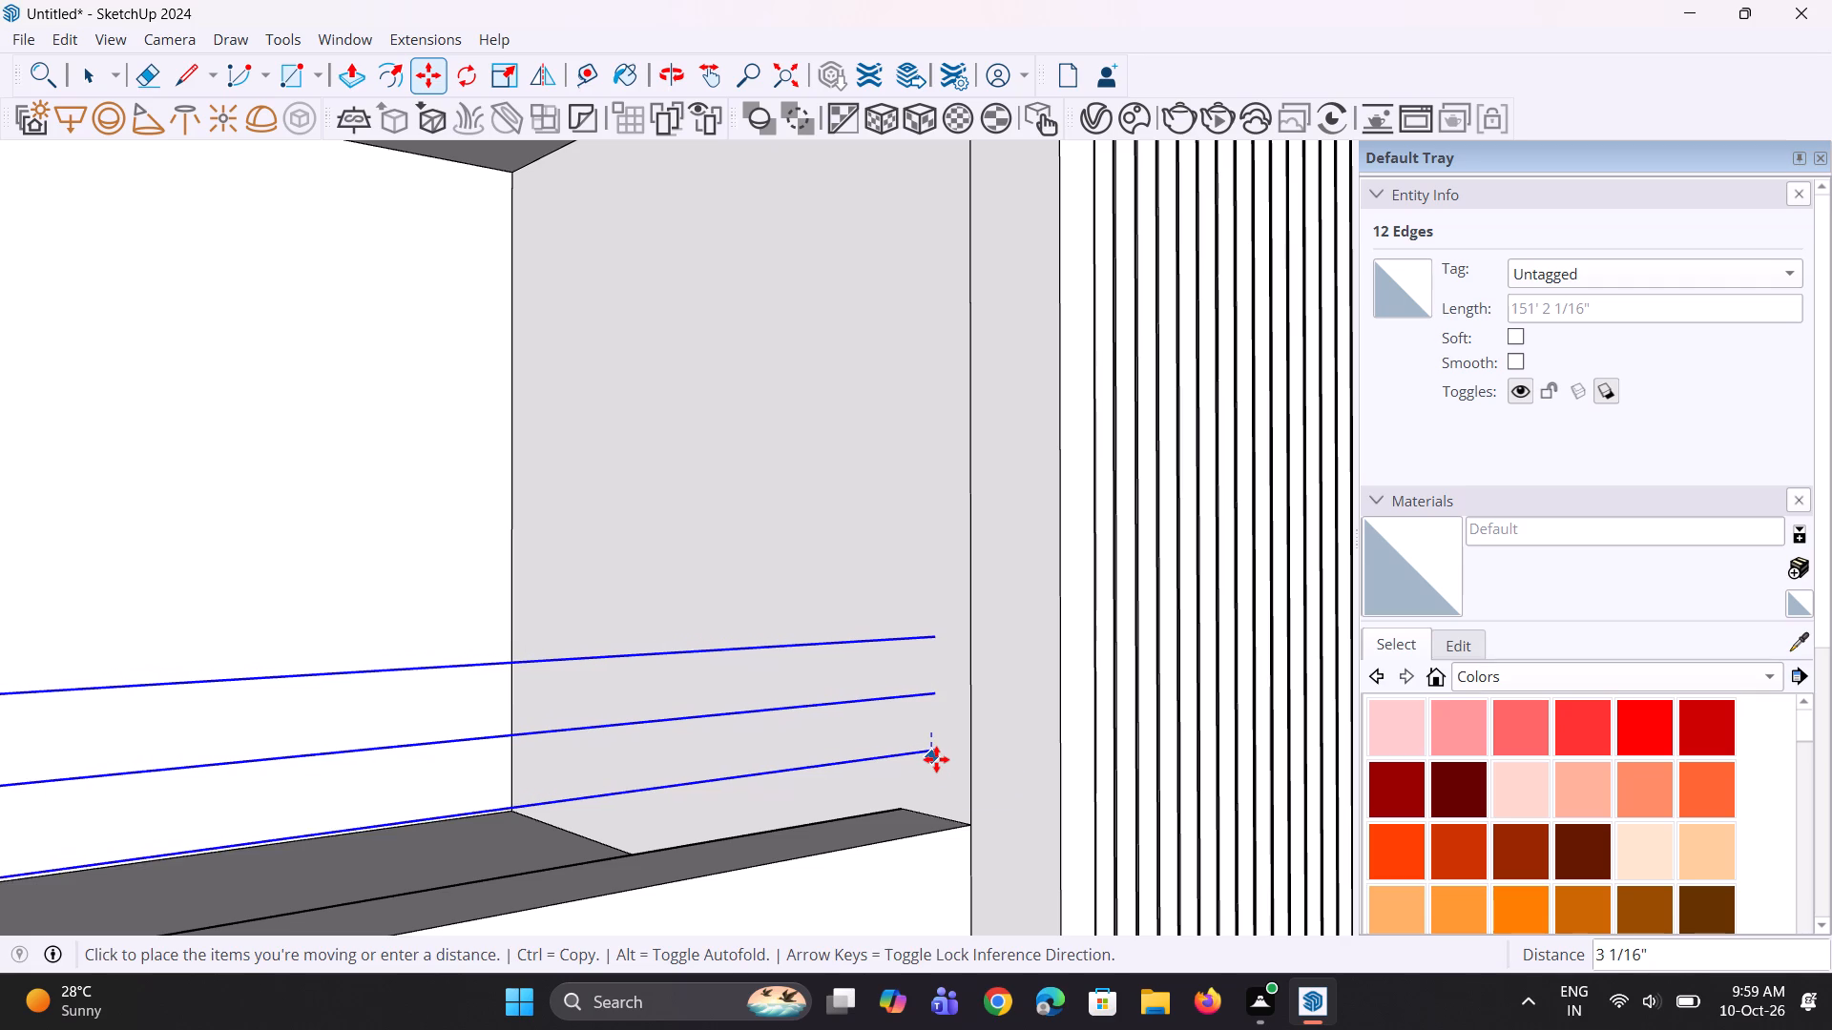
left_click(936, 759)
scroll(936, 714, "down", 15)
scroll(919, 621, "down", 4)
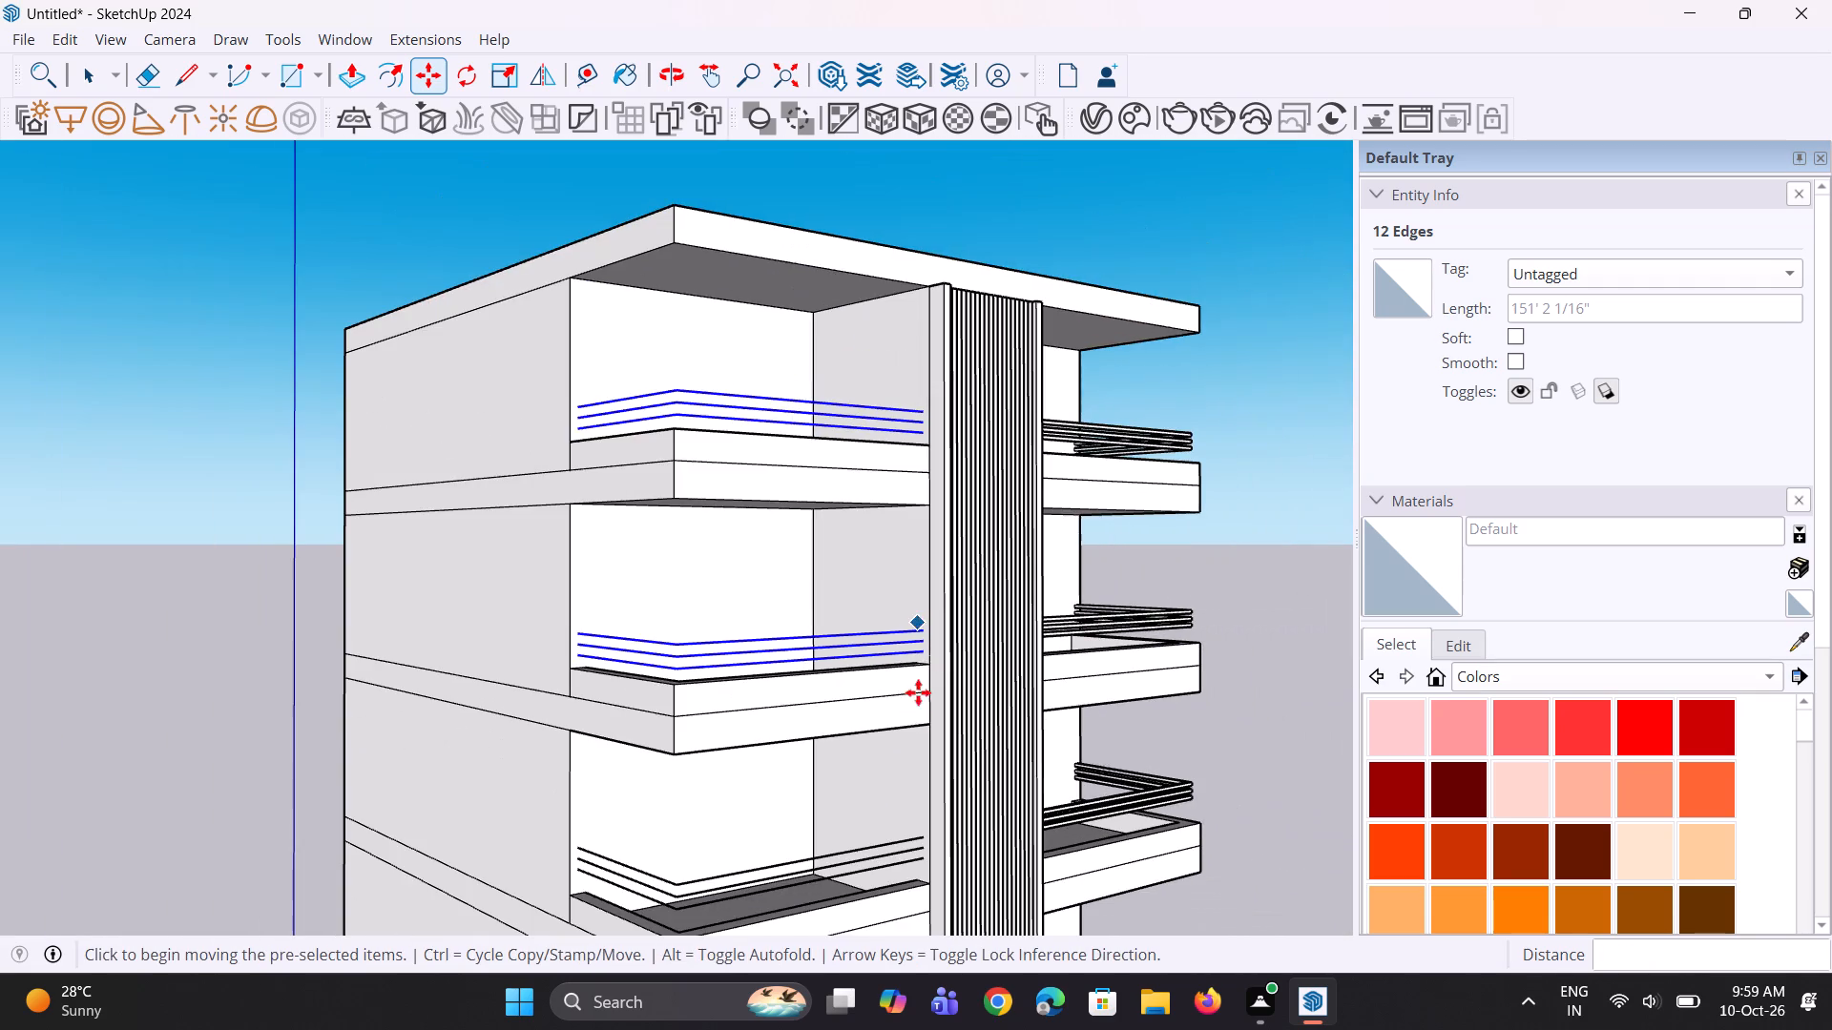
scroll(850, 635, "down", 5)
scroll(836, 891, "up", 7)
scroll(835, 814, "down", 2)
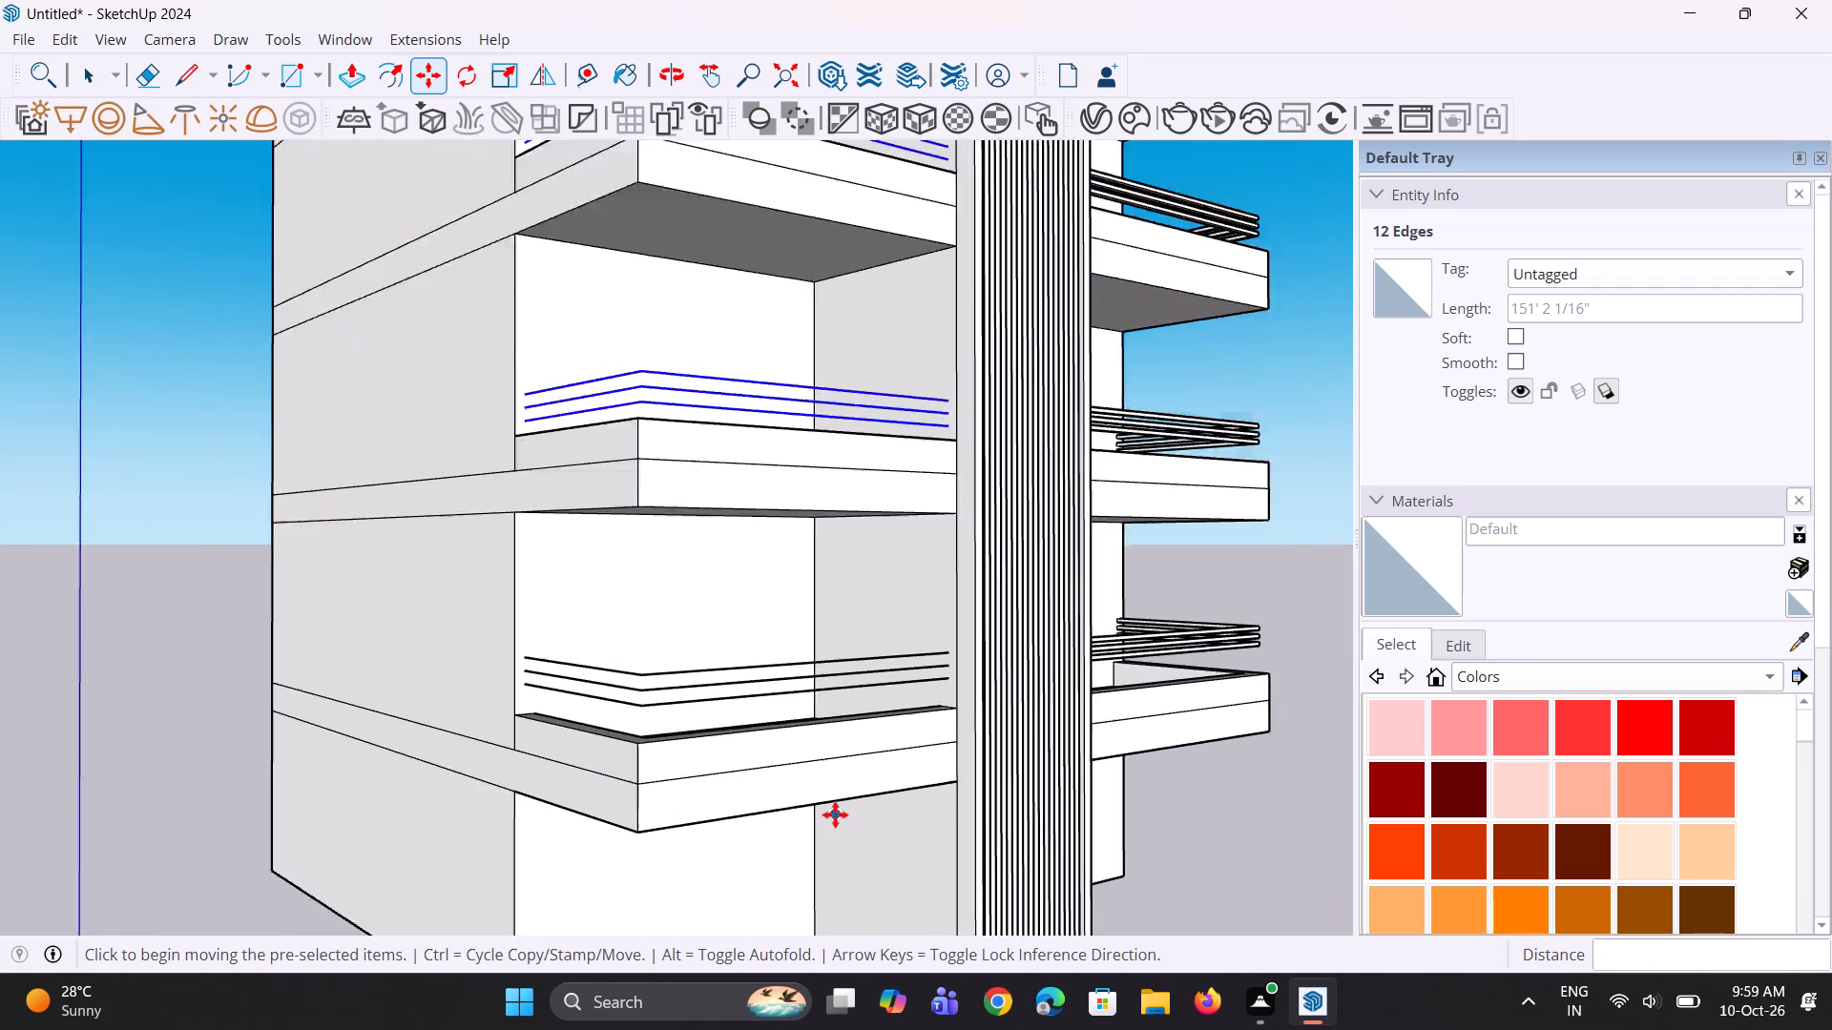
scroll(835, 814, "down", 2)
middle_click_drag(842, 808, 573, 796)
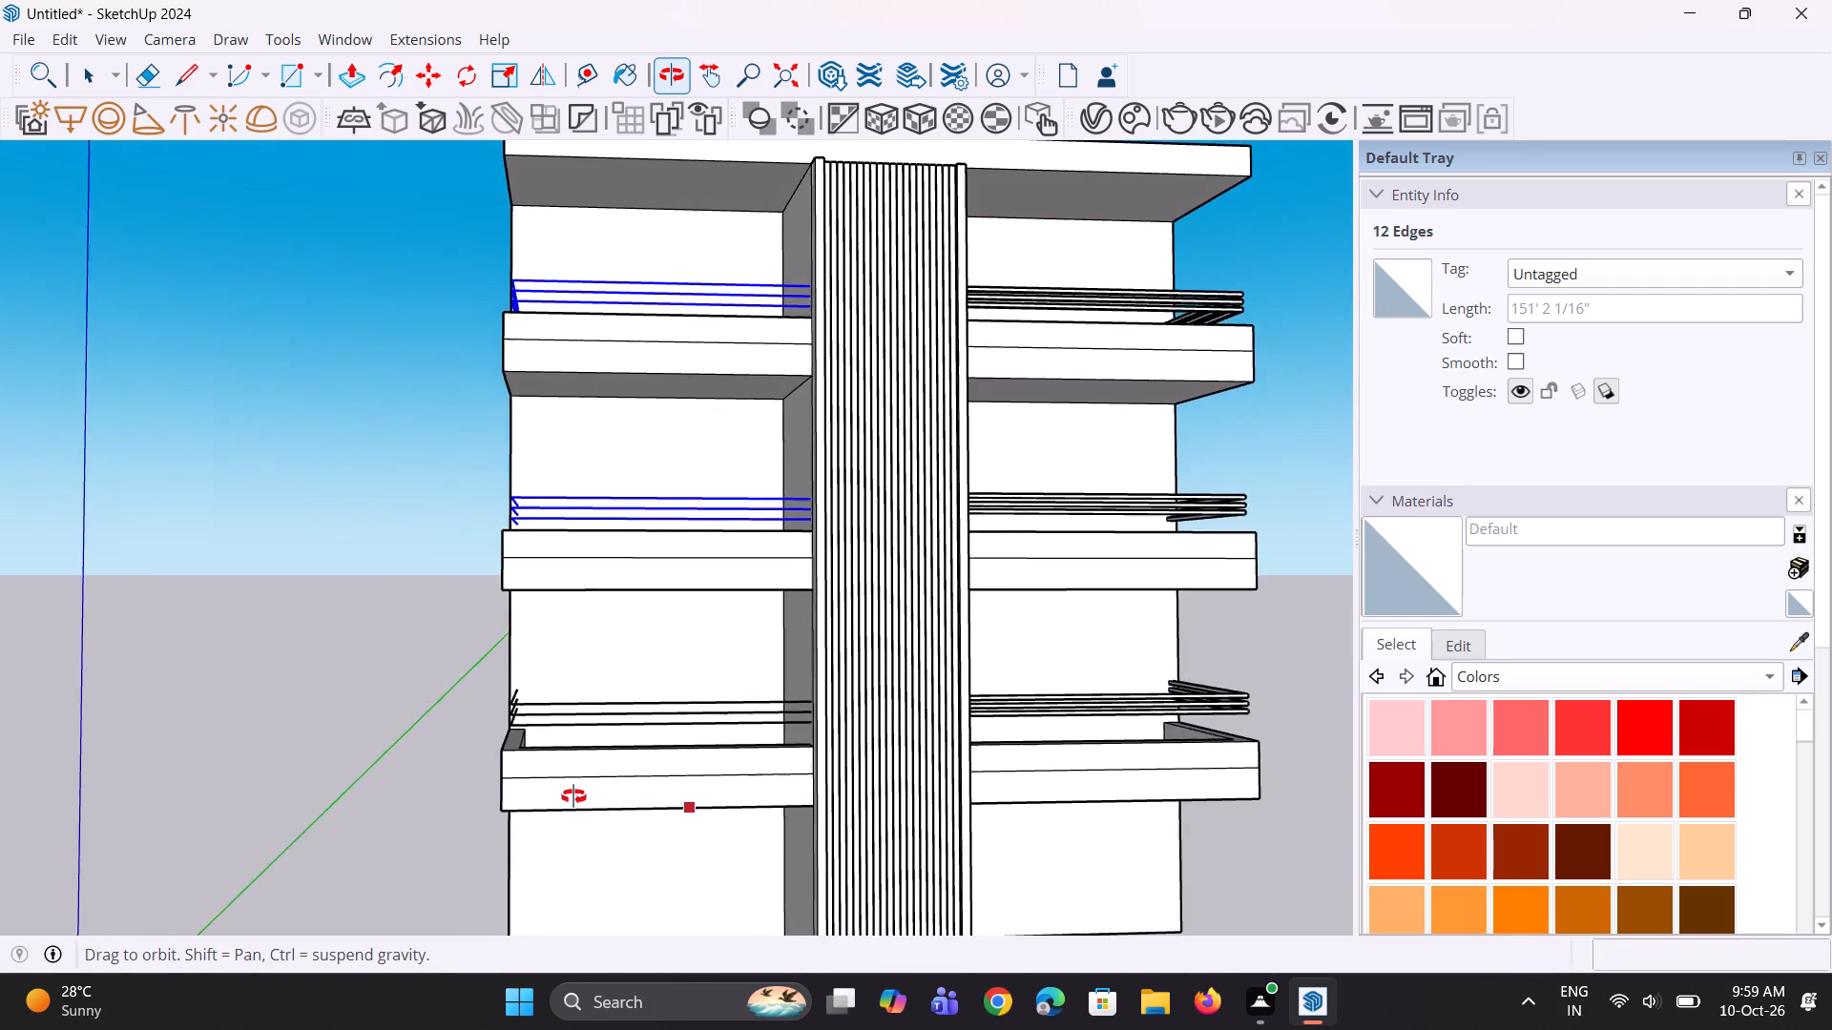
middle_click_drag(573, 796, 605, 795)
key("space")
key("space")
key("space")
left_click(1300, 709)
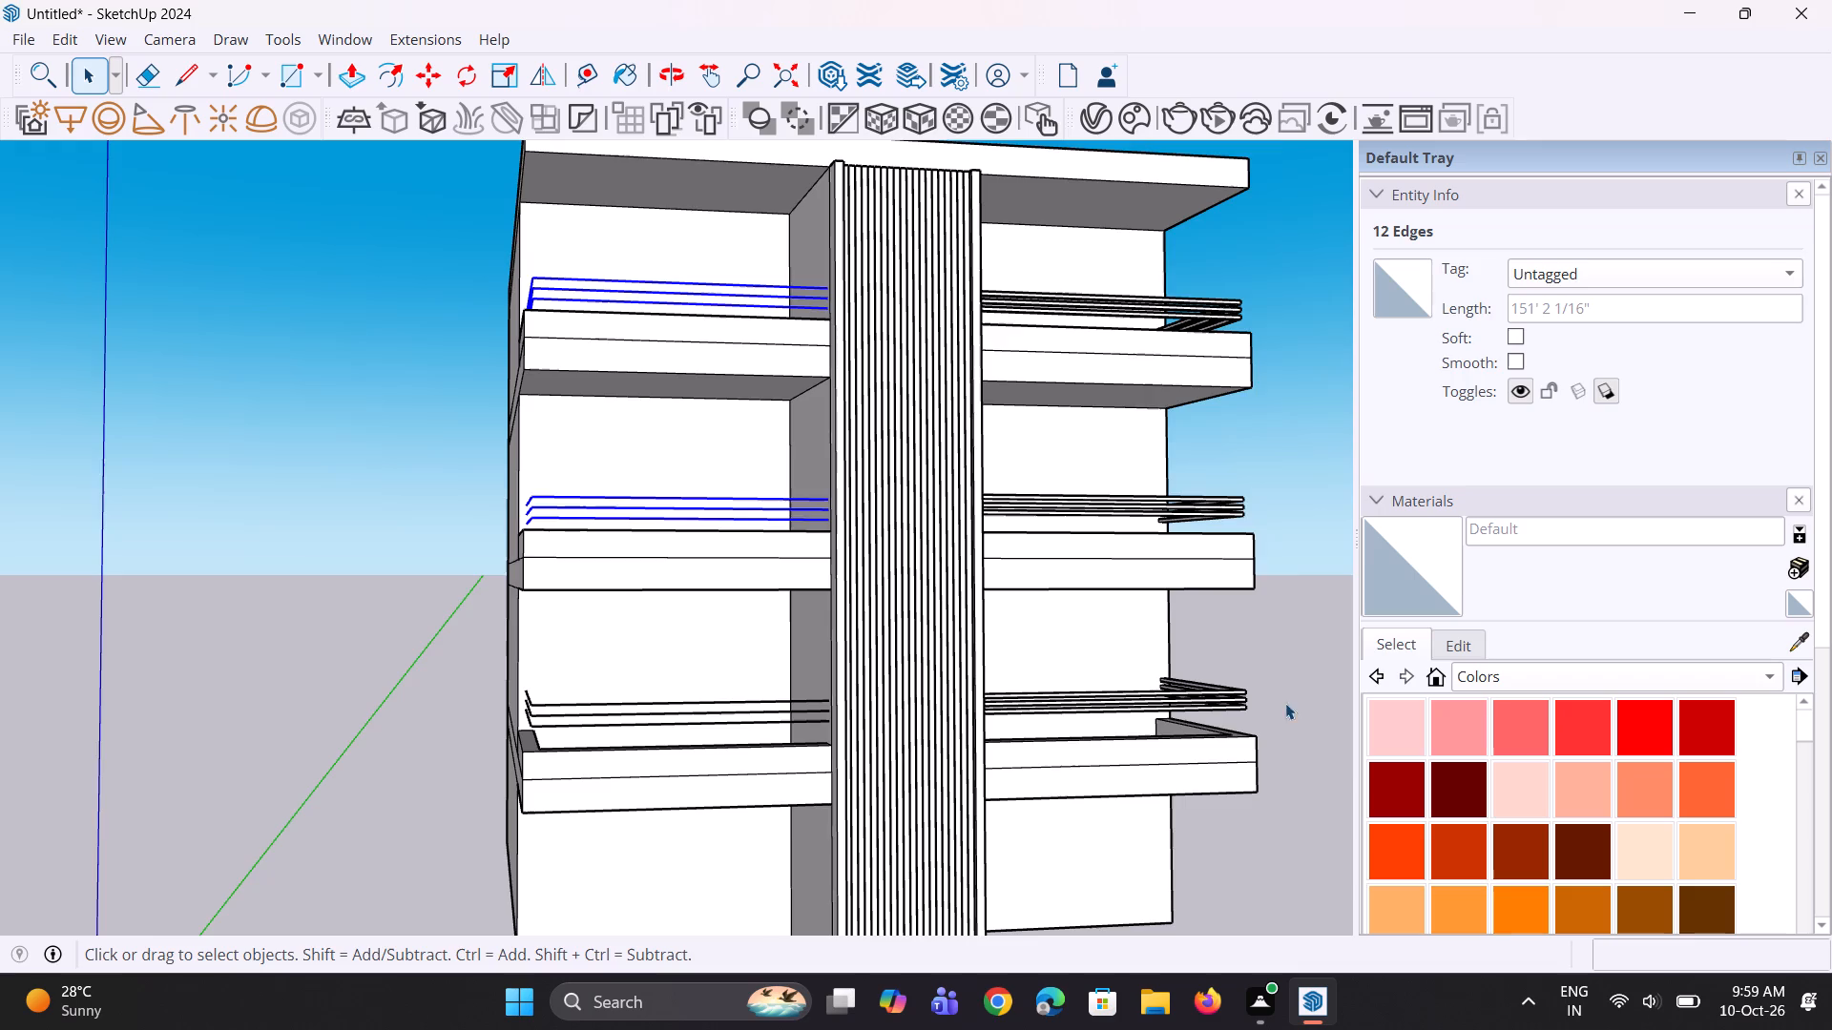
Move both edges of the uppermost rail line on the balcony below the top storey straight down about 2".
scroll(864, 491, "up", 7)
middle_click_drag(738, 525, 856, 552)
scroll(905, 528, "up", 6)
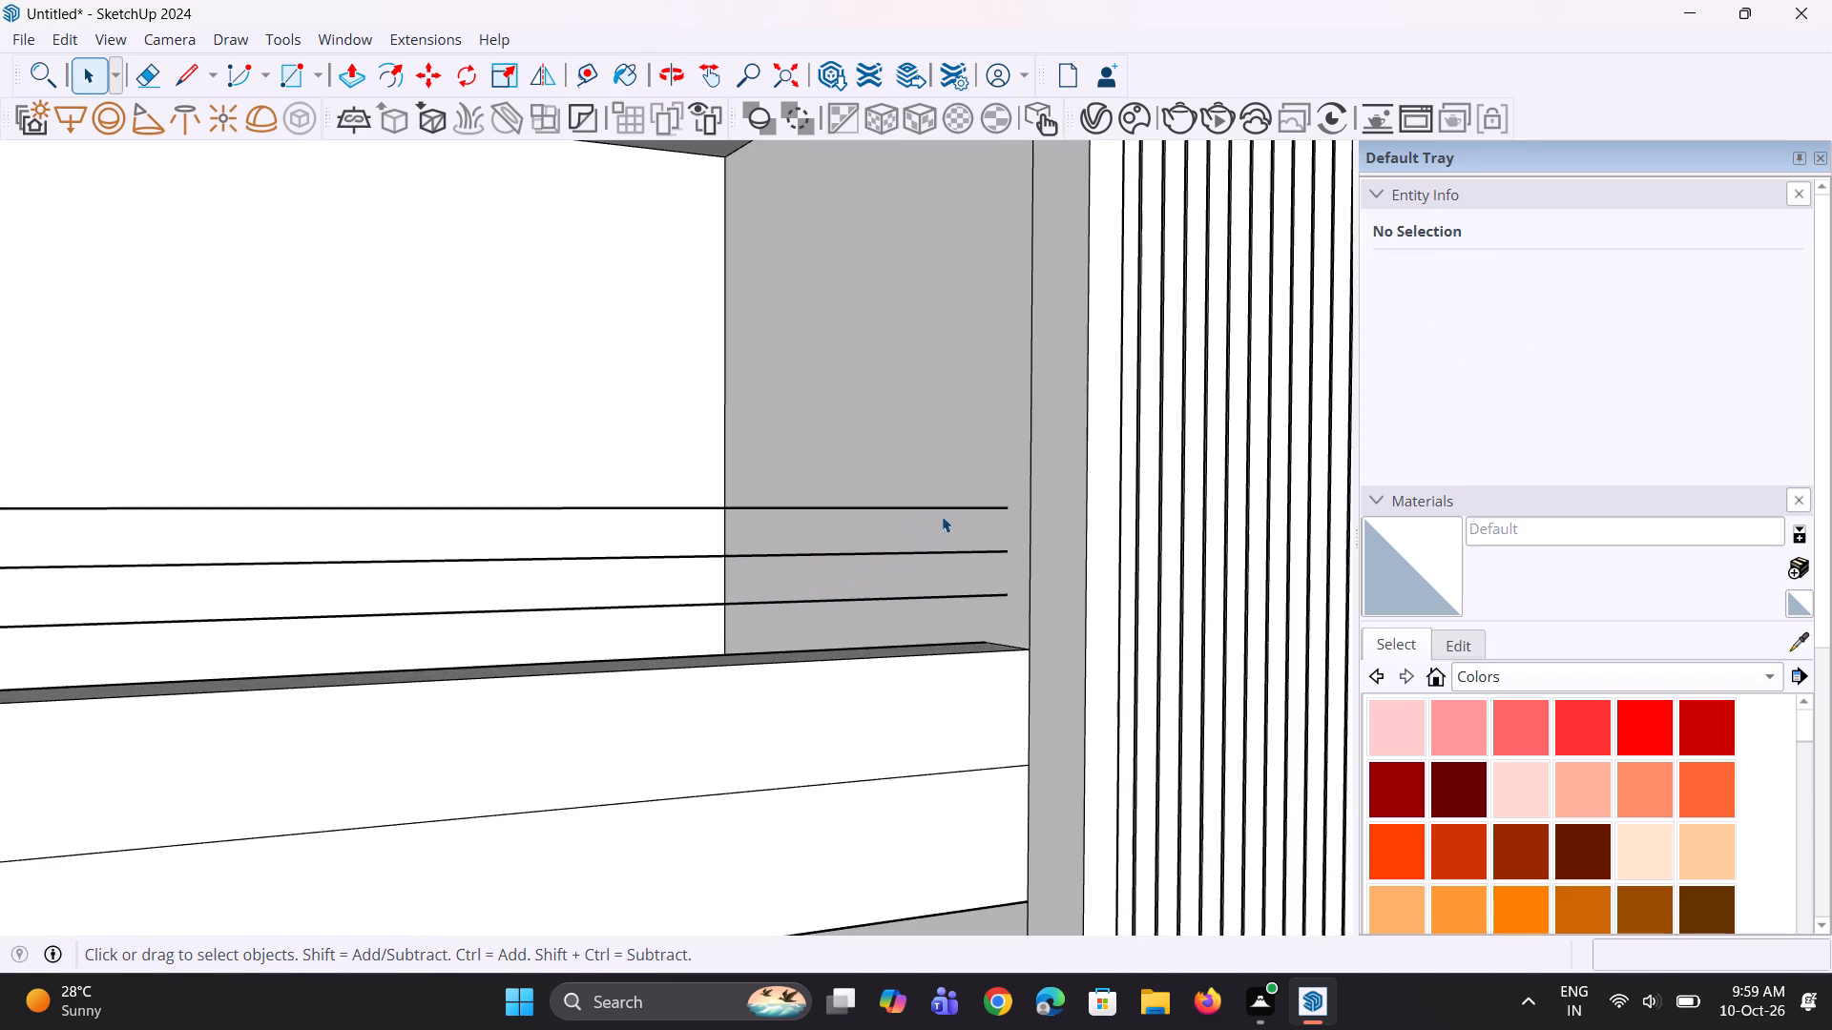
left_click(969, 509)
scroll(1015, 520, "down", 4)
scroll(484, 481, "down", 5)
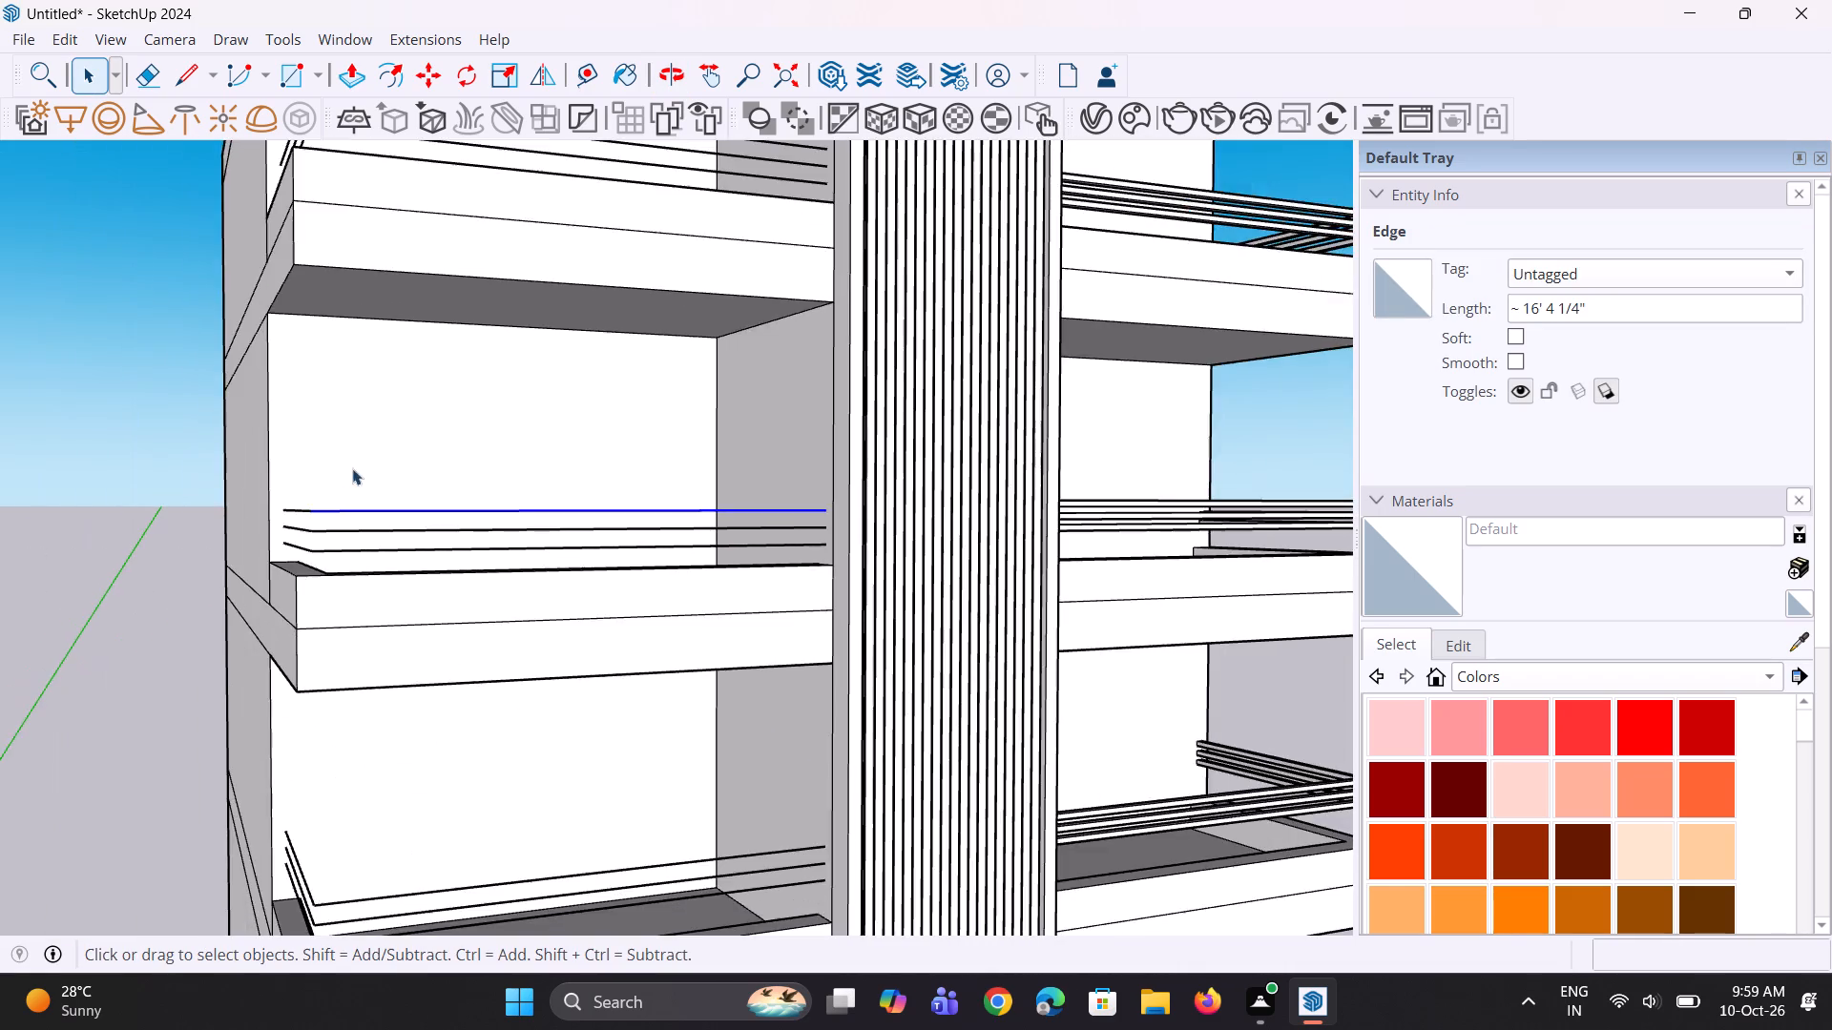
scroll(304, 465, "up", 6)
left_click(321, 536, "ctrl")
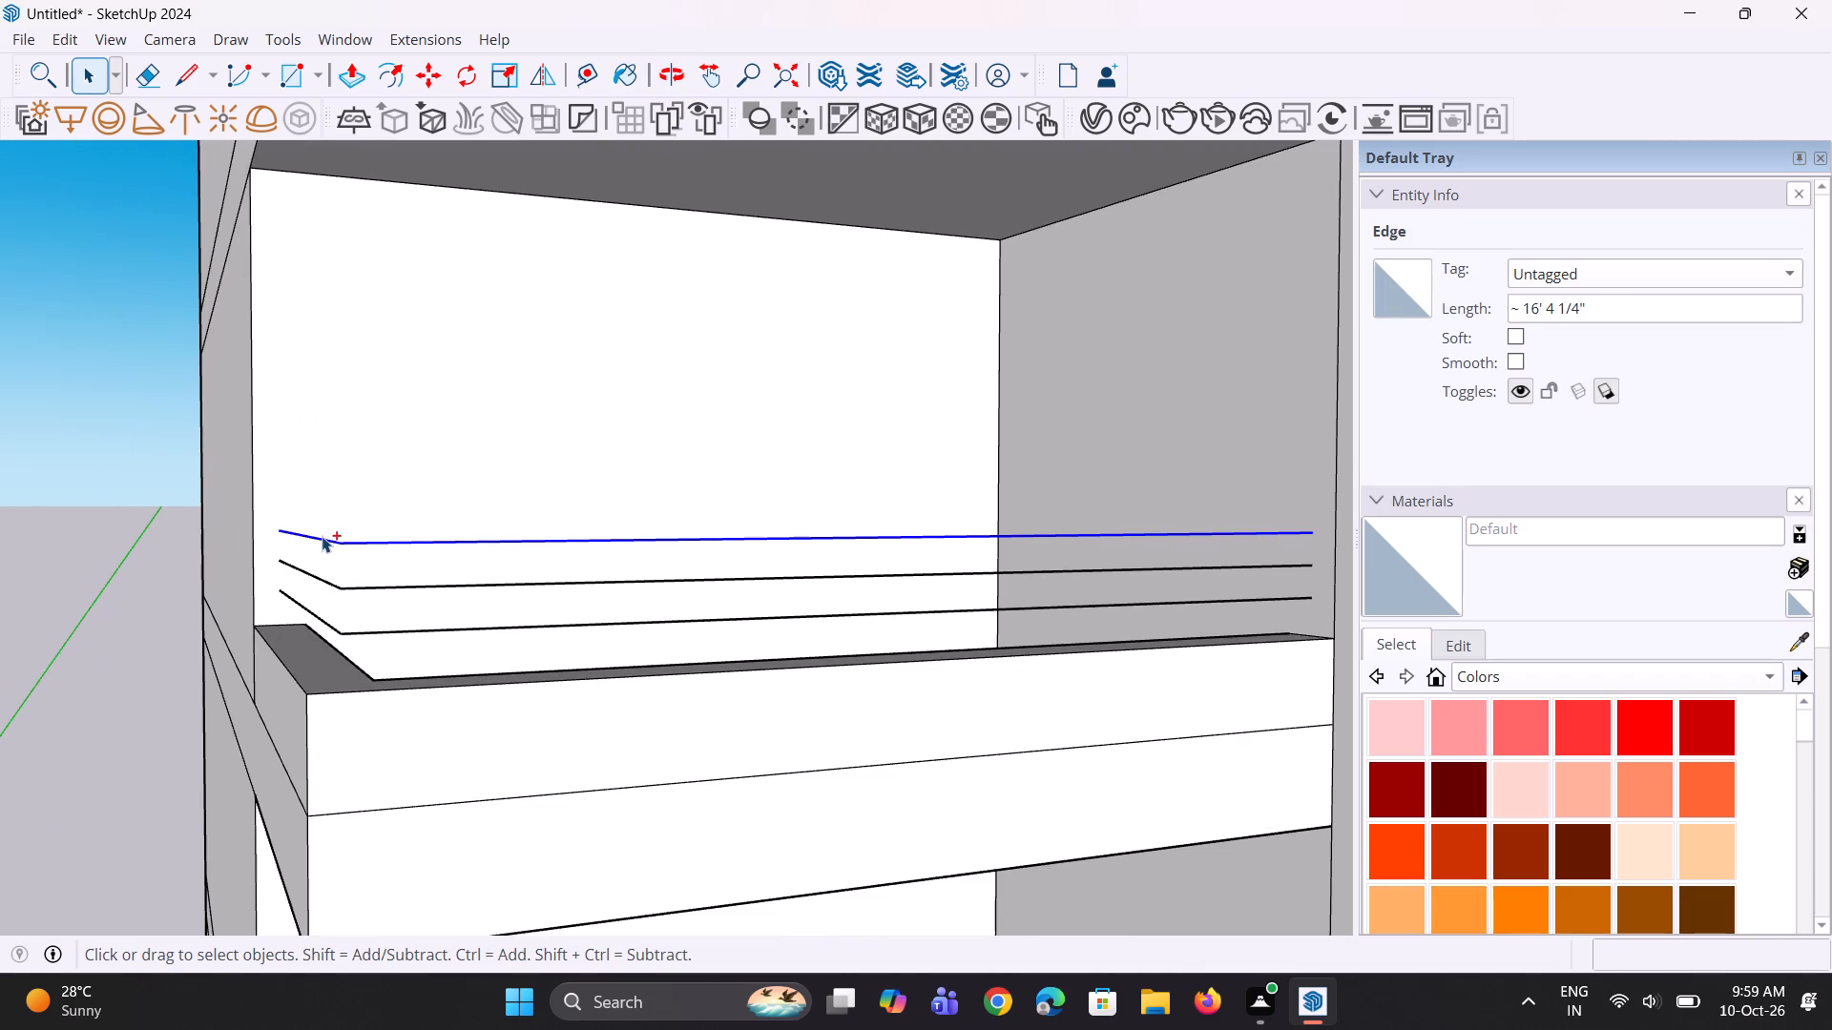
scroll(1236, 558, "up", 4)
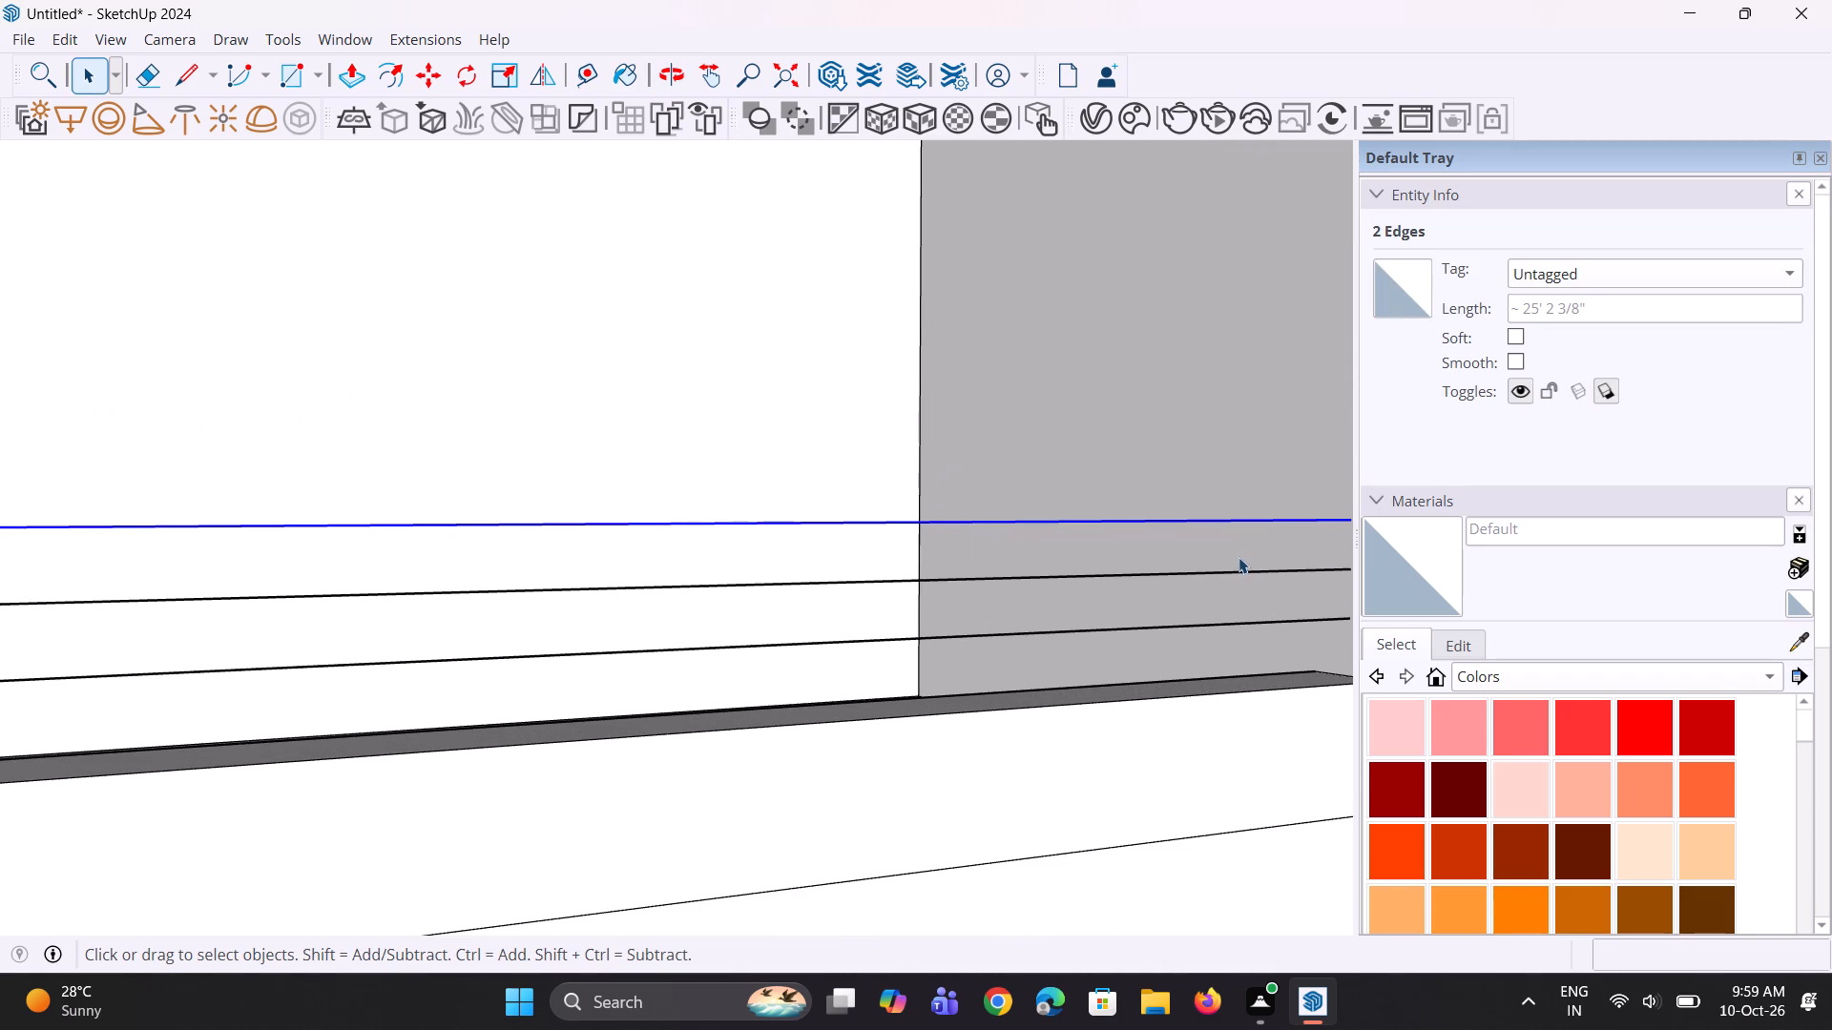
key("m")
scroll(1003, 575, "down", 4)
scroll(1220, 524, "up", 6)
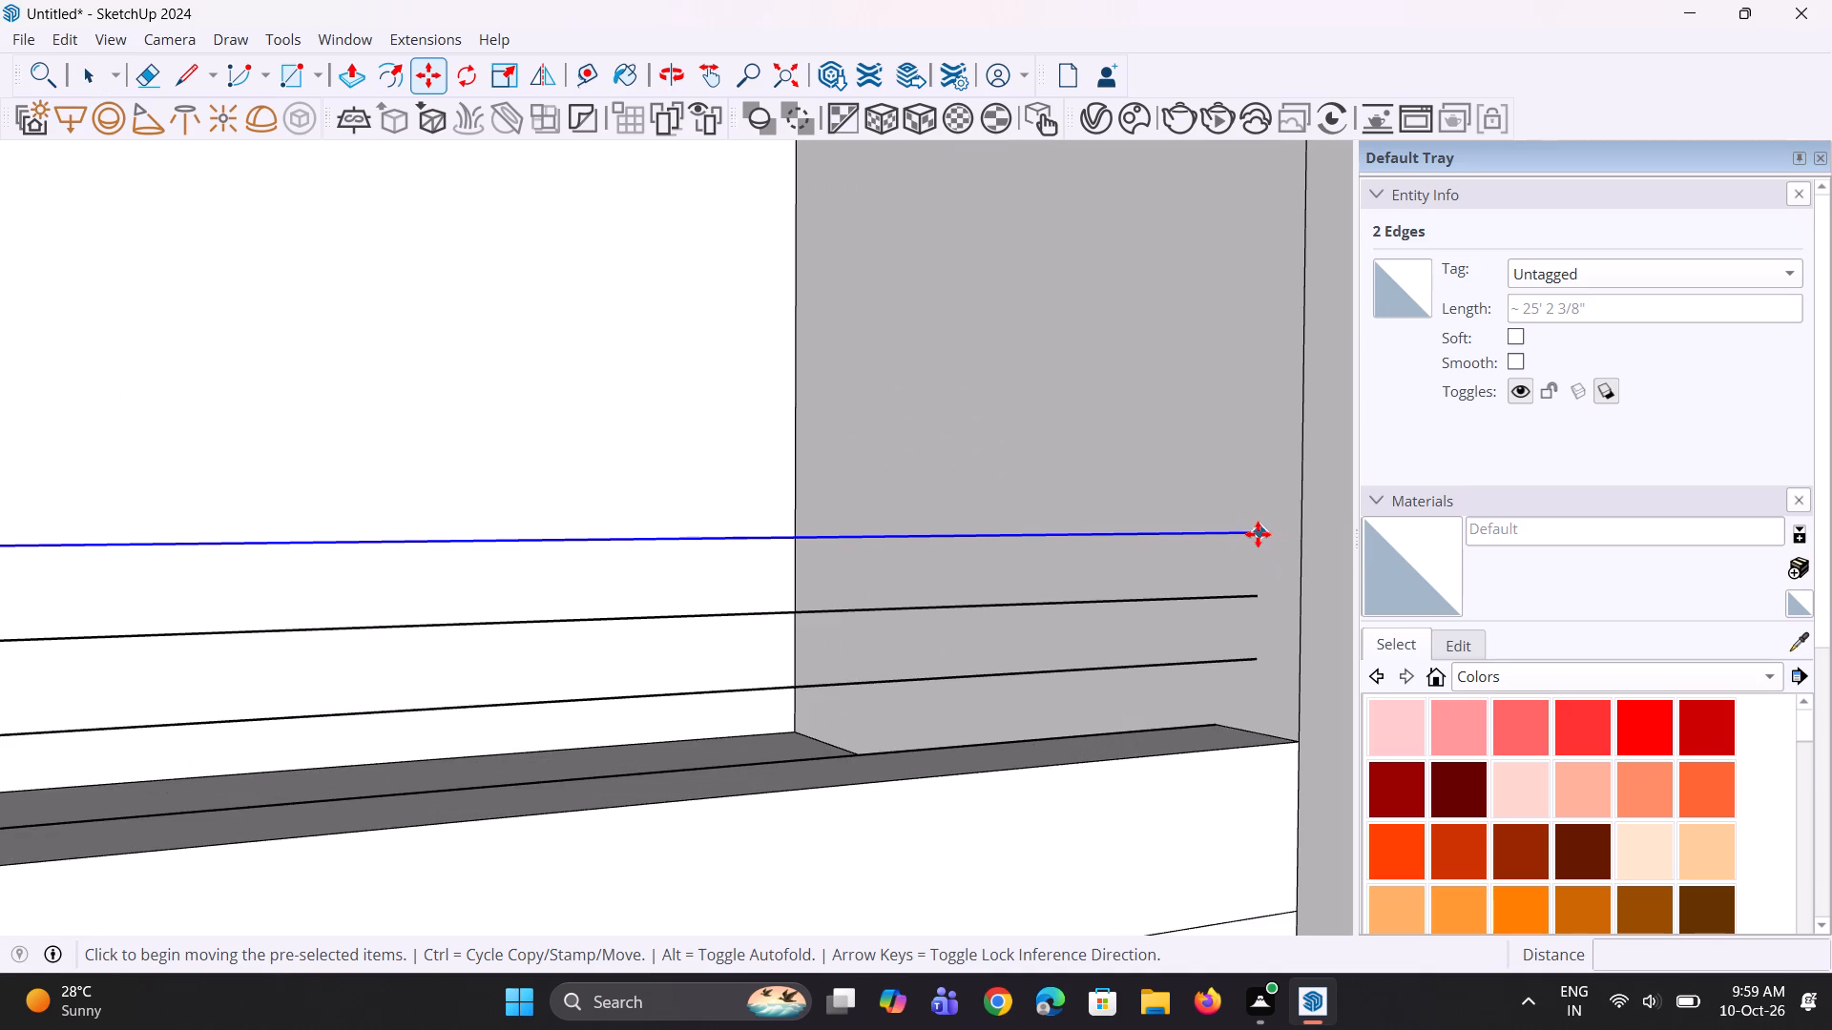
left_click(1254, 534)
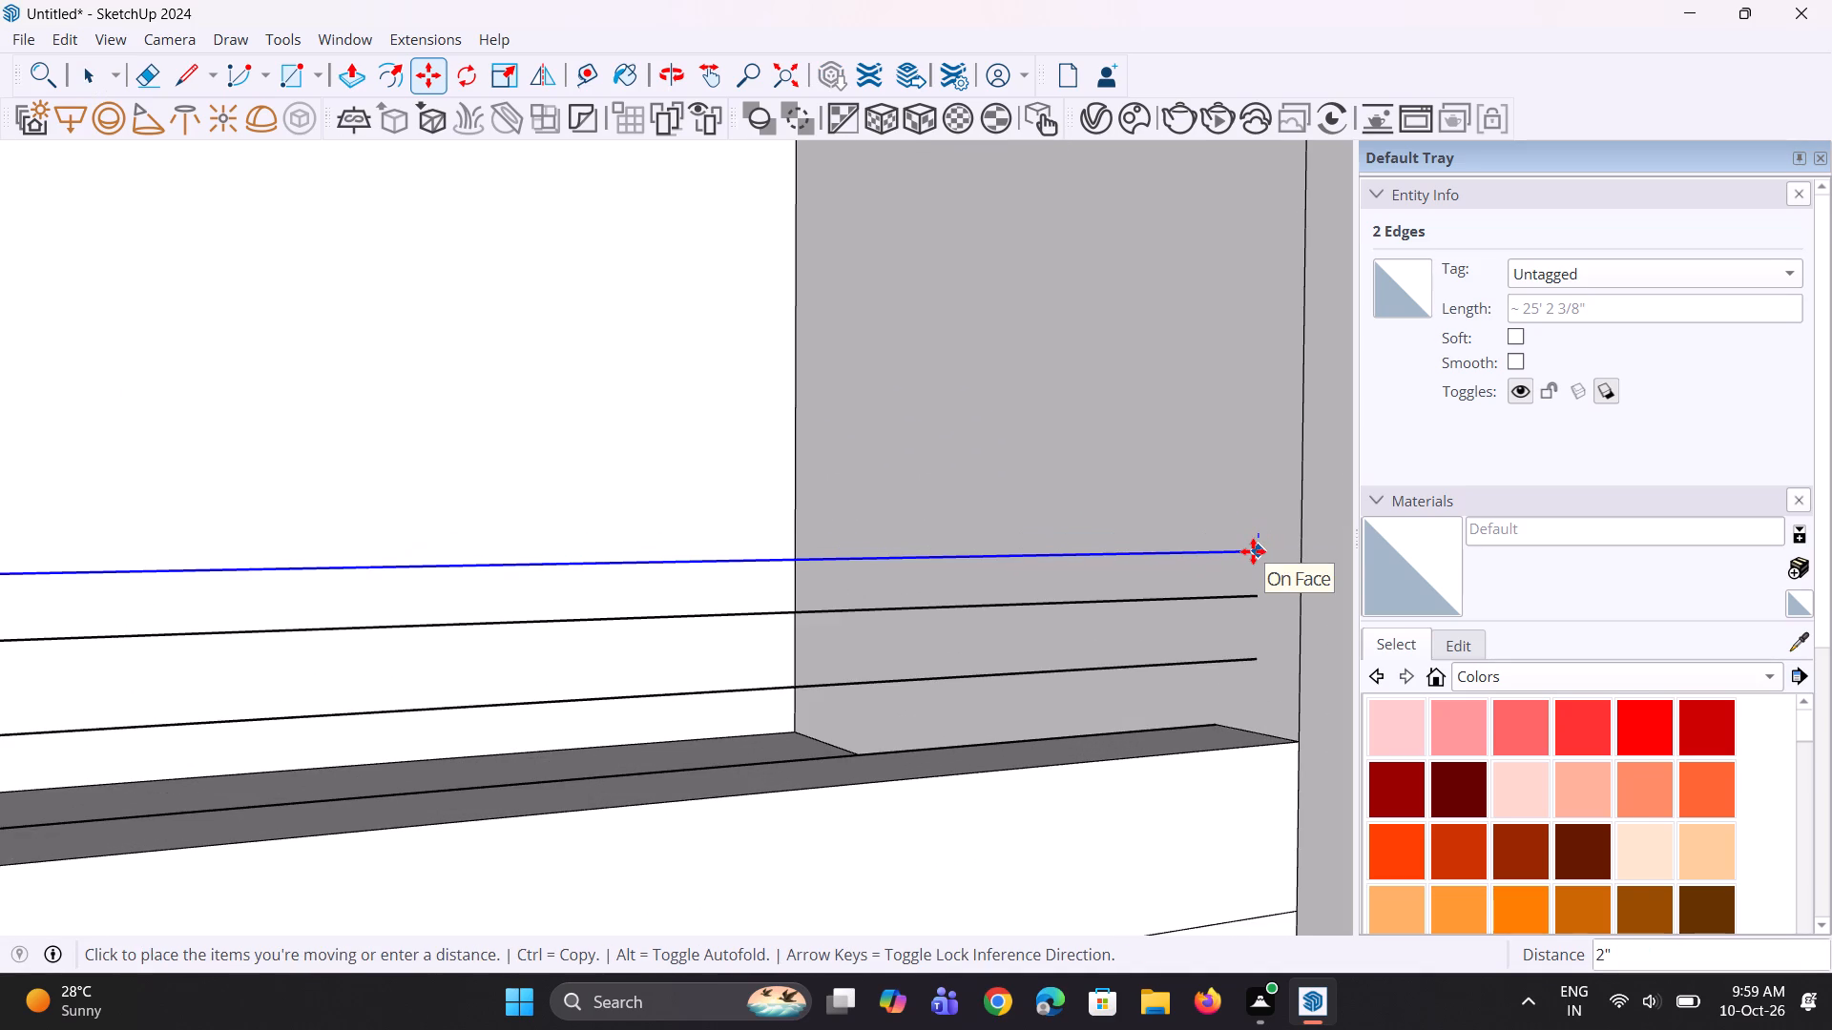
left_click(1253, 551)
Move both edges of that balcony's lowest rail line straight up about 2 1/16" towards the middle line, and clear the selection.
key("space")
key("space")
left_click(1238, 599)
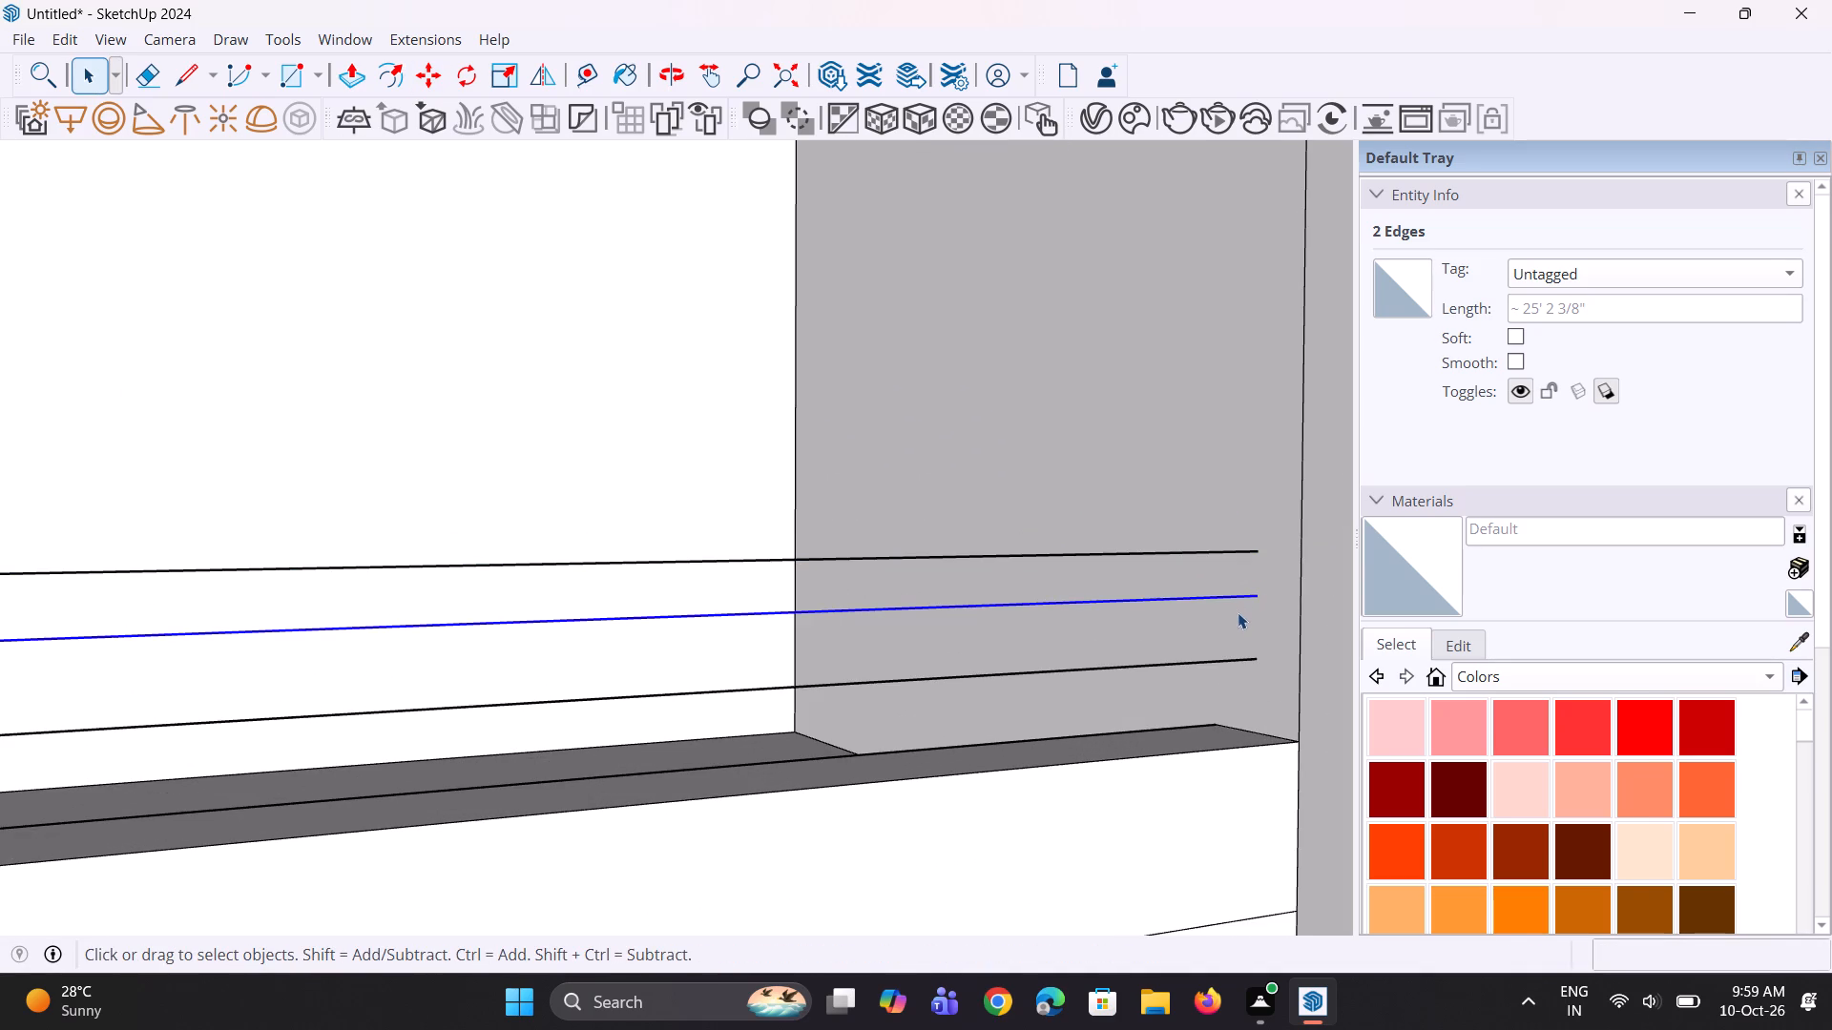
key("space")
left_click(1218, 660)
scroll(1221, 661, "up", 2)
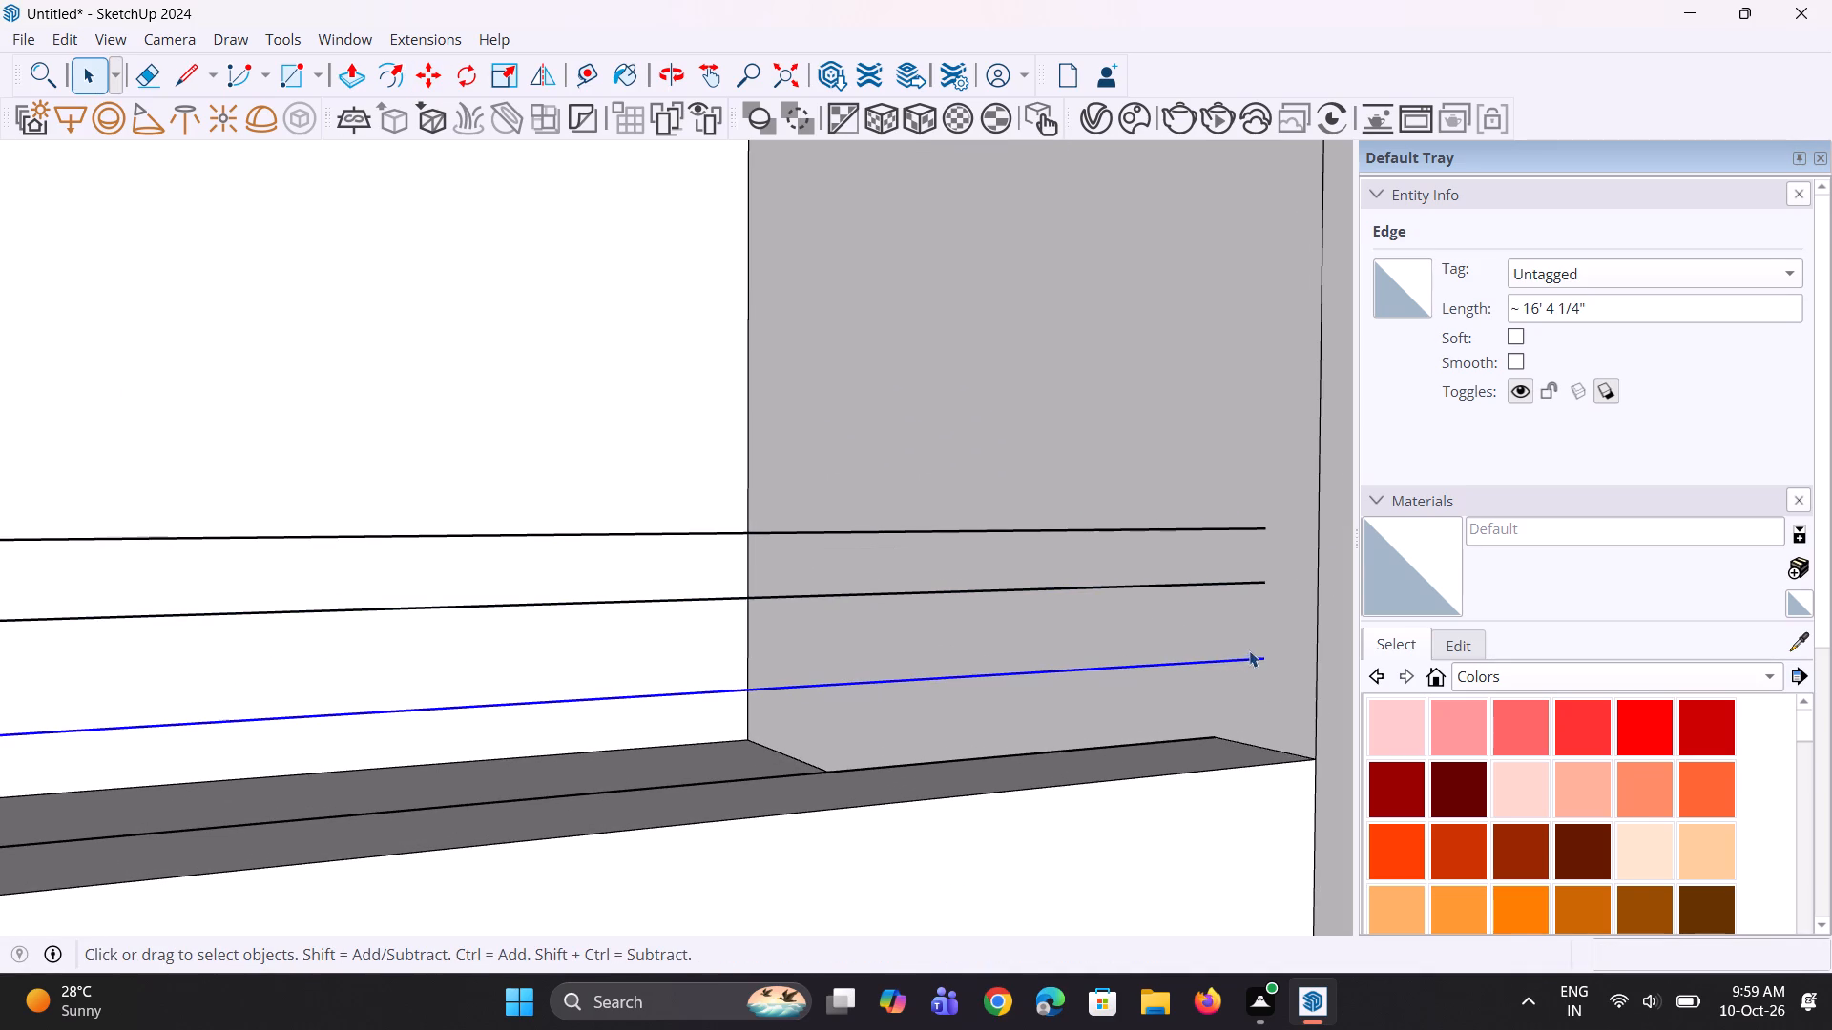
key("m")
scroll(1273, 636, "down", 13)
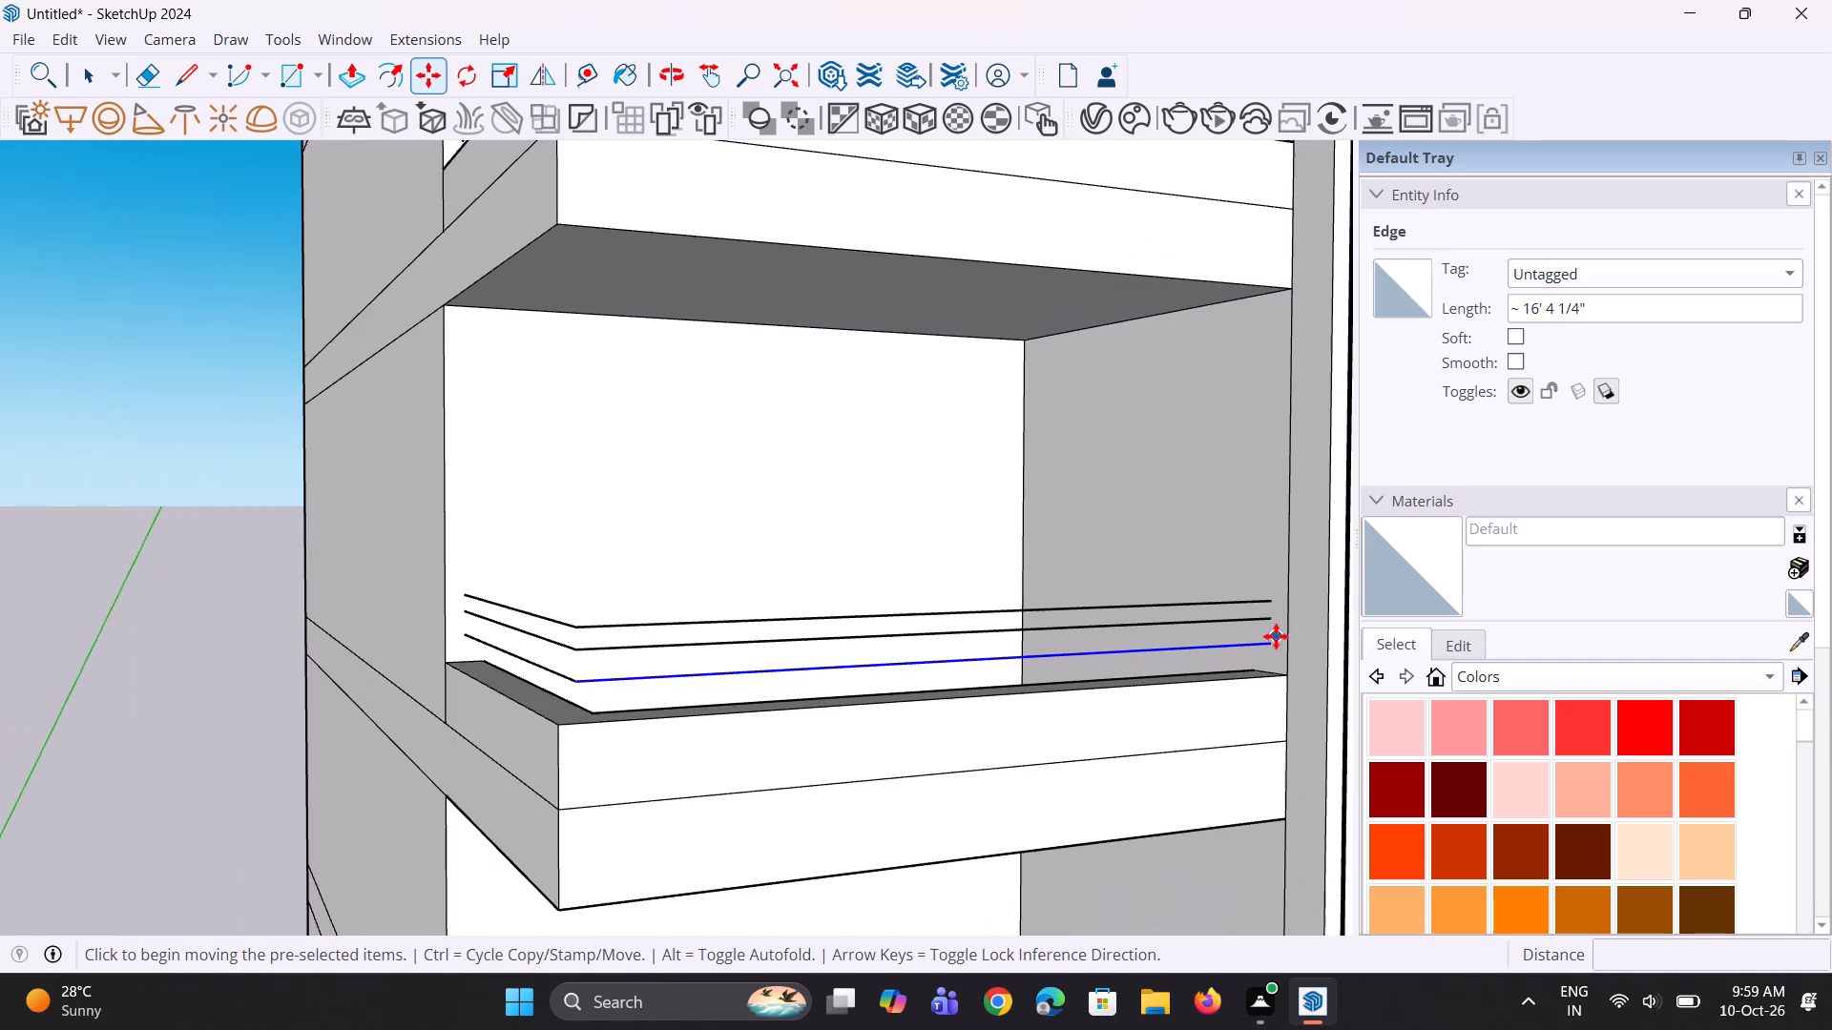
scroll(514, 669, "up", 3)
key("space")
key("space")
key("space")
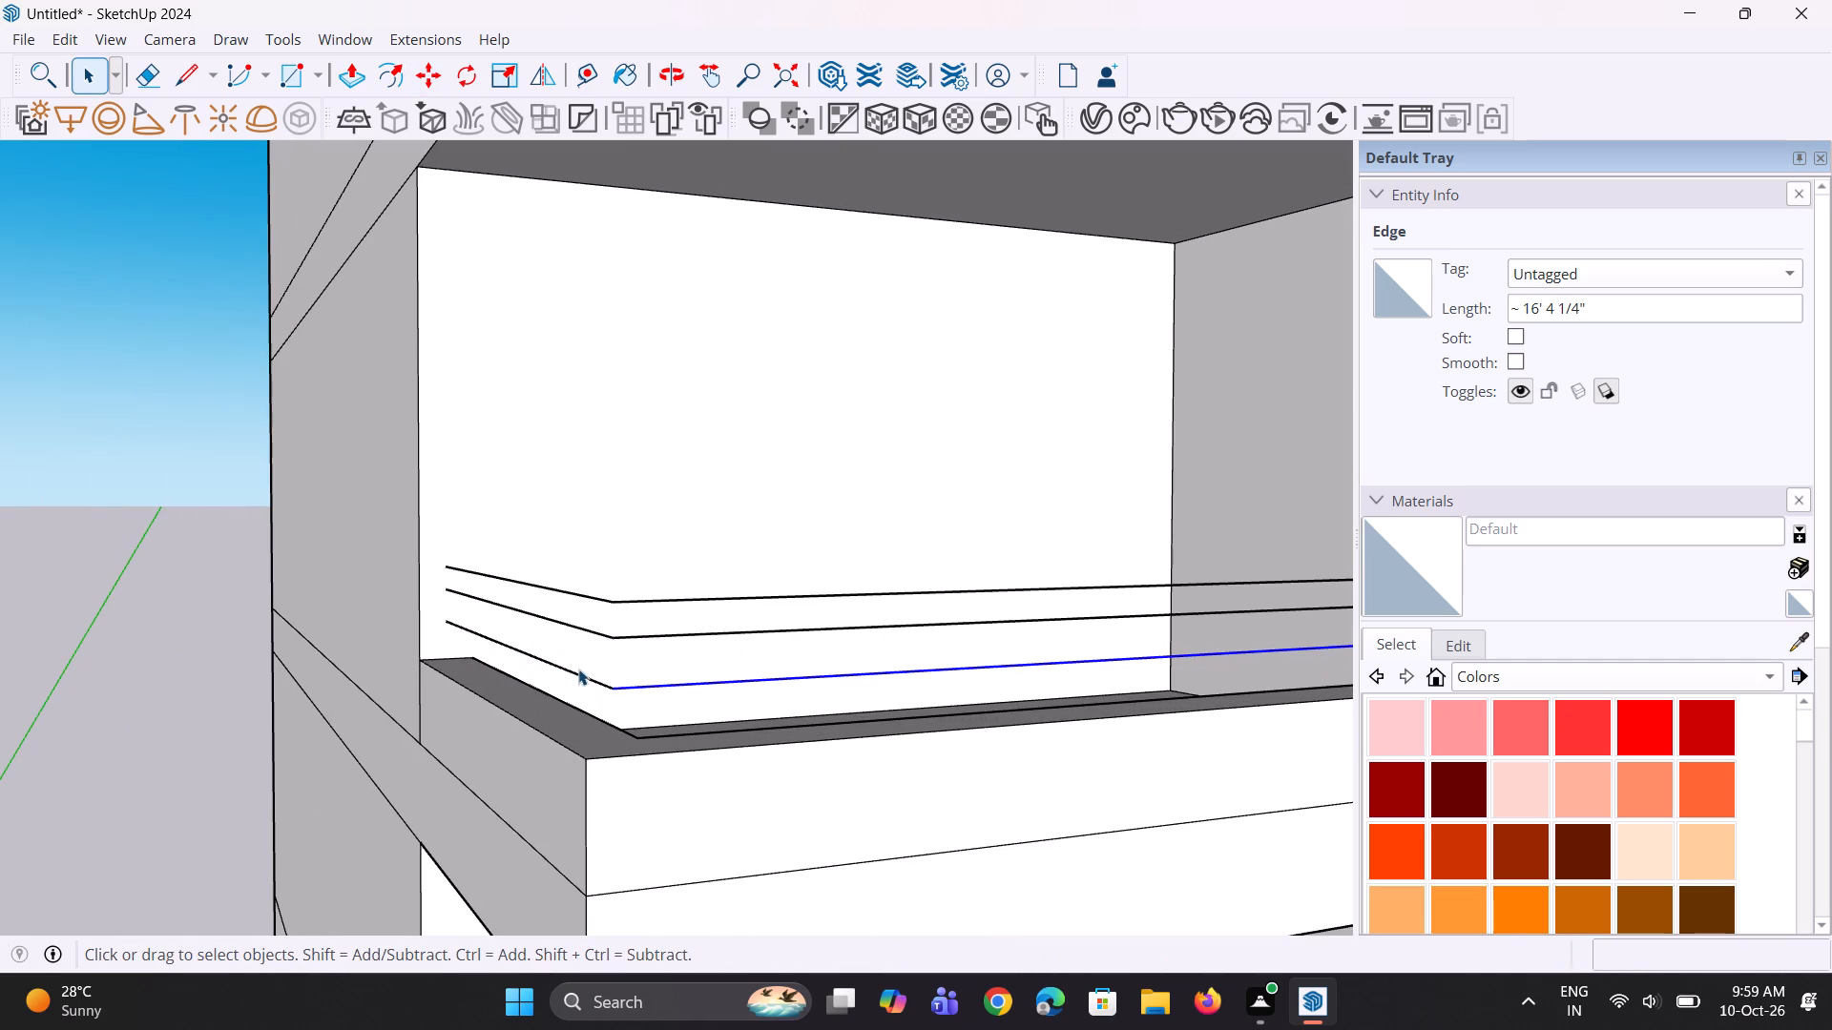
left_click(580, 673, "ctrl")
scroll(530, 692, "down", 5)
scroll(1298, 735, "up", 3)
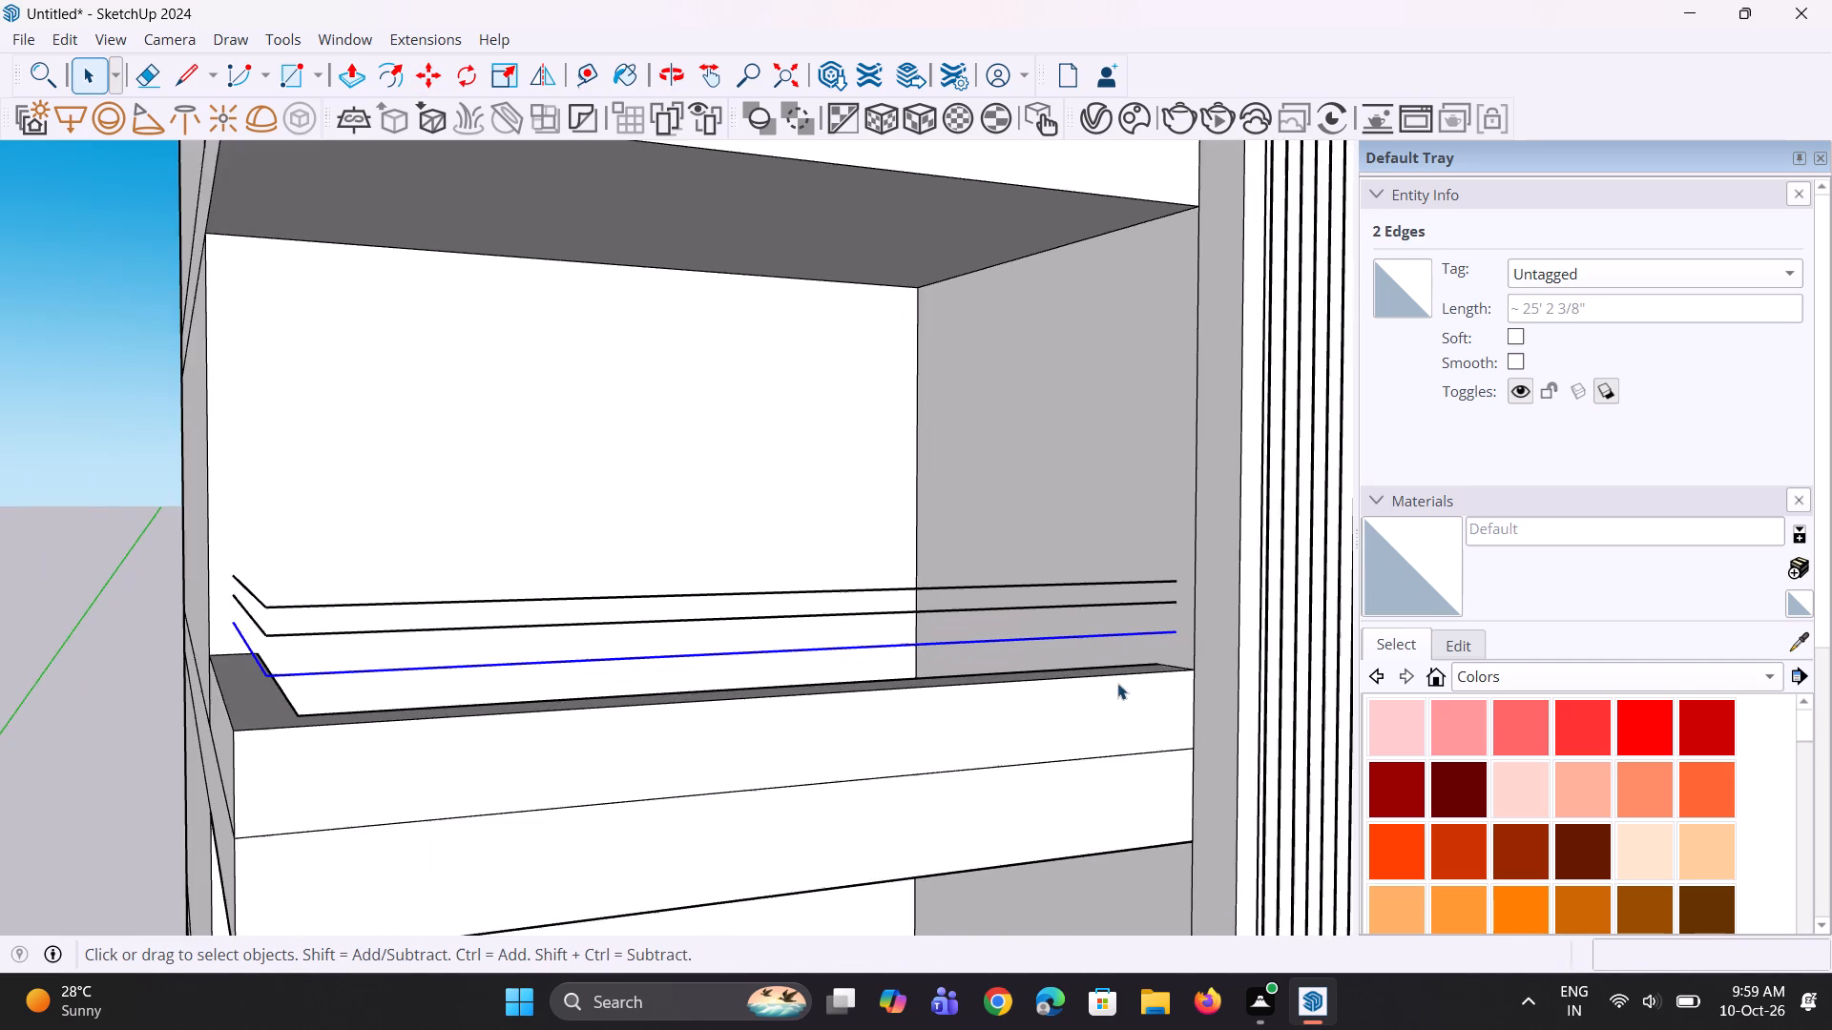
scroll(1138, 653, "up", 6)
key("m")
scroll(1166, 628, "up", 5)
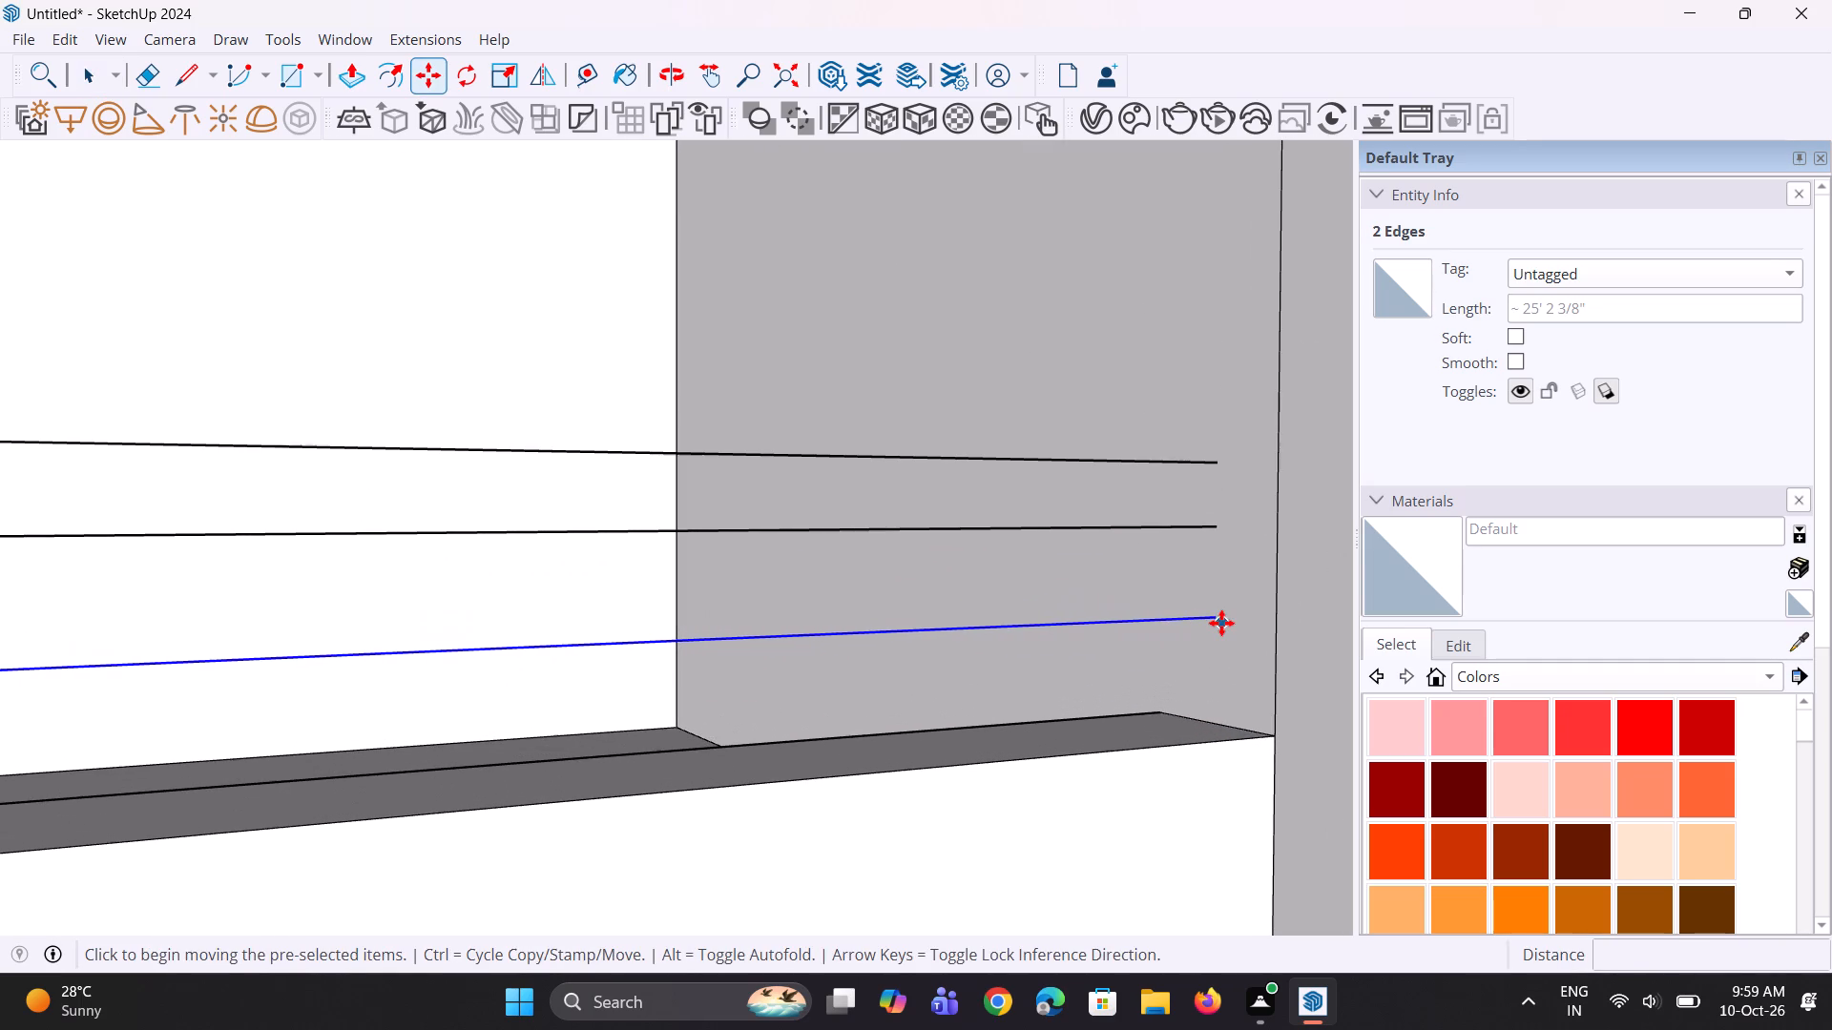
left_click(1220, 623)
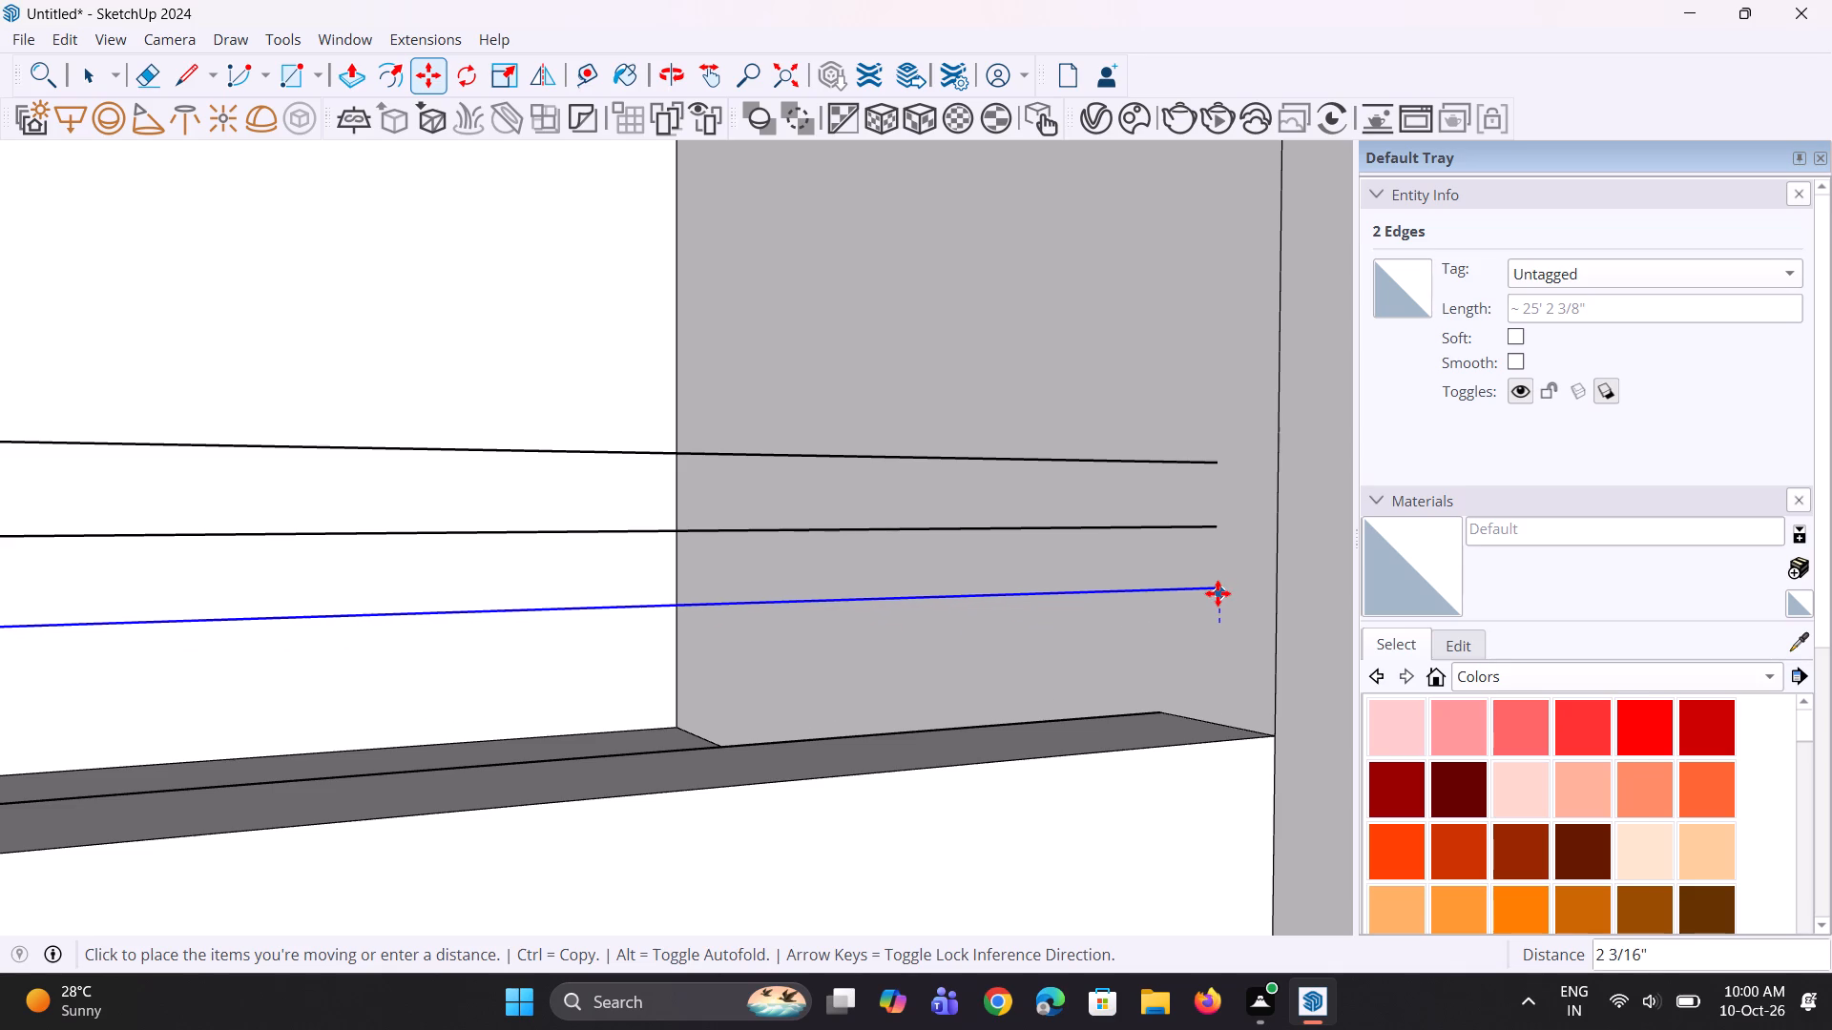
left_click(1221, 595)
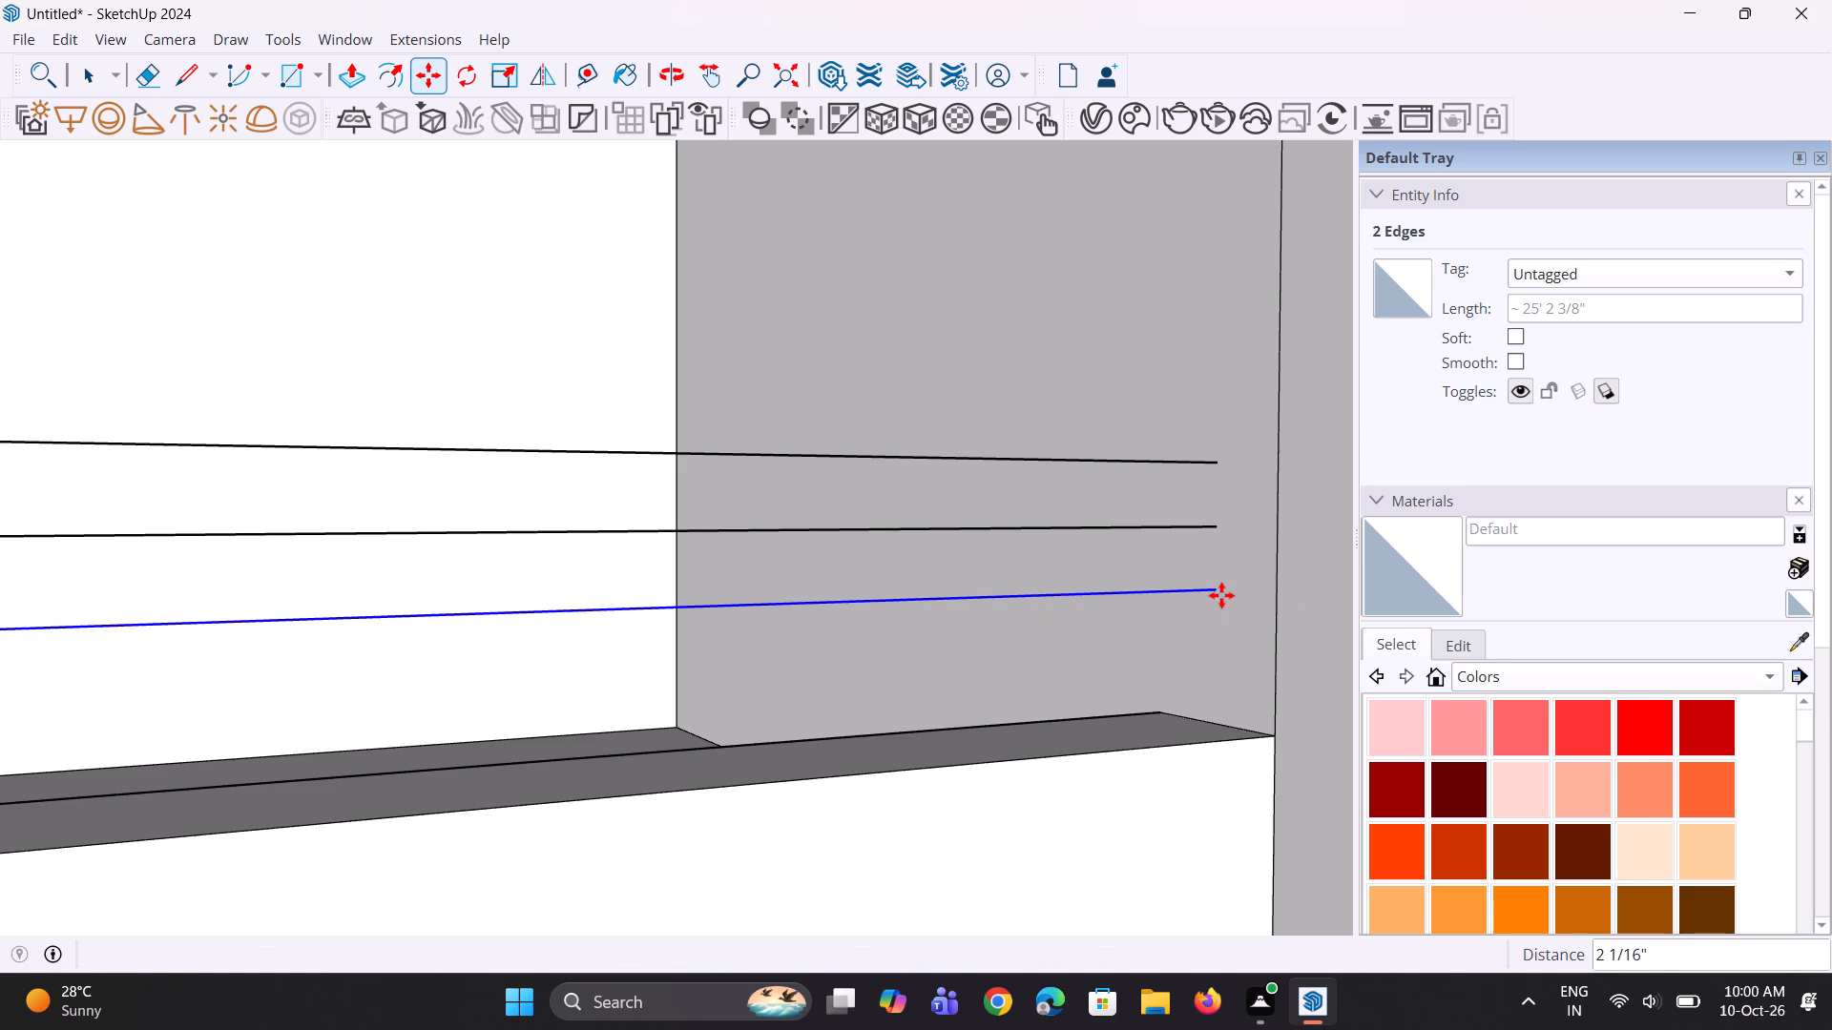
scroll(1221, 595, "down", 14)
scroll(1153, 633, "down", 4)
middle_click_drag(1114, 646, 1050, 641)
key("space")
key("space")
scroll(916, 608, "down", 9)
left_click(497, 687)
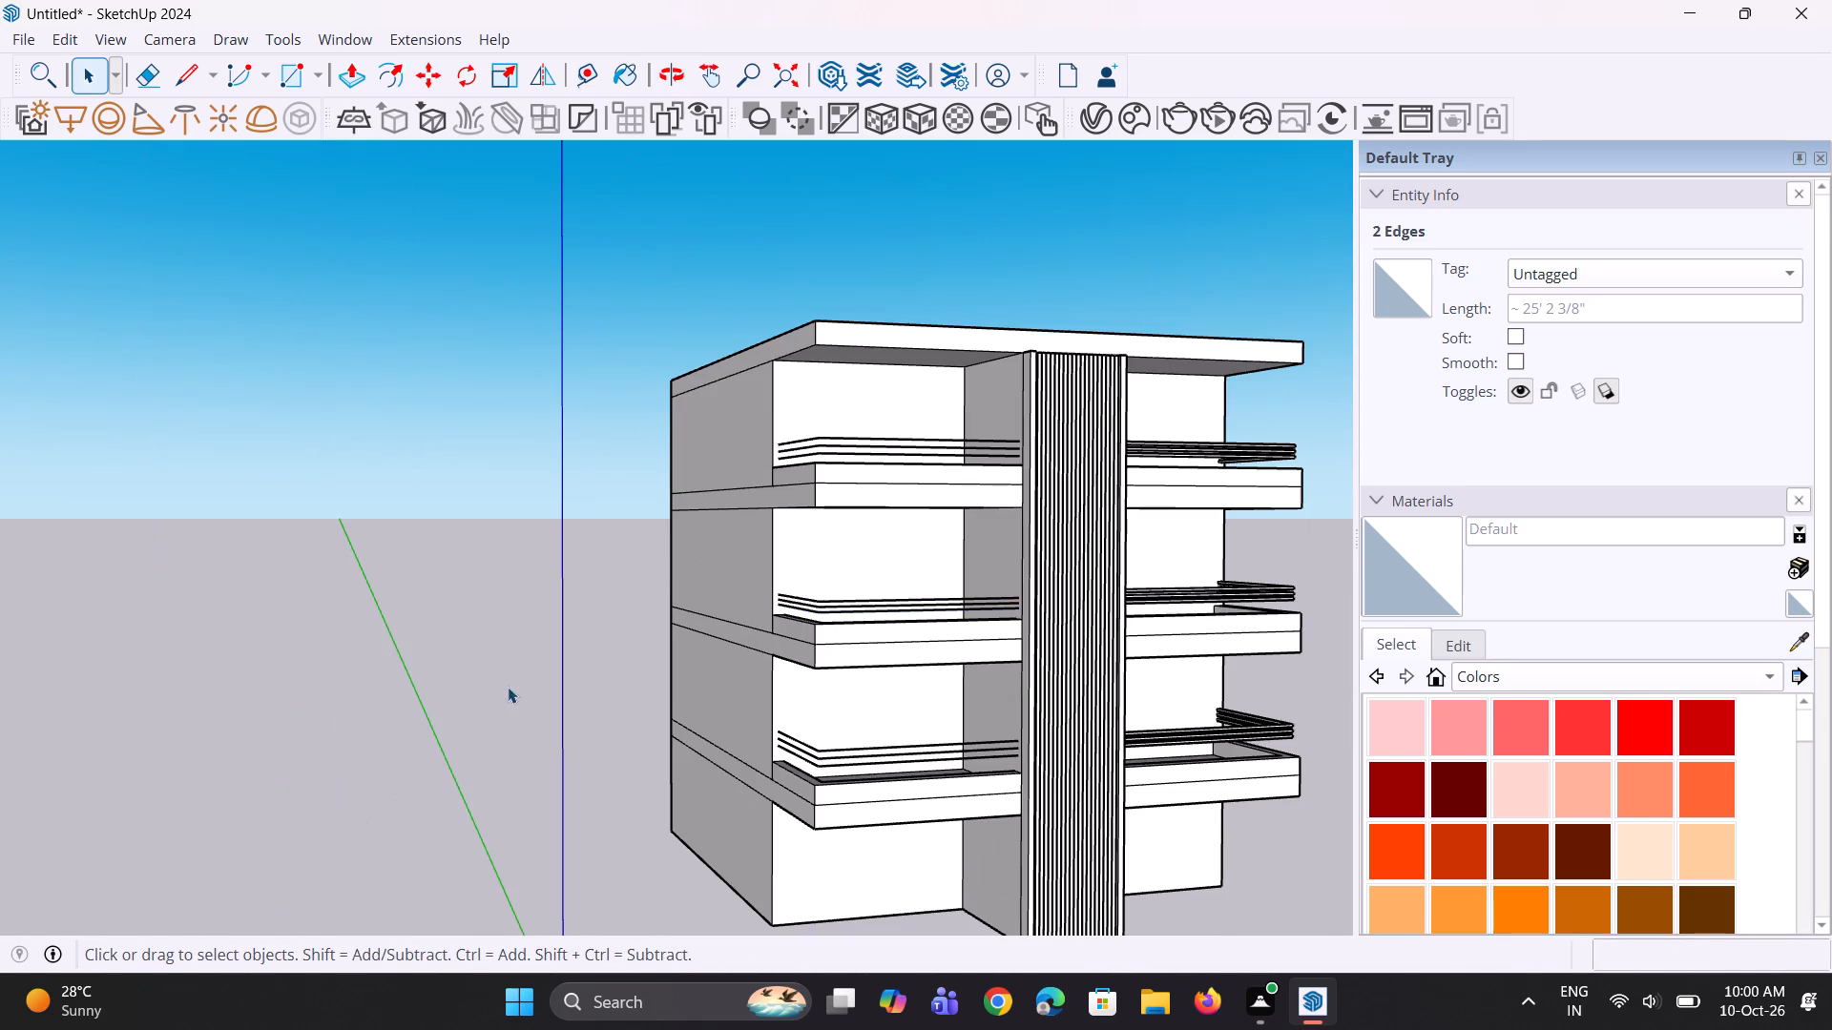
Move both edges of the uppermost rail line on the top storey's balcony straight down about 2 1/16" towards the middle line.
scroll(1063, 433, "up", 11)
middle_click_drag(966, 504, 1037, 506)
scroll(1031, 509, "up", 3)
left_click(986, 469)
scroll(1009, 499, "down", 4)
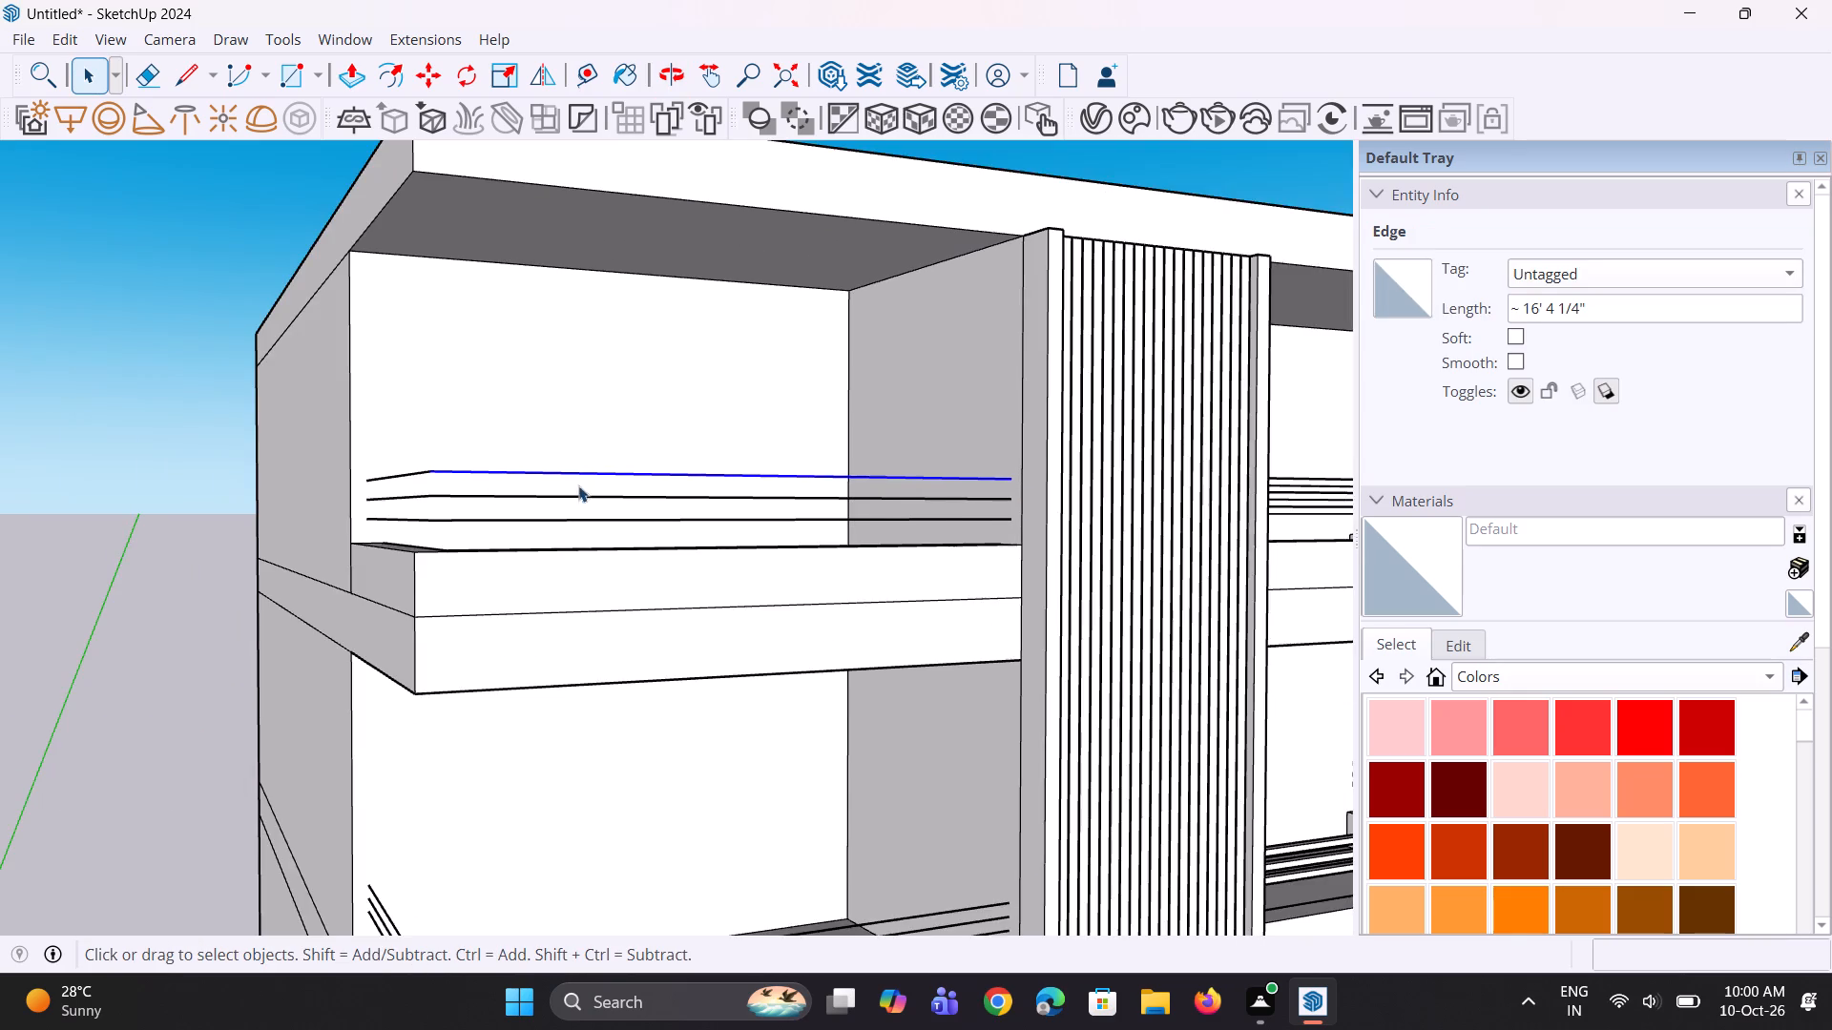
scroll(475, 480, "up", 1)
left_click(403, 472, "ctrl")
scroll(840, 474, "up", 2)
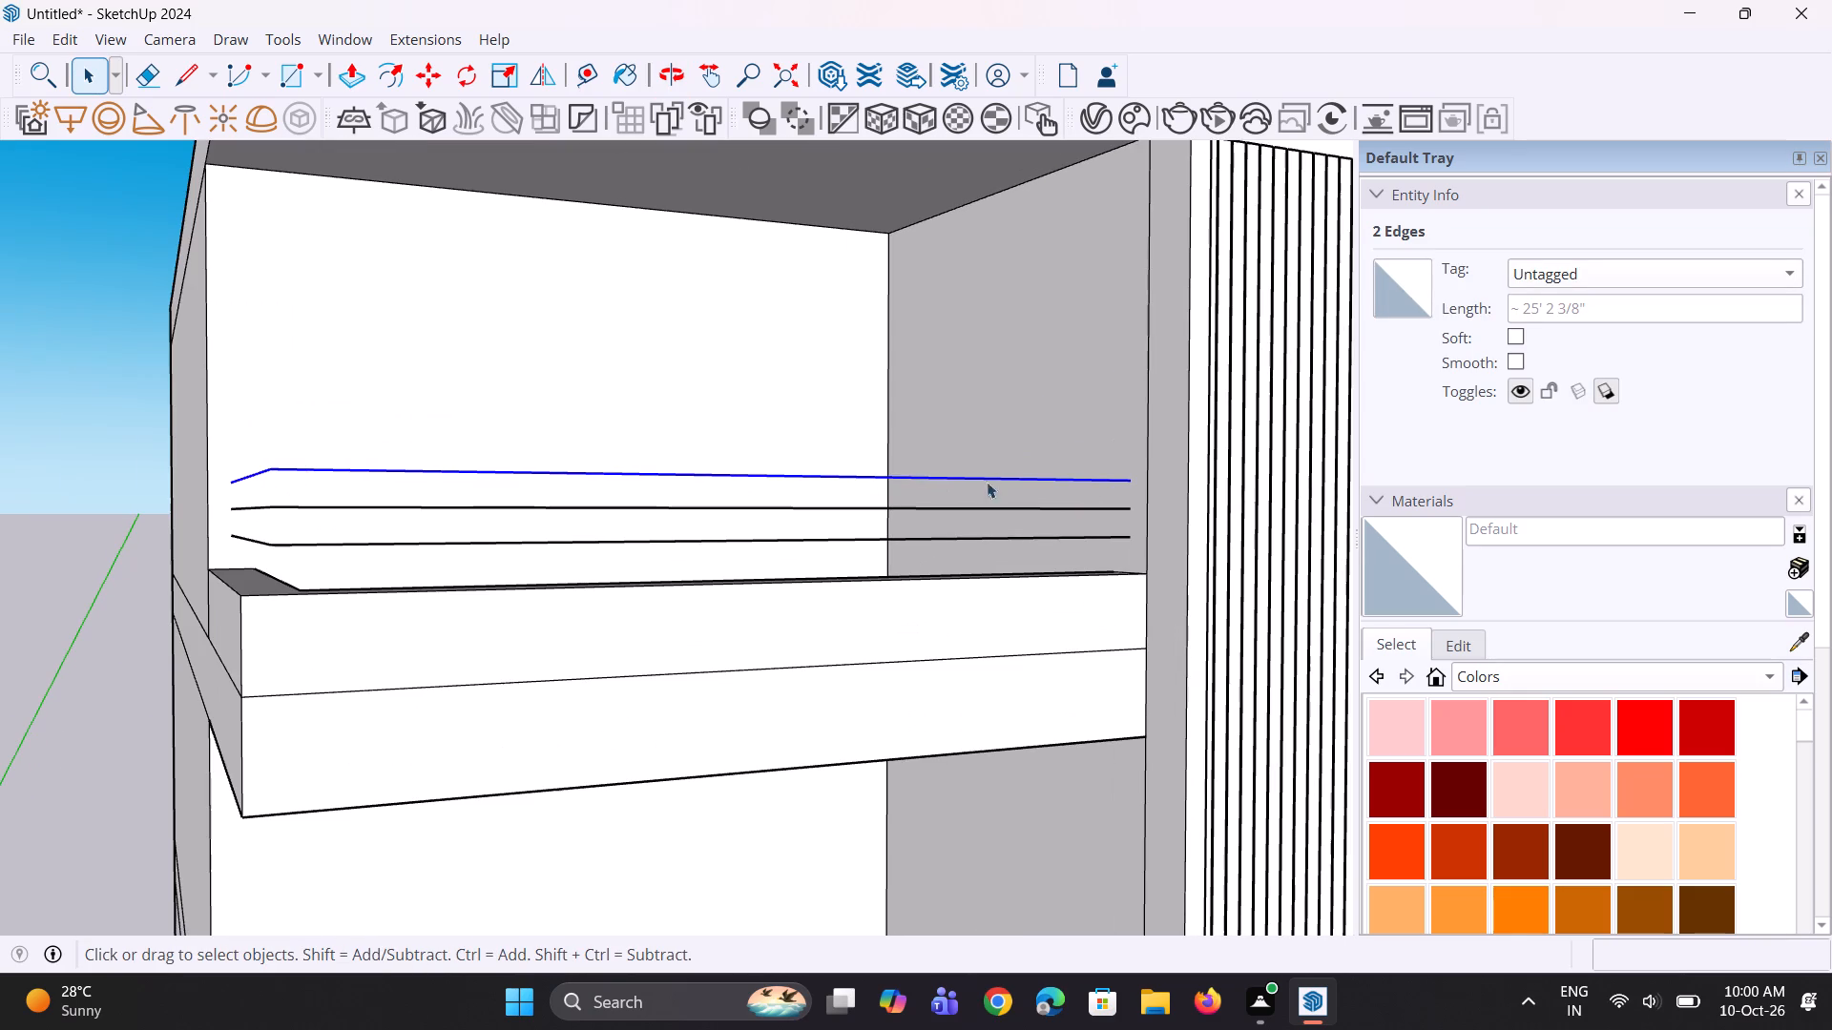
key("m")
scroll(1101, 493, "up", 9)
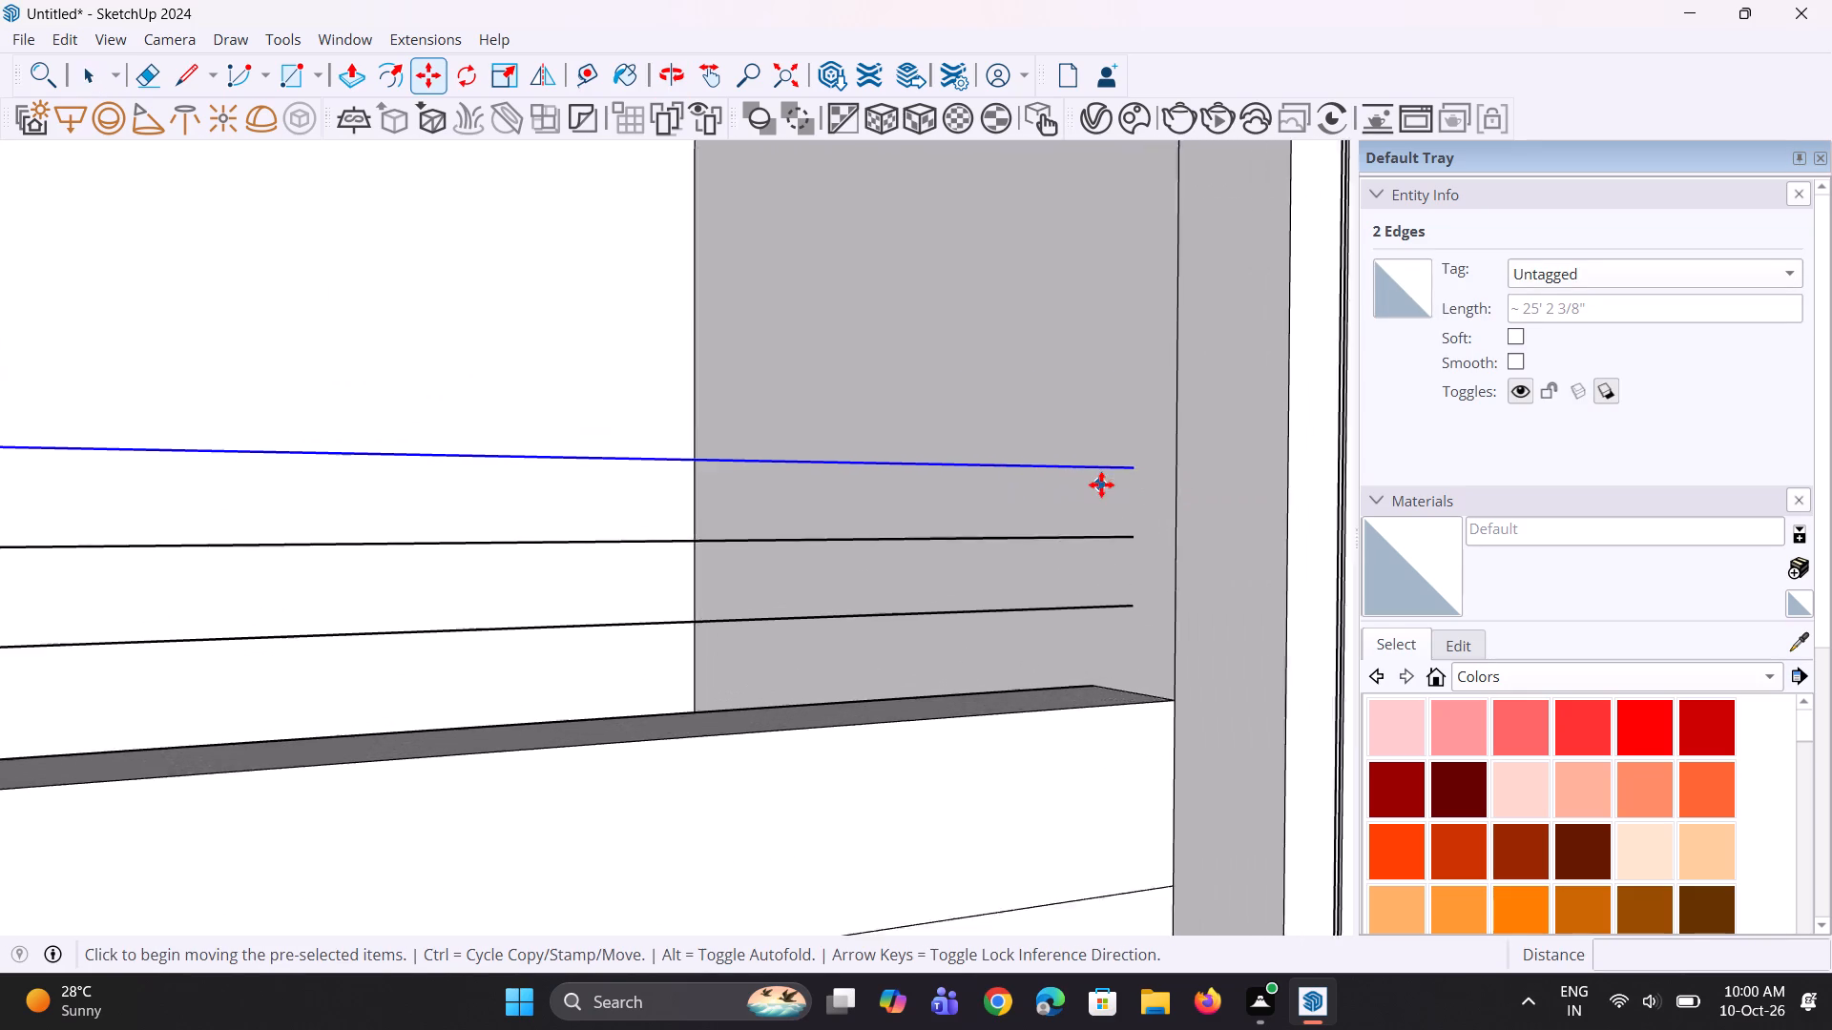
scroll(1101, 484, "up", 1)
left_click(1135, 463)
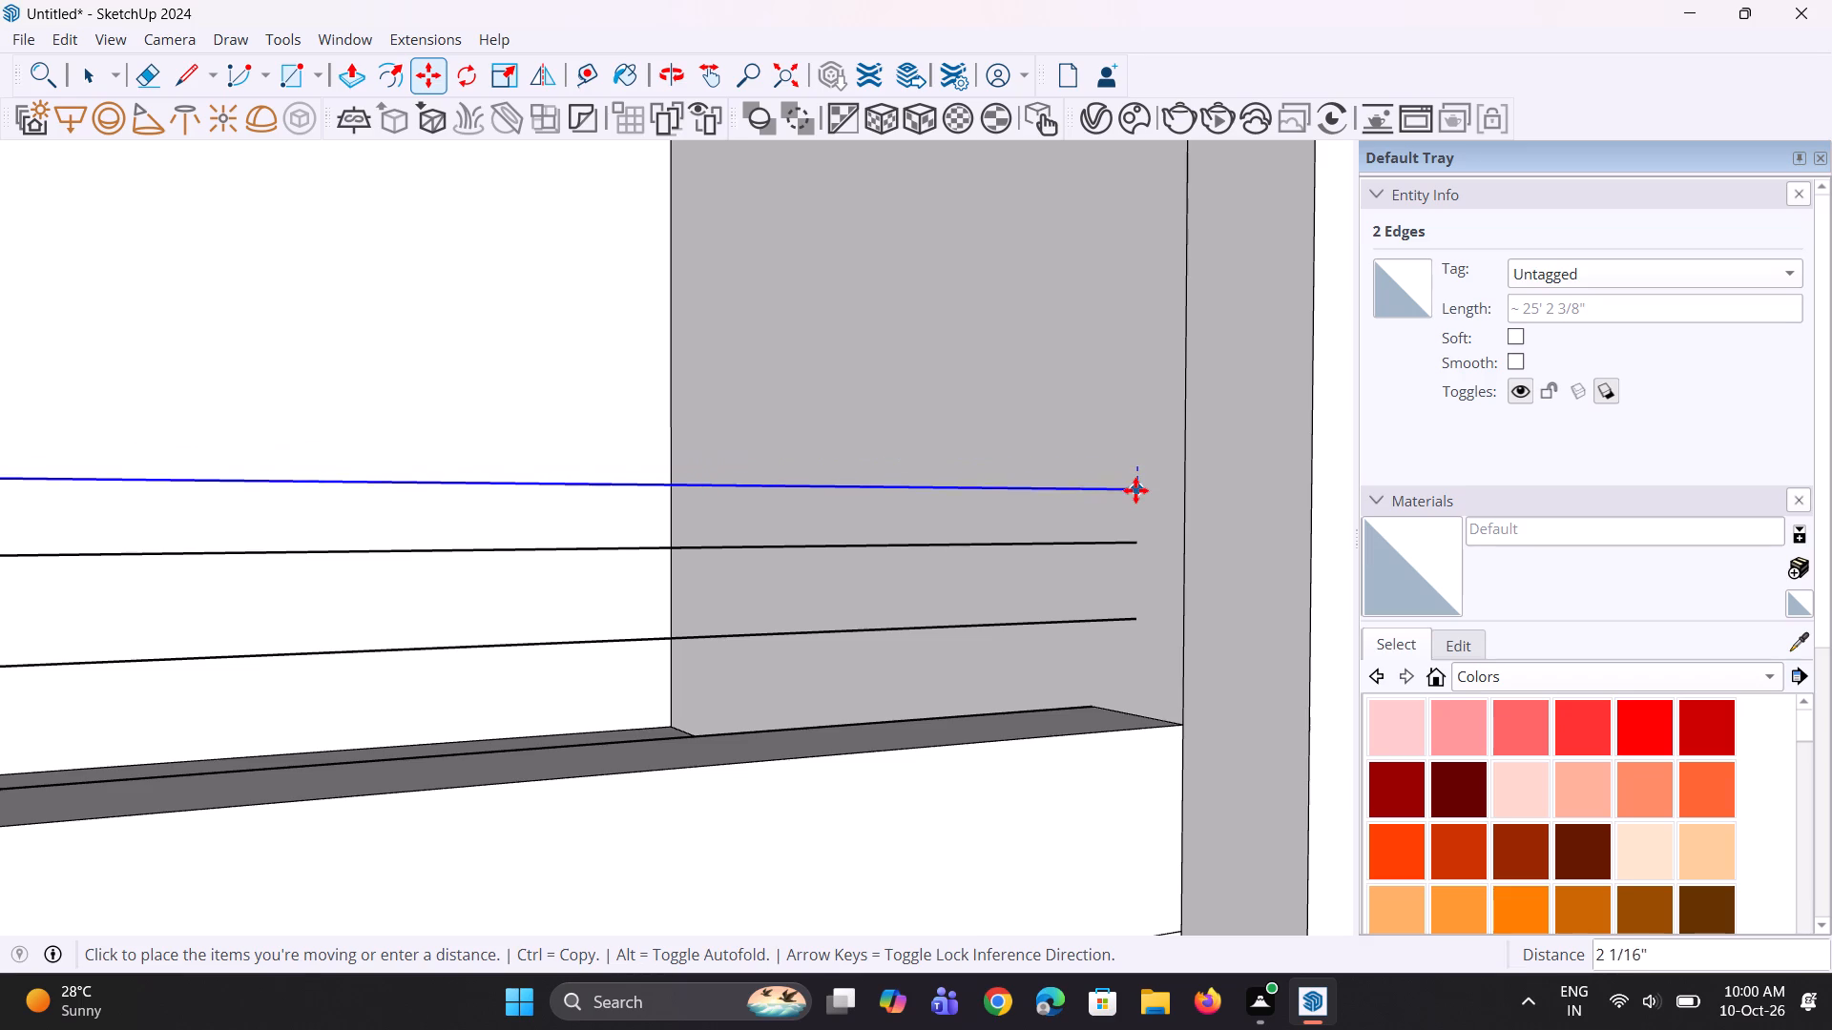
left_click(1135, 491)
key("space")
key("space")
Move both edges of the top balcony's lowest rail line straight up about 2 3/16" towards the middle line, and clear the selection.
left_click(1091, 623)
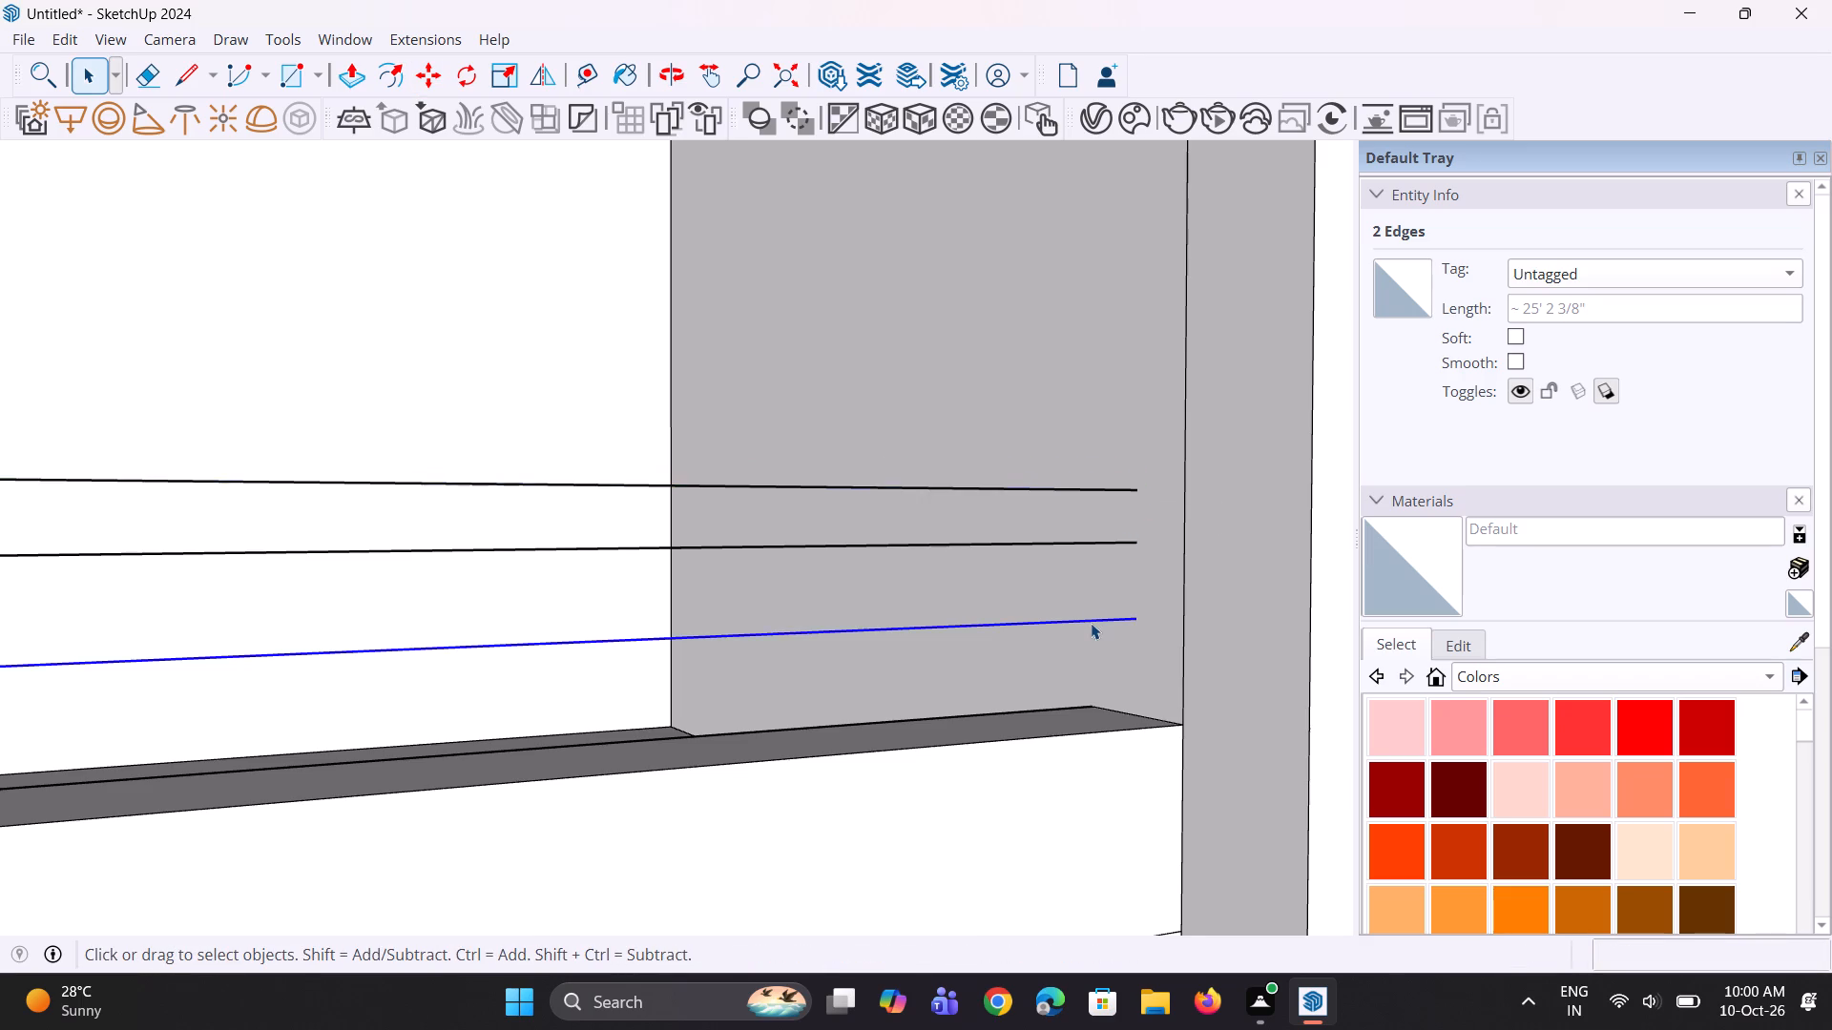
scroll(1113, 618, "down", 12)
scroll(381, 641, "up", 2)
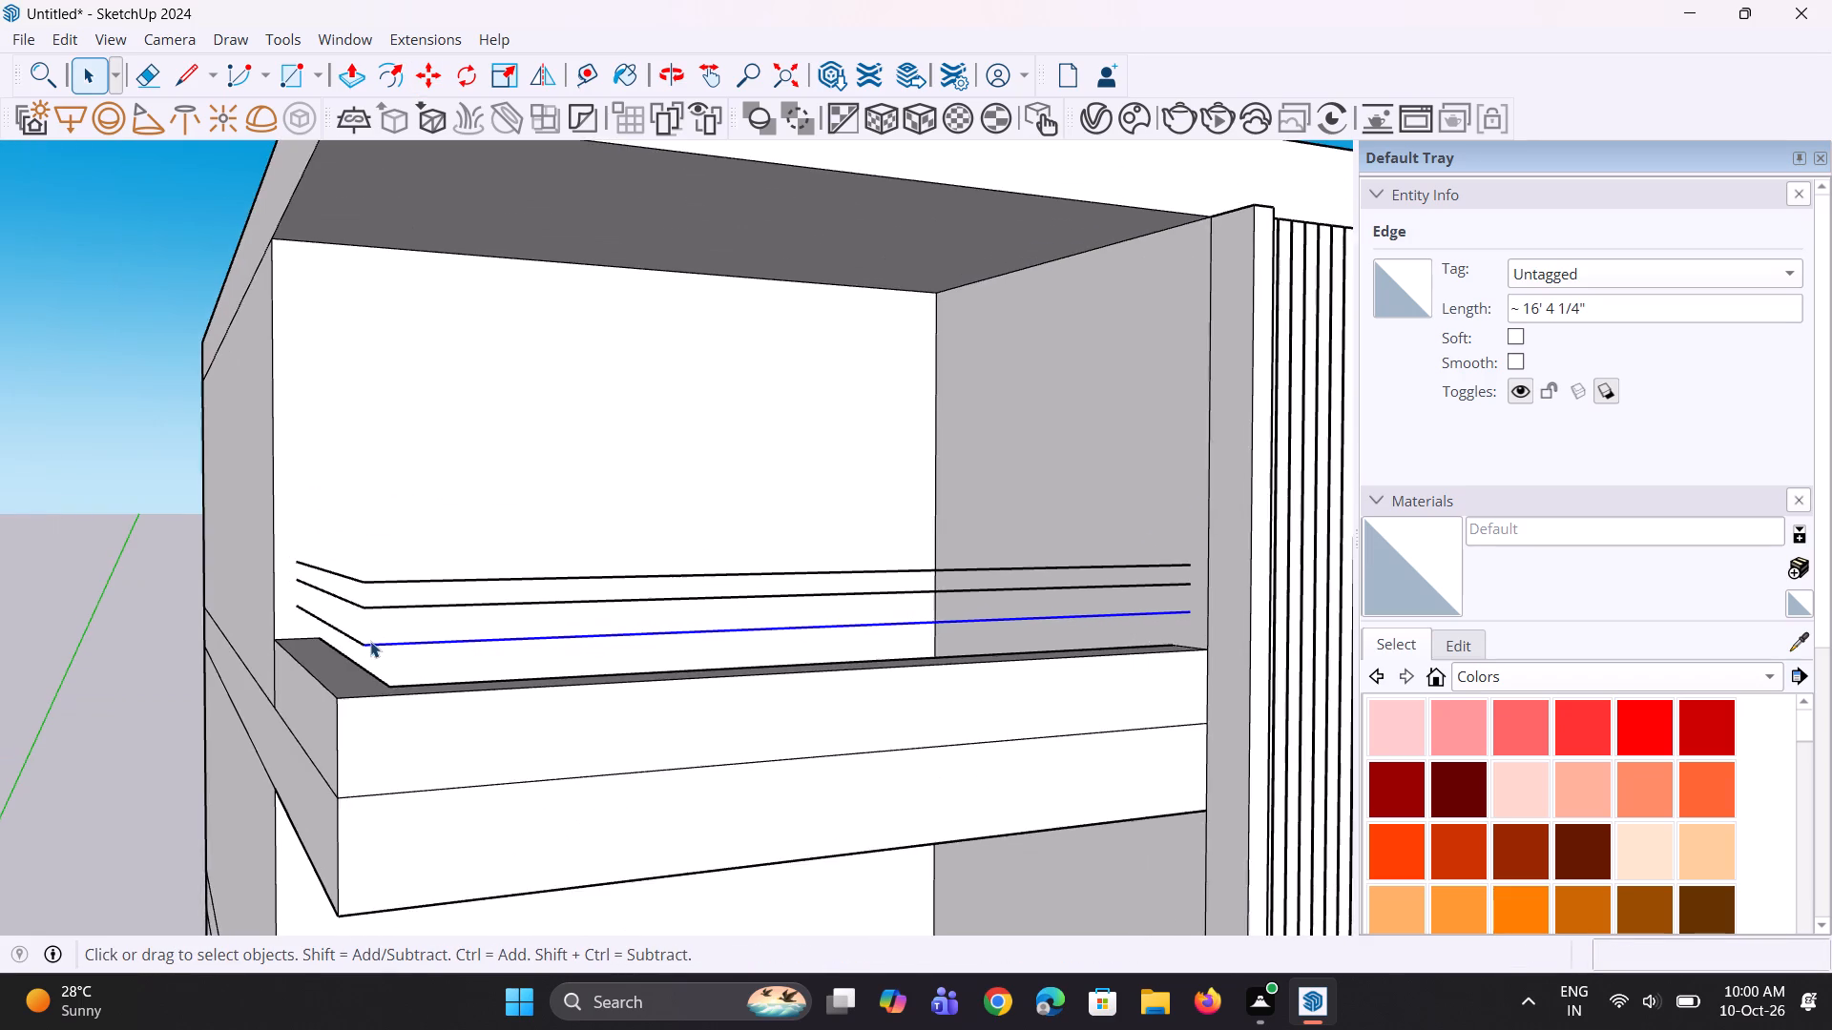
left_click(354, 640, "ctrl")
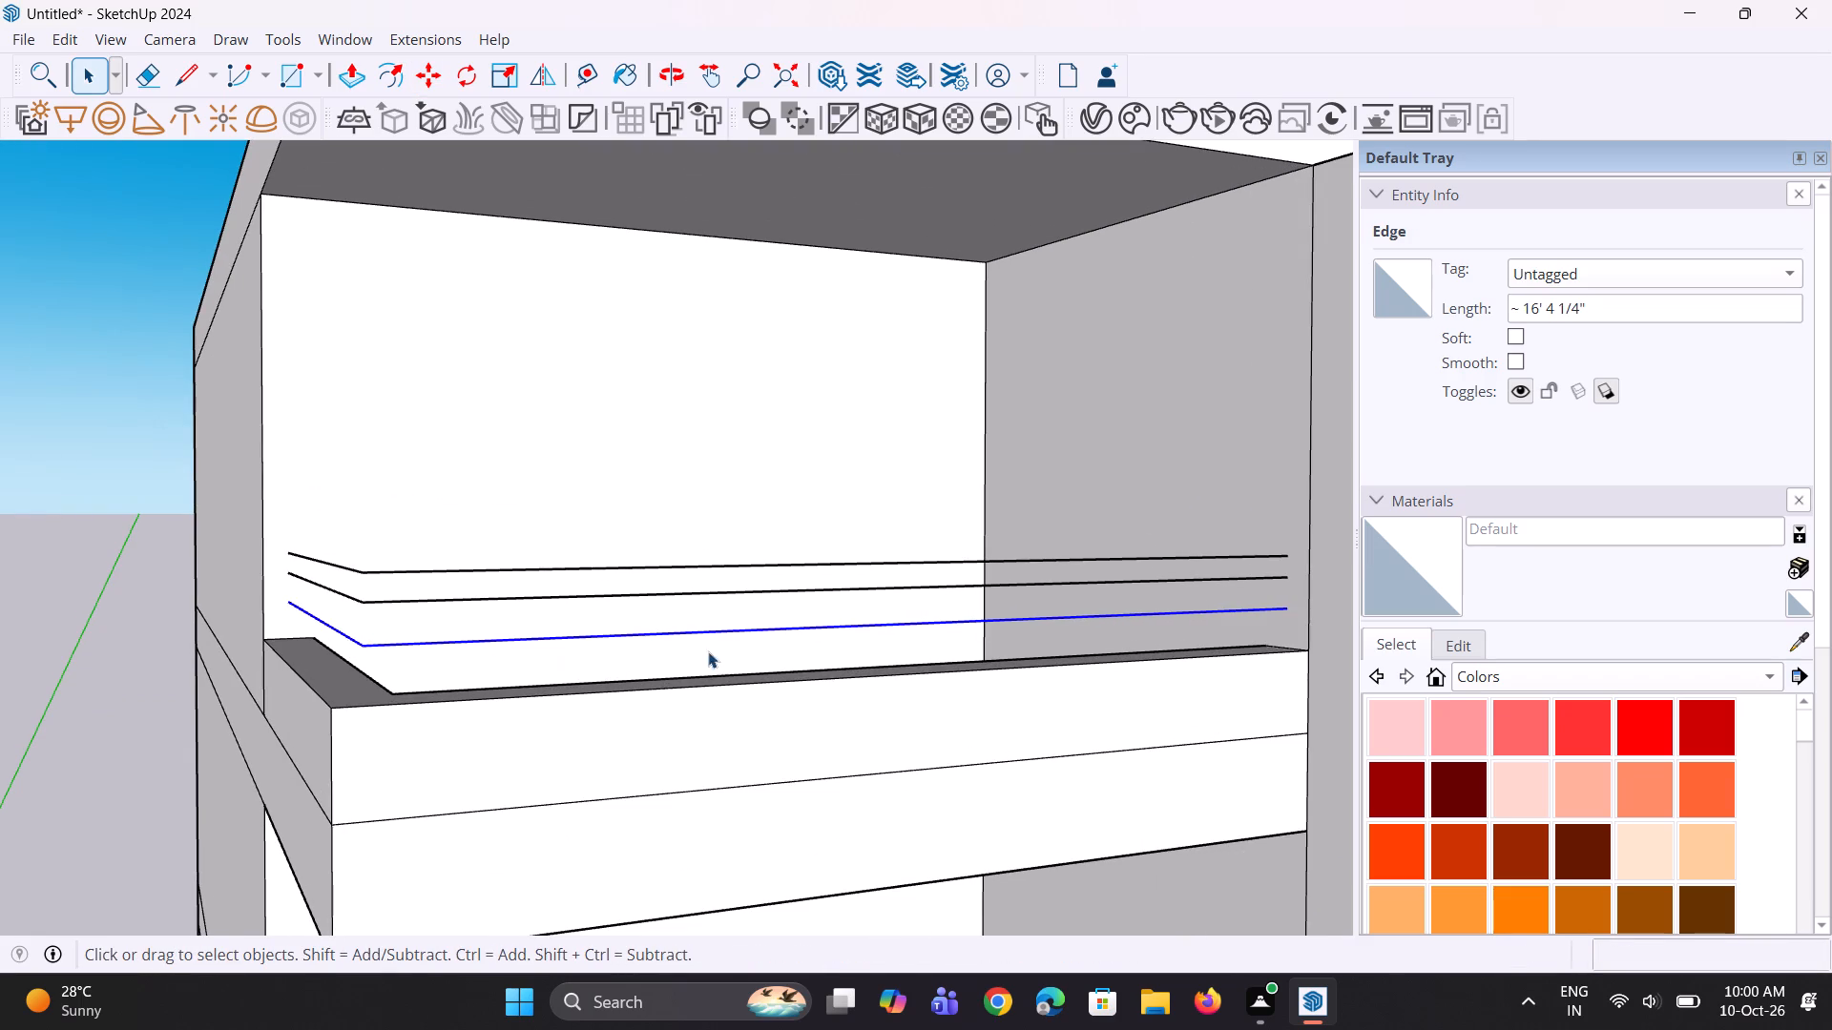
scroll(1054, 618, "up", 1)
scroll(1233, 617, "up", 1)
scroll(510, 643, "down", 3)
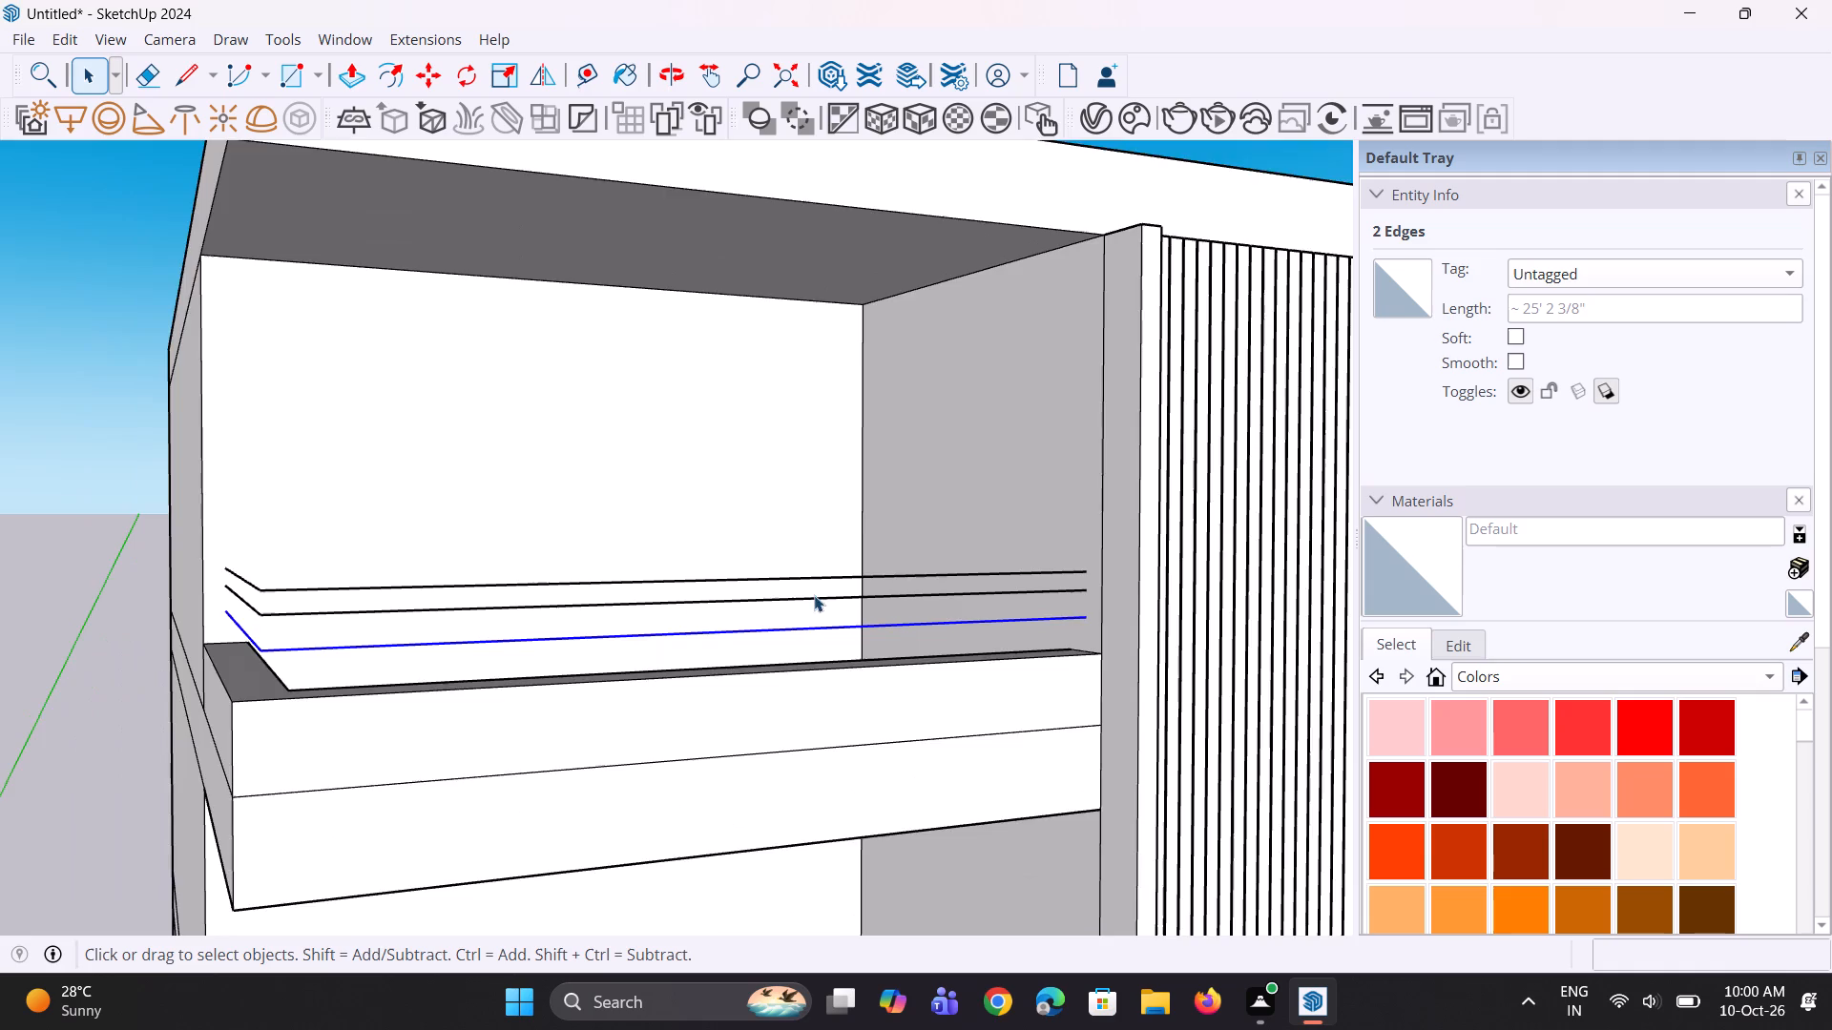
scroll(848, 595, "up", 3)
scroll(1027, 605, "up", 6)
key("m")
scroll(1170, 631, "up", 5)
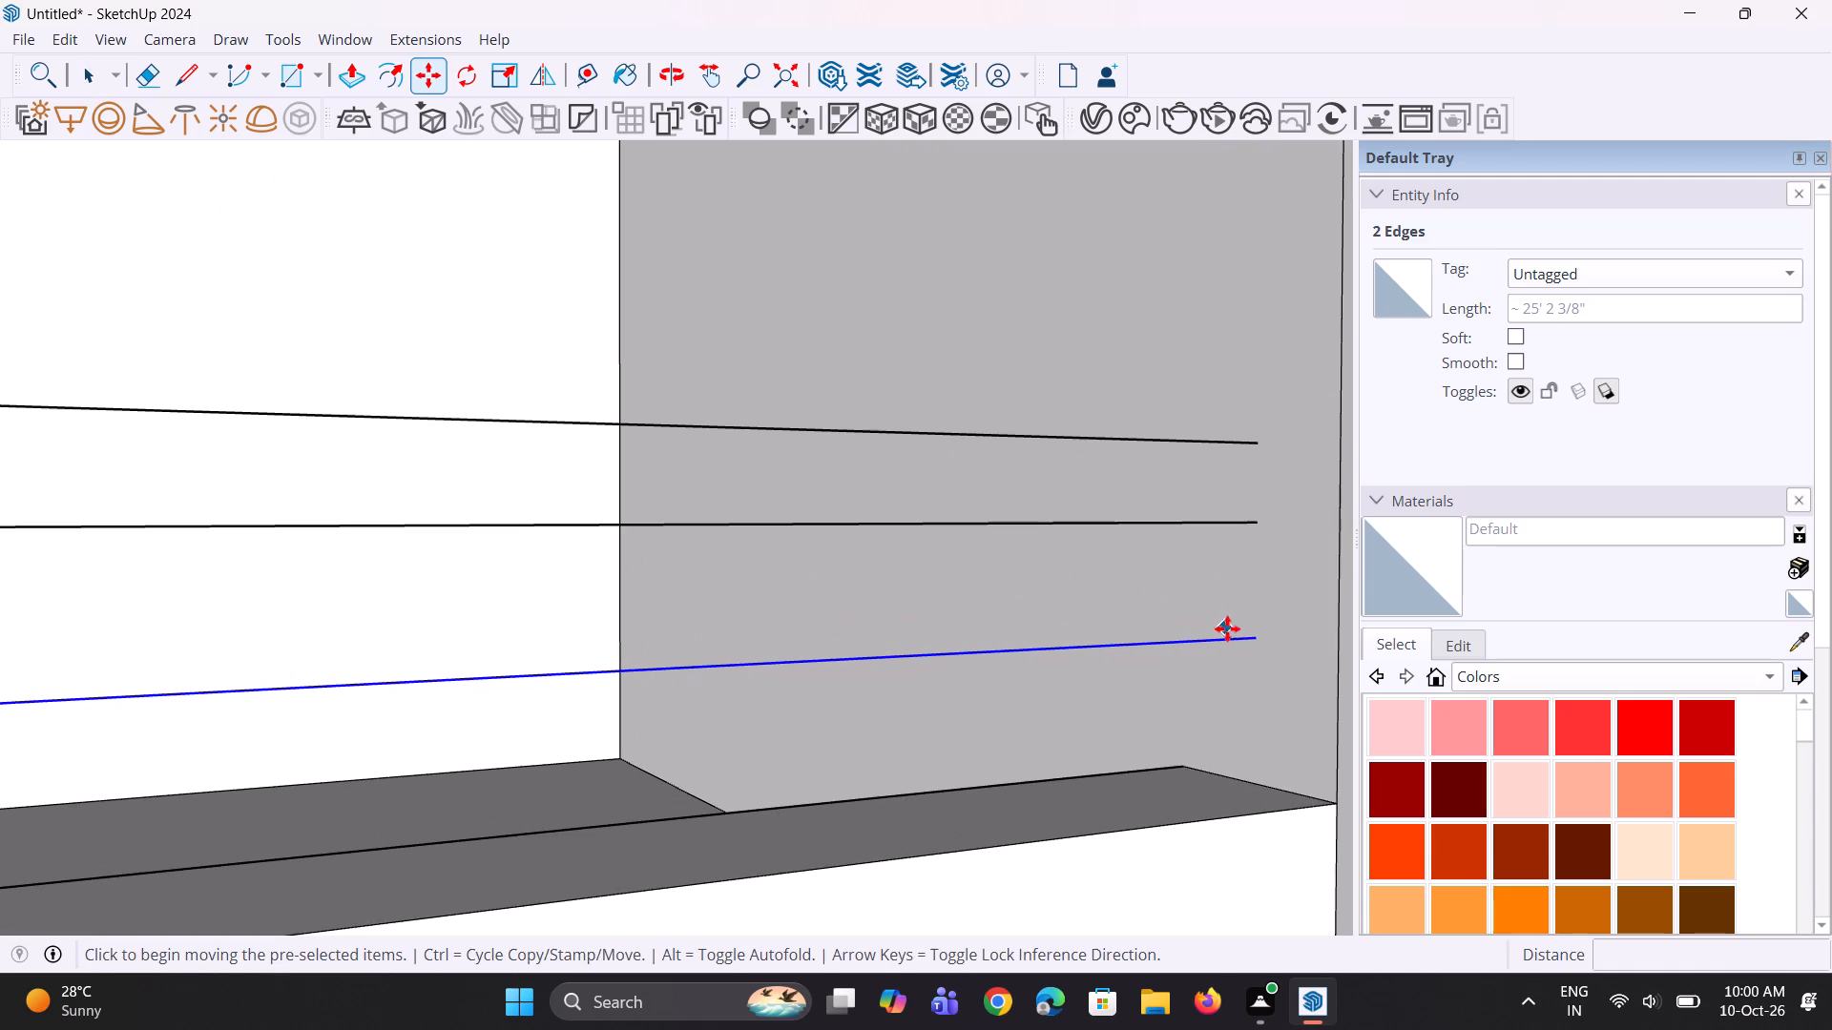
left_click(1253, 641)
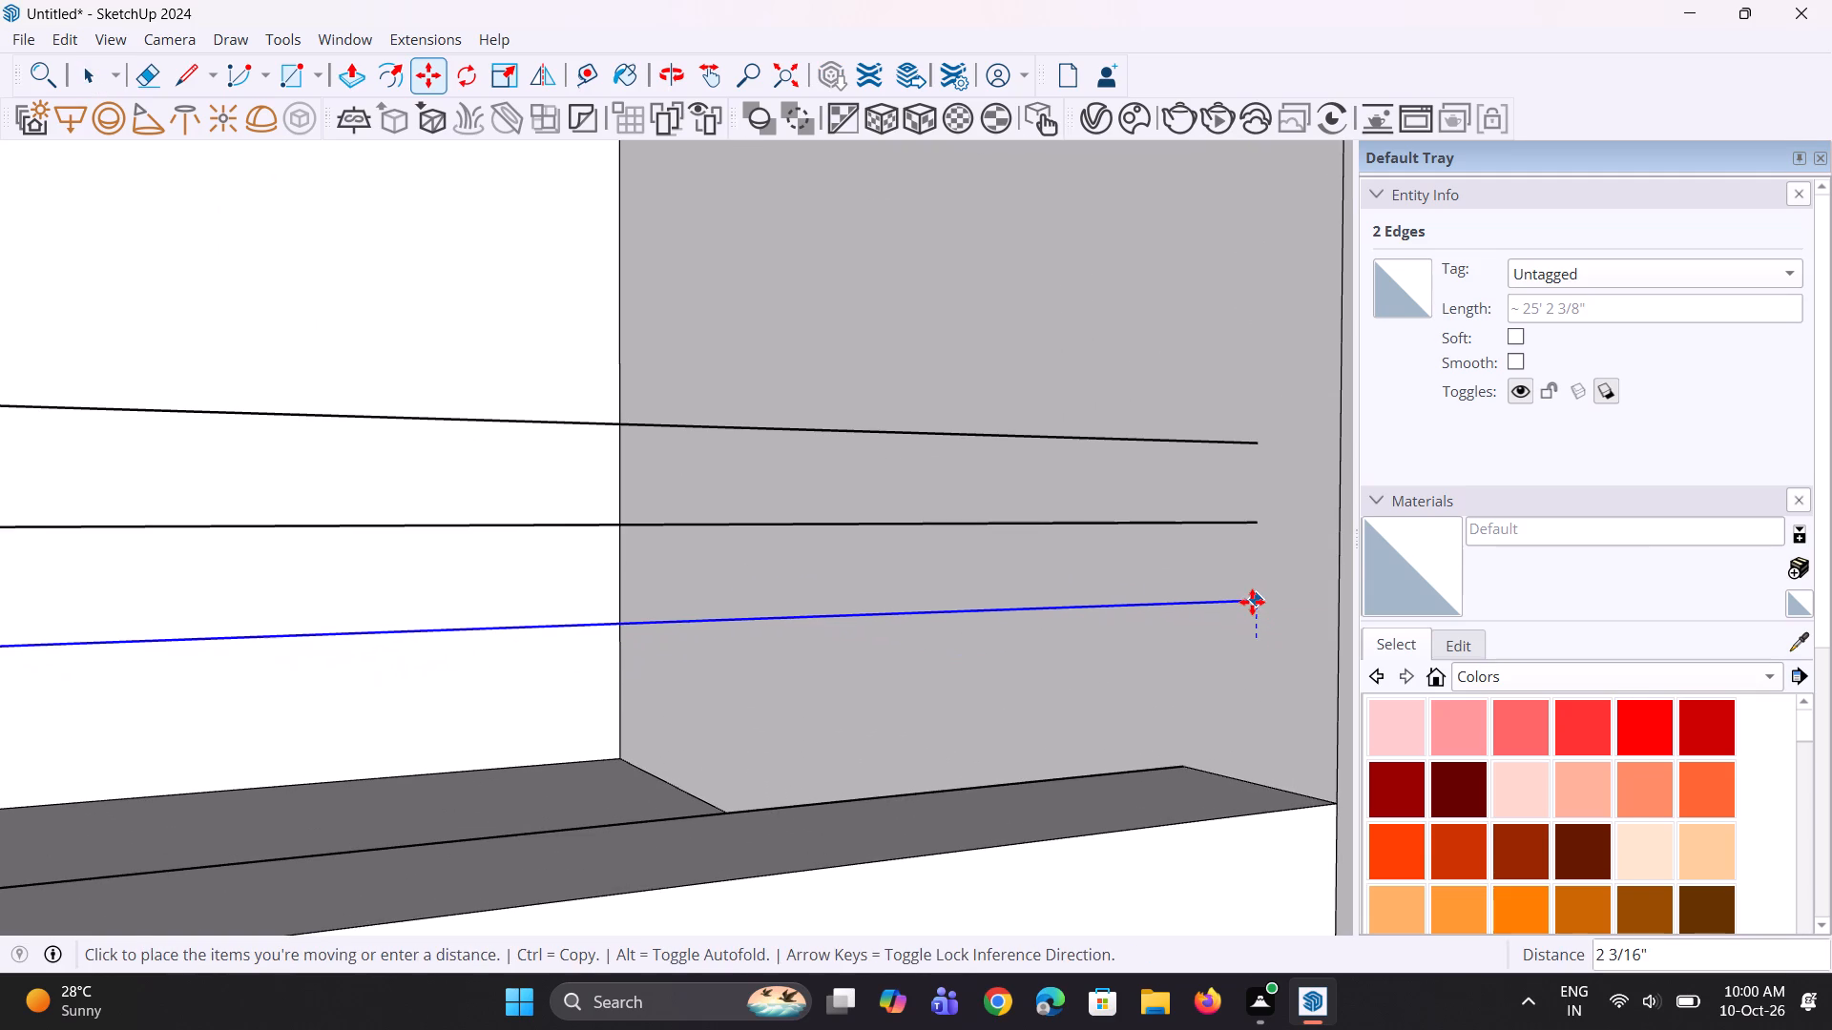
left_click(1252, 602)
scroll(1228, 651, "down", 16)
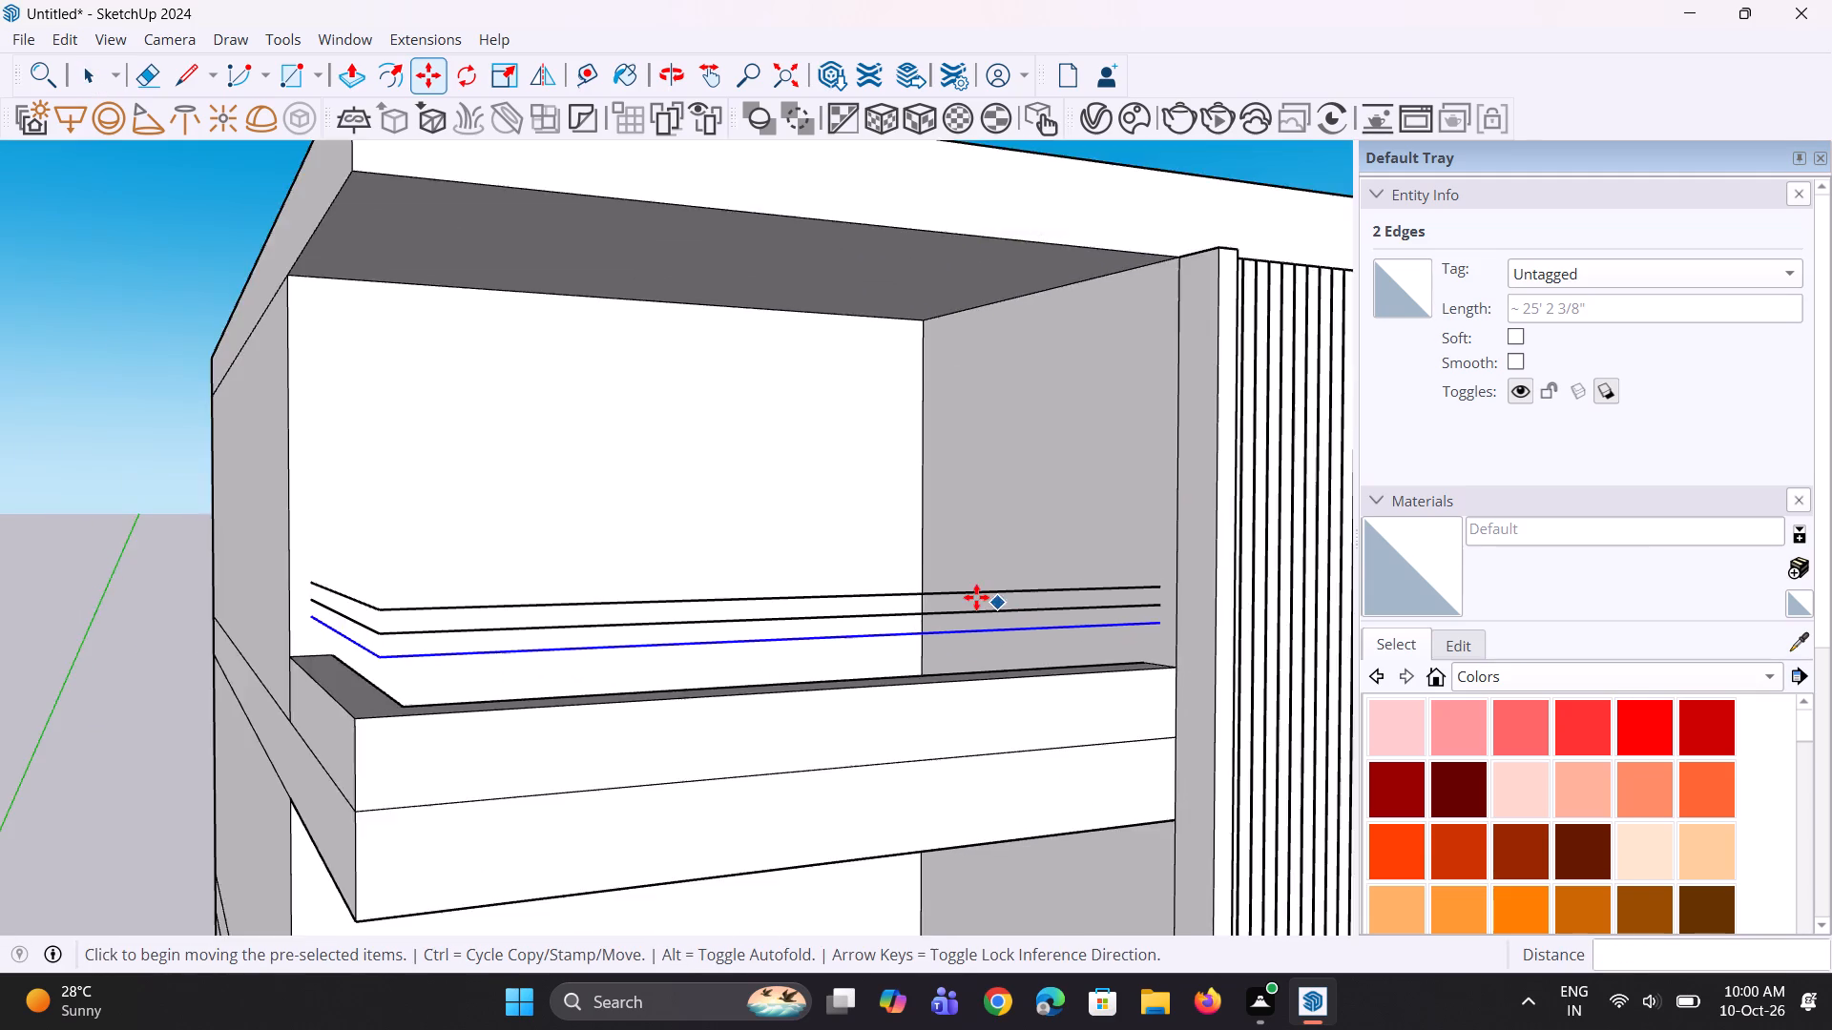
scroll(976, 597, "down", 8)
middle_click_drag(925, 620, 876, 590)
key("space")
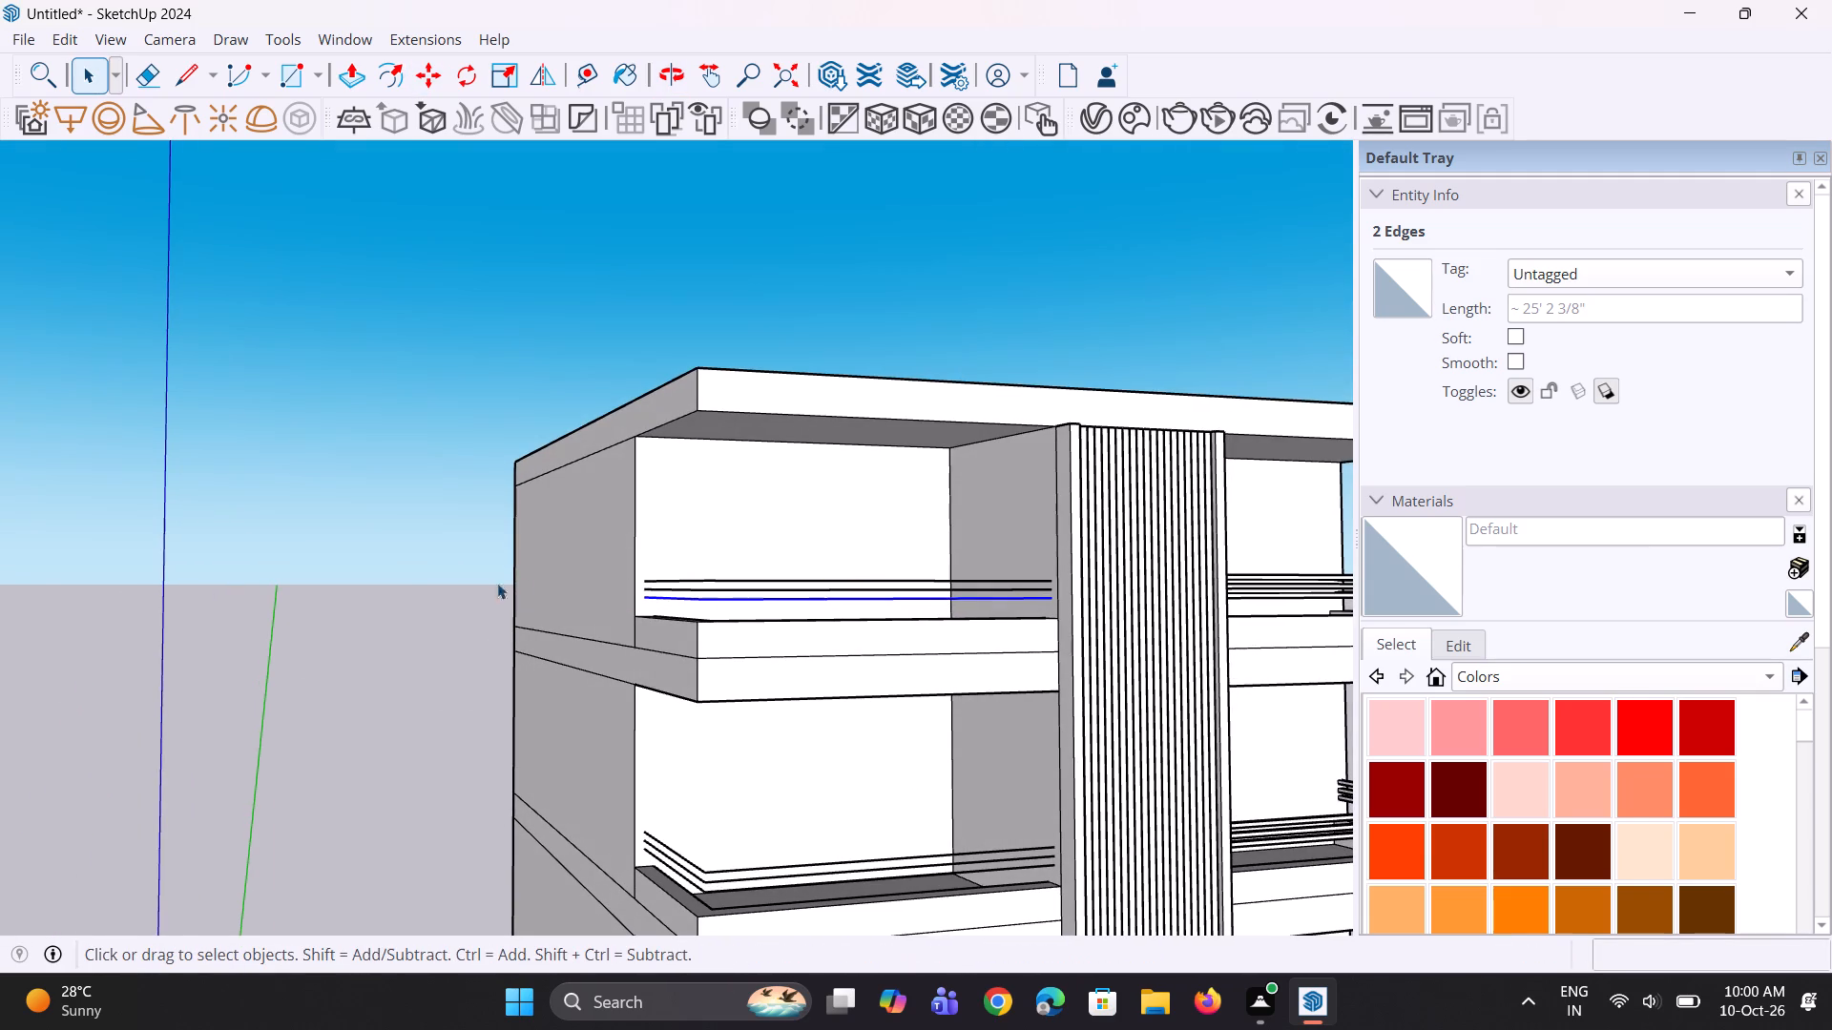
key("space")
left_click(410, 588)
key("space")
key("space")
key("space")
Move both edges of the uppermost rail line on the lowest balcony straight down about 2 1/4" towards the middle line.
scroll(408, 588, "down", 8)
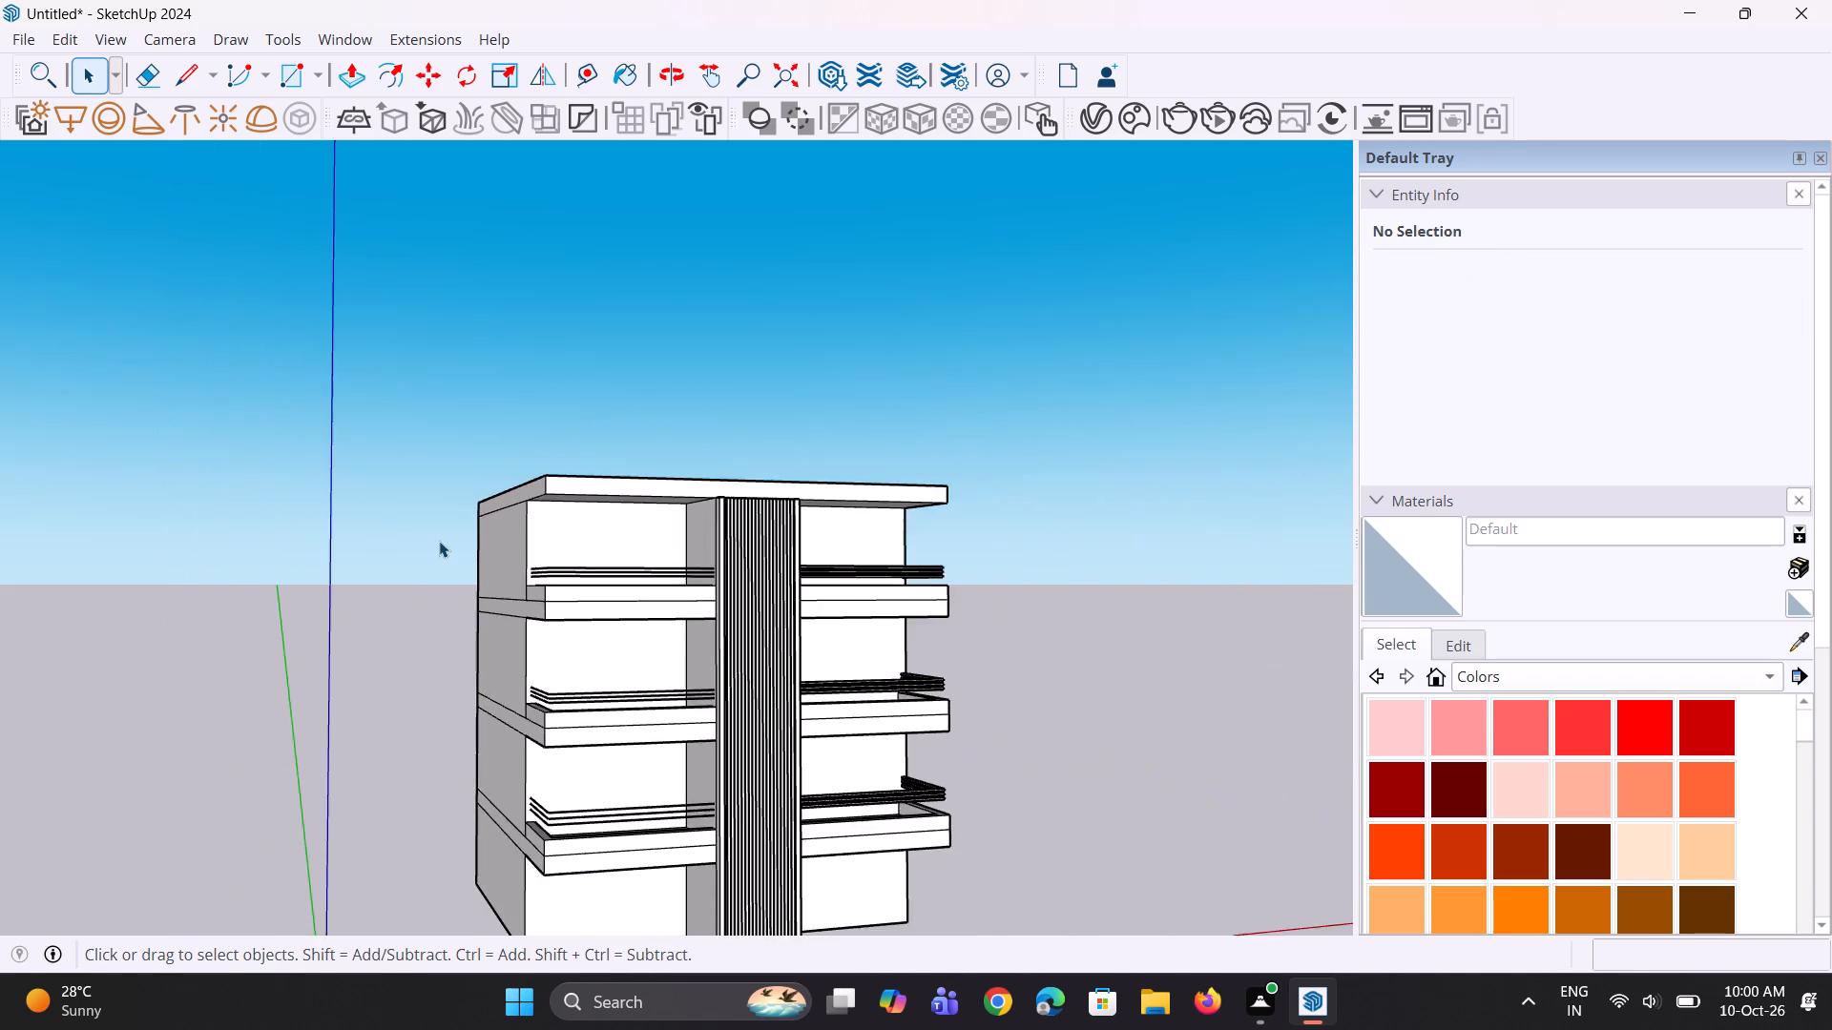
scroll(439, 541, "down", 3)
scroll(497, 693, "up", 4)
scroll(734, 828, "up", 10)
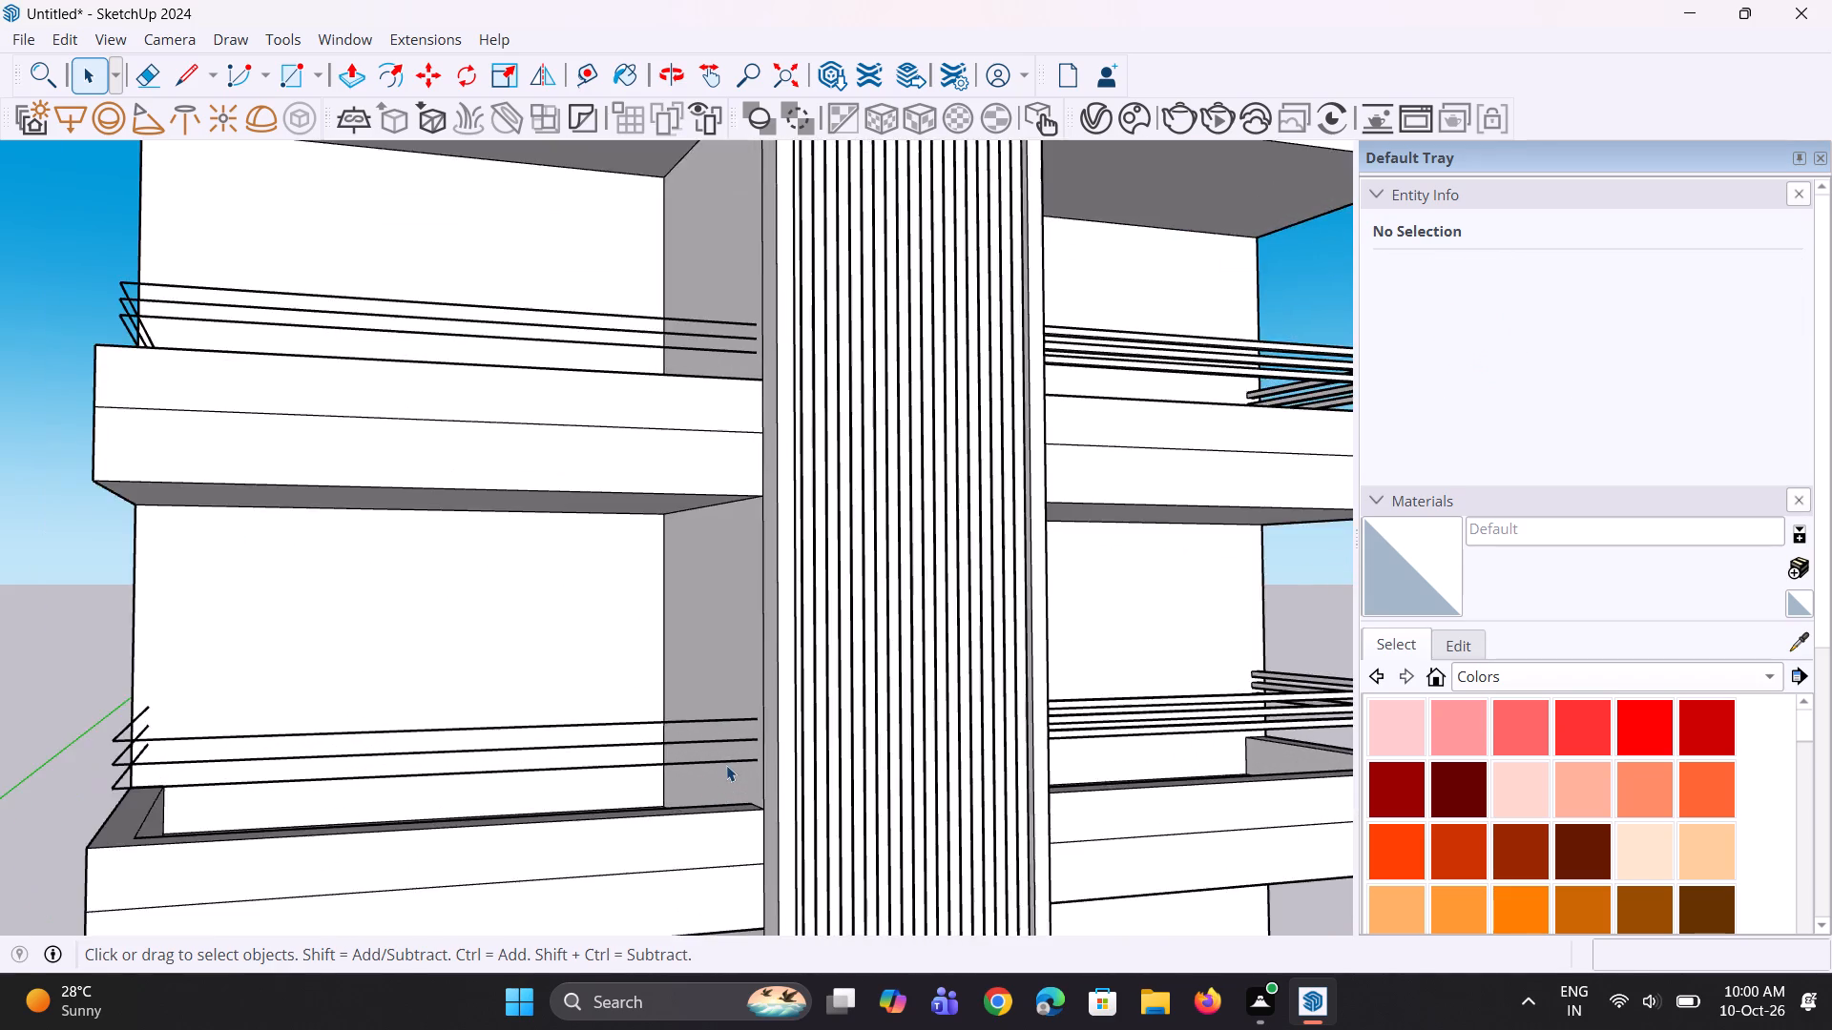
scroll(726, 765, "up", 3)
middle_click_drag(742, 763, 819, 772)
scroll(763, 784, "down", 4)
middle_click_drag(758, 757, 732, 764)
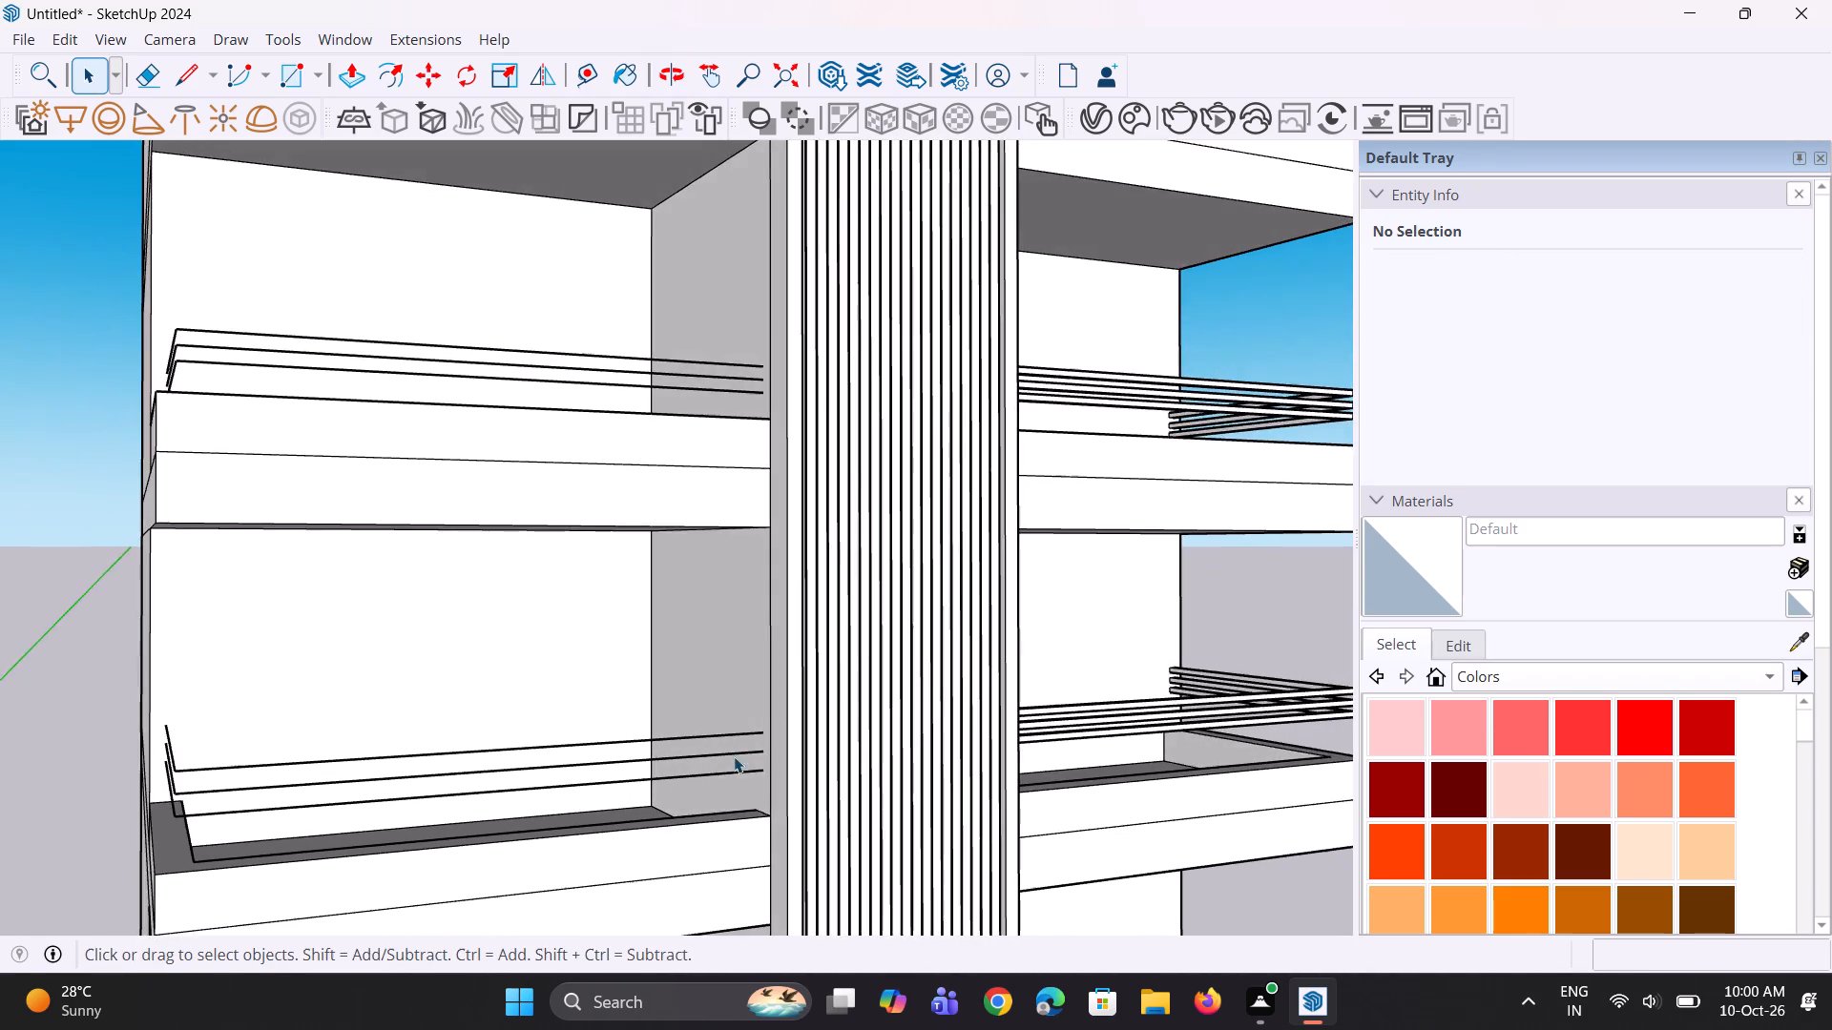
scroll(737, 740, "up", 5)
left_click(739, 733)
scroll(836, 732, "down", 8)
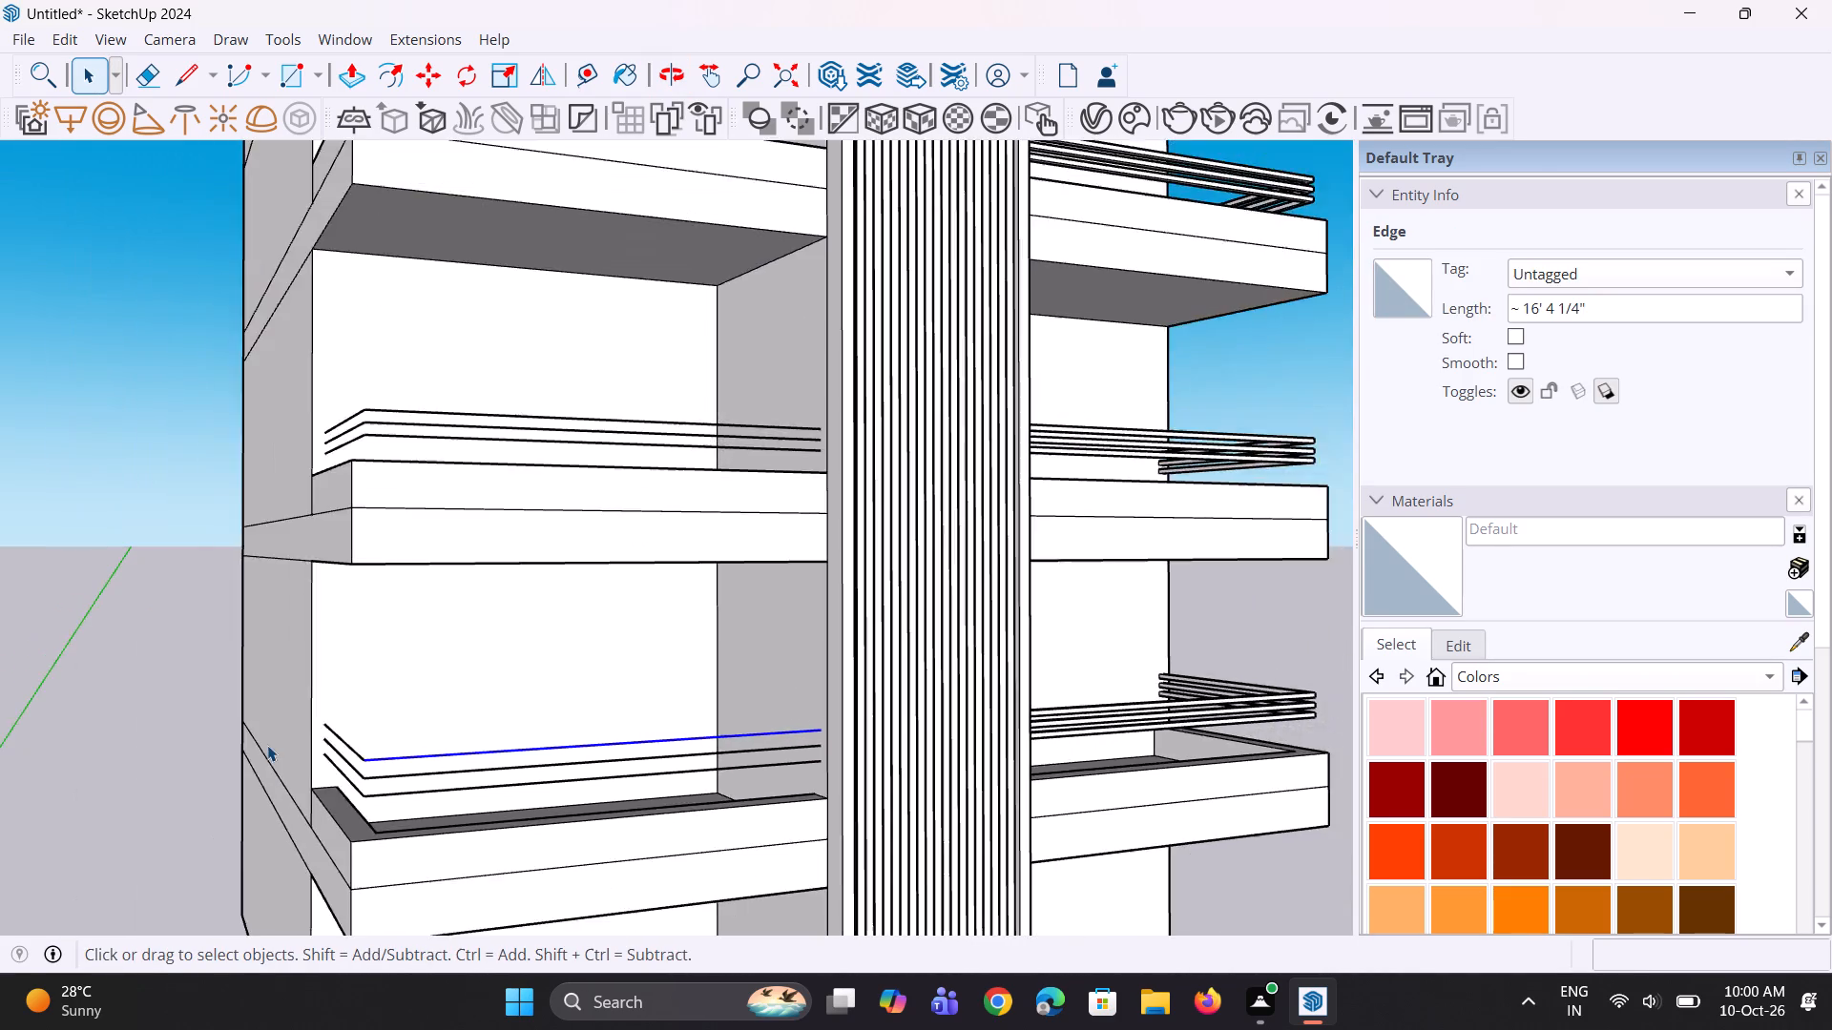
scroll(267, 745, "up", 3)
left_click(396, 748, "ctrl")
scroll(302, 835, "down", 2)
scroll(465, 797, "down", 1)
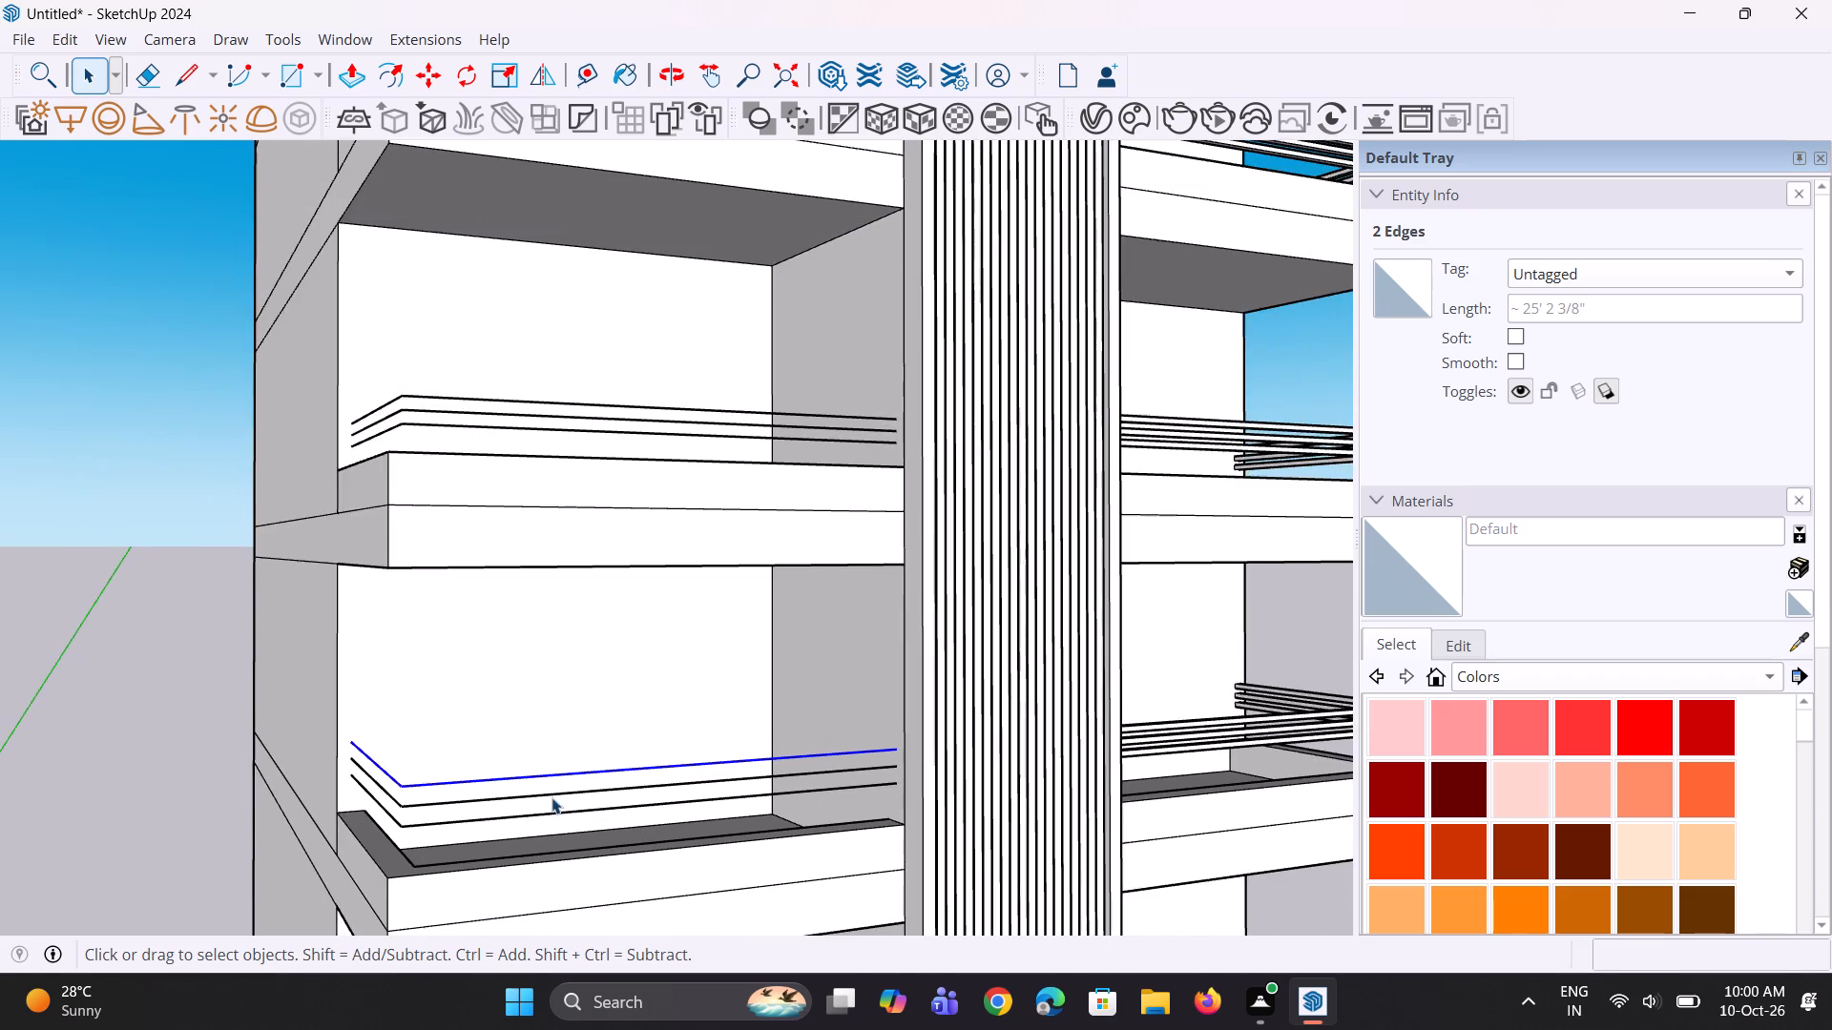
scroll(659, 797, "down", 1)
scroll(947, 797, "up", 8)
key("m")
scroll(829, 739, "up", 3)
scroll(909, 790, "up", 4)
left_click(927, 775)
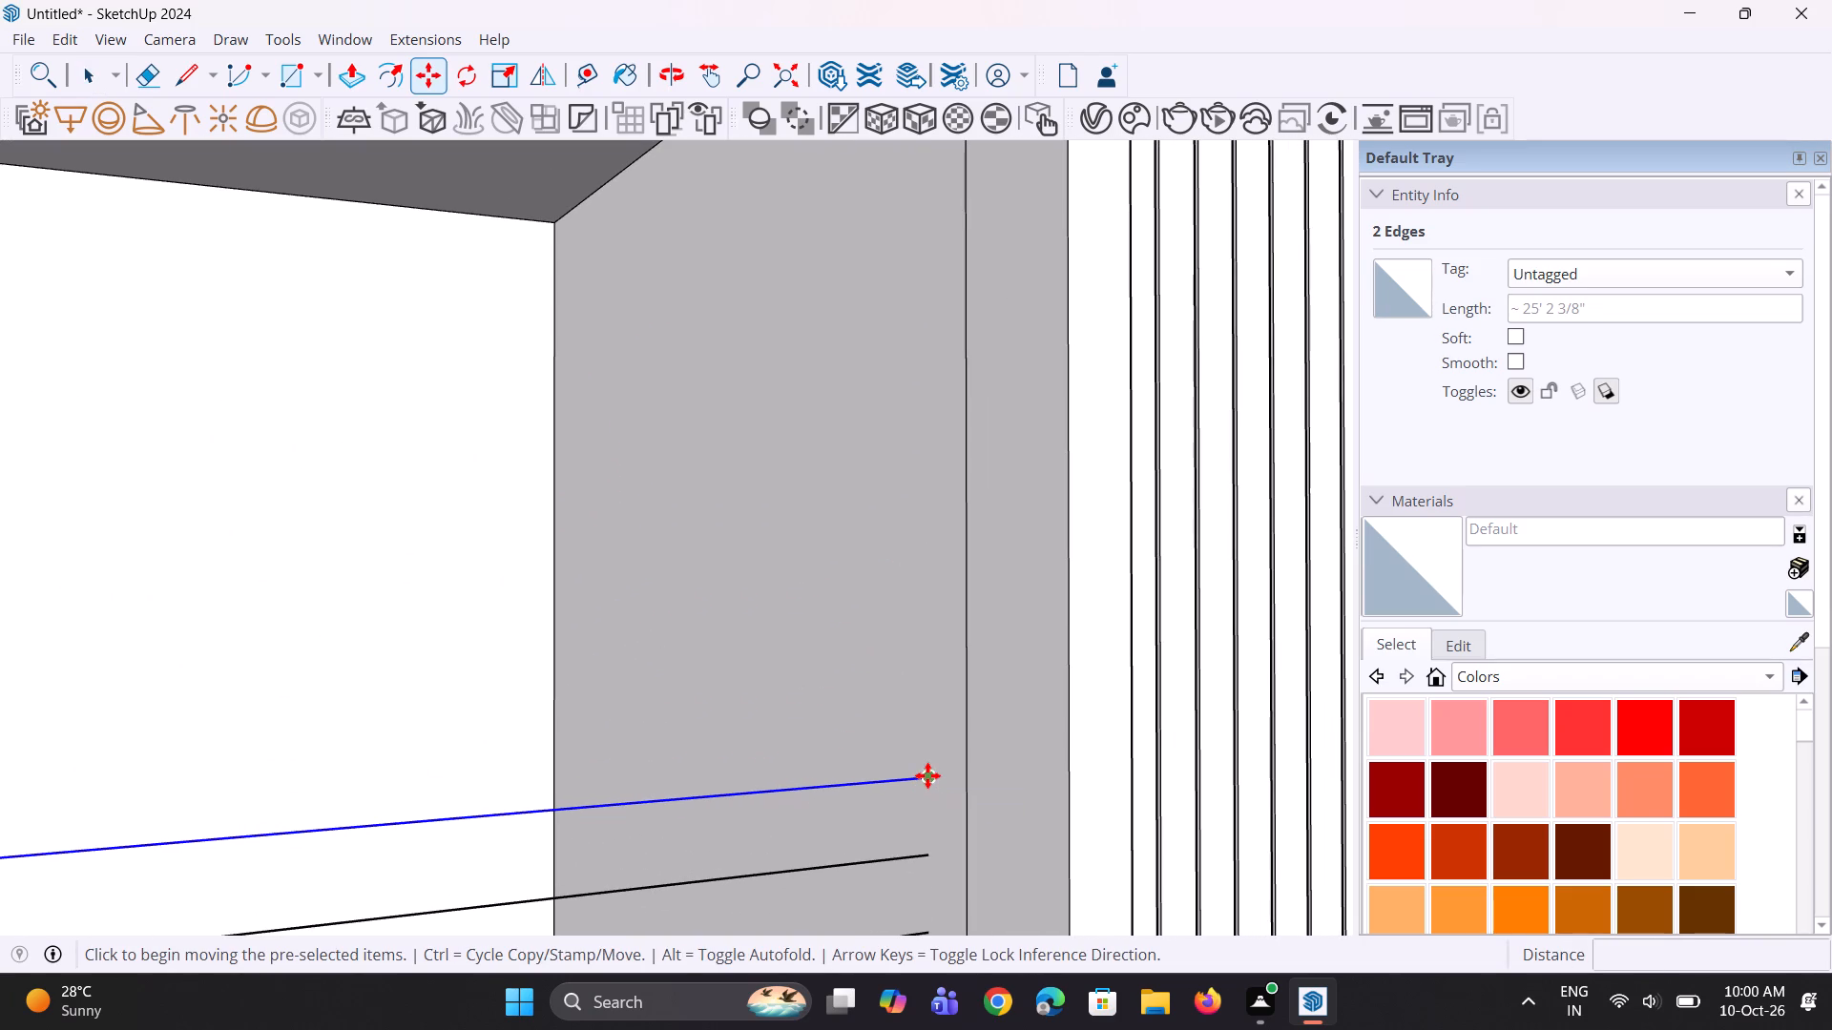
left_click(928, 803)
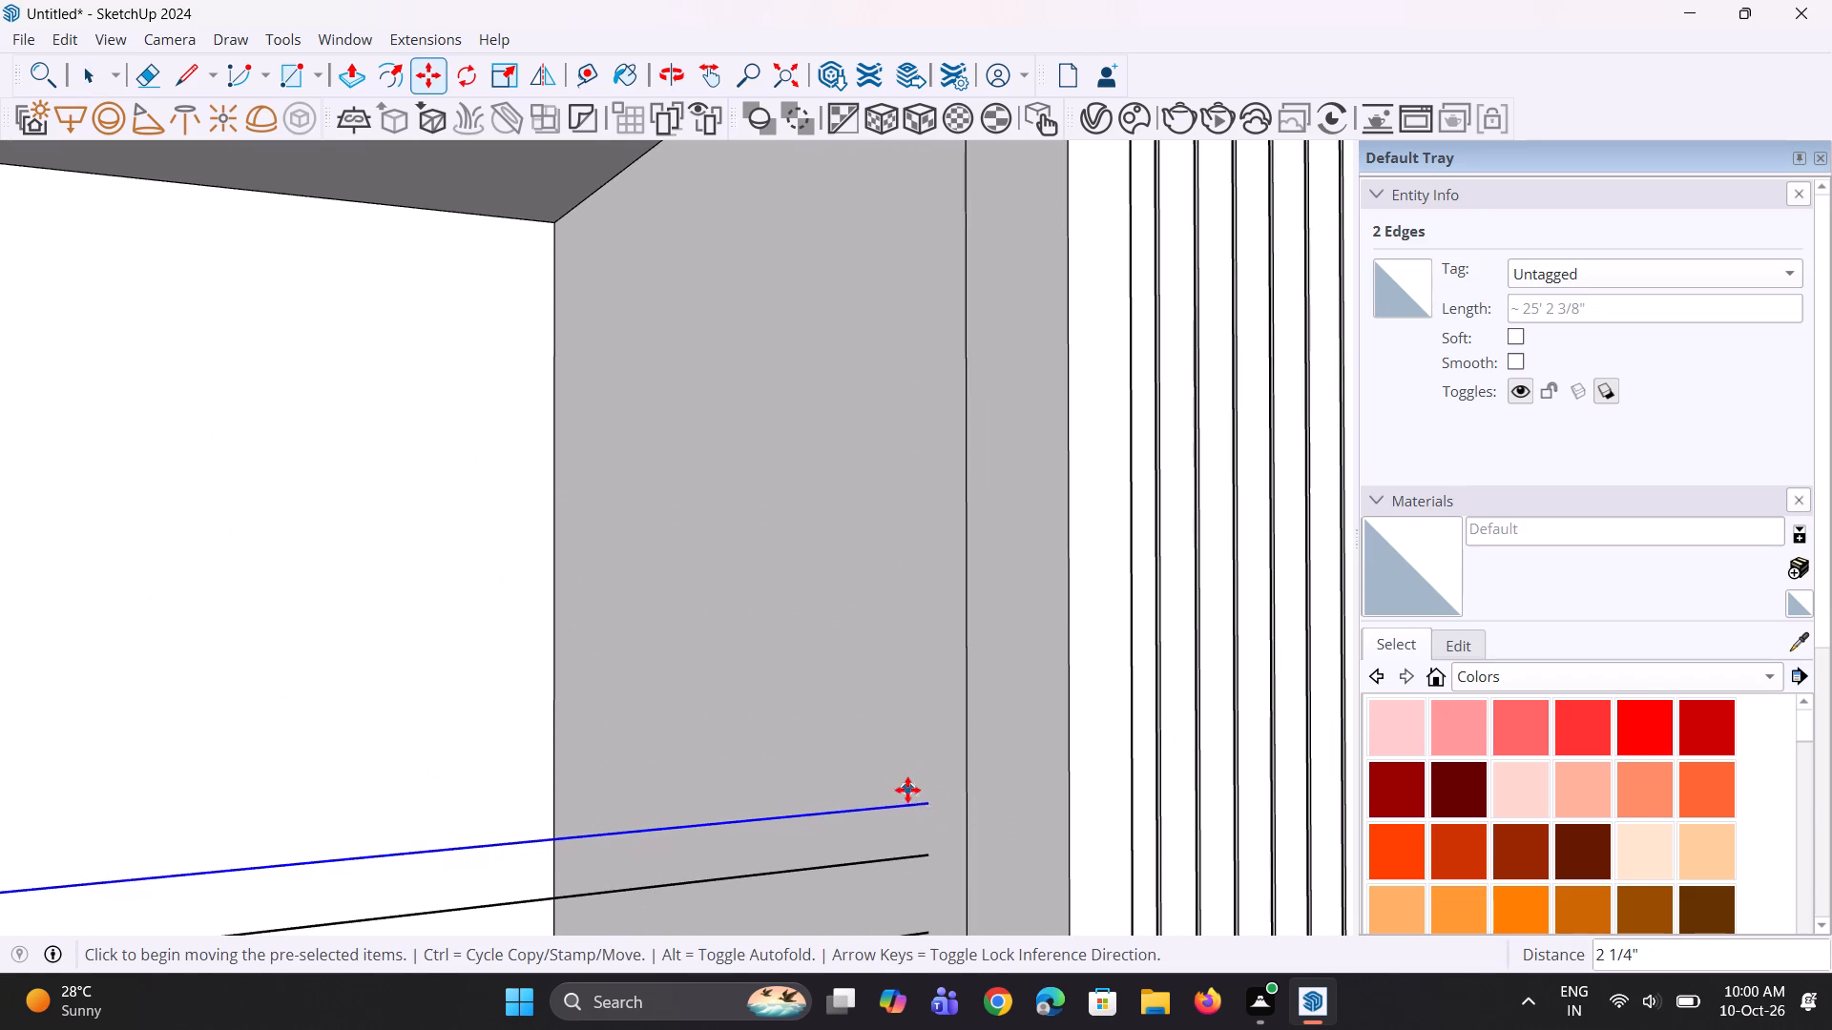
scroll(907, 790, "down", 4)
key("space")
key("space")
Move both edges of the lowest balcony's lowest rail line straight up about 2" towards the middle line, and clear the selection.
scroll(909, 780, "down", 9)
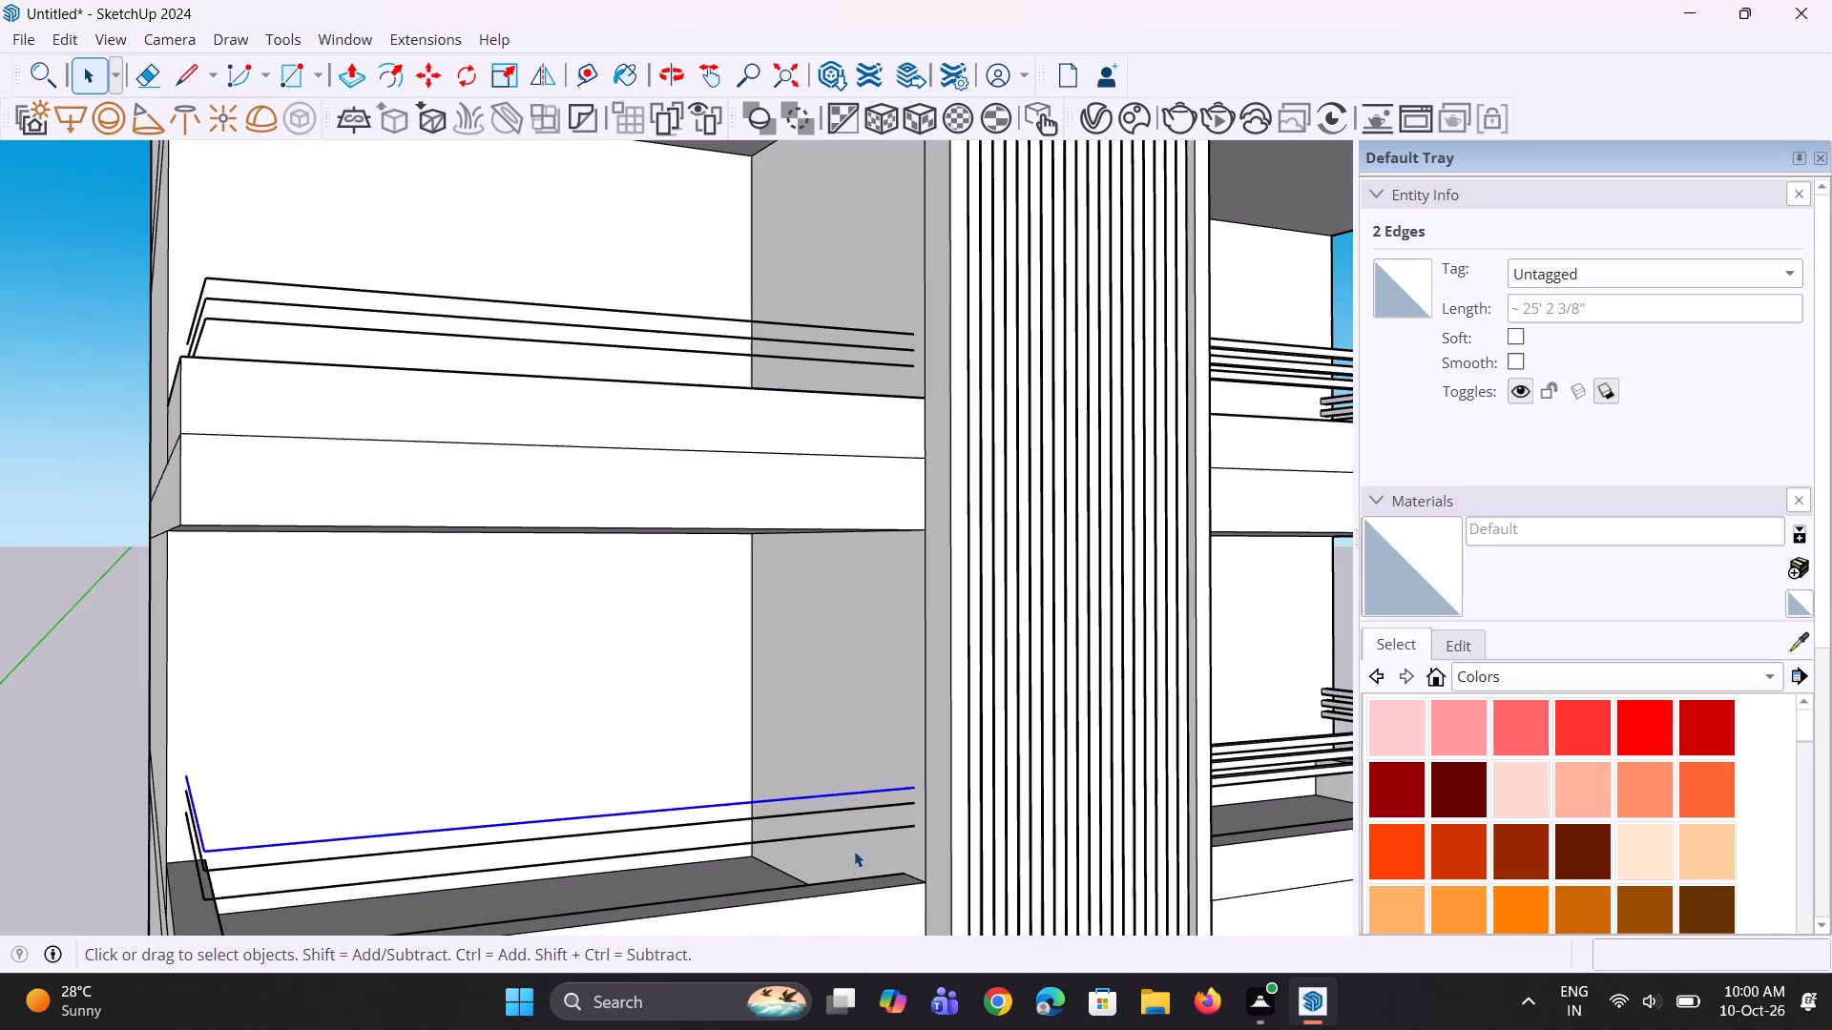
left_click(872, 834)
scroll(884, 823, "down", 5)
scroll(490, 859, "up", 2)
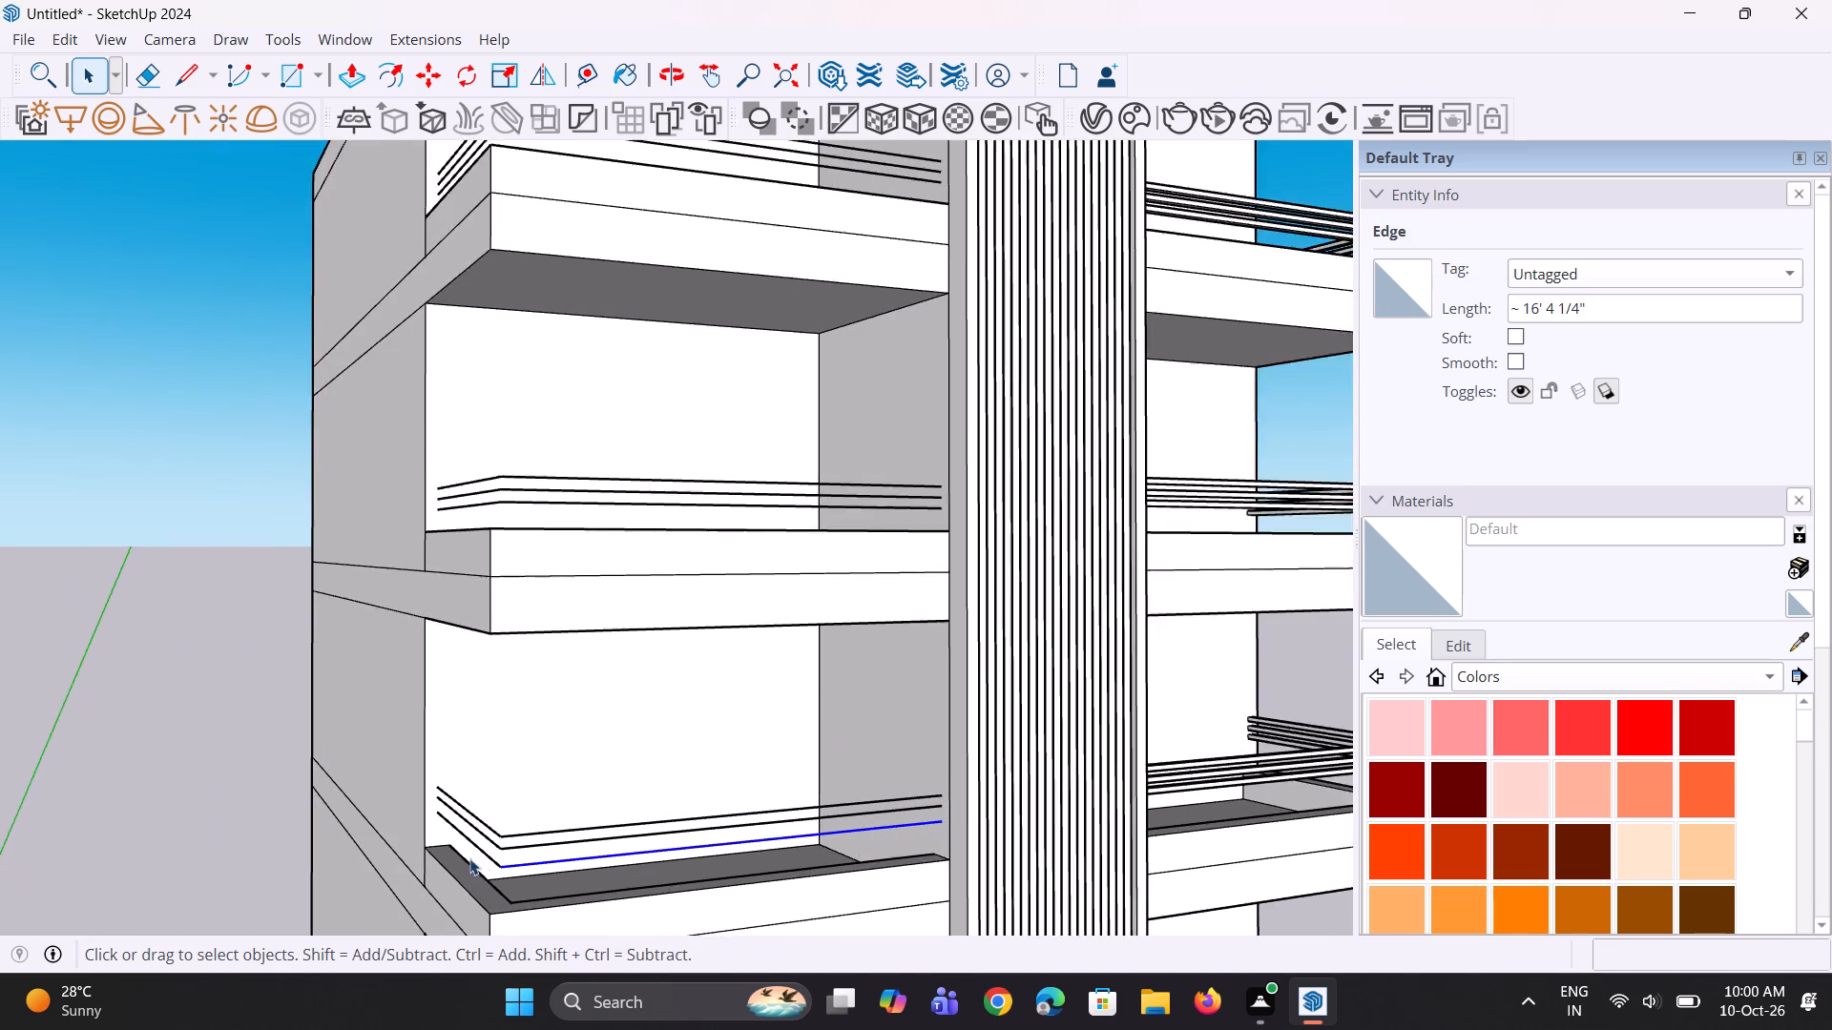
scroll(469, 858, "up", 1)
left_click(487, 849, "ctrl")
scroll(996, 831, "up", 1)
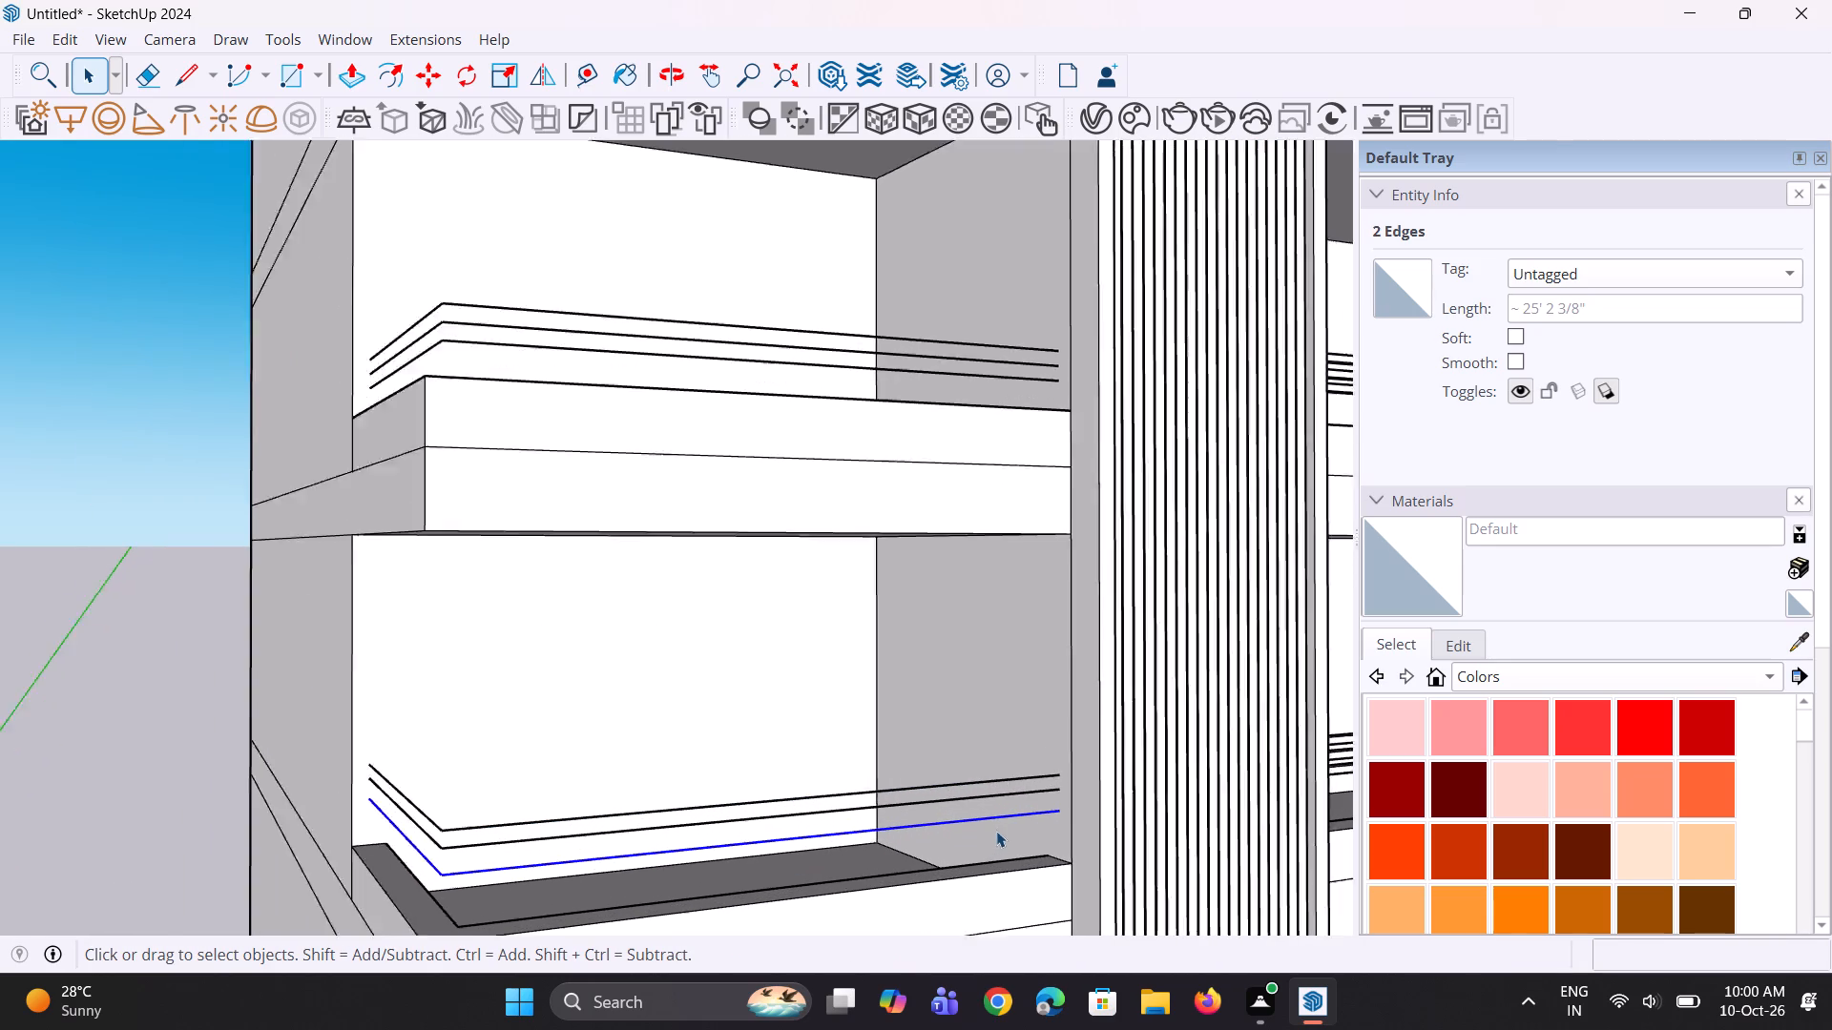
scroll(996, 831, "up", 7)
key("m")
scroll(1077, 811, "up", 2)
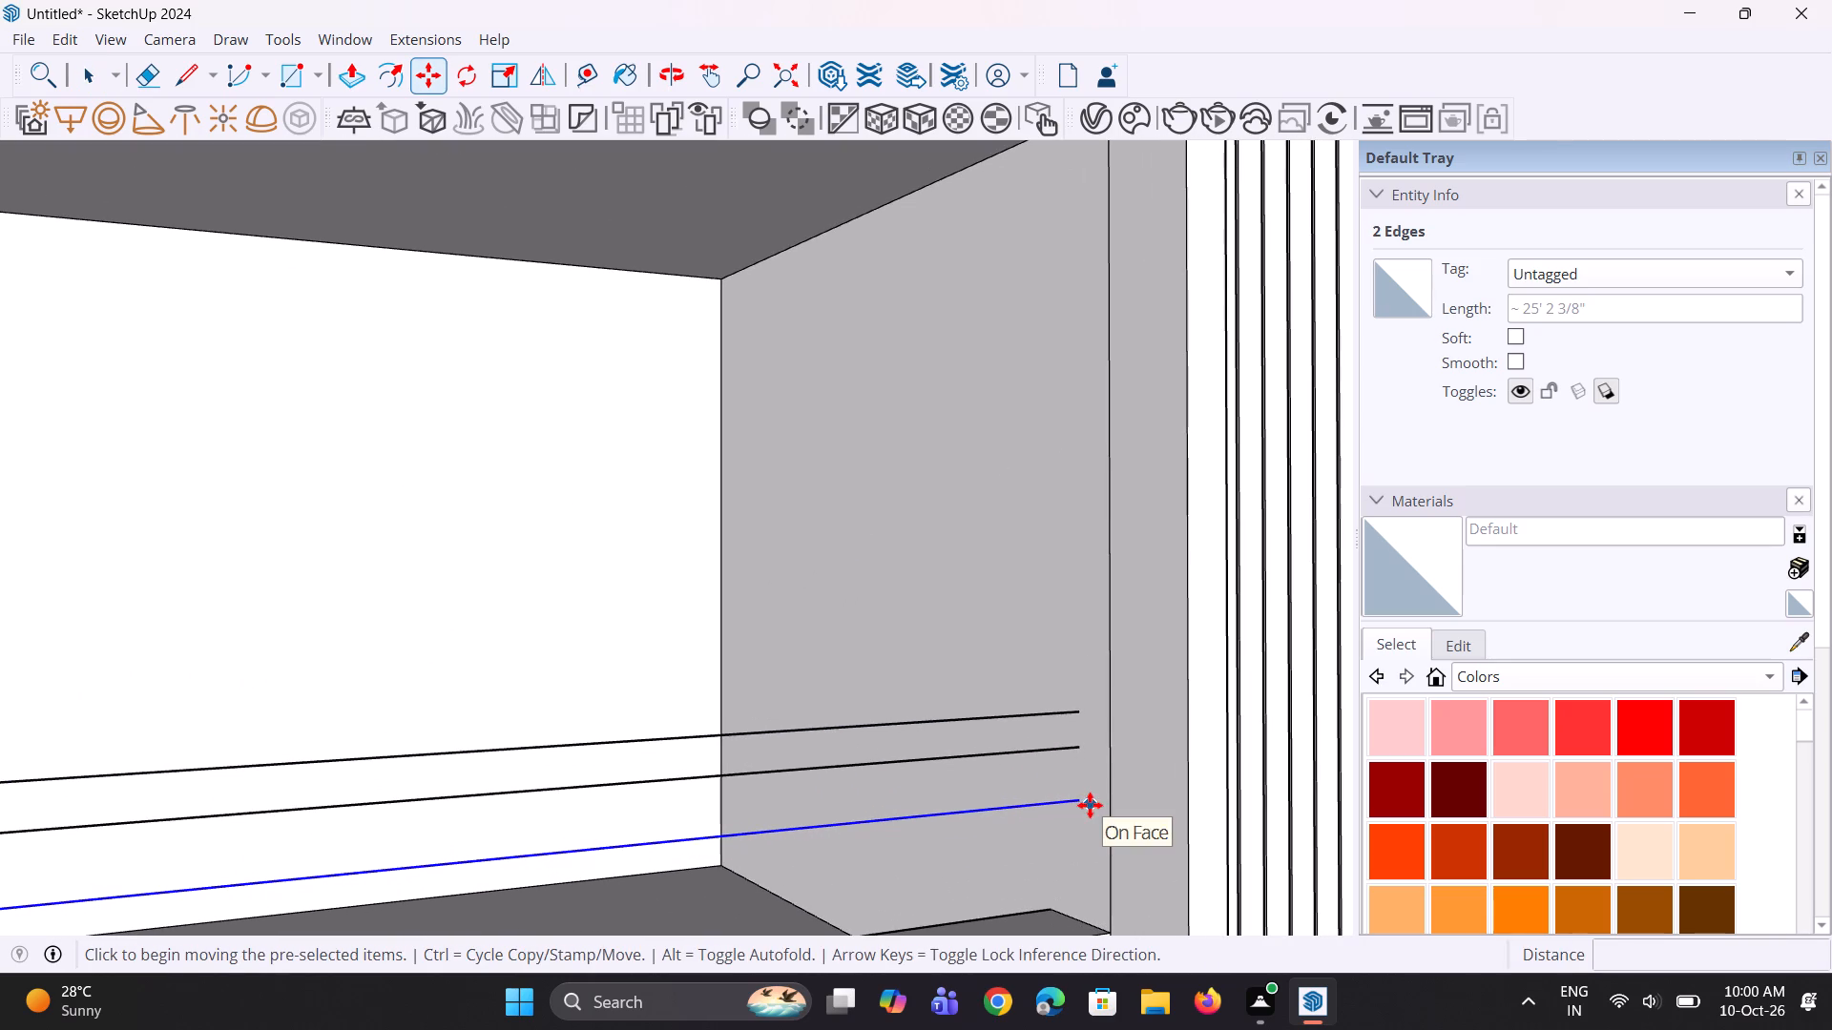
scroll(1070, 801, "up", 5)
left_click(1070, 801)
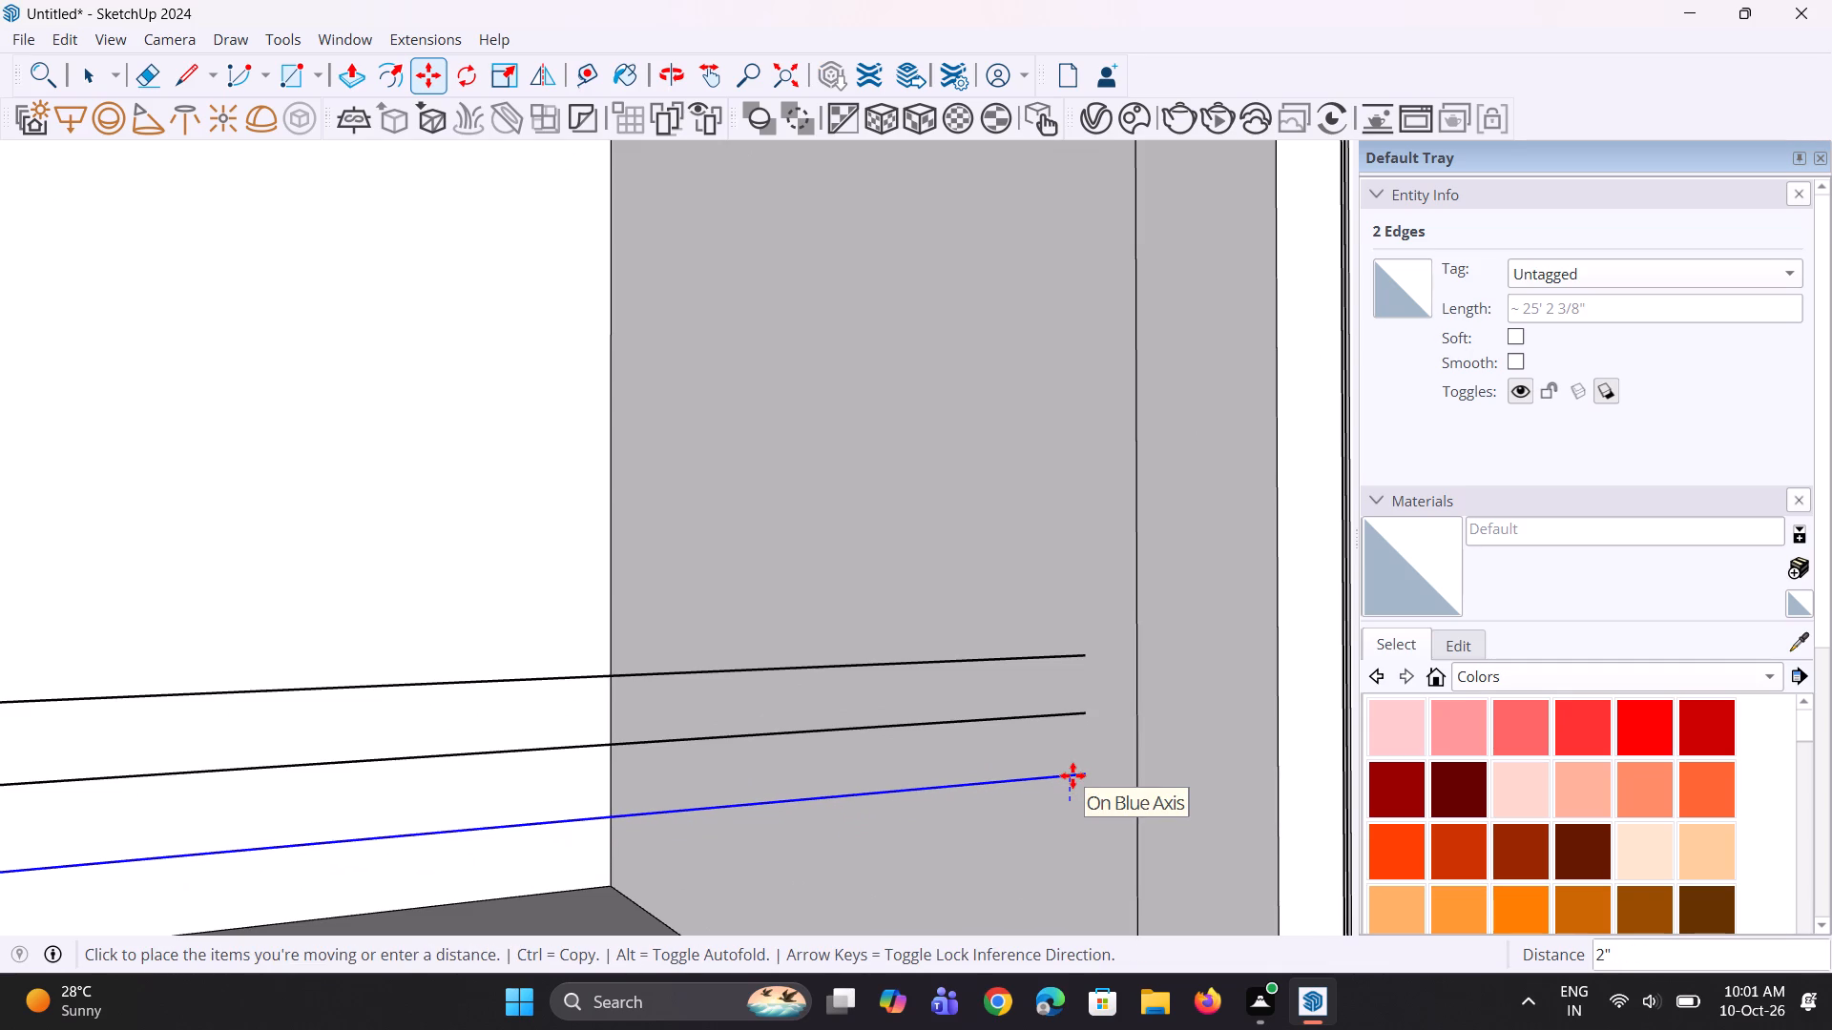
left_click(1072, 775)
scroll(1010, 783, "down", 13)
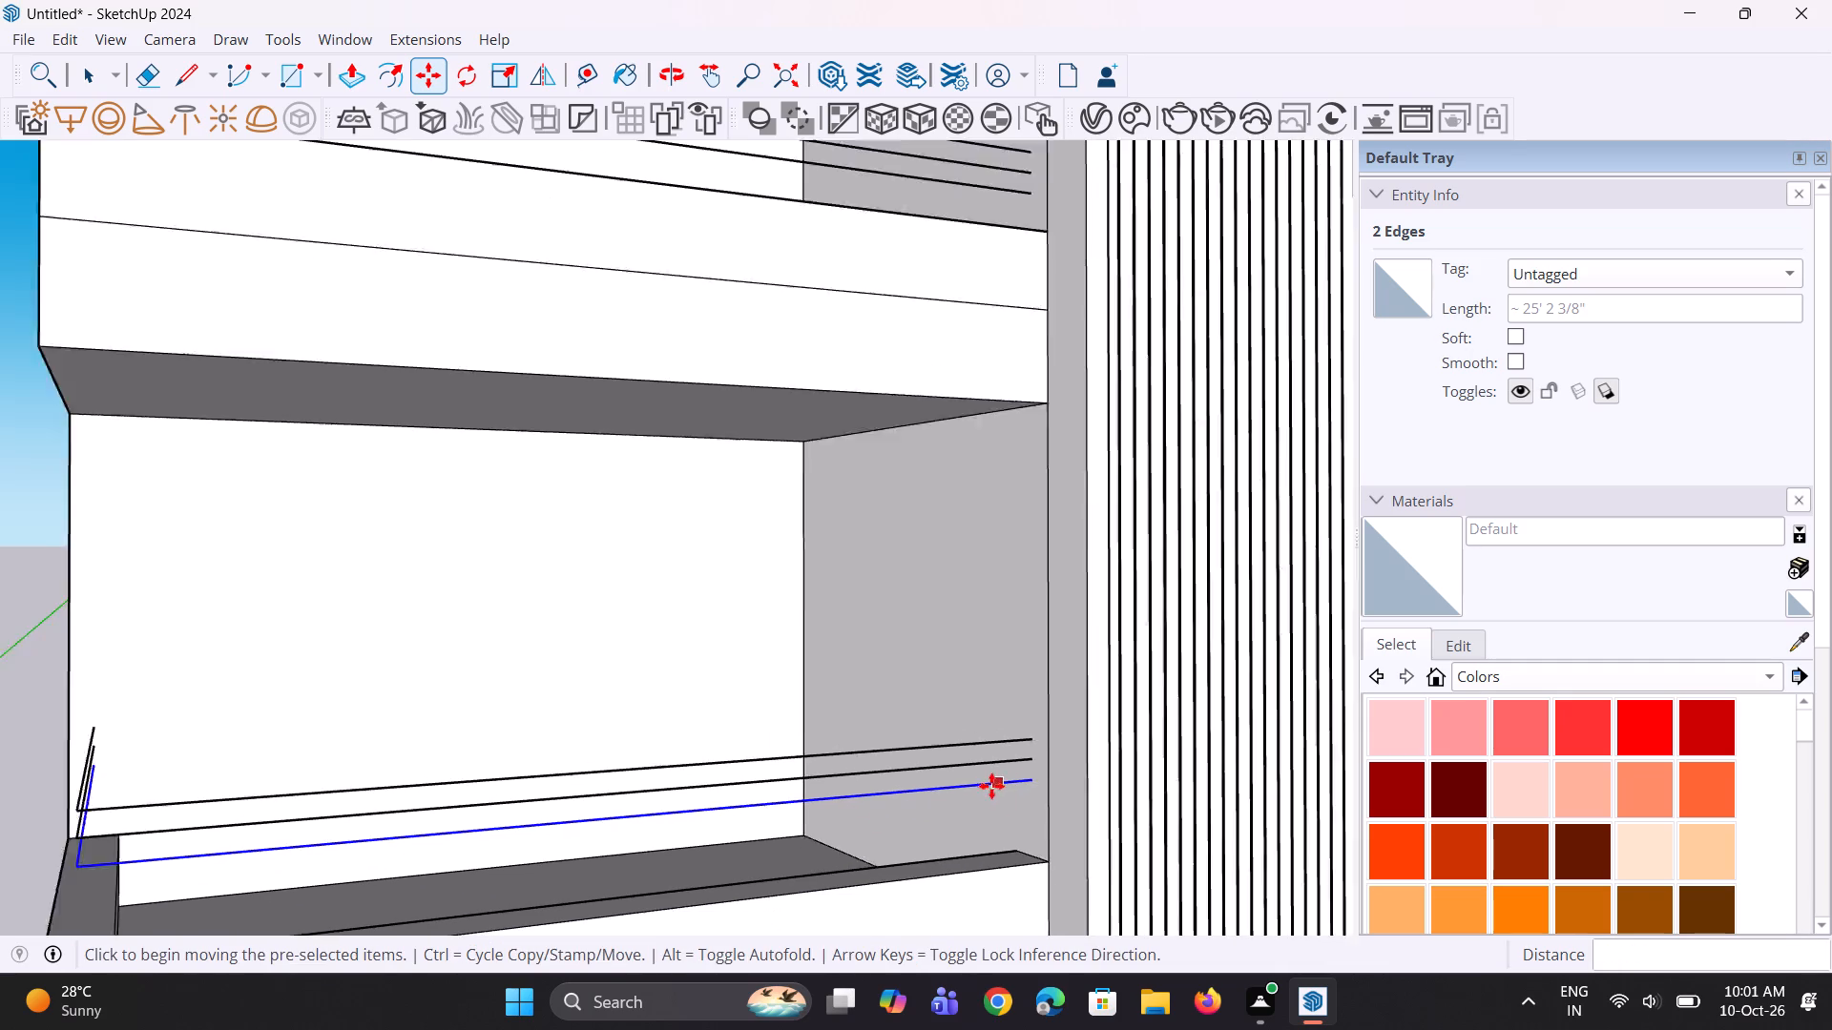
middle_click_drag(952, 796, 931, 798)
key("space")
key("space")
scroll(923, 800, "down", 9)
key("space")
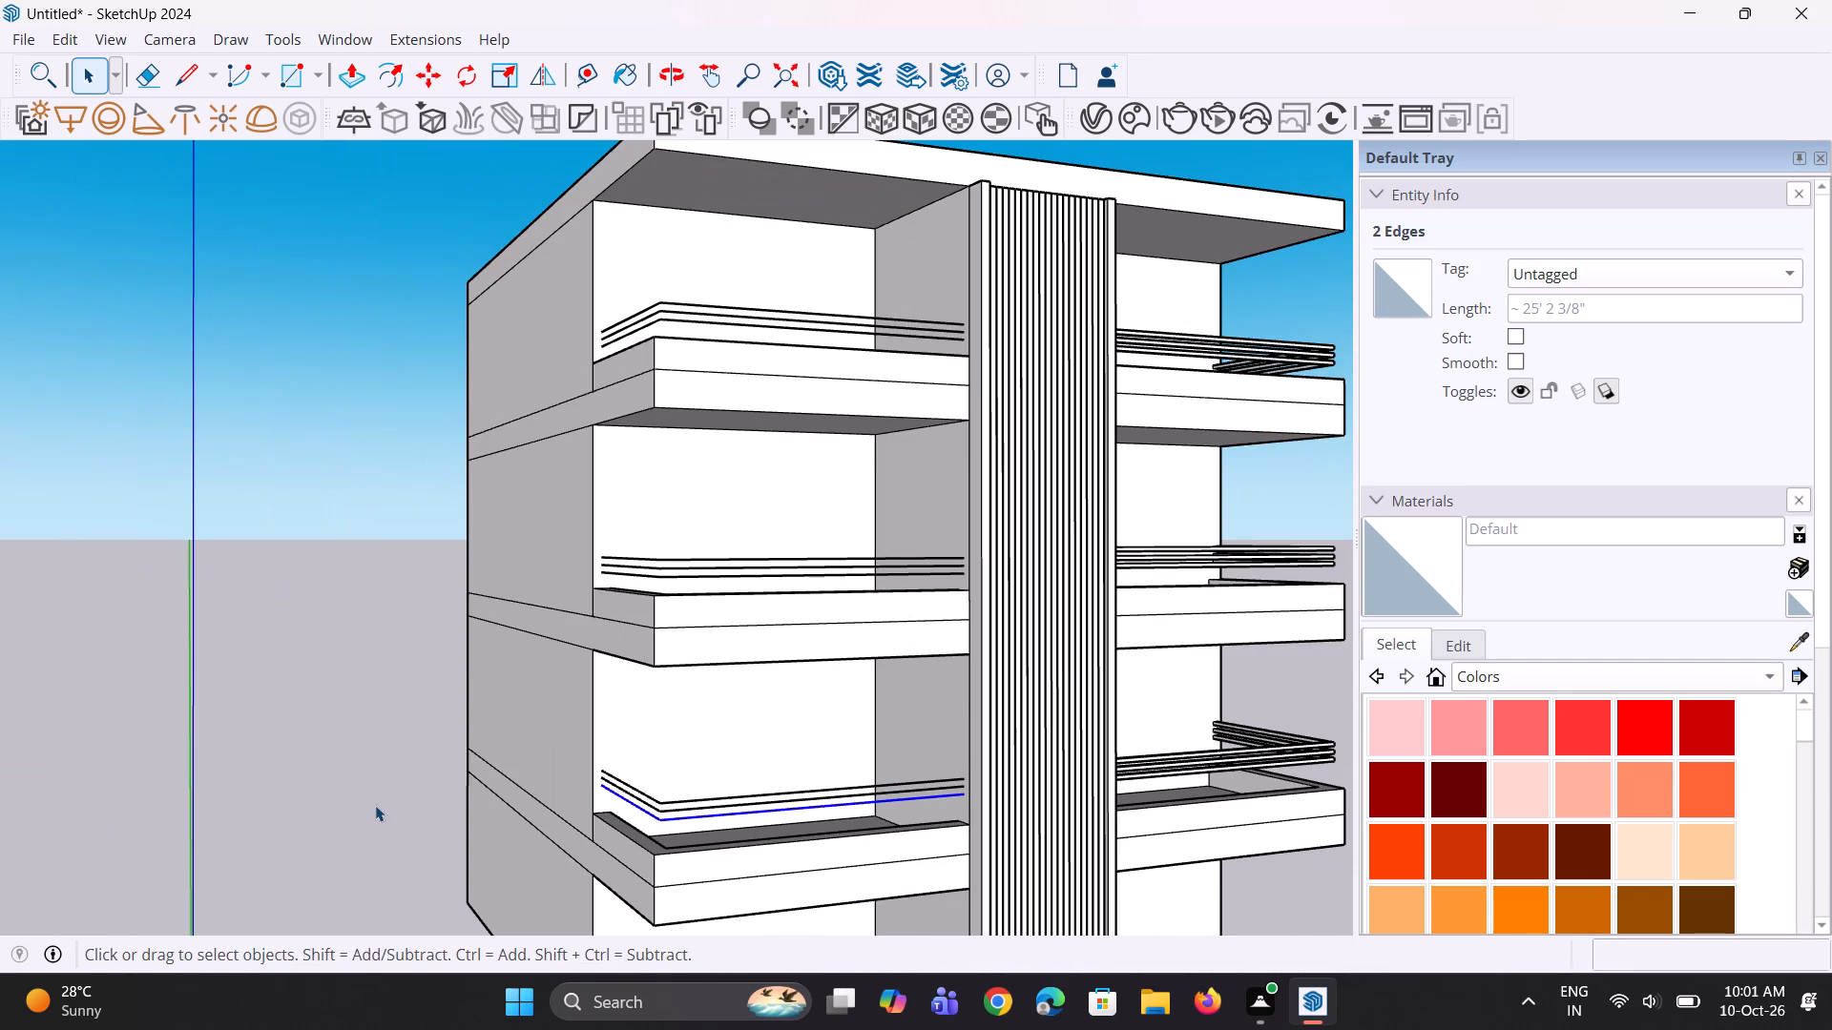
left_click(375, 805)
Draw a rectangle about 4 1/2" high on the side wall around the end of the top balcony's uppermost rail line.
scroll(958, 268, "up", 10)
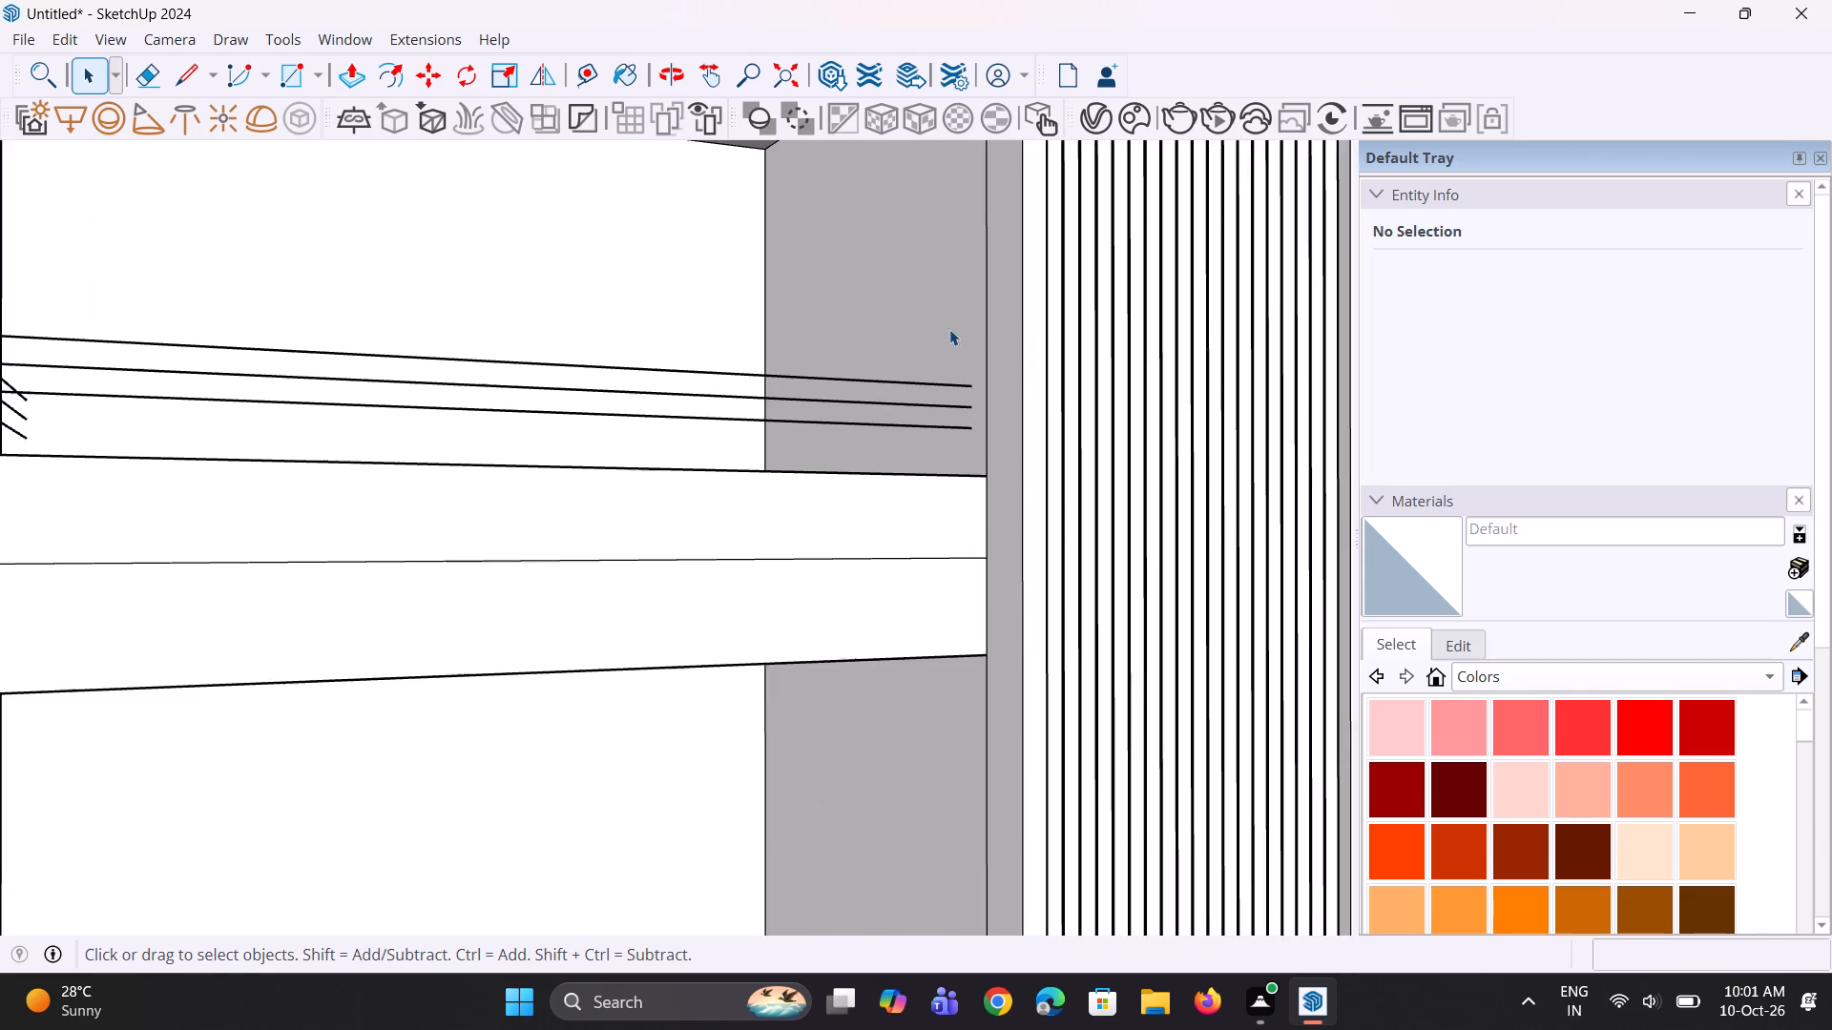
scroll(949, 329, "up", 8)
middle_click_drag(1004, 460, 1027, 473)
scroll(1010, 422, "up", 7)
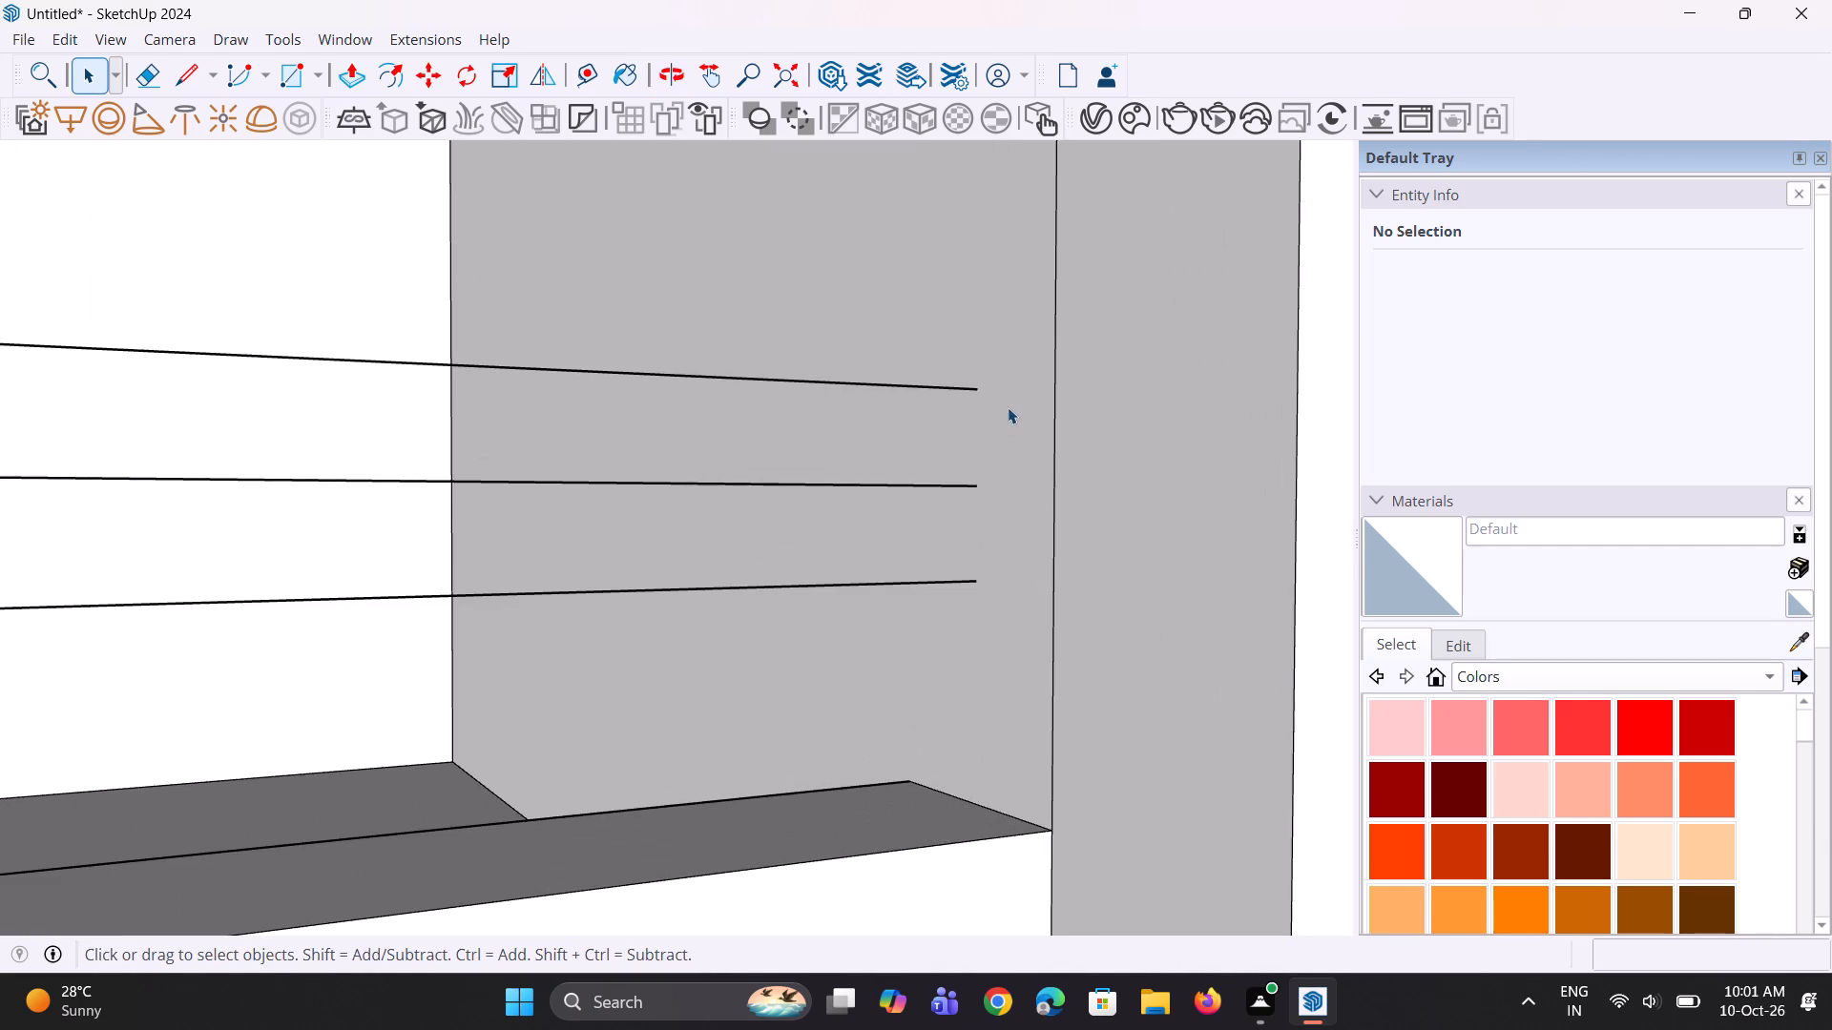
key("r")
left_click(938, 345)
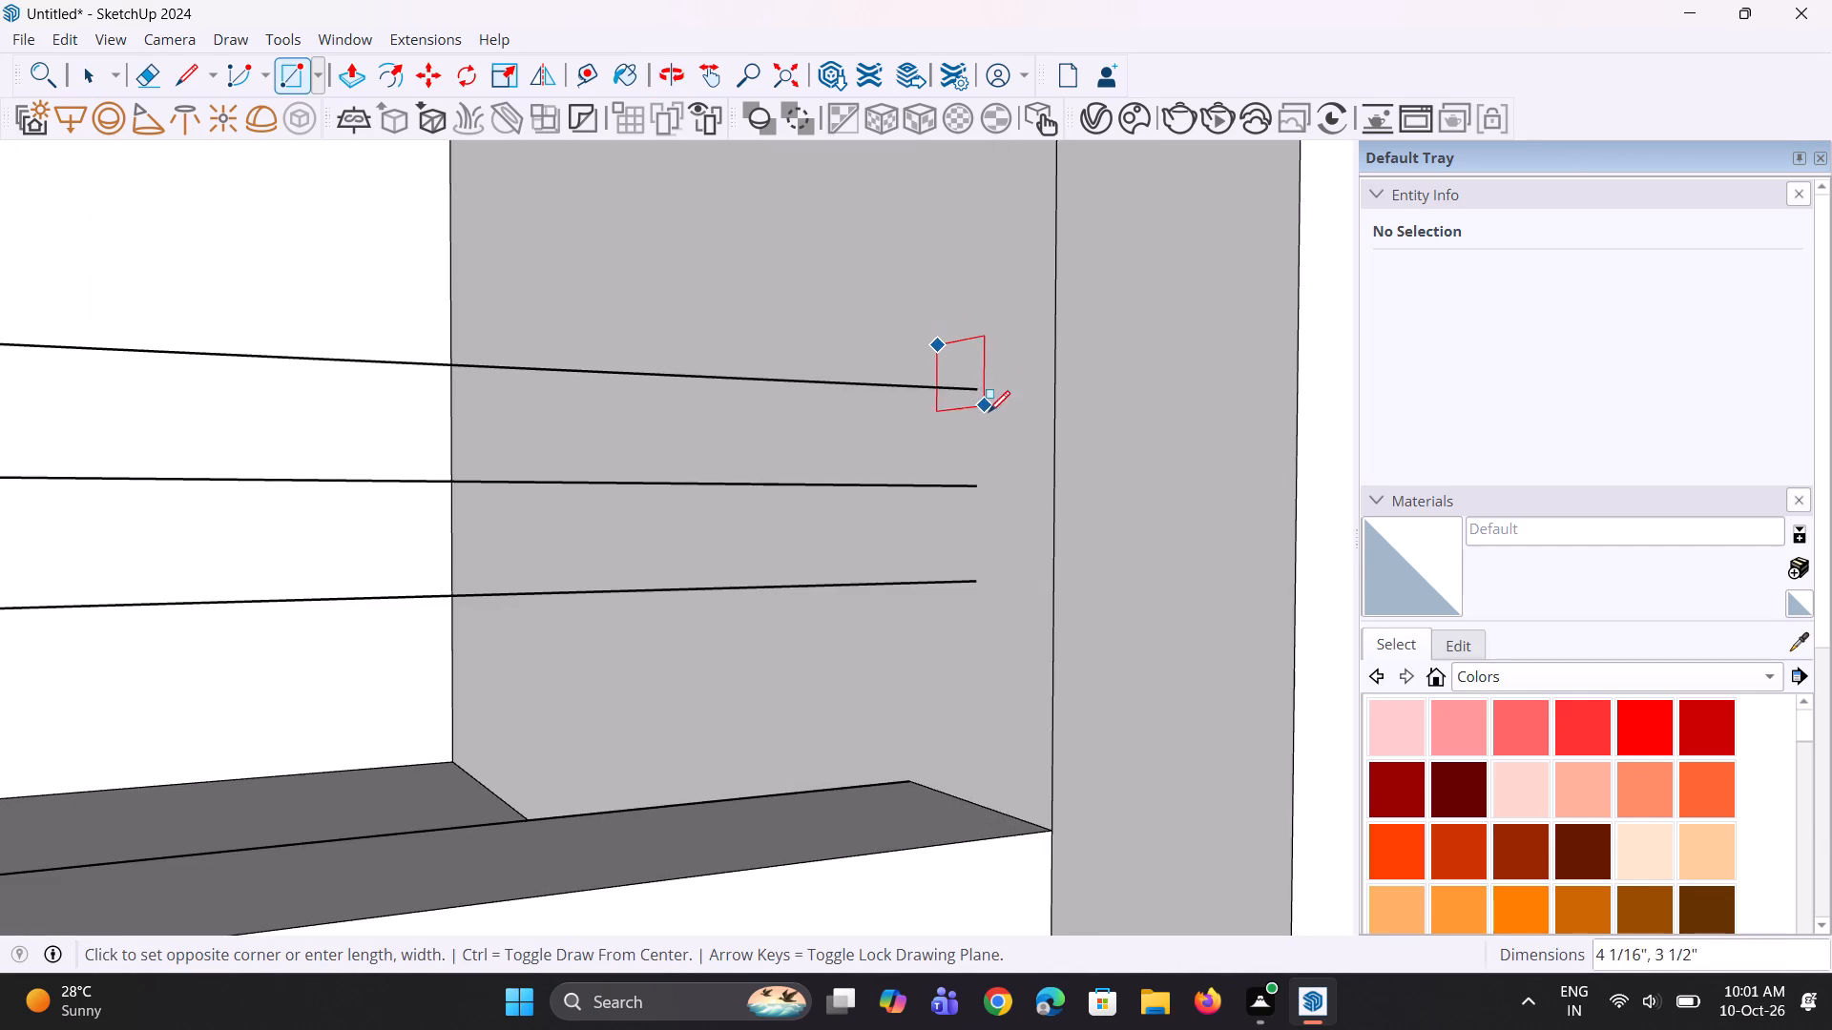
left_click(1010, 429)
middle_click_drag(952, 458, 1032, 494)
key("space")
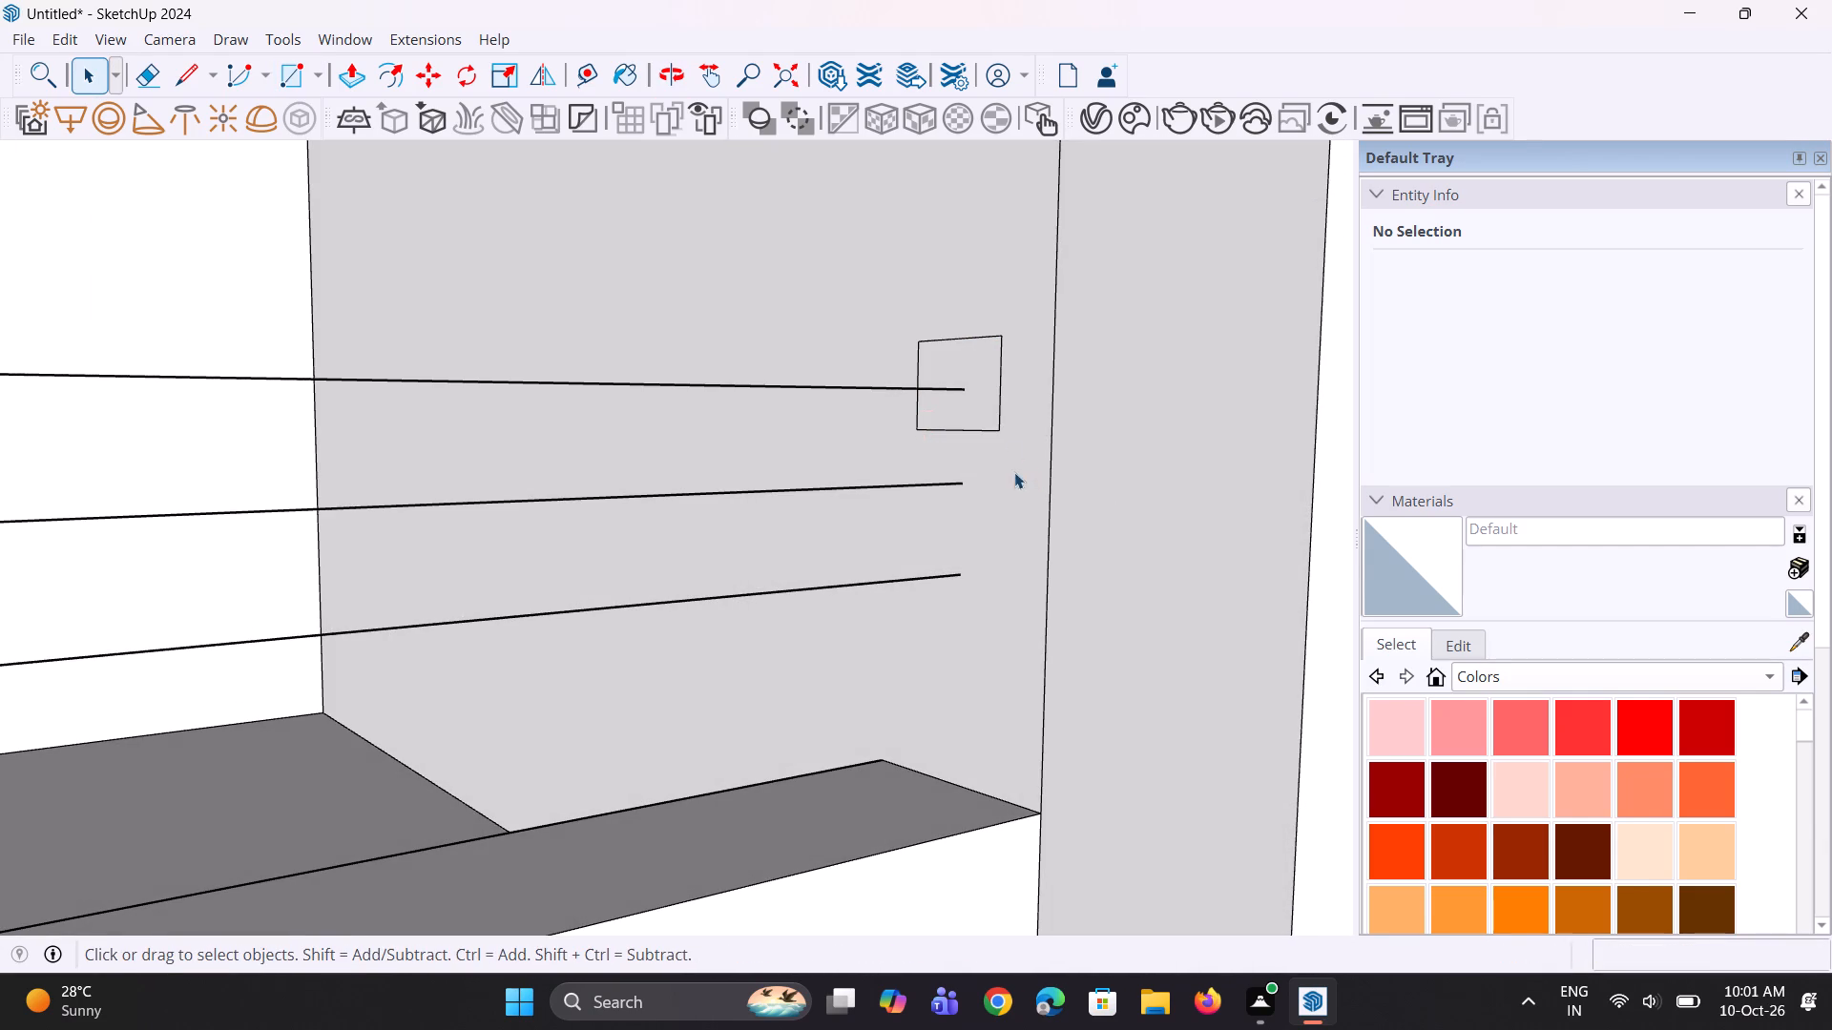
Move the rectangle's vertical edge beyond the rail end about 1 11/16" along the green axis, closer to the rail line.
key("space")
left_click(1004, 407)
left_click(1000, 407)
scroll(994, 412, "up", 2)
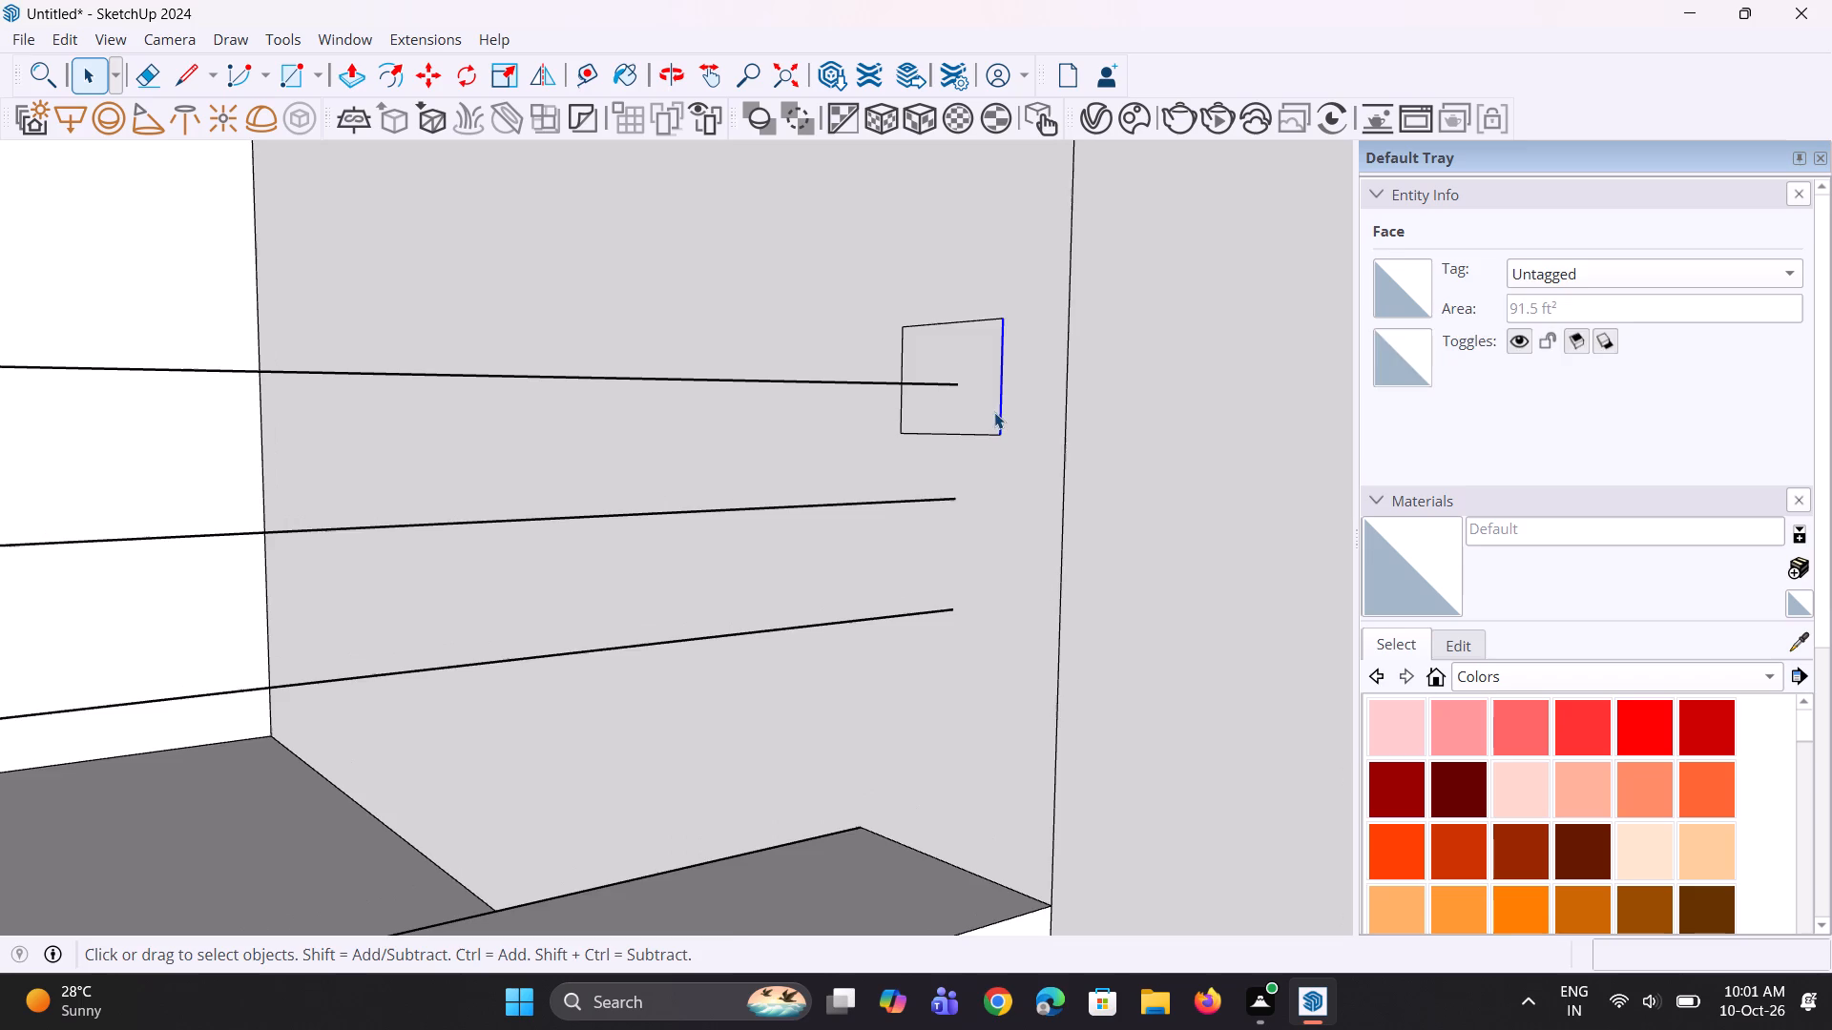
scroll(994, 412, "up", 2)
key("m")
left_click(995, 444)
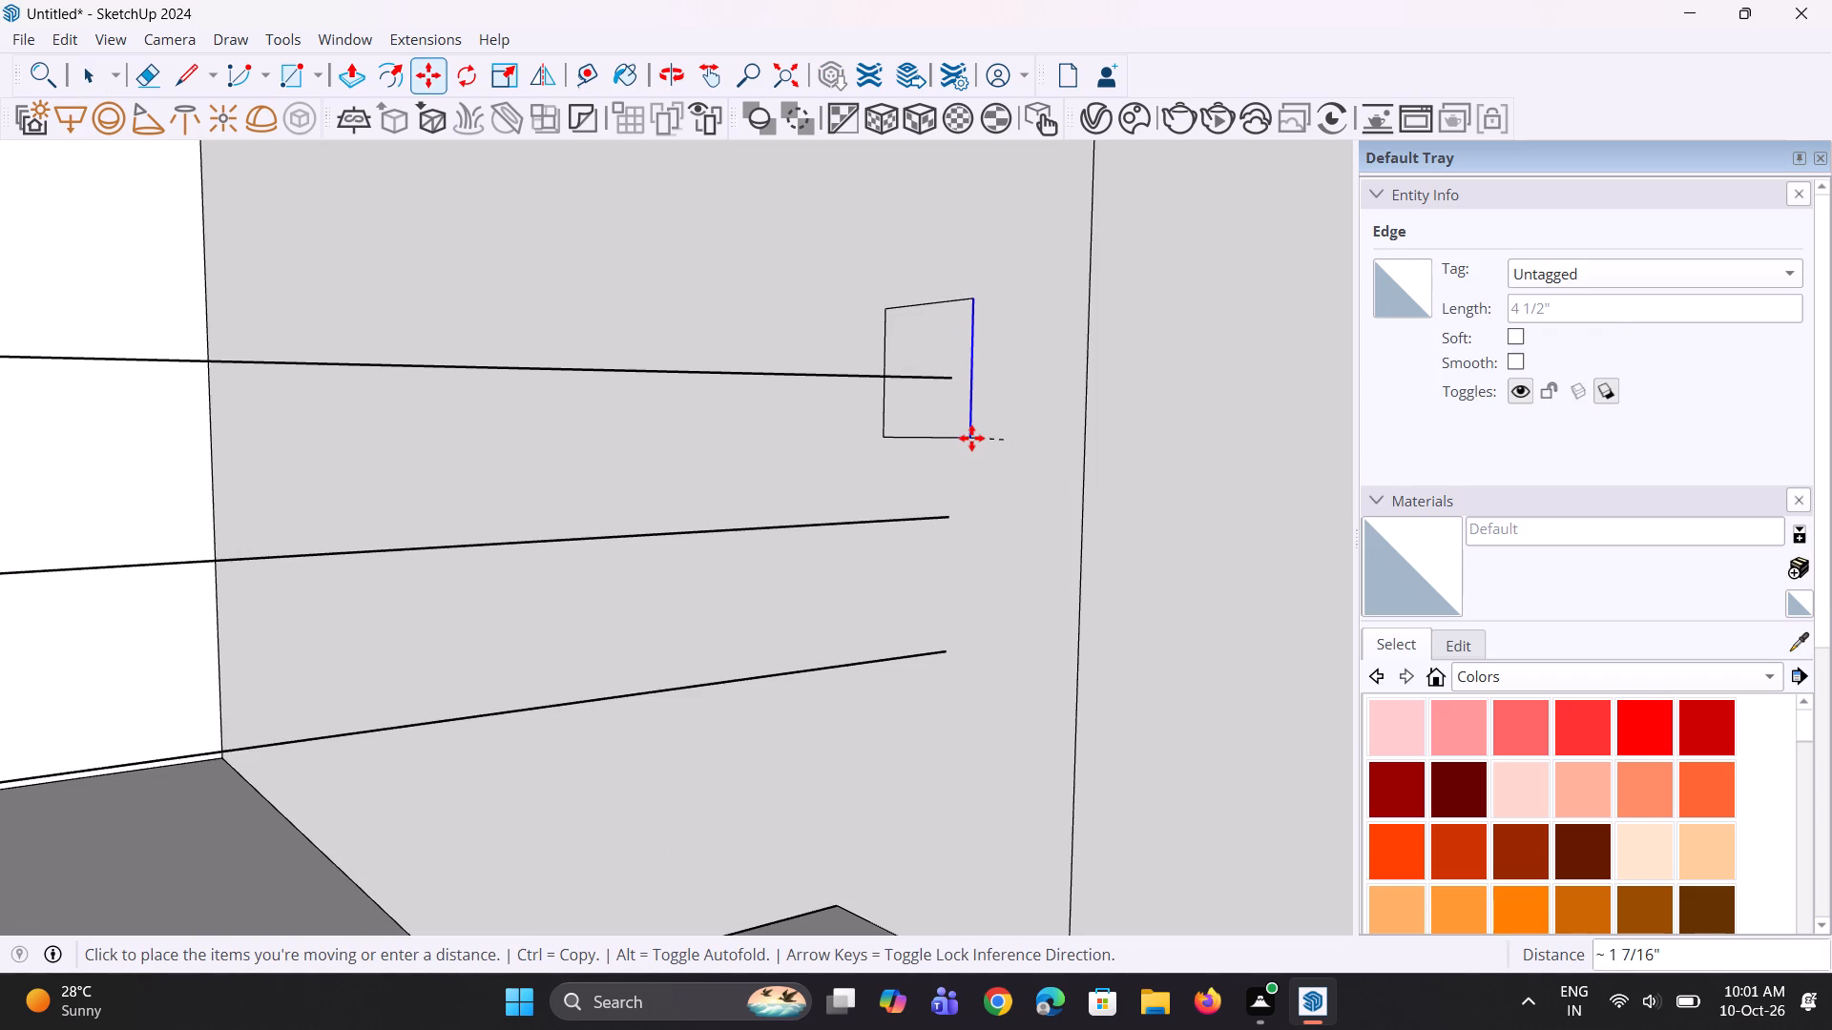
key("Escape")
middle_click_drag(823, 519, 1056, 531)
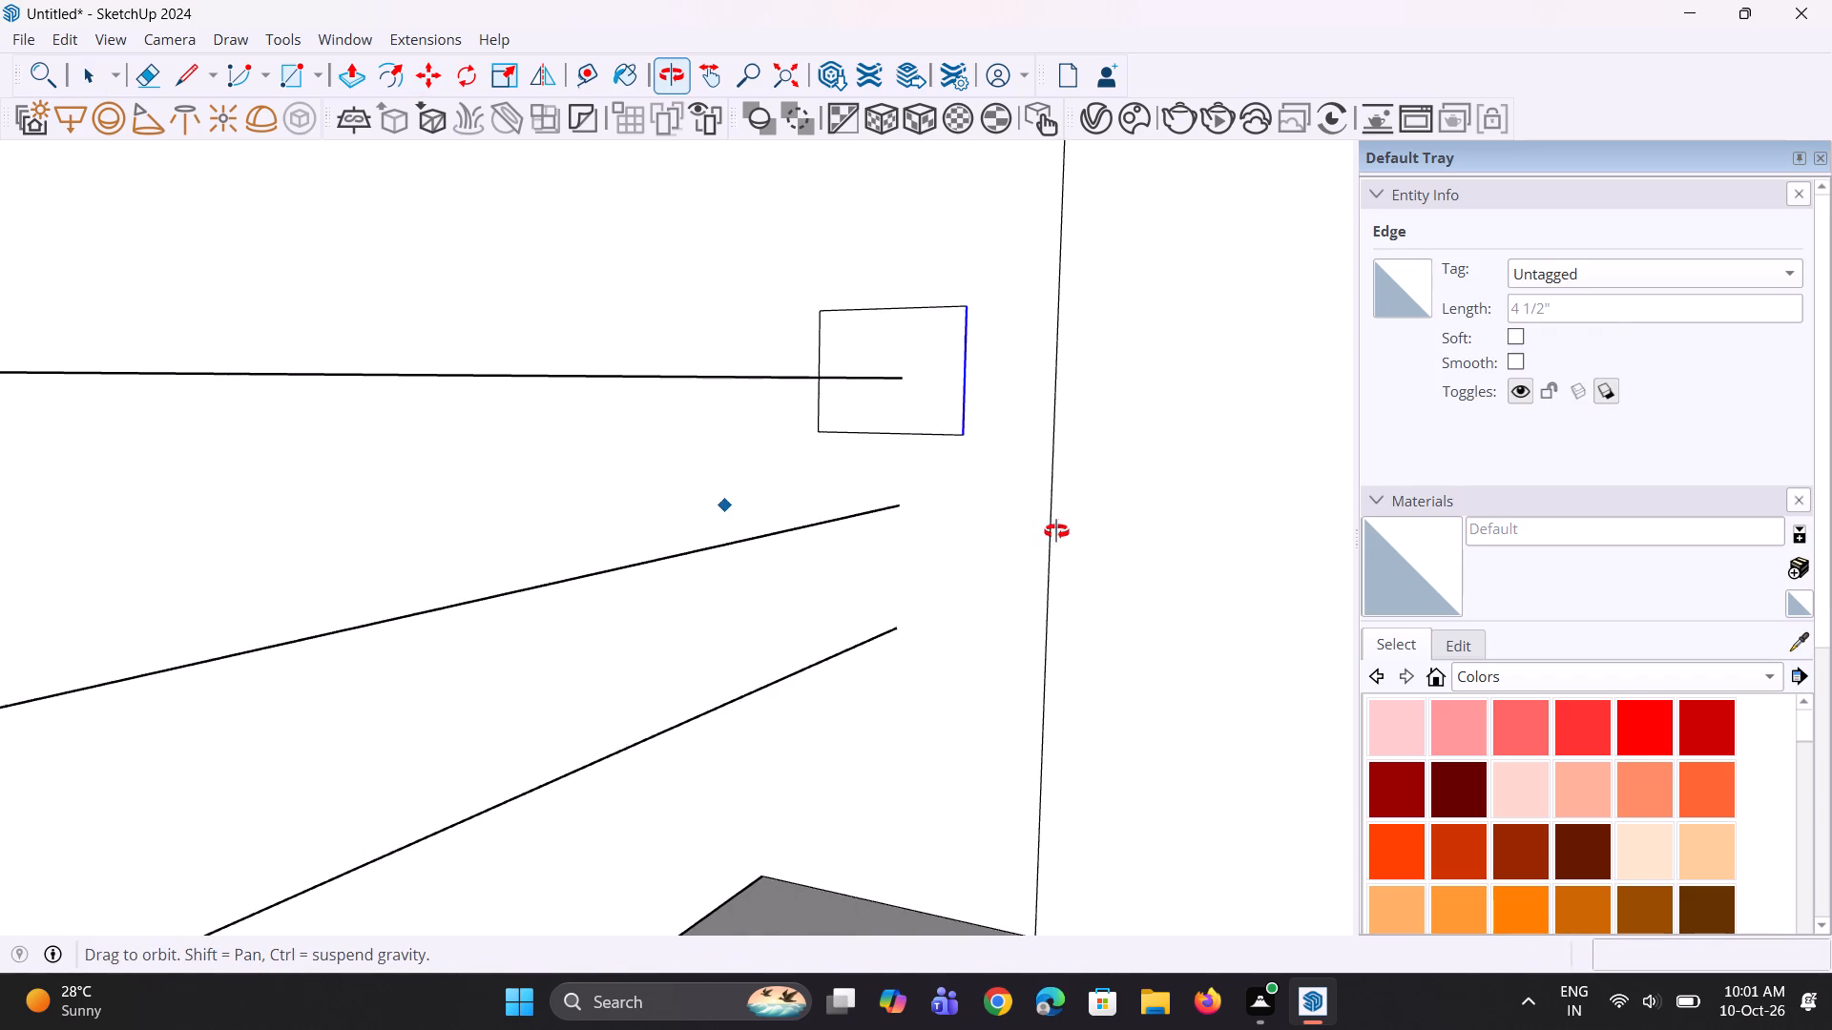
middle_click_drag(1056, 531, 1057, 529)
scroll(971, 460, "up", 3)
left_click(958, 426)
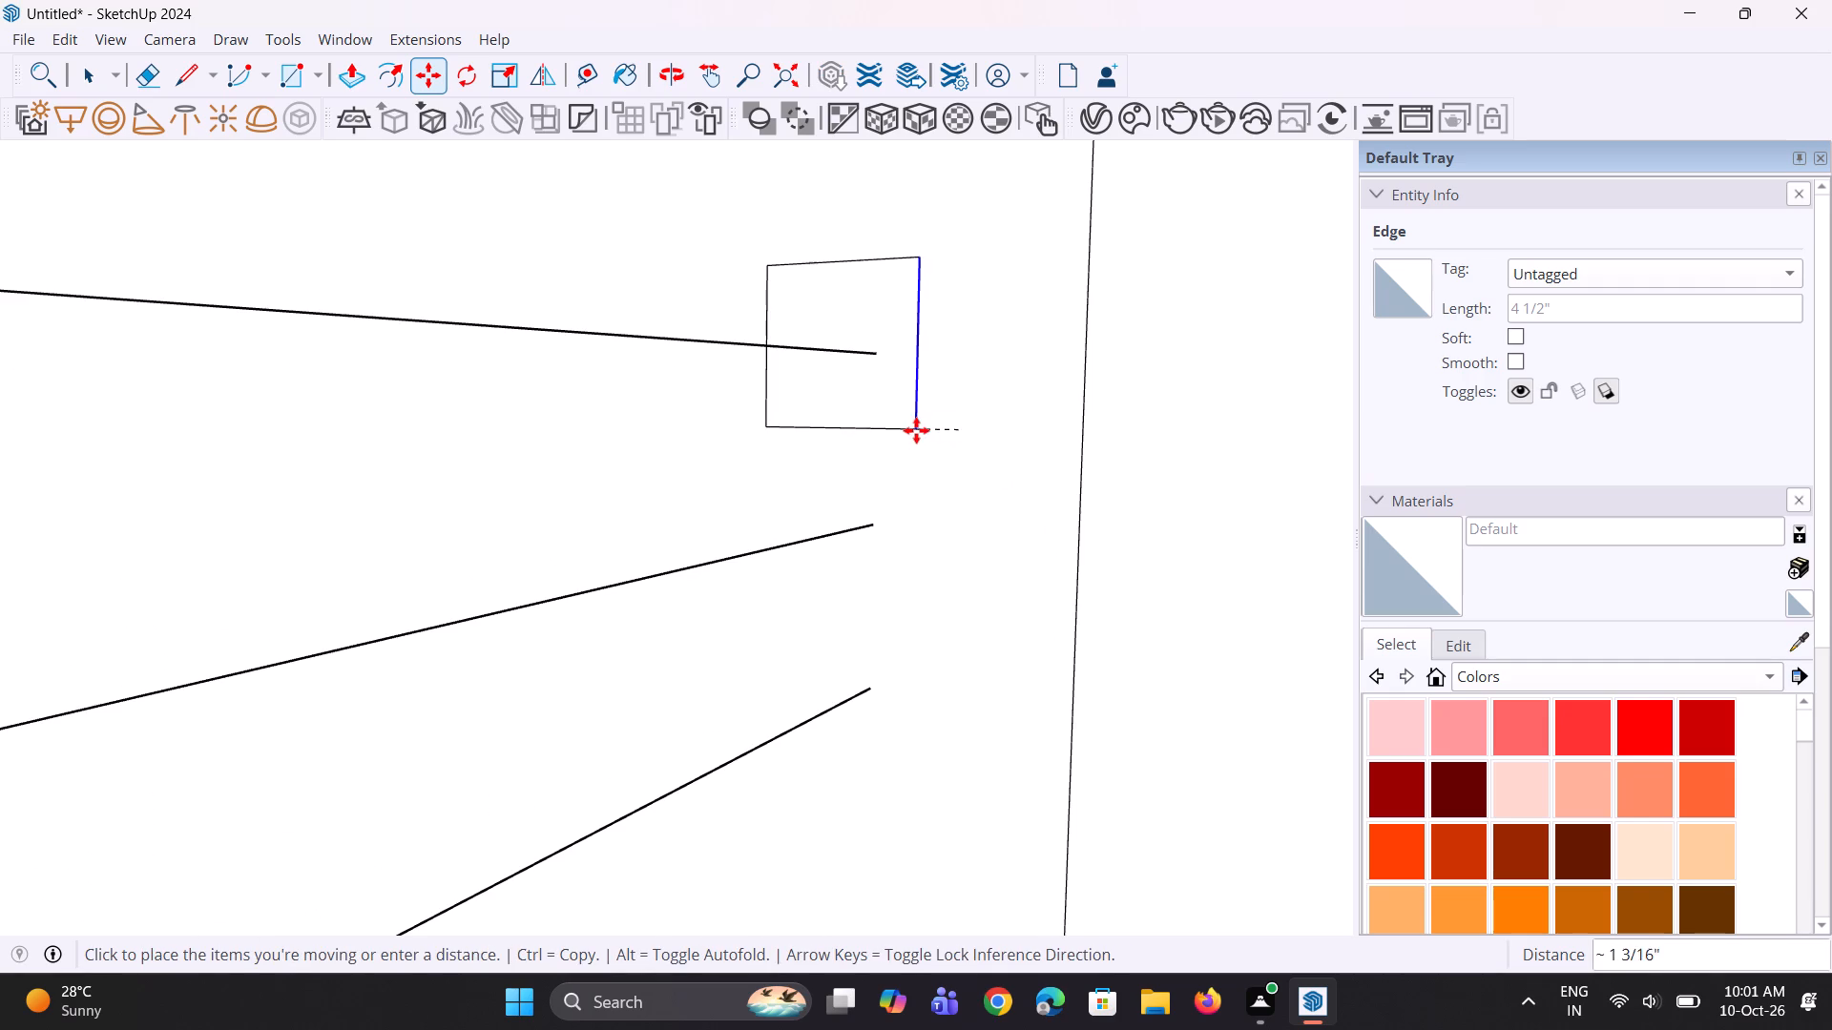
left_click(898, 418)
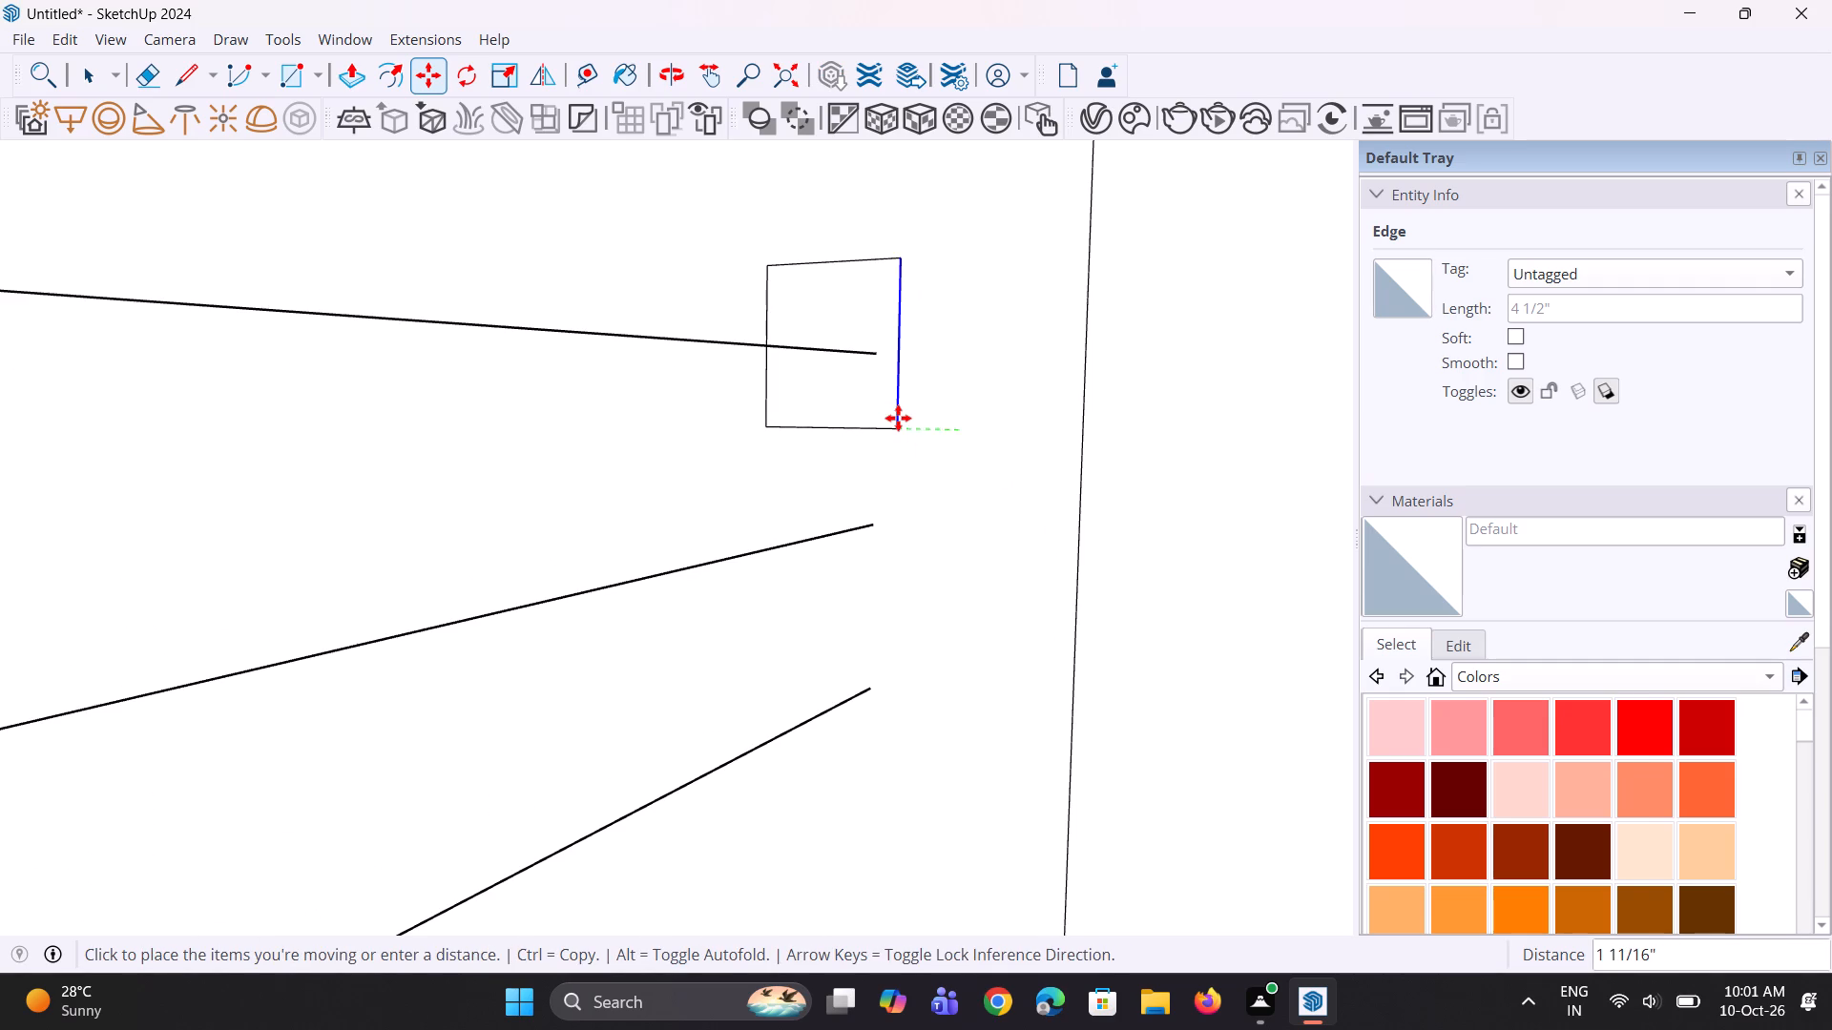
Move the bottom edge of the profile rectangle at the top balcony's uppermost rail straight up about 5/8".
middle_click_drag(862, 449, 1003, 465)
key("space")
key("space")
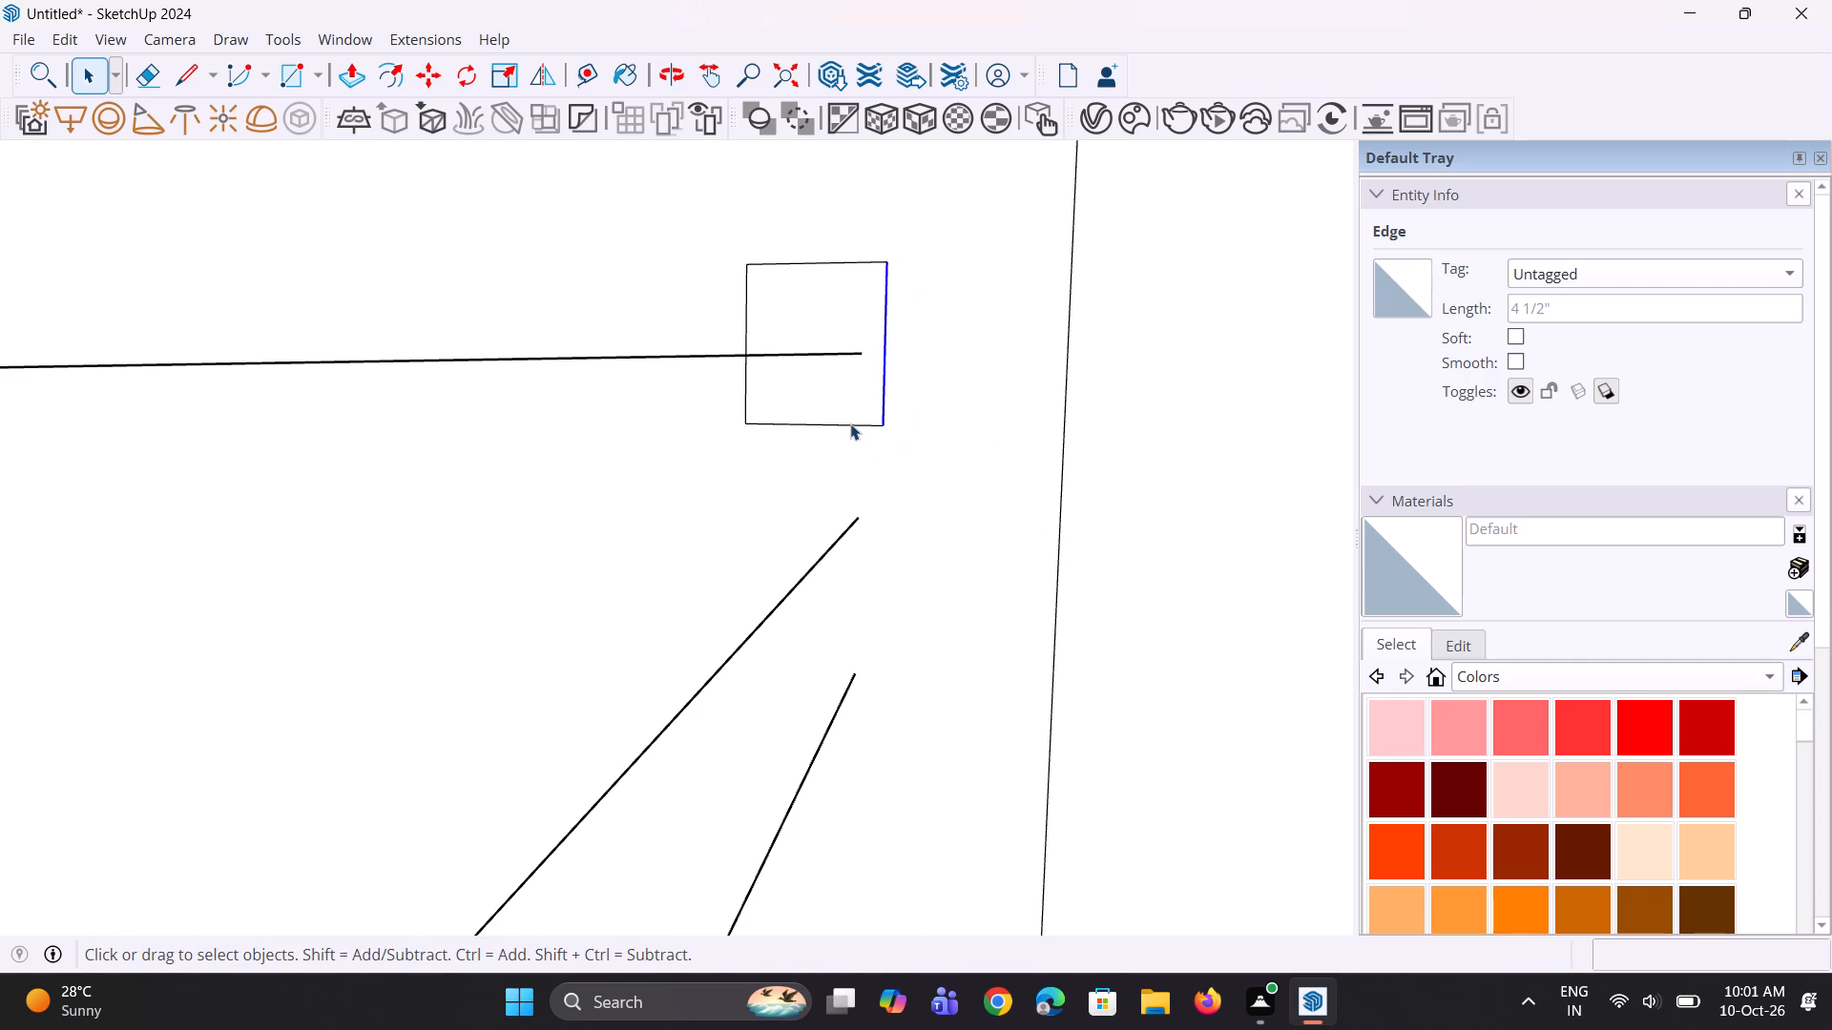
left_click(850, 423)
scroll(860, 423, "up", 3)
key("m")
scroll(894, 423, "up", 2)
left_click(891, 422)
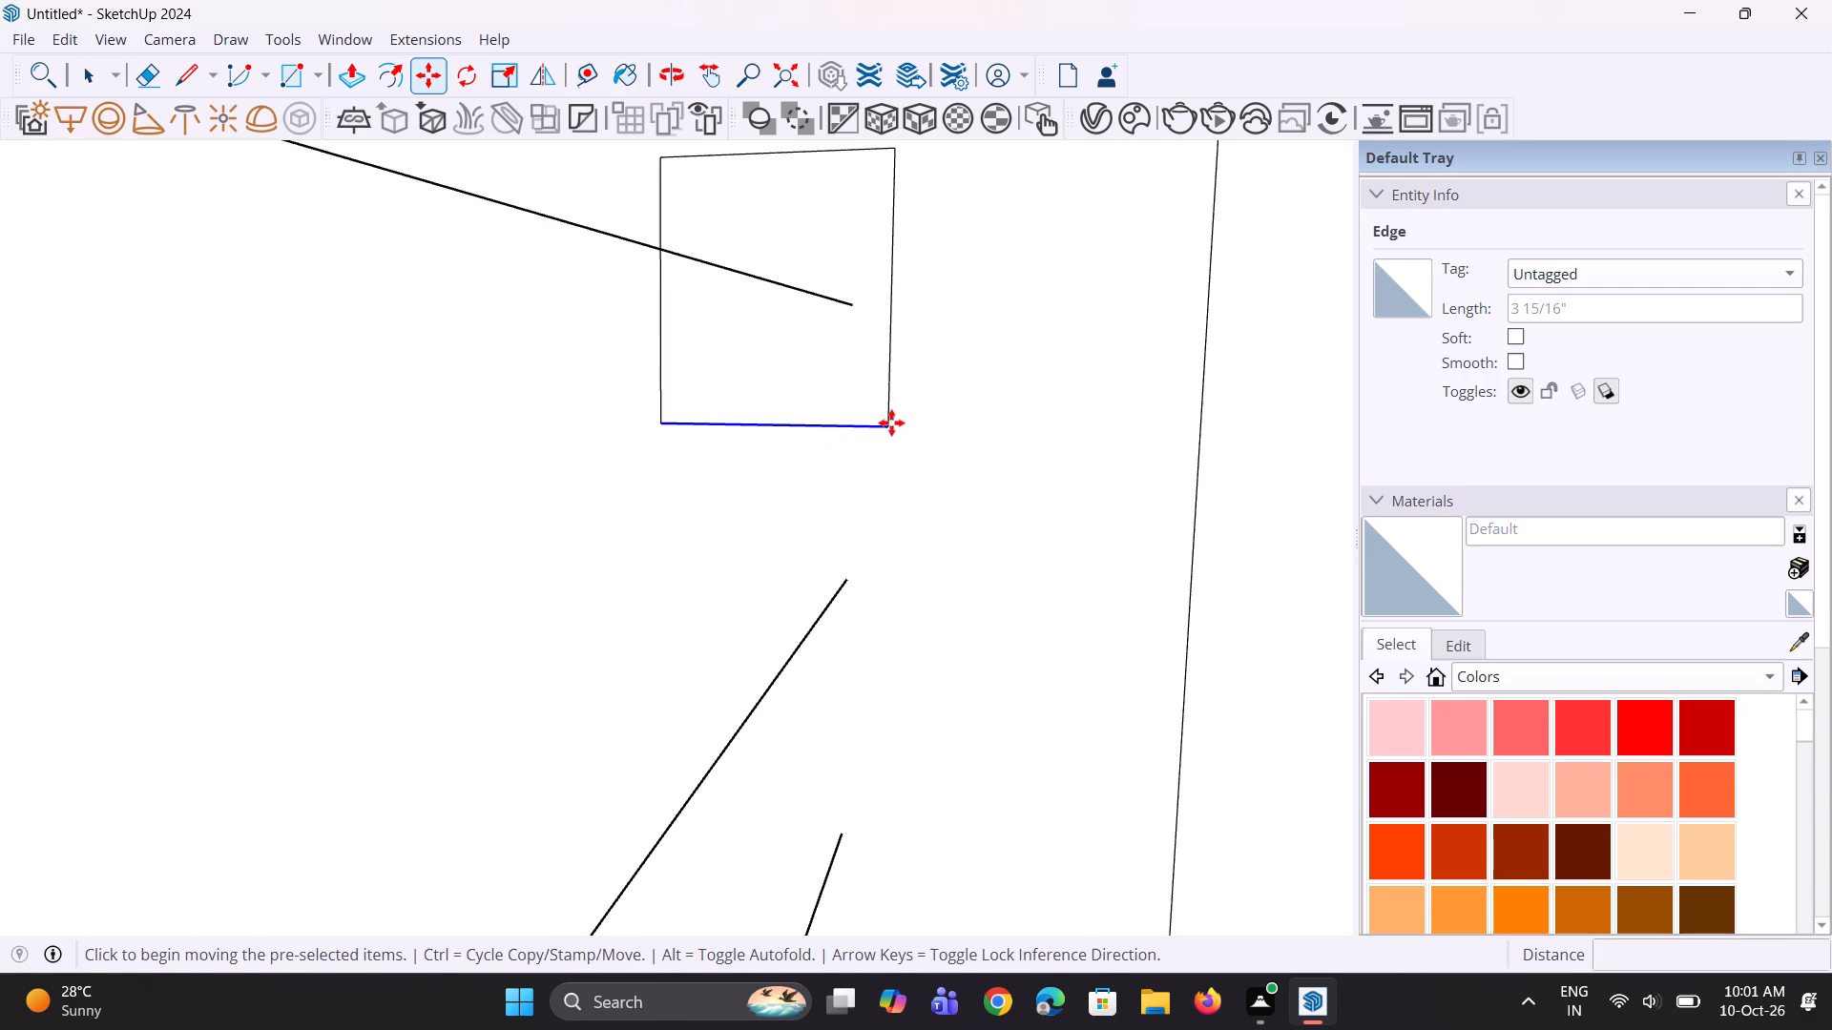
left_click(890, 391)
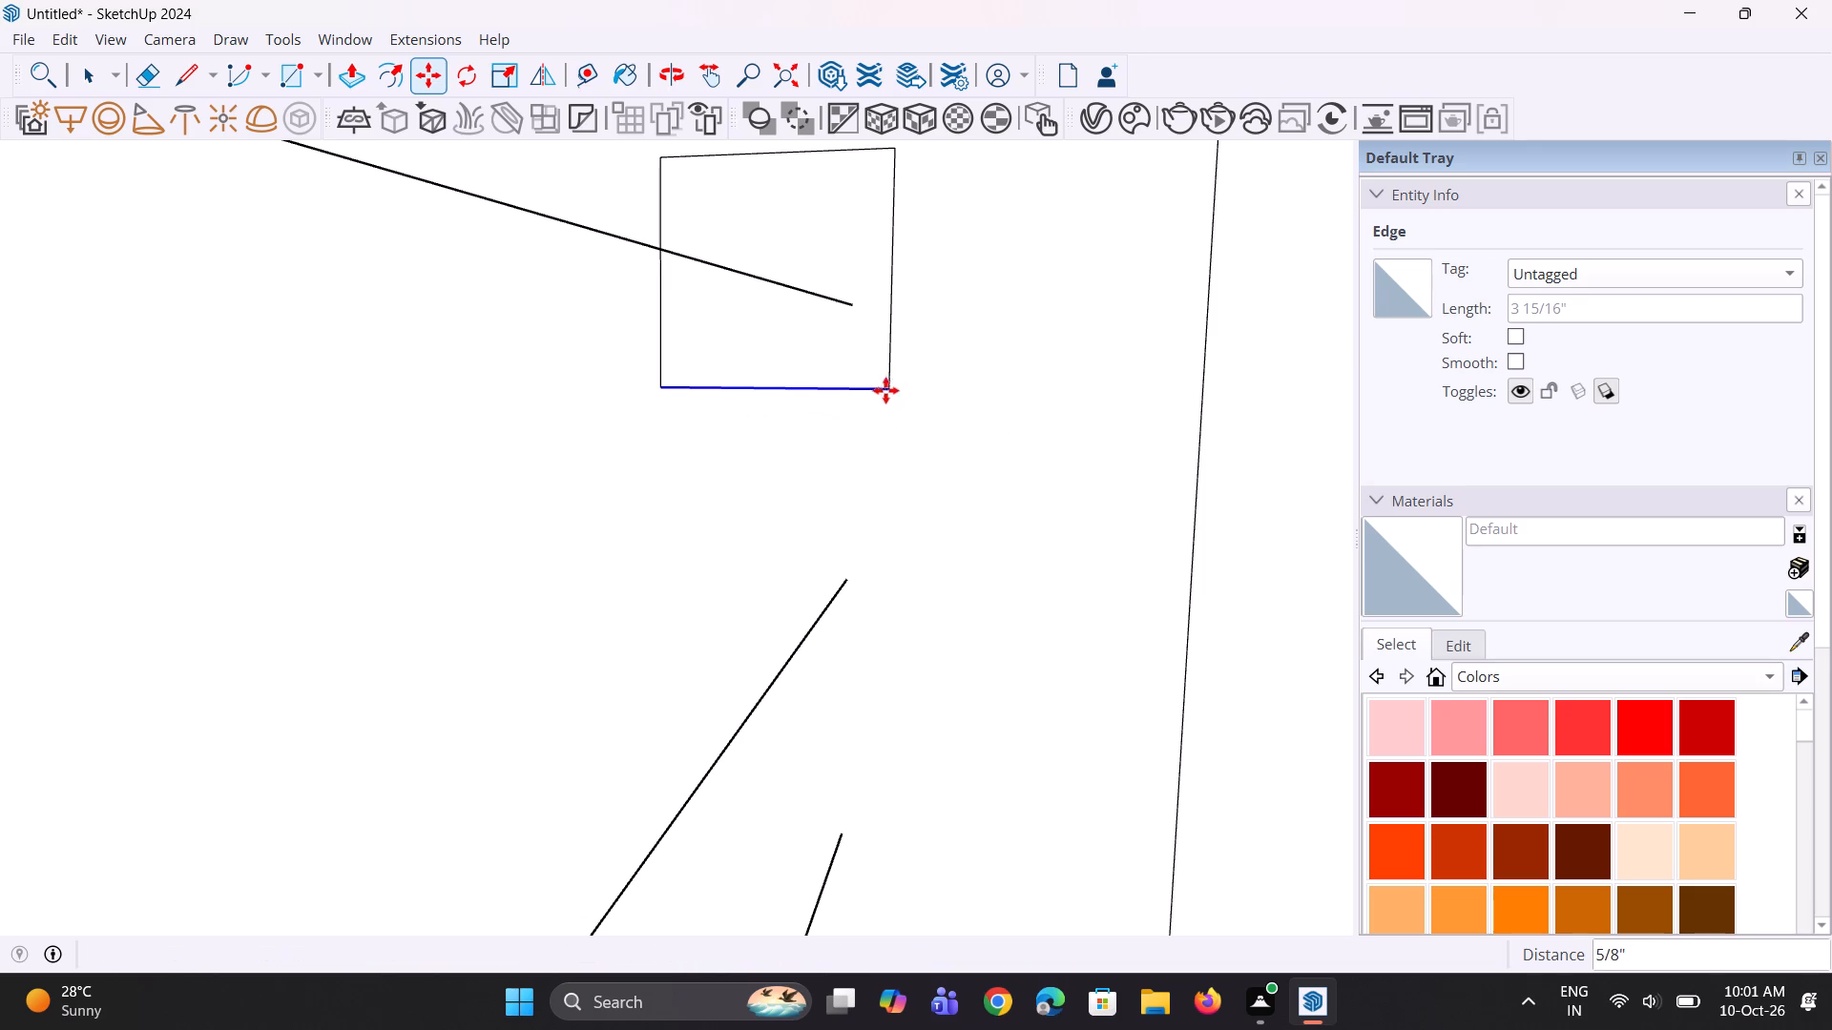
Move the rectangle's vertical edge that crosses the rail line about 15/16" along the green axis towards the rail end.
middle_click_drag(782, 413, 812, 418)
key("space")
key("space")
left_click(656, 347)
scroll(660, 410, "up", 1)
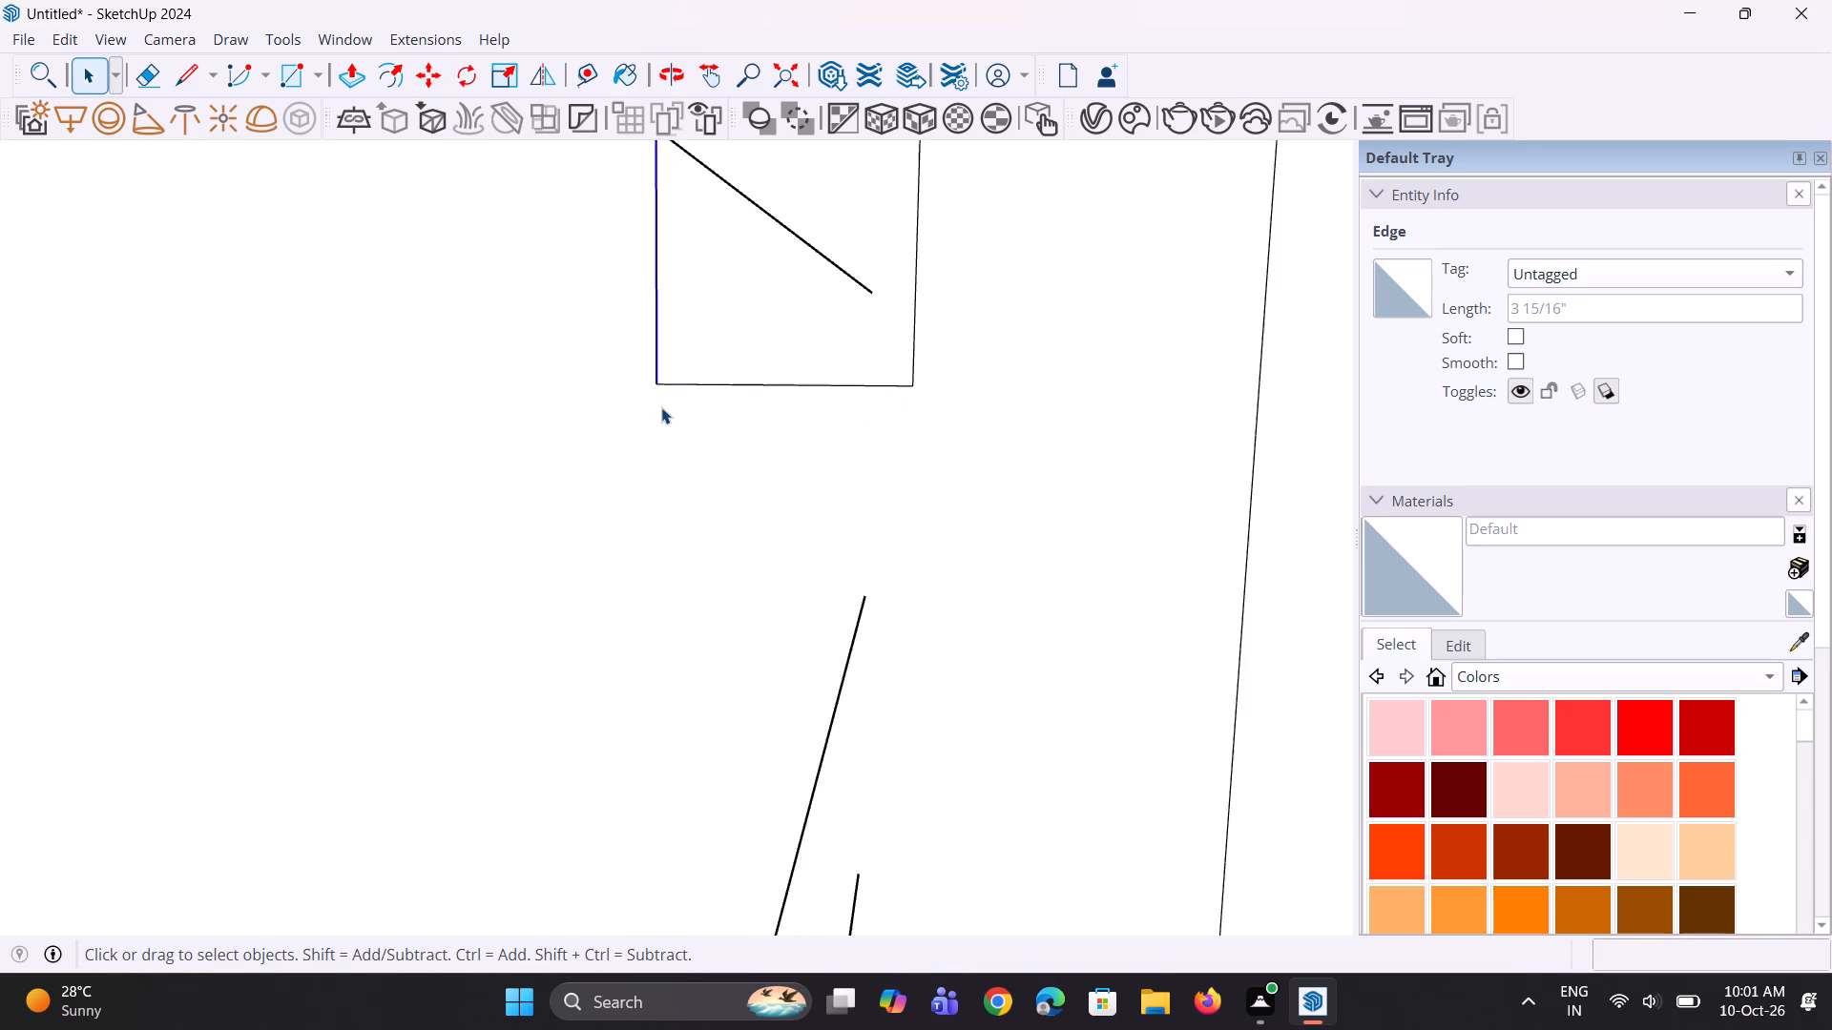
key("m")
left_click(654, 386)
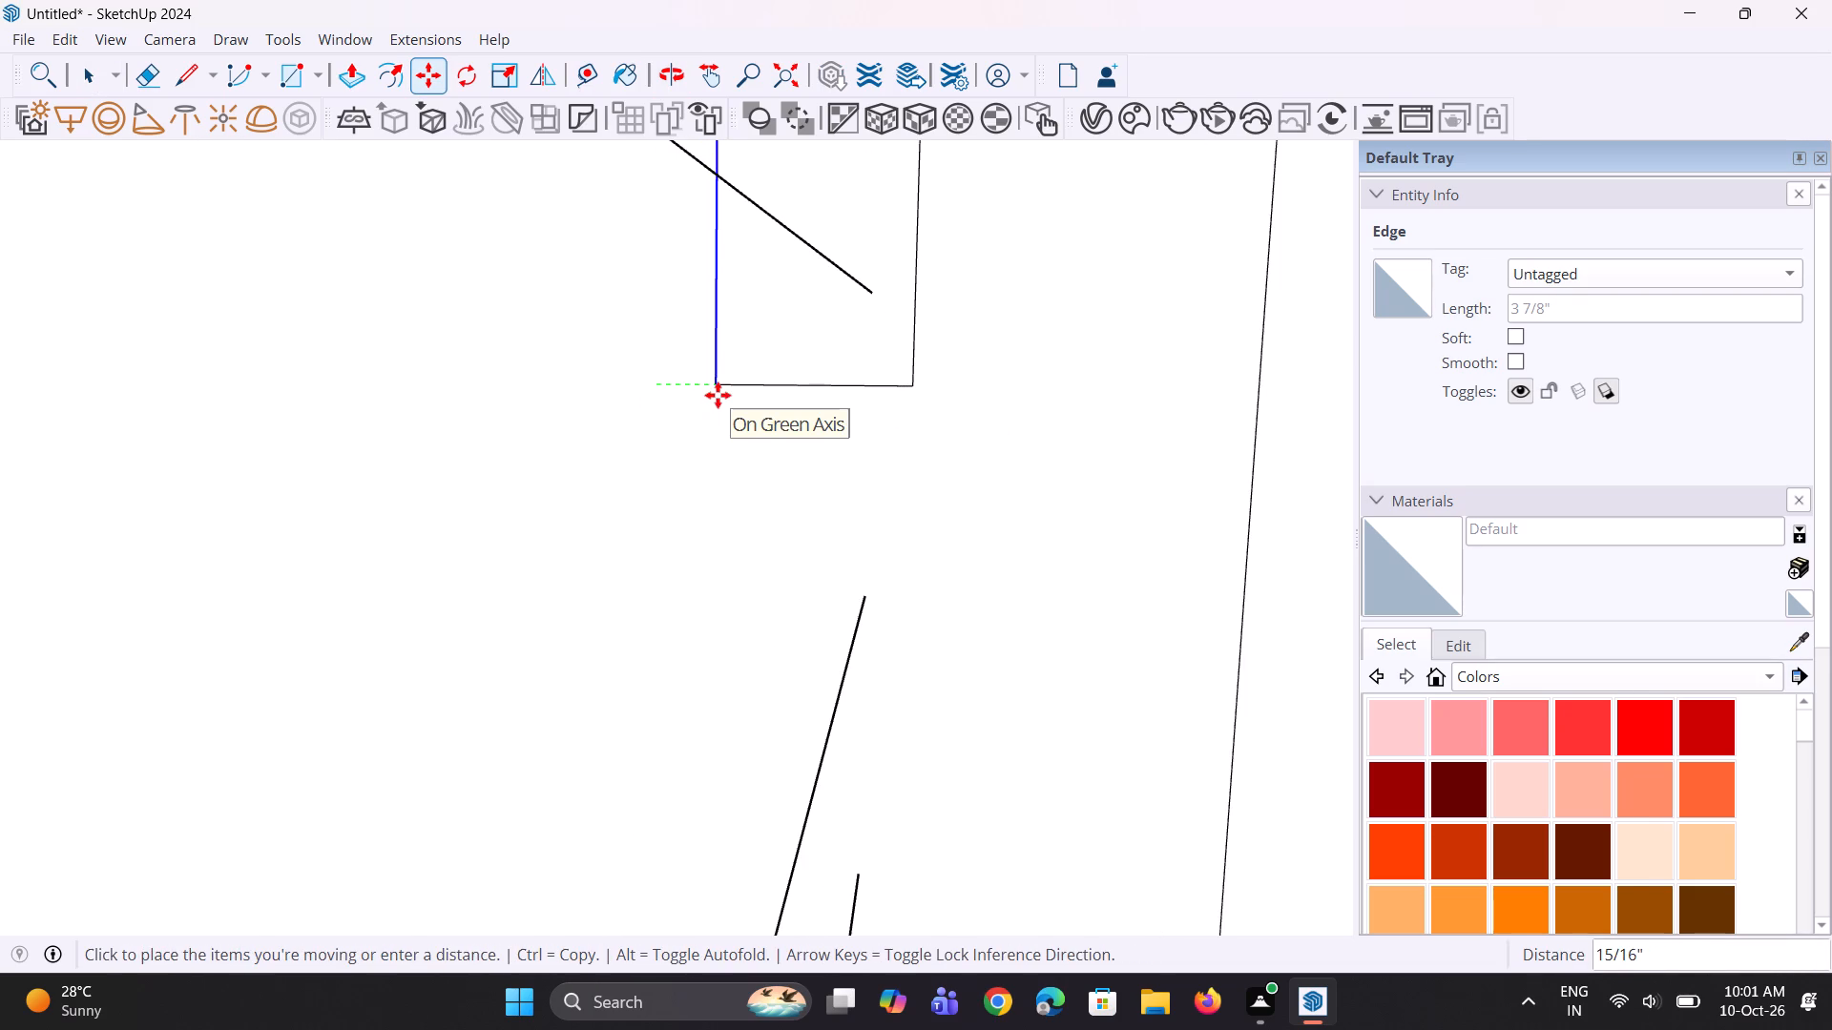
left_click(718, 395)
Move the rectangle's top edge straight down towards the rail line, making the rectangle about 2 3/4" high.
scroll(735, 459, "down", 7)
middle_click_drag(794, 450, 791, 435)
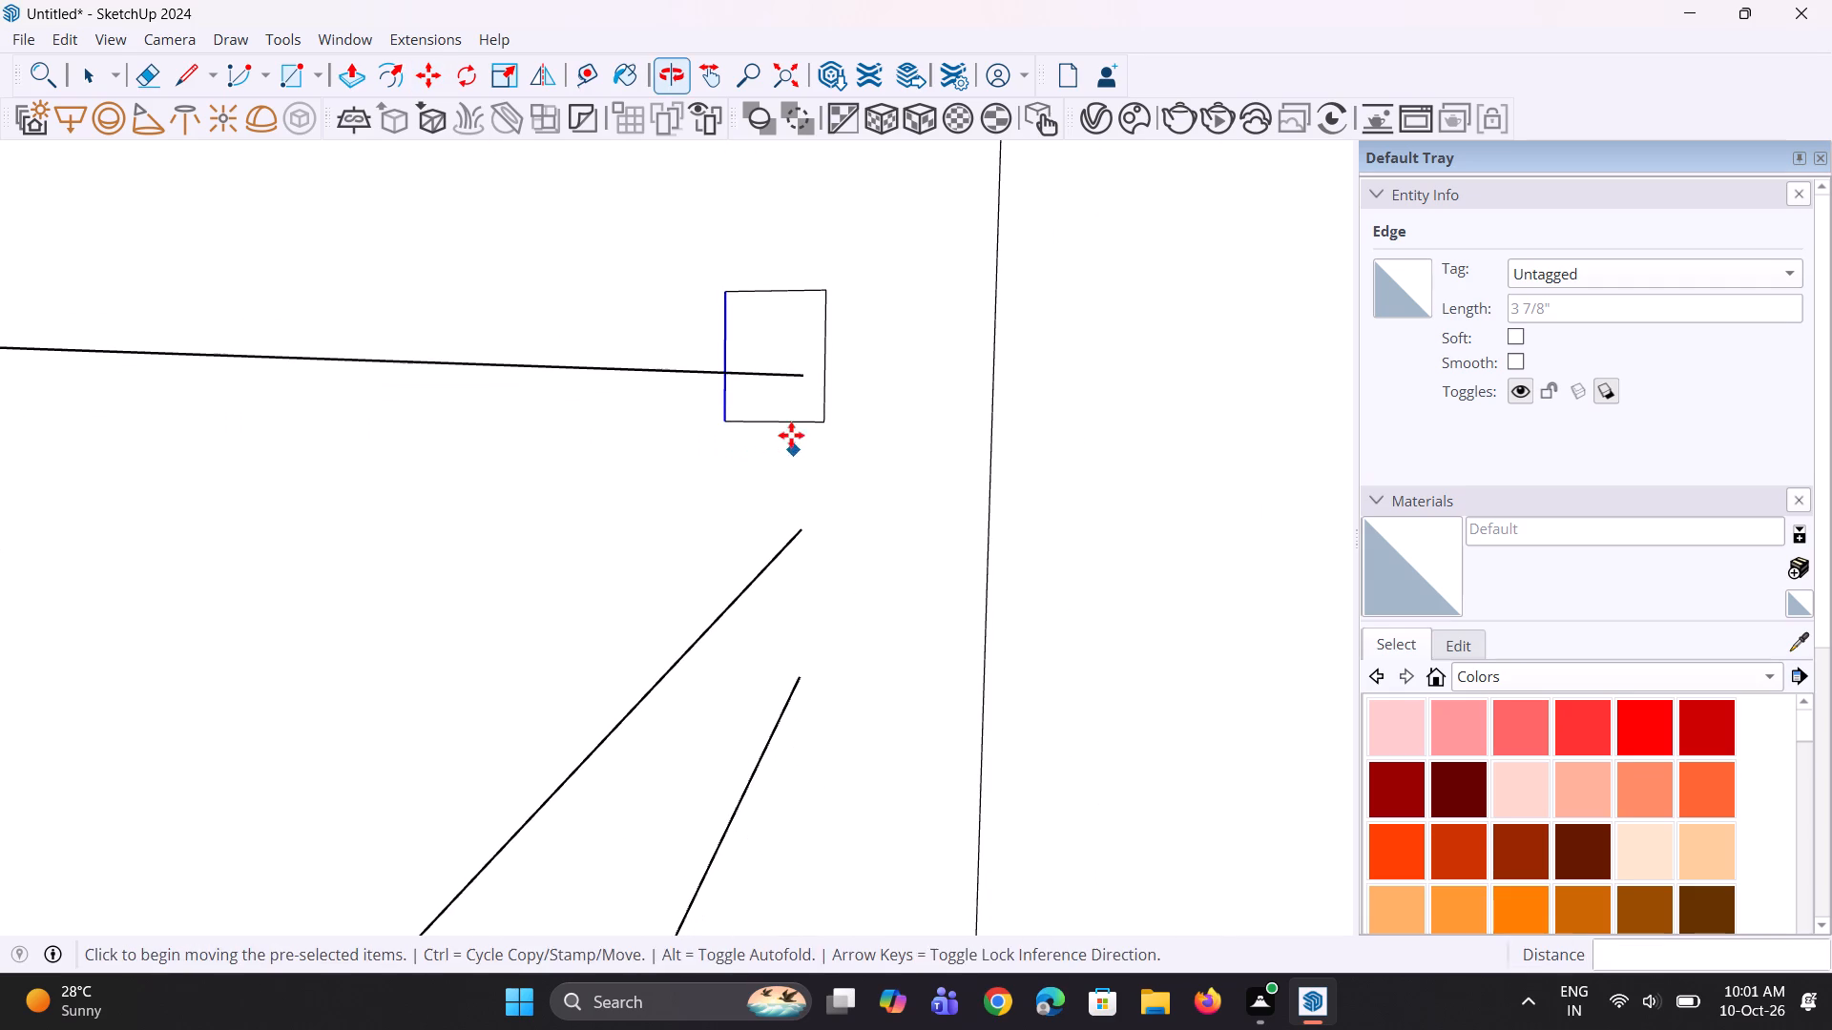
key("space")
key("space")
left_click(792, 293)
scroll(799, 289, "up", 2)
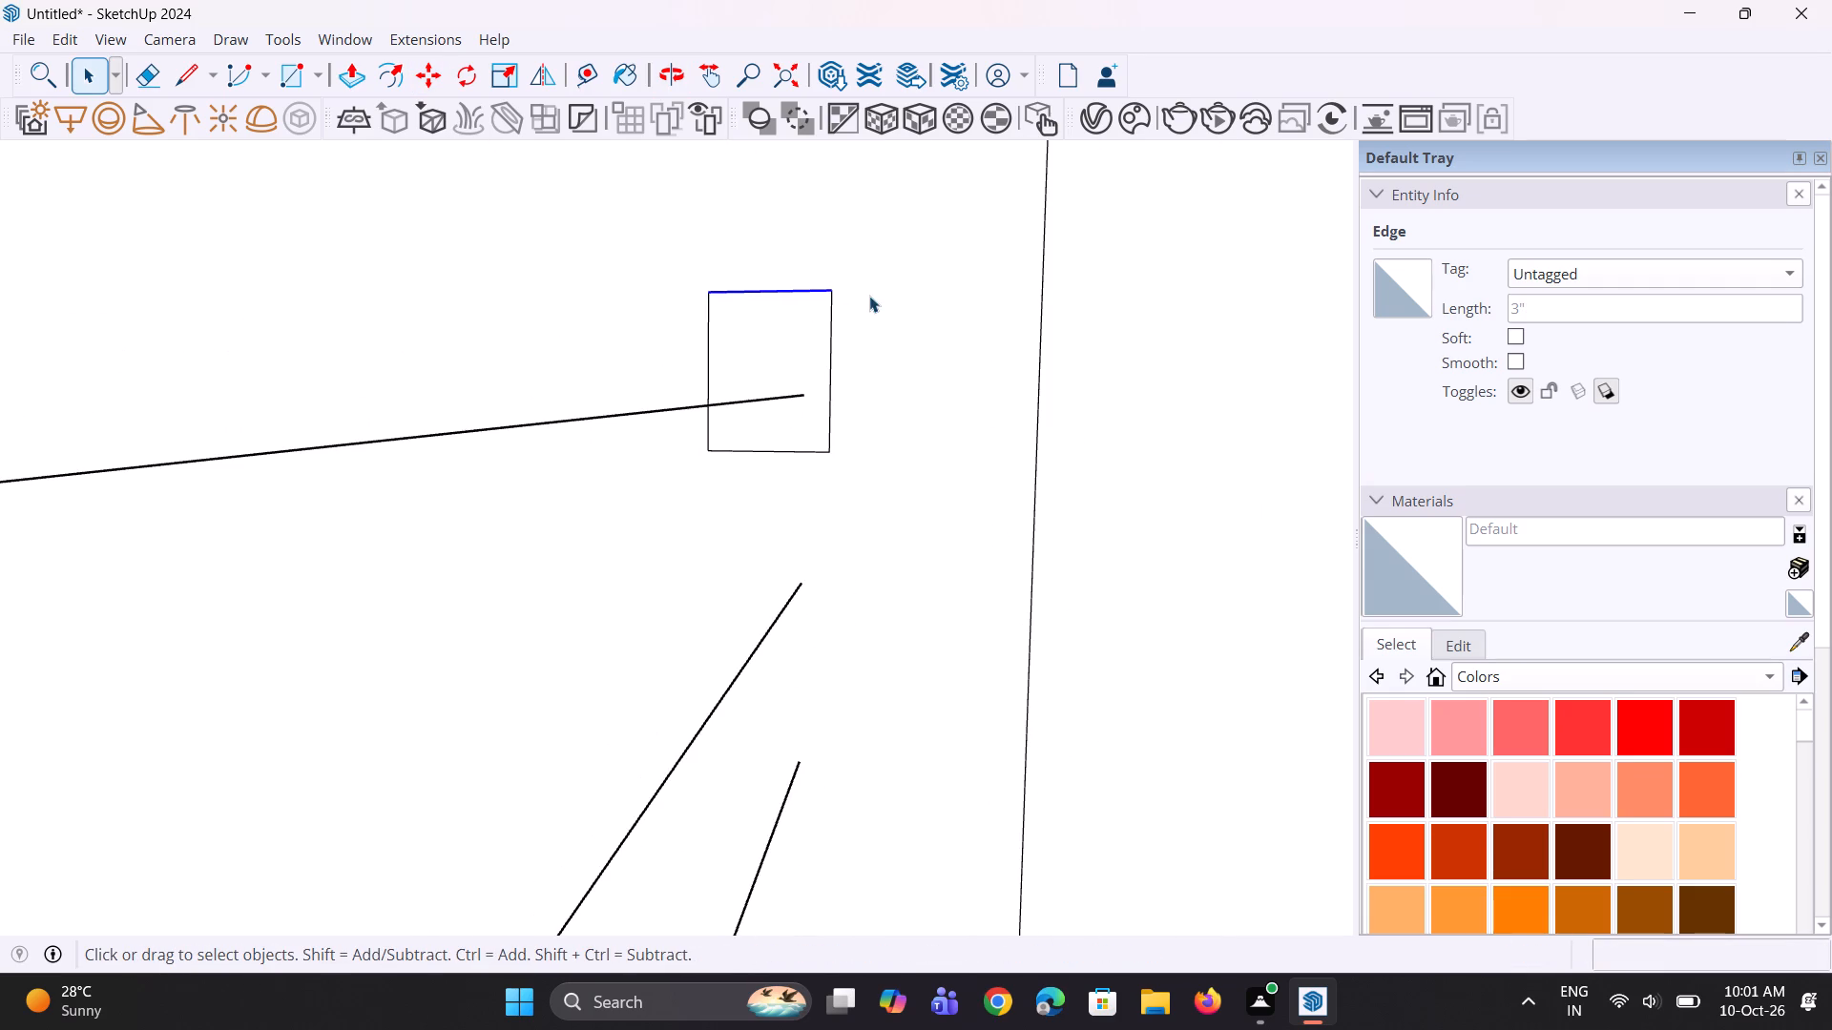
key("m")
scroll(865, 290, "up", 1)
left_click(829, 290)
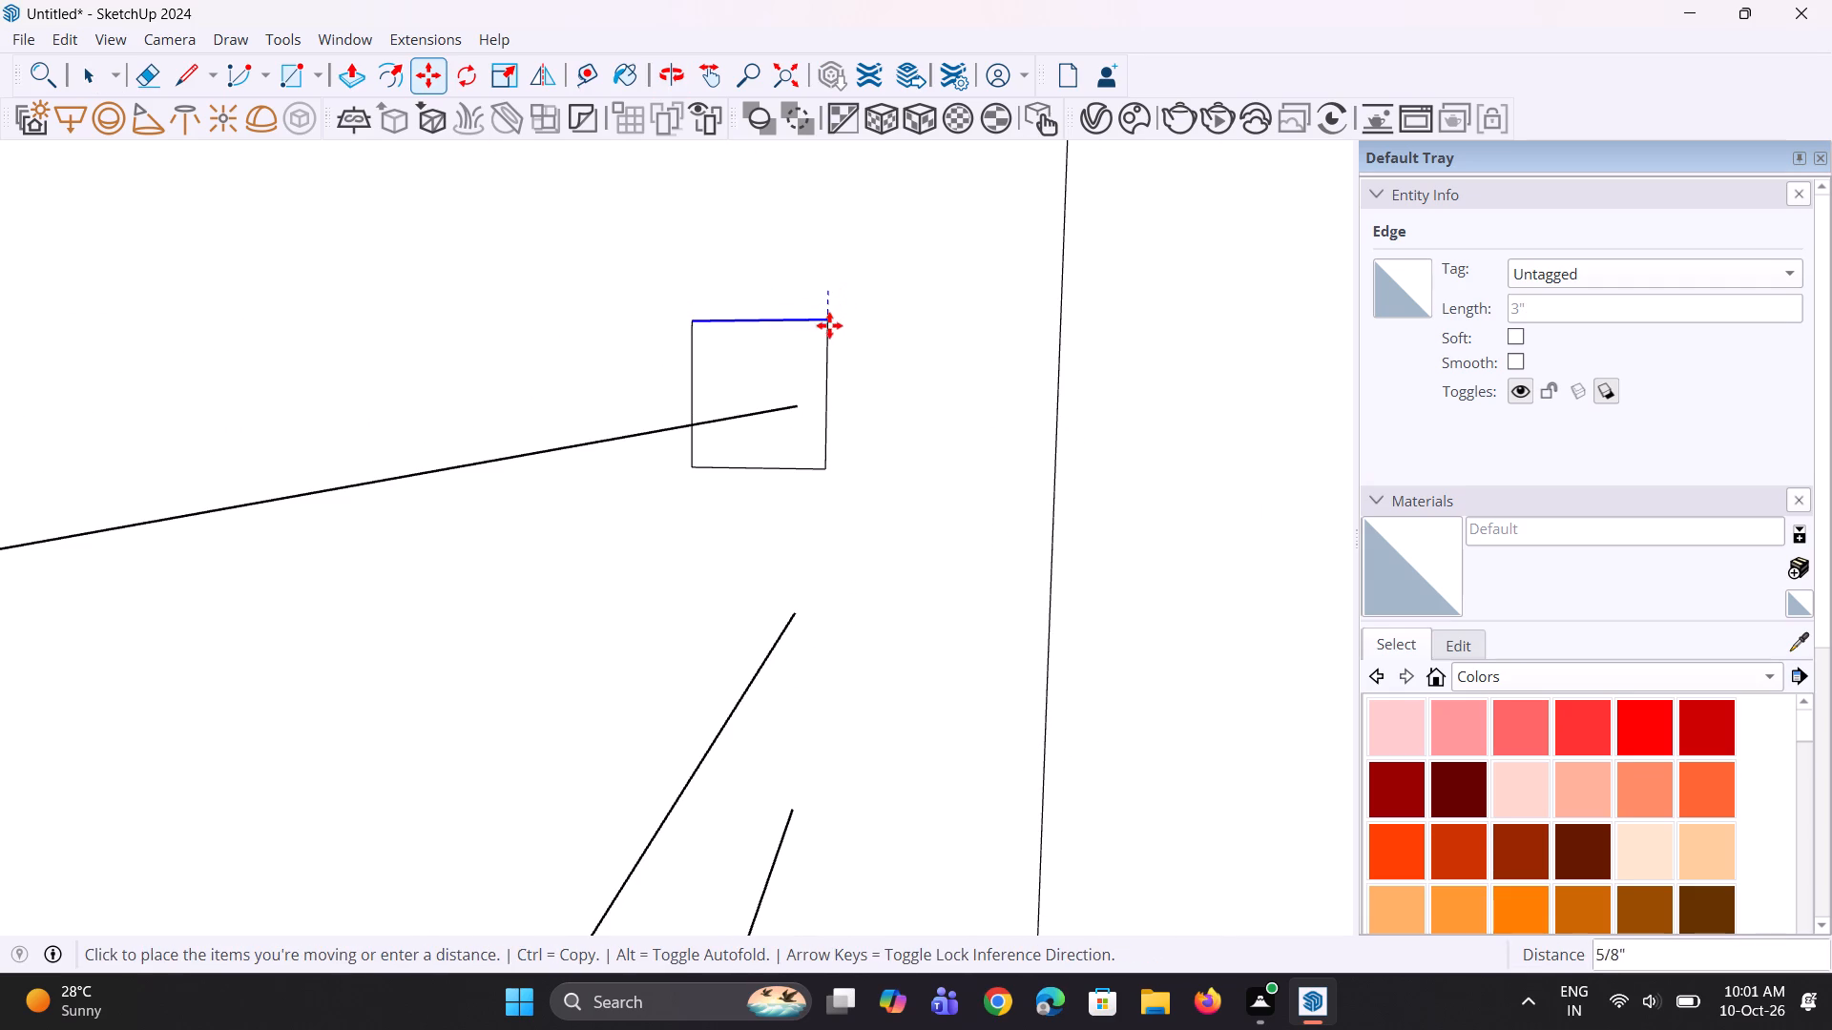
left_click(829, 343)
Move the rectangle's vertical edge beyond the rail end about 1/4" outward along the green axis.
middle_click_drag(839, 428, 869, 429)
key("space")
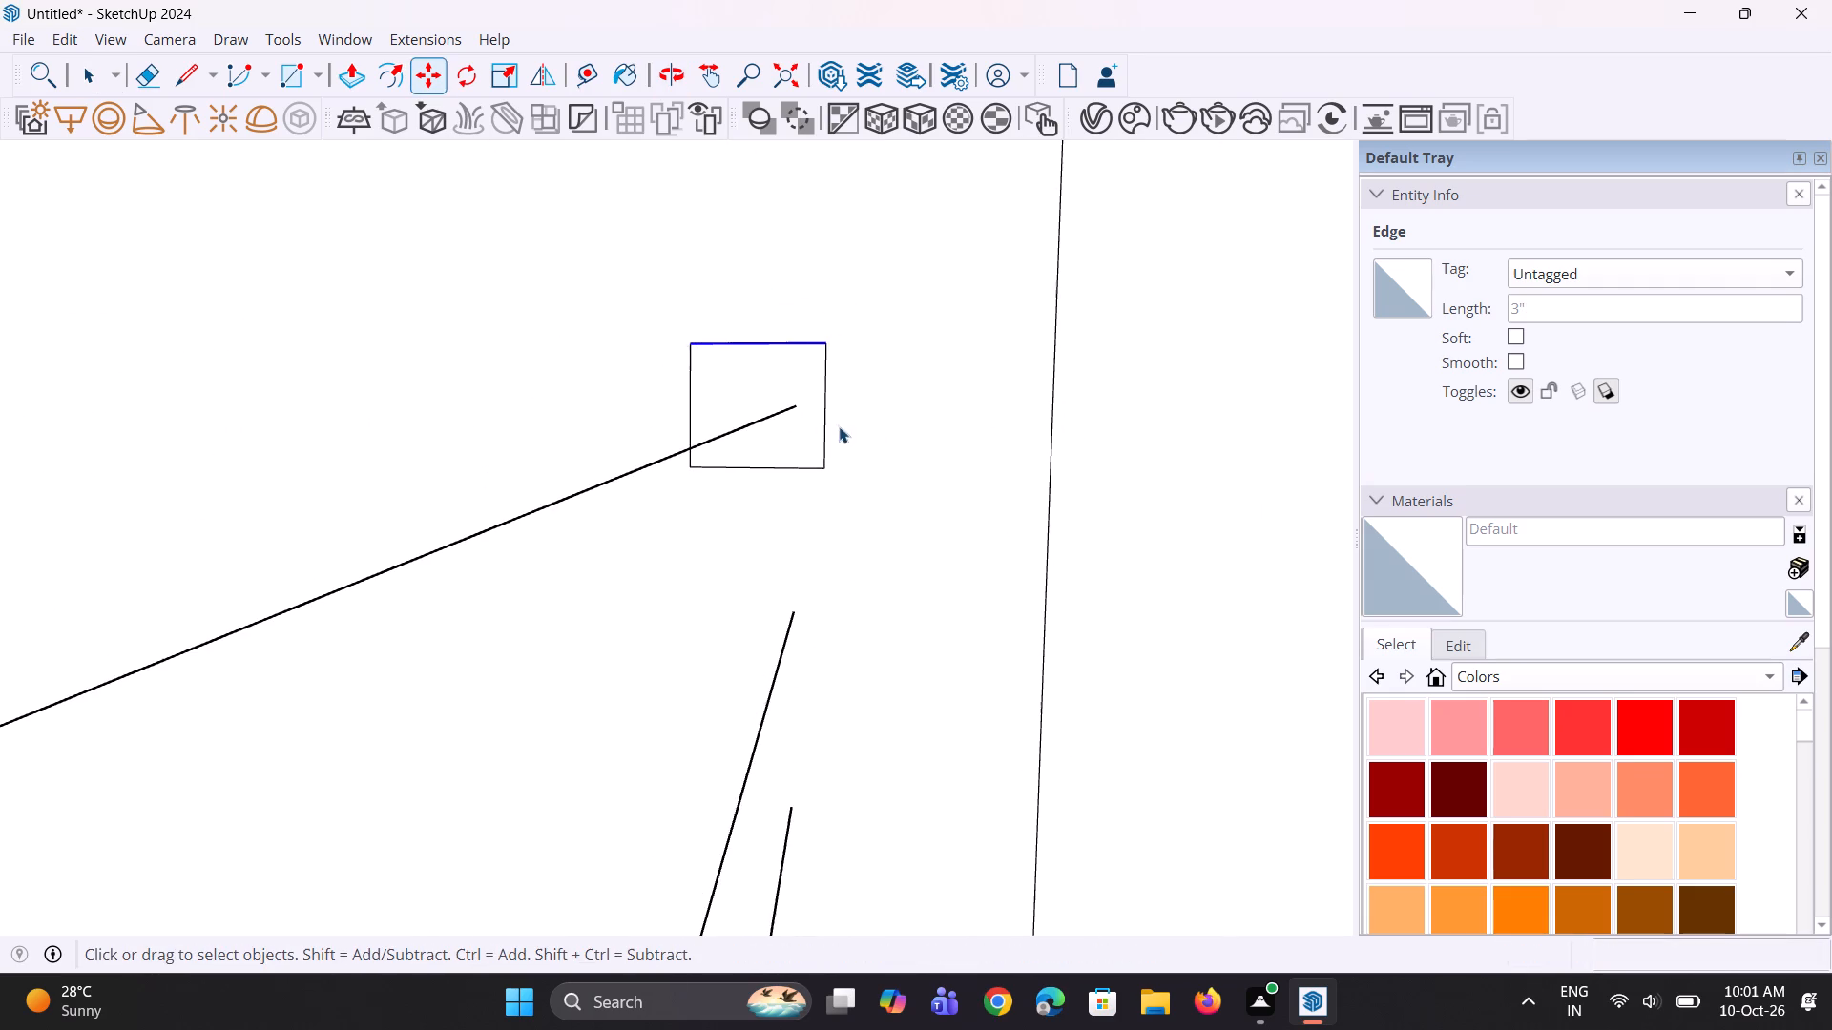
left_click(822, 422)
scroll(806, 462, "up", 2)
key("m")
scroll(806, 462, "up", 1)
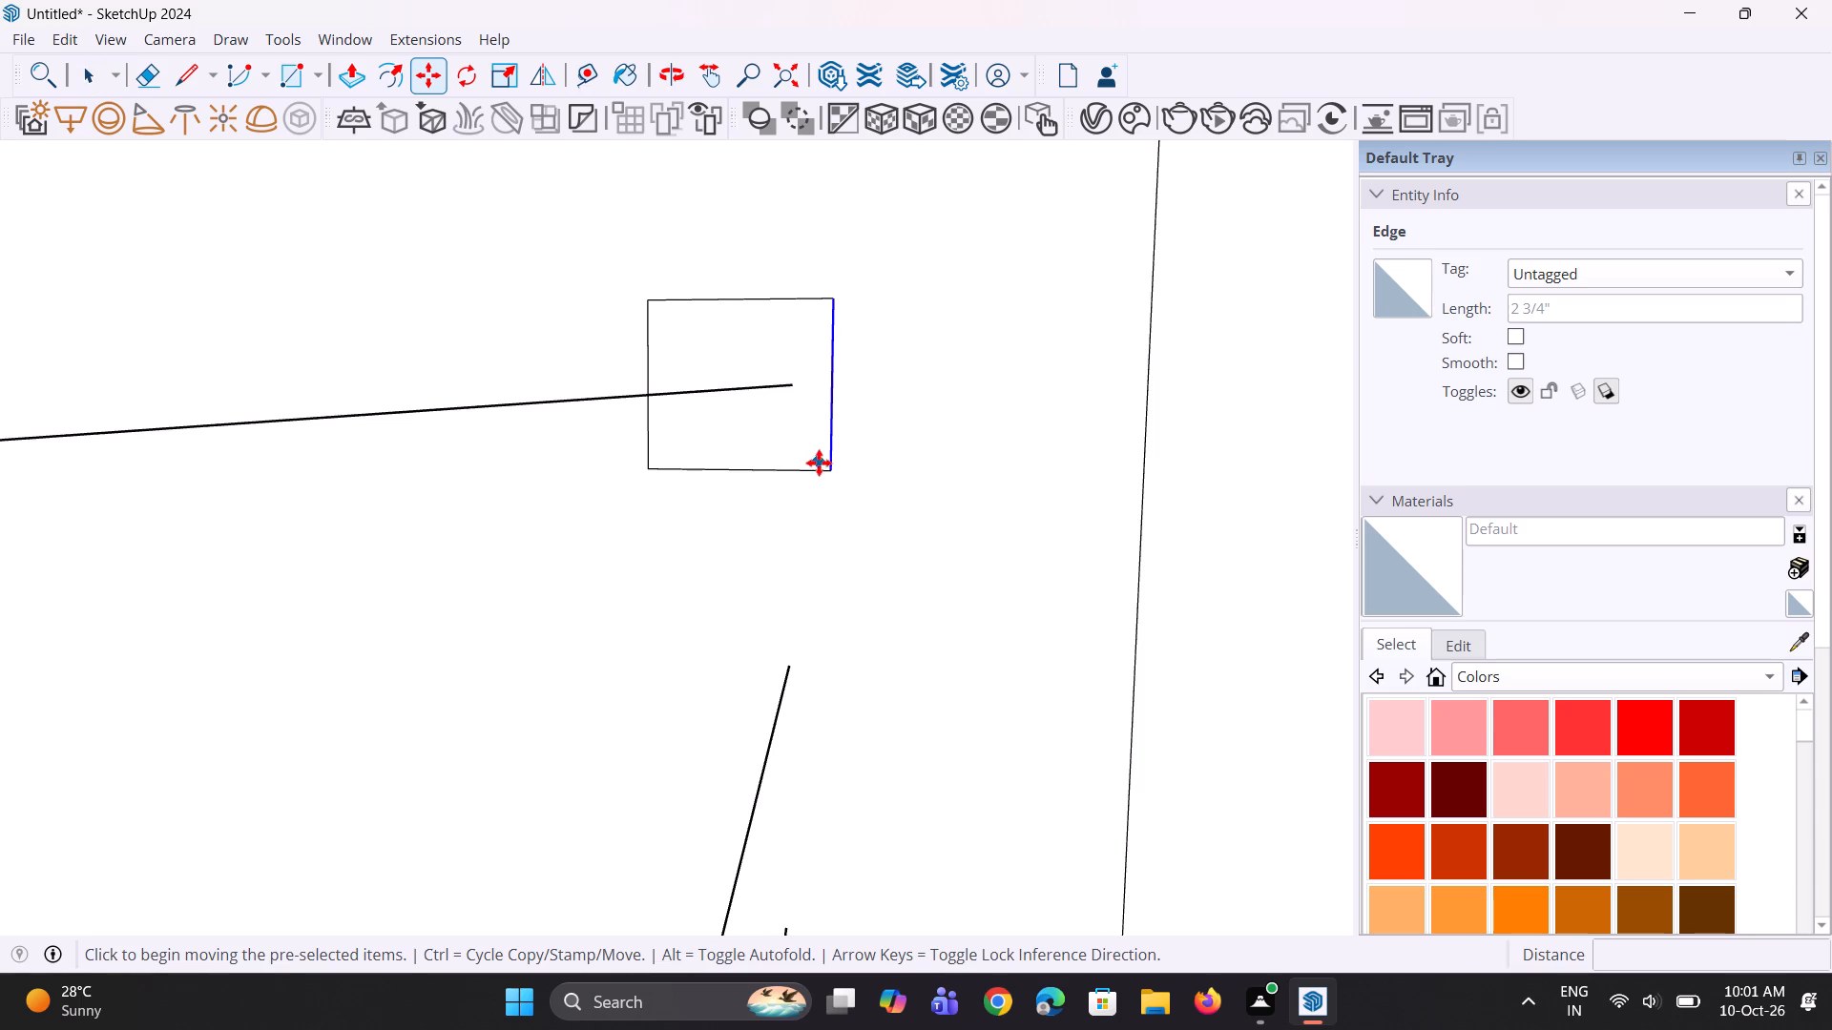
left_click(828, 463)
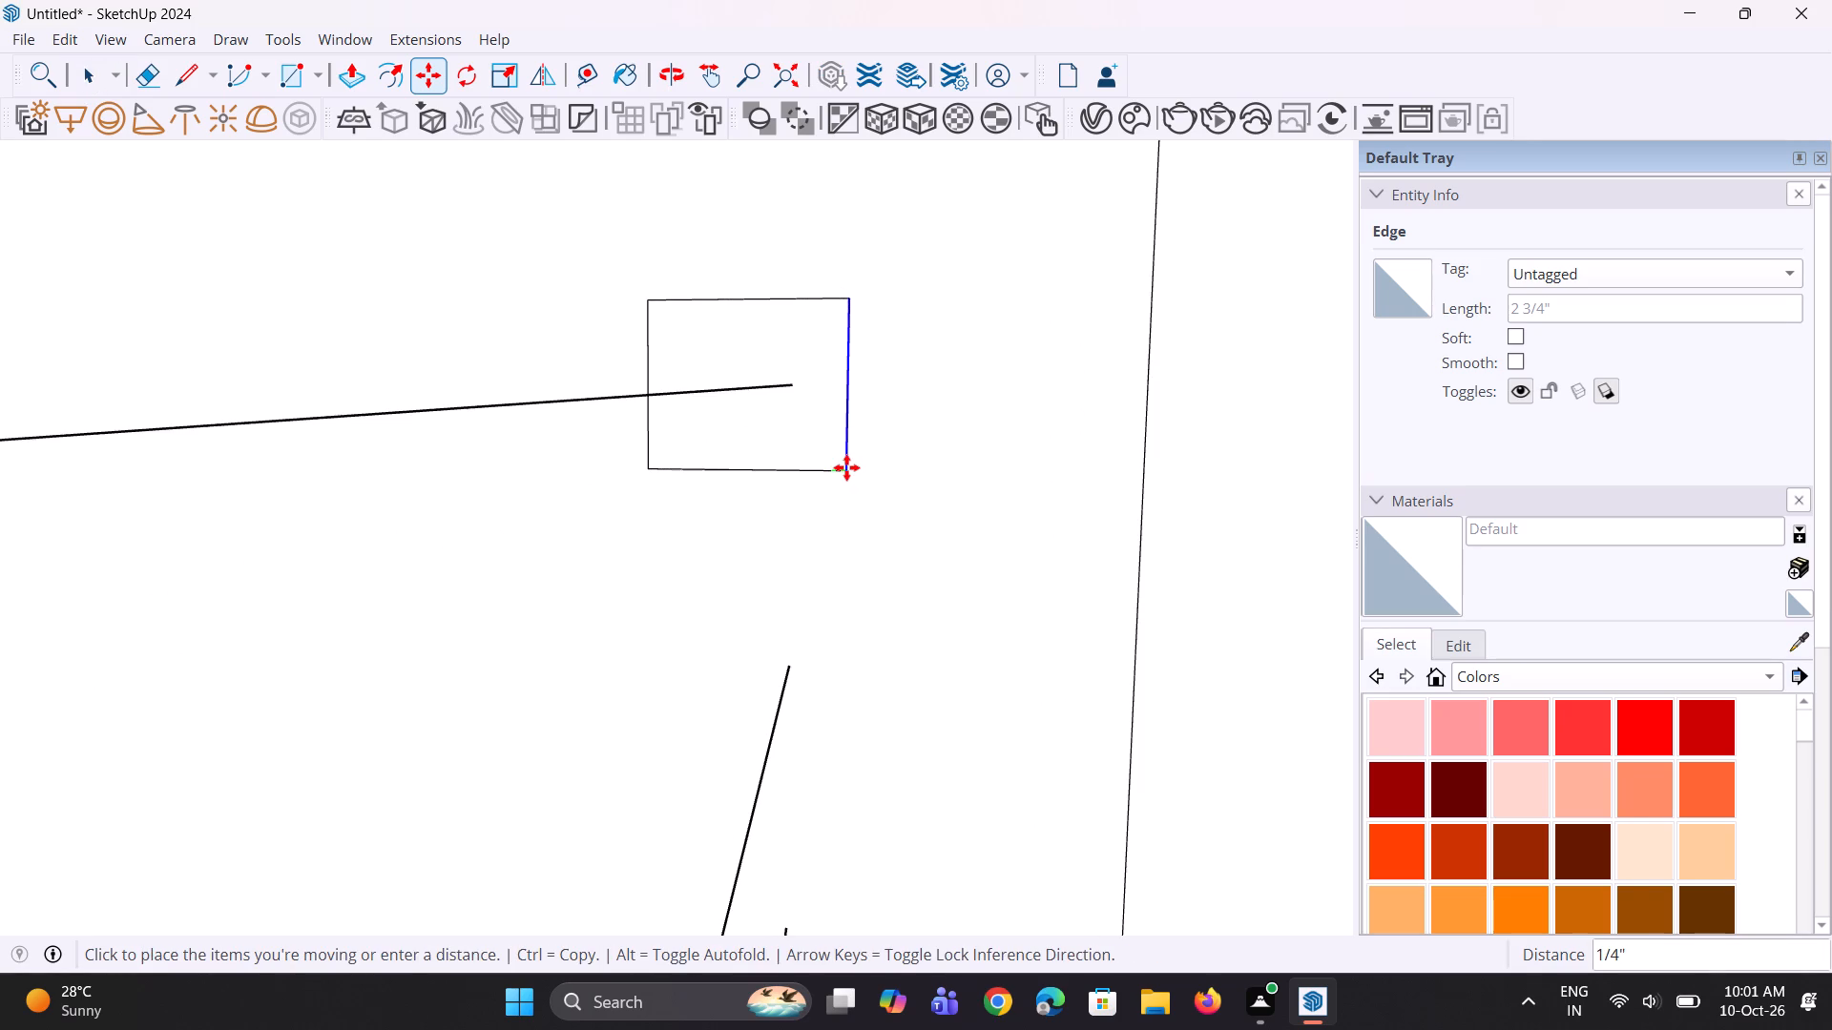
left_click(846, 467)
Copy the rectangle with its edges straight down onto the top balcony's middle rail line, about 4 3/4", and again onto the lowest, about 4 3/16".
scroll(846, 467, "down", 8)
middle_click_drag(869, 571, 738, 532)
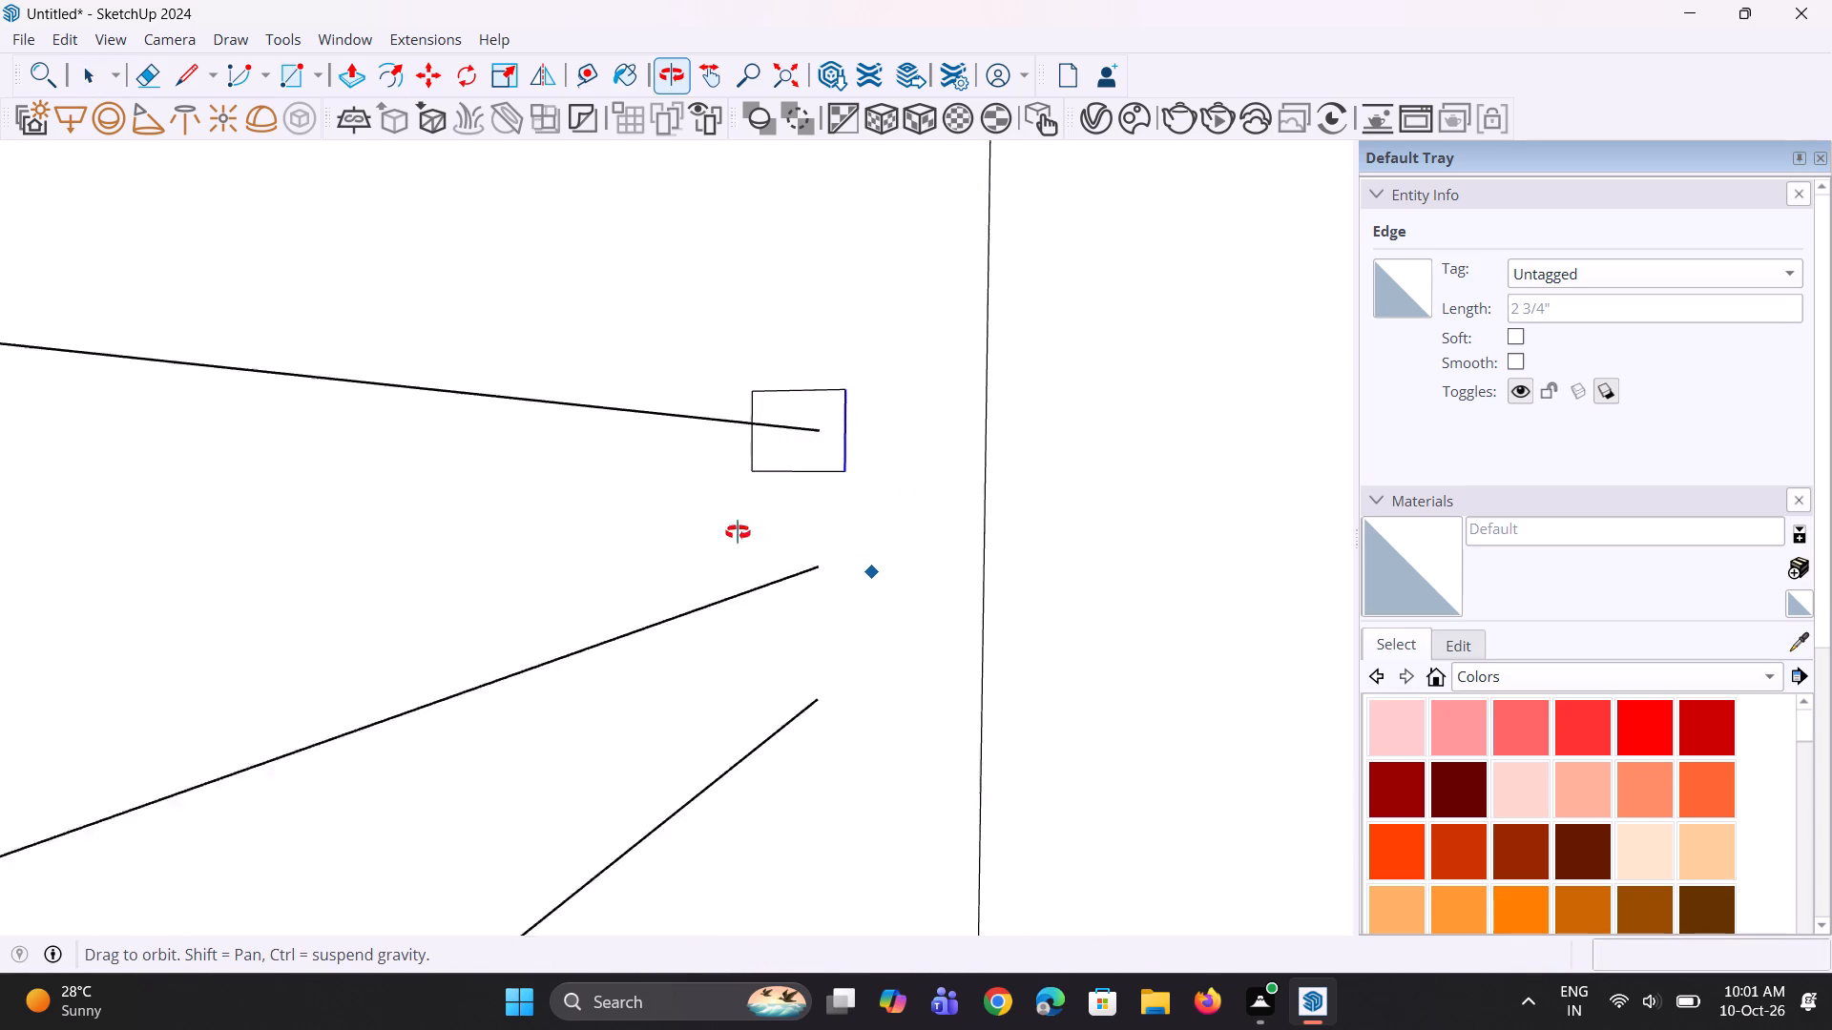
middle_click_drag(738, 532, 523, 553)
key("space")
key("space")
left_click(798, 454)
scroll(803, 502, "up", 2)
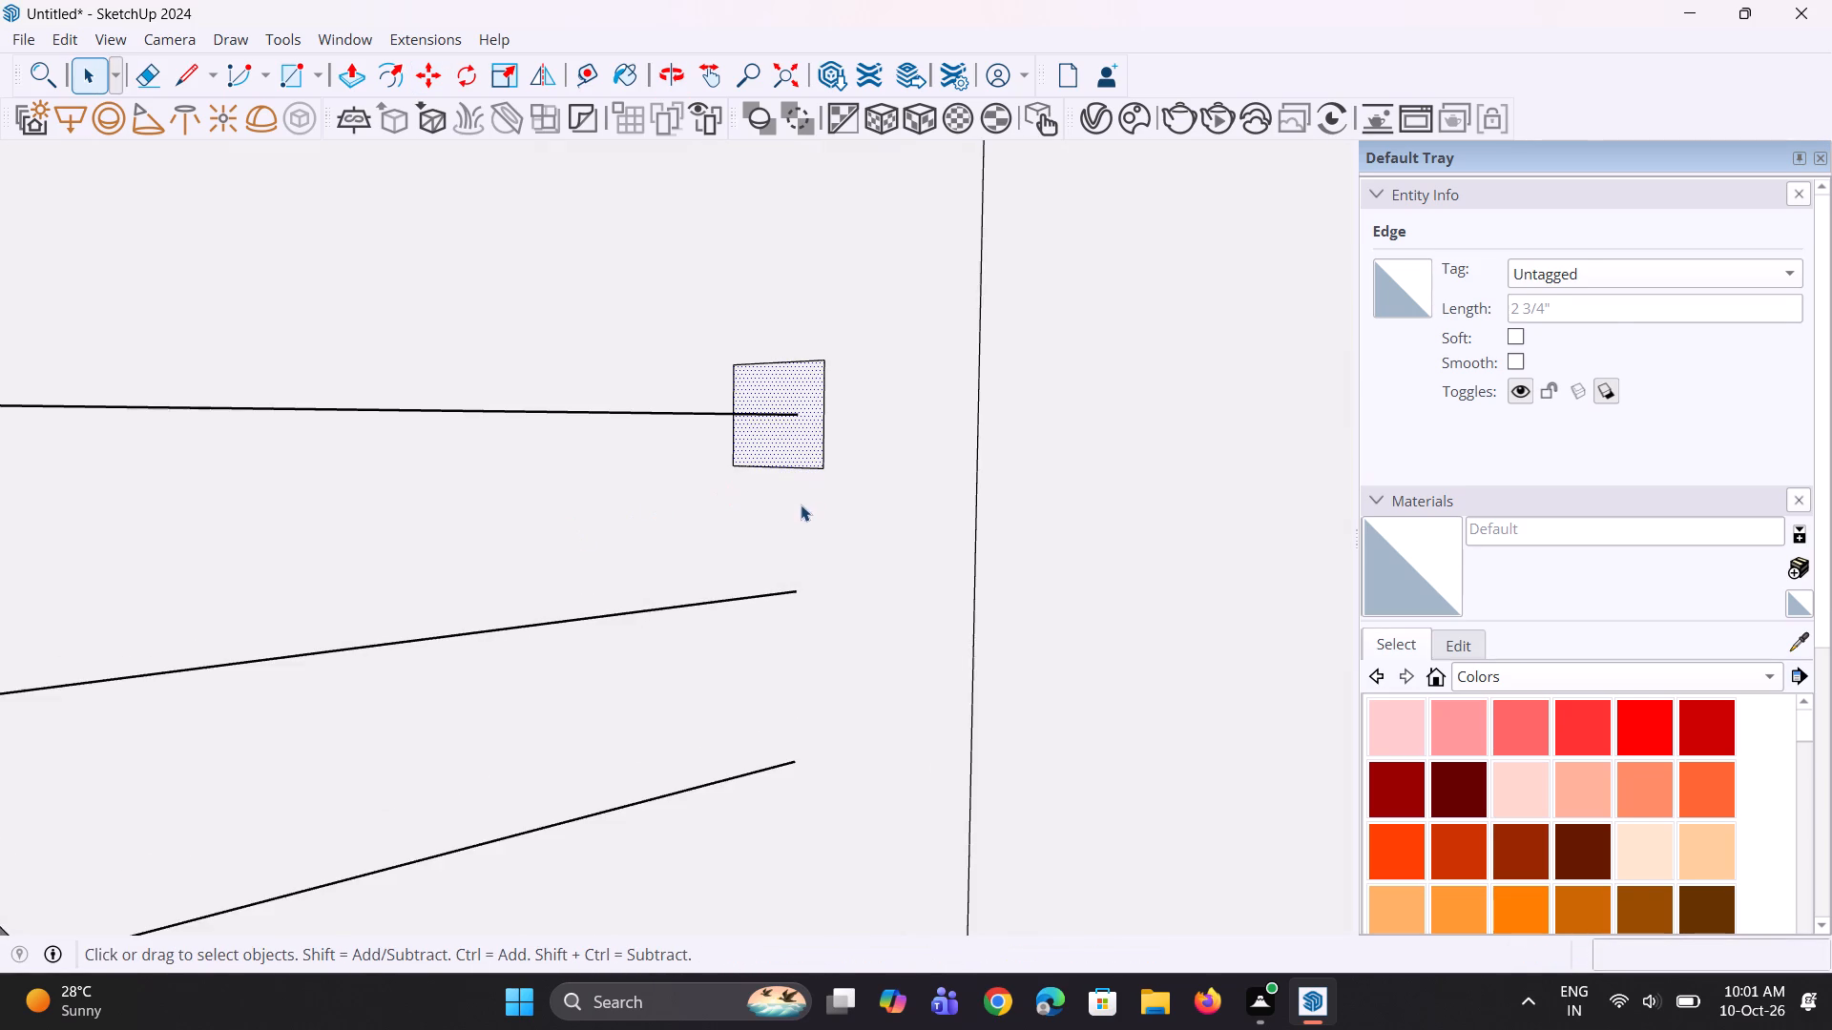
middle_click_drag(800, 505, 787, 492)
key("m")
left_click(820, 460)
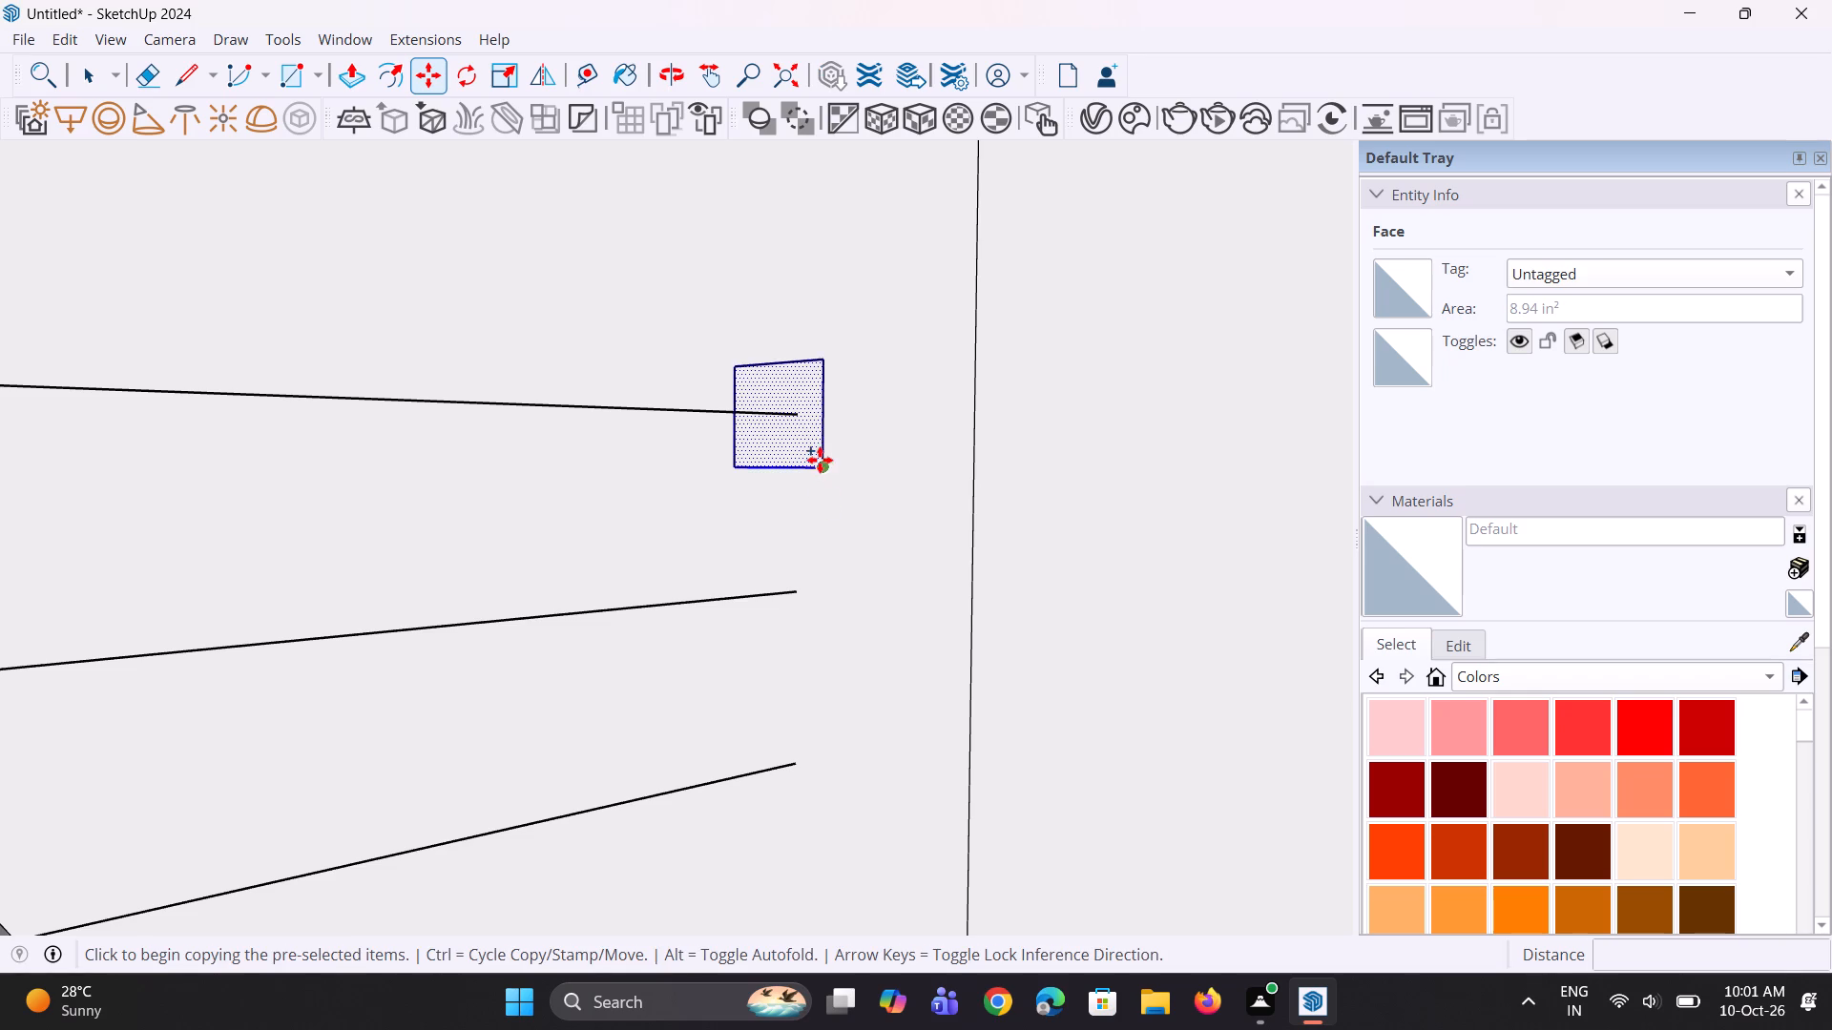
left_click(833, 654)
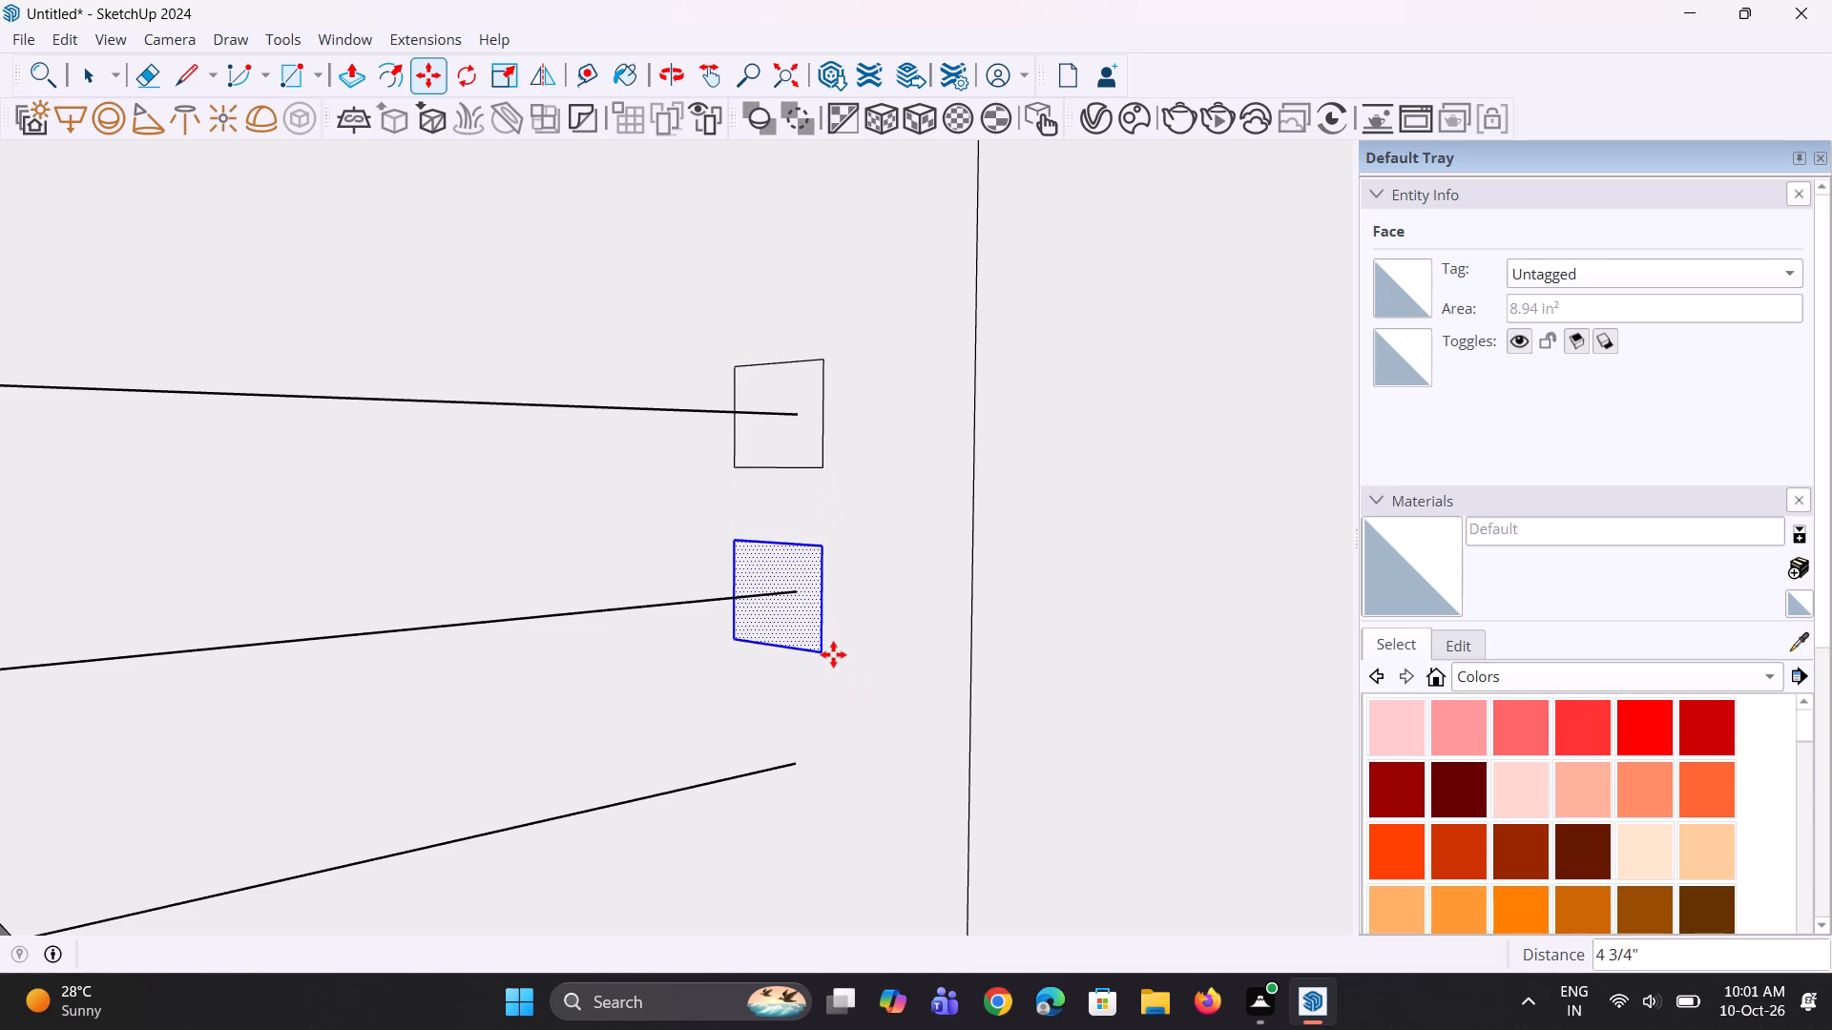
key("m")
left_click(825, 654)
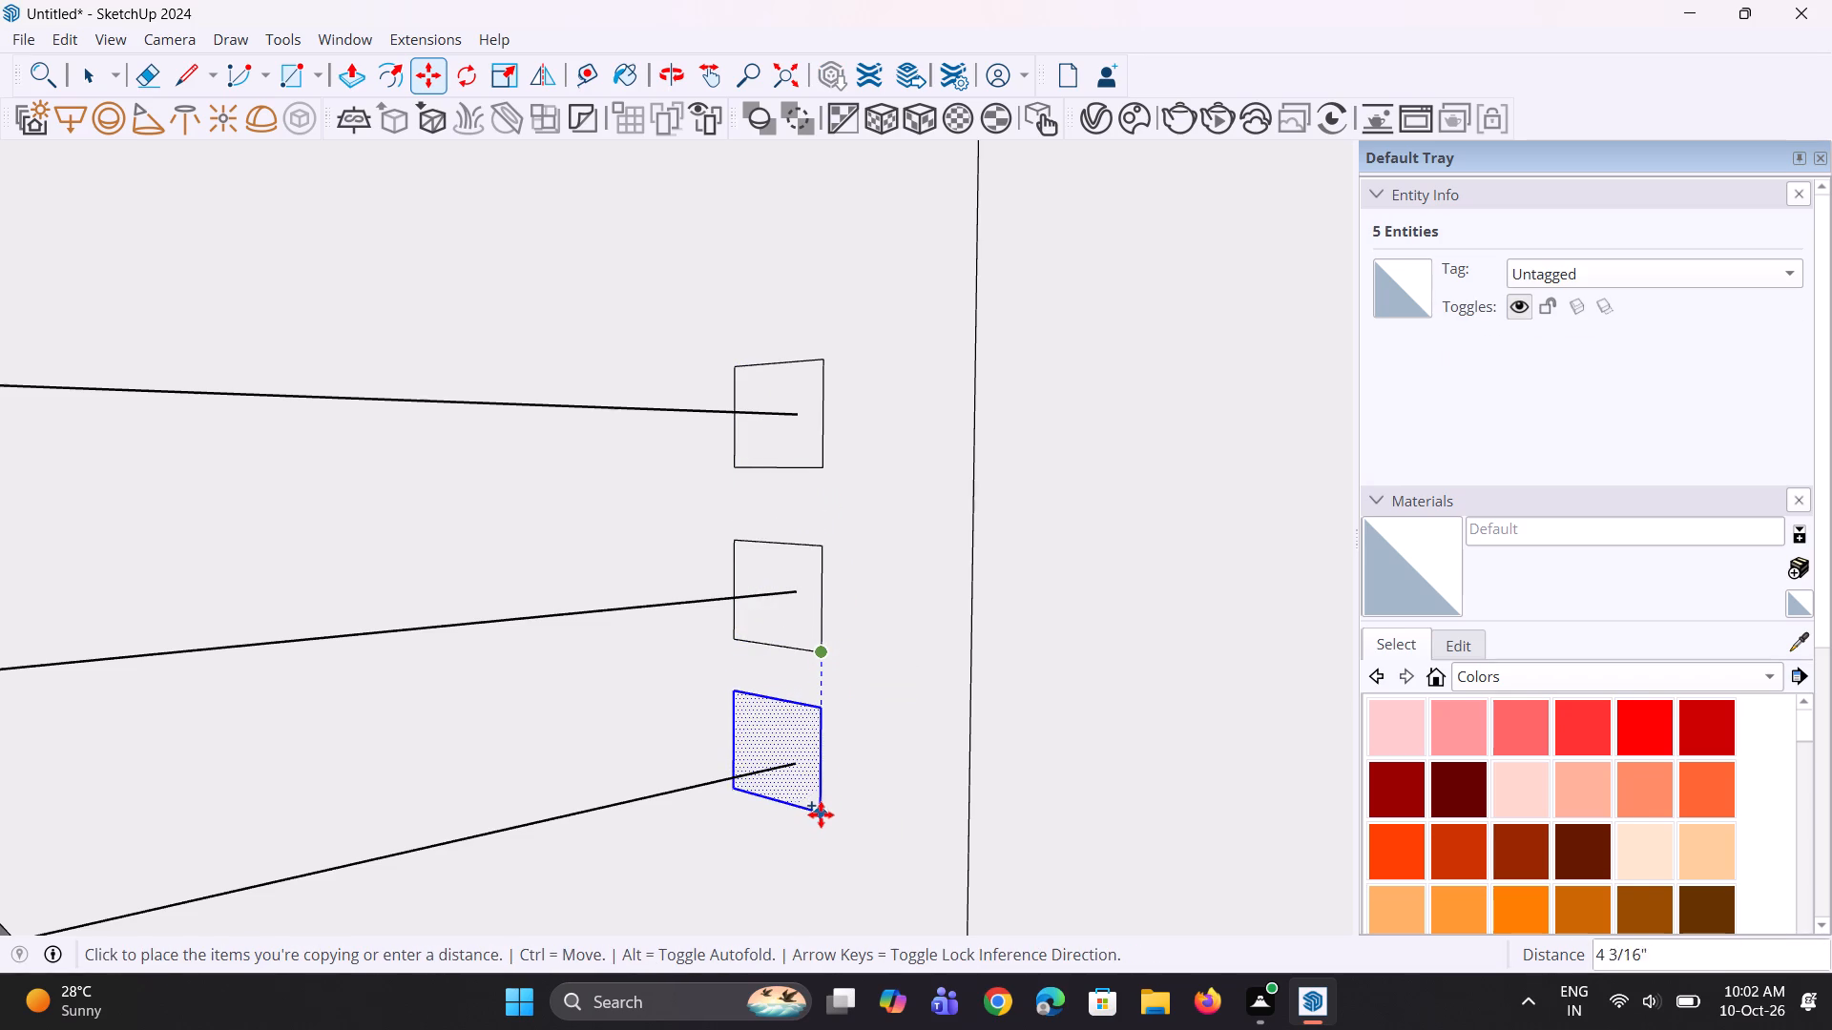
left_click(822, 816)
Copy the top balcony's lowest rectangle straight down about 11' 3/8" onto the uppermost rail line end of the balcony below.
scroll(784, 753, "down", 11)
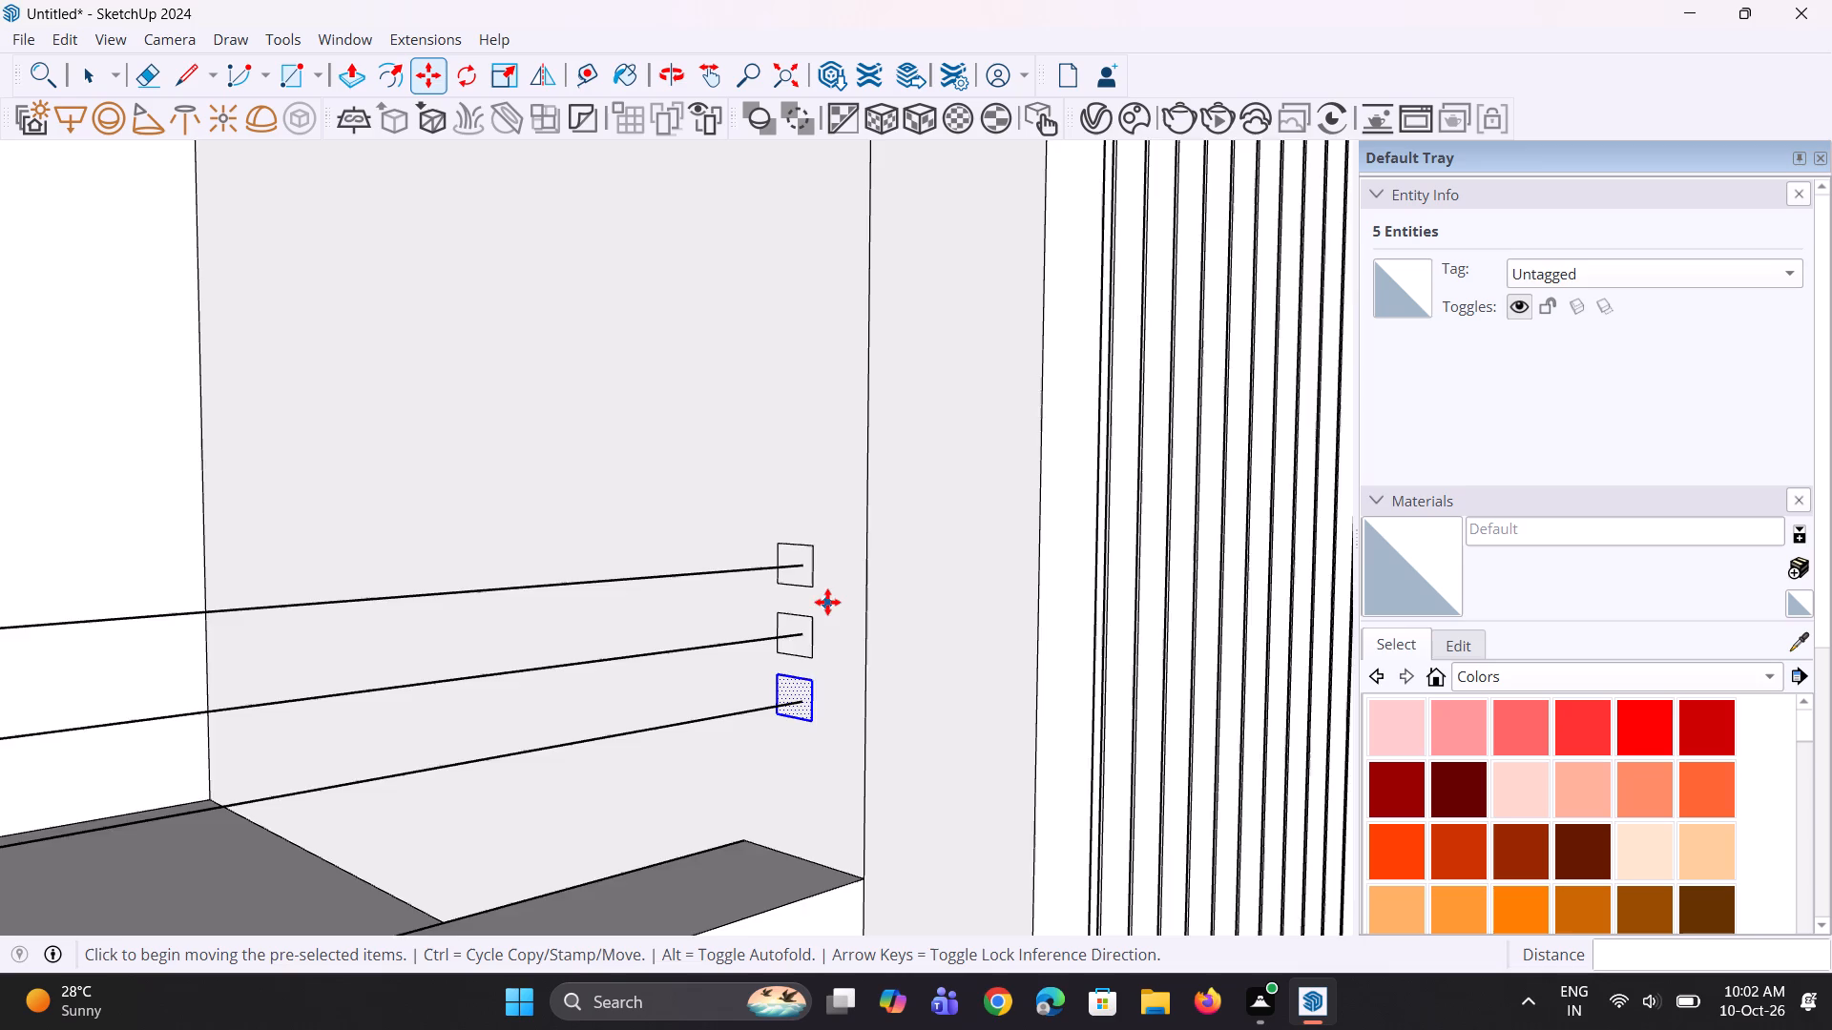
scroll(827, 602, "down", 17)
middle_click_drag(824, 598, 867, 571)
scroll(868, 600, "down", 4)
middle_click_drag(844, 660, 762, 645)
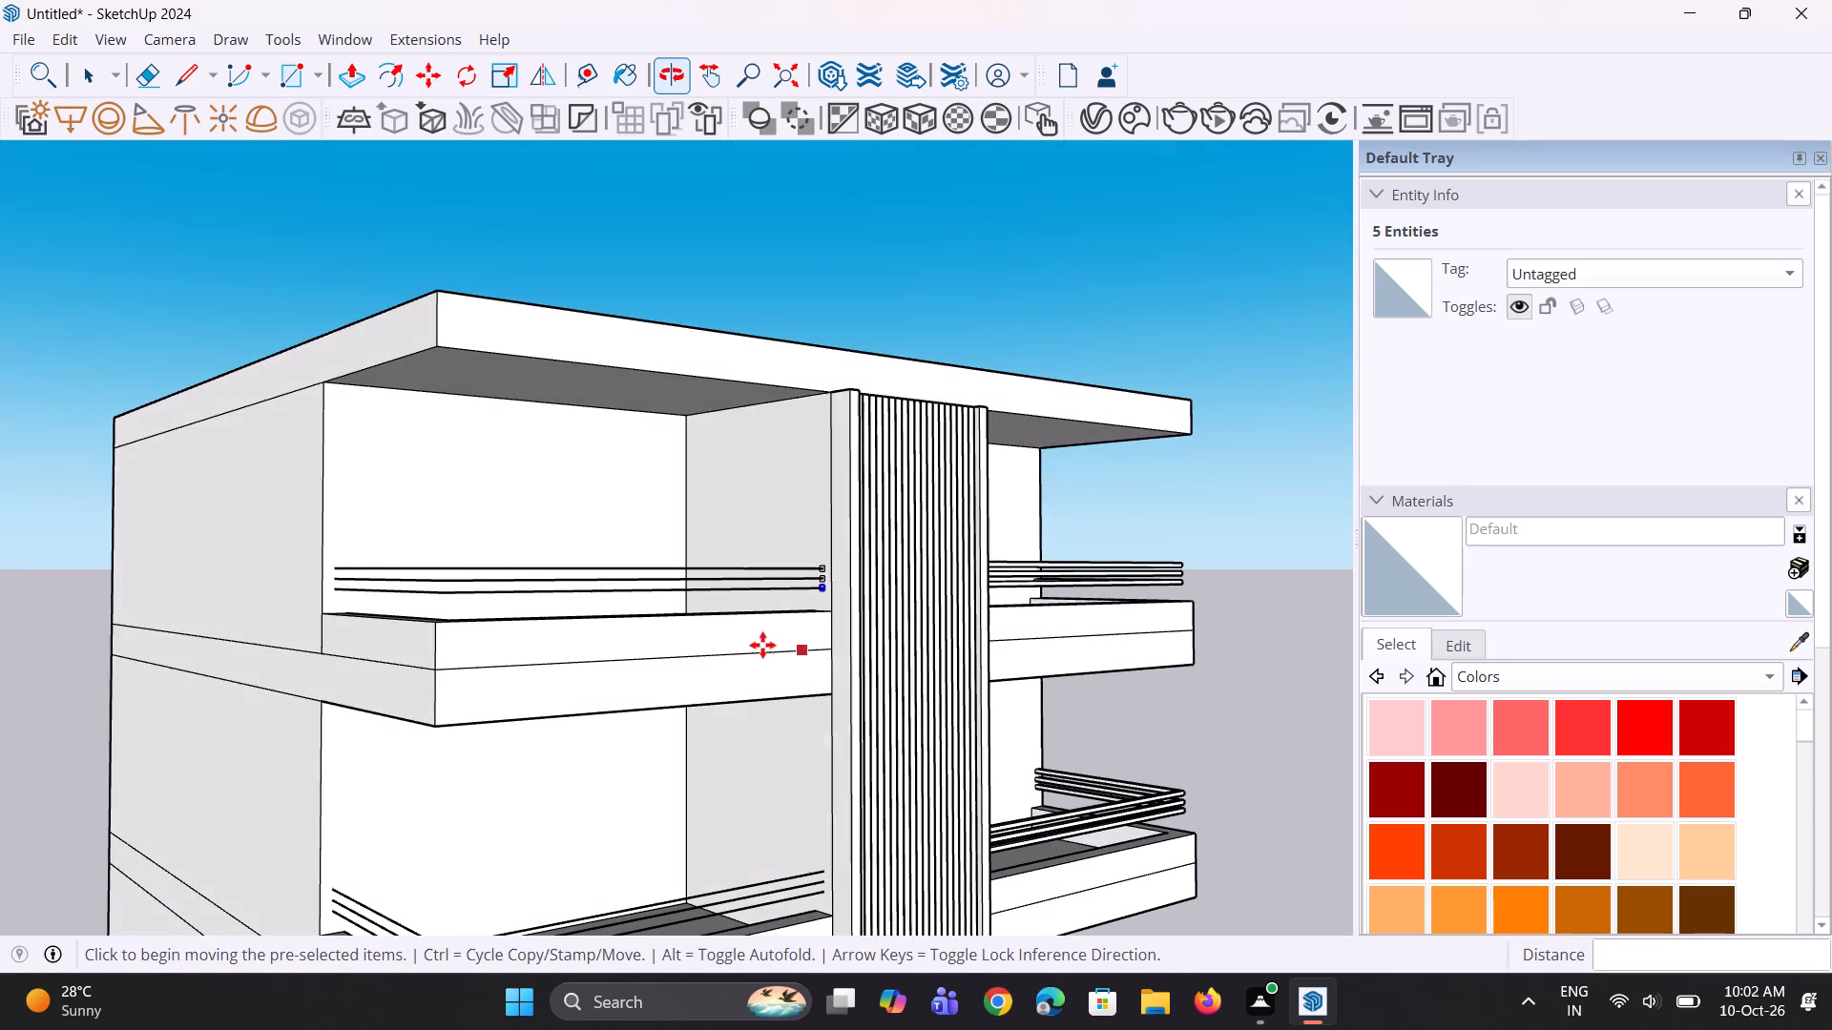
scroll(810, 504, "down", 5)
scroll(837, 667, "up", 12)
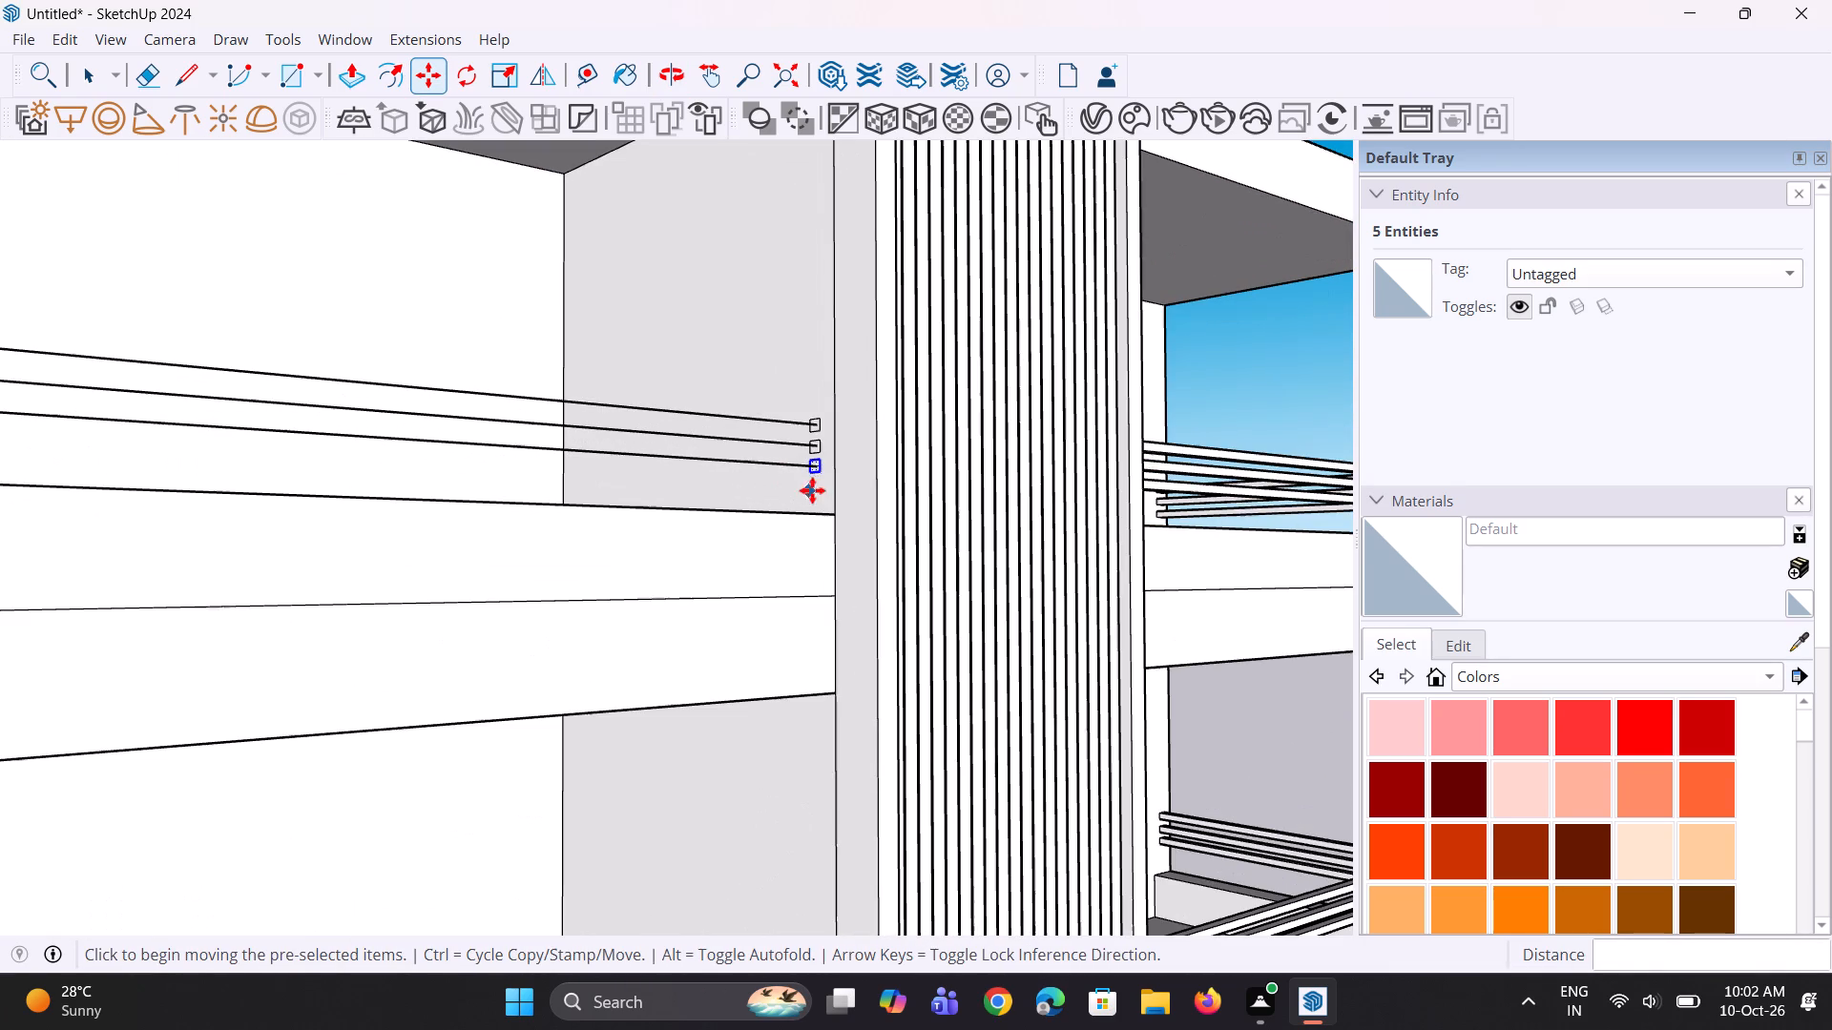
key("m")
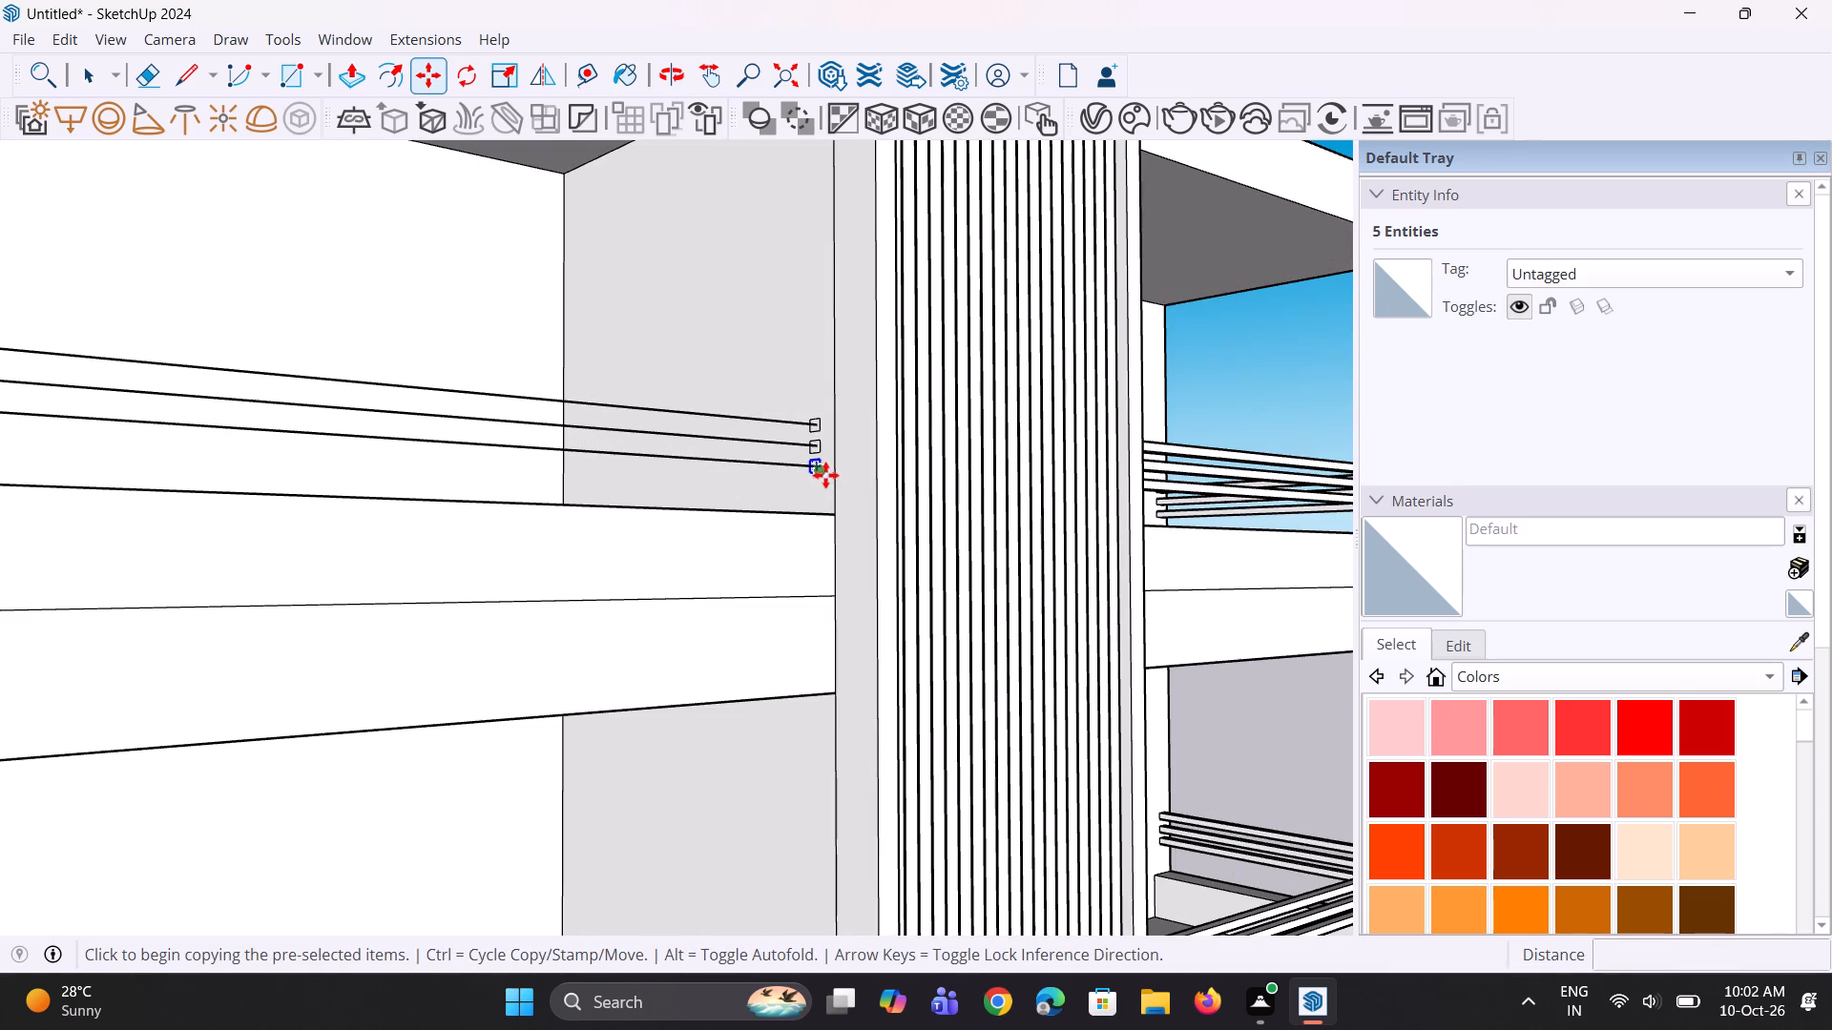
left_click(823, 475)
scroll(801, 748, "down", 4)
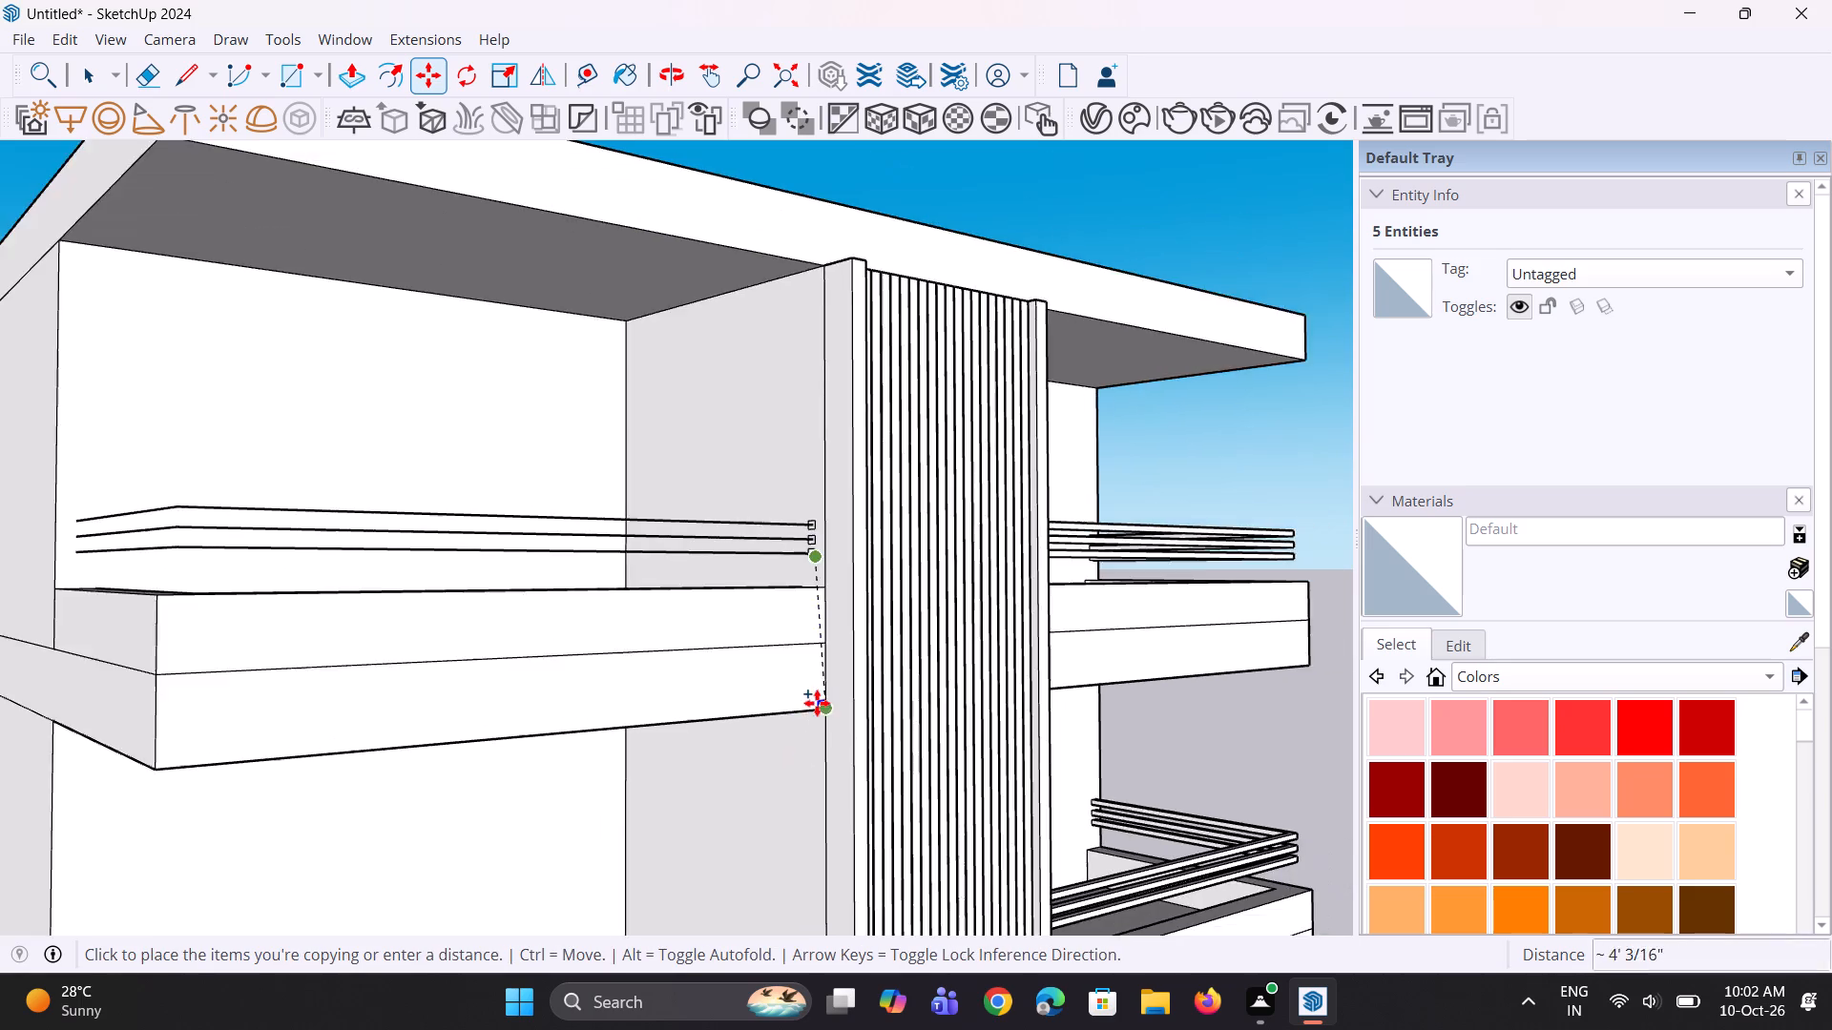
scroll(817, 698, "down", 7)
scroll(814, 834, "up", 7)
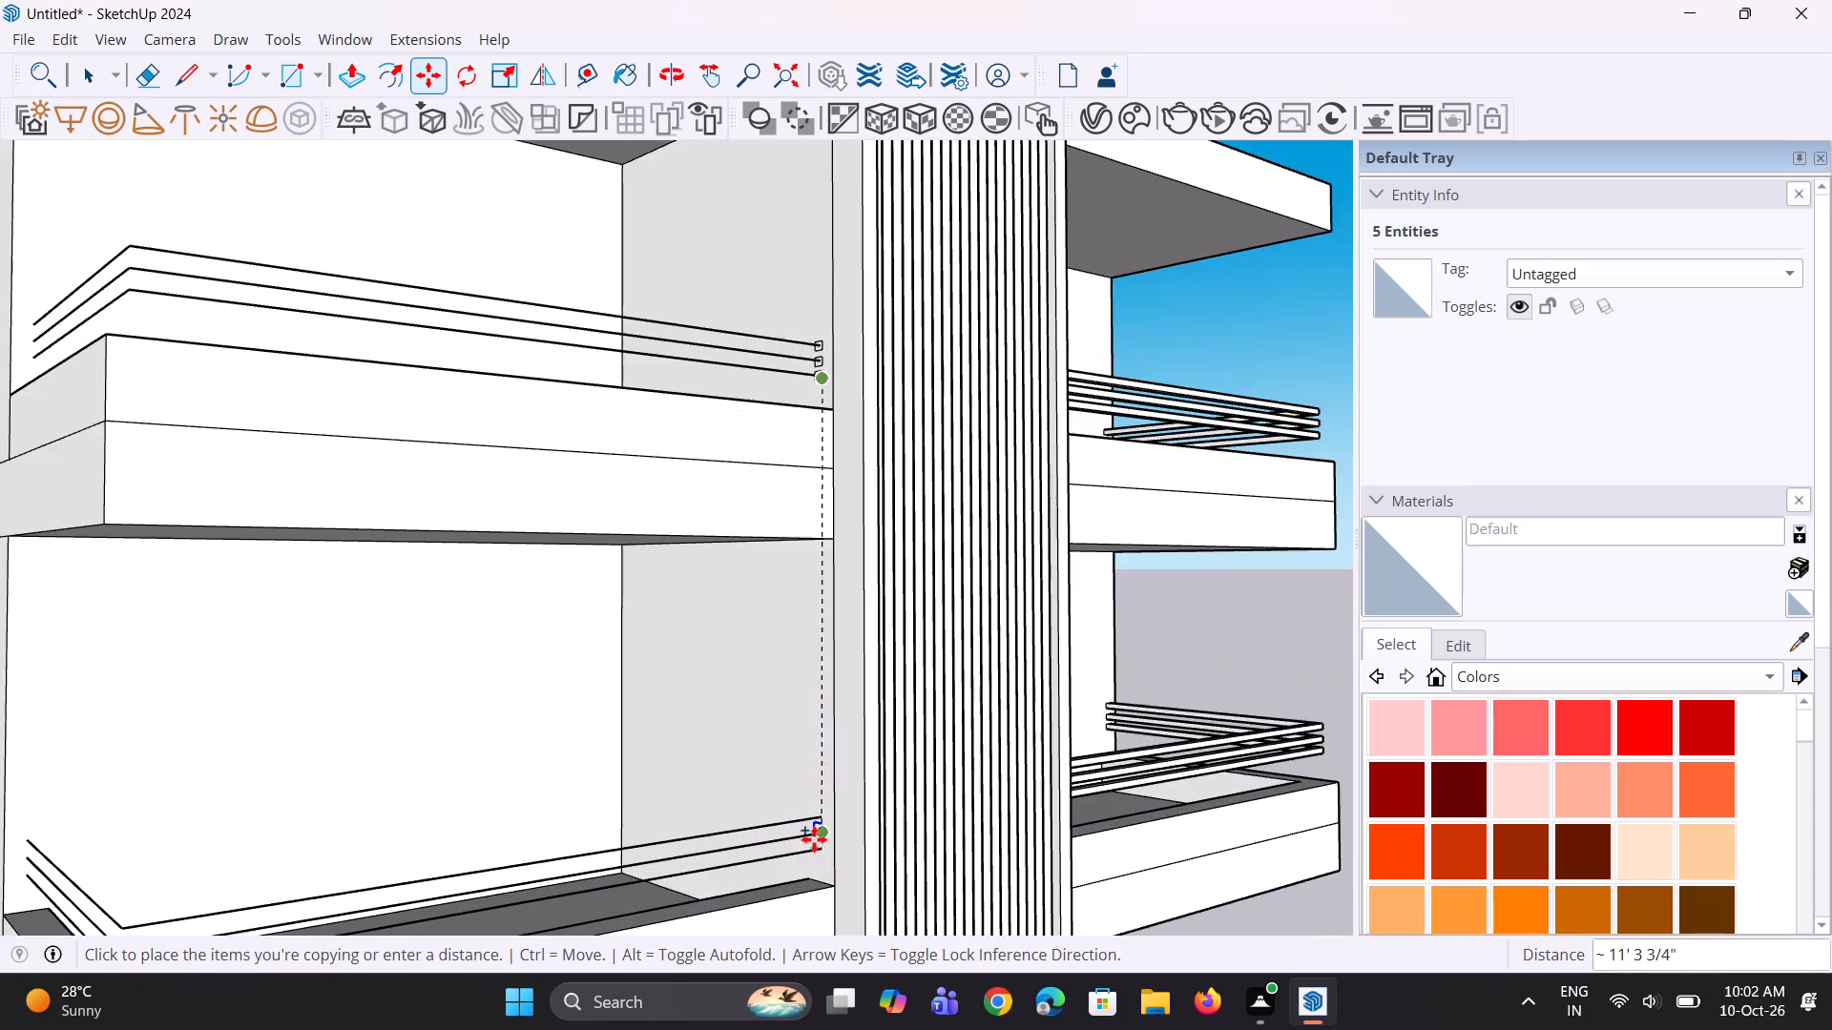
scroll(815, 837, "up", 11)
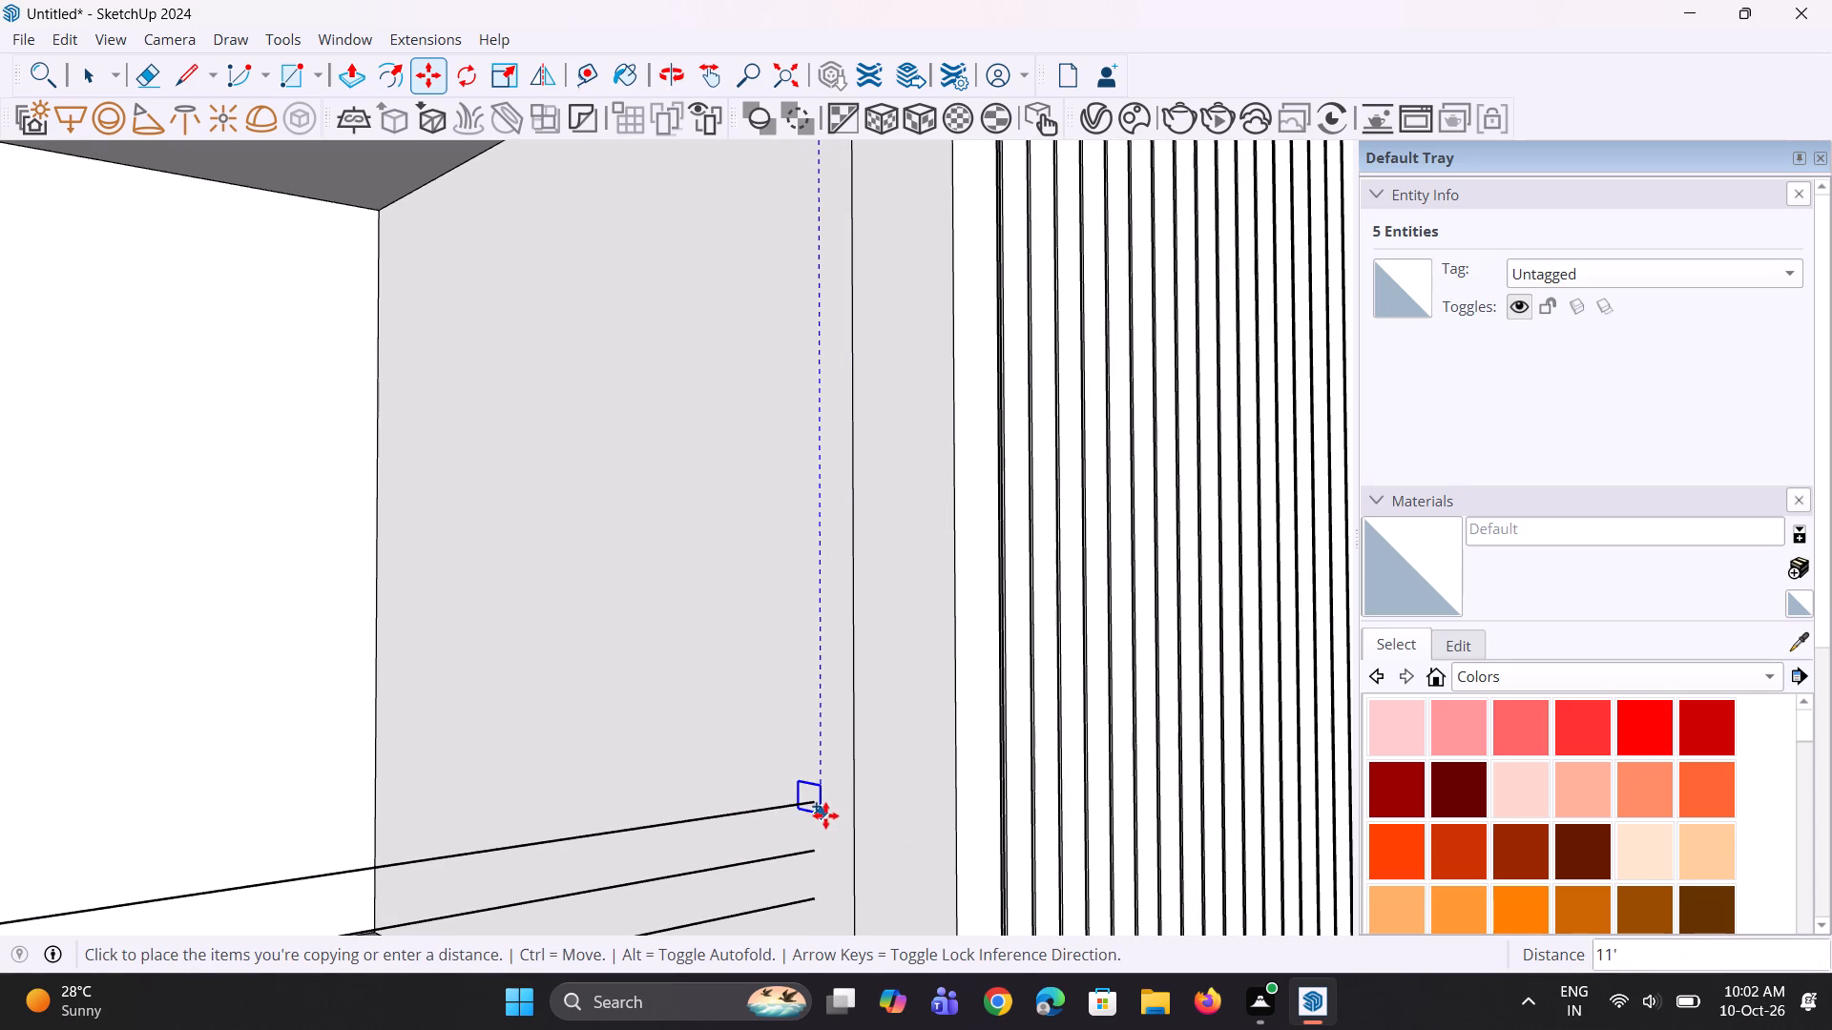
left_click(825, 817)
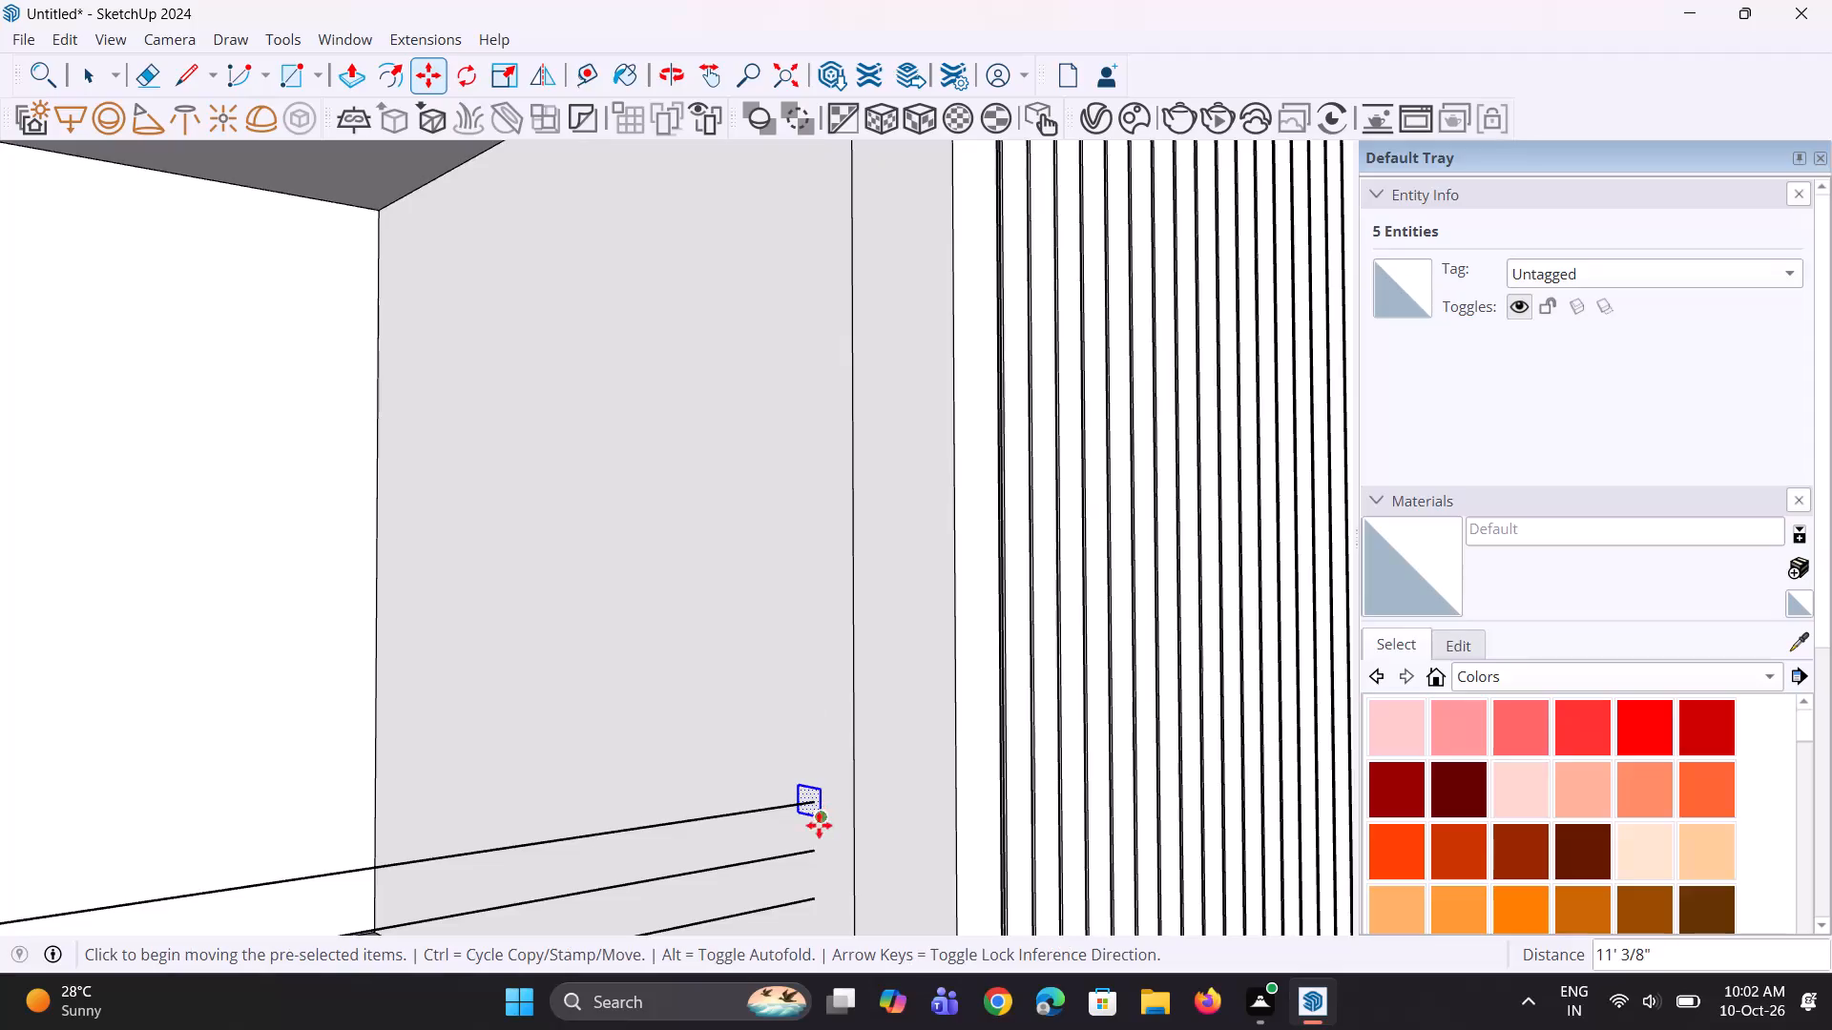
Copy the second balcony's rectangle straight down onto its middle rail line, about 4 13/16", and again onto its lowest, about 4 3/8".
scroll(814, 854, "up", 6)
scroll(797, 776, "down", 5)
scroll(786, 886, "up", 6)
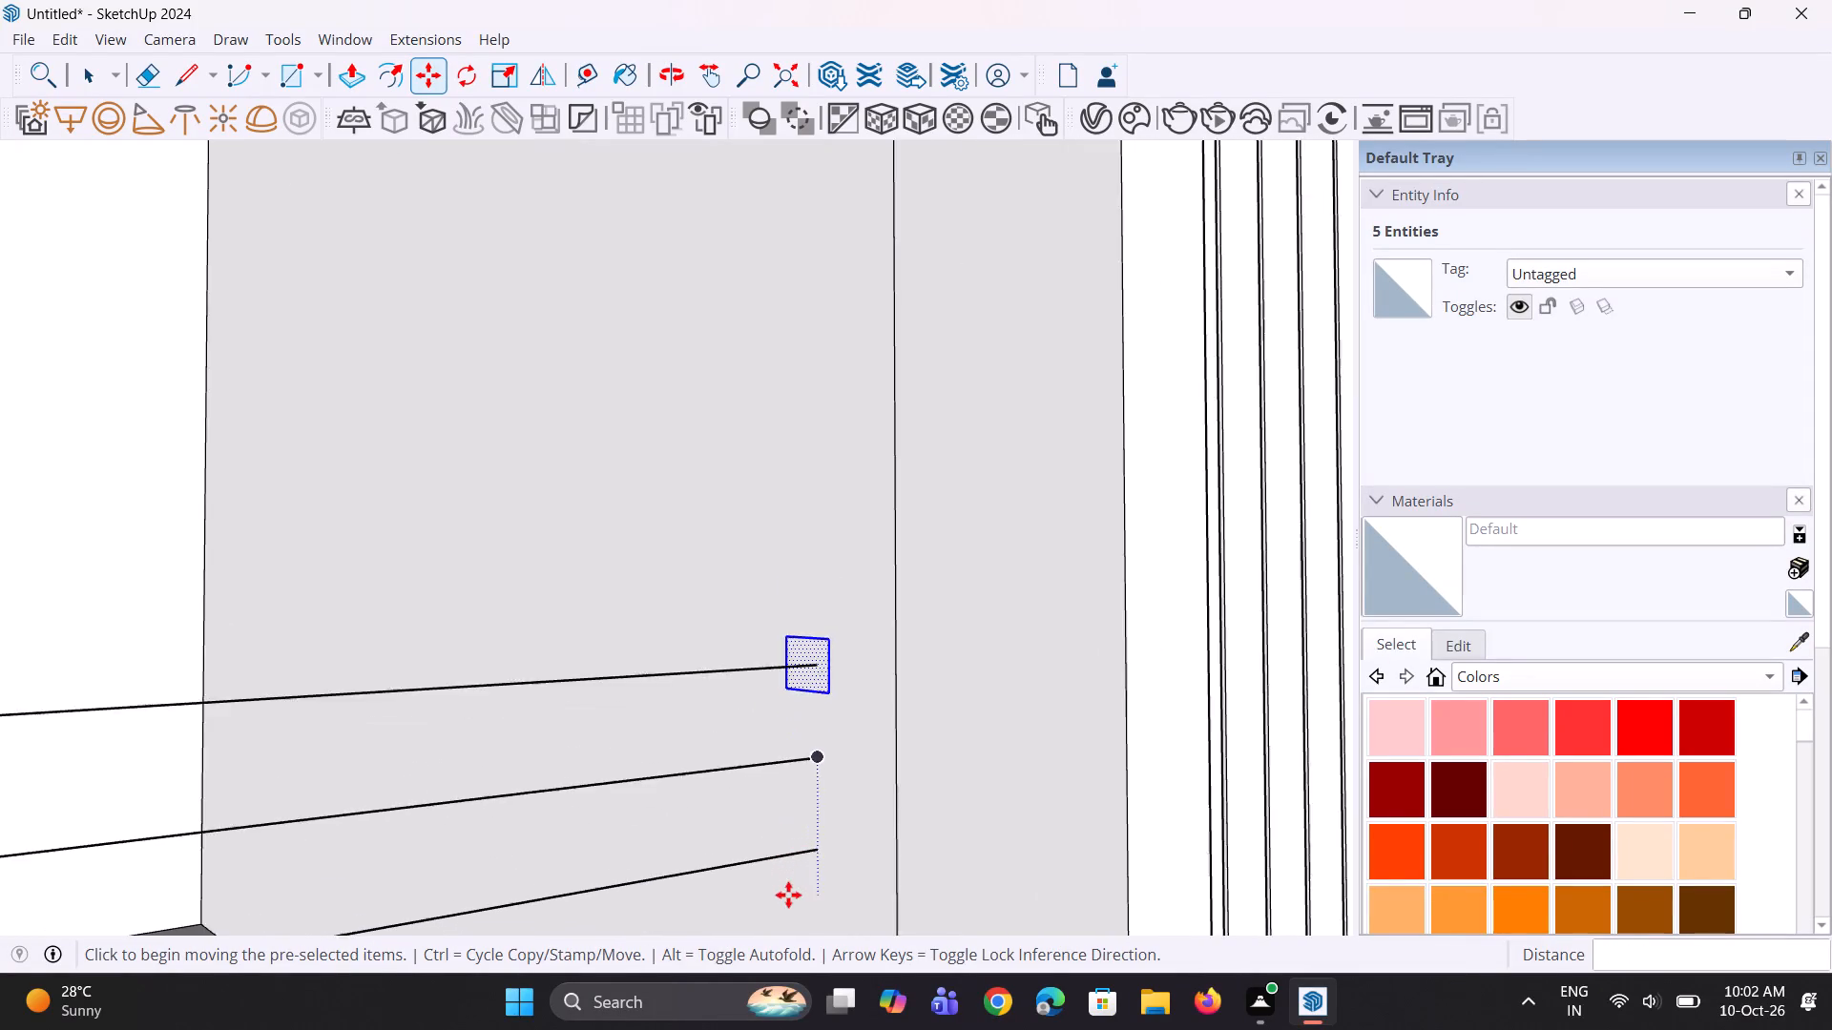
scroll(788, 895, "up", 4)
key("m")
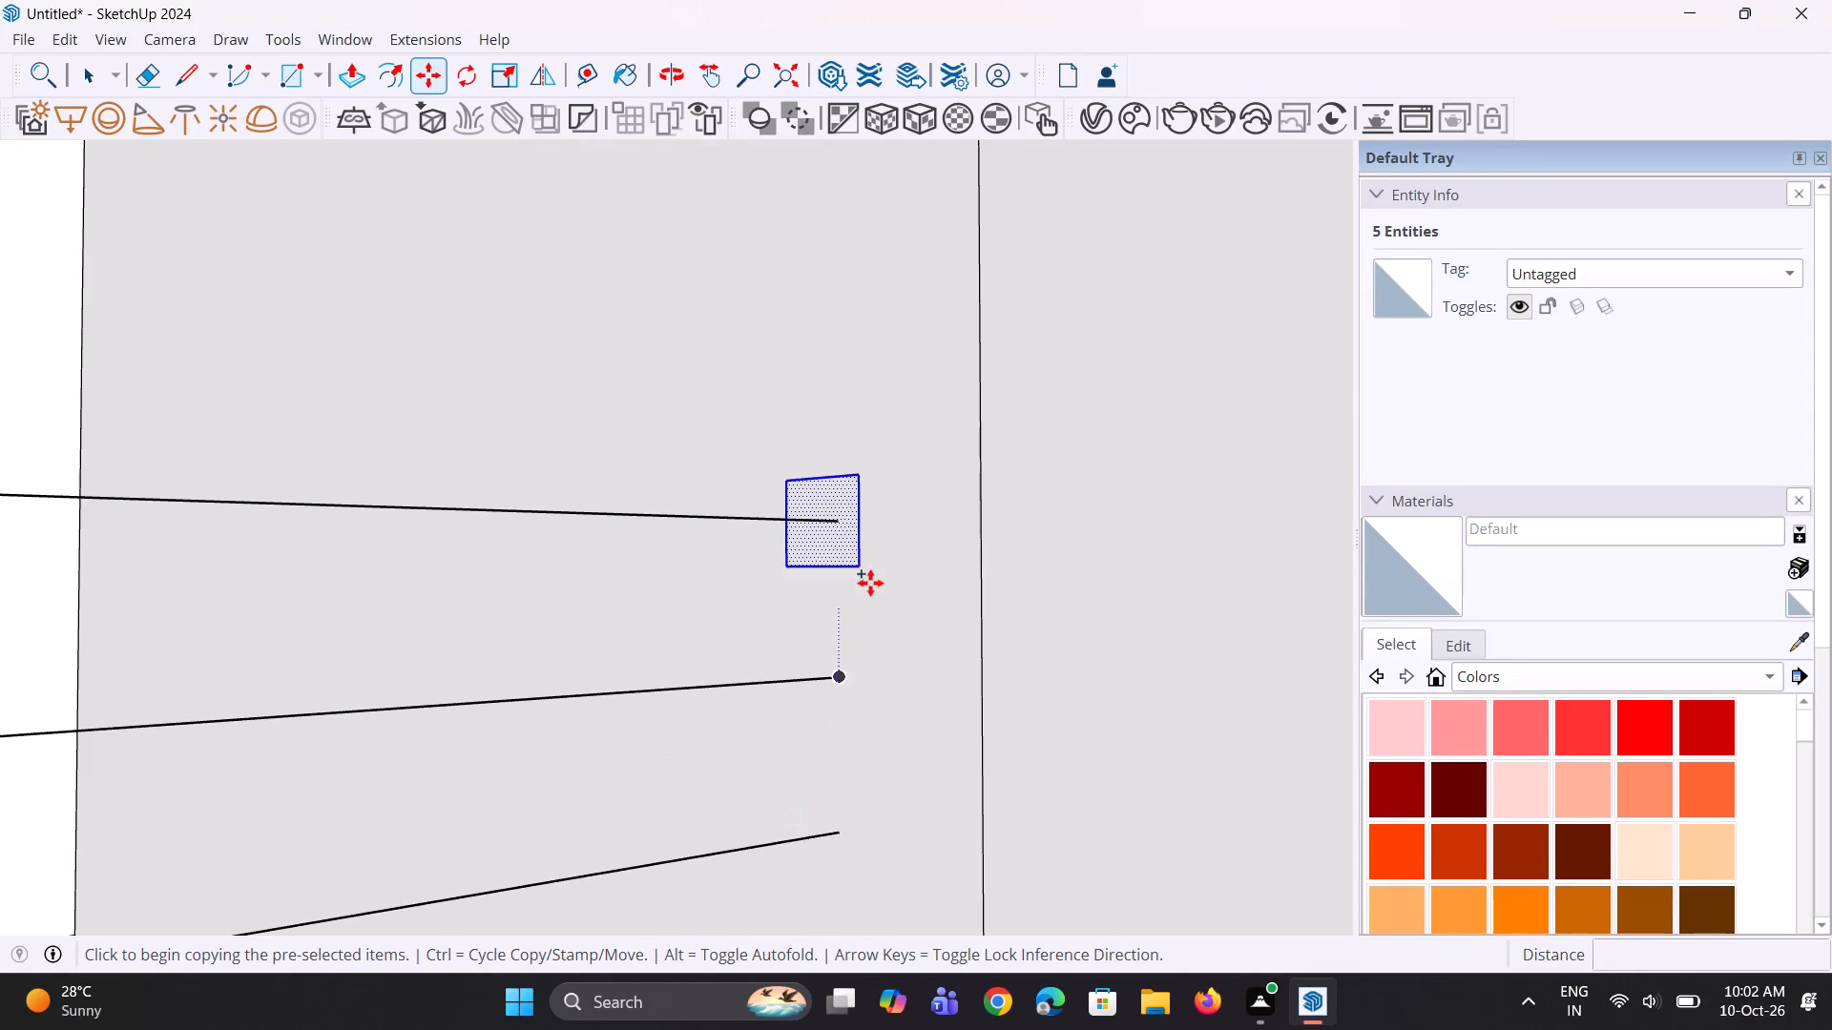
left_click(862, 568)
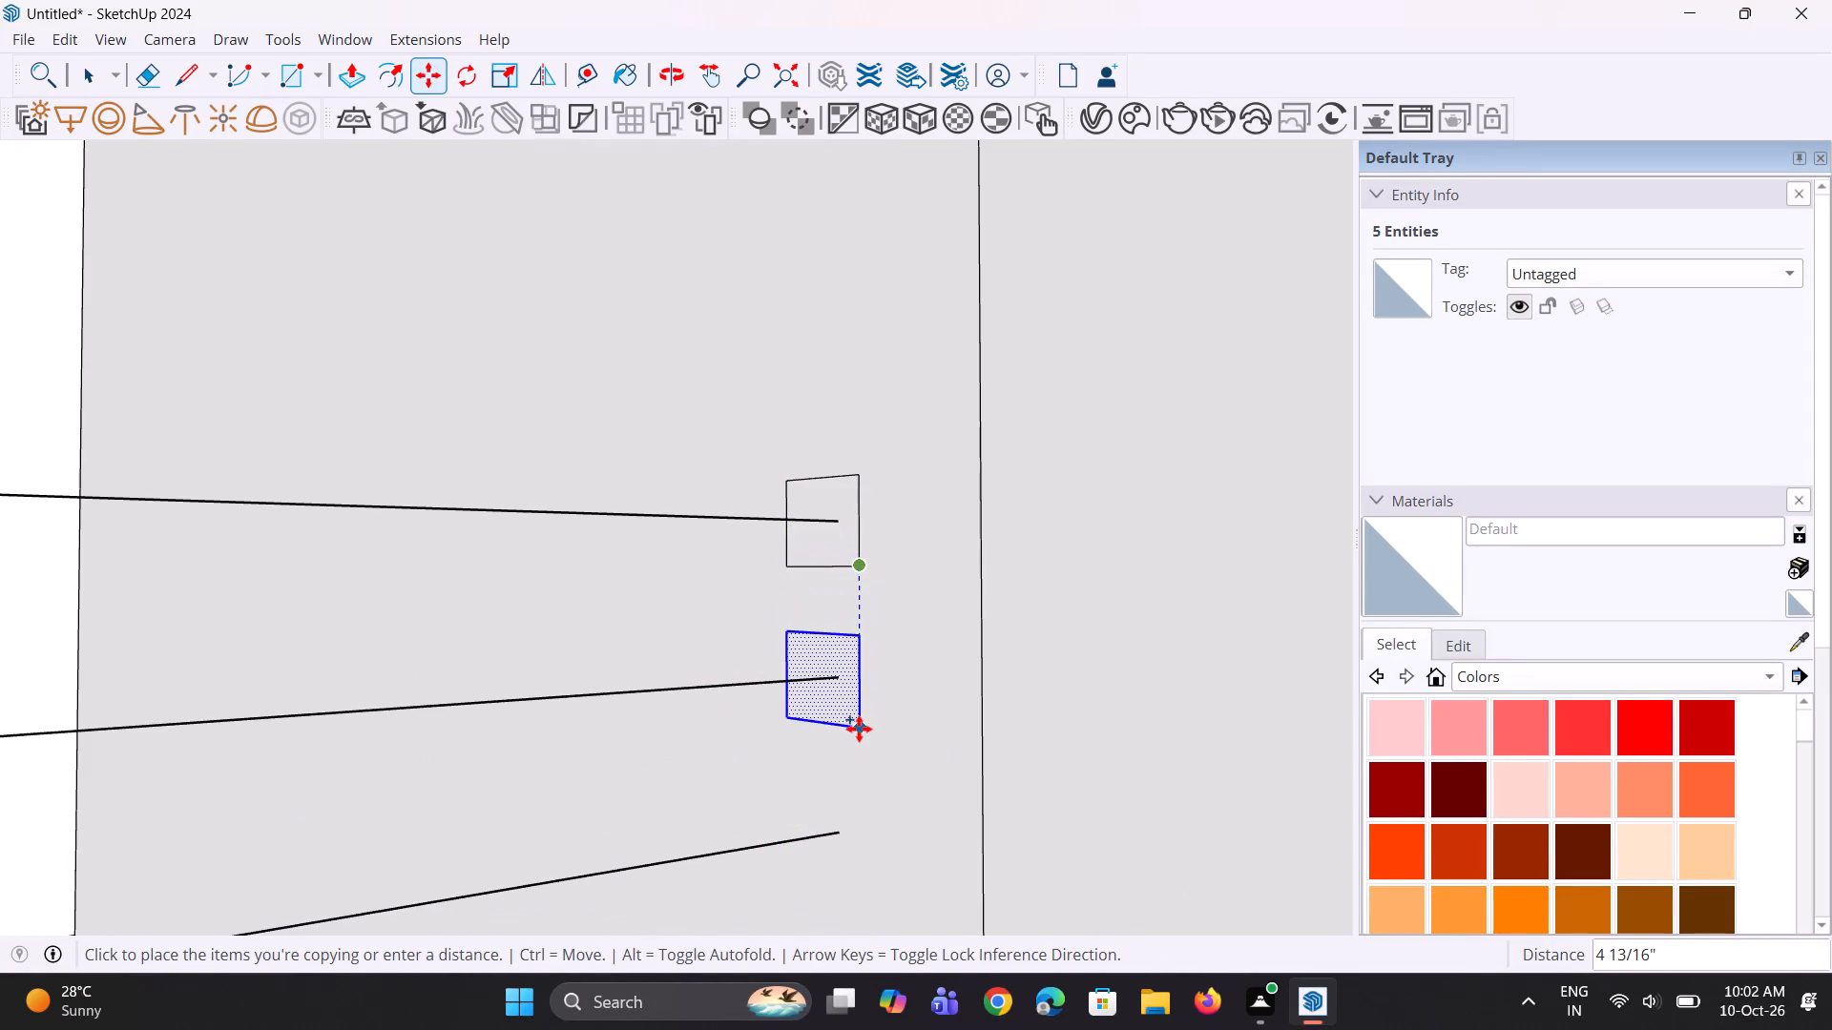
left_click(860, 727)
key("m")
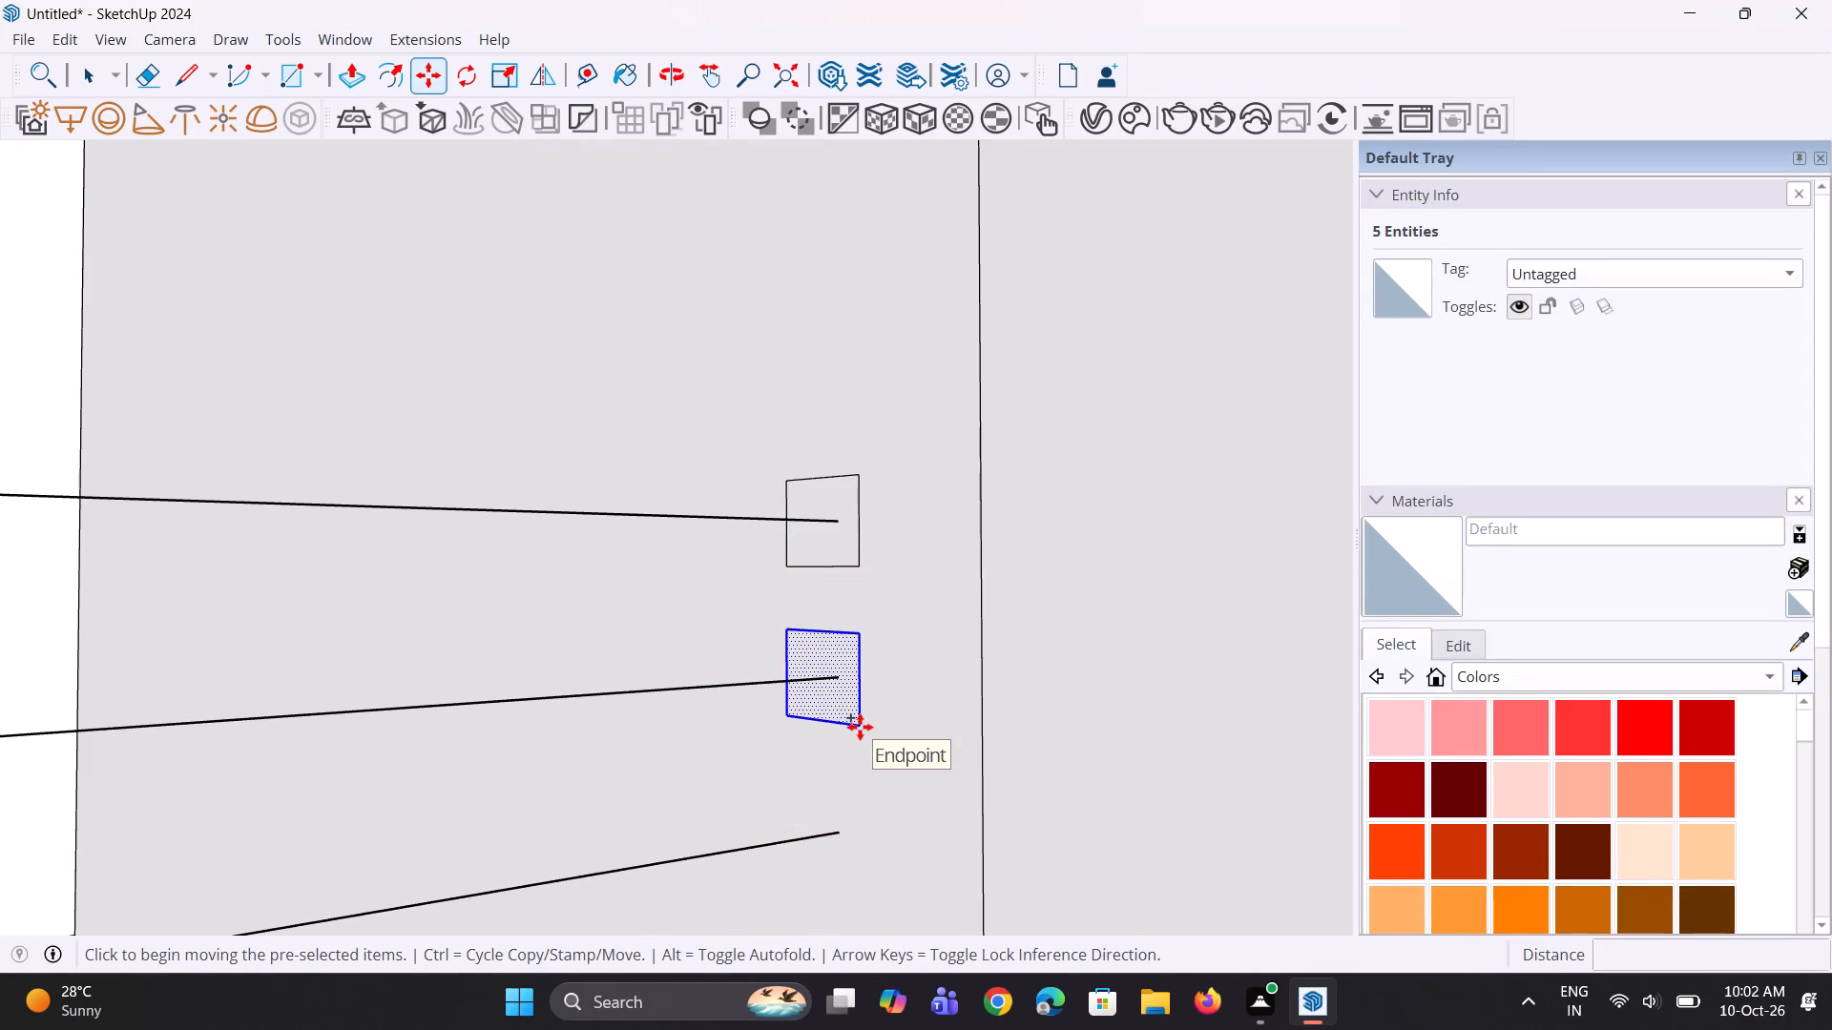
left_click(860, 727)
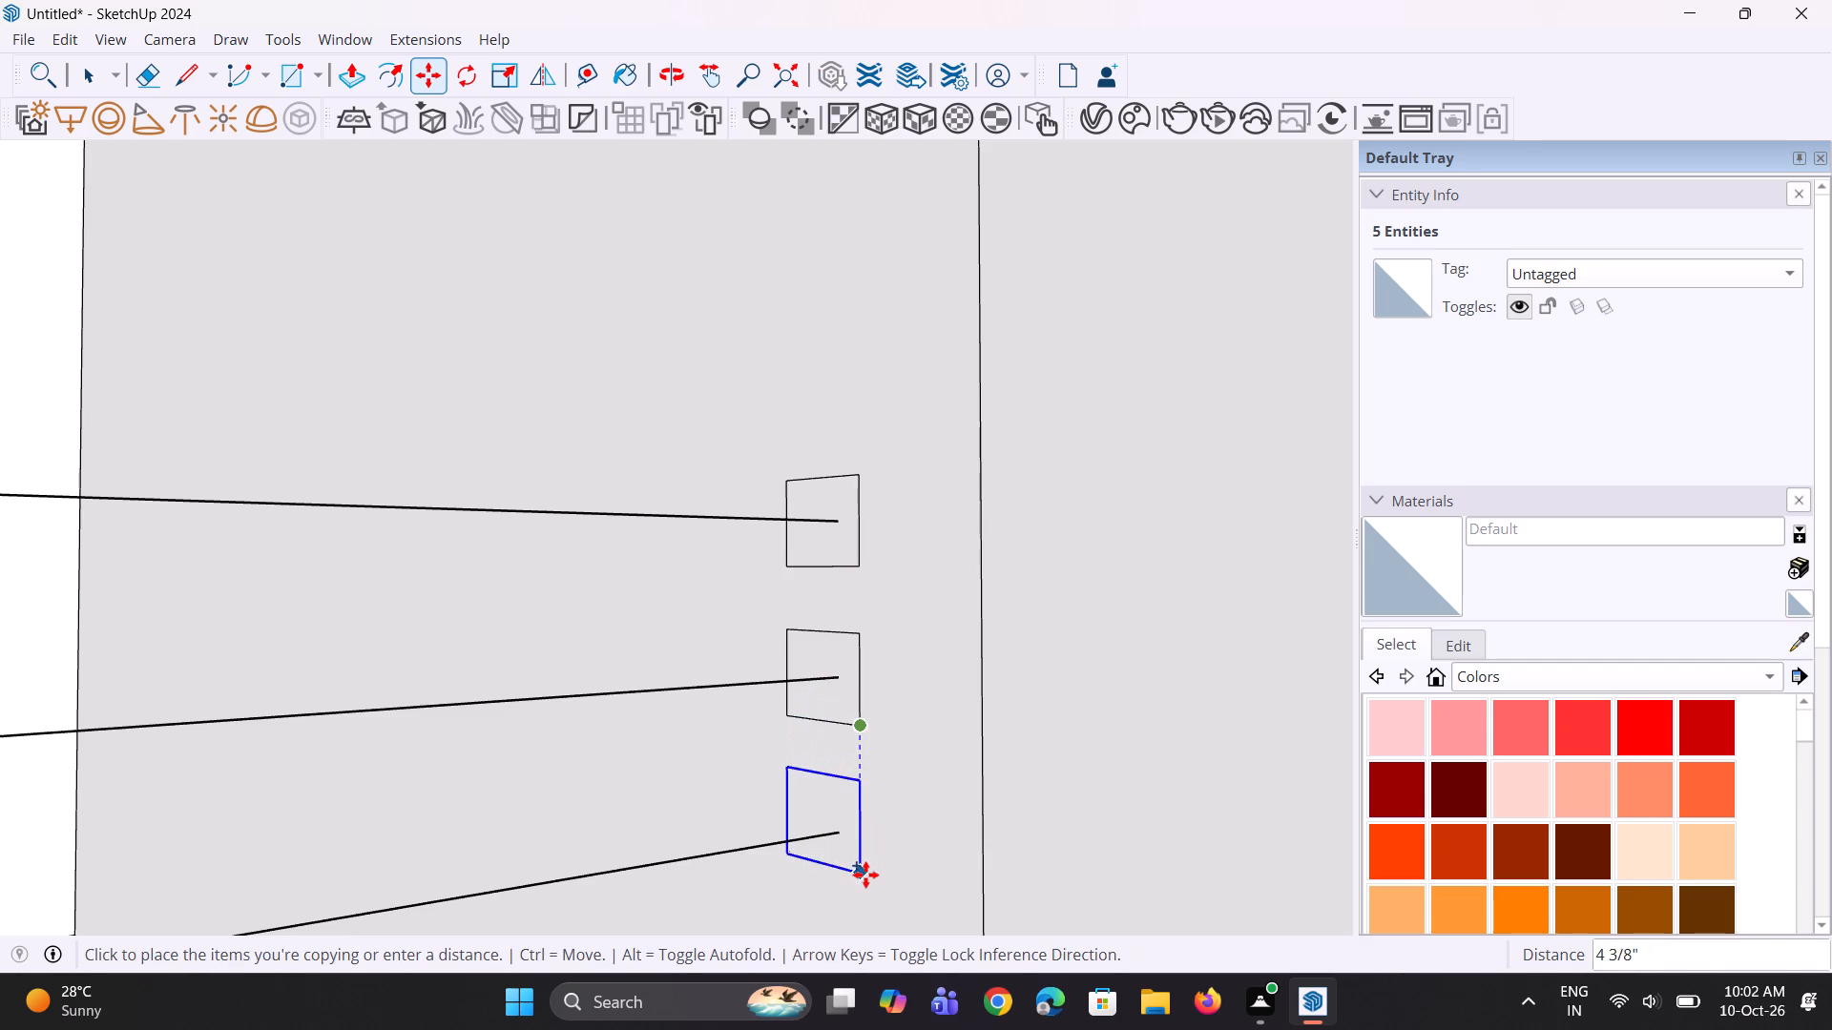
left_click(866, 875)
Copy the middle balcony's lowest rectangle straight down about 10' 4 1/2" onto the uppermost rail line end of the lowest balcony.
scroll(813, 704, "down", 5)
scroll(814, 522, "down", 5)
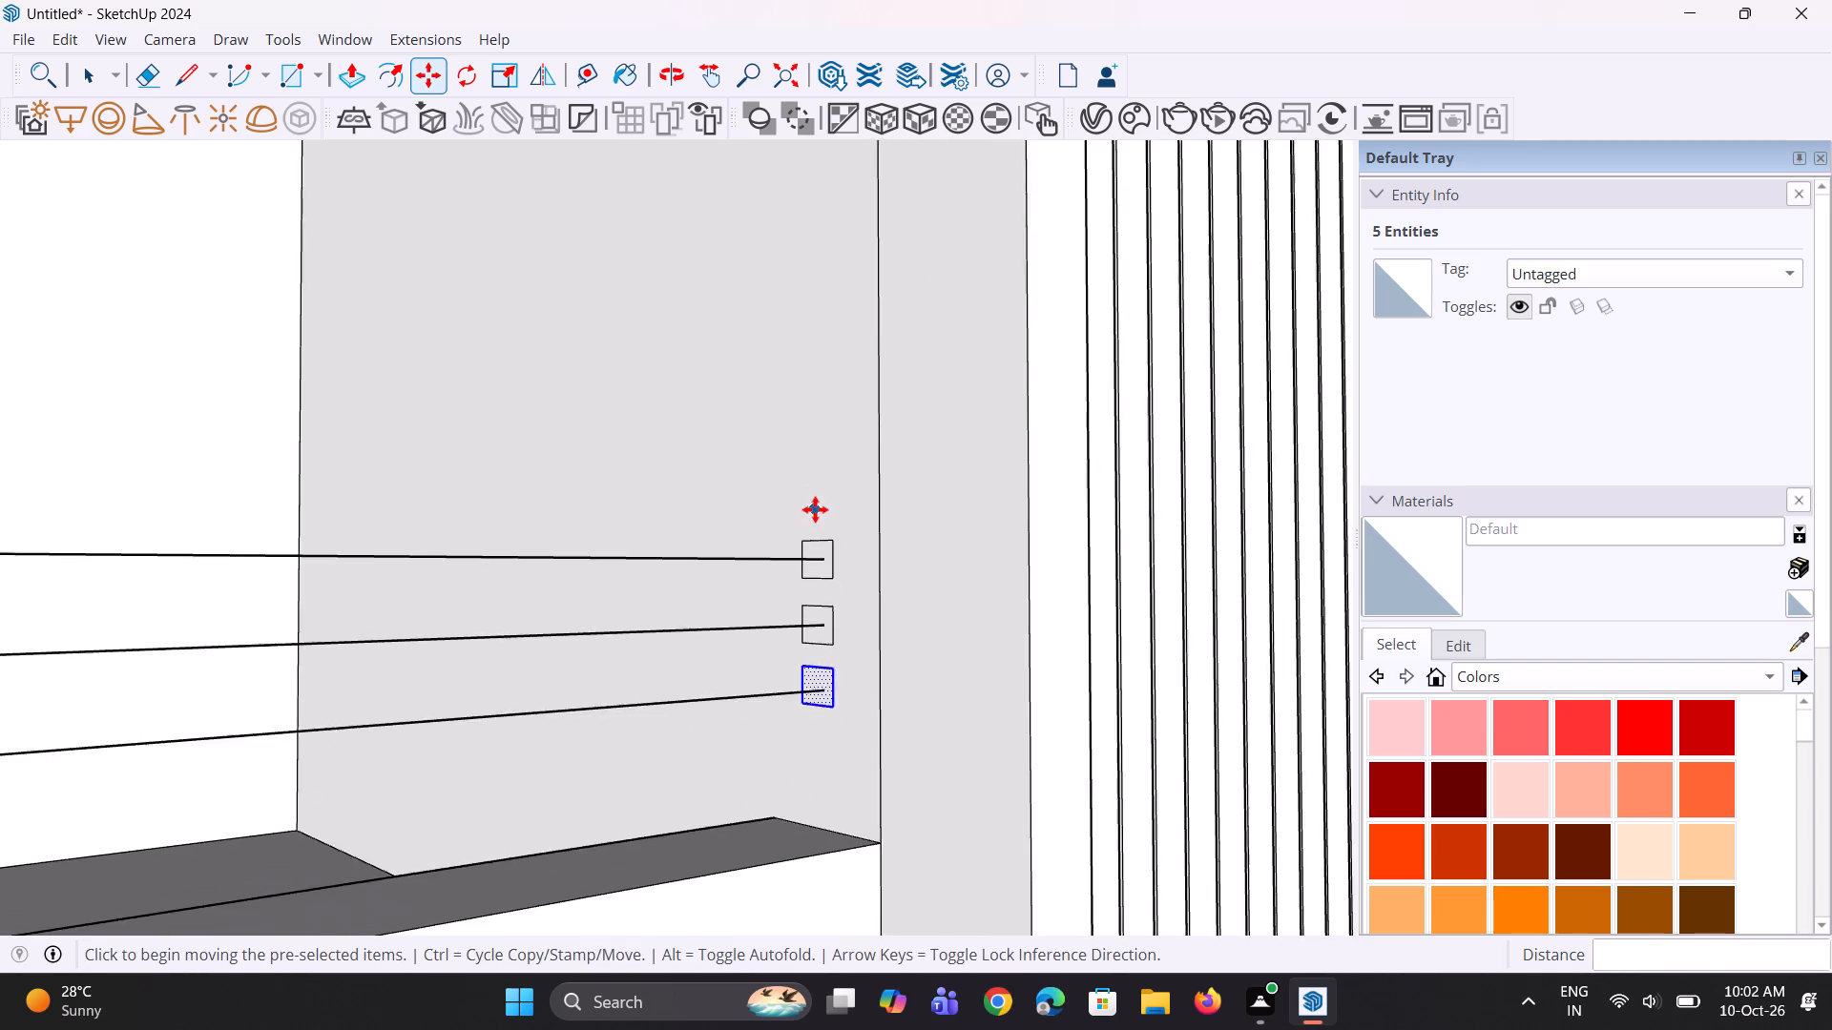
scroll(815, 509, "down", 20)
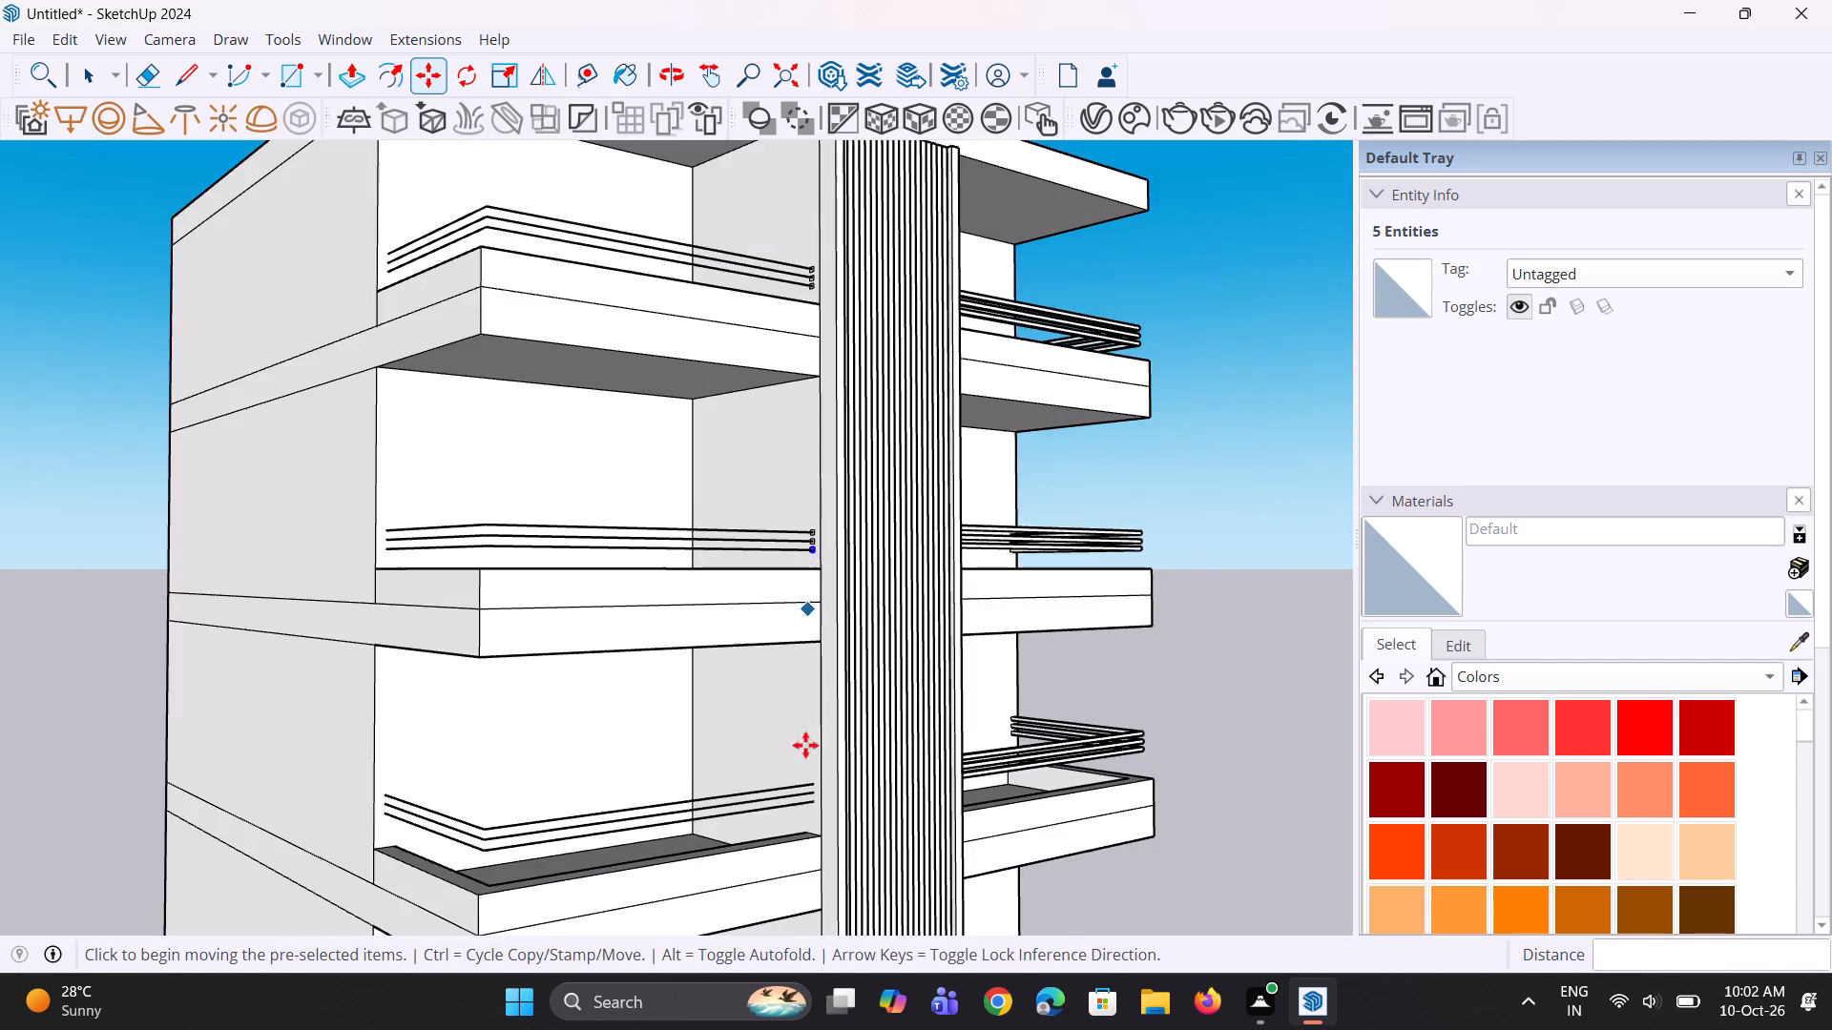
scroll(802, 812, "up", 4)
scroll(764, 428, "up", 3)
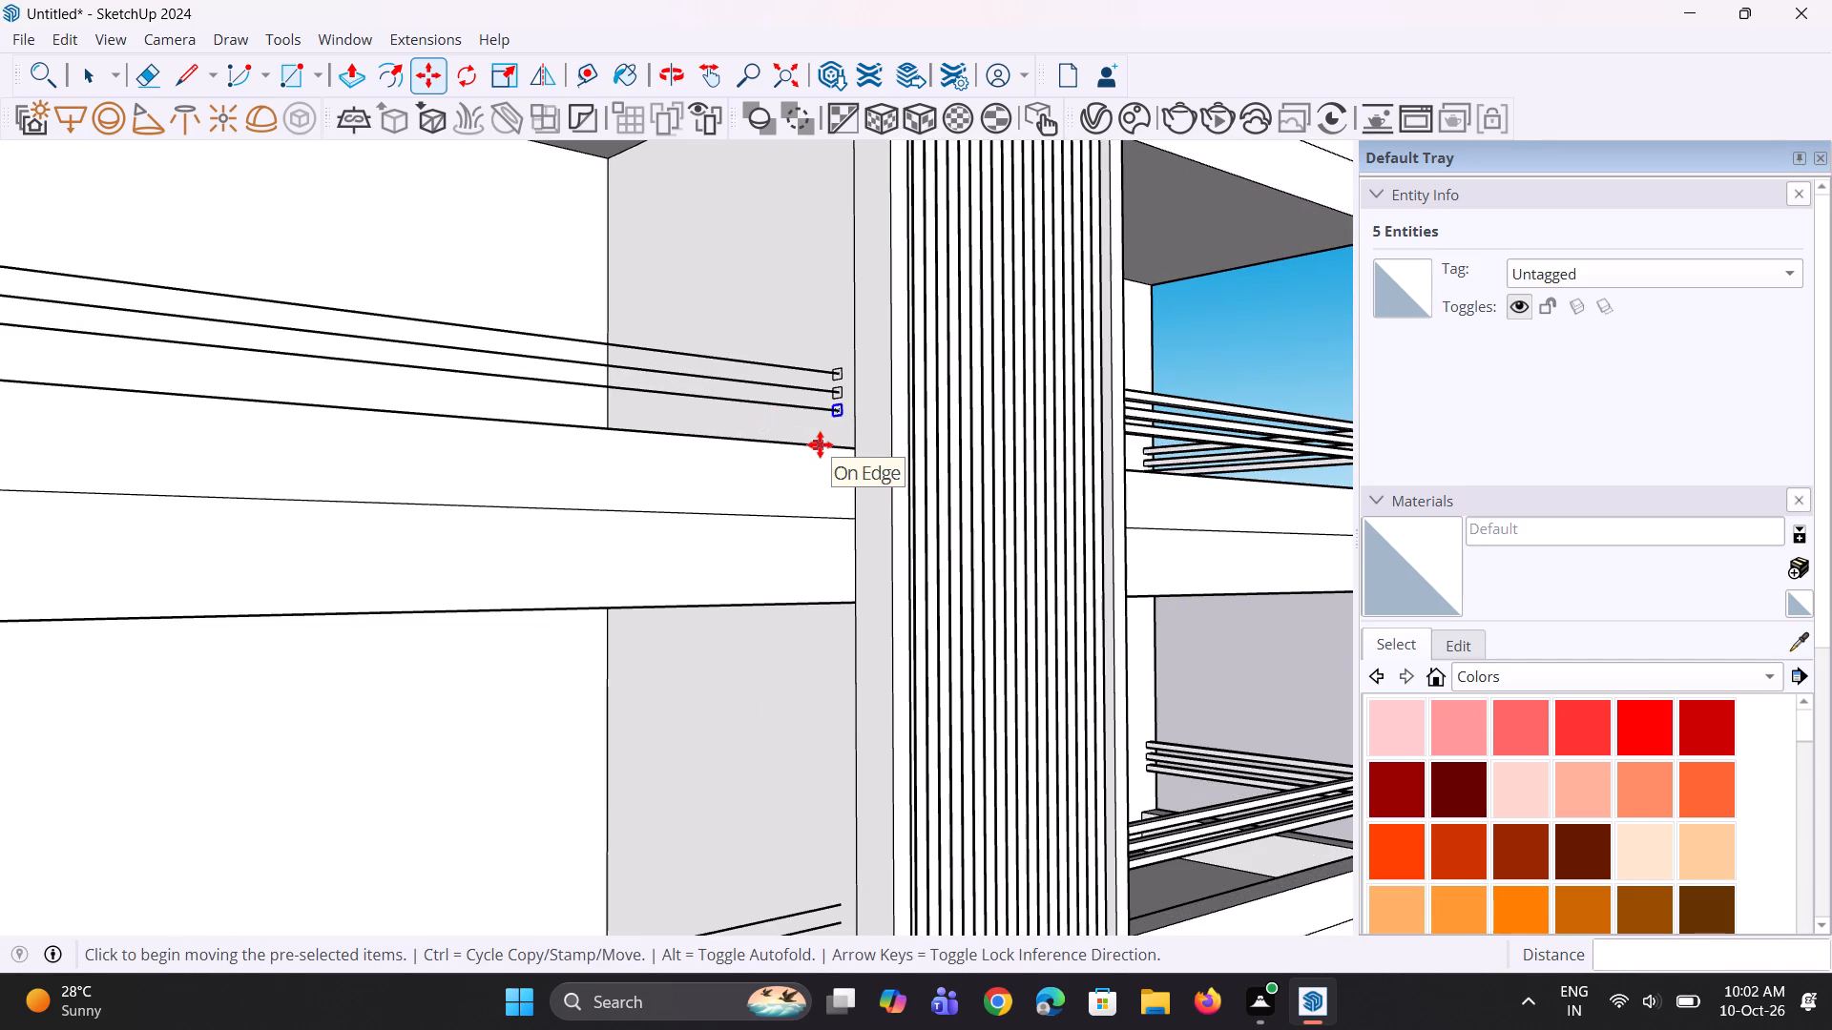
key("m")
left_click(841, 420)
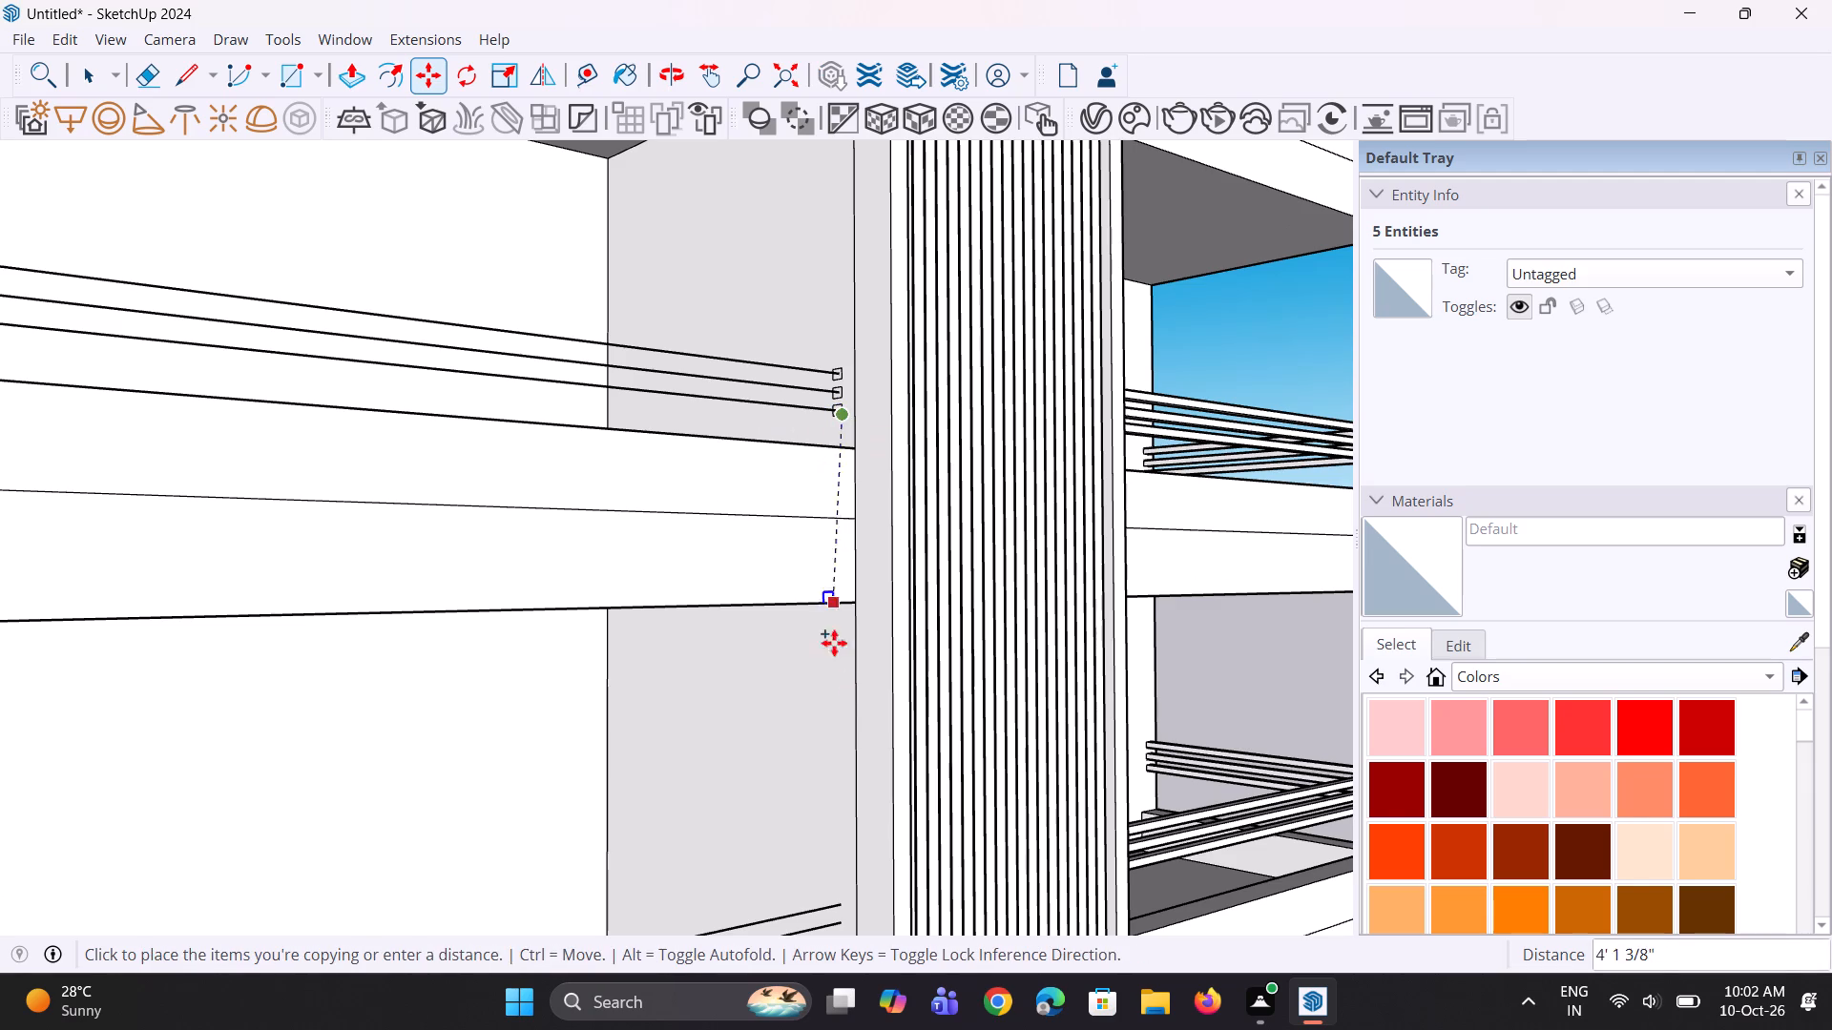
scroll(829, 904, "up", 3)
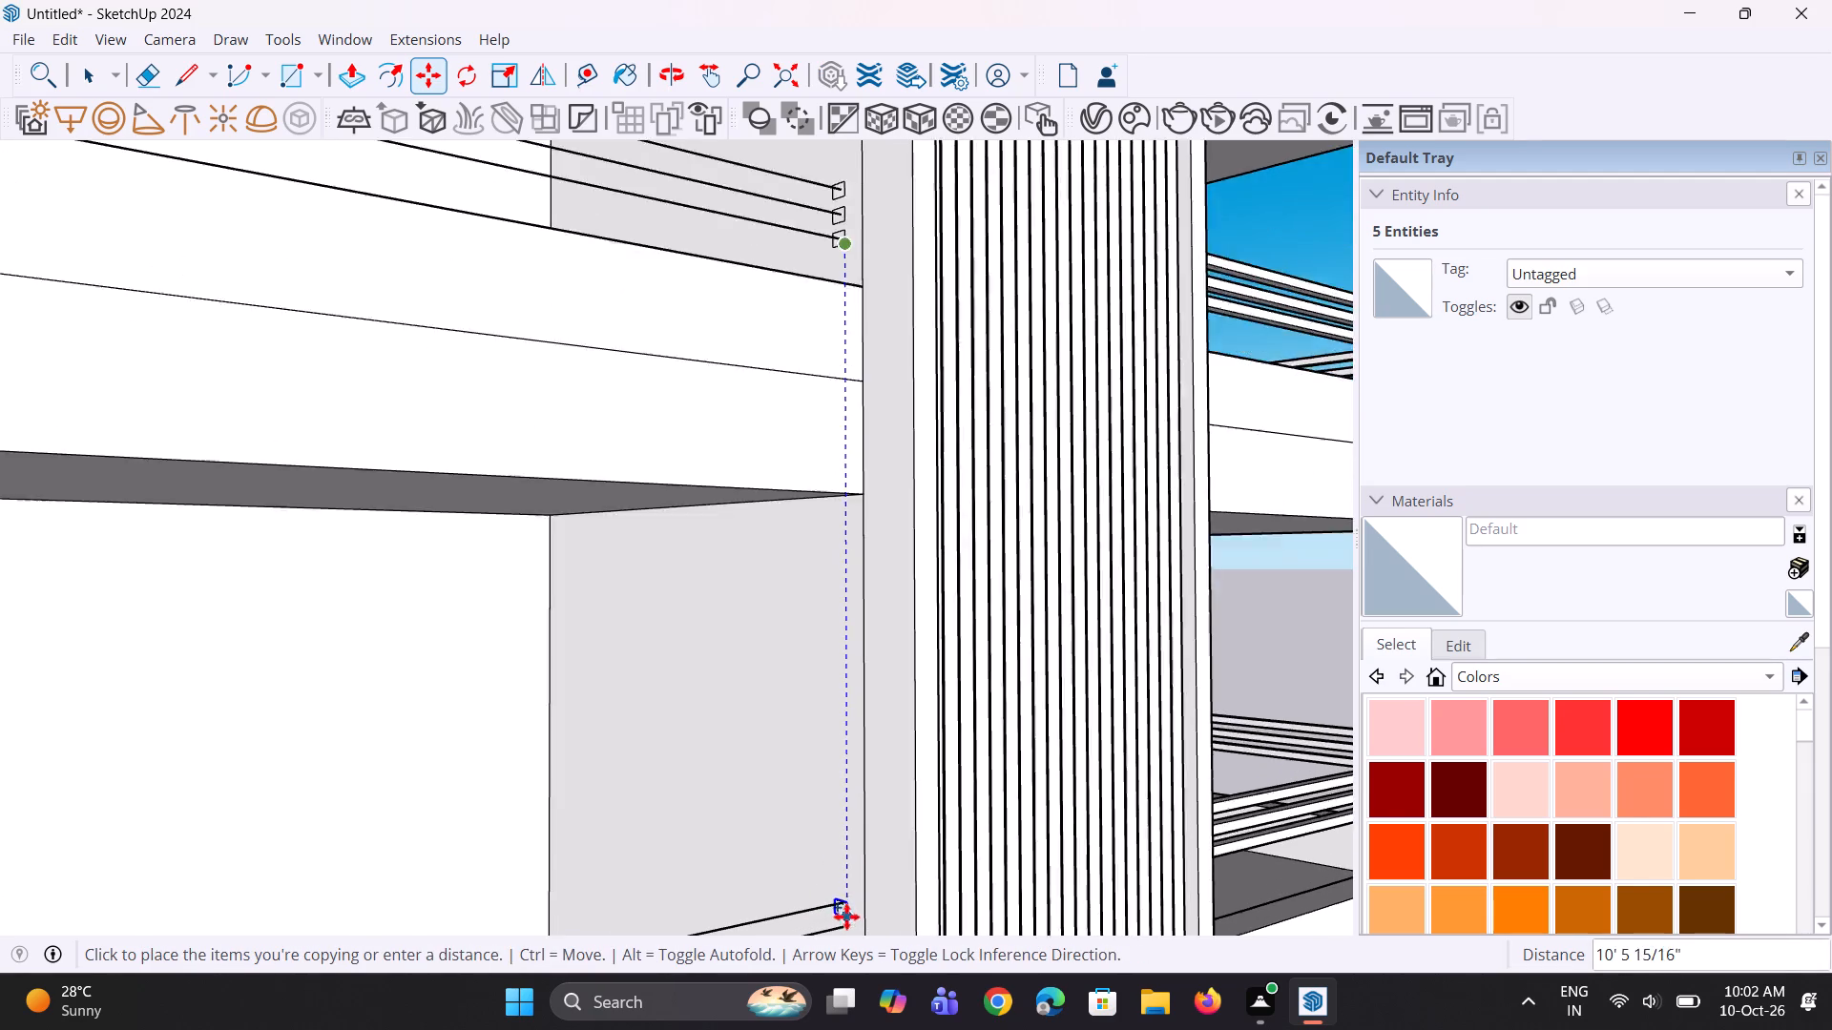
scroll(846, 917, "up", 5)
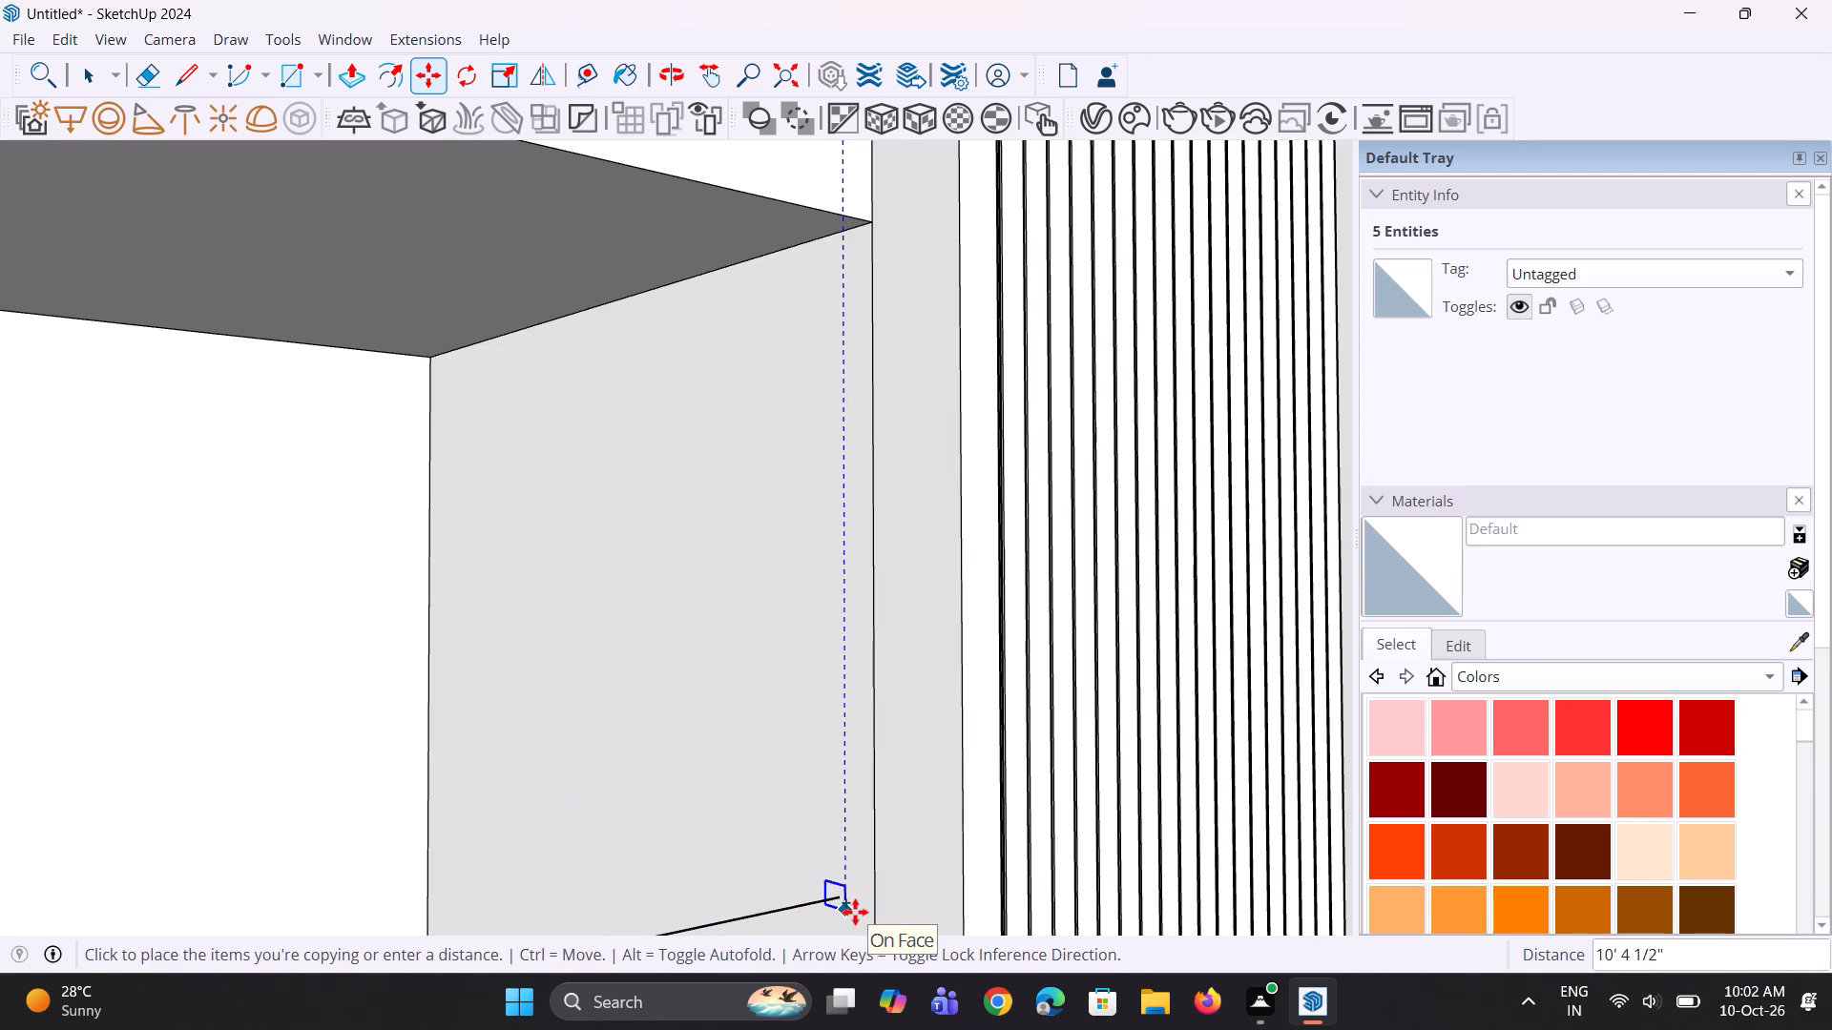
scroll(855, 912, "up", 8)
left_click(855, 912)
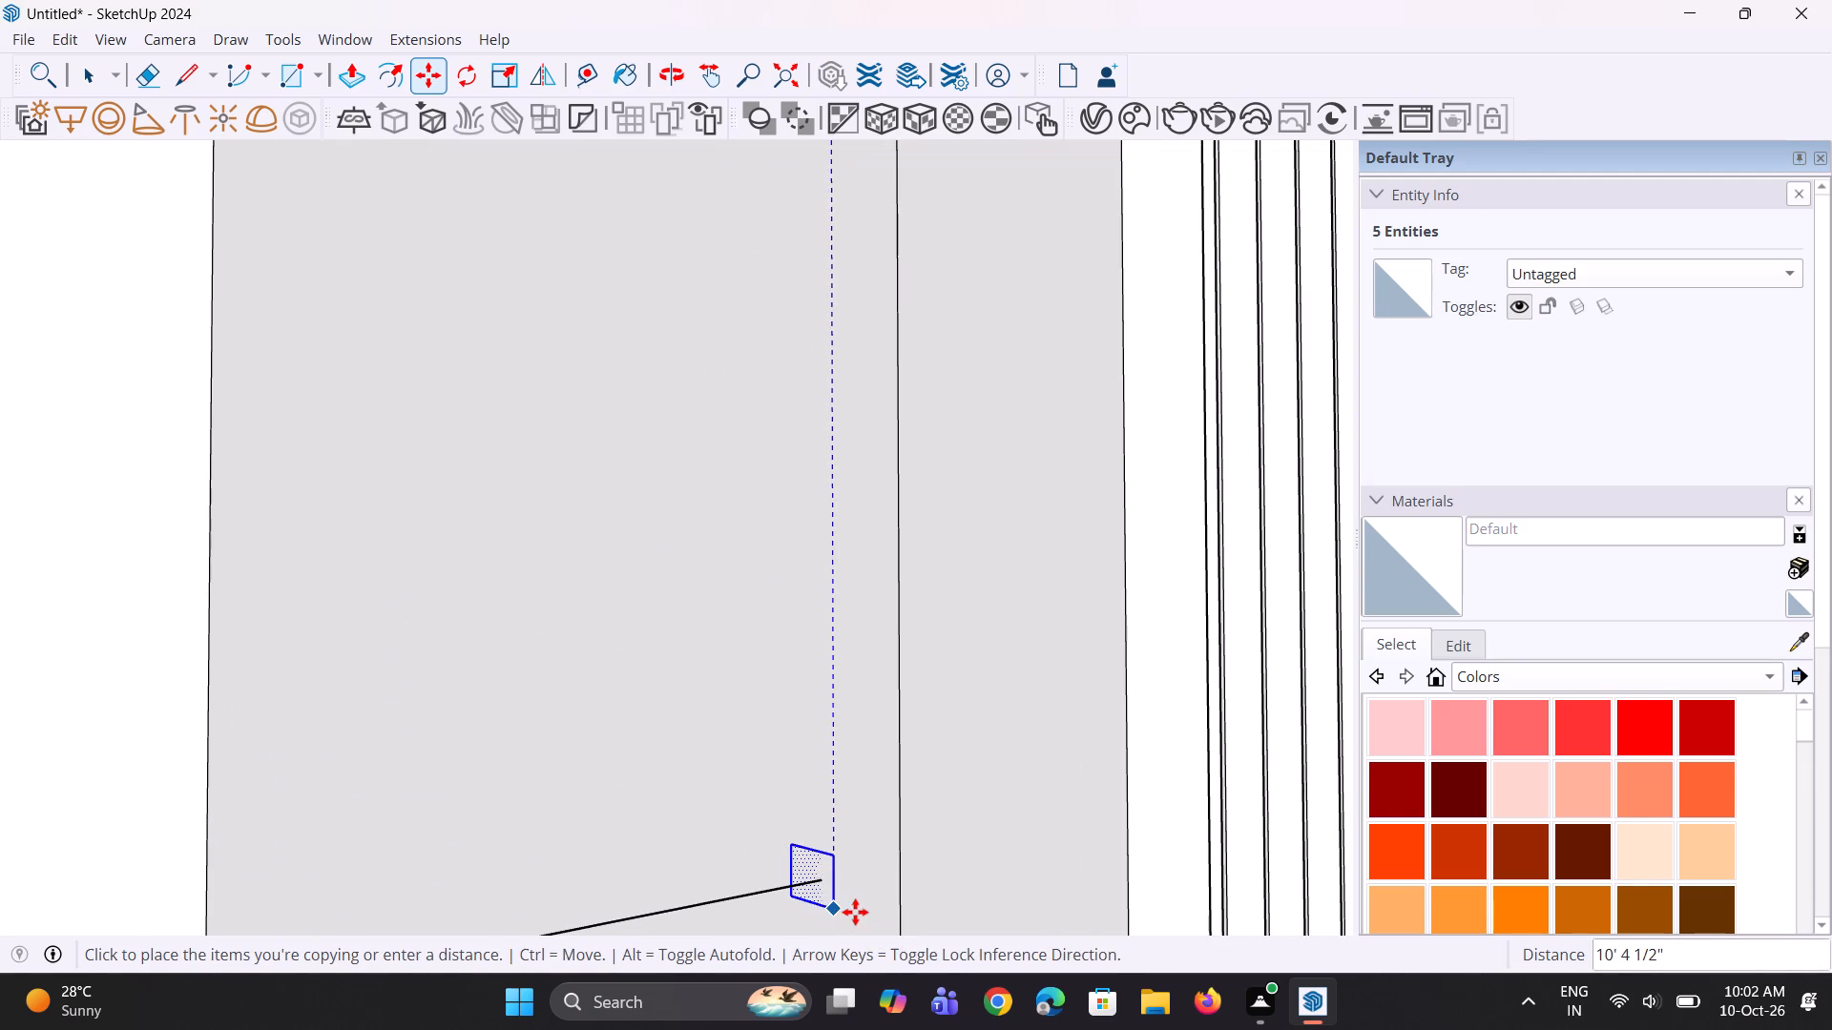
Copy the lowest balcony's rectangle straight down onto its middle rail line, about 4 1/2", and again onto its lowest, about 4 1/2".
scroll(847, 846, "down", 13)
scroll(763, 820, "up", 7)
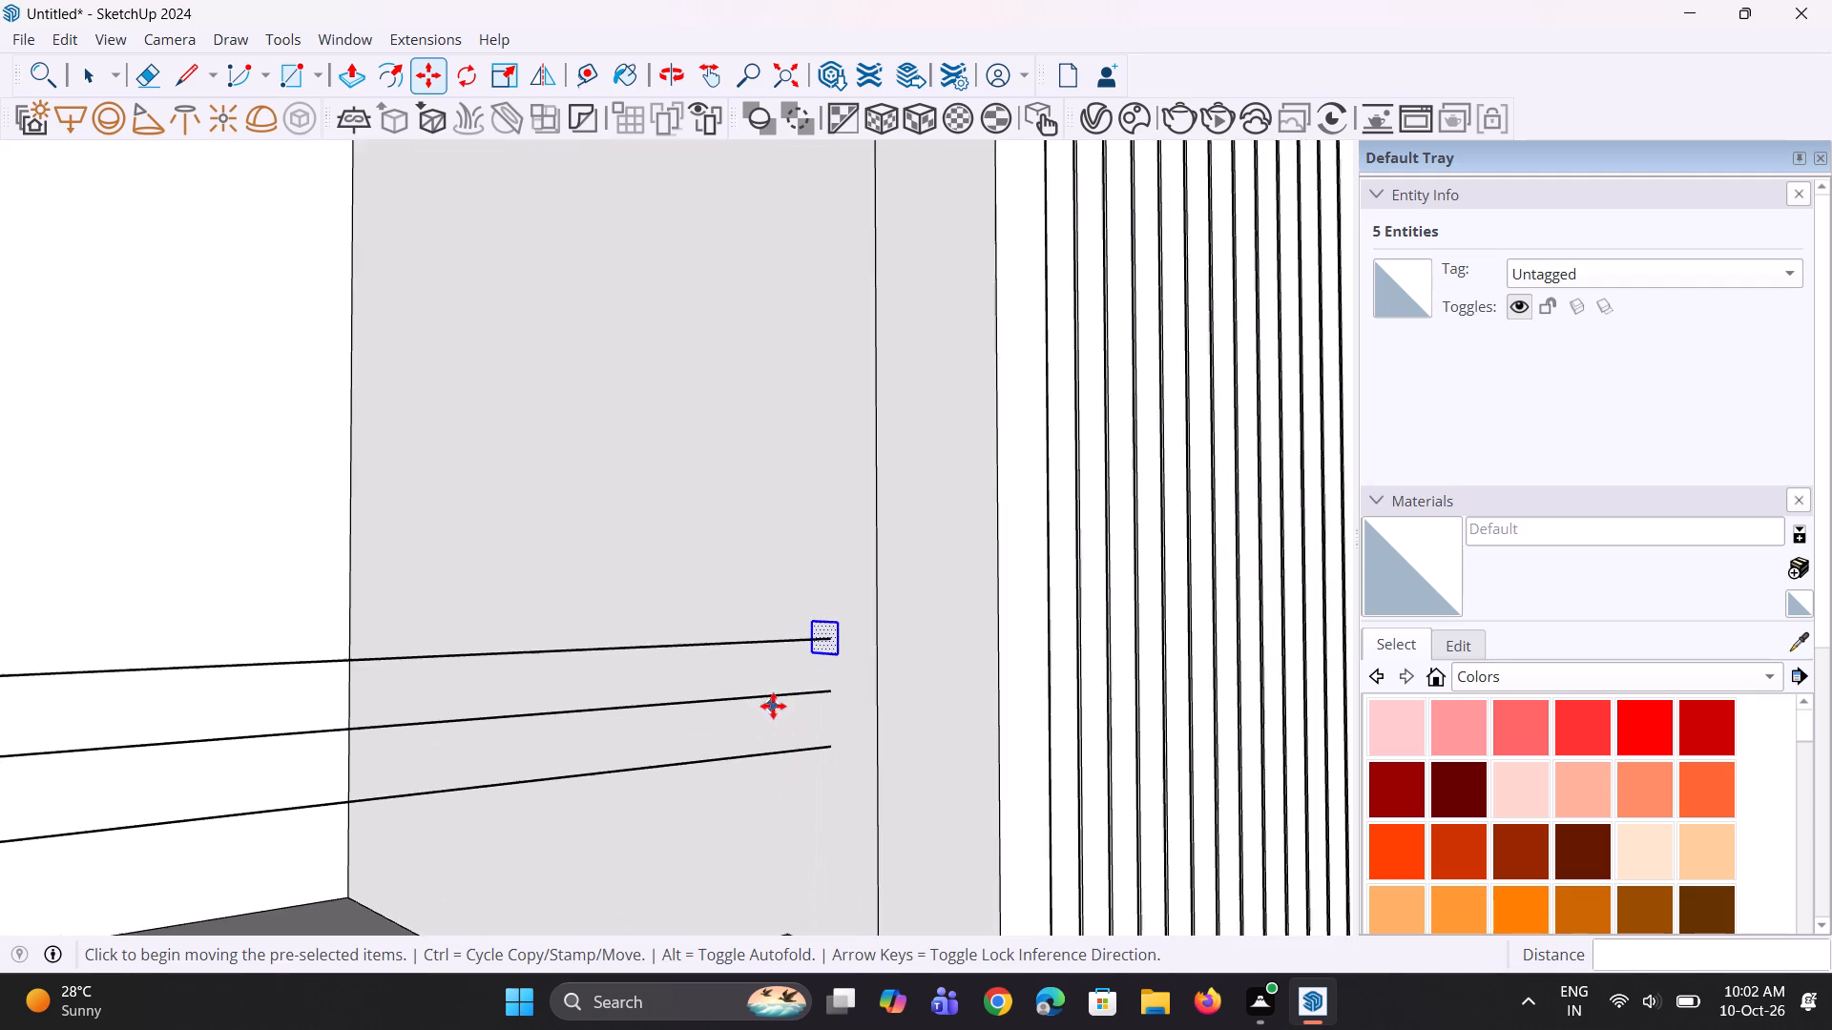
scroll(782, 720, "up", 5)
key("m")
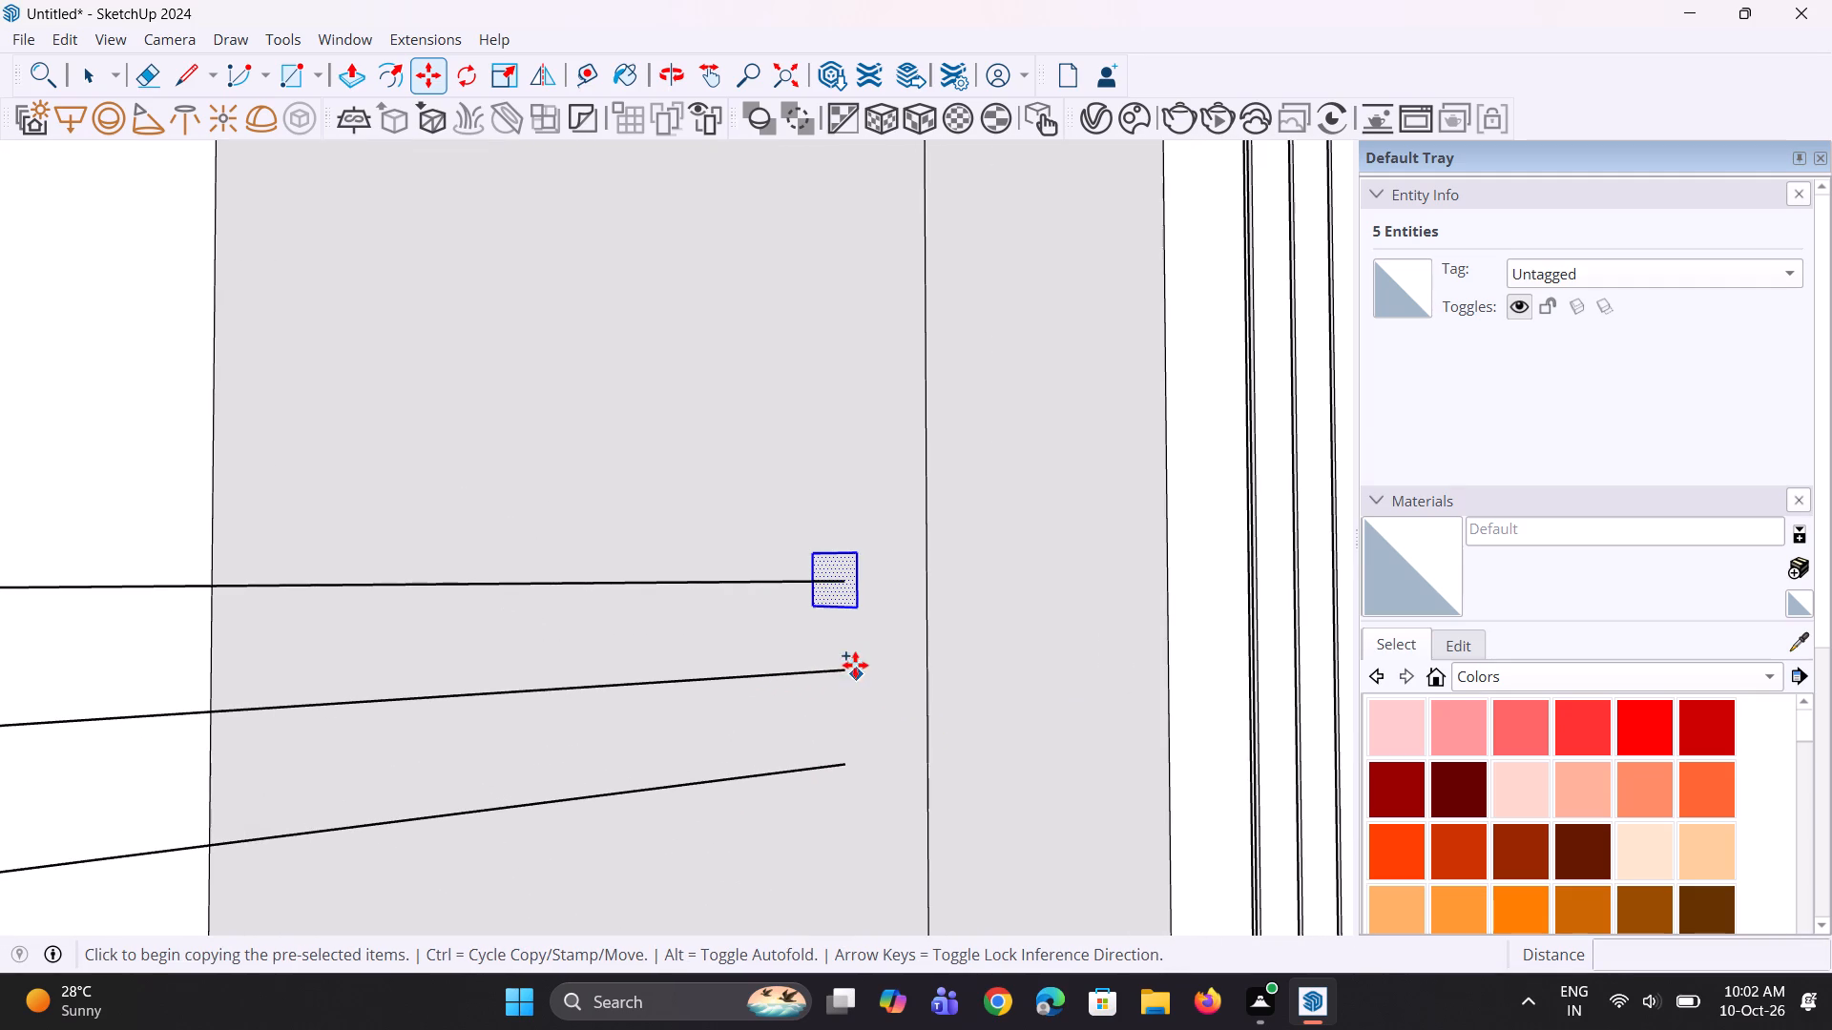
scroll(853, 659, "up", 4)
left_click(857, 591)
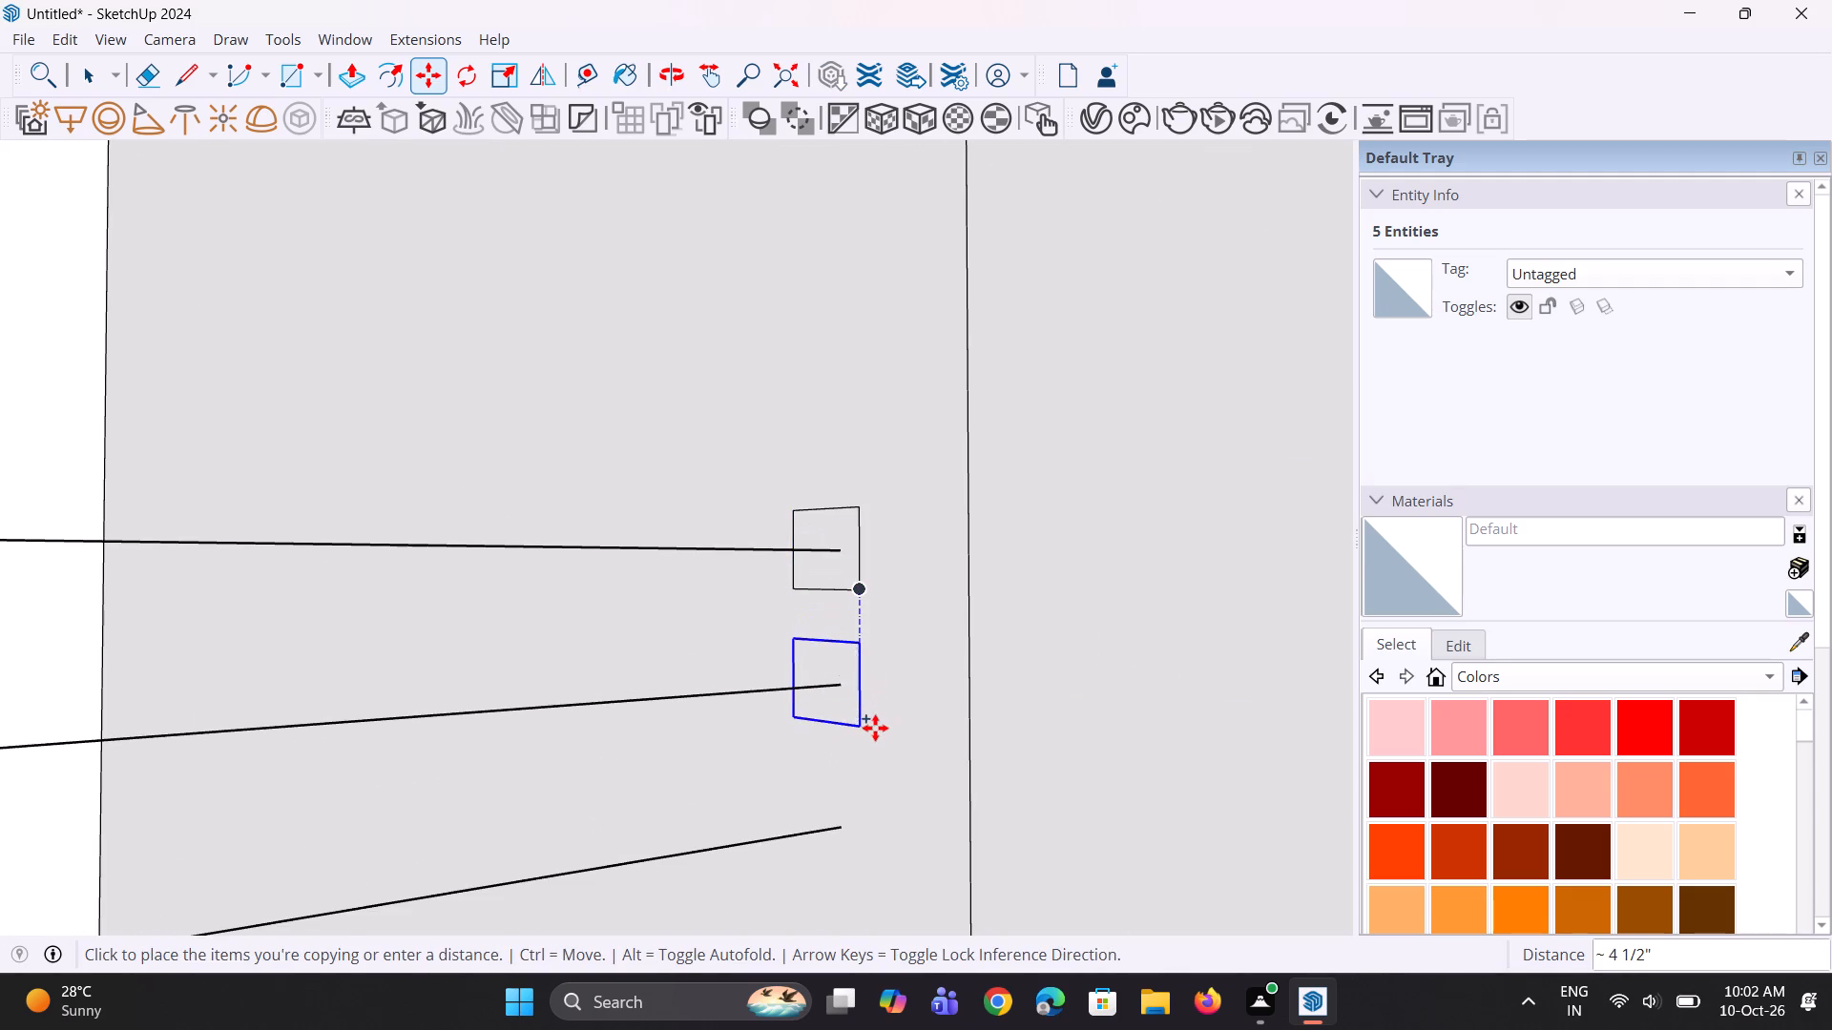
left_click(875, 728)
key("m")
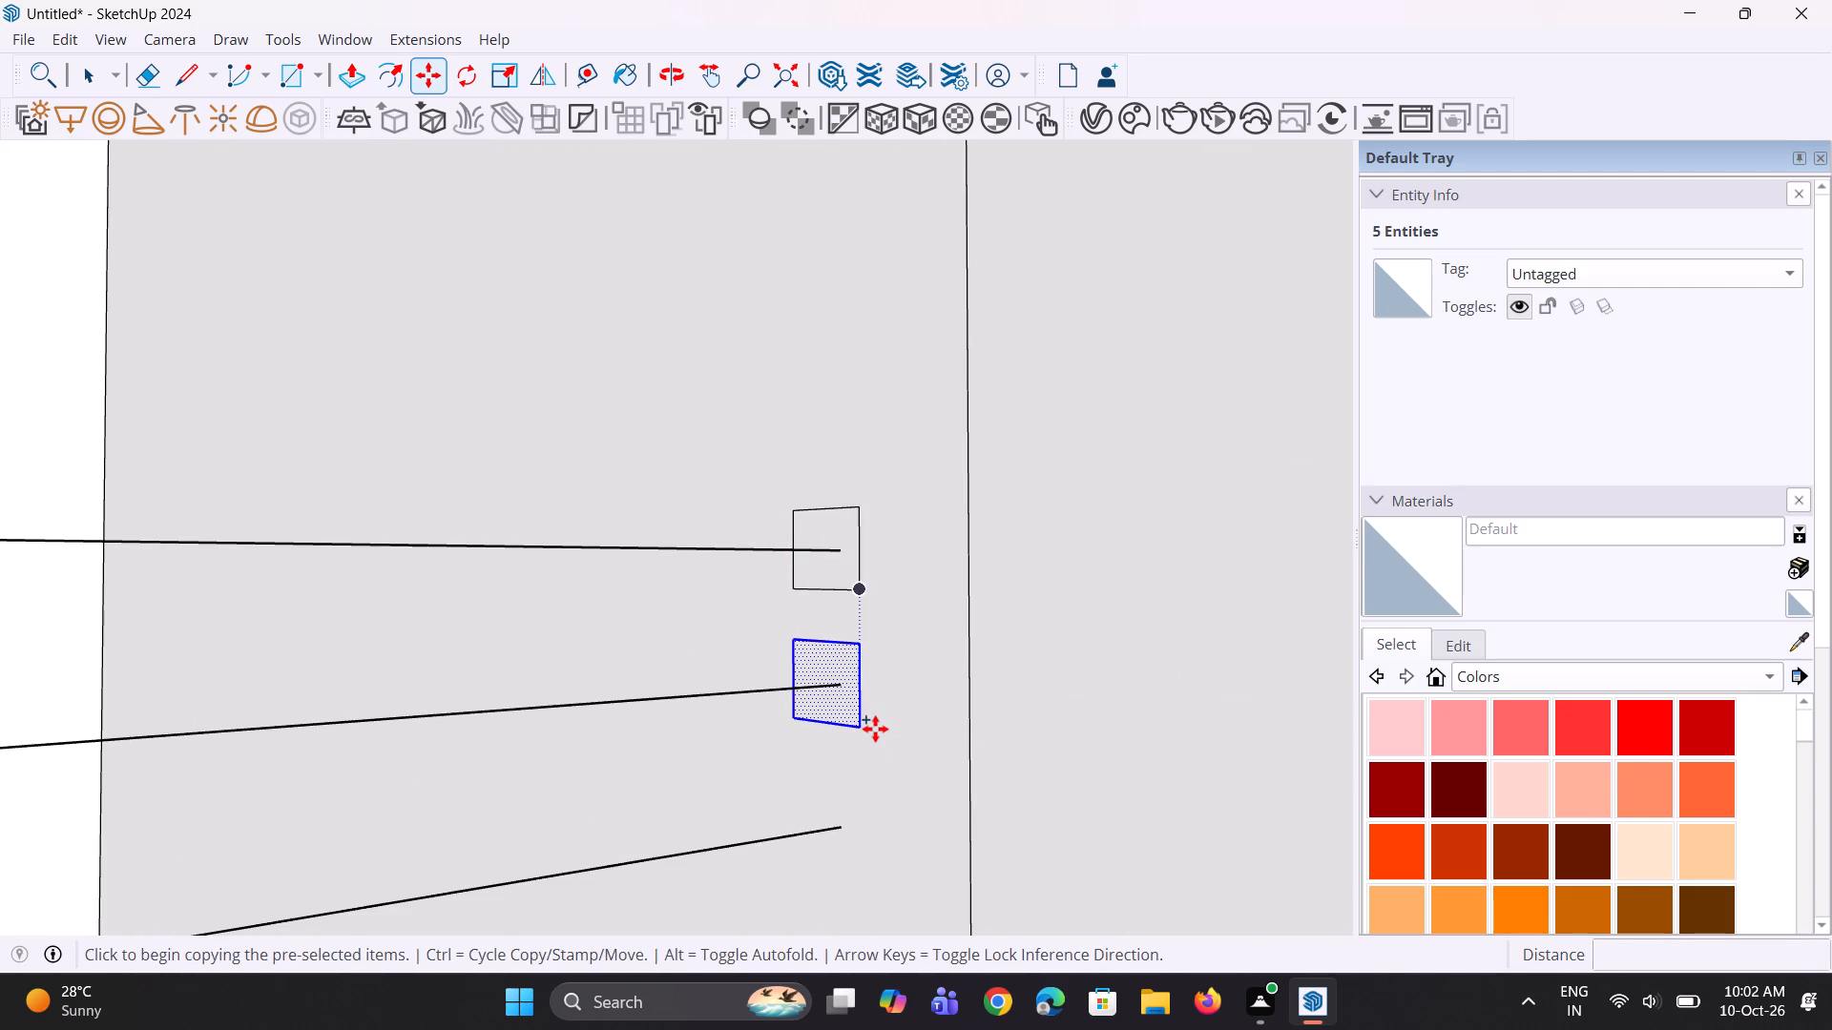
scroll(875, 729, "up", 2)
left_click(859, 731)
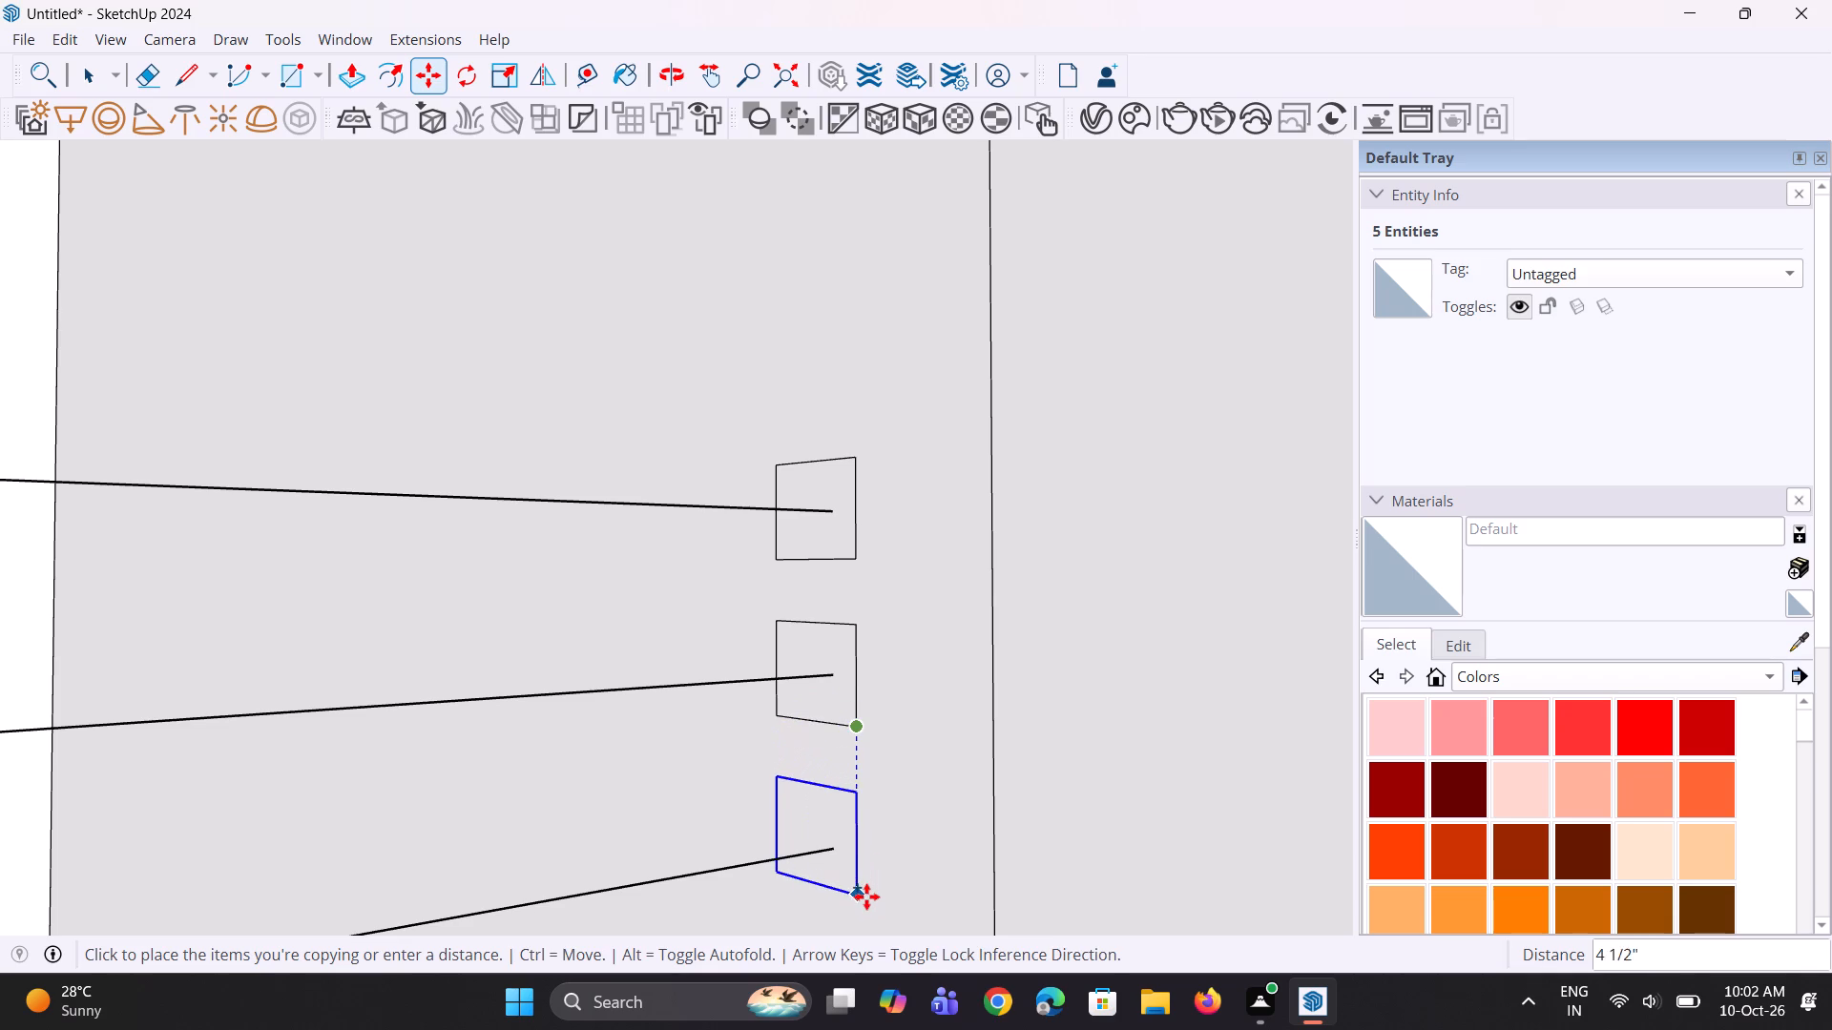
left_click(867, 900)
scroll(857, 846, "down", 14)
key("space")
key("space")
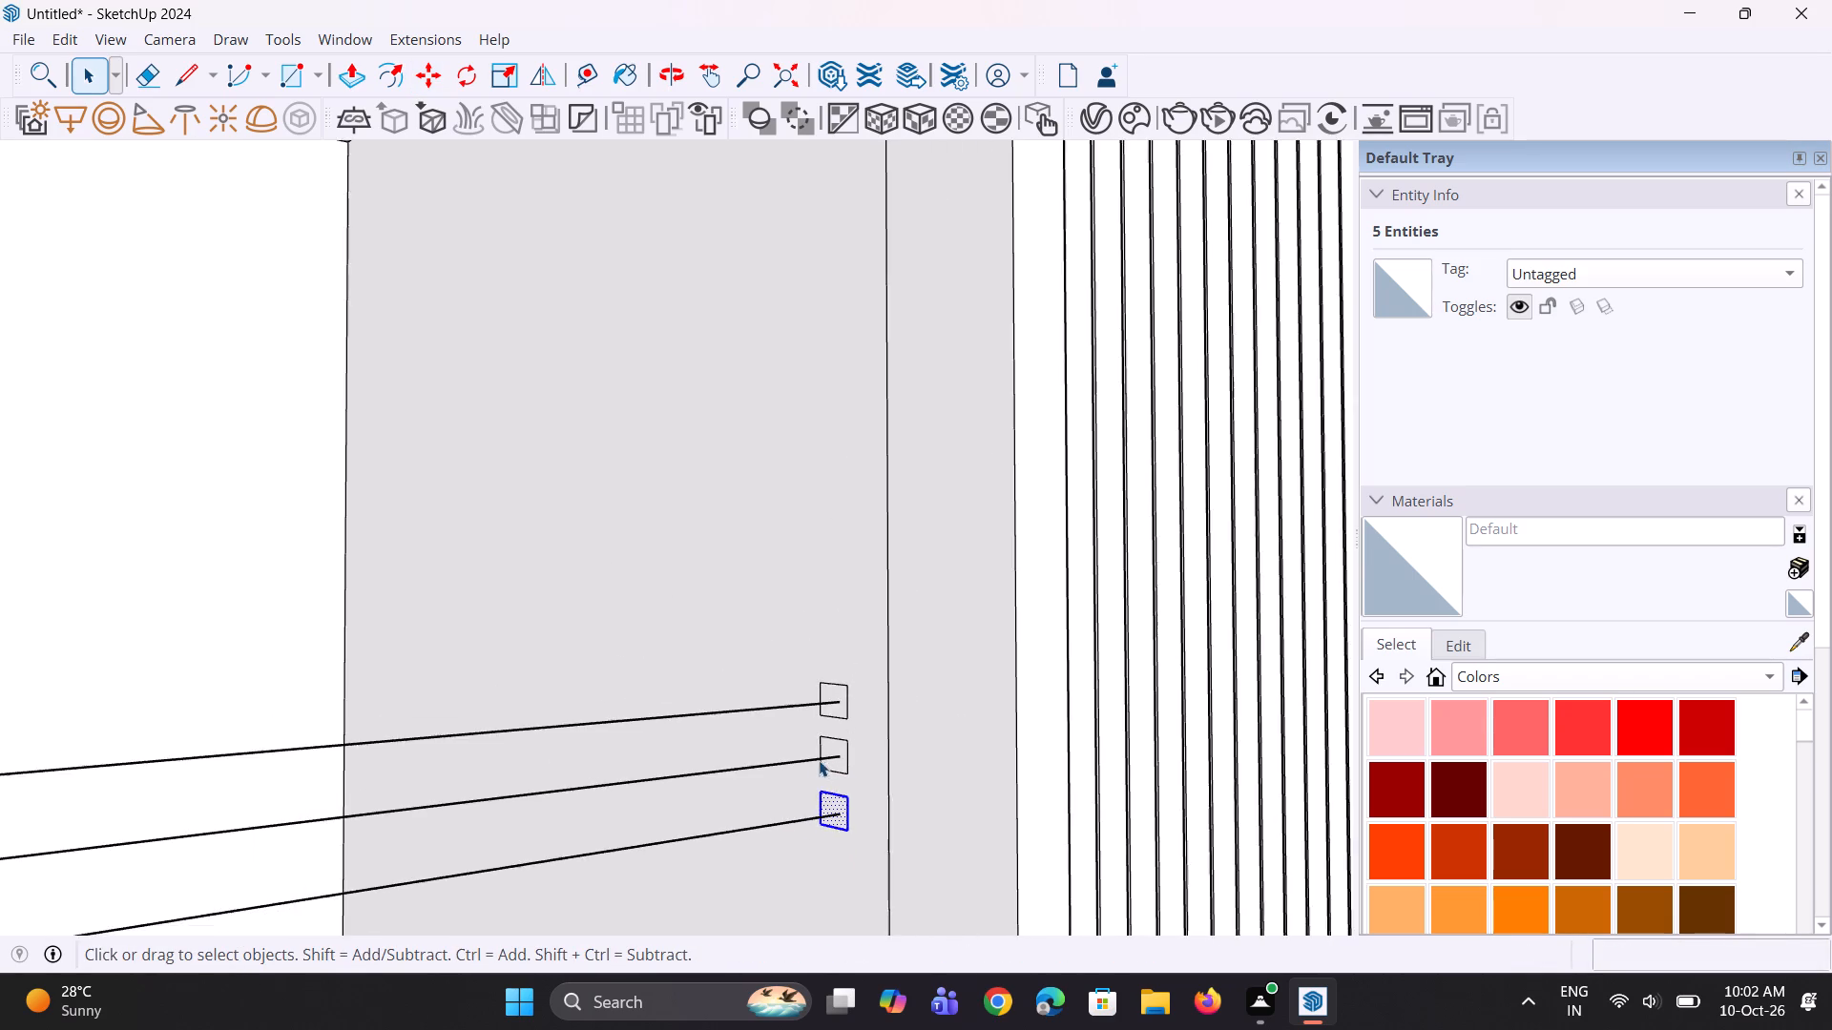
scroll(819, 760, "down", 9)
key("space")
key("space")
key("space")
key("space")
left_click(1258, 596)
Extrude the lowest balcony's uppermost rectangle with Follow Me along both edges of its L-shaped rail line.
scroll(641, 789, "up", 2)
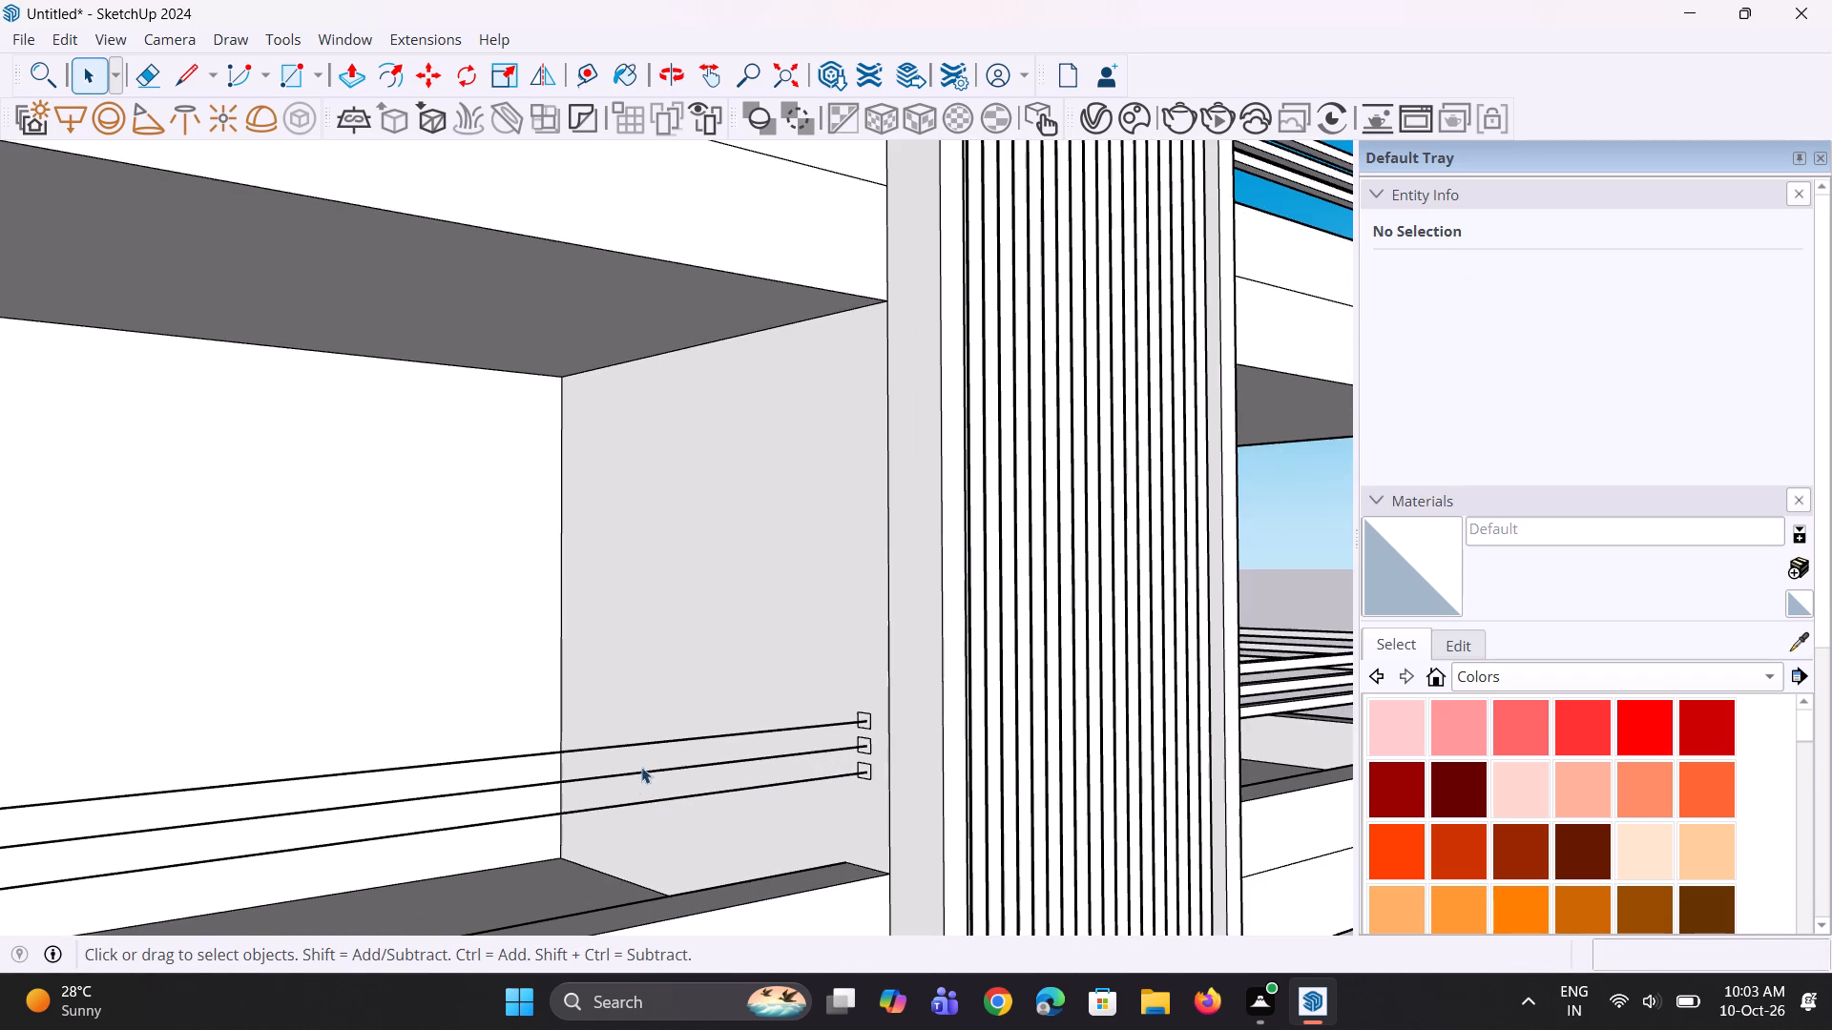
left_click(661, 745)
scroll(725, 733, "down", 11)
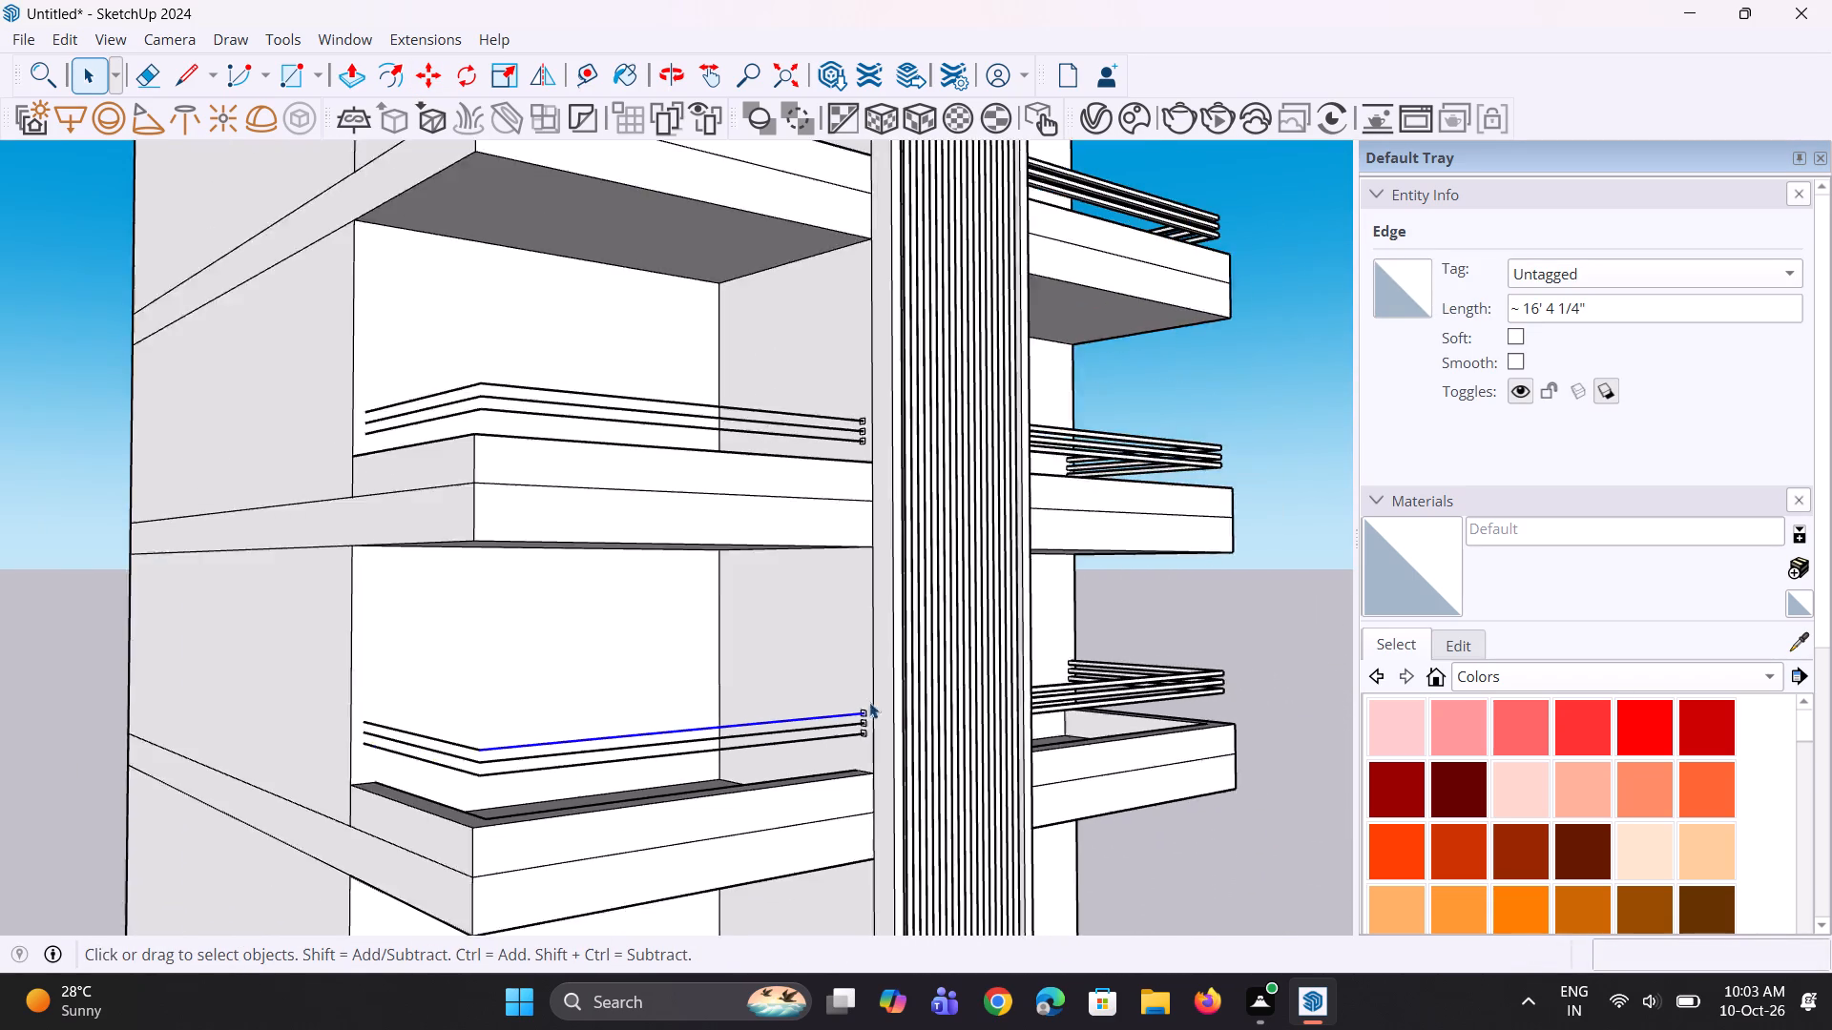
scroll(398, 713, "up", 6)
left_click(507, 743, "ctrl")
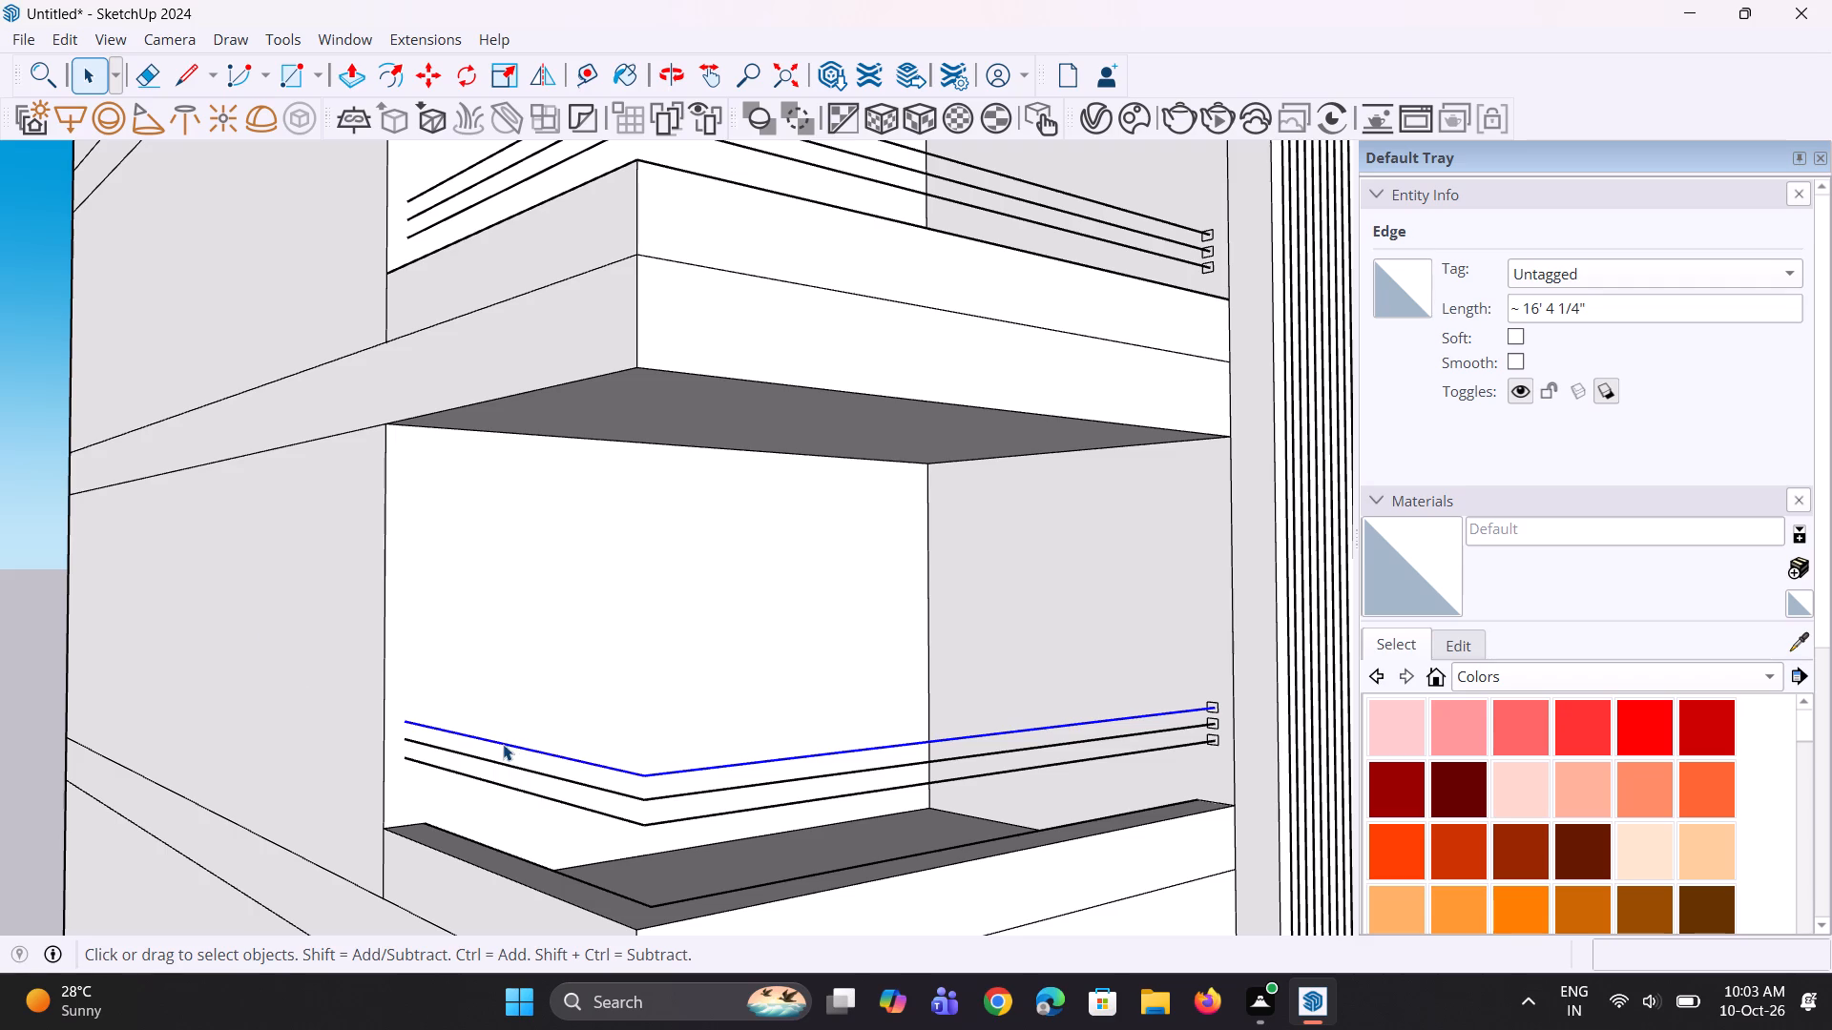
left_click(58, 61)
key("f")
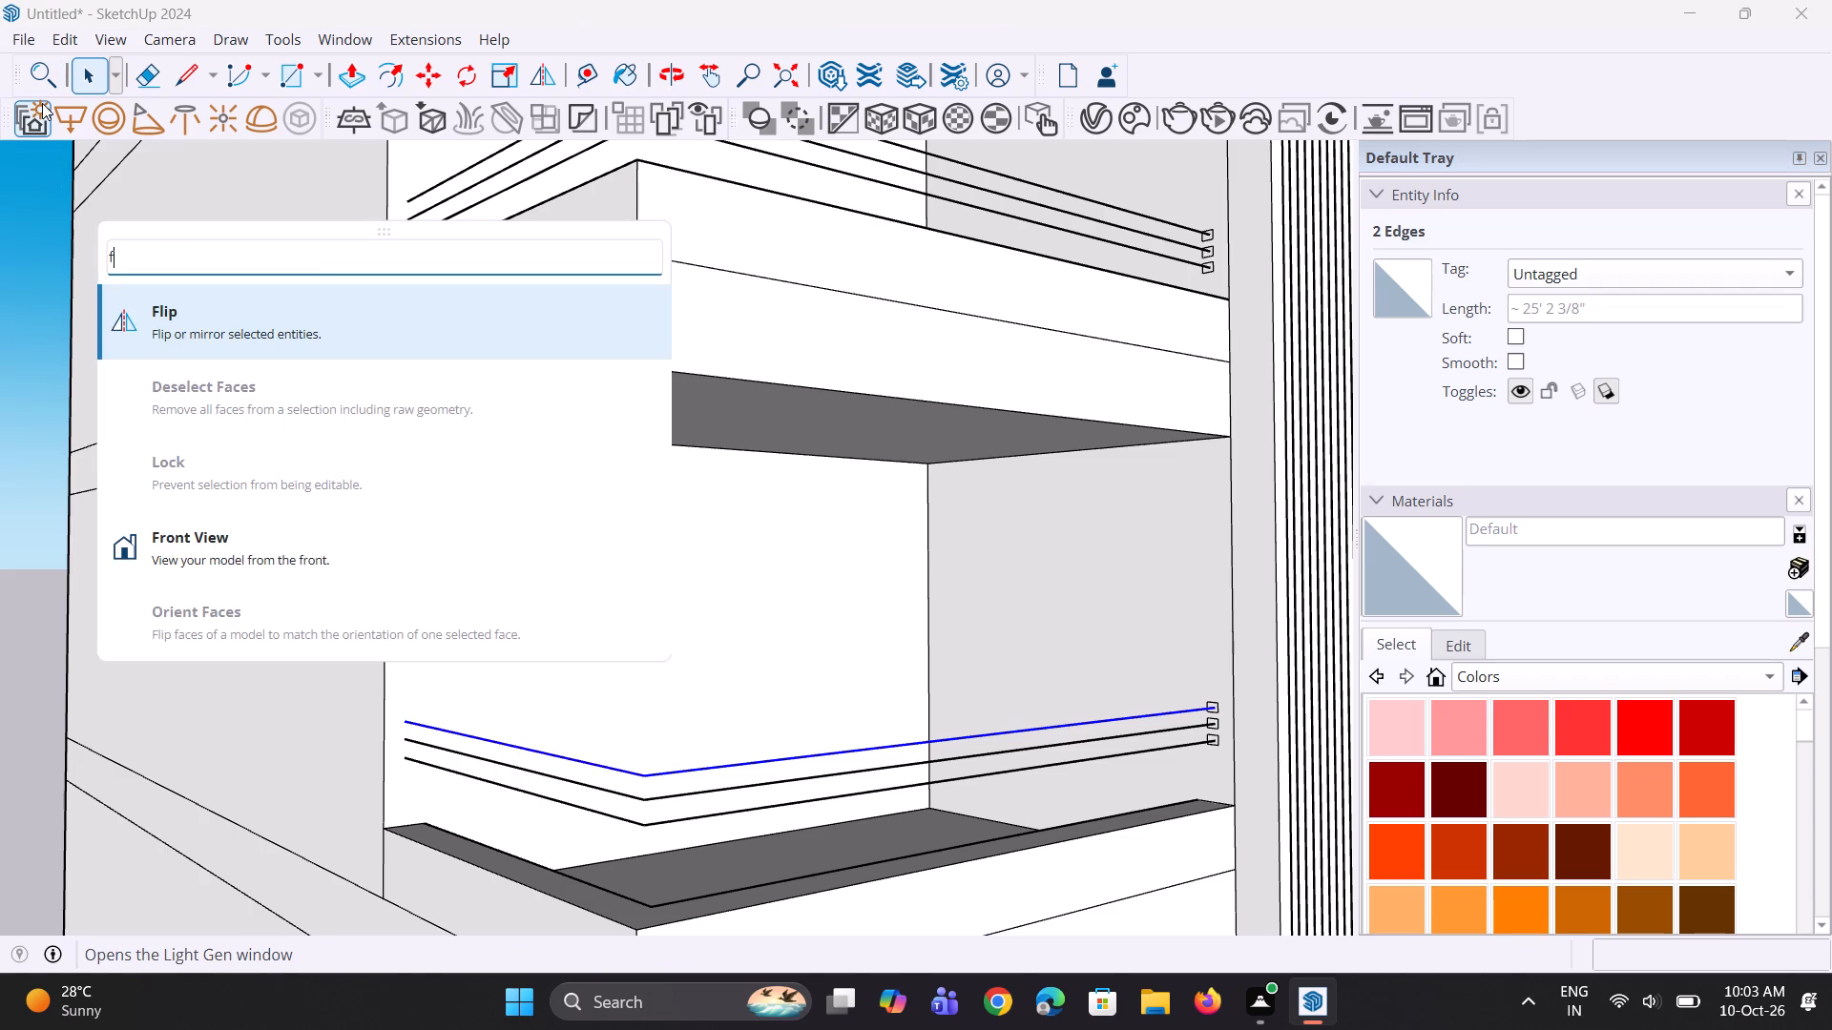
type("ol")
key("l")
left_click(283, 348)
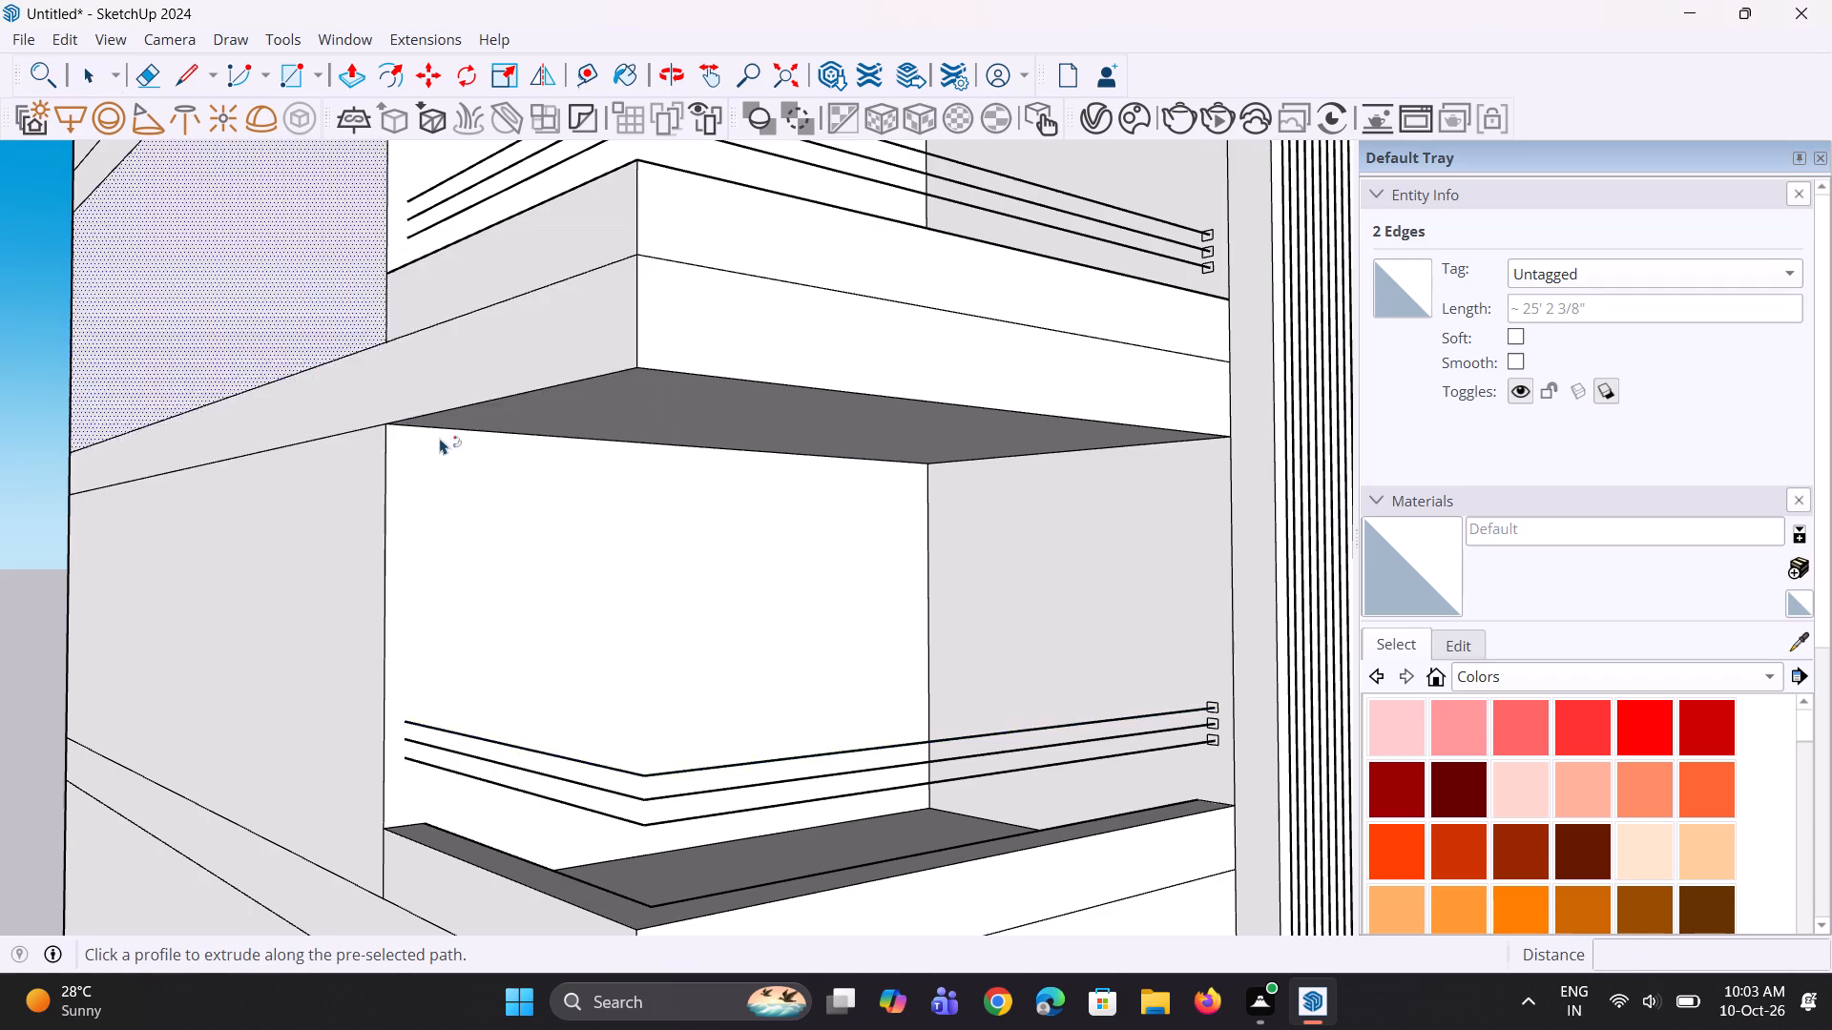
scroll(1141, 752, "up", 2)
scroll(1214, 707, "up", 6)
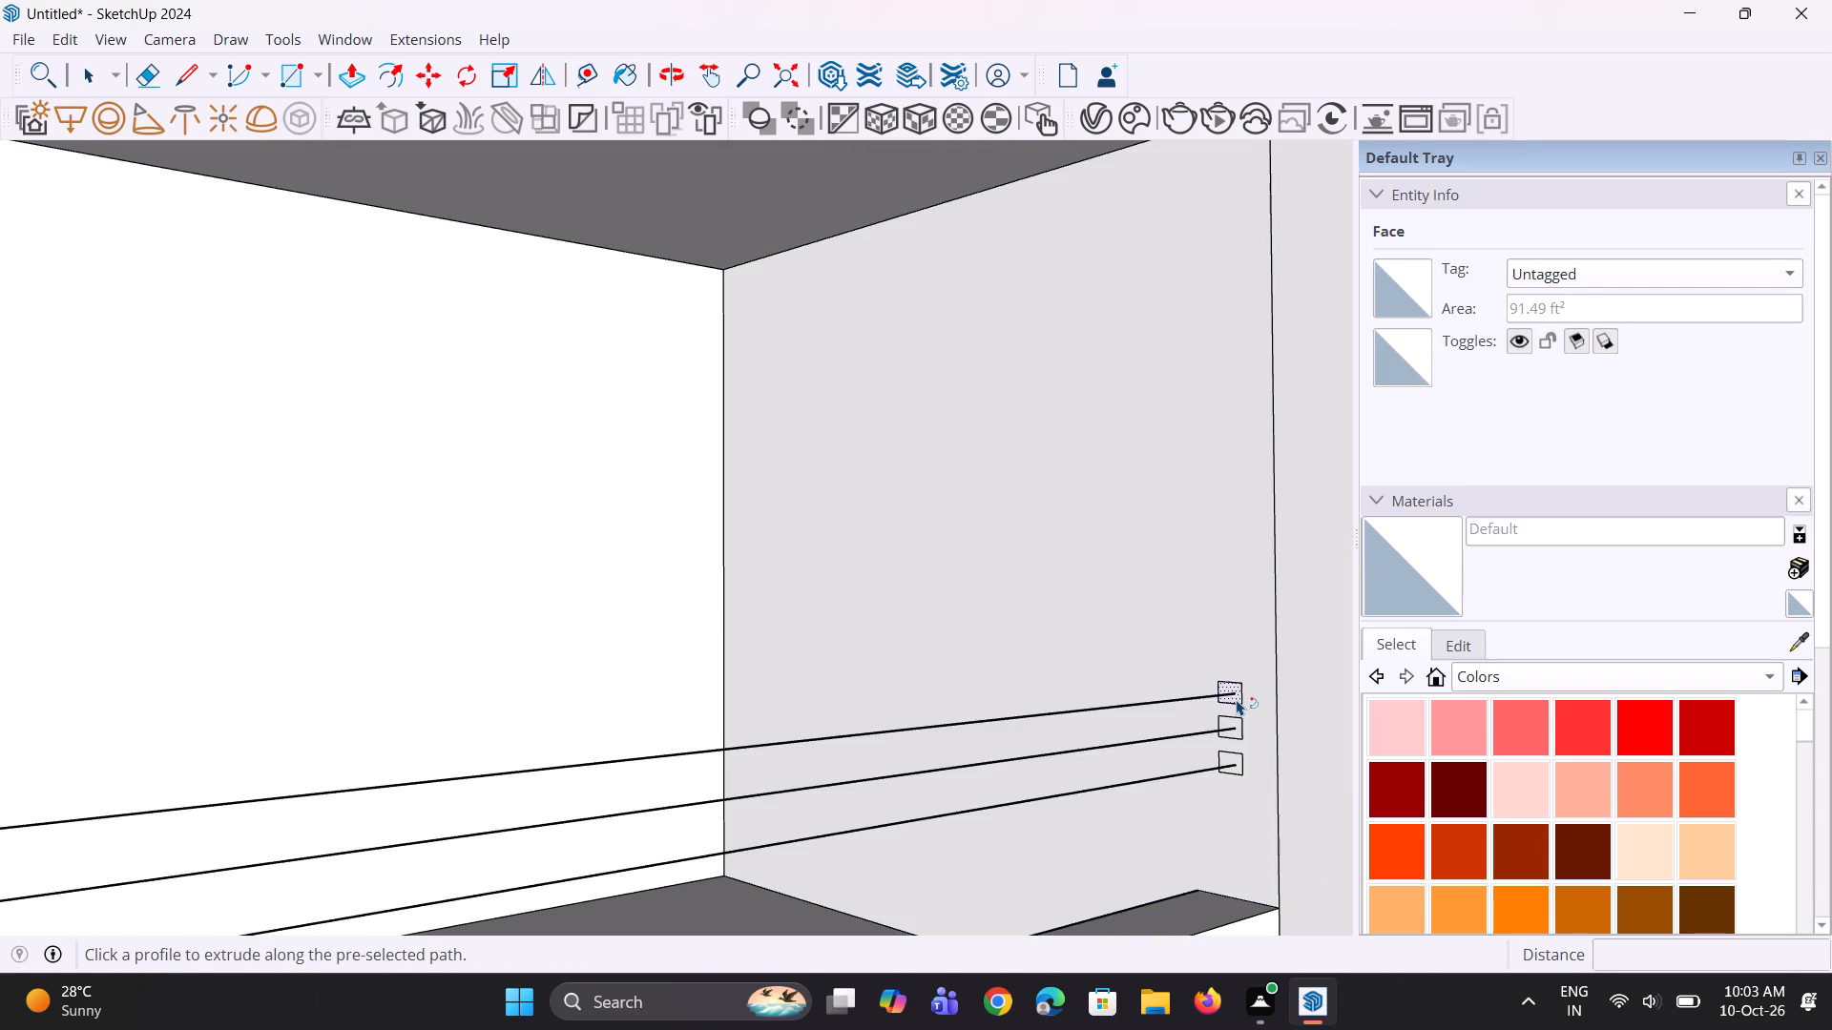
left_click(1237, 699)
scroll(1237, 699, "down", 12)
key("space")
key("space")
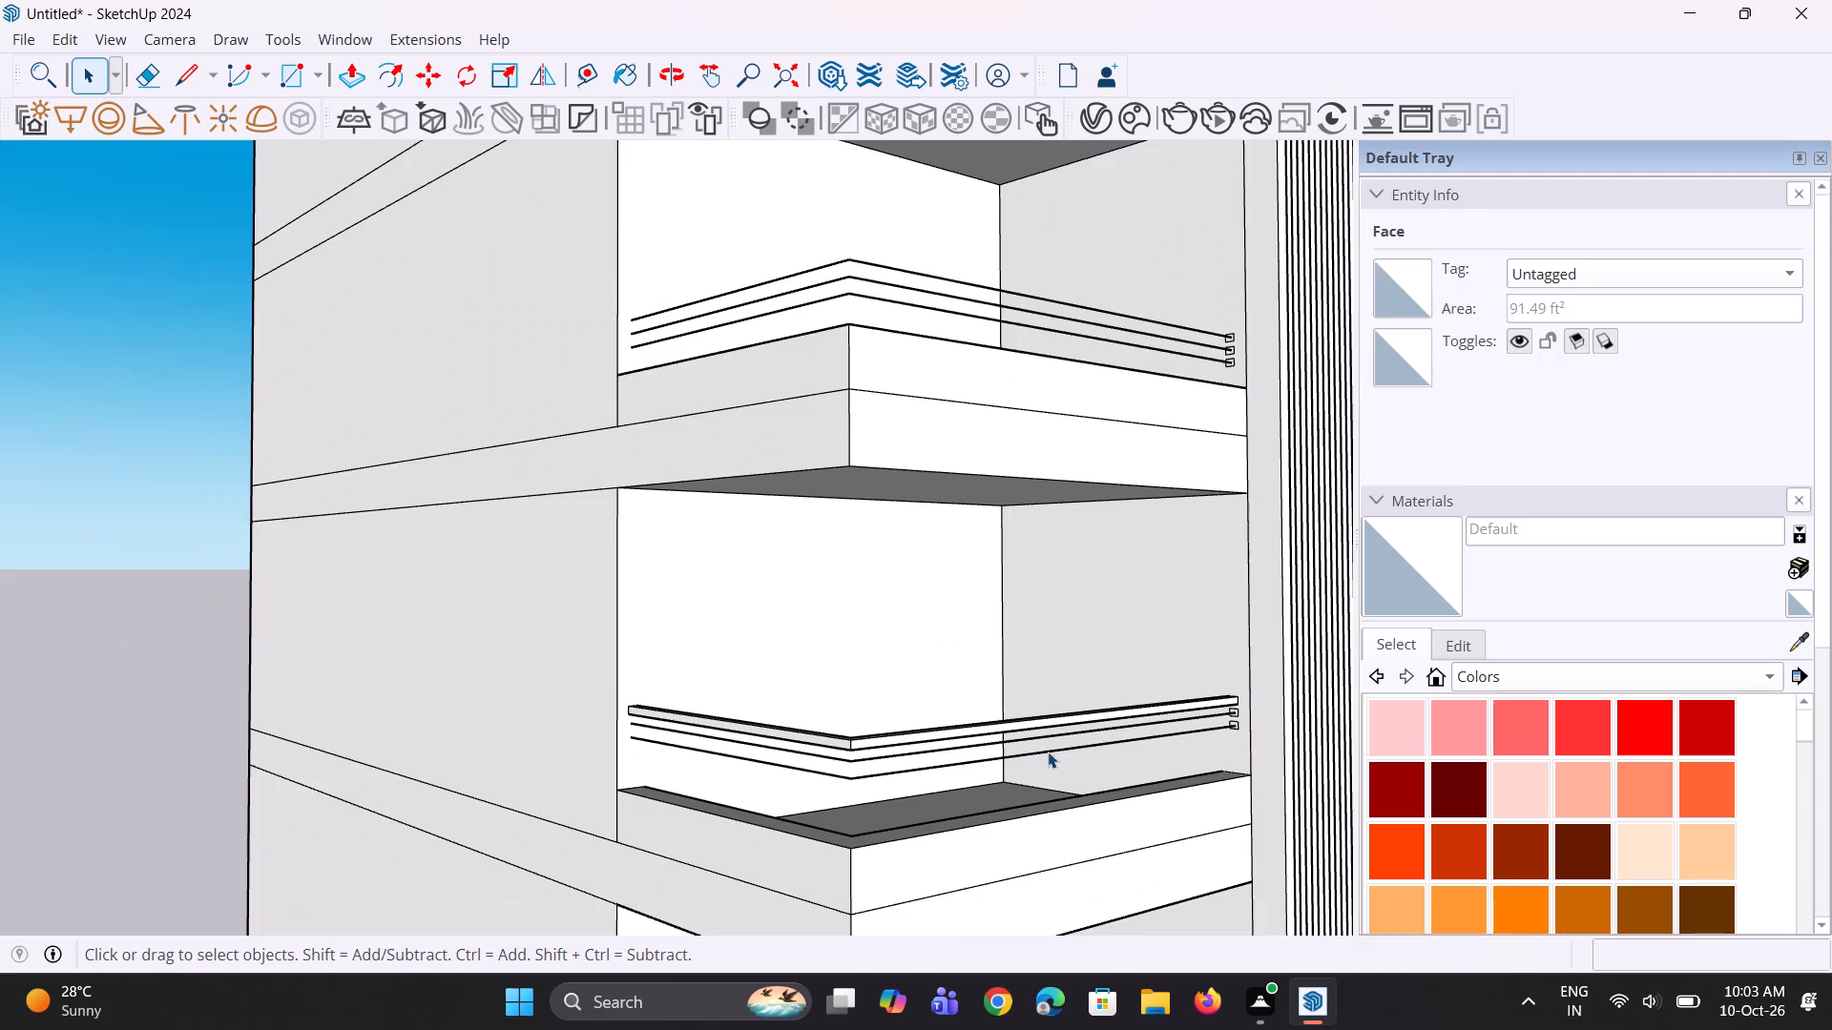
Extrude the lowest balcony's middle rectangle with Follow Me along the two edges of the middle rail line.
scroll(1046, 746, "up", 2)
left_click(1051, 731)
scroll(745, 762, "up", 2)
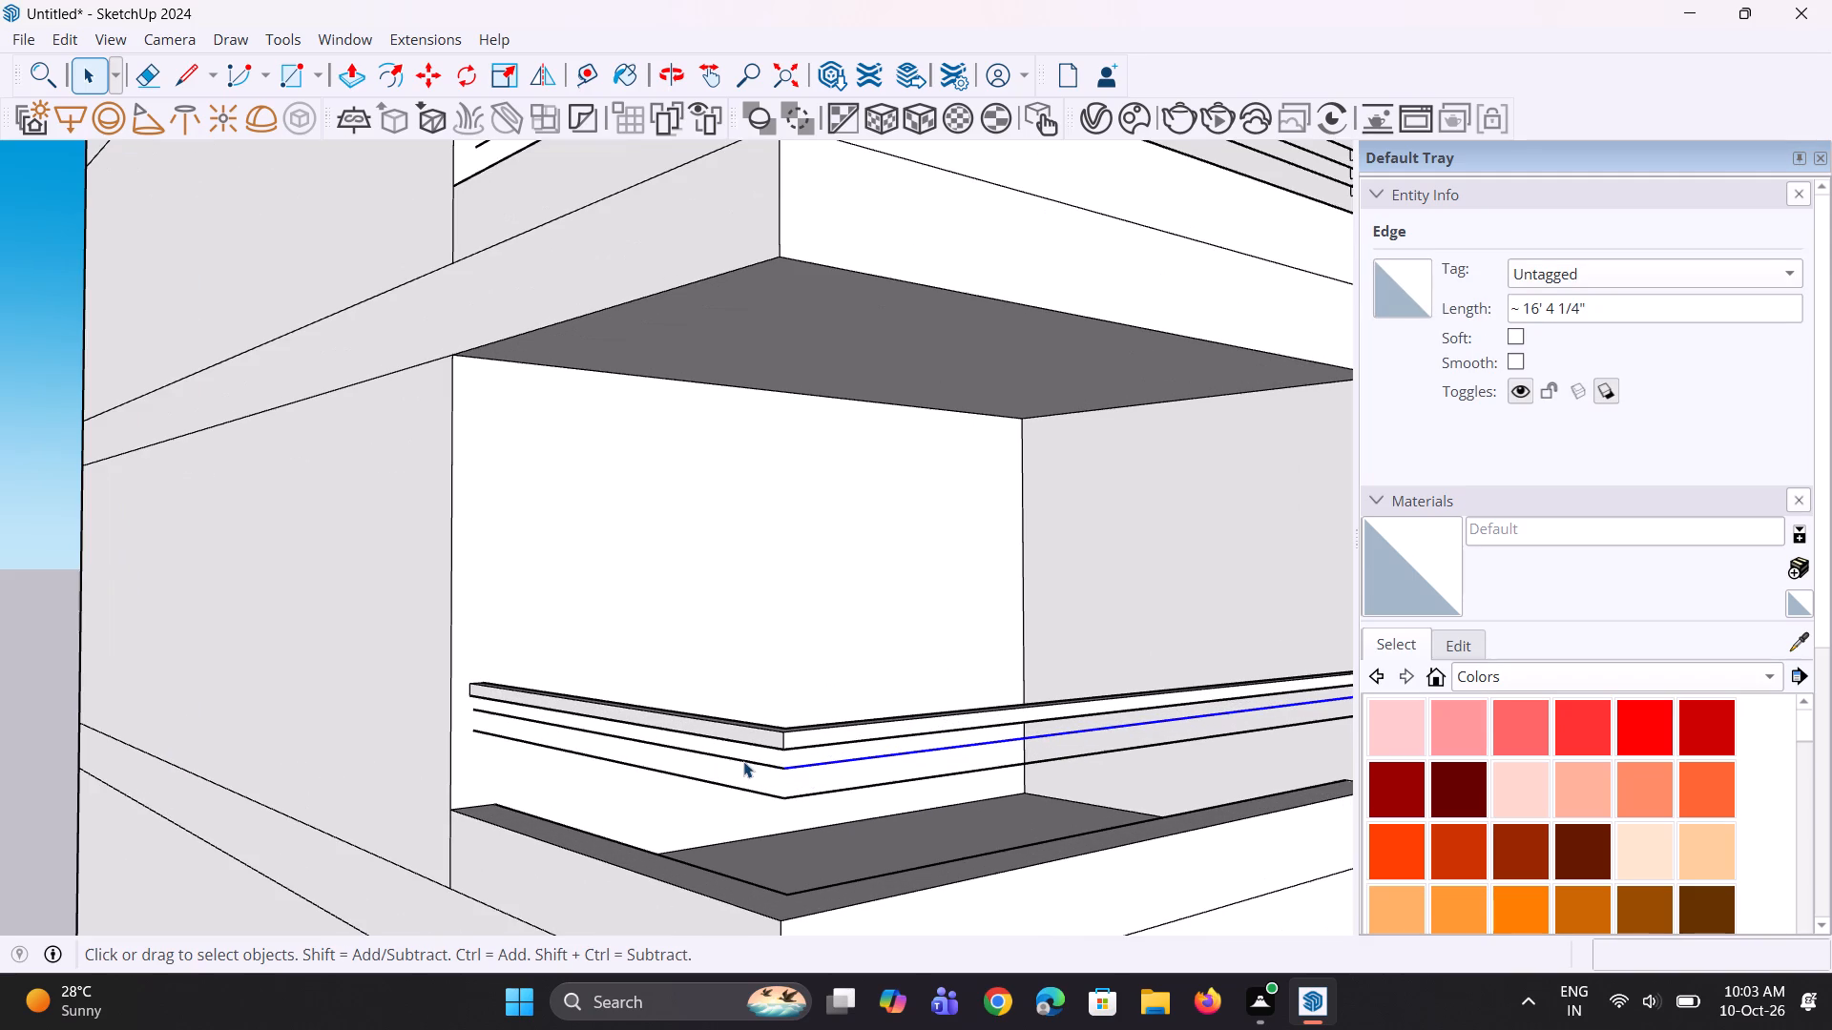
left_click(741, 759, "ctrl")
left_click(38, 81)
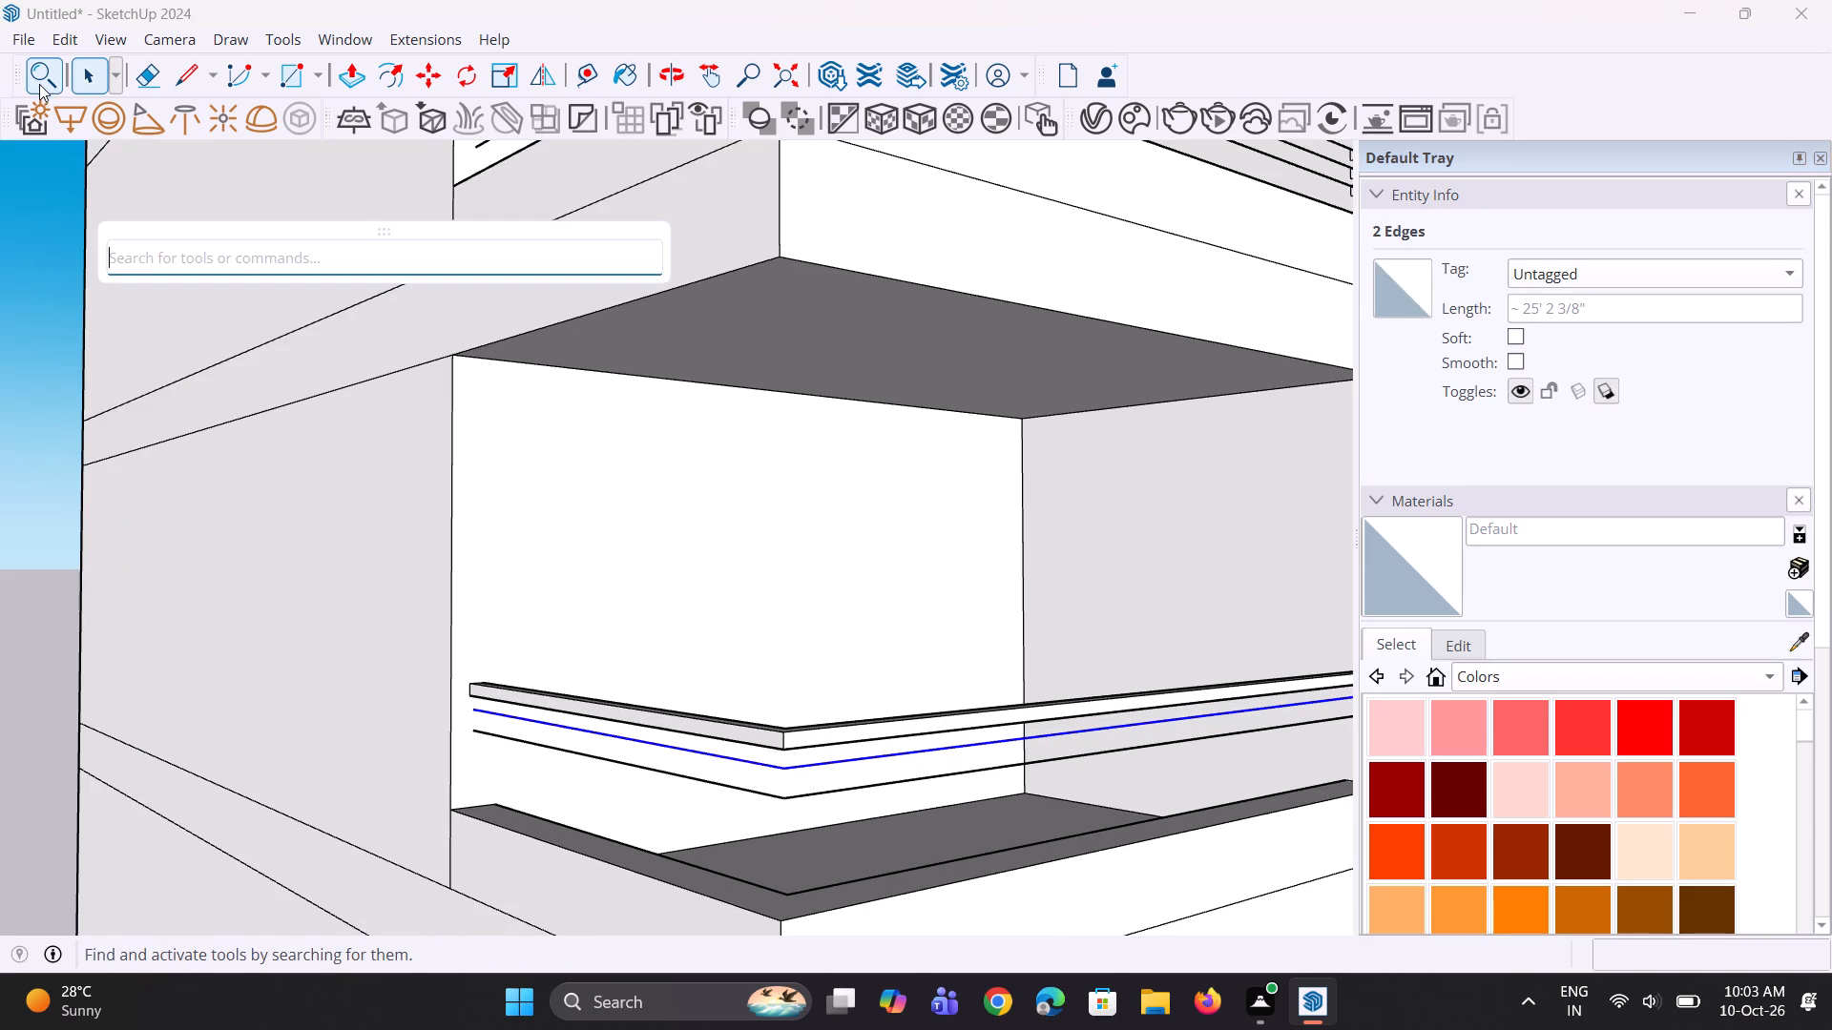
key("f")
key("o")
key("l")
key("l")
left_click(224, 323)
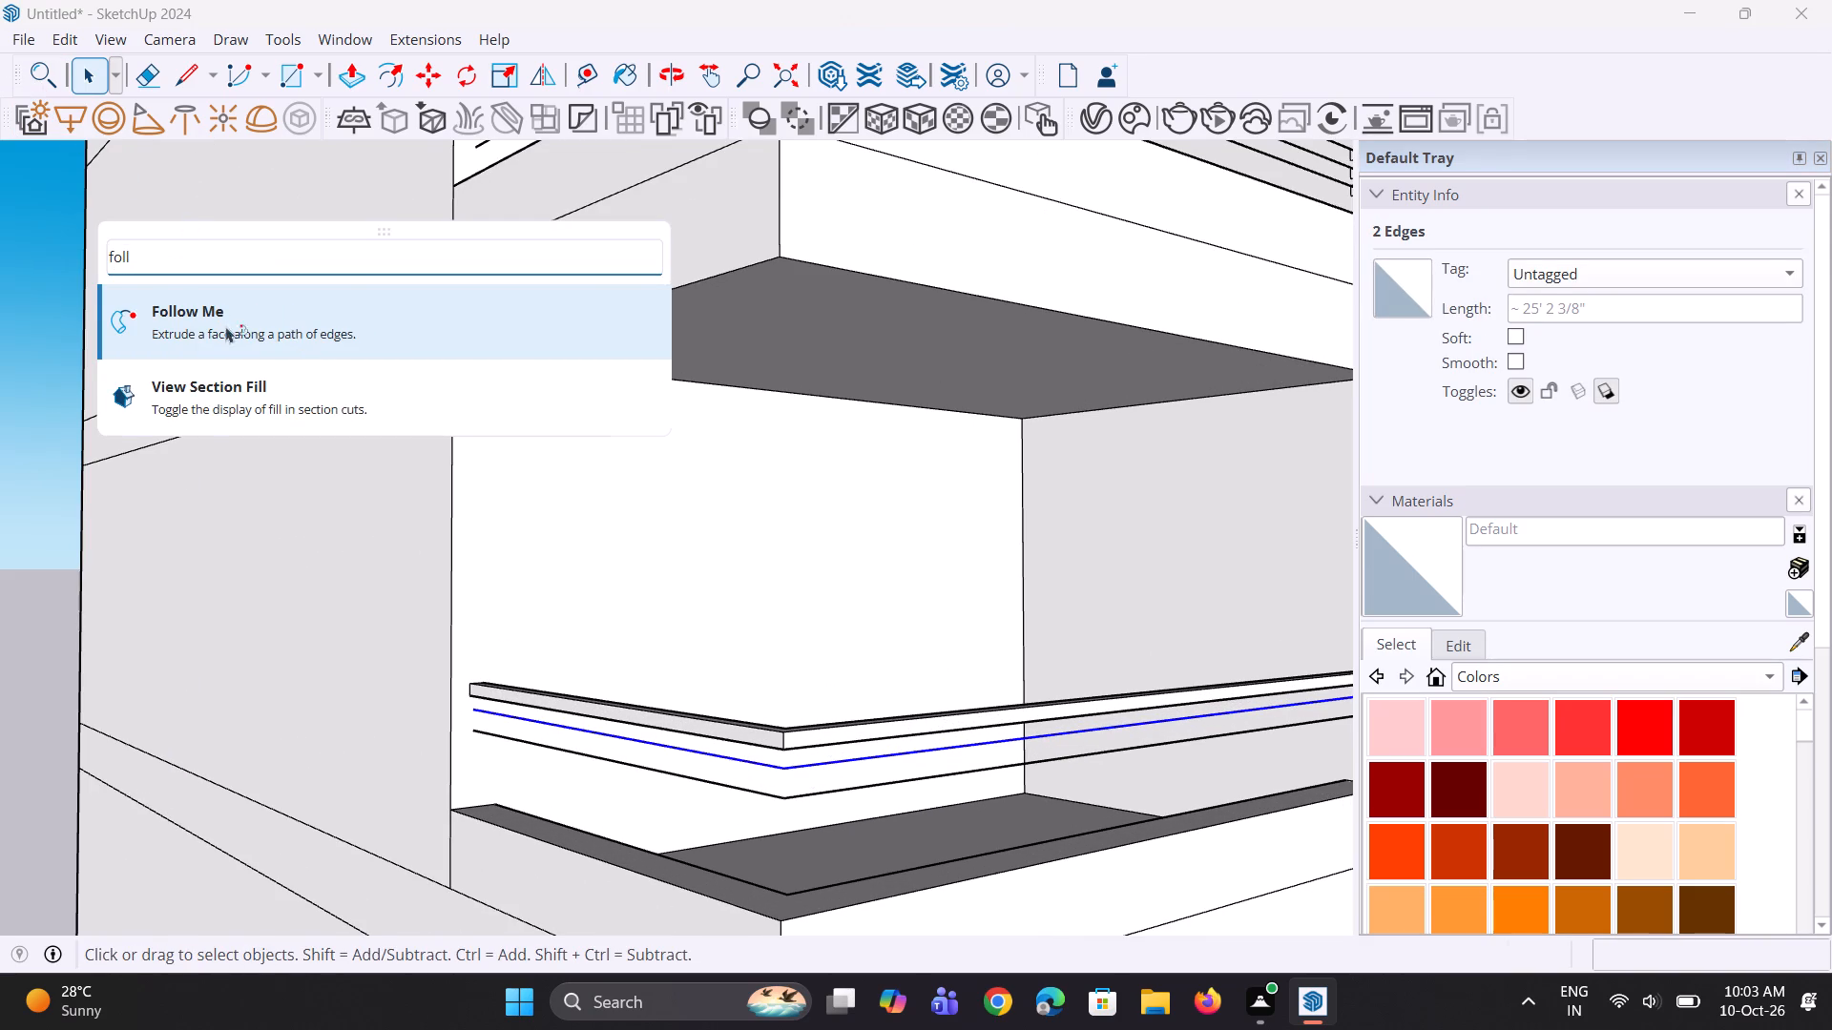
scroll(129, 395, "down", 2)
scroll(1070, 671, "up", 9)
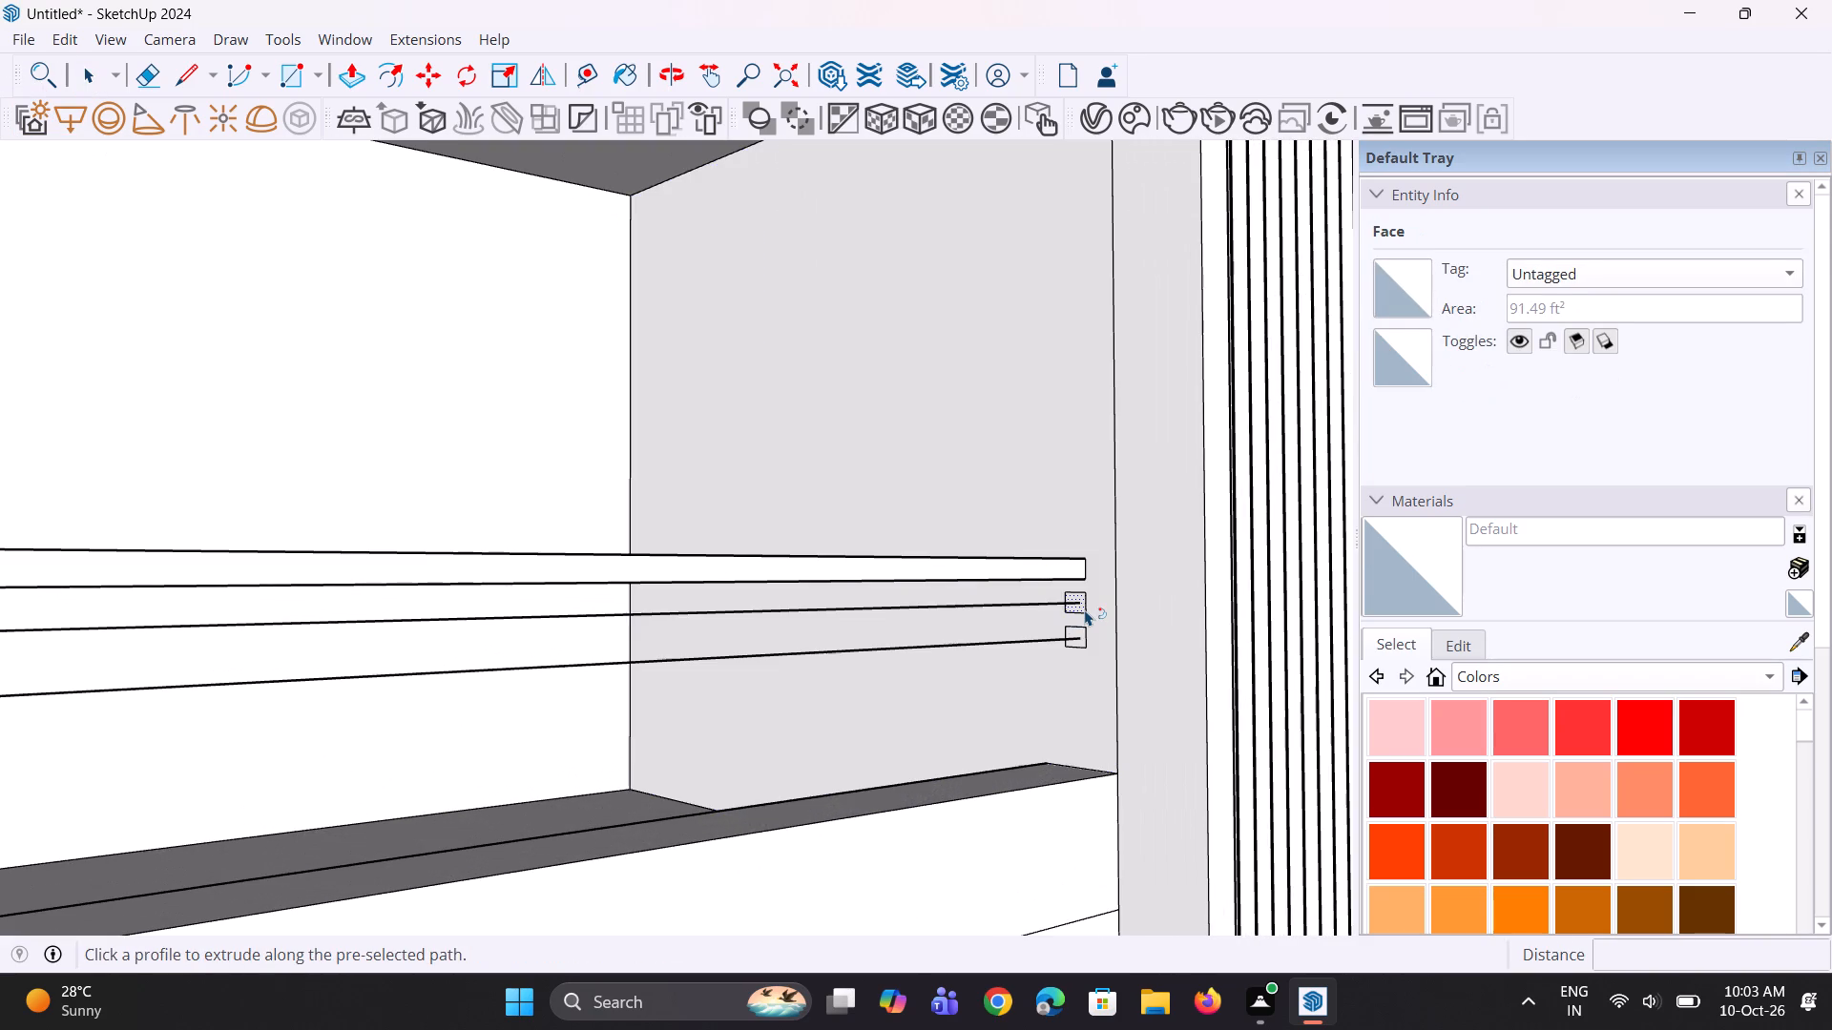
left_click(1086, 609)
scroll(1086, 615, "down", 11)
middle_click_drag(1006, 627, 942, 628)
scroll(832, 643, "down", 5)
middle_click_drag(888, 670, 853, 654)
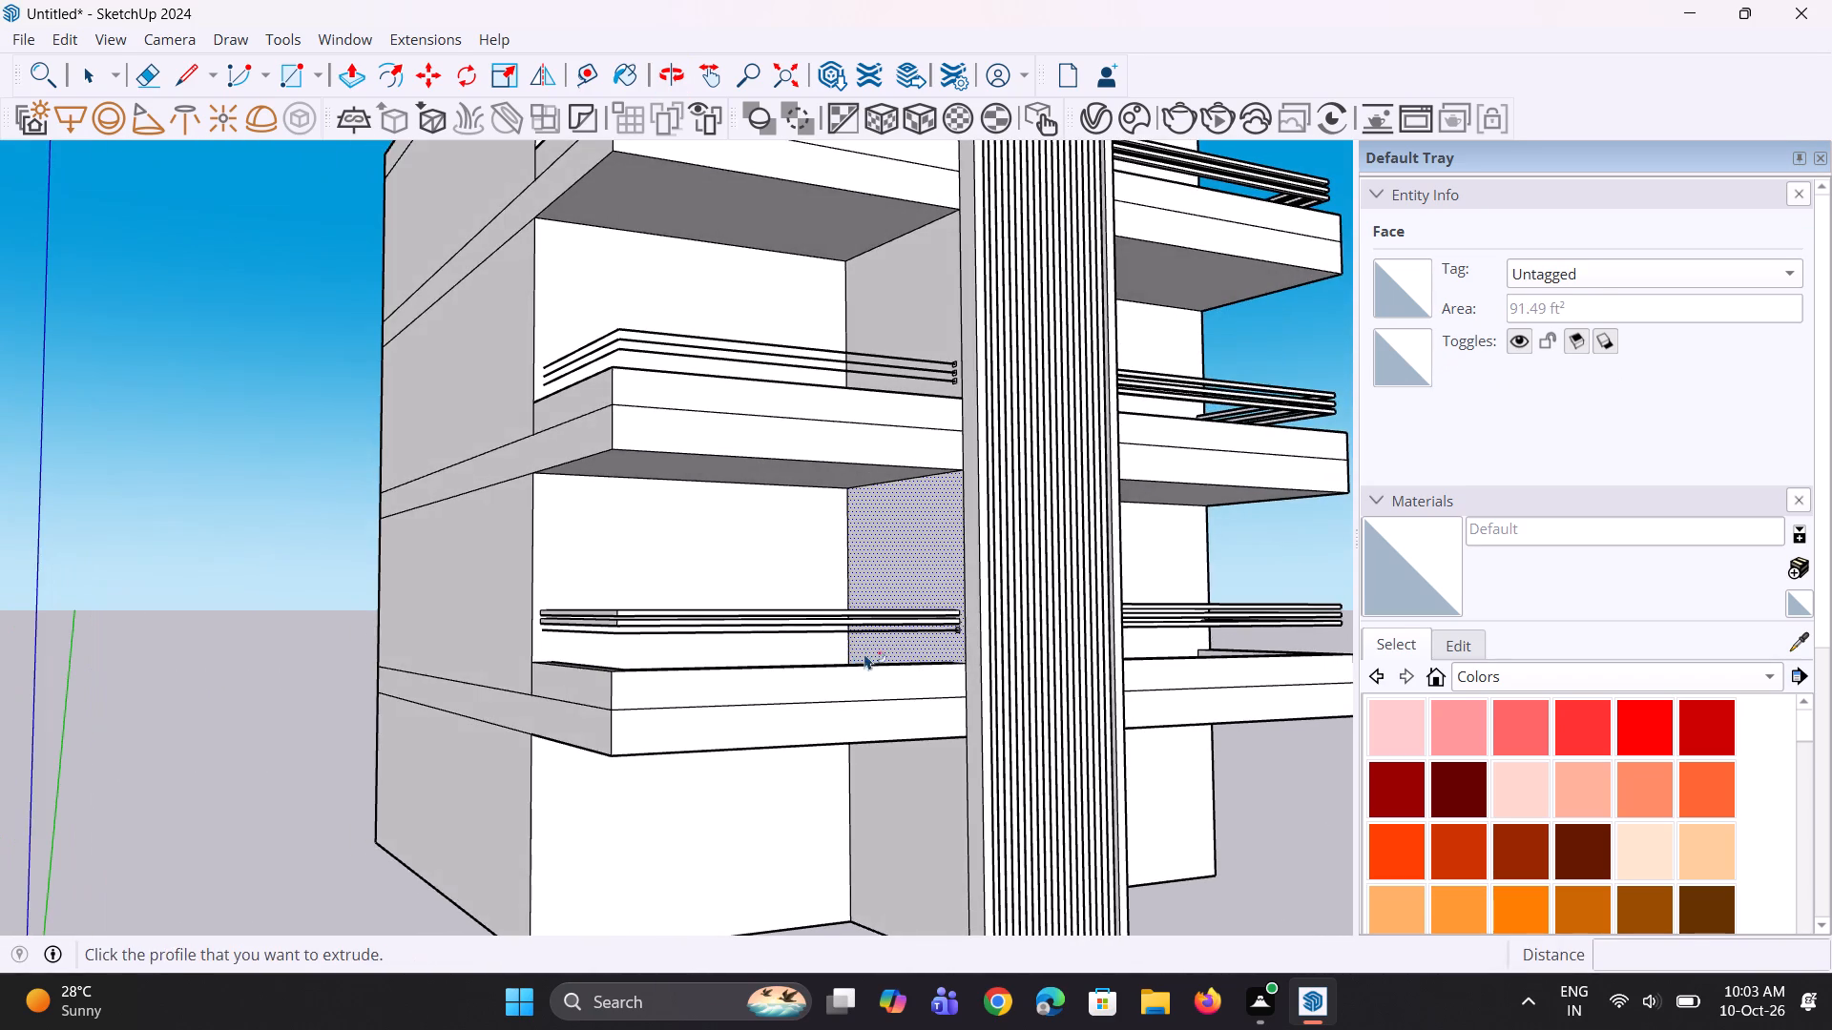
key("space")
key("space")
Extrude the lowest balcony's bottom rectangle with Follow Me along the two edges of its lowest rail line.
scroll(940, 639, "up", 9)
left_click(948, 623)
scroll(952, 625, "down", 3)
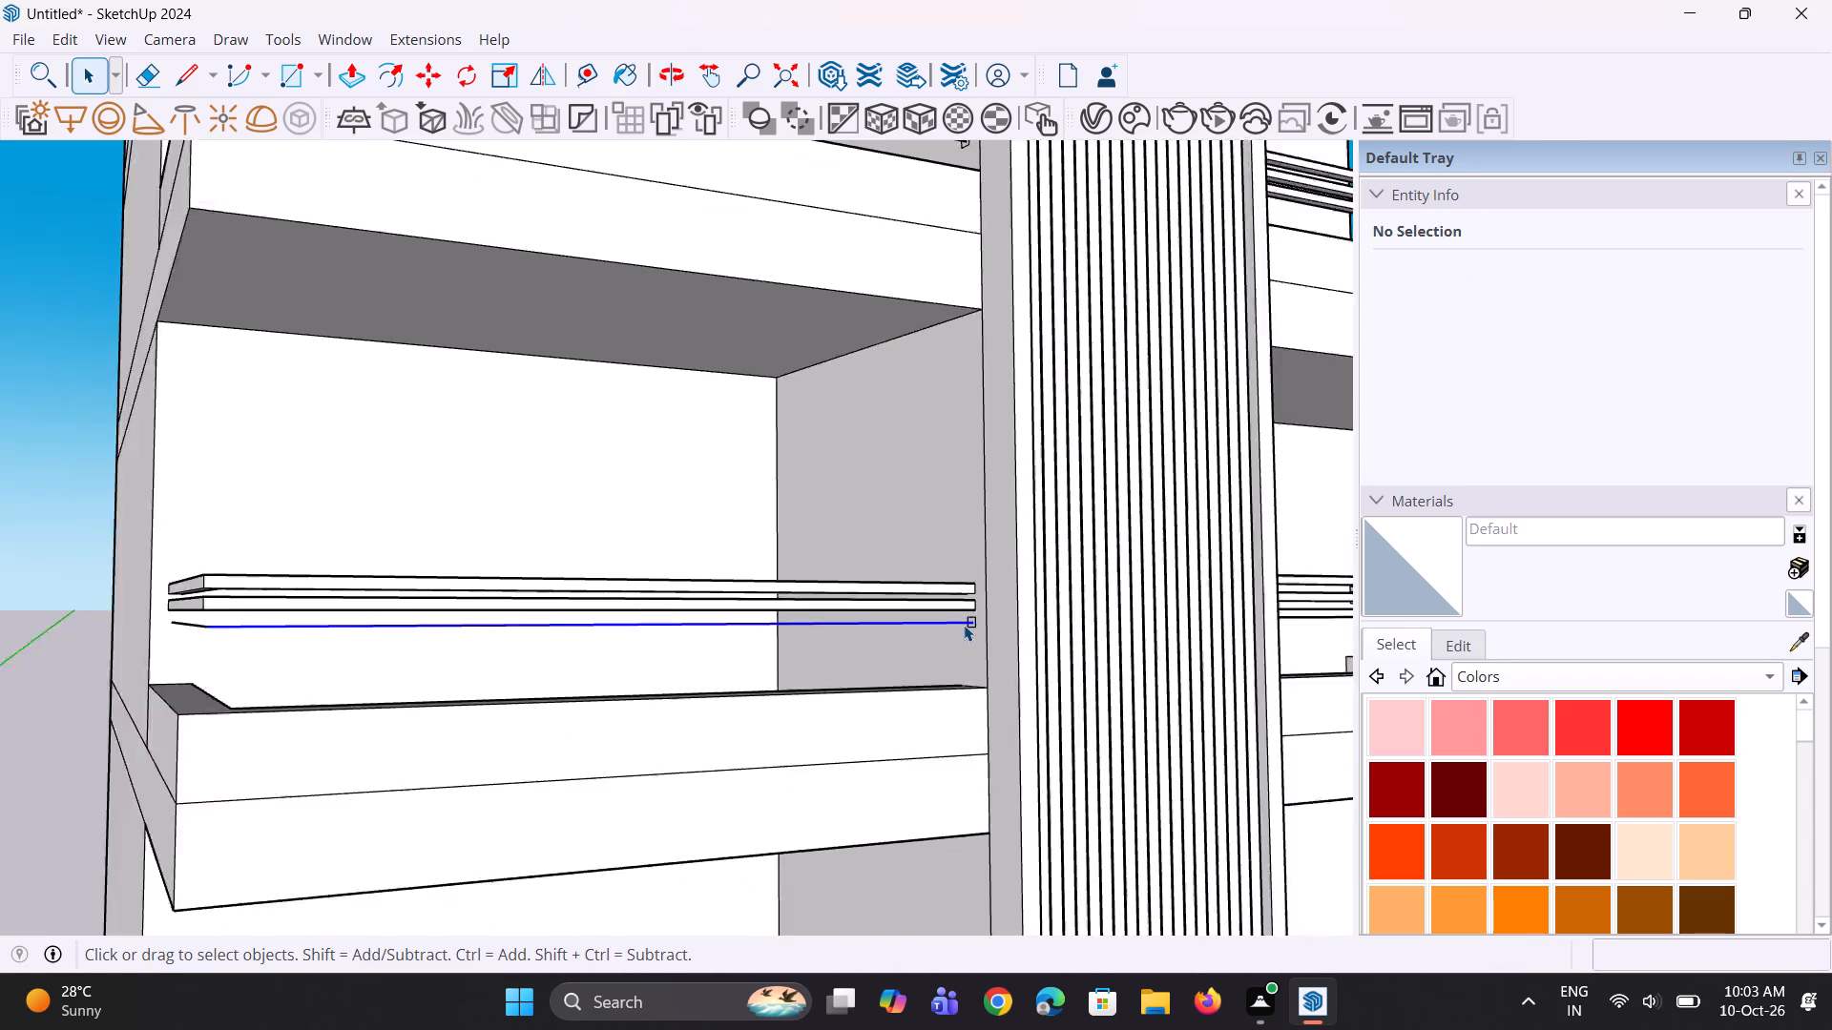
scroll(964, 625, "down", 2)
scroll(409, 630, "up", 1)
left_click(349, 622, "ctrl")
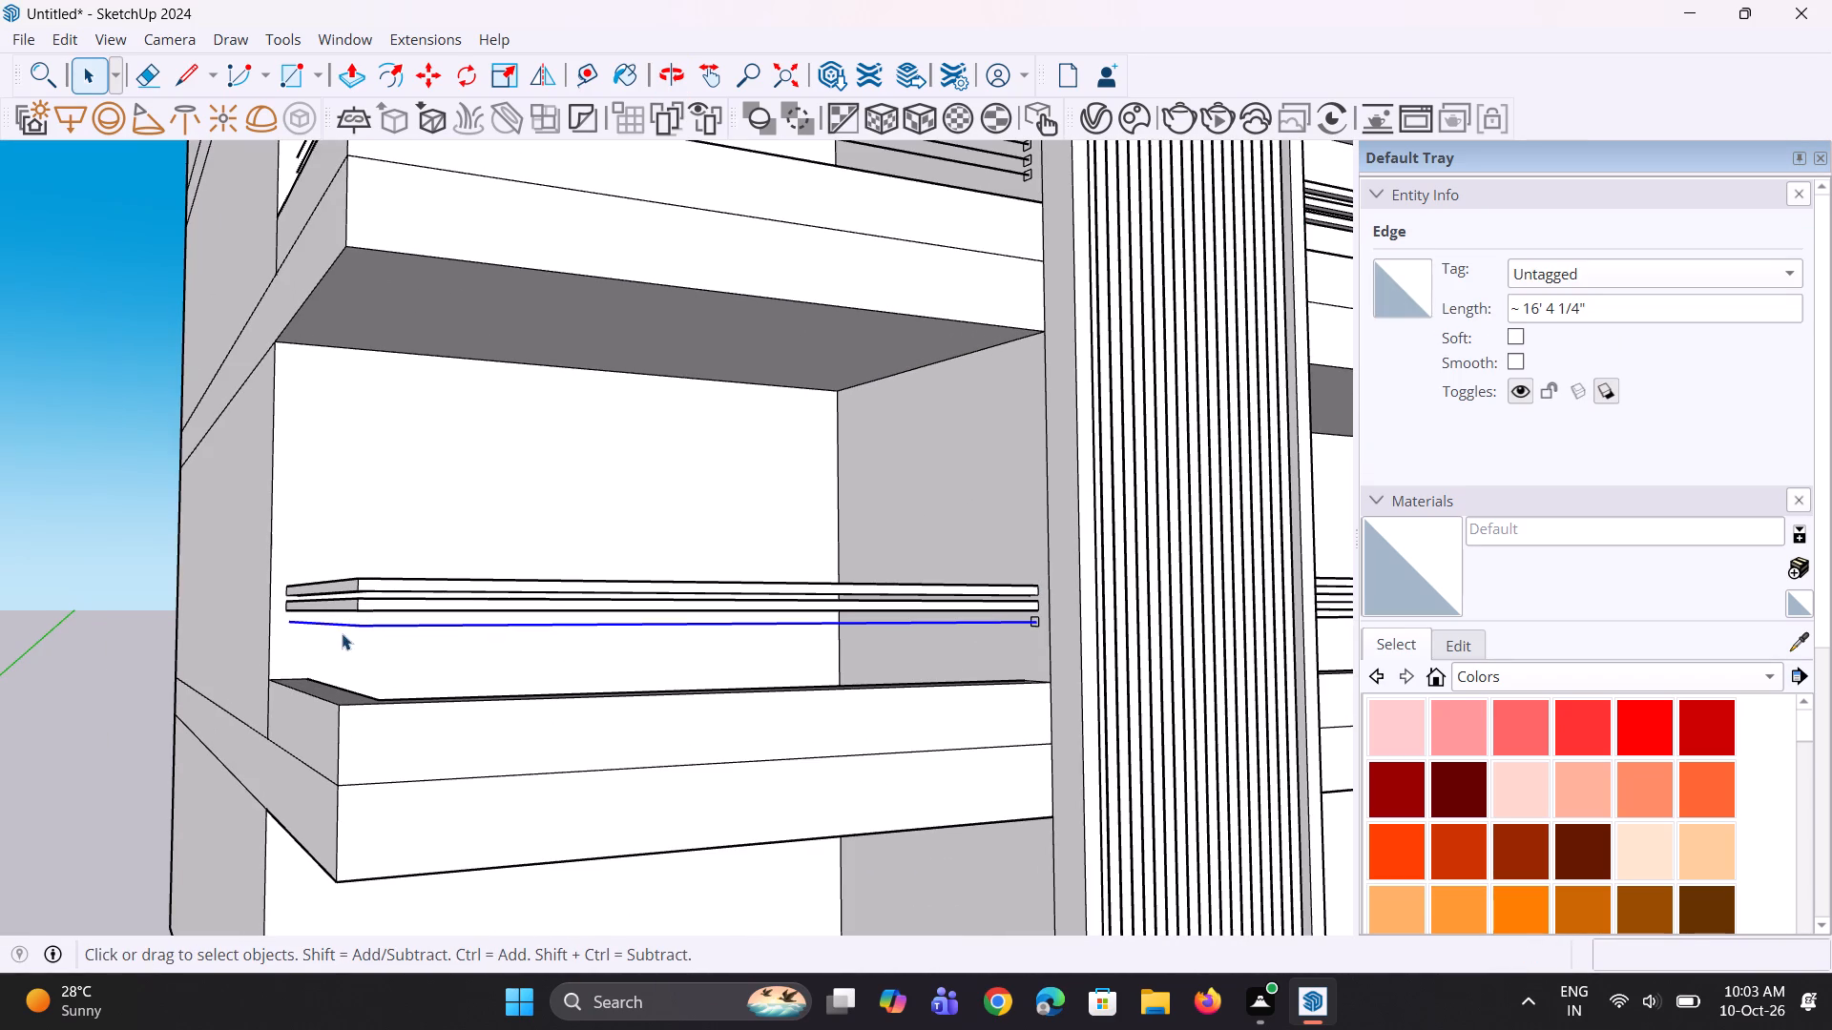
left_click(35, 71)
type("foll")
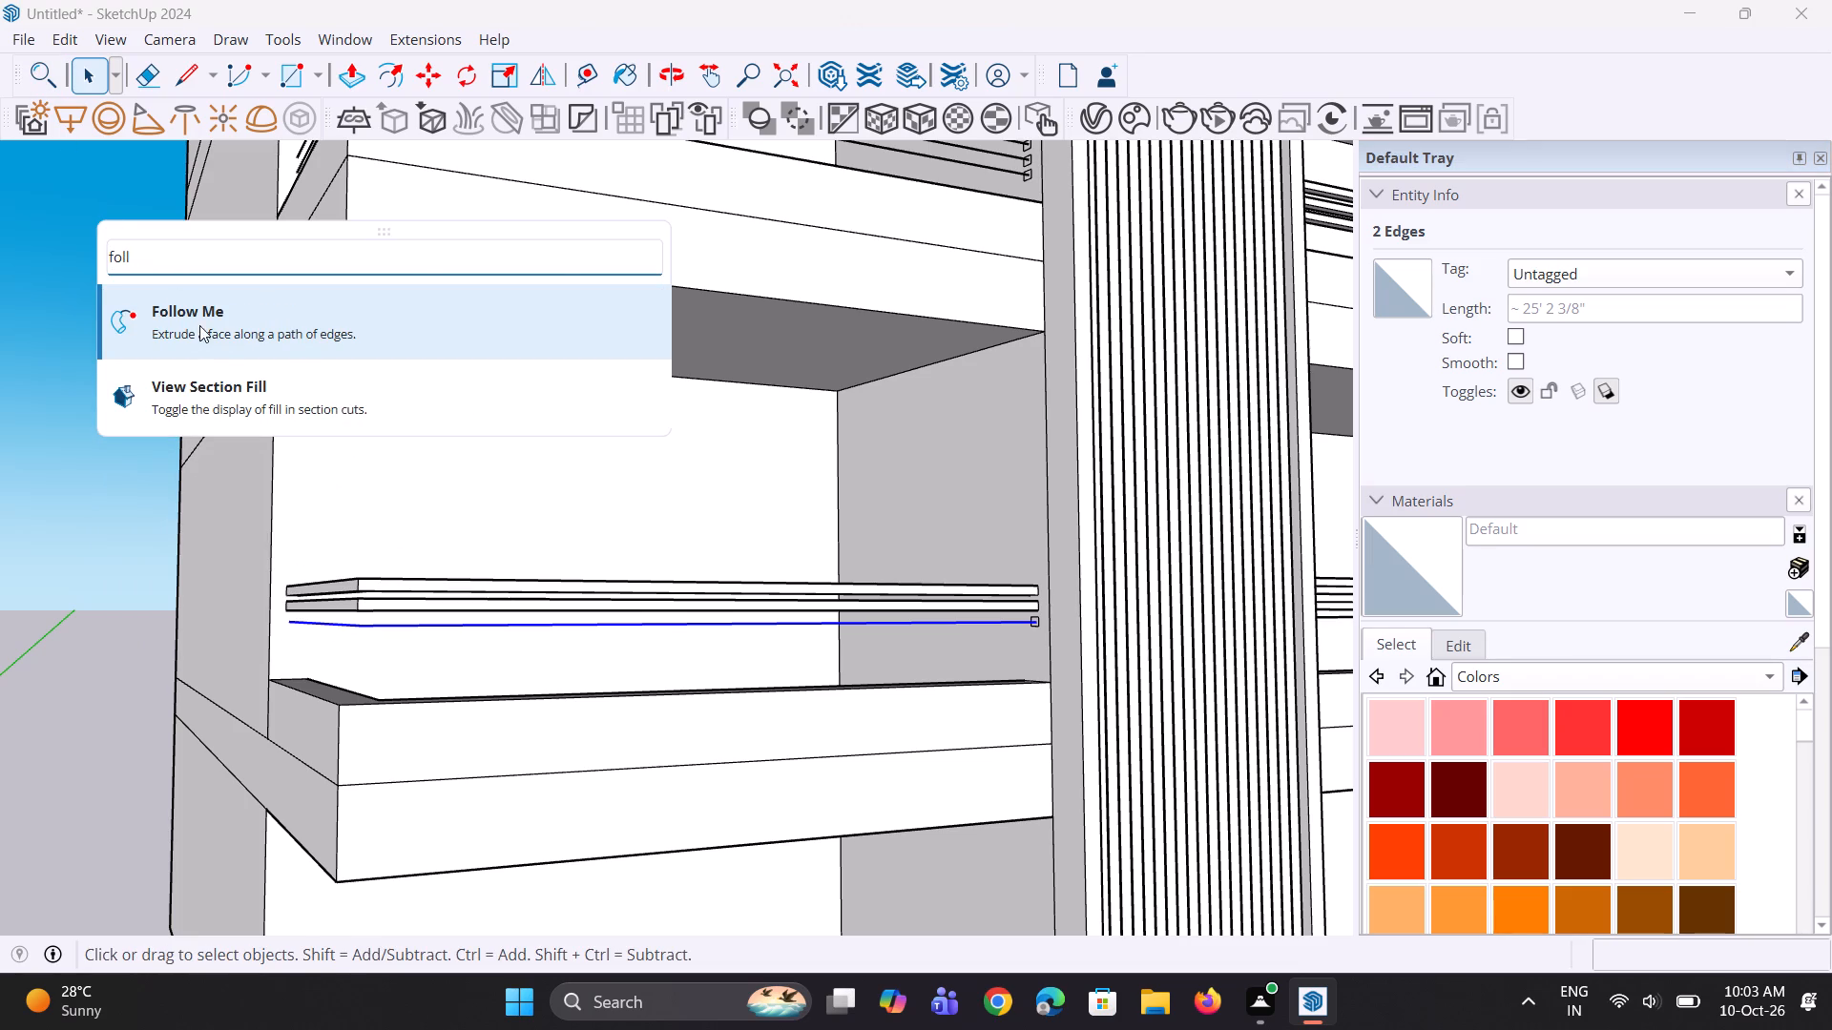
left_click(199, 325)
scroll(971, 618, "up", 2)
scroll(1061, 621, "up", 10)
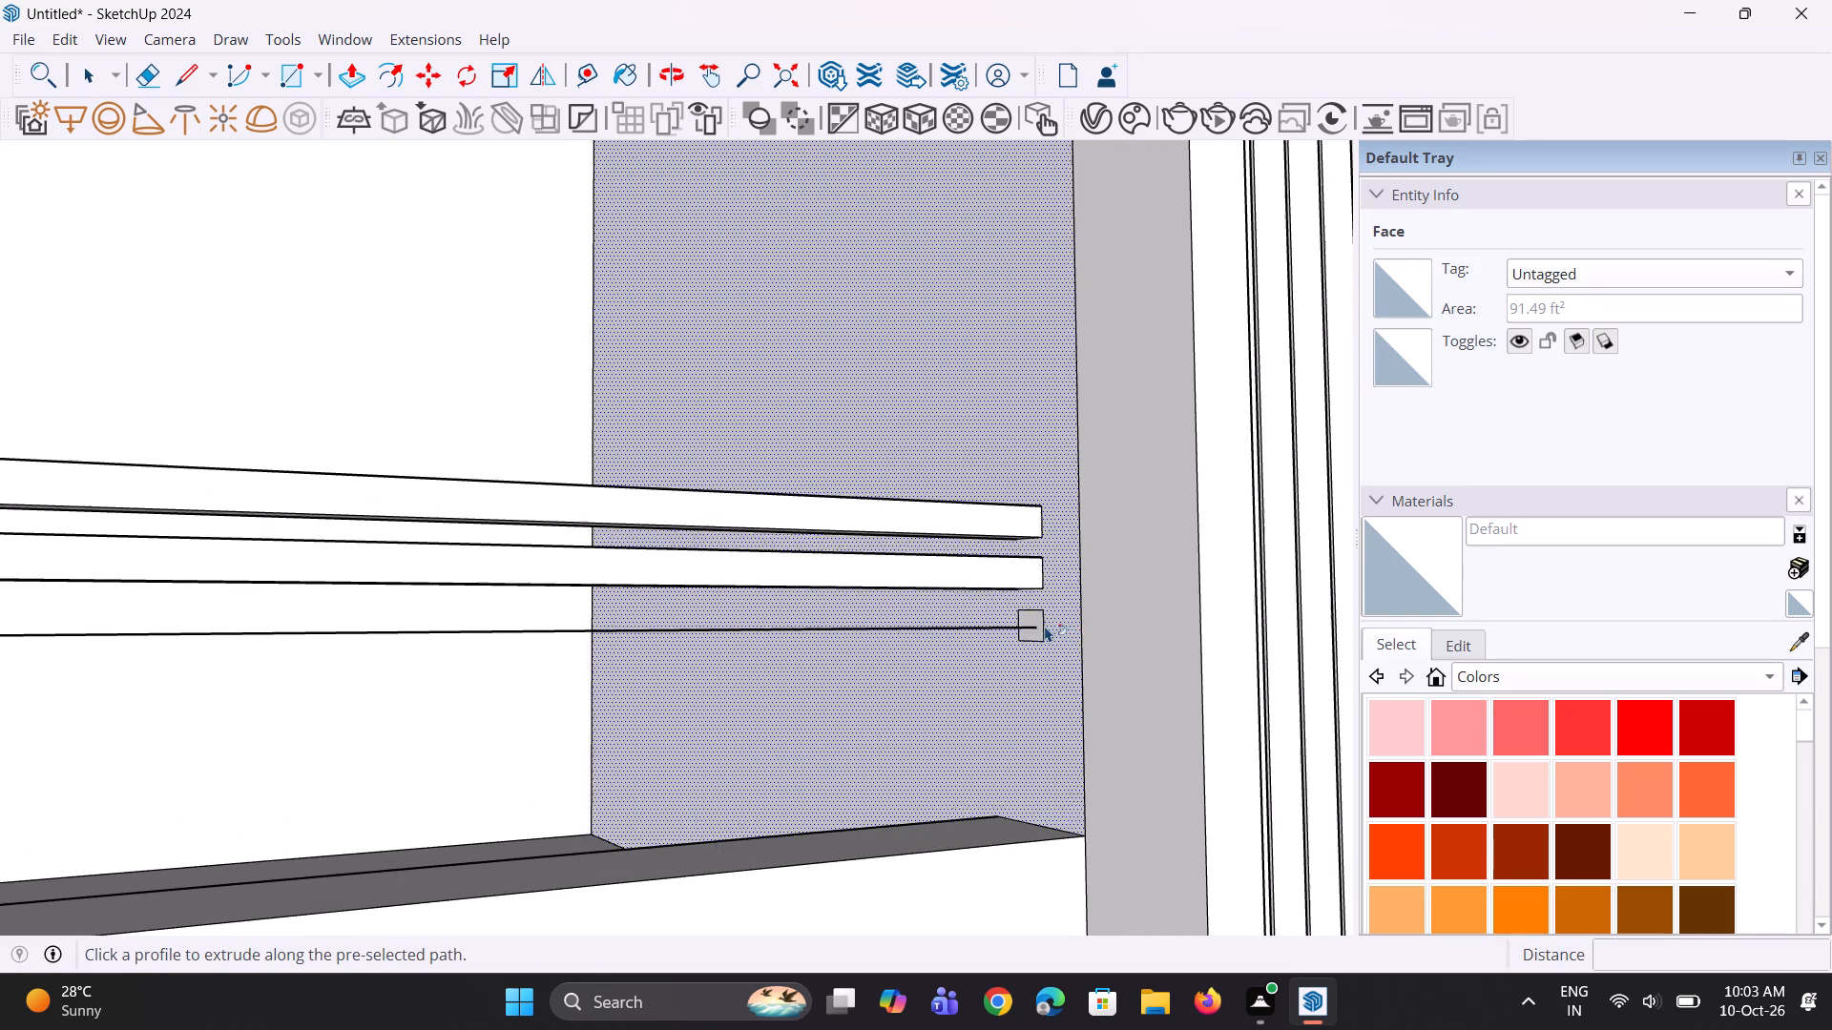
left_click(1038, 632)
scroll(1037, 634, "down", 10)
scroll(841, 654, "down", 5)
middle_click_drag(795, 646, 794, 708)
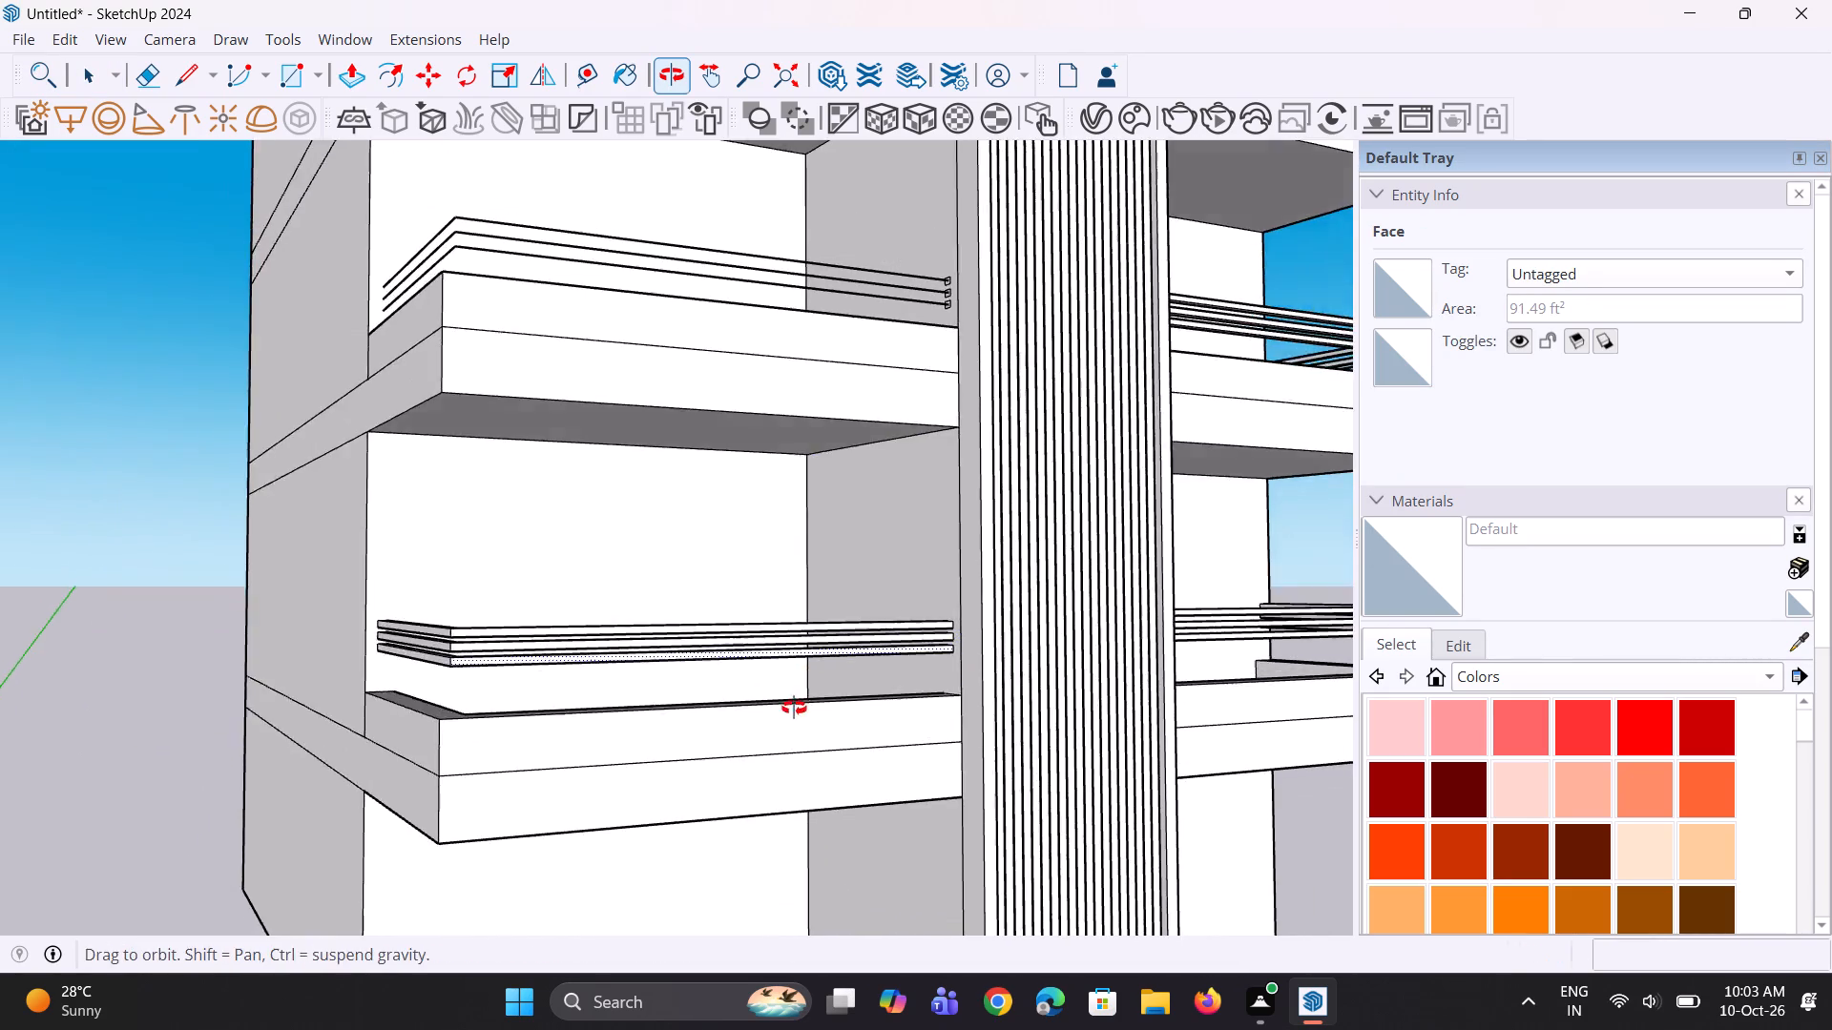
middle_click_drag(794, 708, 792, 748)
middle_click_drag(802, 708, 801, 687)
key("space")
key("space")
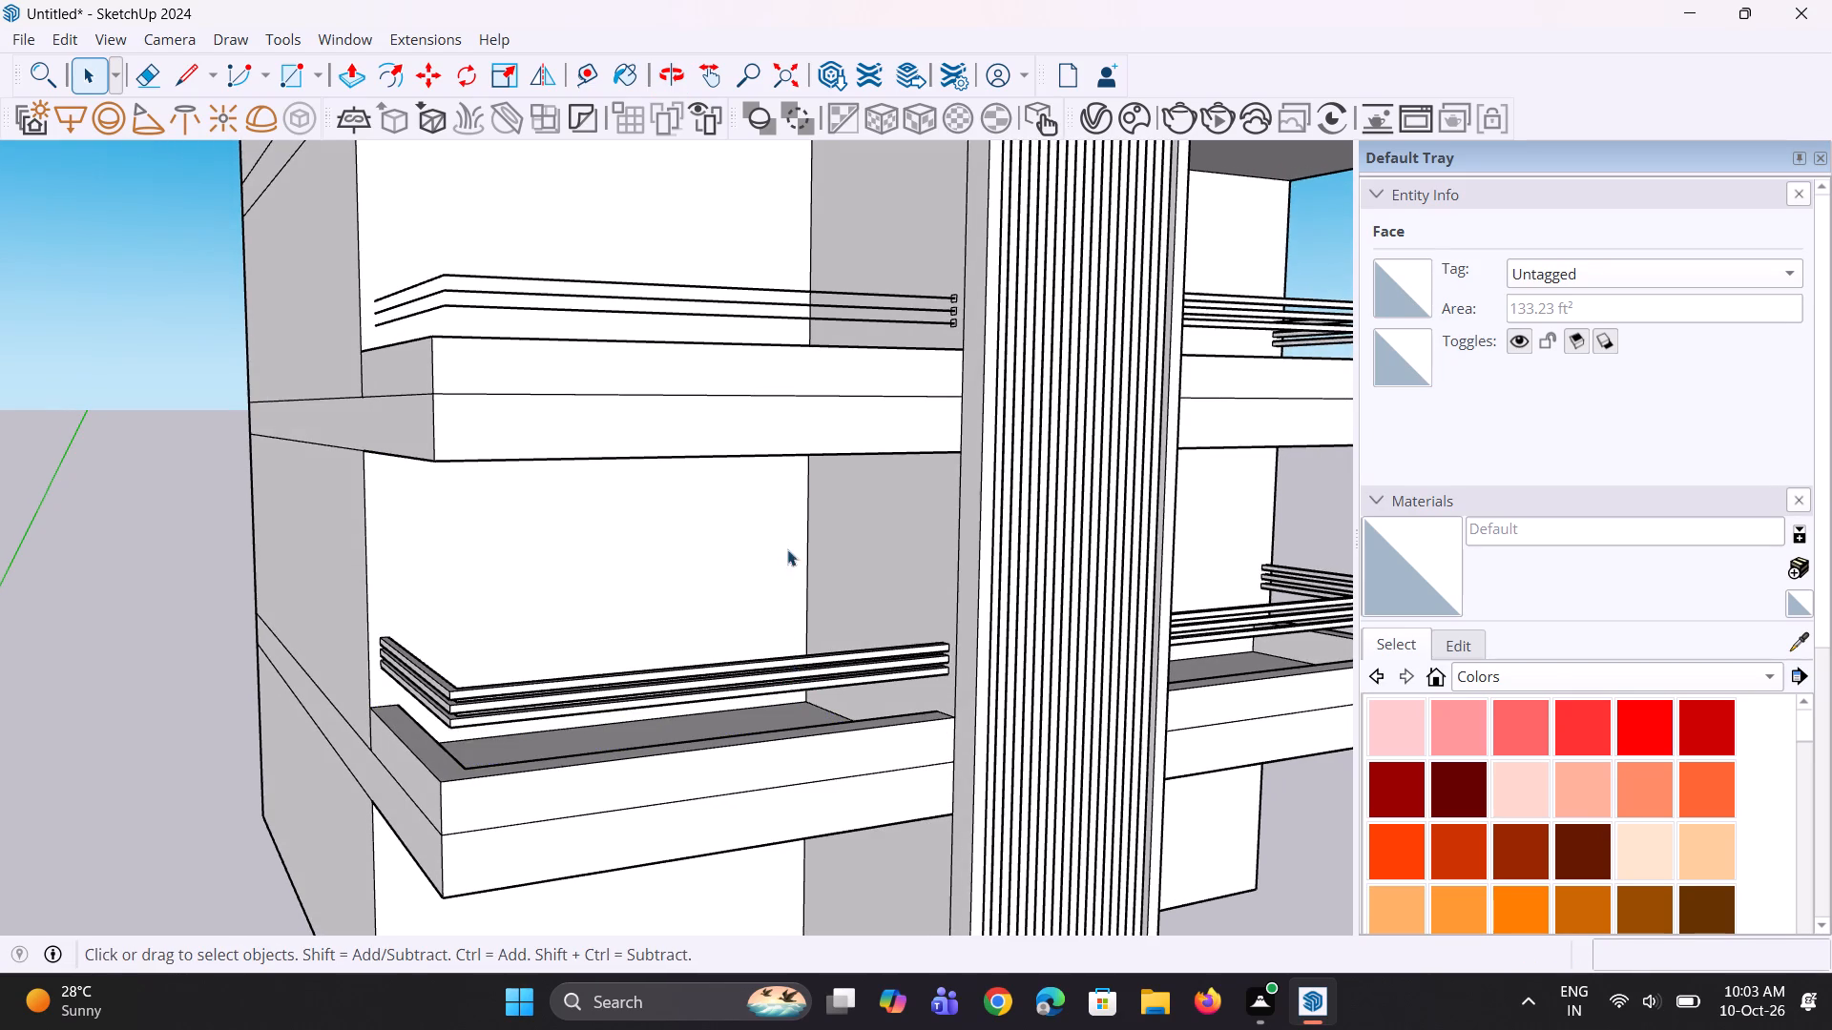
Extrude the middle balcony's uppermost rectangle with Follow Me along both edges of its top L-shaped rail line.
scroll(841, 356, "up", 5)
left_click(883, 255)
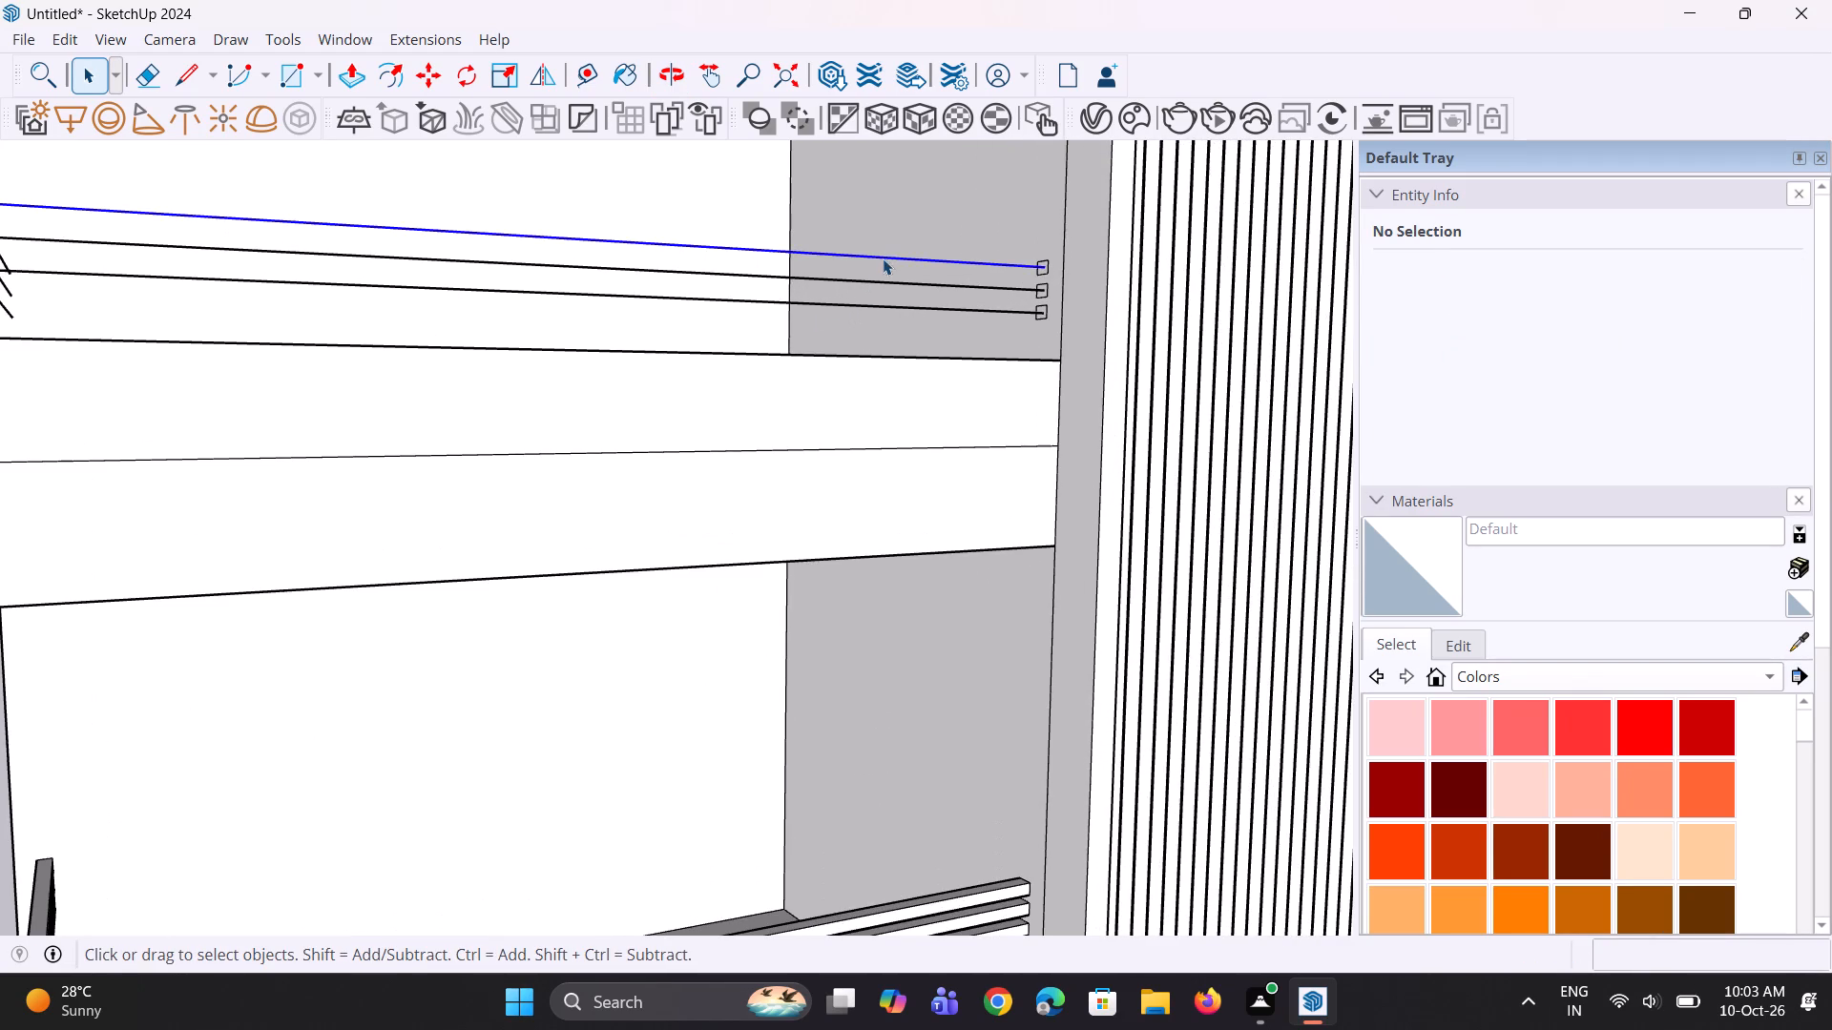
scroll(617, 286, "down", 3)
scroll(0, 201, "up", 2)
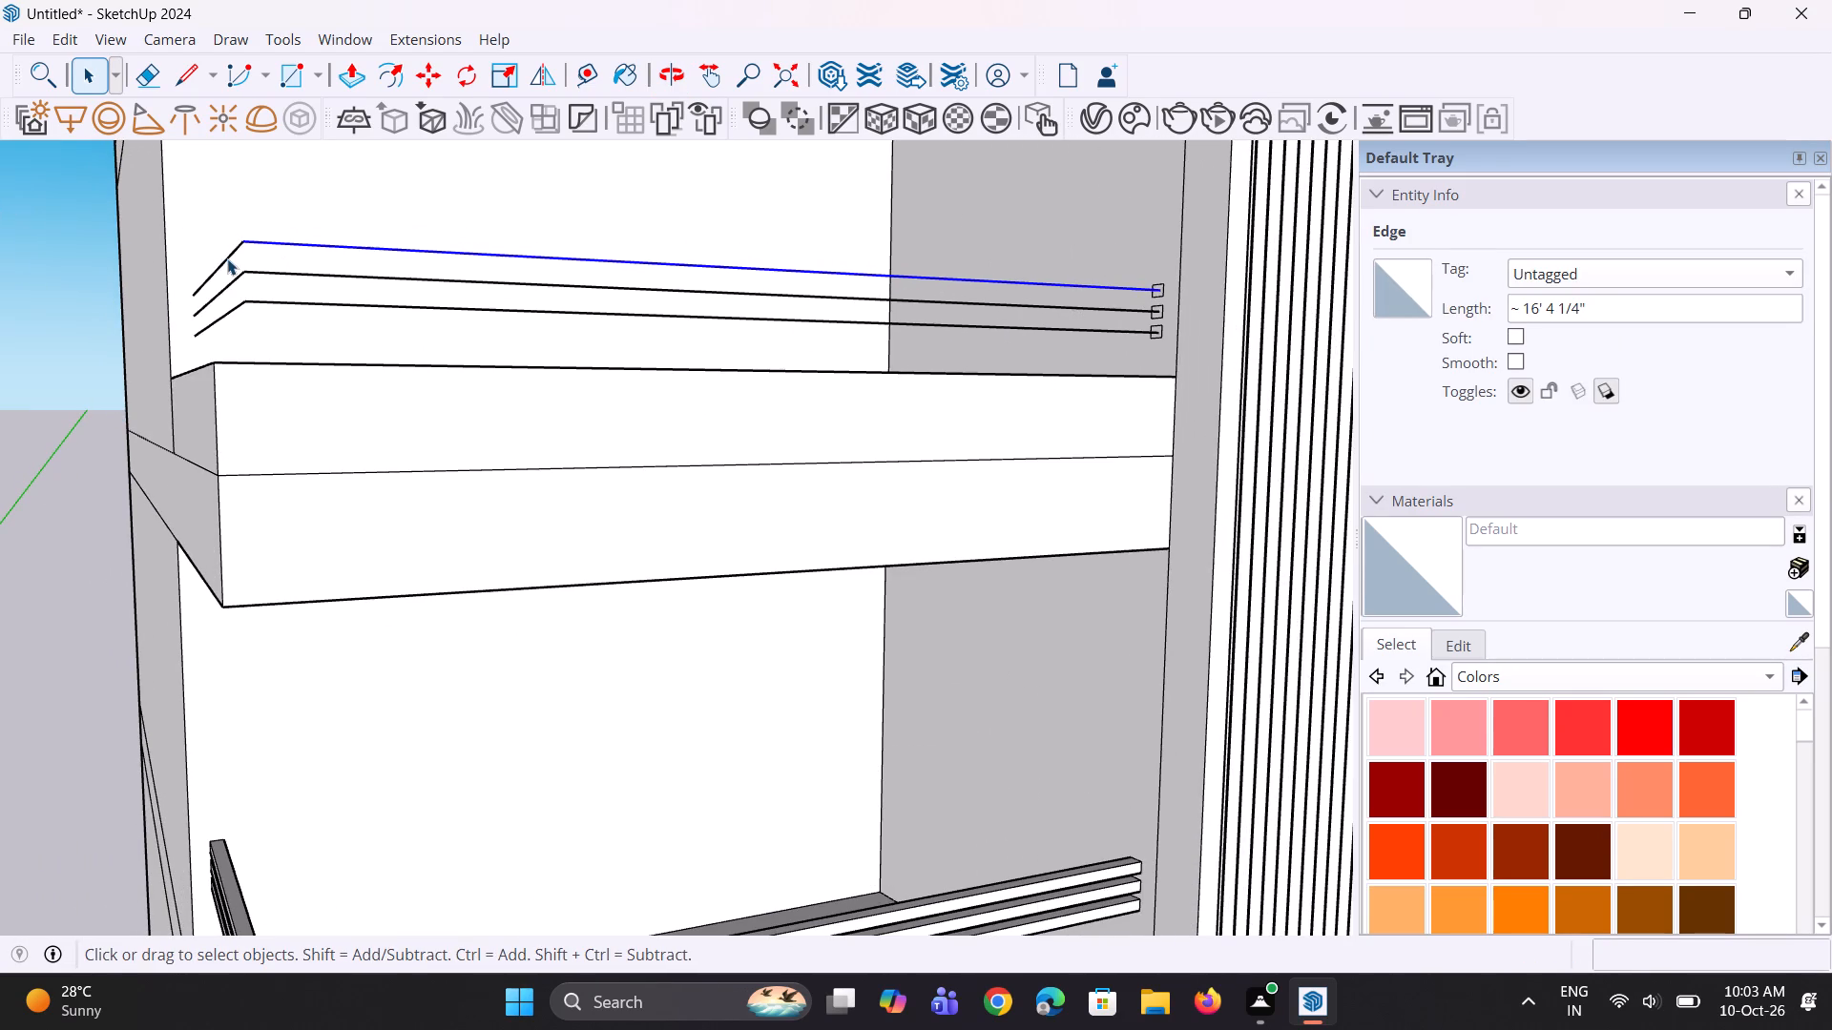
left_click(227, 258)
left_click(310, 247, "ctrl")
left_click(51, 84)
type("foll")
left_click(152, 301)
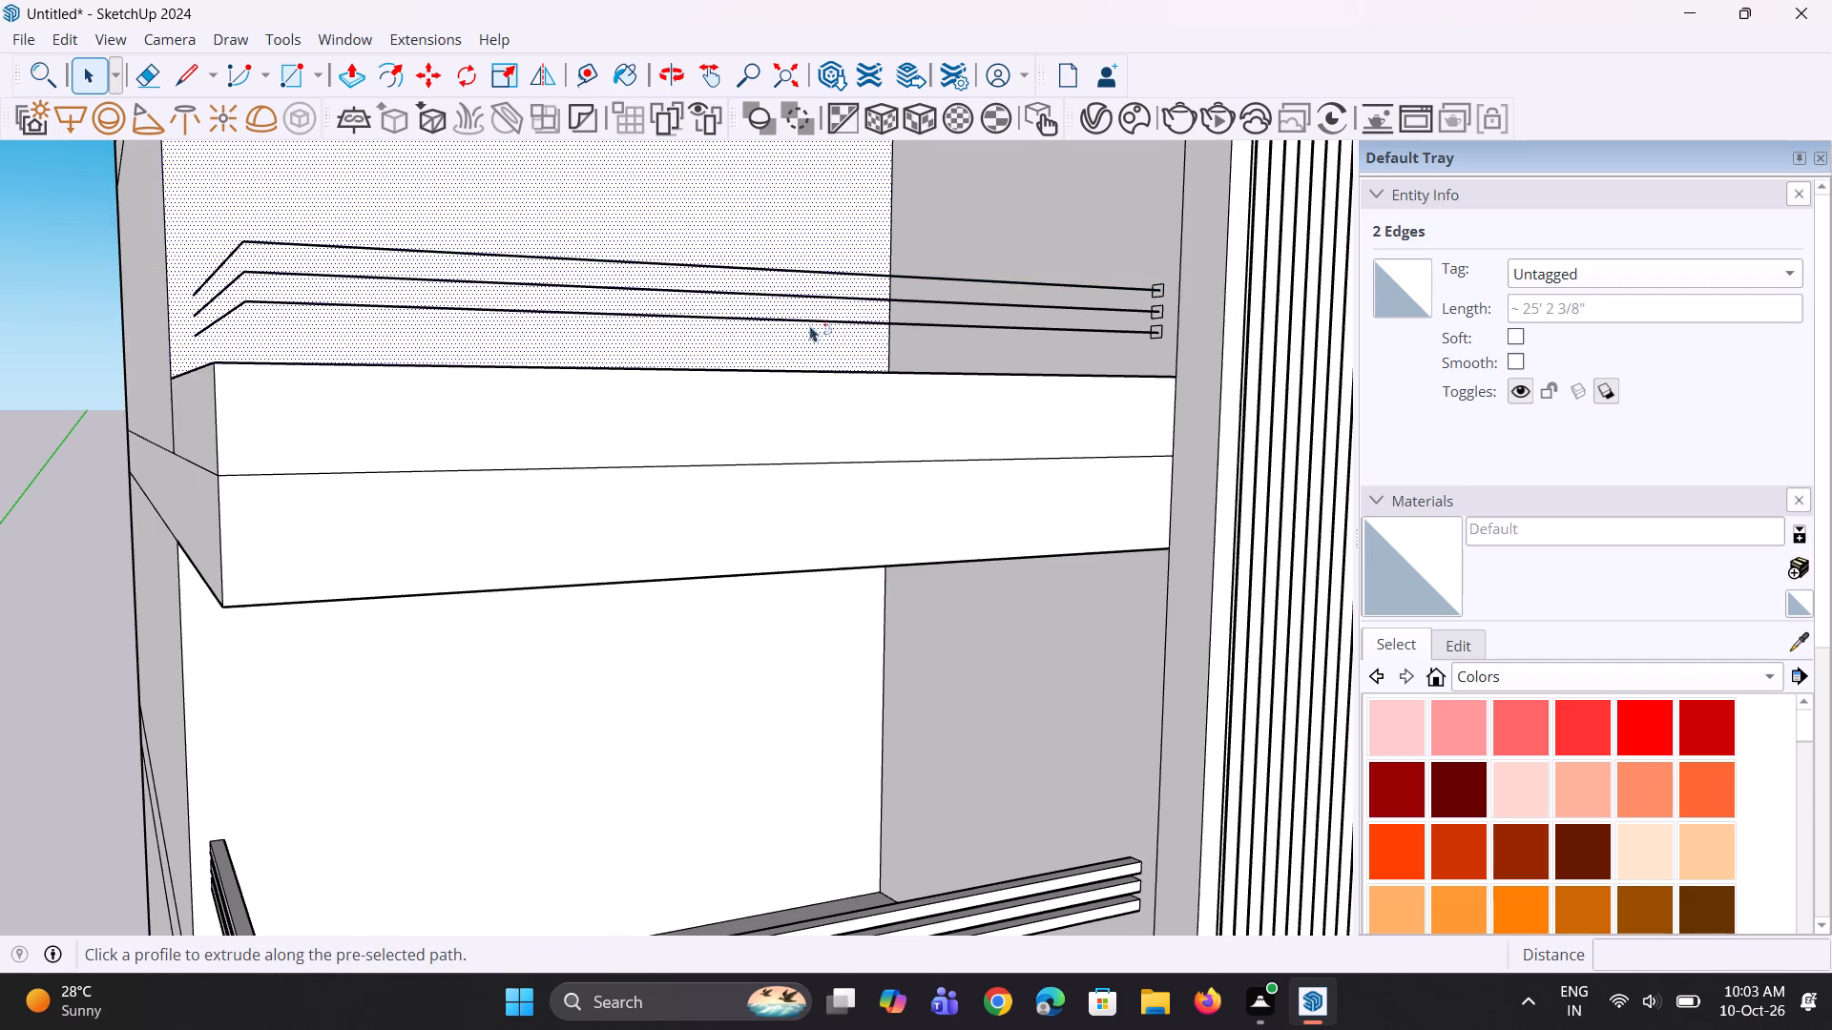
scroll(914, 304, "up", 2)
scroll(1214, 283, "up", 5)
left_click(1226, 295)
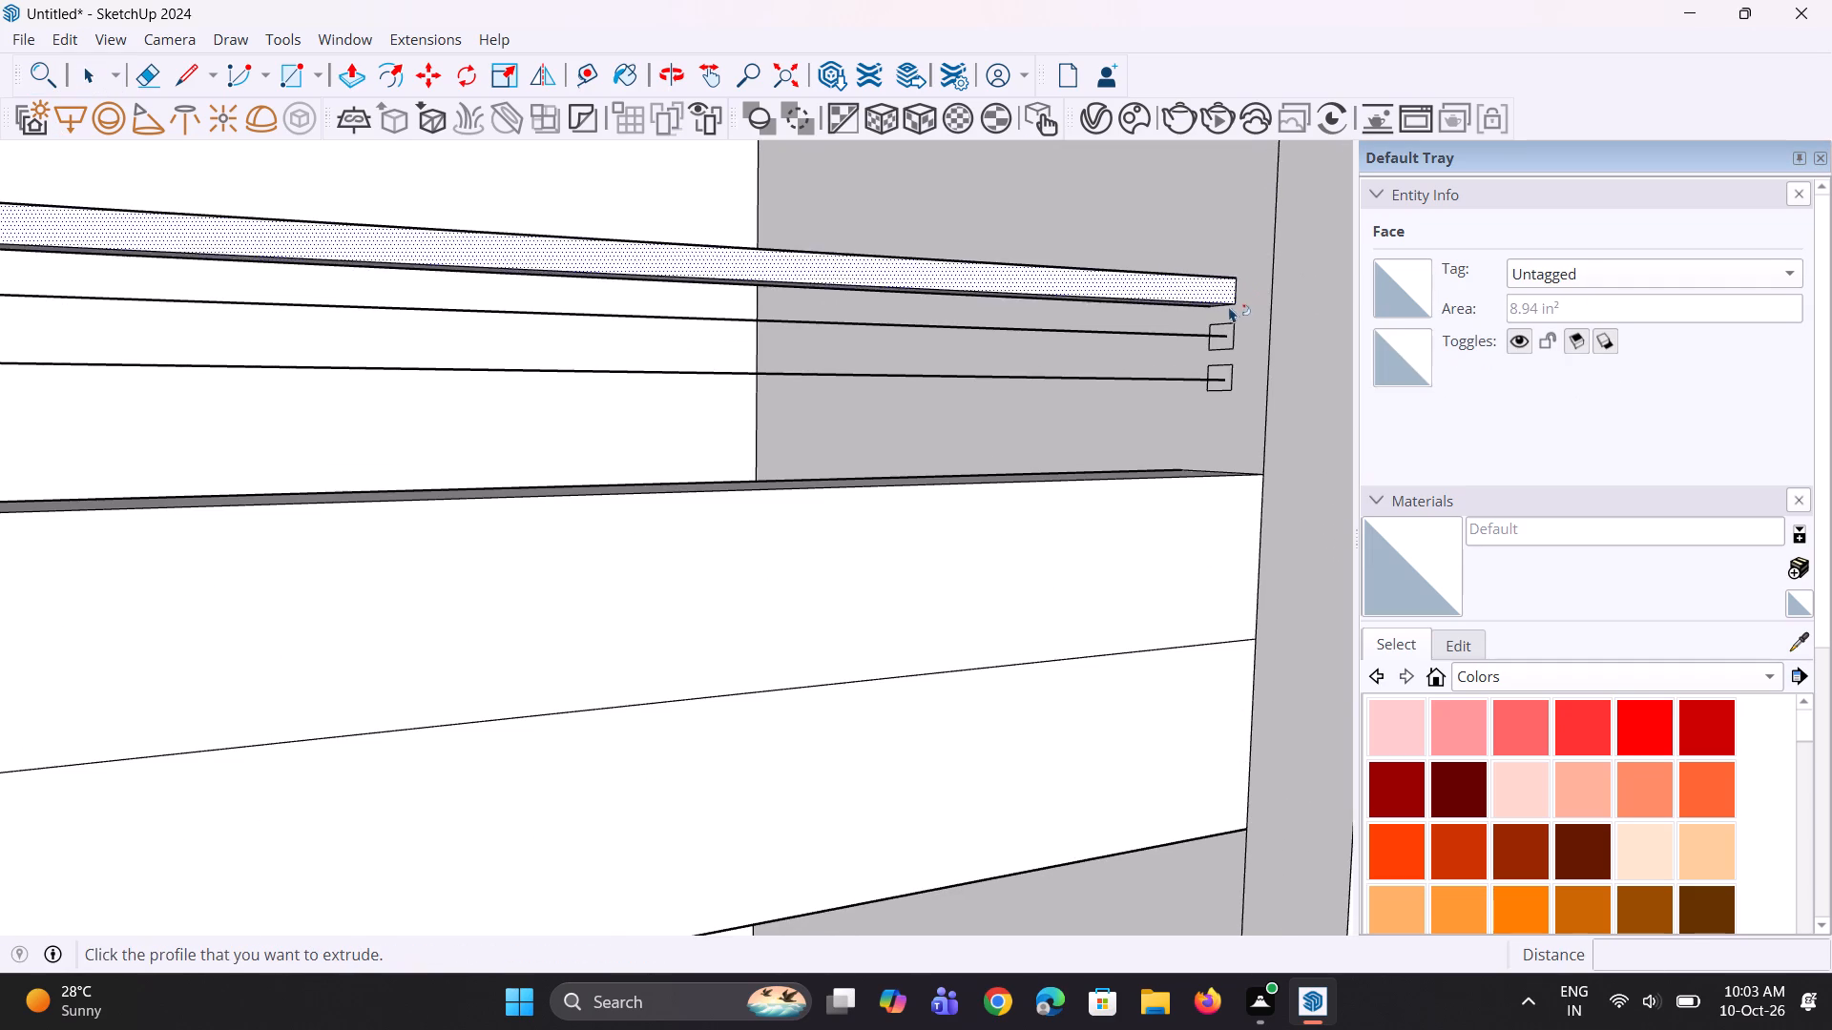
scroll(1231, 312, "down", 6)
key("space")
key("space")
Extrude the middle balcony's second rectangle with Follow Me along the two edges of its middle rail line.
left_click(1160, 328)
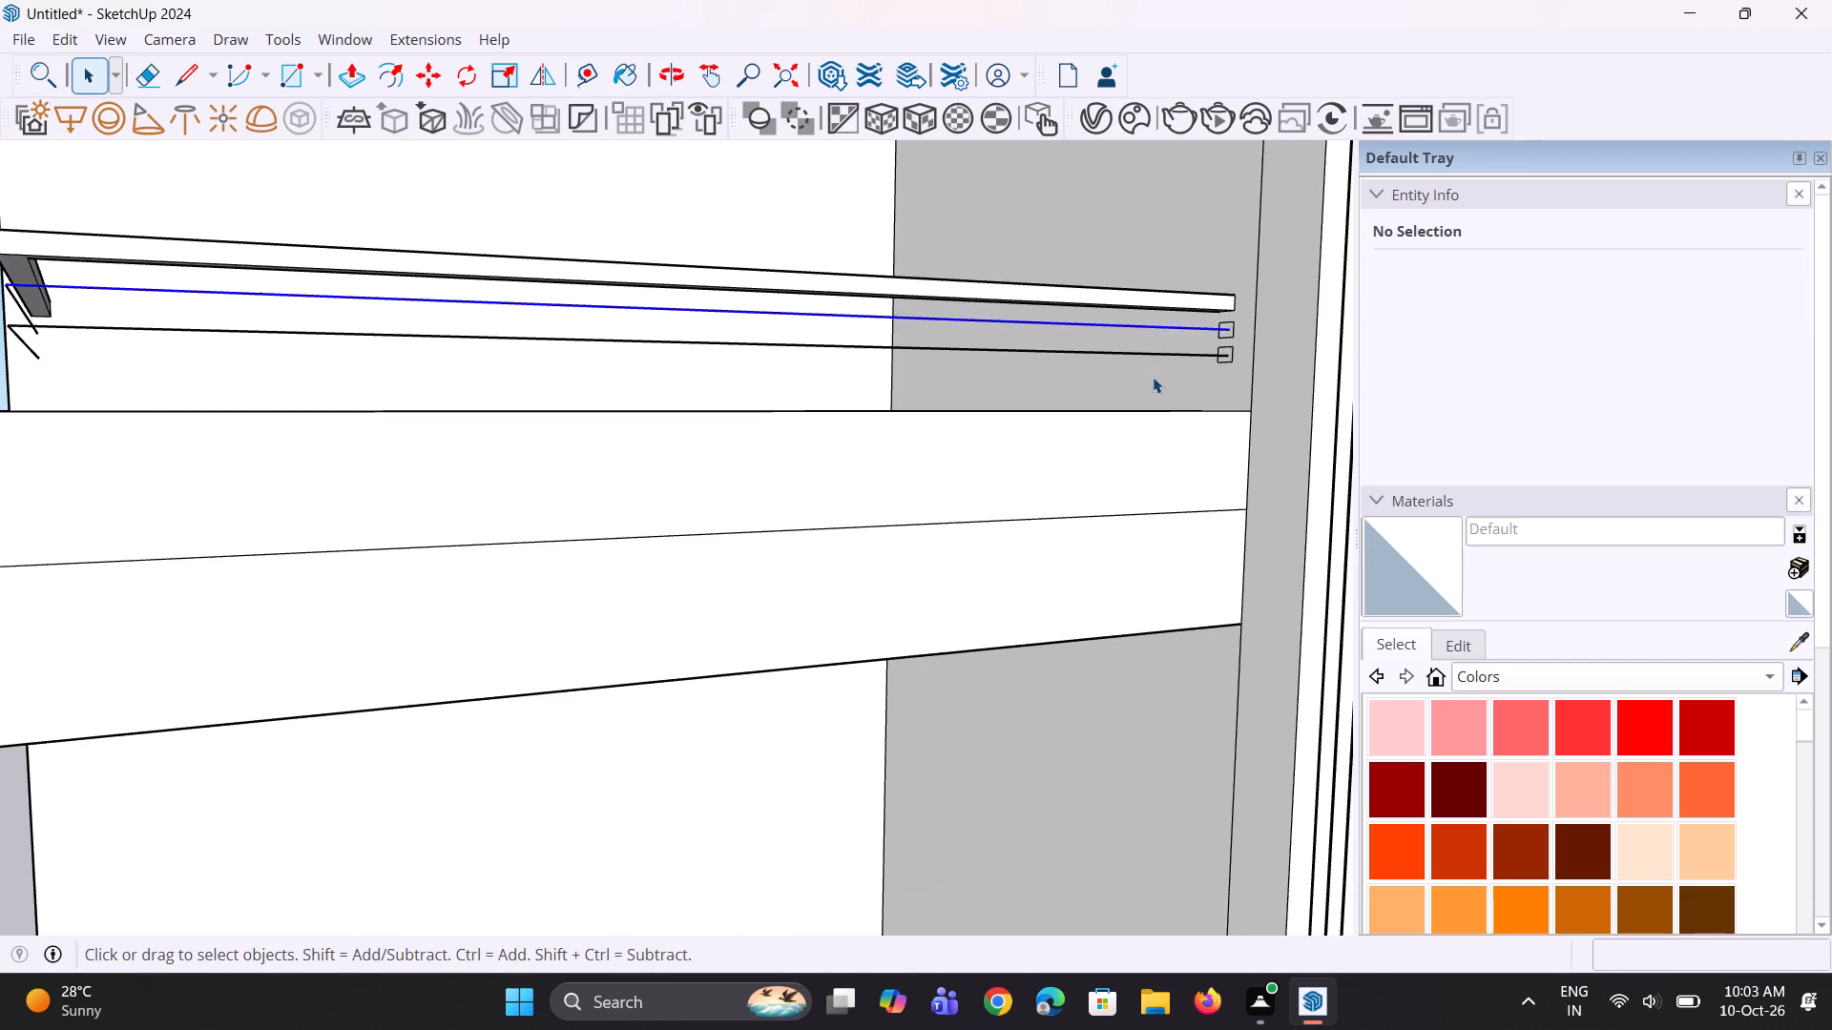
scroll(1153, 378, "down", 4)
scroll(430, 281, "up", 5)
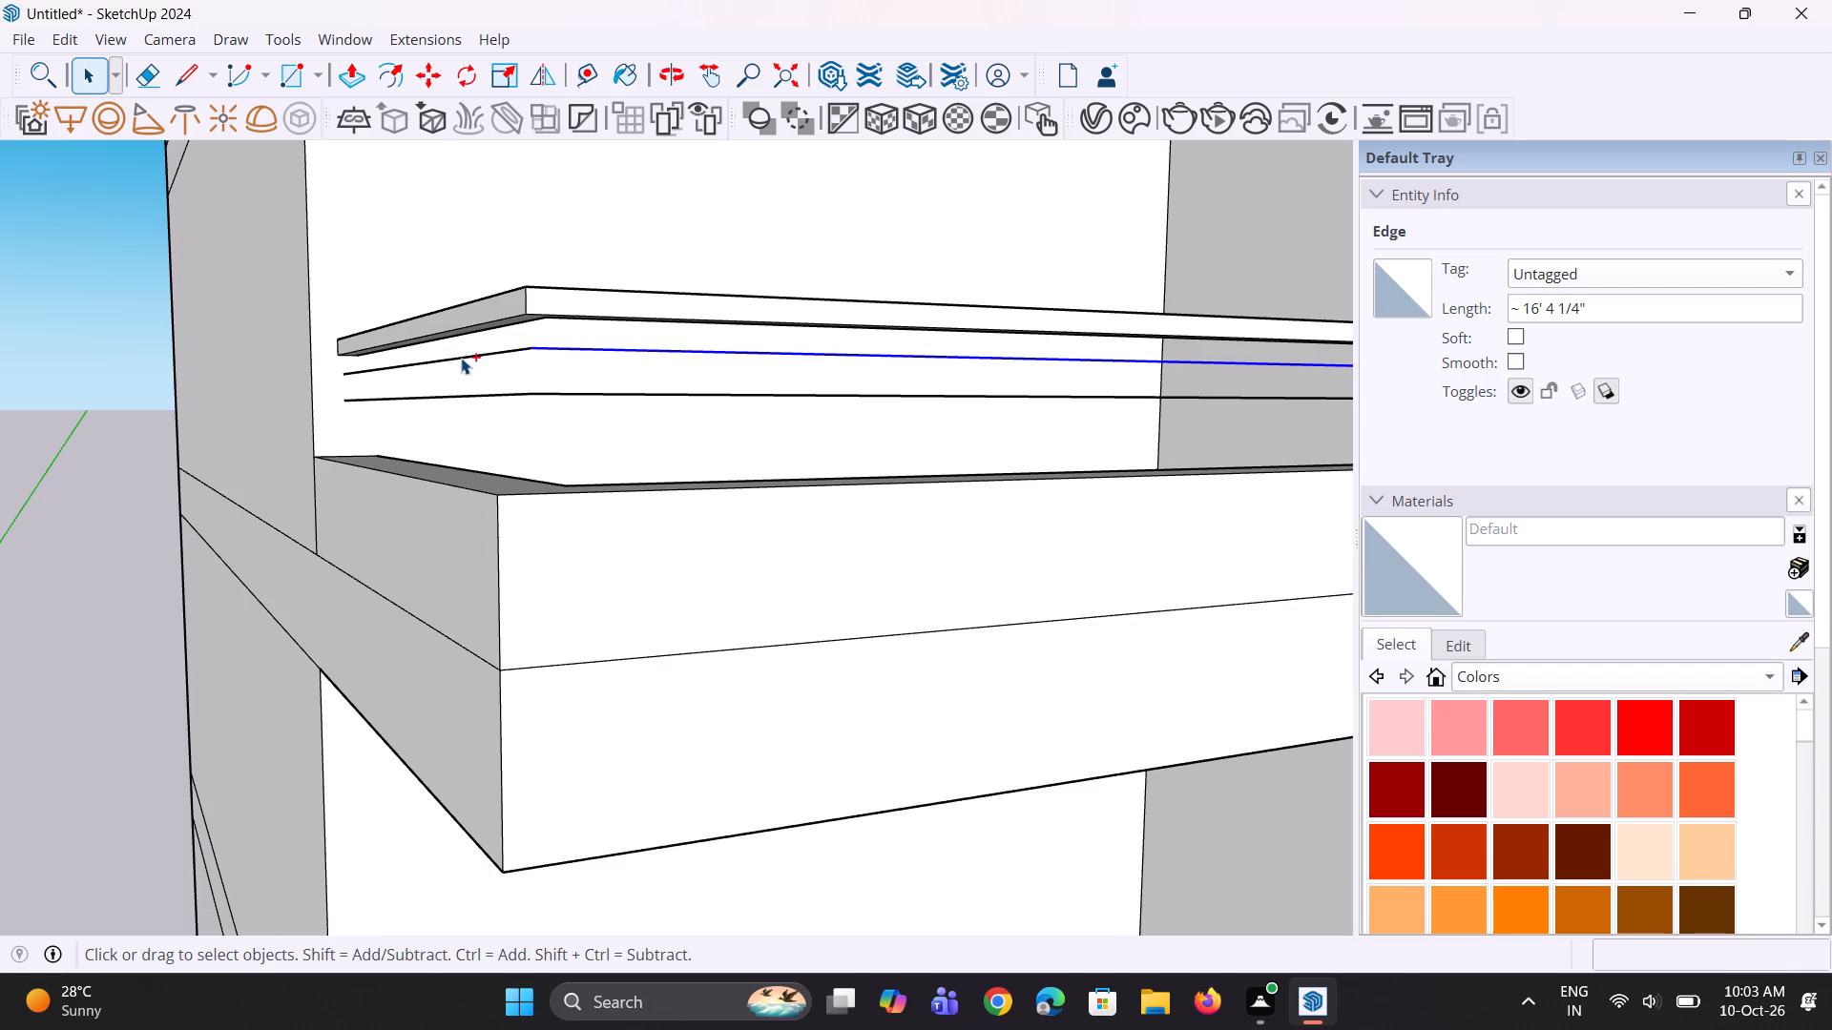
left_click(461, 358, "ctrl")
left_click(47, 79)
key("f")
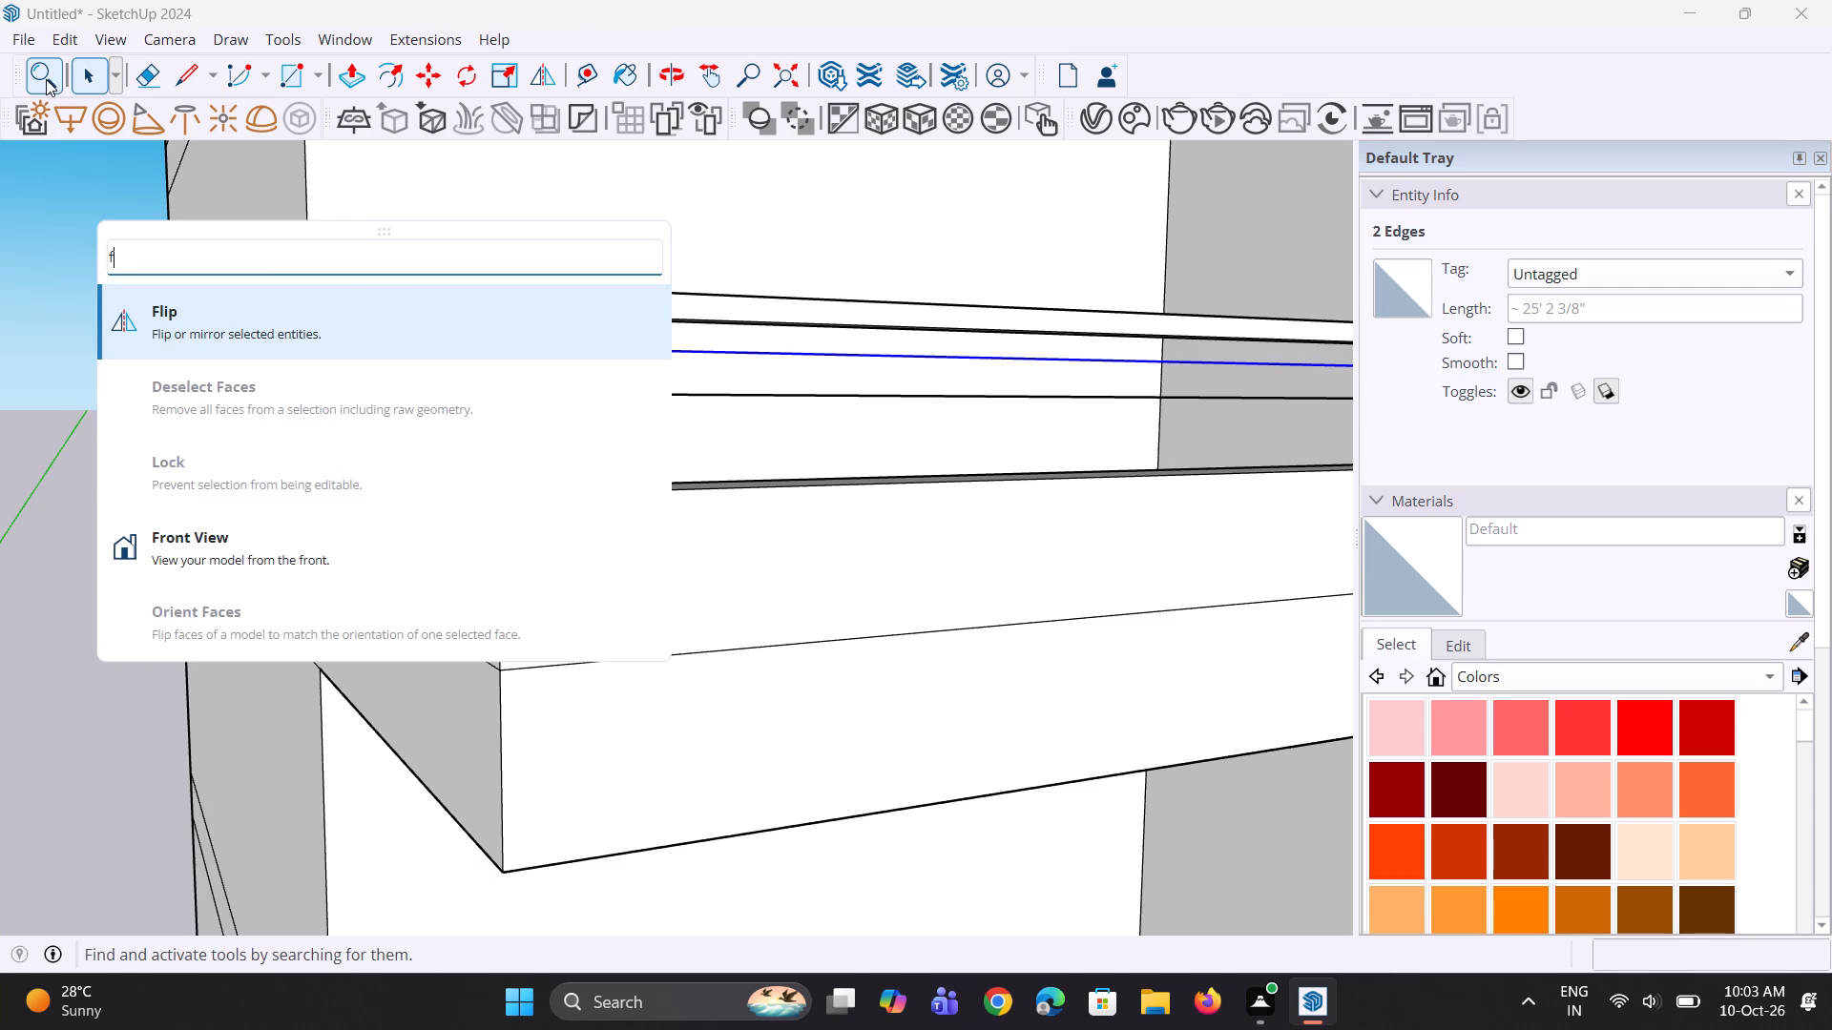
type("oll")
left_click(228, 330)
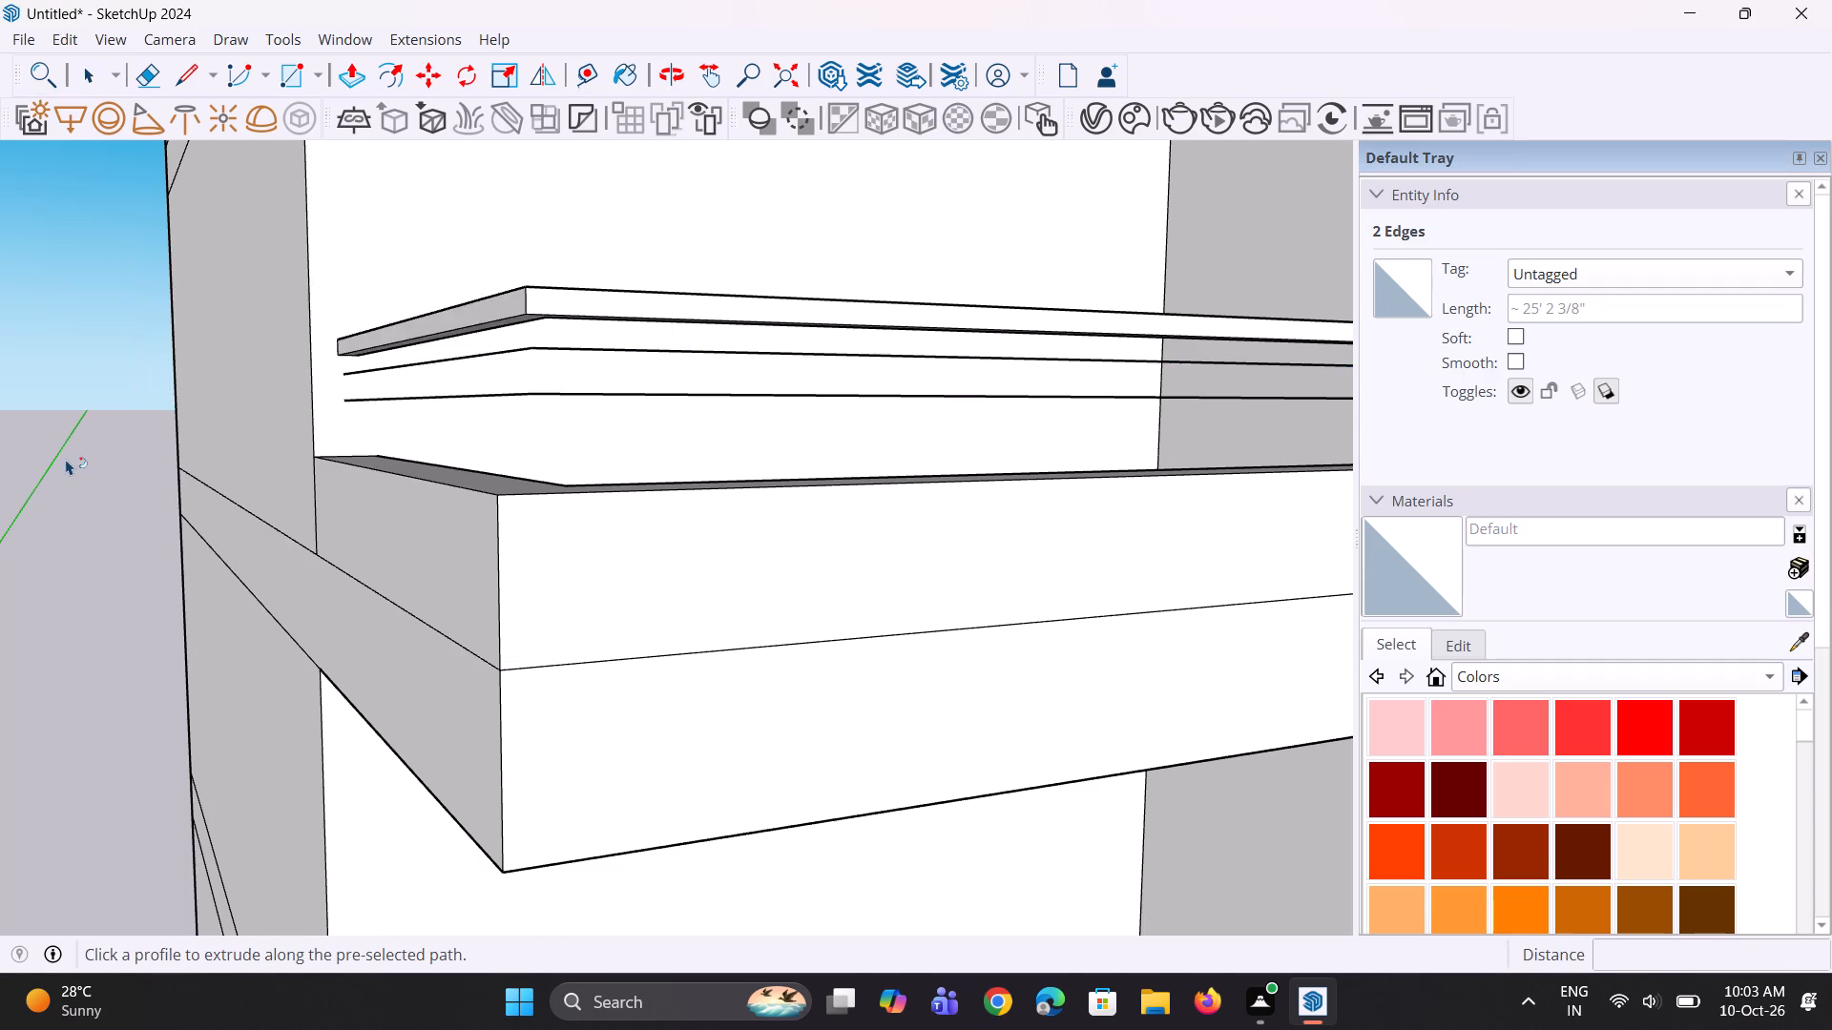
scroll(66, 459, "down", 8)
scroll(472, 447, "up", 3)
scroll(993, 496, "up", 4)
scroll(825, 402, "up", 3)
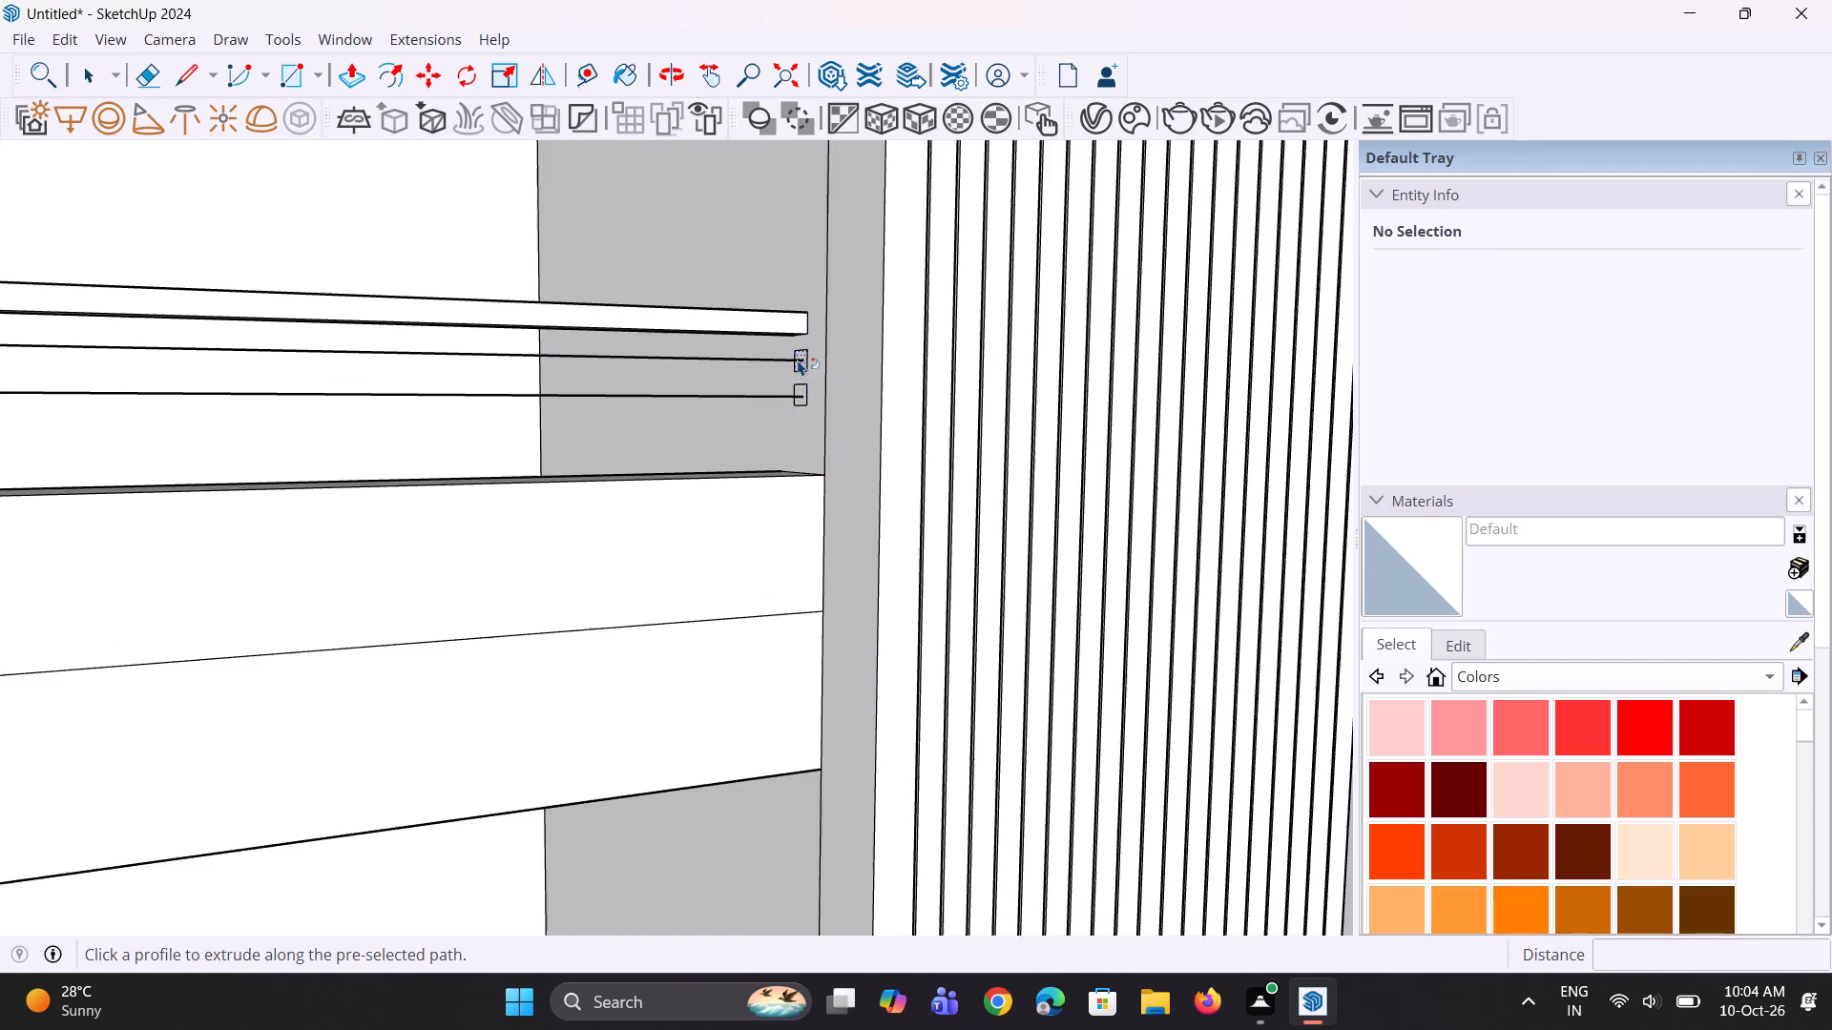
scroll(798, 360, "up", 3)
left_click(805, 367)
scroll(818, 396, "down", 11)
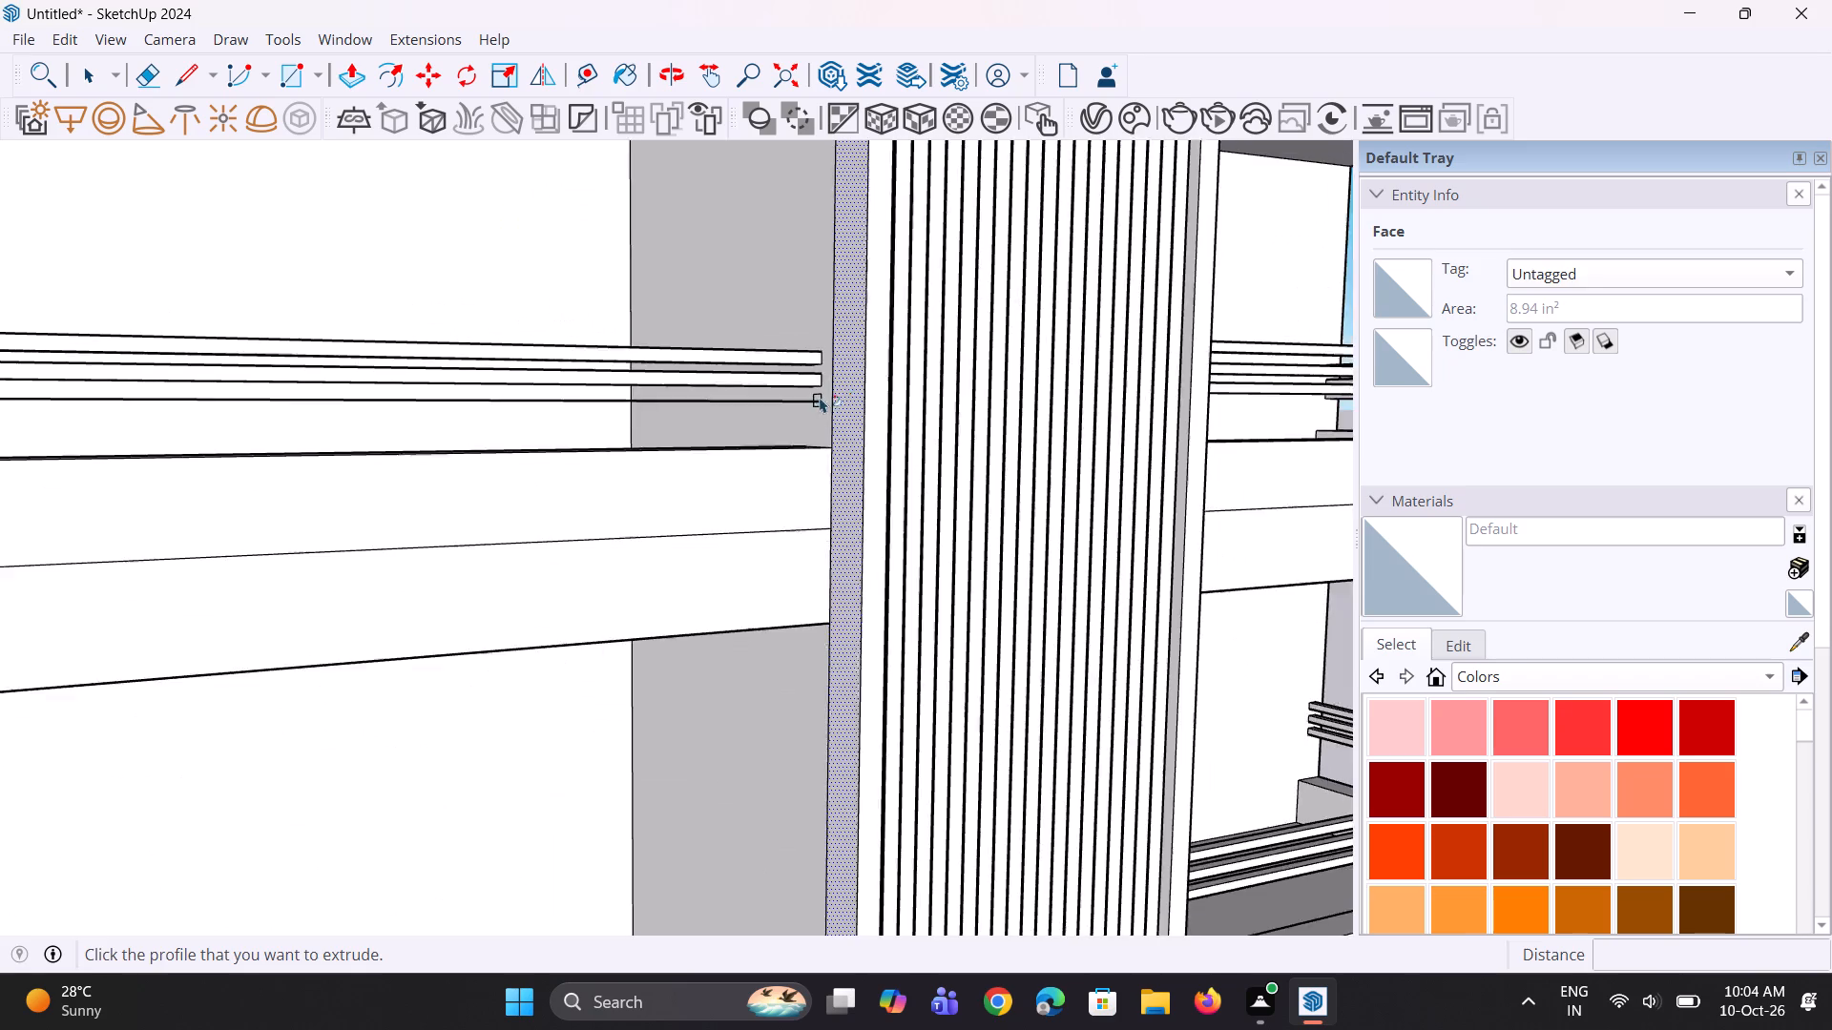
scroll(820, 397, "down", 2)
middle_click(757, 429)
key("space")
key("space")
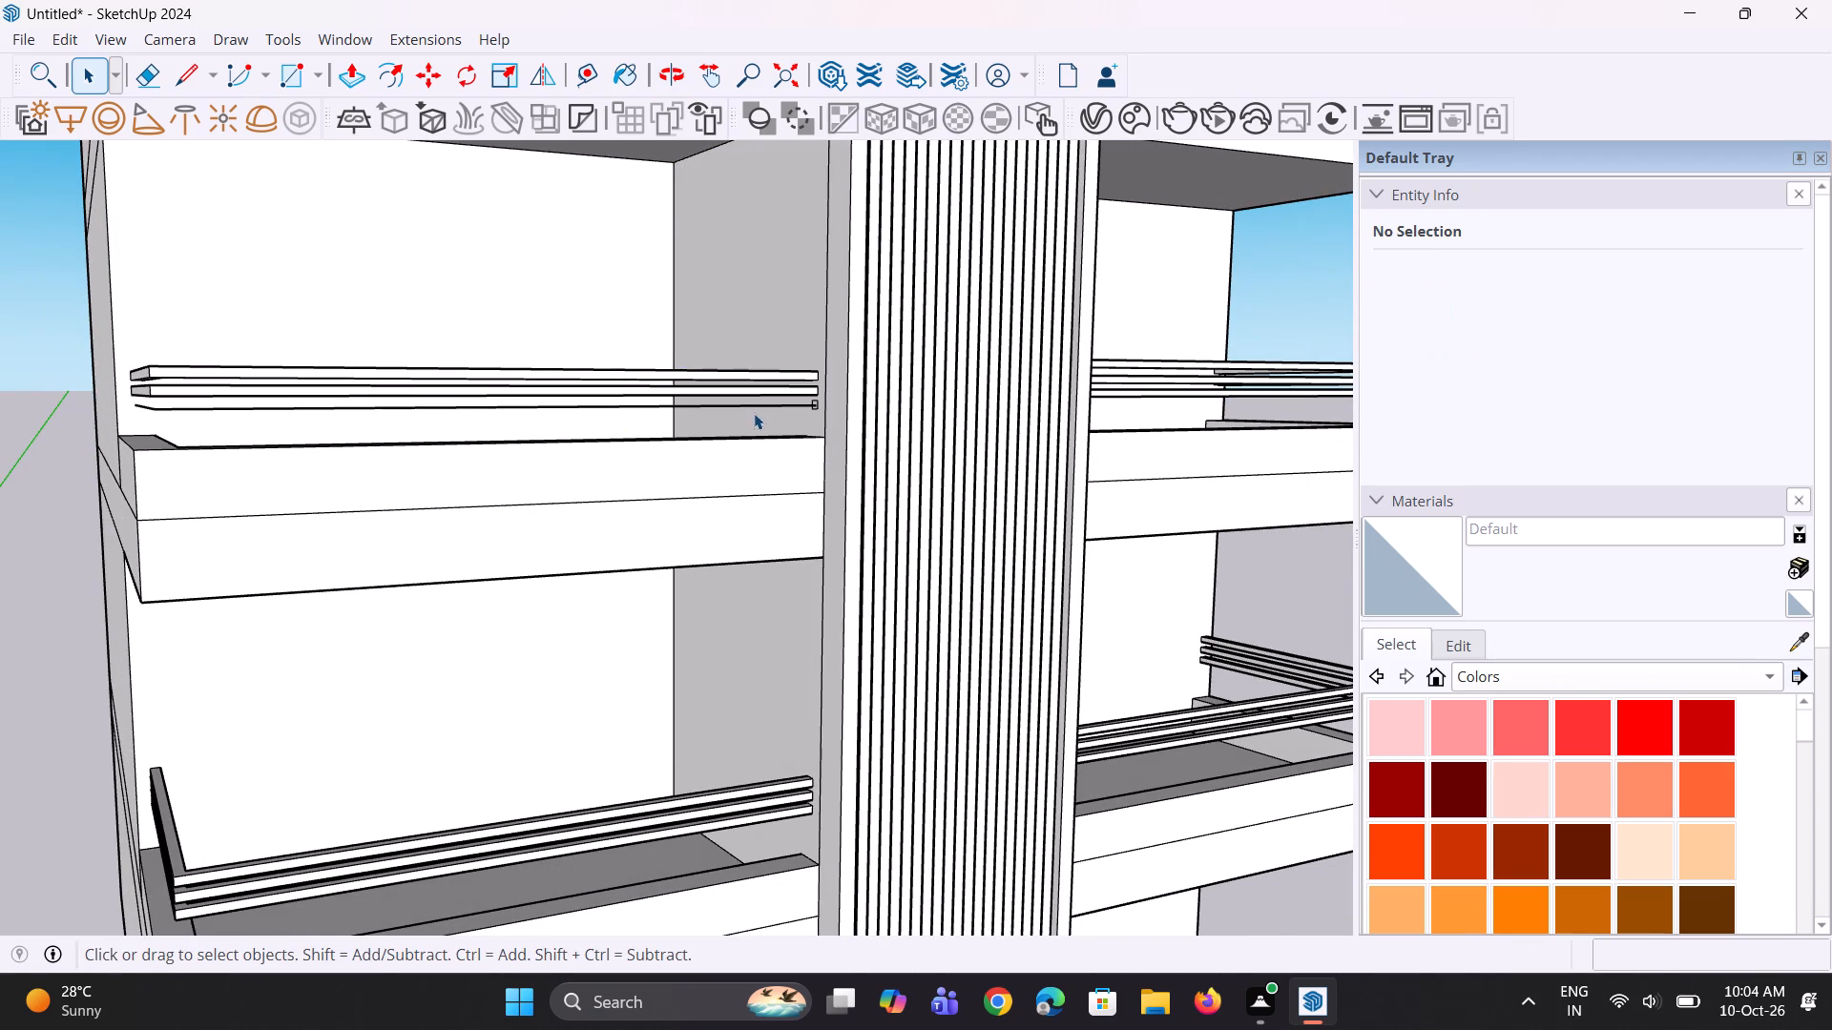
Extrude the middle balcony's bottom rectangle with Follow Me along the two edges of its lowest rail line.
left_click(765, 408)
scroll(801, 426, "down", 5)
scroll(503, 447, "up", 3)
scroll(387, 415, "up", 2)
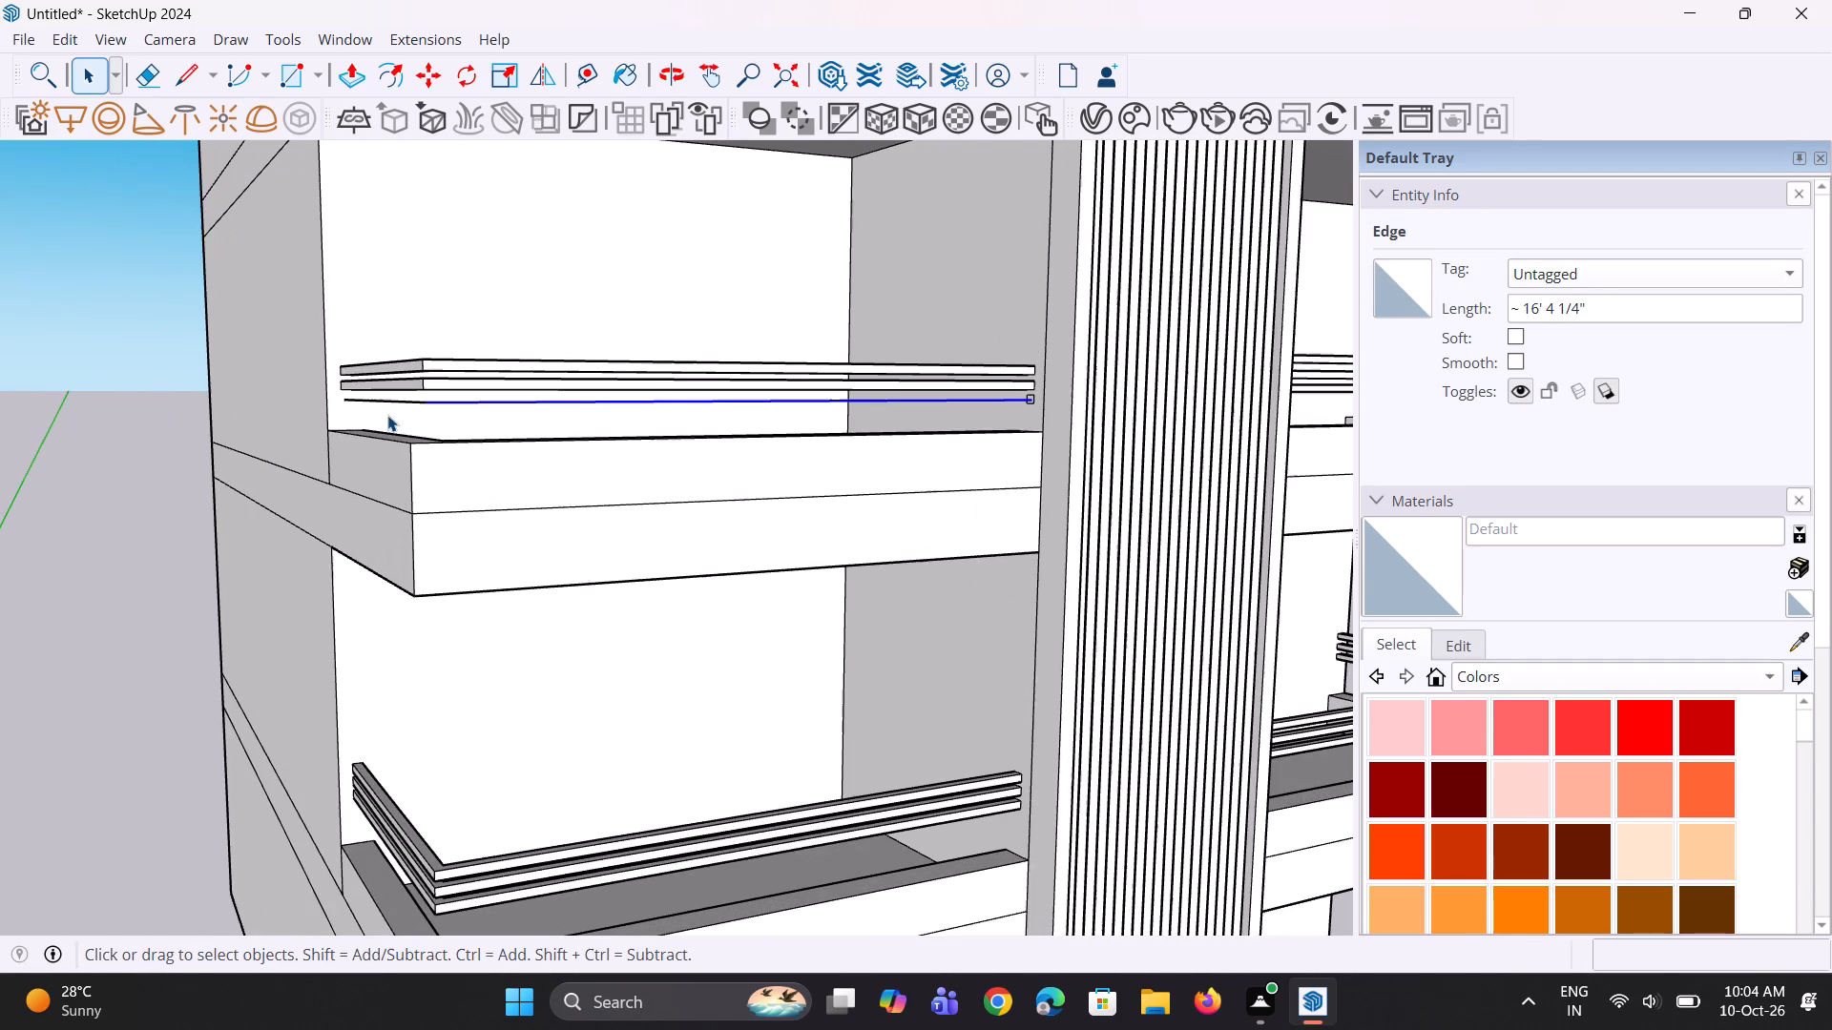
left_click(399, 402, "ctrl")
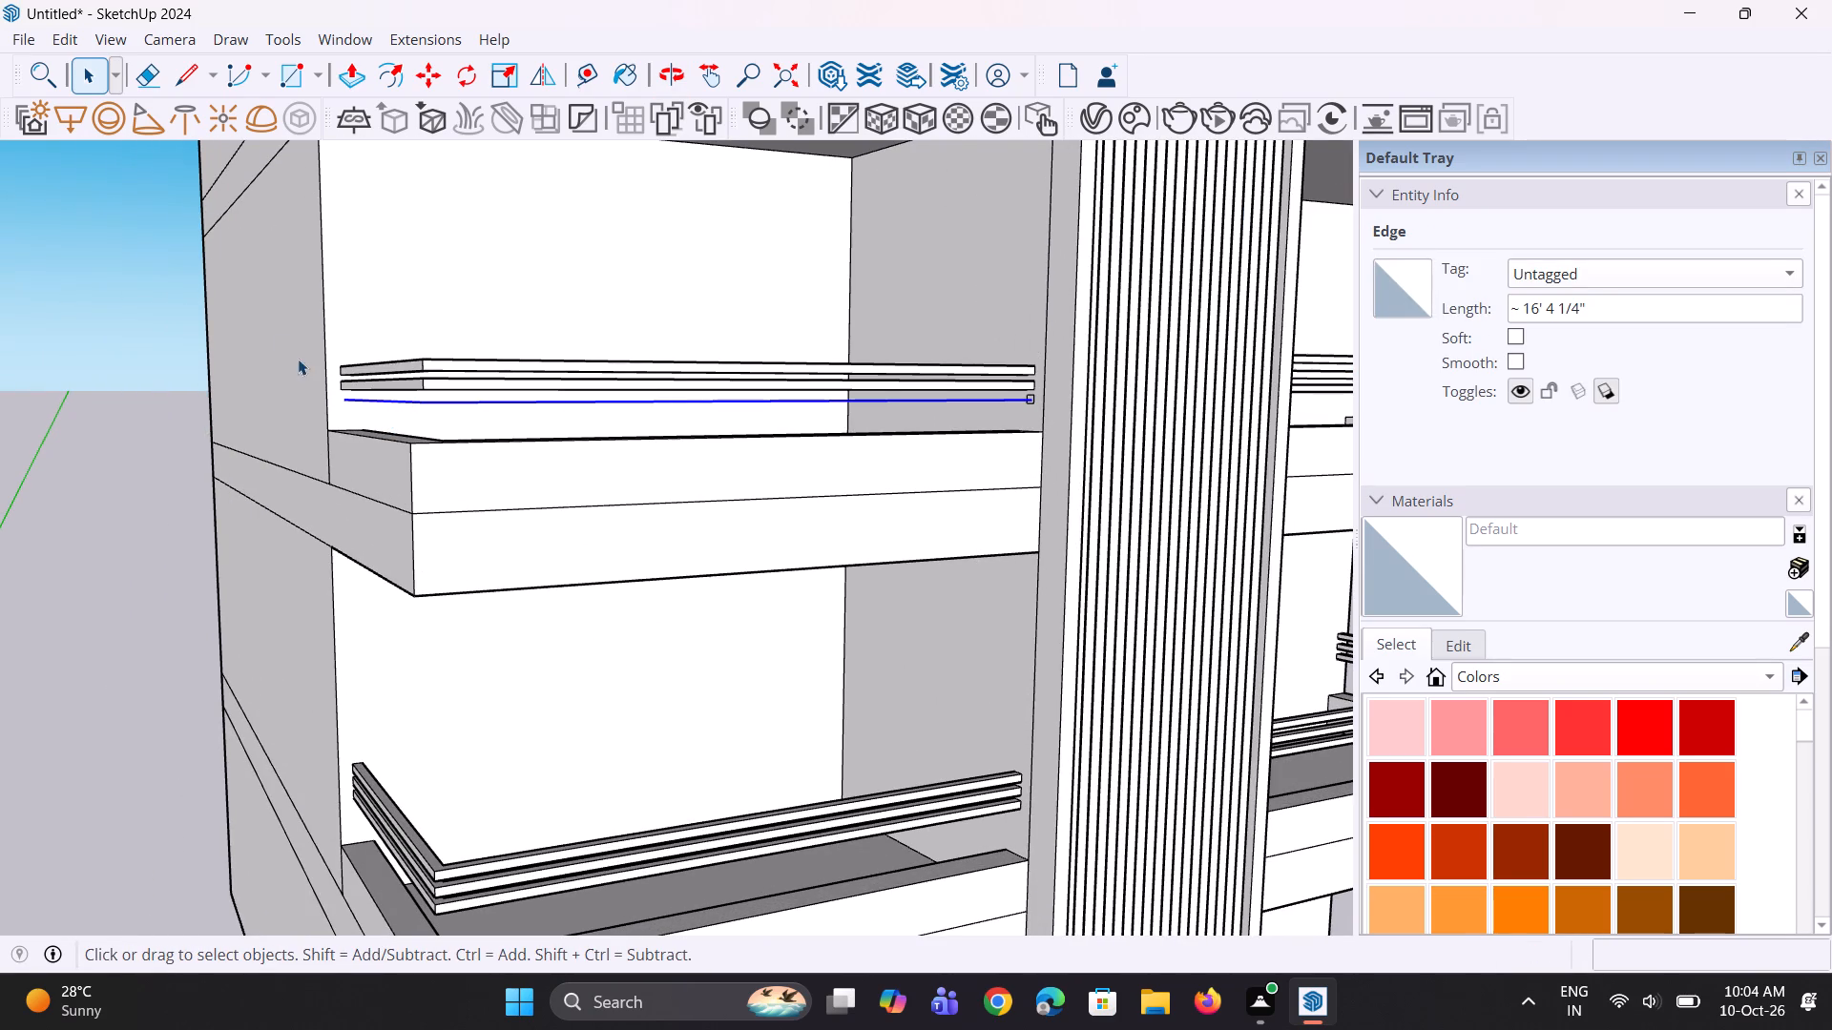
left_click(54, 85)
type("fol")
key("l")
left_click(263, 311)
scroll(891, 397, "up", 3)
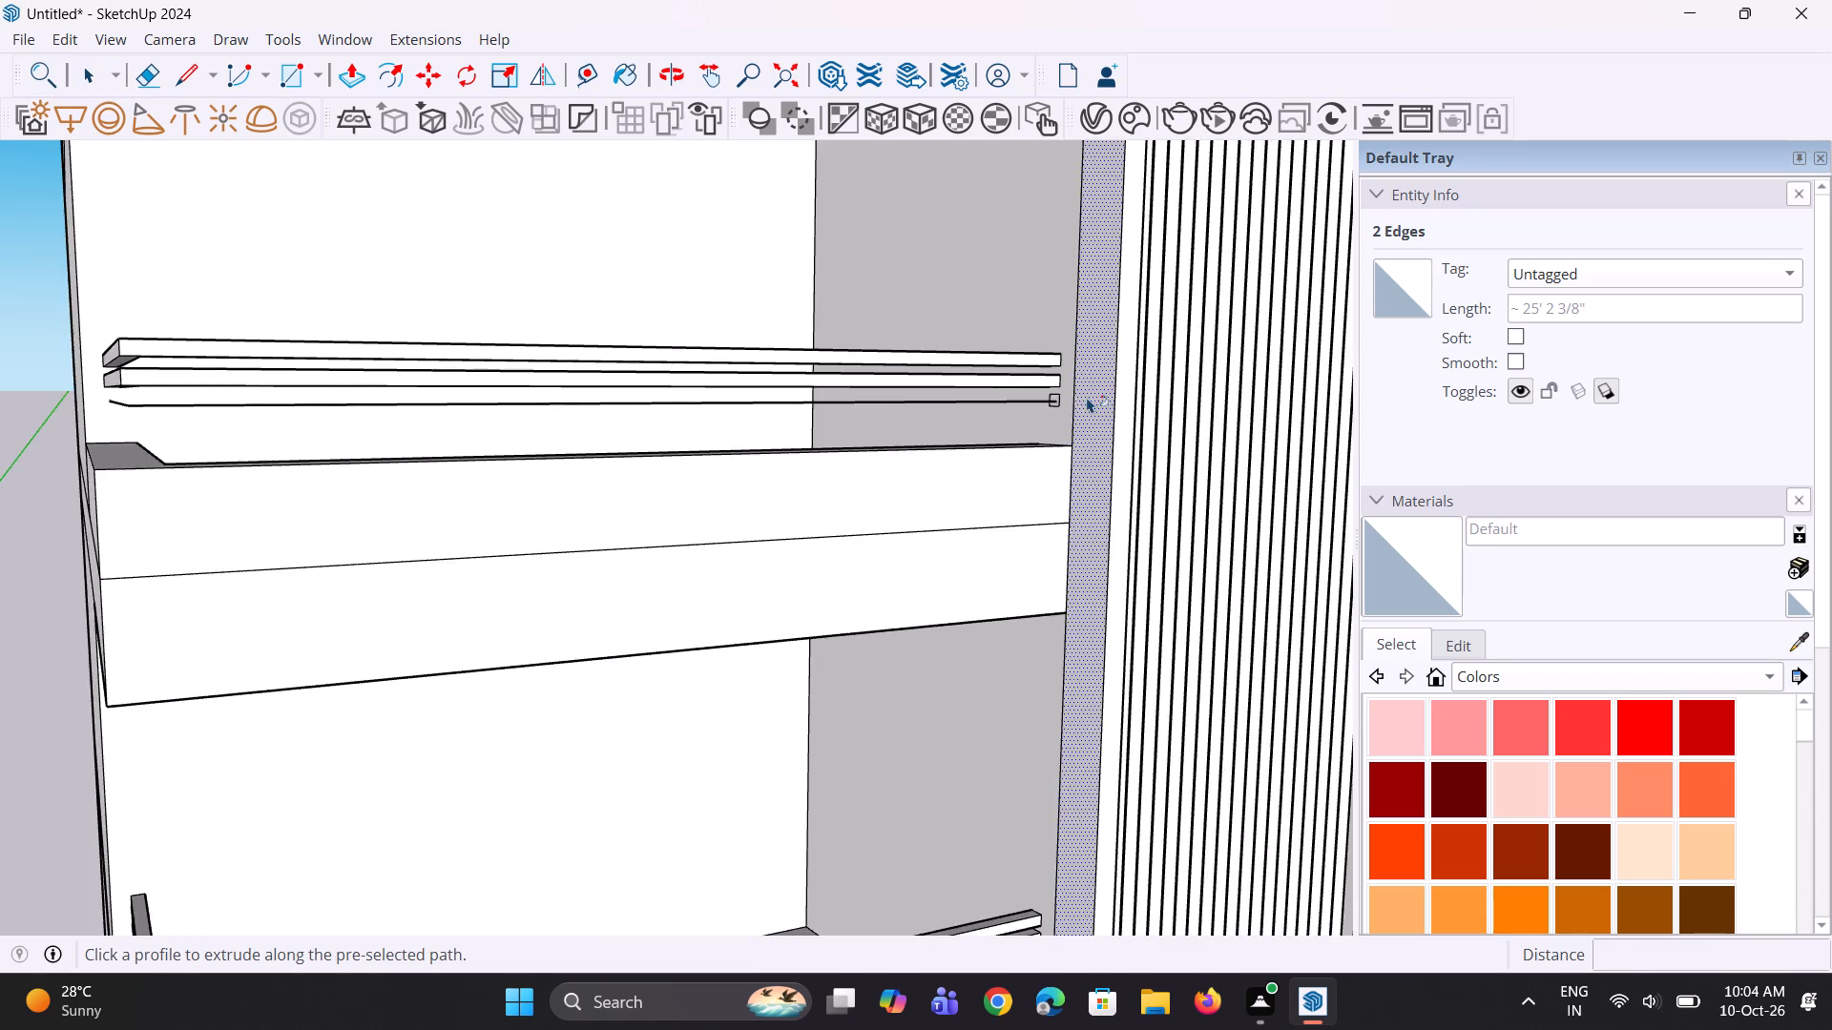
scroll(1077, 400, "up", 8)
left_click(1059, 405)
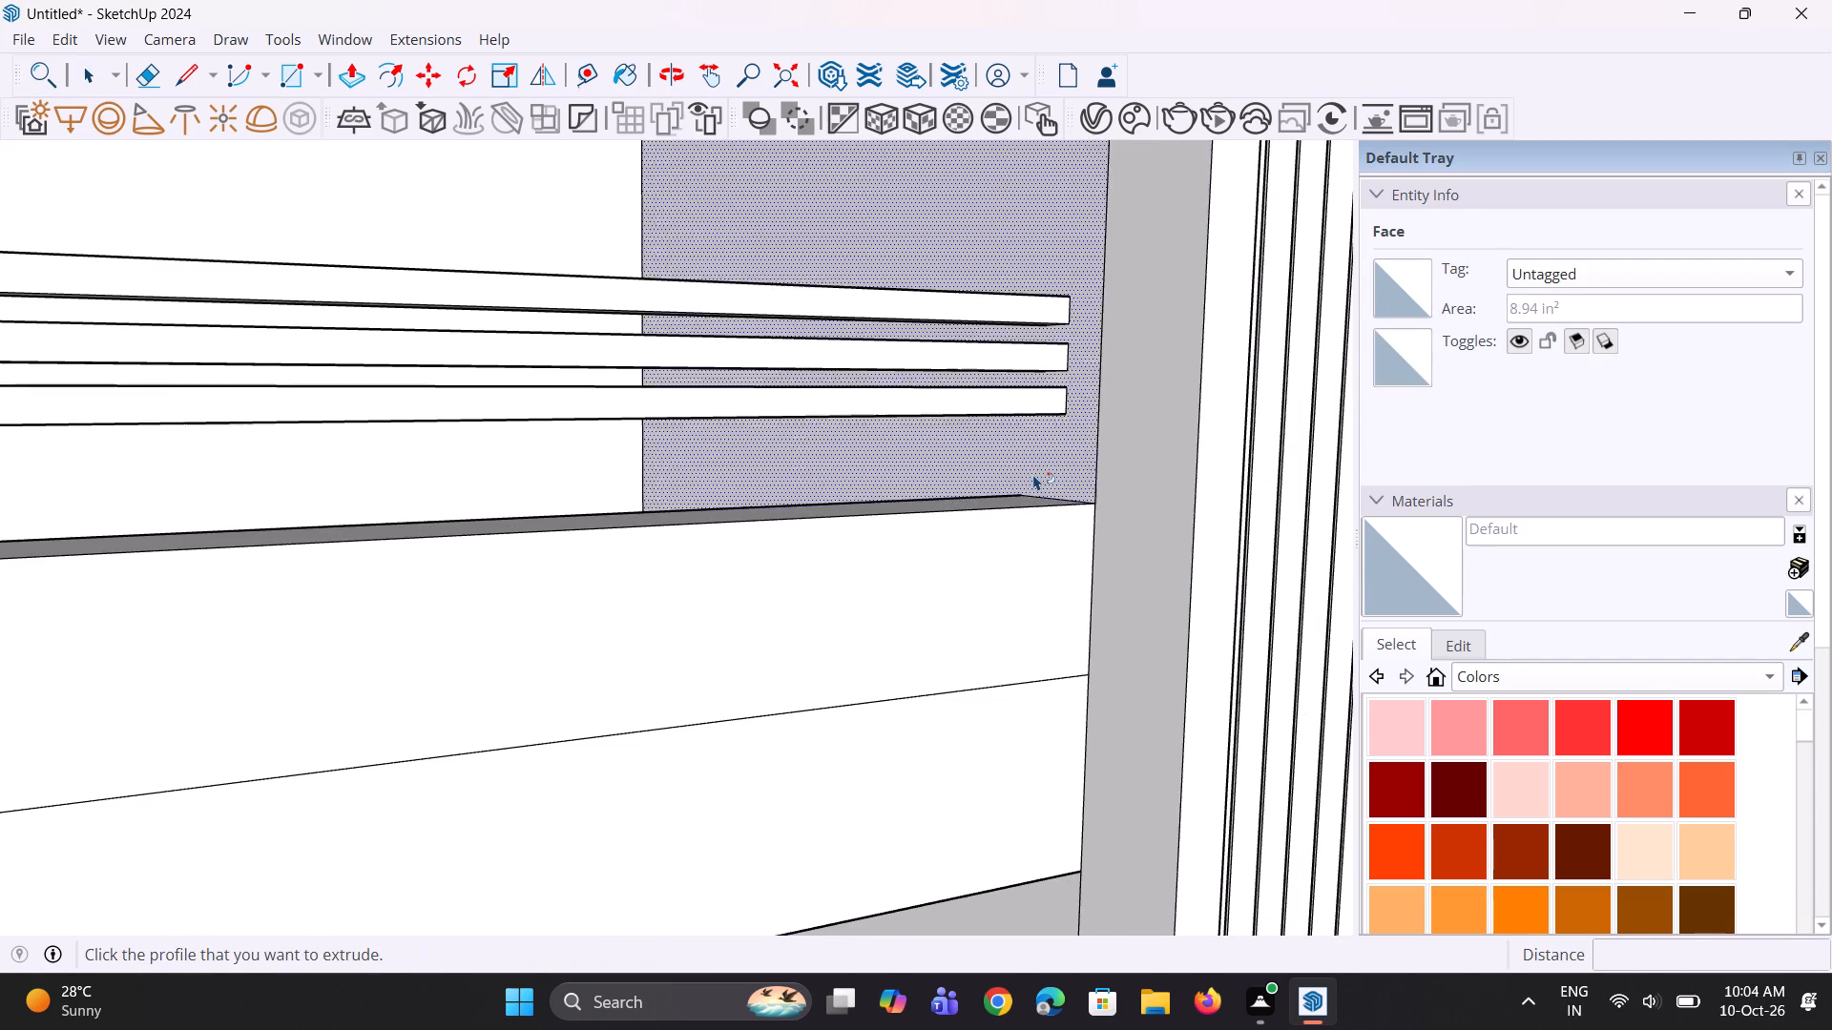
scroll(1033, 474, "down", 16)
middle_click_drag(994, 439, 931, 424)
scroll(926, 427, "up", 1)
key("space")
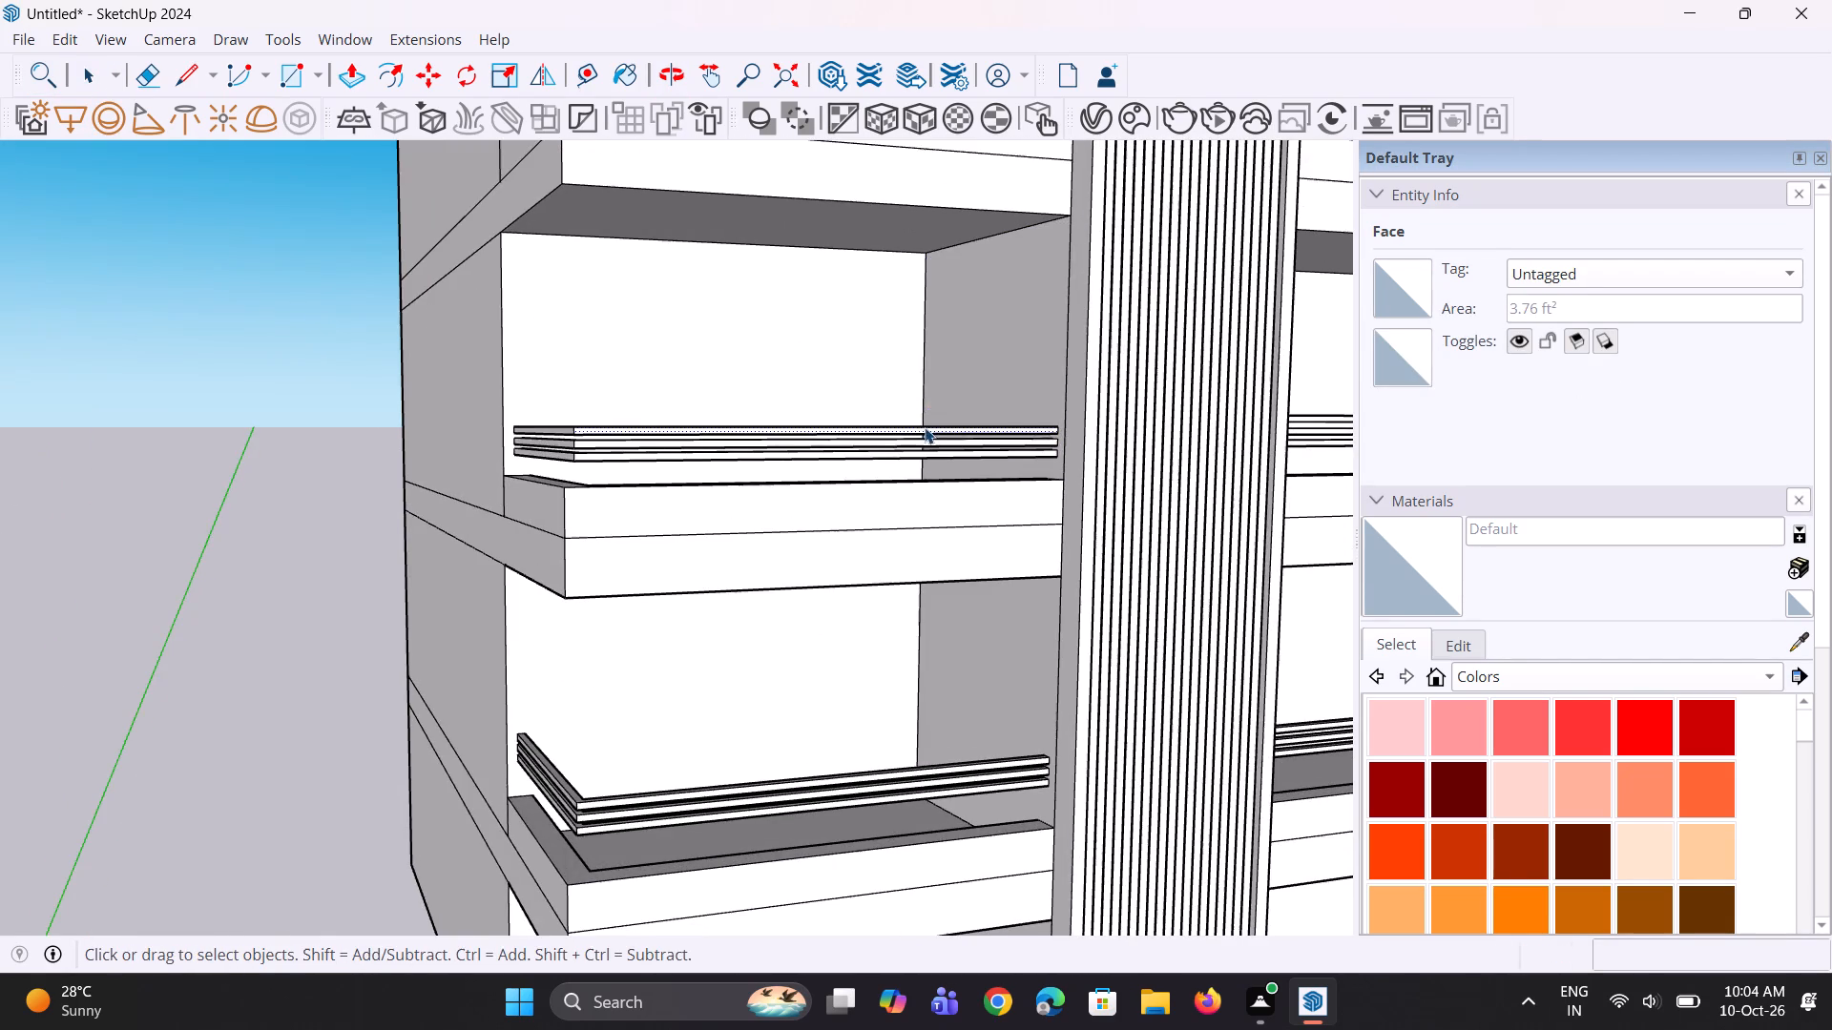
key("space")
Extrude the highest balcony's uppermost rectangle with Follow Me along both edges of its top L-shaped rail line.
scroll(696, 448, "down", 4)
middle_click_drag(283, 381, 396, 478)
scroll(396, 478, "down", 1)
scroll(733, 185, "up", 3)
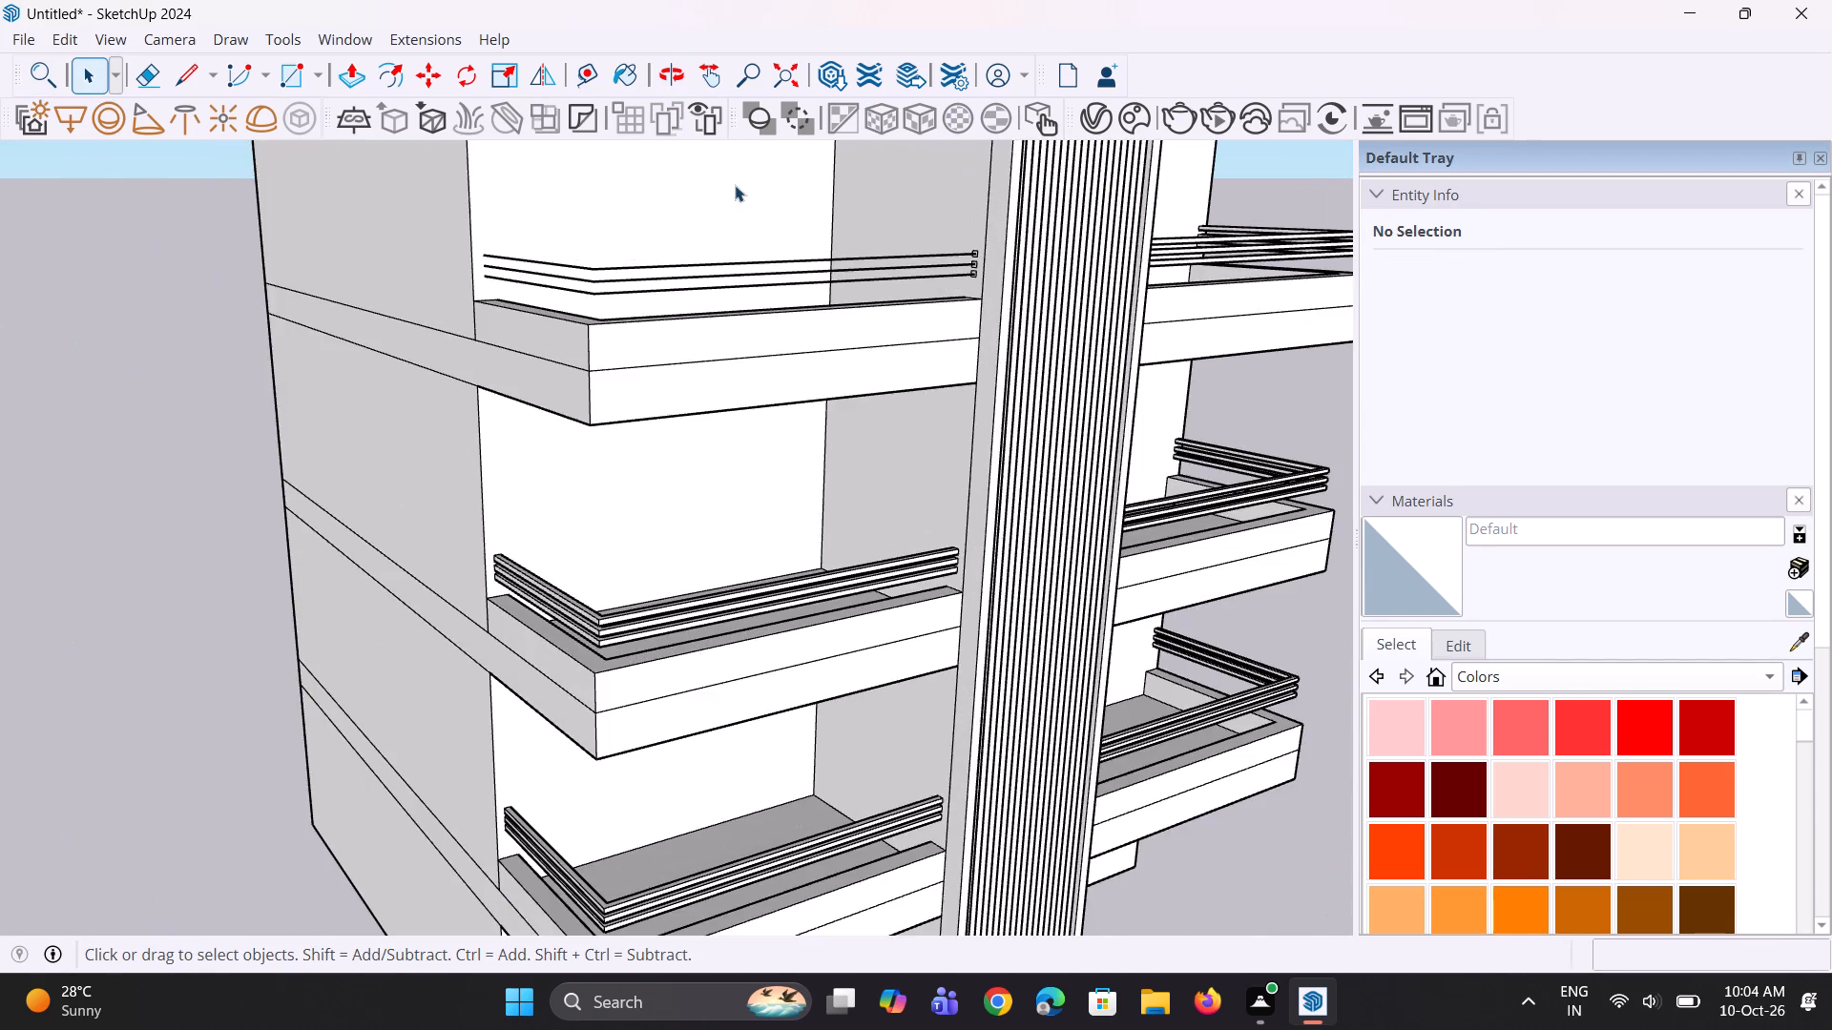
scroll(799, 228, "up", 7)
left_click(859, 298)
scroll(899, 316, "down", 4)
scroll(468, 320, "up", 2)
left_click(458, 320, "ctrl")
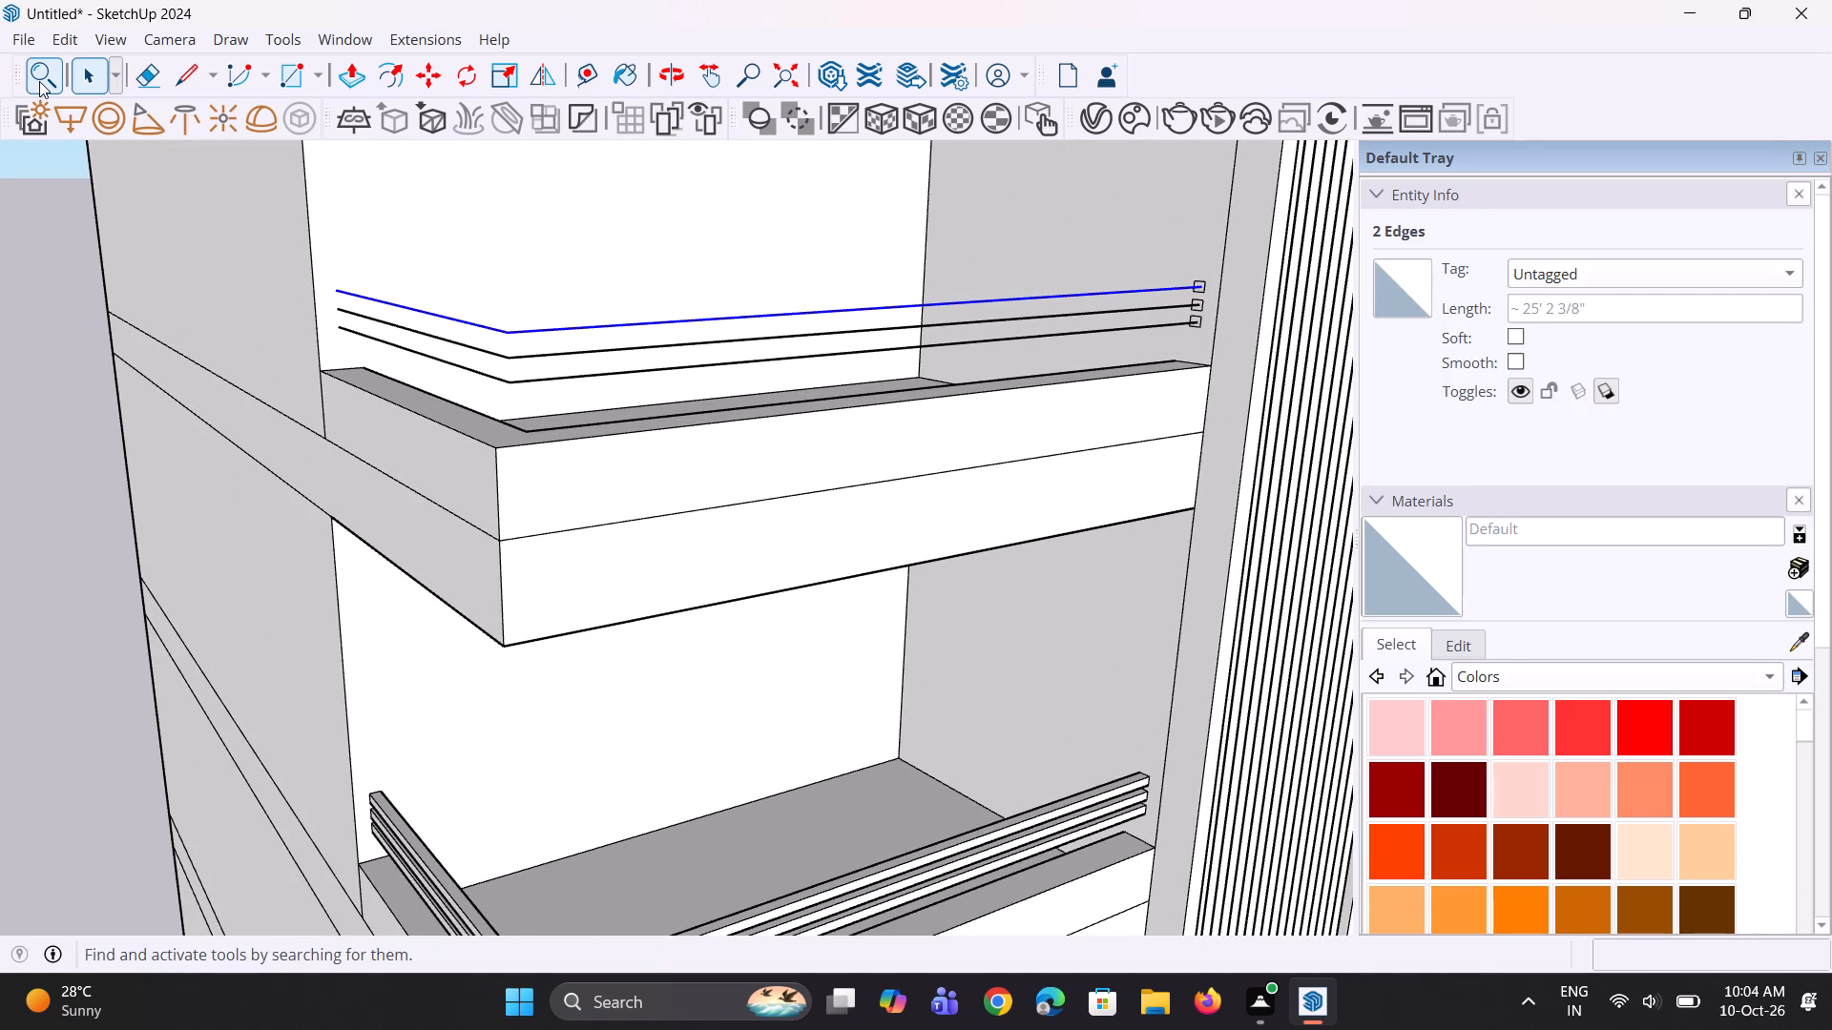
left_click(39, 81)
type("fol")
key("l")
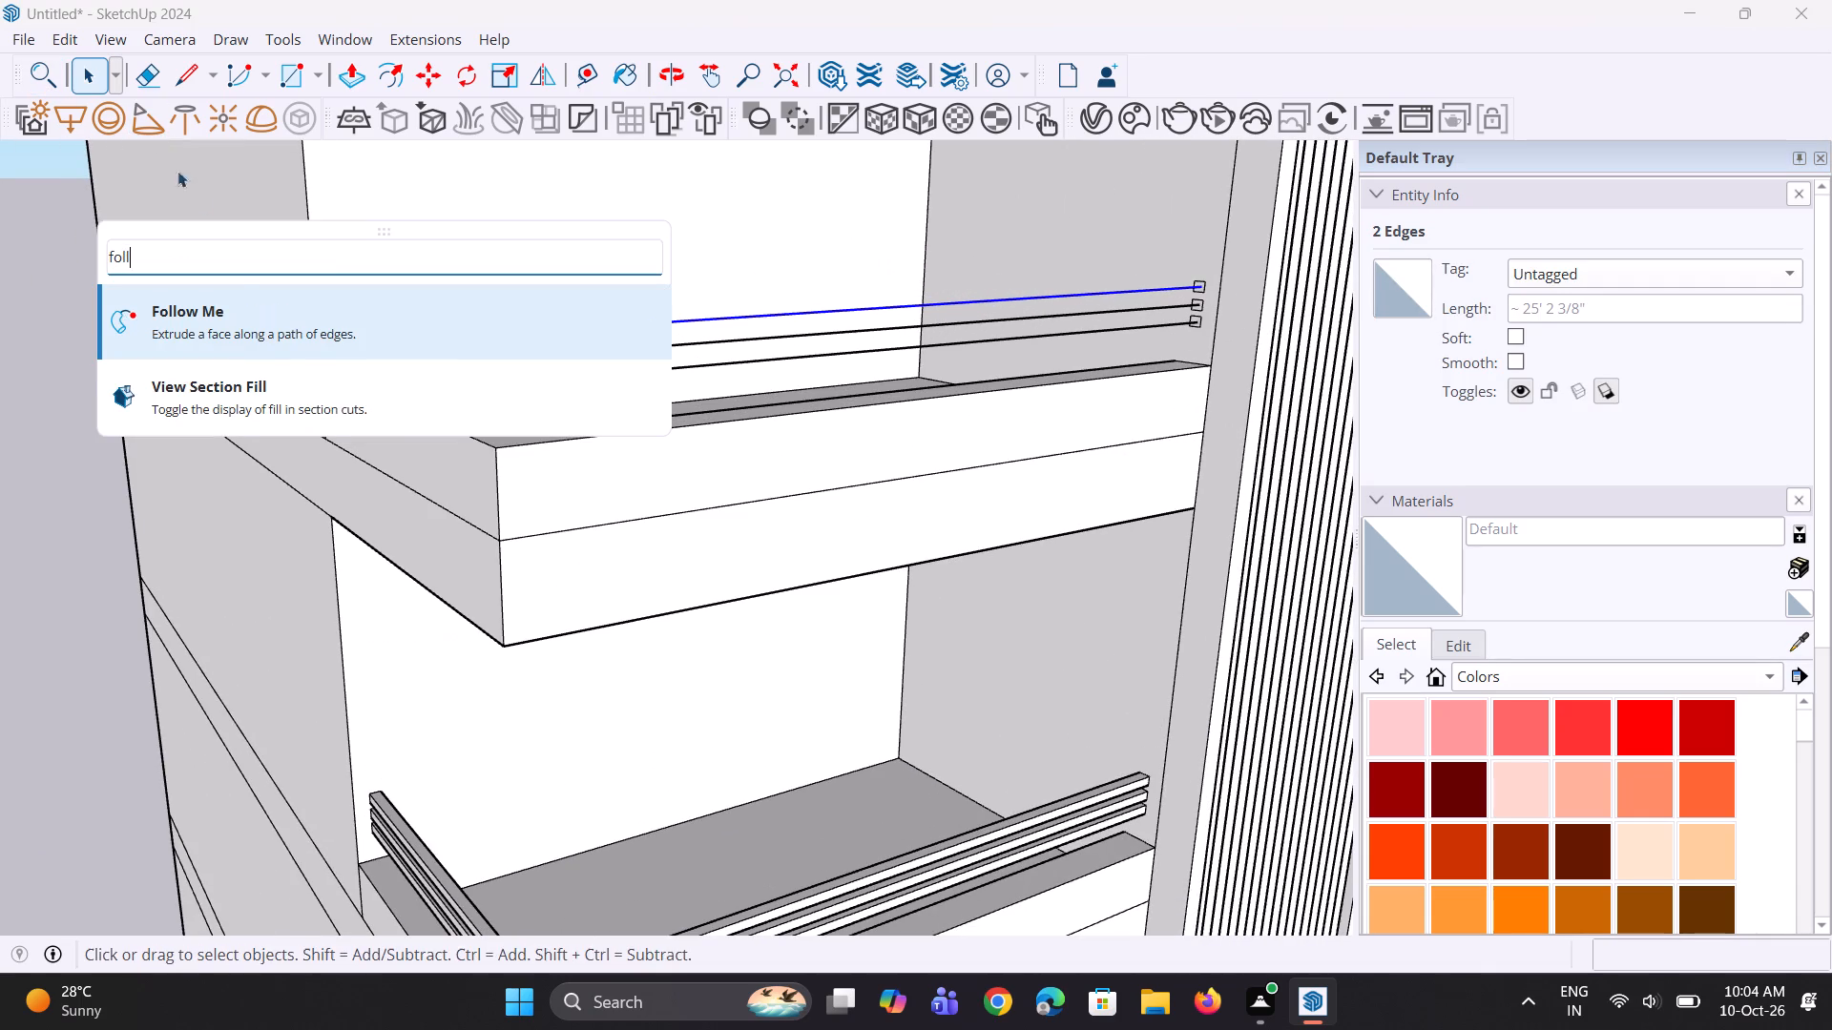
left_click(242, 315)
scroll(1014, 309, "up", 3)
scroll(1224, 297, "up", 3)
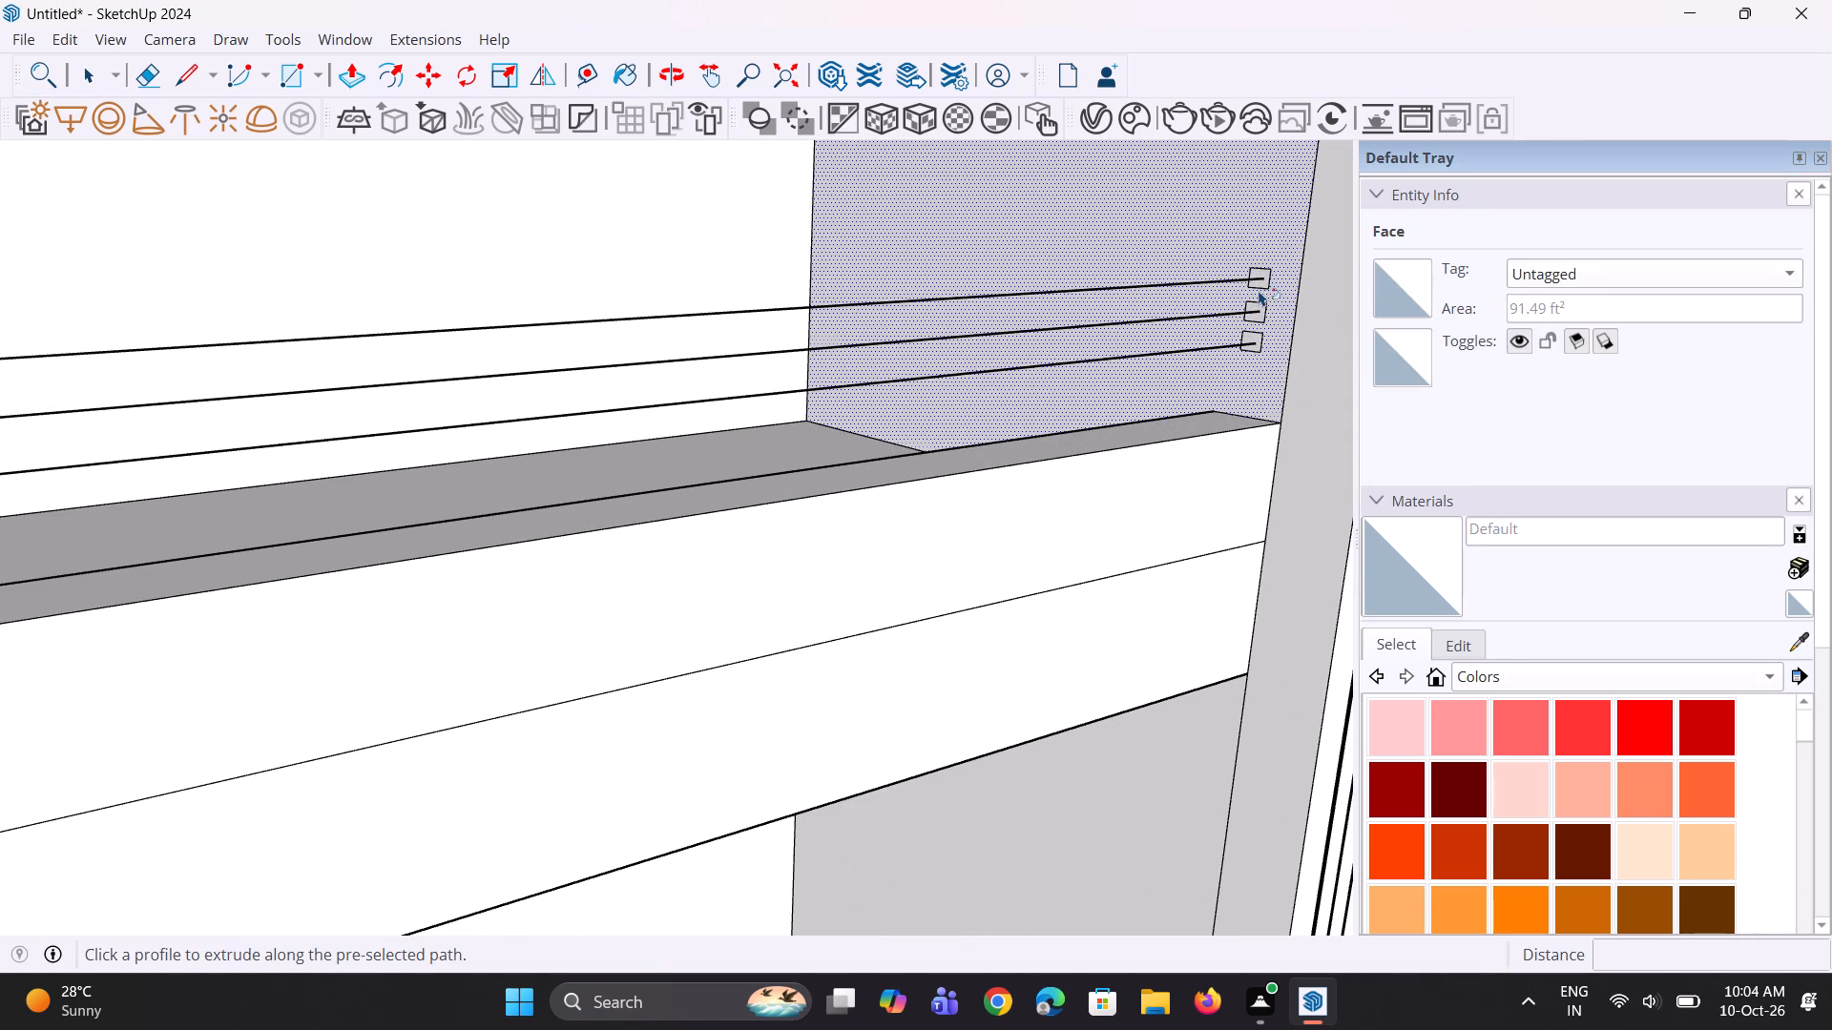
left_click(1259, 287)
scroll(1226, 309, "down", 4)
key("space")
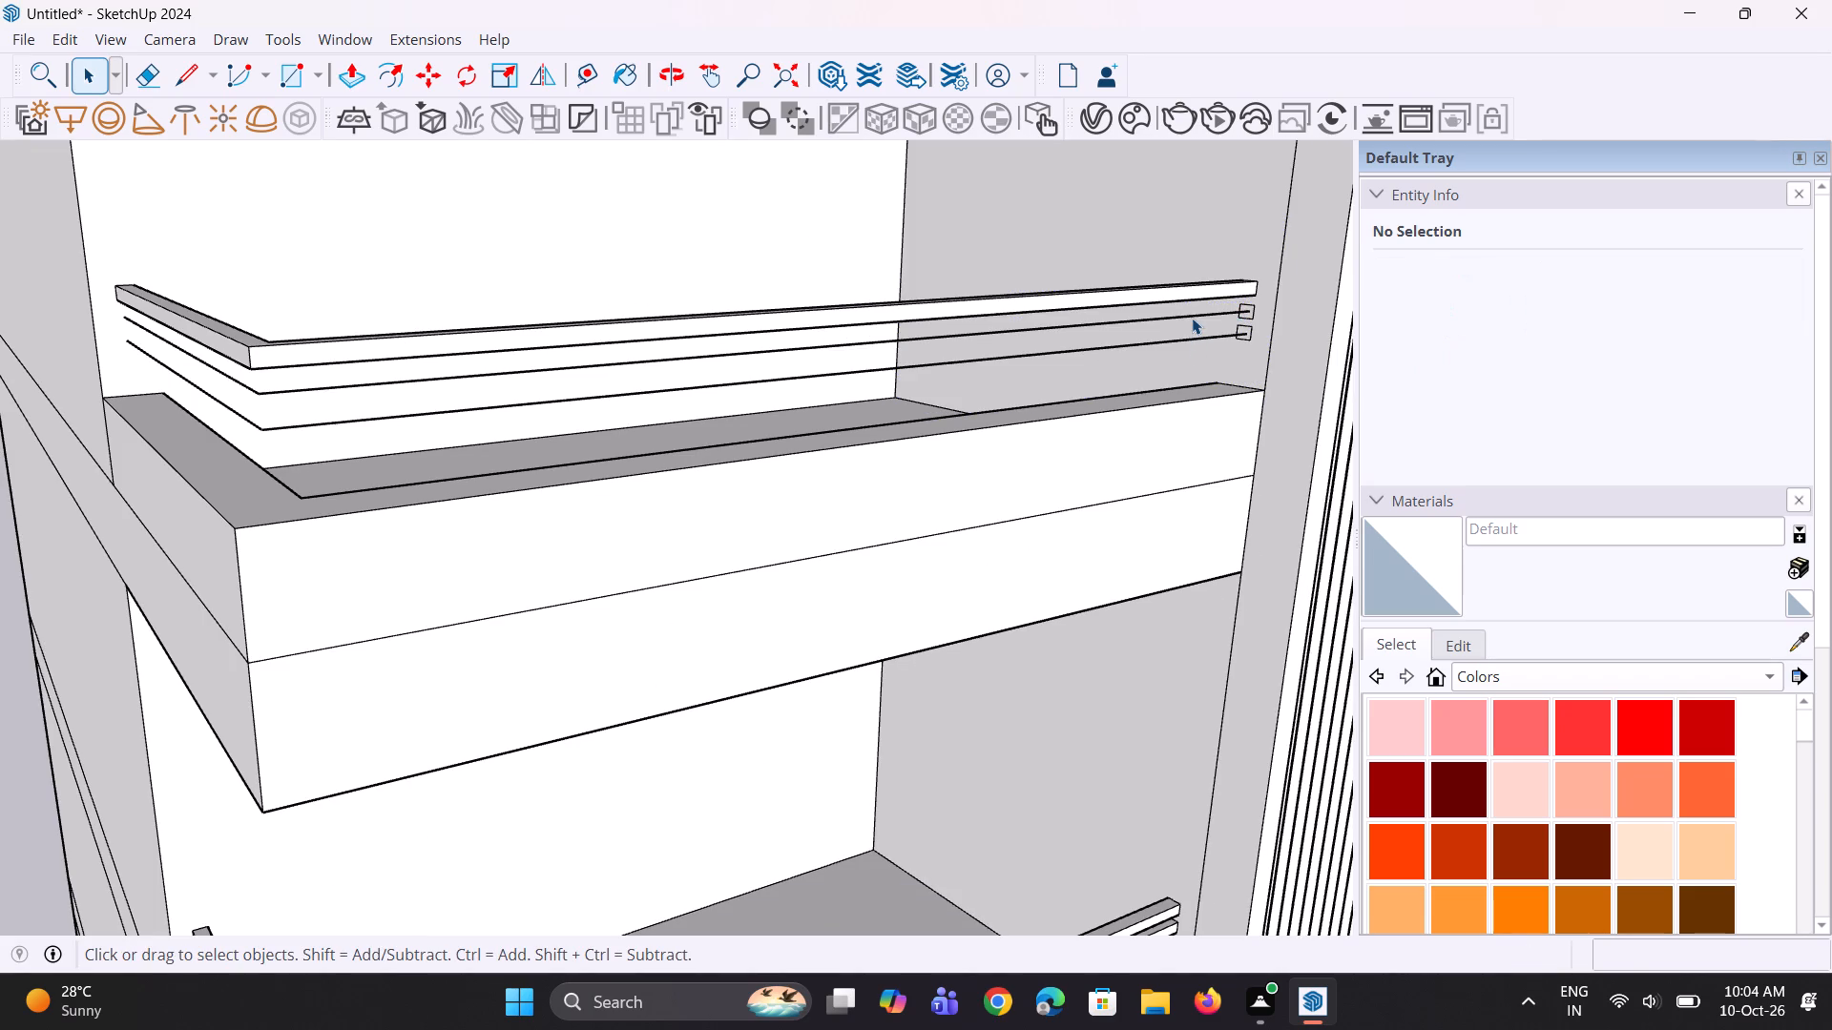
Extrude the highest balcony's middle rectangle with Follow Me along the two edges of its middle rail line.
left_click(1192, 318)
scroll(931, 398, "down", 1)
scroll(281, 377, "up", 1)
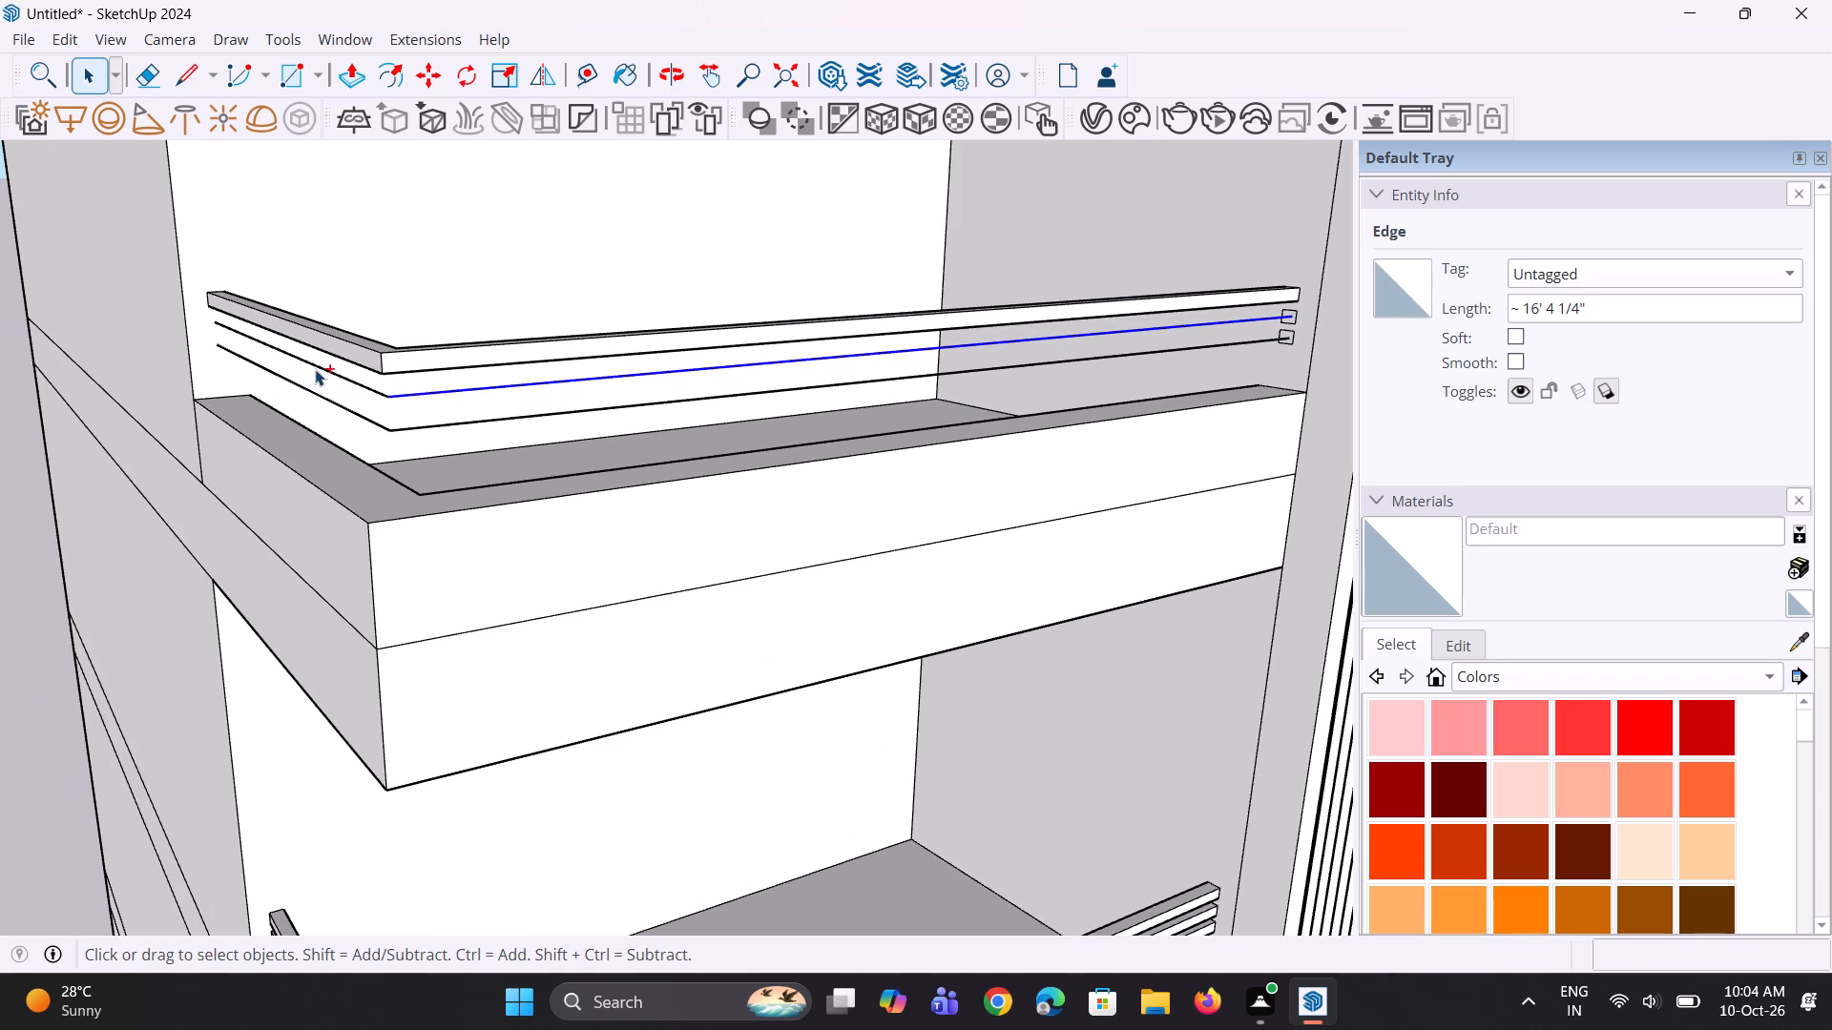
left_click(318, 369, "ctrl")
left_click(45, 81)
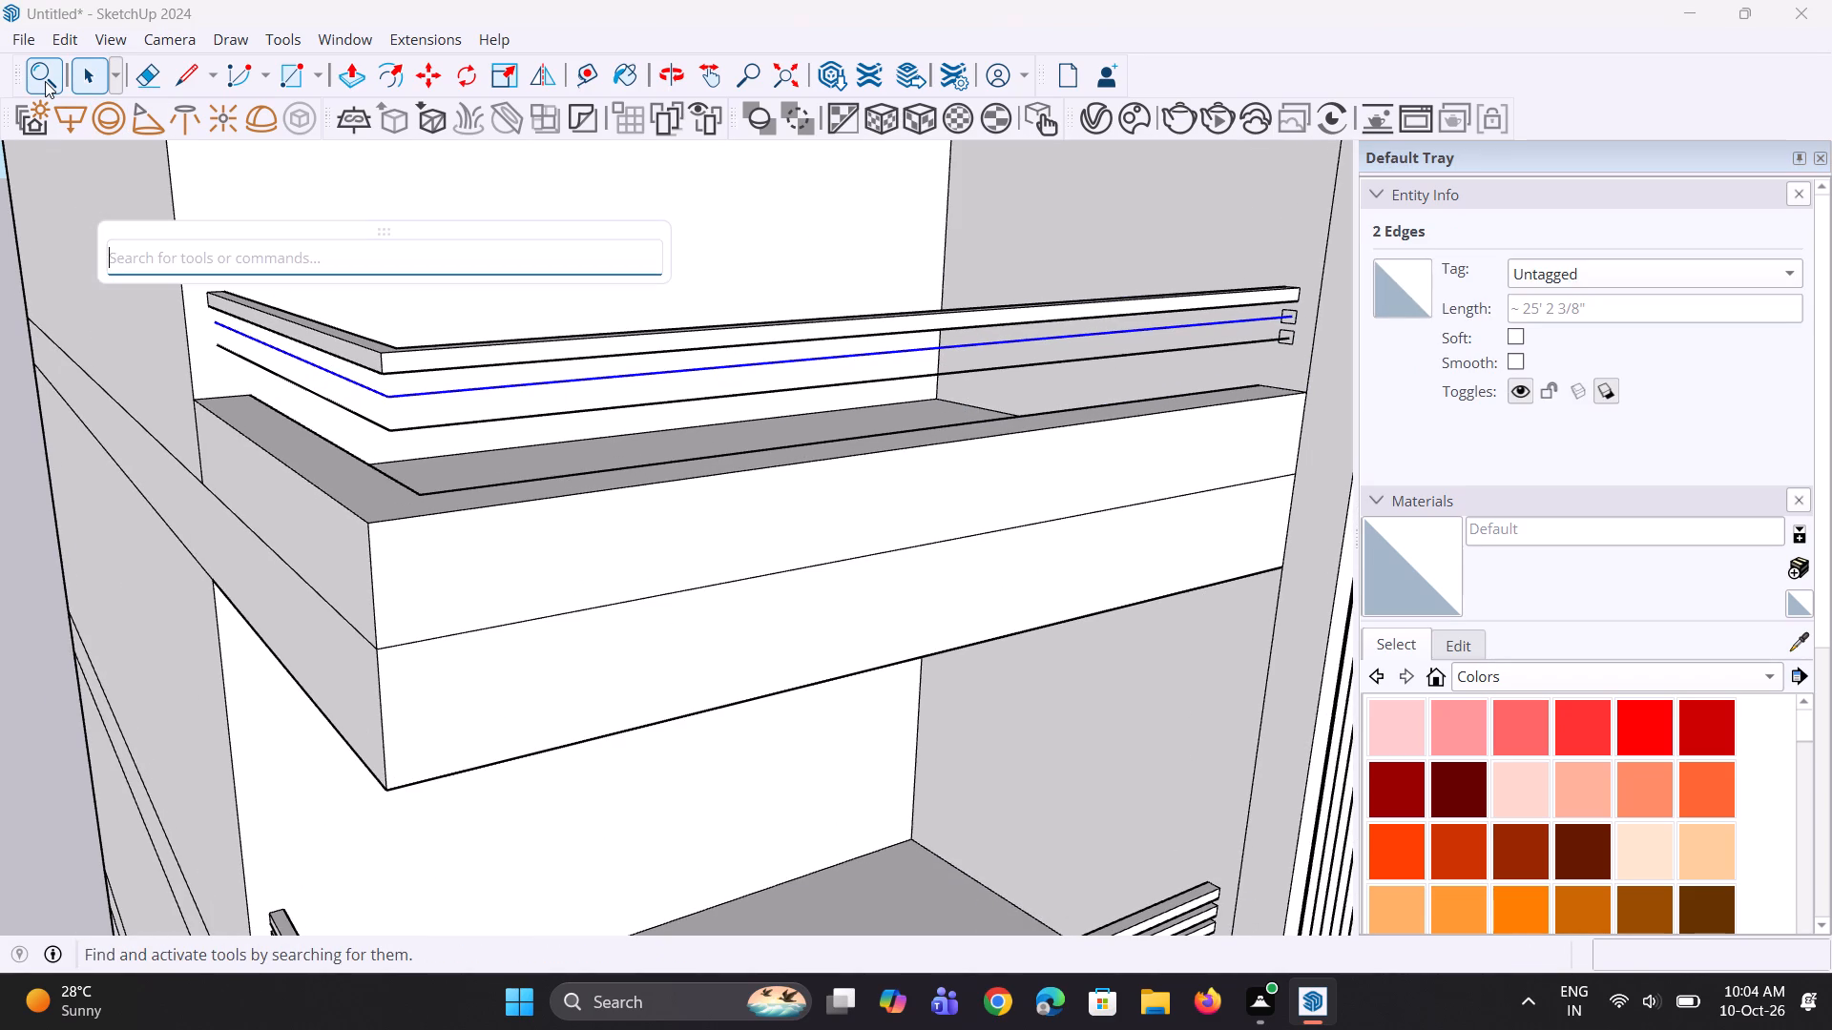
type("fol")
key("l")
left_click(222, 301)
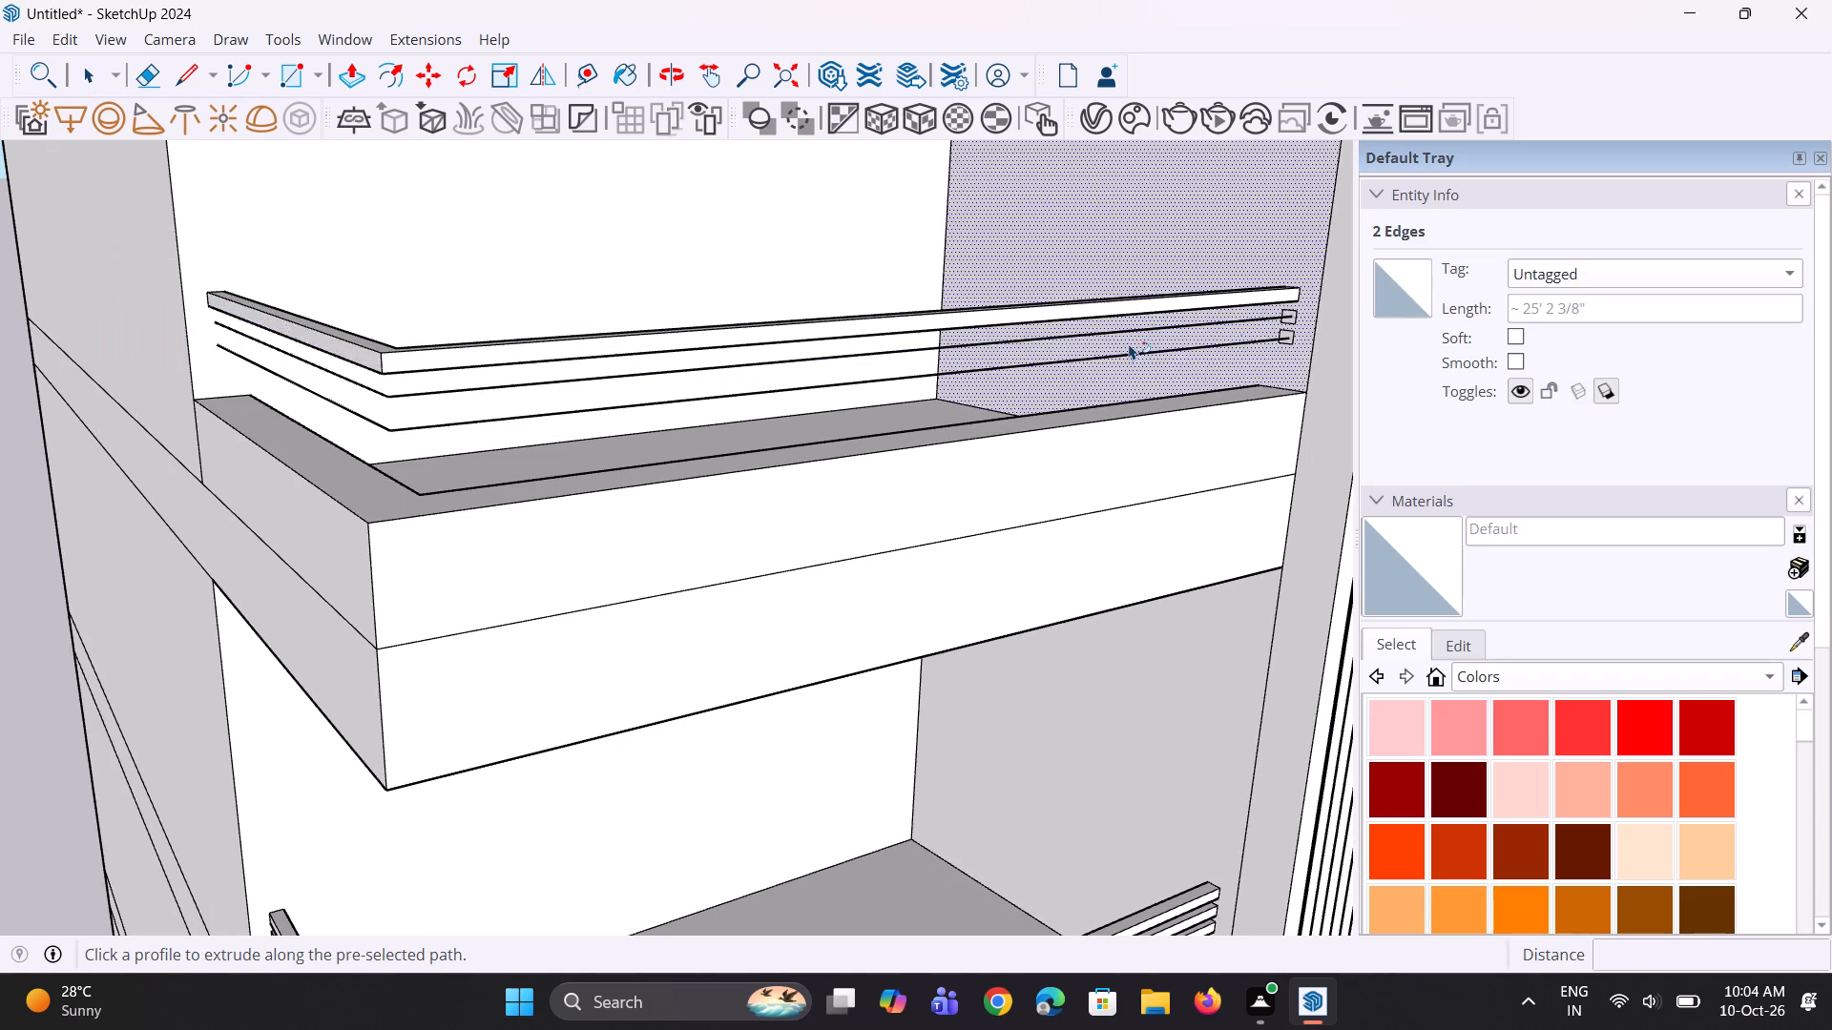
scroll(1290, 324, "up", 2)
left_click(1293, 321)
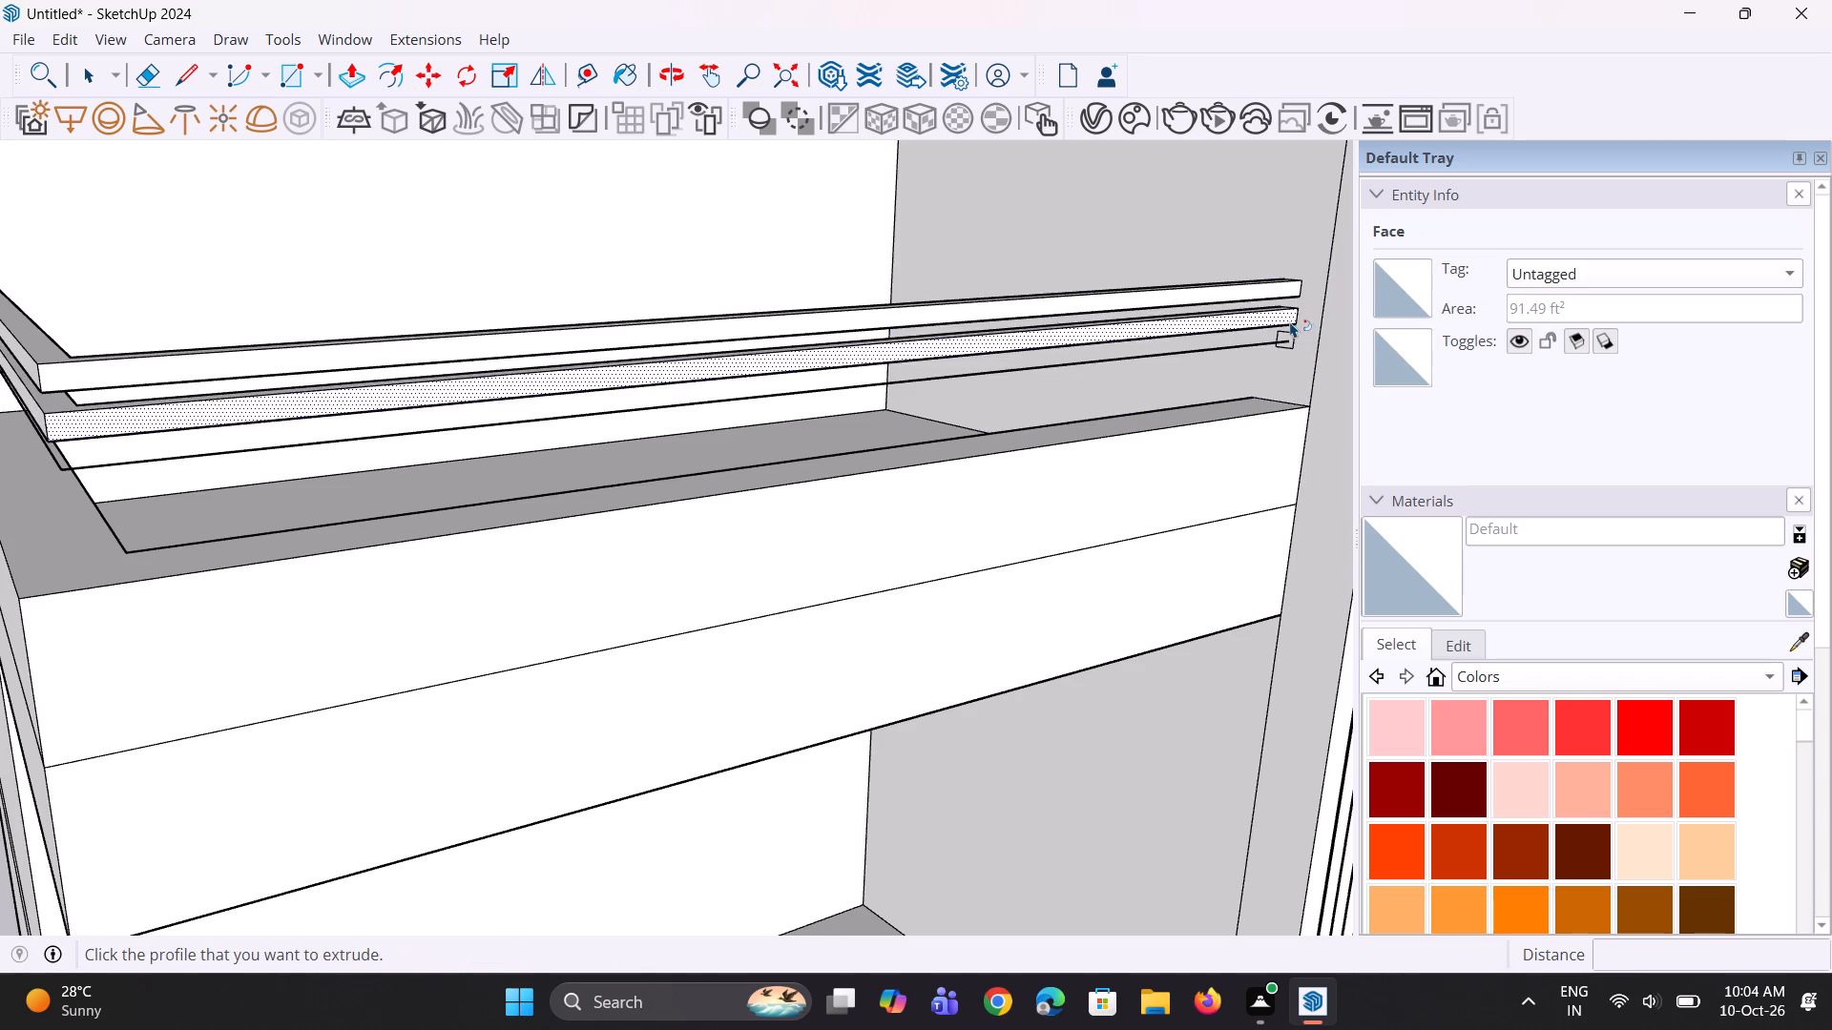
scroll(1290, 321, "down", 7)
key("space")
key("space")
Extrude the highest balcony's bottom rectangle with Follow Me along the two edges of its lowest rail line.
scroll(1139, 359, "up", 2)
left_click(1139, 345)
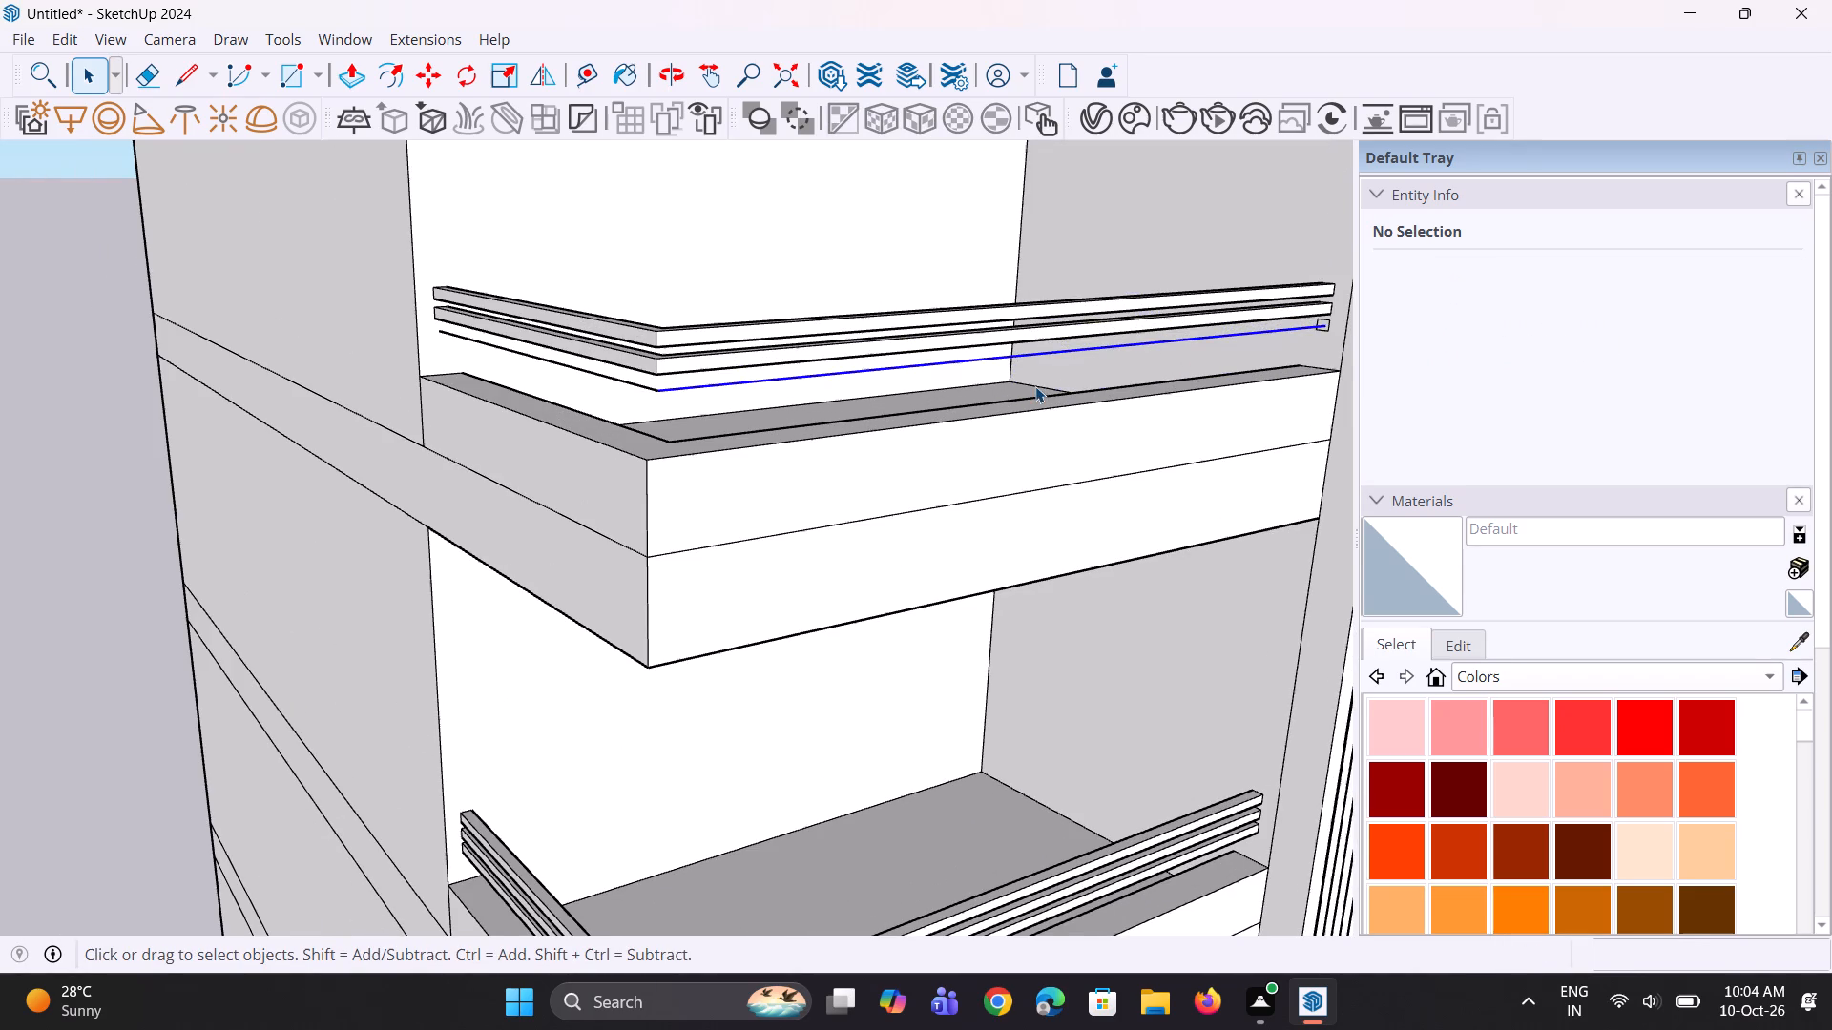
scroll(675, 387, "up", 1)
left_click(634, 385, "ctrl")
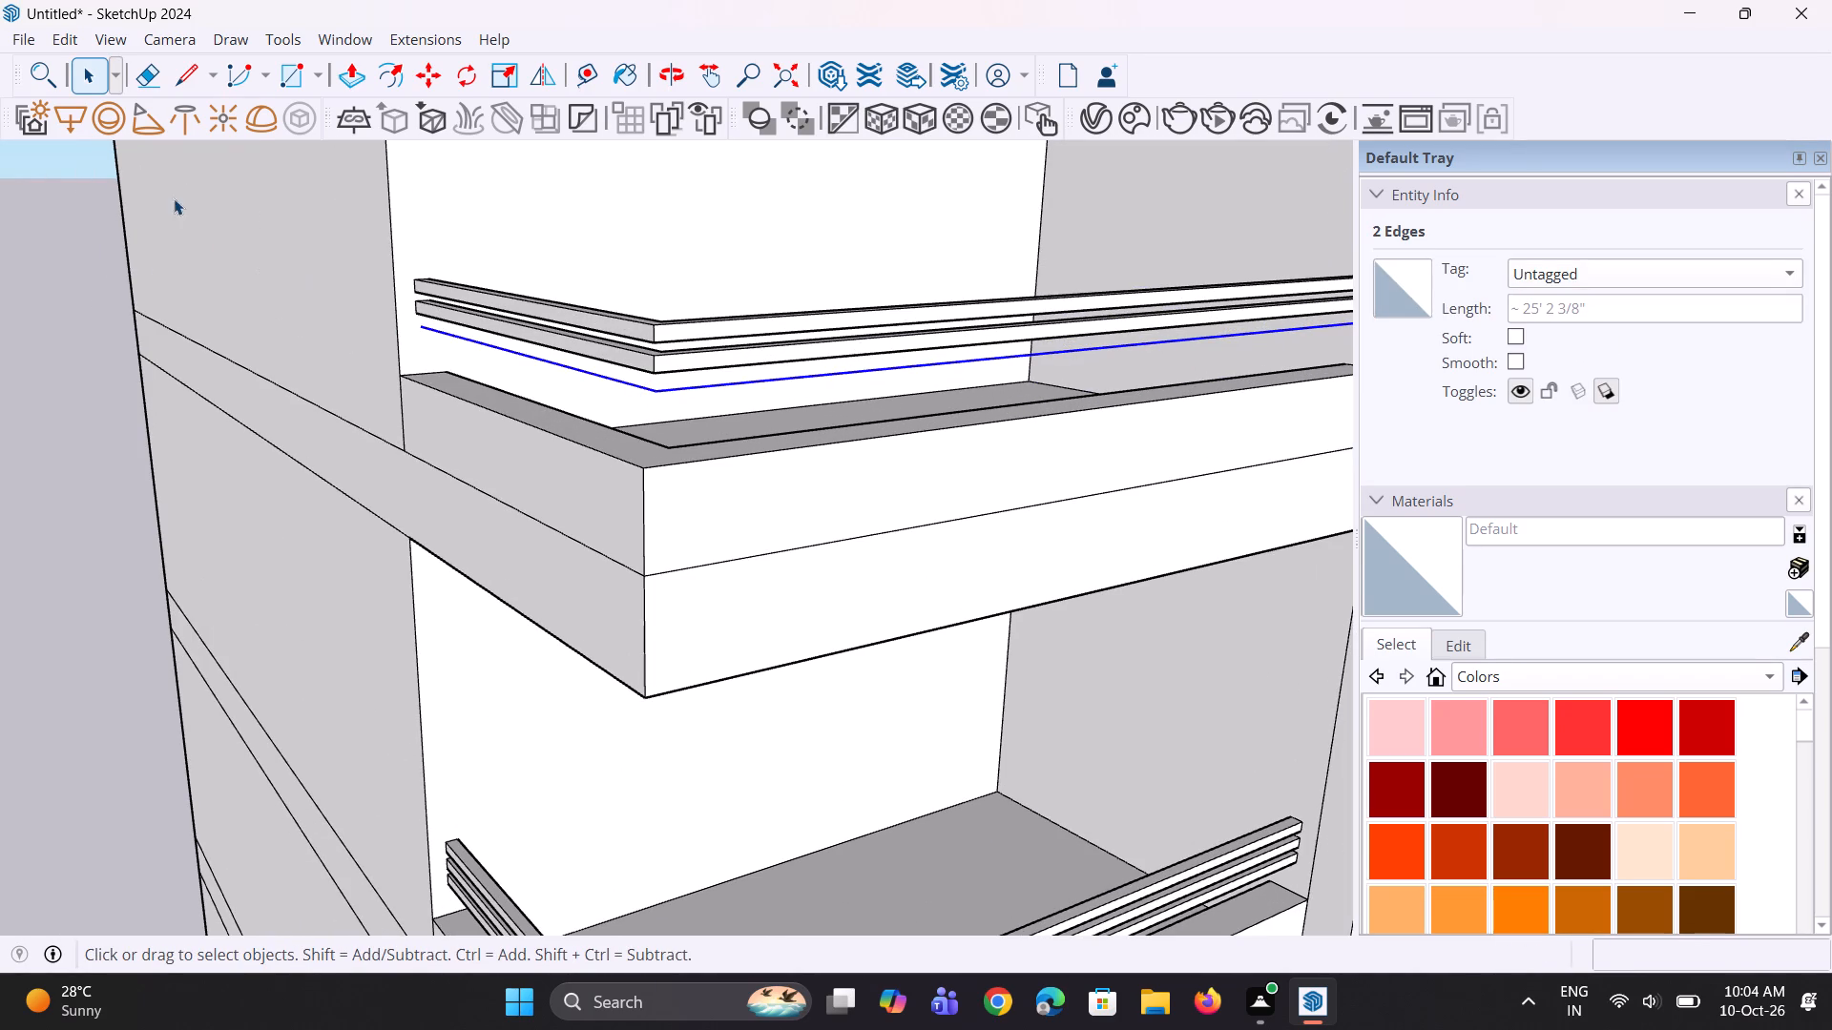
left_click(51, 88)
type("fol")
key("l")
left_click(273, 315)
scroll(48, 342, "down", 3)
scroll(1074, 355, "up", 2)
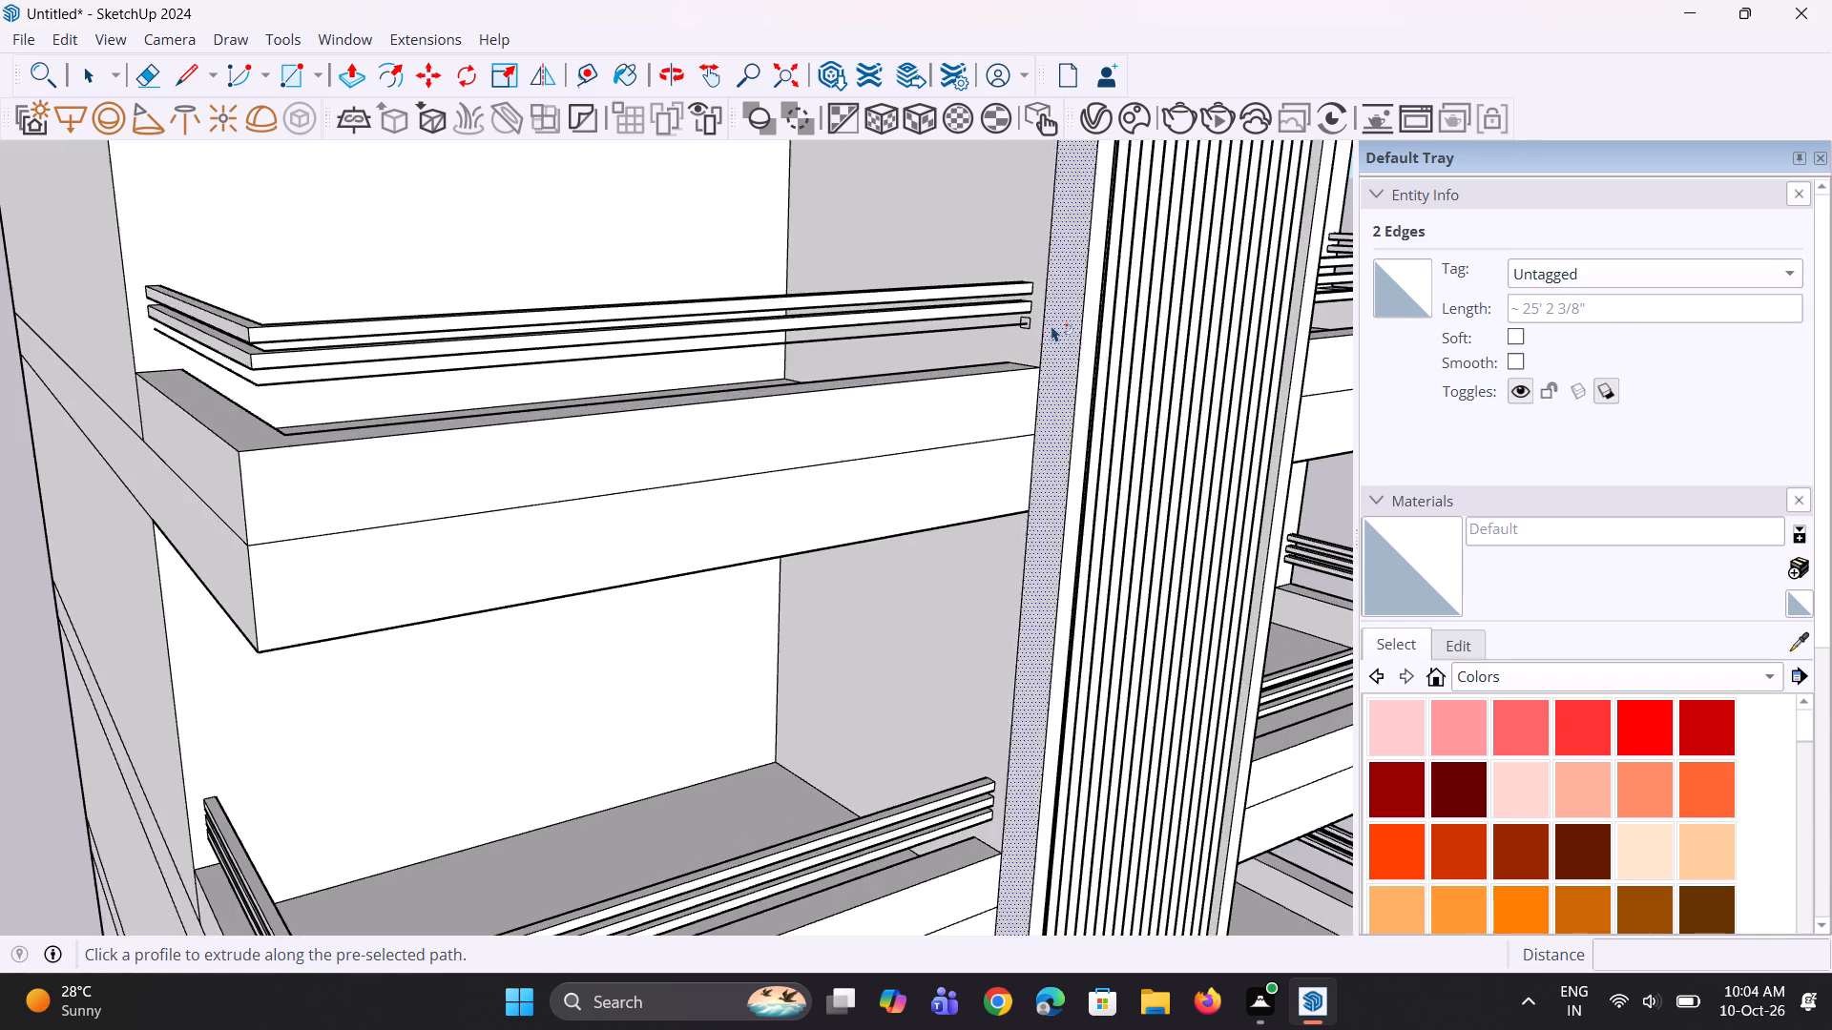
scroll(1035, 330, "up", 9)
left_click(1019, 322)
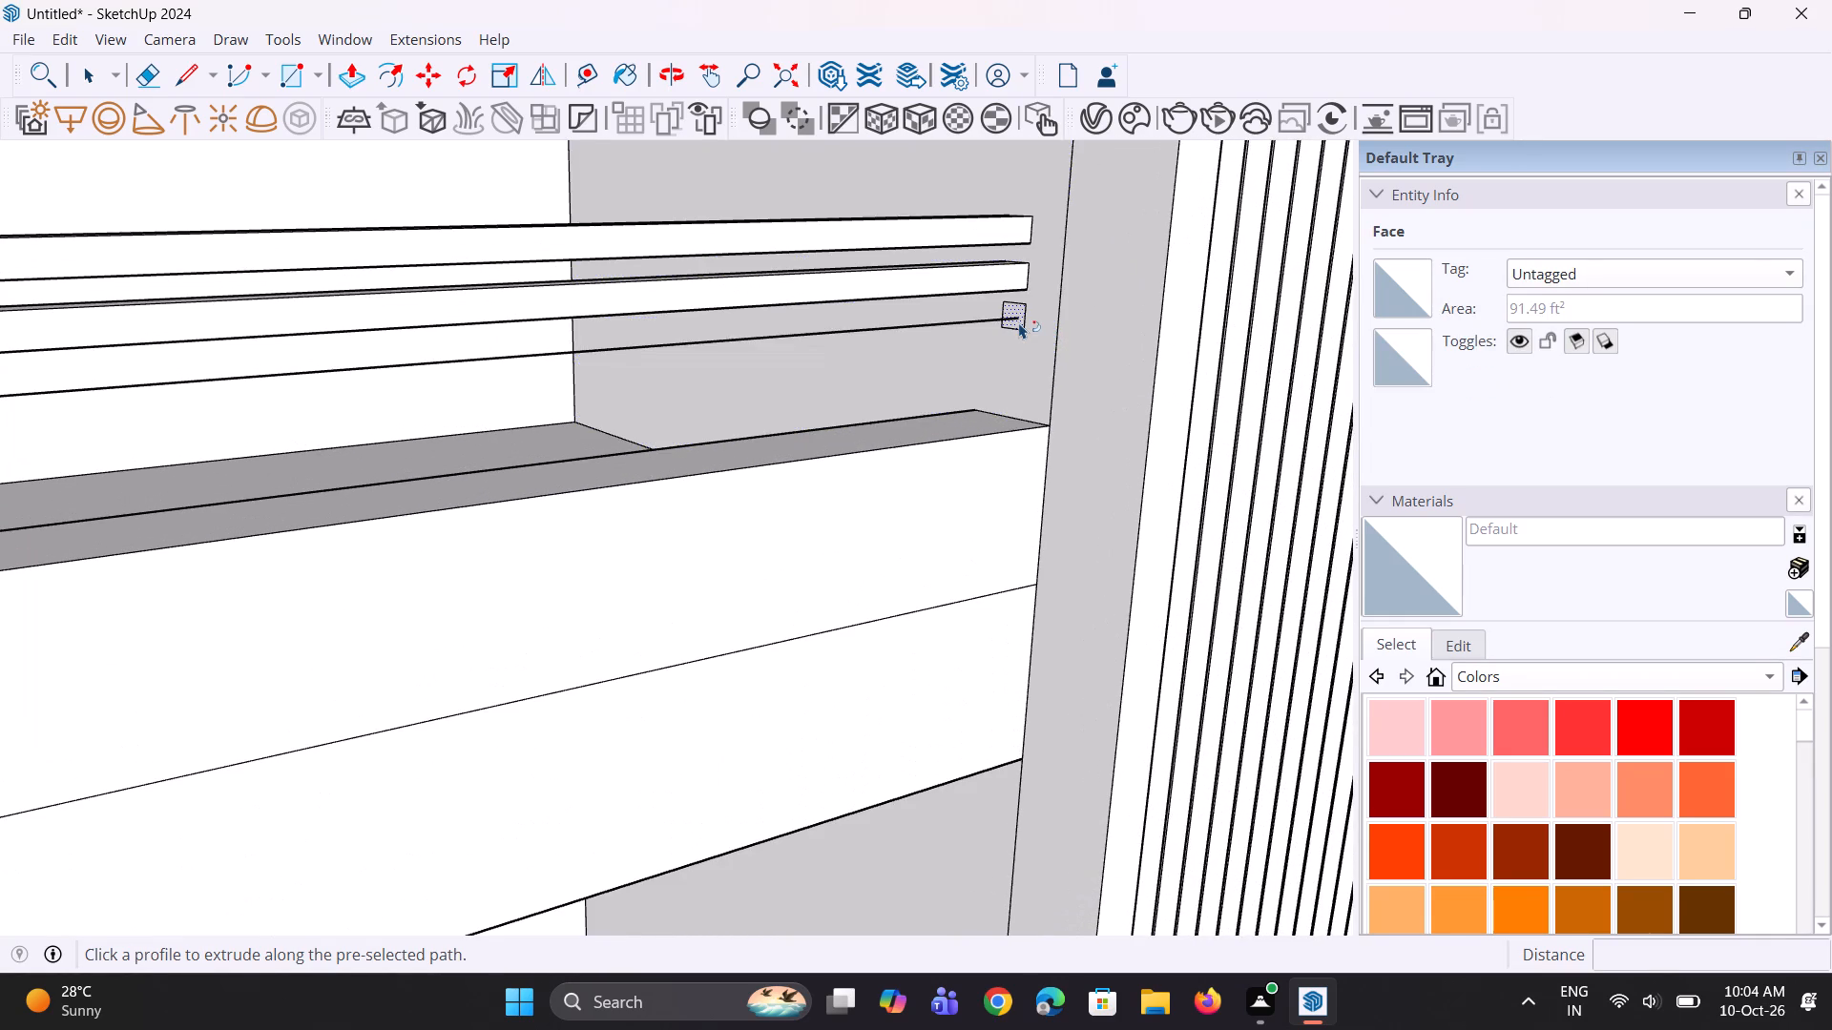
Examine the finished balcony rails on both sides of the slatted strip and the whole building's front.
scroll(1019, 322, "down", 10)
middle_click_drag(1028, 317, 1020, 299)
scroll(1014, 298, "down", 4)
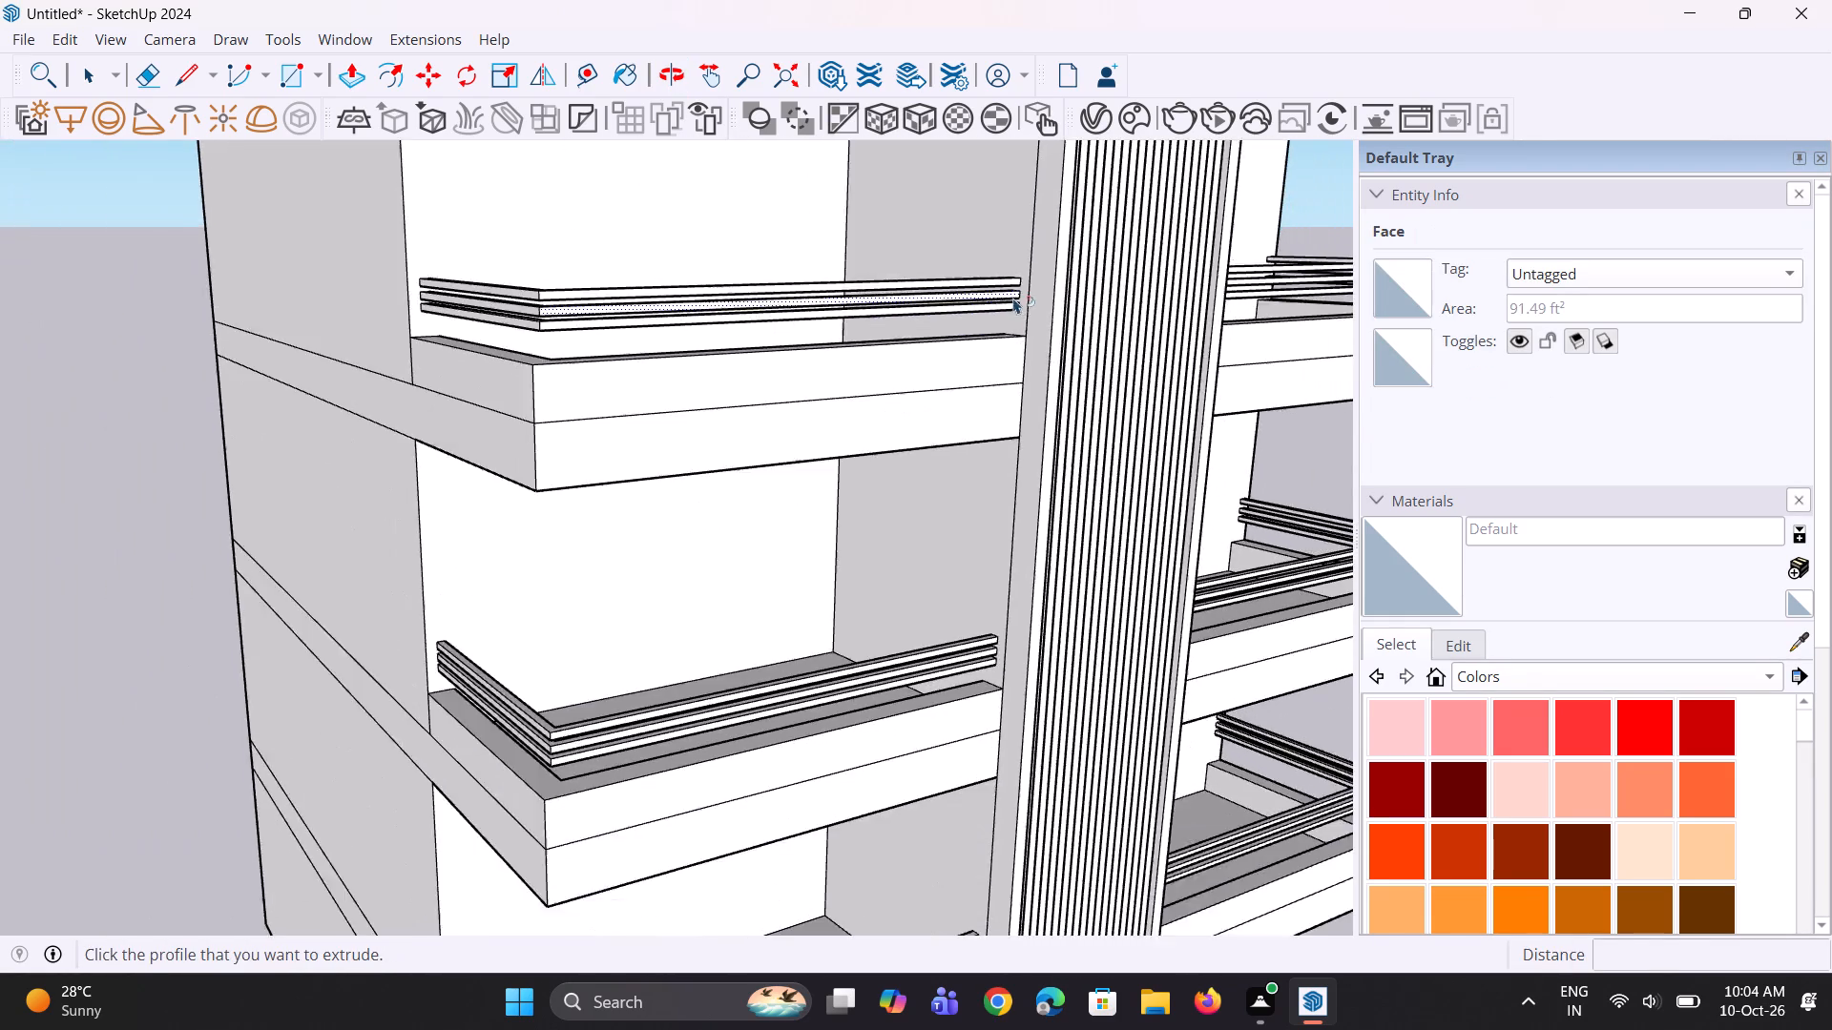
scroll(1013, 298, "down", 6)
middle_click_drag(995, 315, 859, 305)
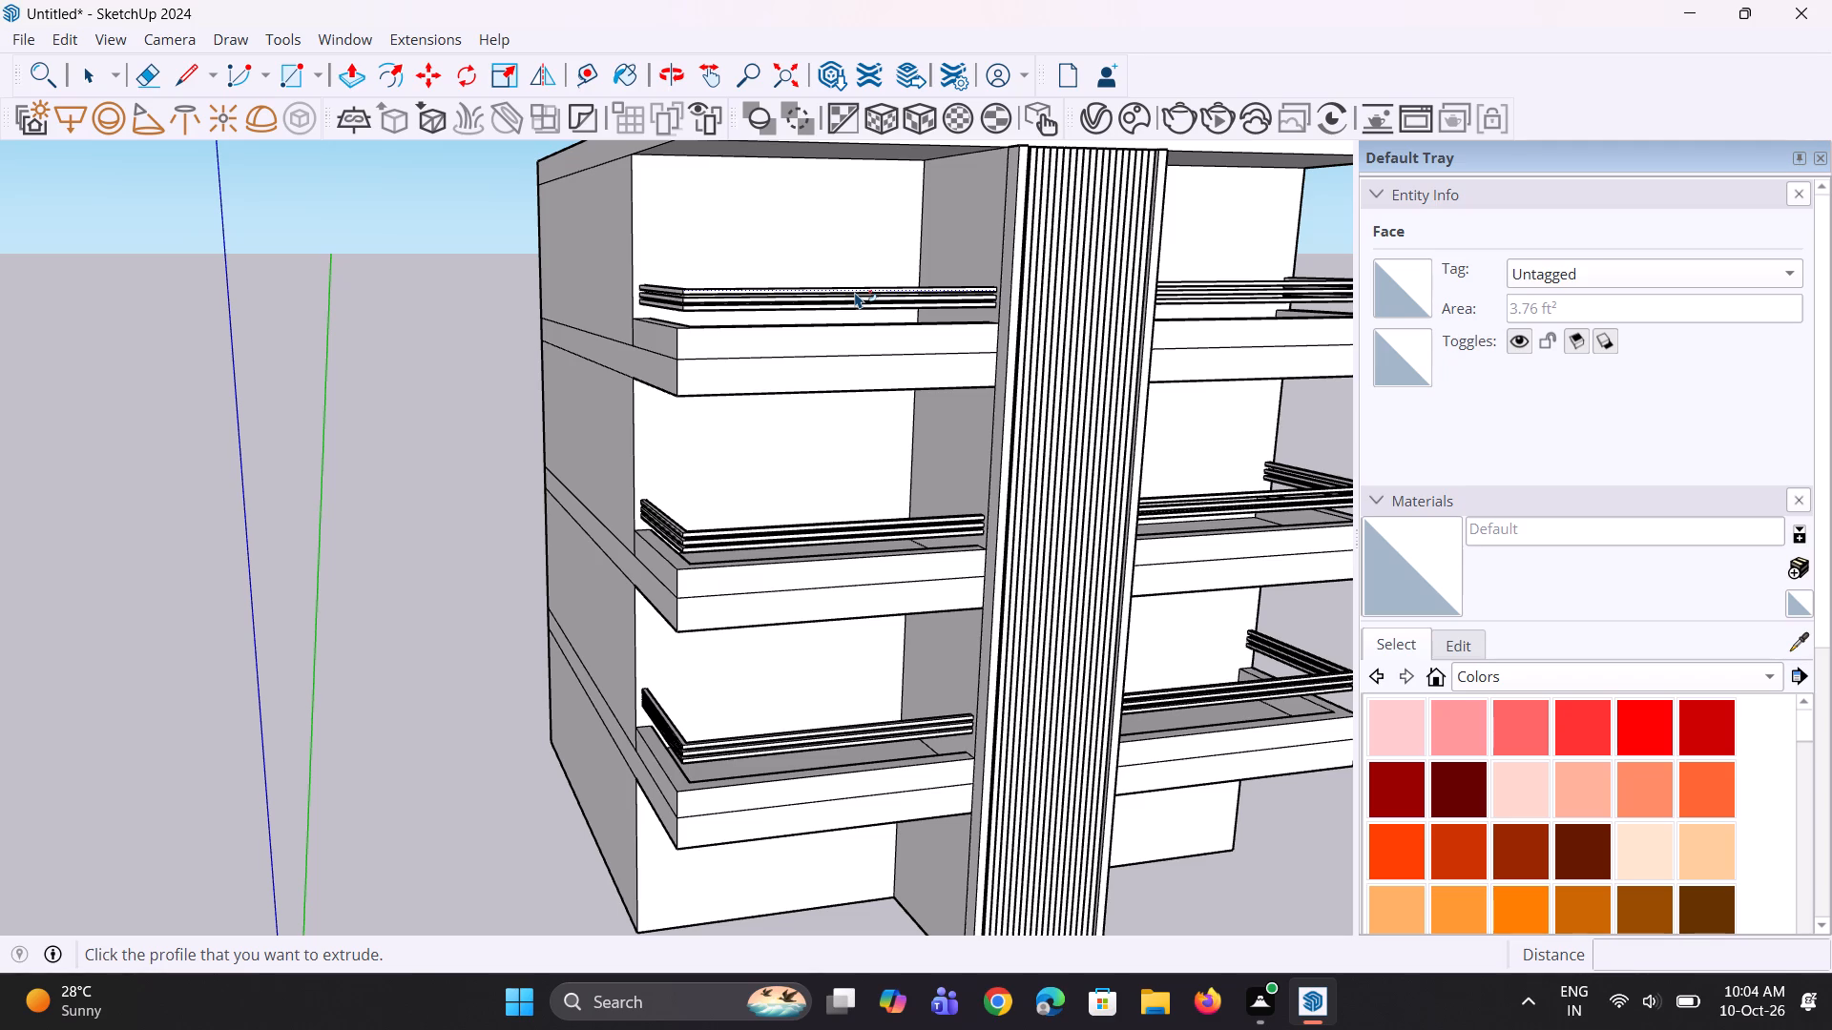
scroll(547, 240, "down", 5)
middle_click_drag(727, 457, 635, 457)
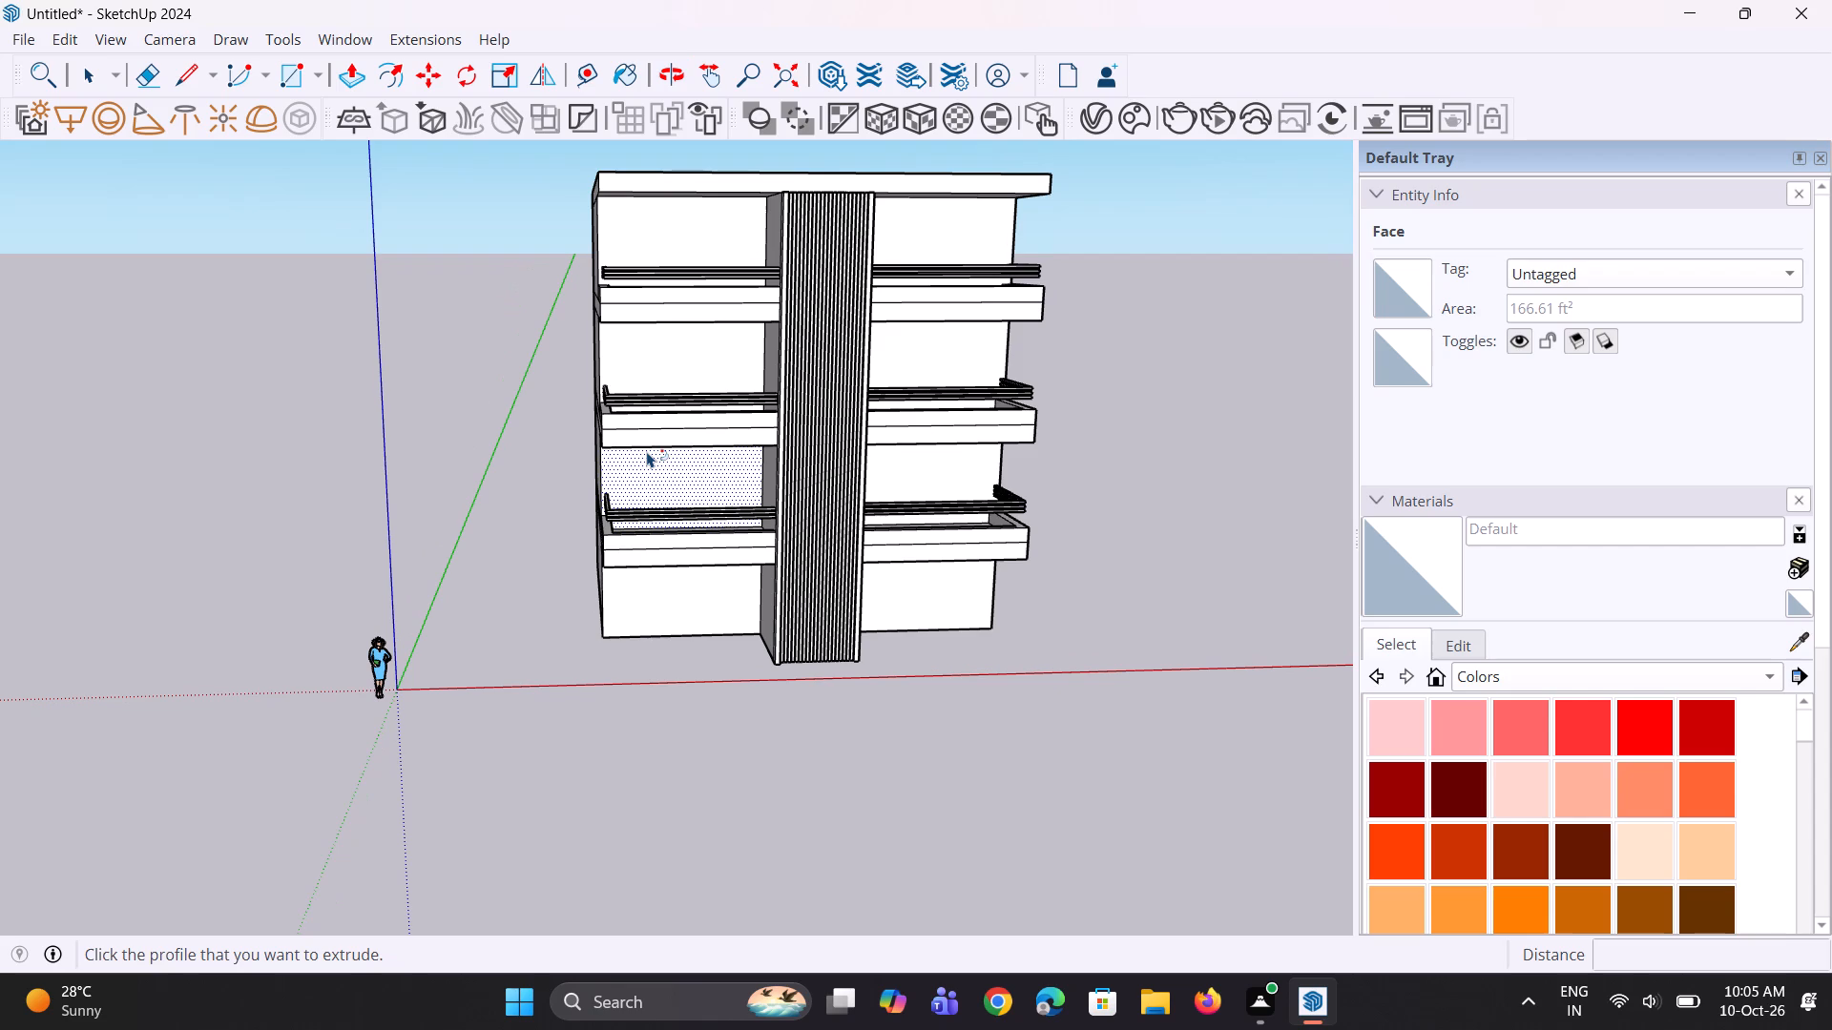
scroll(648, 465, "down", 4)
middle_click_drag(664, 473, 697, 480)
scroll(701, 371, "up", 6)
middle_click_drag(699, 409, 679, 411)
scroll(676, 412, "down", 2)
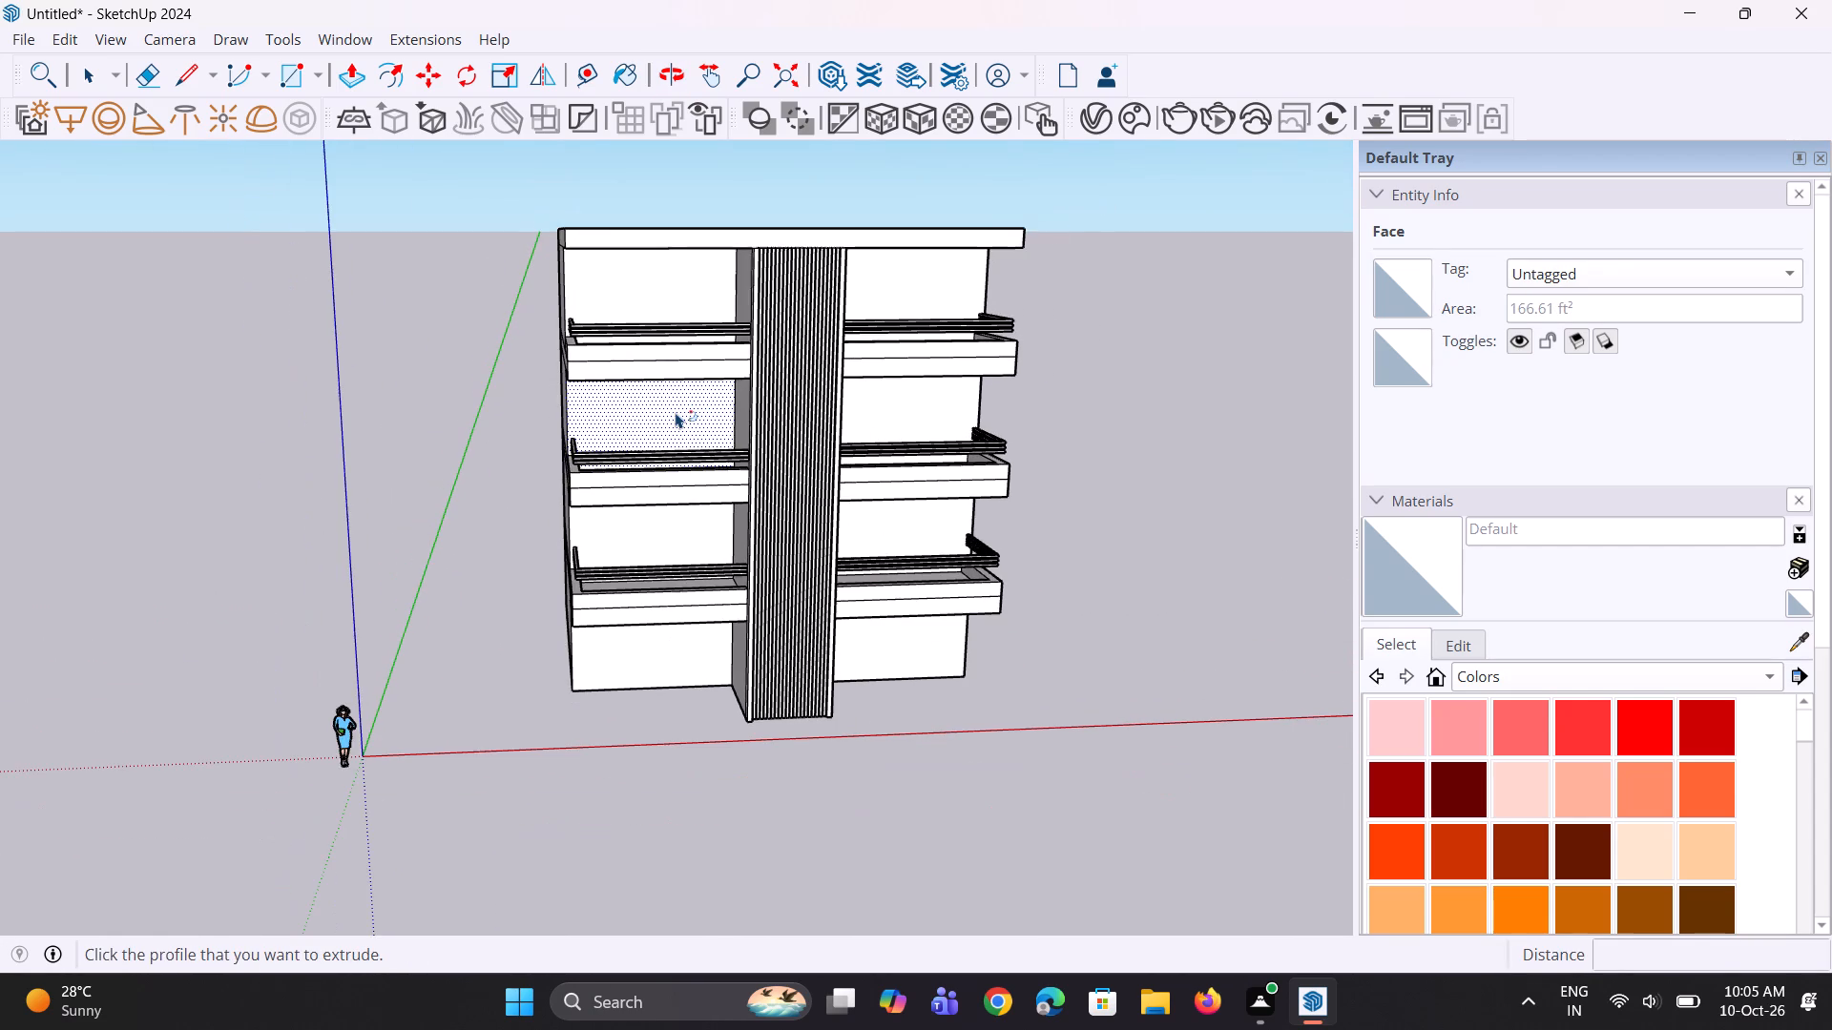
middle_click_drag(676, 412, 677, 397)
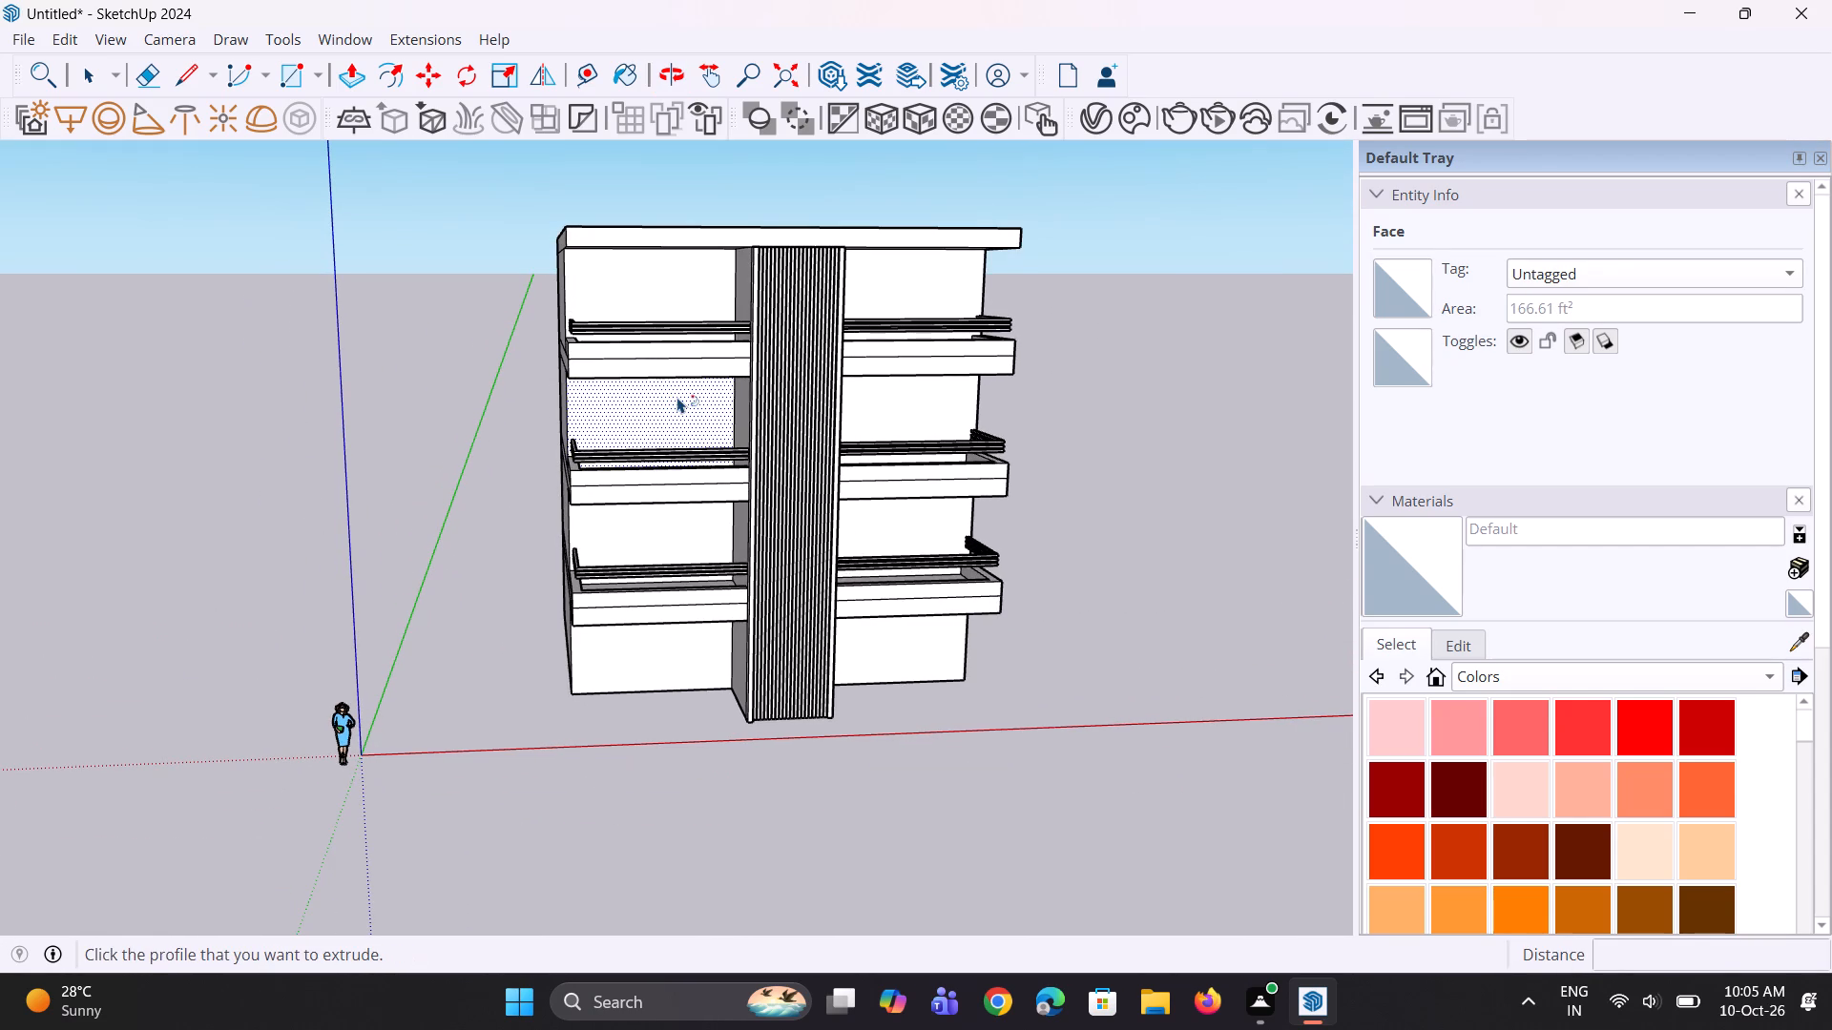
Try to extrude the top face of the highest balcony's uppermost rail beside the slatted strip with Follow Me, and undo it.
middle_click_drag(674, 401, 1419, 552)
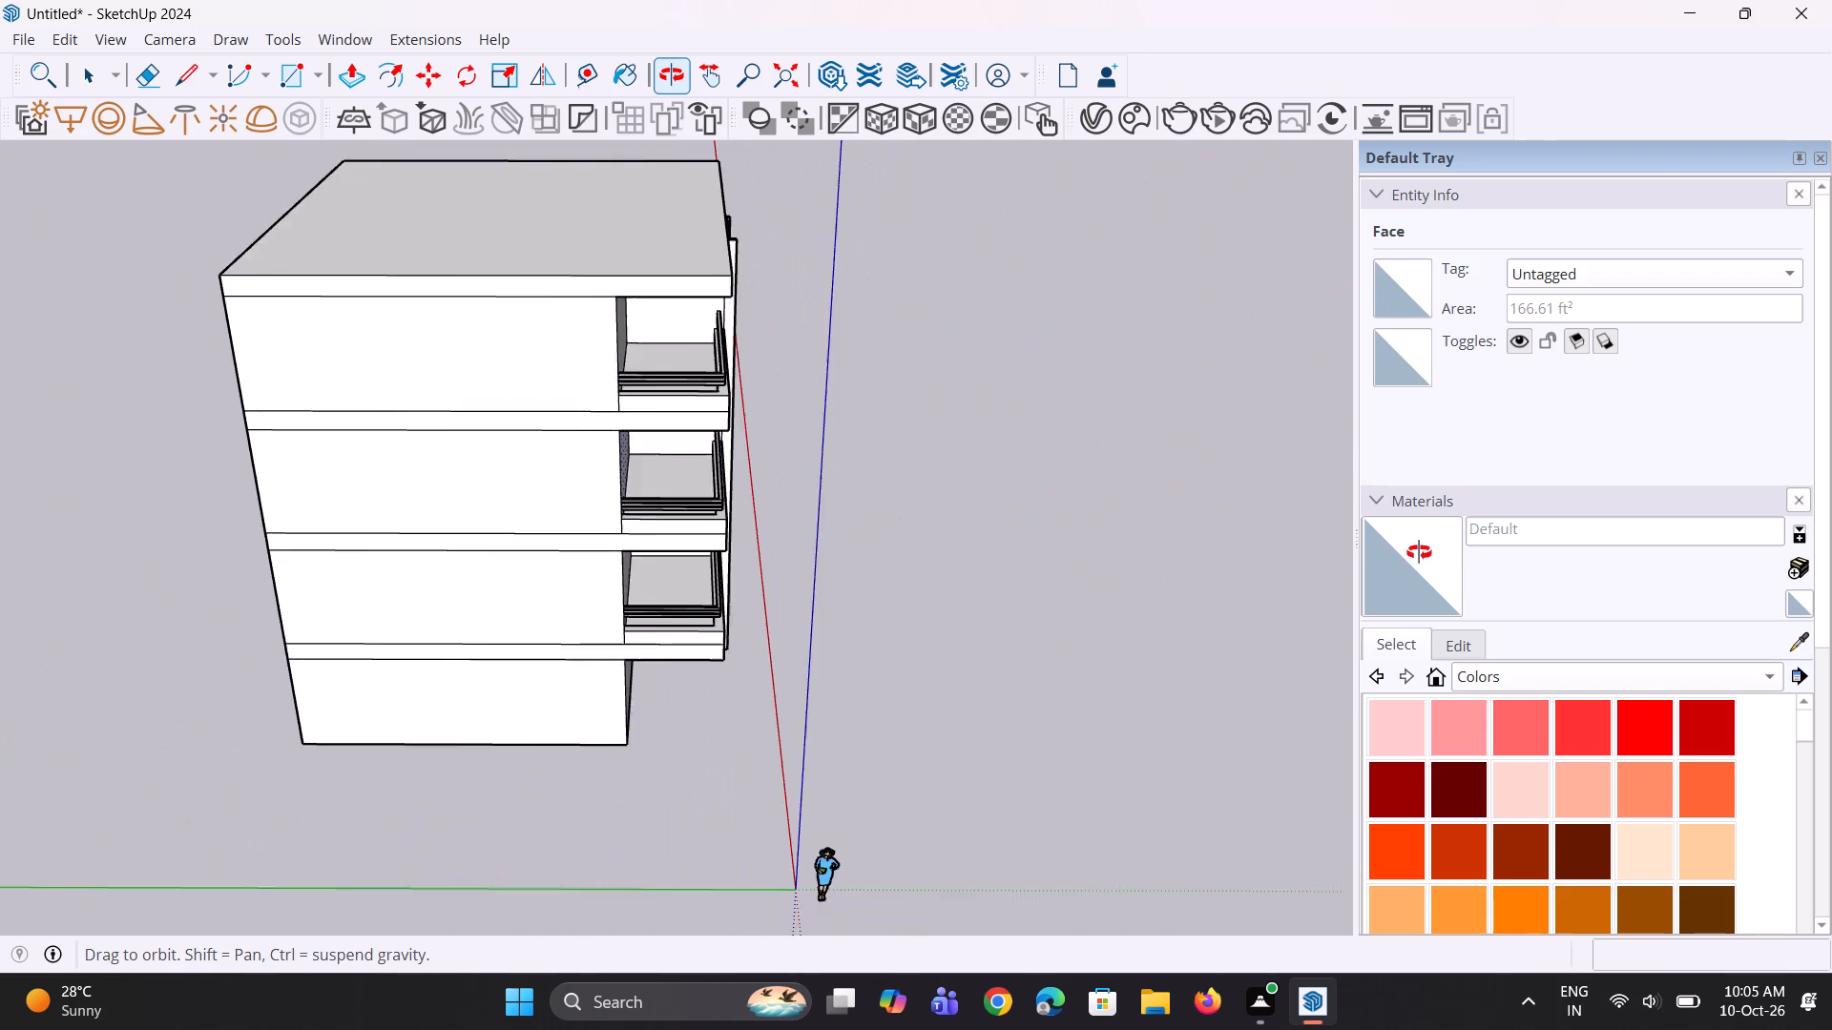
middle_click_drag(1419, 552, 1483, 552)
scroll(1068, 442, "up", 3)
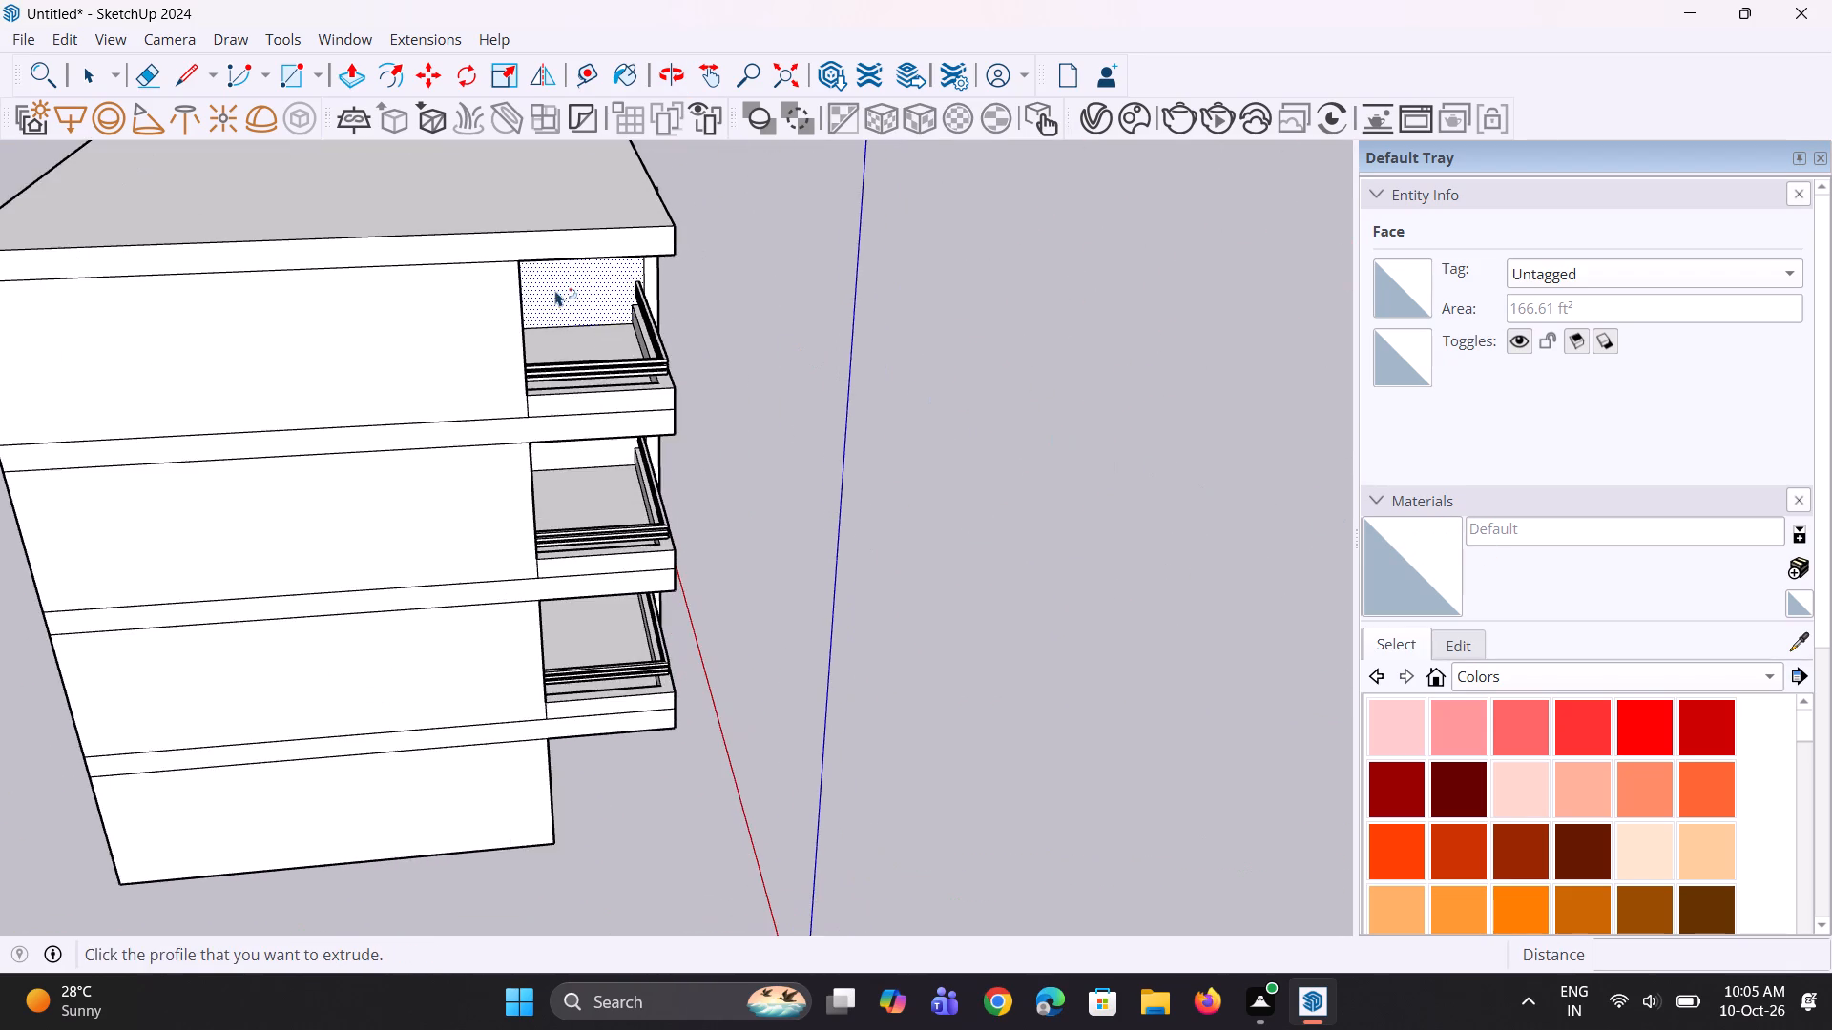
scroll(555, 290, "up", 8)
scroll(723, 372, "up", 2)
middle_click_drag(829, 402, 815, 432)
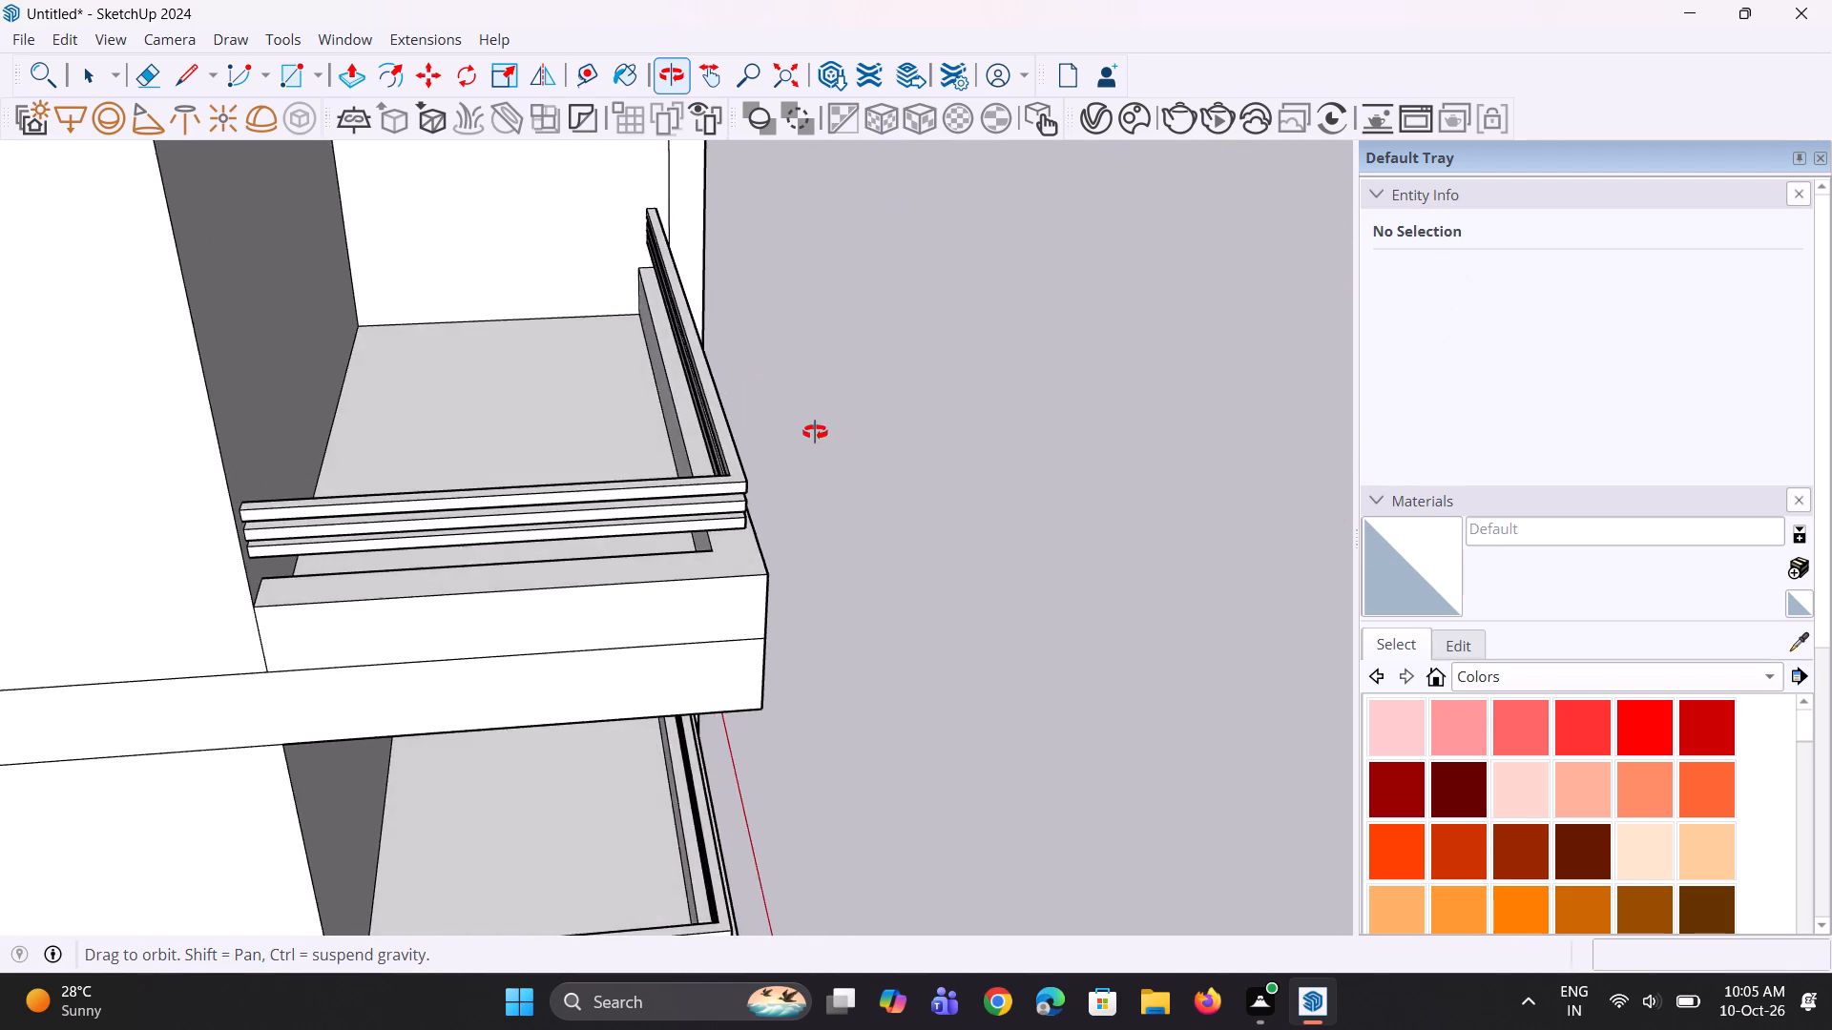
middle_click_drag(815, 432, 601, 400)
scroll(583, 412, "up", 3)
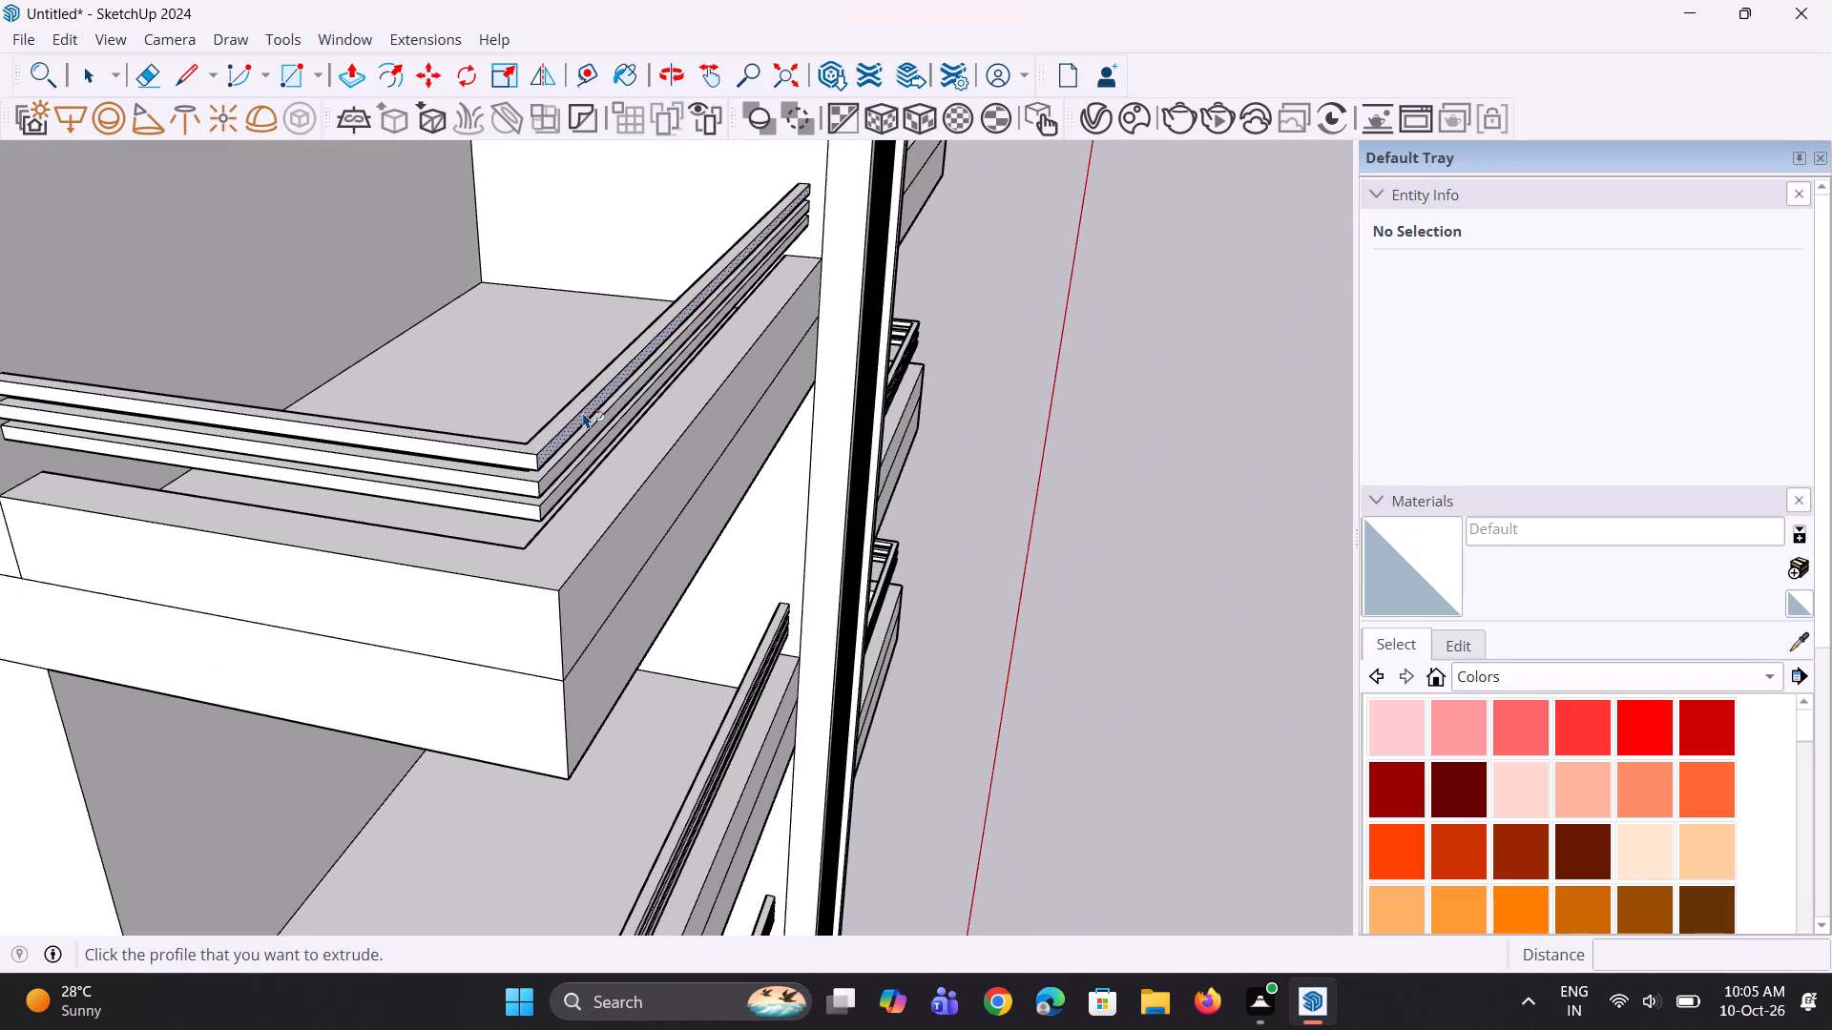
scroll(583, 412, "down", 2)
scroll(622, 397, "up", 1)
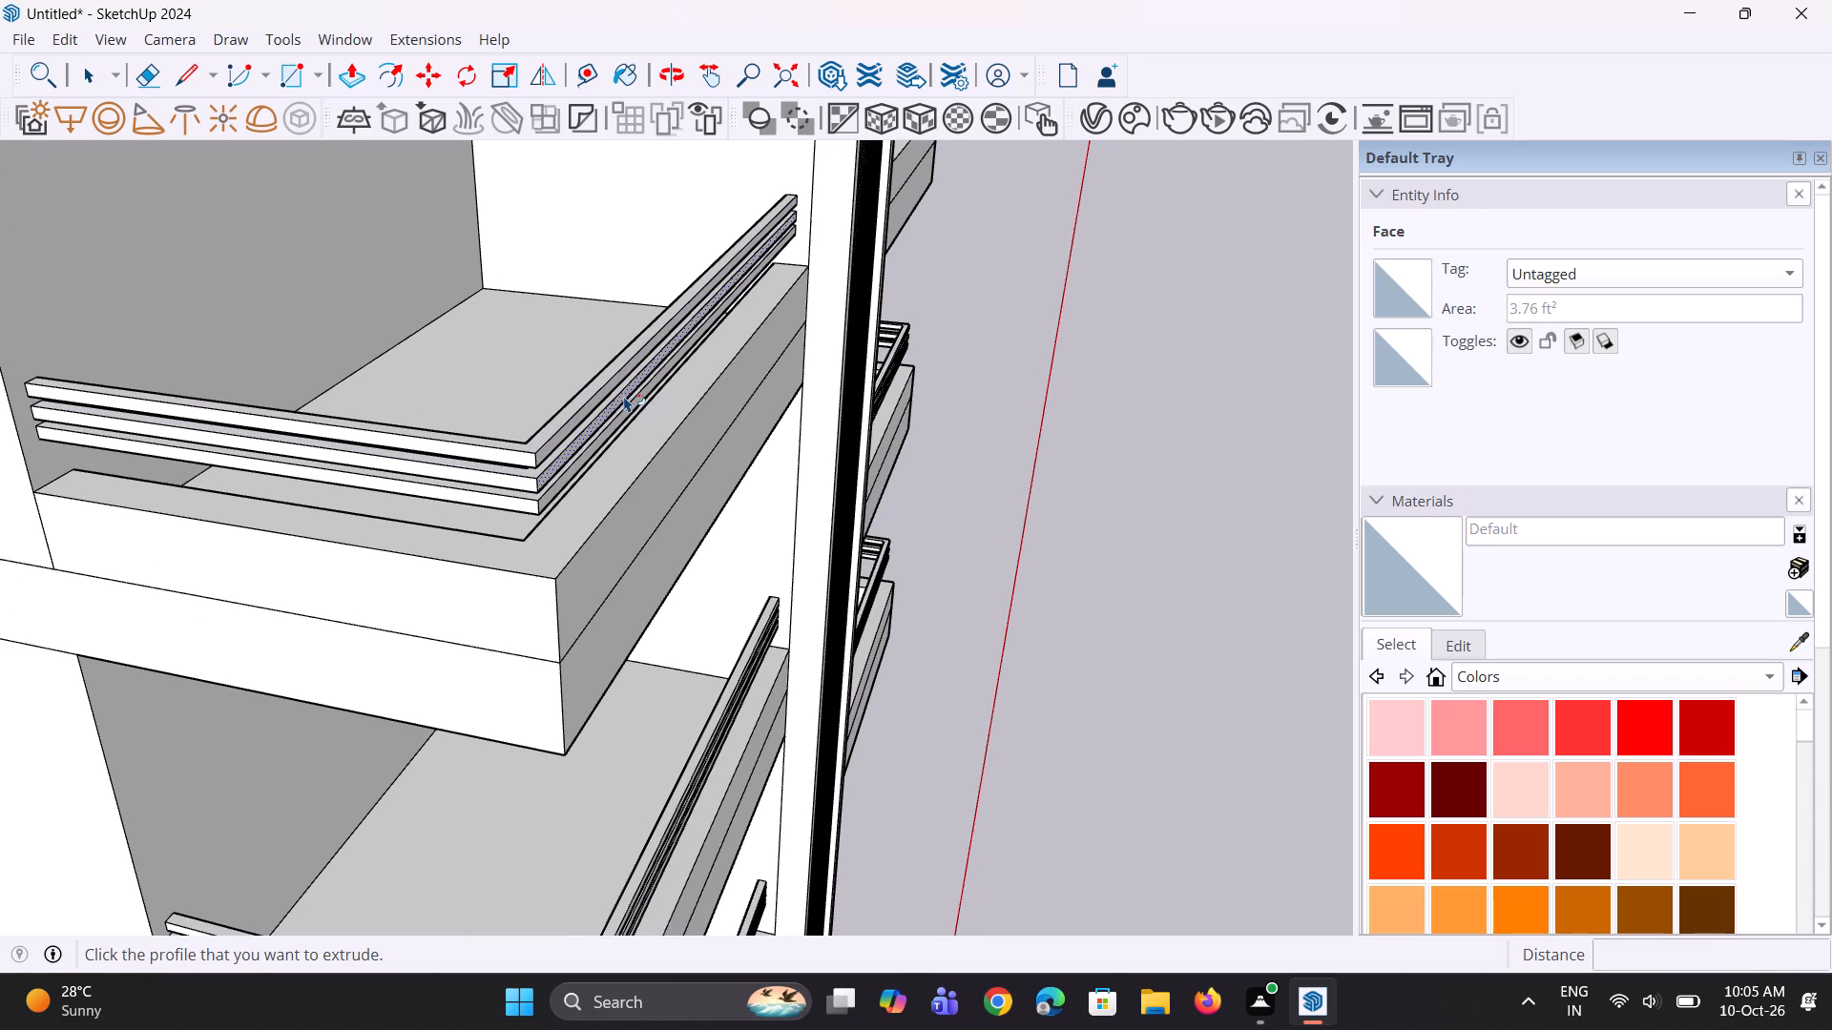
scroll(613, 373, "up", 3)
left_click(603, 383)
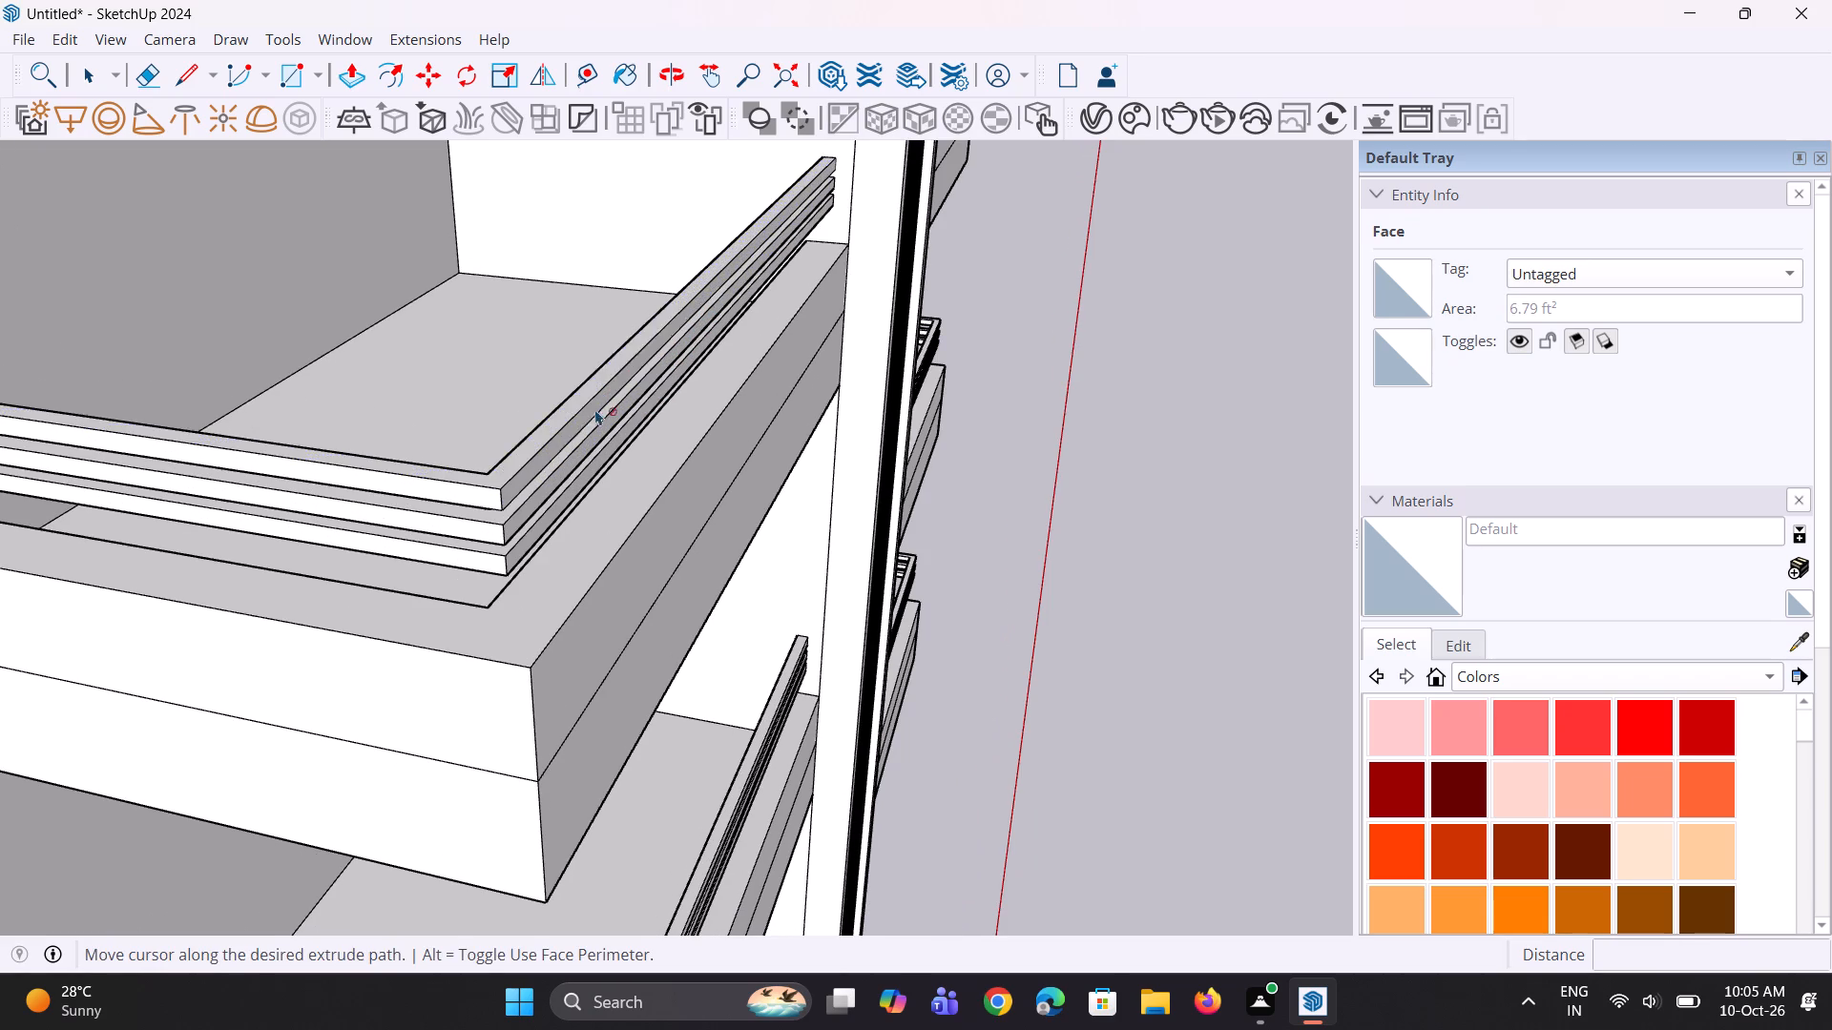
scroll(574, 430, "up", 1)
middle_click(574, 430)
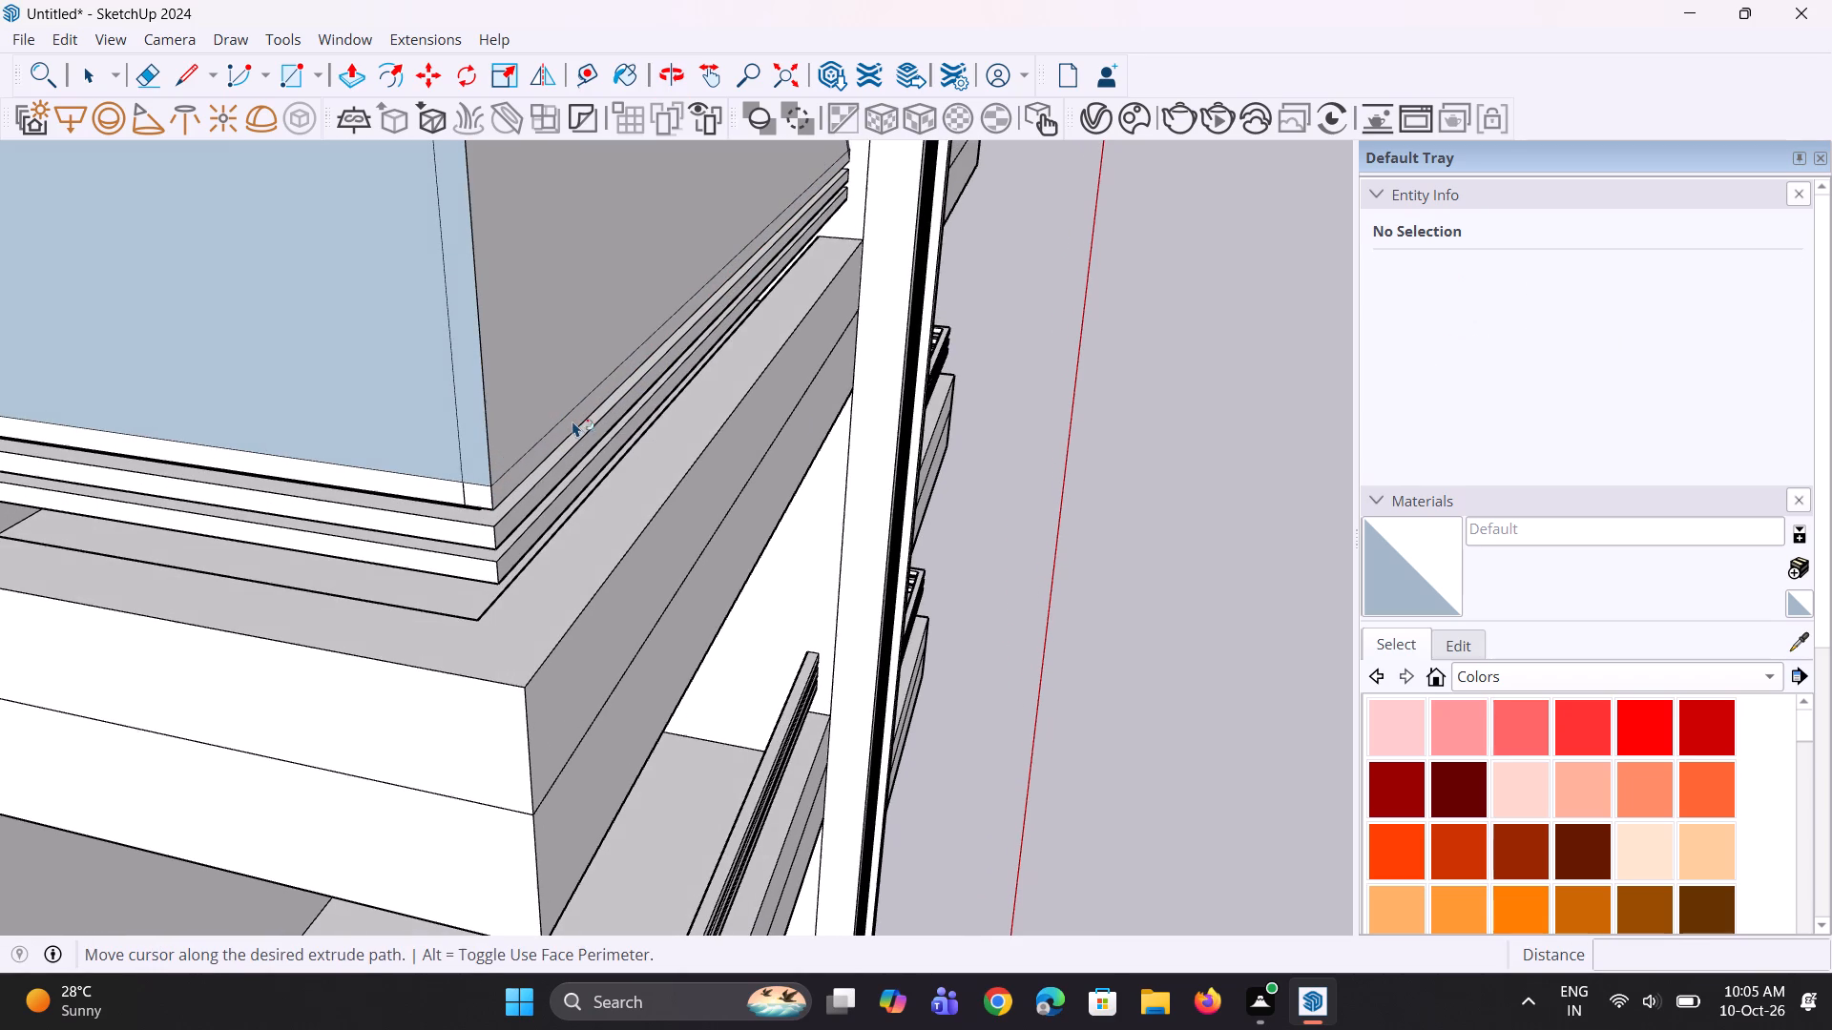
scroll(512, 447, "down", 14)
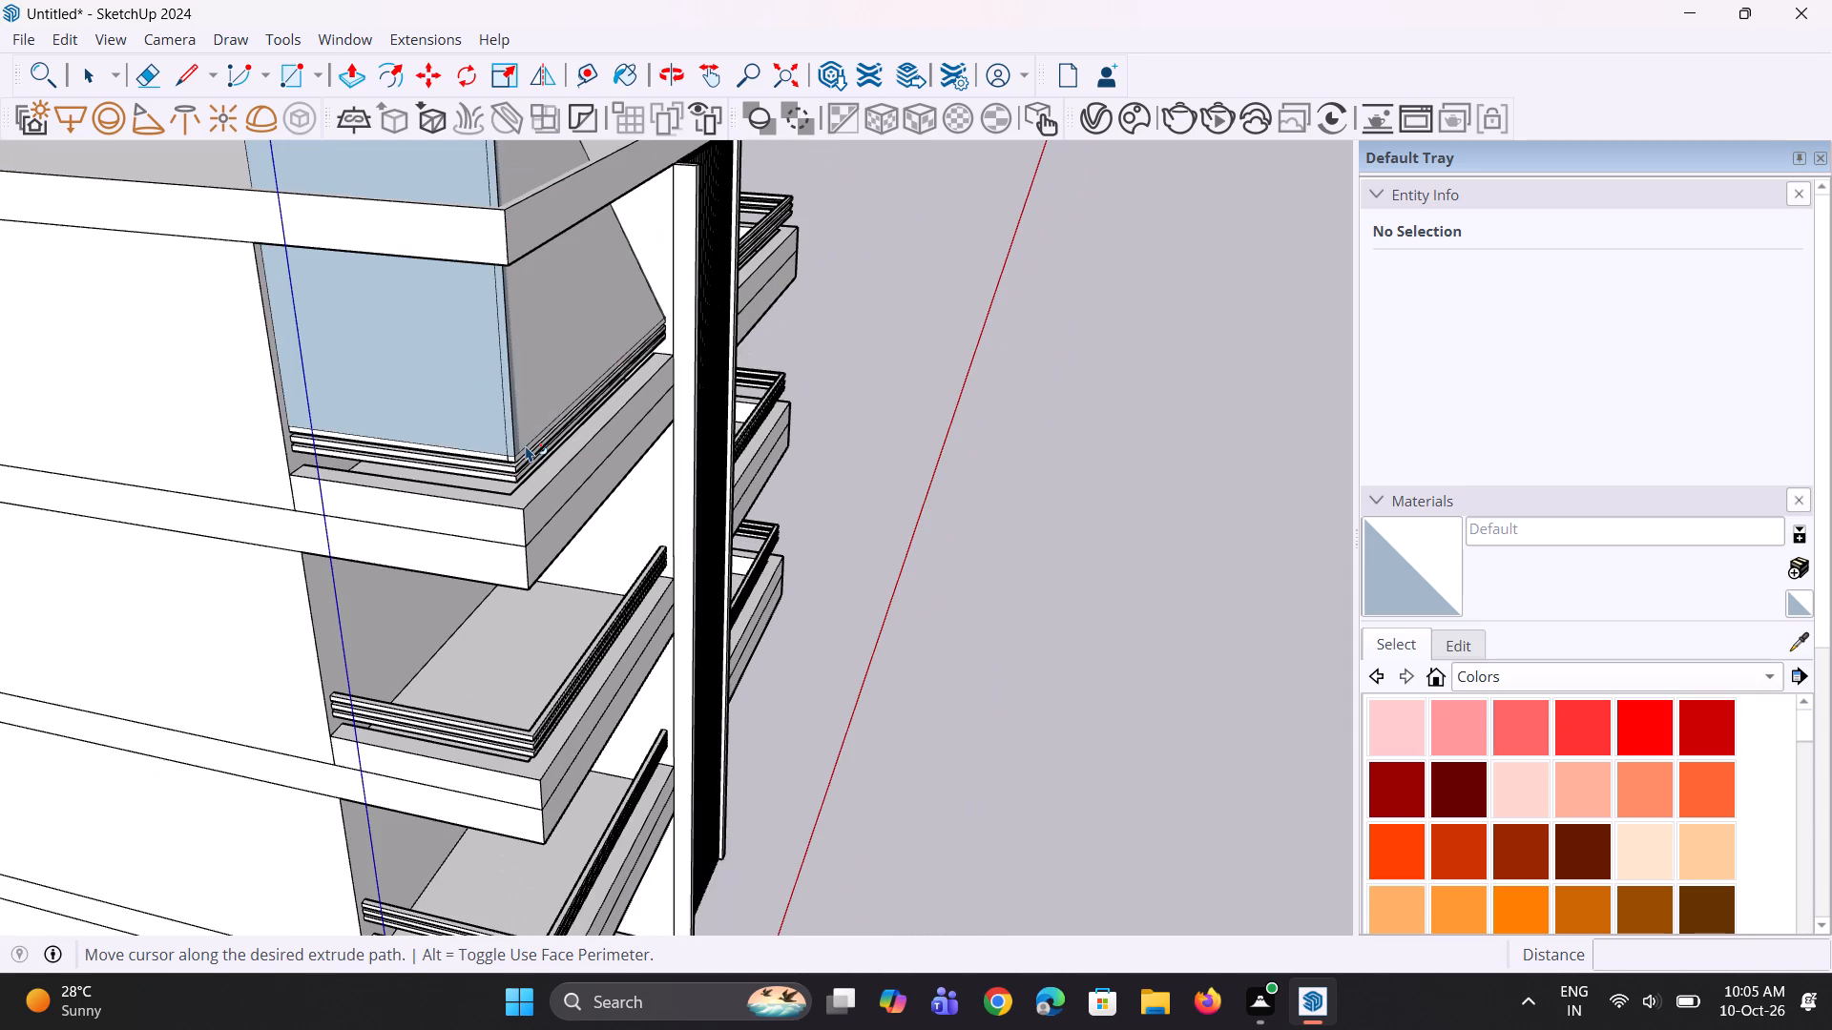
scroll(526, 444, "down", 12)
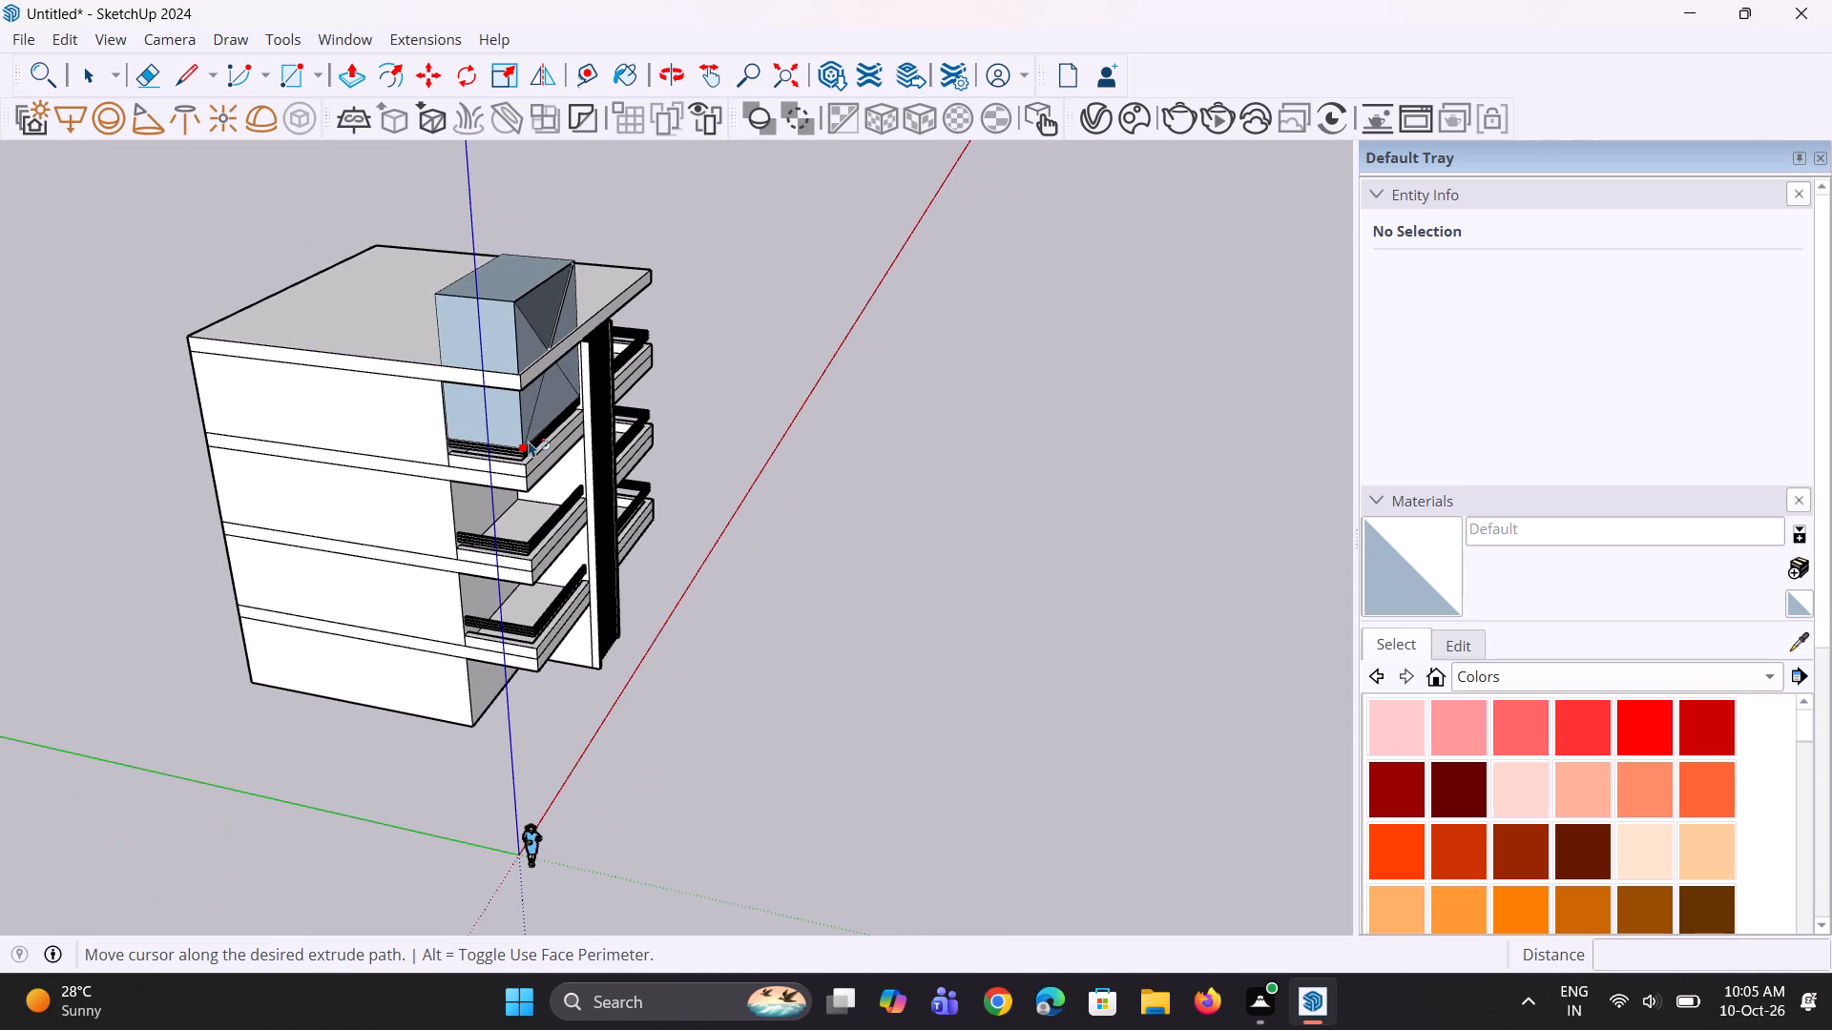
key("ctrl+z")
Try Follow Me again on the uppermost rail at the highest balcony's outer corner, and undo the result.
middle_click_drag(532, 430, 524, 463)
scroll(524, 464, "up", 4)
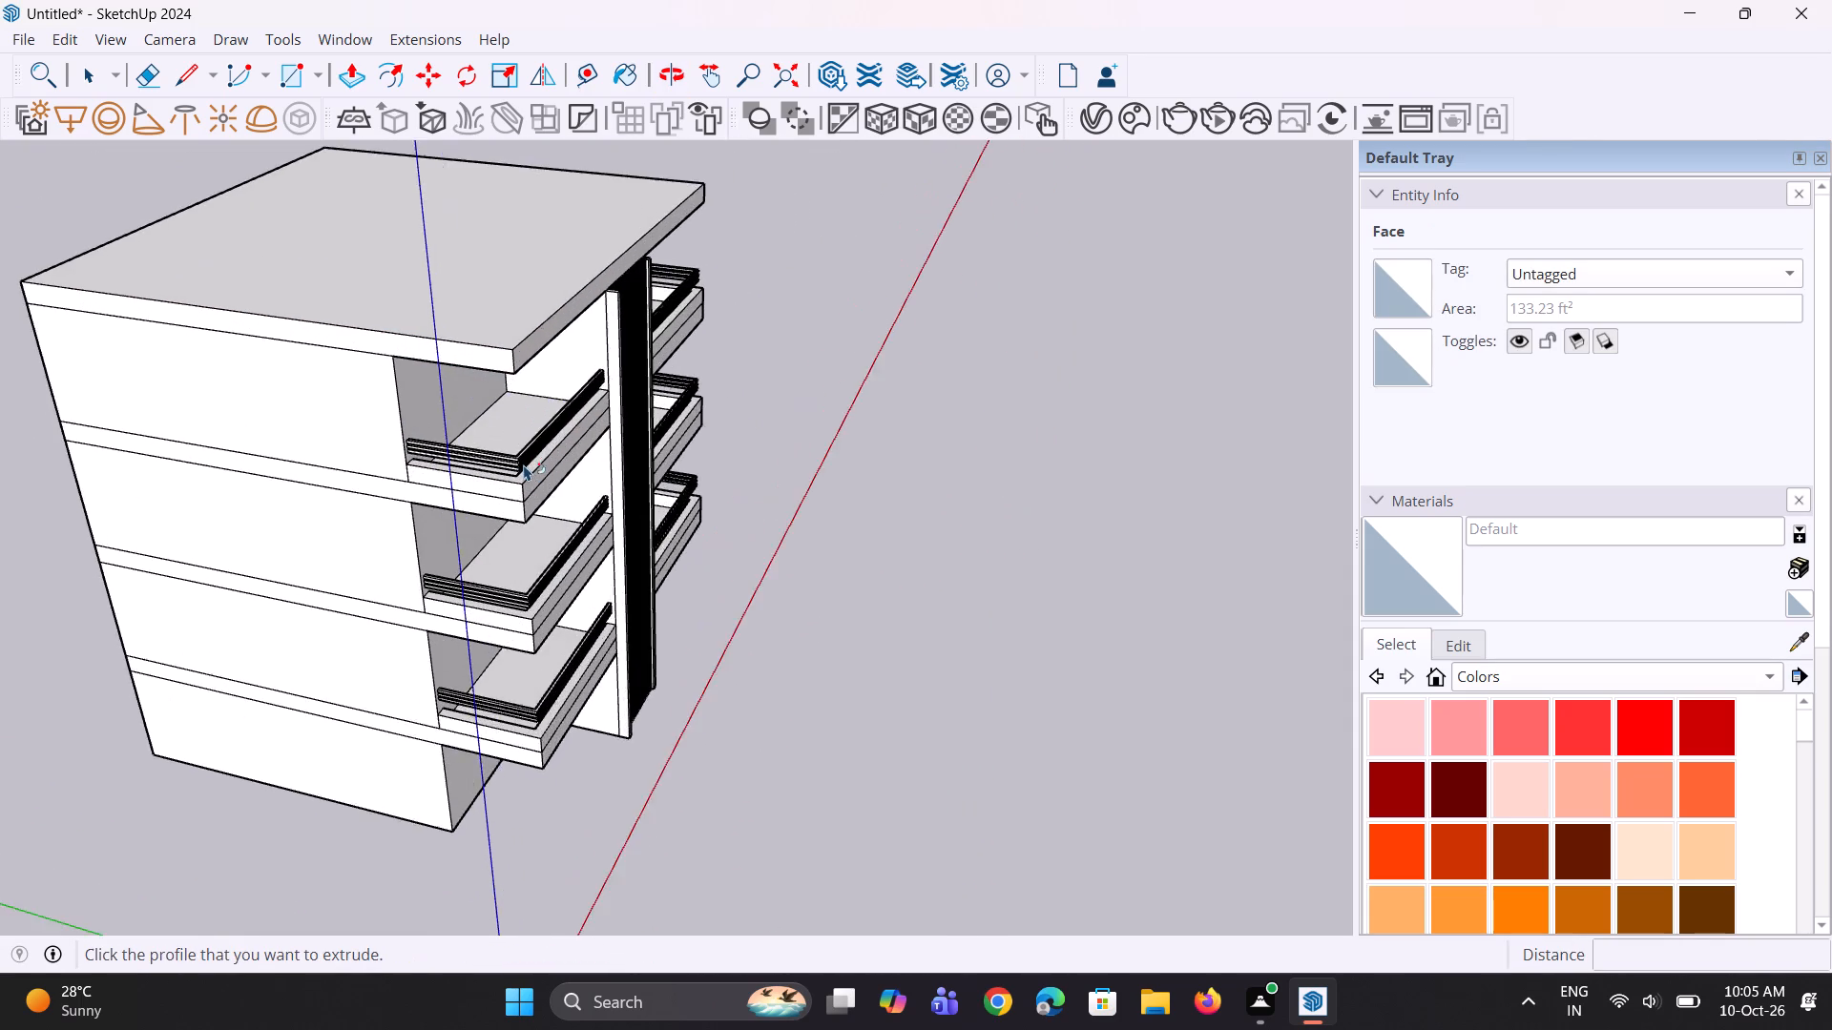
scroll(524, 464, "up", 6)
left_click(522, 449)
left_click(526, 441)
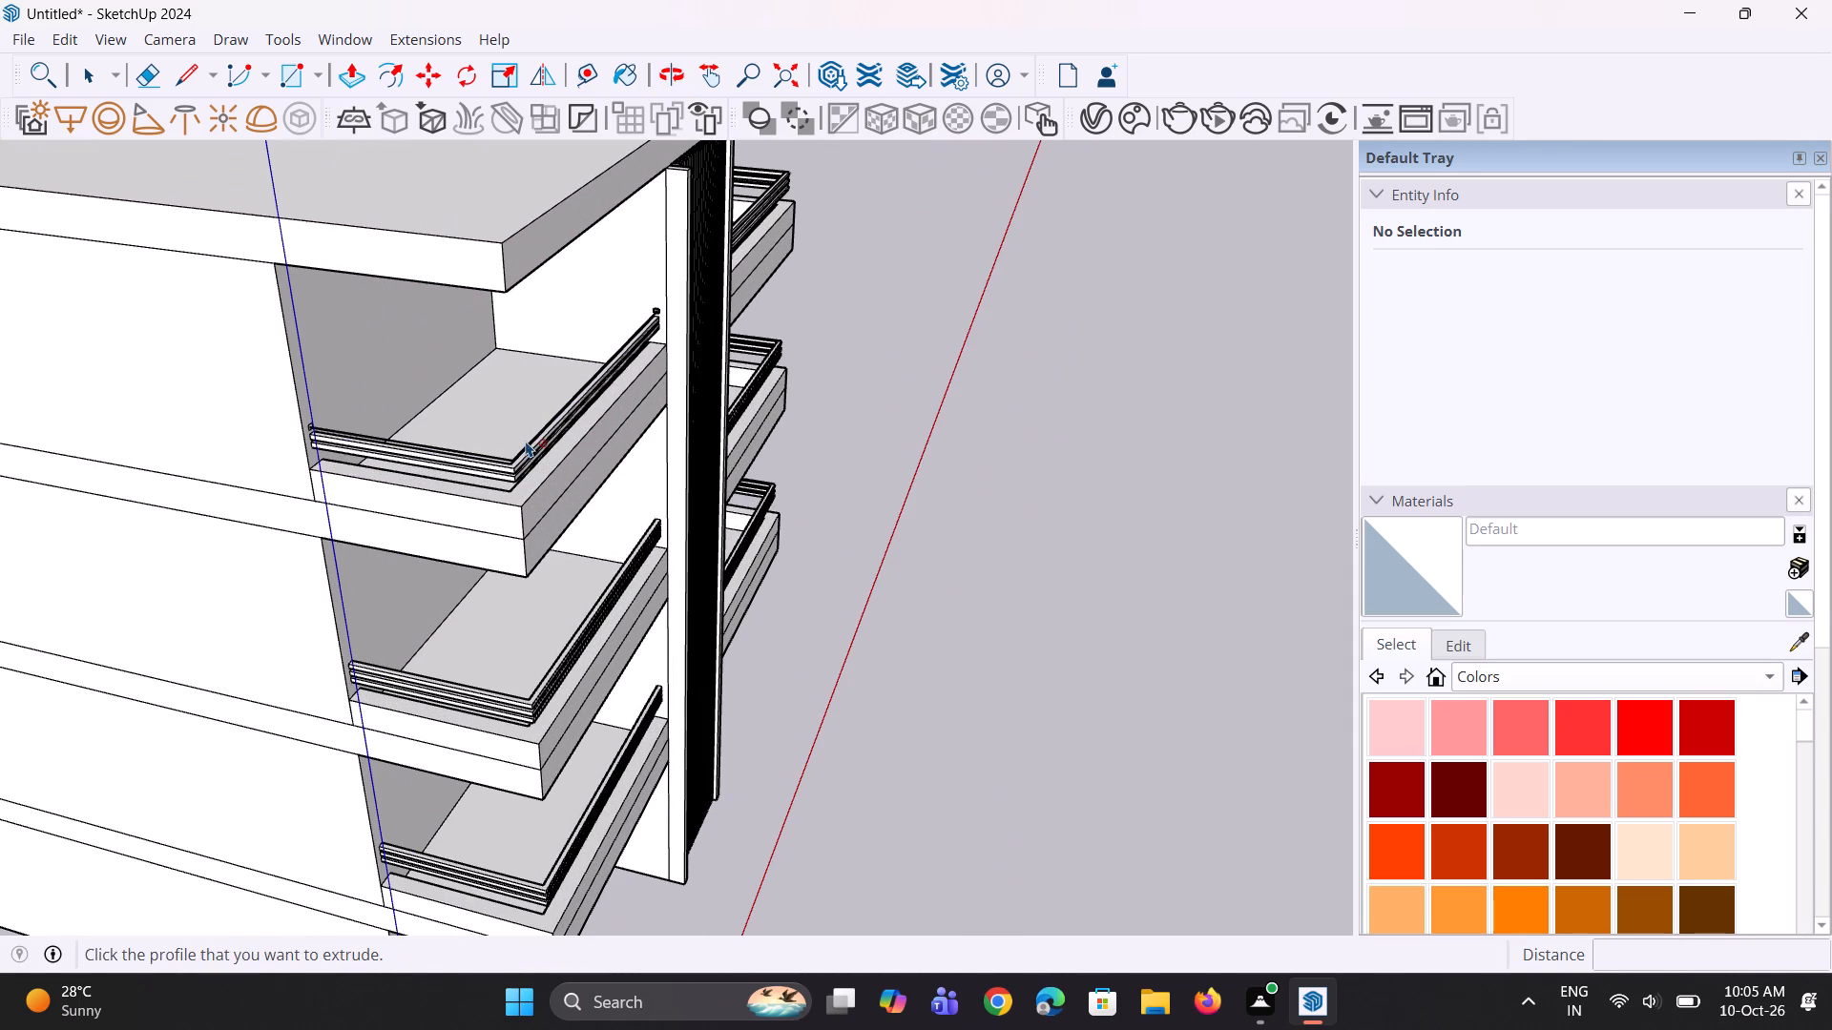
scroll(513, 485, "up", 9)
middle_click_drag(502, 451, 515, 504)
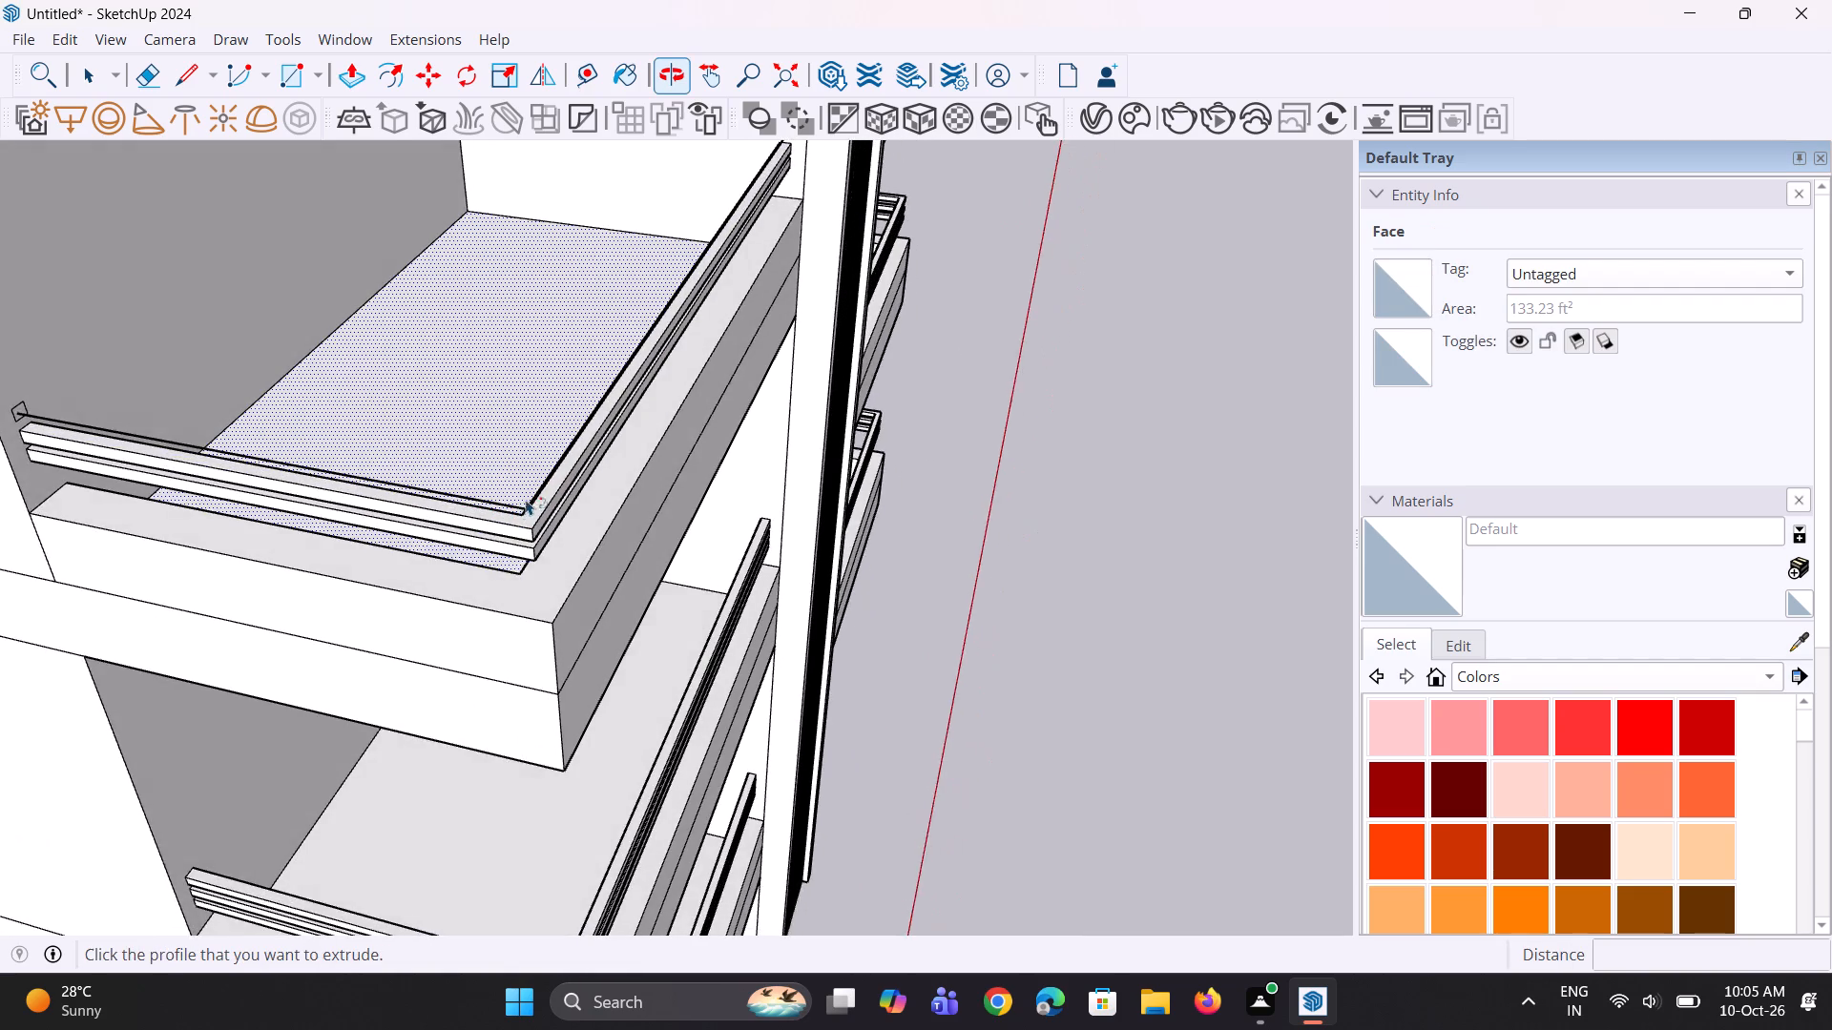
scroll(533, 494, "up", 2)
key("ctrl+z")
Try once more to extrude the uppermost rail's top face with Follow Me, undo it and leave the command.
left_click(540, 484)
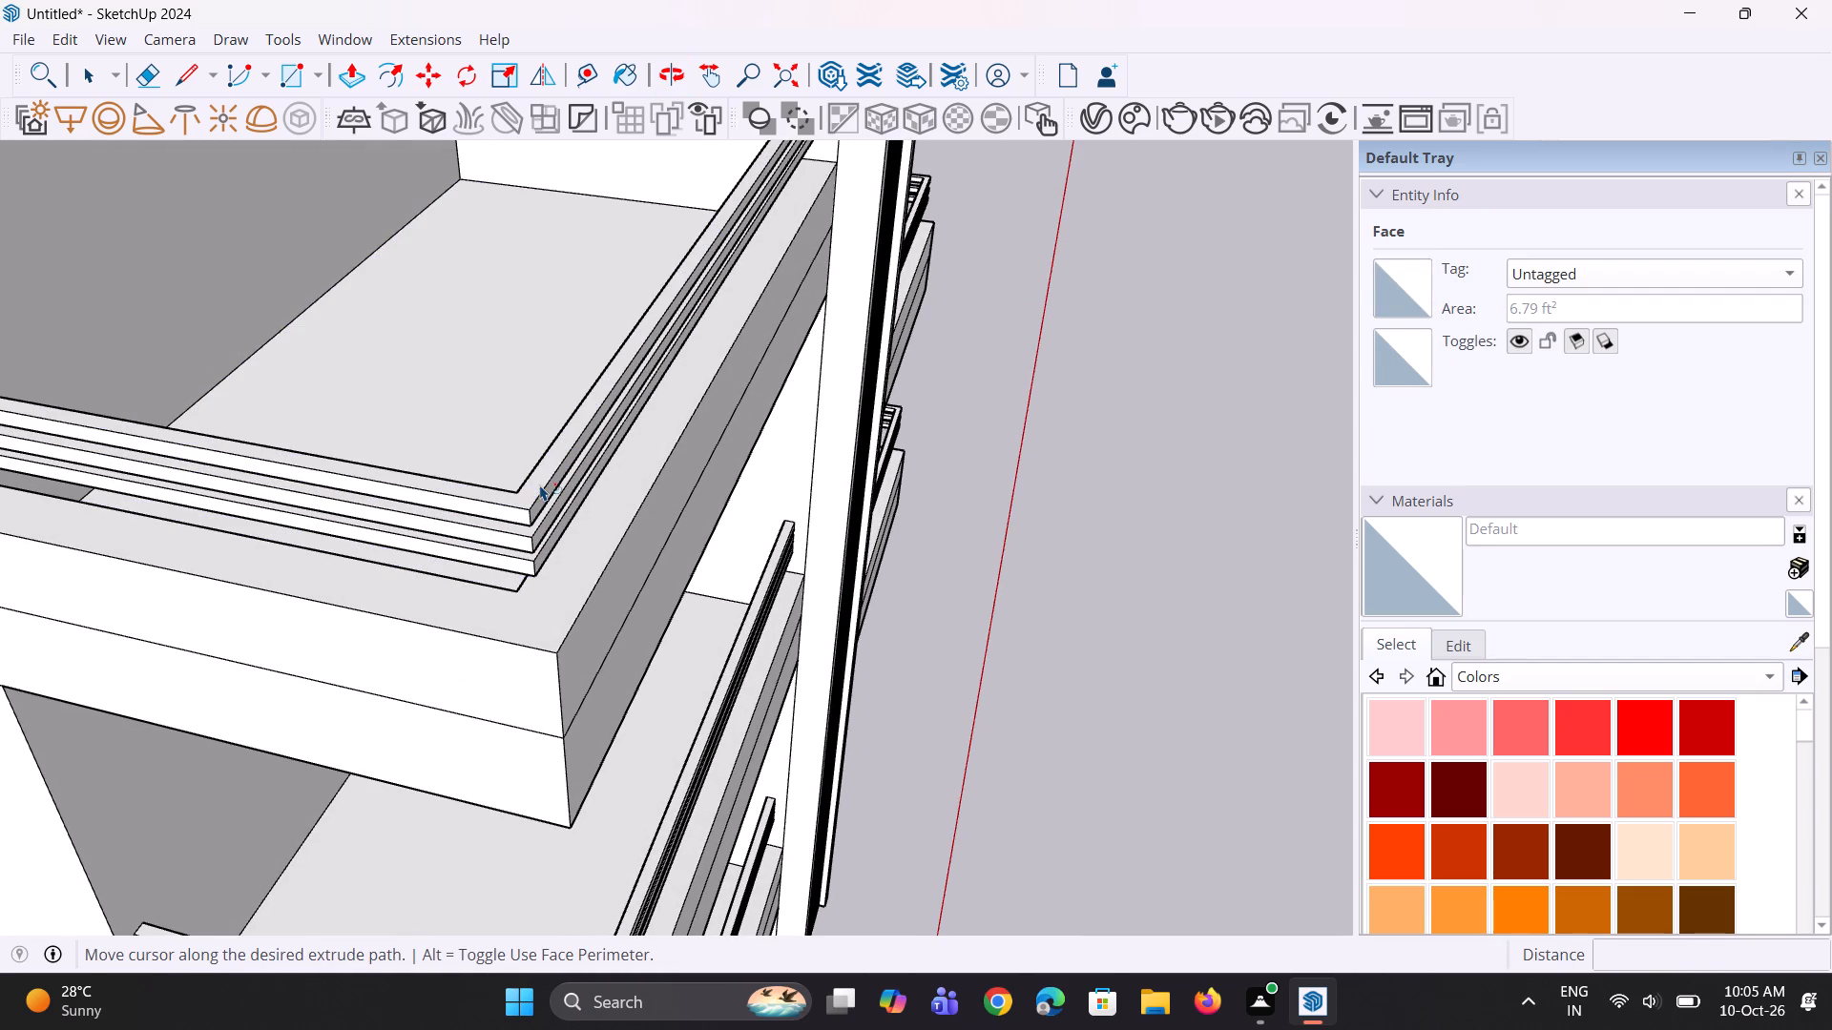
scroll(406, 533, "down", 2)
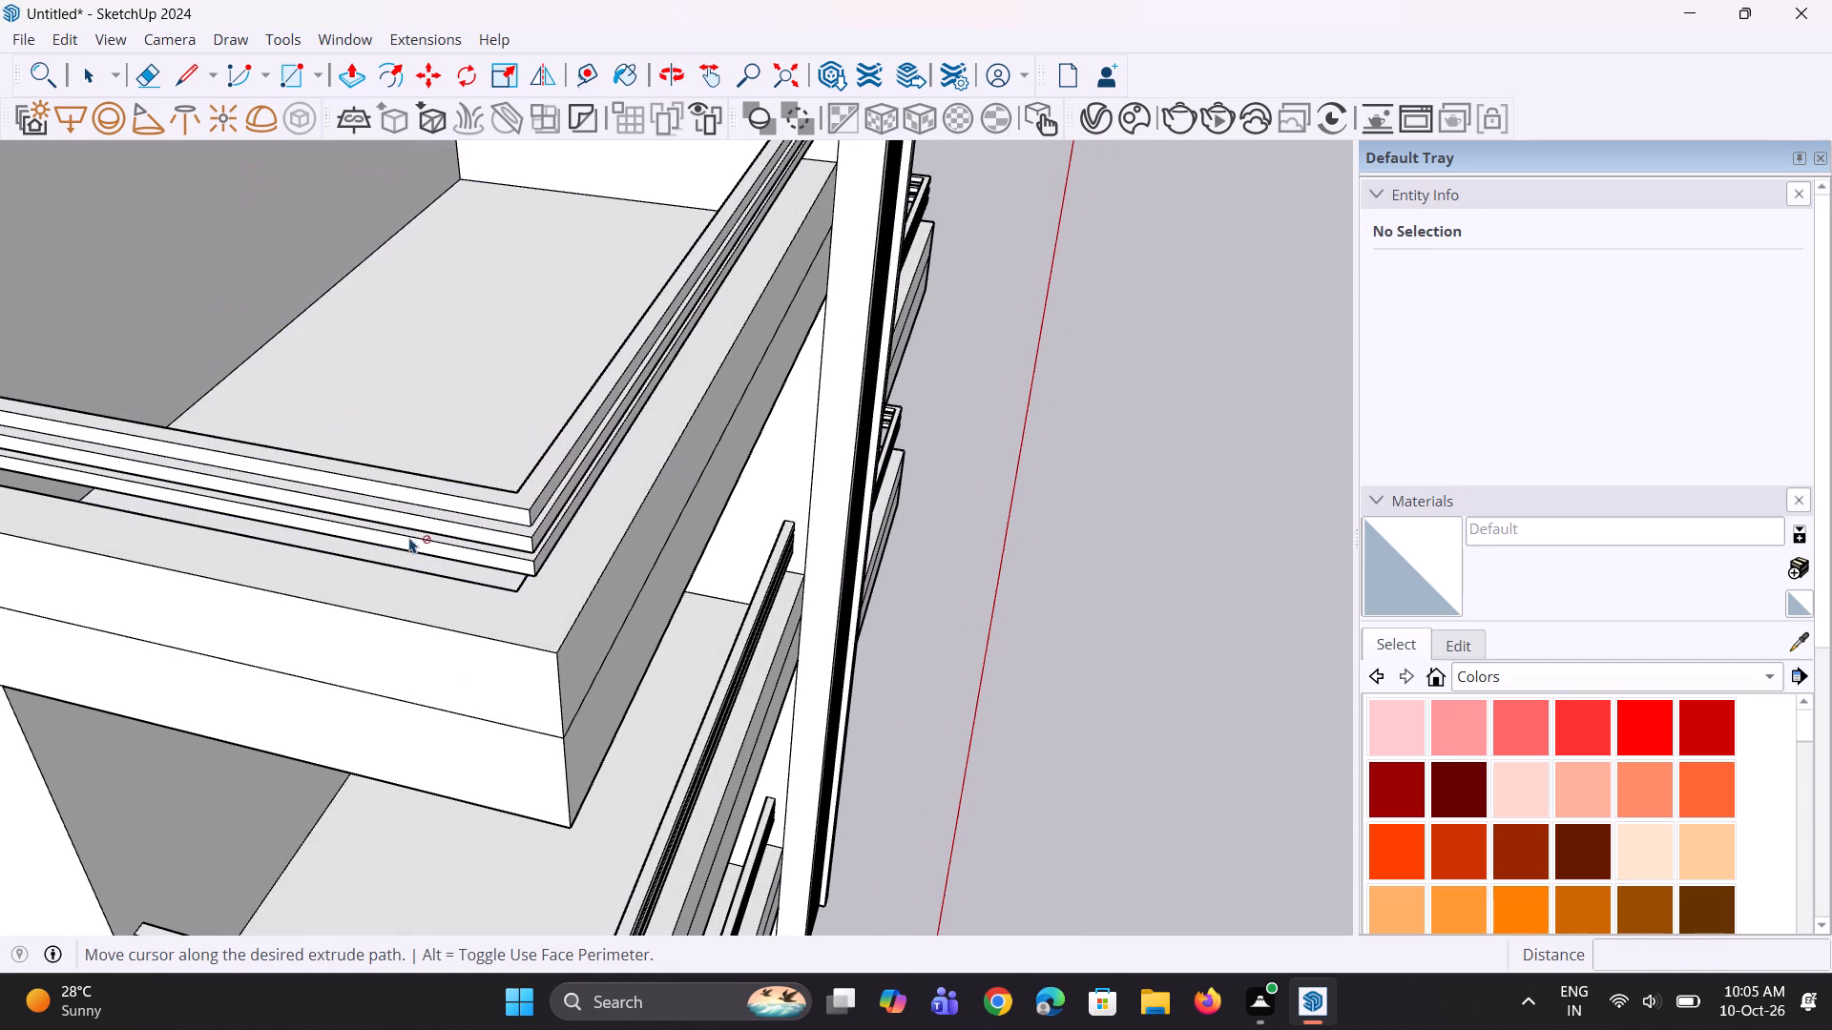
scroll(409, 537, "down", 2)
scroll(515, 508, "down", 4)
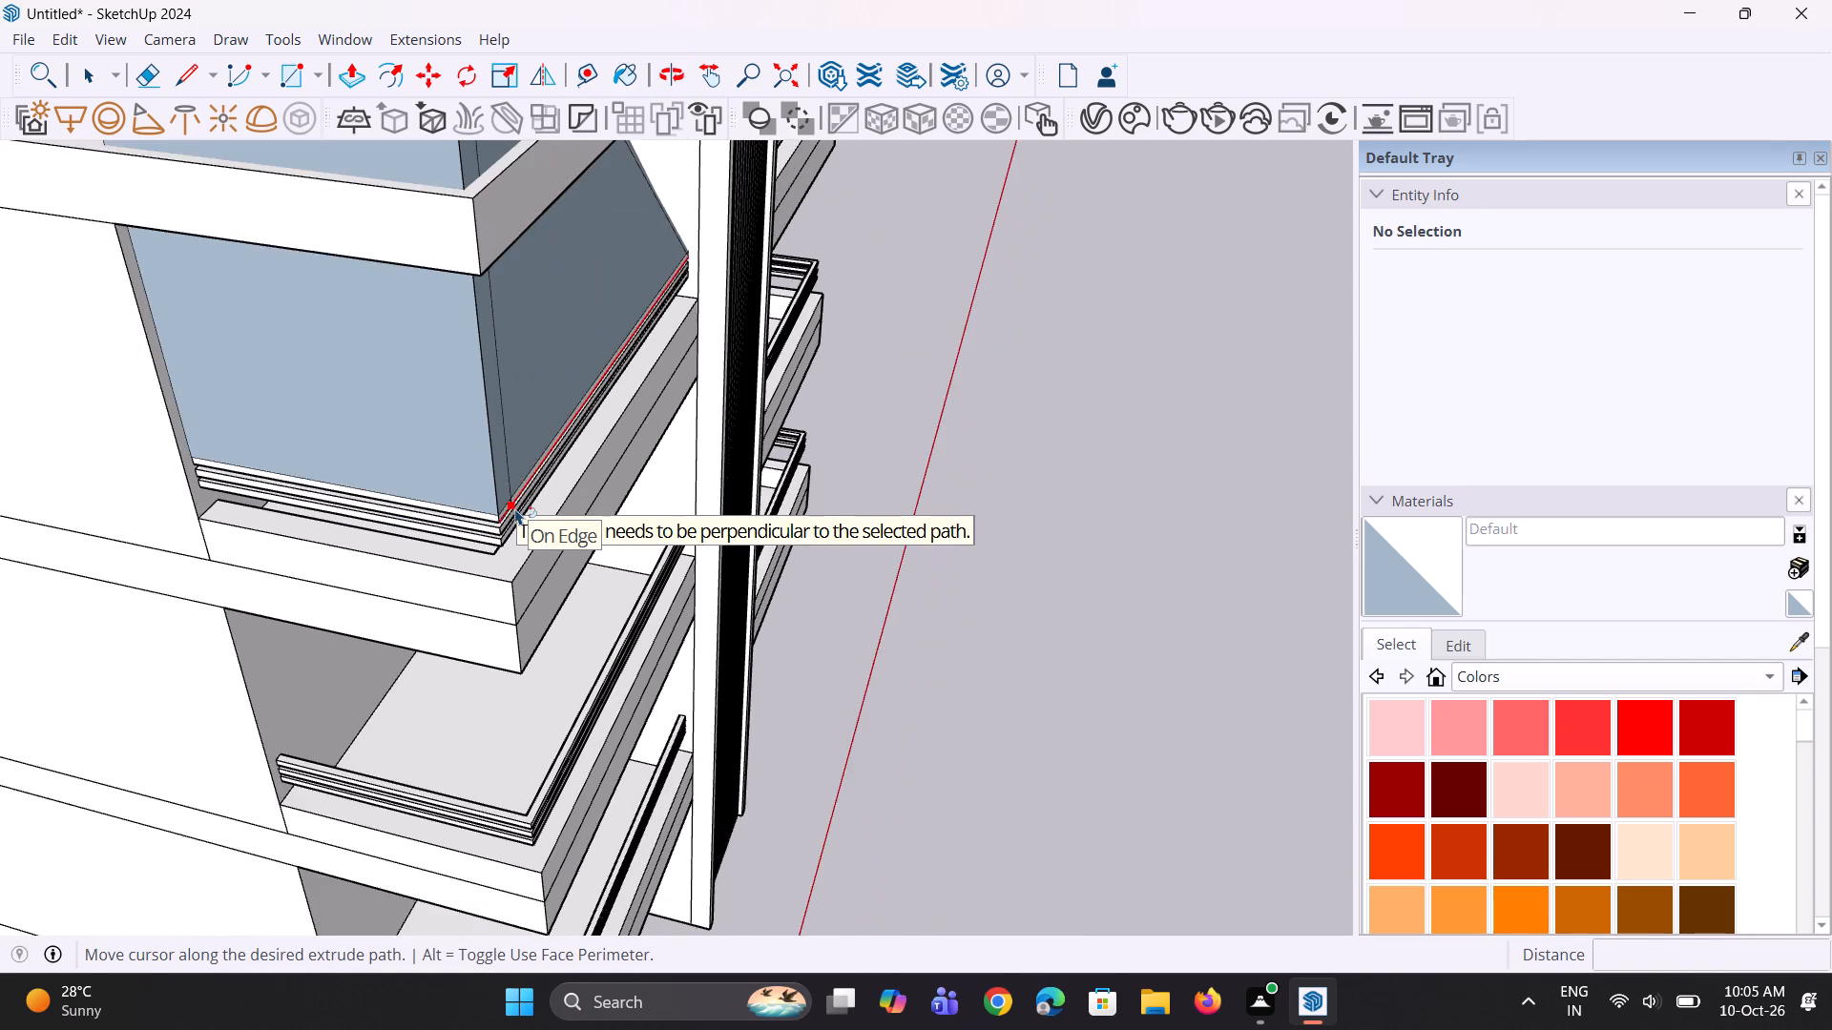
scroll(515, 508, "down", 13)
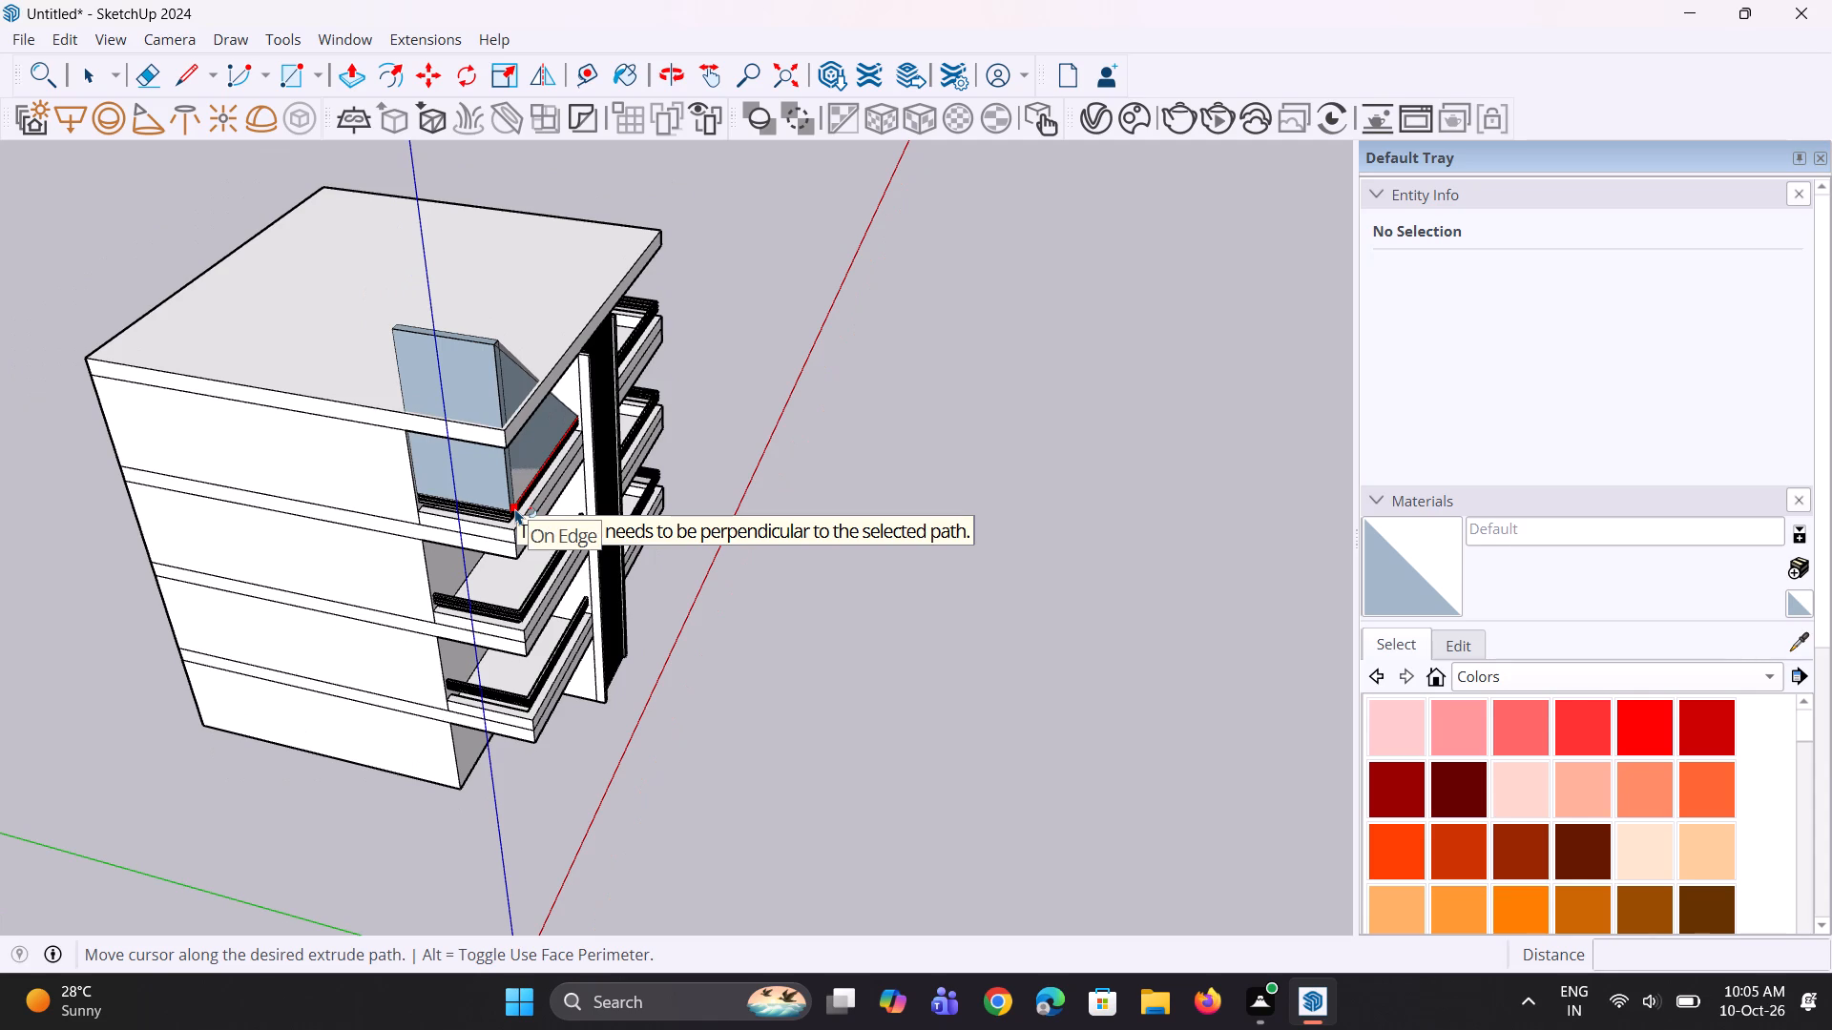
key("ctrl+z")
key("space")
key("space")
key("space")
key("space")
Push/Pull the inner face of the highest balcony's front parapet 5 3/4" inward to thicken it.
scroll(521, 532, "up", 3)
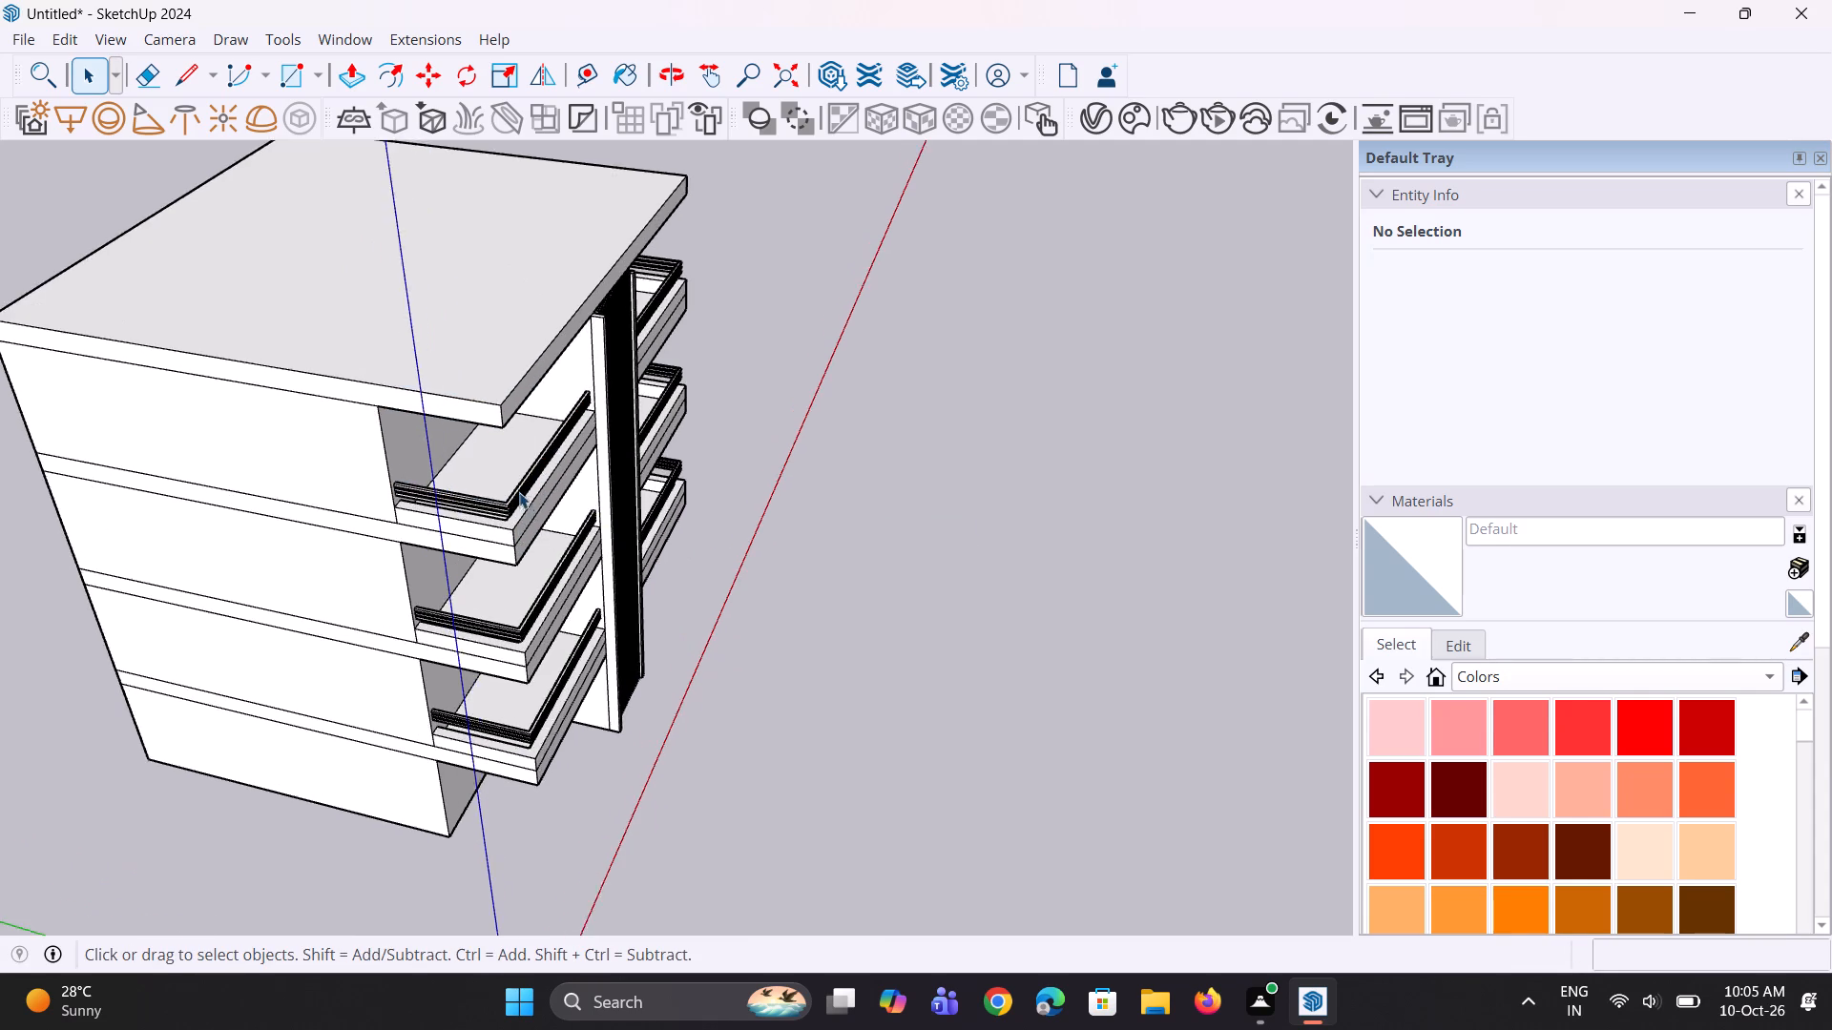
scroll(490, 467, "up", 5)
middle_click_drag(511, 547, 532, 556)
scroll(533, 542, "up", 12)
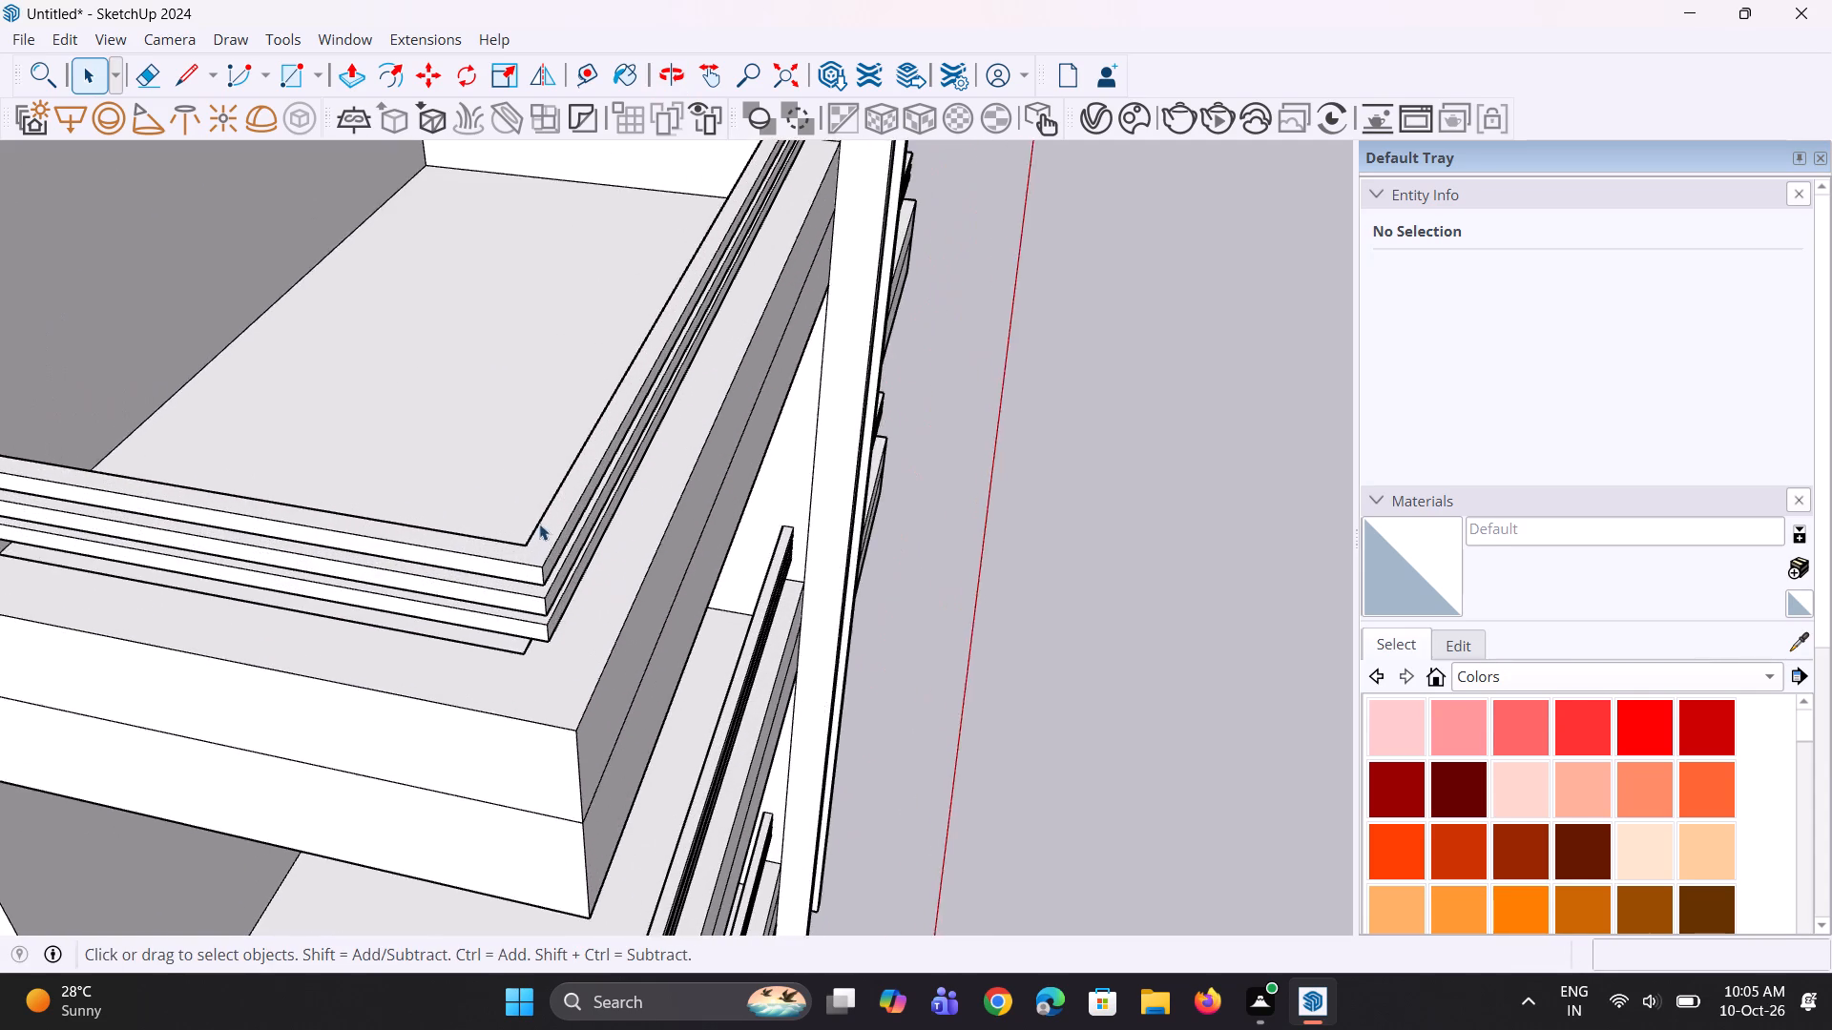
middle_click_drag(539, 536, 540, 457)
scroll(536, 494, "up", 1)
left_click(544, 534)
middle_click_drag(544, 550, 507, 485)
scroll(524, 508, "up", 1)
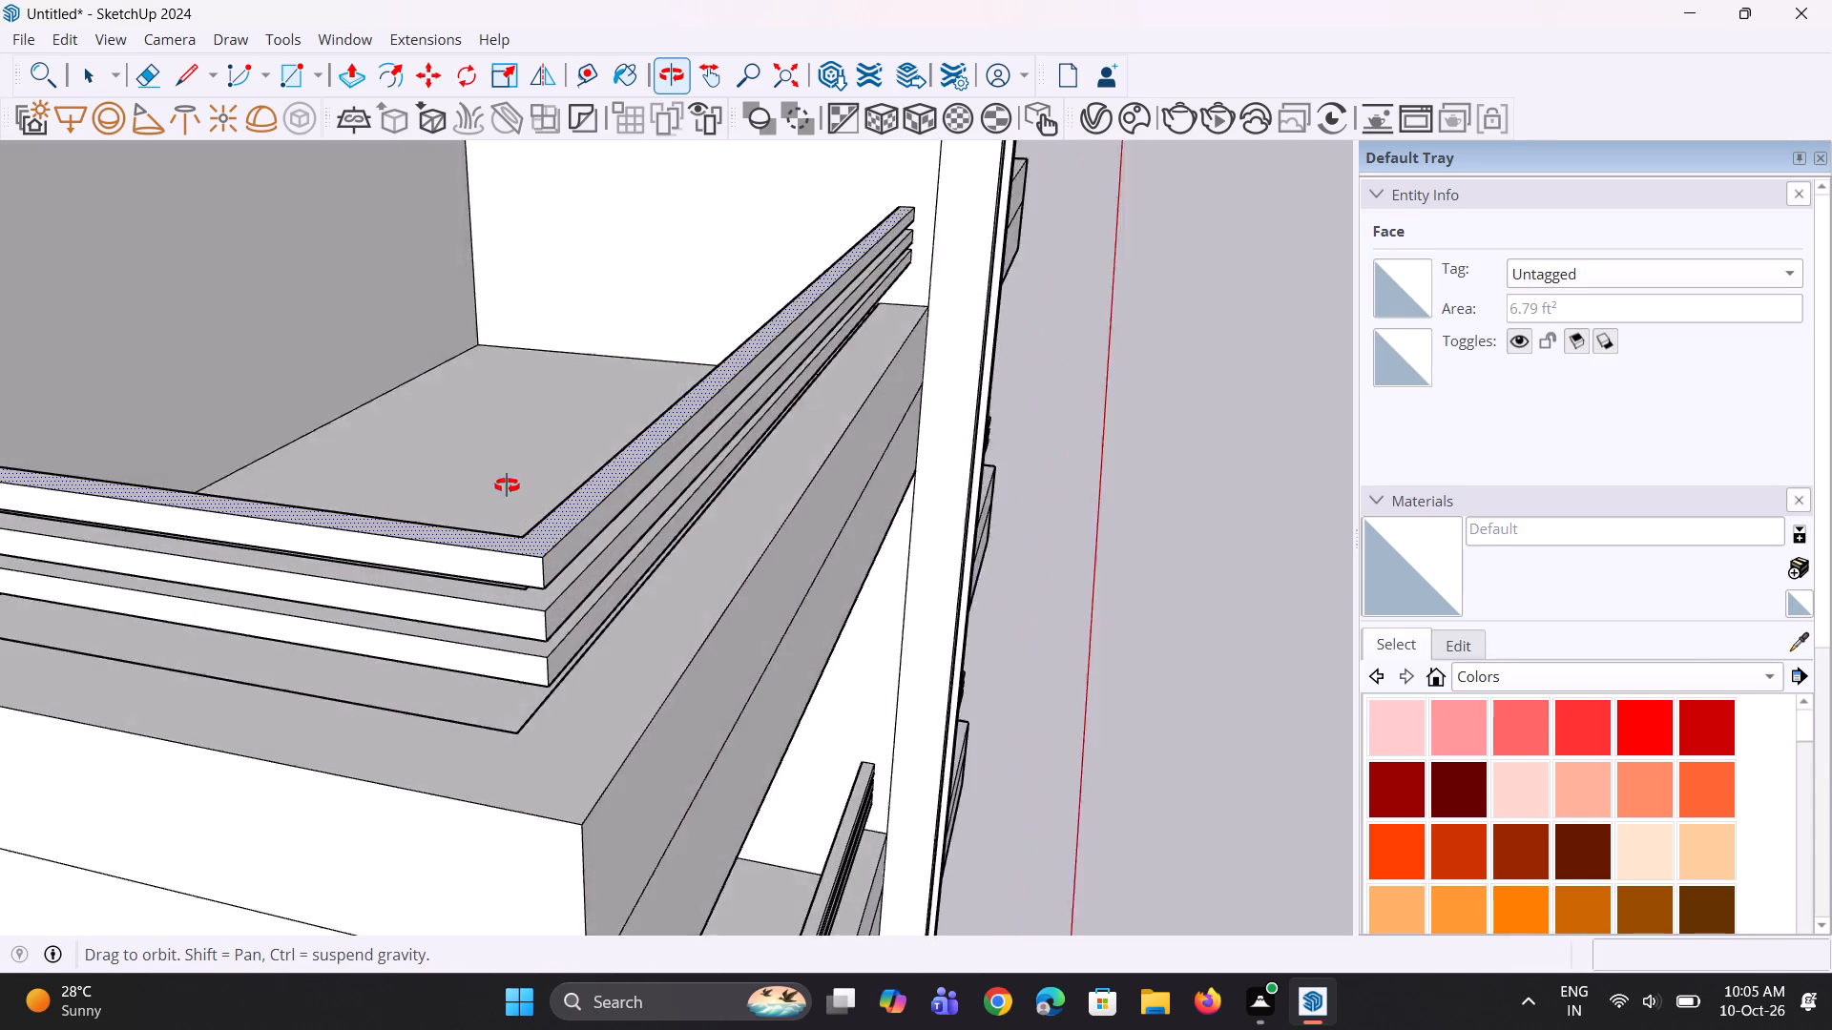
middle_click_drag(507, 485, 951, 624)
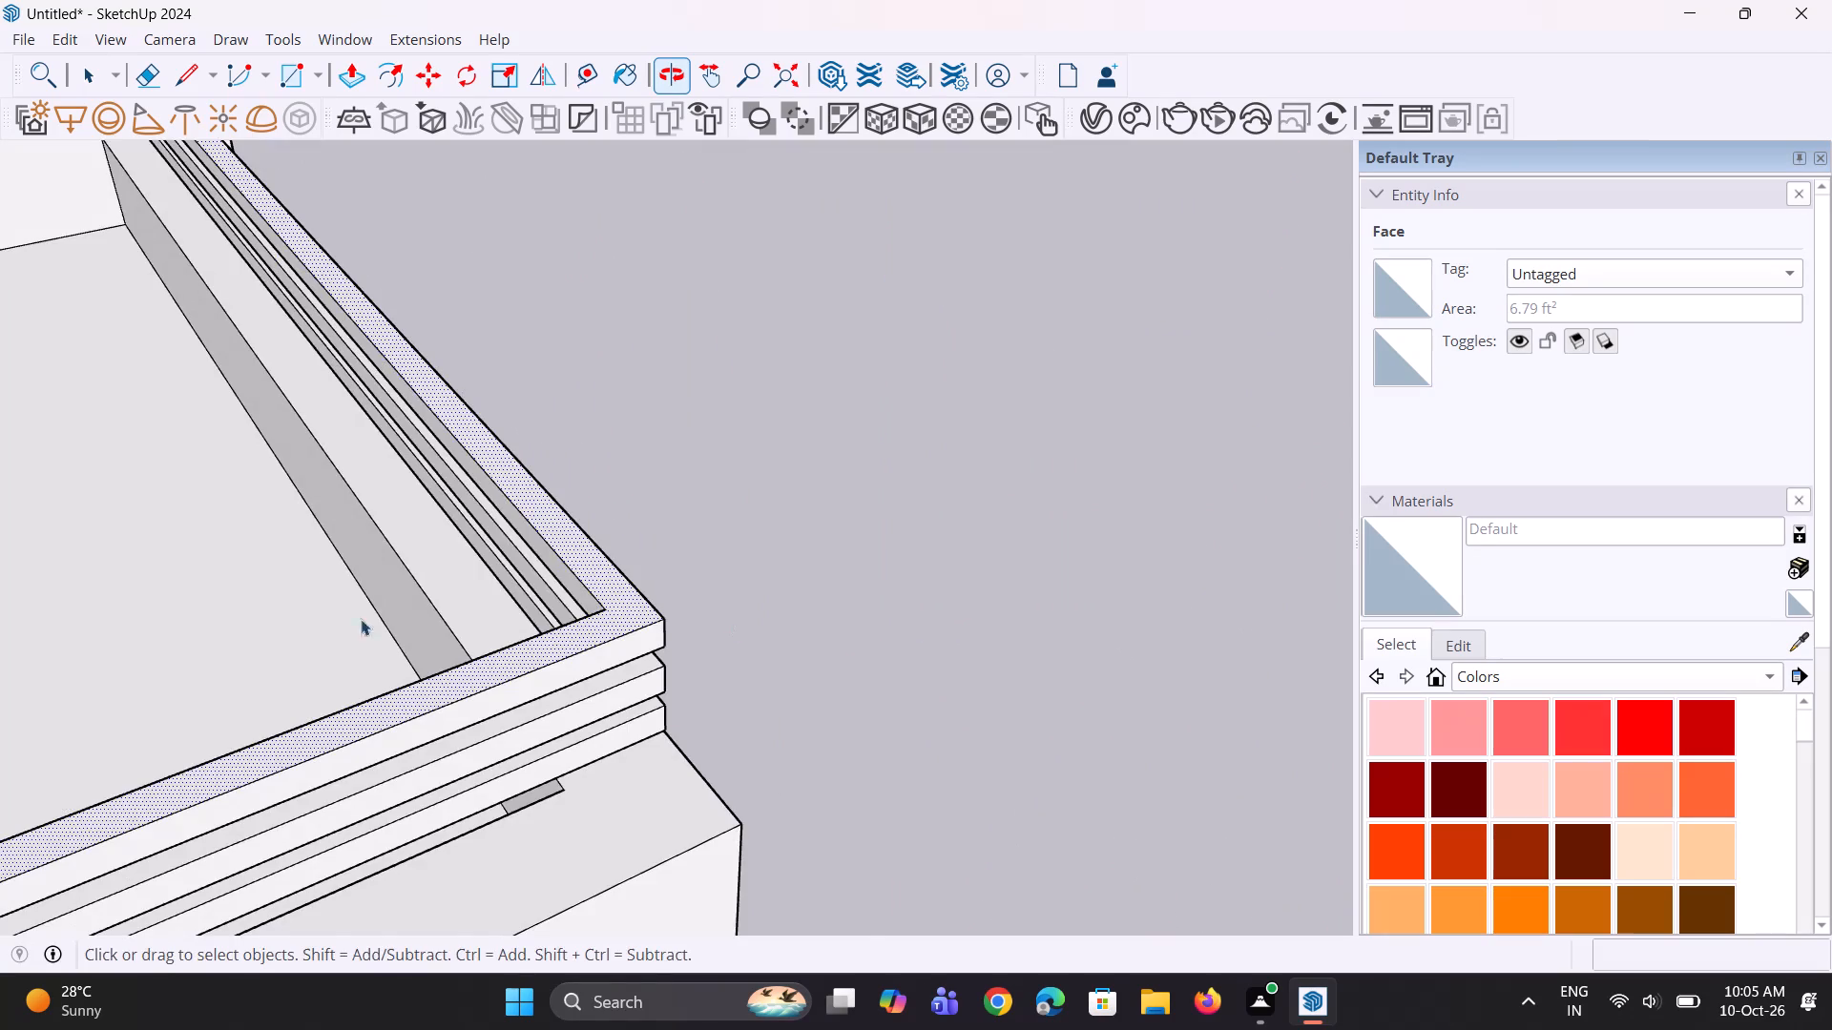
scroll(305, 618, "up", 2)
key("p")
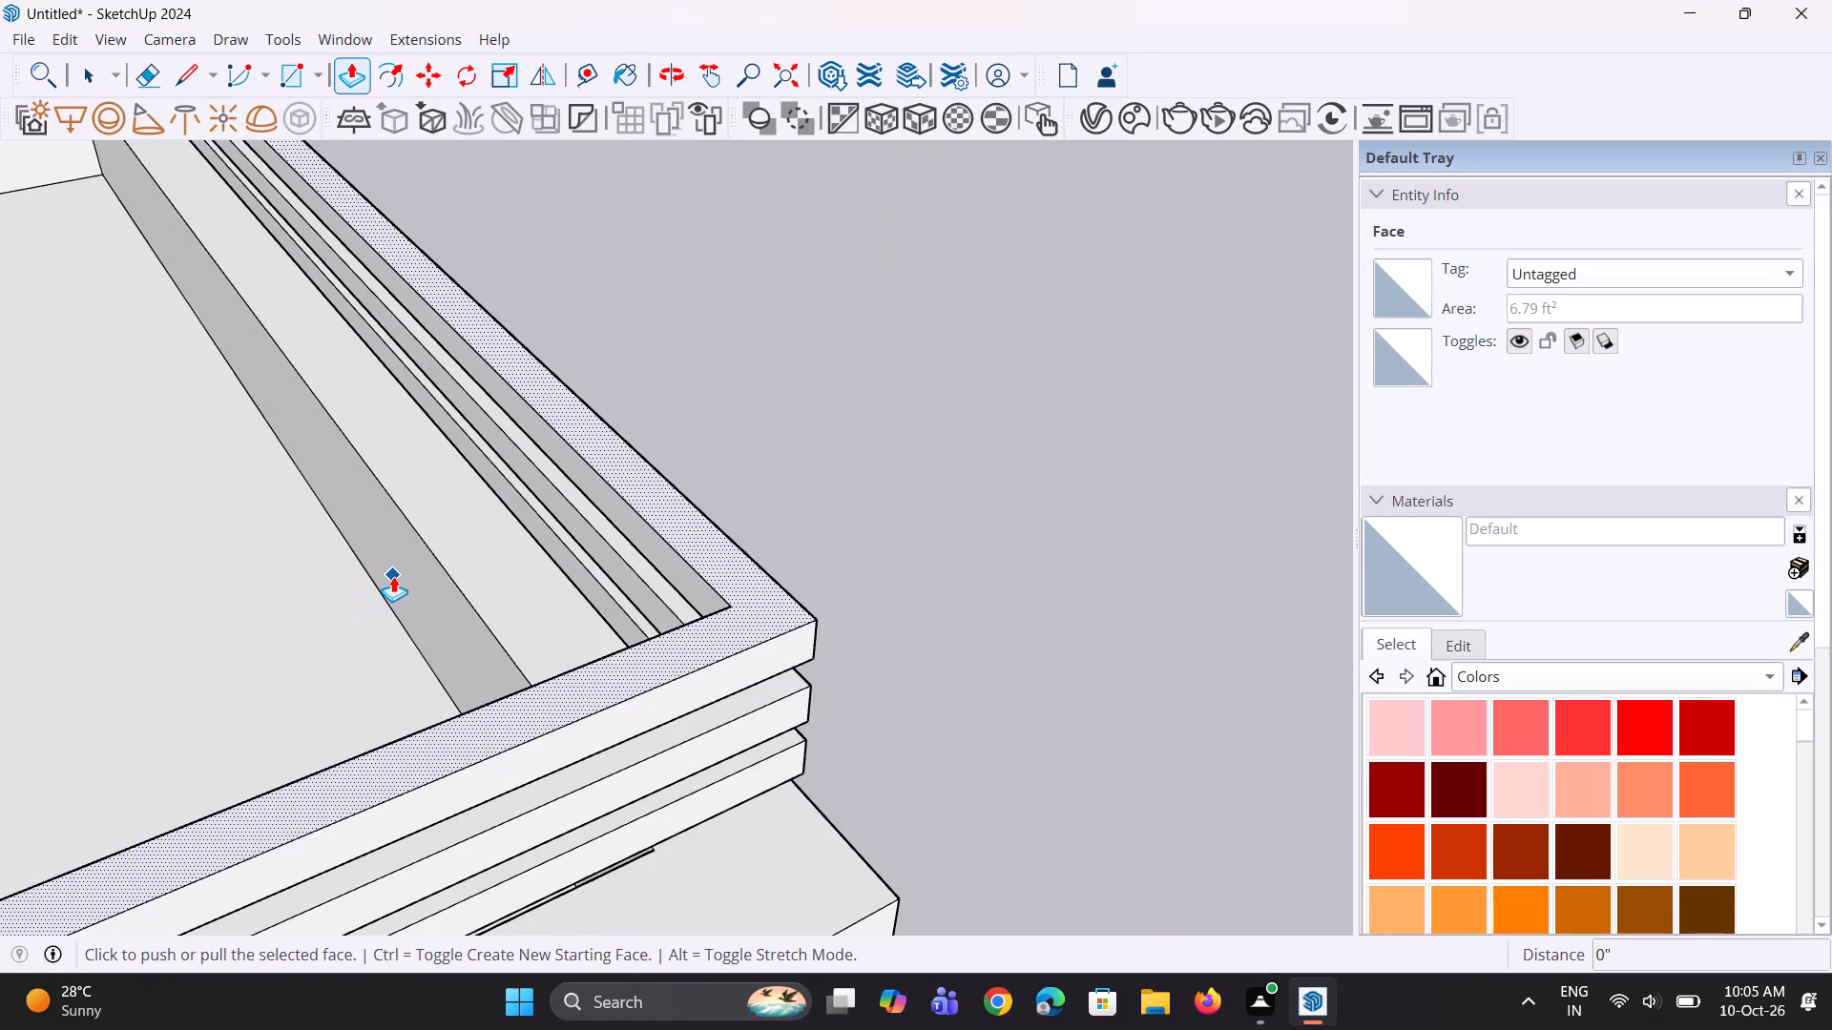
key("space")
left_click(404, 586)
scroll(401, 589, "up", 1)
key("p")
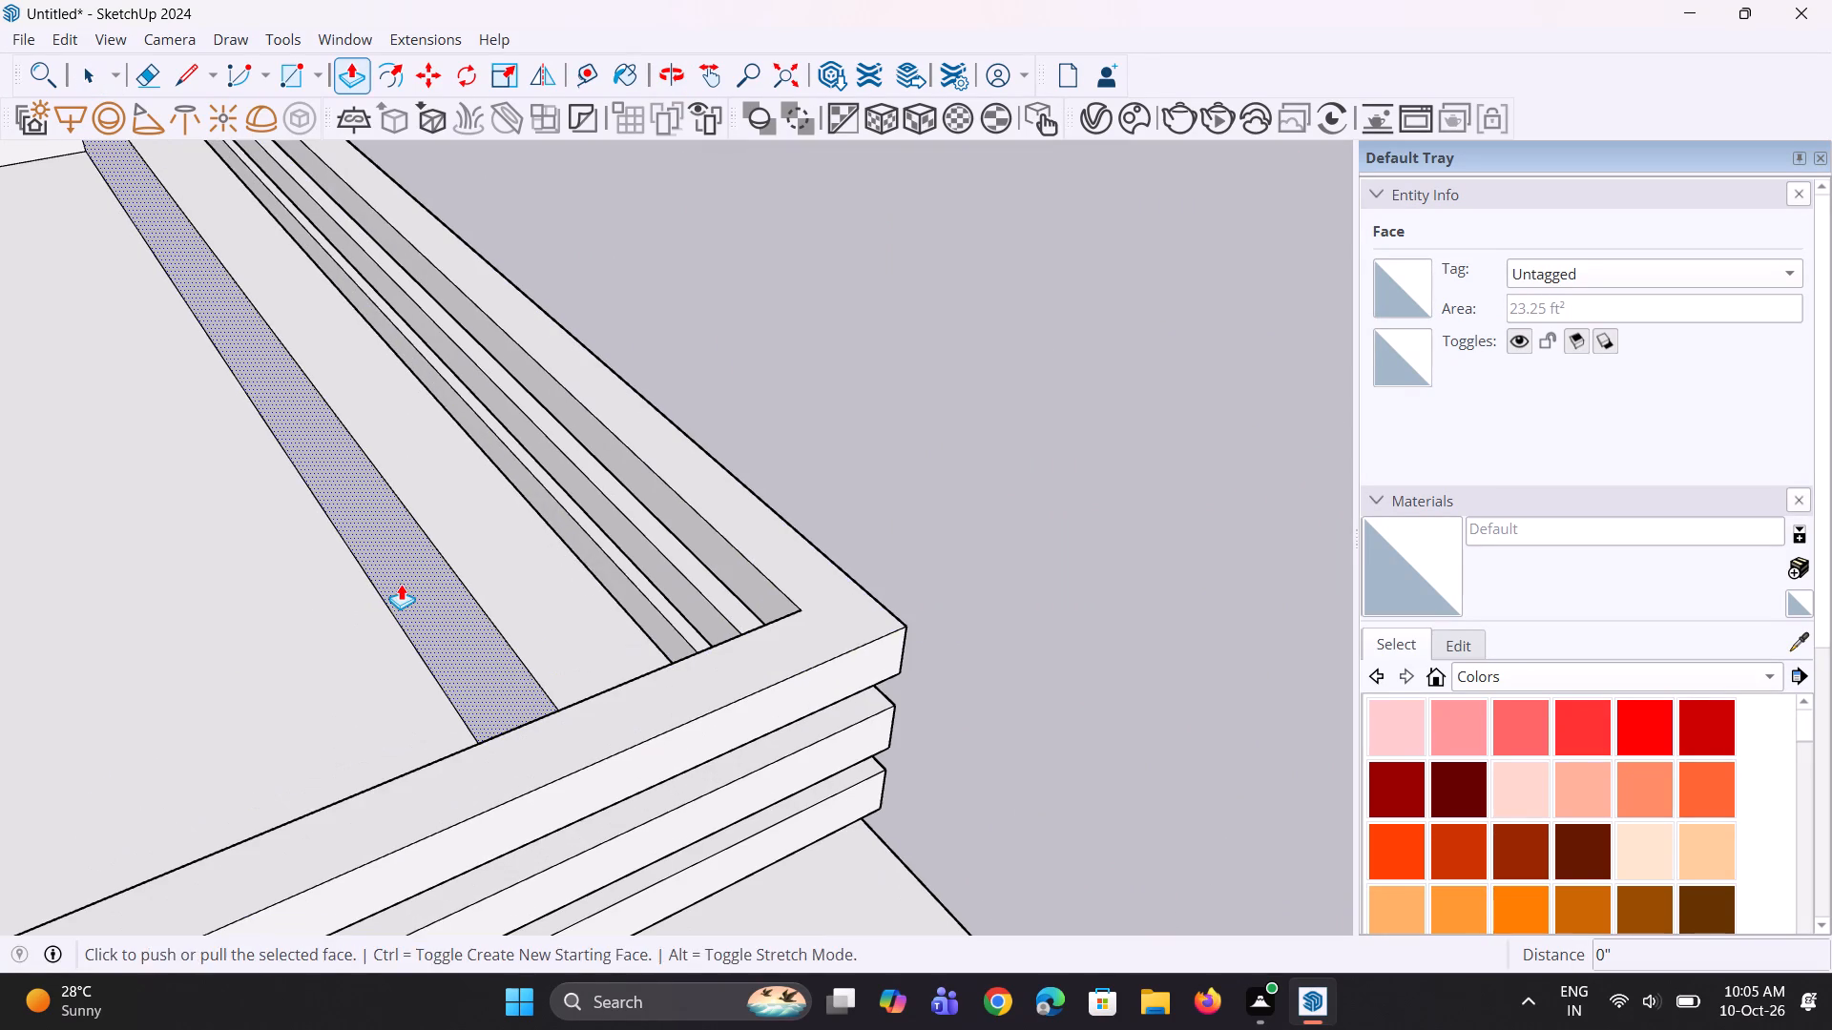
left_click(401, 584)
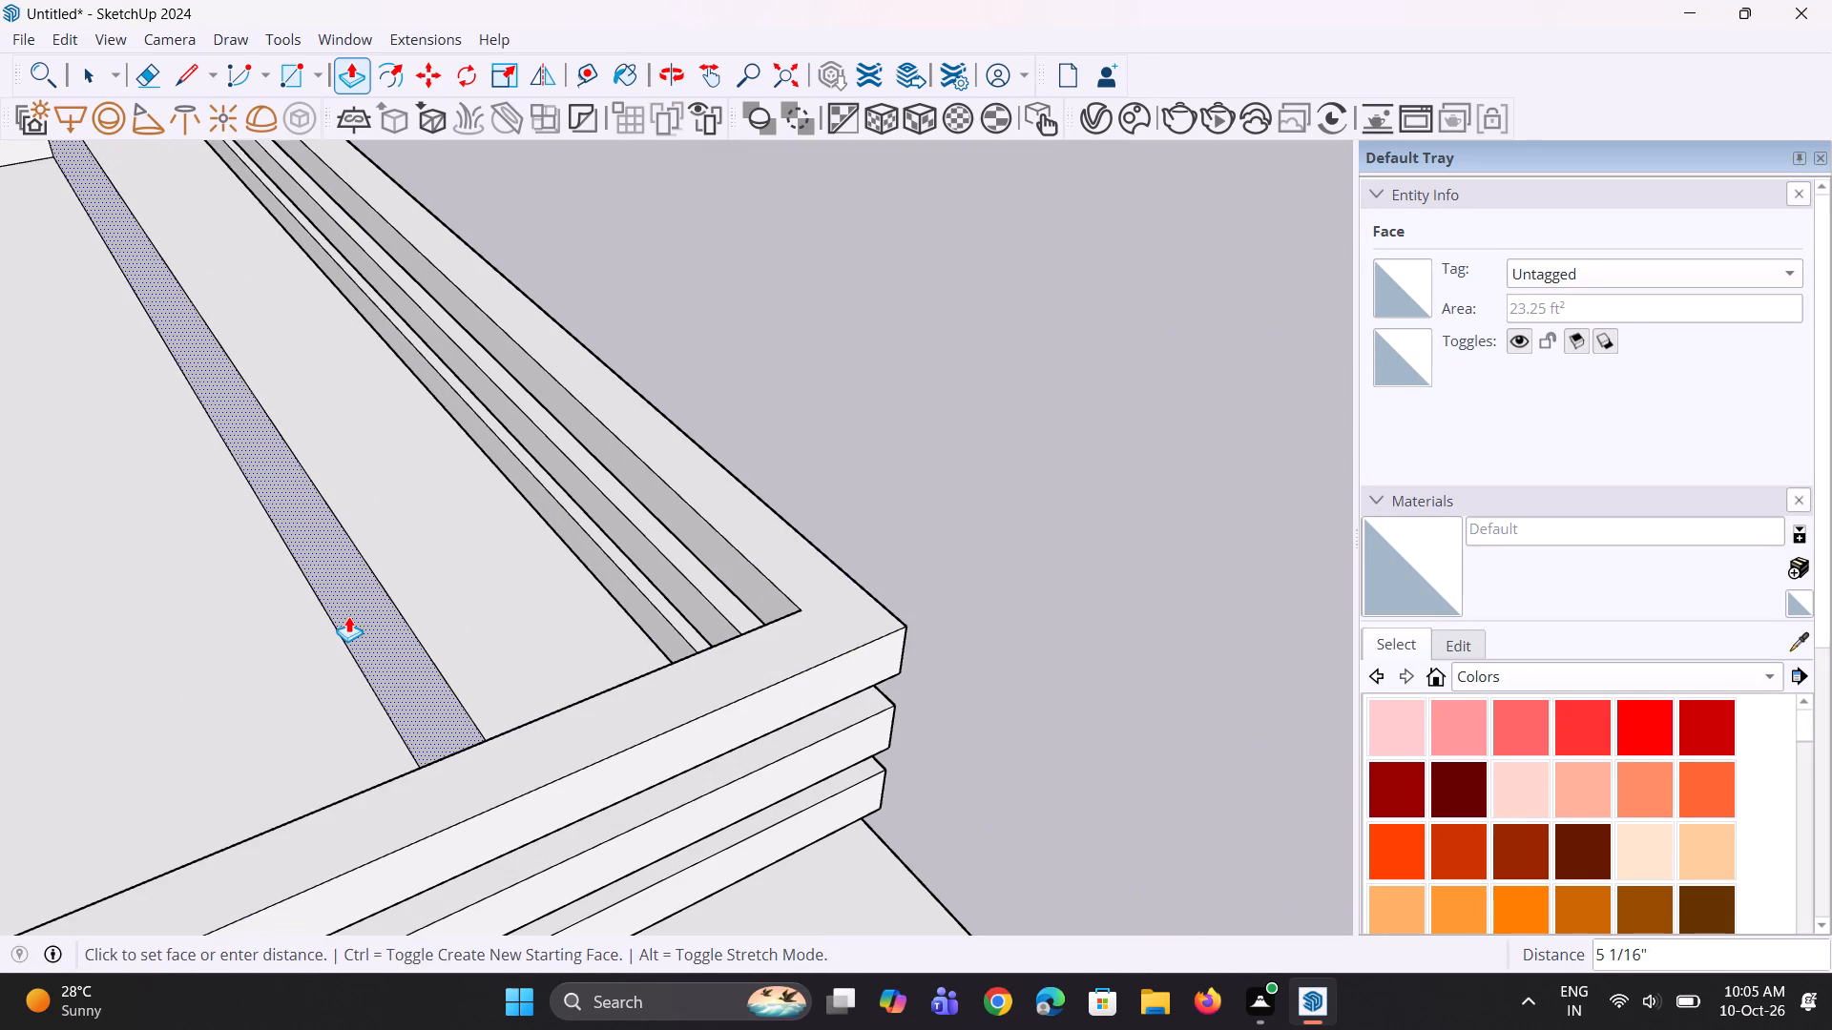
left_click(341, 619)
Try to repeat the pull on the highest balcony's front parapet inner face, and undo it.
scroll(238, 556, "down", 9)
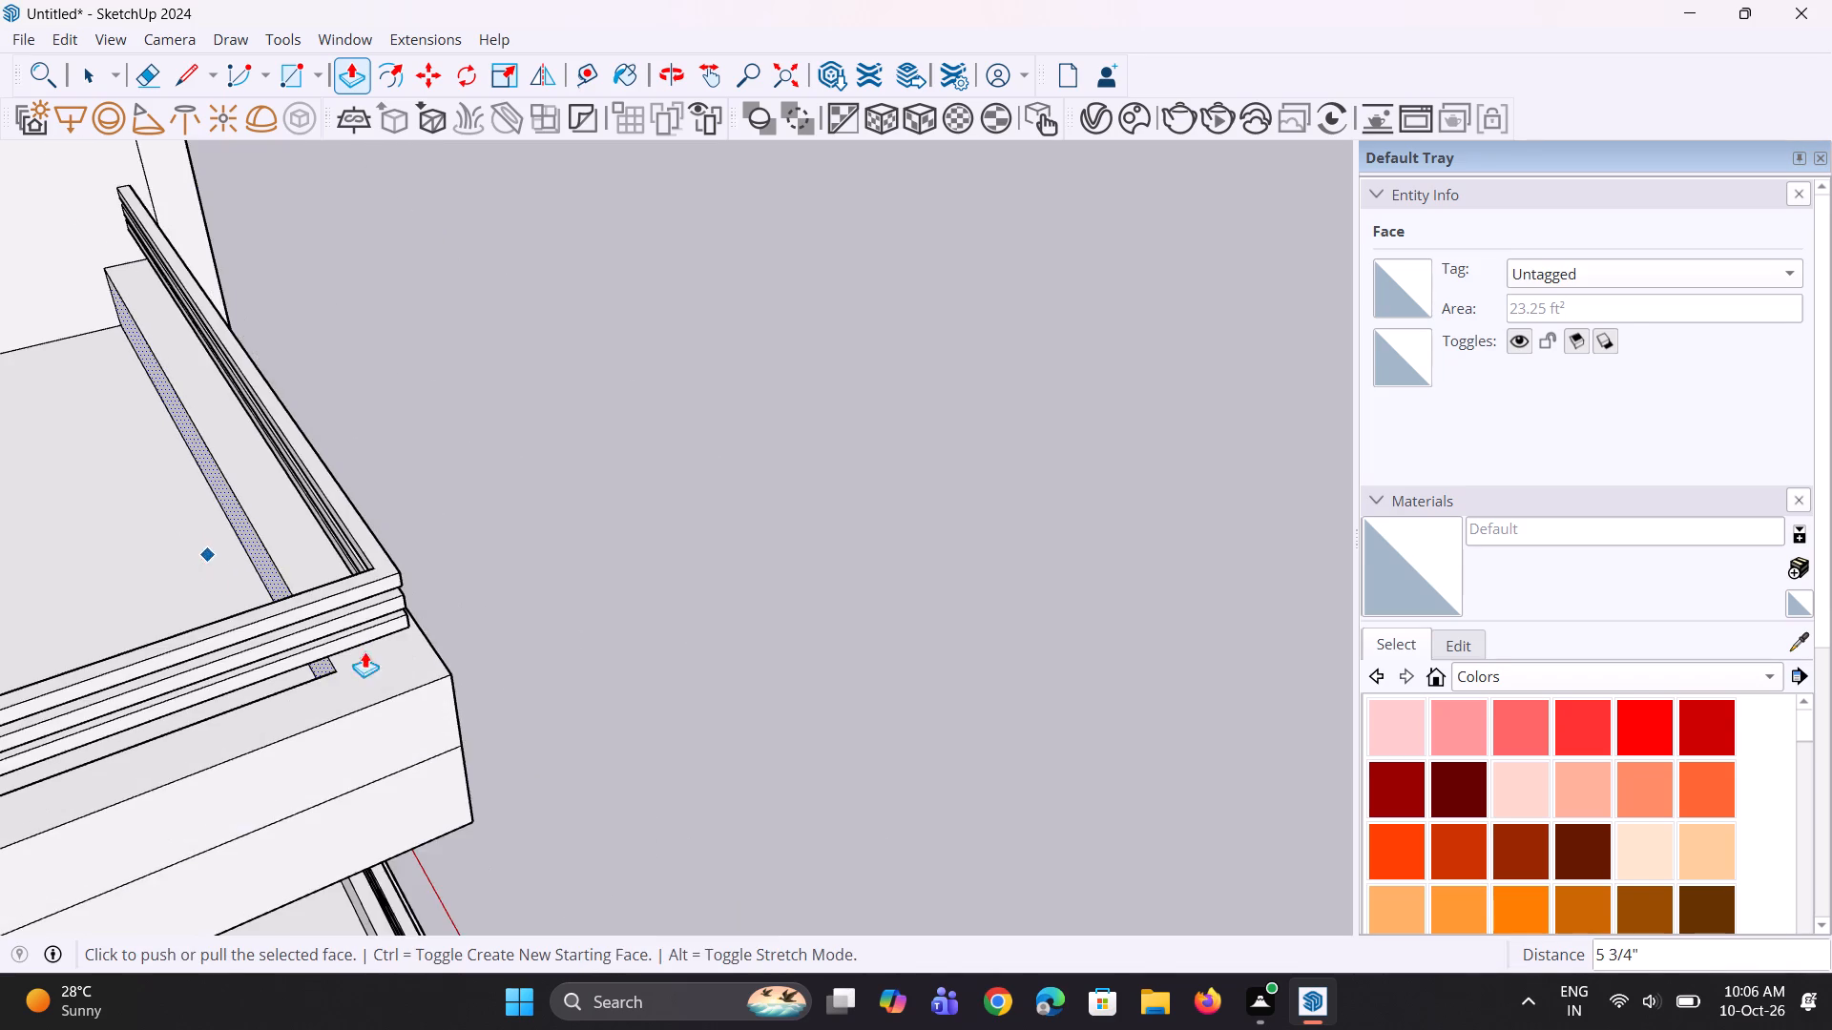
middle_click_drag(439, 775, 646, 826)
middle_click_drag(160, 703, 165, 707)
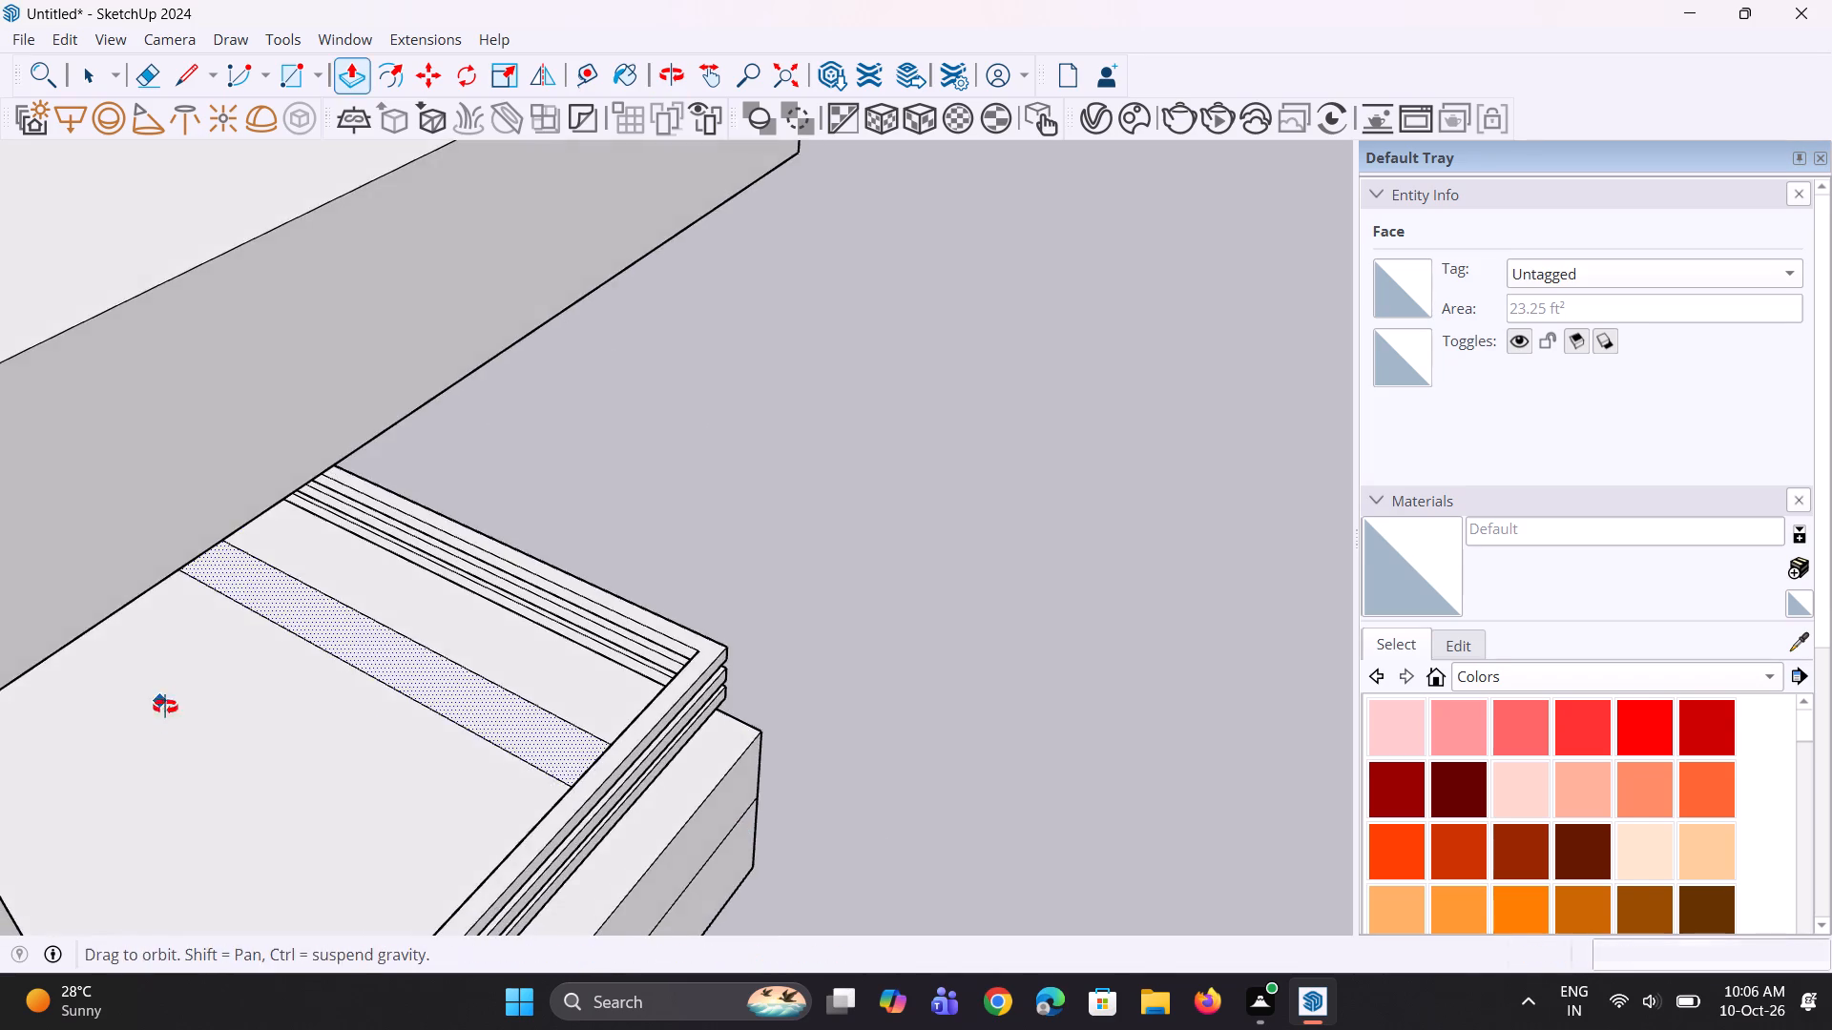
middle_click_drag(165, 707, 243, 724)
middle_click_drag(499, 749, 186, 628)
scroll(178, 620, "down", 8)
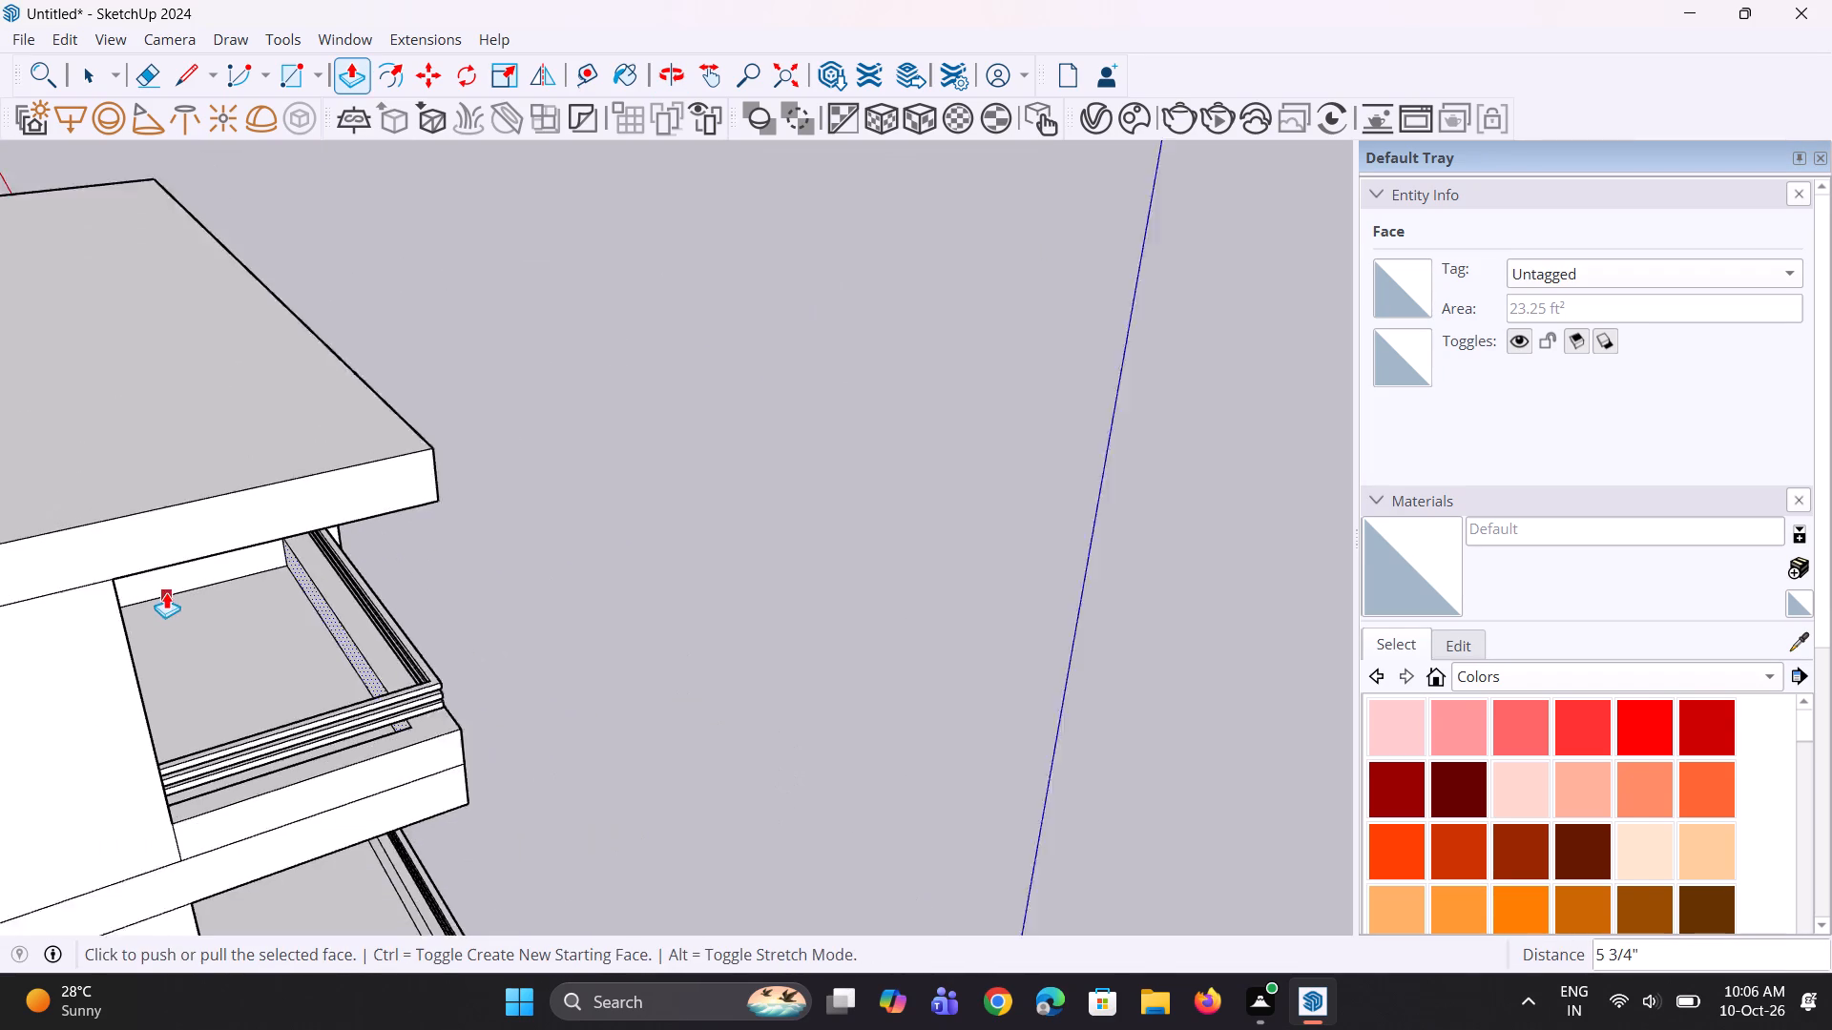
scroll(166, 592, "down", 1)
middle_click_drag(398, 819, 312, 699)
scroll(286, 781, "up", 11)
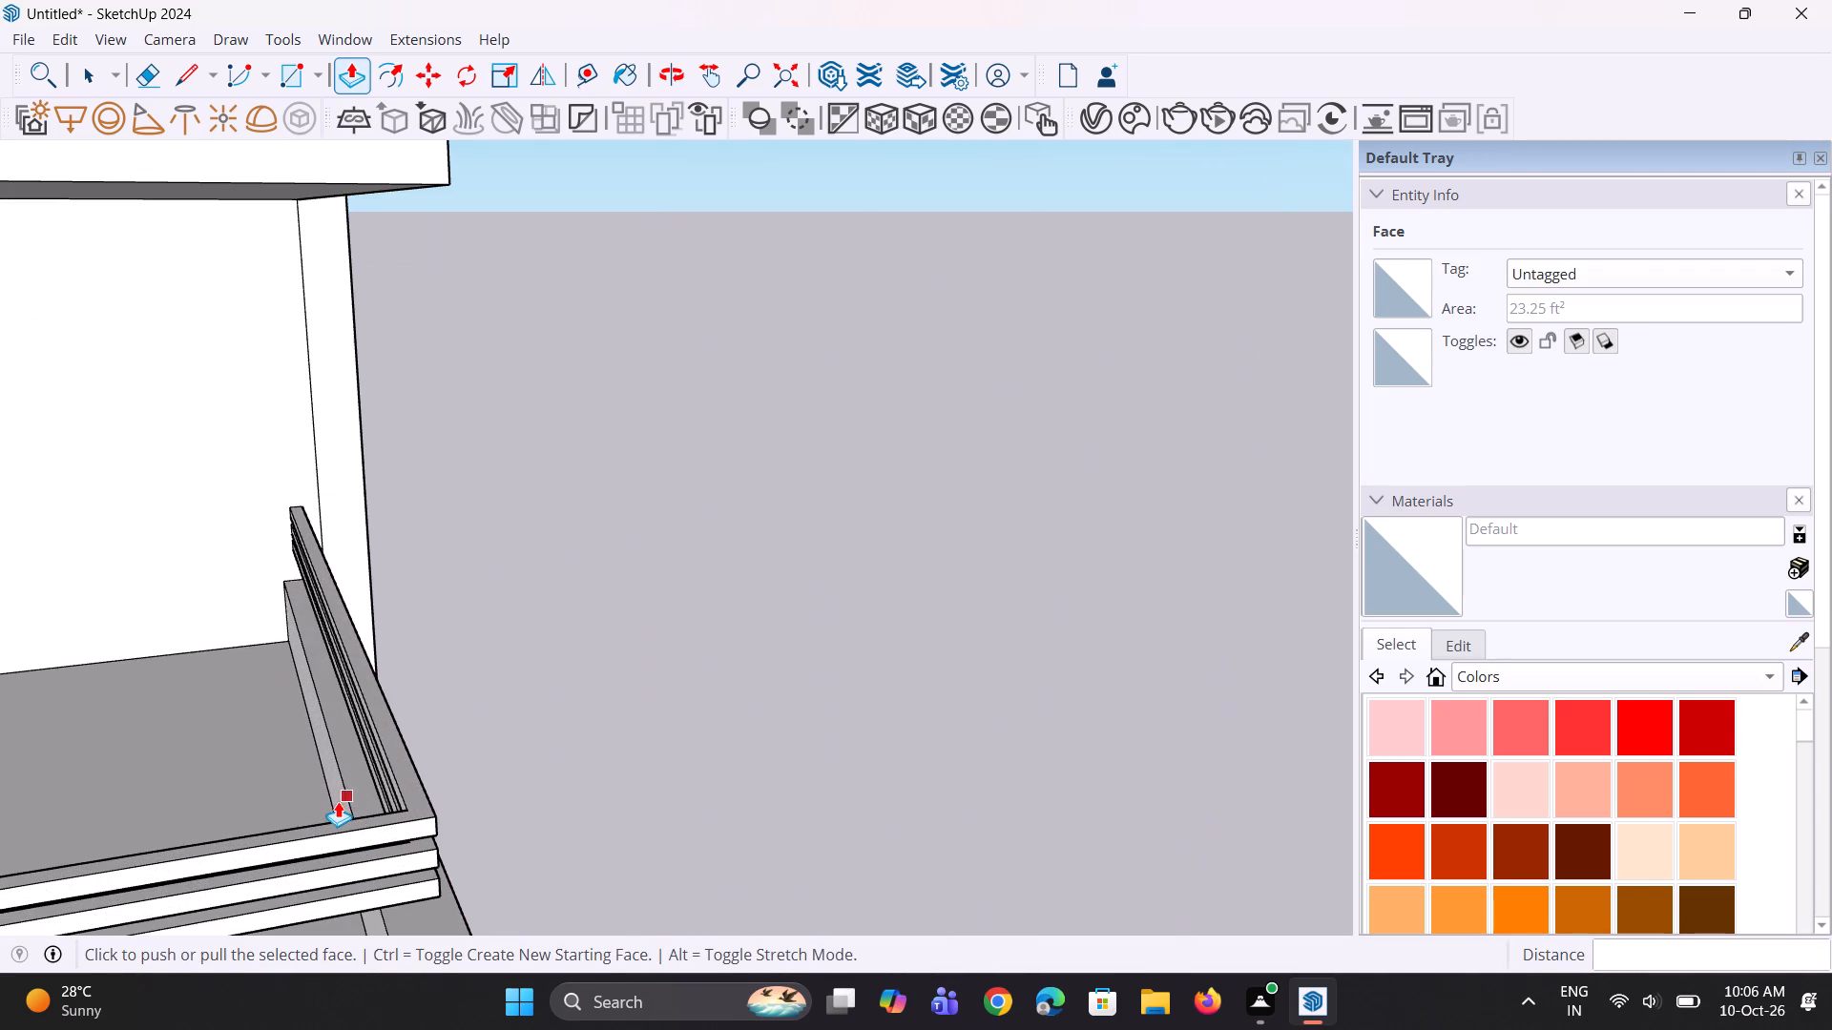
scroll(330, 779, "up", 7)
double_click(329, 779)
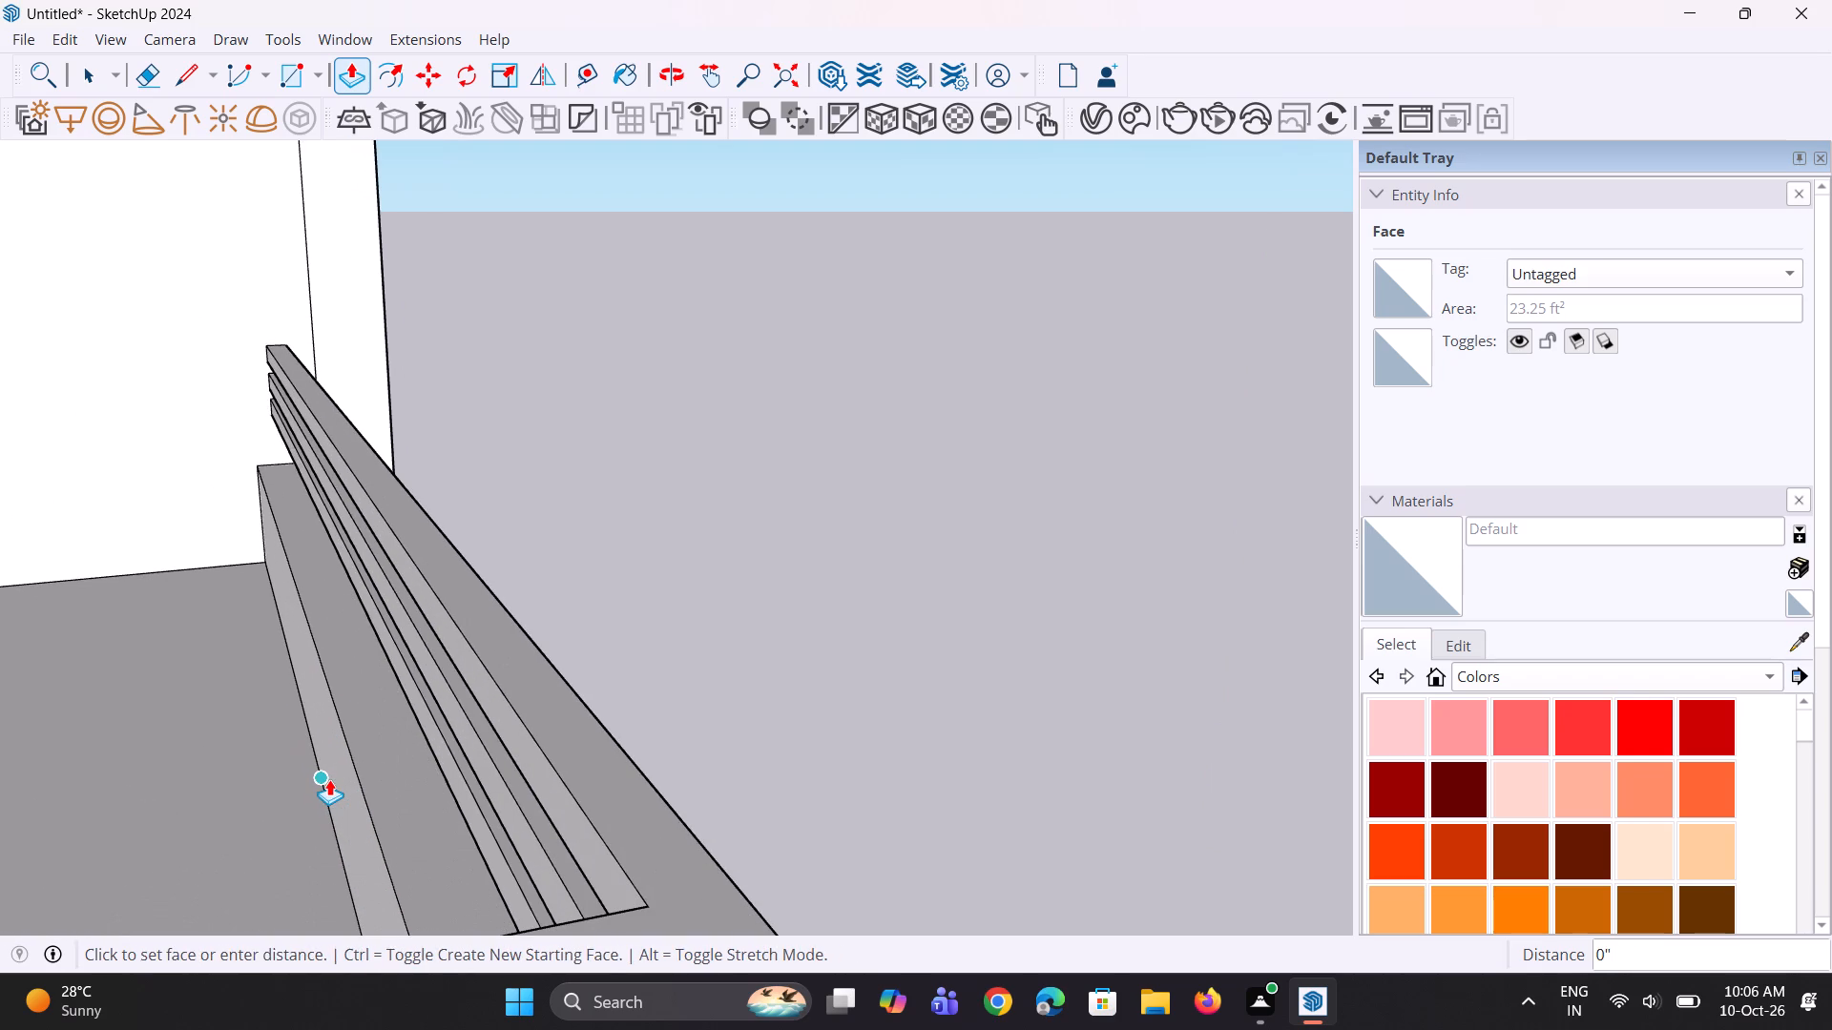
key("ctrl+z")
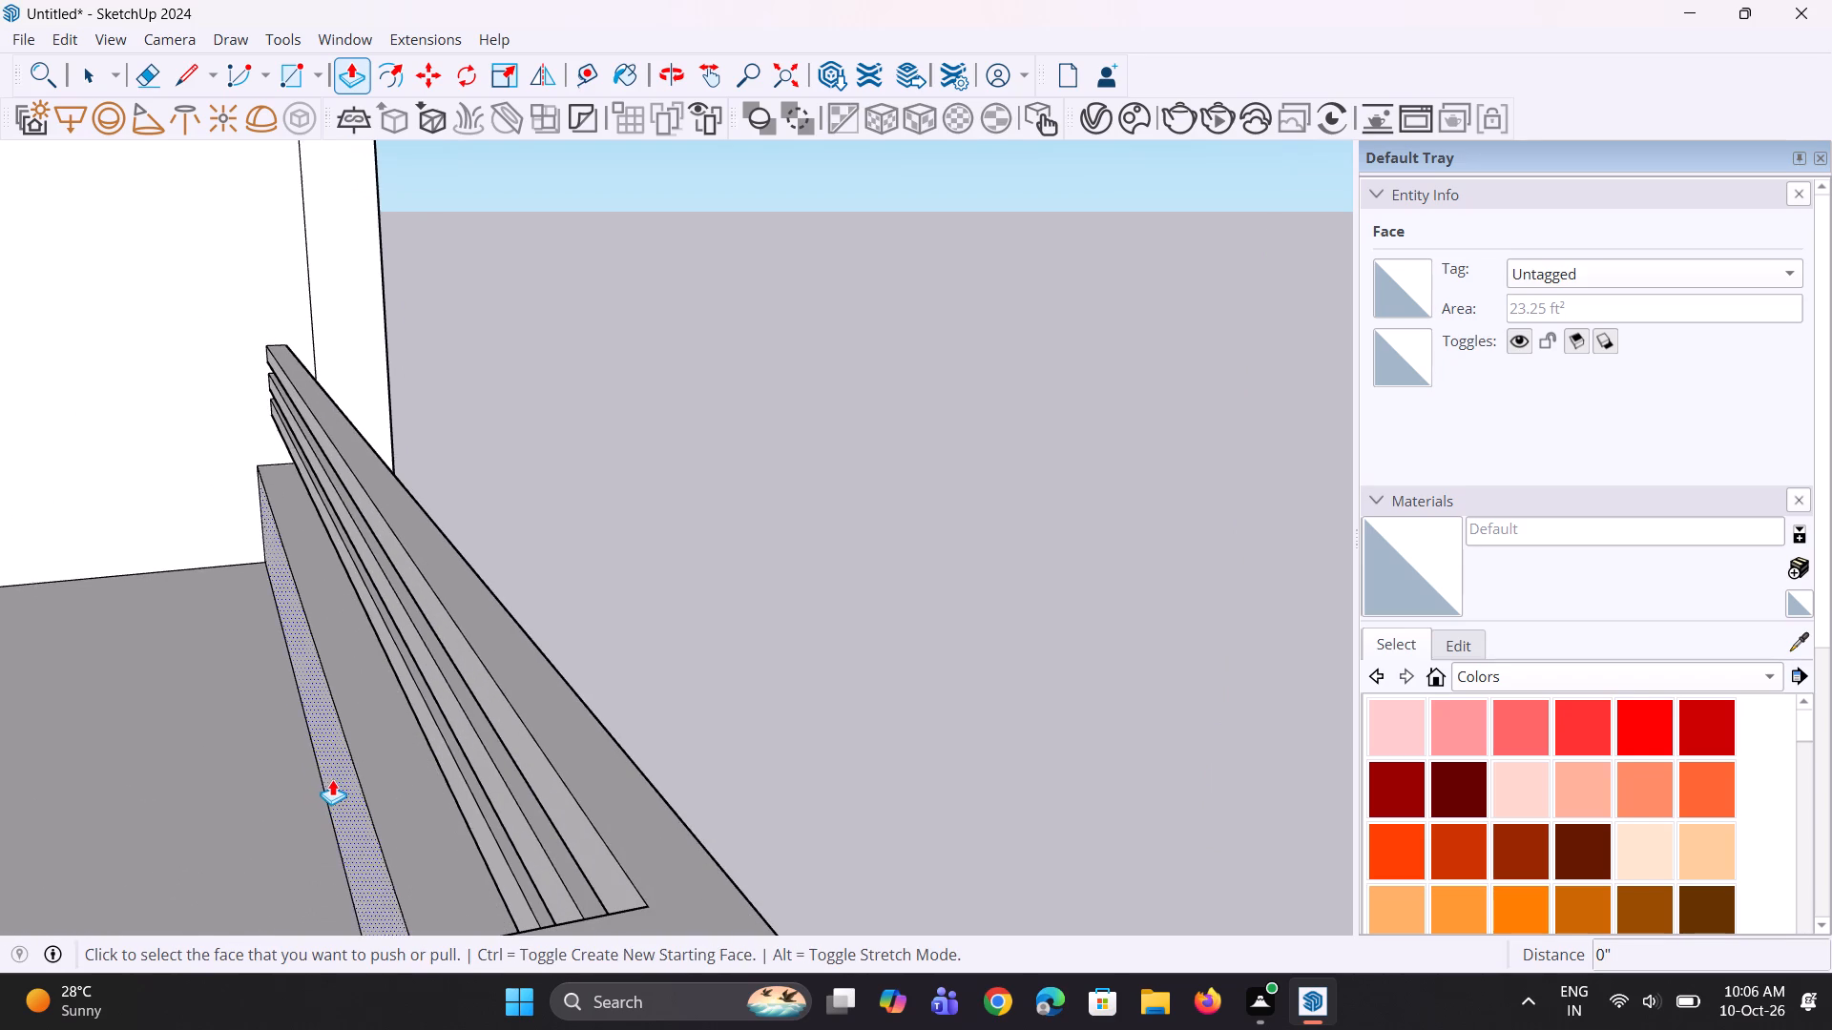
Repeat the same inward Push/Pull on the inner face of the middle balcony's front parapet.
scroll(332, 779, "down", 15)
middle_click_drag(311, 733, 368, 818)
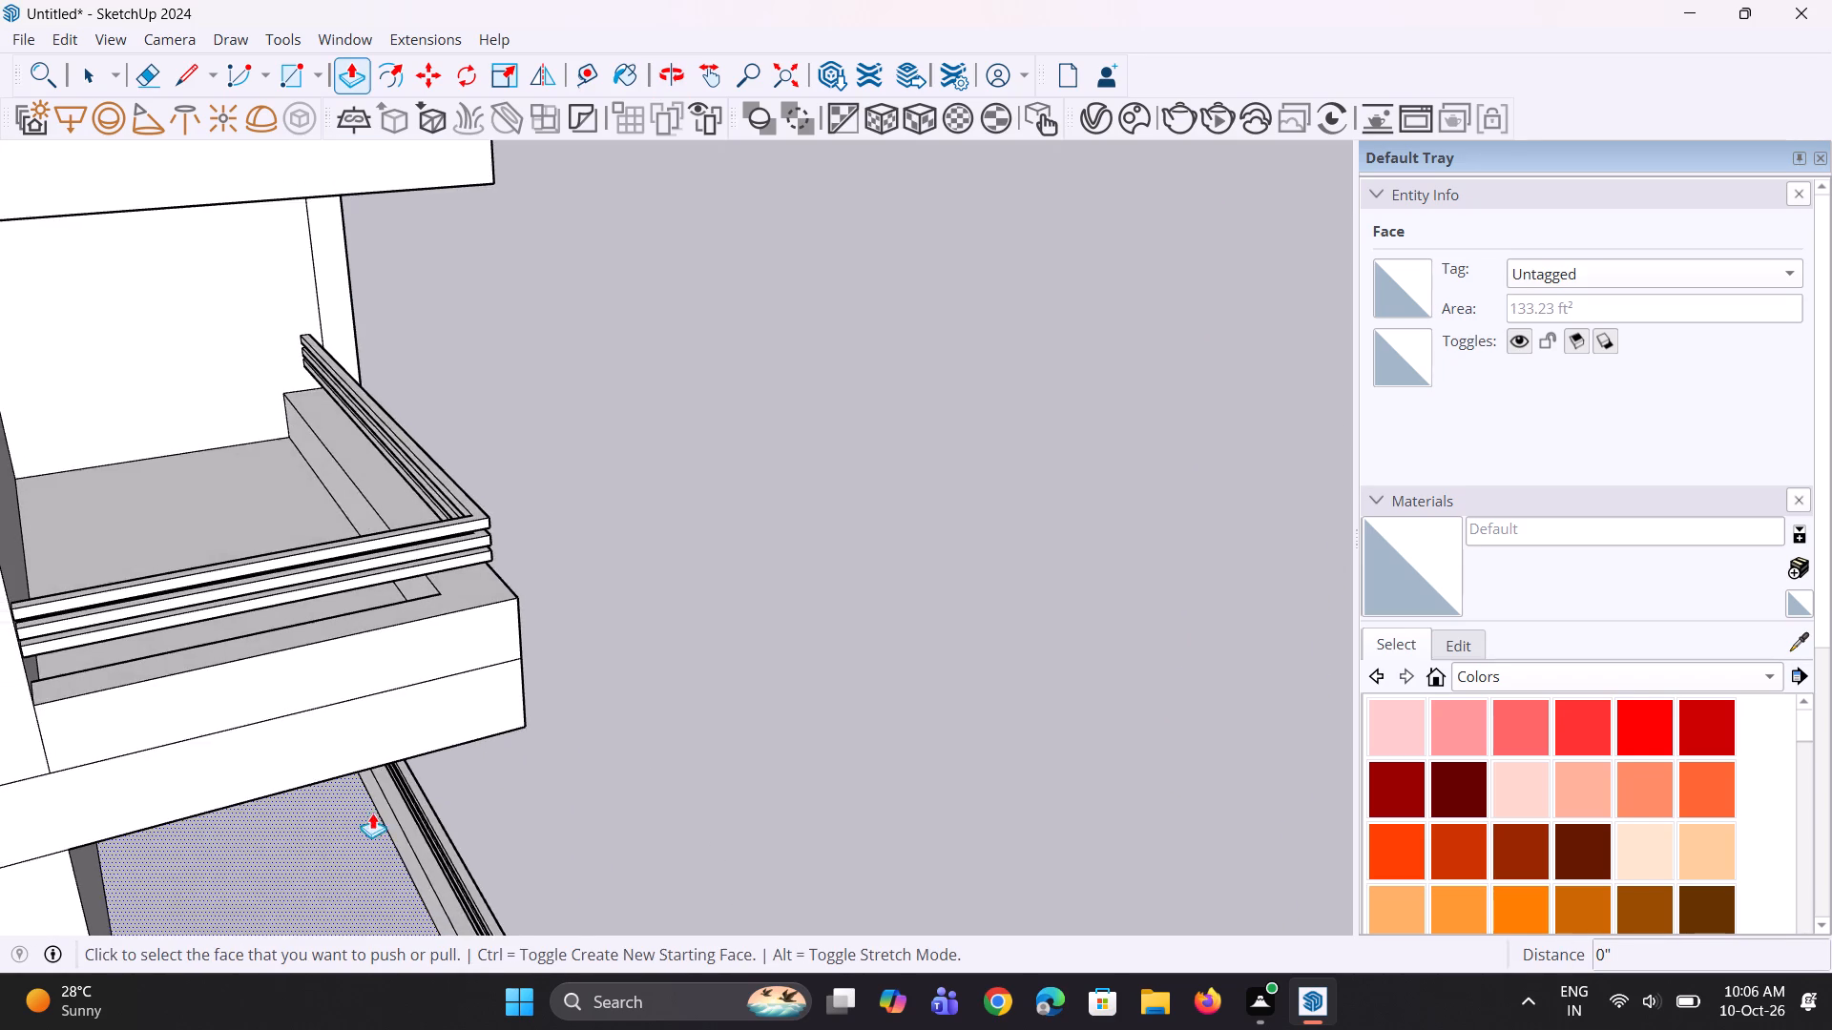
scroll(400, 853, "up", 10)
double_click(428, 873)
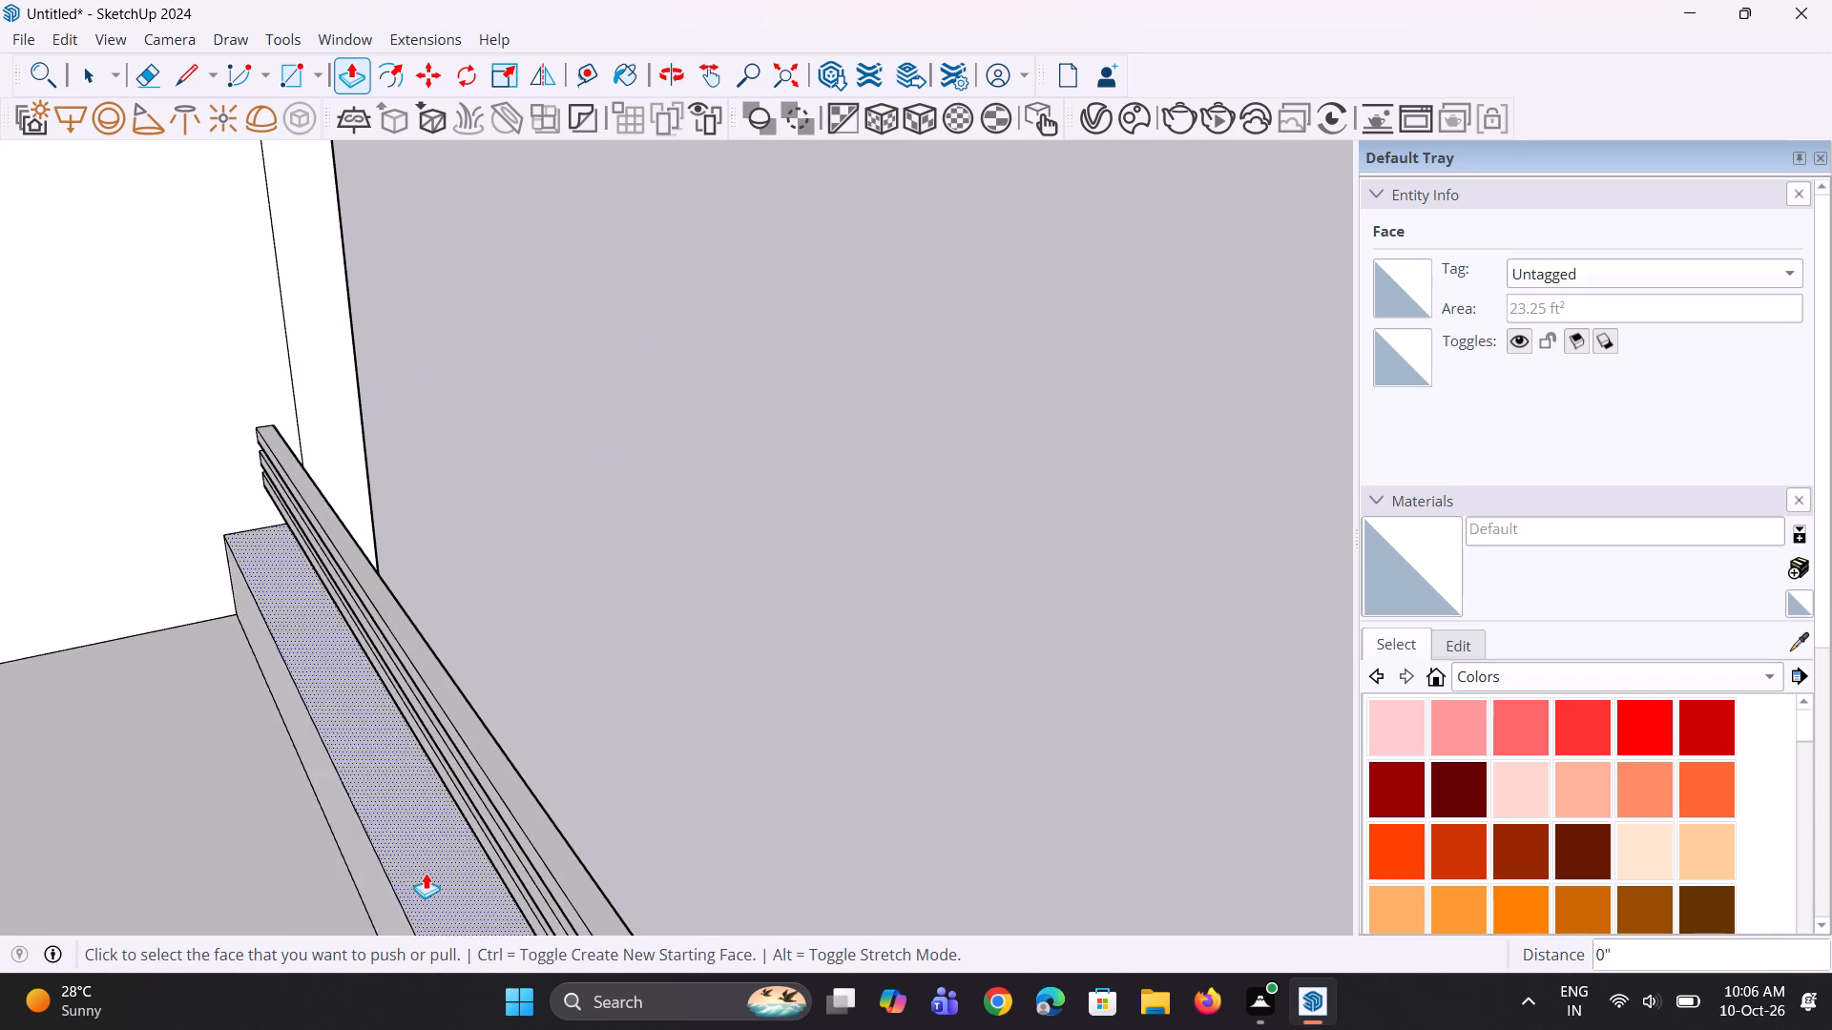
Repeat the same inward Push/Pull on the inner face of the lowest balcony's front parapet.
scroll(241, 742, "down", 17)
scroll(238, 828, "up", 4)
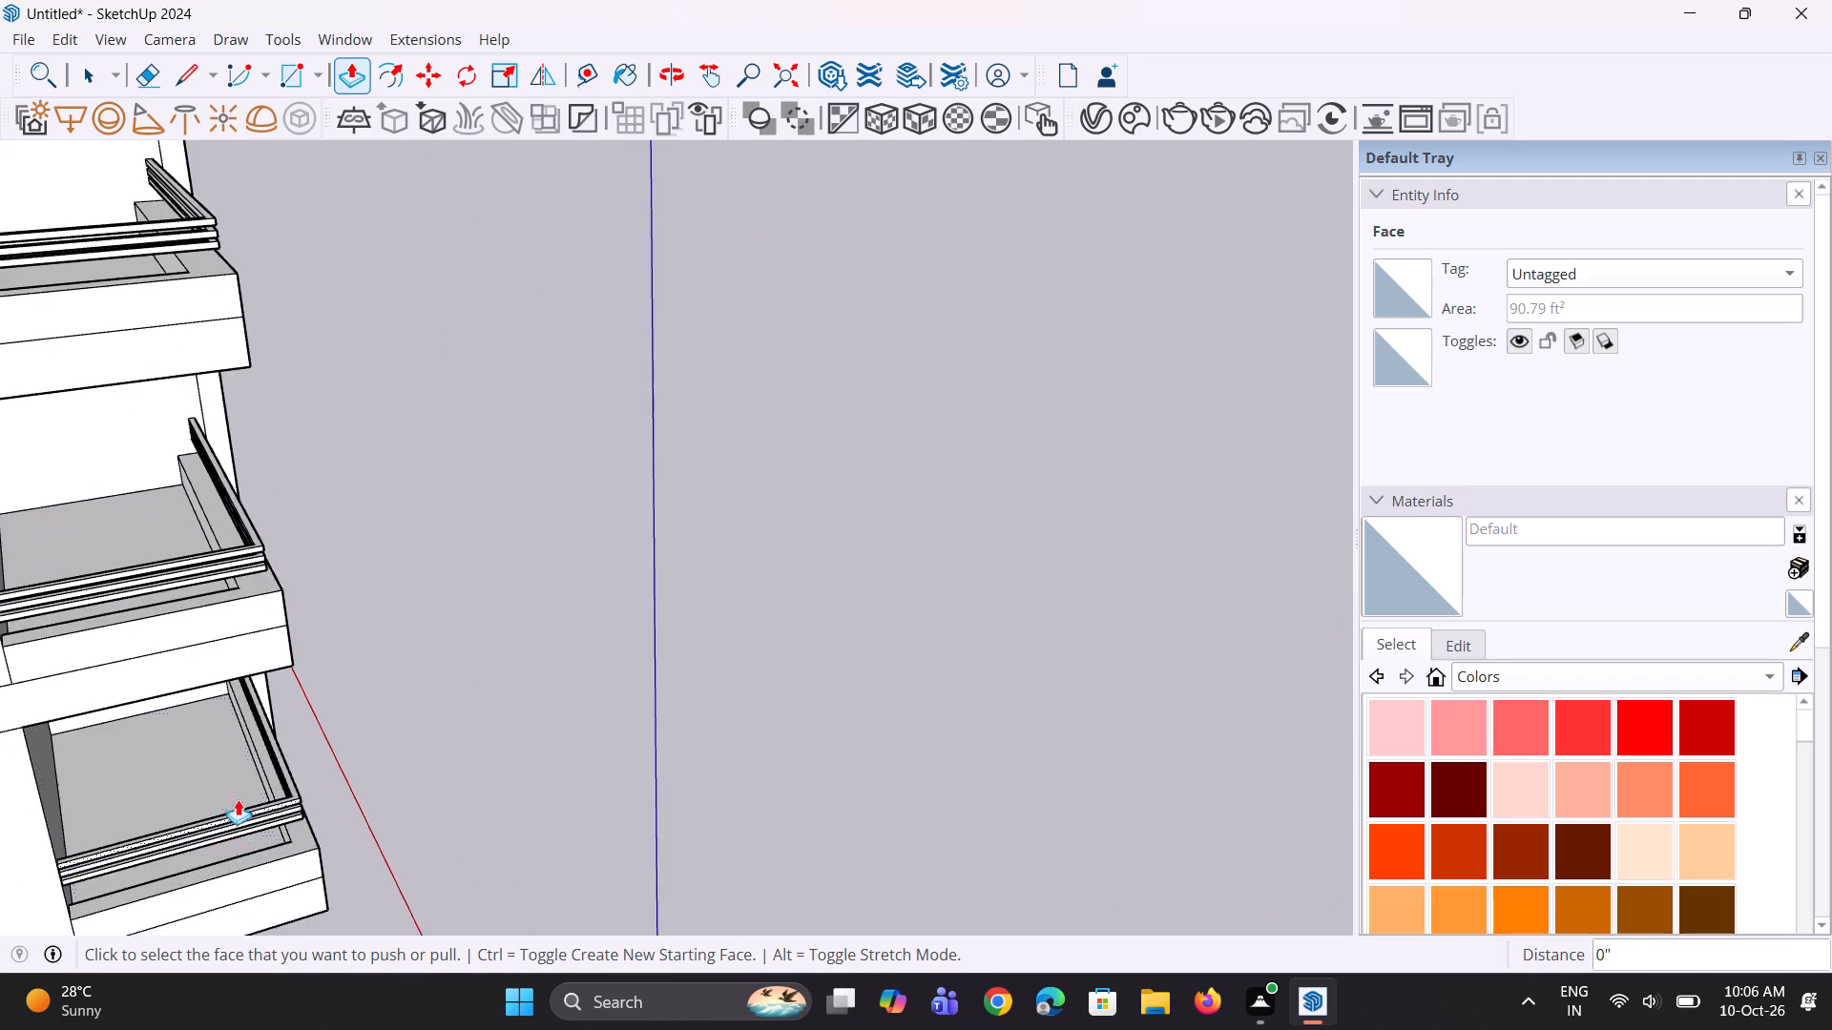
scroll(238, 799, "up", 13)
double_click(288, 751)
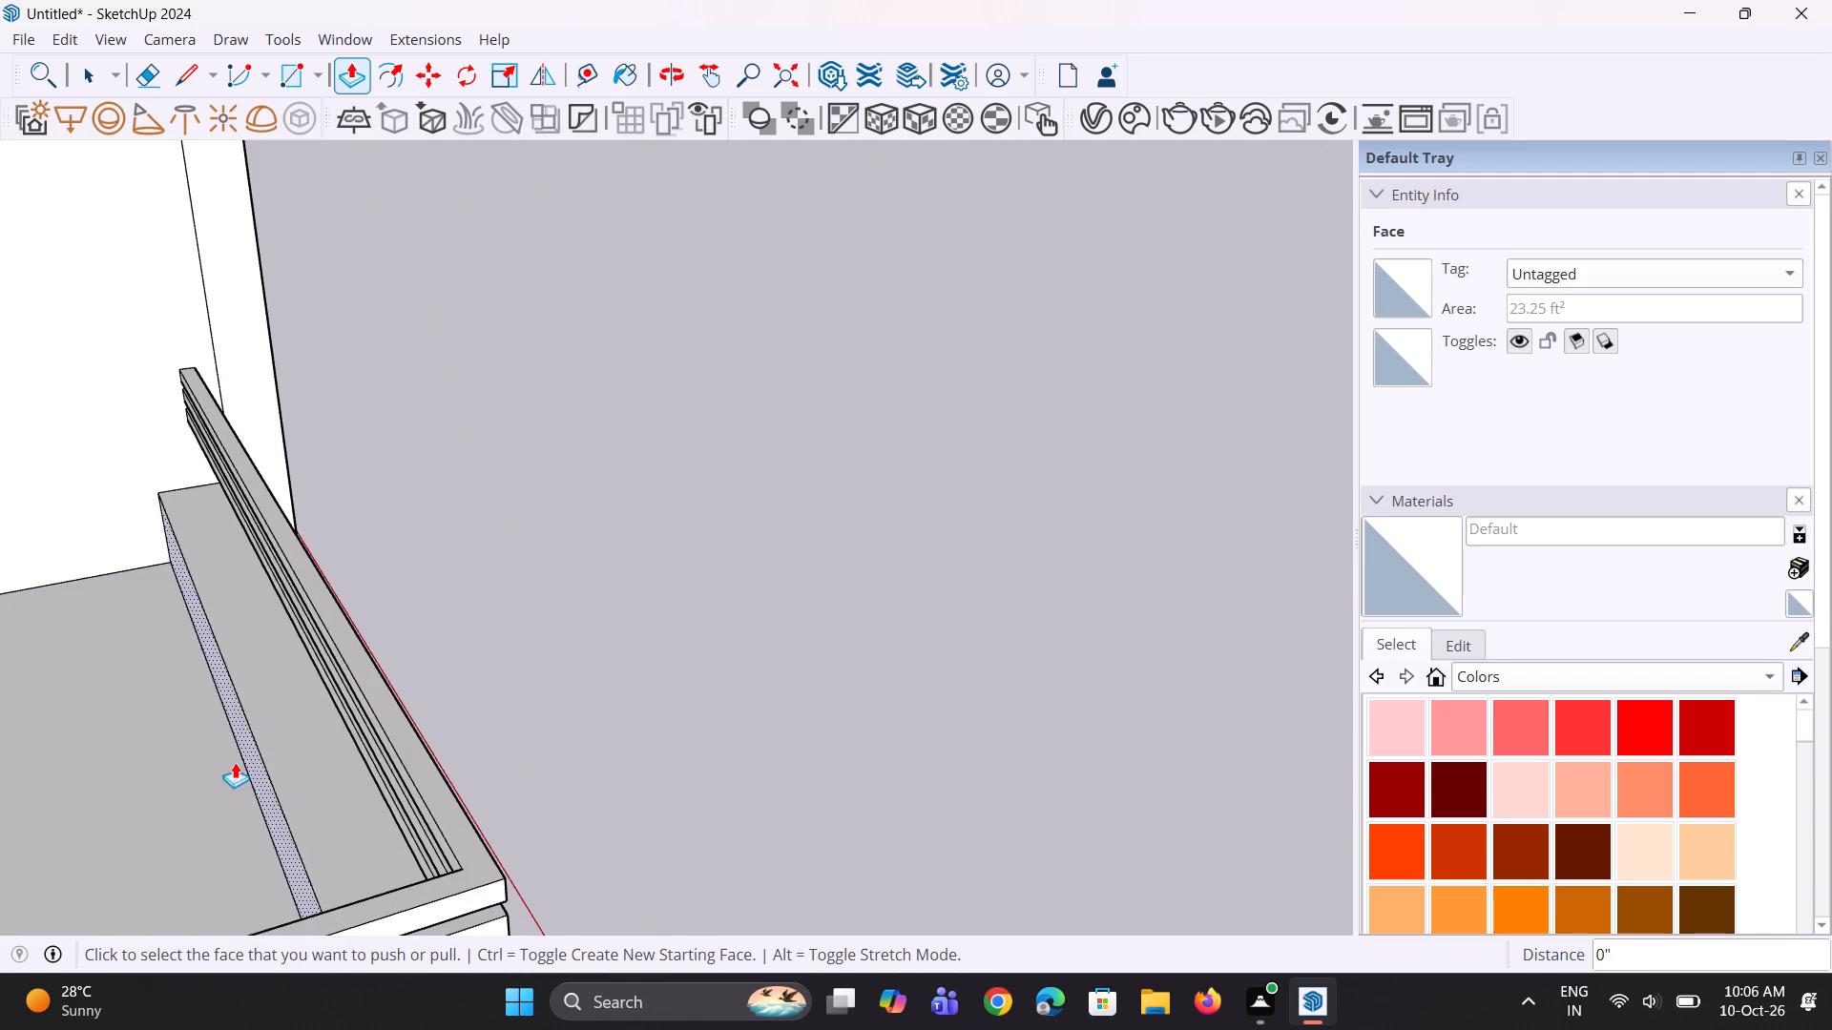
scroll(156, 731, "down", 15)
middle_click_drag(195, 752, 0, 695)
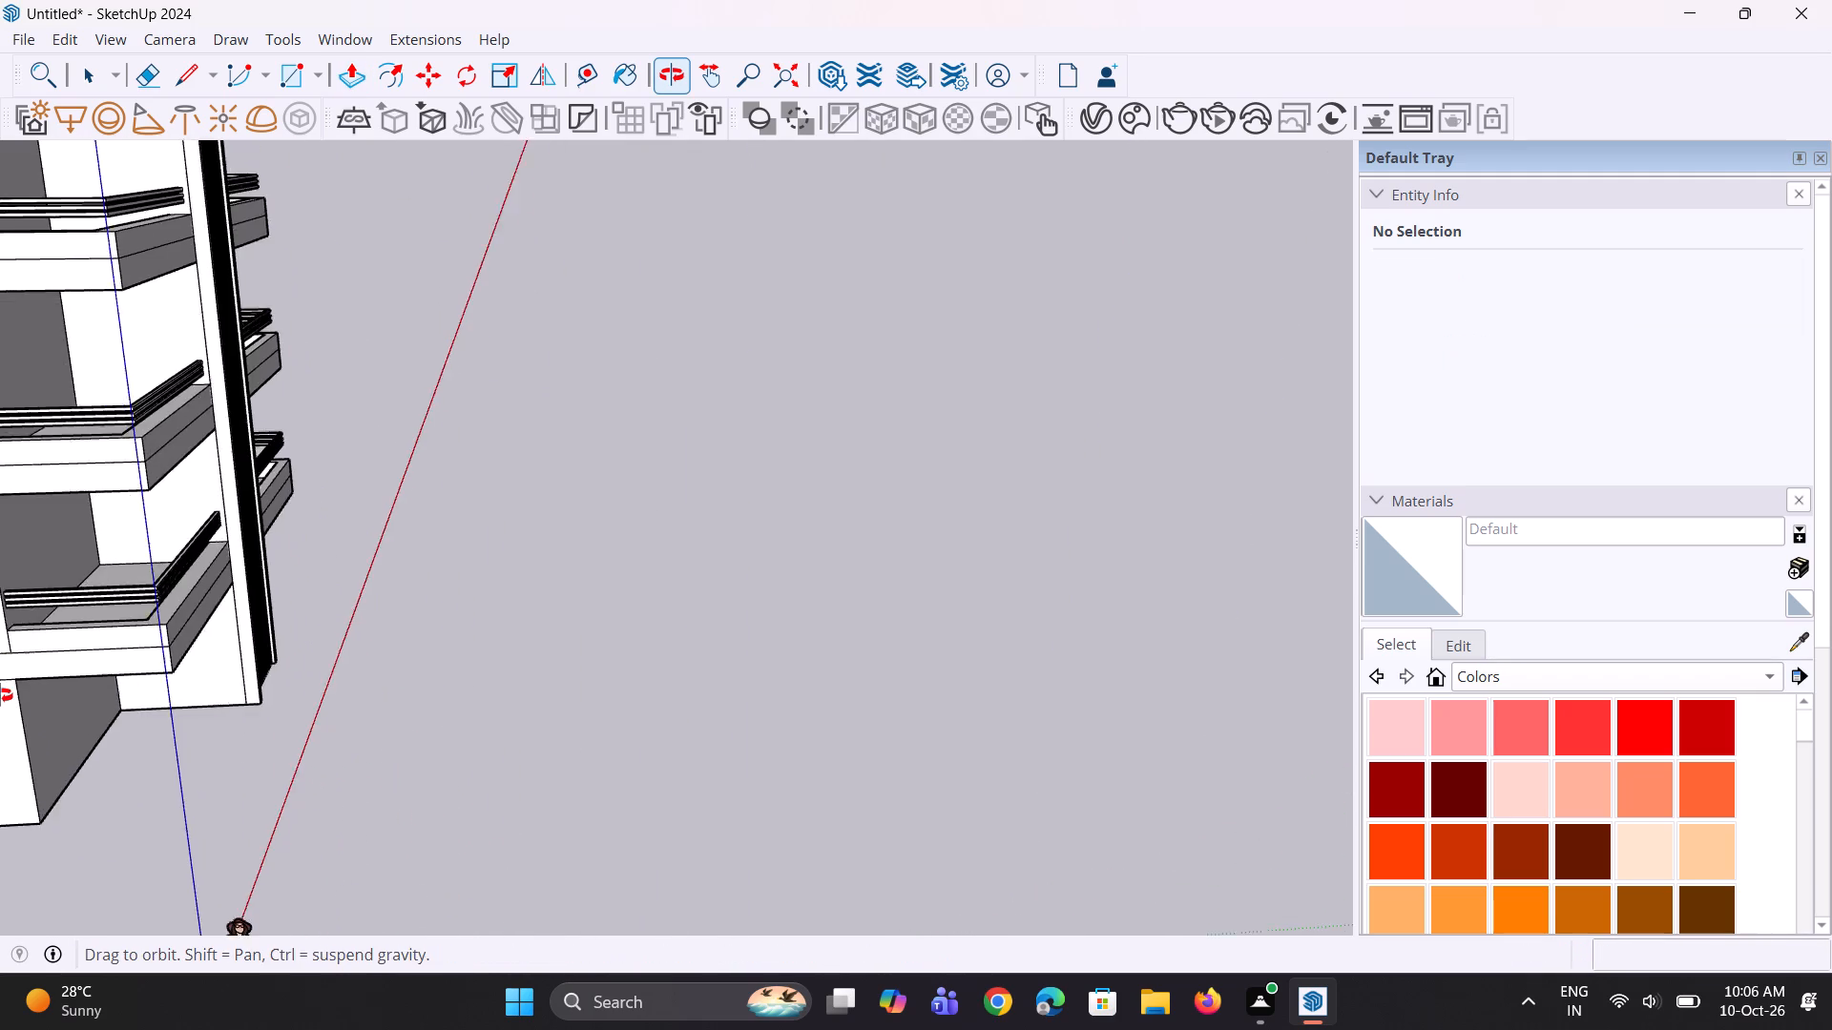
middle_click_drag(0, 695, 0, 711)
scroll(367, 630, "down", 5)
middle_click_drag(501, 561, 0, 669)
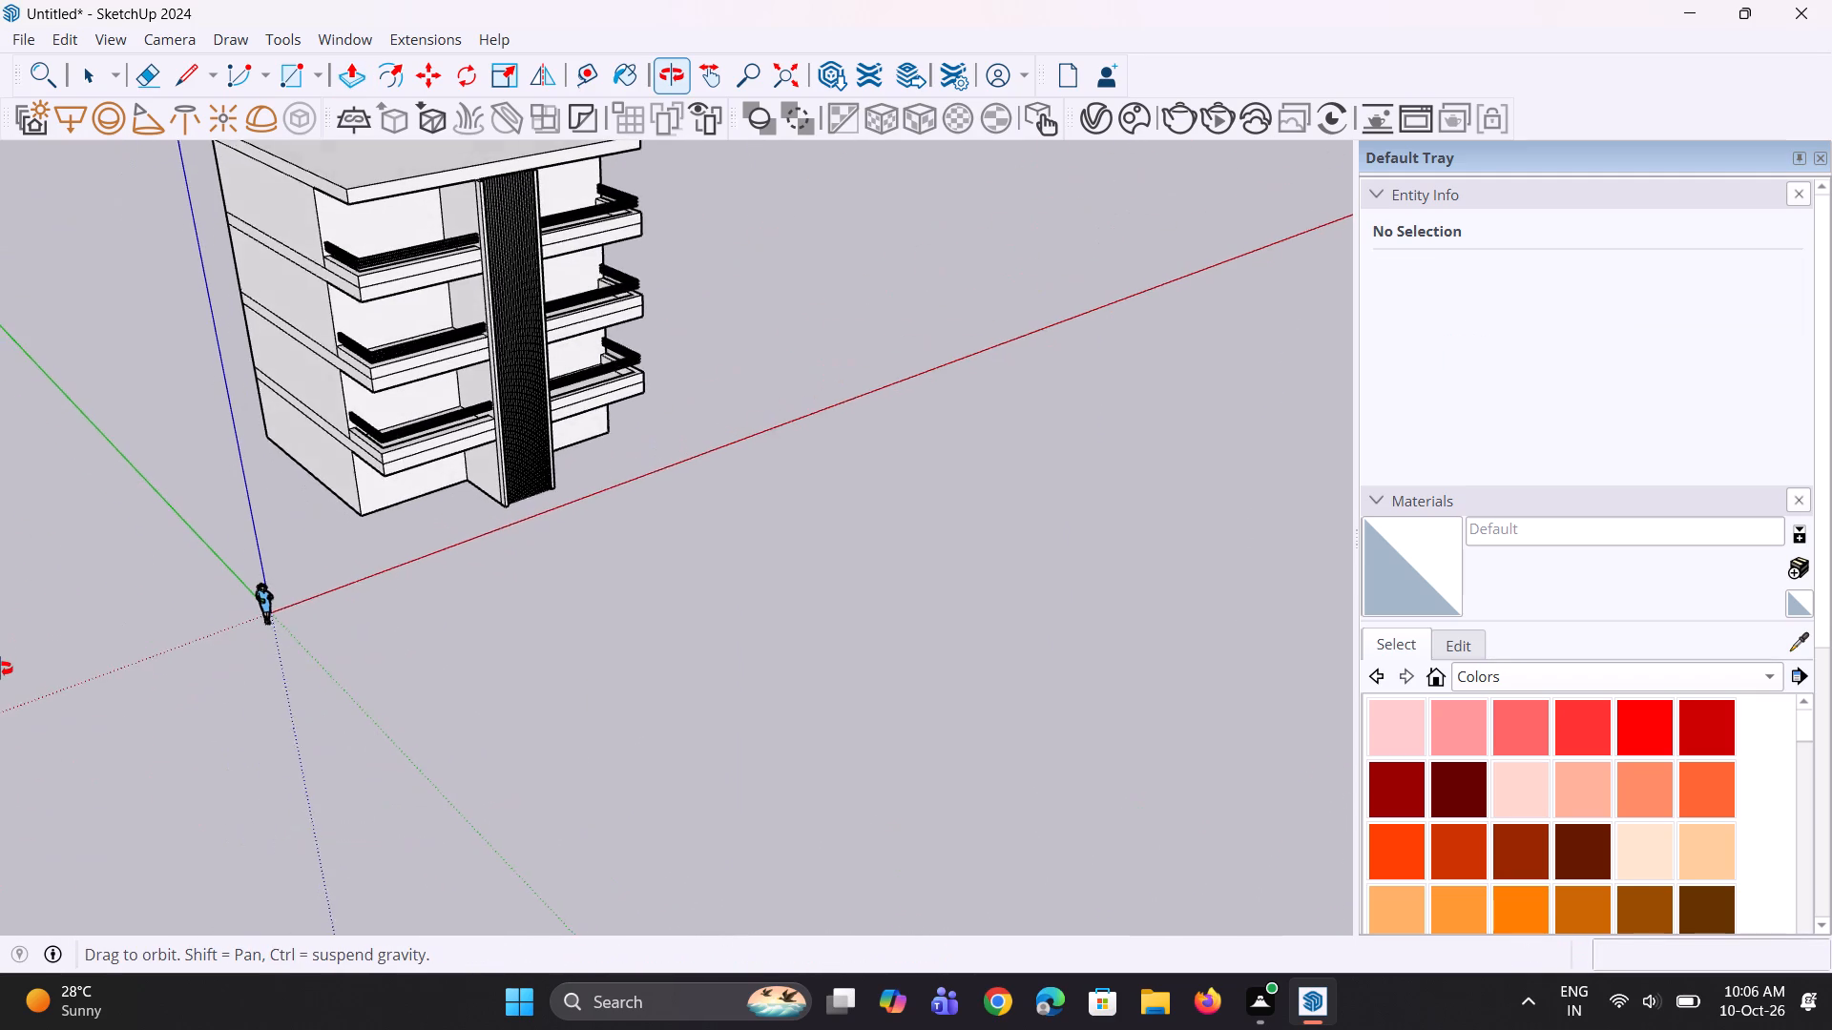
Examine the thickened balcony parapets from the side and front of the building.
middle_click_drag(0, 669, 834, 714)
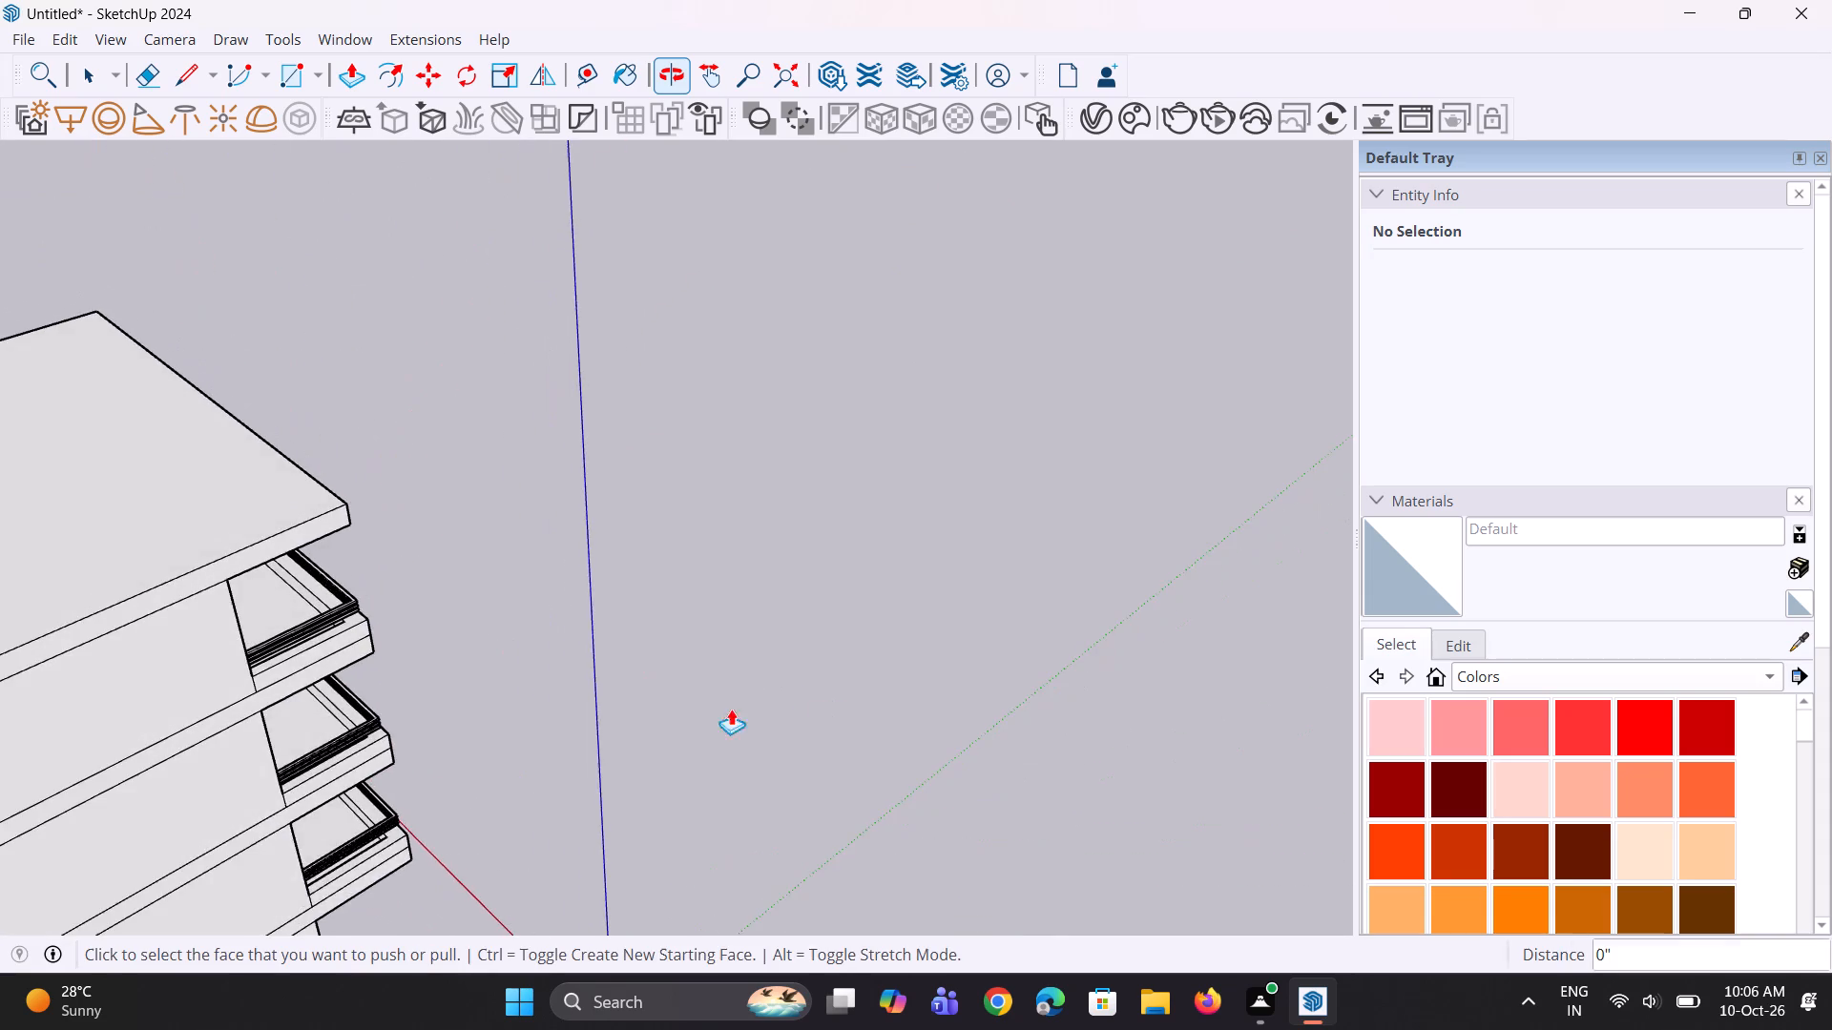
scroll(297, 619, "up", 12)
middle_click_drag(352, 607, 416, 618)
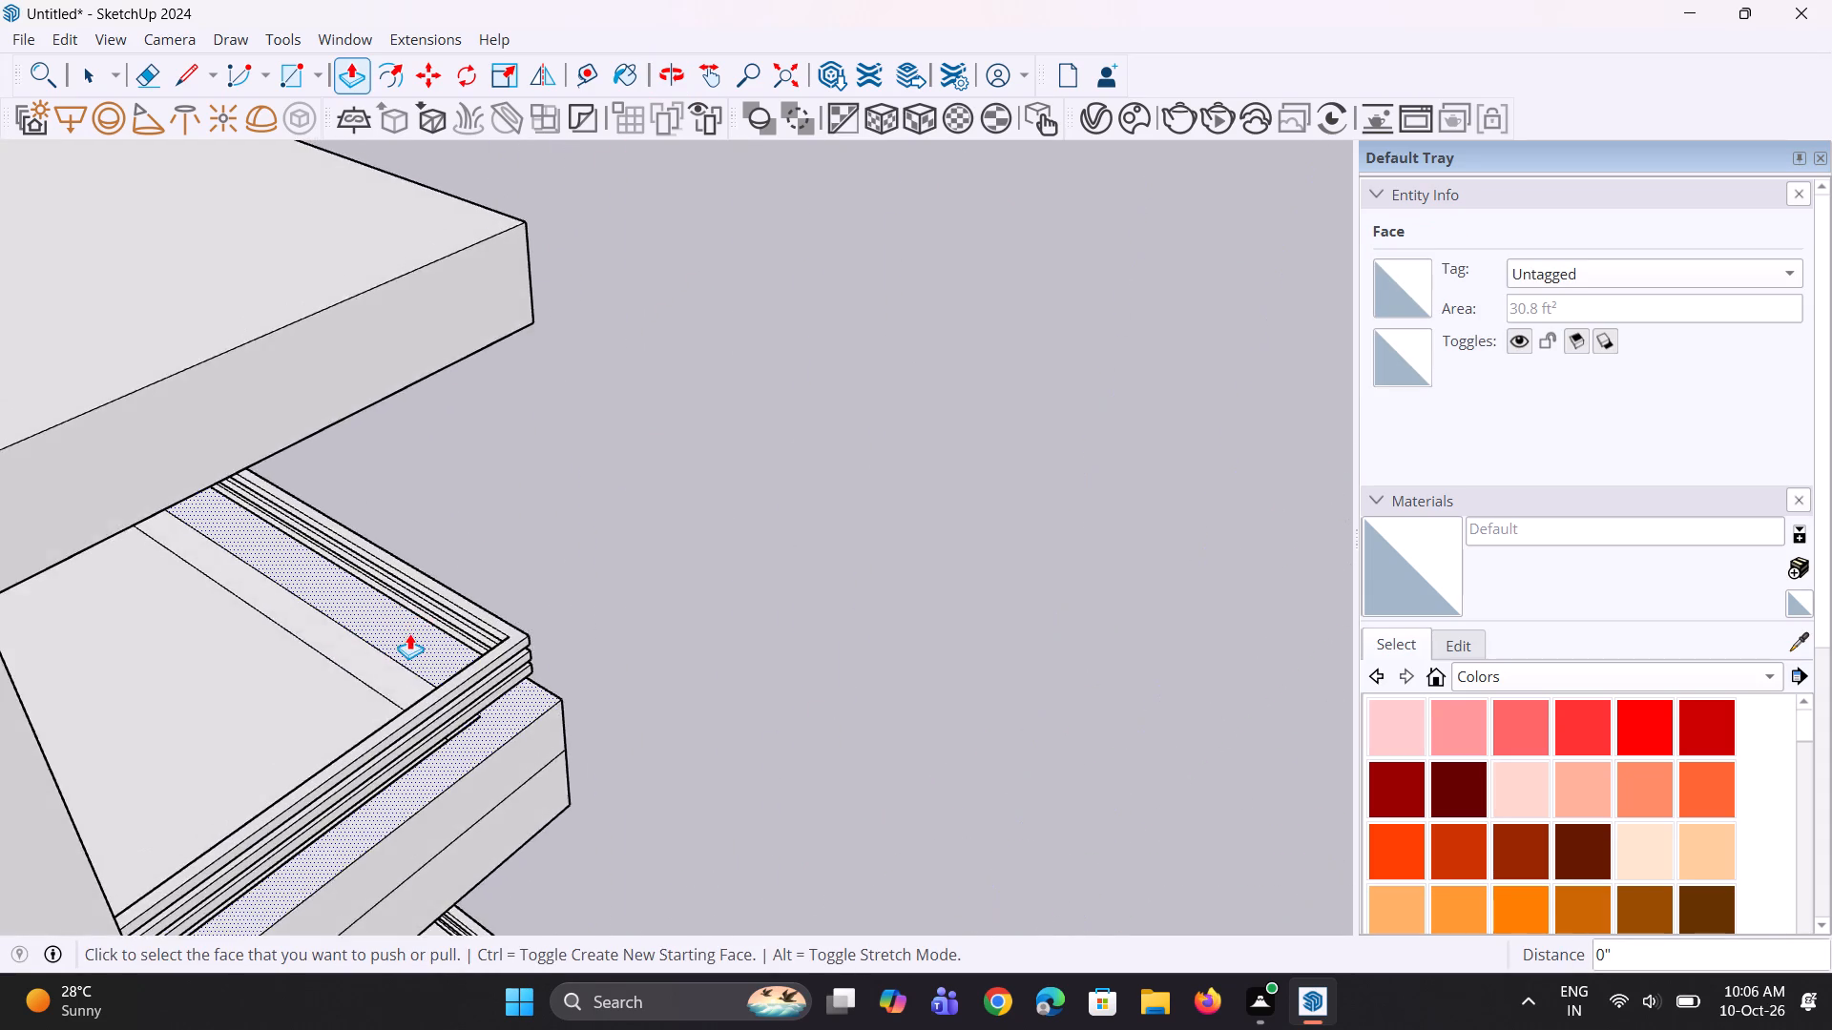
scroll(407, 637, "up", 8)
scroll(446, 663, "down", 3)
middle_click_drag(516, 664, 177, 690)
scroll(192, 665, "down", 6)
middle_click_drag(328, 657, 0, 637)
scroll(126, 620, "down", 10)
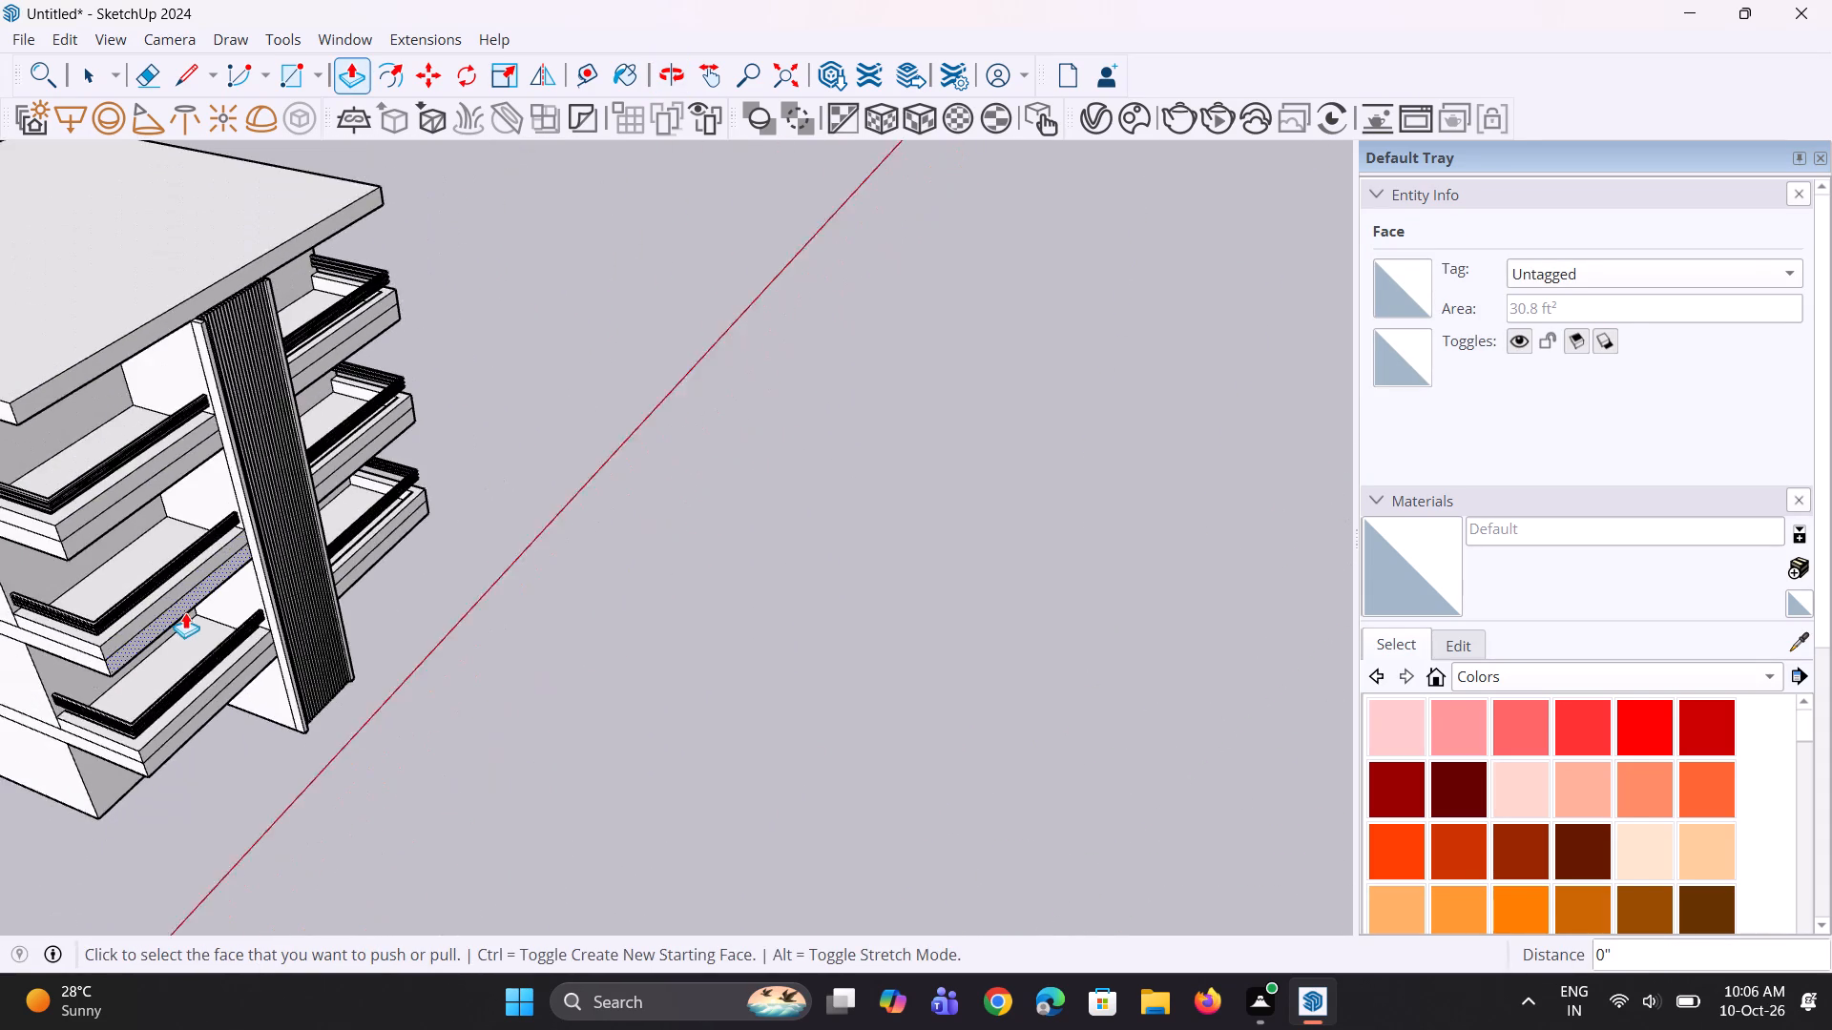
Copy the vertical edge at the roof slab's front-left corner a short distance inward along the slab's front face.
middle_click_drag(218, 696, 46, 504)
scroll(118, 307, "up", 6)
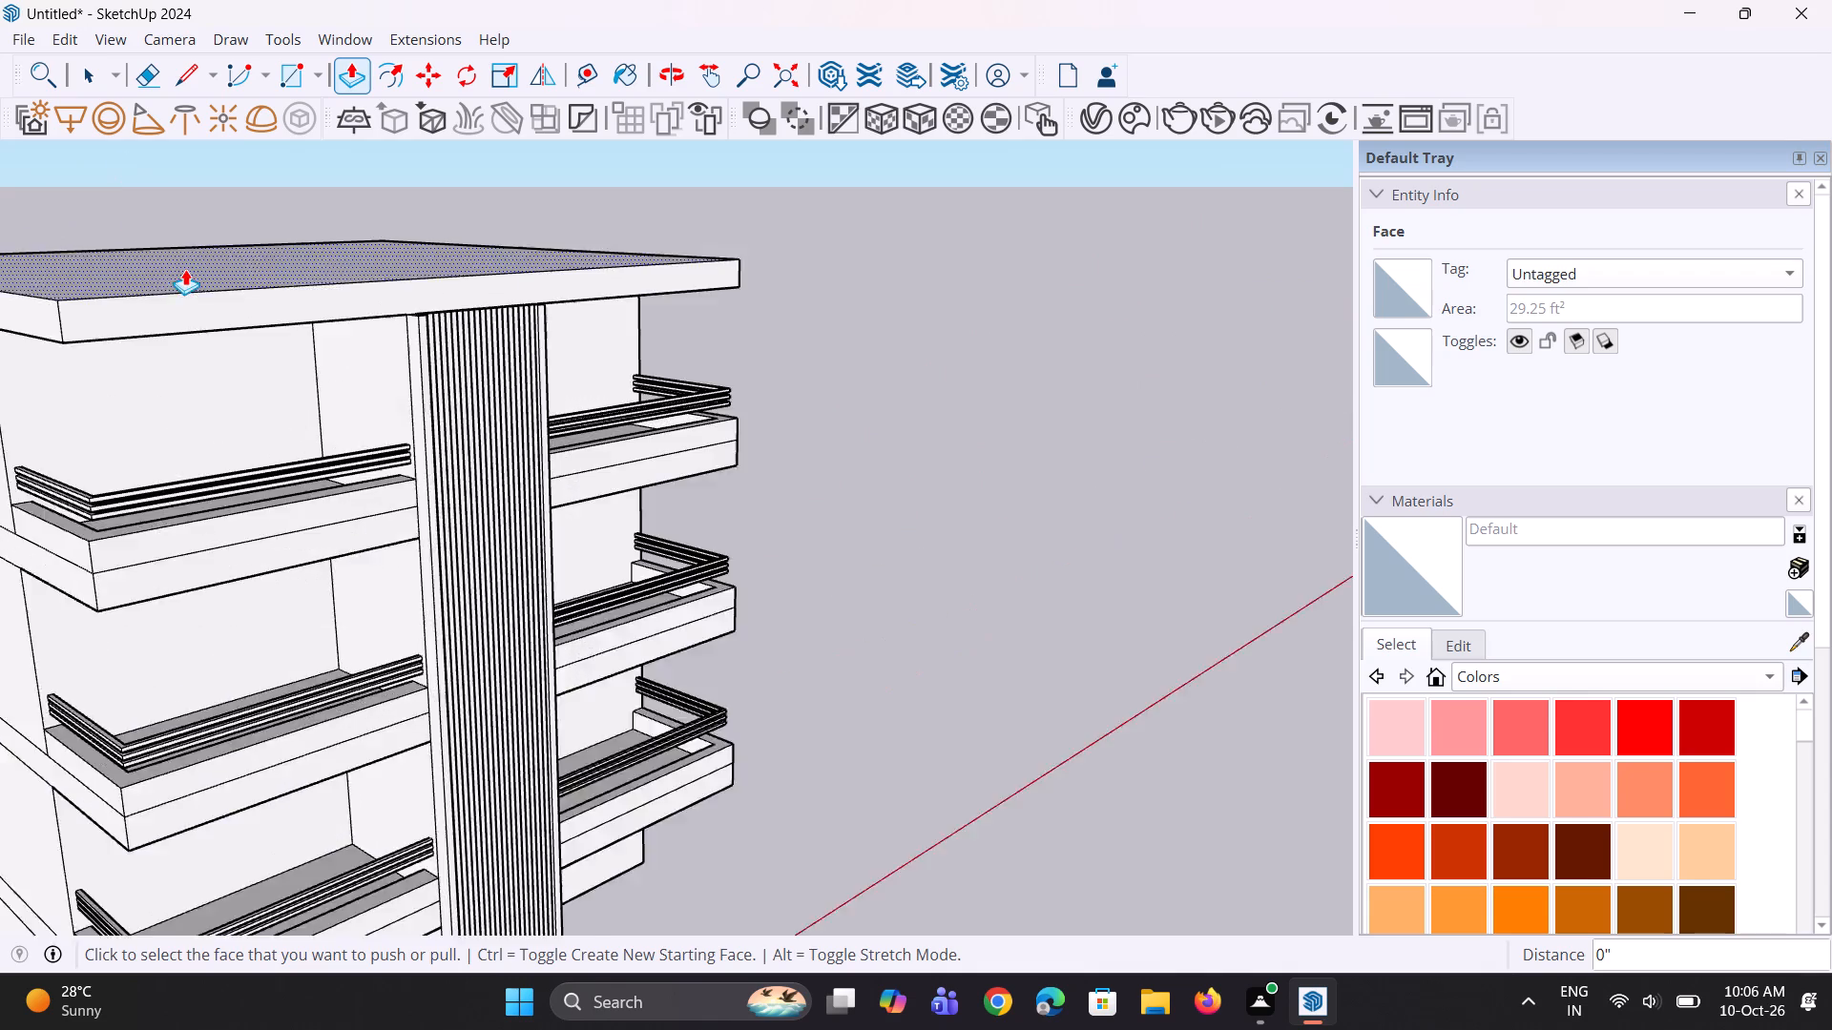
scroll(185, 269, "up", 4)
middle_click_drag(187, 349, 160, 350)
scroll(160, 350, "down", 5)
middle_click_drag(164, 351, 136, 356)
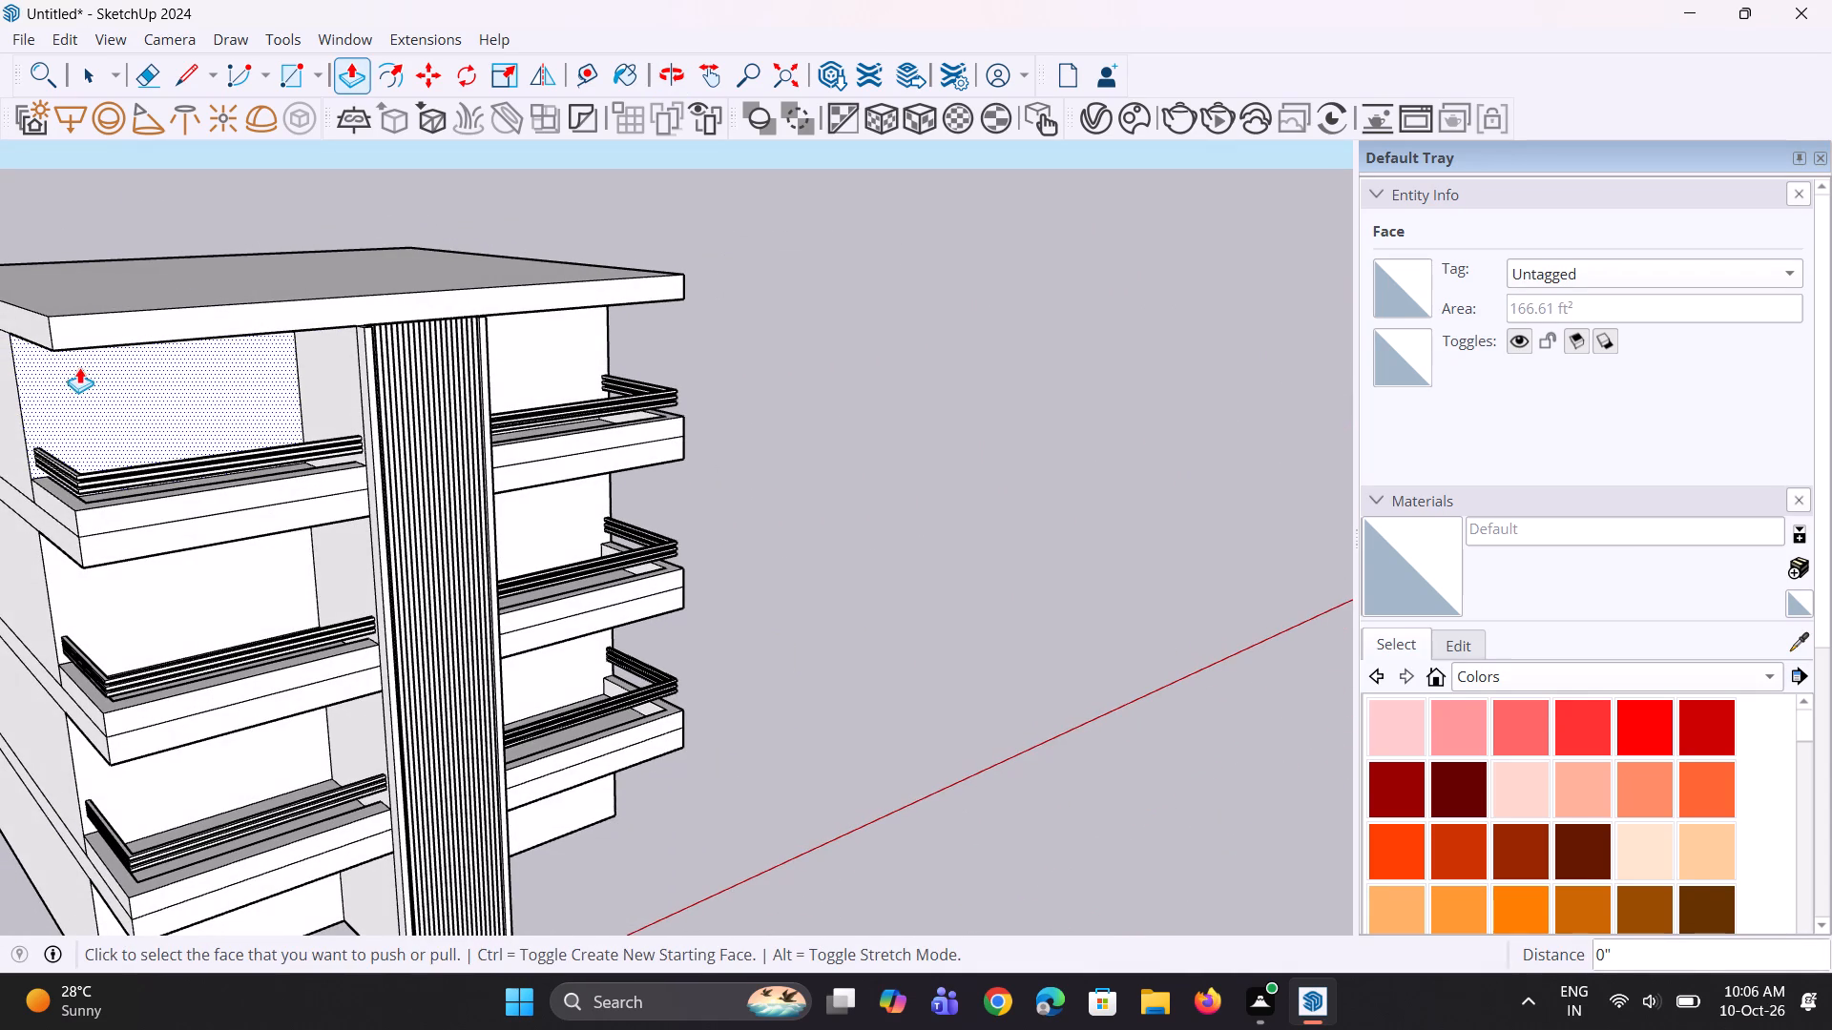
middle_click_drag(79, 367, 64, 368)
key("space")
key("space")
scroll(73, 335, "up", 2)
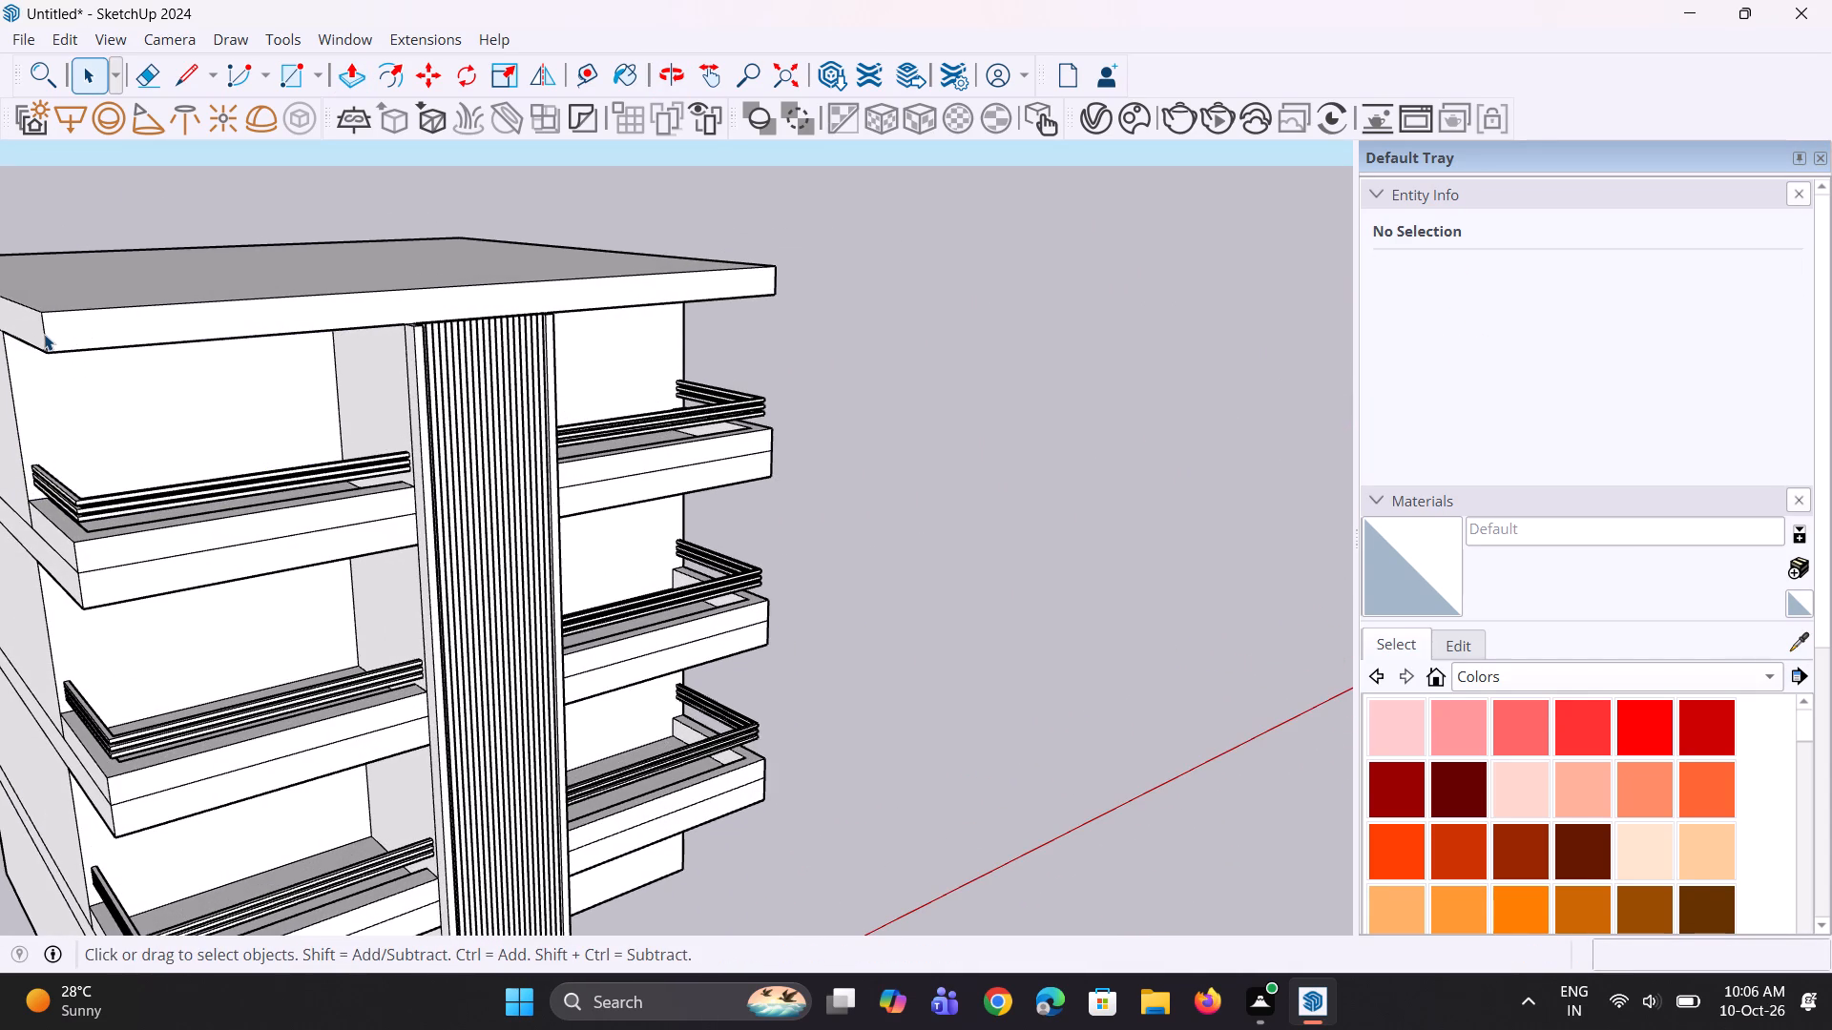
left_click(44, 334)
scroll(47, 337, "up", 4)
key("m")
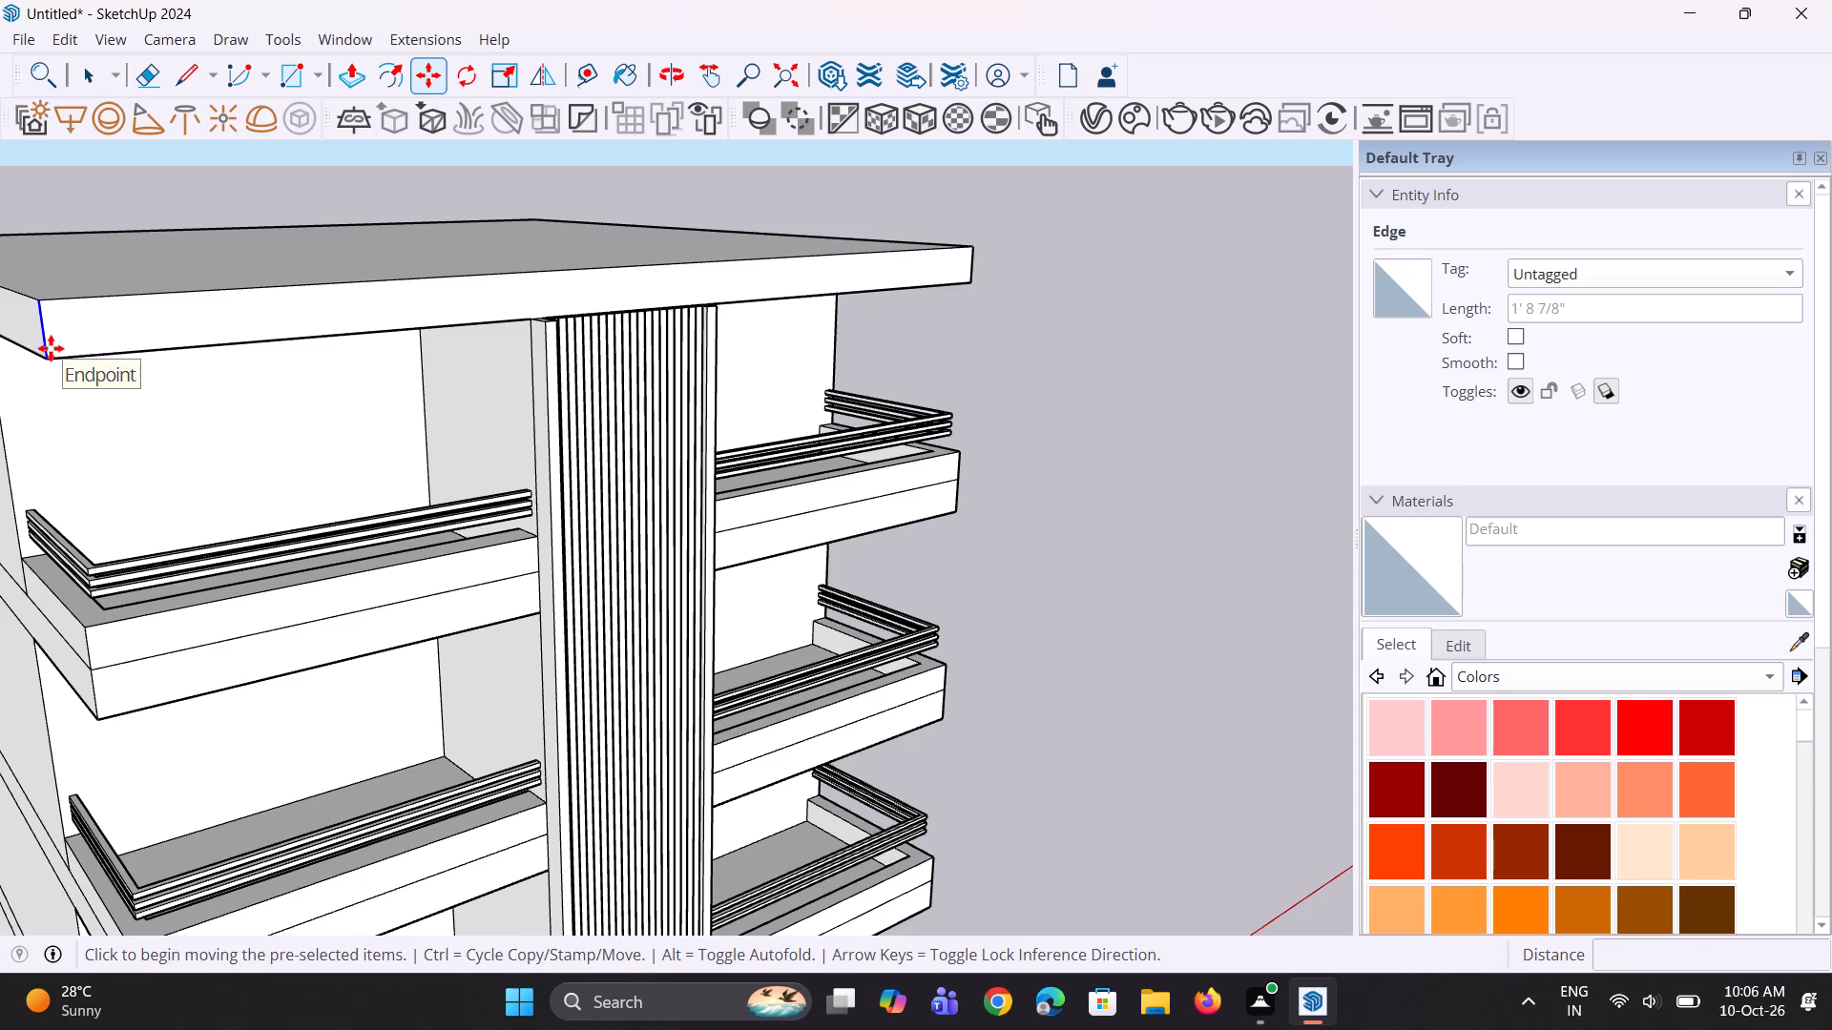
scroll(43, 351, "up", 1)
left_click(47, 363)
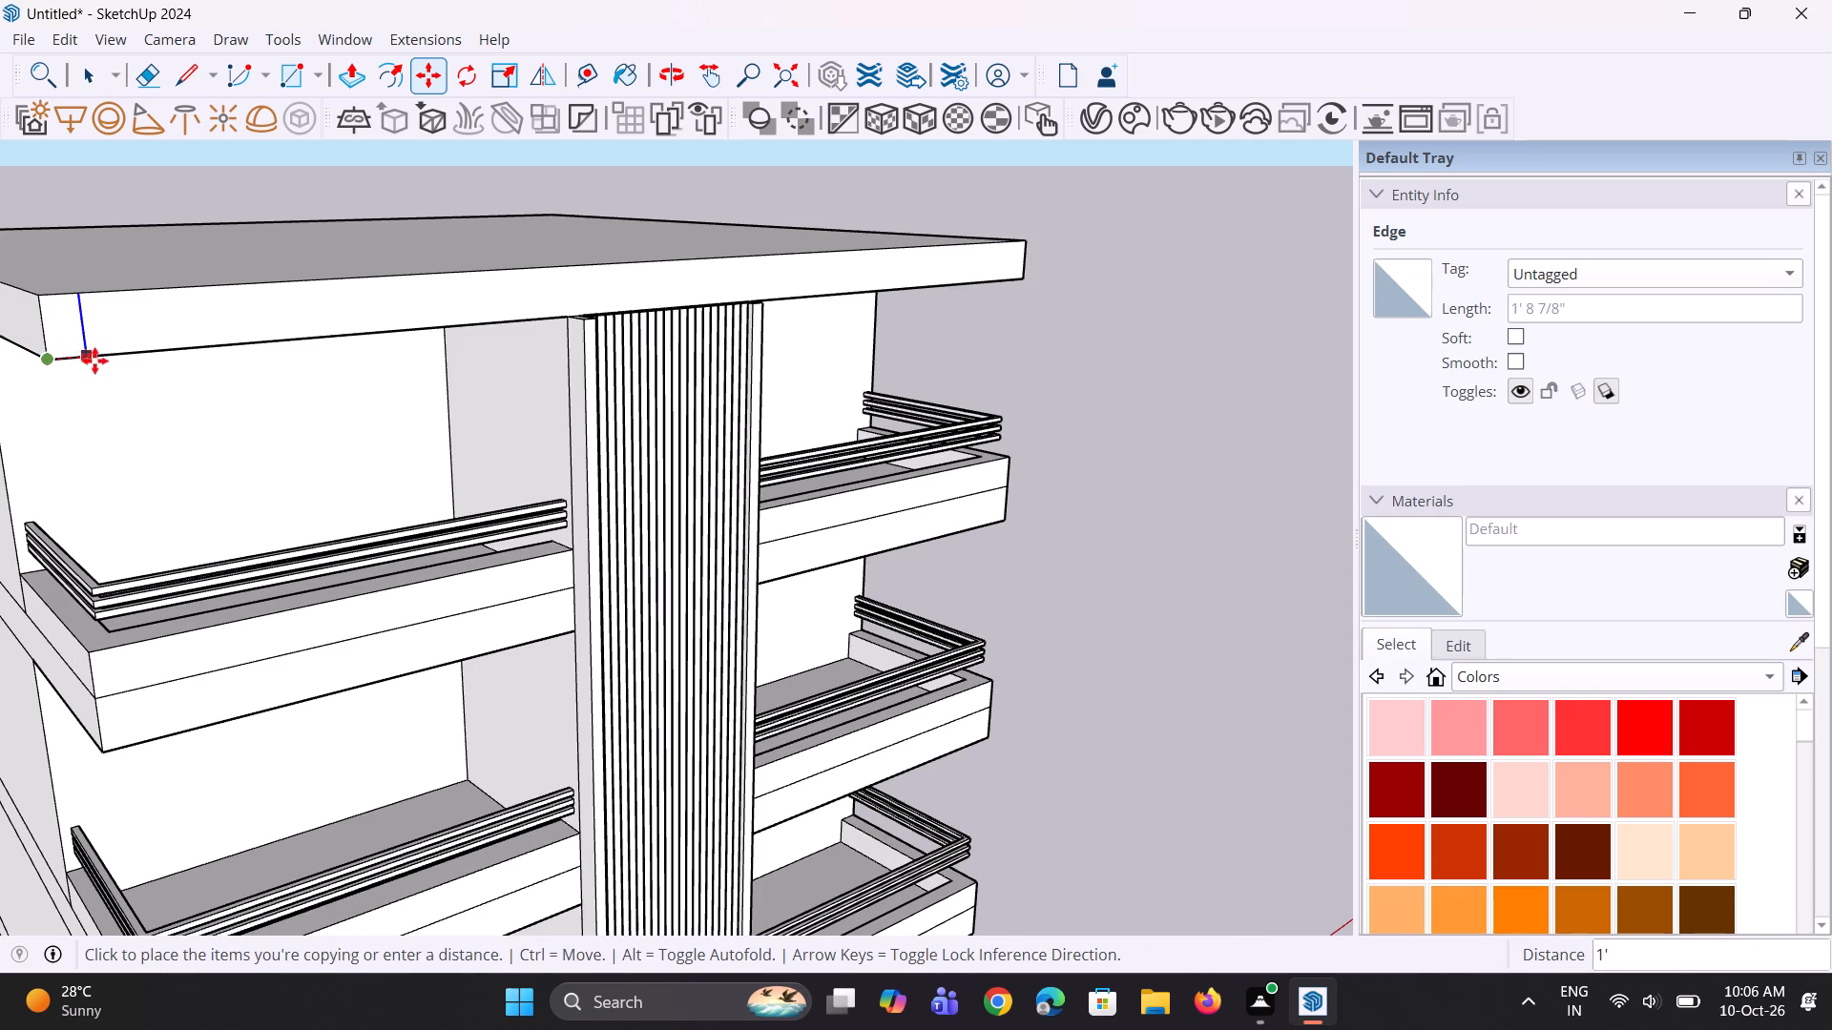
left_click(107, 357)
scroll(108, 360, "up", 1)
middle_click_drag(108, 360, 80, 360)
key("space")
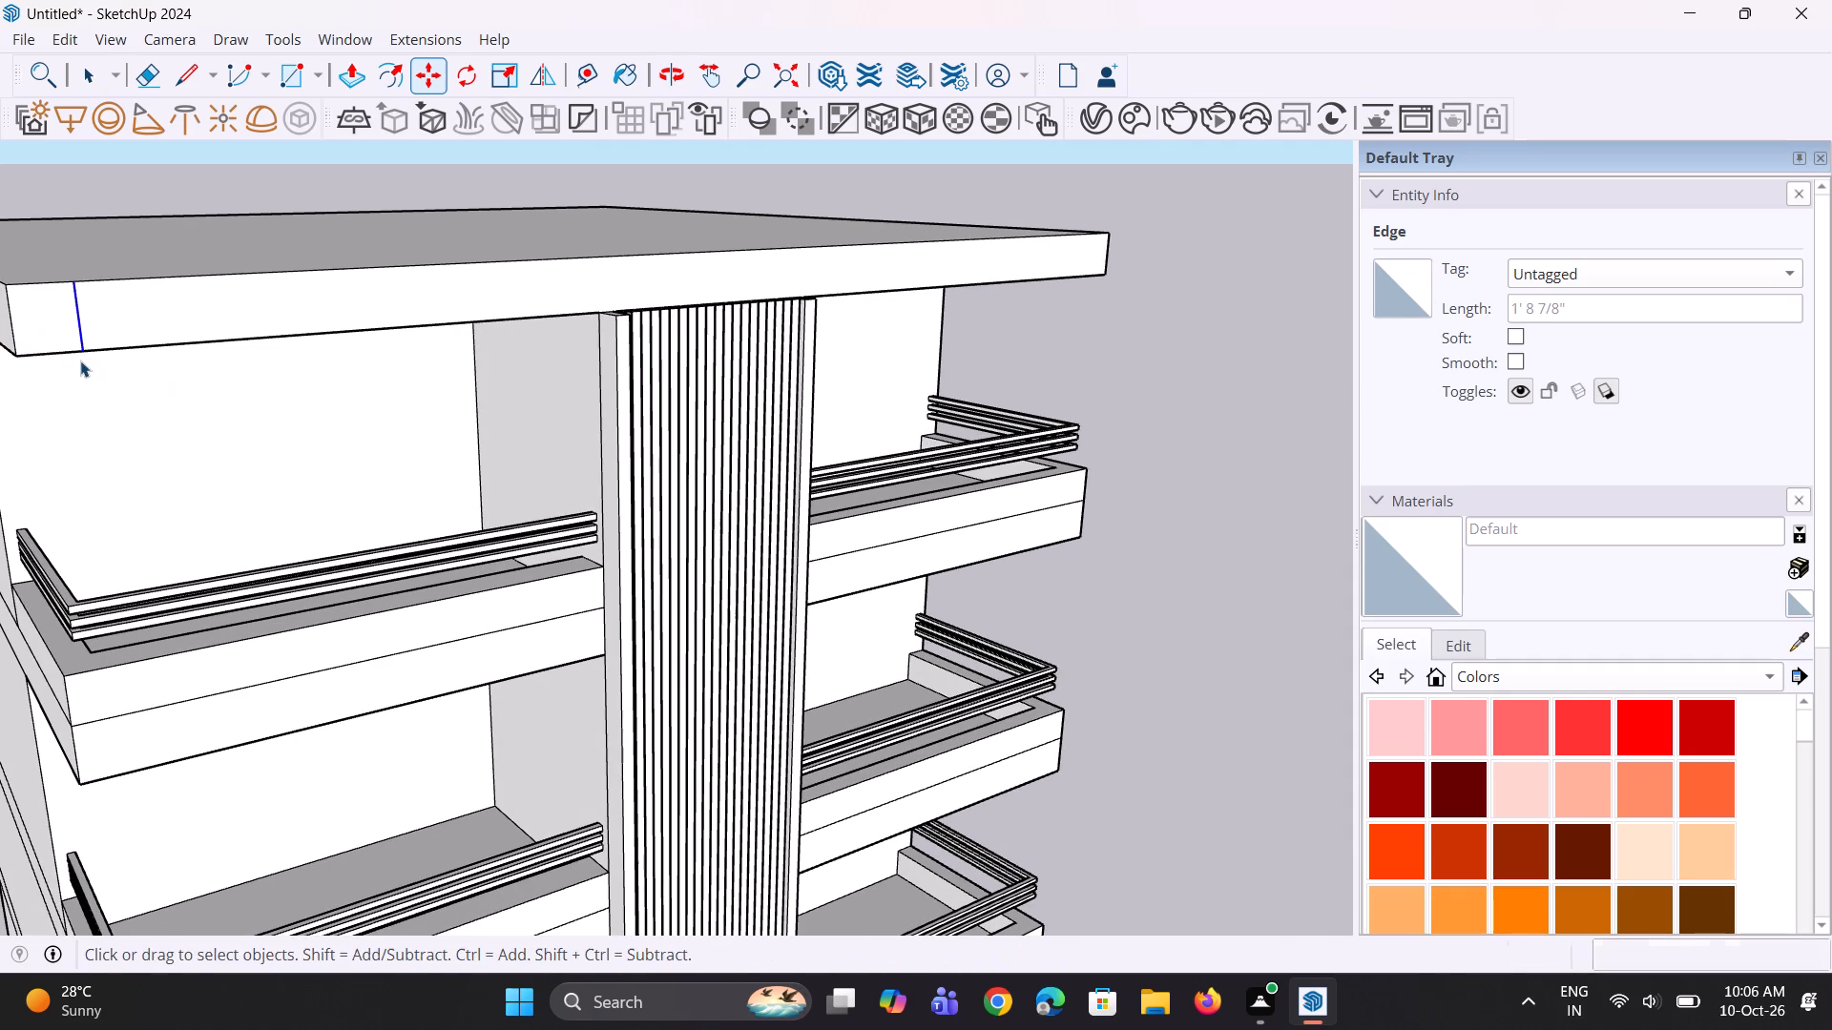
Push/Pull the corner section of the roof slab's front face 1' 5 15/16" outward.
key("p")
left_click(64, 322)
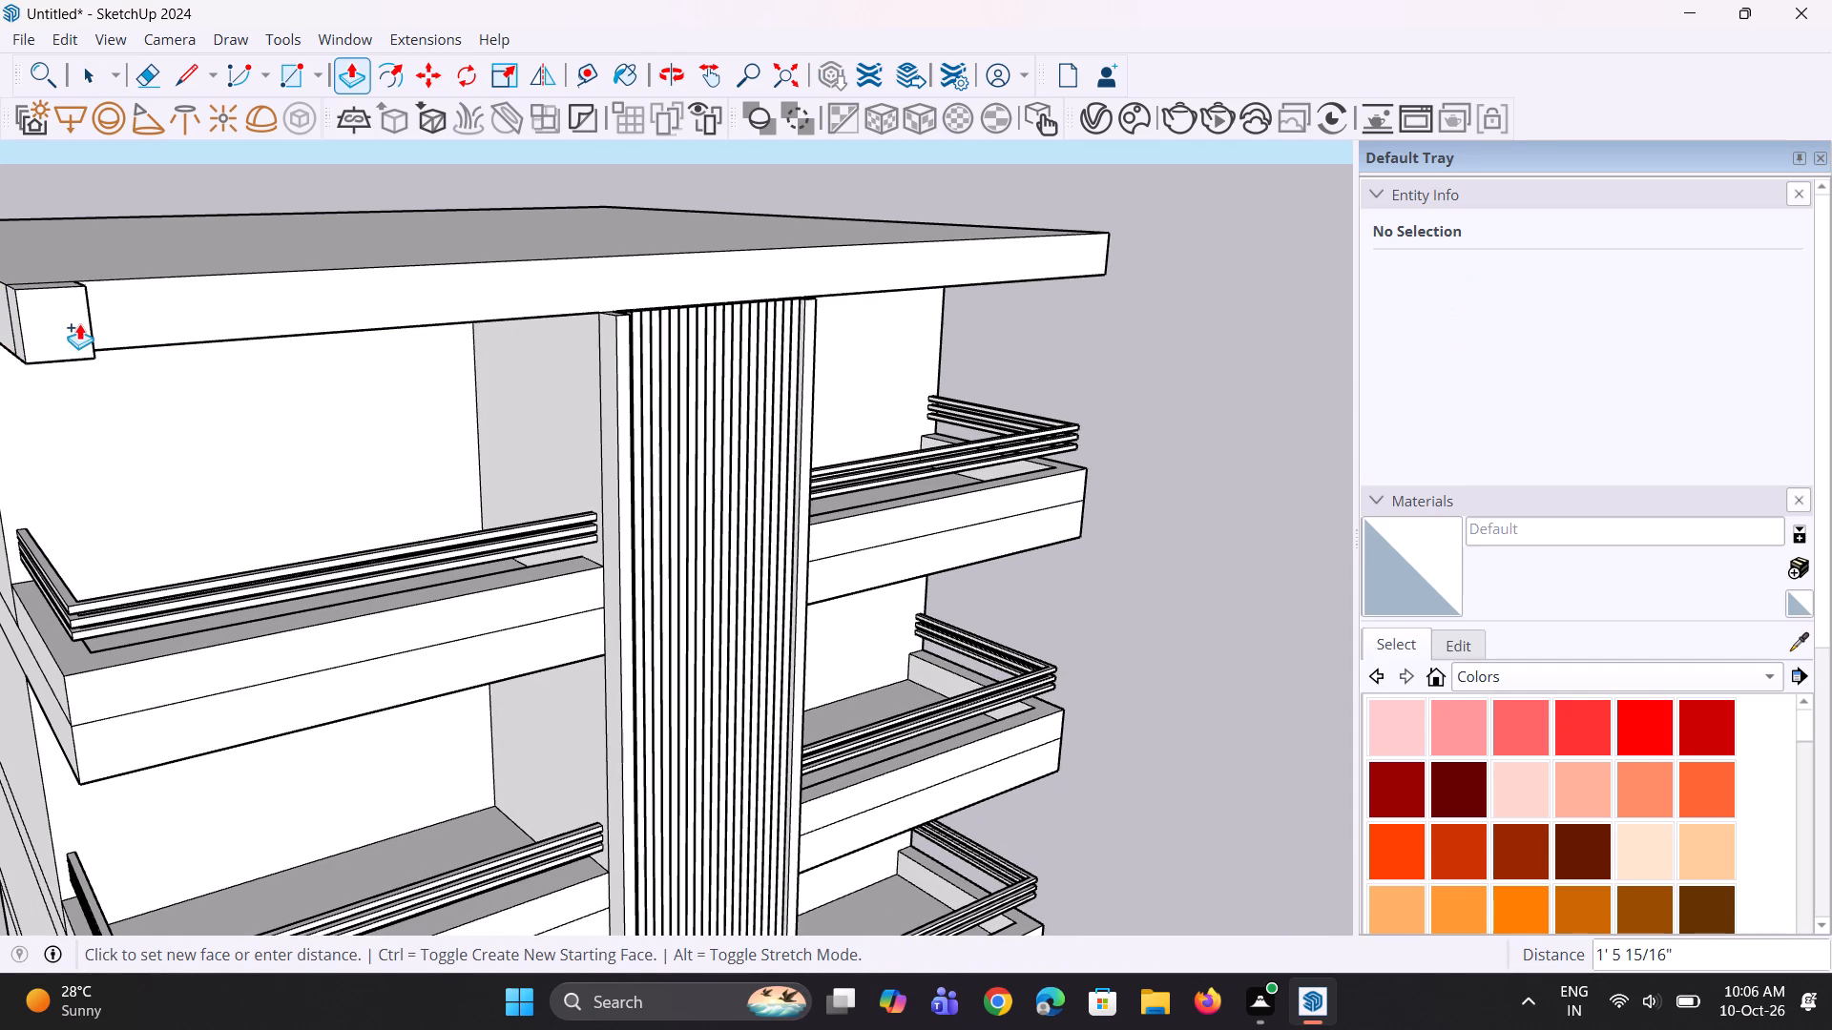
left_click(79, 323)
Push the front face of the projecting corner block back 4 3/8" to reduce its projection.
middle_click_drag(90, 357, 344, 283)
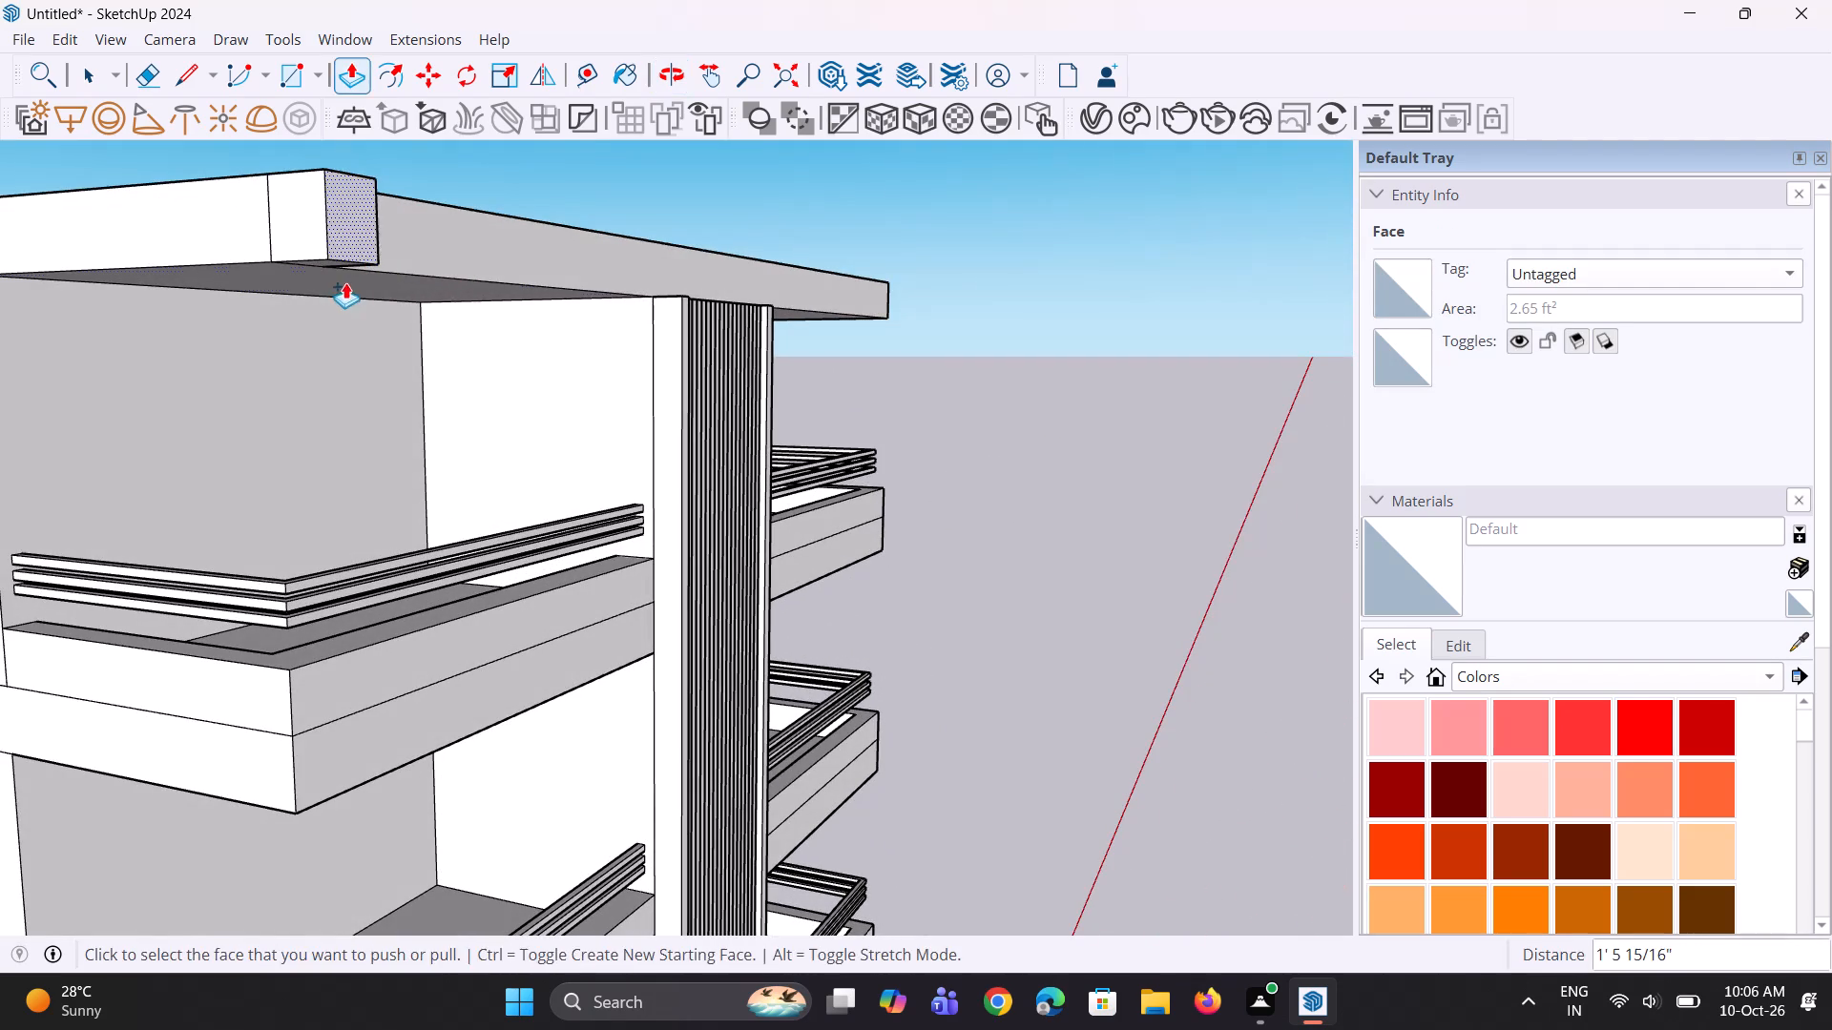
left_click(345, 236)
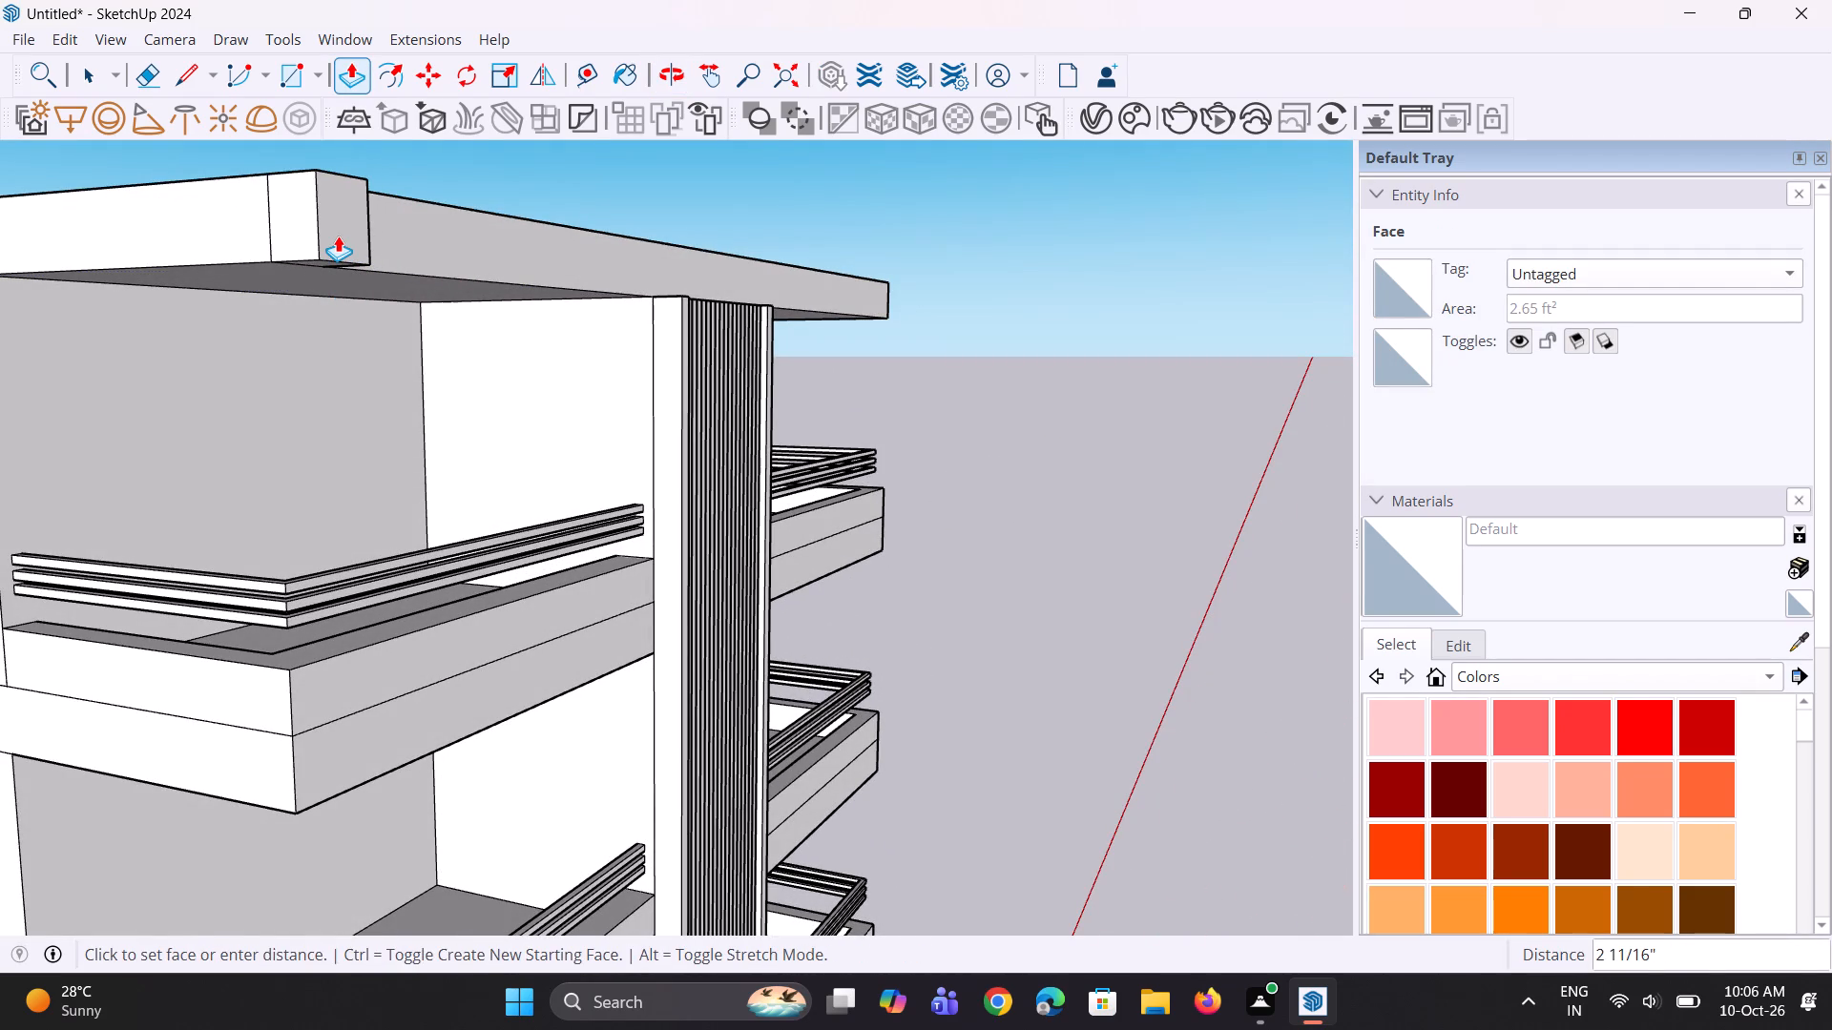
left_click(331, 233)
Pull the corner block's underside down 35' 2 5/8" to the bottom of the lowest balcony slab, forming a vertical post.
middle_click_drag(330, 296, 329, 252)
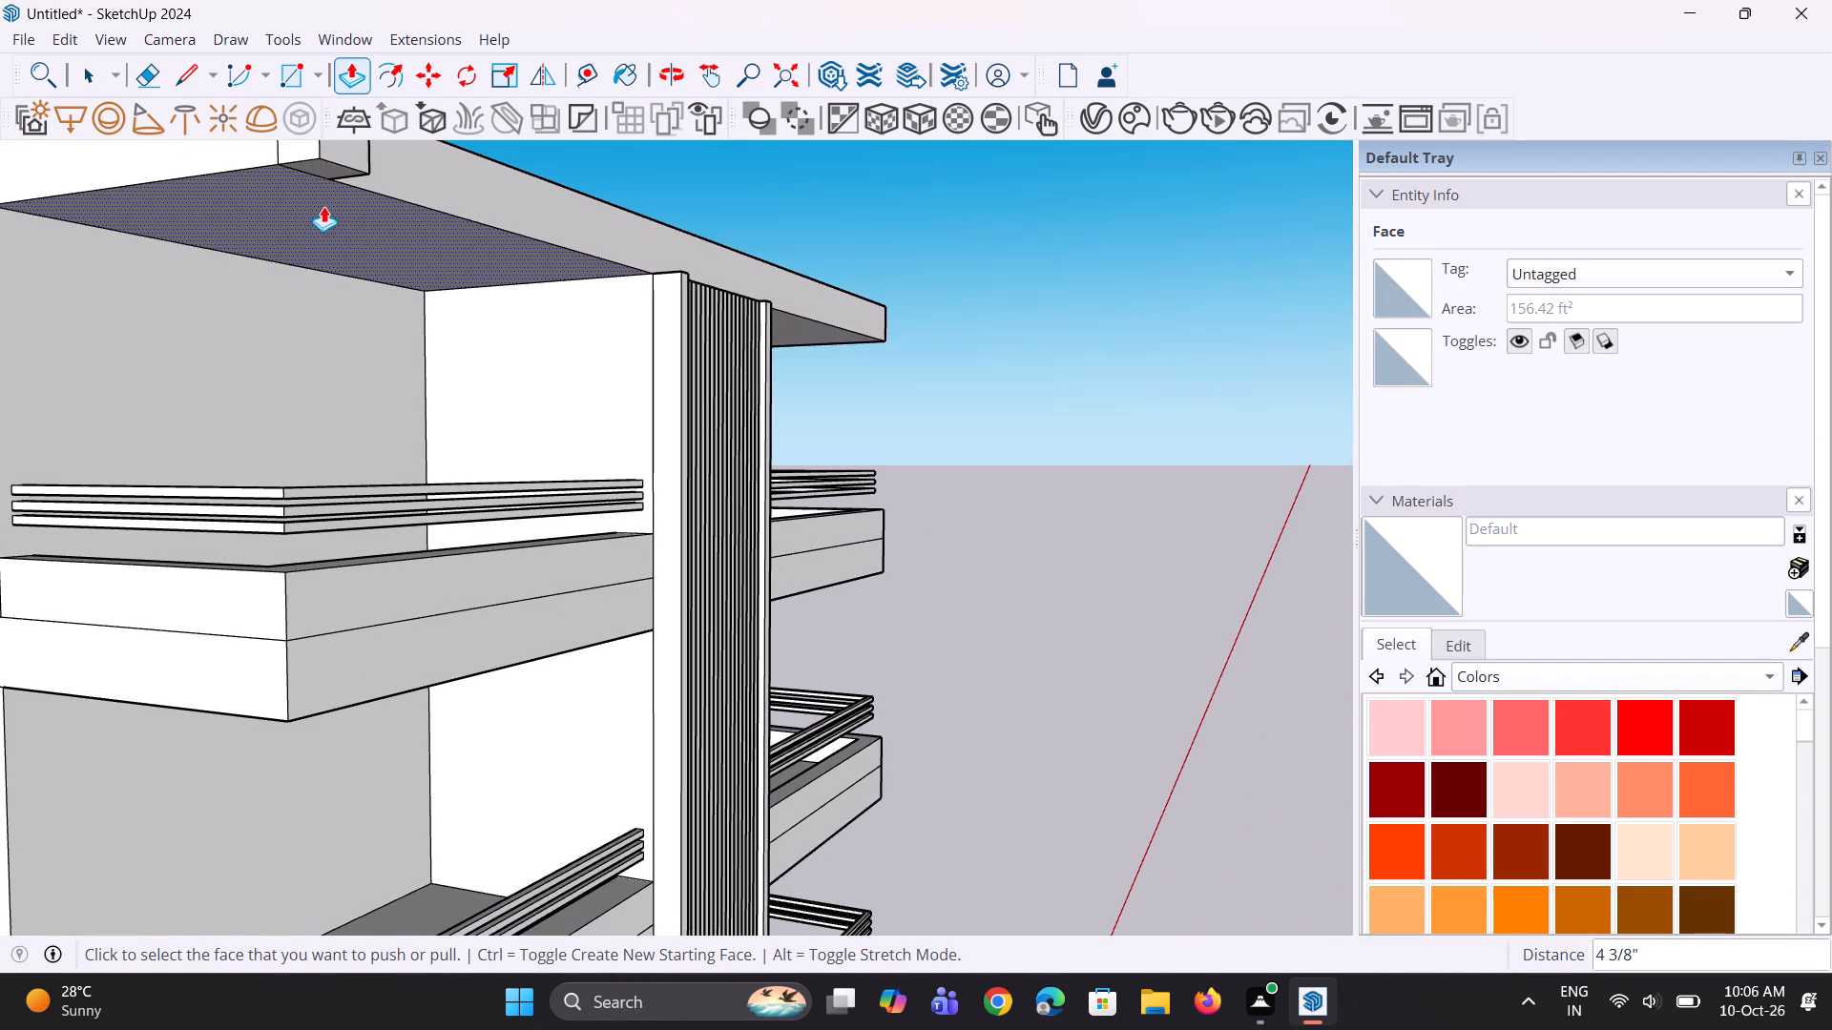
left_click(327, 172)
scroll(329, 332, "down", 2)
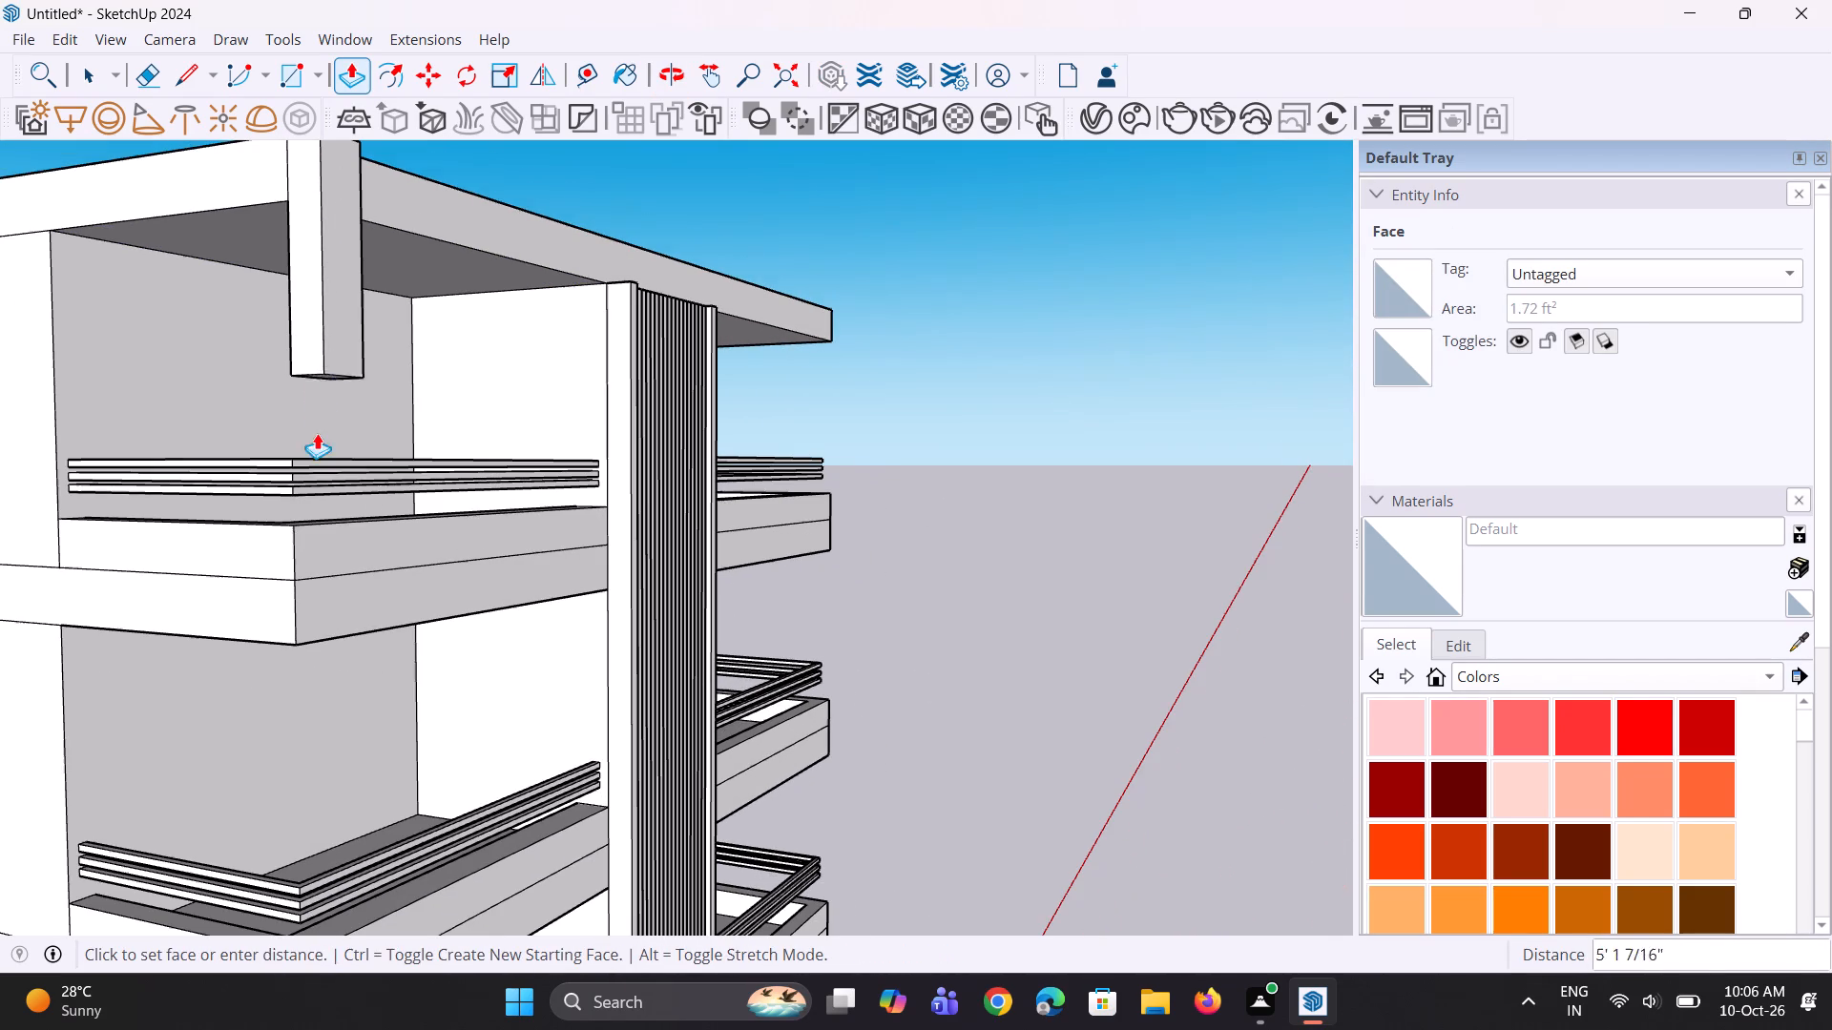
scroll(320, 596, "down", 4)
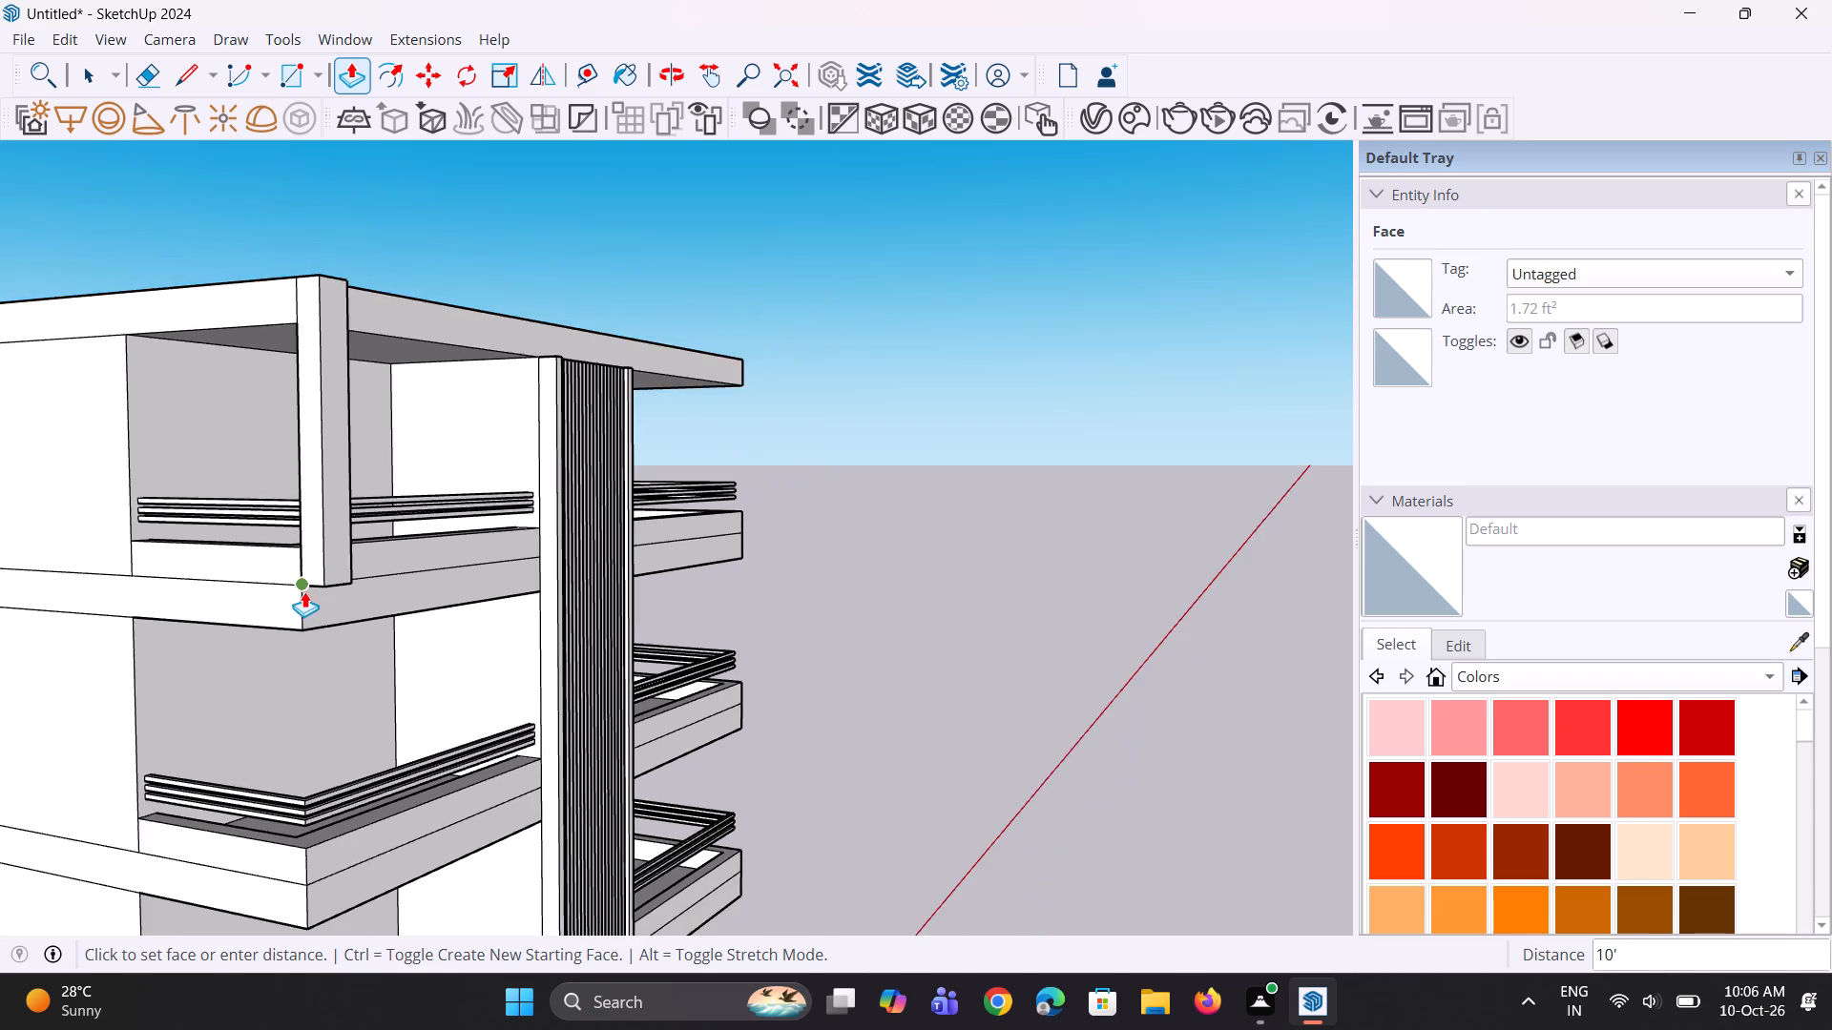
scroll(304, 591, "down", 8)
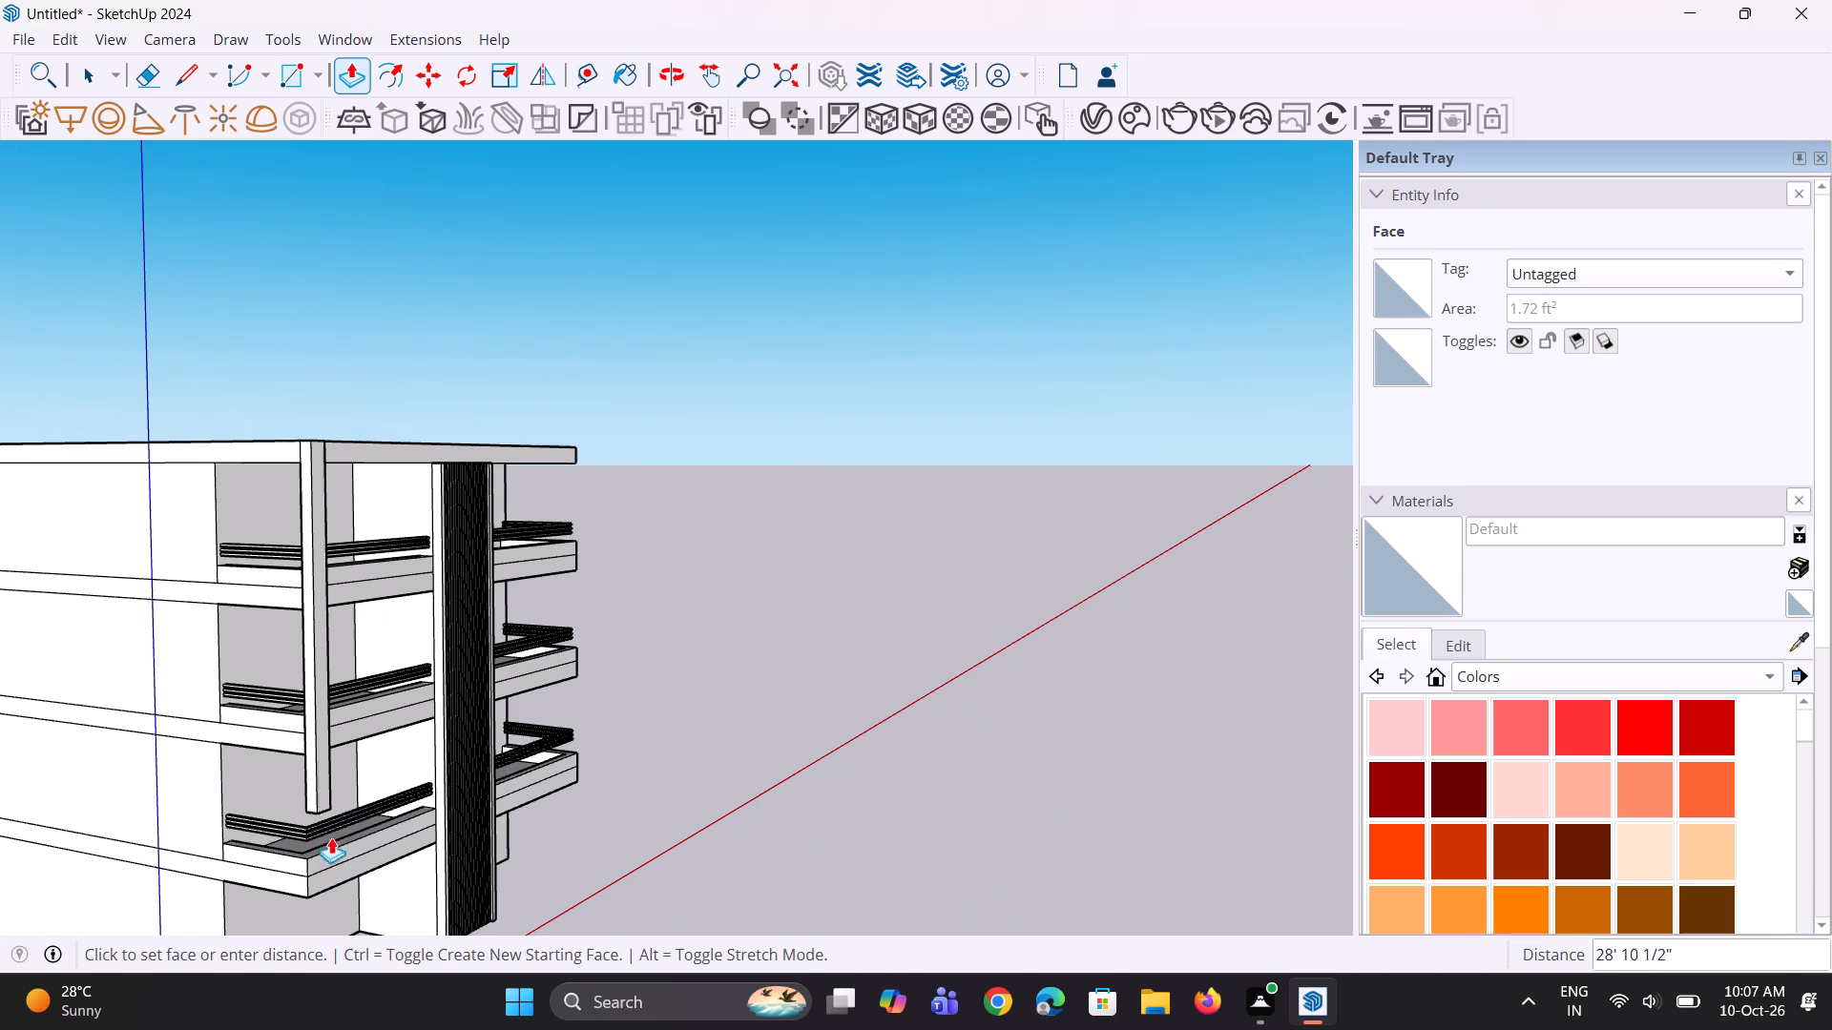
left_click(297, 897)
Push the side face of the corner post facing the slatted strip in 3 1/2" to narrow the post.
middle_click_drag(348, 888, 208, 871)
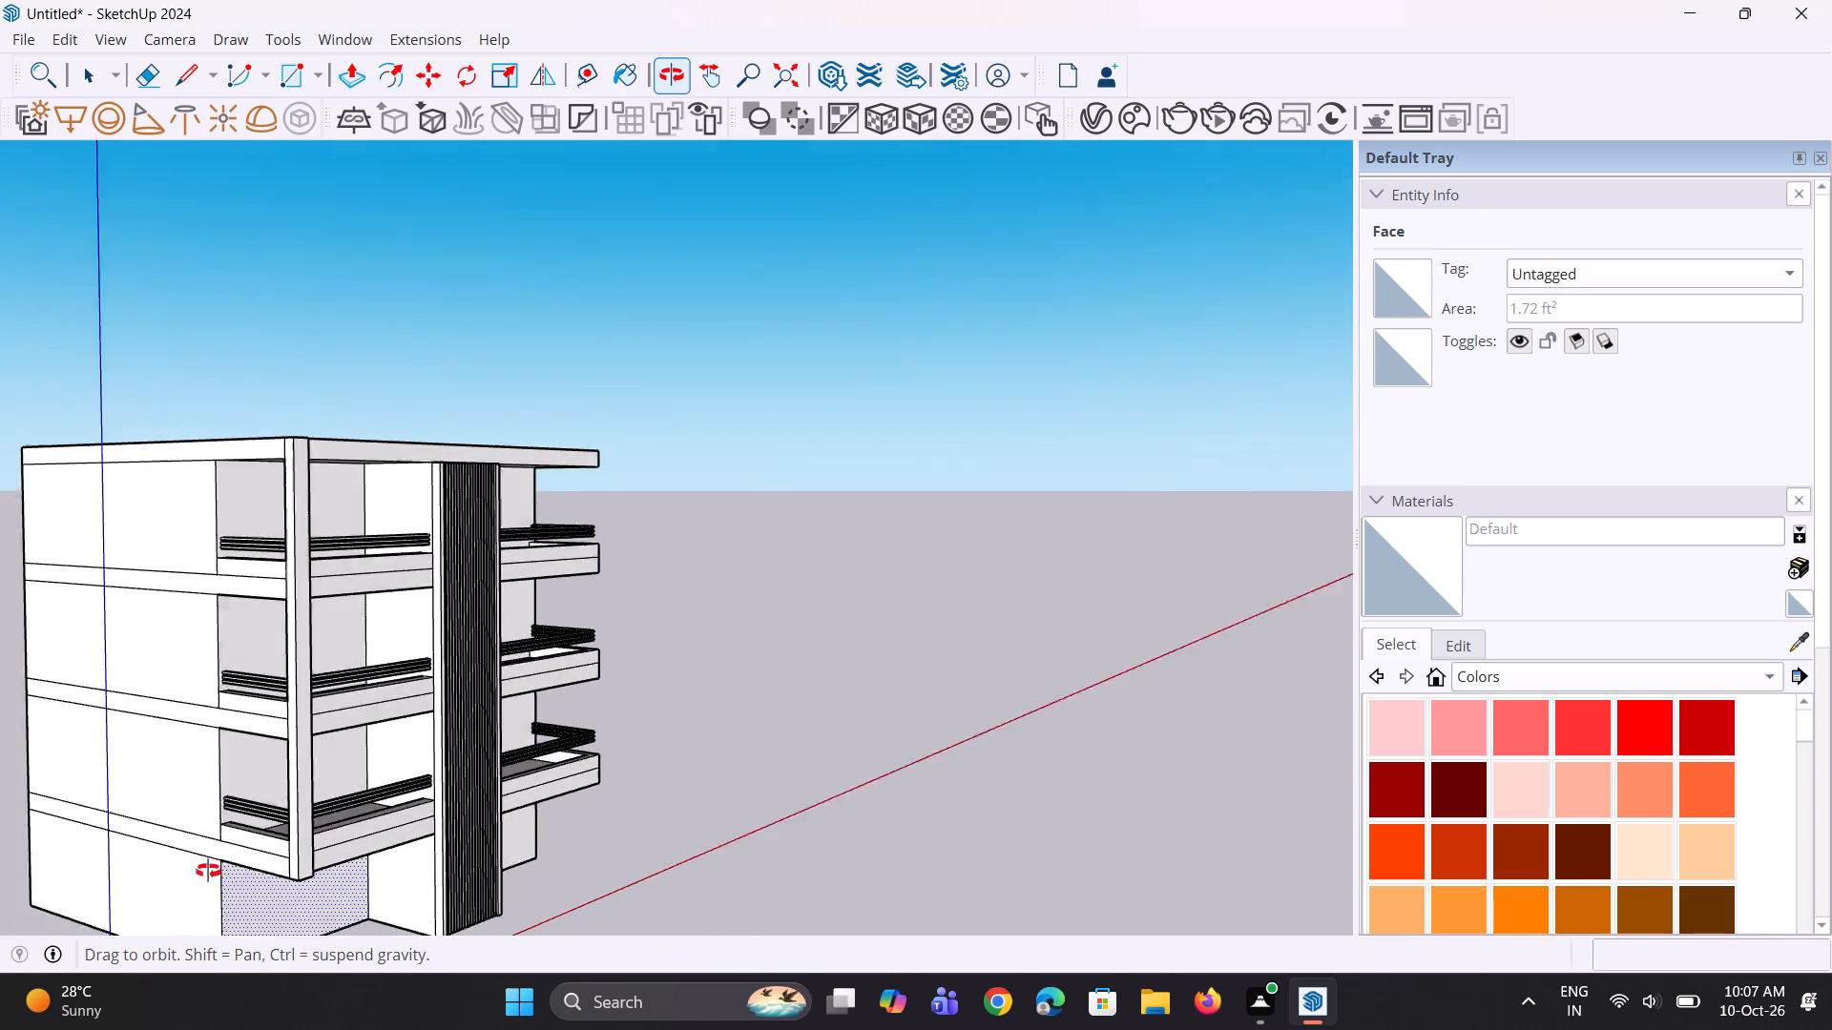
middle_click_drag(208, 871, 0, 811)
scroll(403, 754, "up", 6)
middle_click_drag(302, 779, 109, 806)
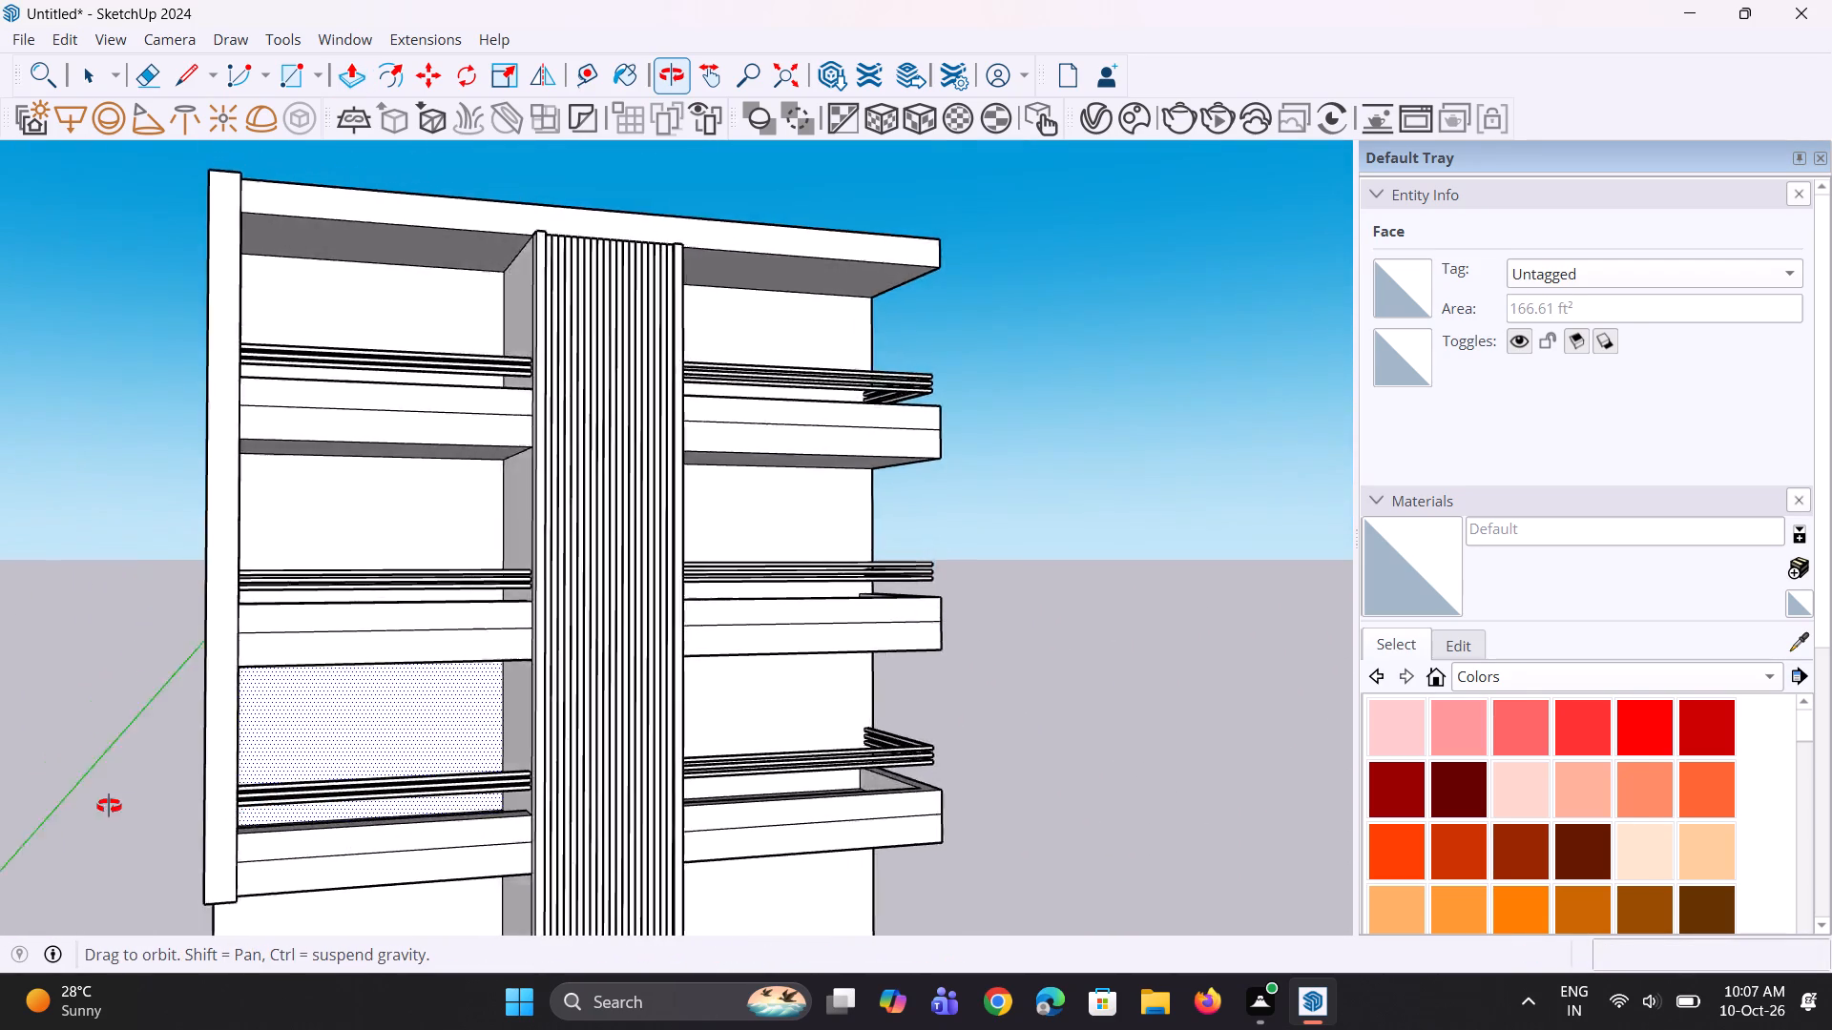
middle_click_drag(109, 806, 0, 759)
scroll(0, 759, "up", 1)
scroll(307, 684, "up", 6)
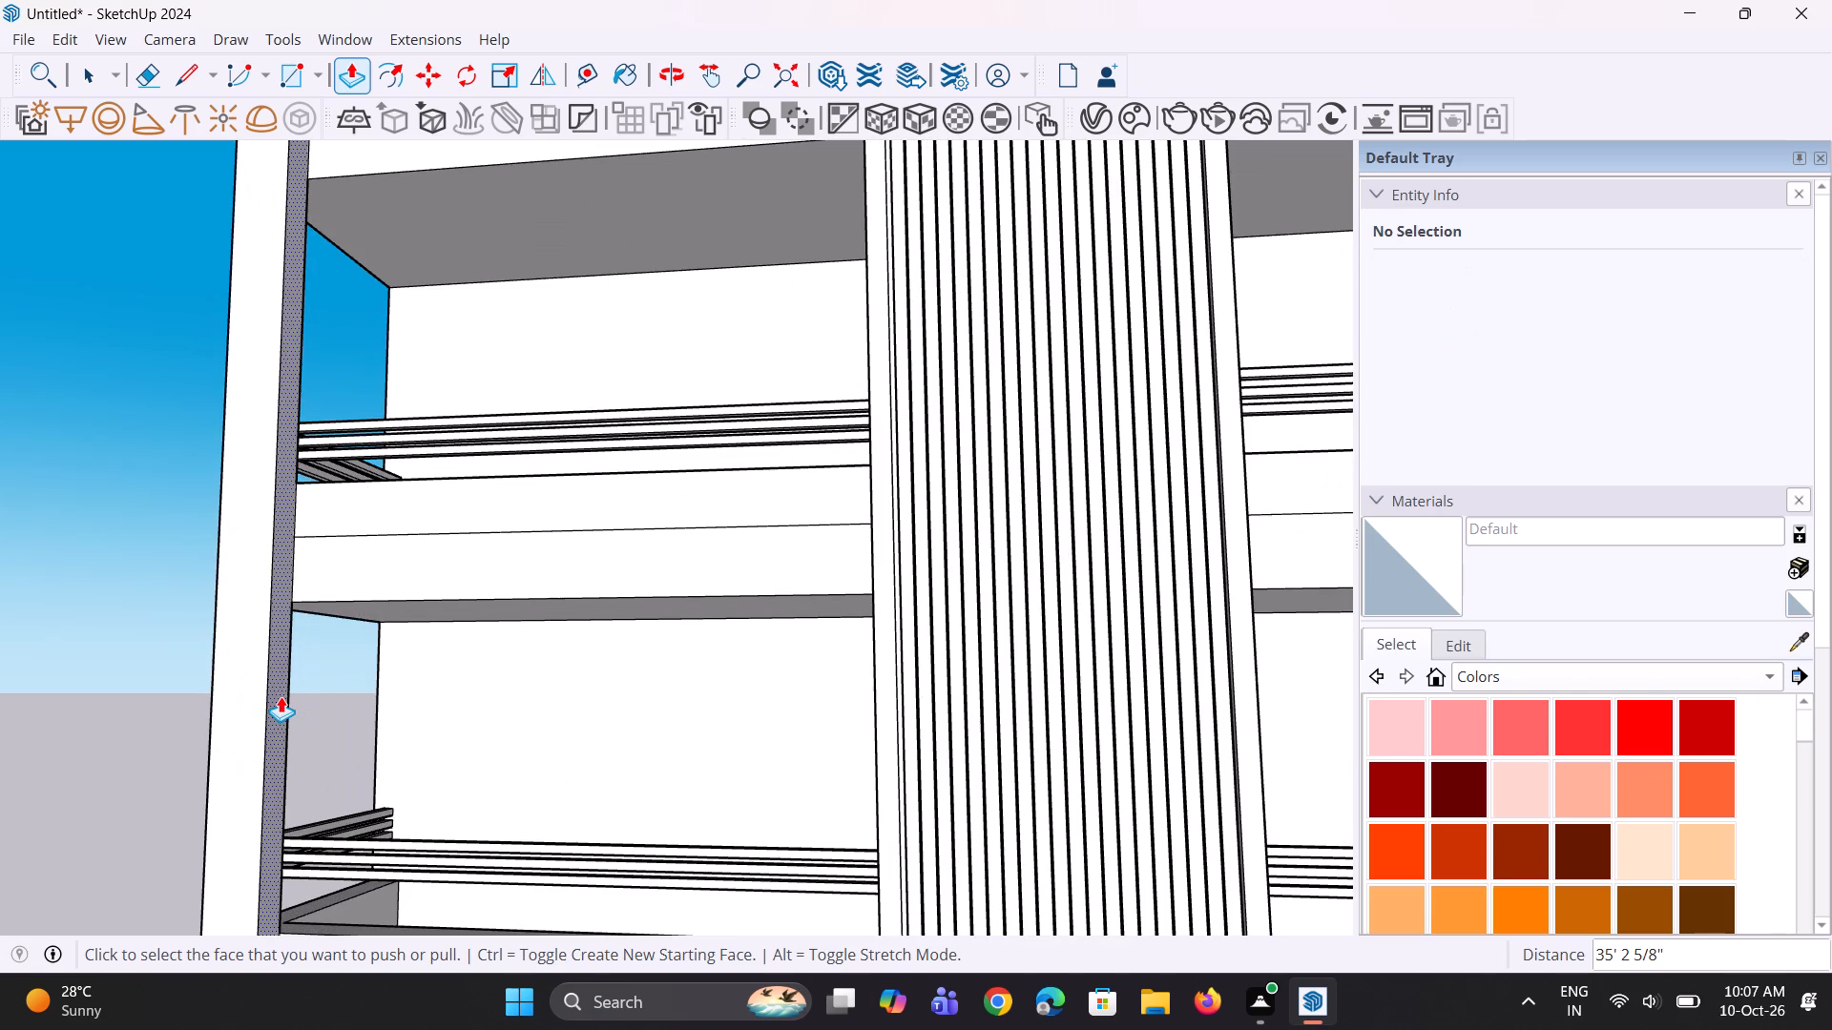
left_click(281, 696)
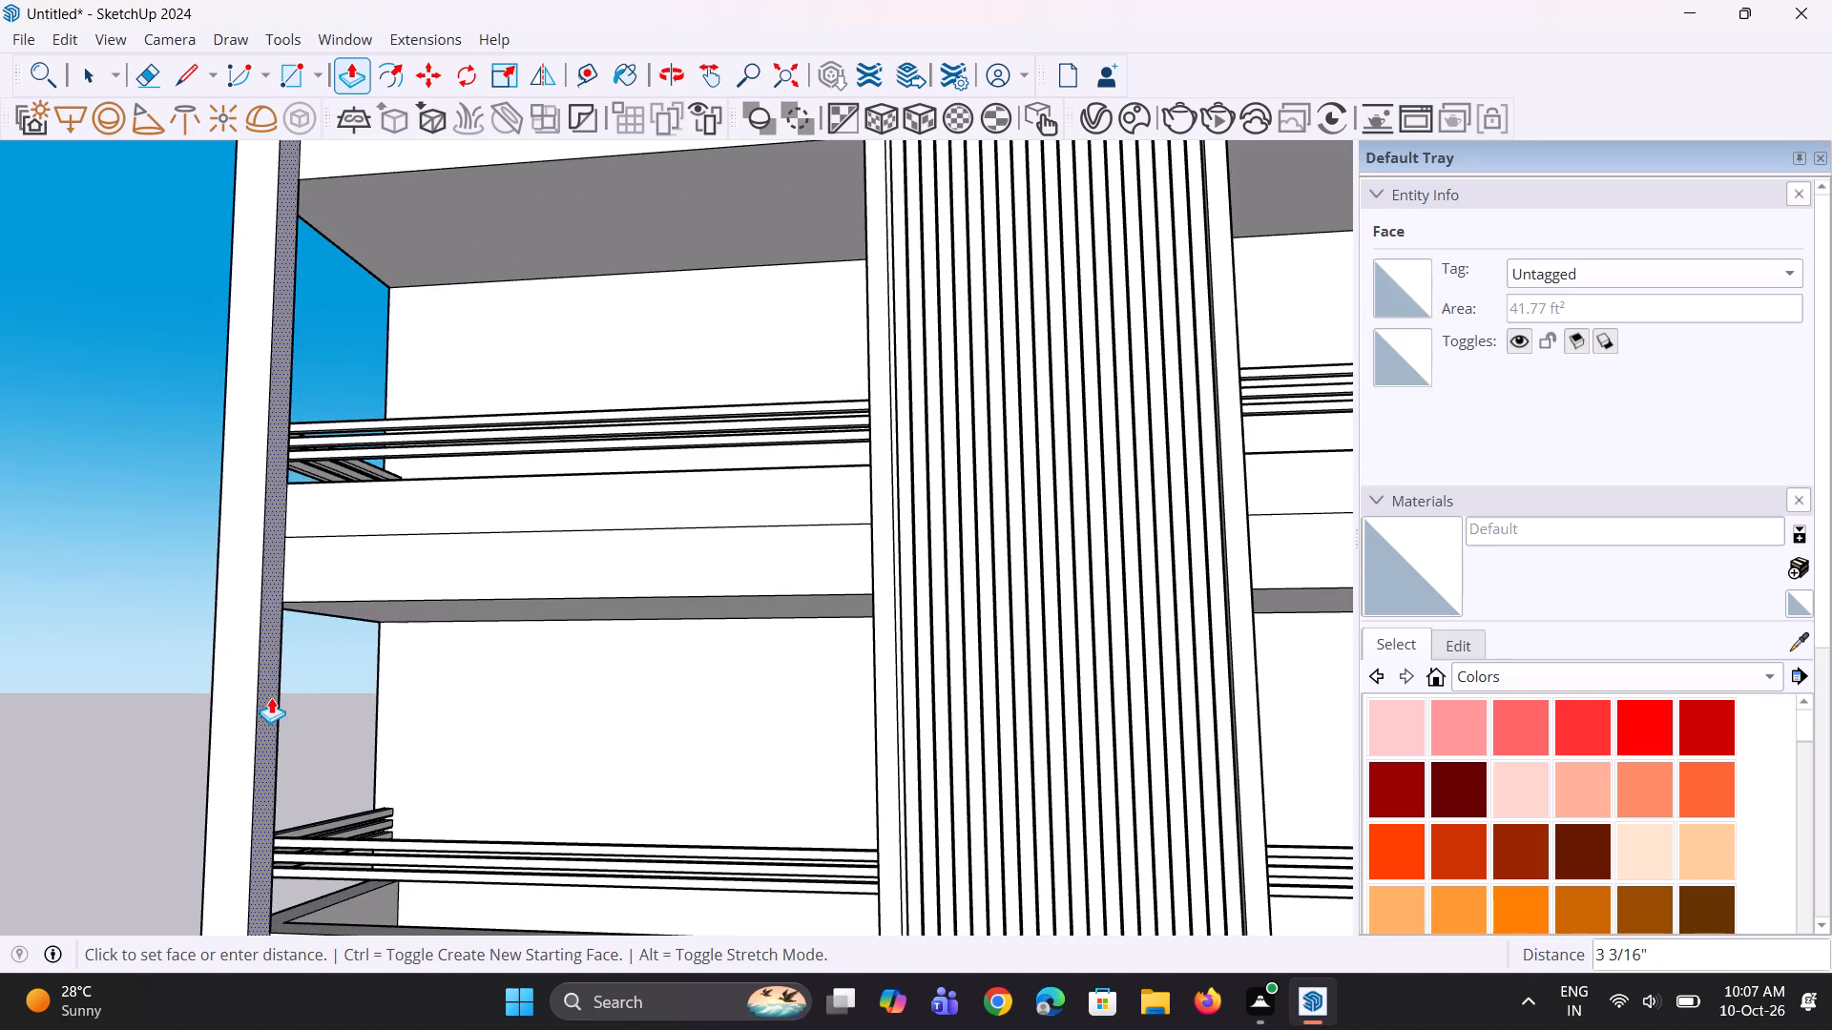
left_click(269, 697)
Draw a 1' 1 9/16" horizontal line across the corner post's inner side face near its lower end.
scroll(300, 652, "down", 10)
middle_click_drag(325, 712, 325, 748)
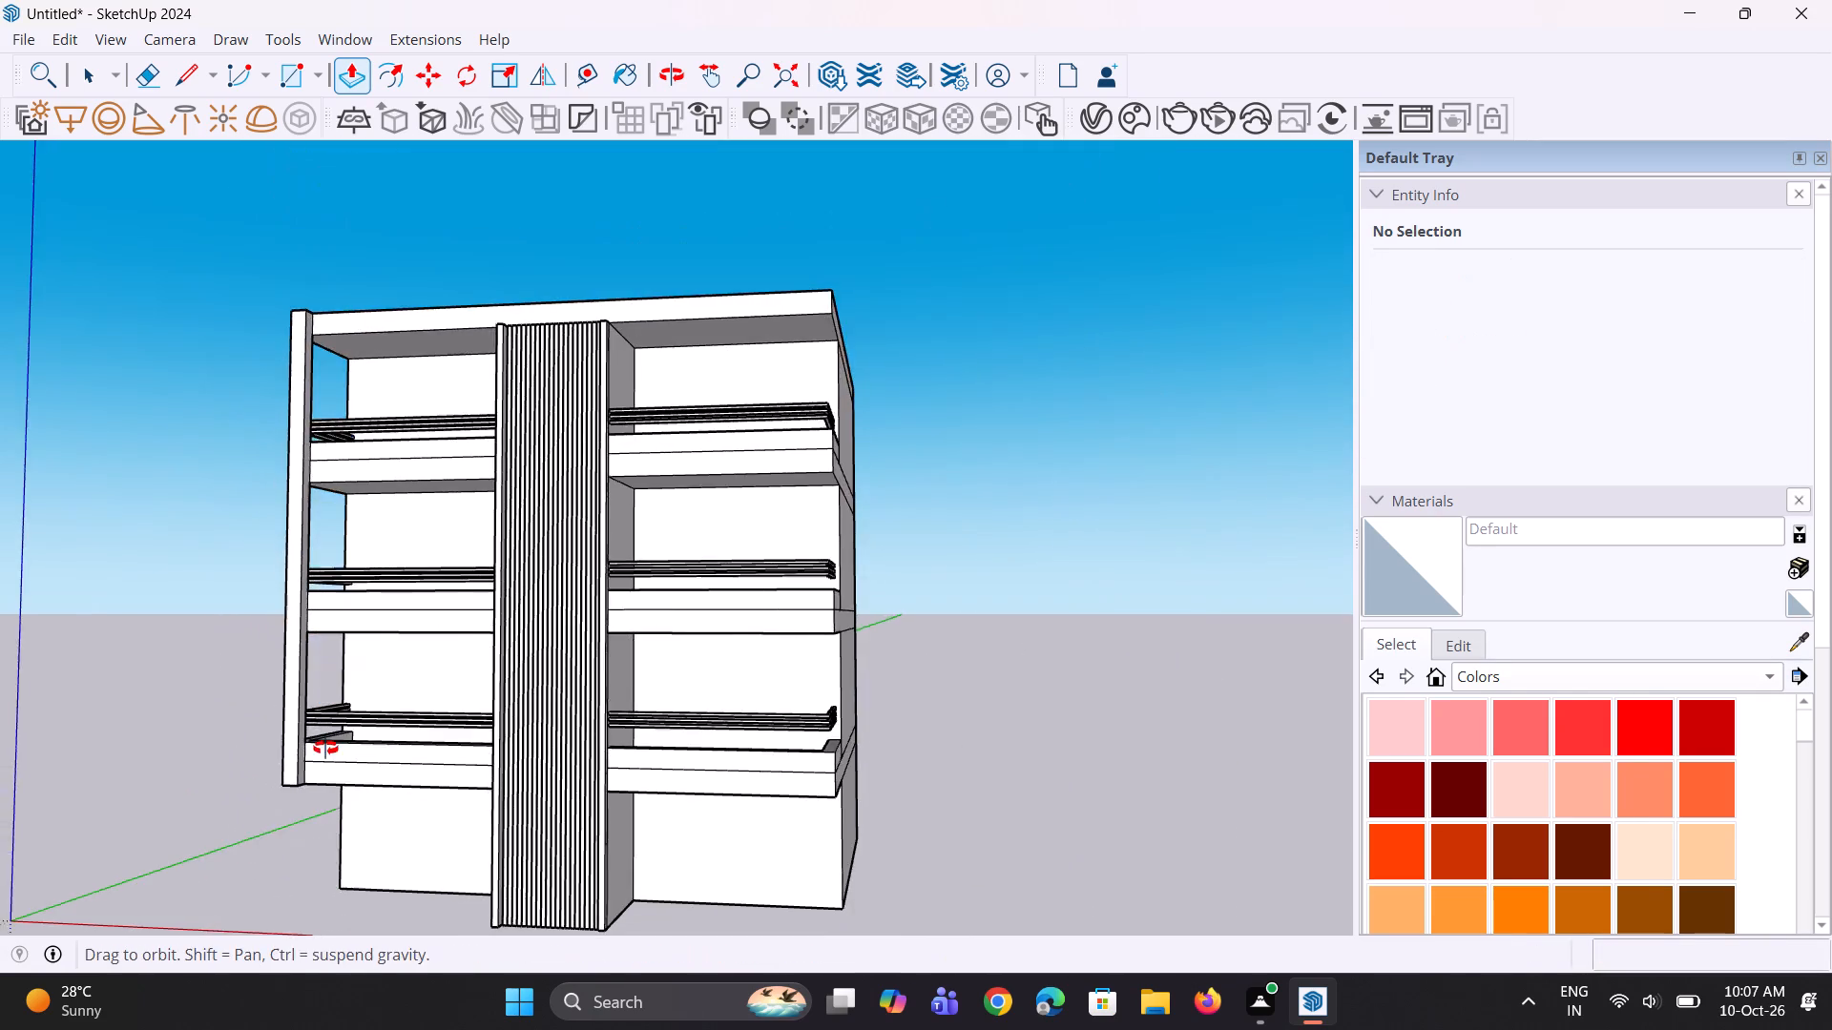
middle_click_drag(325, 748, 189, 757)
scroll(319, 800, "up", 11)
middle_click_drag(347, 746, 290, 760)
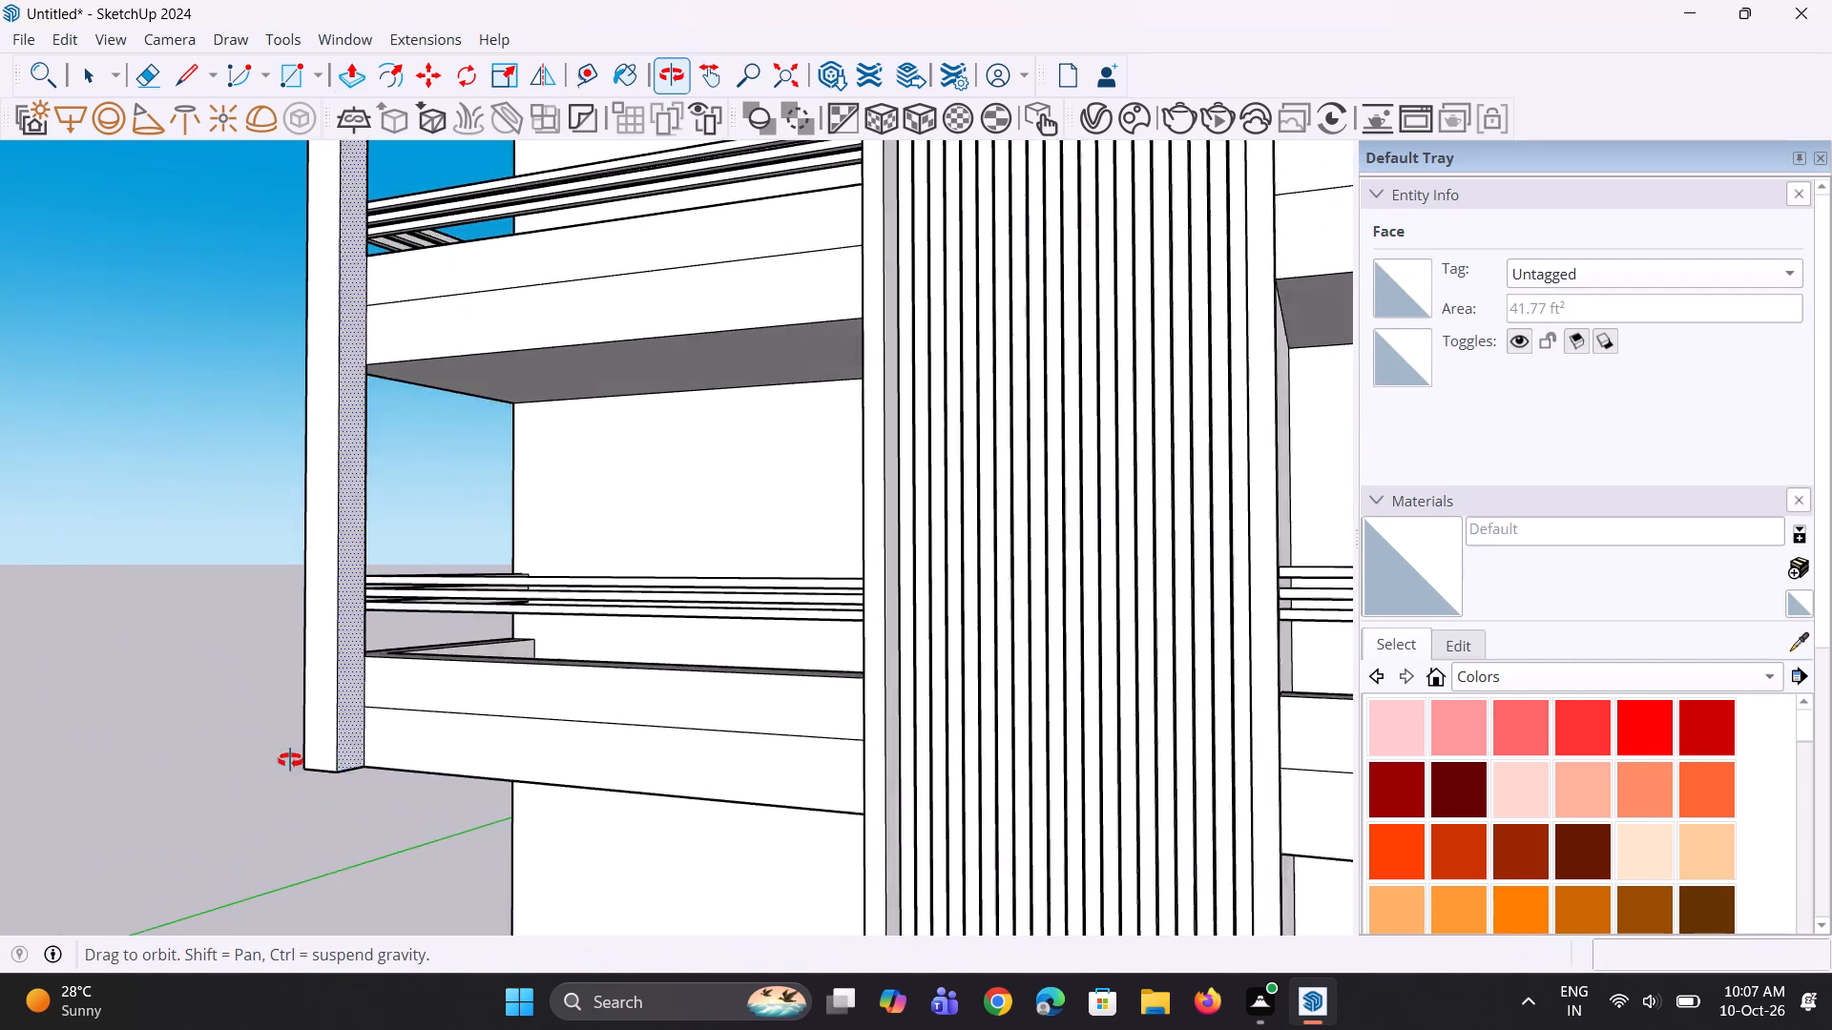
middle_click_drag(290, 760, 222, 760)
scroll(368, 727, "up", 7)
middle_click_drag(385, 731, 375, 735)
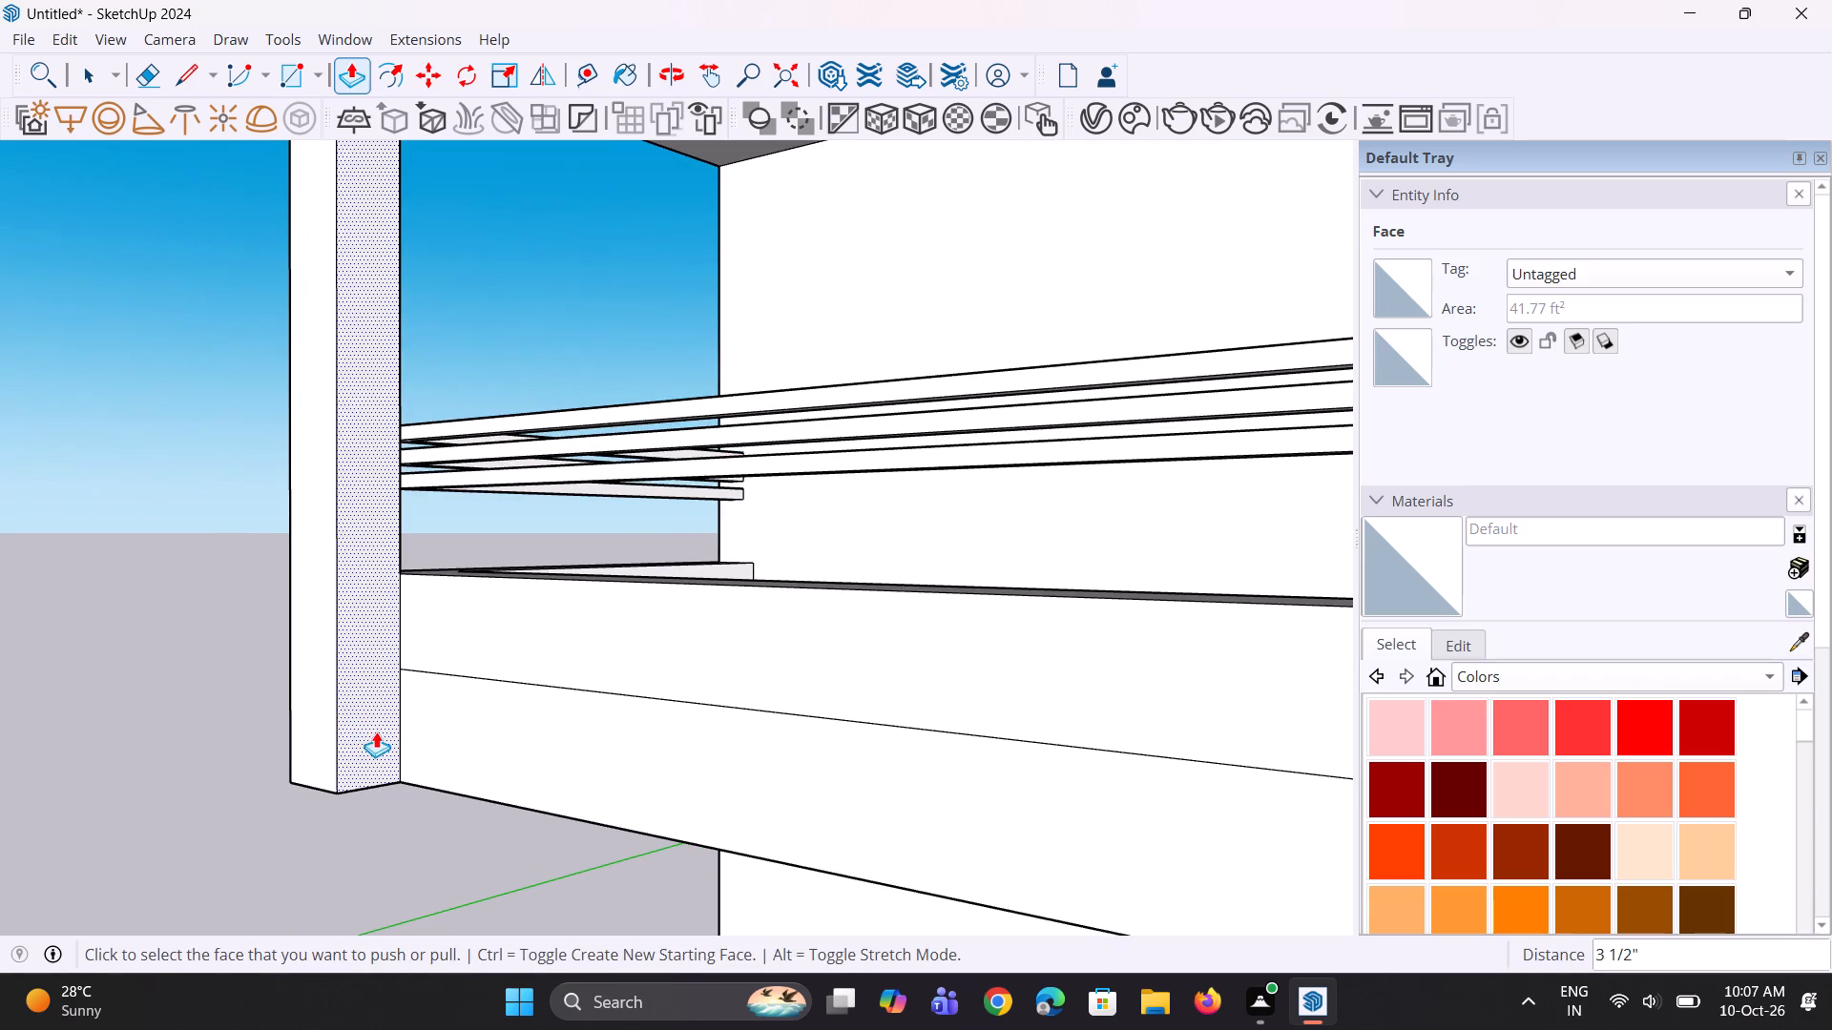
key("l")
scroll(409, 706, "up", 2)
left_click(402, 695)
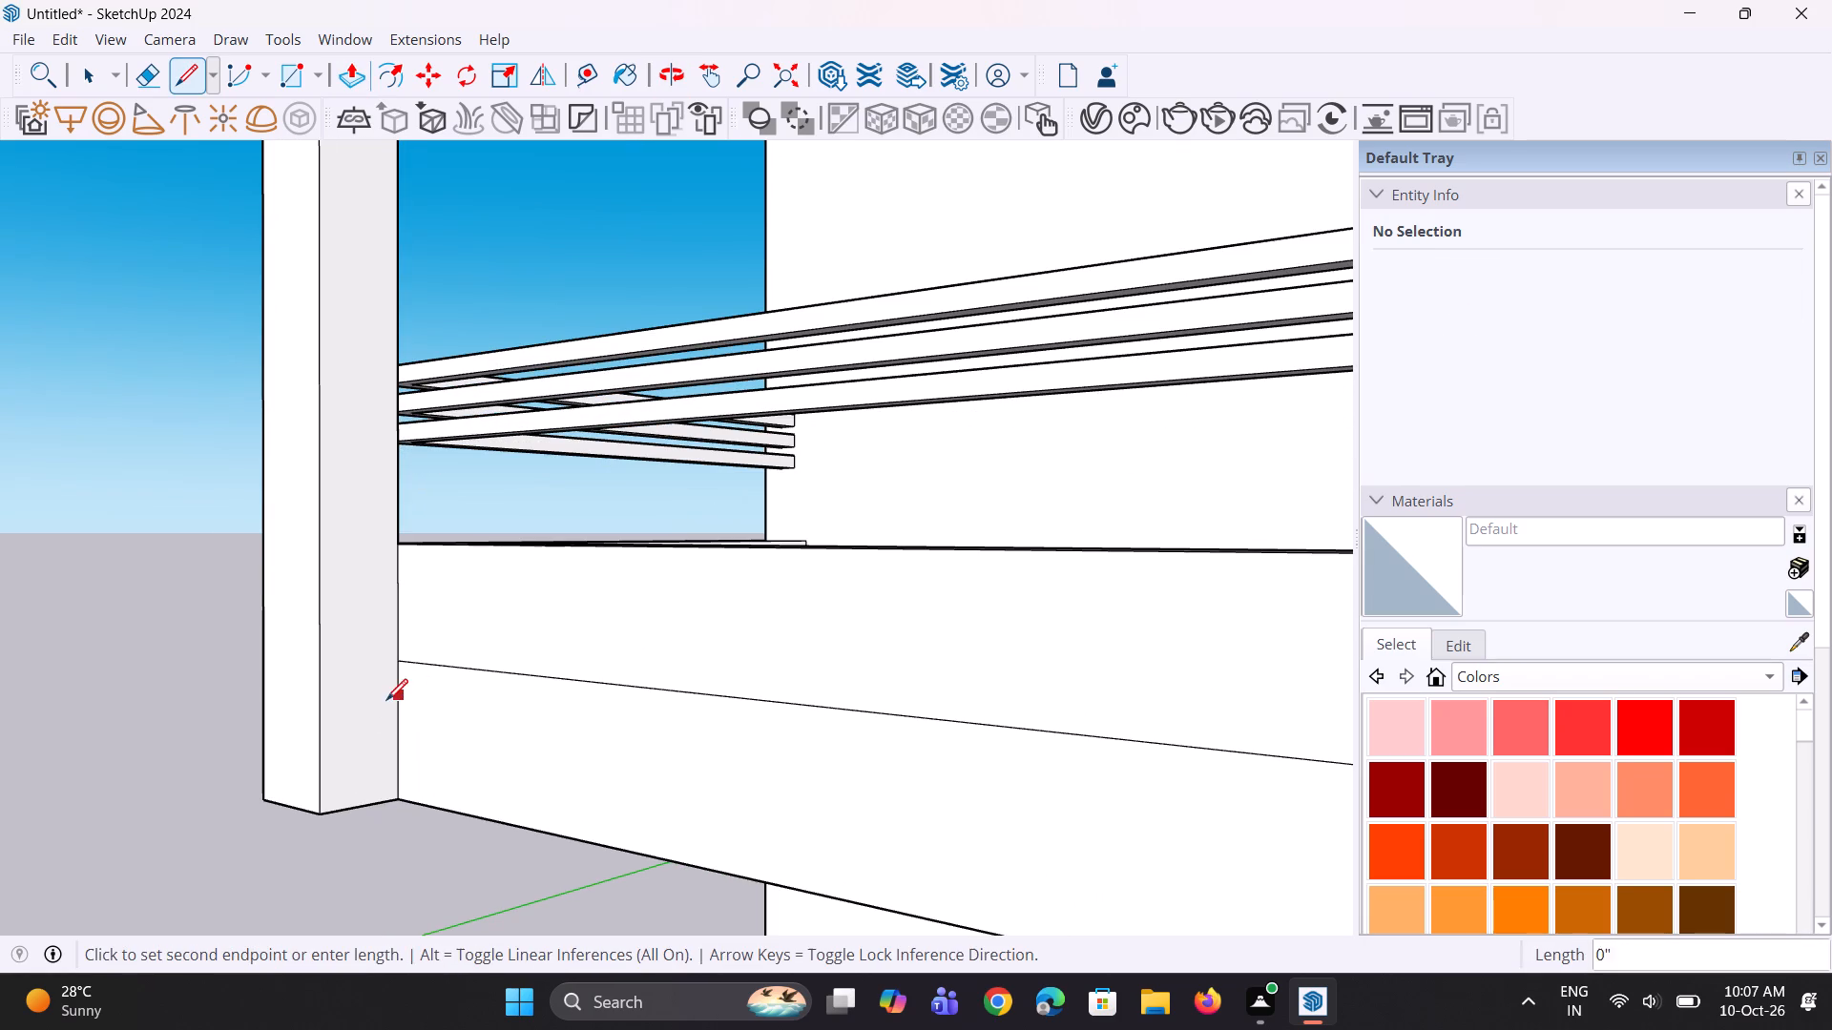
left_click(323, 708)
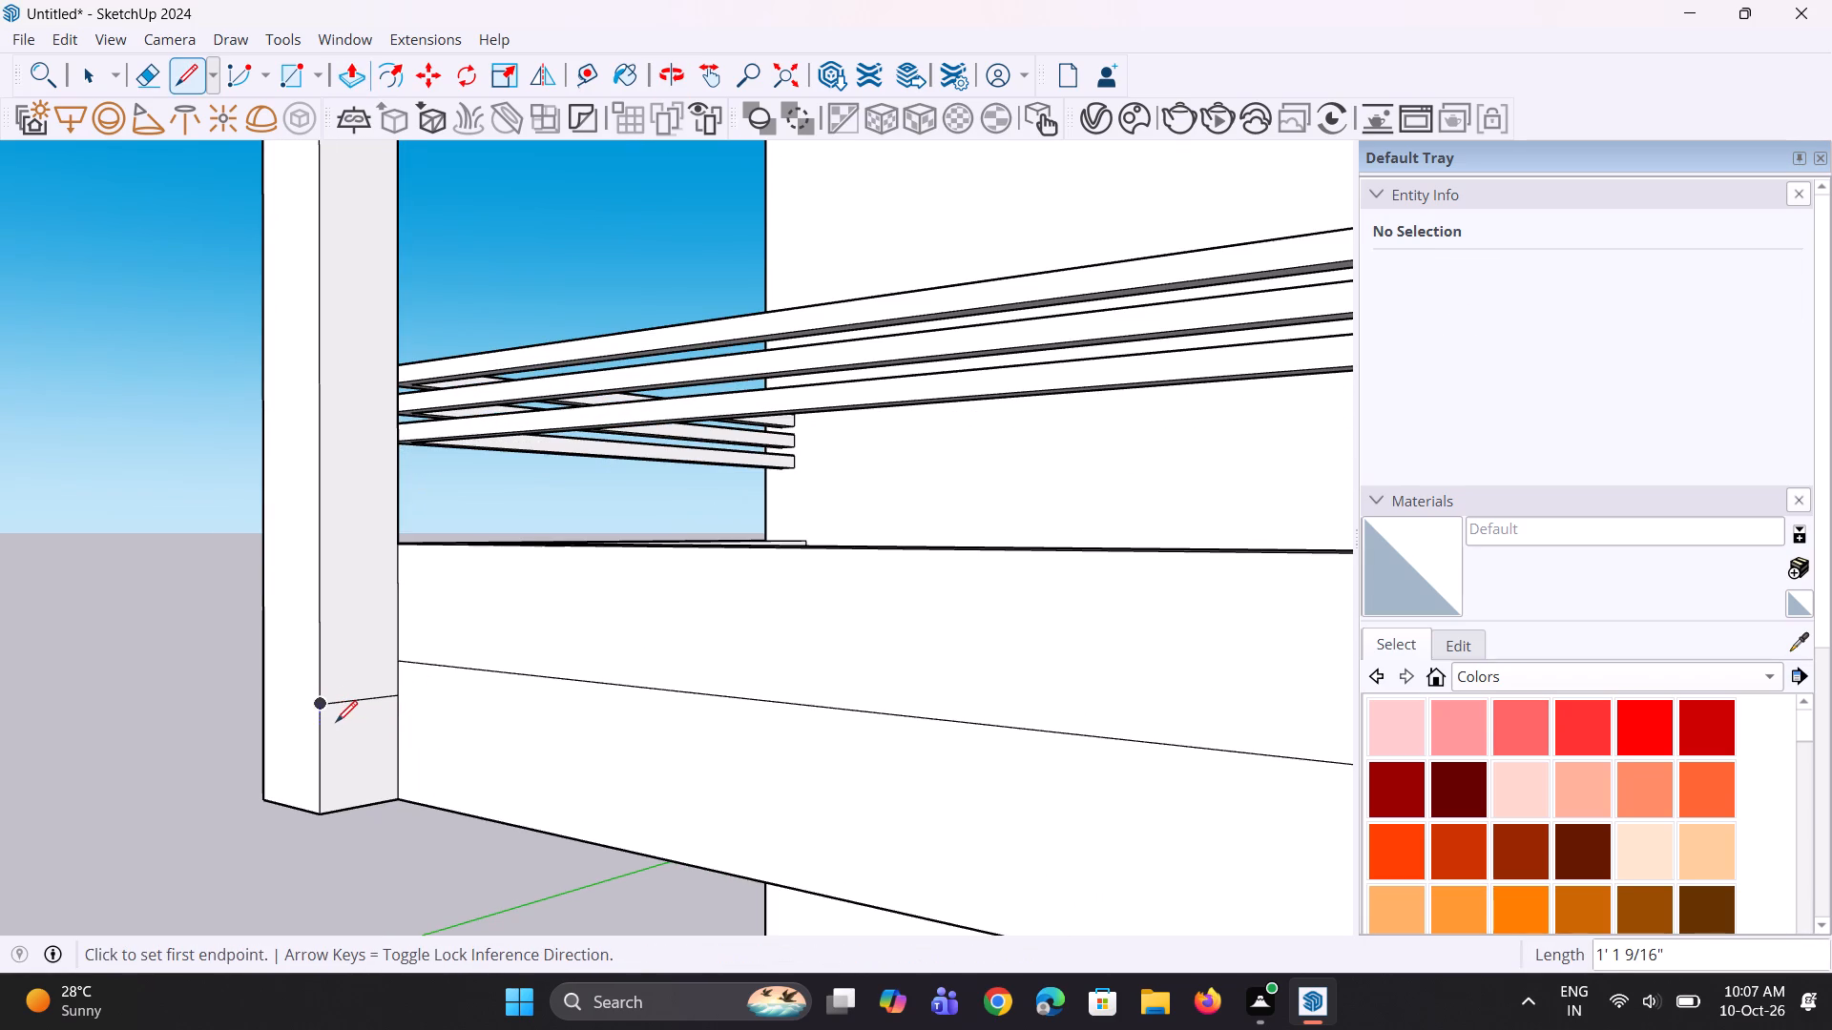
Push/Pull the post face below the line about 15' 4 9/16" across to the central slatted strip, forming a bottom beam.
key("p")
left_click_drag(344, 735, 359, 733)
left_click(382, 746)
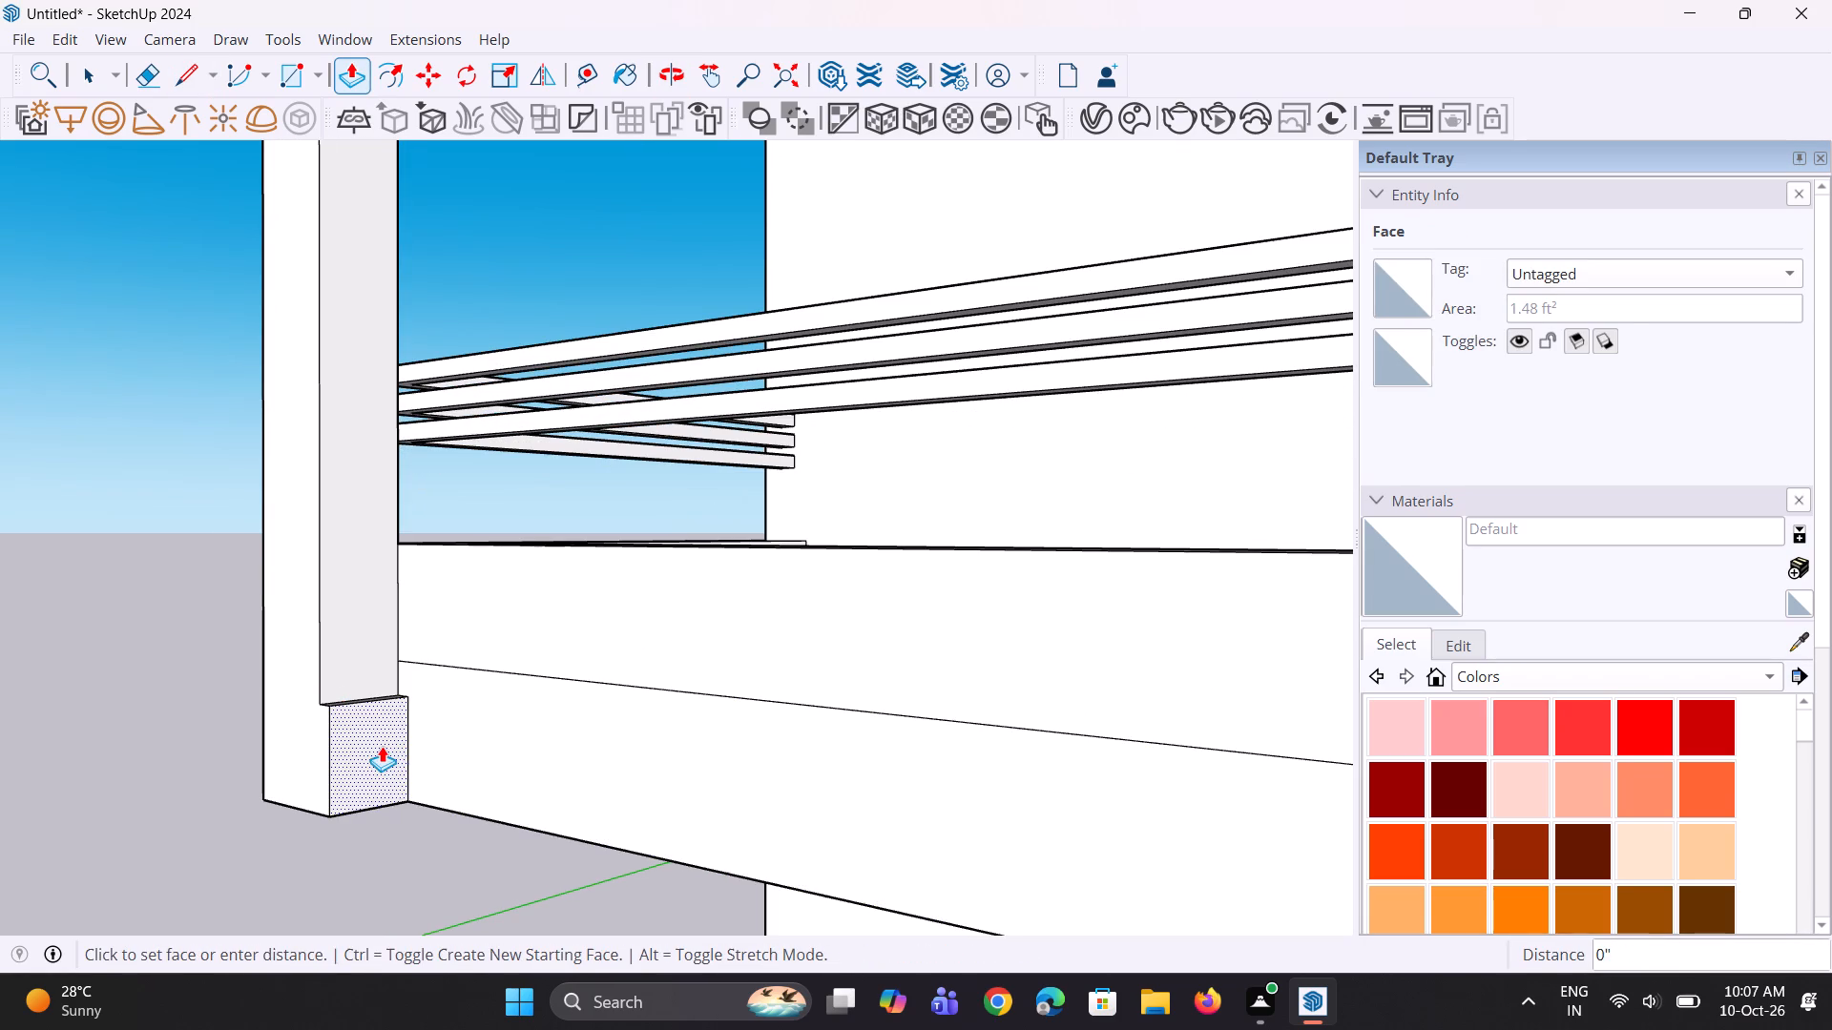
scroll(466, 753, "down", 12)
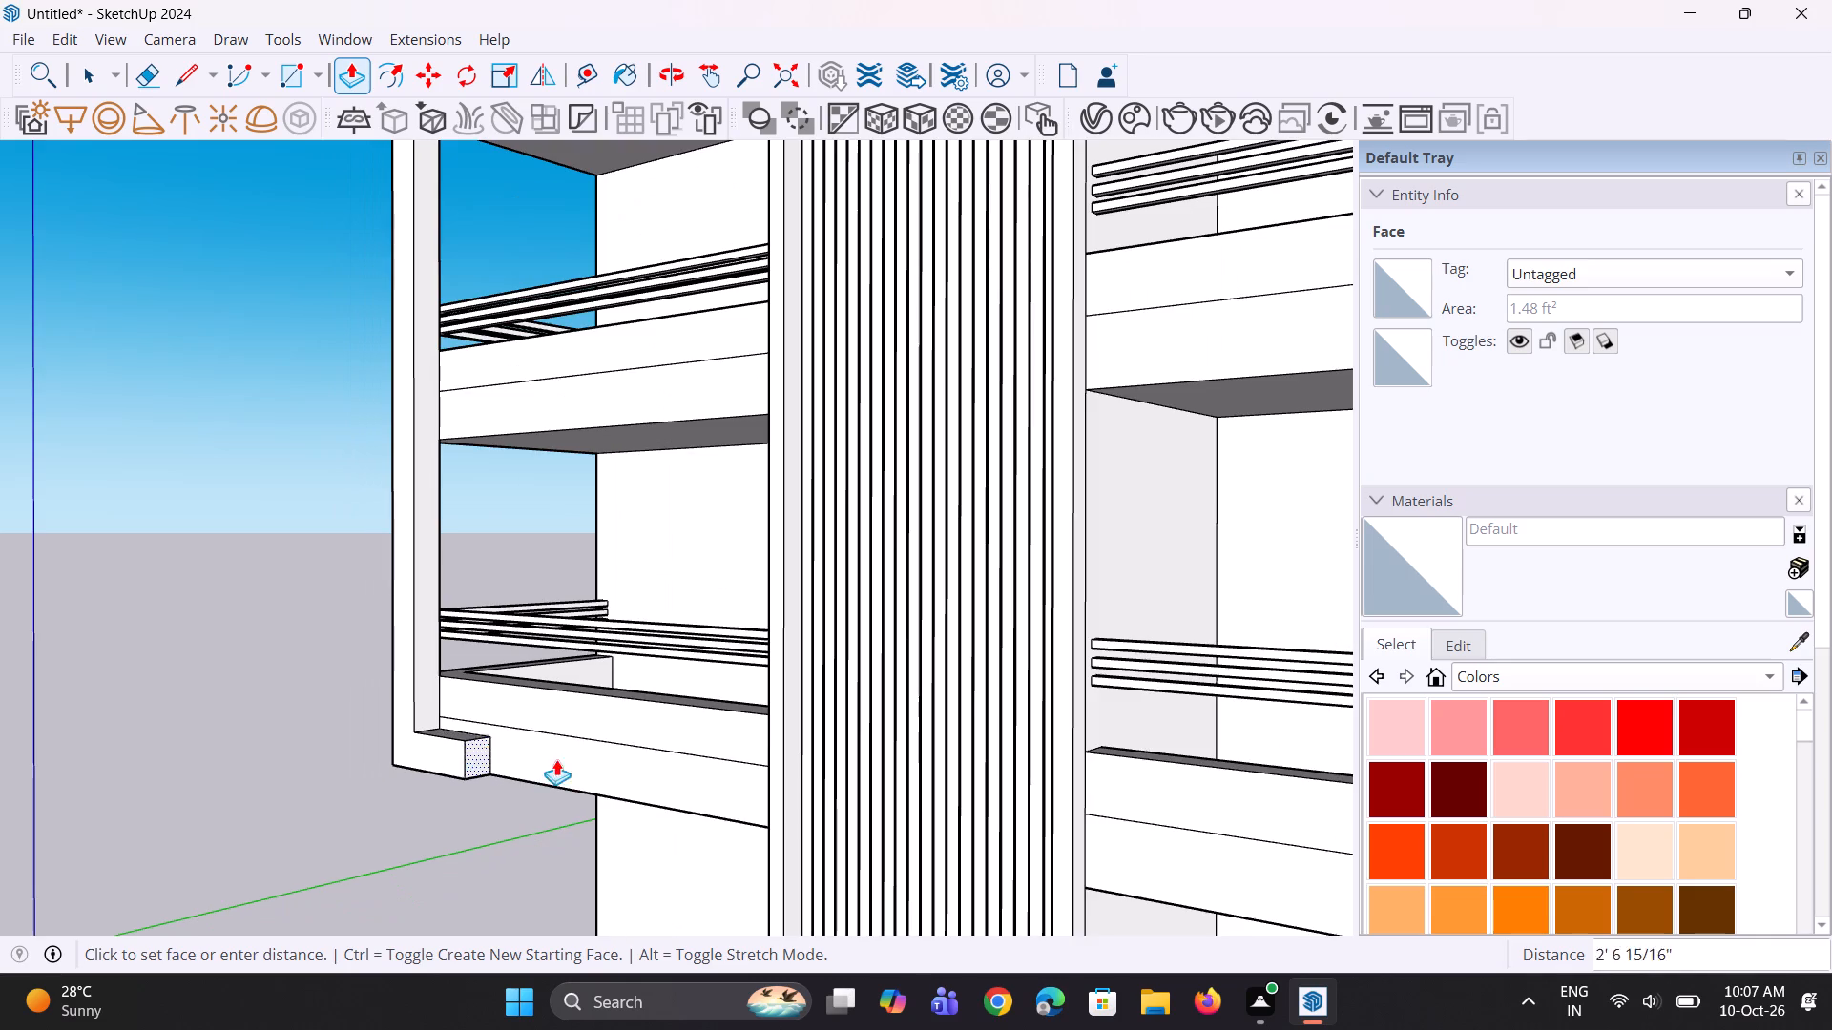
left_click(767, 793)
Draw a line across the bottom beam's top face near the slatted strip to mark off a short end section.
middle_click_drag(721, 837, 872, 850)
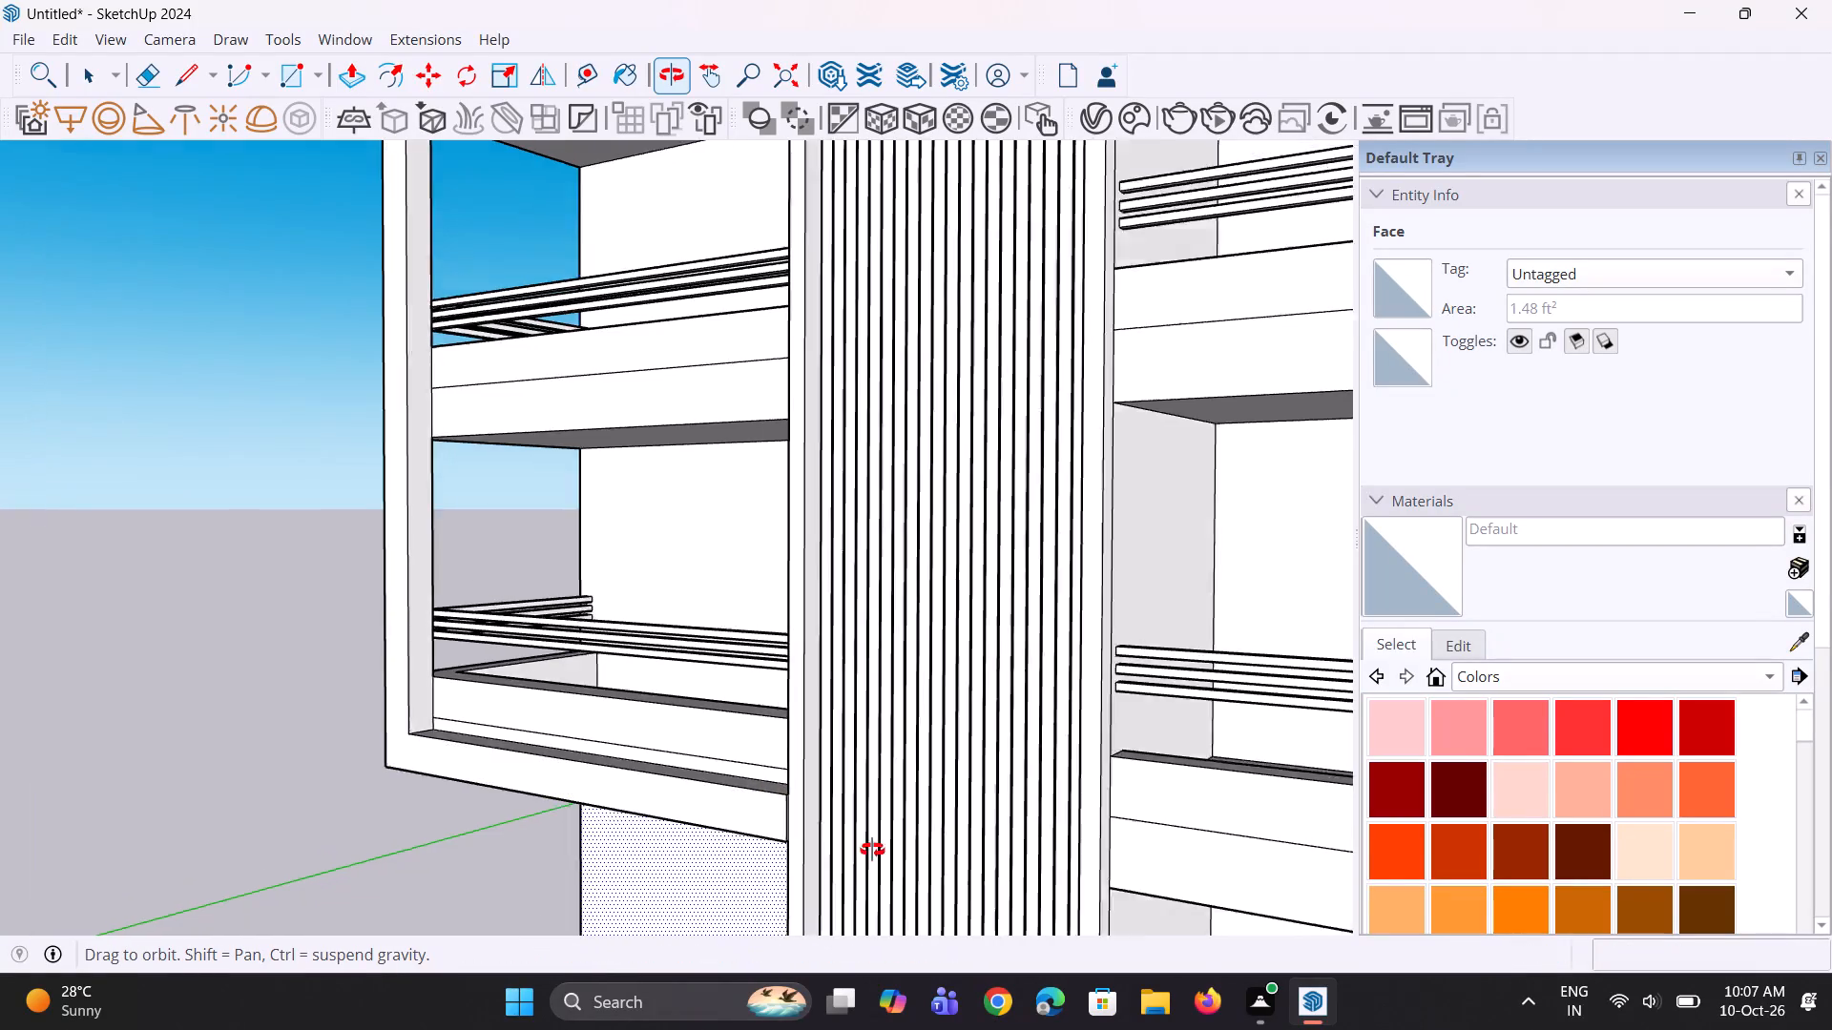
middle_click_drag(872, 850, 1188, 893)
scroll(683, 748, "up", 4)
middle_click_drag(801, 802, 874, 847)
scroll(875, 825, "down", 4)
scroll(891, 822, "up", 1)
middle_click_drag(903, 833, 930, 880)
scroll(970, 750, "up", 5)
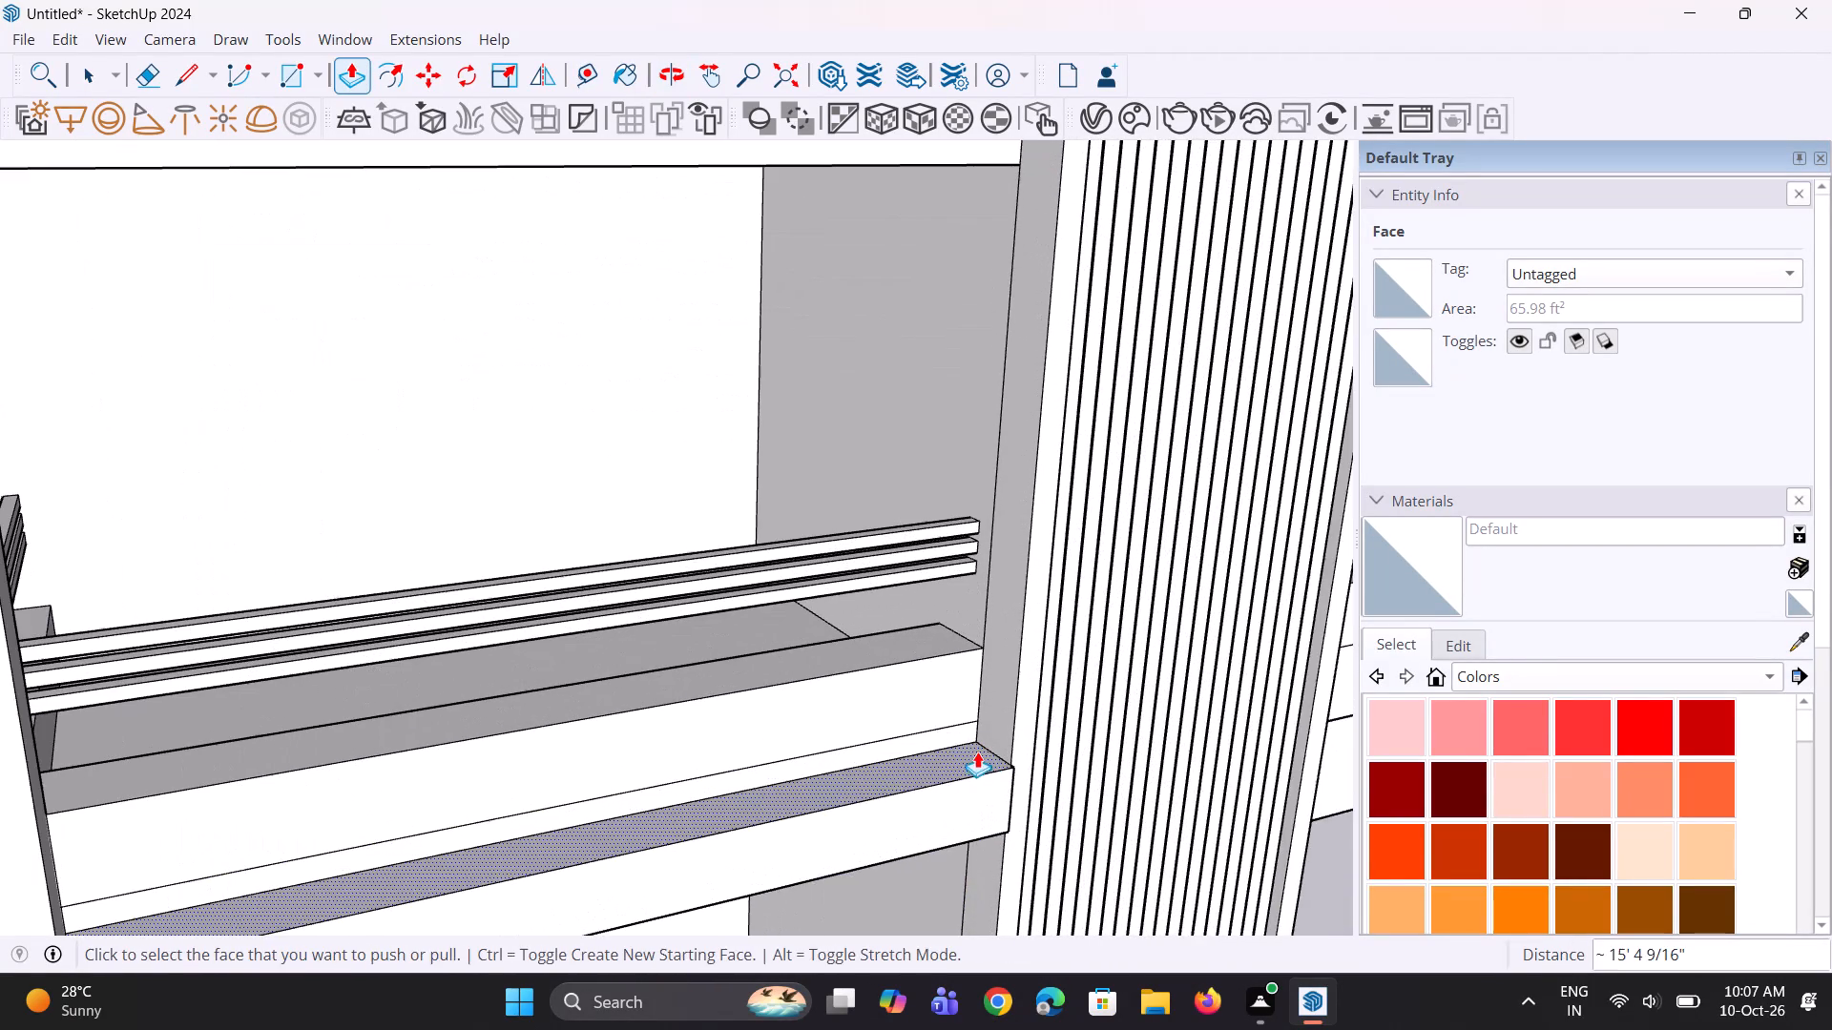
key("space")
key("l")
scroll(975, 752, "up", 2)
left_click(941, 785)
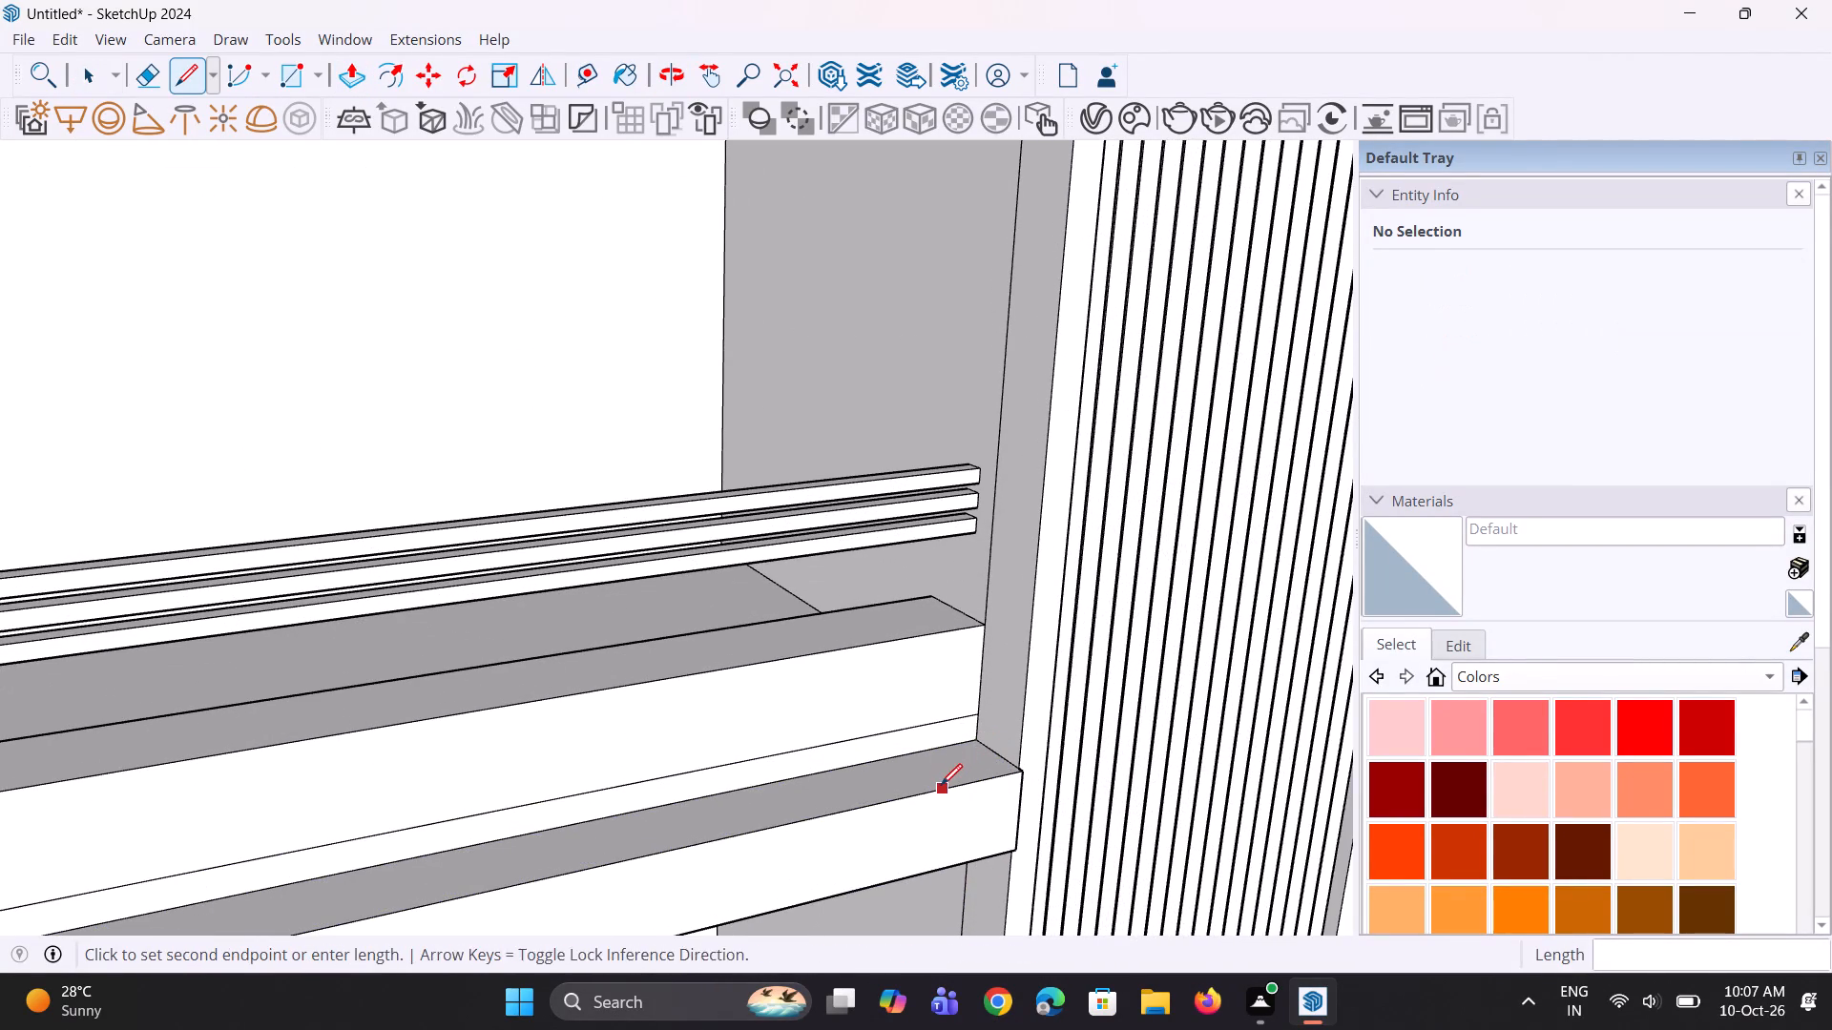
left_click(905, 756)
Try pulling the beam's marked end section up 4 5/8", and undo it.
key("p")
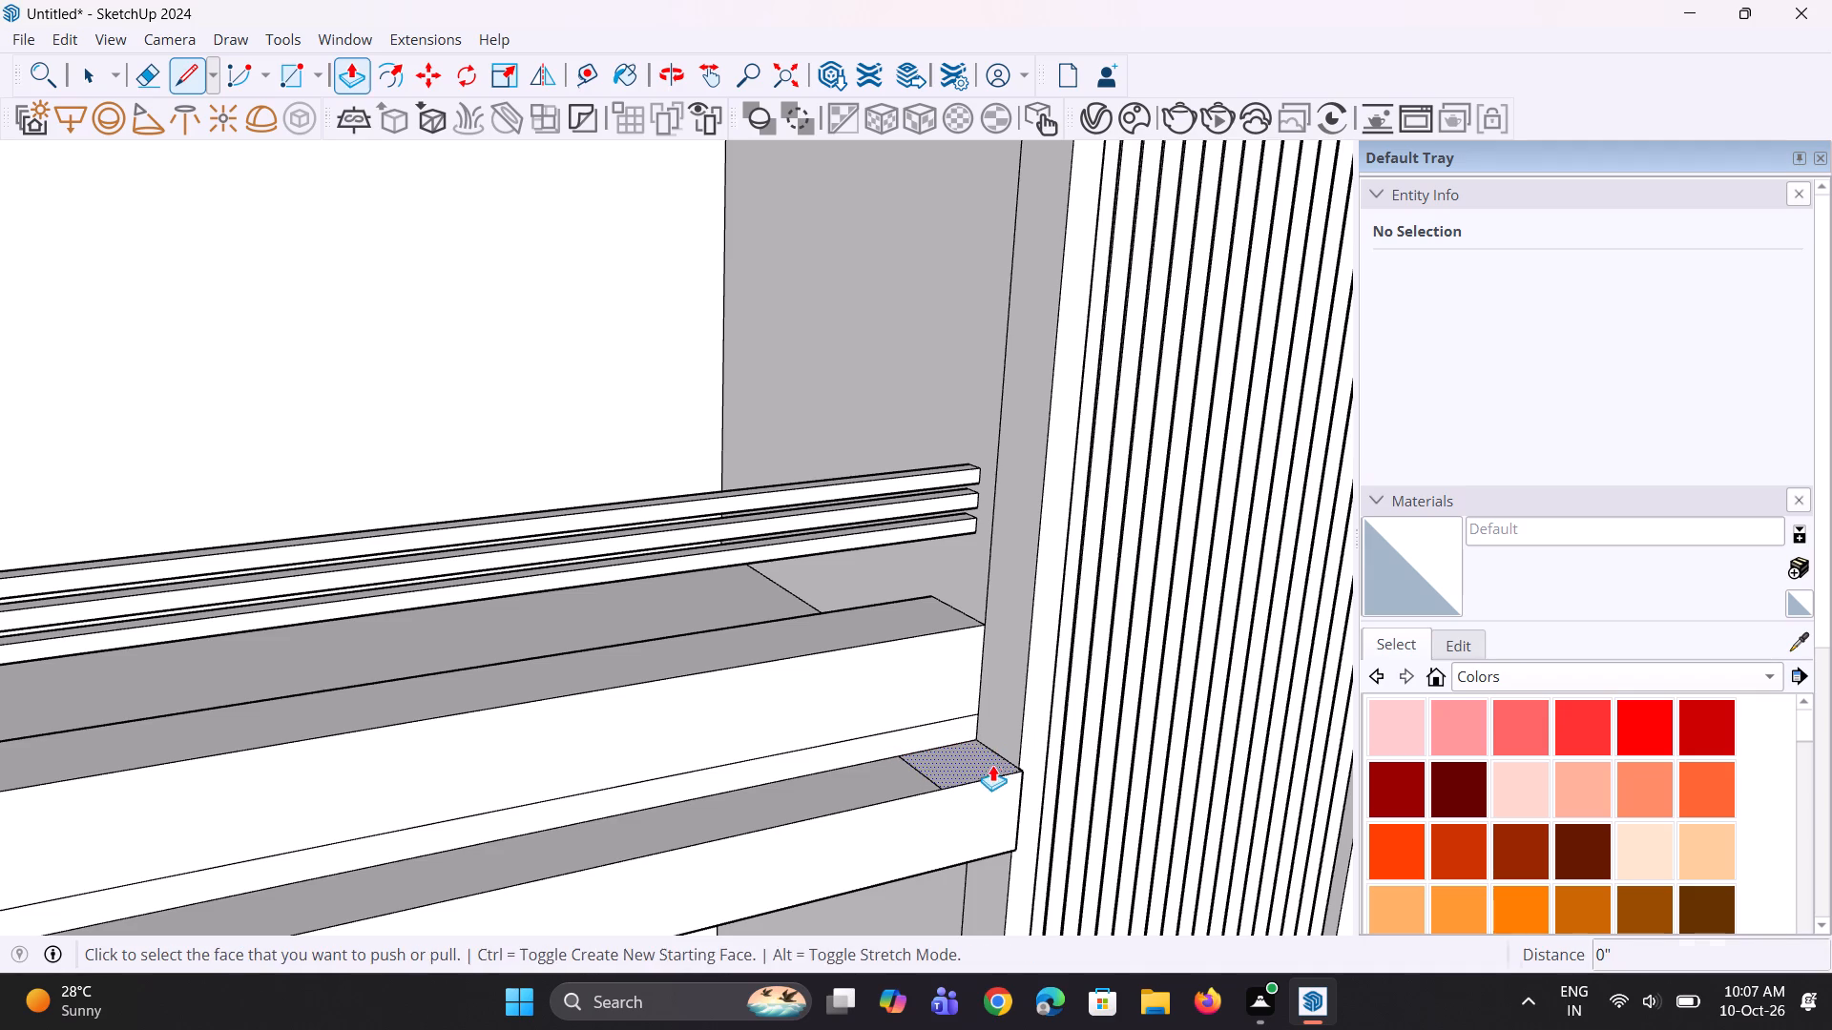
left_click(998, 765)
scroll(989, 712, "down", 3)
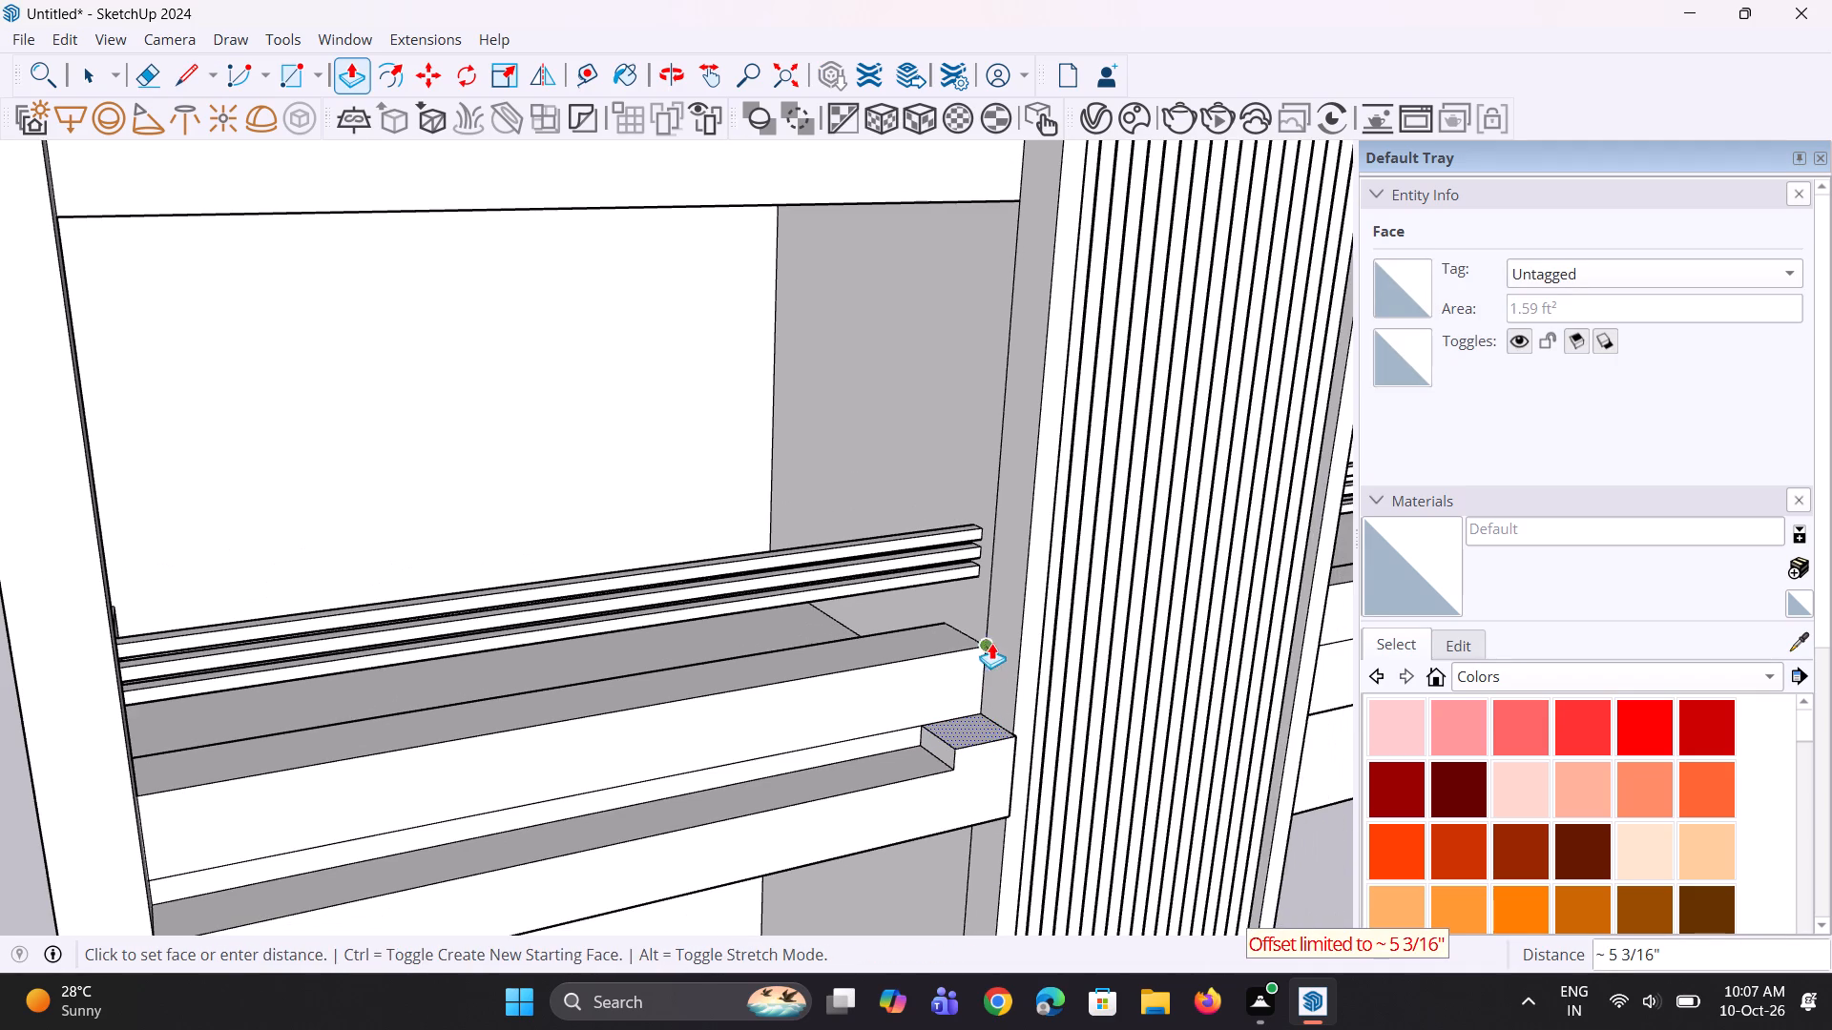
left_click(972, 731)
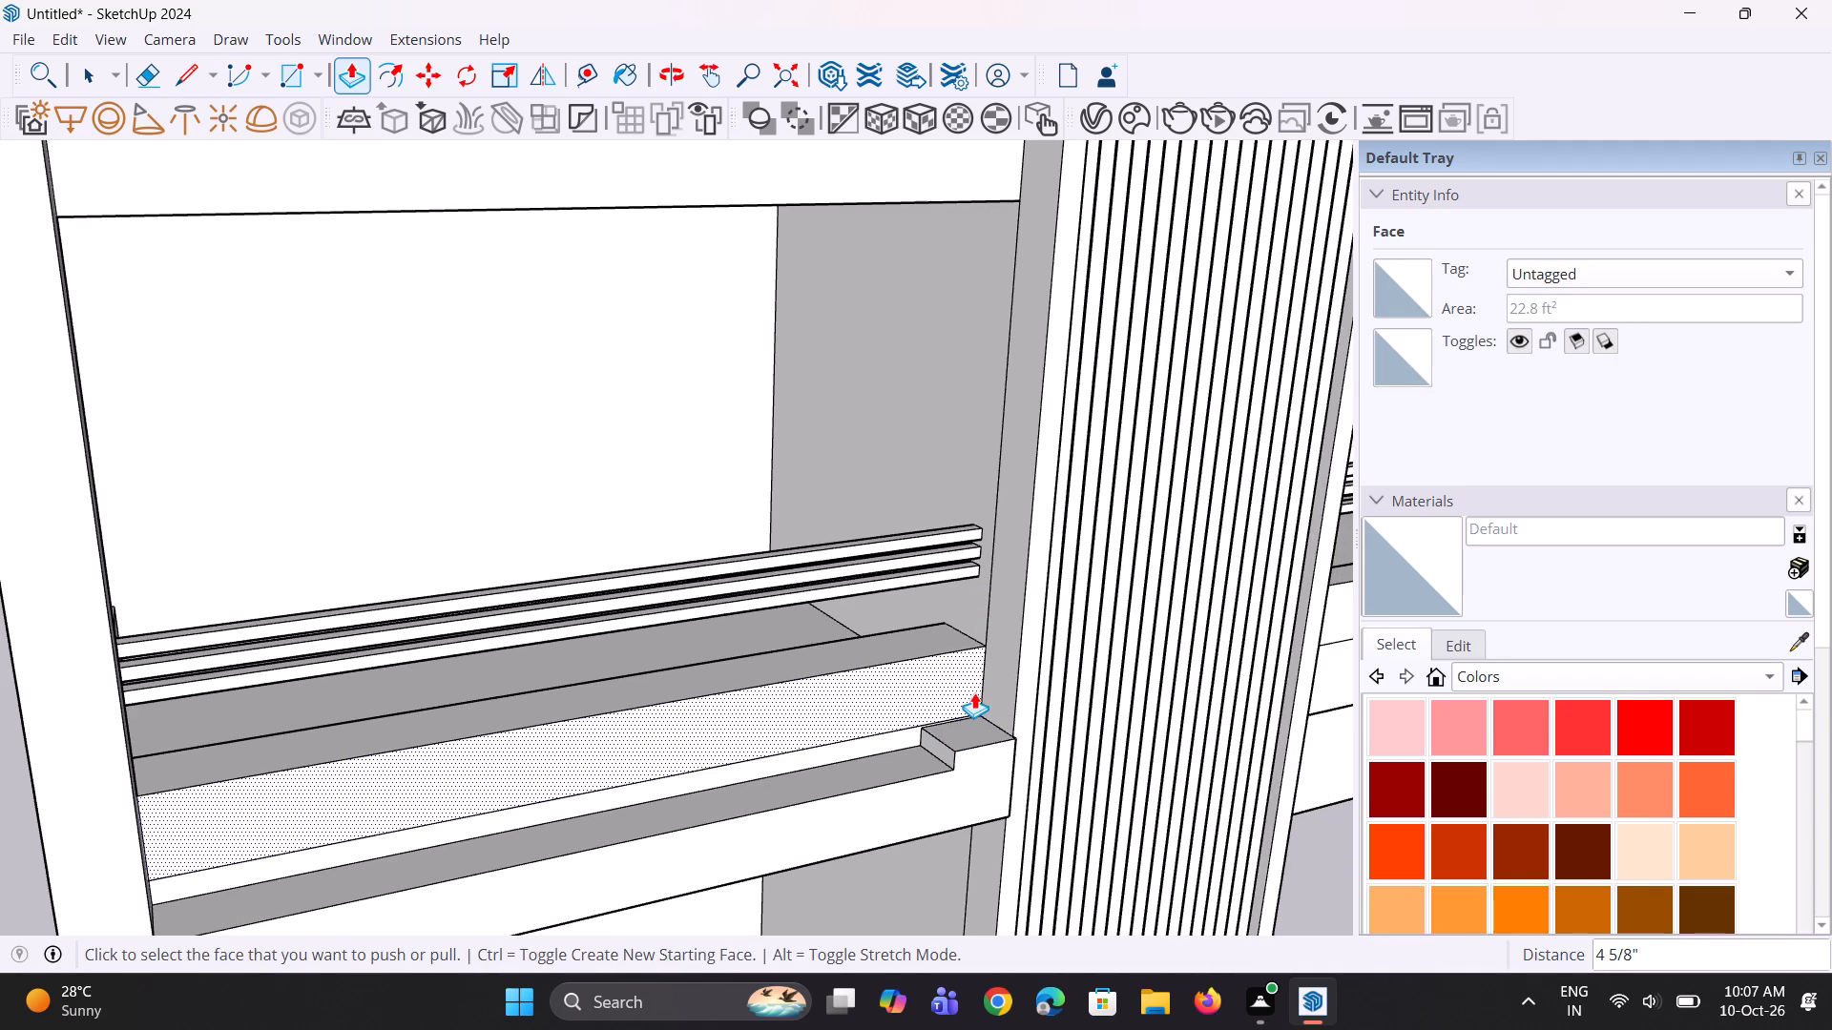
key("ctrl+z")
Push/Pull the marked end section of the bottom beam's top face up 4 15/16".
left_click(962, 741)
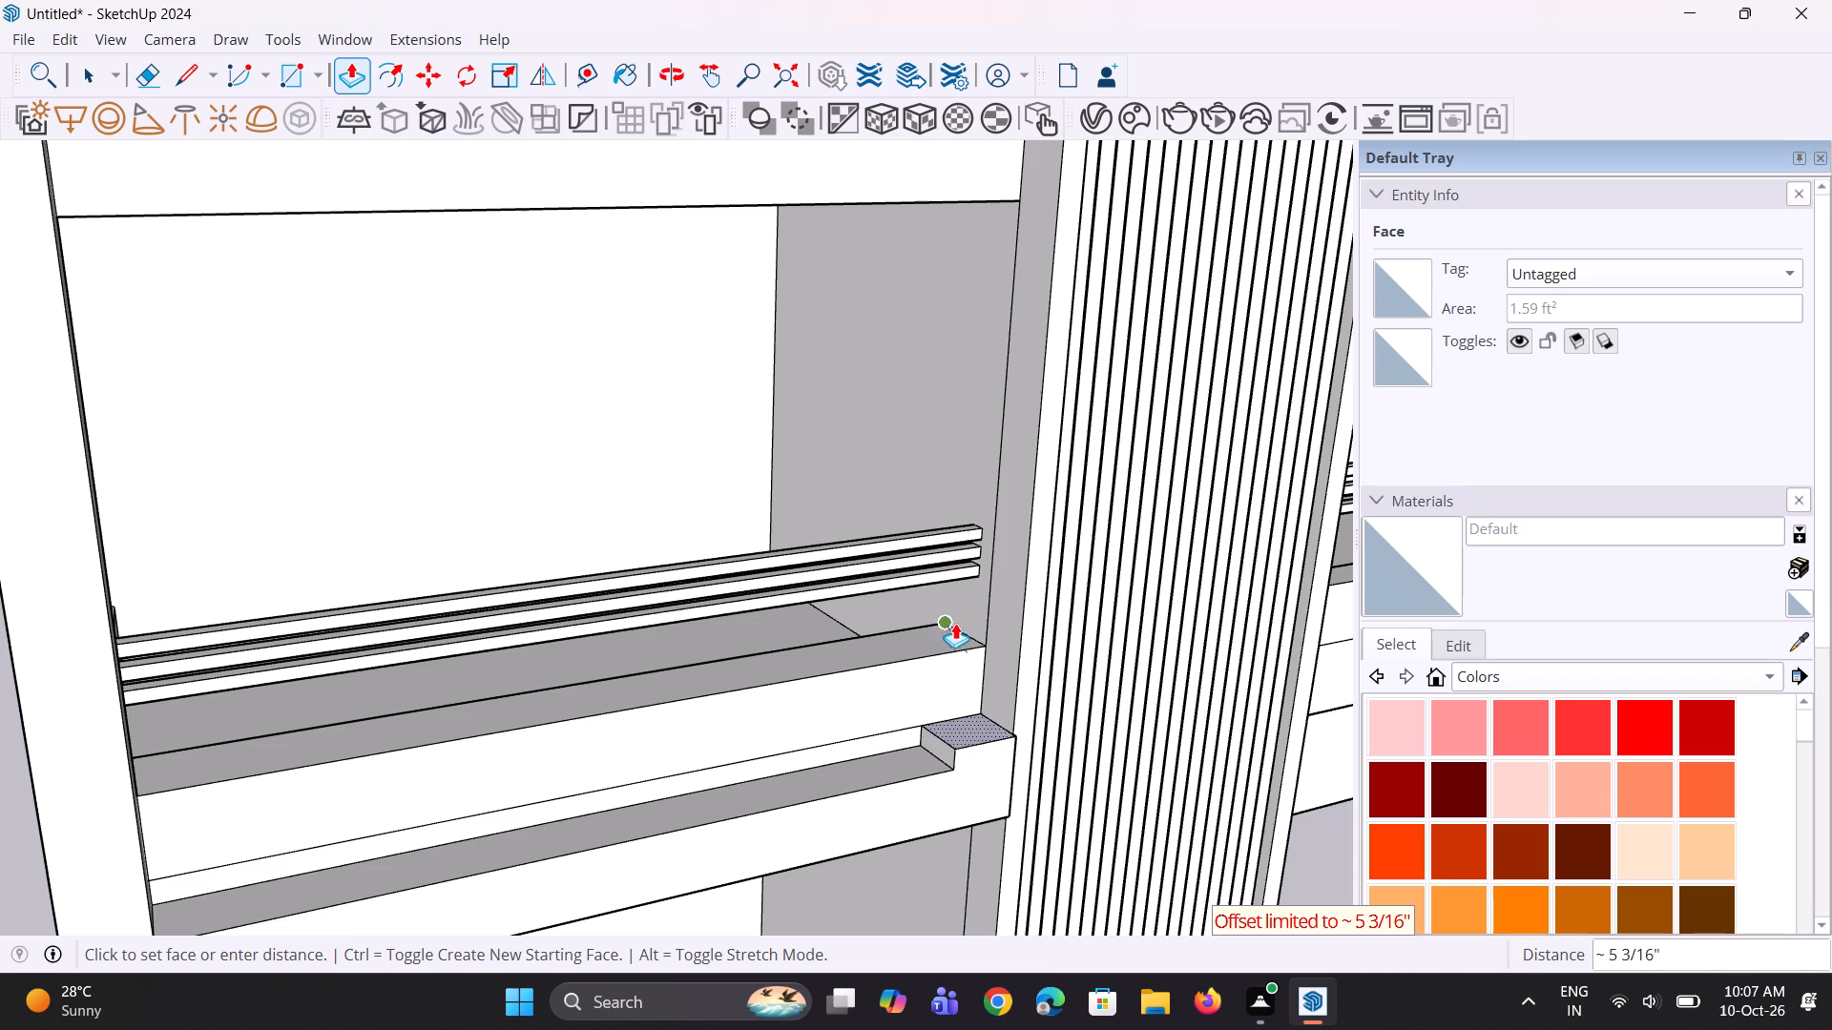
left_click(960, 722)
left_click(960, 723)
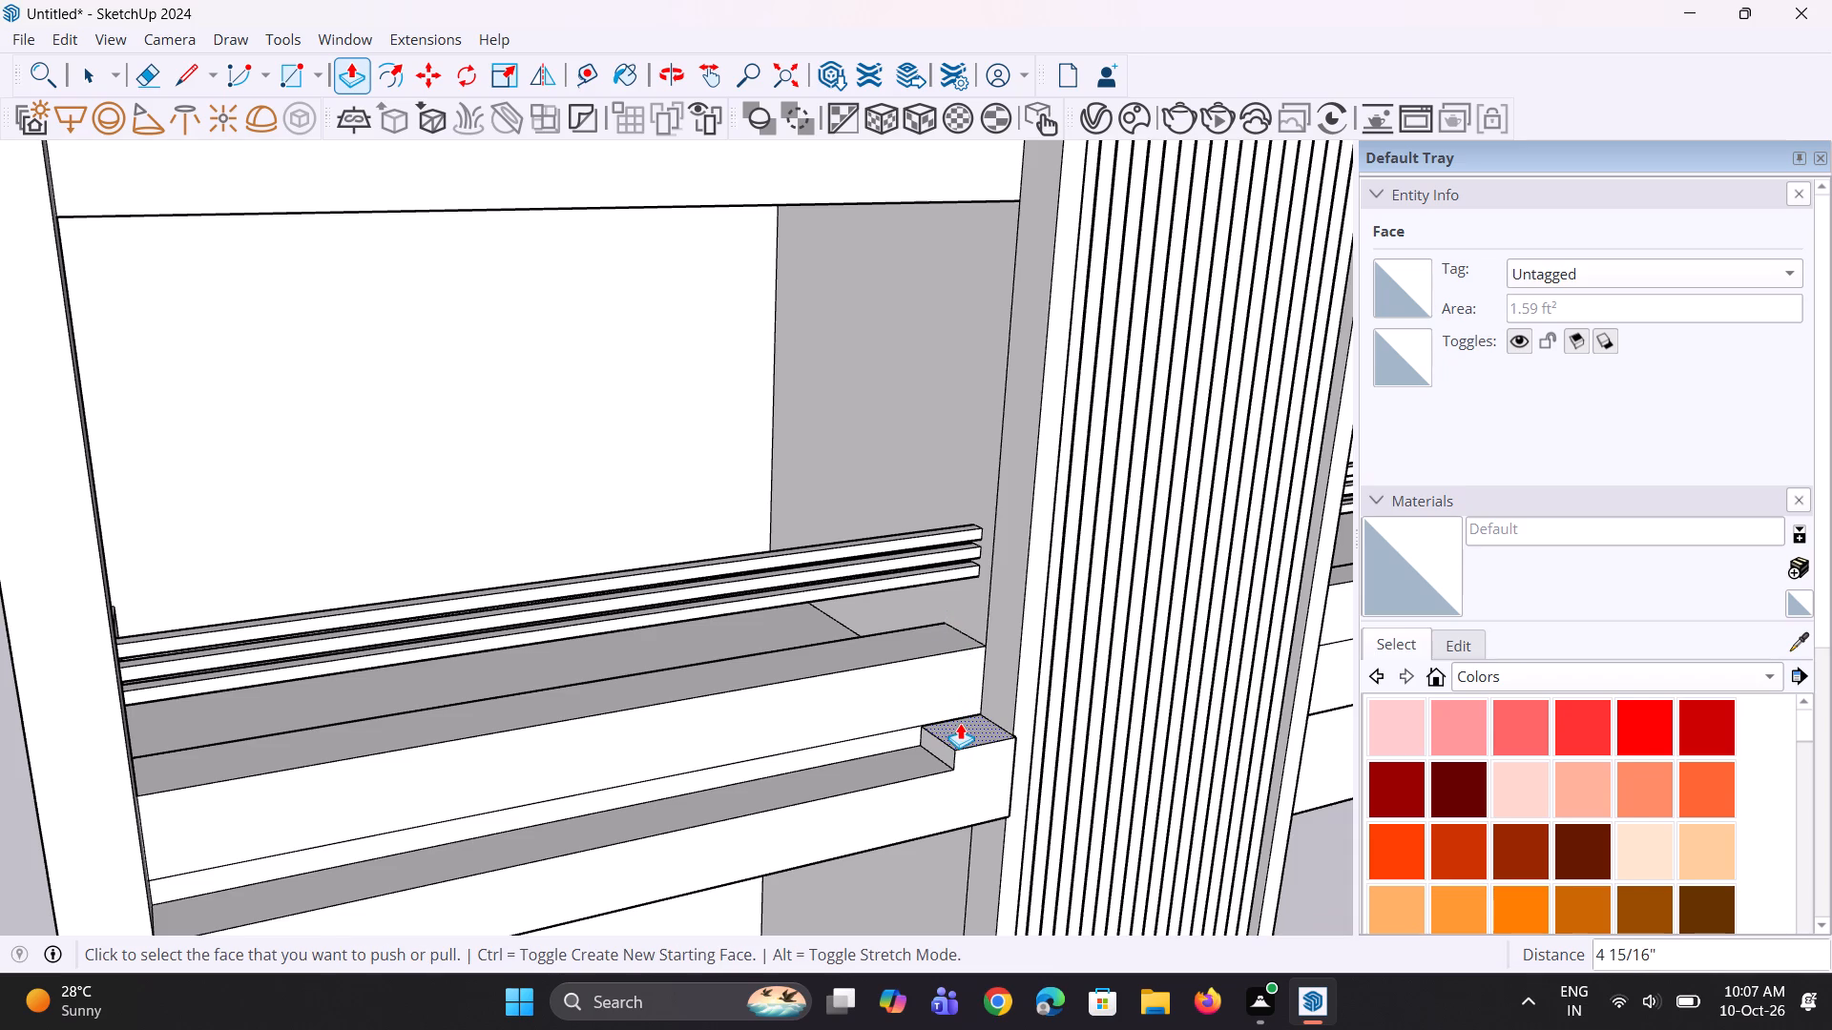
Undo the last pull of the bottom beam's marked end section.
key("ctrl+z")
Erase the horizontal line along the balcony slab's front face, just above the bottom beam.
scroll(905, 729, "up", 2)
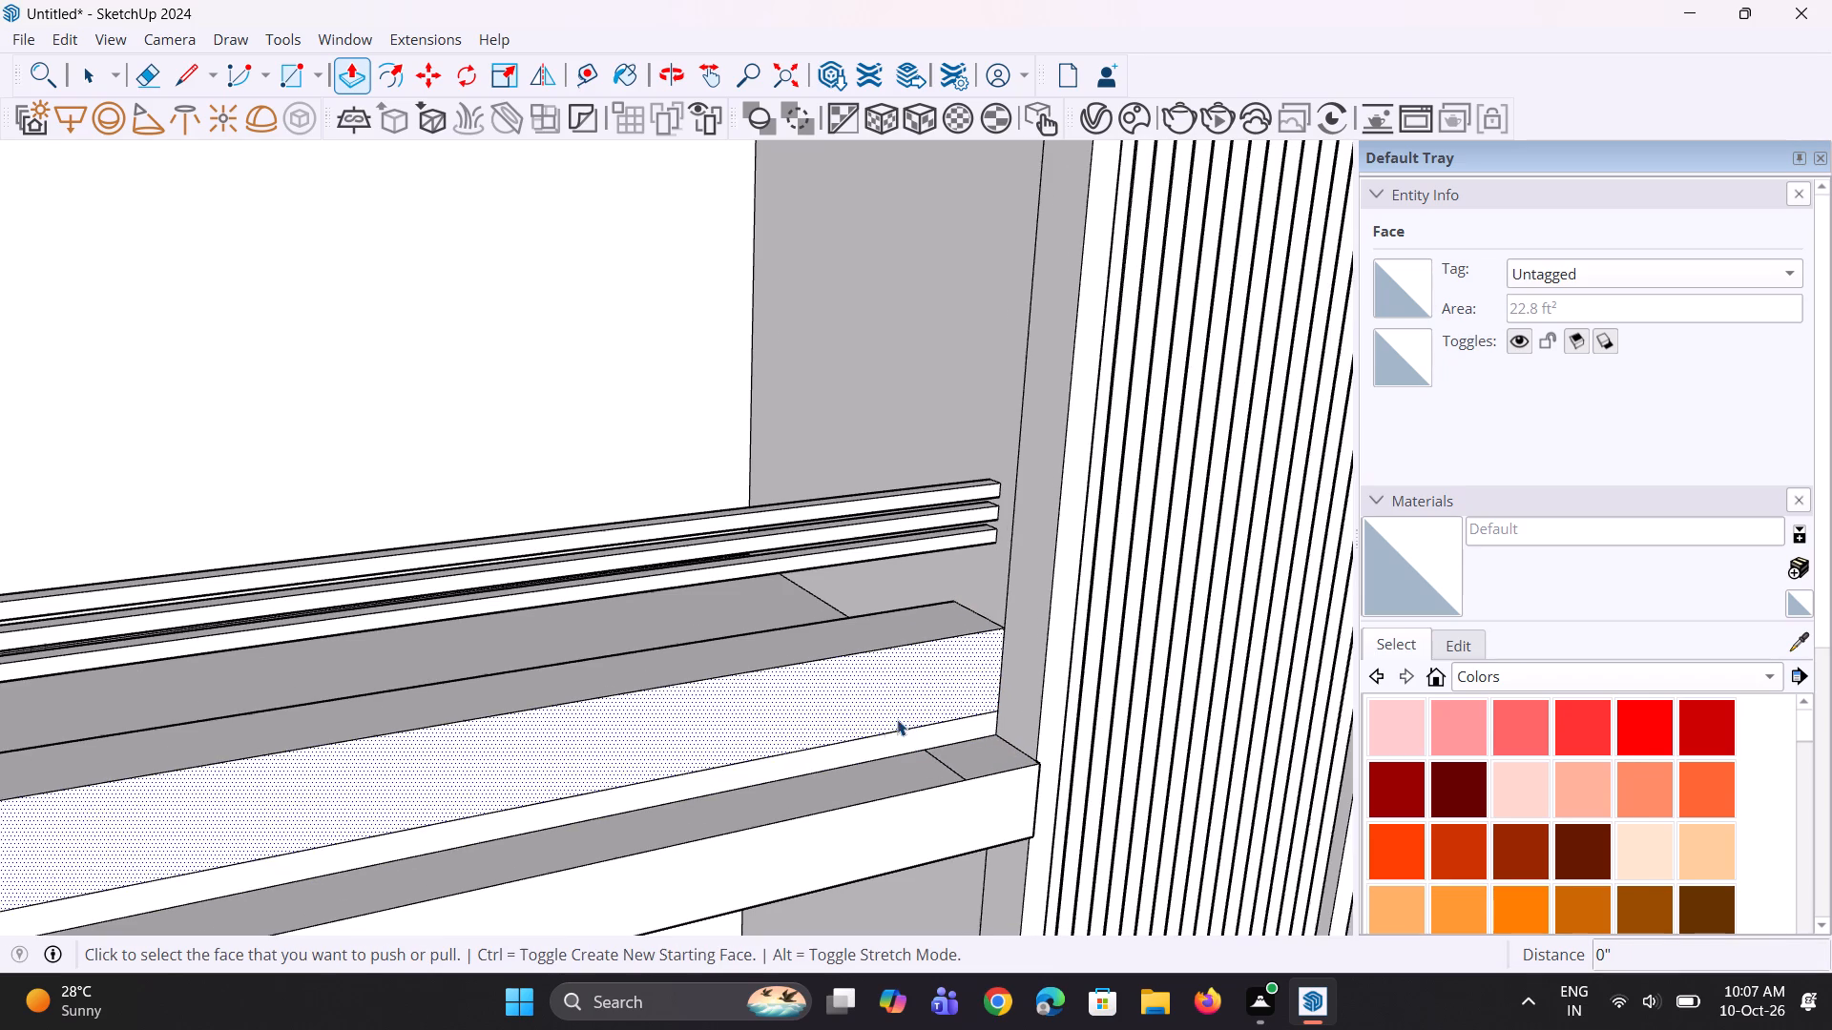
key("space")
key("e")
left_click(846, 737)
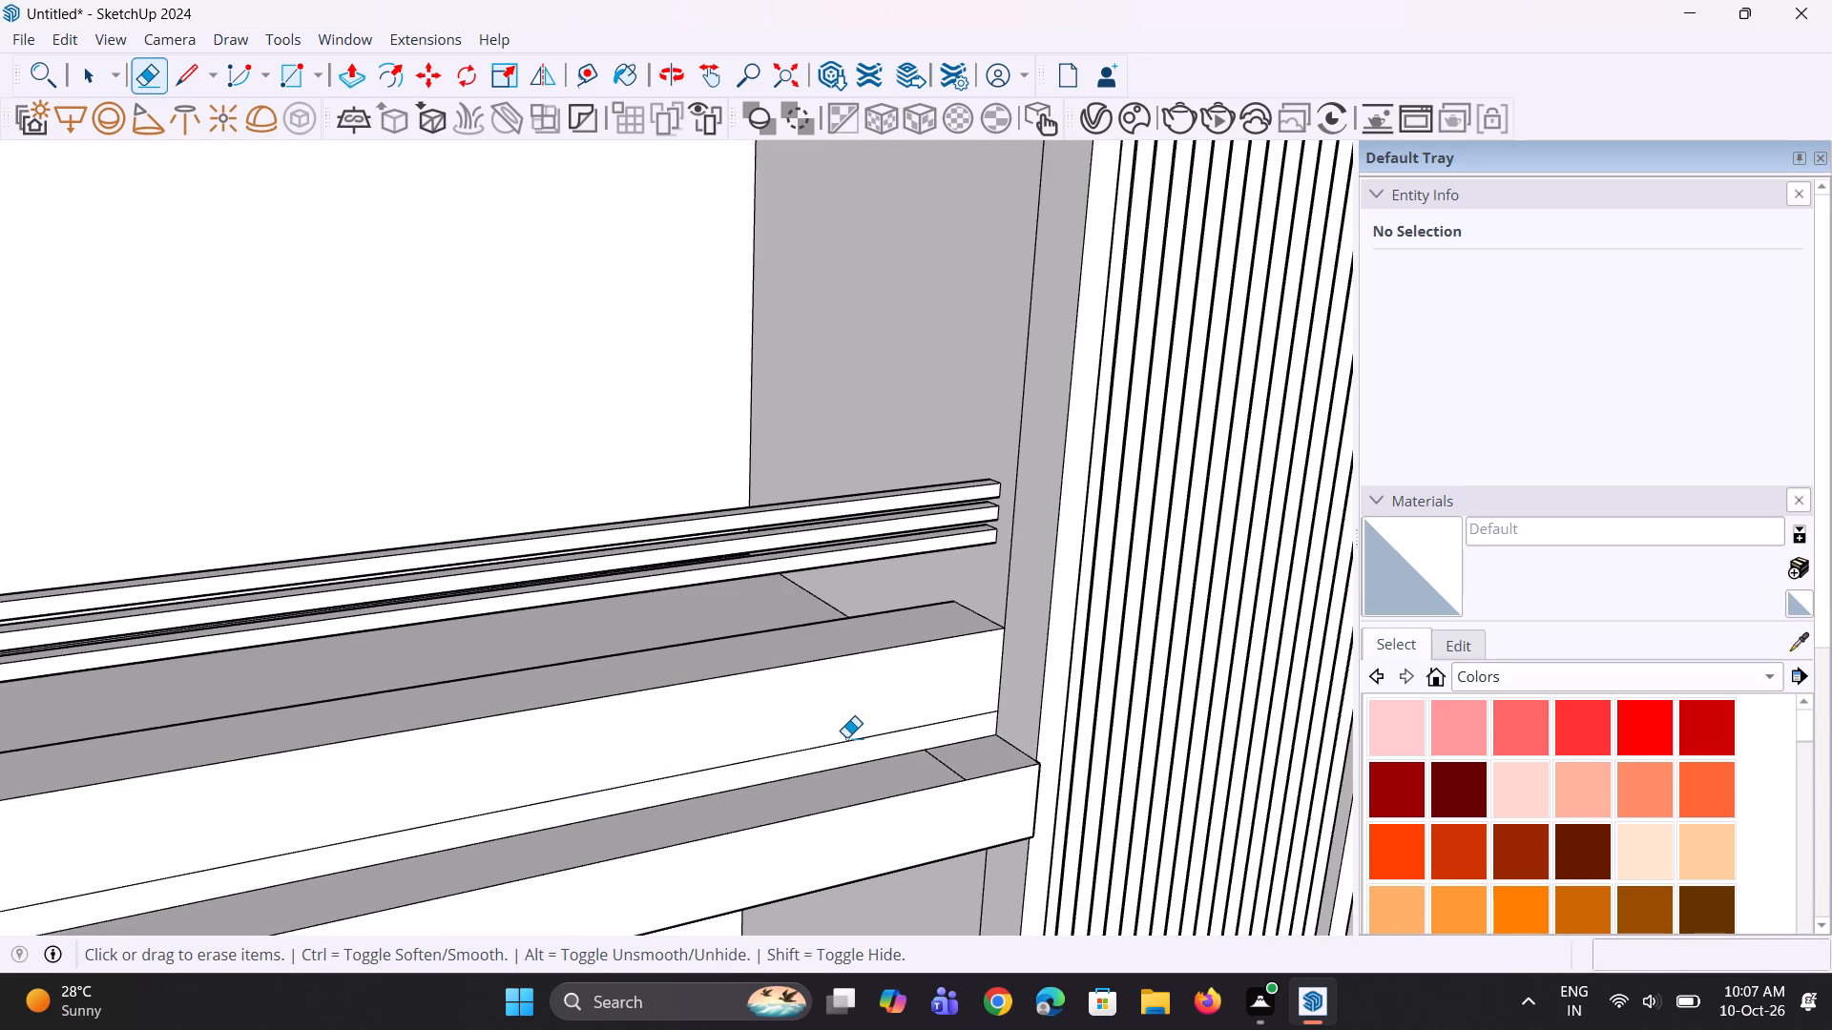
left_click(850, 741)
middle_click_drag(898, 763, 883, 783)
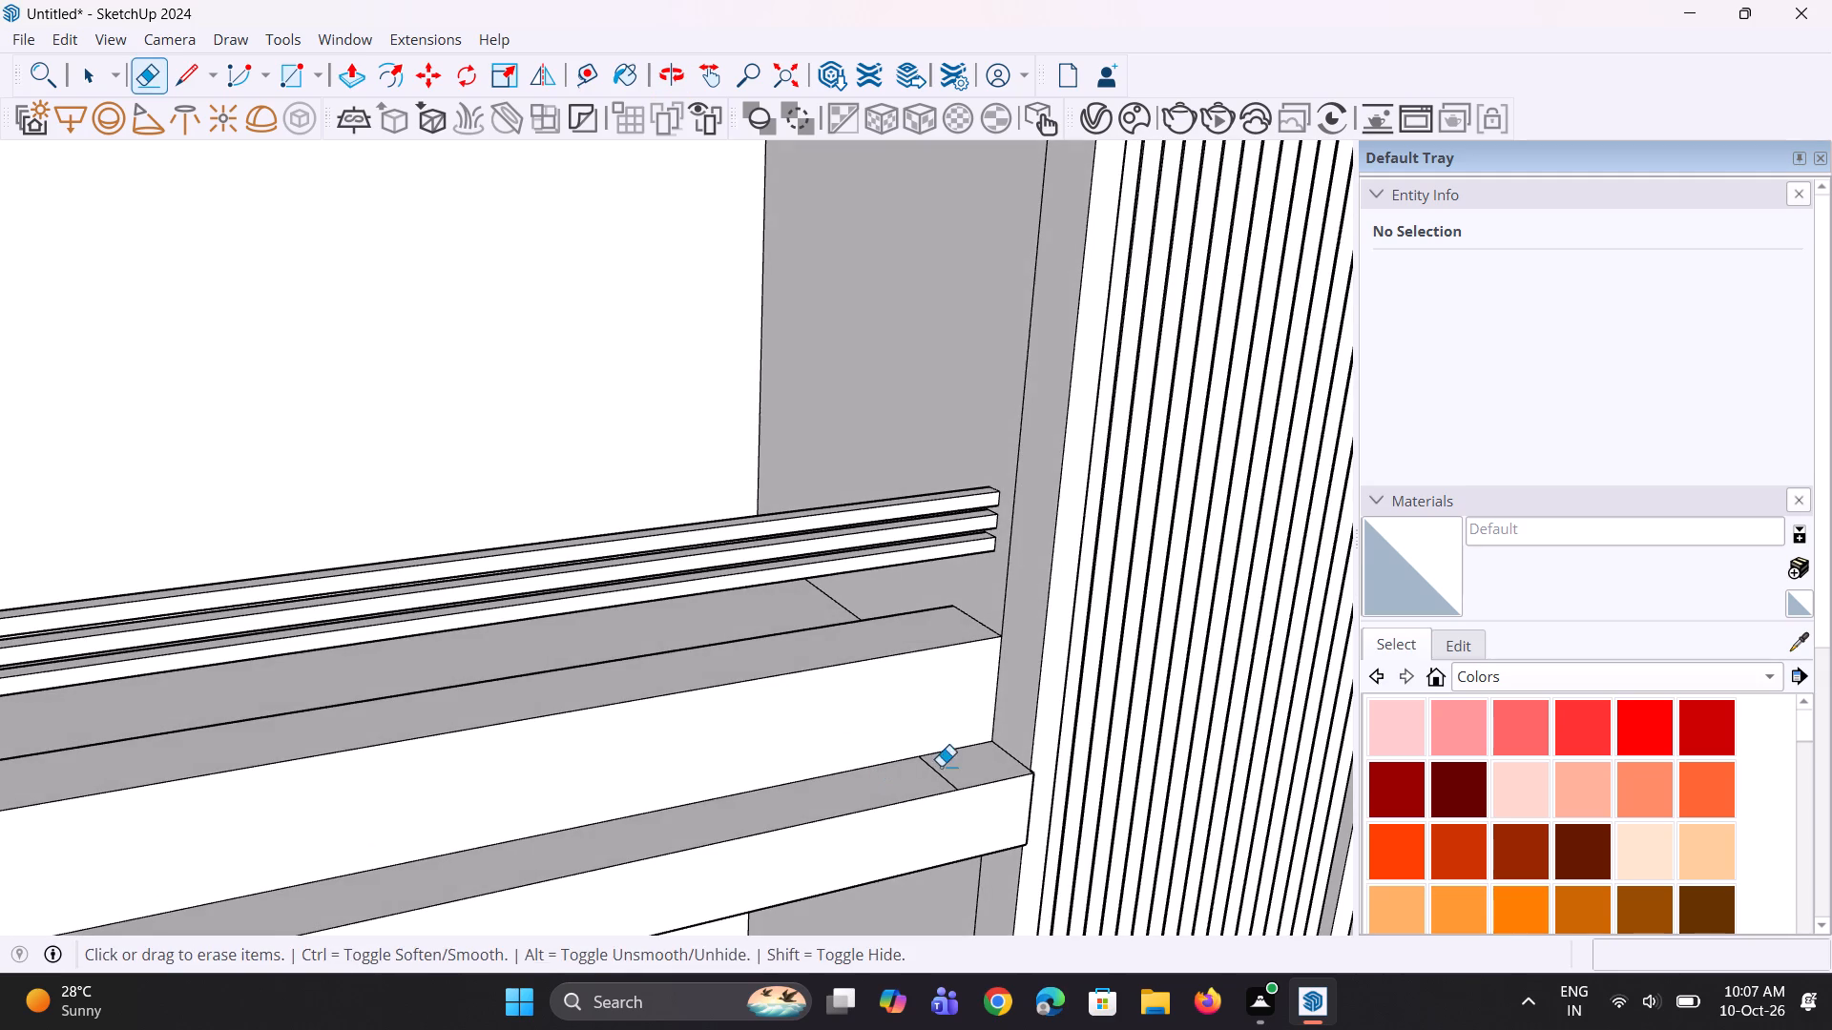
Push/Pull the bottom beam's marked end section up about 1' 10 3/4", and again about 2' 4" to reach the railing's height.
key("p")
left_click(978, 763)
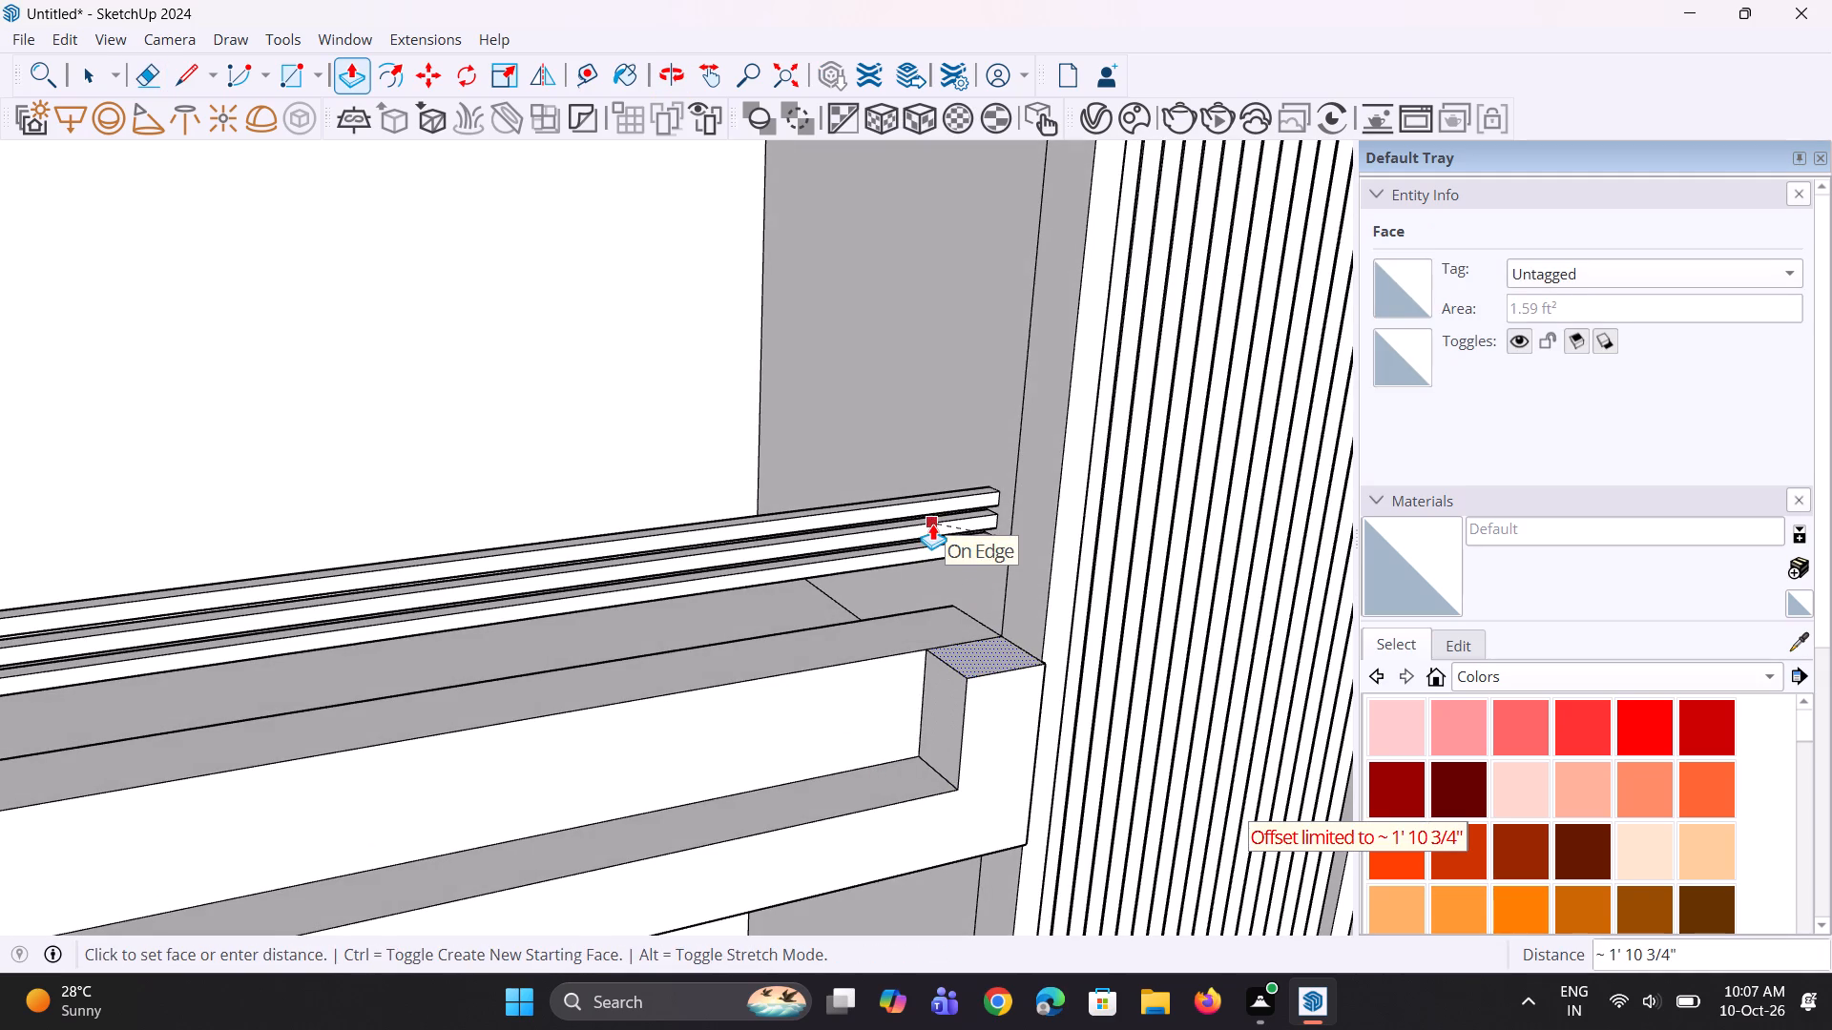
left_click(932, 524)
left_click(975, 666)
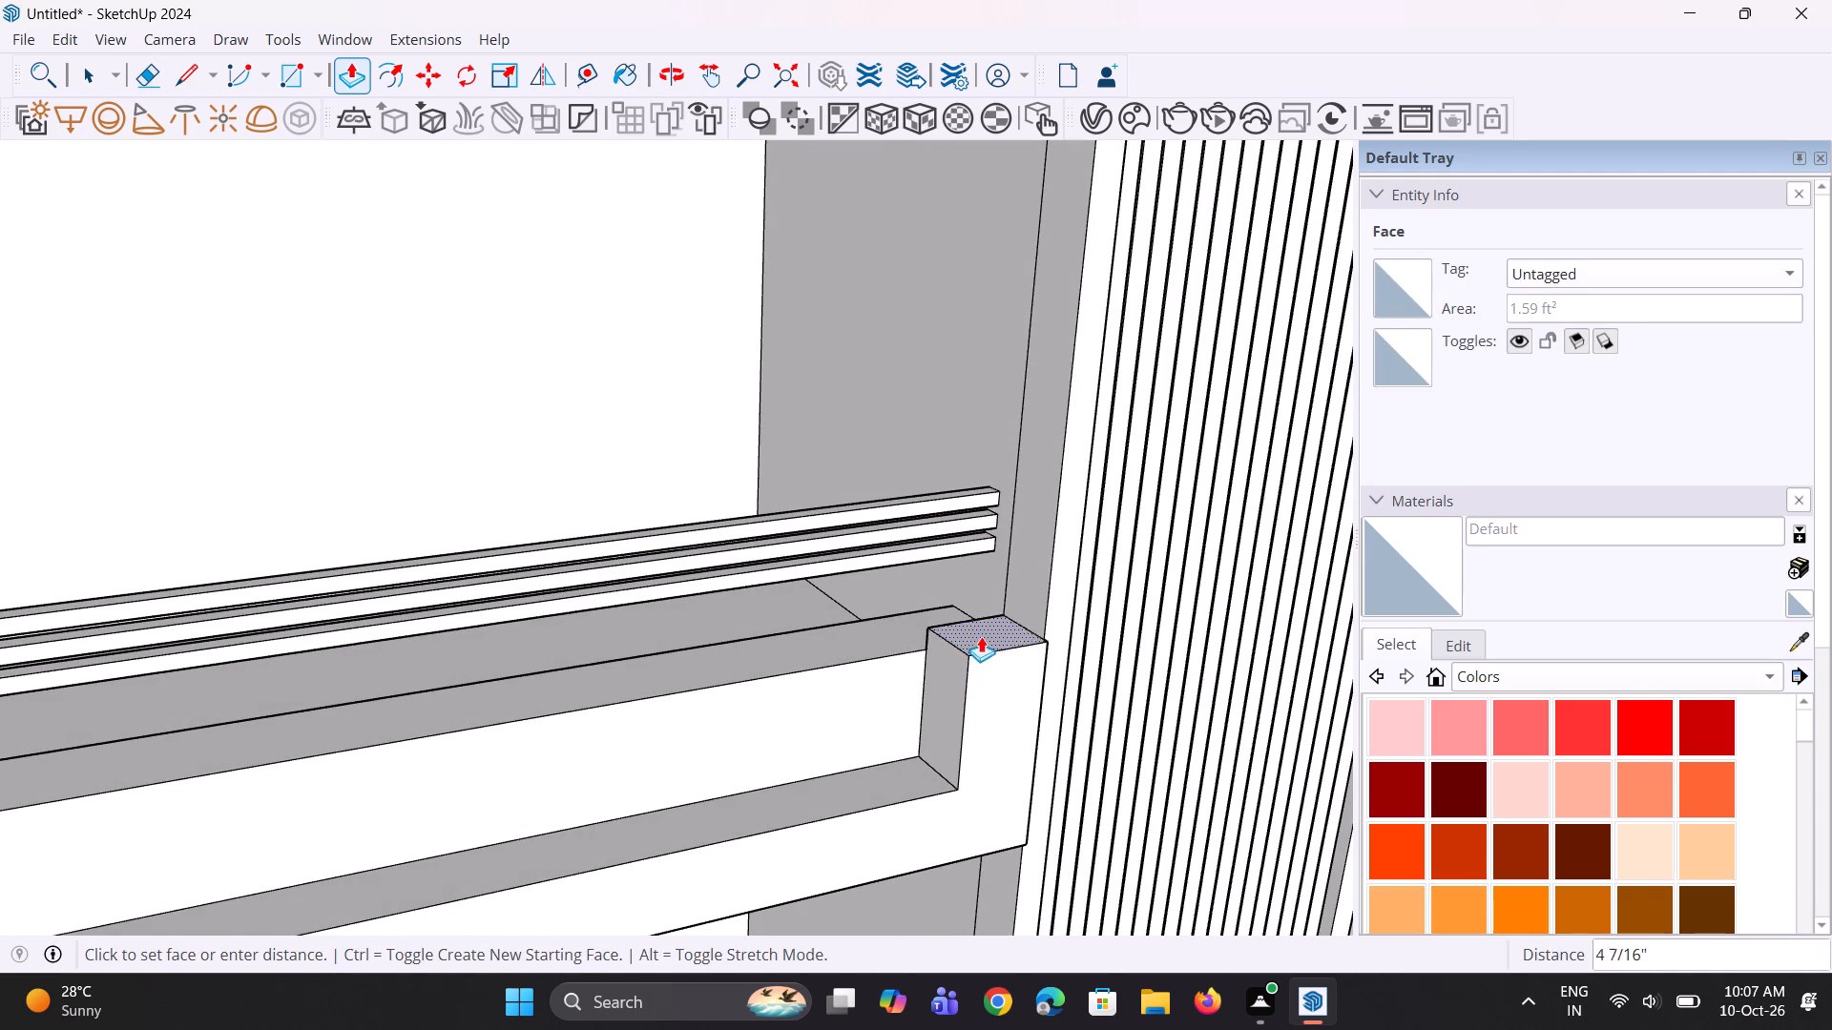
left_click(893, 508)
Examine the projecting frame, its short end upright and the balconies from the front and both sides of the building.
middle_click_drag(910, 609, 866, 513)
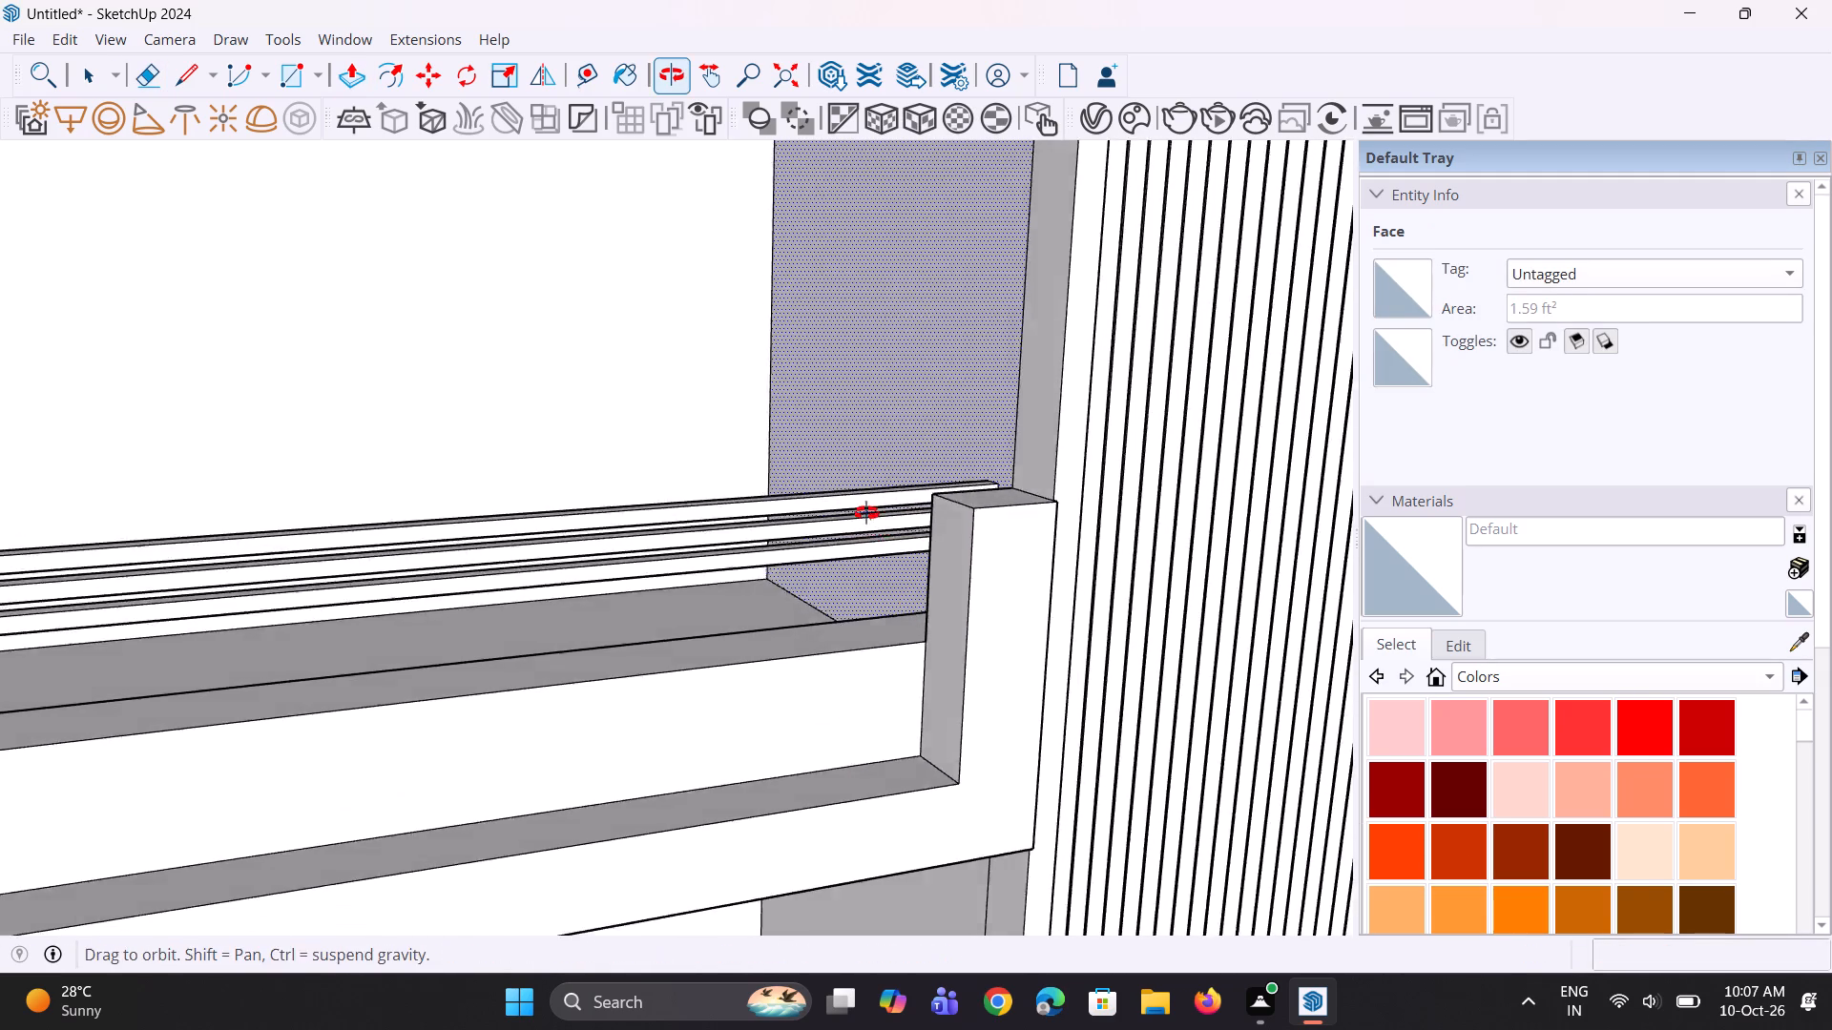
middle_click_drag(866, 513, 832, 489)
scroll(819, 489, "down", 4)
middle_click_drag(841, 535, 806, 502)
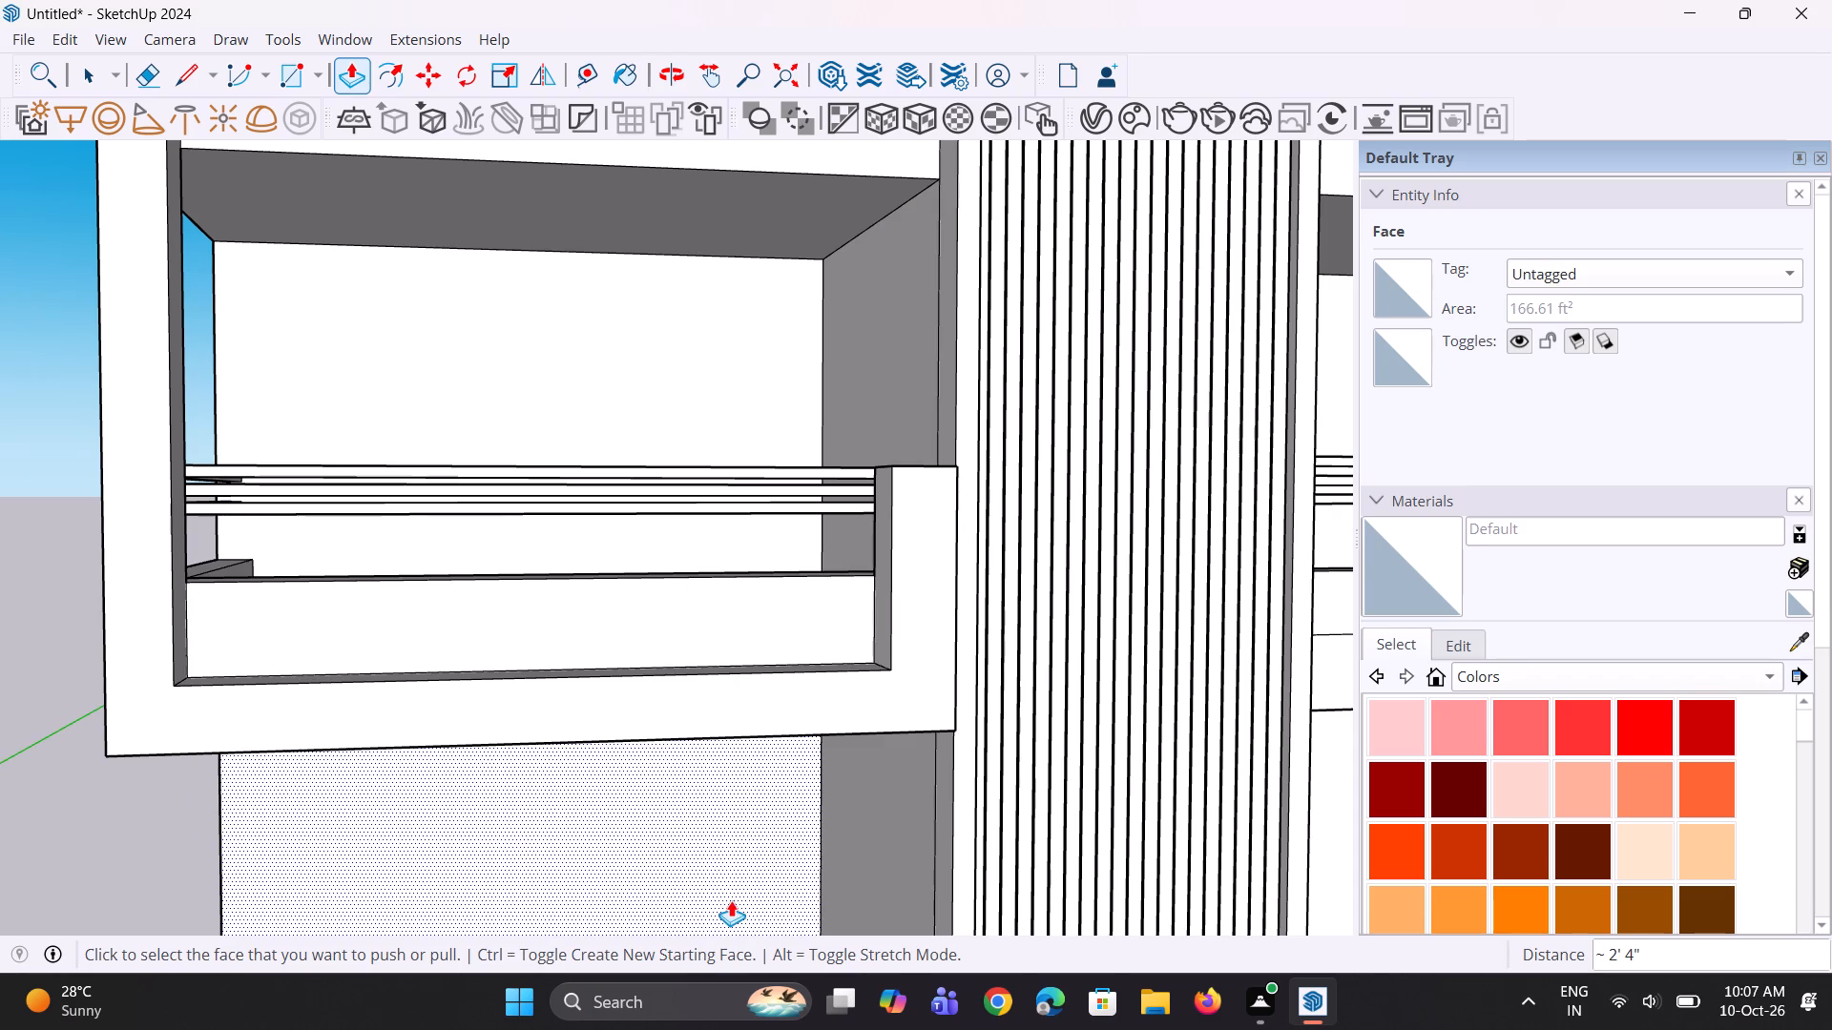
scroll(645, 793, "down", 12)
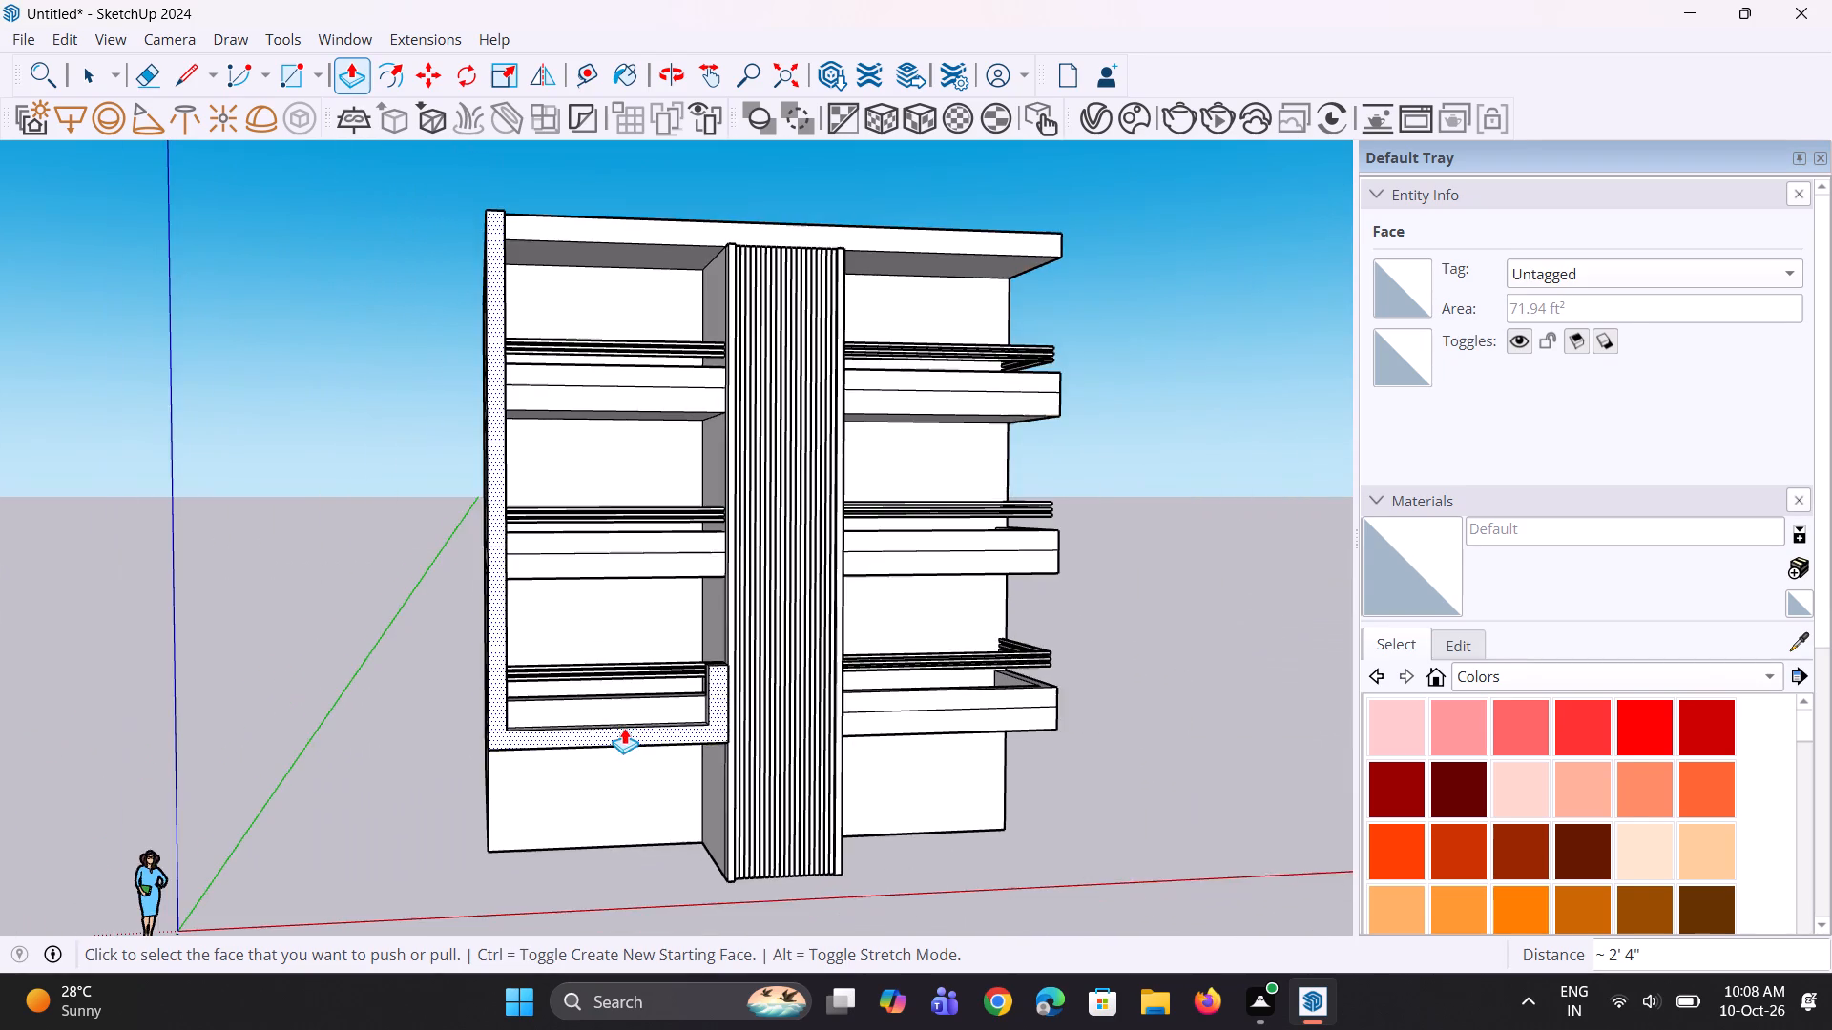
middle_click_drag(621, 727, 278, 859)
scroll(459, 499, "up", 1)
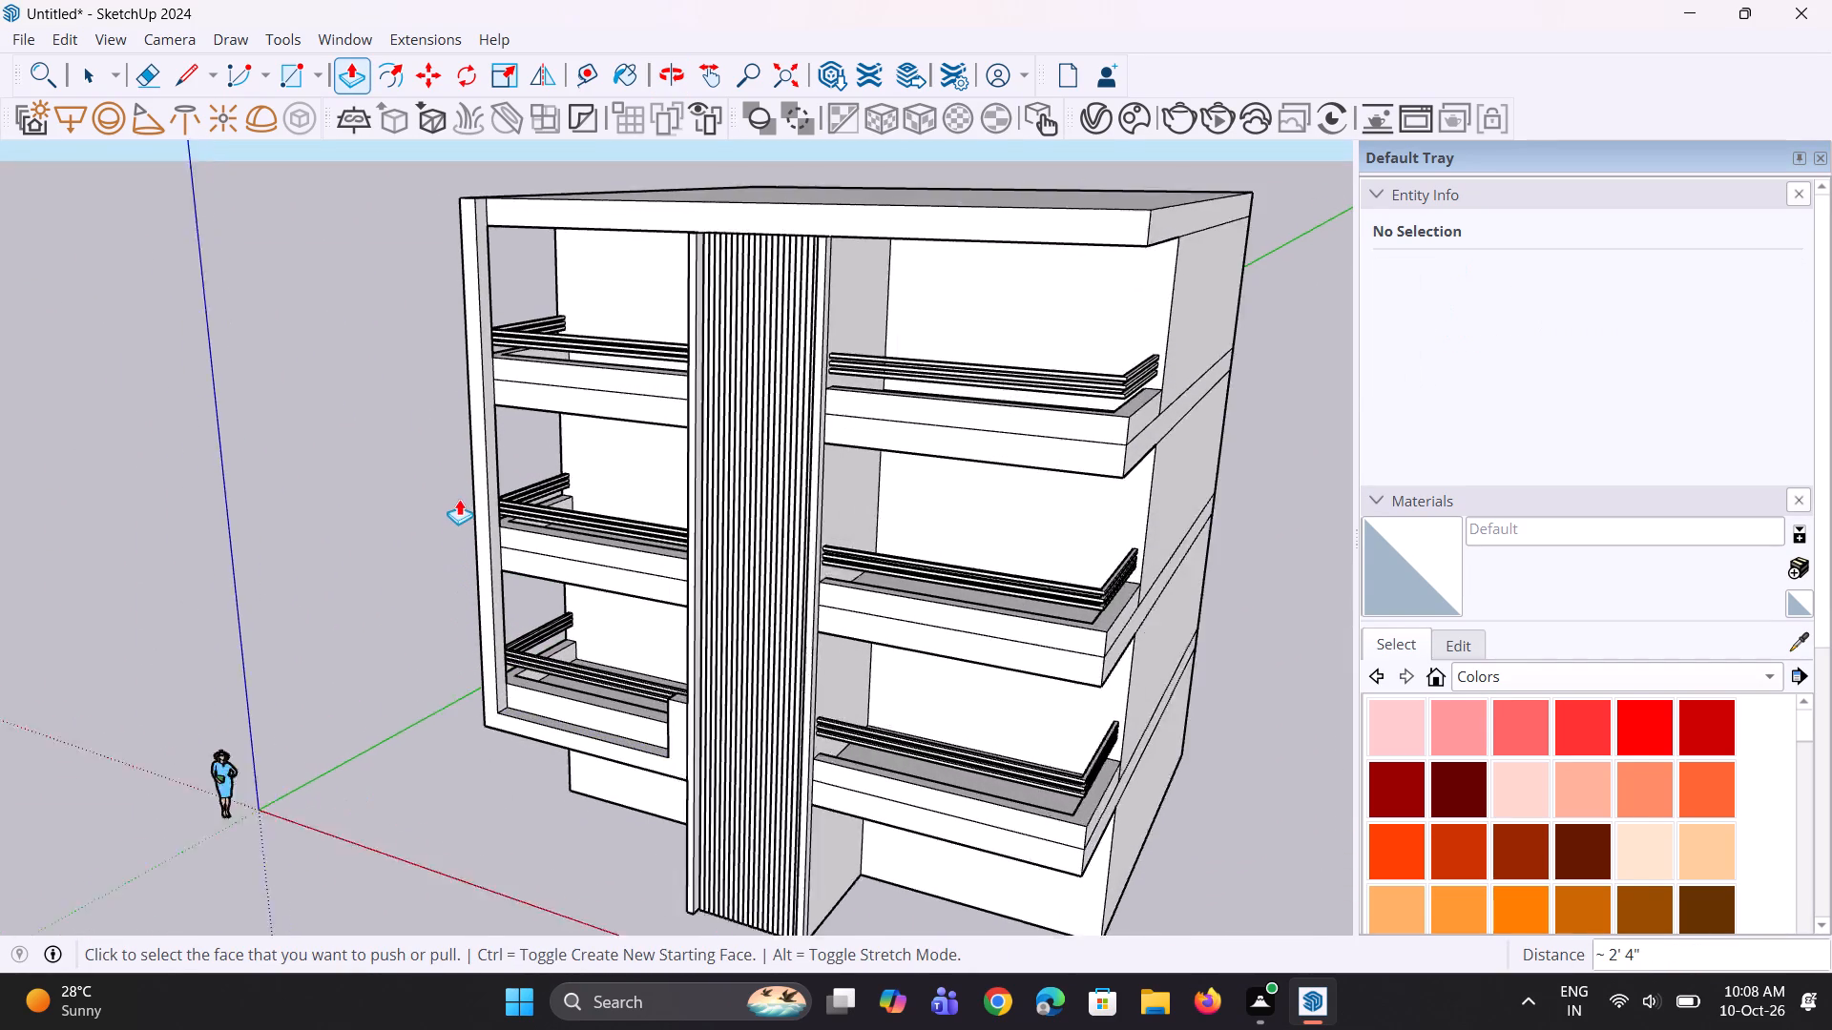
scroll(459, 499, "up", 2)
scroll(473, 548, "down", 3)
middle_click_drag(502, 584, 755, 538)
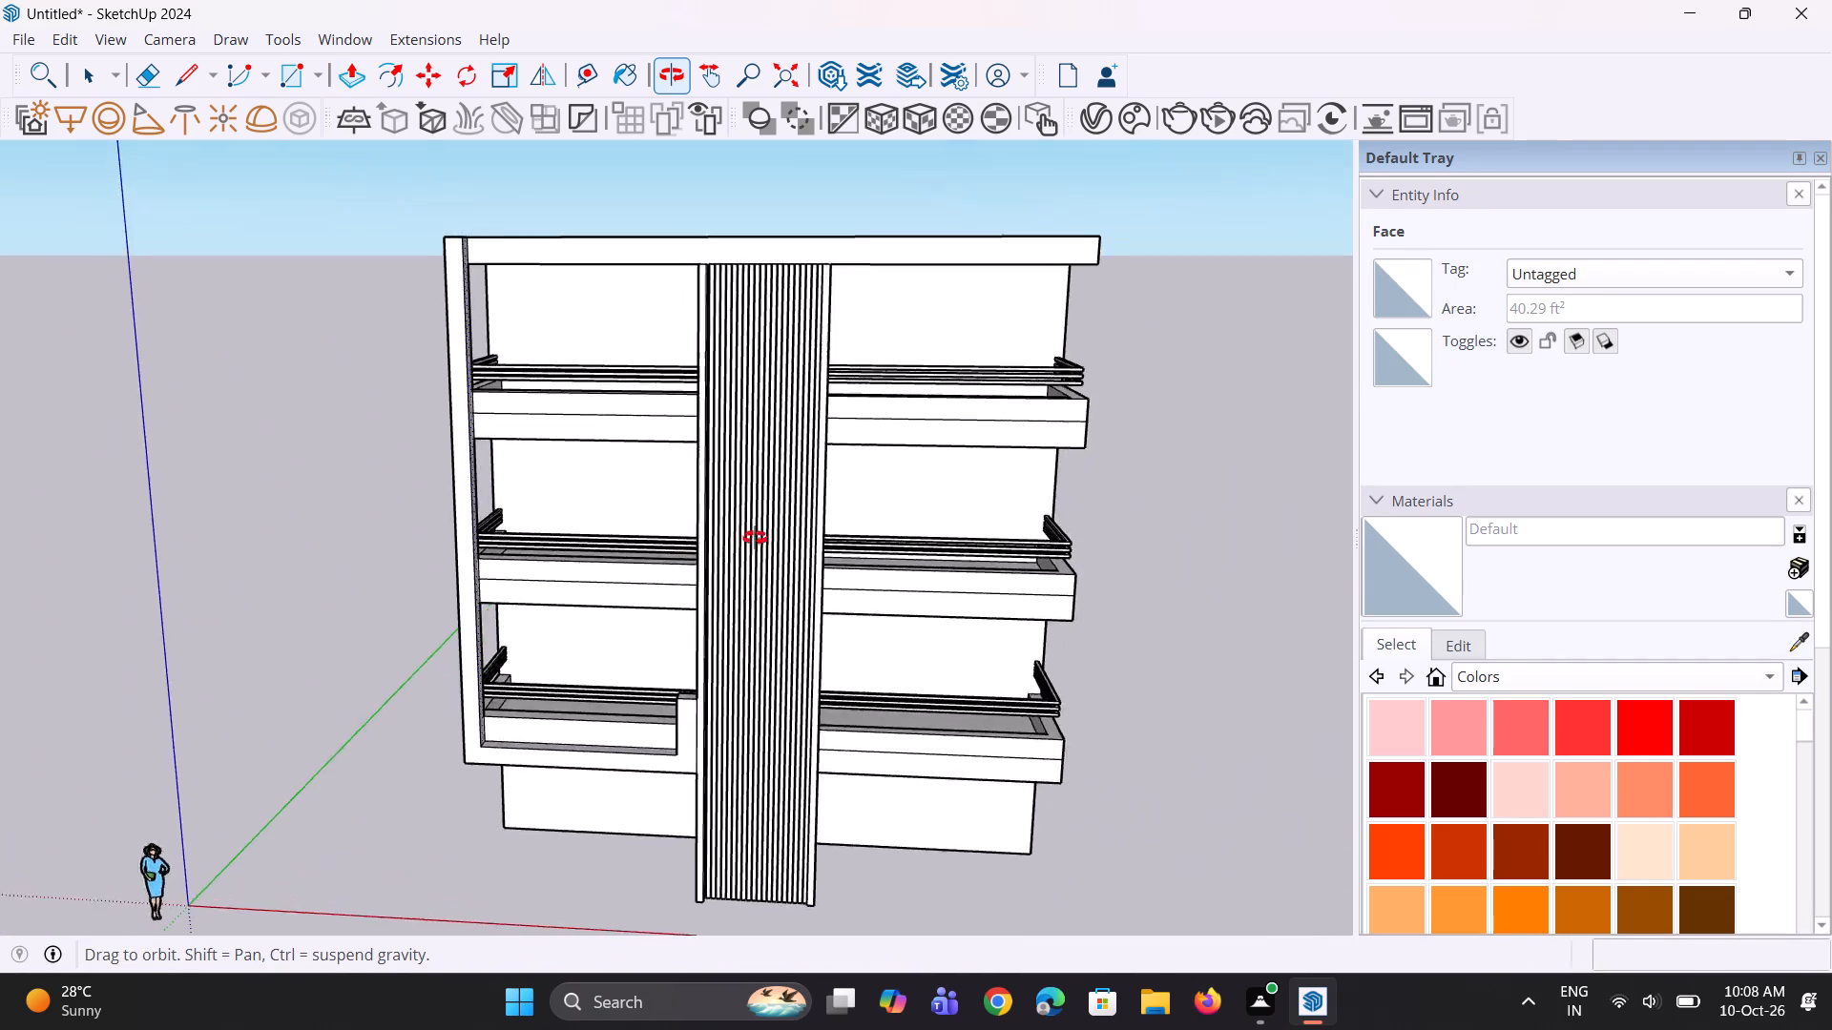
middle_click_drag(755, 538, 456, 559)
right_click(455, 559)
scroll(513, 618, "up", 5)
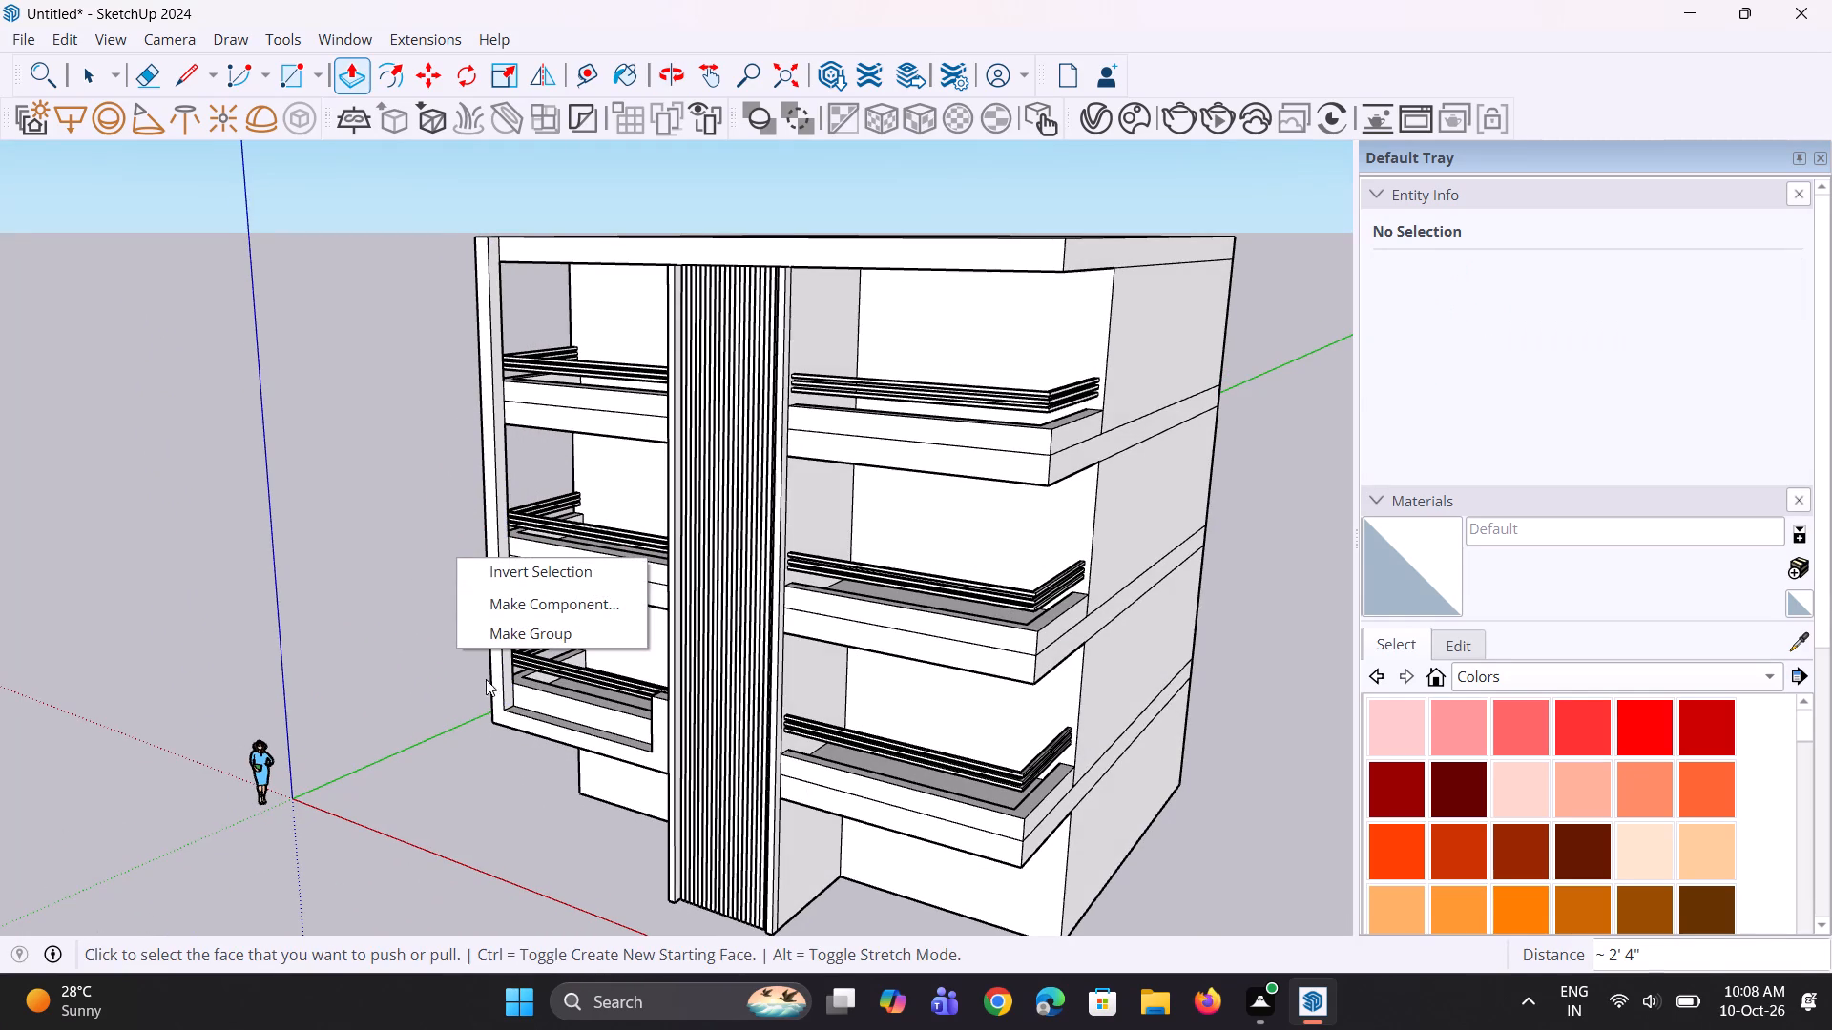
key("space")
key("space")
left_click(412, 772)
key("space")
key("space")
key("space")
key("space")
middle_click_drag(336, 780, 430, 803)
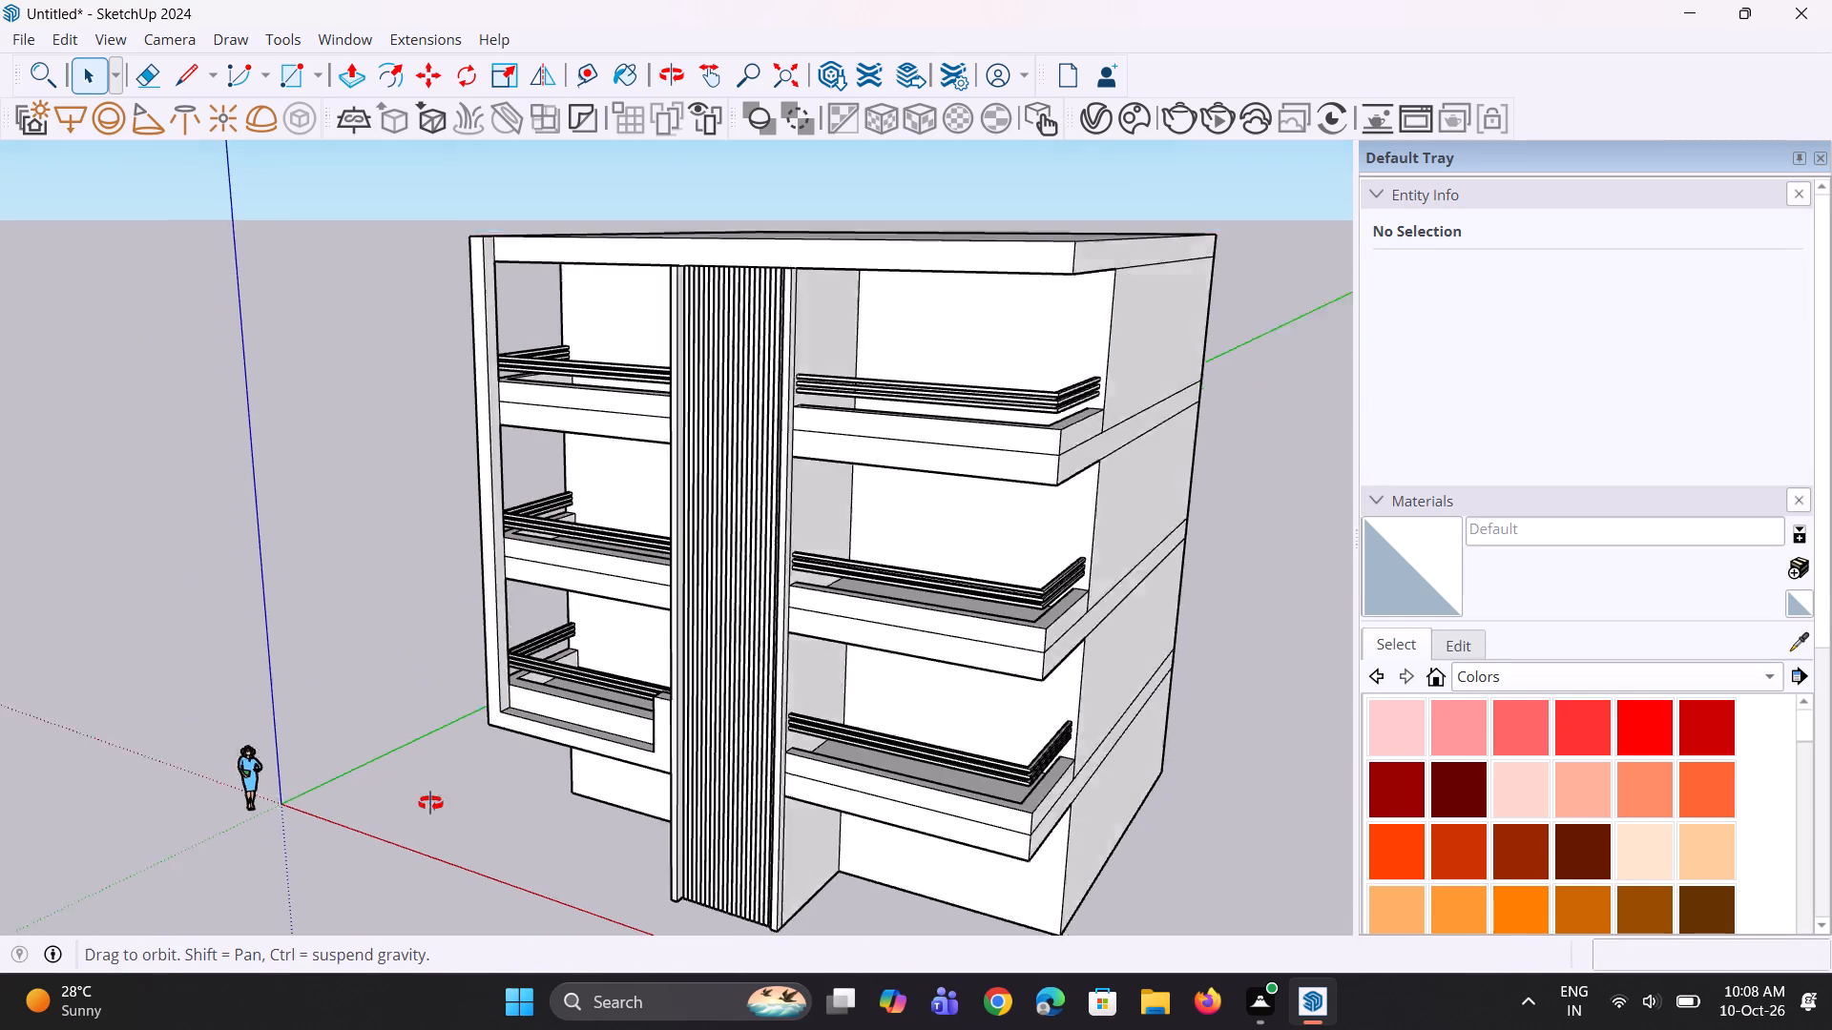
middle_click_drag(430, 803, 815, 832)
scroll(711, 711, "down", 4)
middle_click_drag(585, 752, 818, 819)
scroll(702, 592, "up", 6)
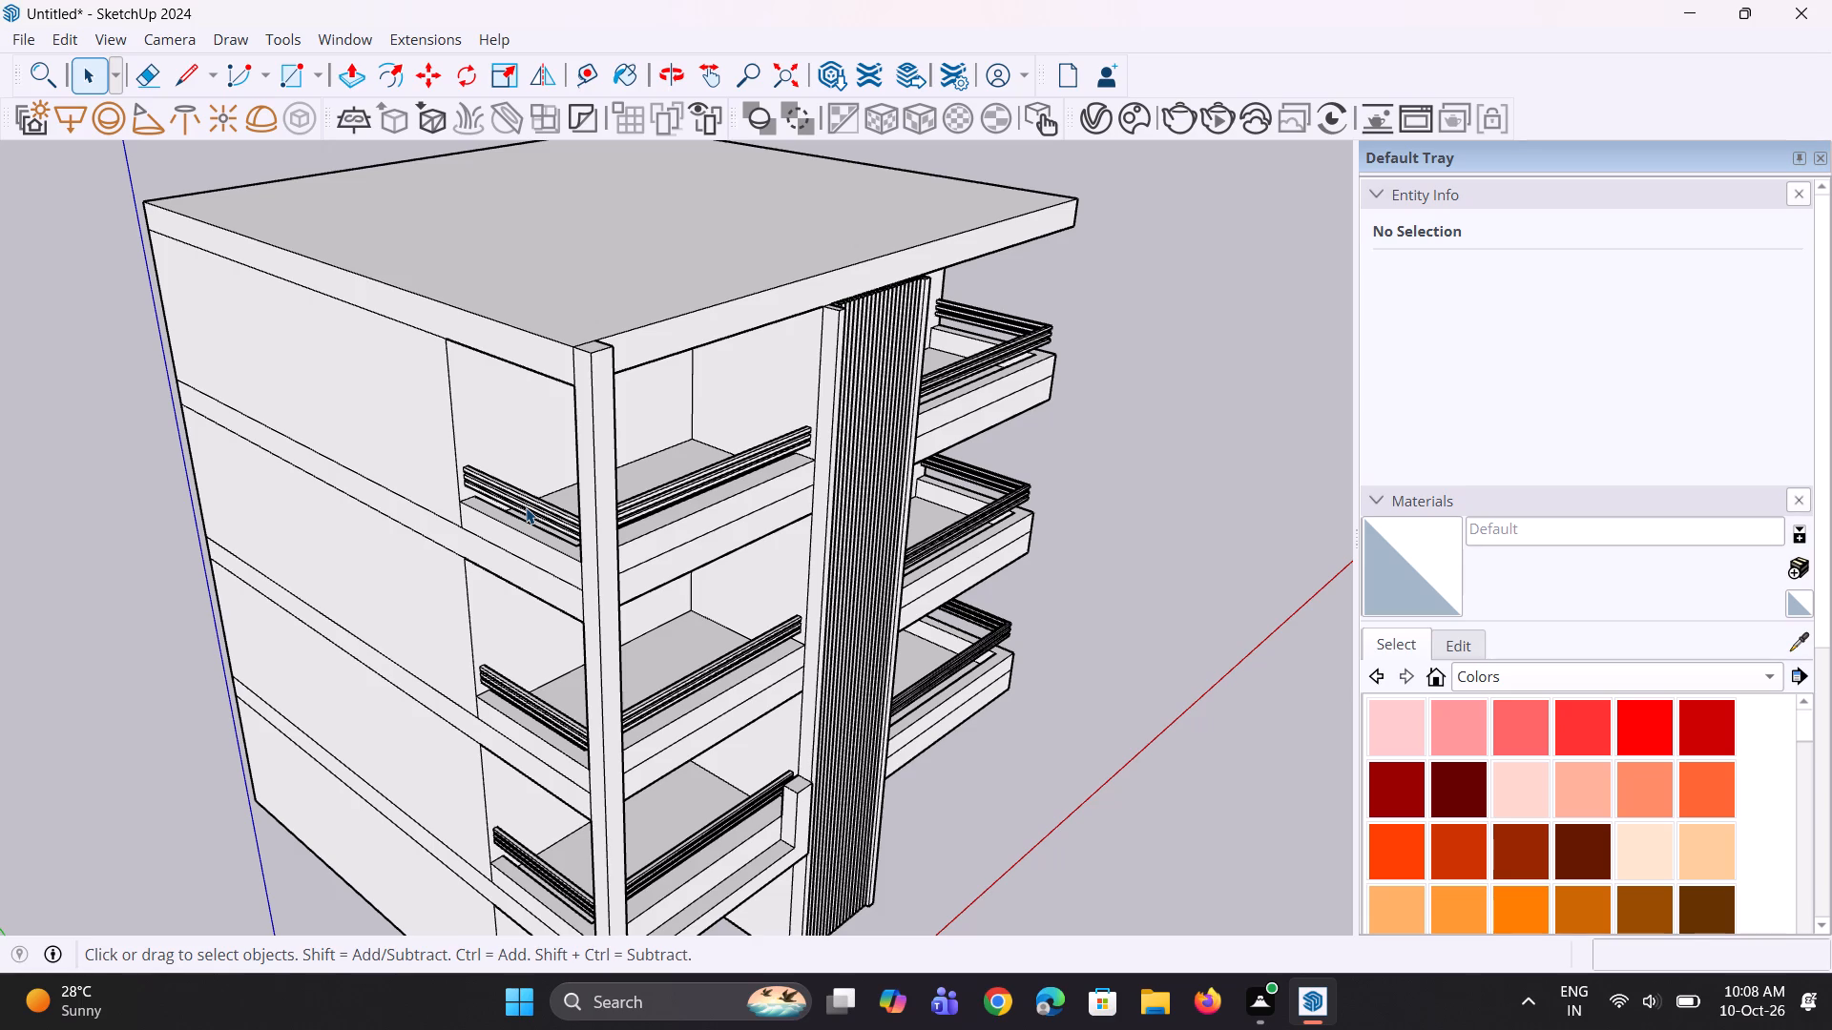
scroll(517, 553, "down", 3)
scroll(601, 780, "down", 2)
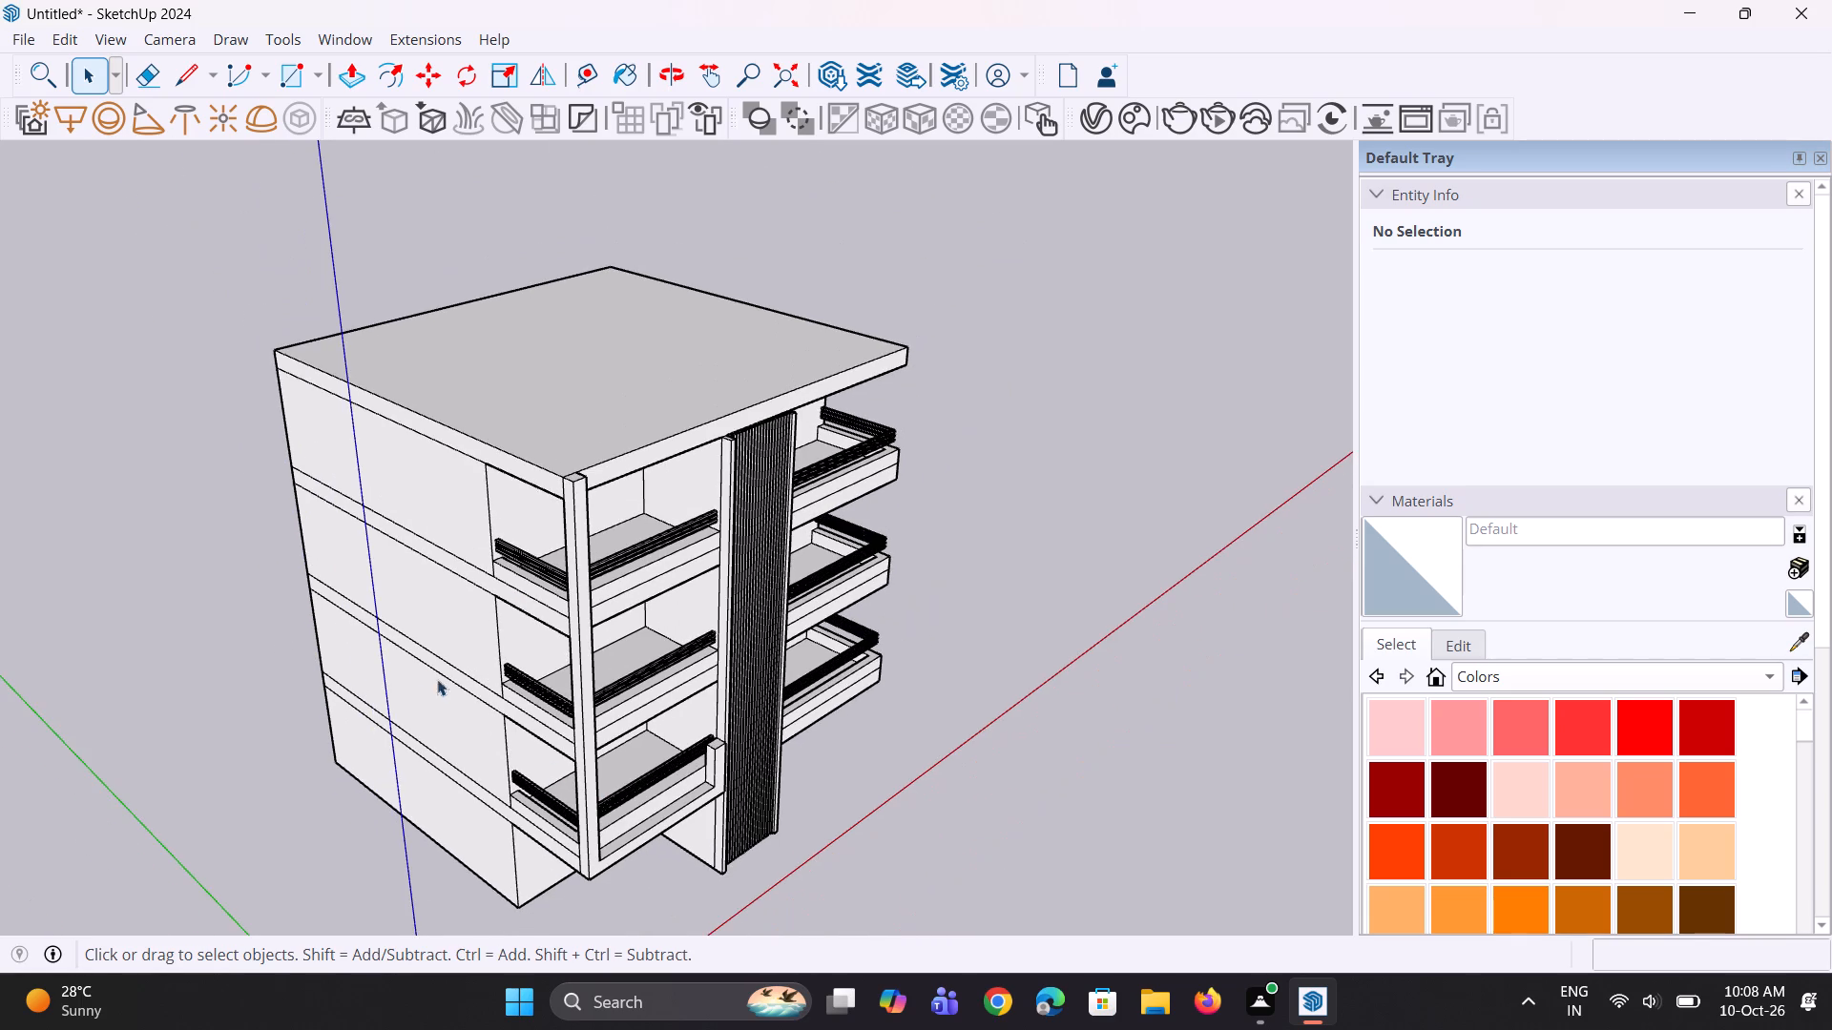
Draw a rectangle about 6 13/16" by 5 1/8" on the top left balcony's parapet top, inside the railing's outer corner.
middle_click_drag(437, 679, 697, 743)
scroll(709, 623, "up", 12)
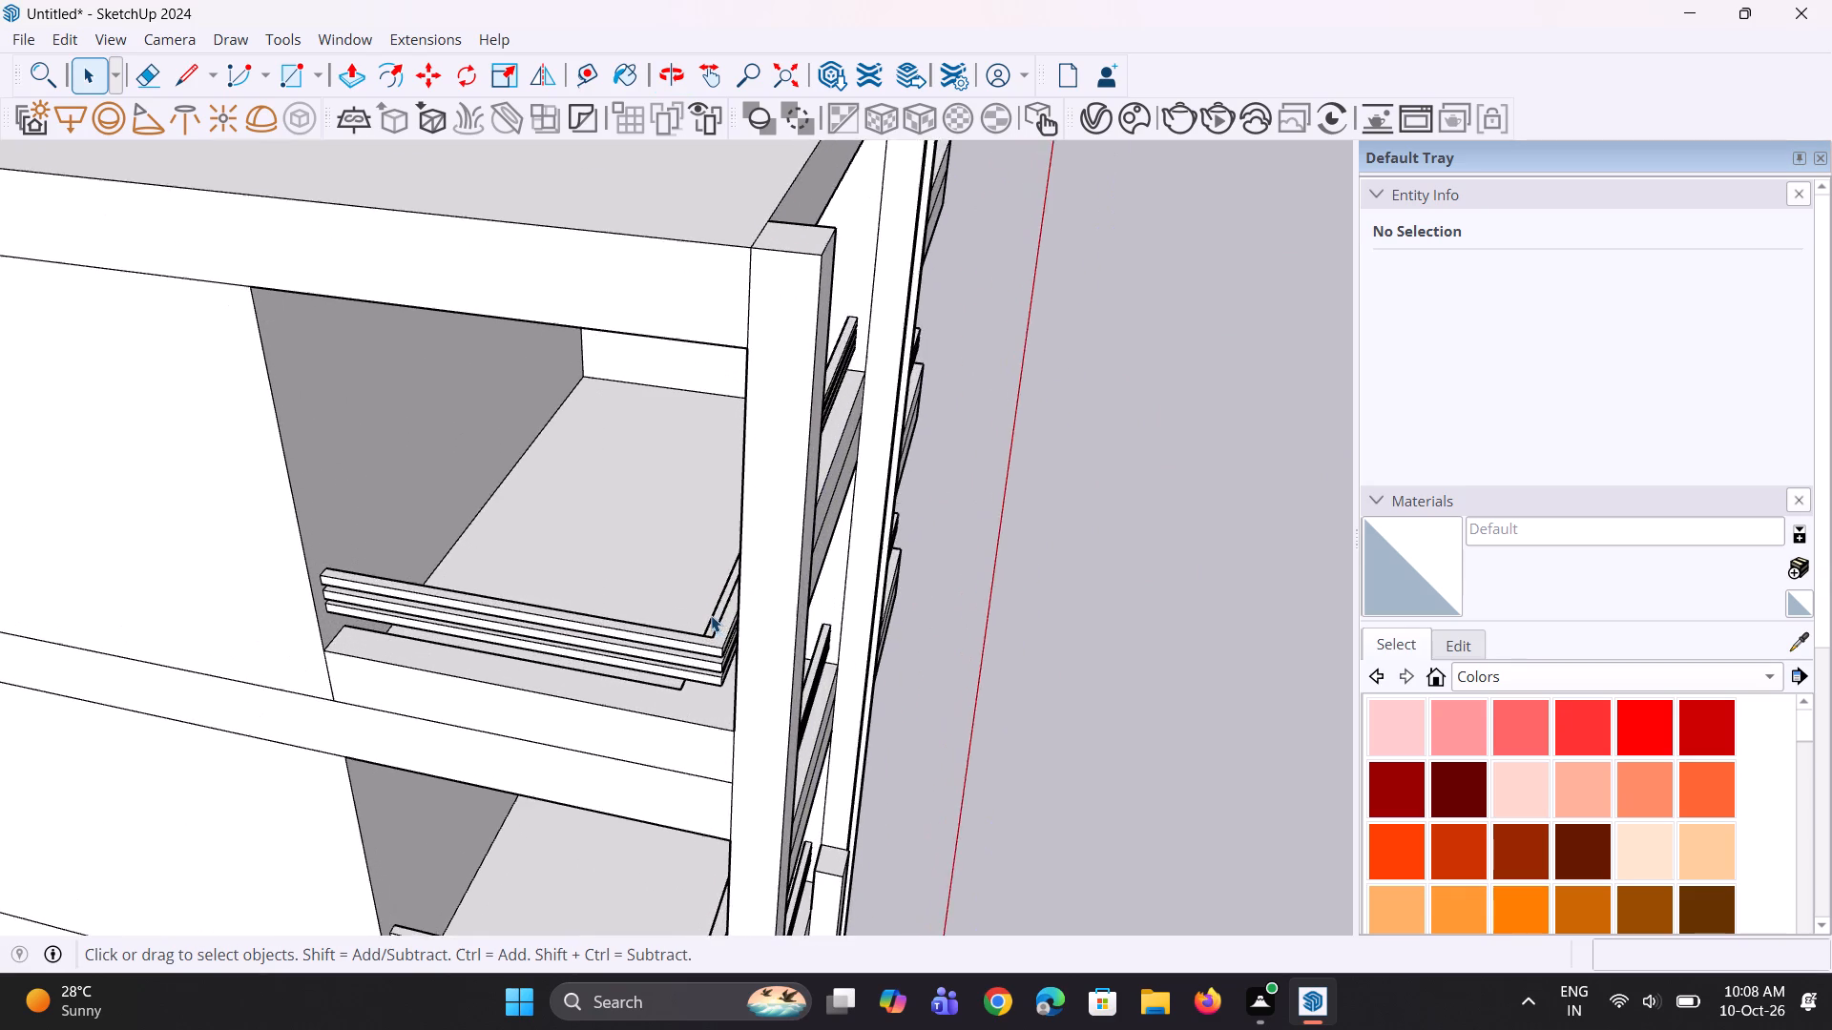
scroll(711, 615, "up", 3)
middle_click_drag(706, 630, 924, 703)
scroll(903, 657, "up", 4)
middle_click_drag(822, 665, 853, 726)
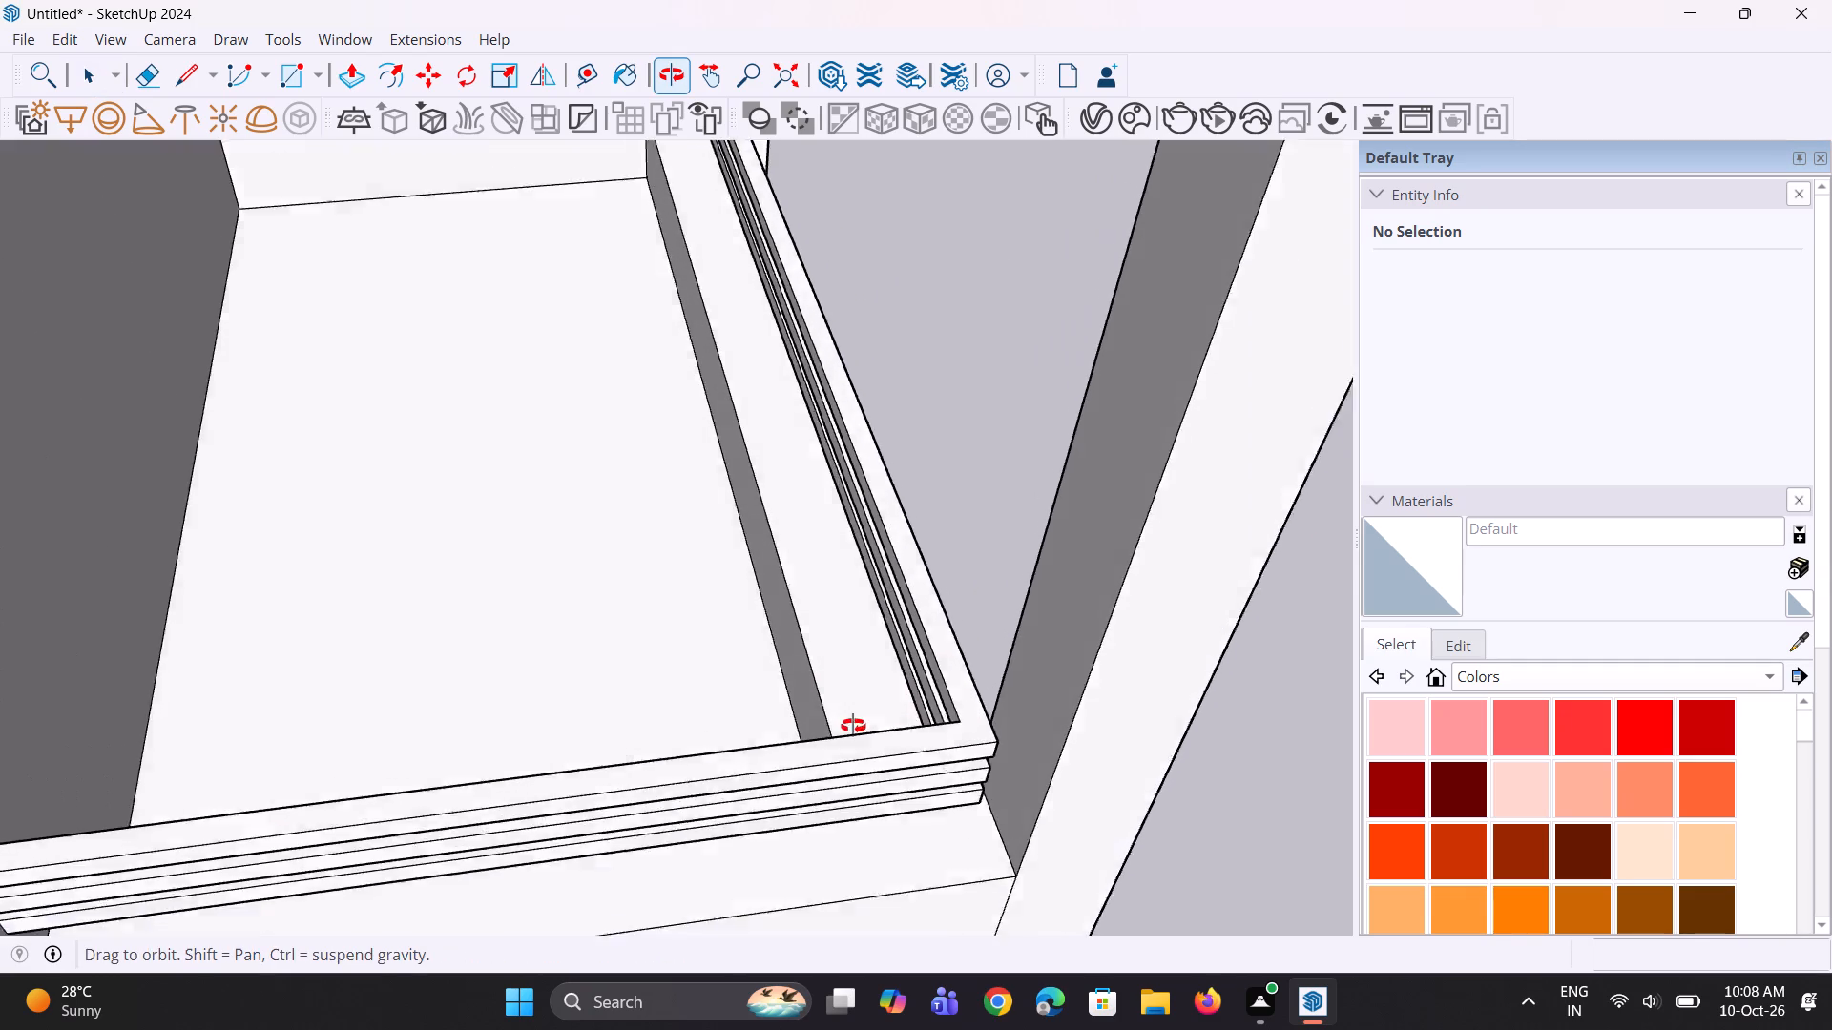
middle_click_drag(853, 726, 886, 744)
scroll(896, 736, "up", 6)
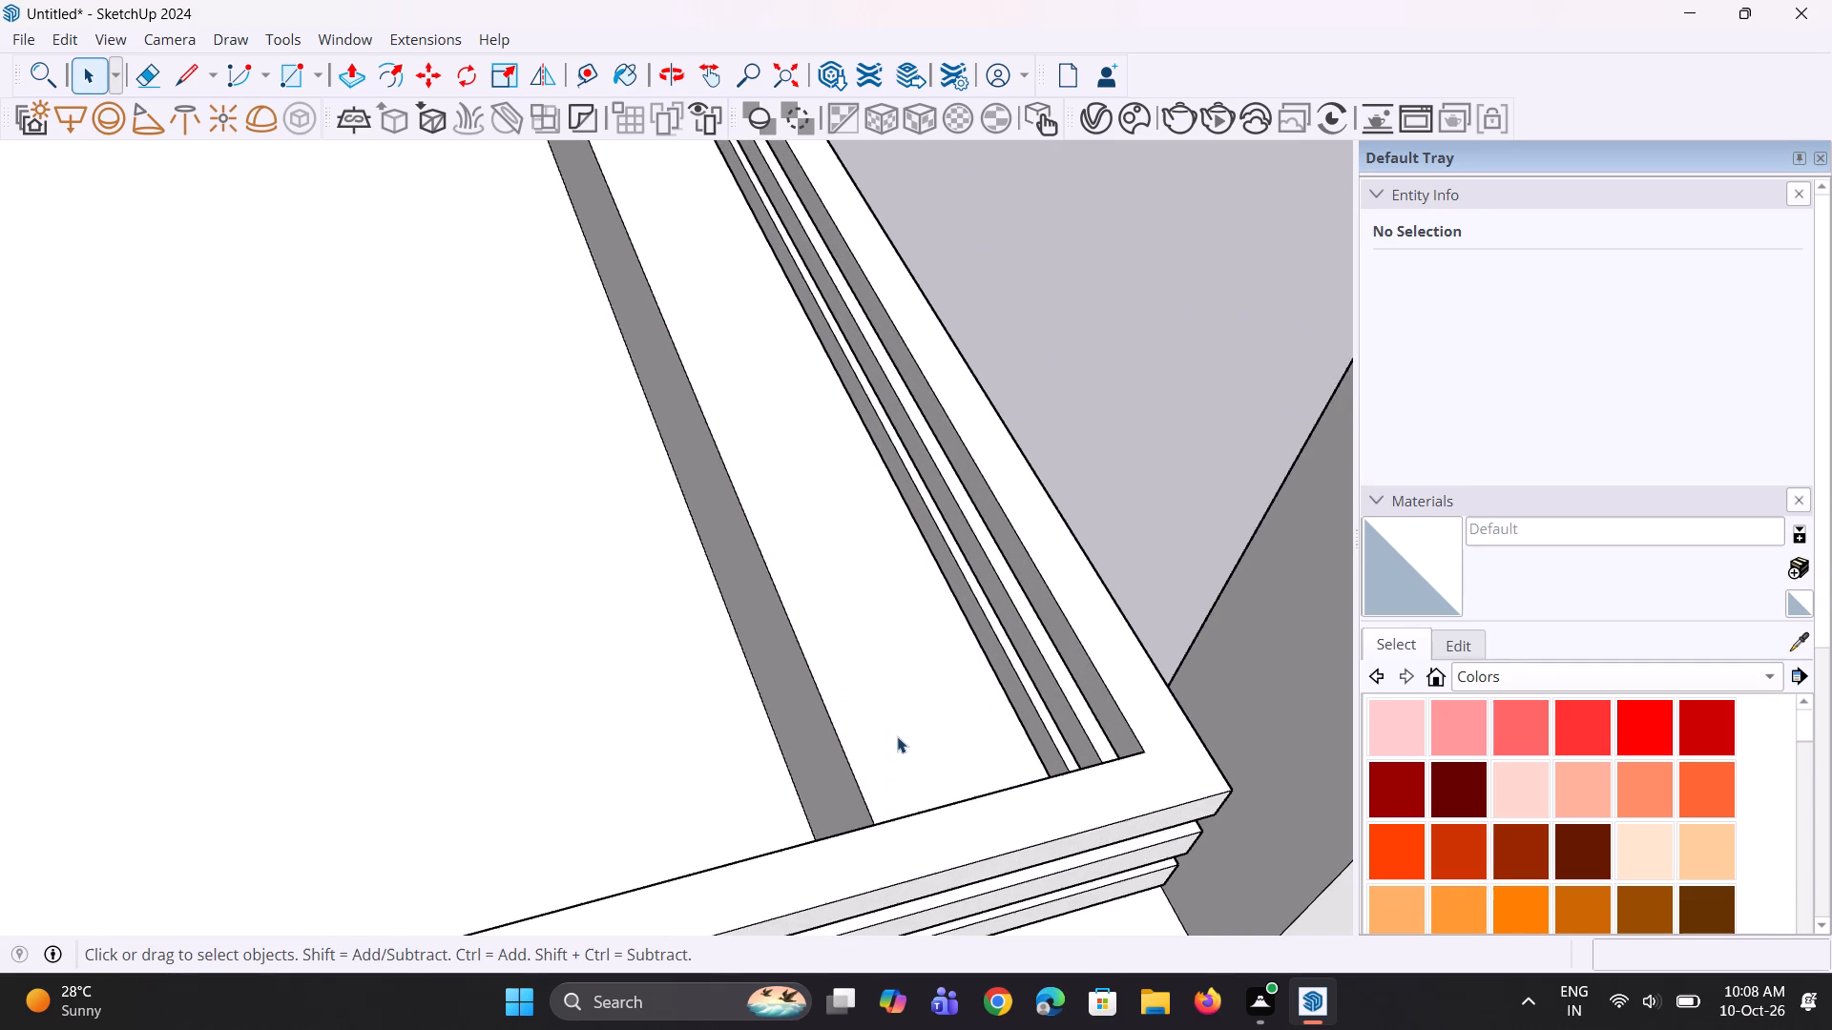
key("r")
scroll(915, 739, "up", 2)
left_click(880, 666)
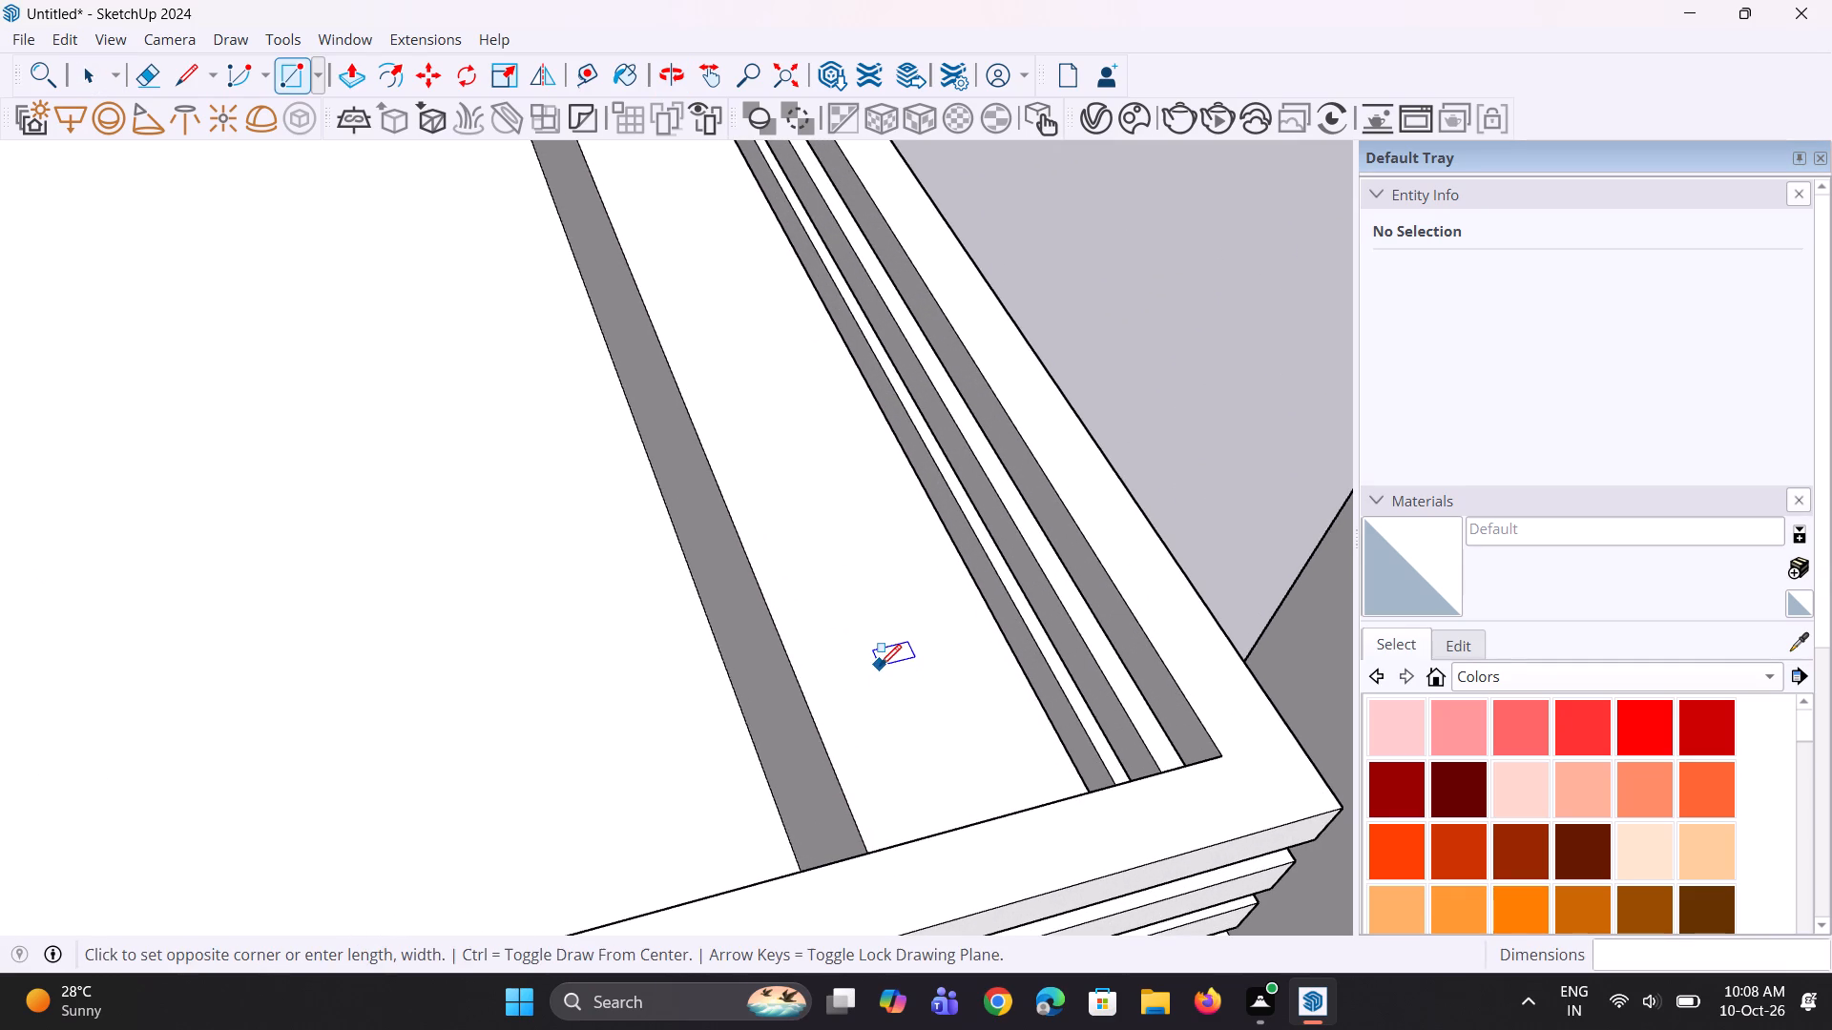
left_click(1004, 740)
scroll(1003, 740, "down", 7)
middle_click_drag(926, 750, 891, 742)
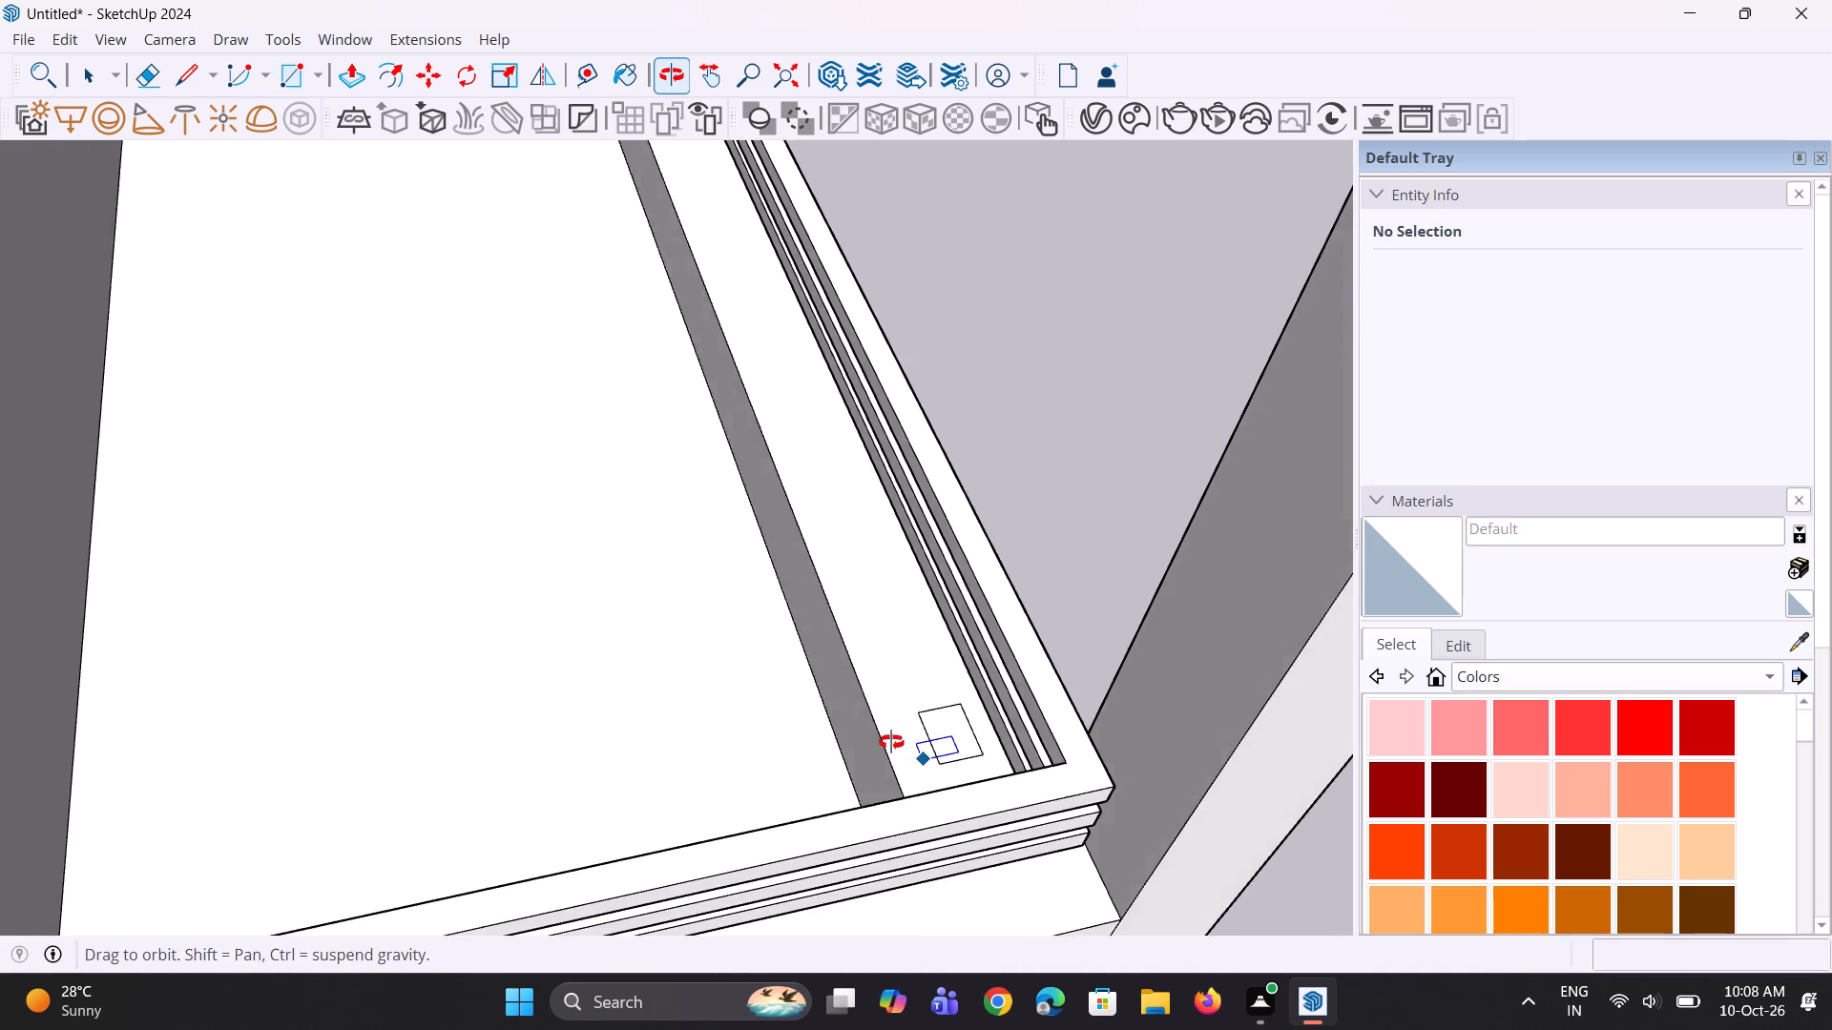
middle_click_drag(891, 742, 839, 734)
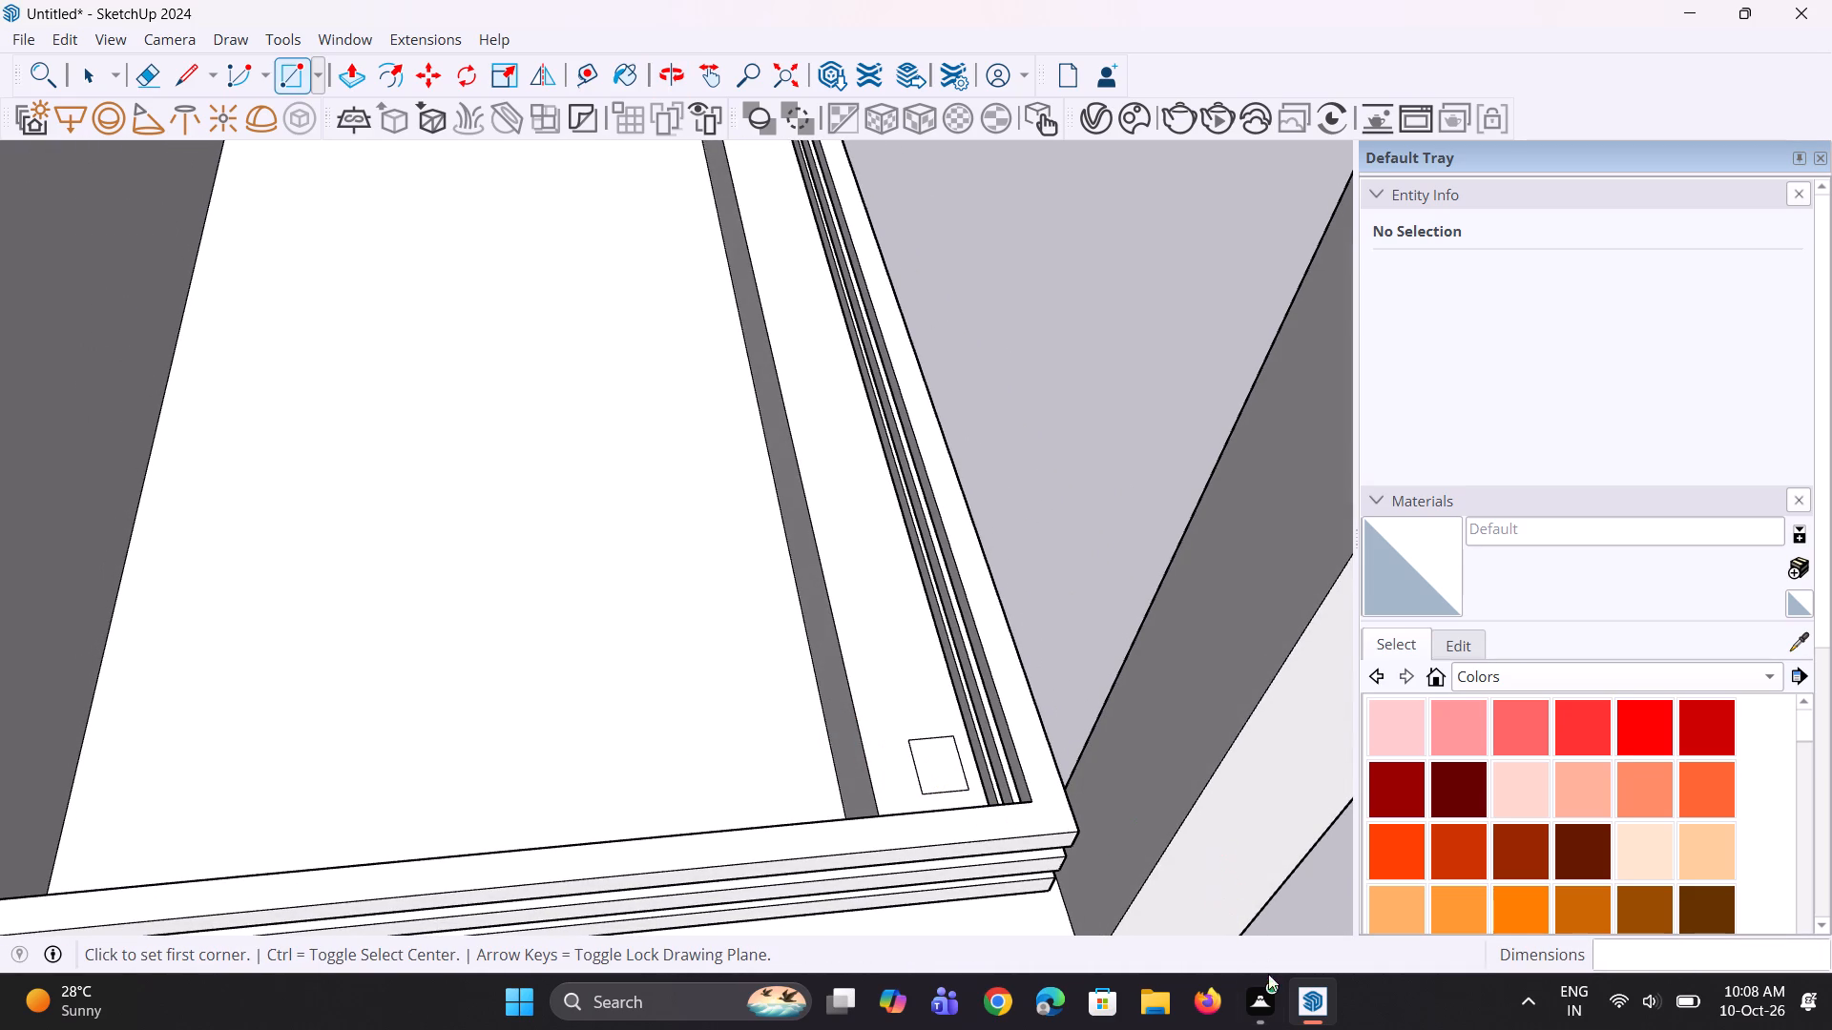
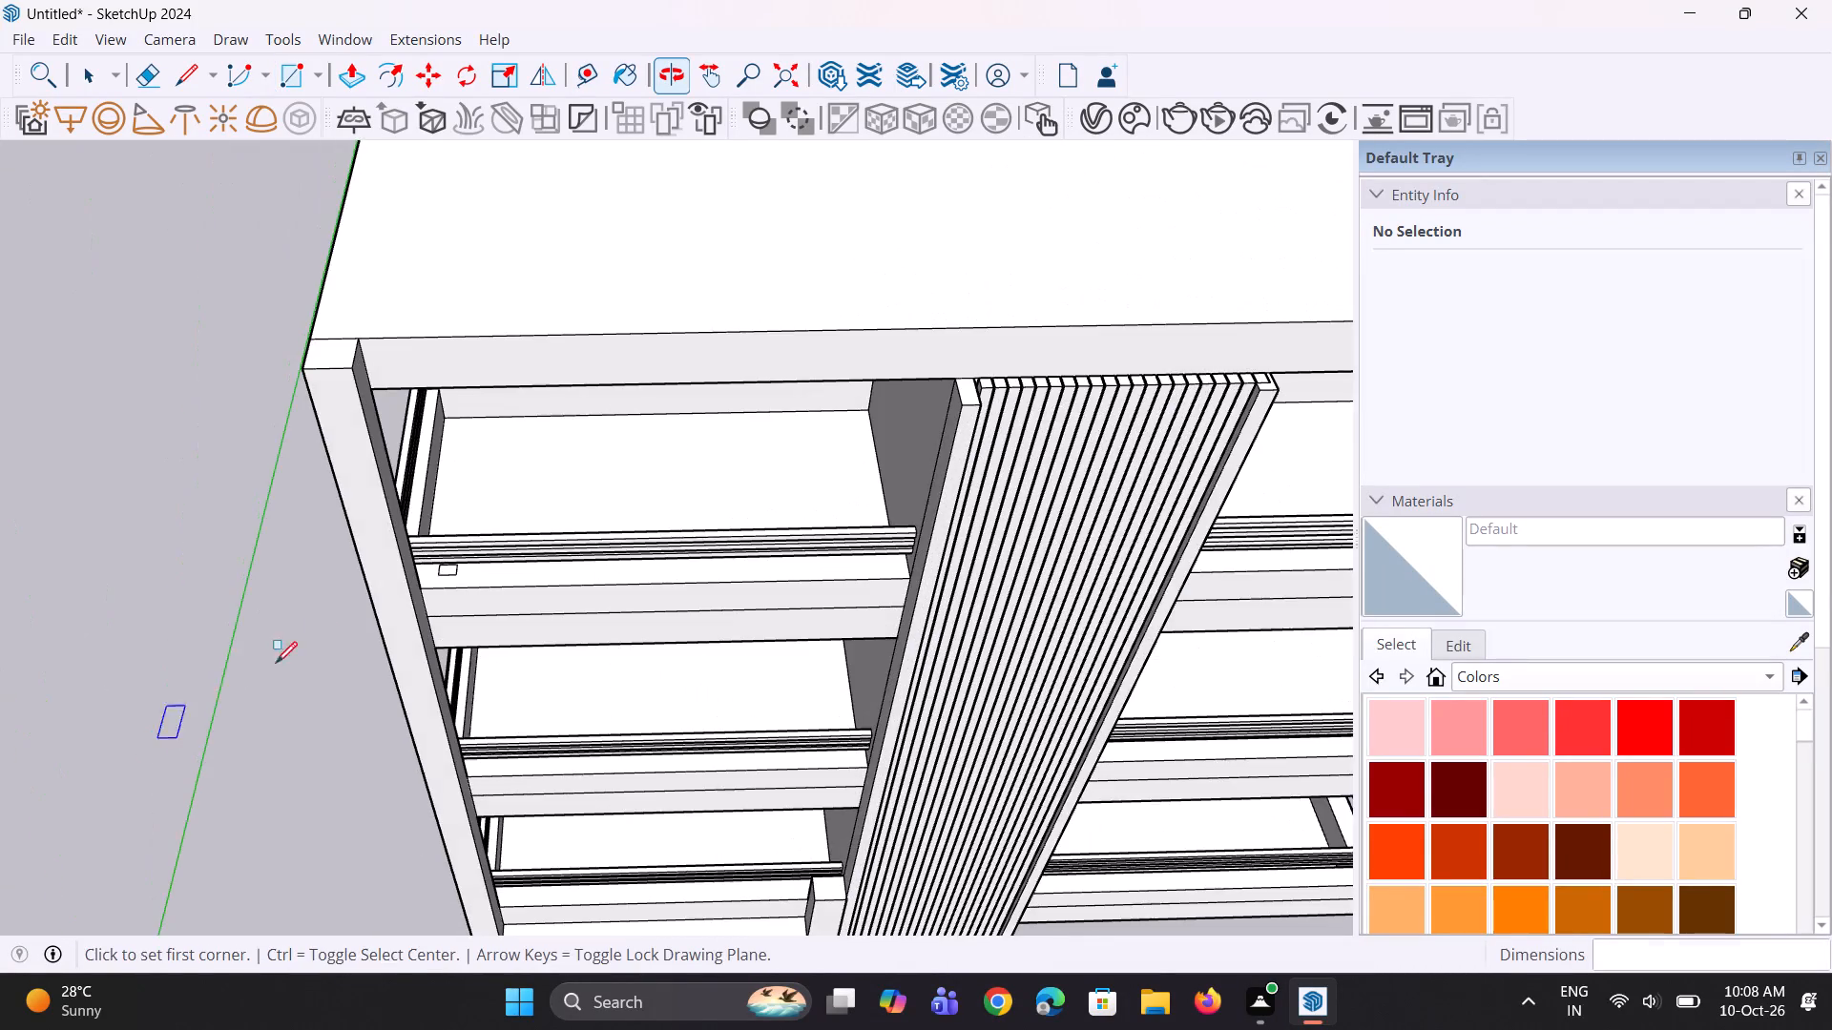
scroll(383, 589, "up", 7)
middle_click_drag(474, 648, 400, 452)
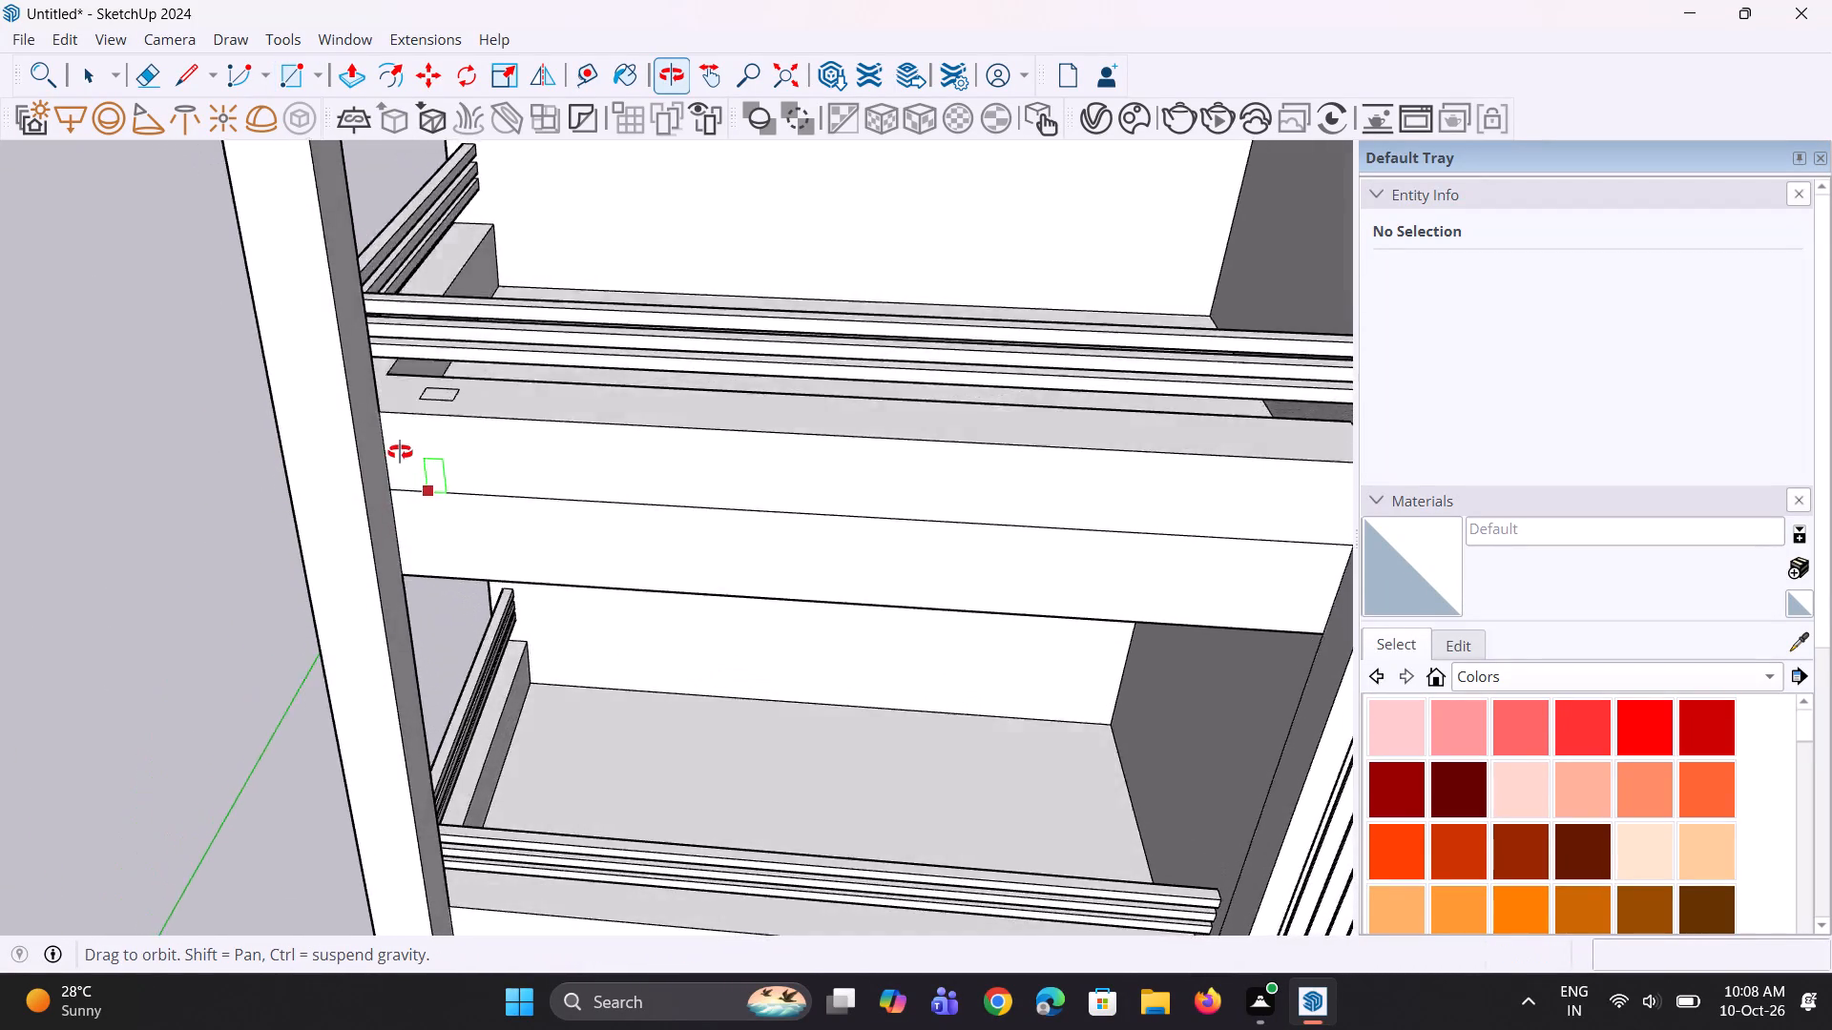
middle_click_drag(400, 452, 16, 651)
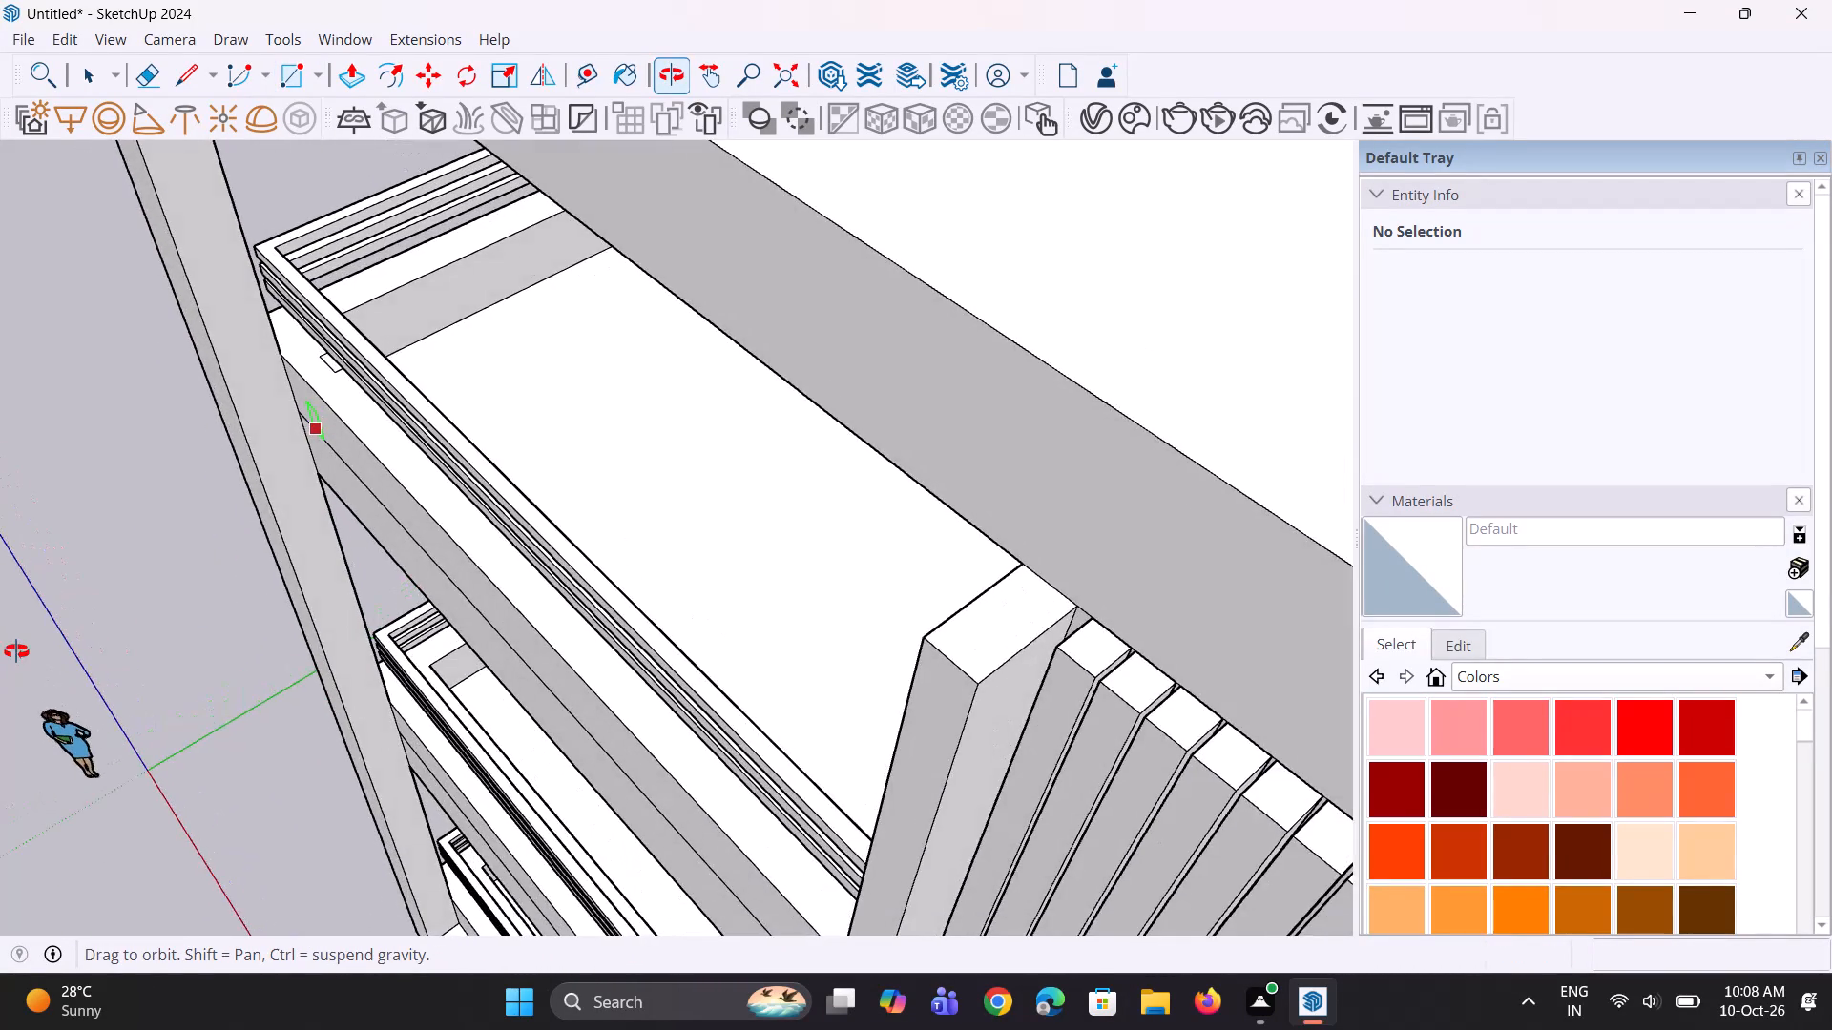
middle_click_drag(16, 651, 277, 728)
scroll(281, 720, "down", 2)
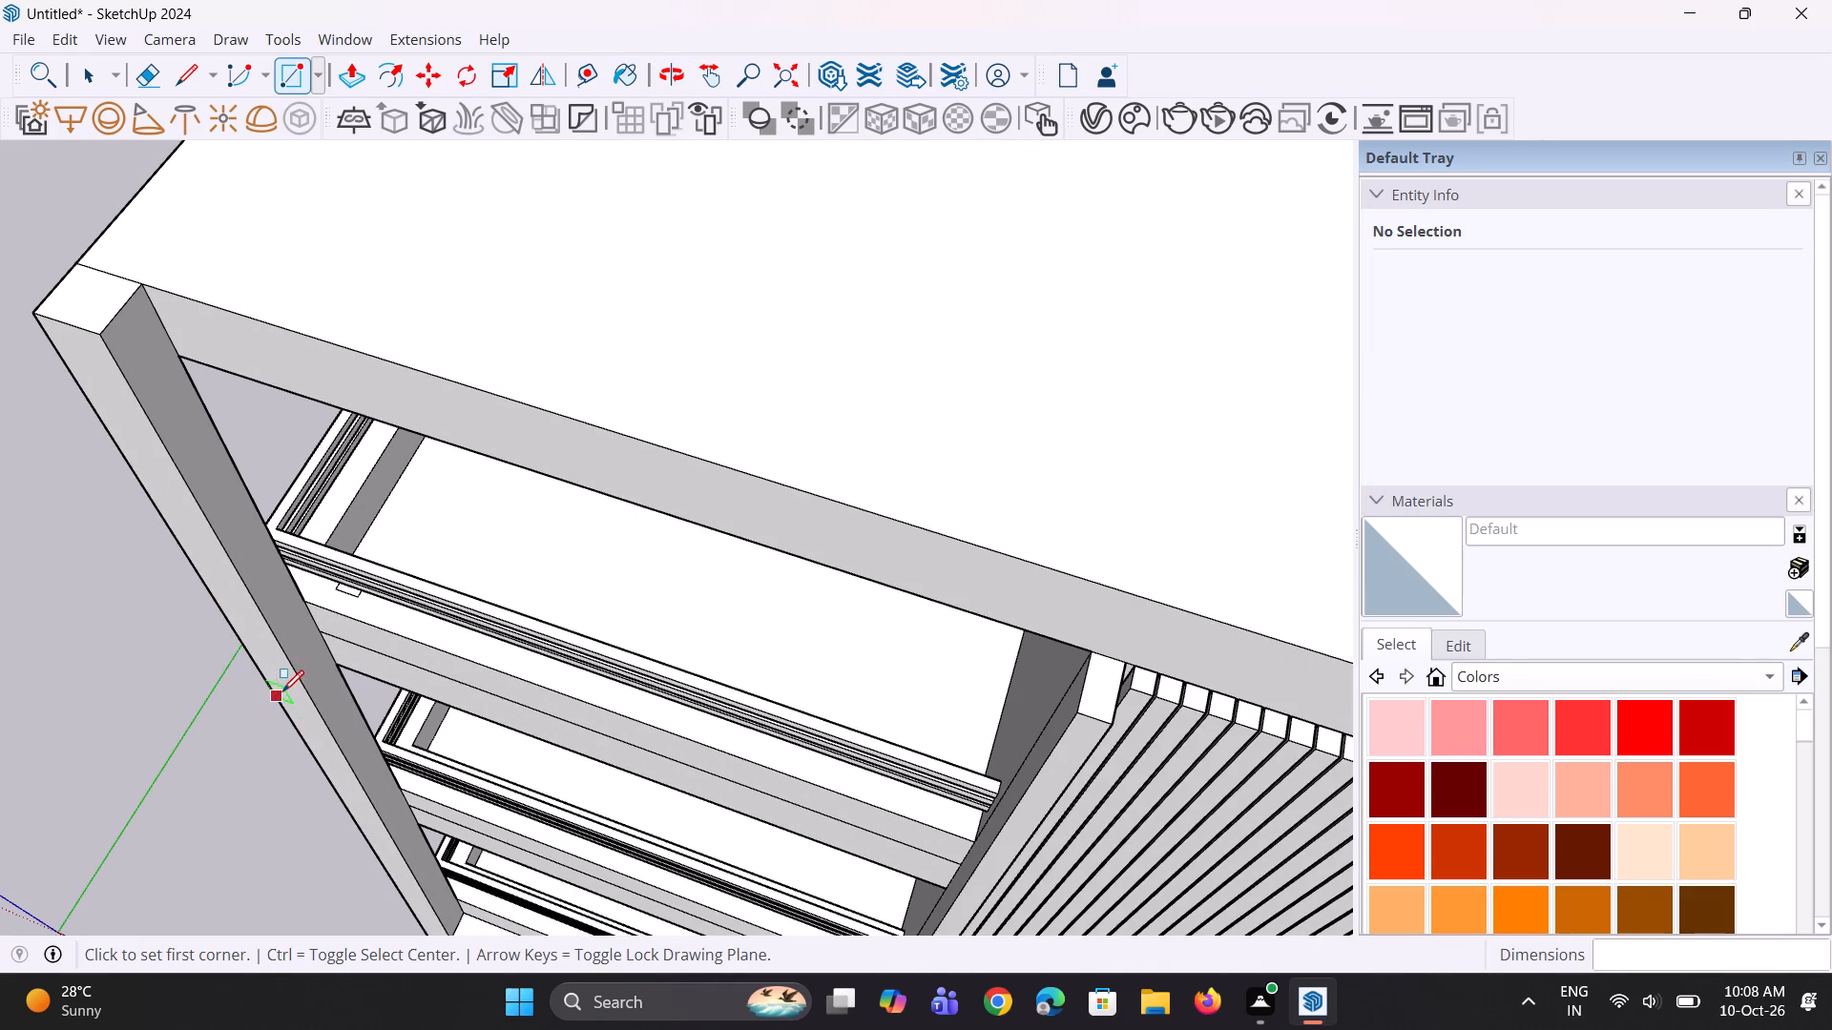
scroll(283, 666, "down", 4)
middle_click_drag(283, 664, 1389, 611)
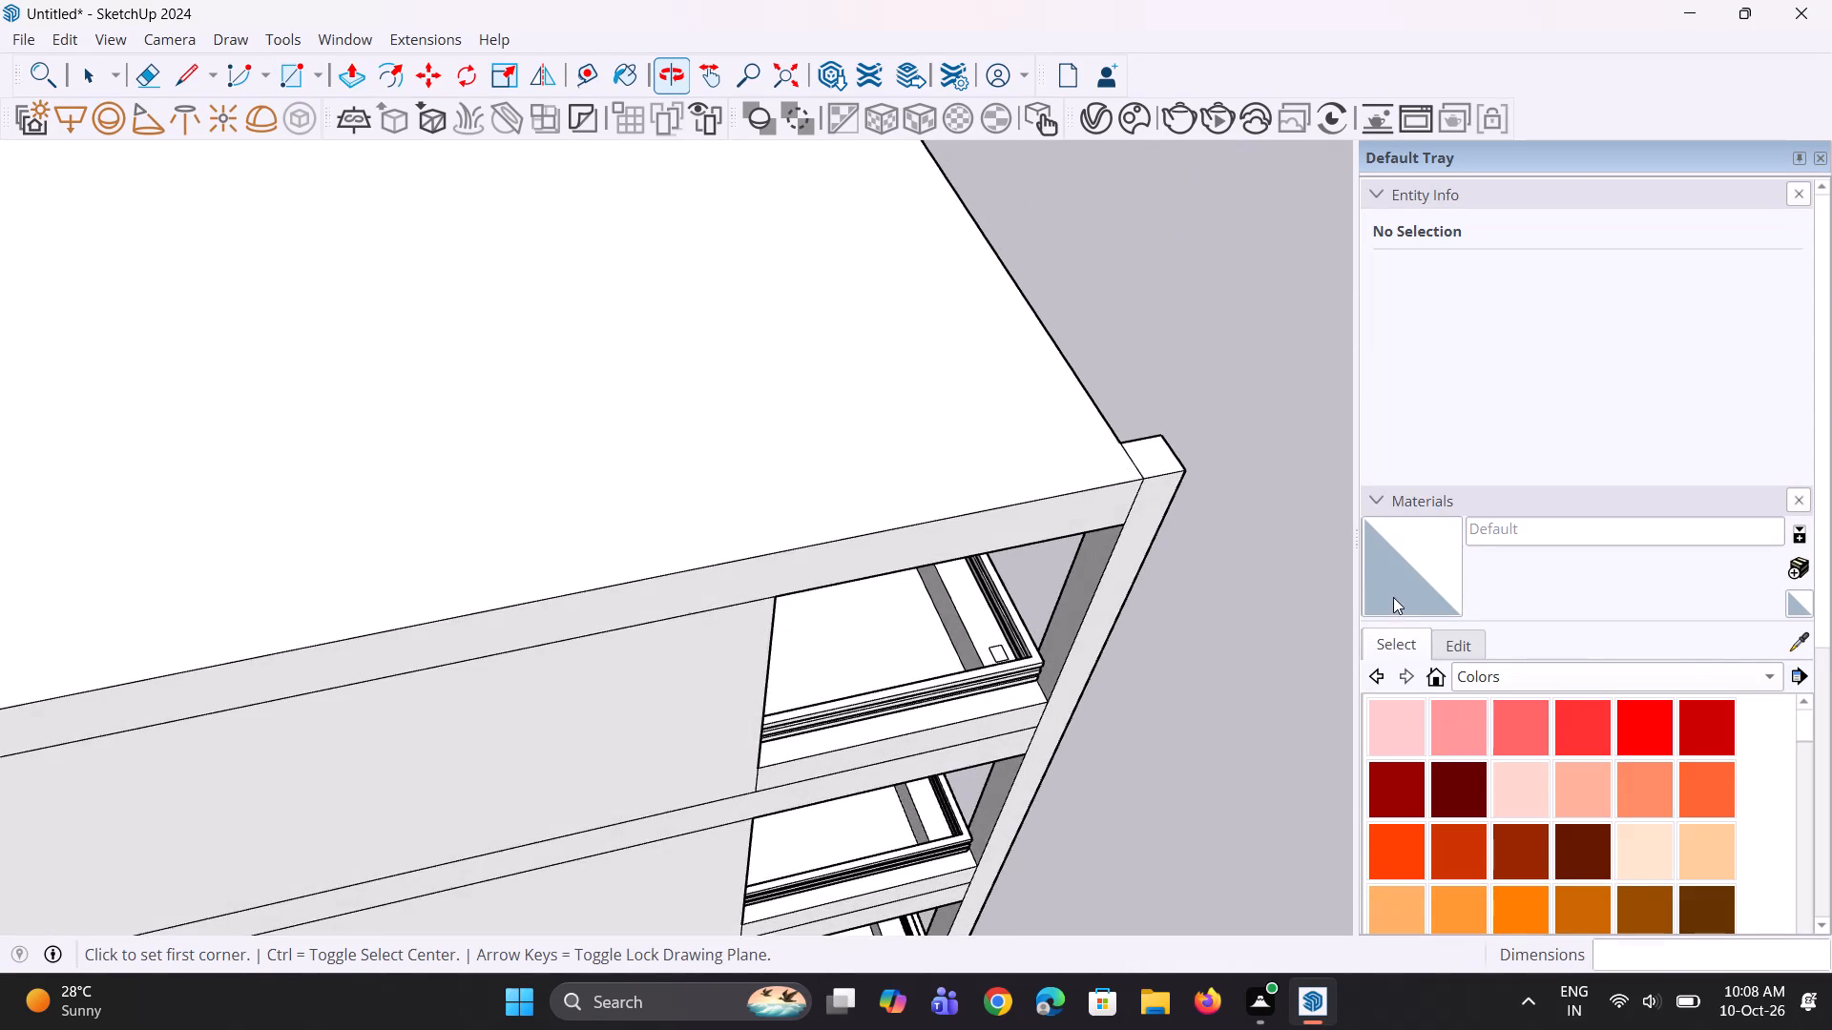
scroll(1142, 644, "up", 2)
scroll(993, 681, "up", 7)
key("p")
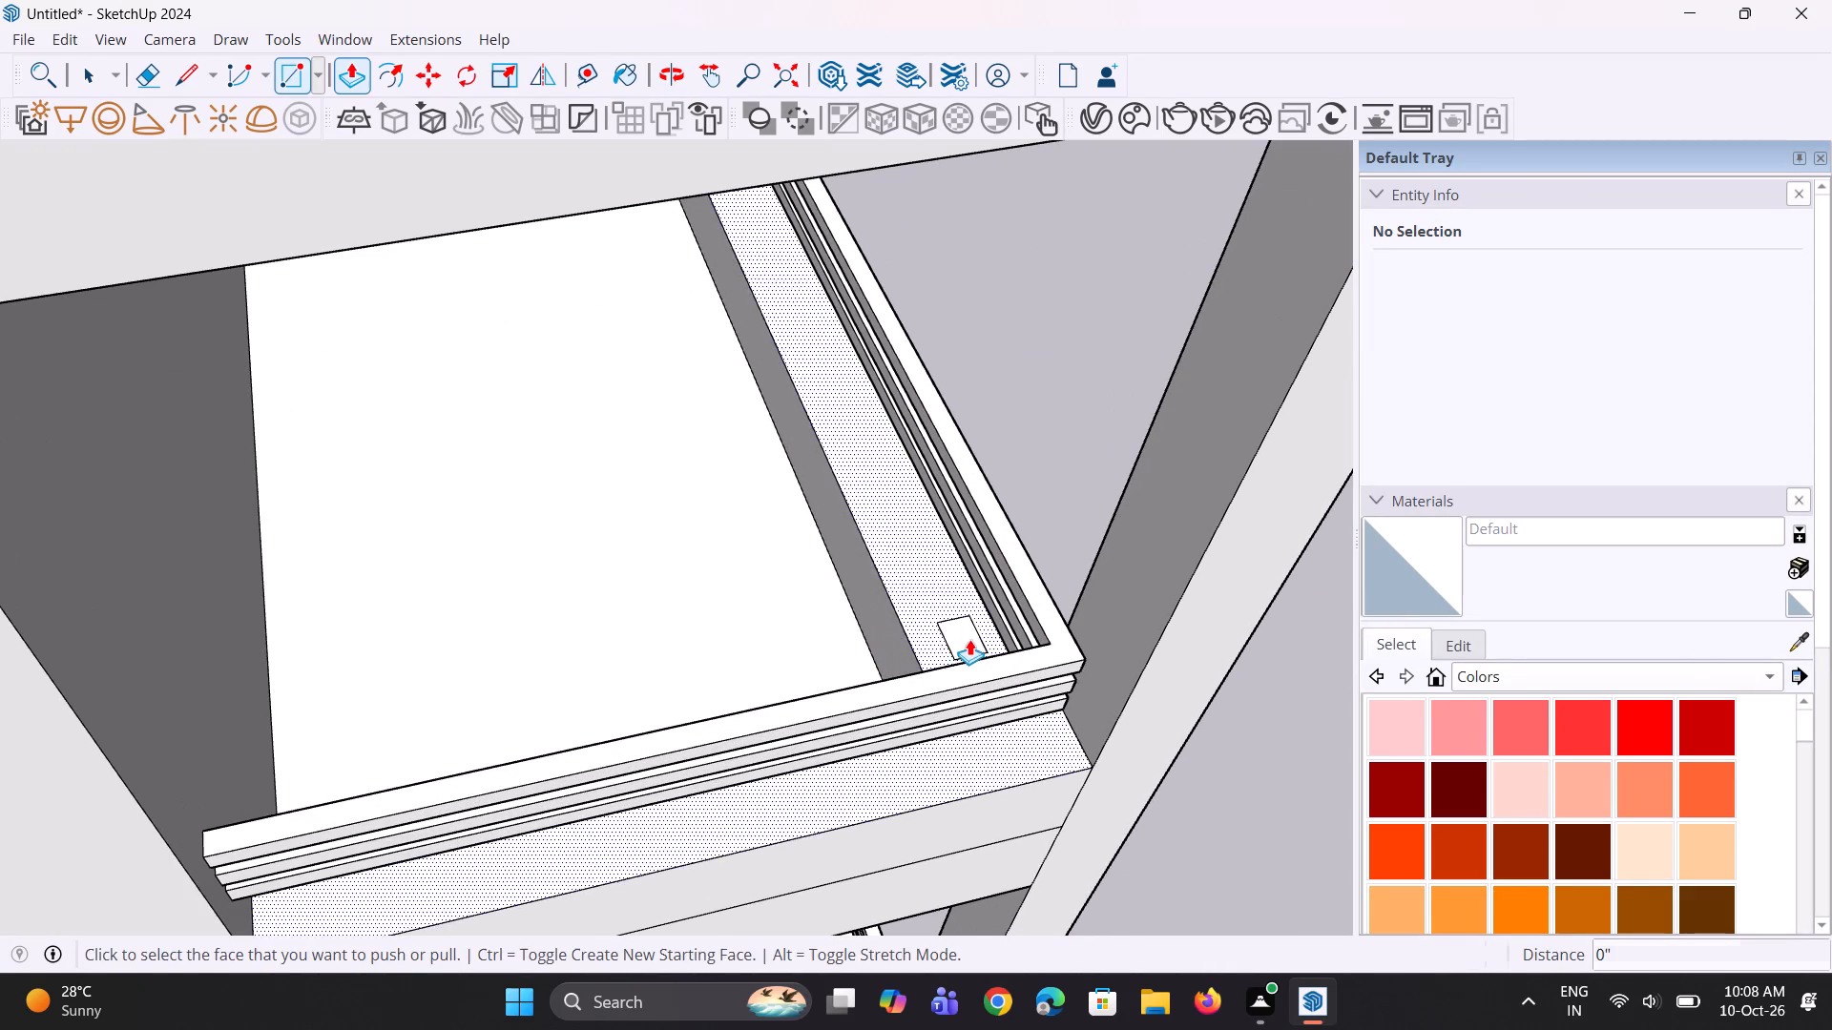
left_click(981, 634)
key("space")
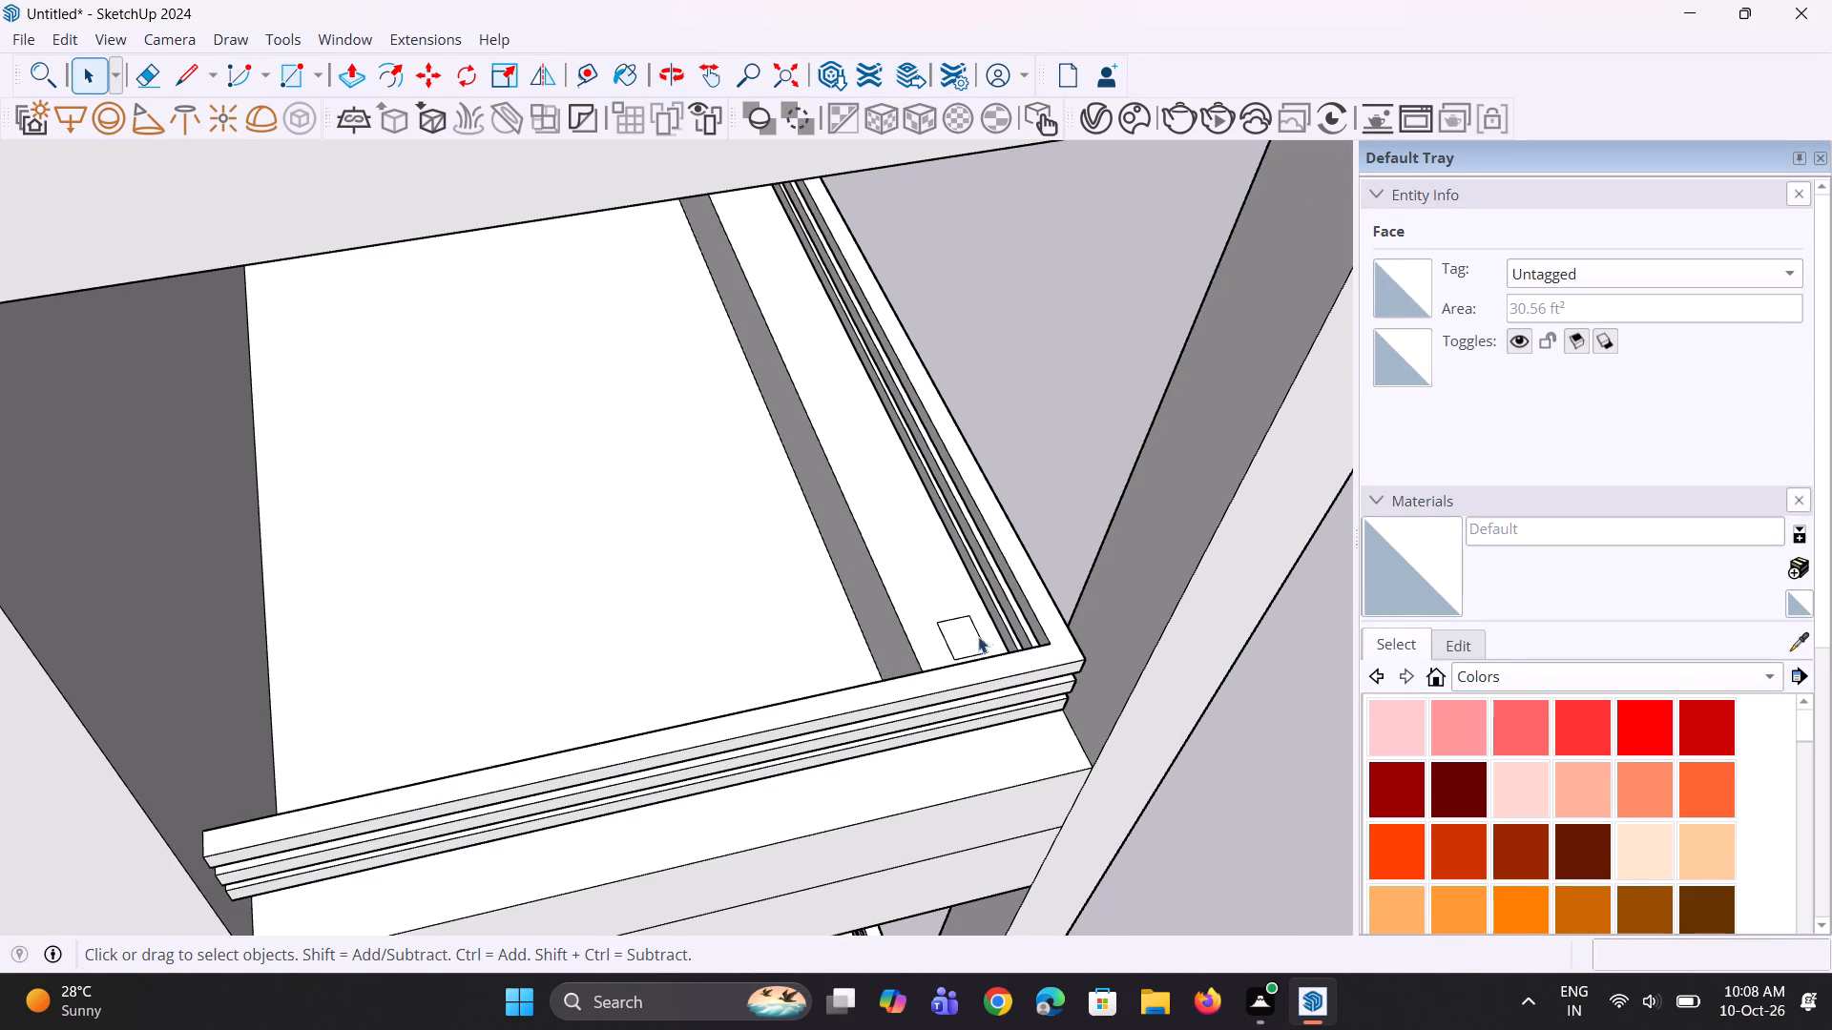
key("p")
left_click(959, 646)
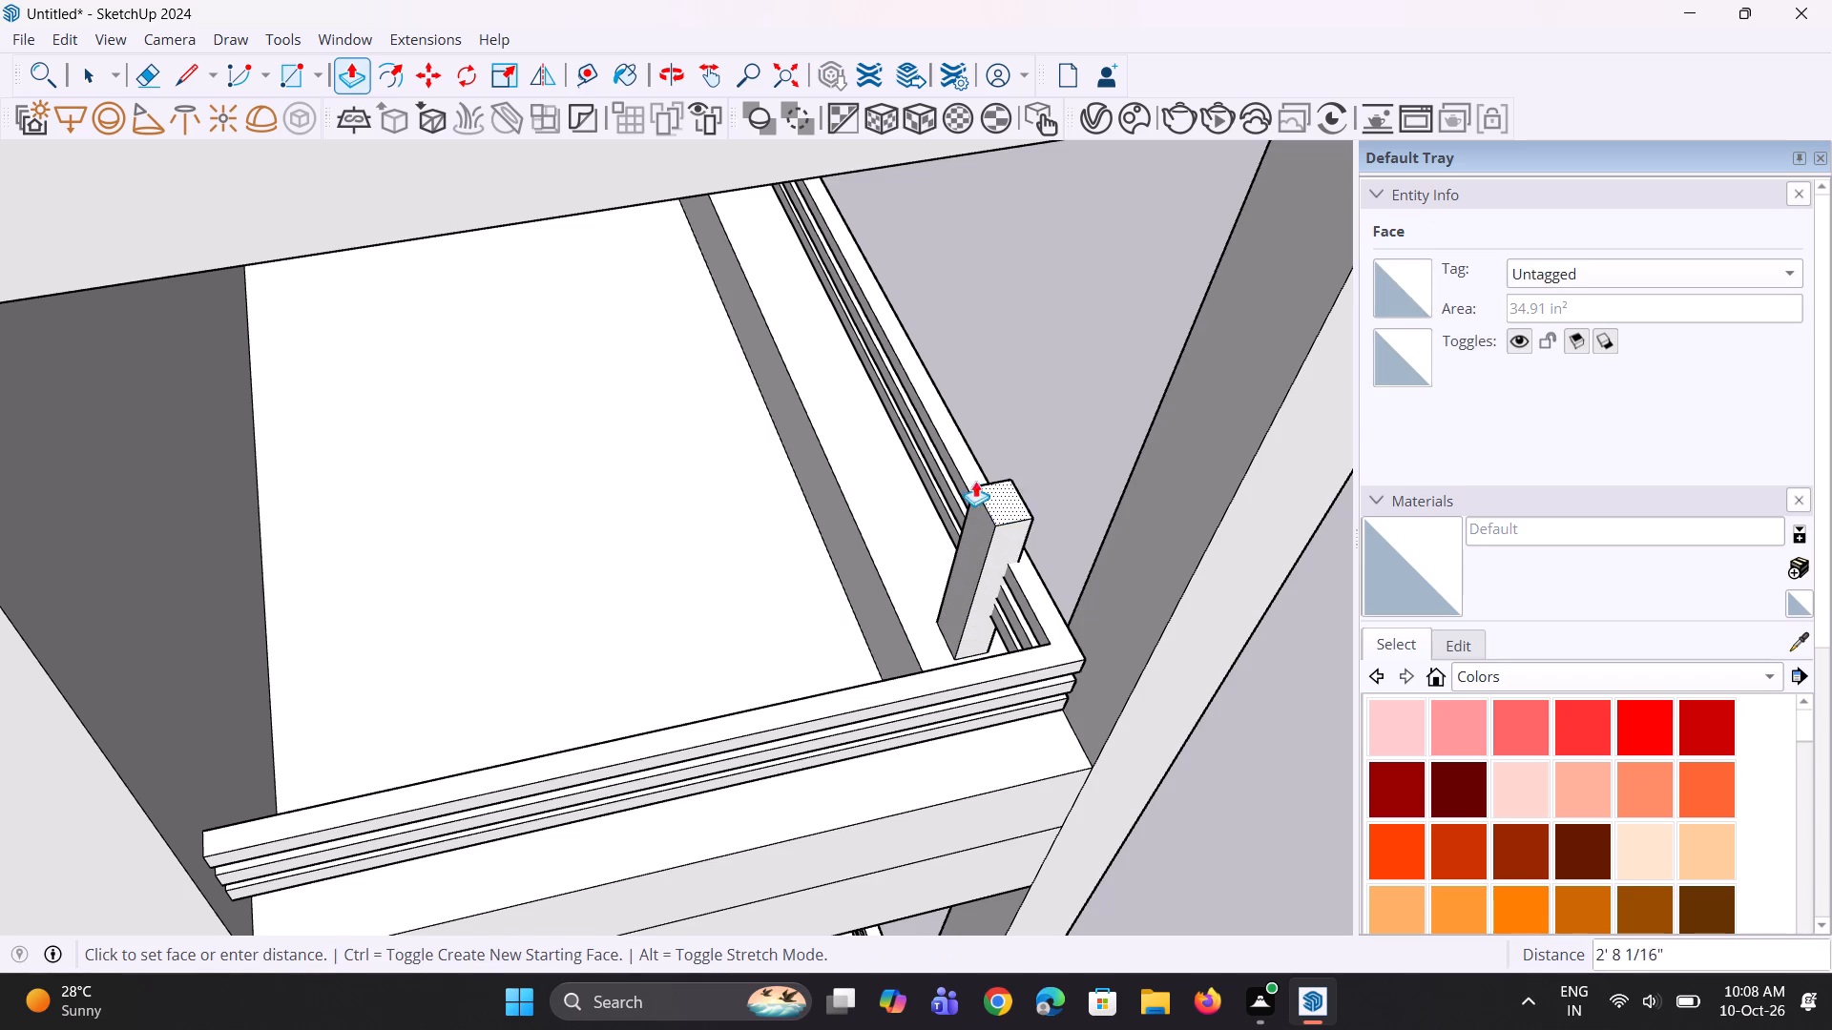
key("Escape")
Move the small rectangle about 2 7/8" along the upper shelf's front ledge, away from the corner post.
middle_click_drag(952, 539, 956, 666)
scroll(955, 661, "up", 1)
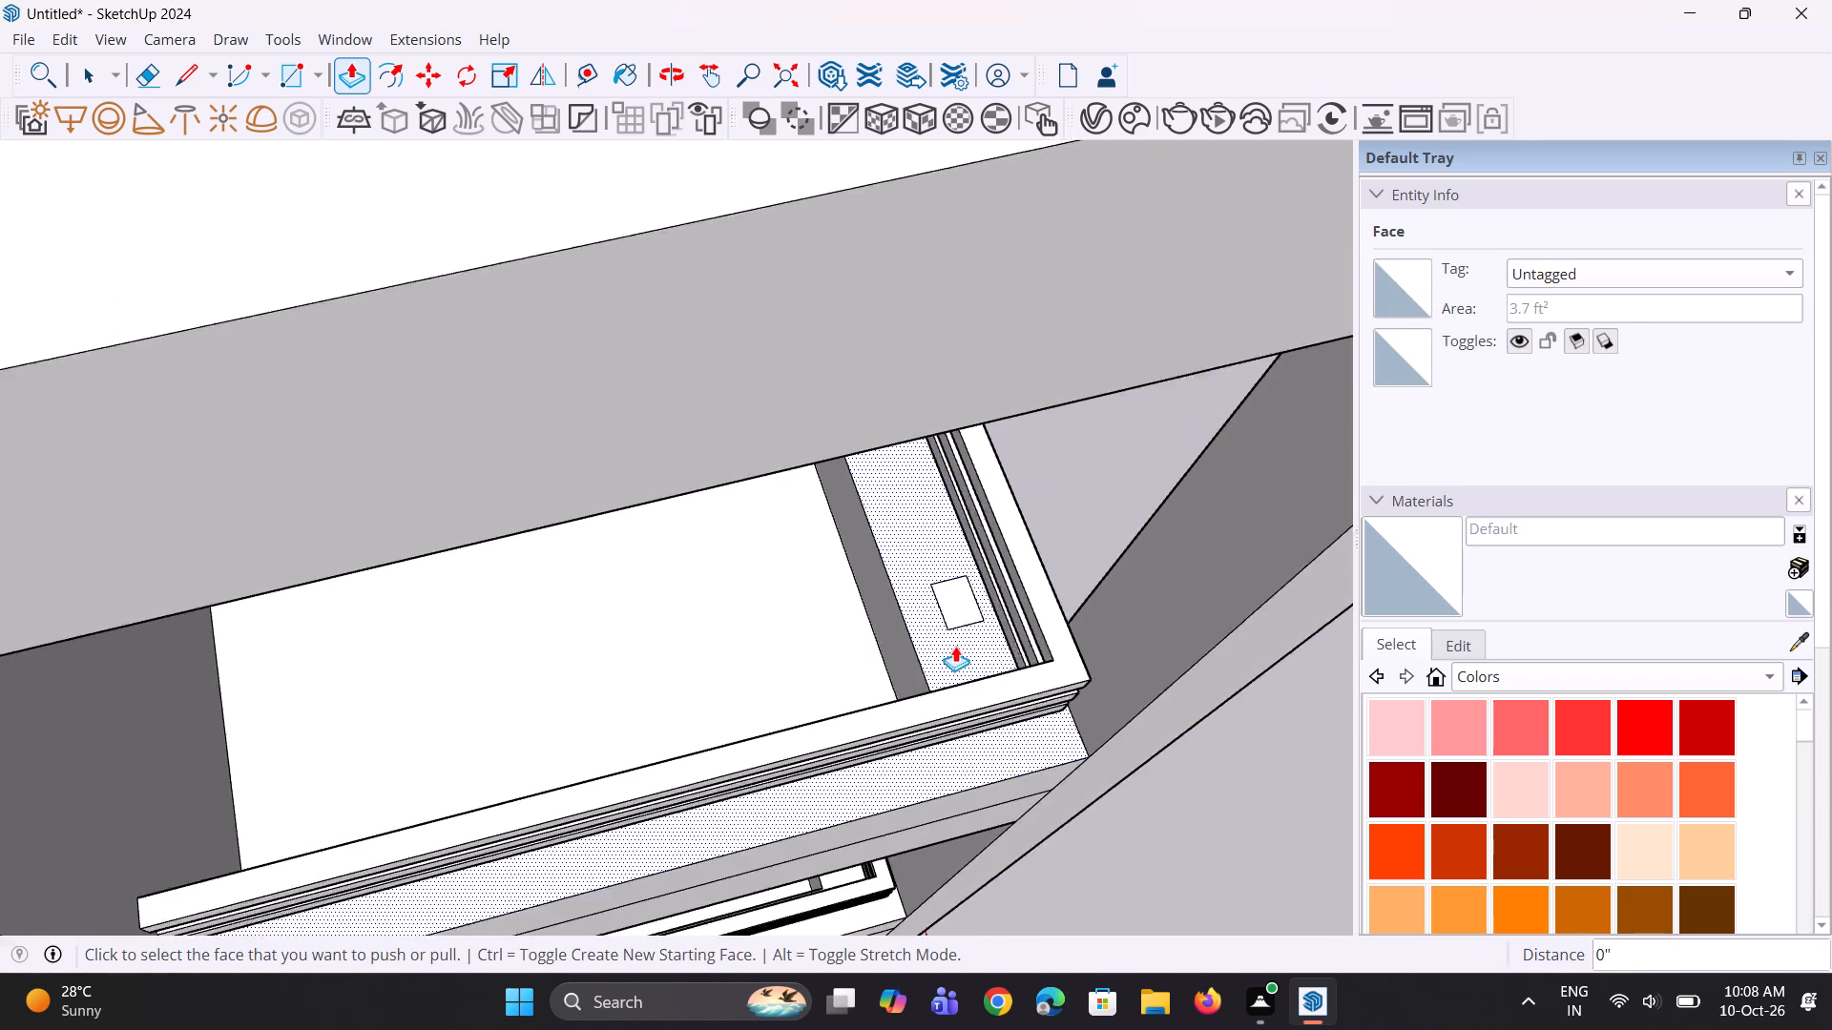
scroll(955, 646, "up", 3)
key("space")
key("space")
left_click(947, 606)
scroll(943, 615, "up", 6)
key("m")
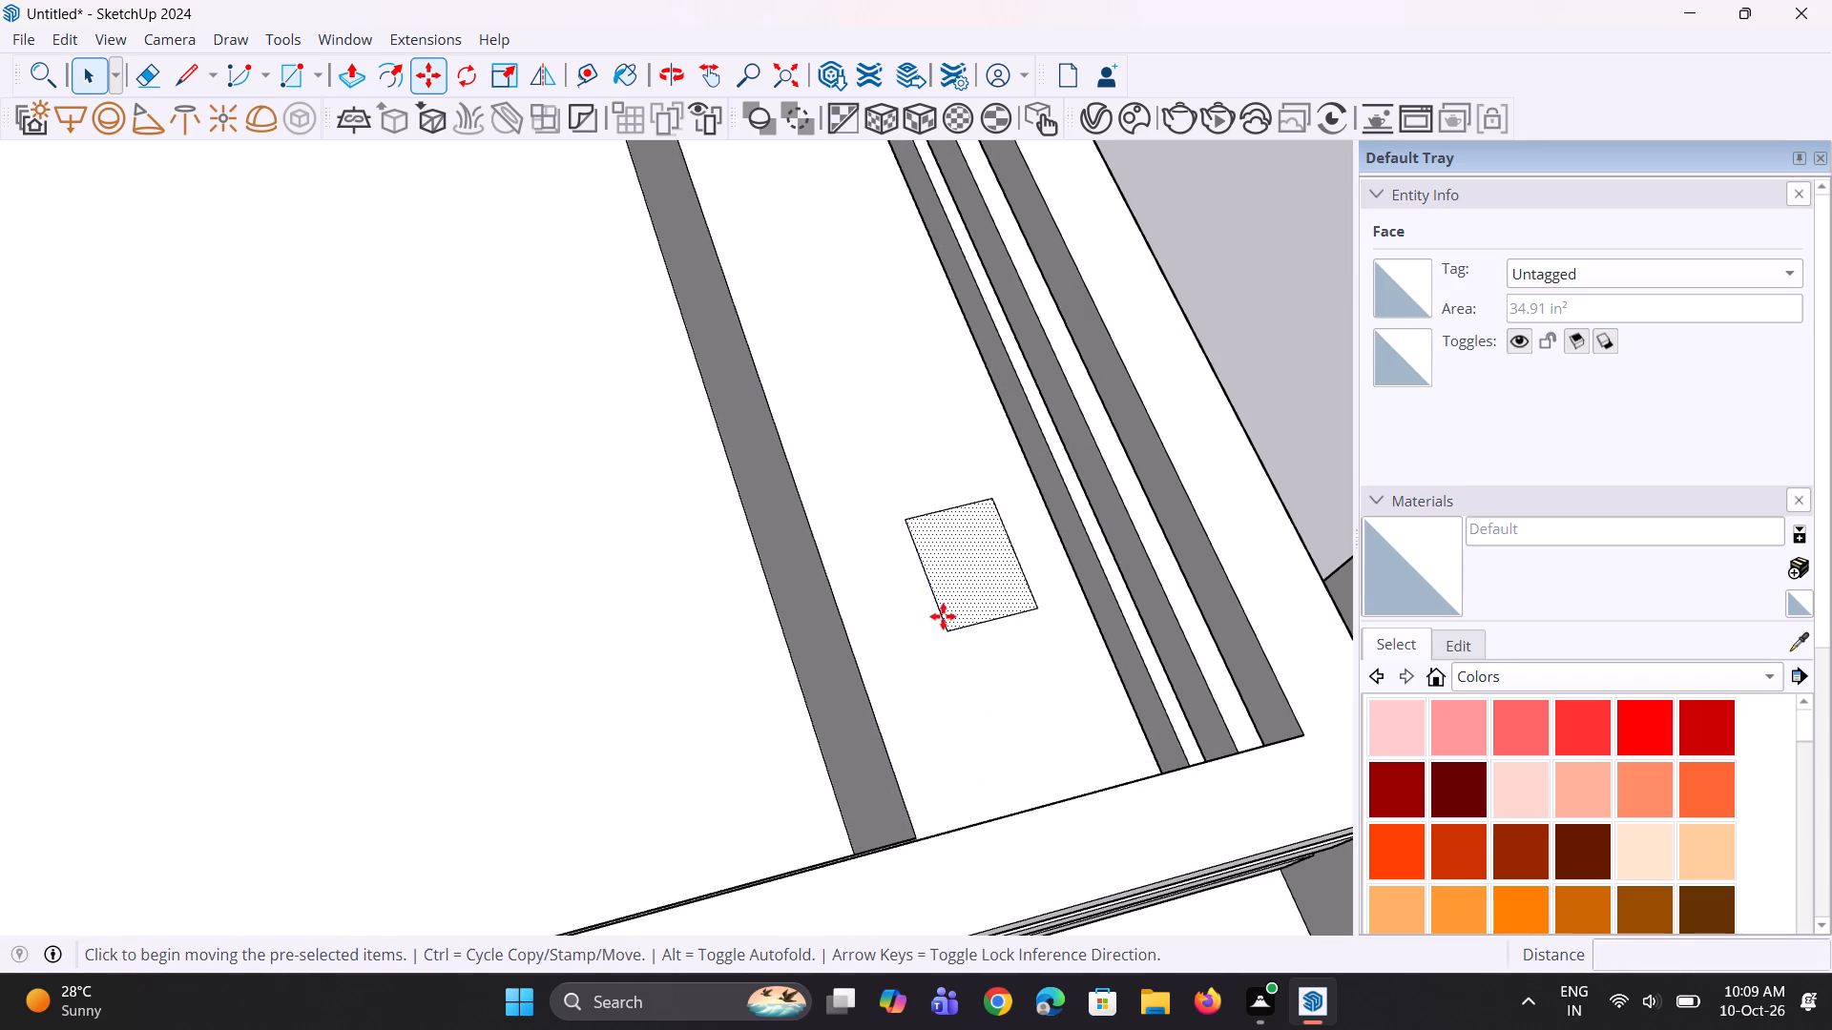
left_click(947, 633)
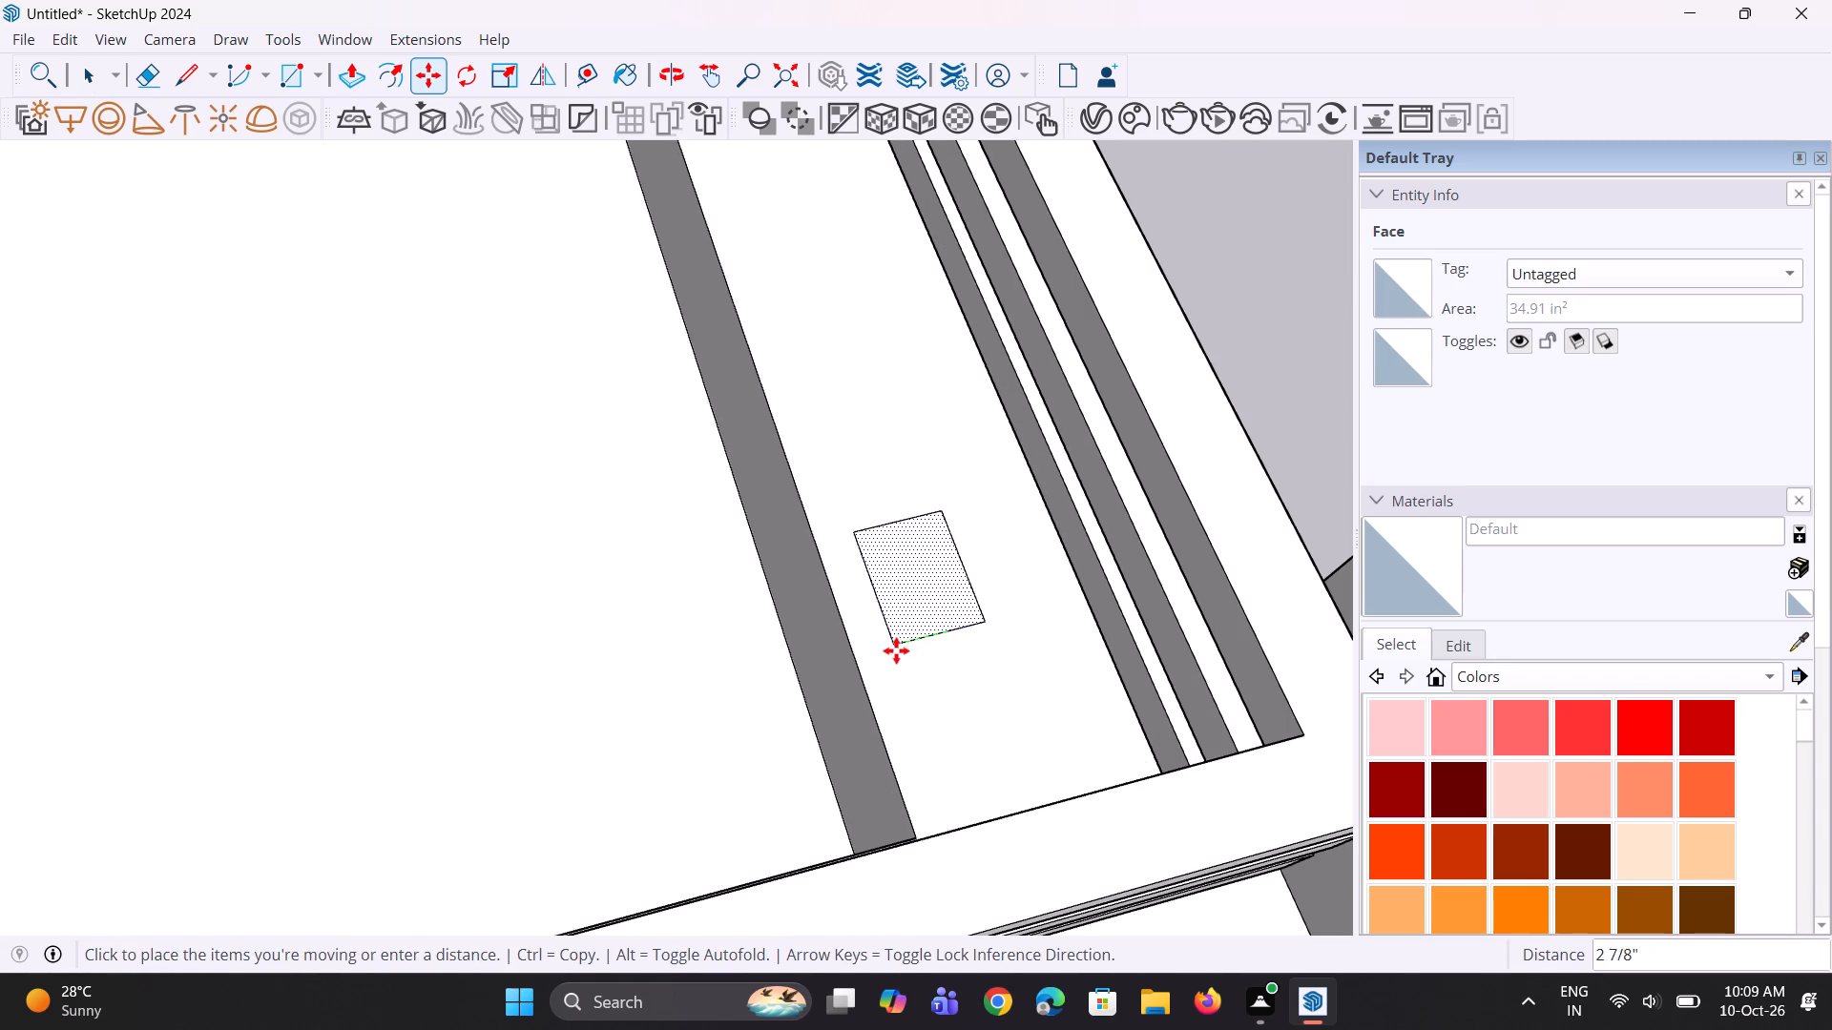
left_click(893, 651)
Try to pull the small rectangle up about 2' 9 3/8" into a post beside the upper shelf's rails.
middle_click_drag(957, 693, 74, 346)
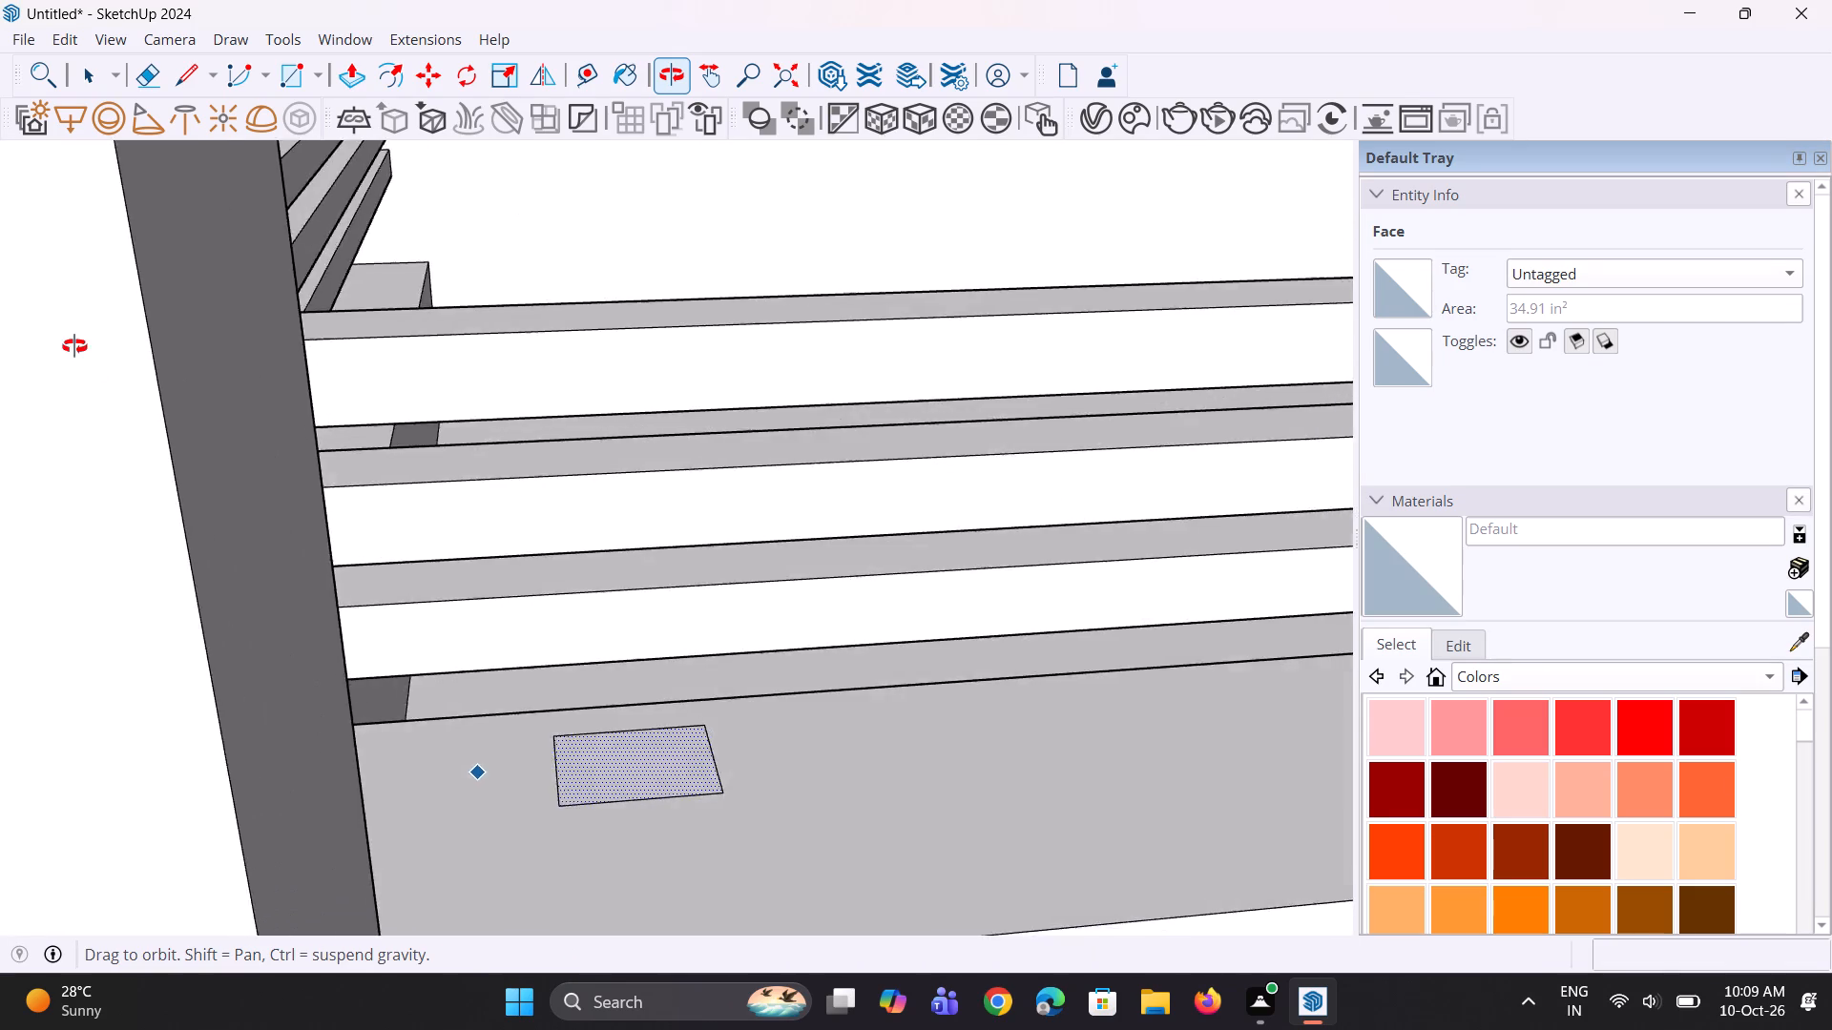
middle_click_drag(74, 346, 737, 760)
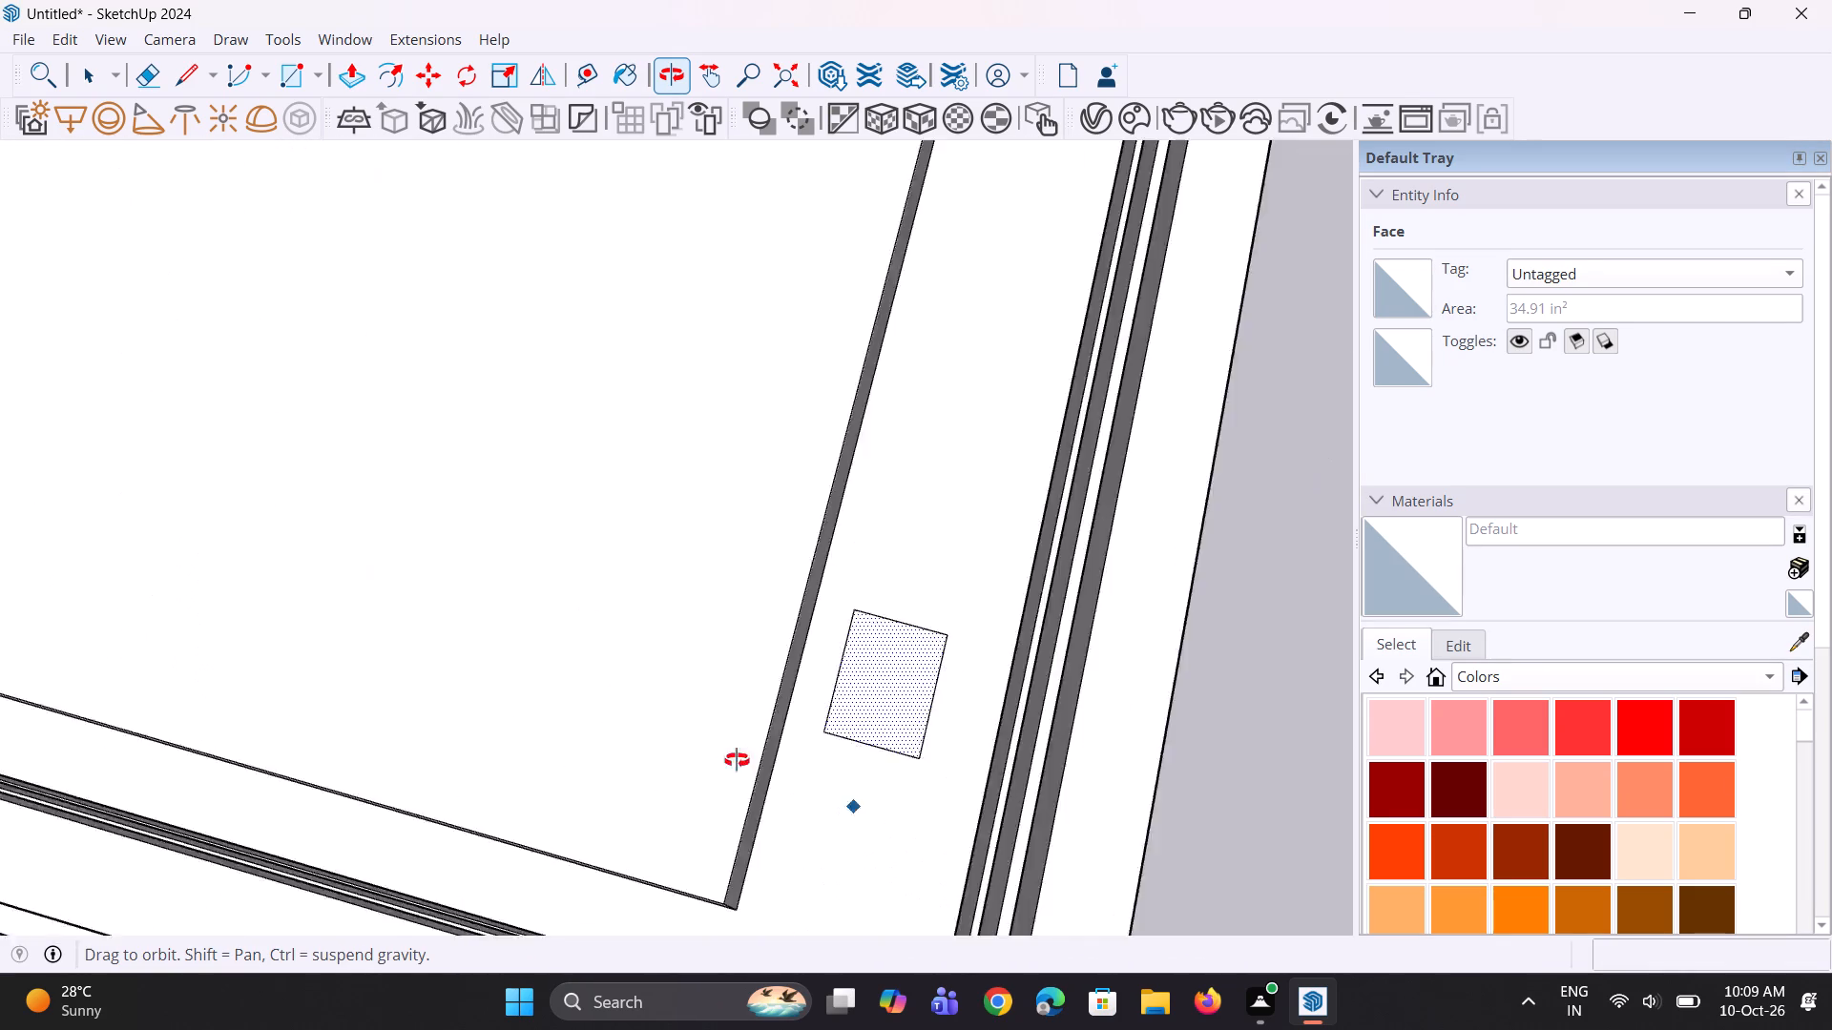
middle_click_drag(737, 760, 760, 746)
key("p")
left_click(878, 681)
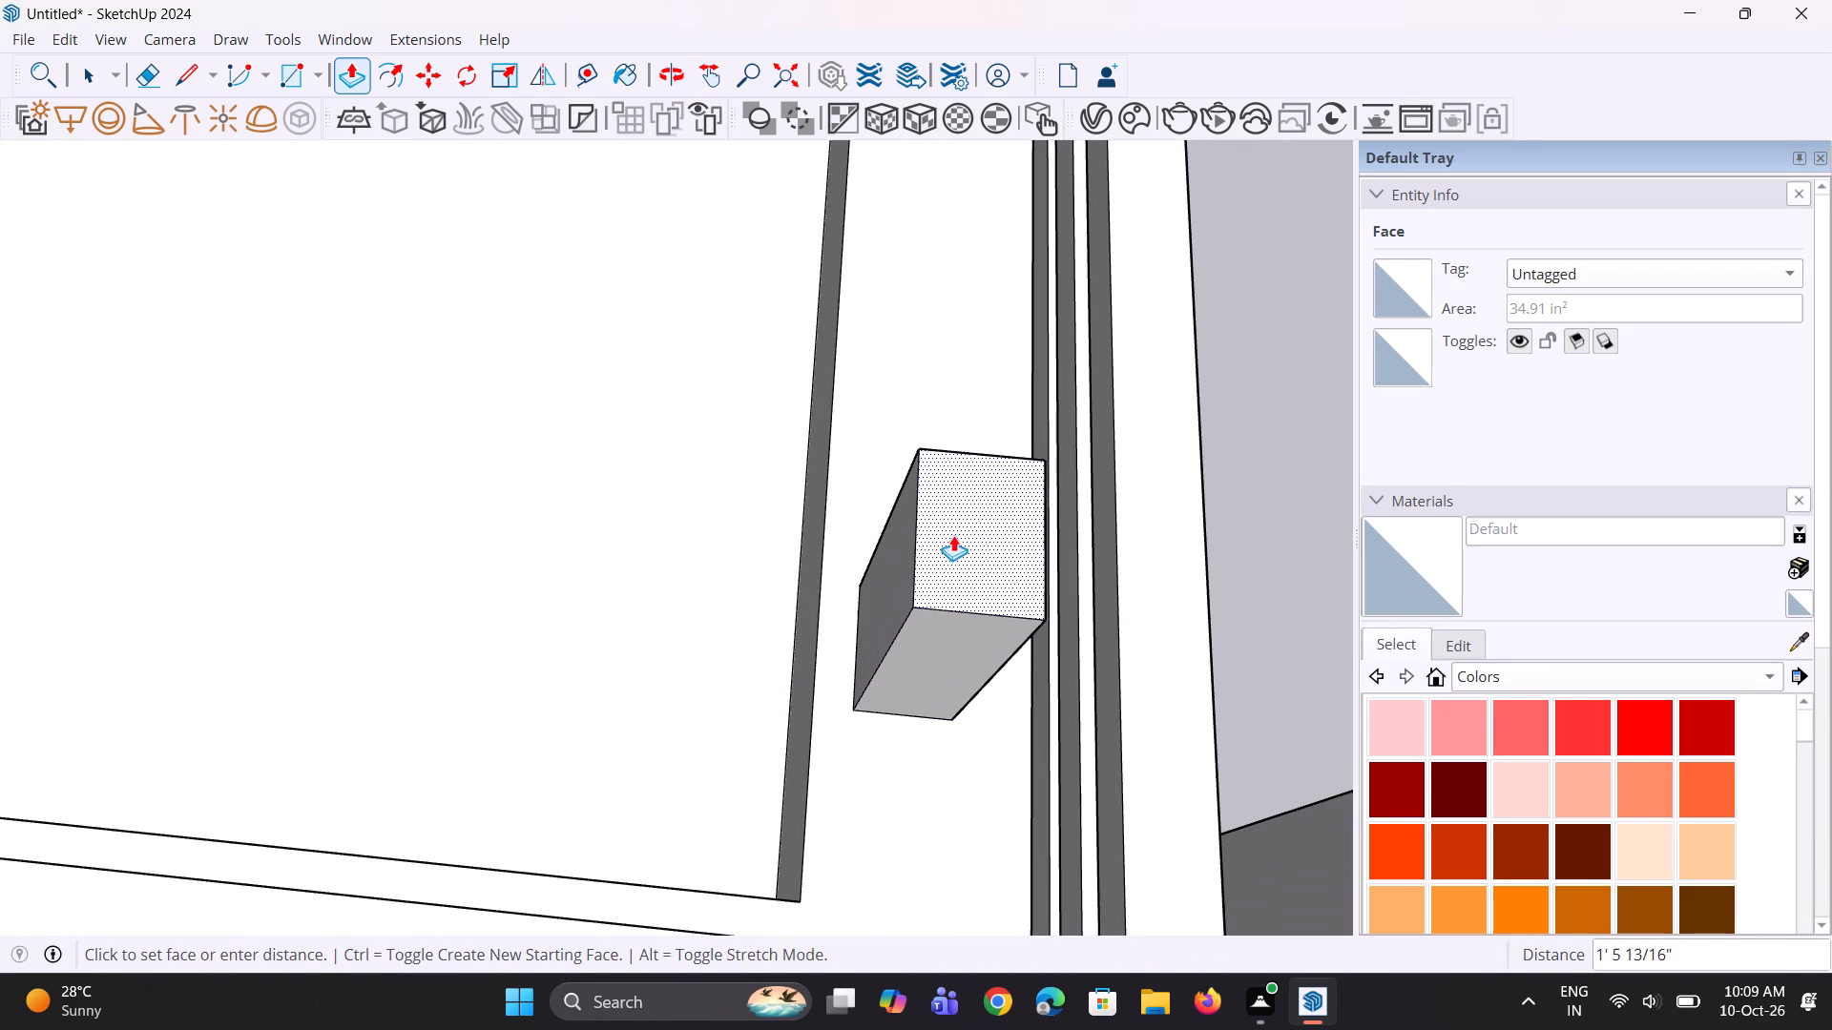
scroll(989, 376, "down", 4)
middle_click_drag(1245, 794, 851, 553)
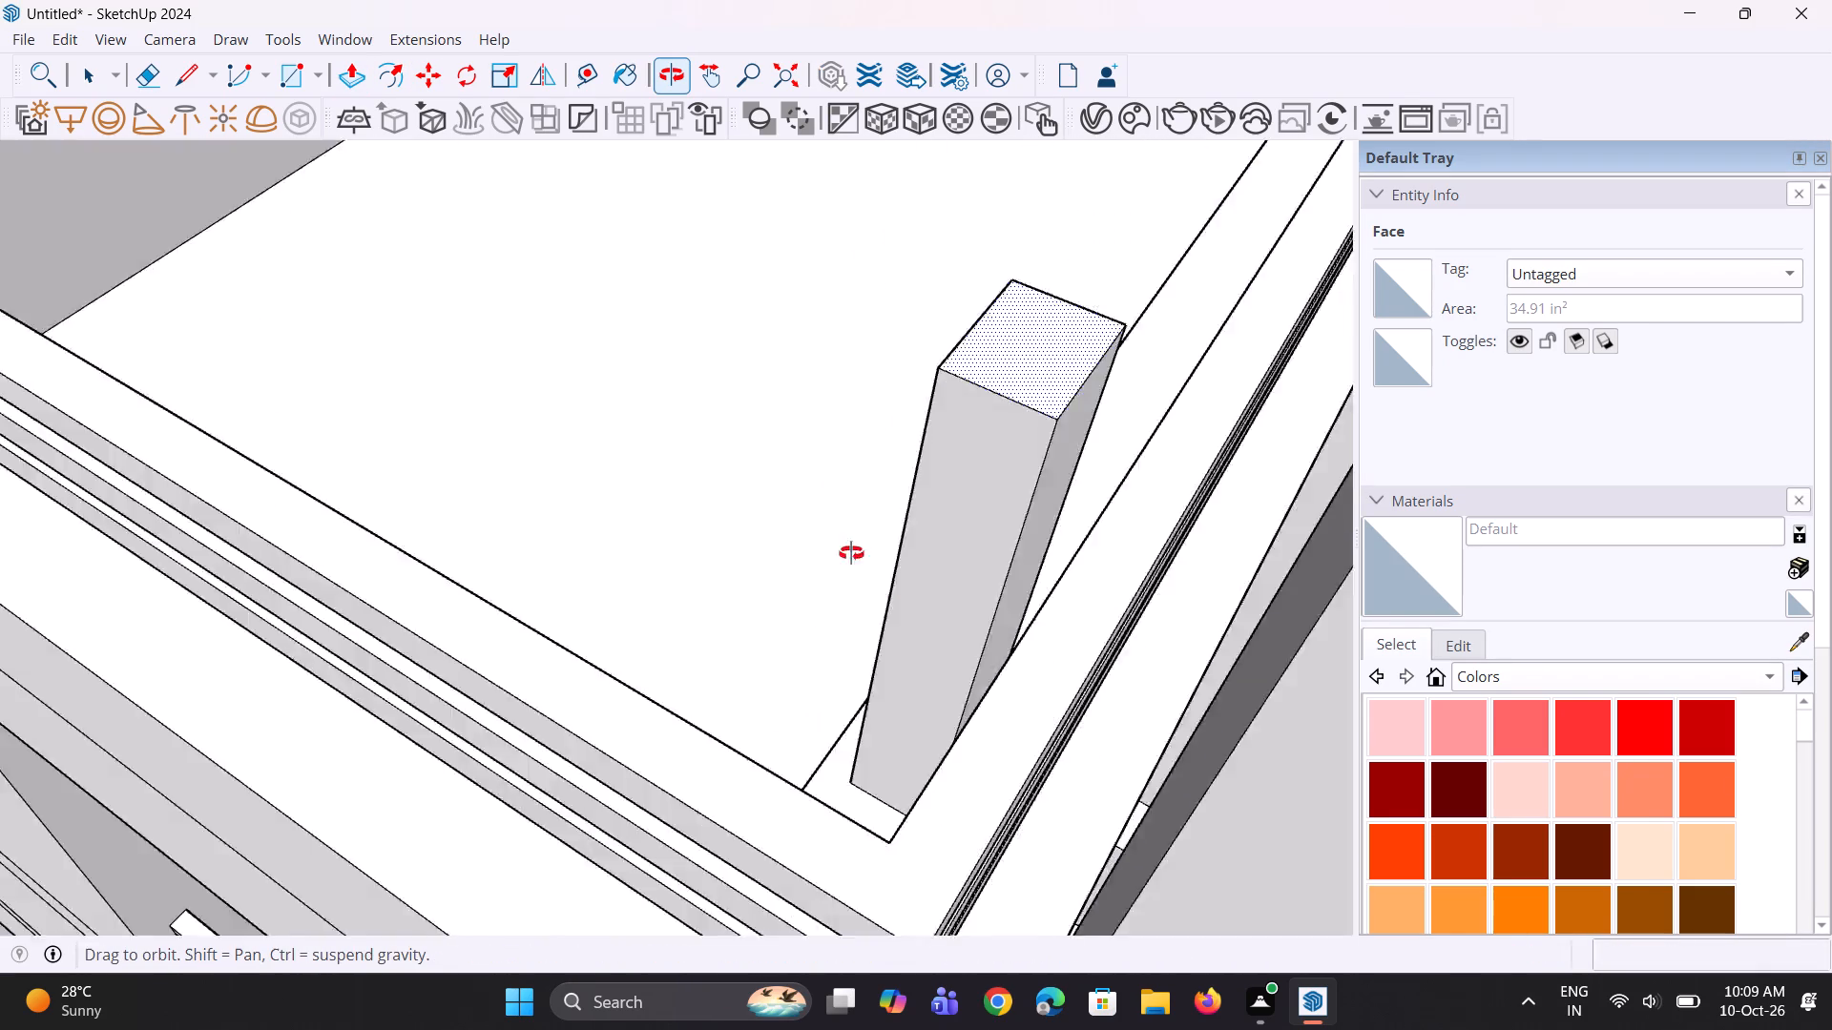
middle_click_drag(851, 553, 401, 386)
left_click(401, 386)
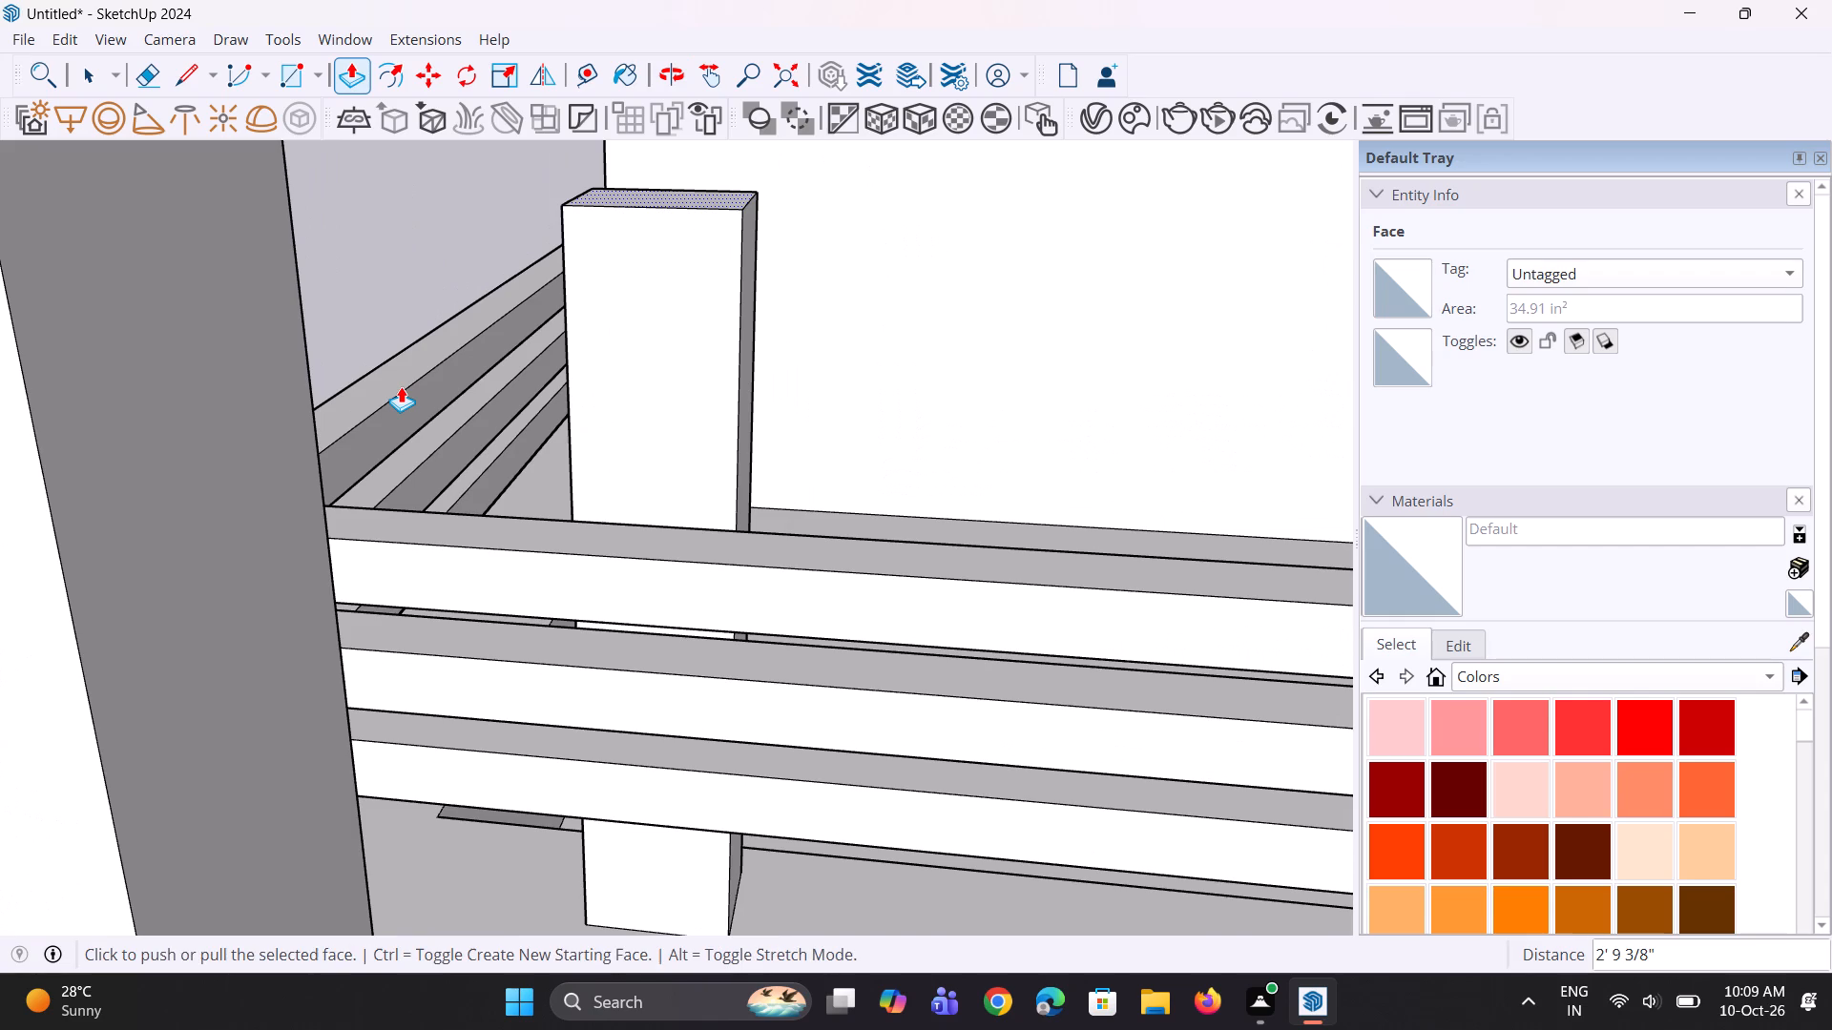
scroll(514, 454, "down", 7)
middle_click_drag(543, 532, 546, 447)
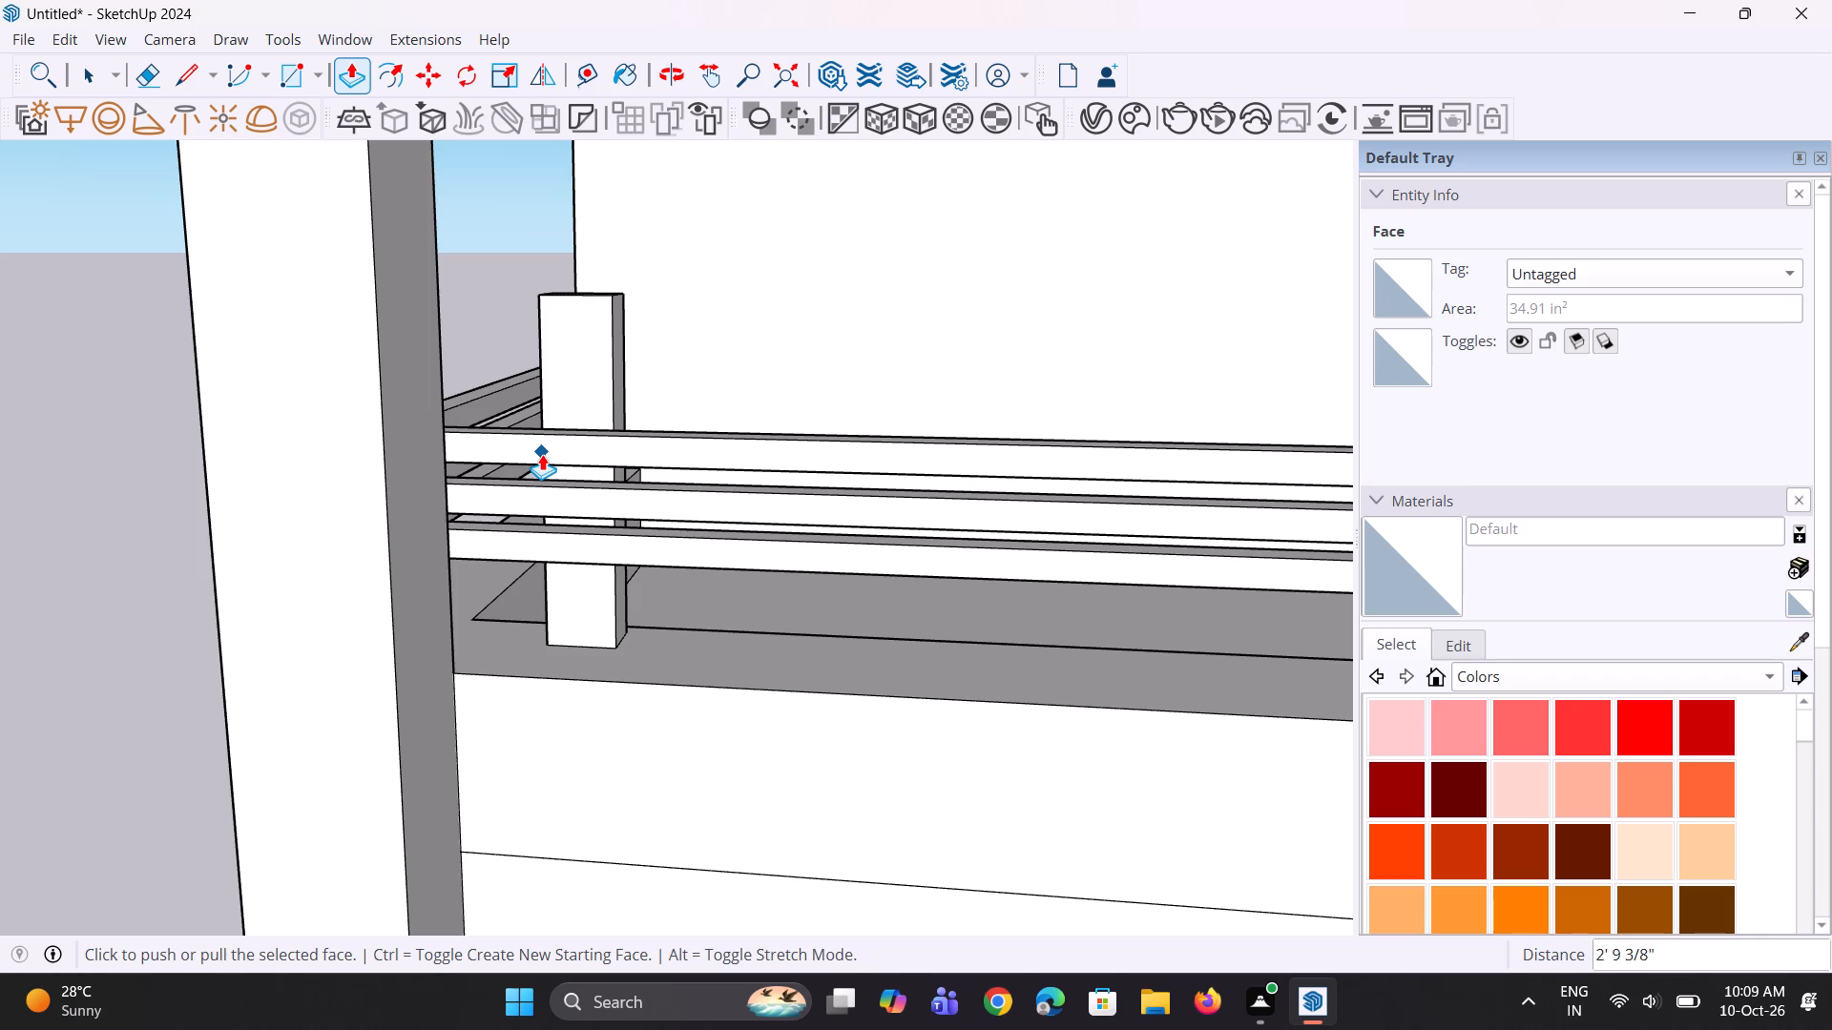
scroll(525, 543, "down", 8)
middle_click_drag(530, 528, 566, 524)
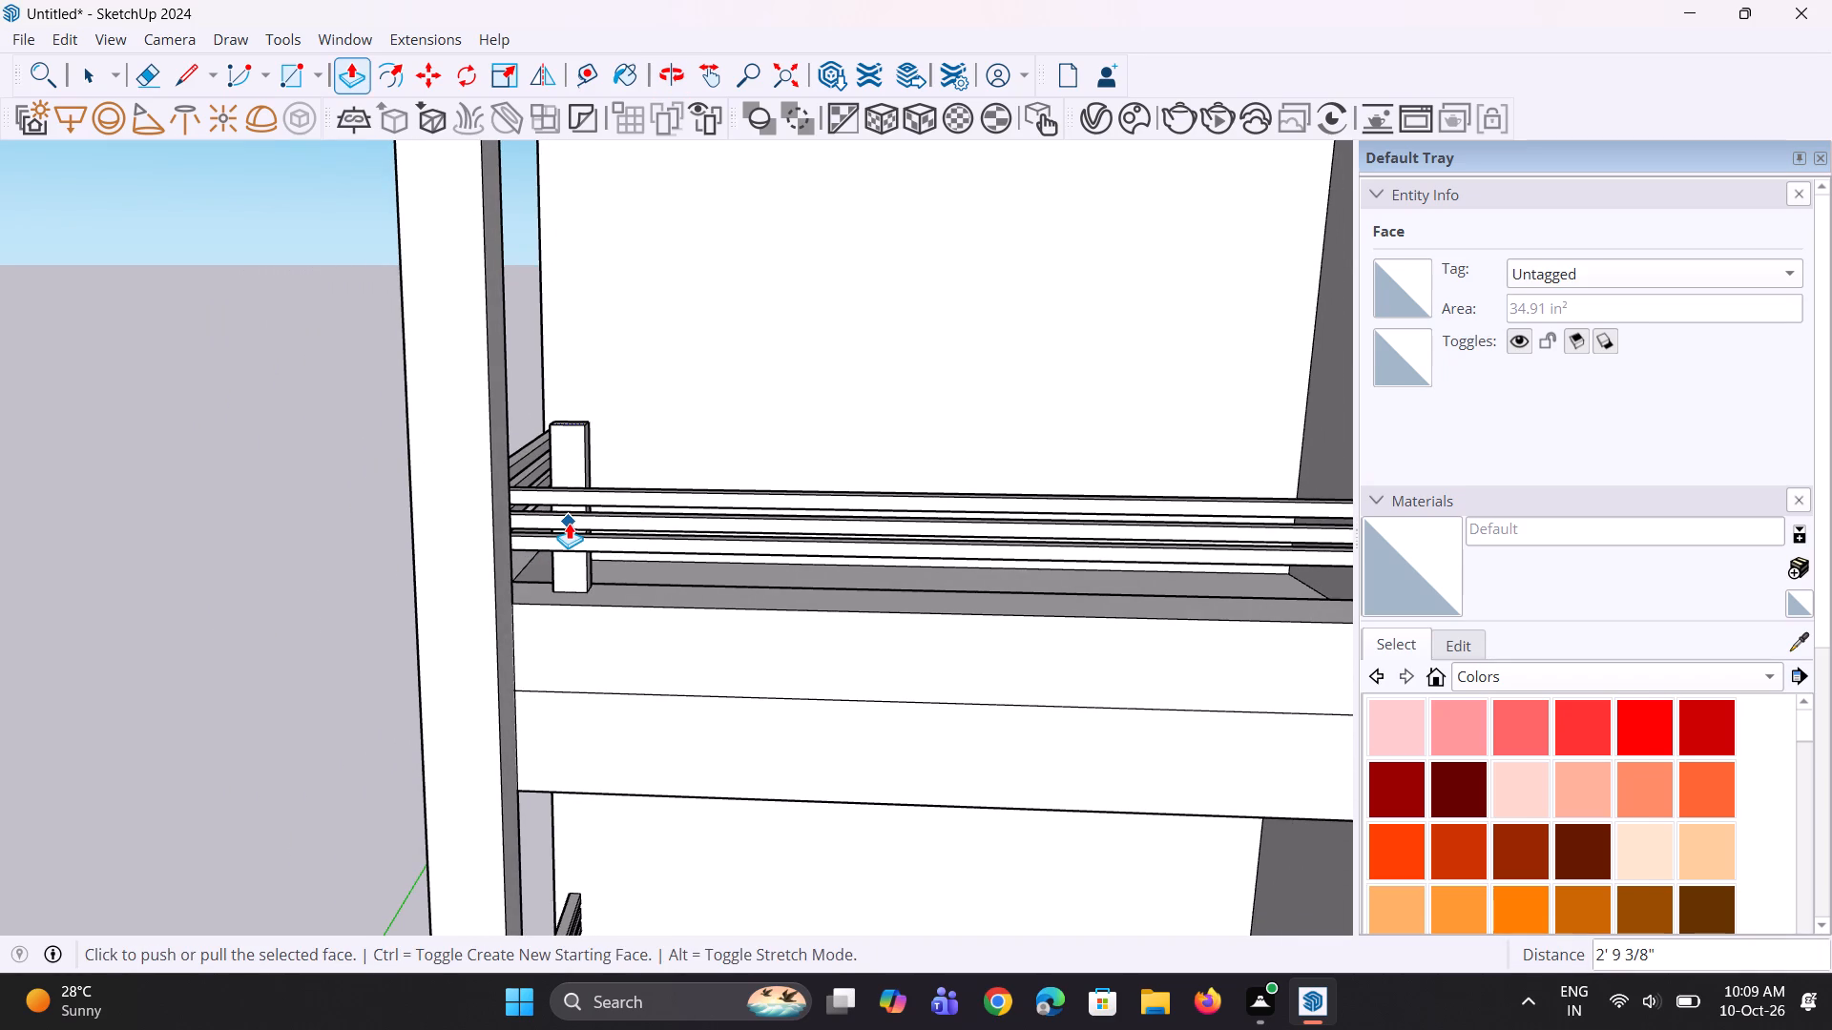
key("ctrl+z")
Move the small rectangle about 3 15/16" along the shelf's front ledge toward the corner post.
scroll(572, 520, "down", 5)
middle_click_drag(444, 352, 448, 439)
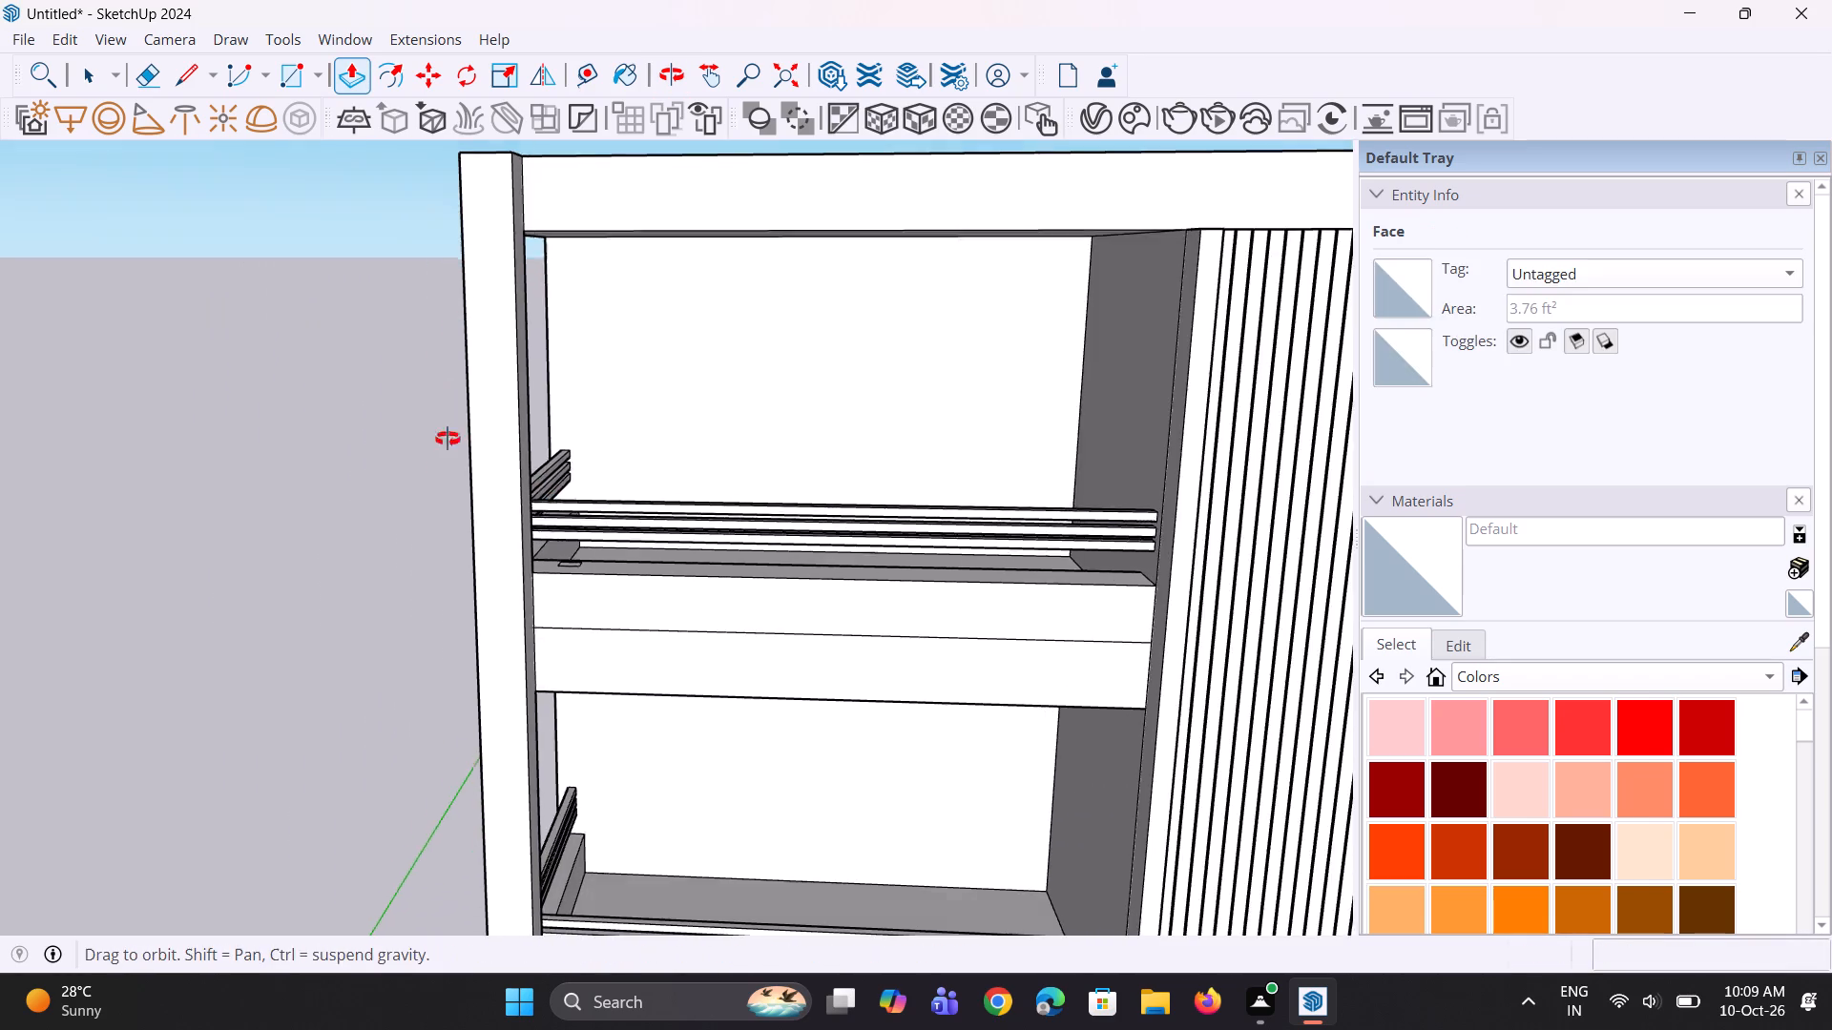
middle_click_drag(448, 439, 373, 644)
scroll(632, 623, "up", 9)
middle_click_drag(521, 587, 537, 550)
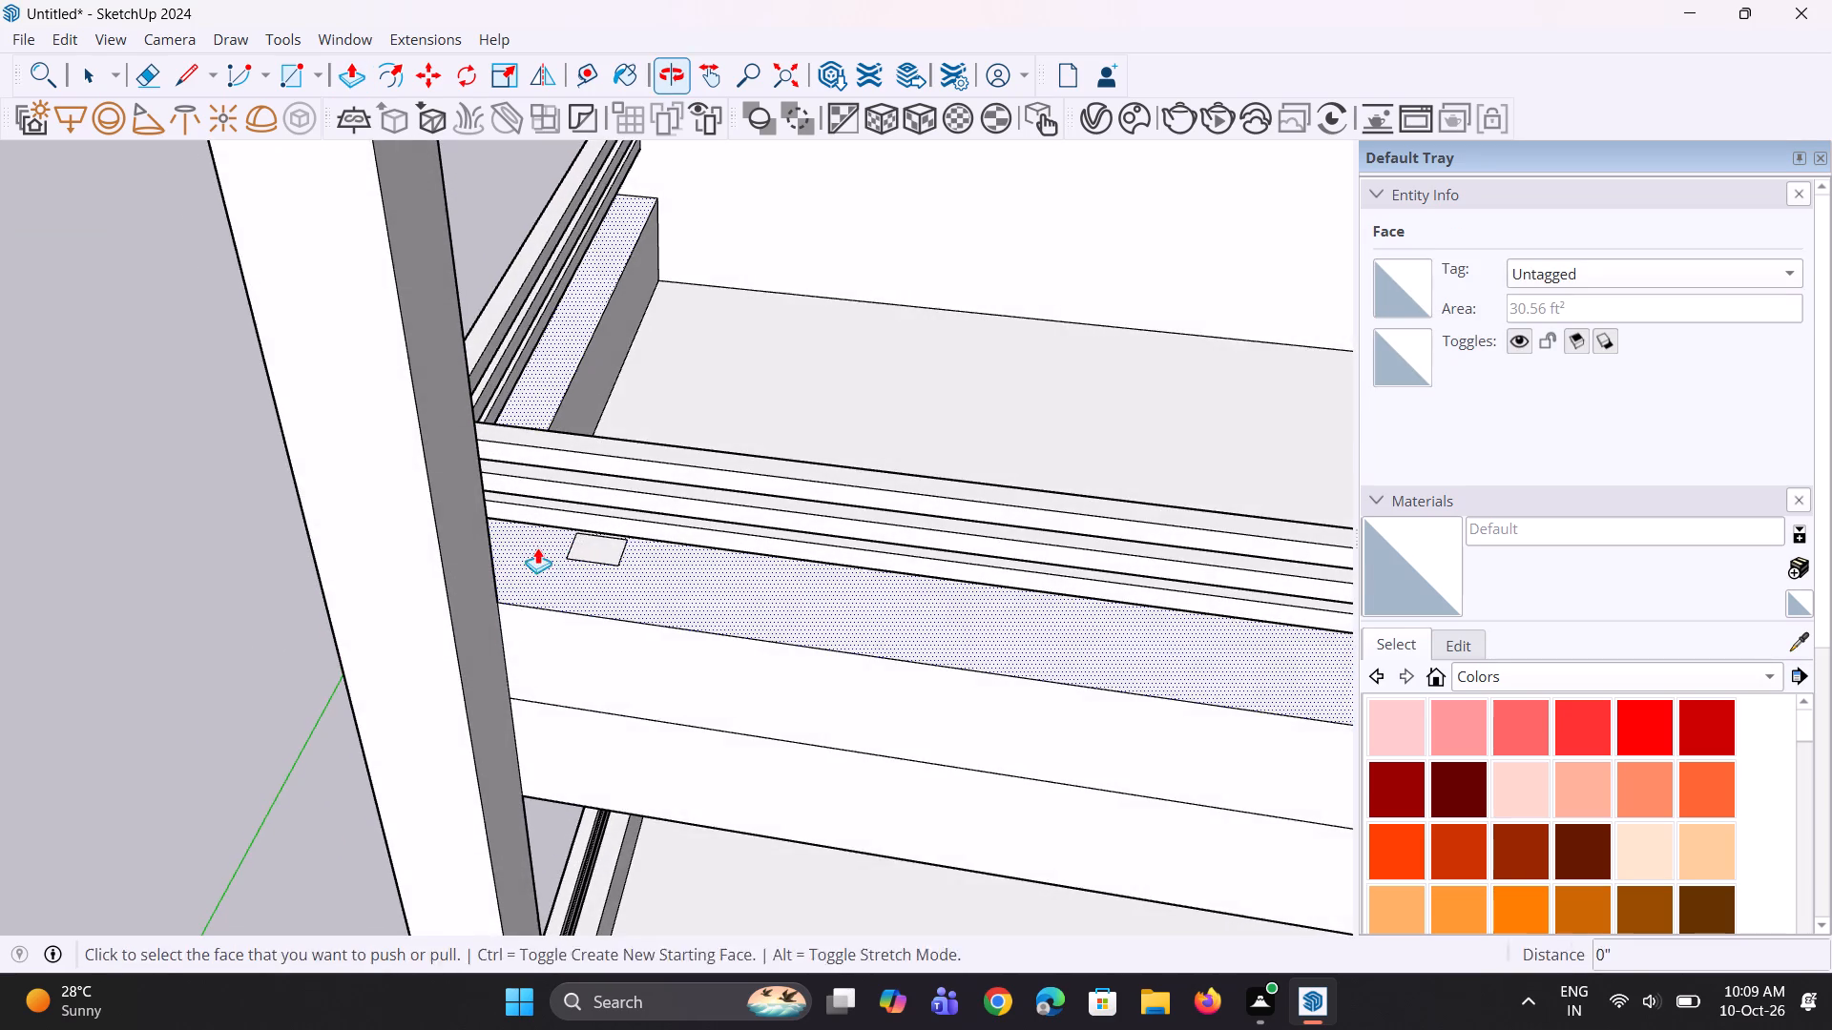
key("space")
scroll(624, 555, "up", 6)
left_click(589, 552)
scroll(586, 588, "up", 3)
key("m")
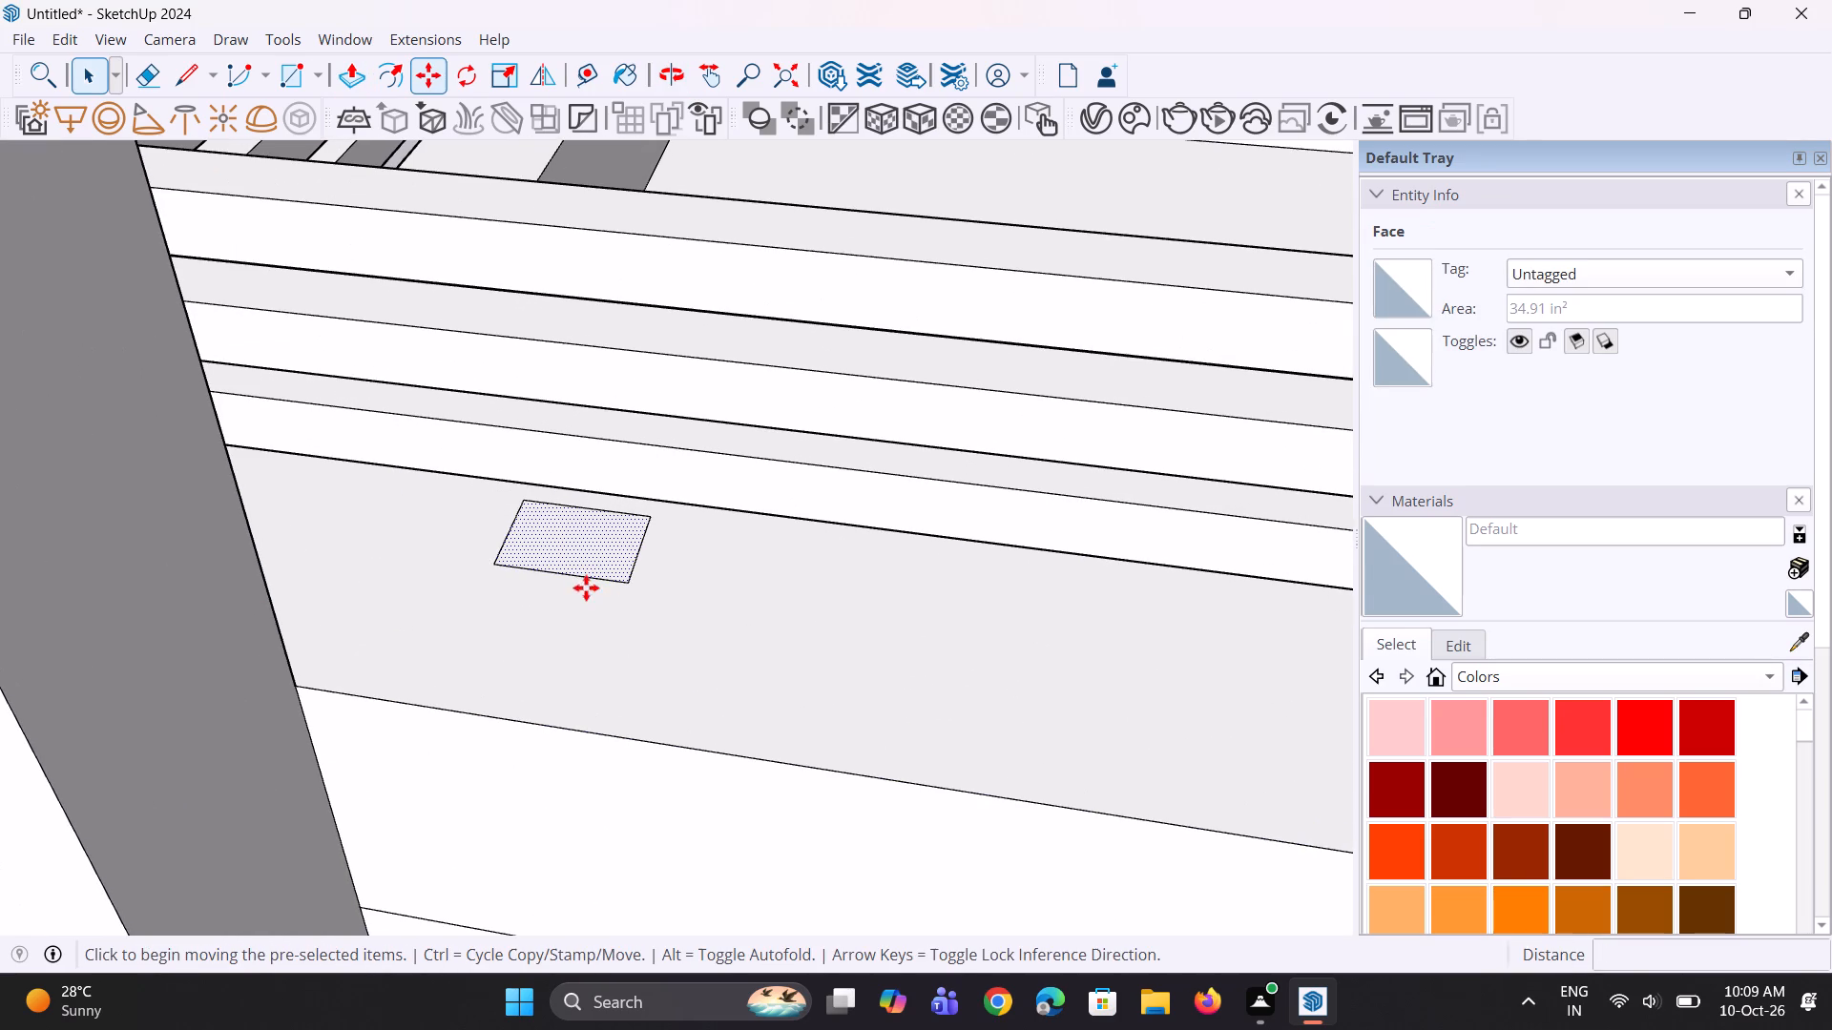
left_click(615, 585)
left_click(550, 573)
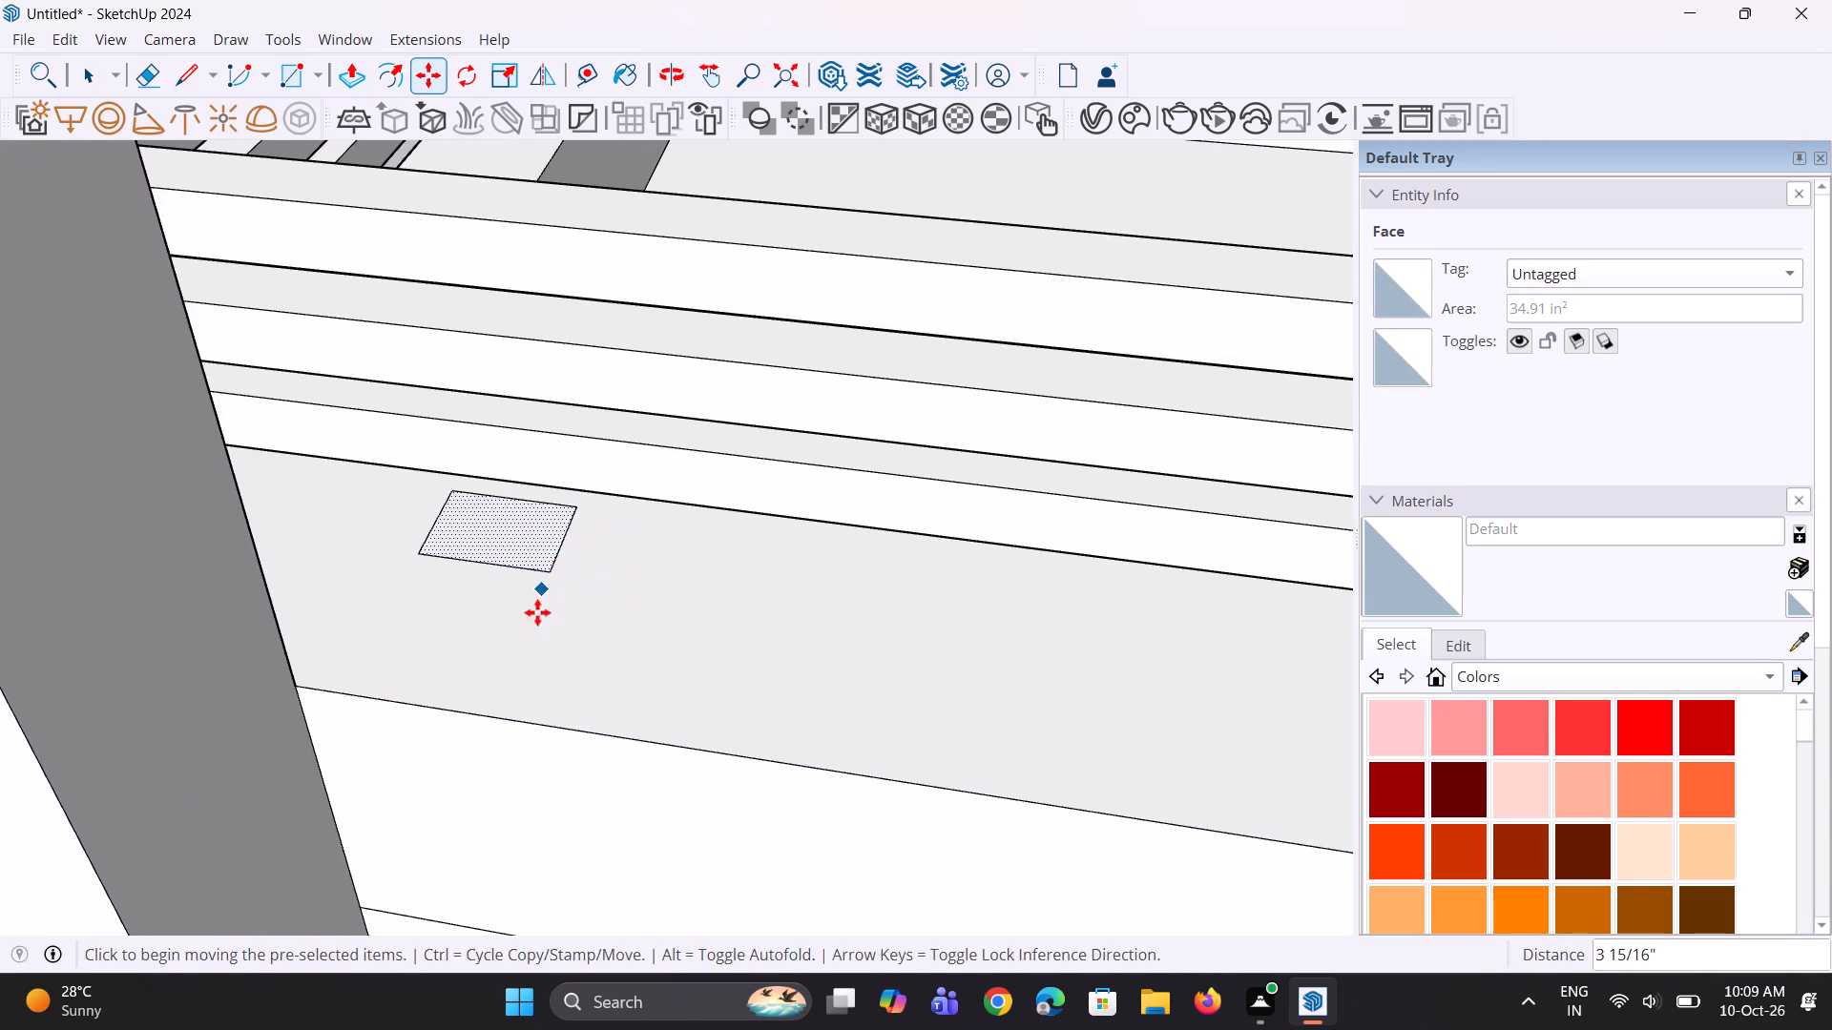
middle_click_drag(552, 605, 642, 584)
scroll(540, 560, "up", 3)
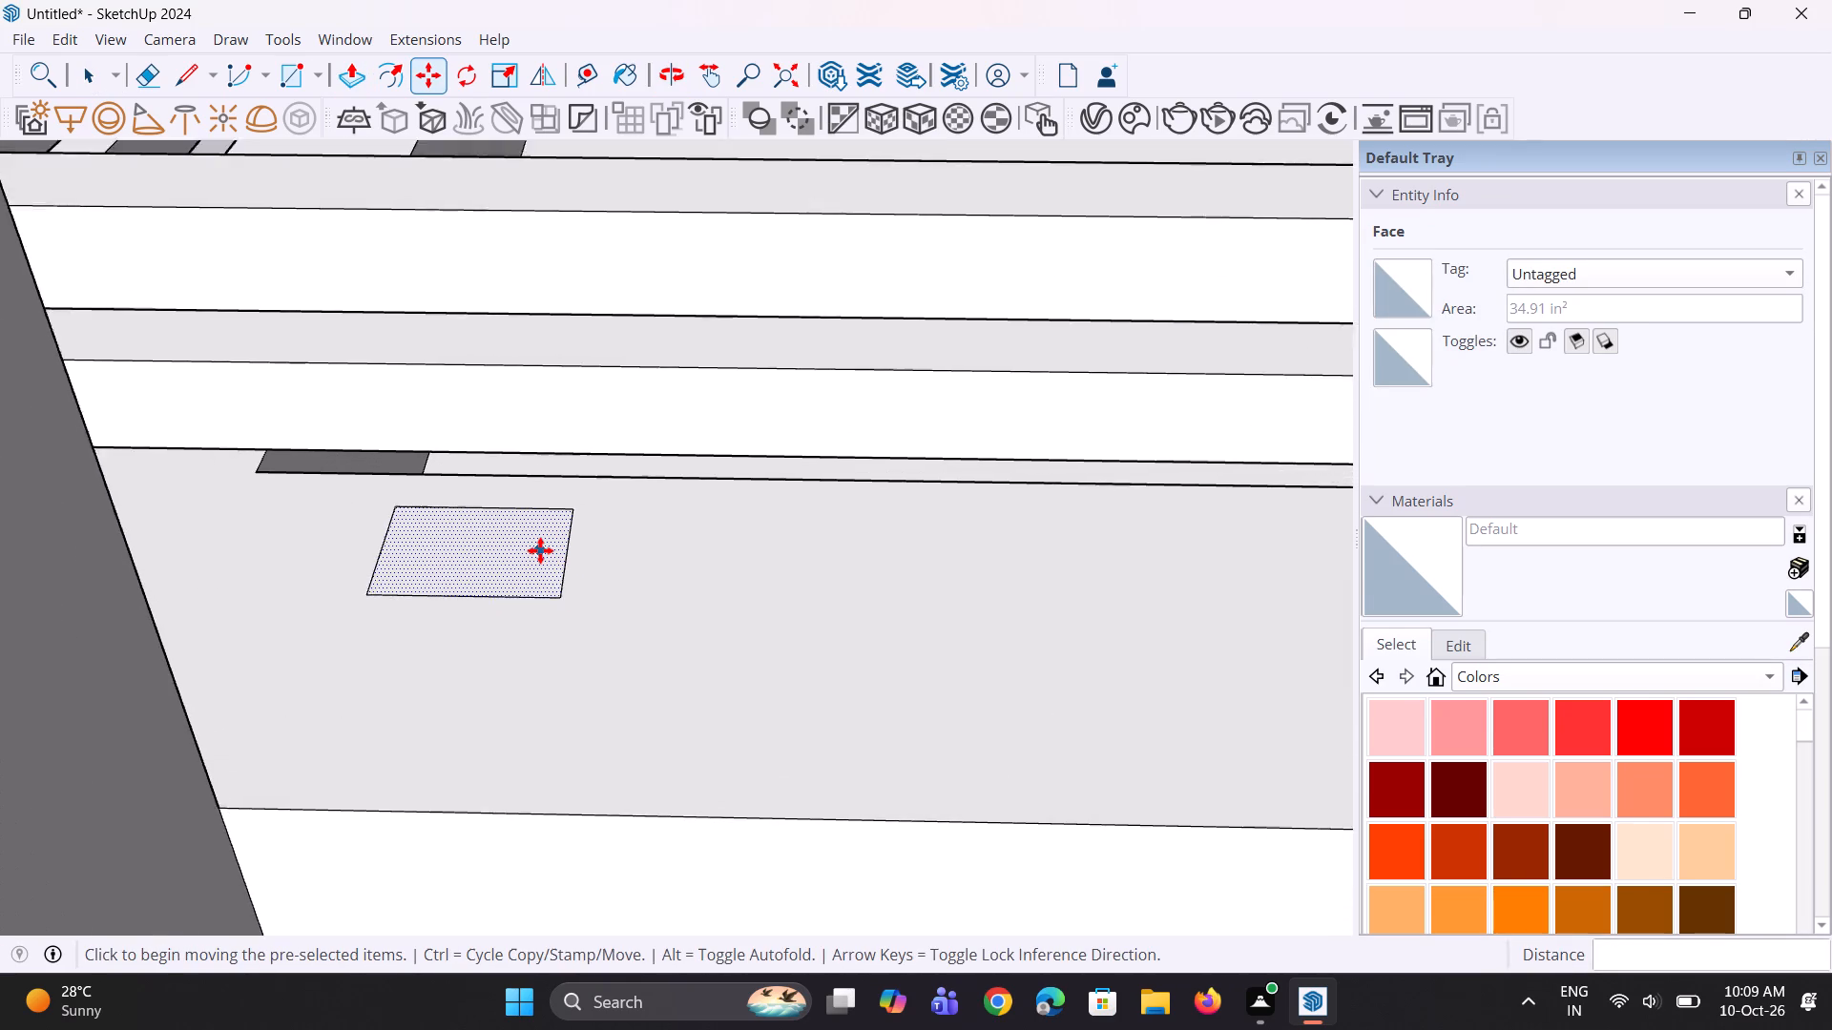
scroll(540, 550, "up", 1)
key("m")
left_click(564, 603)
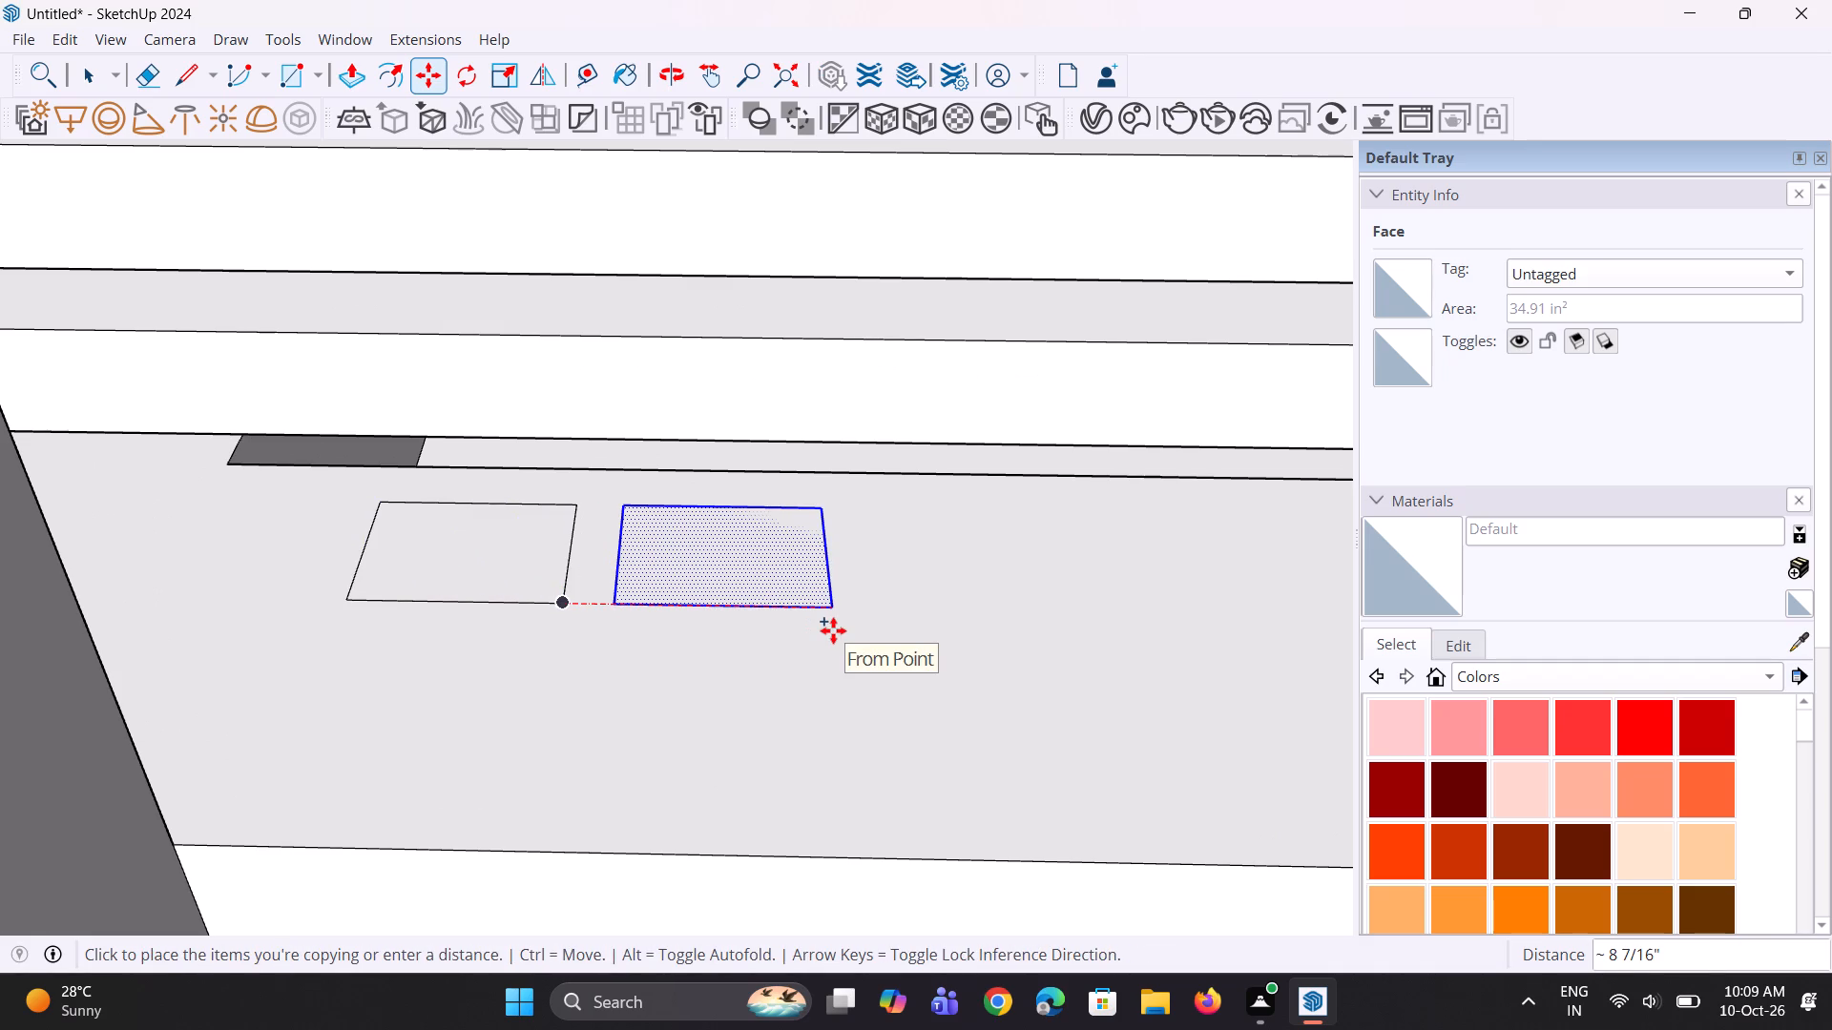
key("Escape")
Narrow the small rectangle to about 6 3/16" by moving its short edge farther from the corner post inward.
key("space")
key("space")
scroll(570, 587, "up", 1)
left_click(569, 573)
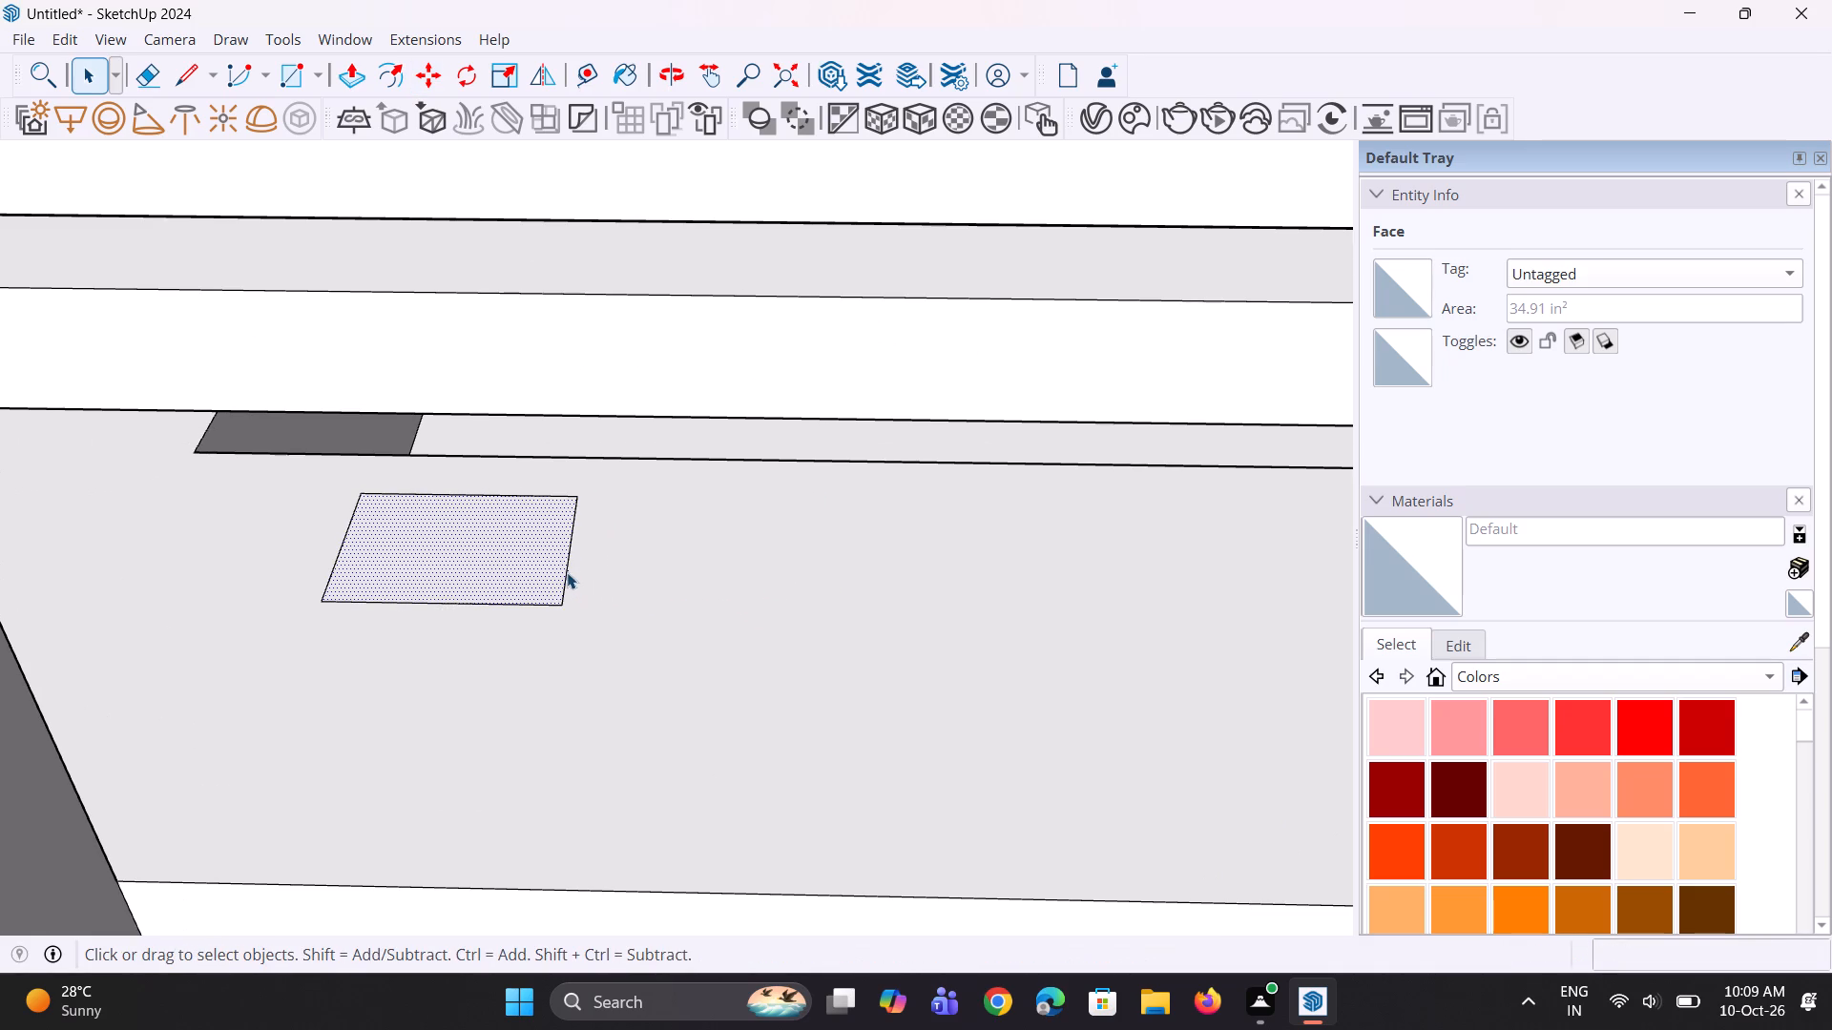
scroll(566, 576, "up", 5)
key("m")
left_click(564, 628)
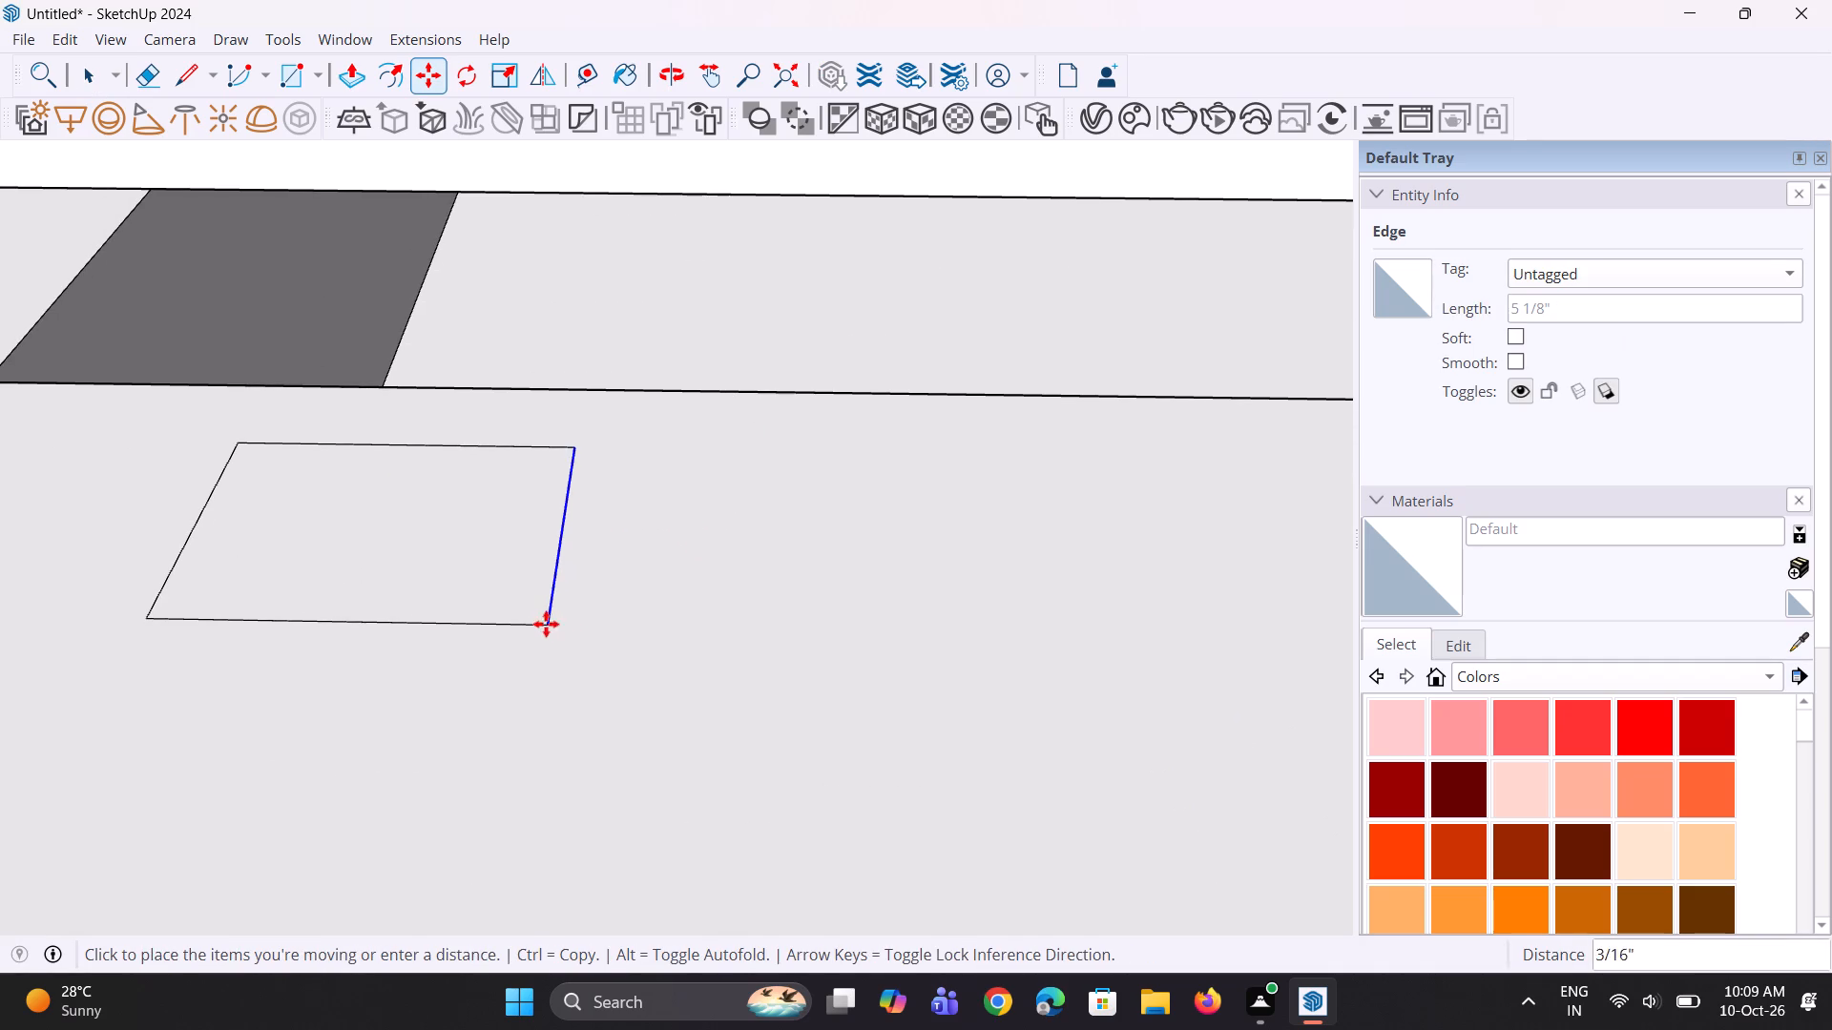
left_click(523, 619)
Copy the small rectangle along the shelf ledge at about 8 1/16" spacing, arraying it into 3 copies.
key("space")
key("space")
left_click(454, 603)
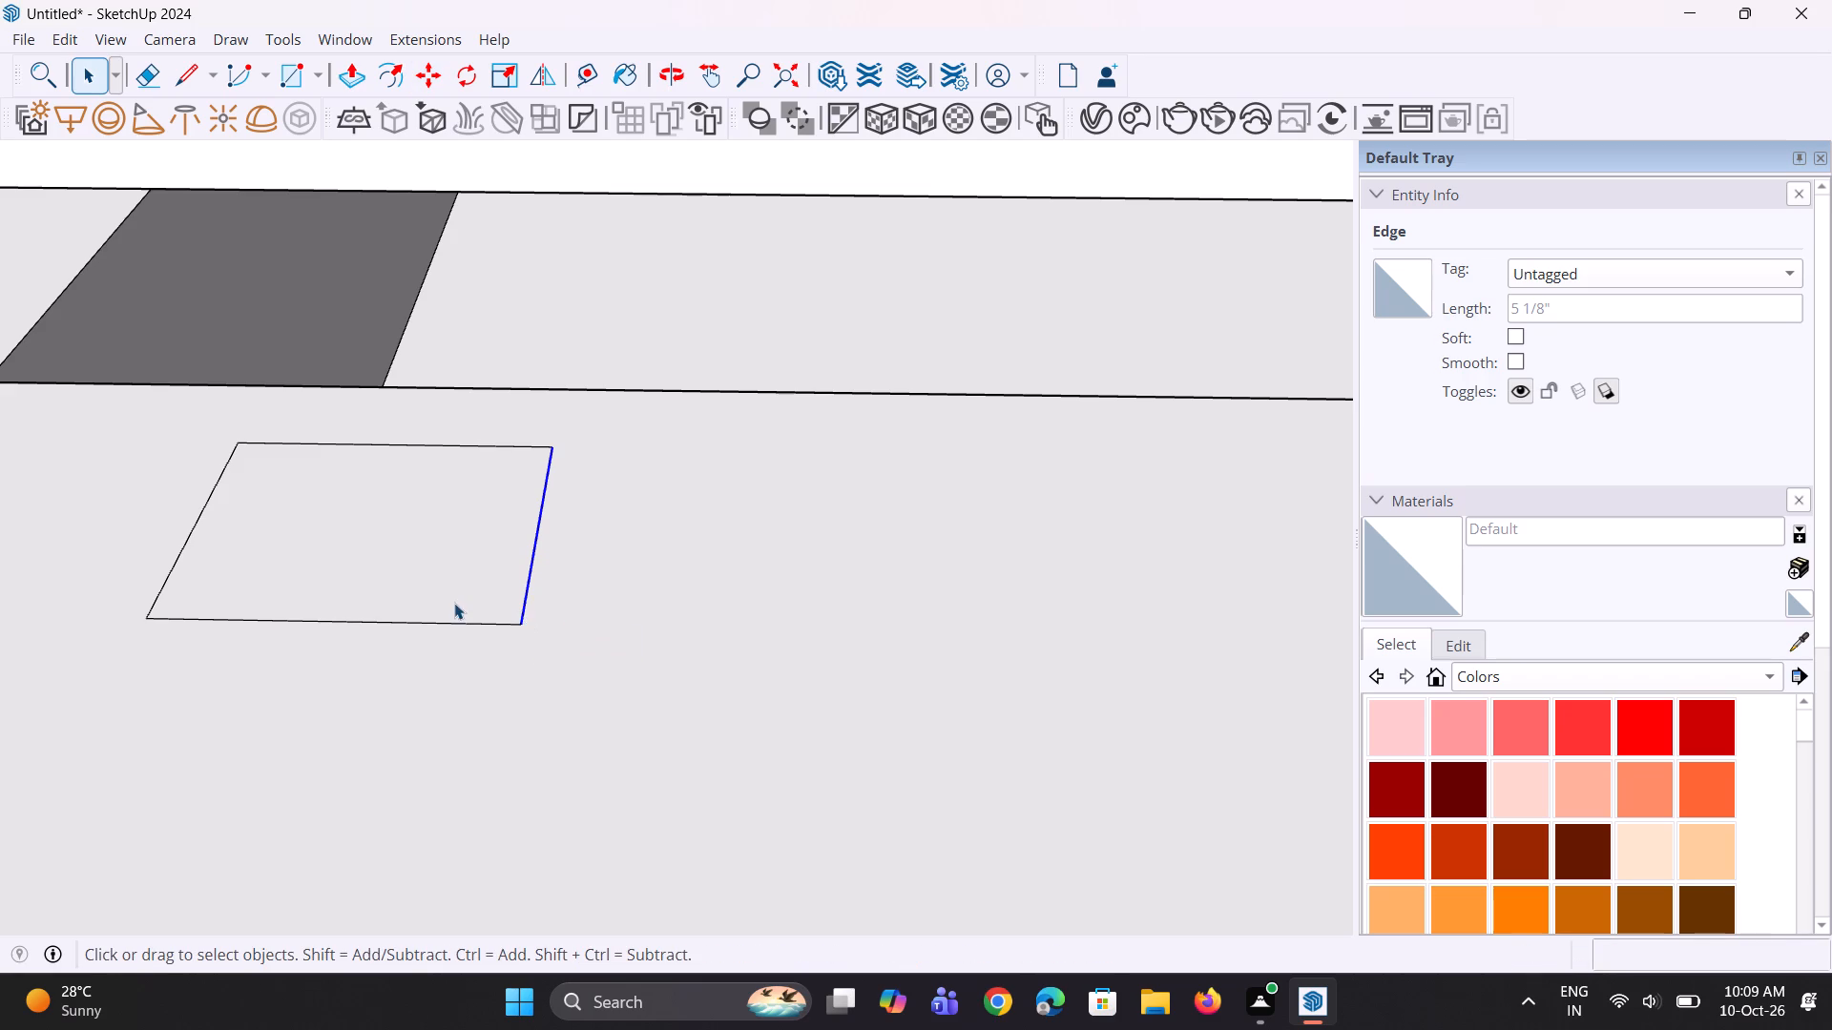
scroll(474, 623, "down", 5)
key("m")
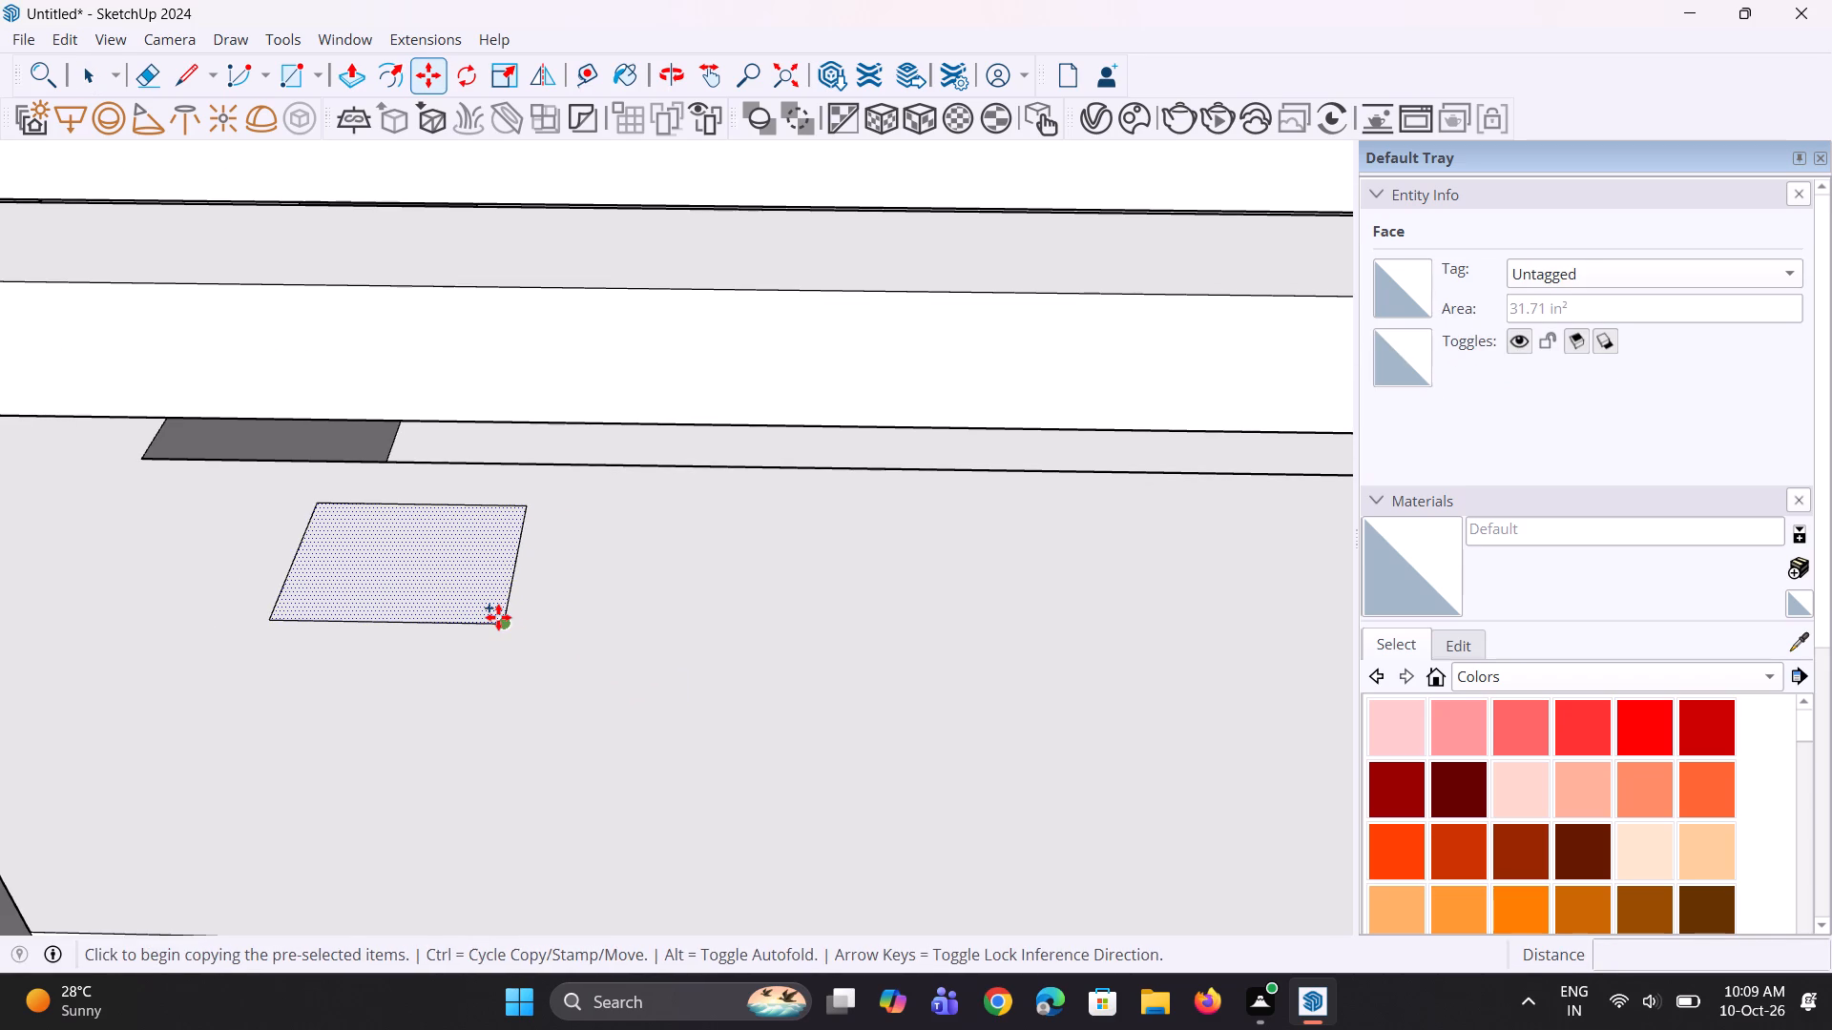
left_click(498, 617)
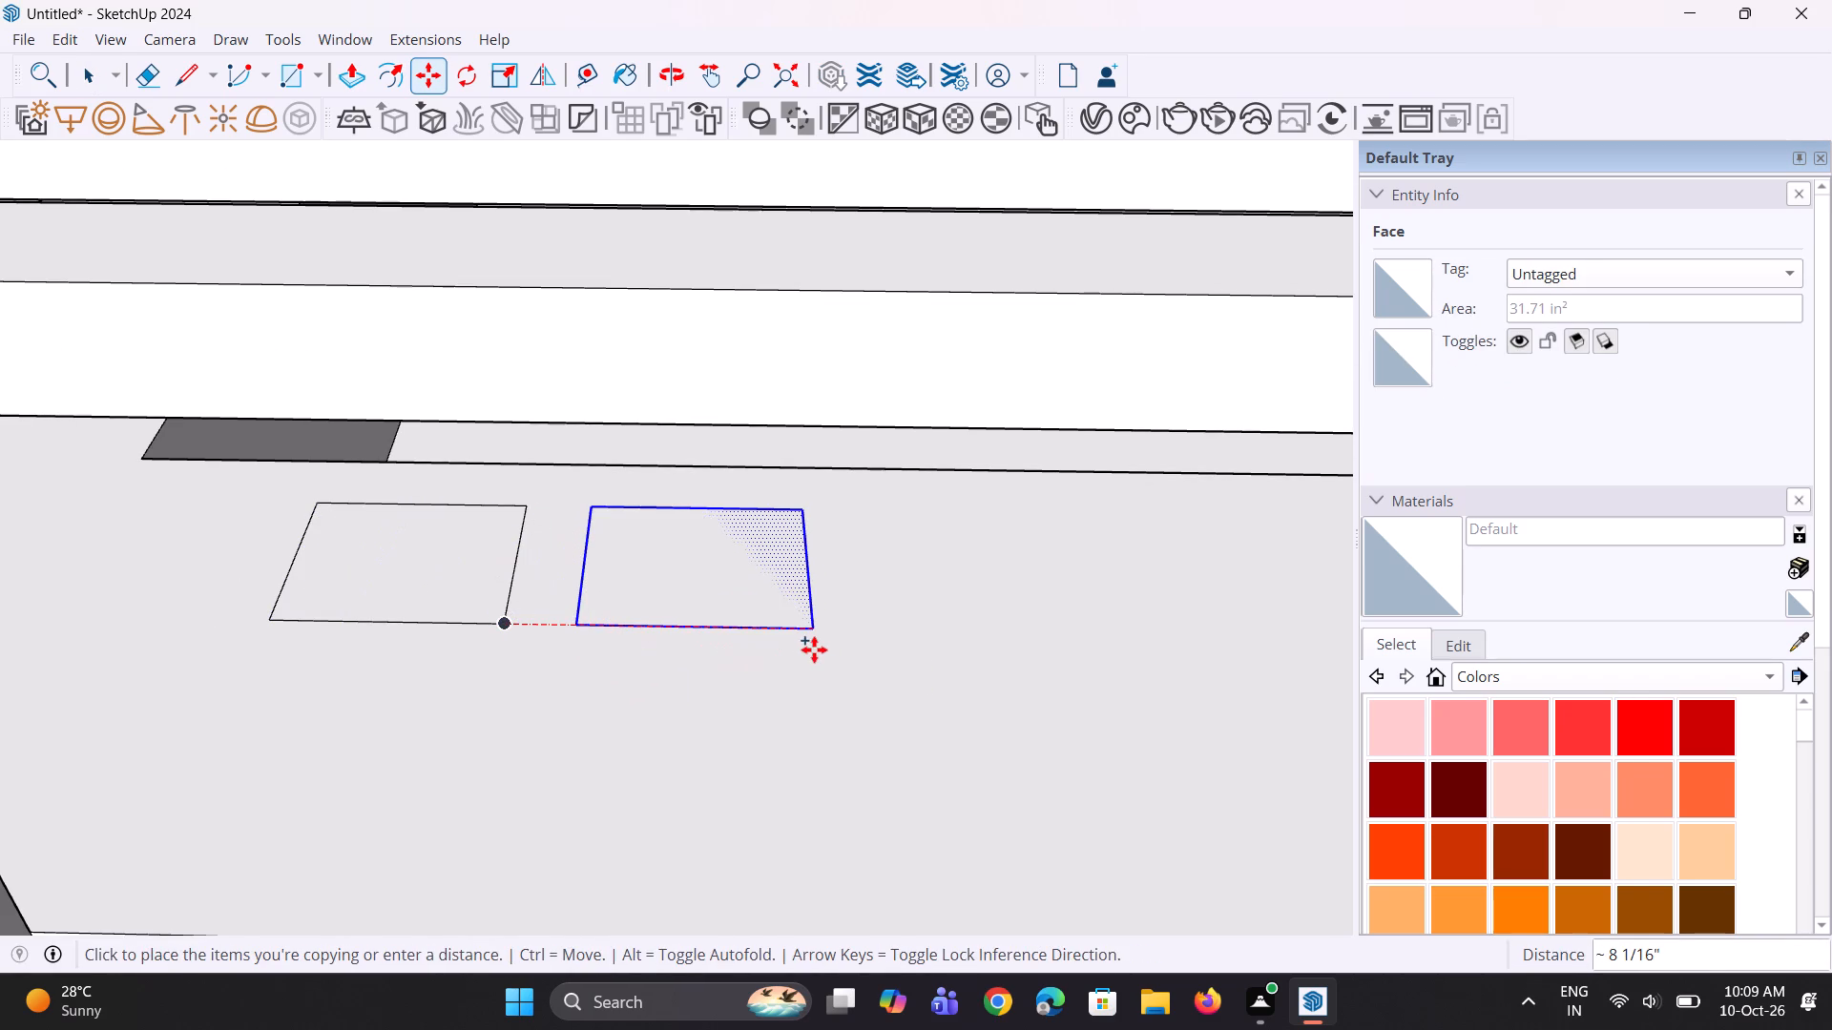
left_click(814, 649)
key("asterisk")
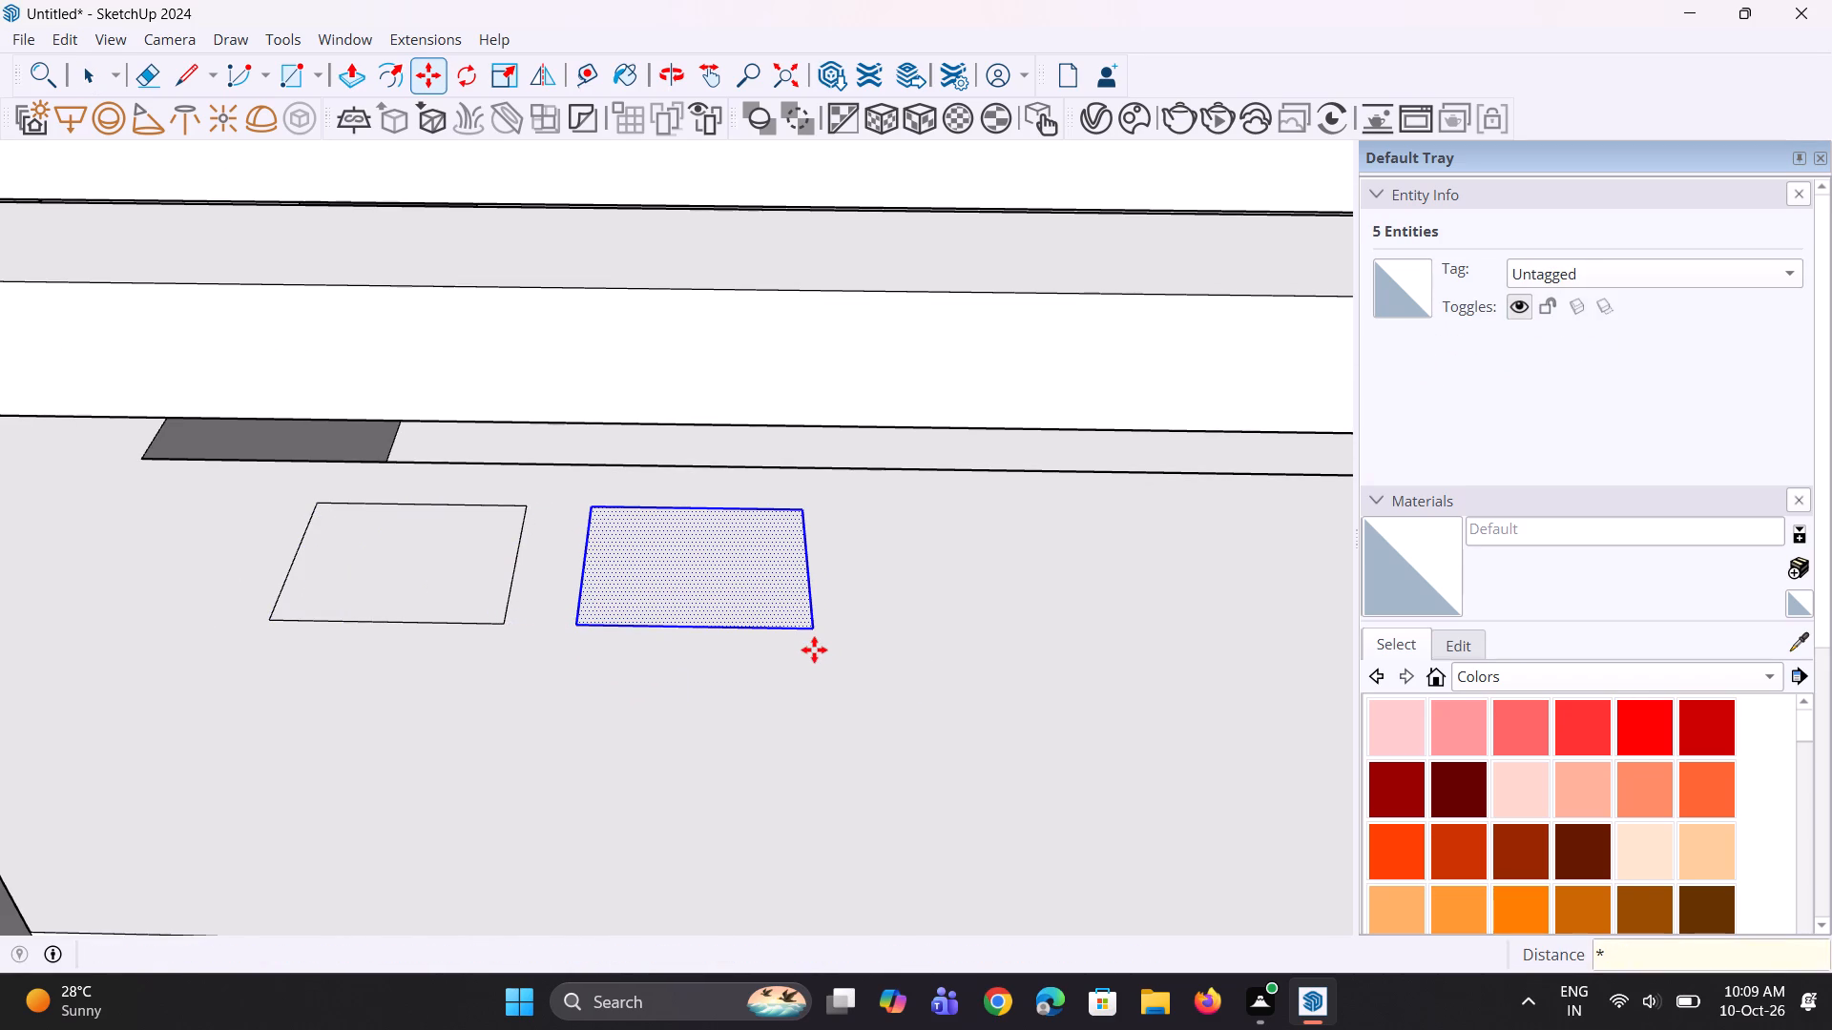
key("3")
key("Return")
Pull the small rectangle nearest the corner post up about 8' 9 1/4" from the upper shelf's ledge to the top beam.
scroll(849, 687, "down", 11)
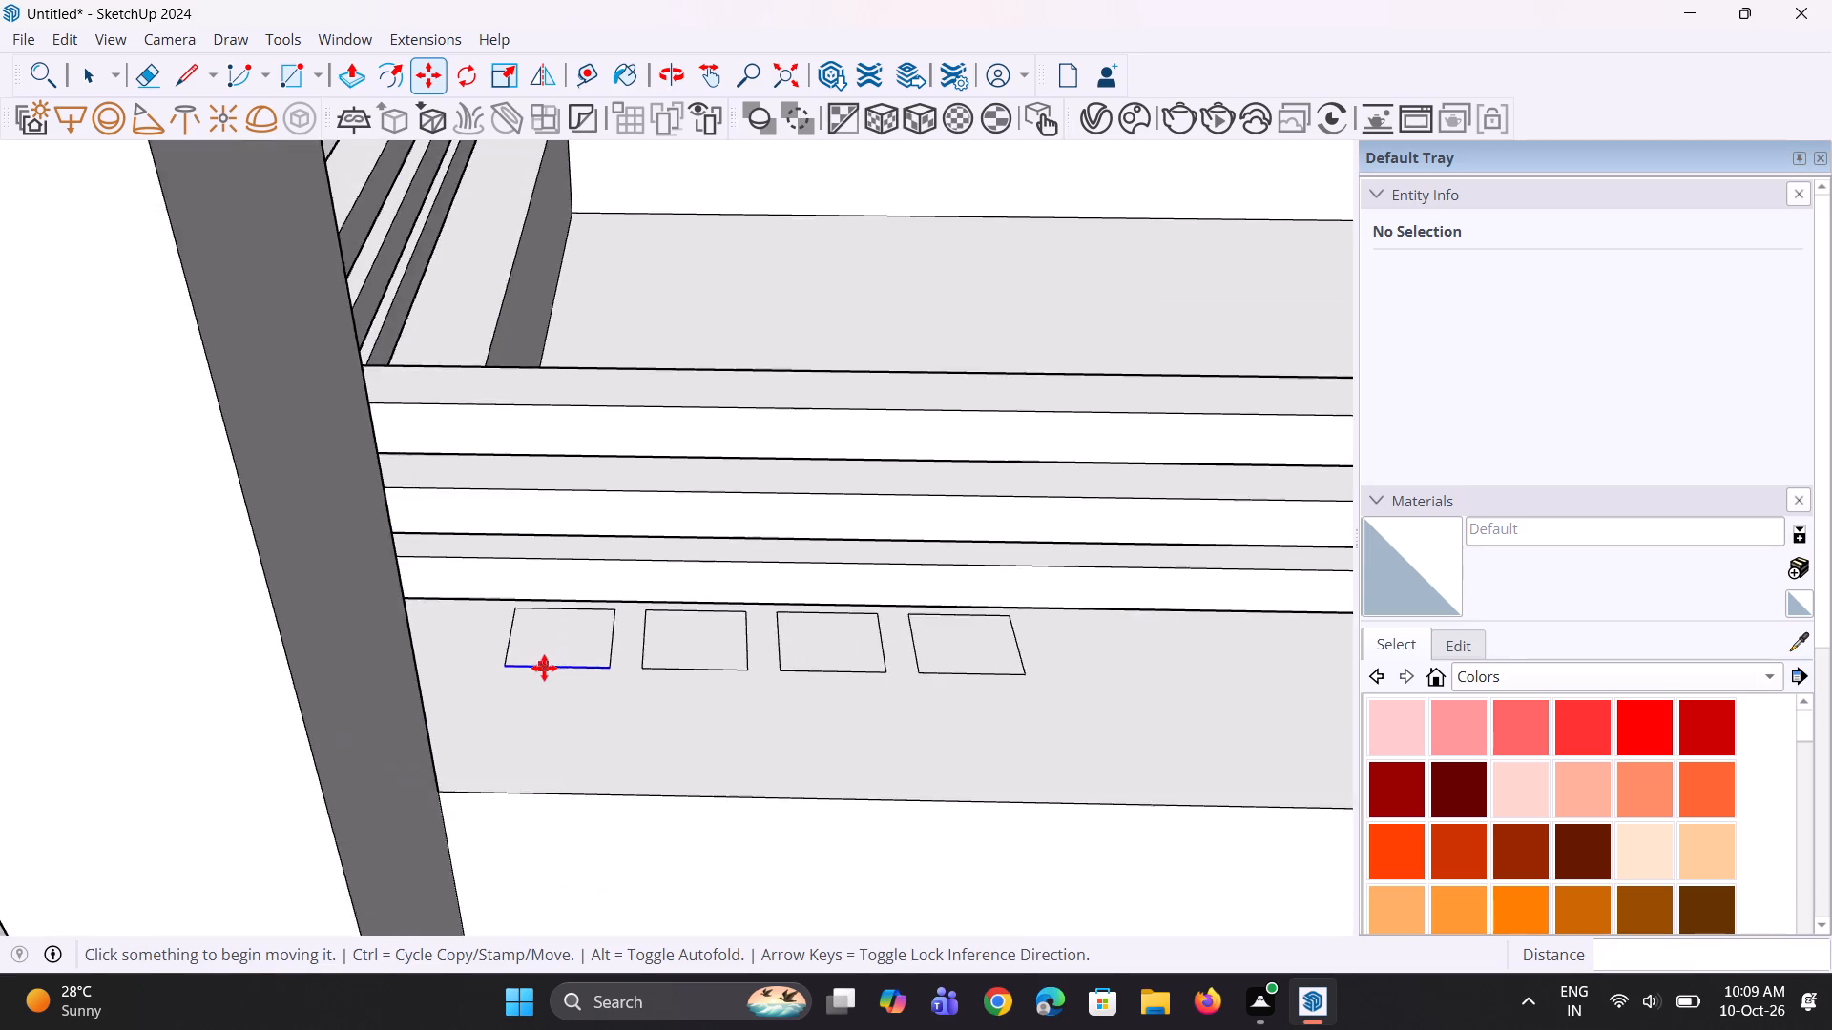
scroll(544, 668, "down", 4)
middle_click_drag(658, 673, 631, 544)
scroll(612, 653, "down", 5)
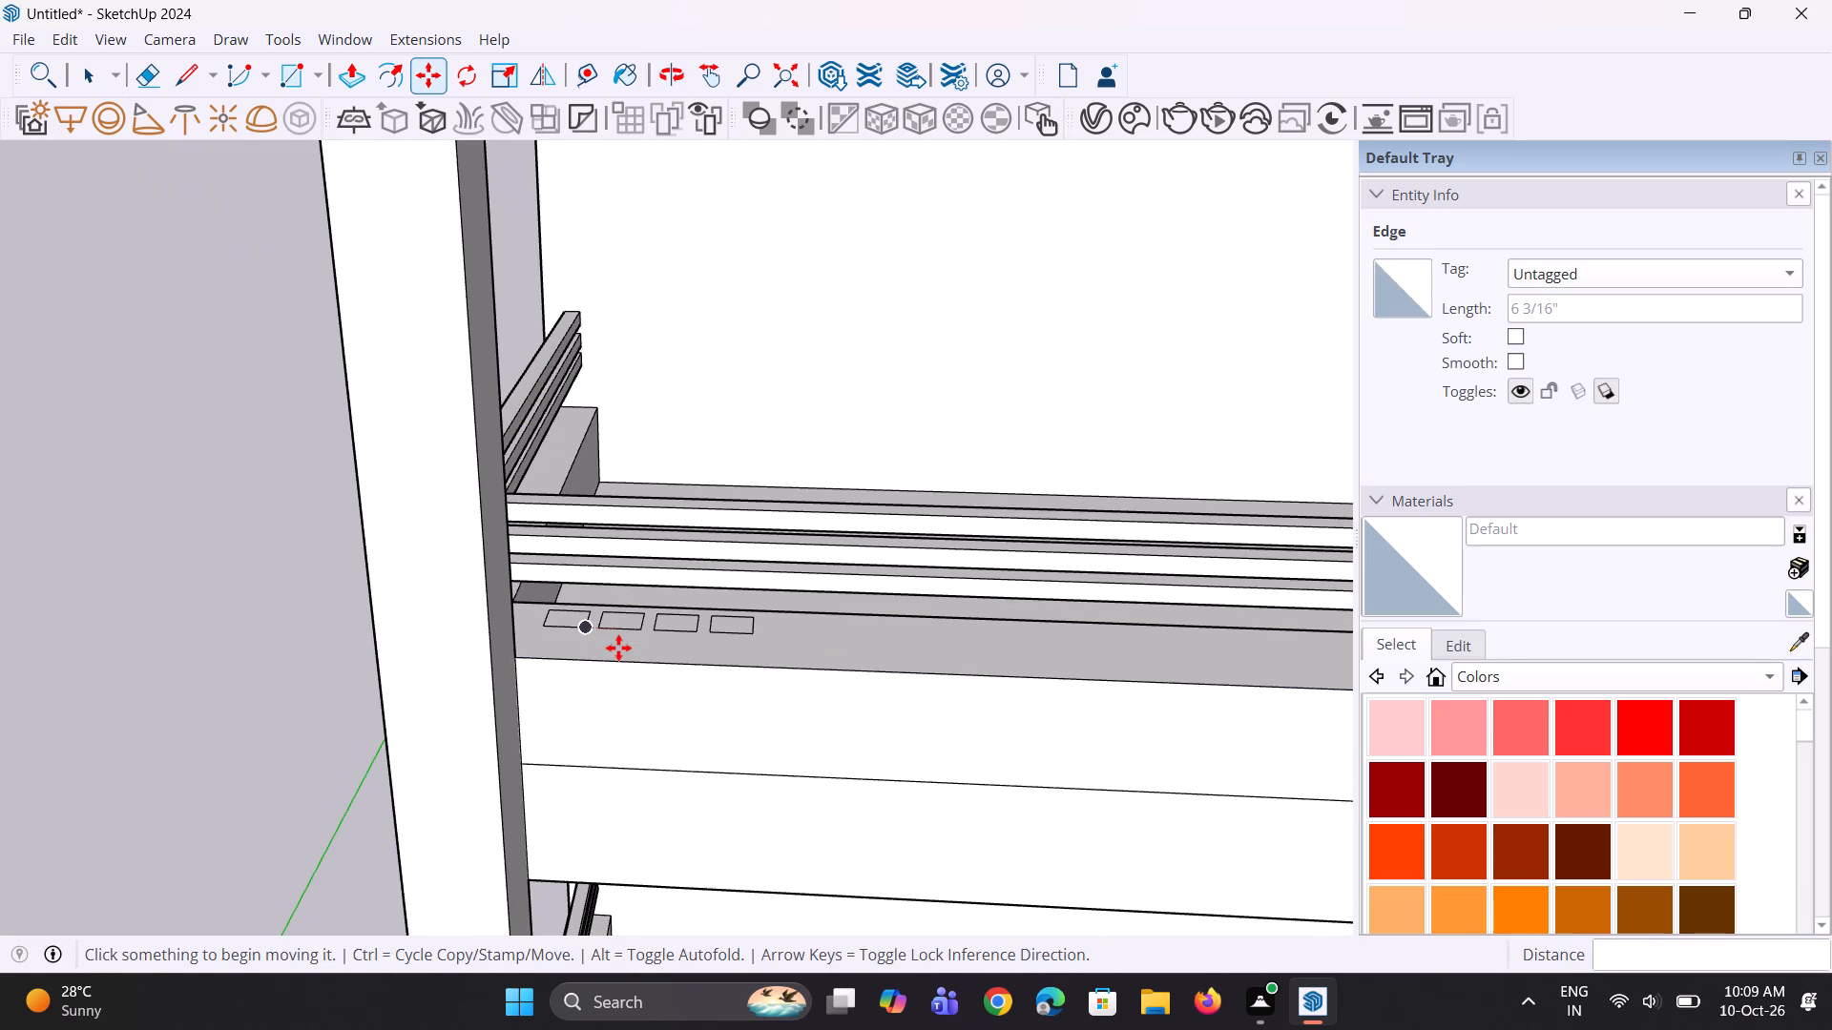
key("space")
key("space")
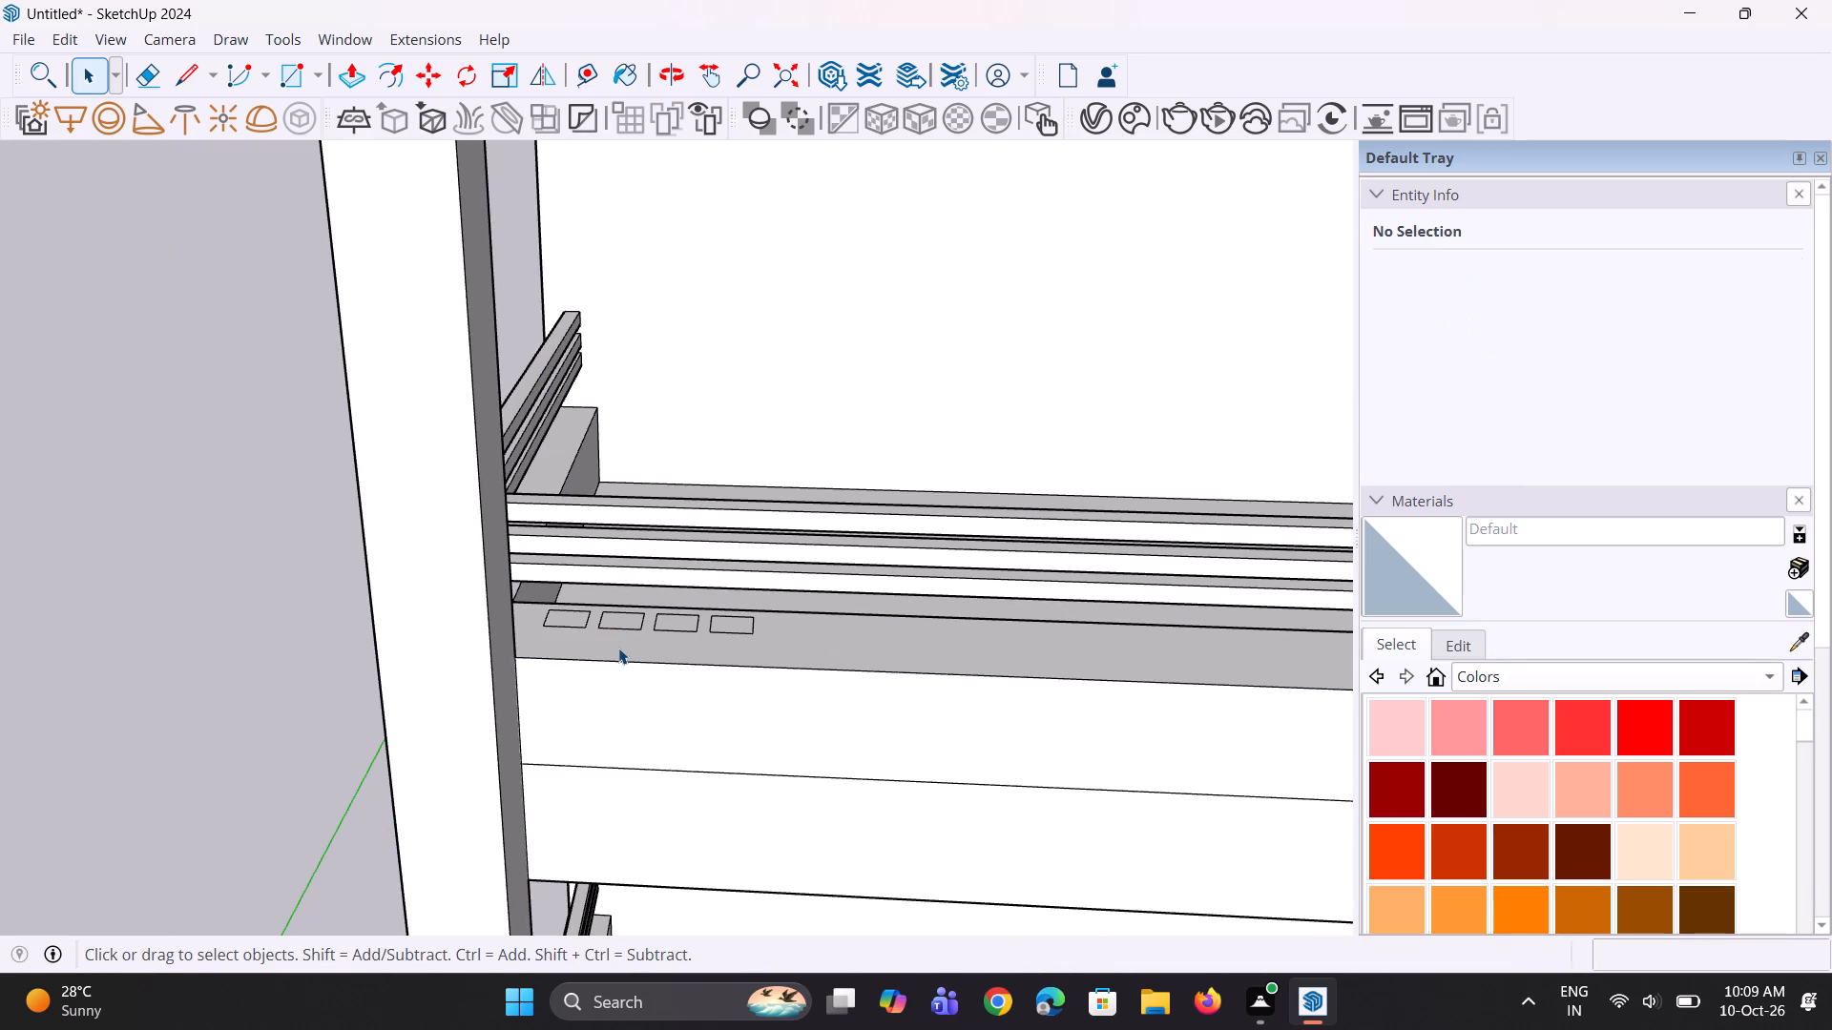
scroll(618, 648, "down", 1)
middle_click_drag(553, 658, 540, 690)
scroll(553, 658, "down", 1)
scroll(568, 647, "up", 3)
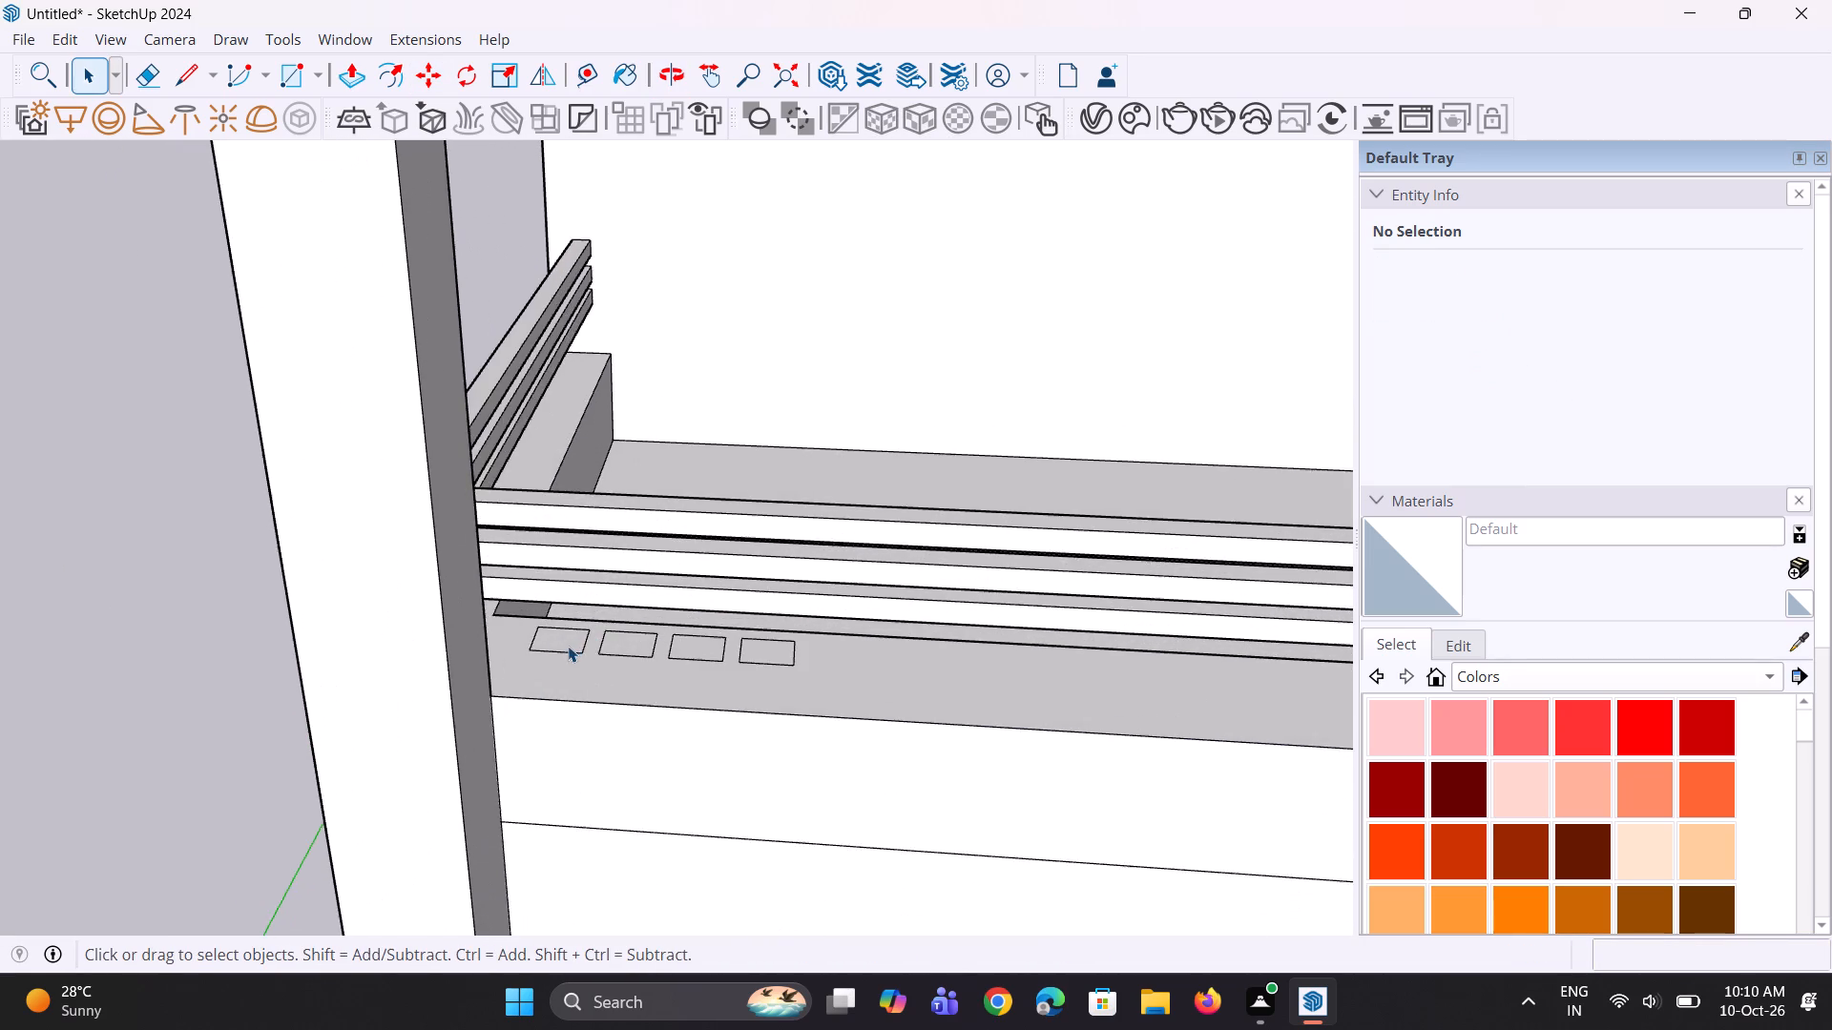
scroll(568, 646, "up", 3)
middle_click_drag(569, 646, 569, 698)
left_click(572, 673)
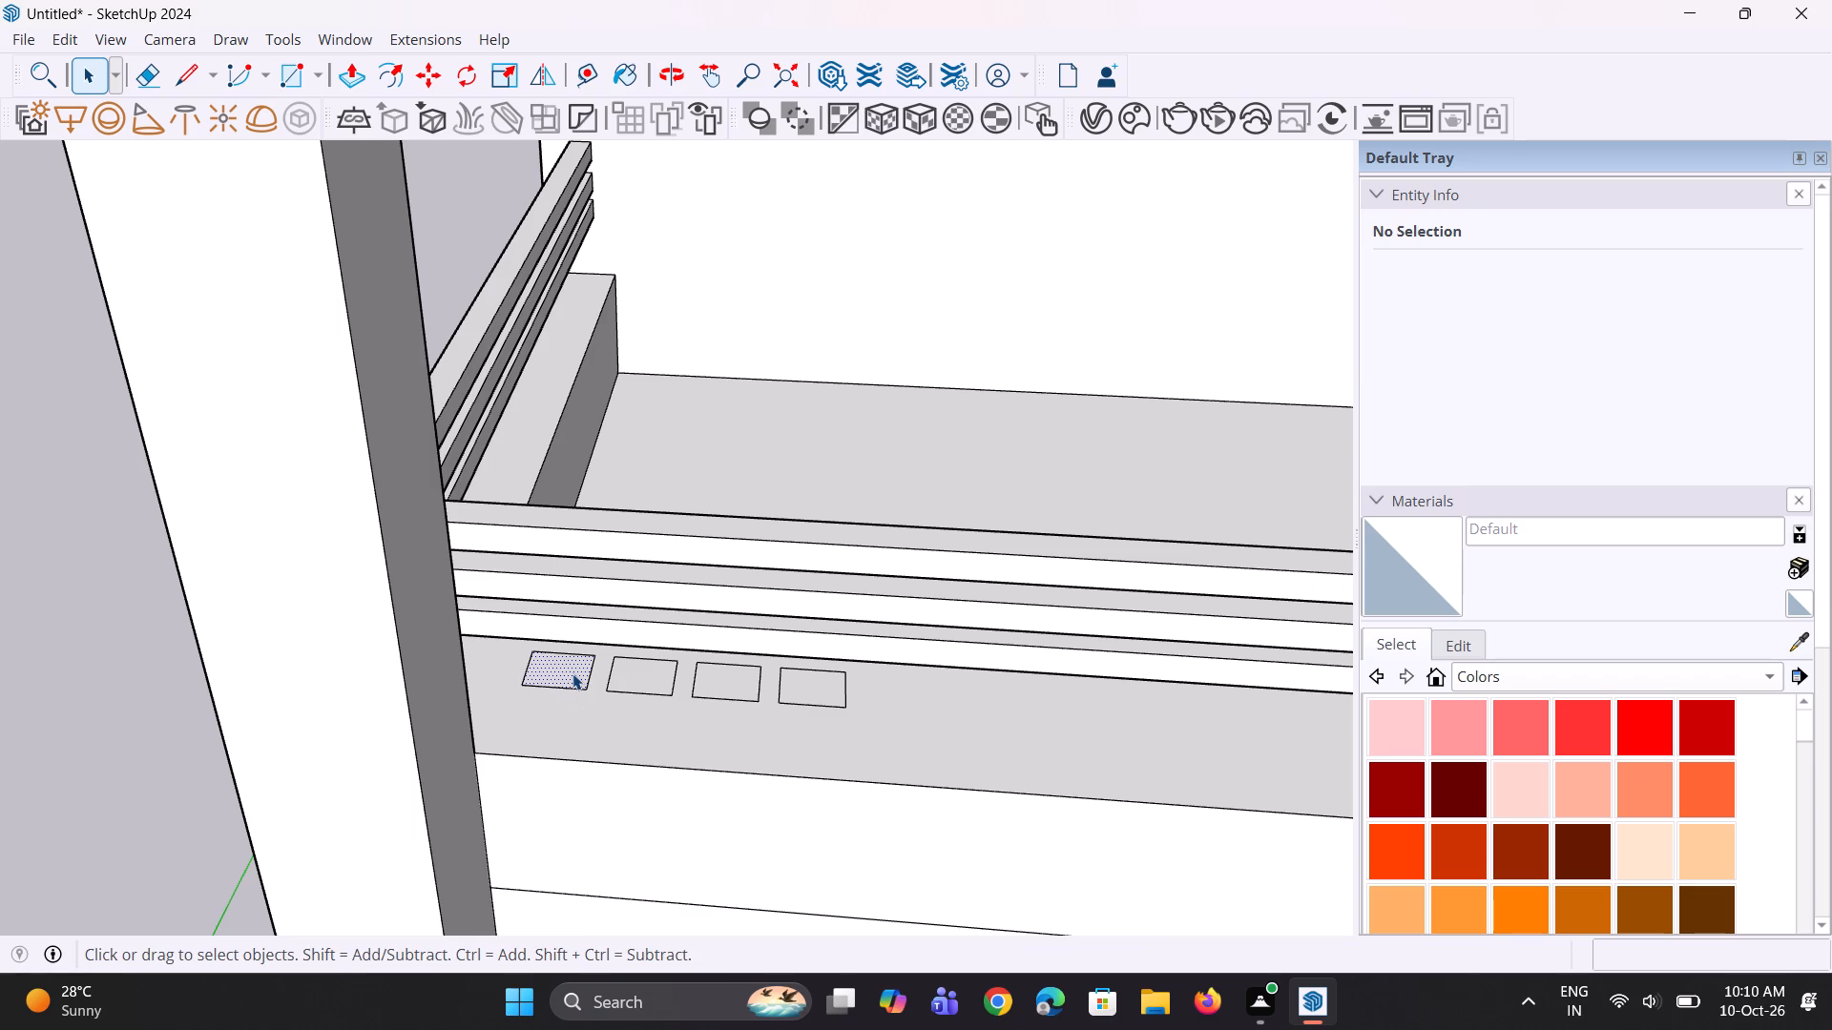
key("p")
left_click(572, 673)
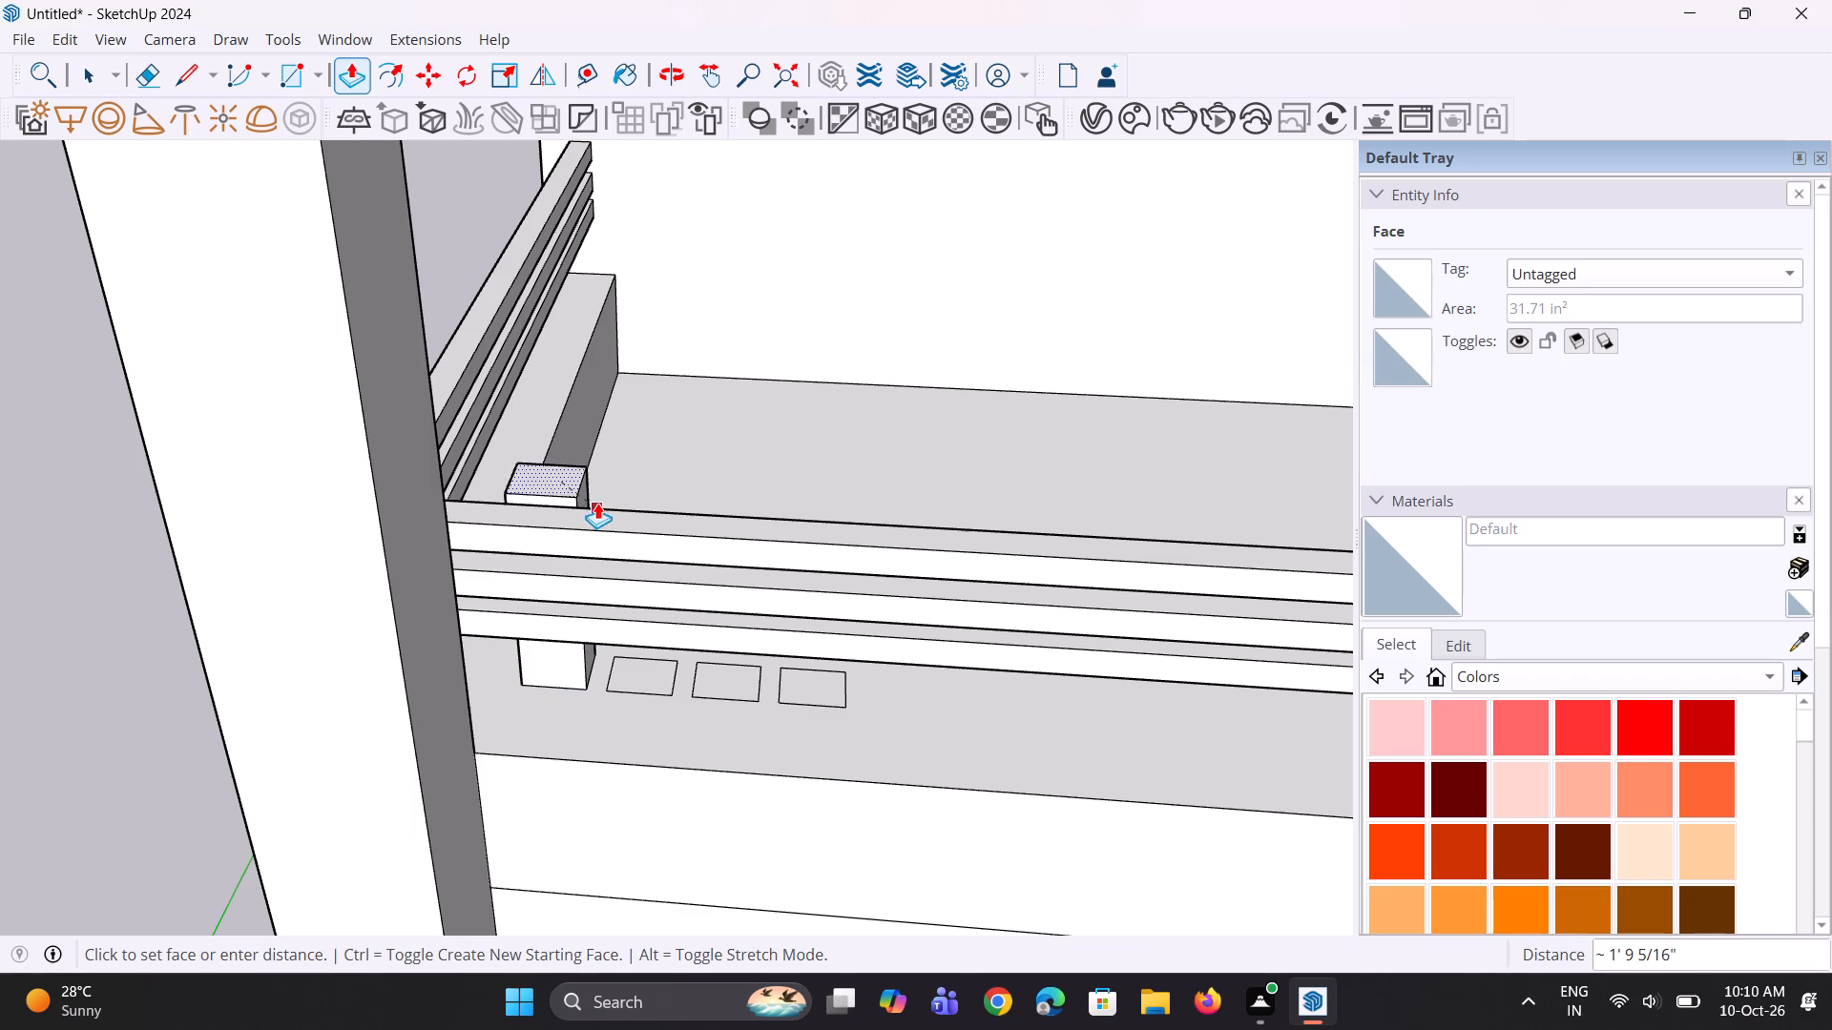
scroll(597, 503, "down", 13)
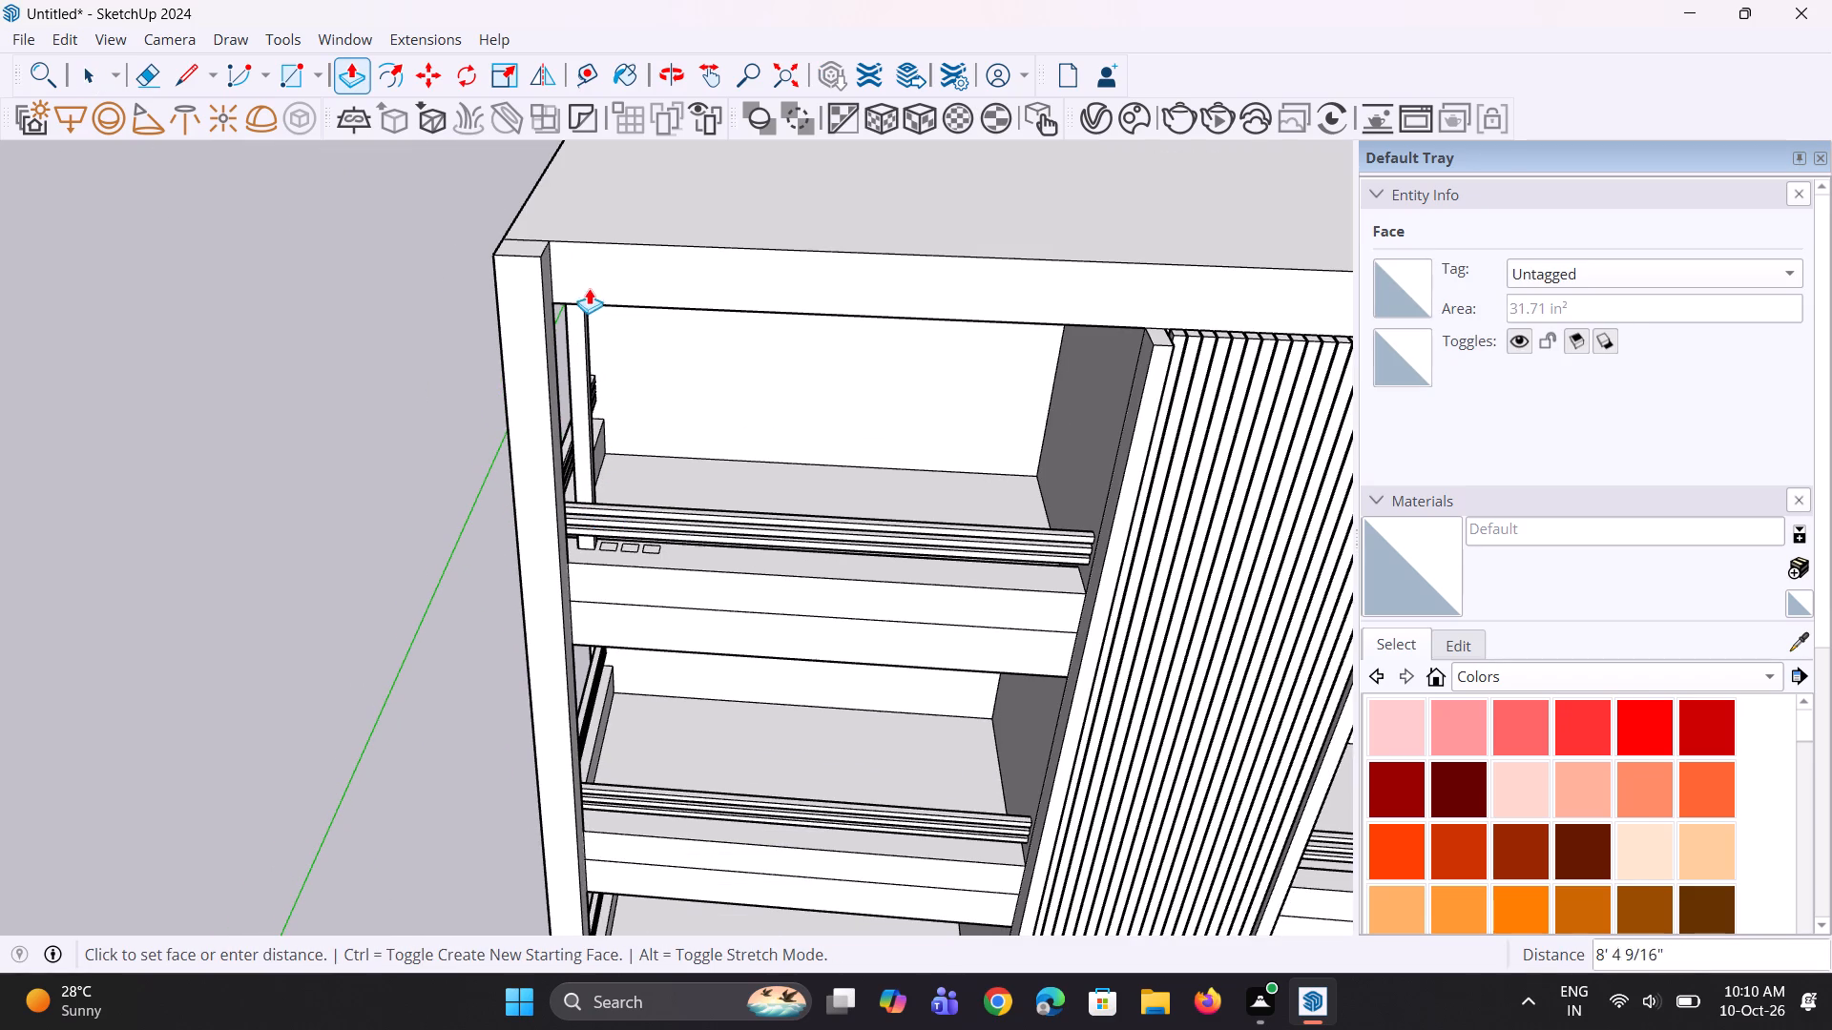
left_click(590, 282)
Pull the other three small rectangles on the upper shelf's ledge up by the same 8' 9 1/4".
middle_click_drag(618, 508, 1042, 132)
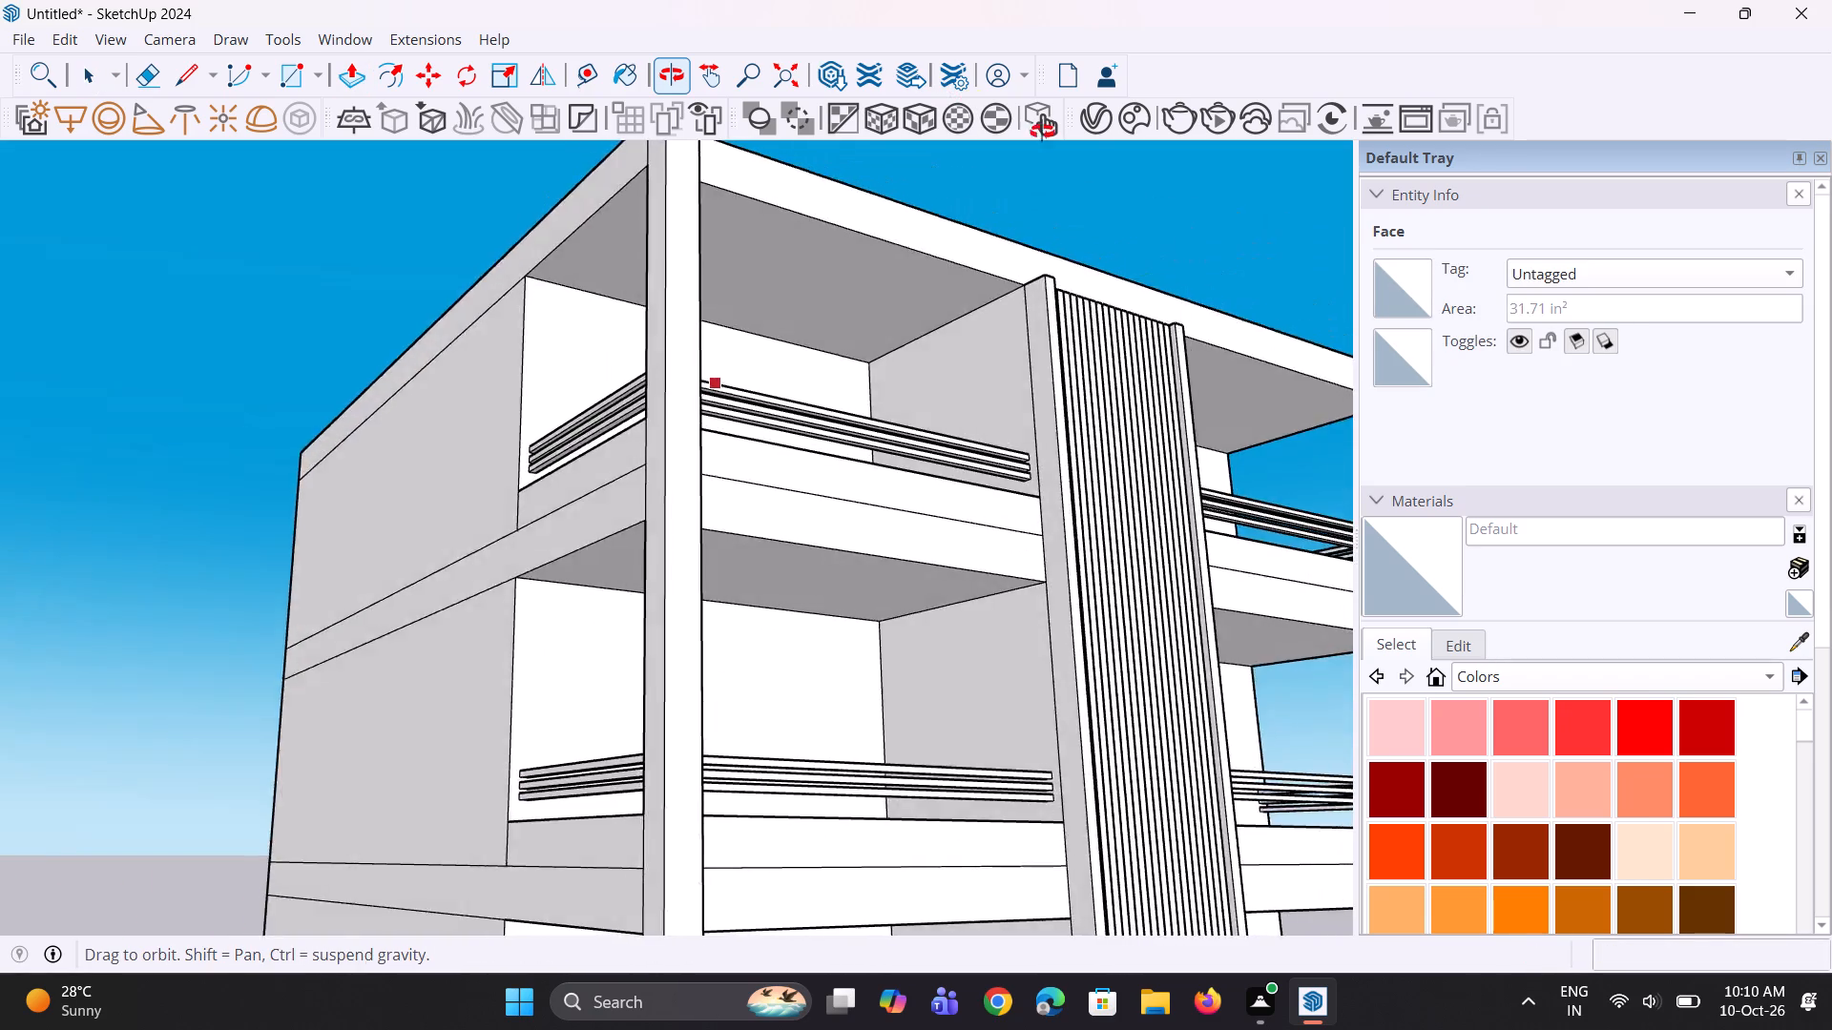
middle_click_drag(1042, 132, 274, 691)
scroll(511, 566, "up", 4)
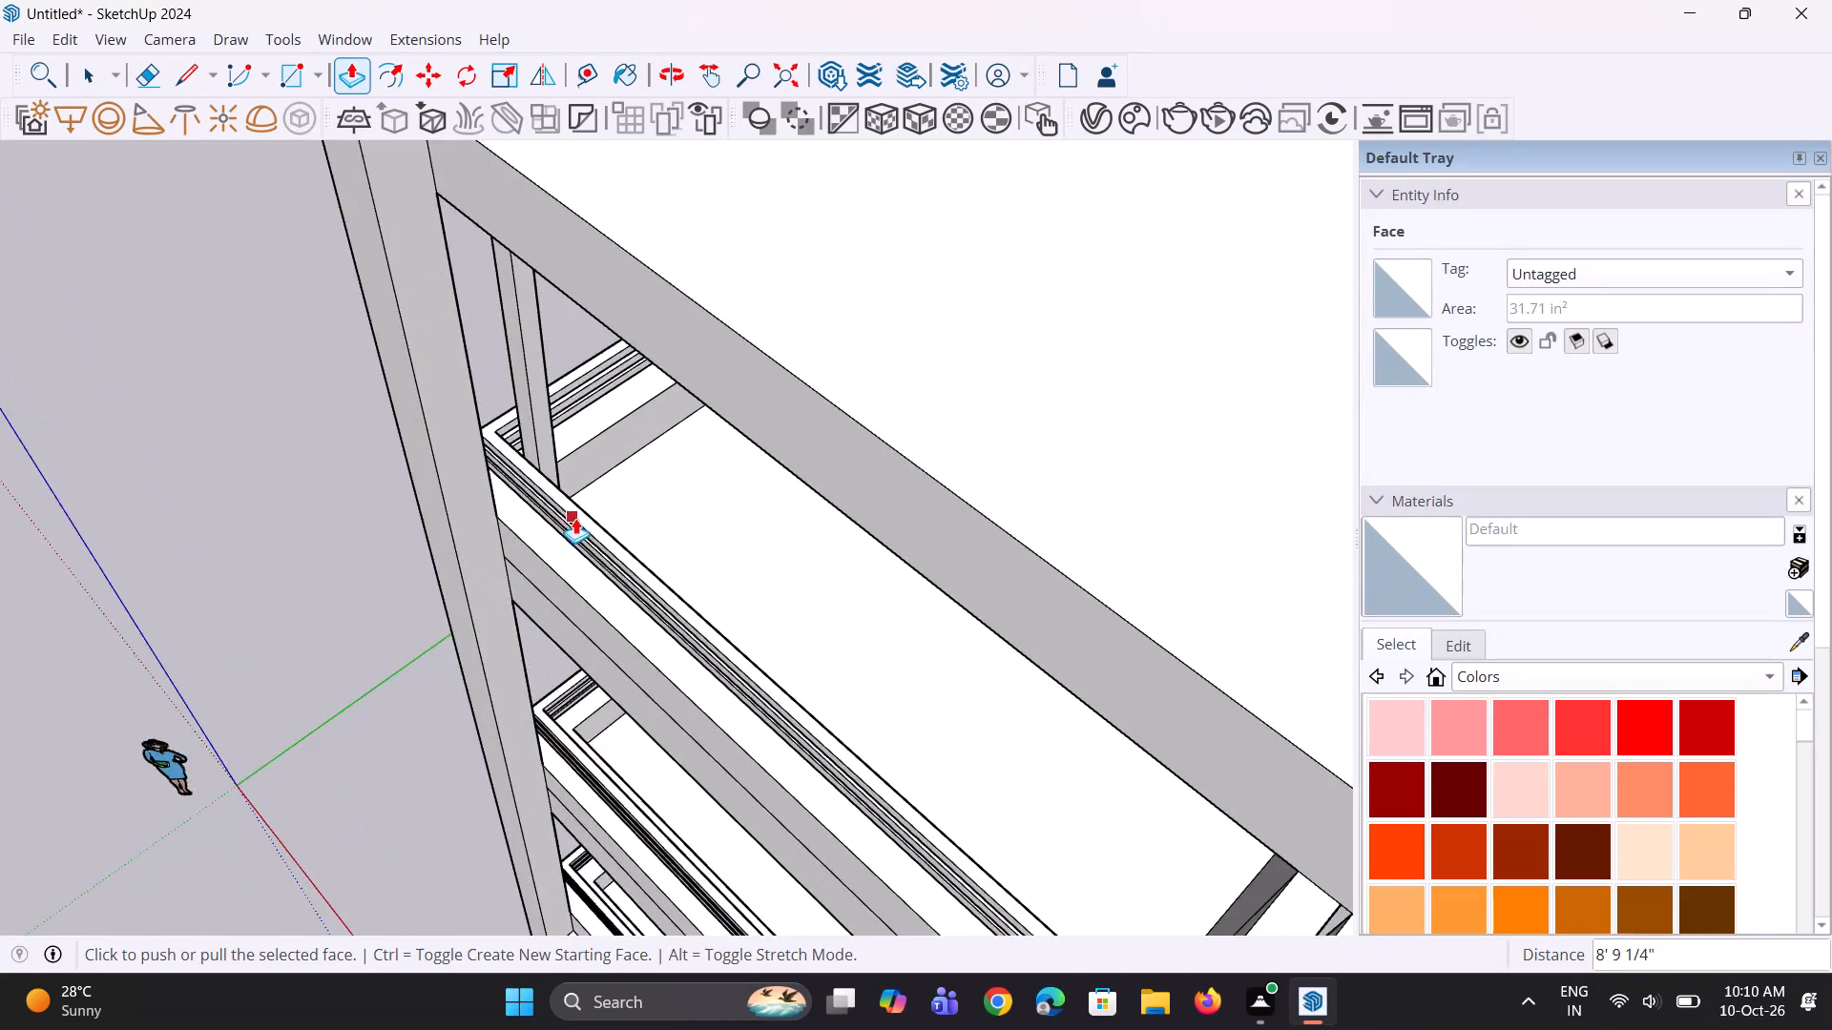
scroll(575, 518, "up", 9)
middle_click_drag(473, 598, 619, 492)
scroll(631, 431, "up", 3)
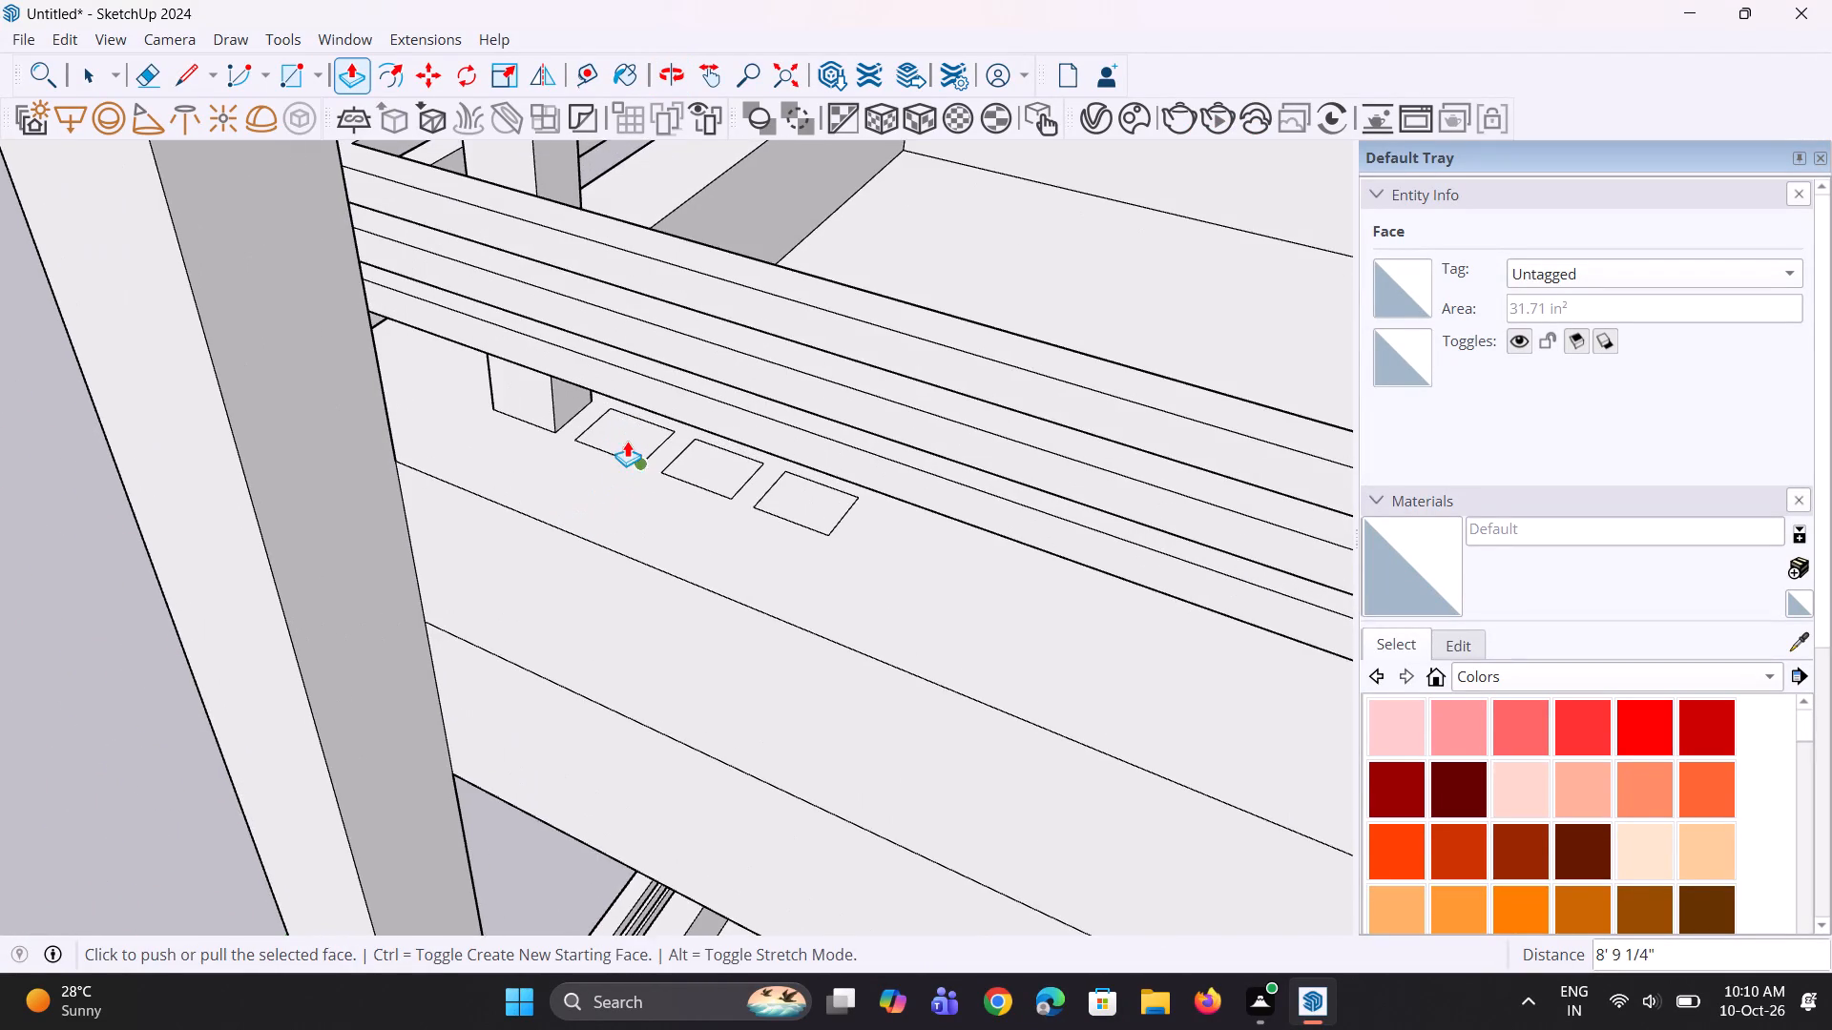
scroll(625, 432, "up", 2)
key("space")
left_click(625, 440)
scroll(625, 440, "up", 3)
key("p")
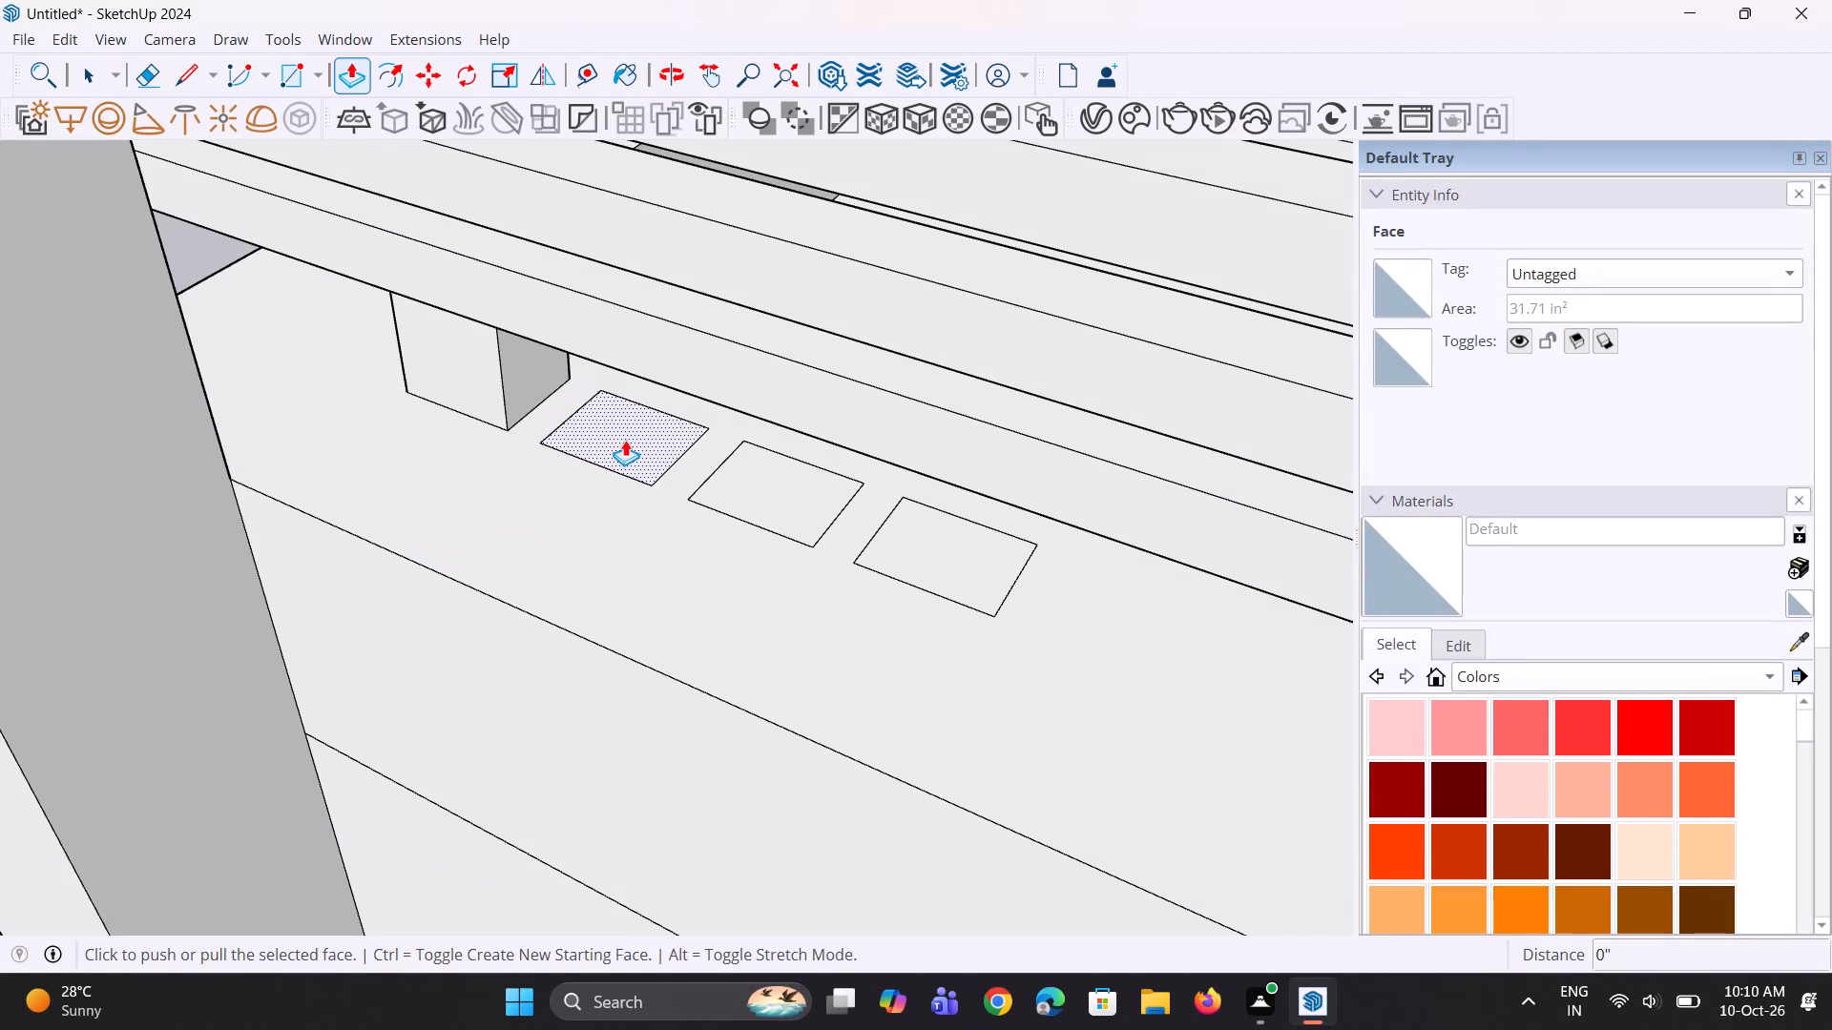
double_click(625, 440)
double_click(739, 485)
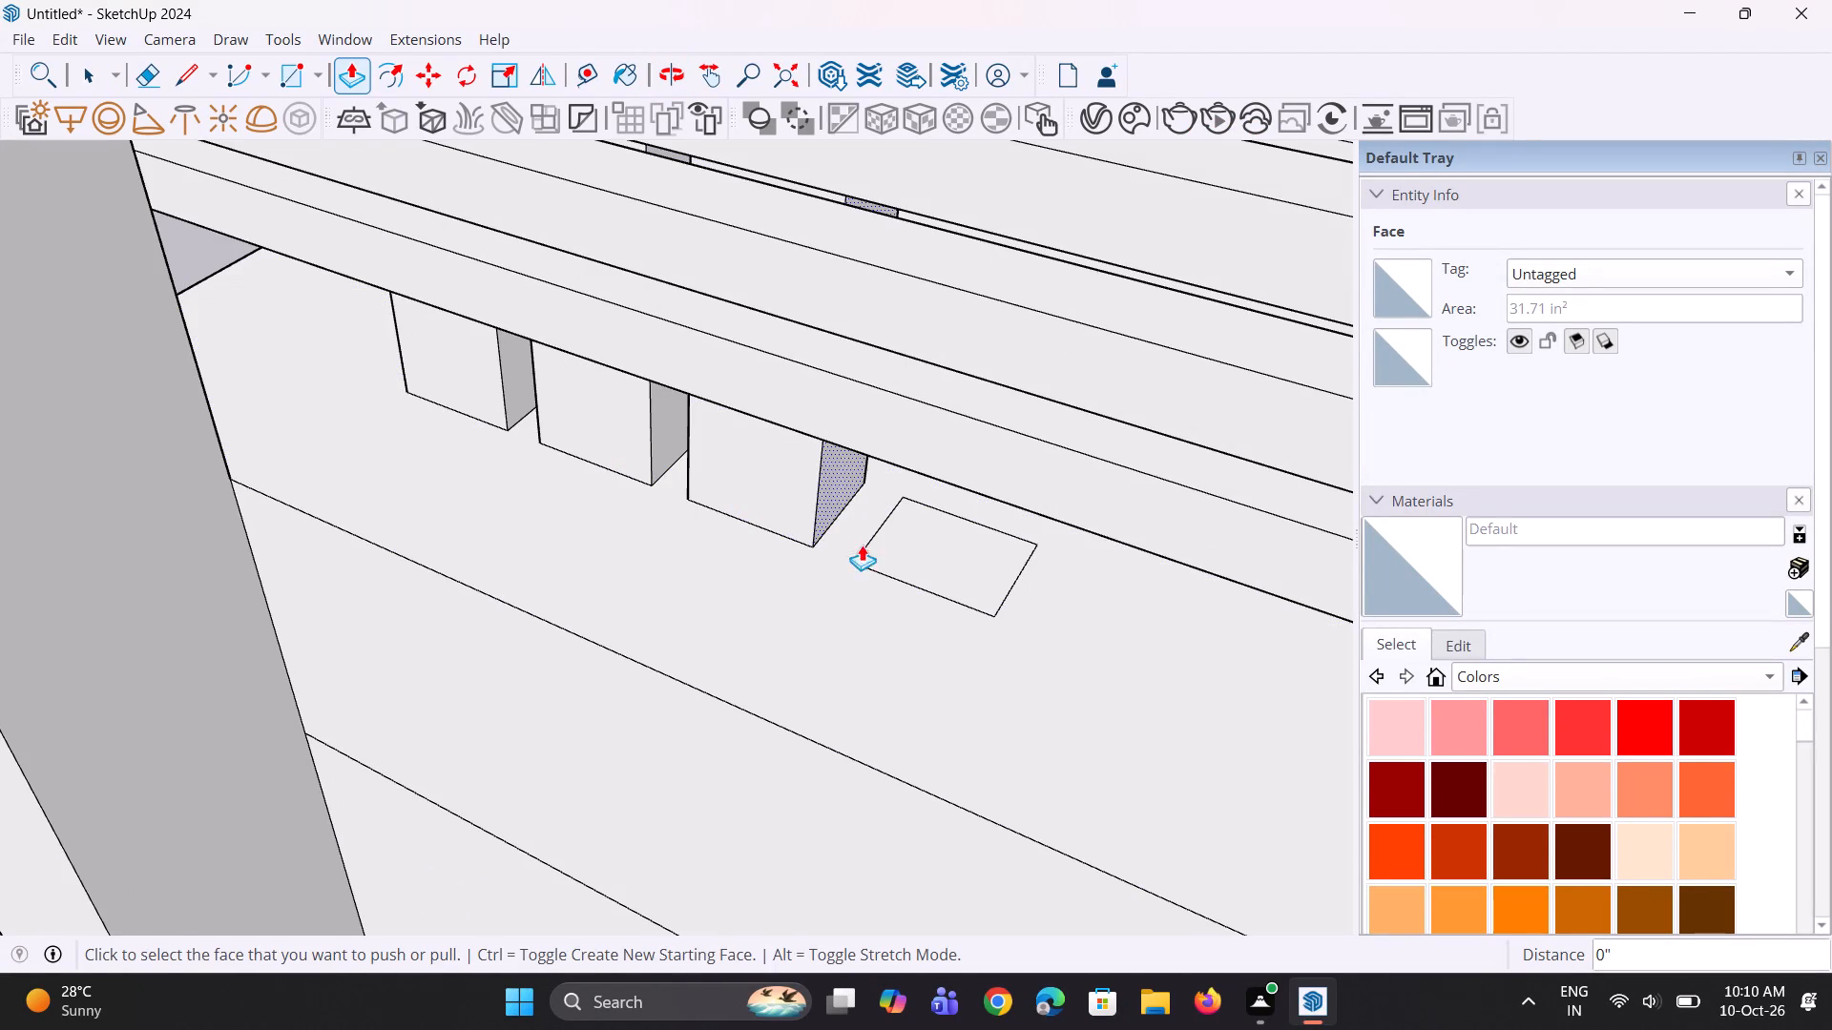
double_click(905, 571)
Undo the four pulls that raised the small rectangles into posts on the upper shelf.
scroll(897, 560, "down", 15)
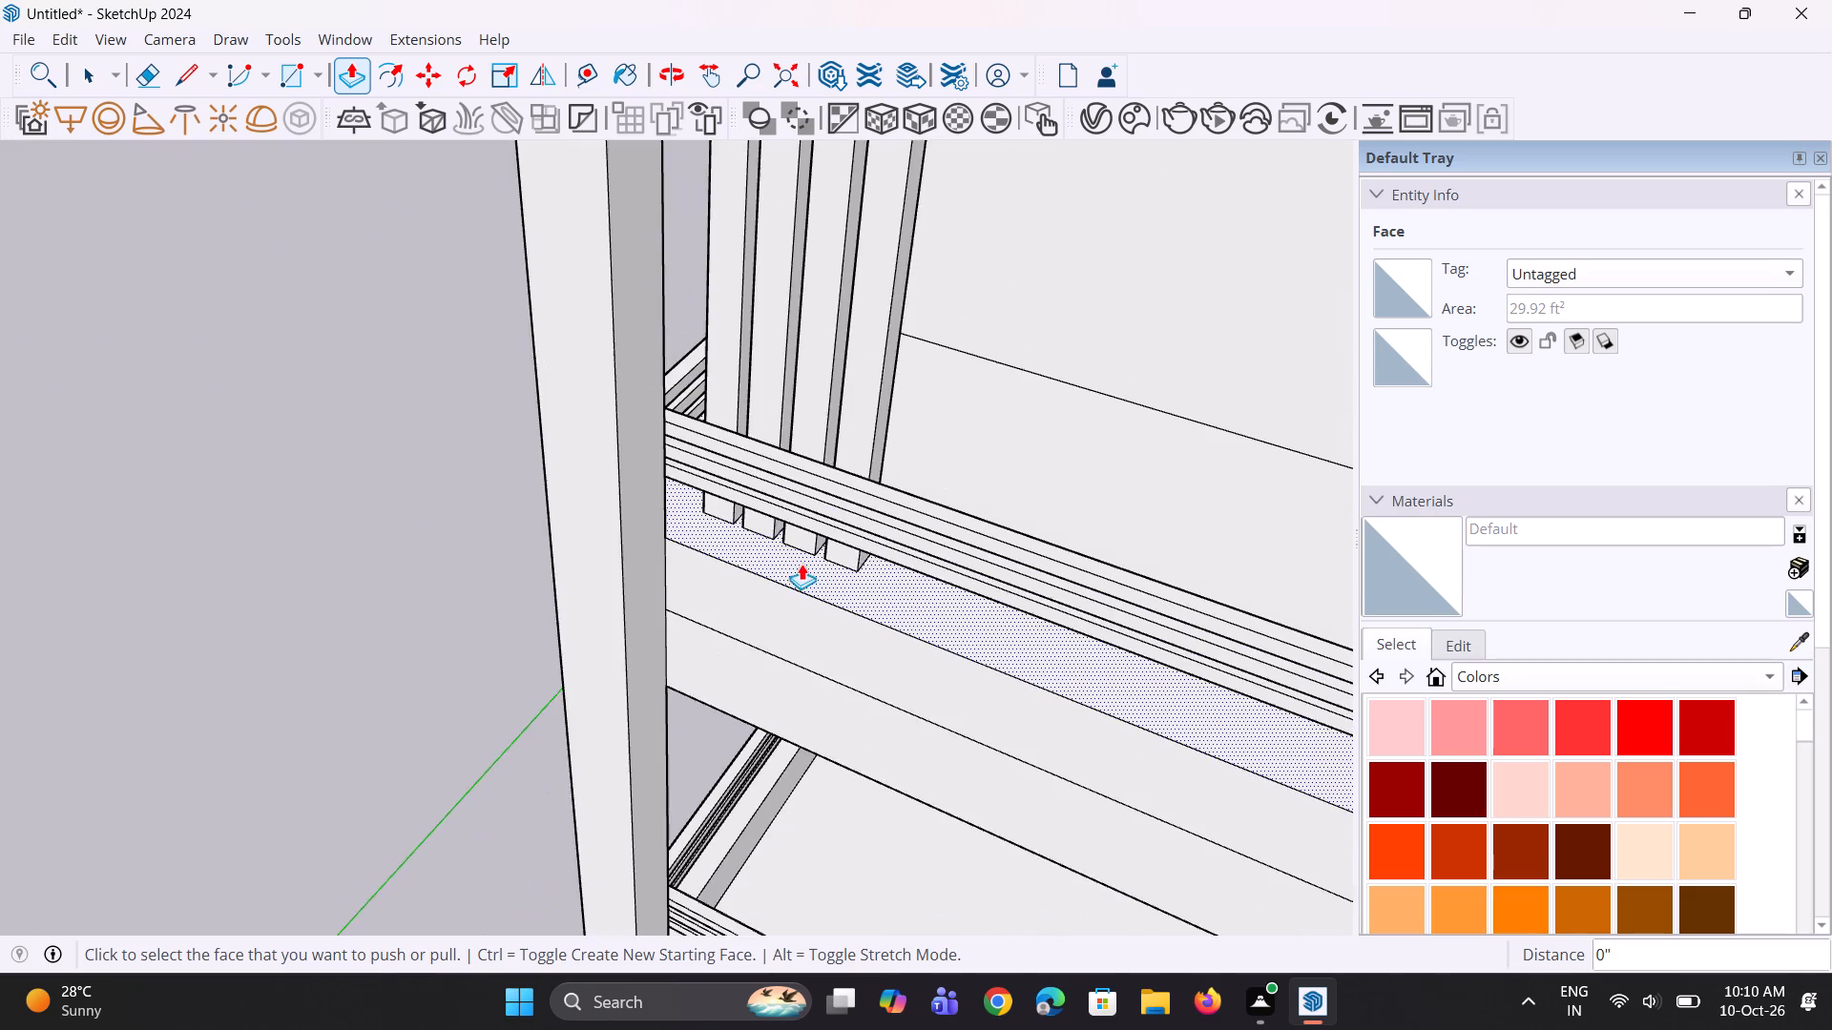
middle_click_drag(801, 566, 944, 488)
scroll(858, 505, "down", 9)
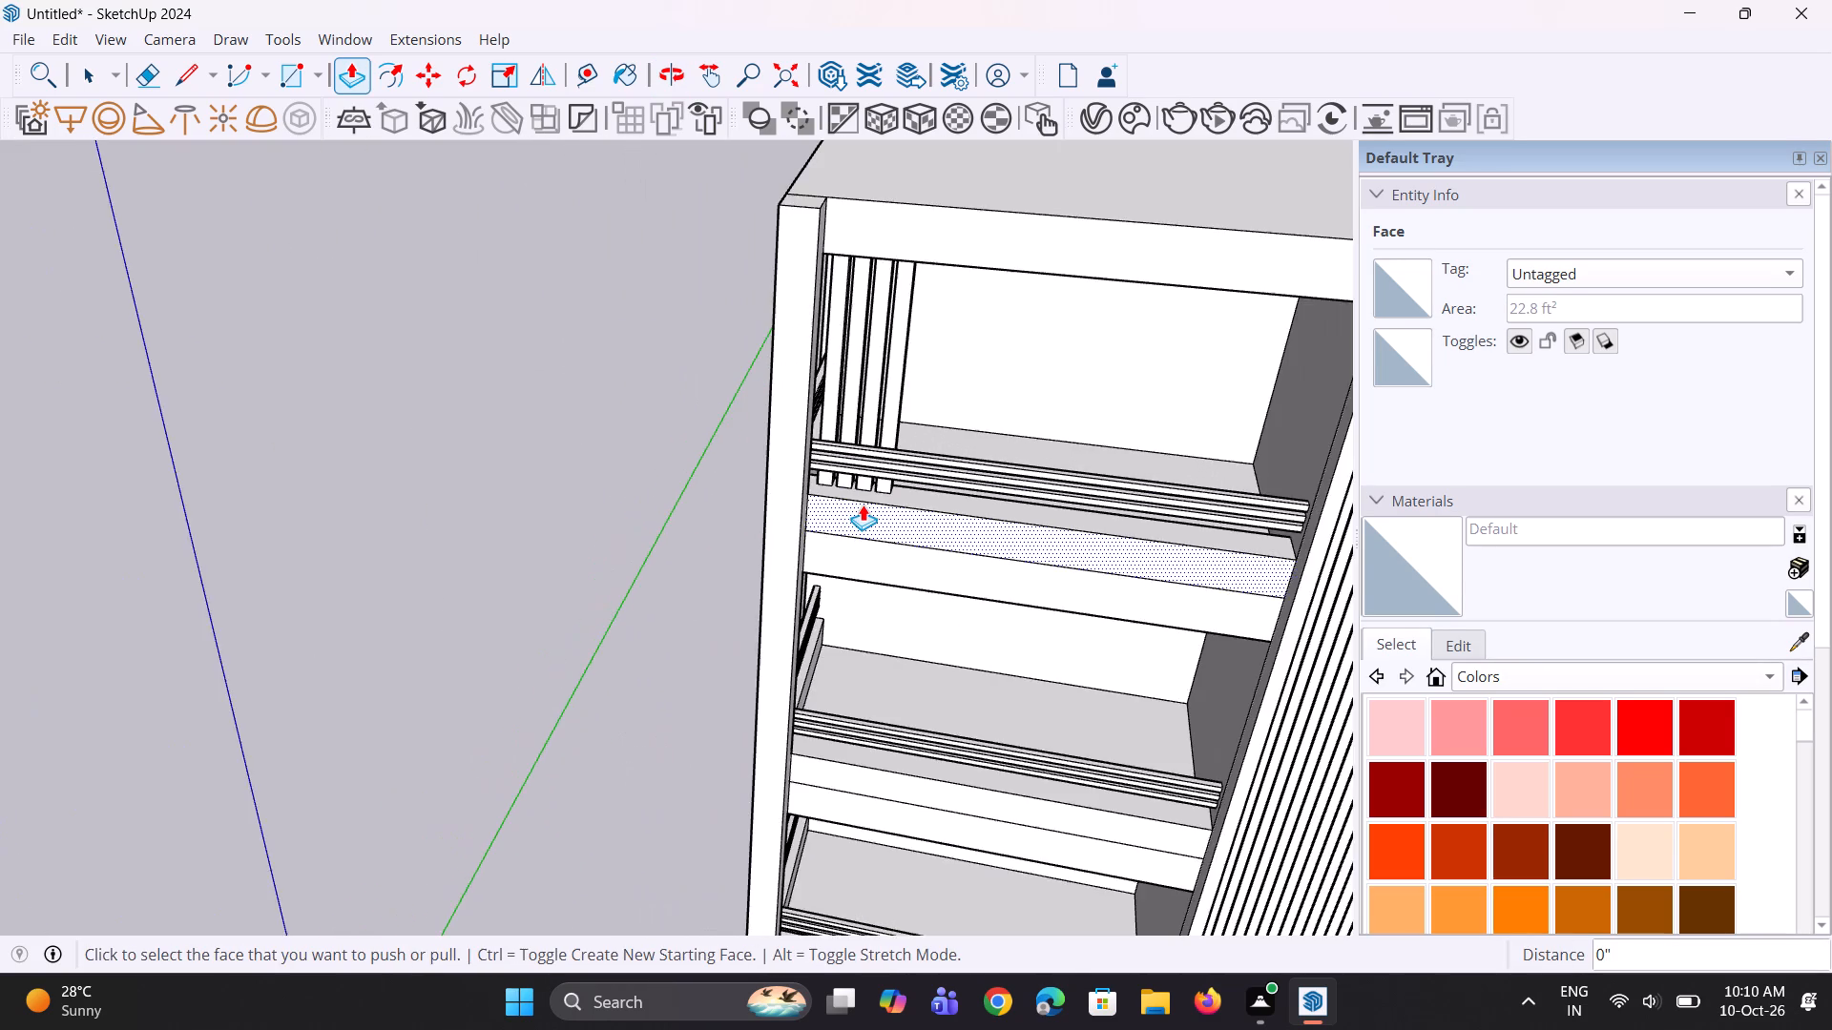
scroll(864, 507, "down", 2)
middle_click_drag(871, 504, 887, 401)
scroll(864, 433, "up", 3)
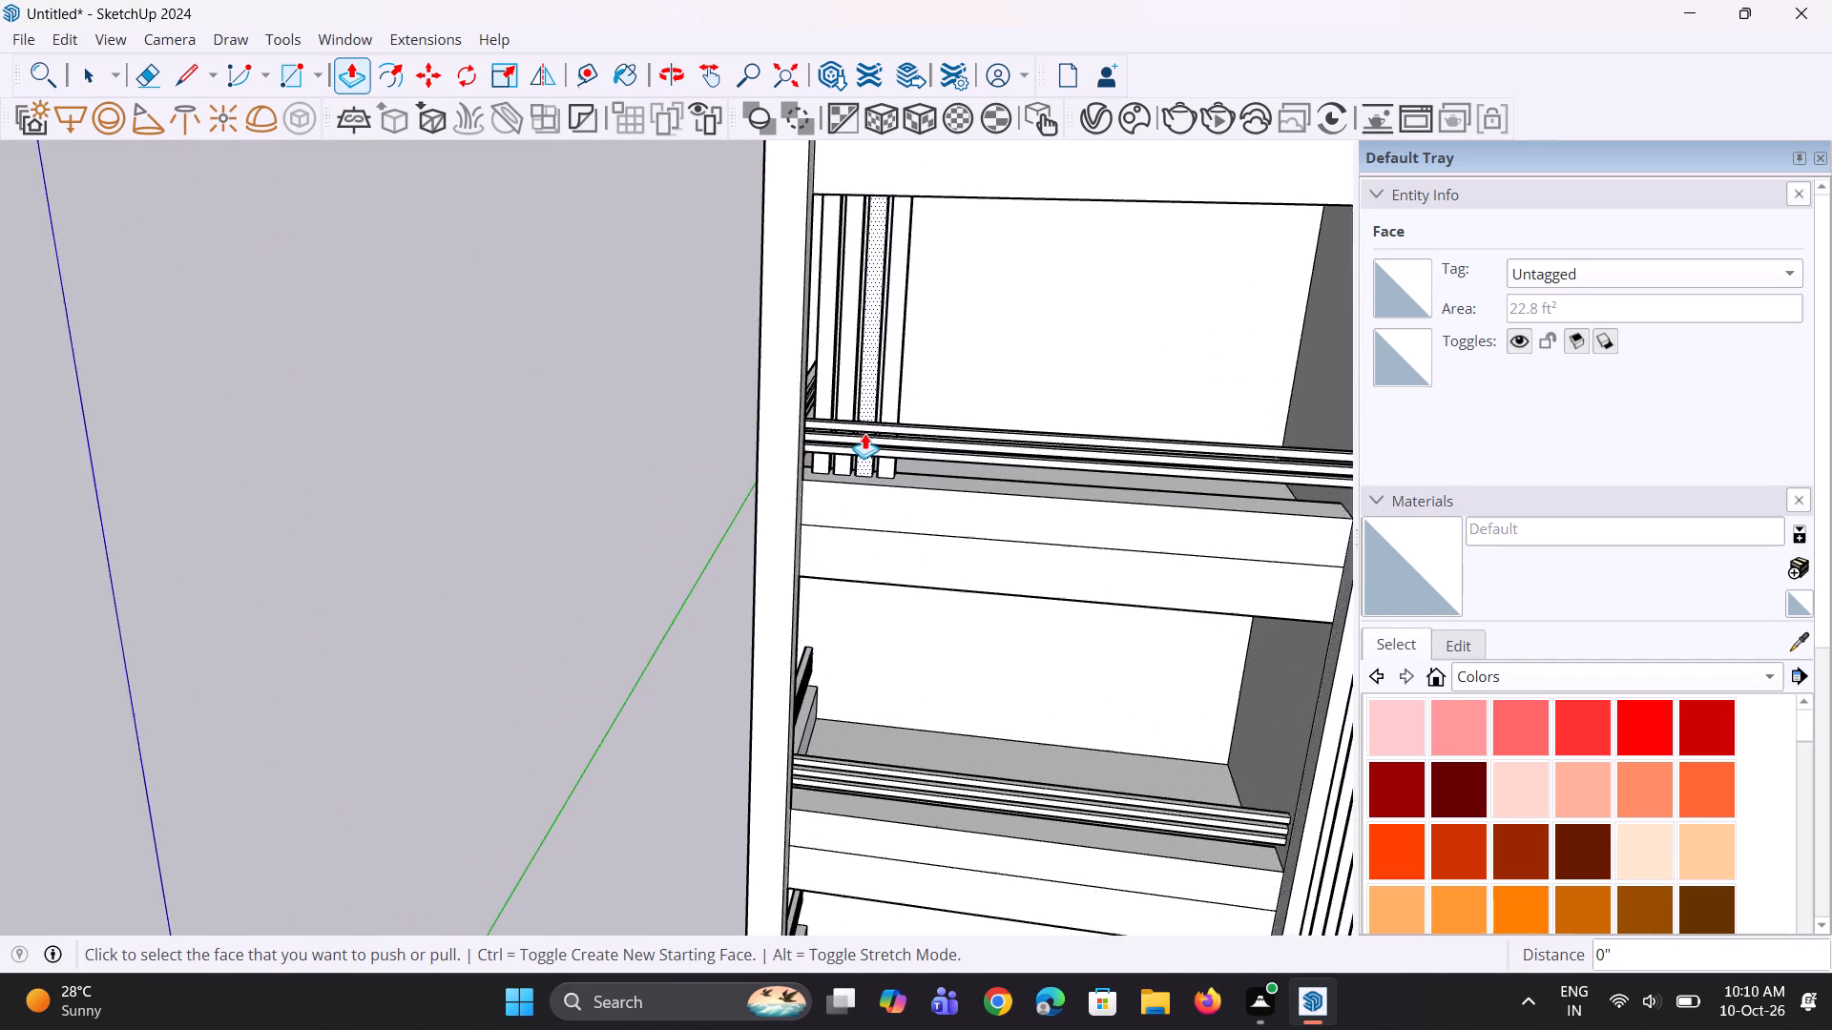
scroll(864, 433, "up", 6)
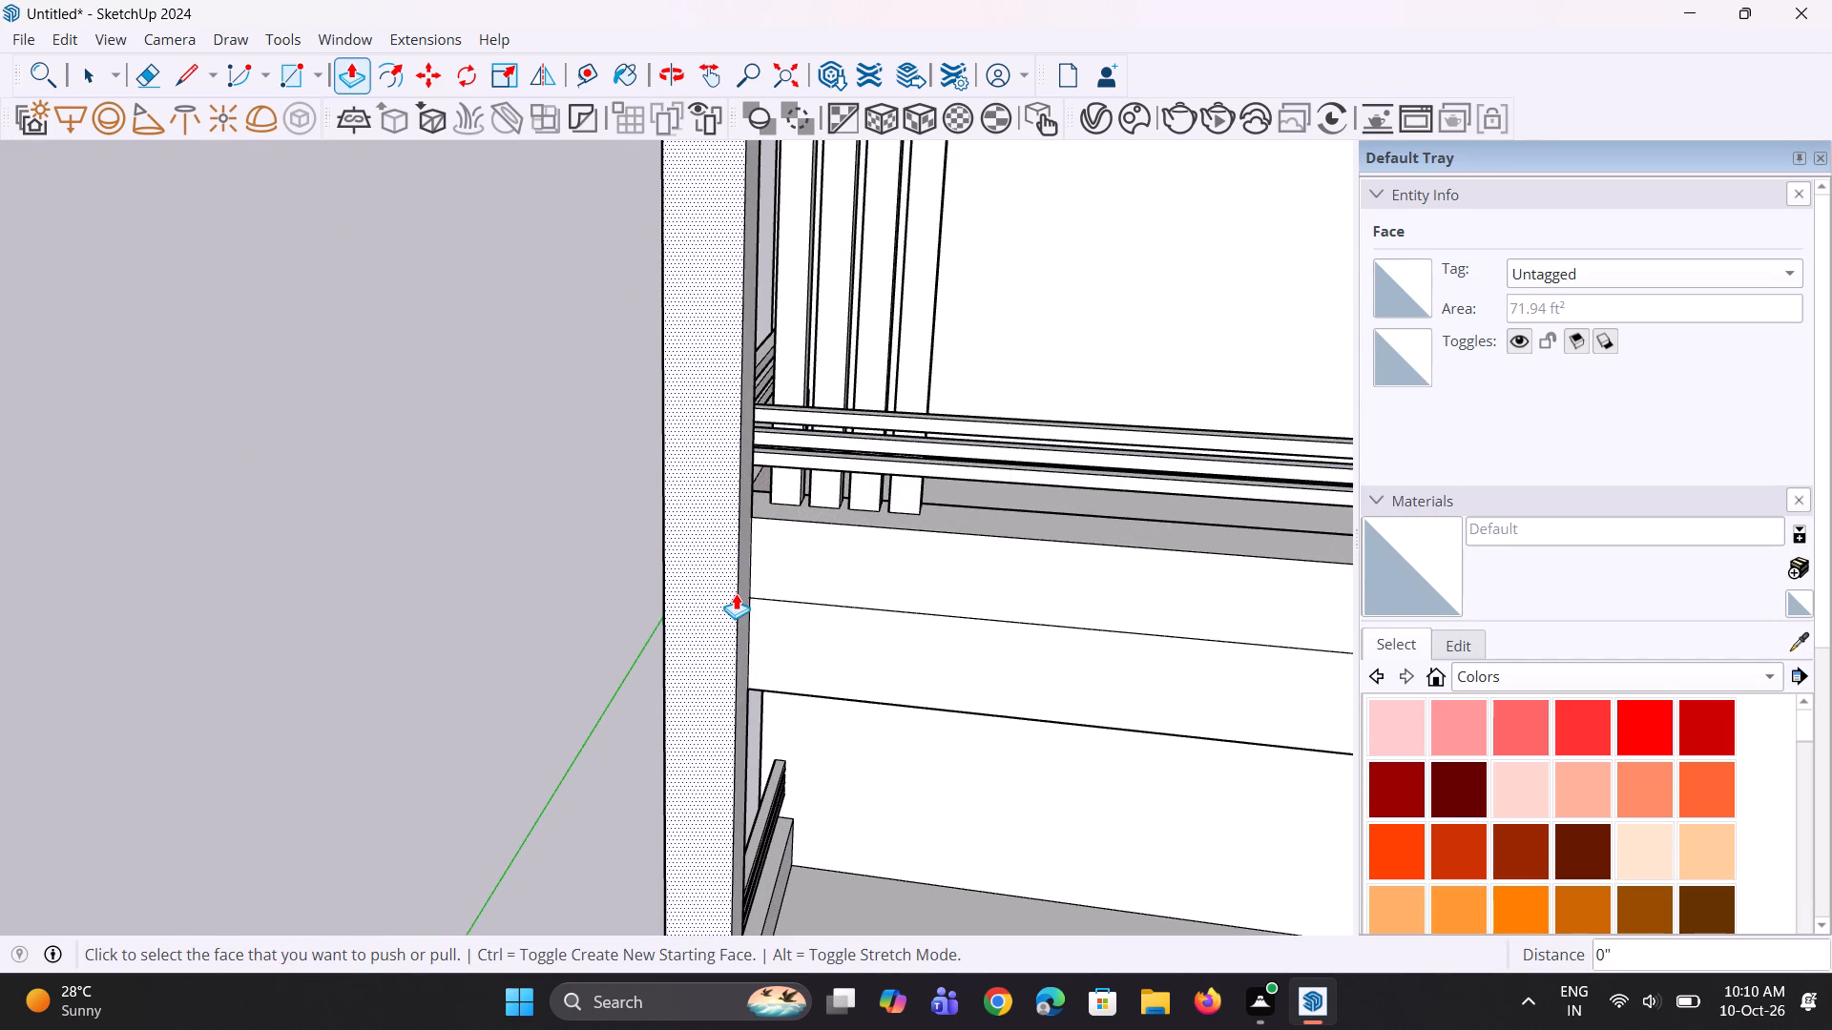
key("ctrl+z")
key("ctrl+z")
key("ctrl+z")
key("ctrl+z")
Undo the array of rectangle copies on the upper shelf's ledge, keeping only the rectangle nearest the corner post.
middle_click_drag(736, 593, 733, 596)
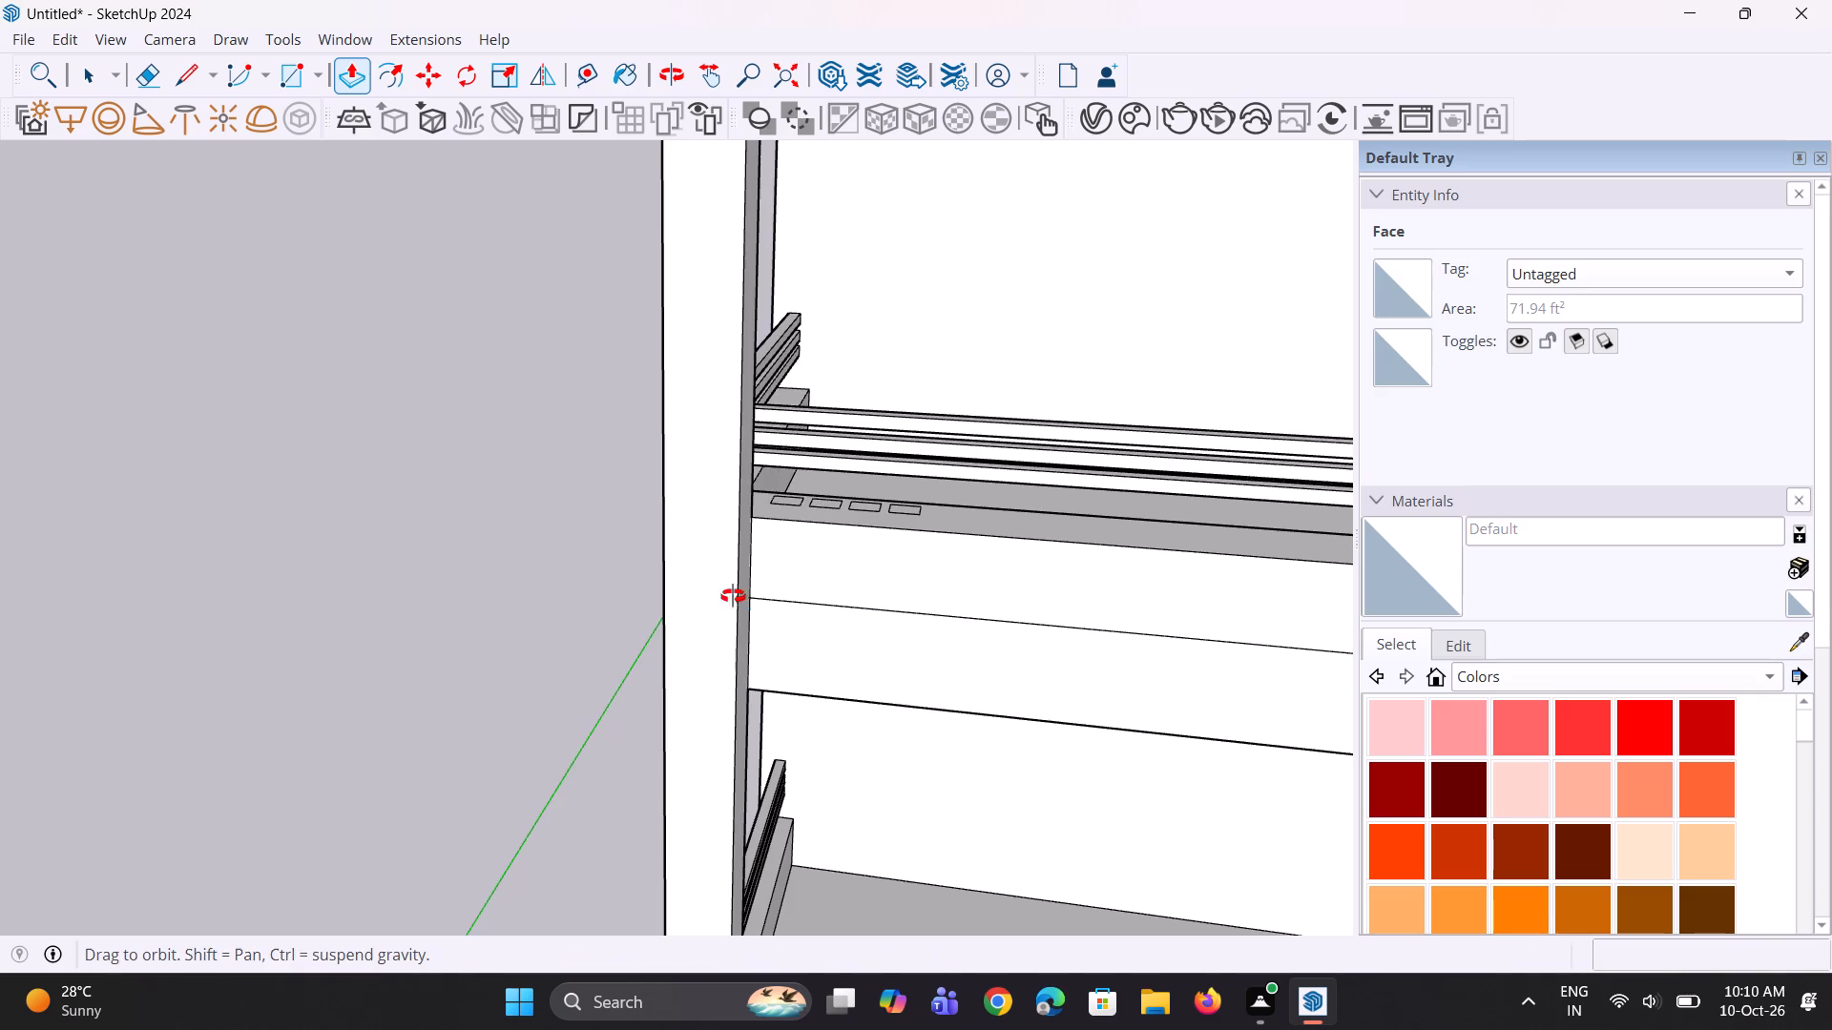
middle_click_drag(733, 596, 638, 781)
scroll(663, 700, "up", 8)
middle_click_drag(882, 713, 916, 647)
key("space")
key("space")
scroll(1004, 566, "up", 2)
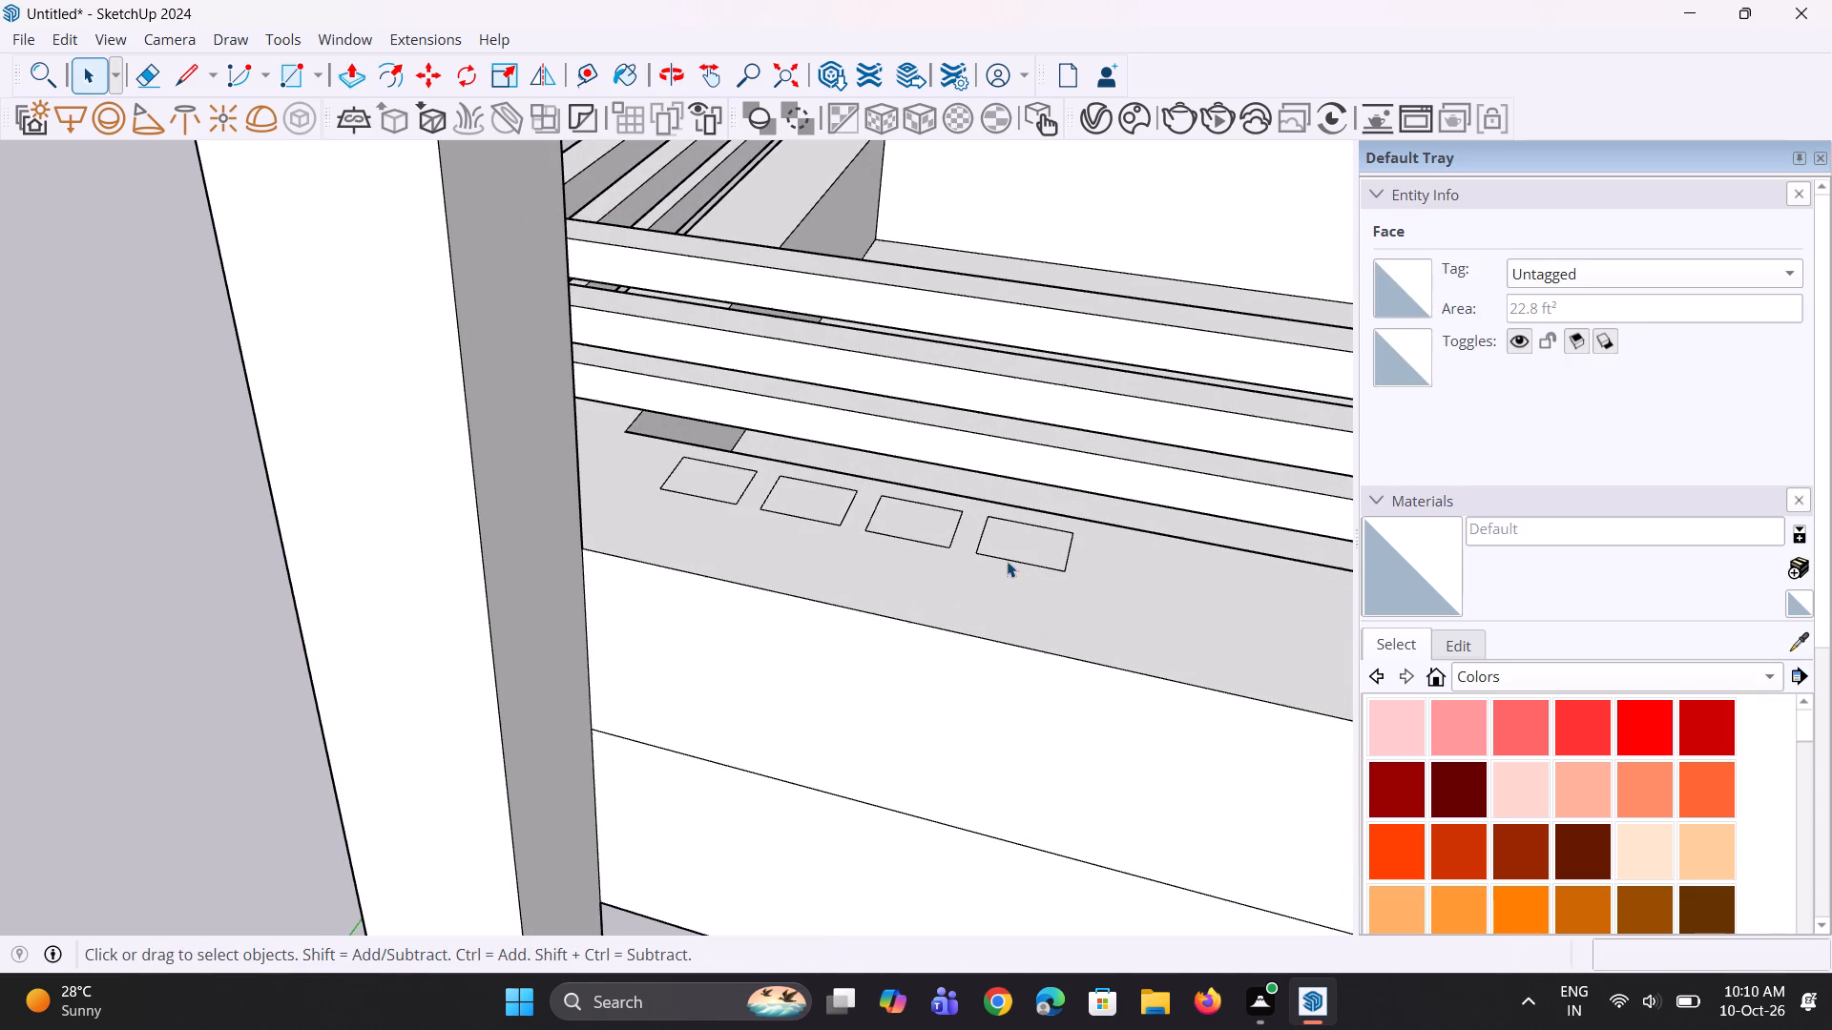
key("ctrl+z")
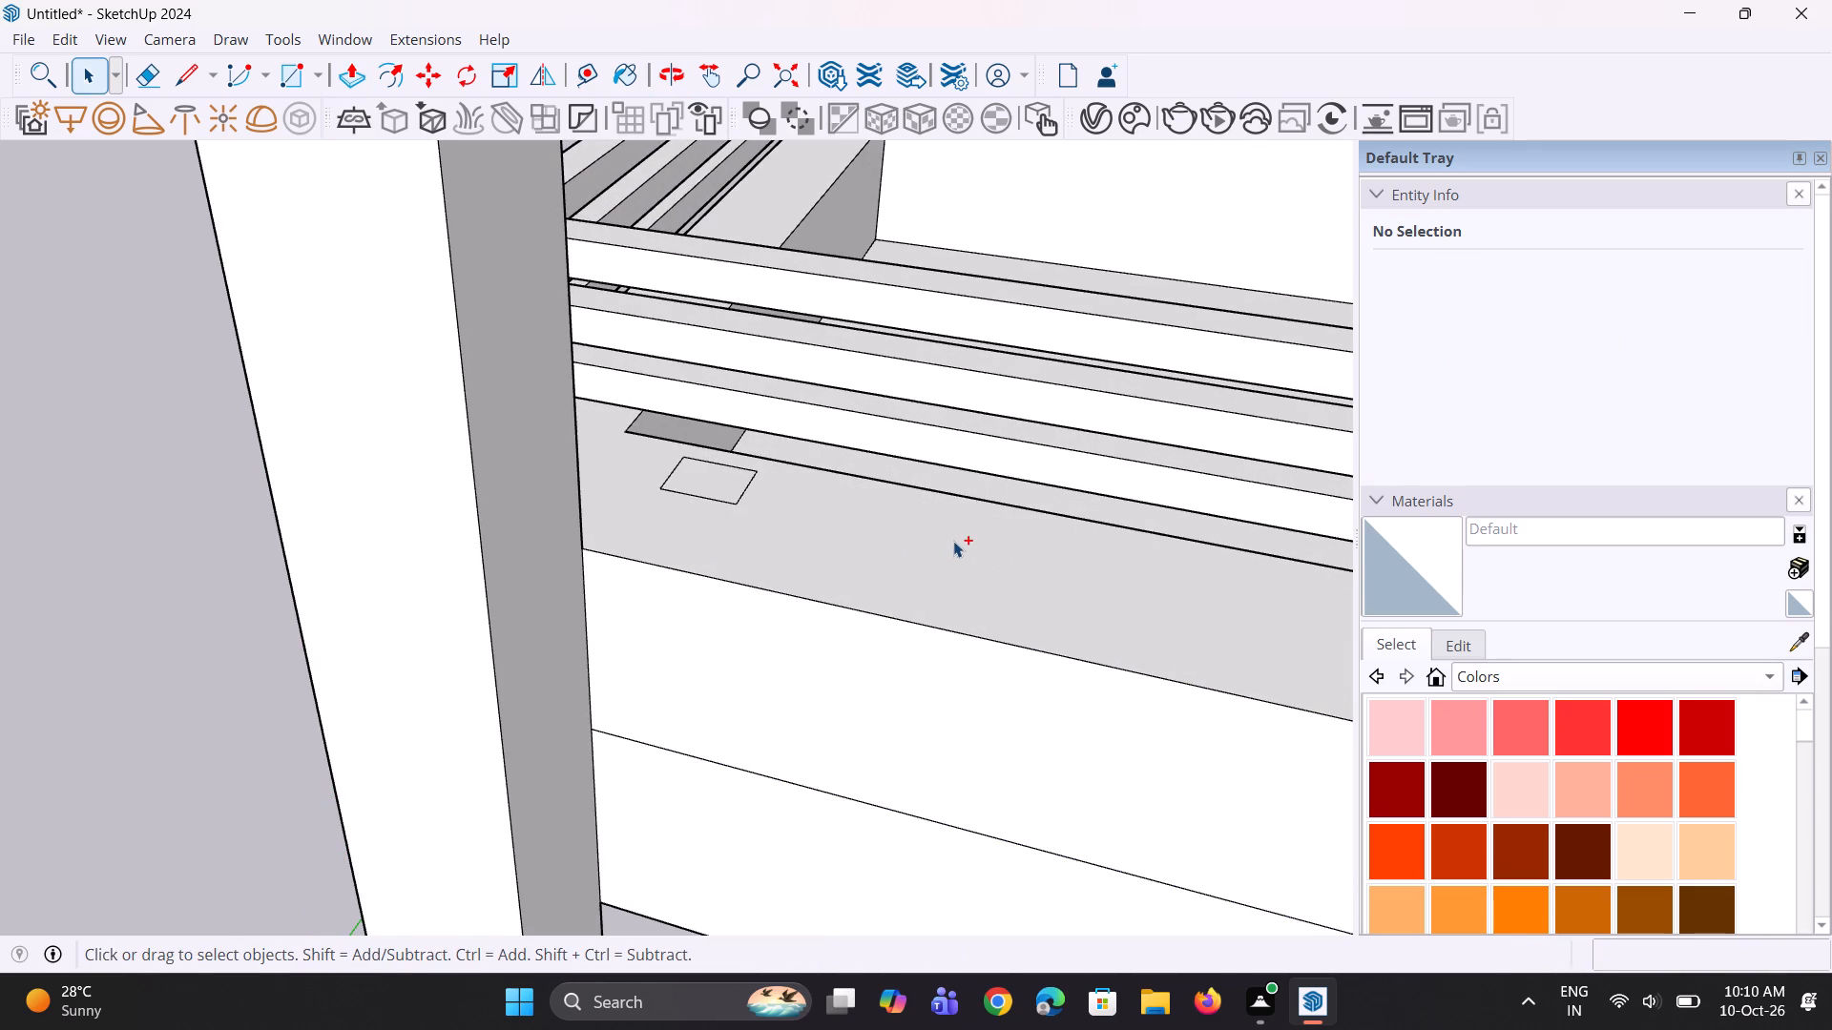
Copy the small rectangle along the upper shelf's ledge at about 8 5/16" spacing, arraying it into 3 copies.
scroll(744, 508, "up", 4)
left_click(693, 473)
scroll(698, 487, "up", 3)
key("m")
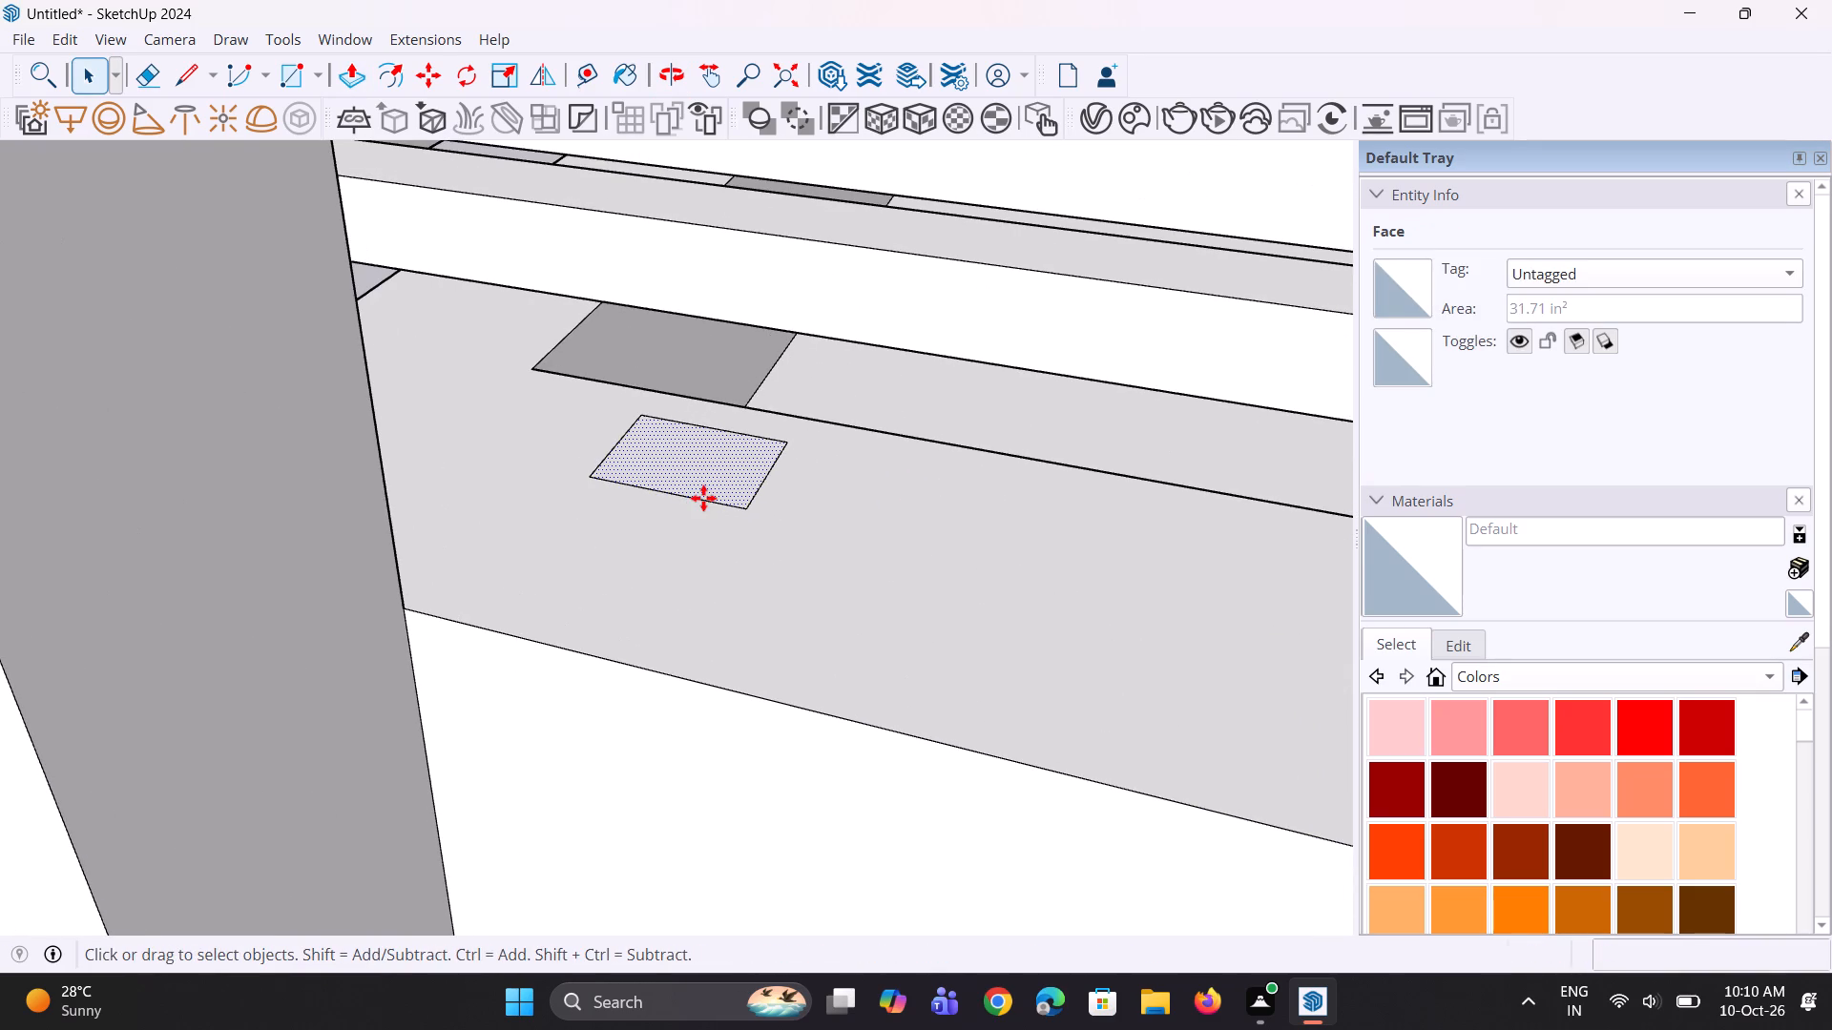
left_click(744, 512)
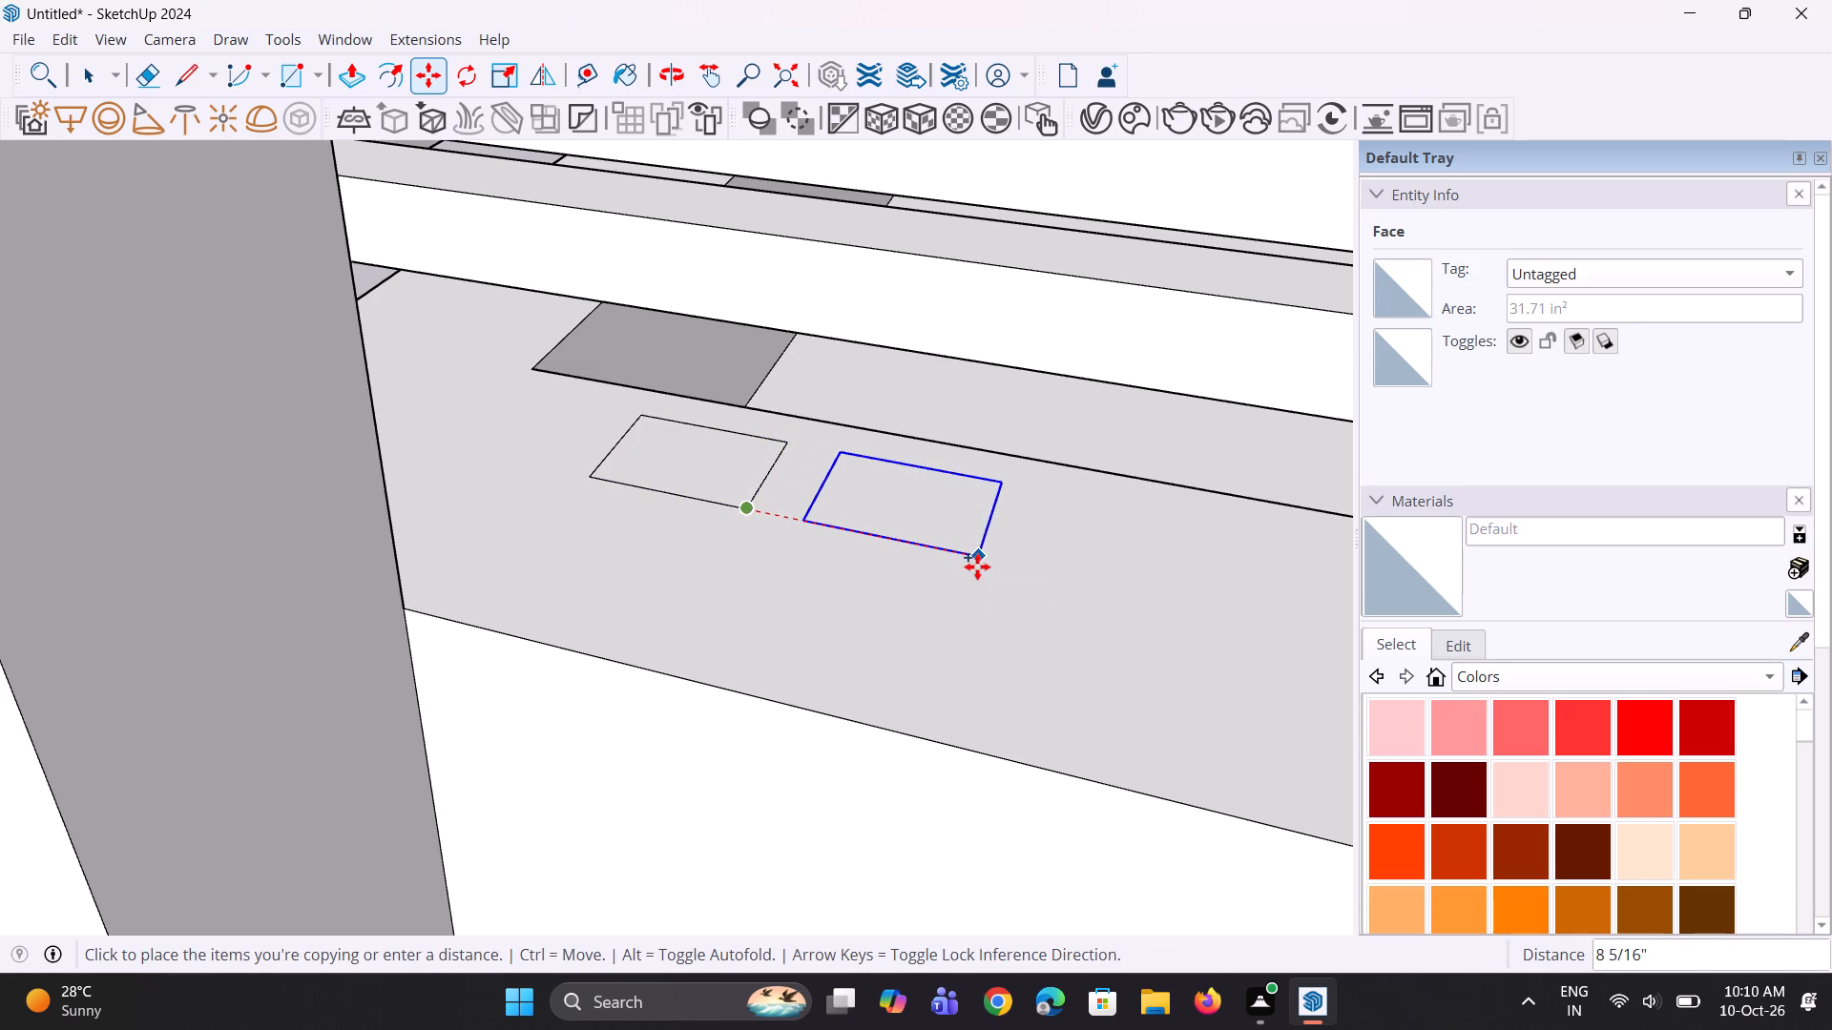
left_click(980, 566)
type("*3")
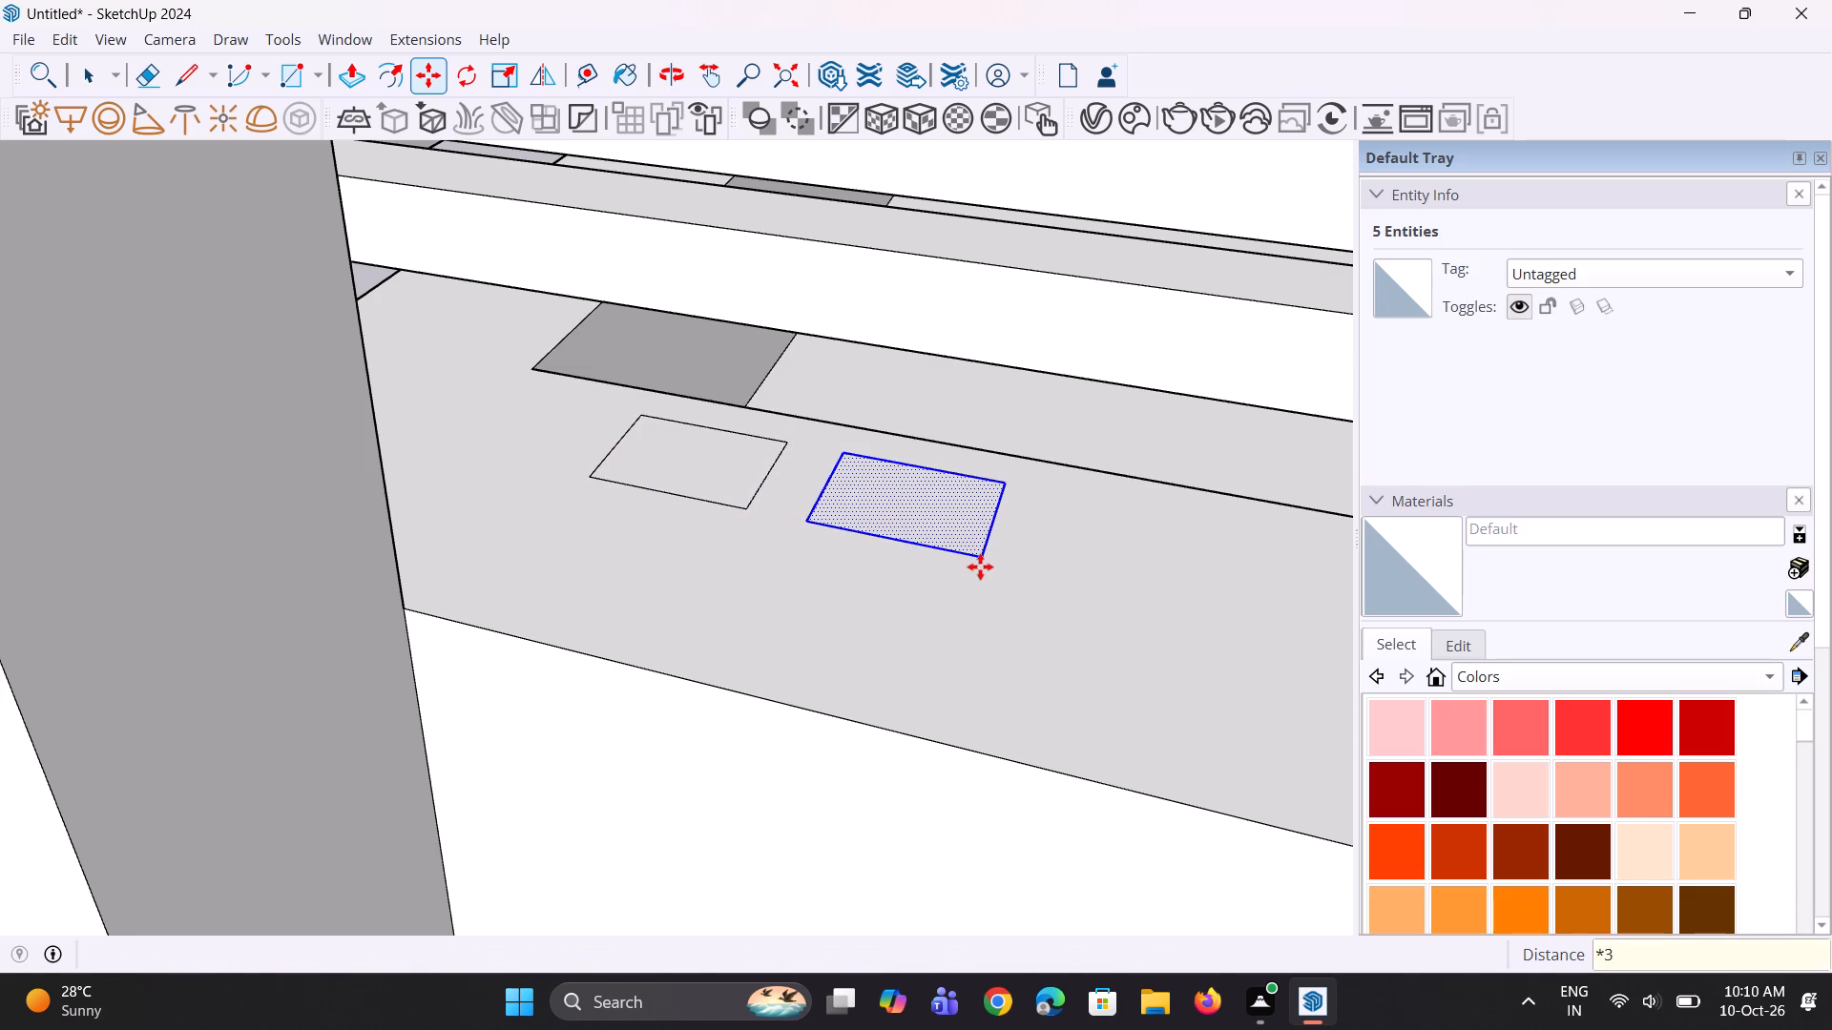
key("Return")
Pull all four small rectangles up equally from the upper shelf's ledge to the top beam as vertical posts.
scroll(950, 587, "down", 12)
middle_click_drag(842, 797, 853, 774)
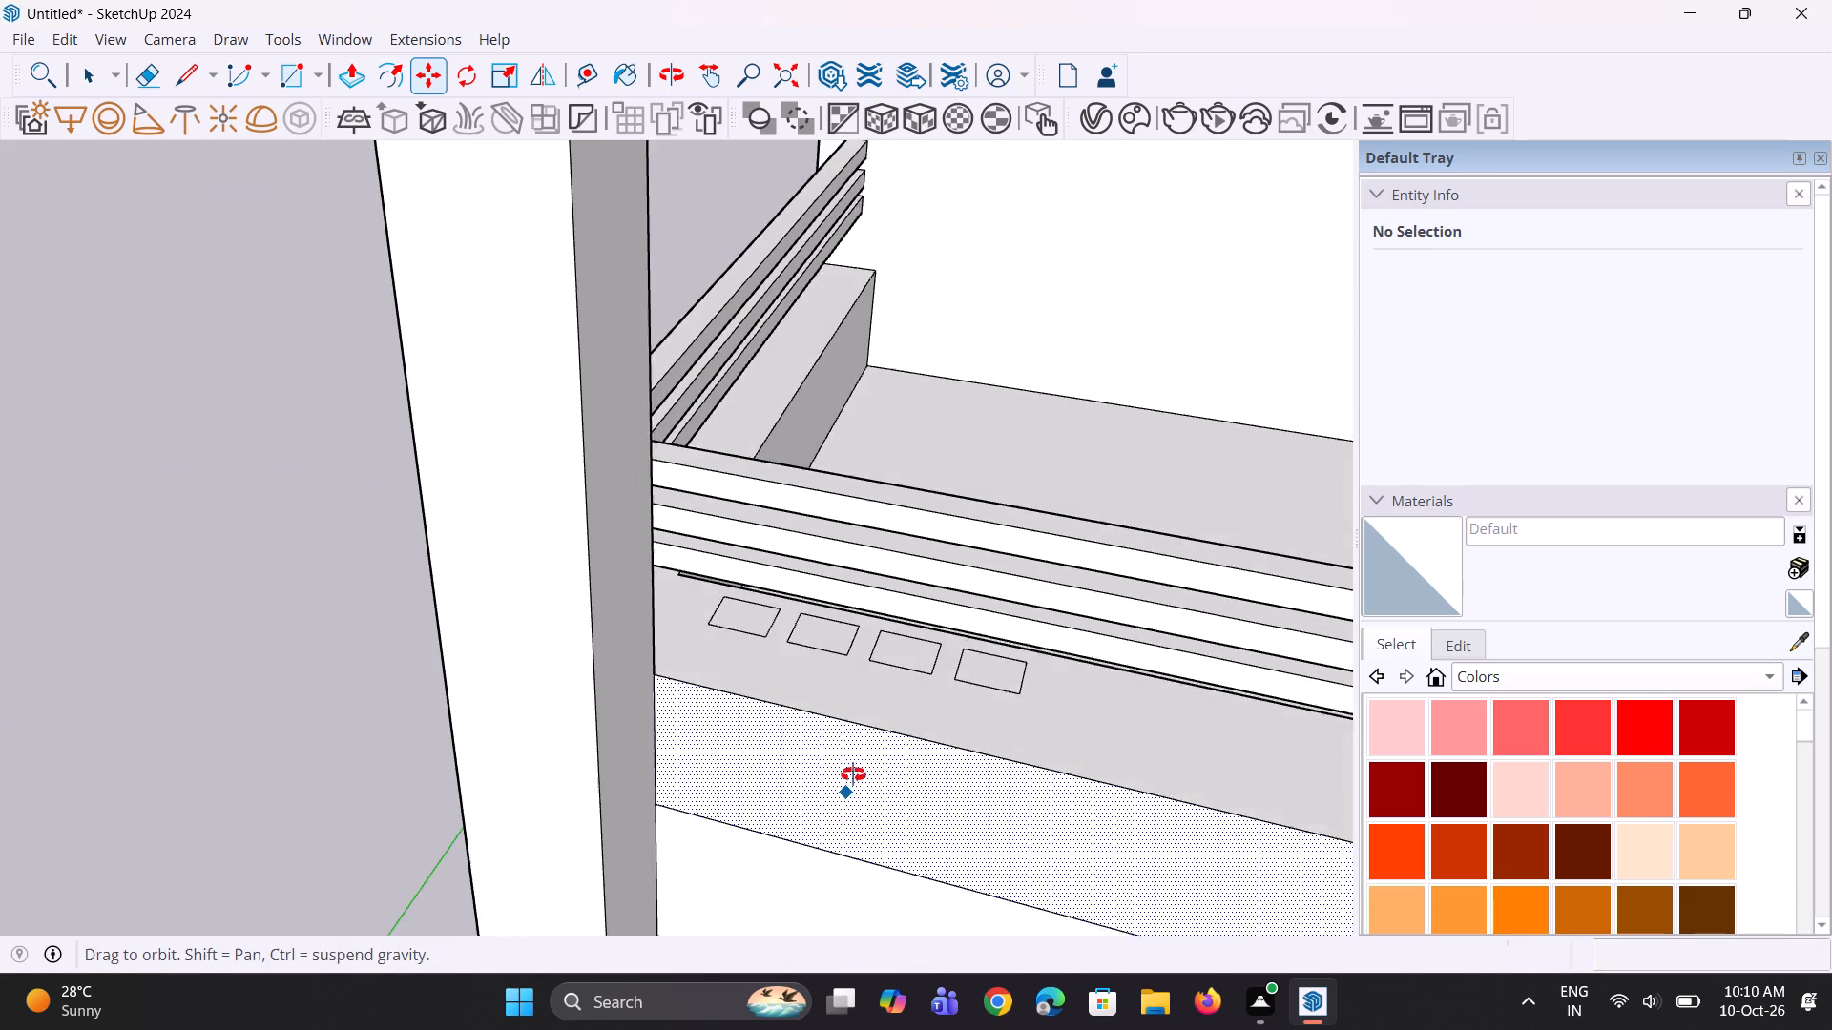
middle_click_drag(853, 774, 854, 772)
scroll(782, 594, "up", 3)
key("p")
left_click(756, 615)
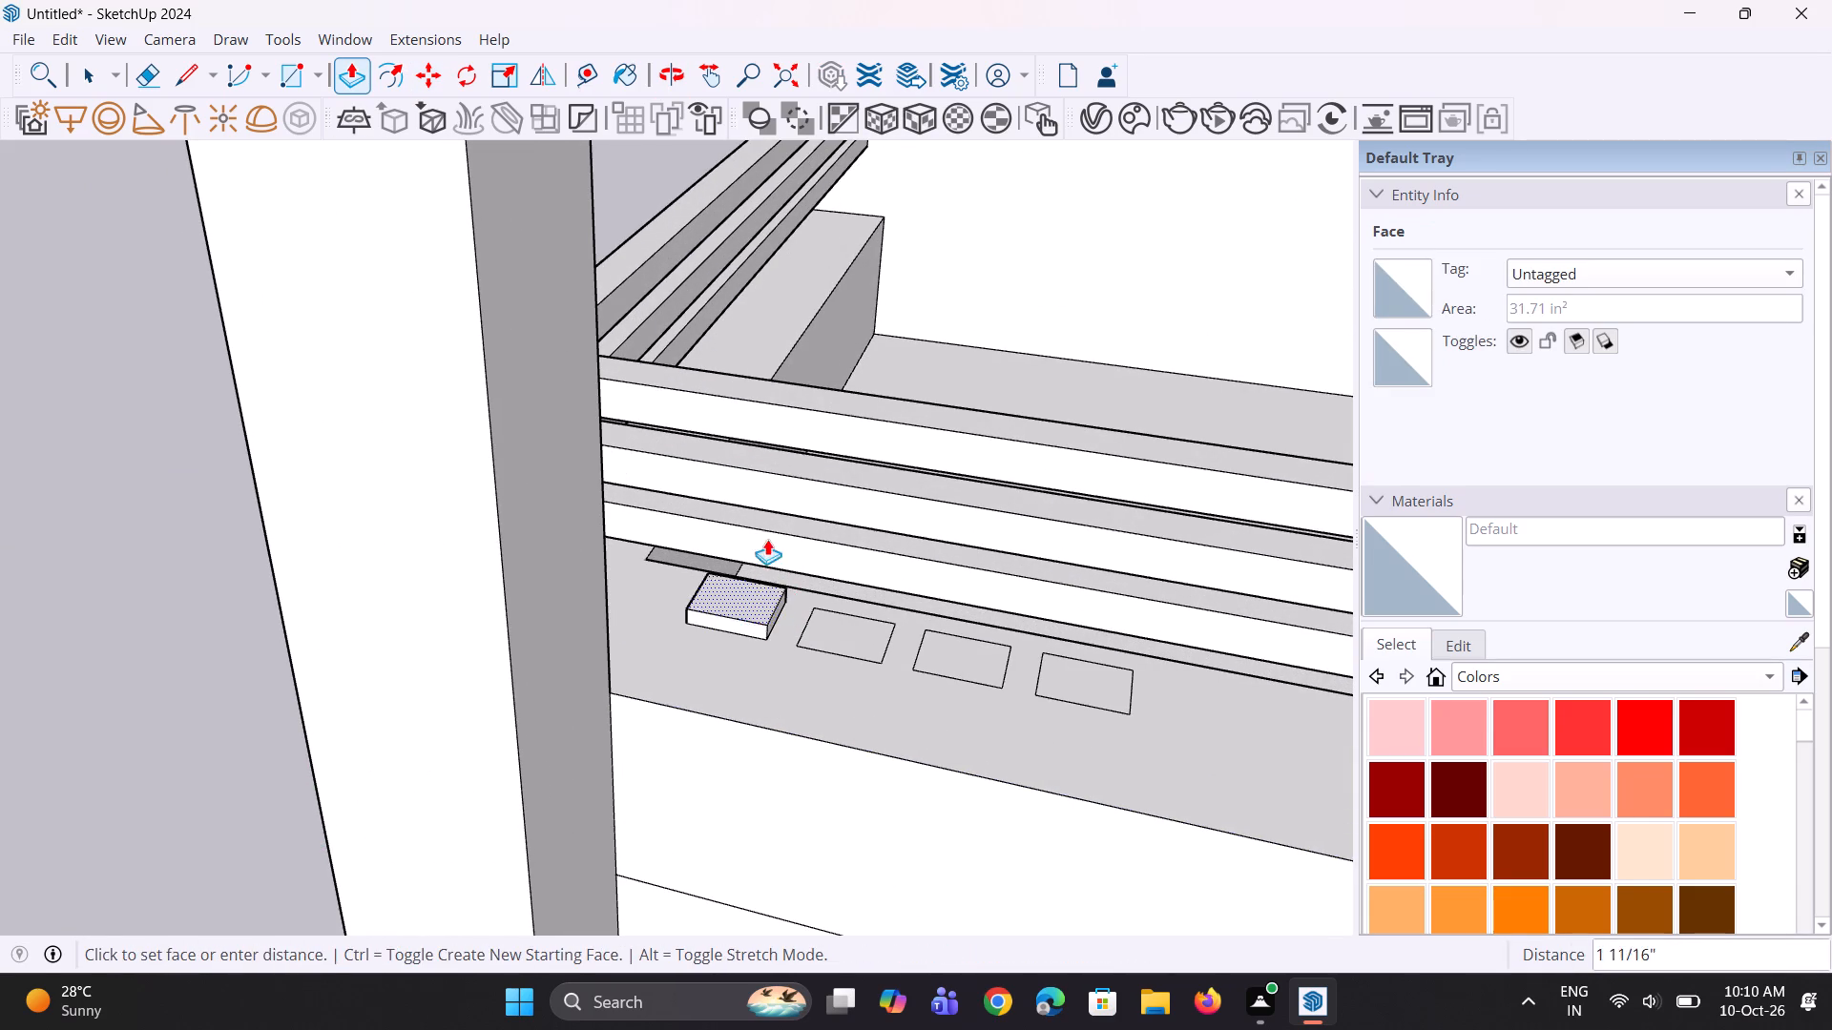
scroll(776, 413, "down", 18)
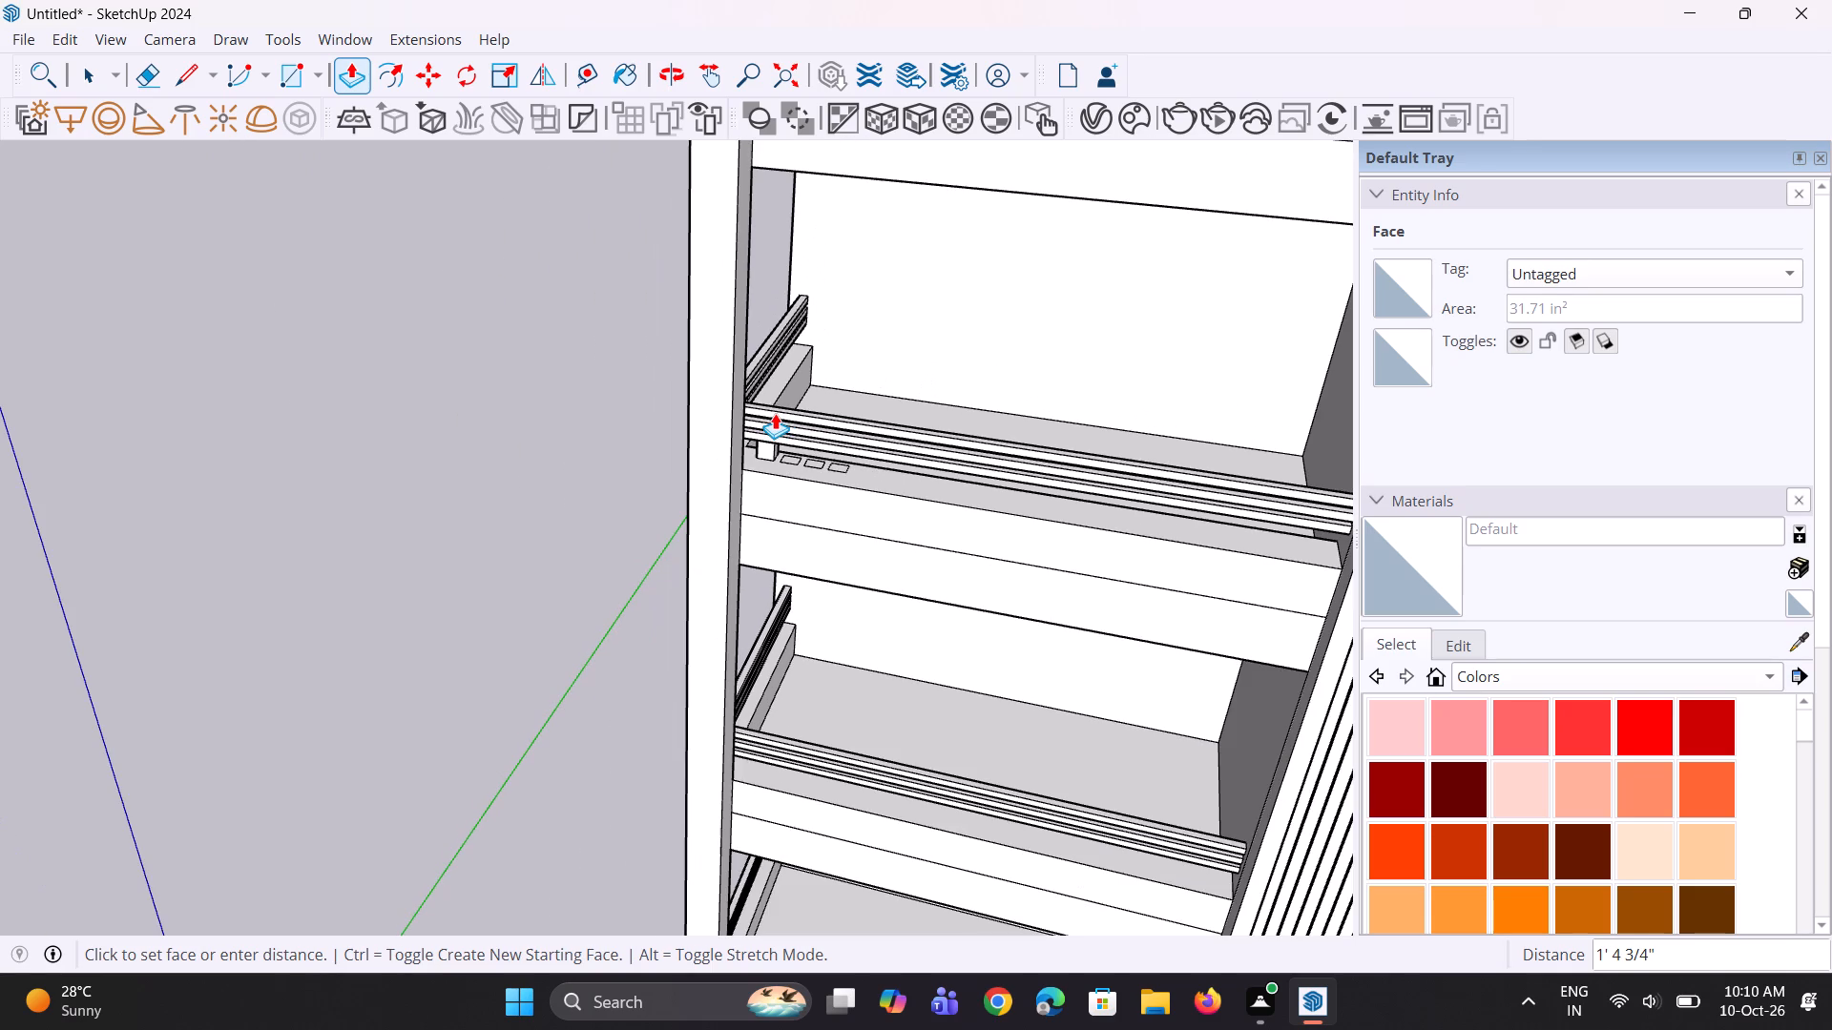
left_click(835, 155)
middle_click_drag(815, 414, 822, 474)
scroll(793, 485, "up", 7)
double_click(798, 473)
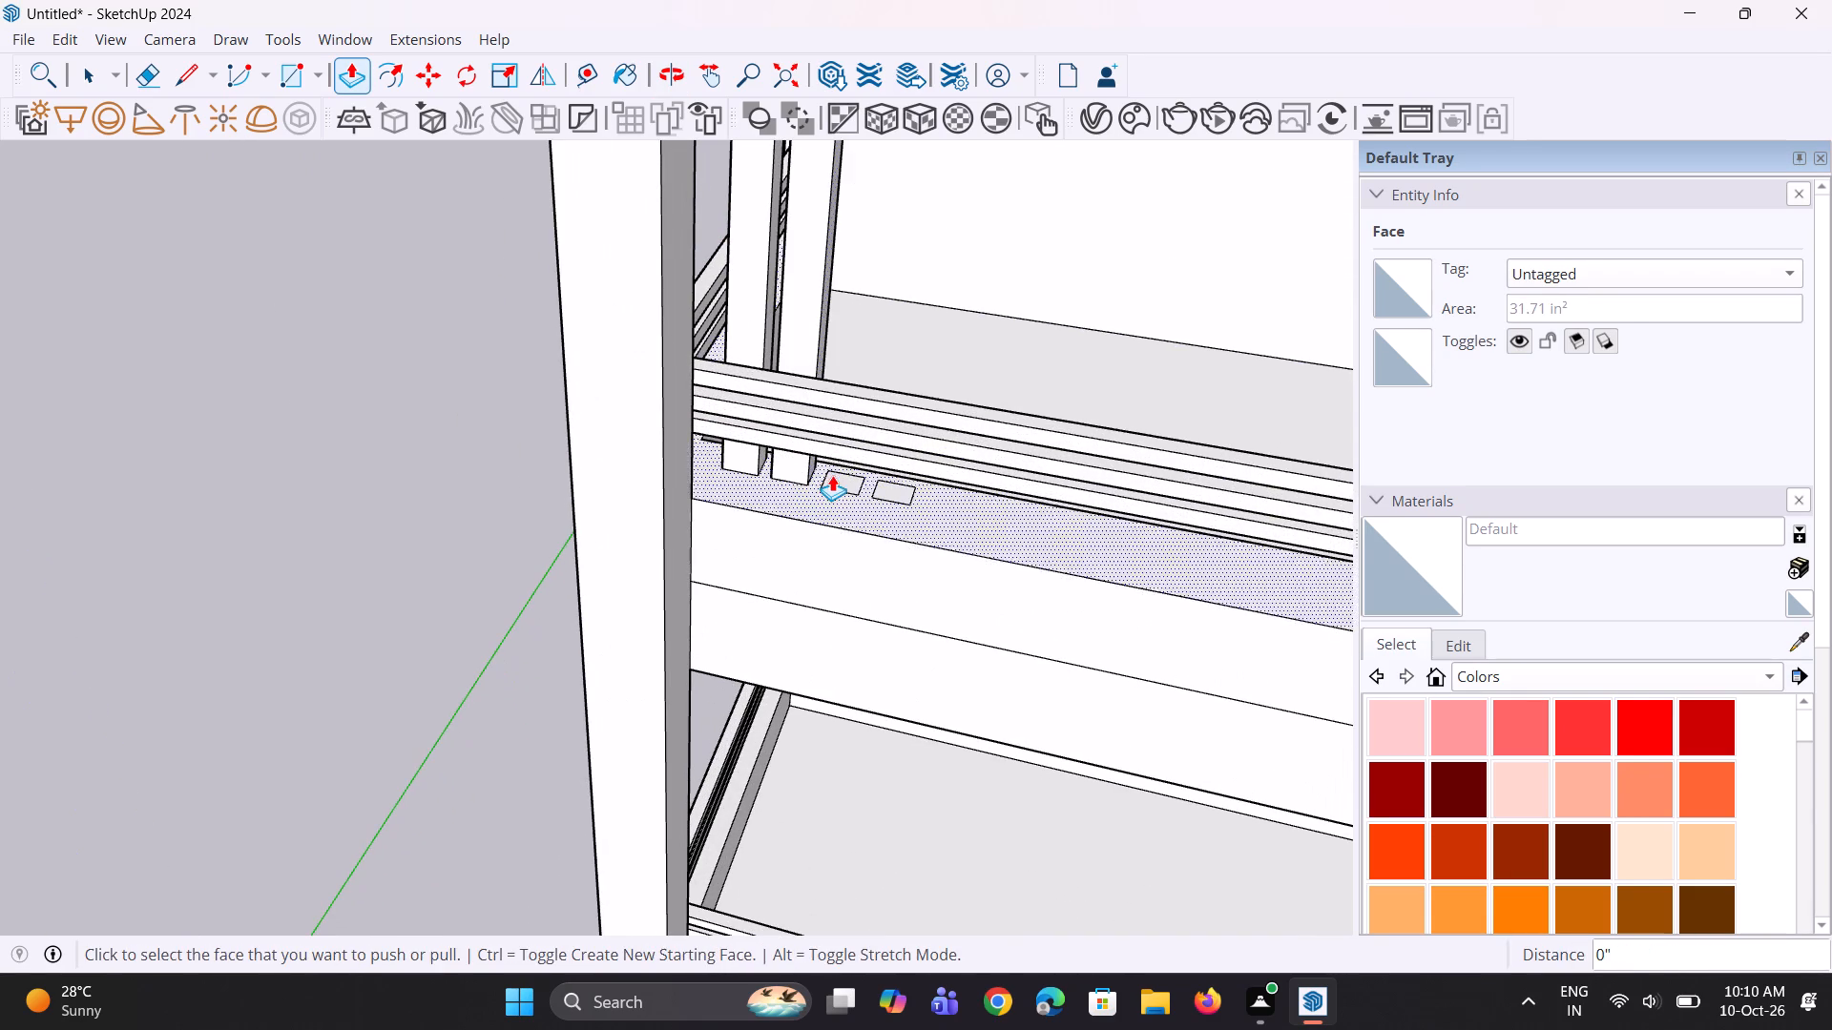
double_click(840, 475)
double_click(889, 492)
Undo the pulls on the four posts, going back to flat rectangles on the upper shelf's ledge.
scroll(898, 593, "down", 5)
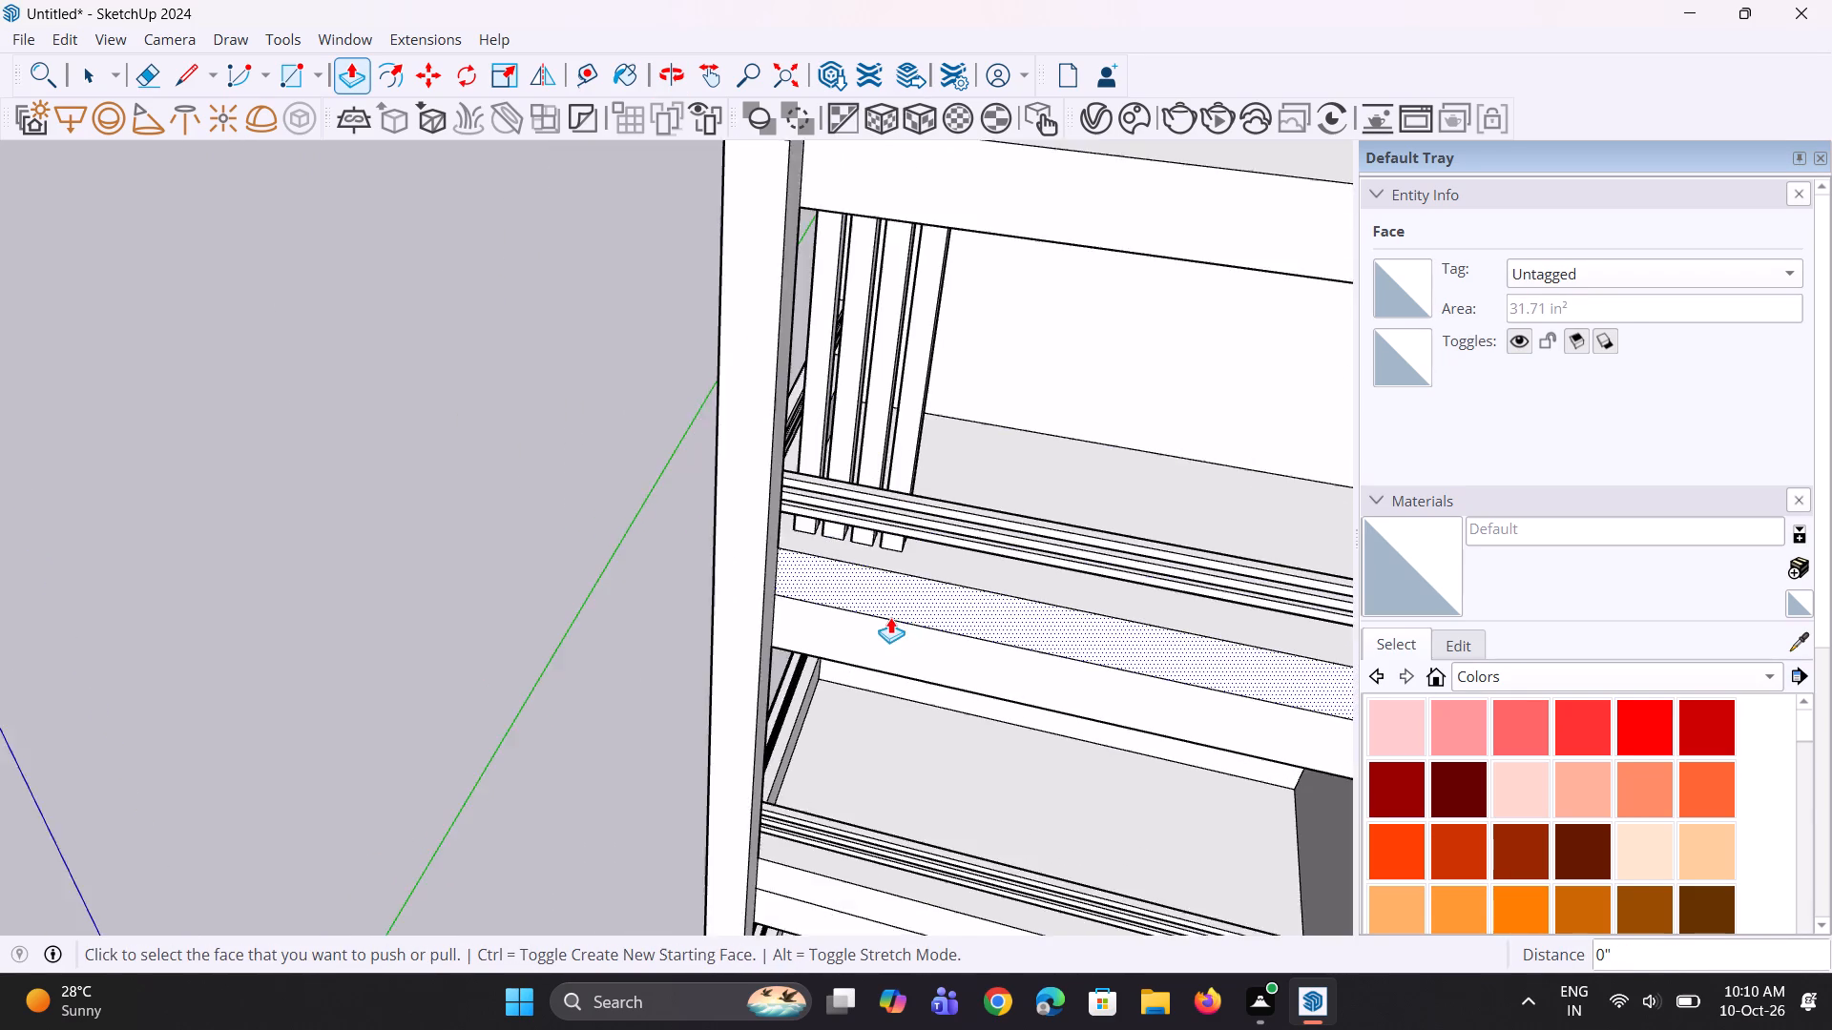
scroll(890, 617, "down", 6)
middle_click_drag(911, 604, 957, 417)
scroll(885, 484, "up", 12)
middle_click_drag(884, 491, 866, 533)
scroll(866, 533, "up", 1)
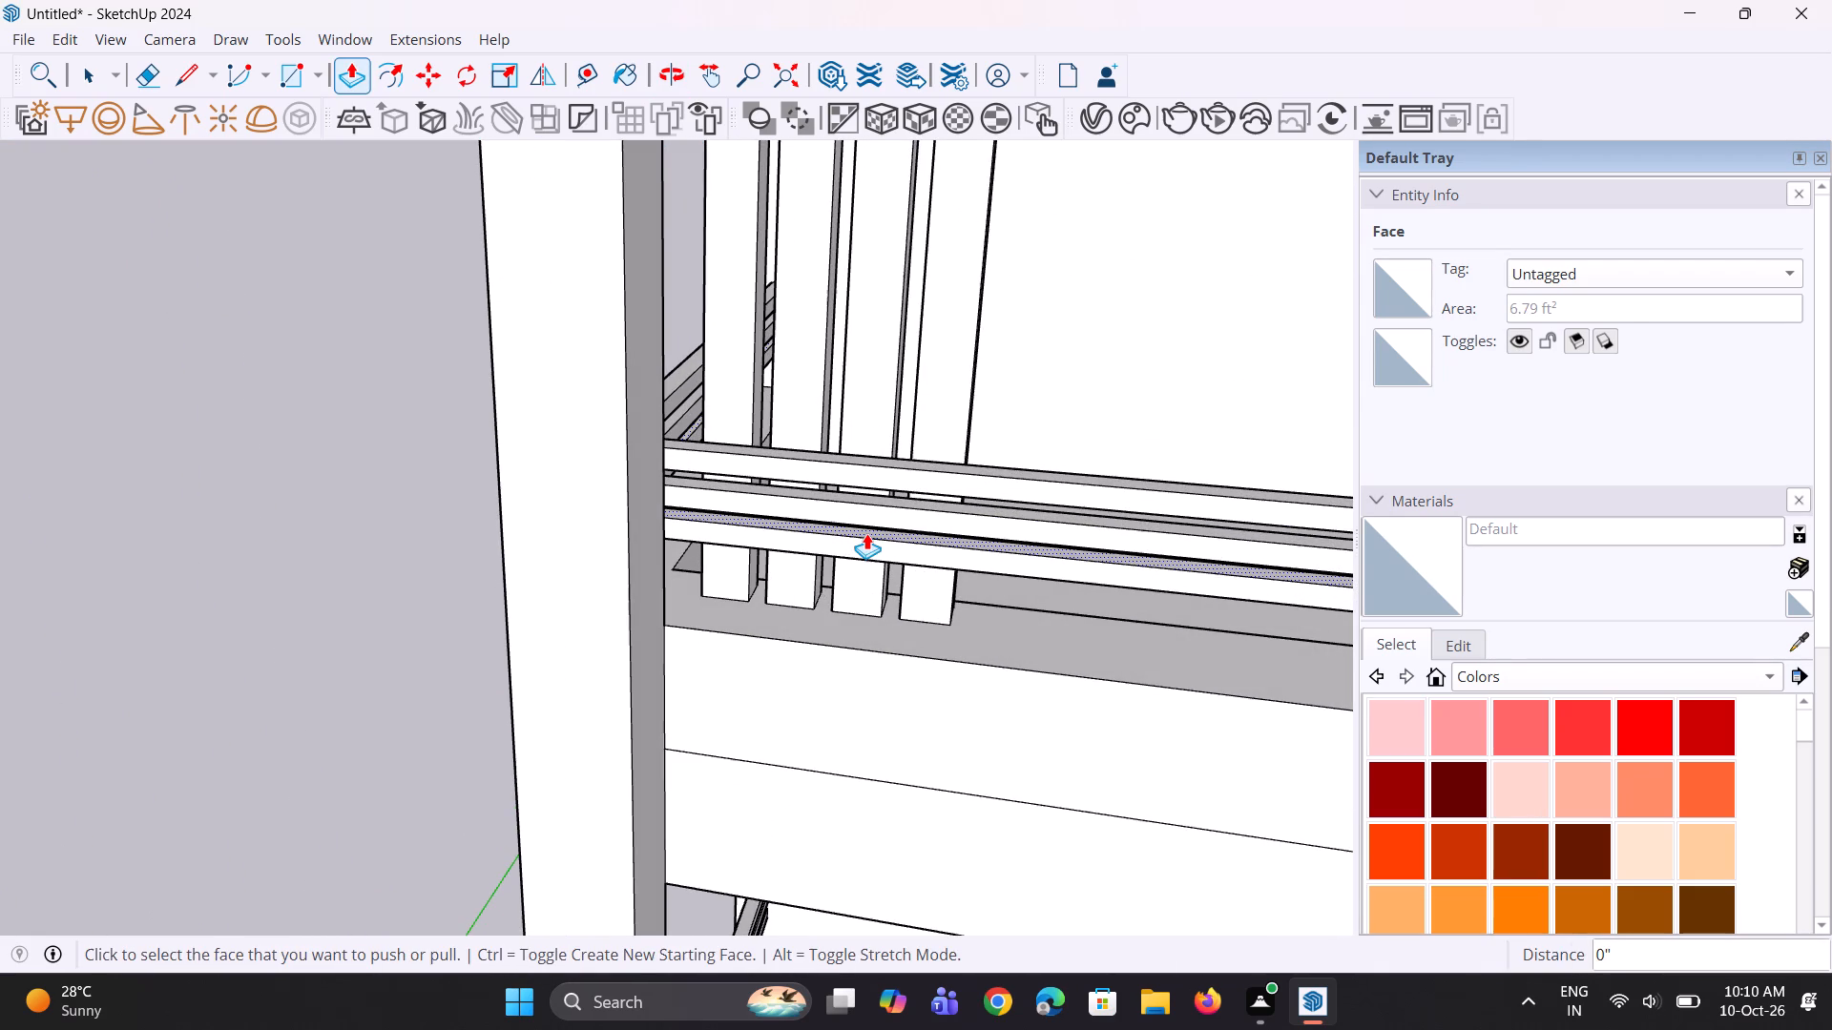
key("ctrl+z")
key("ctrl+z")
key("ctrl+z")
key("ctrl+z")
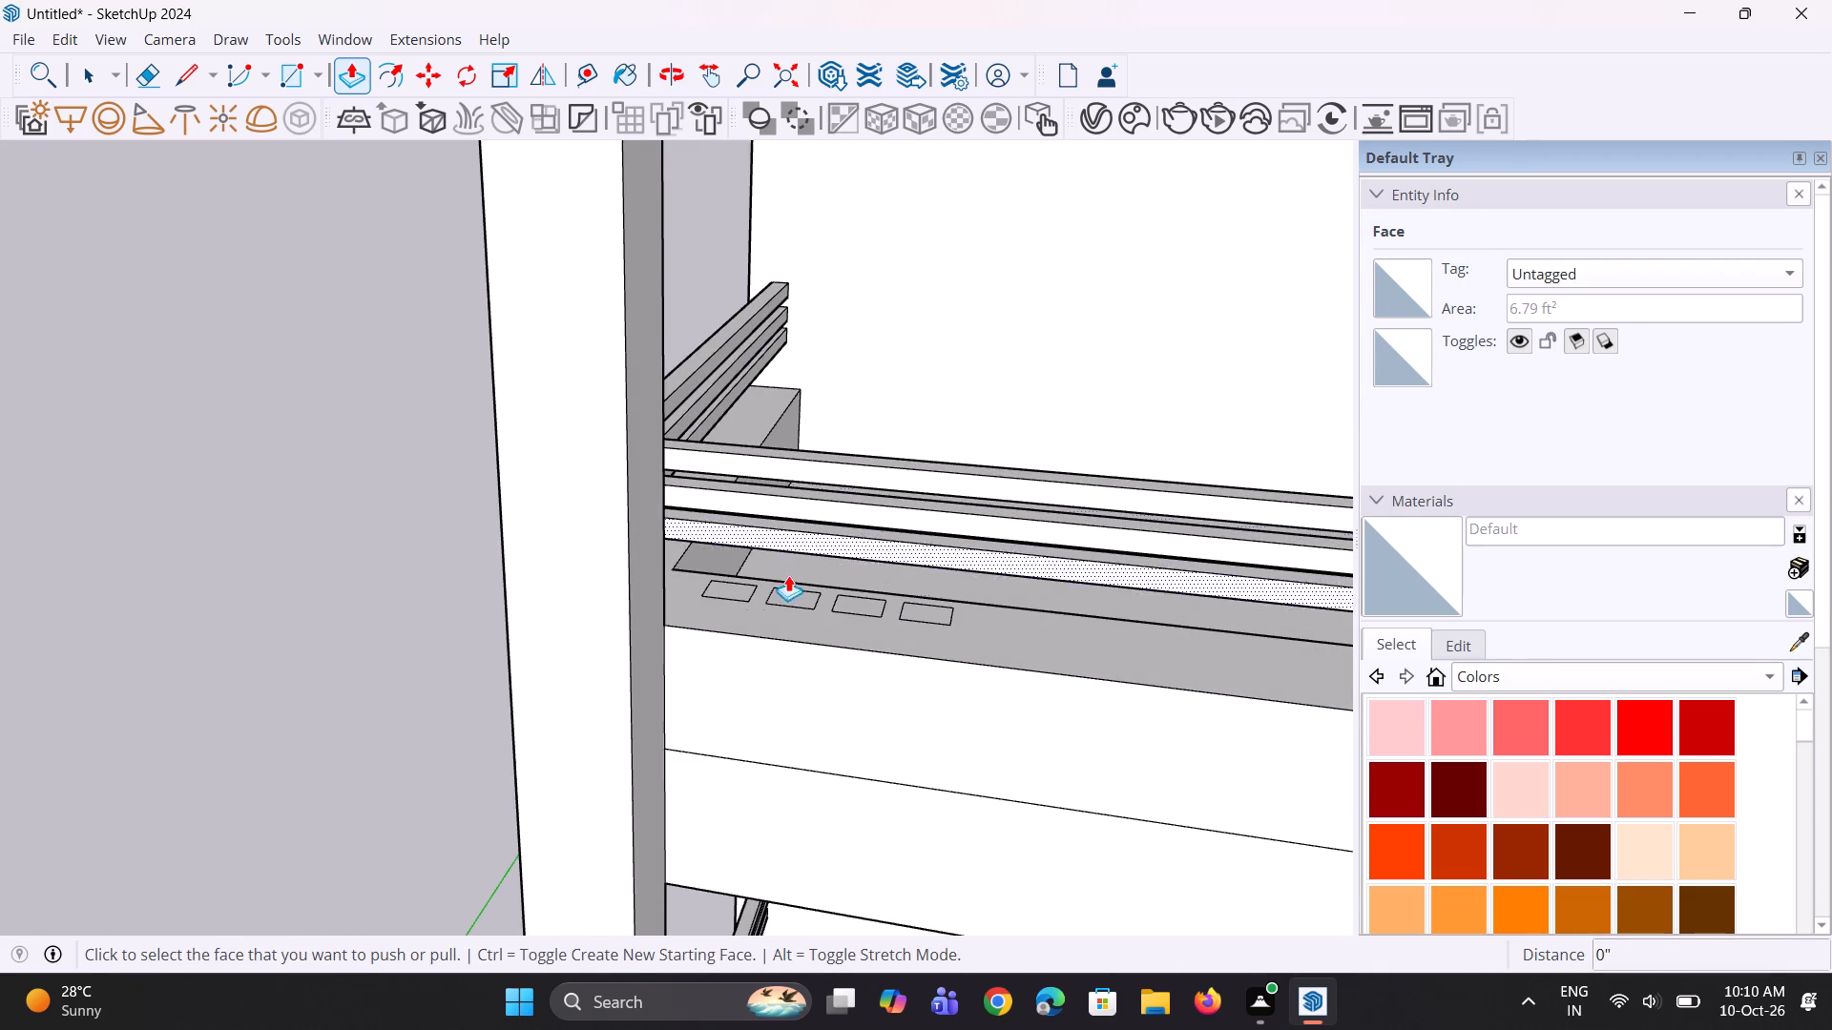
Copy the four small rectangles from the upper shelf's ledge straight down onto the middle shelf's ledge, about 11' 8 7/8" below.
scroll(751, 600, "up", 2)
key("space")
key("space")
left_click(741, 592)
scroll(767, 602, "up", 2)
left_click(800, 591, "ctrl")
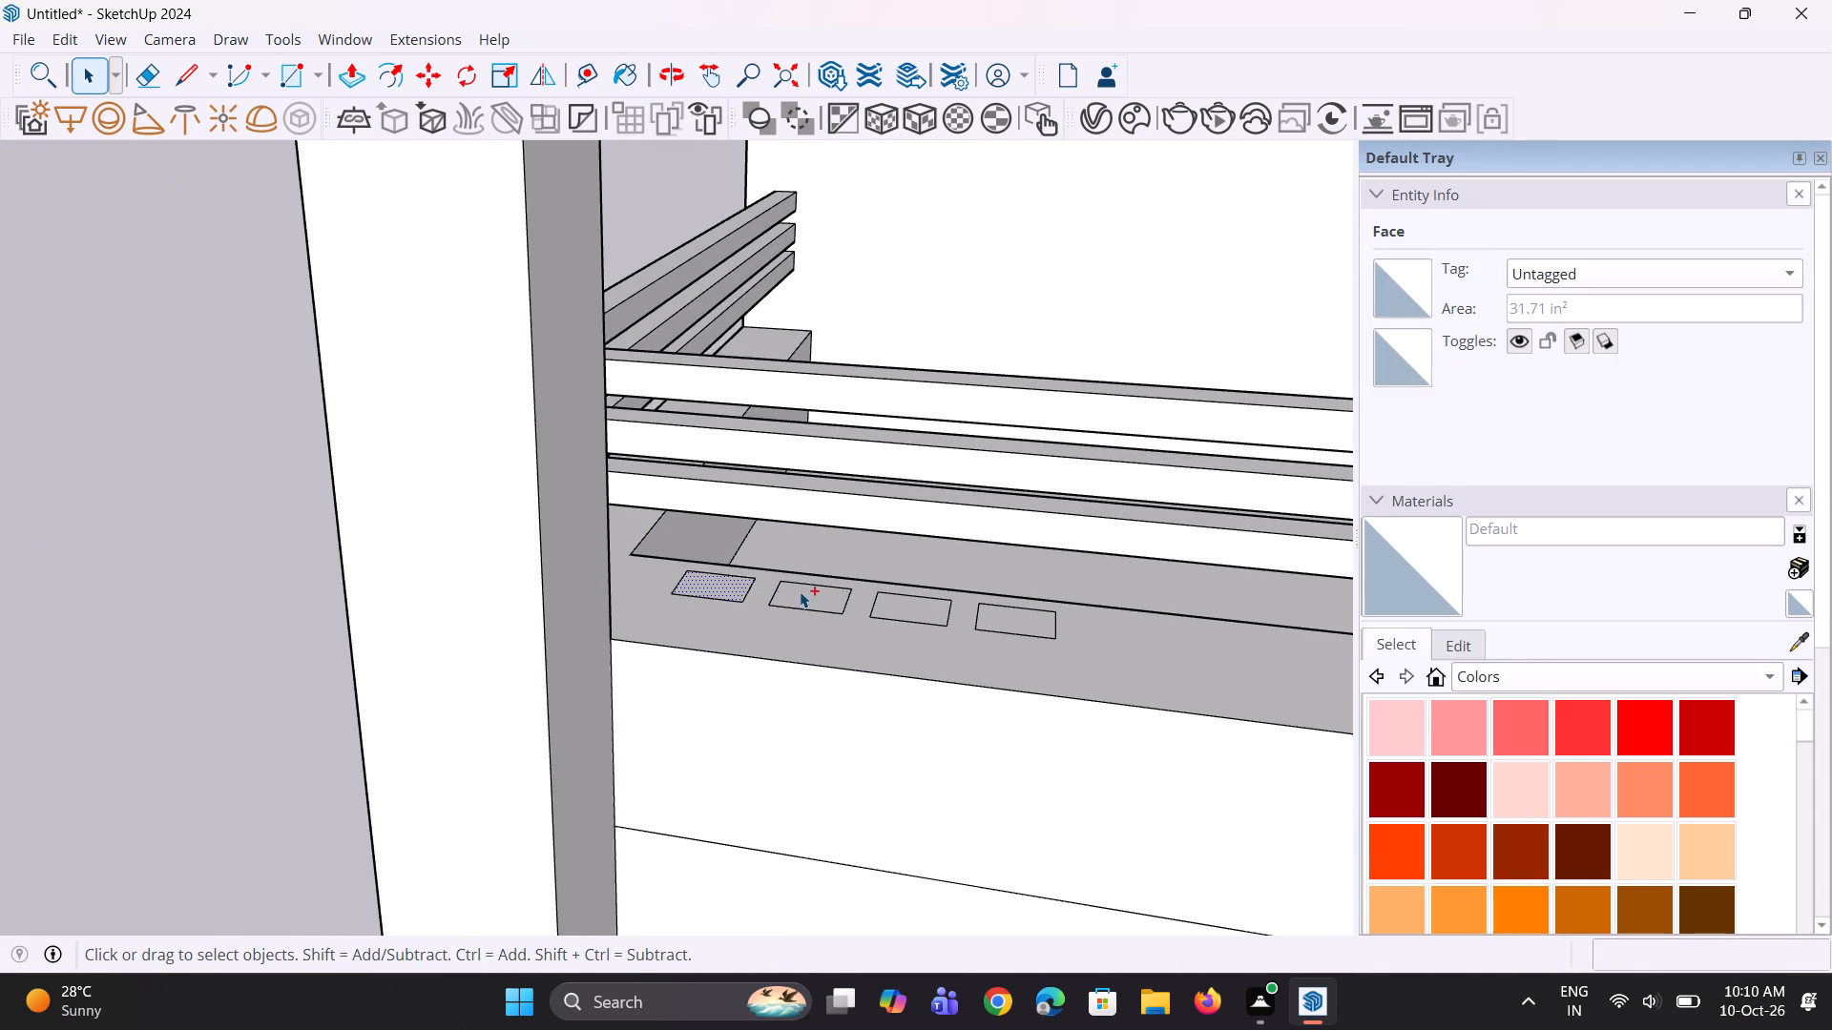
left_click(930, 618, "ctrl")
left_click(1000, 628, "ctrl")
scroll(977, 577, "down", 5)
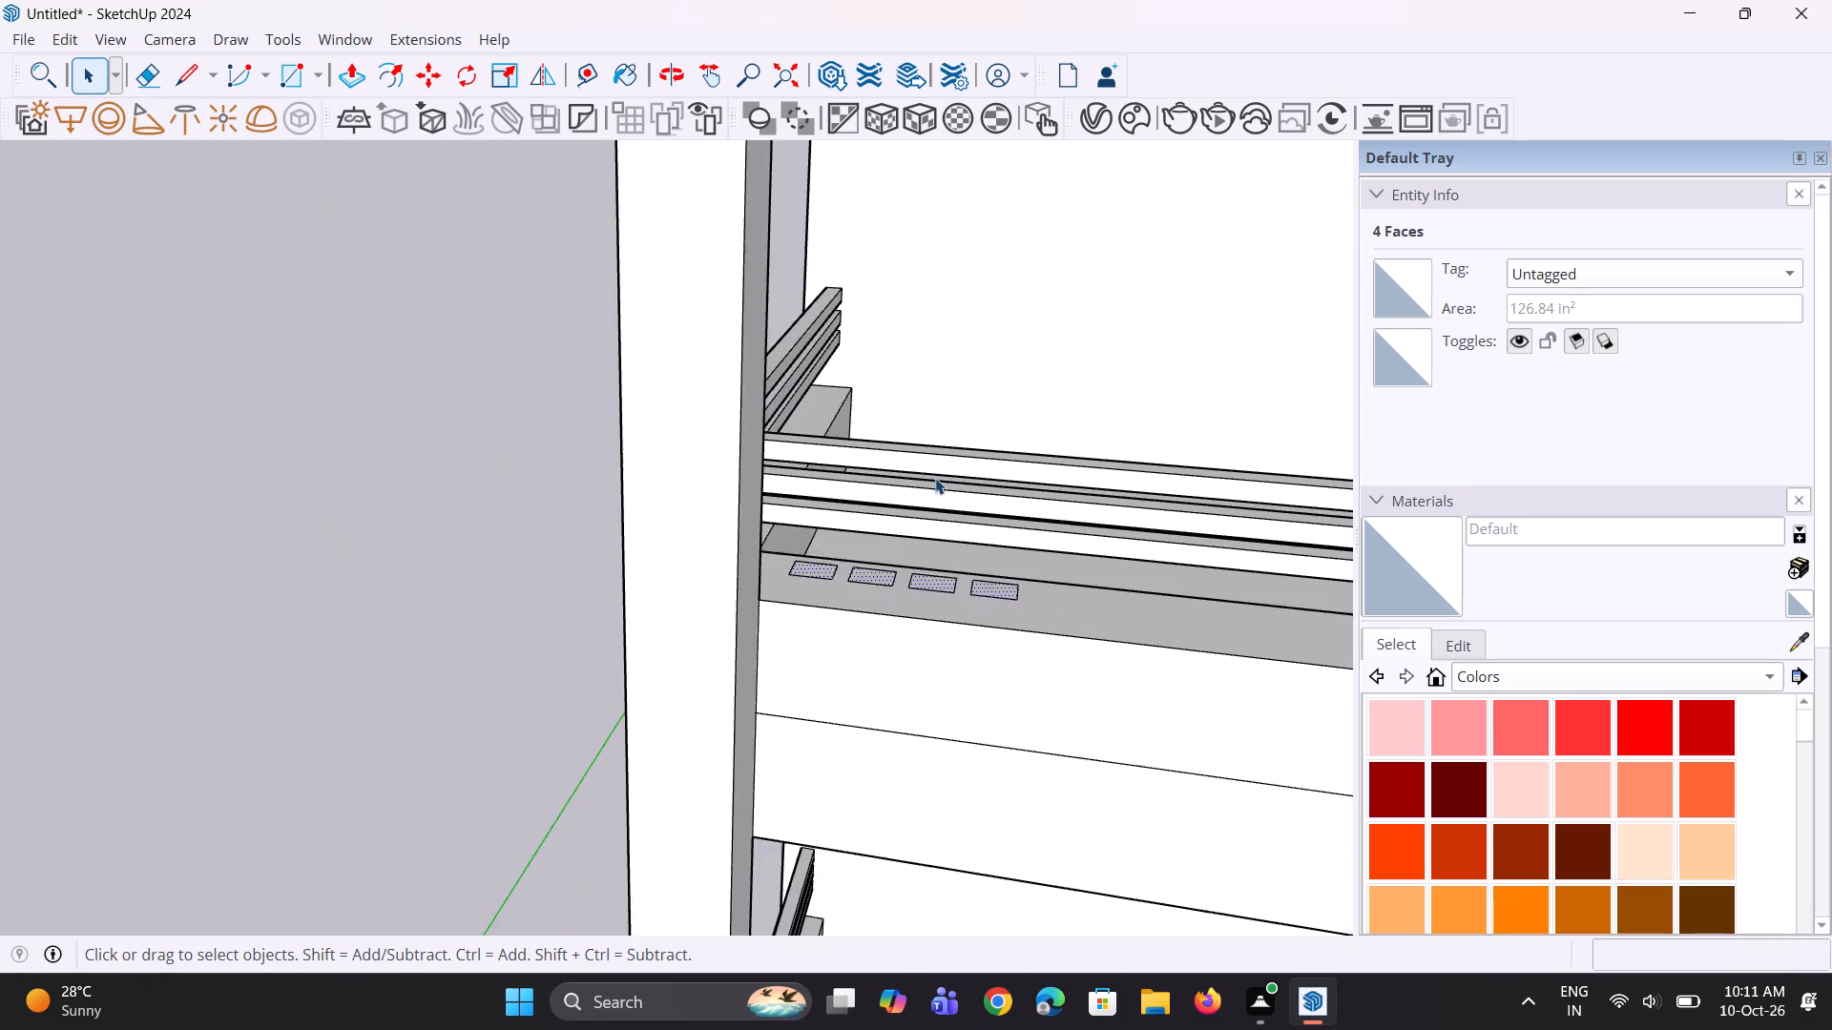
scroll(935, 478, "down", 4)
scroll(979, 592, "up", 3)
key("m")
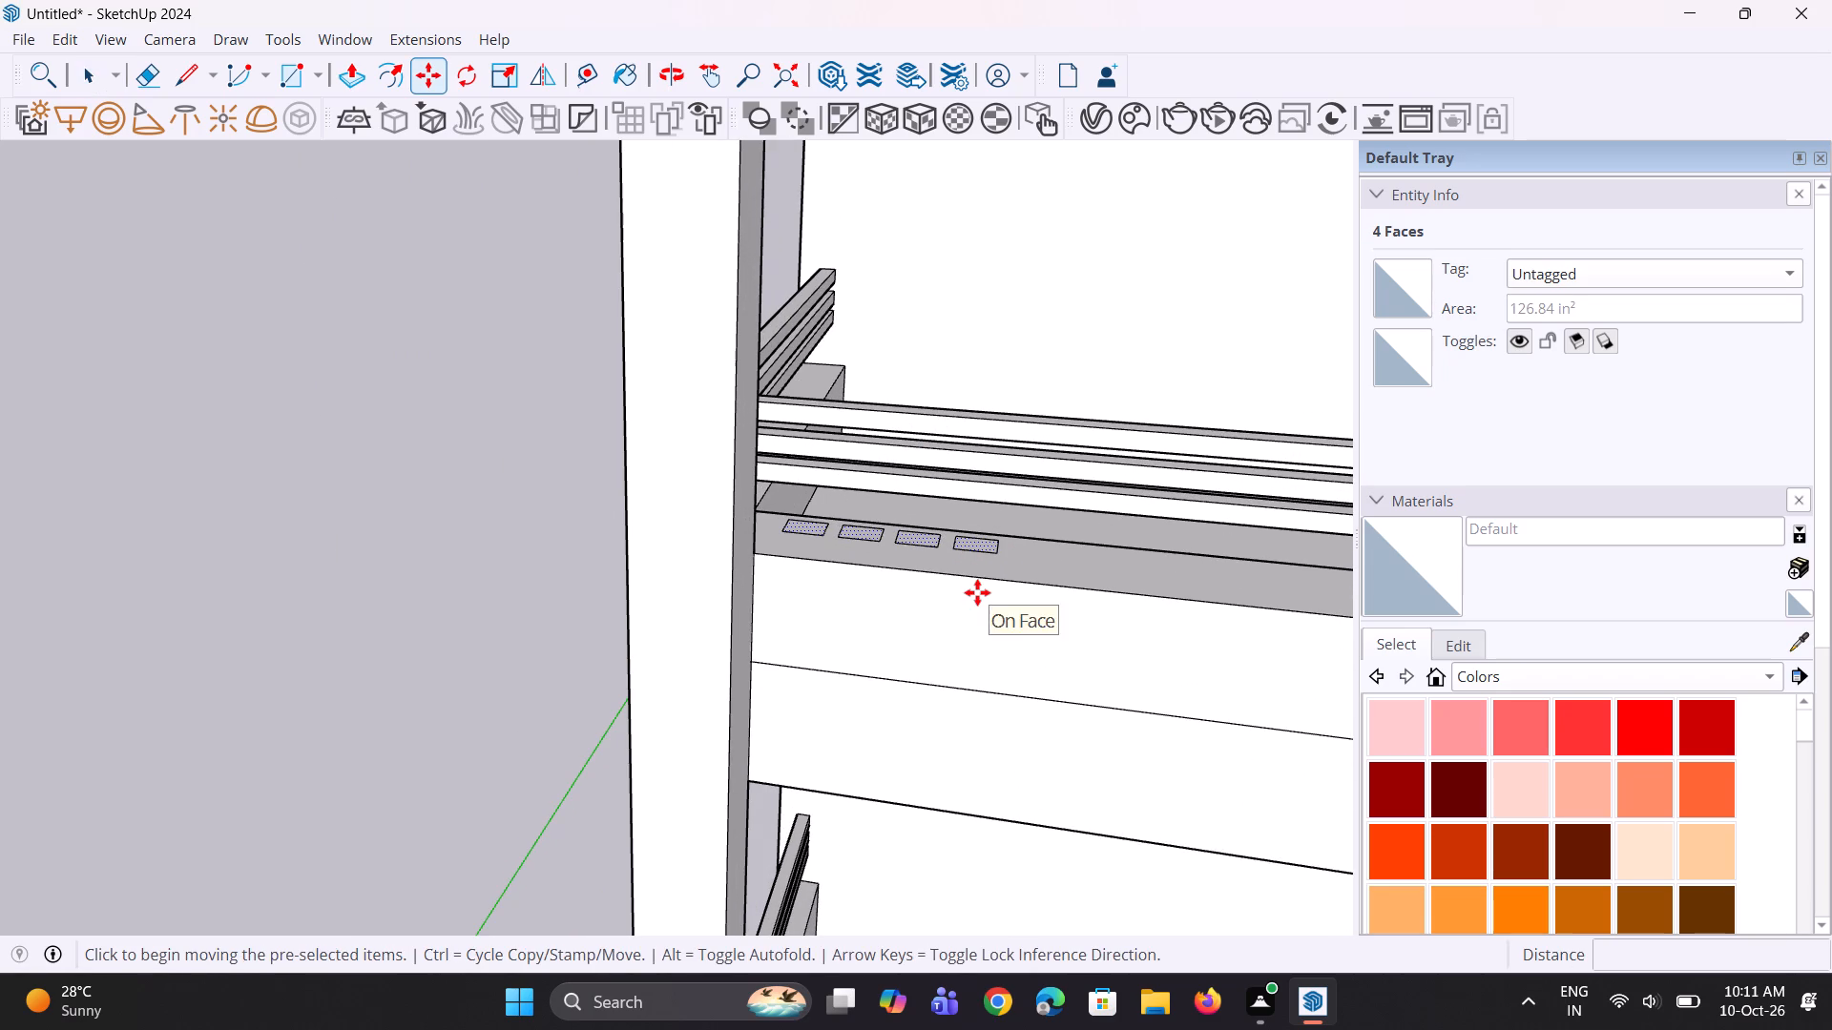
scroll(978, 592, "up", 2)
left_click(1001, 546)
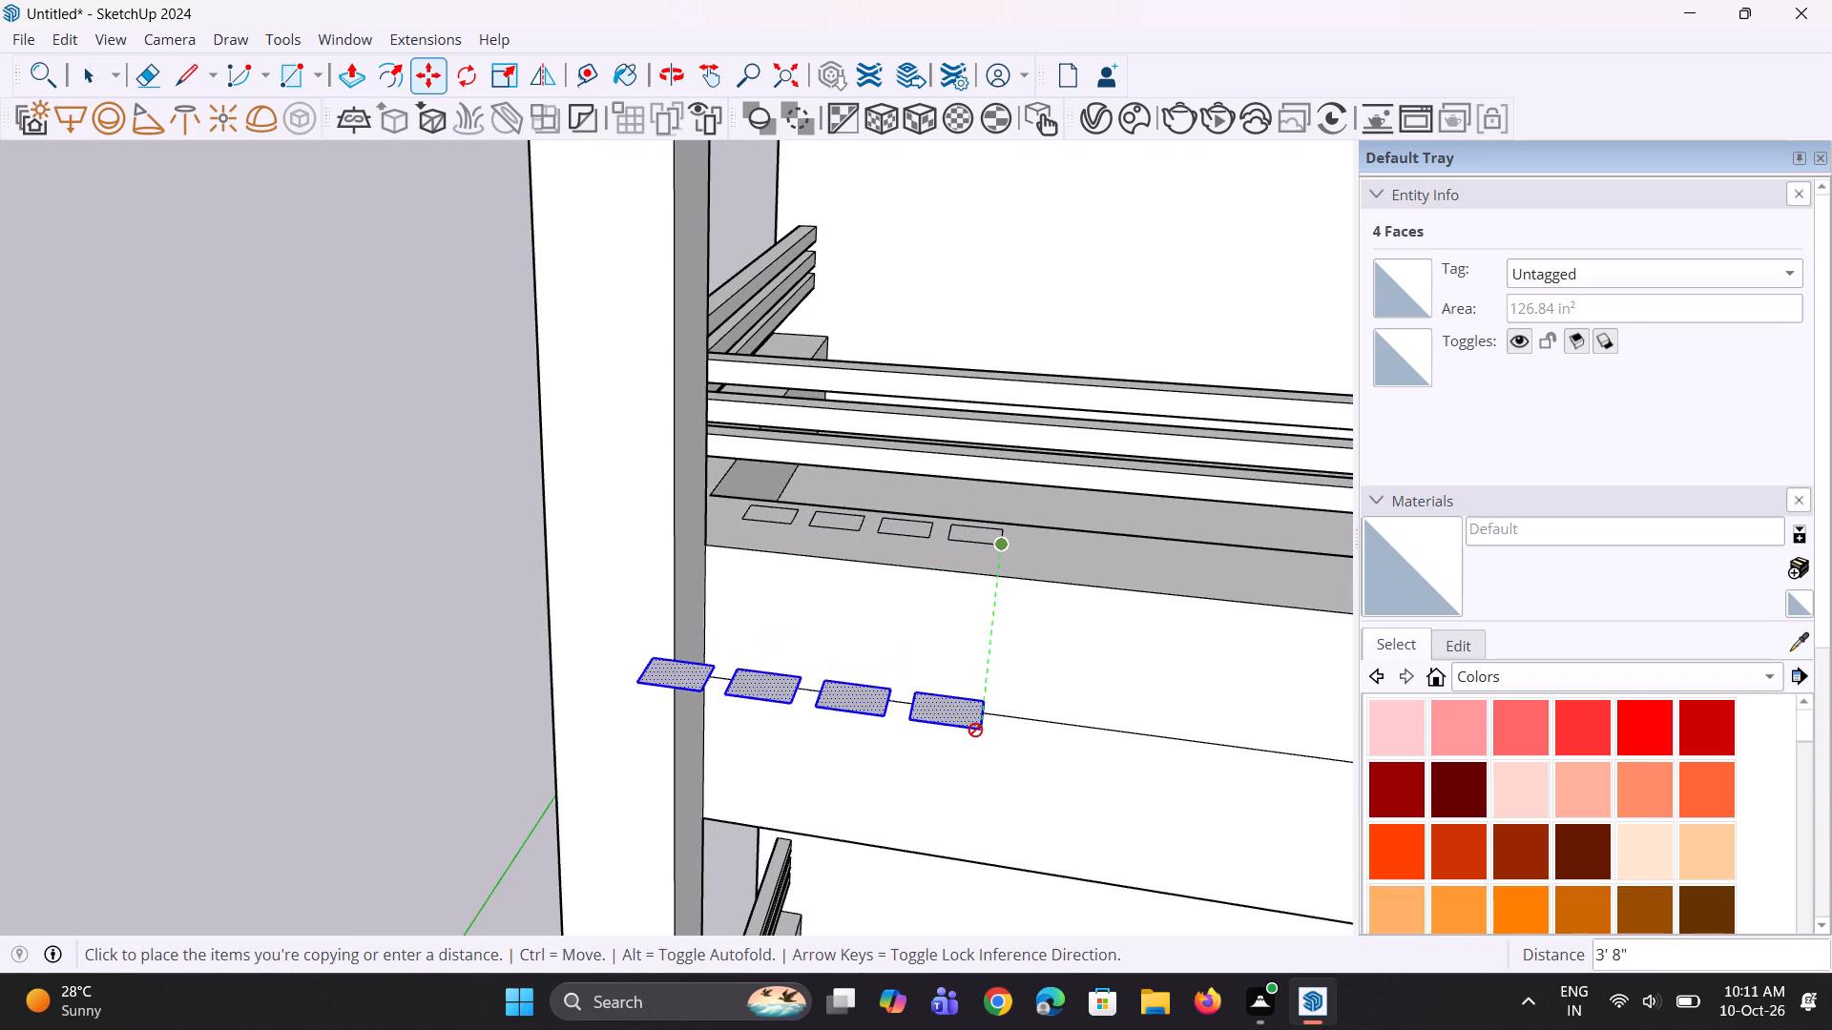
scroll(975, 730, "down", 12)
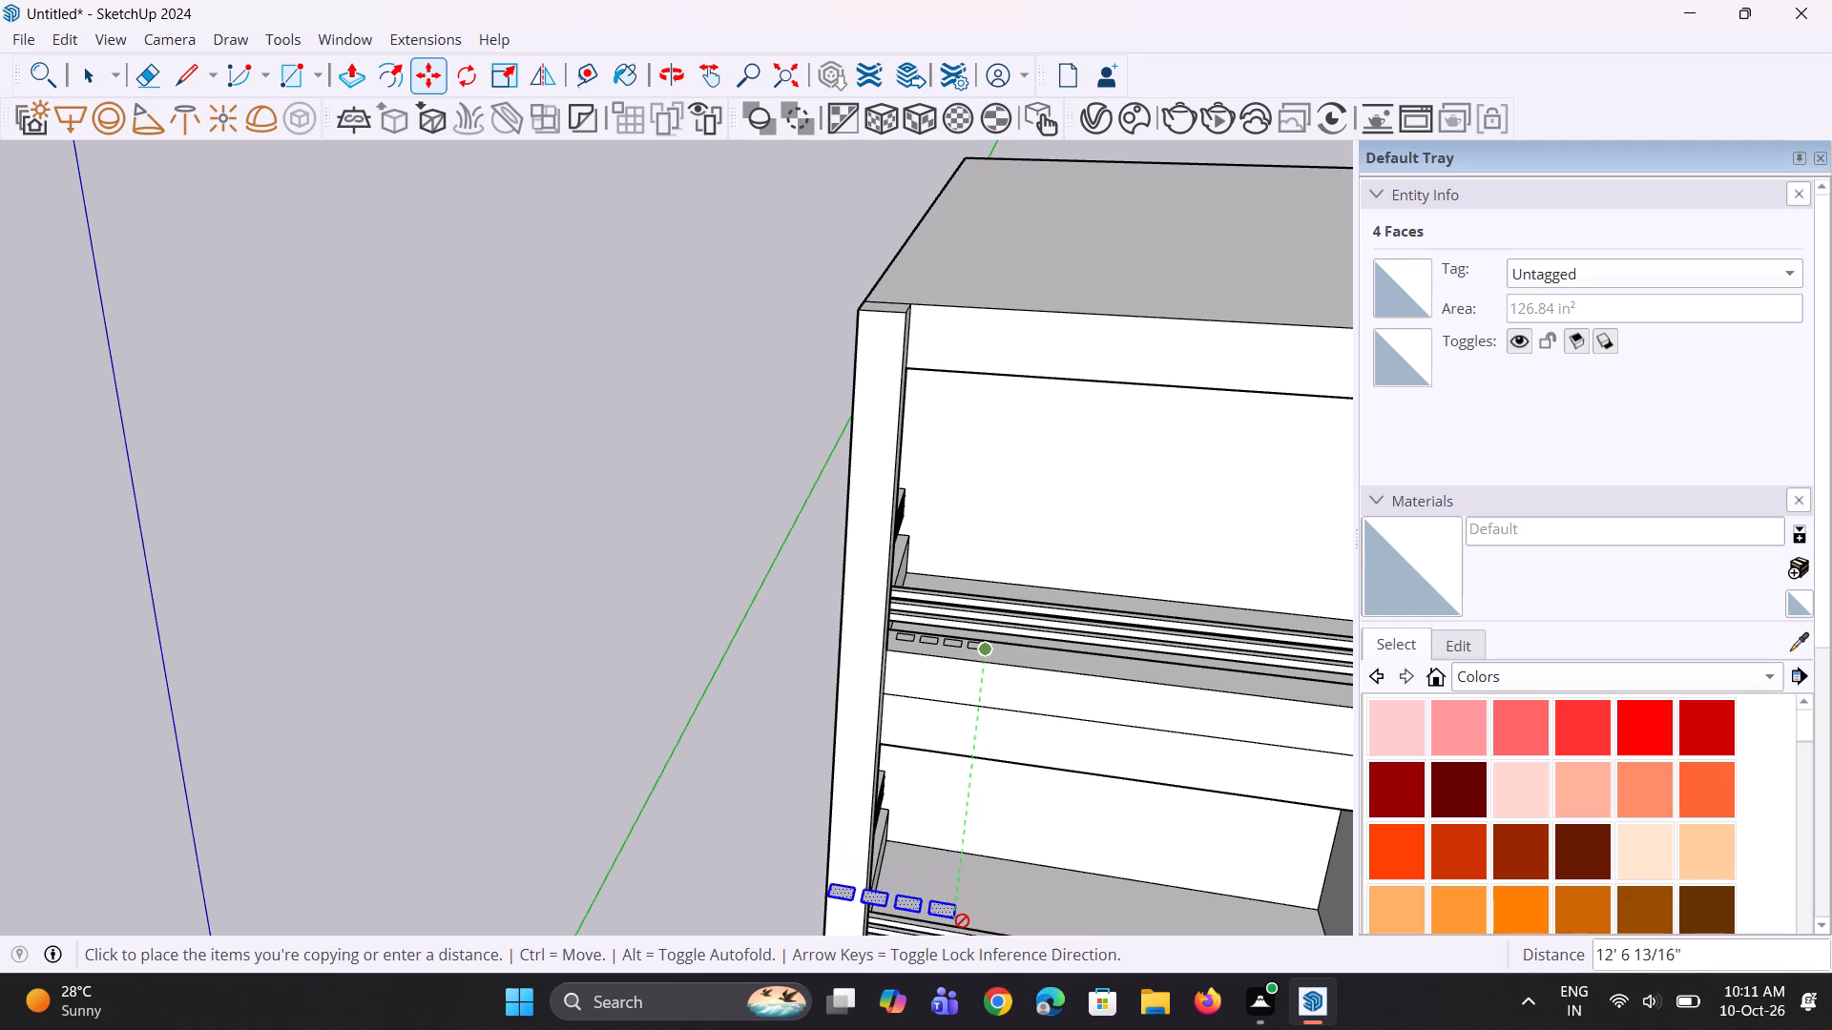
scroll(962, 925, "up", 9)
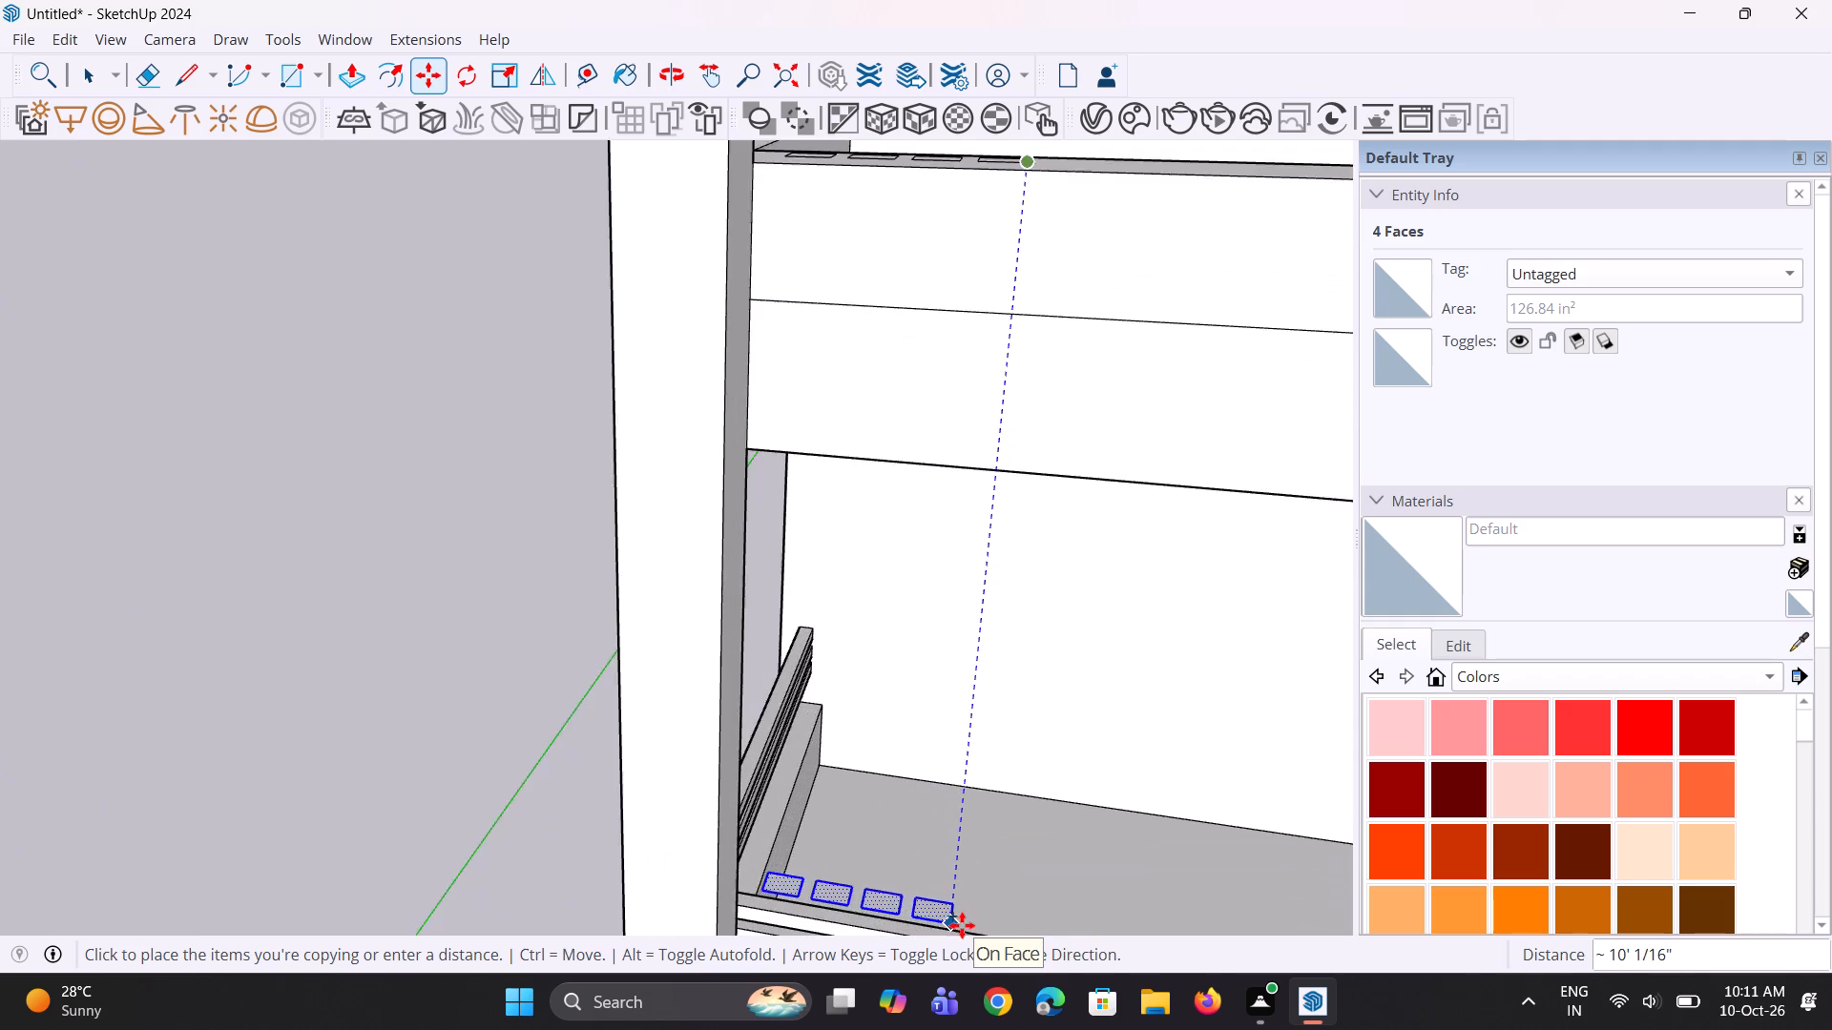
scroll(962, 925, "up", 2)
scroll(962, 925, "down", 8)
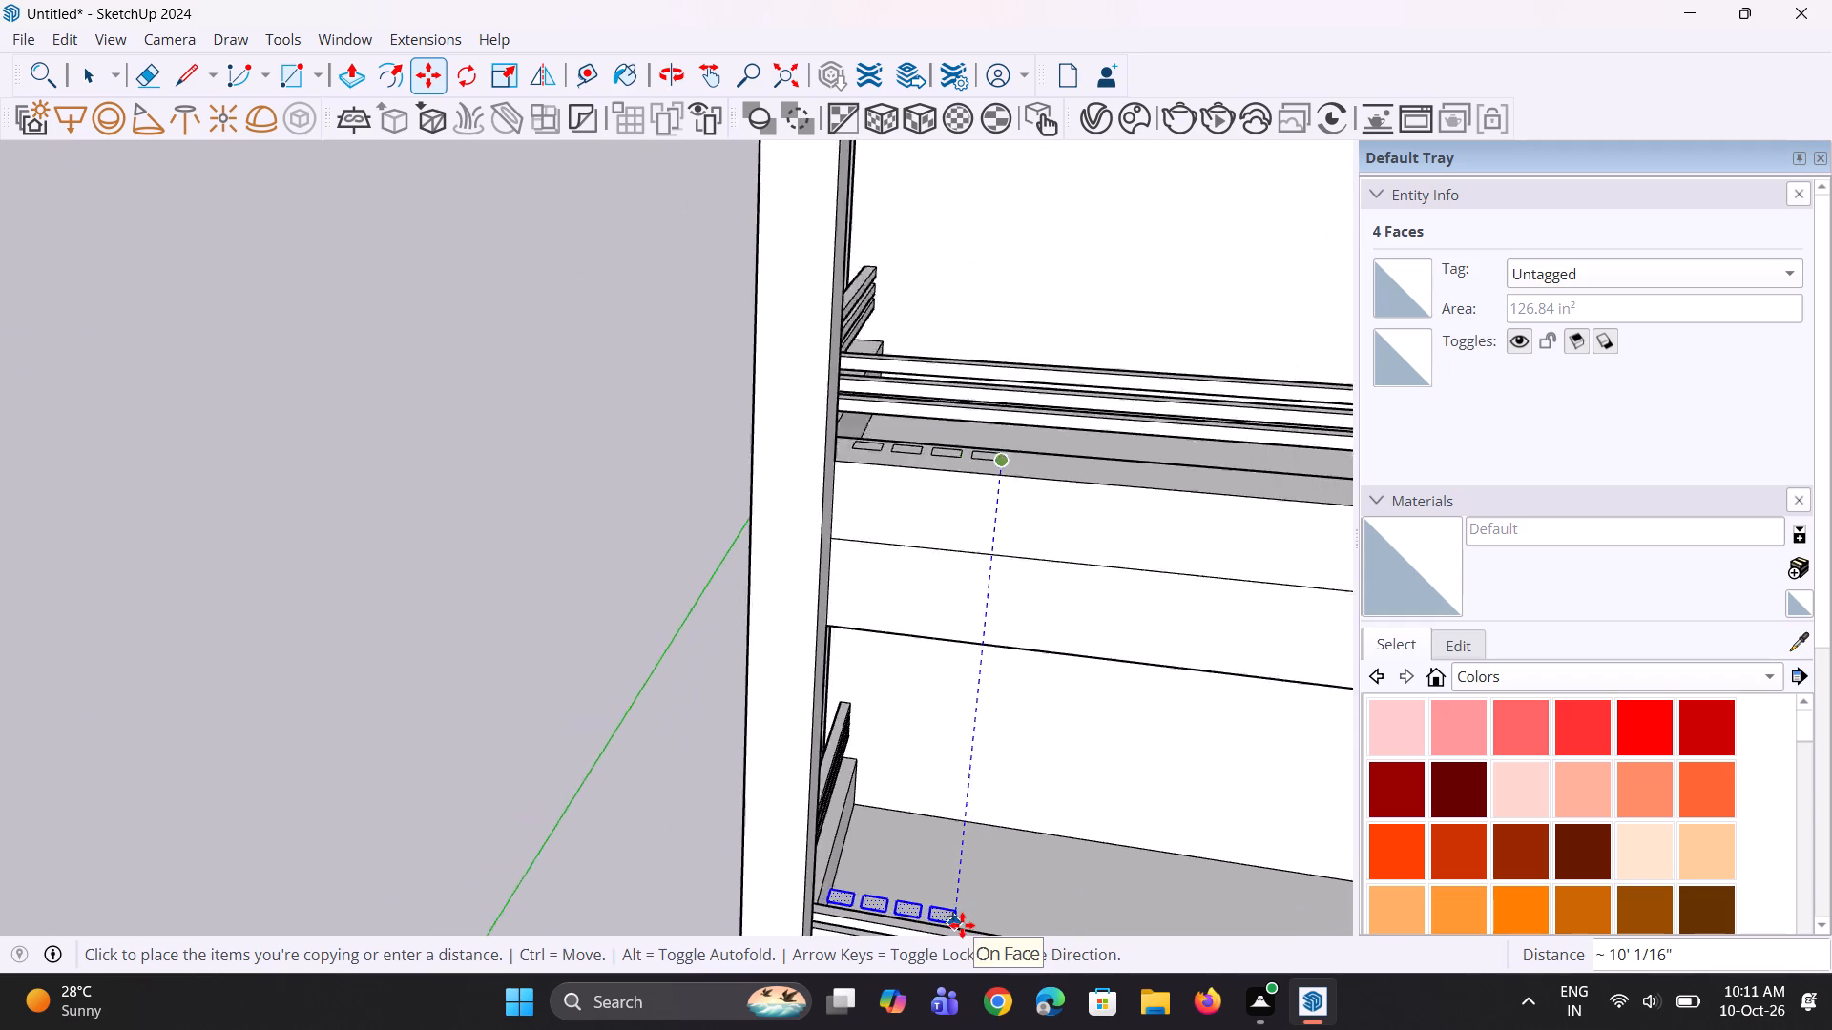
scroll(962, 925, "down", 18)
middle_click_drag(953, 835, 949, 655)
scroll(945, 648, "down", 11)
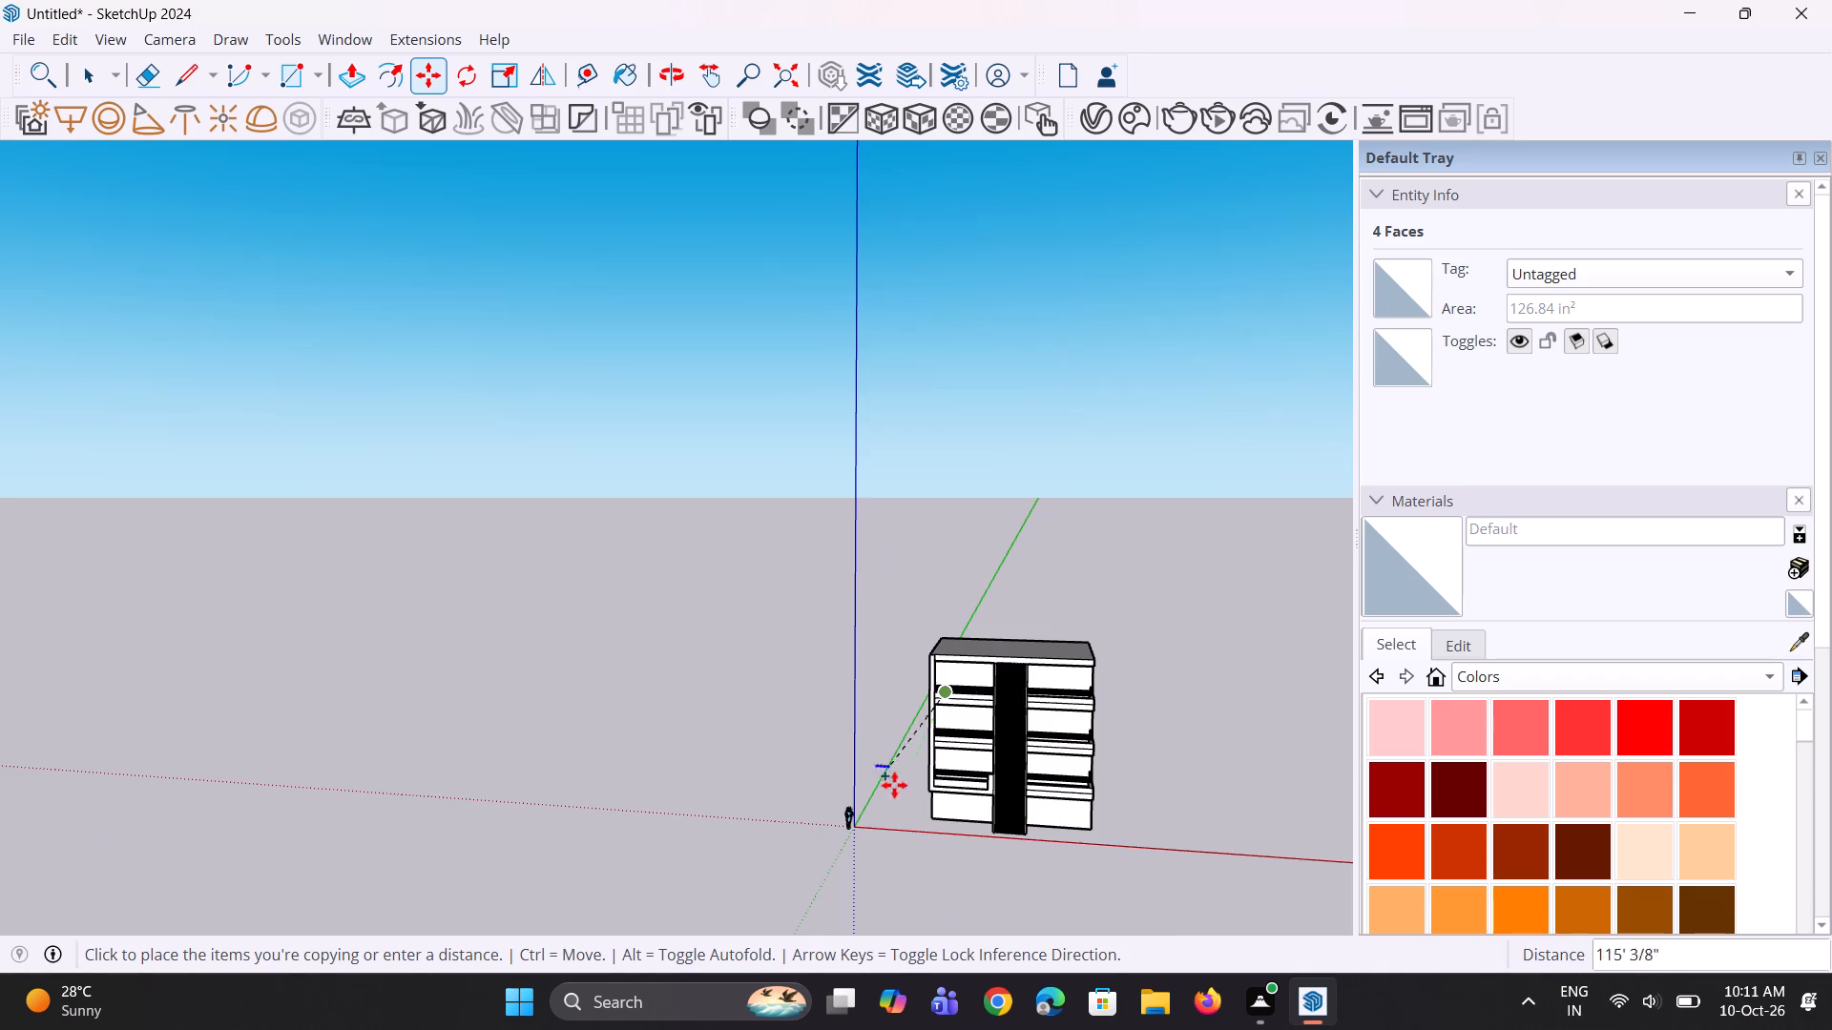
scroll(897, 789, "up", 18)
middle_click_drag(912, 401, 882, 650)
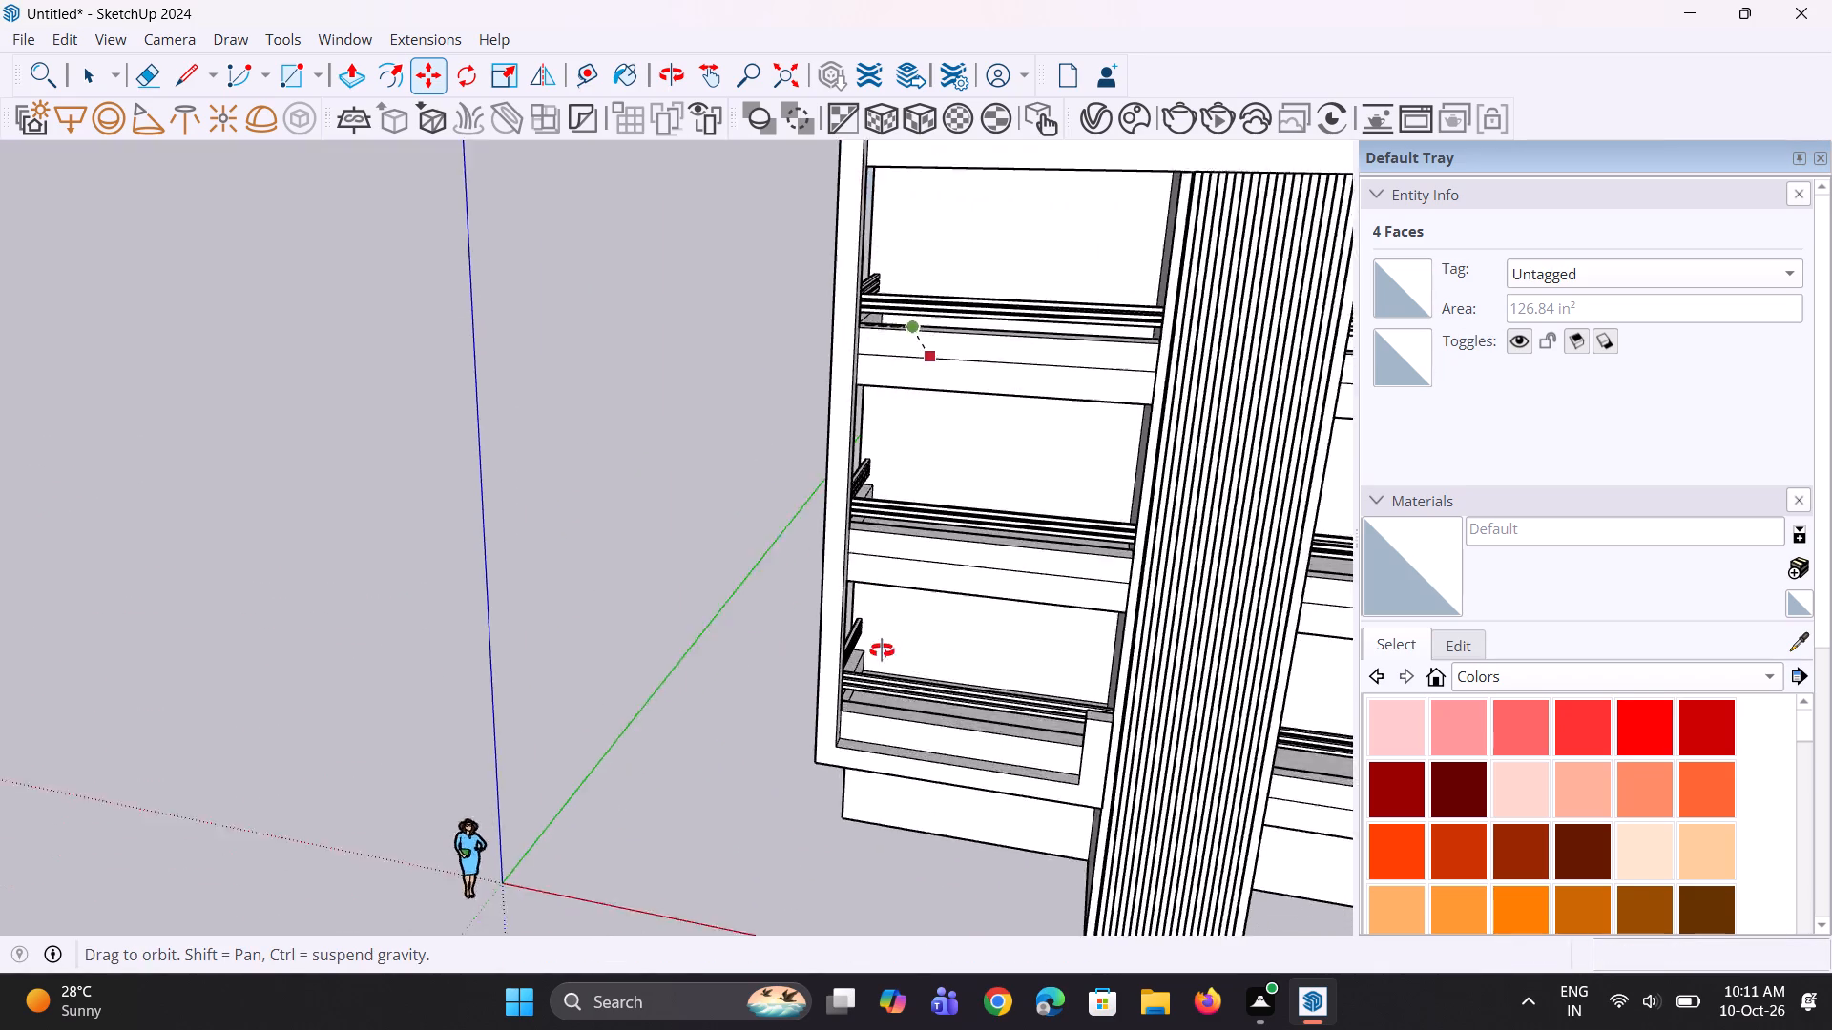
middle_click_drag(882, 650, 880, 682)
scroll(905, 551, "up", 11)
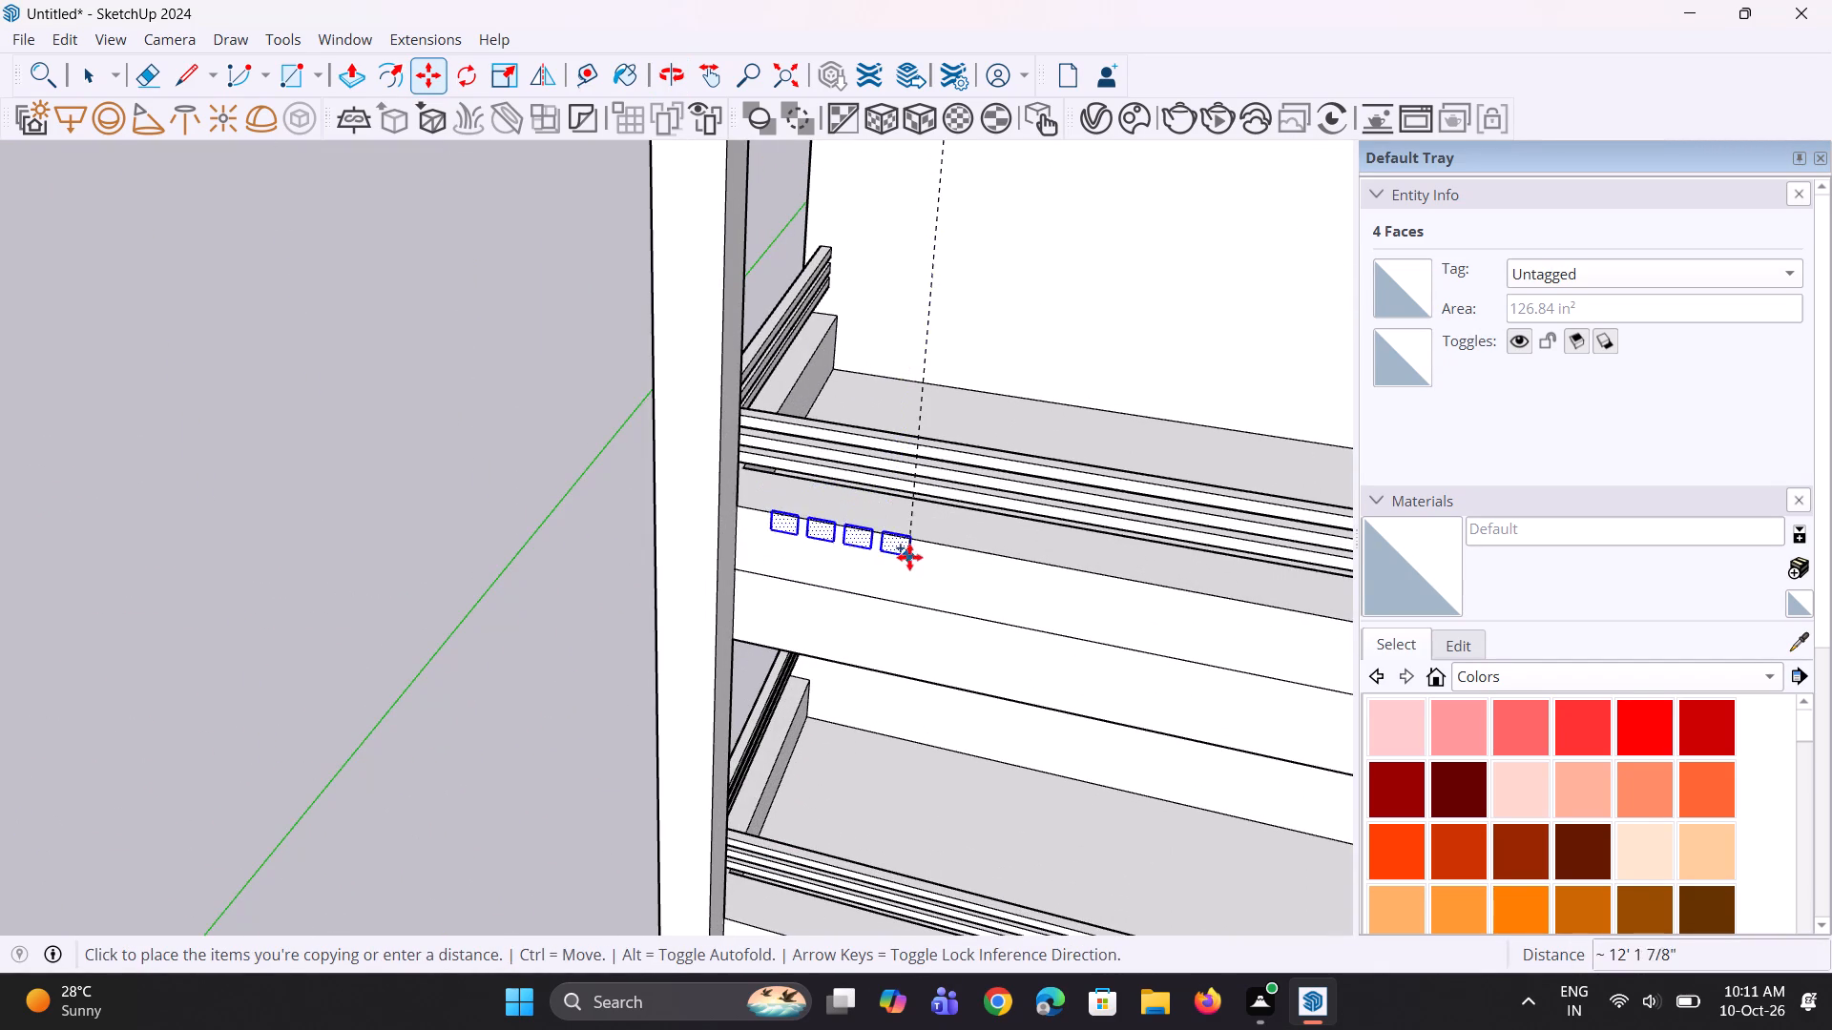
middle_click_drag(910, 526, 911, 474)
scroll(906, 475, "up", 9)
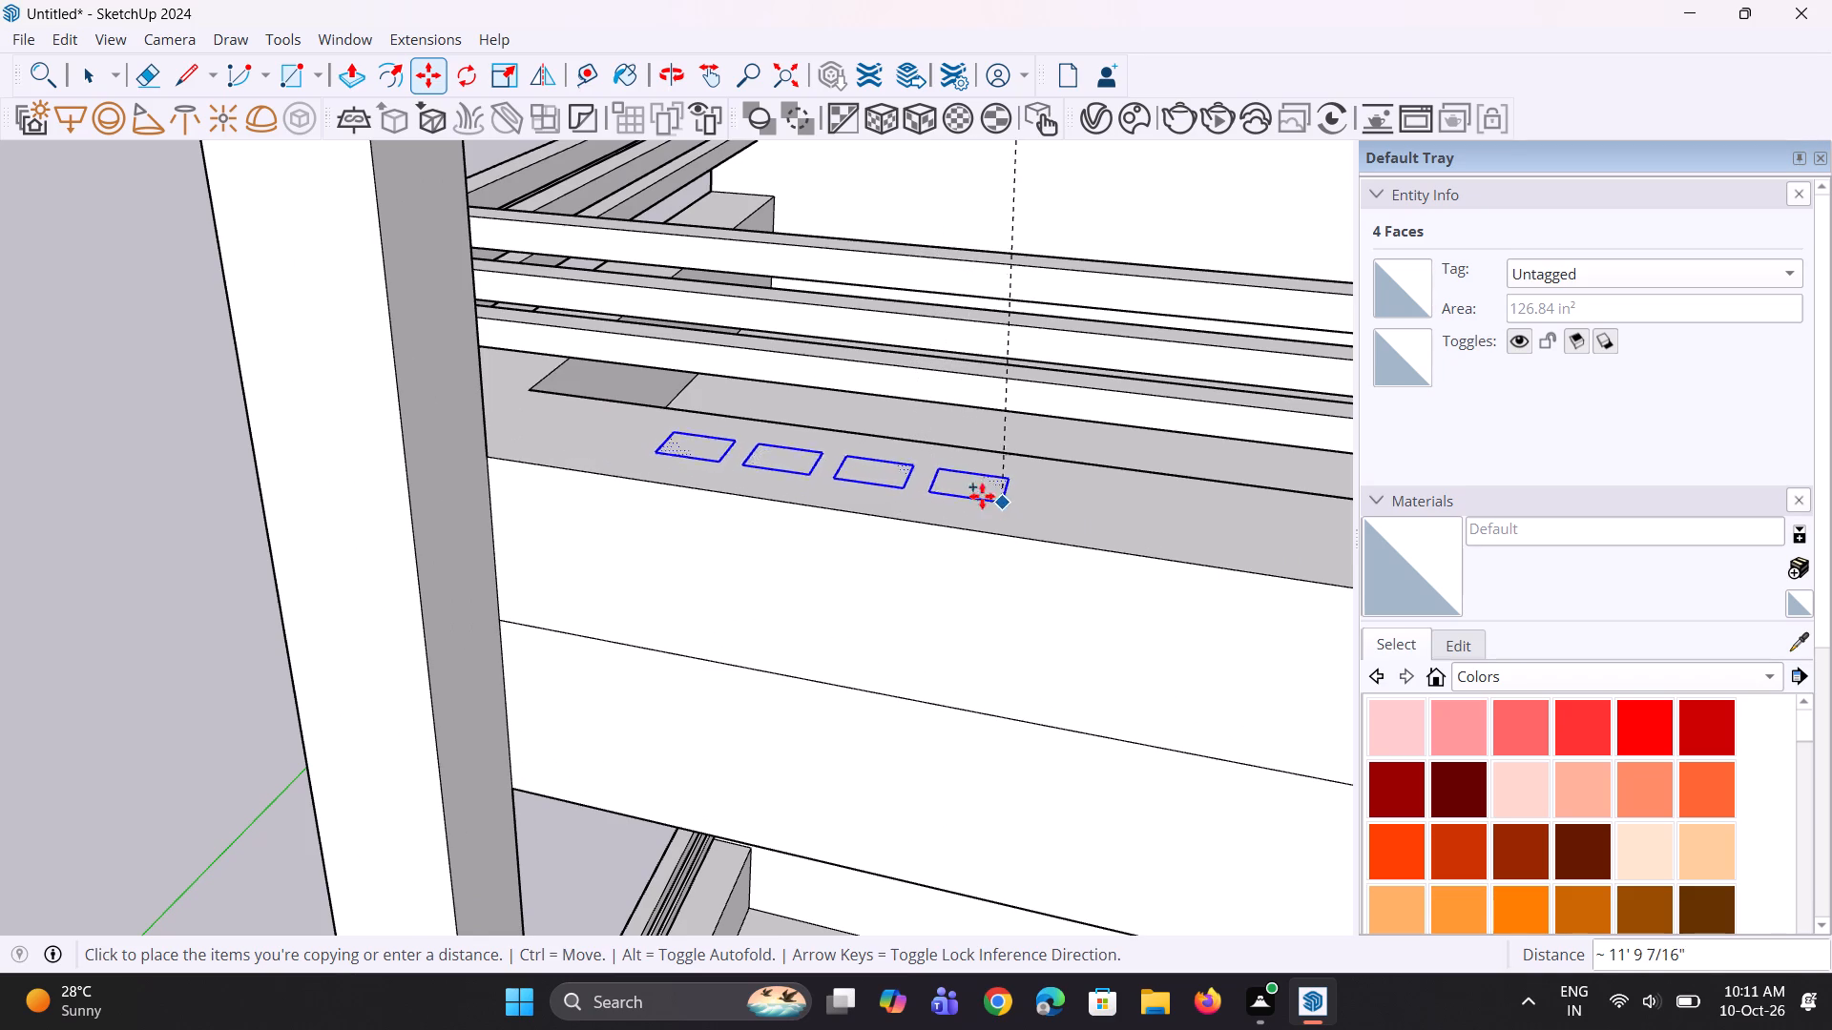
left_click(859, 457)
Array the copied set of four rectangles into 2 copies, placing one on the lowest shelf's ledge as well.
scroll(859, 457, "down", 8)
scroll(861, 447, "up", 1)
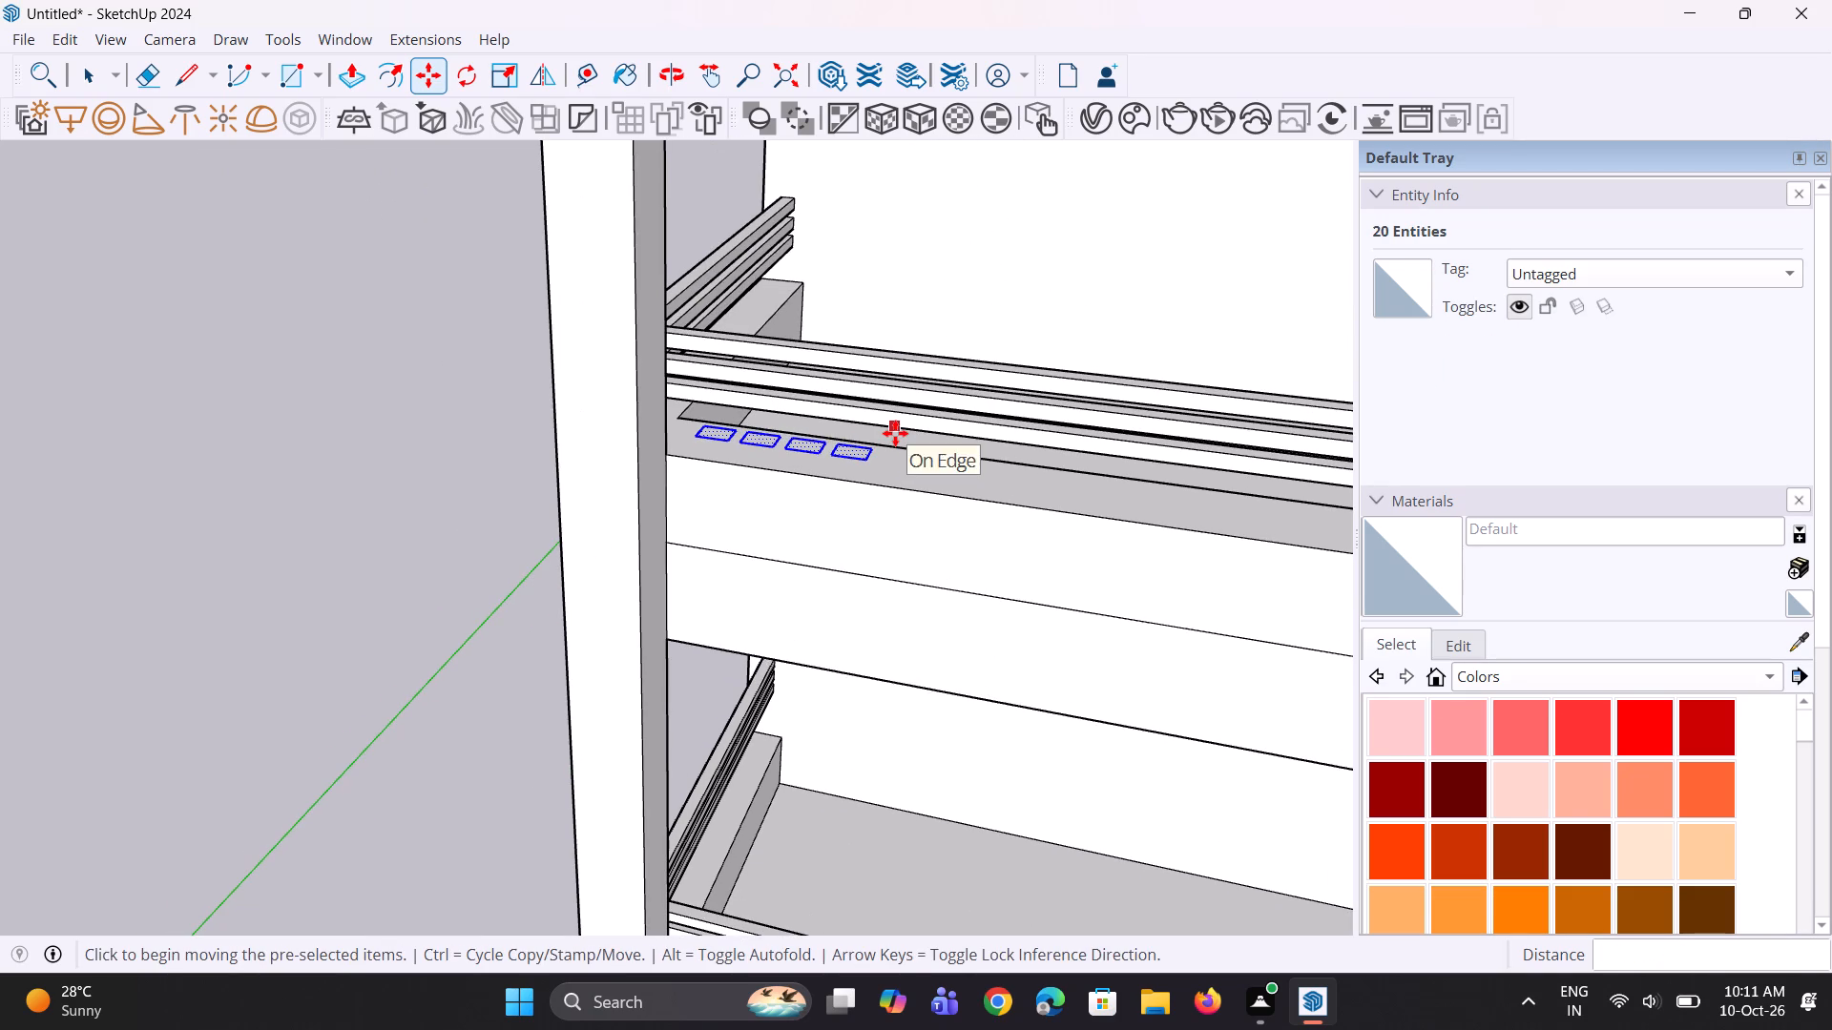
type("*2")
key("Return")
Pull the lowest ledge's rectangle nearest the corner post up 10' 3 5/16" into the shelf above as a vertical post.
scroll(894, 472, "down", 5)
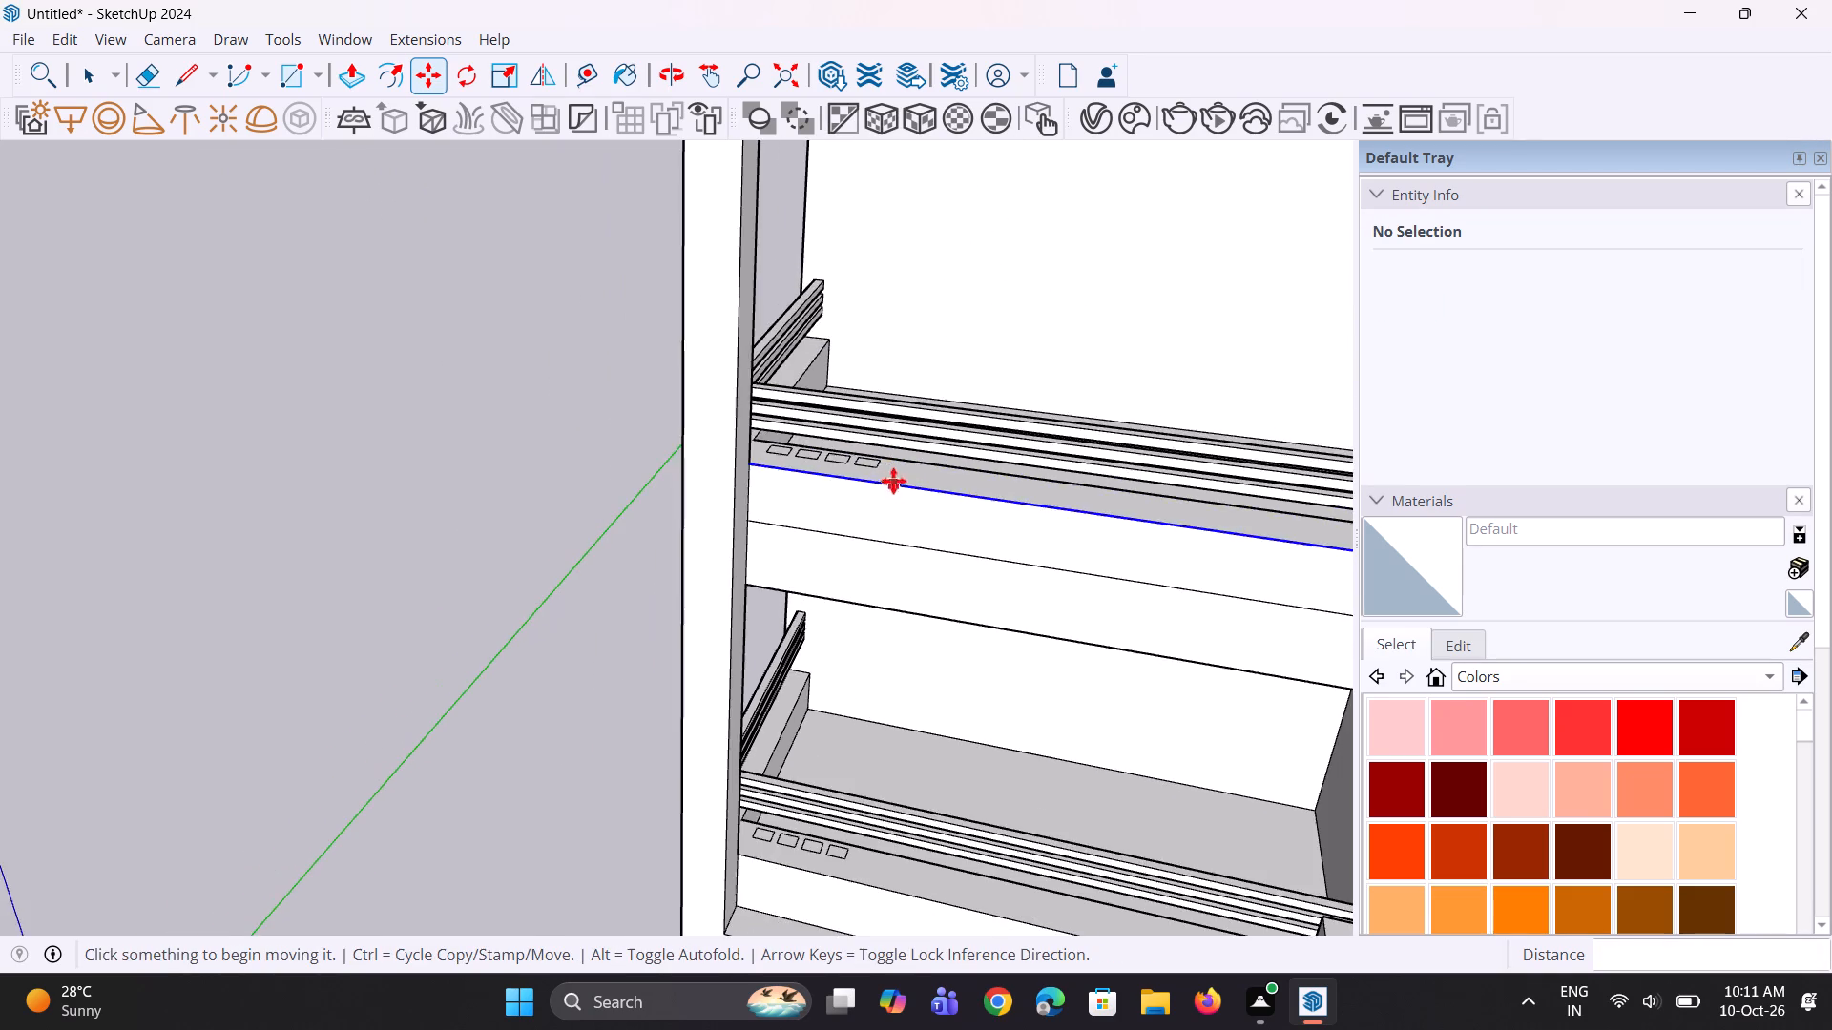
scroll(872, 478, "down", 10)
middle_click_drag(818, 606, 885, 574)
scroll(850, 611, "up", 3)
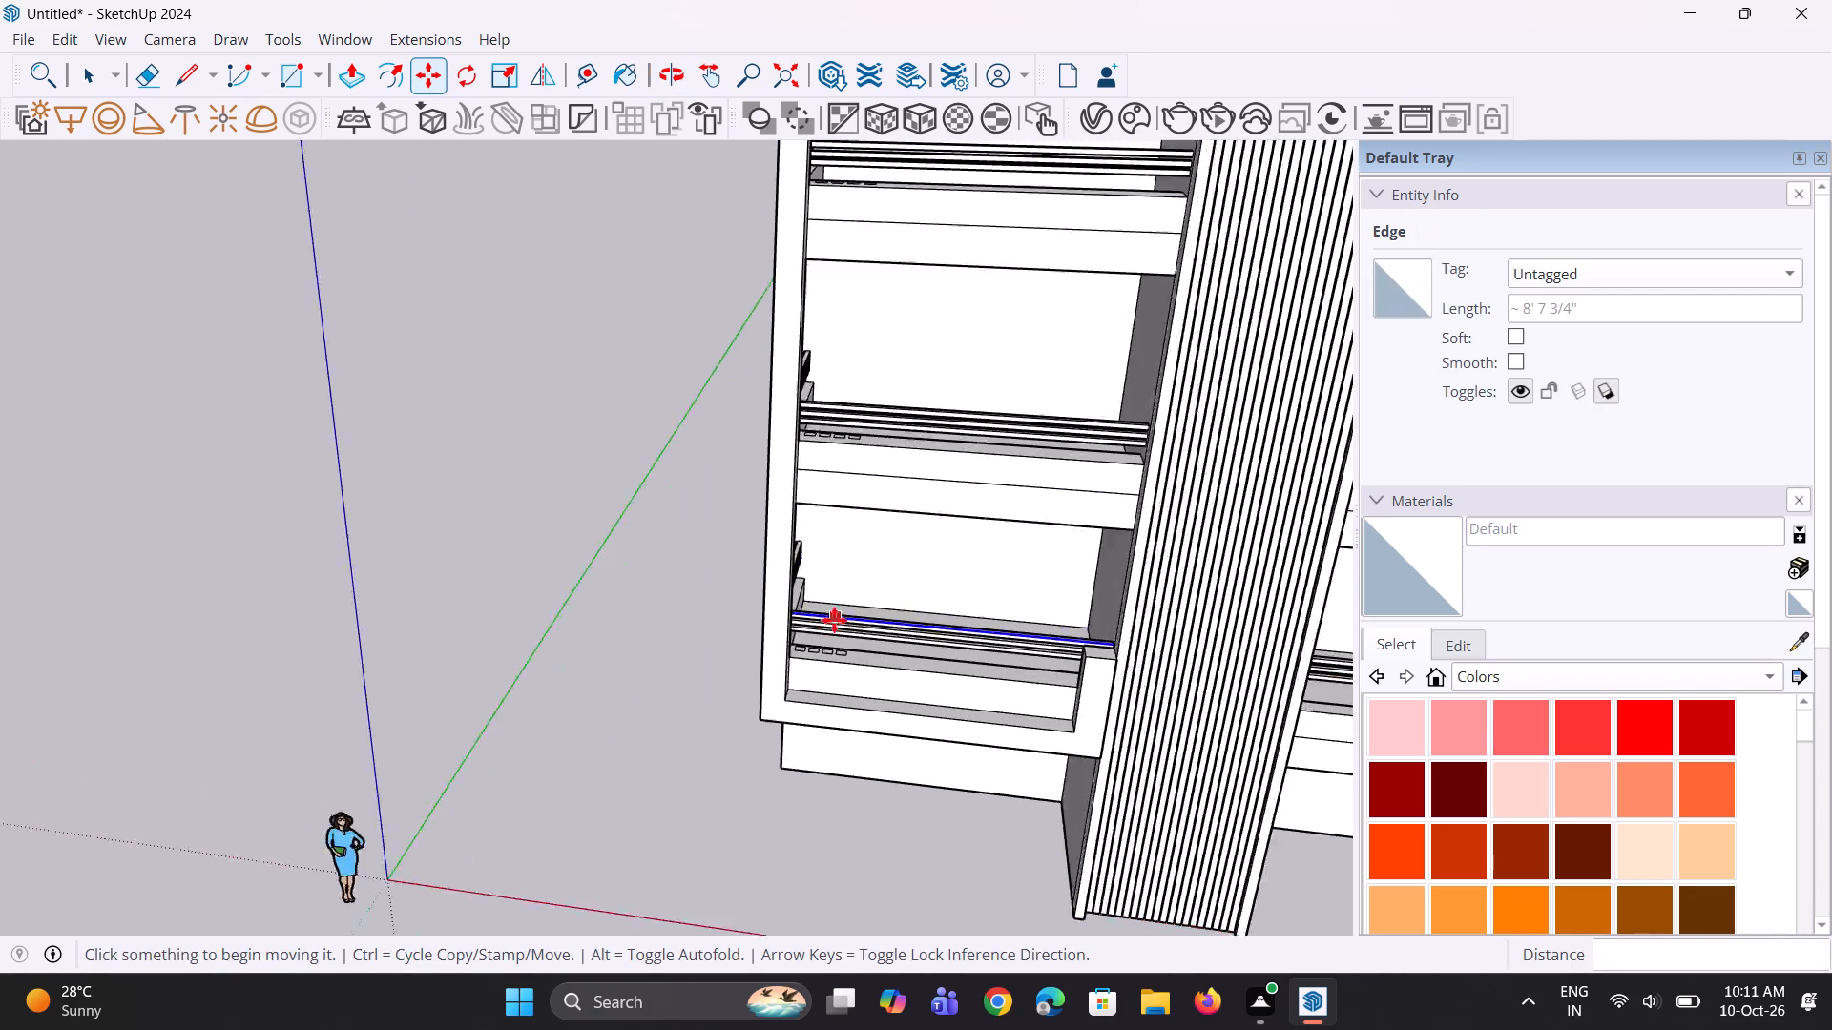
scroll(834, 620, "up", 9)
middle_click_drag(783, 768, 739, 806)
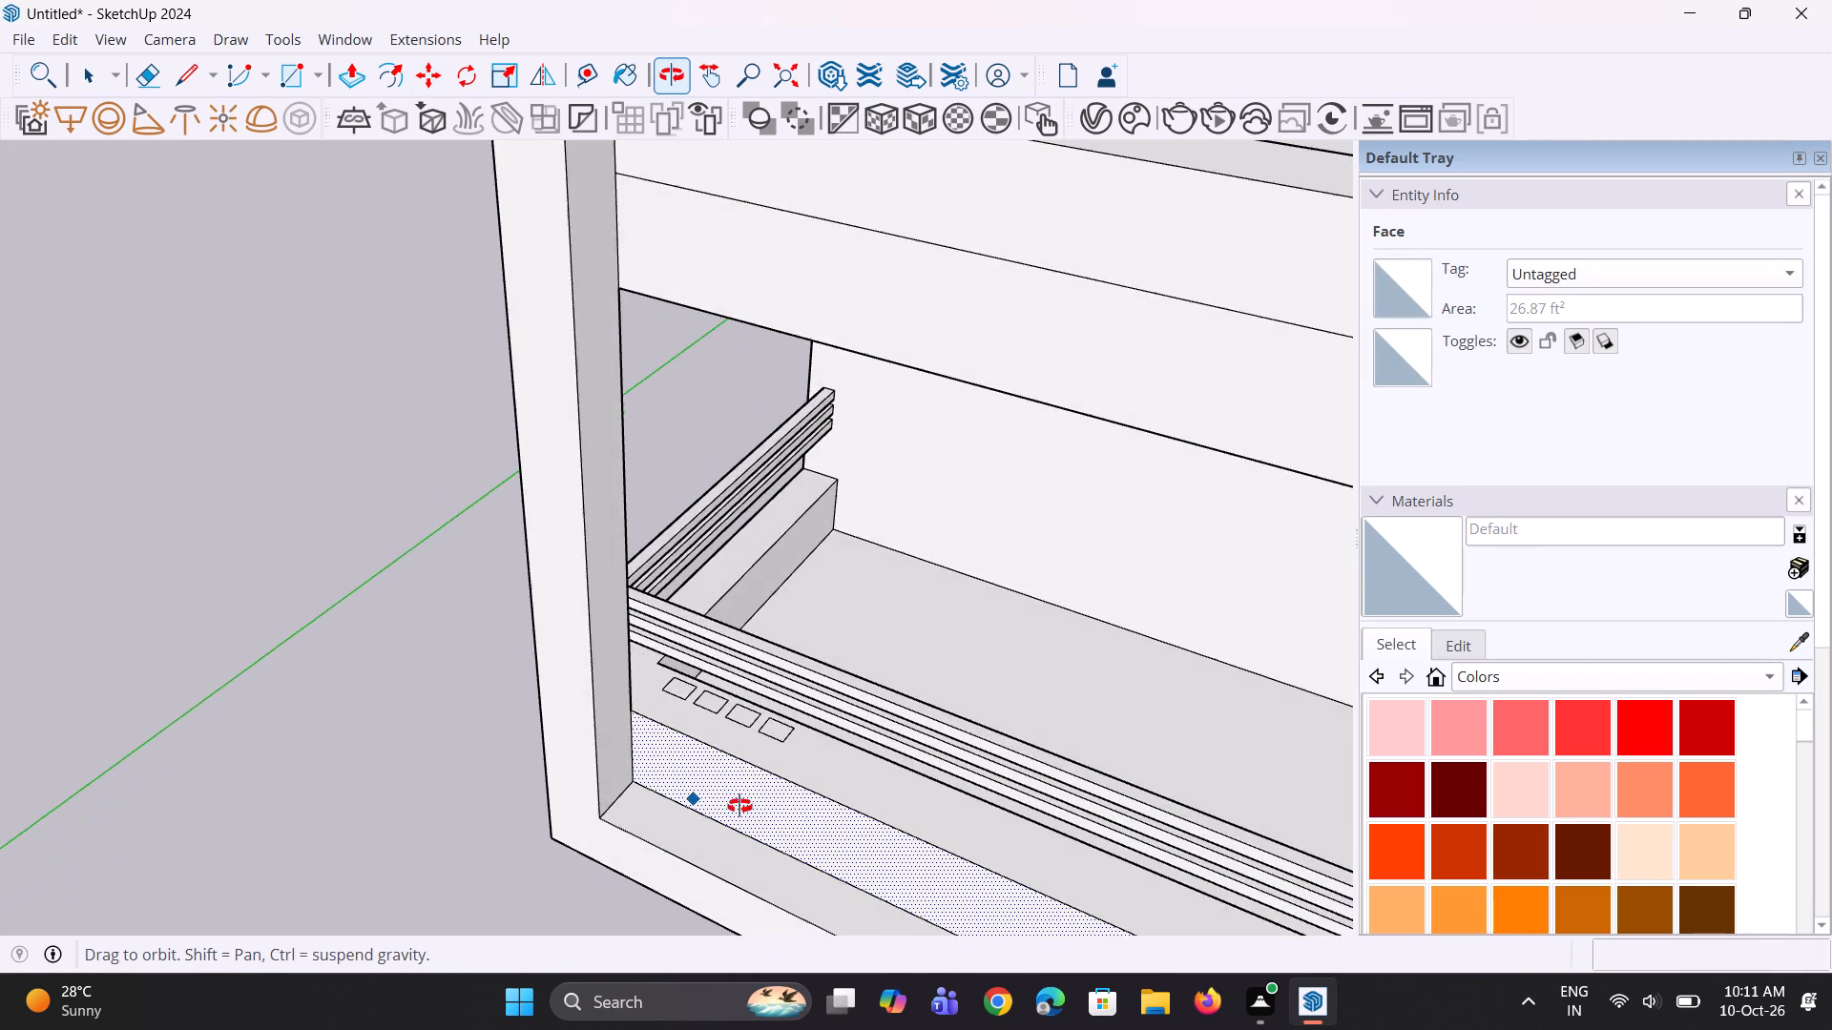
middle_click_drag(739, 806, 752, 803)
scroll(752, 803, "down", 5)
key("p")
scroll(766, 711, "up", 5)
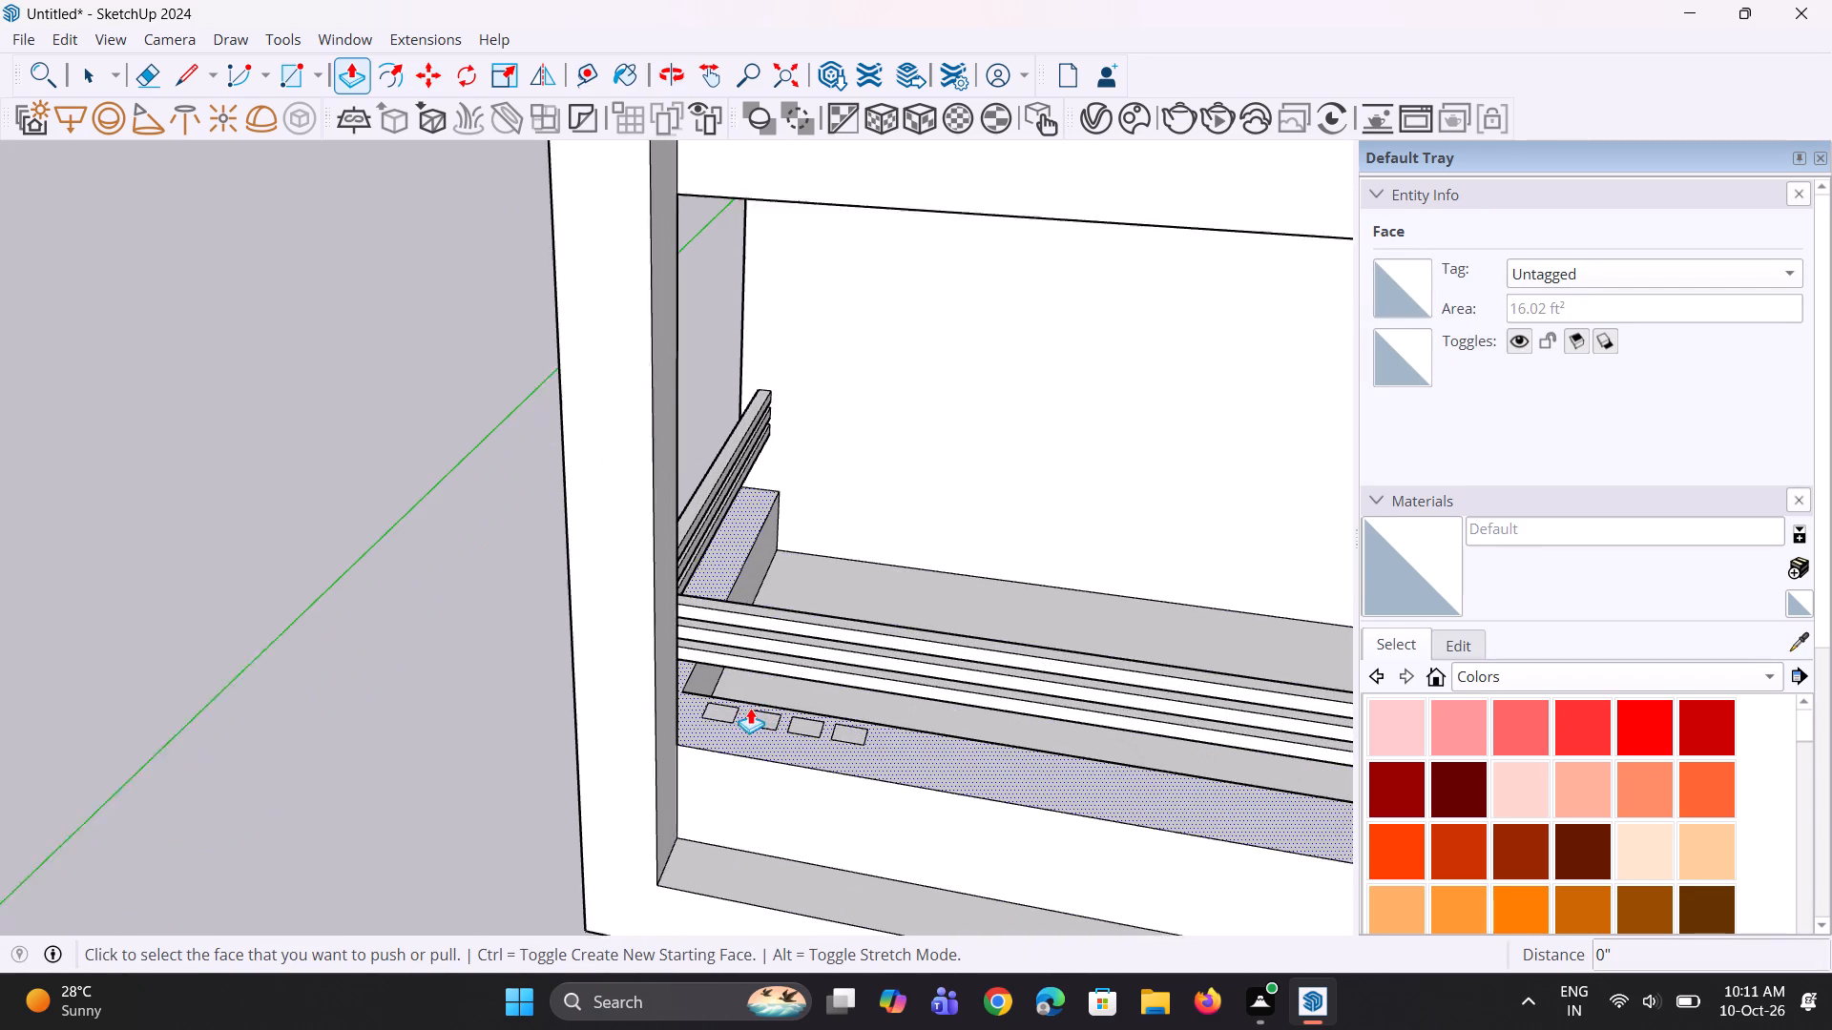
scroll(750, 708, "up", 1)
left_click(730, 713)
scroll(753, 659, "down", 8)
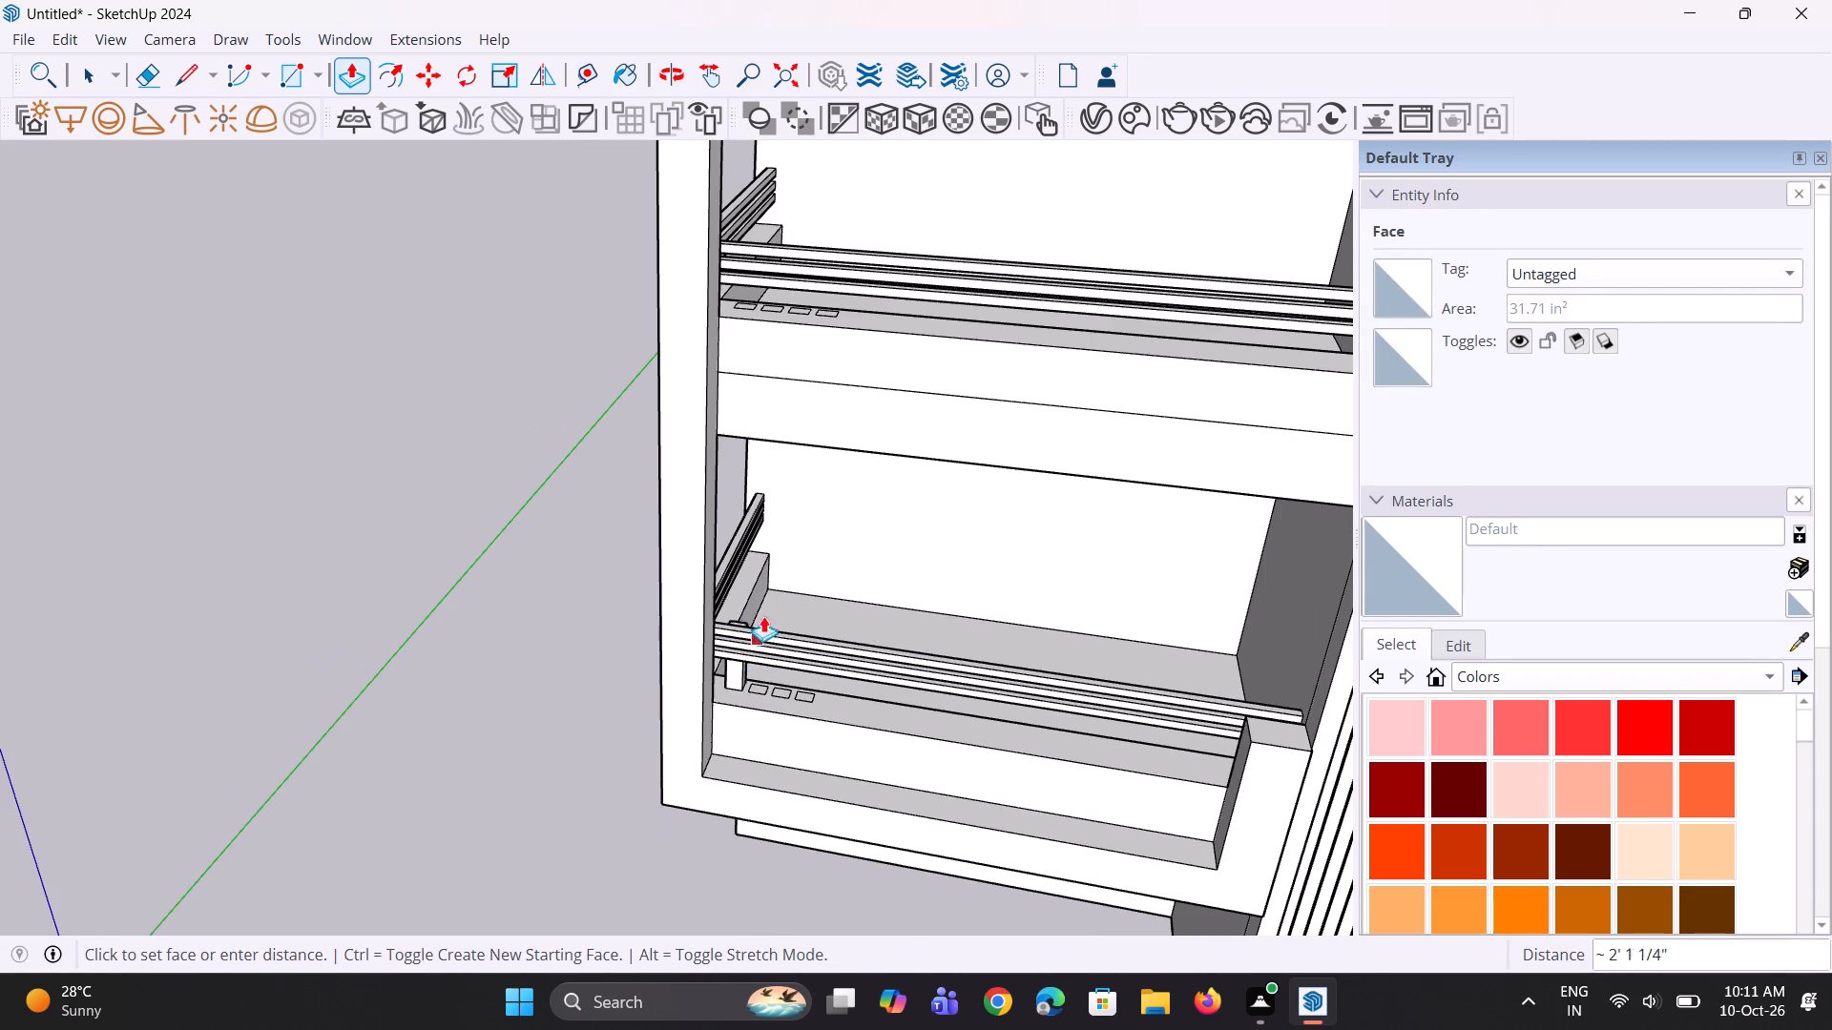
left_click(767, 382)
Repeat the same 10' 3 5/16" pull on the other three rectangles of the lowest ledge, undoing any stray pull.
scroll(782, 699, "up", 6)
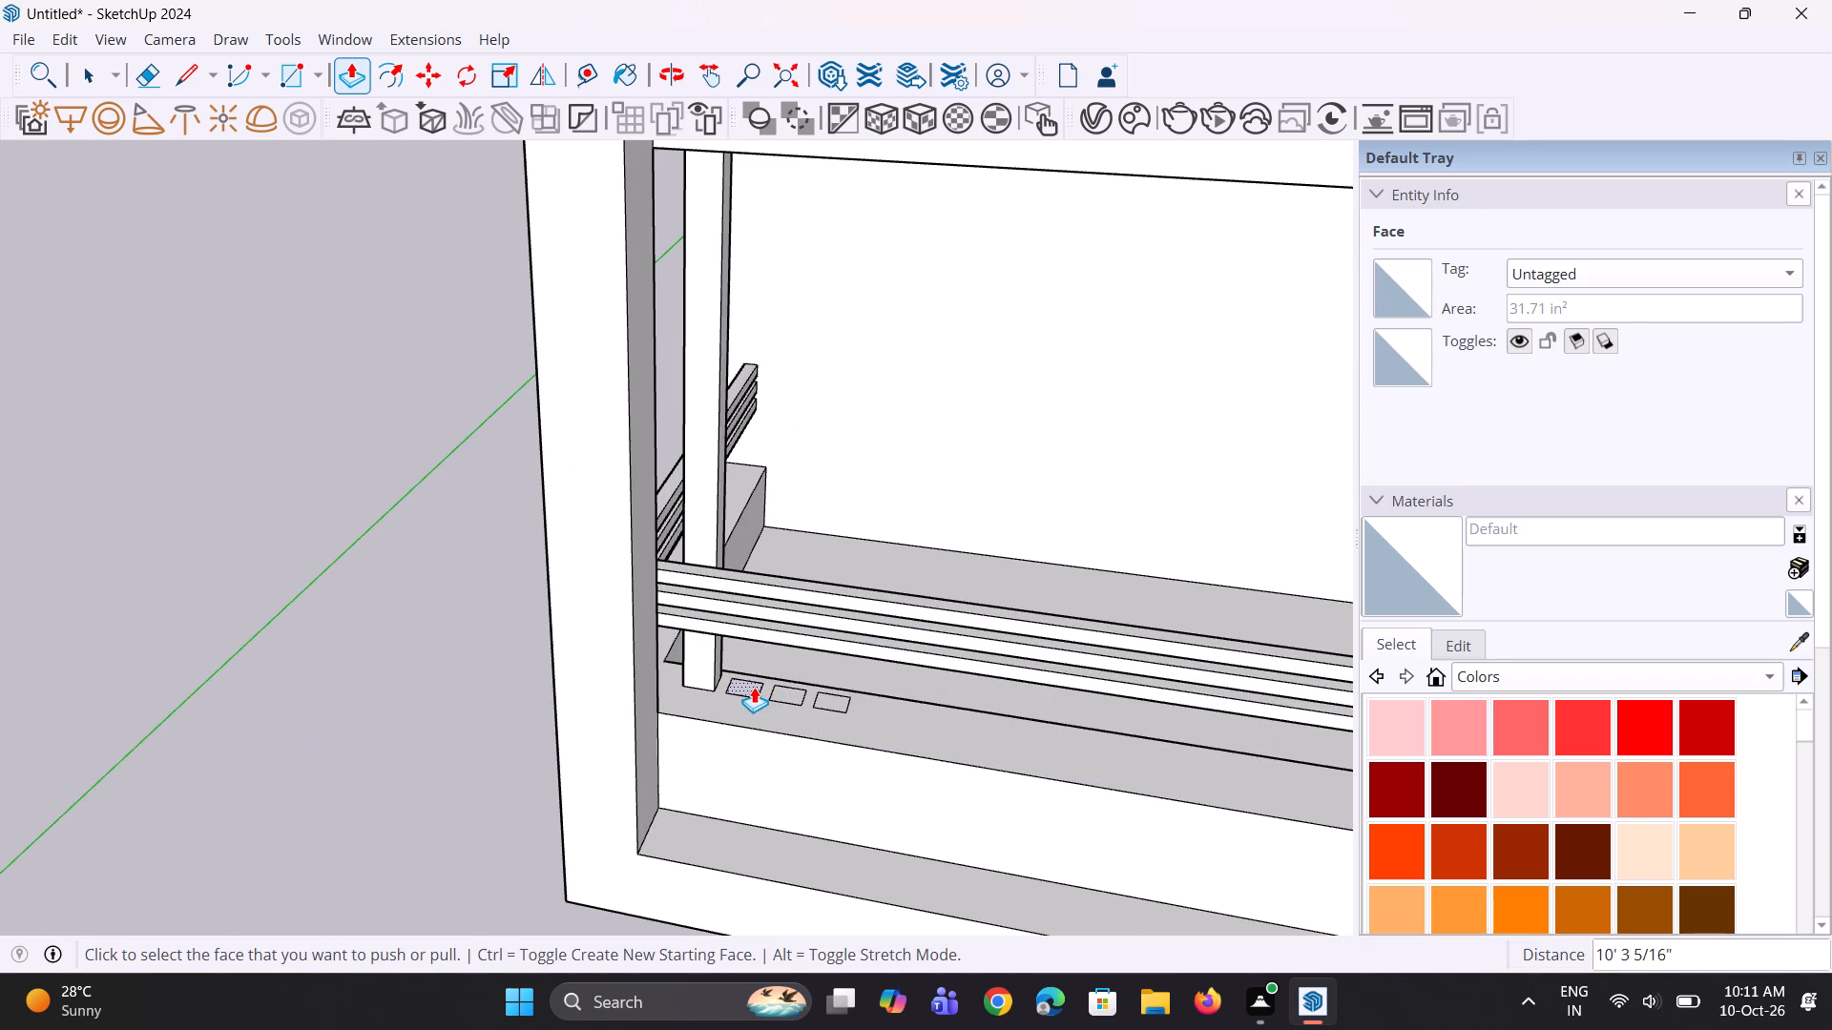
double_click(754, 687)
double_click(783, 687)
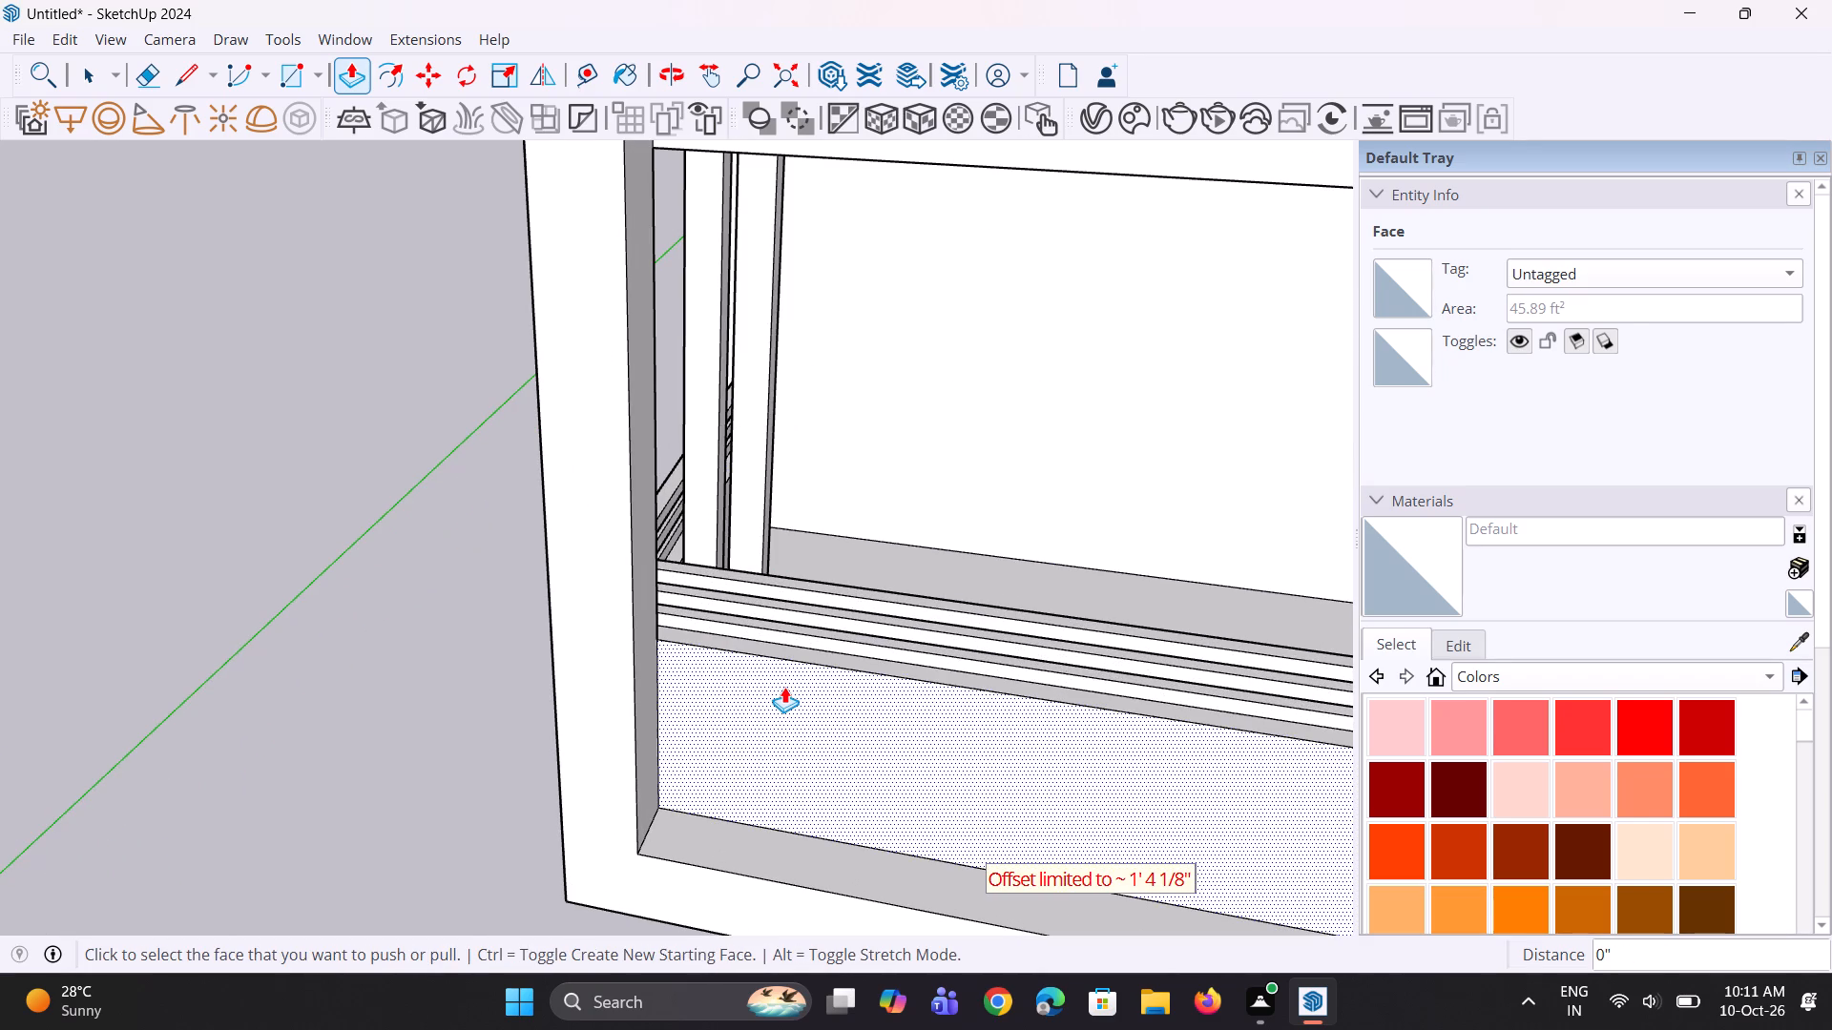
key("ctrl+z")
scroll(784, 687, "up", 2)
double_click(786, 691)
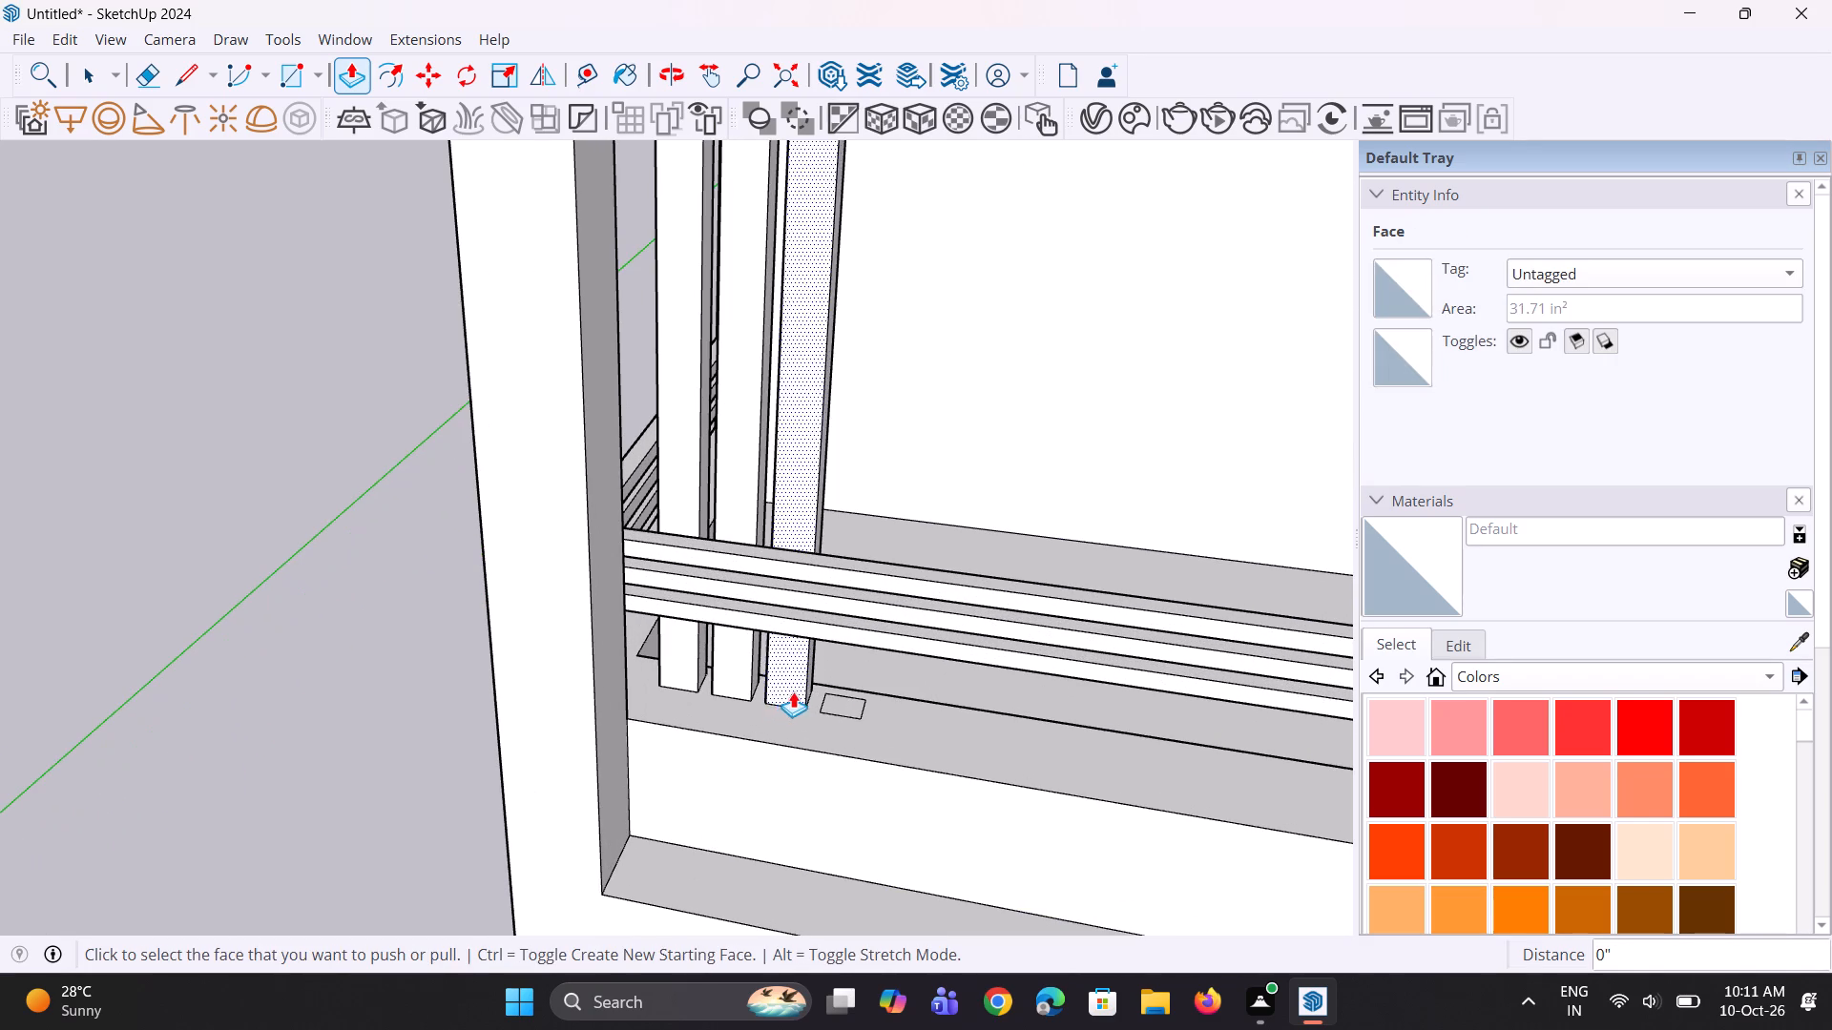
double_click(842, 703)
Pull the four small rectangles on the middle shelf's ledge up by the same distance as vertical posts.
scroll(812, 766, "down", 8)
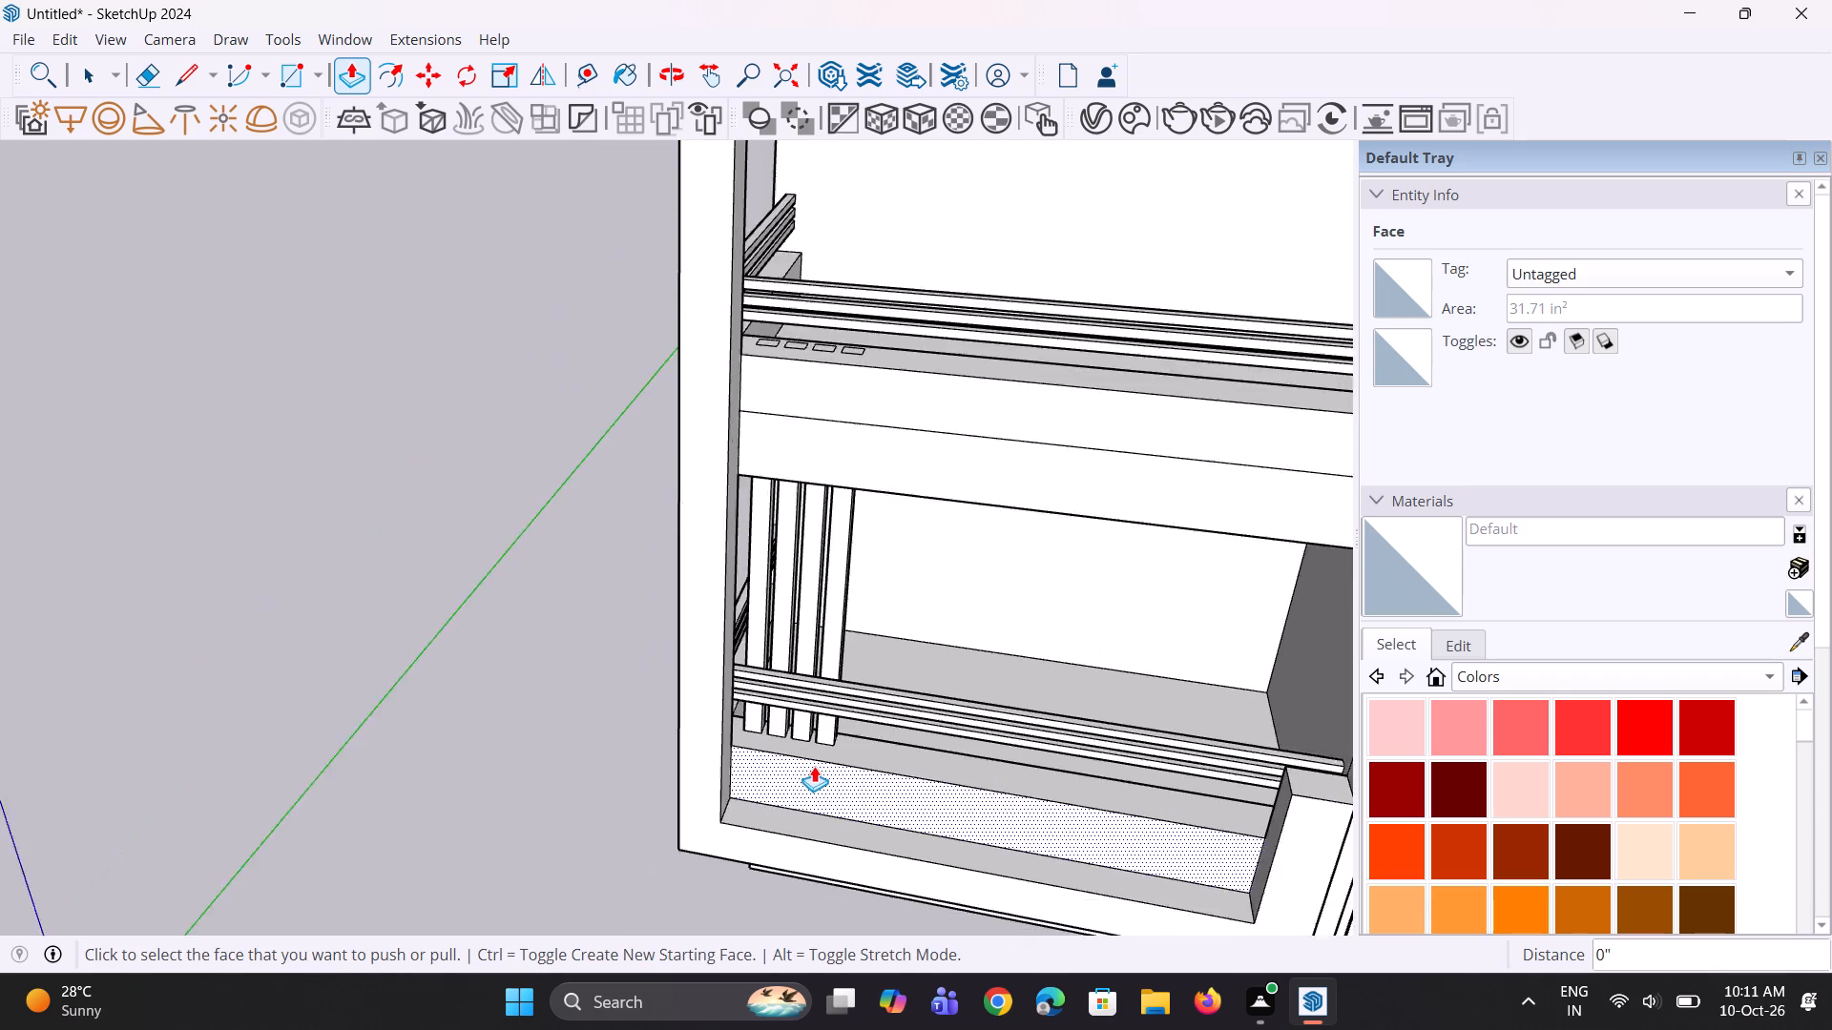
scroll(814, 766, "down", 6)
scroll(801, 550, "up", 11)
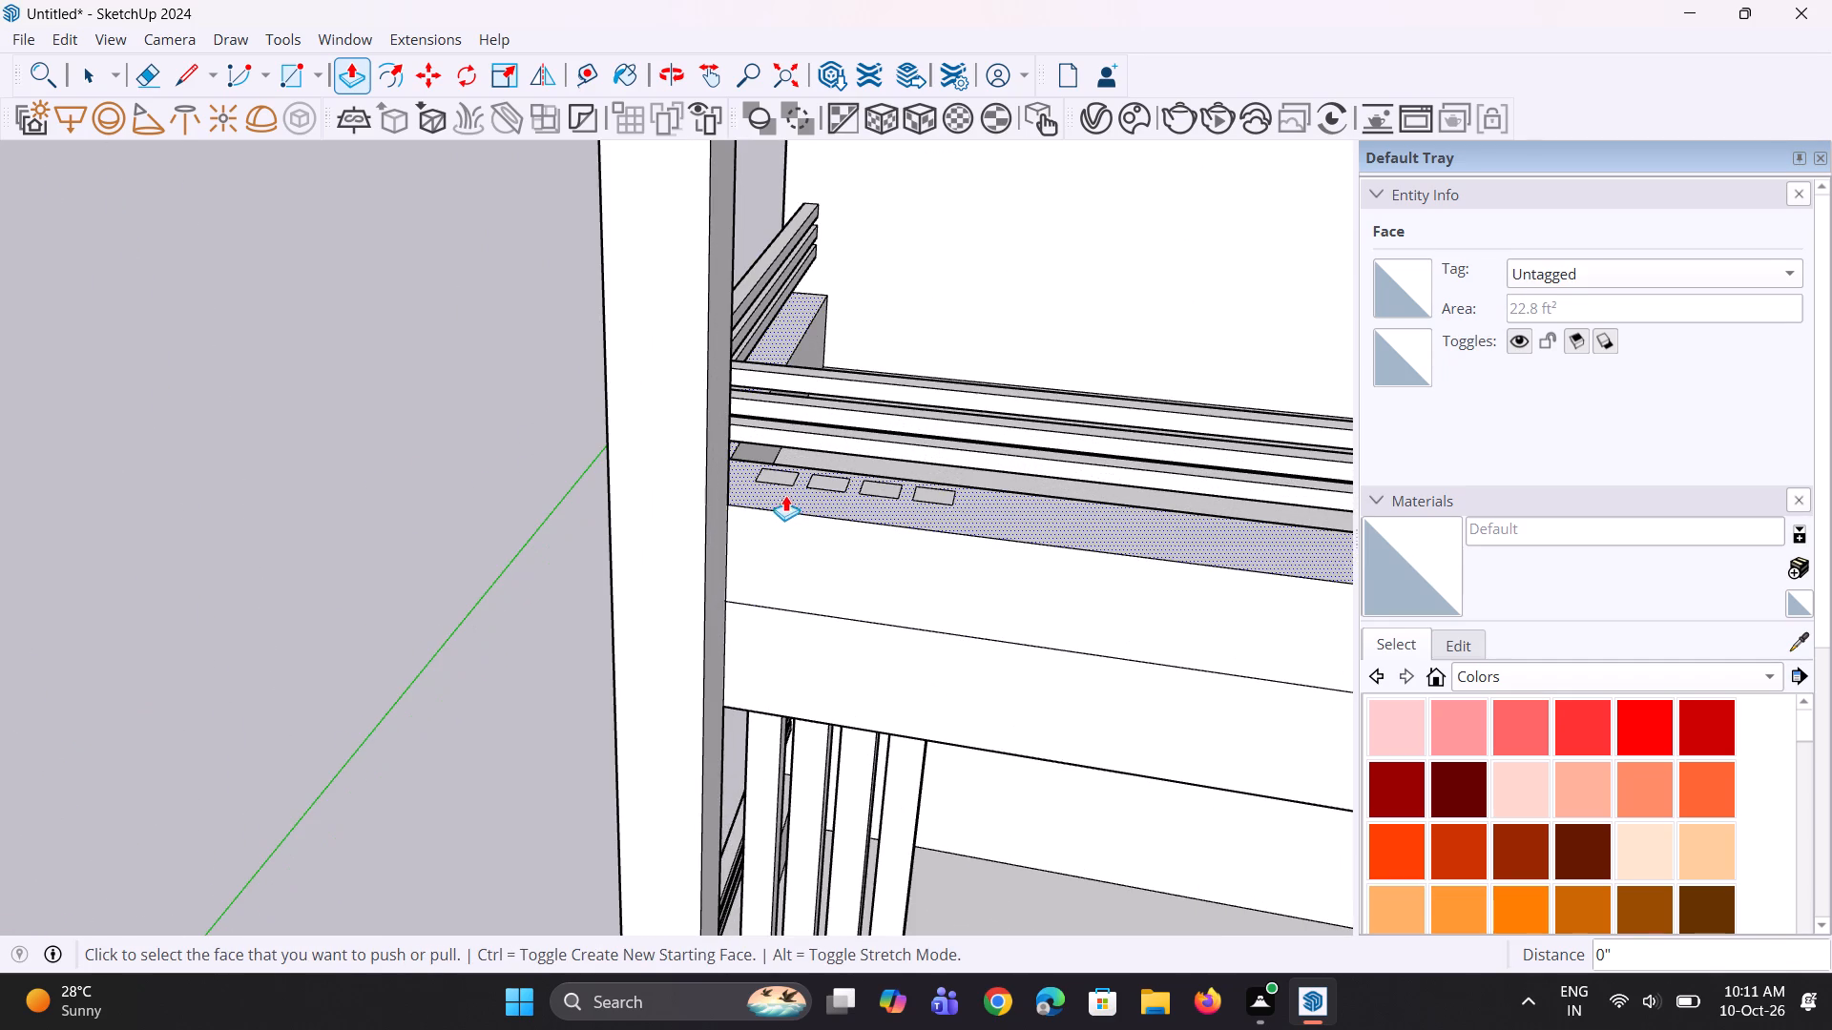
double_click(783, 476)
double_click(824, 480)
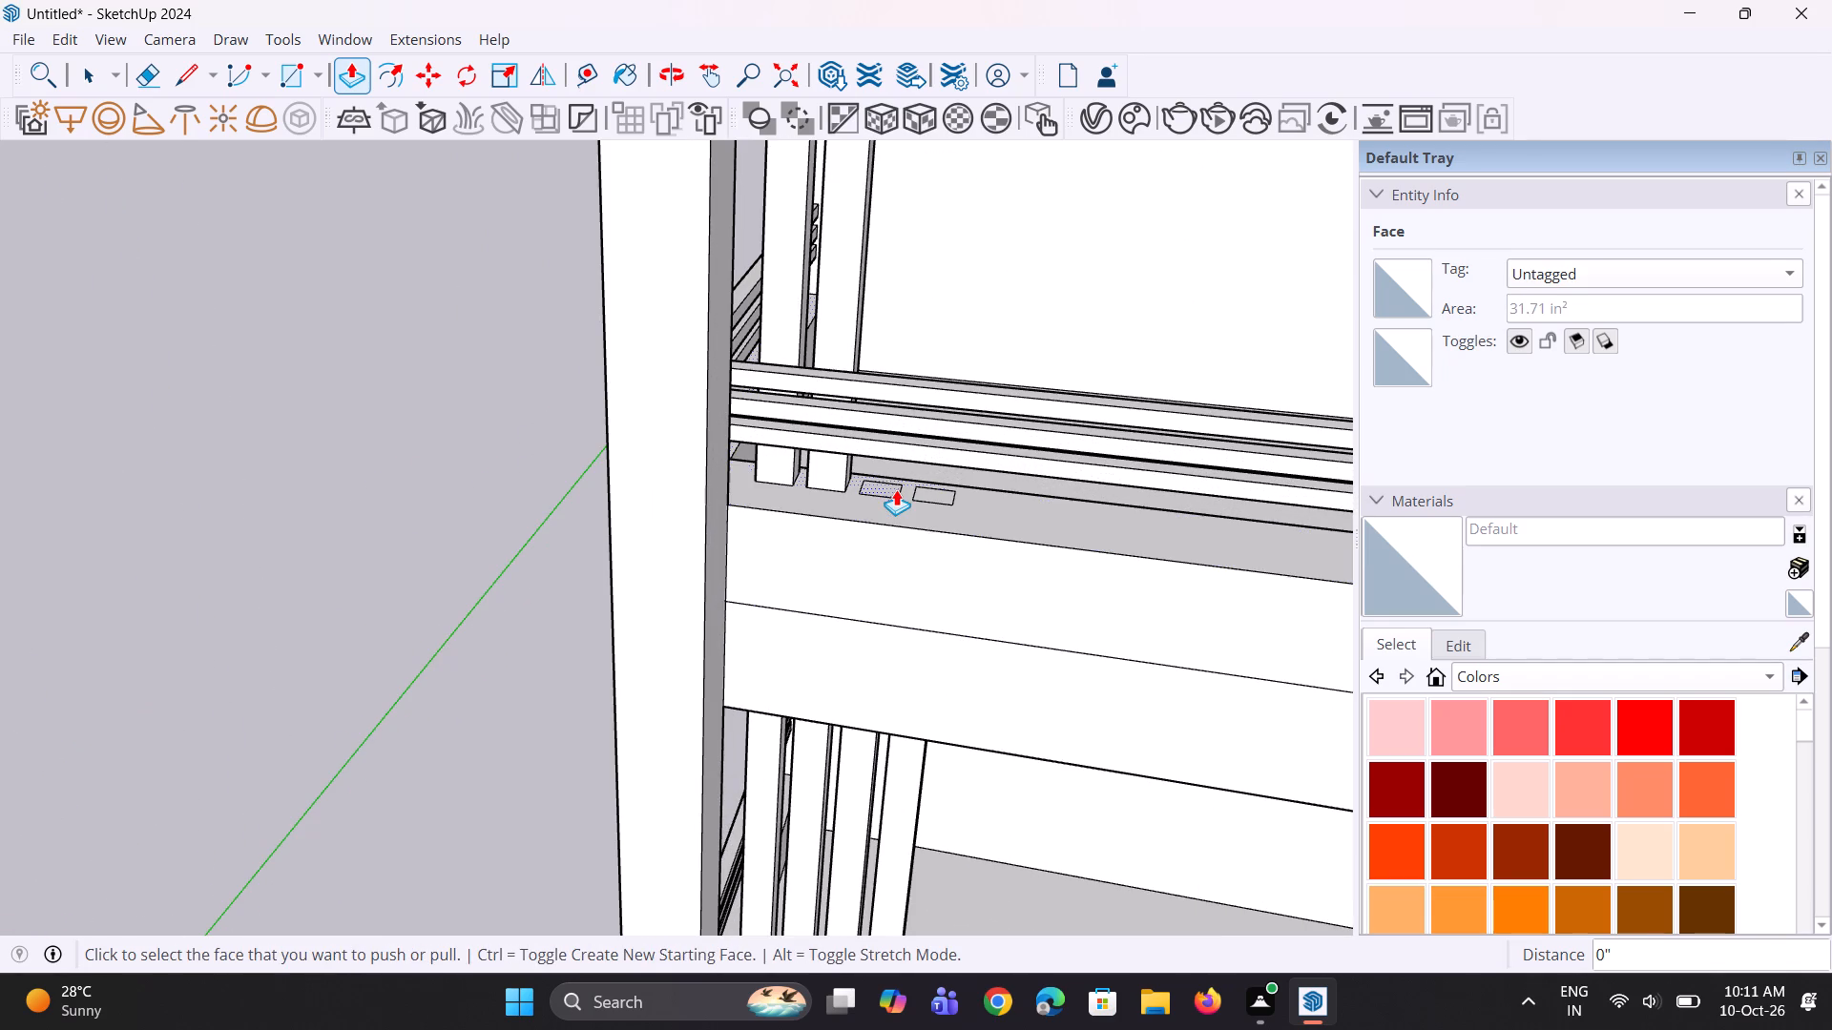
double_click(896, 489)
double_click(926, 491)
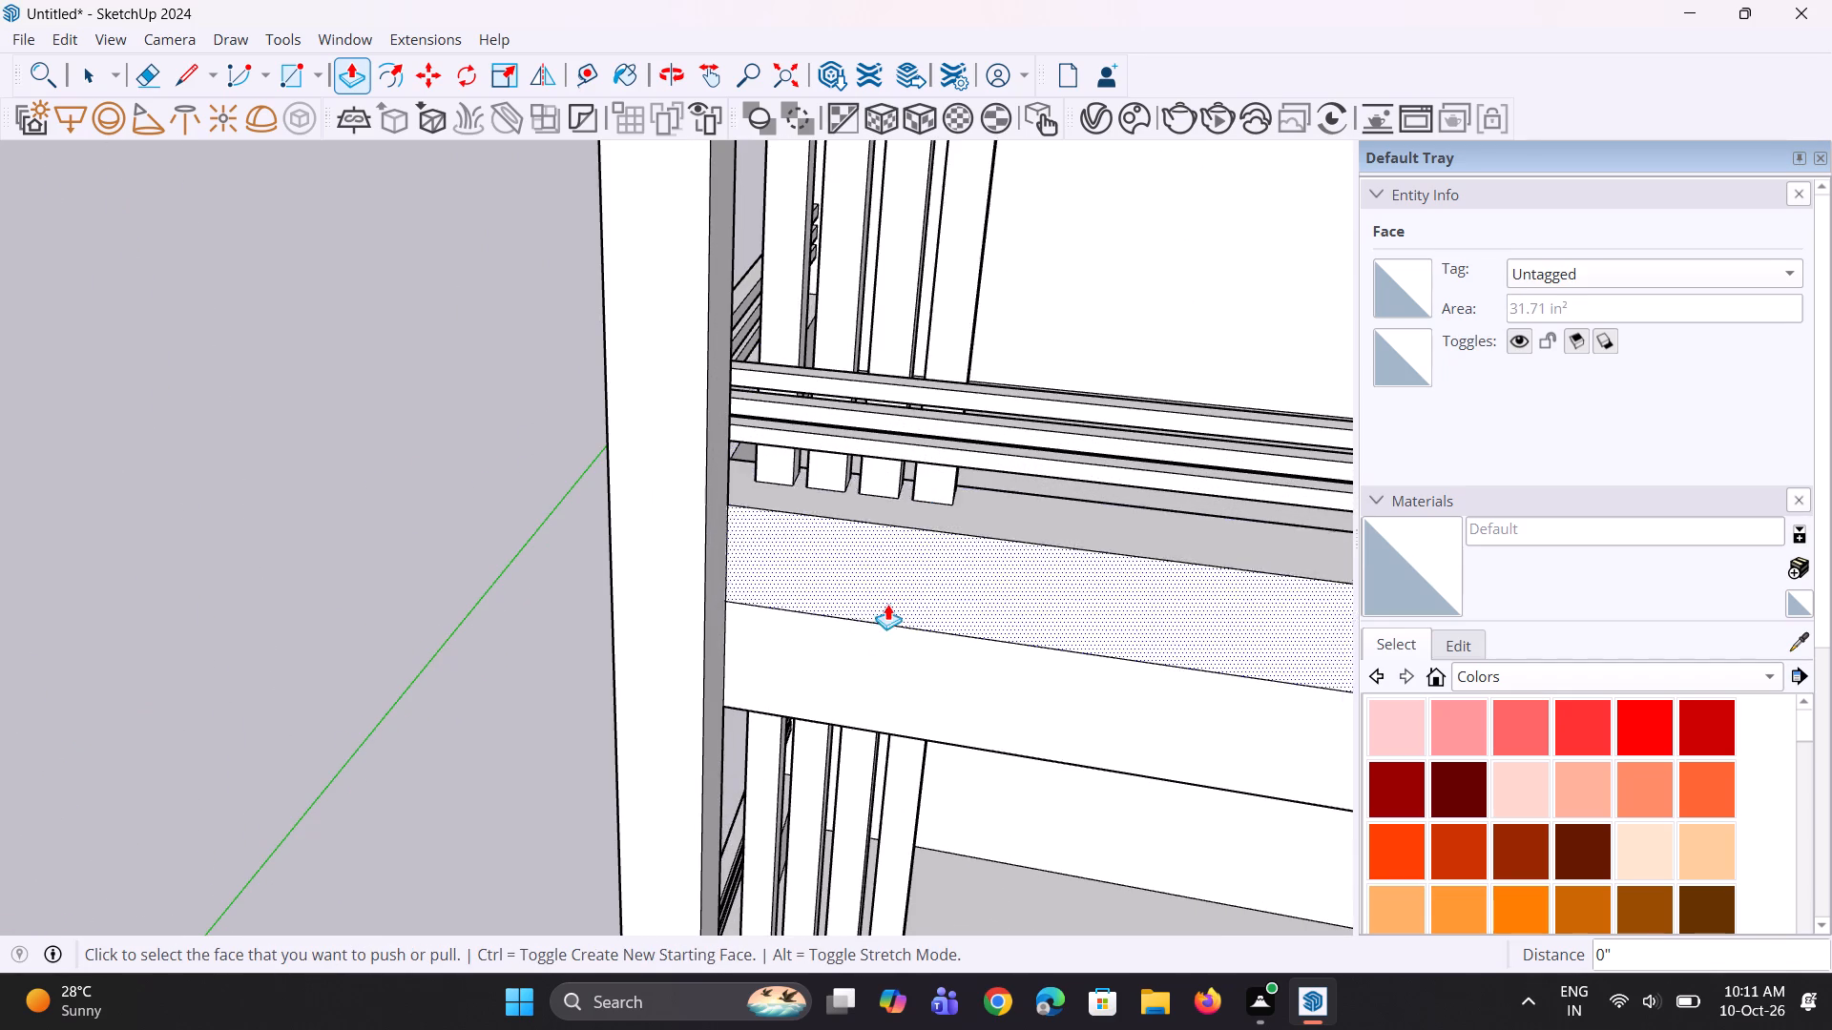
Pull the four small rectangles on the upper shelf's ledge up by the same distance as vertical posts.
scroll(885, 607, "down", 16)
scroll(881, 479, "up", 2)
scroll(863, 393, "up", 7)
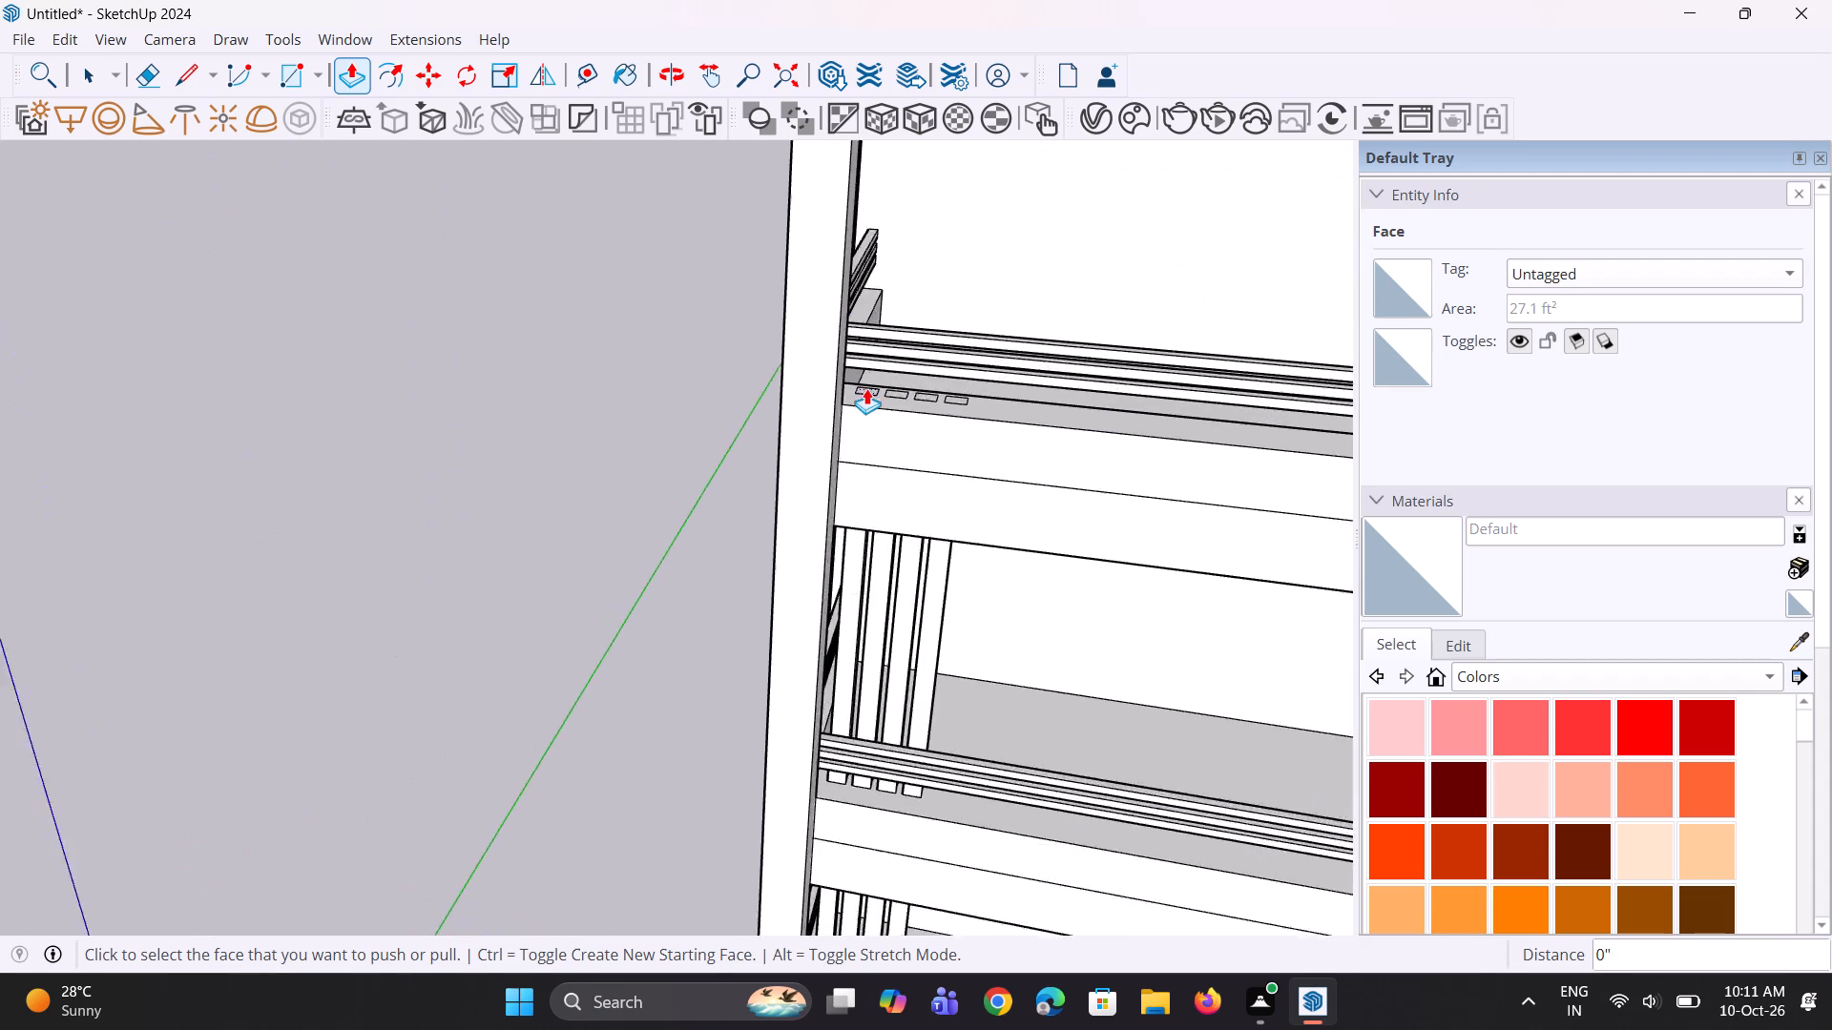
scroll(866, 388, "up", 7)
double_click(869, 388)
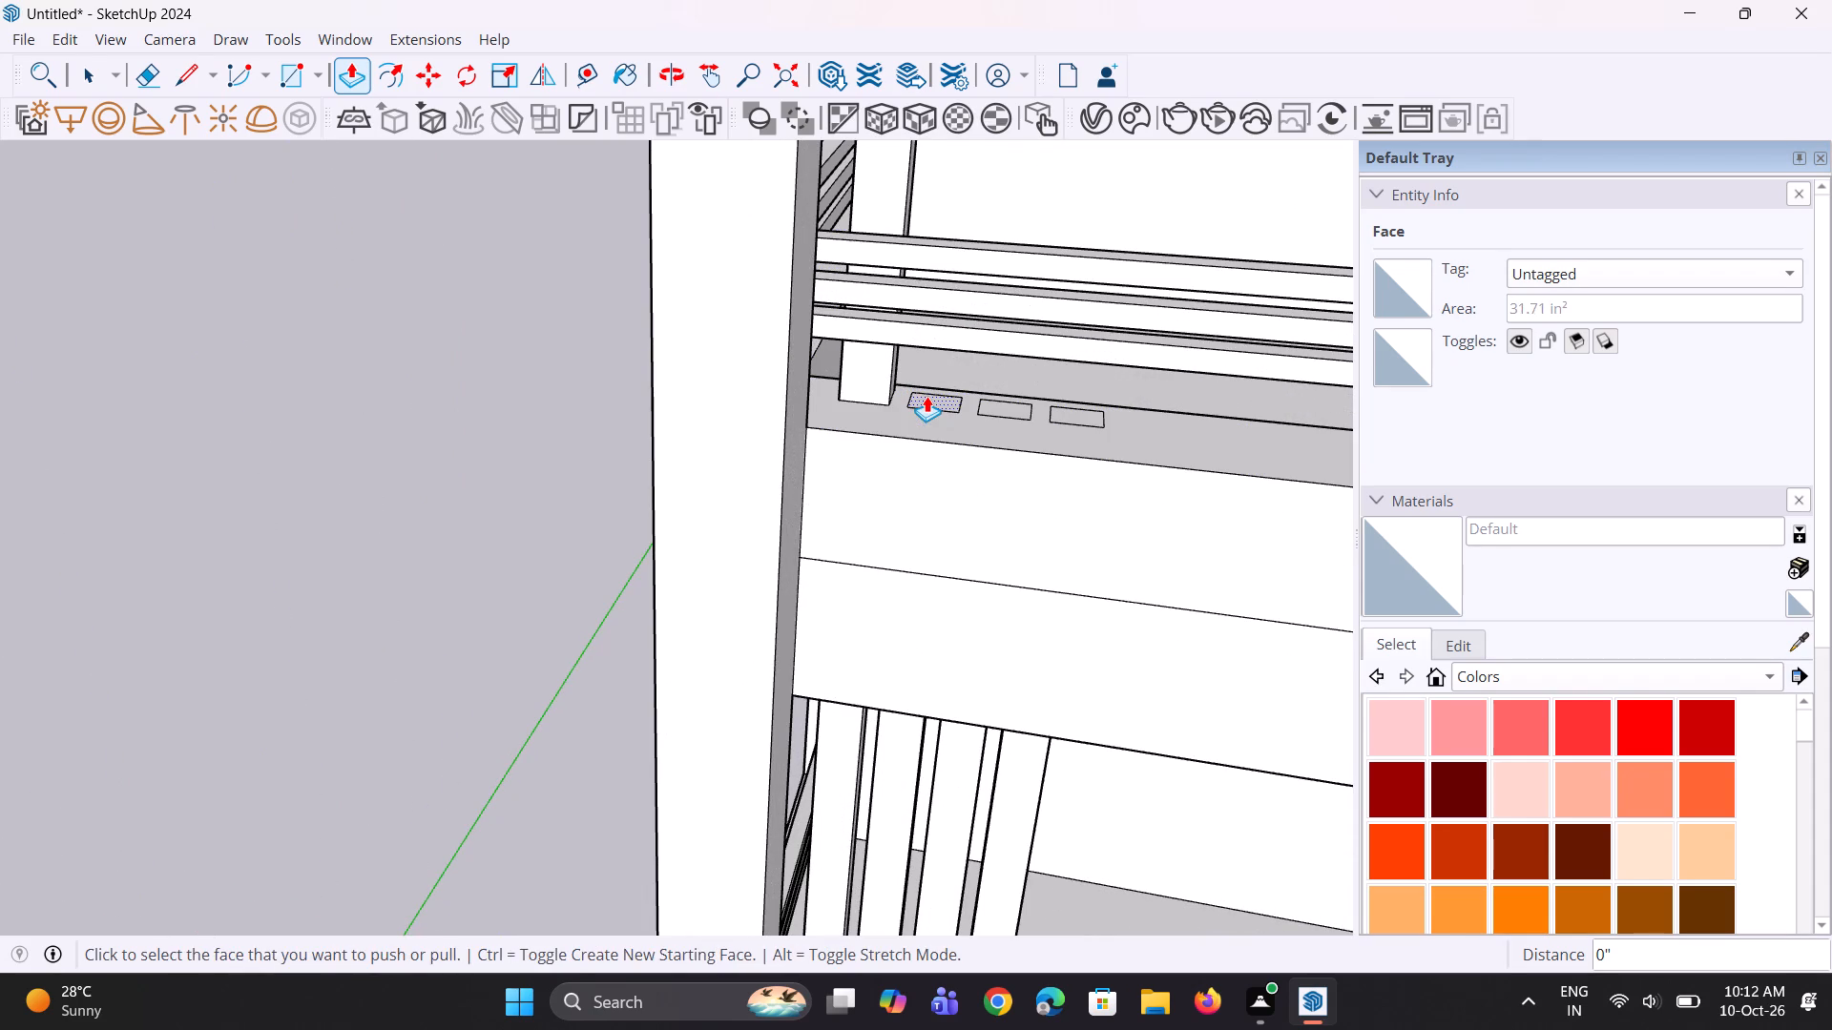
double_click(926, 396)
double_click(1018, 410)
double_click(1054, 410)
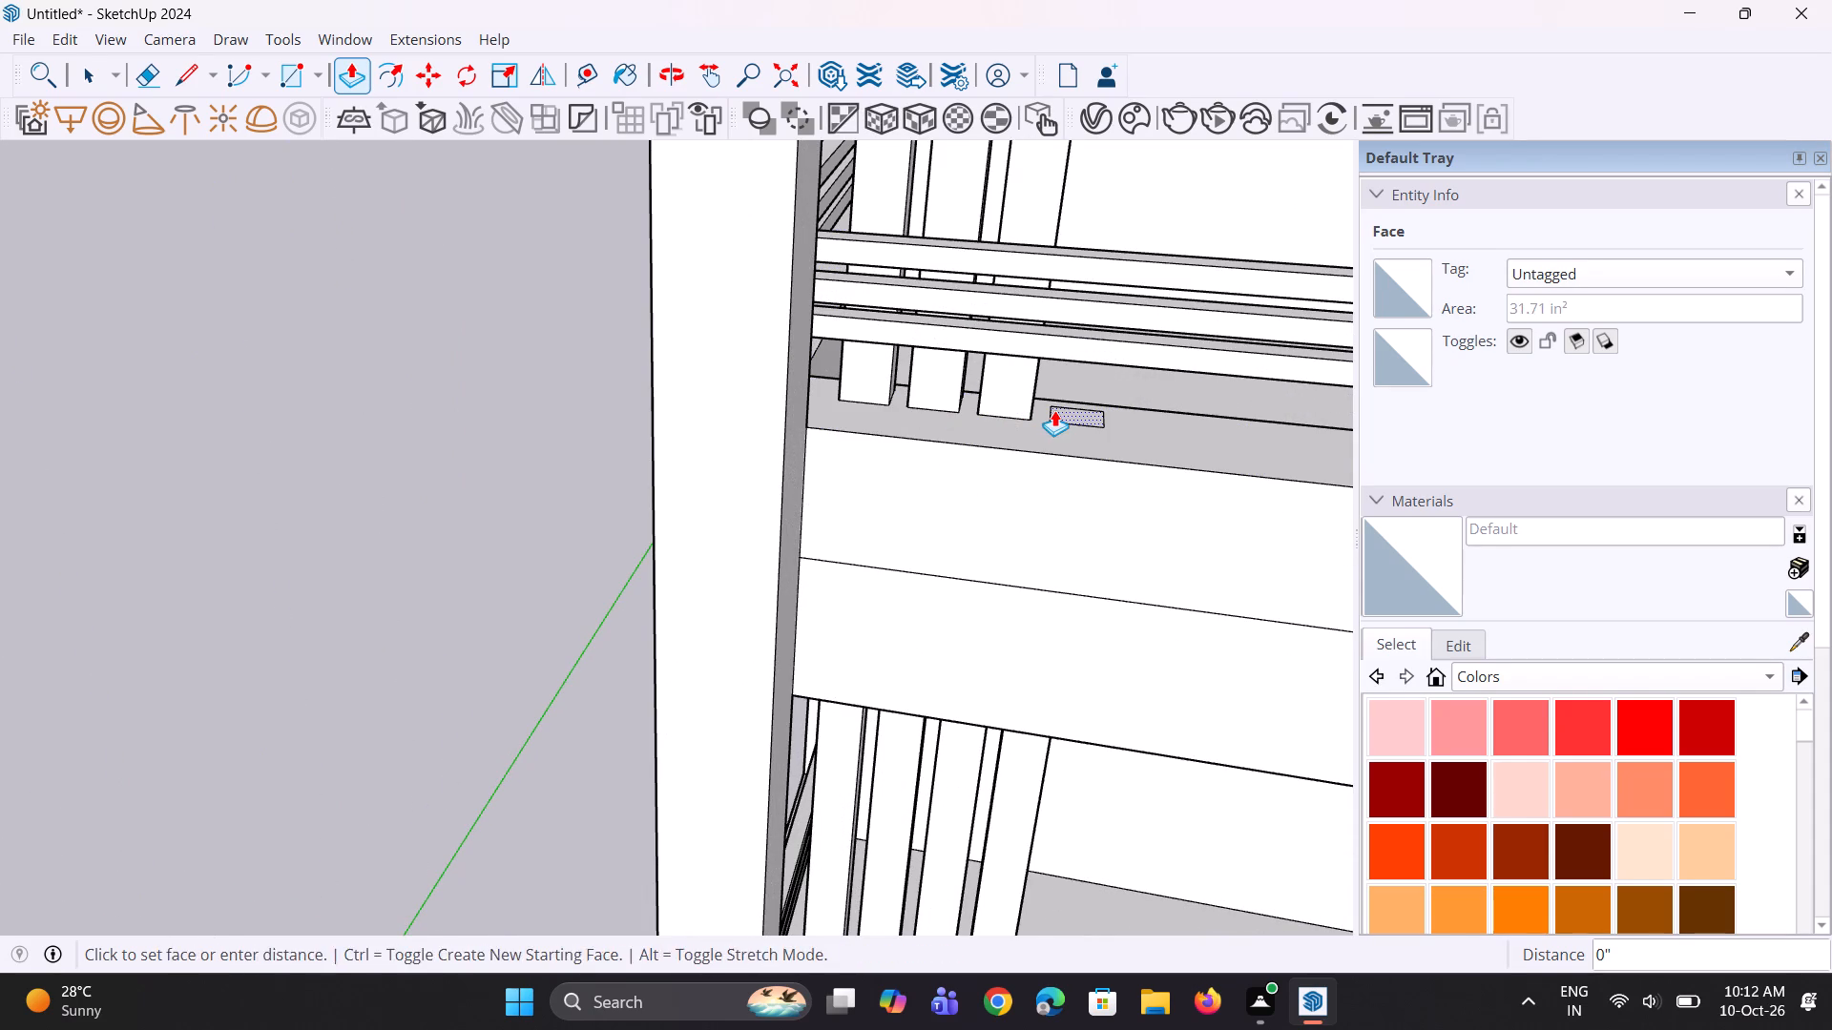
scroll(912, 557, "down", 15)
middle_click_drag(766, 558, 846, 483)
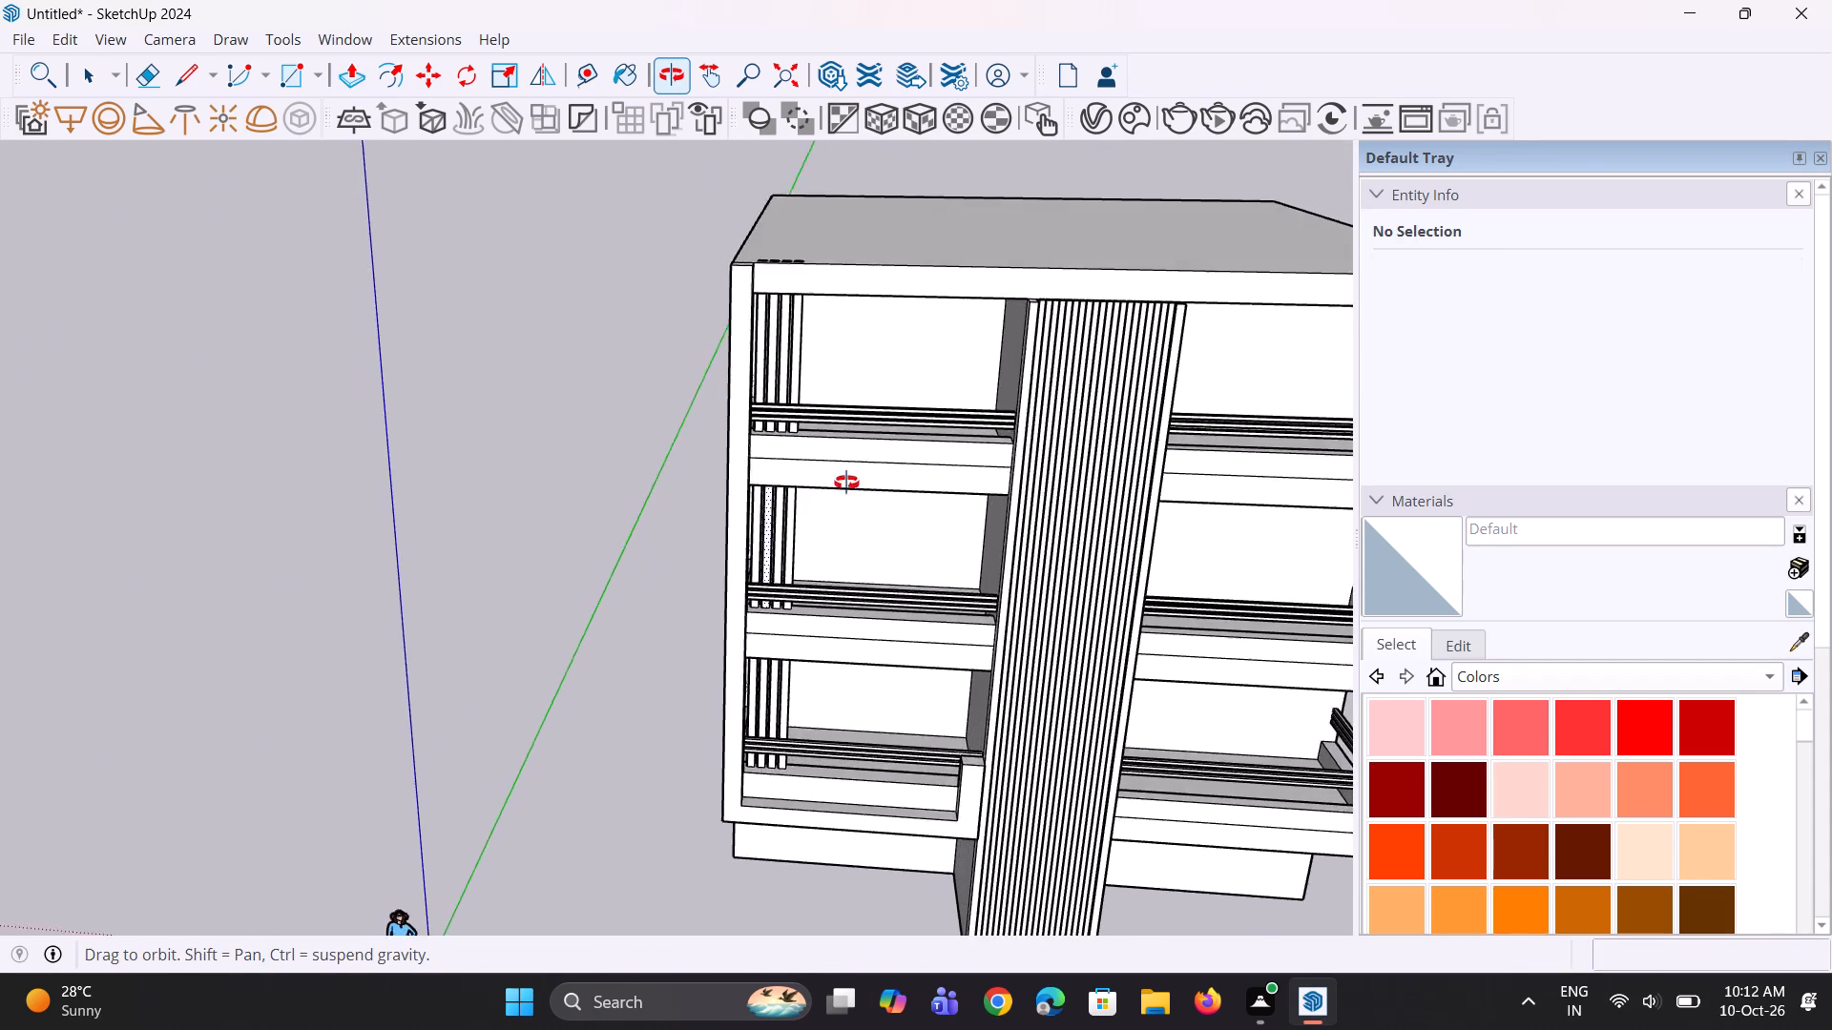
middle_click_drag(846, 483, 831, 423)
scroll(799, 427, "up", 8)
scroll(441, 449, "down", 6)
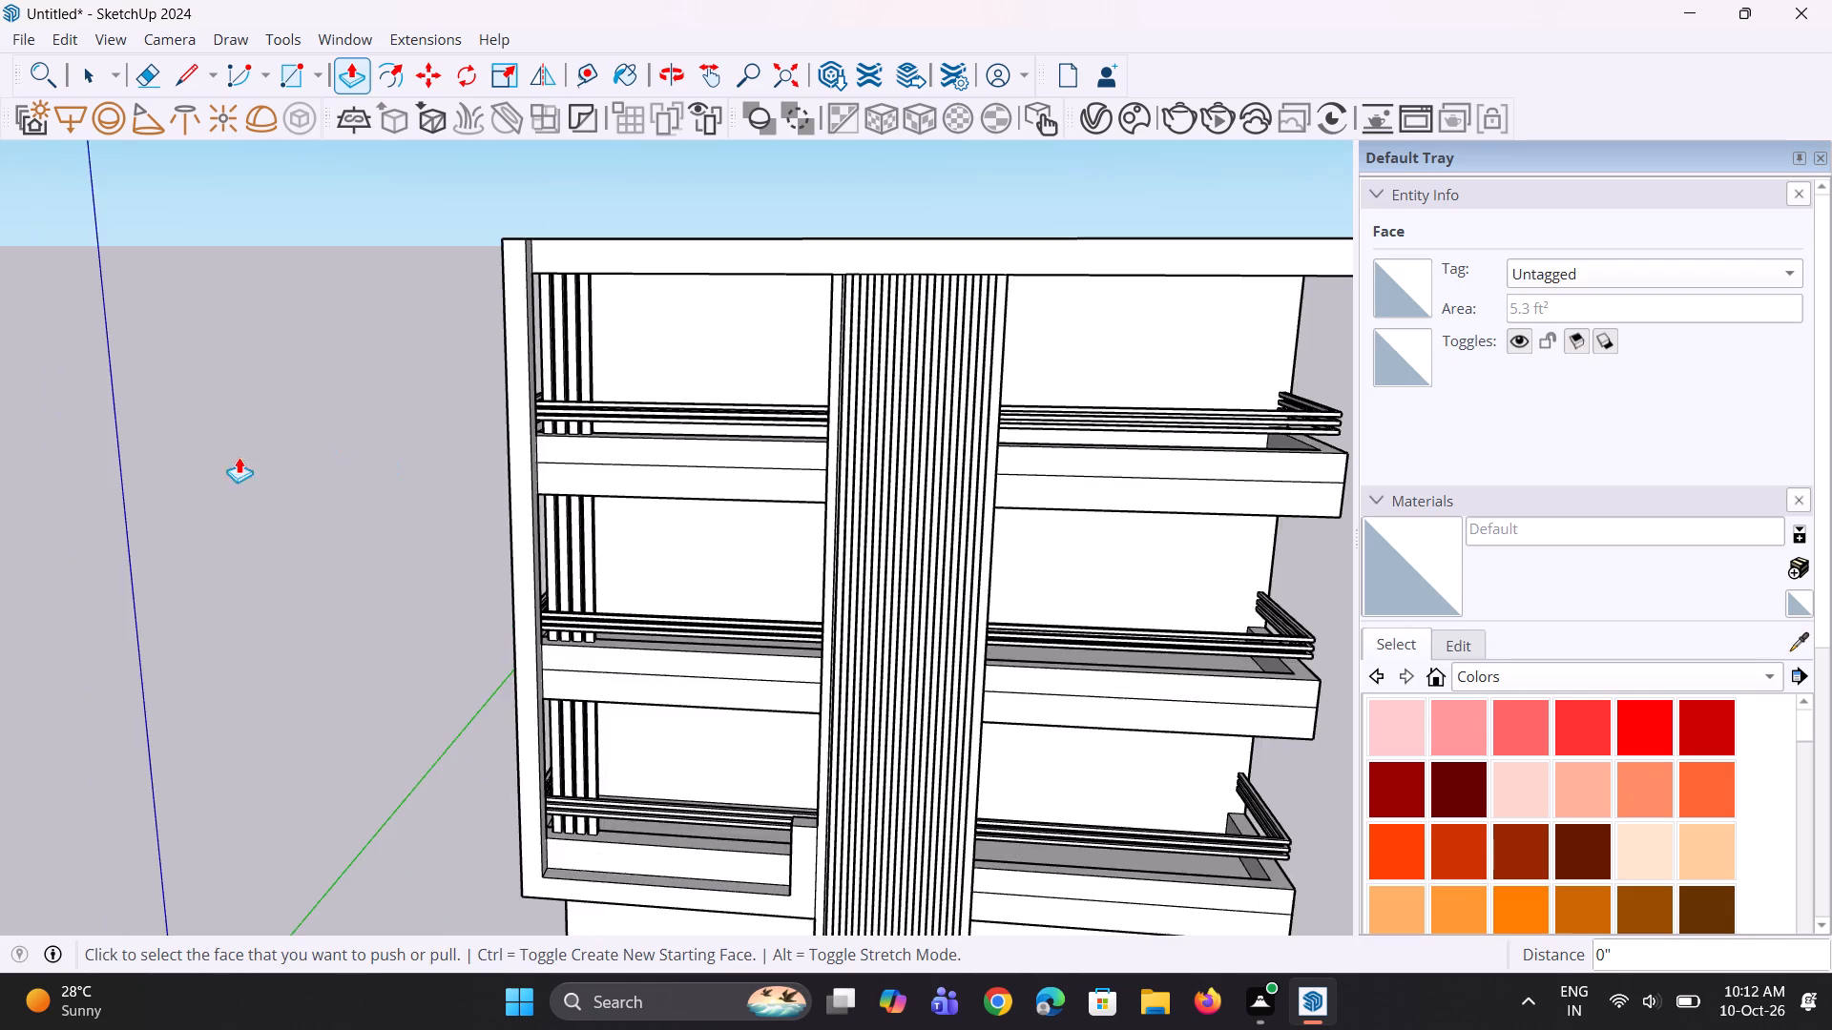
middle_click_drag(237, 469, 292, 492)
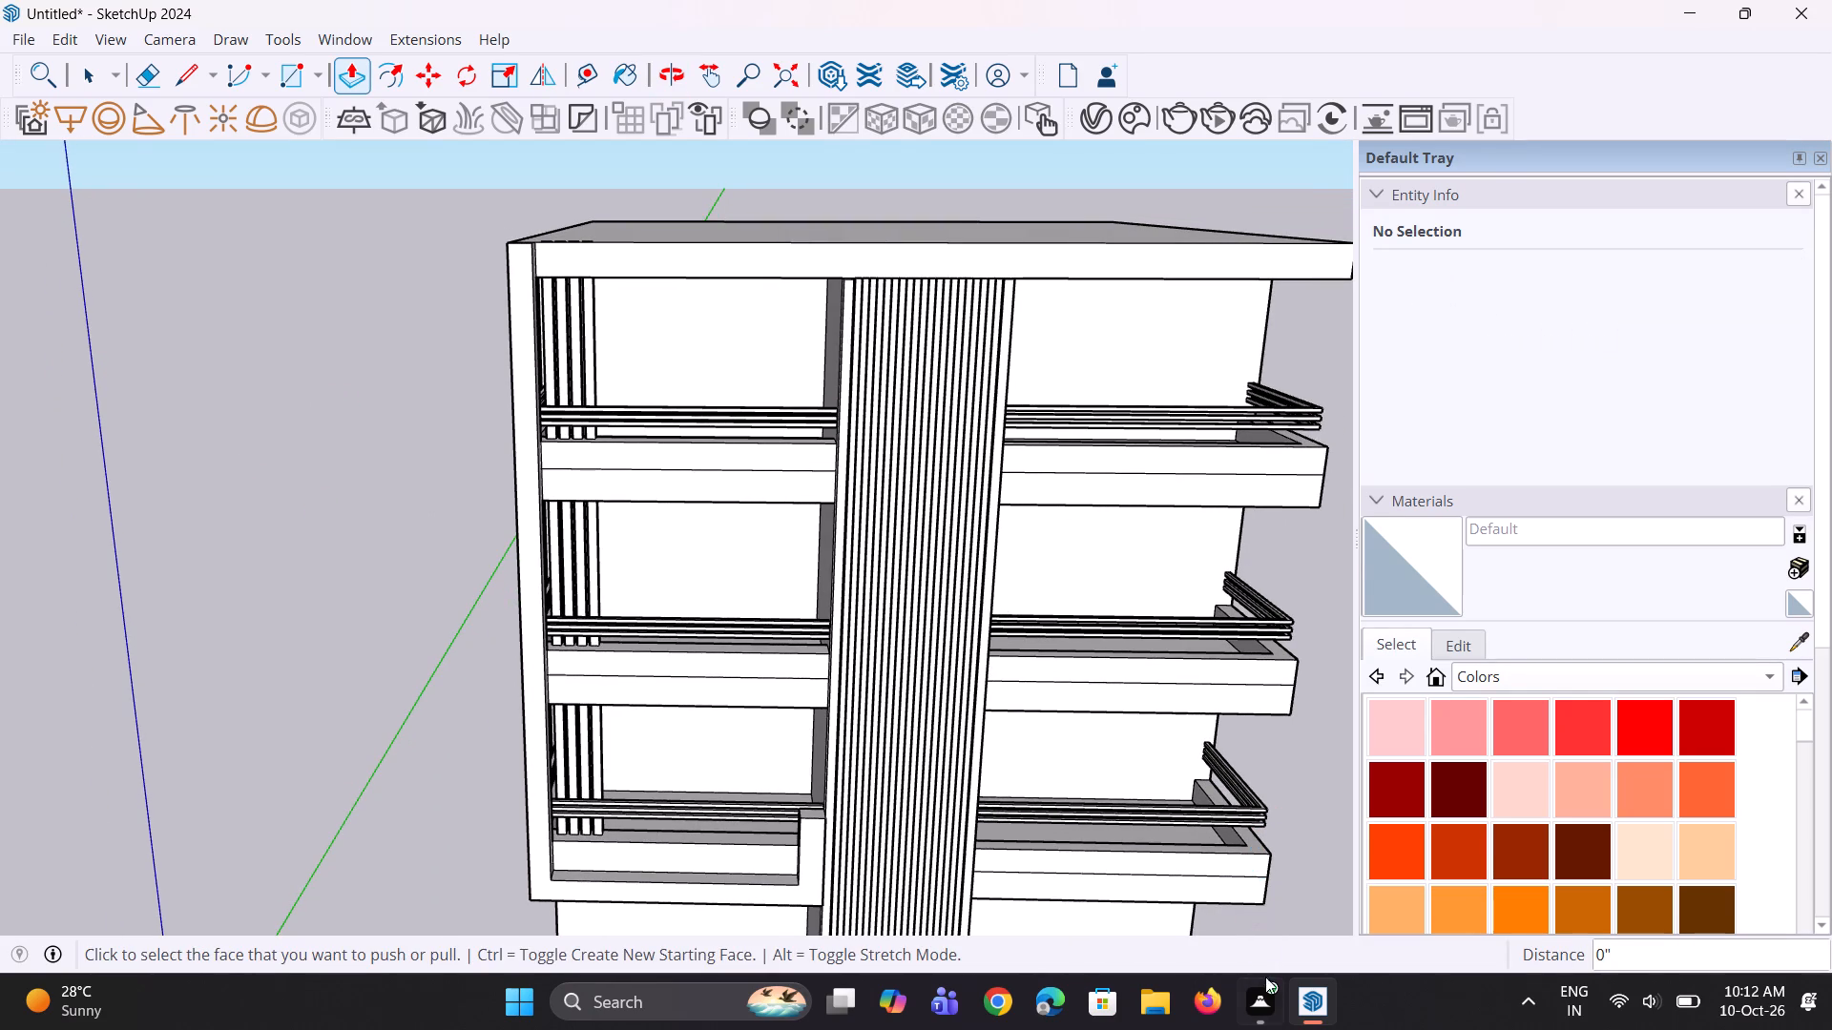
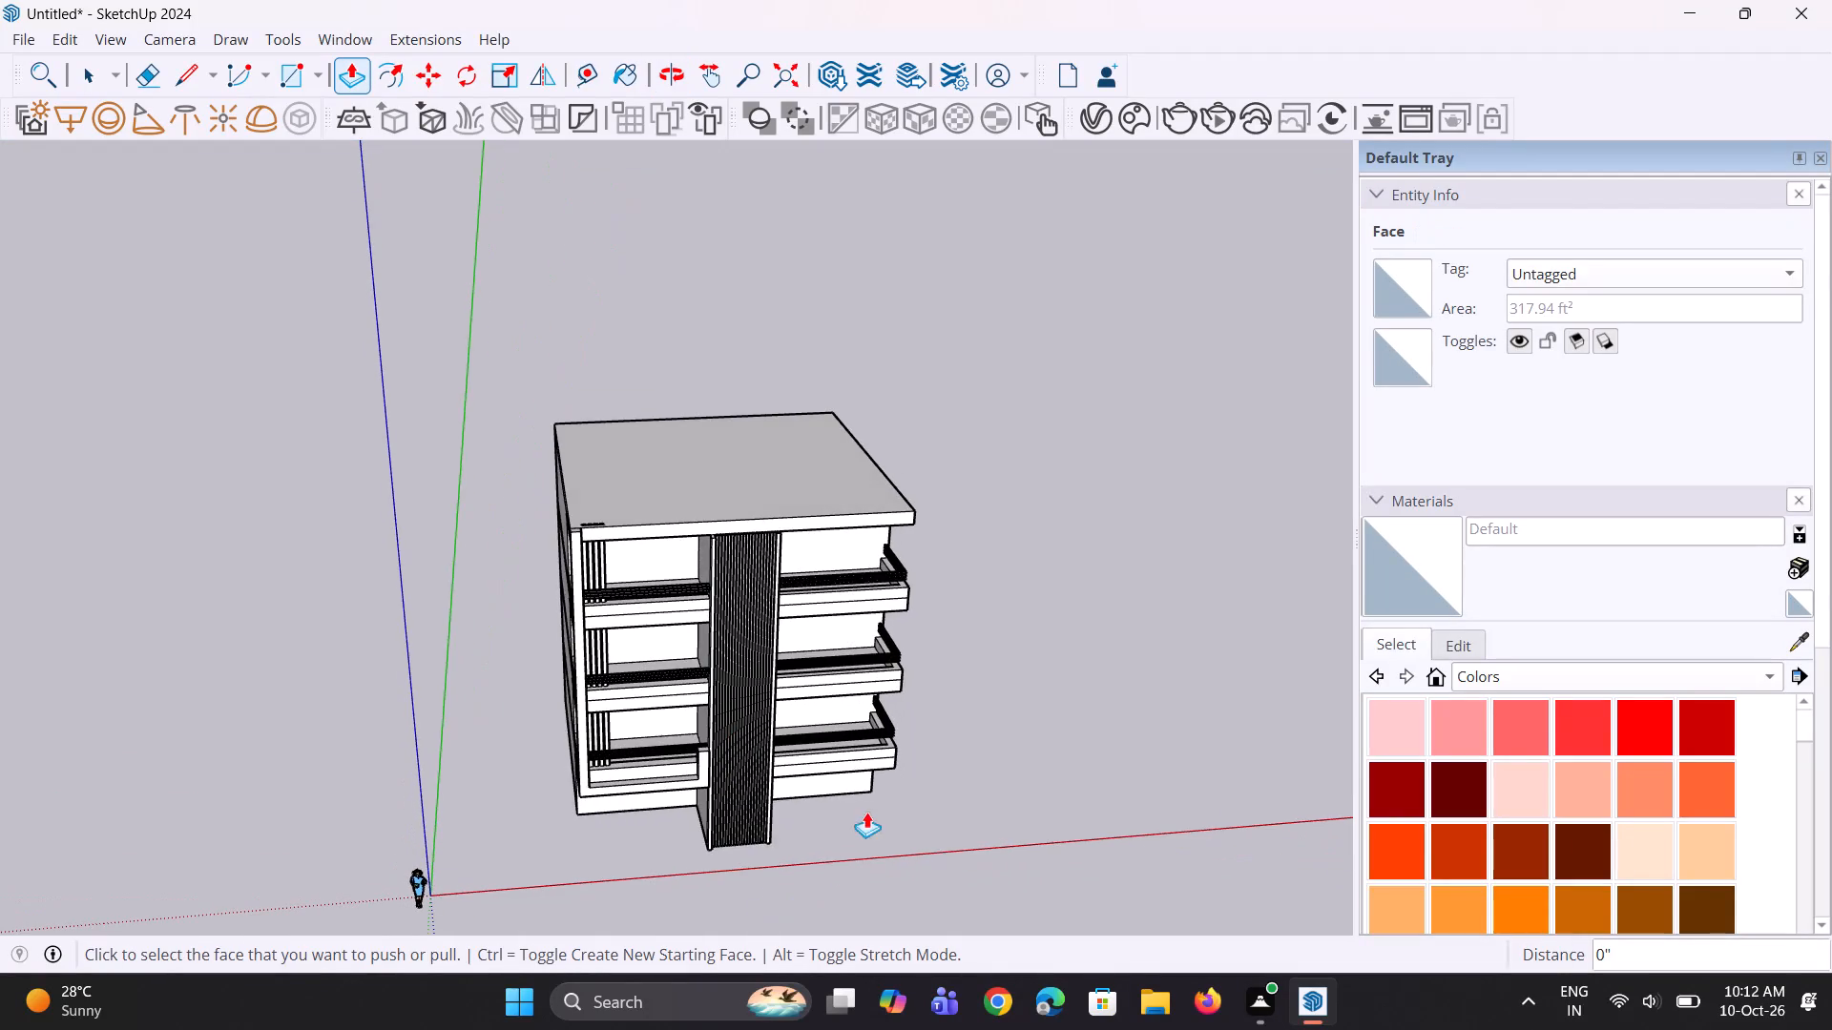
Undo the upward pulls of the four slat posts on the upper ledge that poke through the roof slab.
scroll(879, 648, "up", 4)
scroll(569, 607, "up", 3)
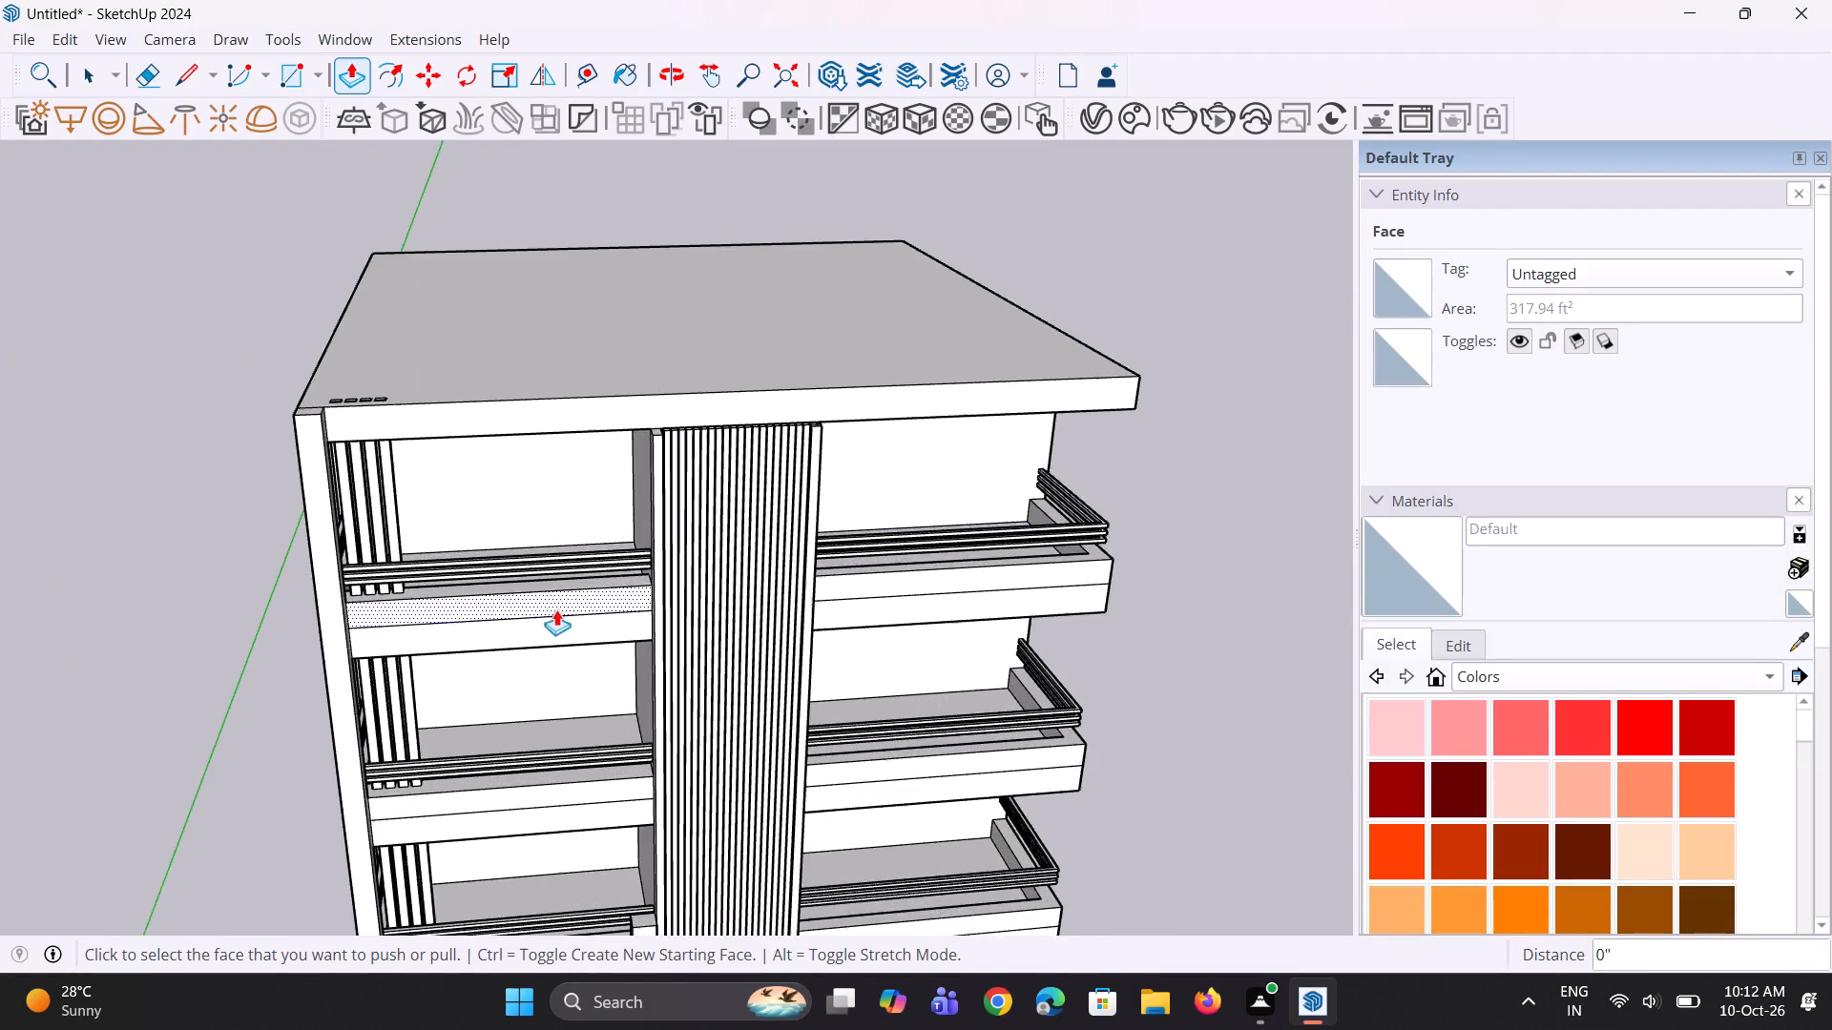
scroll(556, 609, "up", 5)
middle_click_drag(468, 658, 541, 745)
scroll(324, 463, "up", 3)
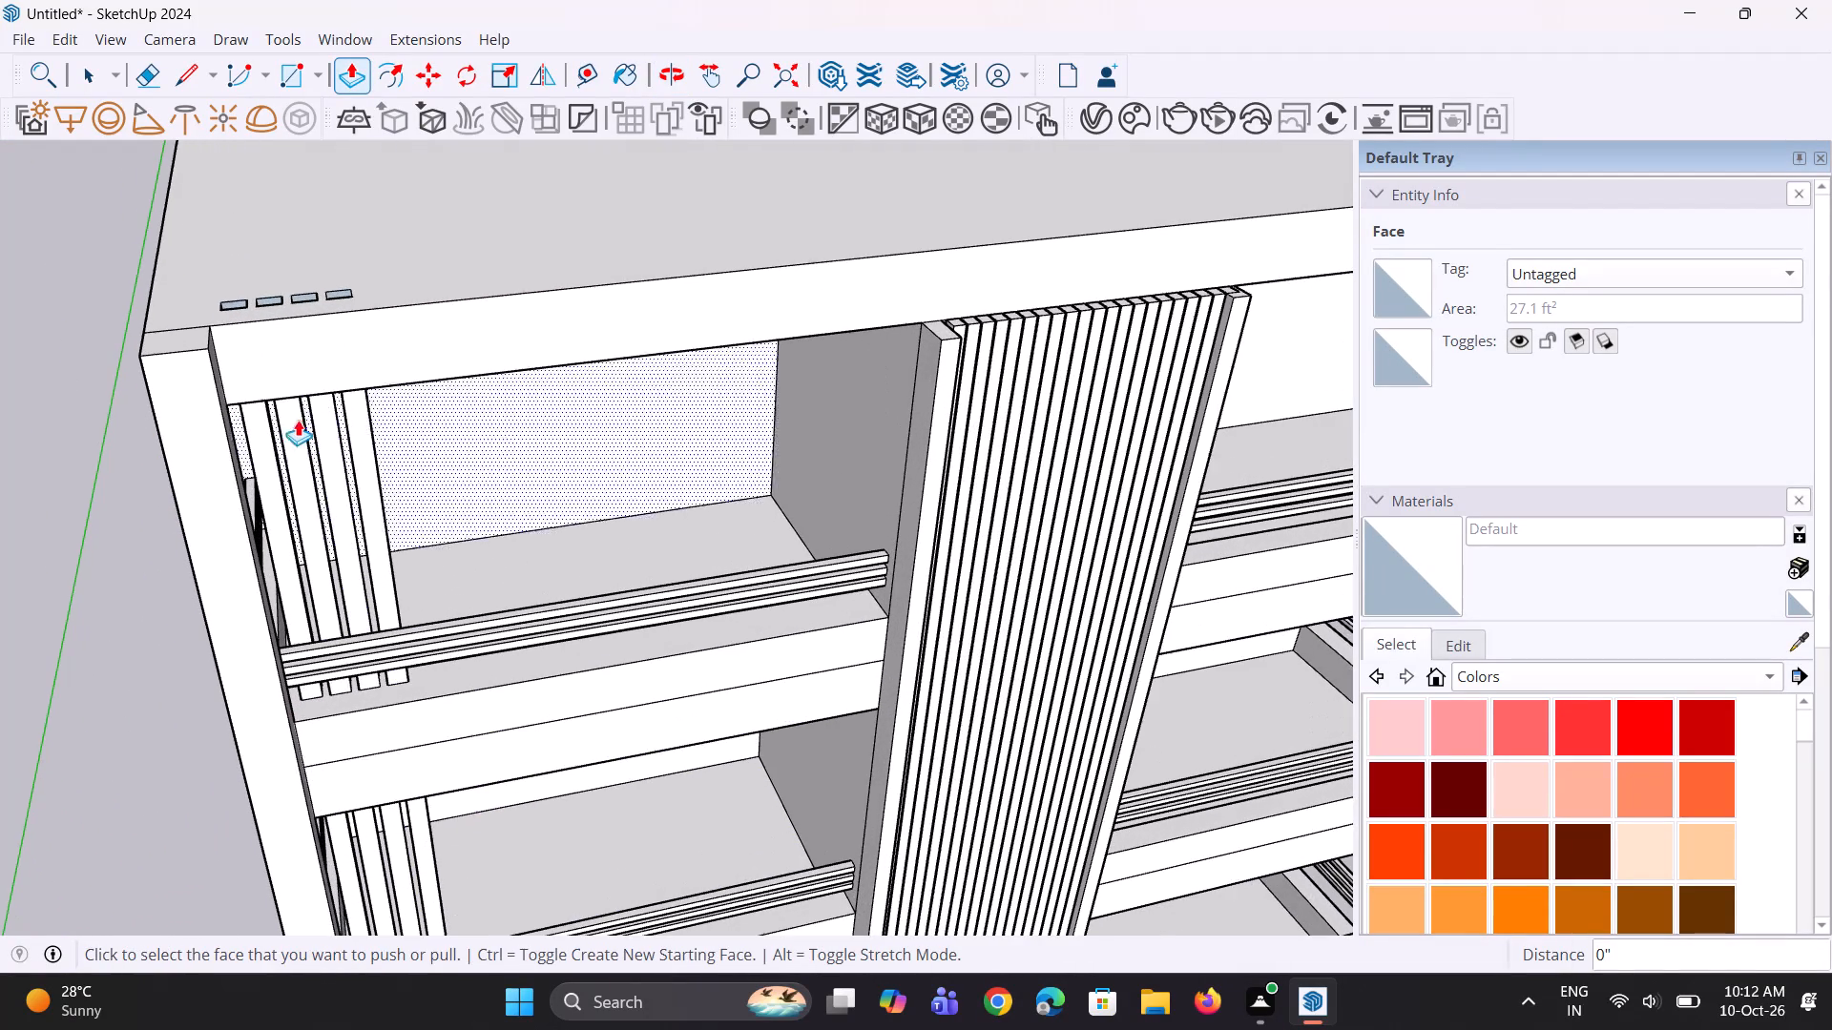
scroll(295, 350, "up", 1)
key("ctrl+z")
key("ctrl+z")
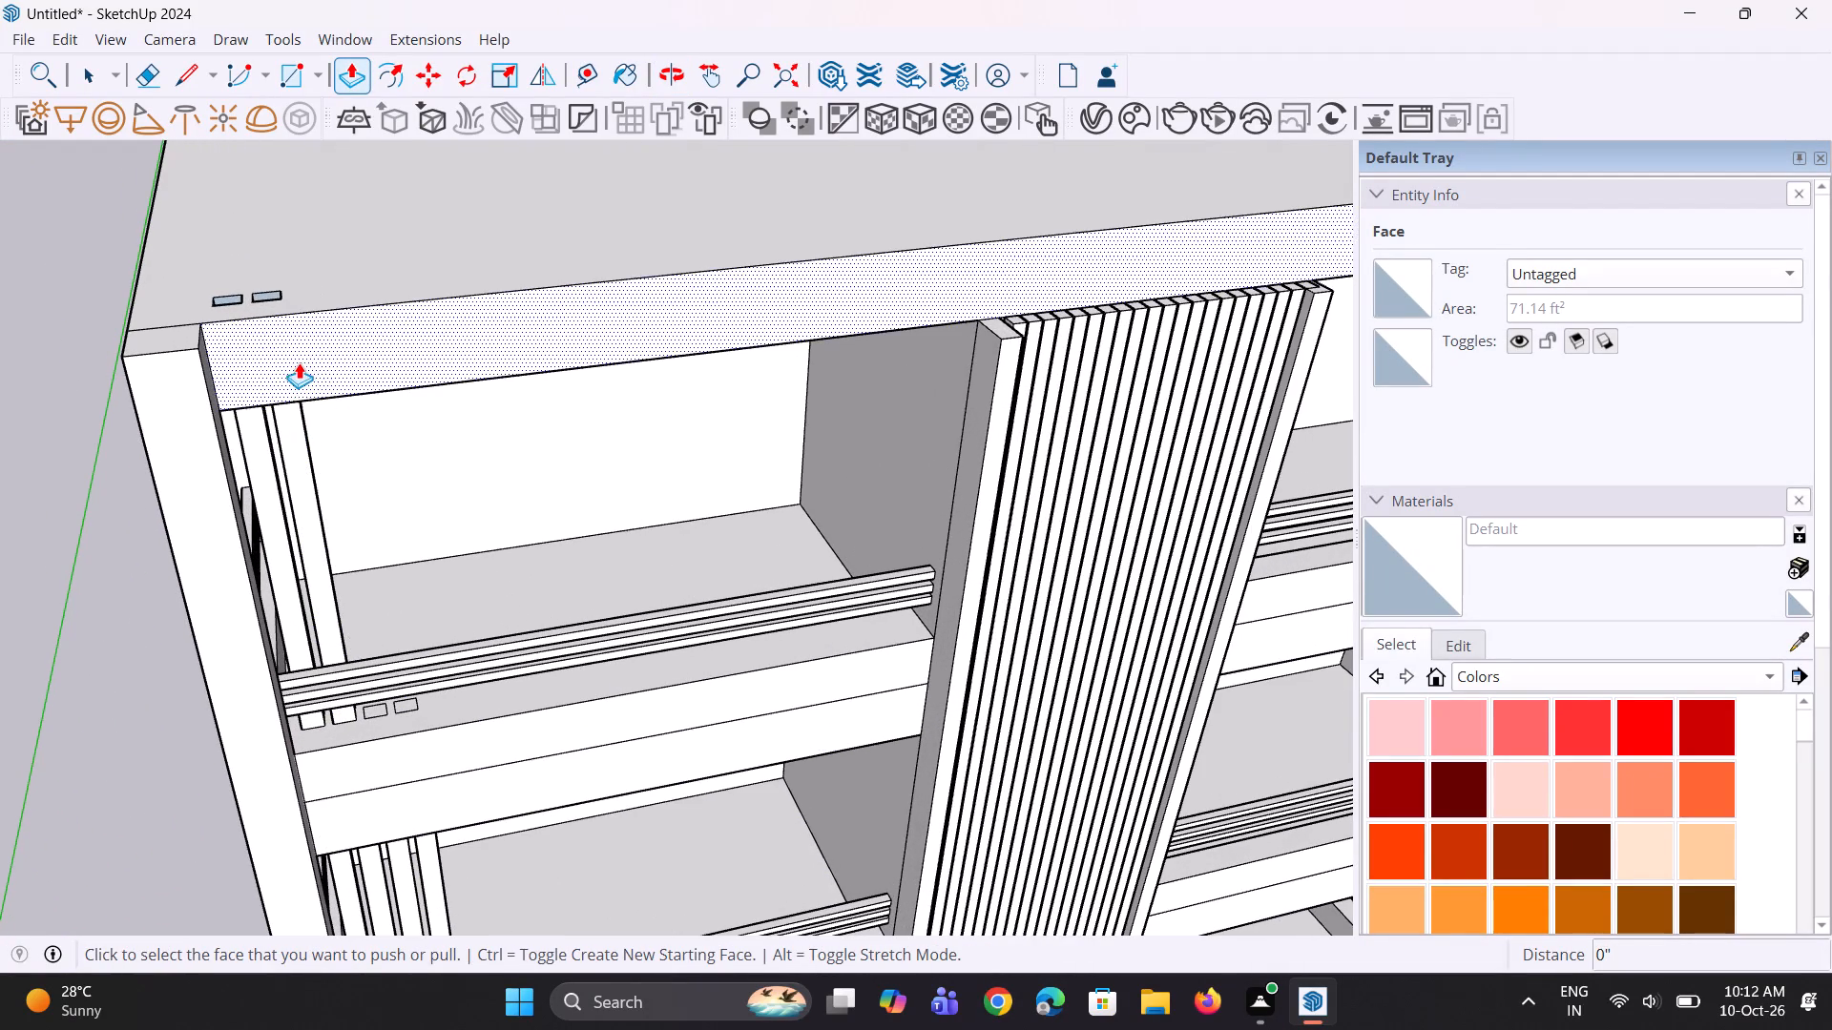
key("ctrl+z")
left_click(301, 367, "ctrl")
key("ctrl+z")
scroll(307, 696, "up", 2)
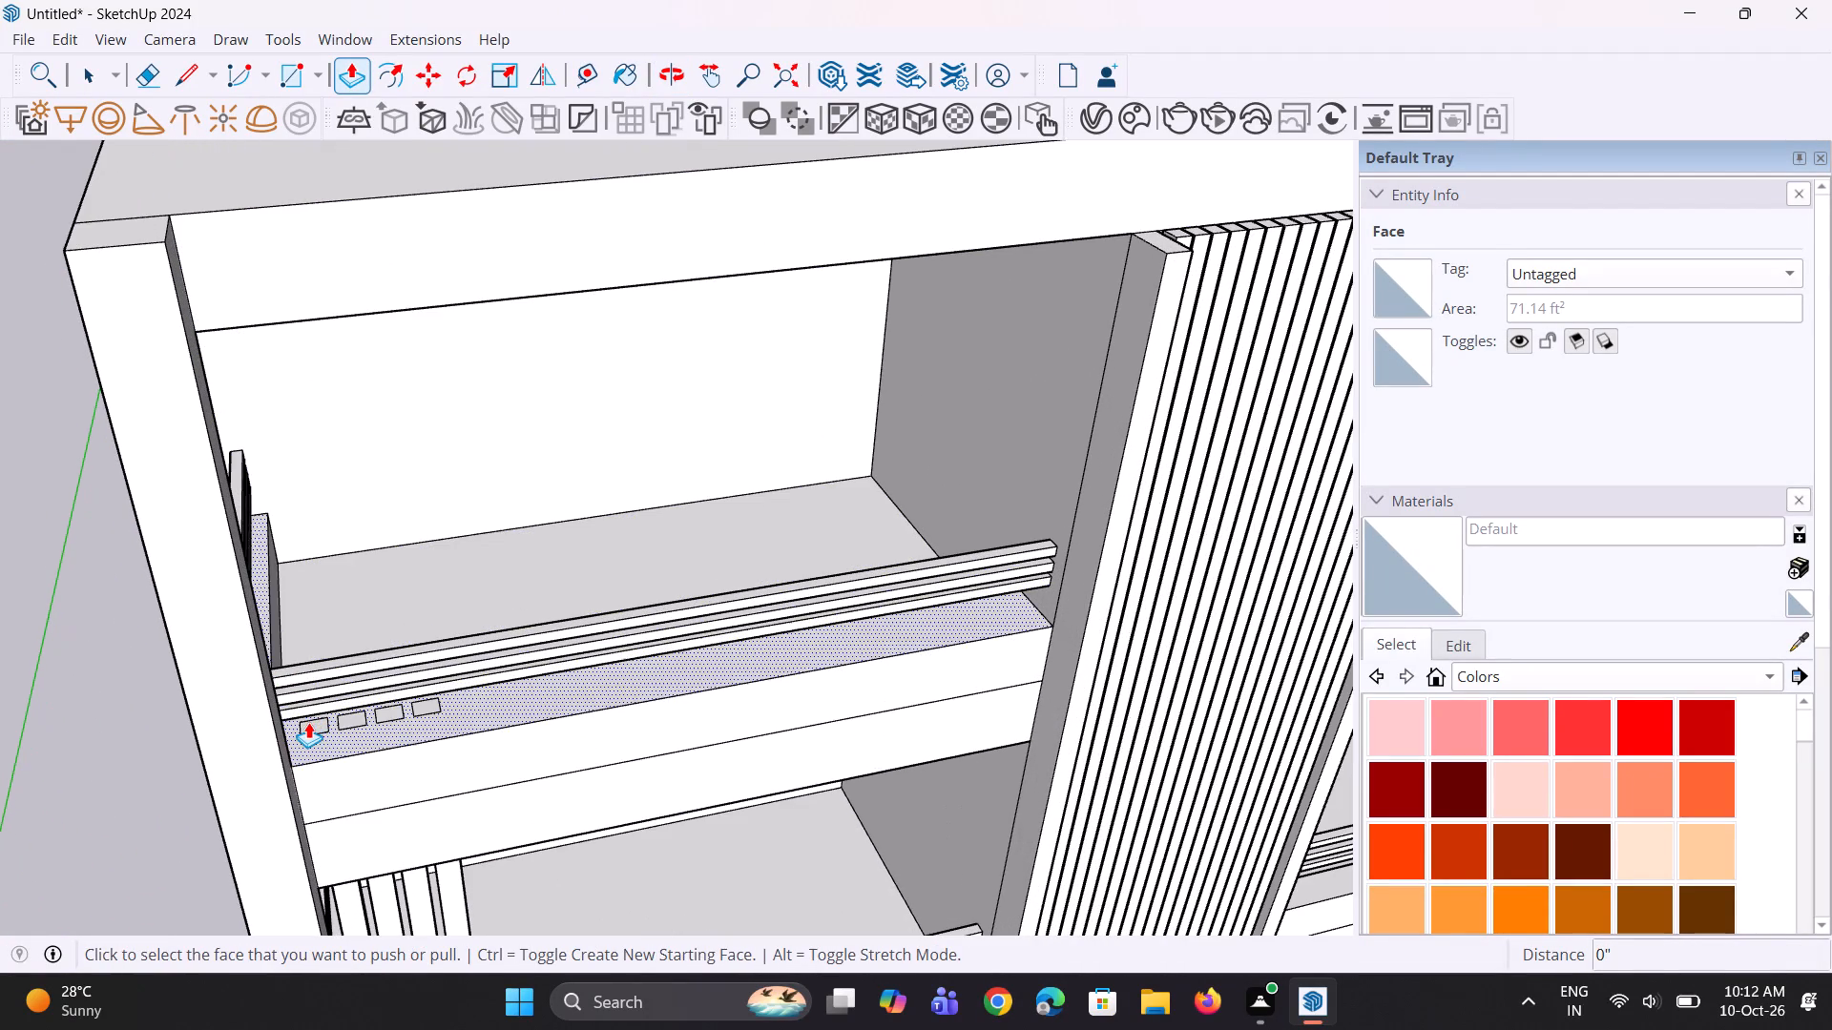
Pull the upper ledge's four small rectangles up 8' 4 13/16" to the underside of the roof slab as vertical posts.
left_click(309, 723)
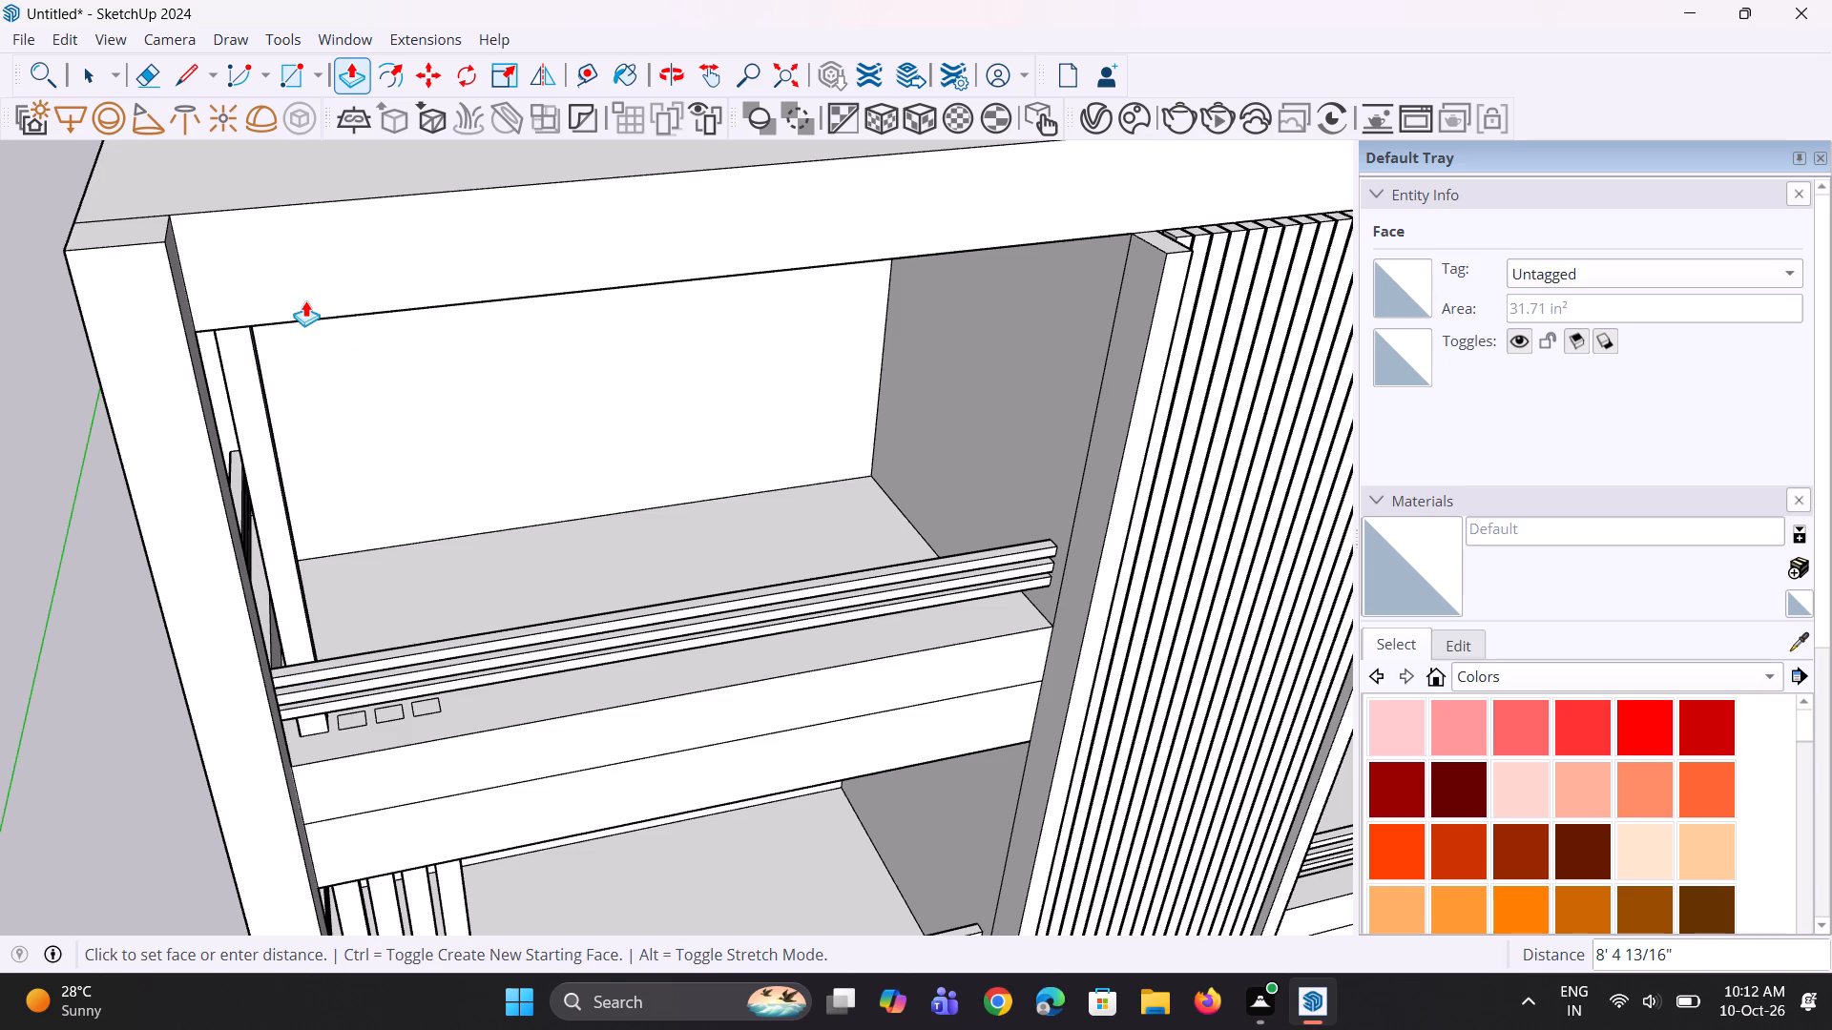
left_click(305, 300)
scroll(307, 301, "down", 2)
scroll(346, 685, "up", 3)
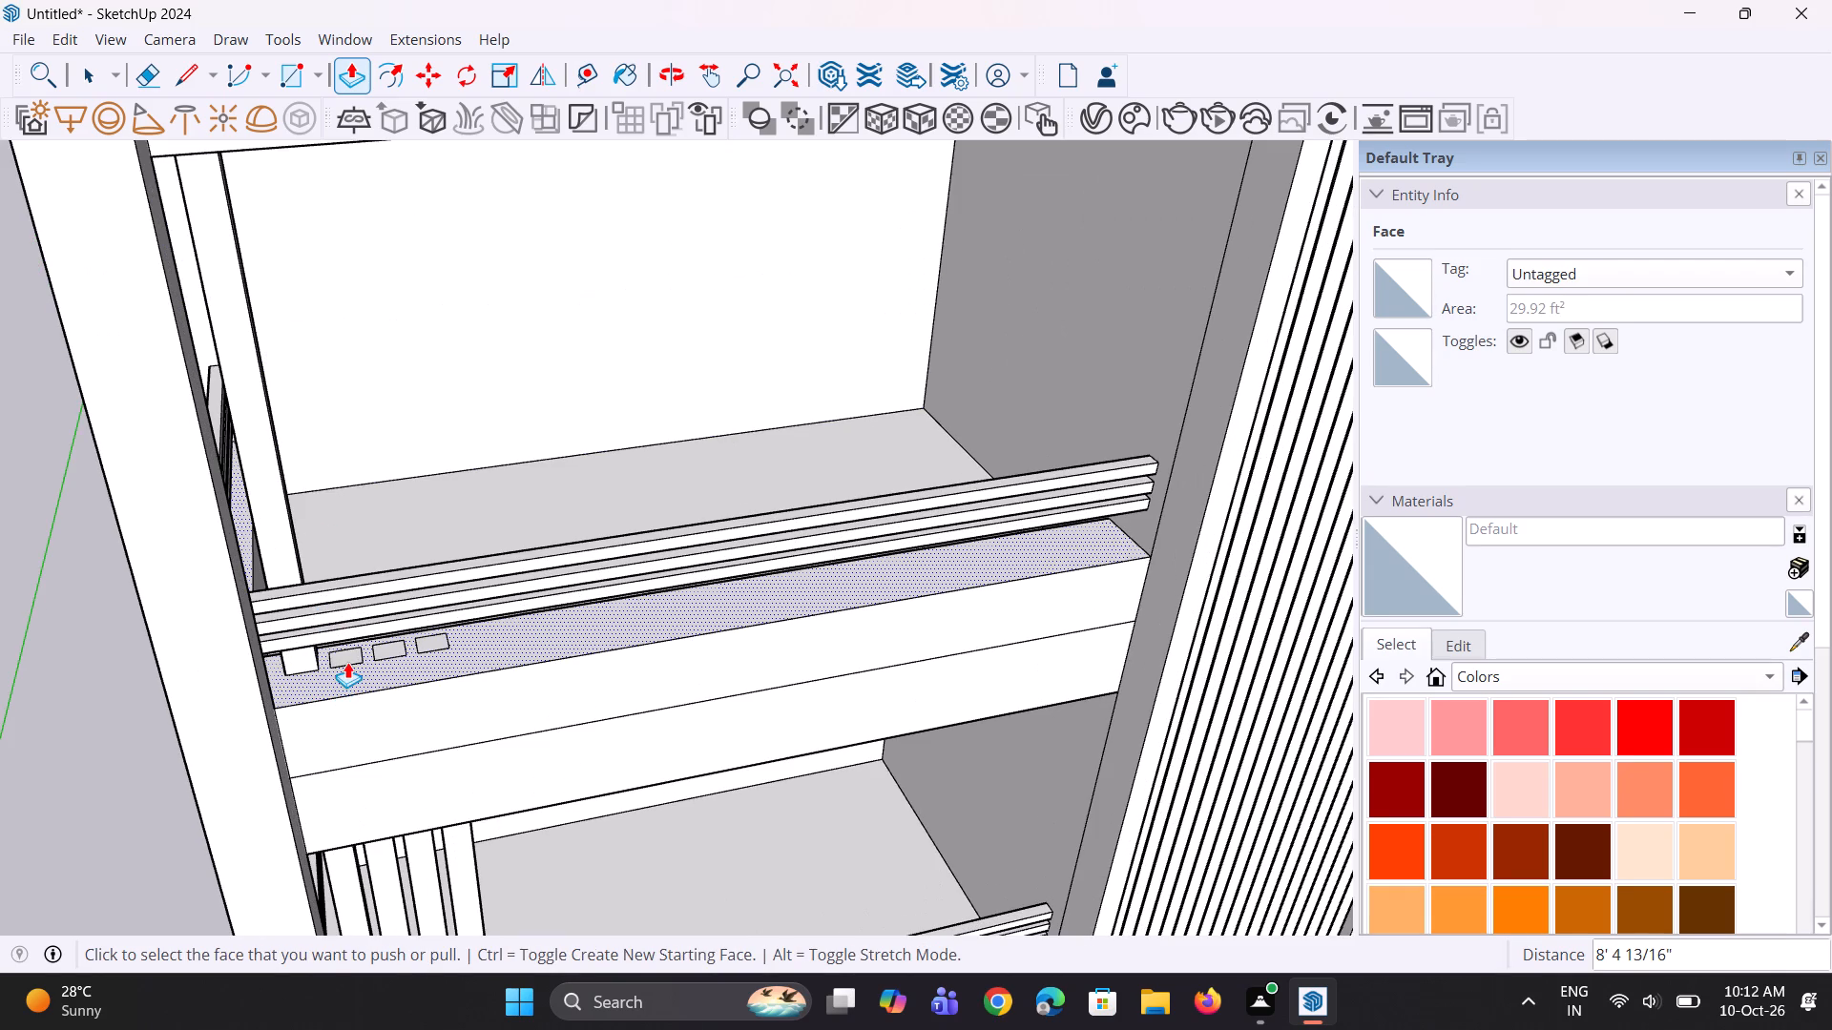
double_click(347, 662)
double_click(388, 649)
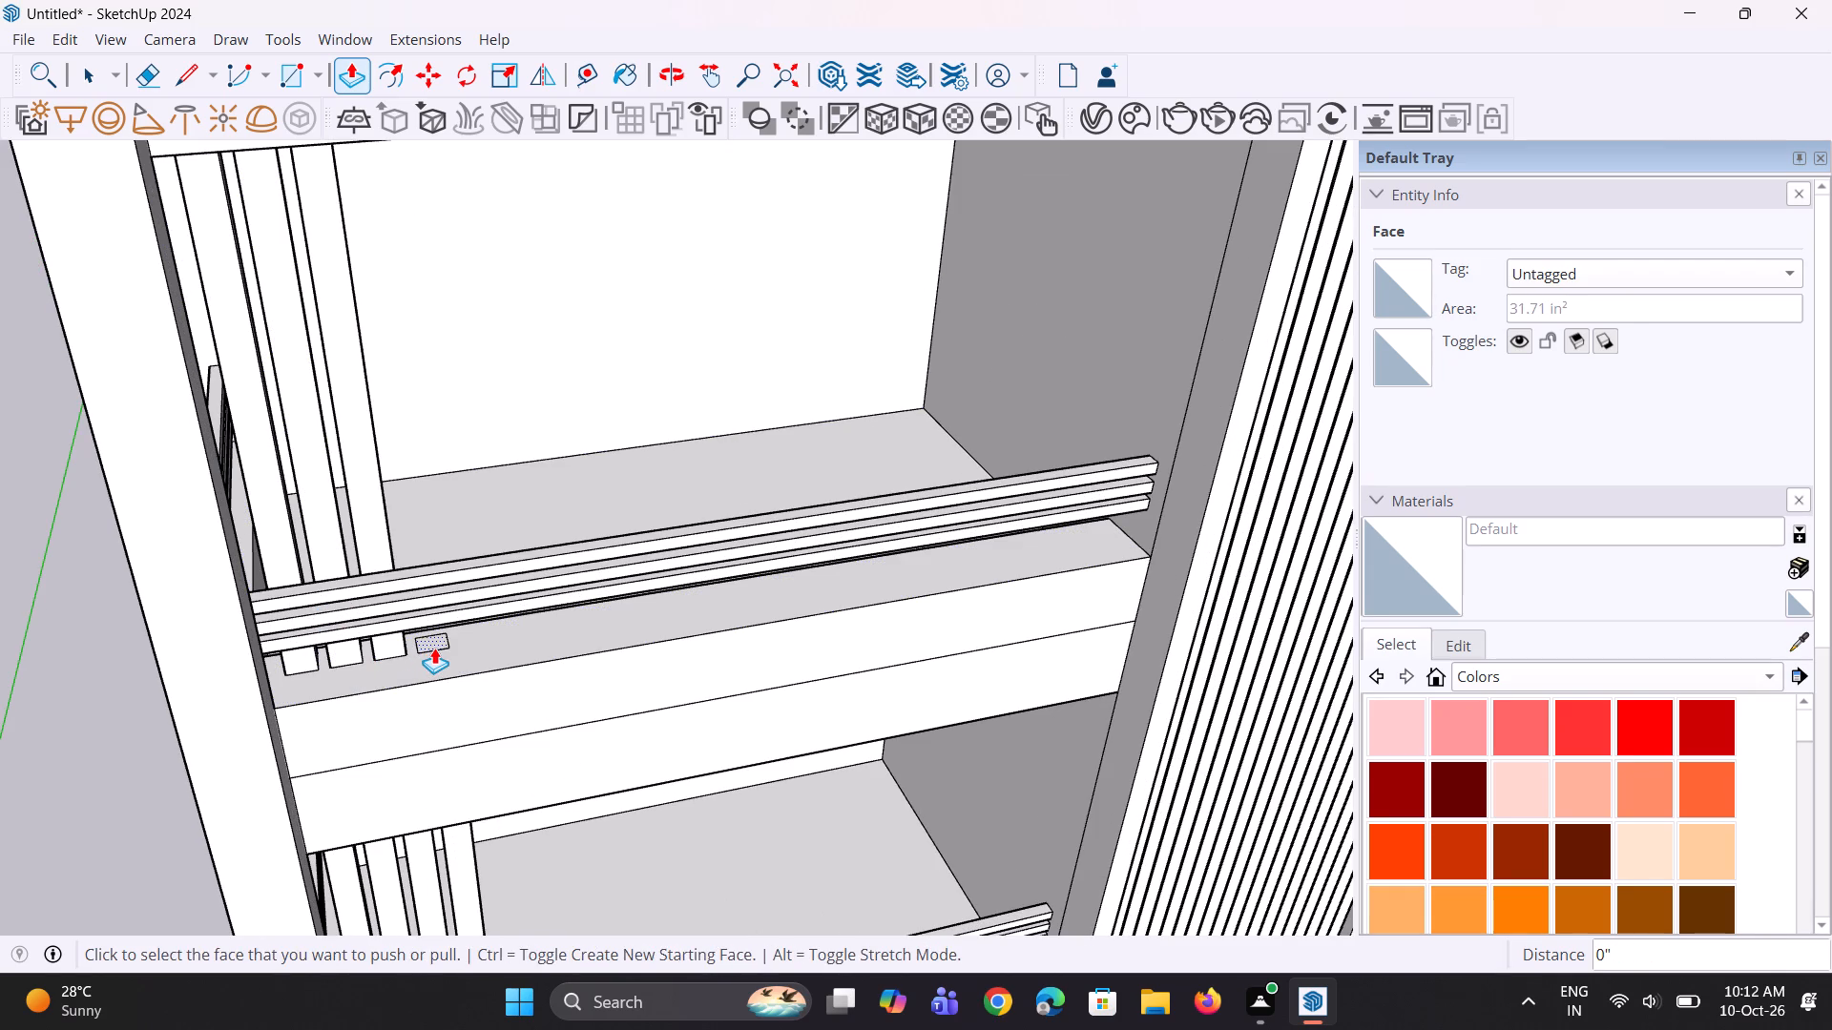
double_click(434, 648)
Examine the slat posts on all three ledges from the front and side for their fit under the slabs.
scroll(442, 645, "down", 5)
middle_click_drag(430, 635, 1002, 431)
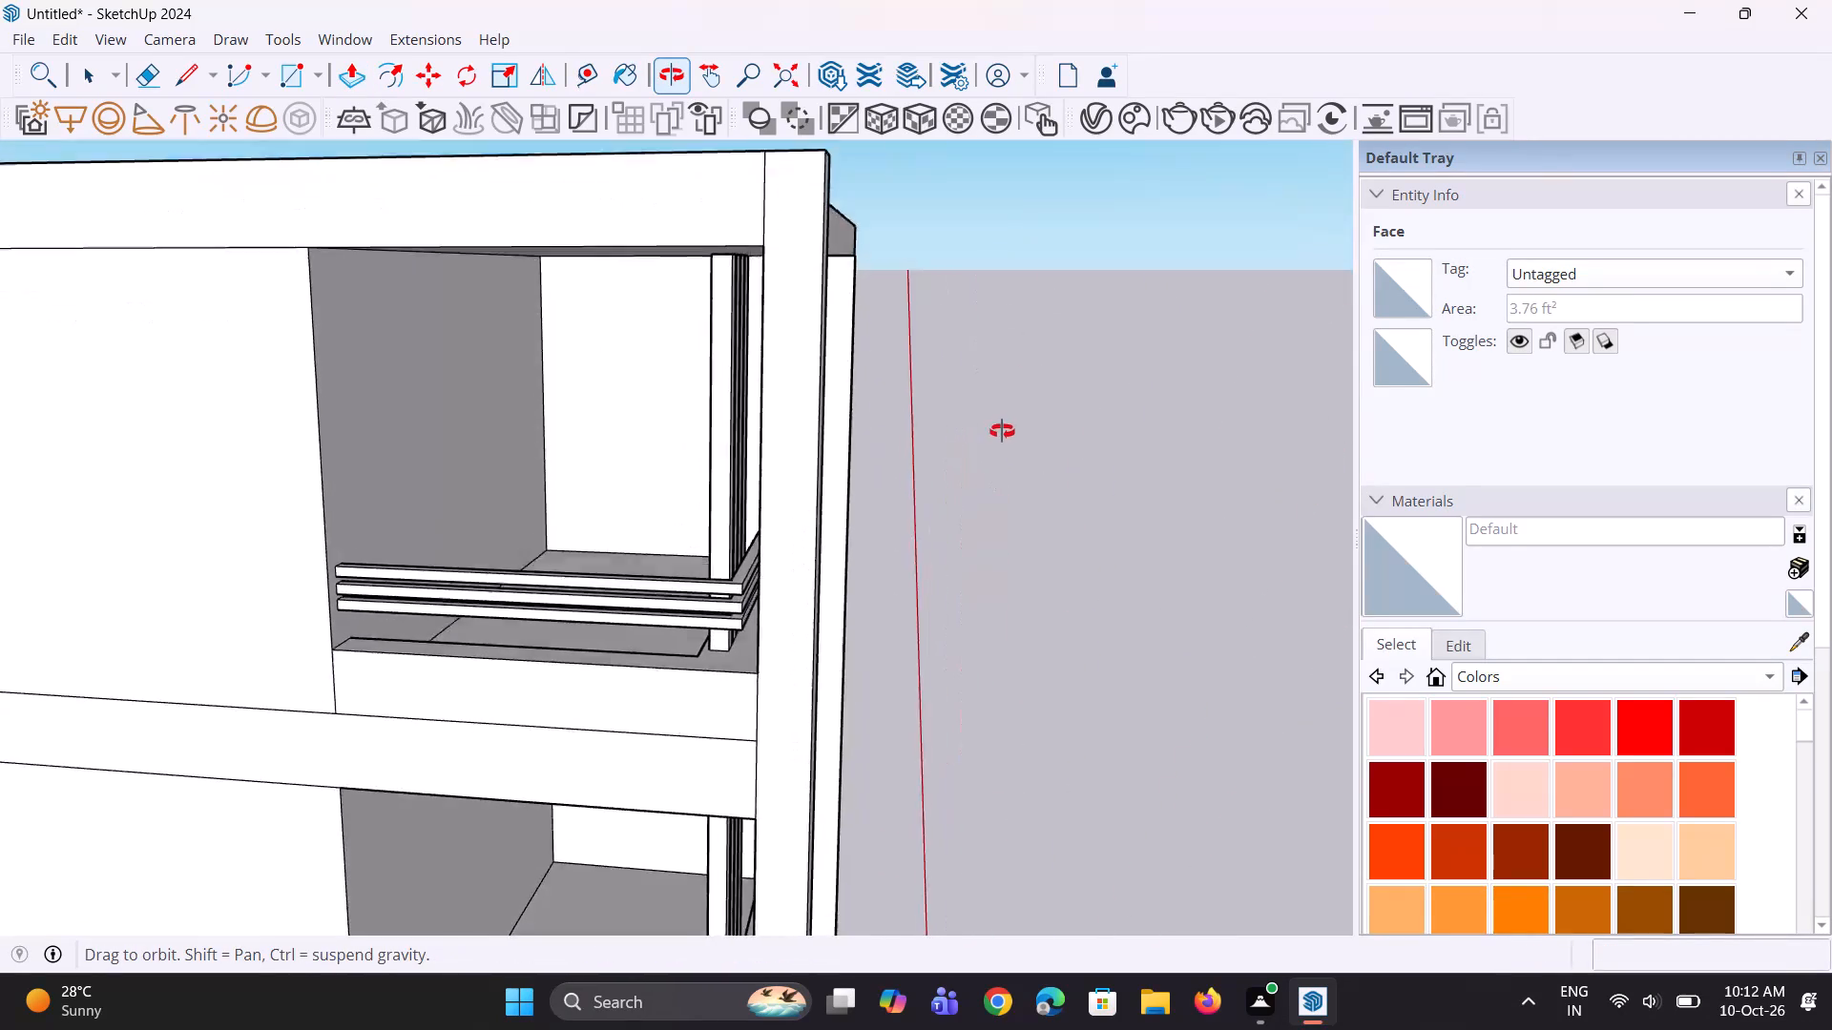
middle_click_drag(1002, 431, 395, 546)
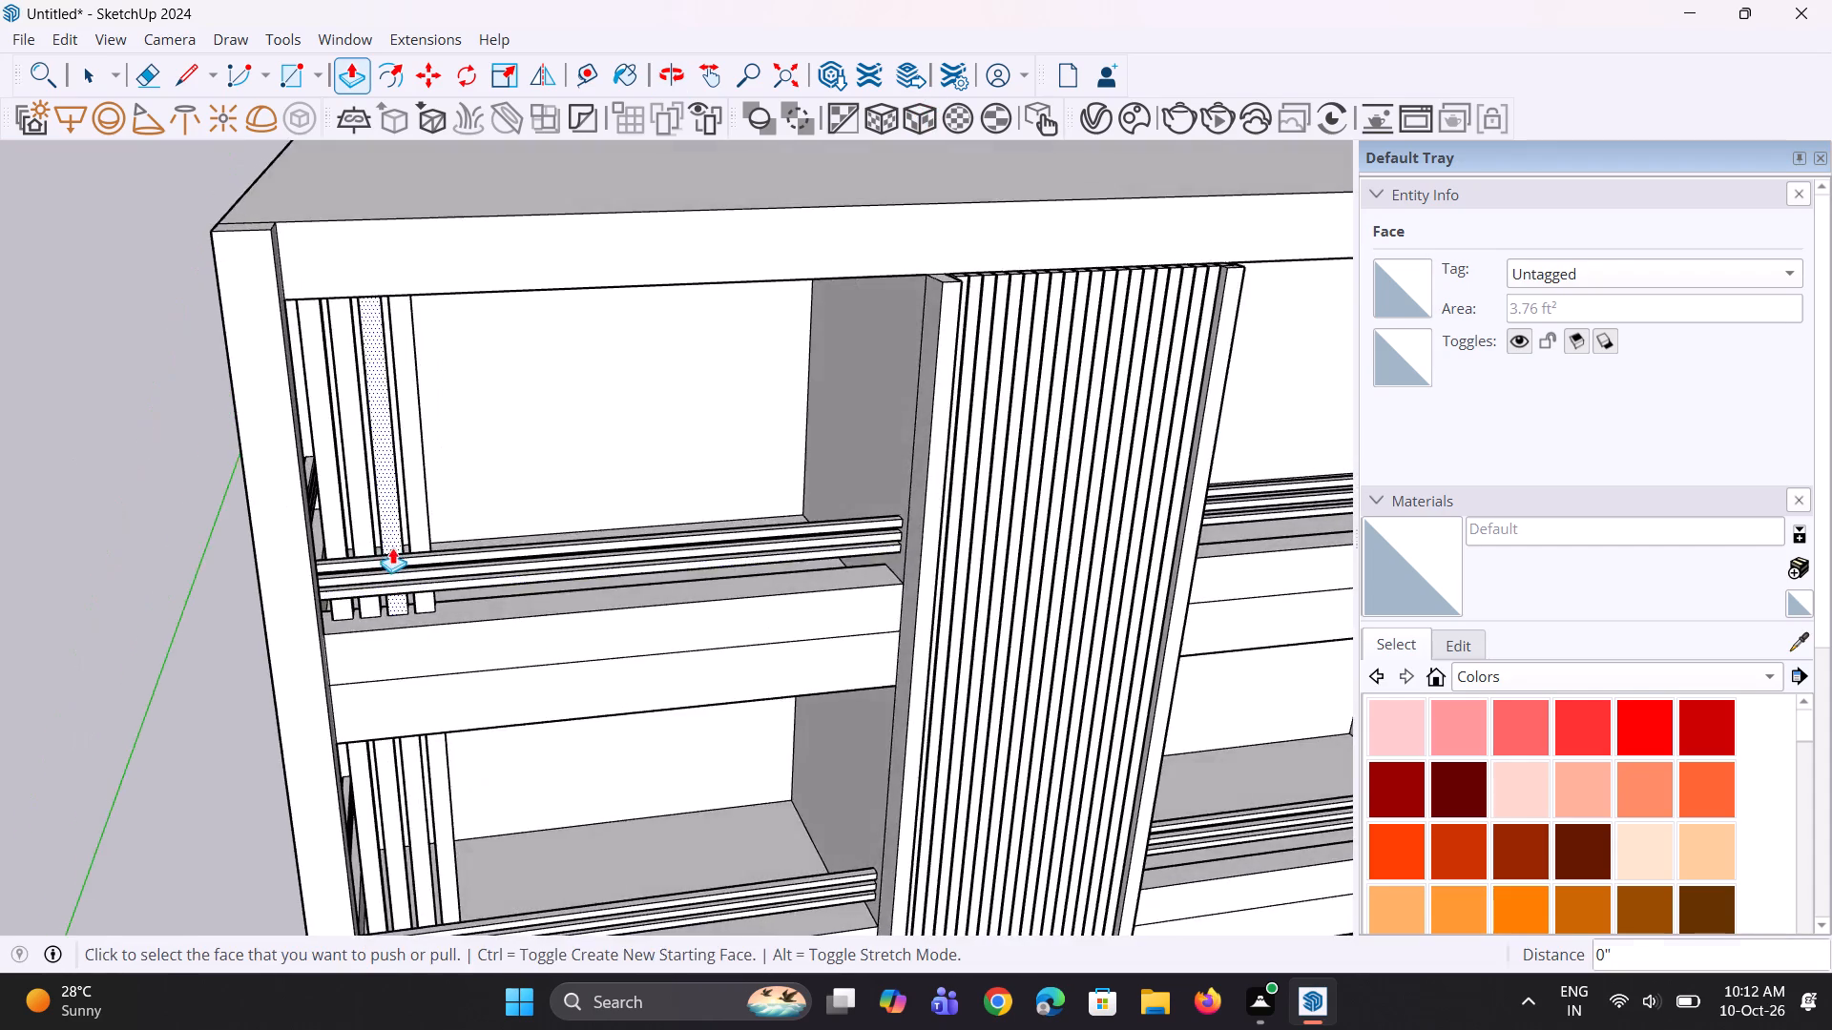
scroll(392, 551, "down", 9)
middle_click_drag(321, 734, 333, 640)
scroll(328, 533, "down", 5)
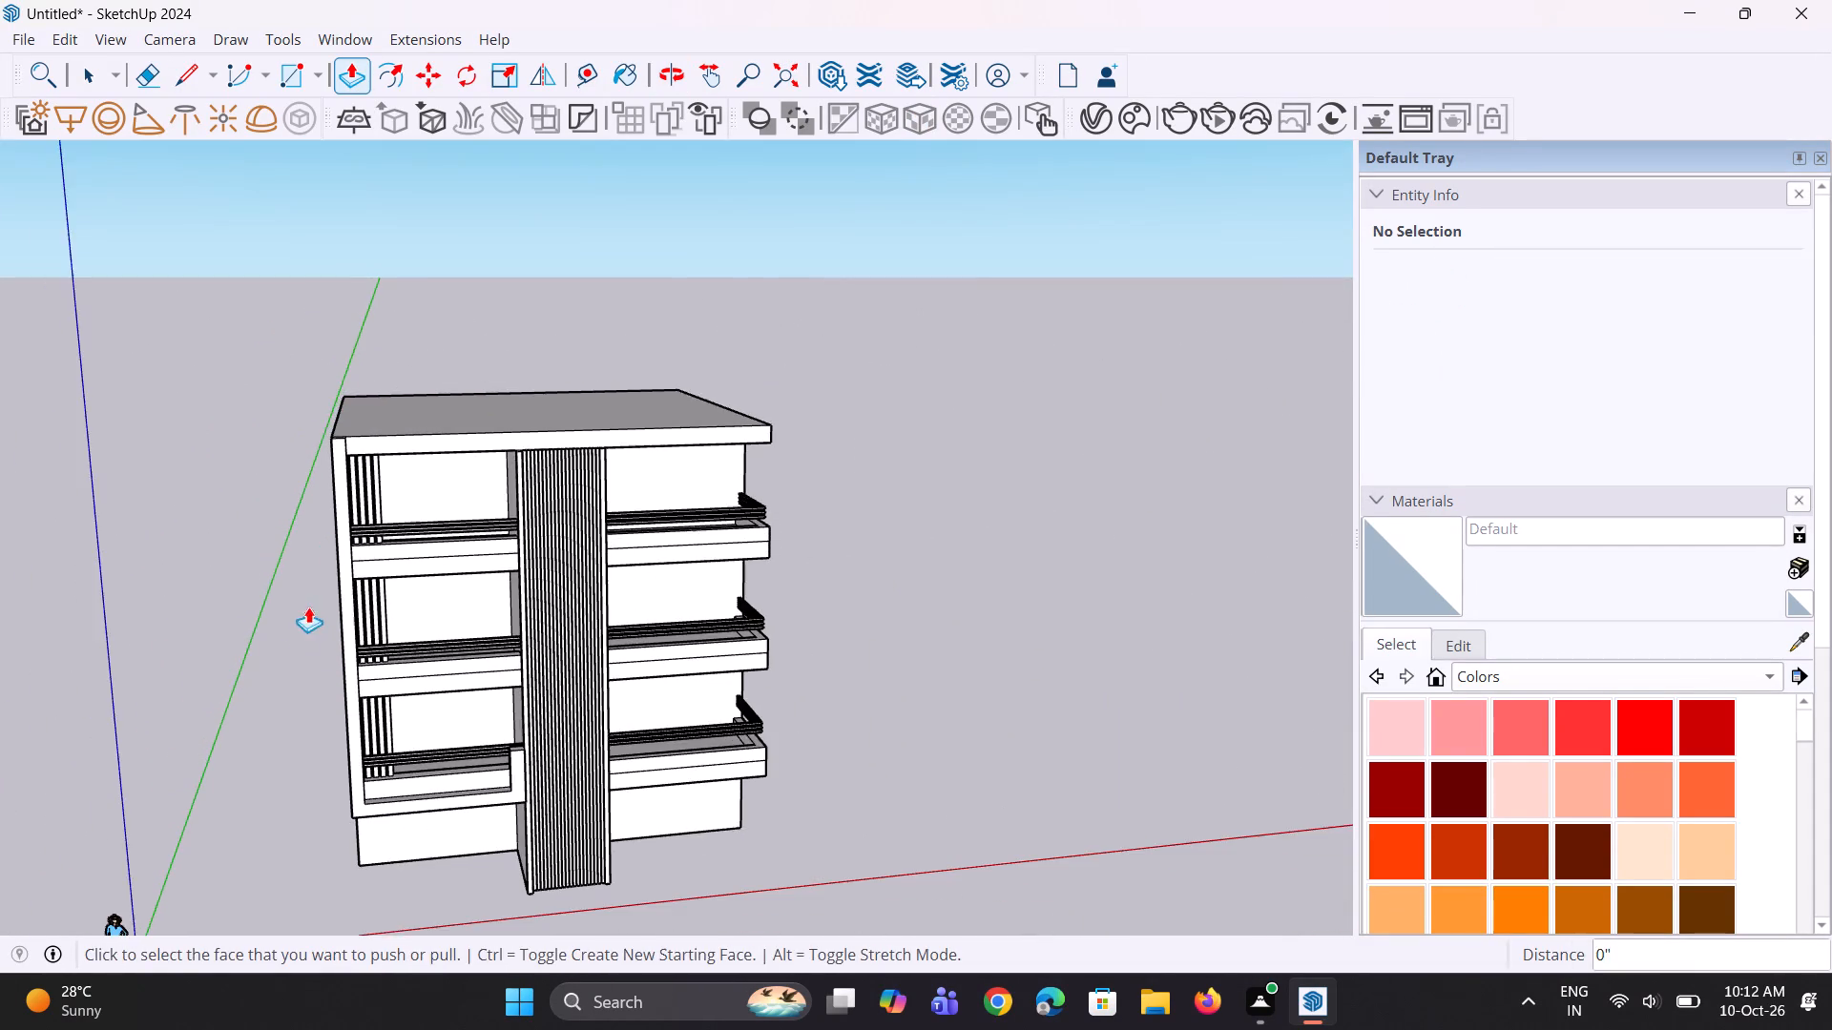
middle_click_drag(300, 621, 344, 578)
scroll(230, 716, "up", 9)
middle_click_drag(376, 844, 200, 826)
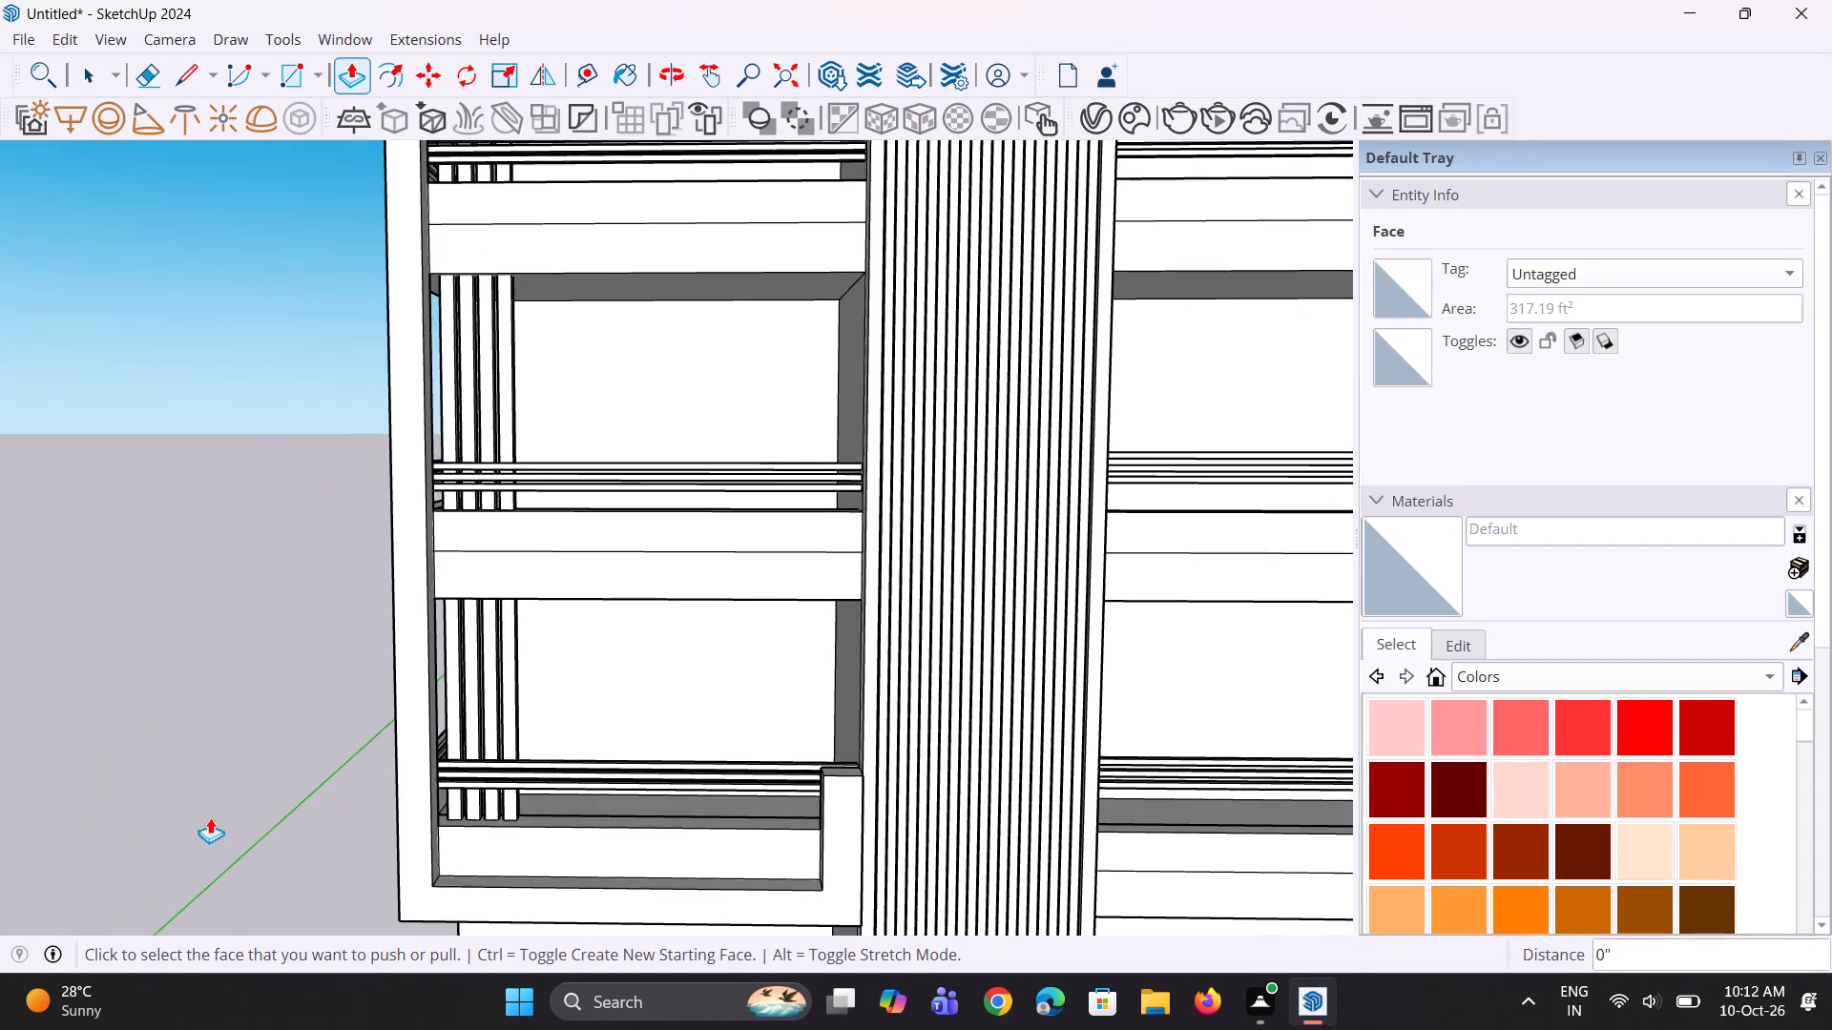
scroll(260, 809, "up", 3)
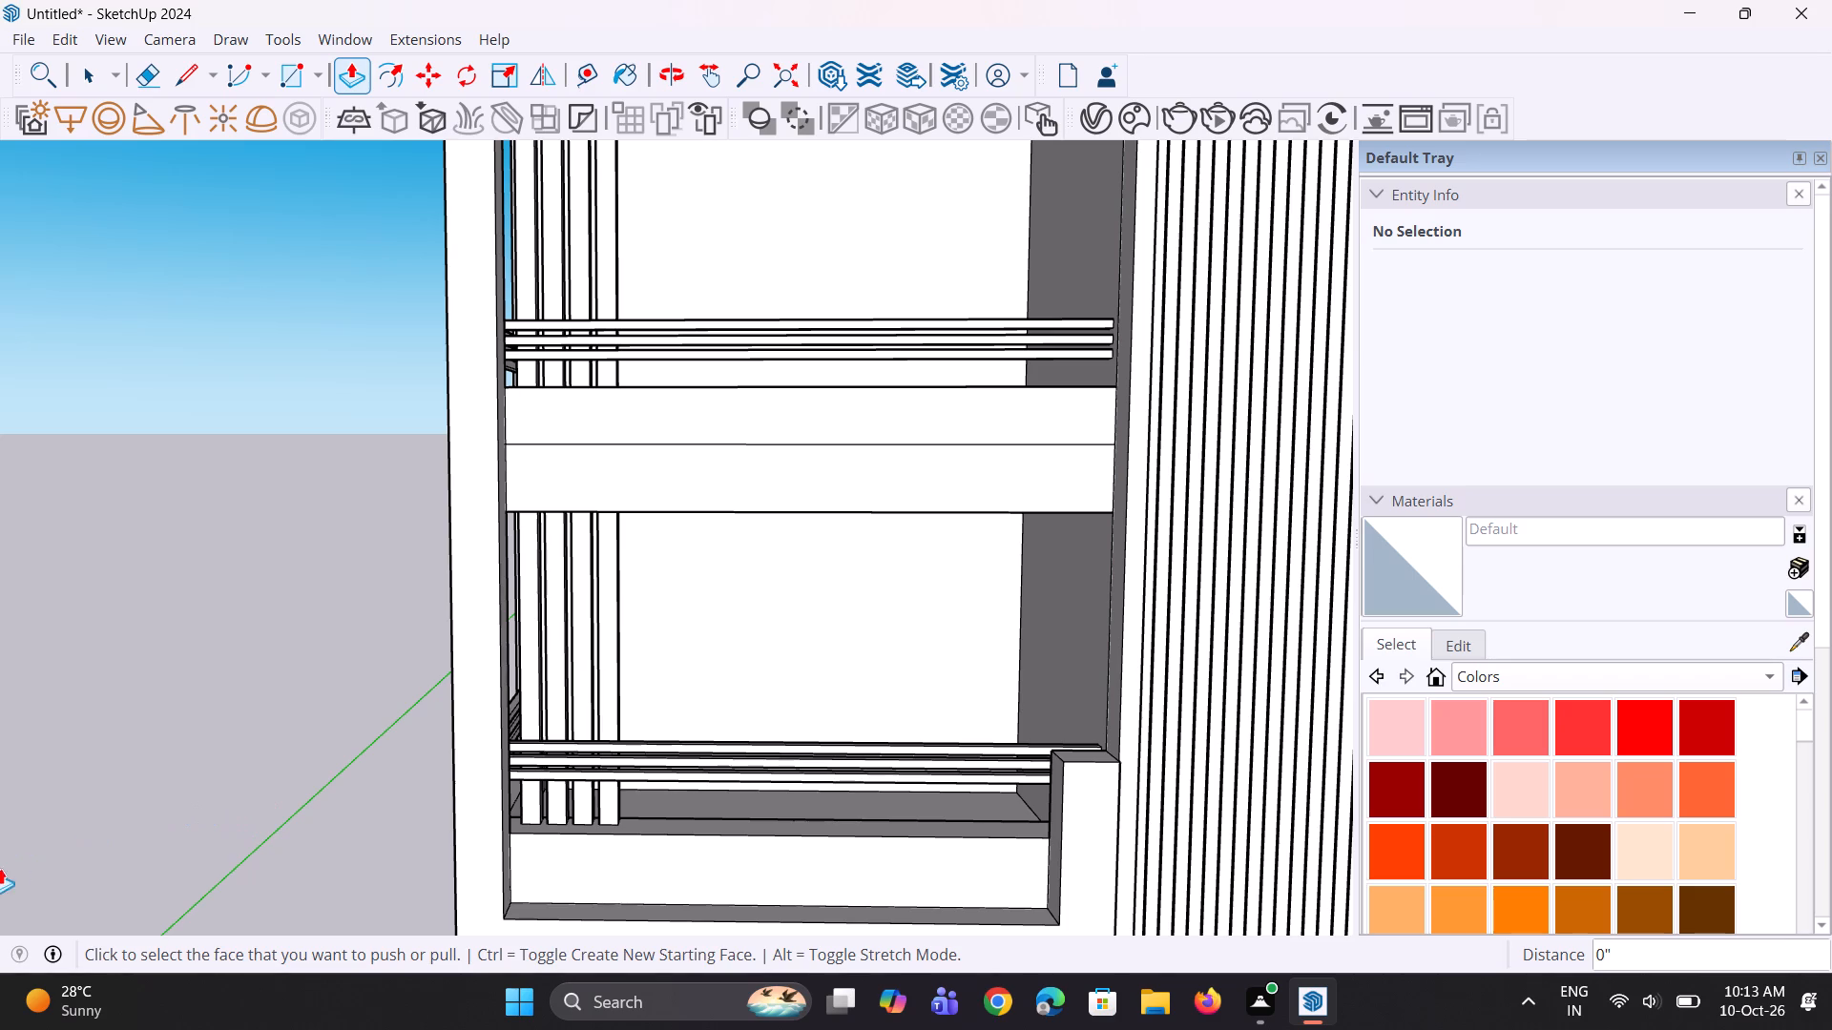
scroll(647, 774, "down", 7)
middle_click_drag(738, 814, 719, 824)
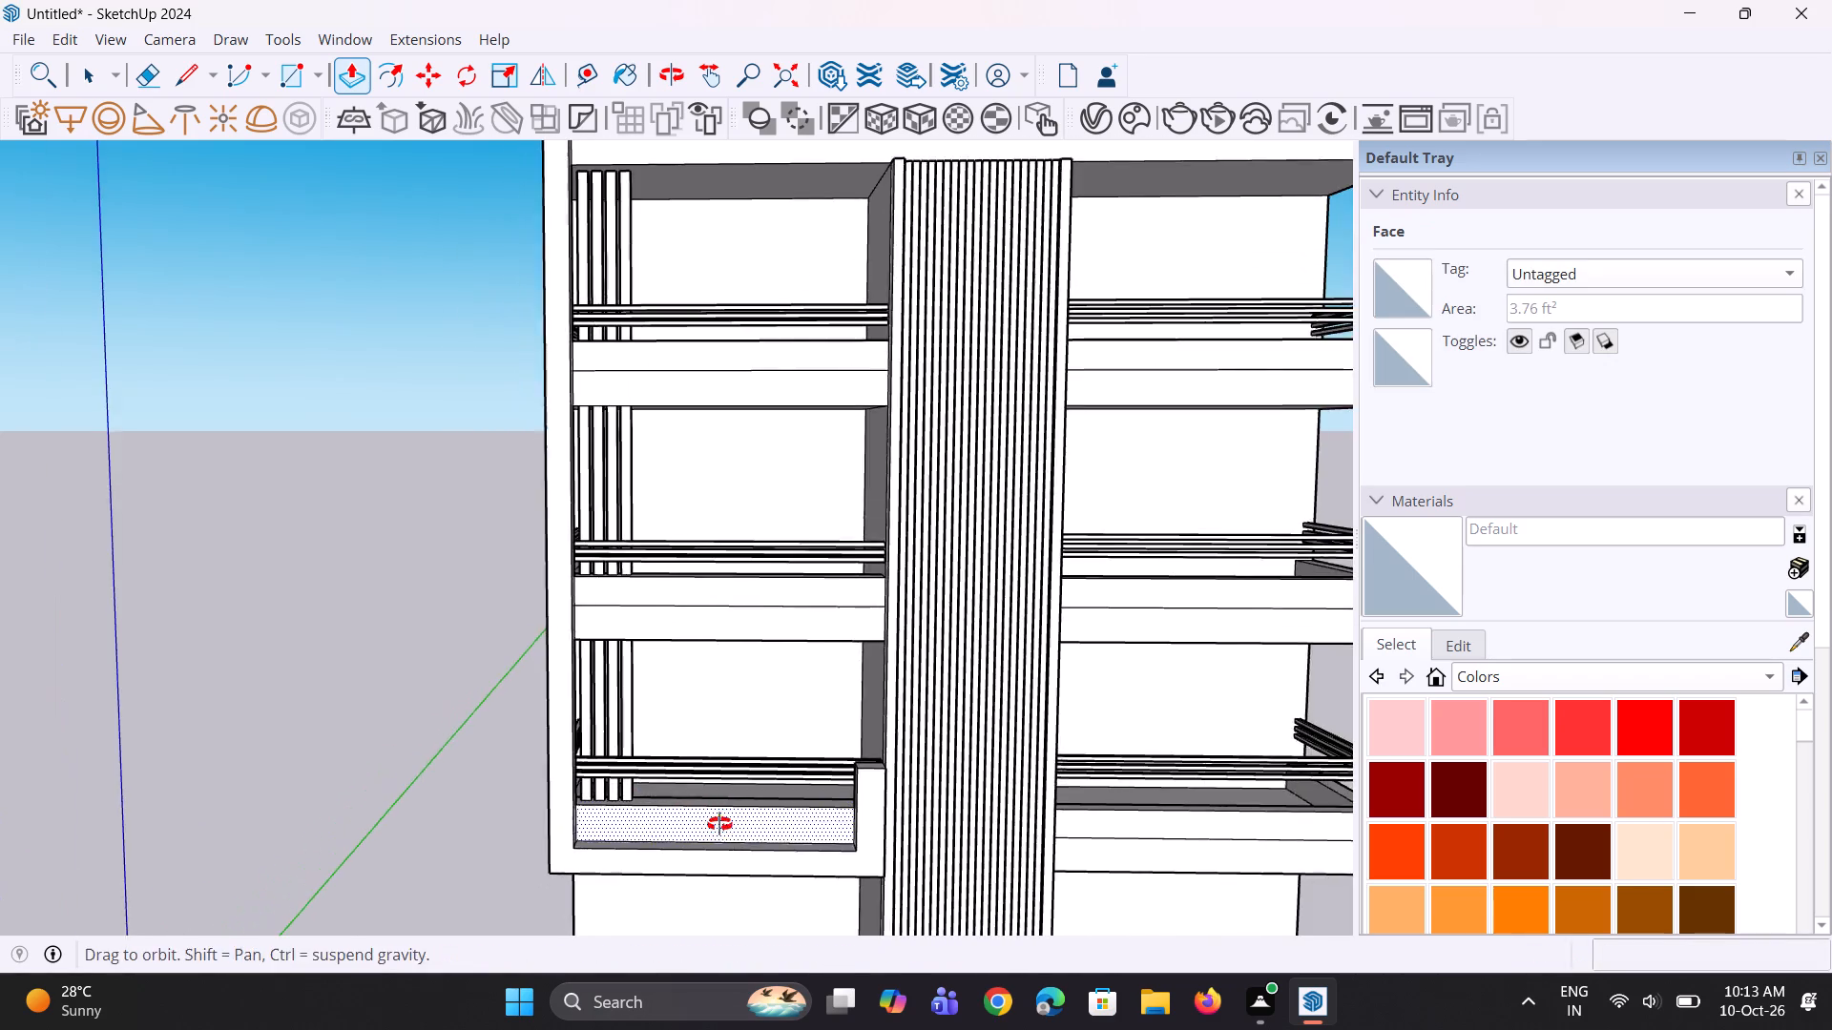
middle_click_drag(719, 824, 650, 834)
scroll(633, 772, "down", 1)
middle_click_drag(621, 642, 665, 653)
Draw a rectangle about 6' 4" square on the upper bay's back wall, beside the slat posts.
key("r")
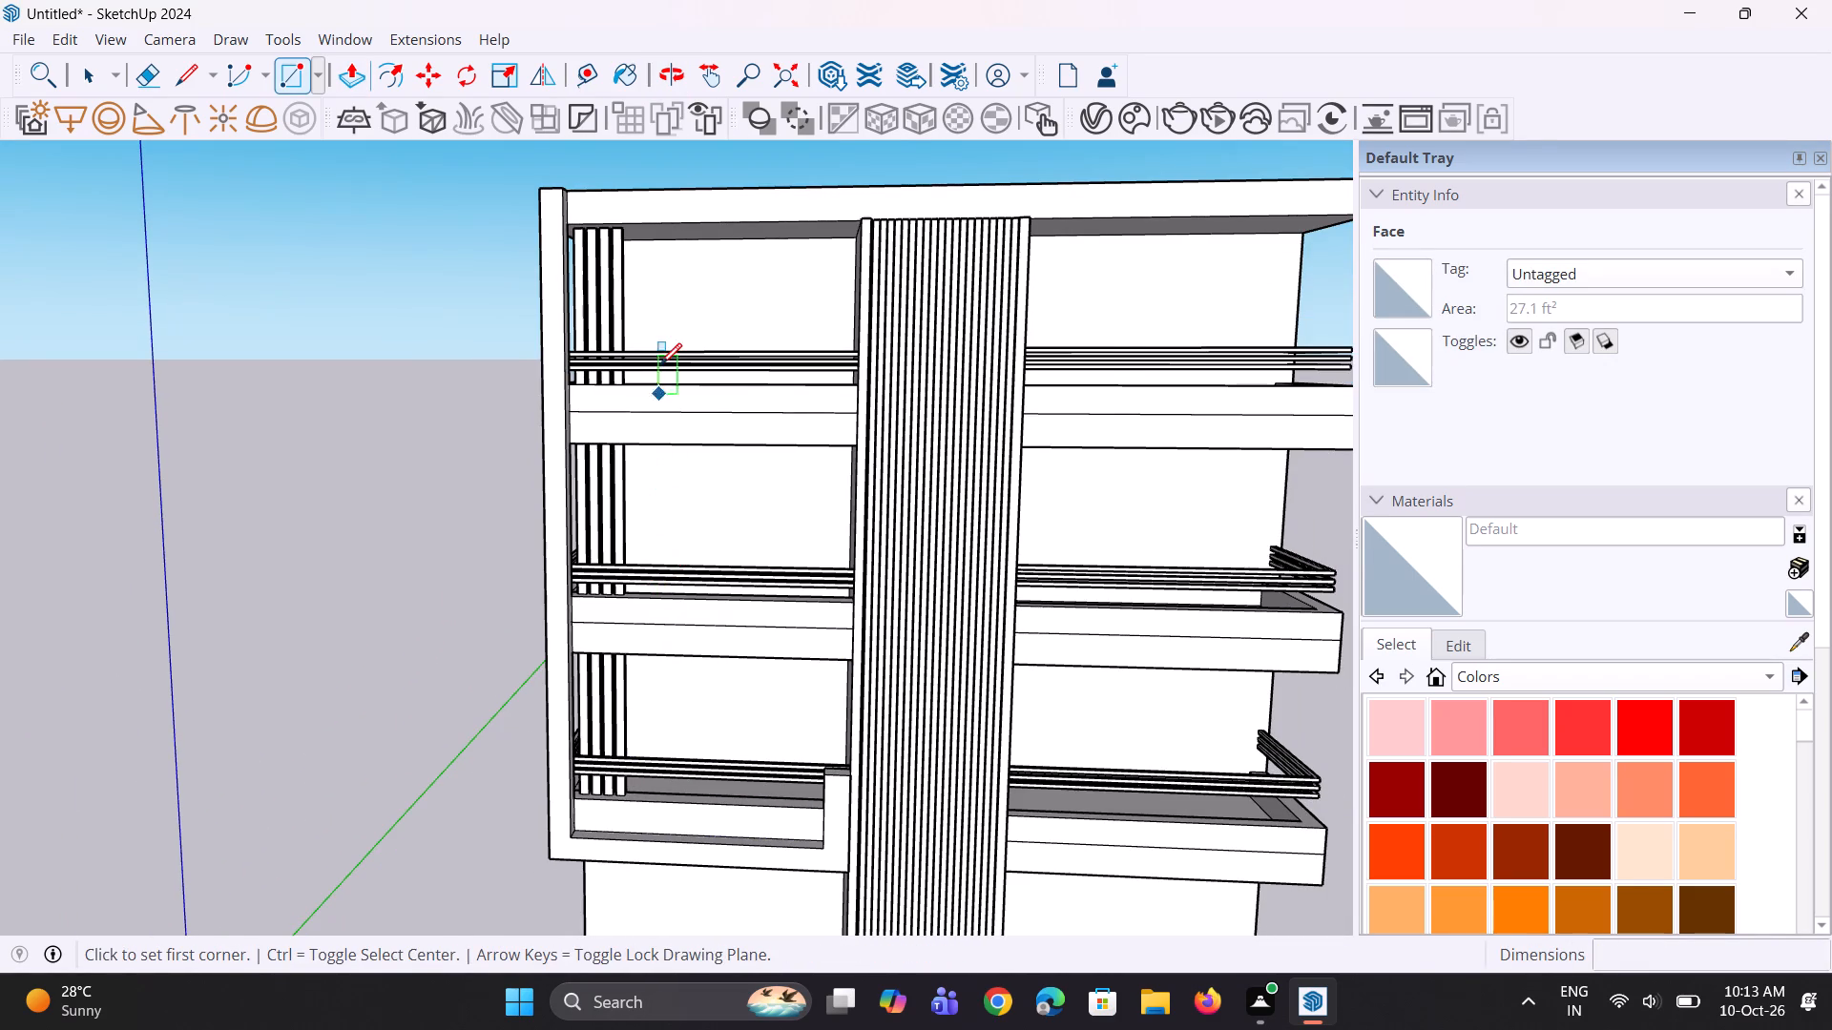
scroll(661, 361, "up", 5)
middle_click_drag(665, 371, 659, 431)
scroll(650, 323, "up", 6)
middle_click_drag(646, 318, 634, 320)
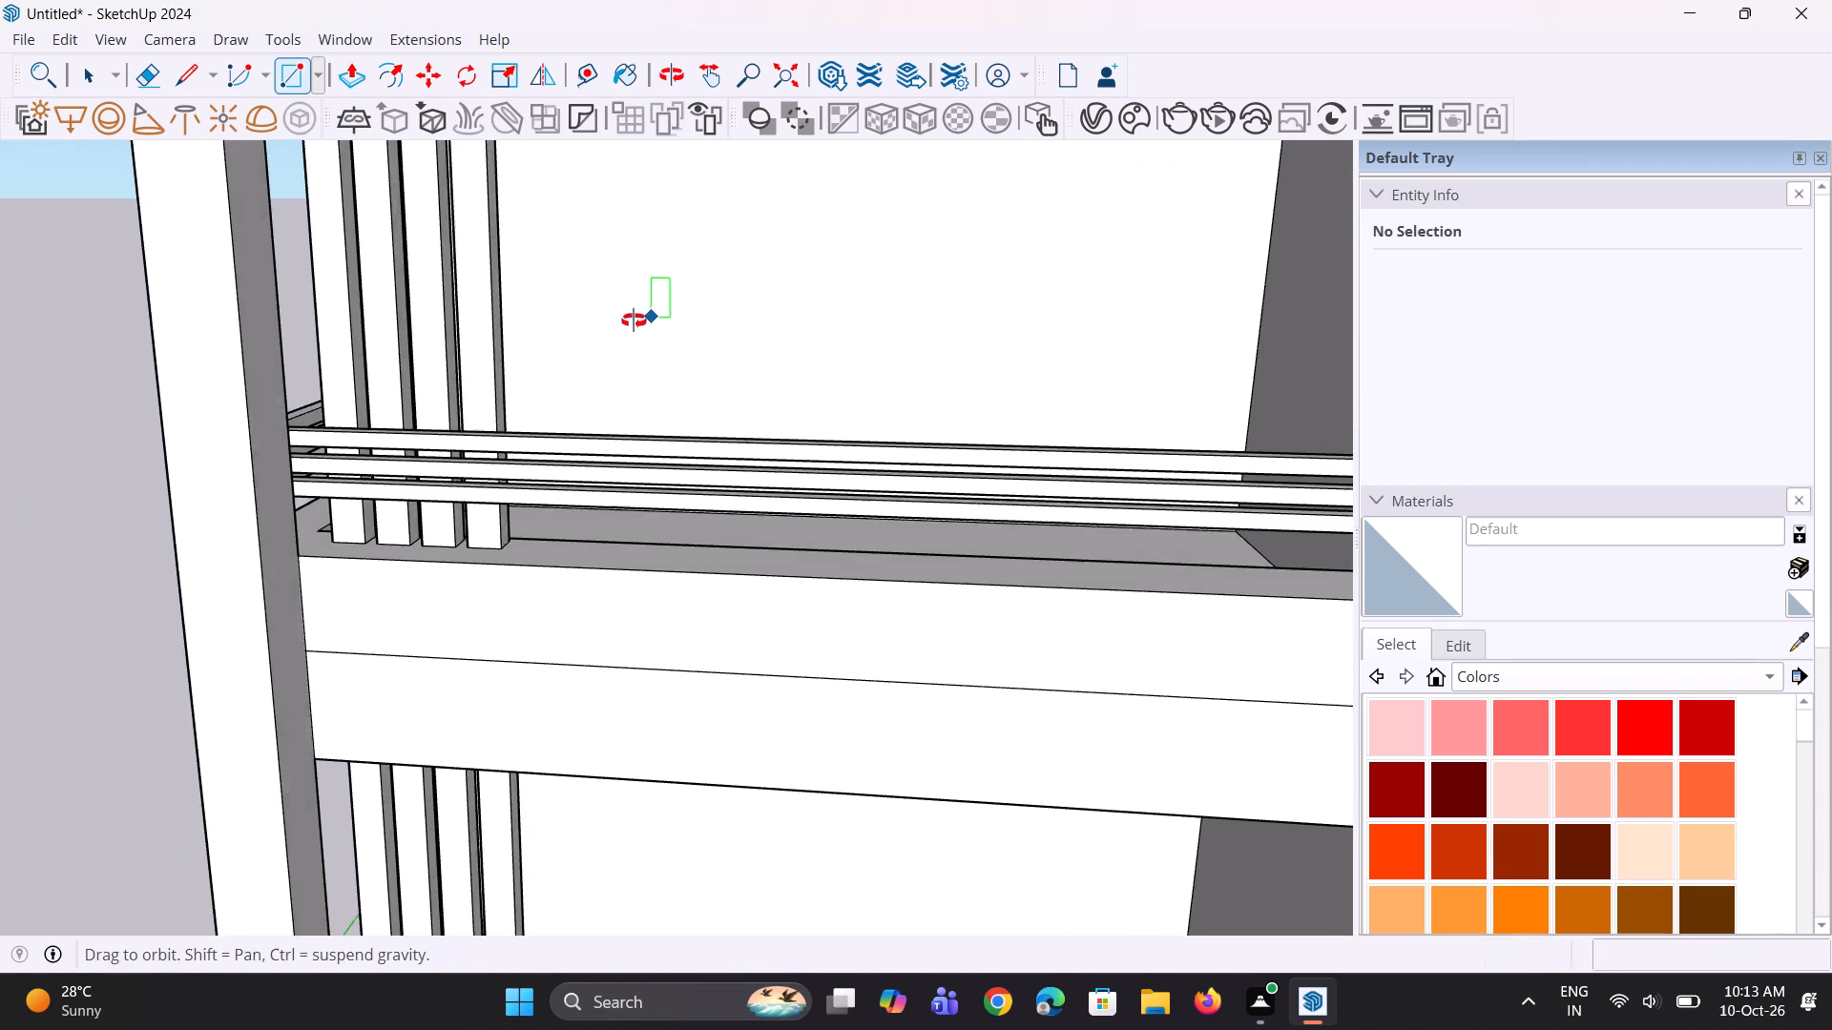
middle_click_drag(634, 320, 602, 325)
scroll(626, 391, "down", 8)
middle_click_drag(641, 396, 568, 340)
scroll(600, 326, "up", 4)
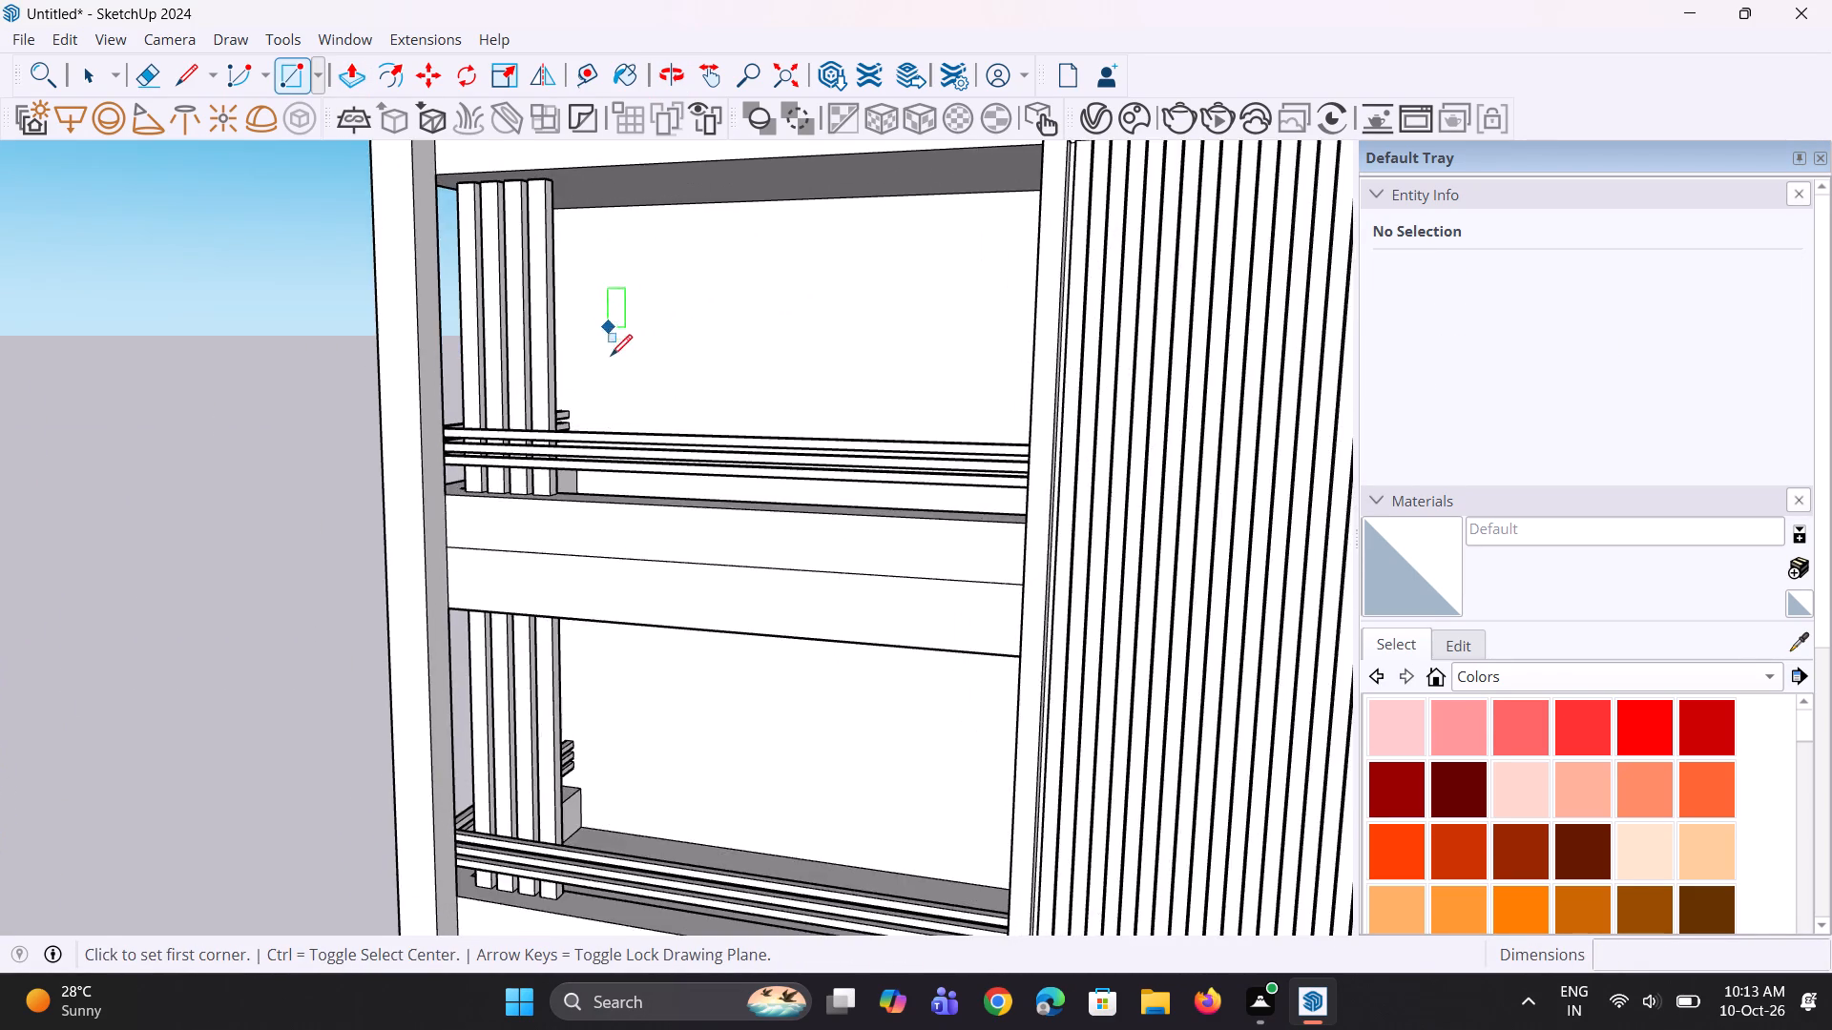
scroll(611, 356, "up", 1)
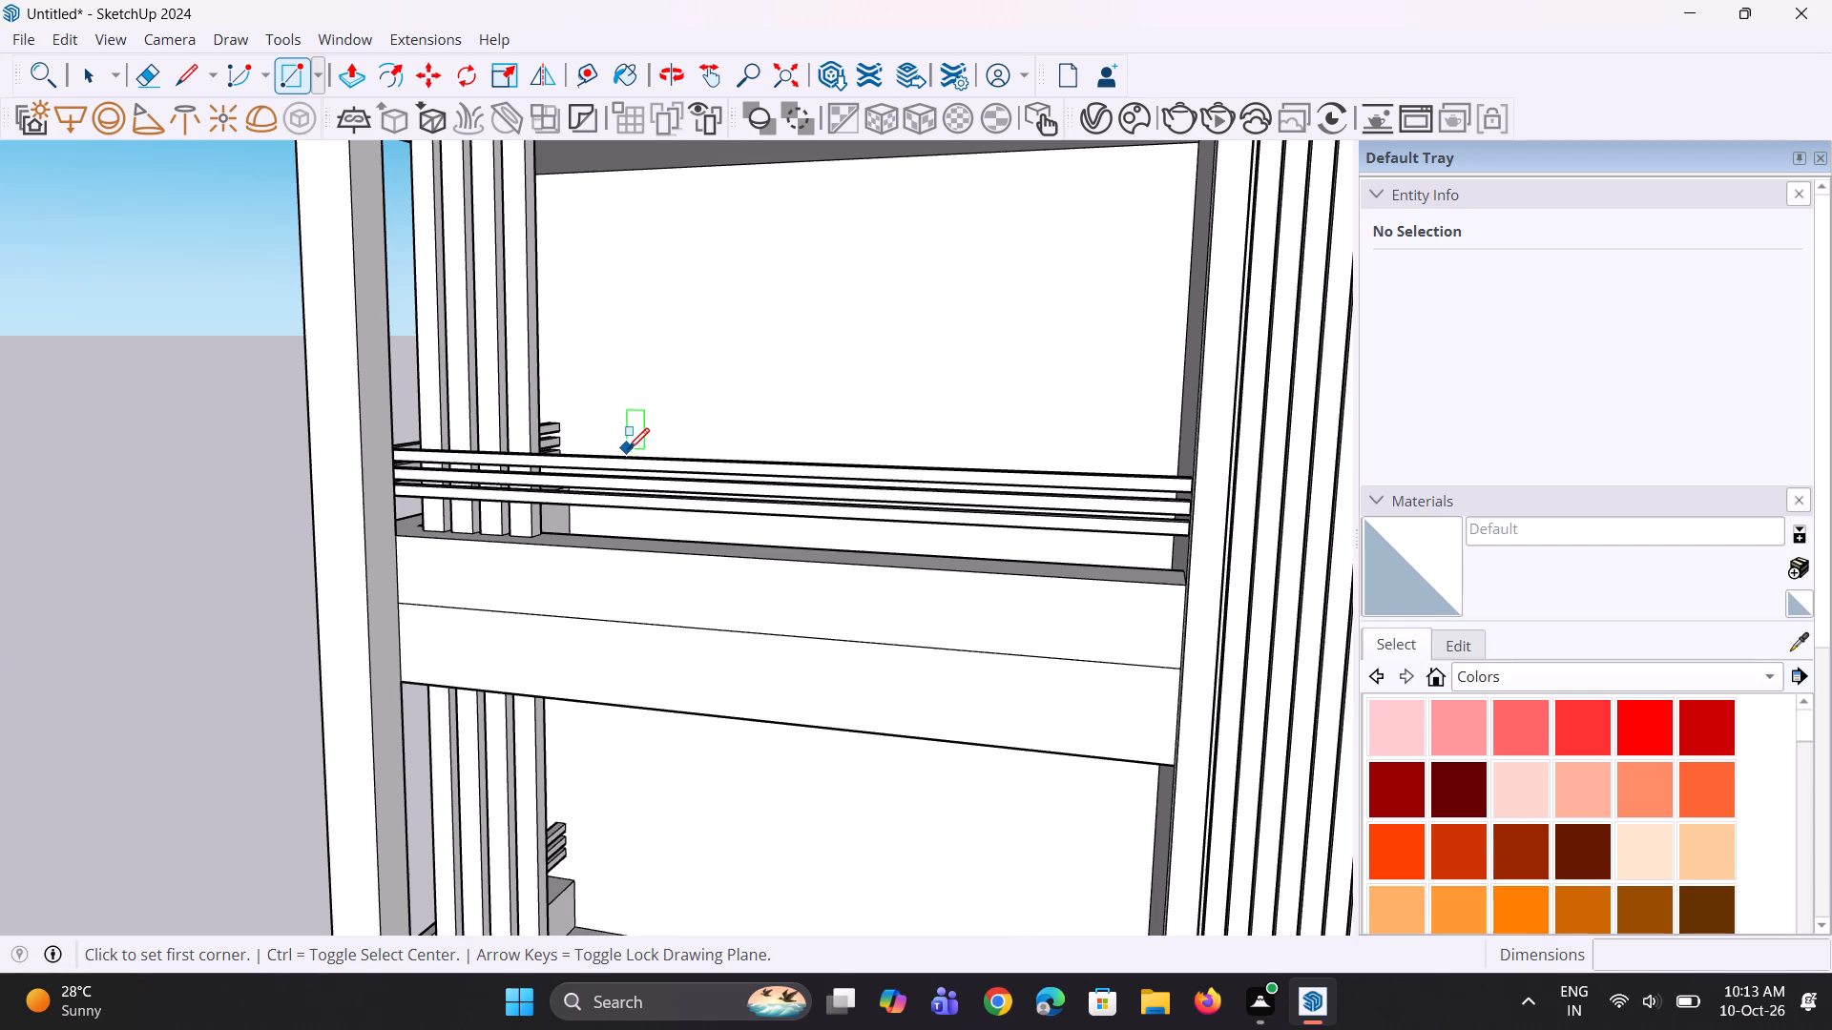
middle_click_drag(632, 451, 672, 550)
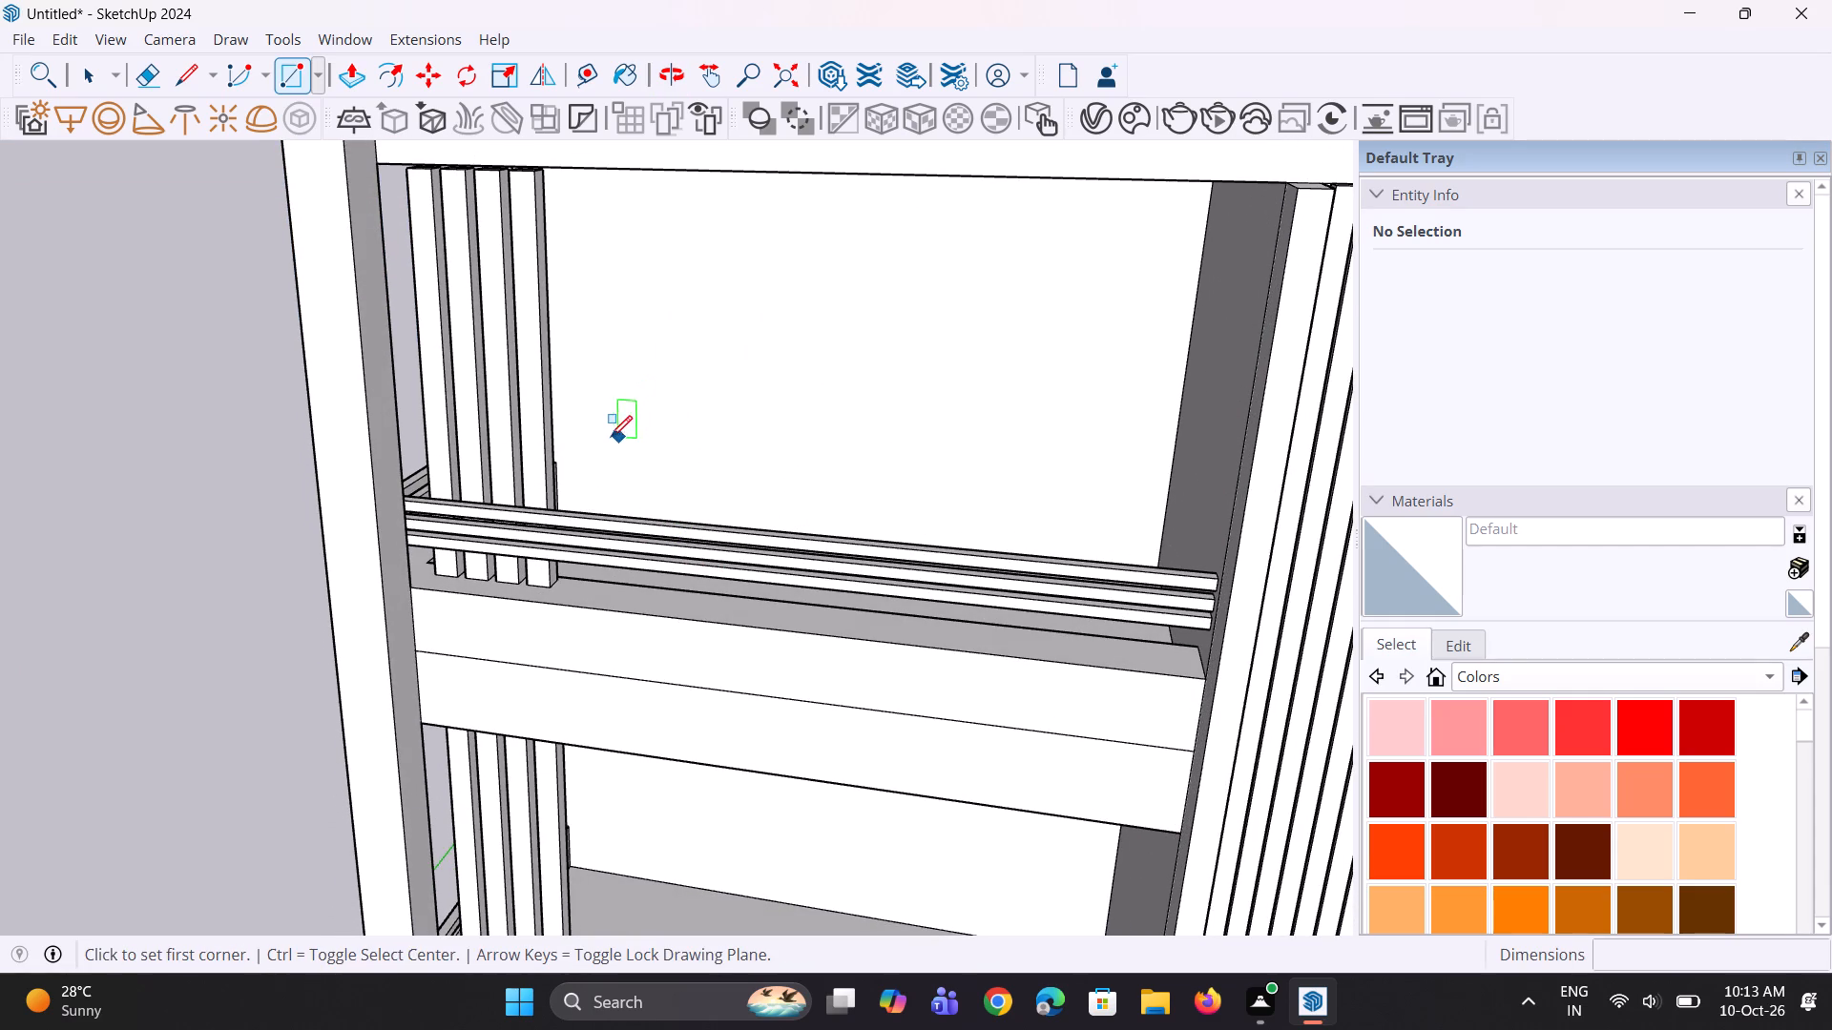
left_click(602, 437)
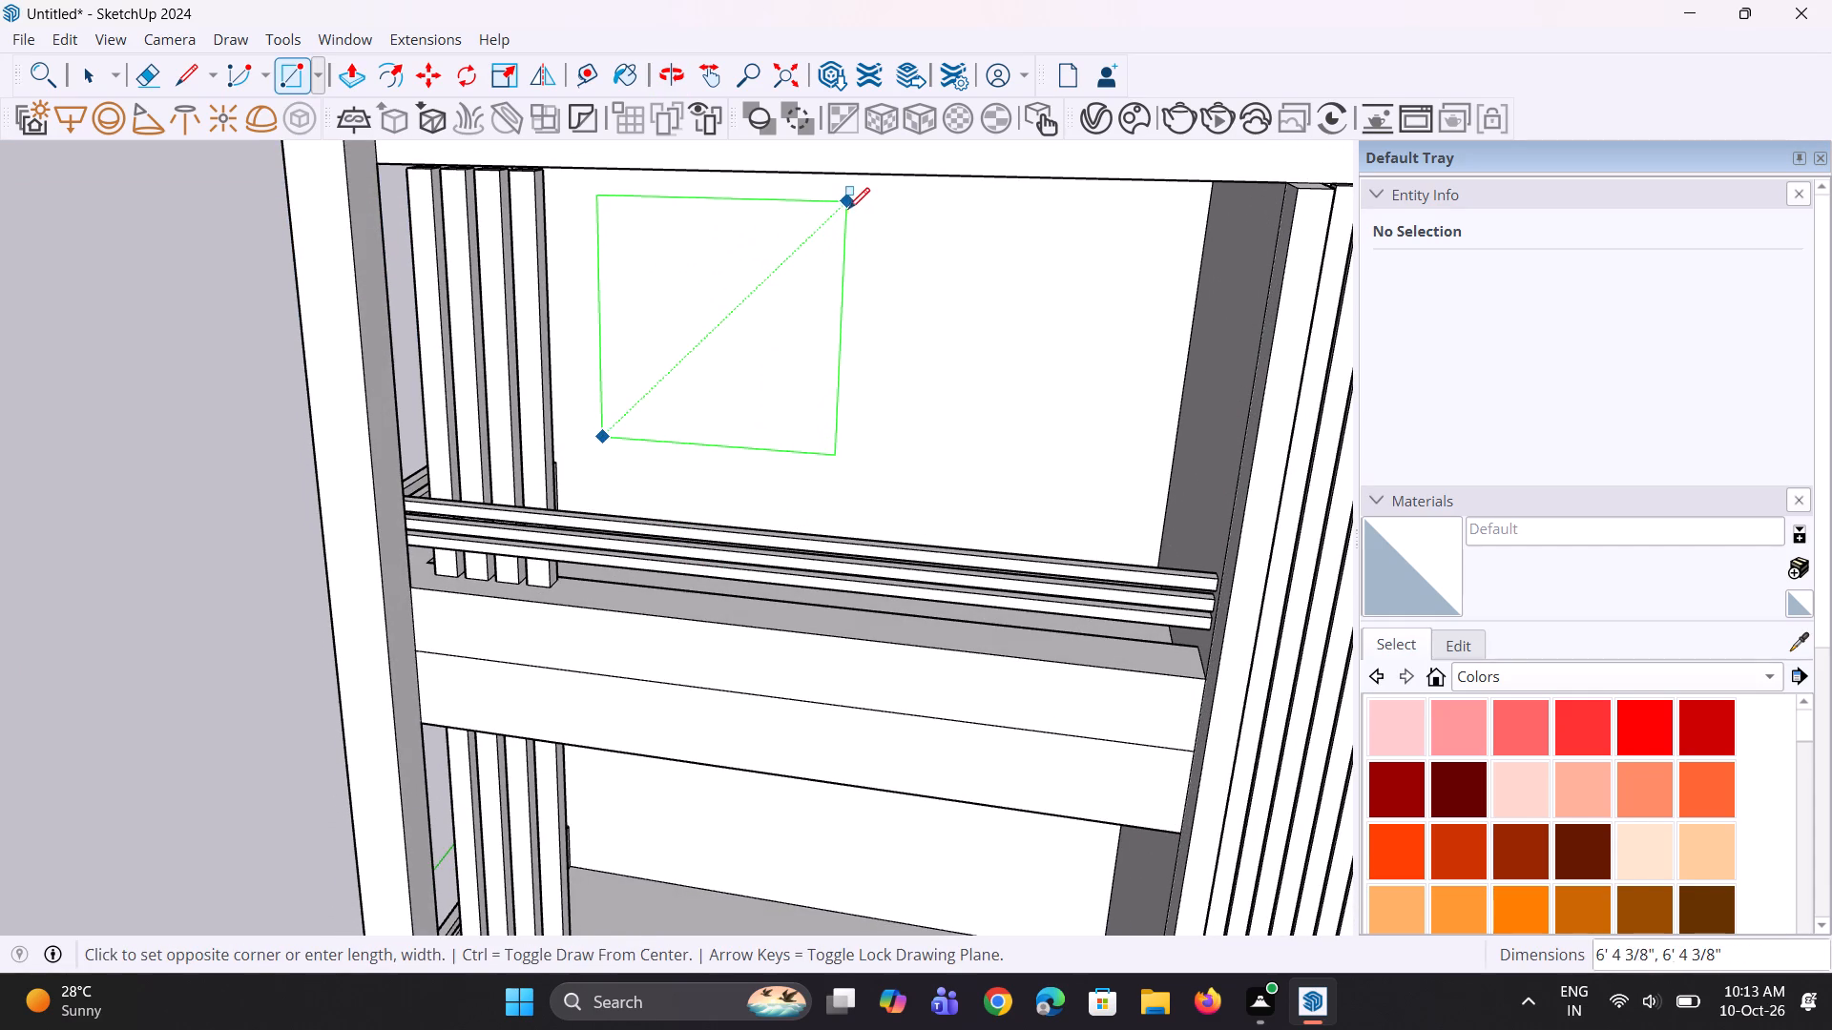
left_click(850, 209)
Move the square face on the upper bay's back wall 2" sideways toward the slat posts.
scroll(780, 382, "up", 1)
middle_click_drag(787, 399, 803, 396)
key("space")
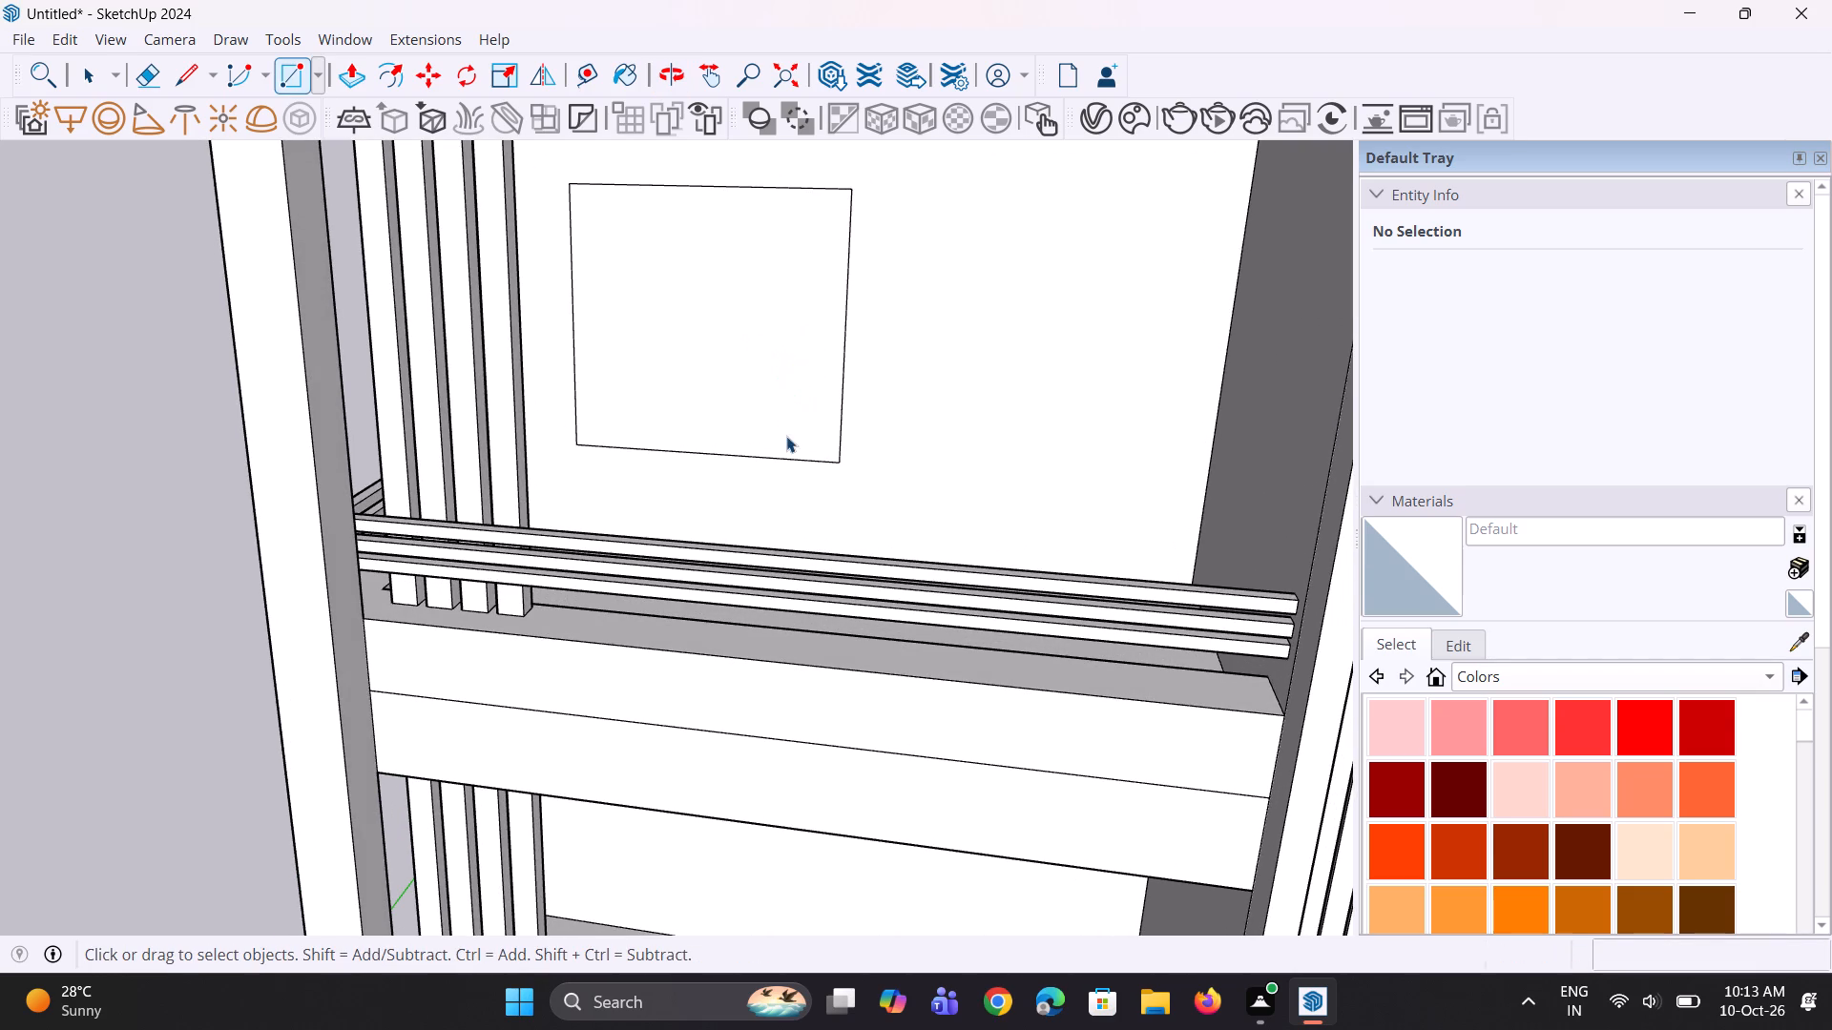
left_click(786, 436)
scroll(815, 483, "up", 3)
key("m")
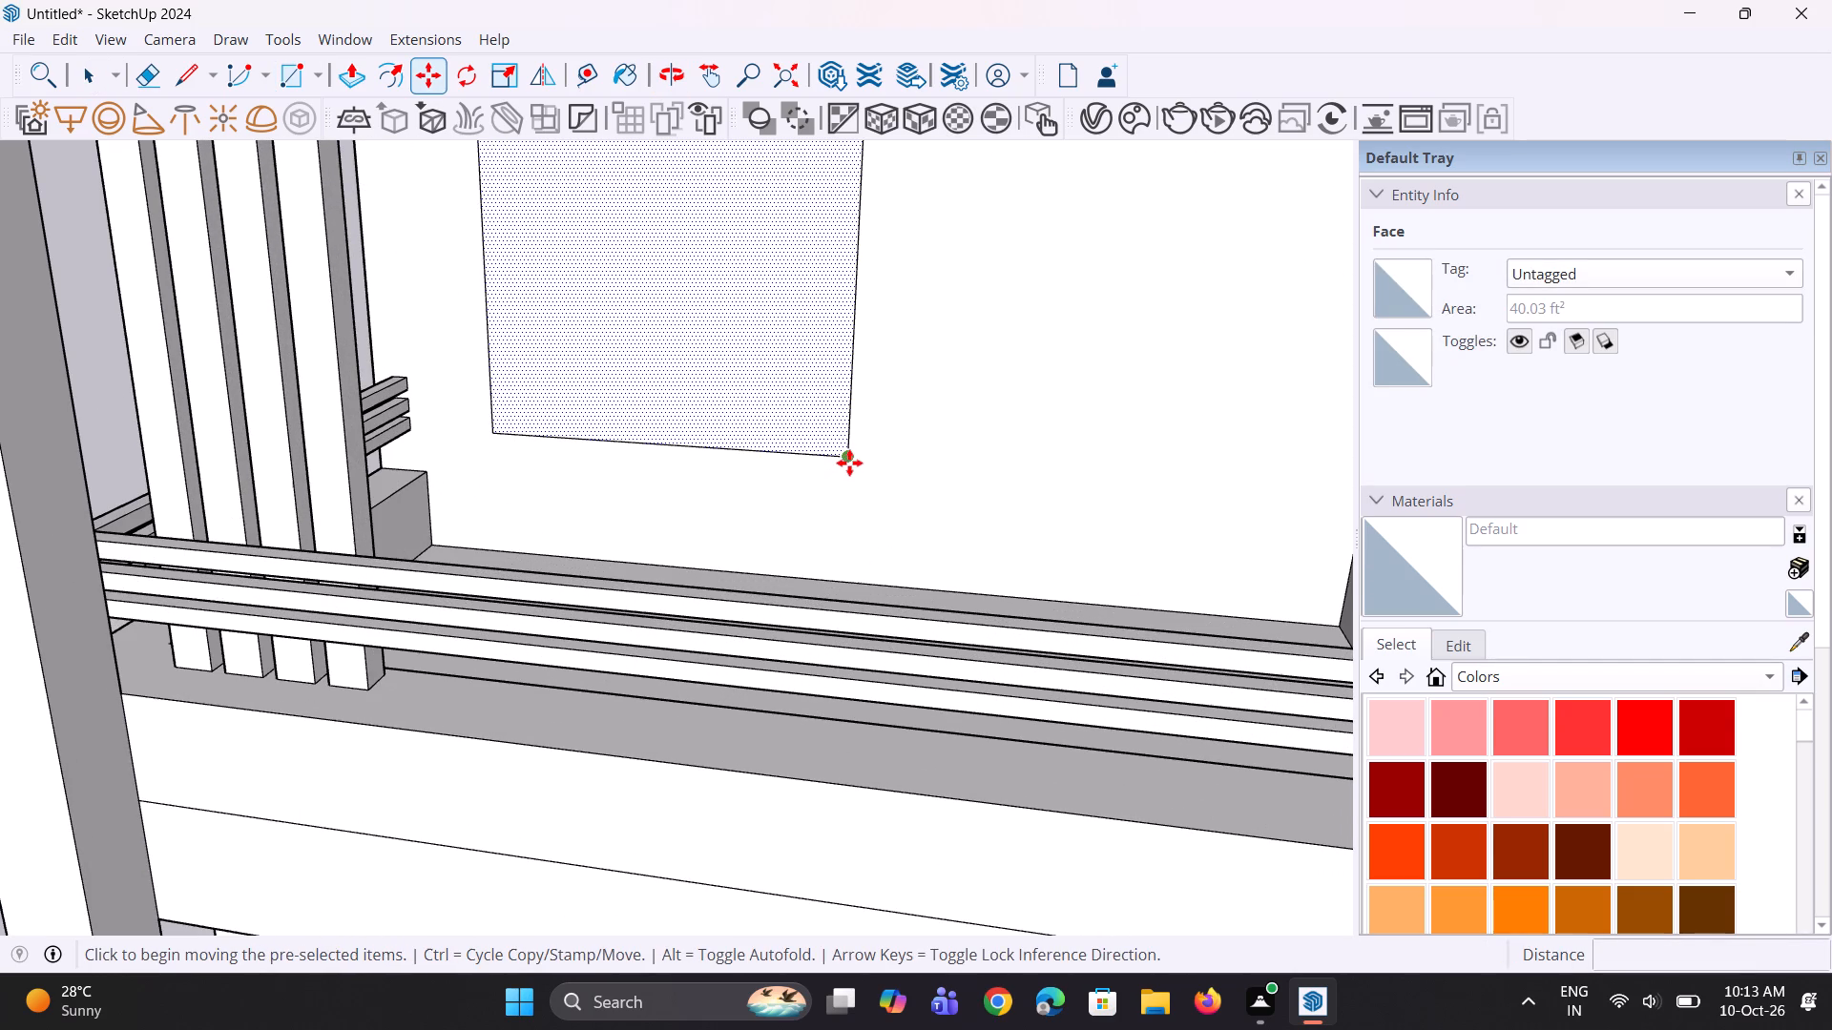
left_click(849, 463)
left_click(839, 463)
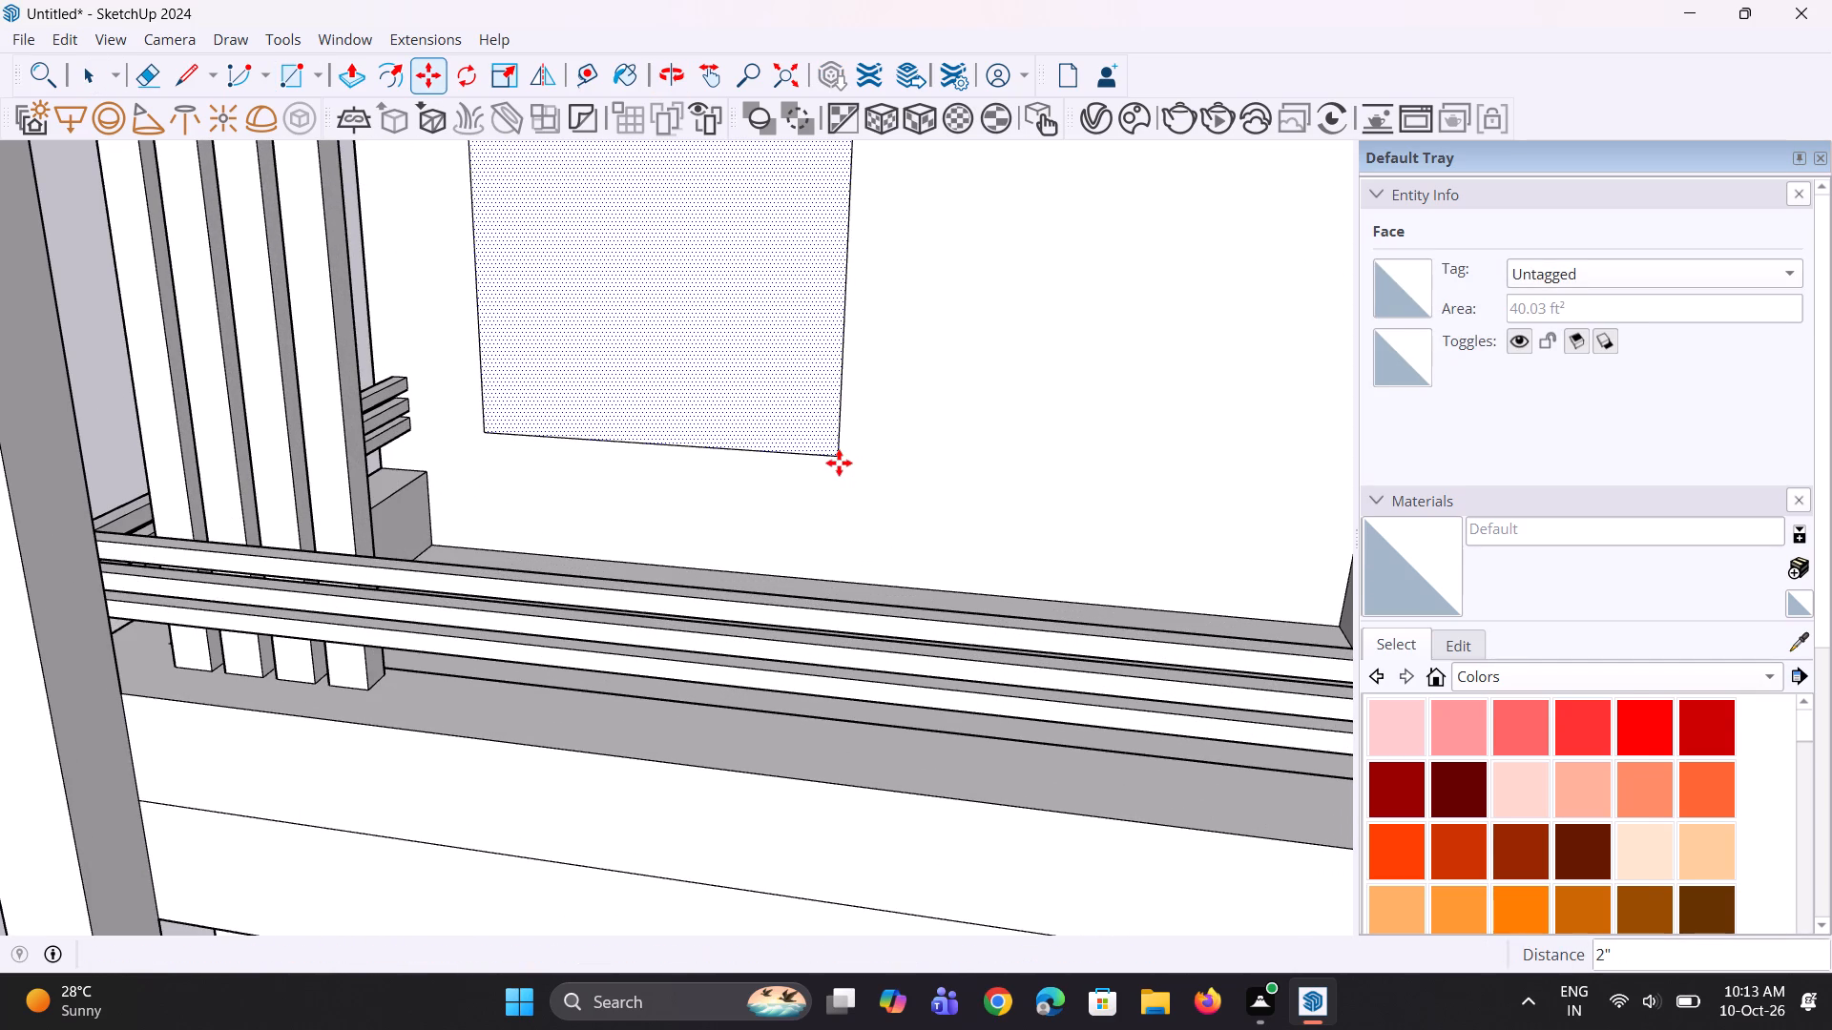
Move the square face 1' down the upper bay's back wall.
scroll(834, 472, "down", 5)
middle_click_drag(809, 507, 840, 451)
key("space")
scroll(822, 452, "up", 5)
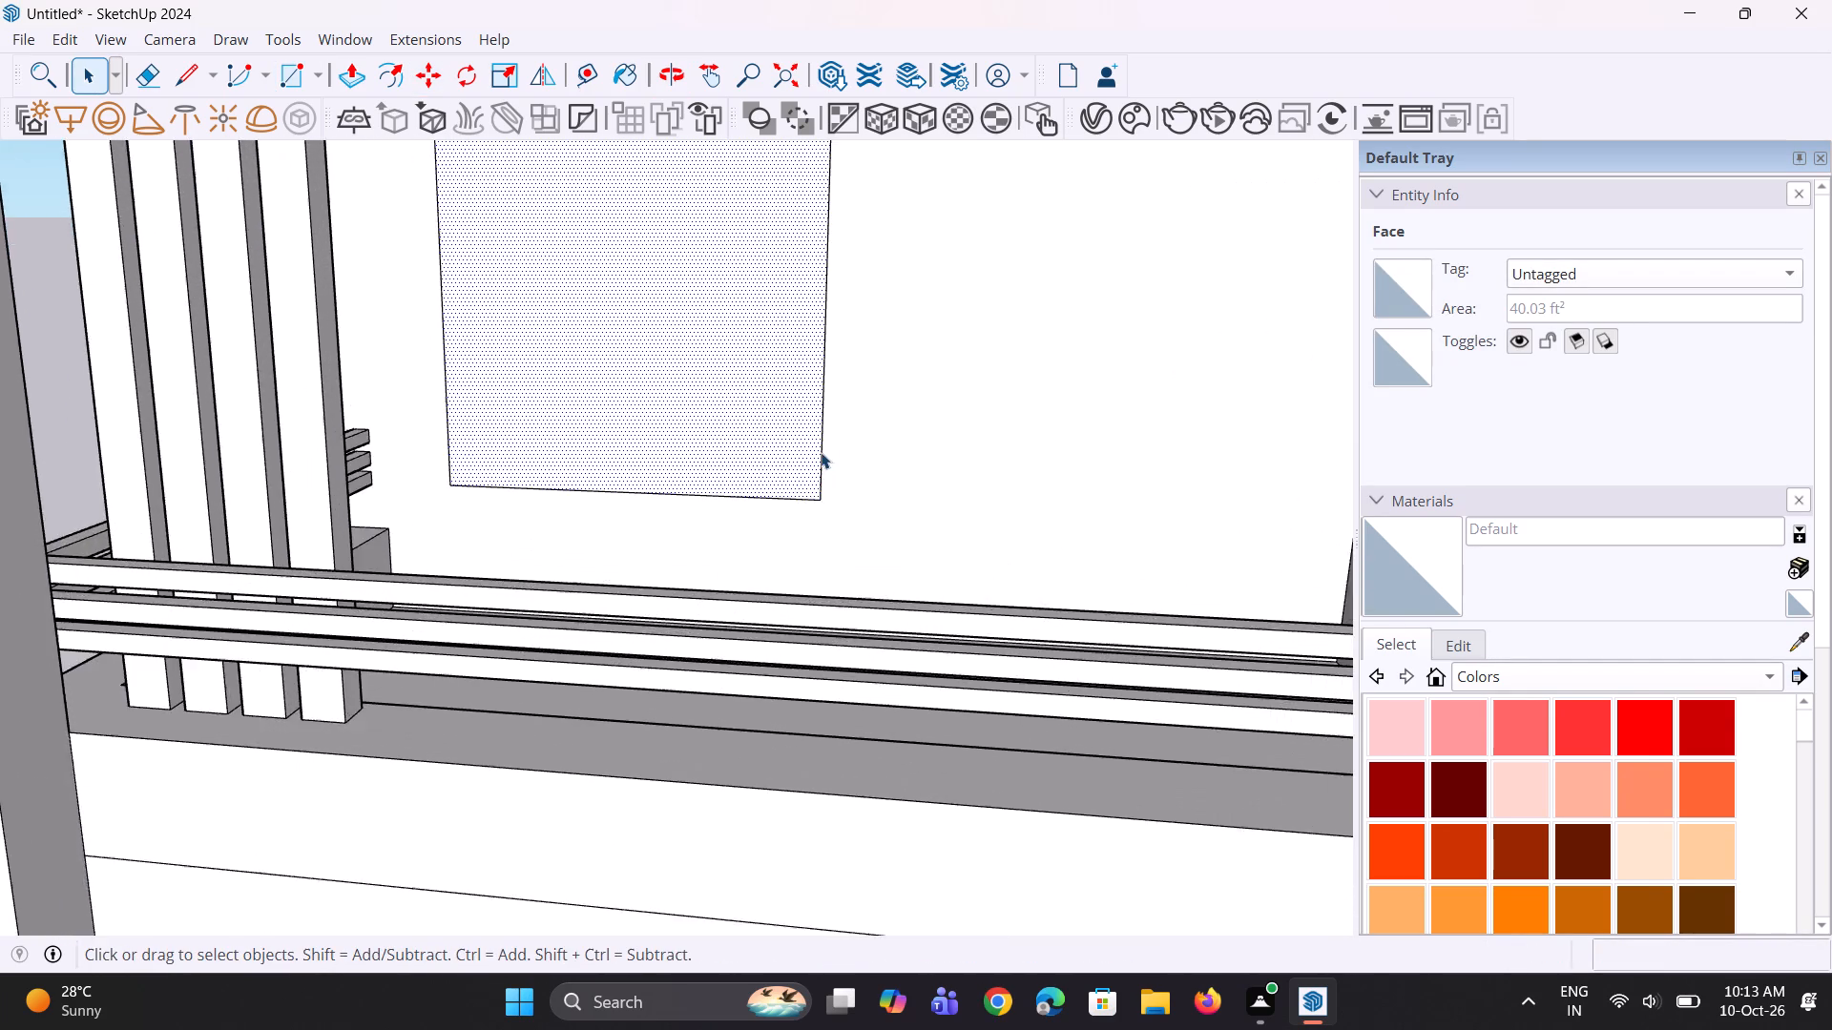
scroll(821, 452, "up", 3)
key("m")
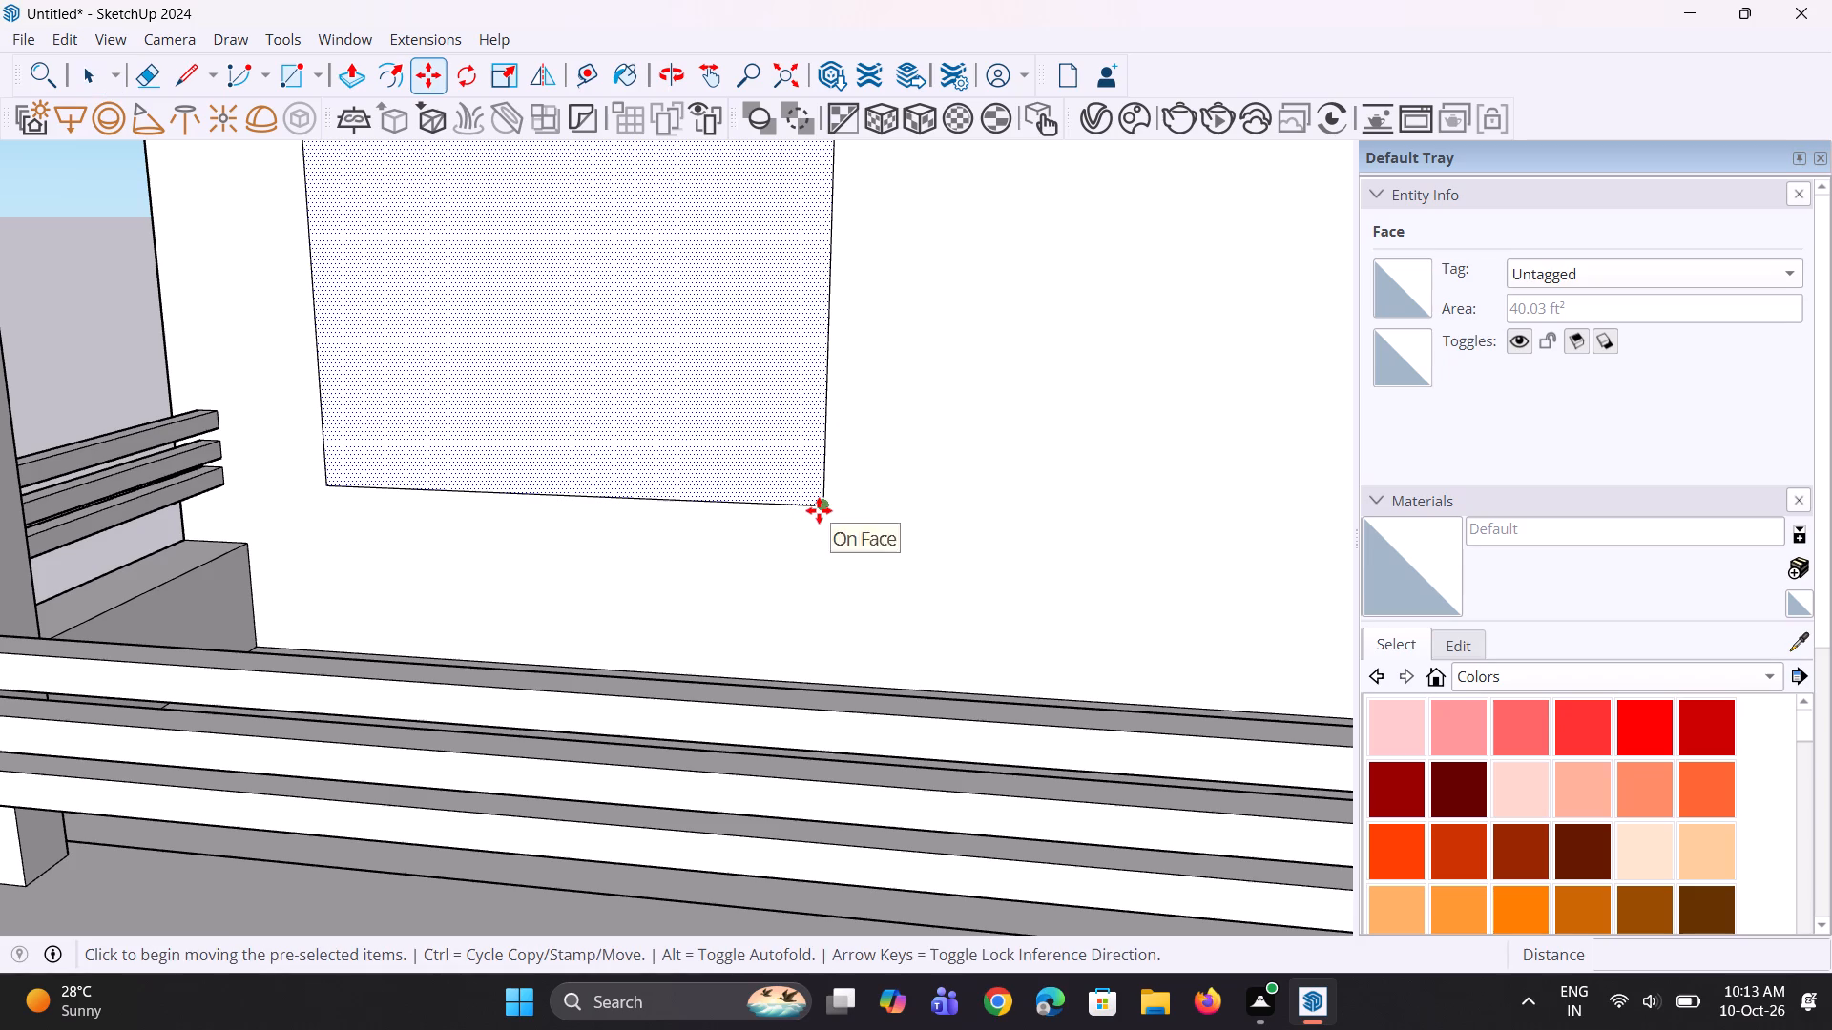
left_click(819, 510)
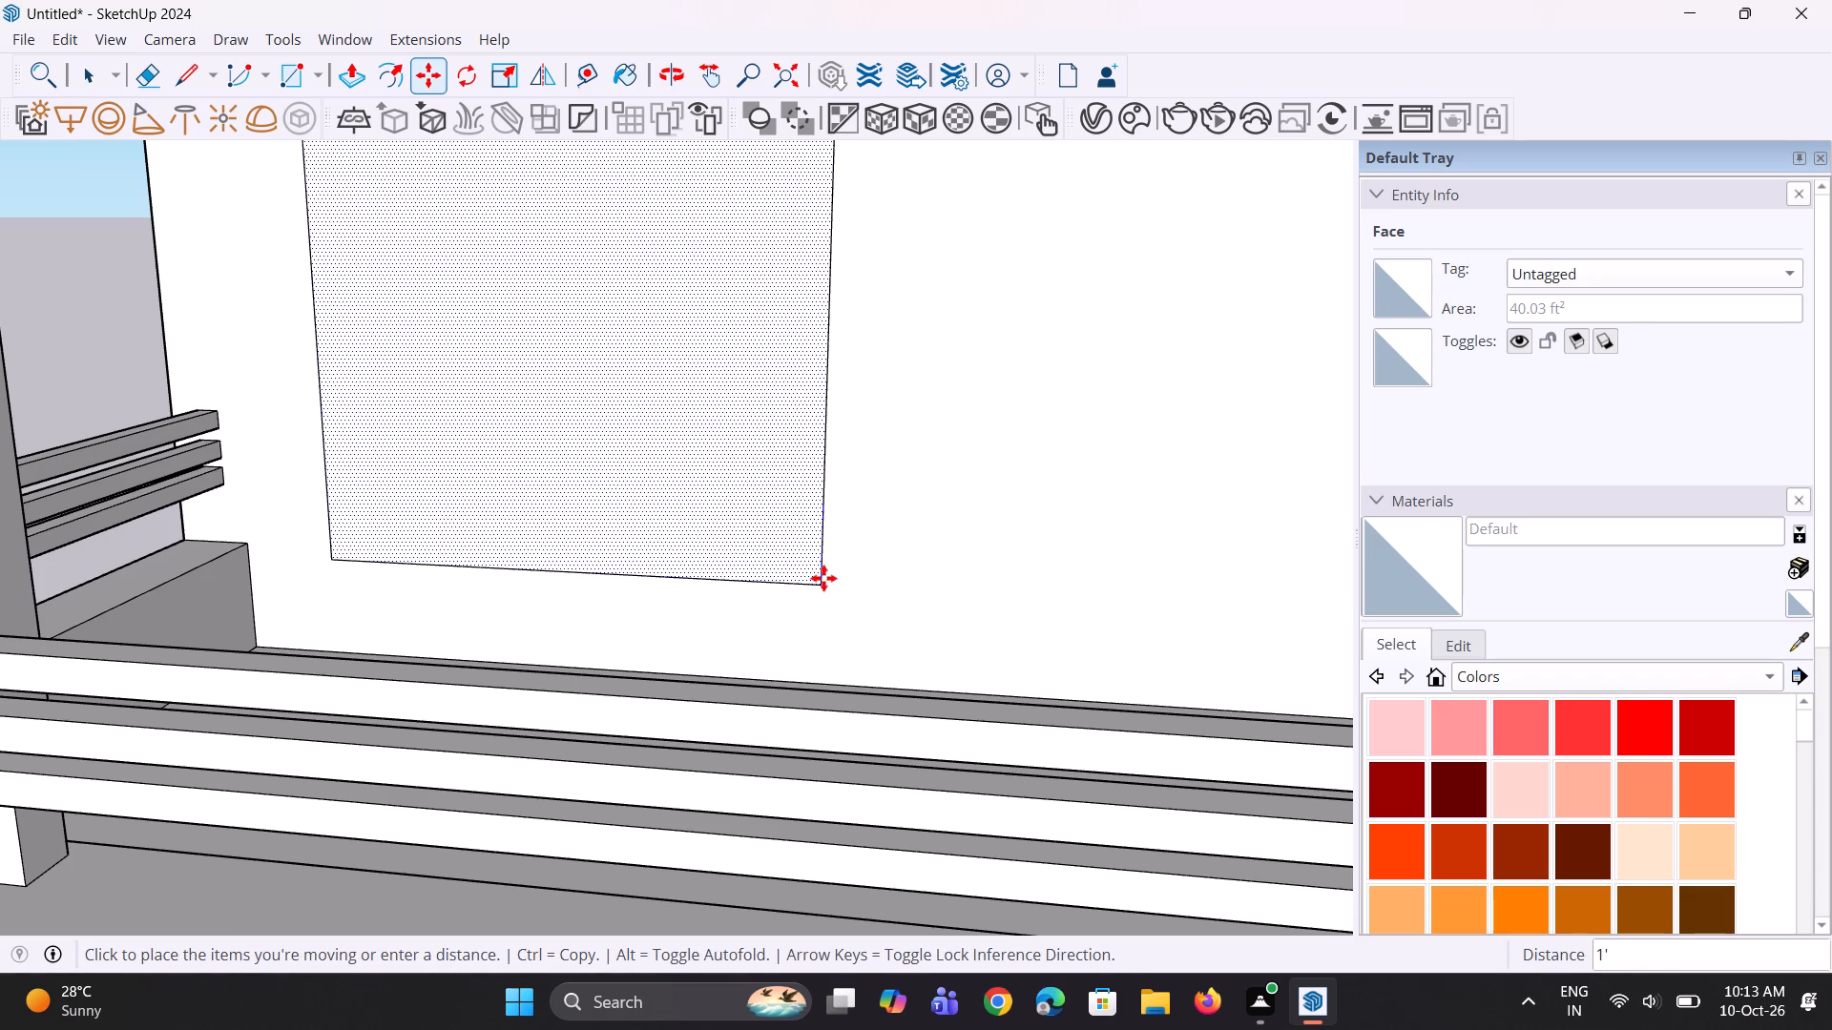
left_click(823, 581)
Draw a tall rectangle about 3' 5" by 7' 9" on the same back wall, between the square and the inner side wall.
scroll(801, 598, "down", 9)
middle_click_drag(787, 625, 838, 705)
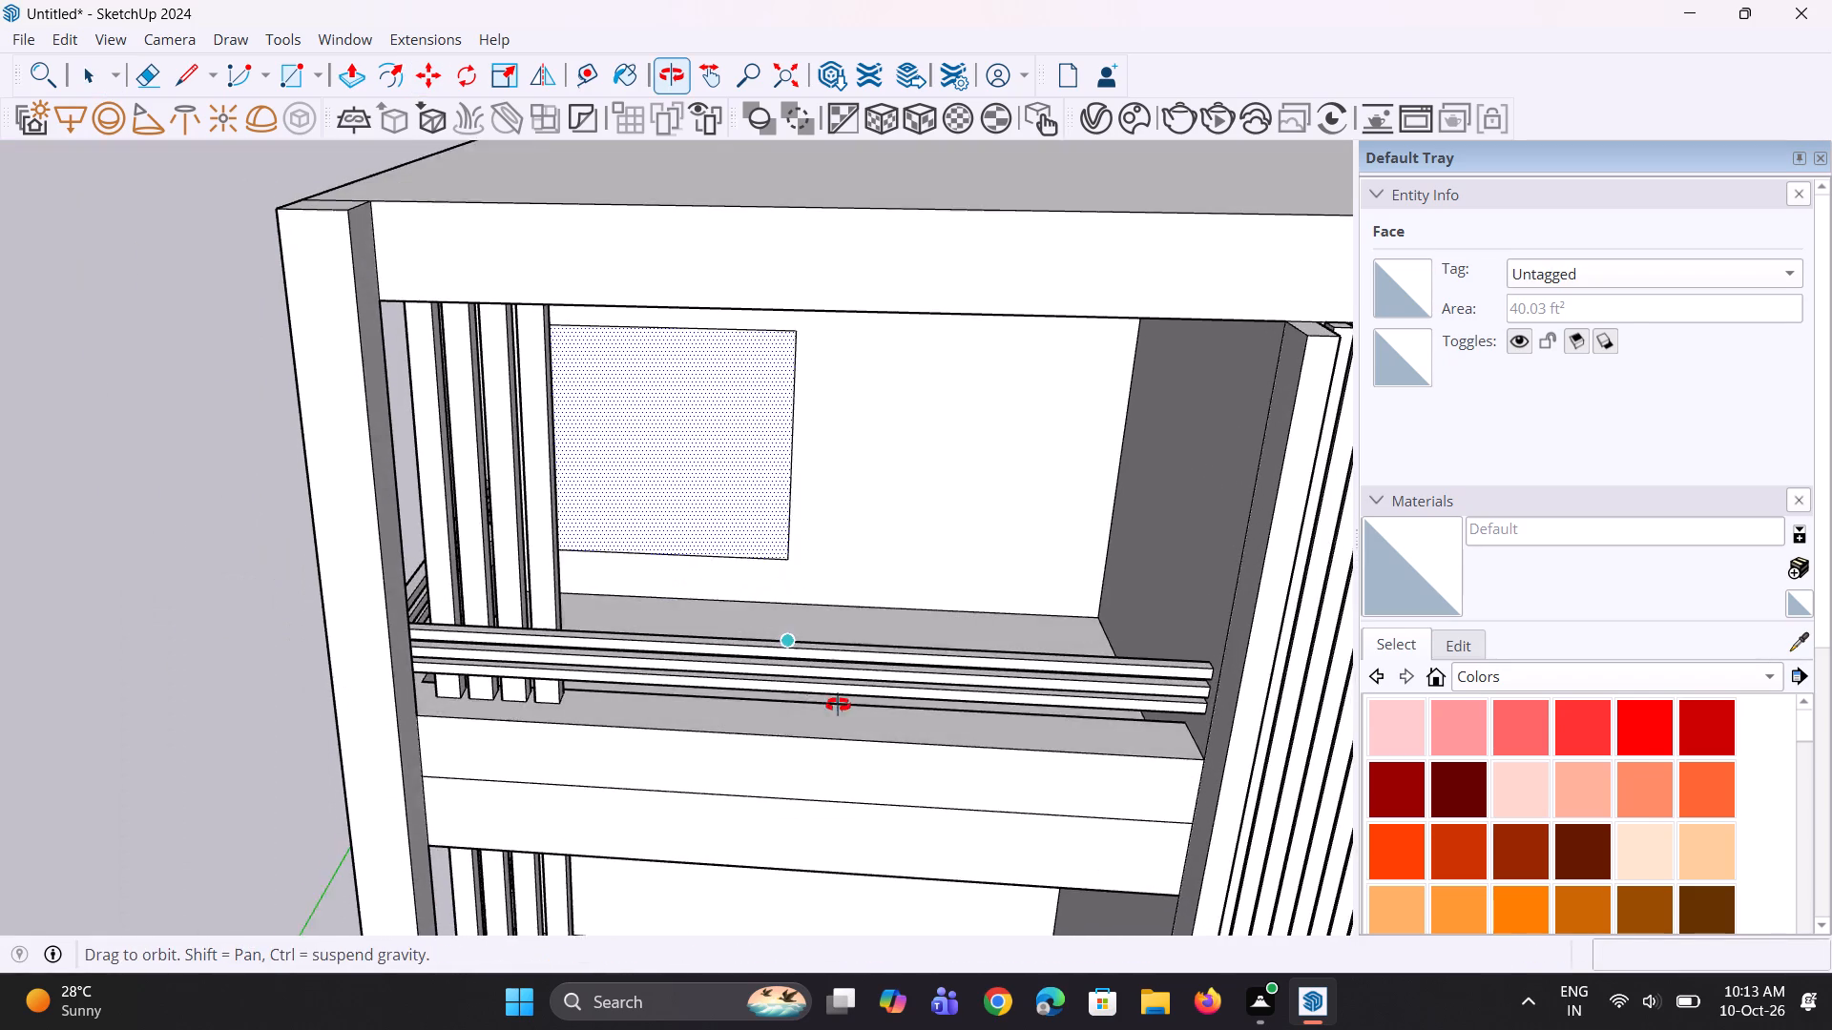
middle_click_drag(838, 705, 840, 707)
scroll(909, 620, "up", 2)
middle_click_drag(924, 559, 926, 498)
scroll(924, 499, "up", 2)
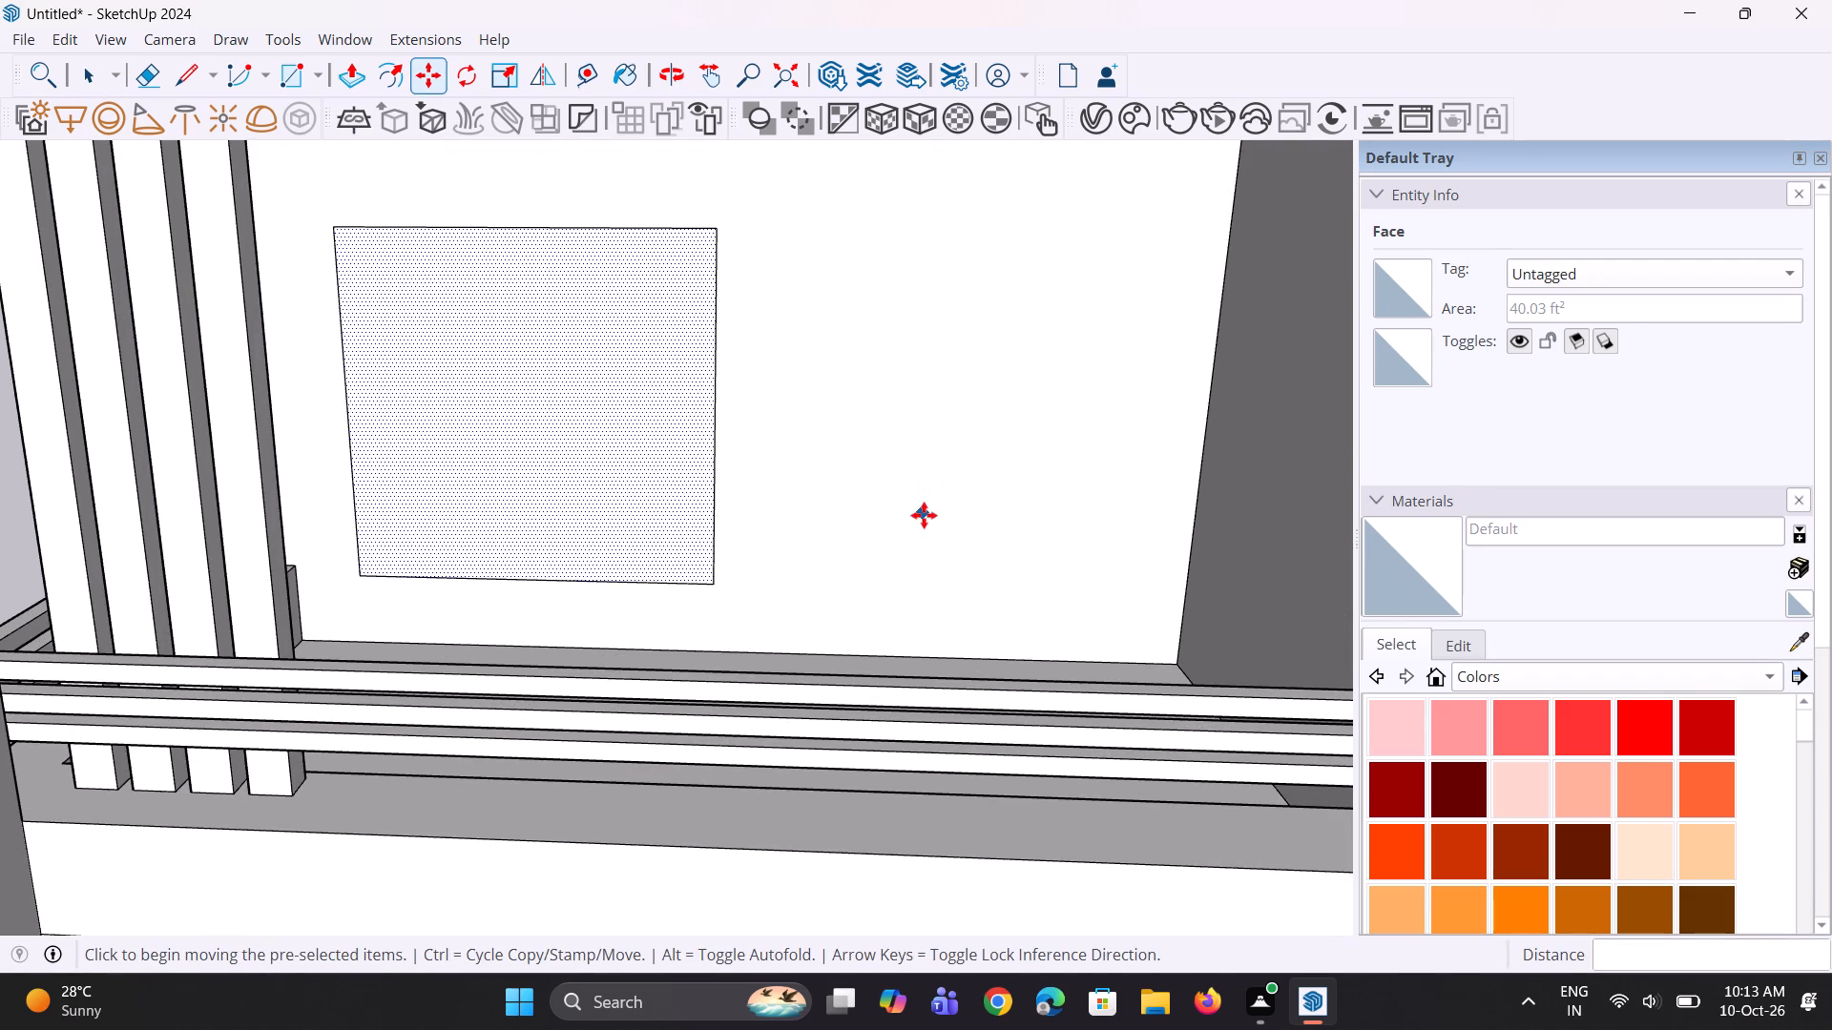
key("r")
scroll(866, 624, "down", 1)
scroll(865, 623, "up", 1)
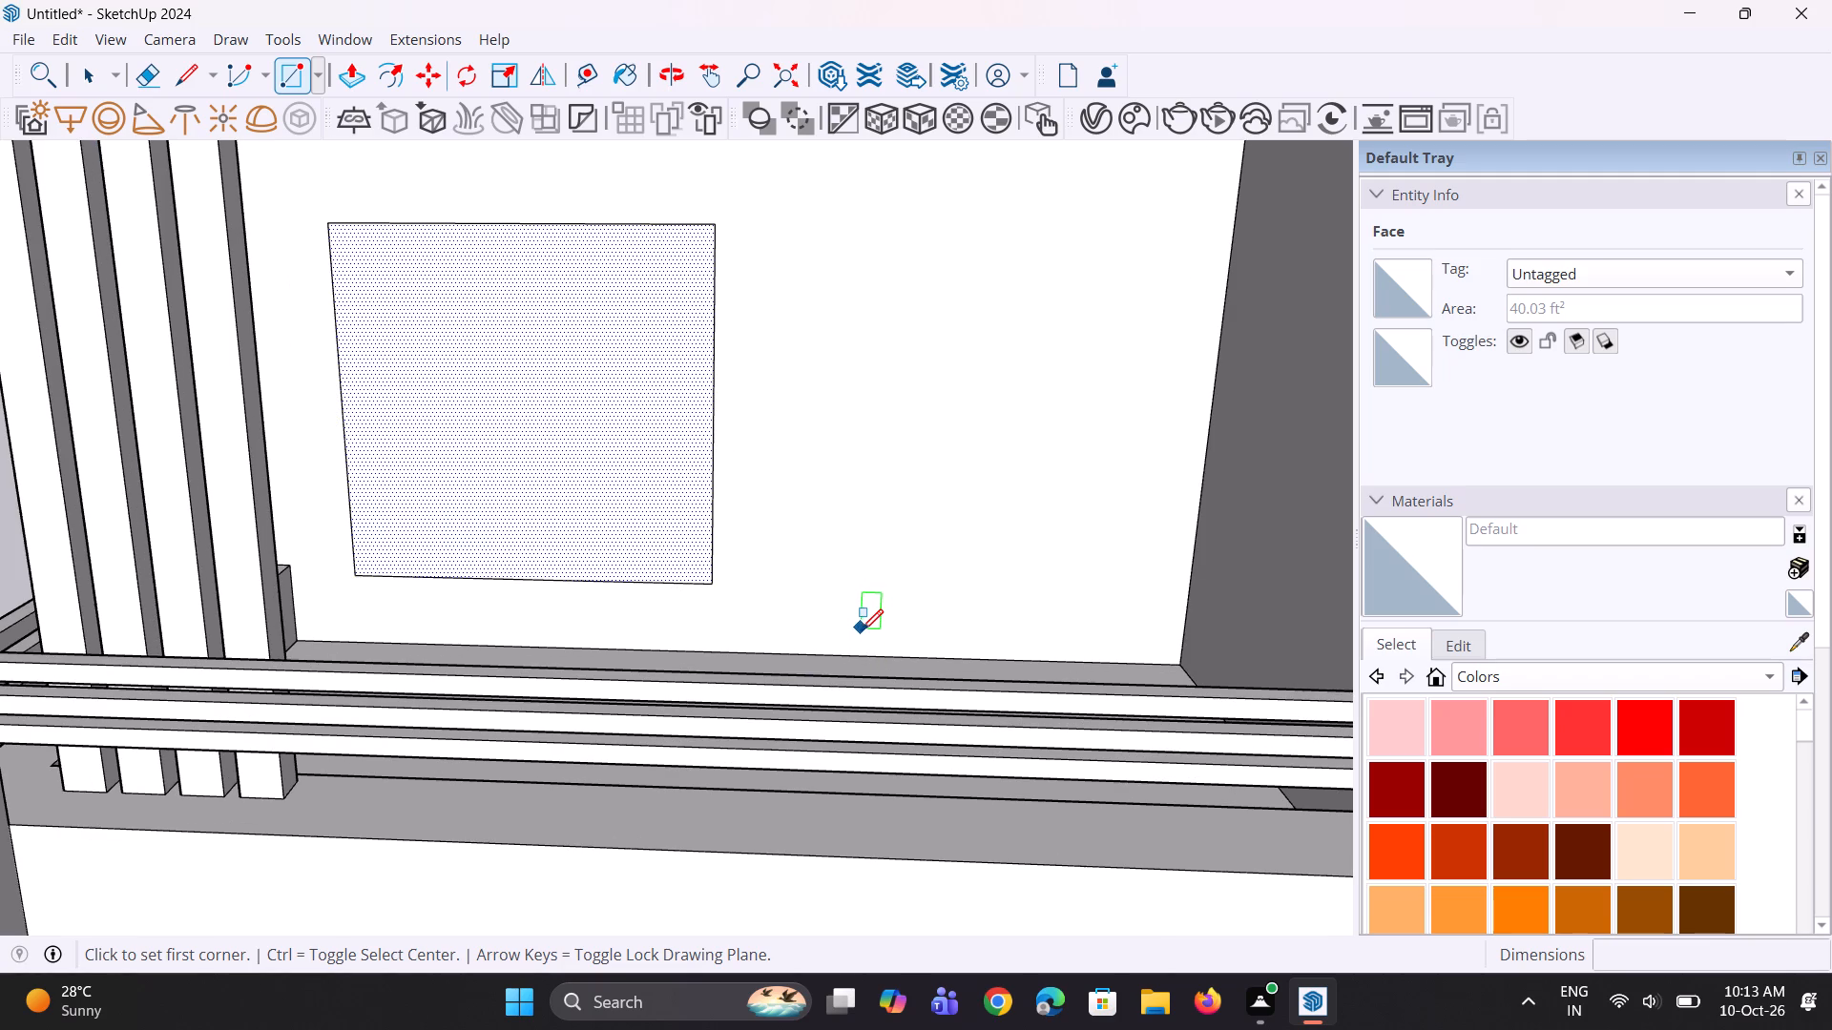
left_click(863, 642)
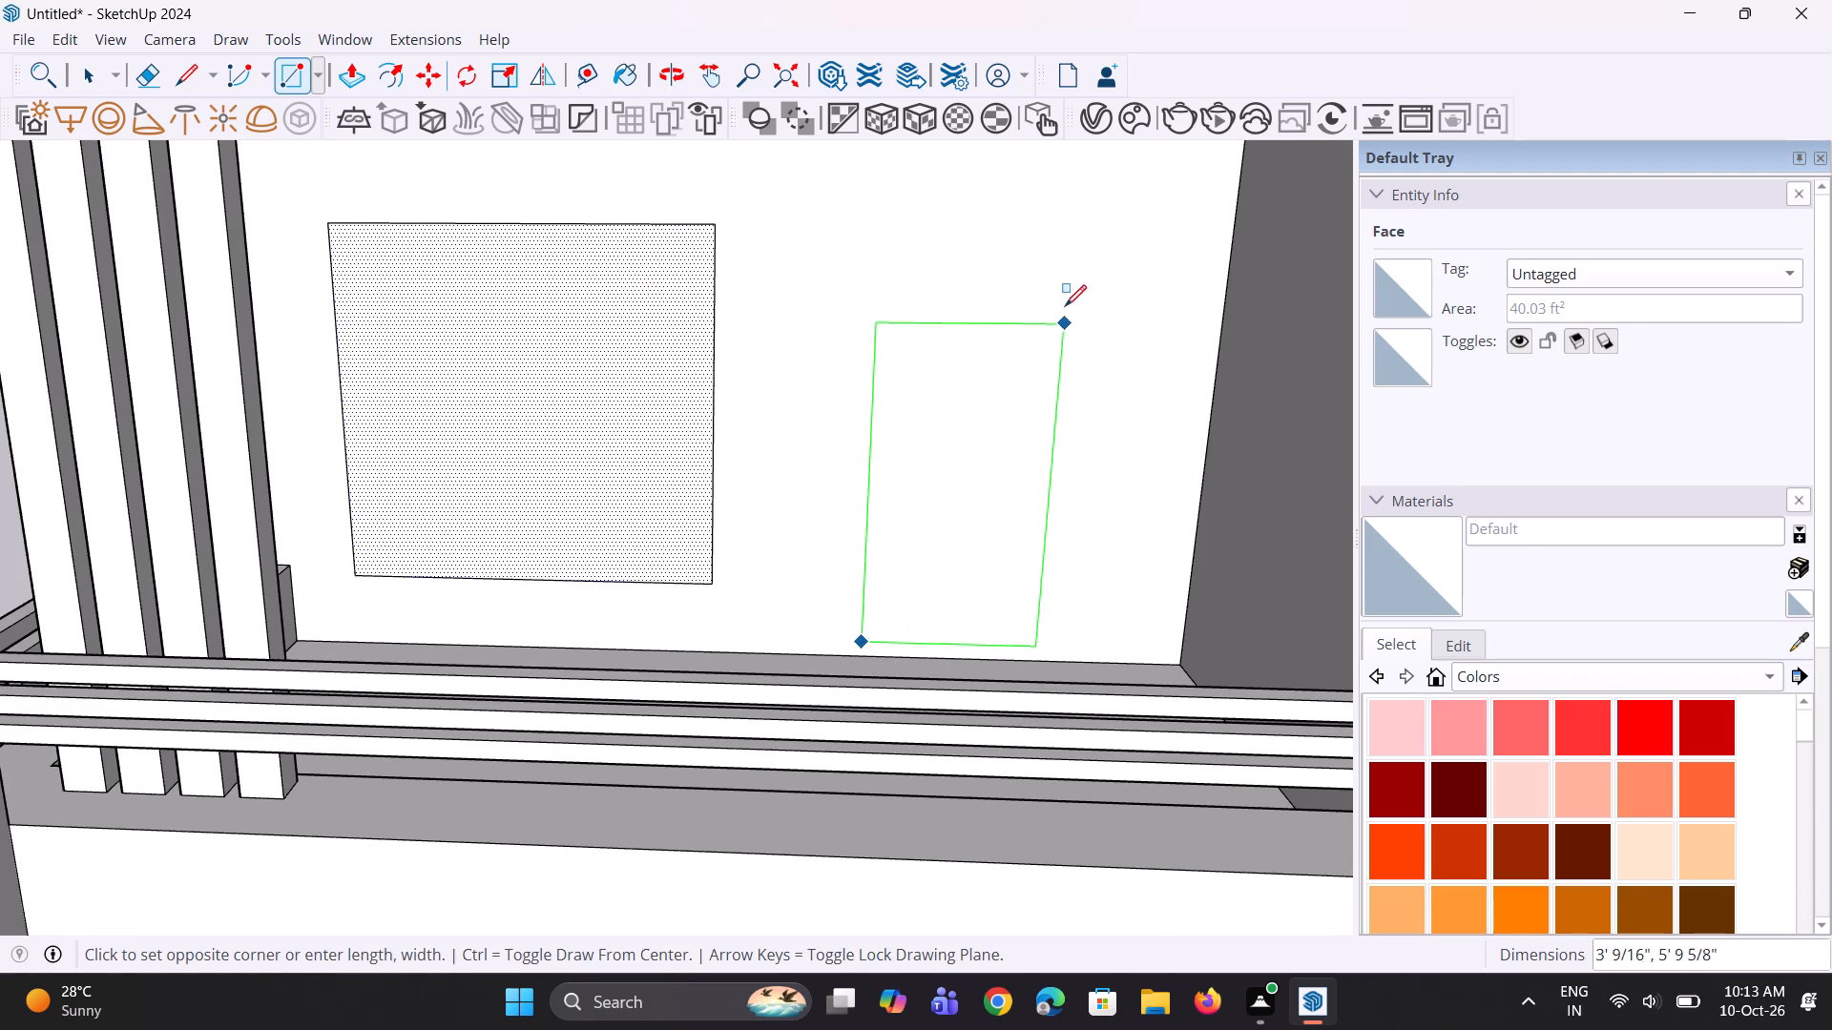
left_click(1106, 181)
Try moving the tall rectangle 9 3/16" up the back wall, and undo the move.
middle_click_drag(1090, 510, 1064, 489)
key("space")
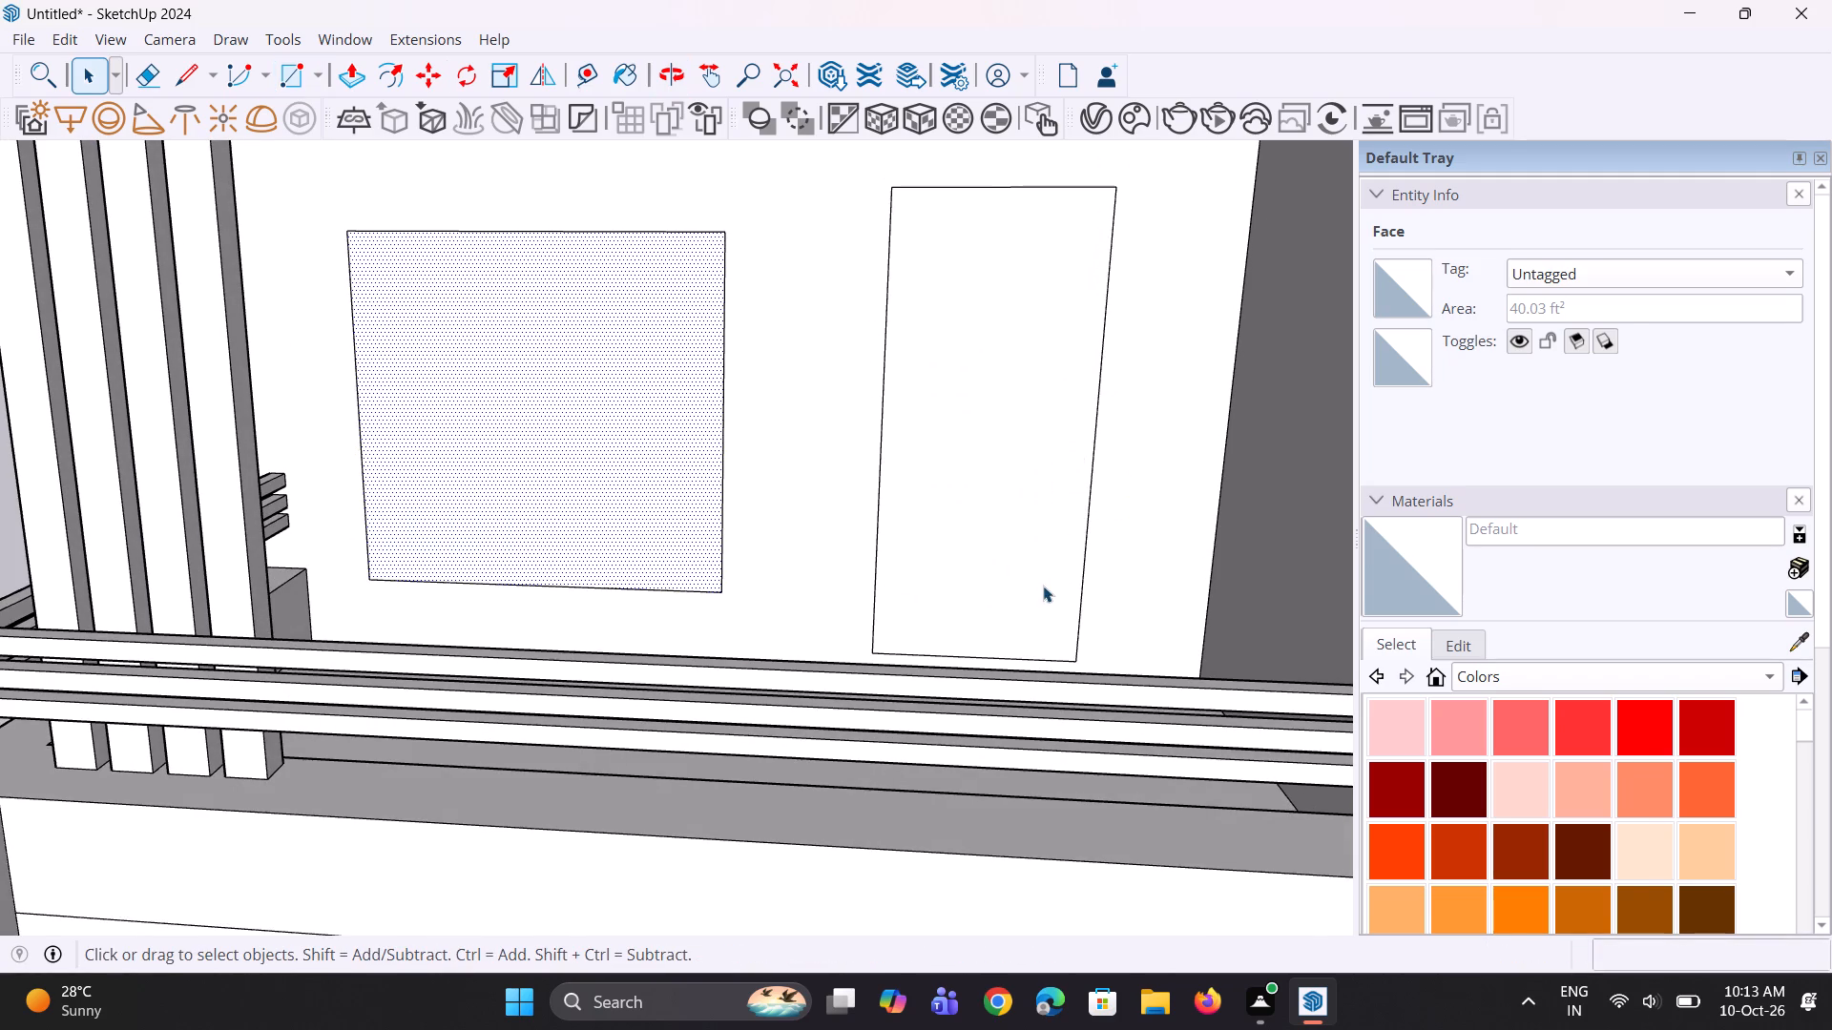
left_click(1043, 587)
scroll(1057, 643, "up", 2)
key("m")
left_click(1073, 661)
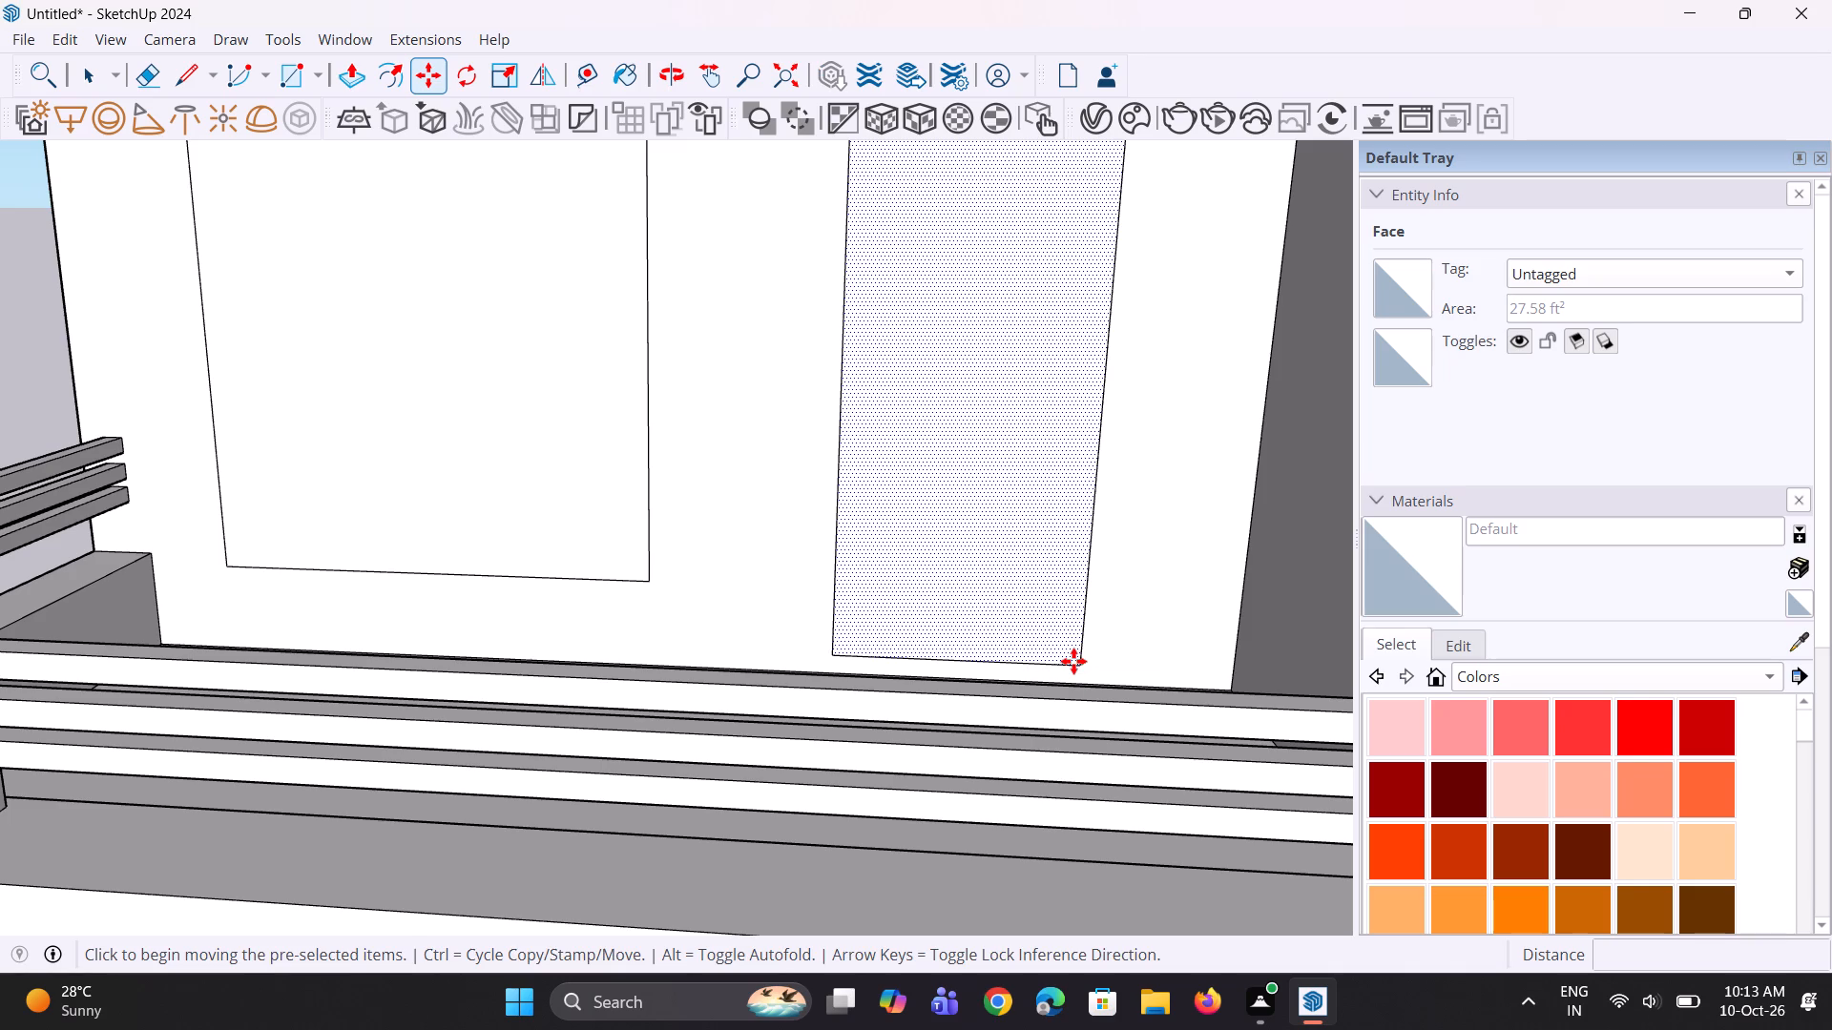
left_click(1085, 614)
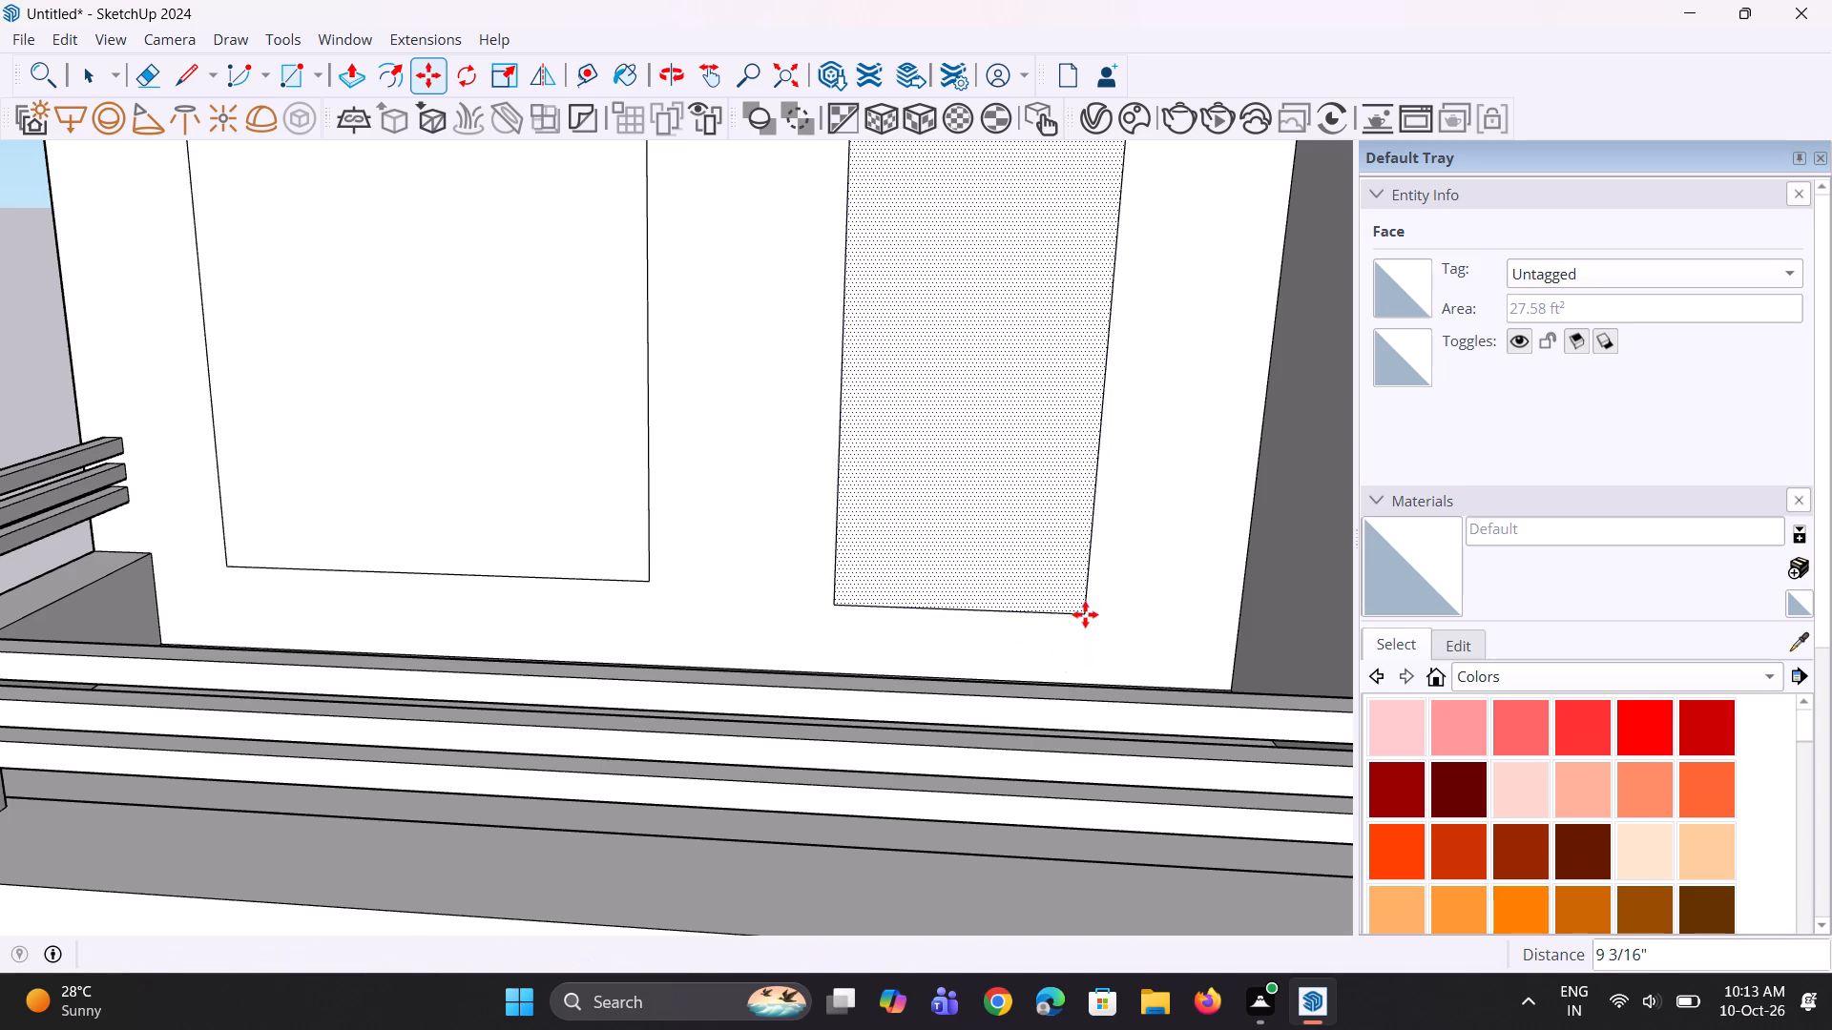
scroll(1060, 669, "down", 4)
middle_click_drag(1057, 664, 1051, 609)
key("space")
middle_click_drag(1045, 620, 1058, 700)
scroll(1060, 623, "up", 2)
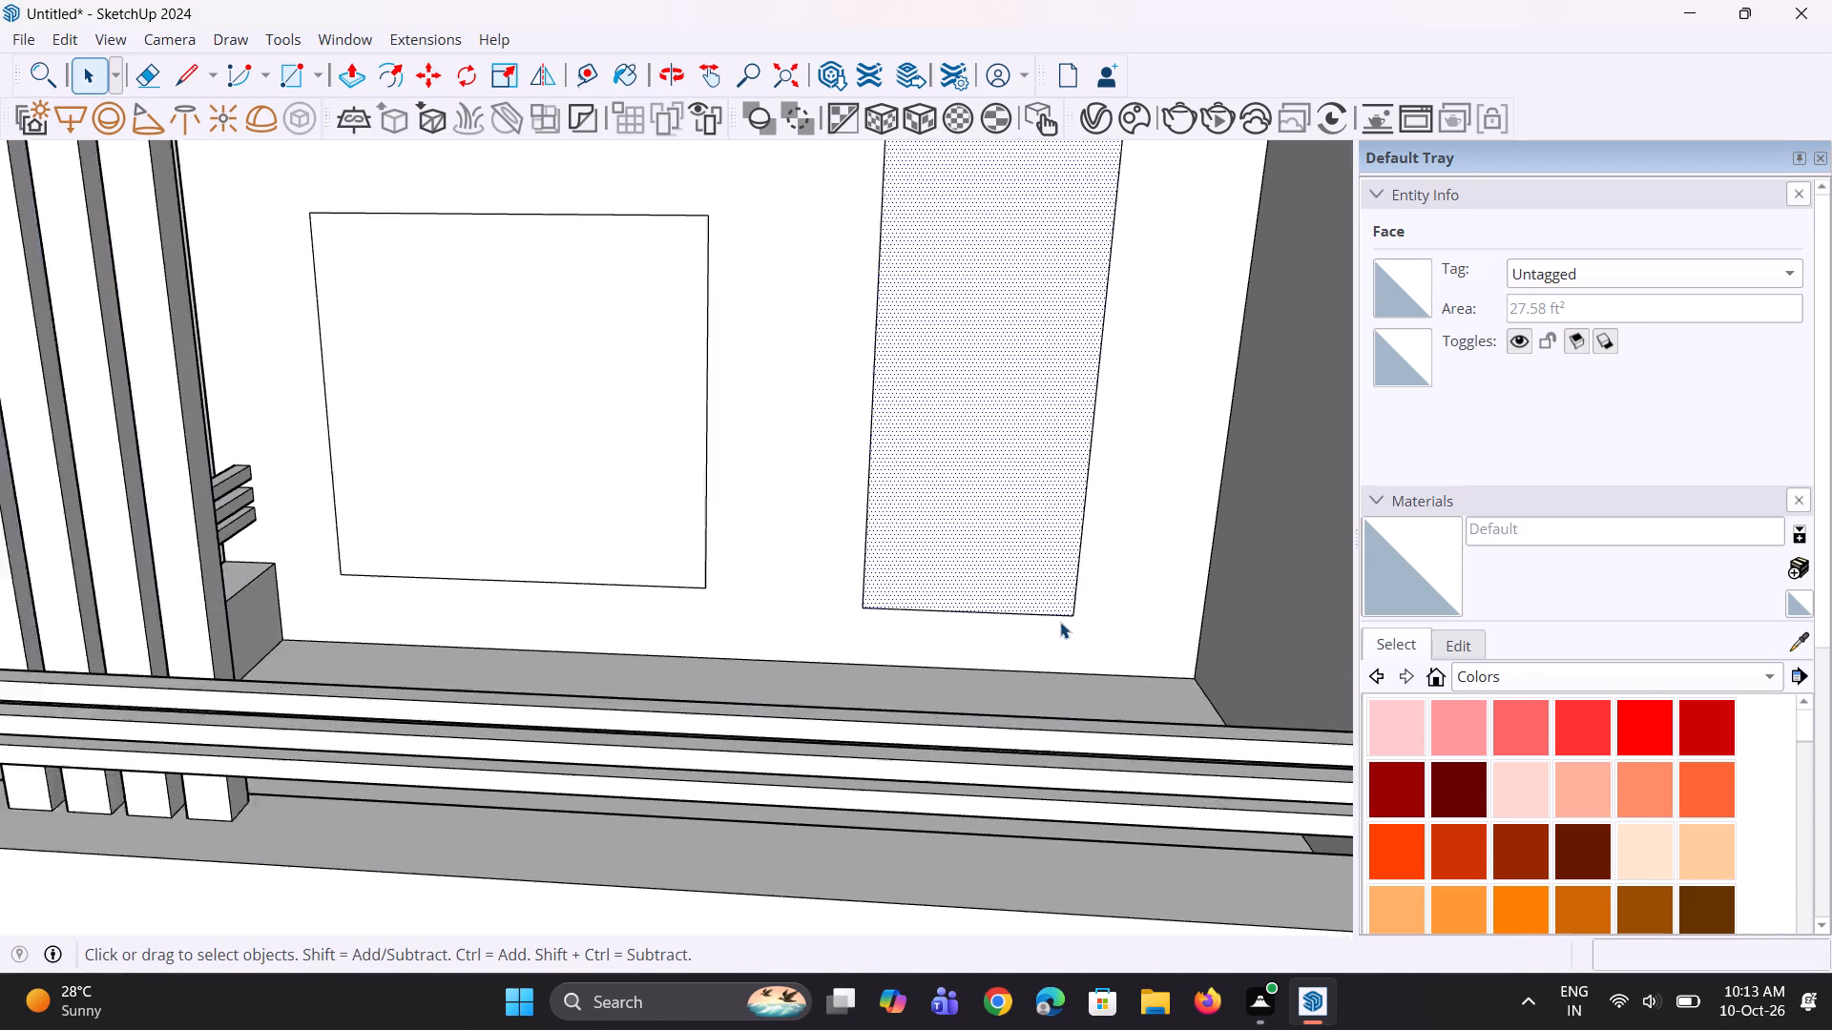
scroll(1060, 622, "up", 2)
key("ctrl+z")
Move the tall rectangular face about 4" up the upper bay's back wall, clear of the floor.
scroll(1065, 665, "up", 2)
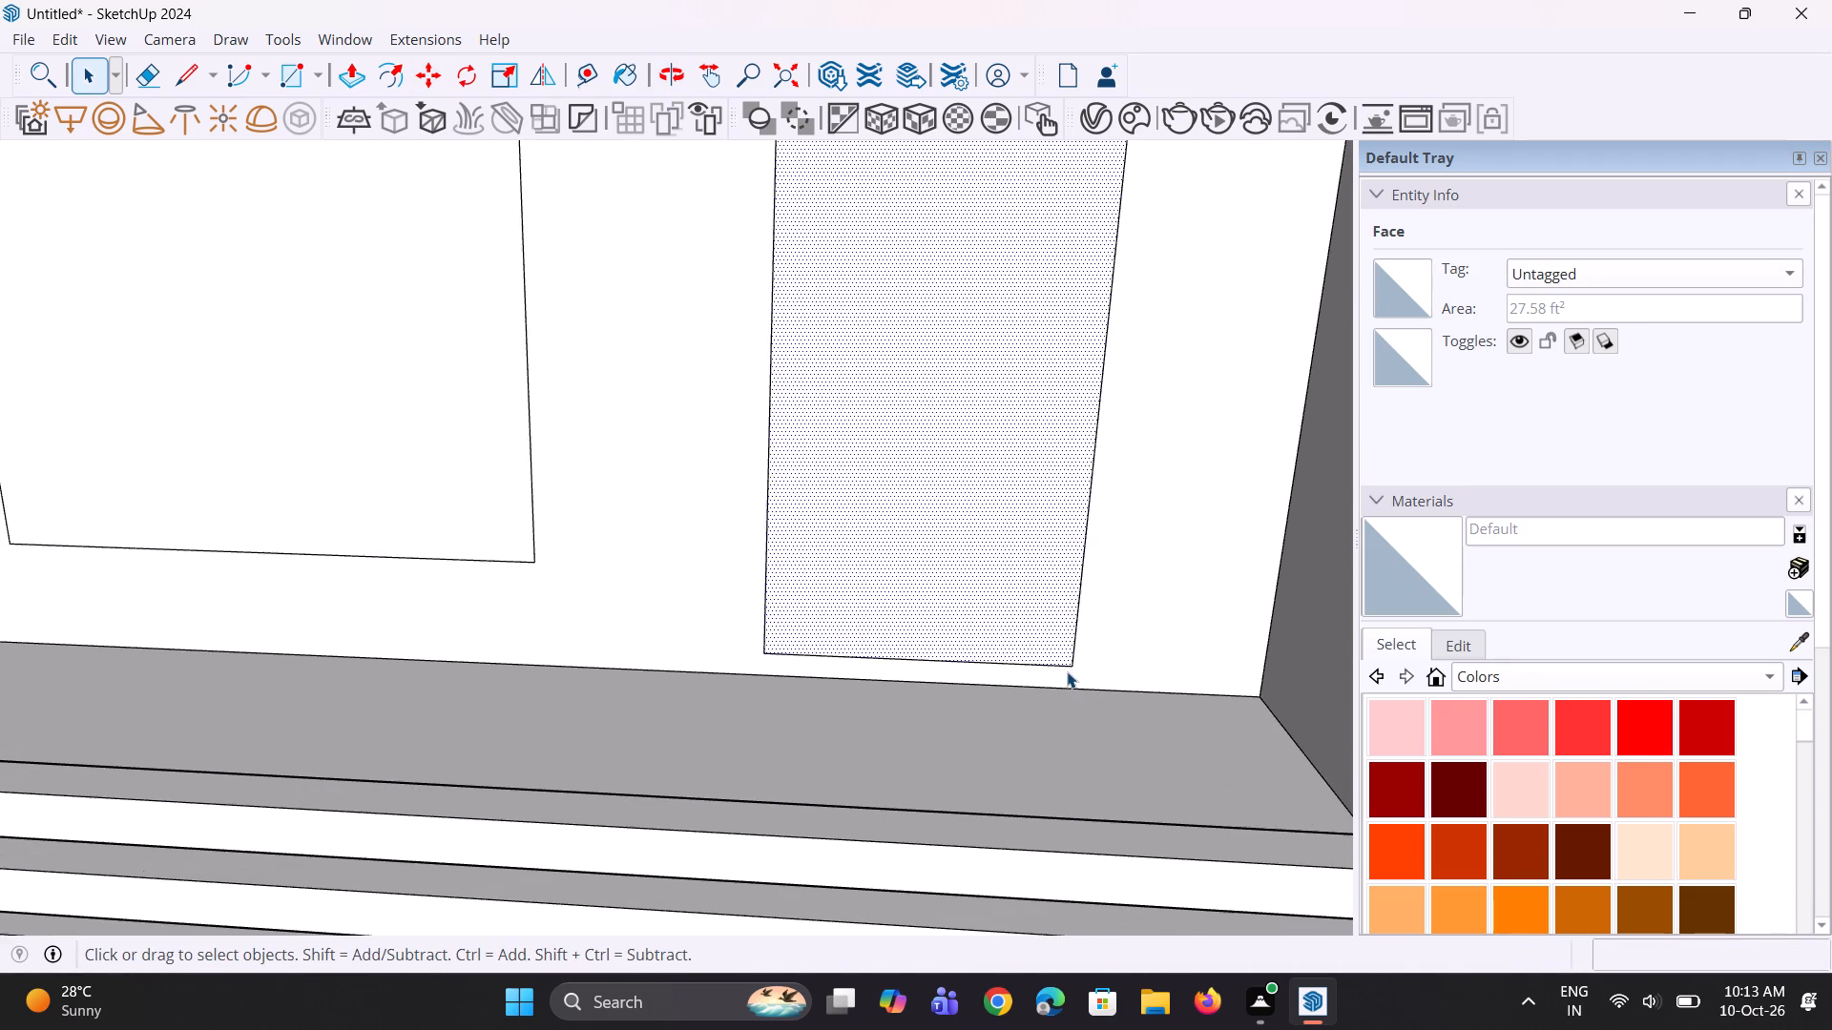
scroll(1067, 671, "up", 1)
key("m")
left_click(1070, 668)
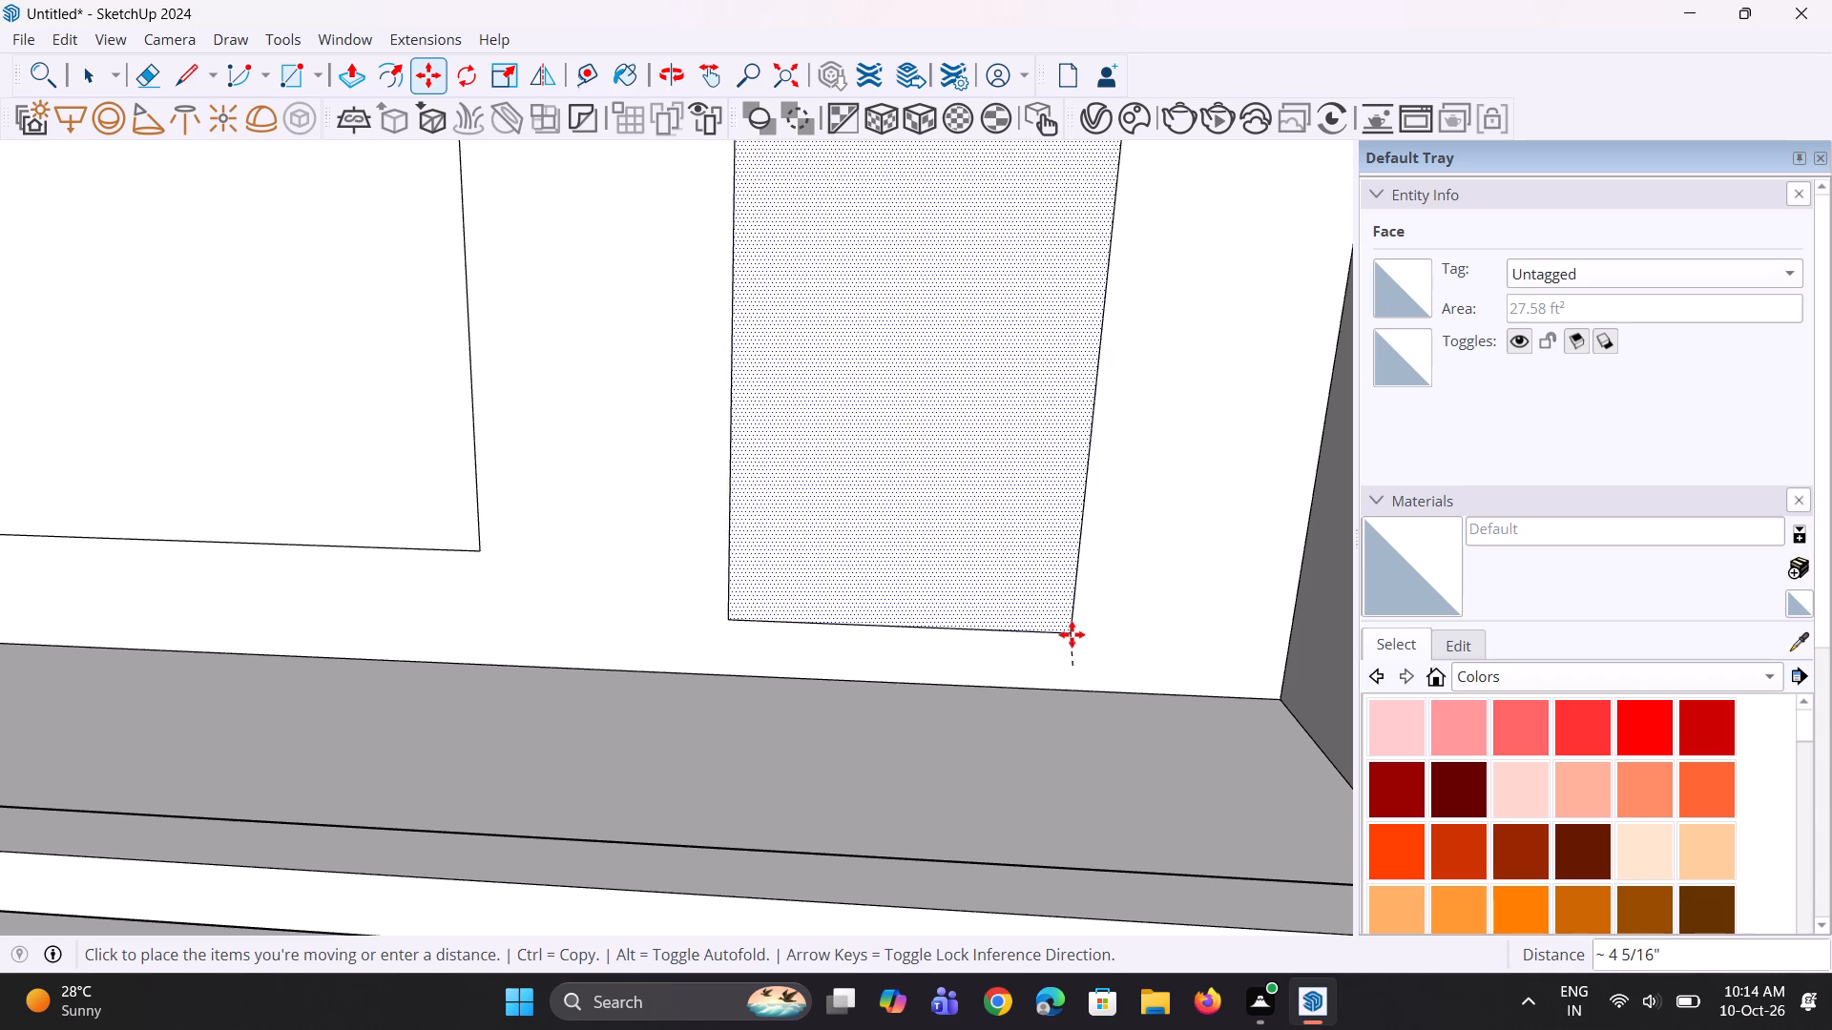
left_click(1074, 628)
scroll(1062, 670, "down", 7)
middle_click_drag(1046, 669, 1050, 622)
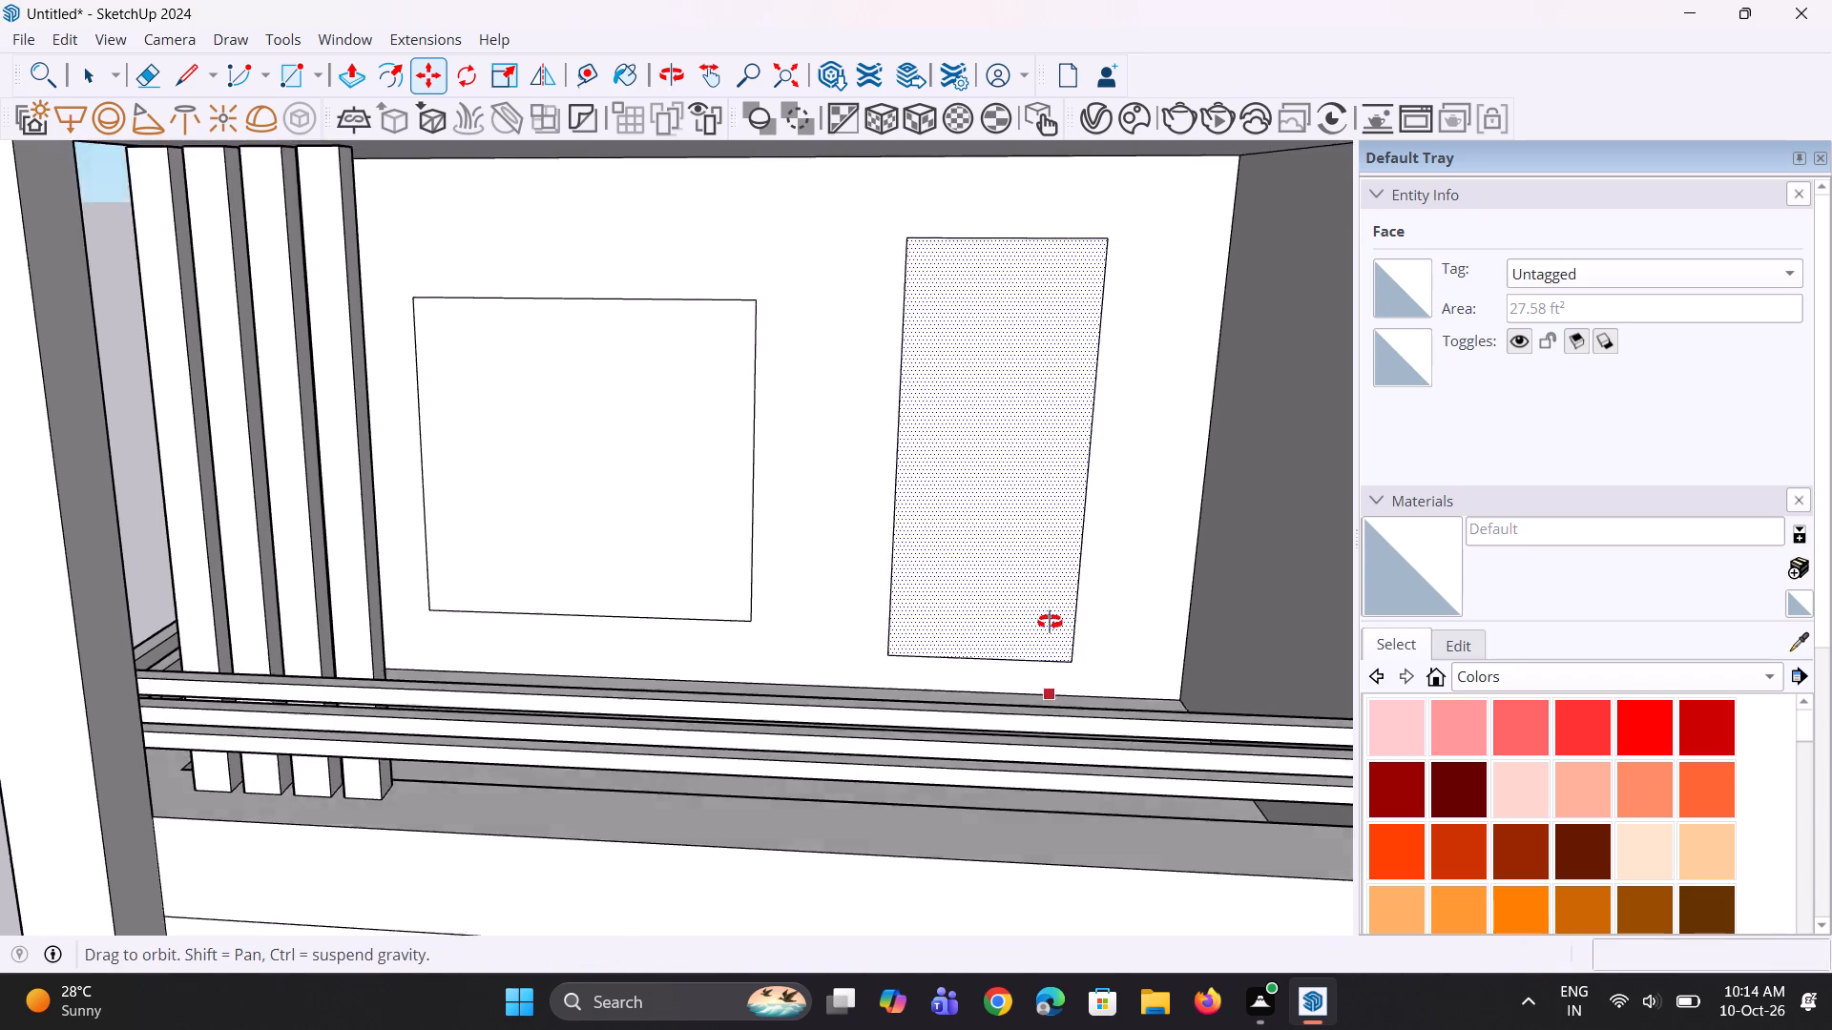
middle_click_drag(1050, 622, 1051, 608)
key("space")
key("space")
scroll(834, 652, "down", 9)
left_click(538, 624)
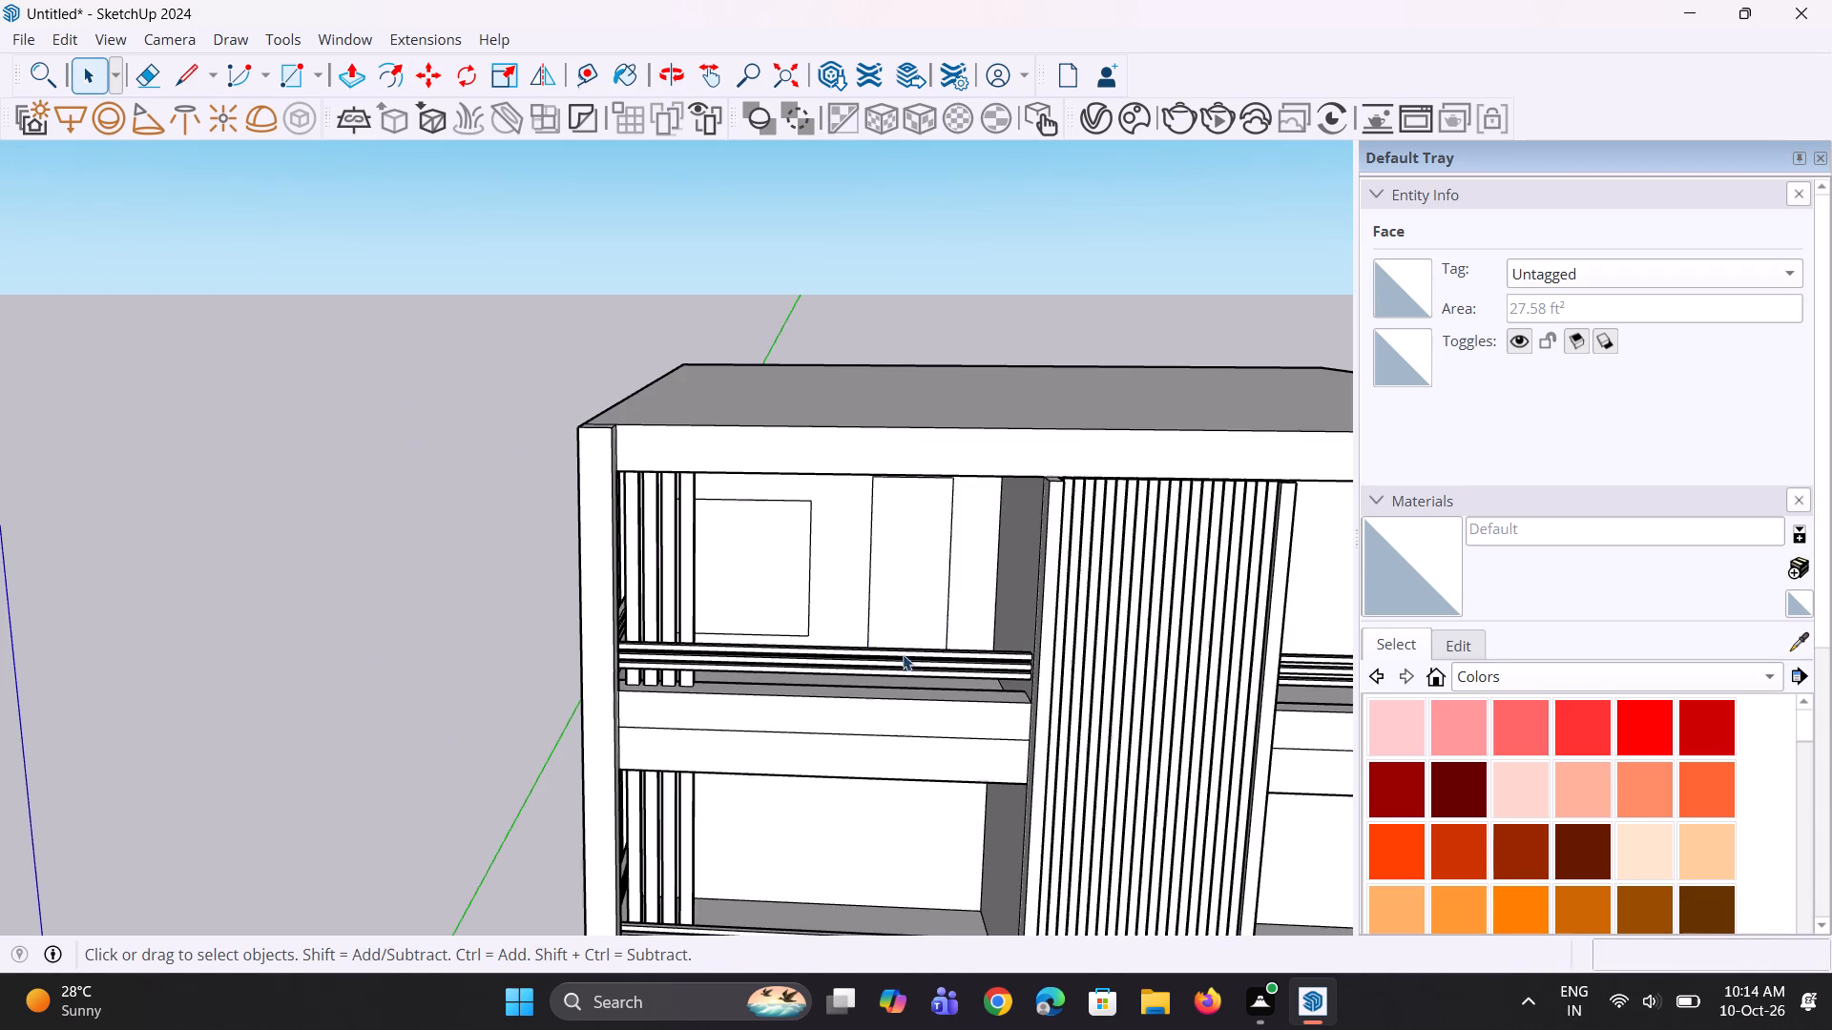
Lower the tall rectangle's top edge on the back wall until it is about level with the square's top edge.
middle_click_drag(906, 654, 890, 620)
middle_click(914, 604)
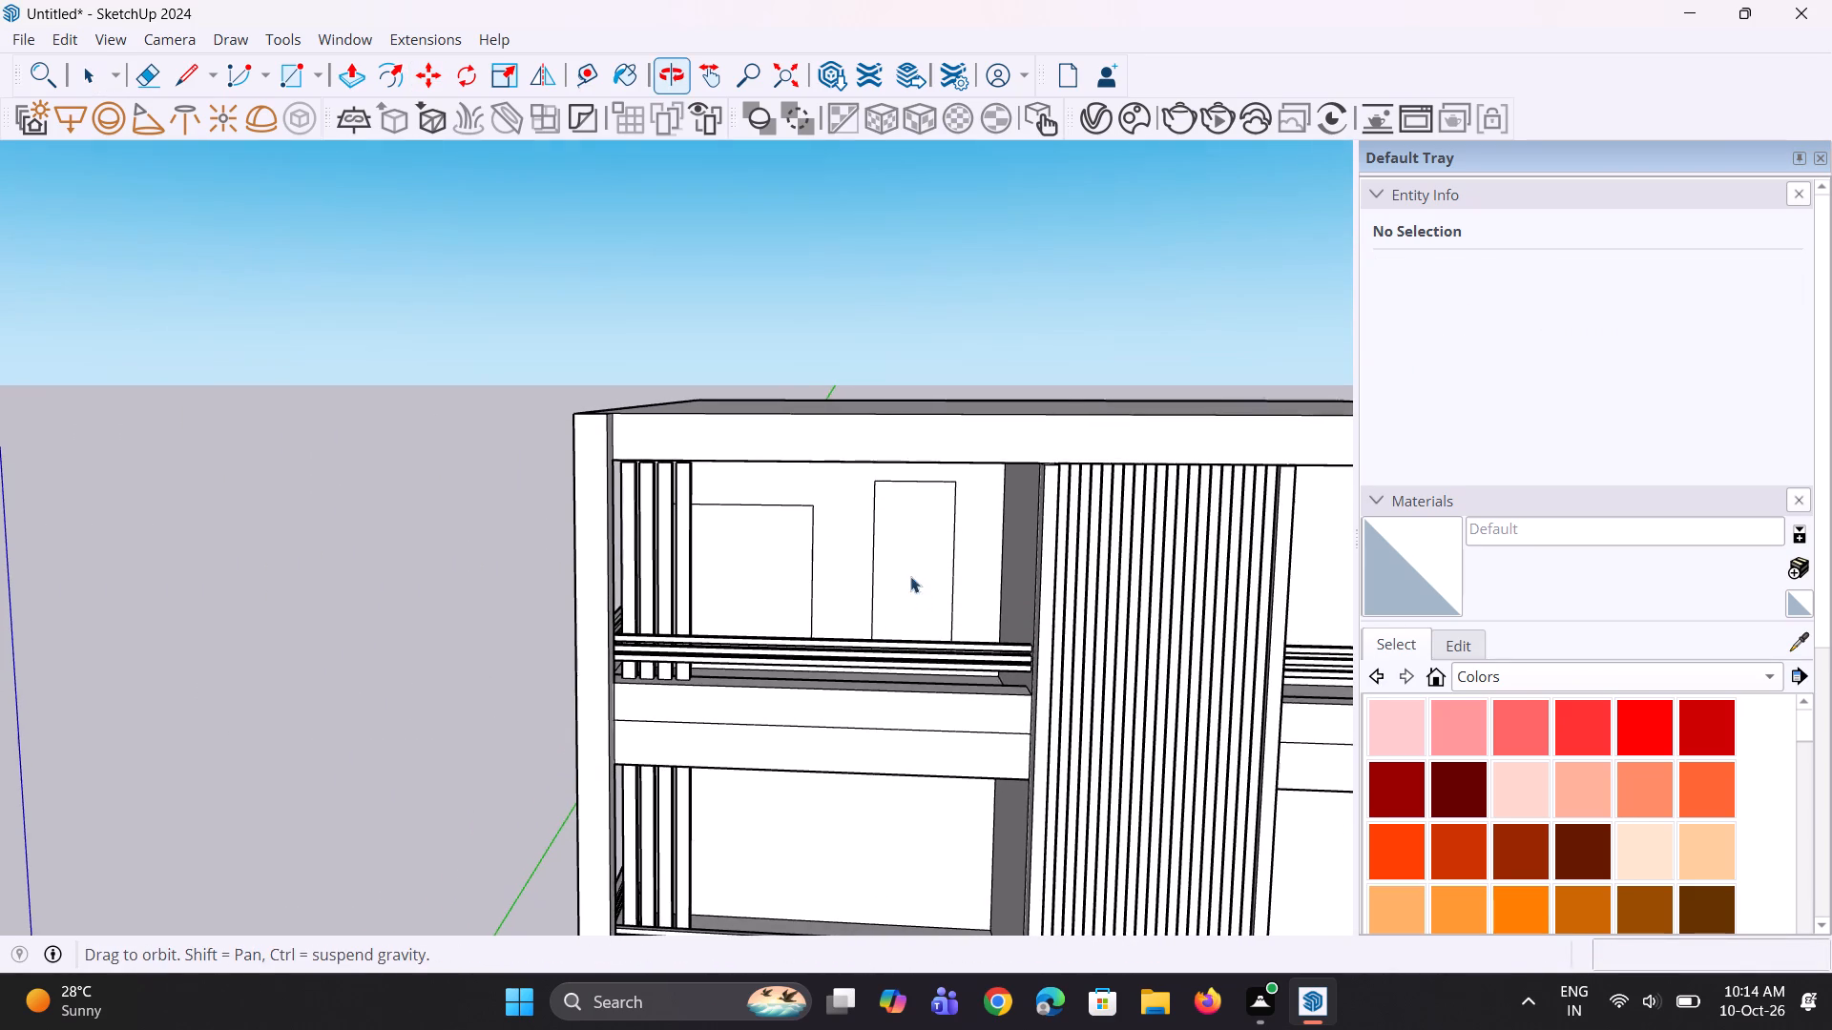
scroll(926, 472, "up", 2)
left_click(928, 486)
scroll(971, 487, "up", 2)
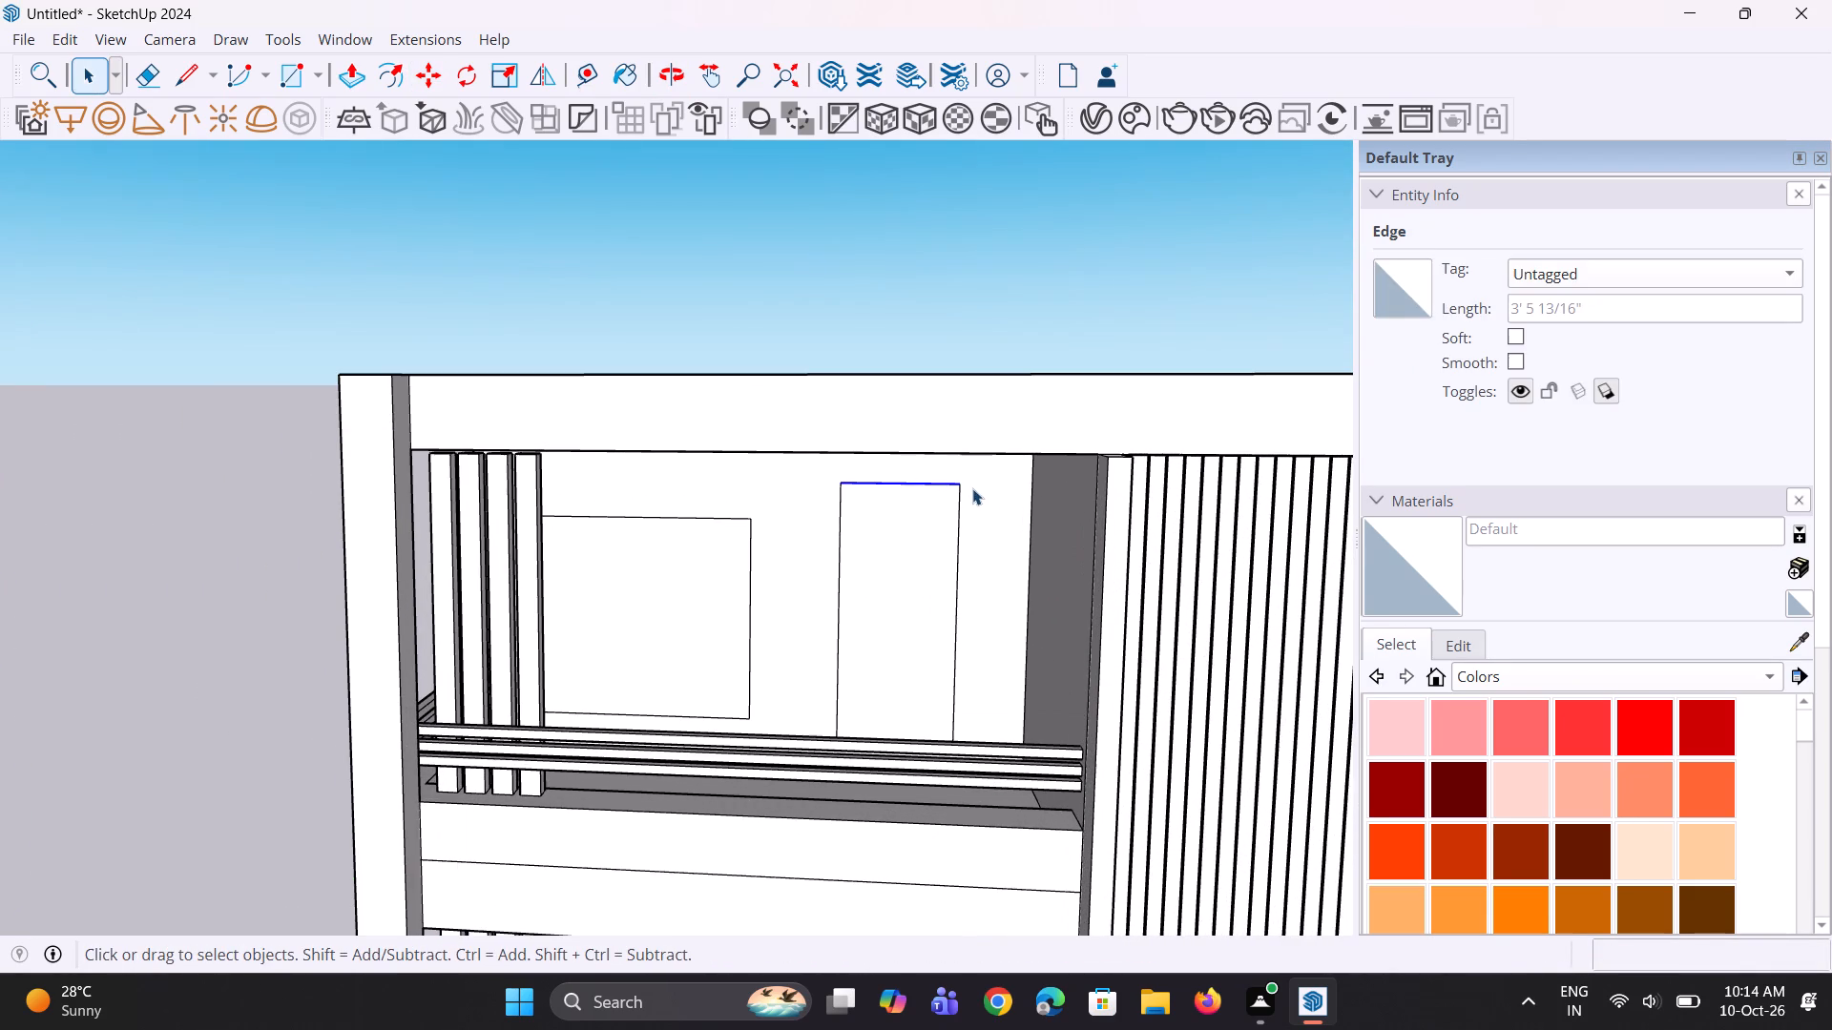
key("m")
left_click(962, 486)
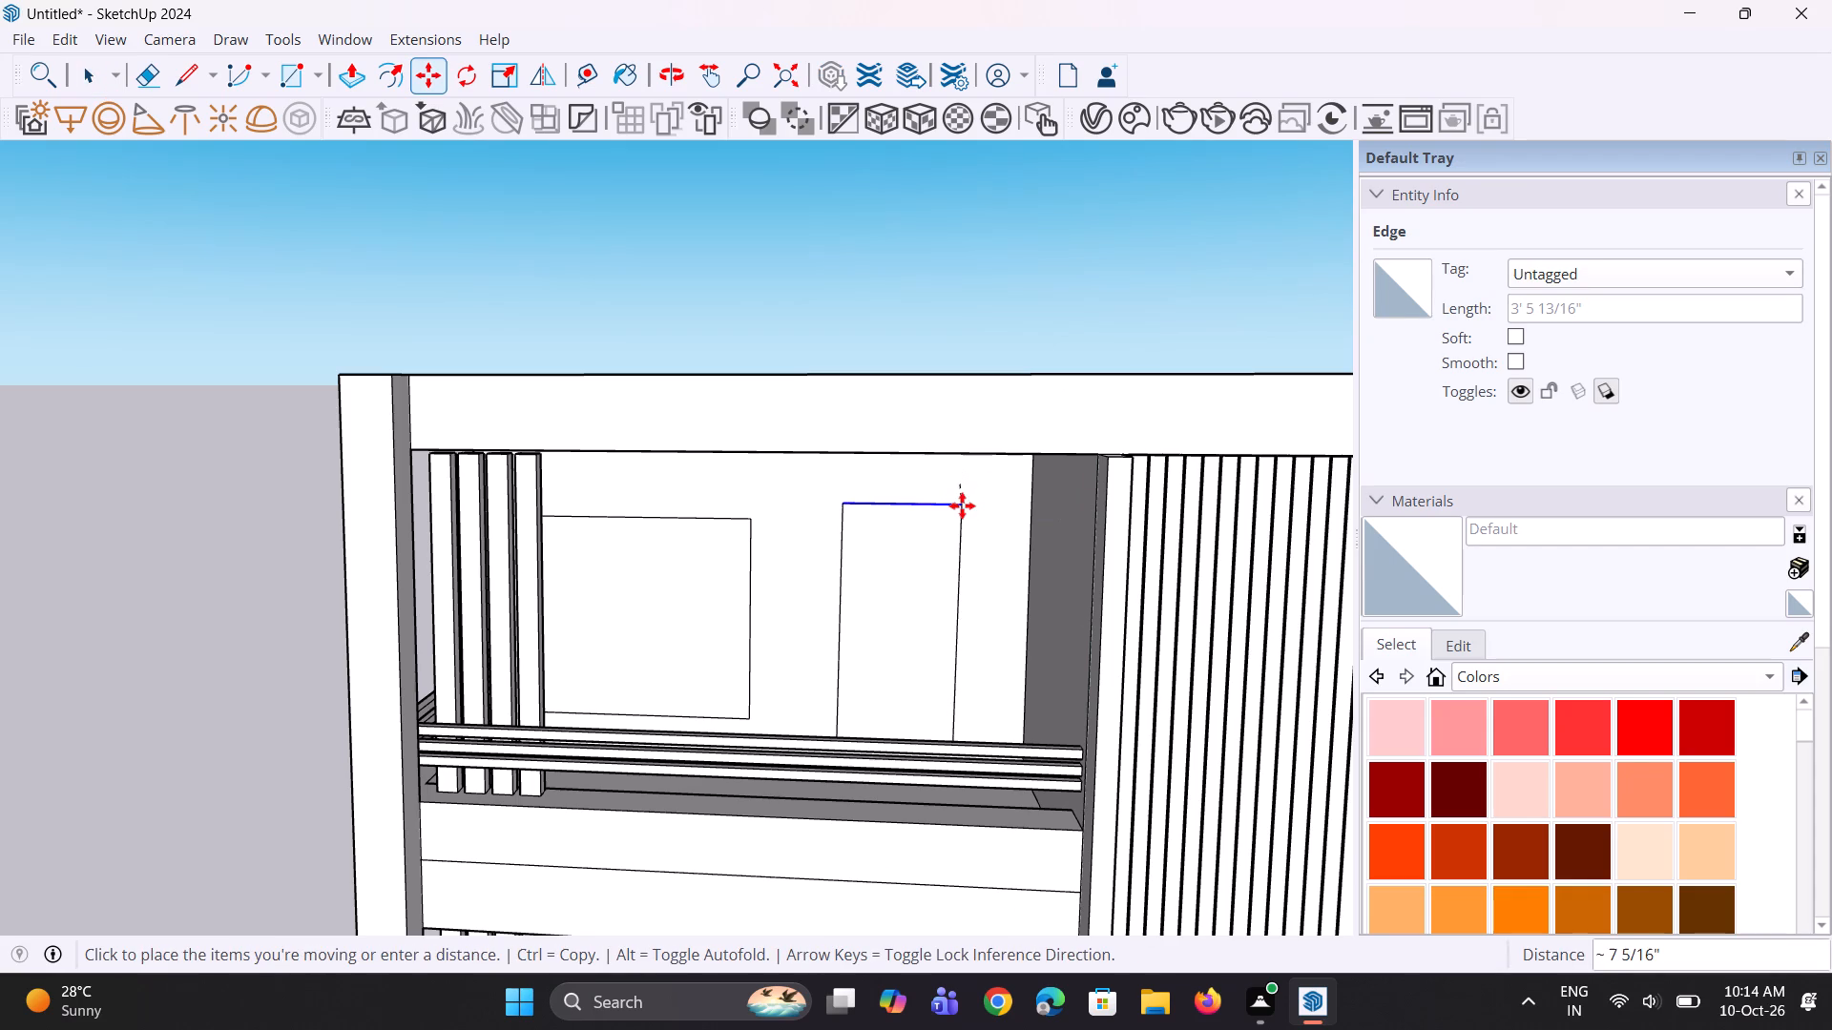
left_click(962, 508)
key("space")
key("space")
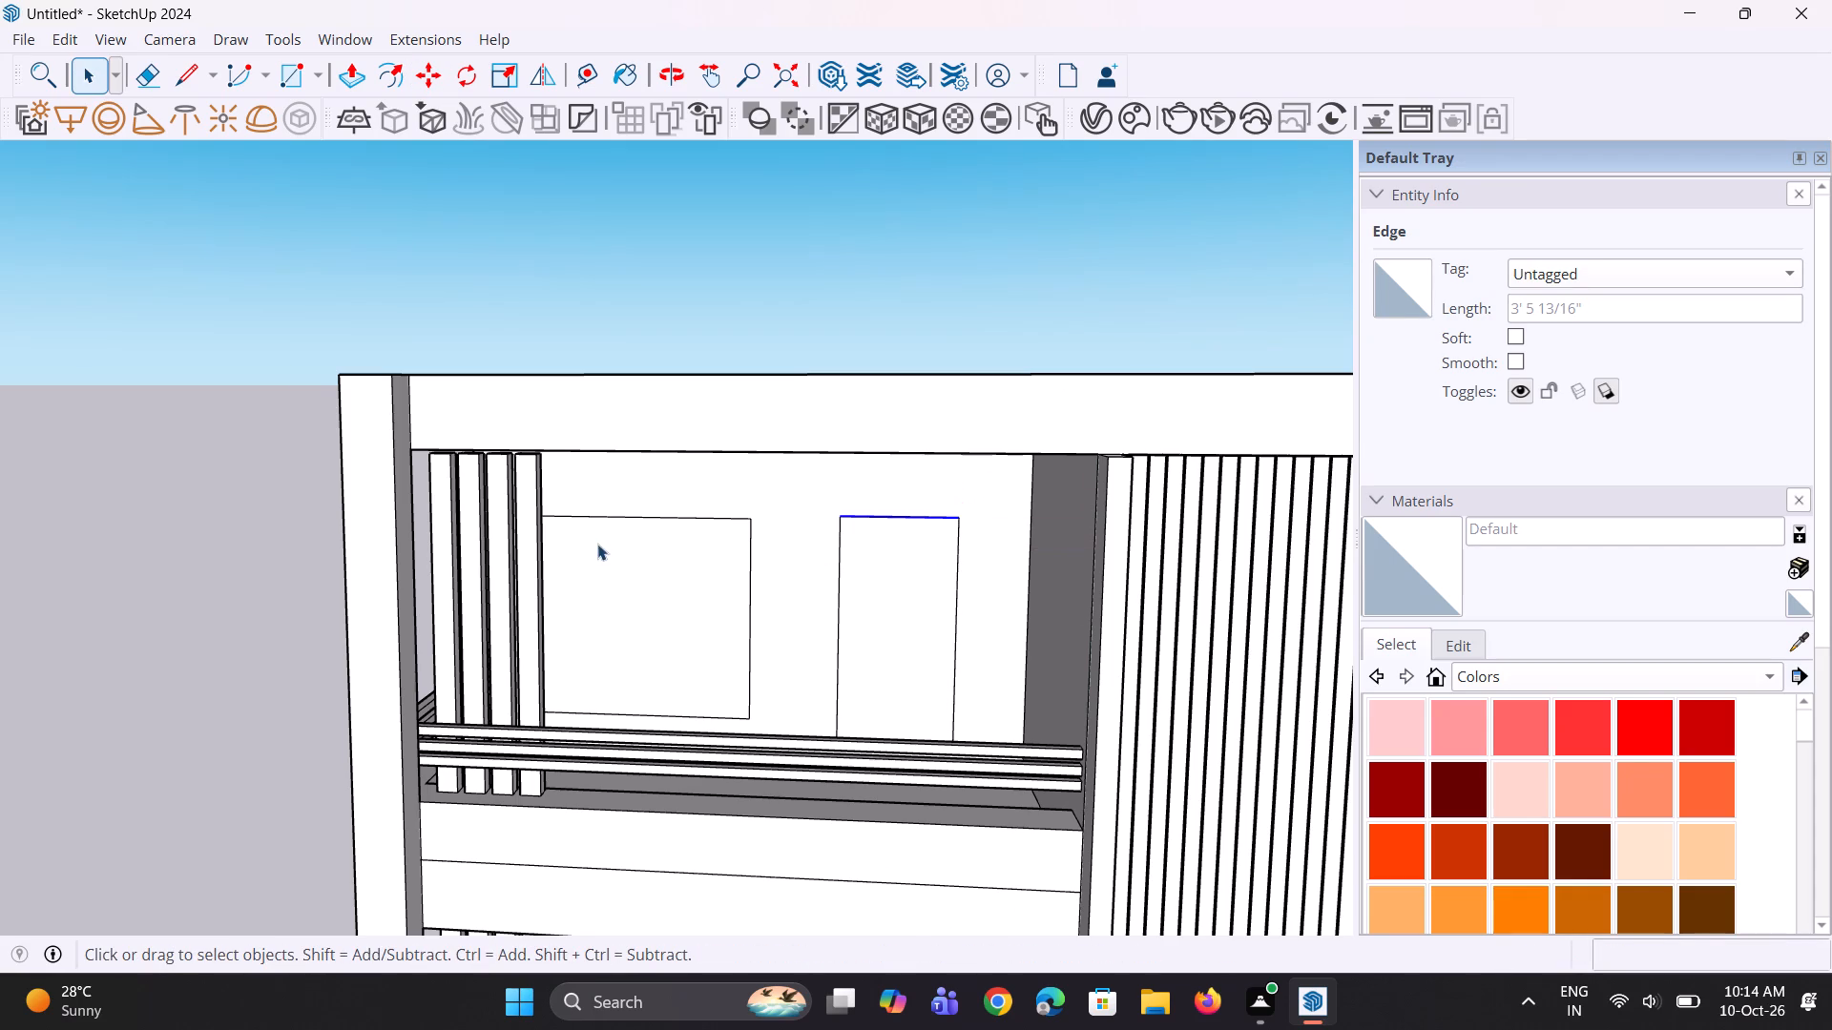
Move the top edge of the square outline beside the slat posts 1' down the back wall.
scroll(616, 527, "up", 1)
left_click(651, 517)
scroll(715, 538, "up", 2)
key("m")
scroll(749, 545, "up", 2)
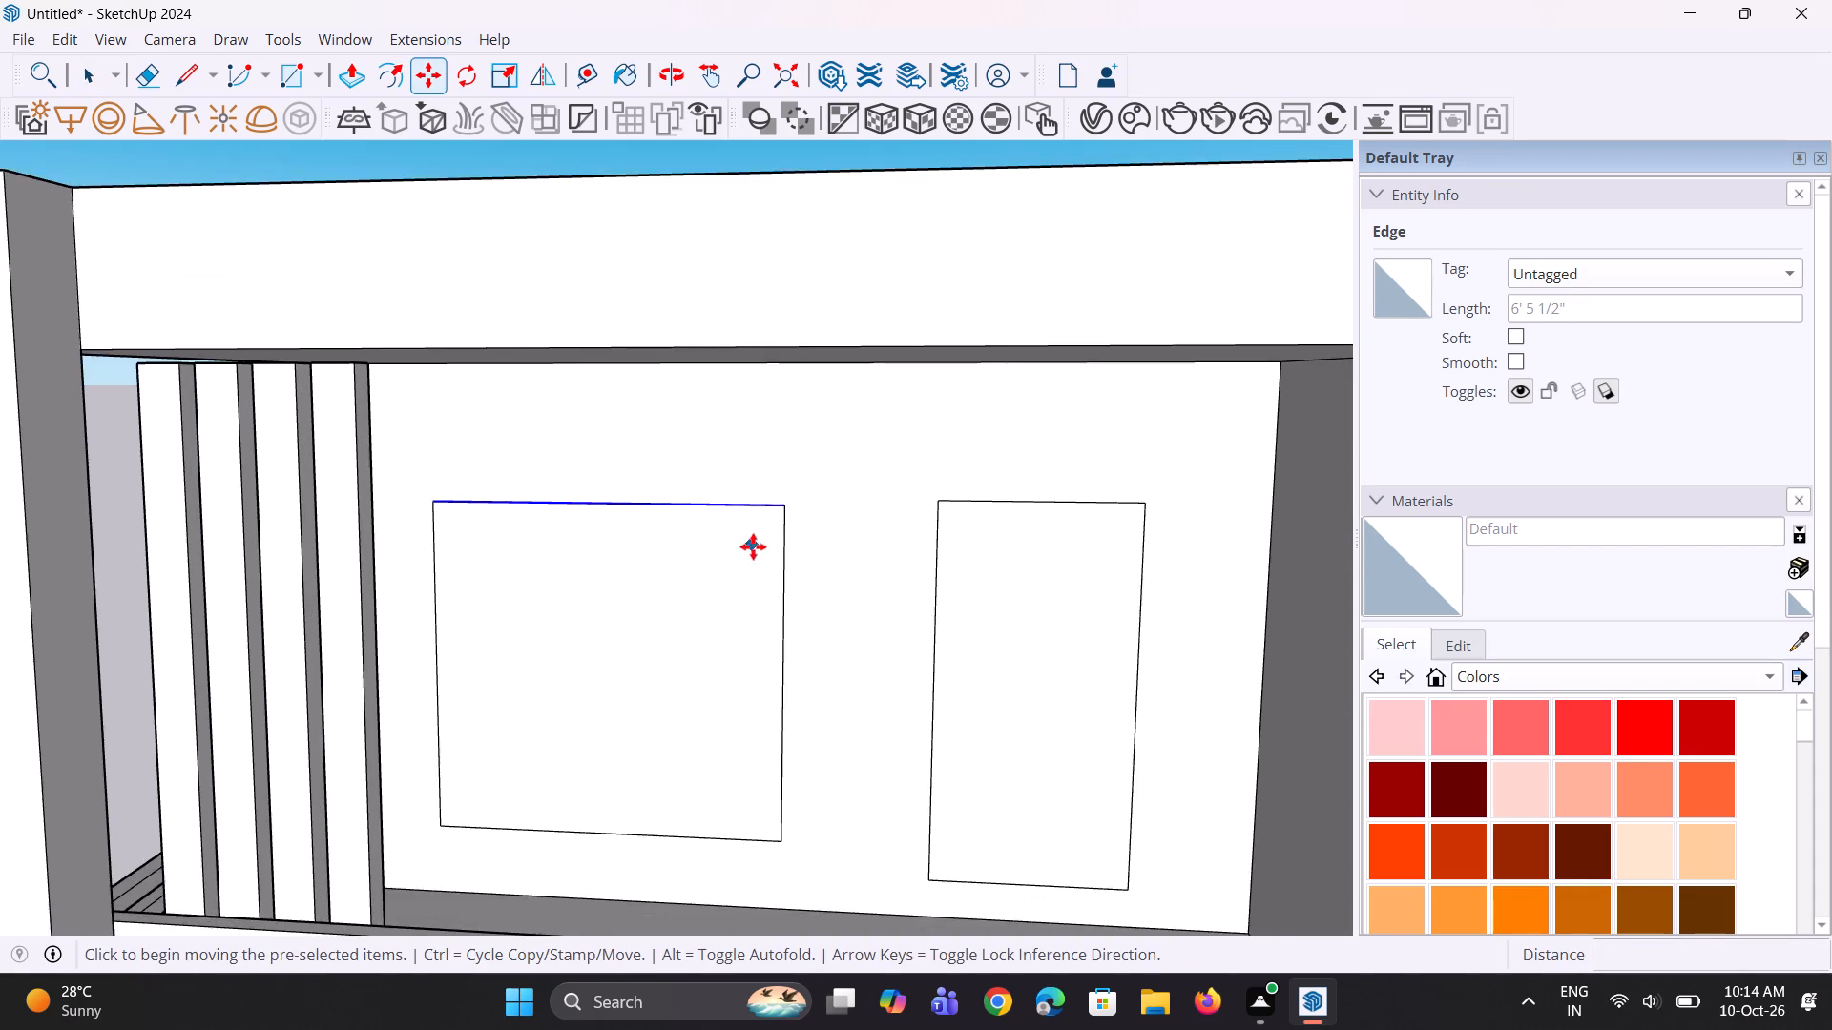
scroll(765, 554, "up", 1)
left_click(787, 505)
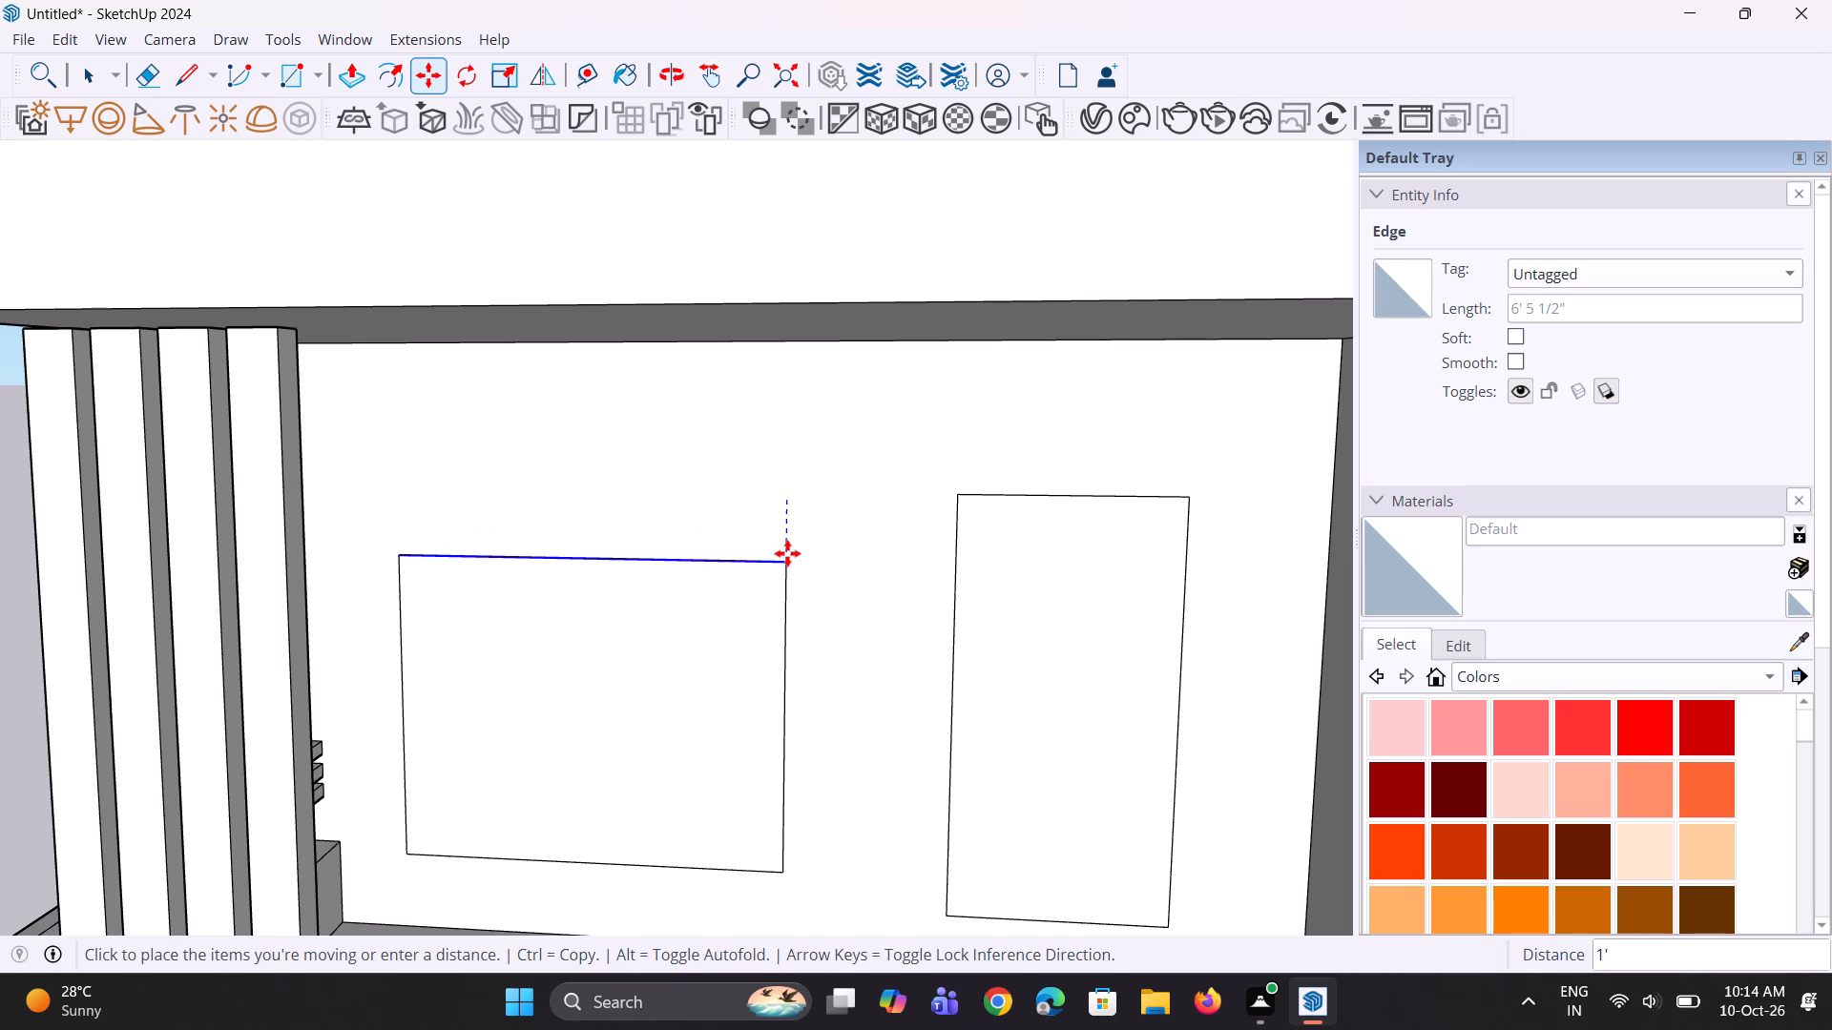
left_click(787, 553)
key("space")
Narrow the former square by moving its vertical edge nearest the tall rectangle 3 7/8" inward, toward the slat posts.
left_click(781, 656)
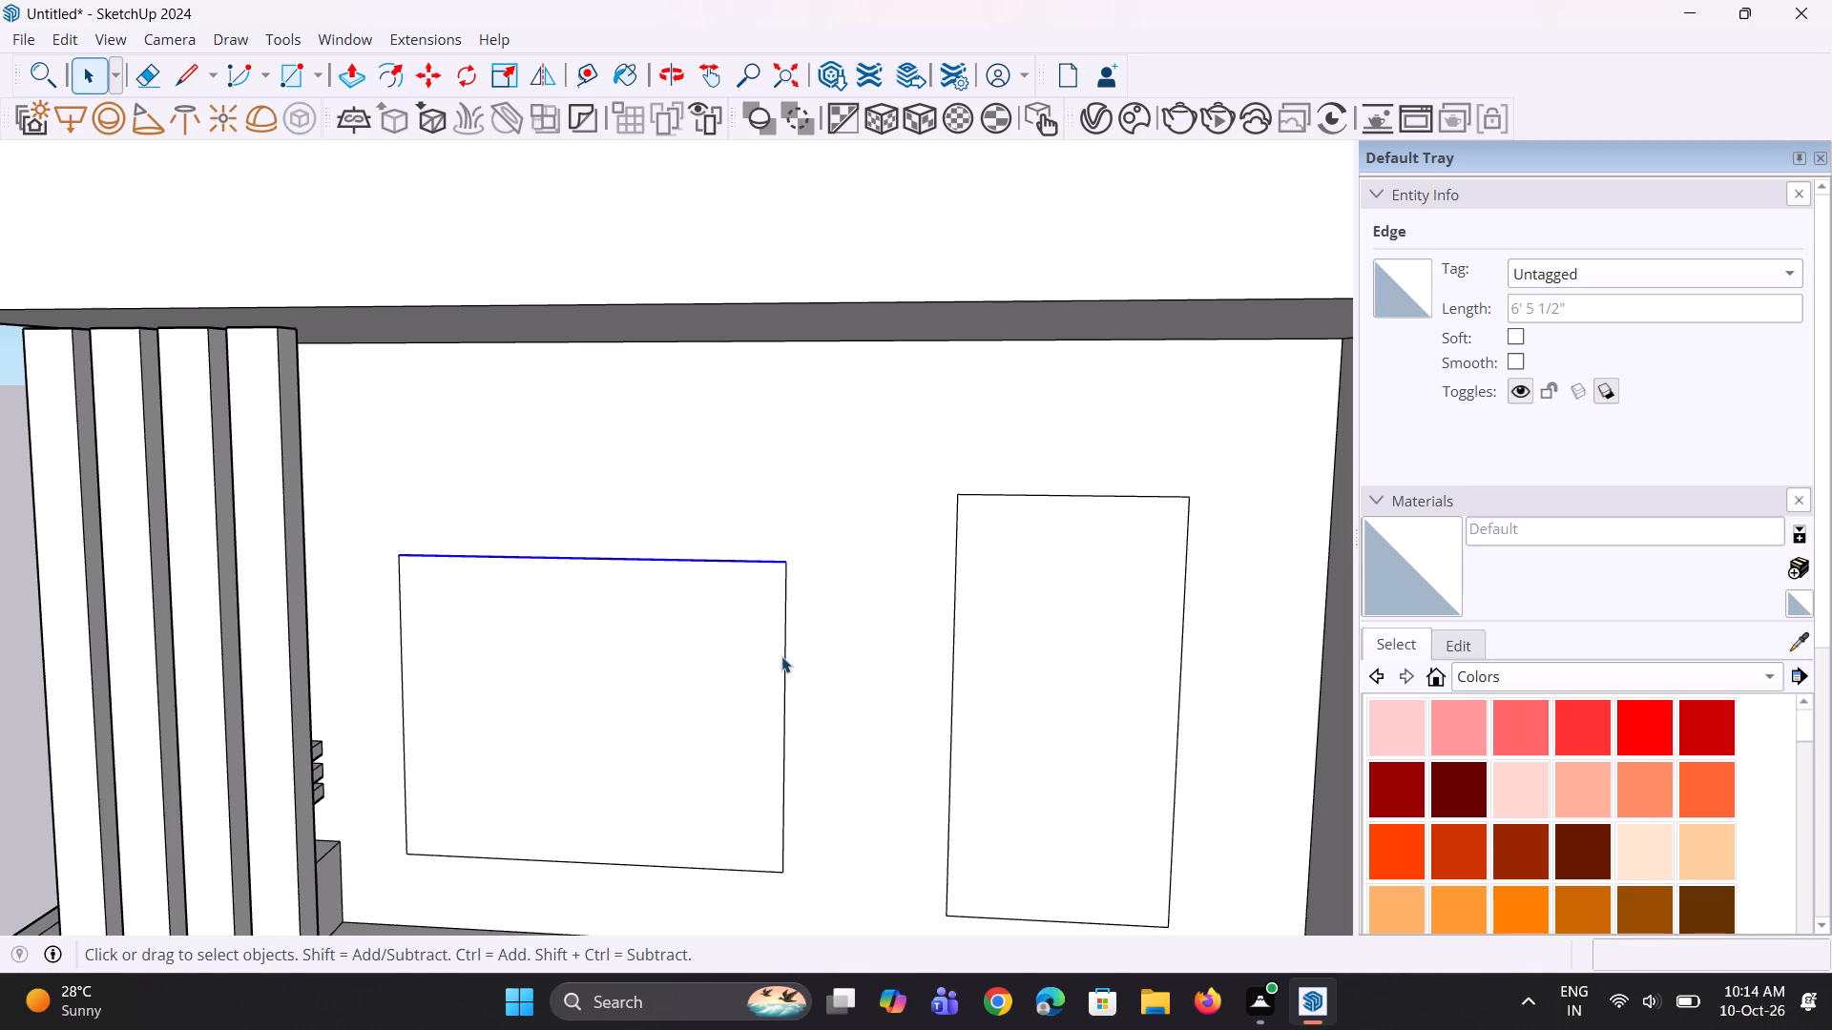
left_click(787, 851)
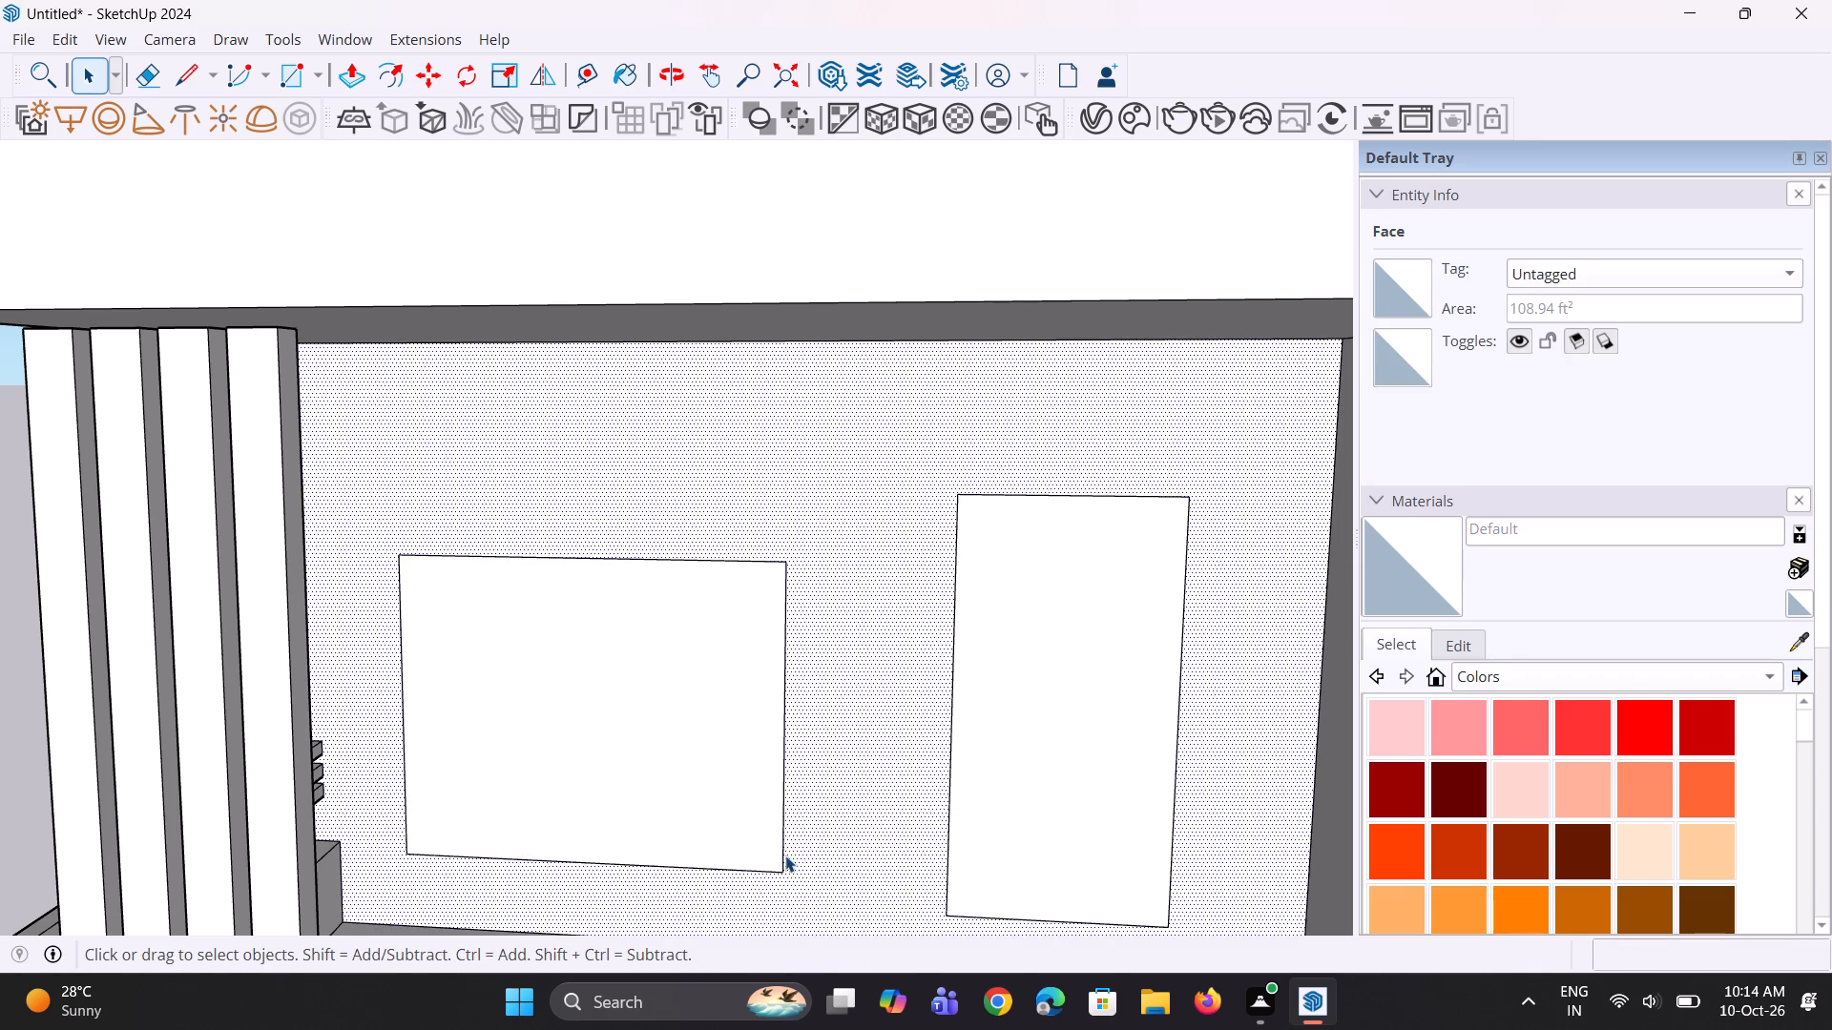
left_click(784, 855)
scroll(782, 865, "up", 2)
key("m")
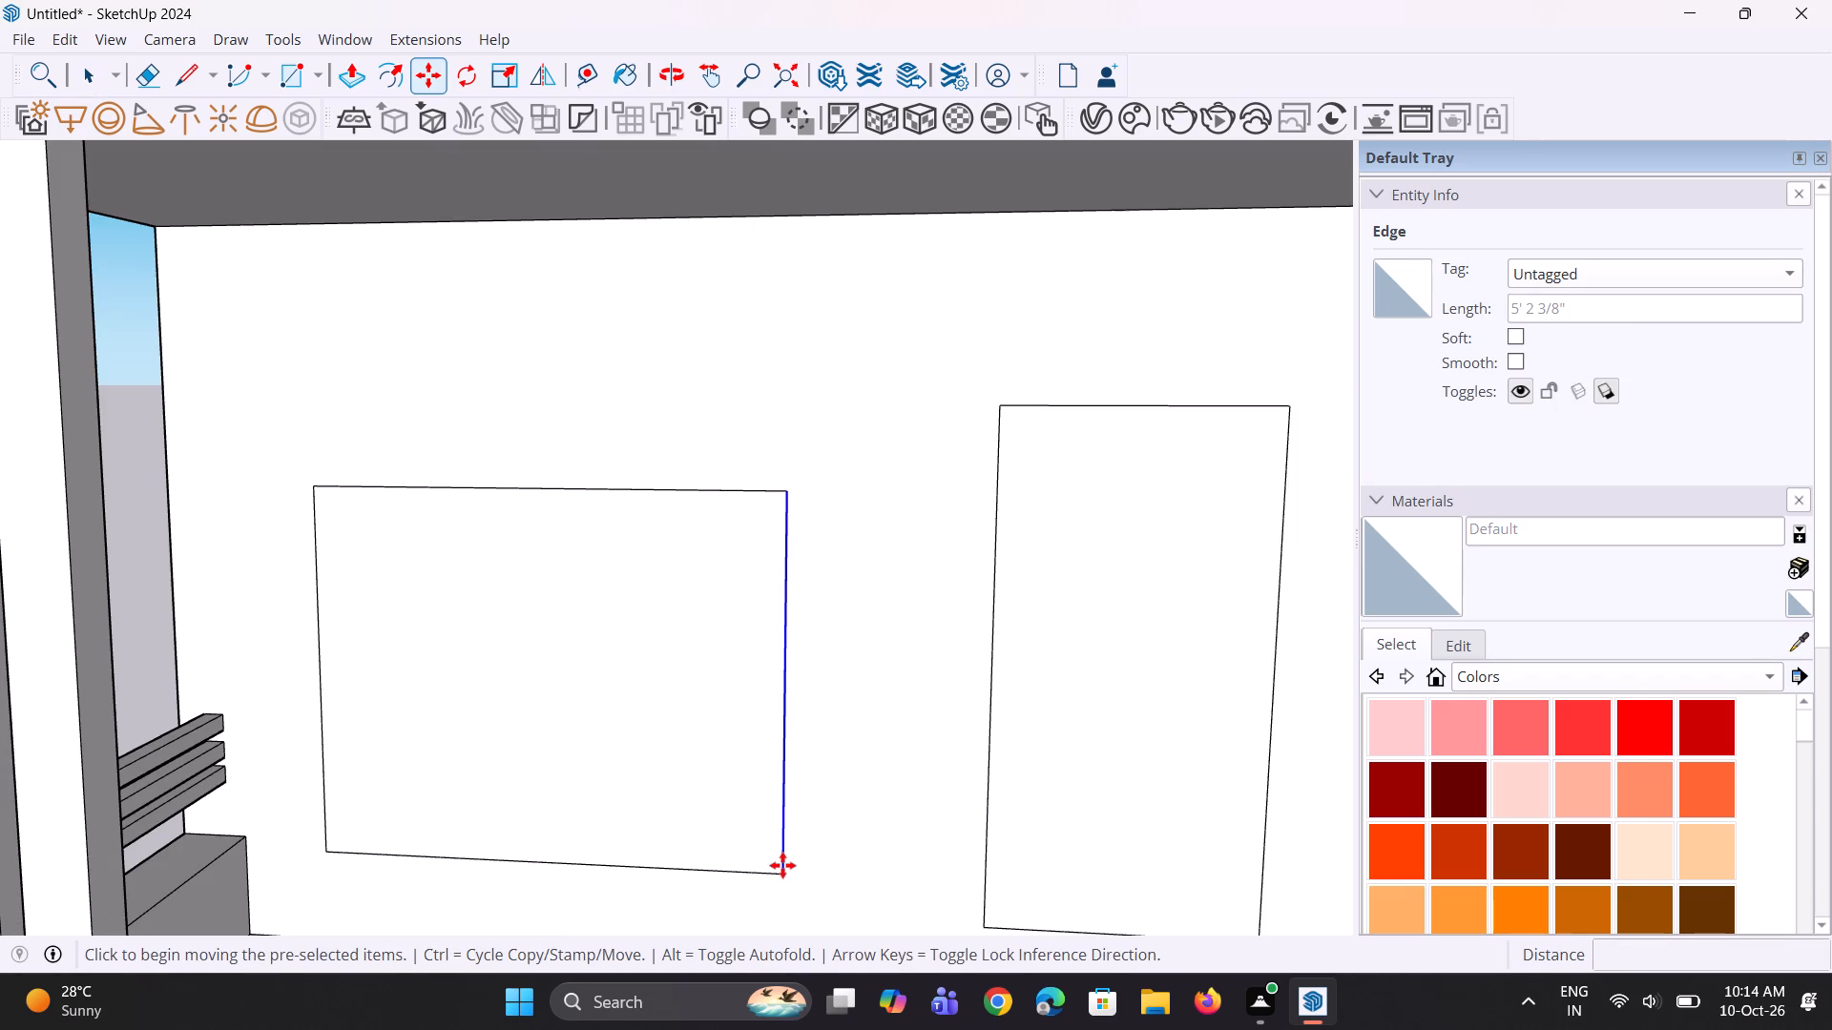
left_click(782, 869)
left_click(760, 862)
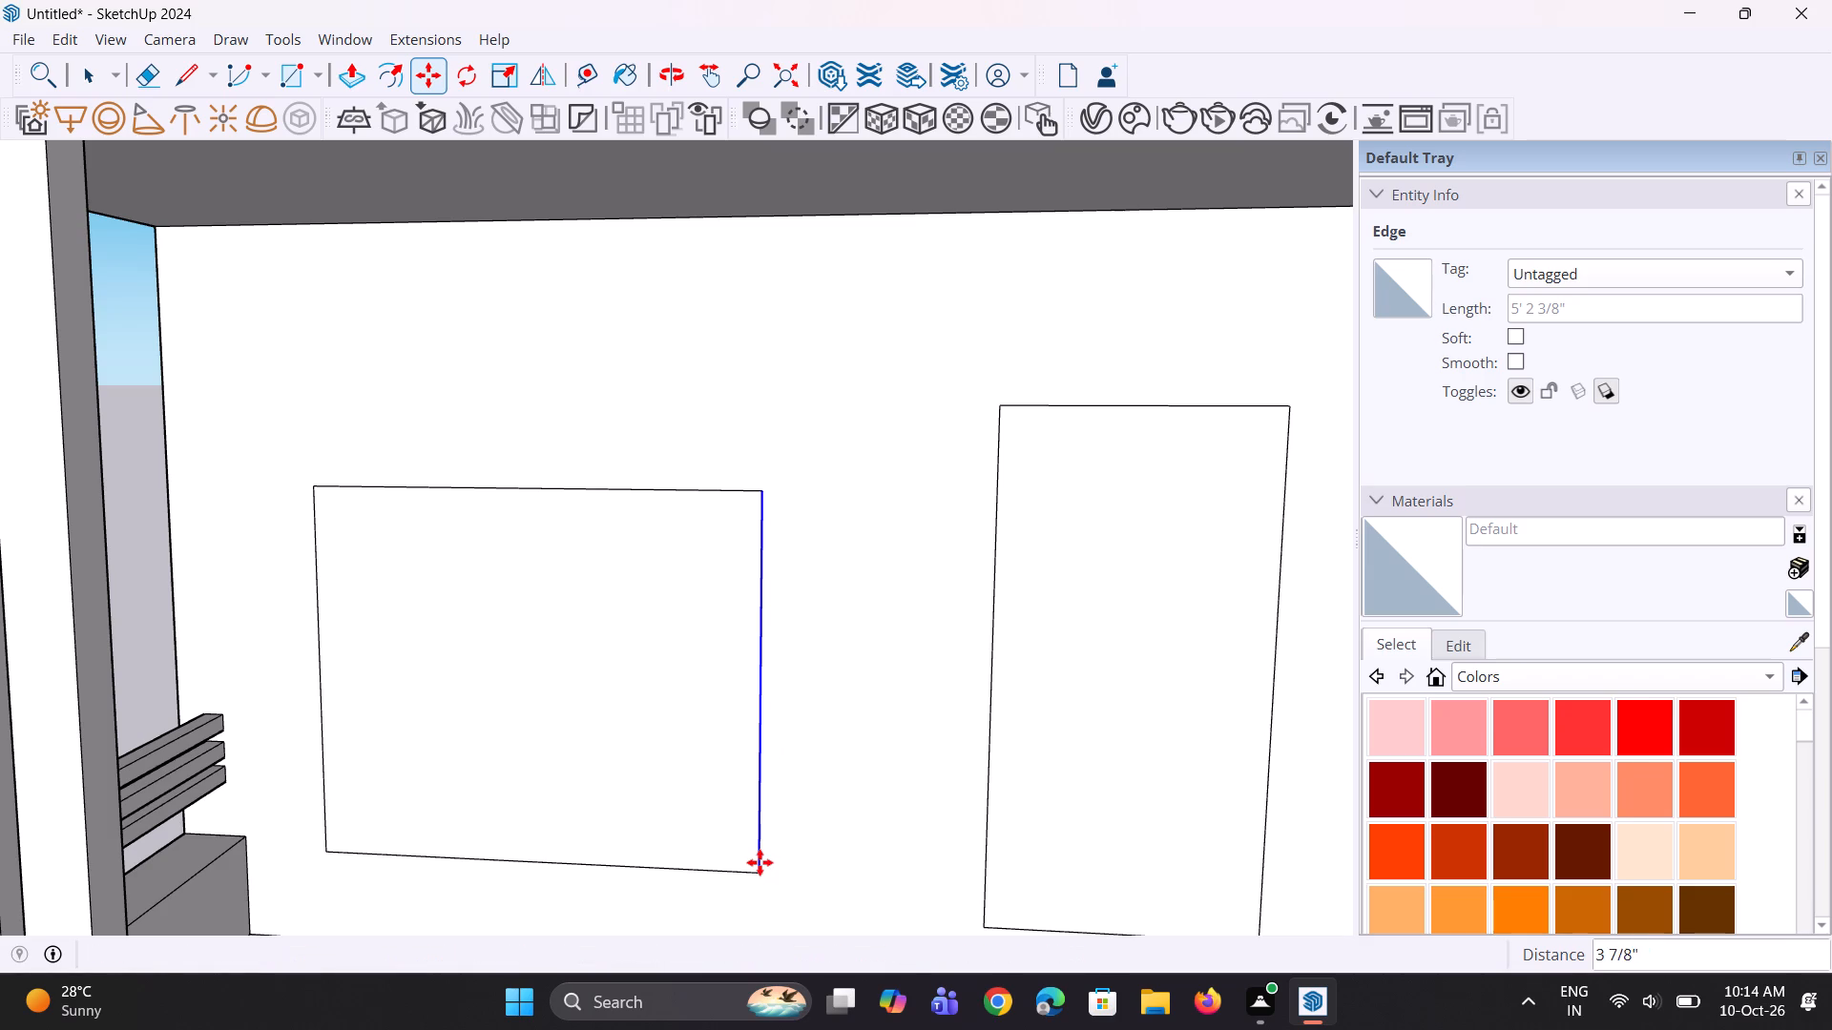
key("space")
key("space")
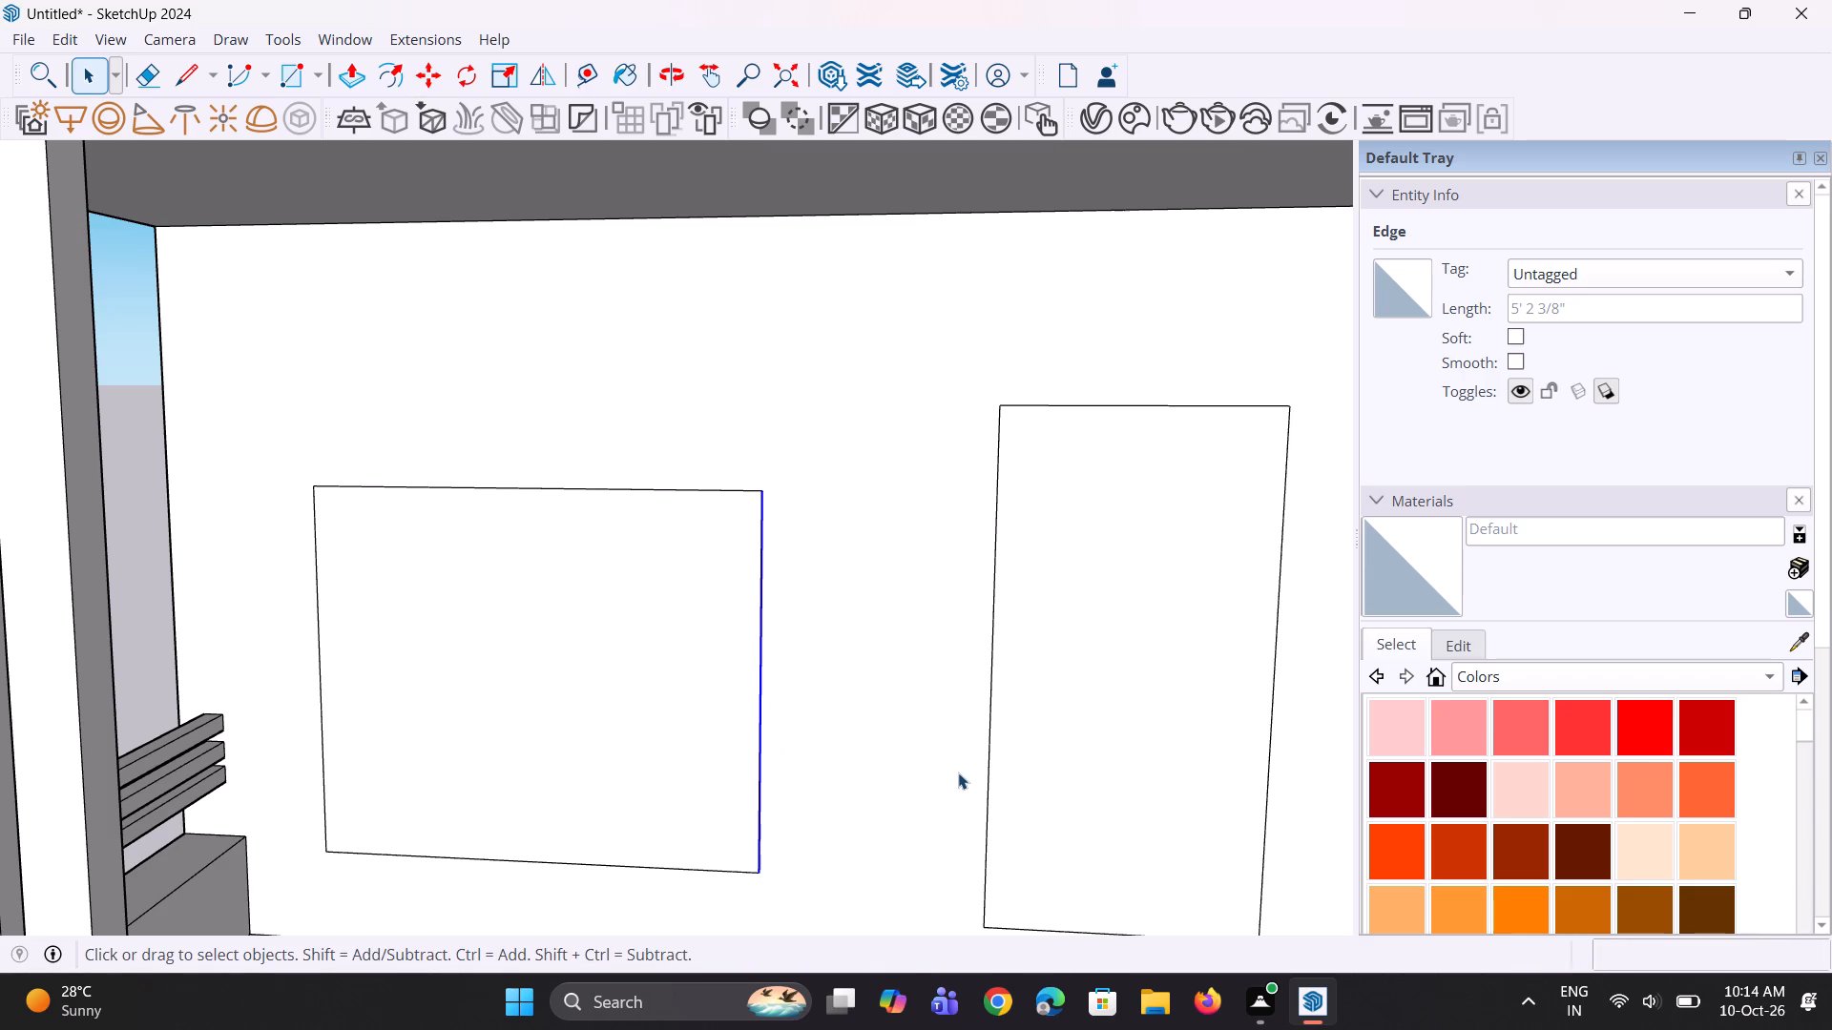
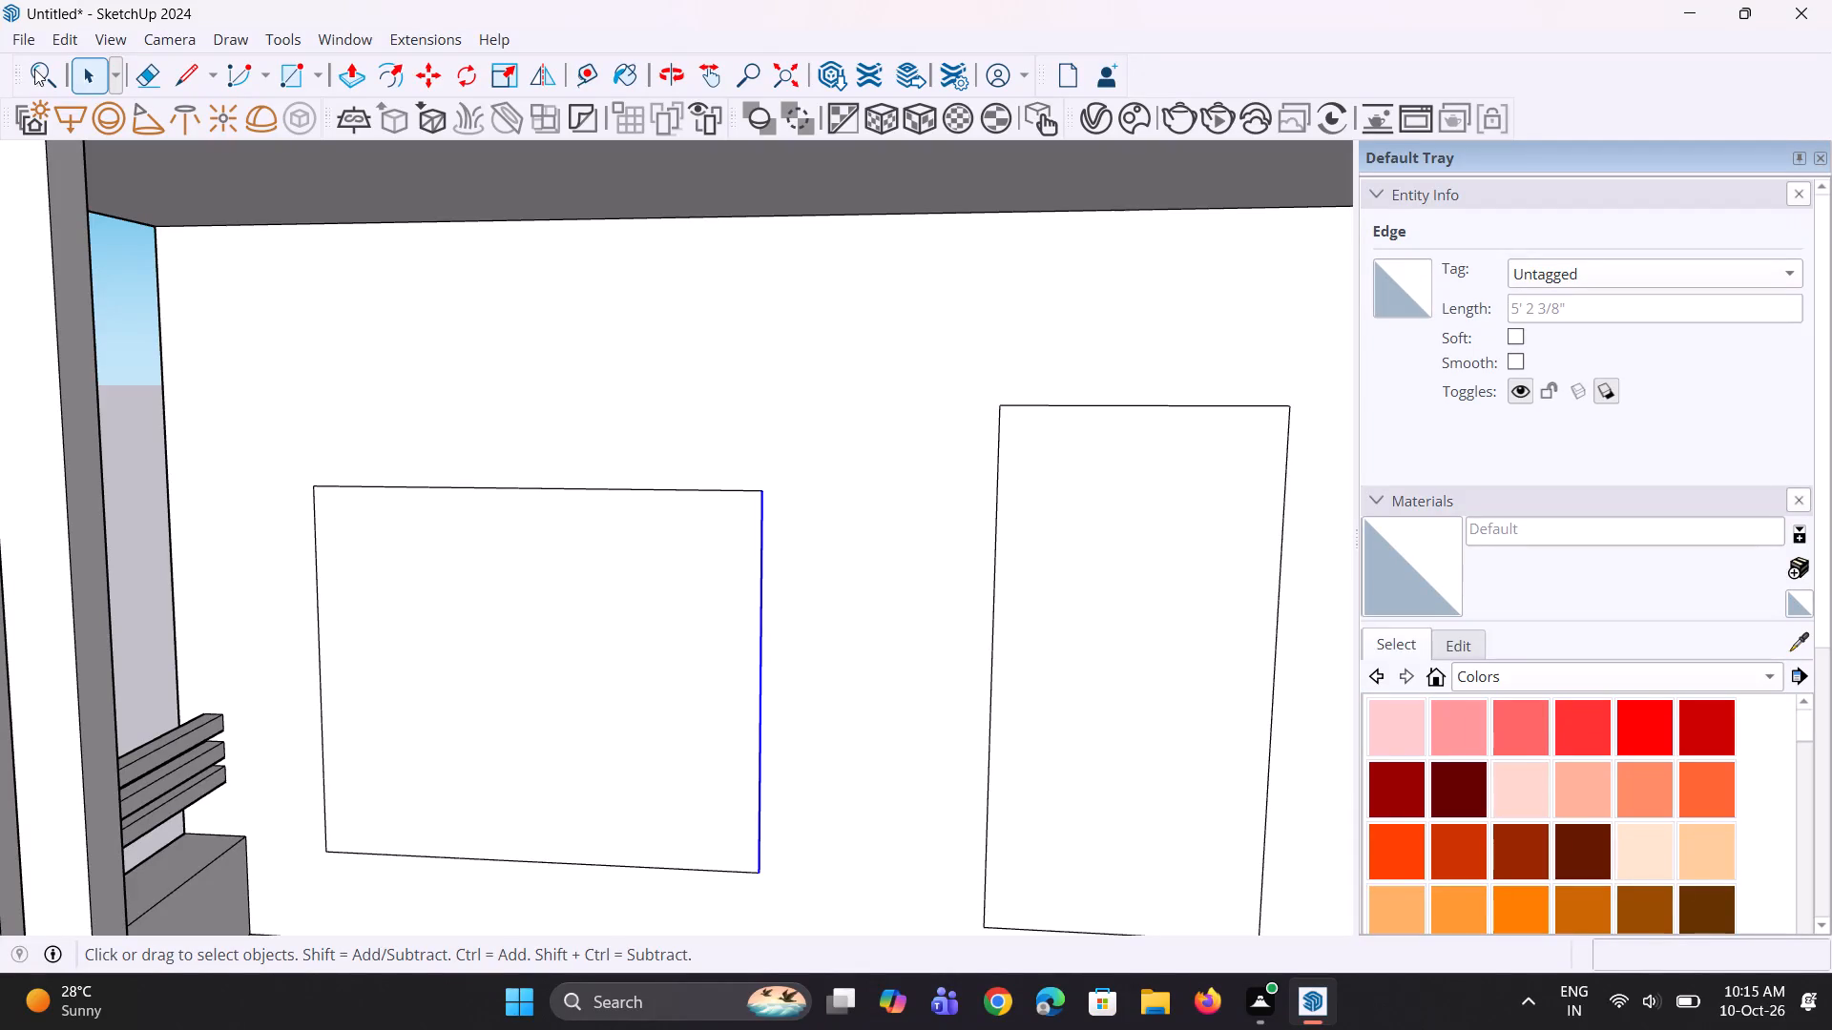
Copy the window-like and tall door-like faces from the upper bay straight down onto the middle bay's back wall.
scroll(31, 70, "down", 3)
scroll(155, 17, "down", 4)
scroll(893, 486, "down", 4)
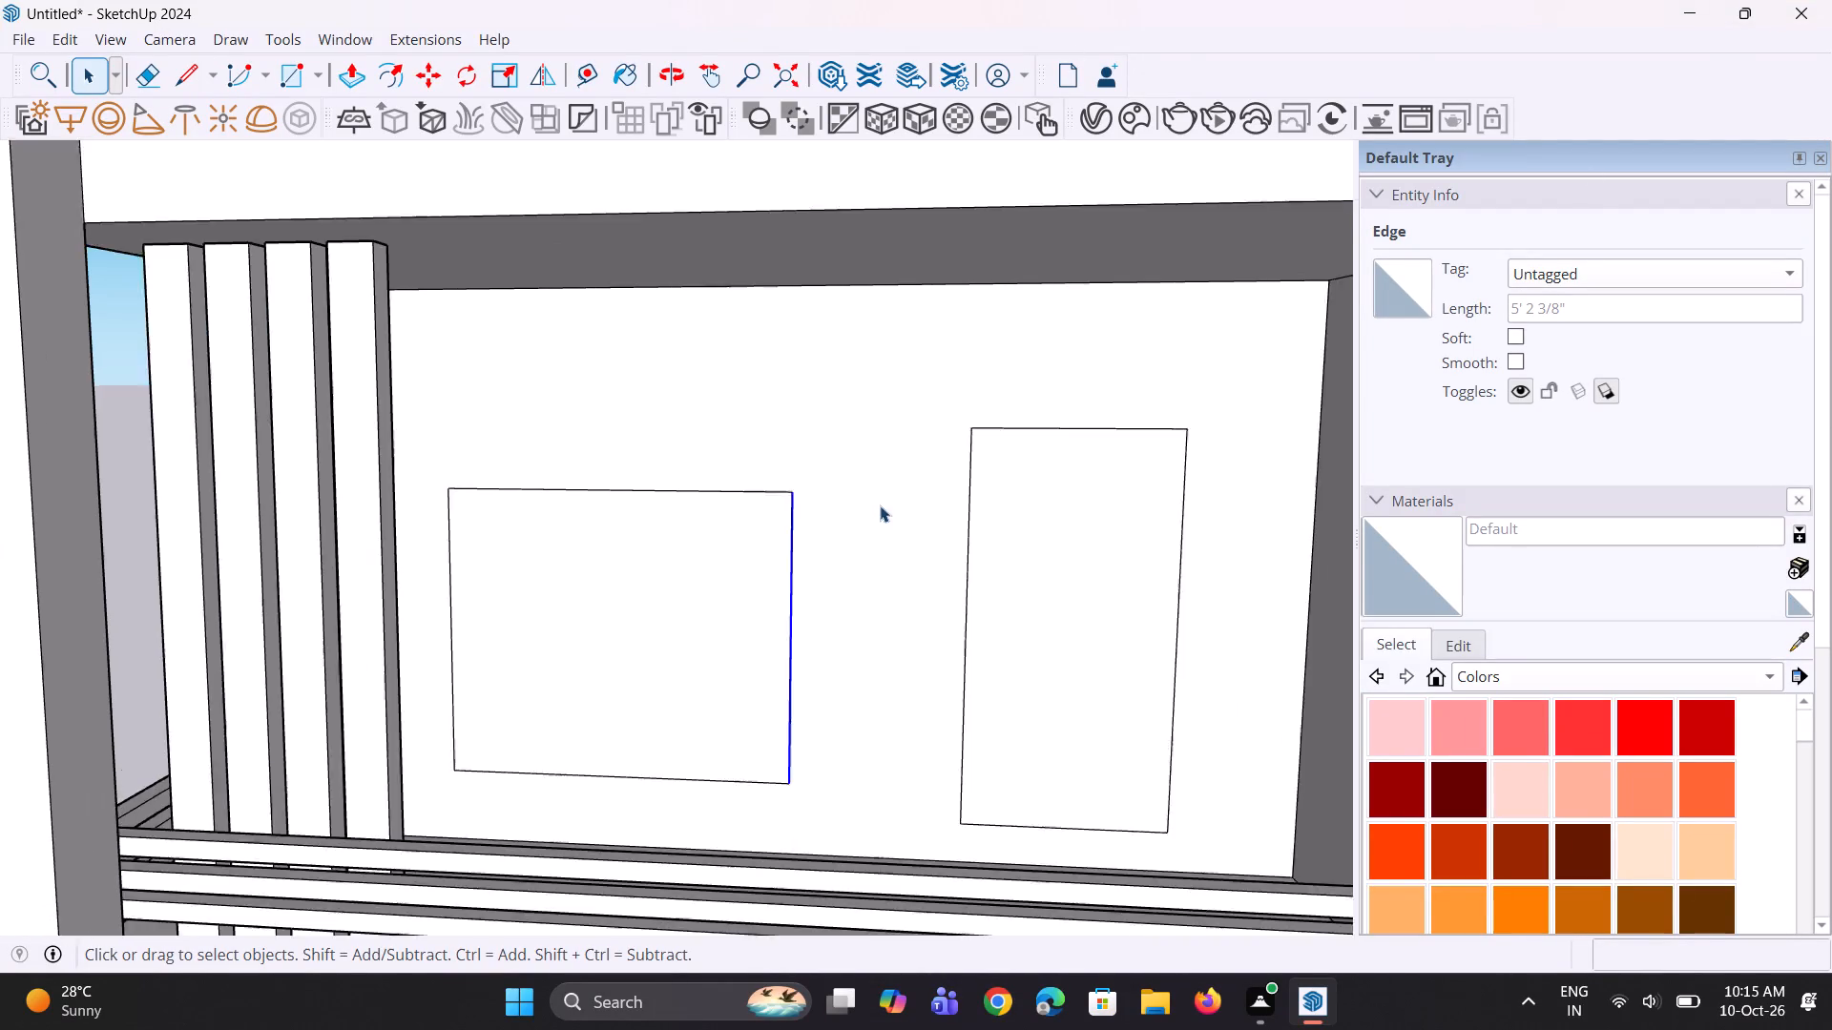
scroll(880, 505, "down", 9)
middle_click_drag(799, 488, 758, 495)
left_click(515, 521)
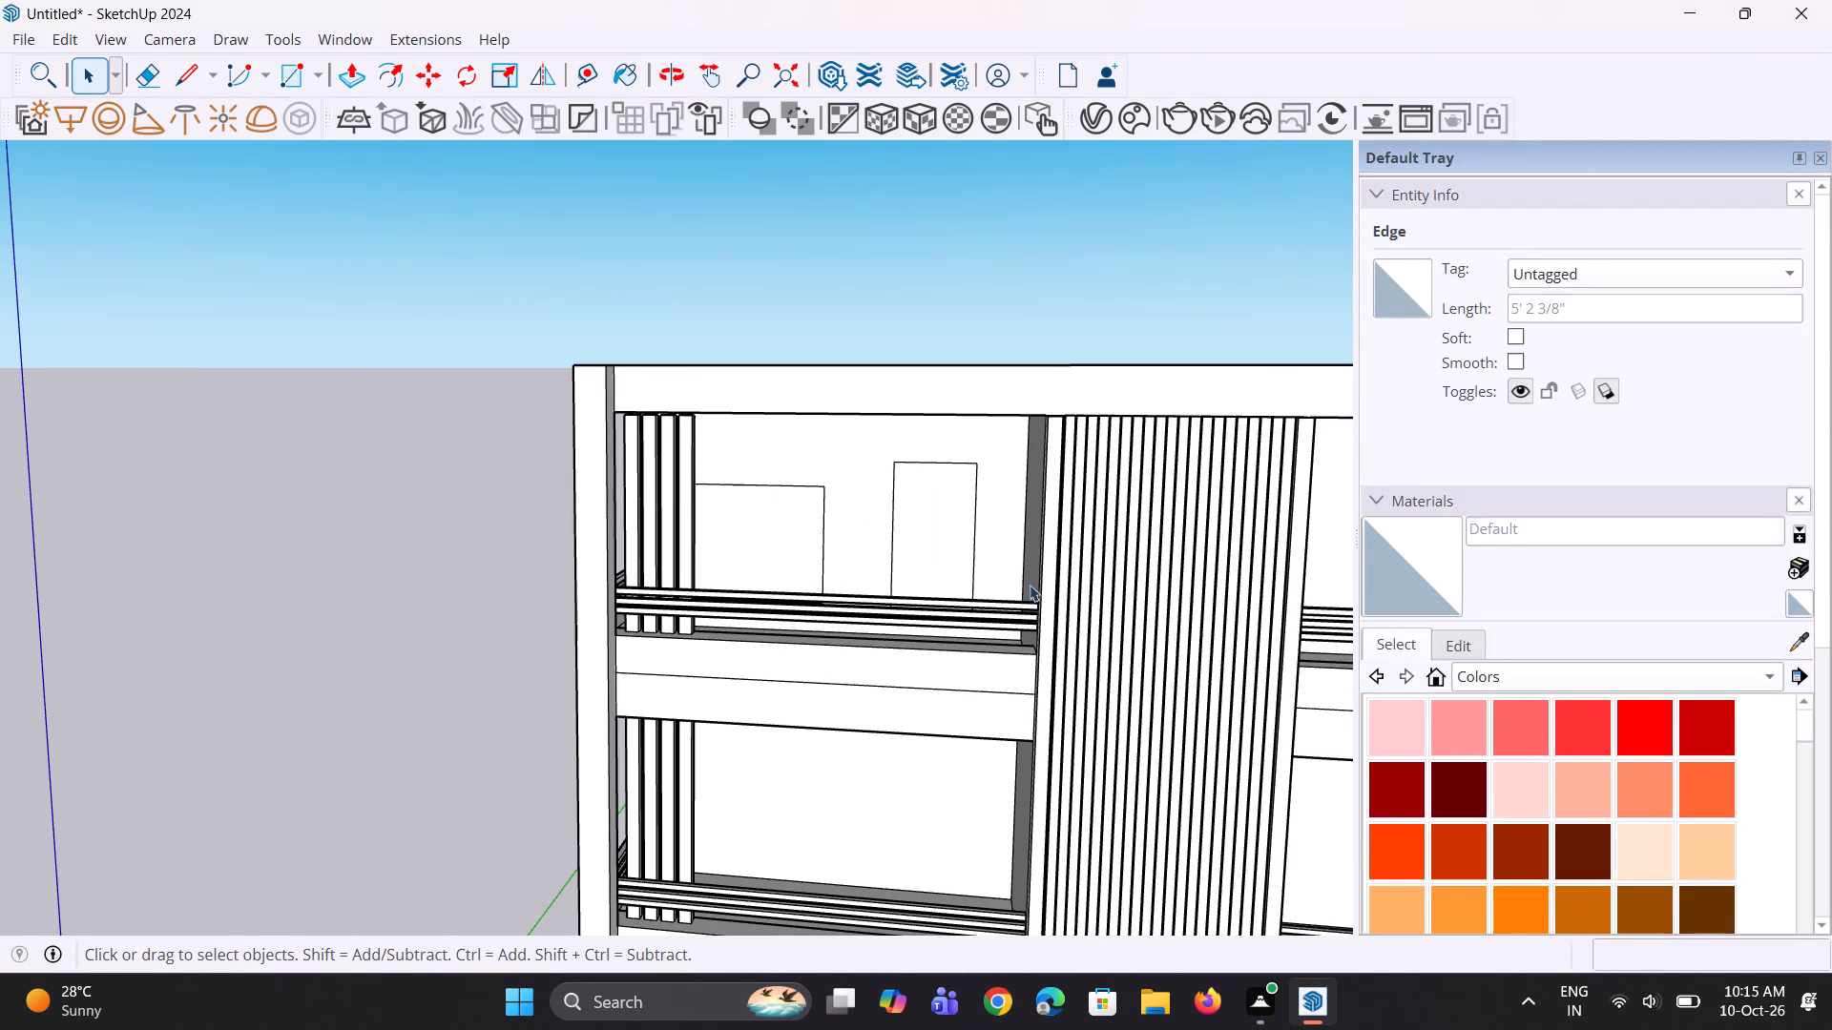
scroll(1031, 583, "down", 4)
middle_click_drag(985, 607, 947, 631)
scroll(743, 574, "up", 3)
left_click(846, 570)
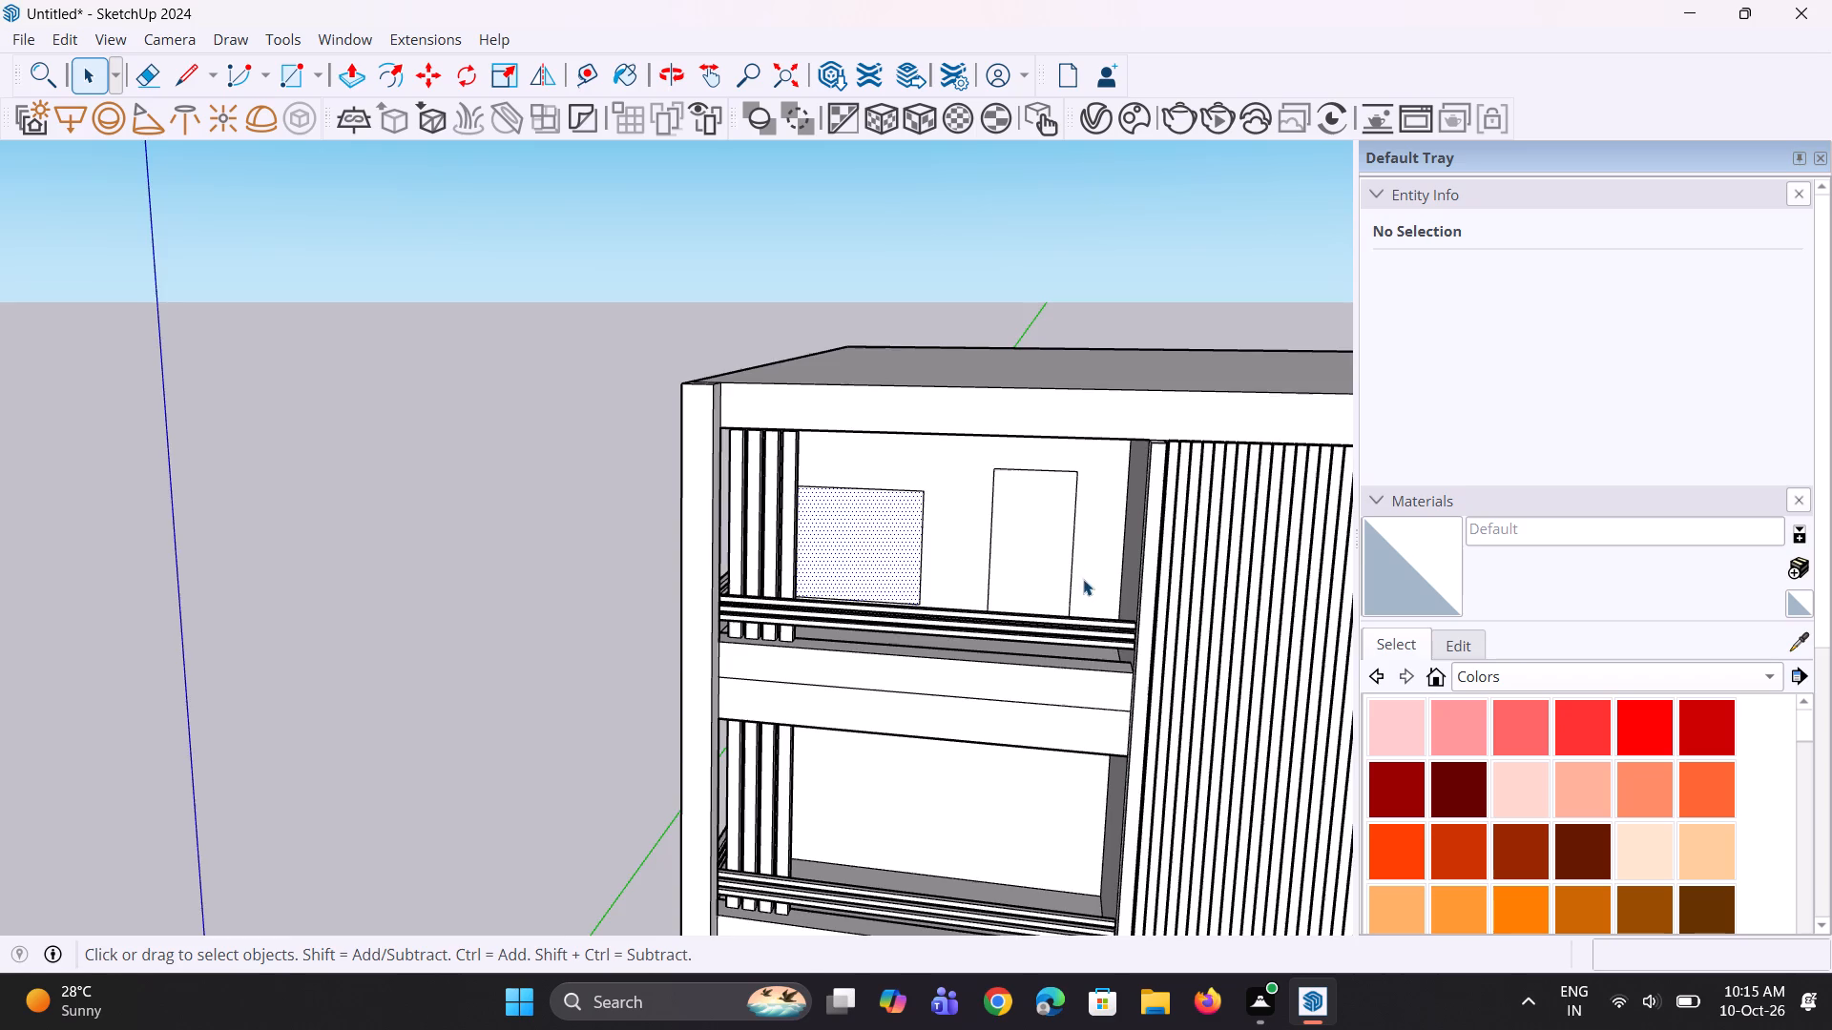
scroll(1081, 566, "up", 2)
left_click(1054, 570, "ctrl")
scroll(1049, 614, "down", 5)
key("m")
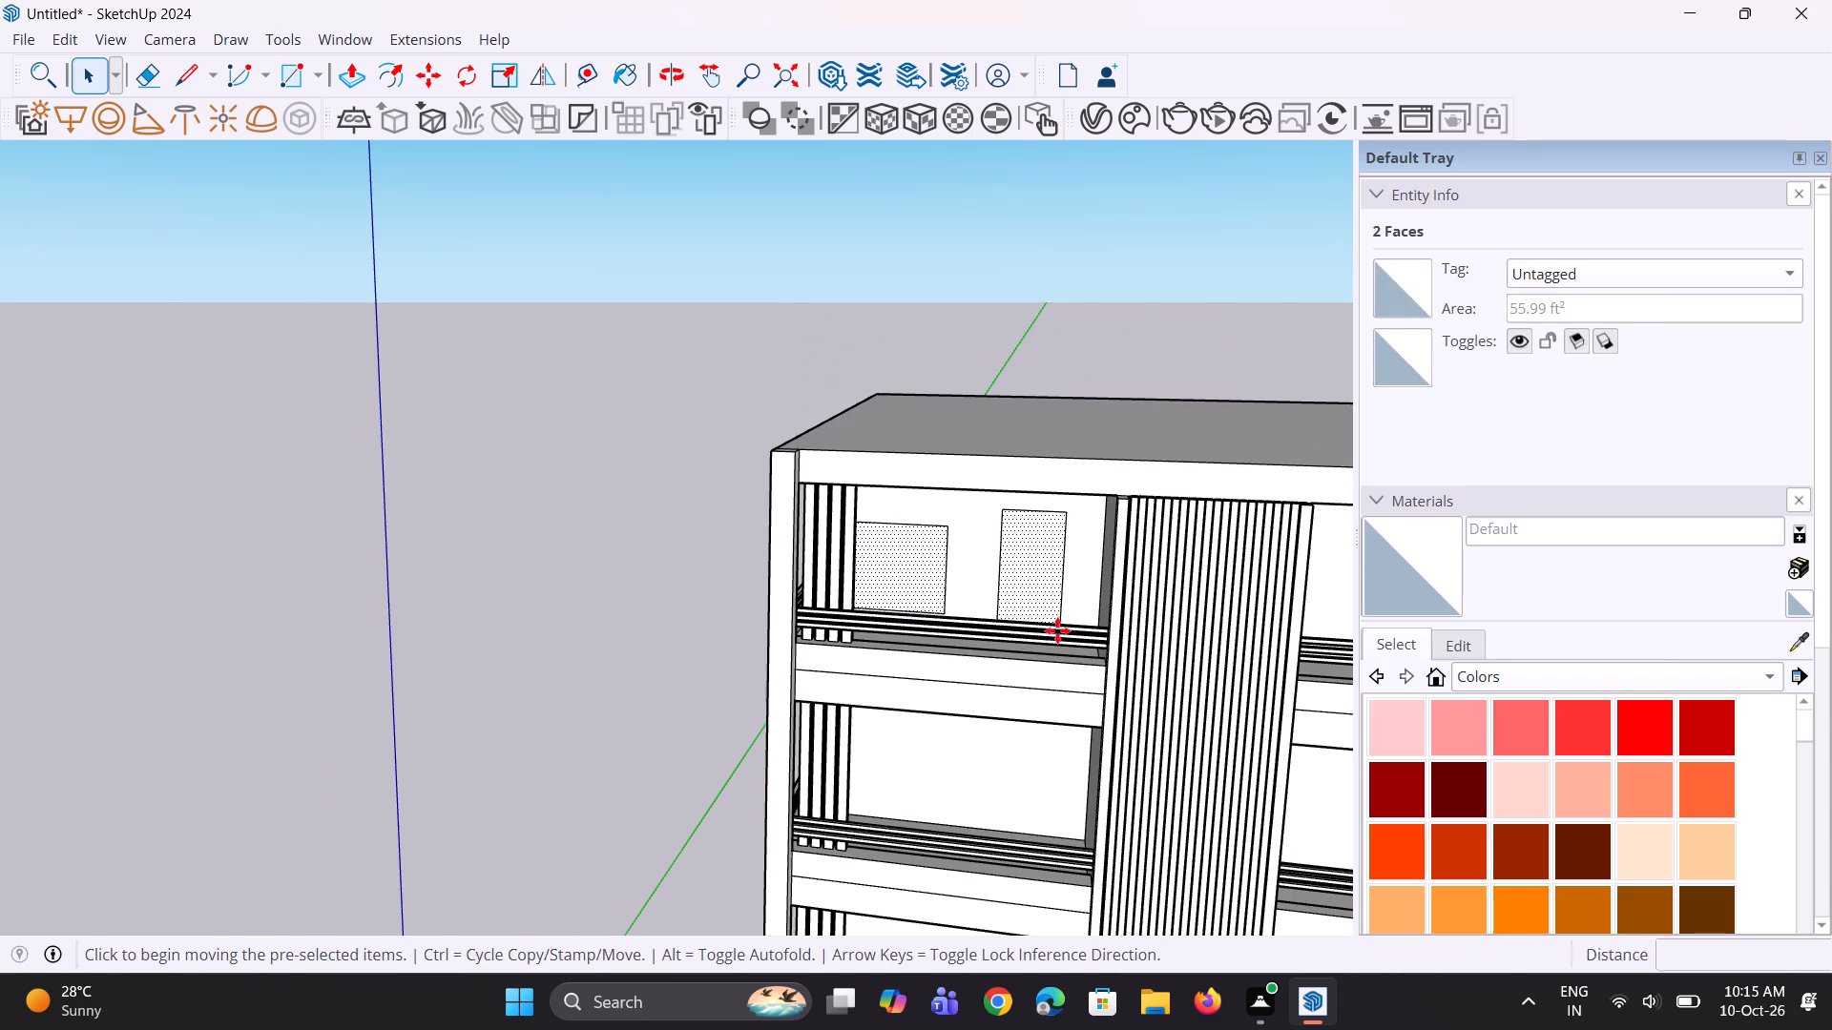
middle_click_drag(1073, 654, 1086, 690)
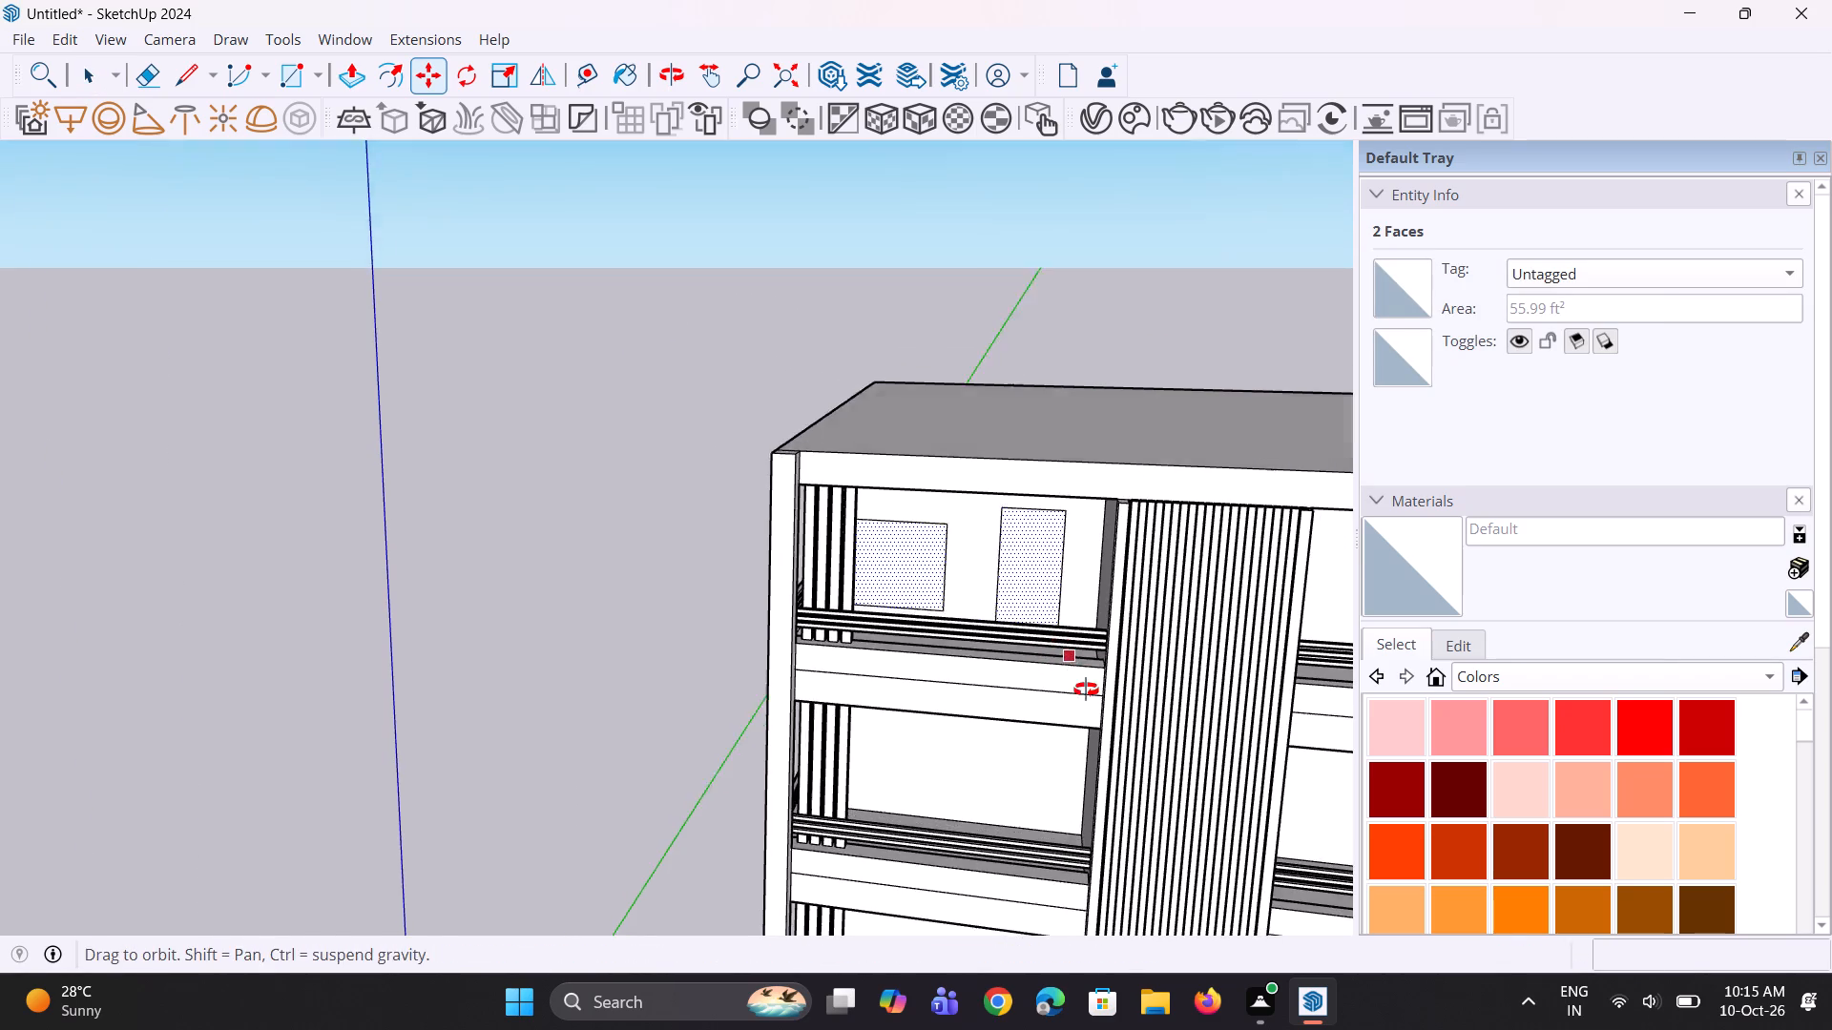
middle_click_drag(1086, 690, 1104, 734)
left_click(1049, 617)
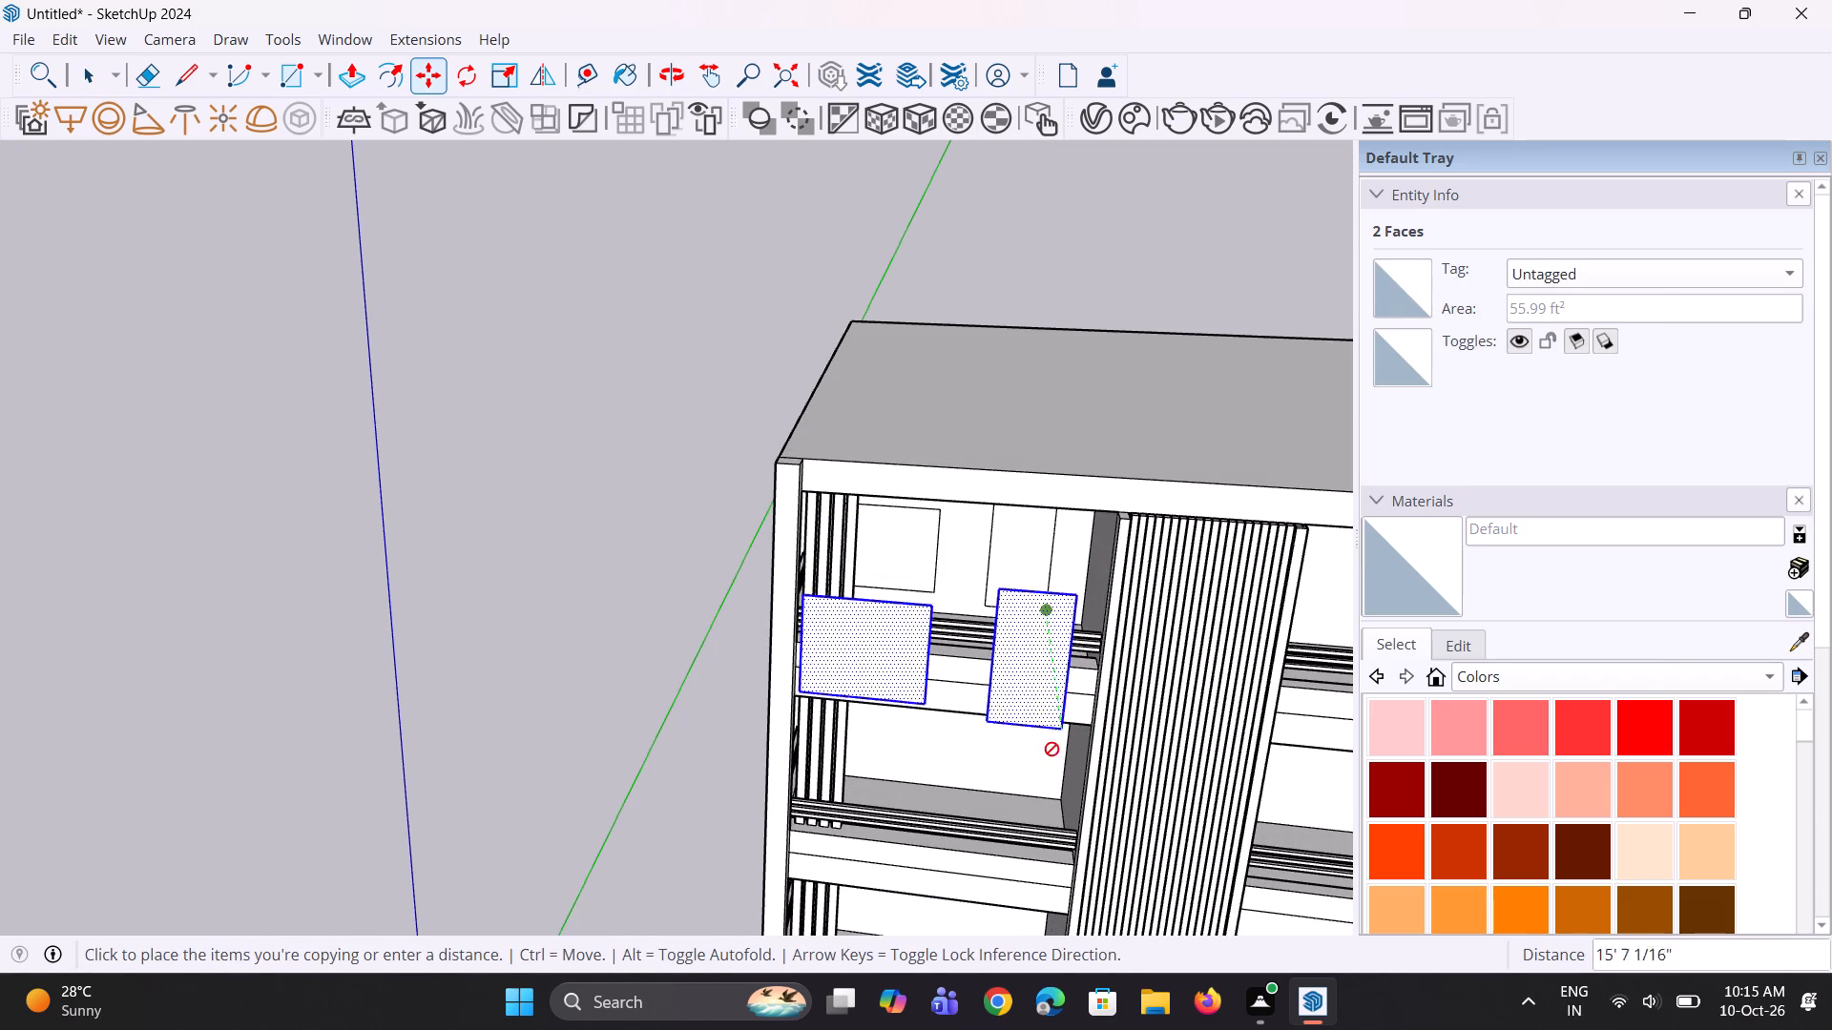
middle_click_drag(1034, 855, 1044, 653)
scroll(1030, 763, "up", 7)
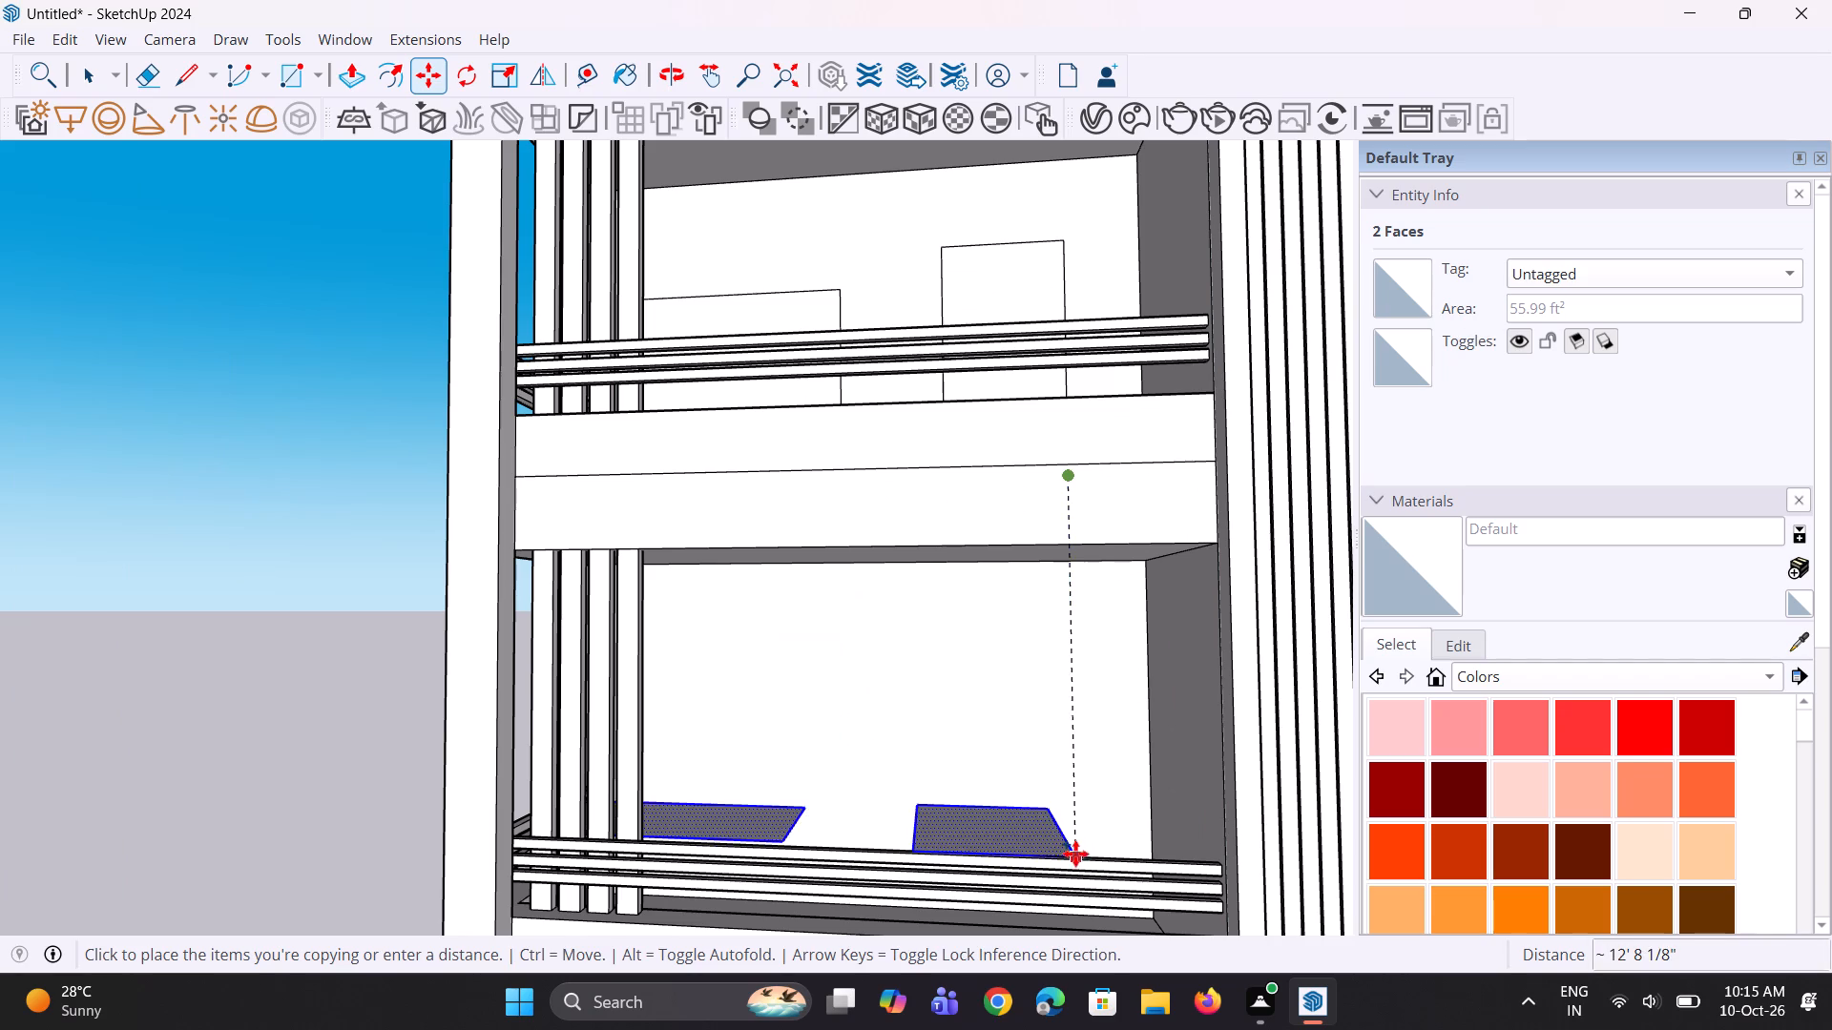
scroll(1065, 792, "down", 3)
middle_click_drag(1065, 793, 1075, 815)
scroll(1075, 818, "up", 2)
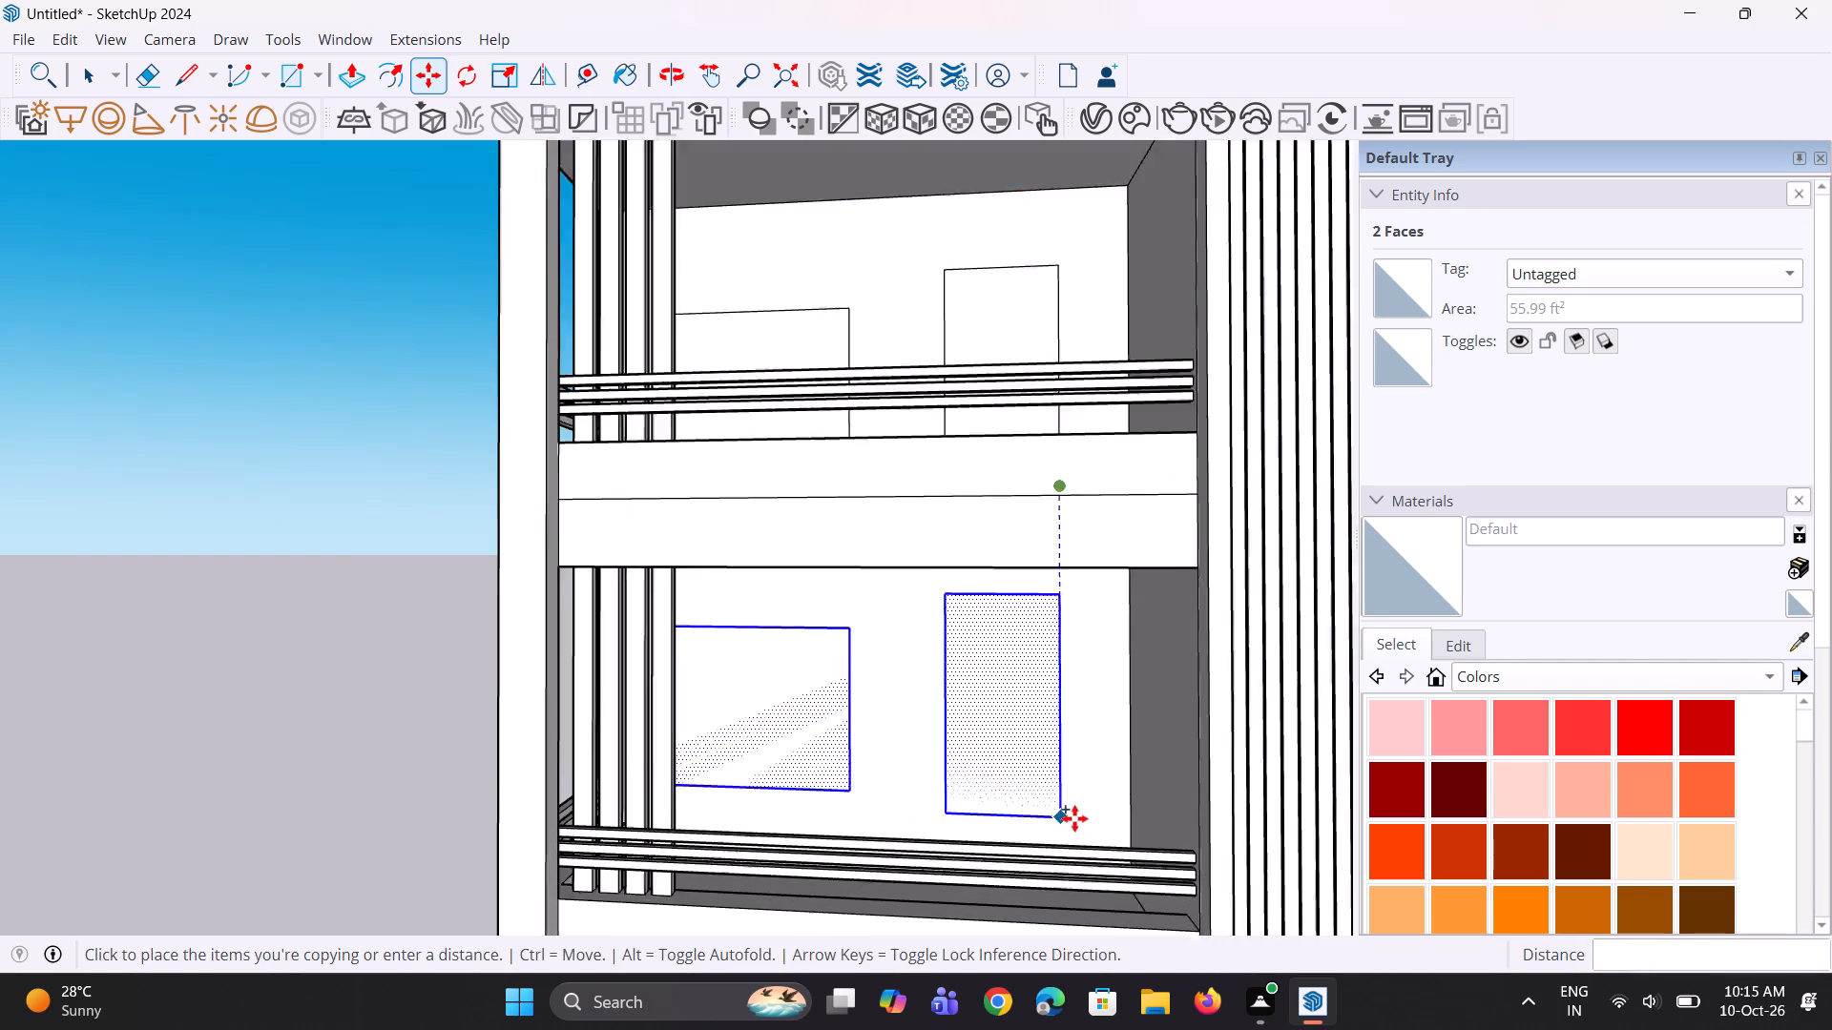
scroll(1074, 818, "up", 5)
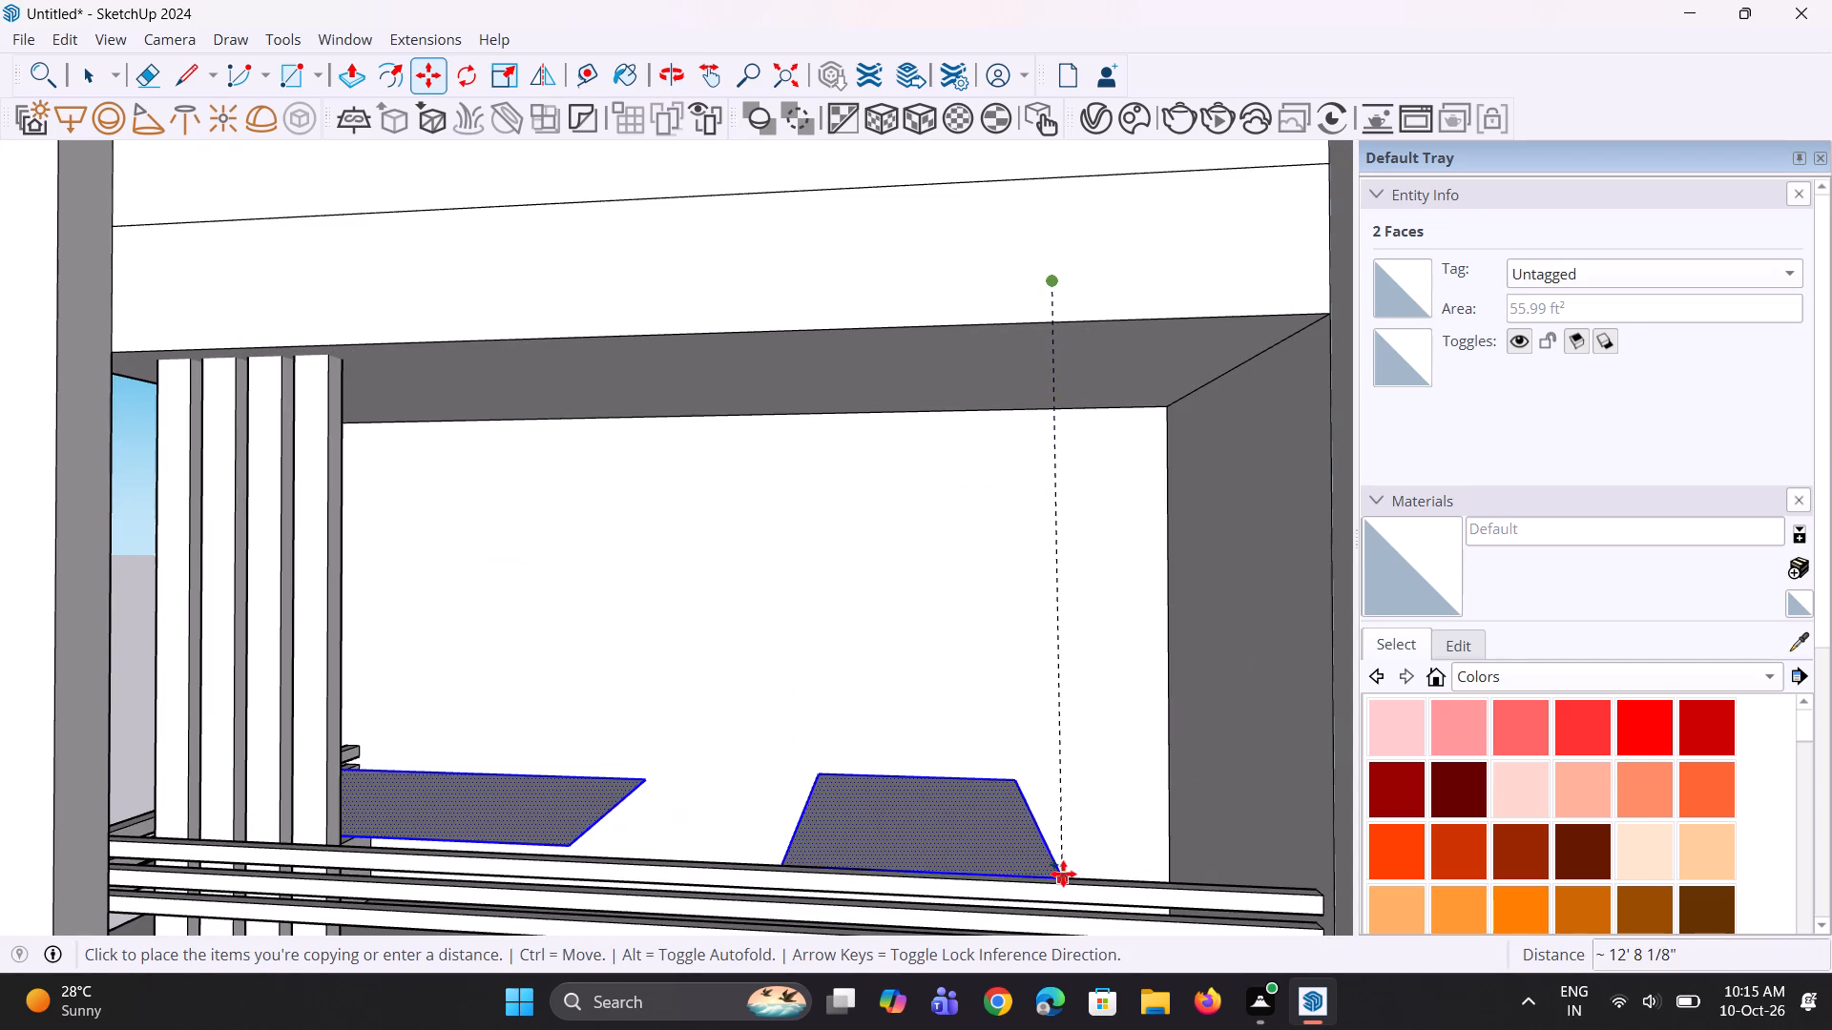
left_click(1065, 864)
Move the copied window and door faces 8 5/16" down the middle bay's back wall, closer to the floor.
middle_click_drag(963, 771, 962, 799)
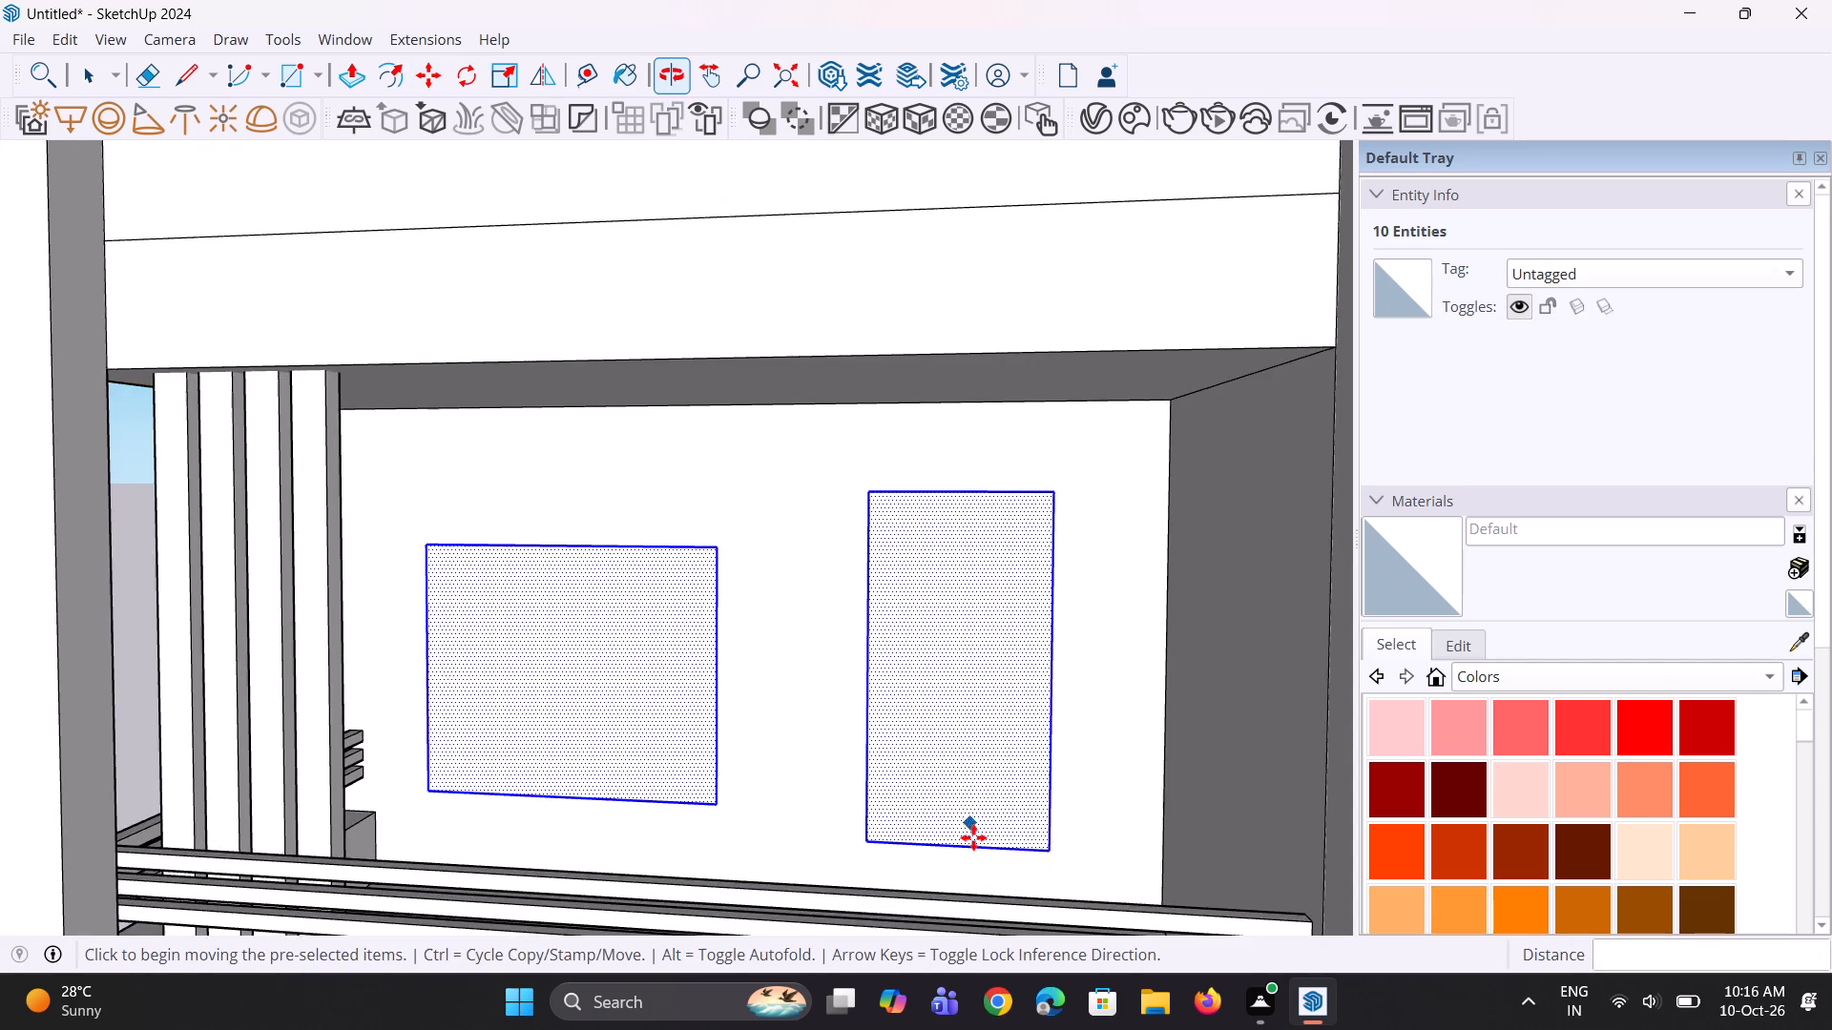
scroll(977, 847, "up", 2)
scroll(897, 681, "down", 8)
middle_click_drag(934, 769, 964, 857)
scroll(940, 752, "up", 6)
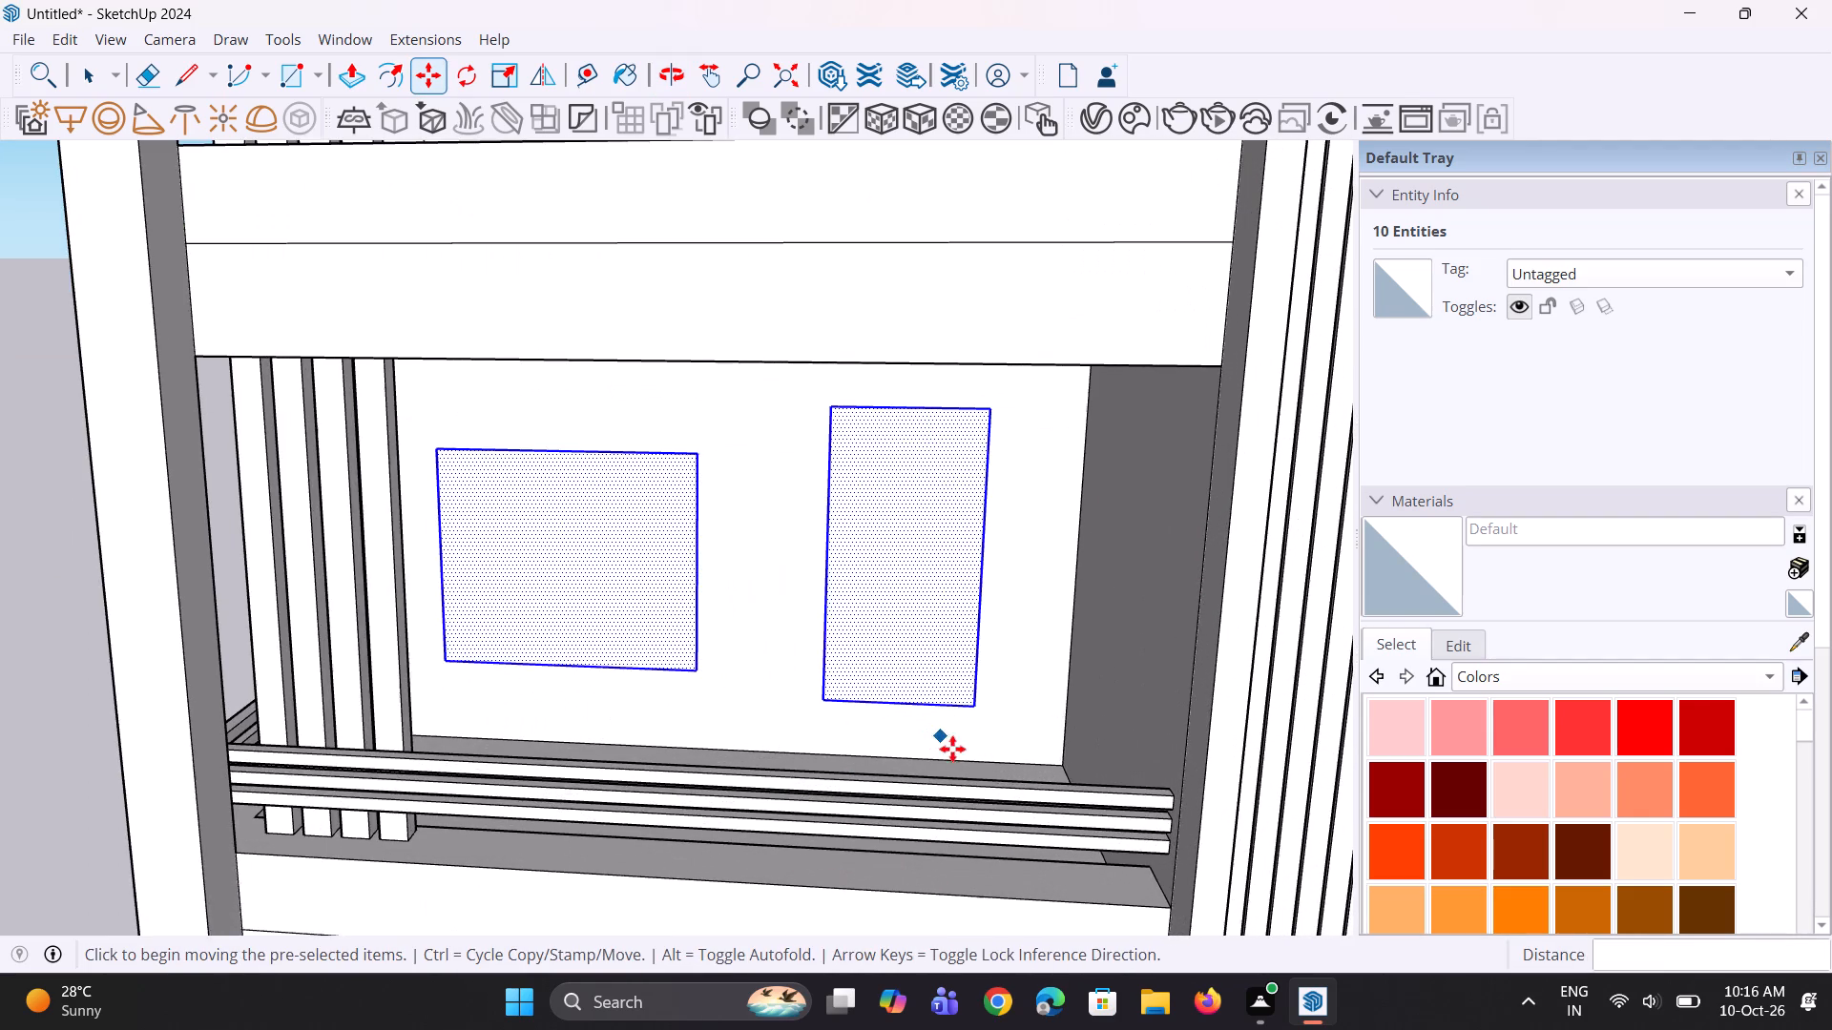
scroll(952, 749, "up", 2)
left_click(976, 698)
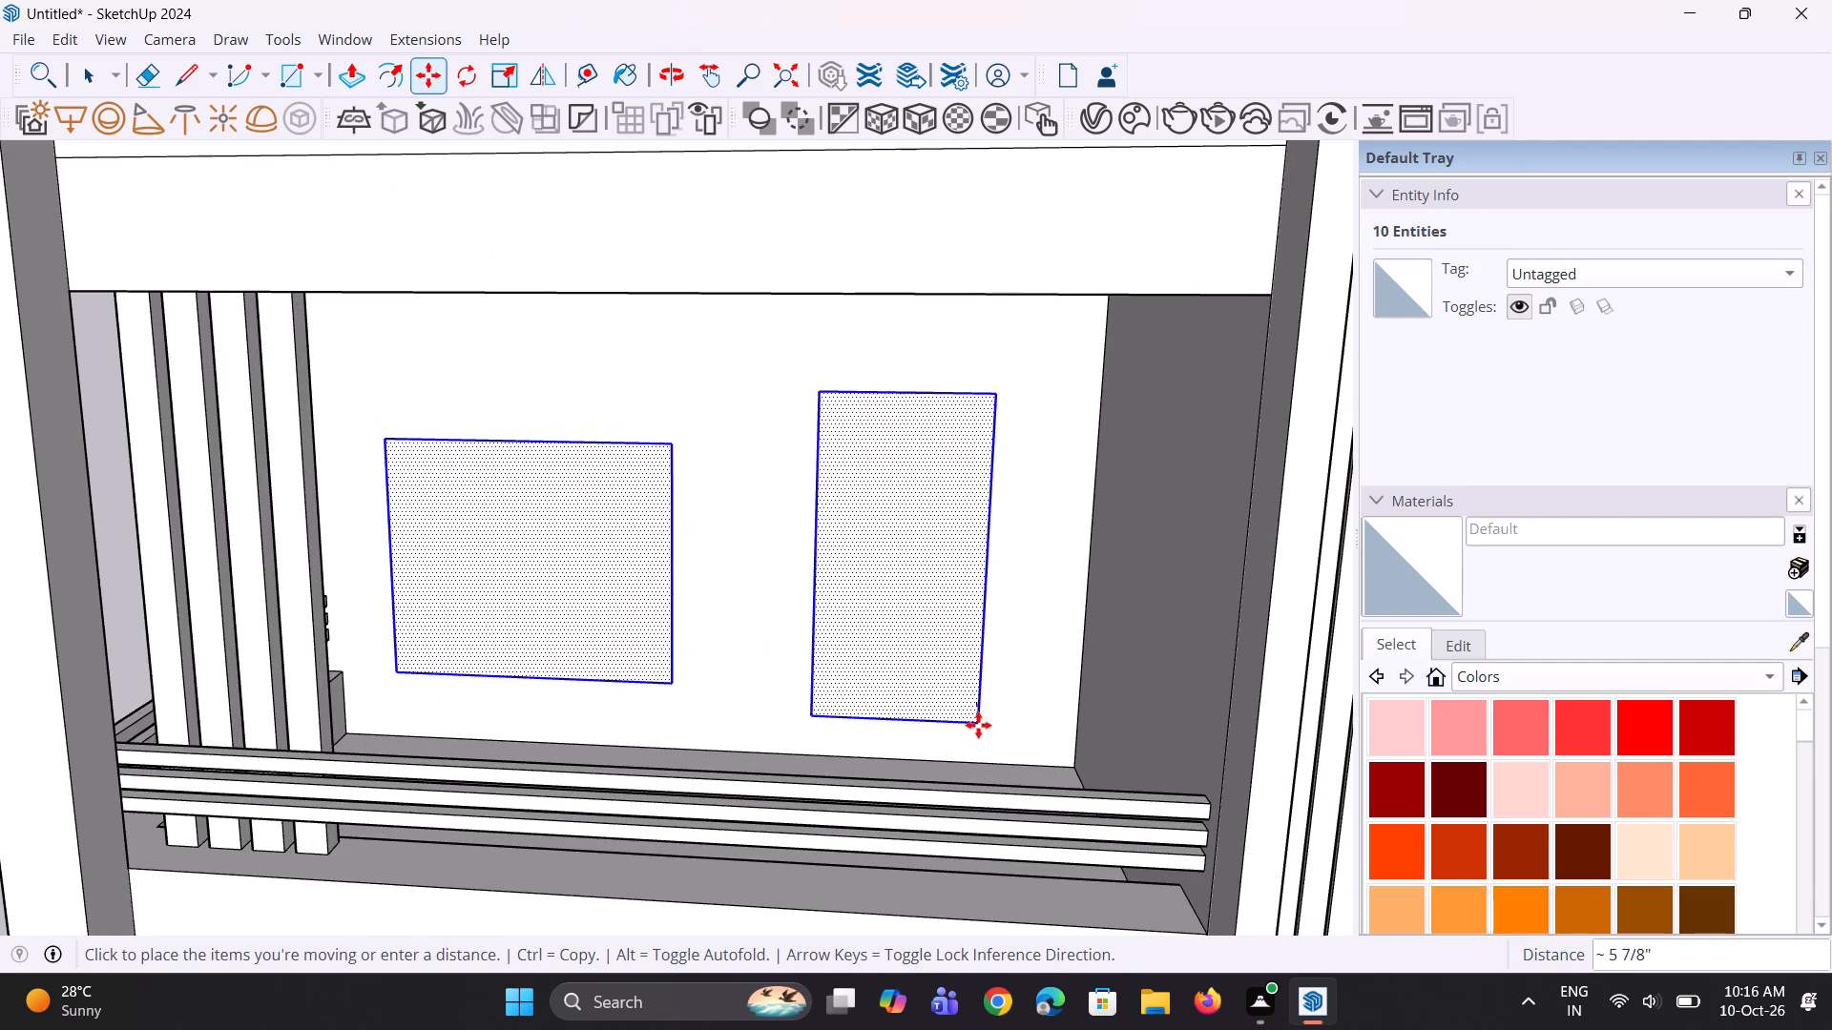
key("Escape")
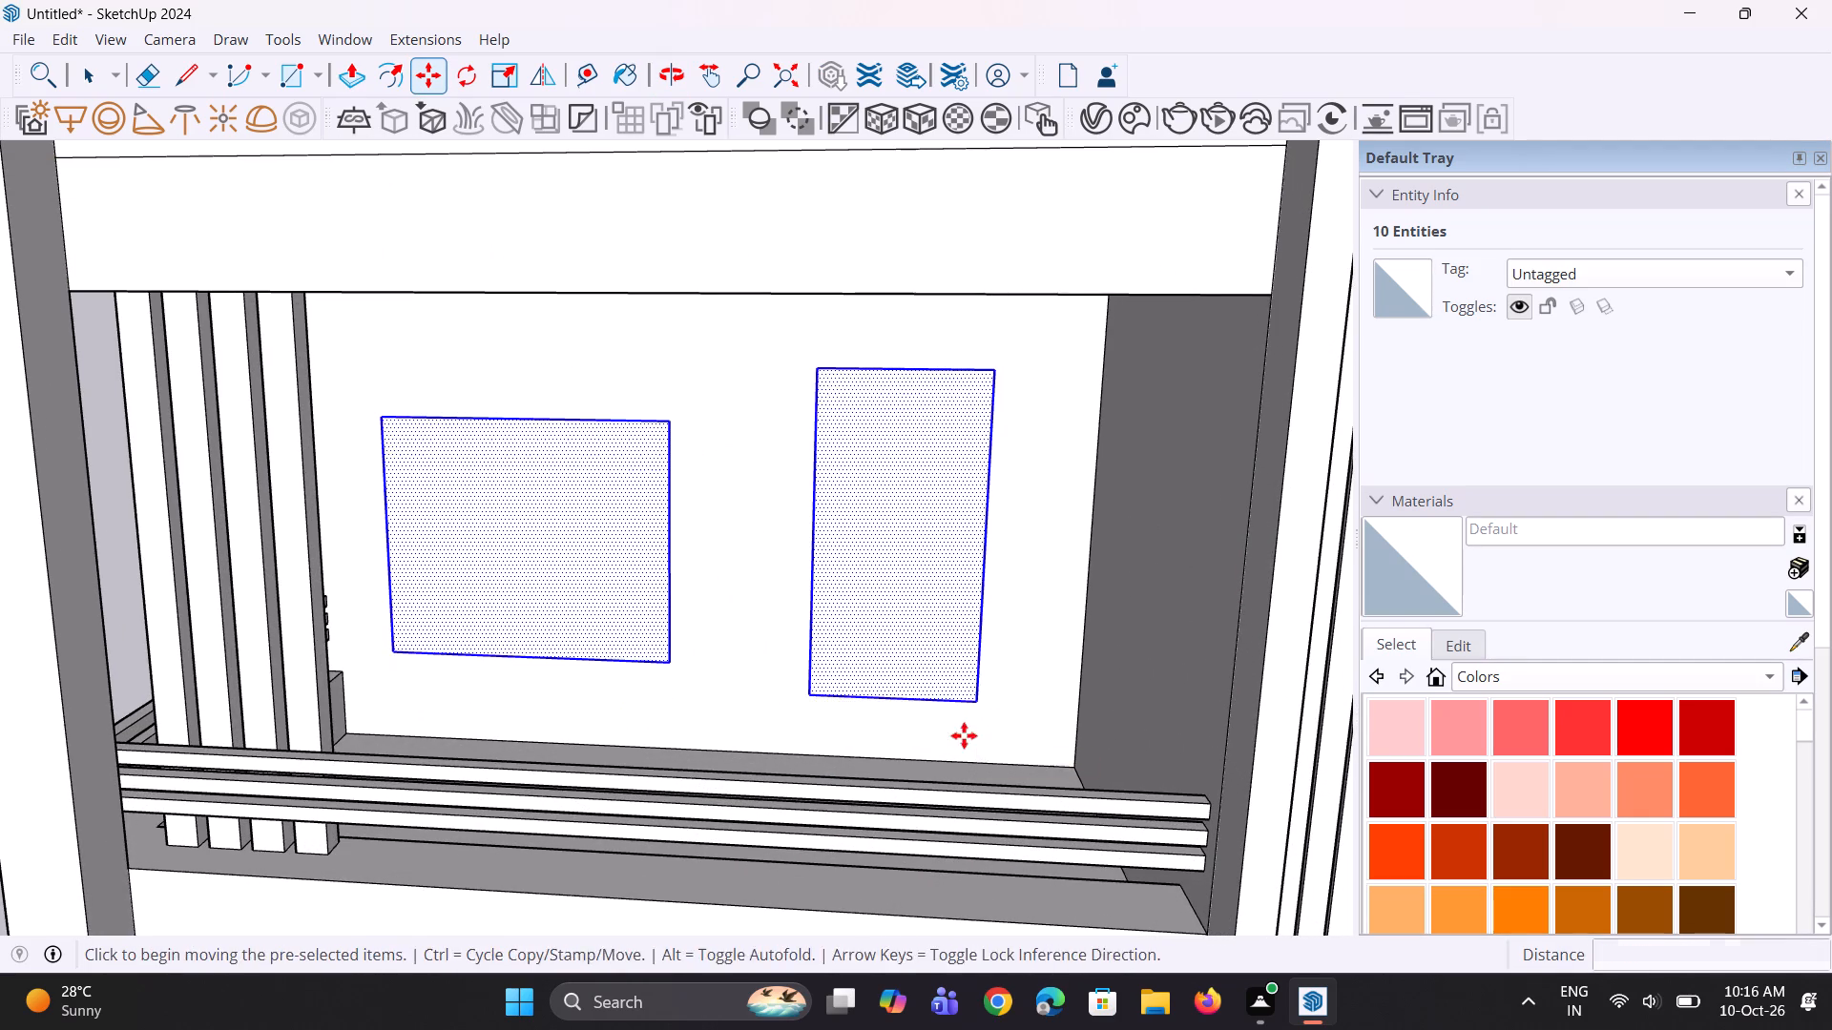
middle_click_drag(999, 749, 944, 750)
scroll(976, 740, "up", 7)
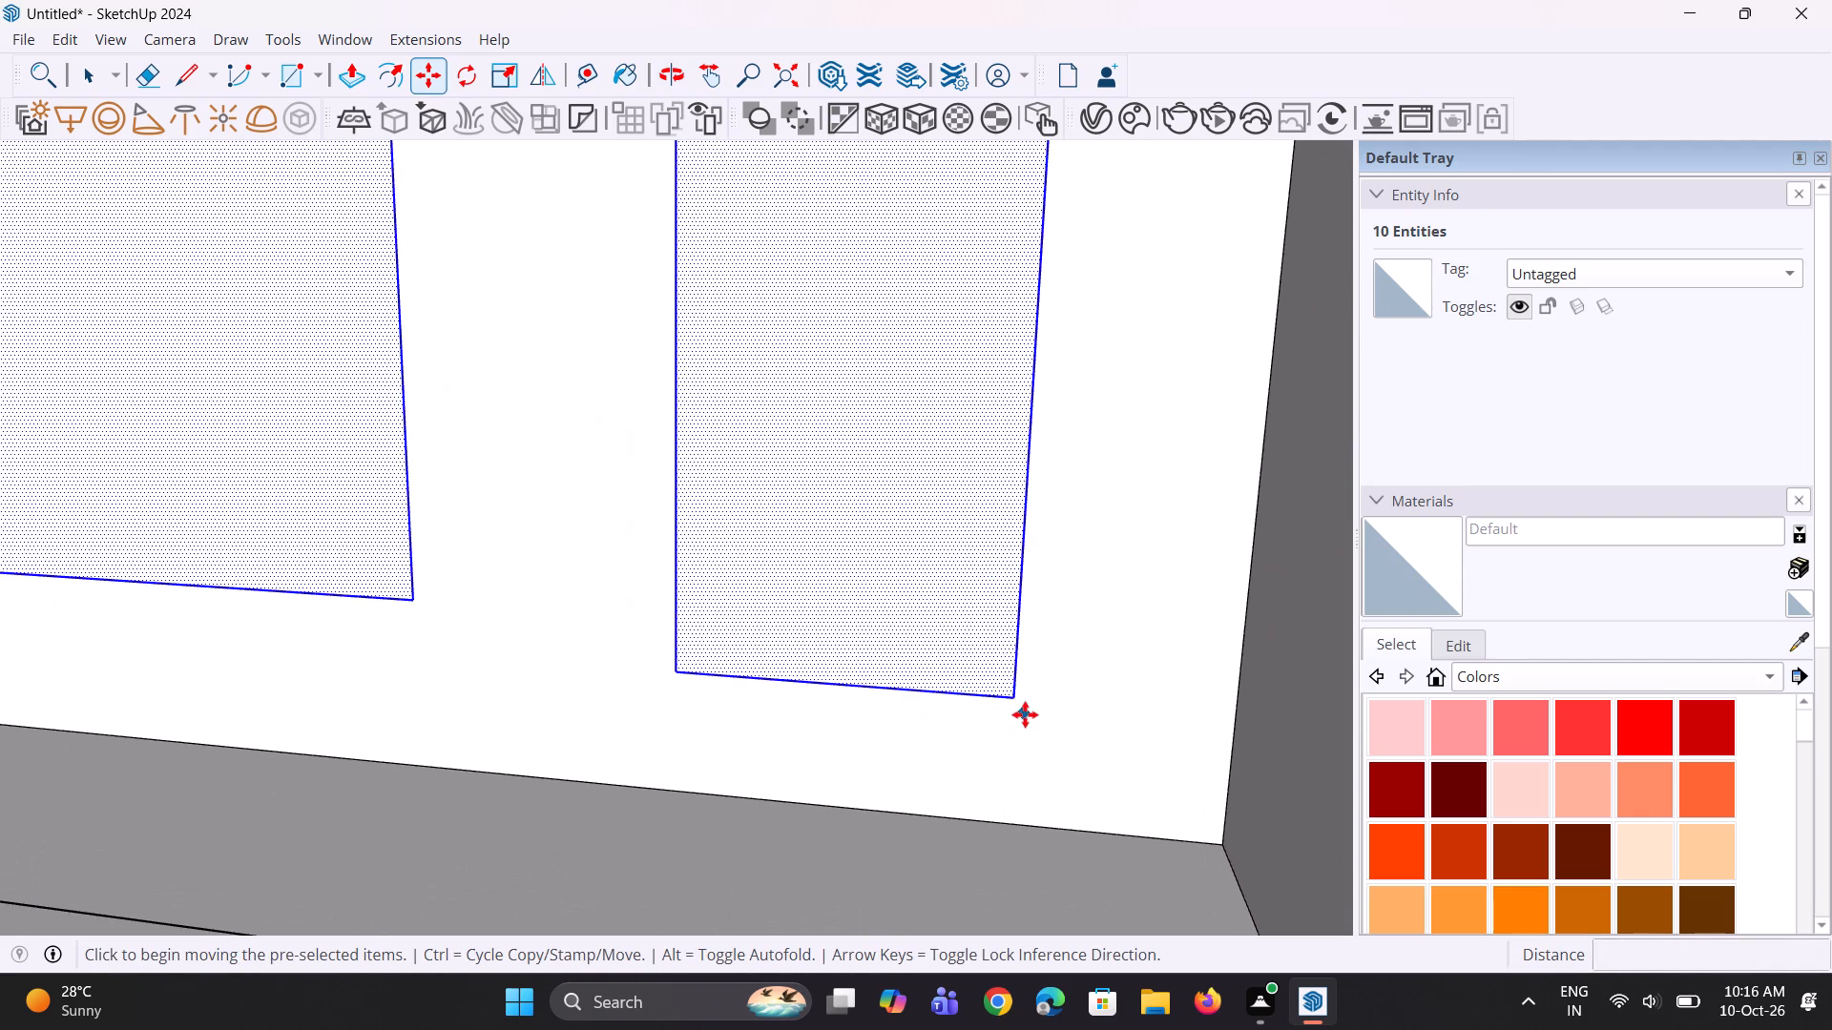
left_click(1016, 700)
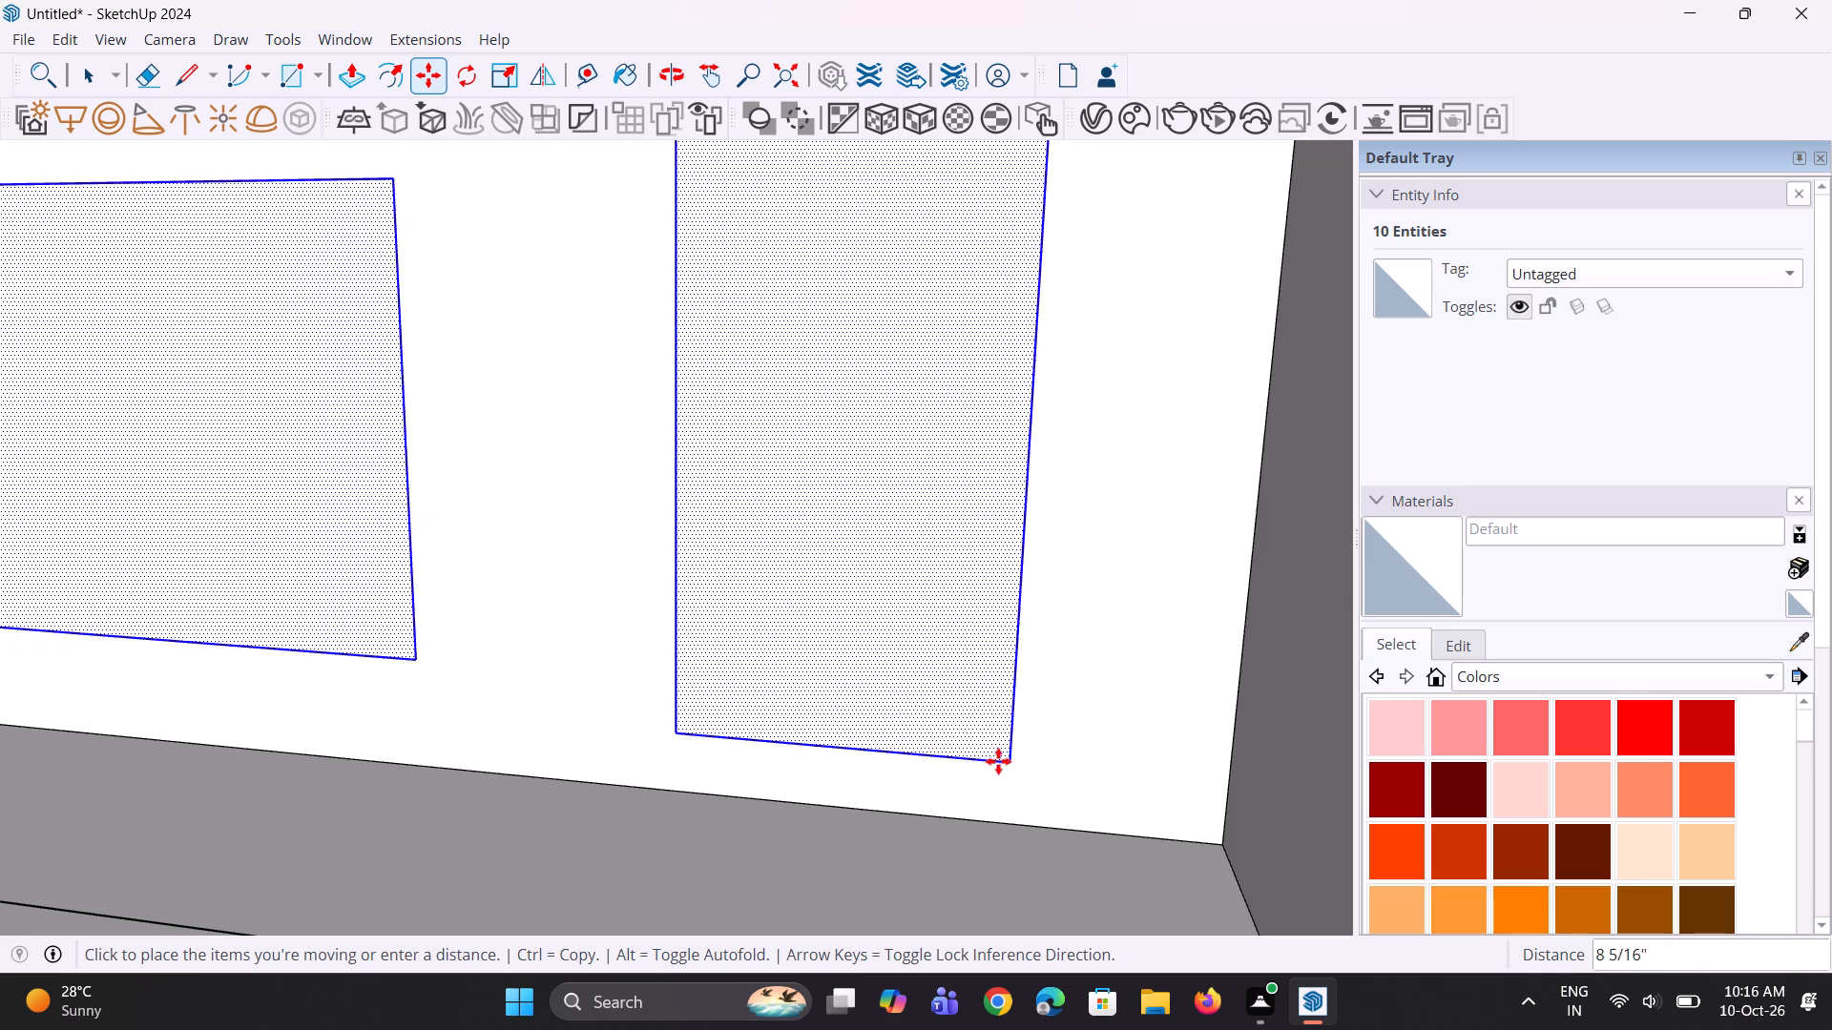
left_click(1005, 763)
Copy the middle bay's window and door faces straight down onto the lowest bay's back wall.
scroll(1018, 642, "down", 2)
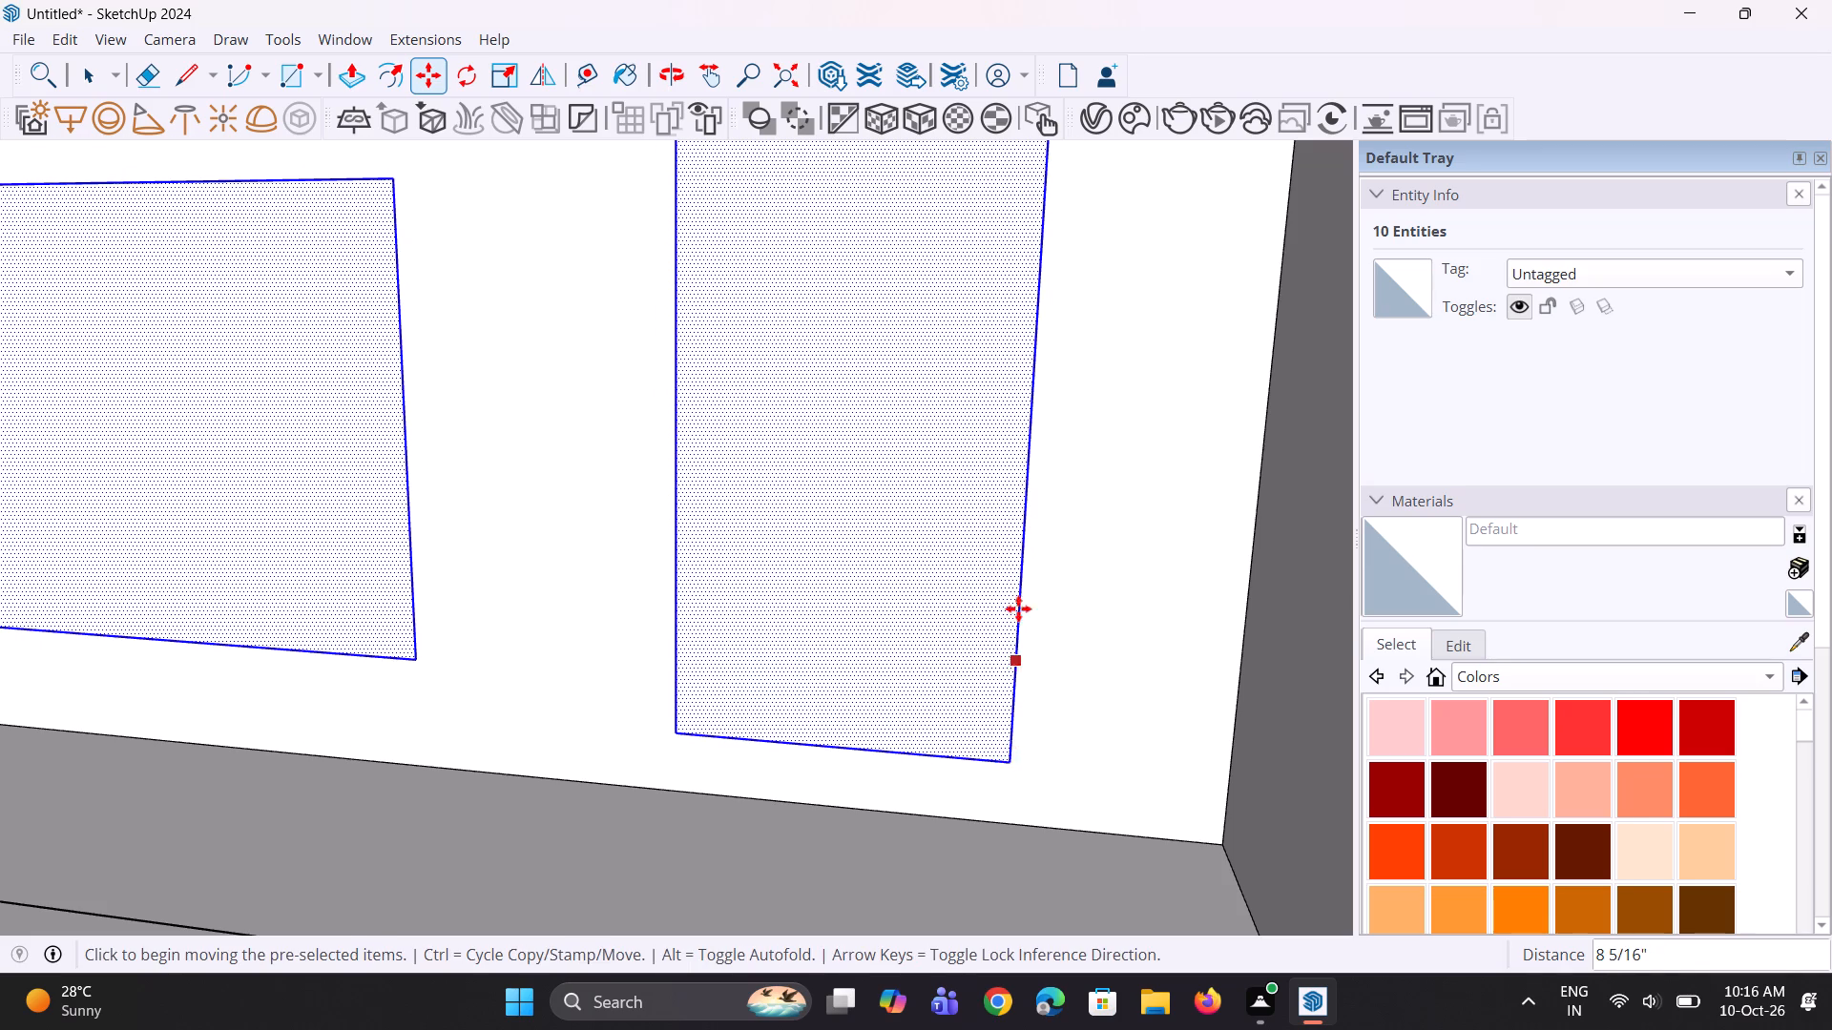
scroll(1018, 608, "down", 7)
middle_click_drag(1008, 774, 1047, 646)
scroll(800, 499, "down", 5)
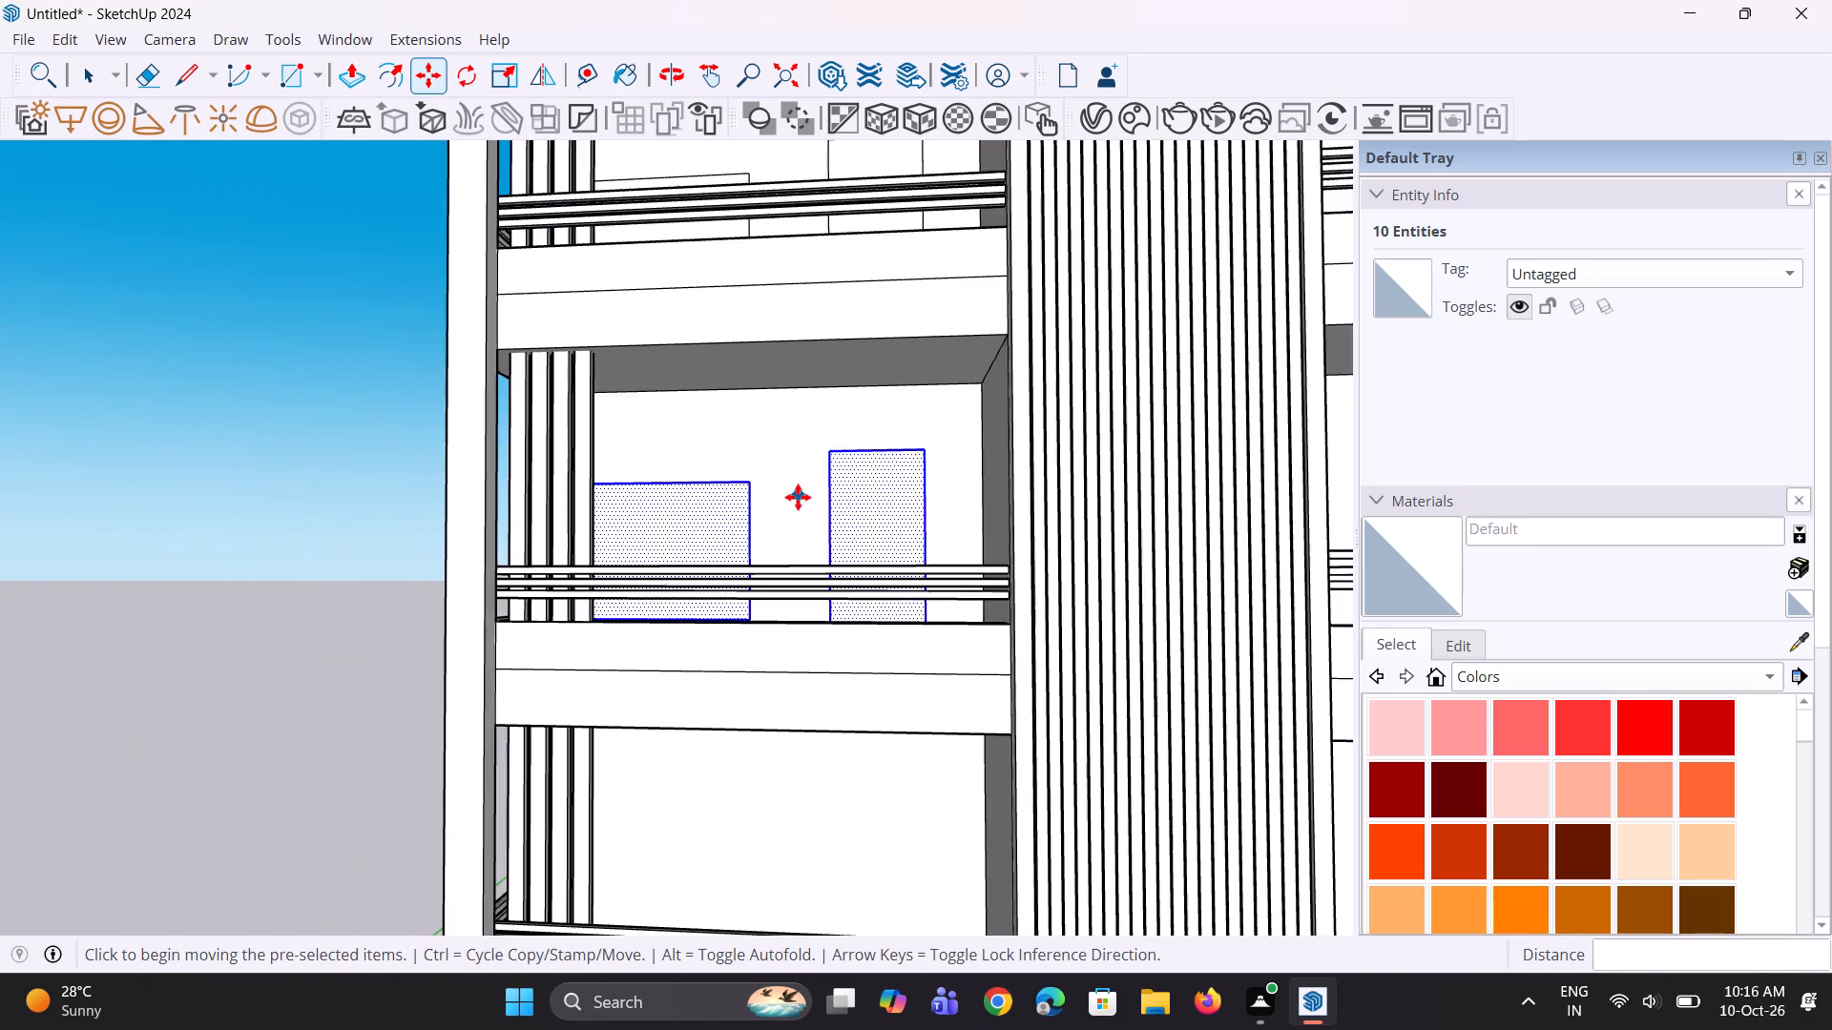
scroll(798, 497, "down", 4)
middle_click_drag(834, 624, 834, 716)
key("m")
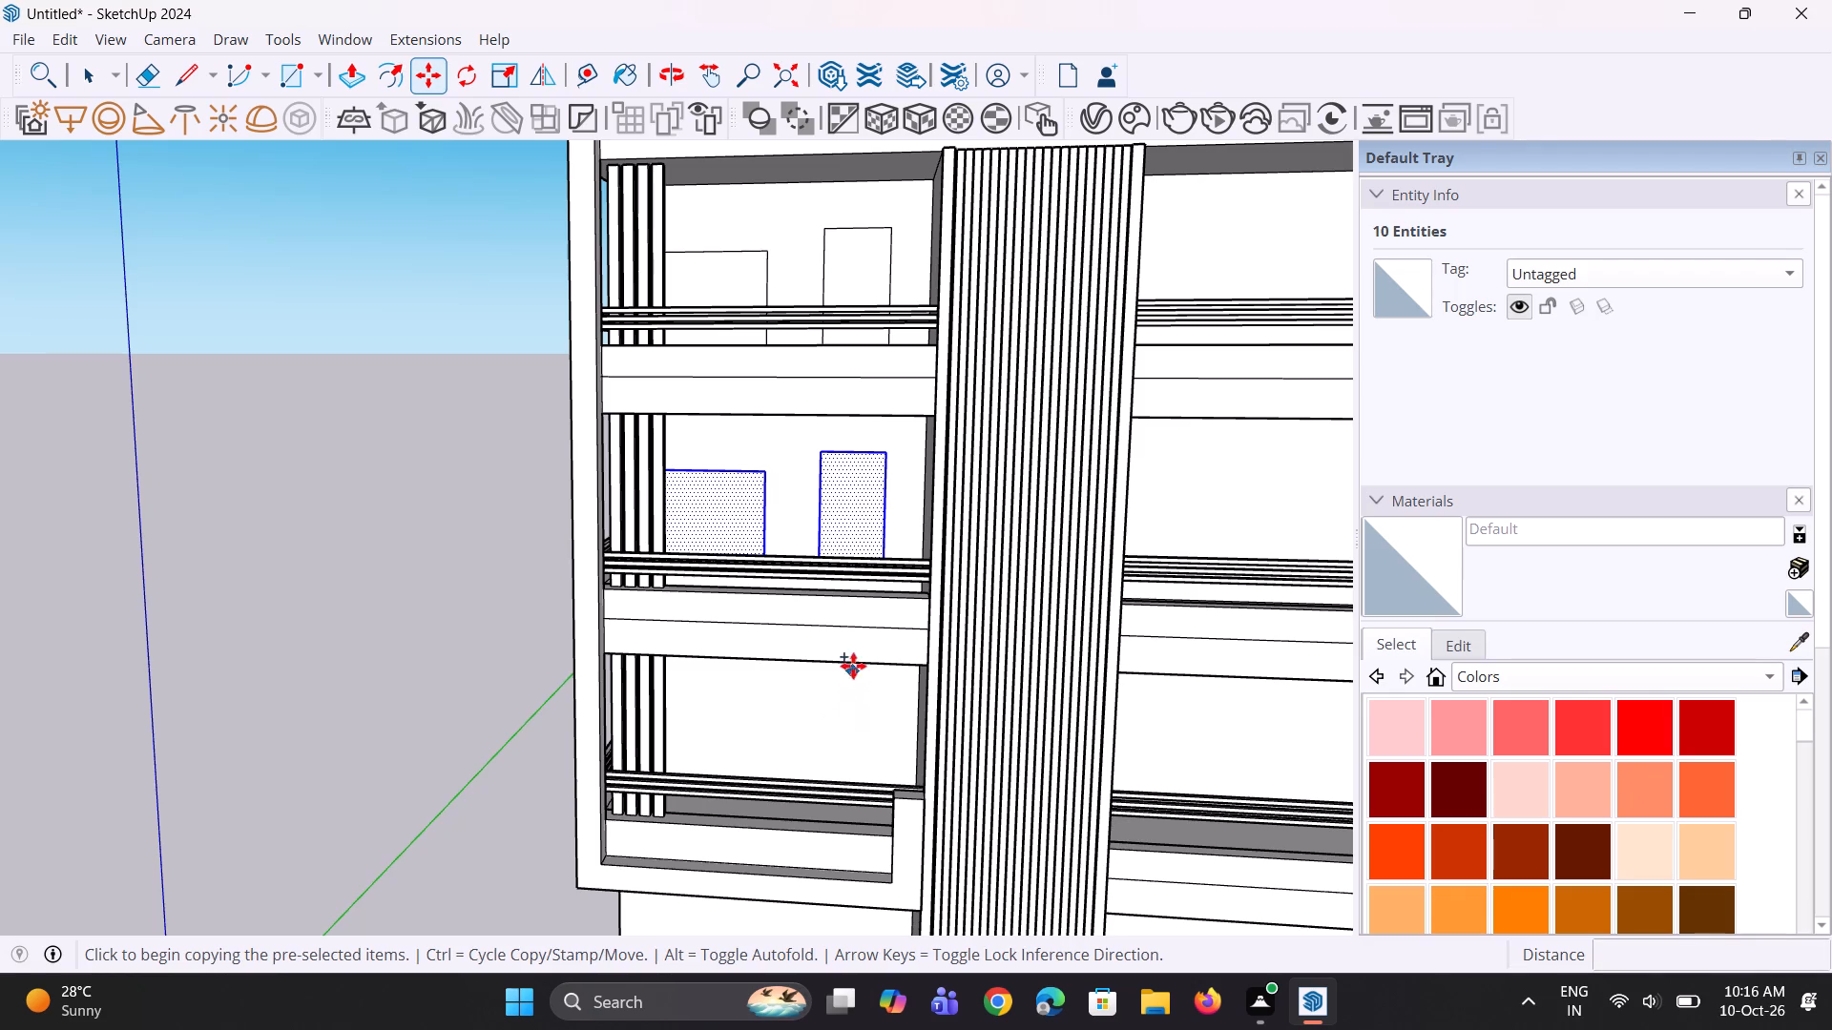
scroll(853, 657, "up", 6)
middle_click_drag(875, 621, 890, 711)
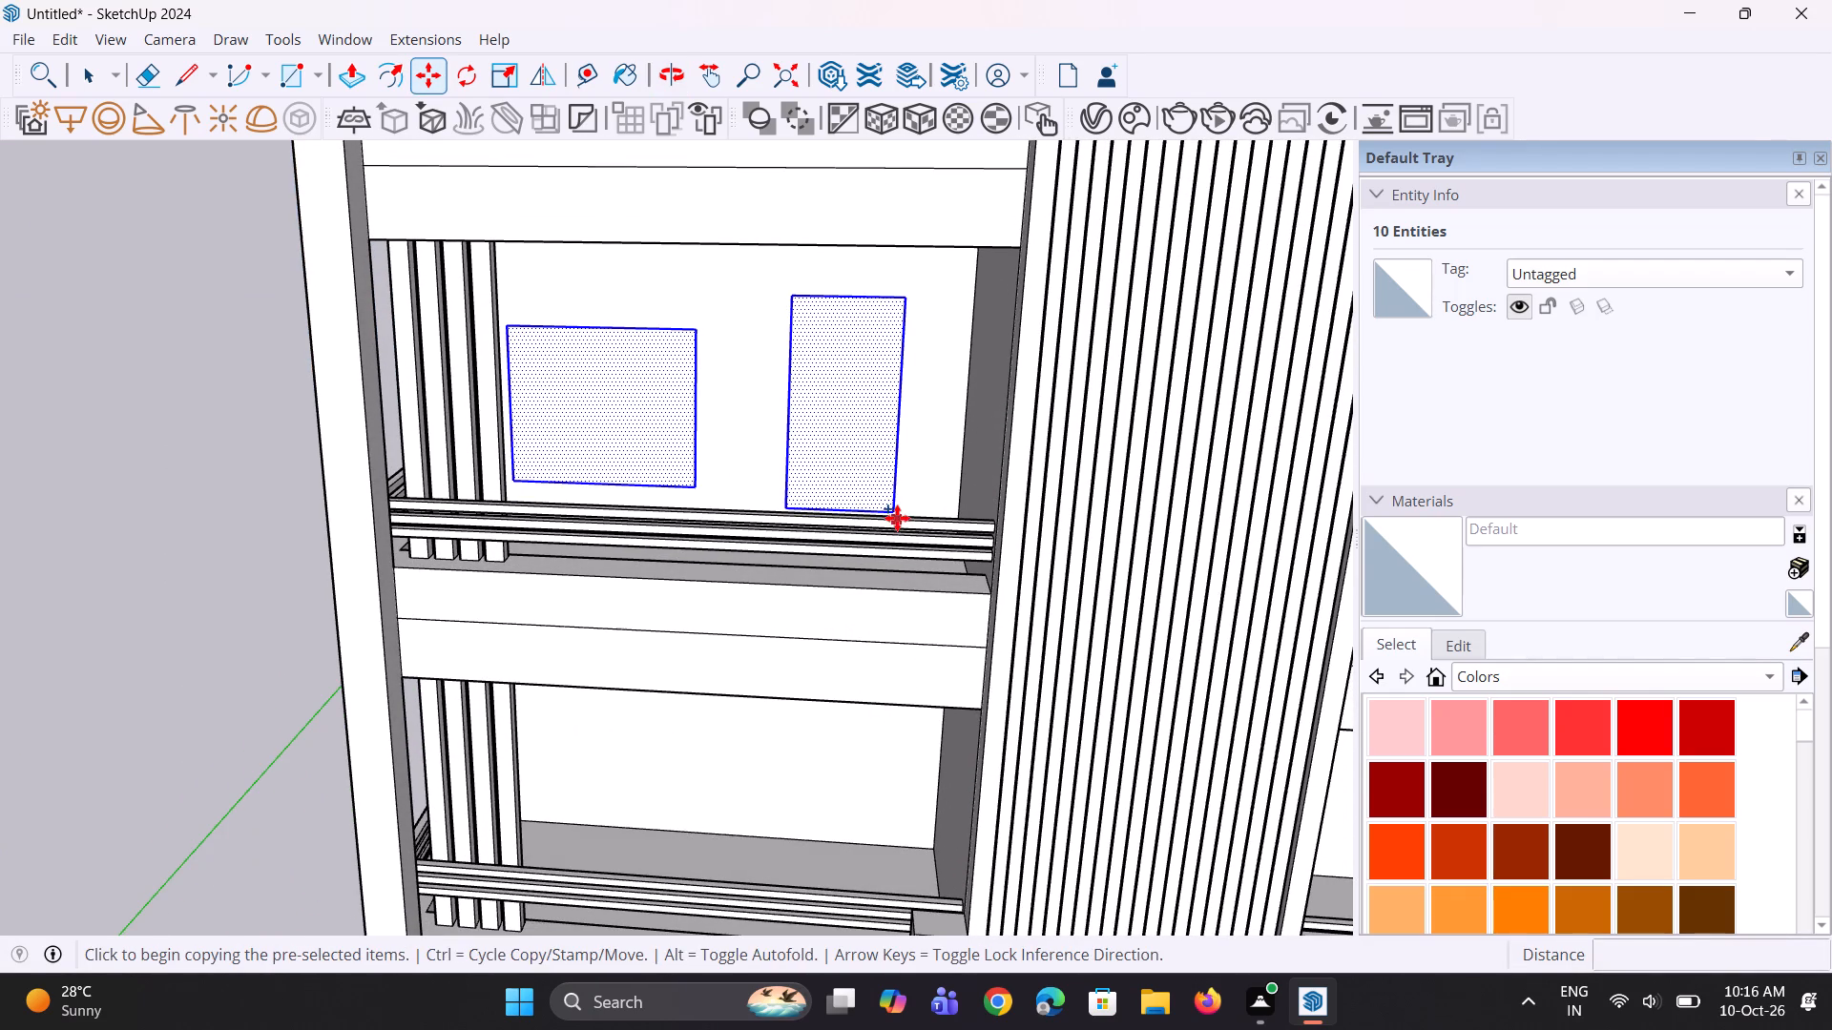
left_click(895, 509)
middle_click_drag(883, 774, 885, 592)
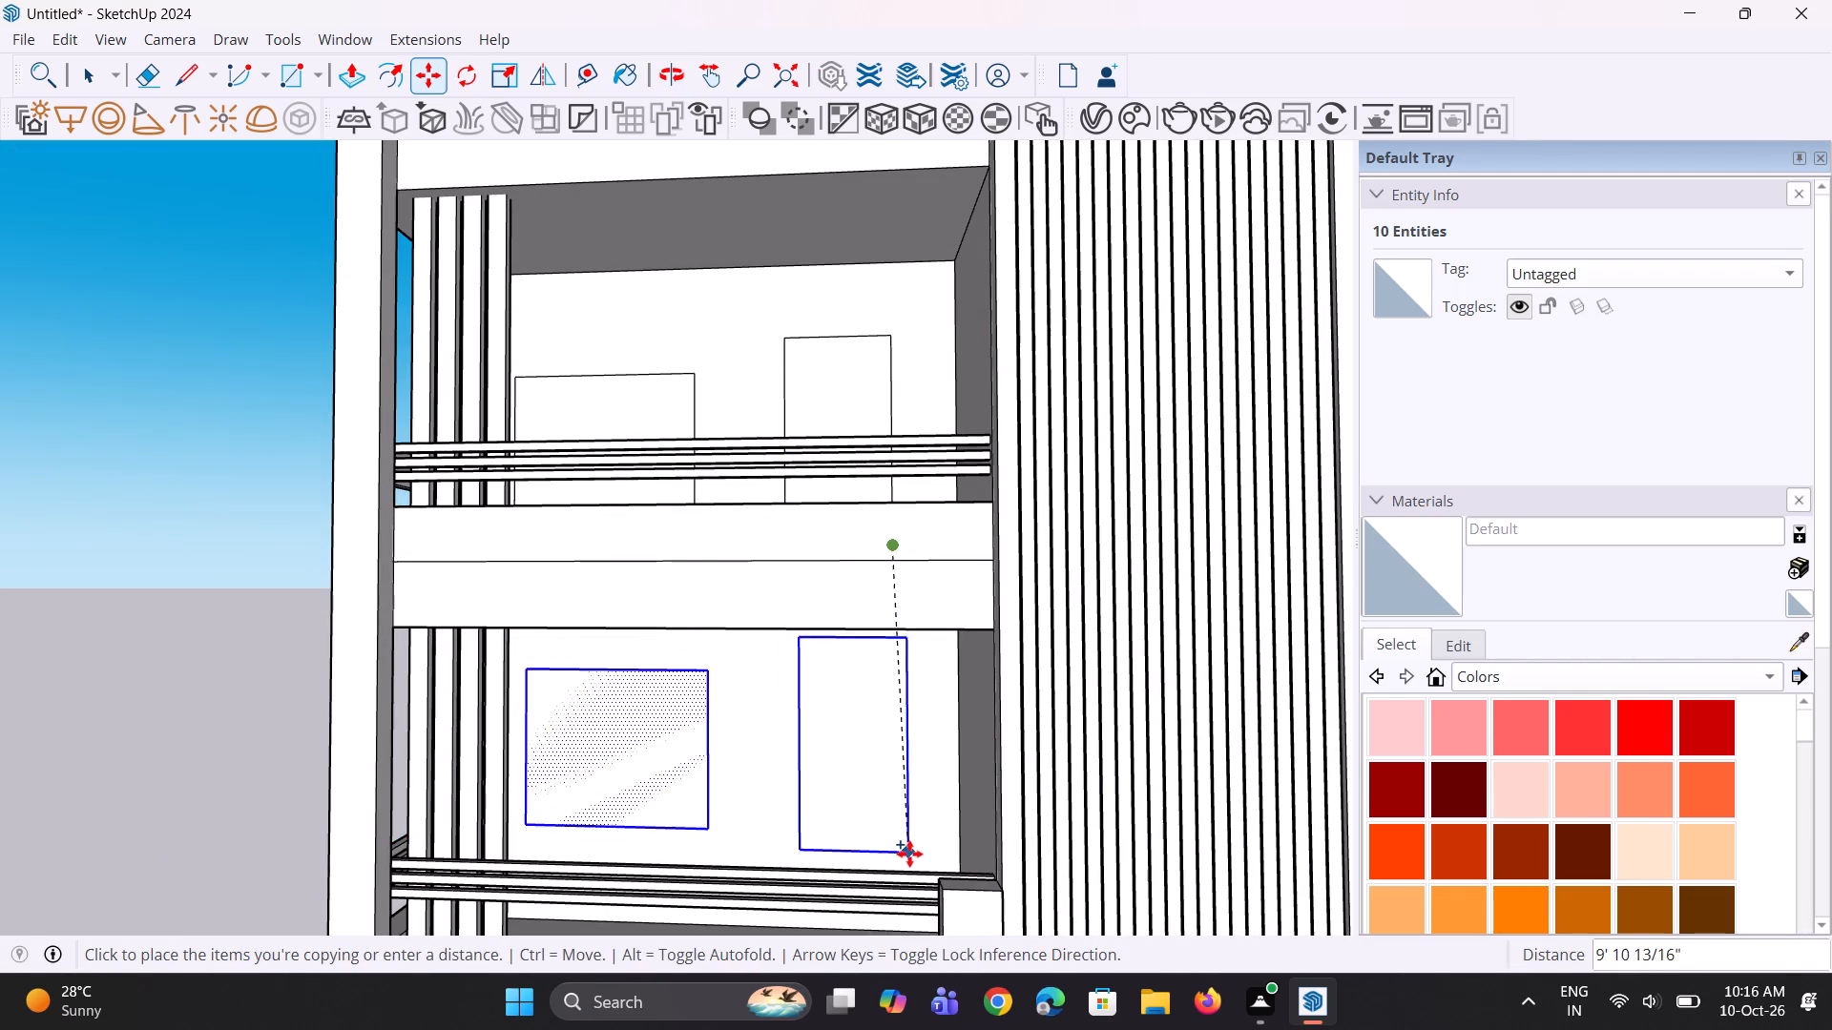
left_click(902, 863)
Move the copied window and door faces 1' down the lowest bay's back wall, closer to the floor.
middle_click_drag(898, 846, 888, 842)
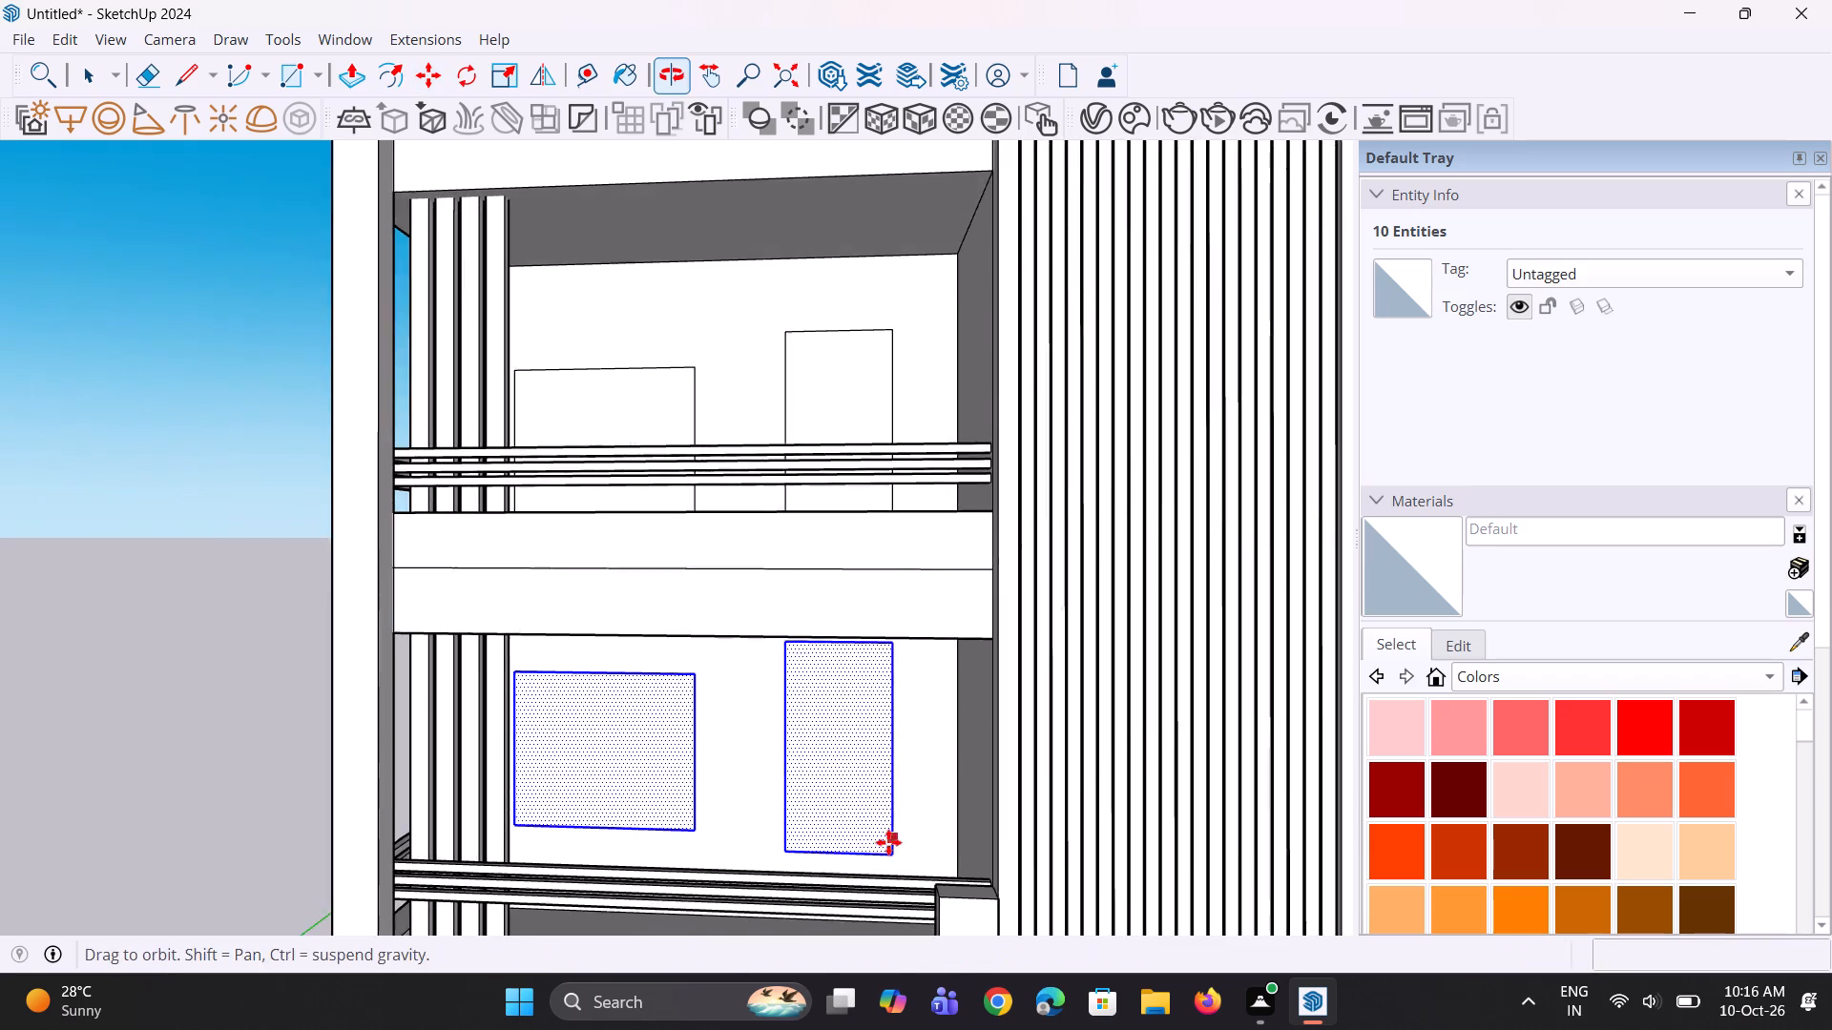
middle_click_drag(888, 842, 897, 869)
scroll(874, 771, "down", 5)
middle_click_drag(862, 793, 852, 870)
scroll(796, 795, "up", 10)
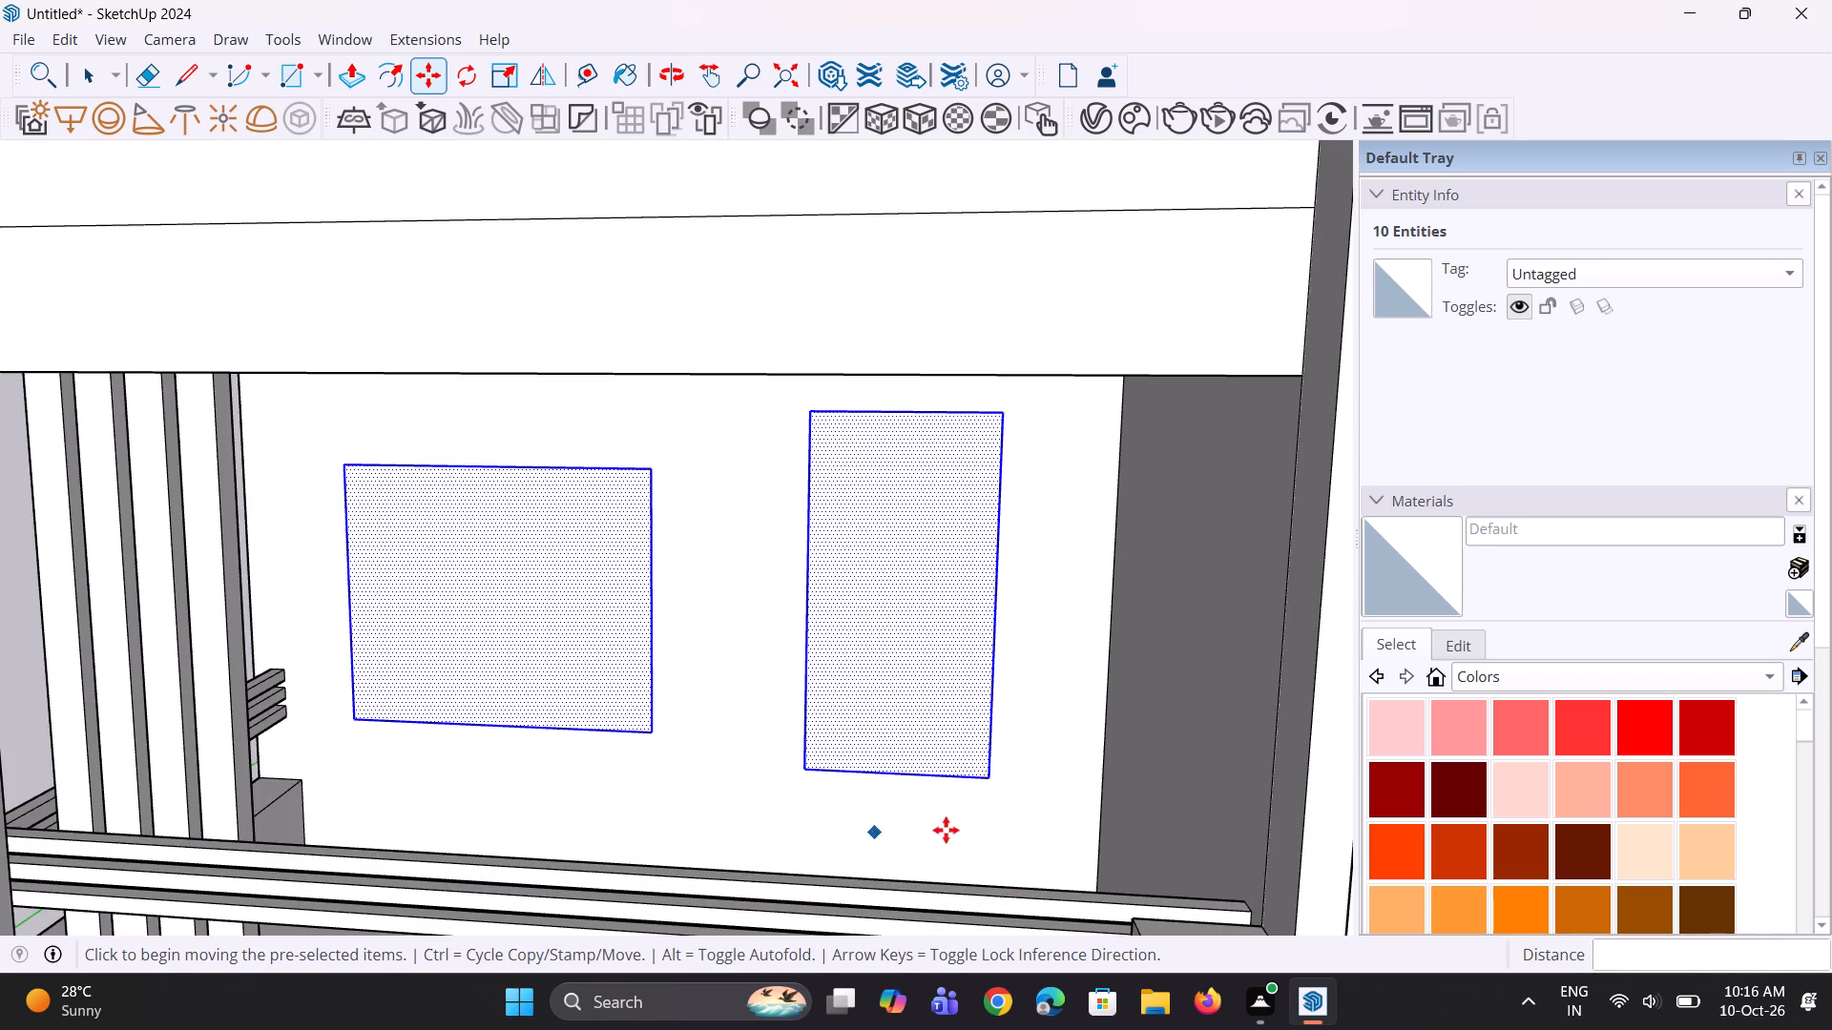
left_click(984, 783)
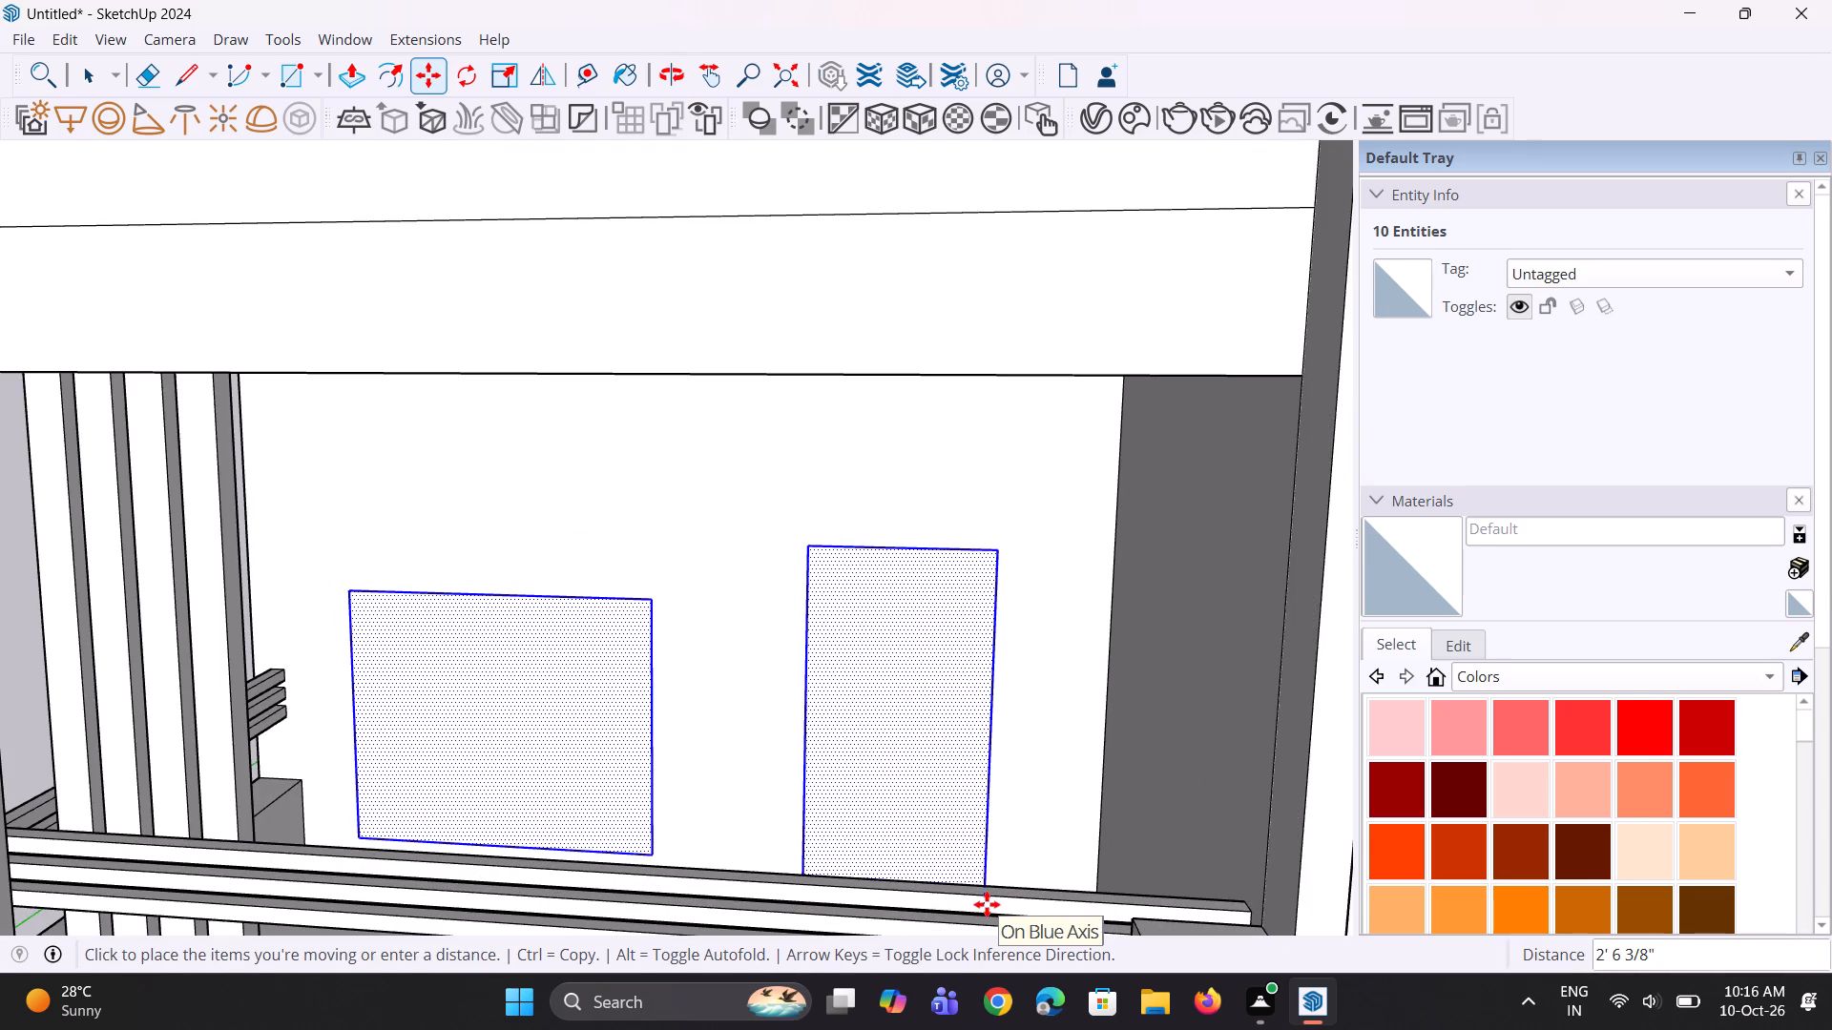
key("Escape")
scroll(884, 578, "down", 8)
middle_click_drag(725, 719, 778, 822)
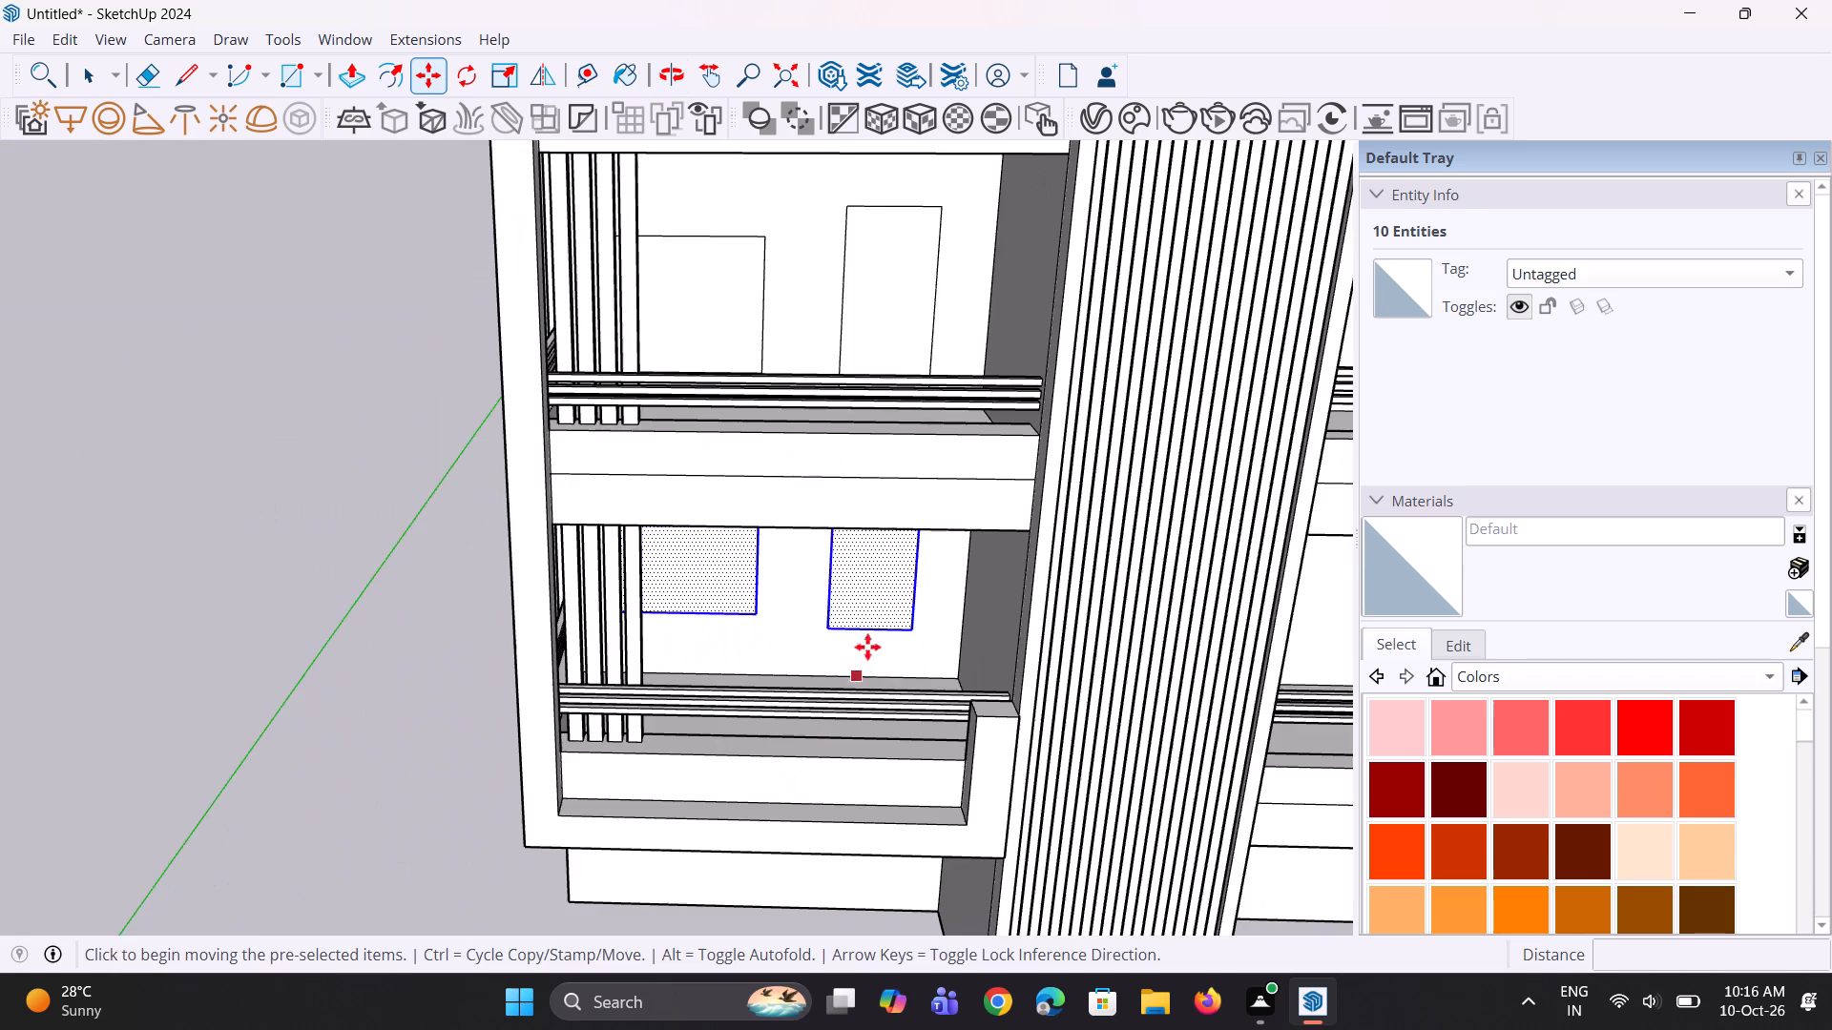
scroll(862, 650, "up", 11)
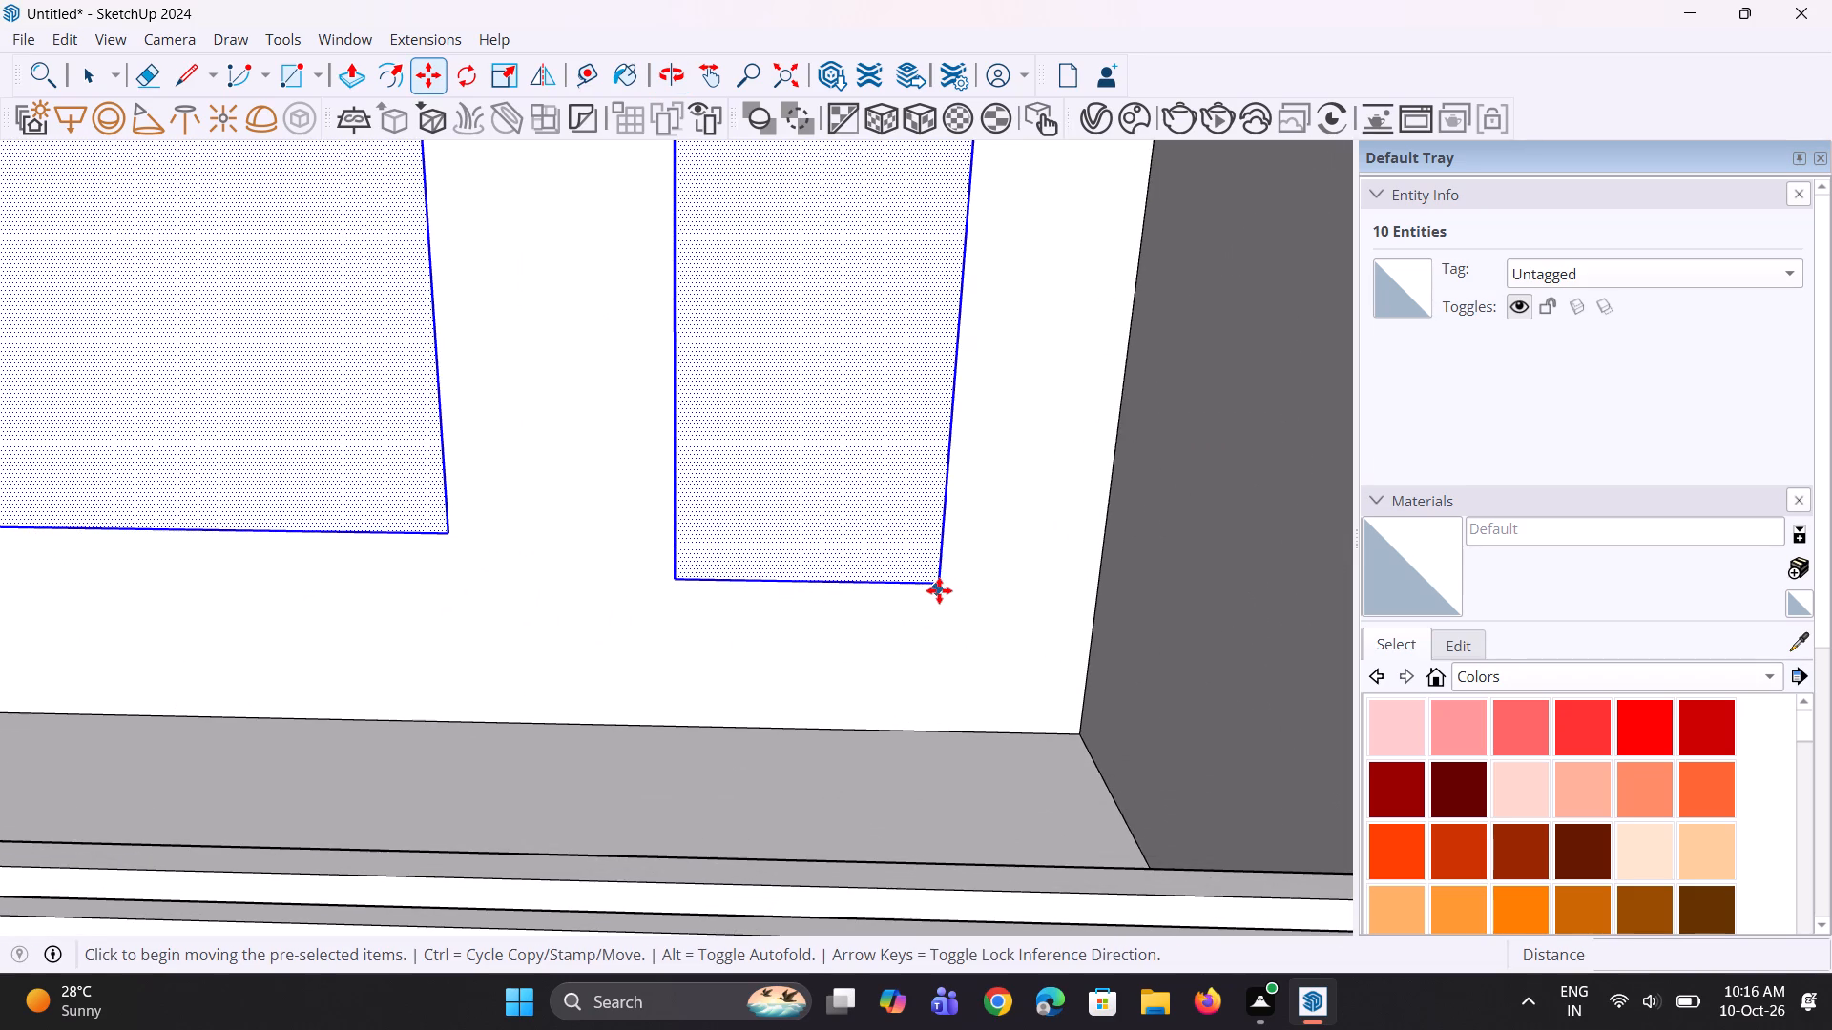
left_click(939, 582)
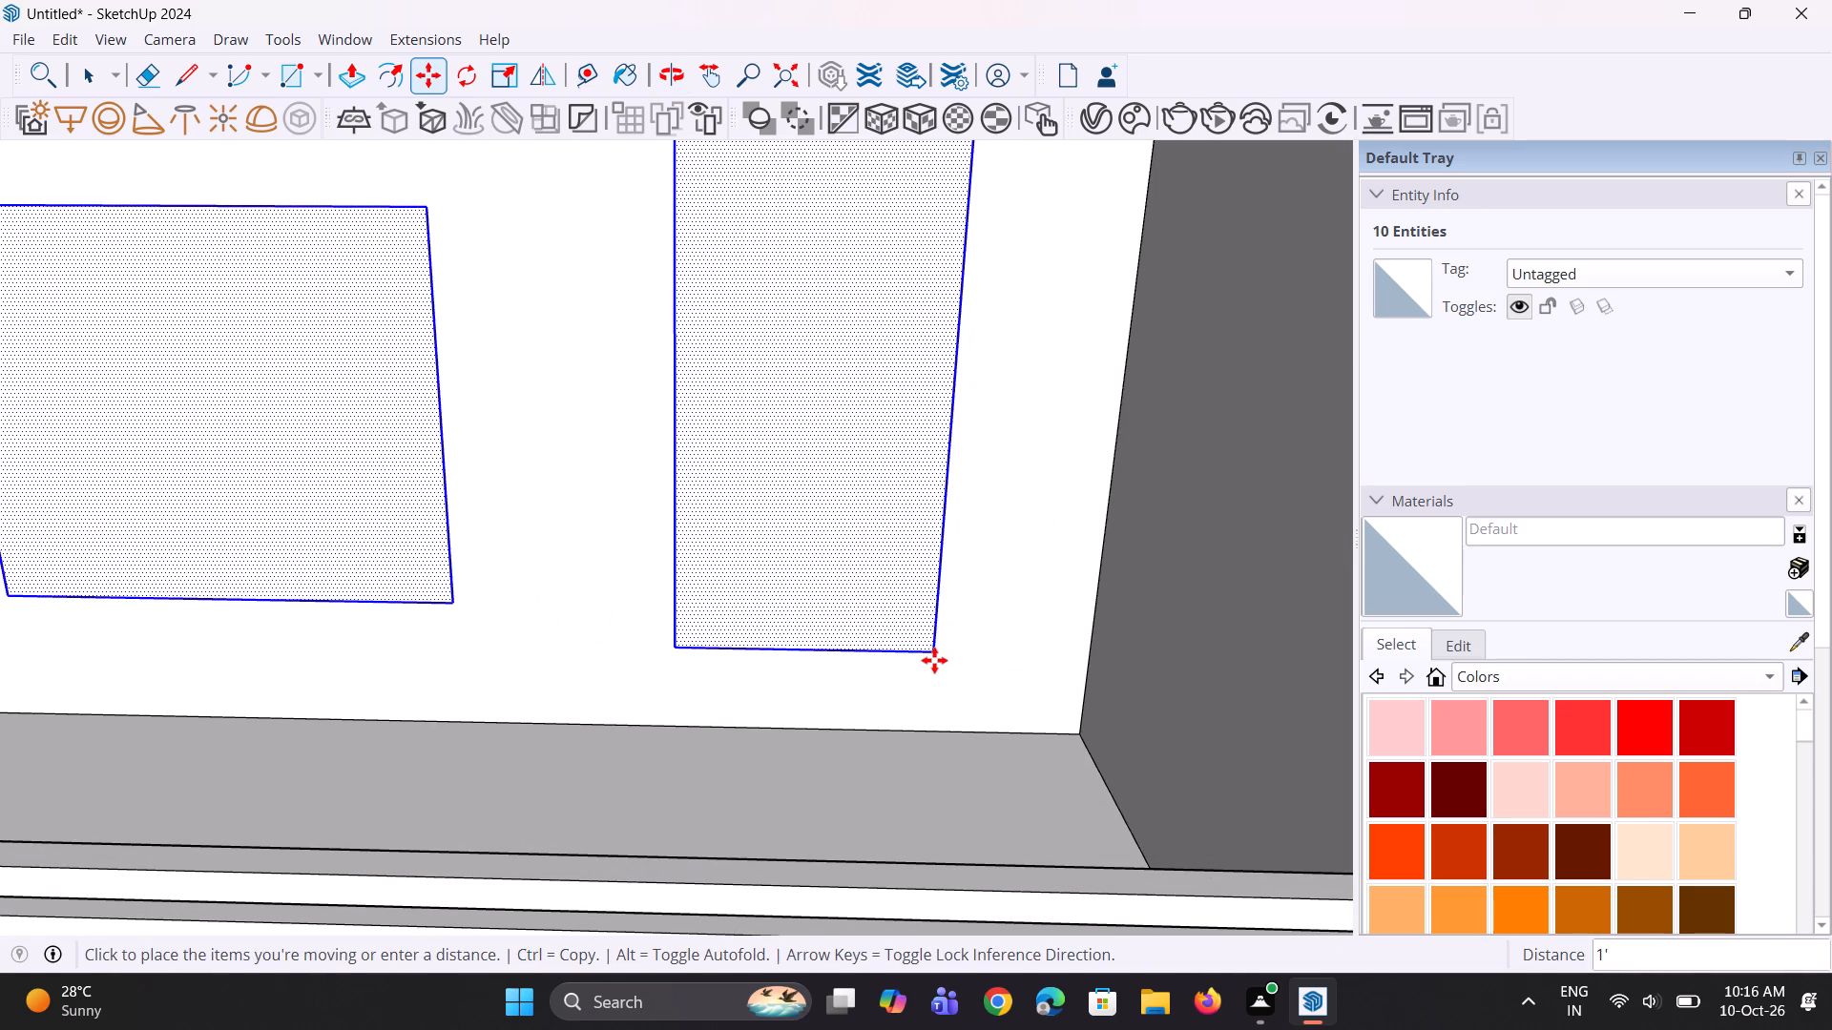
left_click(934, 660)
Copy the lowest bay's window and door faces about 25' 3 5/8" across the slatted column onto the opposite lowest bay's back wall.
scroll(888, 612, "down", 12)
middle_click_drag(885, 723, 875, 679)
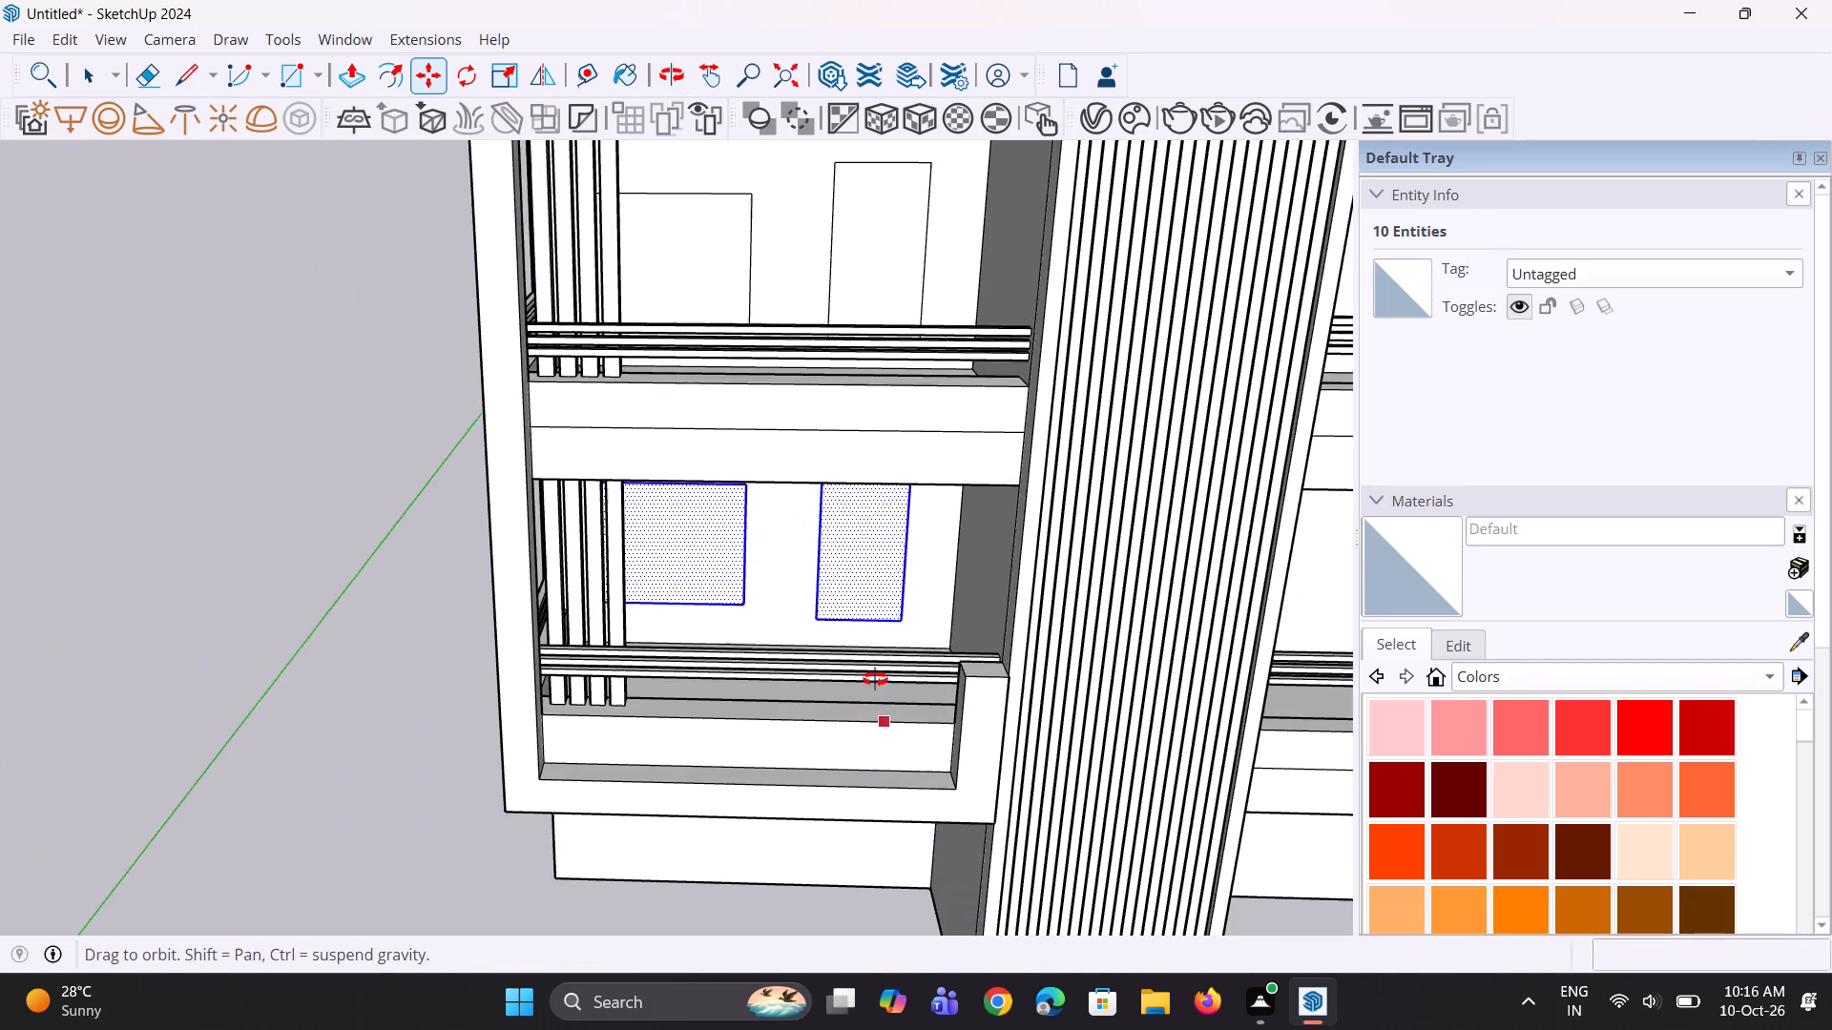
middle_click_drag(875, 679, 861, 614)
scroll(854, 559, "down", 6)
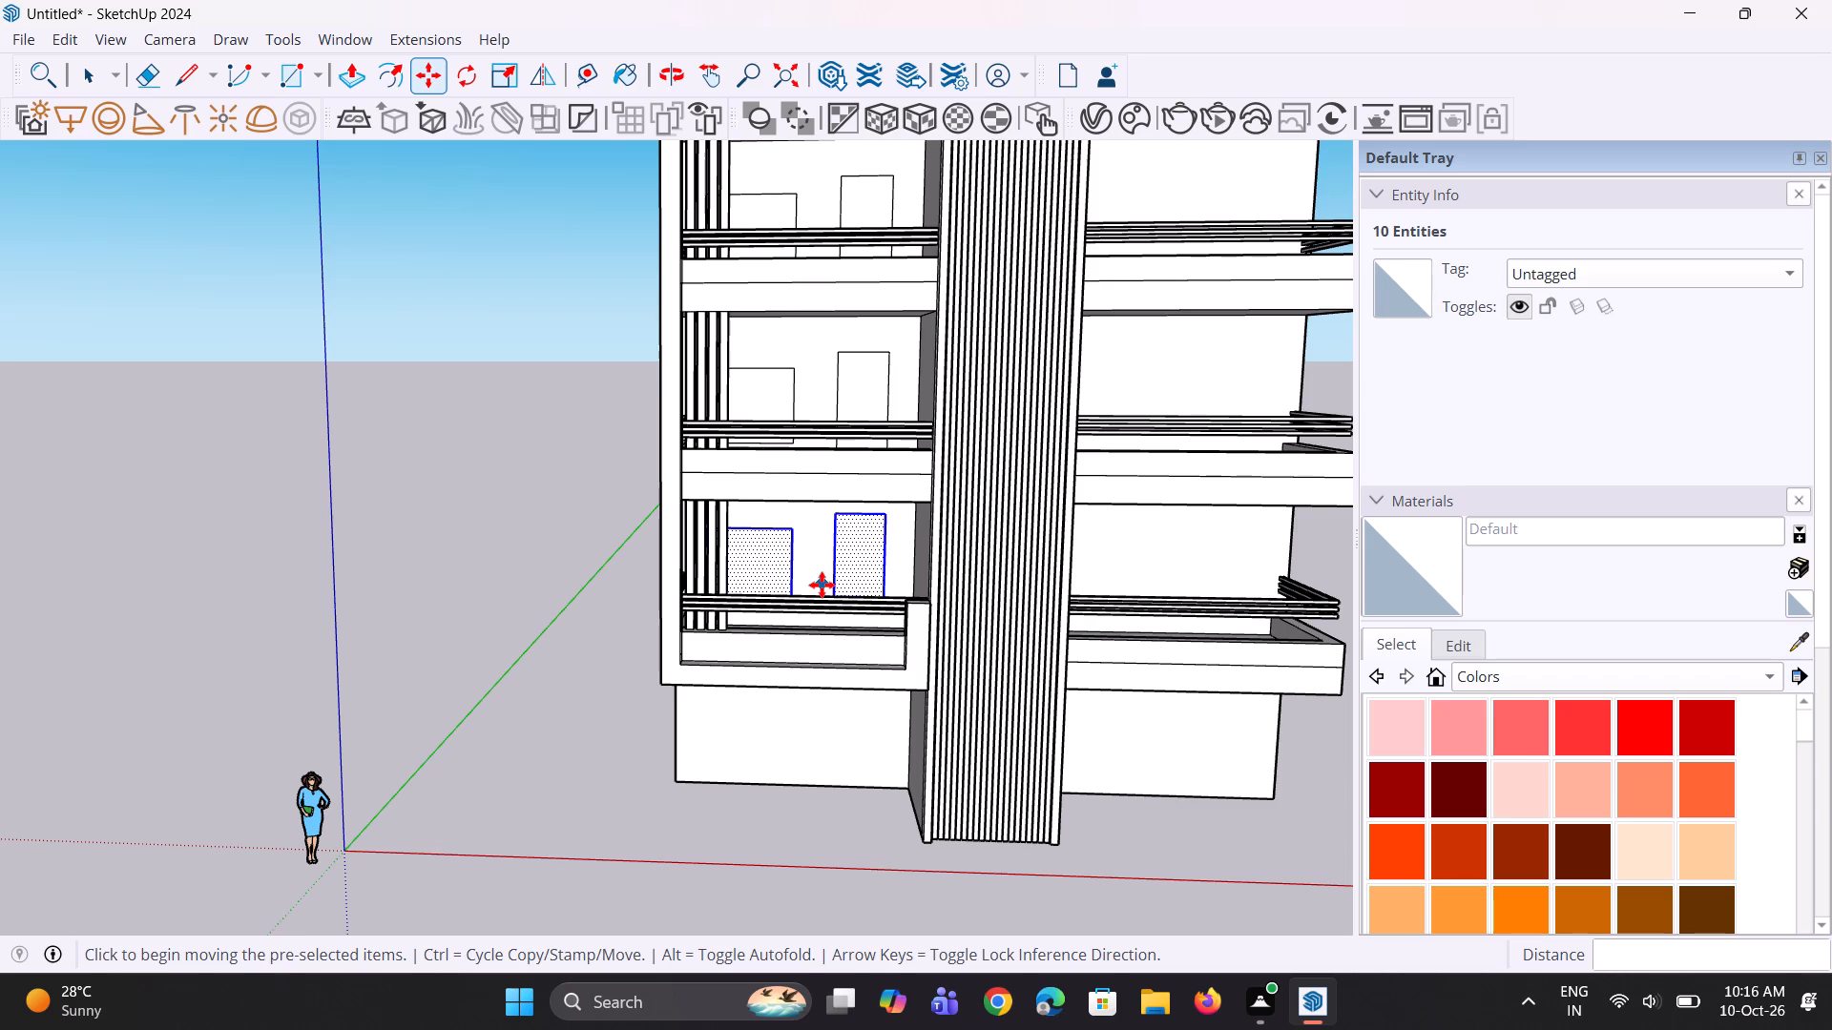
scroll(822, 585, "down", 3)
middle_click_drag(969, 605, 919, 620)
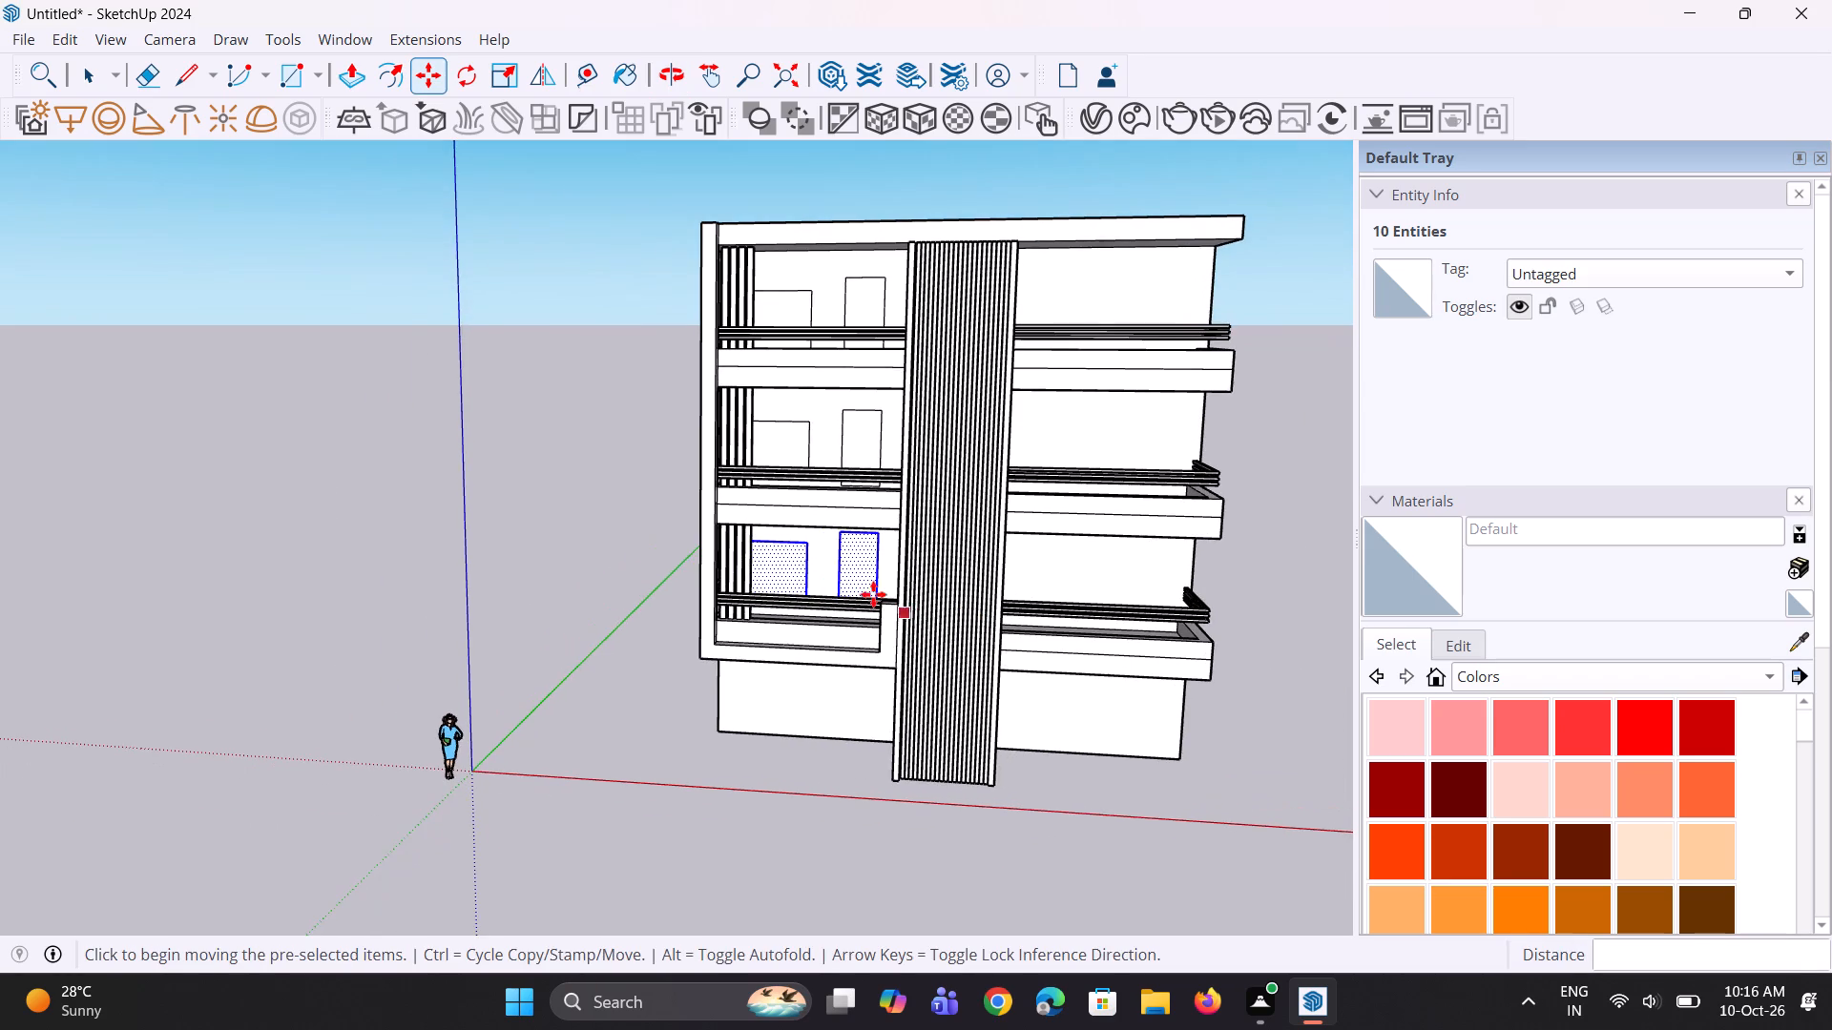
scroll(849, 584, "up", 2)
scroll(926, 591, "up", 3)
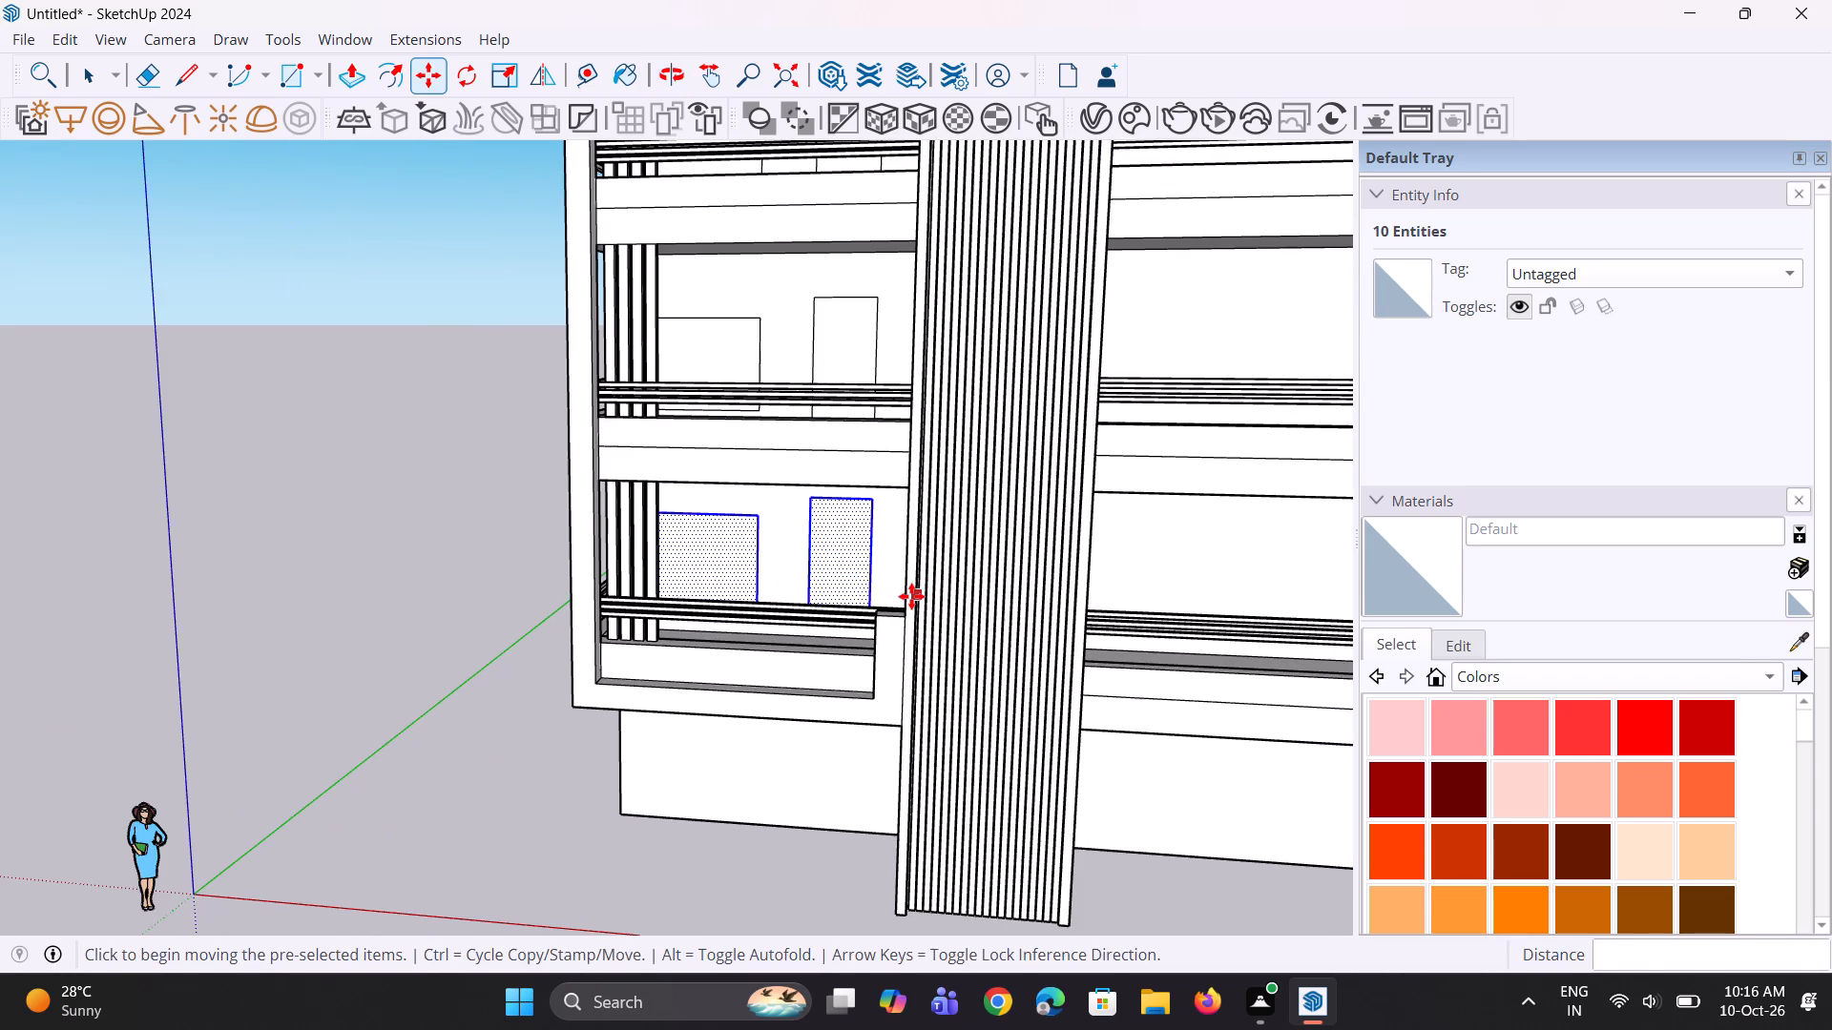
key("m")
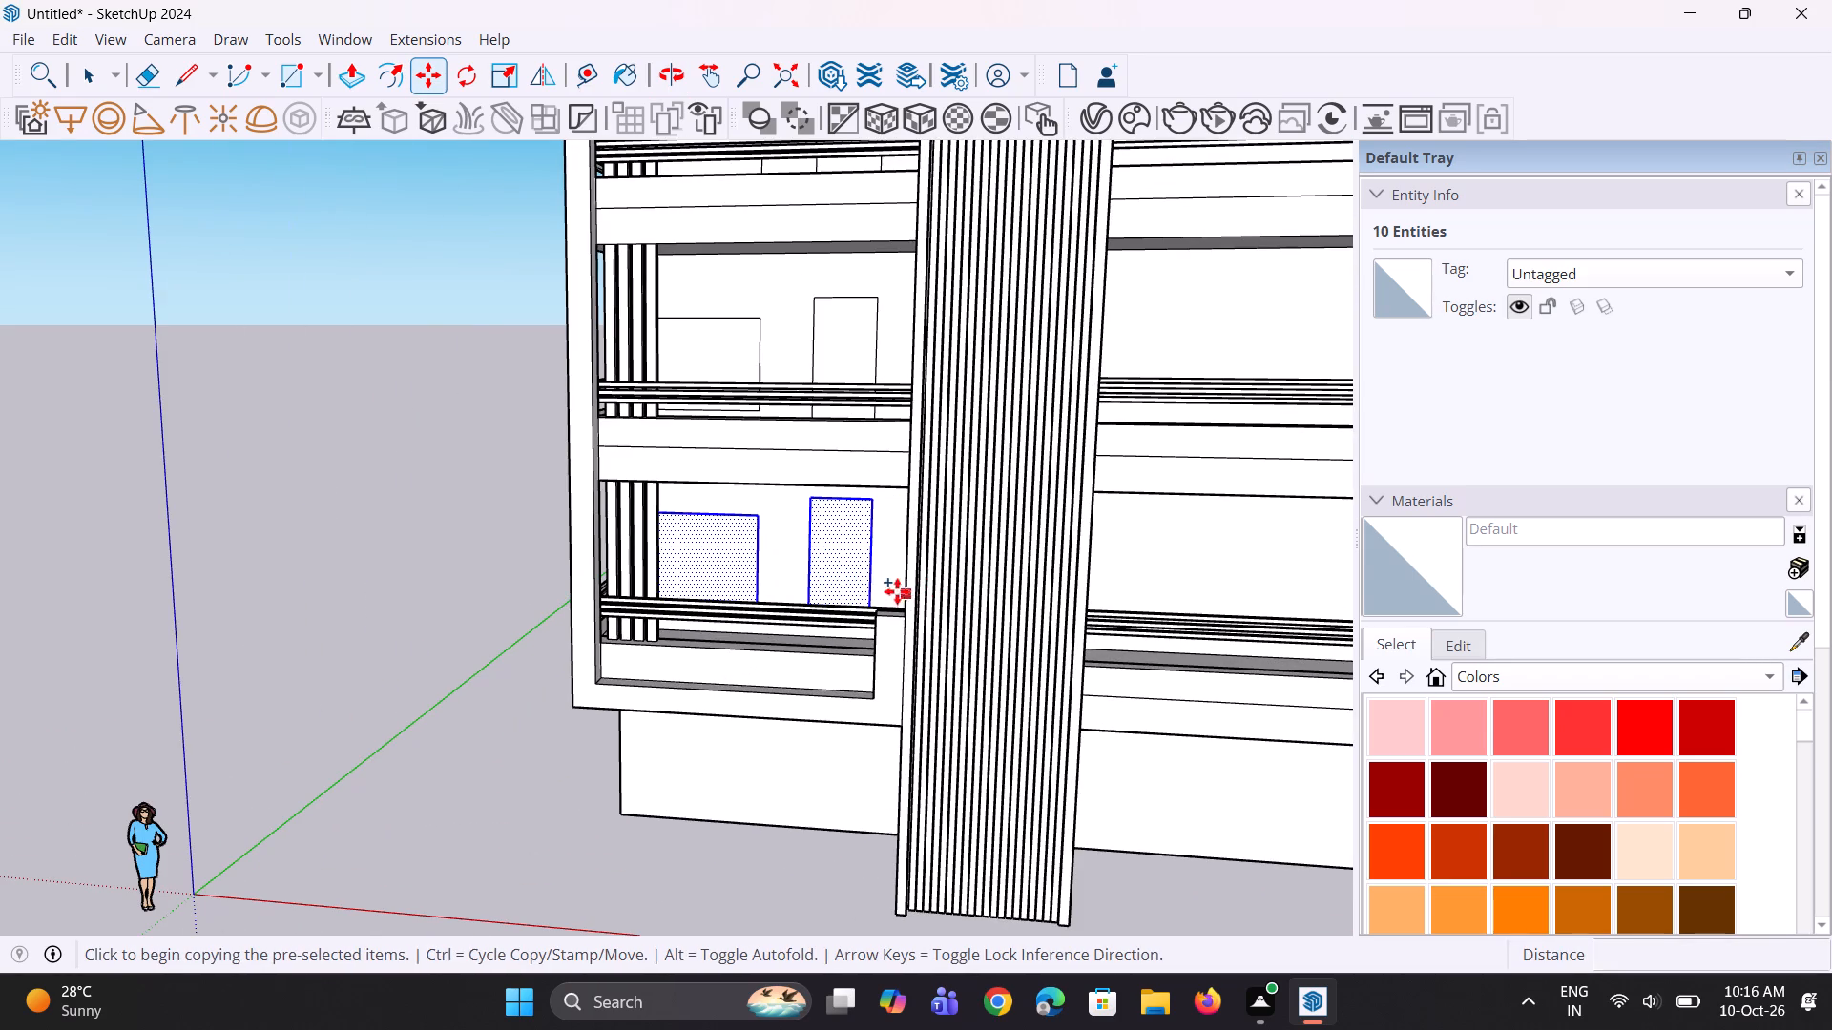
left_click(872, 588)
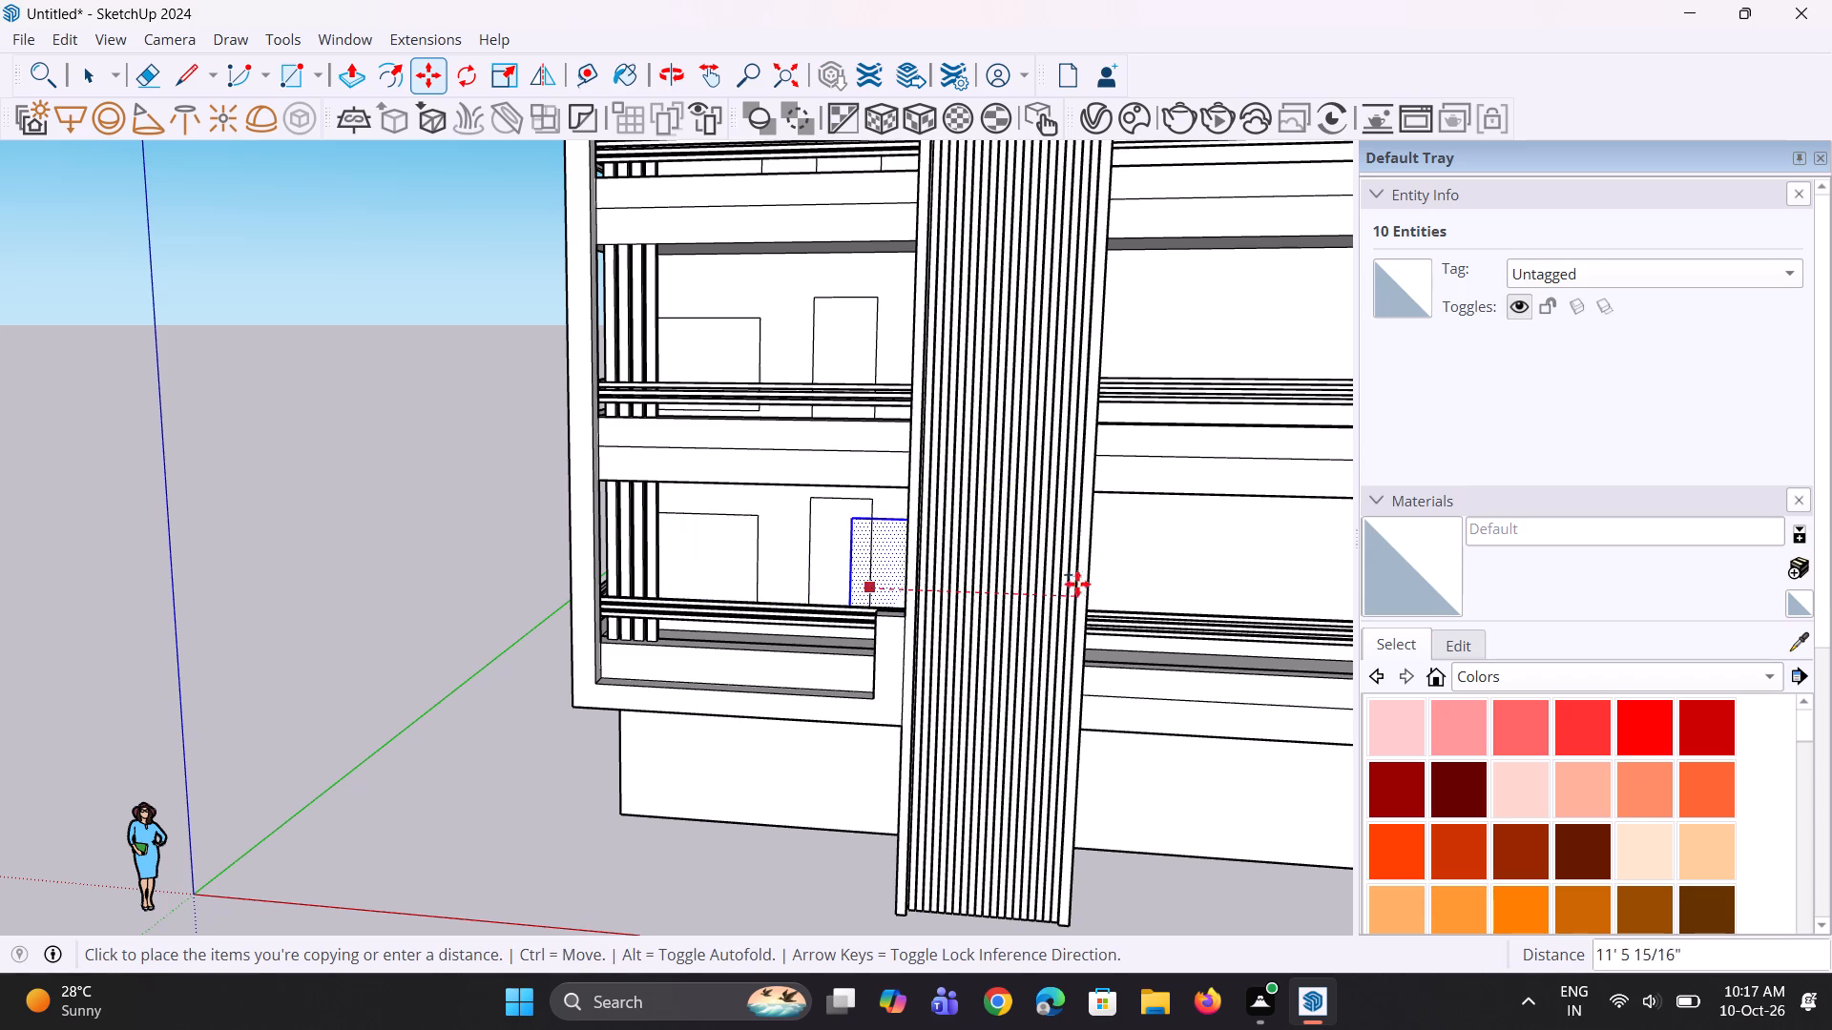
scroll(1008, 588, "down", 3)
scroll(843, 568, "down", 2)
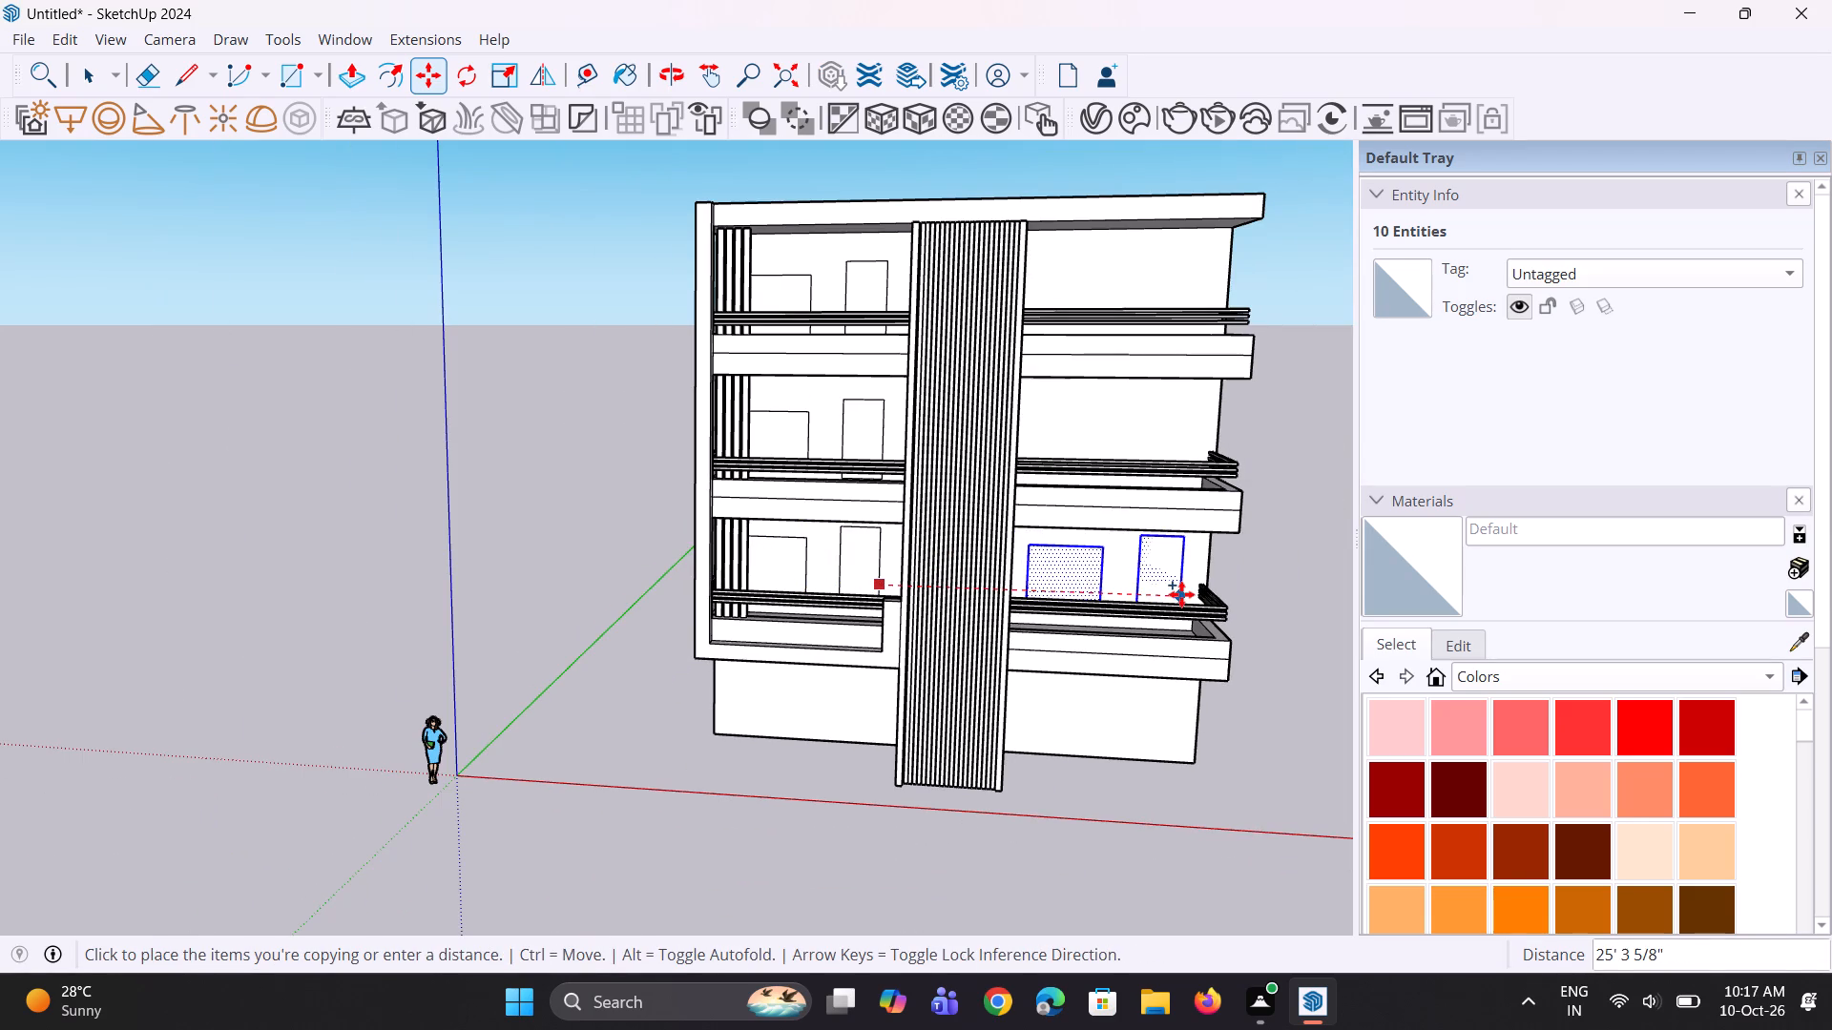
scroll(1181, 594, "up", 9)
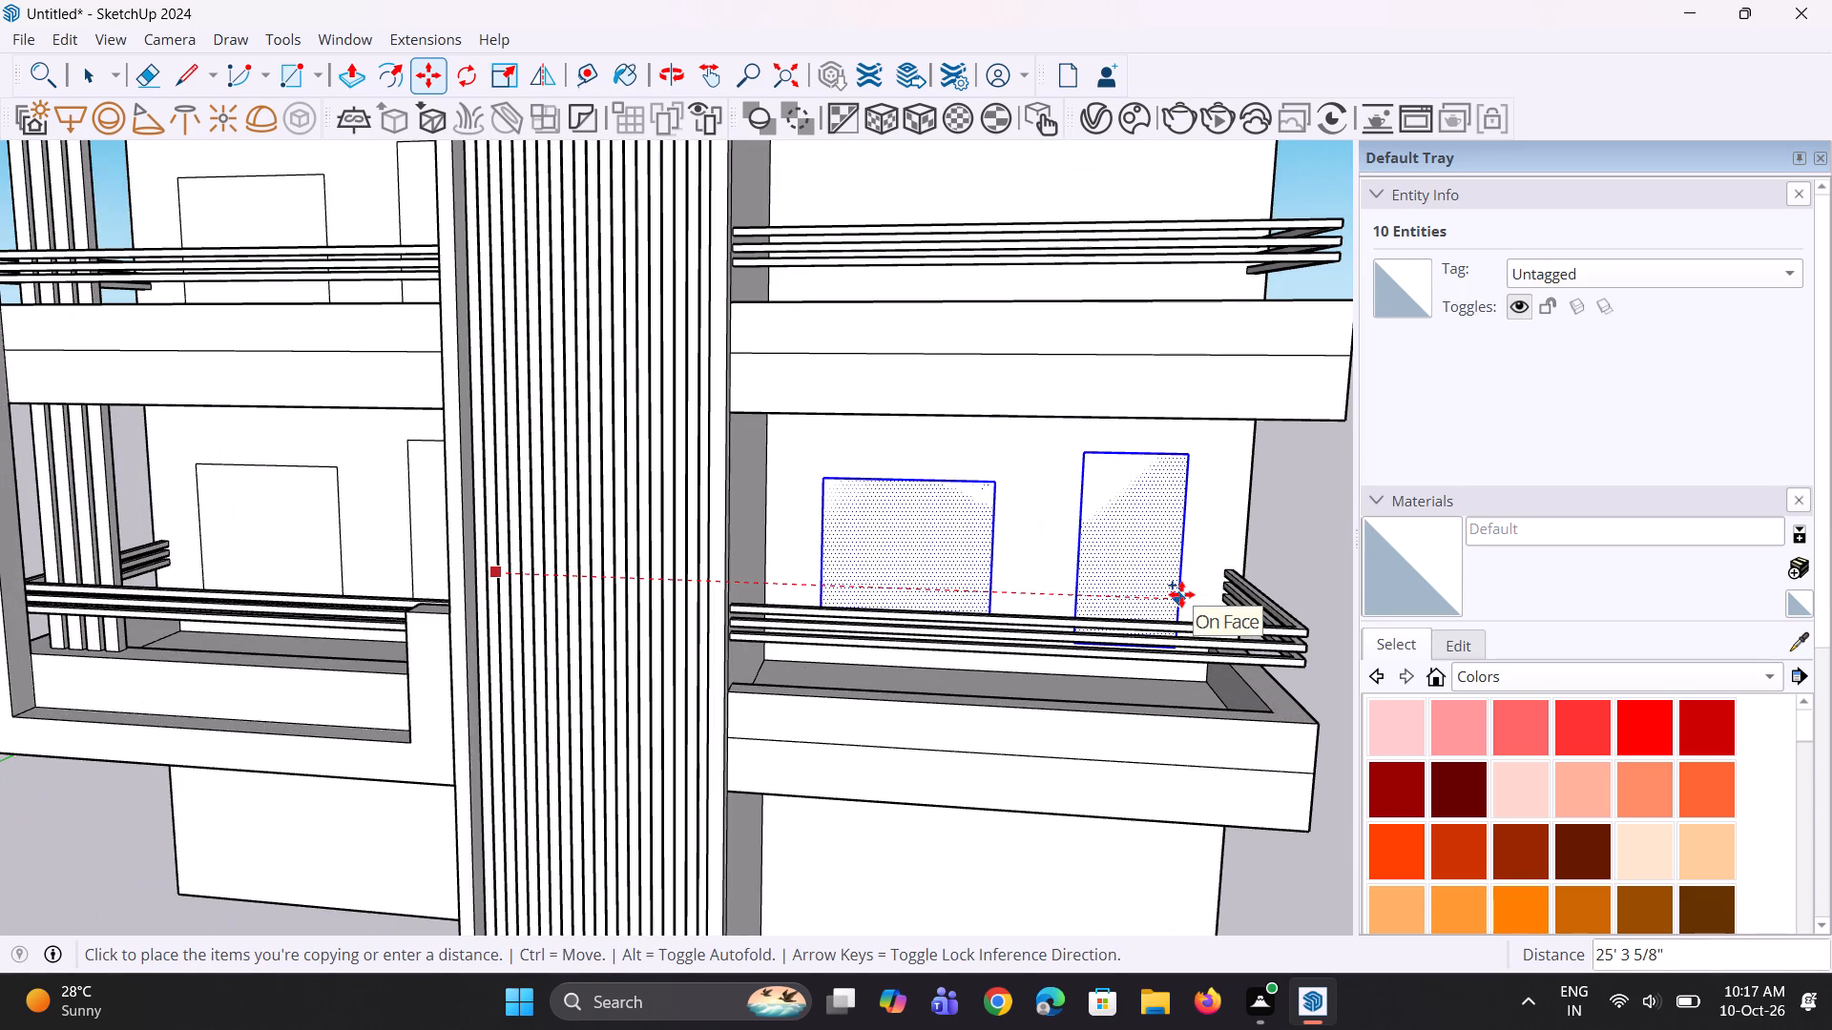
left_click(1181, 594)
Move only the copied tall door face straight down the back wall, closer to the floor of the new lowest bay.
middle_click_drag(1185, 653, 1145, 721)
scroll(1116, 646, "down", 4)
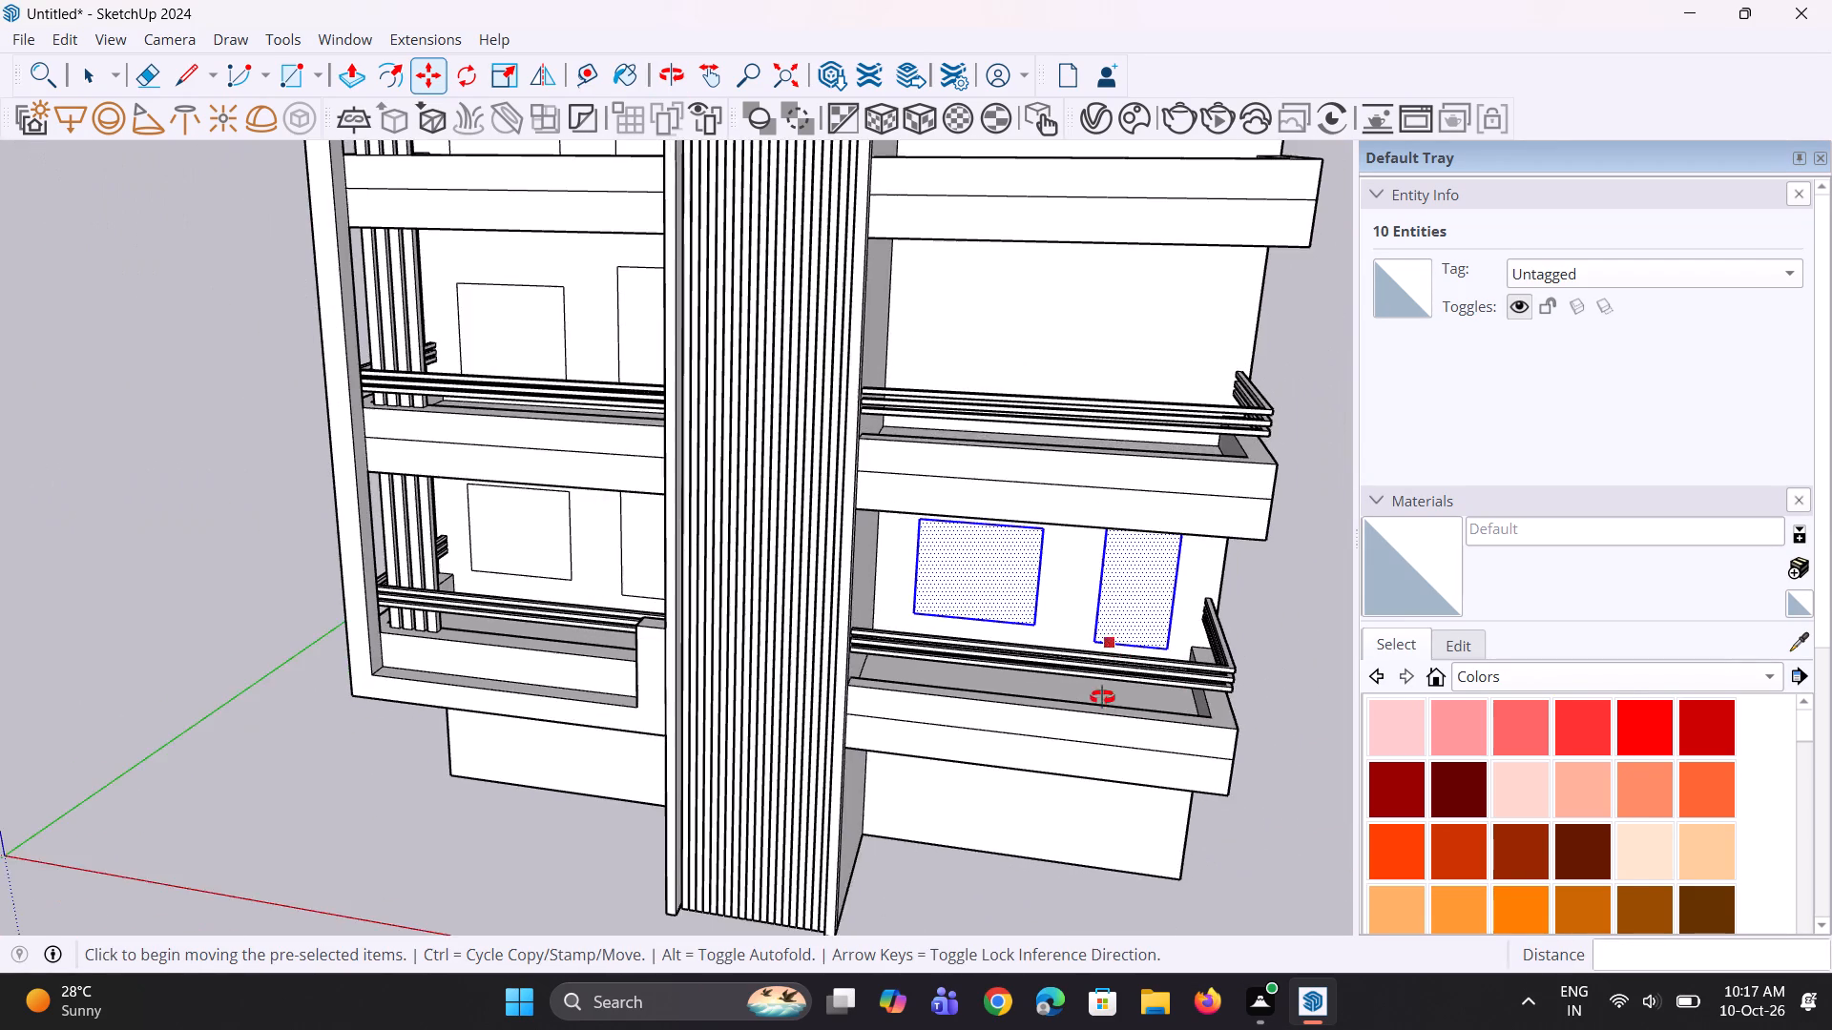
middle_click_drag(1102, 697, 1122, 744)
scroll(1144, 650, "up", 12)
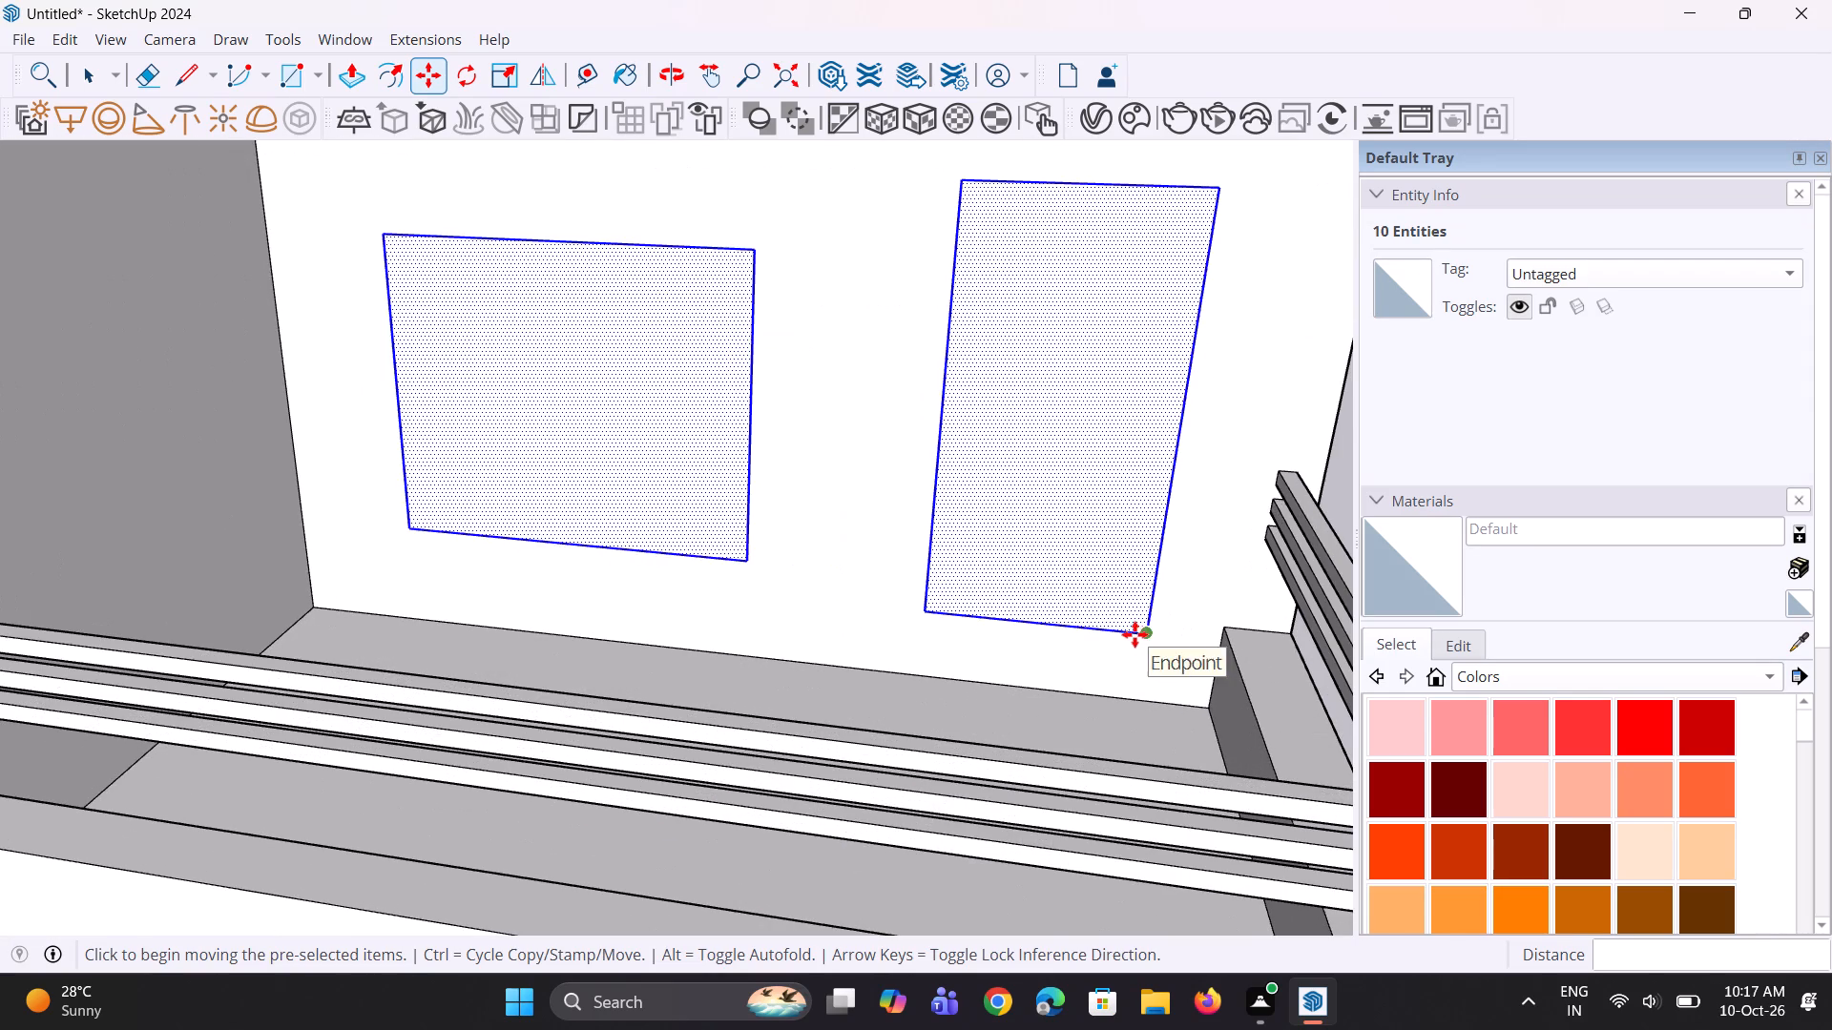
scroll(1122, 649, "down", 8)
middle_click_drag(1110, 659, 1091, 560)
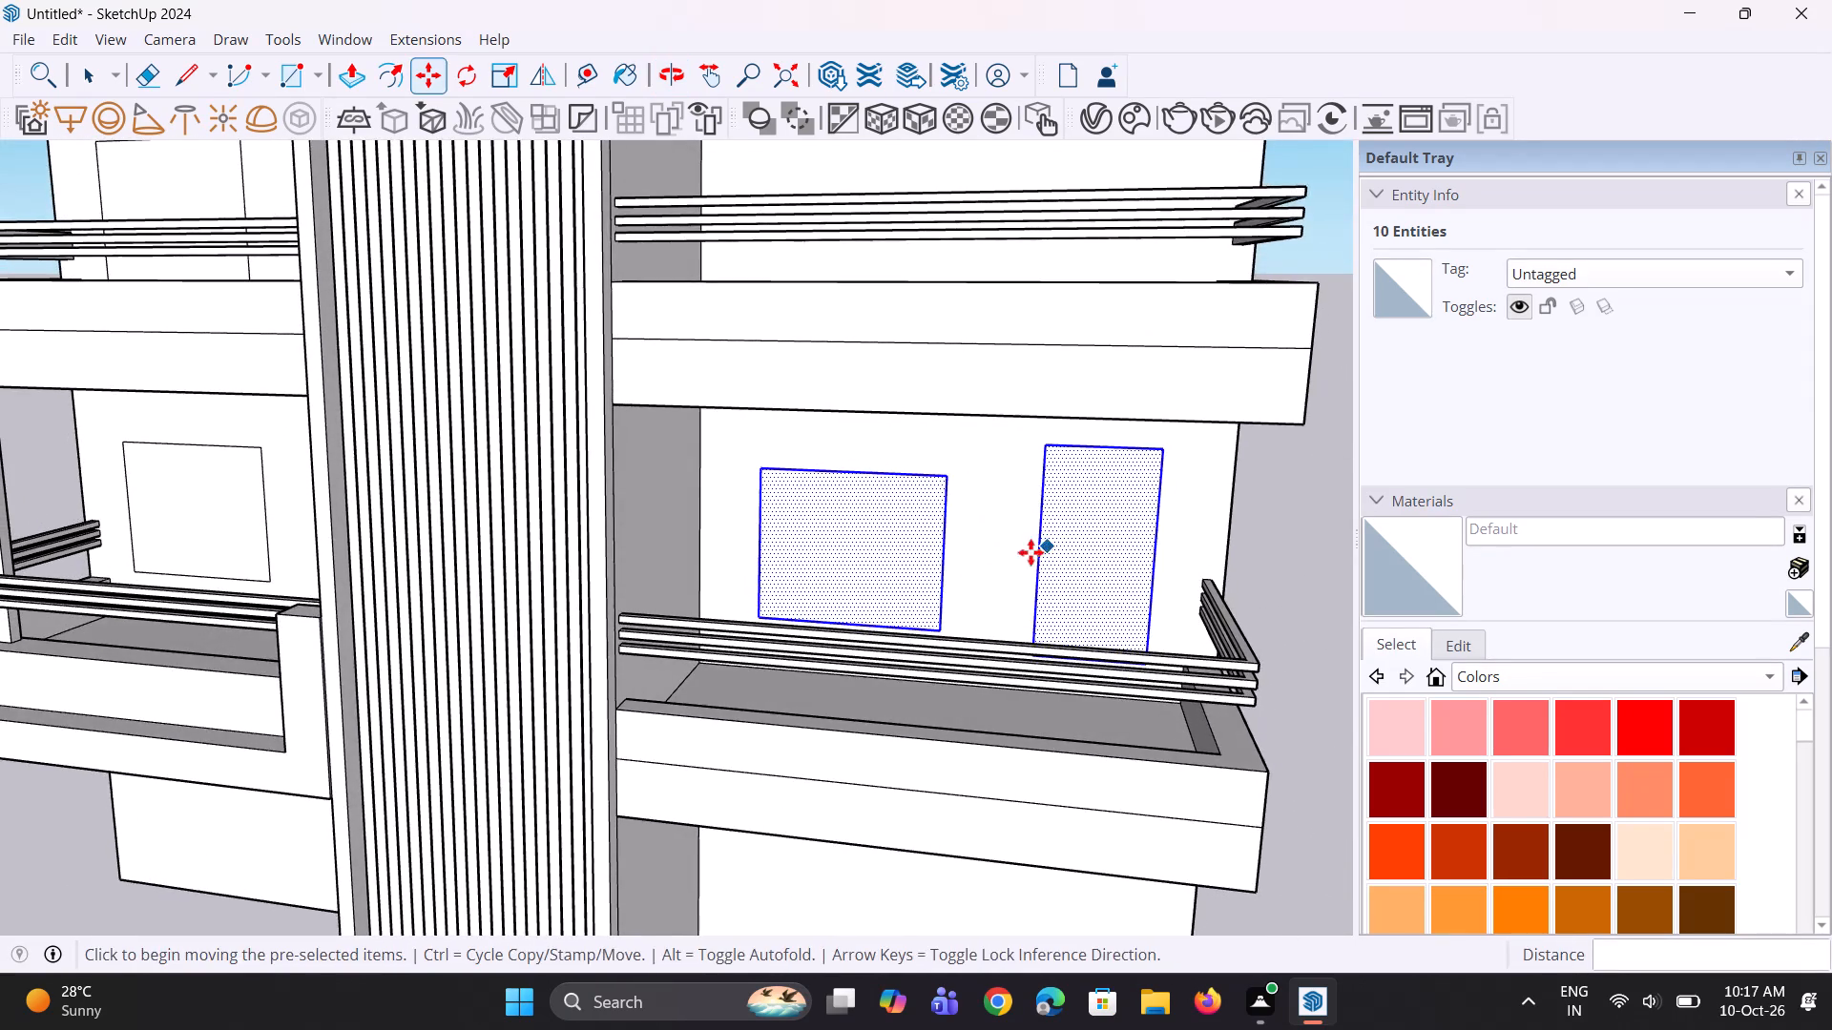
scroll(987, 573, "down", 4)
middle_click_drag(1096, 637, 1126, 724)
scroll(1108, 634, "up", 3)
key("space")
key("space")
left_click(1265, 669)
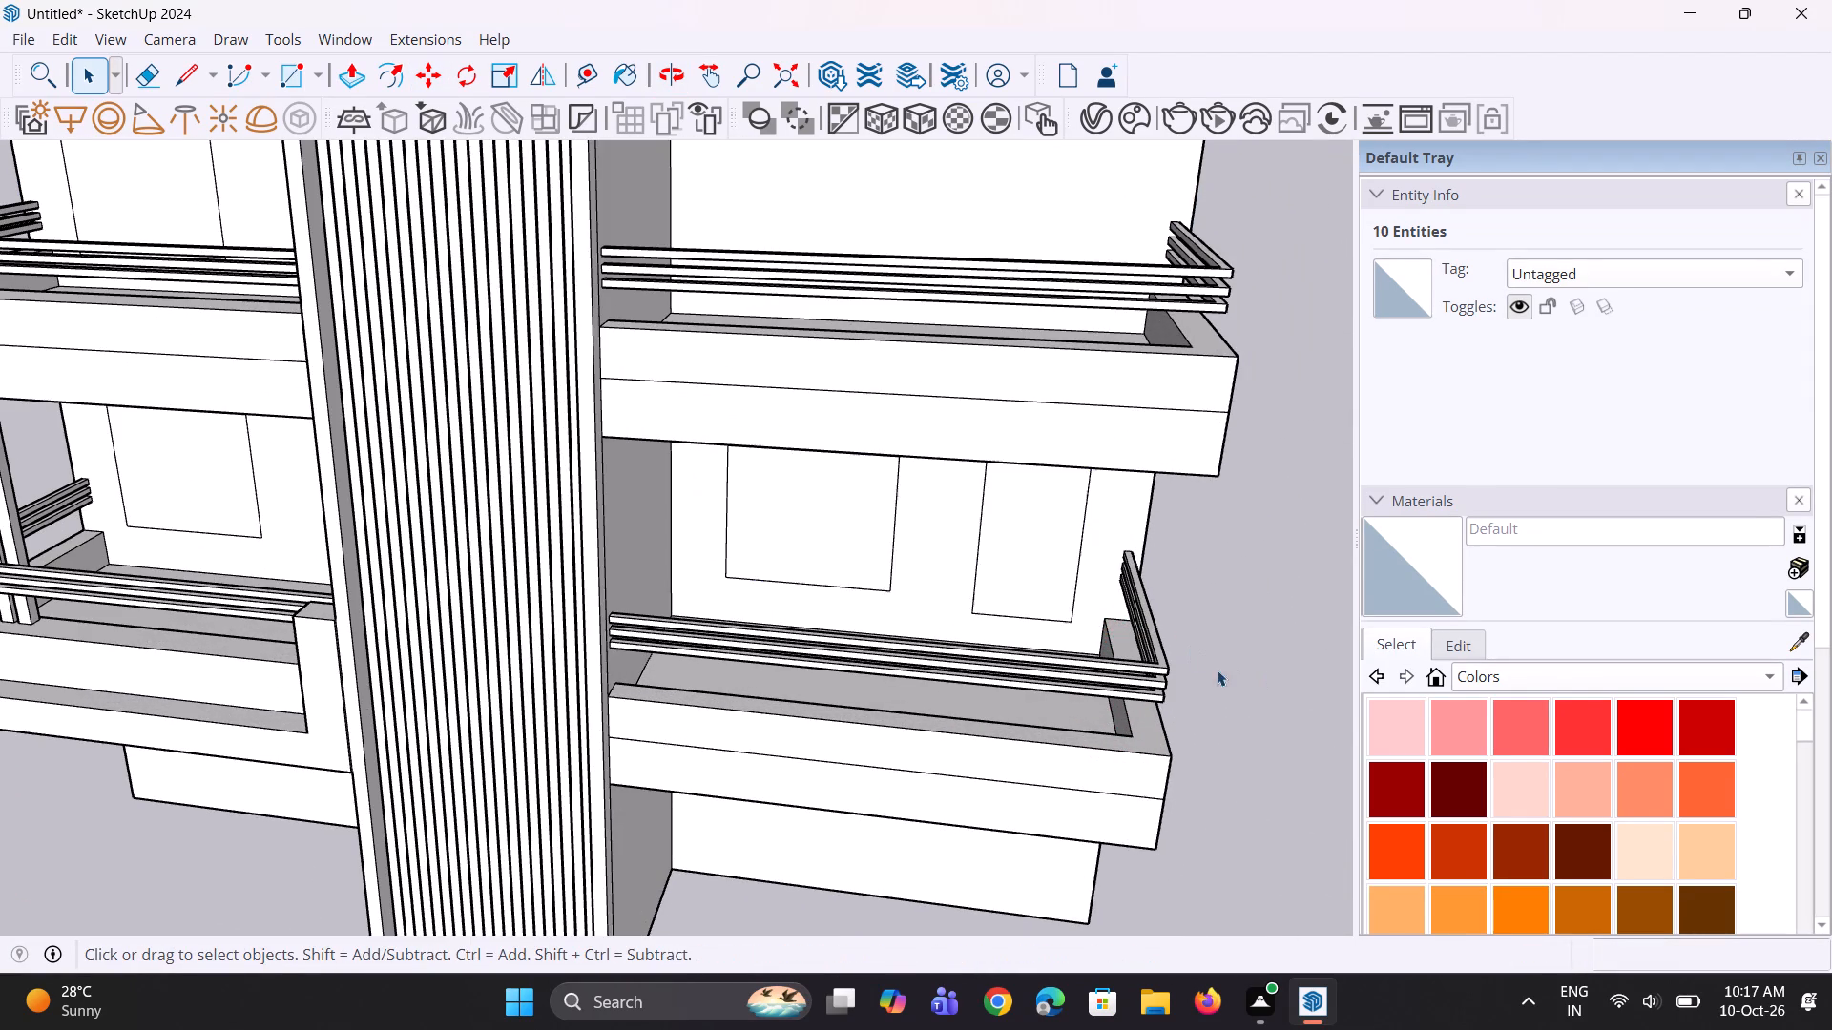
scroll(1007, 625, "up", 5)
left_click(1029, 586)
middle_click(1036, 684)
scroll(1076, 630, "up", 7)
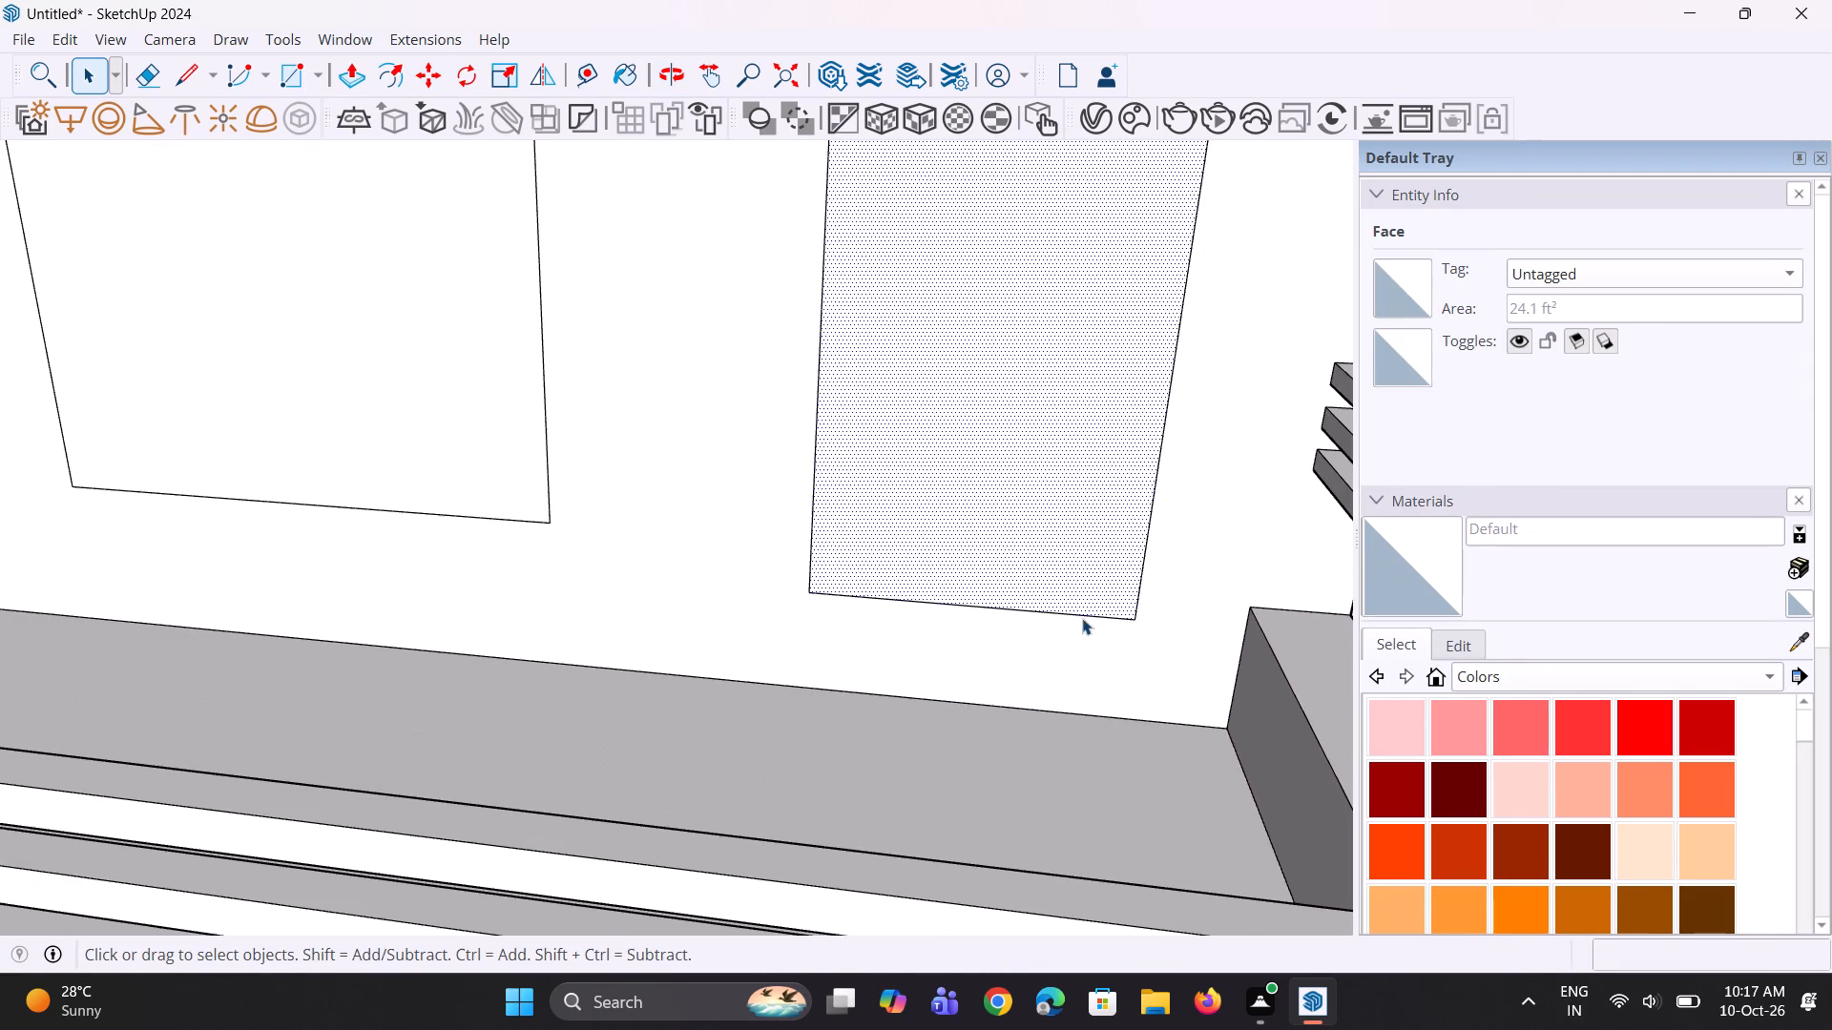
key("m")
left_click(1131, 622)
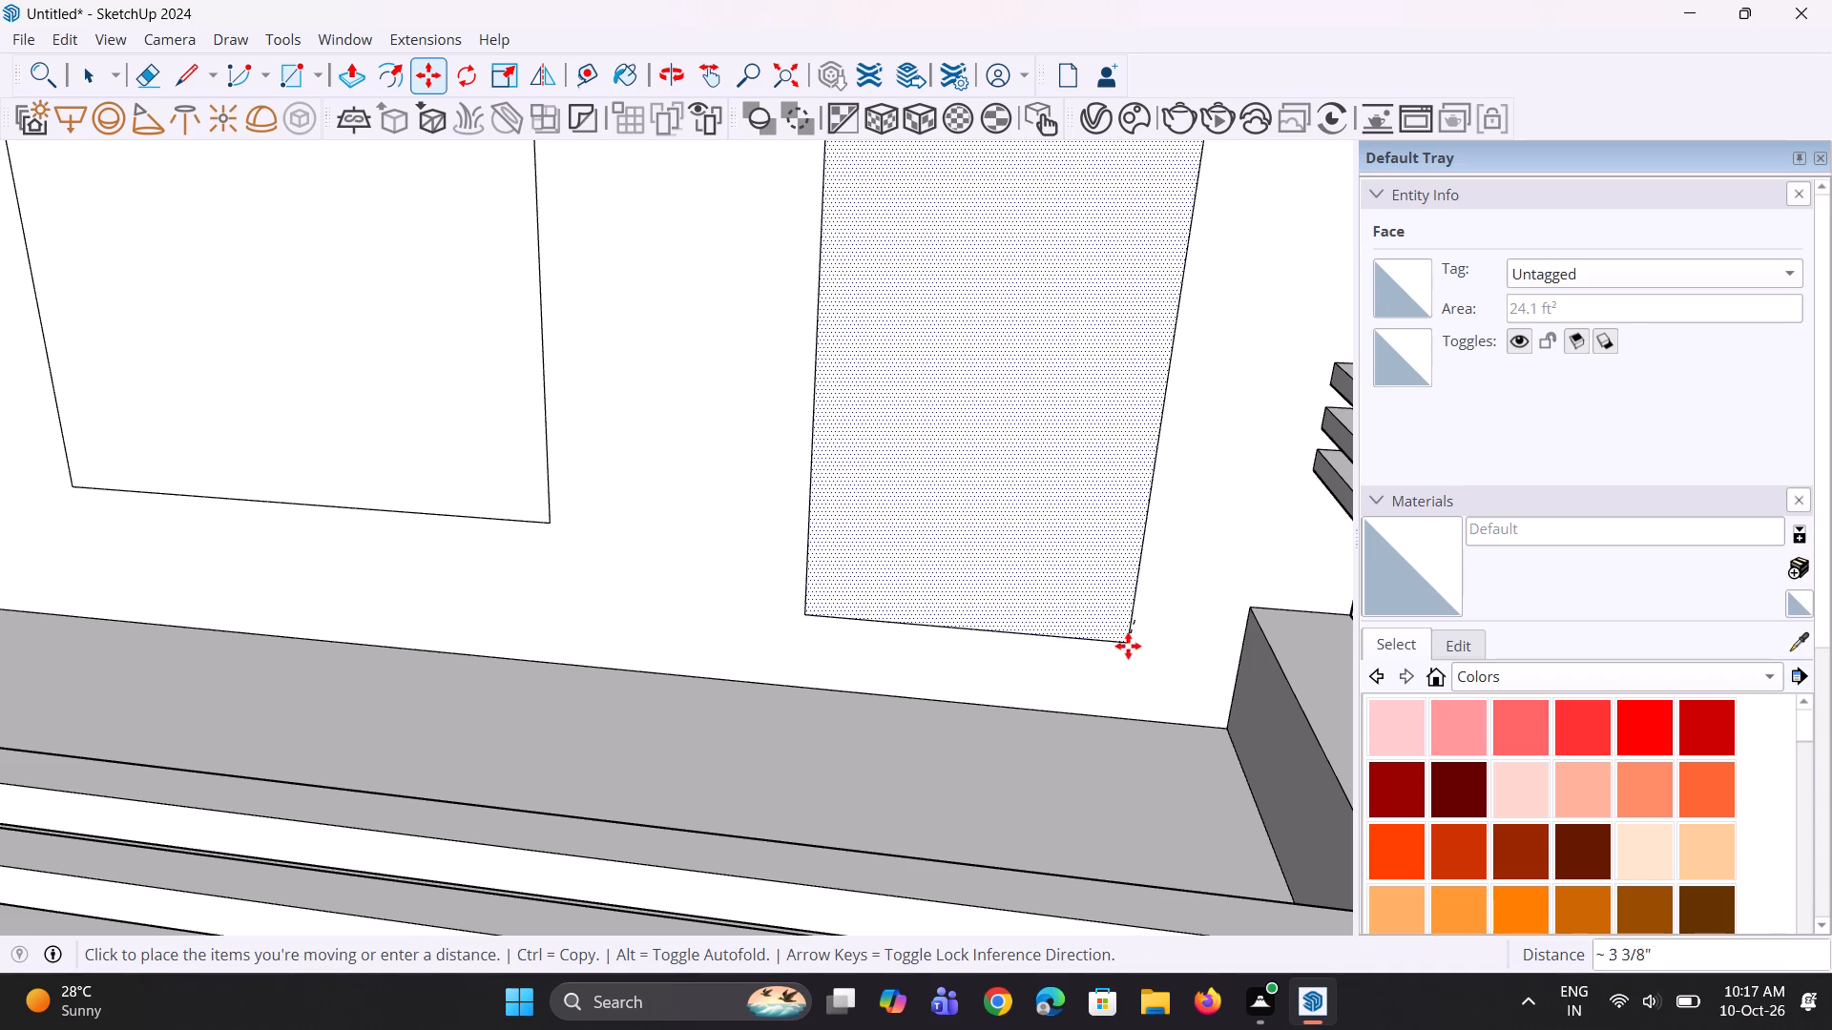
left_click(1125, 669)
key("space")
key("space")
middle_click_drag(1117, 666, 1124, 605)
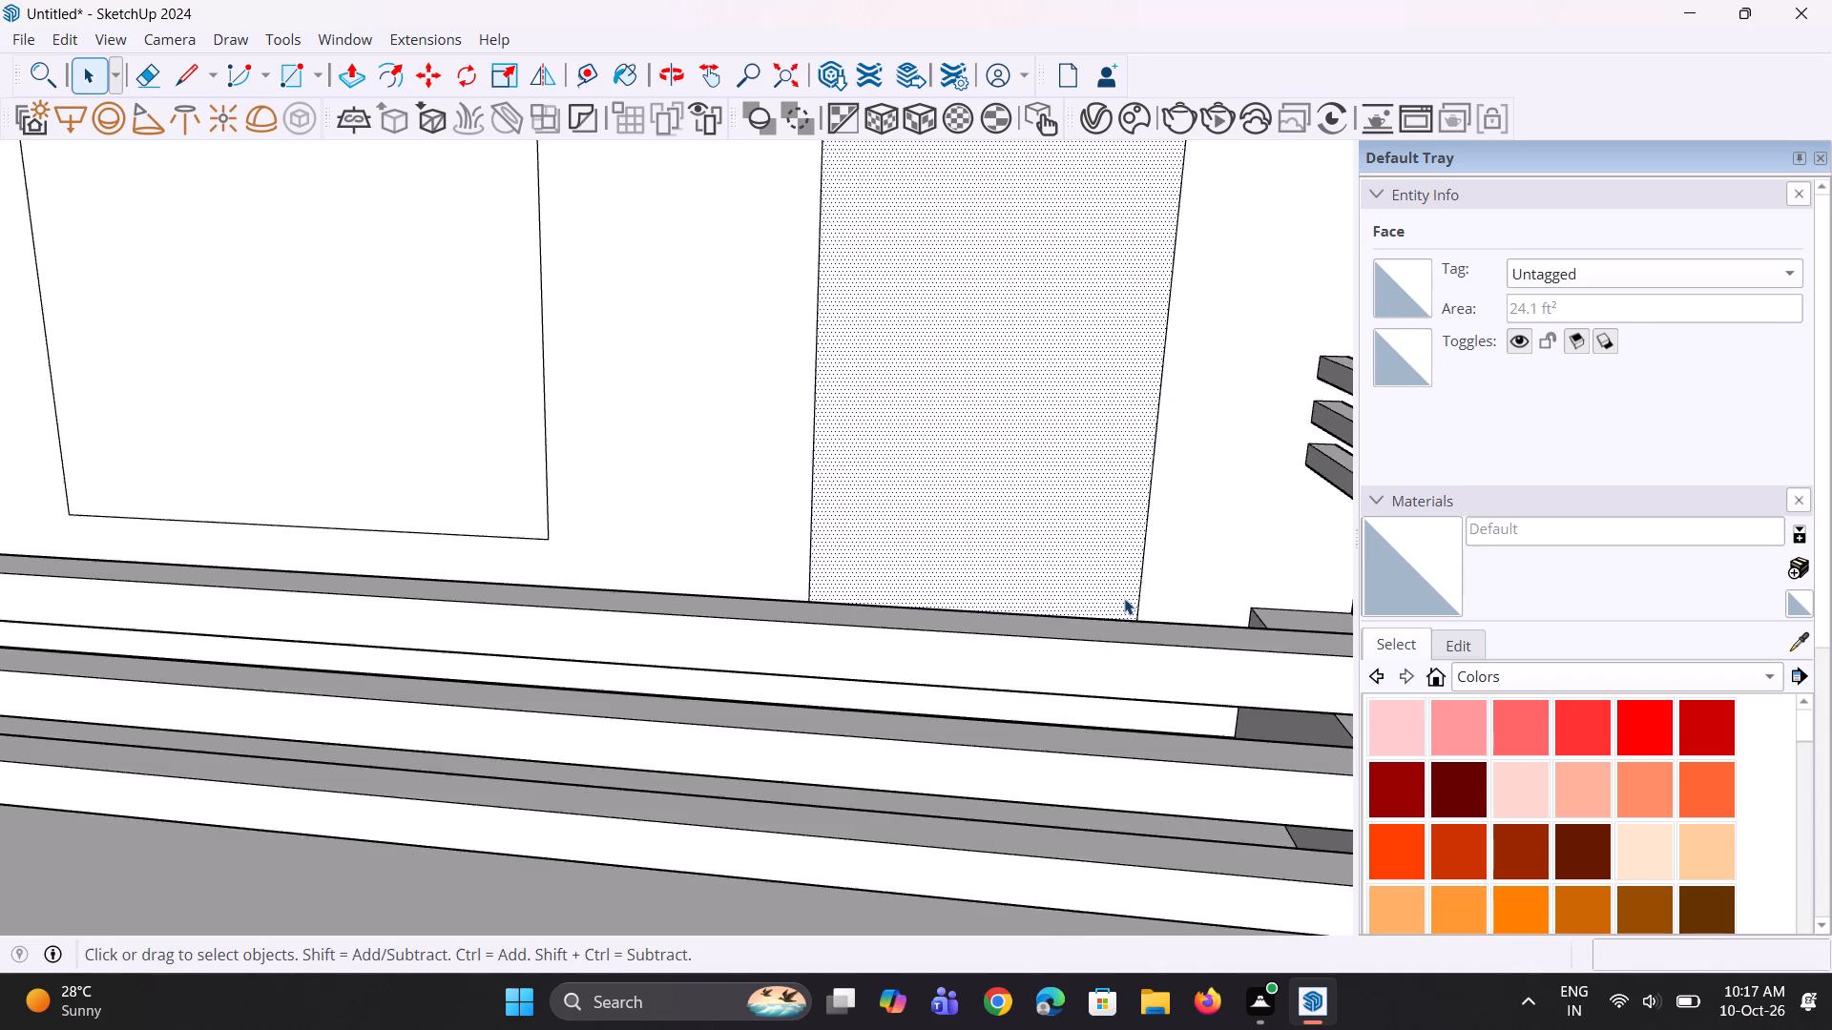
Copy that lowest bay's window and door faces about 11' 10 9/16" straight up onto the middle bay's back wall.
scroll(1124, 598, "down", 4)
middle_click_drag(422, 594, 489, 655)
scroll(591, 578, "down", 4)
middle_click_drag(729, 537, 728, 522)
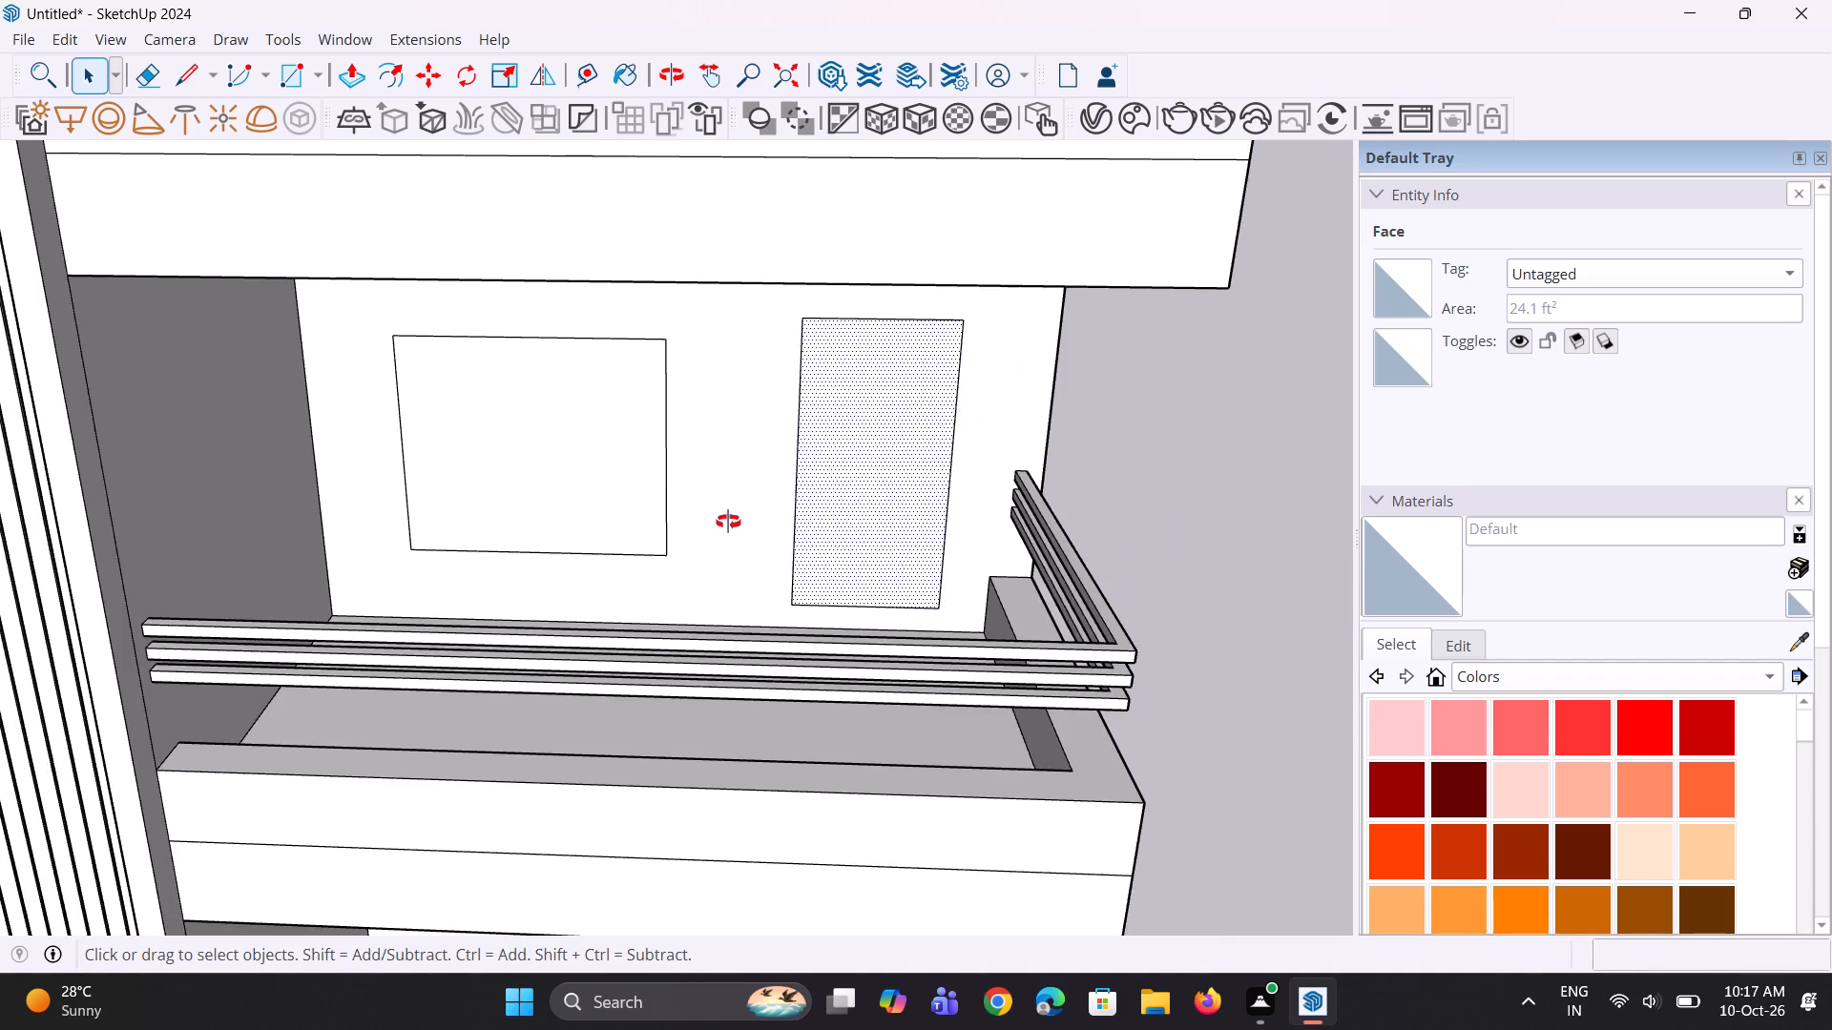
middle_click_drag(728, 522, 711, 498)
left_click(632, 496)
left_click(851, 528, "ctrl")
scroll(789, 552, "down", 5)
middle_click_drag(870, 537, 858, 543)
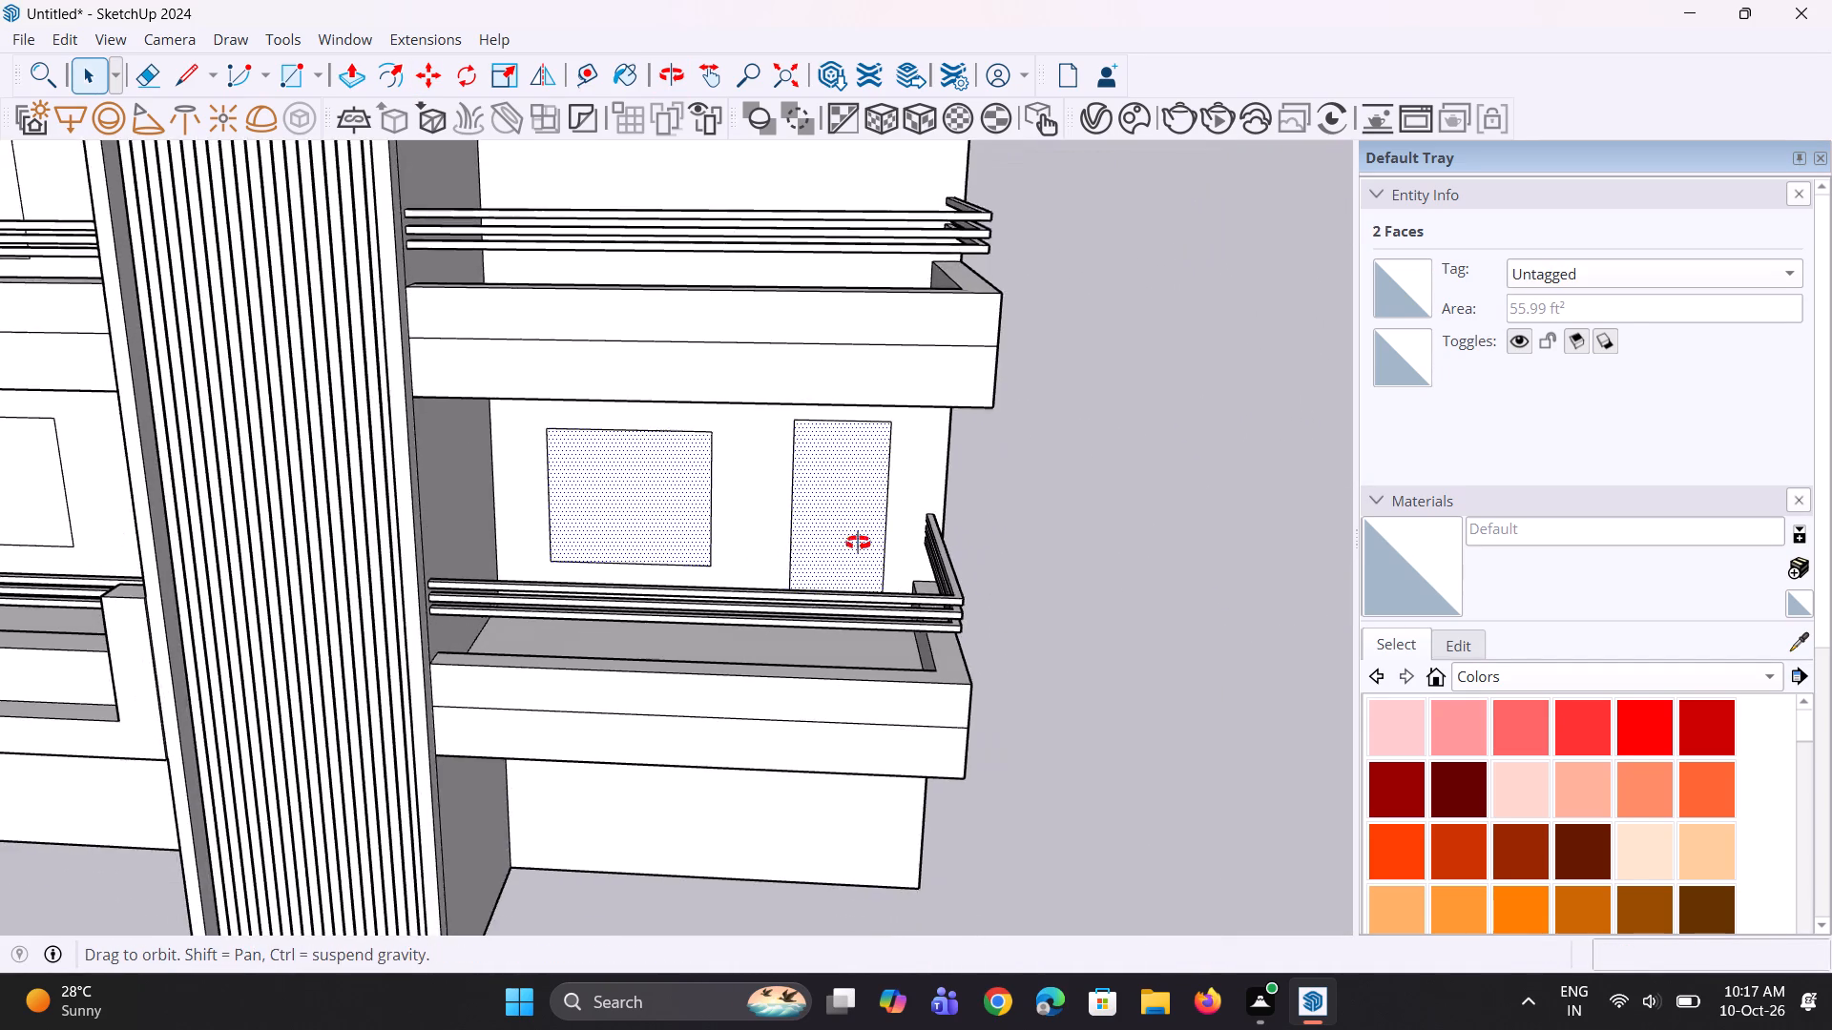
middle_click_drag(858, 543, 717, 562)
key("m")
scroll(840, 555, "down", 3)
middle_click_drag(865, 549, 831, 457)
left_click(895, 462)
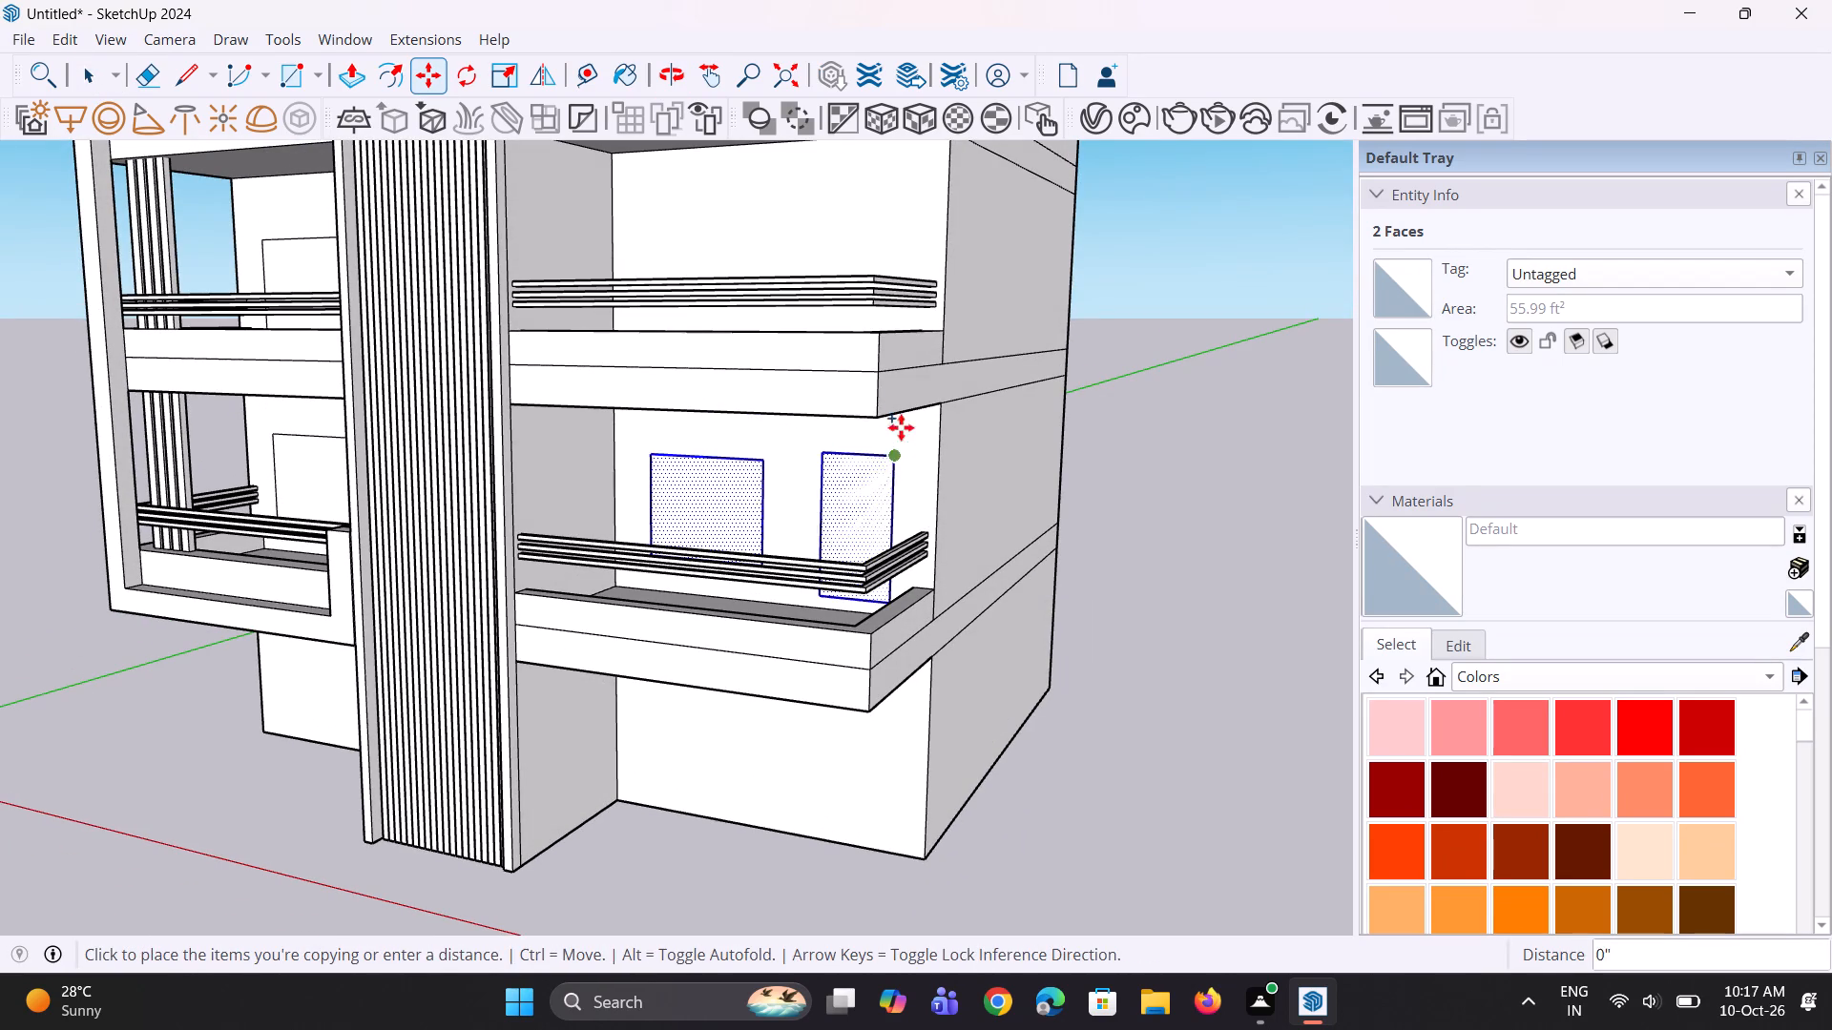
scroll(894, 191, "down", 4)
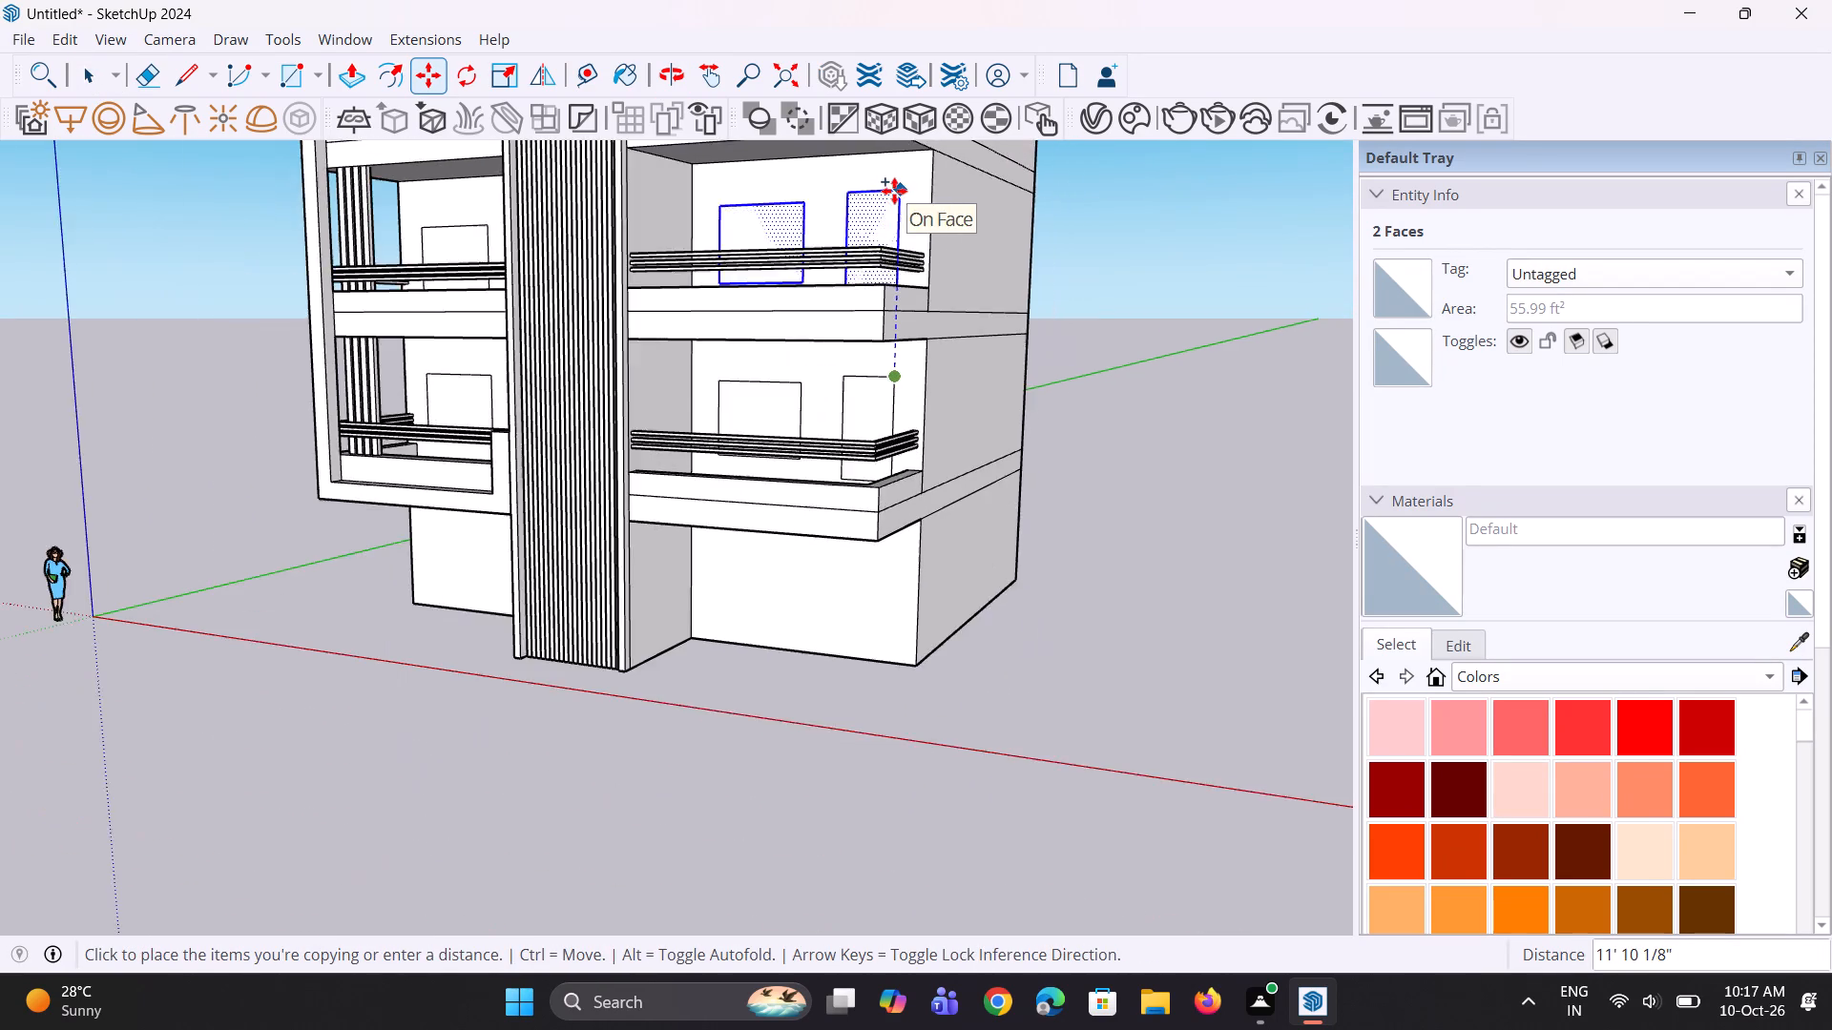
middle_click_drag(894, 196, 860, 263)
scroll(859, 308, "down", 12)
scroll(879, 253, "up", 18)
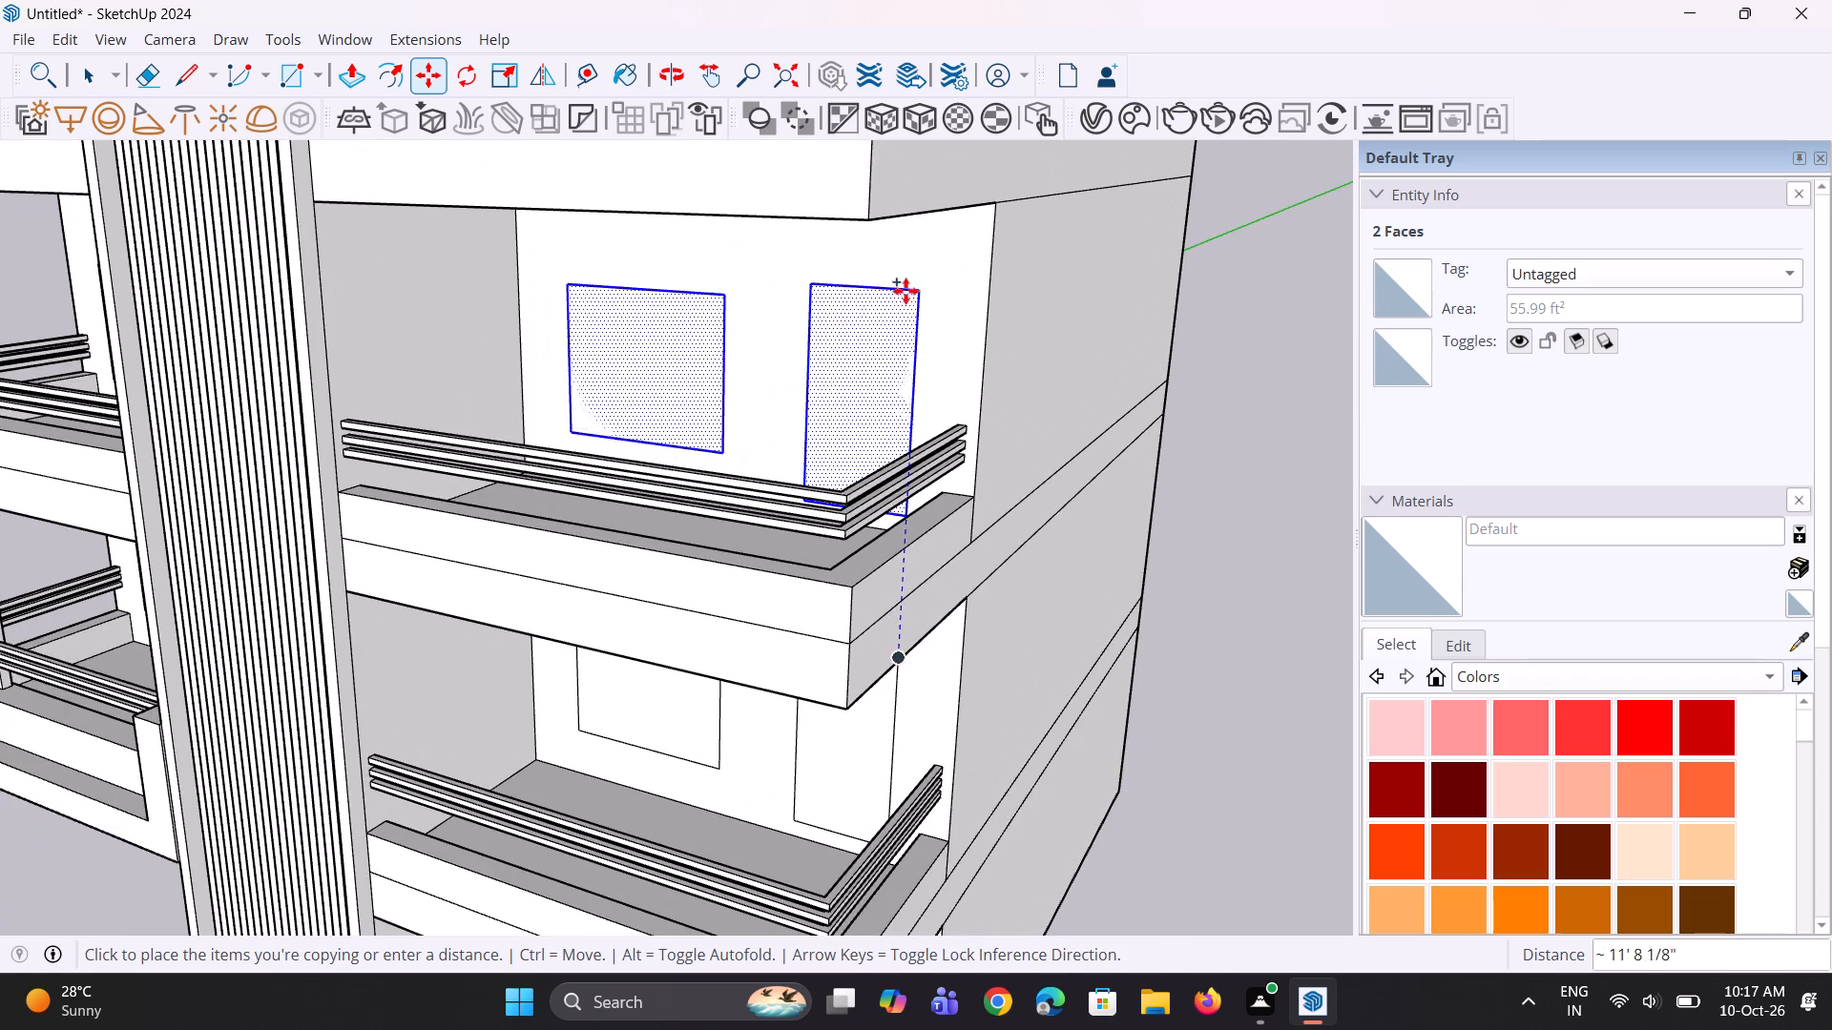
scroll(914, 281, "up", 4)
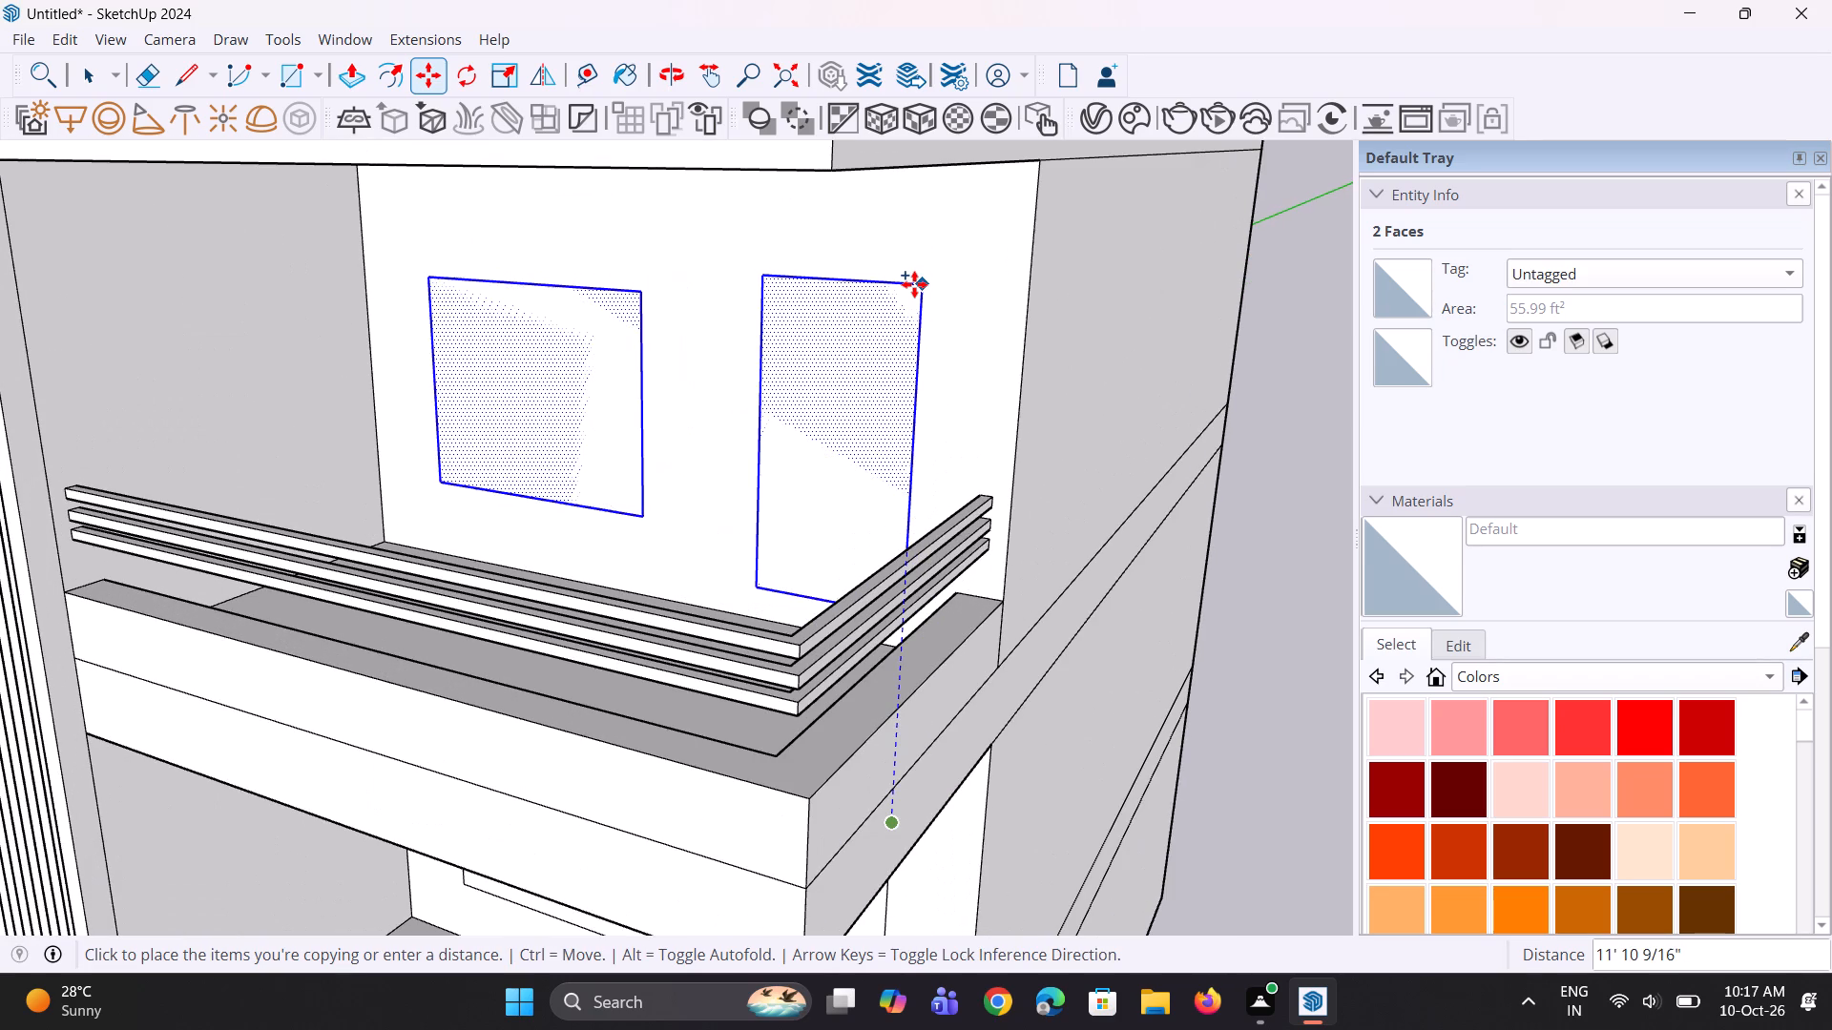
left_click(914, 284)
Copy the middle bay's window and door faces about 11' 7 3/4" straight up onto the upper bay's back wall and clear the selection.
scroll(765, 388, "down", 6)
middle_click_drag(766, 424, 851, 489)
key("m")
scroll(718, 527, "down", 7)
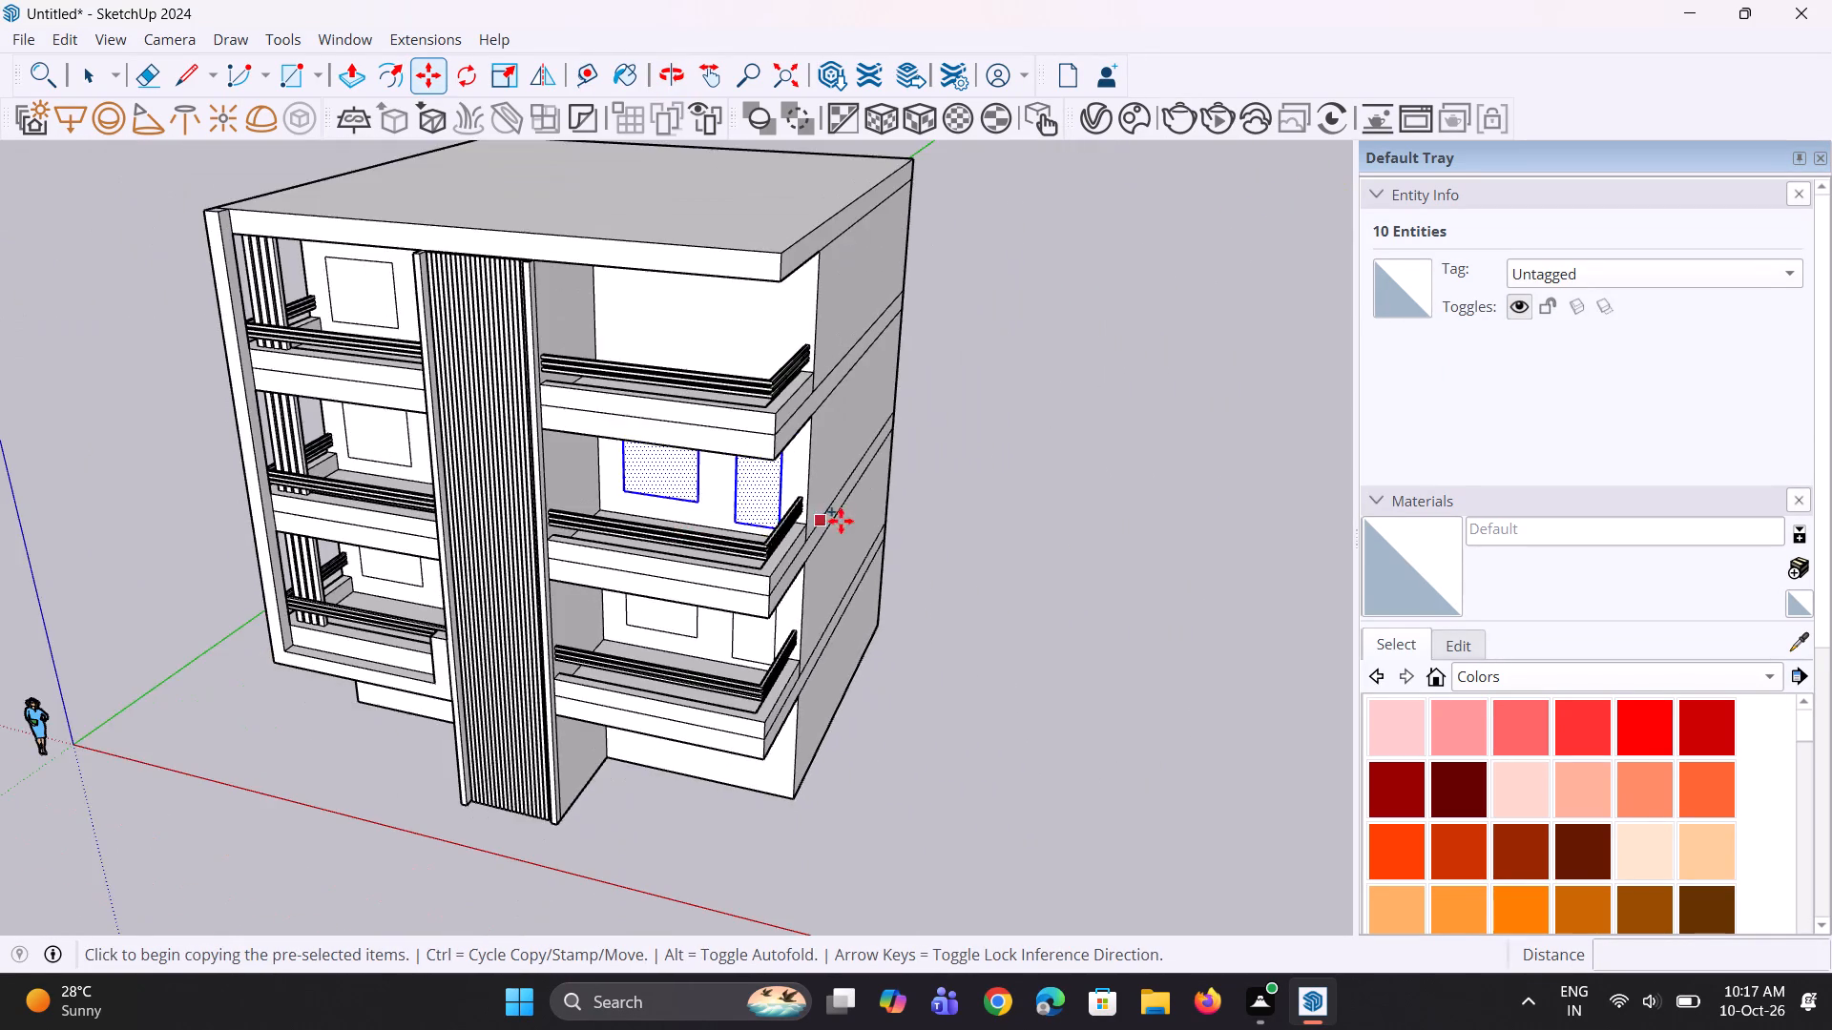
middle_click_drag(841, 521, 776, 420)
scroll(773, 421, "up", 3)
left_click(776, 444)
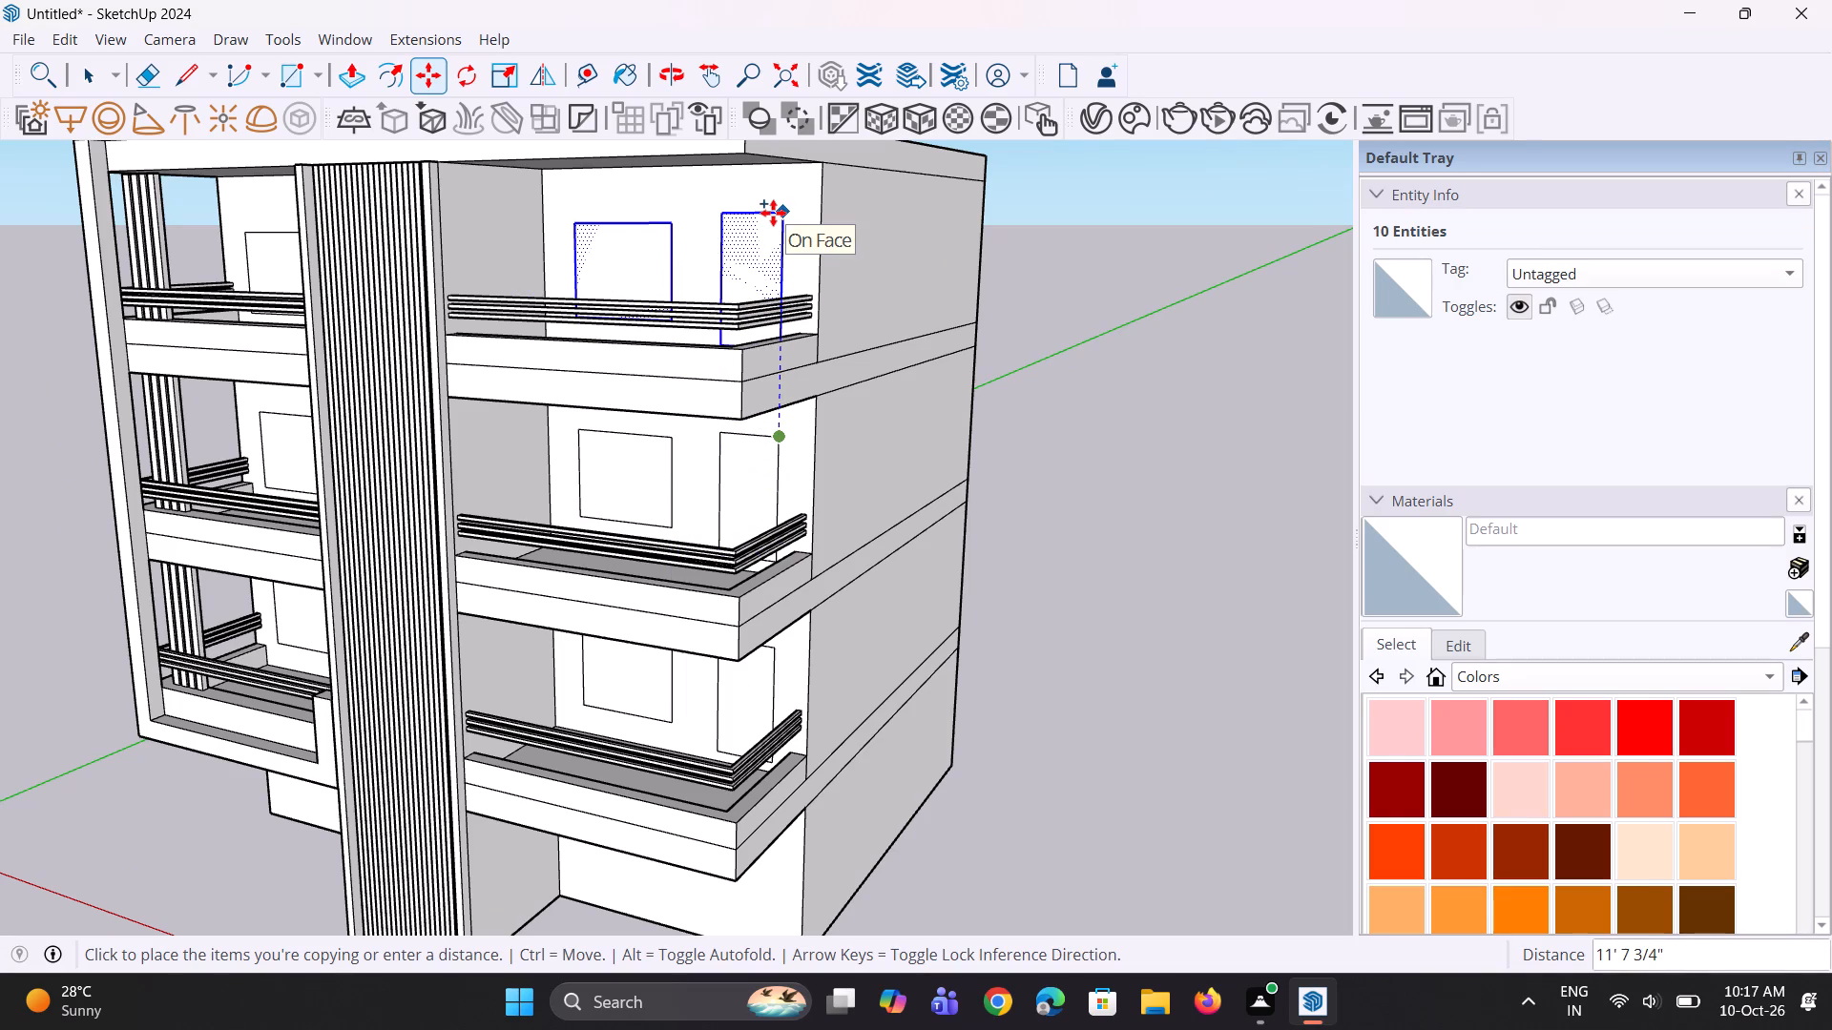
left_click(773, 213)
middle_click_drag(675, 326, 799, 397)
scroll(774, 350, "up", 3)
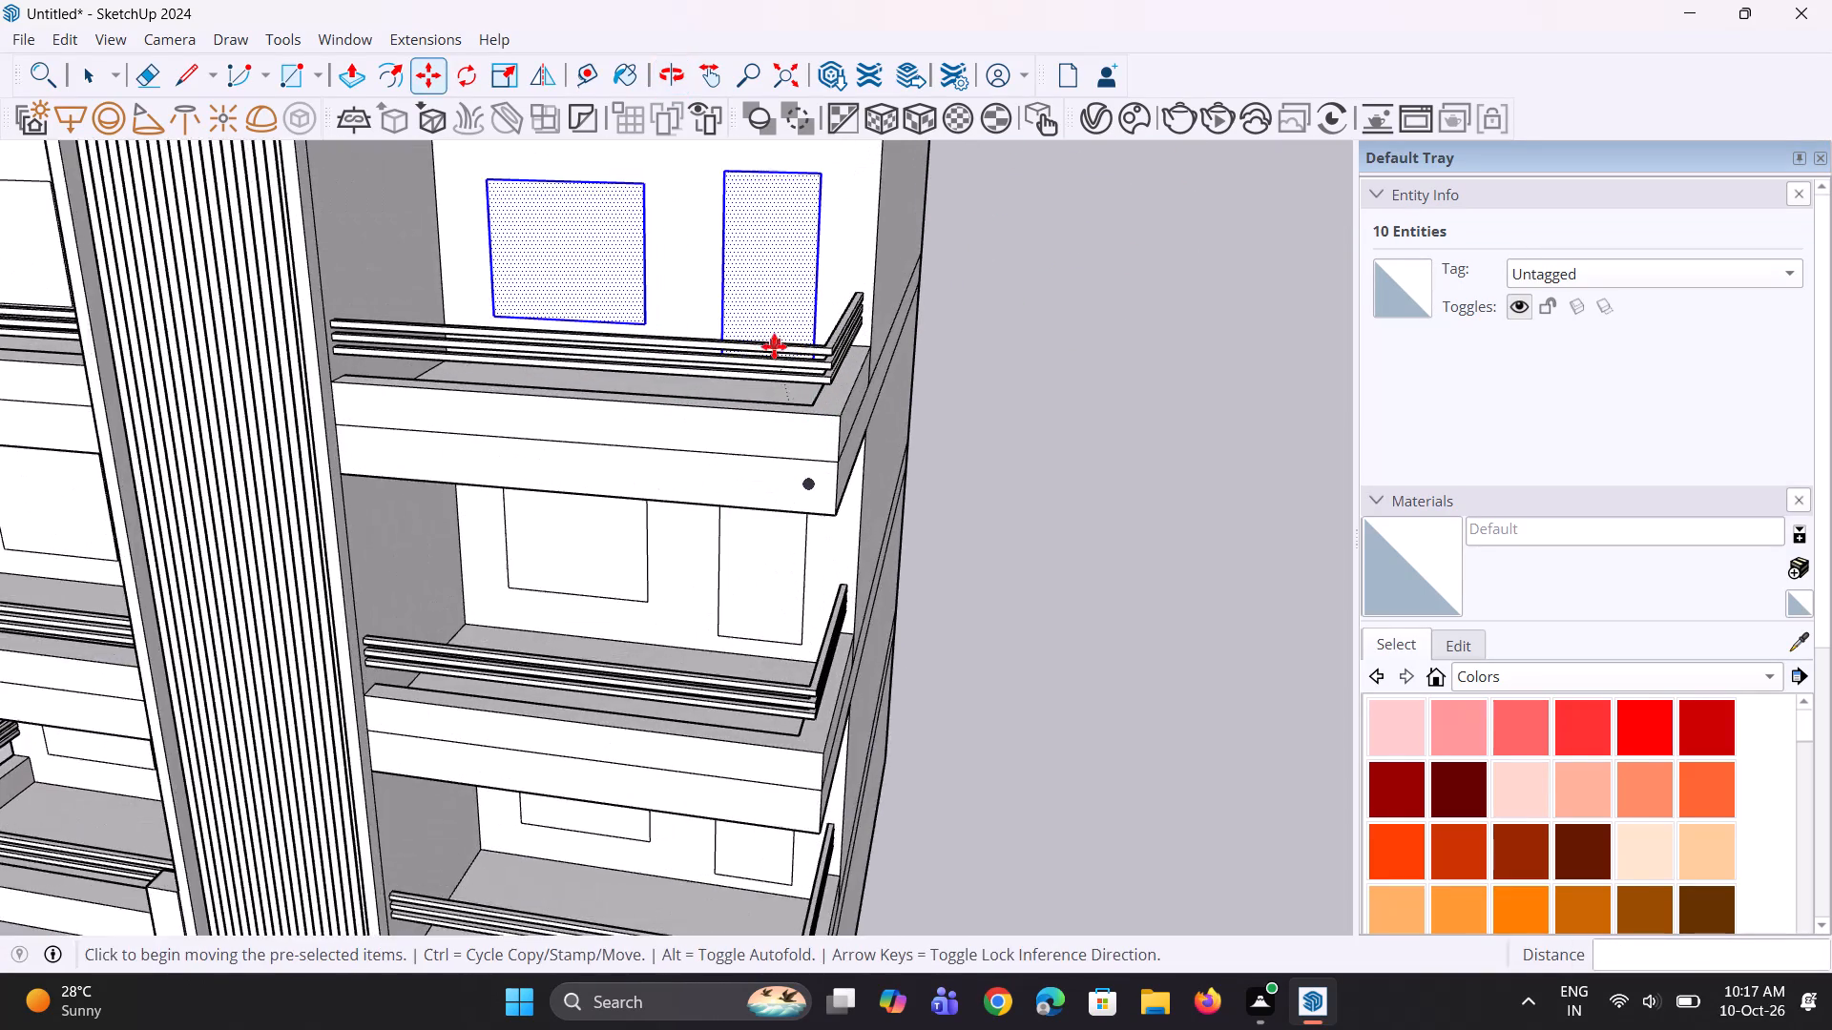
scroll(774, 346, "up", 5)
middle_click_drag(781, 392, 842, 482)
scroll(842, 482, "up", 1)
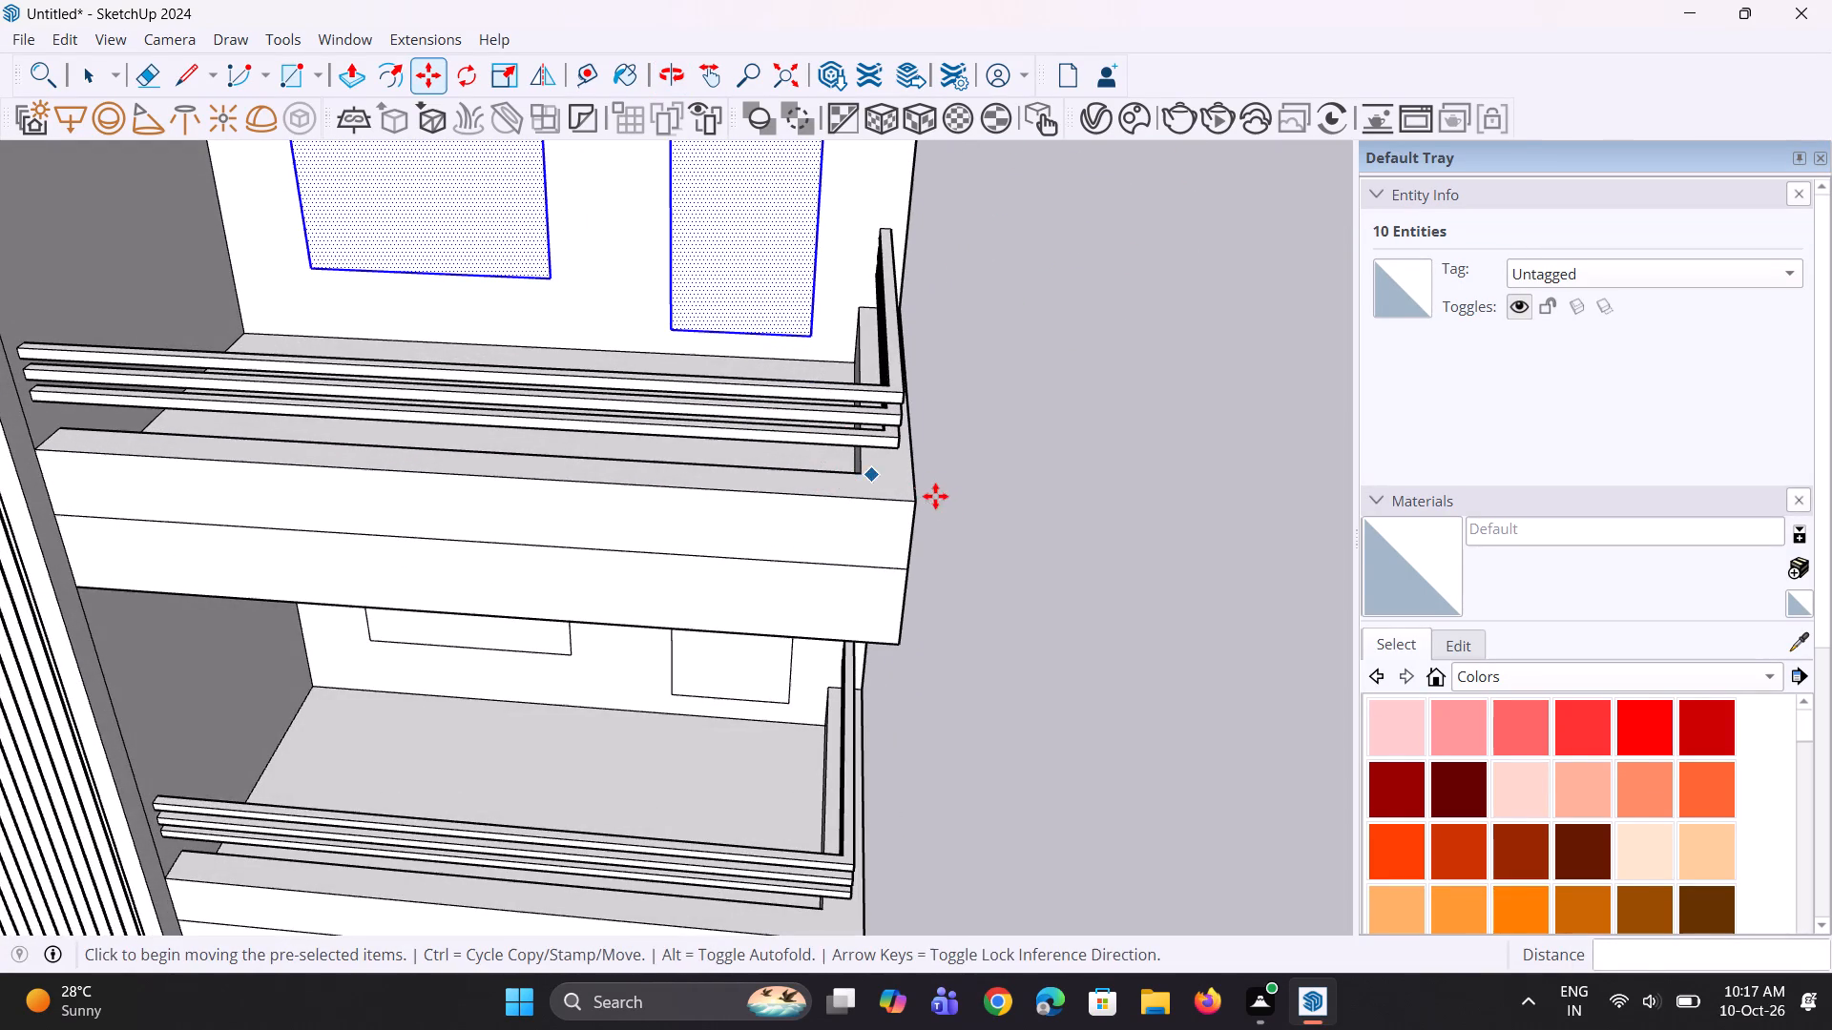
key("space")
key("space")
key("space")
key("space")
left_click(1108, 522)
Examine the window and door outlines in all the bays on both sides of the slatted column.
scroll(880, 667, "down", 5)
middle_click_drag(755, 672, 723, 555)
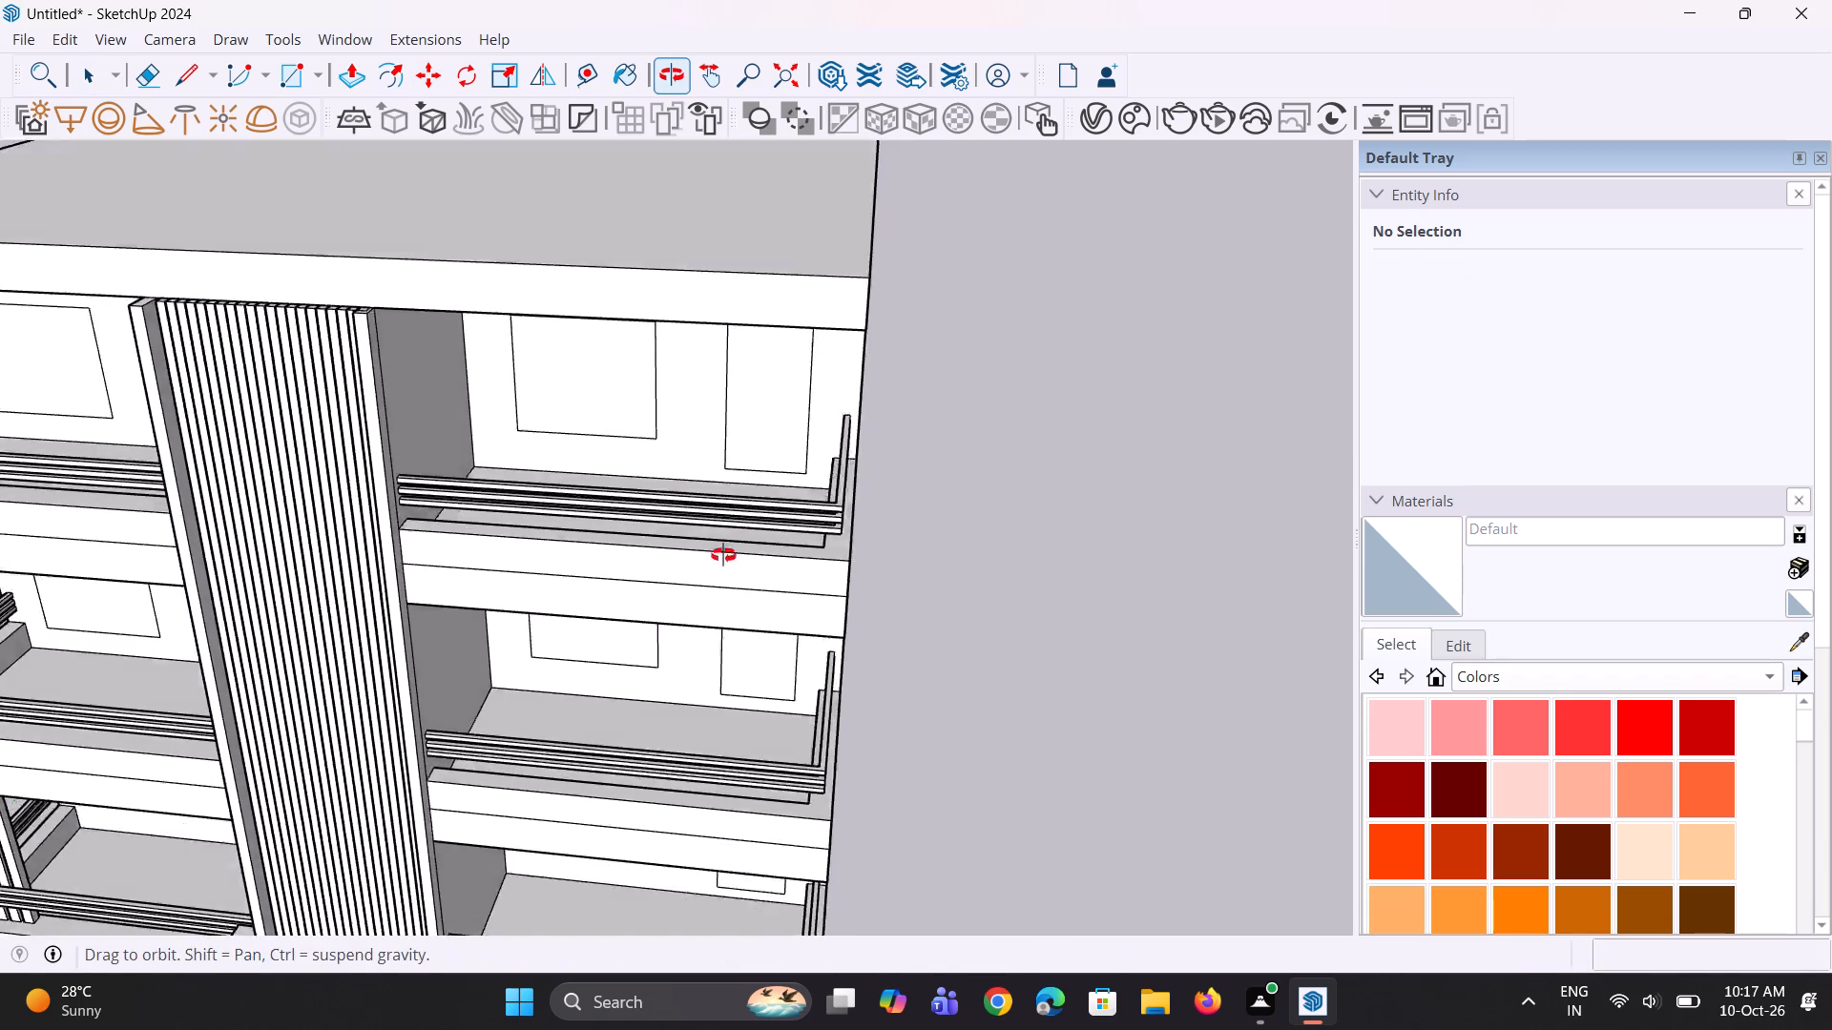
middle_click_drag(723, 555, 723, 469)
scroll(778, 581, "up", 3)
scroll(778, 594, "down", 3)
middle_click_drag(780, 600, 840, 560)
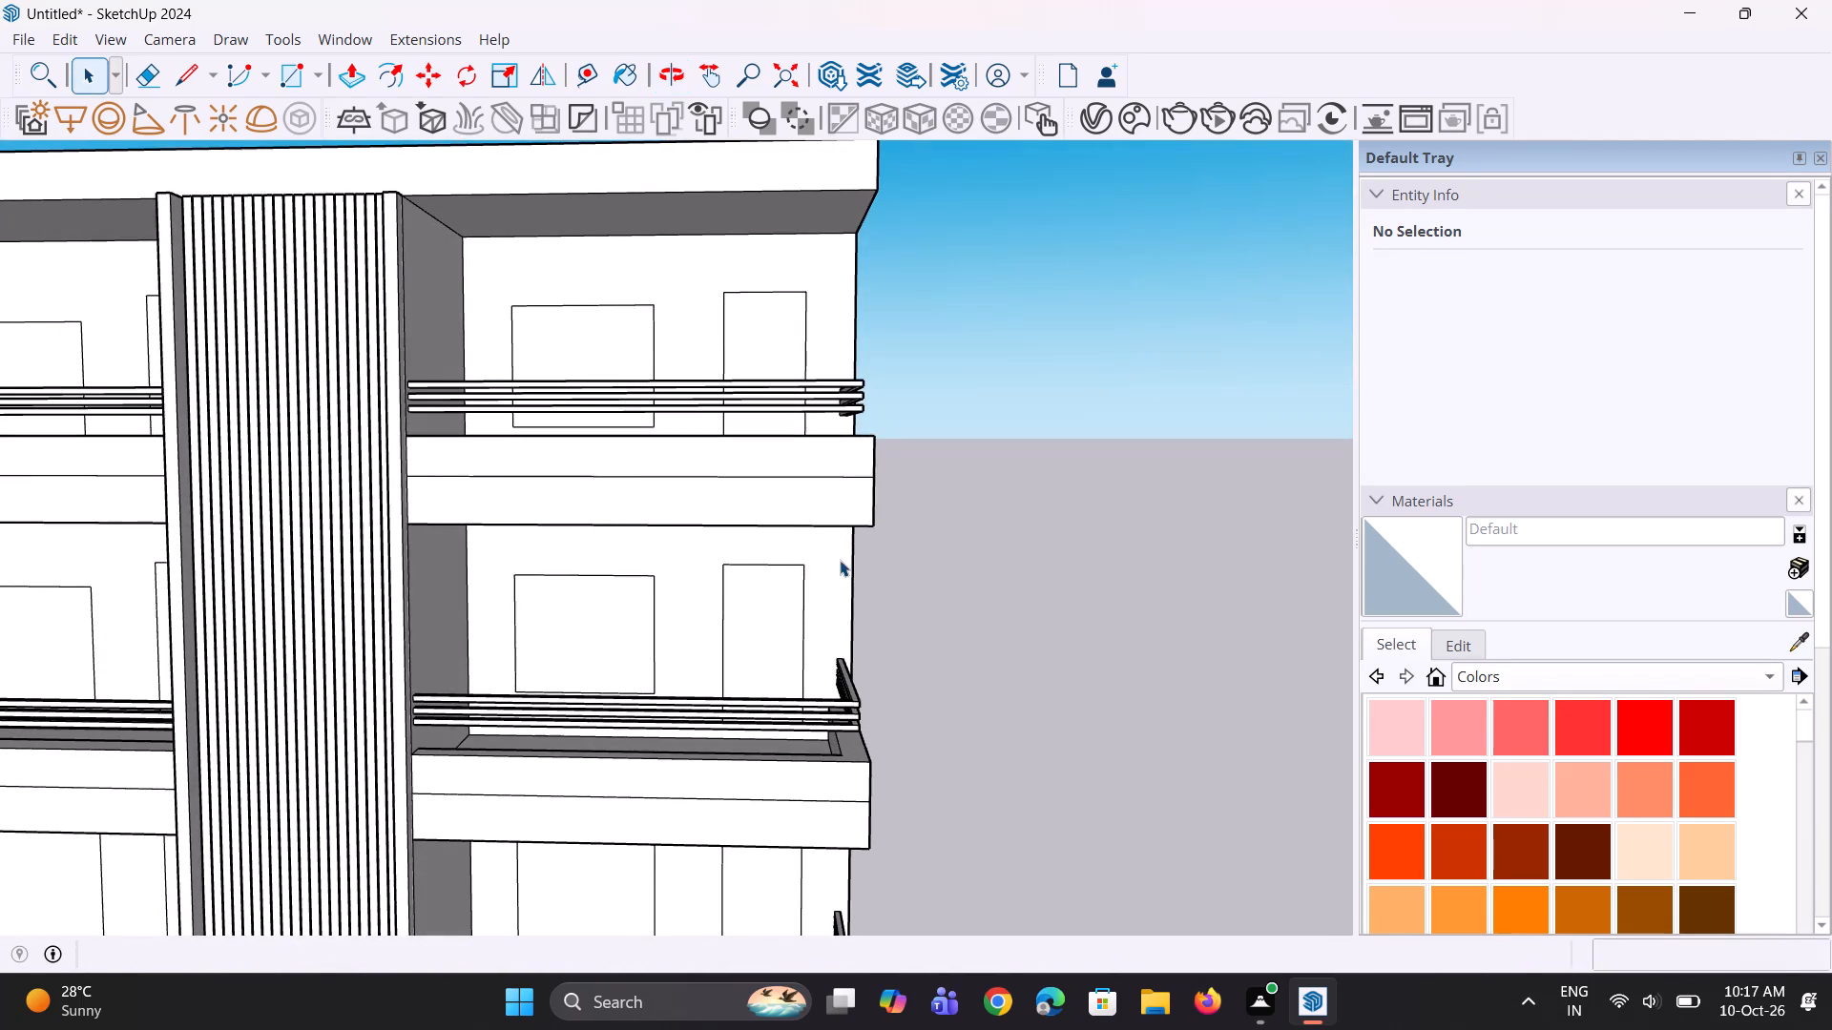
scroll(840, 560, "up", 3)
middle_click(840, 560)
scroll(840, 557, "up", 2)
middle_click_drag(840, 557, 833, 503)
scroll(842, 469, "down", 9)
middle_click_drag(810, 608, 814, 555)
scroll(833, 577, "down", 6)
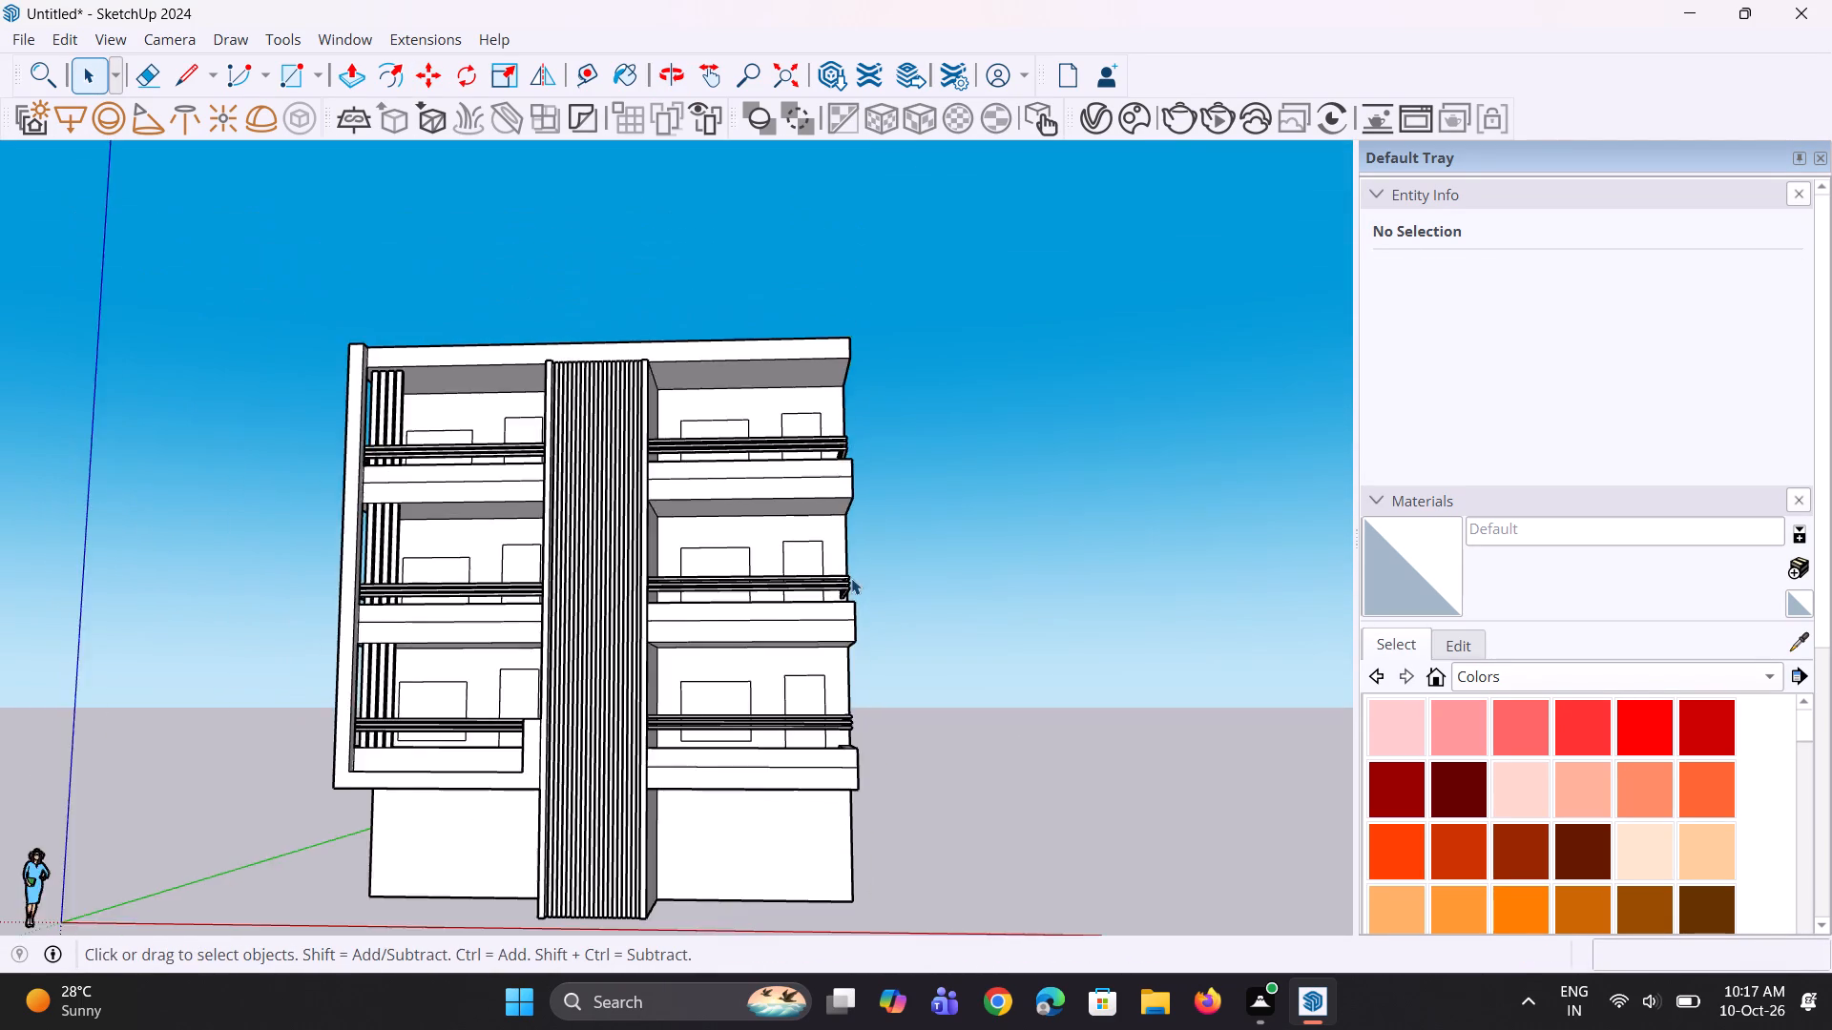
scroll(851, 578, "down", 3)
middle_click_drag(570, 628, 587, 644)
scroll(645, 481, "up", 5)
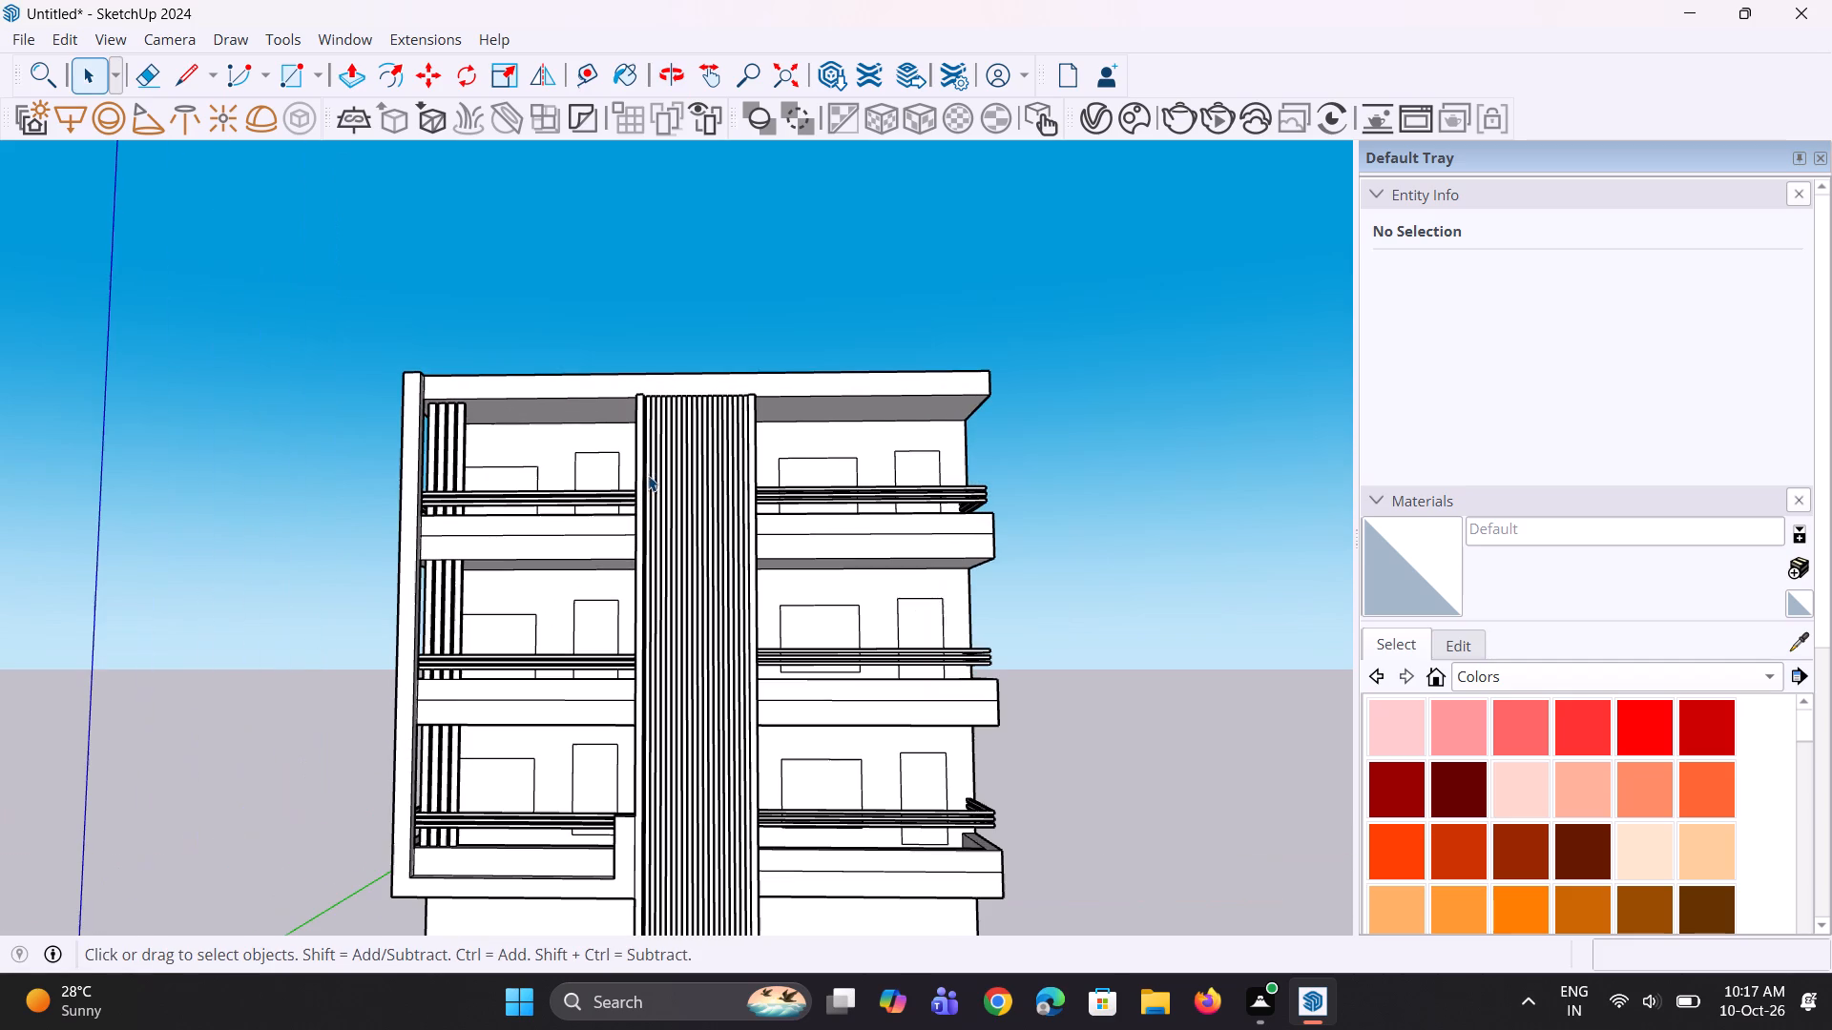
Move the original lowest bay's tall door face straight down its back wall, closer to the floor.
middle_click_drag(564, 670, 616, 784)
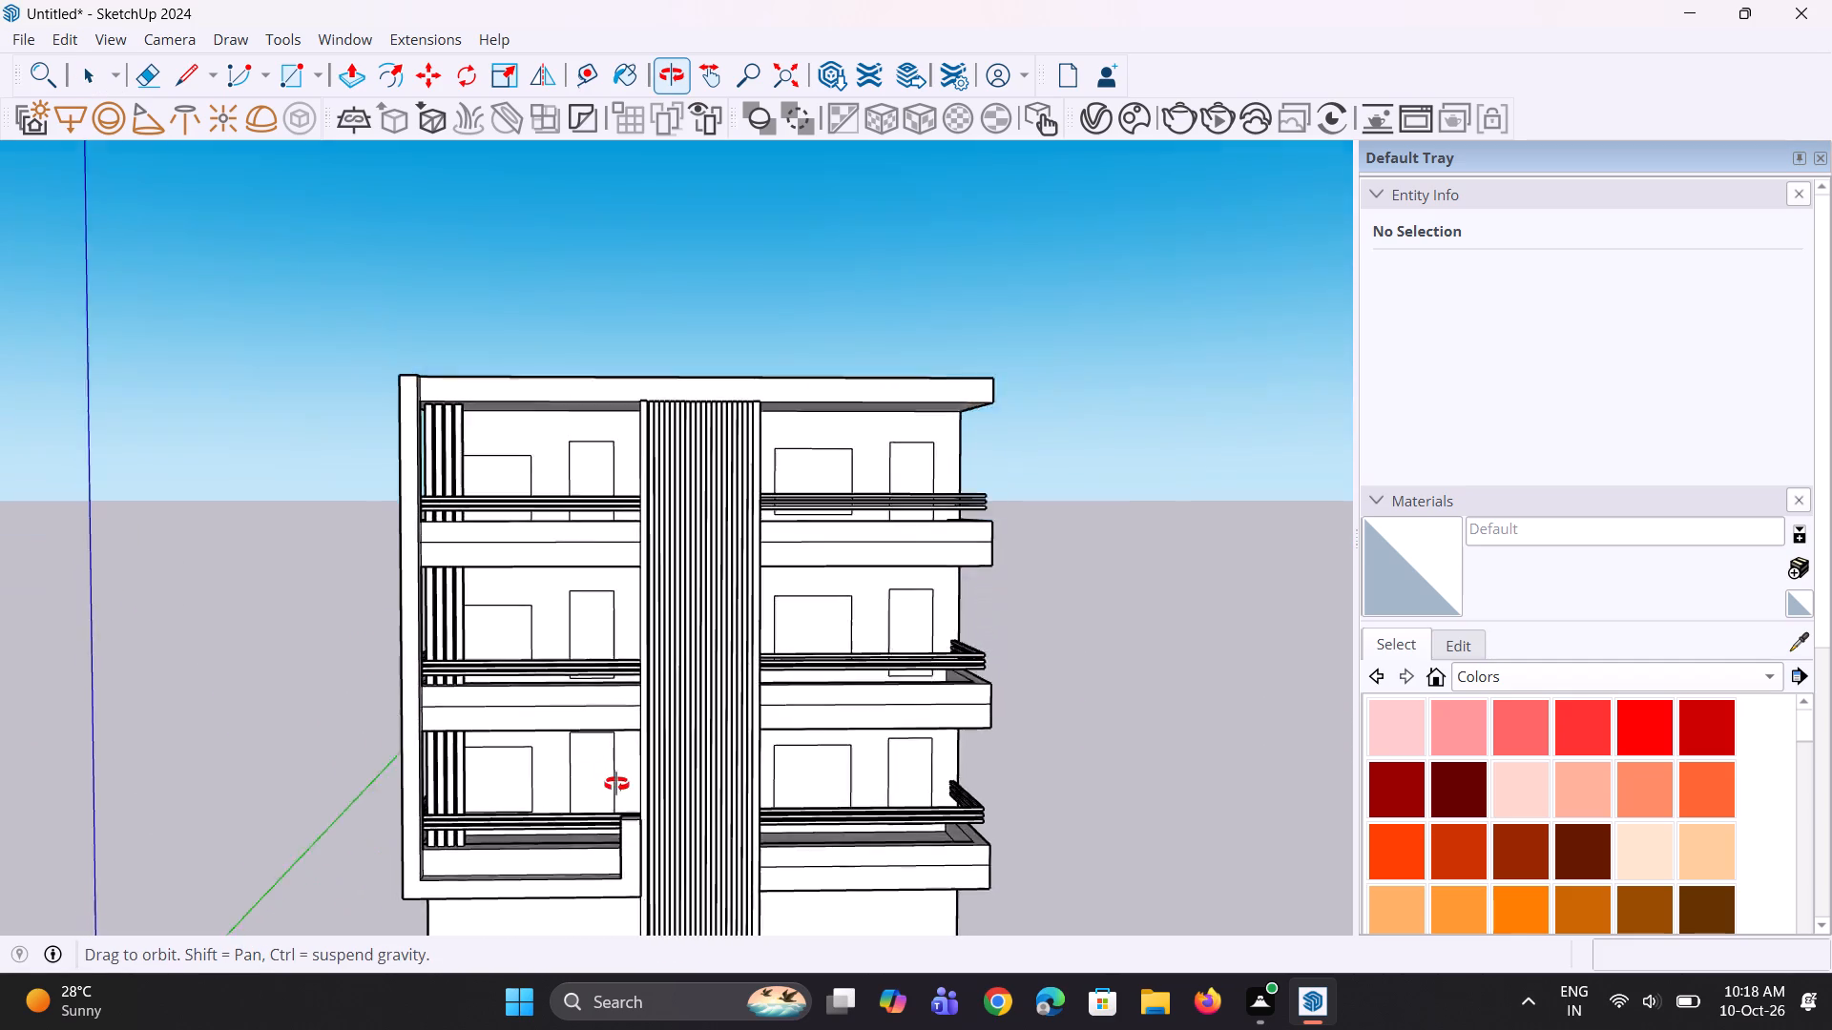
middle_click_drag(616, 784, 616, 809)
scroll(553, 784, "up", 9)
middle_click_drag(541, 834, 568, 861)
scroll(598, 811, "up", 2)
left_click(607, 803)
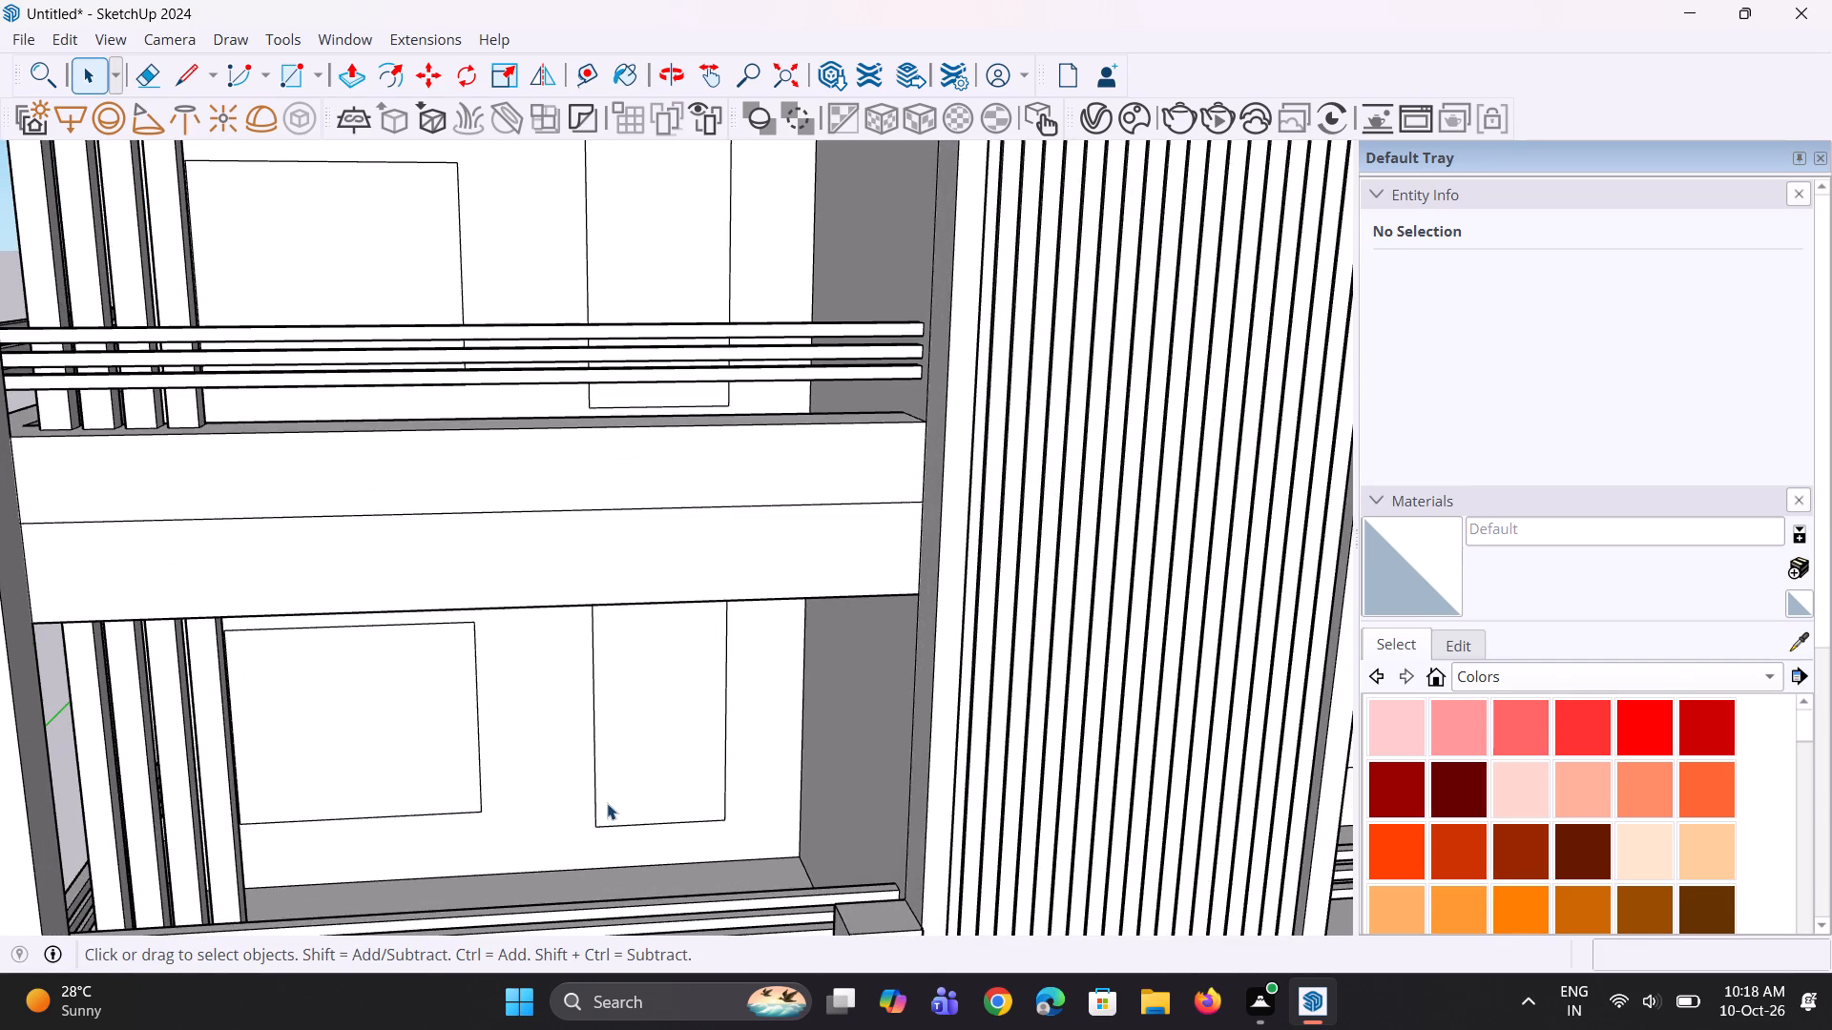
scroll(601, 823, "up", 8)
key("m")
scroll(802, 845, "up", 2)
middle_click_drag(829, 818, 823, 777)
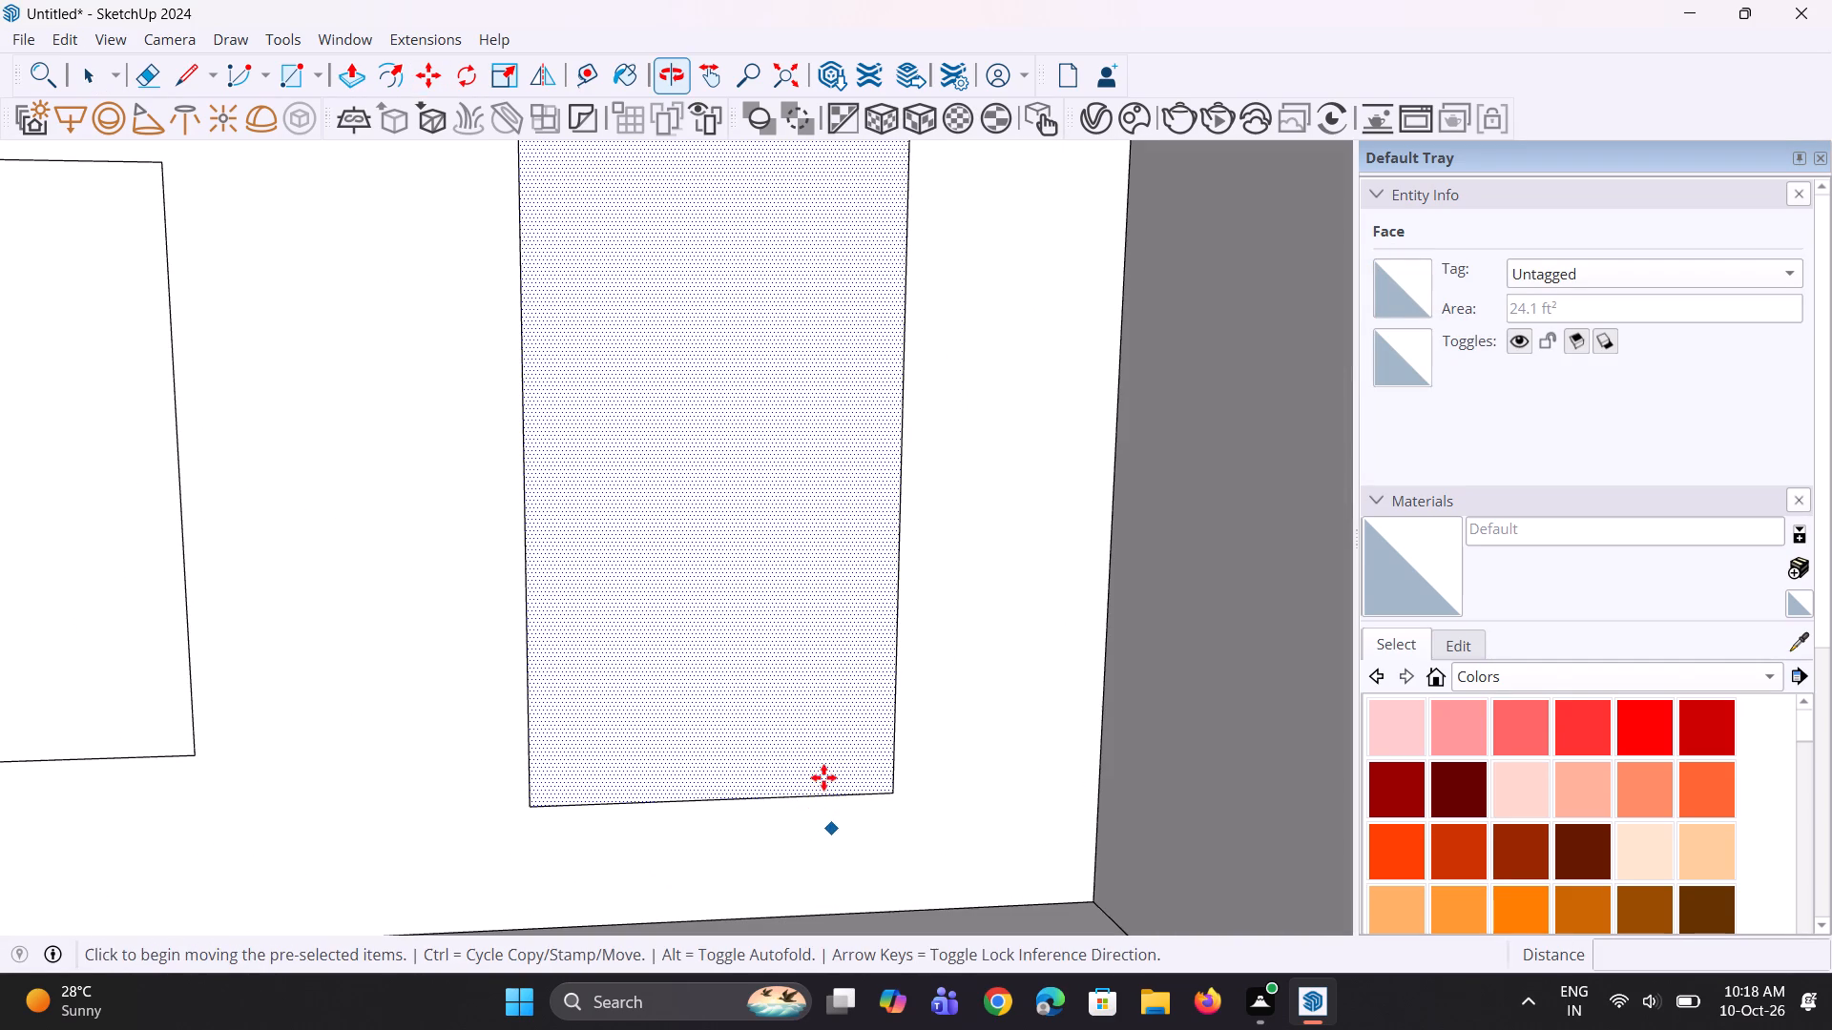
left_click(890, 799)
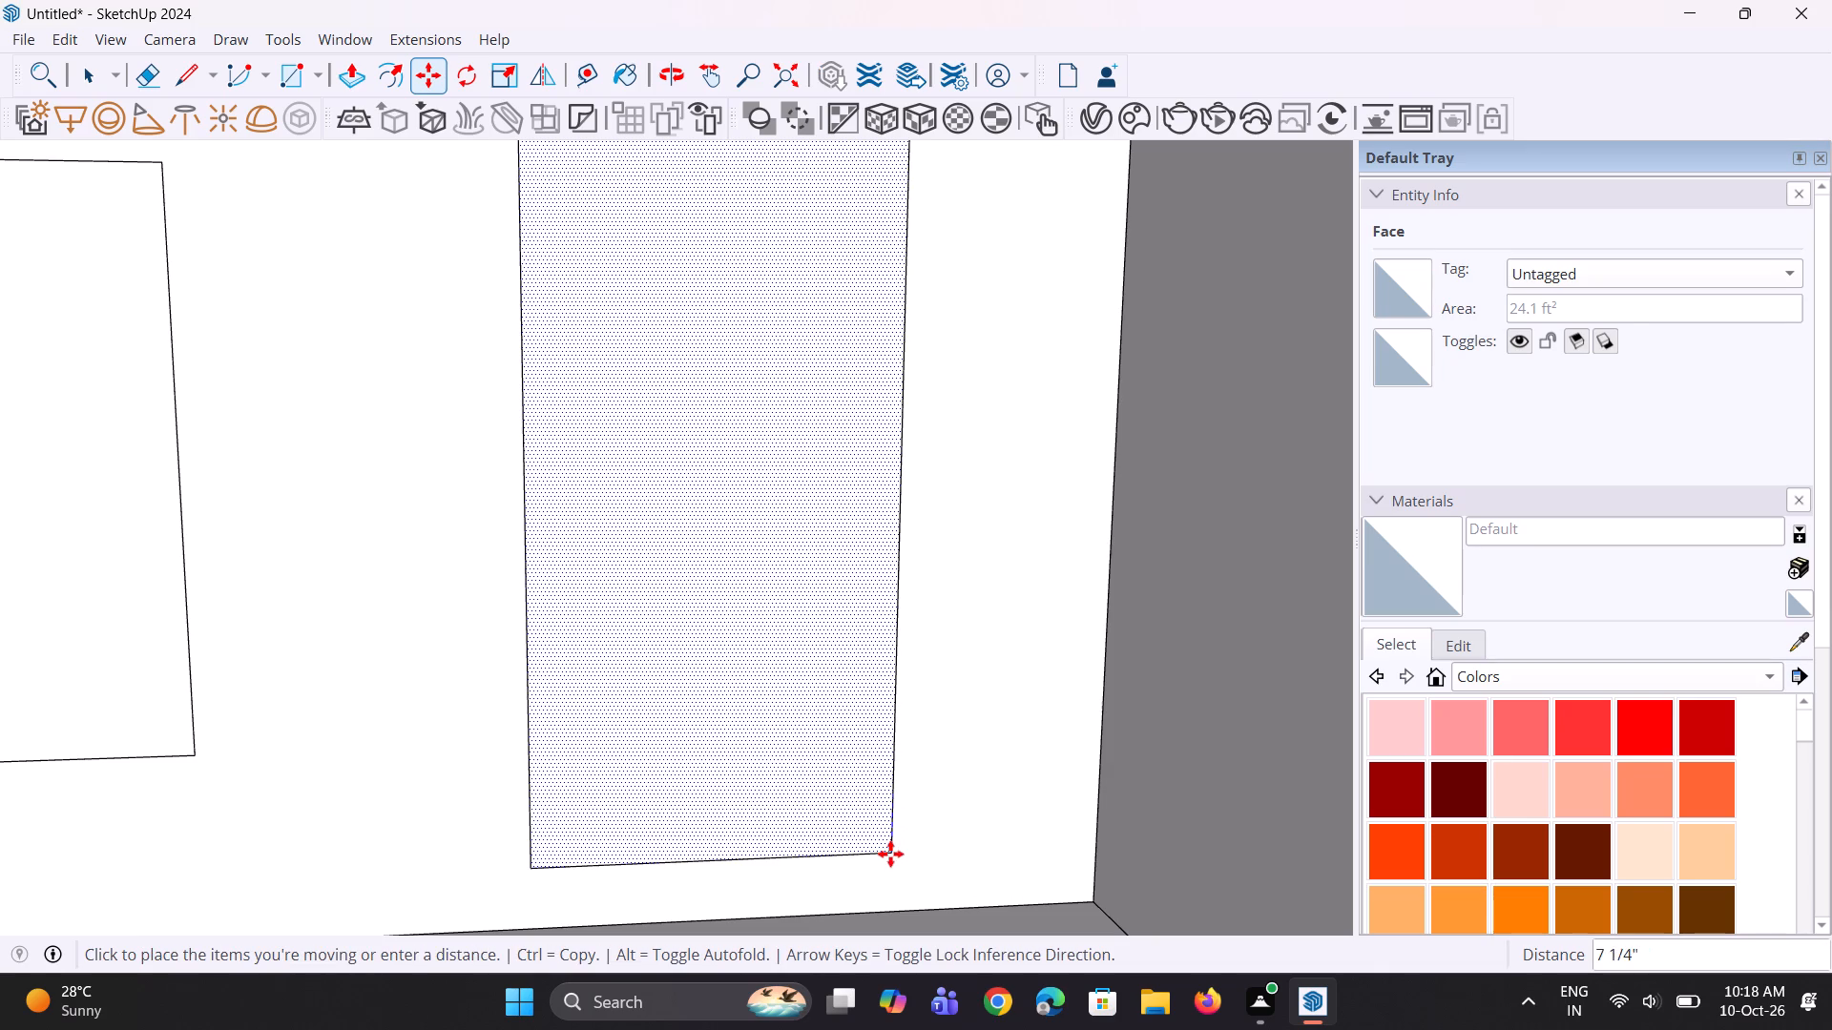
left_click(890, 862)
middle_click_drag(885, 862, 793, 817)
scroll(798, 845, "down", 6)
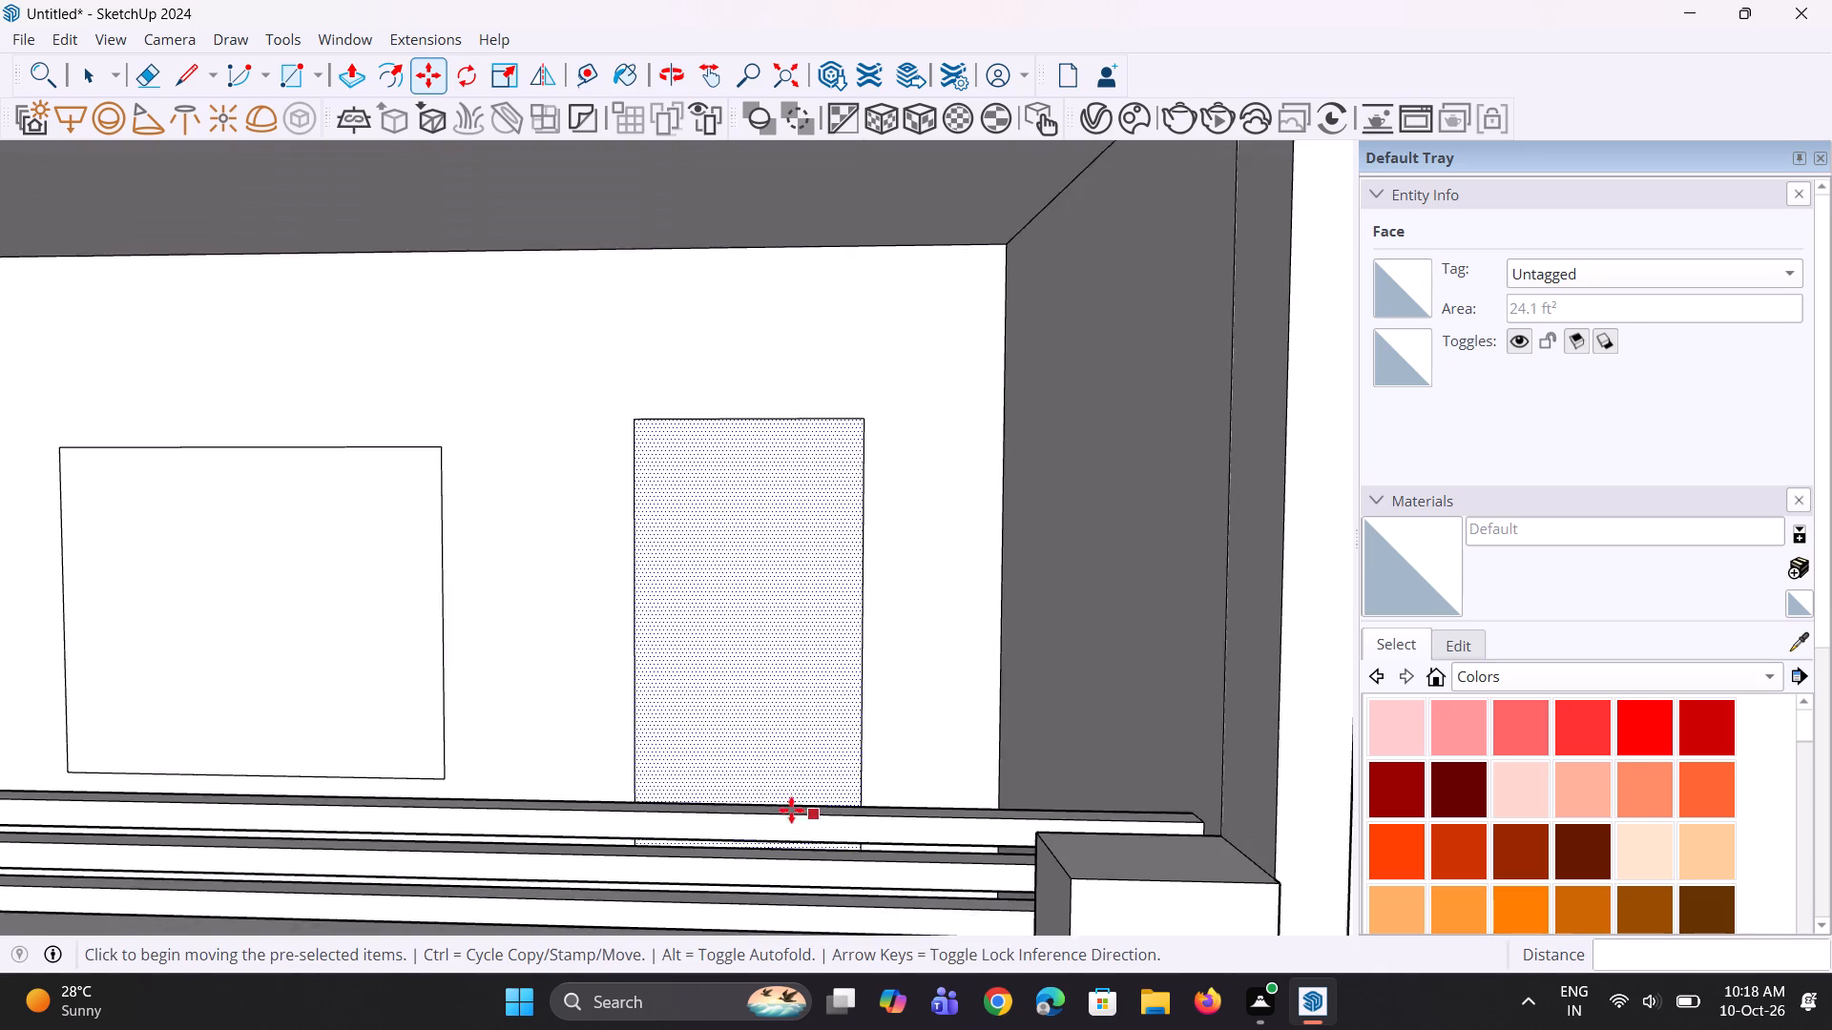
scroll(791, 810, "down", 2)
middle_click_drag(788, 818, 817, 911)
key("space")
key("space")
scroll(723, 784, "down", 7)
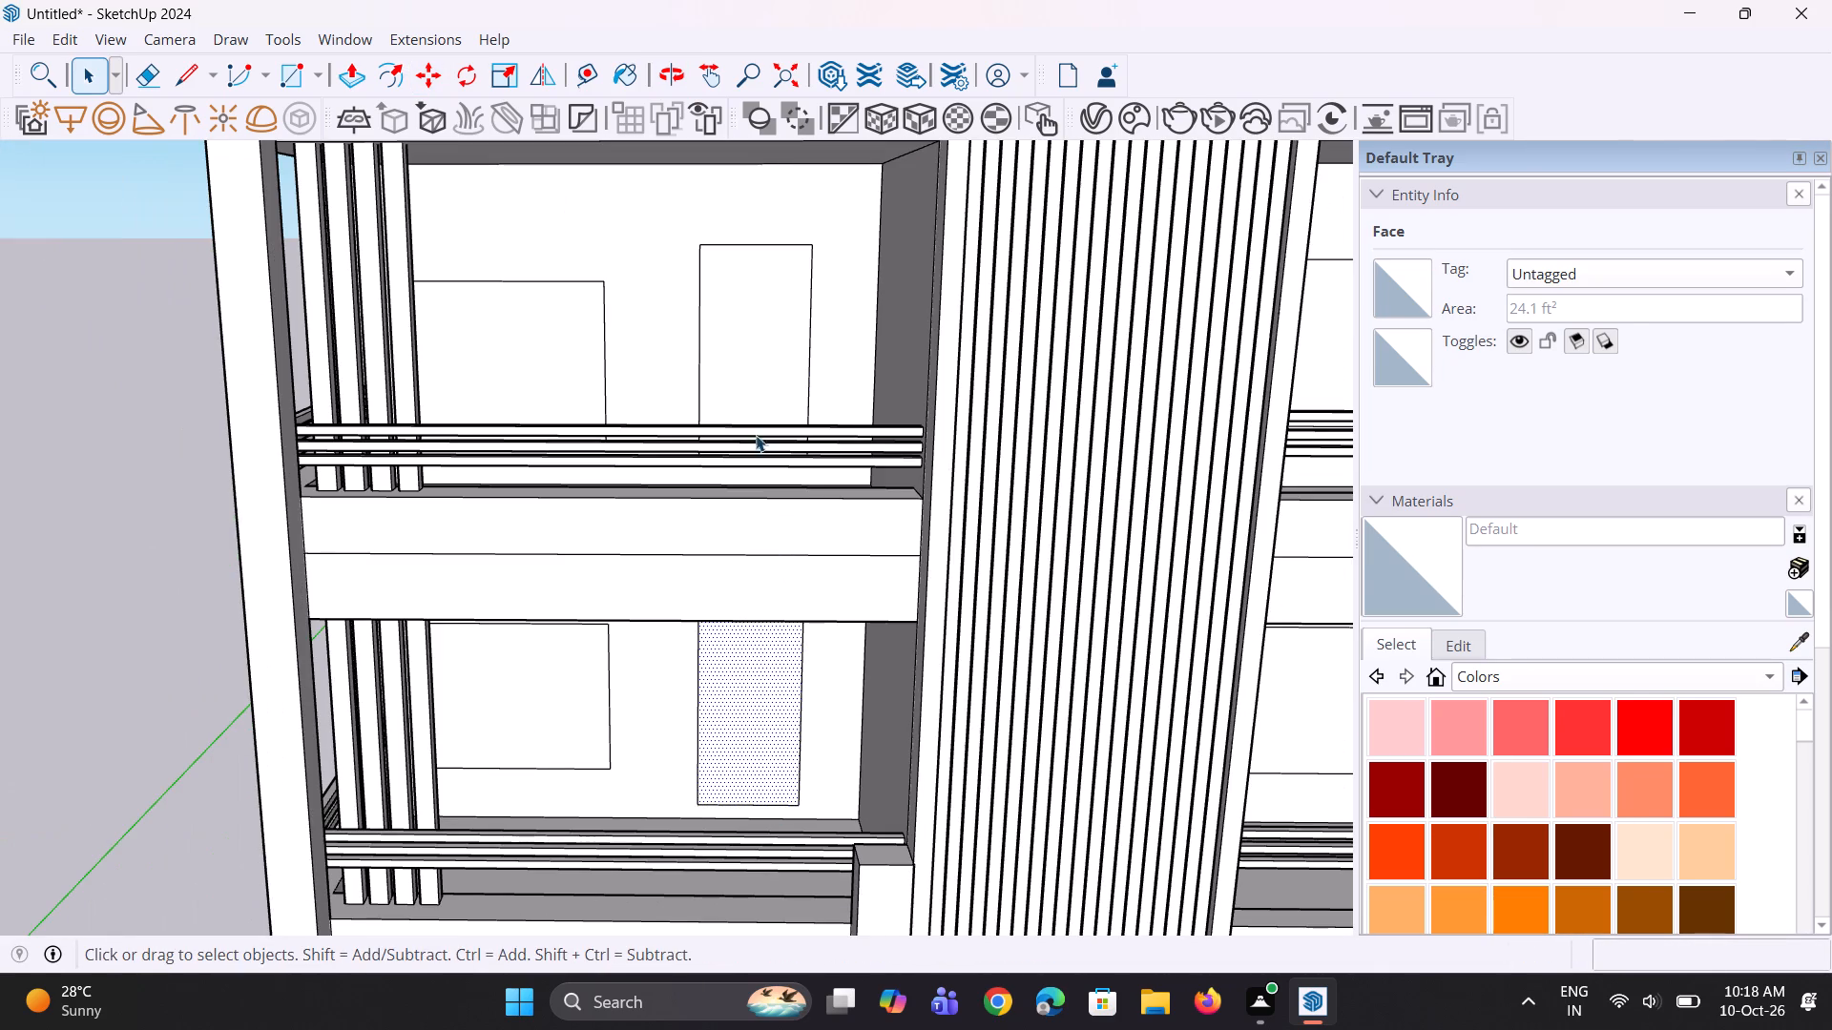
Examine the door outlines' placement above the balcony floors in all bays and clear the face selection.
left_click(750, 405)
middle_click_drag(669, 484, 712, 616)
scroll(733, 446, "up", 8)
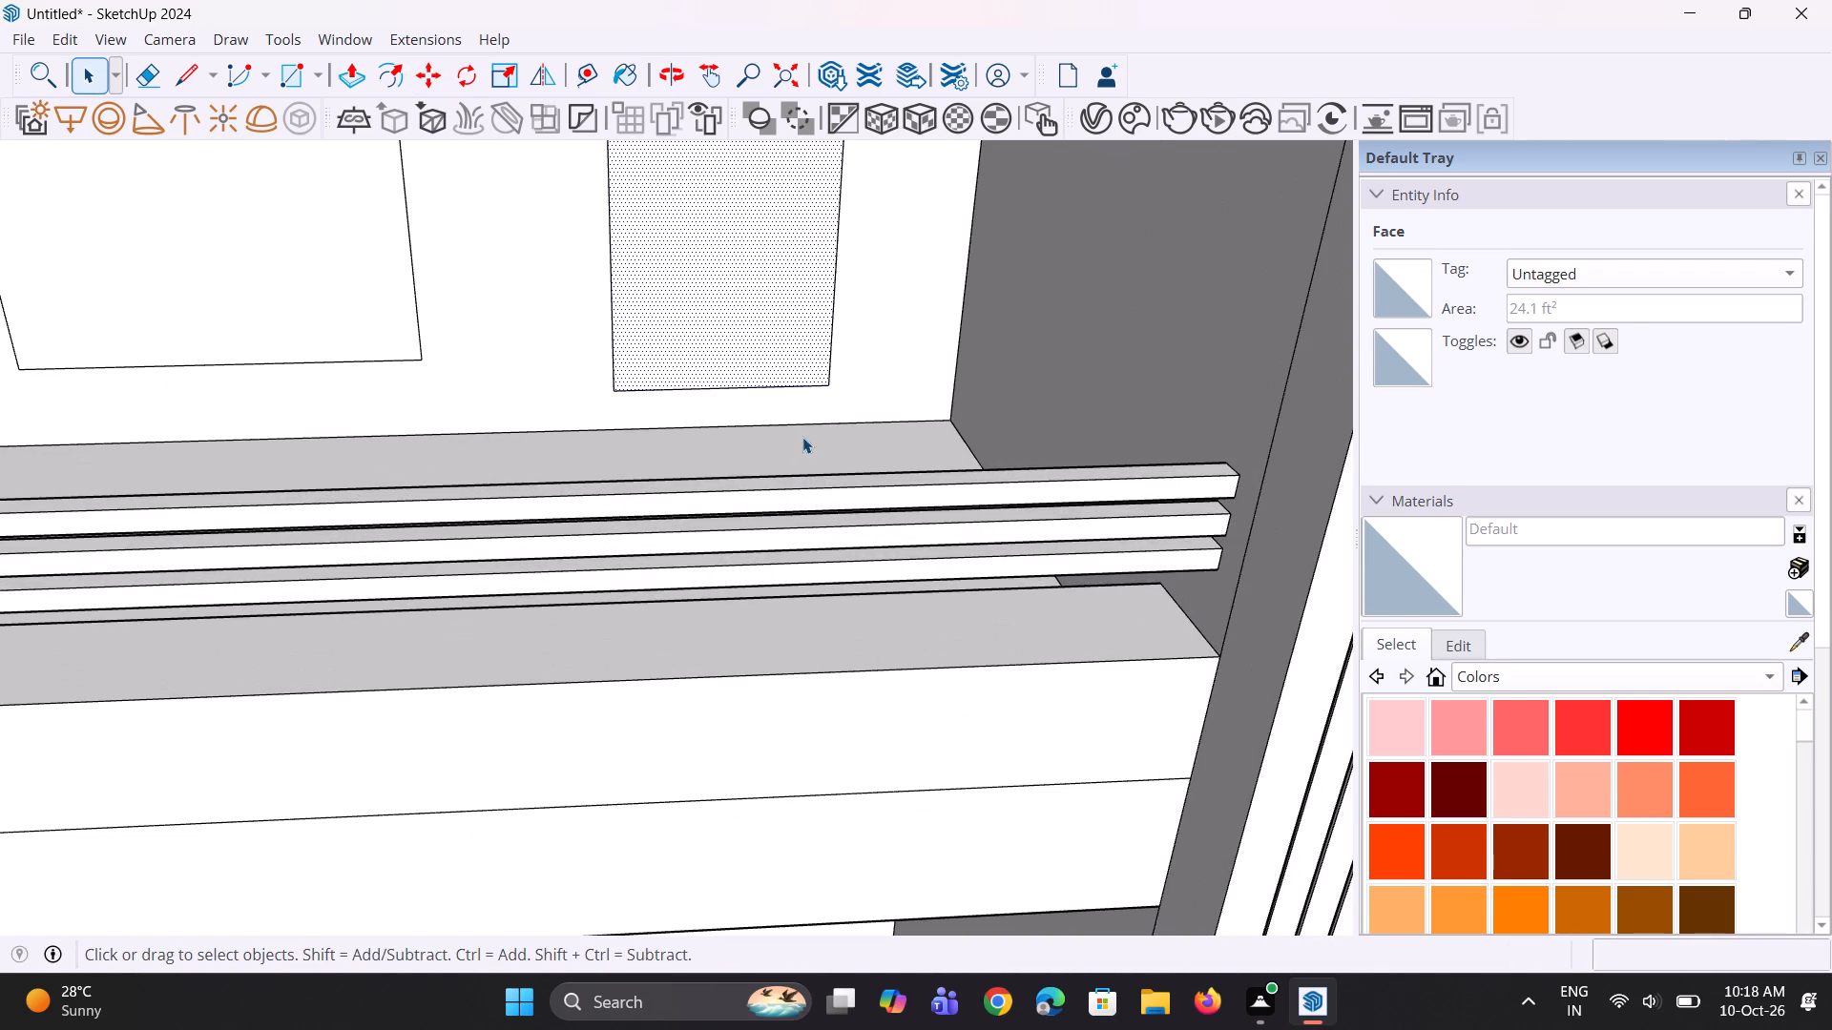
middle_click_drag(802, 437, 785, 425)
scroll(785, 425, "up", 6)
scroll(819, 413, "down", 9)
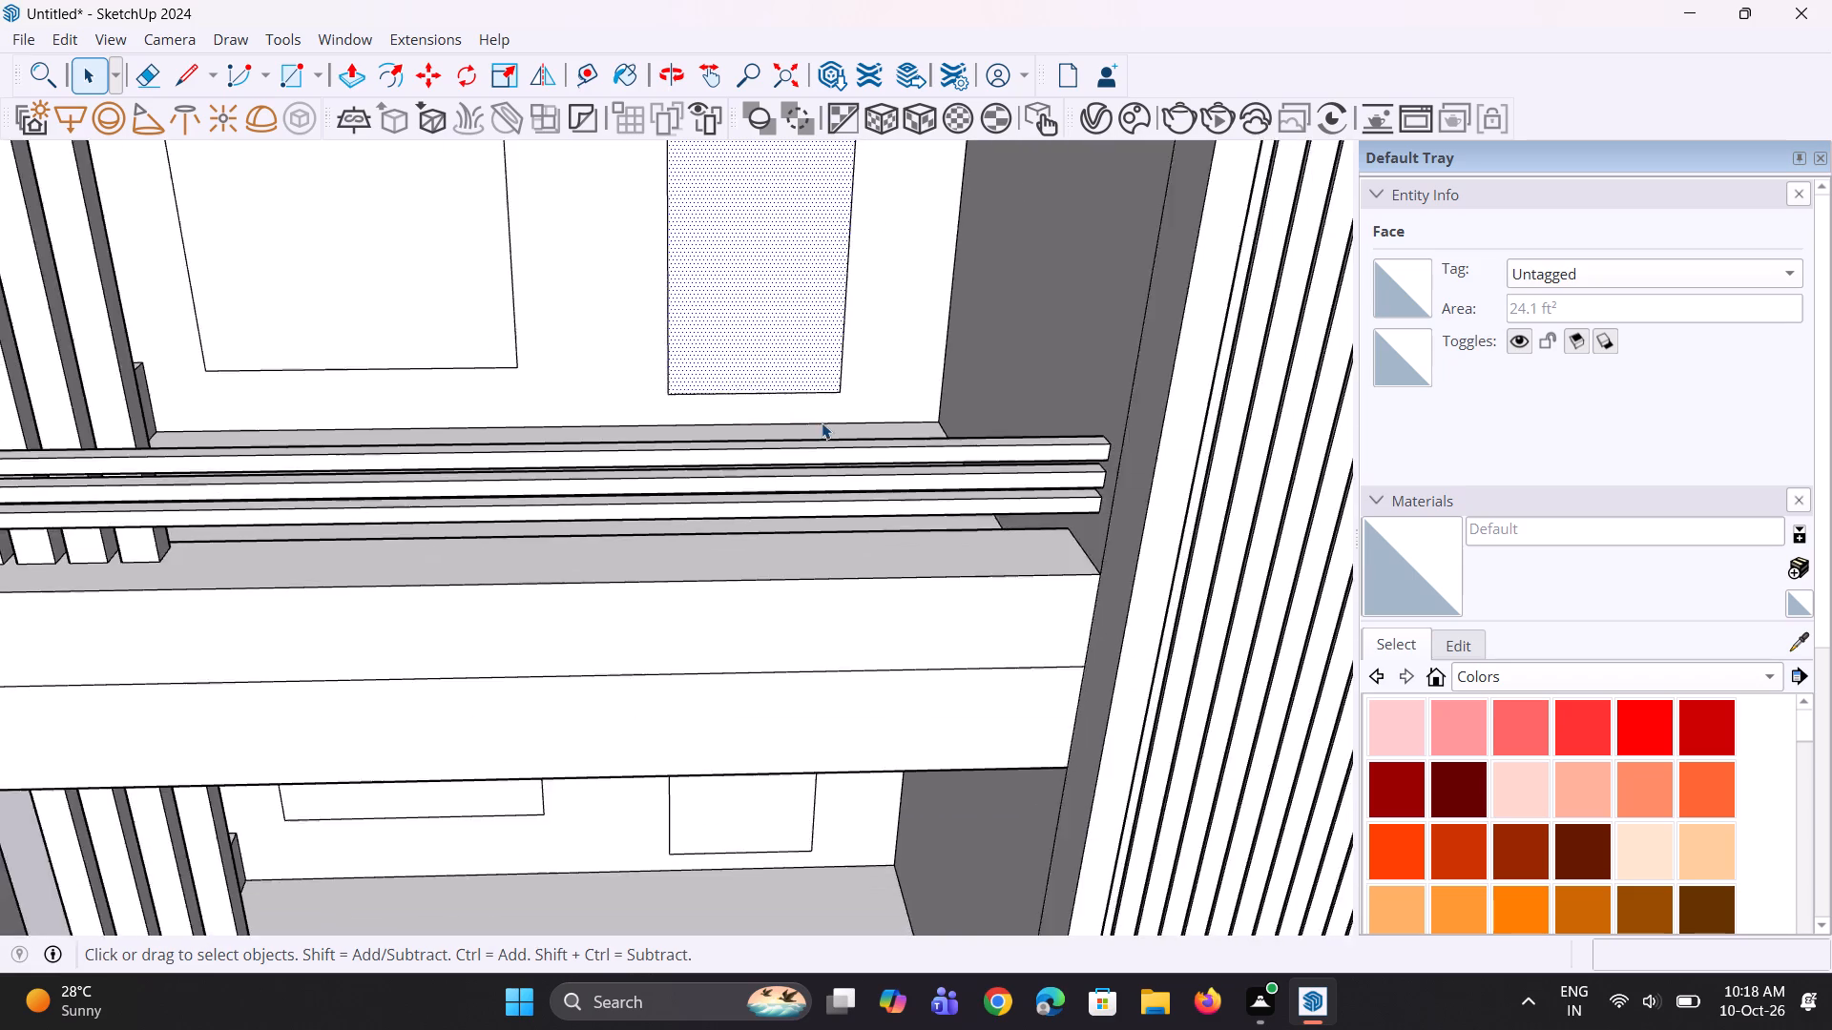
scroll(822, 422, "down", 9)
middle_click_drag(834, 473, 781, 410)
scroll(784, 454, "down", 4)
middle_click_drag(788, 461, 773, 447)
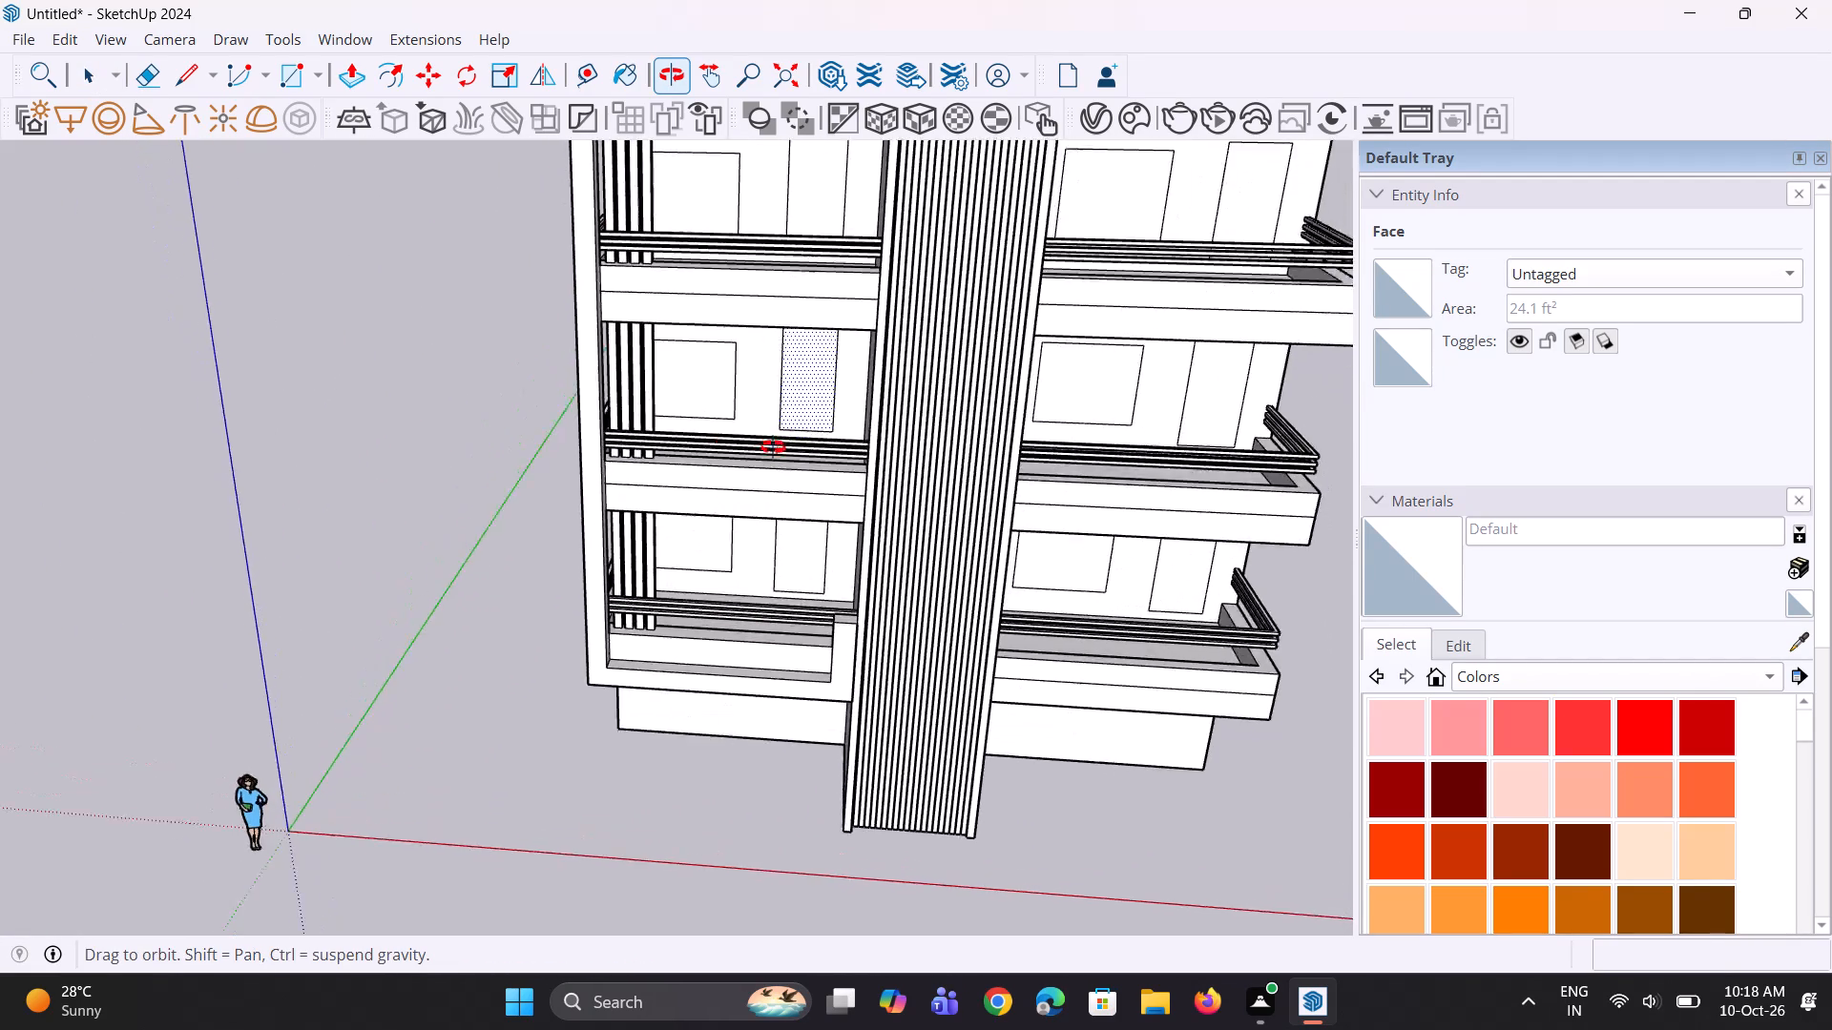
middle_click_drag(773, 447, 780, 431)
scroll(742, 430, "down", 5)
key("space")
key("space")
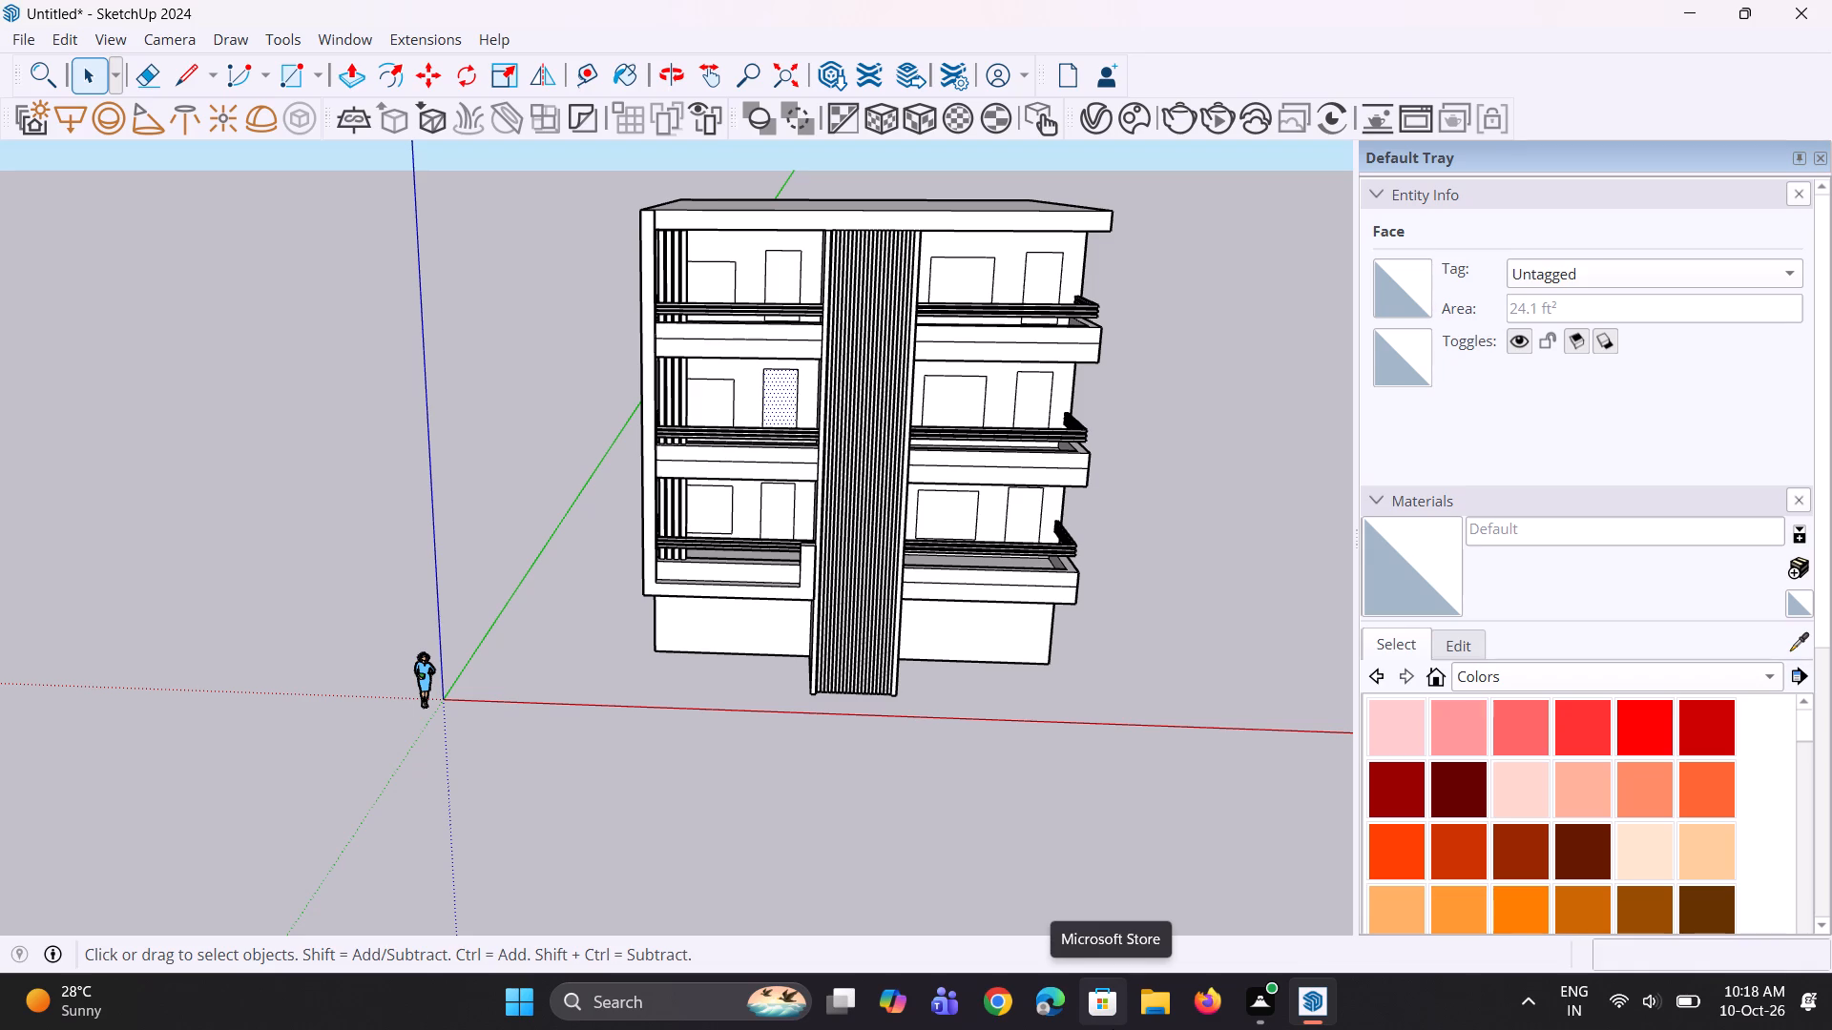
scroll(728, 627, "down", 4)
scroll(826, 845, "up", 1)
middle_click_drag(778, 770, 770, 722)
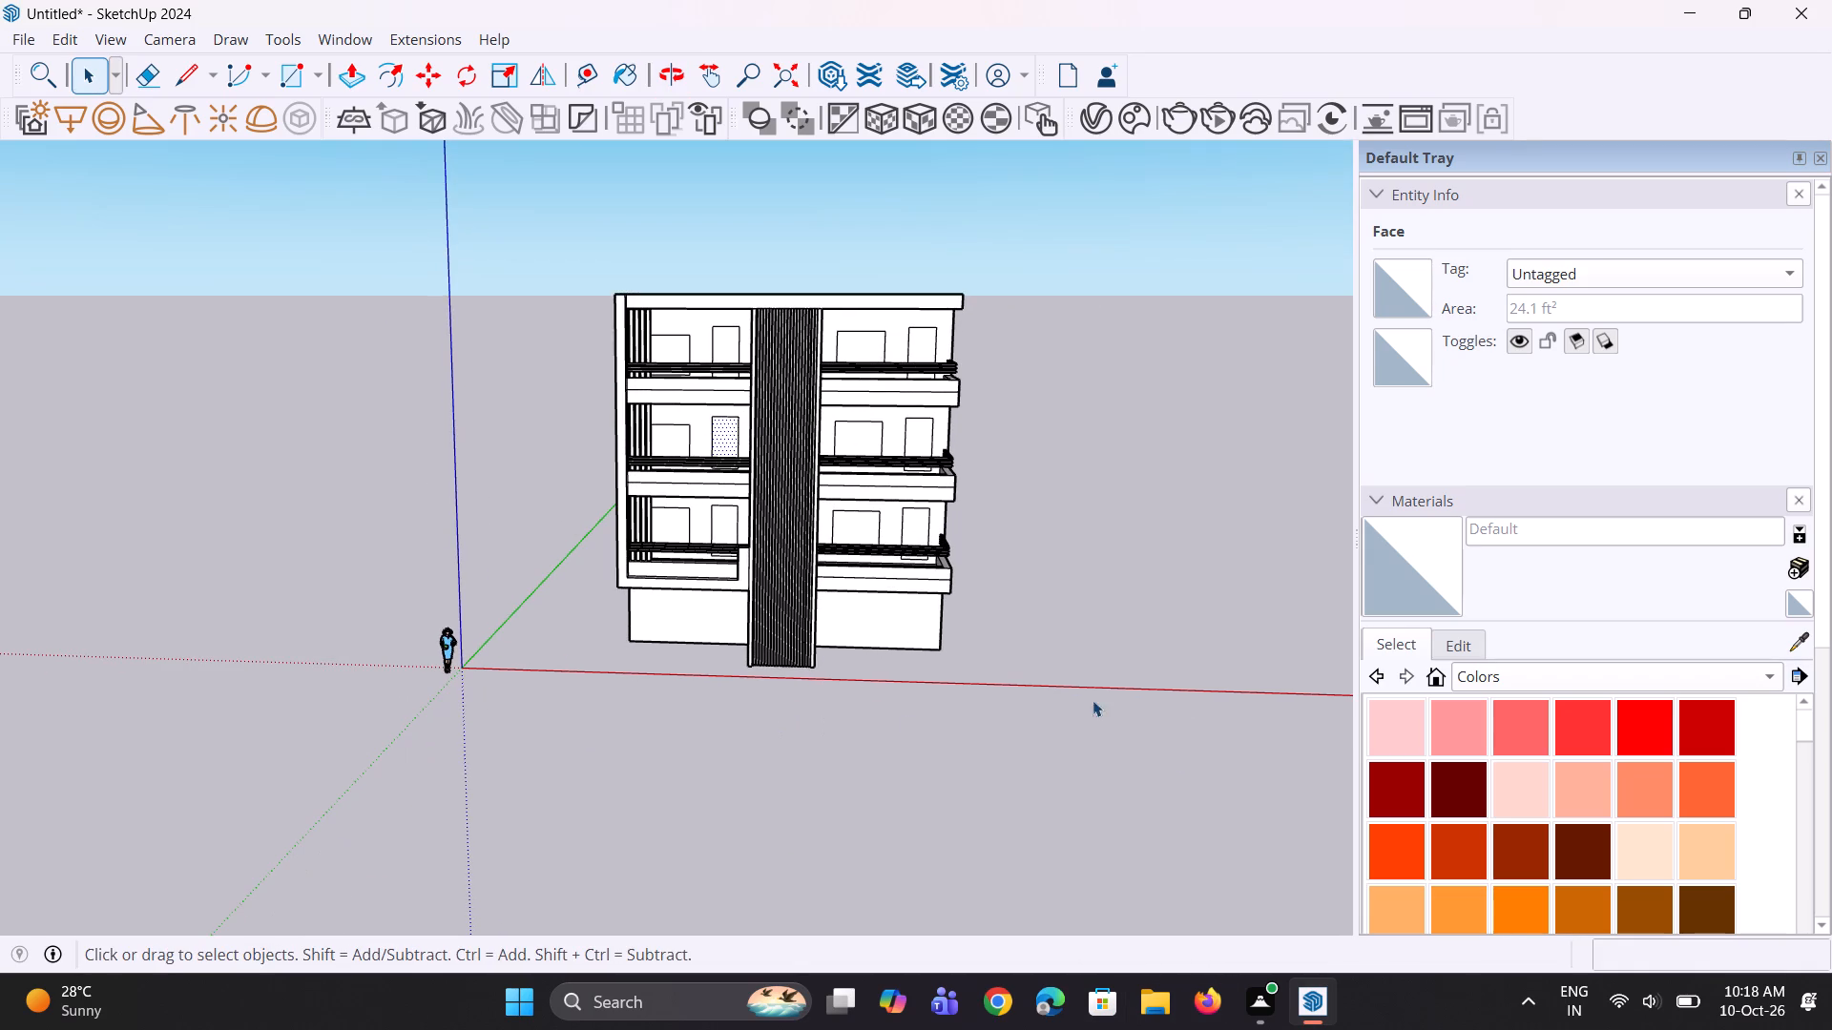
left_click(1193, 580)
Copy the top bay's window face, on the slatted column's left side, about 16' sideways into the open space beside the building.
scroll(729, 334, "up", 3)
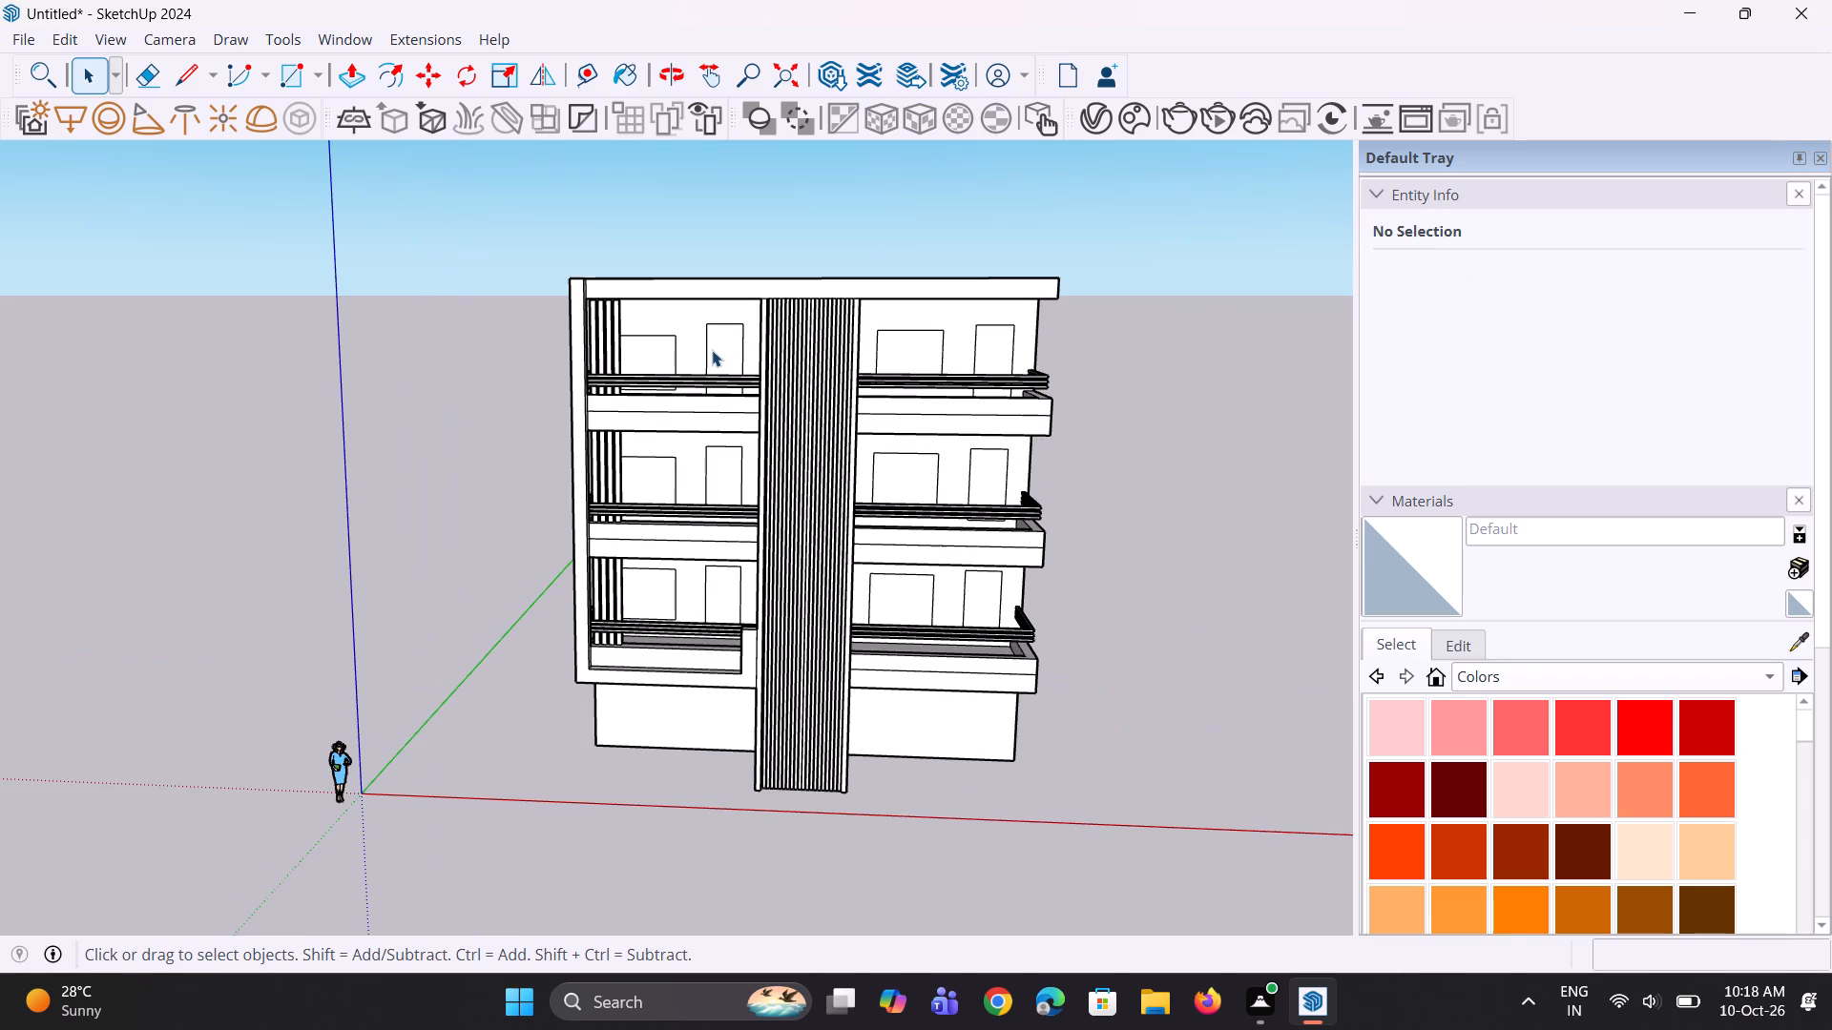
scroll(681, 391, "up", 5)
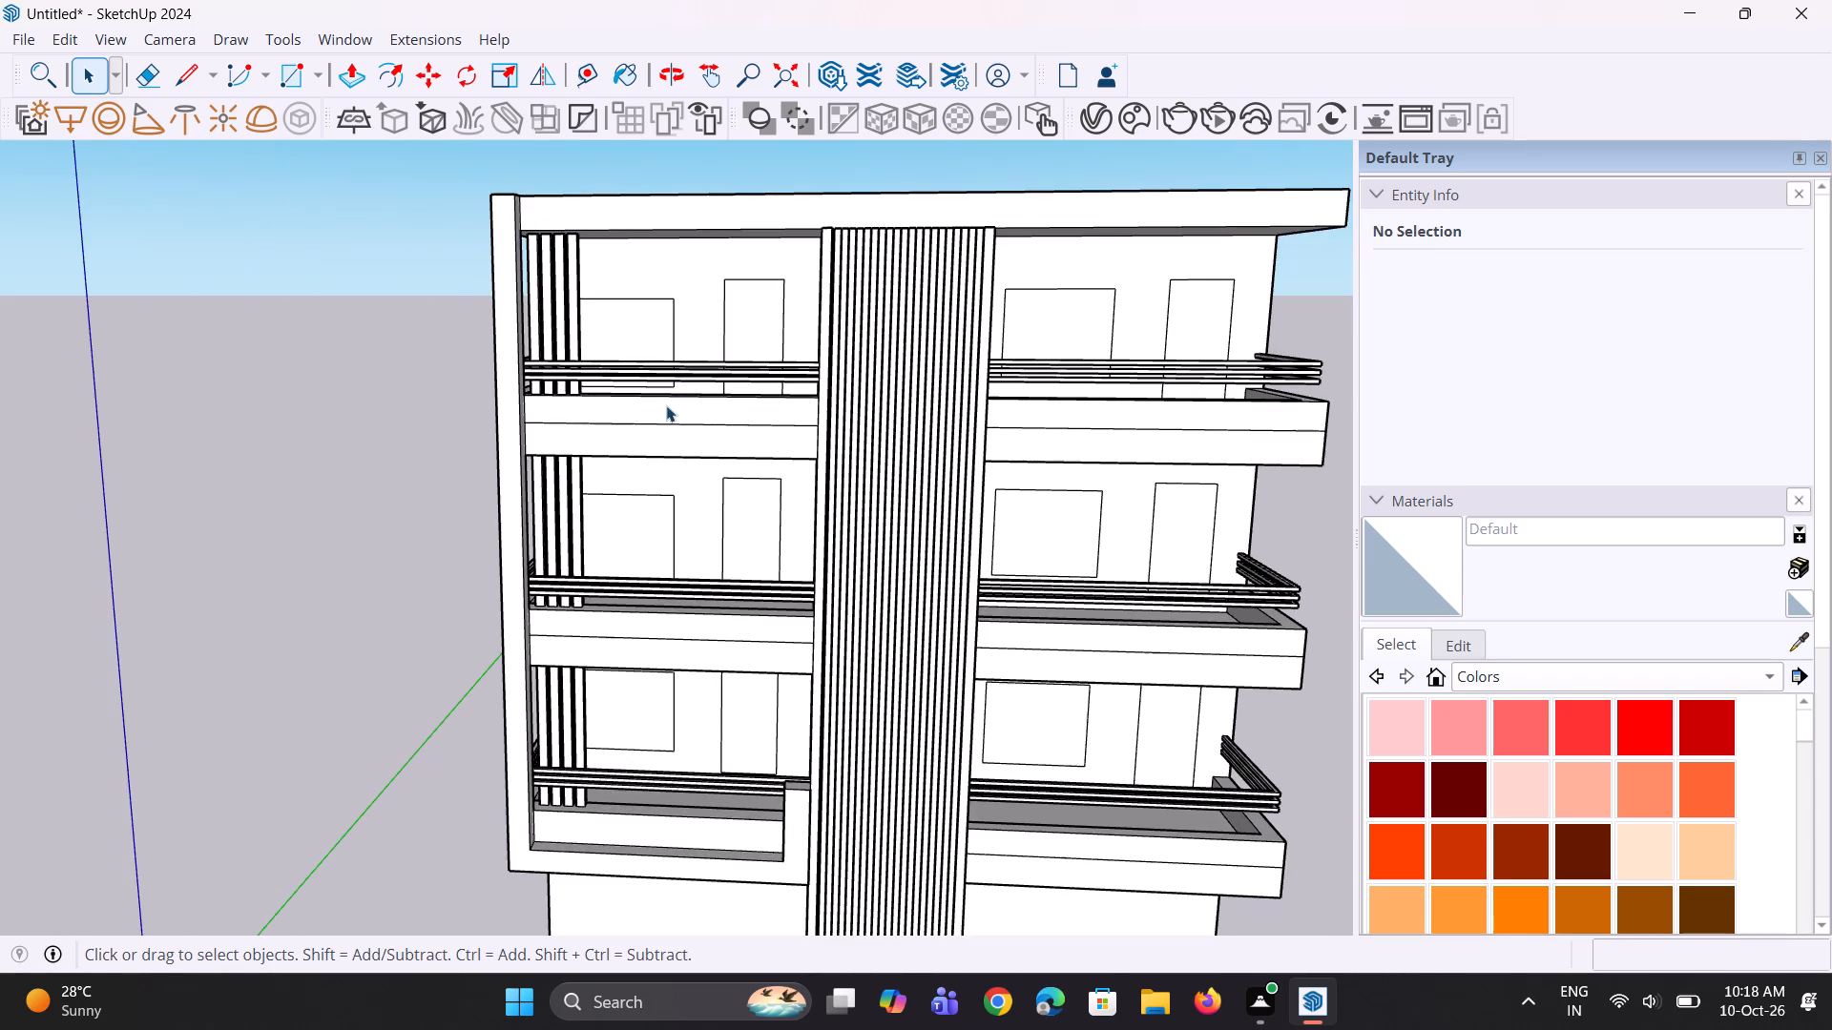
left_click(655, 332)
key("m")
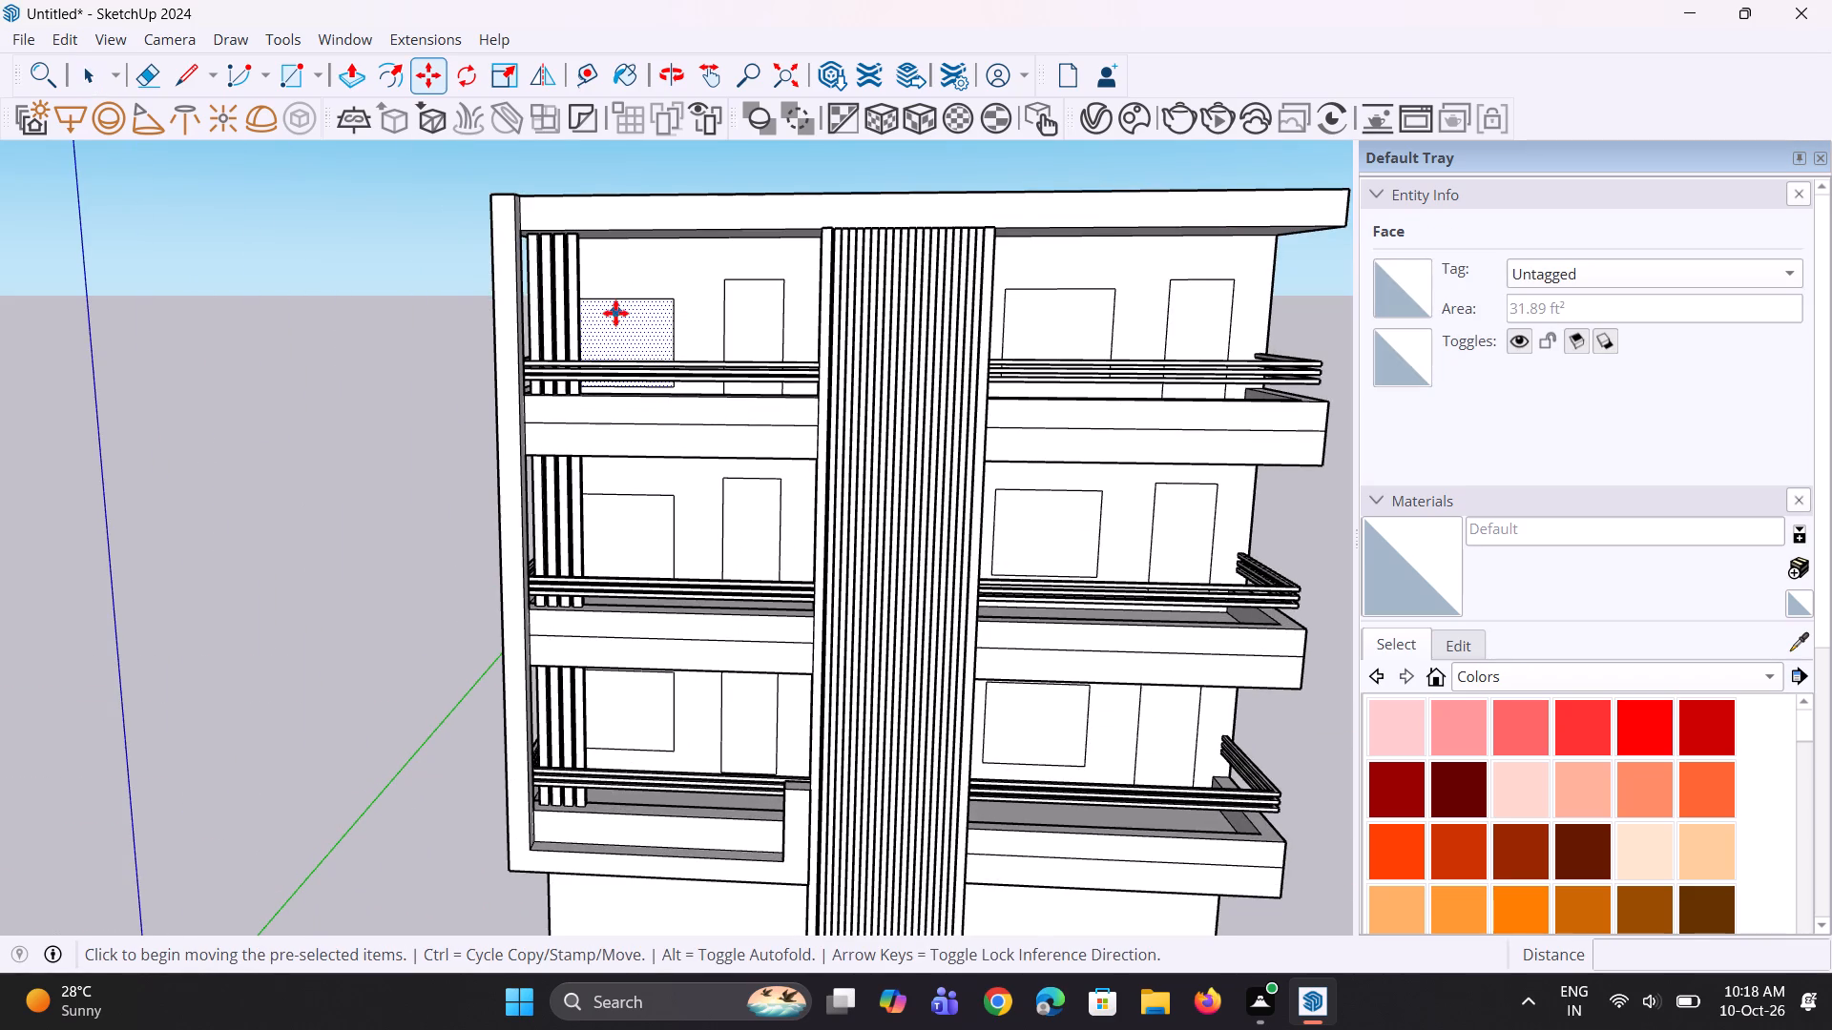
scroll(676, 329, "down", 4)
left_click(625, 331)
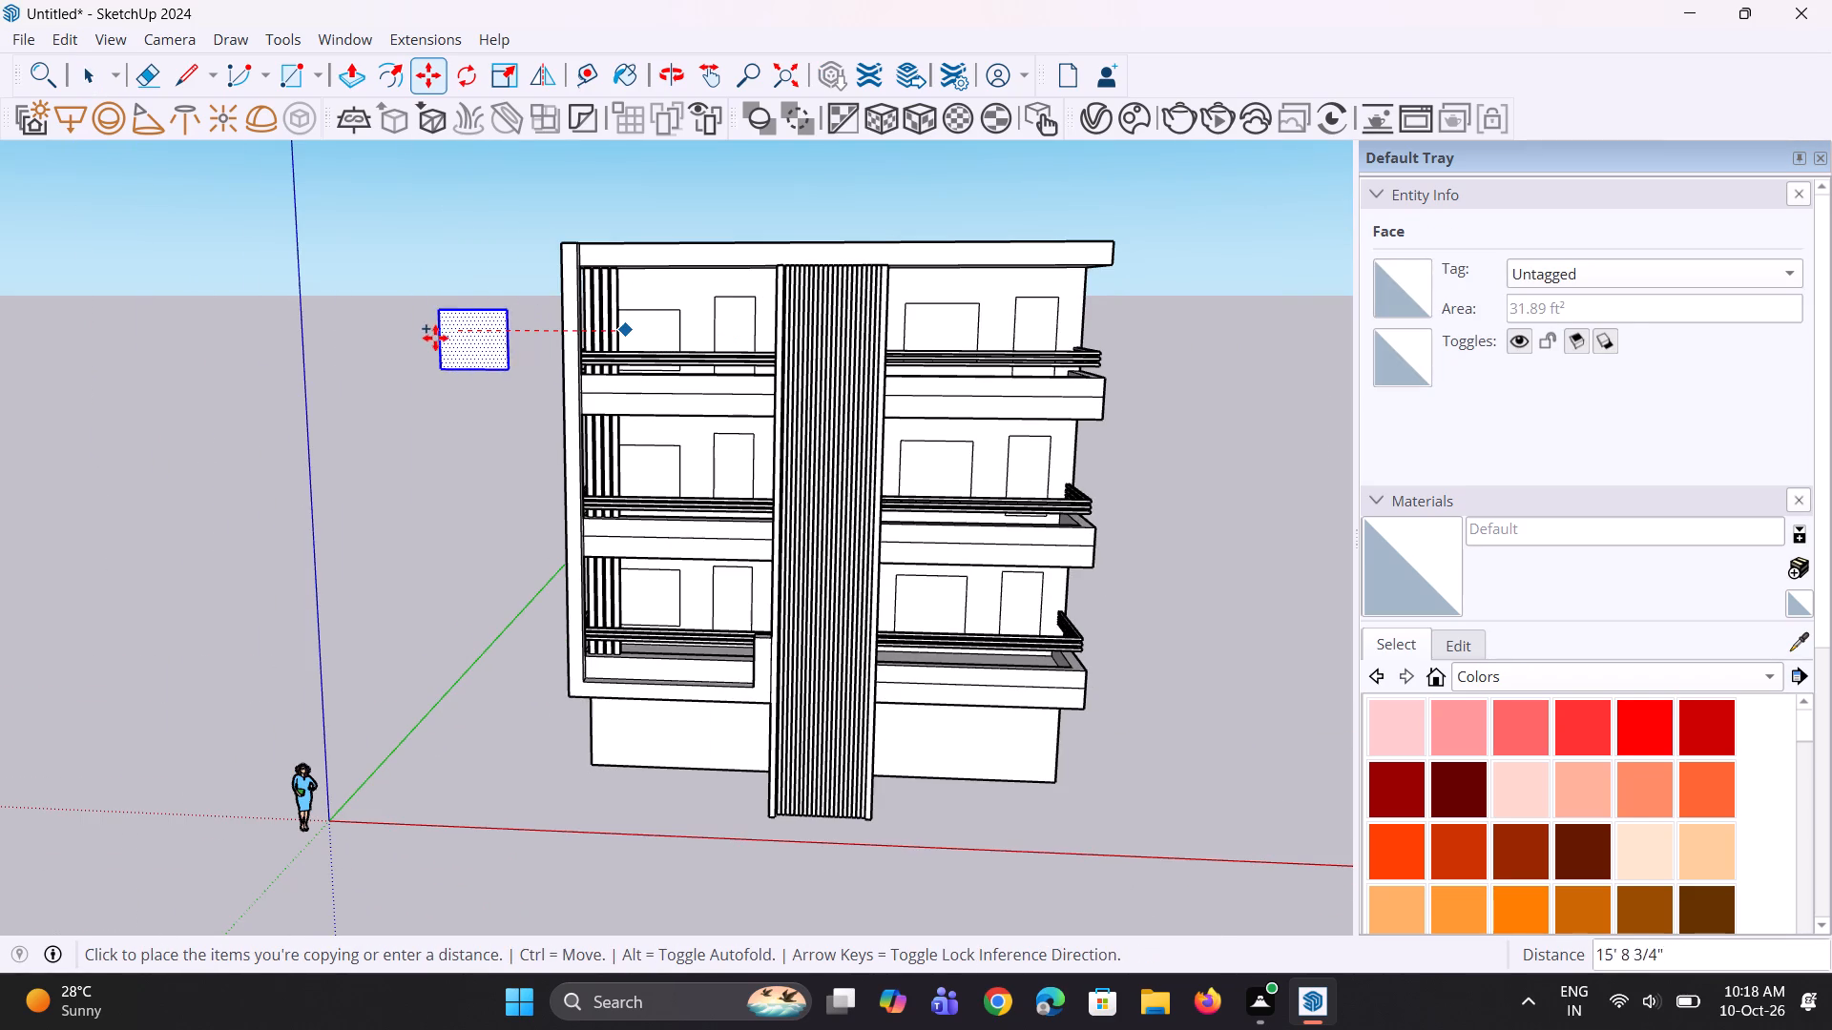
left_click(419, 340)
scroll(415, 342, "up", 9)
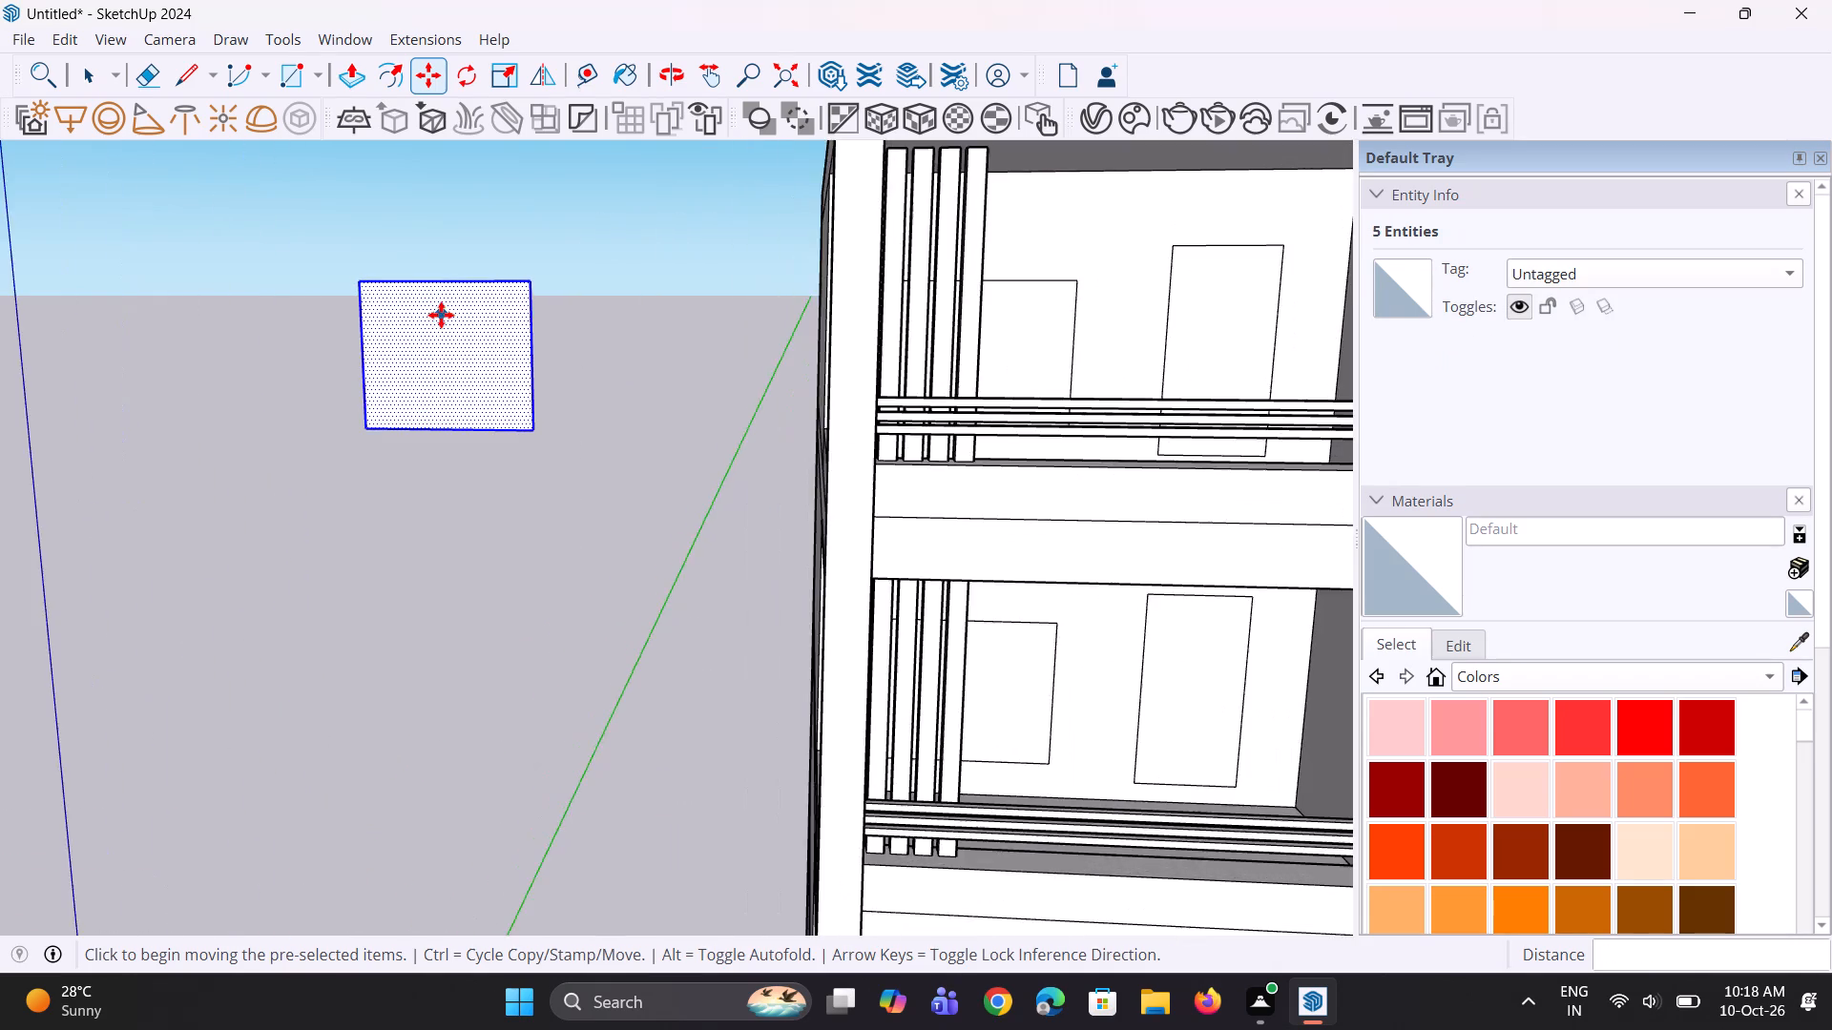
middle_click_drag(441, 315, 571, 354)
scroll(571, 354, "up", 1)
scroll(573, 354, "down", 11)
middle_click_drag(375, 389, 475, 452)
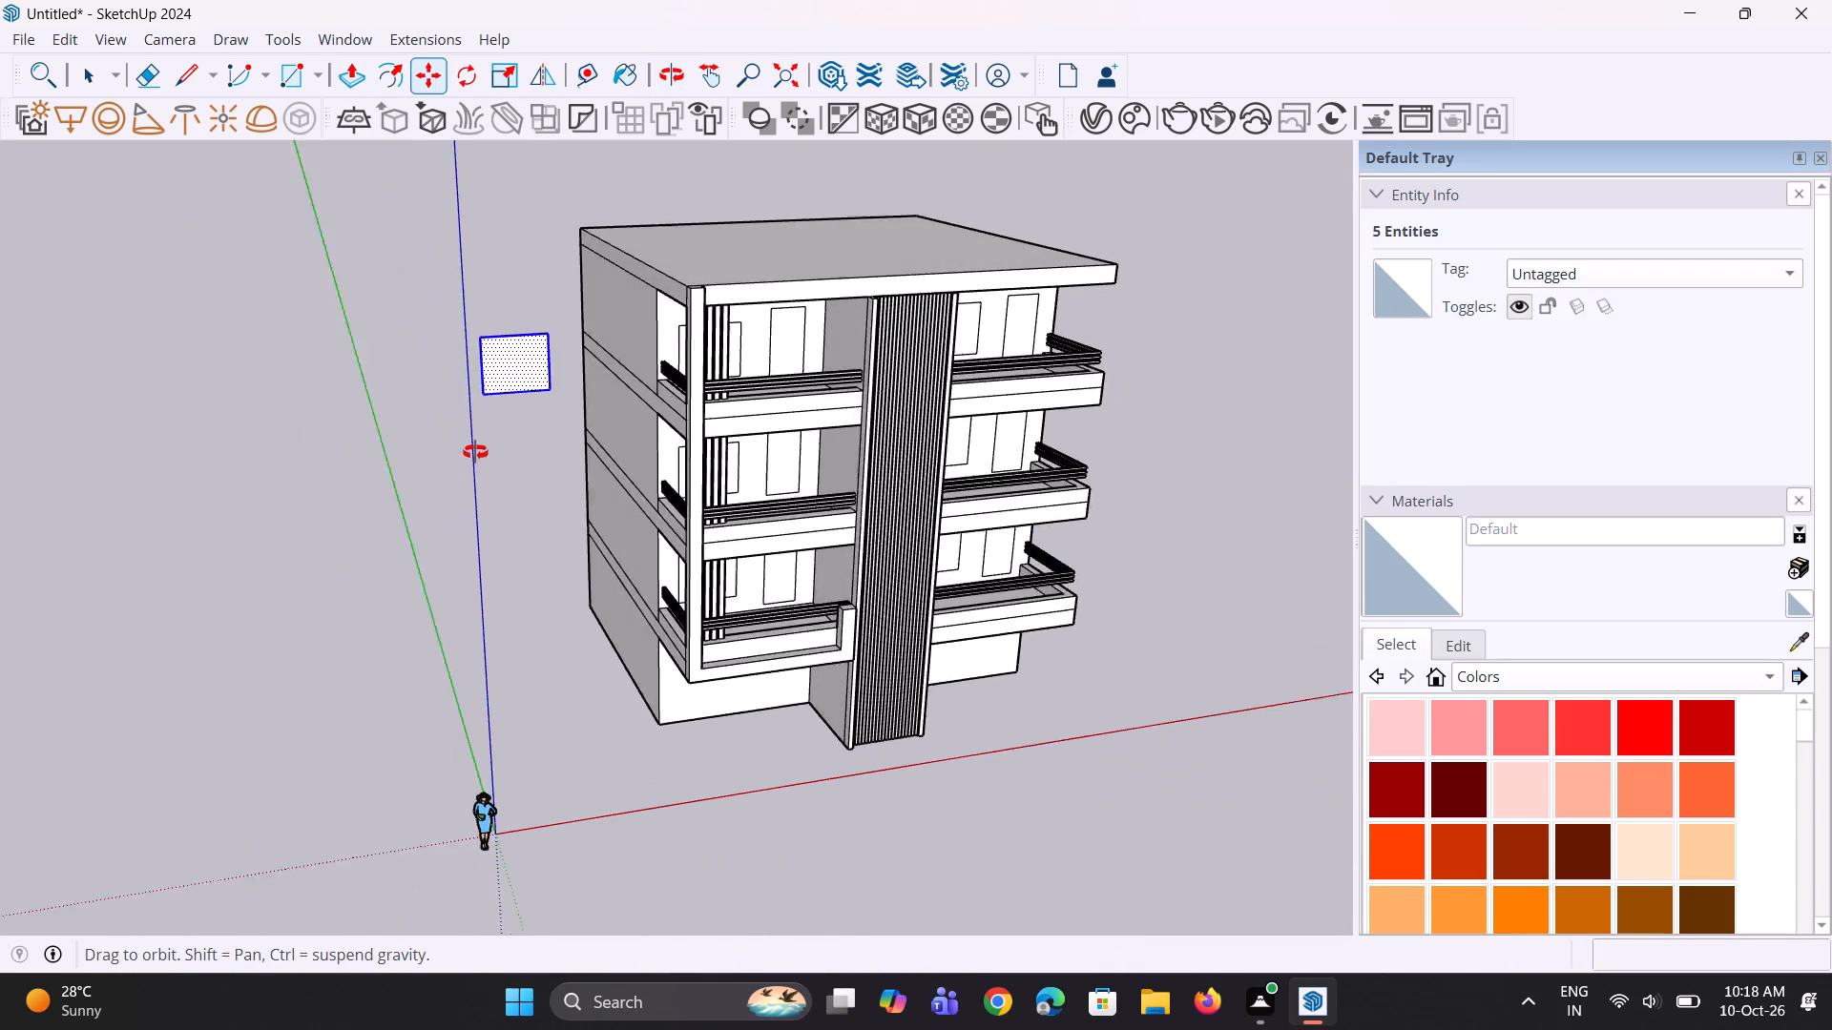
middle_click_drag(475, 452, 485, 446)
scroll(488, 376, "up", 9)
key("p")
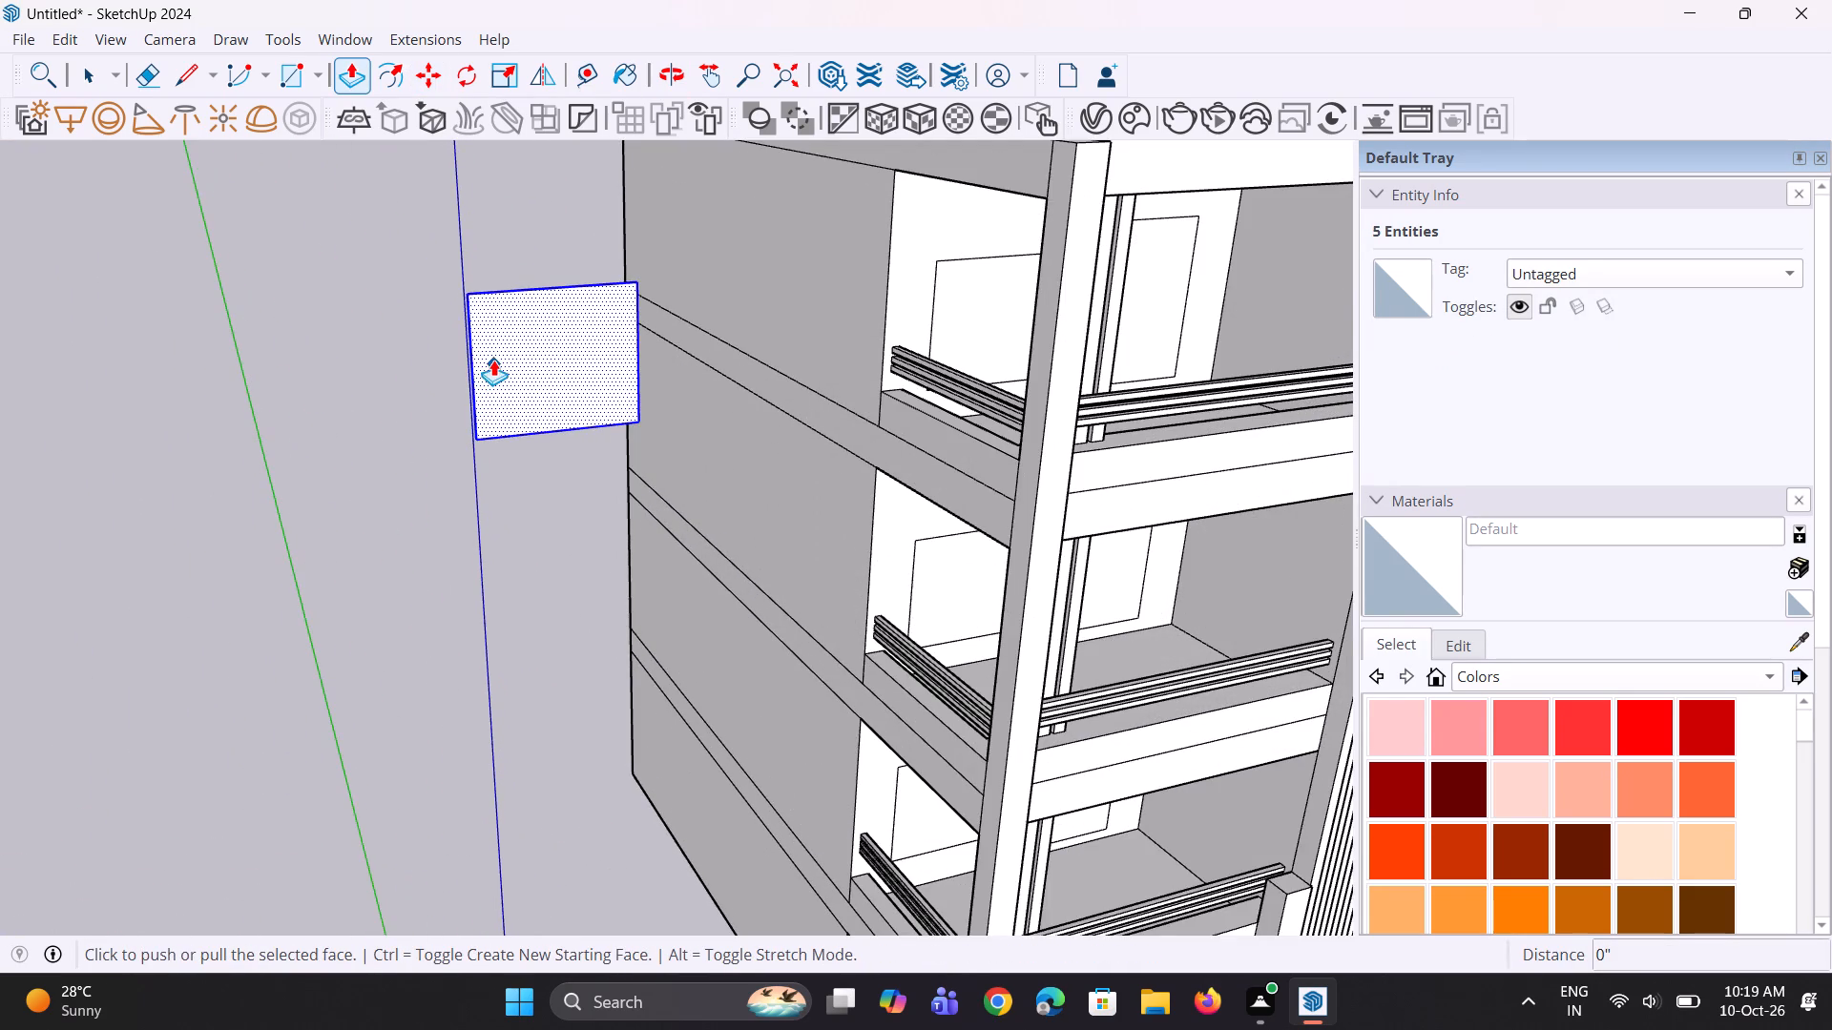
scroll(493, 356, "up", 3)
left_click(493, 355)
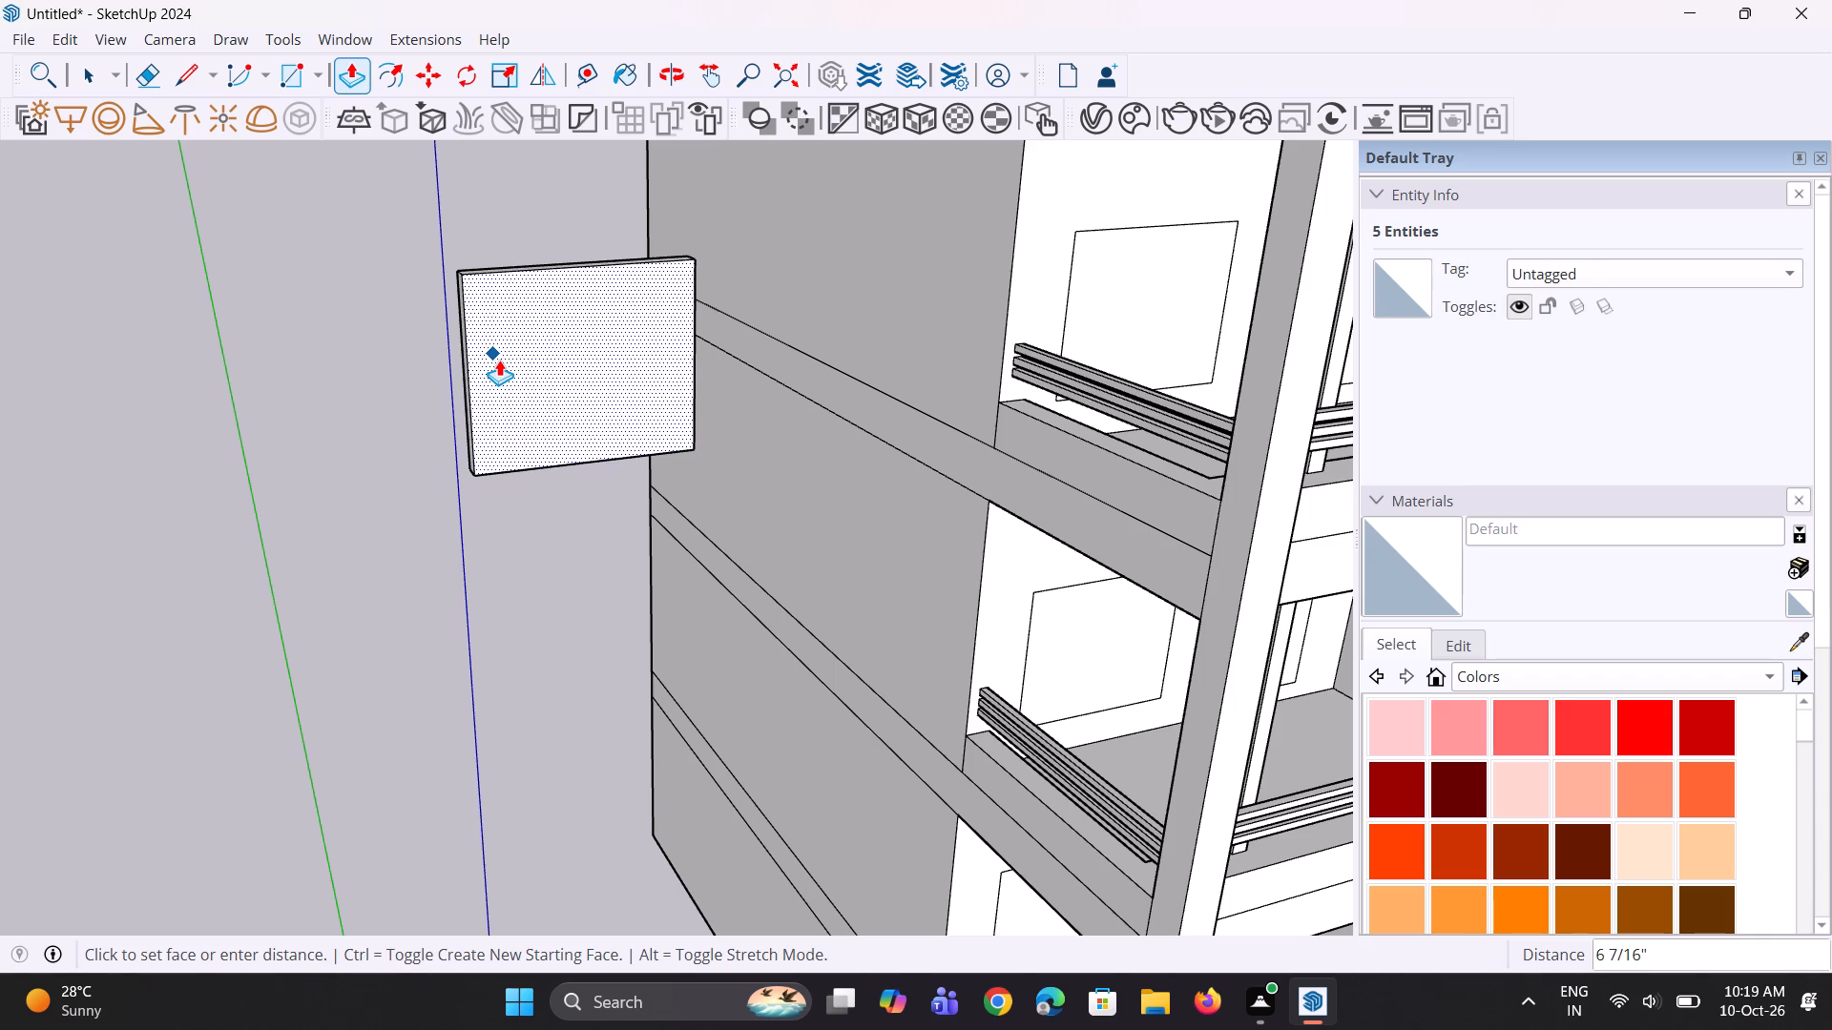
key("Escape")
Offset the copied window face's outline slightly outward to form a surrounding frame border, then clear the selection.
middle_click_drag(510, 382, 455, 366)
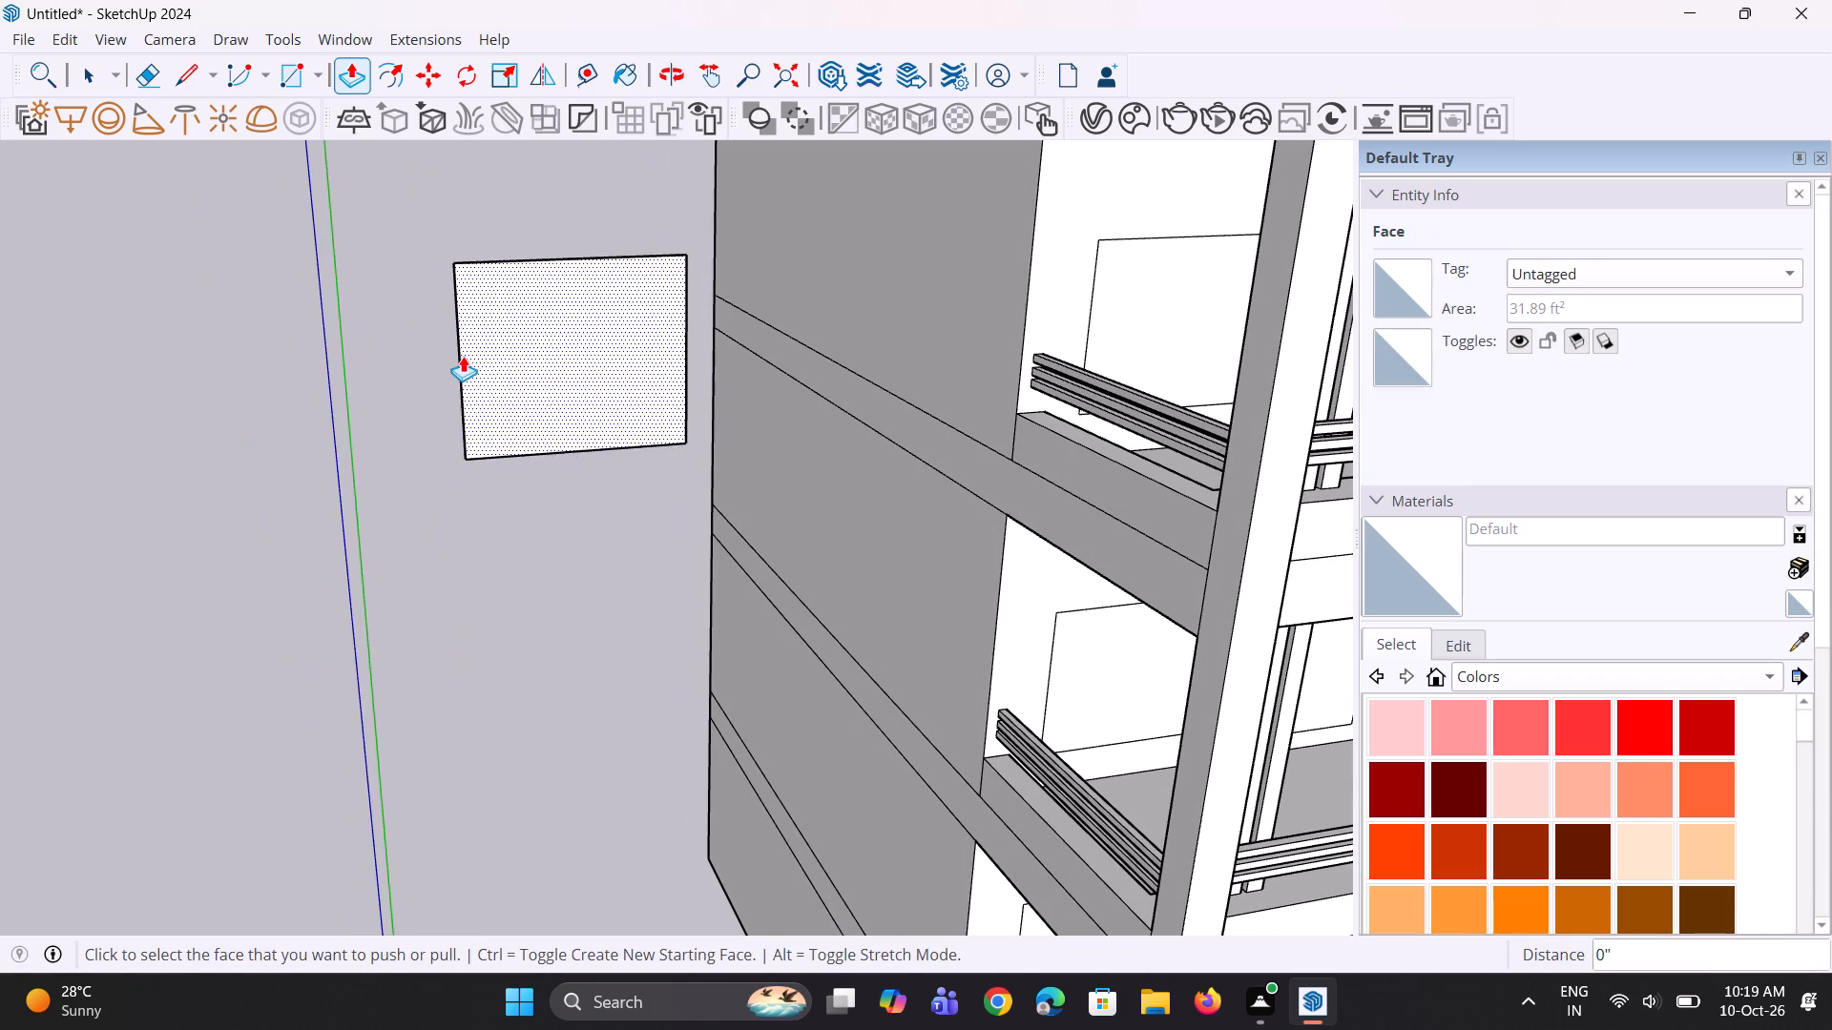
key("f")
left_click(468, 349)
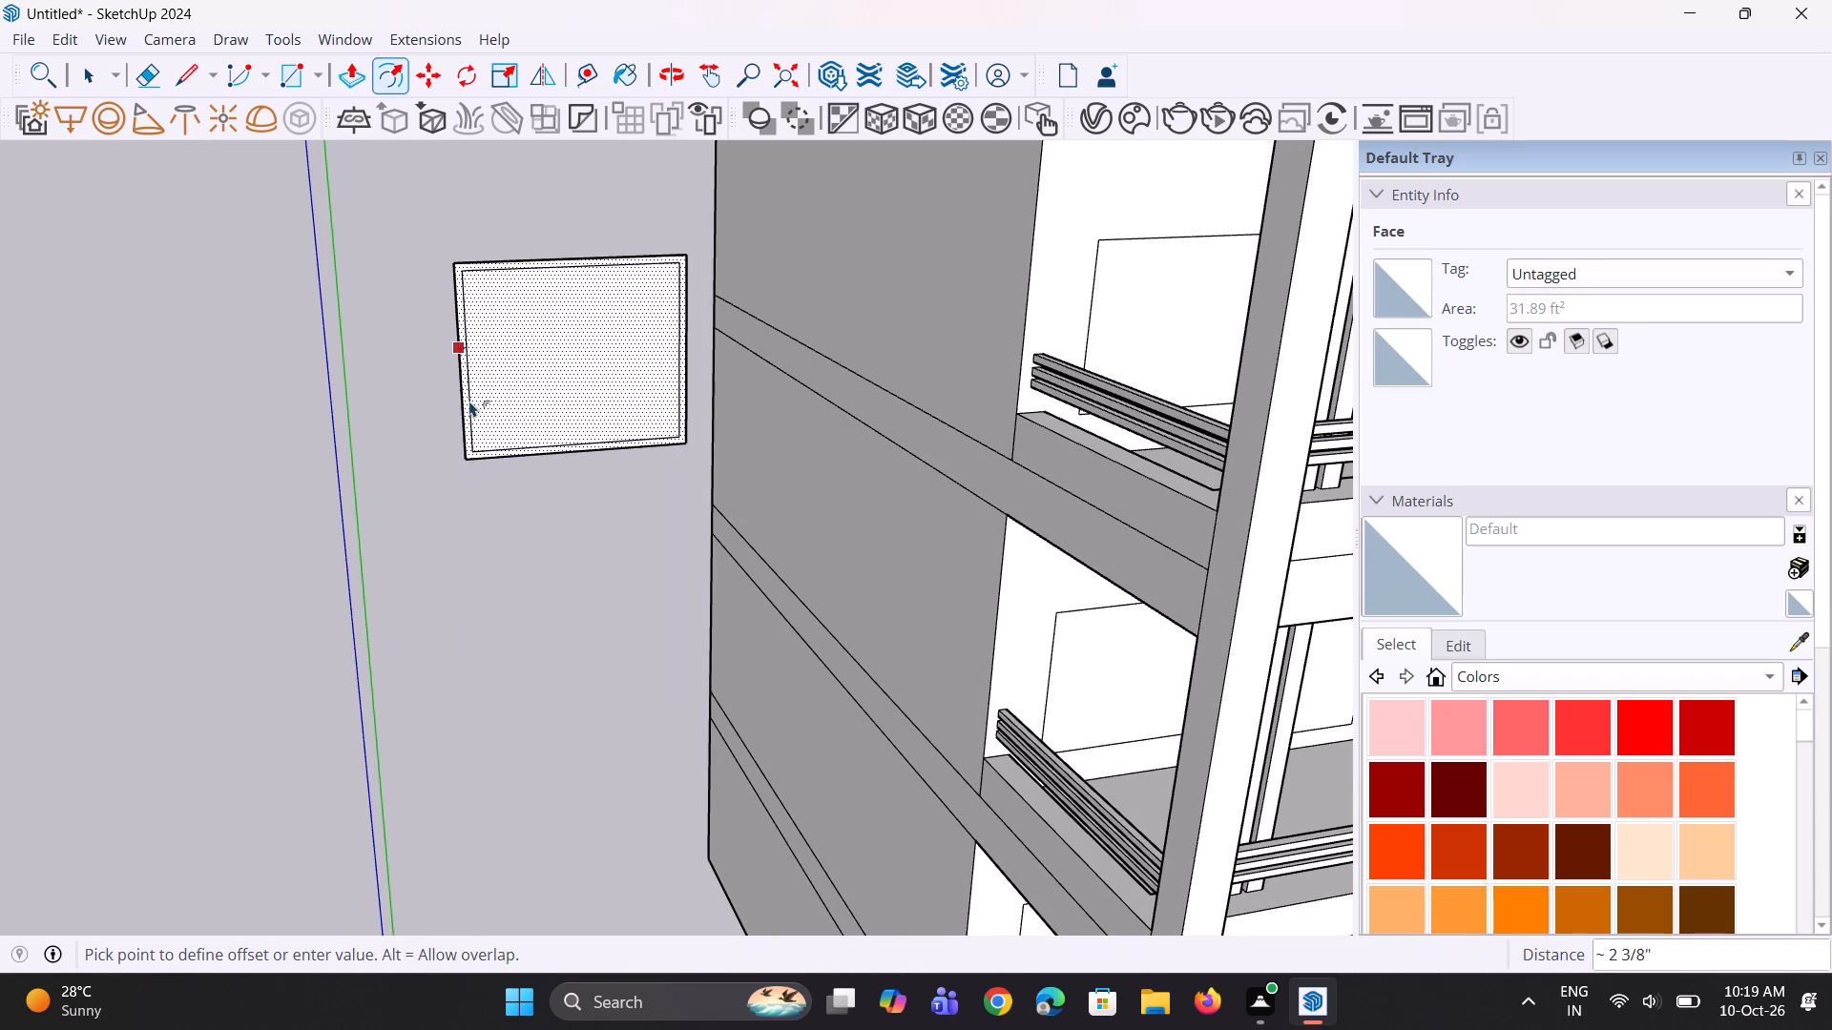
left_click(456, 501)
middle_click_drag(480, 487, 482, 475)
key("space")
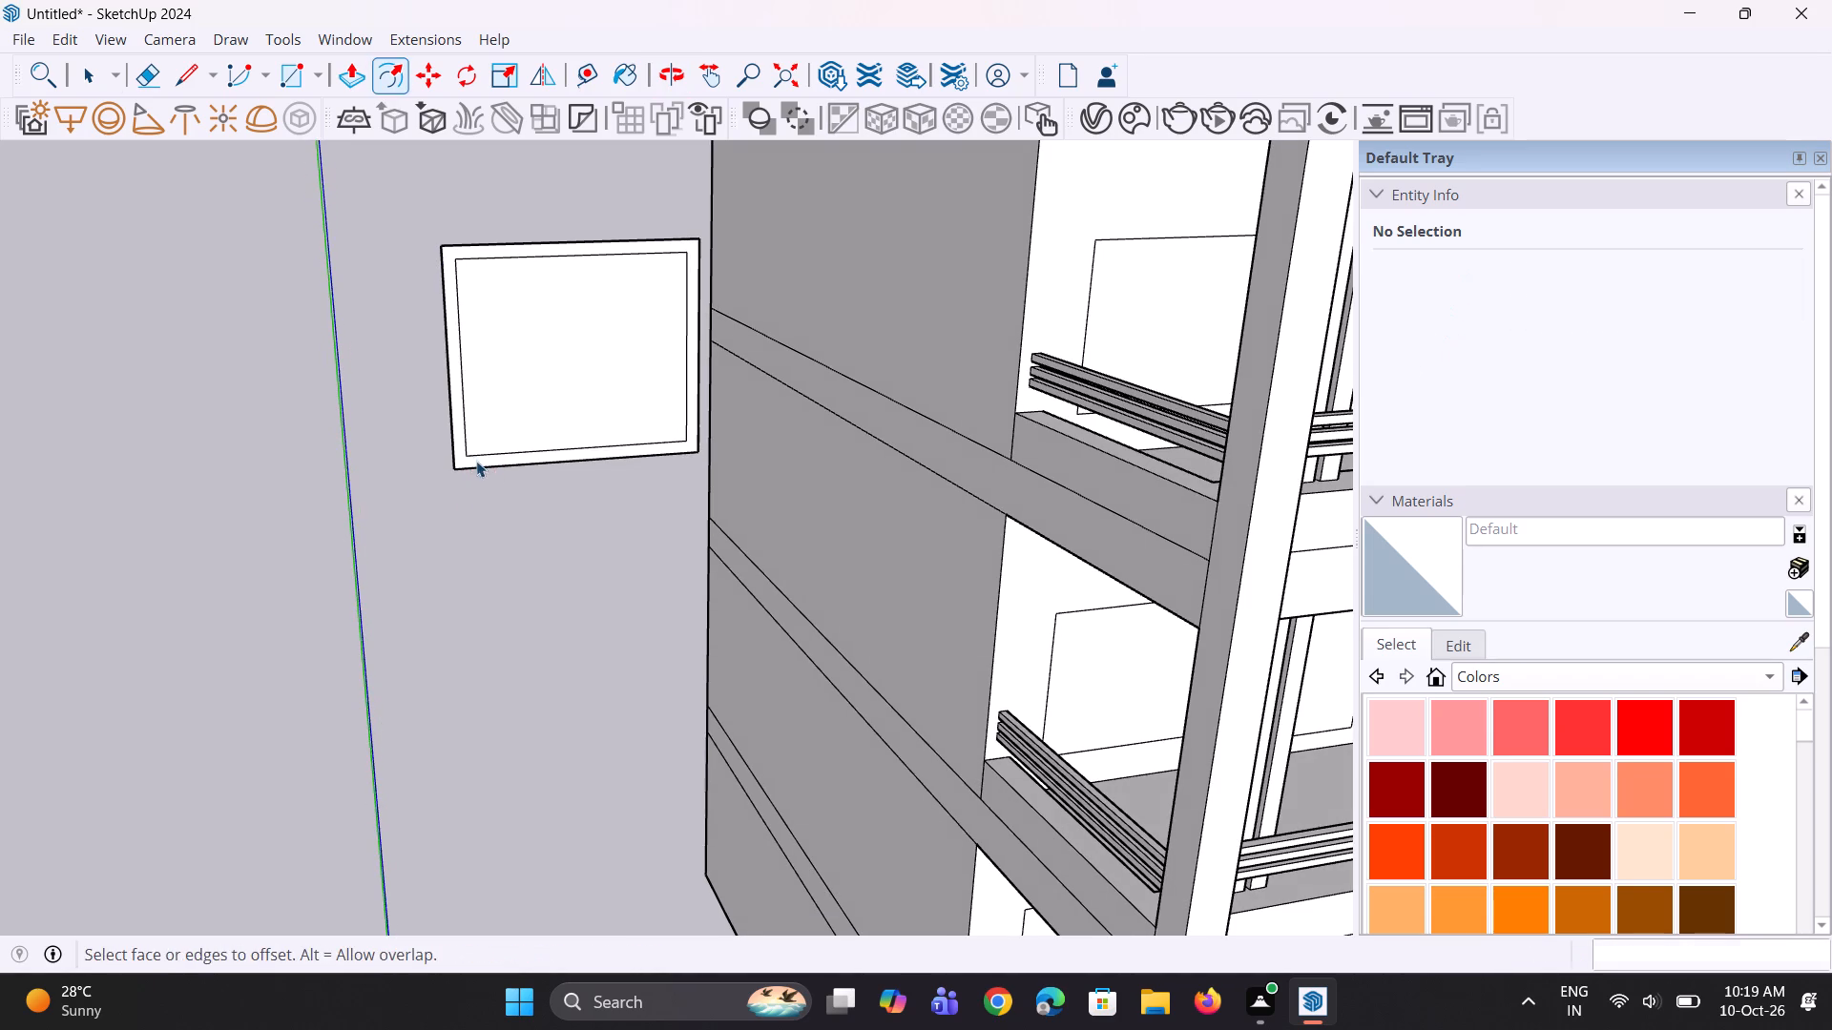
key("space")
Push/Pull the border face around the copied window outward 2 1/2" to form a raised frame.
scroll(467, 449, "up", 1)
middle_click_drag(467, 449, 509, 465)
key("semicolon")
key("p")
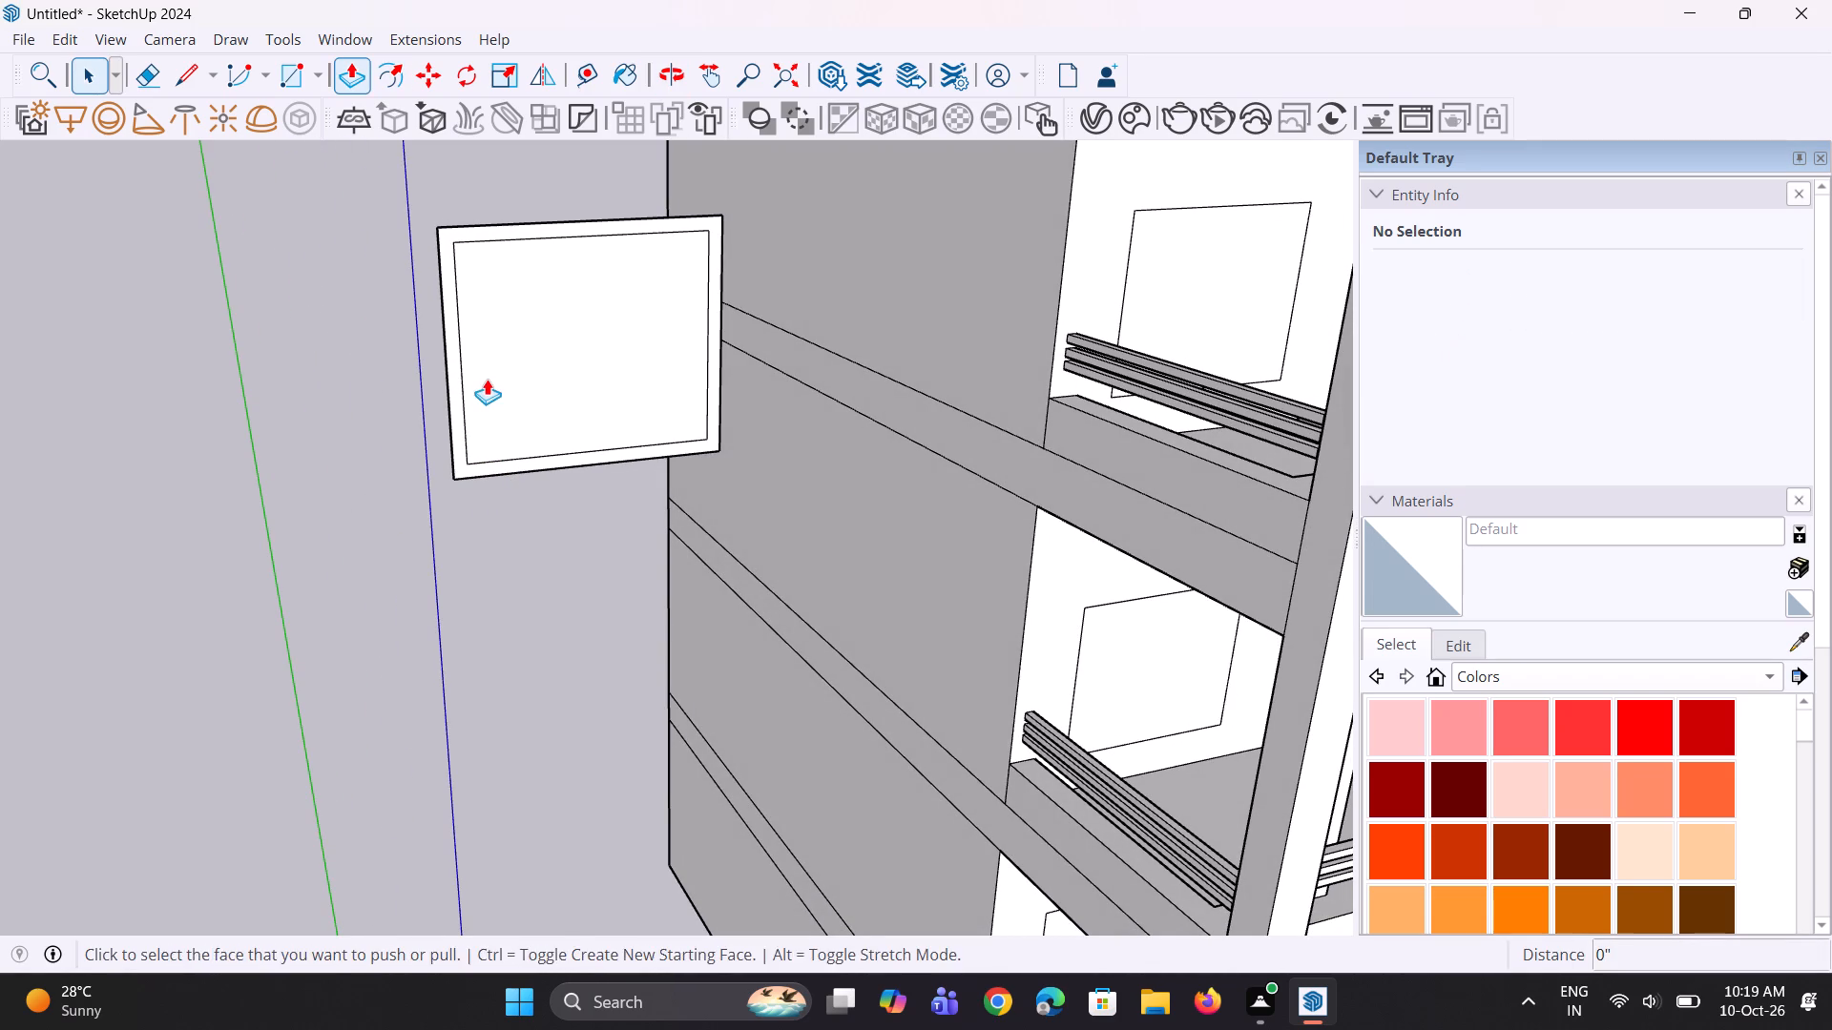
left_click(487, 377)
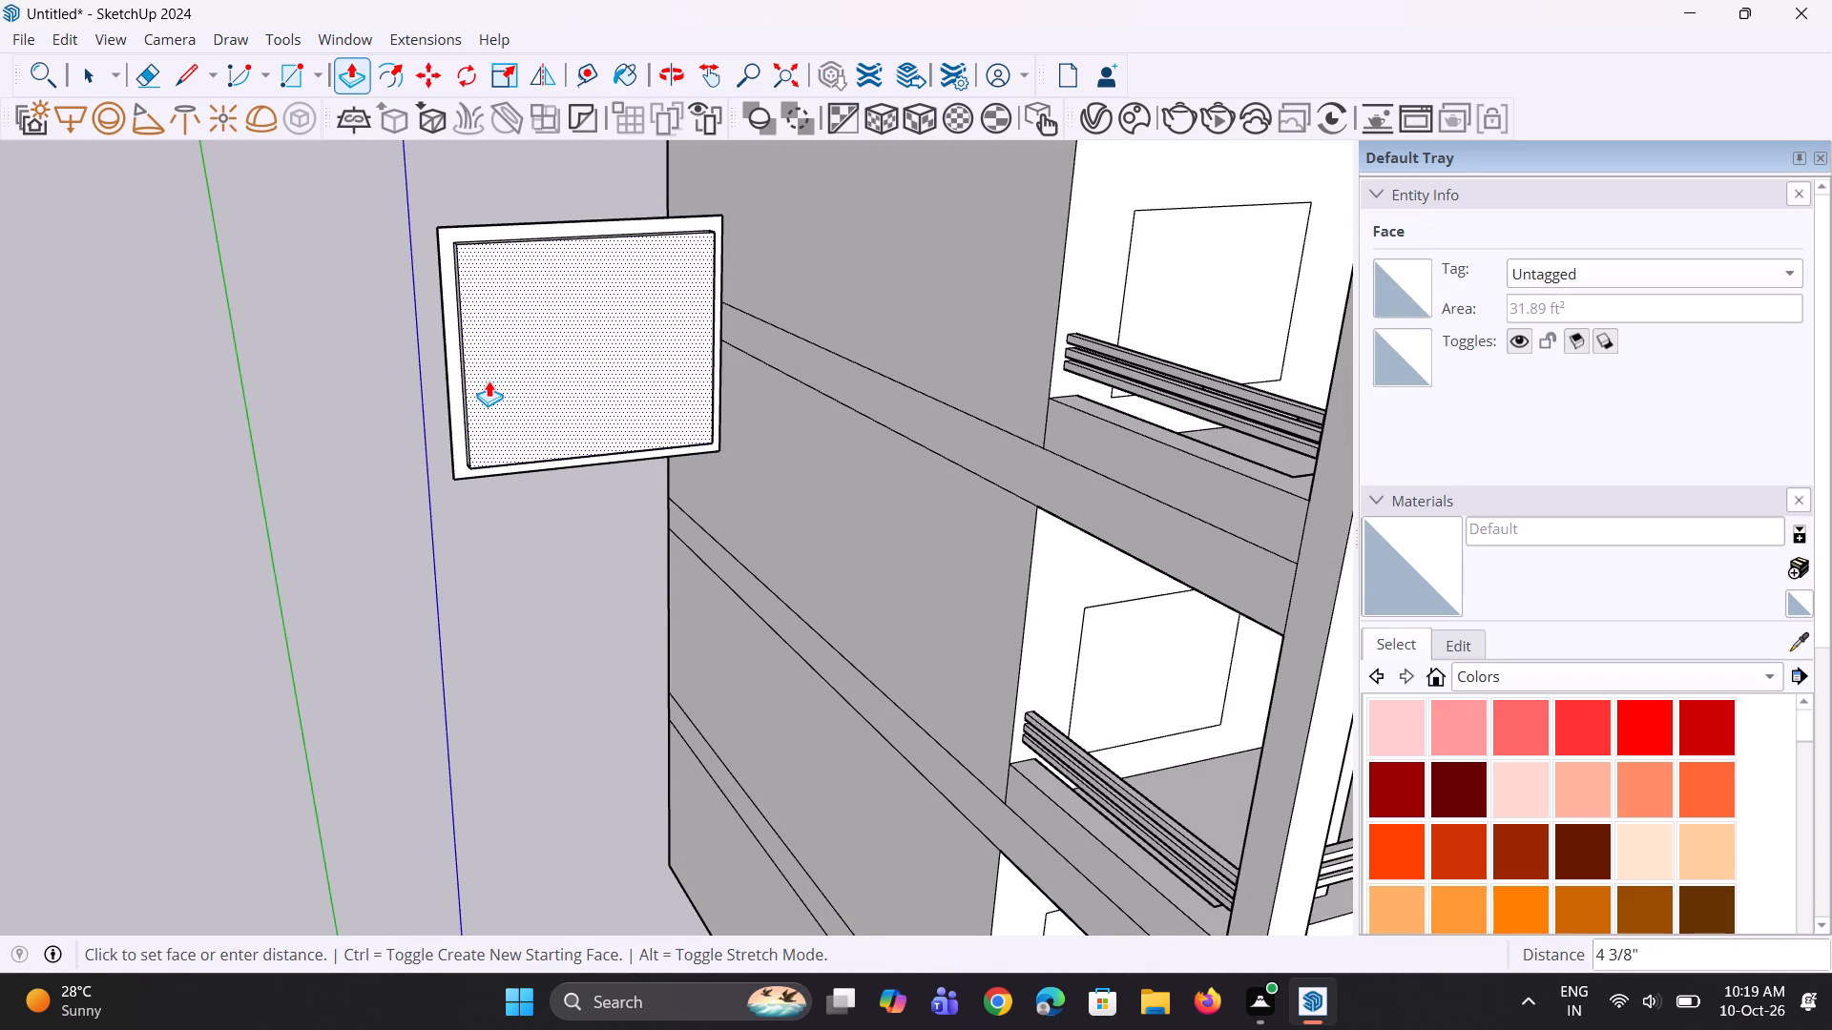
key("Escape")
left_click(455, 366)
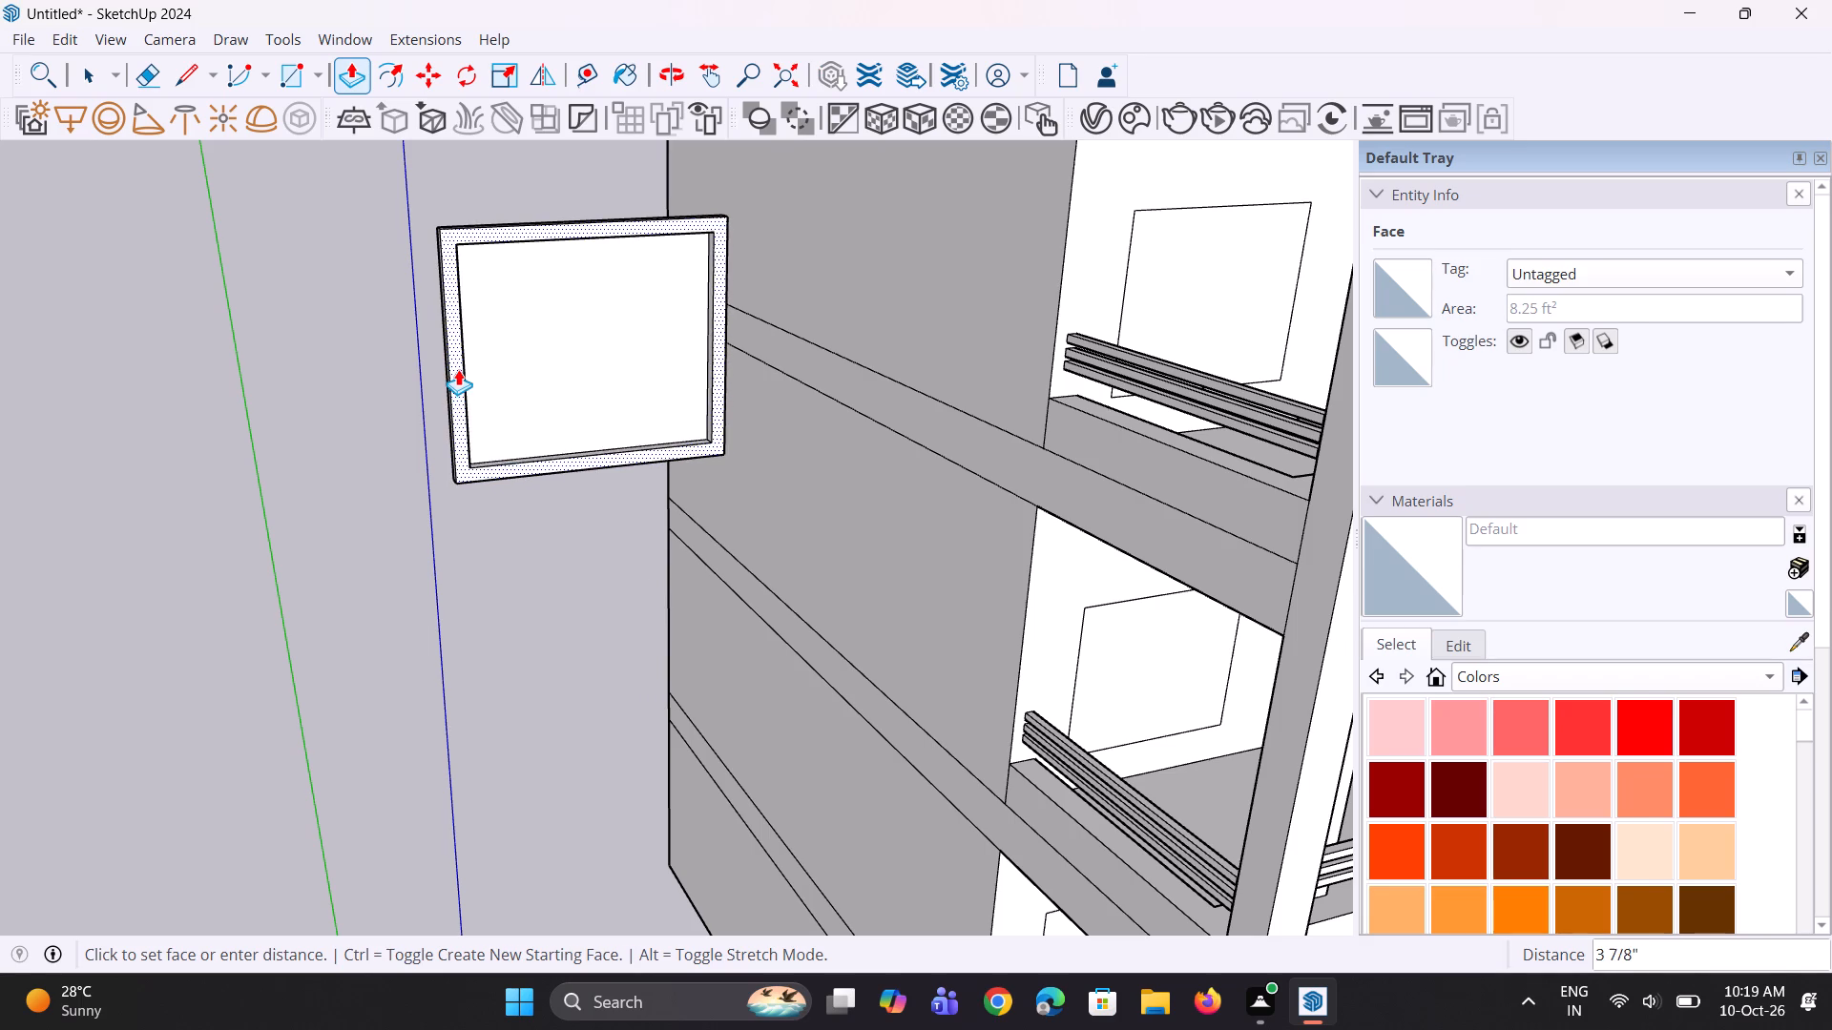
left_click(458, 368)
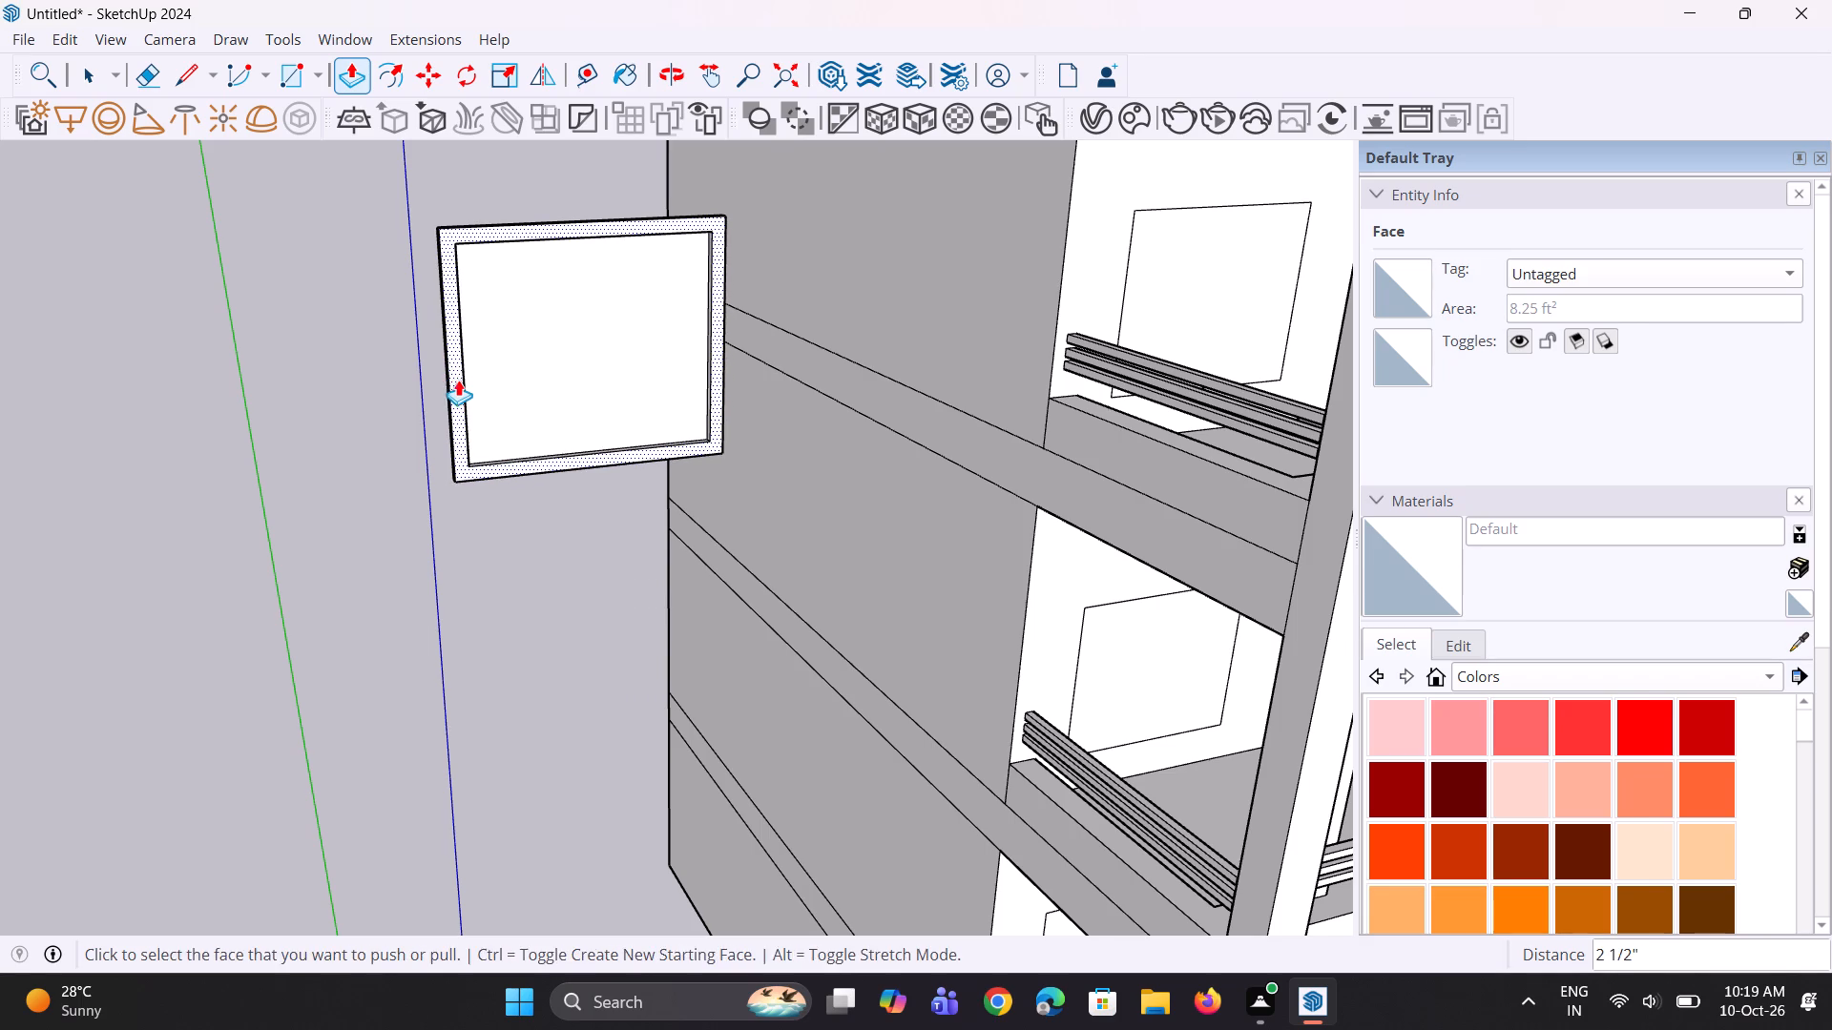
Copy the left inner vertical edge of the window pane about 9 9/16" inward along the pane's bottom edge.
middle_click_drag(468, 407, 271, 403)
scroll(367, 389, "up", 3)
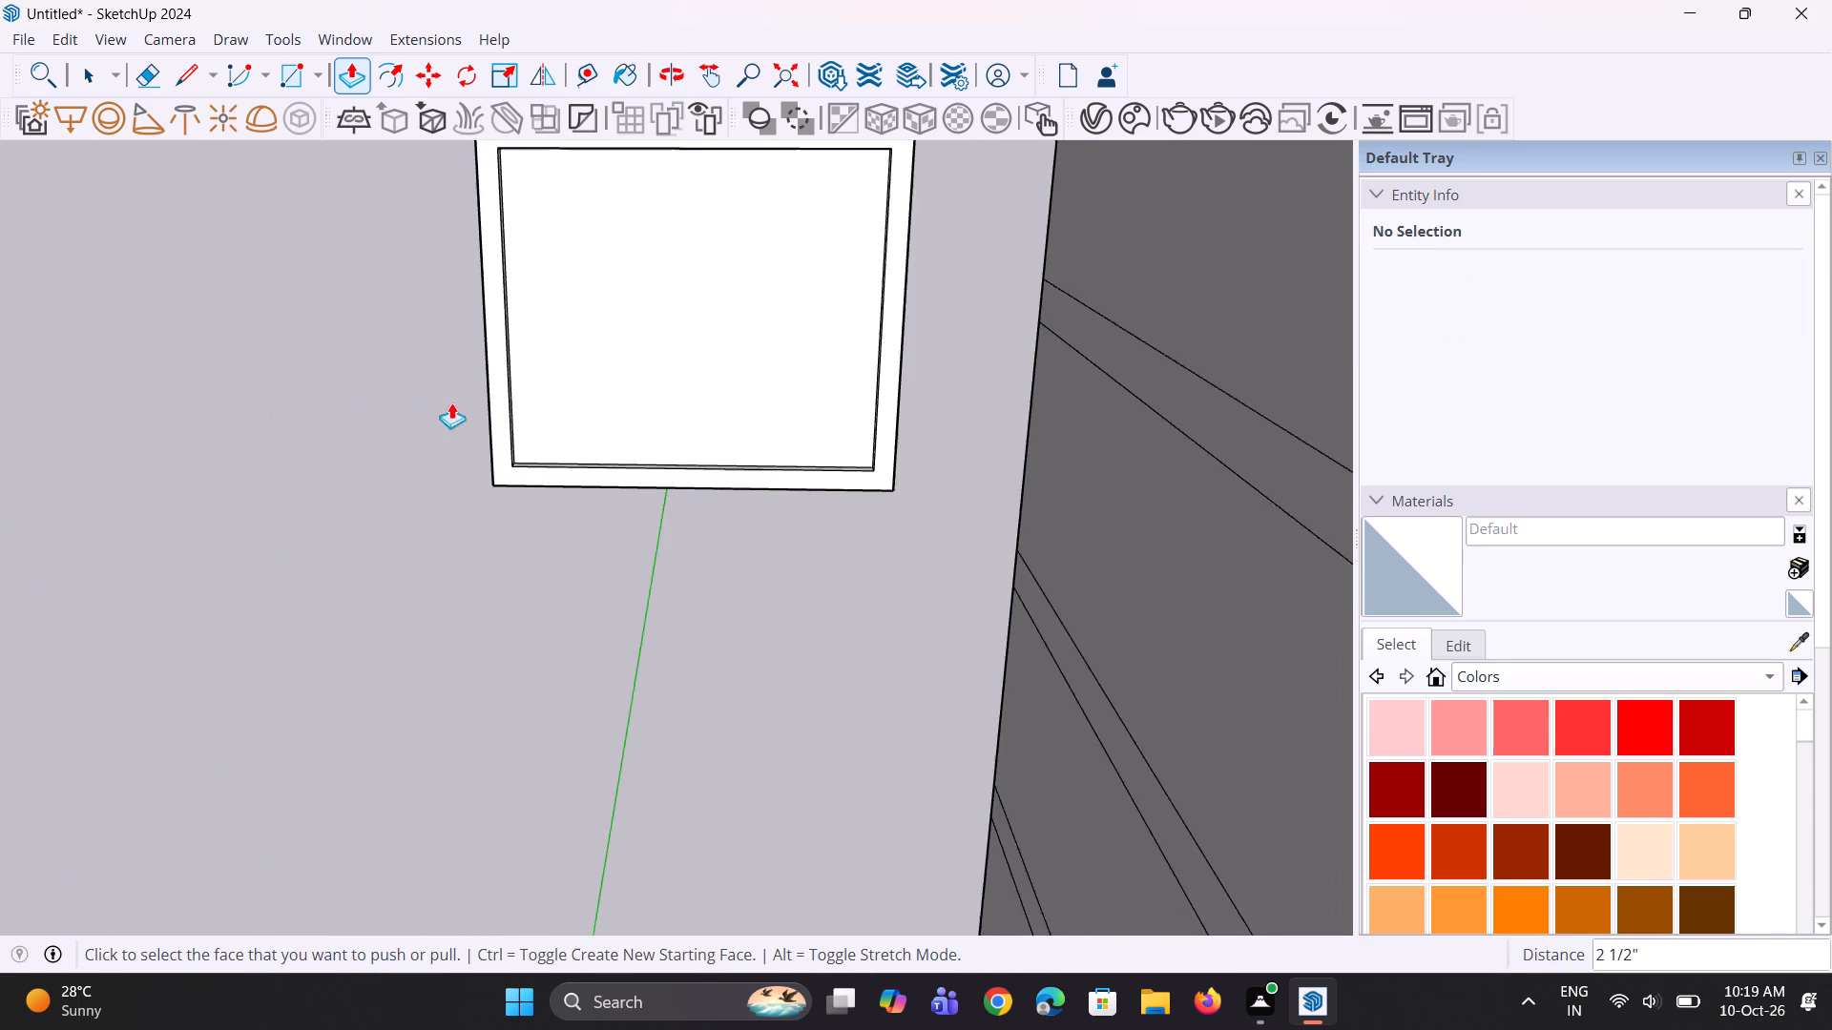
scroll(503, 422, "up", 1)
middle_click_drag(503, 422, 482, 394)
key("space")
key("space")
middle_click_drag(529, 375, 498, 343)
scroll(544, 394, "up", 2)
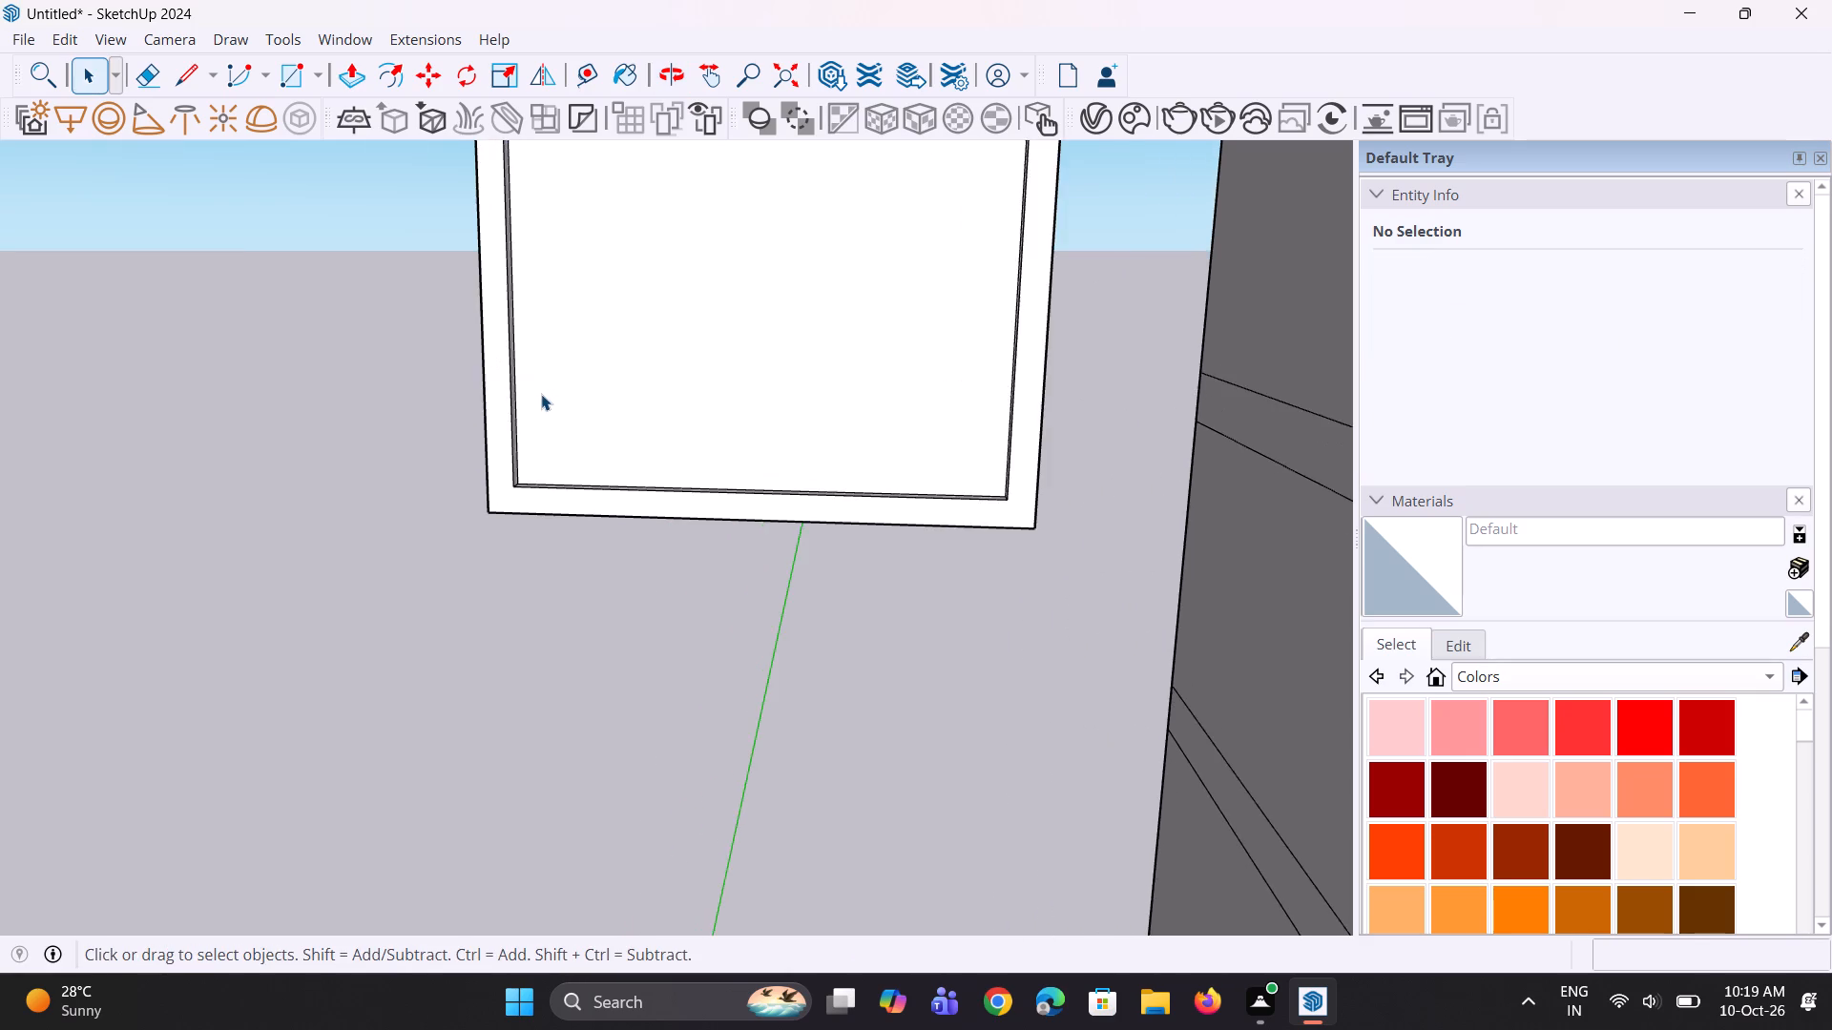
scroll(541, 394, "up", 2)
left_click(510, 401)
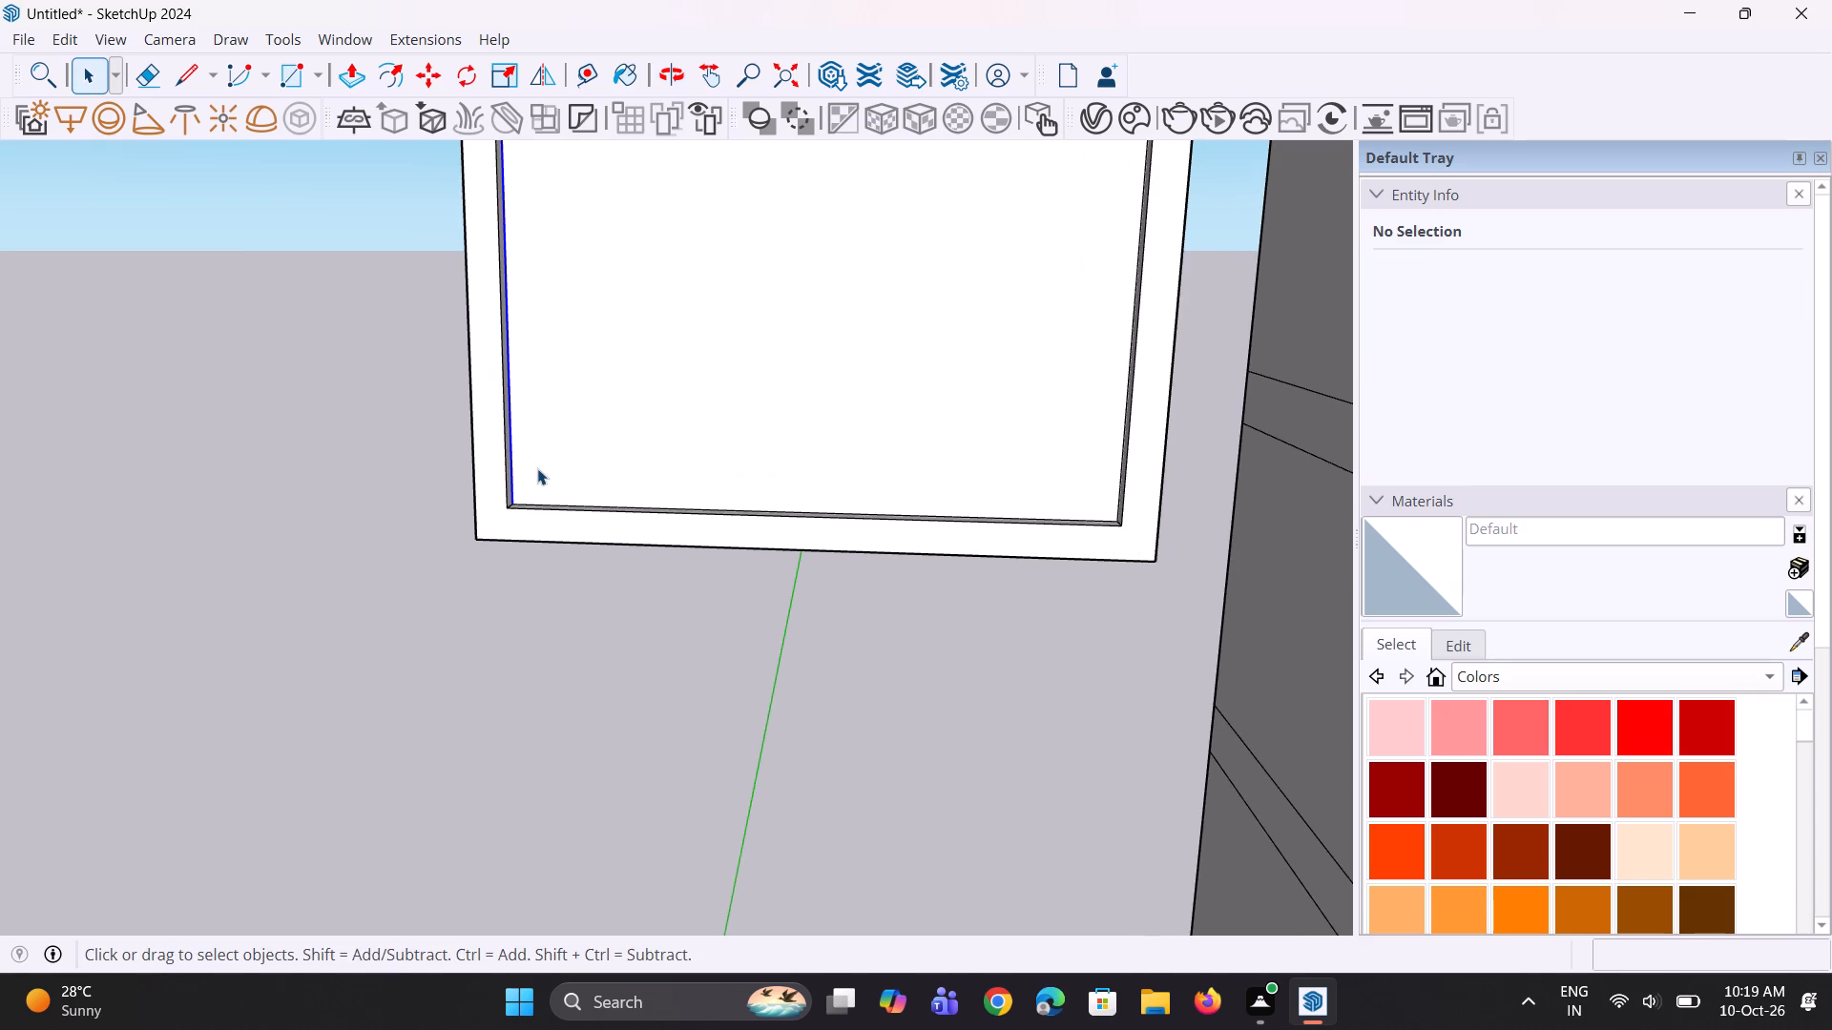
scroll(536, 485, "up", 2)
key("m")
scroll(521, 481, "up", 1)
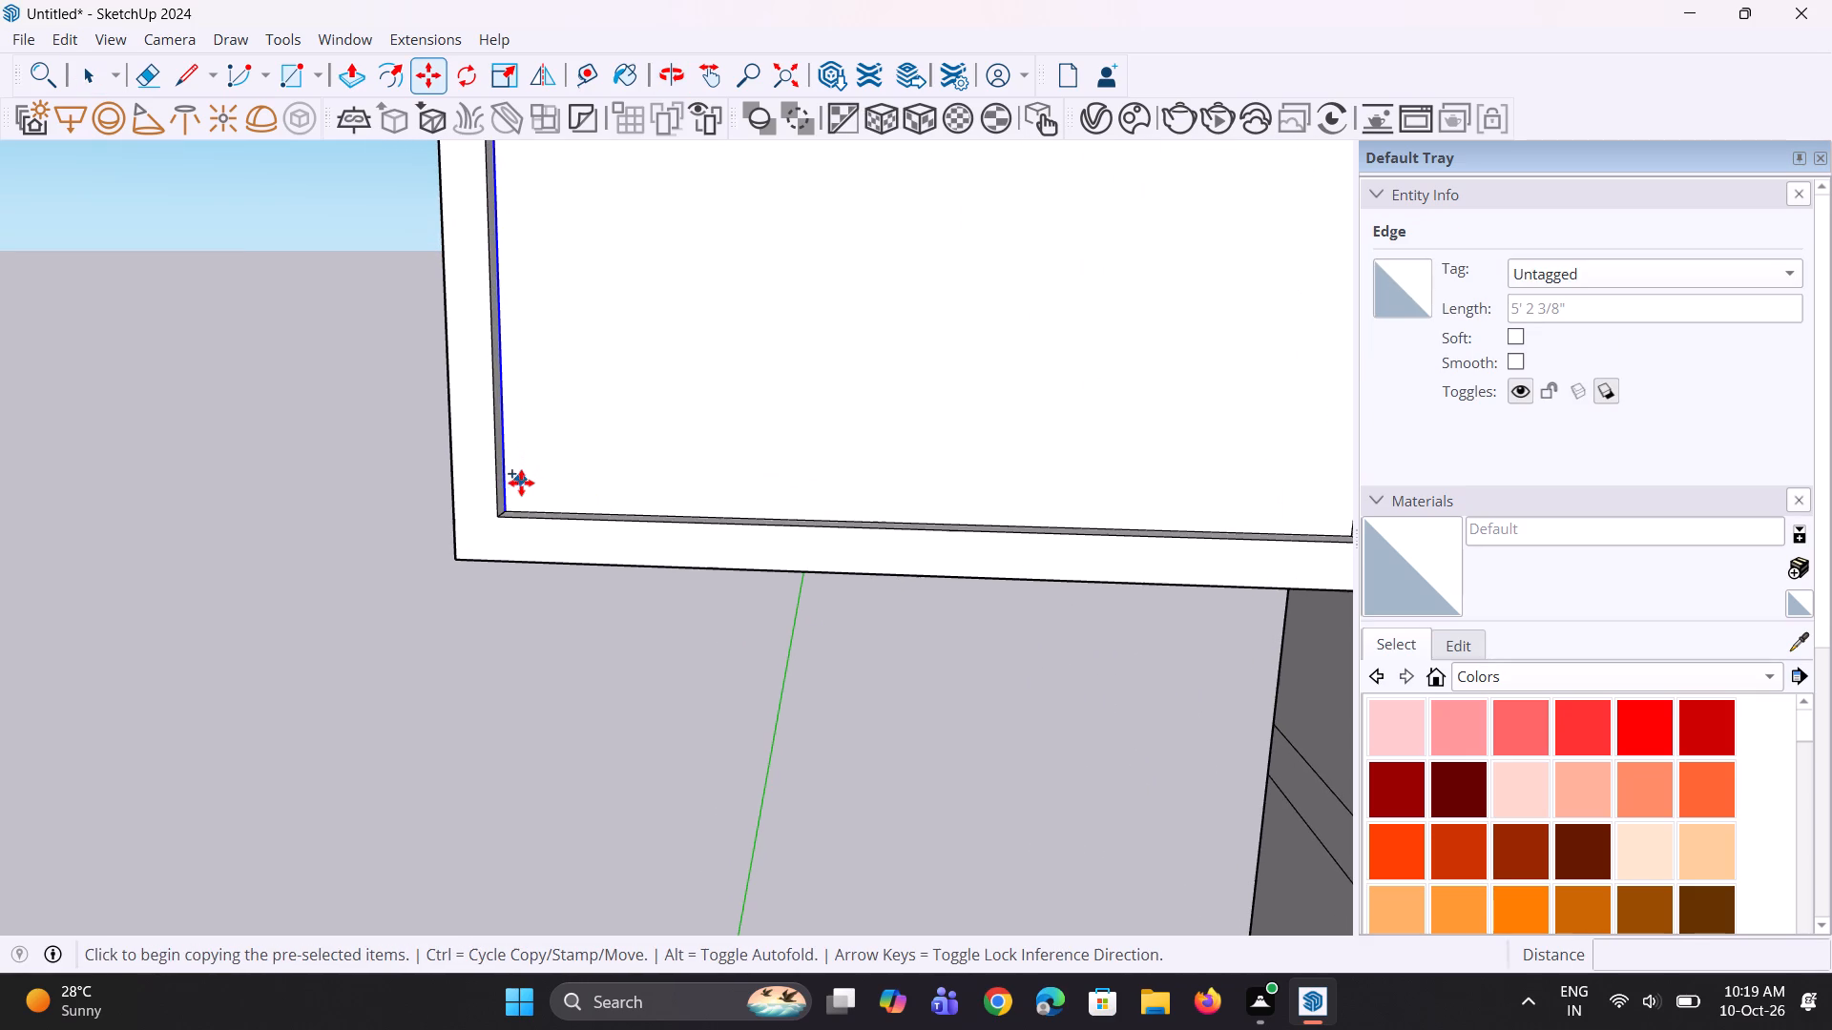
left_click(514, 507)
scroll(578, 508, "down", 3)
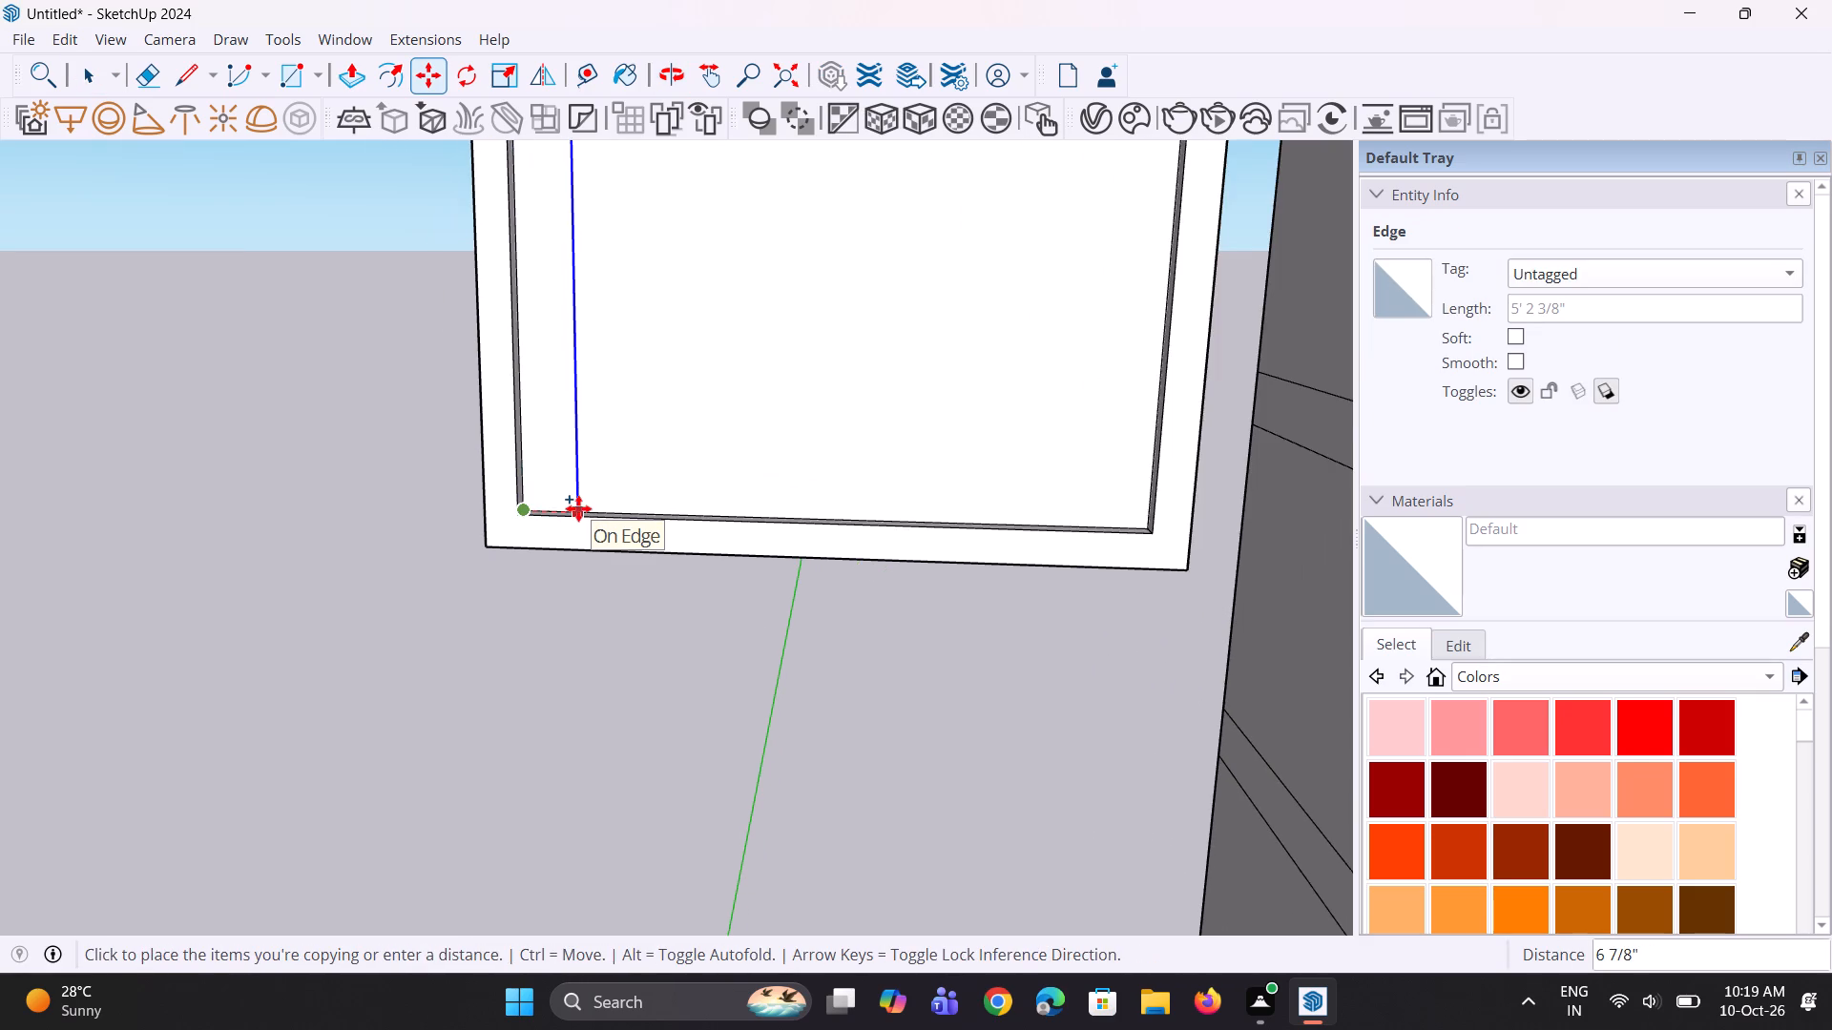
scroll(578, 508, "down", 3)
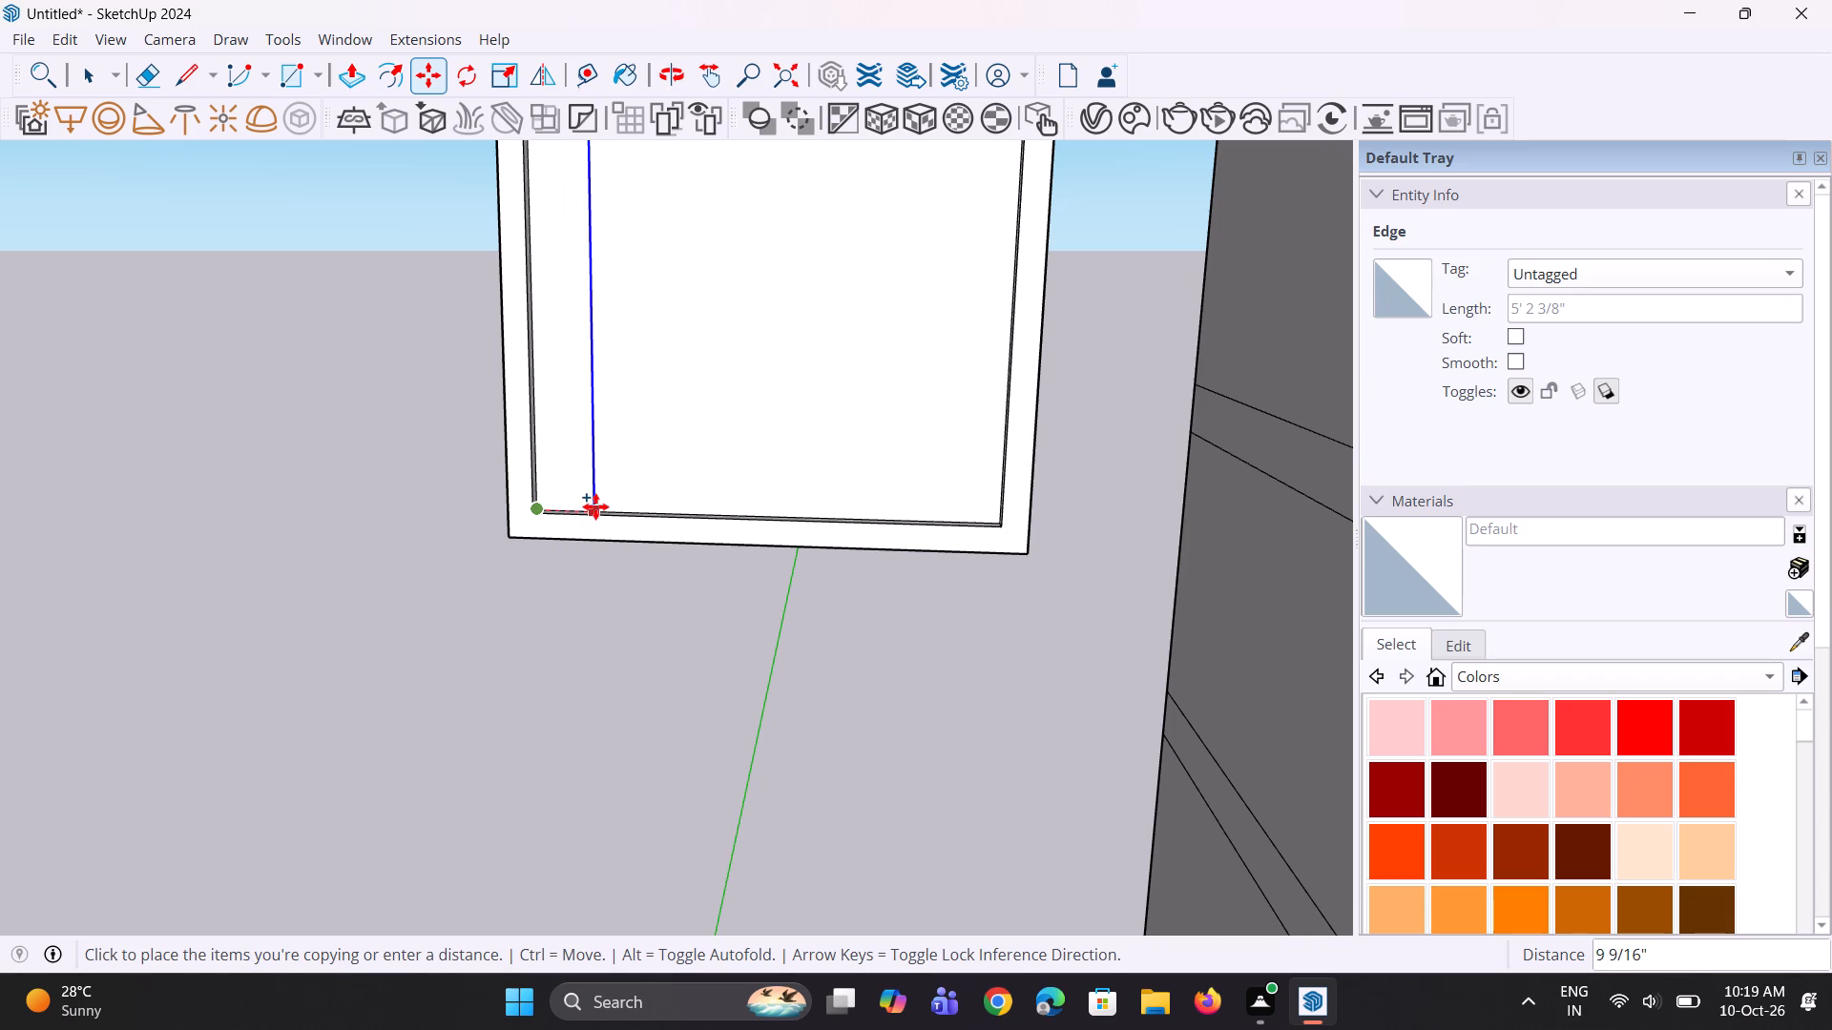
left_click(595, 506)
Copy the new vertical edge about 2" farther along the pane's bottom edge to outline a narrow vertical bar.
scroll(595, 506, "up", 3)
key("m")
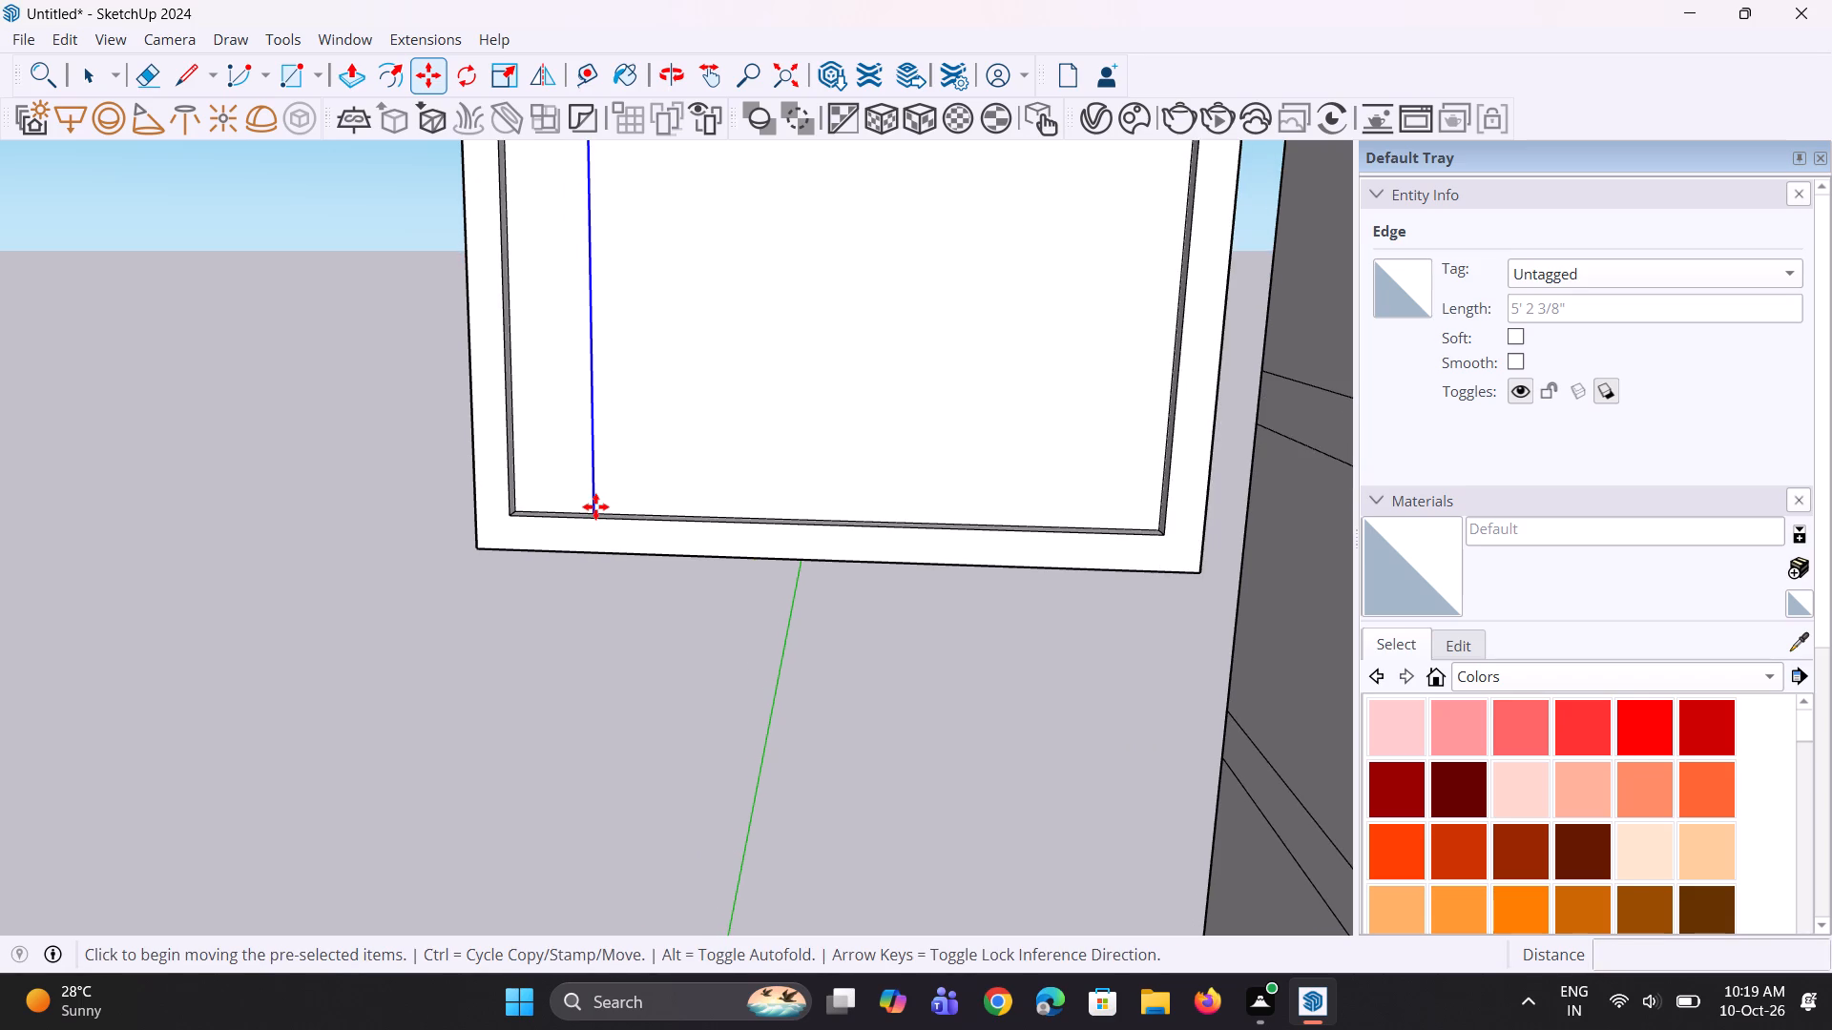
scroll(596, 514, "up", 4)
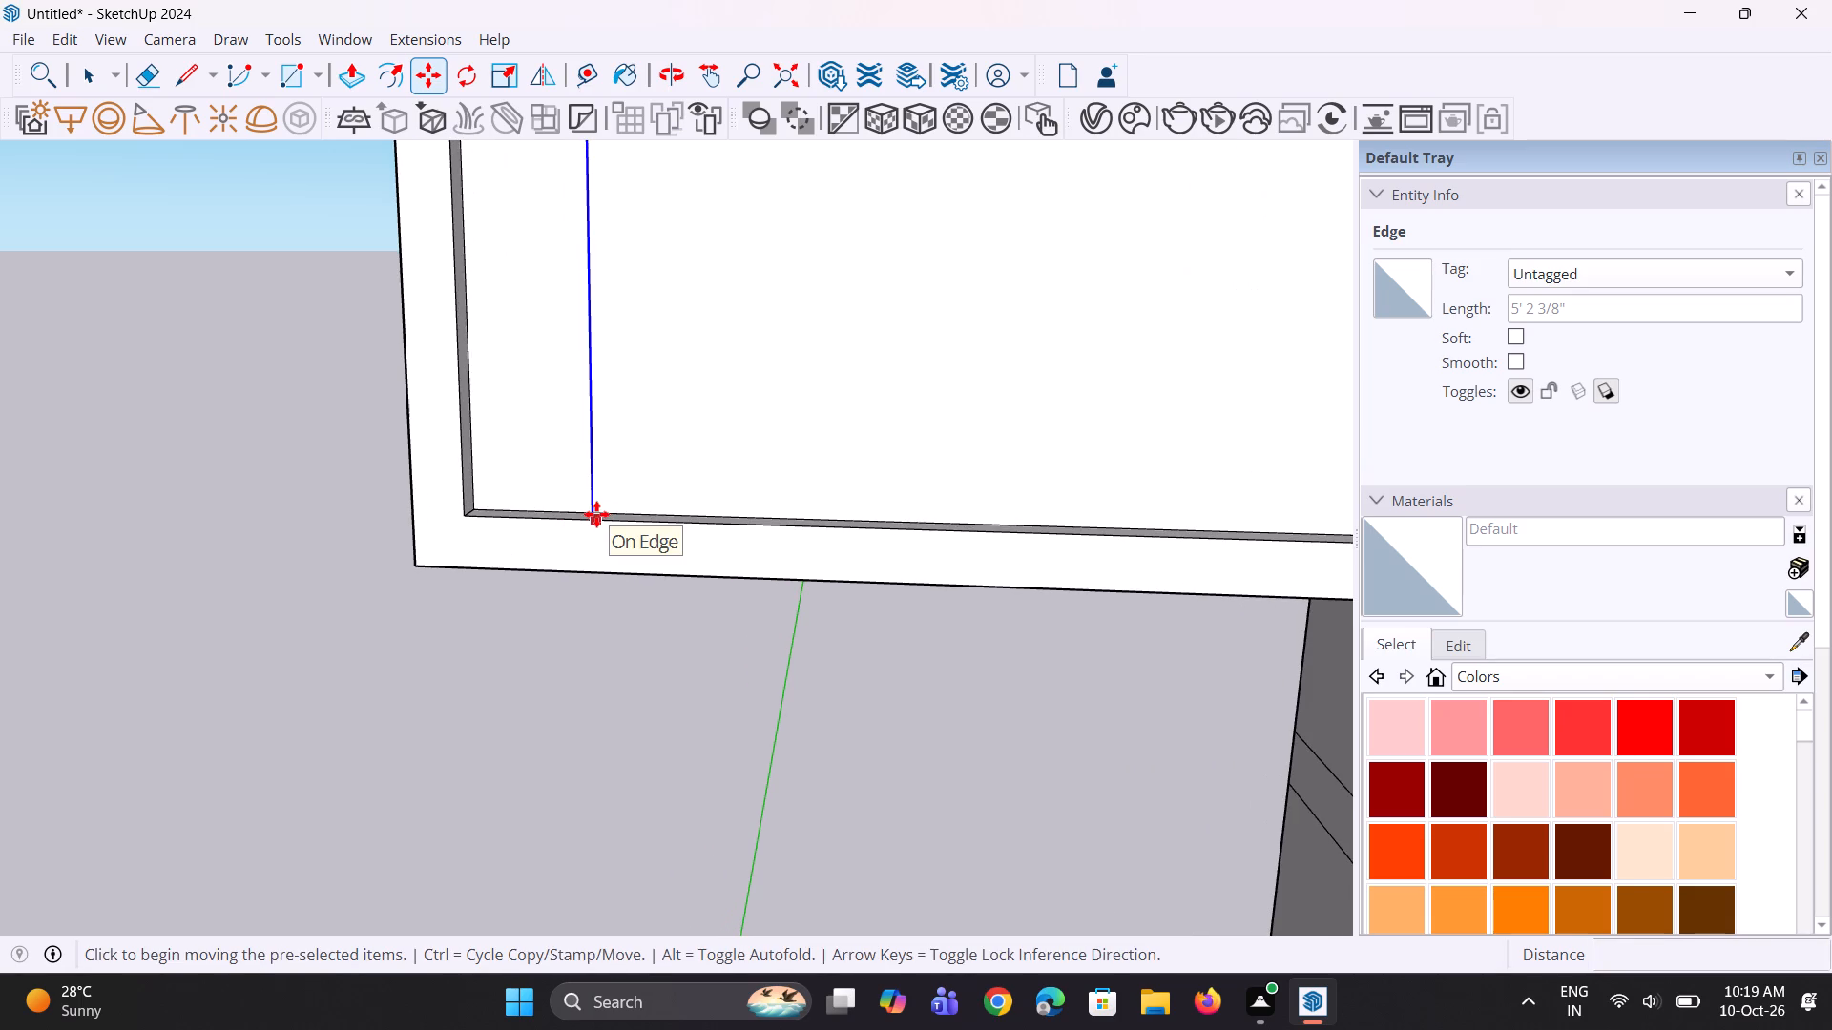
scroll(596, 514, "up", 2)
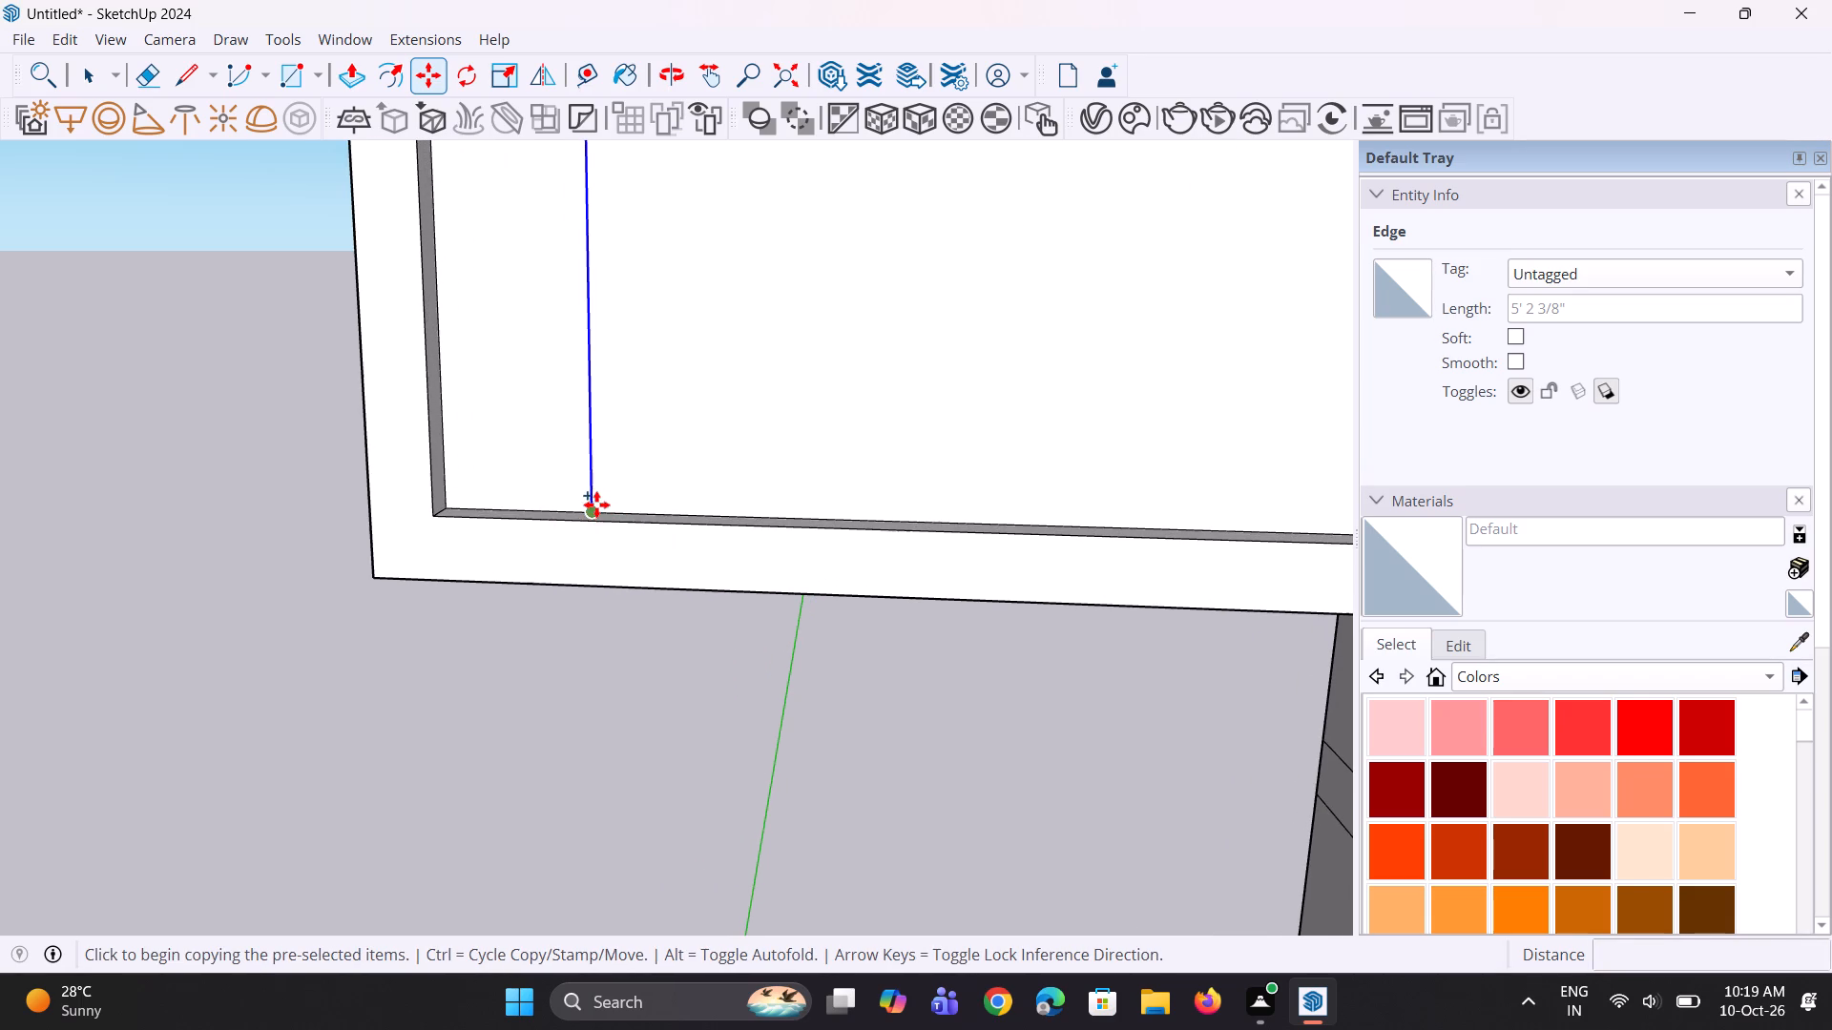
scroll(596, 505, "up", 5)
left_click(589, 514)
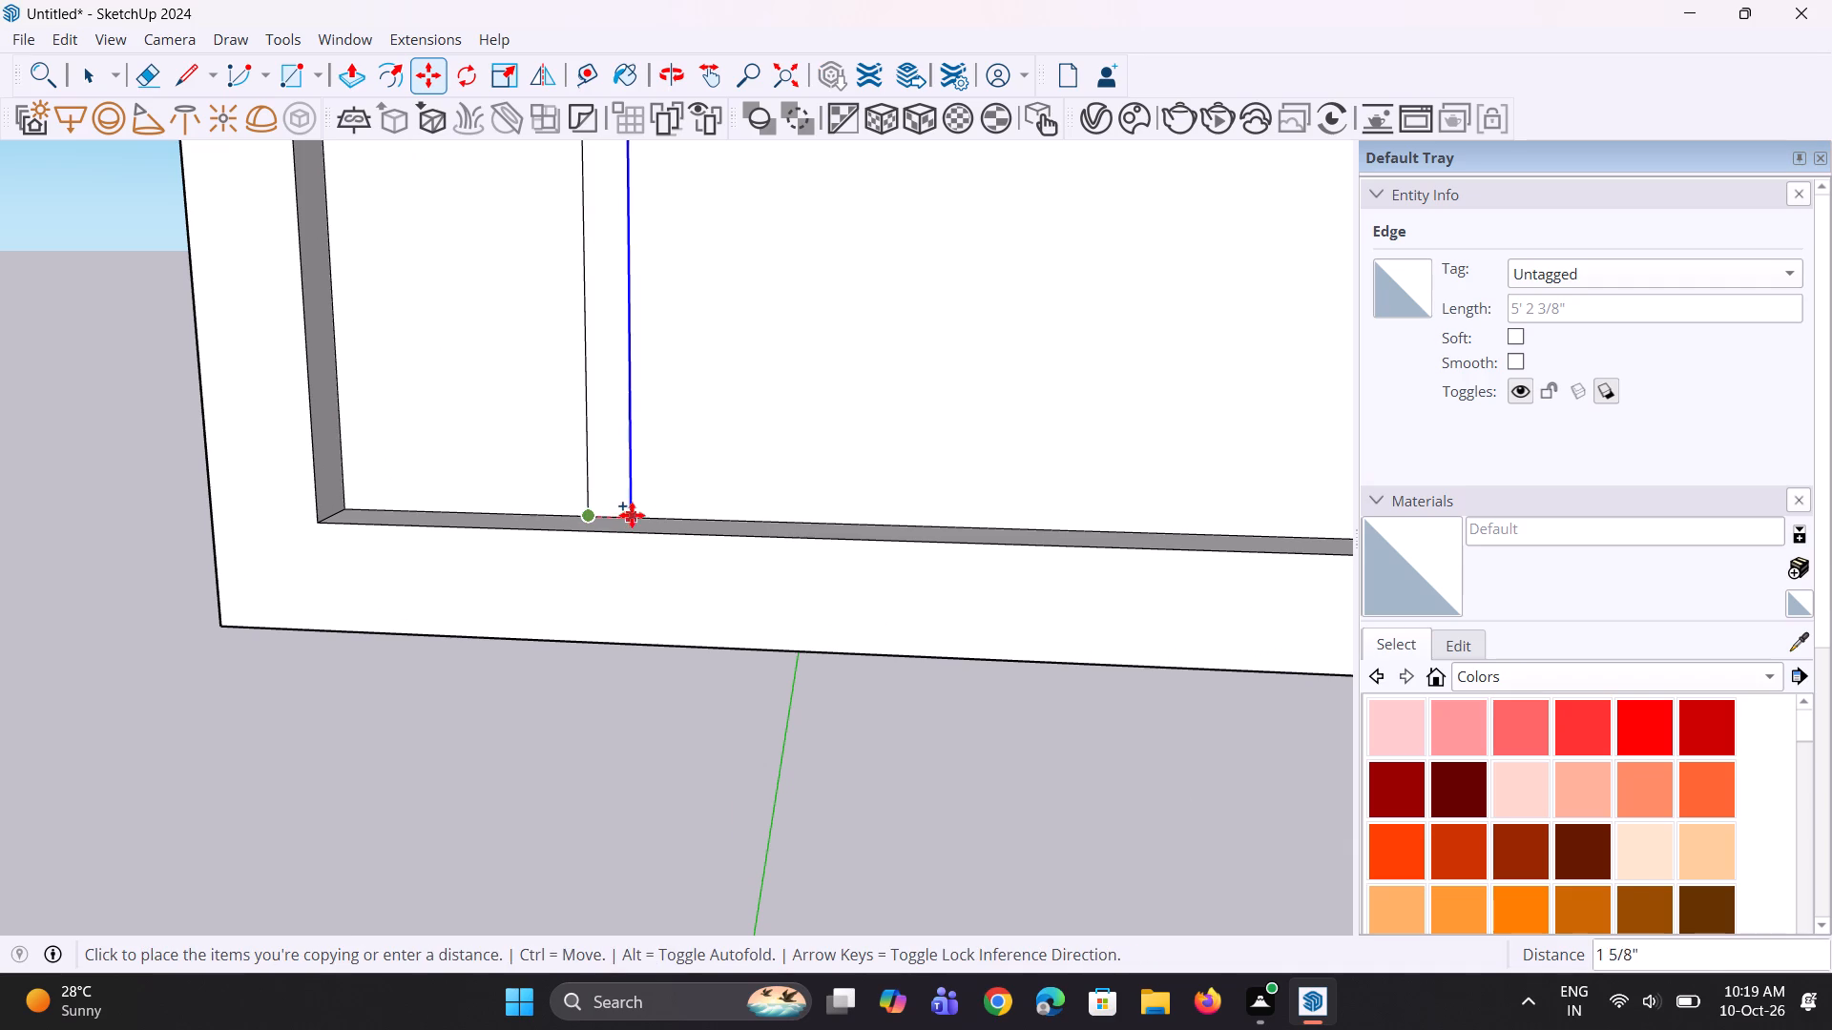
left_click(642, 516)
Move the second vertical edge slightly farther from the first to widen the bar outline on the pane.
scroll(616, 522, "down", 10)
middle_click_drag(600, 521, 619, 512)
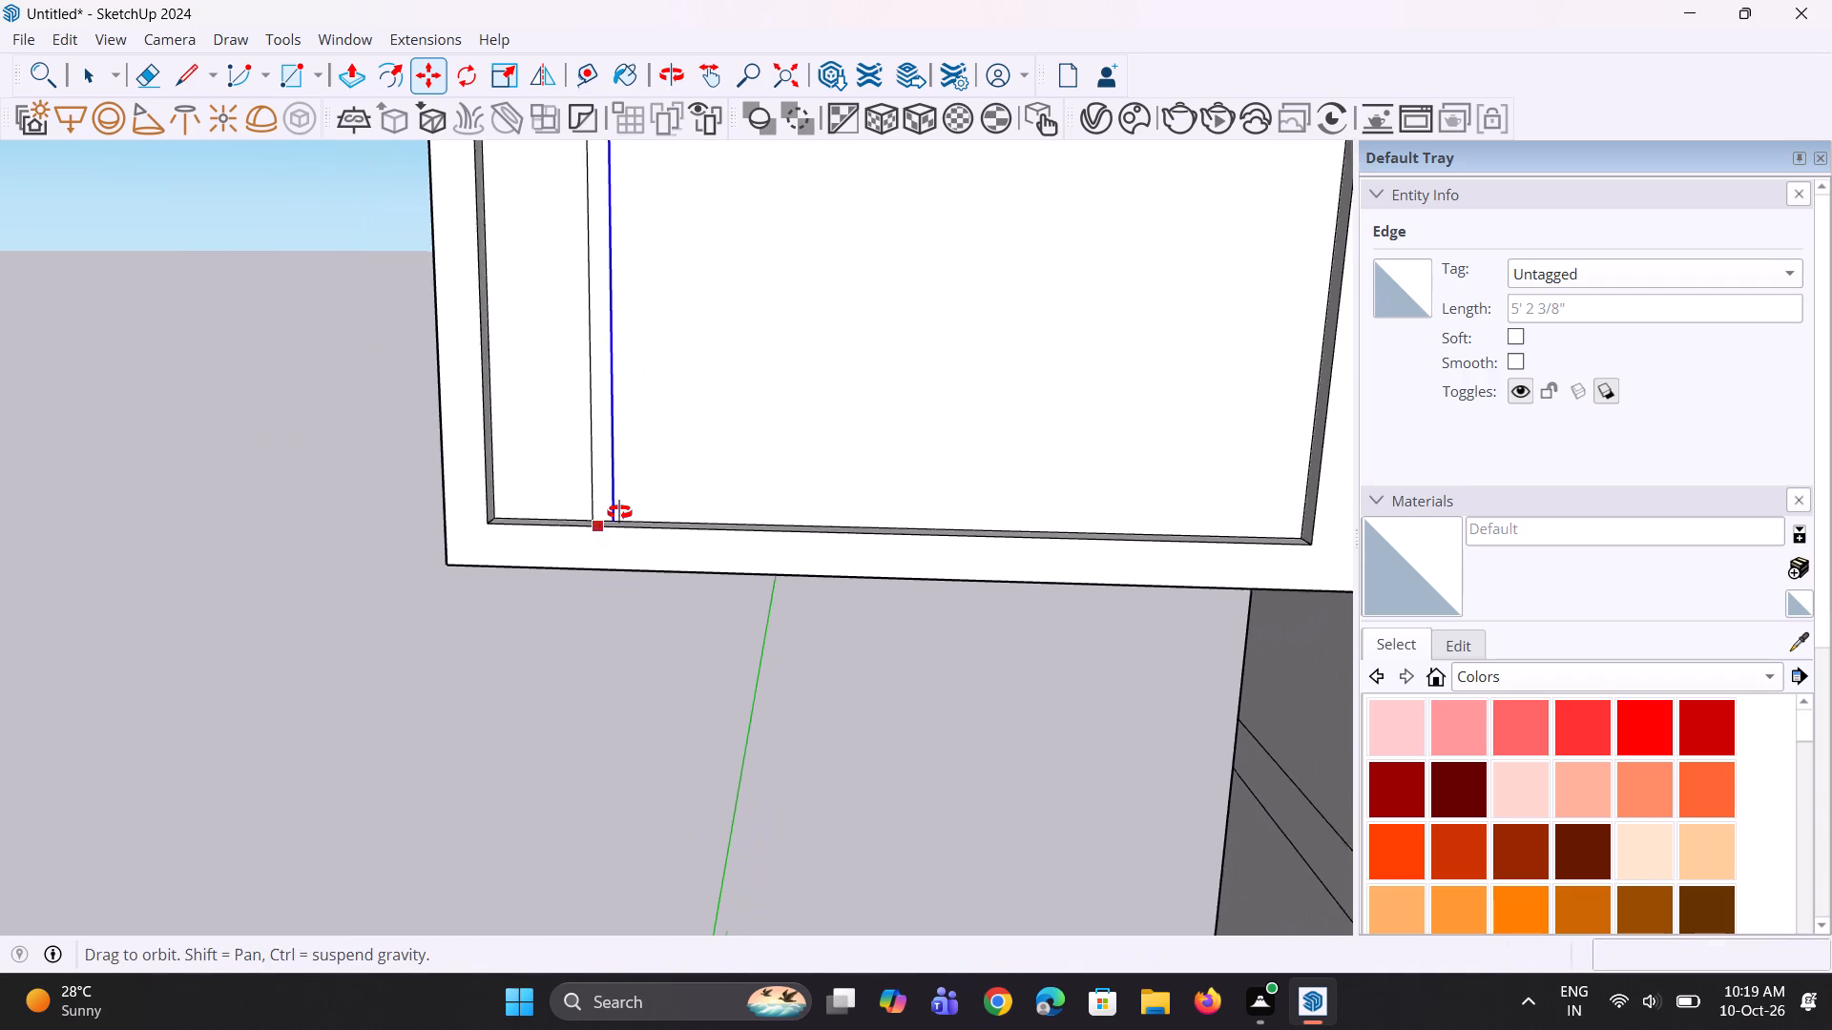
middle_click_drag(619, 512, 616, 509)
scroll(576, 526, "down", 6)
middle_click_drag(564, 537, 564, 488)
scroll(567, 502, "up", 4)
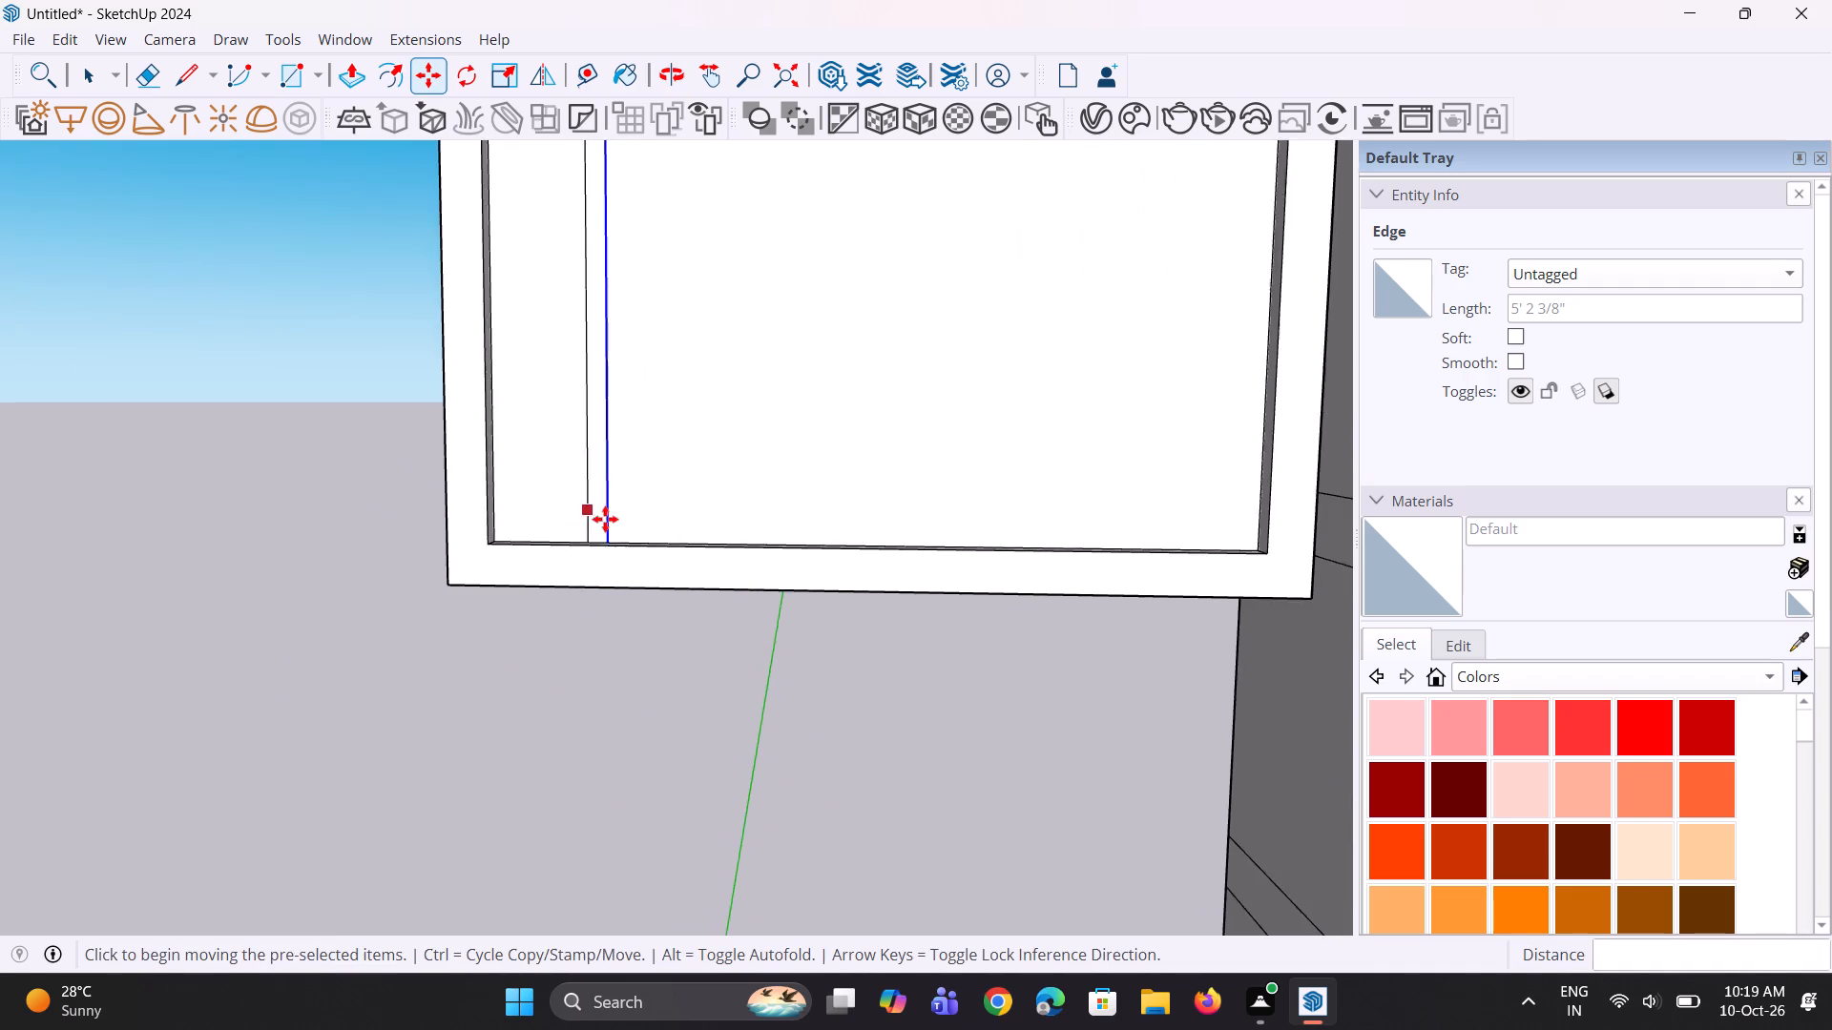
scroll(605, 519, "up", 12)
left_click(615, 566)
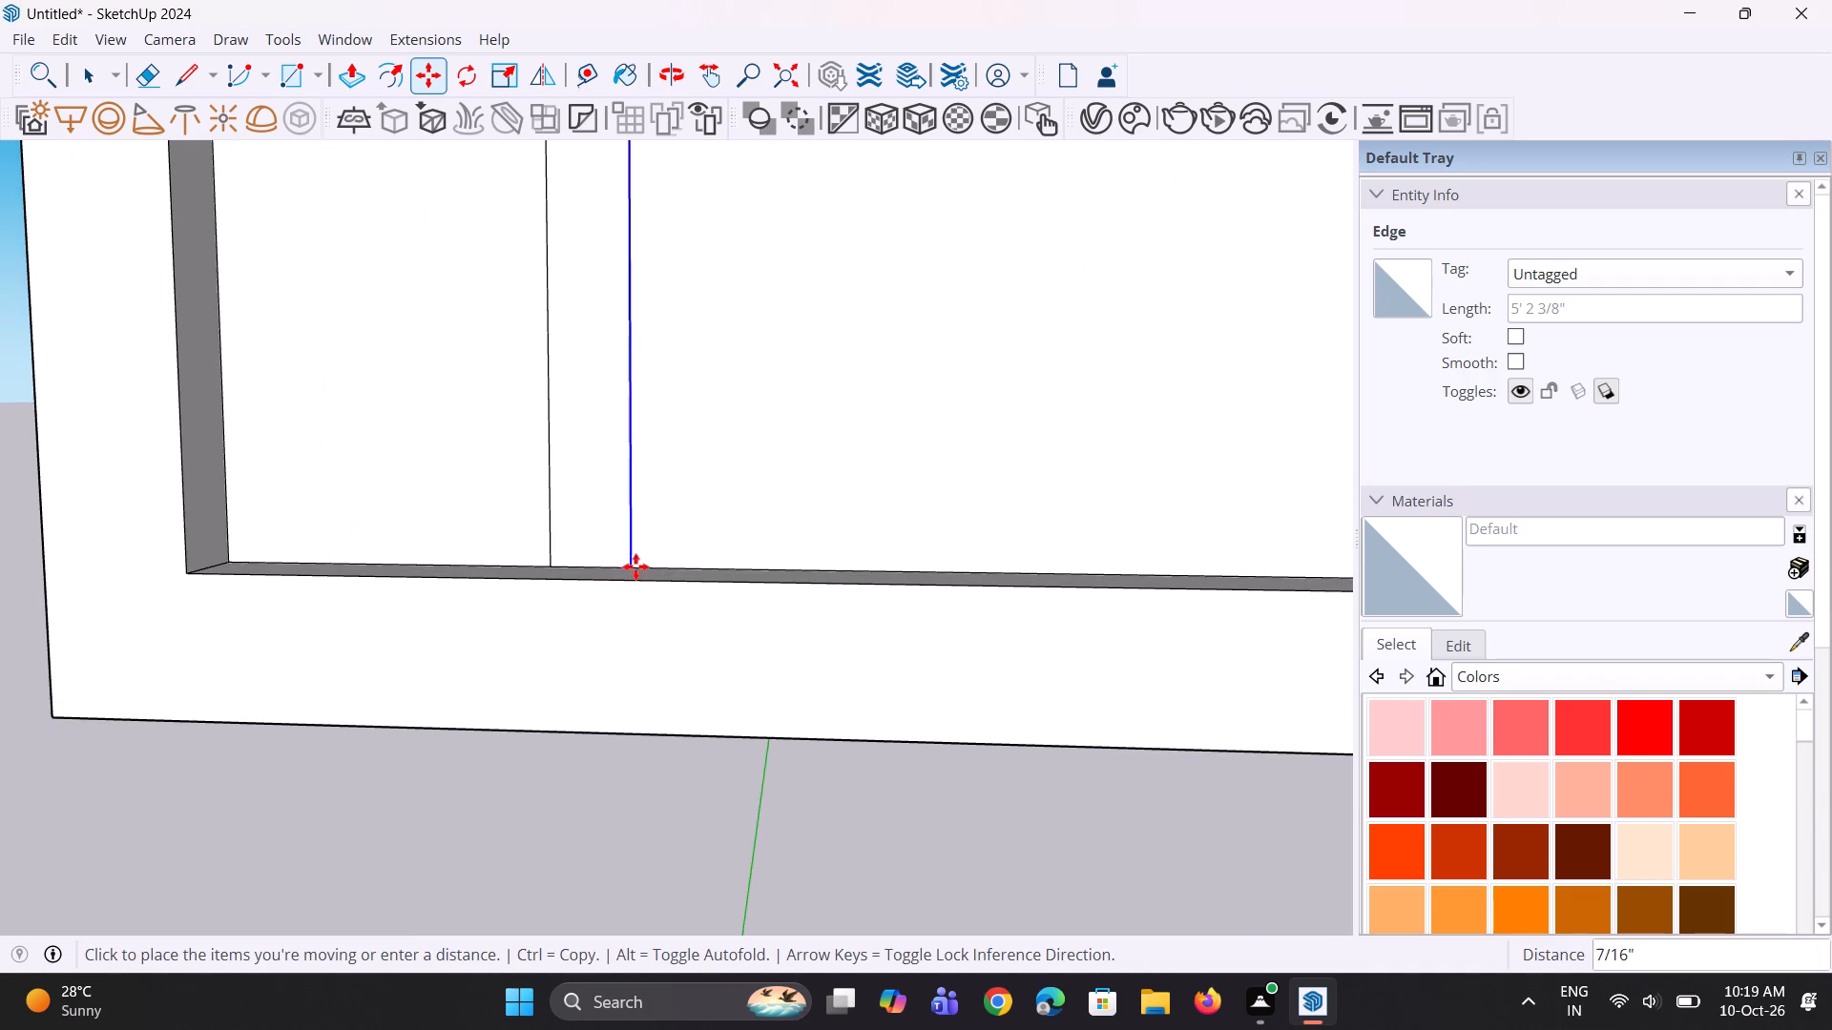
left_click(653, 567)
scroll(644, 576, "down", 9)
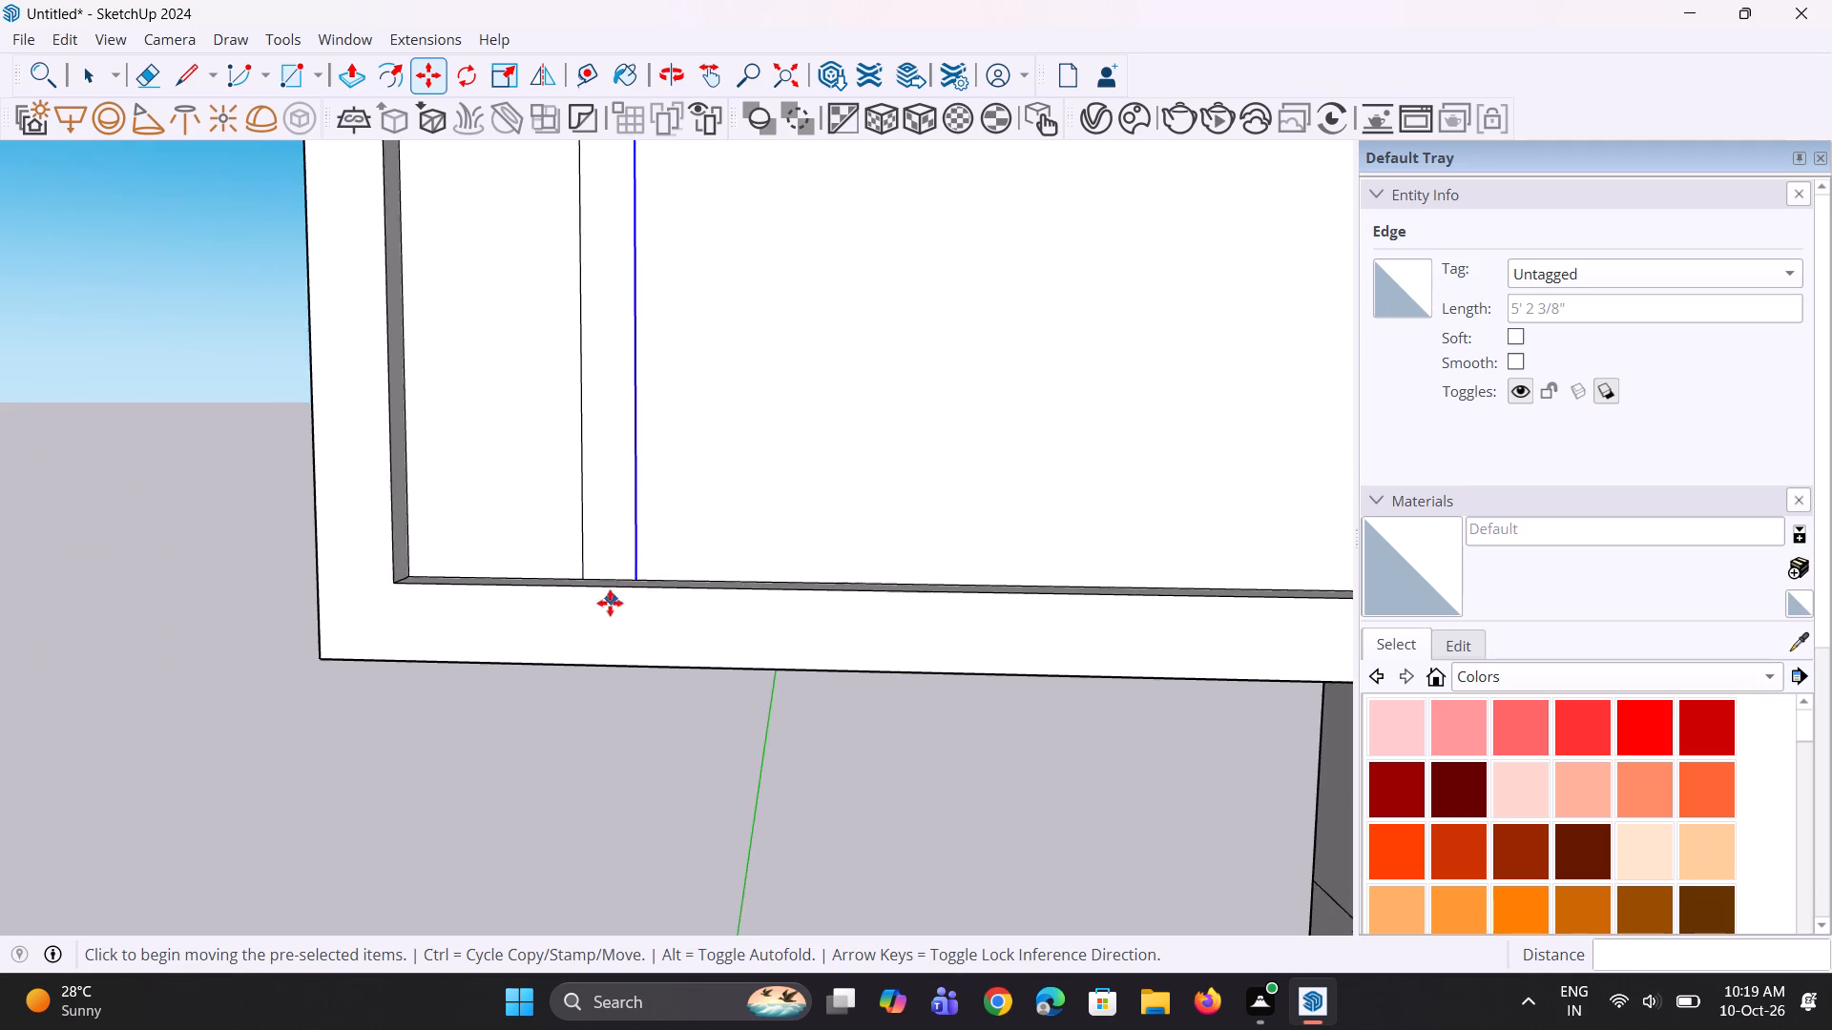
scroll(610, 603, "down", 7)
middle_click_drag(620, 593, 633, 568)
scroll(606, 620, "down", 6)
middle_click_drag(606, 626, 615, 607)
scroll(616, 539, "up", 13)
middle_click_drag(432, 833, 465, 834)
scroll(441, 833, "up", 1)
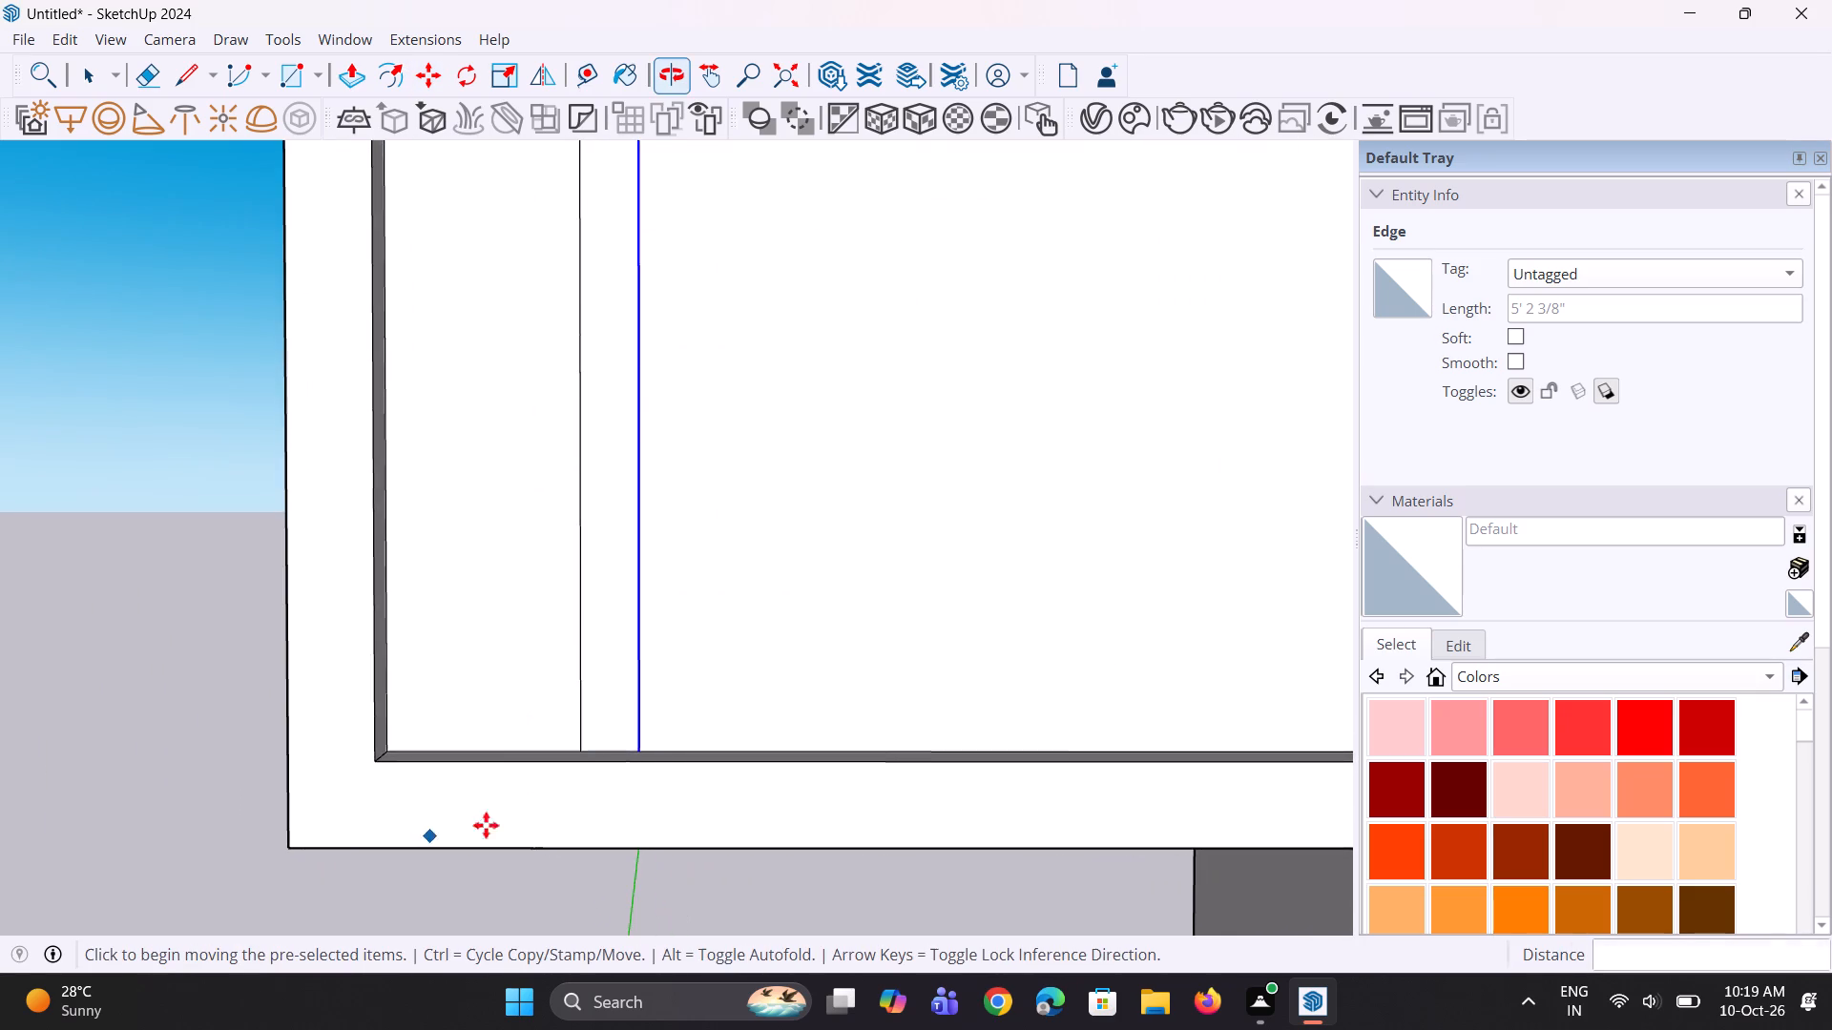
Move the bar outline's second vertical edge farther from the first along the pane's bottom edge to widen the bar.
scroll(593, 770, "up", 6)
left_click(666, 739)
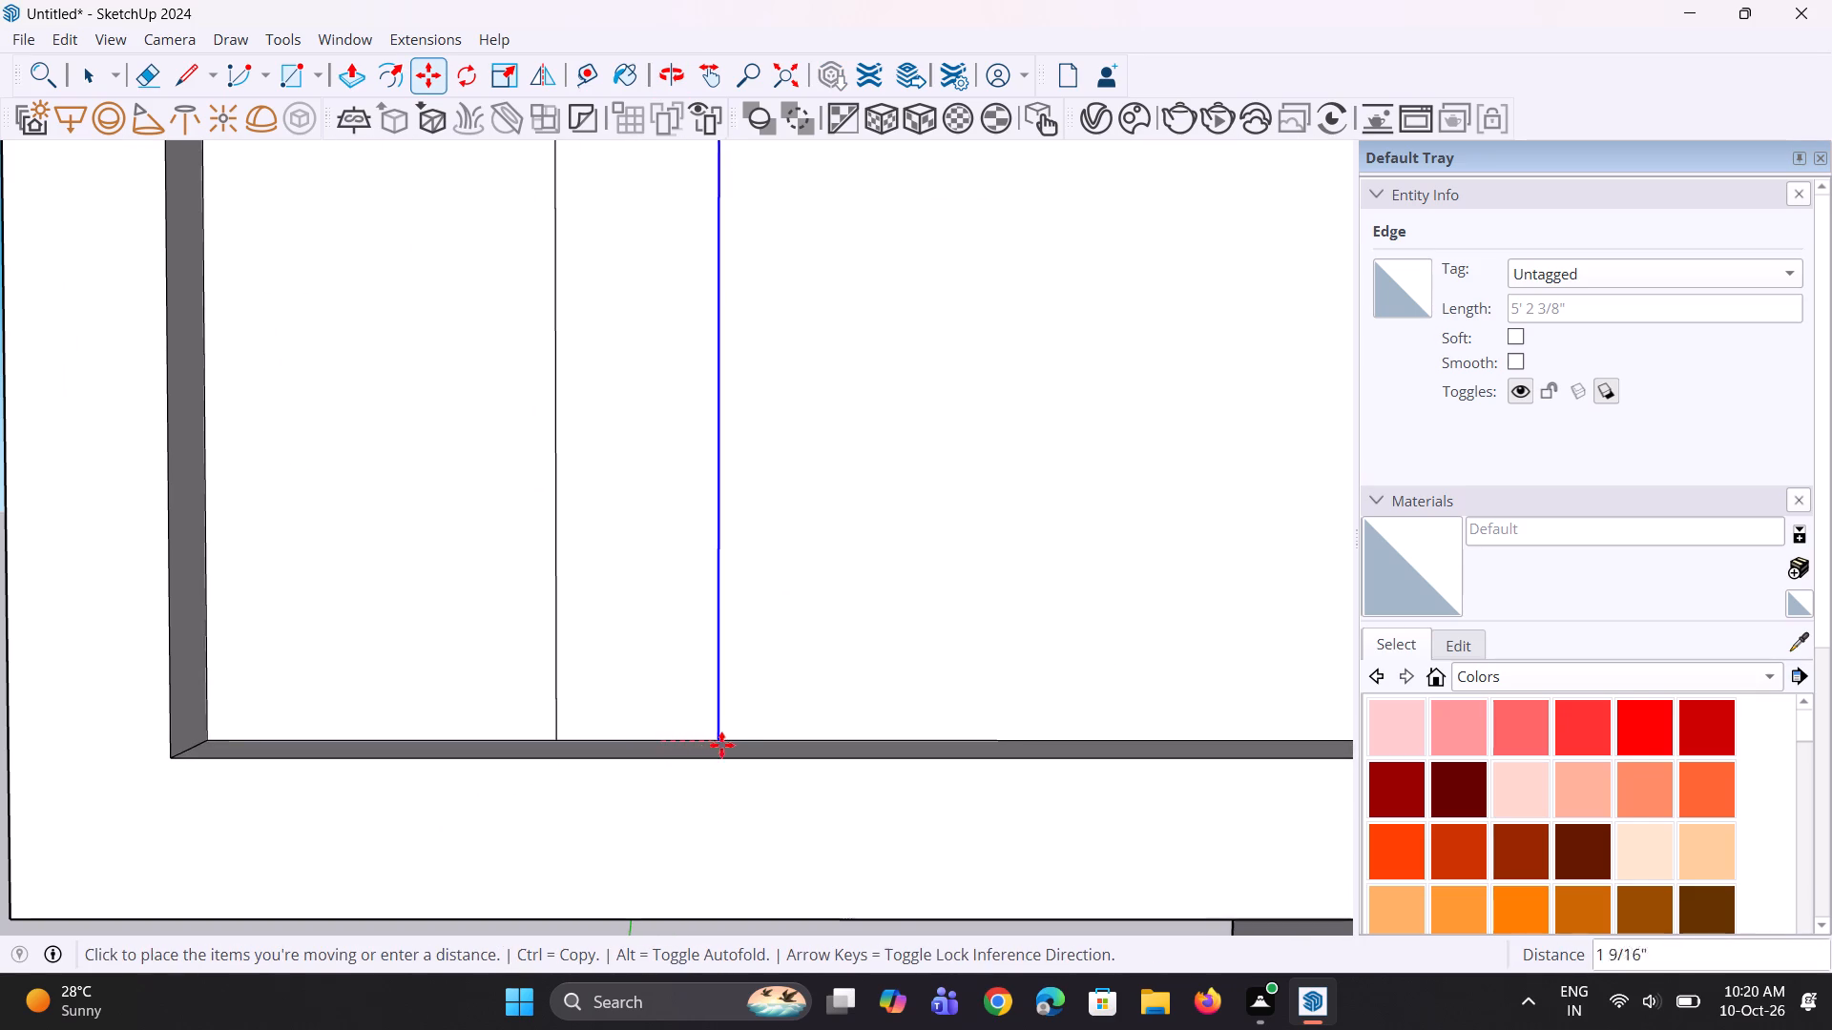
left_click(749, 740)
scroll(760, 735, "down", 8)
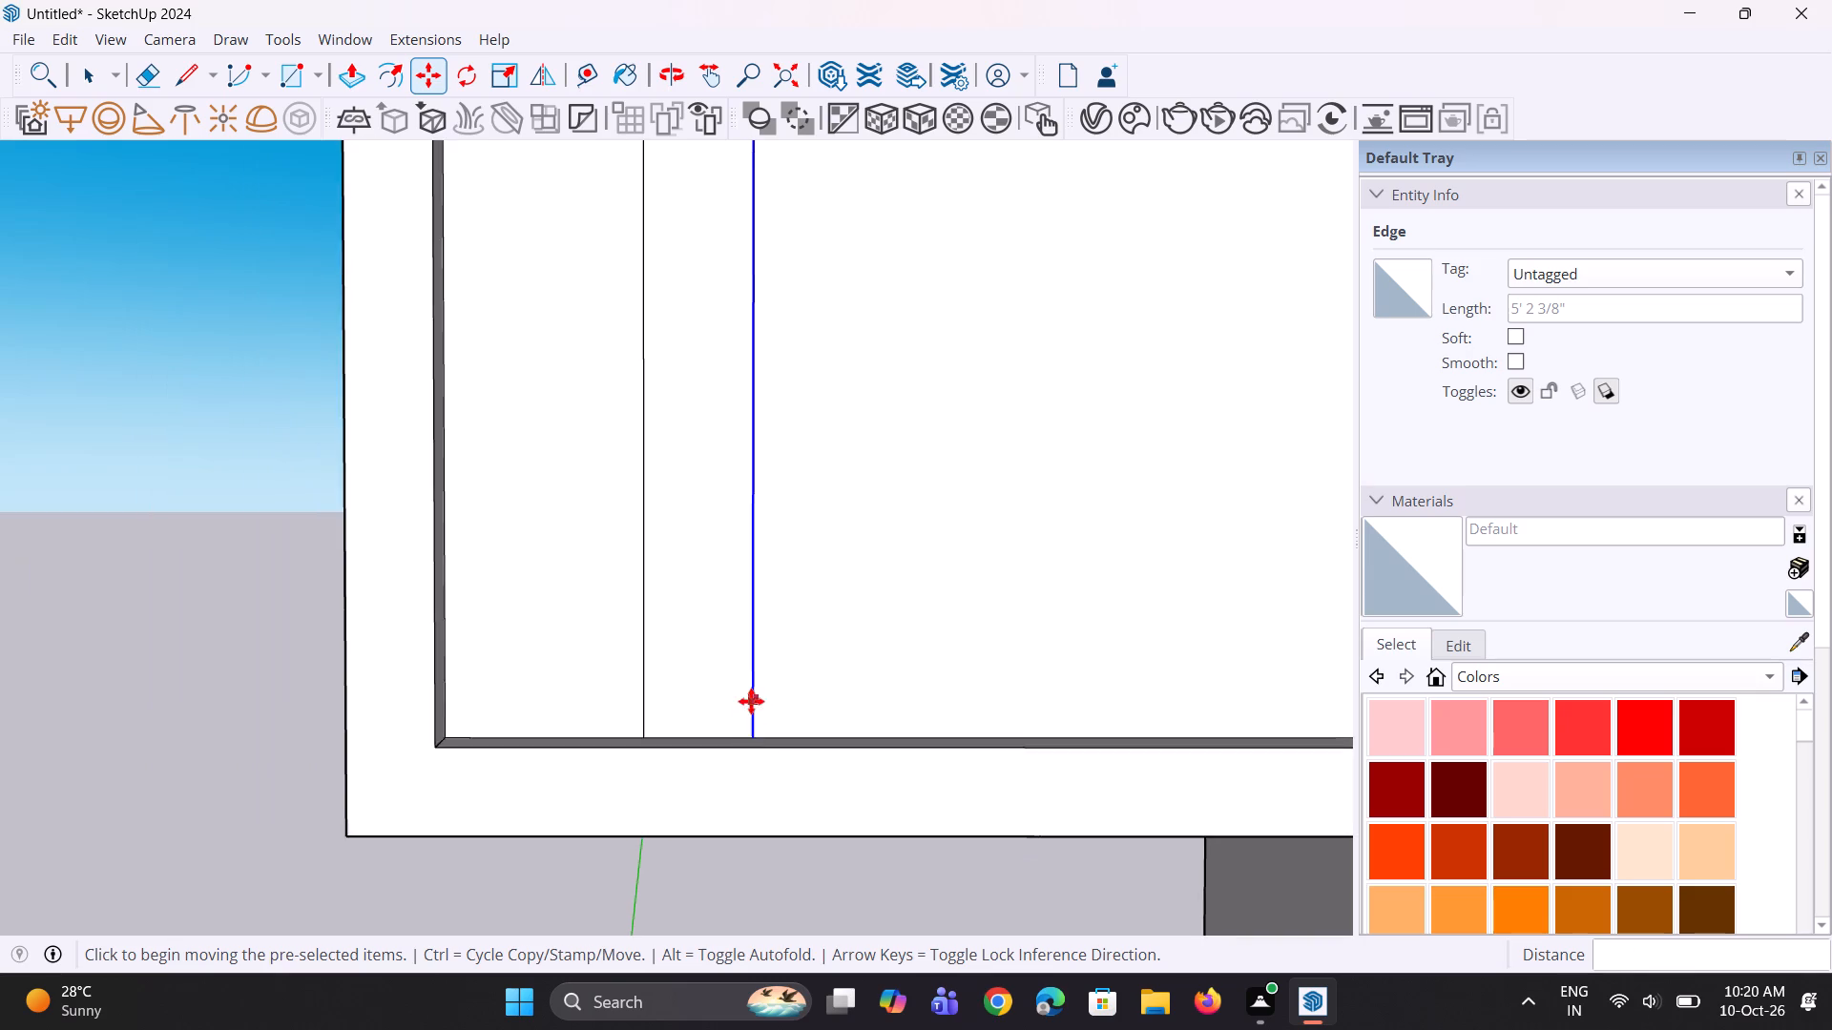
scroll(751, 701, "down", 8)
middle_click_drag(752, 715, 735, 677)
scroll(720, 676, "down", 5)
middle_click_drag(702, 657, 697, 679)
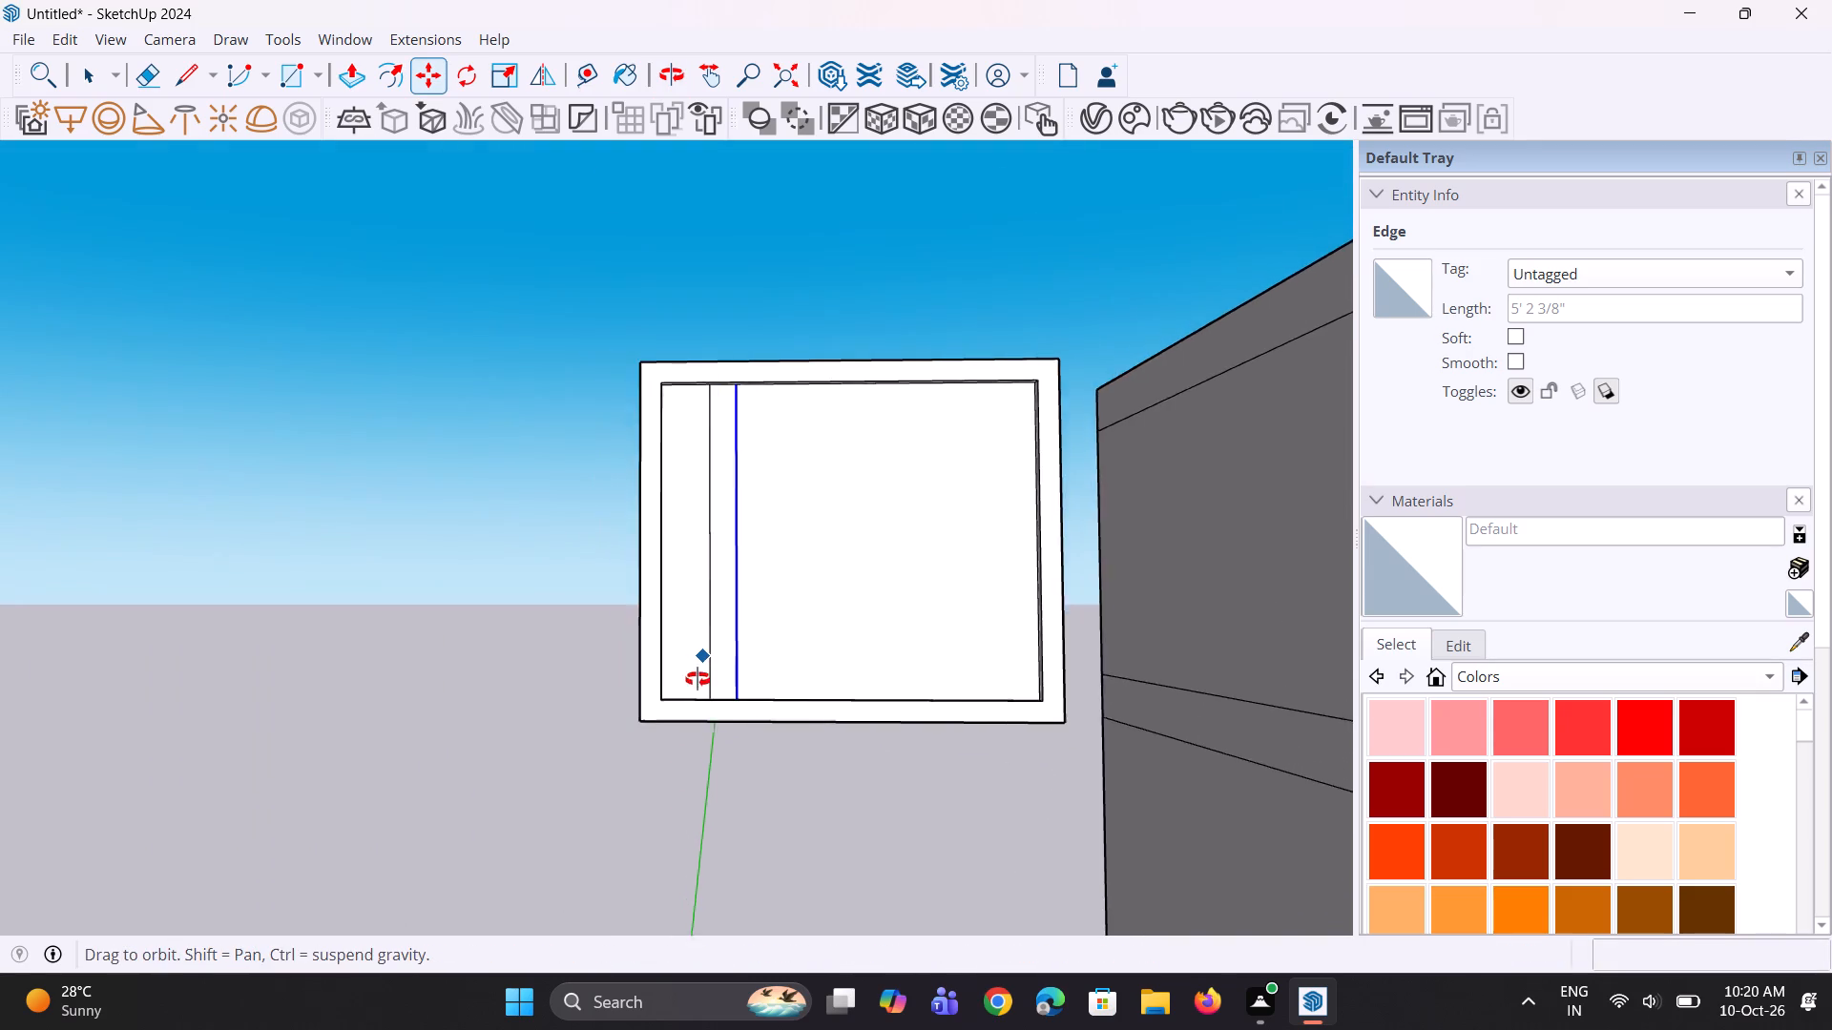
middle_click_drag(697, 679, 694, 699)
Copy the narrow bar face about 1' along the pane's bottom edge to outline a second vertical bar.
key("space")
key("space")
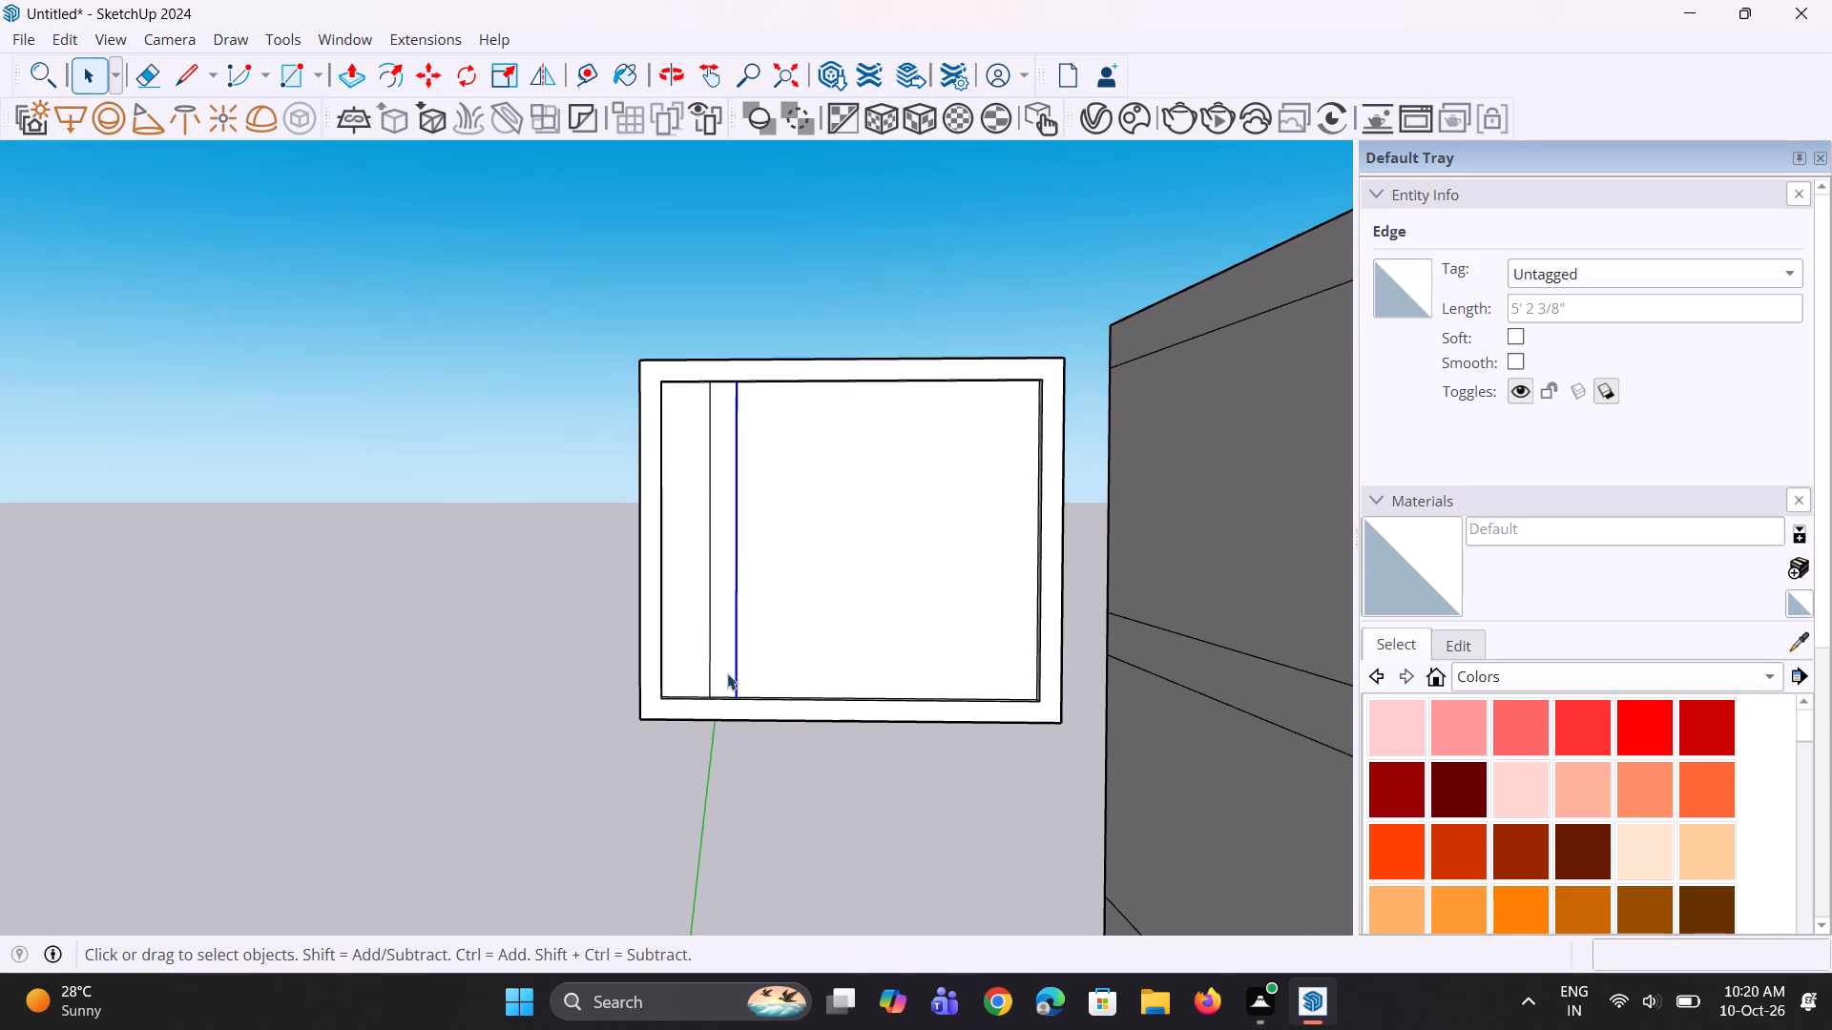
left_click(727, 673)
scroll(728, 679, "up", 3)
middle_click_drag(728, 682, 705, 744)
scroll(722, 736, "up", 3)
key("m")
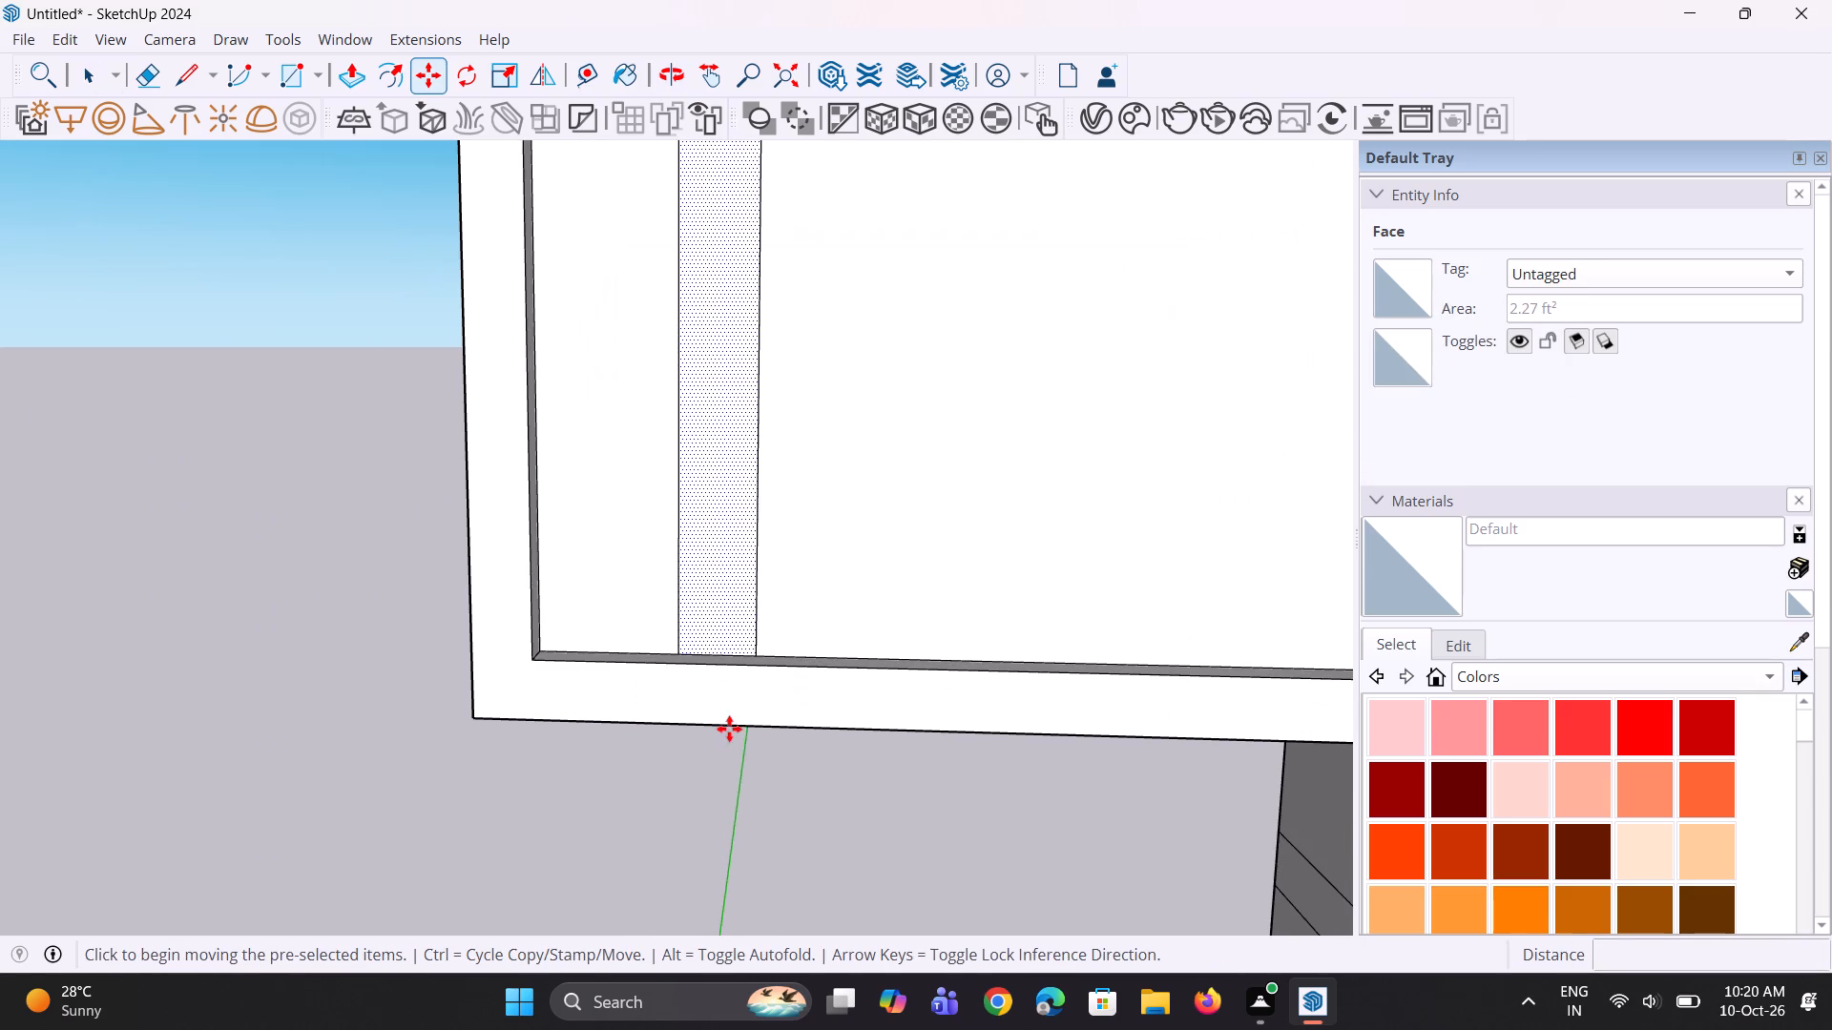
left_click(684, 653)
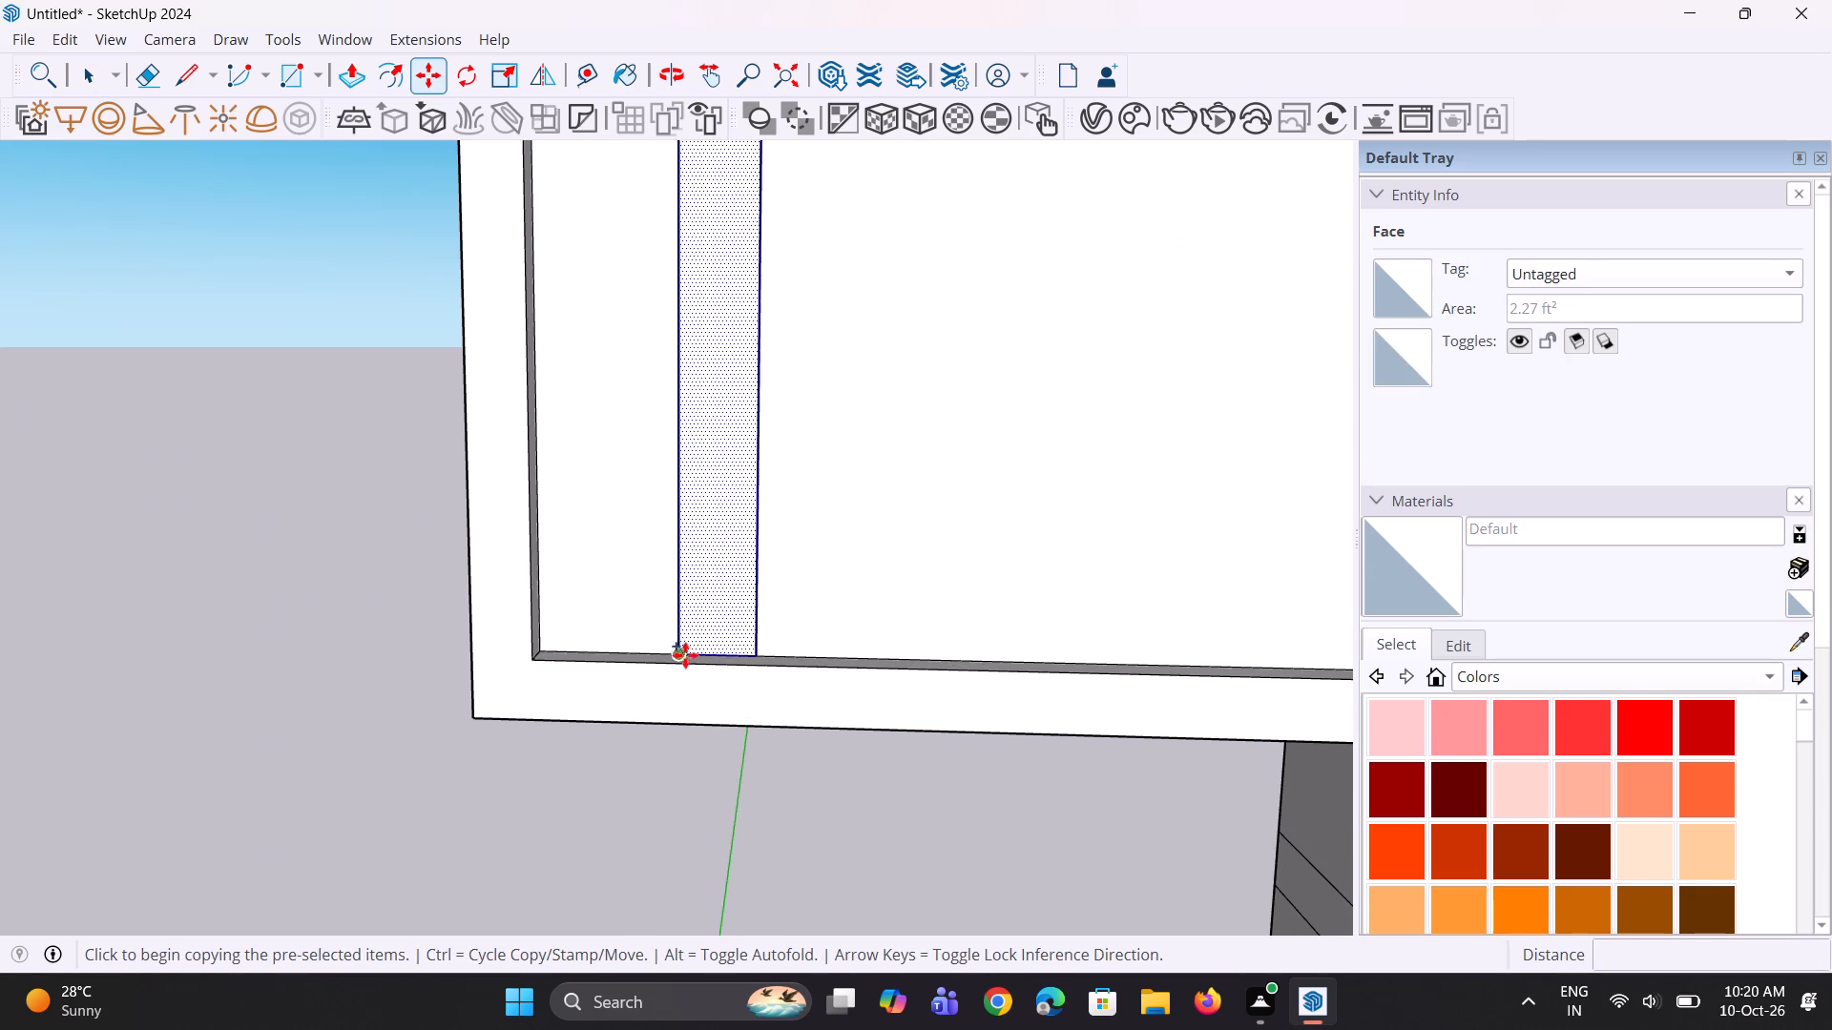
left_click(864, 656)
Copy the second bar outline about 1' farther along the pane's bottom edge to outline a third bar.
scroll(627, 671, "down", 4)
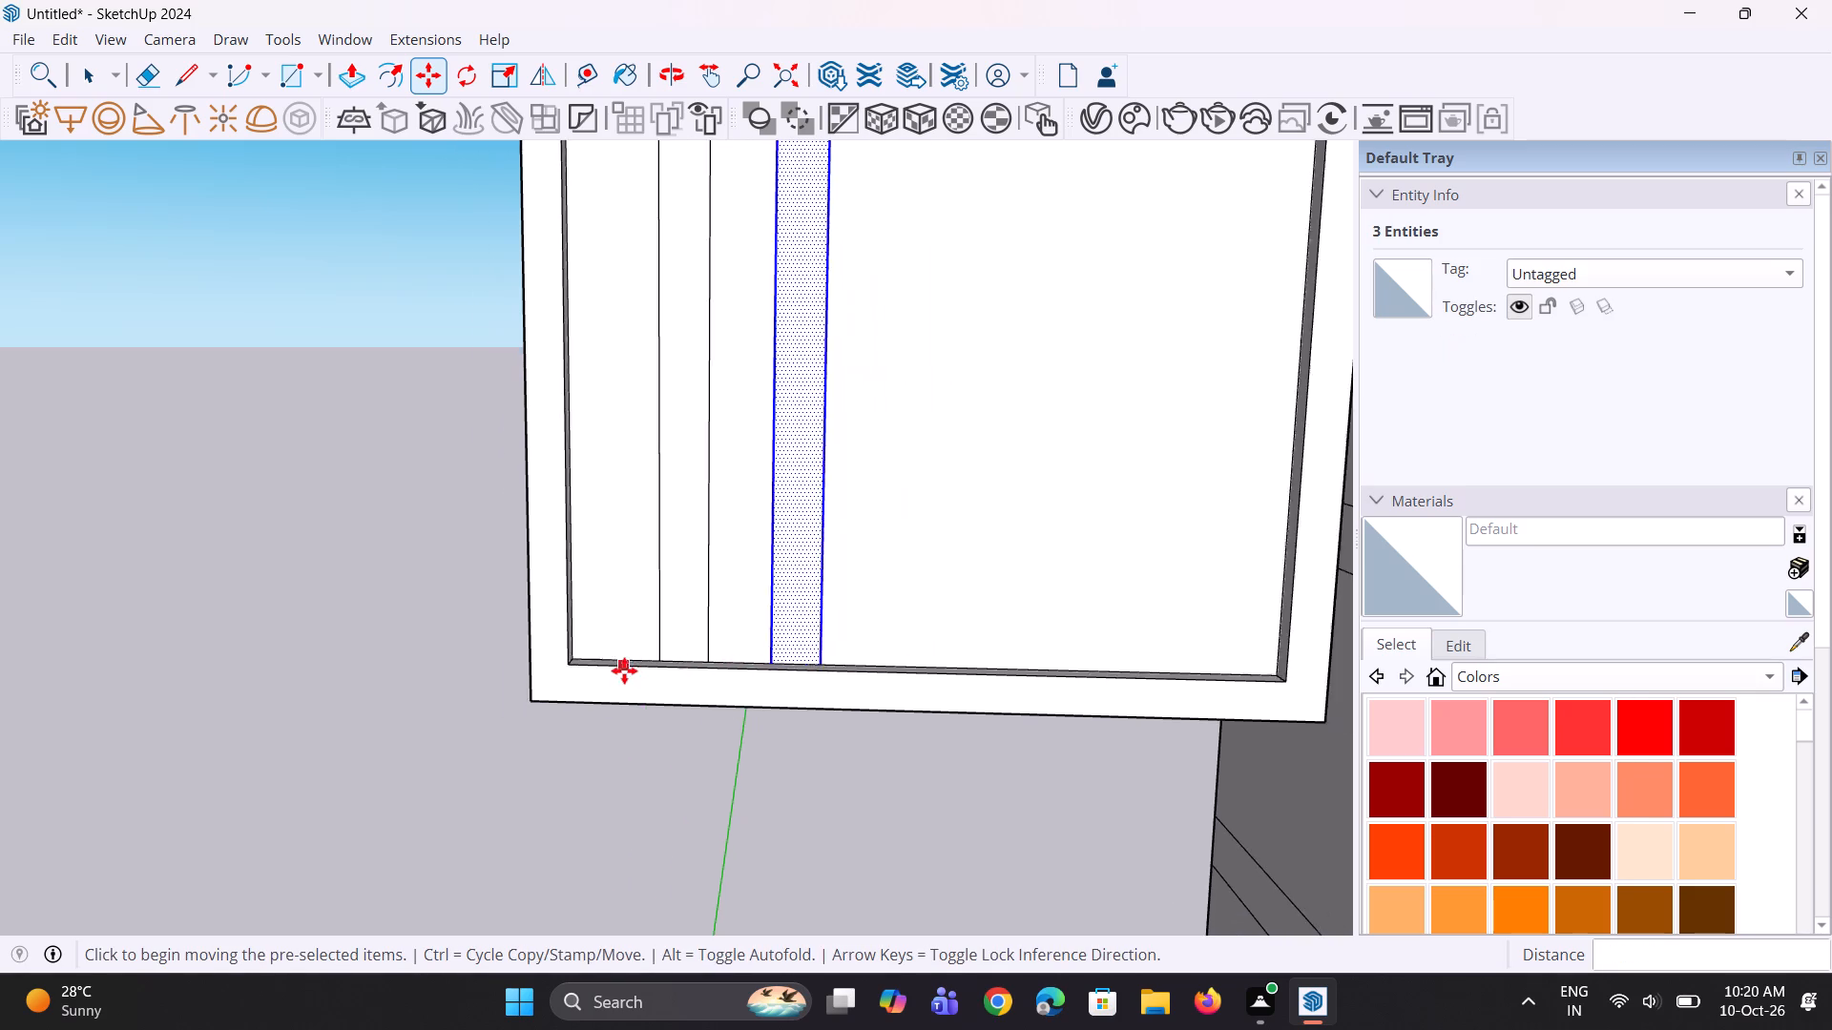
scroll(624, 670, "down", 5)
middle_click(623, 668)
scroll(718, 649, "up", 6)
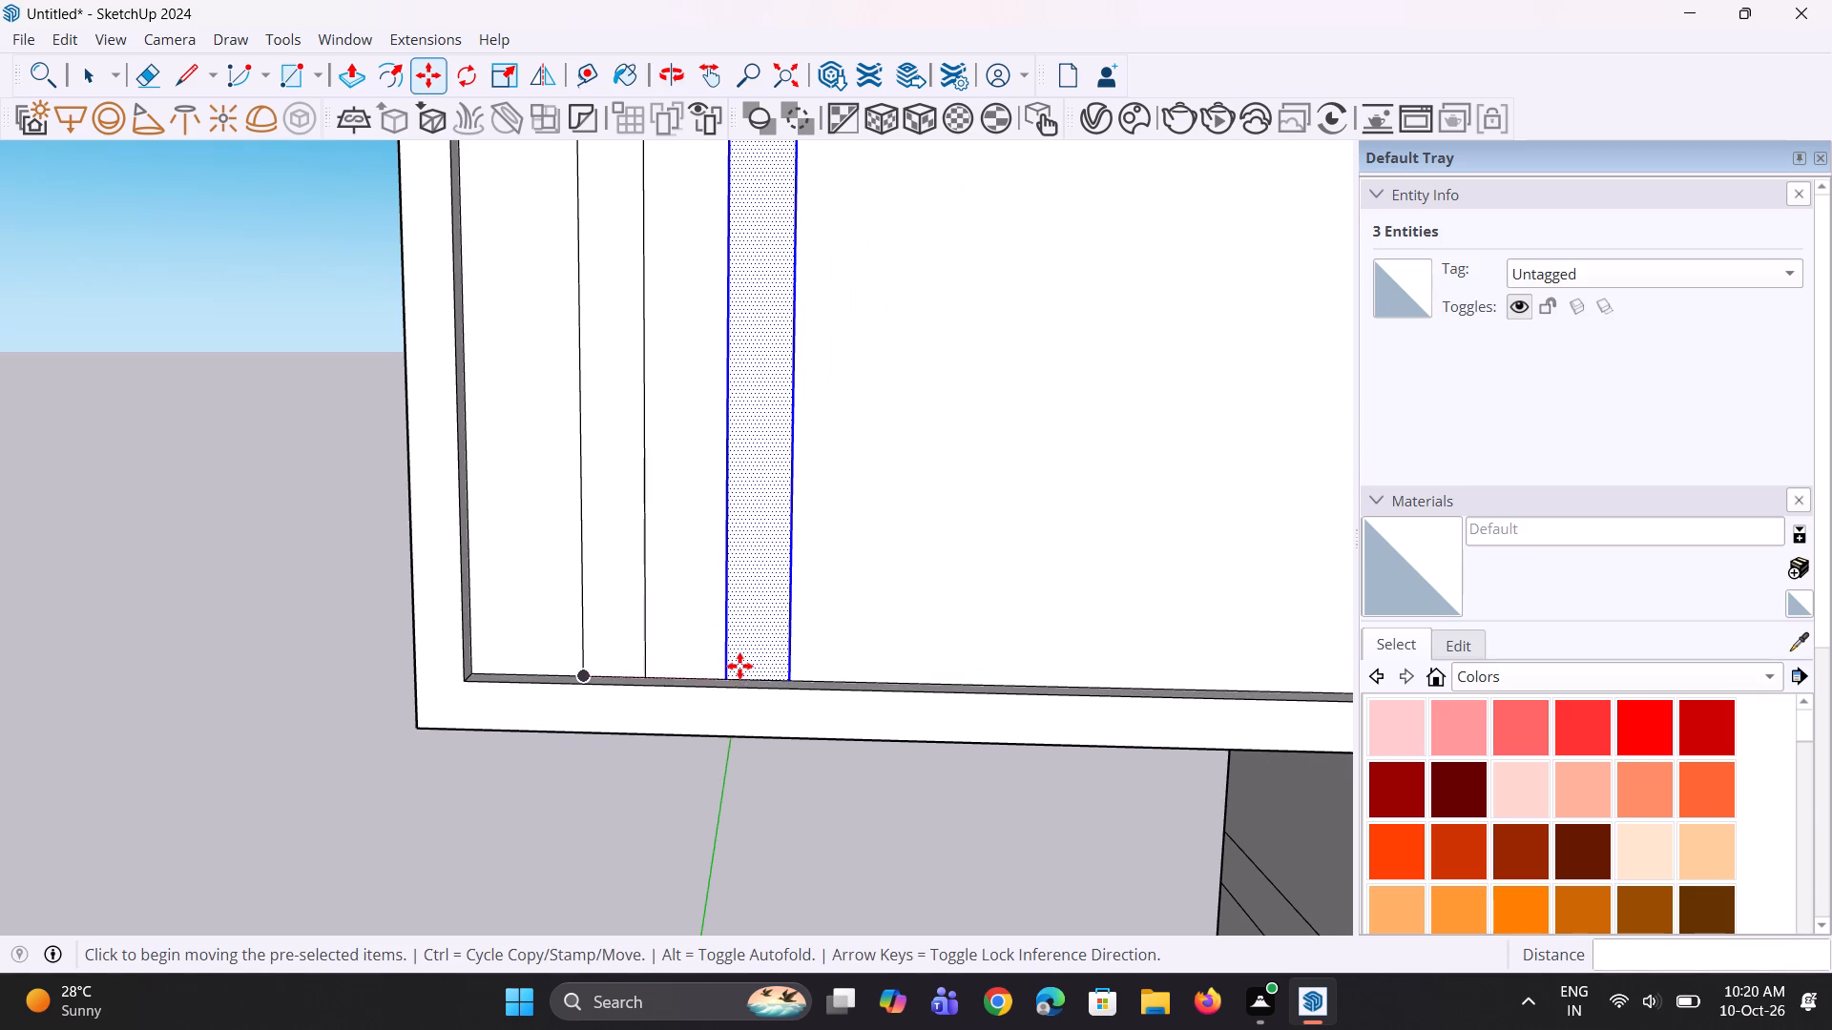
scroll(736, 669, "up", 2)
key("m")
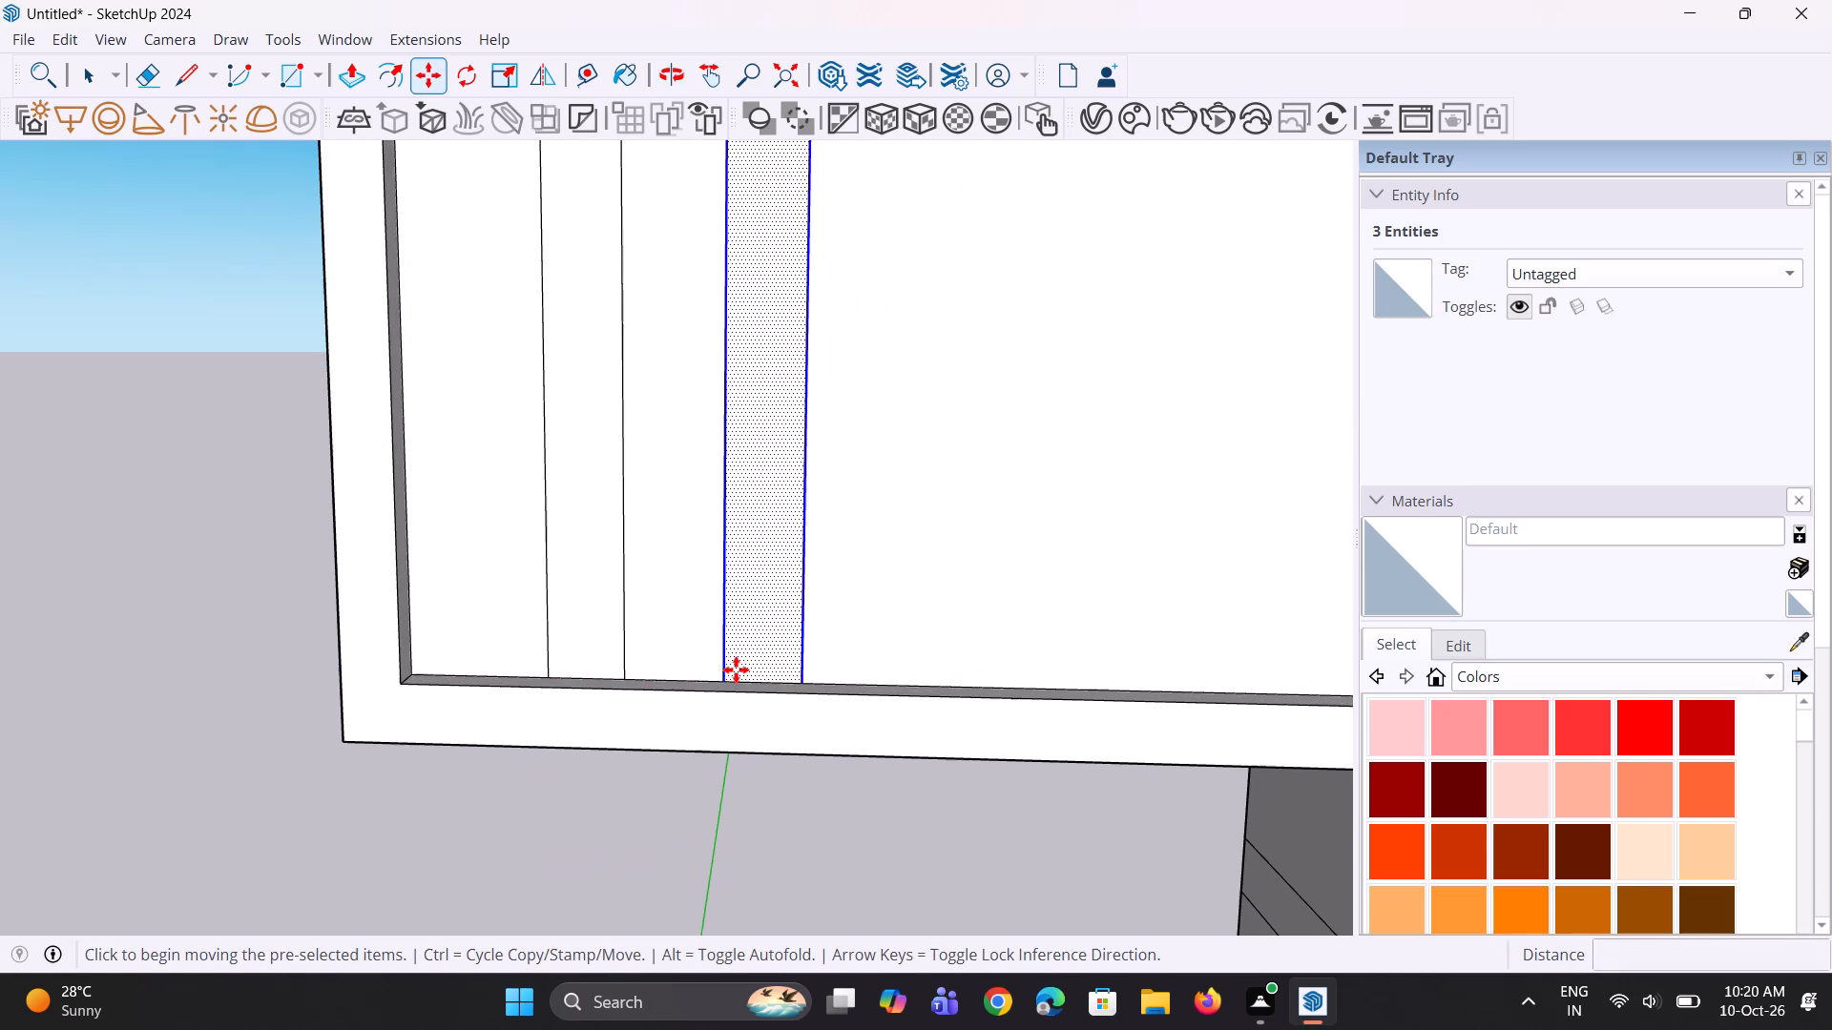
left_click(724, 681)
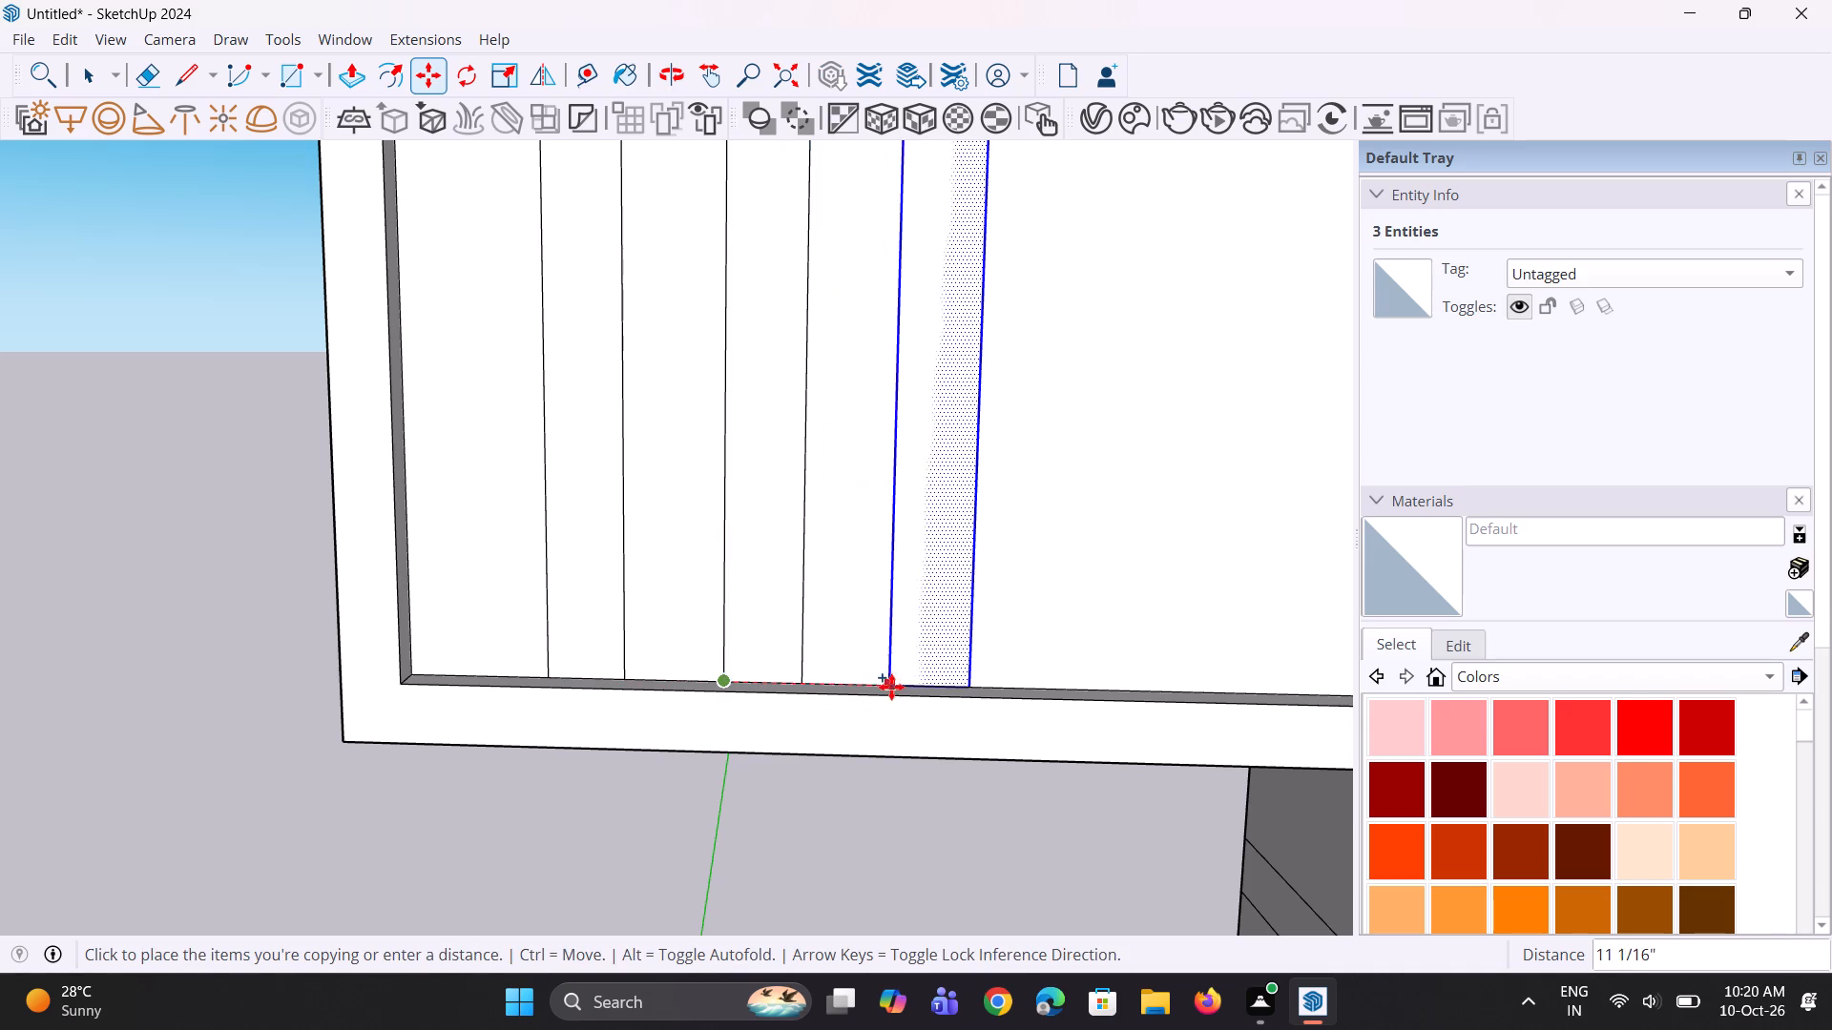
left_click(914, 684)
Copy the third bar outline about 1' farther along the pane's bottom edge to outline a fourth bar.
scroll(739, 711, "down", 10)
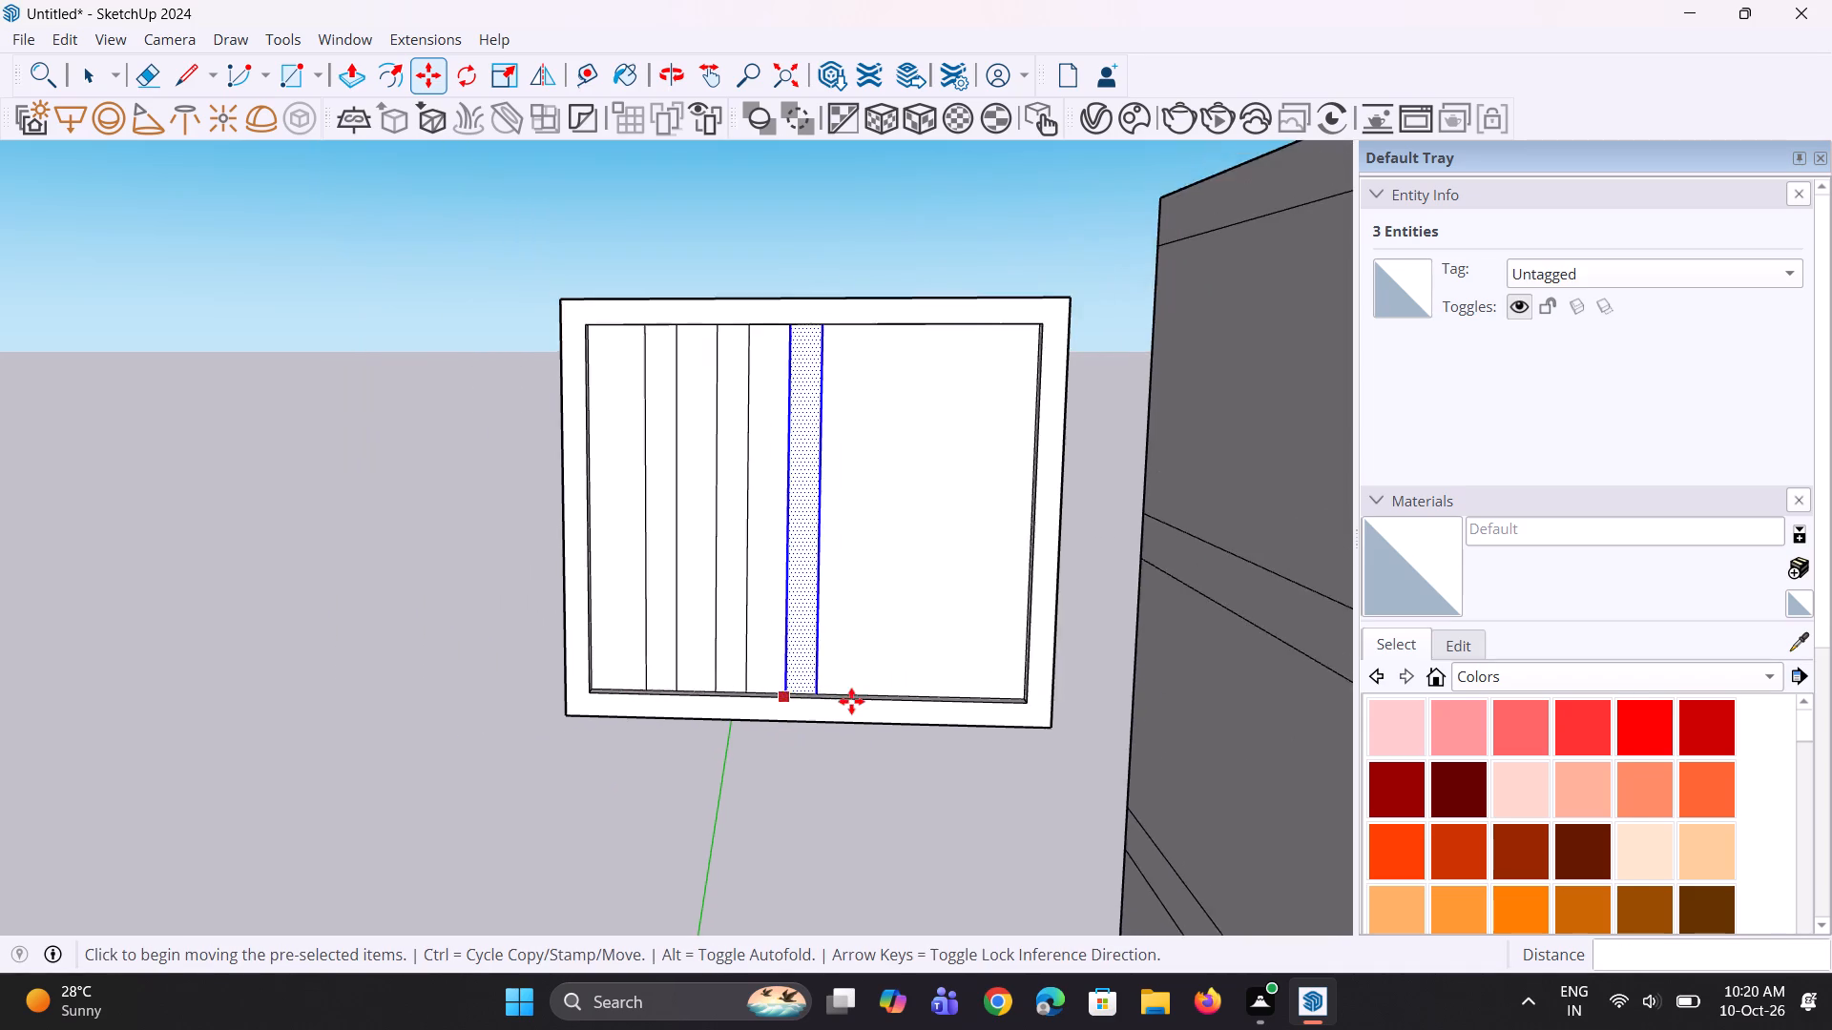
scroll(851, 701, "up", 3)
key("m")
scroll(789, 689, "up", 4)
left_click(757, 692)
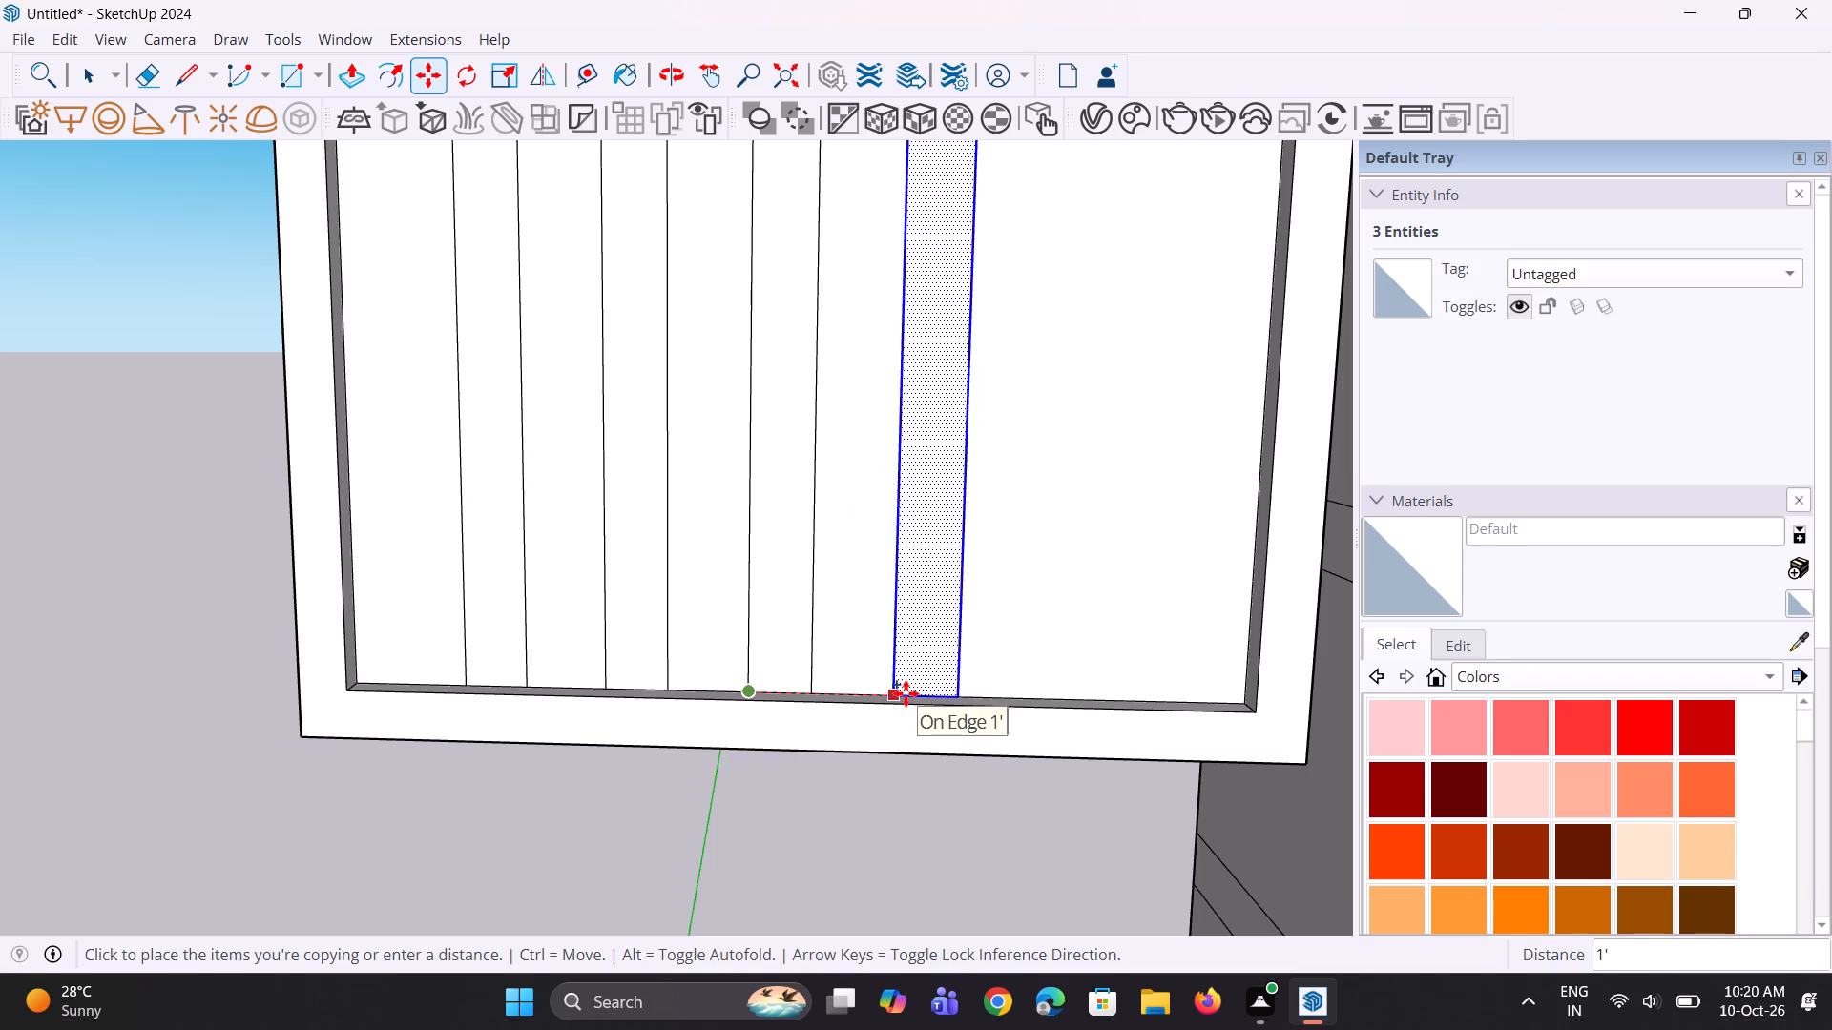
left_click(906, 693)
Copy the fourth bar outline 1' farther along the pane's bottom edge to outline a fifth bar, and clear the selection.
scroll(750, 717, "down", 5)
middle_click_drag(819, 709, 814, 694)
scroll(814, 694, "up", 1)
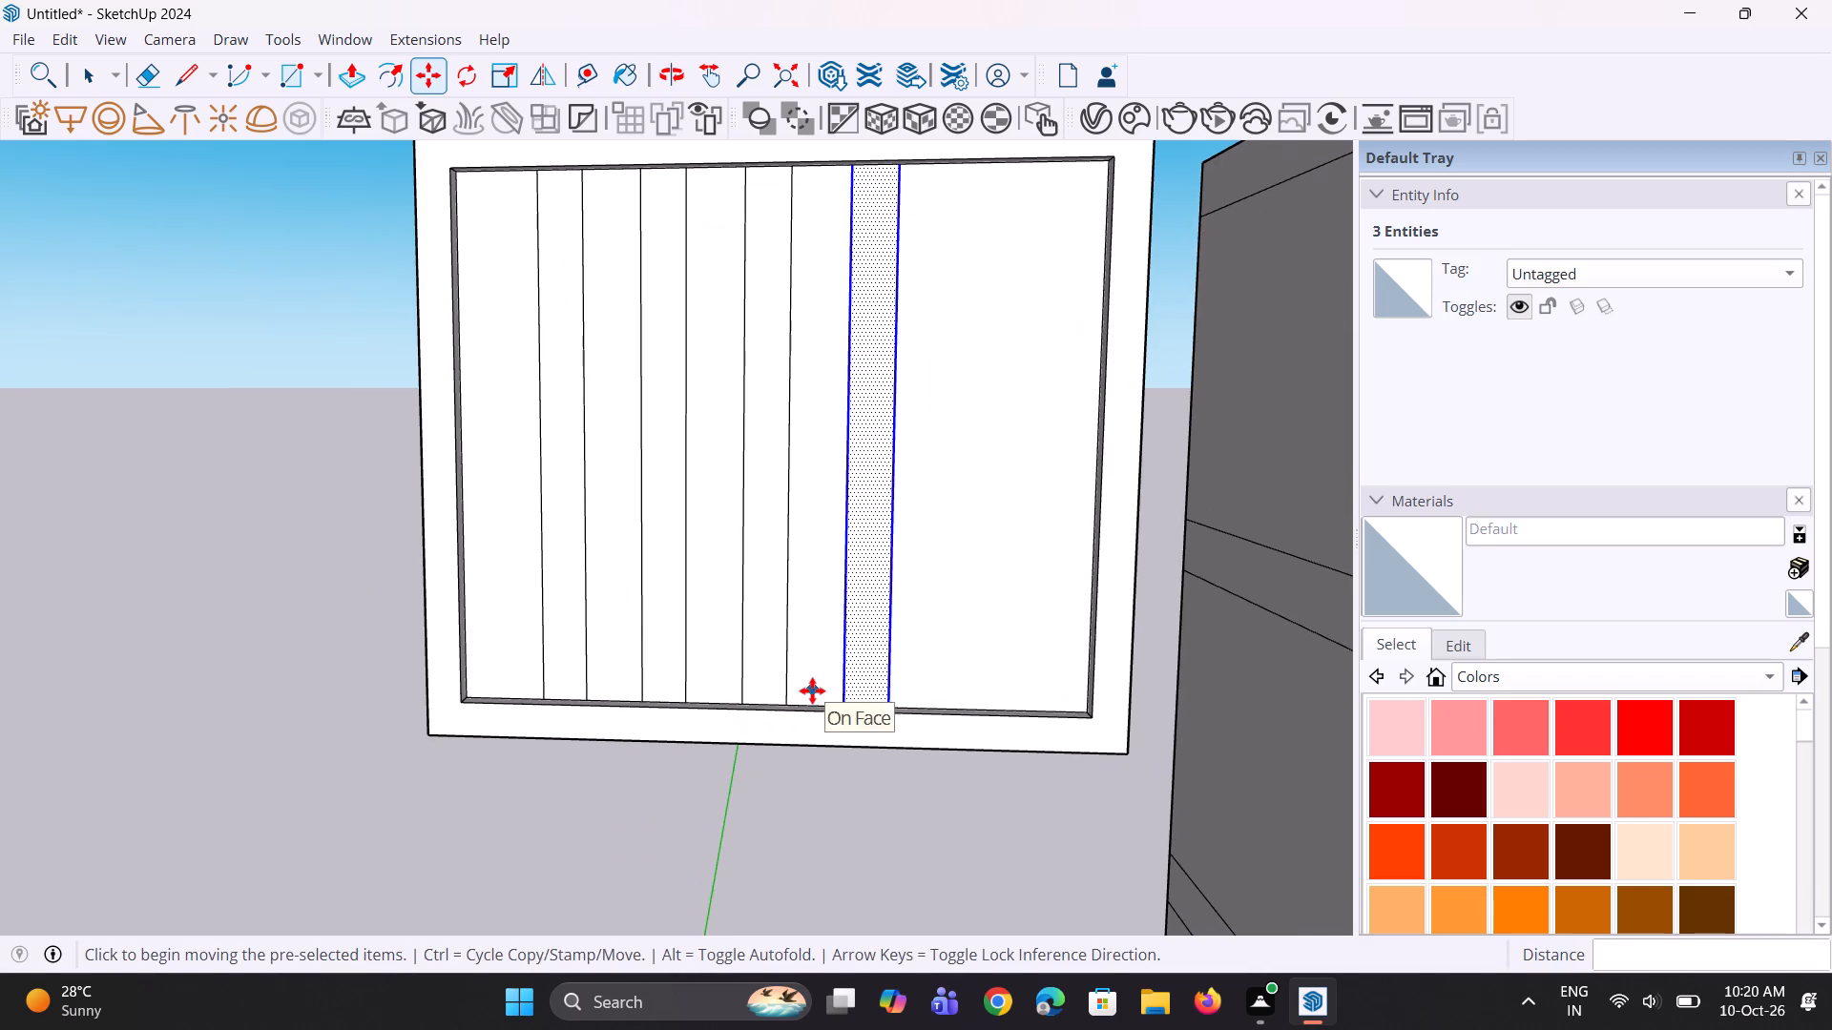
key("m")
left_click(845, 701)
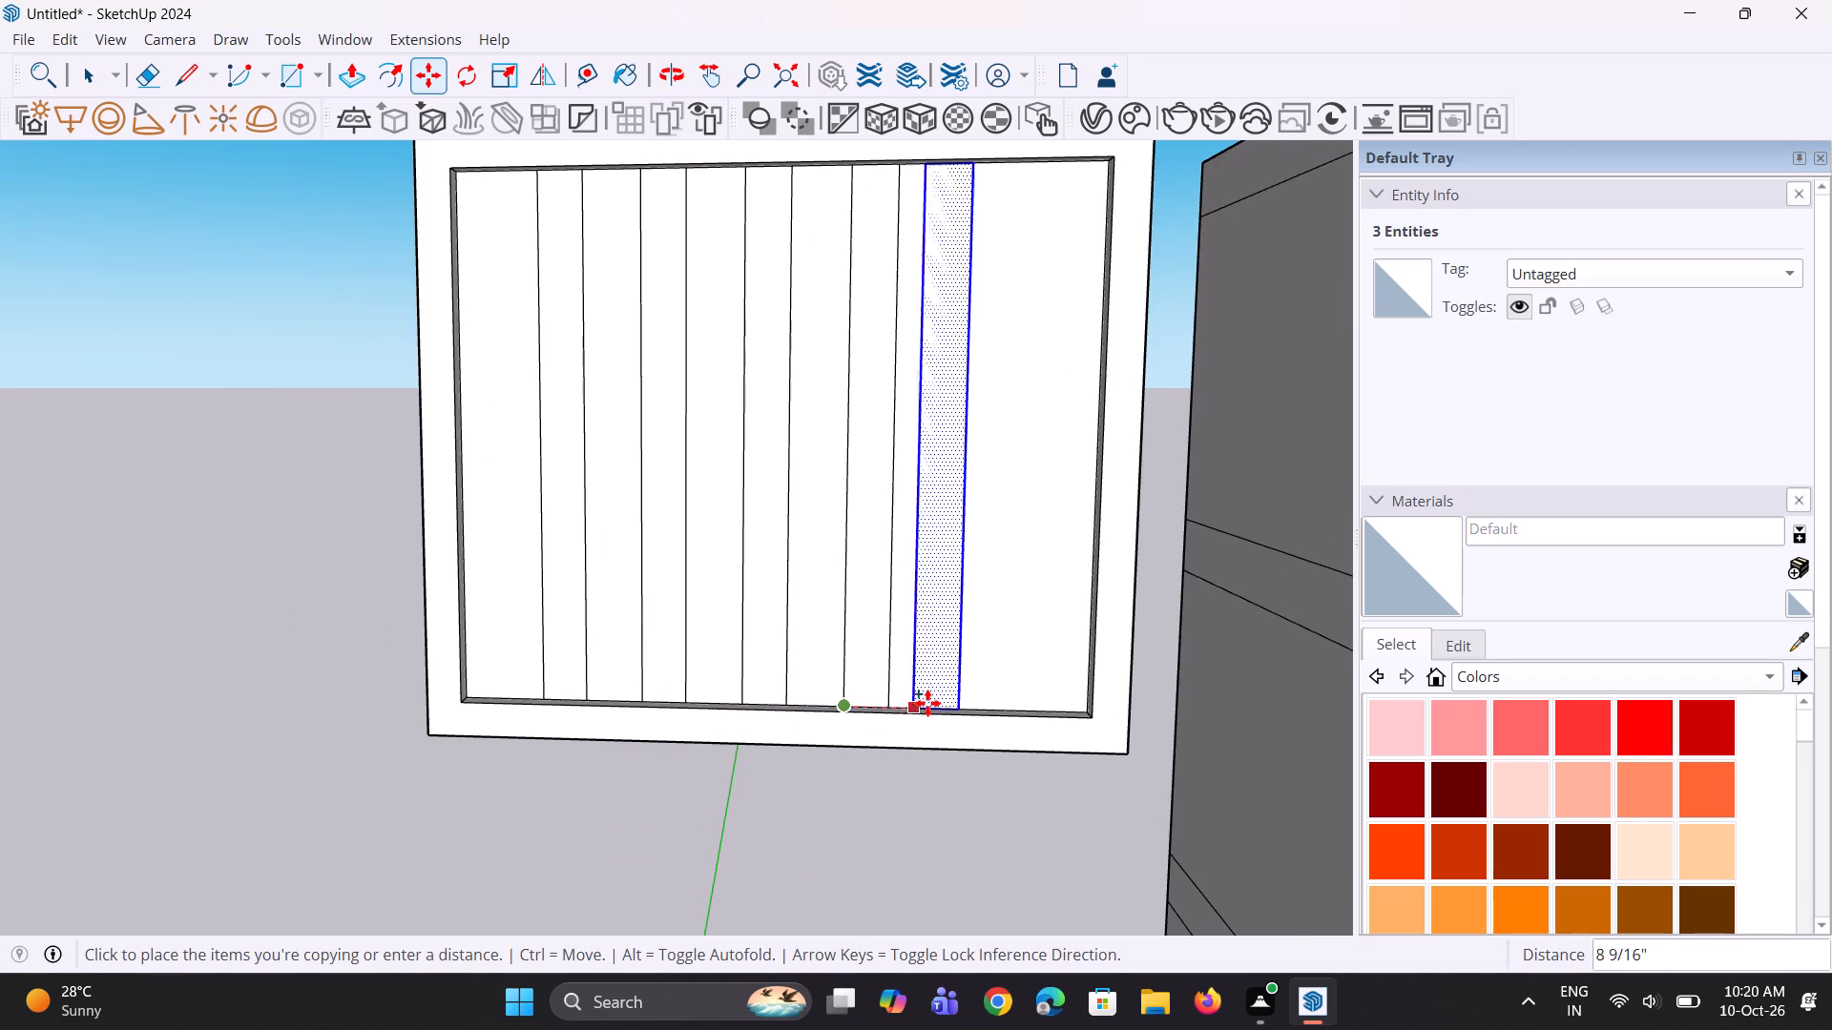
left_click(941, 703)
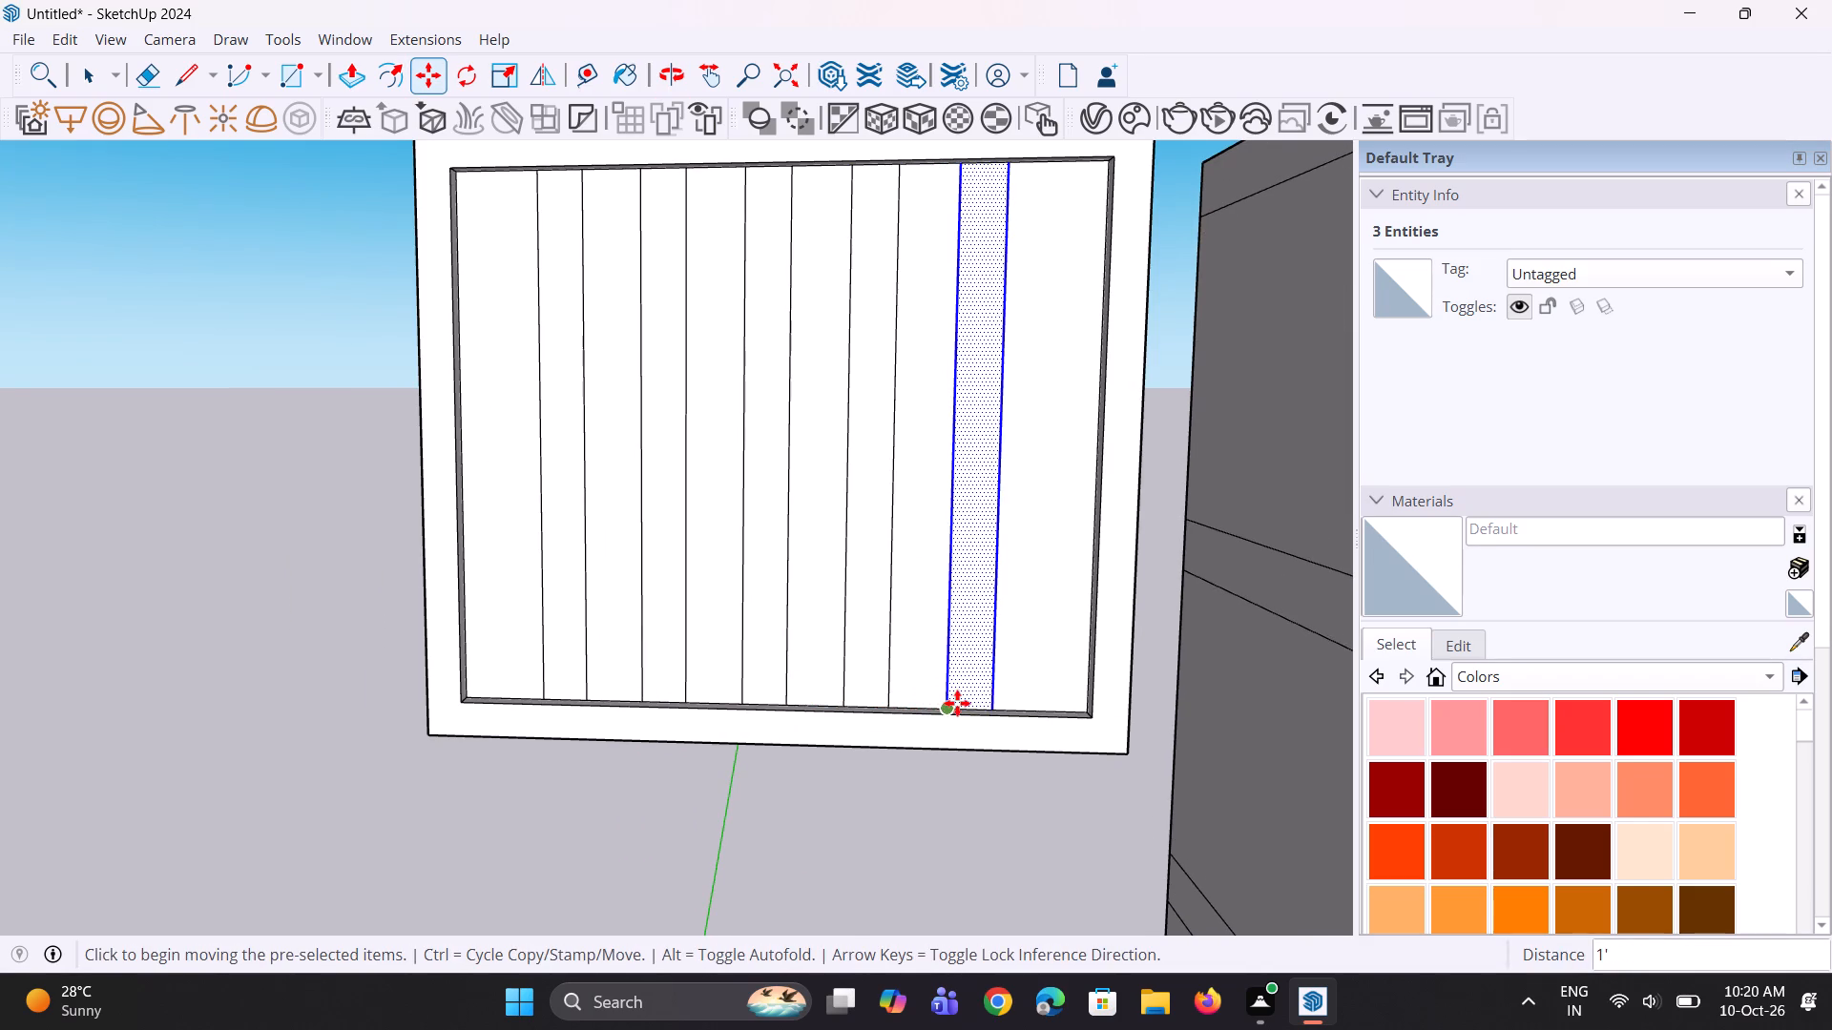
scroll(957, 703, "up", 1)
scroll(955, 703, "down", 5)
key("space")
left_click(787, 769)
Push/Pull the first bar face outward 2 1/2", flush with the window frame.
scroll(717, 674, "up", 1)
middle_click_drag(674, 670, 650, 670)
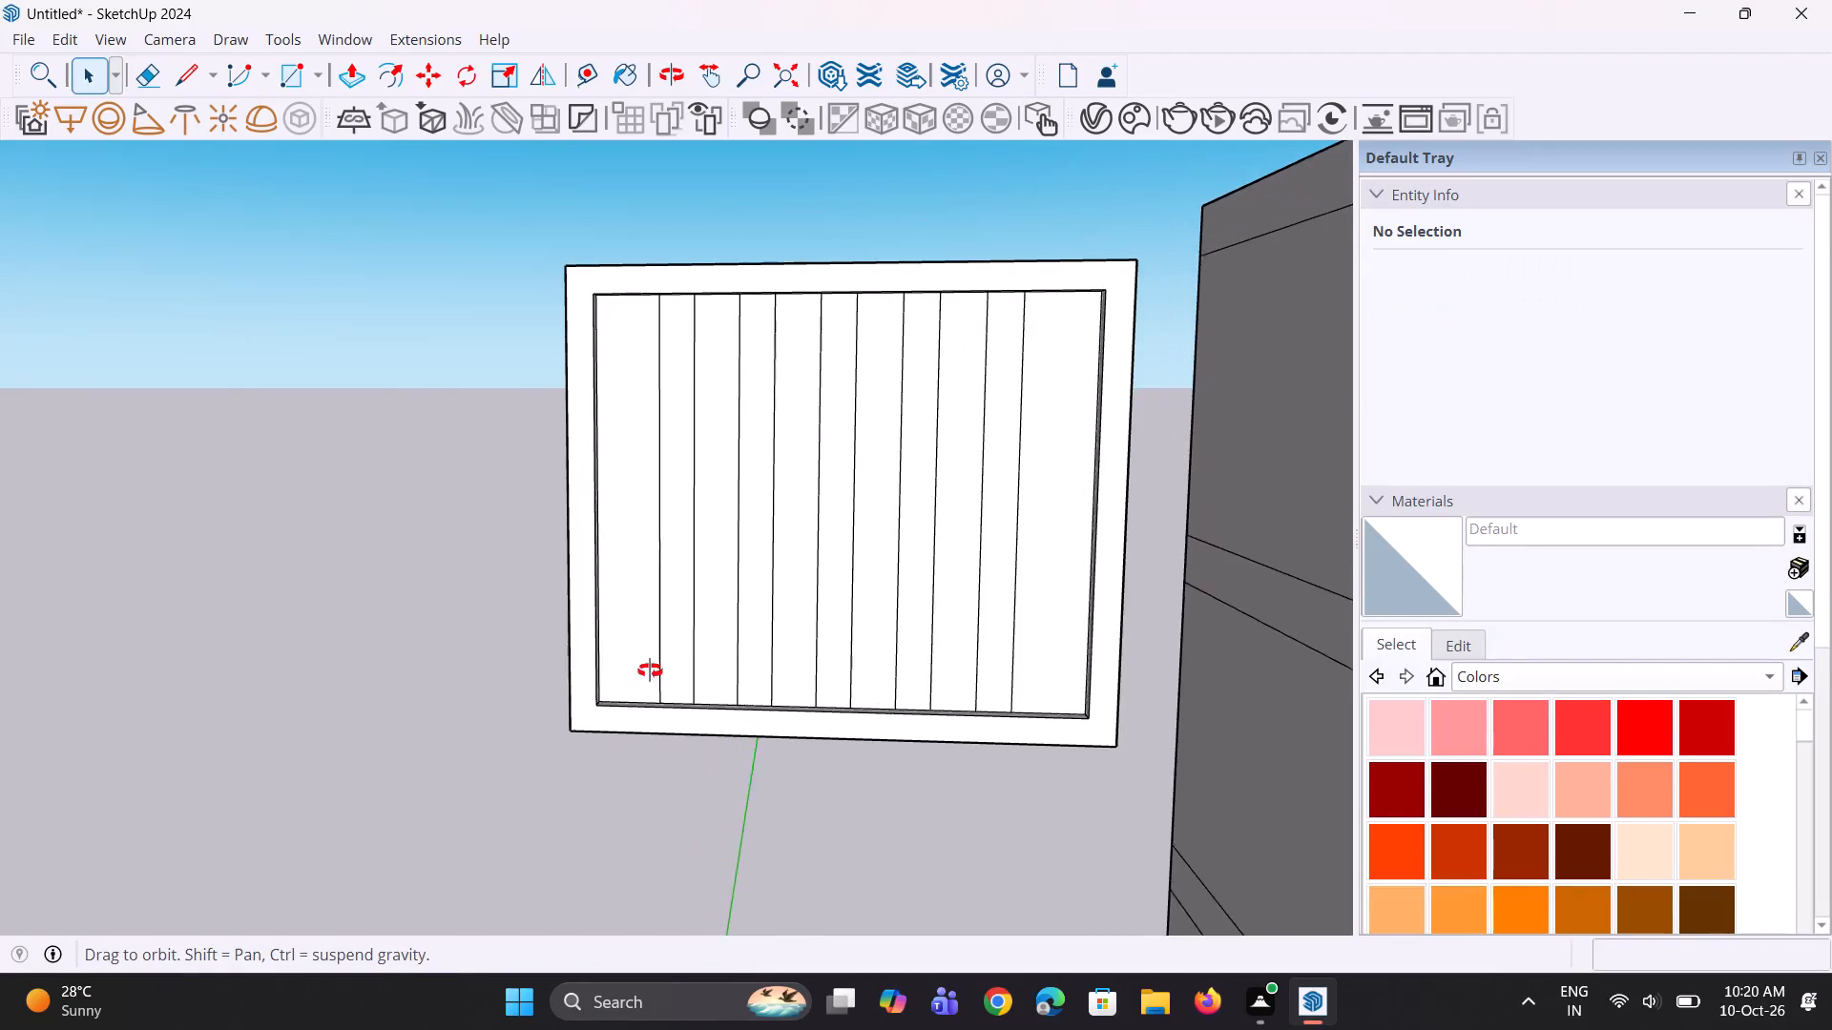
middle_click_drag(650, 670, 629, 670)
scroll(649, 658, "up", 1)
key("p")
left_click(678, 628)
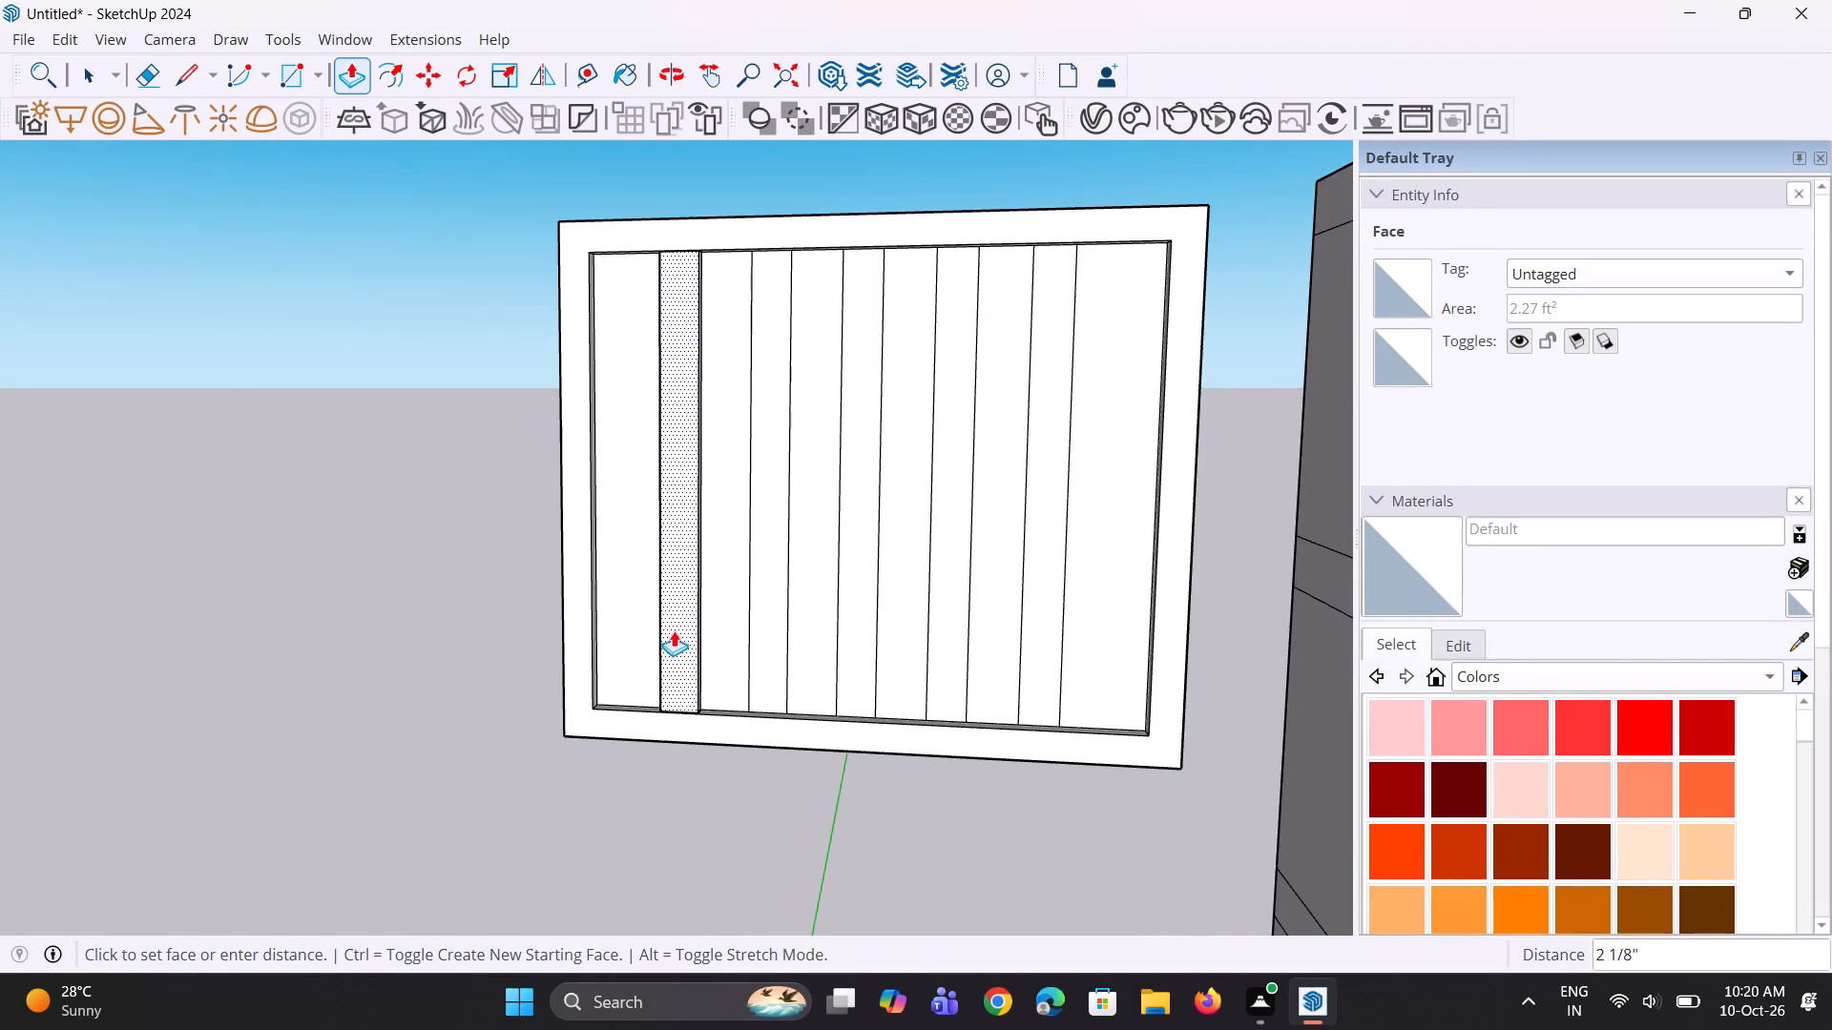
left_click(593, 515)
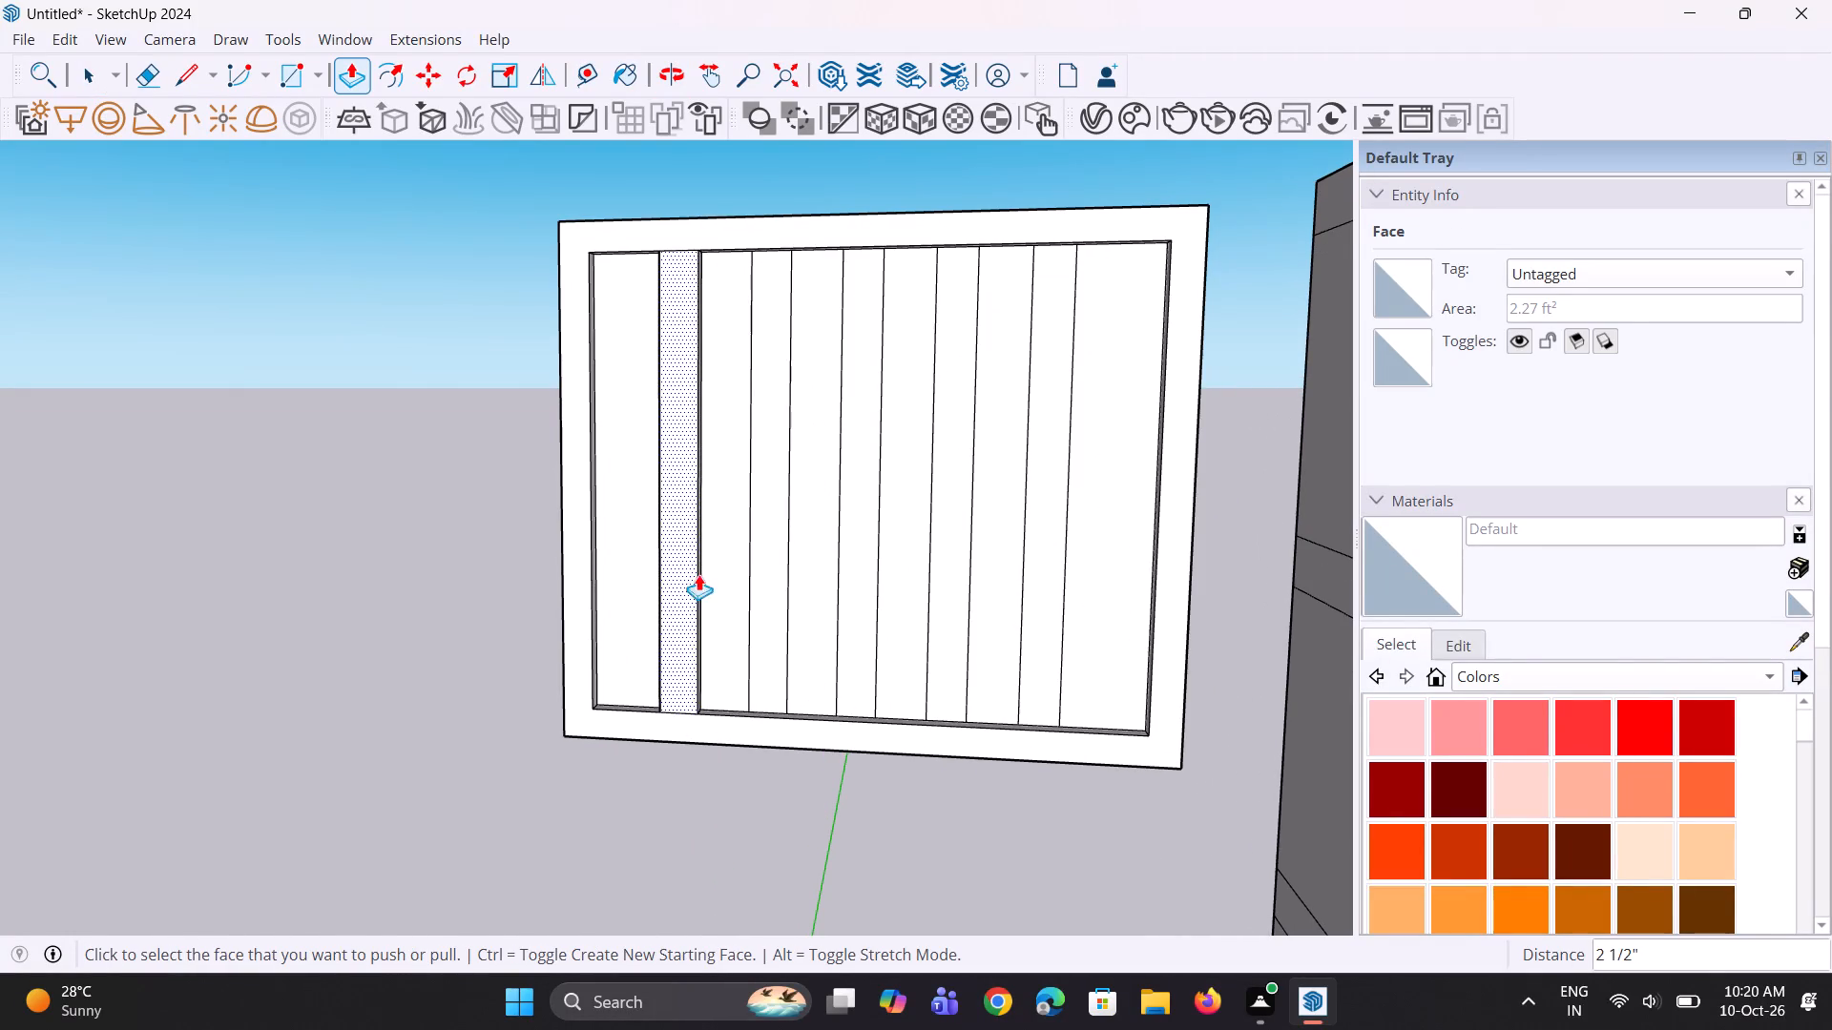
Repeat the same 2 1/2" extrusion on the remaining four bar faces and clear the selection.
double_click(777, 631)
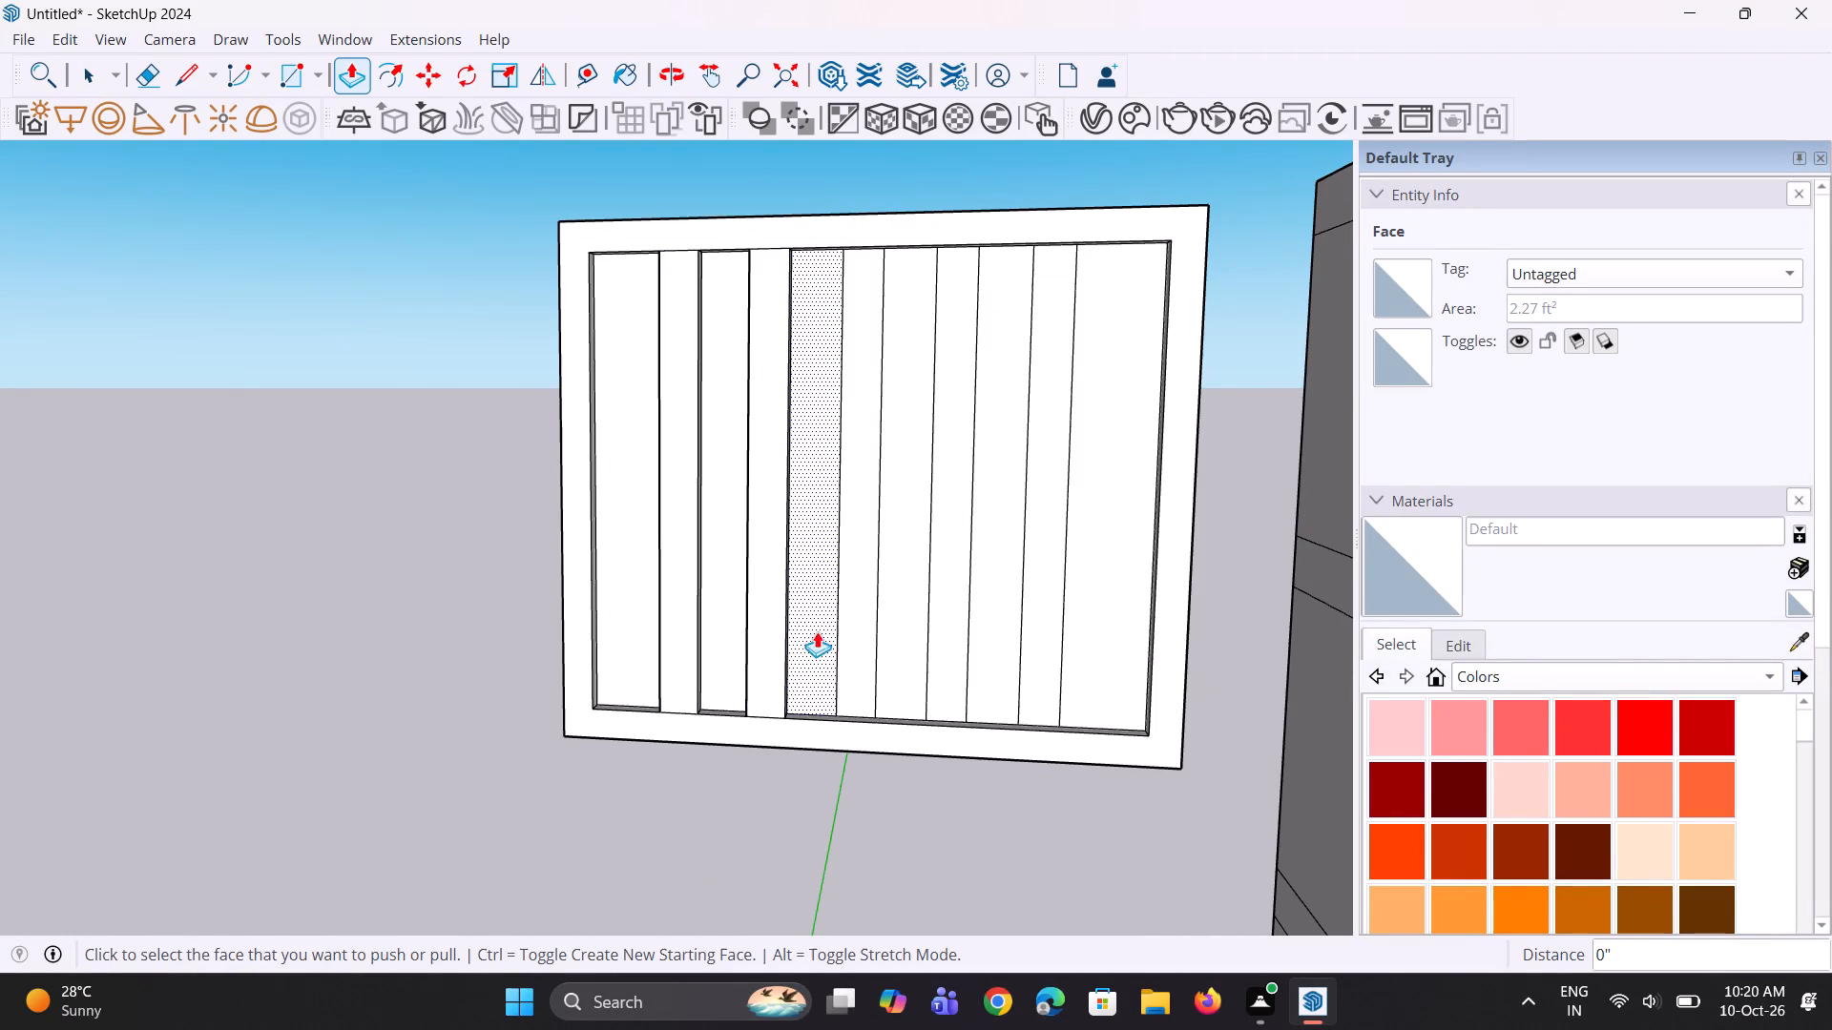
double_click(844, 634)
double_click(947, 646)
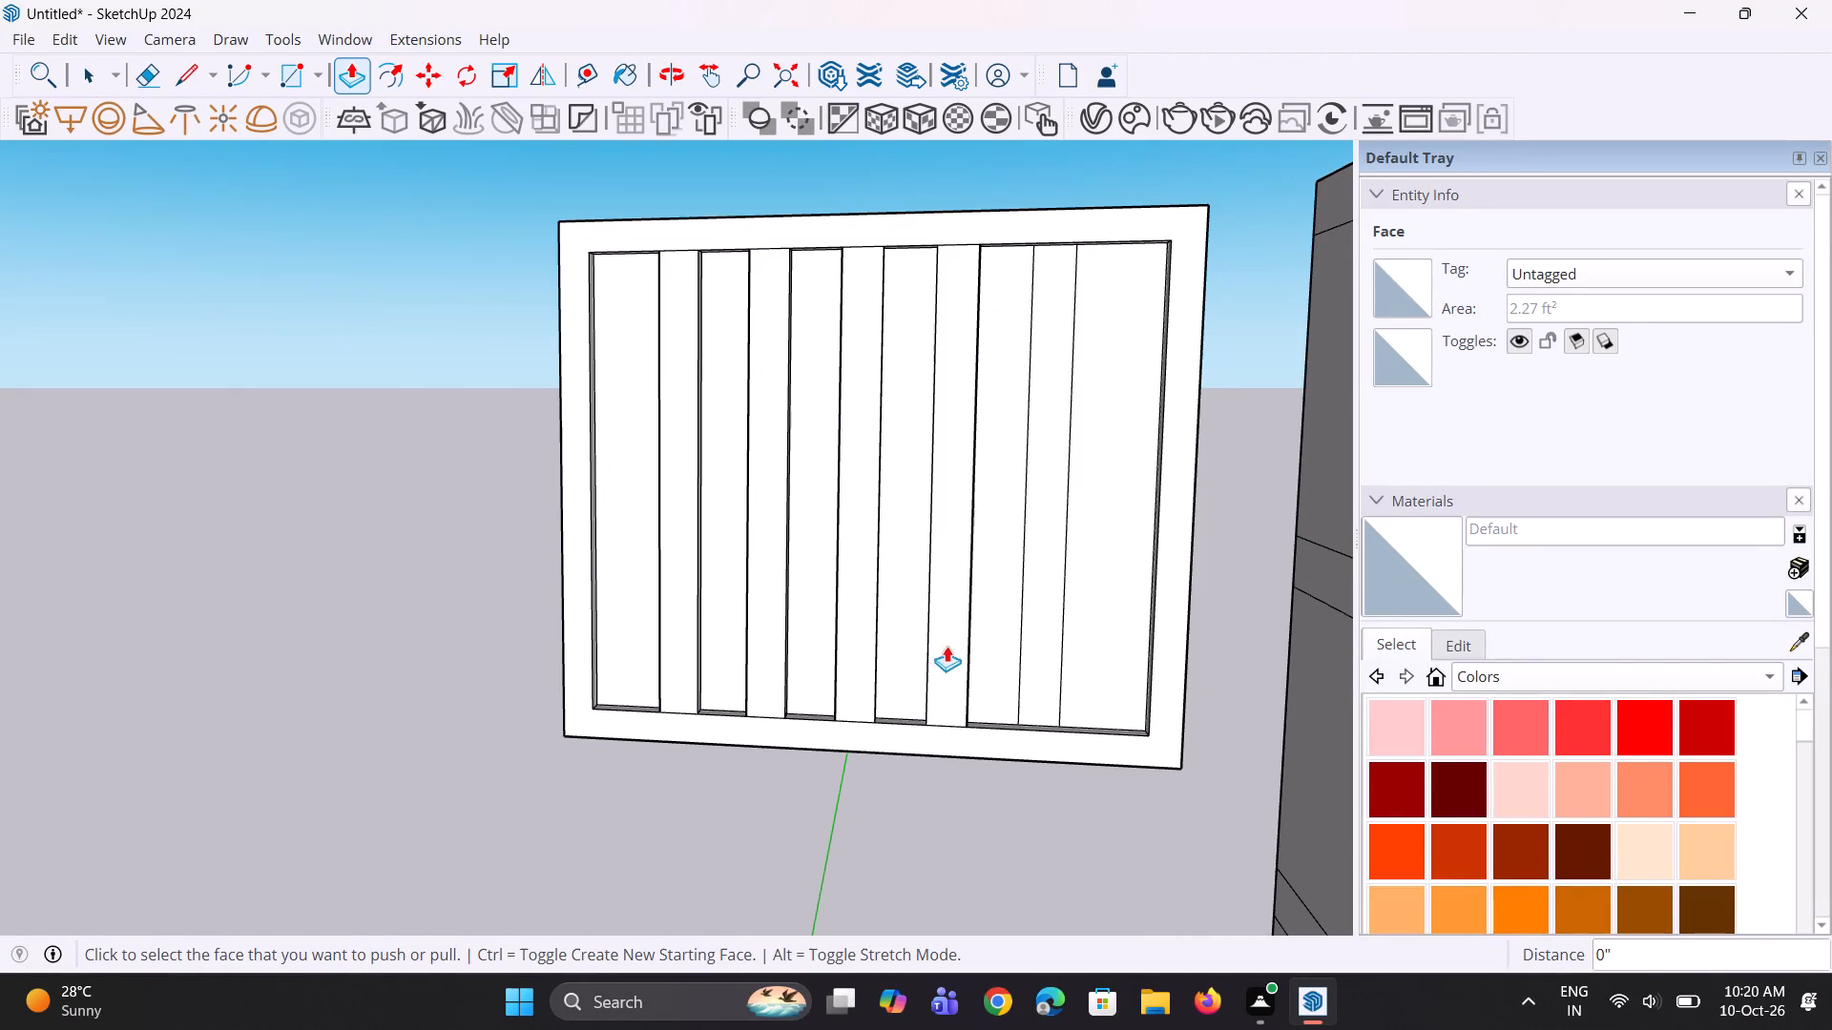
double_click(1033, 666)
scroll(798, 632, "down", 5)
middle_click_drag(678, 647, 915, 653)
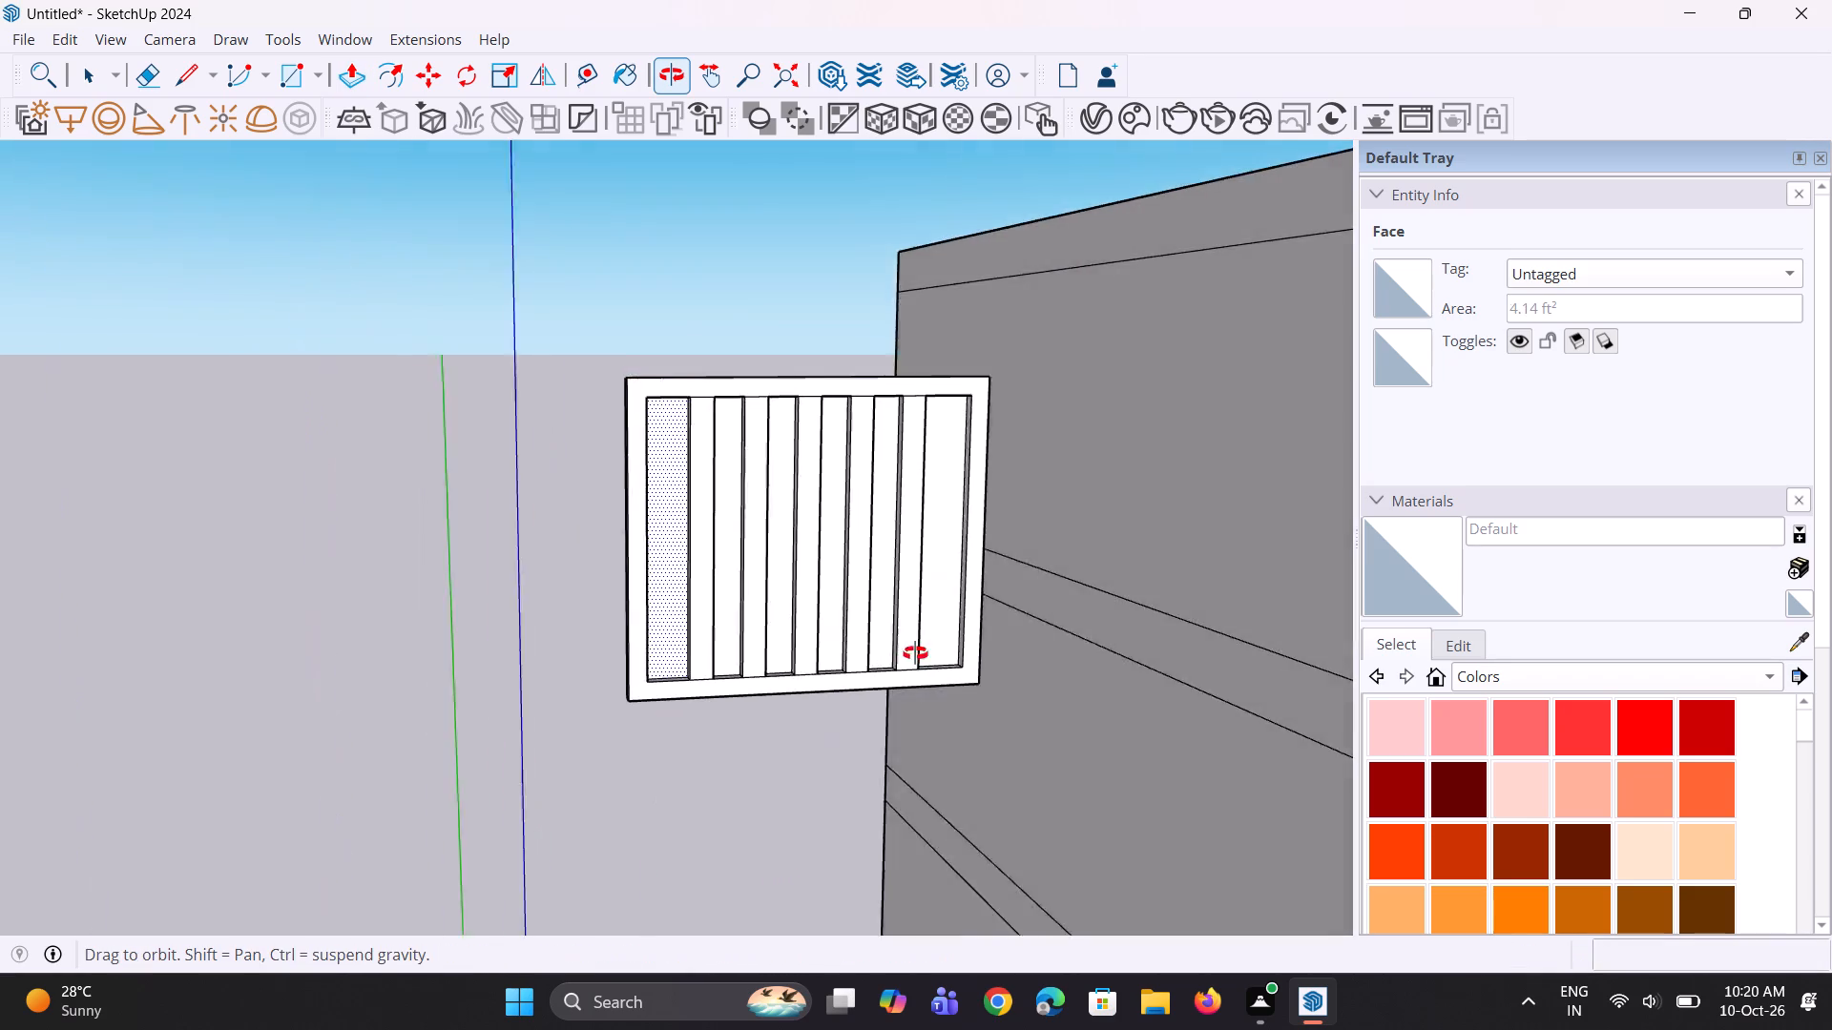
middle_click_drag(915, 653, 886, 596)
key("space")
key("space")
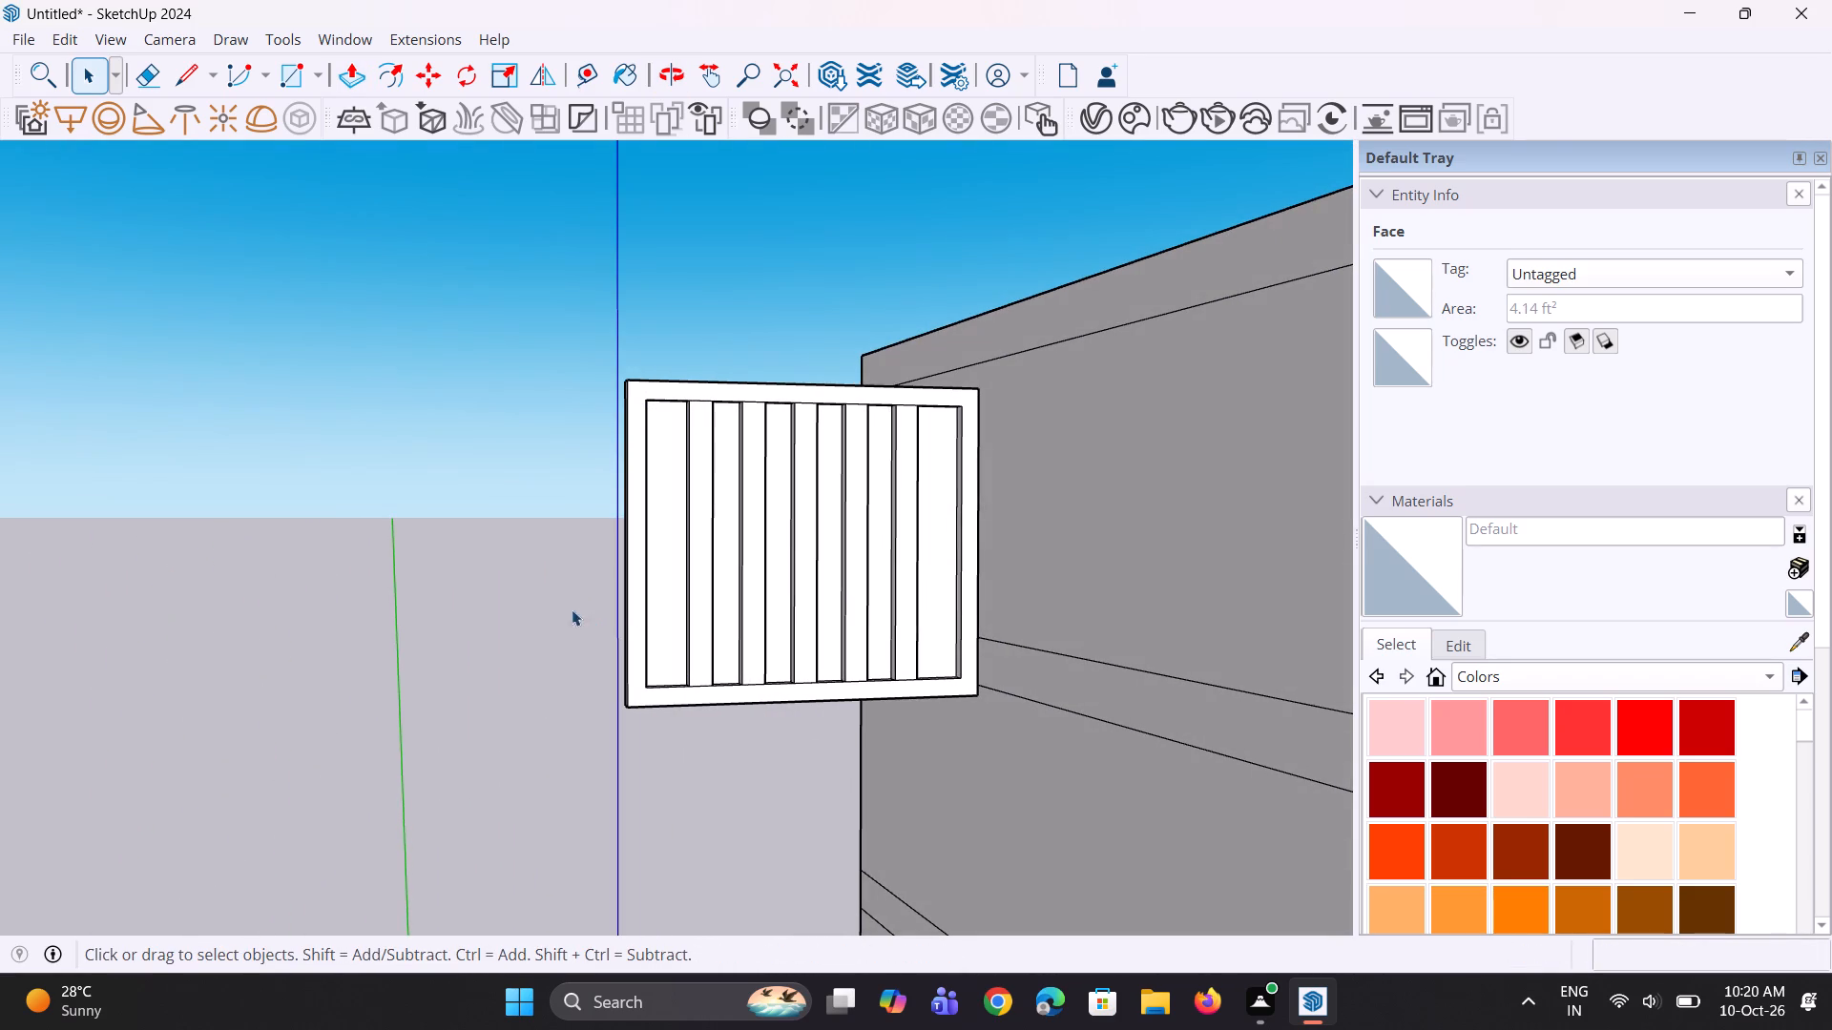
left_click(526, 609)
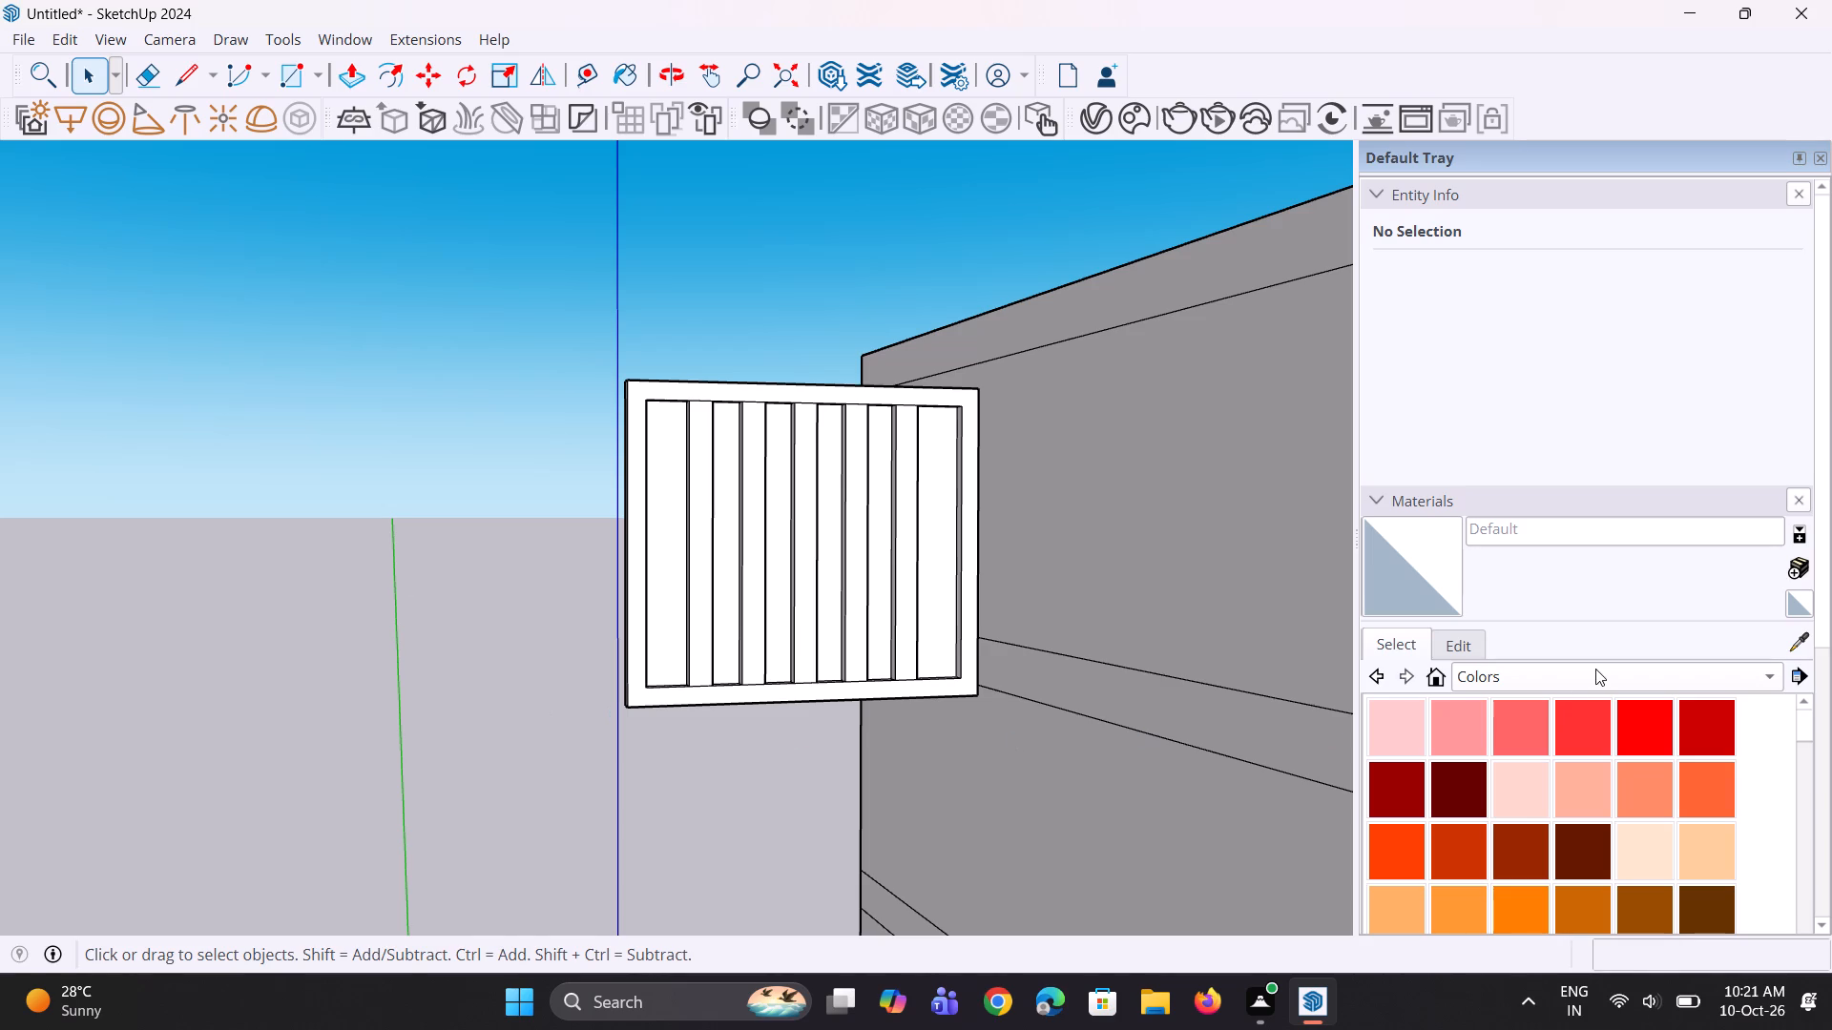
Switch the materials library to the Glass and Mirrors collection.
left_click(1569, 673)
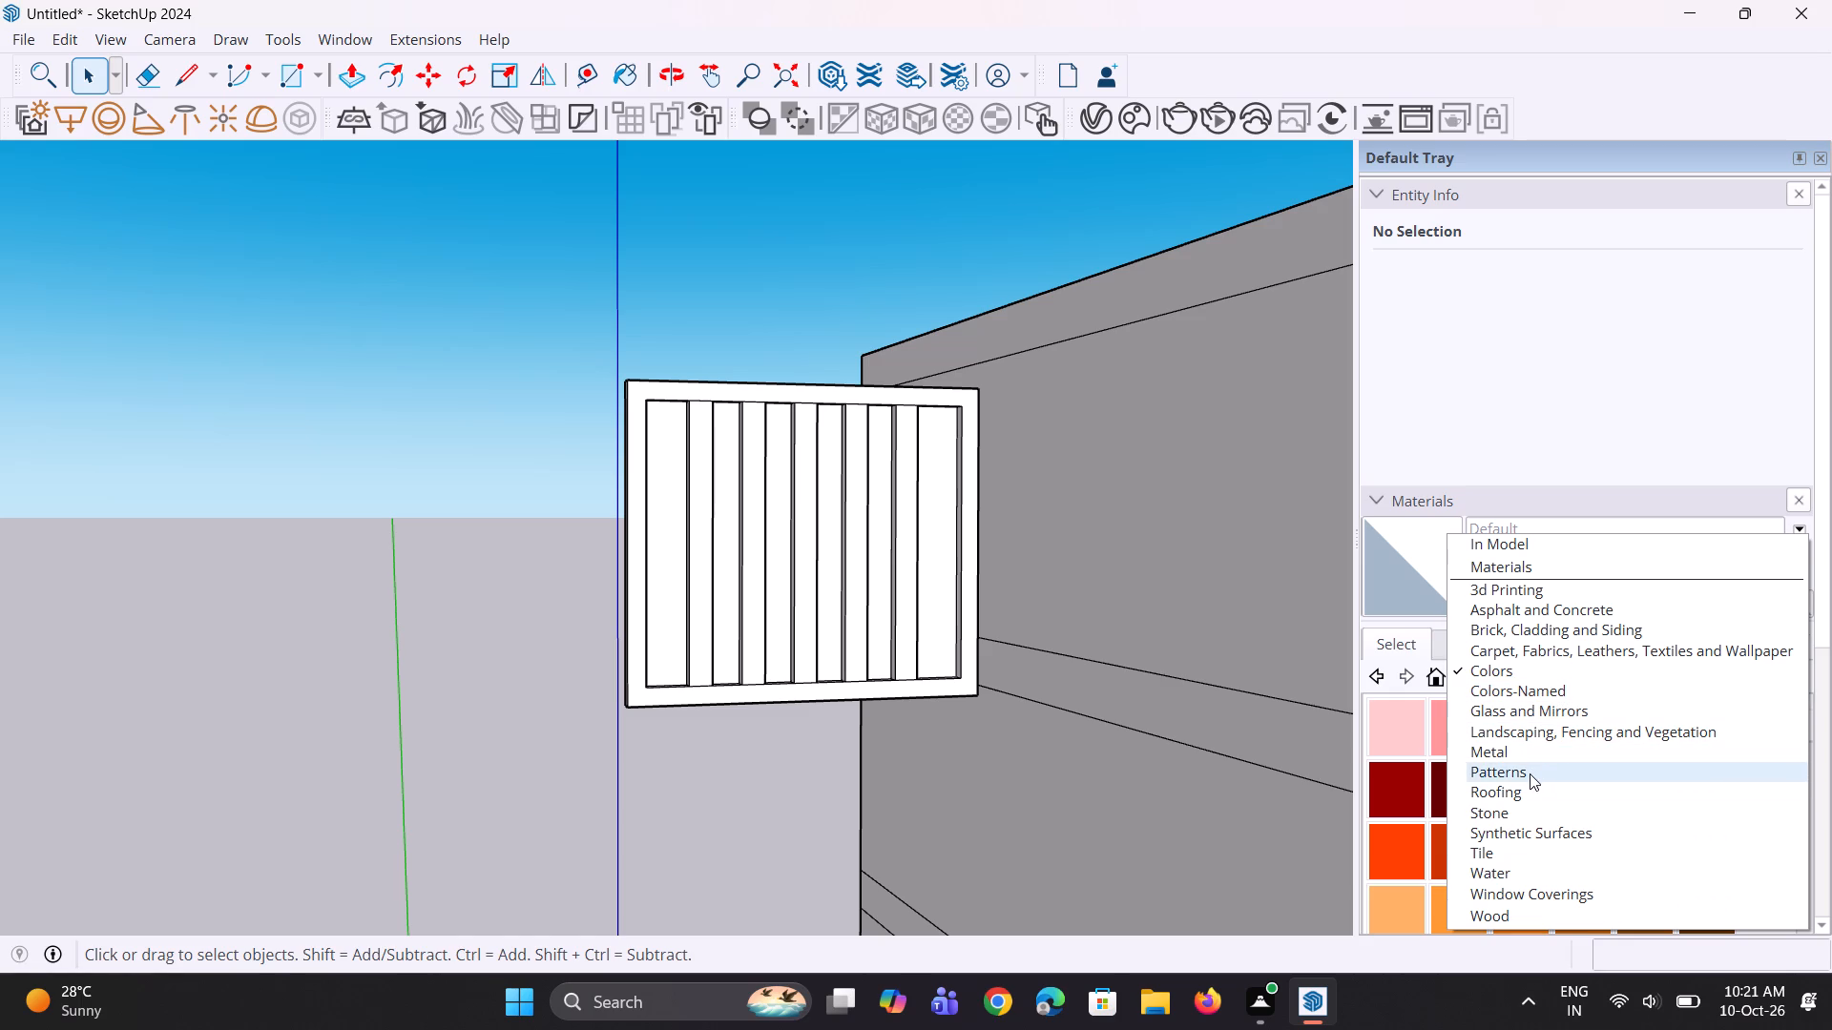
left_click(1523, 715)
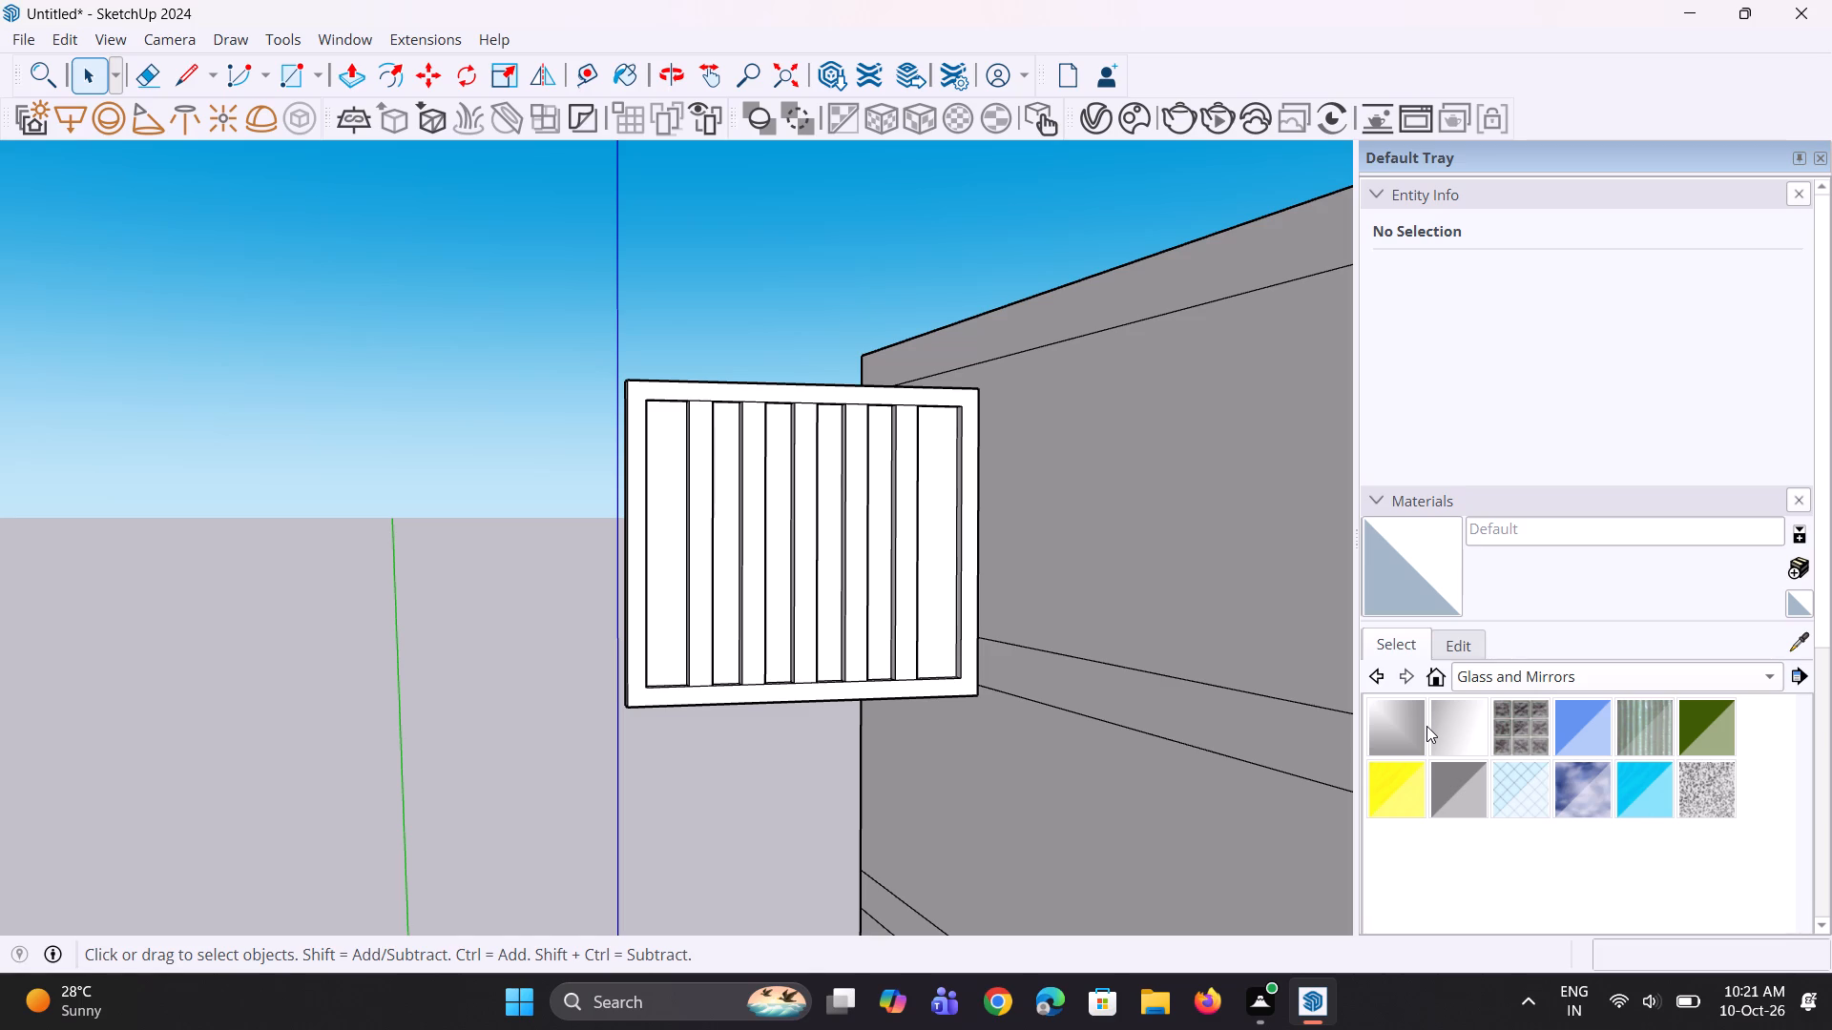
Examine the building's facades, balconies and the detached barred window from several angles and distances.
scroll(1051, 700, "down", 6)
scroll(501, 693, "up", 1)
scroll(591, 800, "down", 8)
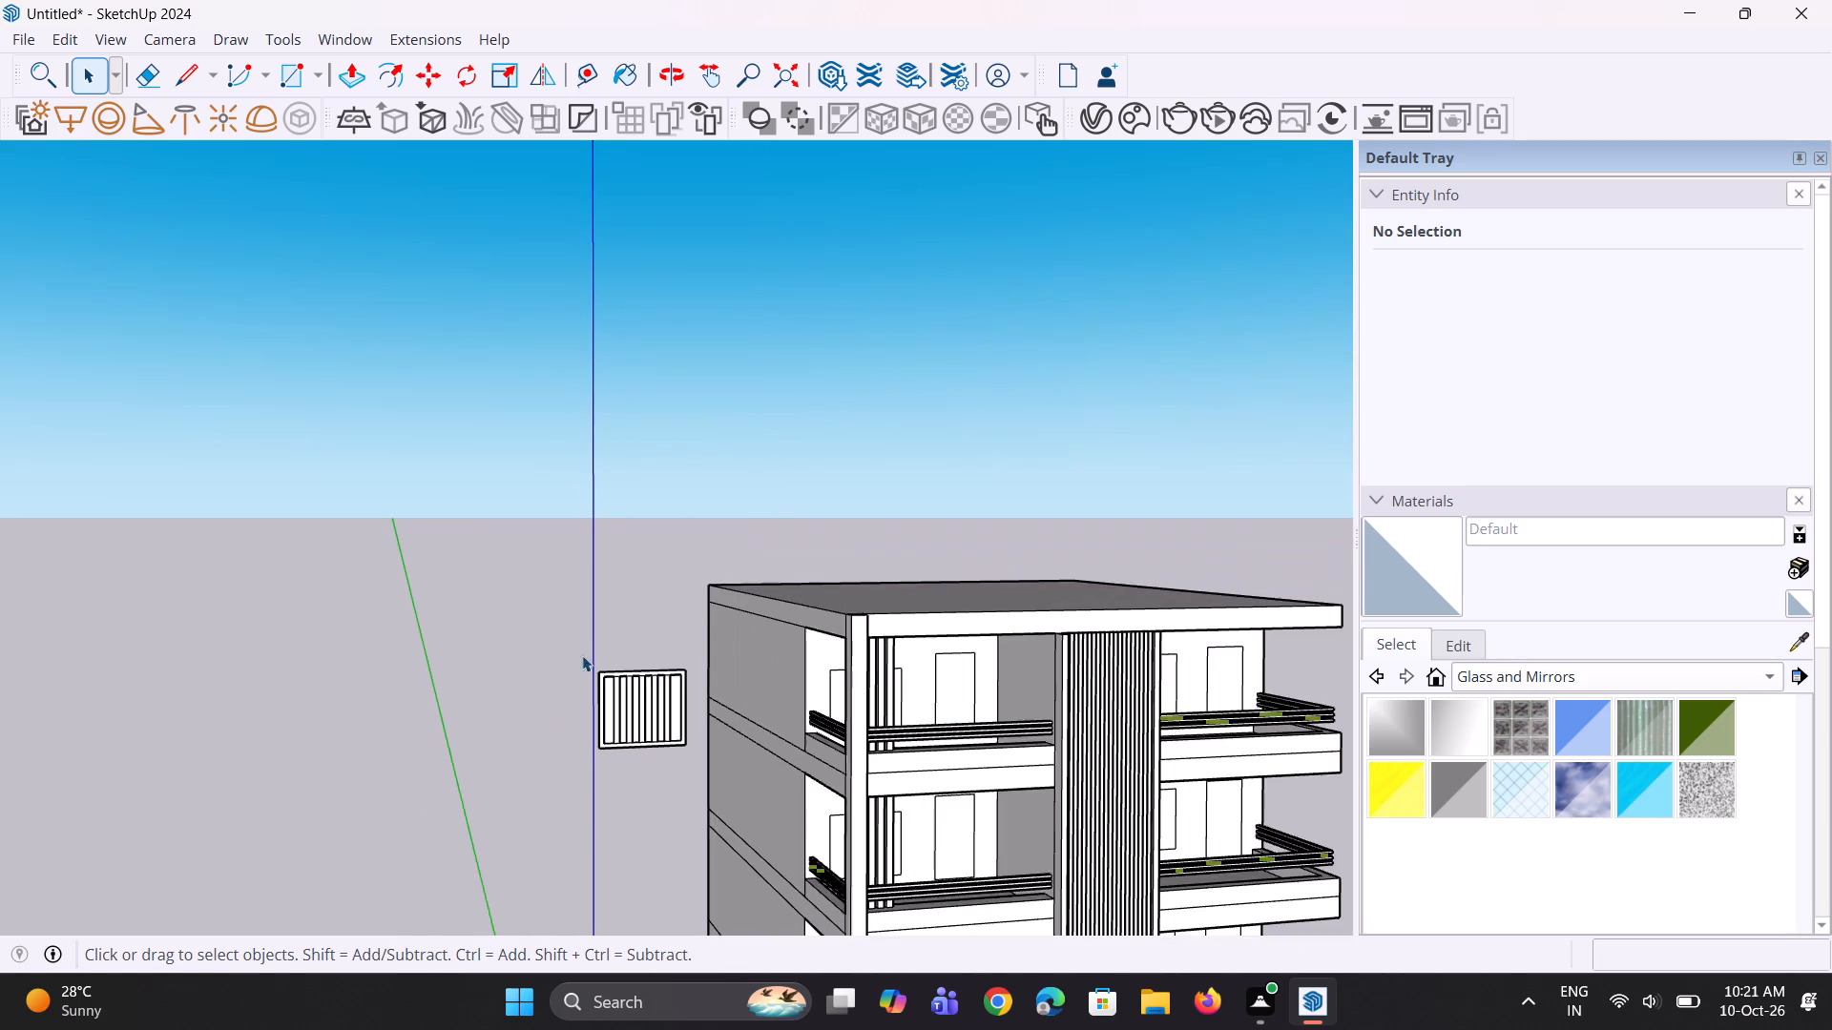
scroll(585, 640, "down", 8)
scroll(752, 493, "down", 3)
scroll(684, 972, "up", 4)
scroll(746, 786, "up", 6)
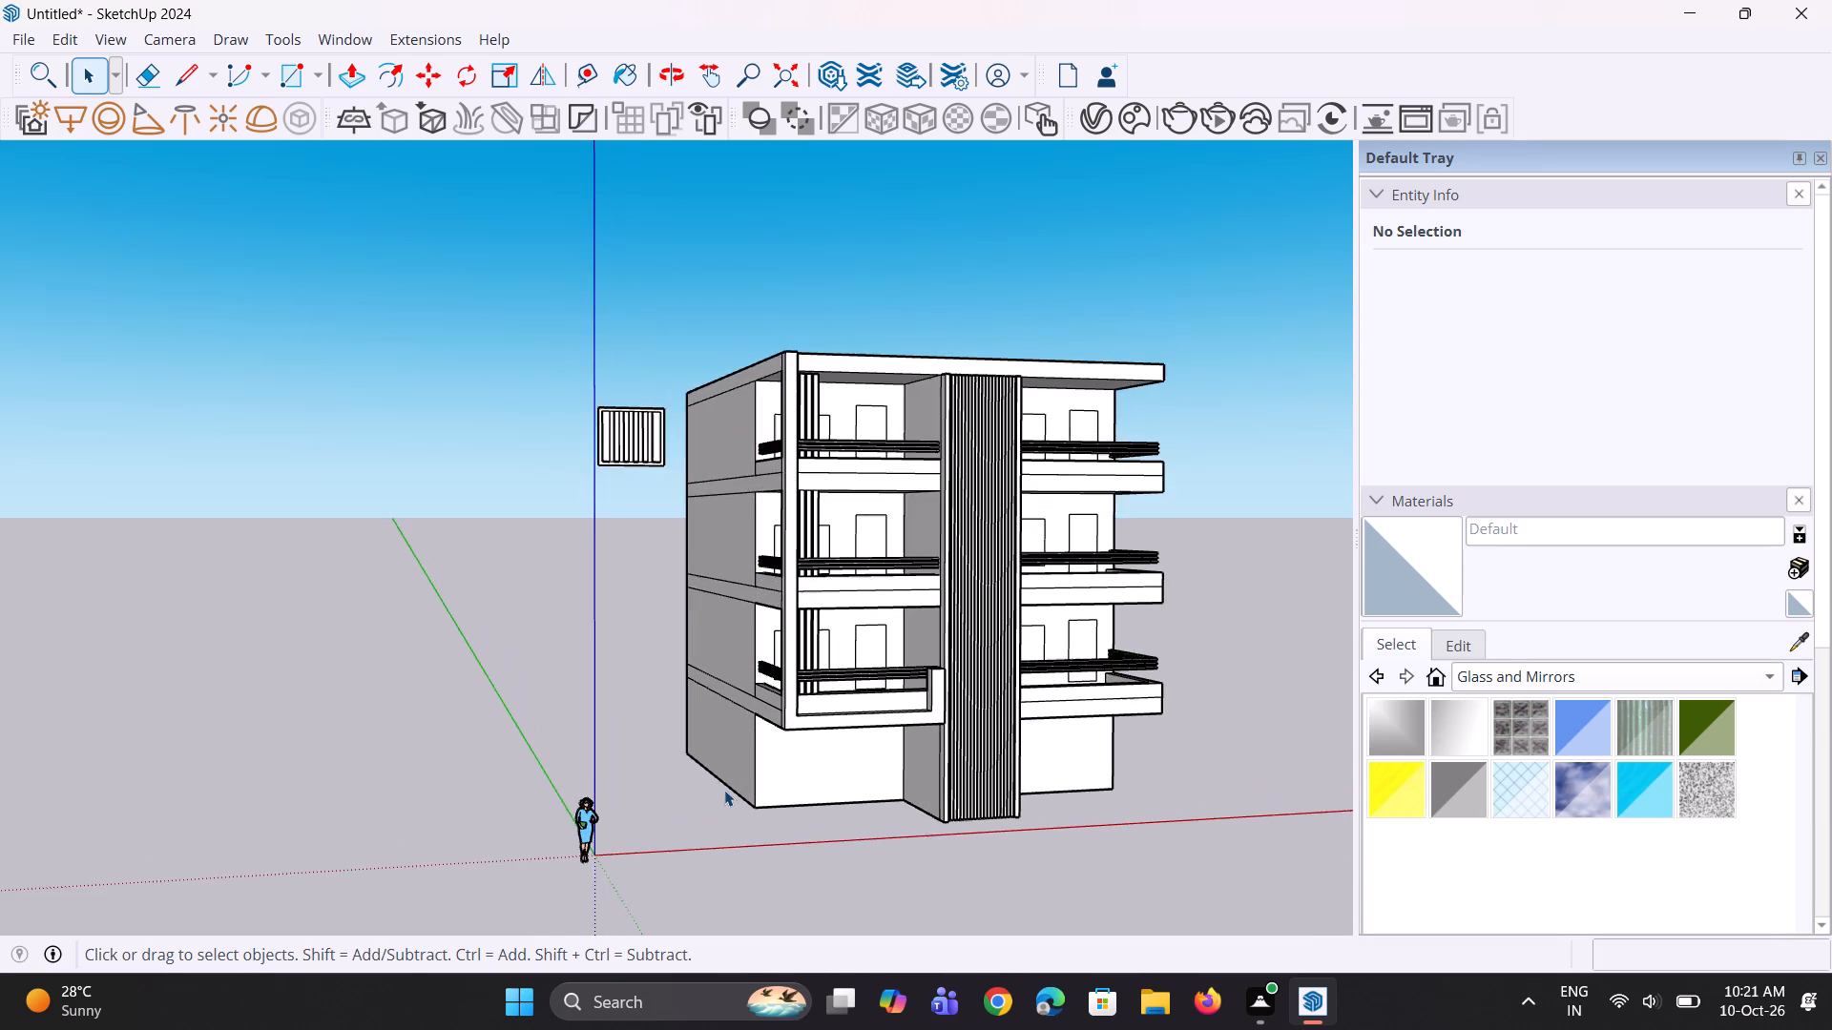
scroll(724, 790, "up", 4)
middle_click_drag(723, 791, 963, 869)
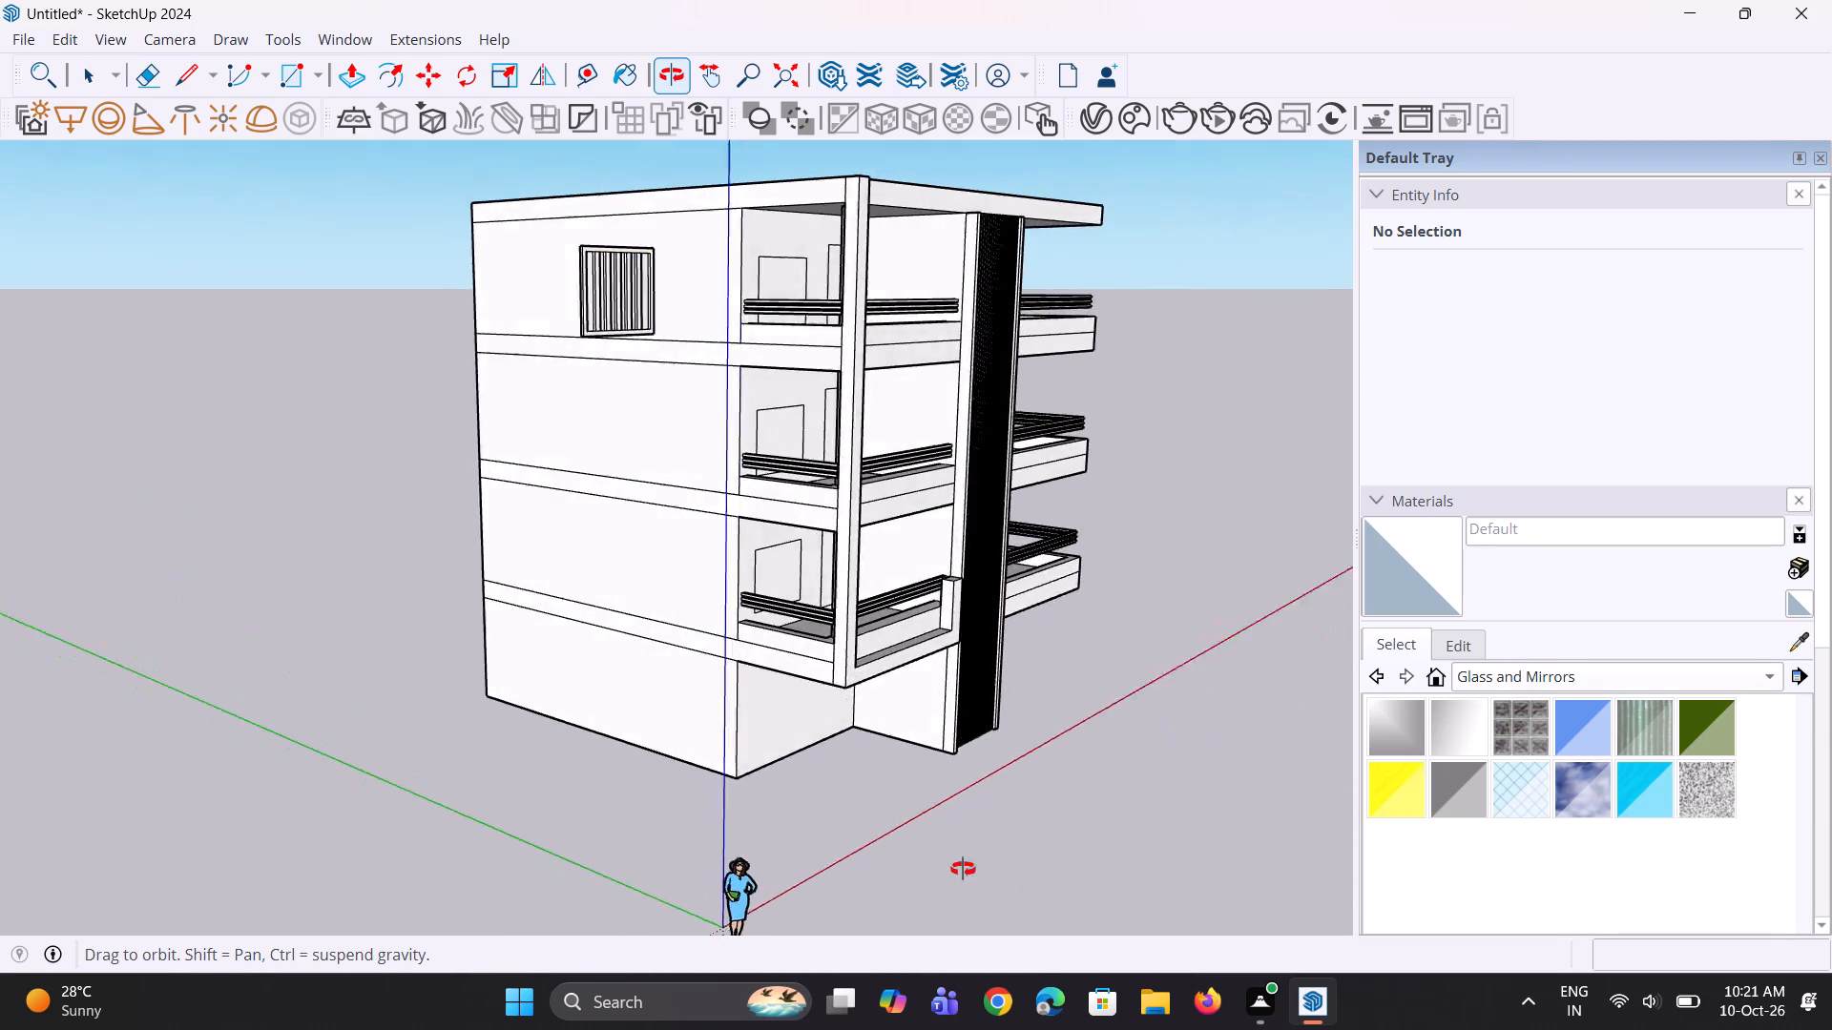
middle_click_drag(963, 869, 693, 841)
scroll(693, 841, "down", 4)
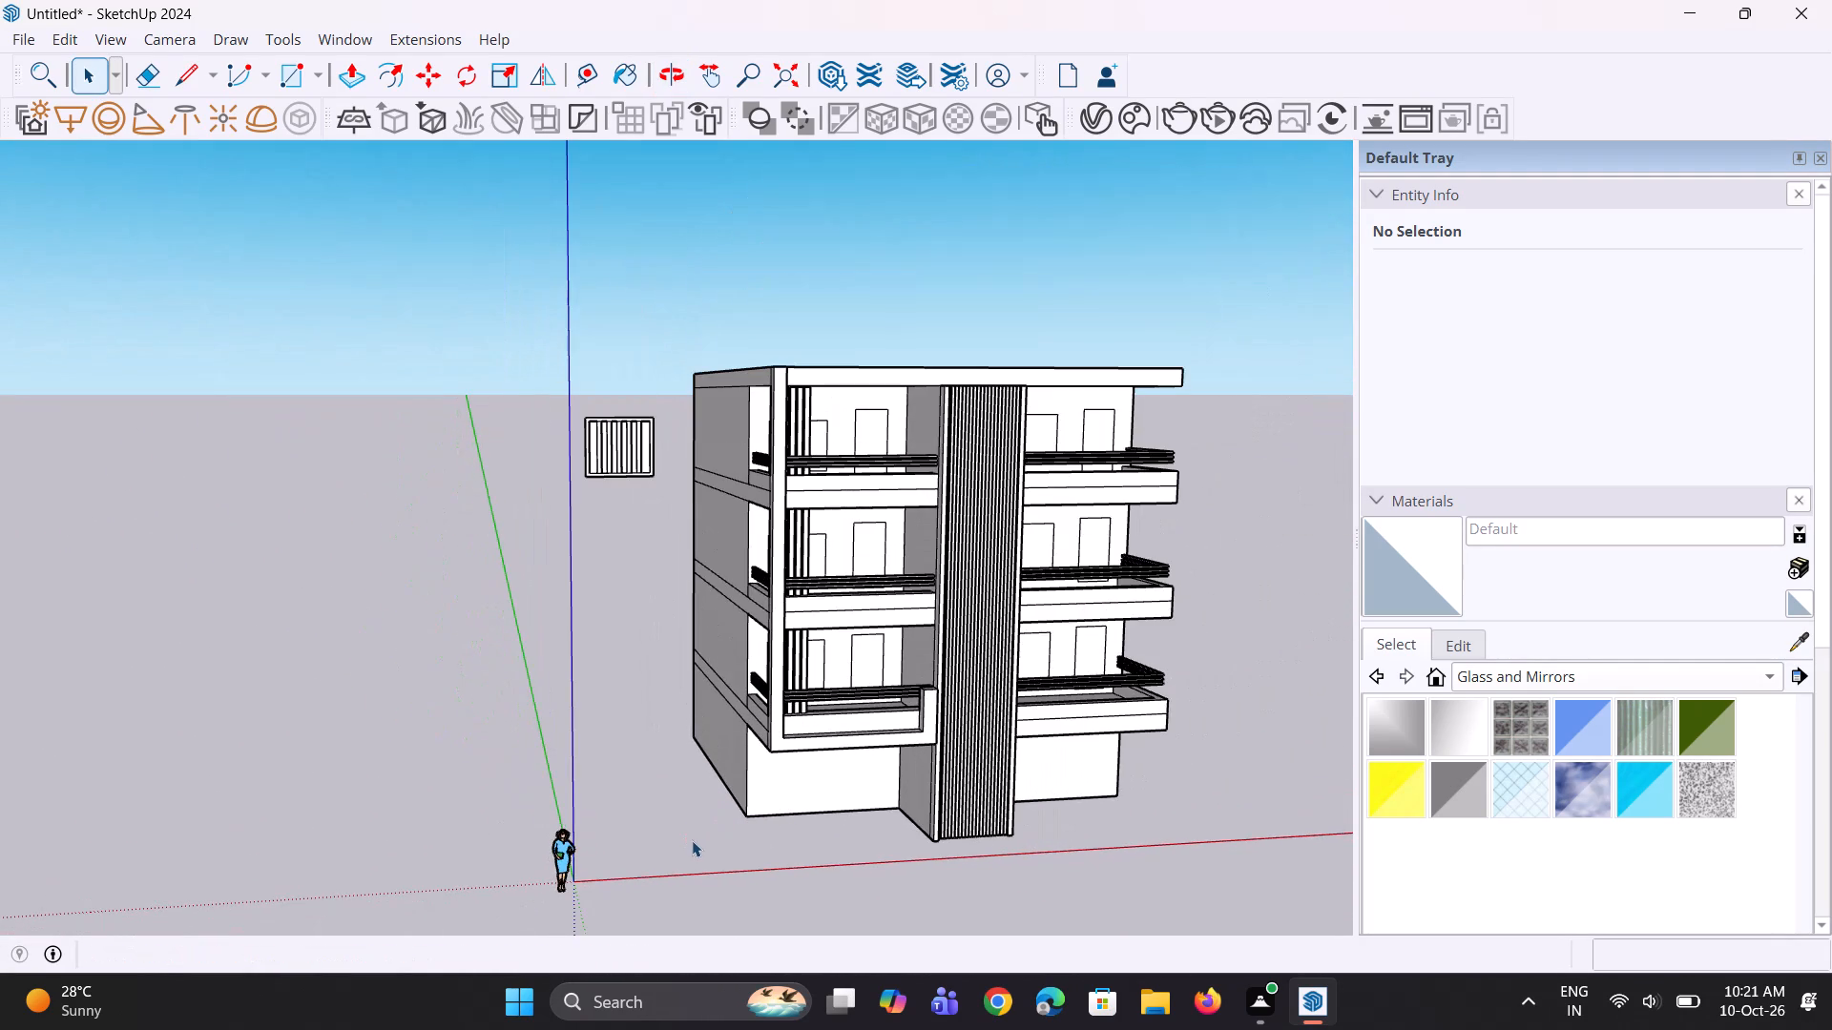
scroll(692, 602, "up", 6)
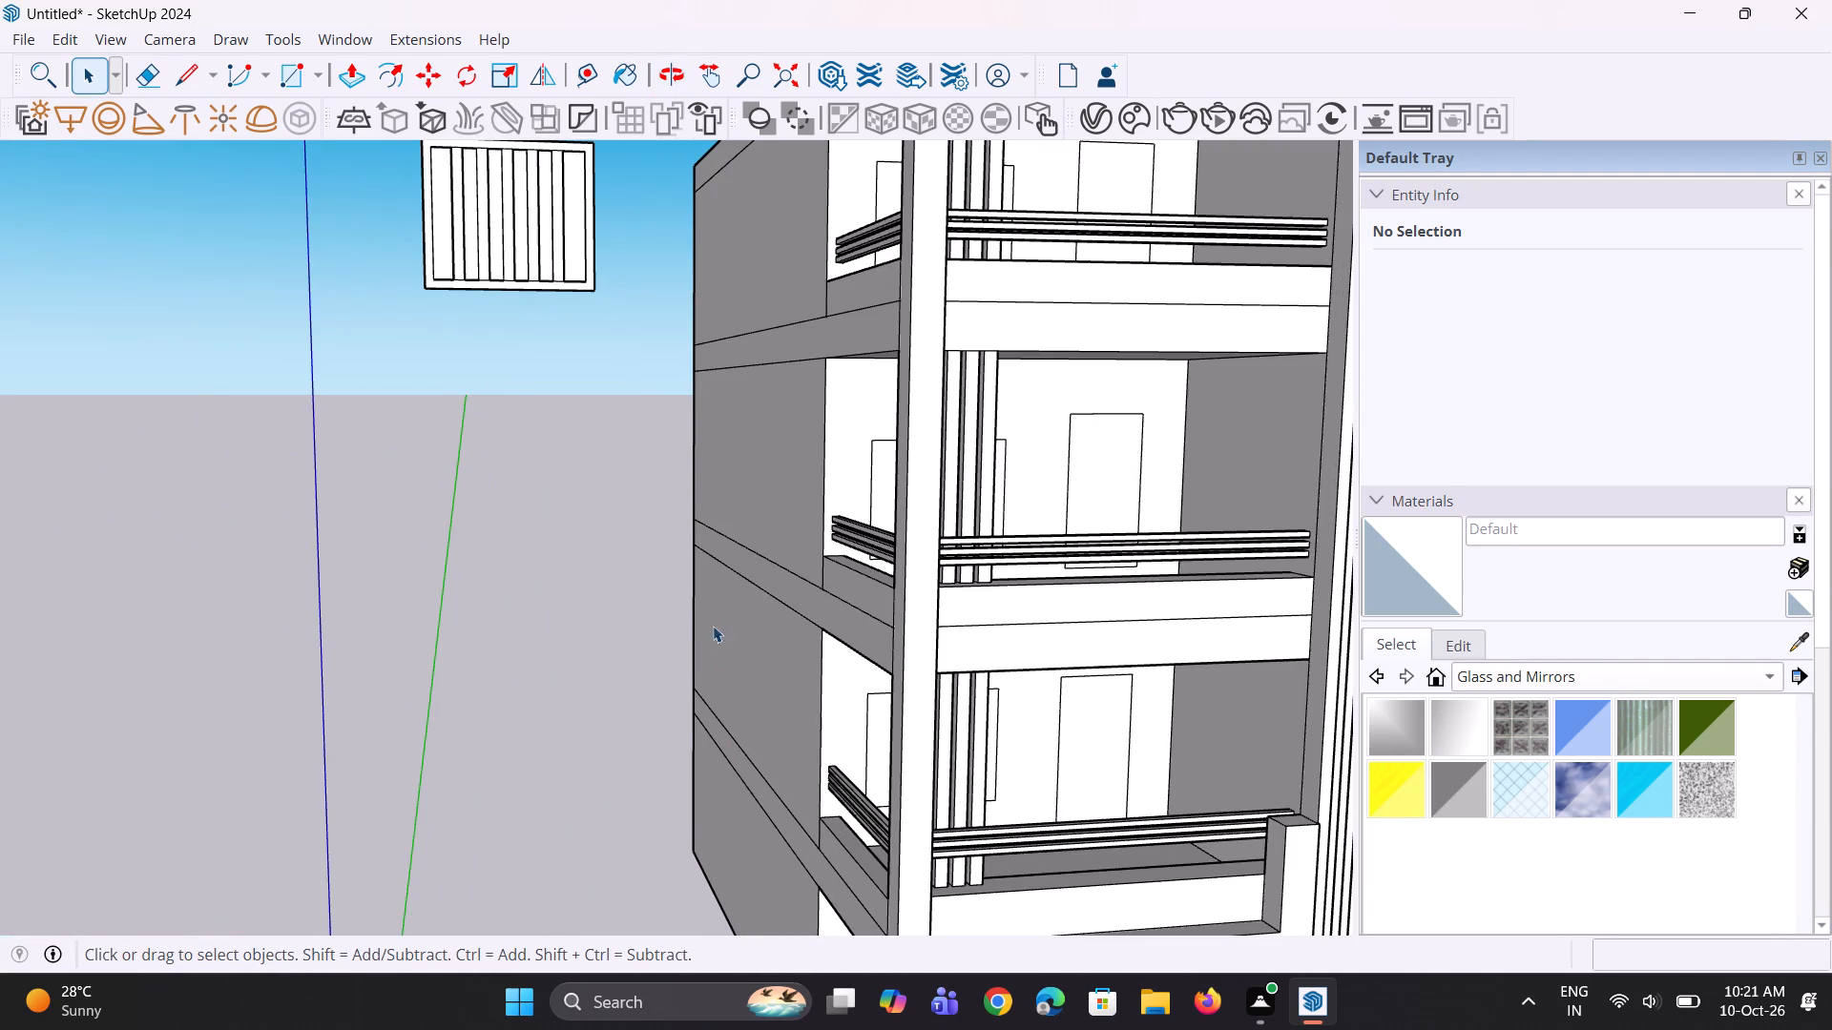
scroll(693, 595, "up", 1)
scroll(570, 596, "down", 8)
middle_click_drag(798, 653, 754, 734)
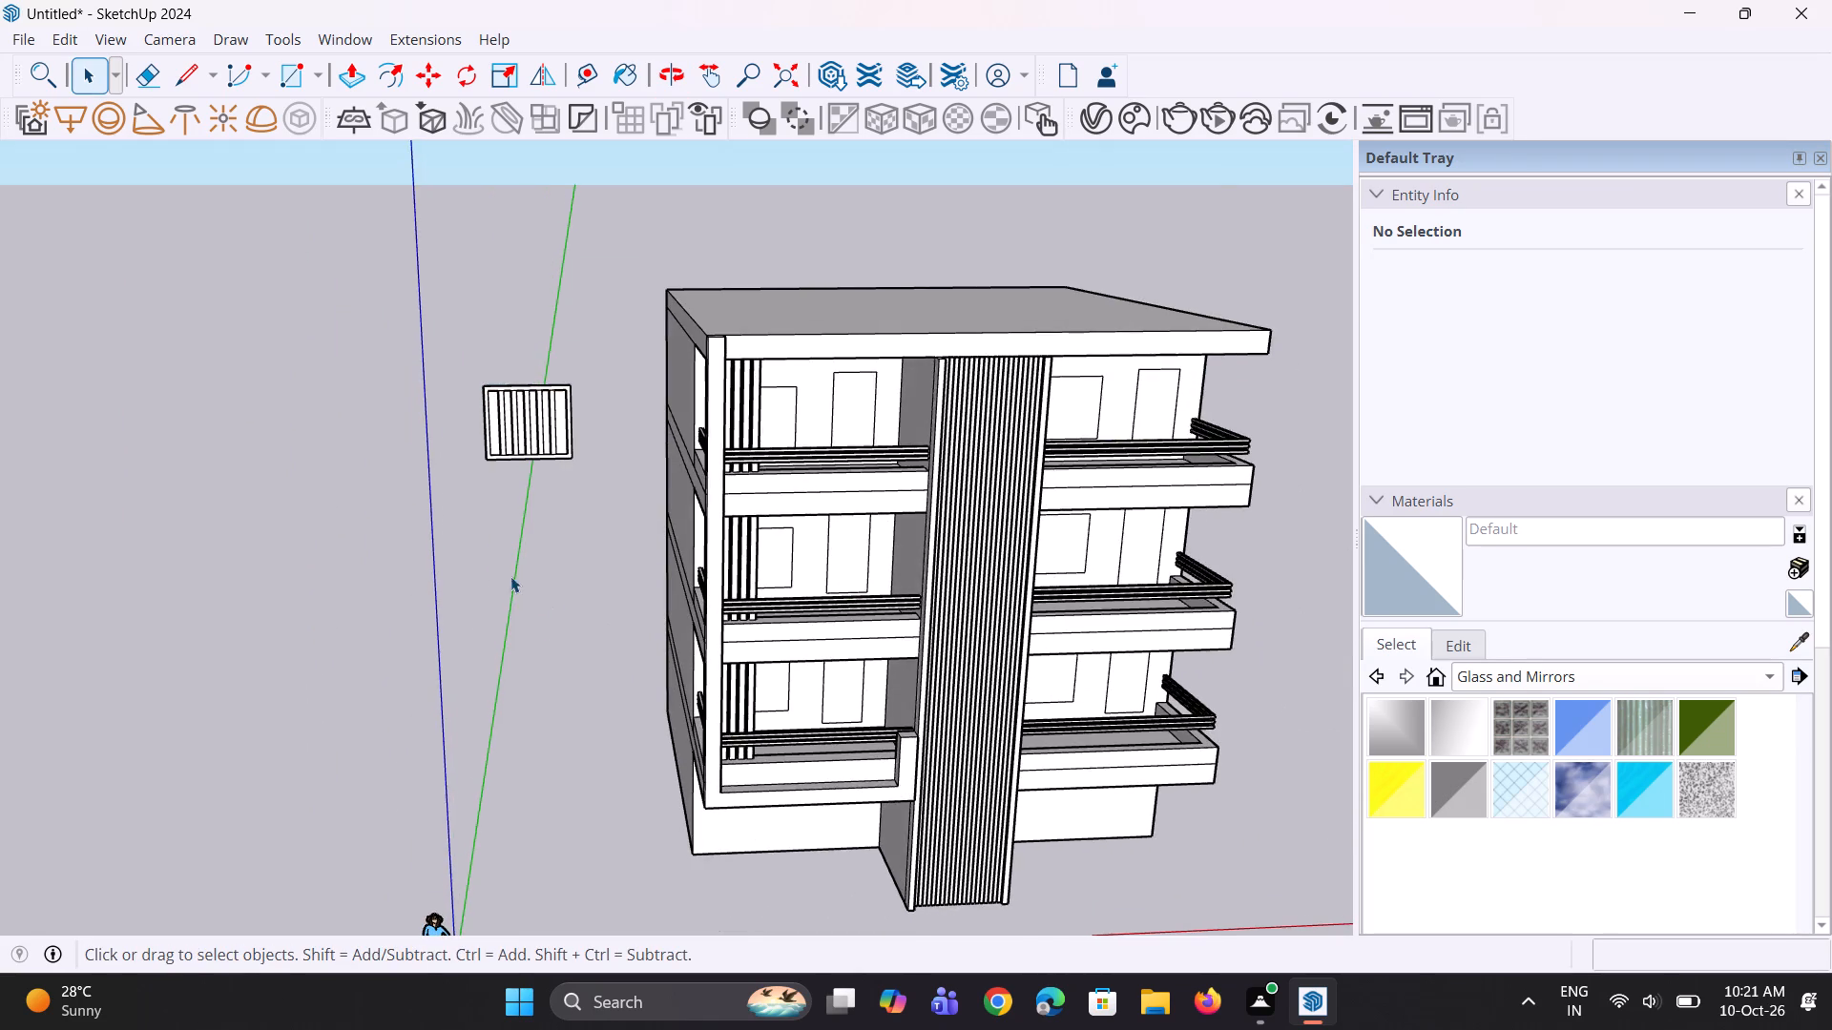
Paint the six glass panes between the detached window's bars with Translucent Glass Blue.
scroll(481, 489, "up", 8)
middle_click(528, 431)
scroll(528, 431, "up", 1)
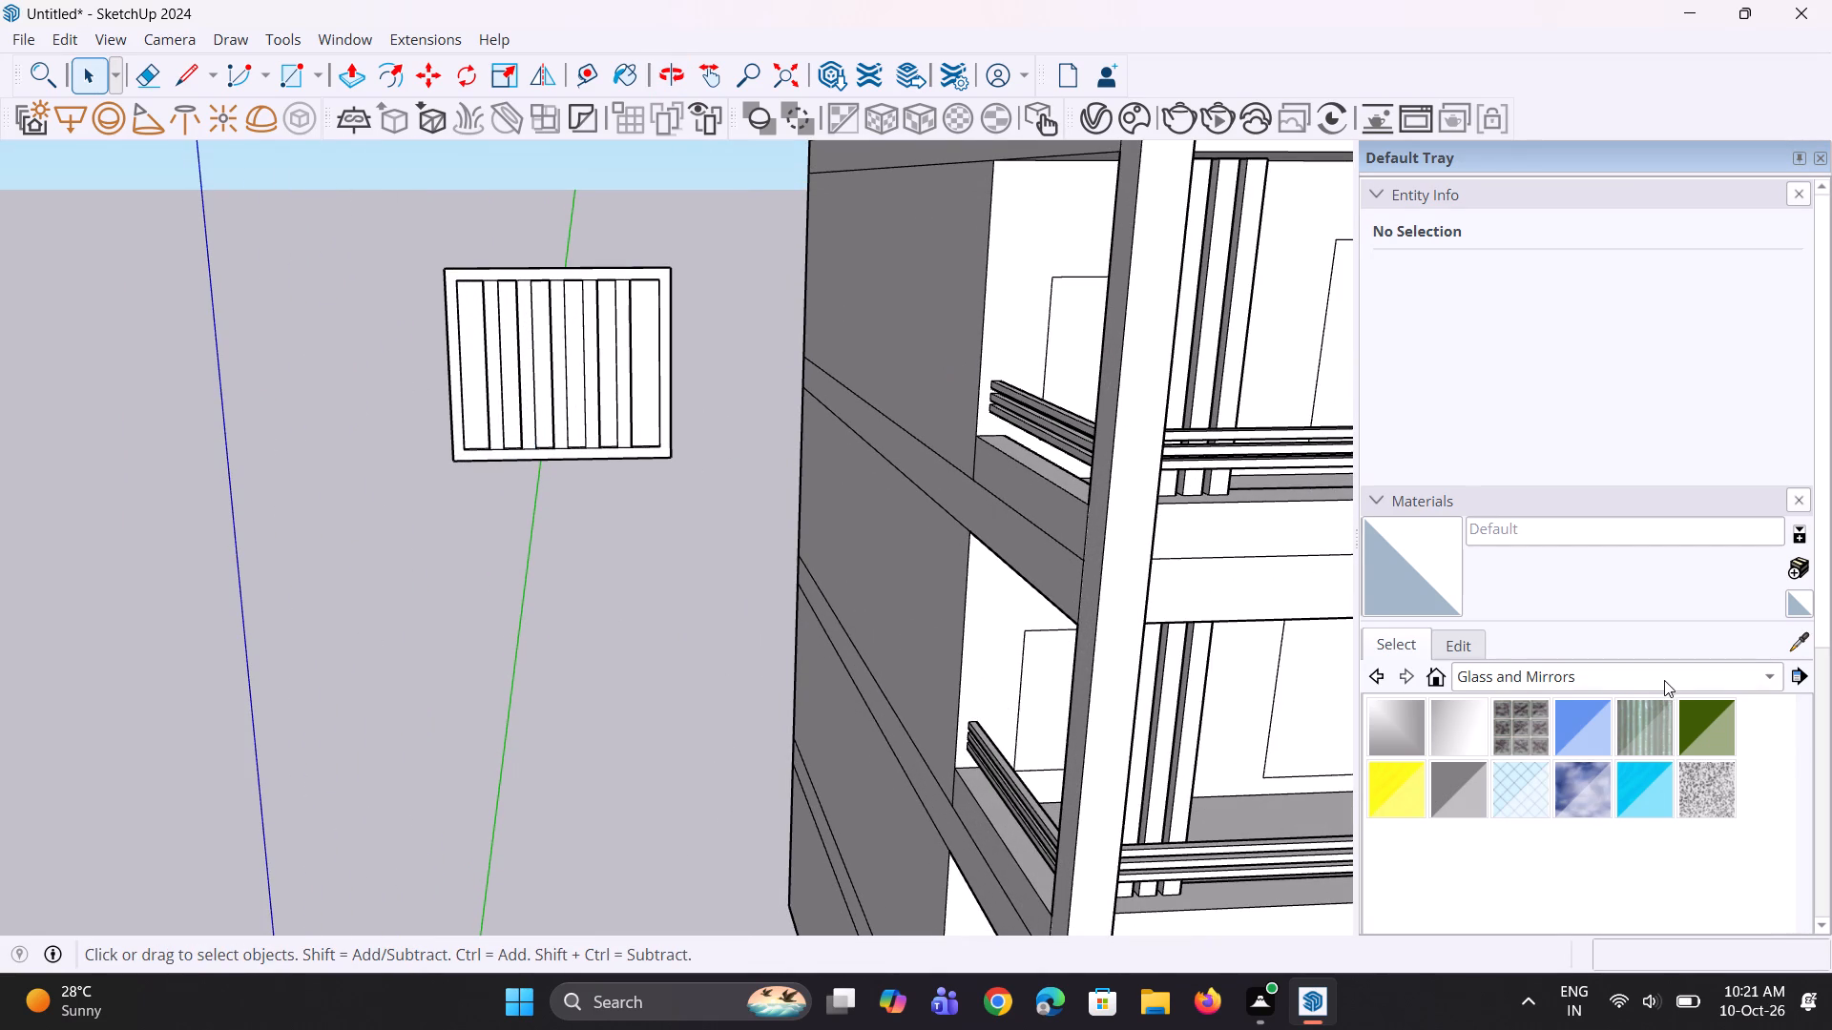
left_click(1573, 736)
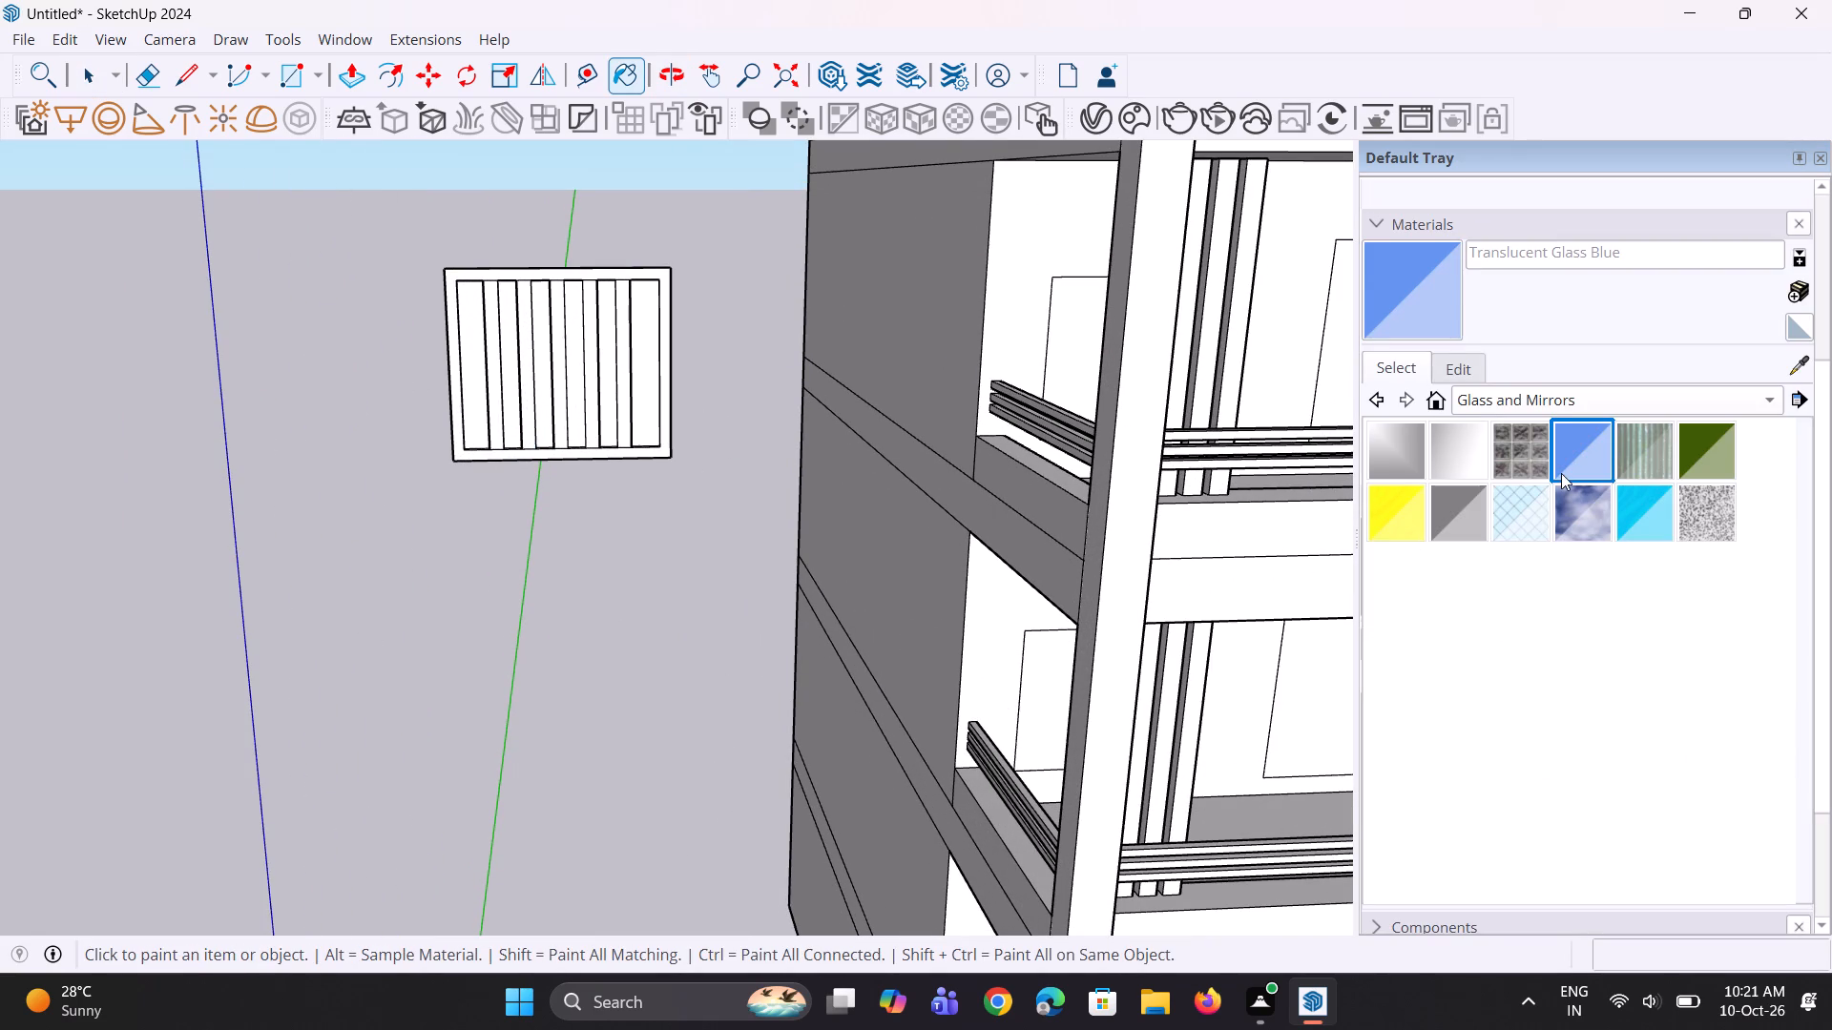
scroll(651, 441, "up", 2)
left_click(646, 422)
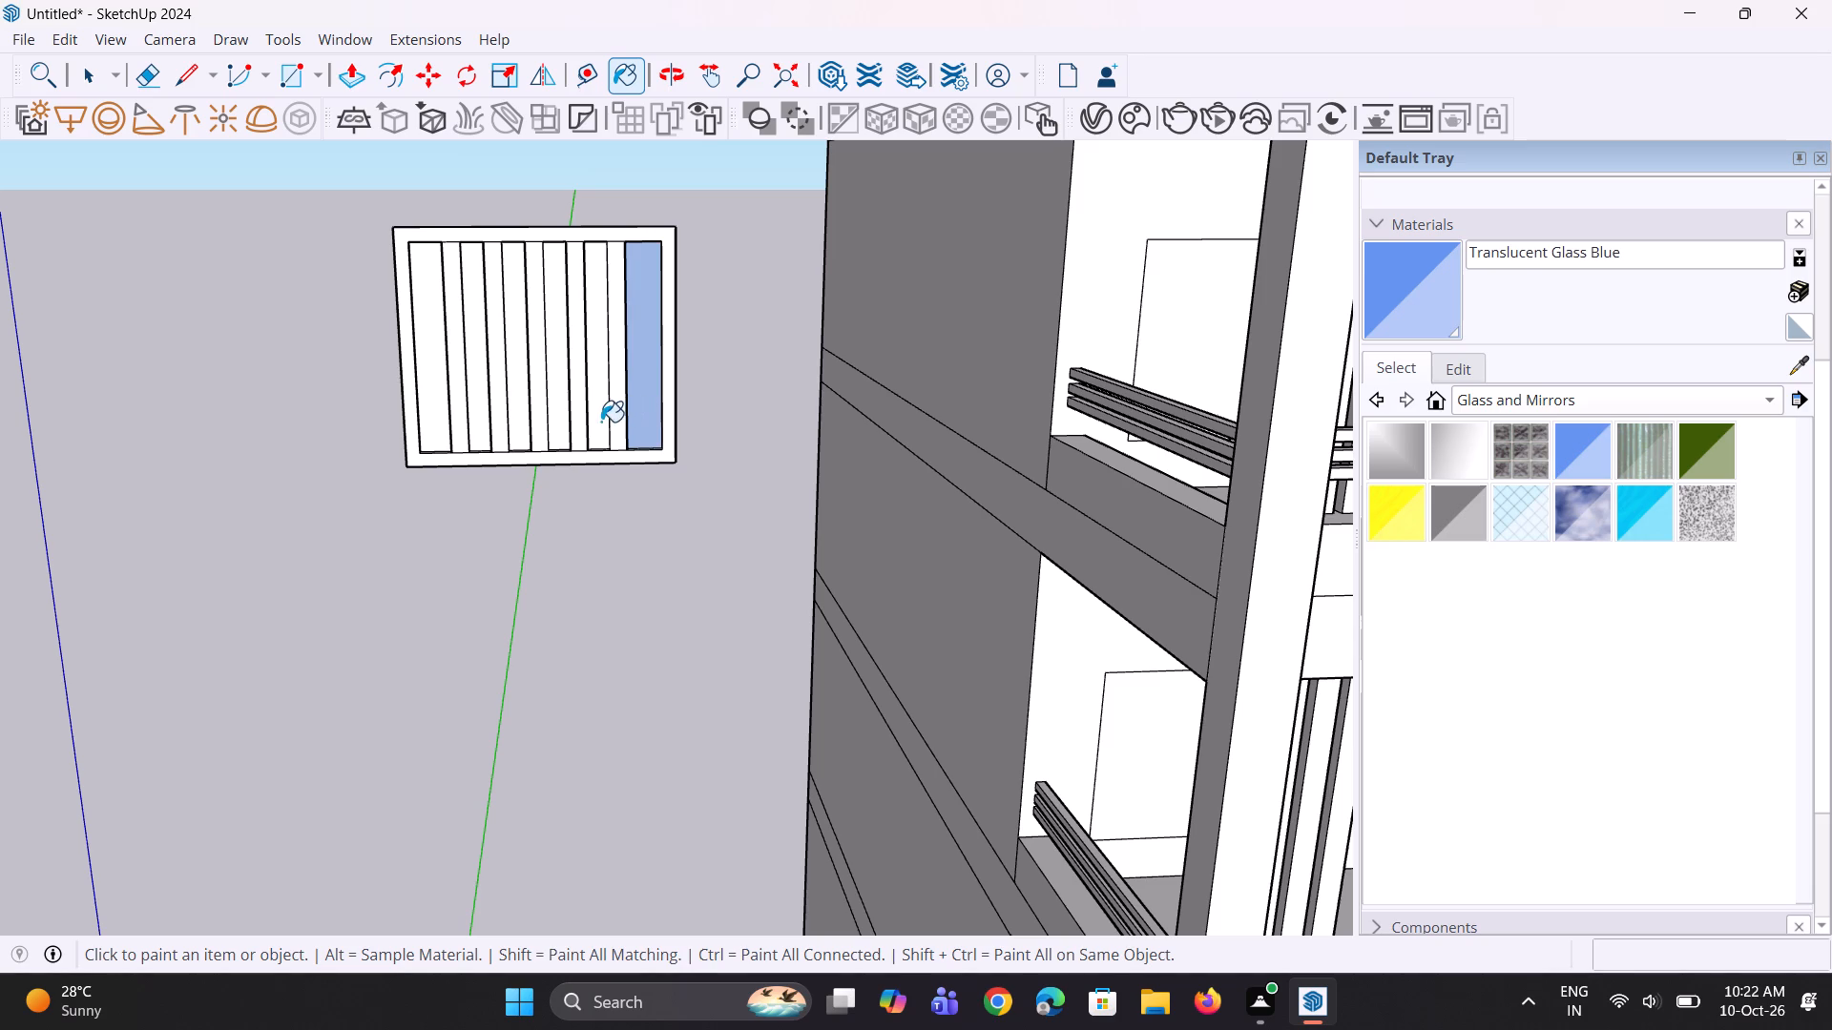
left_click(598, 423)
left_click(558, 422)
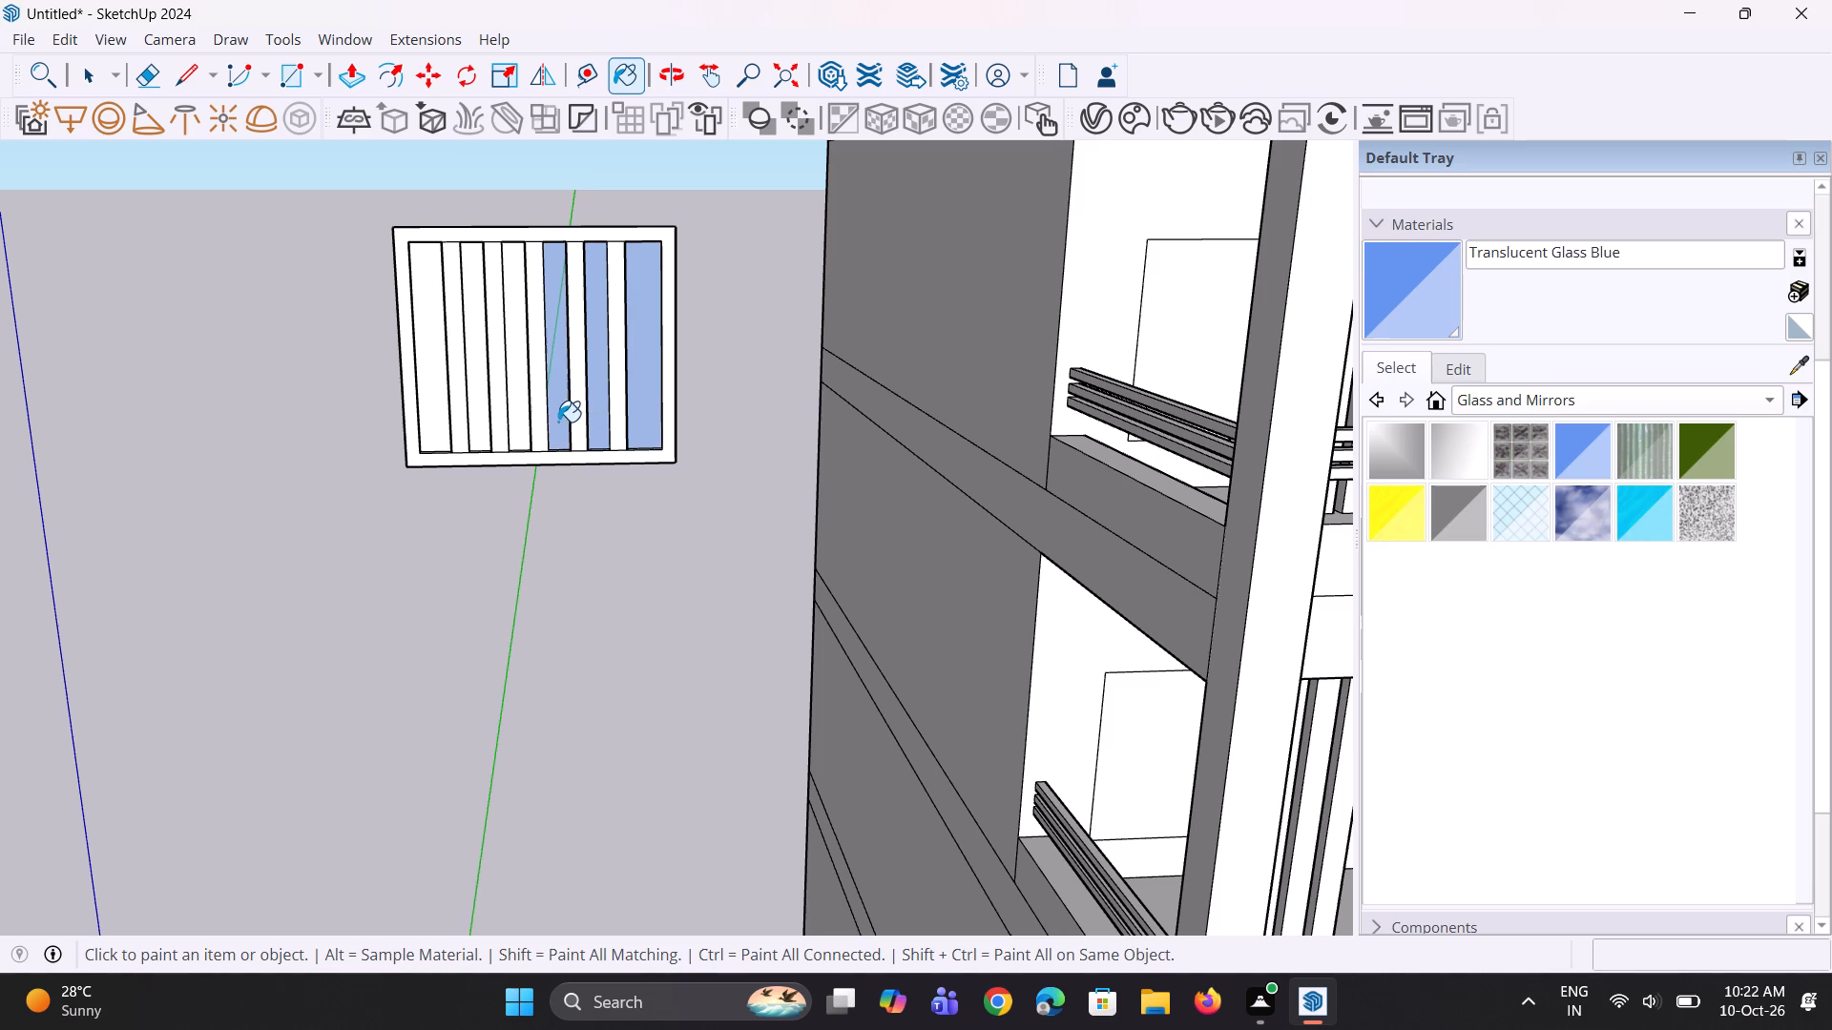
left_click(528, 432)
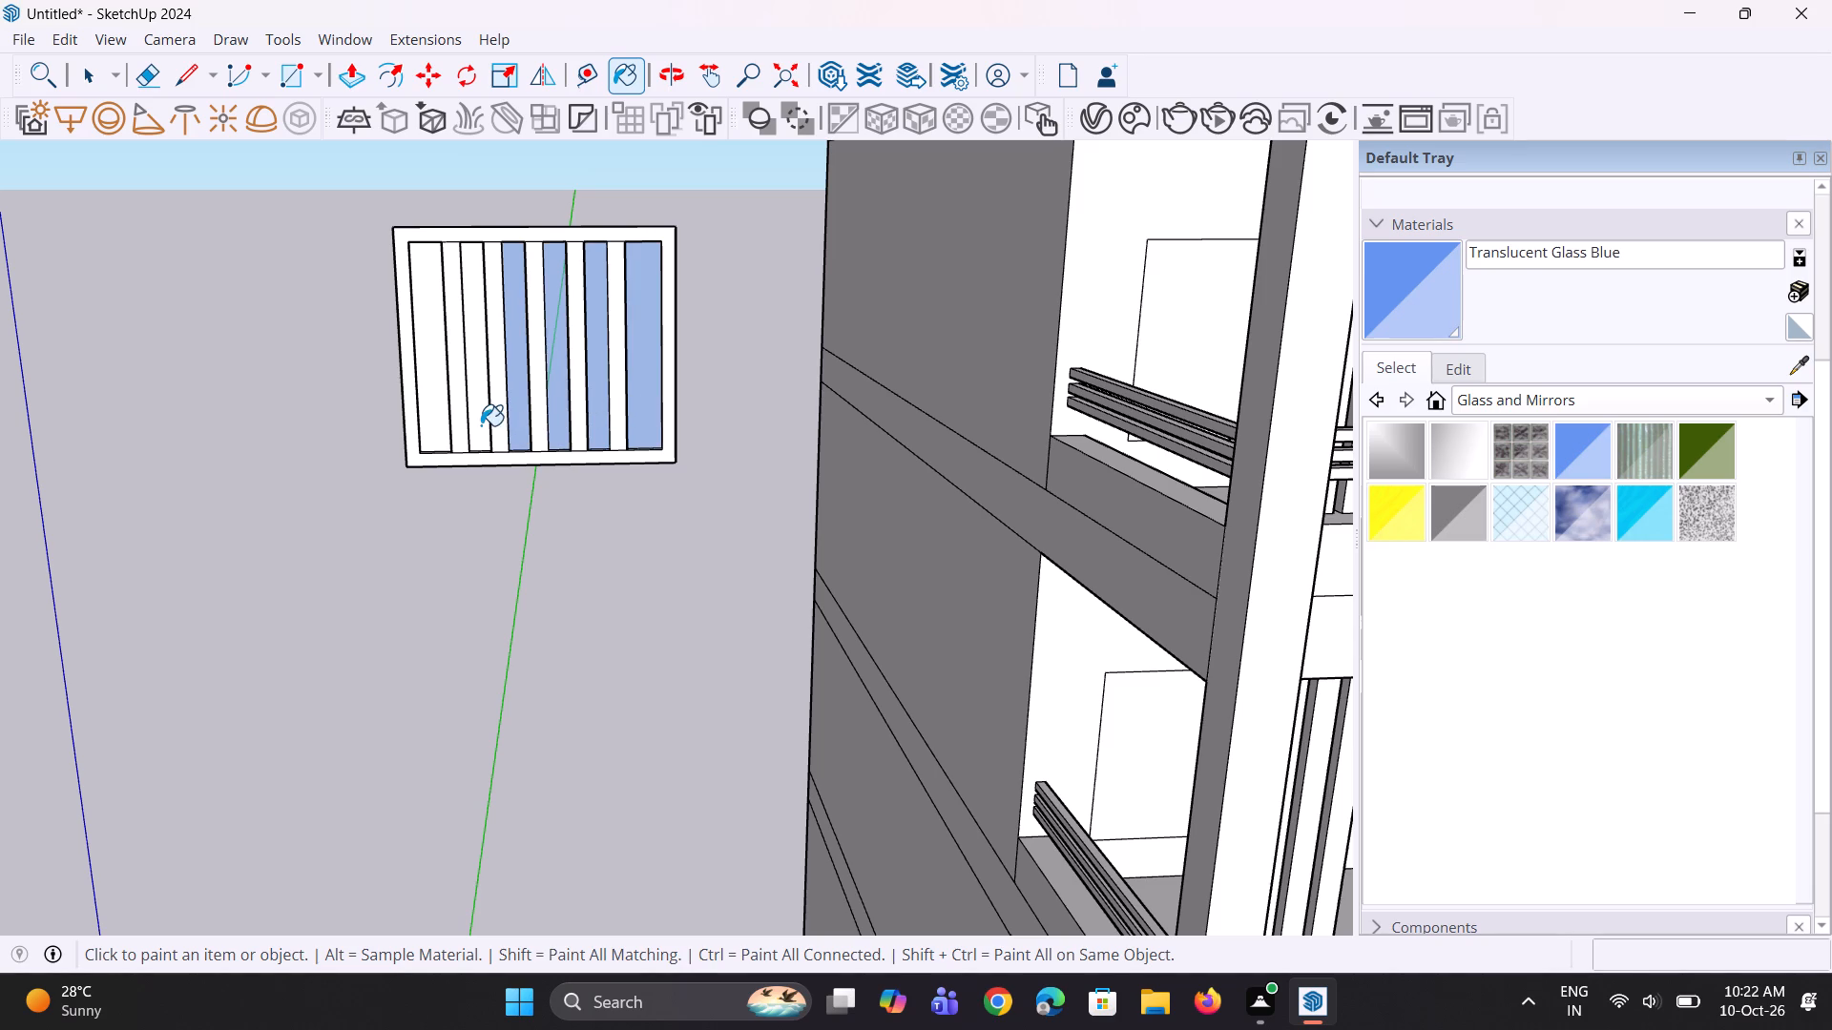
left_click(479, 426)
left_click(441, 429)
Deepen the Translucent Glass Blue material by setting its saturation to 75 and brightness to 82.
middle_click_drag(440, 448, 1184, 526)
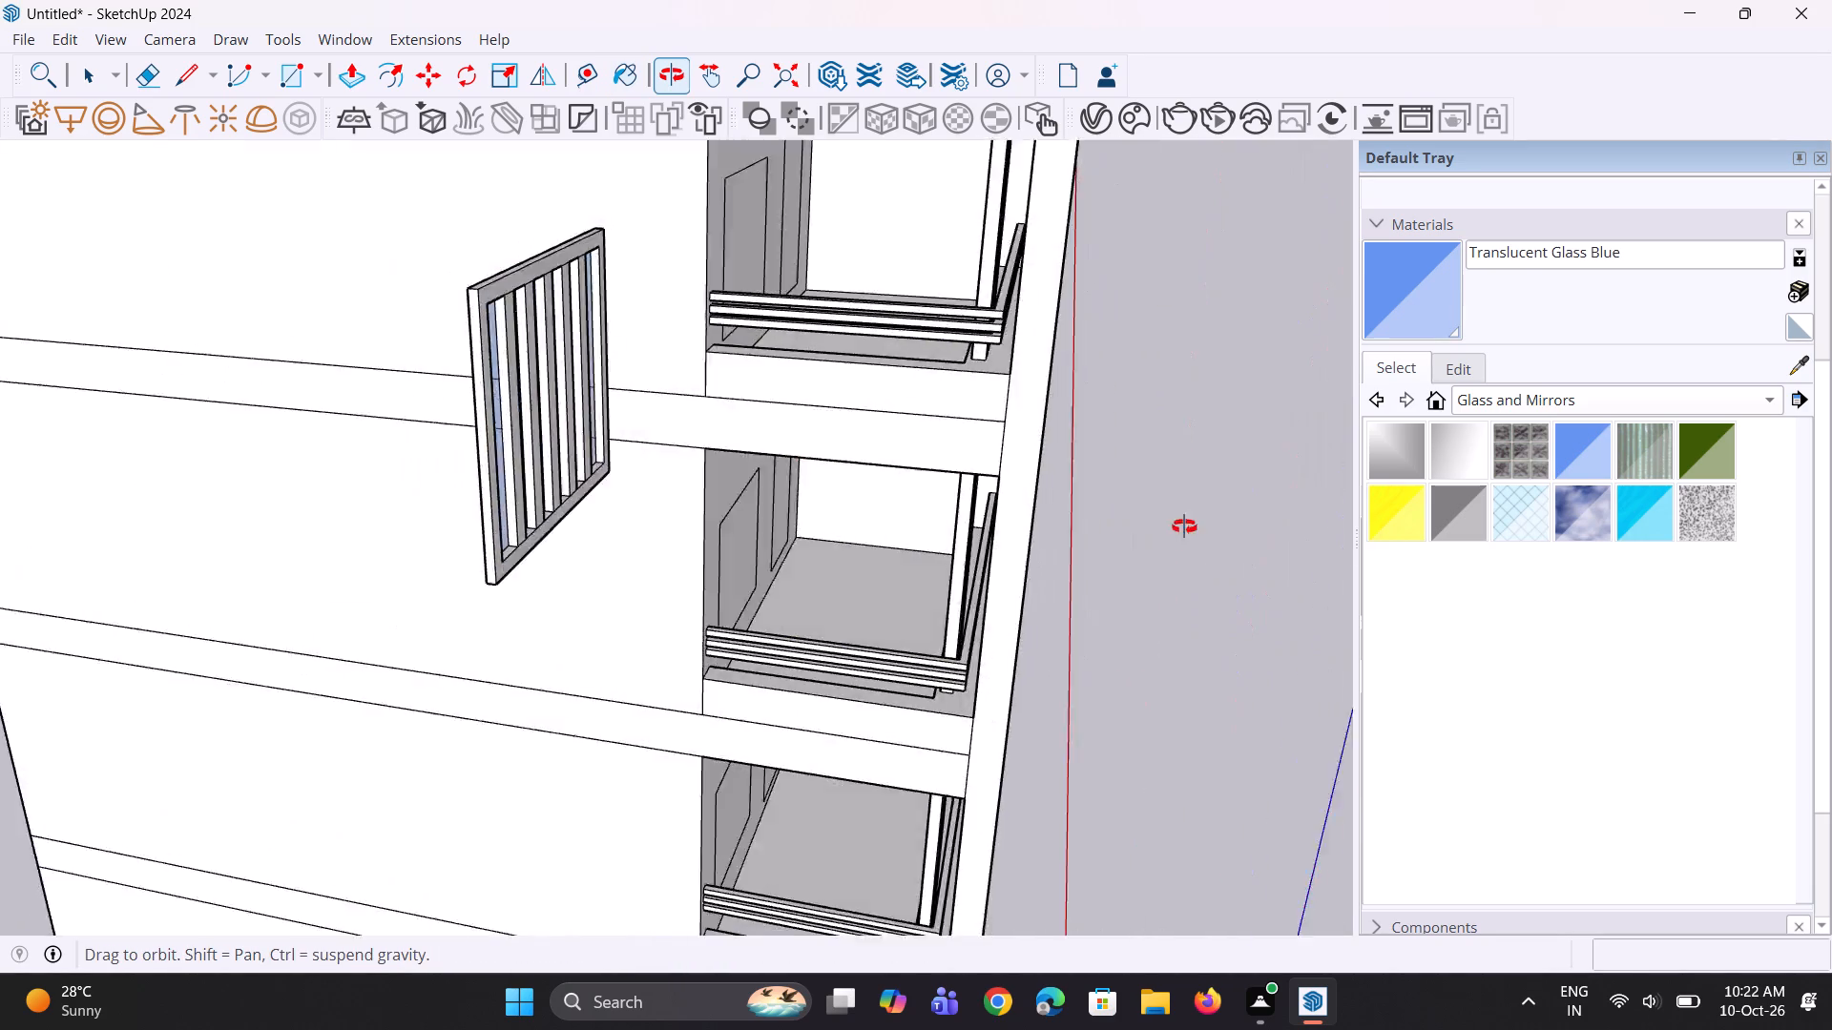
middle_click_drag(1184, 526, 655, 519)
scroll(545, 499, "down", 7)
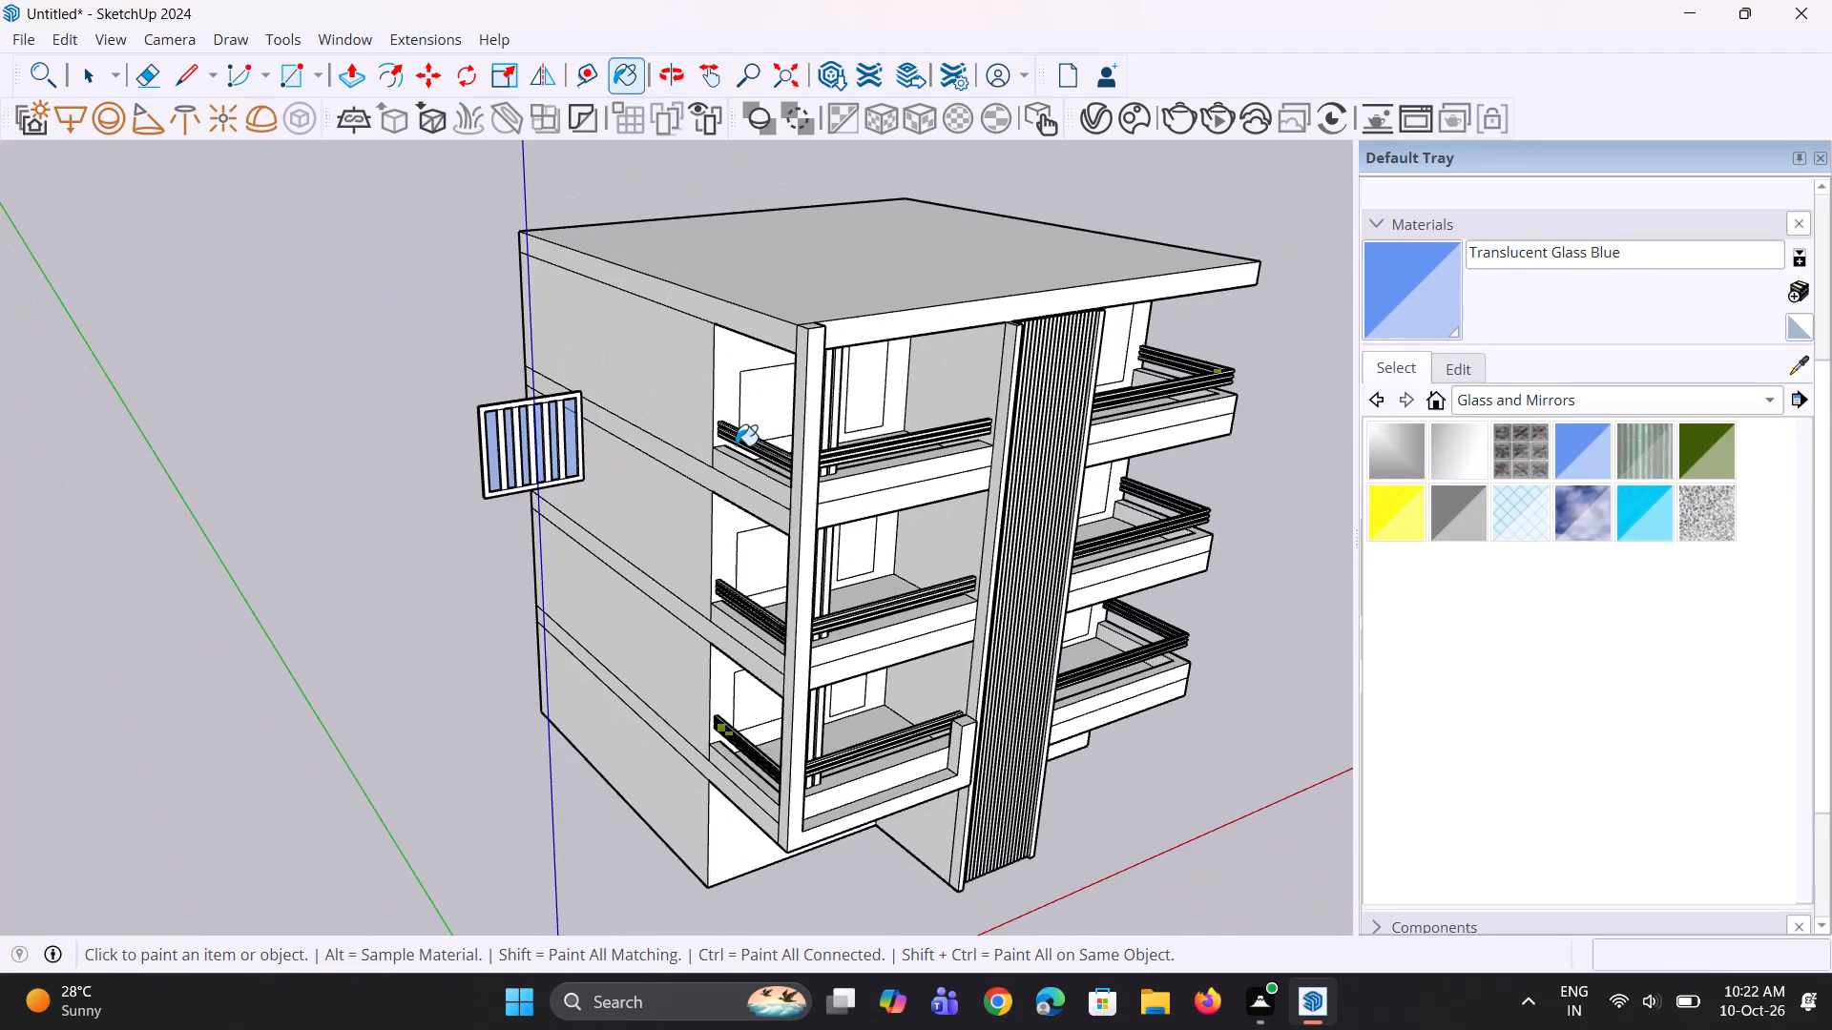
left_click(1463, 363)
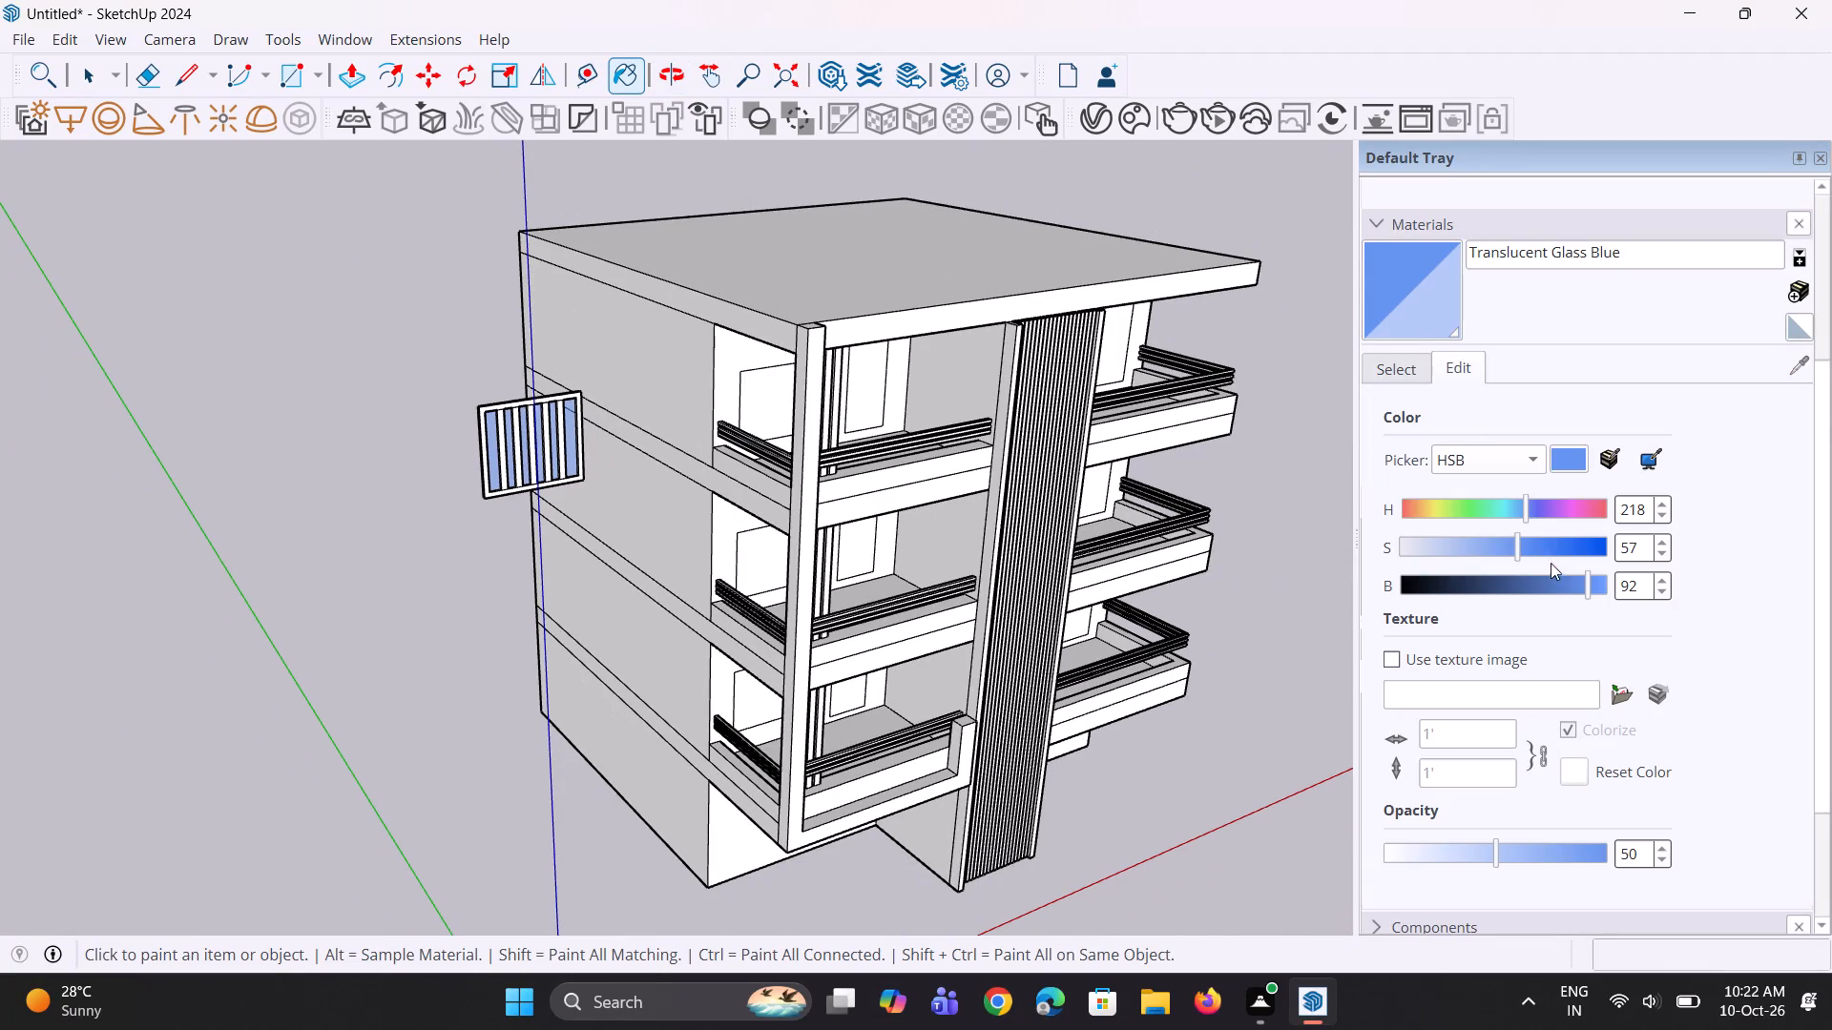
left_click_drag(1518, 551, 1540, 551)
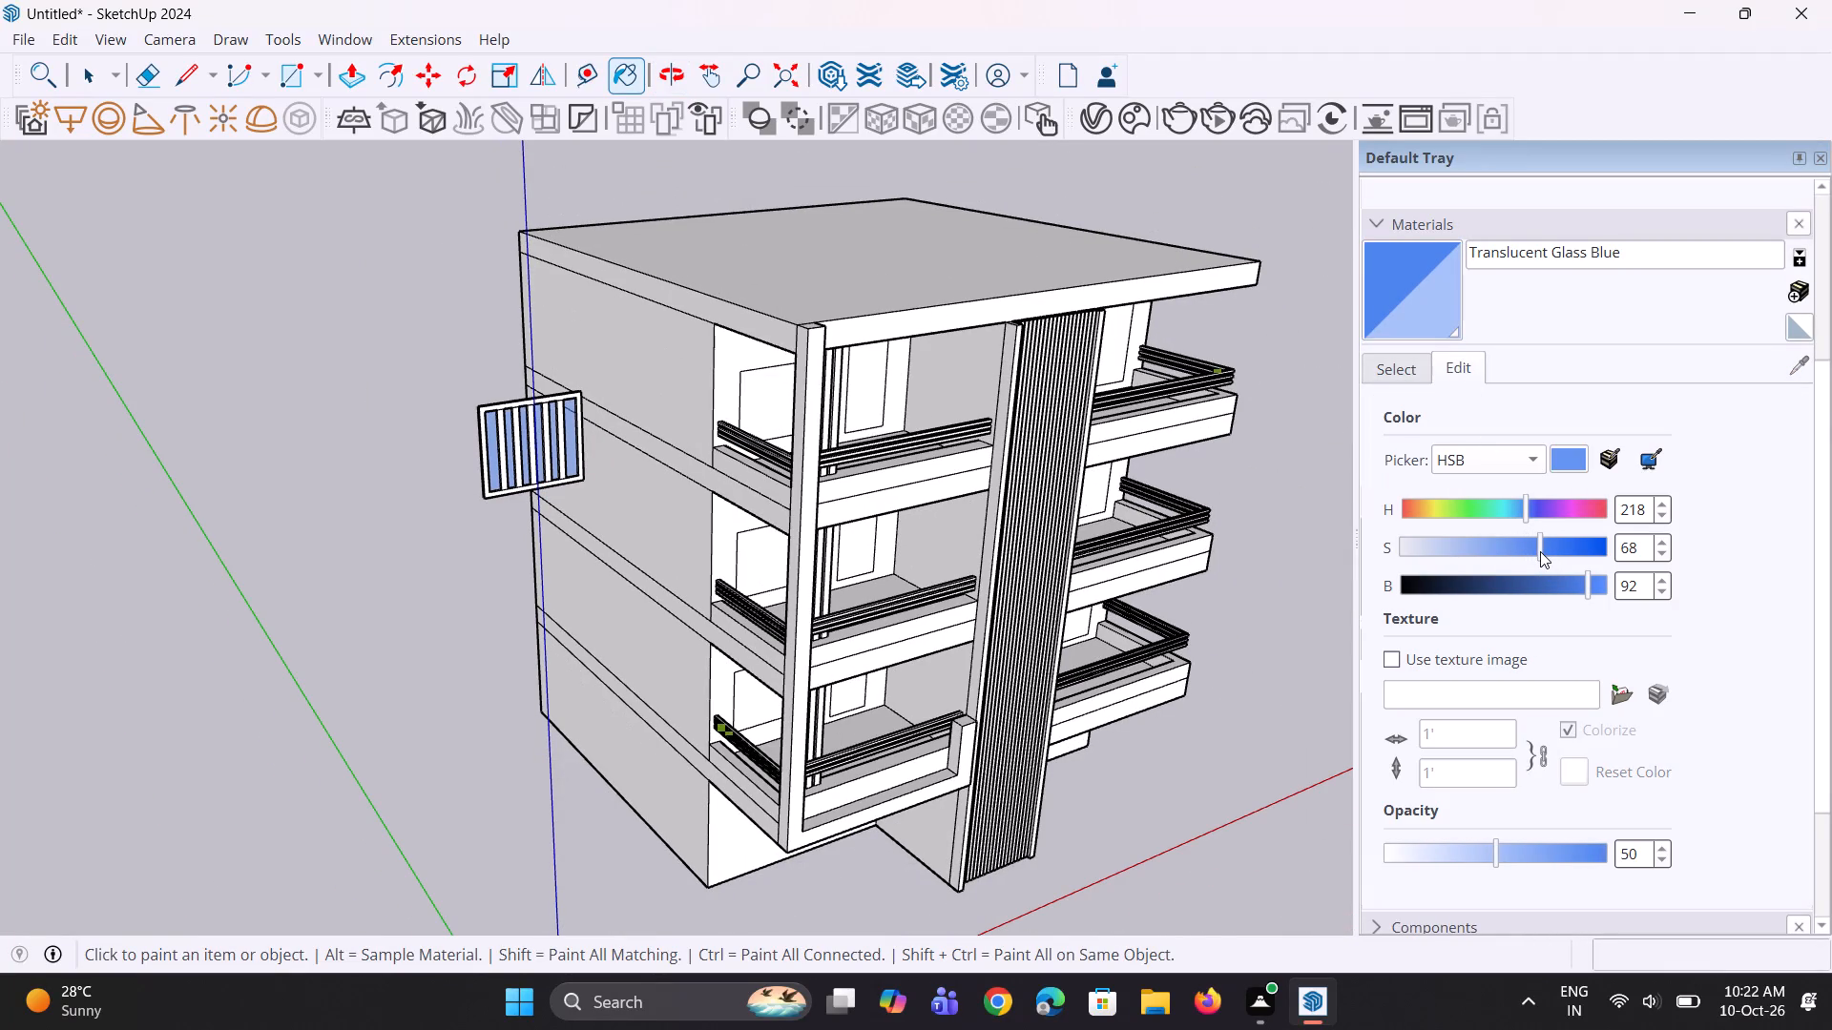
left_click_drag(1540, 551, 1555, 551)
left_click_drag(1589, 593, 1572, 596)
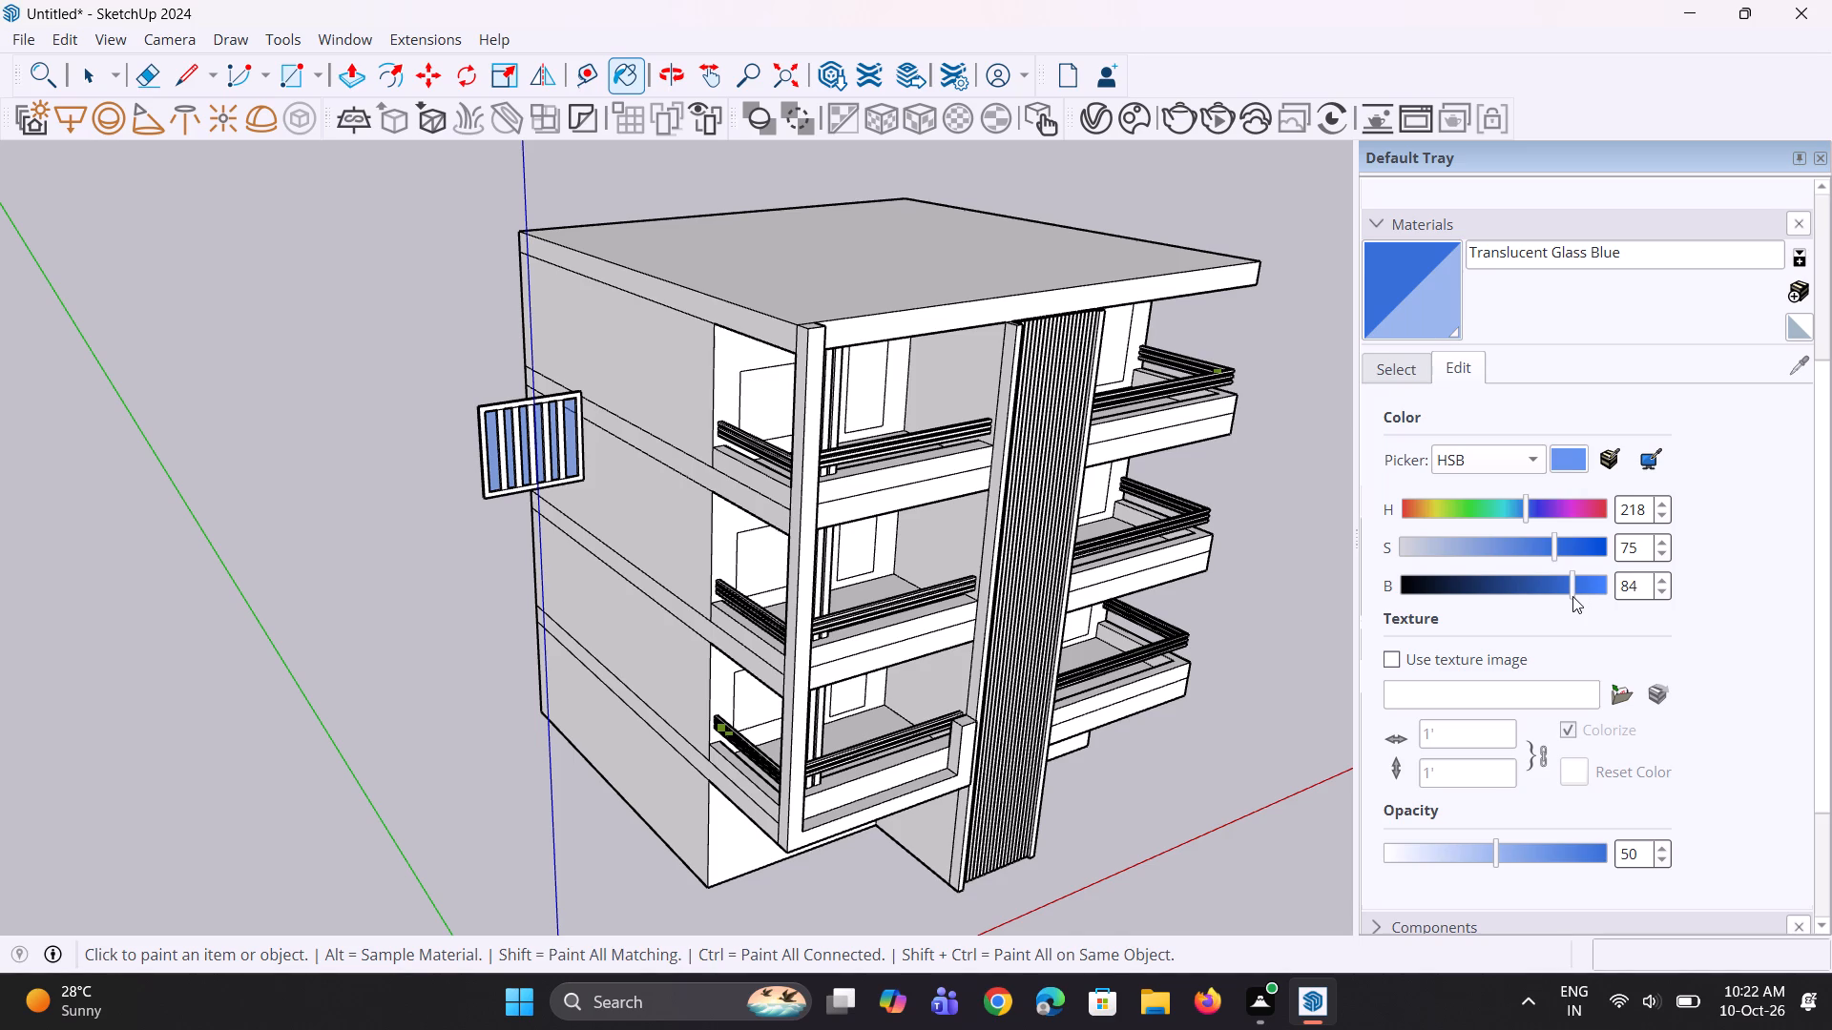
left_click_drag(1572, 596, 1568, 599)
Examine the recoloured window glass beside the building's facade from several angles and distances.
middle_click_drag(607, 817, 461, 725)
scroll(461, 722, "up", 6)
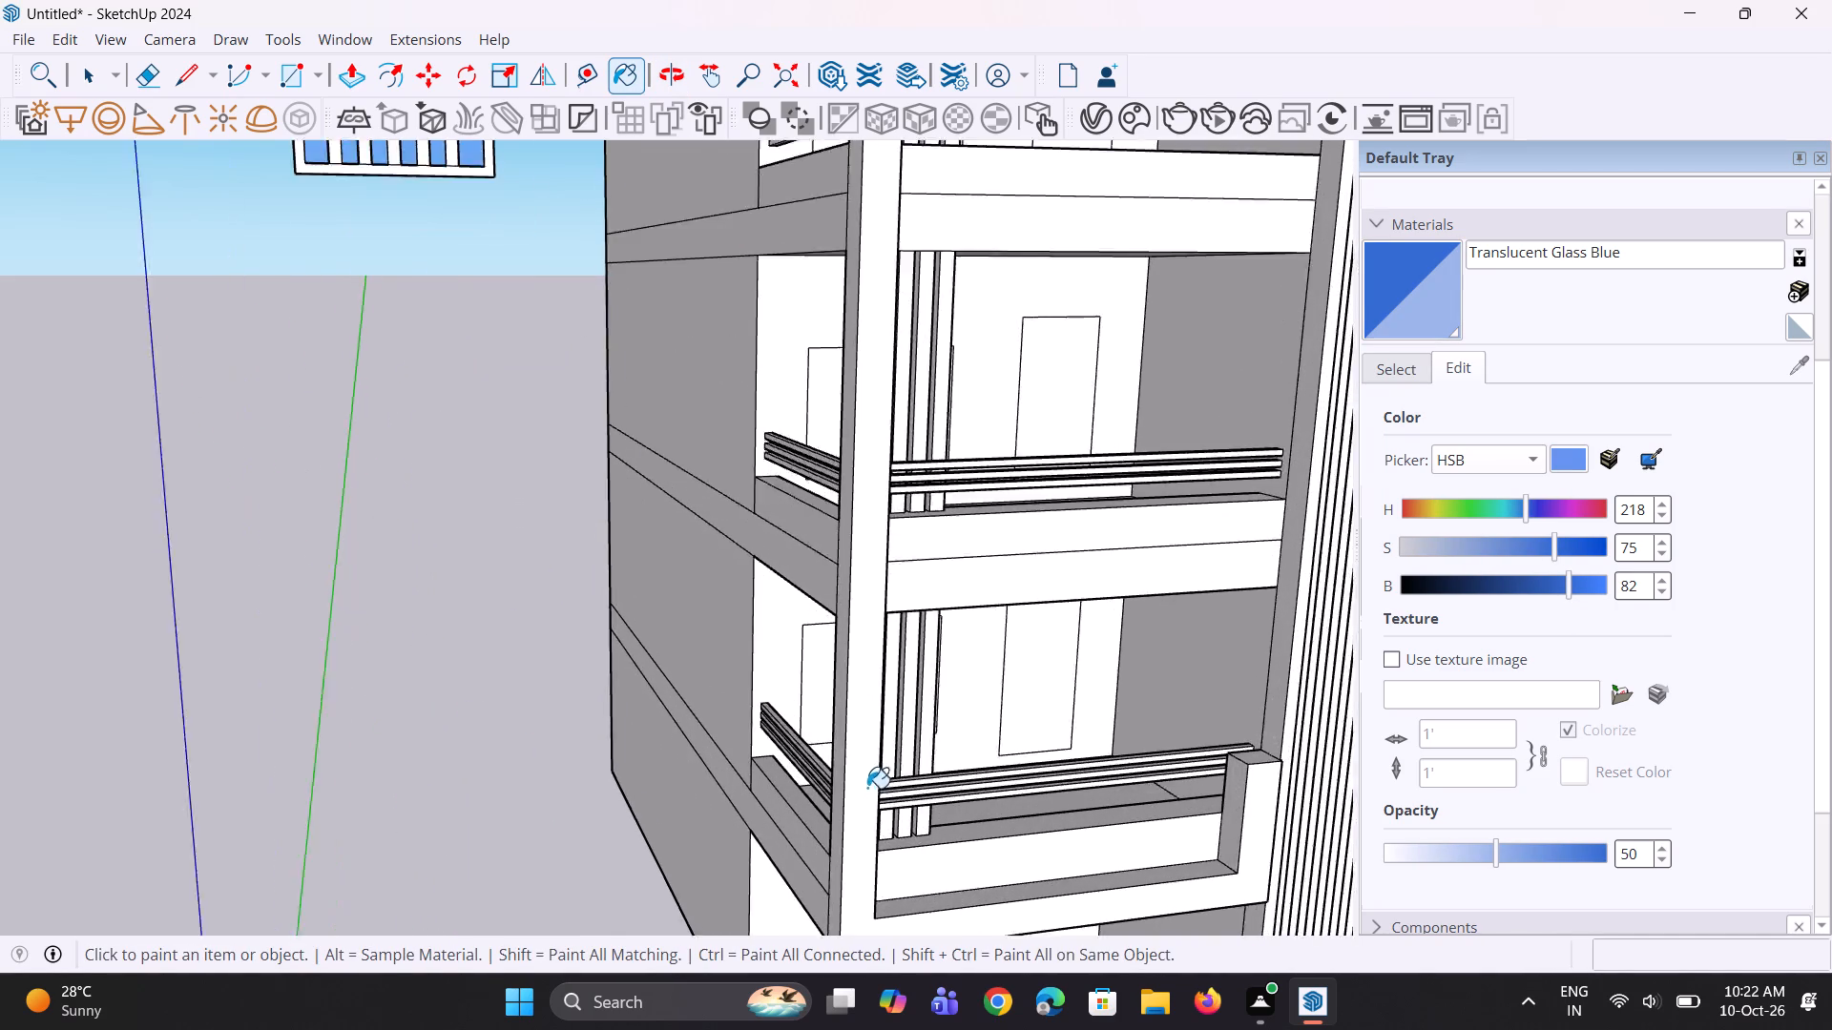
scroll(867, 788, "up", 4)
scroll(805, 769, "down", 9)
middle_click_drag(726, 739, 670, 724)
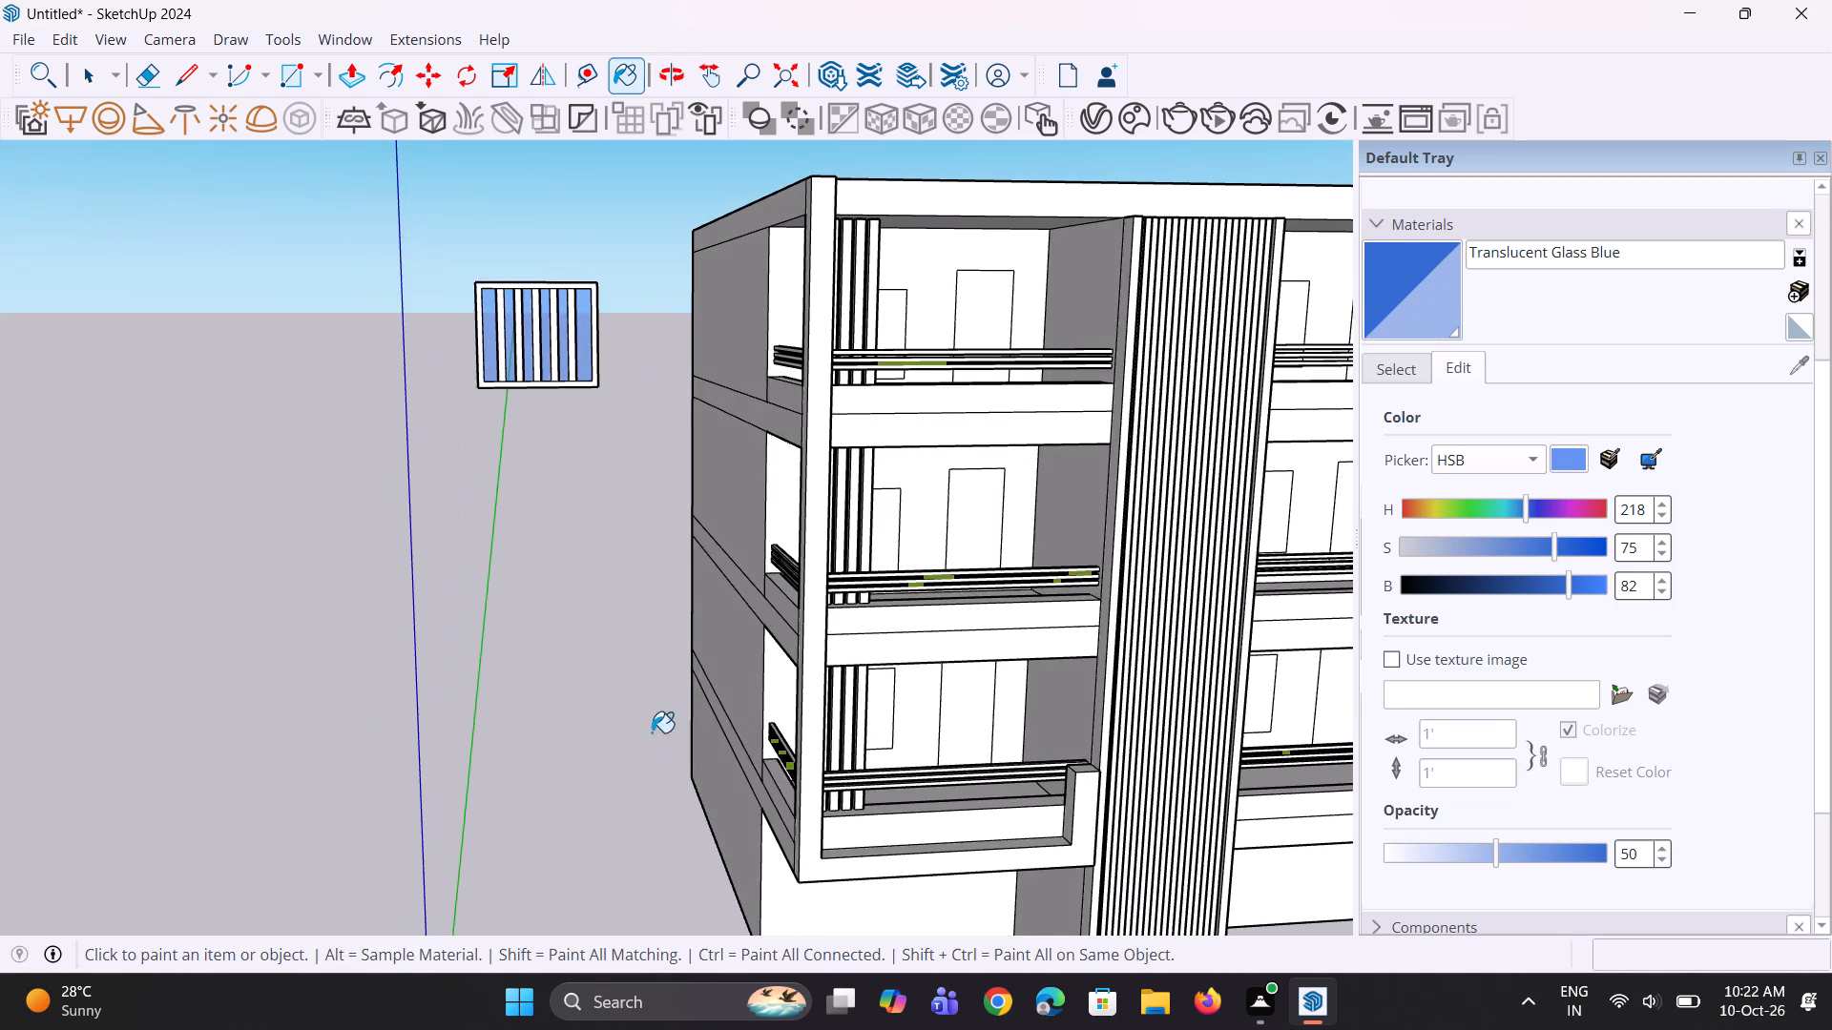
scroll(640, 732, "down", 4)
middle_click_drag(486, 676, 527, 658)
scroll(550, 604, "down", 3)
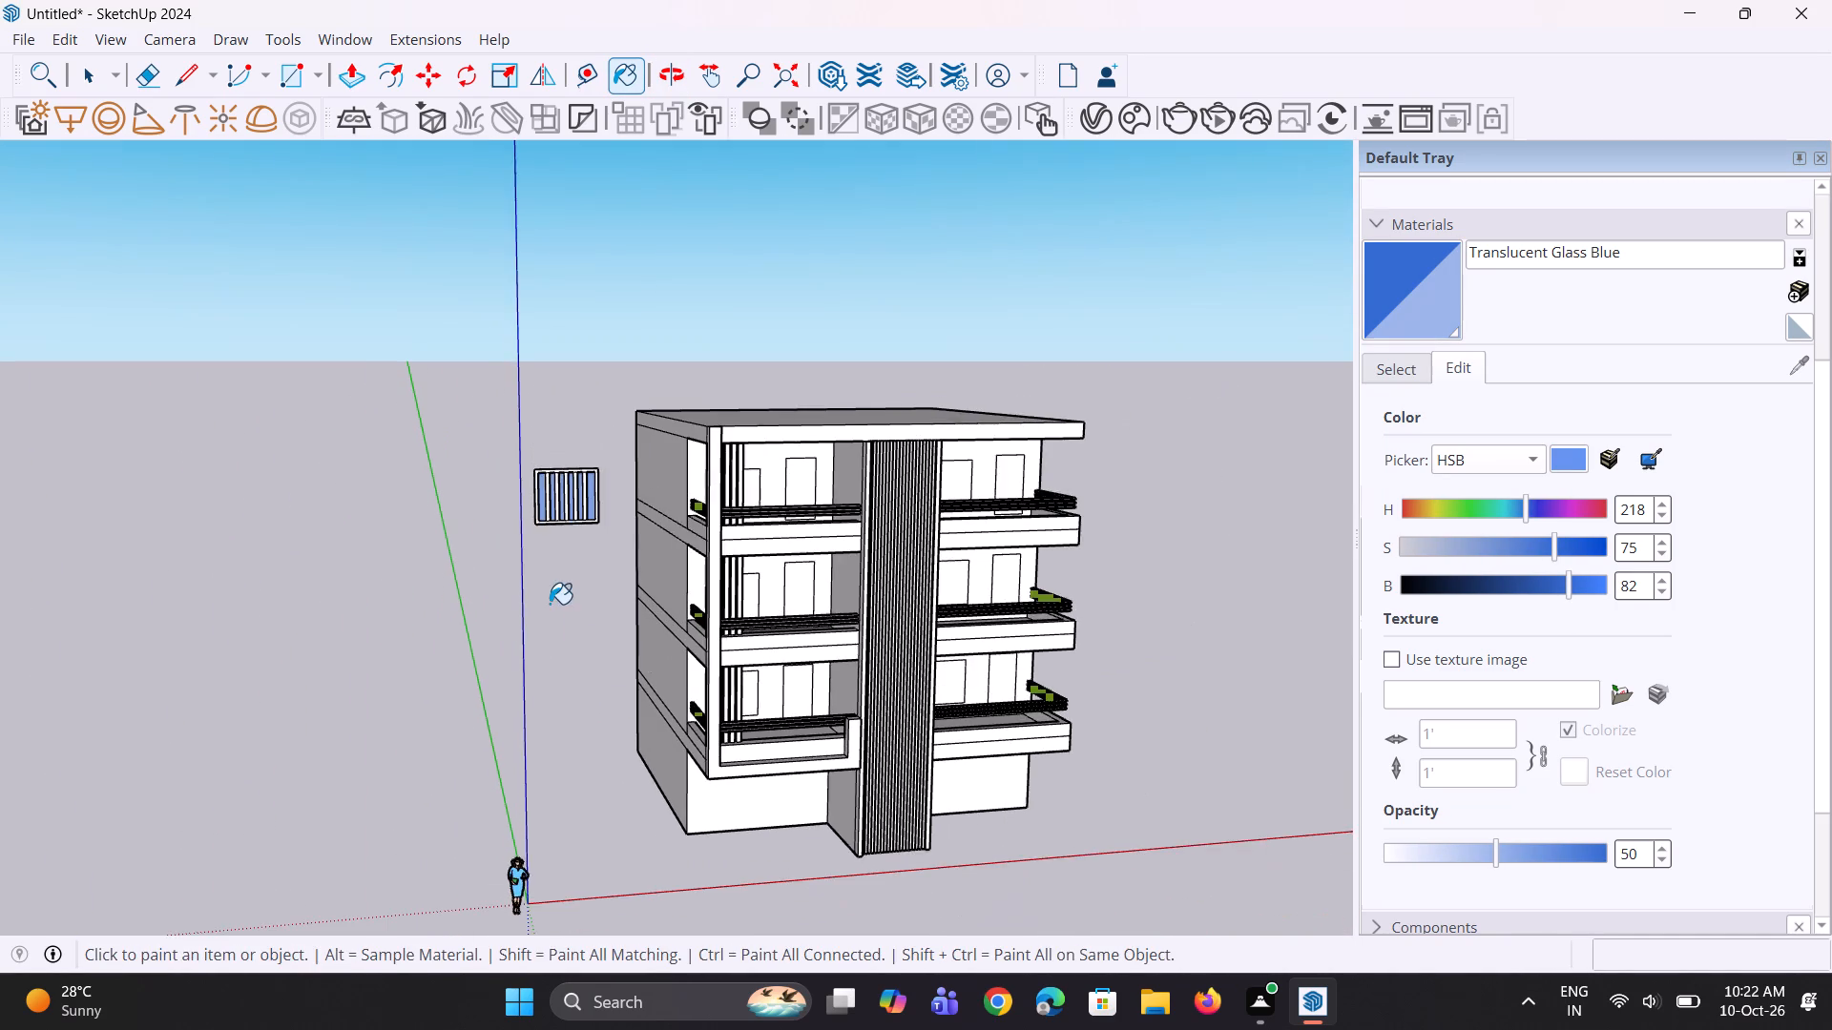
middle_click_drag(550, 604, 560, 599)
scroll(499, 546, "up", 5)
key("space")
key("space")
scroll(501, 446, "up", 1)
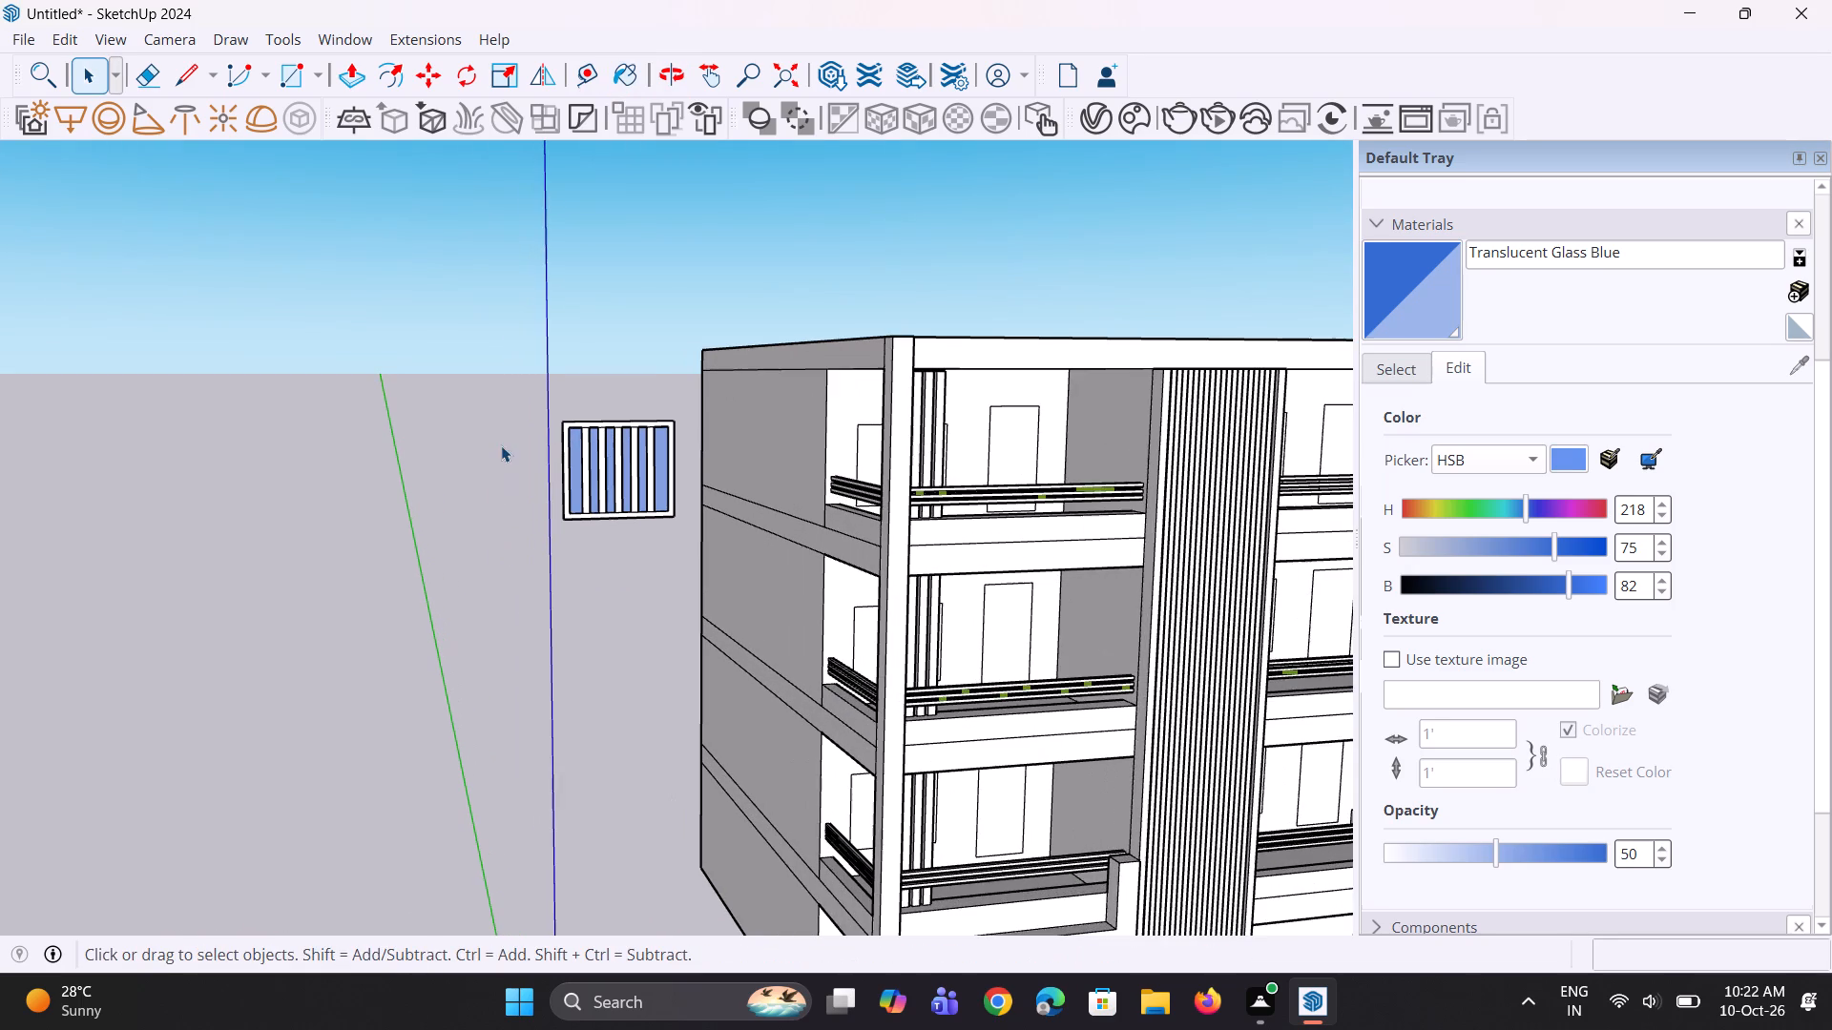
scroll(541, 518, "up", 1)
middle_click_drag(543, 525, 555, 534)
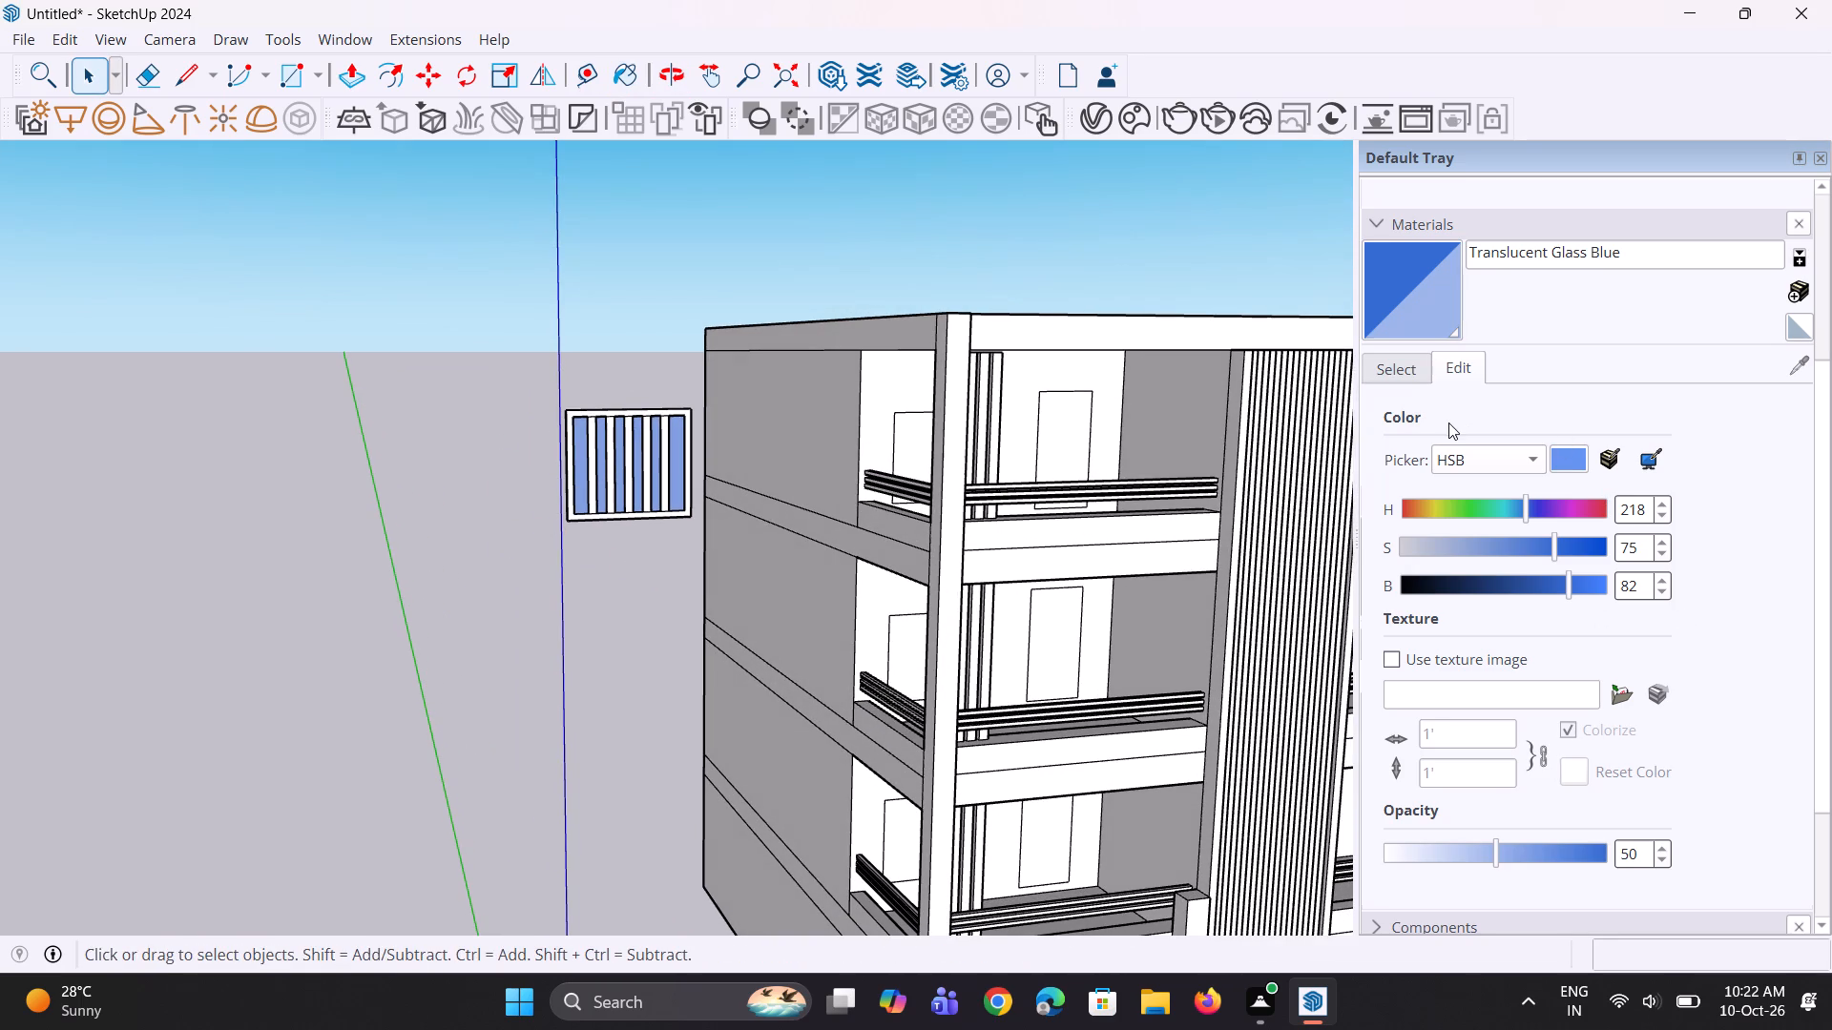
Paint the front face of the window frame with Wood Cherry Original from the Wood collection.
left_click(1450, 371)
left_click(1387, 378)
left_click(1499, 397)
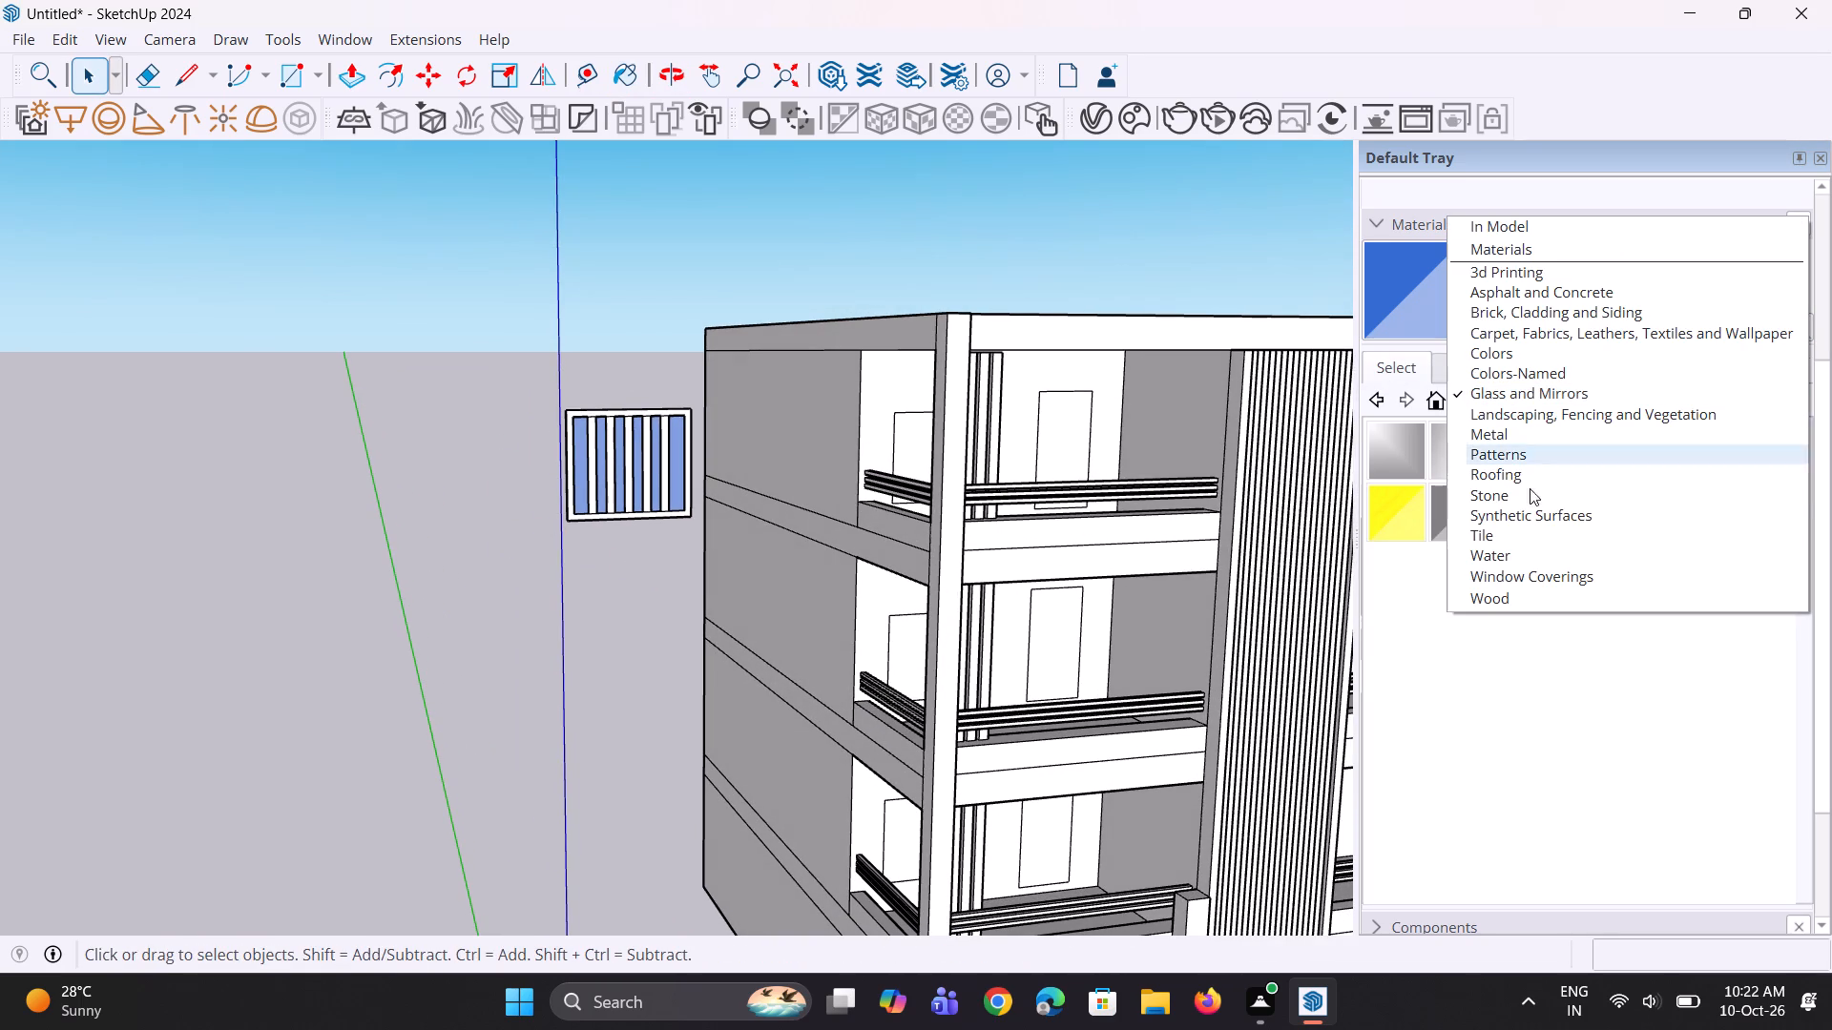
left_click(1538, 606)
left_click(1528, 470)
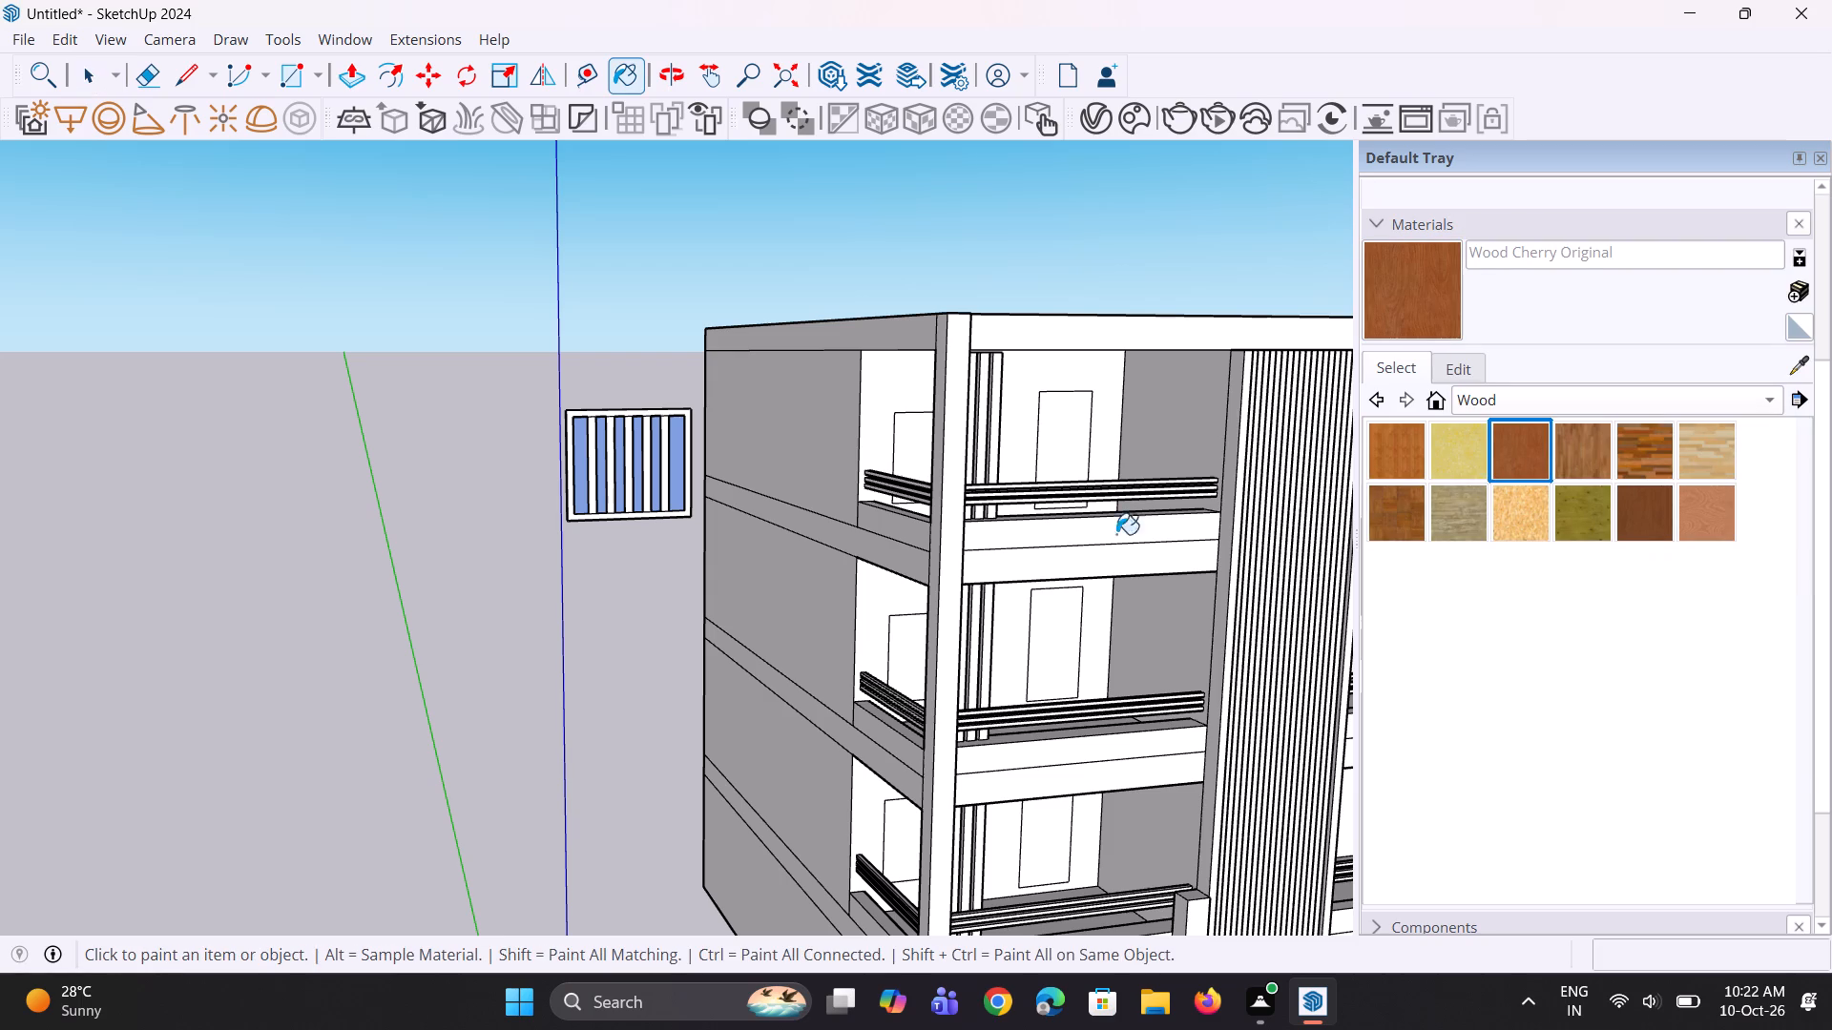
scroll(727, 505, "up", 5)
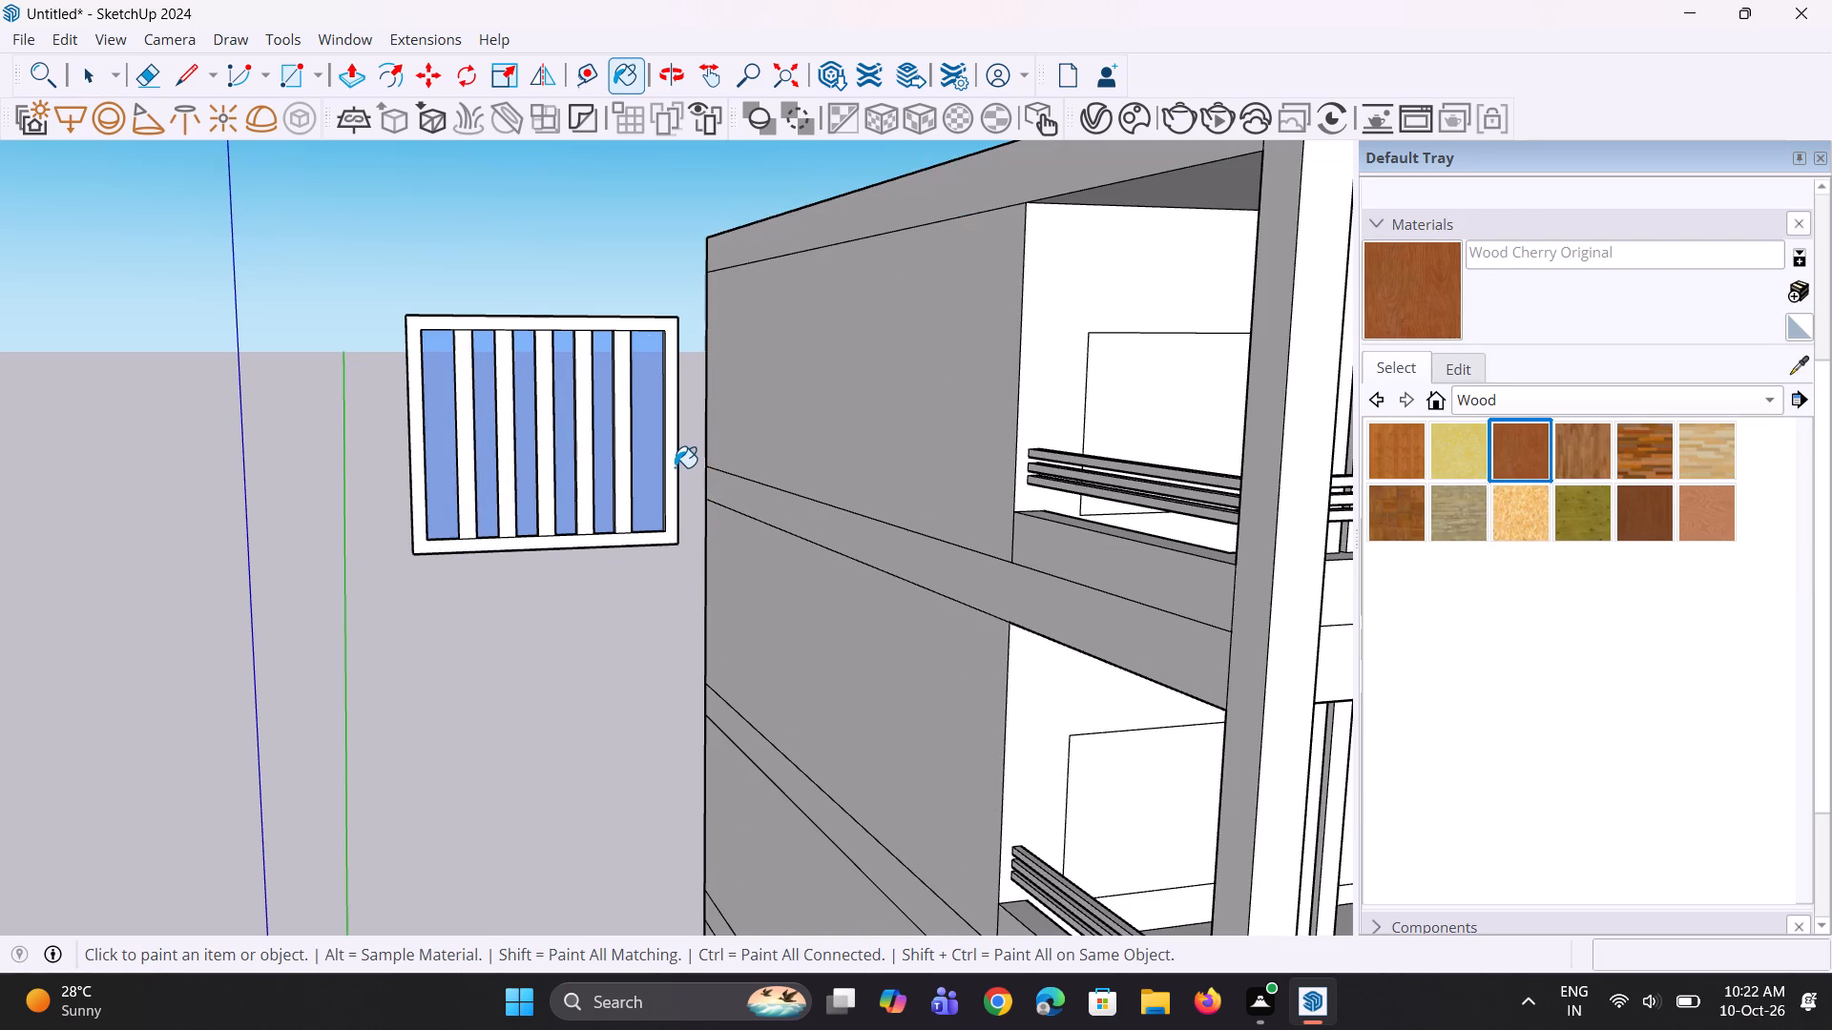
left_click(675, 467)
Darken the Wood Cherry Original material by setting its brightness to 38.
scroll(627, 477, "up", 2)
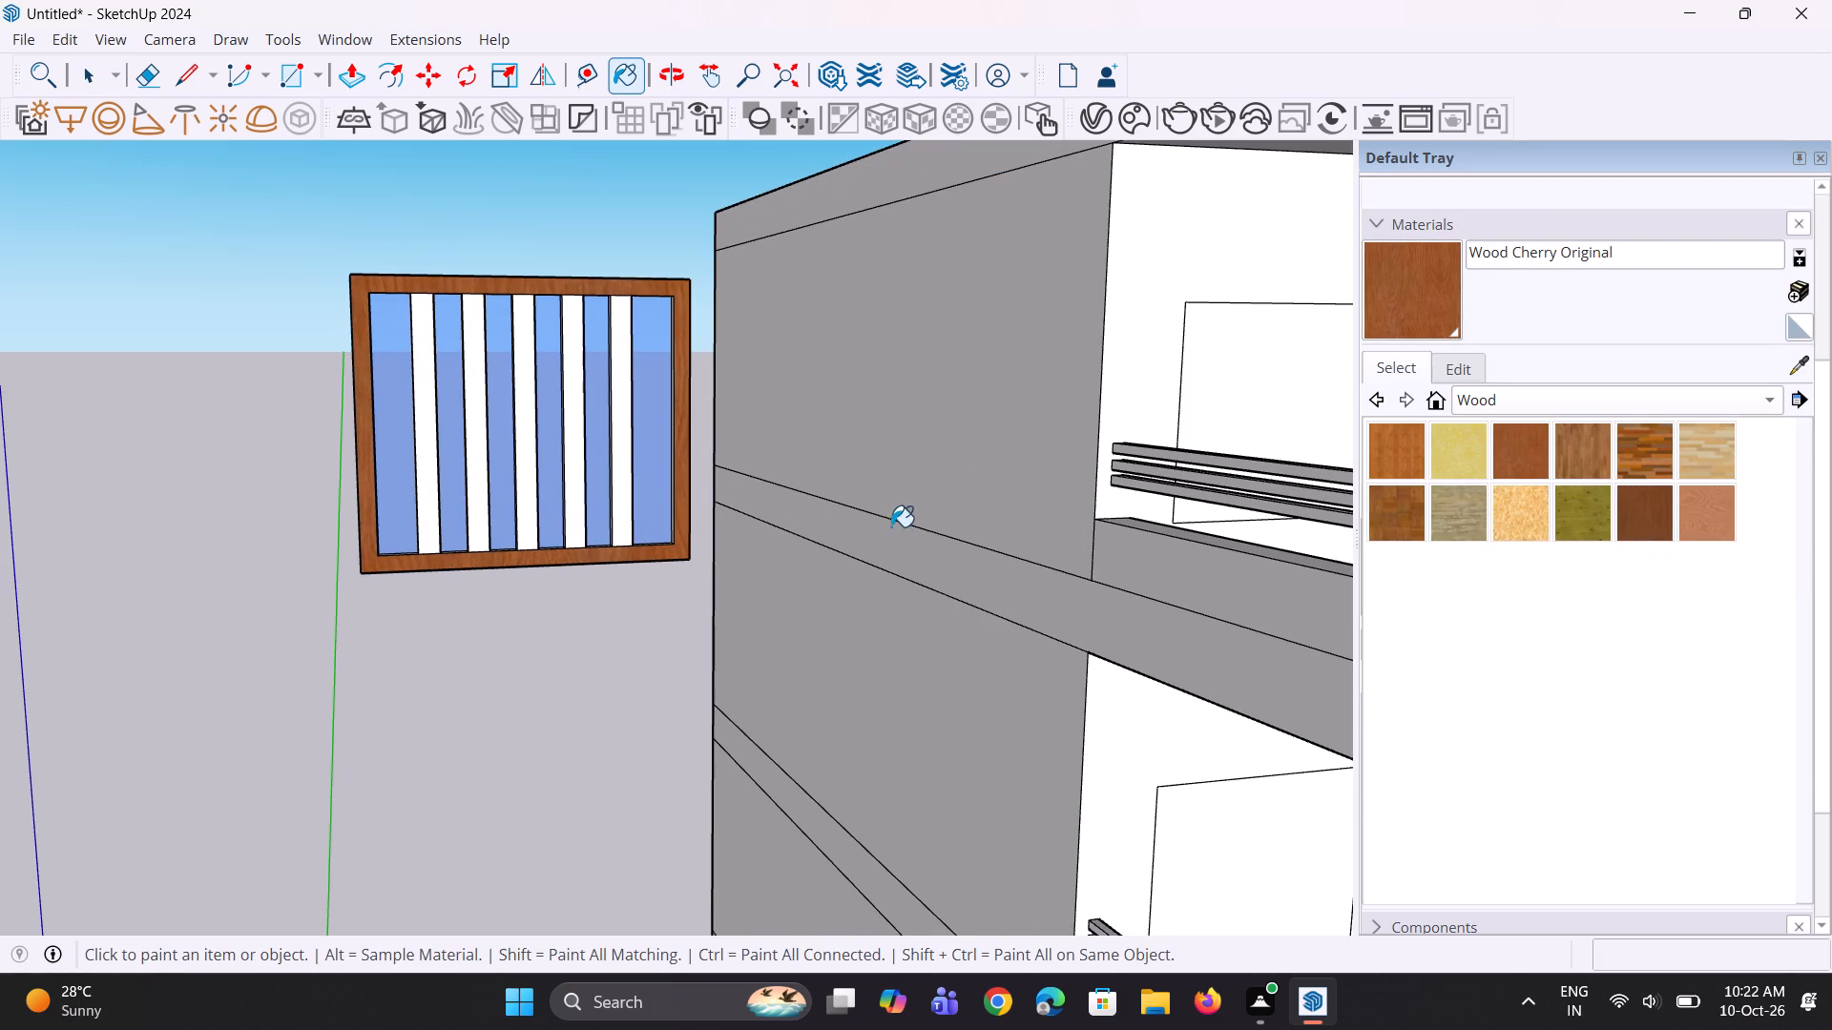
left_click(1441, 368)
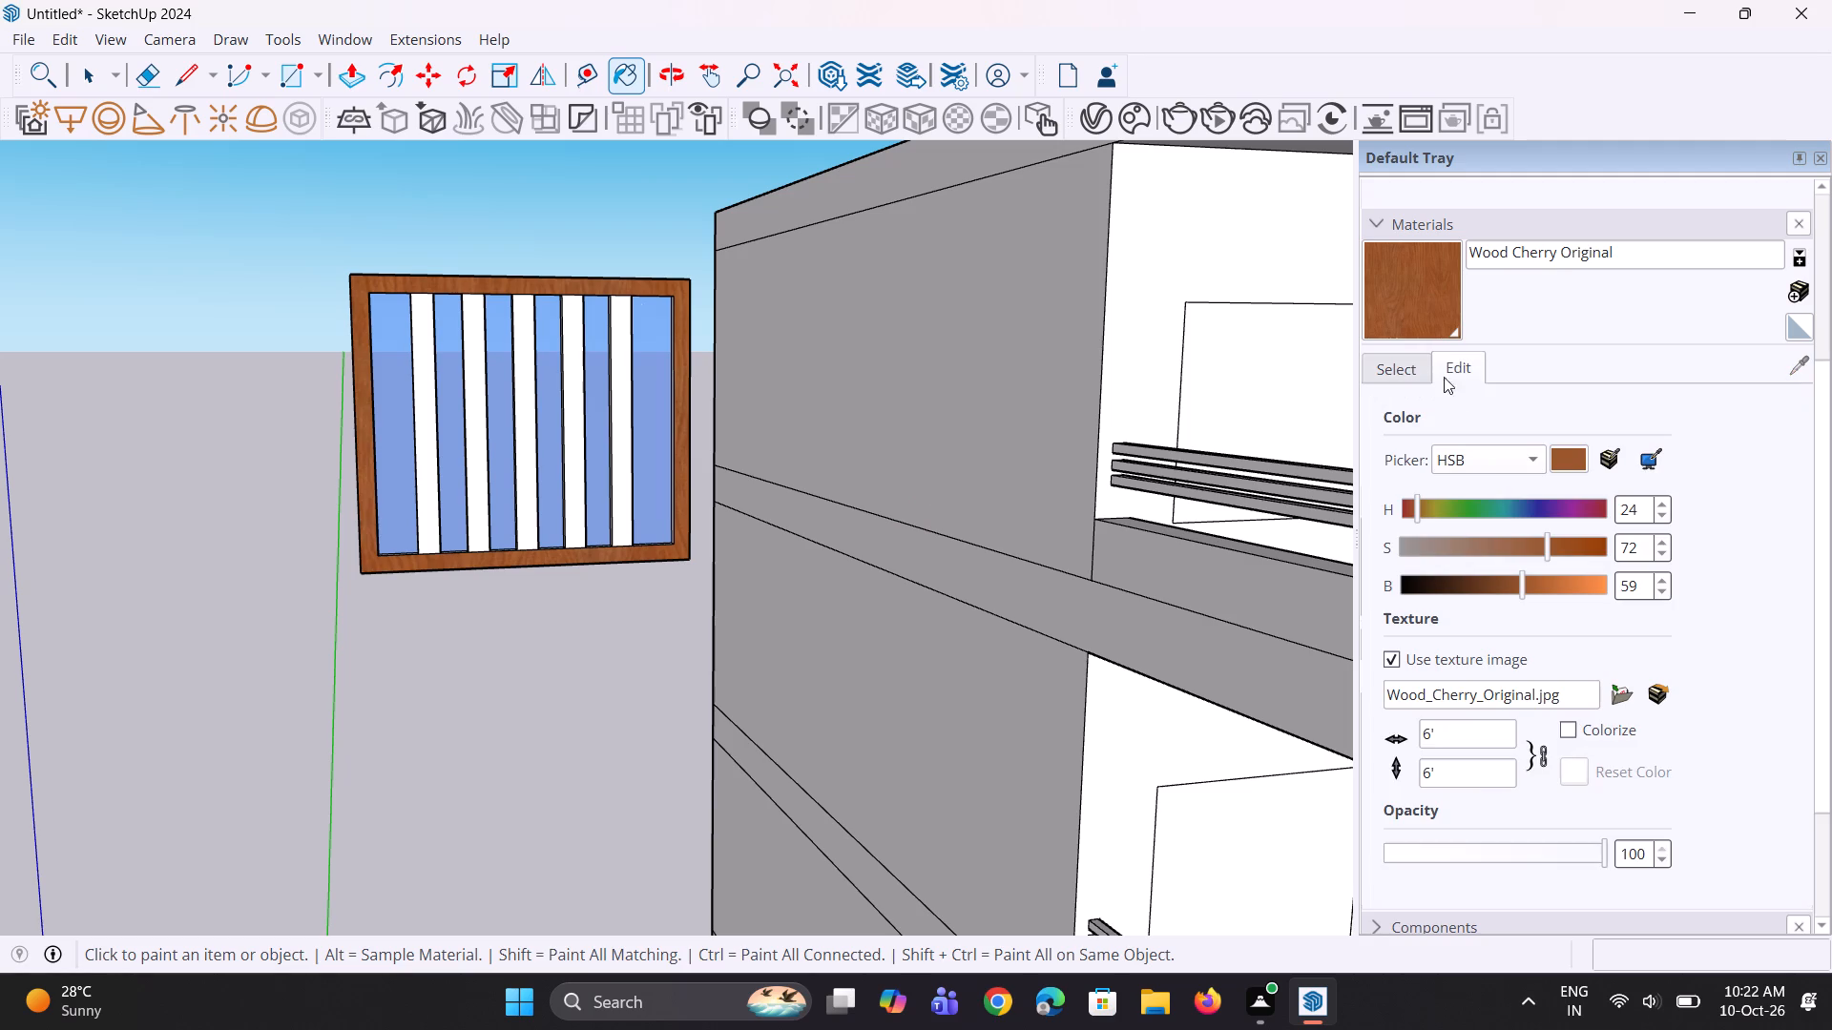
left_click_drag(1516, 583, 1499, 590)
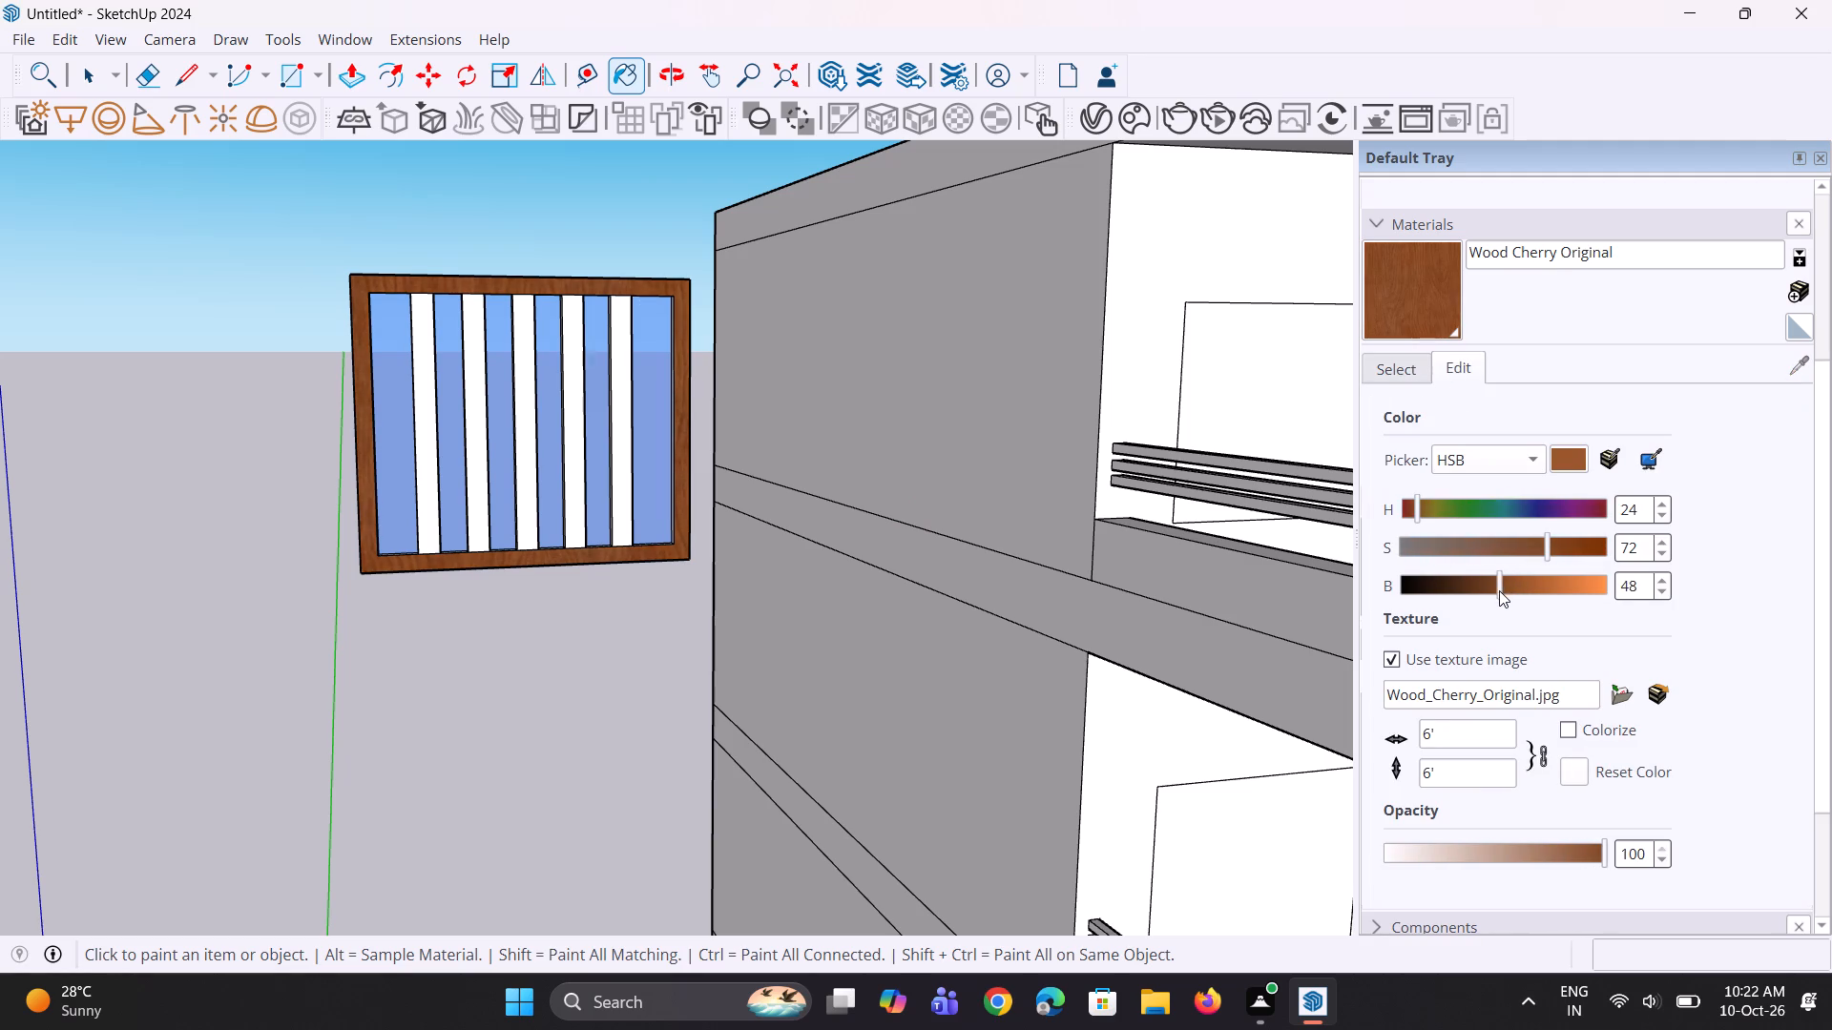
left_click_drag(1499, 590, 1480, 601)
left_click(1480, 602)
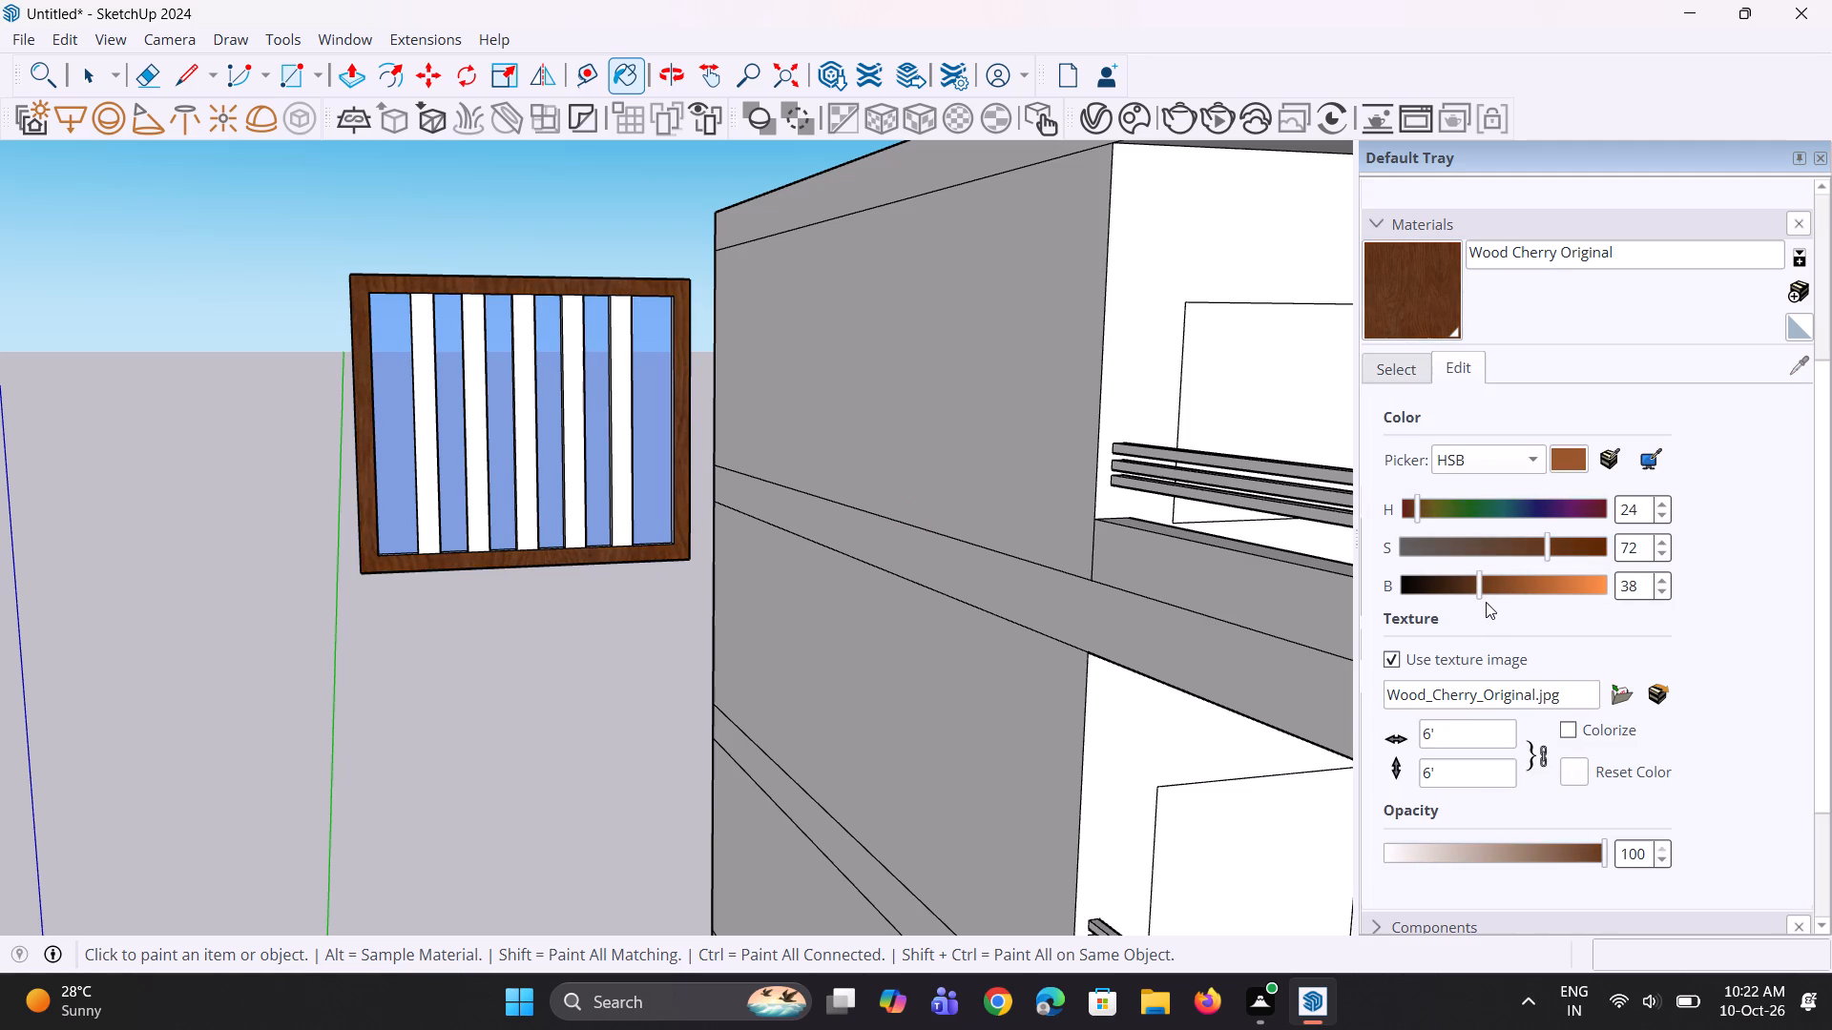
Paint the front faces of the five vertical window bars with the darkened Wood Cherry Original.
scroll(368, 422, "up", 2)
scroll(580, 413, "up", 2)
left_click(558, 428)
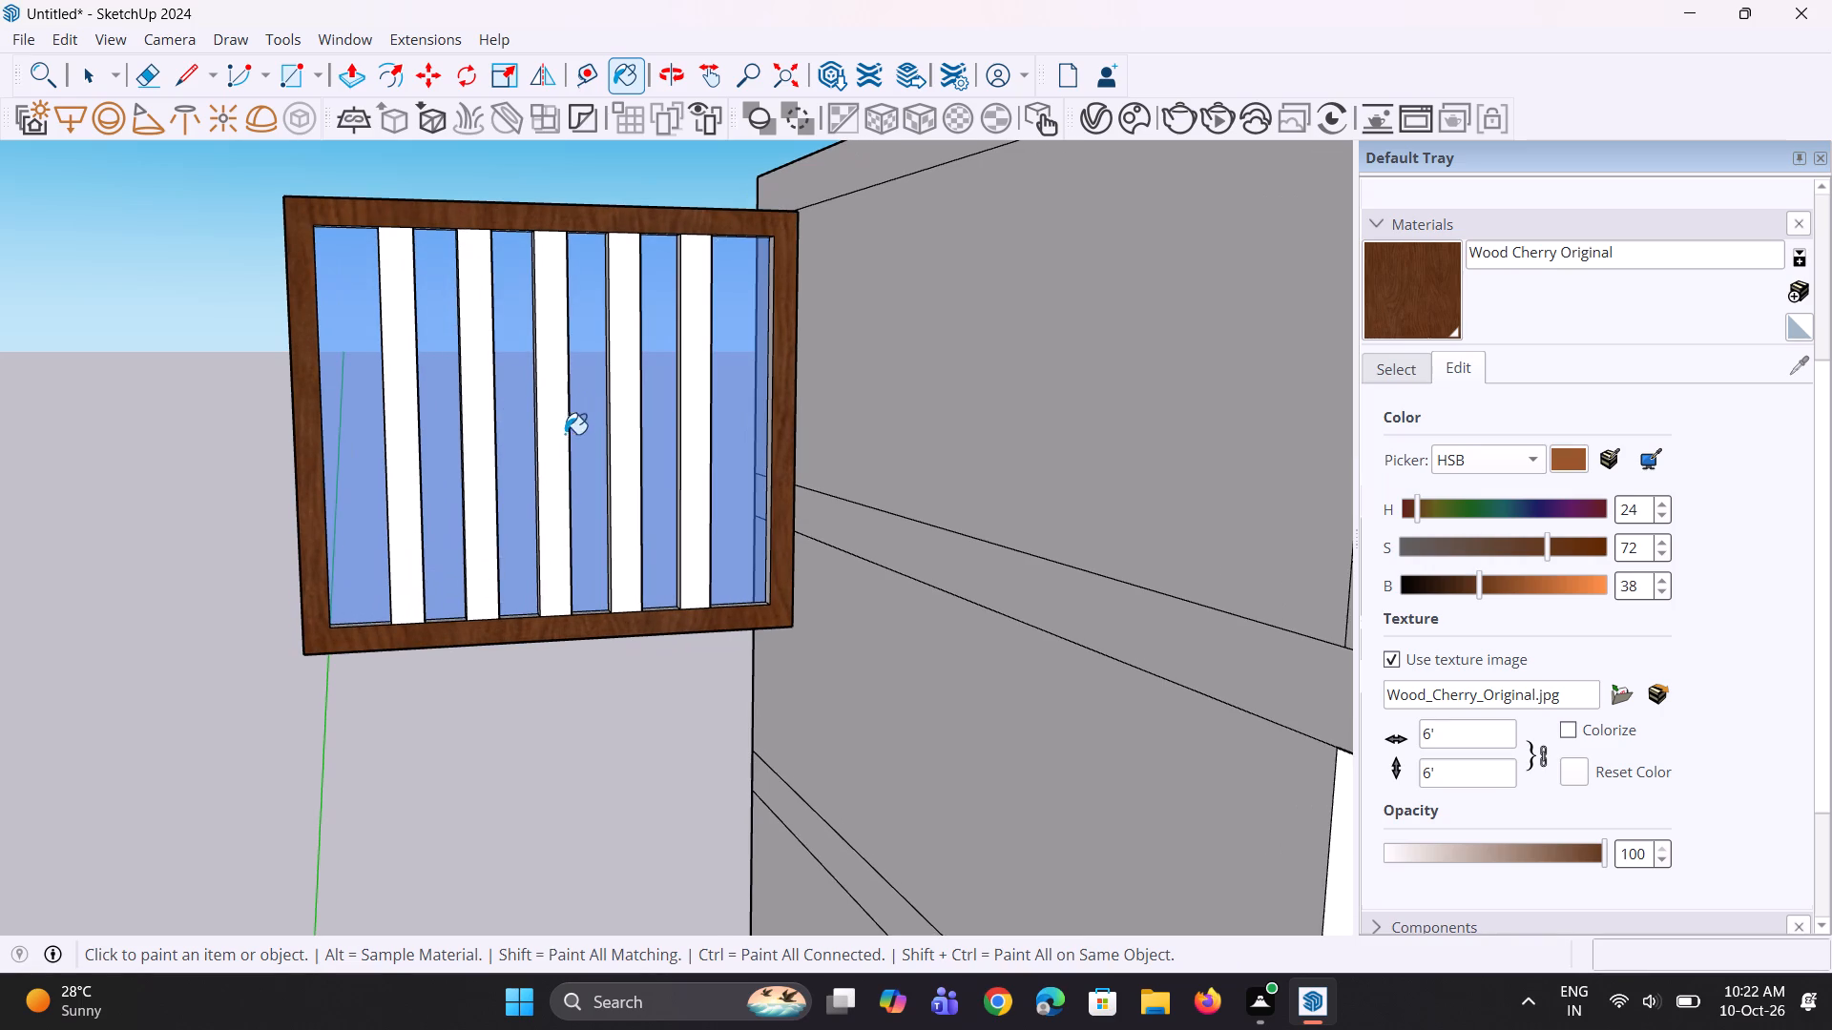
left_click(623, 438)
left_click(688, 433)
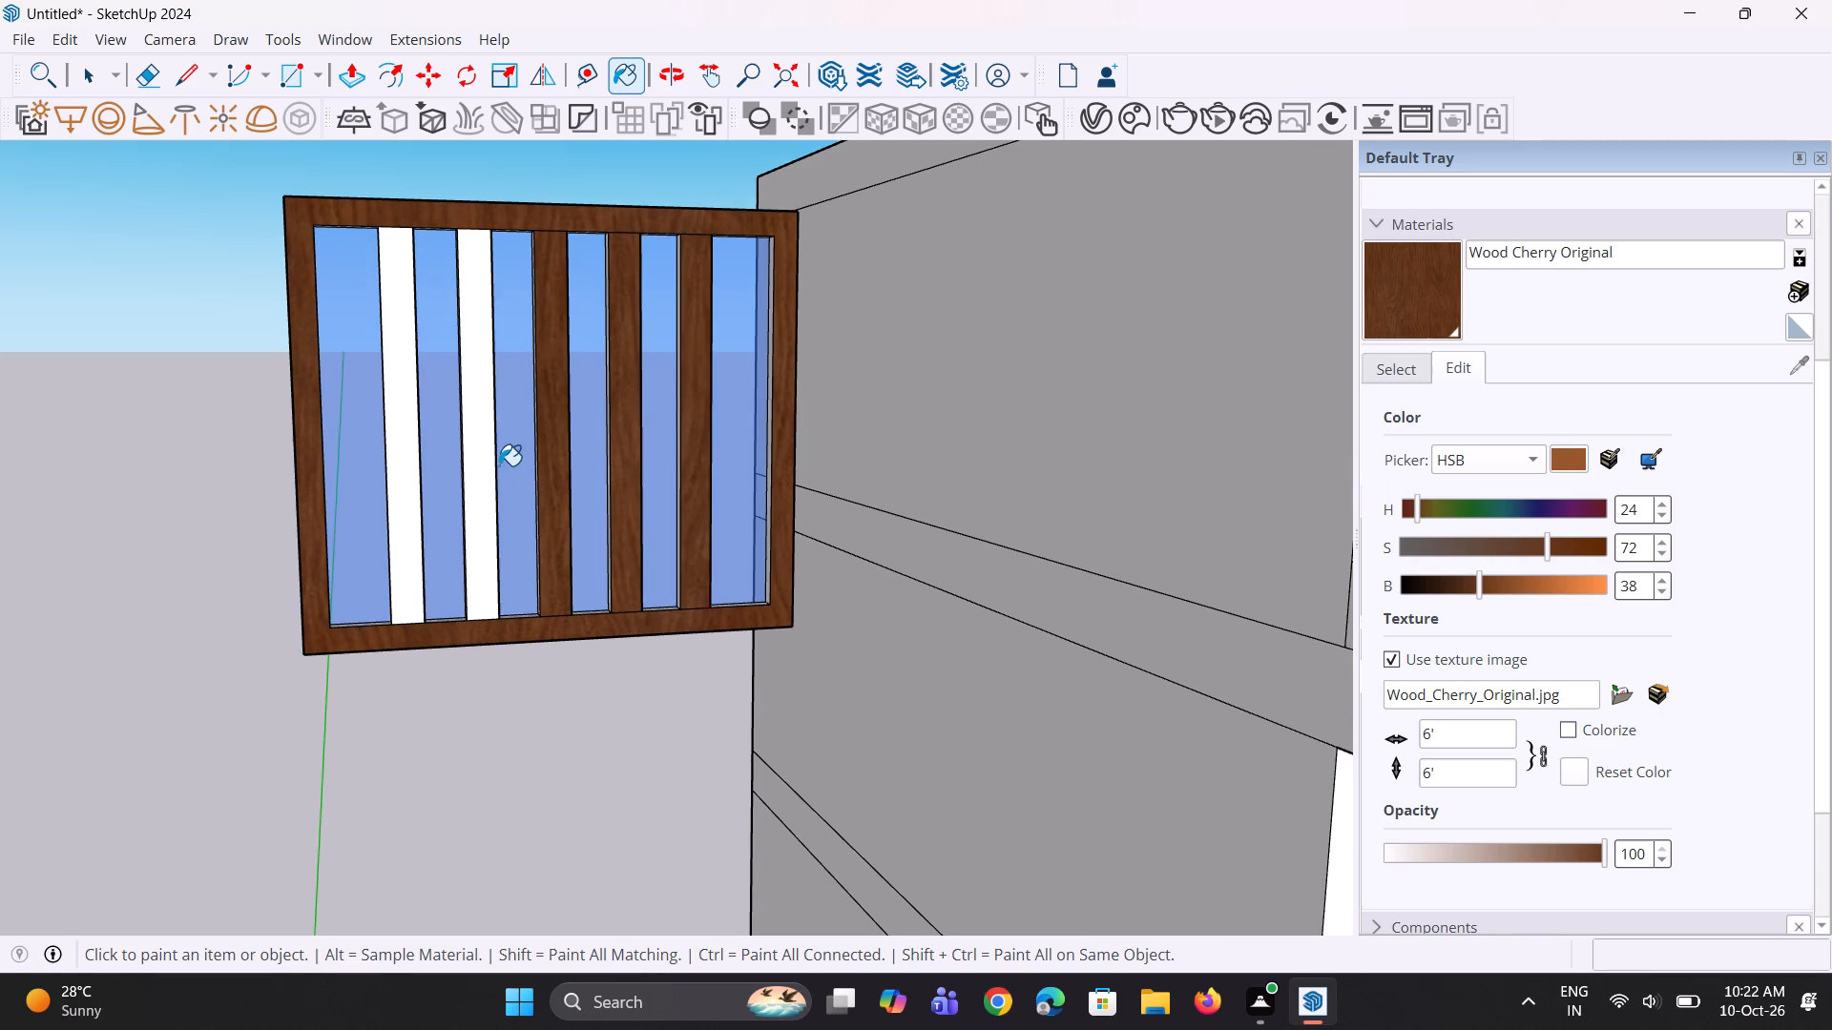
scroll(499, 465, "up", 1)
left_click(482, 471)
left_click(391, 483)
Paint the frame's outer side, the exposed sides of the five bars and the frame's inner side face with Wood Cherry Original.
scroll(429, 494, "down", 5)
middle_click_drag(410, 522, 816, 581)
scroll(463, 520, "up", 2)
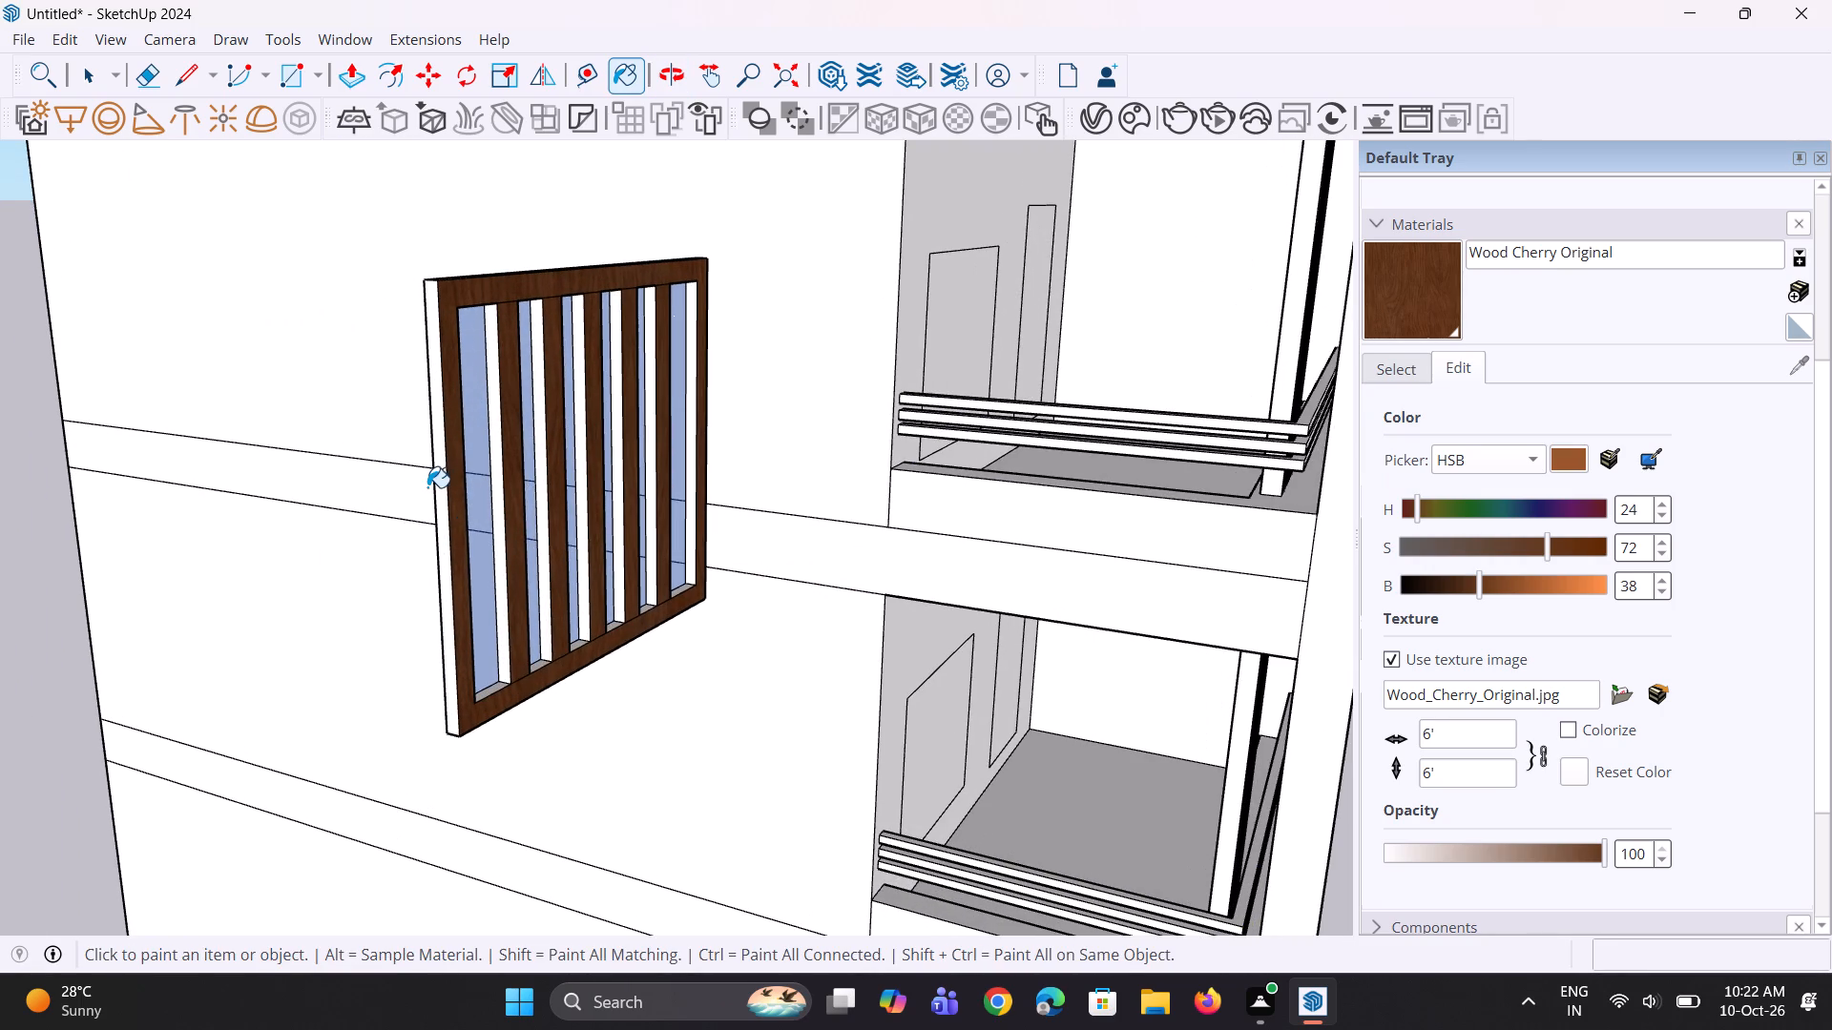
left_click(436, 487)
scroll(482, 489, "up", 5)
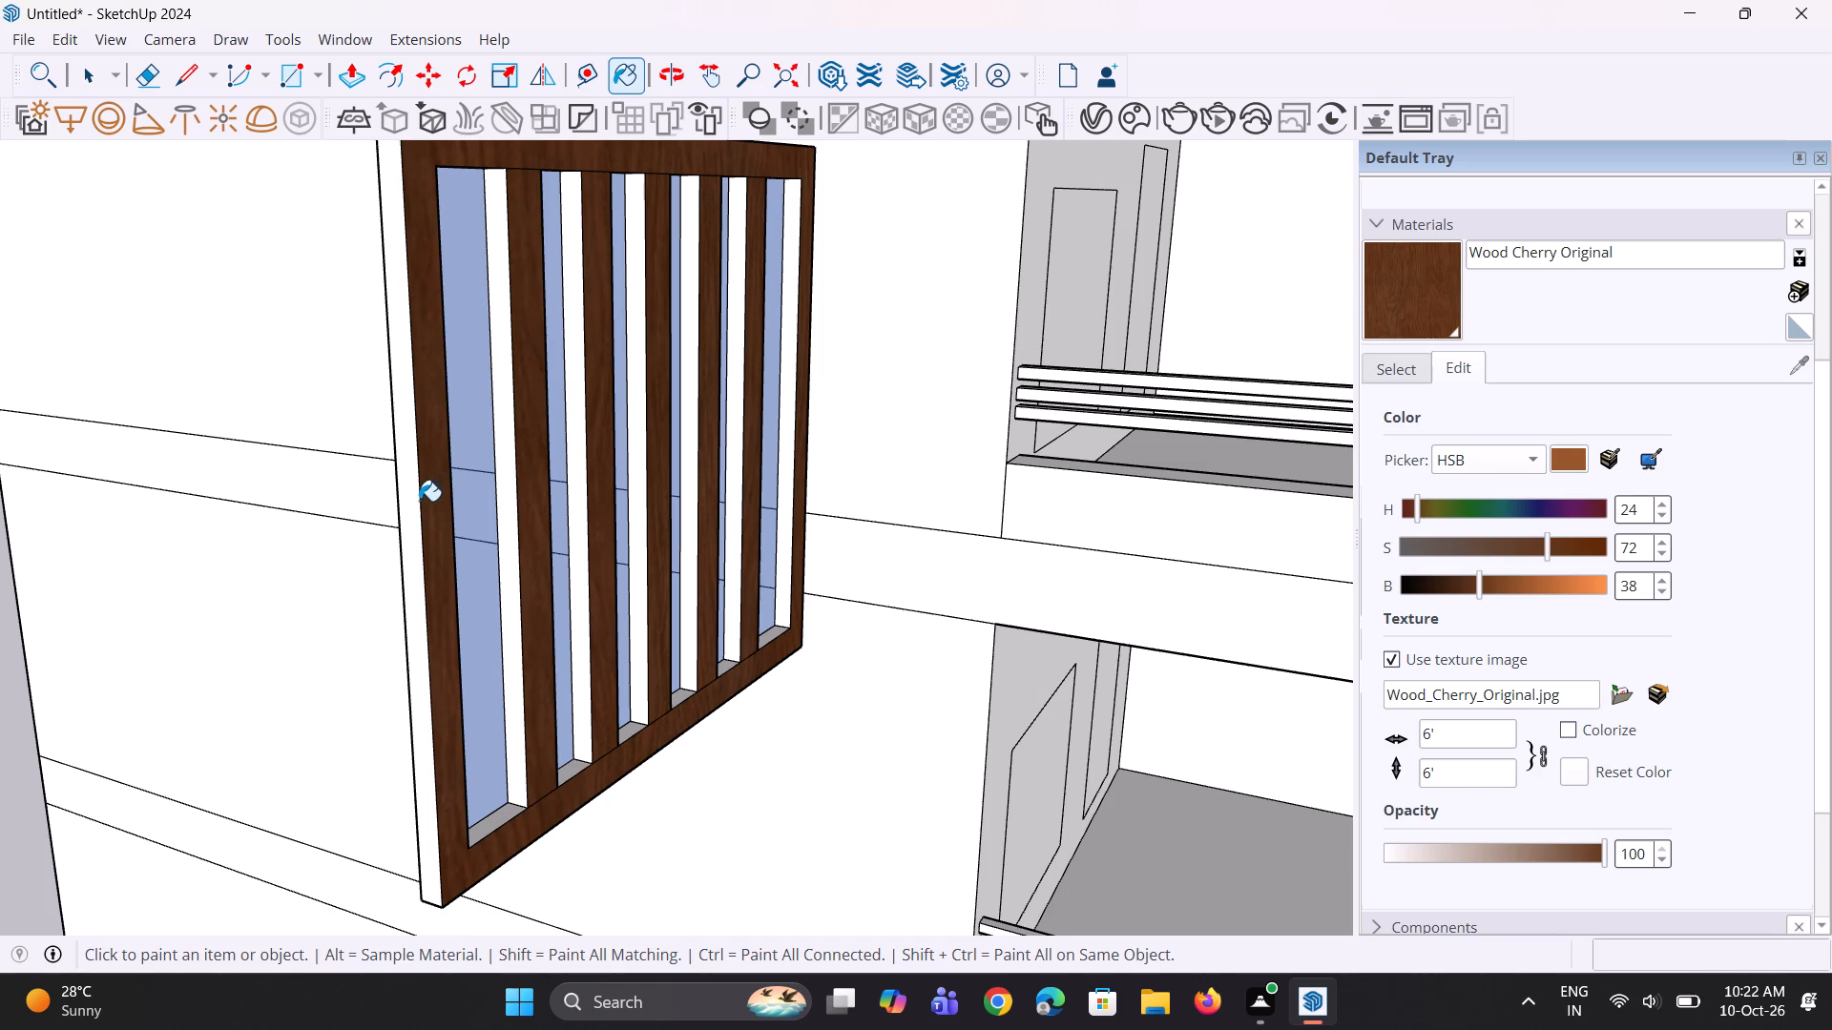
left_click(419, 501)
scroll(537, 502, "up", 1)
left_click(510, 504)
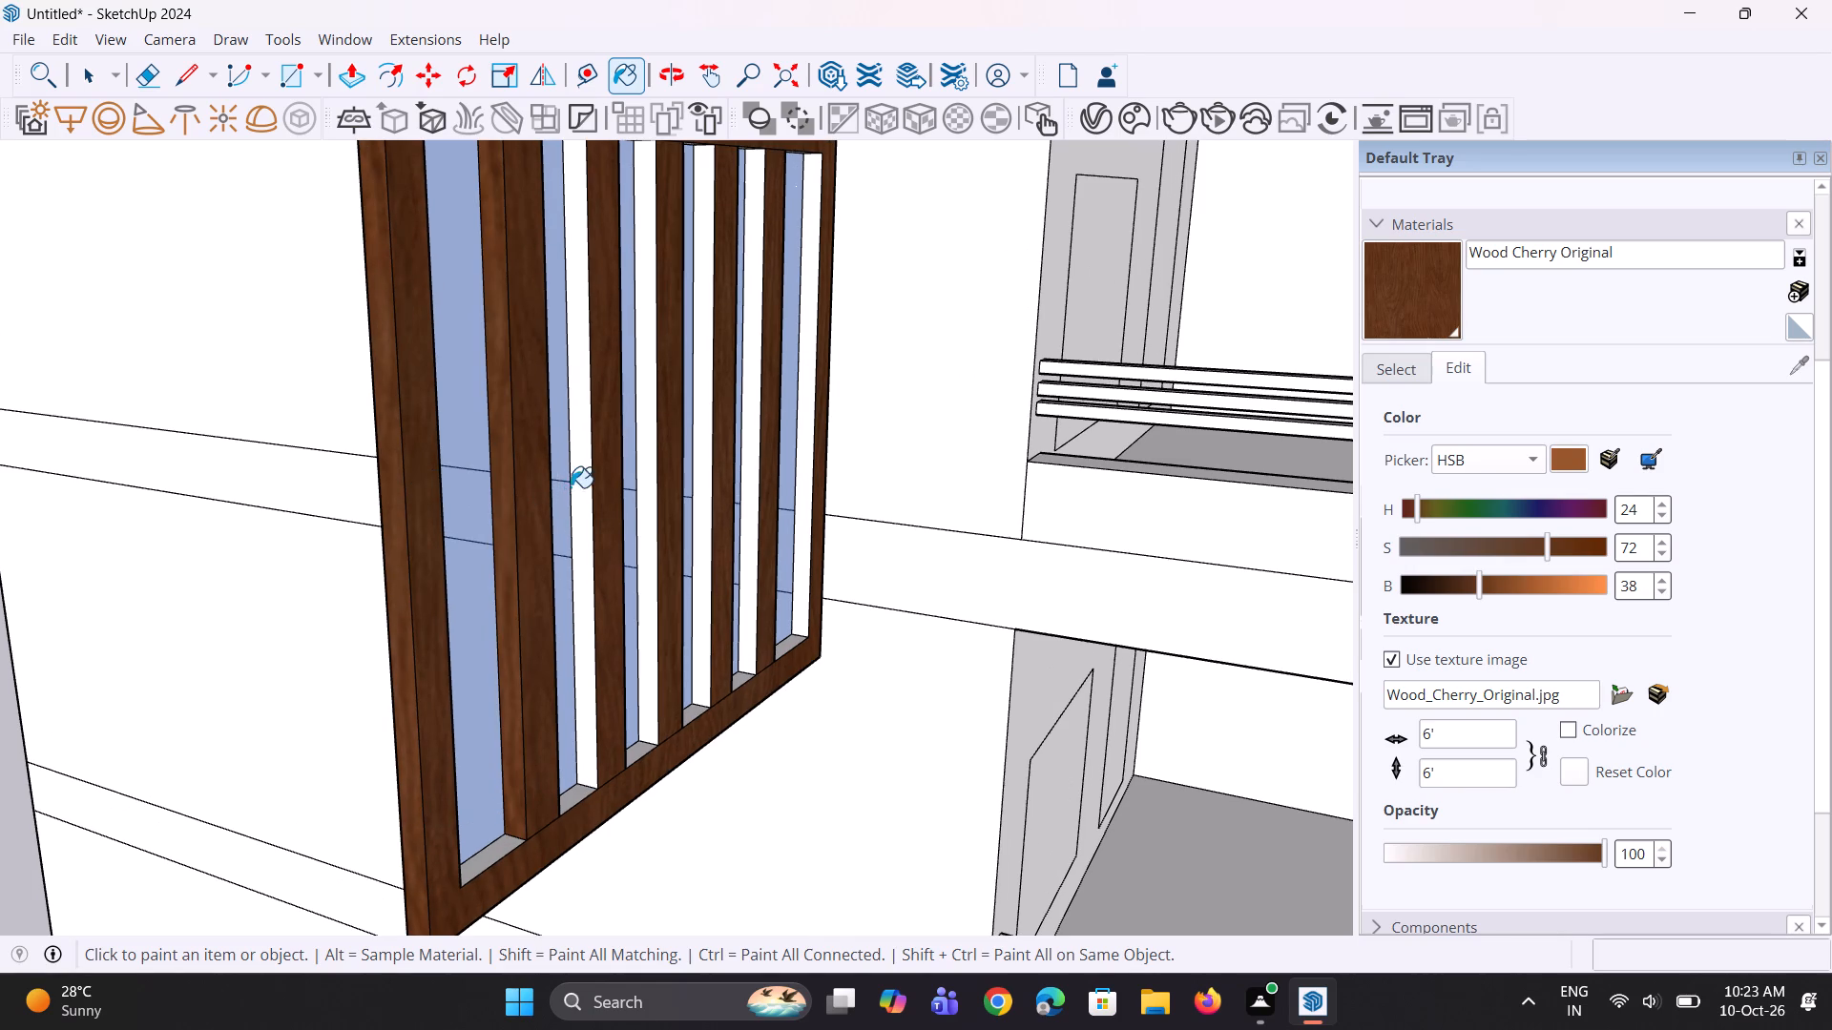
left_click(584, 486)
left_click(645, 483)
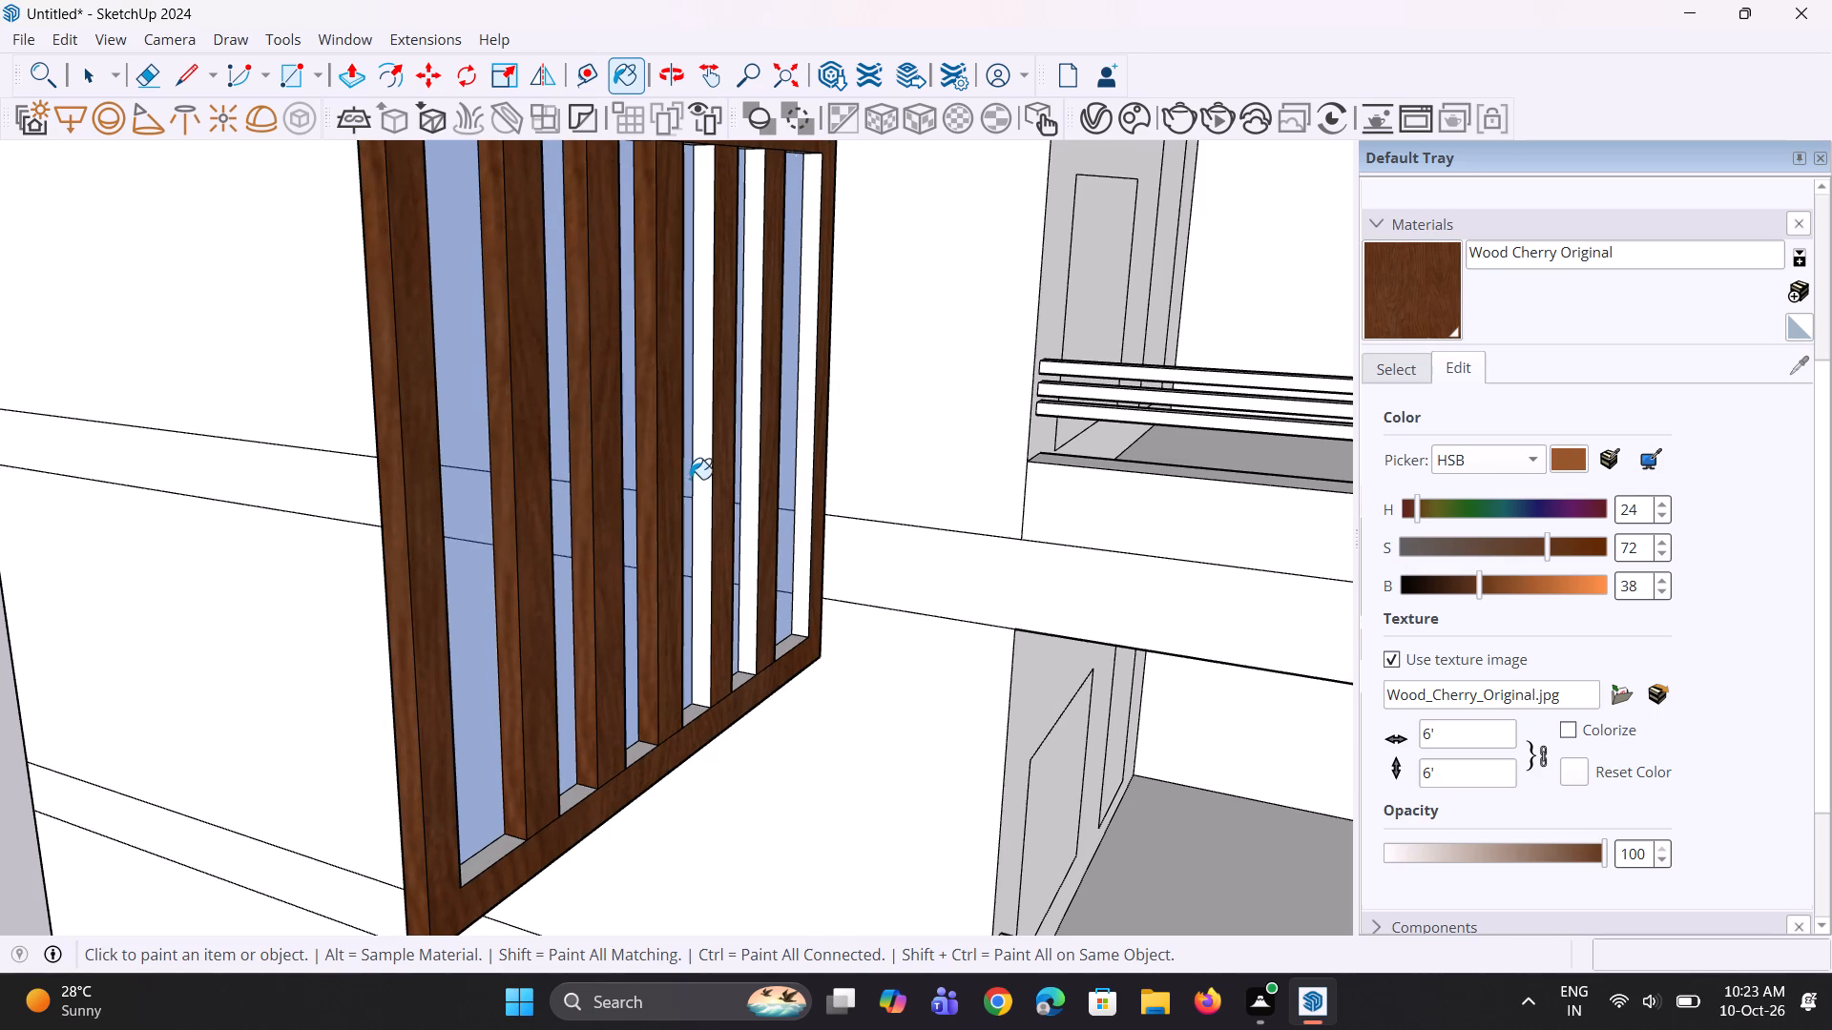
left_click(703, 481)
left_click(750, 470)
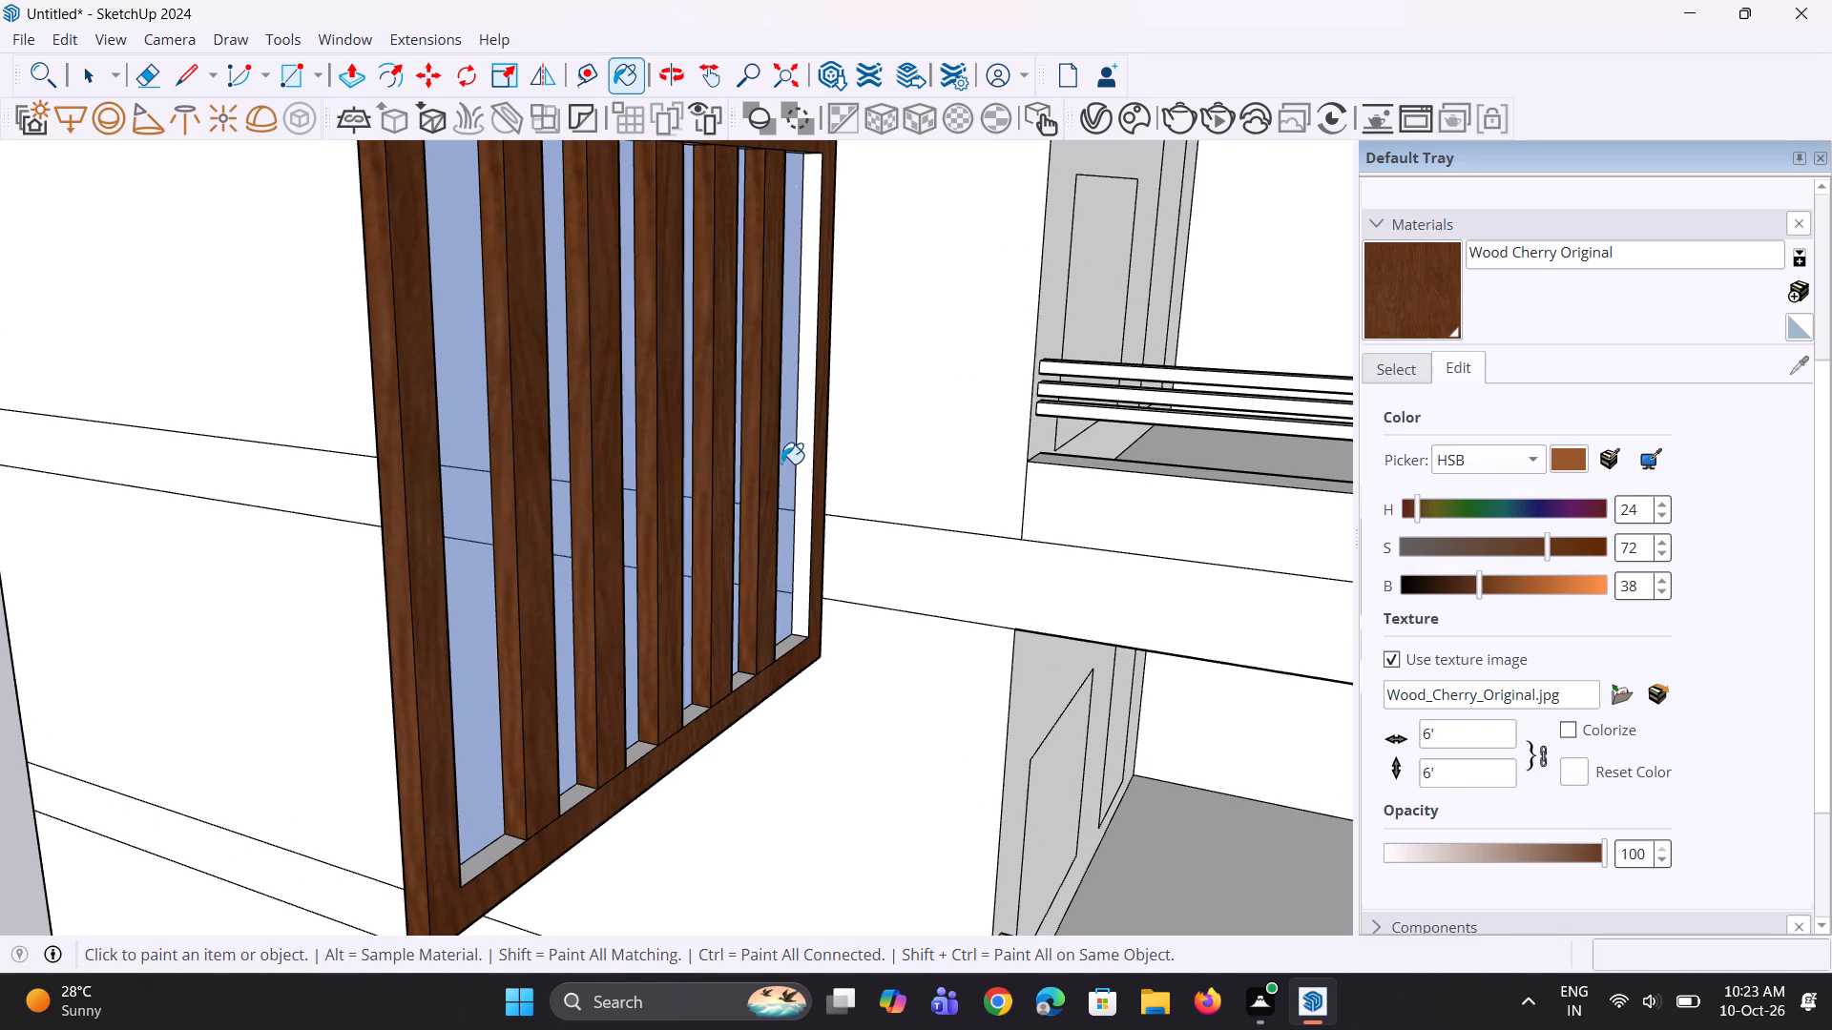
left_click(807, 478)
Paint the upward-facing bottom ledges of the window frame between the front bars with Wood Cherry Original.
scroll(767, 618, "up", 2)
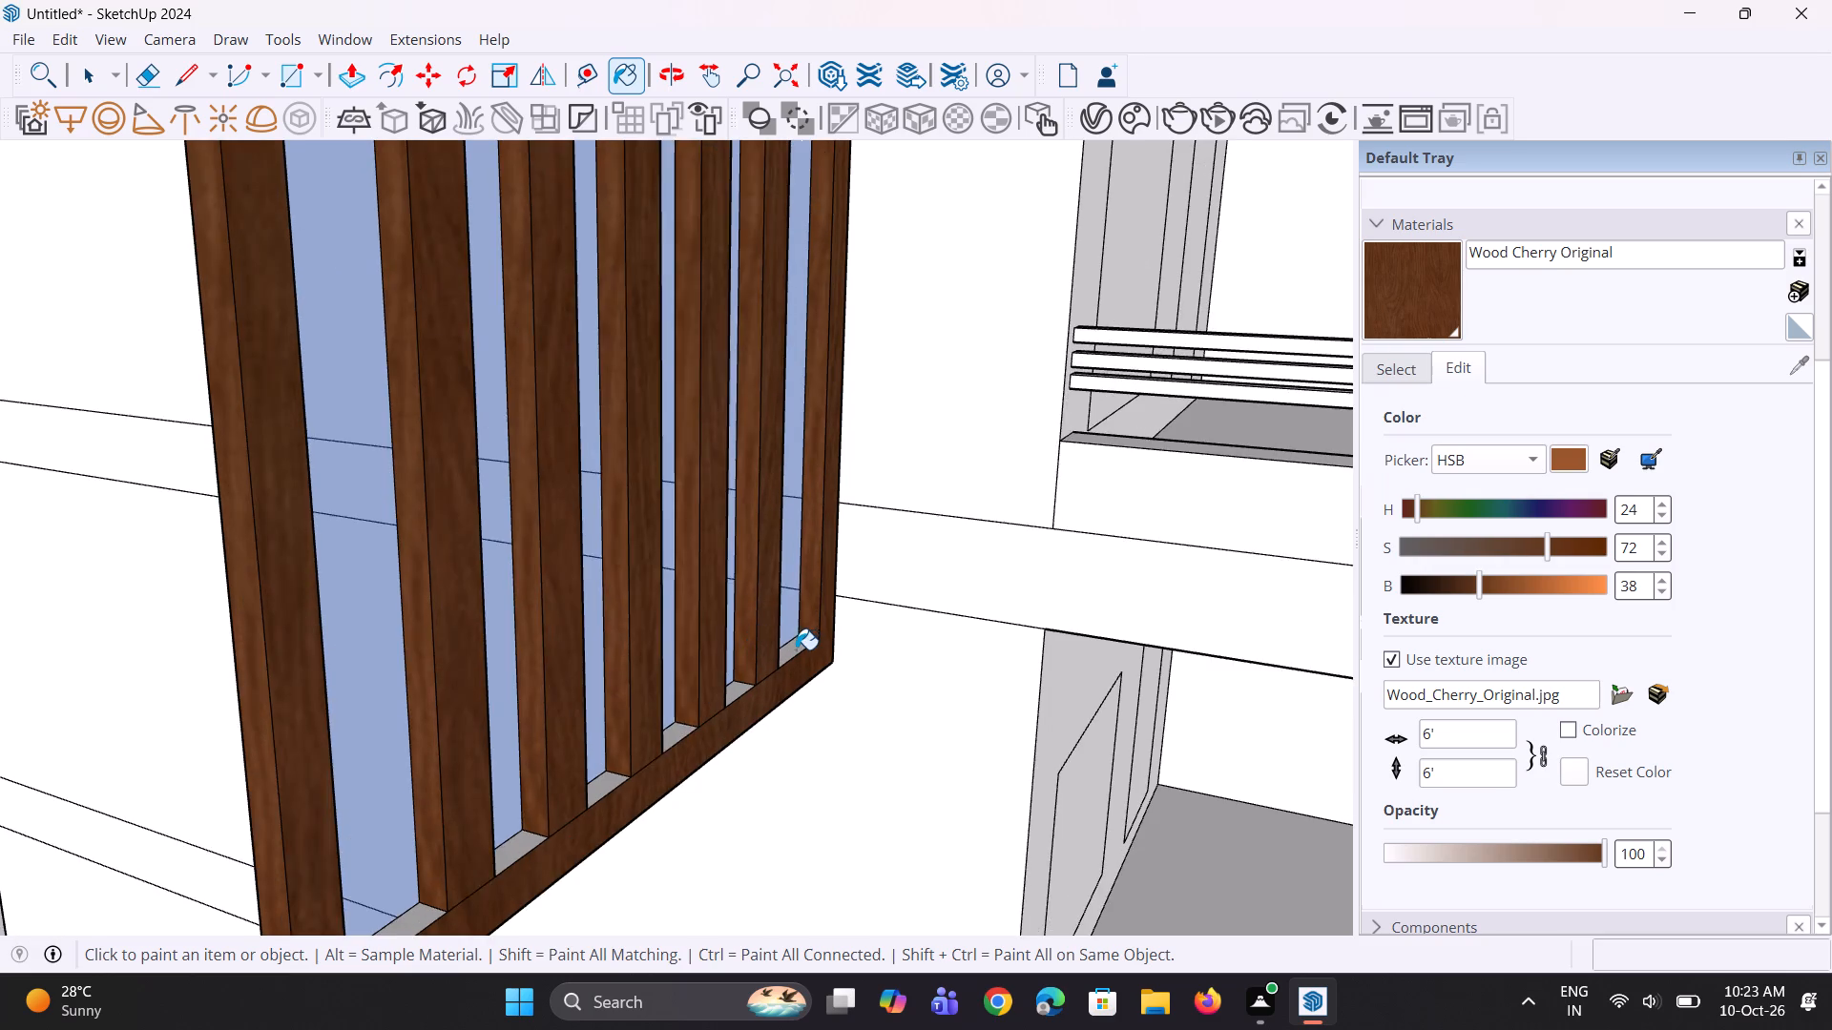
scroll(797, 649, "up", 1)
left_click(797, 641)
left_click(728, 697)
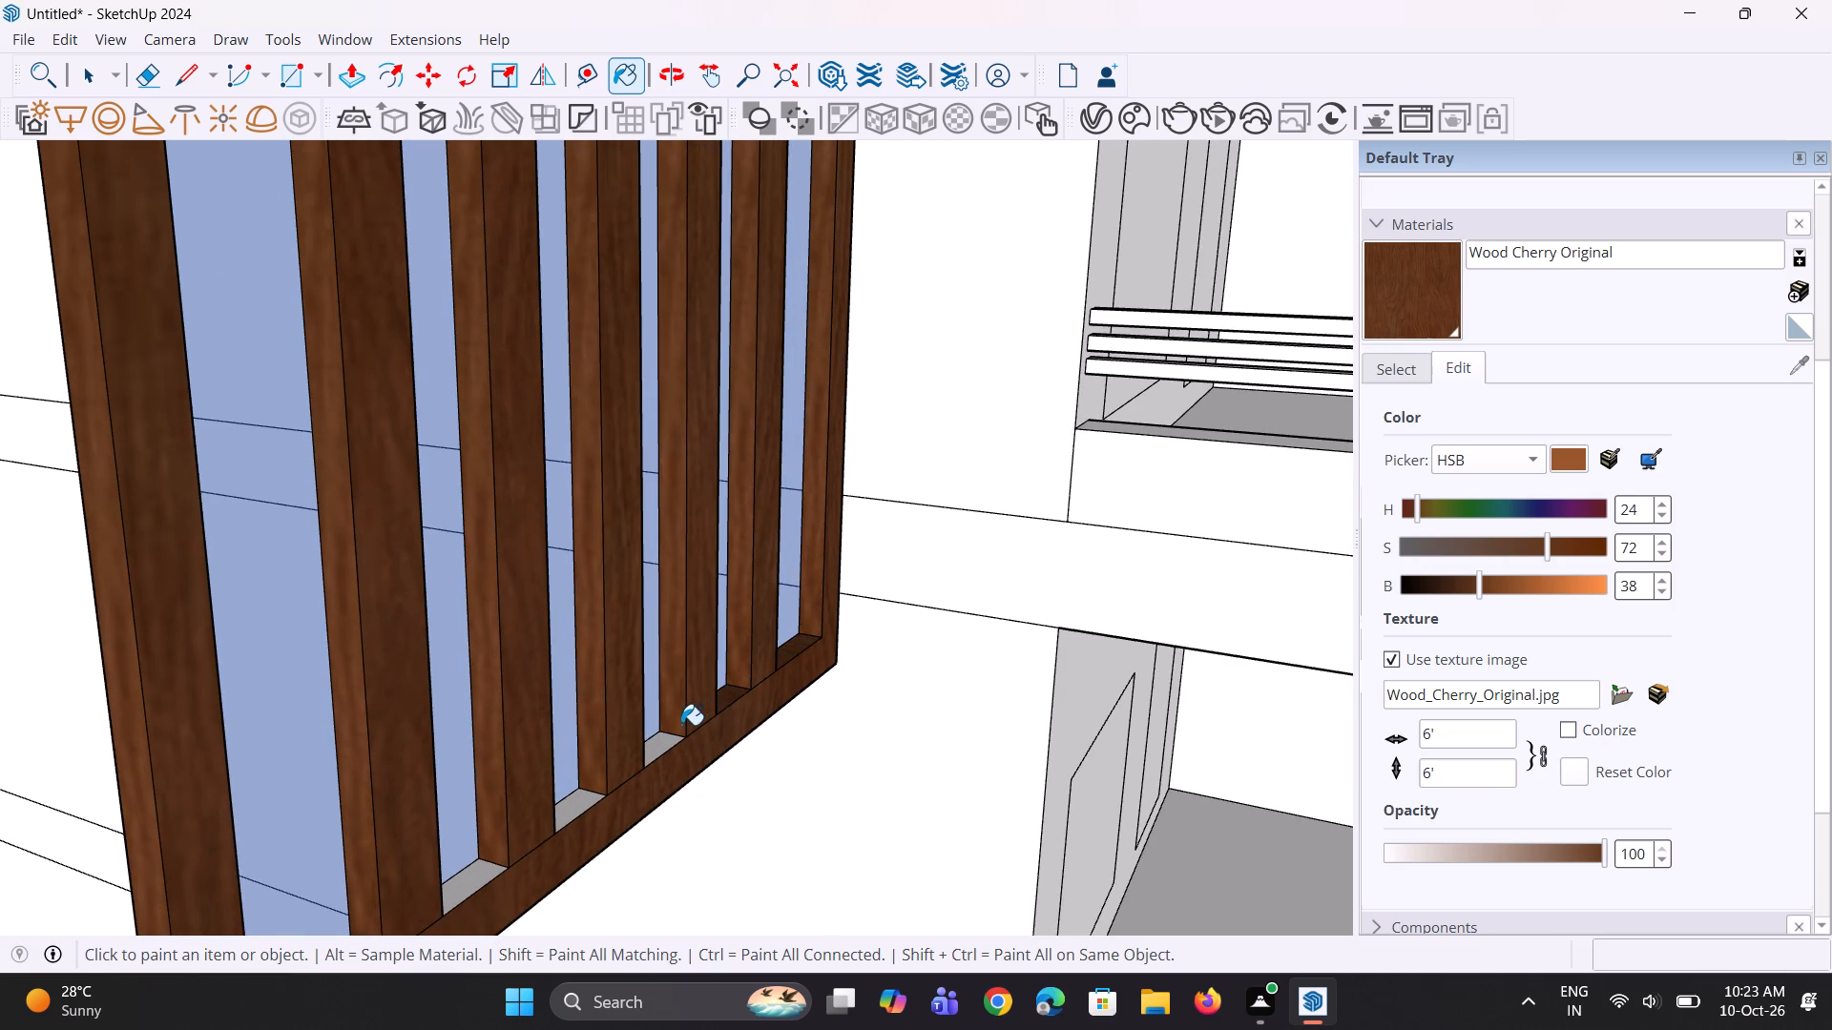
left_click(663, 734)
left_click(663, 742)
scroll(682, 707, "down", 3)
scroll(600, 776, "up", 3)
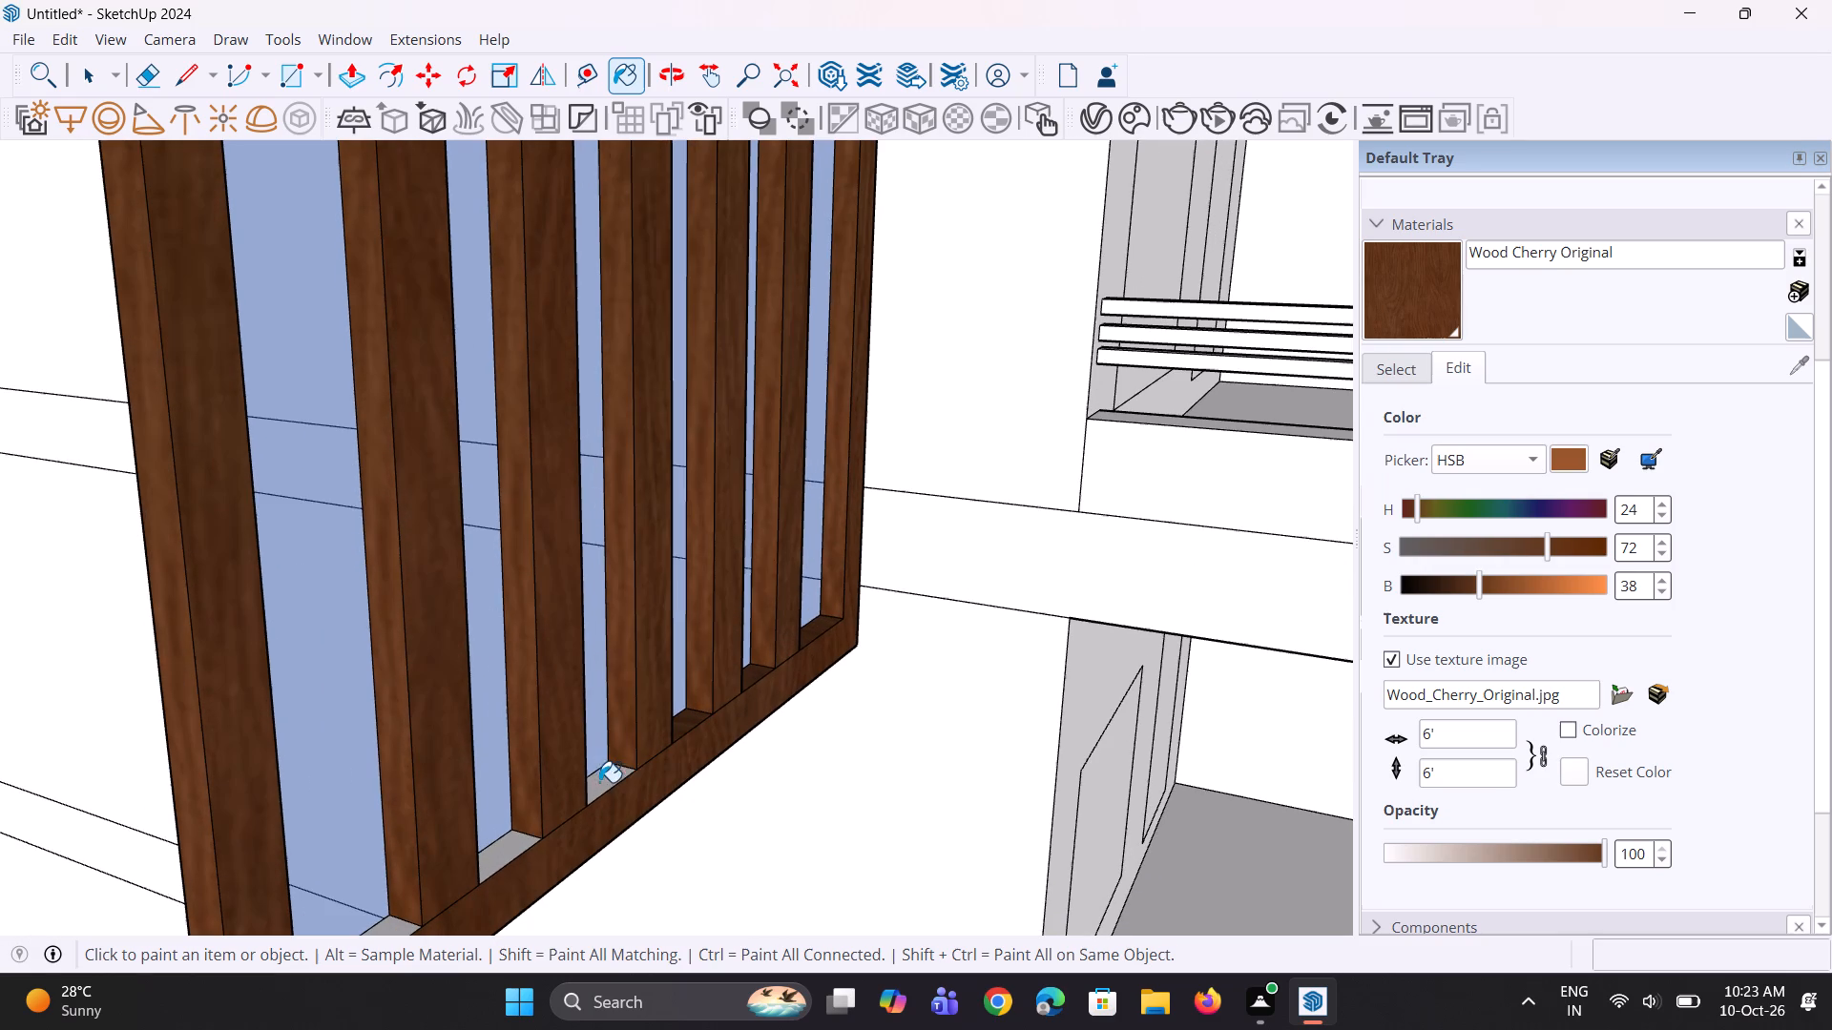
left_click(599, 787)
left_click(501, 853)
scroll(539, 794, "down", 5)
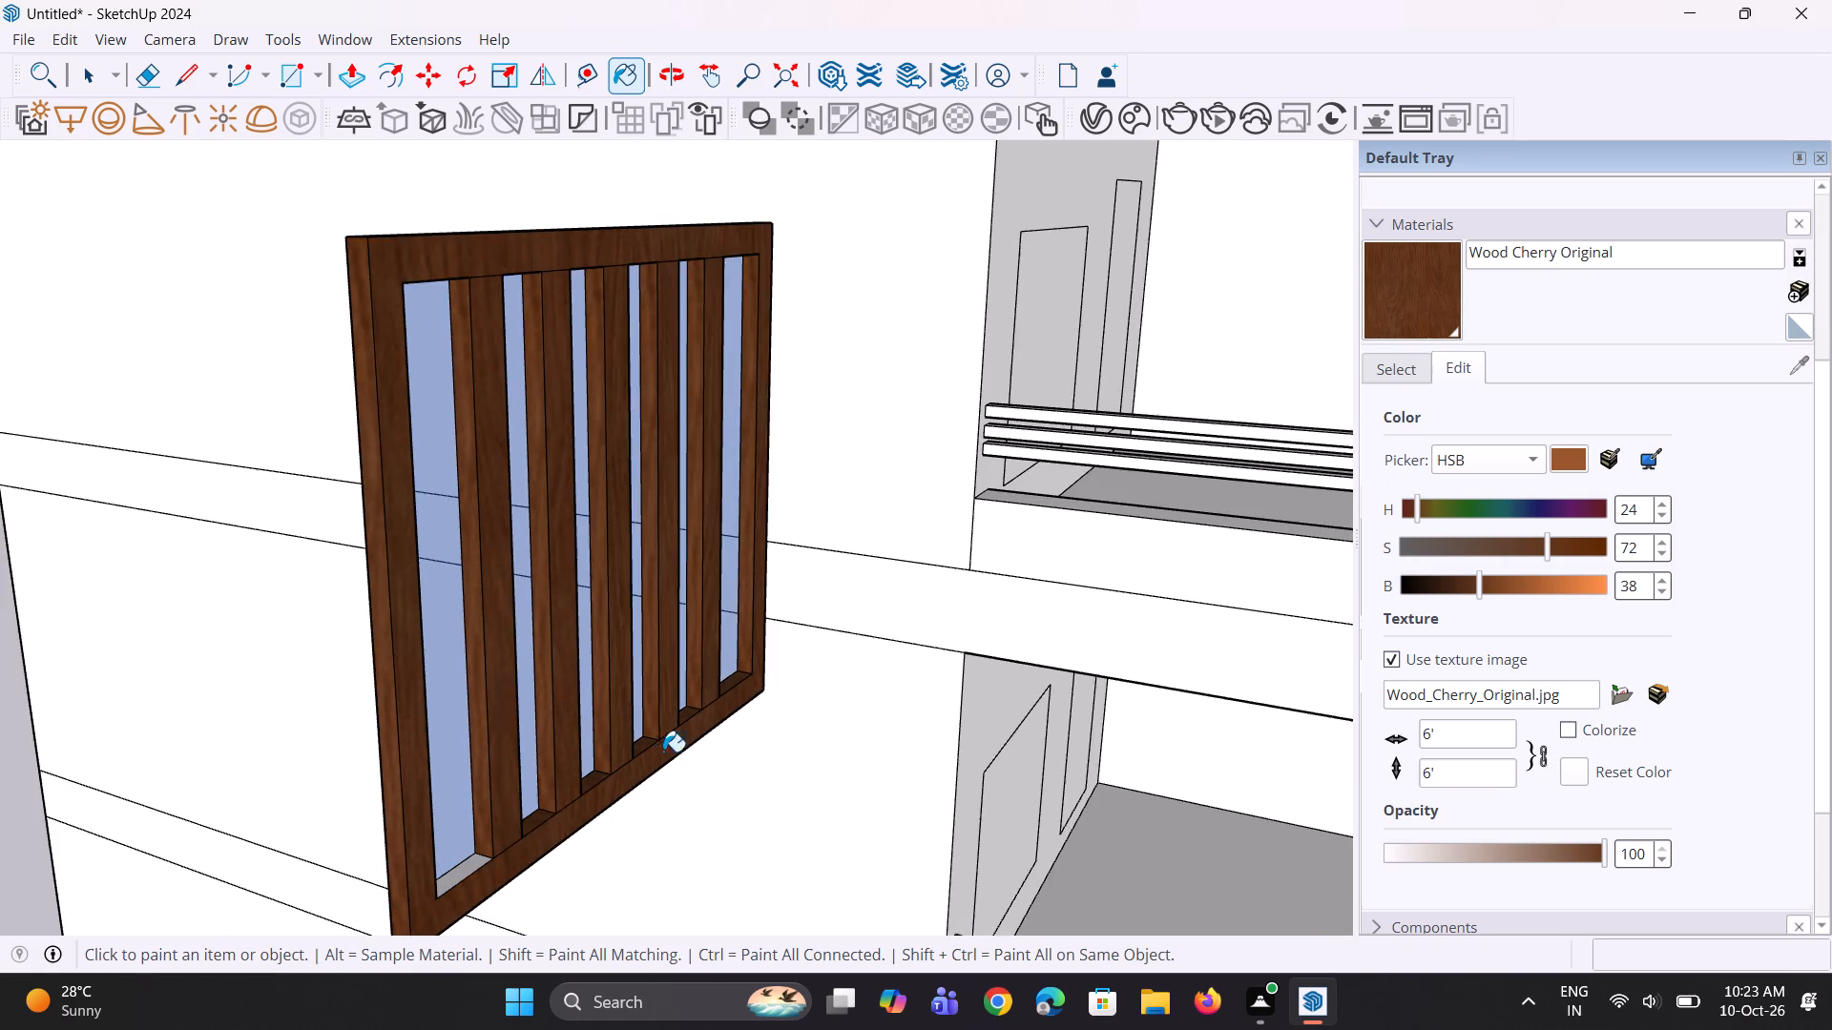
scroll(663, 752, "down", 3)
scroll(499, 853, "up", 3)
left_click(496, 854)
Paint the back face of the window frame with Wood Cherry Original.
scroll(459, 850, "up", 1)
middle_click_drag(464, 850, 1053, 840)
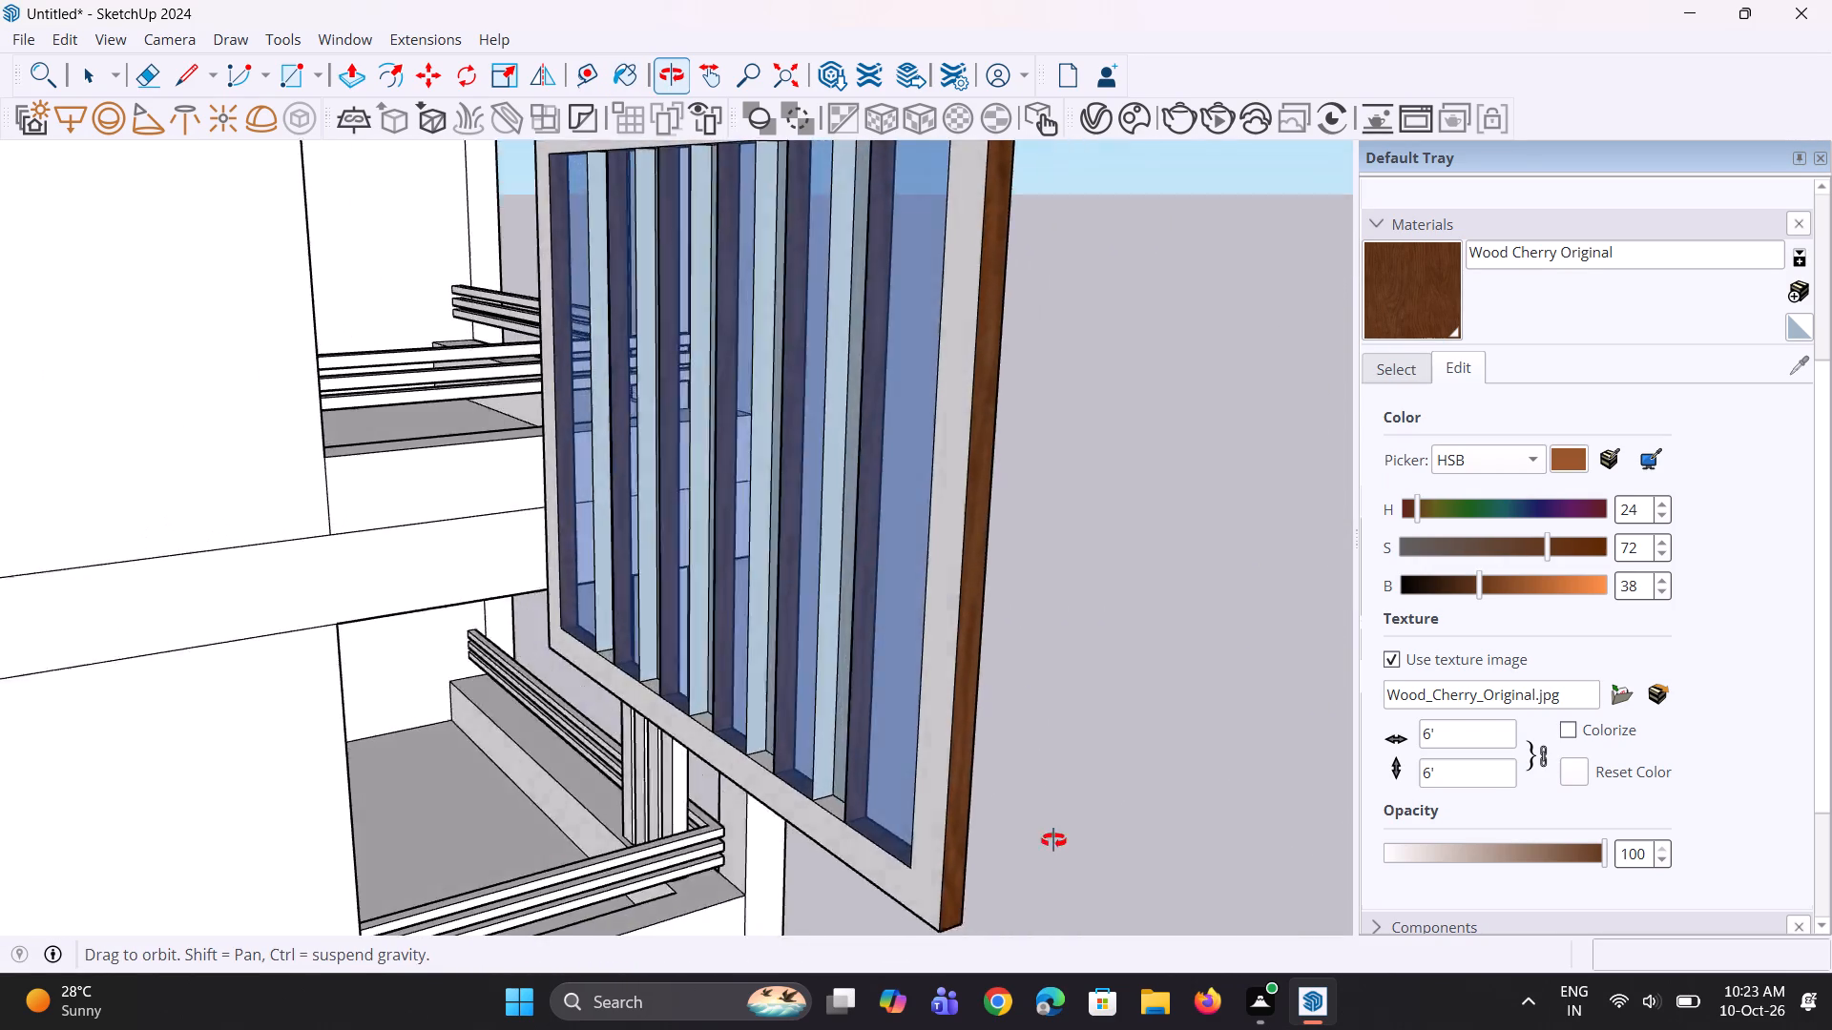
middle_click_drag(1053, 840, 1093, 832)
left_click(972, 856)
Paint the back face, both recess sides and bottom ledge of the bar nearest the frame's painted outer side with Wood Cherry Original.
scroll(851, 812, "up", 3)
middle_click_drag(858, 800, 965, 816)
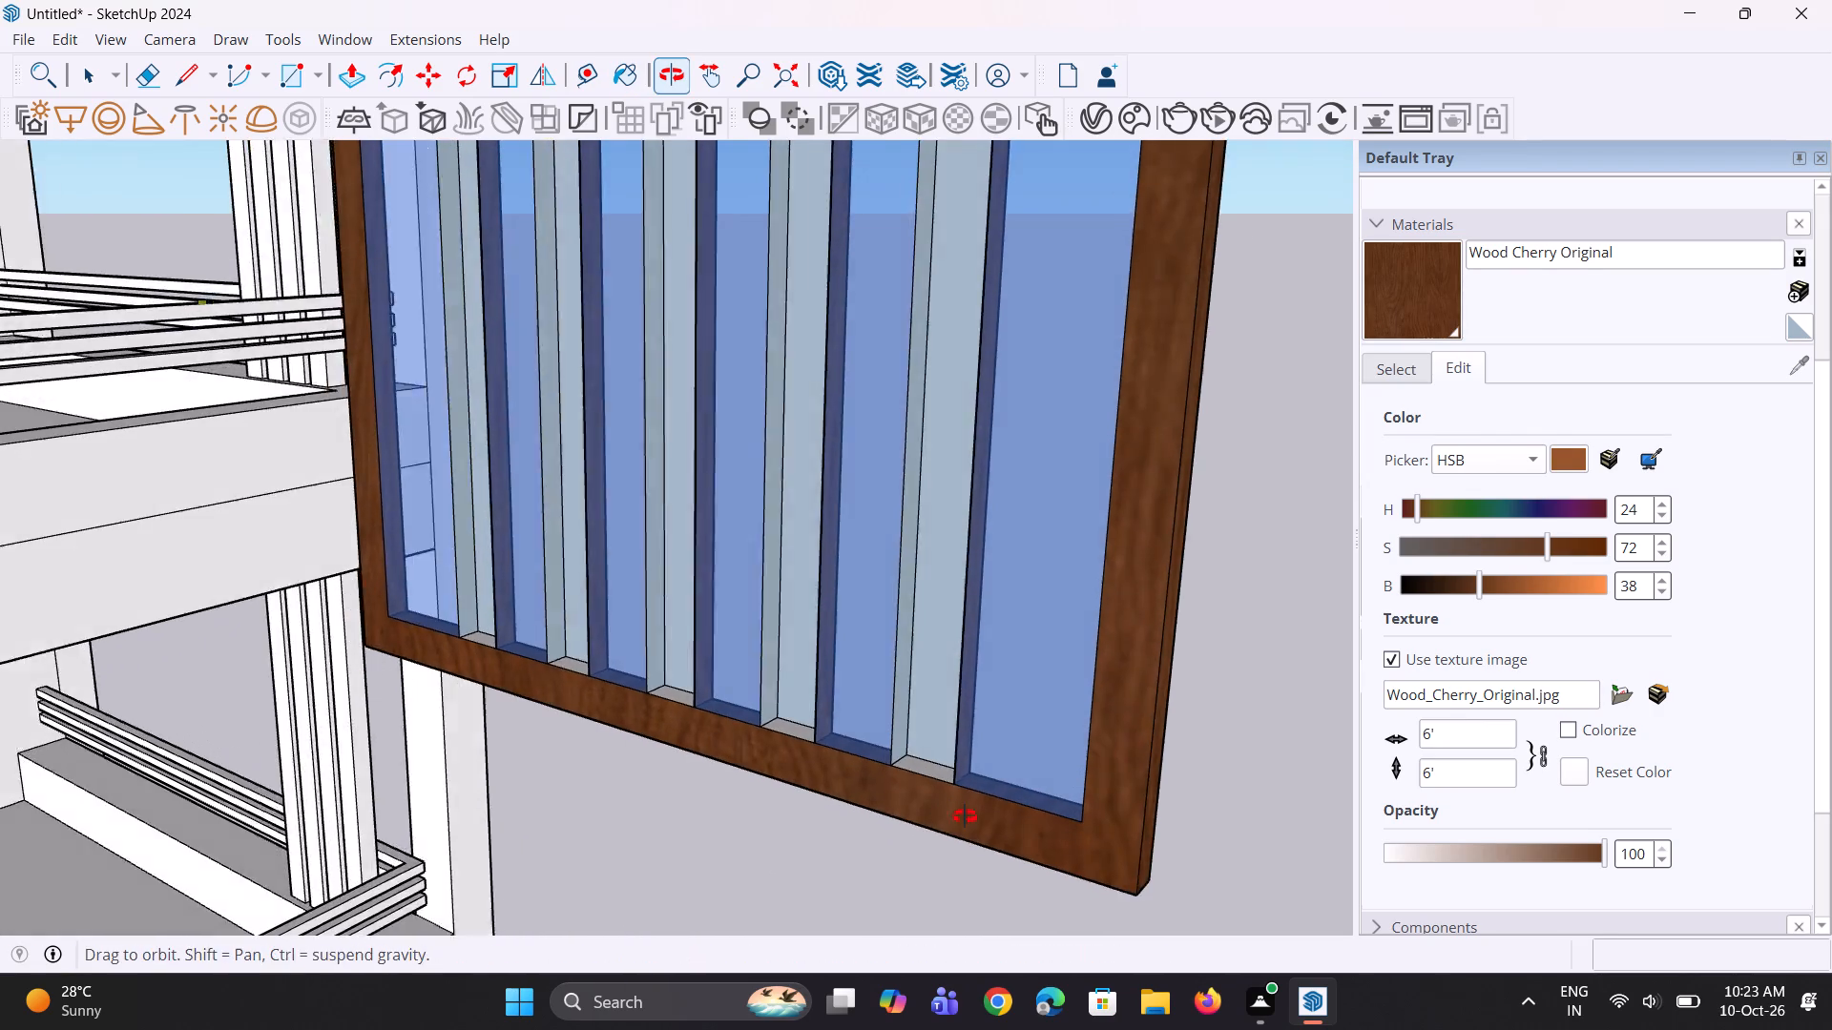
middle_click_drag(965, 816, 1011, 816)
left_click(954, 760)
left_click(956, 719)
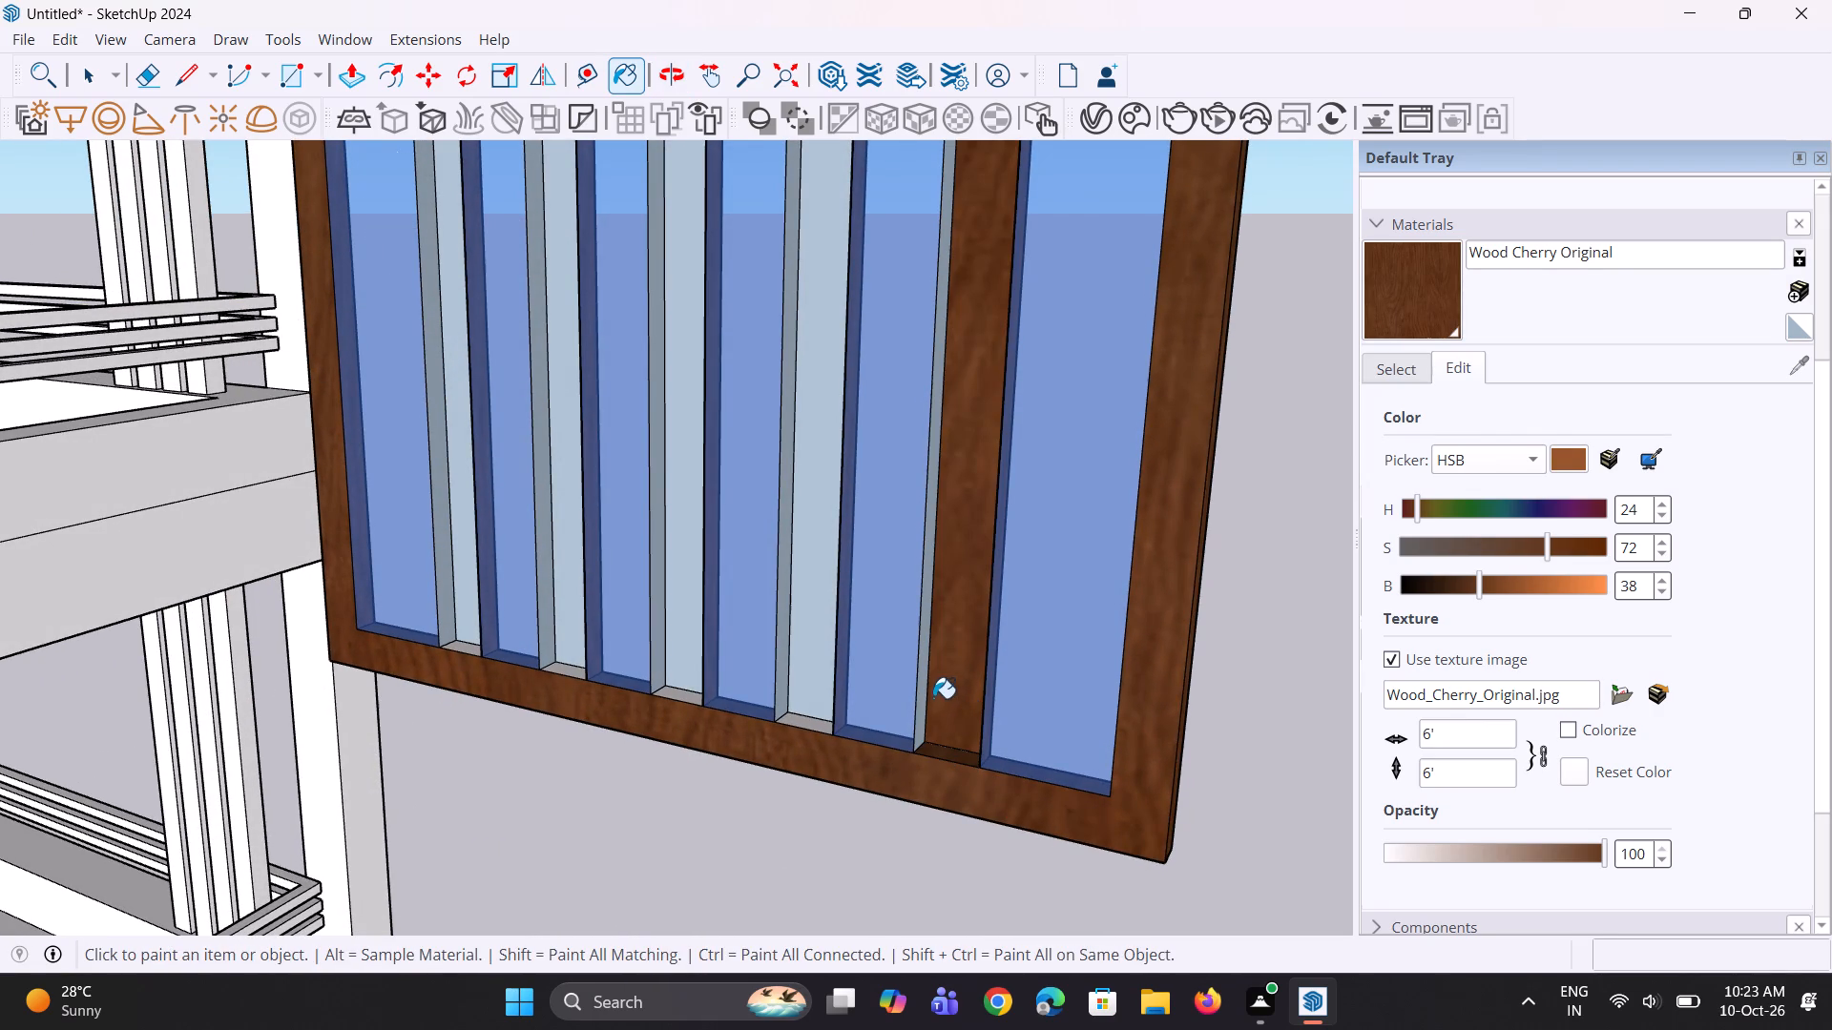
left_click(922, 692)
middle_click_drag(932, 720, 1051, 700)
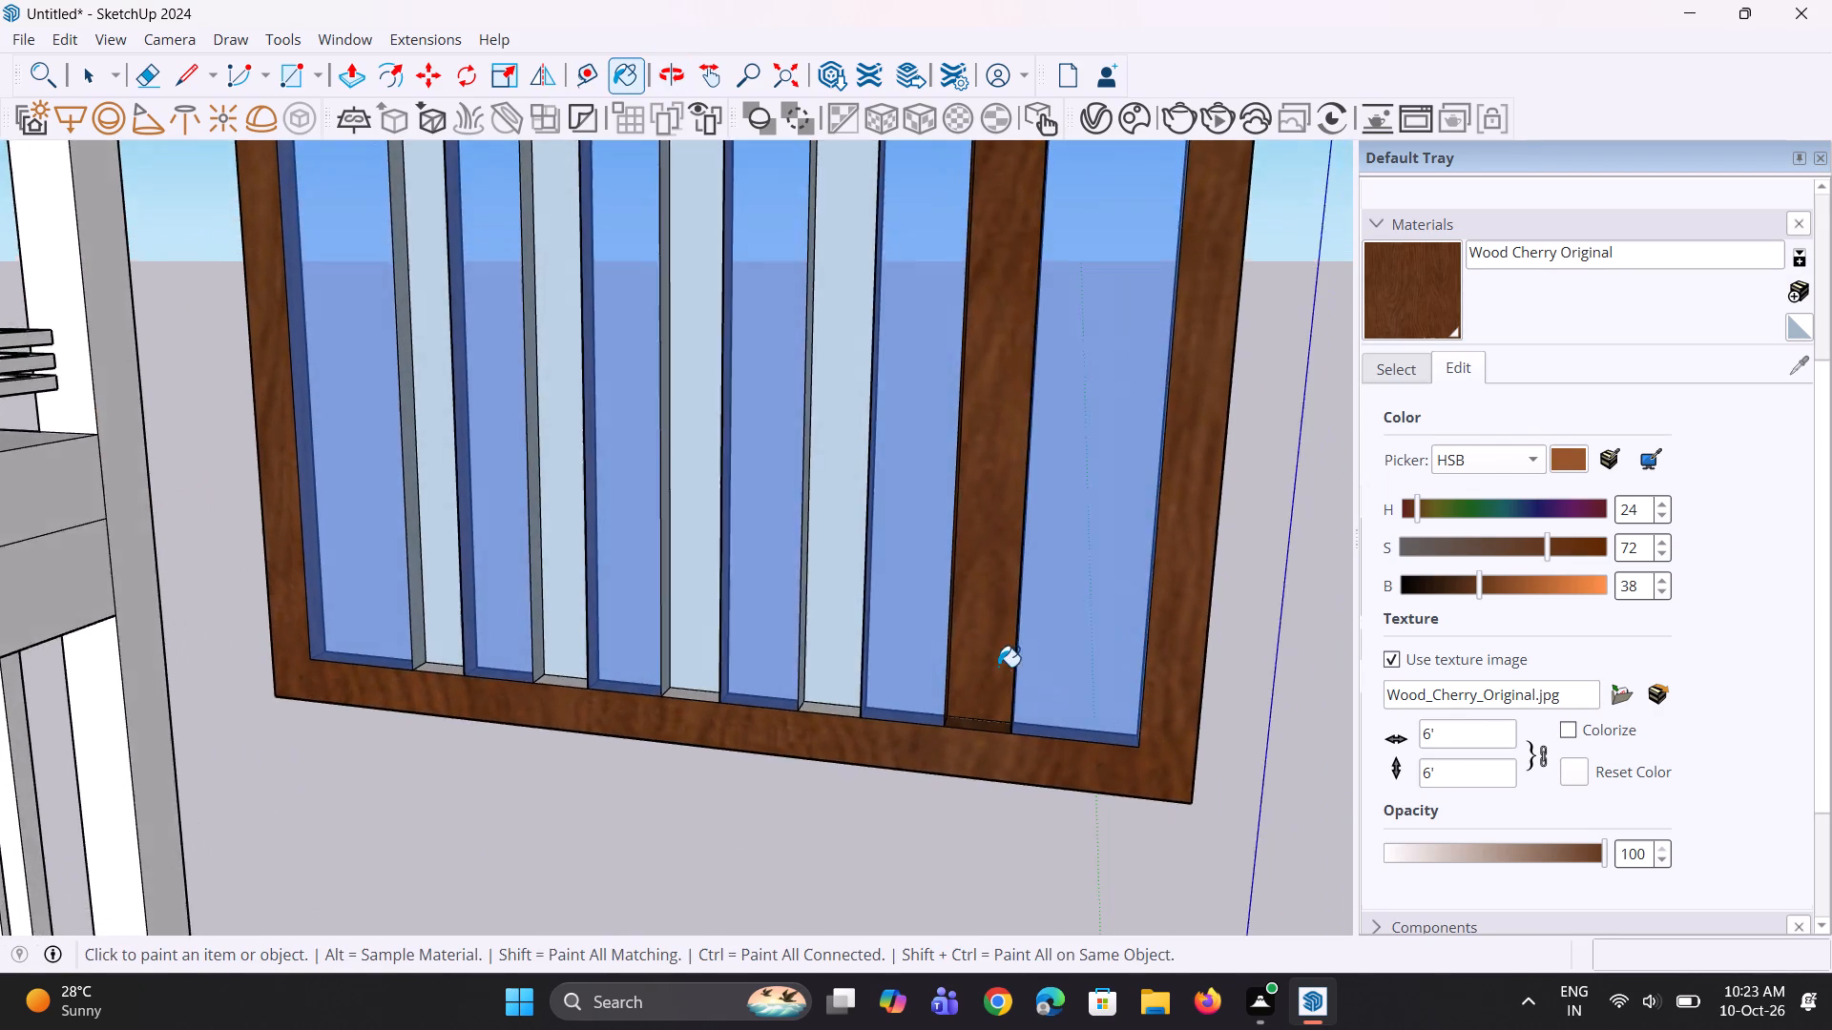
scroll(993, 663, "up", 6)
middle_click_drag(999, 667, 1124, 666)
scroll(1055, 632, "up", 1)
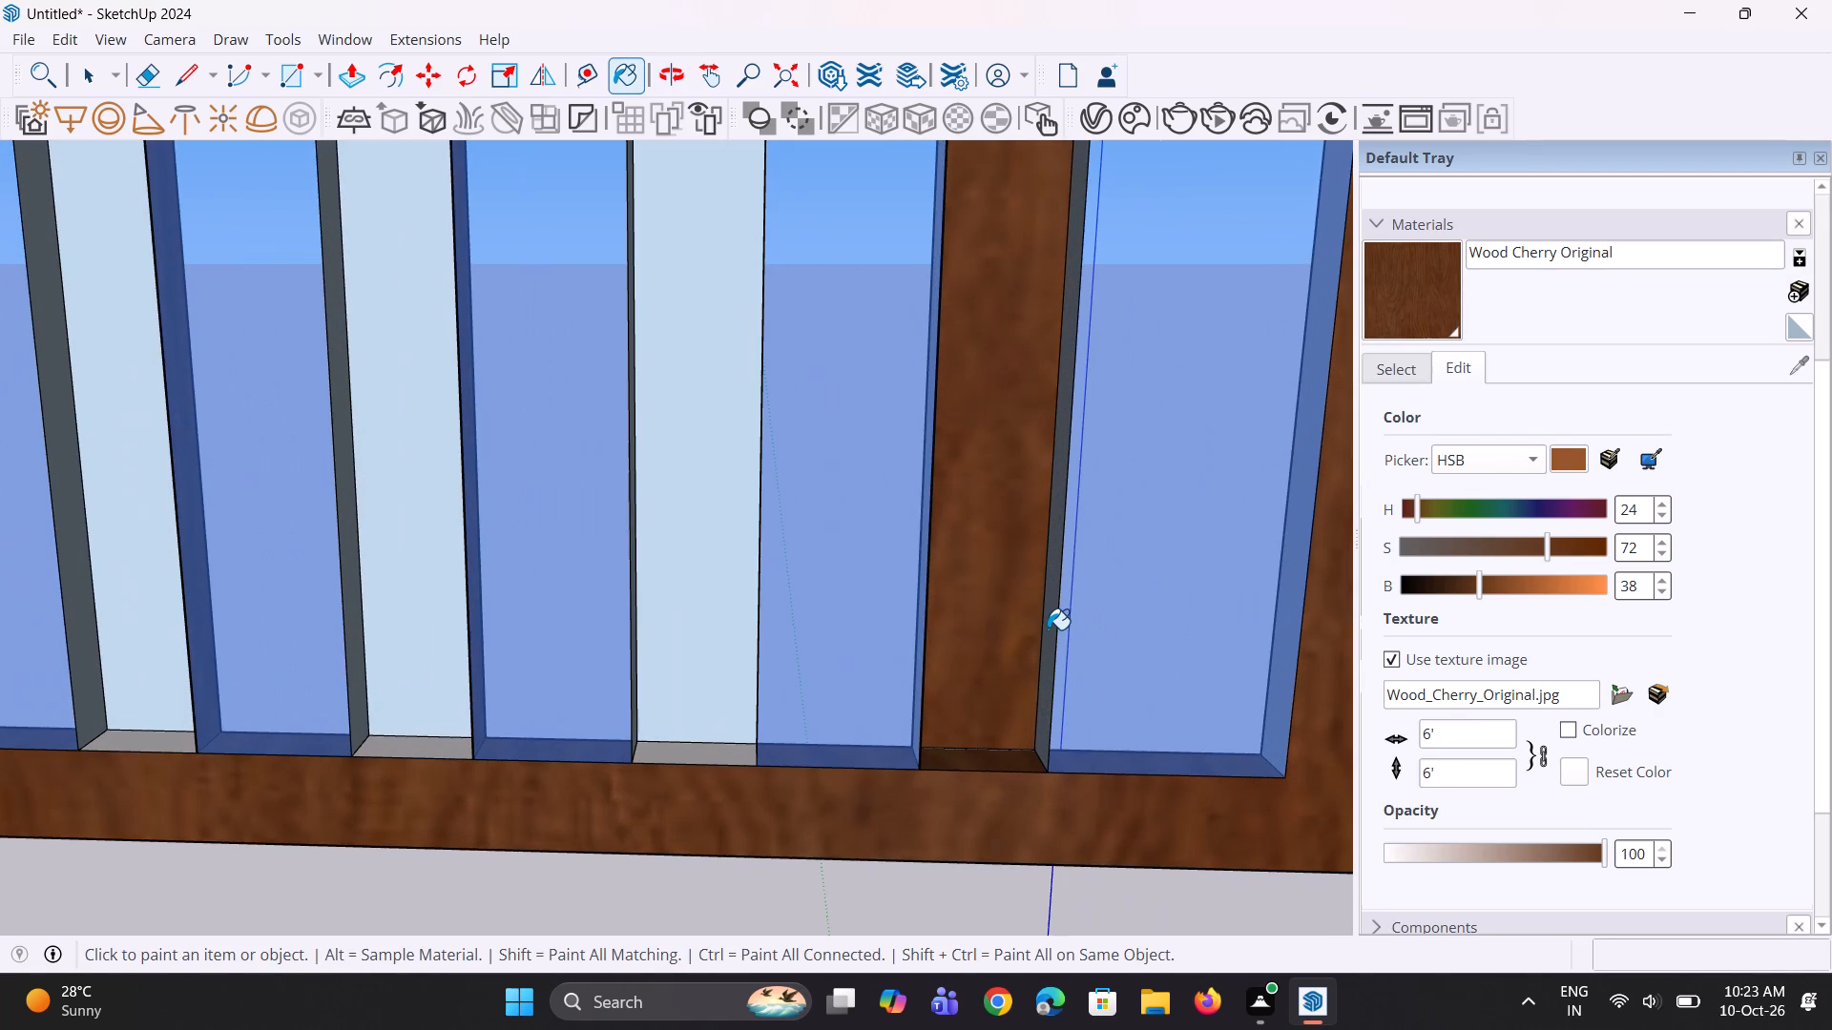
left_click(1051, 634)
Paint the back face, bottom ledge and both recess sides of the second bar with Wood Cherry Original.
left_click(706, 669)
left_click(708, 749)
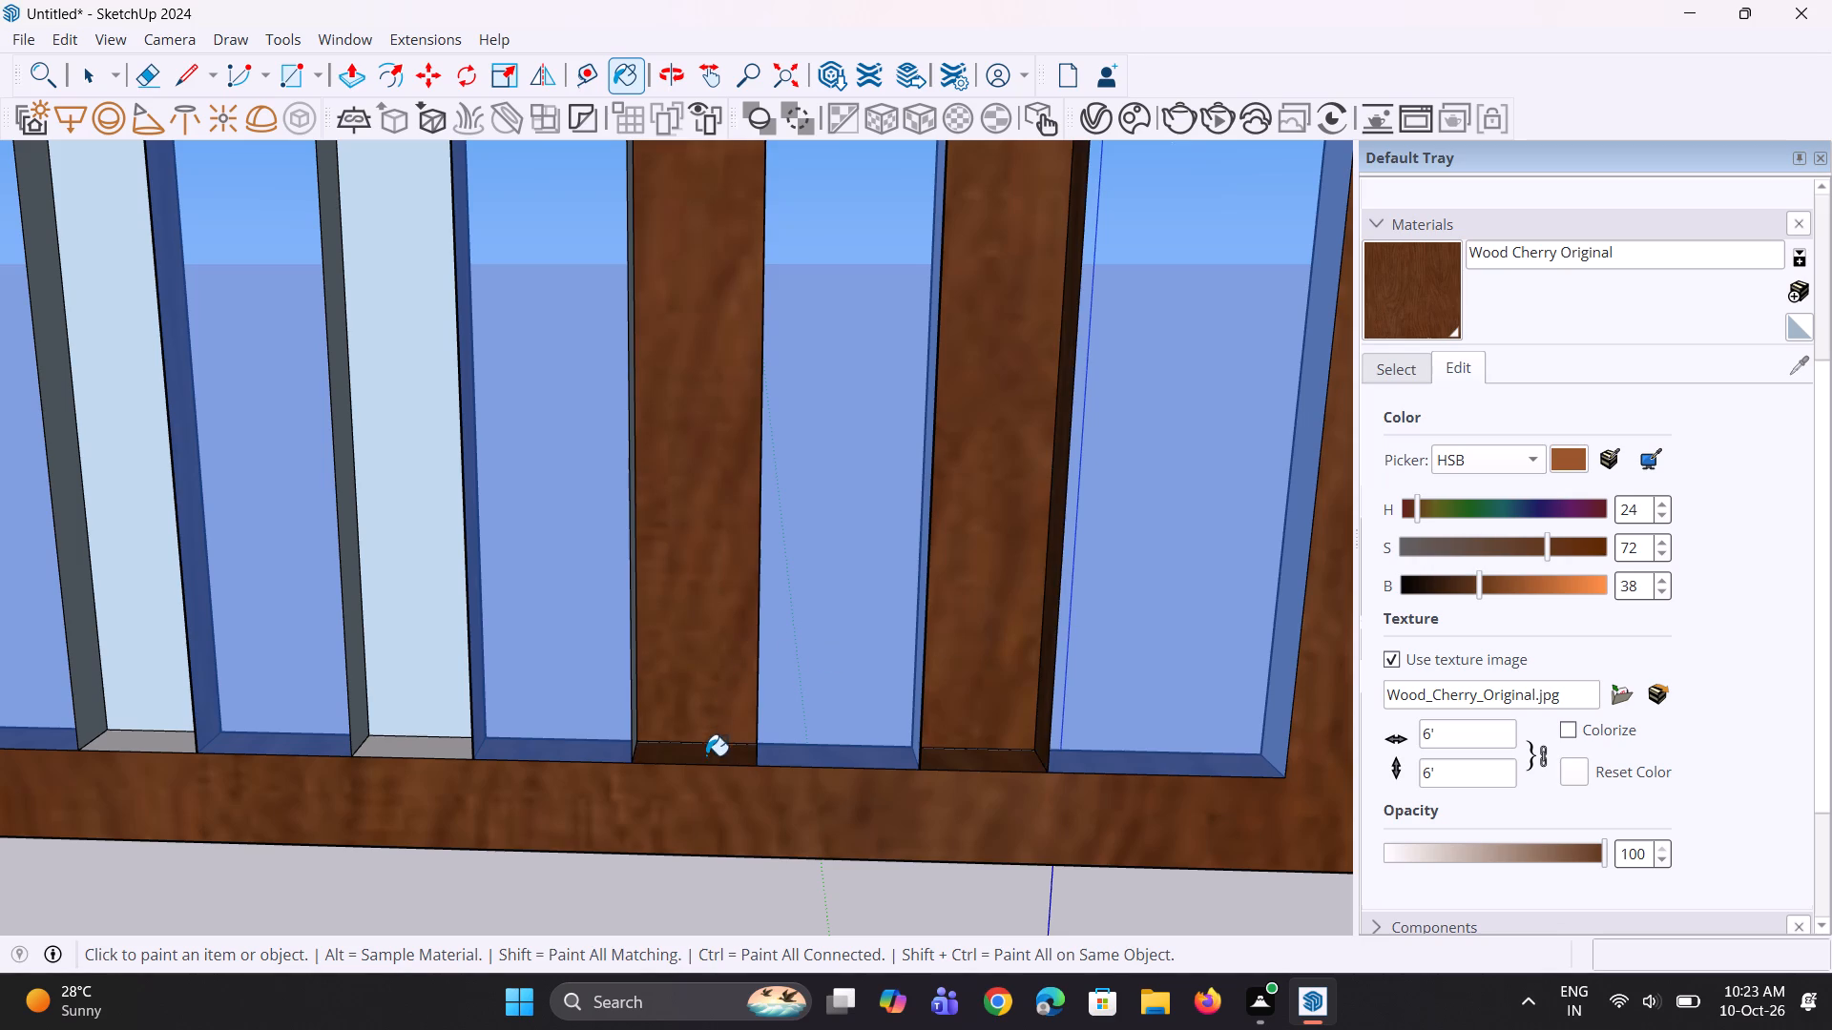
middle_click_drag(720, 740, 572, 752)
scroll(609, 705, "up", 2)
left_click(613, 690)
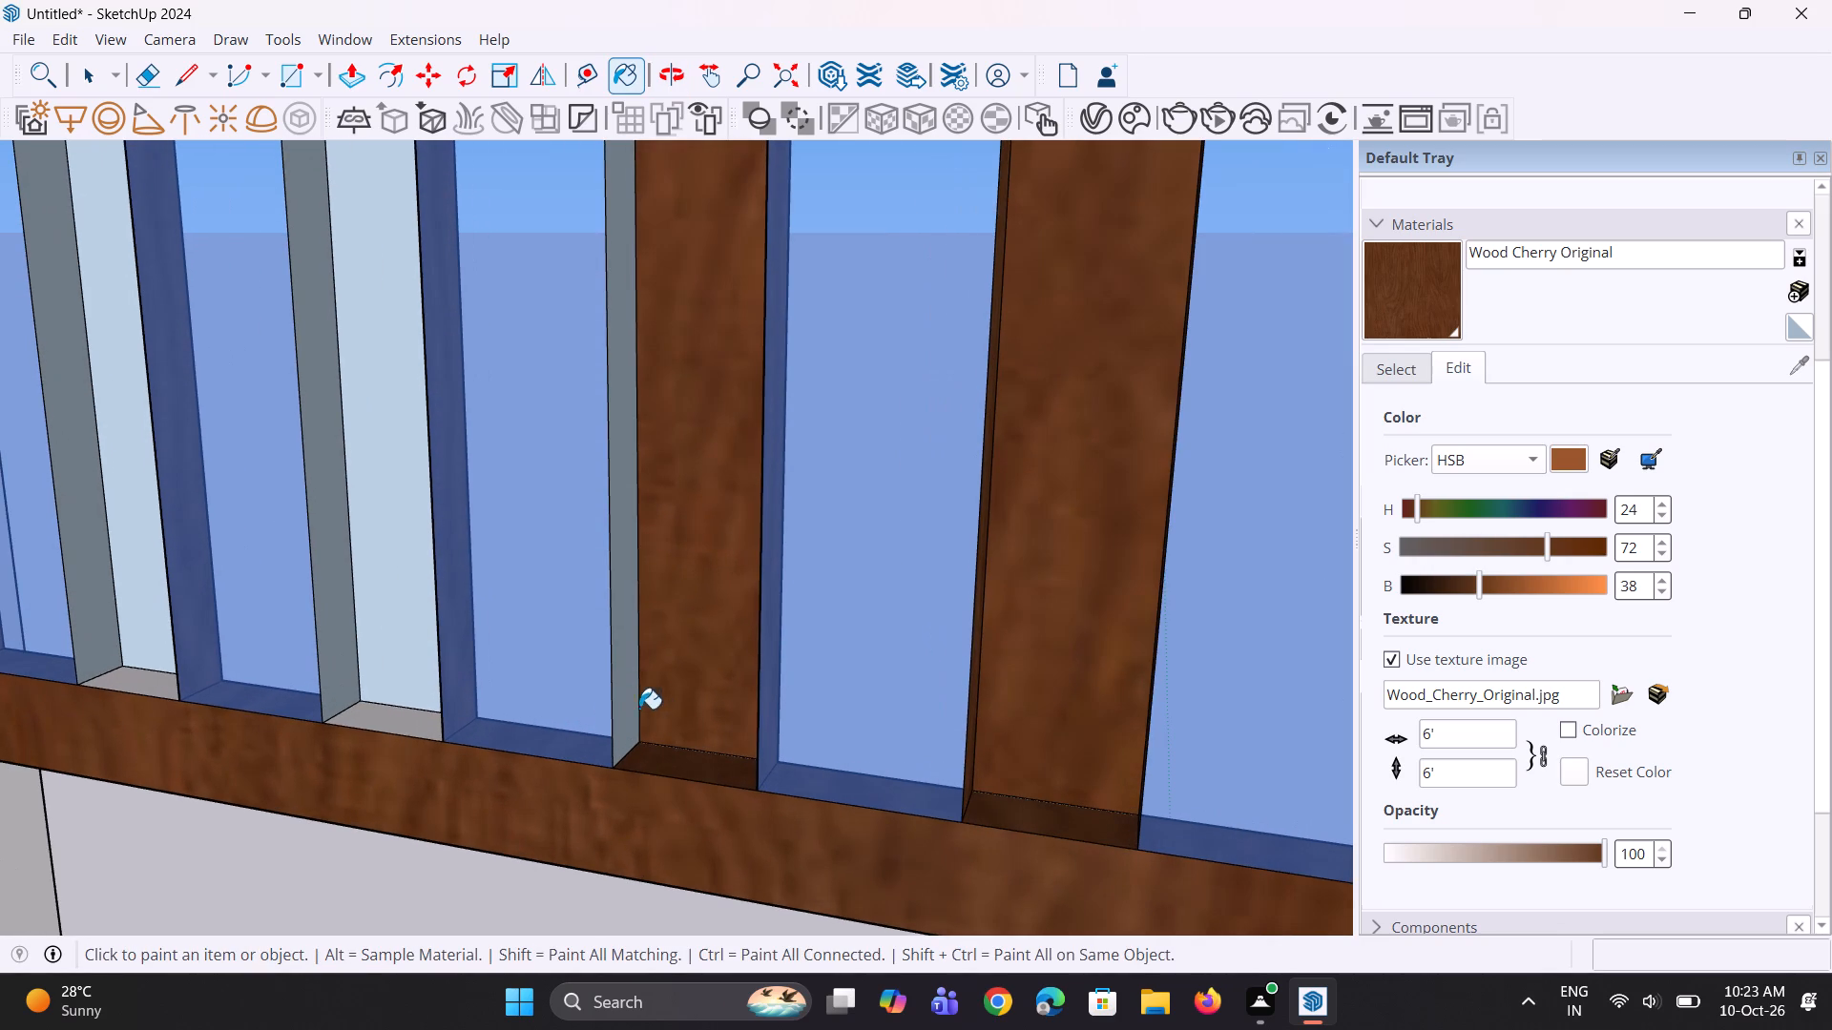
left_click(628, 682)
middle_click_drag(614, 726, 941, 690)
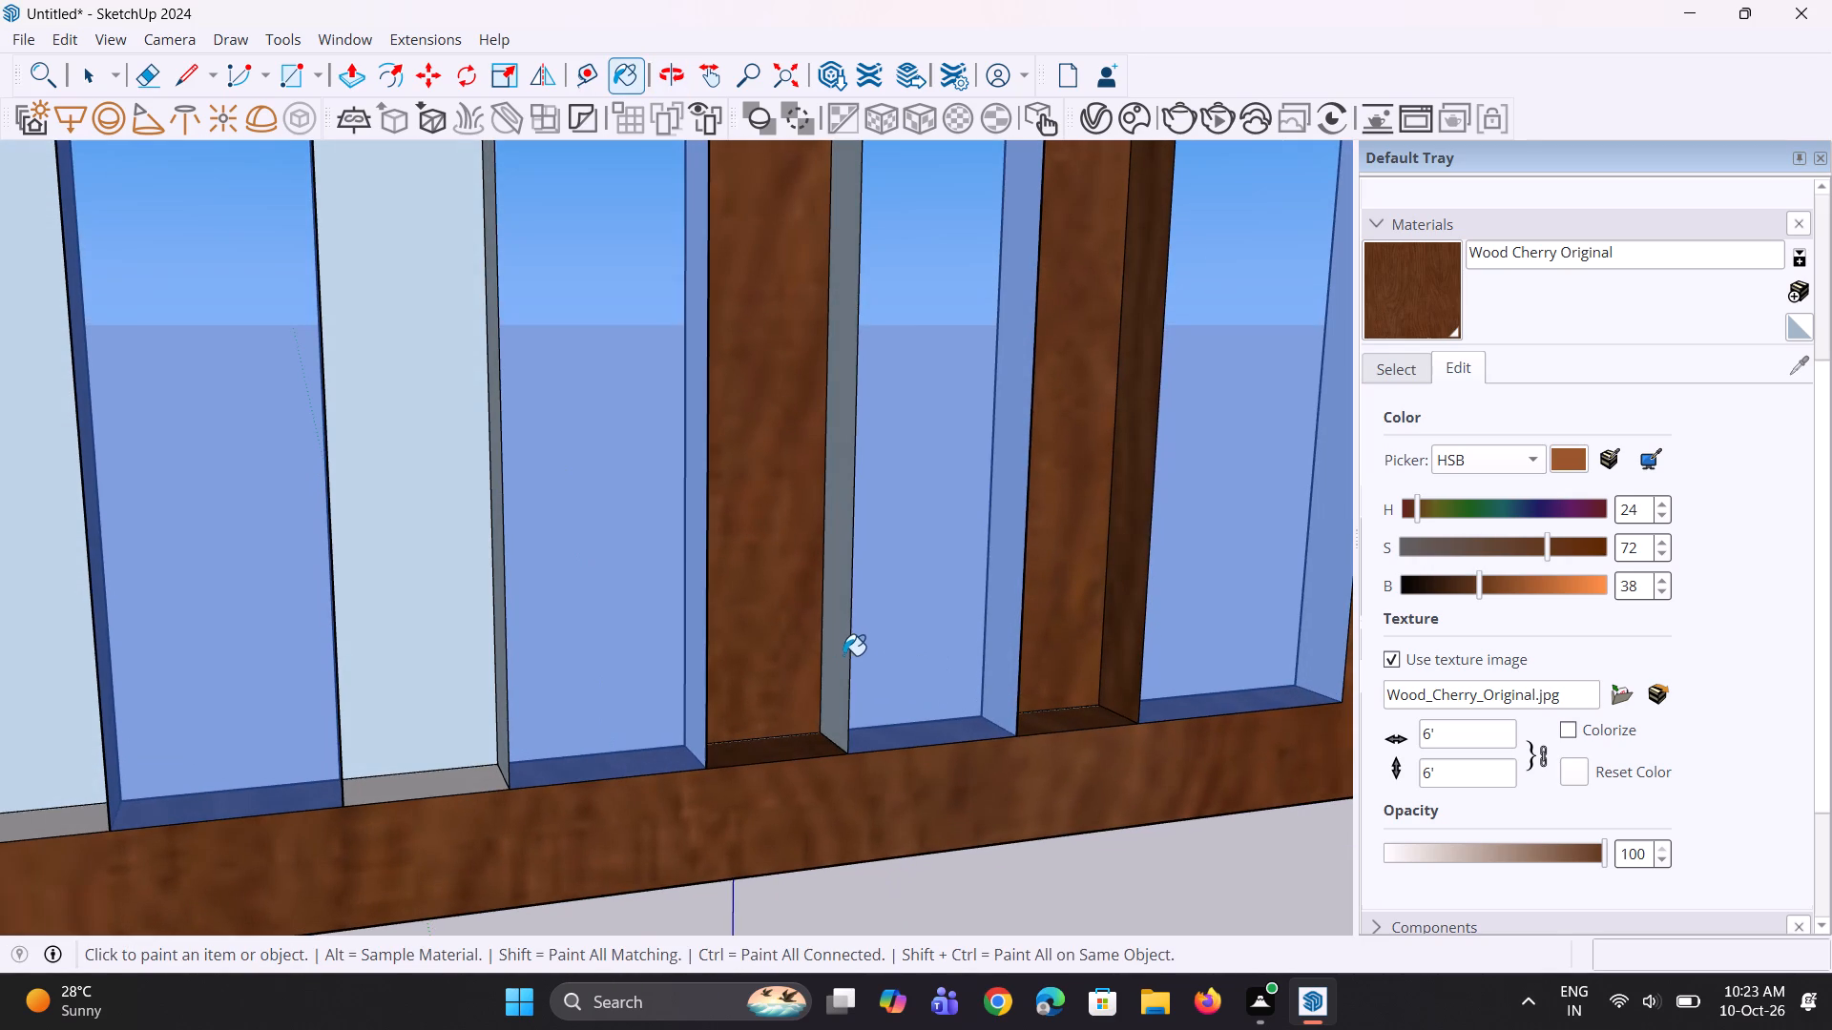
left_click(847, 654)
Paint the third bar's back face, recess side and bottom ledge with Wood Cherry Original, undoing any stray paint on the glass.
left_click(460, 698)
left_click(499, 709)
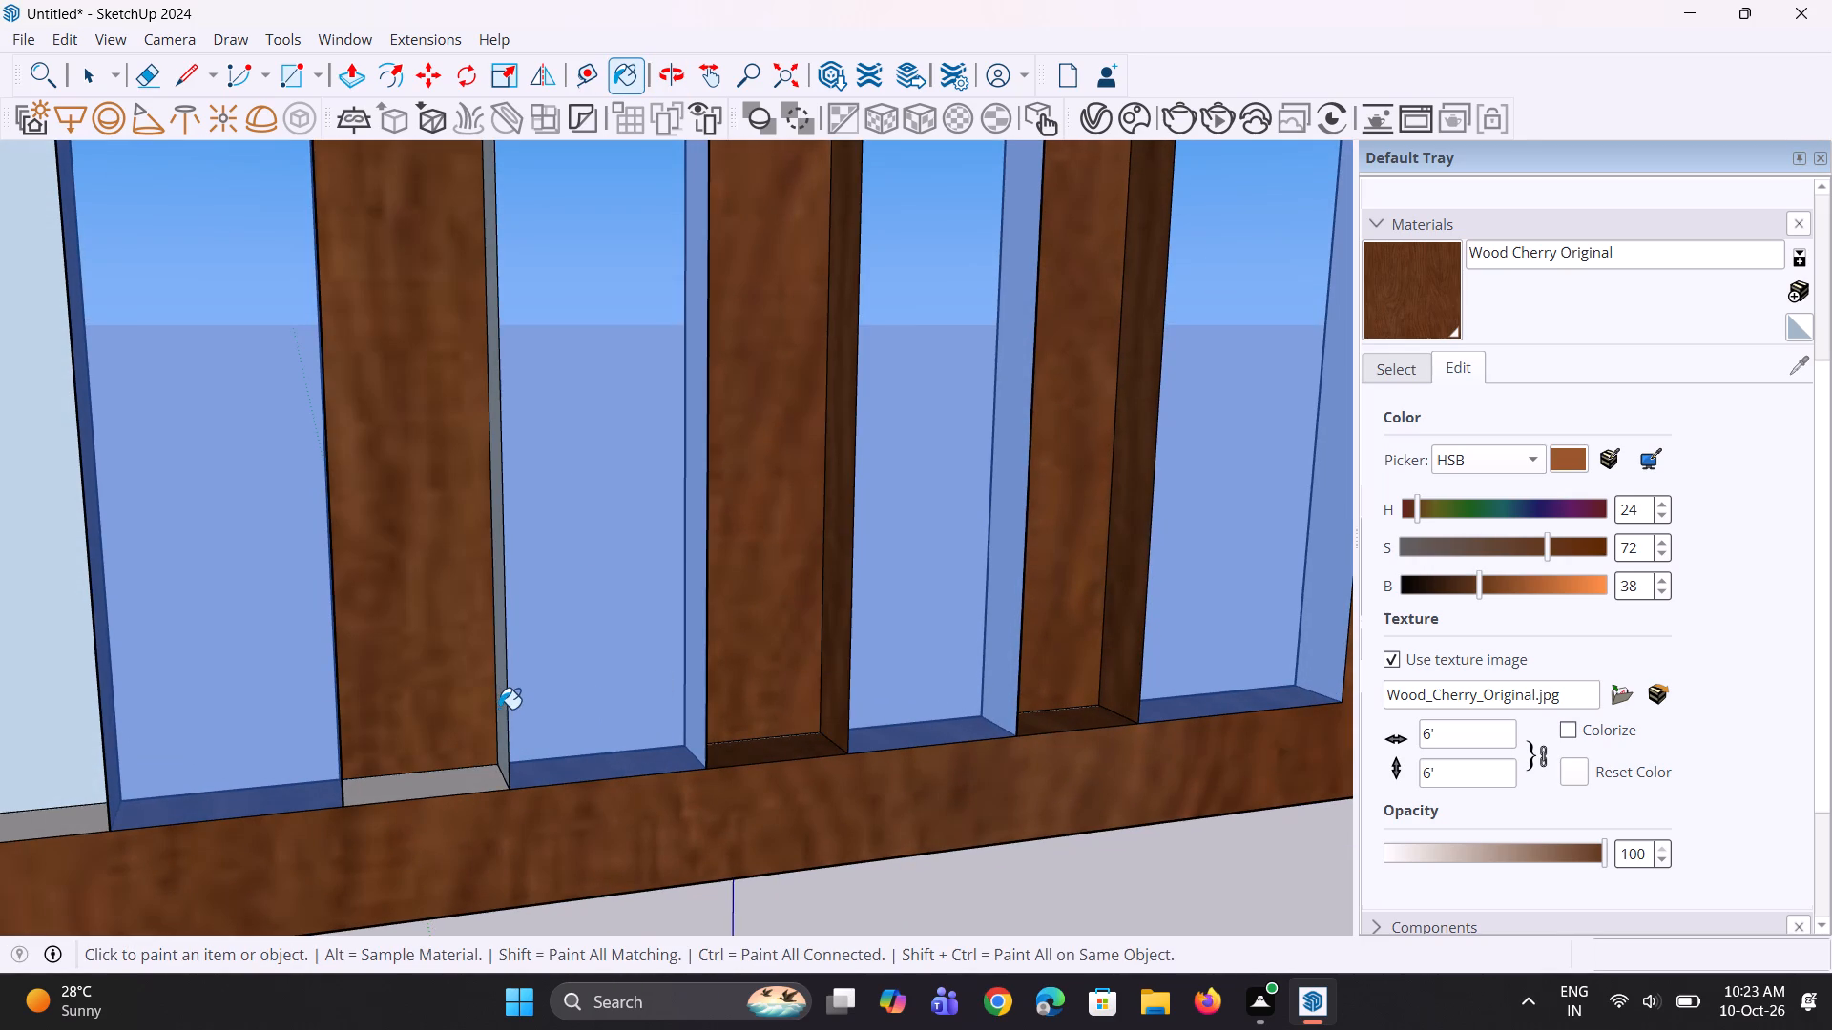
left_click(471, 786)
scroll(710, 704, "up", 2)
left_click(692, 690)
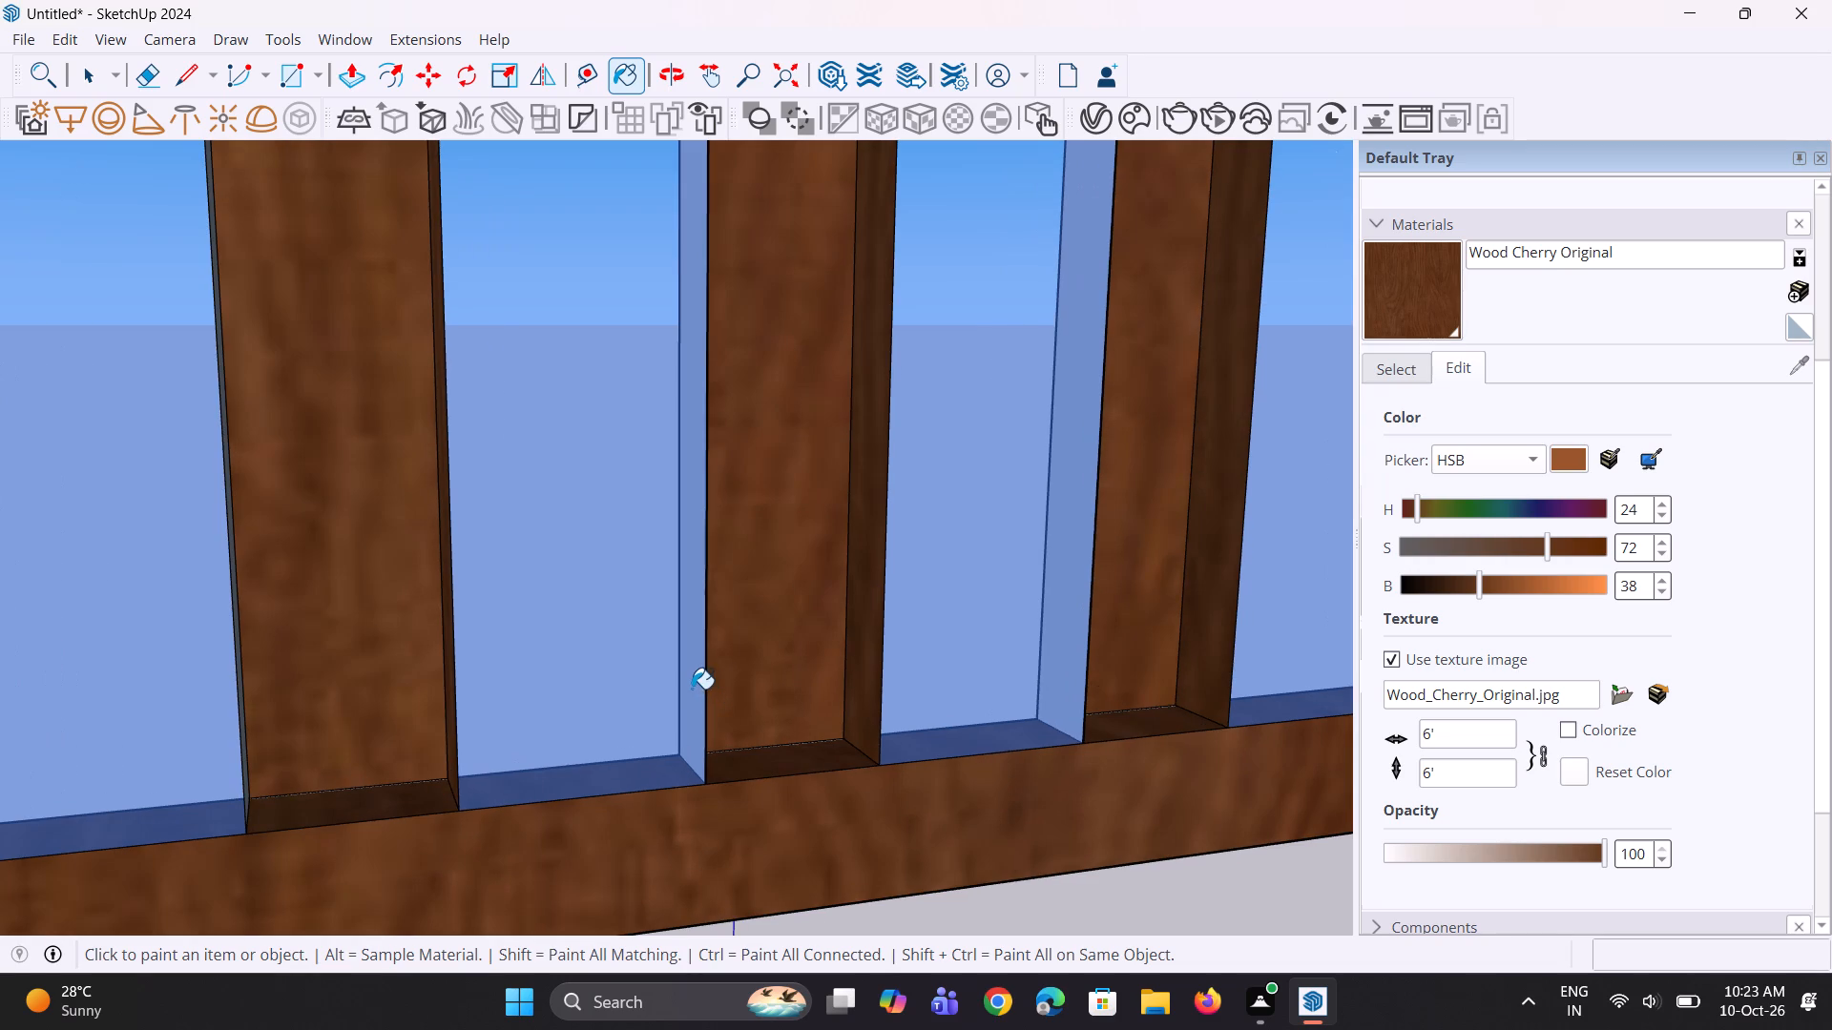
key("ctrl+z")
Paint the top ledges of the first three bar recesses on the window's back with Wood Cherry Original.
scroll(704, 689, "down", 4, "ctrl")
middle_click_drag(656, 701, 682, 714)
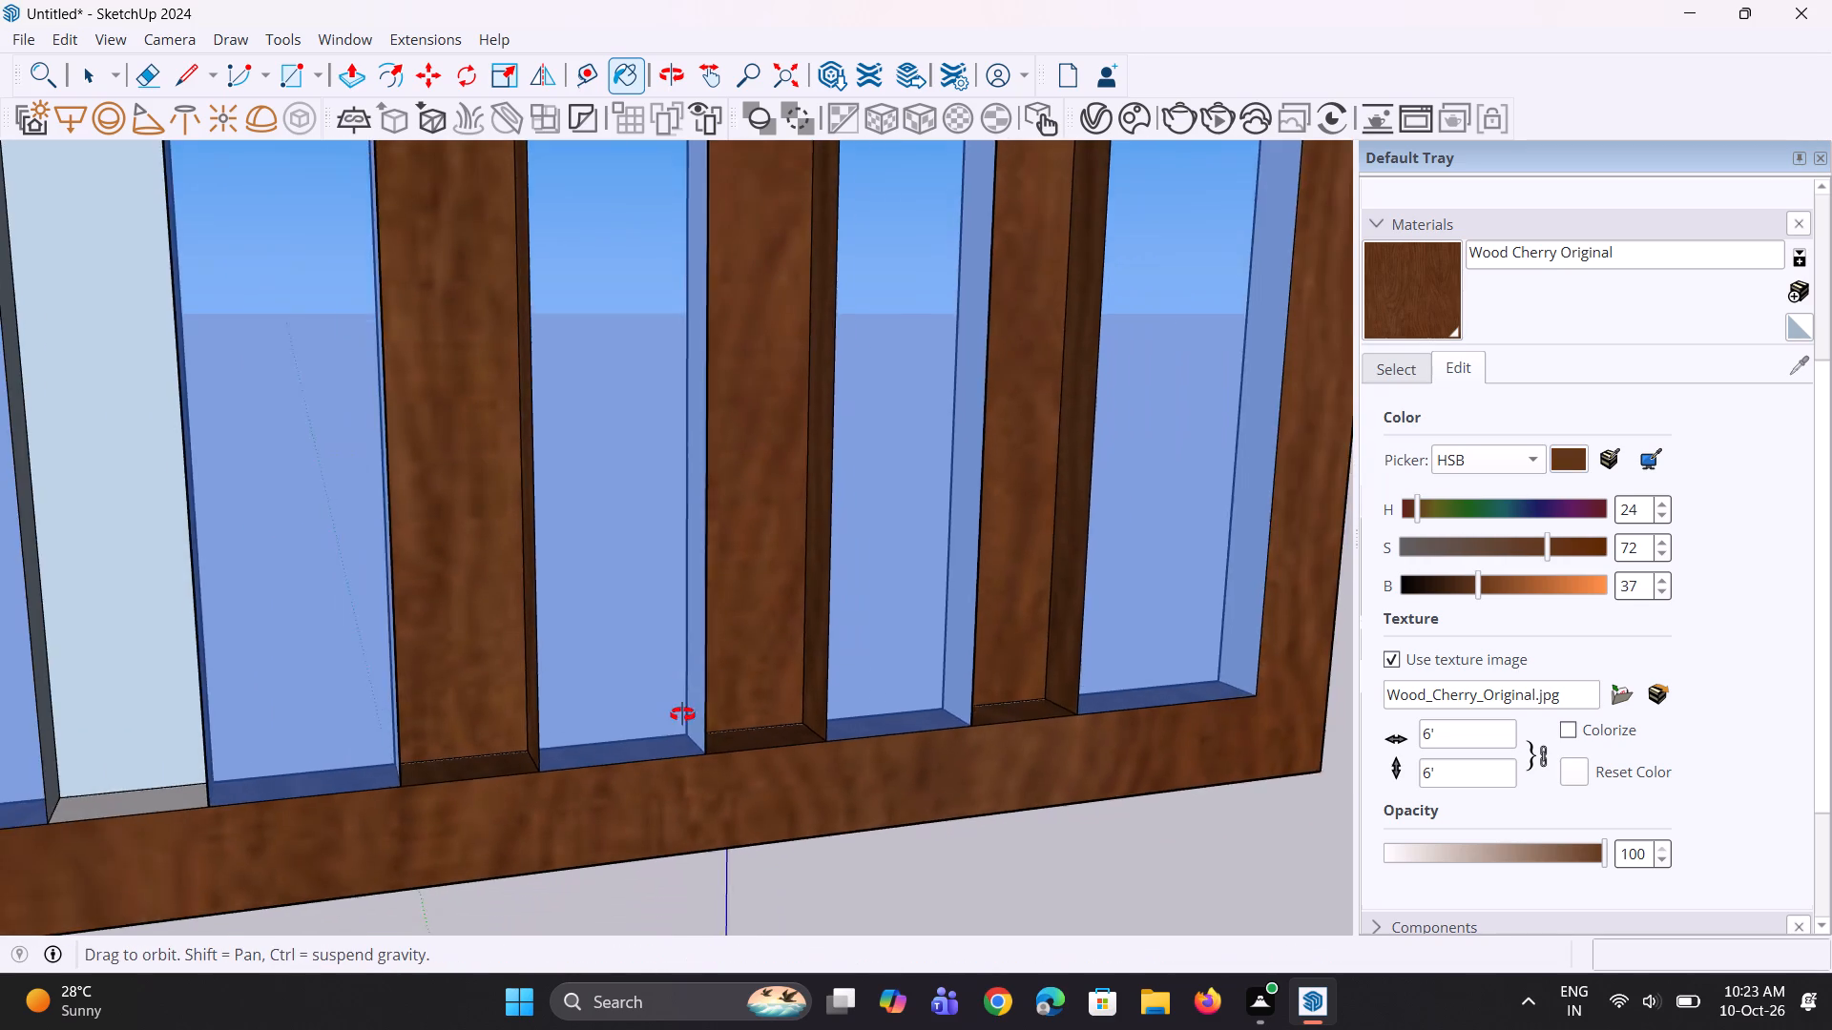
middle_click_drag(682, 714, 825, 707)
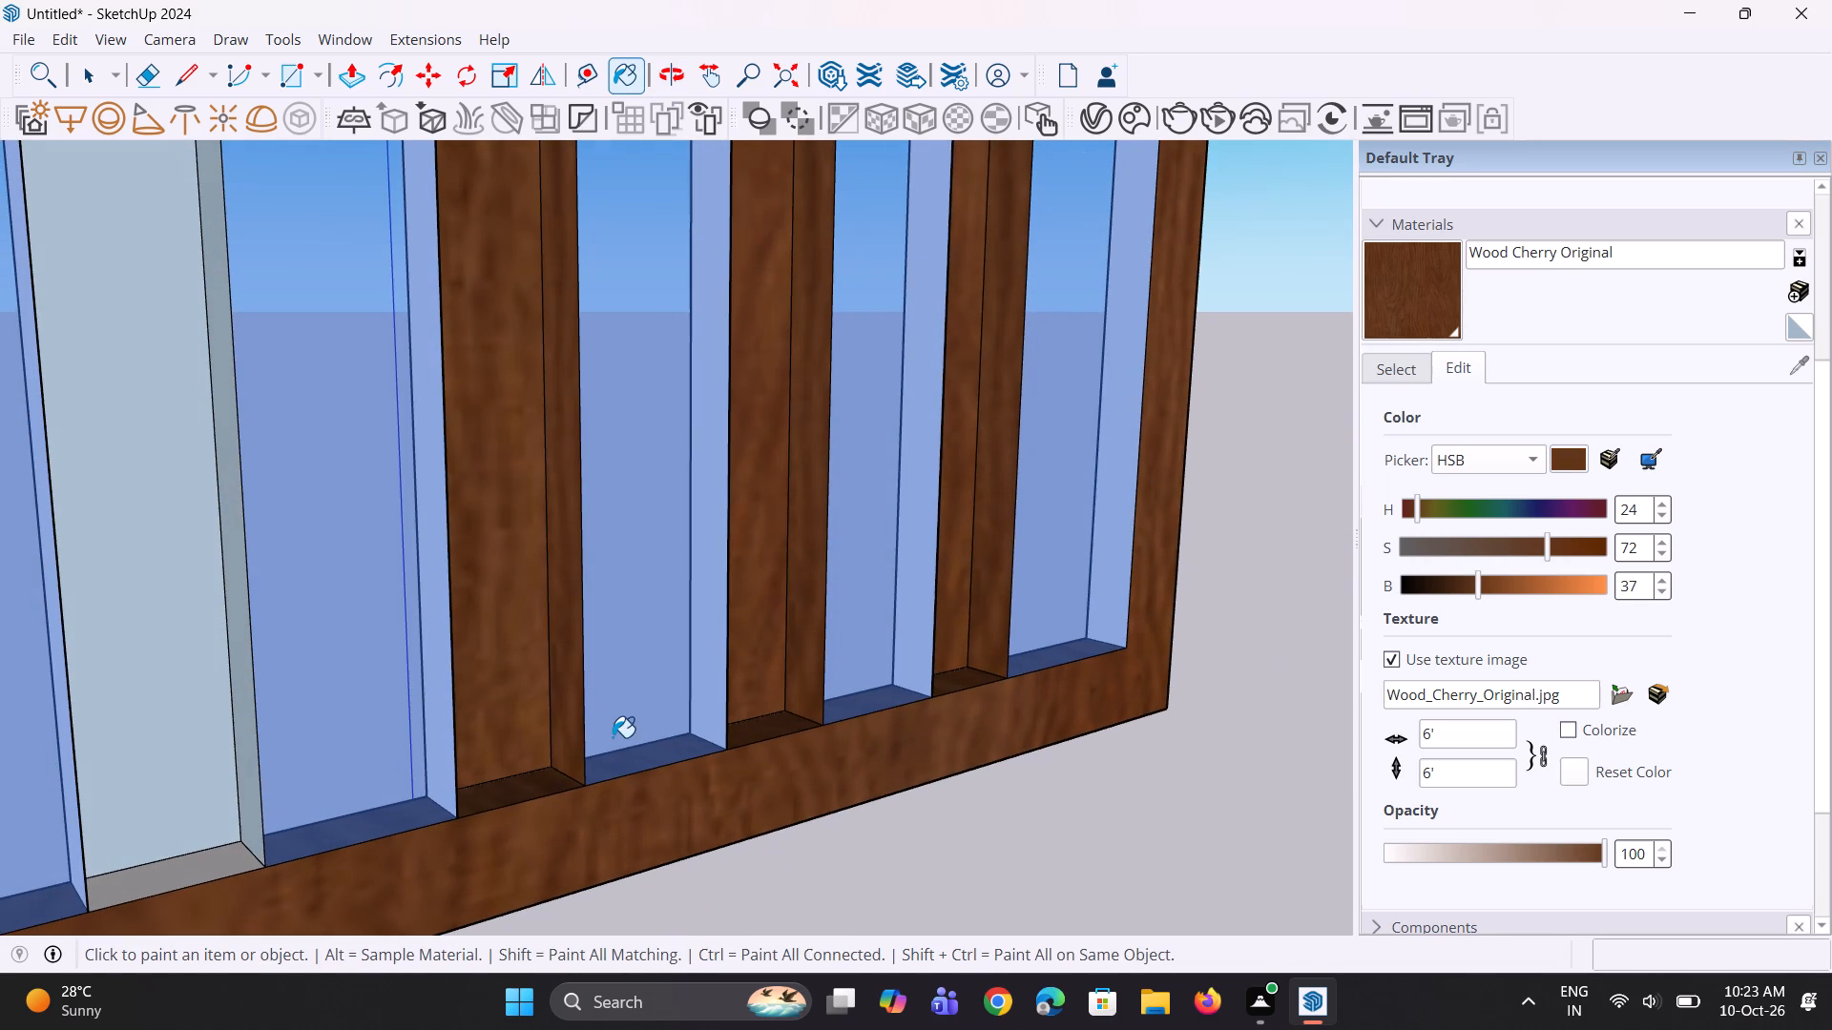
scroll(613, 737, "down", 16)
middle_click_drag(589, 730, 553, 553)
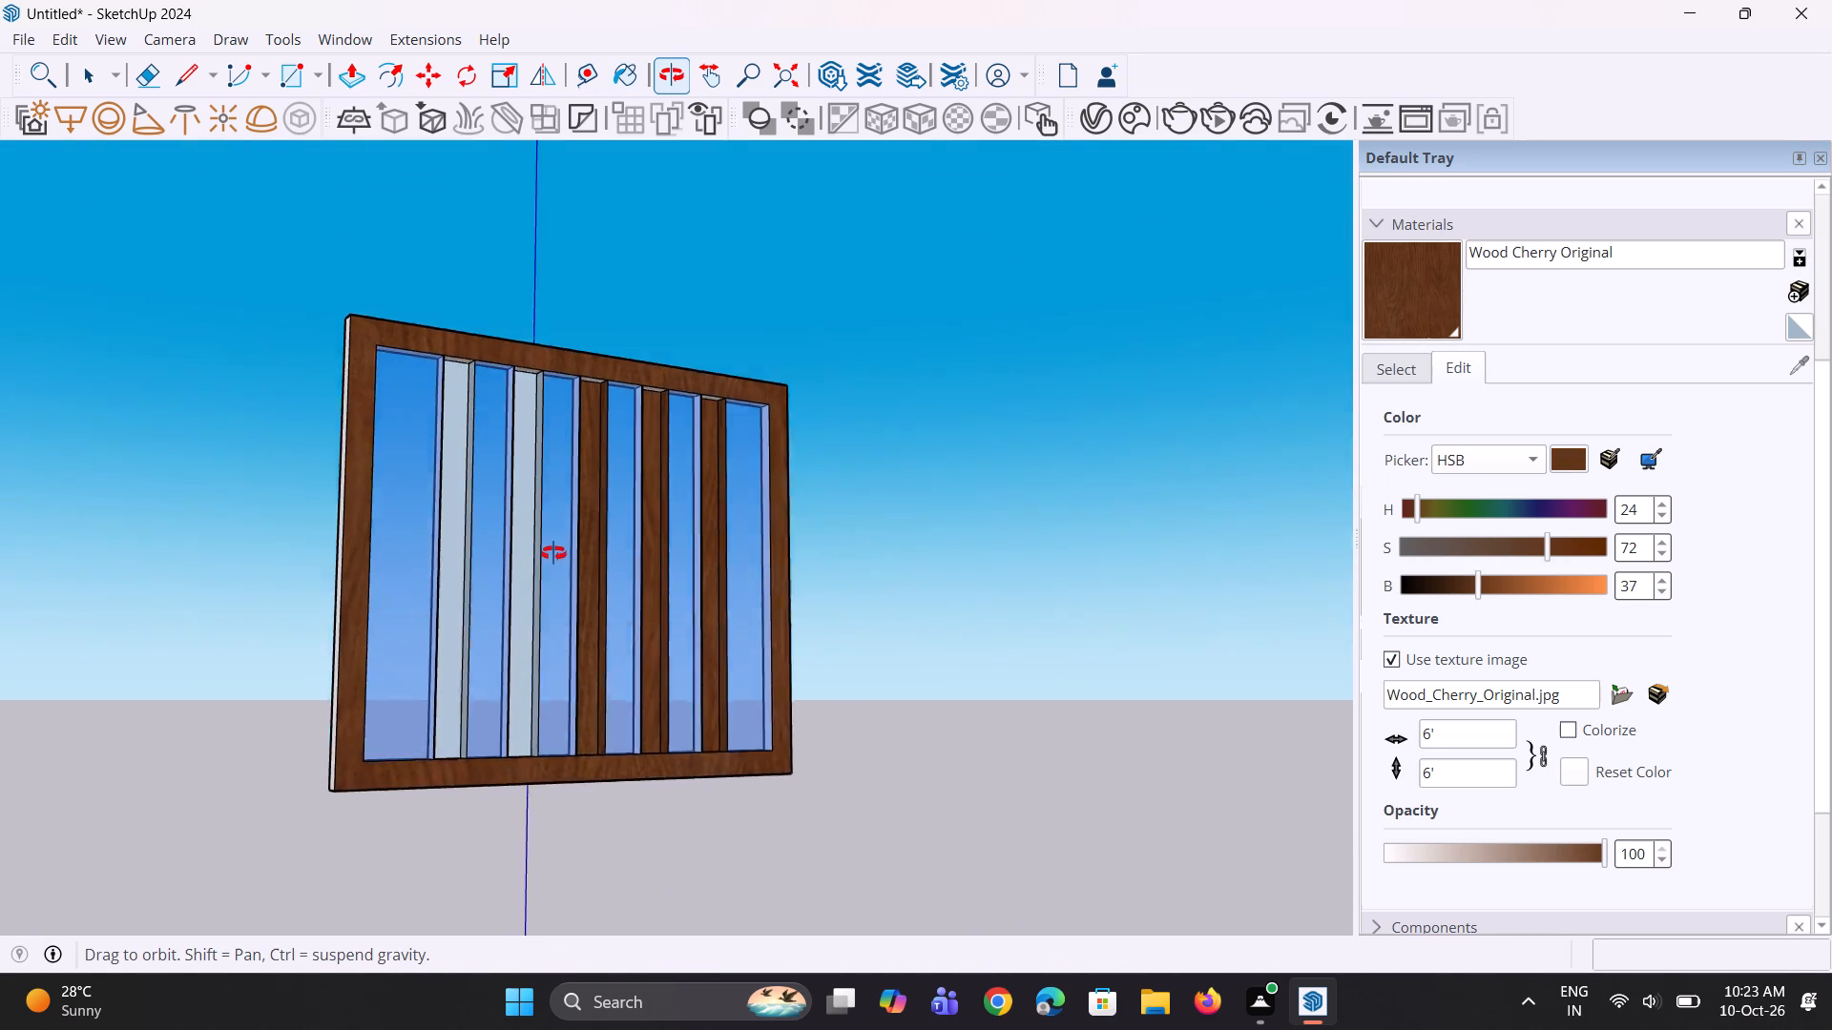
middle_click_drag(553, 553, 566, 490)
scroll(697, 414, "up", 9)
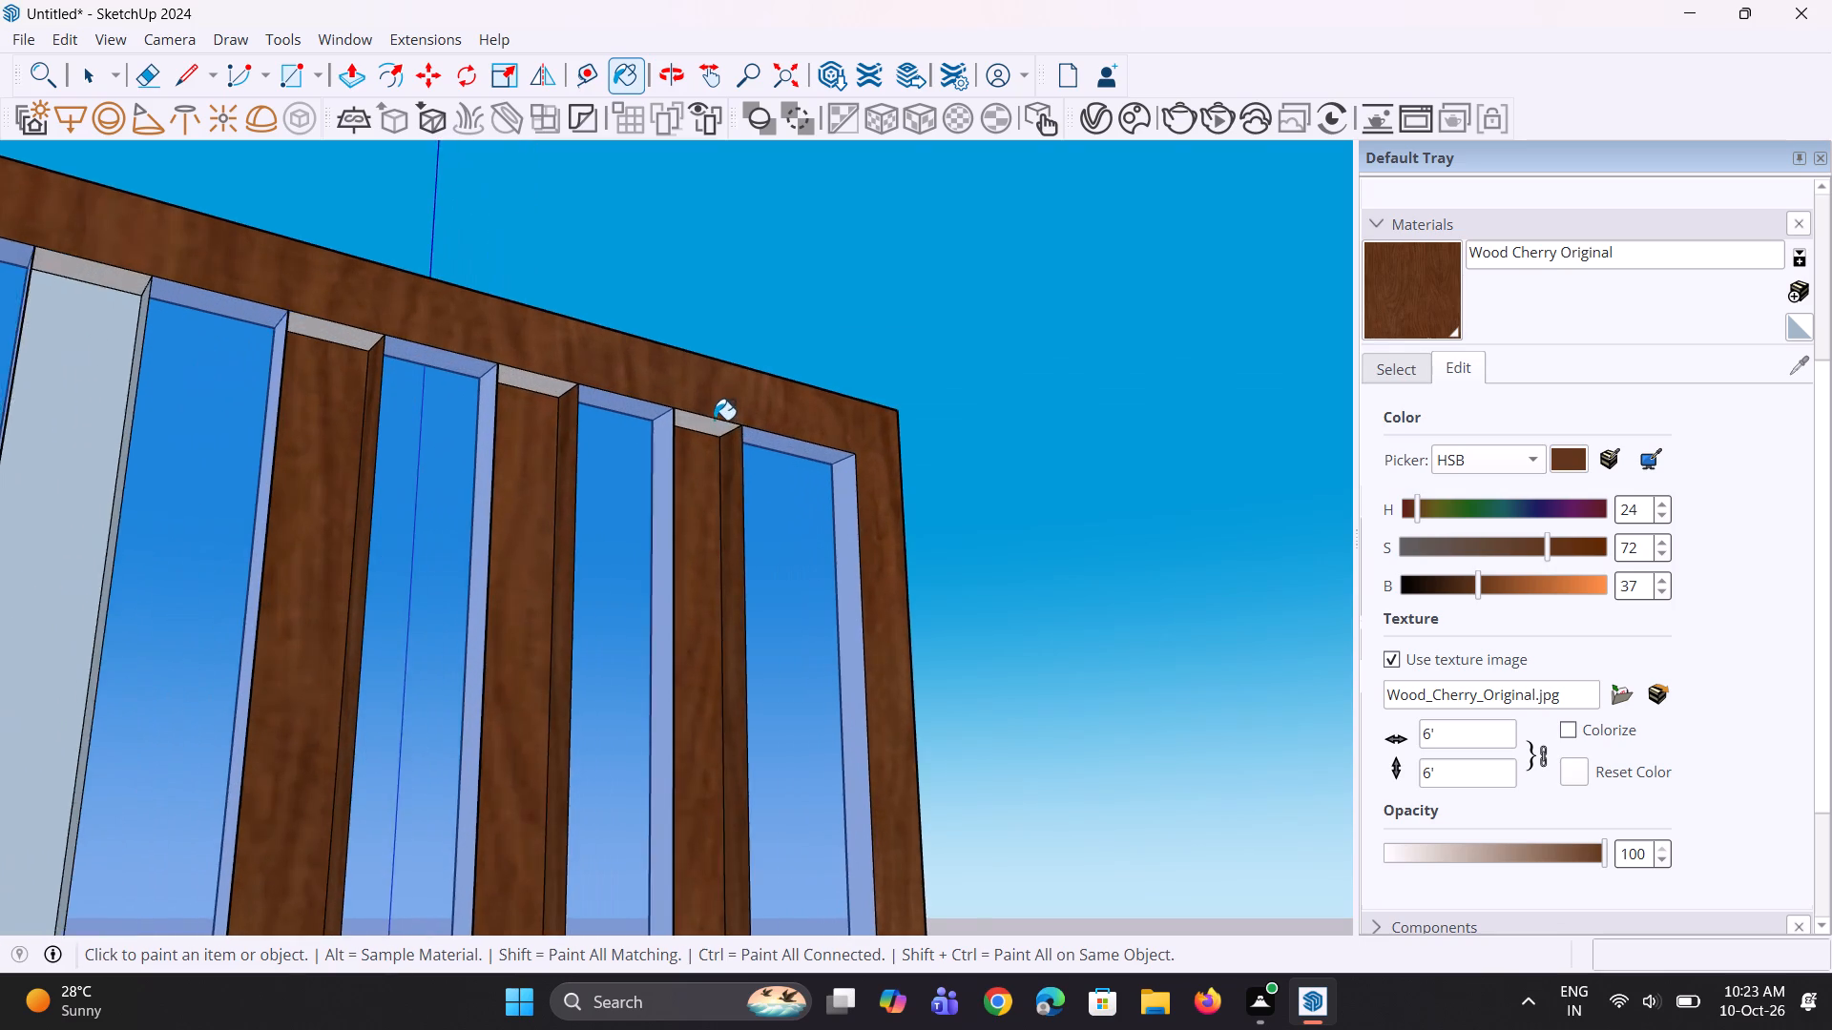
scroll(714, 420, "up", 3)
left_click(885, 515)
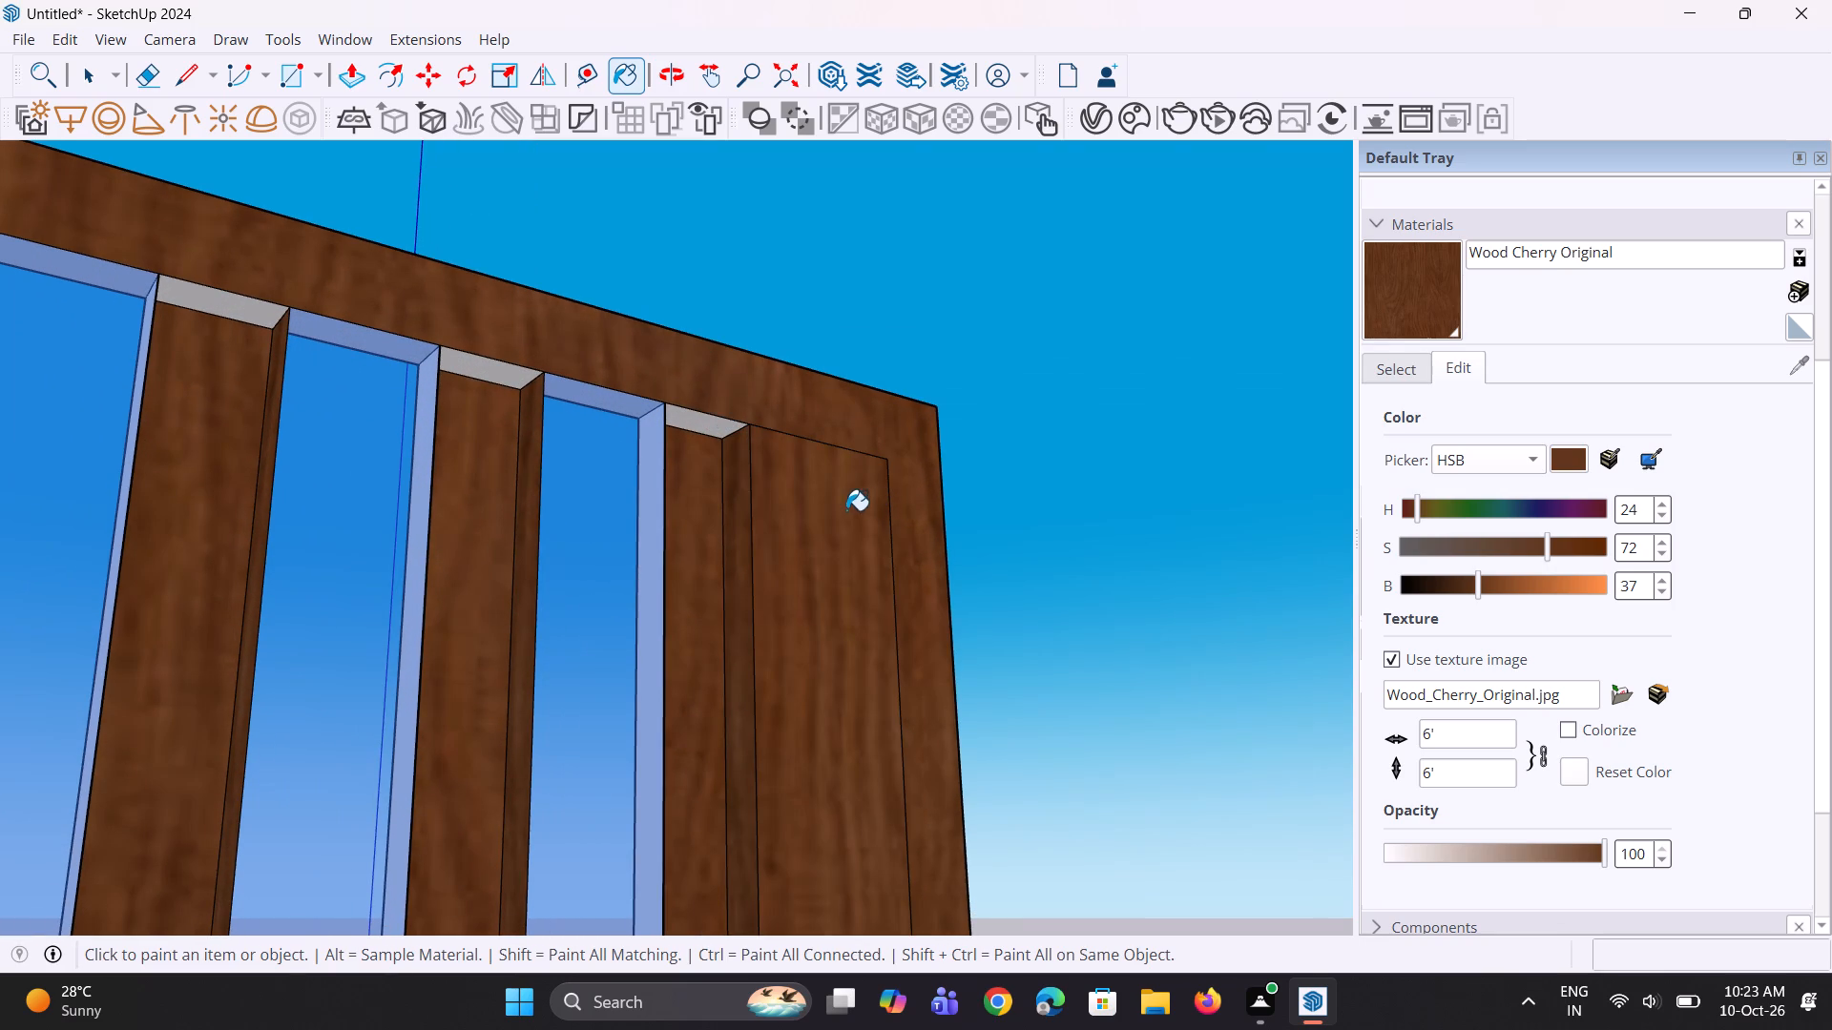
key("ctrl+z")
left_click(712, 433)
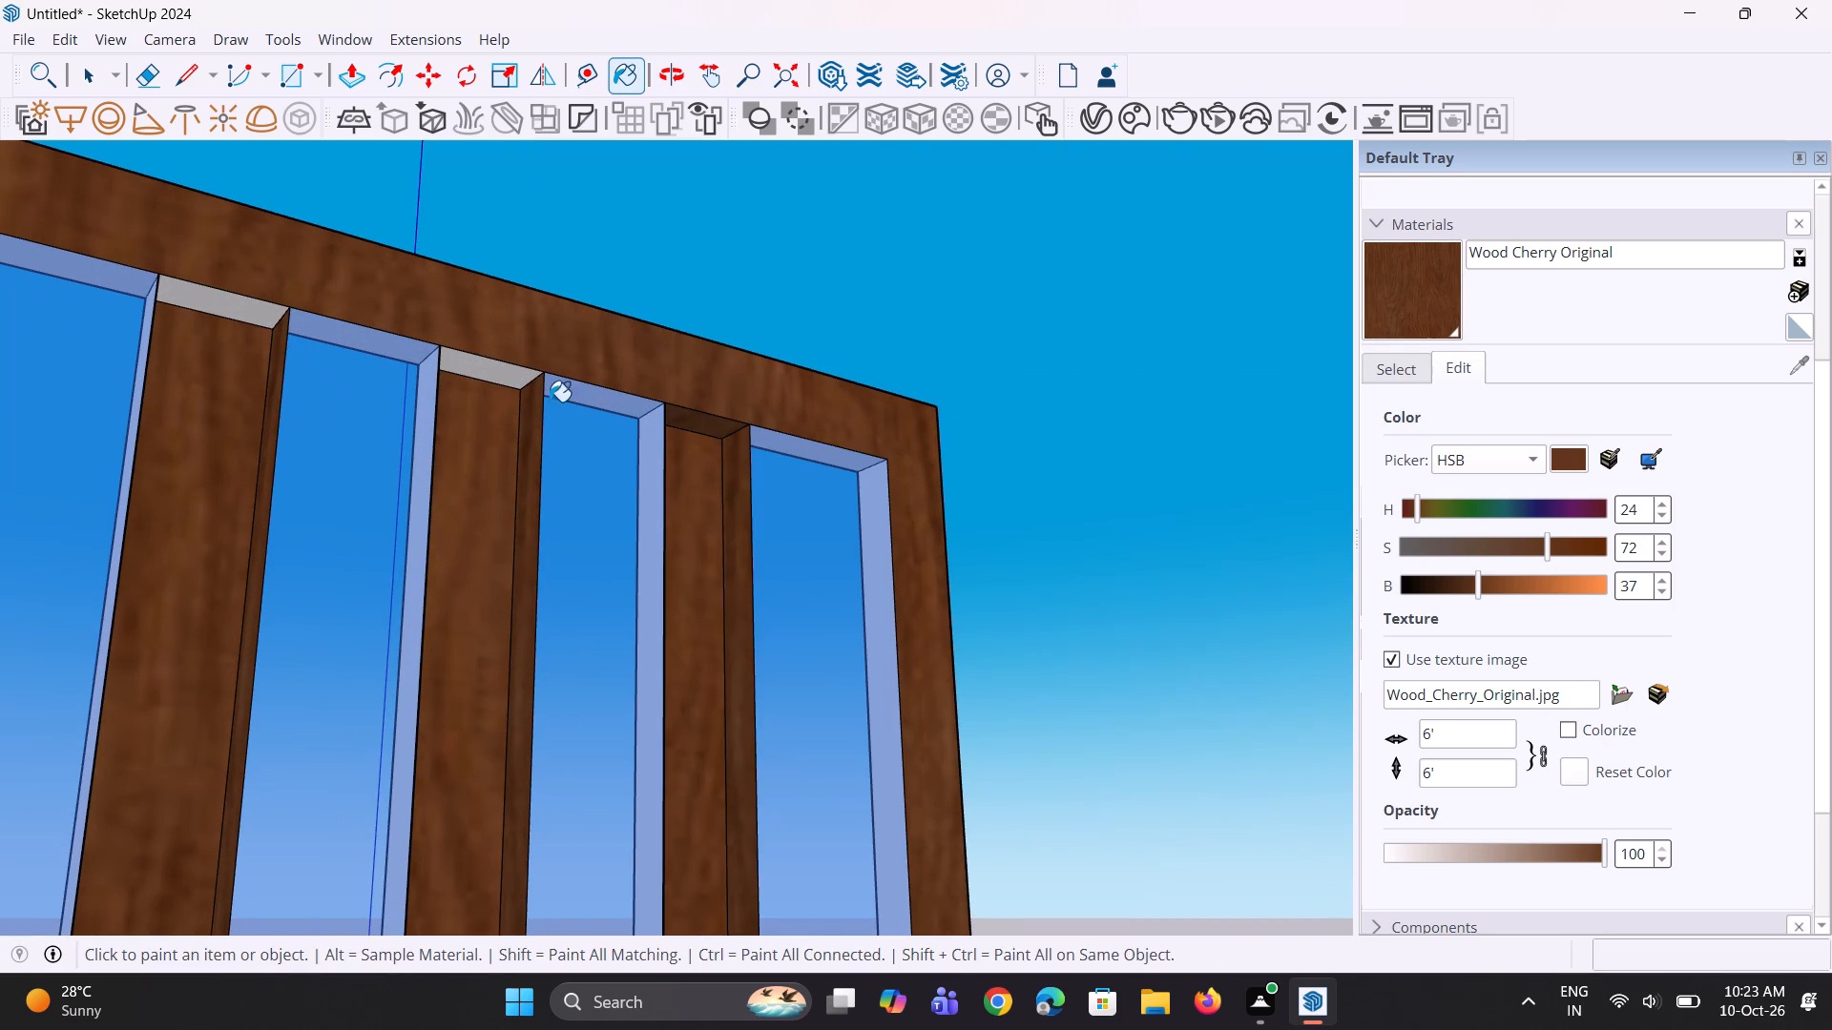
left_click(510, 380)
scroll(574, 455, "down", 7)
scroll(388, 410, "up", 2)
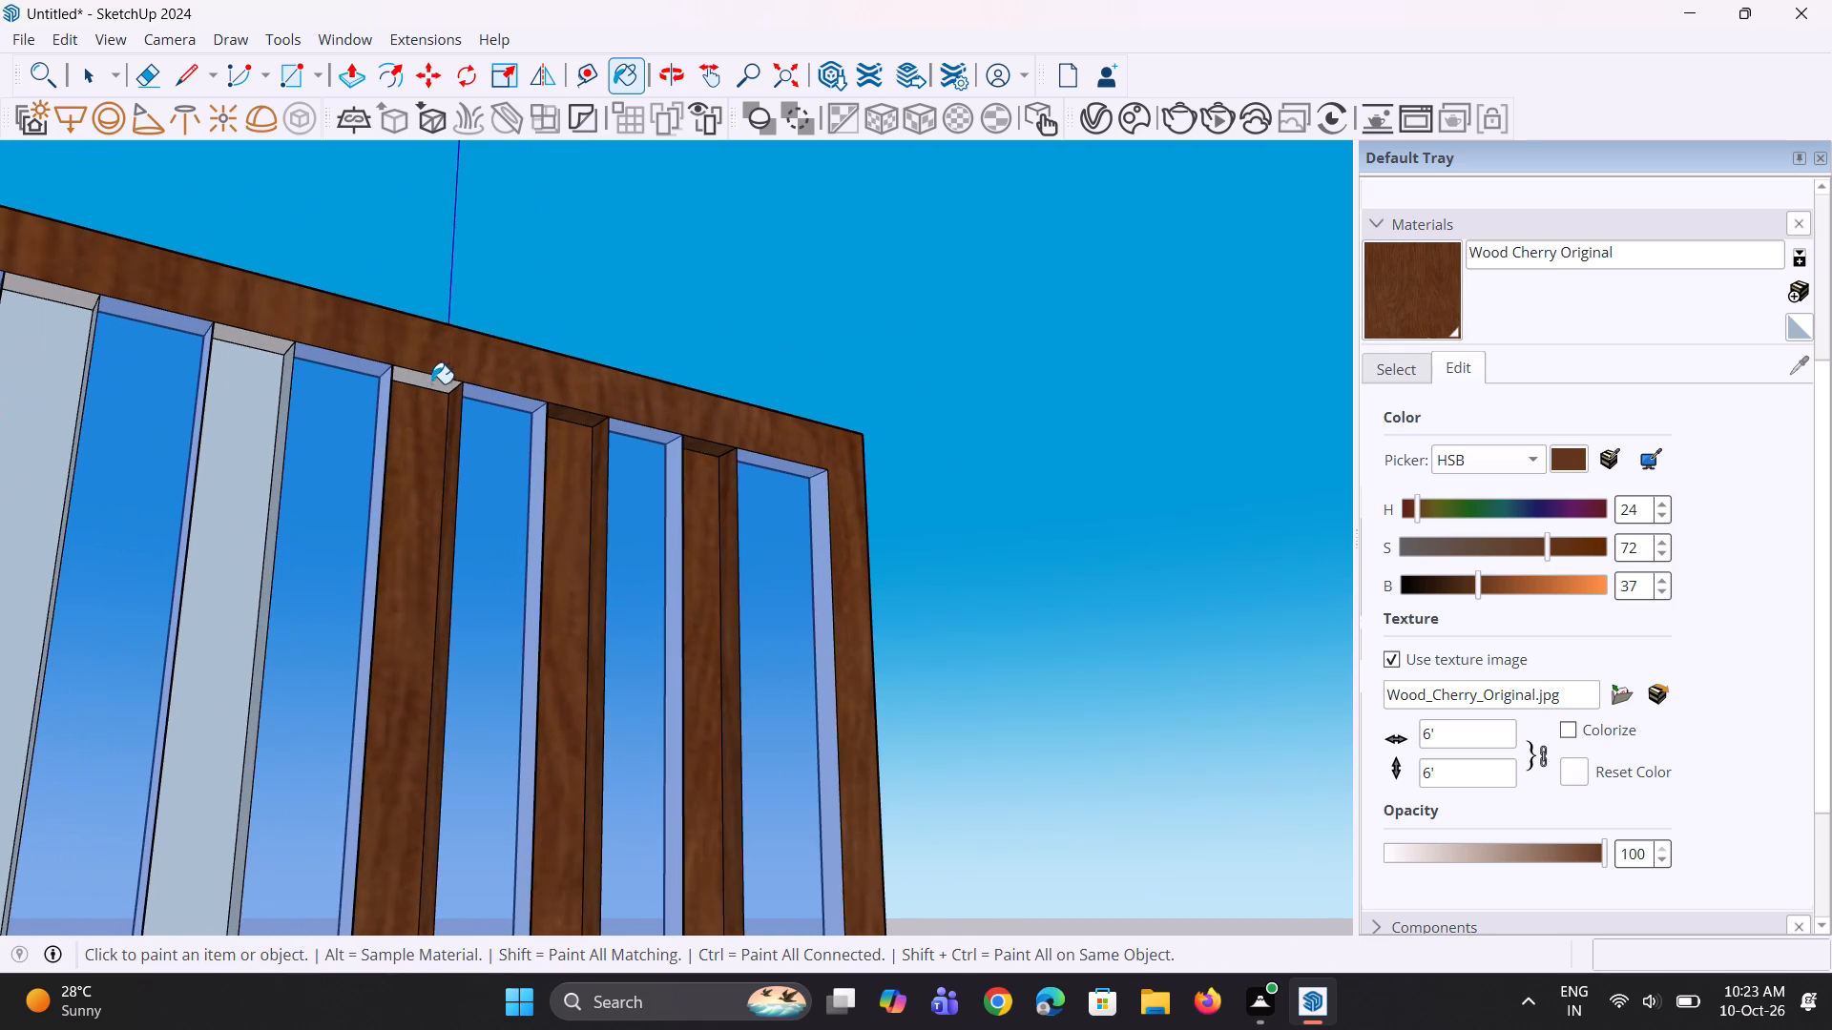
left_click(439, 389)
Paint the fourth bar's back face, both recess sides, and top and bottom ledges with Wood Cherry Original.
scroll(698, 463, "down", 9)
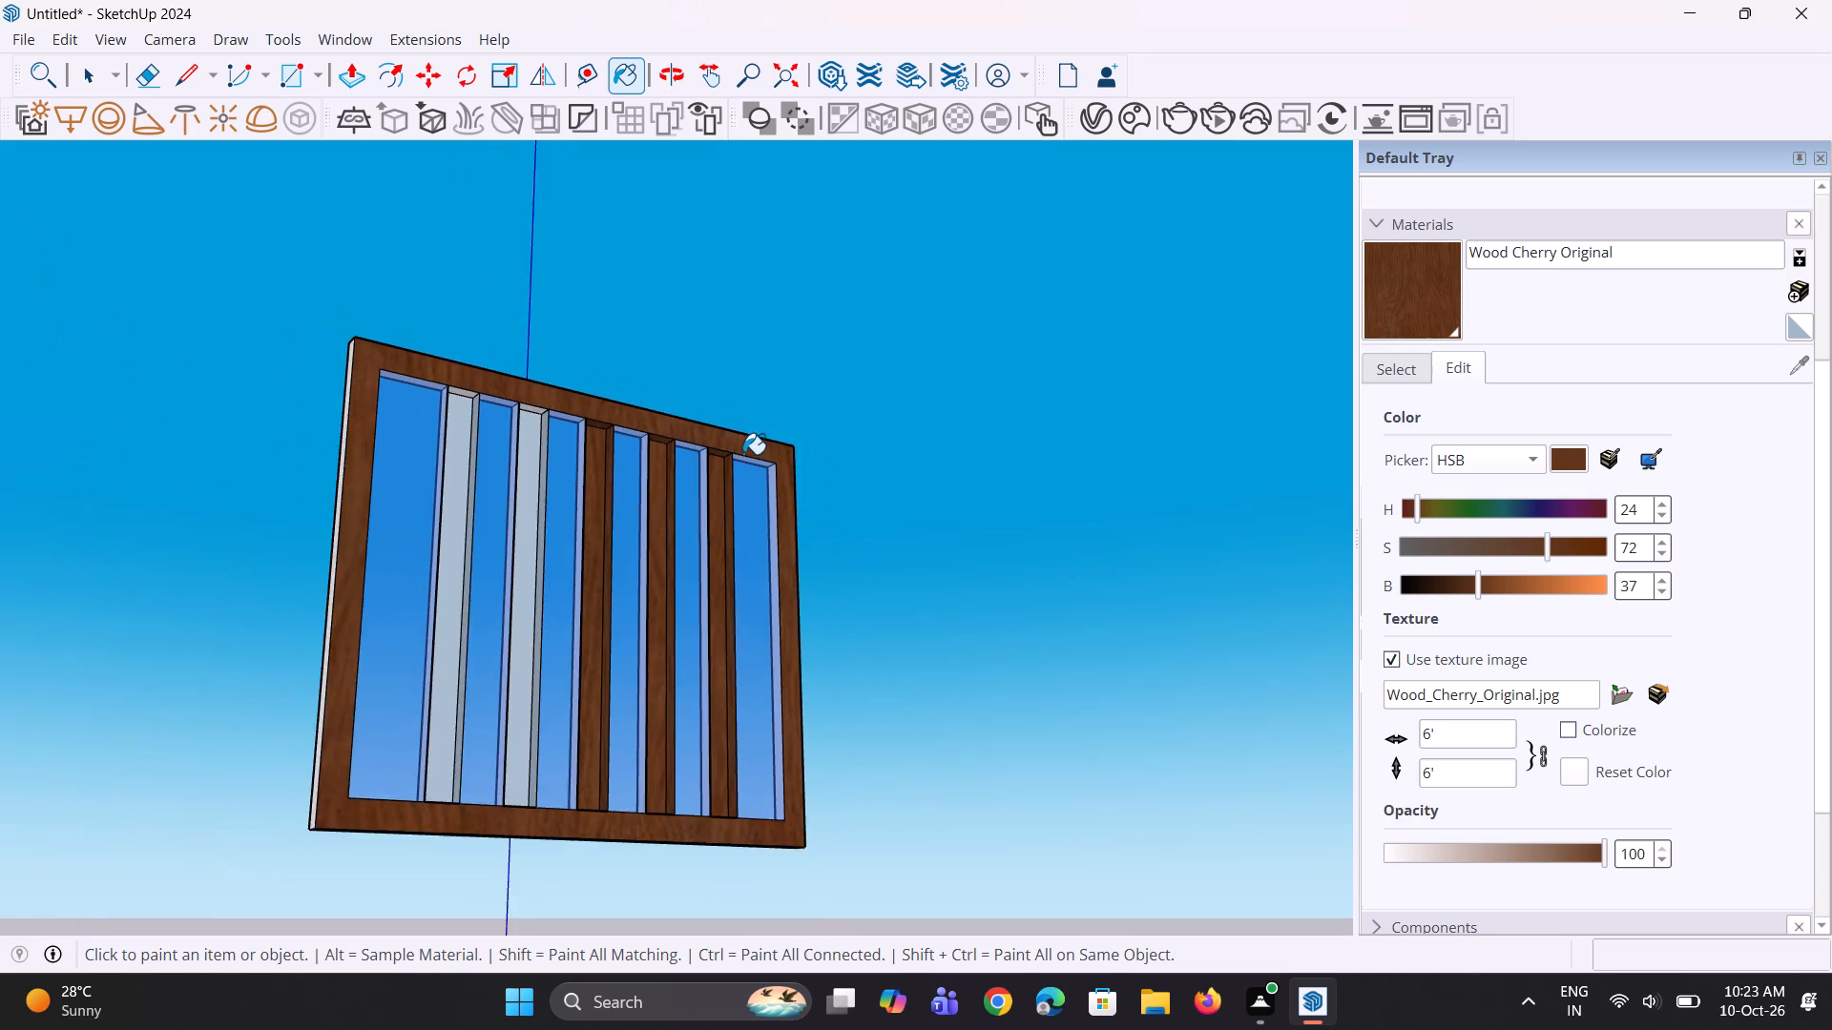
scroll(743, 454, "down", 2)
scroll(545, 486, "up", 10)
left_click(640, 434)
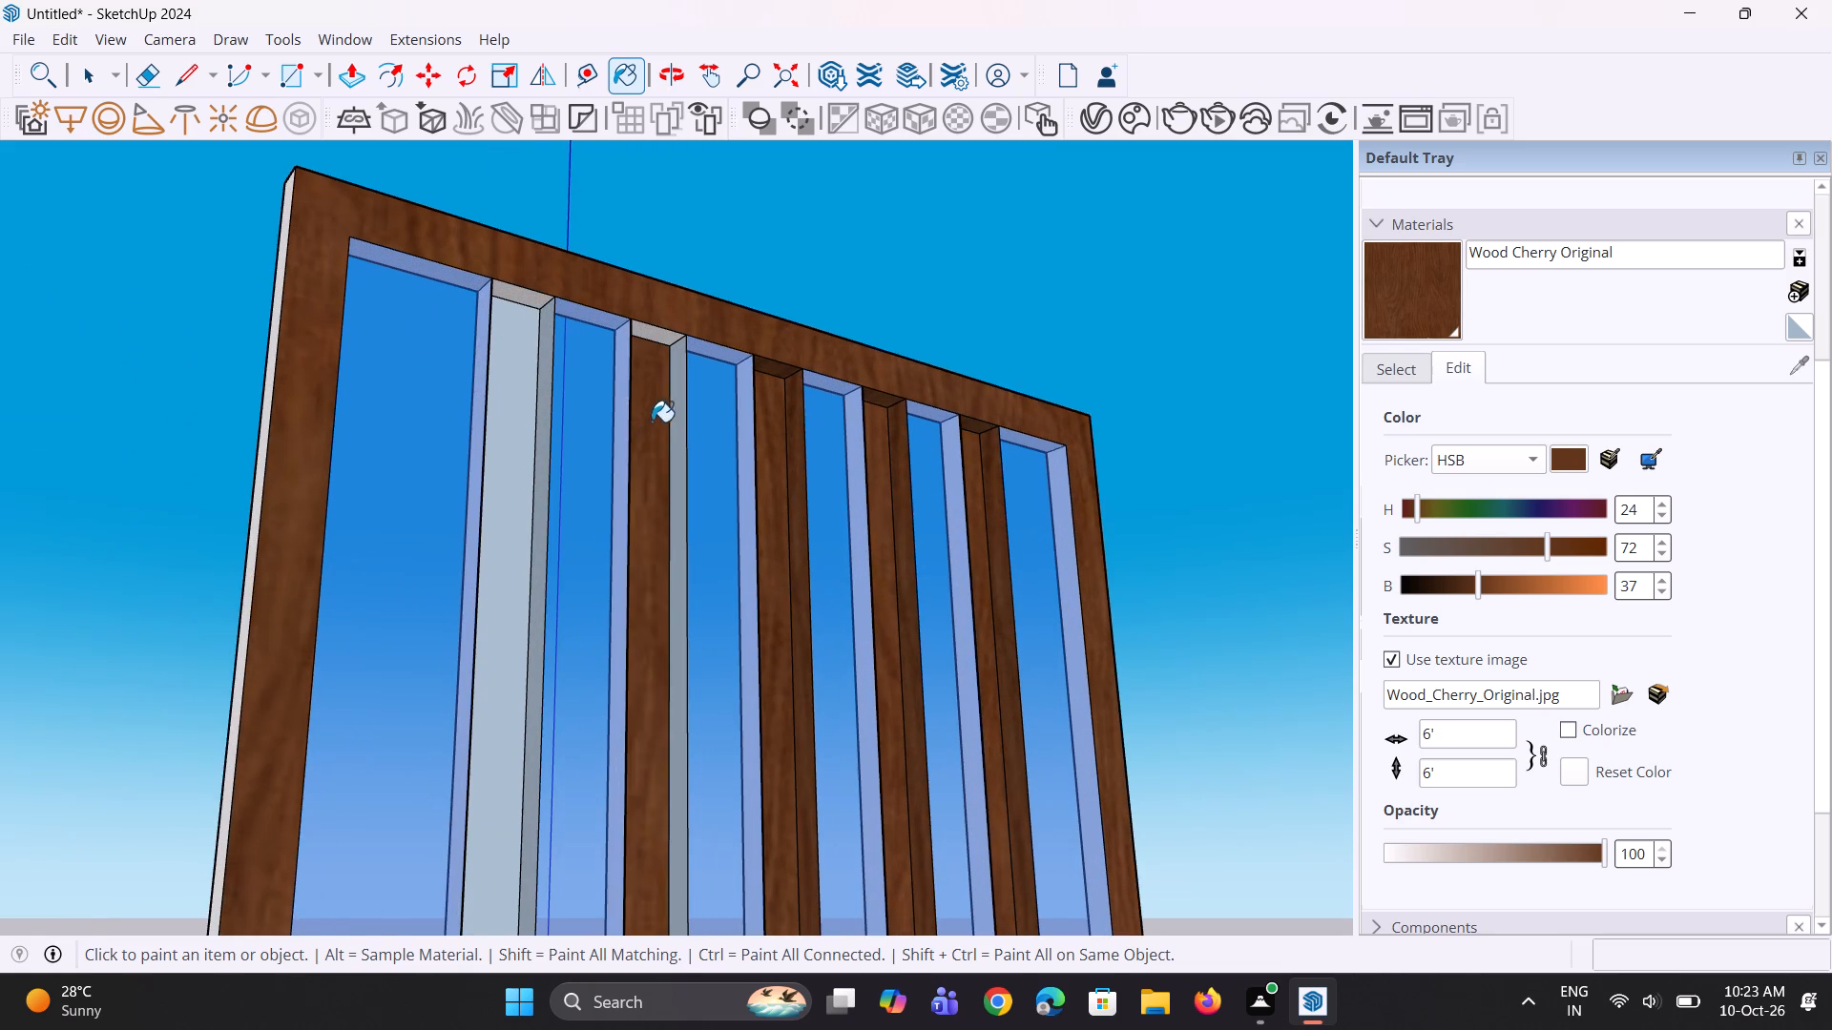
scroll(647, 340, "up", 5)
left_click(656, 338)
left_click(702, 378)
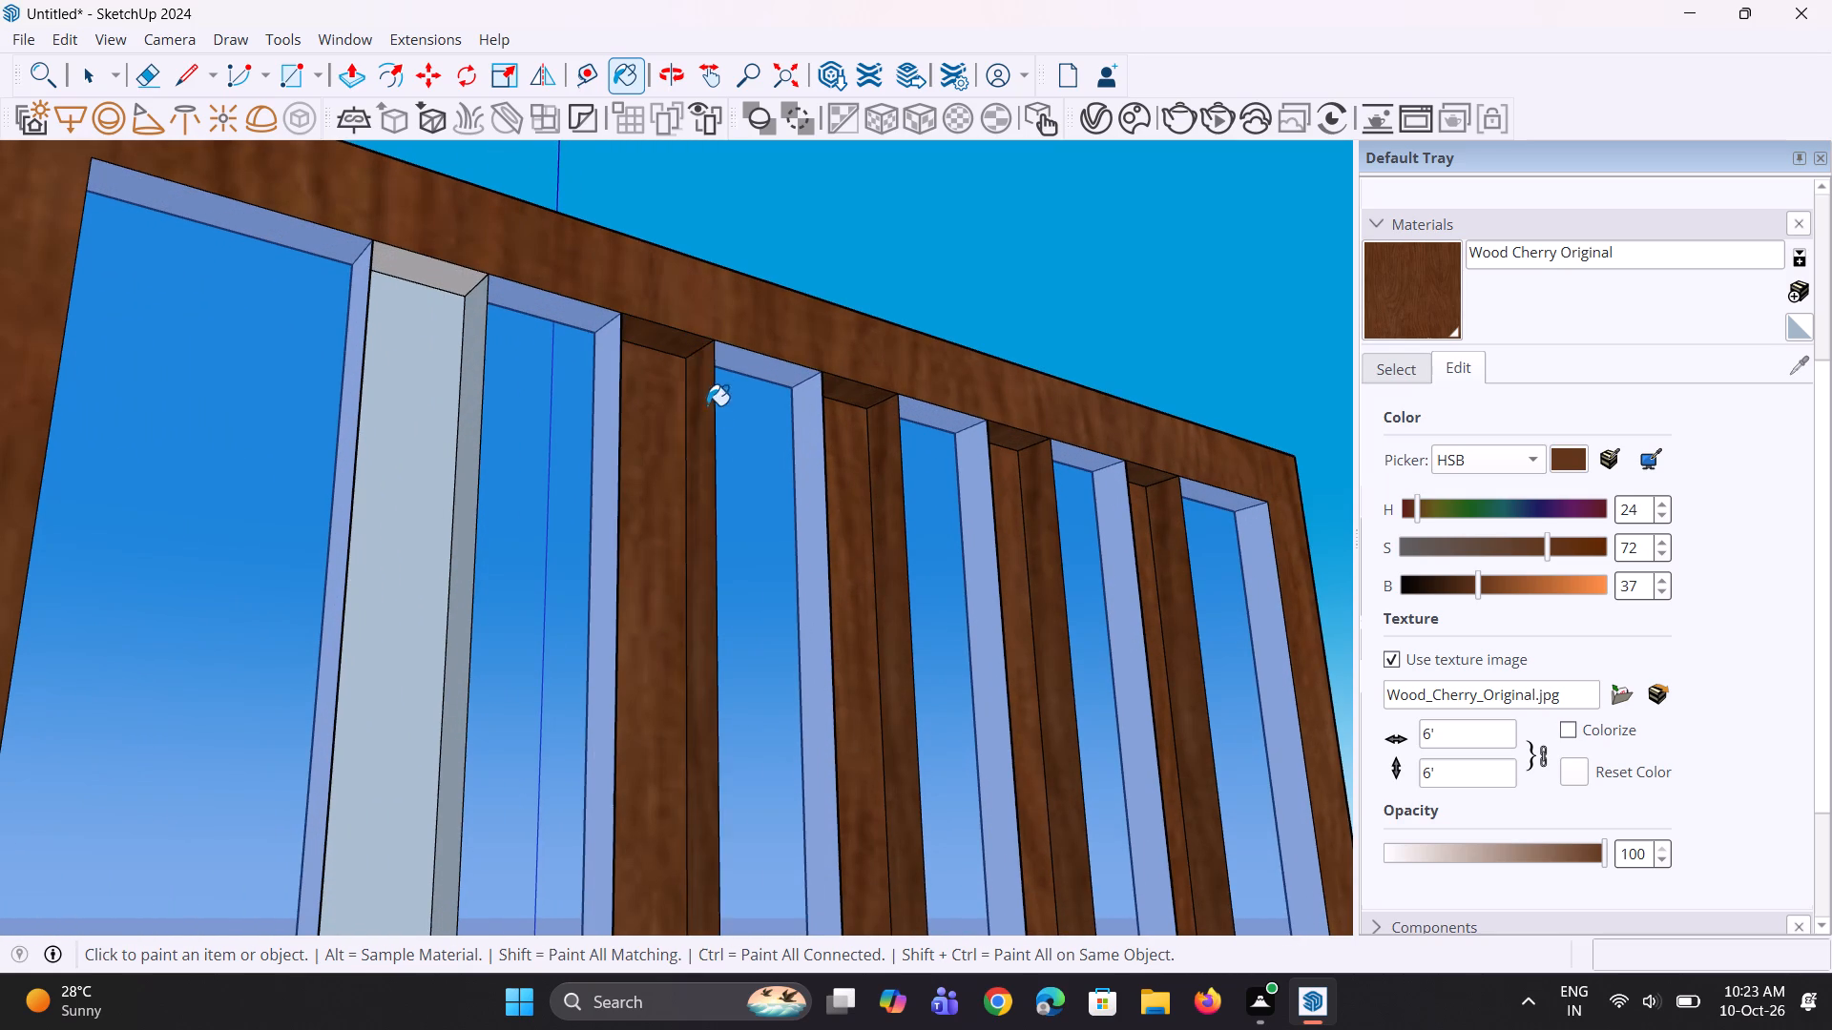
middle_click_drag(706, 415, 403, 510)
scroll(475, 527, "up", 3)
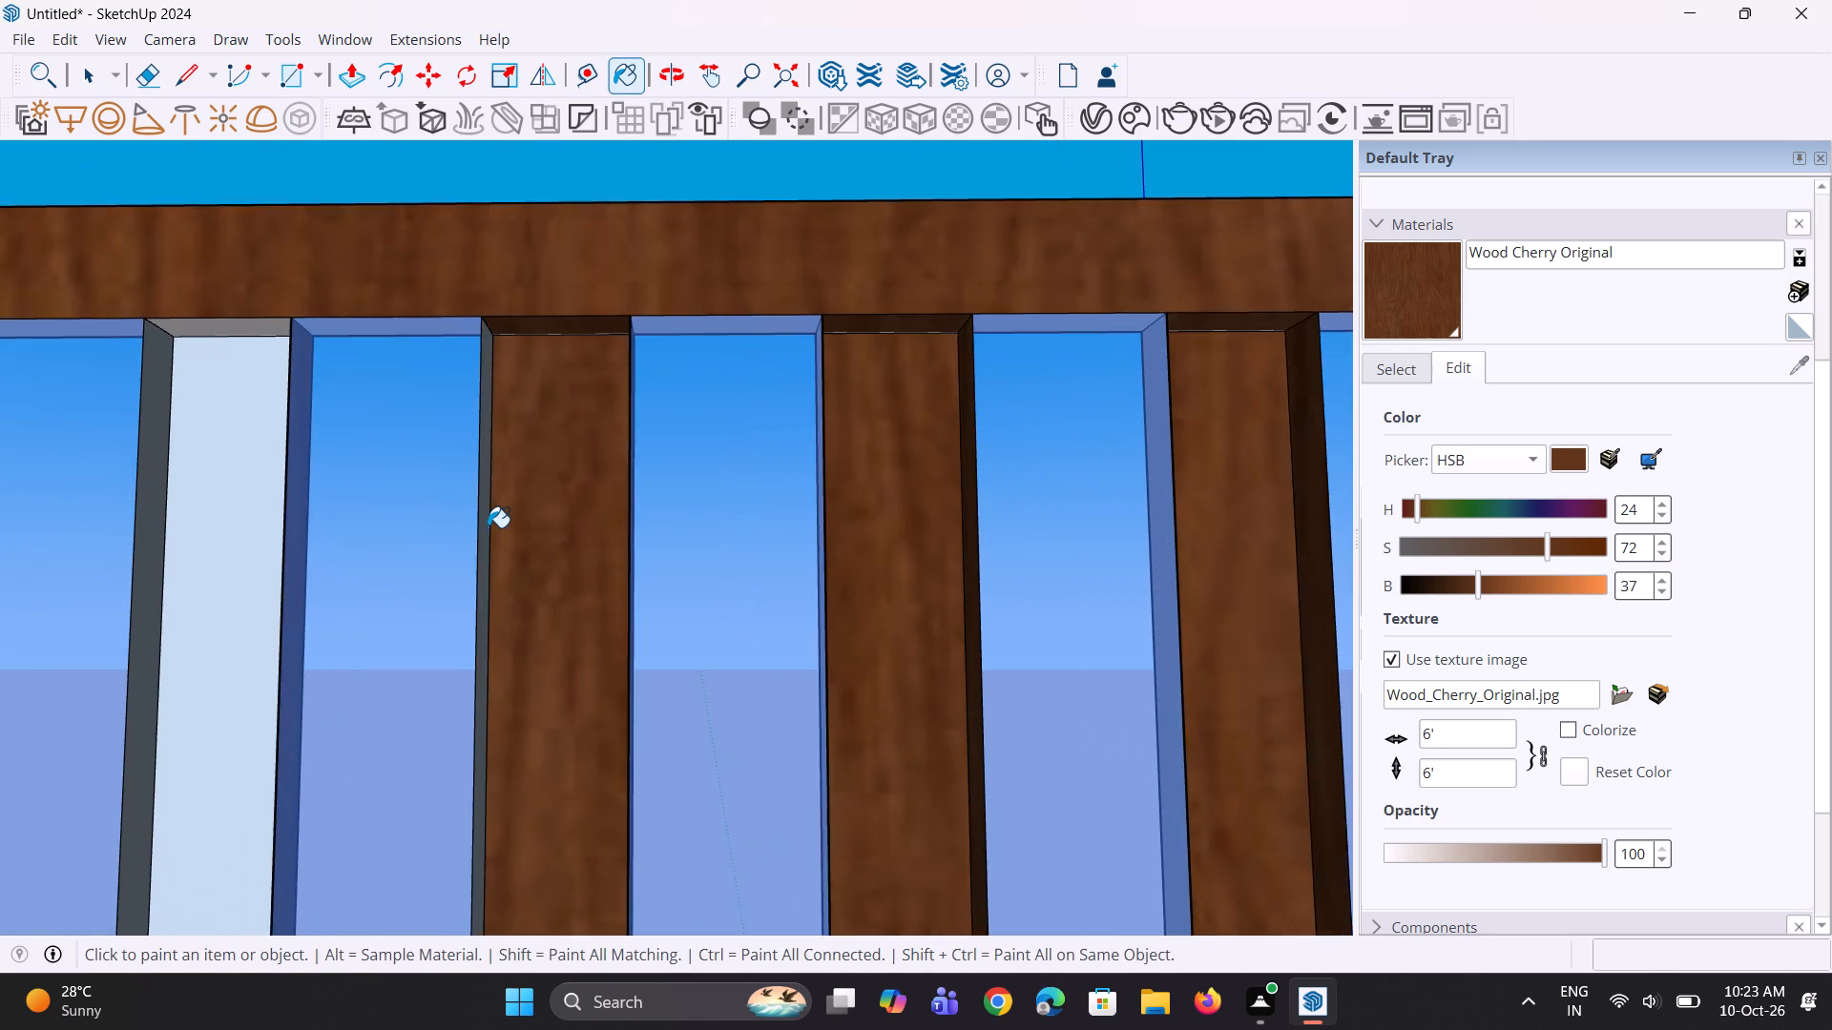
scroll(488, 527, "up", 2)
left_click(488, 527)
scroll(528, 486, "down", 9)
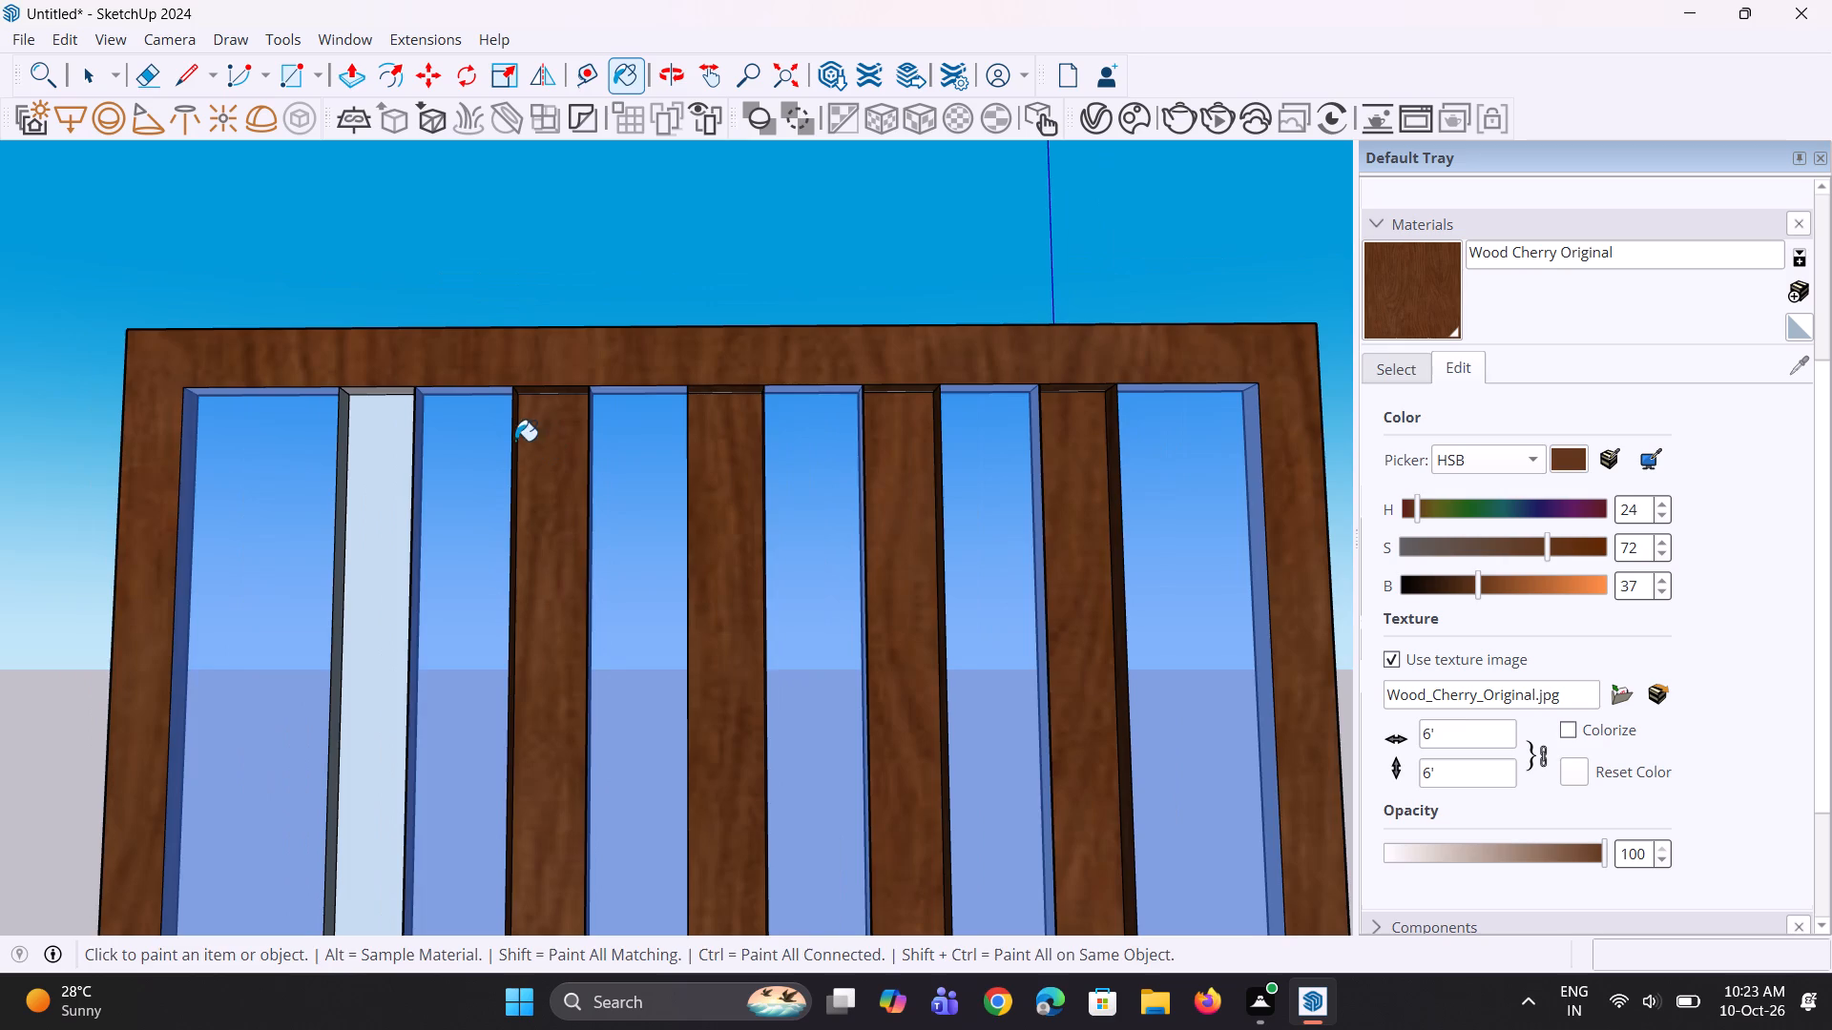
middle_click_drag(515, 441, 507, 570)
scroll(505, 517, "down", 10)
scroll(475, 832, "up", 11)
left_click(558, 812)
Paint the fifth bar's bottom ledge, back face and both recess sides with Wood Cherry Original.
scroll(591, 778, "down", 4)
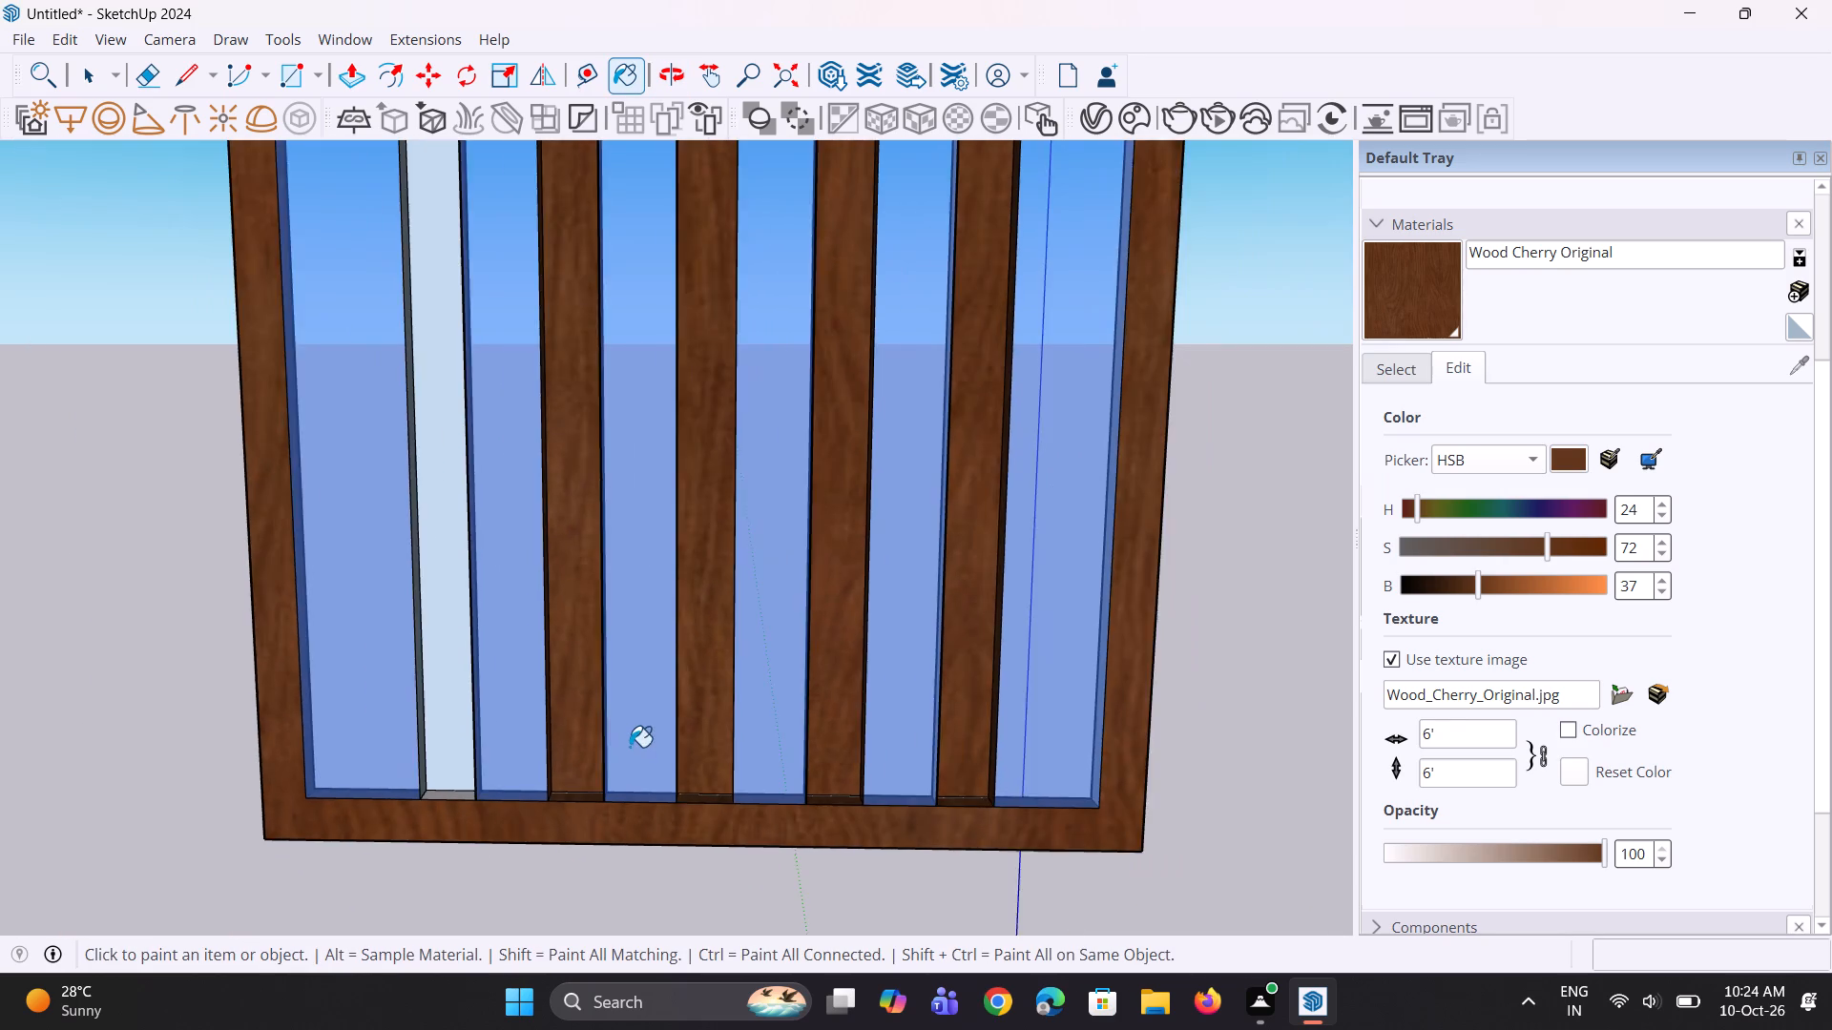
scroll(630, 747, "down", 4)
scroll(423, 776, "up", 9)
left_click(521, 782)
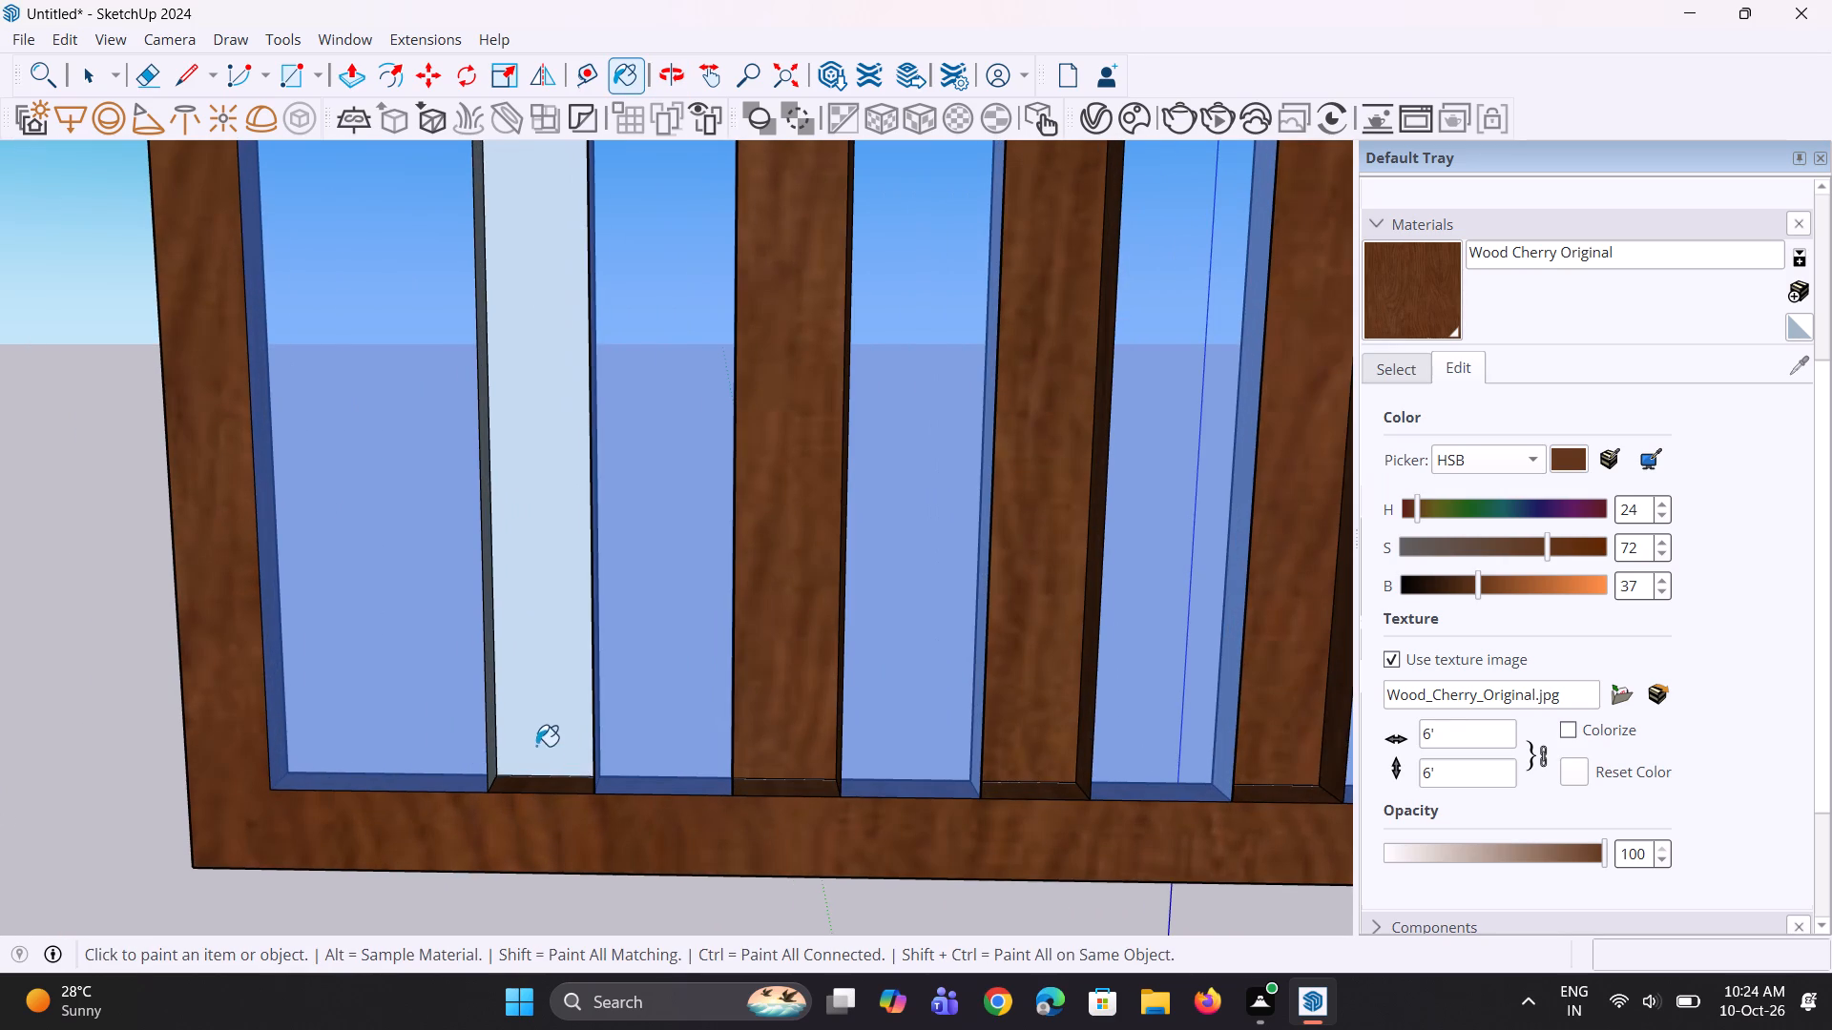
left_click(536, 746)
middle_click_drag(534, 746, 475, 749)
scroll(479, 749, "up", 1)
left_click(489, 732)
middle_click_drag(517, 750, 688, 726)
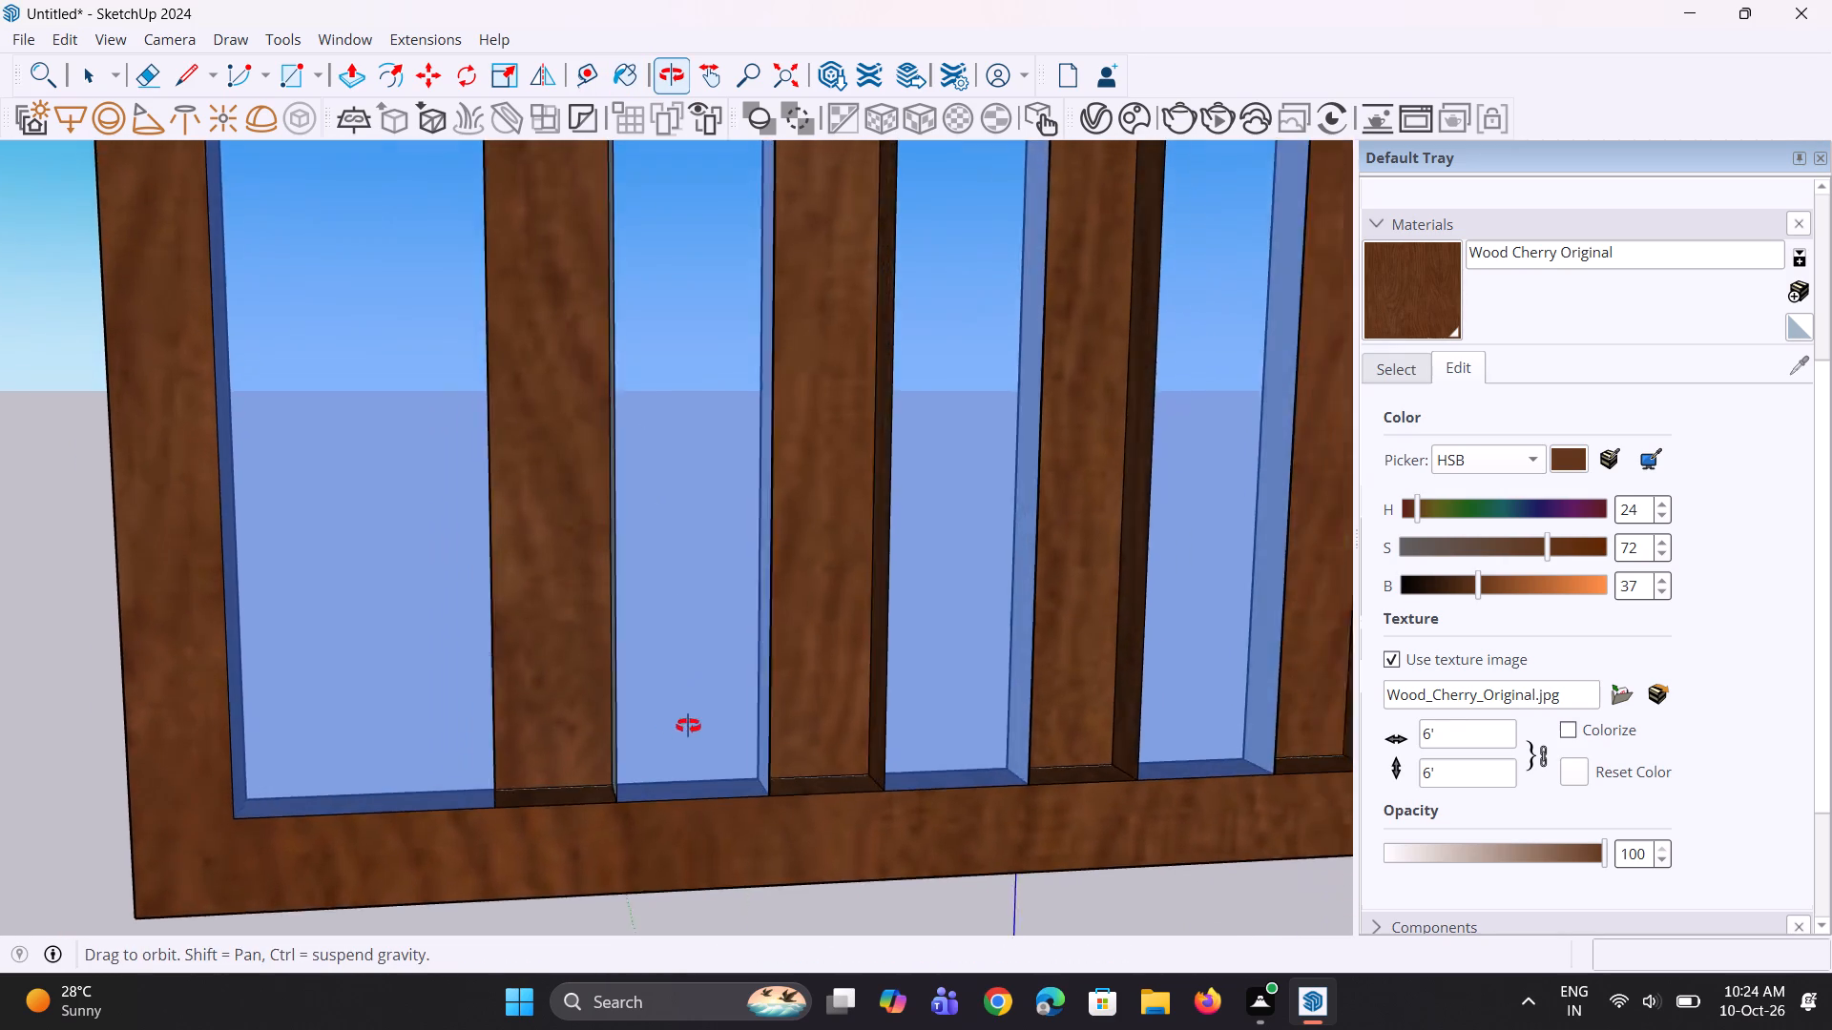
middle_click_drag(688, 726, 799, 721)
left_click(626, 712)
Paint the top ledge of the fifth bar's recess on the window's back with Wood Cherry Original.
scroll(605, 765, "down", 7)
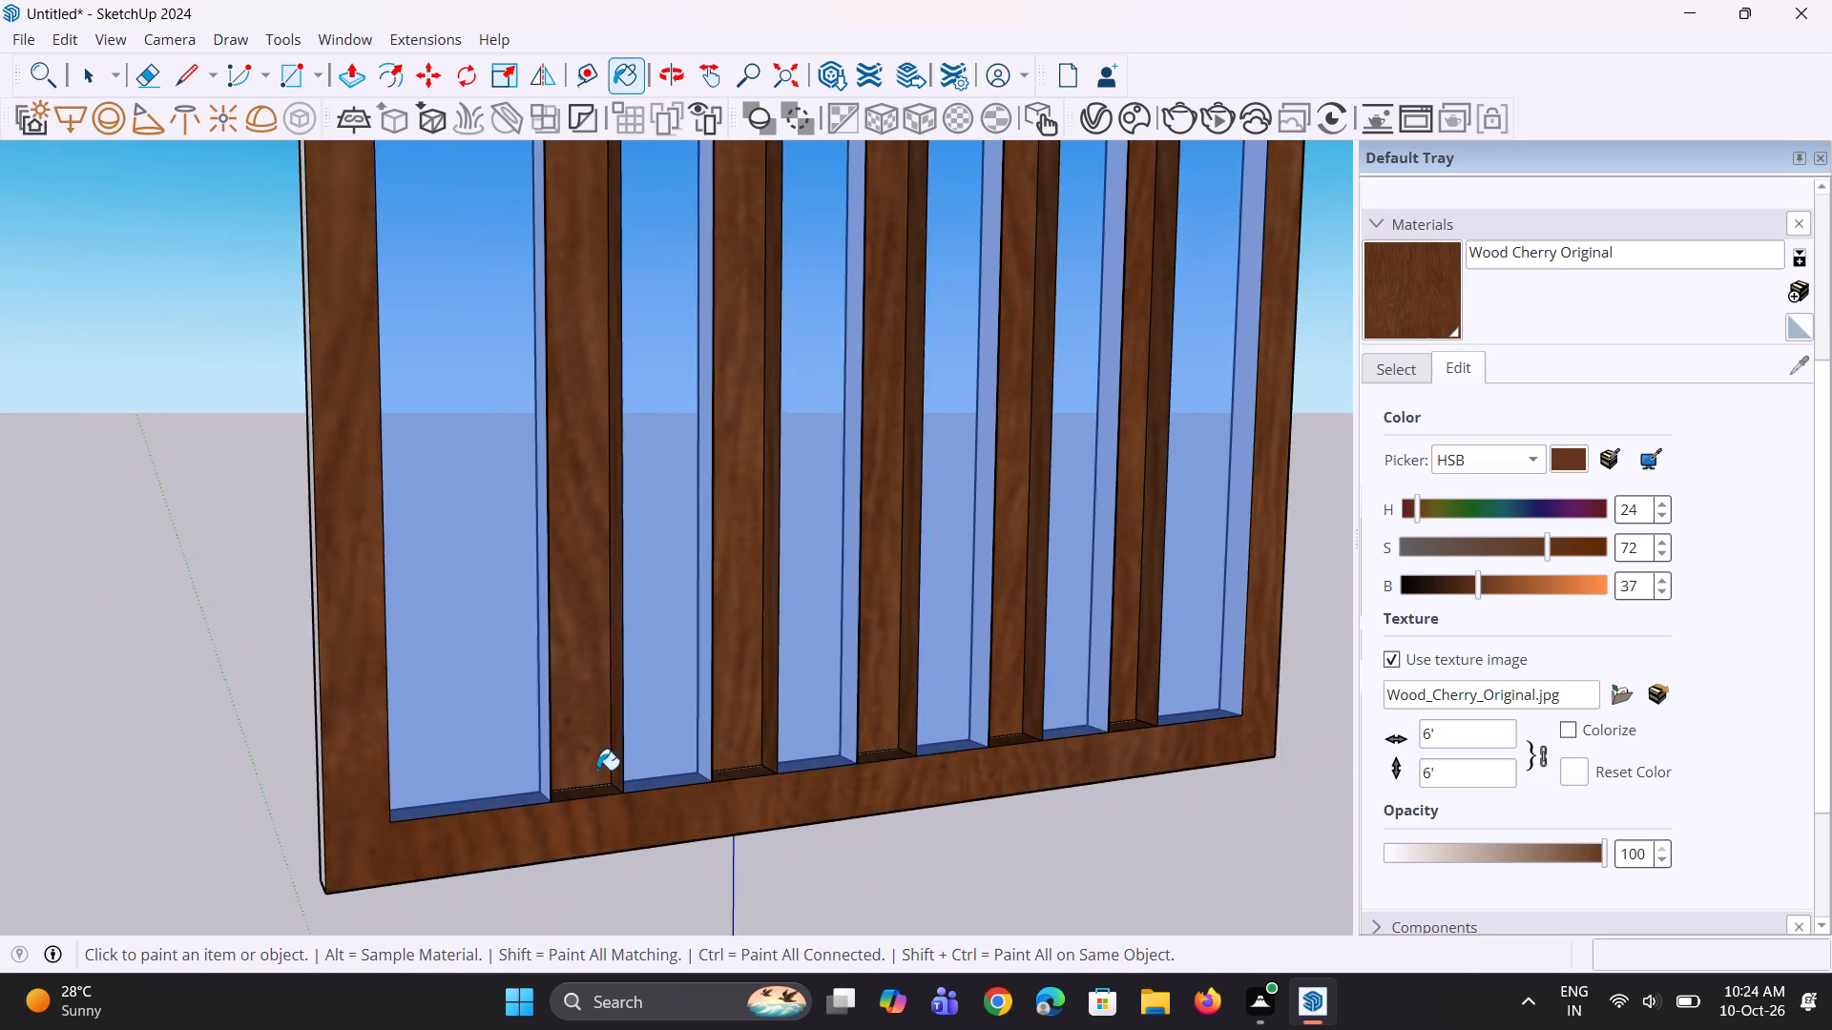
scroll(597, 770, "down", 5)
middle_click_drag(559, 374, 535, 244)
scroll(615, 346, "up", 6)
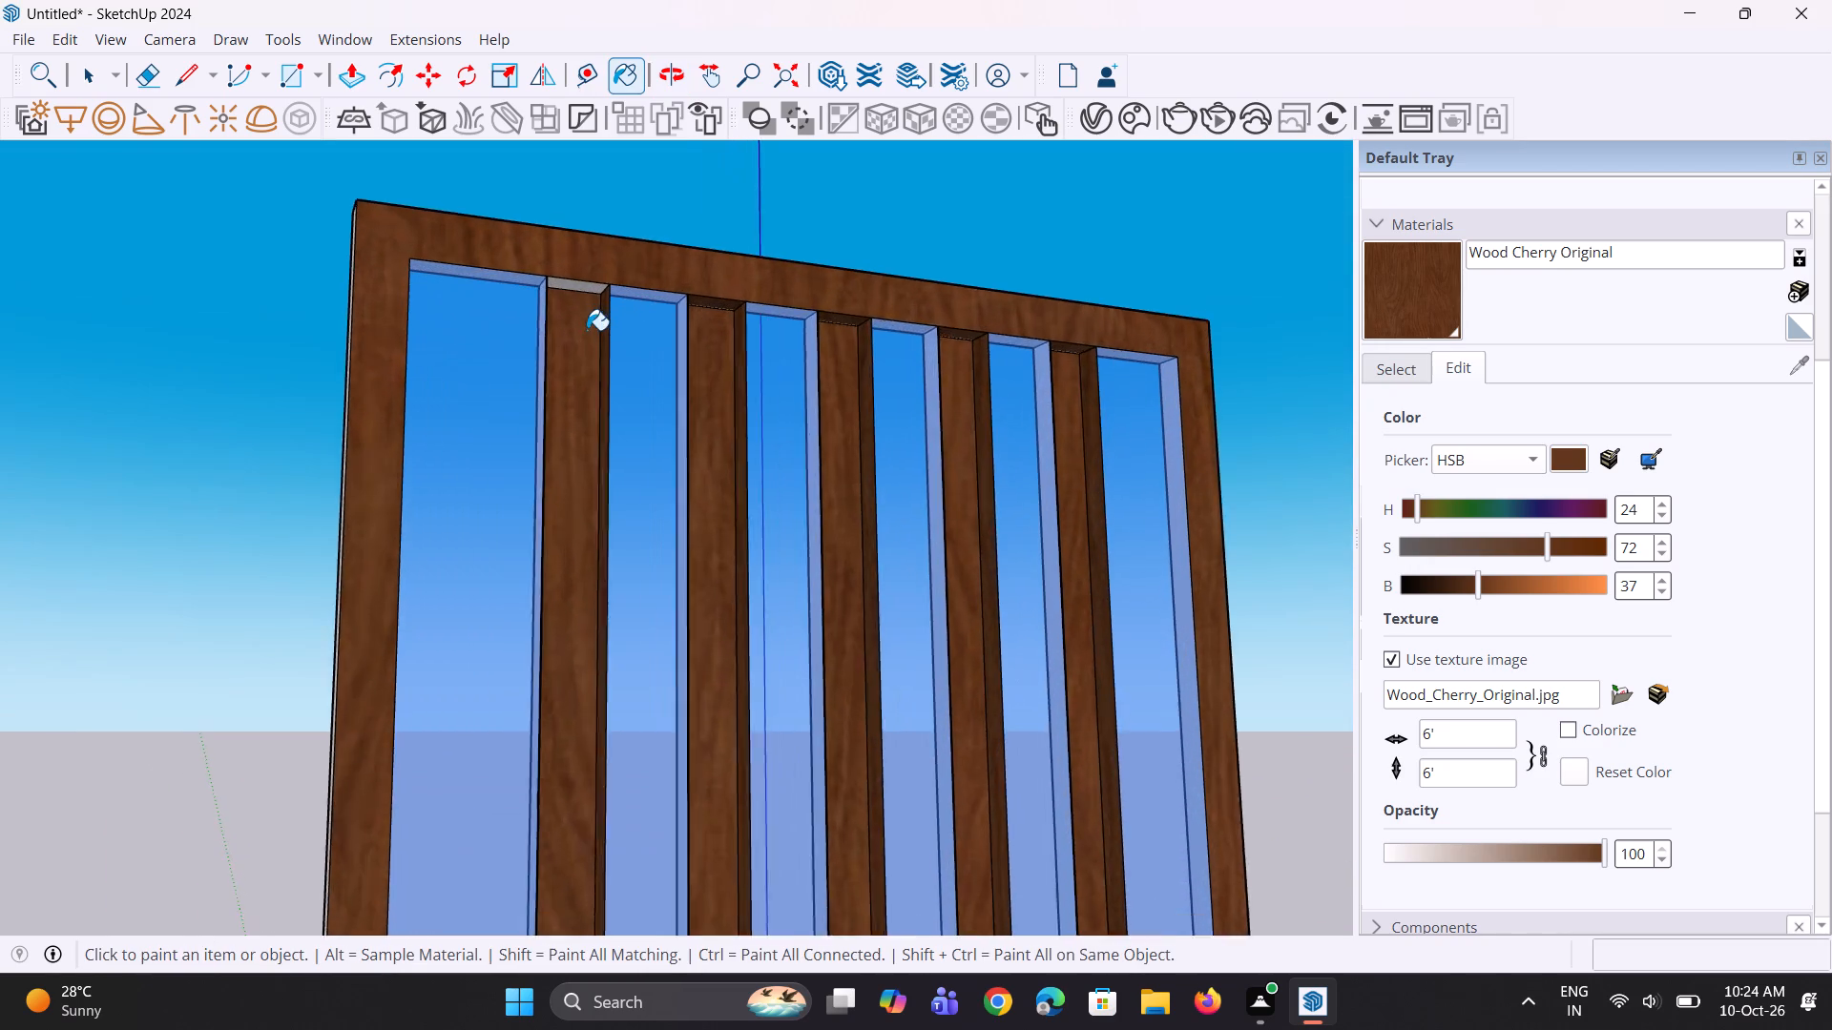
scroll(587, 330, "up", 3)
left_click(602, 273)
Paint the remaining white outer side of the window frame with Wood Cherry Original.
scroll(610, 336, "down", 5)
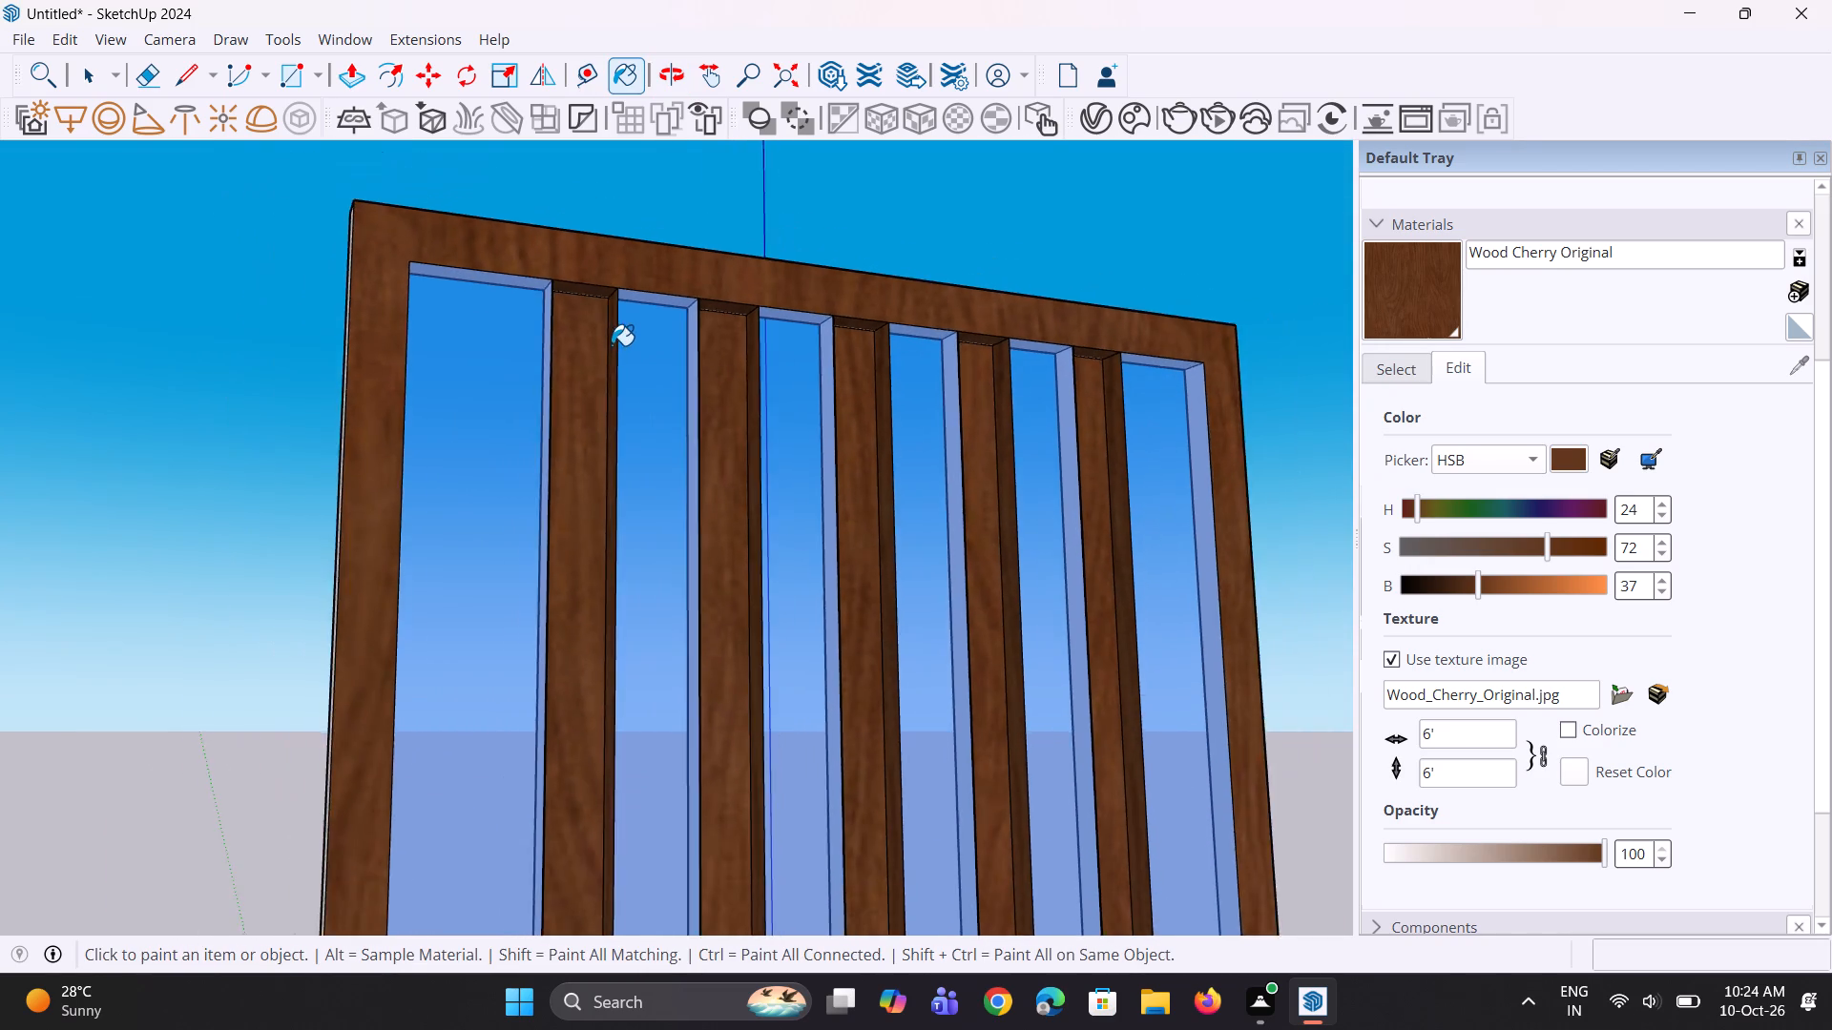
scroll(612, 345, "down", 2)
middle_click_drag(352, 465, 670, 540)
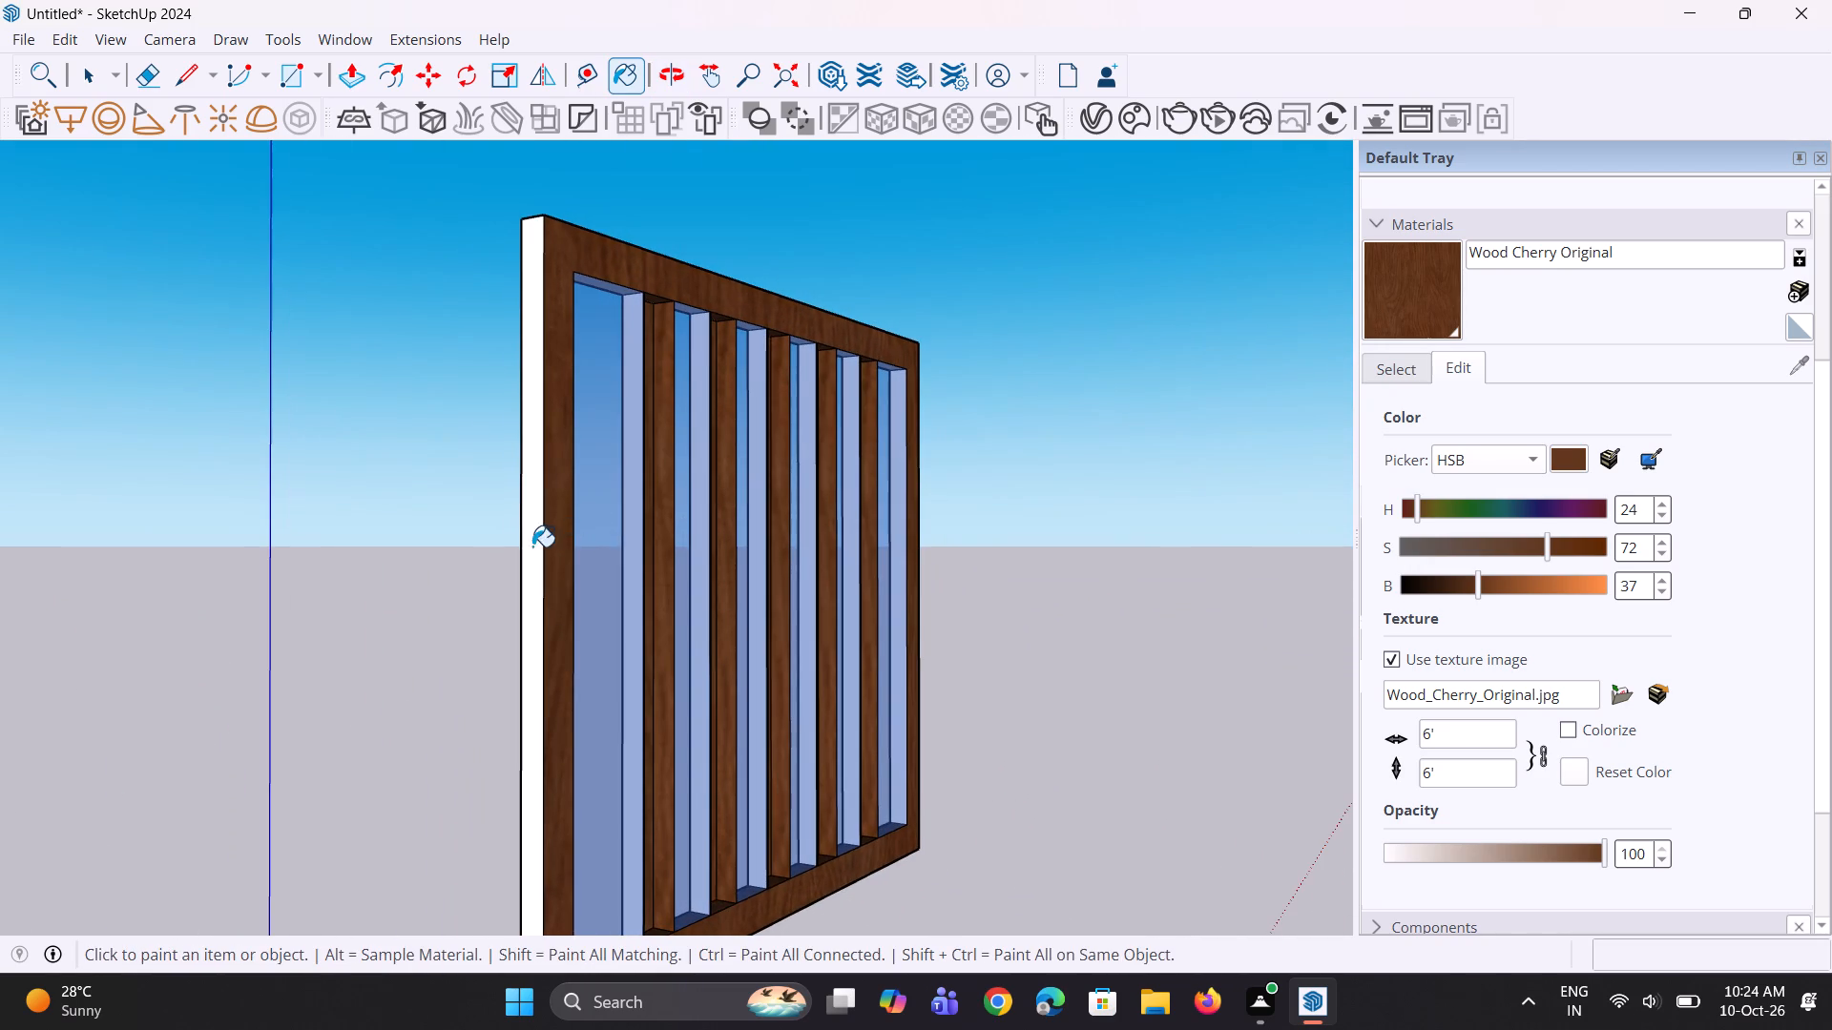
left_click(532, 546)
Paint the bar side facing the wide end opening and that opening's top ledge with Wood Cherry Original.
middle_click_drag(532, 571, 1128, 622)
scroll(893, 596, "up", 2)
left_click(893, 590)
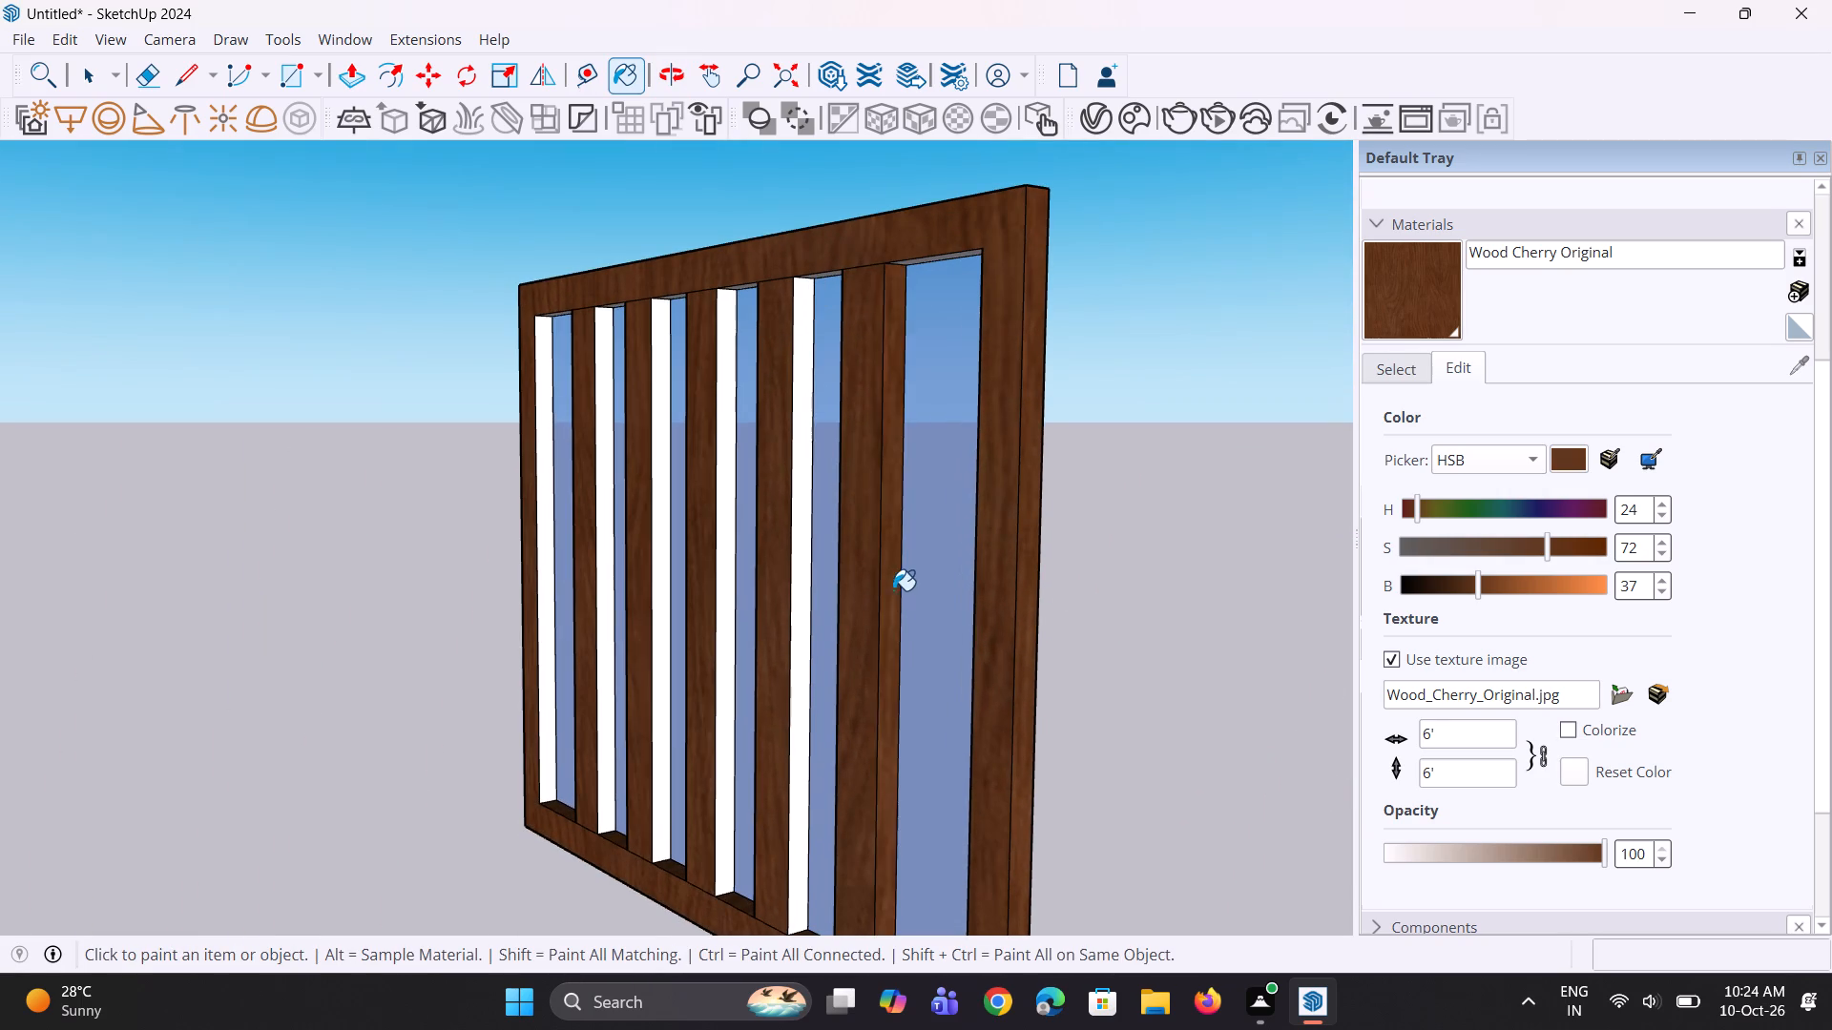
middle_click_drag(882, 484, 917, 438)
scroll(908, 466, "up", 1)
scroll(745, 552, "down", 5)
middle_click_drag(779, 503, 921, 422)
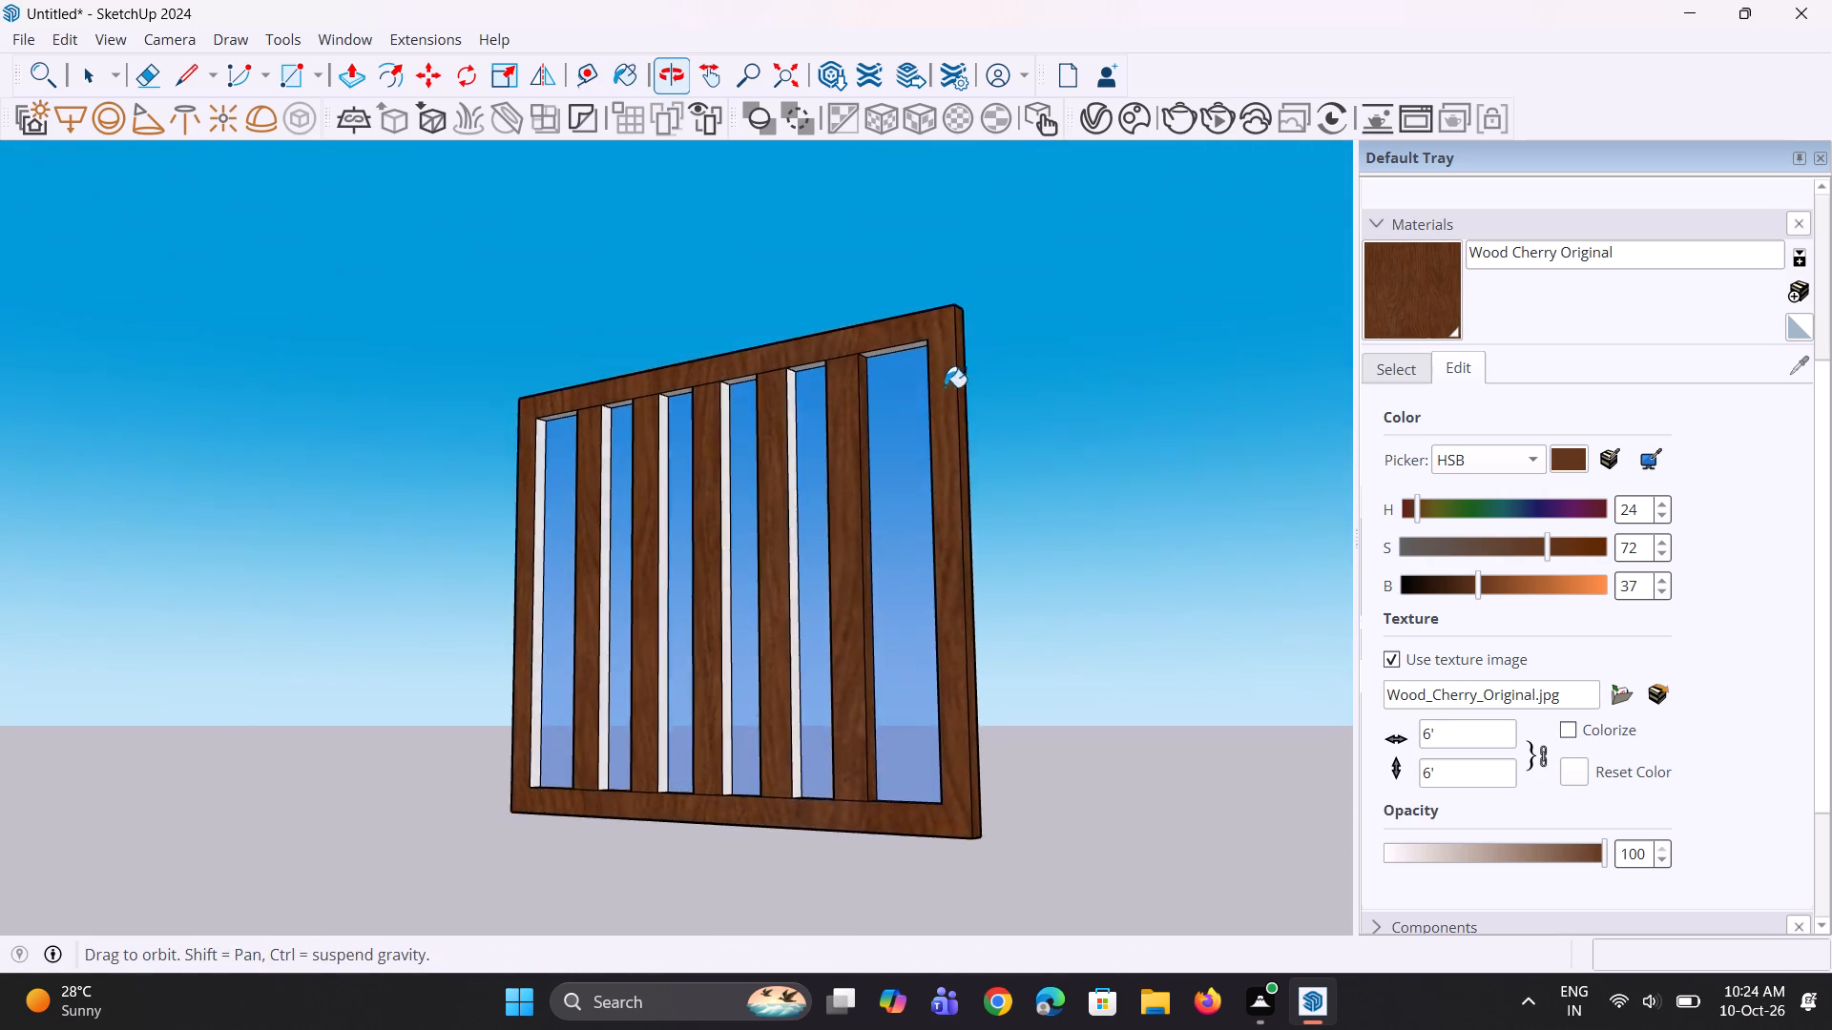
scroll(951, 336, "up", 7)
left_click(898, 351)
Paint the next two openings' top ledges and the white sides of their adjoining bars with Wood Cherry Original.
middle_click_drag(864, 417, 1016, 426)
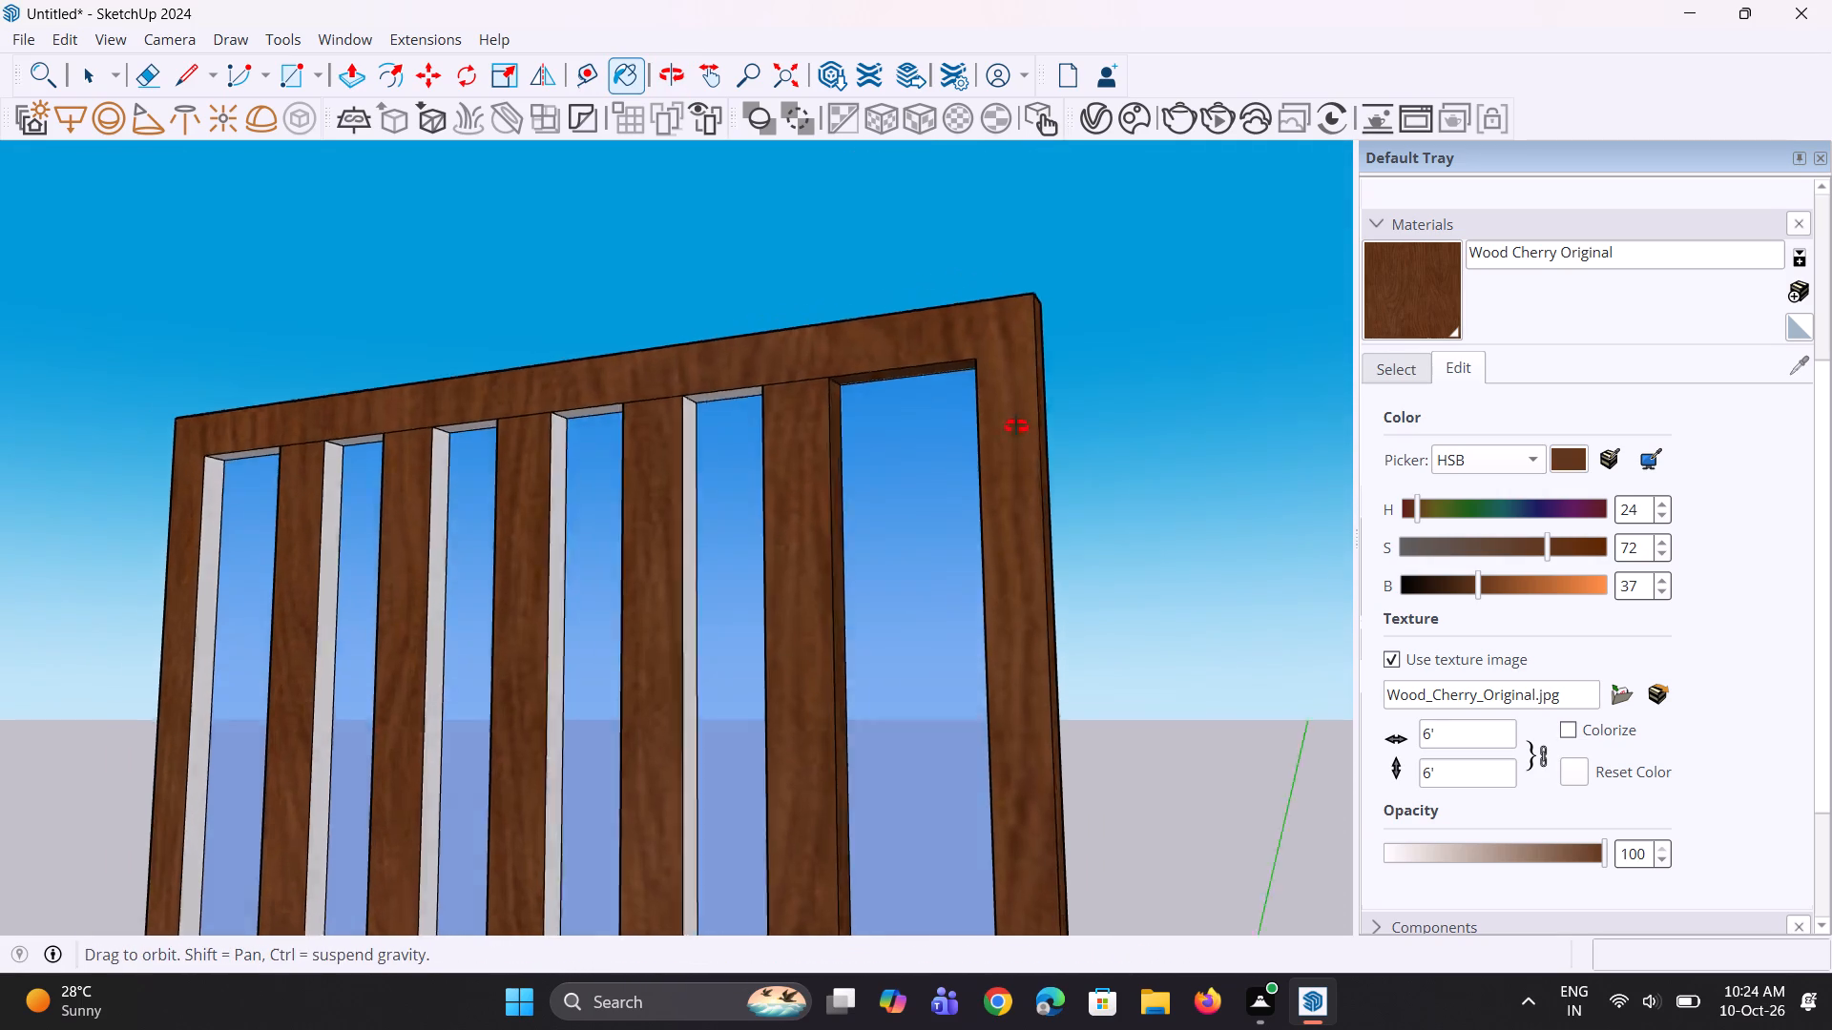
middle_click_drag(1016, 426, 1193, 444)
scroll(948, 508, "up", 3)
middle_click_drag(732, 431, 703, 312)
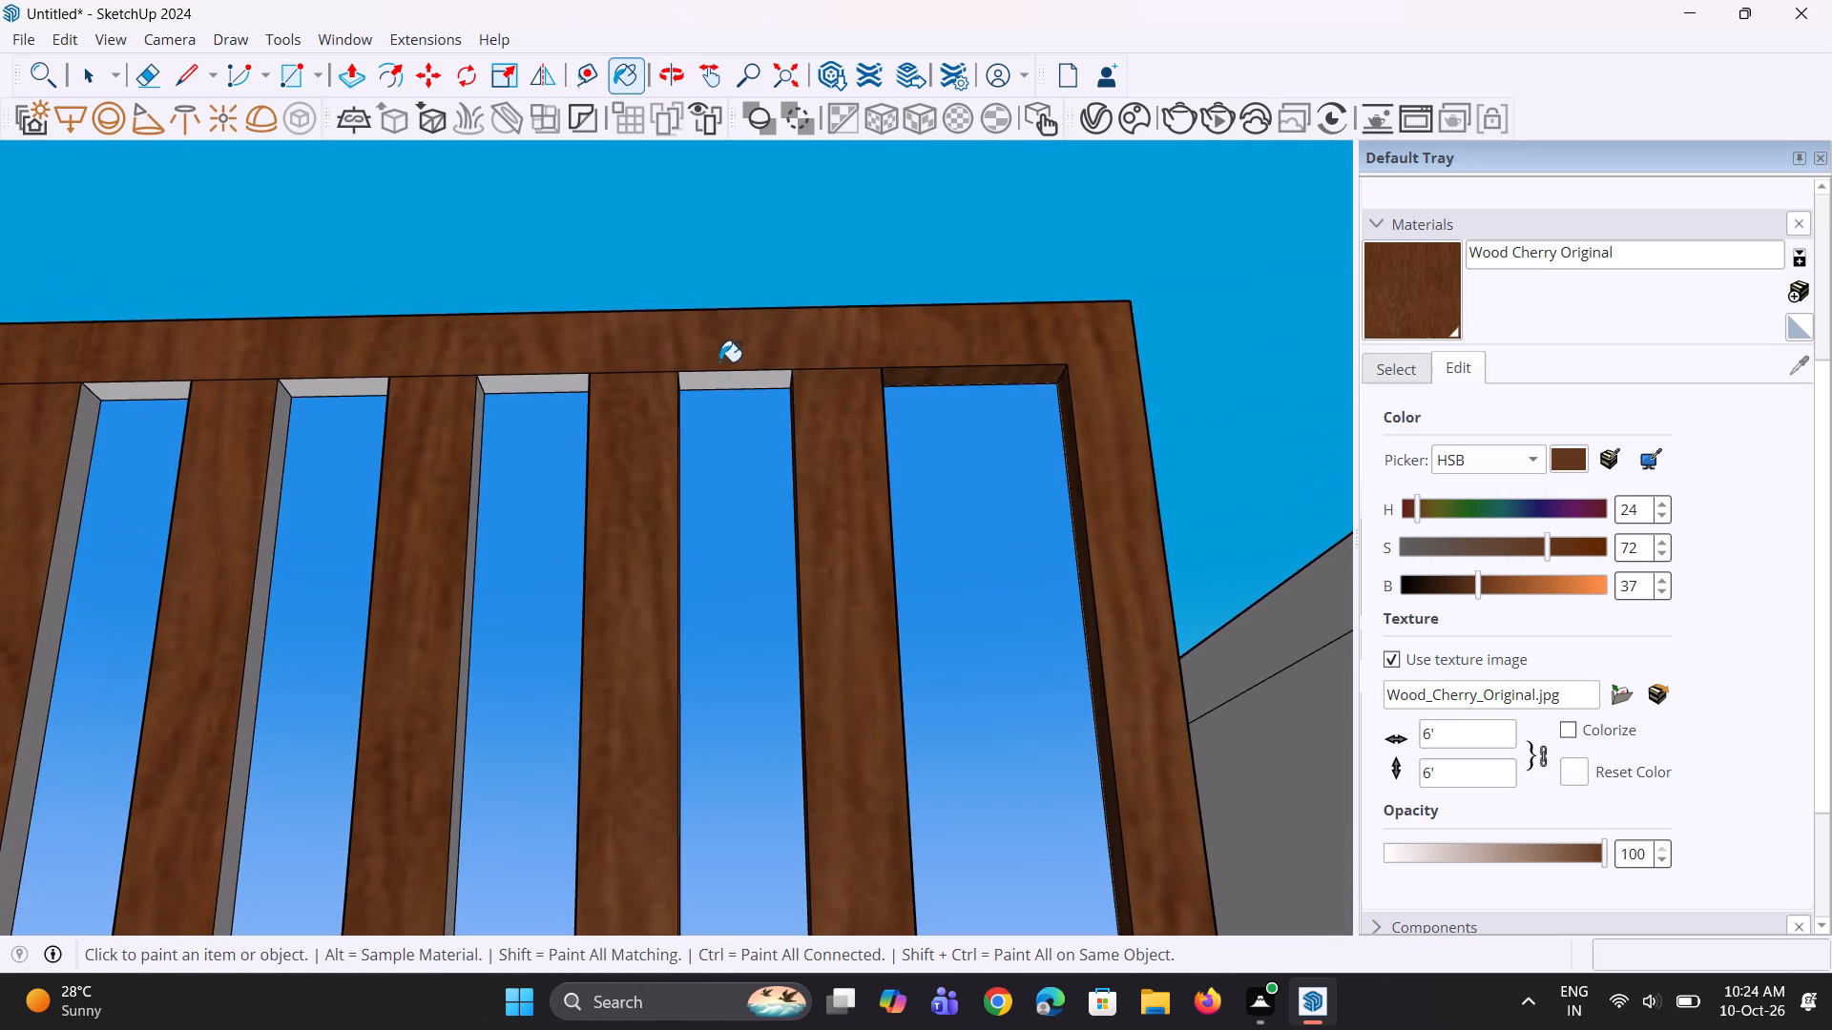
left_click(726, 378)
middle_click_drag(744, 439, 458, 487)
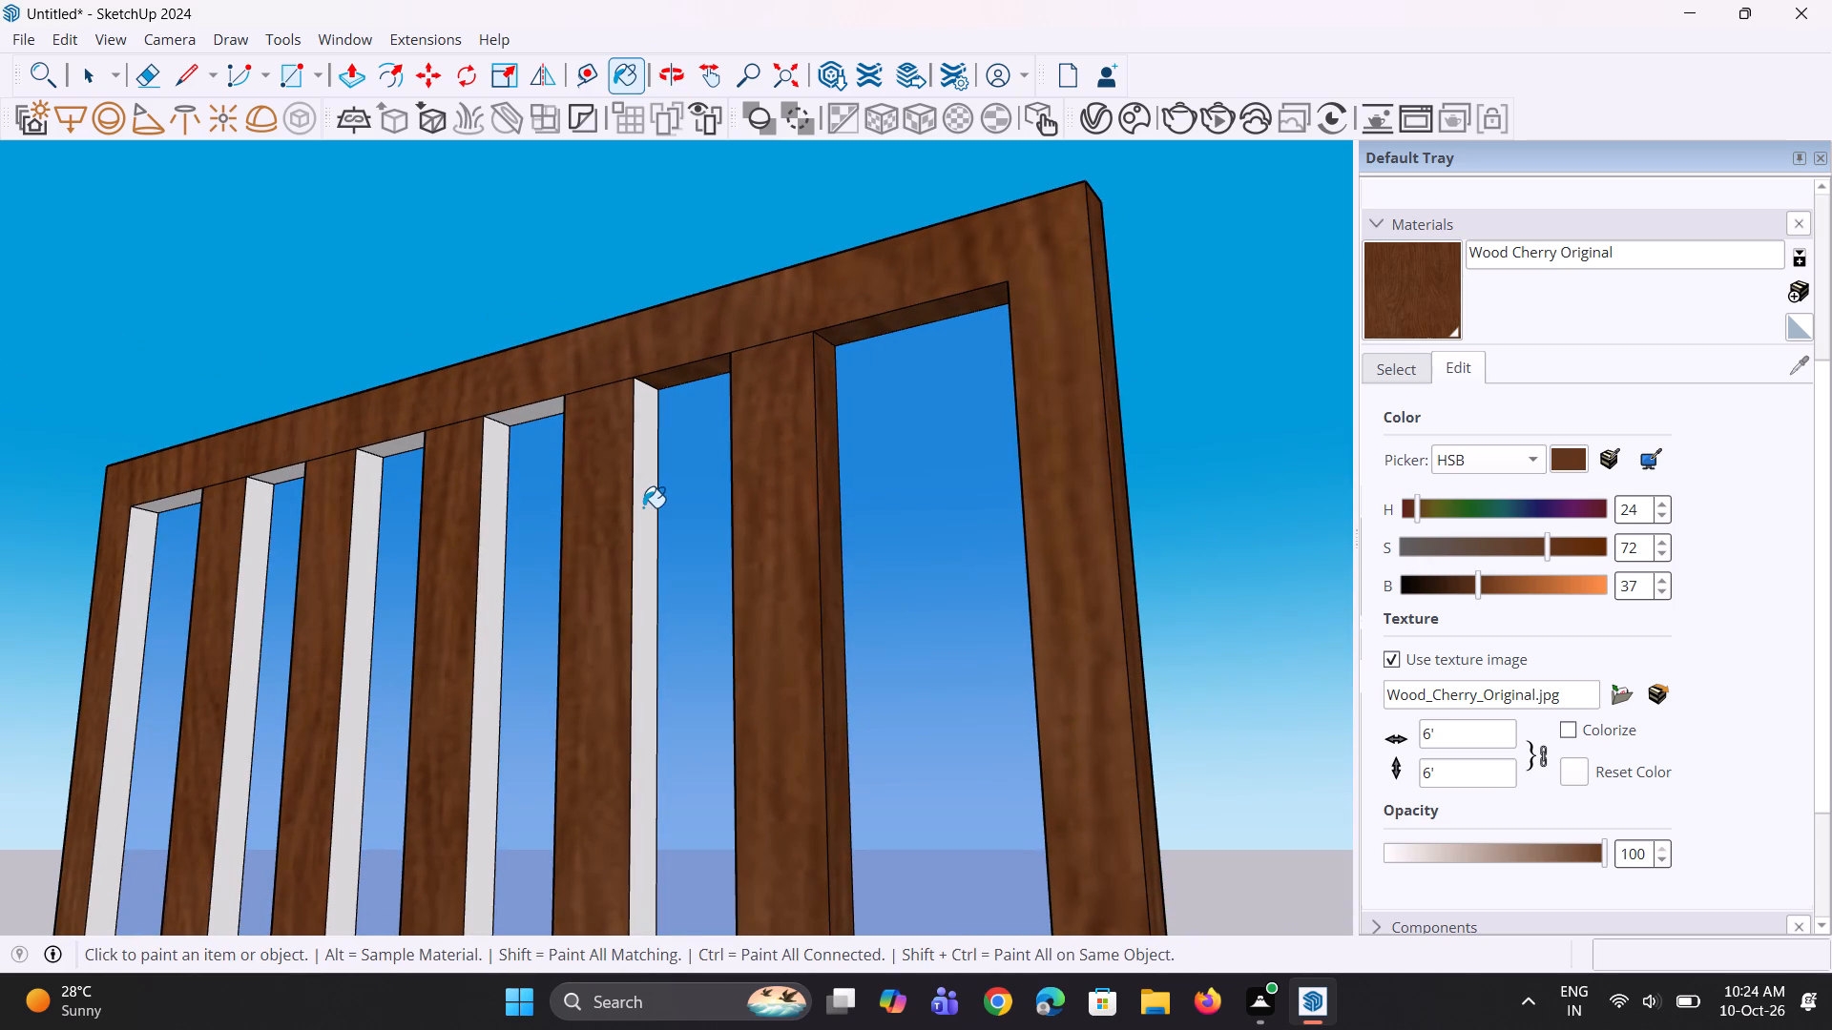
left_click(643, 507)
left_click(484, 574)
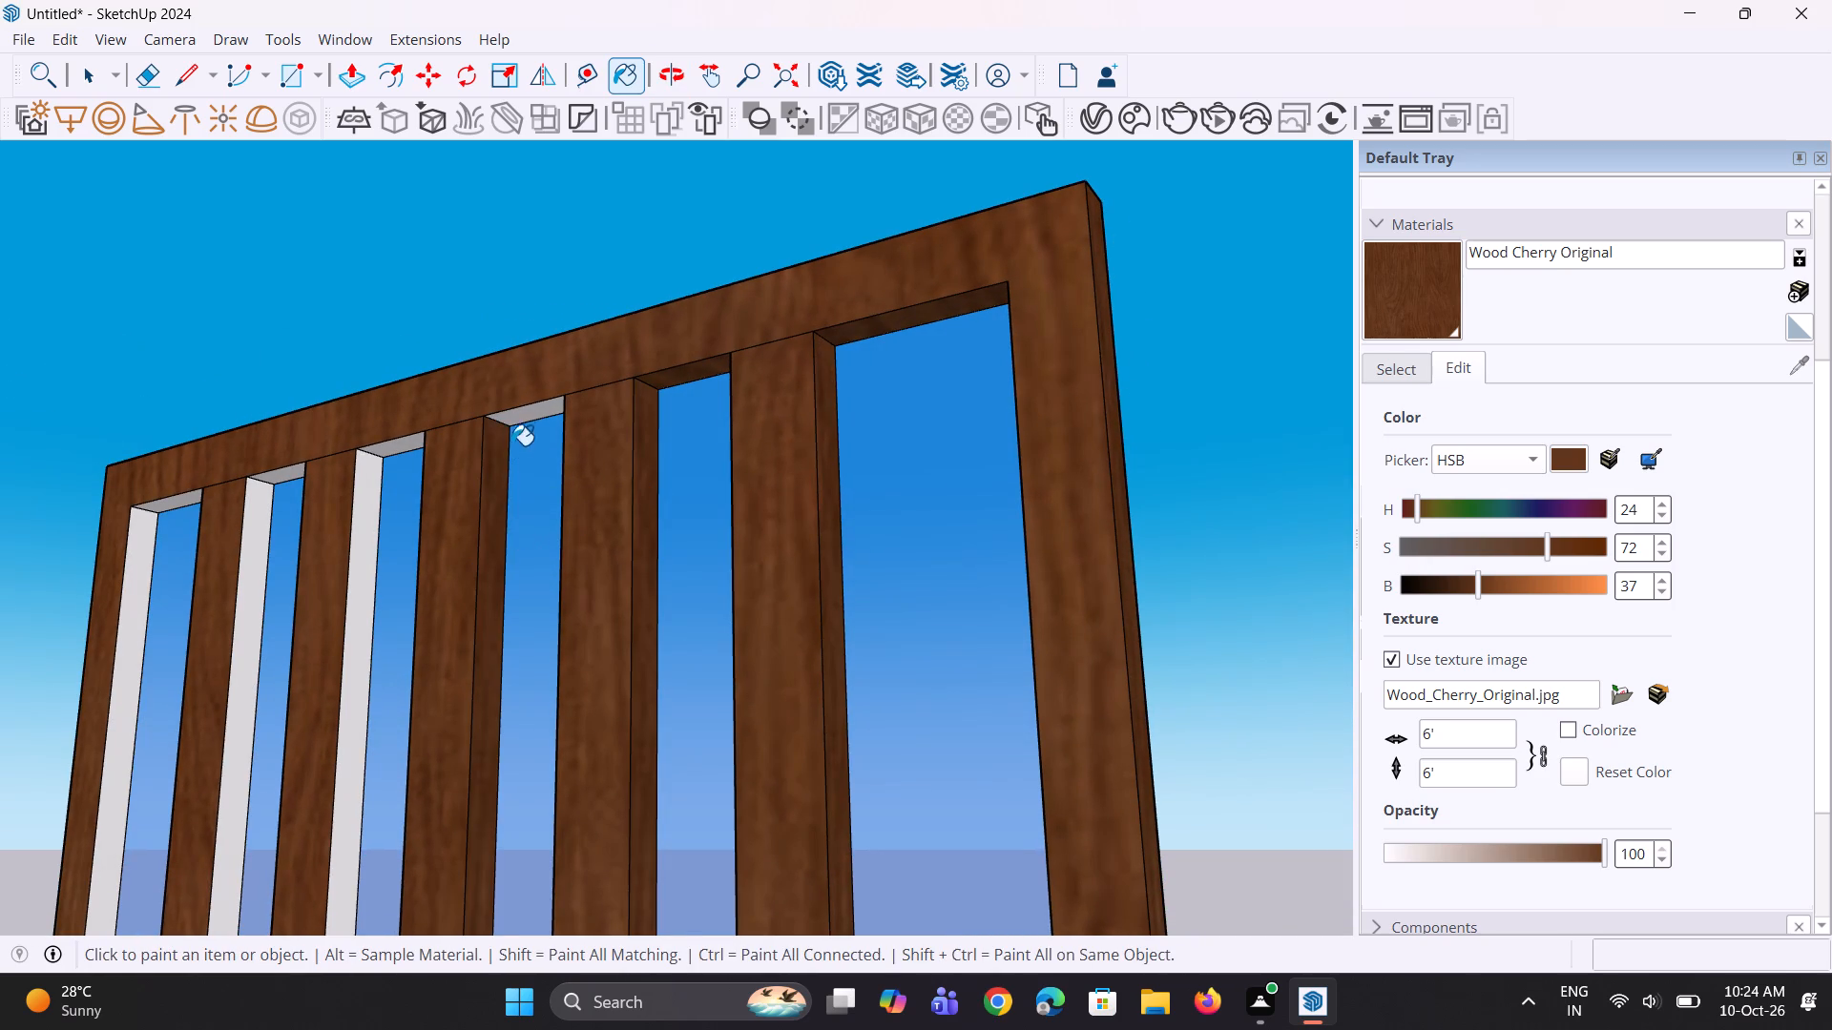
left_click(527, 414)
Paint the top ledges of the remaining three window openings with Wood Cherry Original.
middle_click_drag(526, 474, 1300, 530)
middle_click_drag(758, 487, 644, 415)
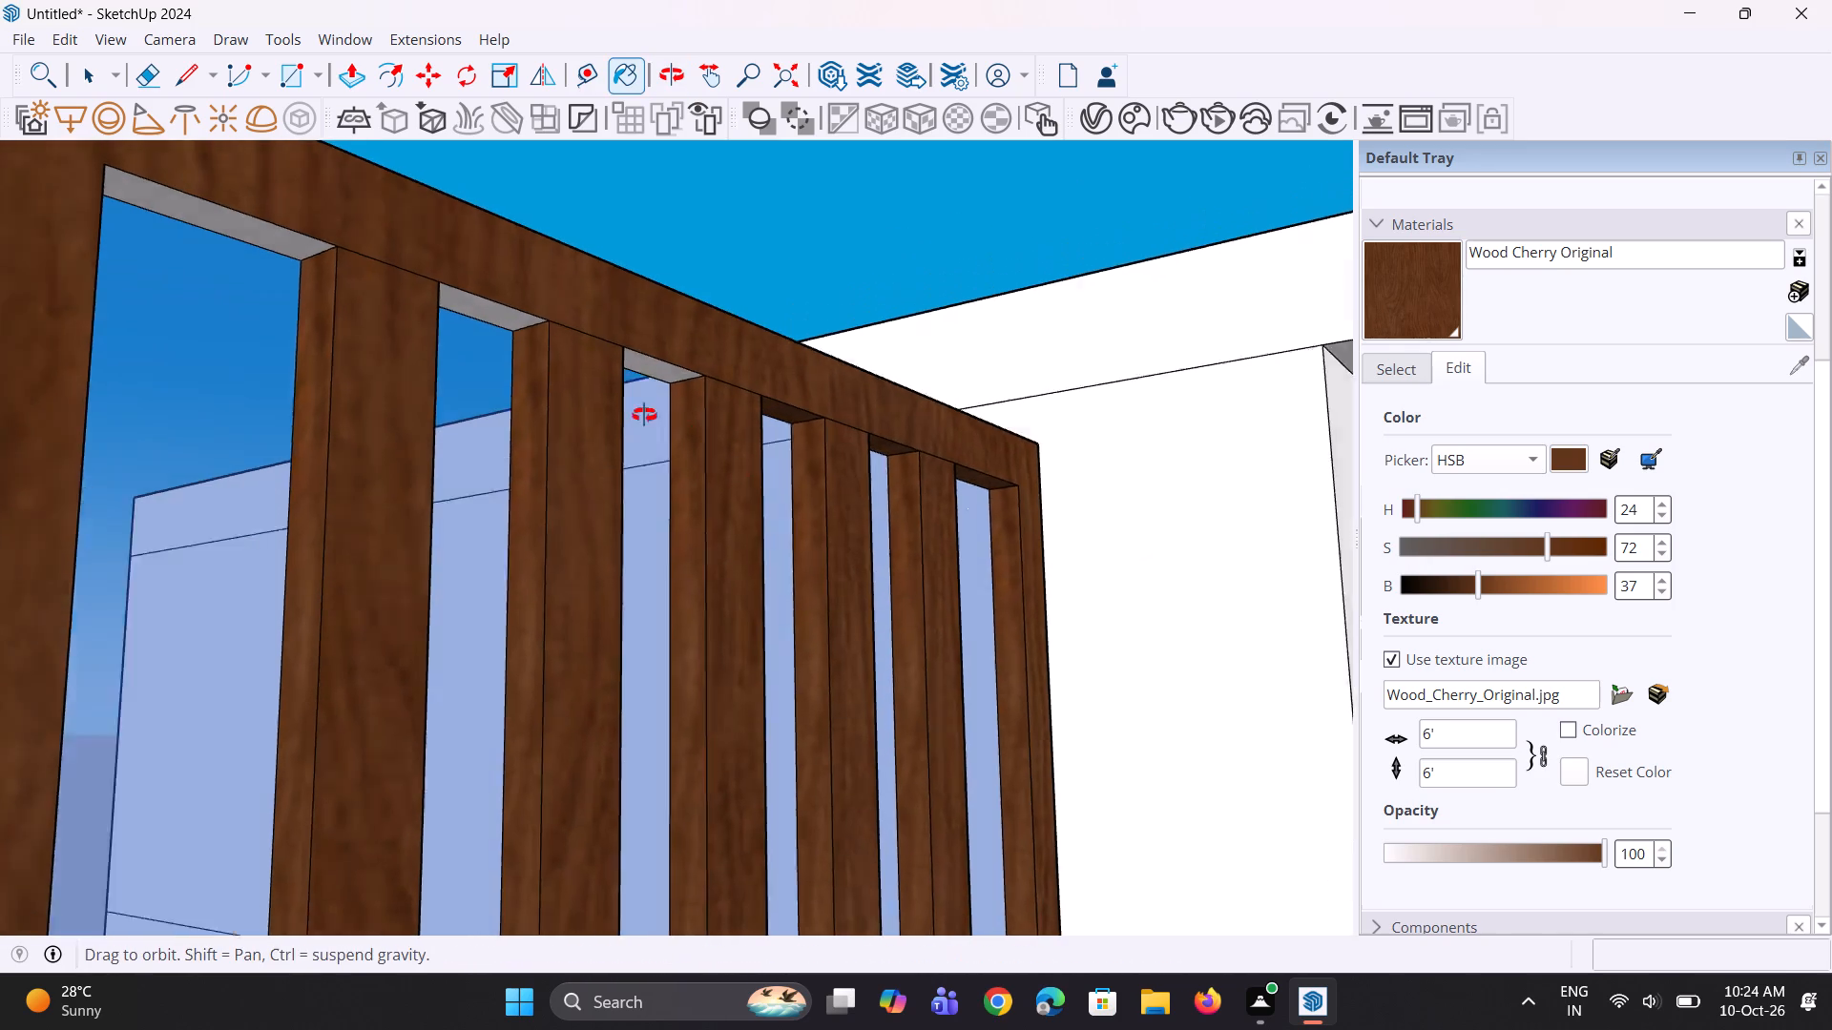
middle_click_drag(644, 415, 457, 336)
scroll(573, 360, "up", 1)
left_click(580, 371)
scroll(843, 482, "down", 4)
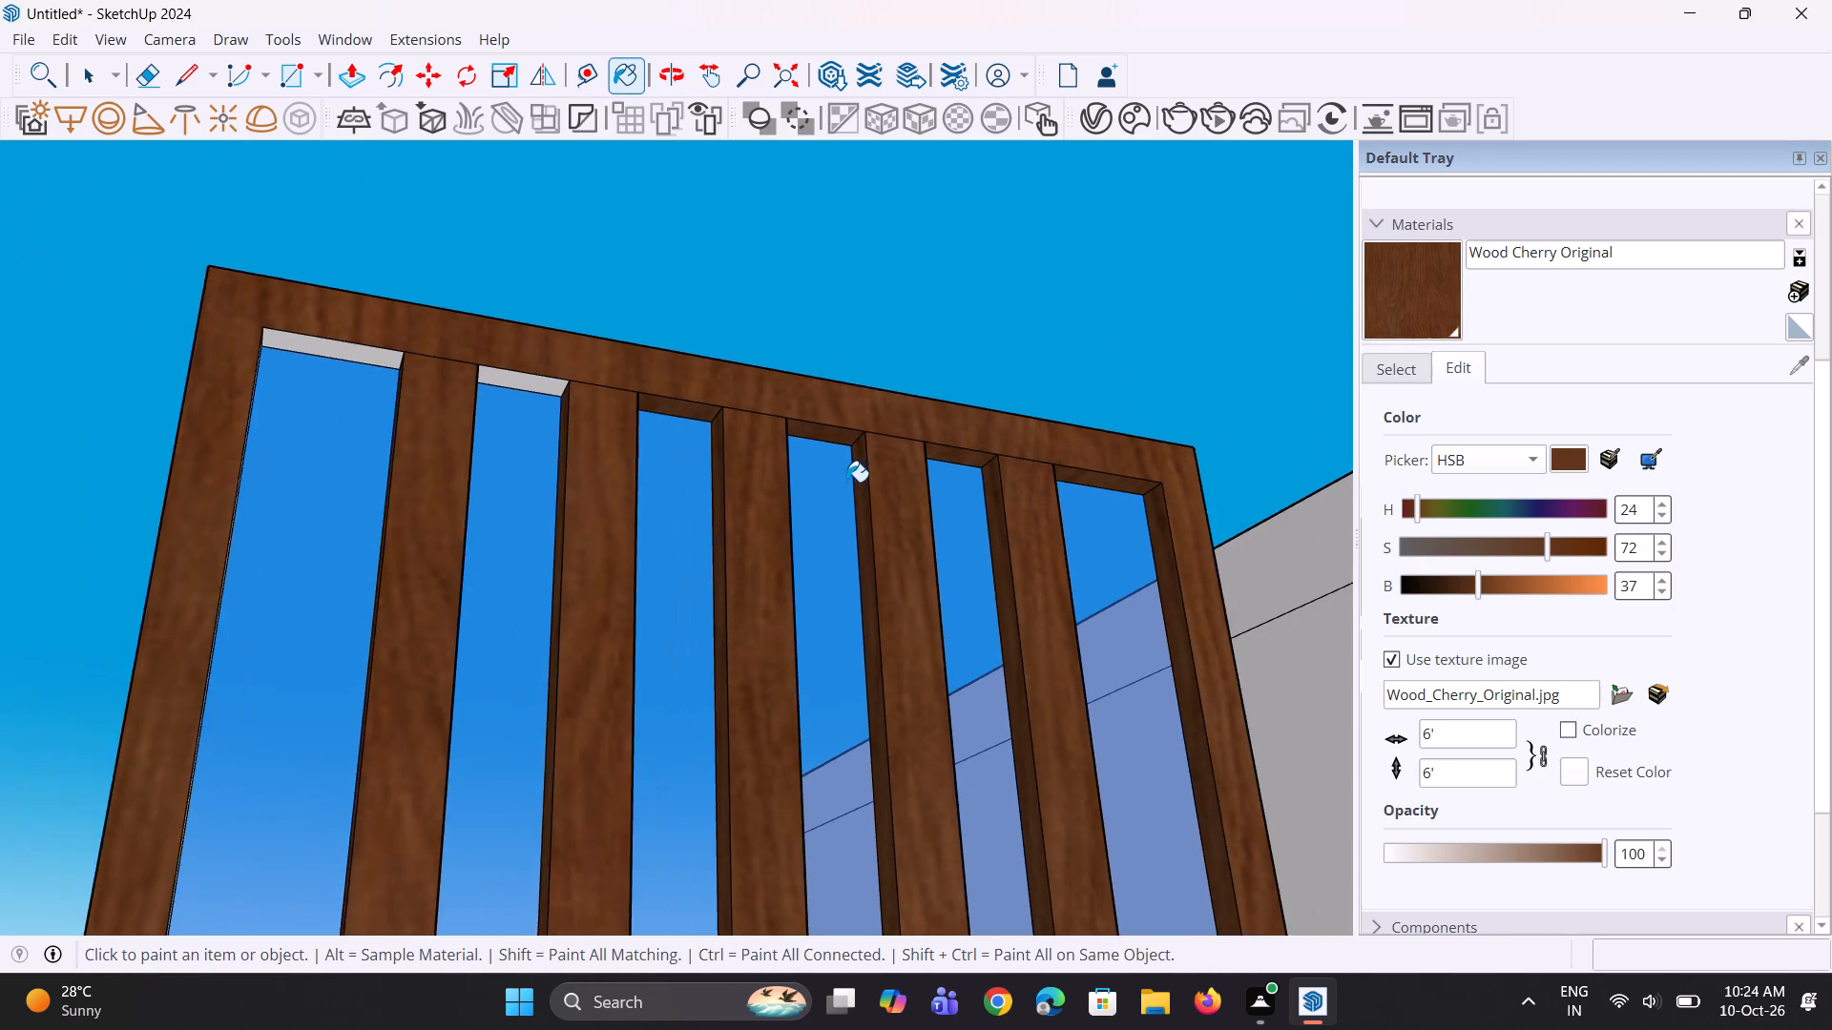
scroll(850, 480, "down", 5)
scroll(618, 409, "up", 5)
left_click(664, 422)
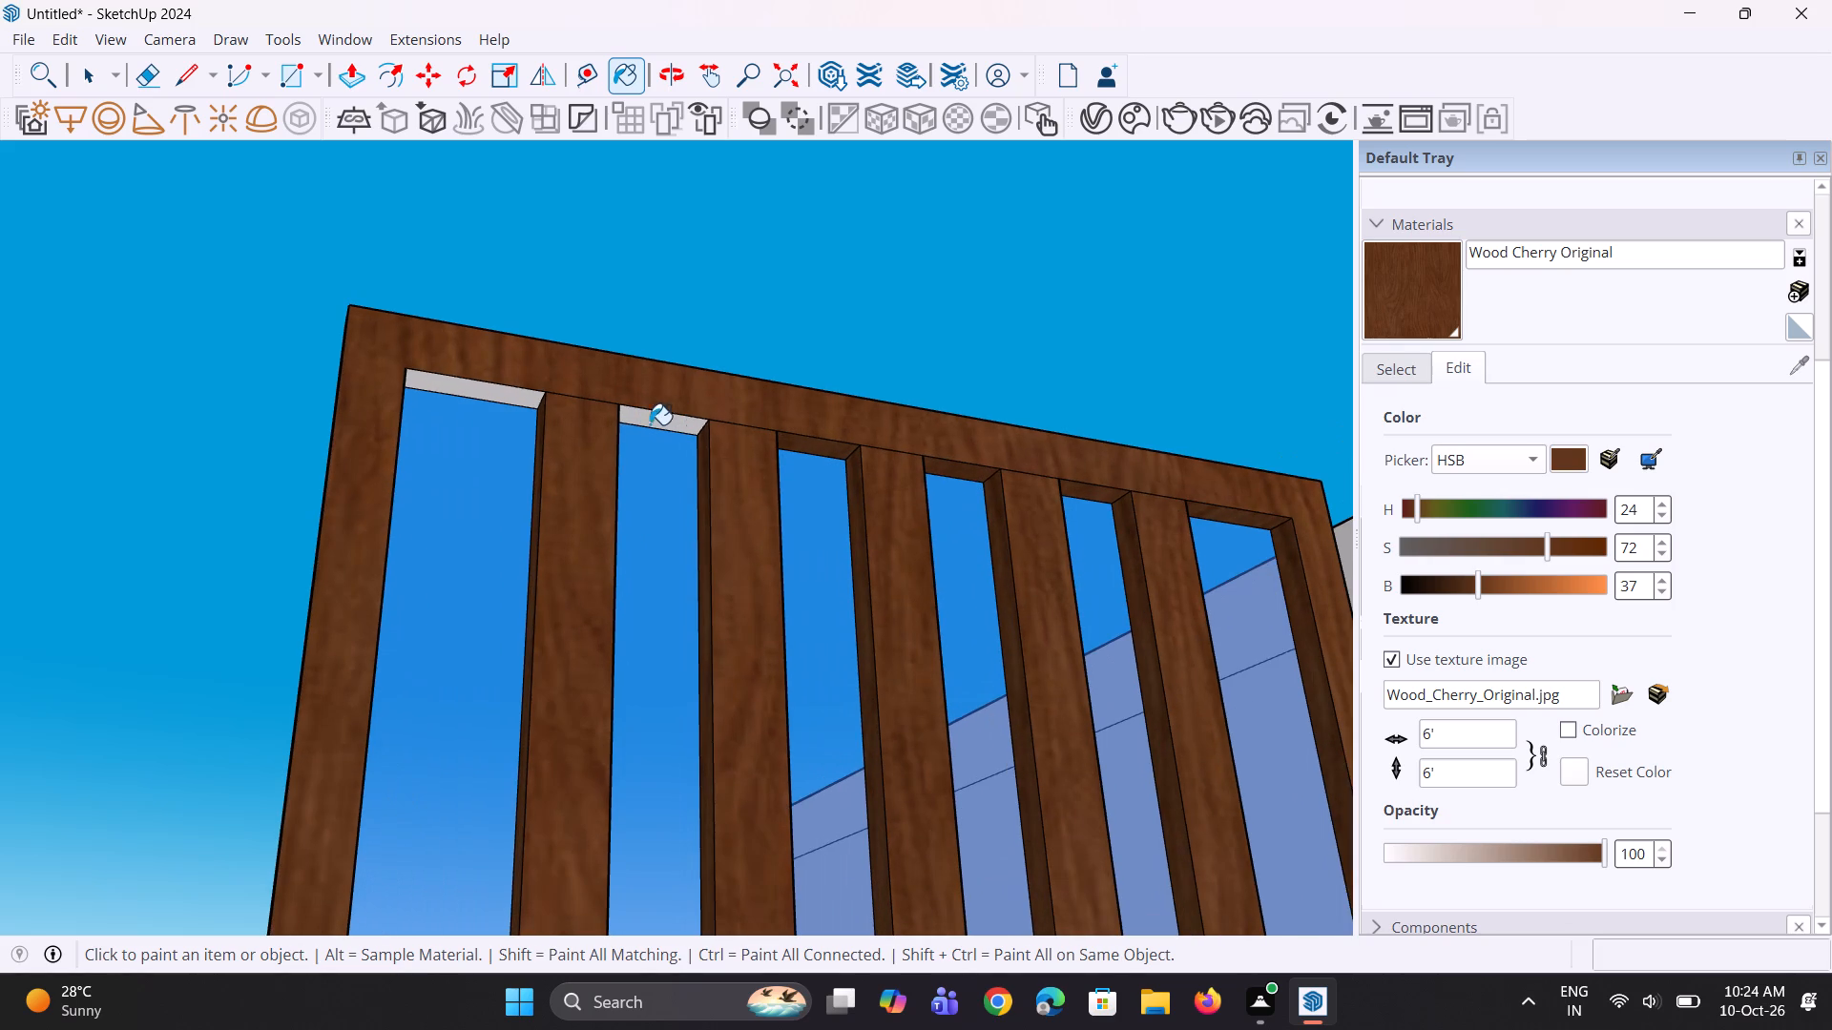
left_click(523, 401)
Paint the remaining three white inner sides of the bars and frame with Wood Cherry Original.
scroll(530, 403, "down", 9)
middle_click_drag(737, 520, 702, 529)
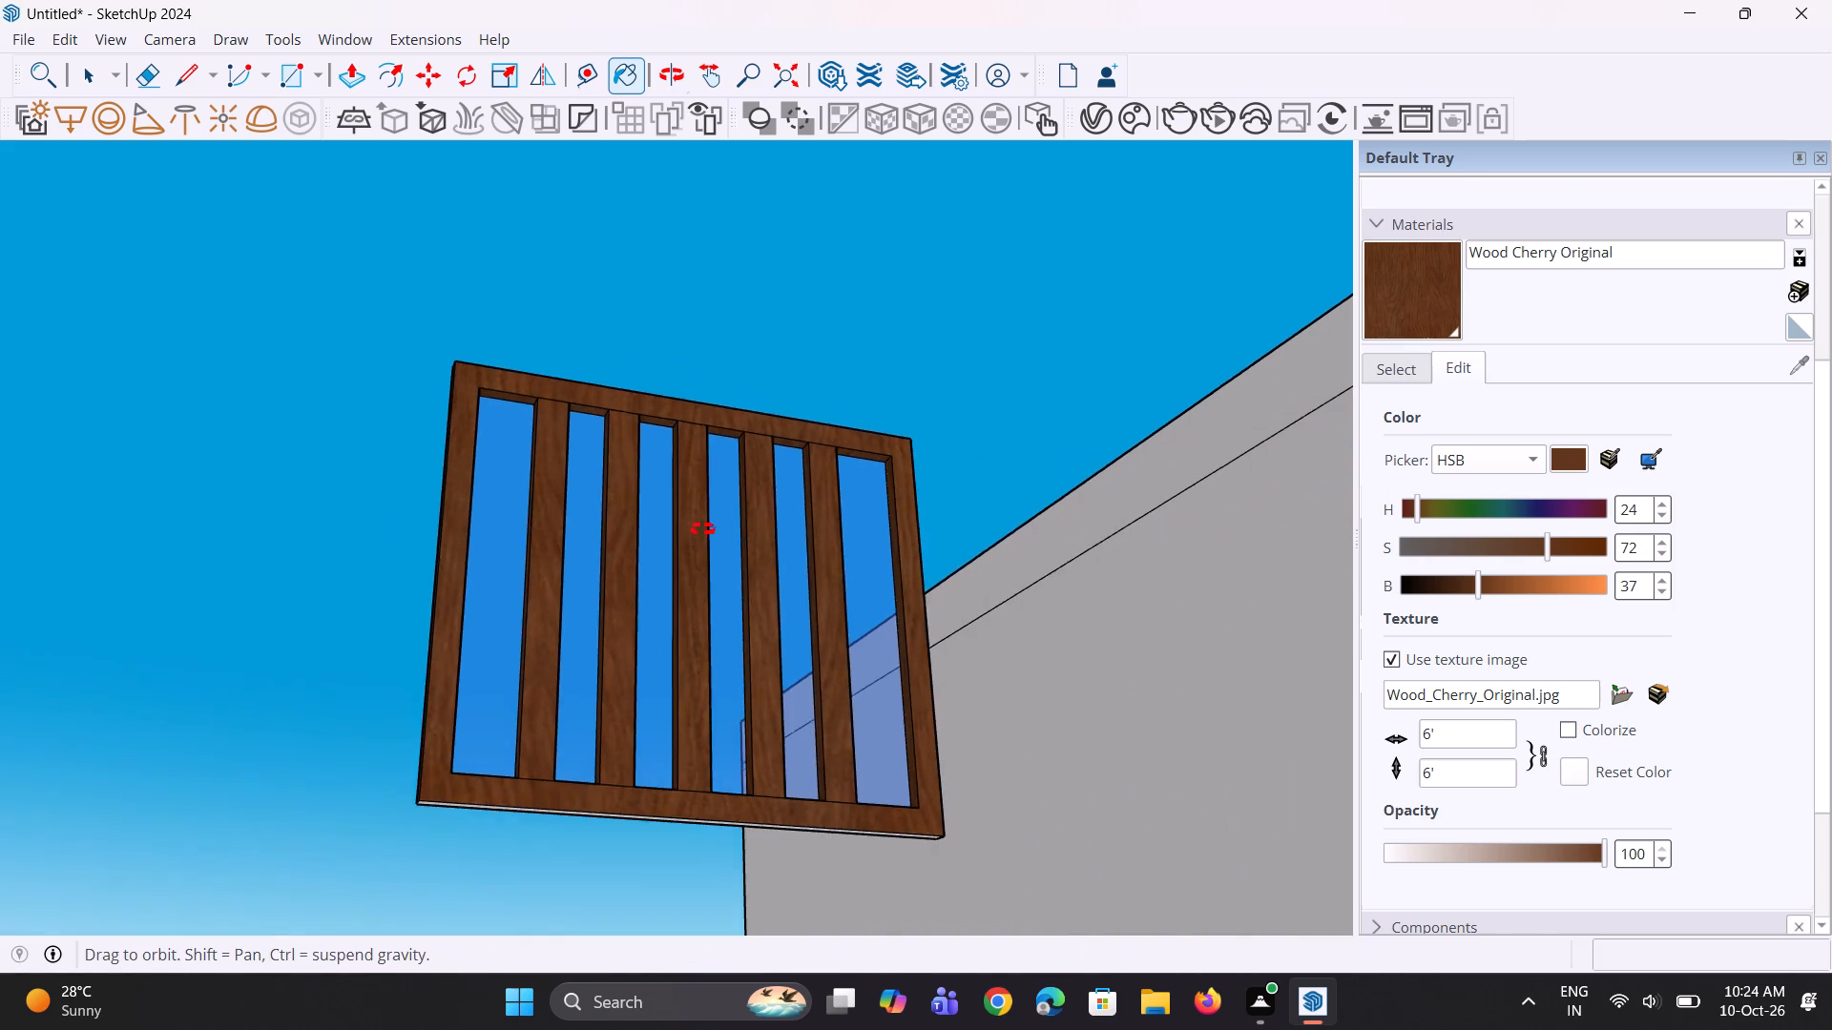
middle_click_drag(702, 529, 223, 768)
scroll(568, 709, "up", 8)
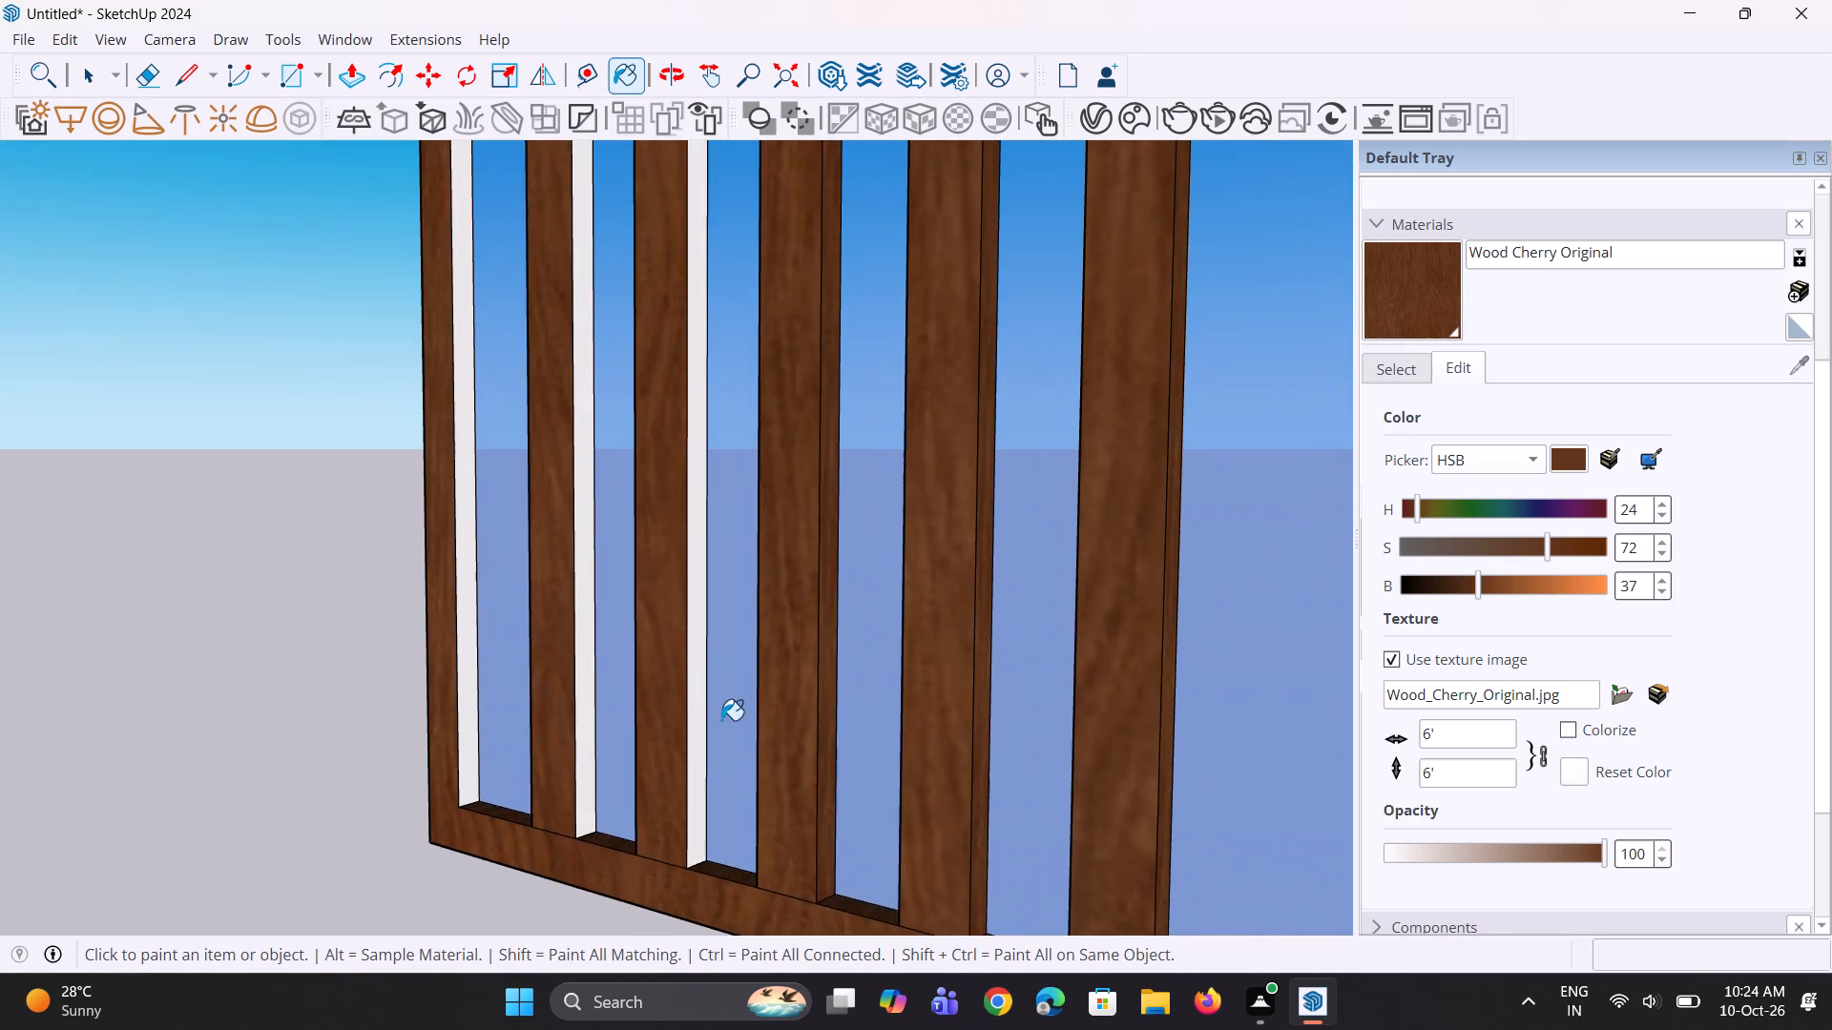
left_click(697, 715)
left_click(560, 729)
left_click(572, 730)
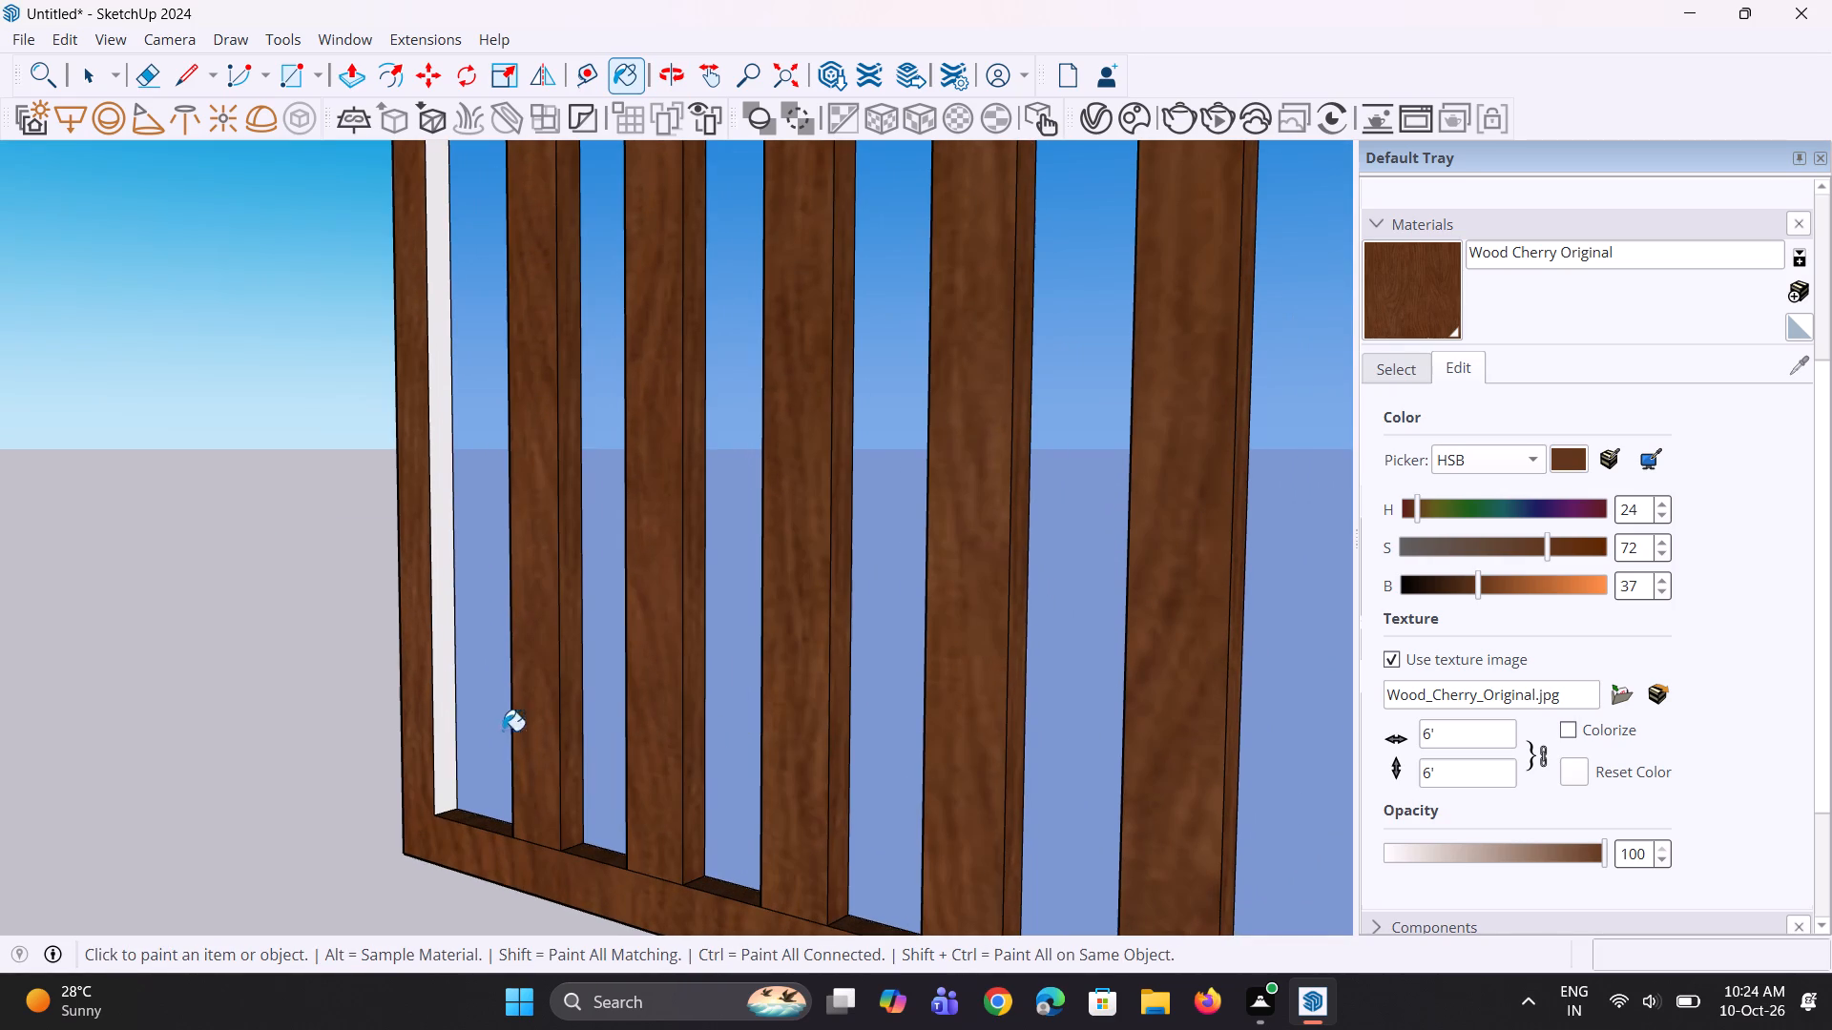
left_click(441, 753)
Paint the underside of the window frame with Wood Cherry Original.
scroll(464, 734, "down", 9)
middle_click_drag(469, 808, 618, 618)
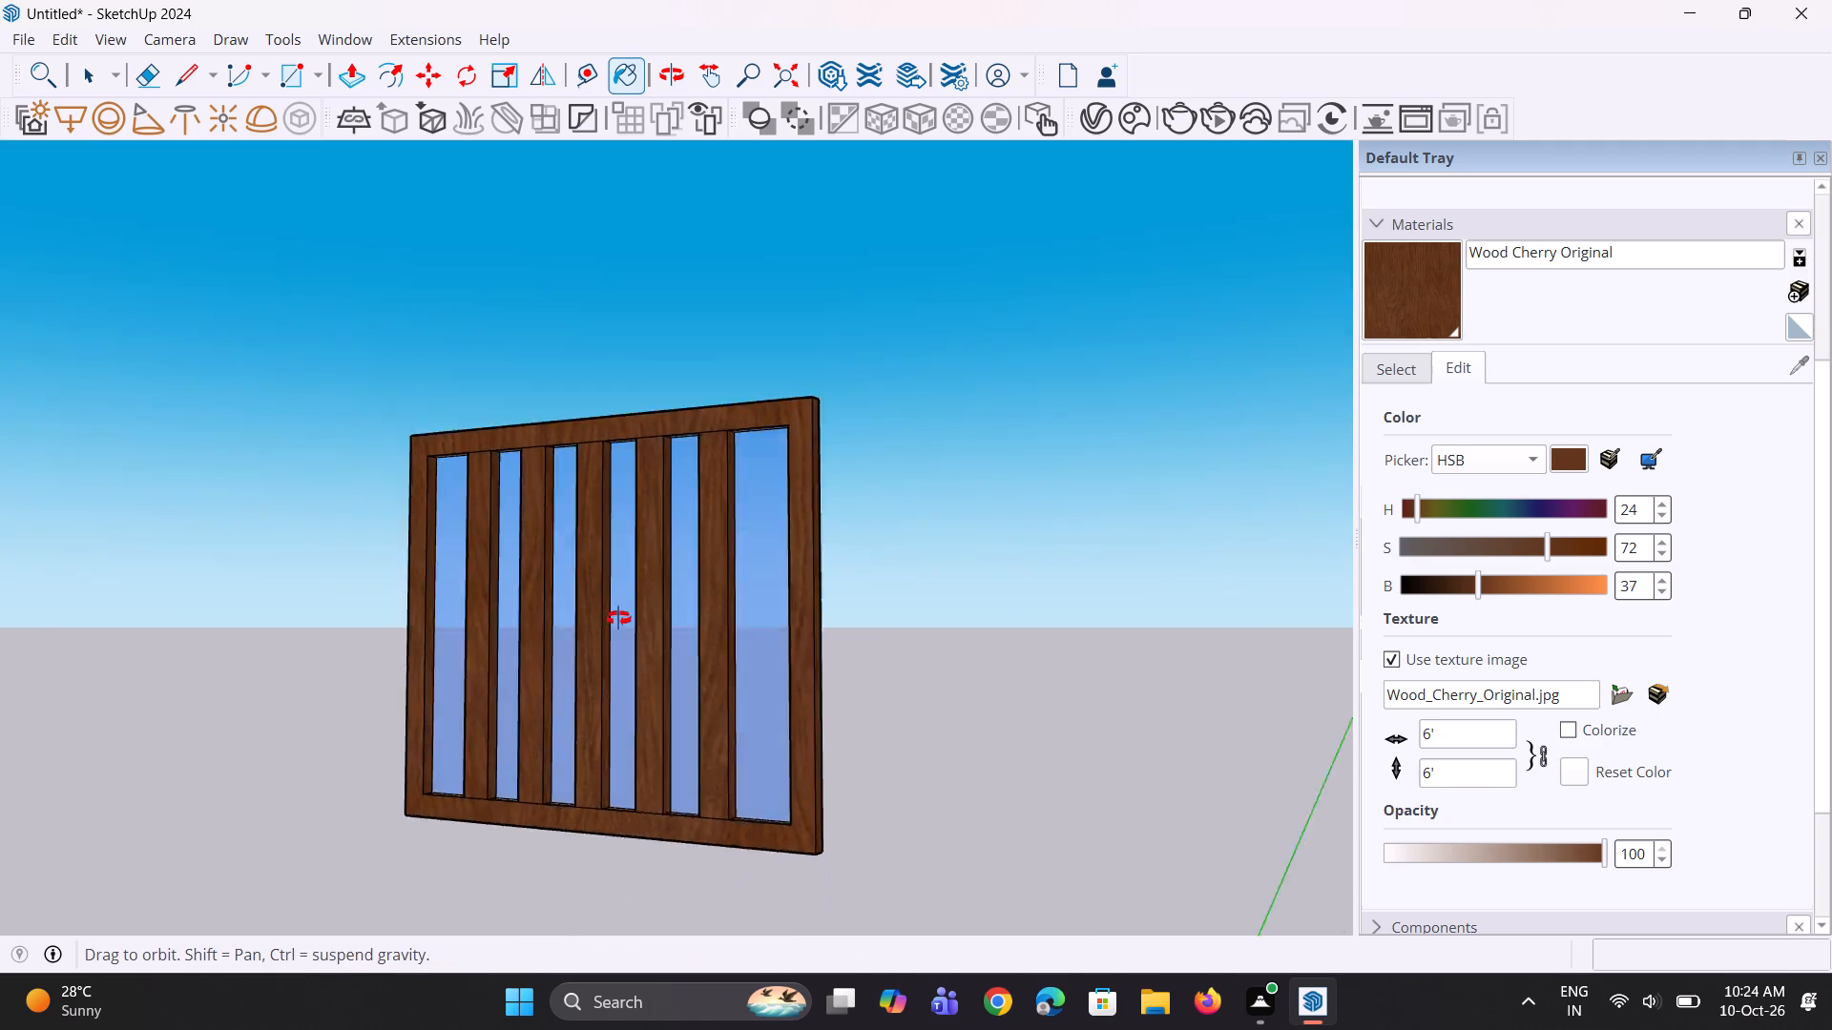
middle_click_drag(618, 618, 764, 384)
scroll(742, 731, "up", 2)
left_click(742, 746)
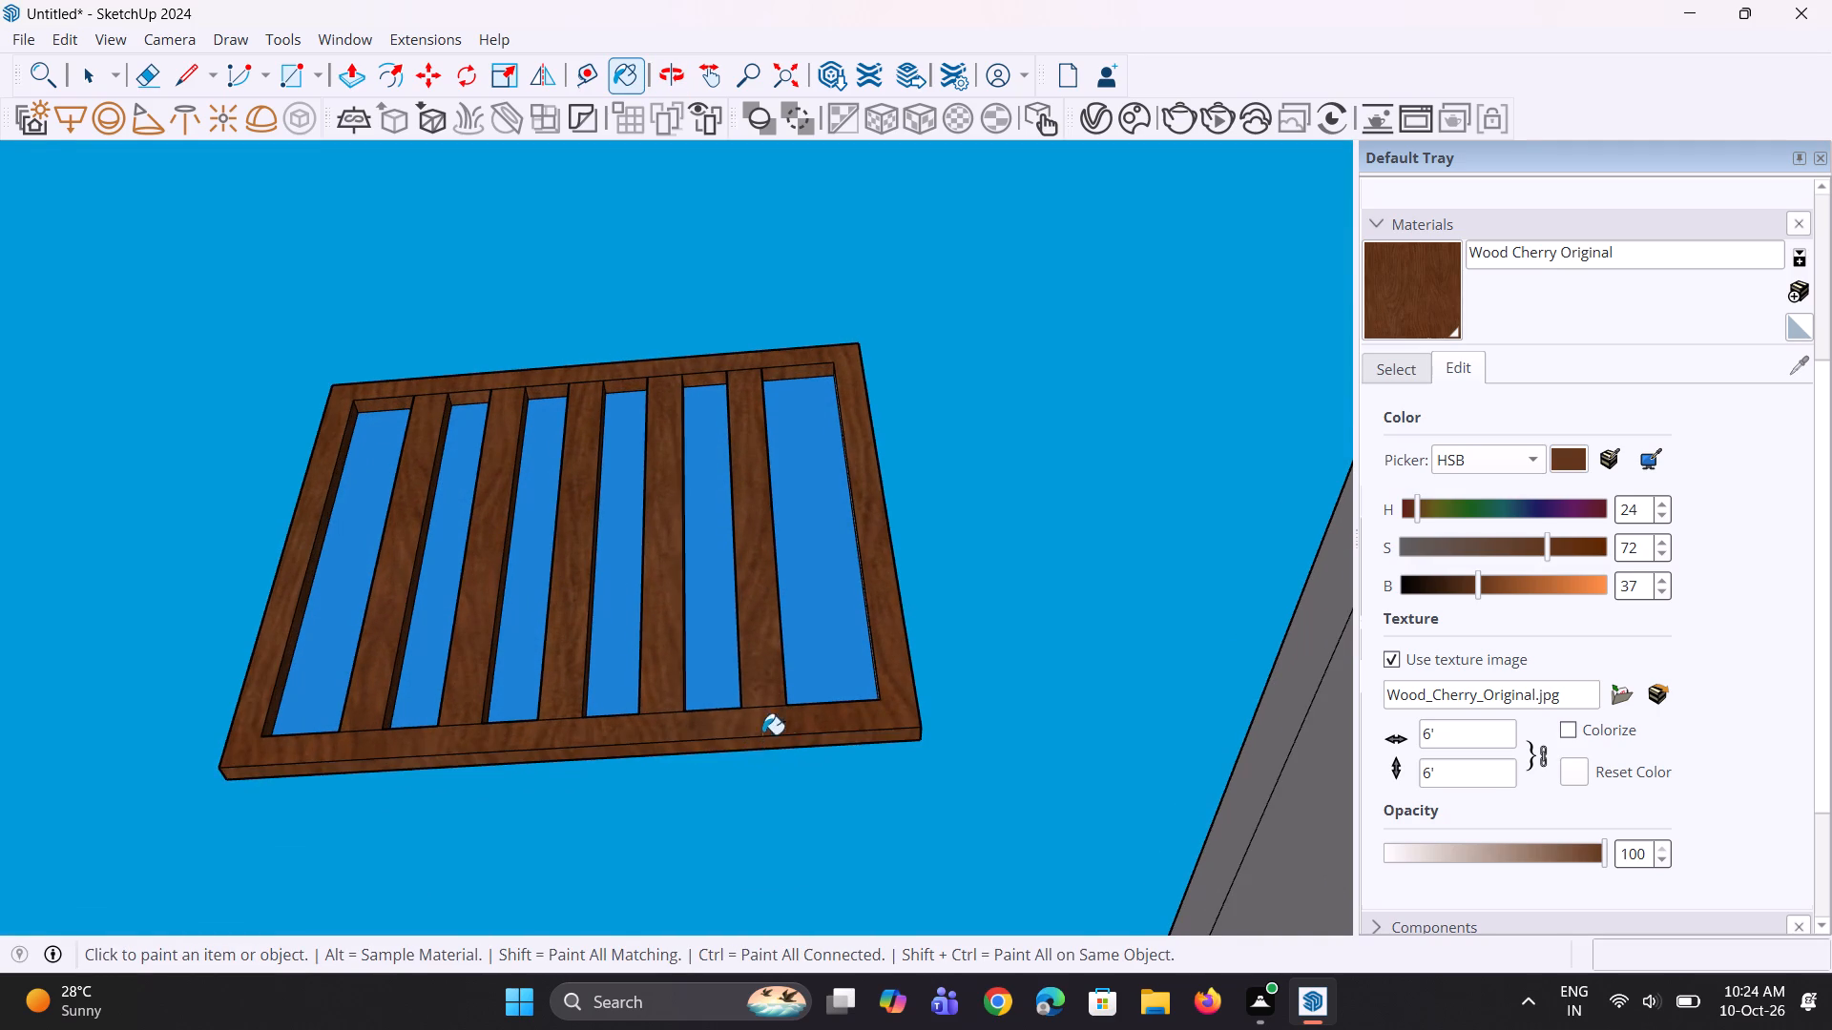
Paint the outer top face of the window frame with Wood Cherry Original.
scroll(783, 732, "down", 9)
middle_click_drag(722, 575, 768, 1020)
middle_click_drag(641, 514, 701, 722)
scroll(687, 541, "up", 3)
scroll(585, 484, "up", 2)
left_click(586, 484)
left_click(595, 480)
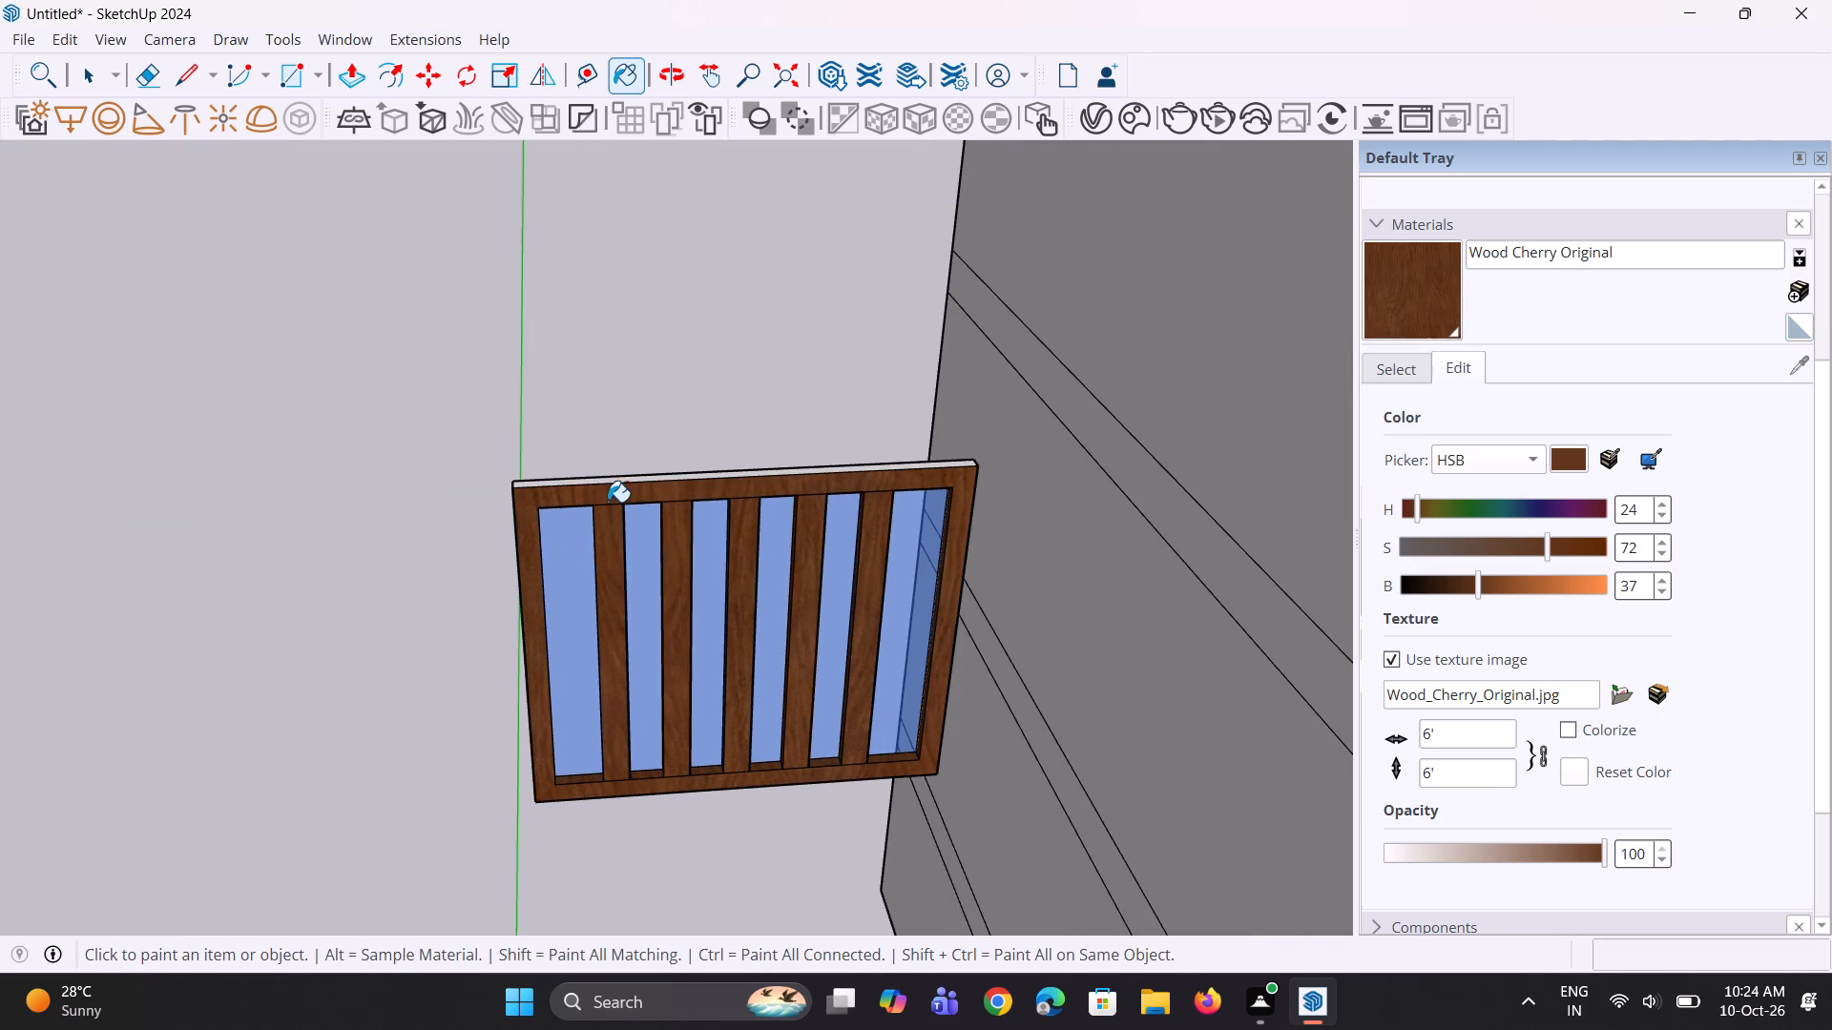
scroll(607, 503, "down", 3)
middle_click_drag(651, 532, 692, 466)
scroll(681, 564, "up", 6)
middle_click_drag(773, 690, 729, 644)
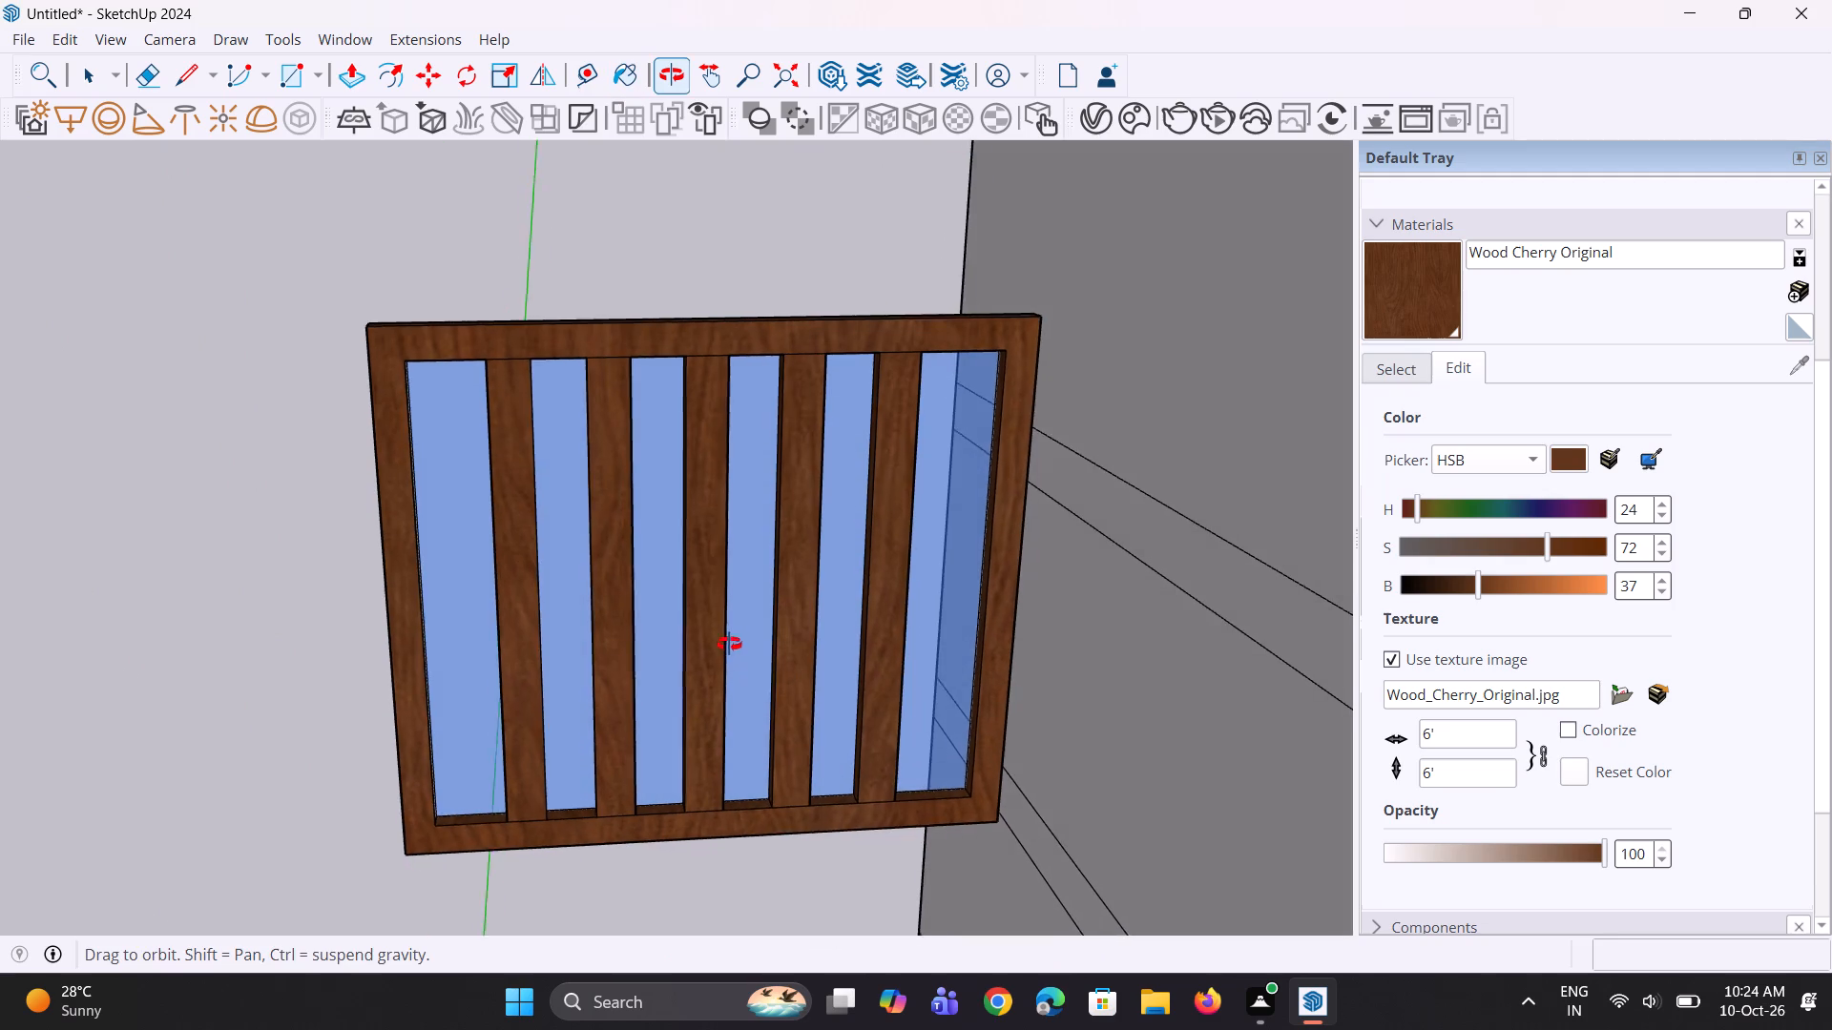
middle_click_drag(729, 644, 719, 642)
key("space")
key("space")
Sample the Translucent Glass Blue material from the window's glass.
scroll(680, 613, "down", 20)
middle_click_drag(495, 545, 478, 459)
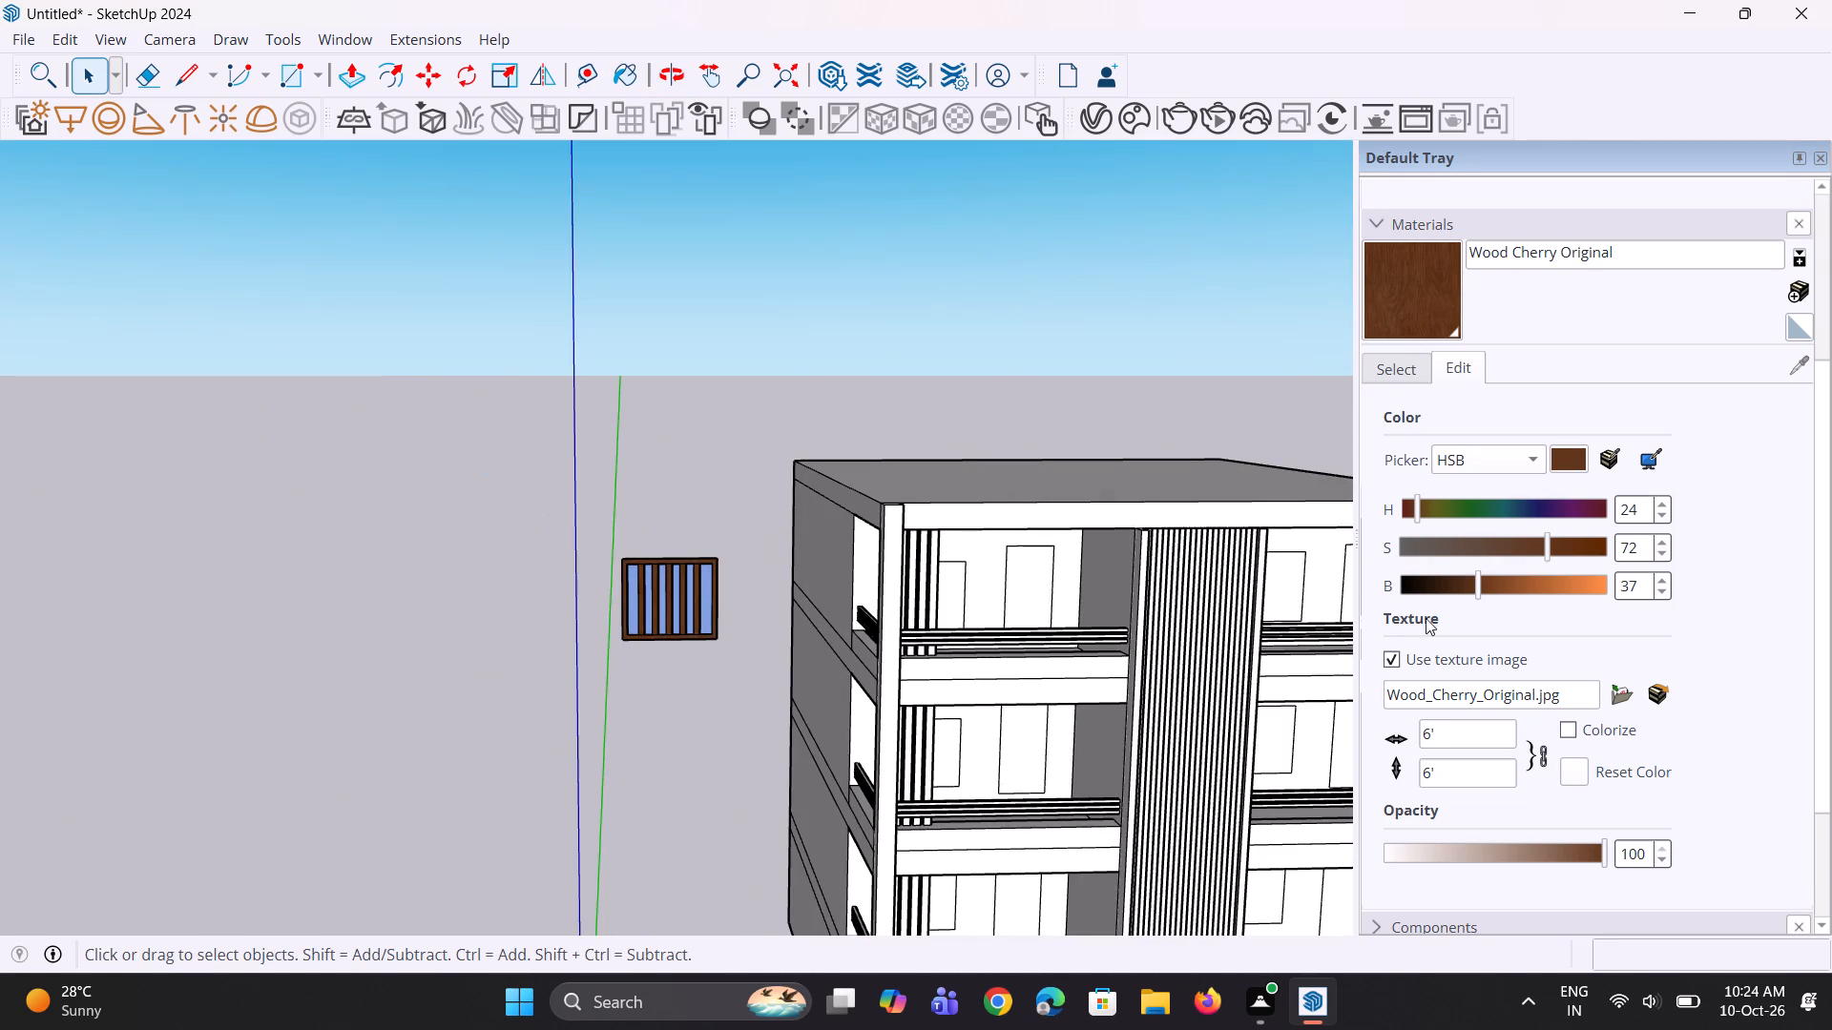
left_click(1805, 372)
left_click(1799, 374)
scroll(928, 561, "up", 4)
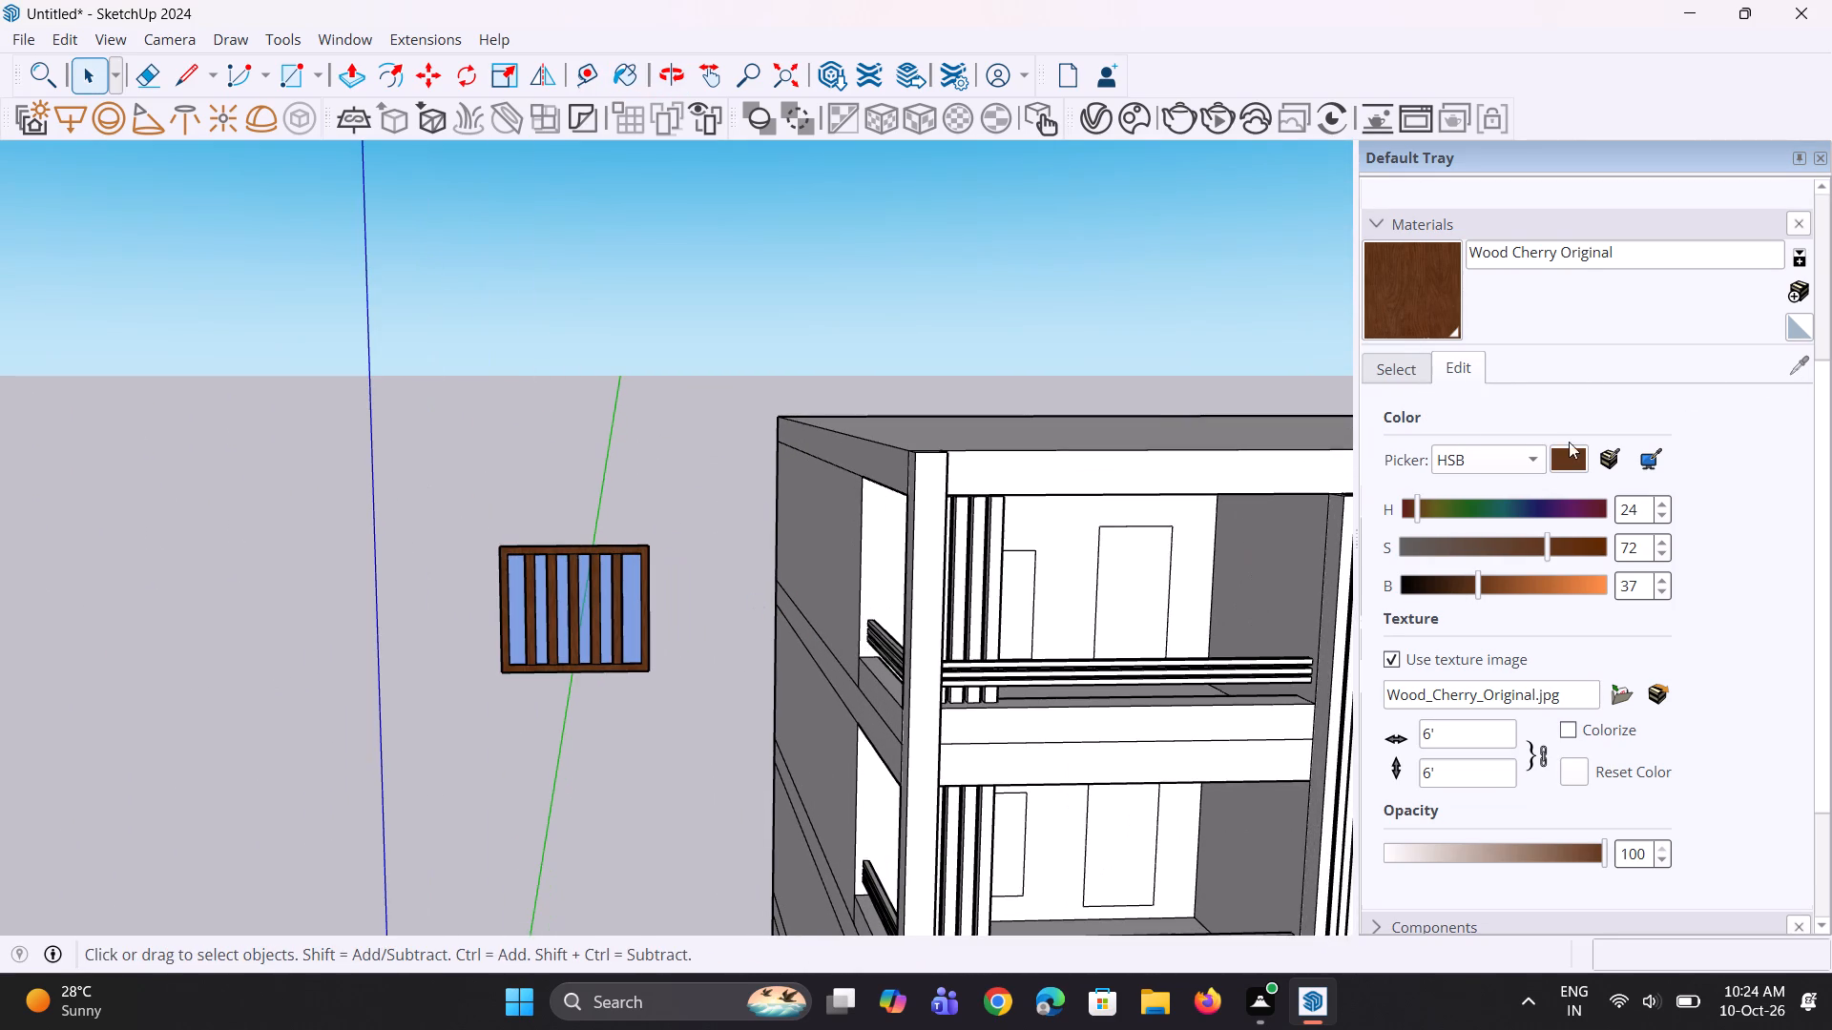
left_click(1383, 373)
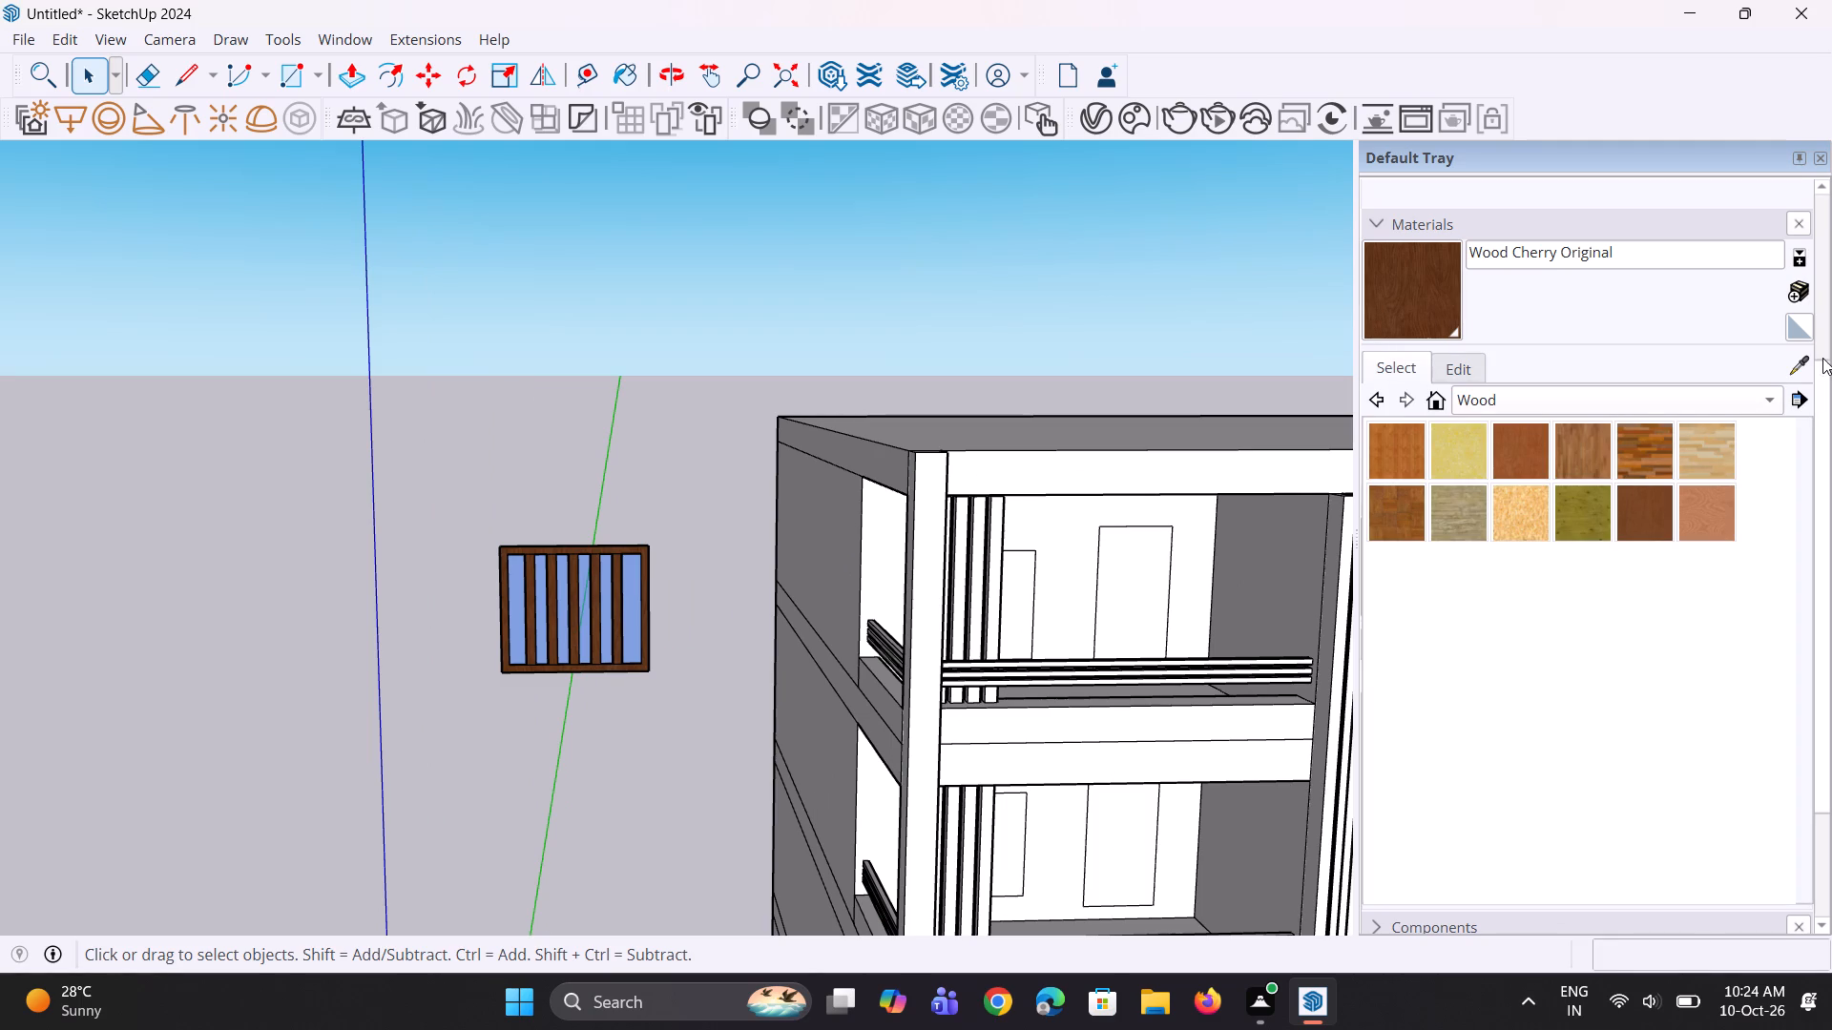
left_click(1810, 364)
scroll(860, 601, "up", 2)
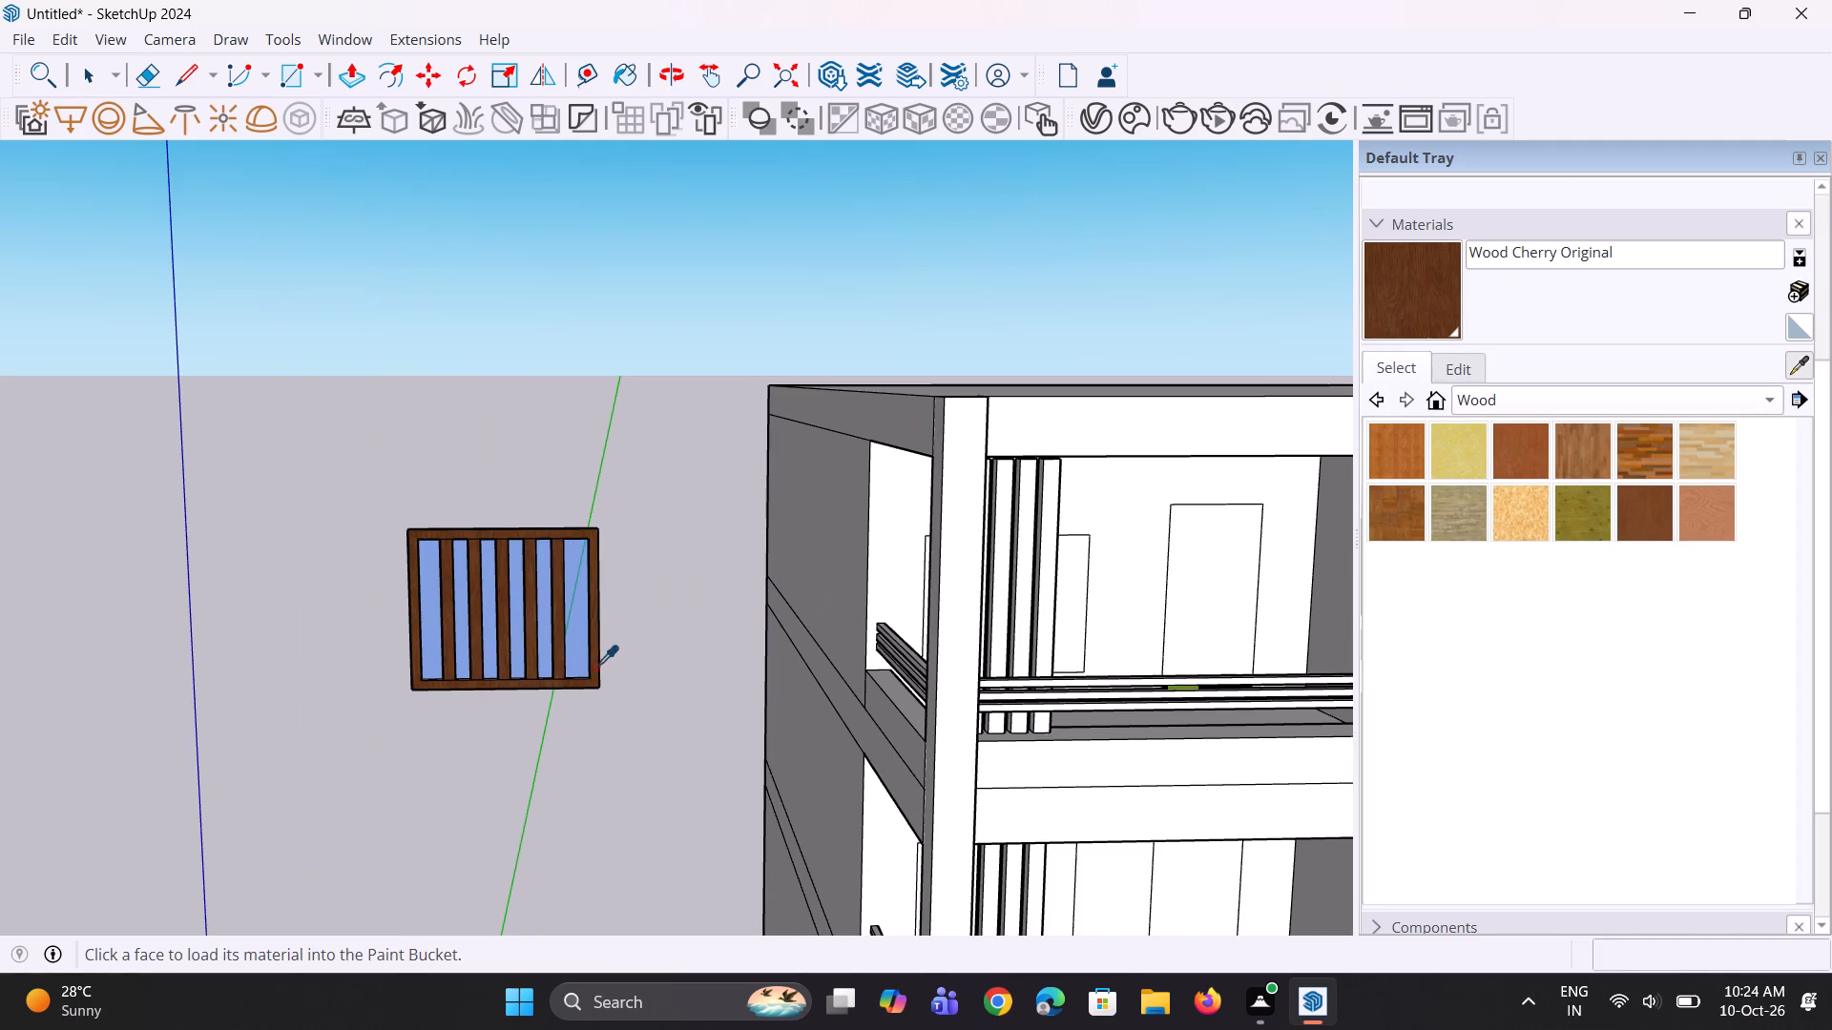
left_click(579, 654)
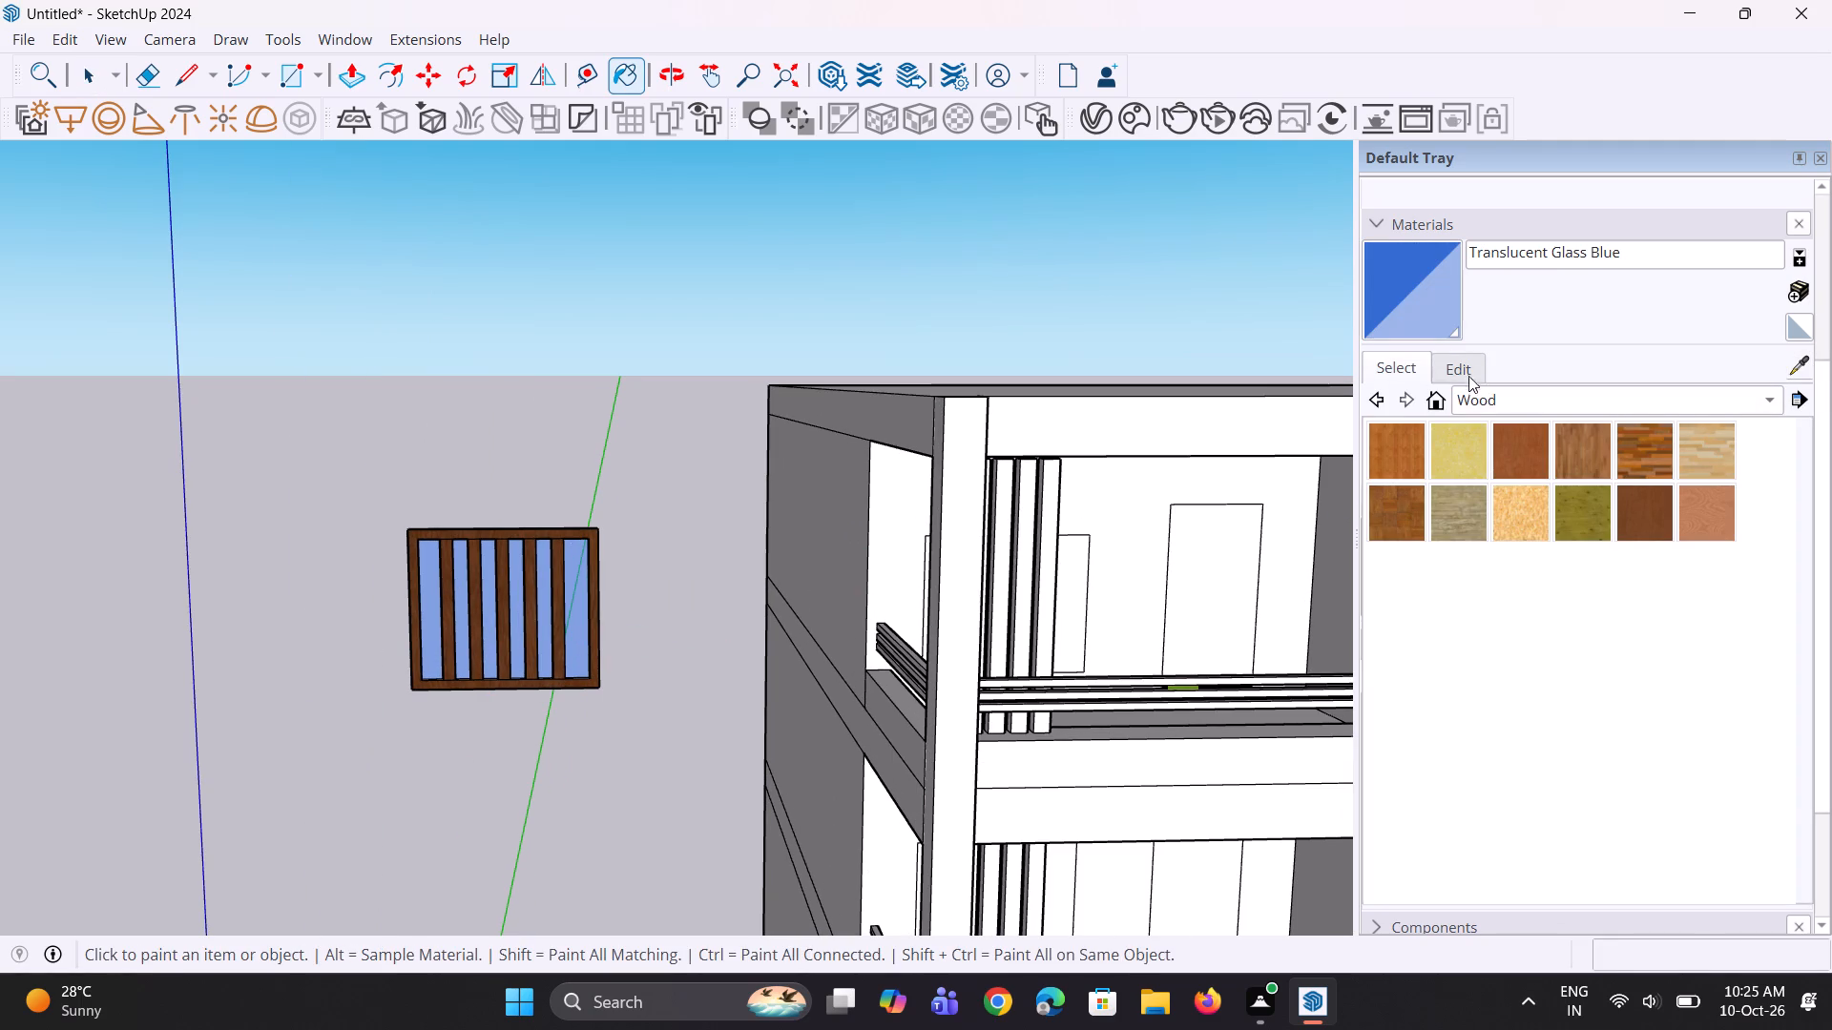
Set the Translucent Glass Blue colour's saturation to 84 and brightness to 71.
left_click(1465, 373)
left_click_drag(1548, 544, 1565, 545)
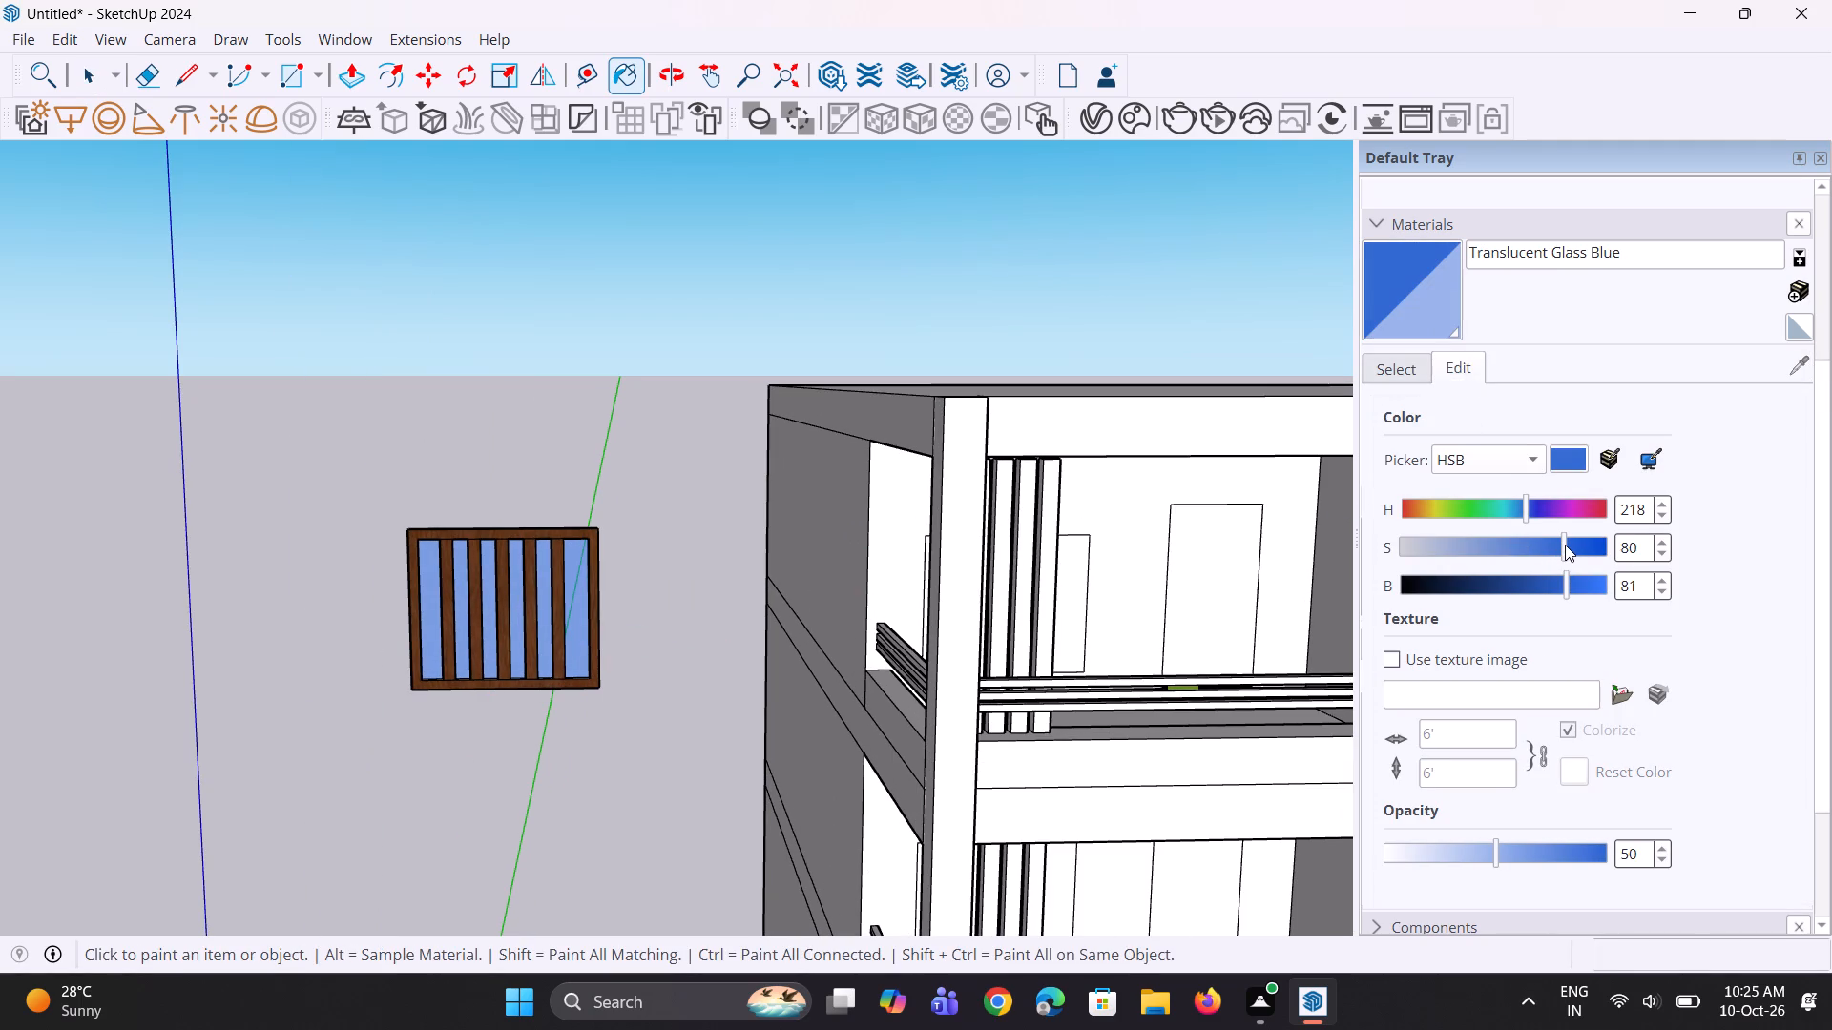
left_click_drag(1565, 545, 1572, 542)
left_click_drag(1564, 578, 1544, 582)
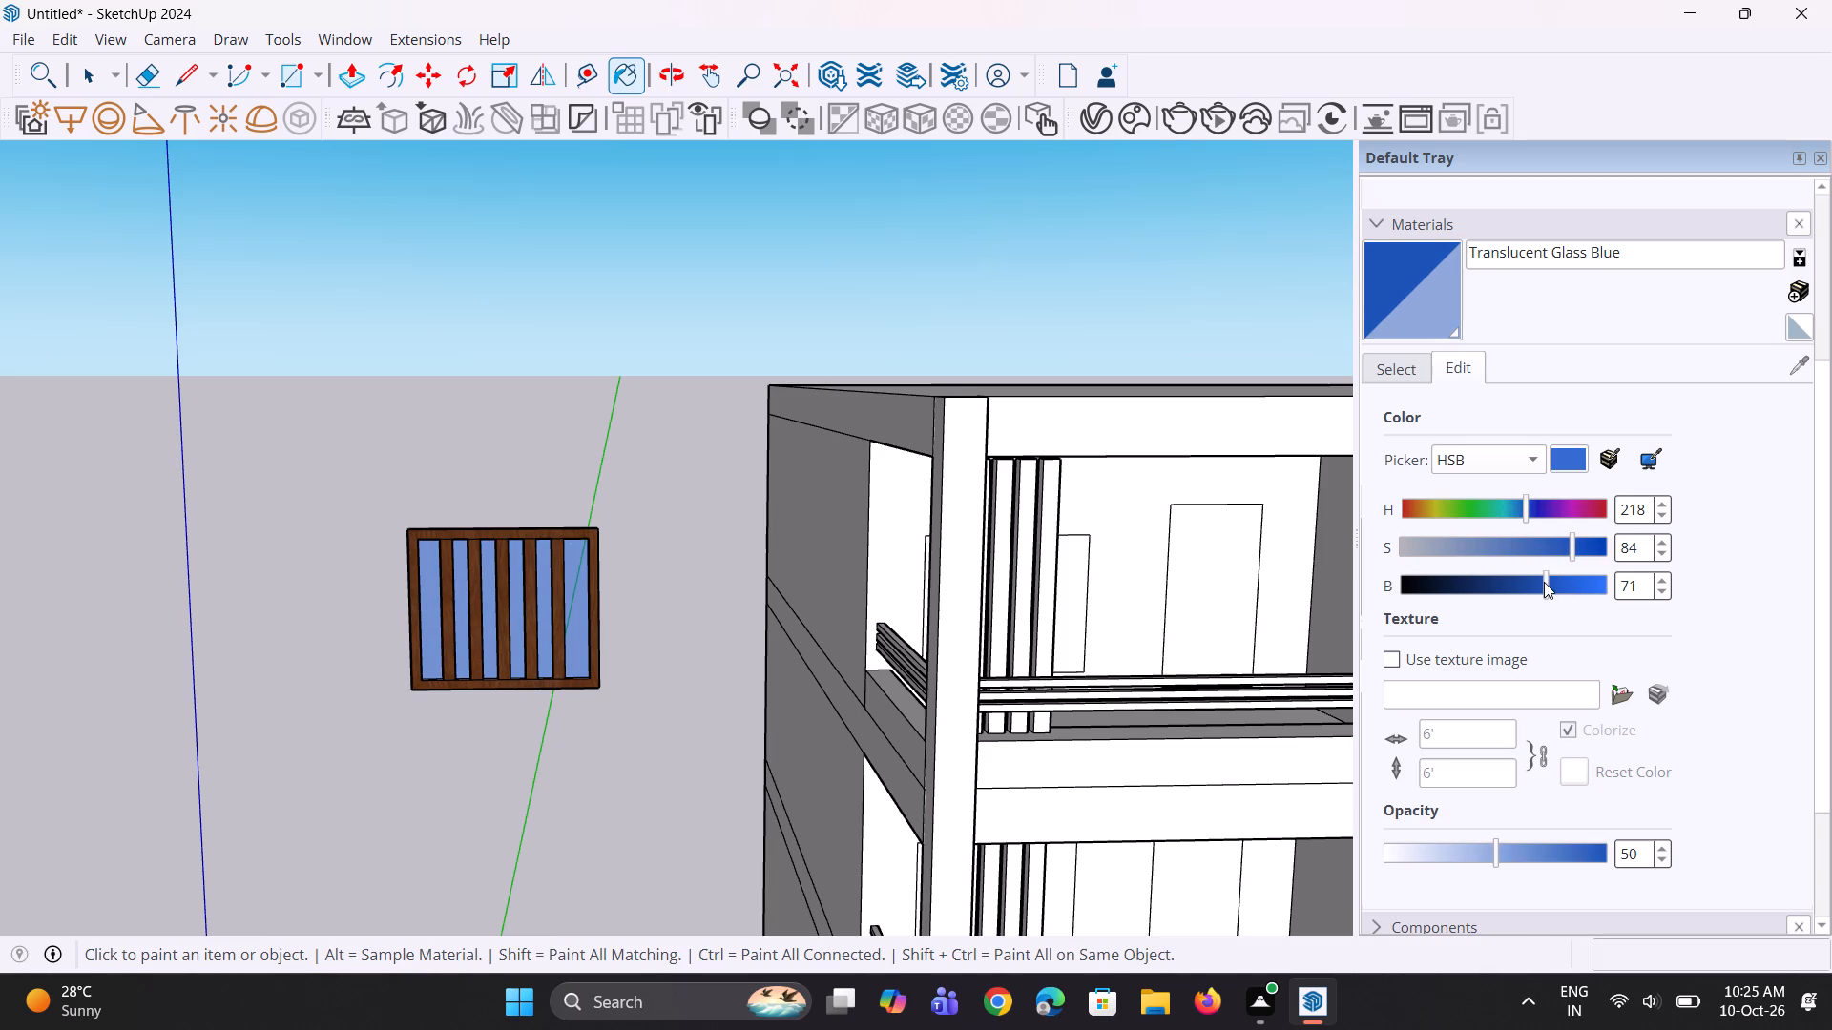
key("space")
key("space")
scroll(972, 613, "down", 4)
key("space")
key("space")
key("space")
key("space")
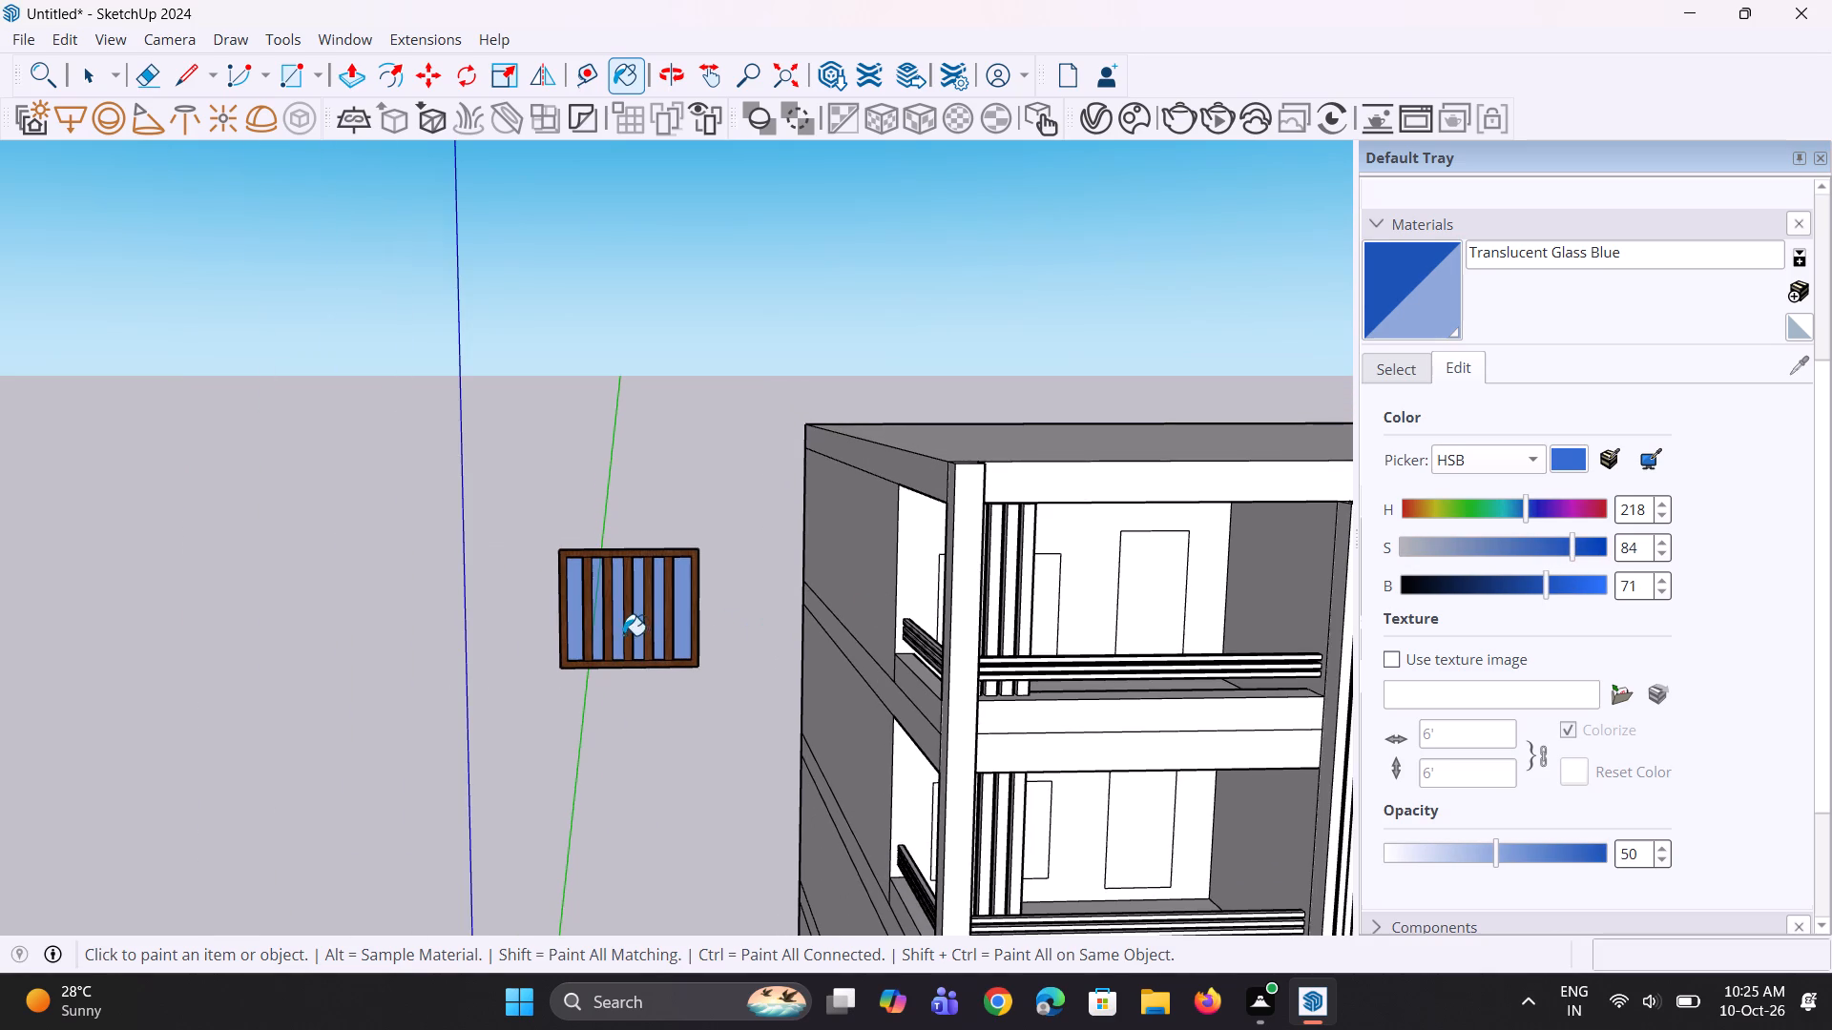
key("Escape")
key("space")
key("space")
key("space")
left_click(1415, 378)
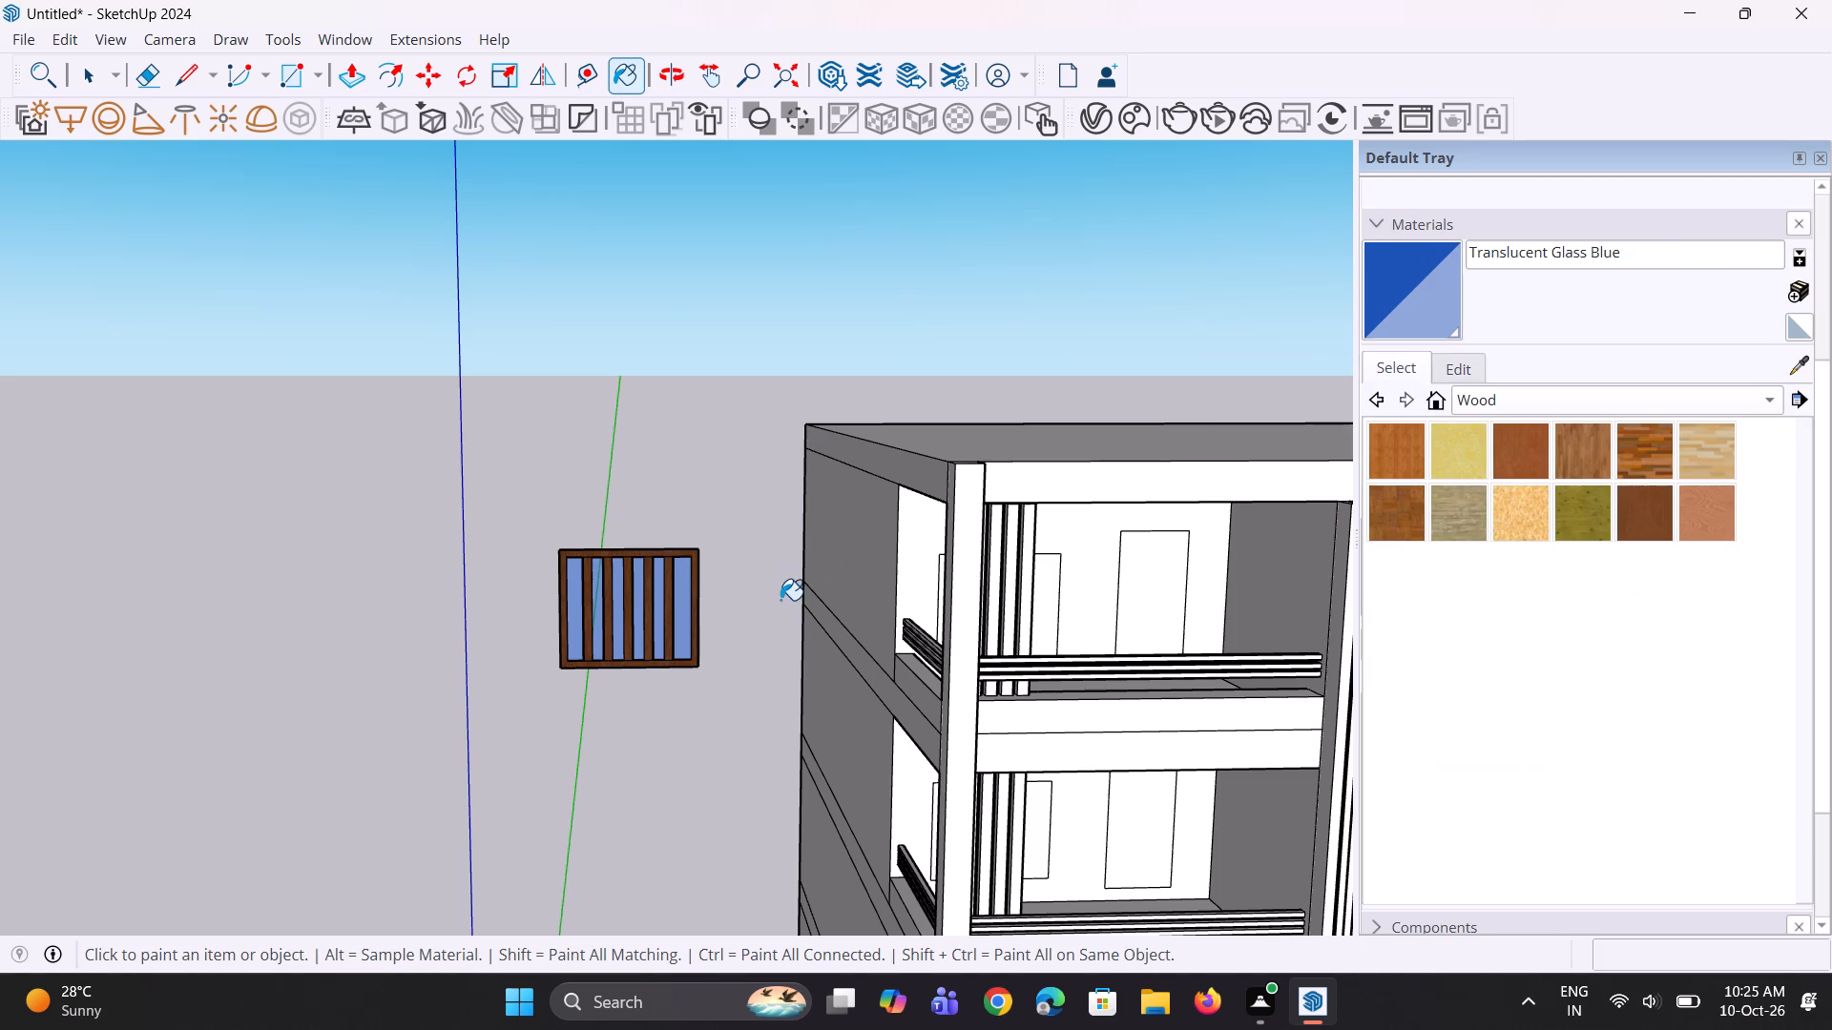
key("space")
key("space")
key("space")
Select the whole finished window, including its glass, frame and bars, and make it a group.
scroll(605, 552, "down", 3)
middle_click_drag(489, 618, 489, 603)
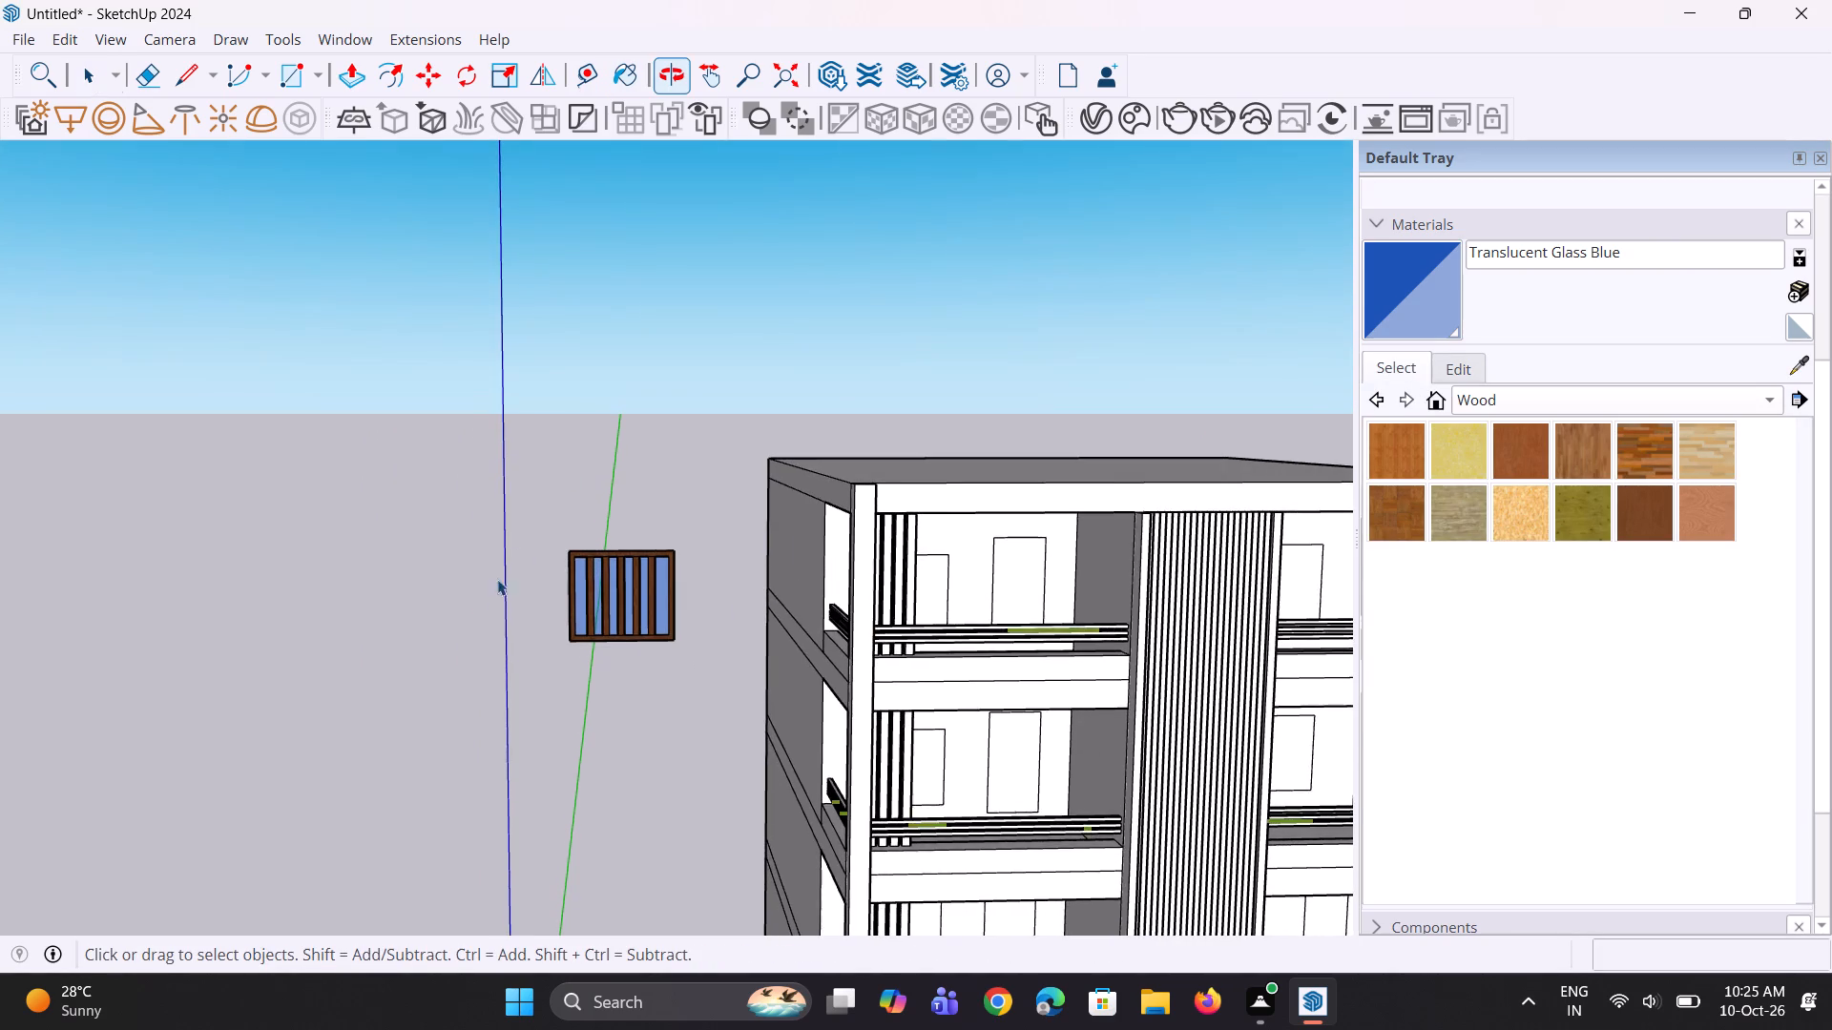
scroll(530, 535, "up", 4)
left_click_drag(512, 480, 822, 823)
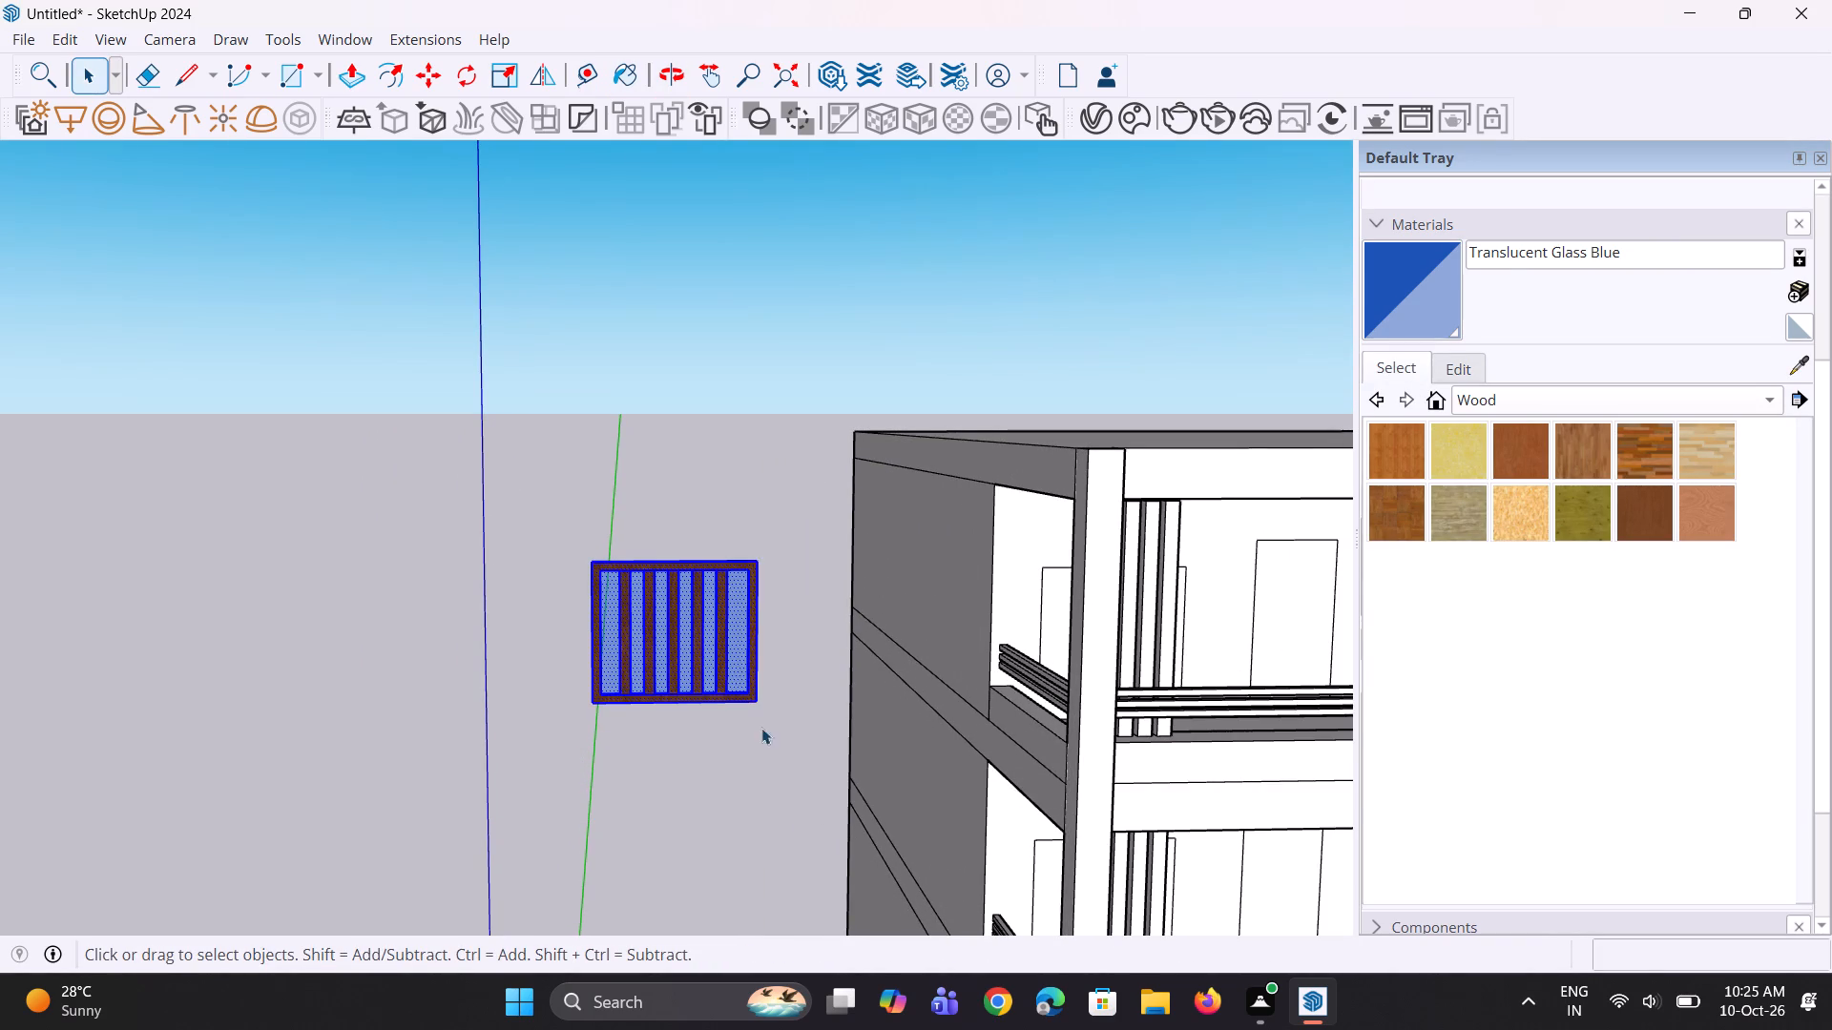
right_click(737, 667)
left_click(853, 388)
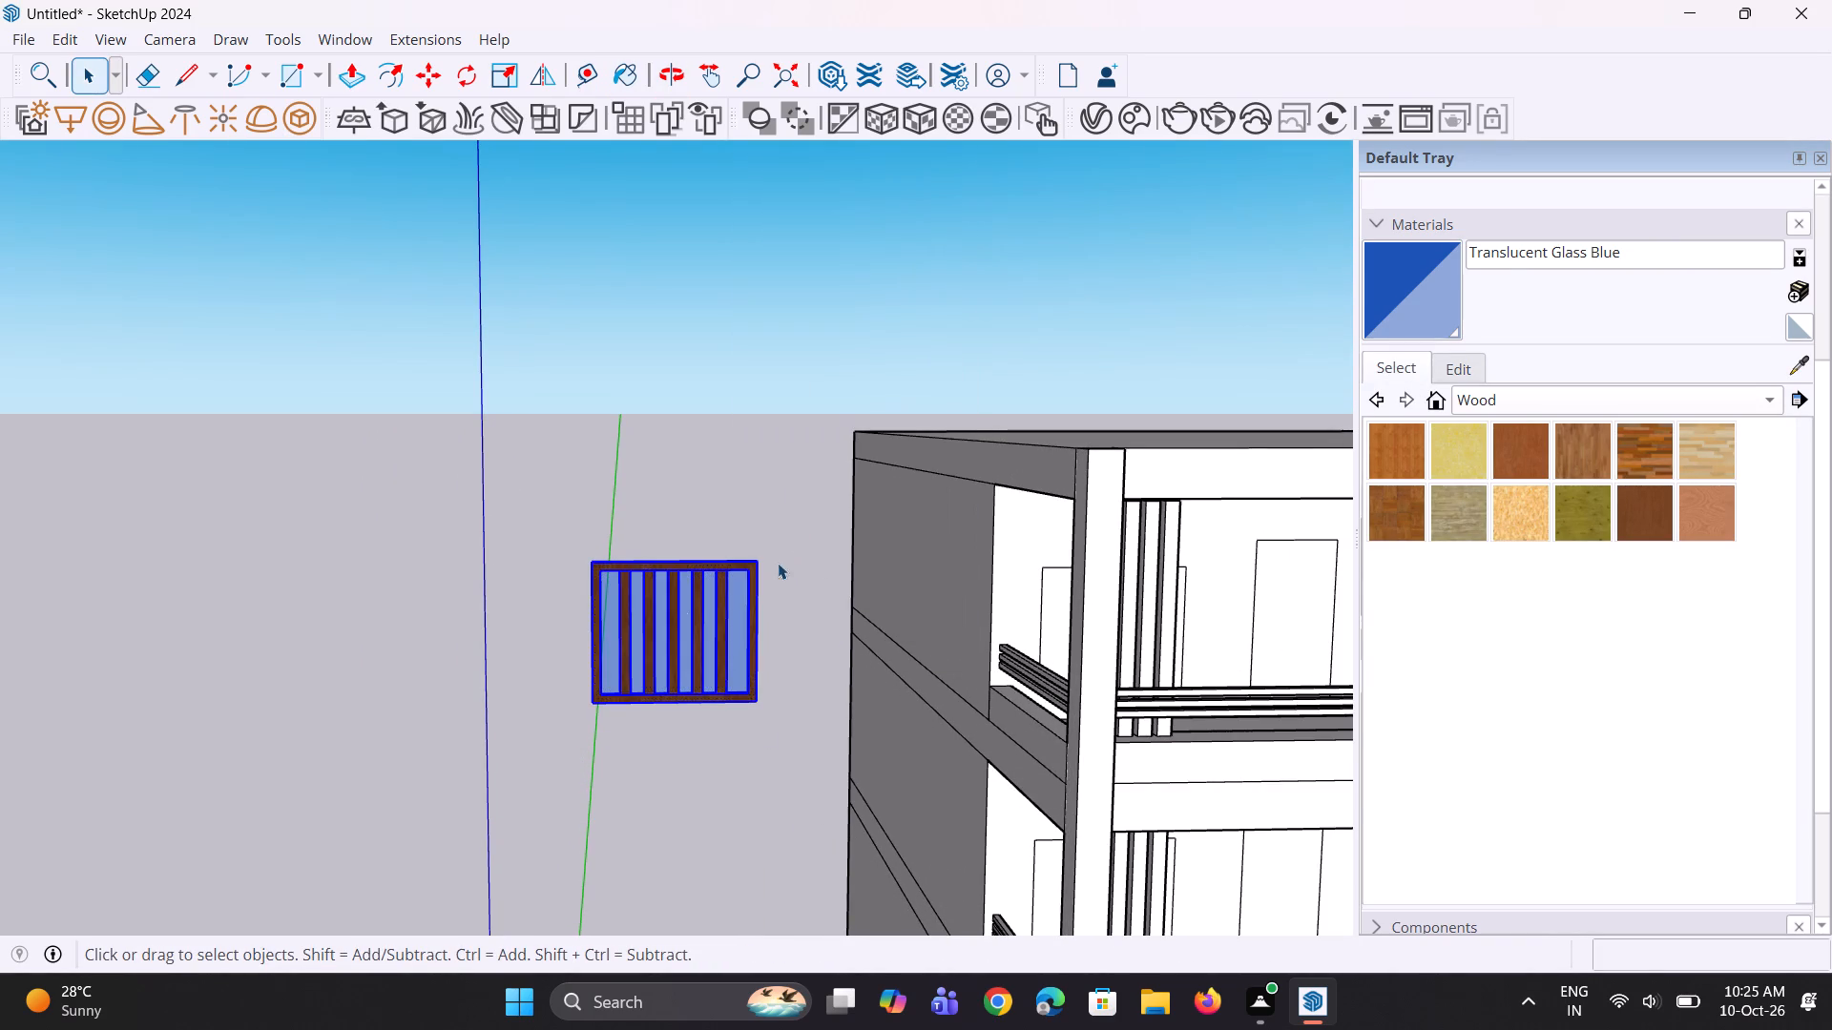
Push the window outline behind the building's top-floor end balcony inward about 4' 10" to form a recess.
scroll(591, 757, "down", 3)
scroll(503, 833, "down", 1)
middle_click_drag(550, 813, 577, 803)
scroll(643, 700, "up", 2)
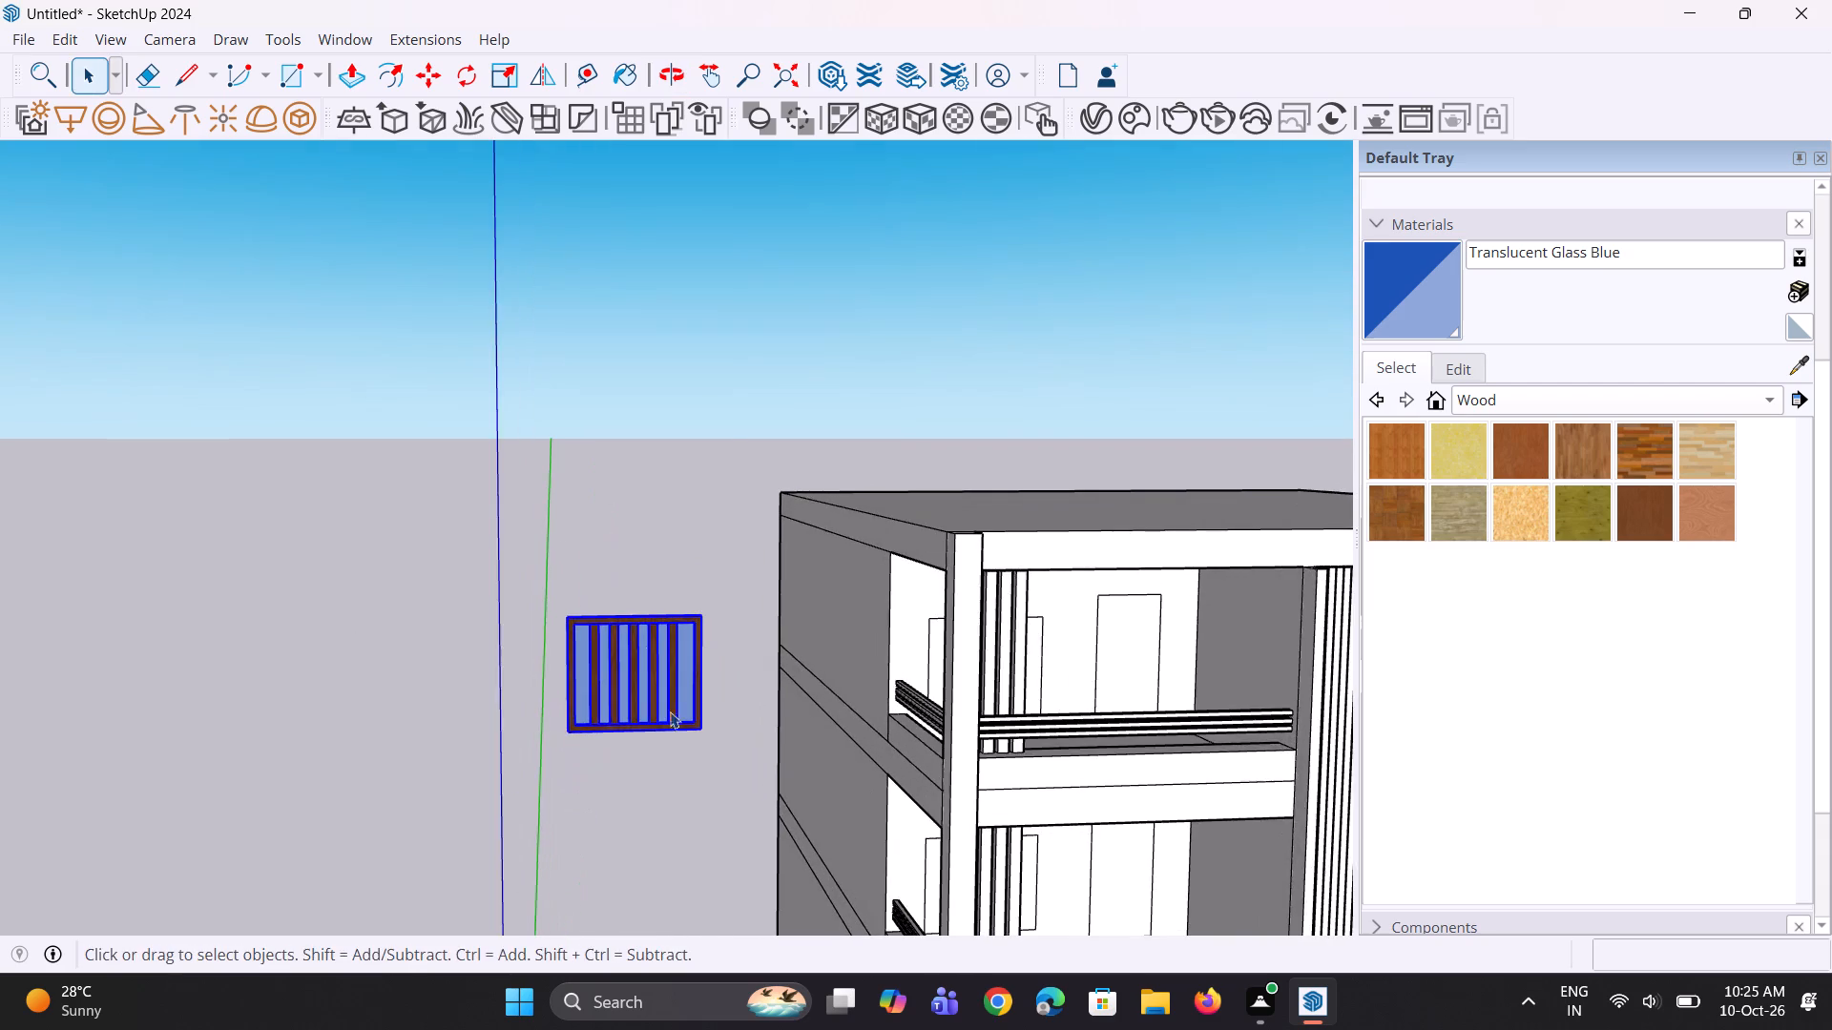
middle_click_drag(813, 844, 579, 928)
scroll(588, 901, "up", 1)
scroll(607, 723, "down", 4)
middle_click_drag(918, 849, 930, 758)
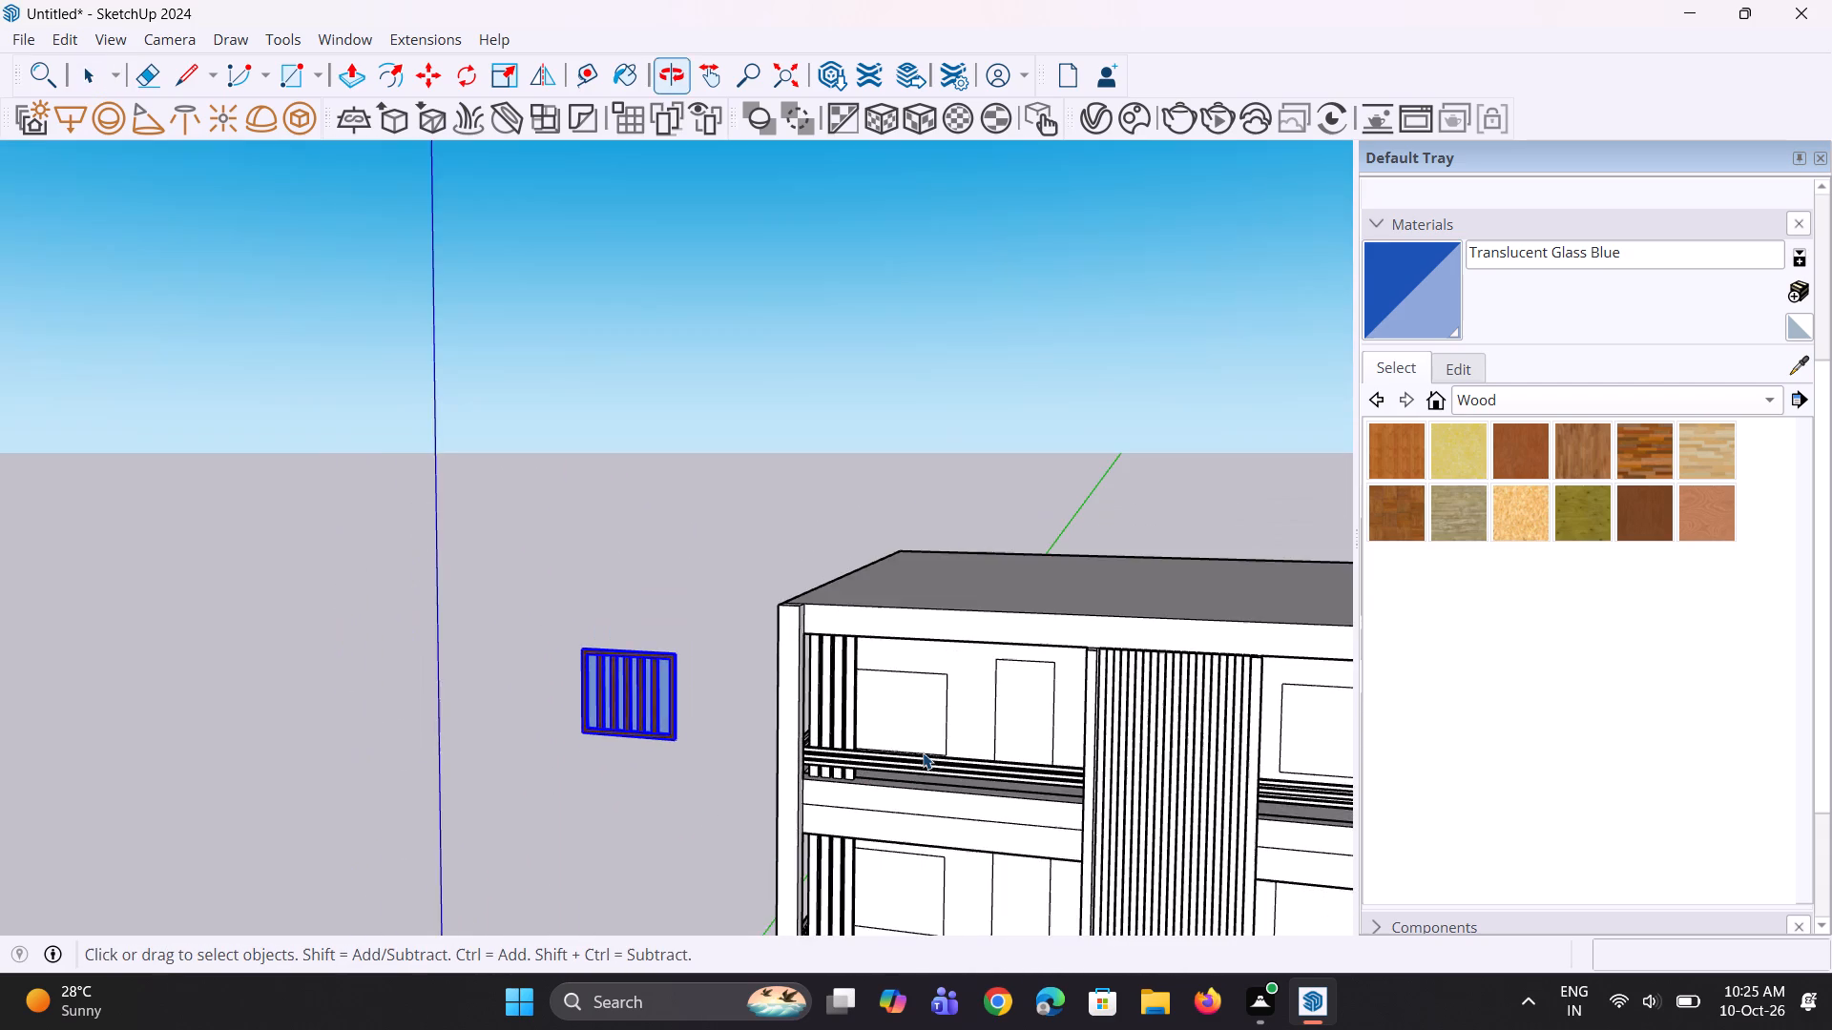
scroll(912, 734, "up", 2)
key("p")
left_click(896, 725)
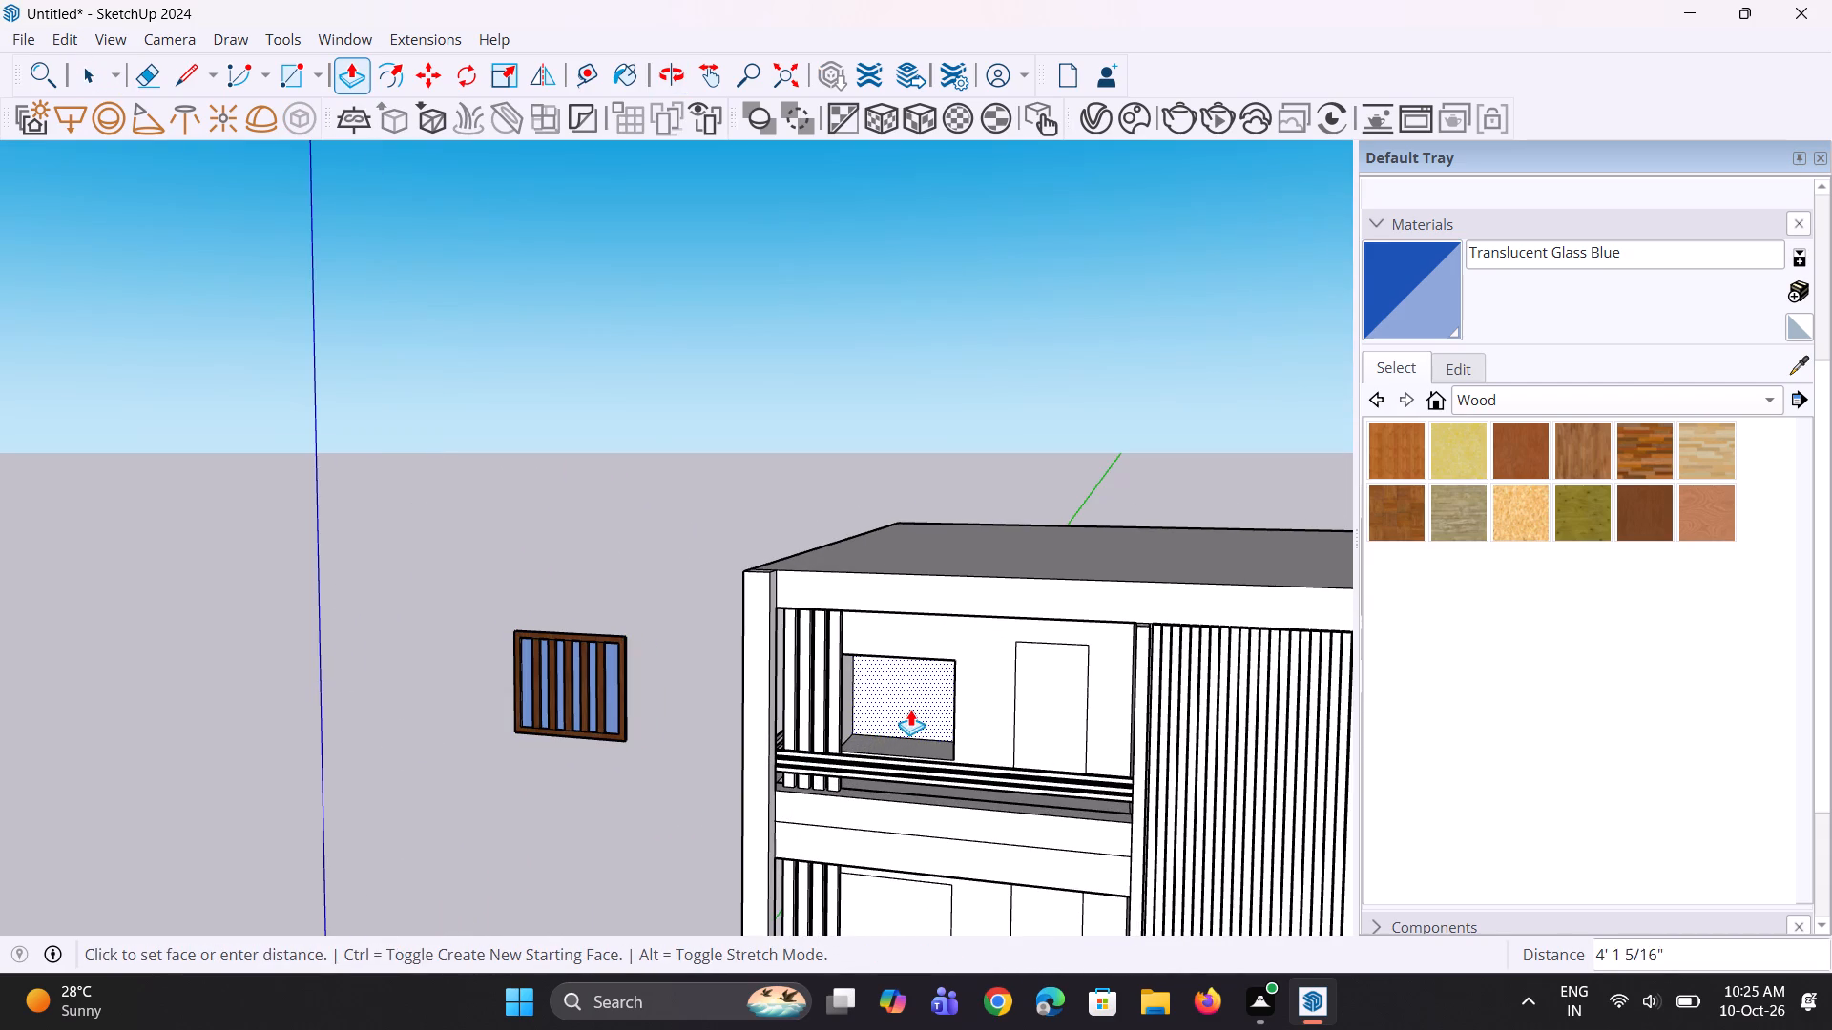
left_click(911, 708)
middle_click_drag(841, 781, 894, 845)
scroll(801, 787, "up", 6)
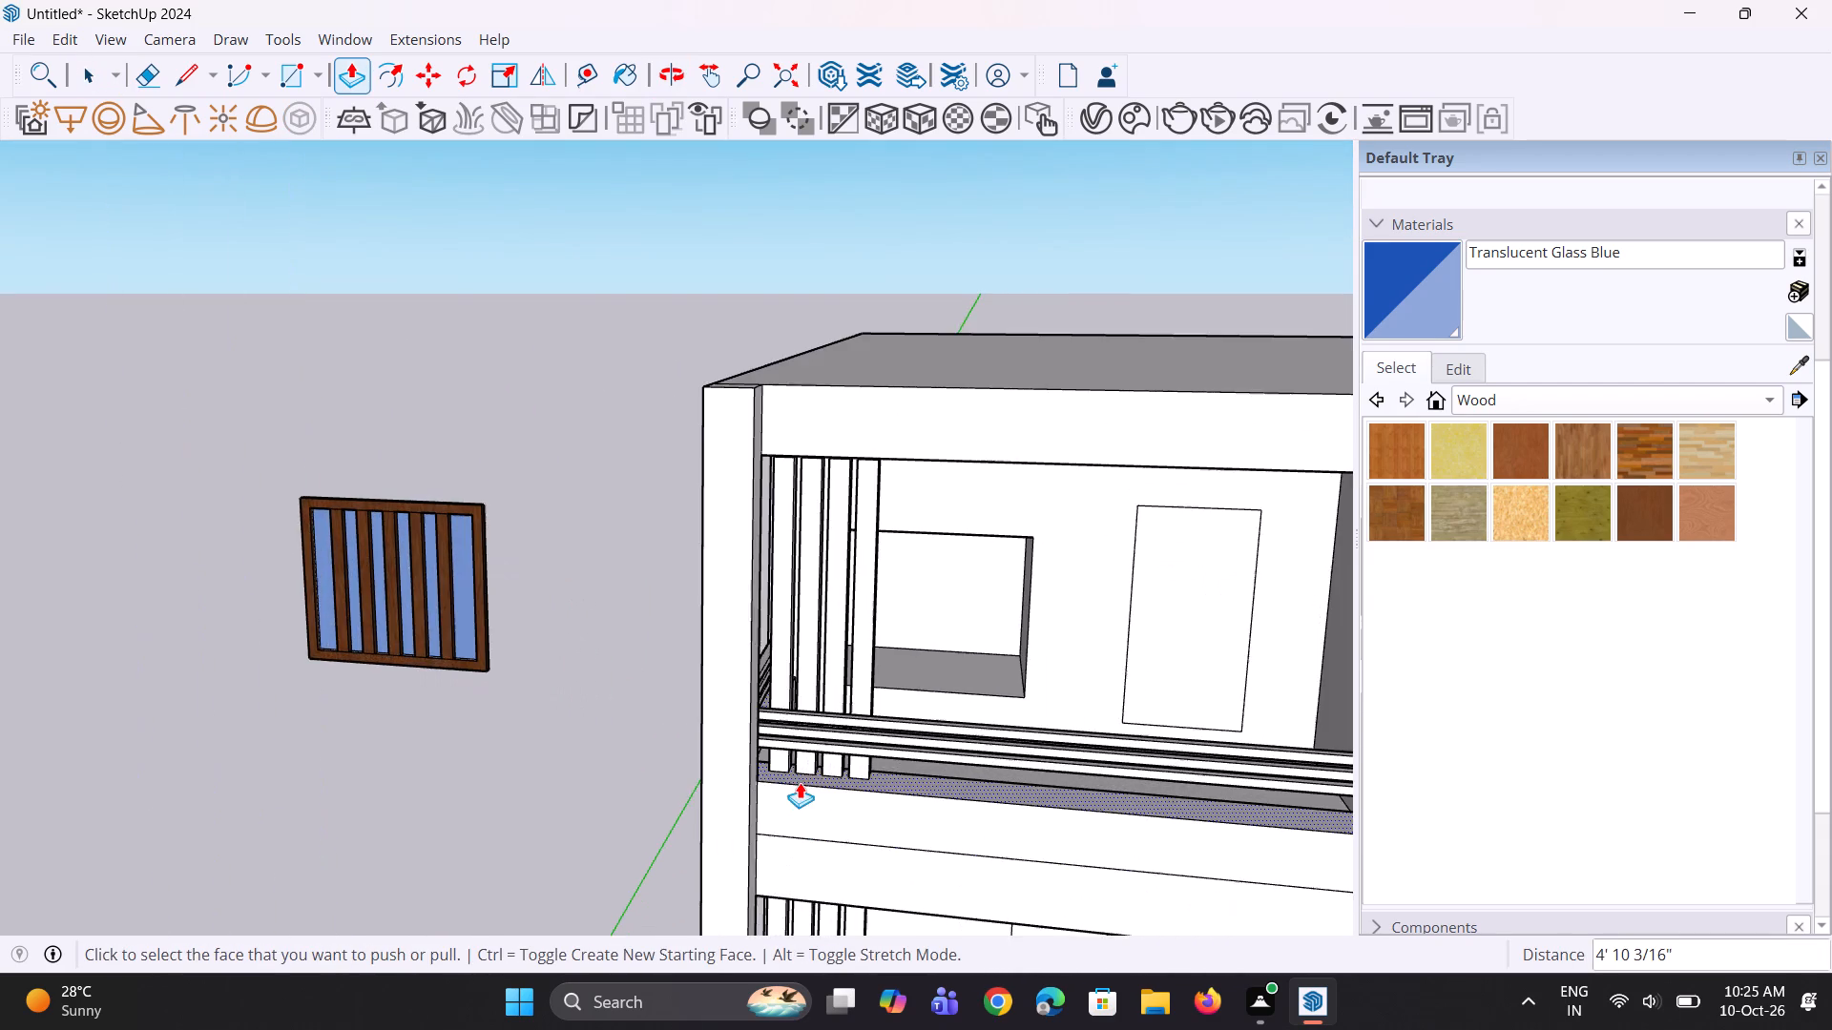
middle_click_drag(804, 777, 817, 768)
key("space")
scroll(743, 766, "down", 1)
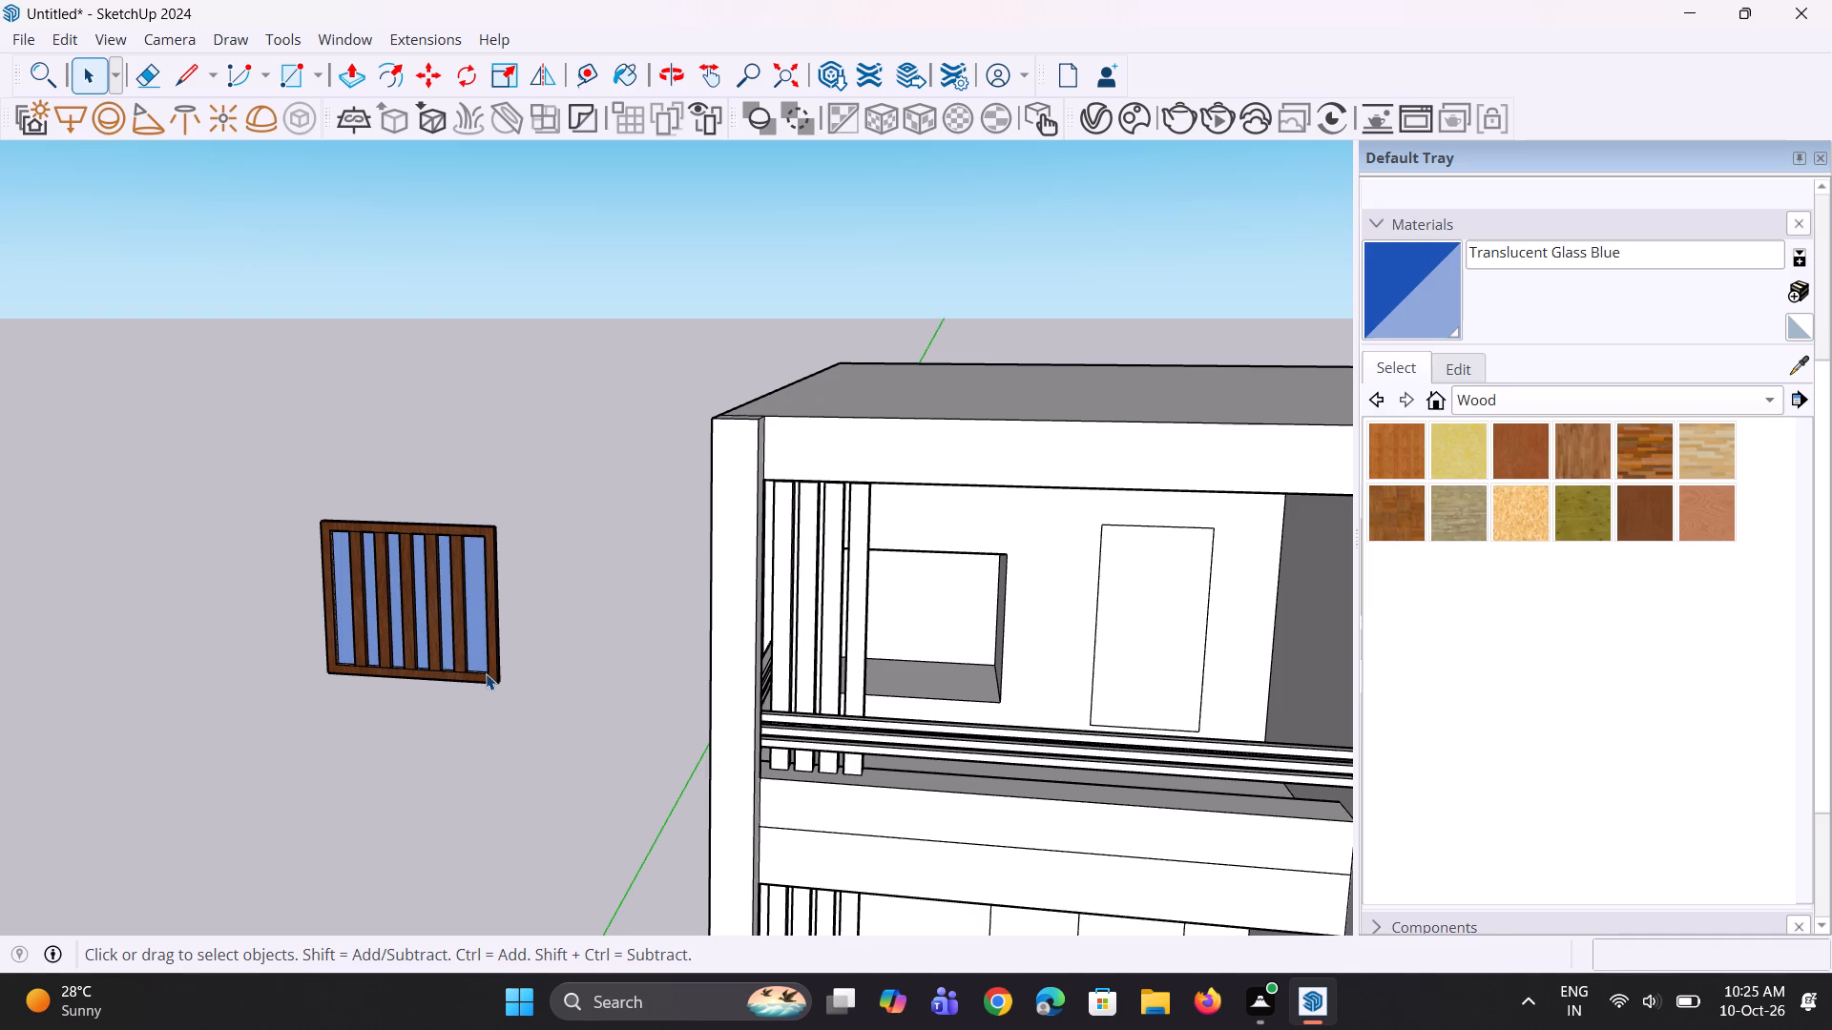
Copy the finished window group about 18' 2" onto the recess behind the top-floor end balcony, matching its lower corner to the recess corner.
left_click(486, 673)
scroll(509, 691, "up", 1)
key("m")
left_click(504, 684)
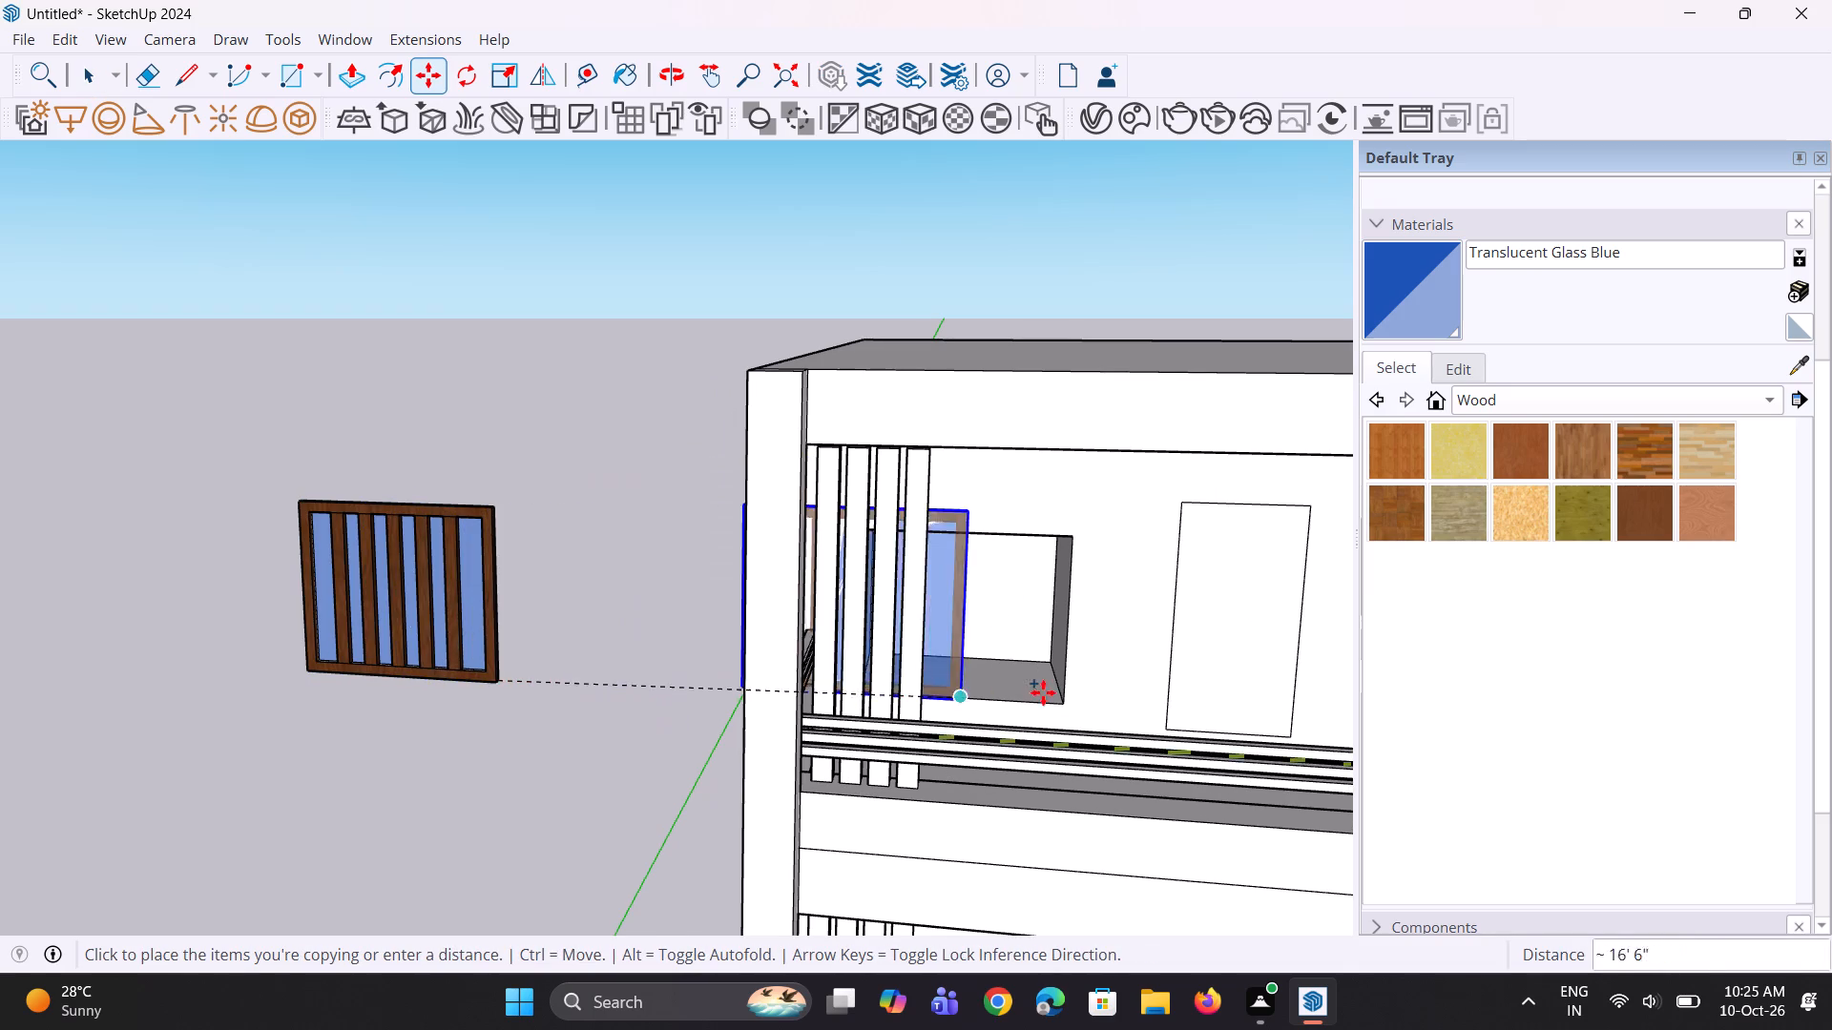
scroll(1088, 697, "up", 5)
middle_click_drag(1045, 714, 897, 731)
scroll(947, 716, "up", 2)
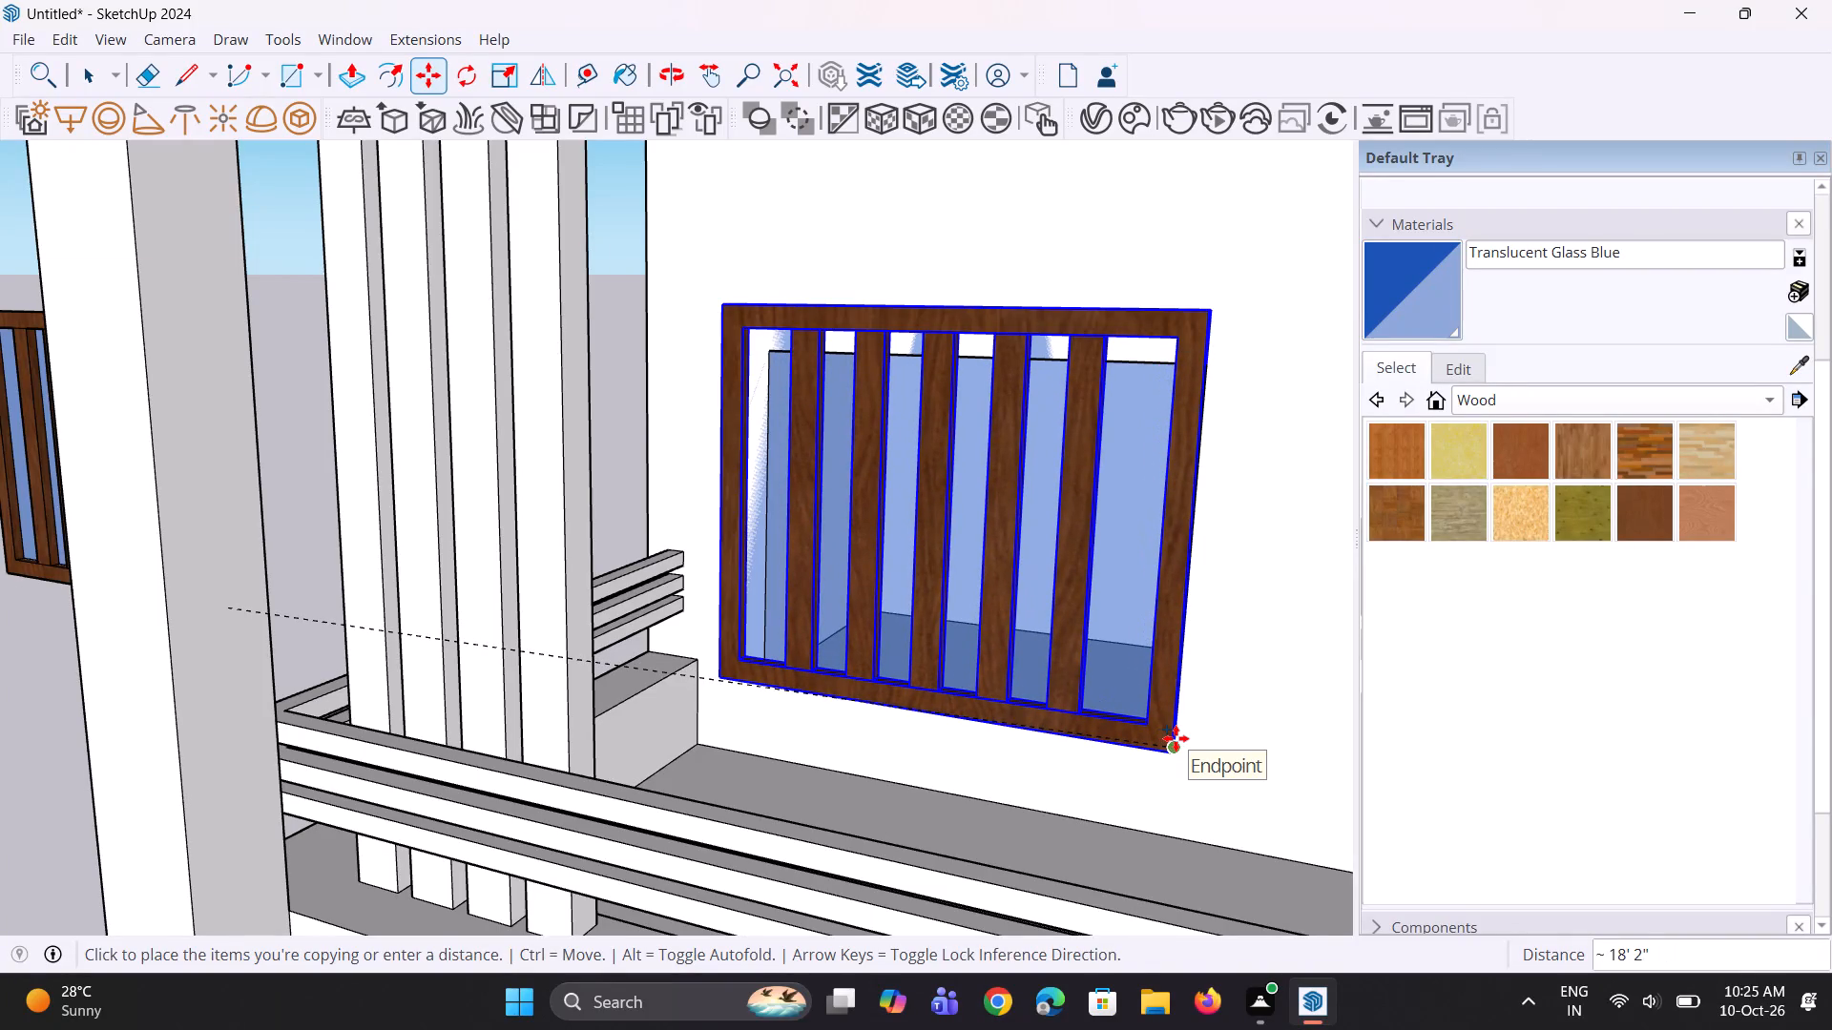
left_click(1176, 738)
middle_click_drag(1174, 740, 1114, 759)
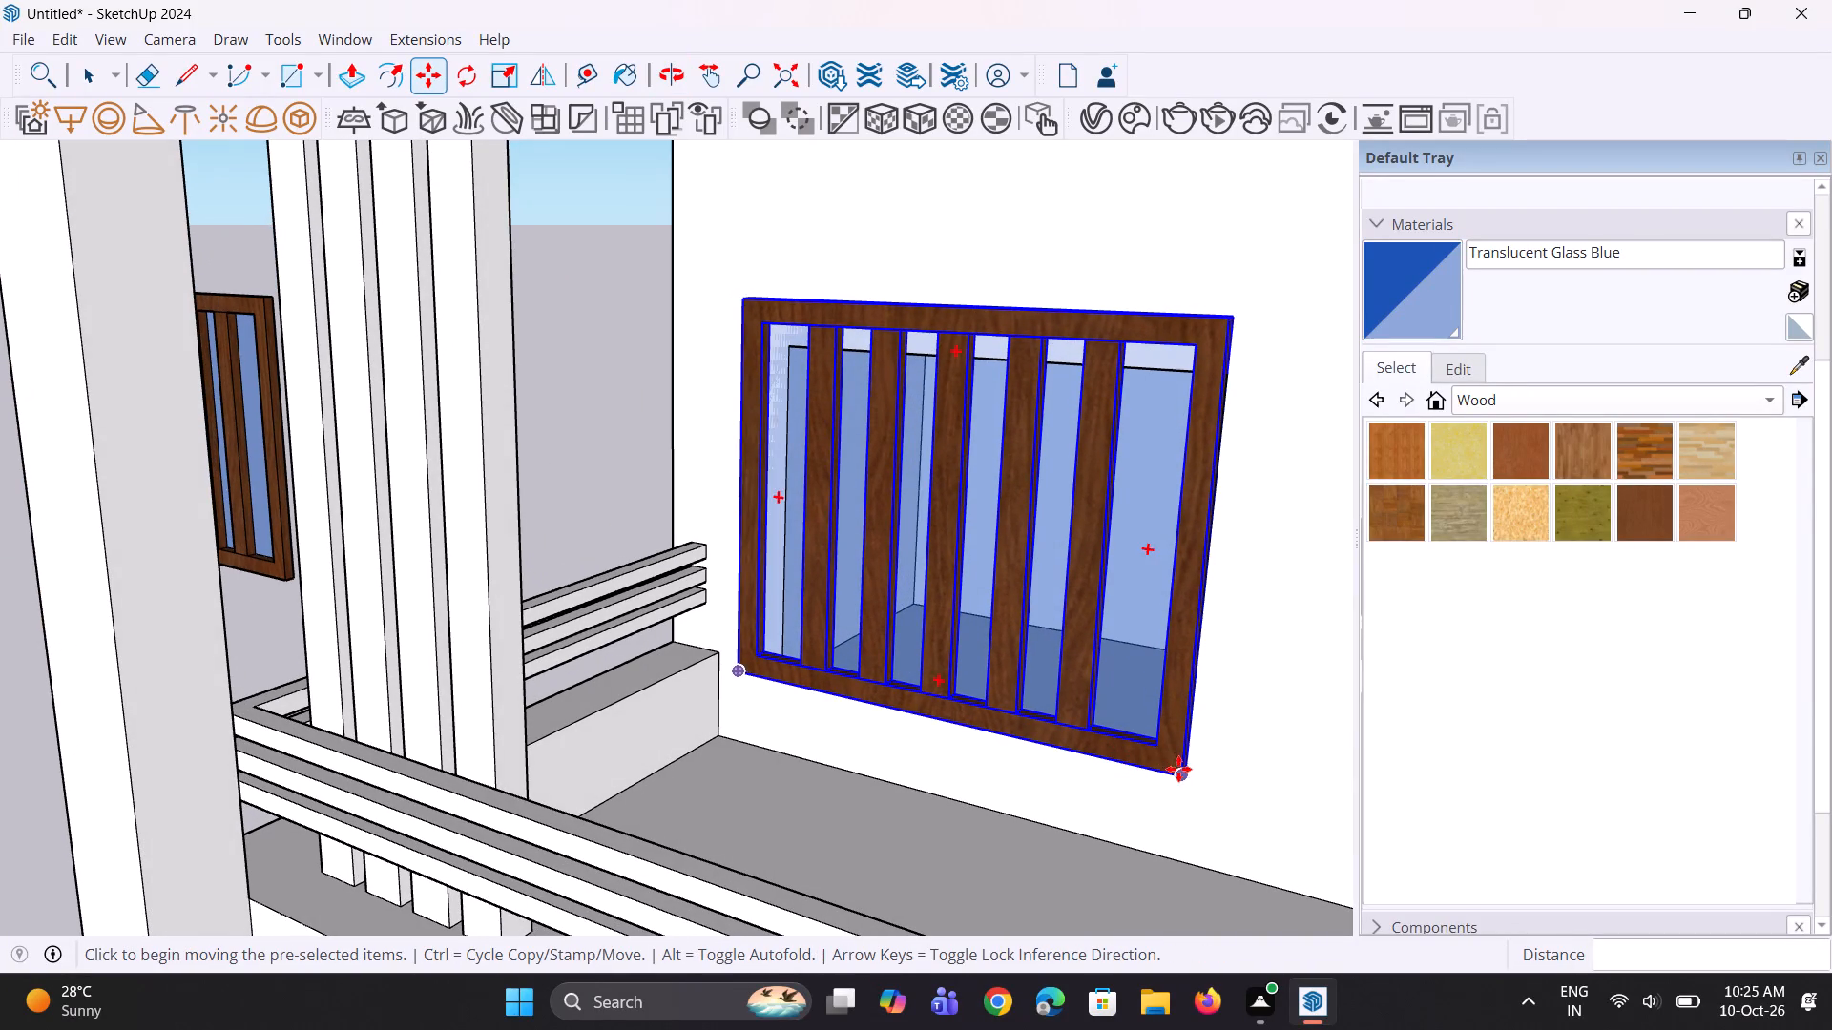
left_click(1178, 769)
key("Escape")
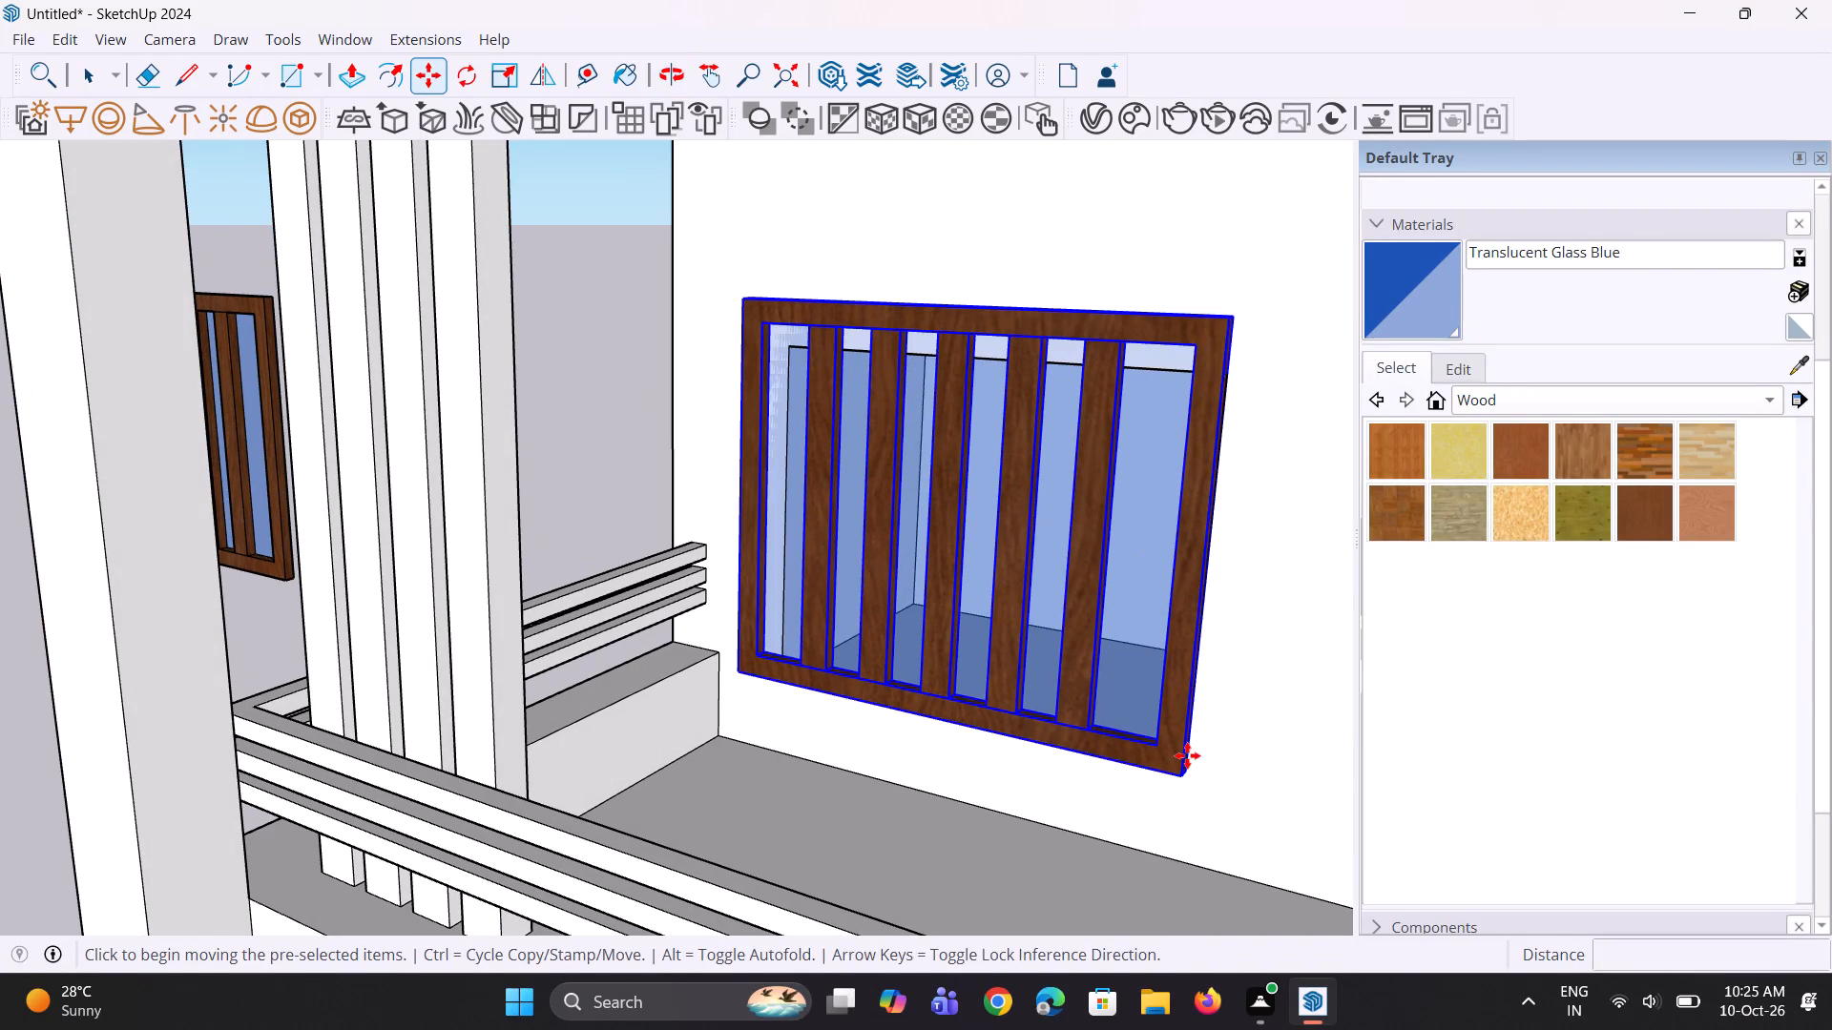
Scale the copied window uniformly to 0.89 about its lower corner nearest the door outline.
middle_click_drag(1123, 772, 1163, 767)
scroll(1158, 764, "down", 4)
middle_click_drag(1149, 746, 1175, 744)
scroll(1142, 750, "up", 1)
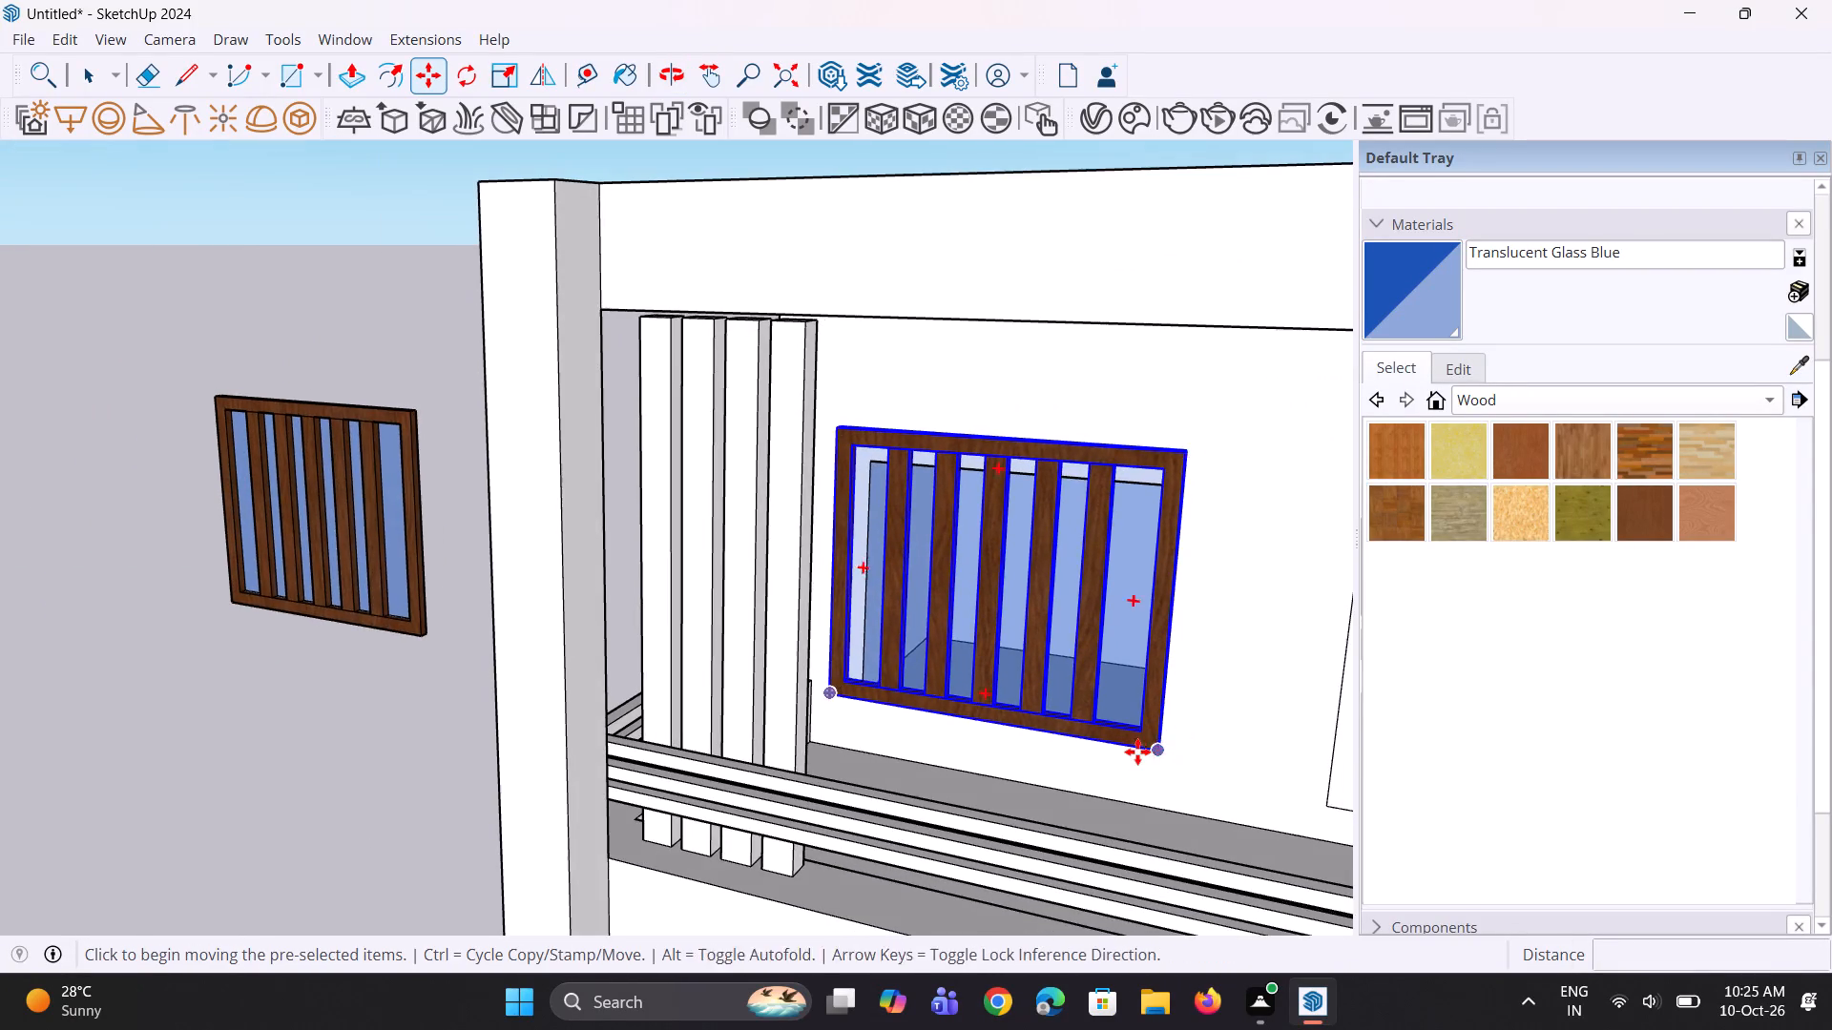
scroll(1137, 752, "up", 2)
key("s")
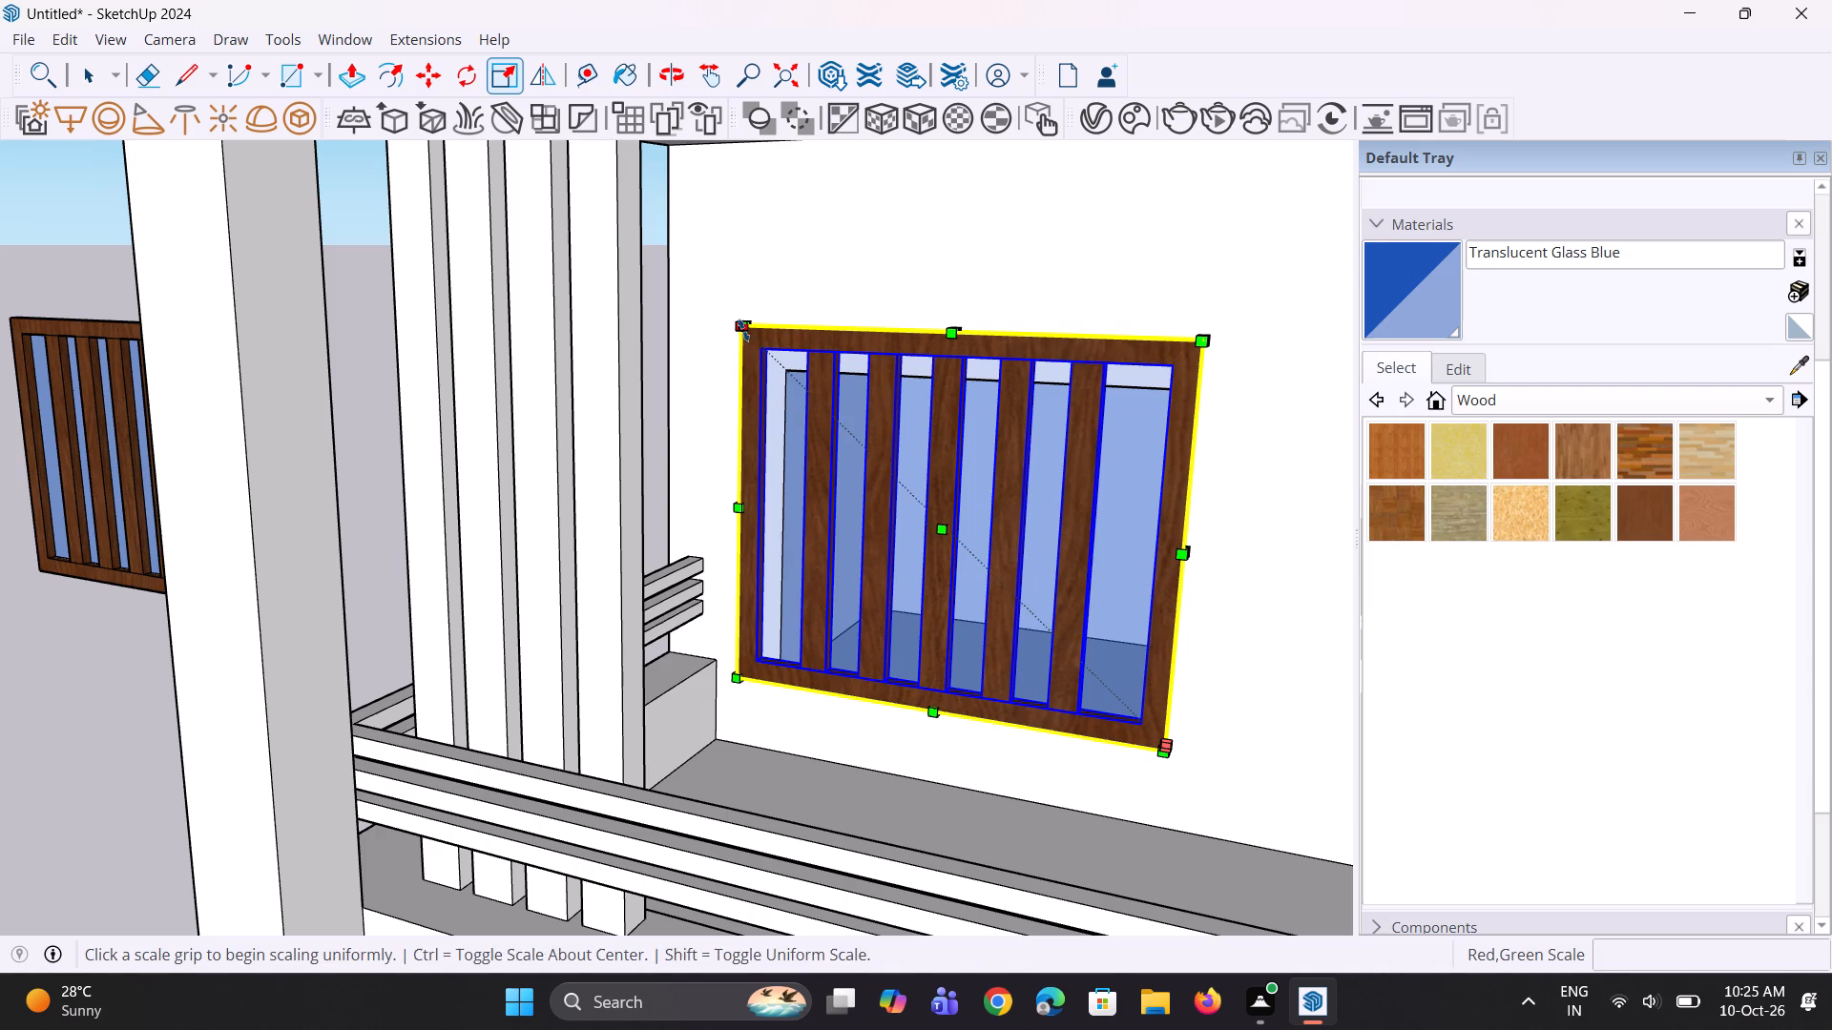
left_click(743, 330)
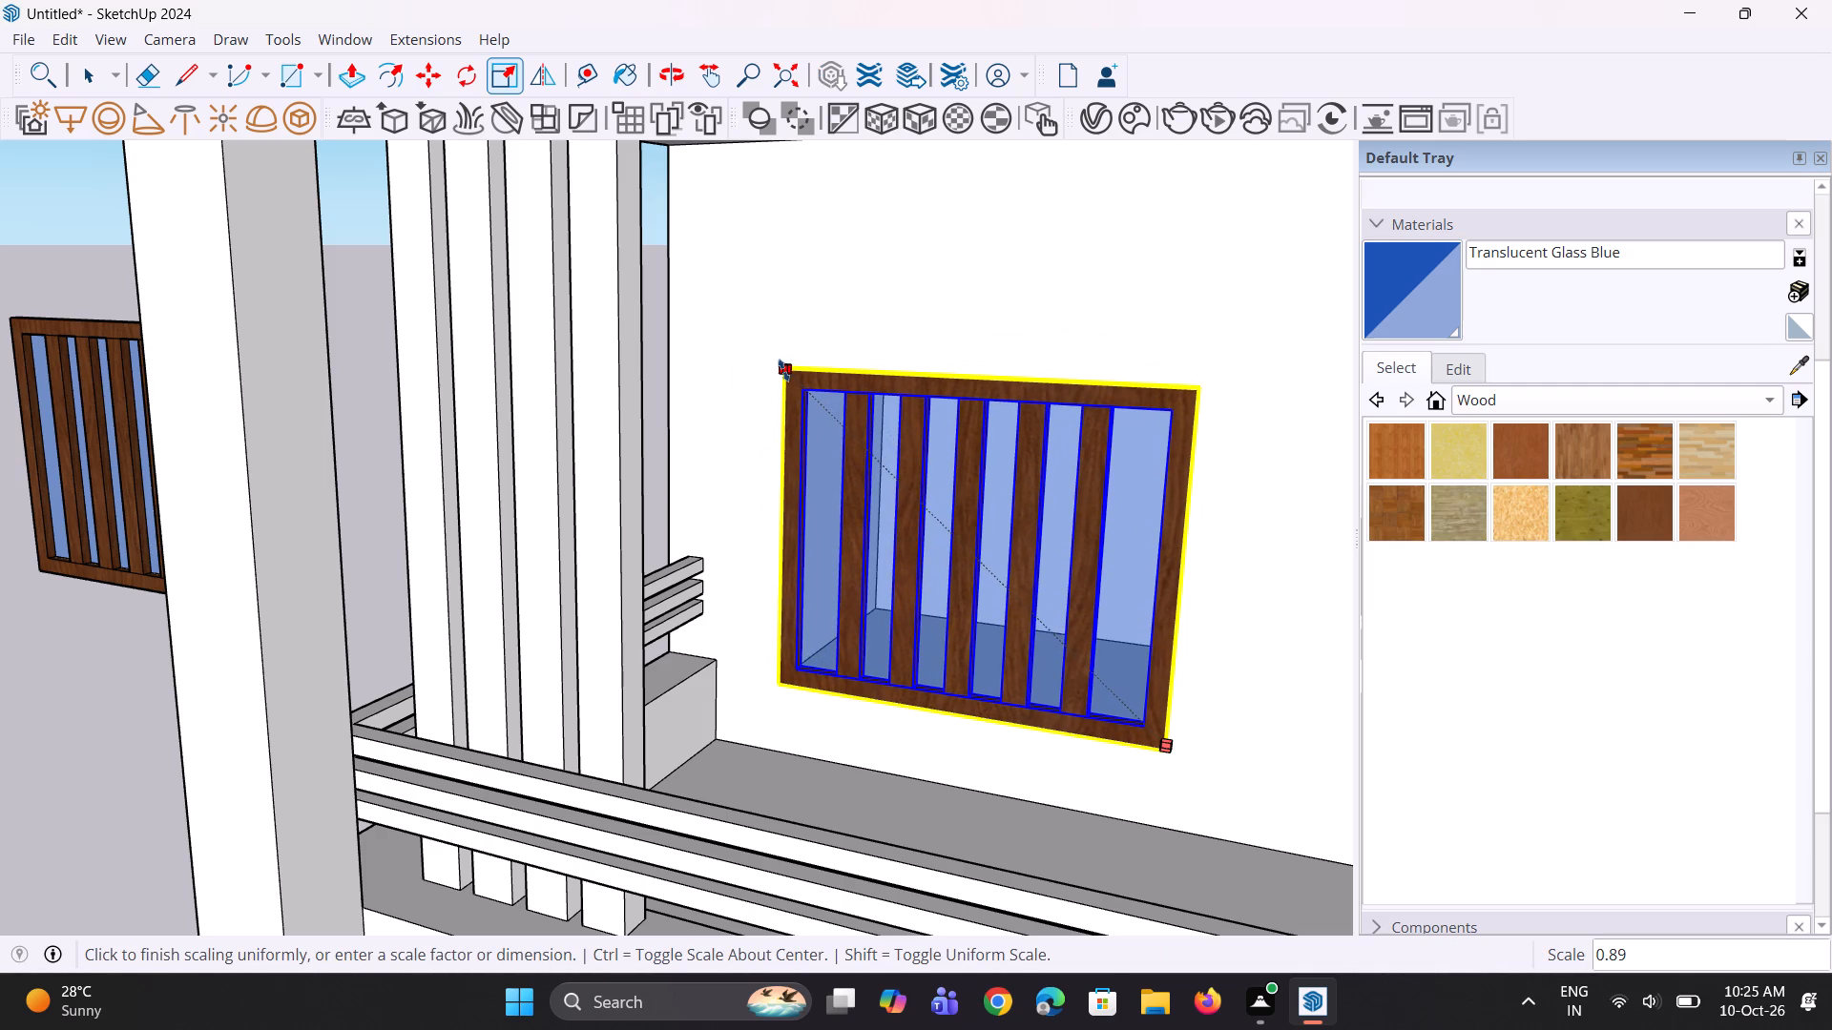
left_click(783, 370)
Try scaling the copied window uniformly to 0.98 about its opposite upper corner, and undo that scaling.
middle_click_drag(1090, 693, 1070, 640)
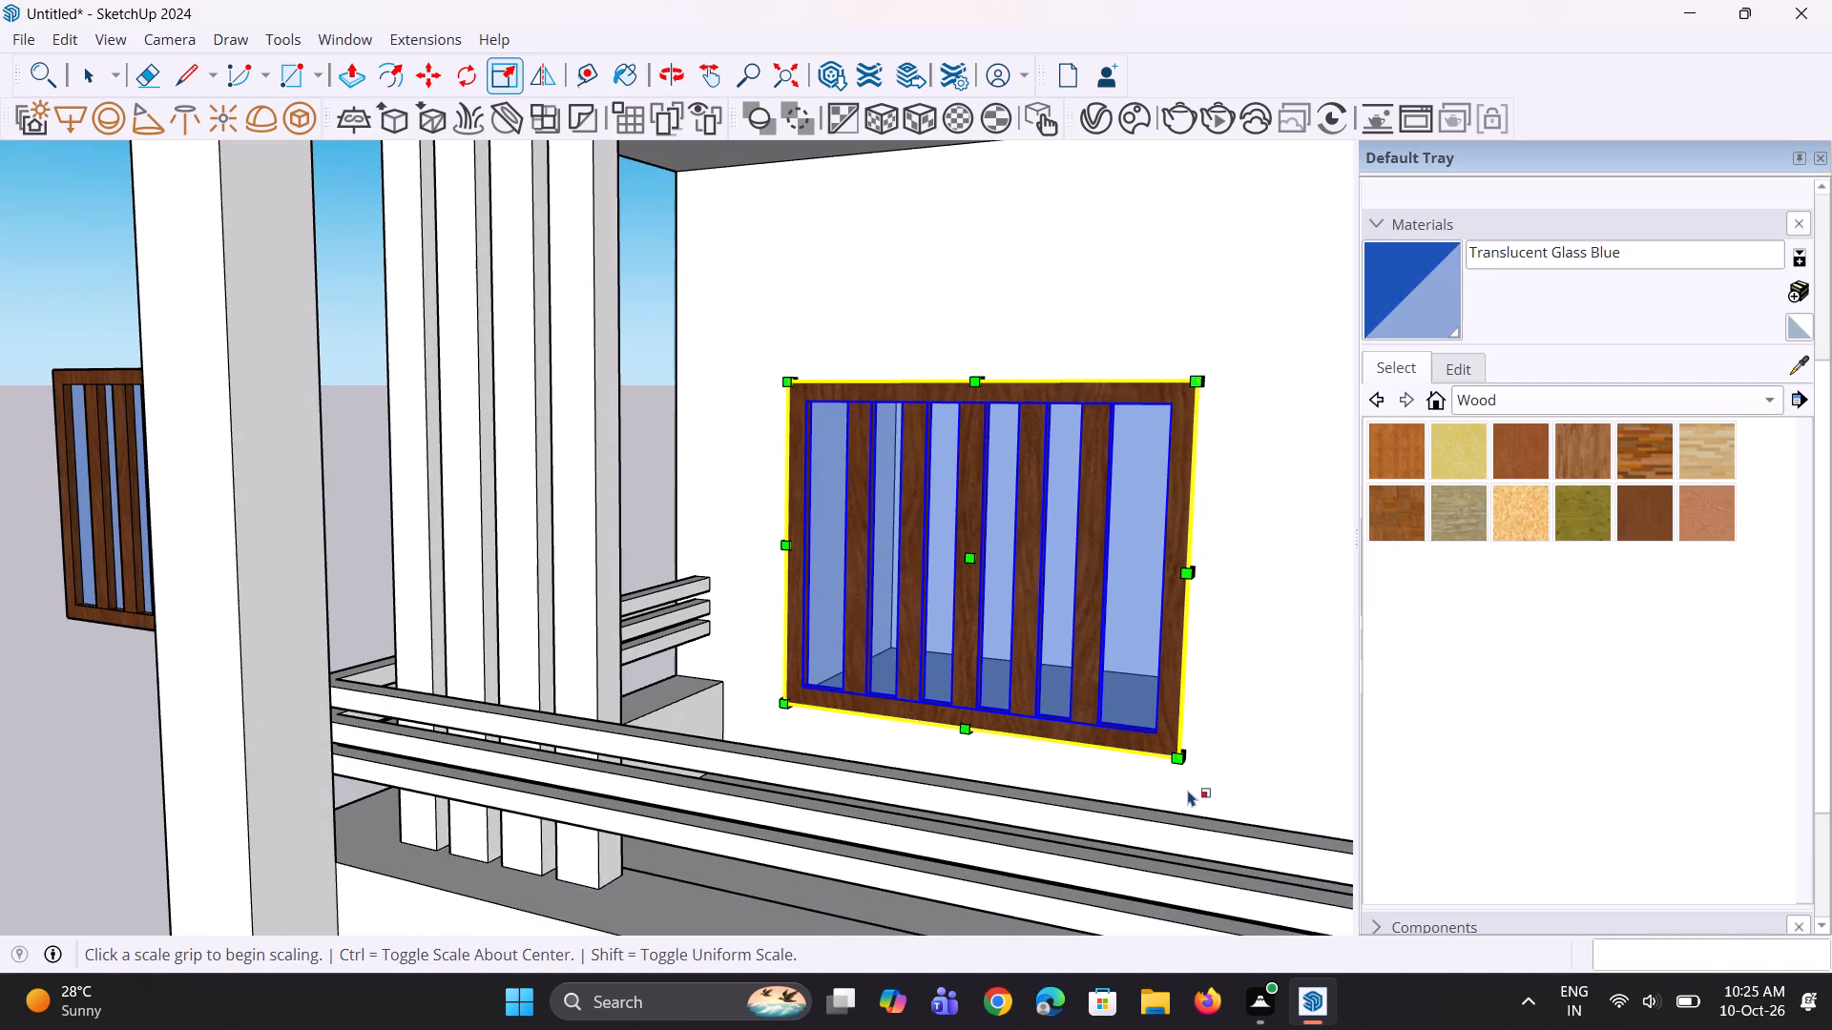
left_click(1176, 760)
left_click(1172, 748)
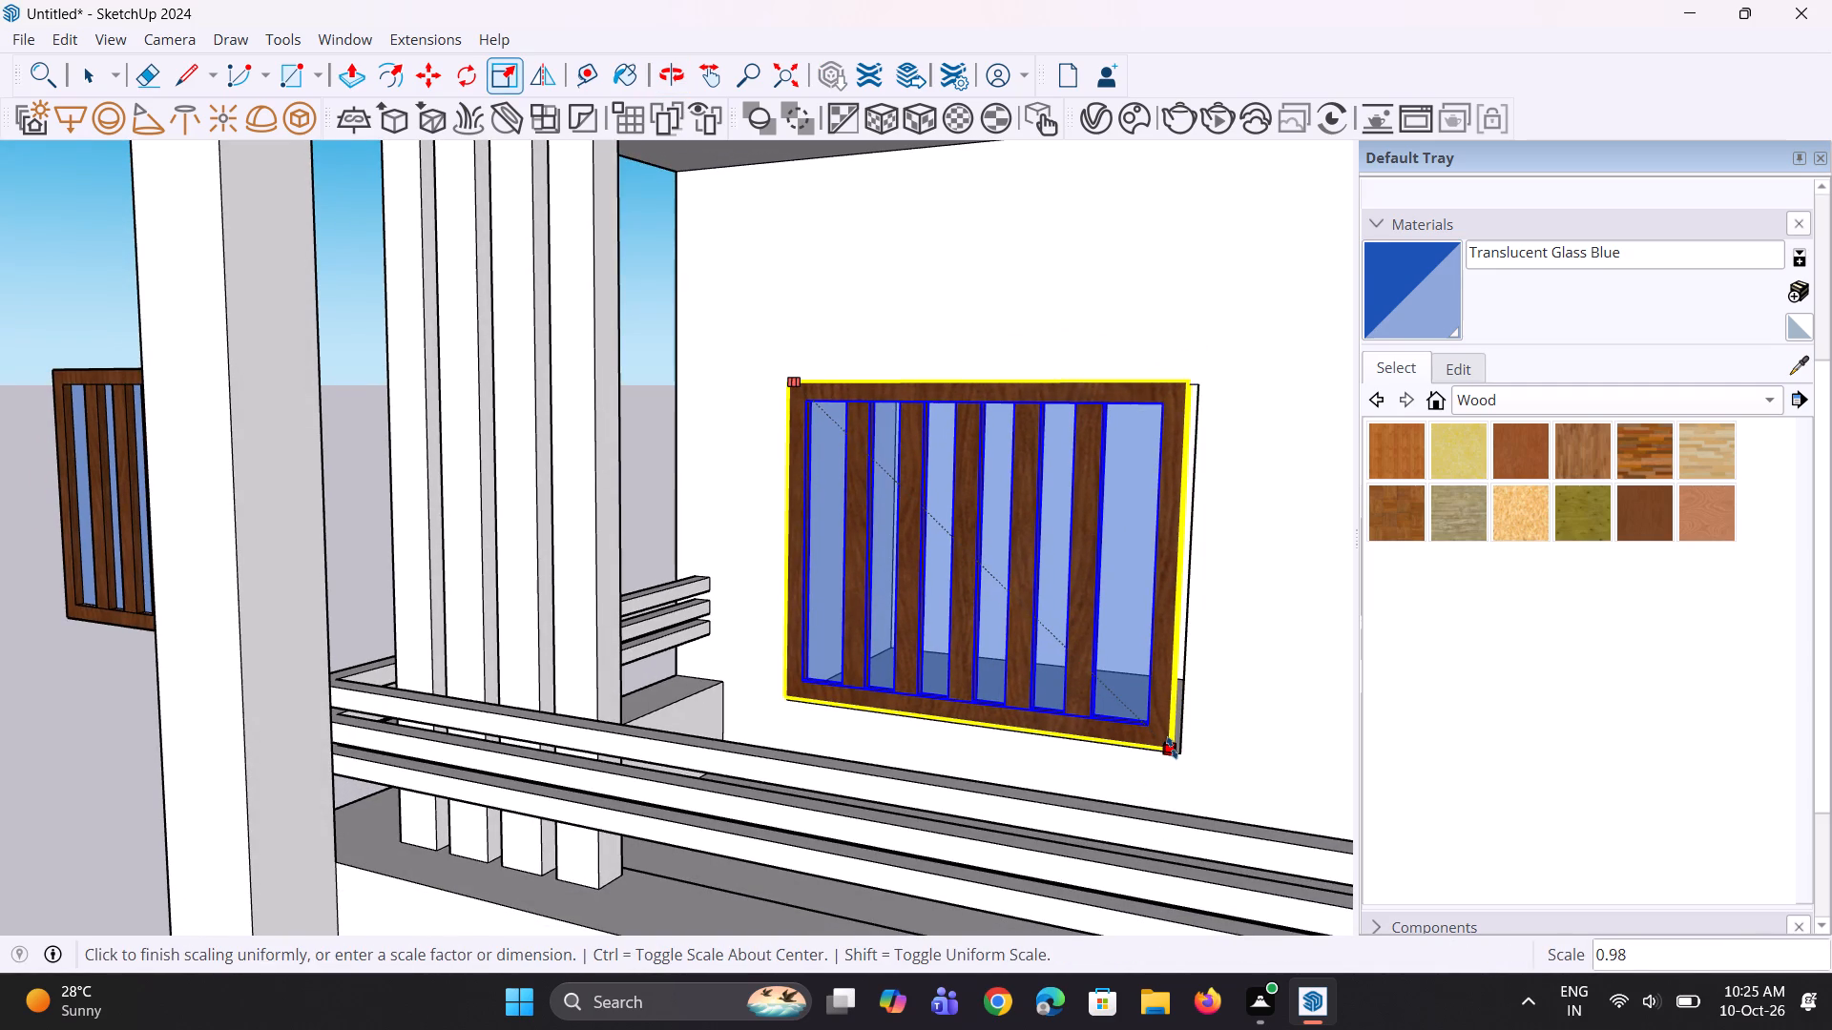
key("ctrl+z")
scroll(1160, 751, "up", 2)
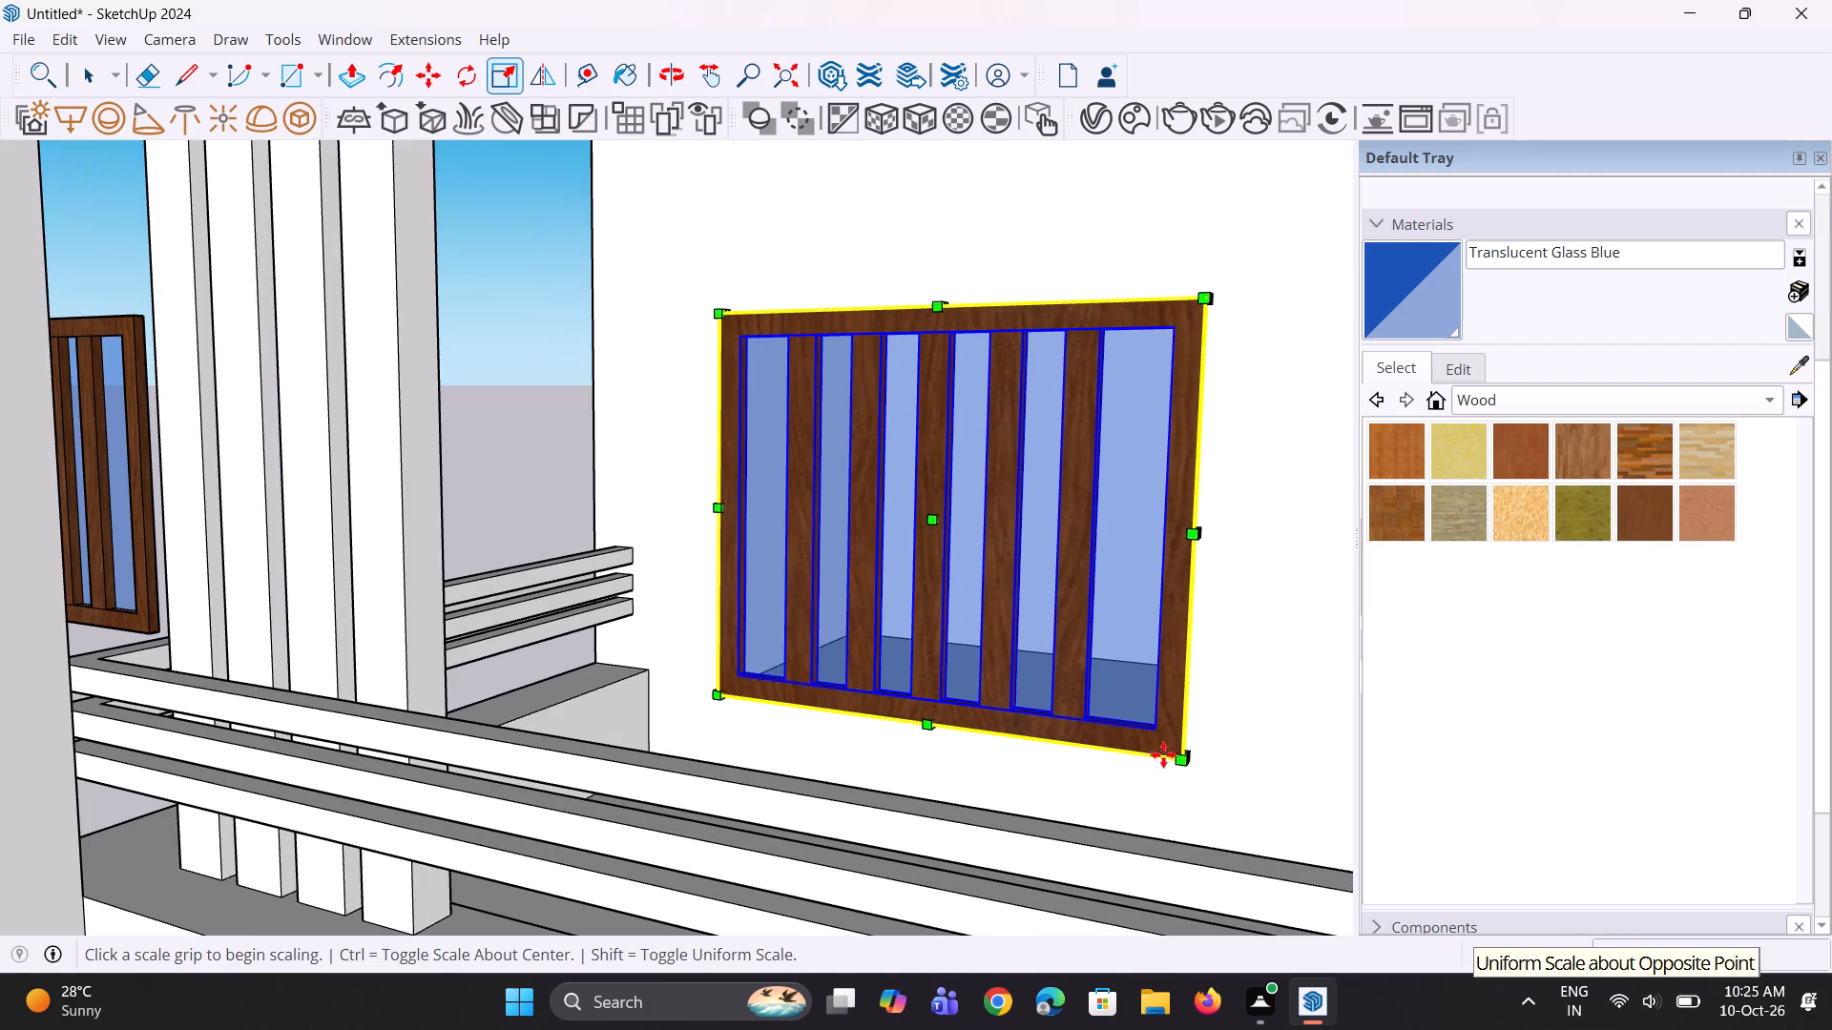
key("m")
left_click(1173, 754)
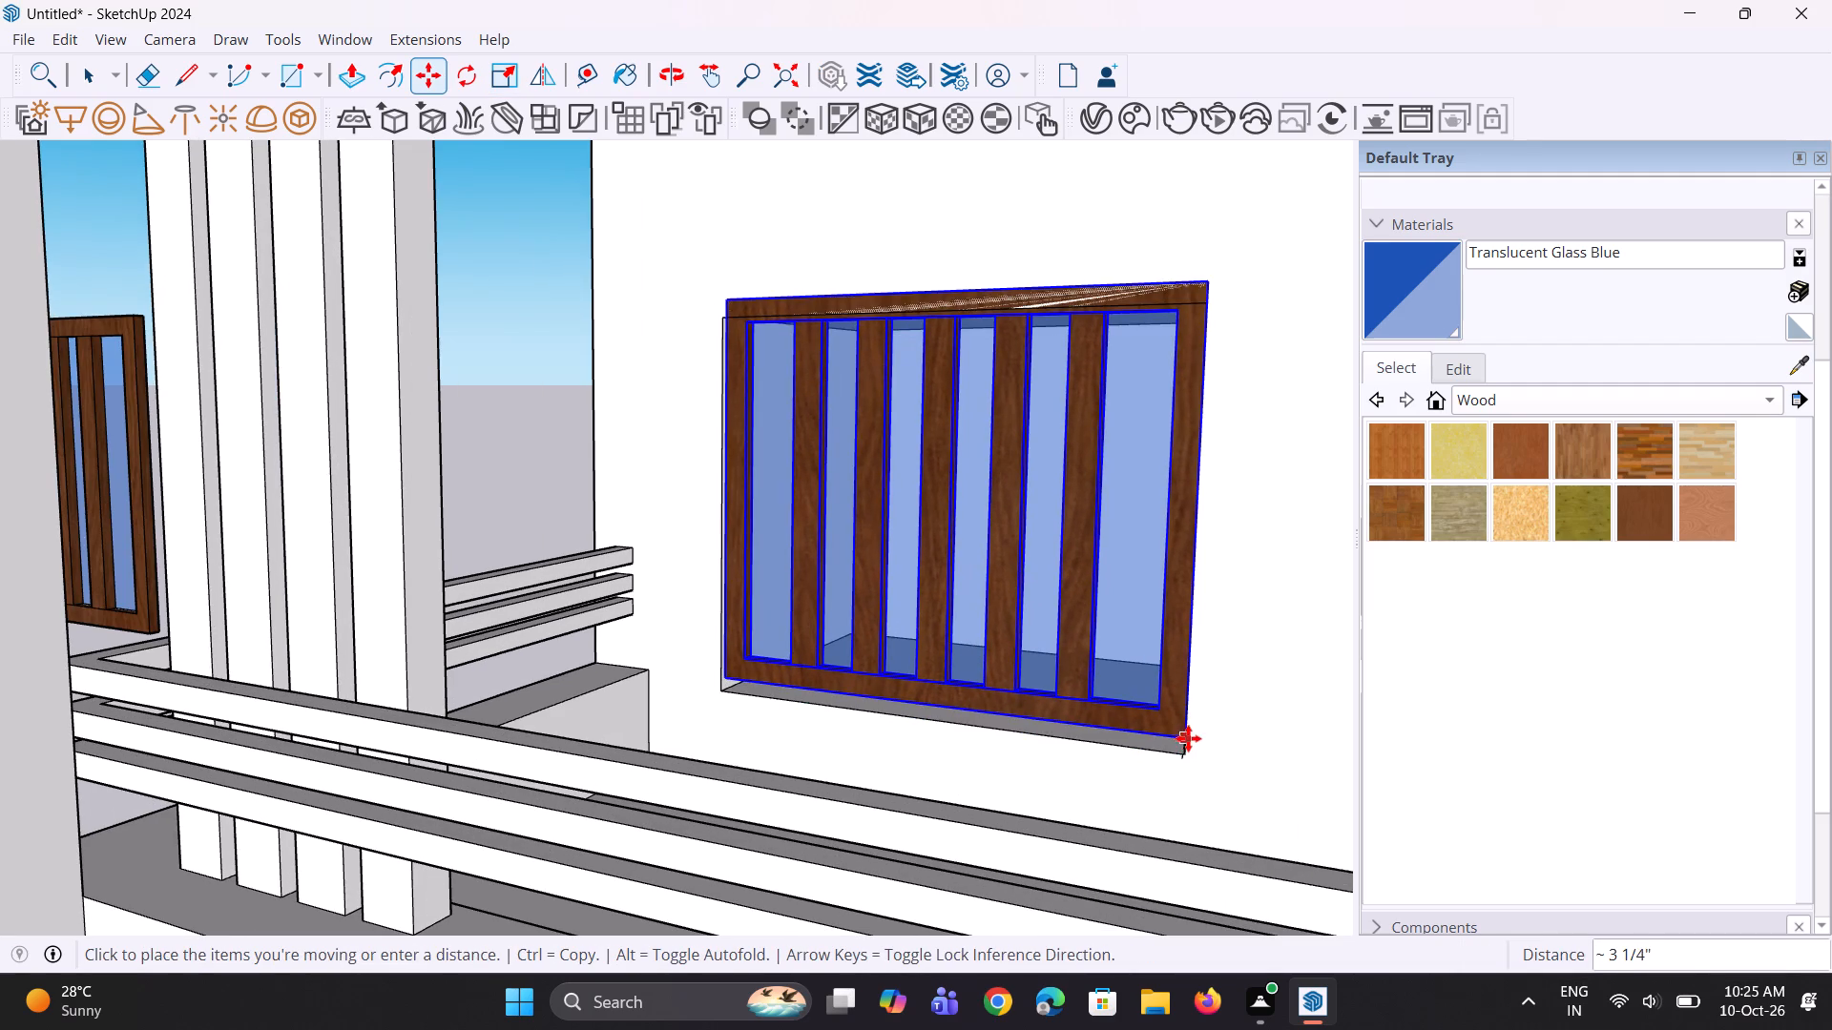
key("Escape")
Scale the copied window uniformly to about 0.97 about its lower corner nearest the door outline.
scroll(1162, 760, "up", 1)
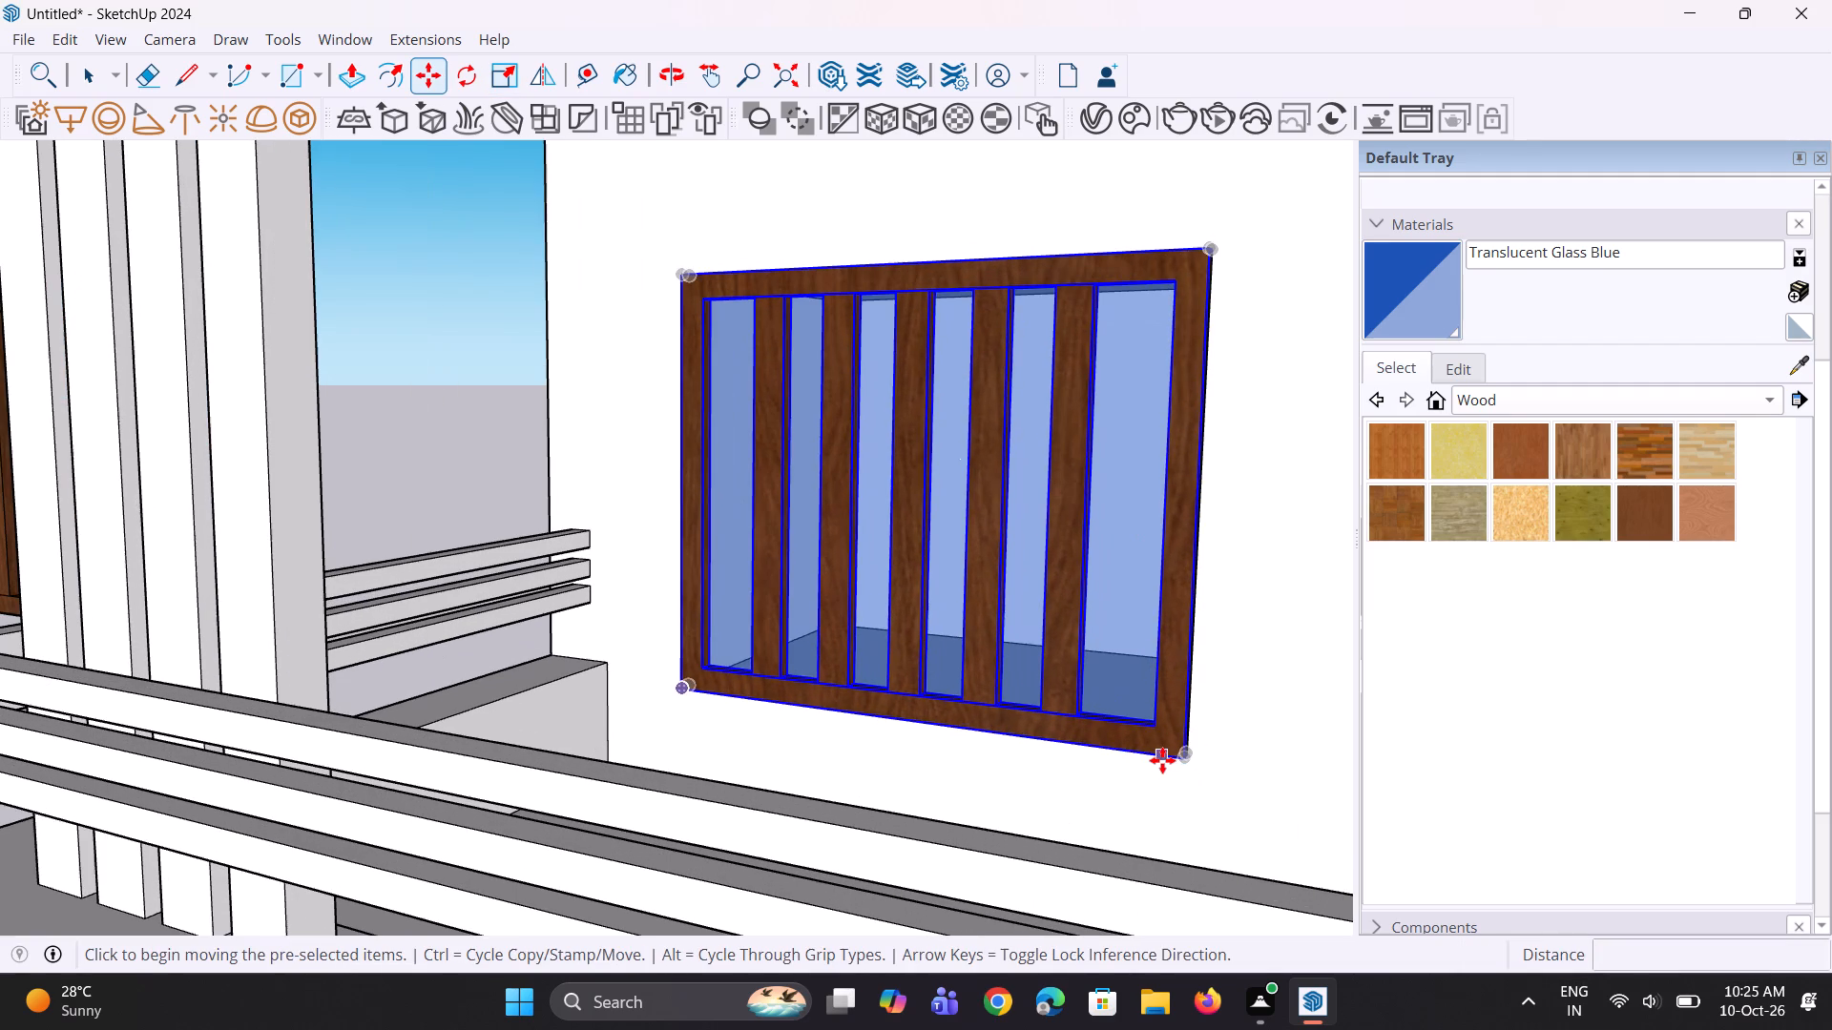
key("s")
left_click(683, 276)
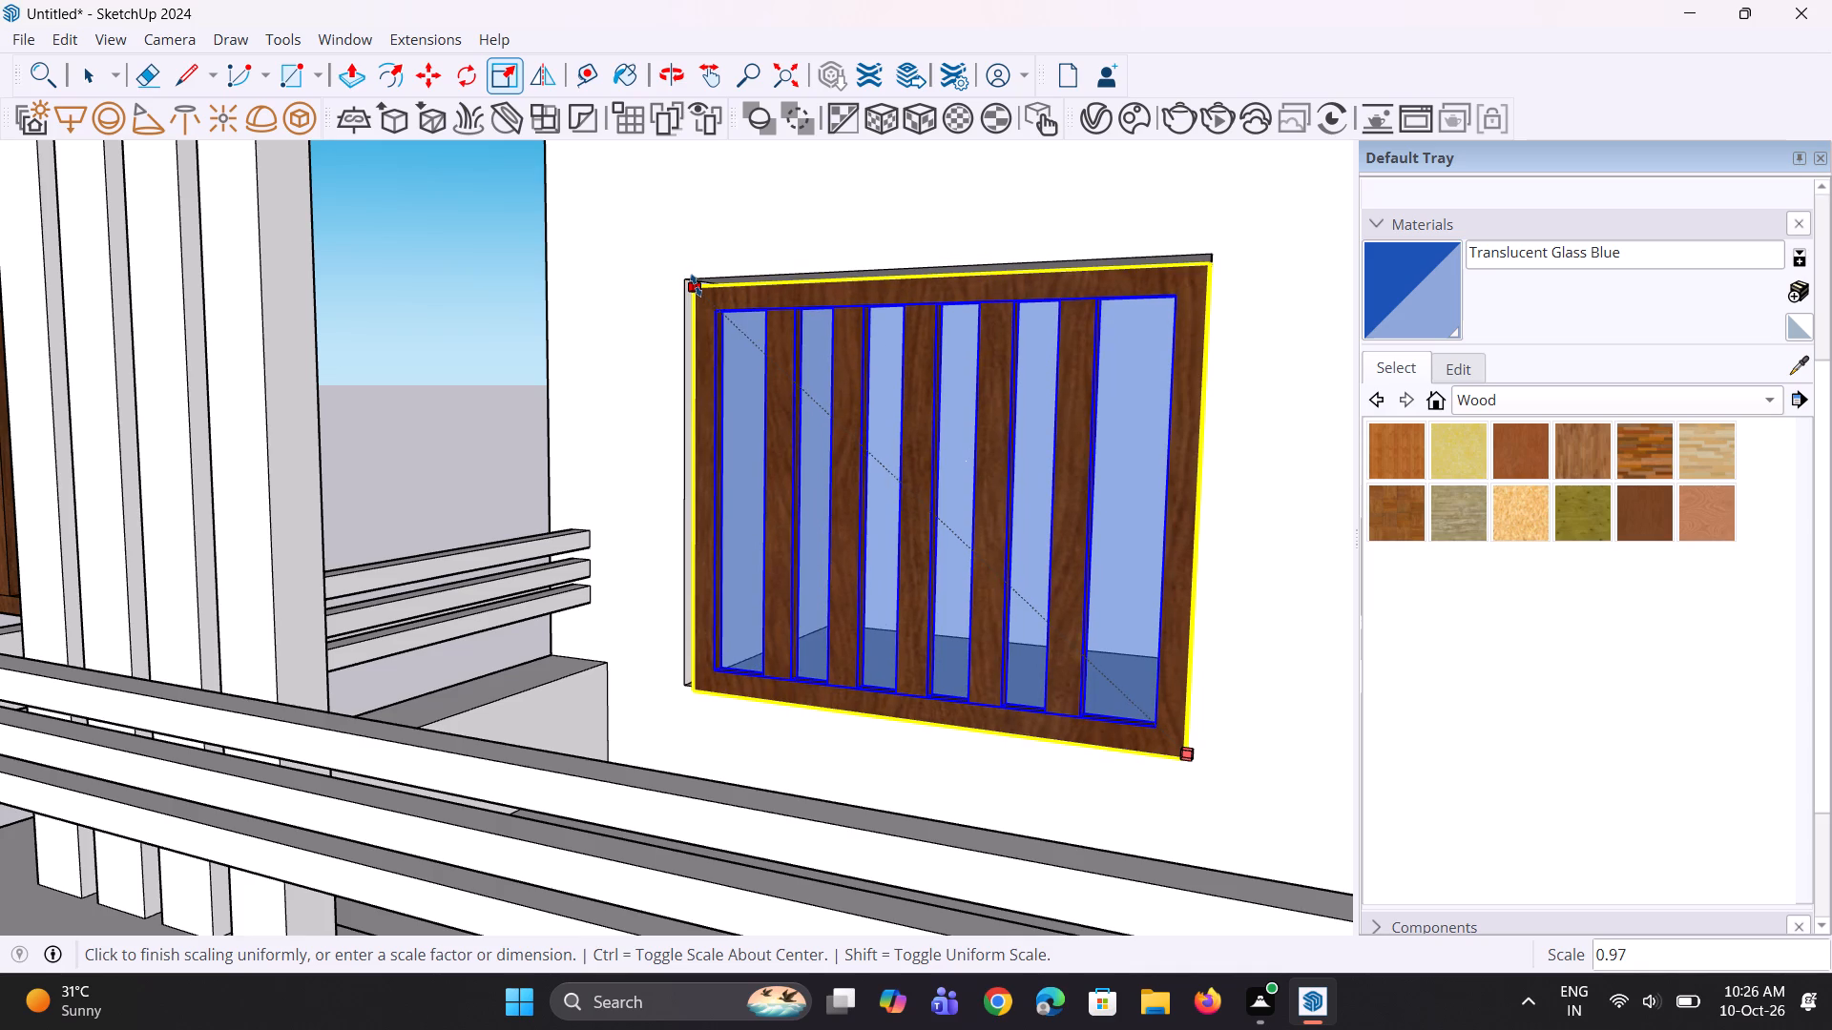
left_click(696, 285)
Move the copied window by its lower corner about 6 9/16" inward so it sits inside the wall recess.
middle_click_drag(780, 526, 1030, 685)
scroll(912, 721, "up", 1)
middle_click_drag(904, 687, 884, 633)
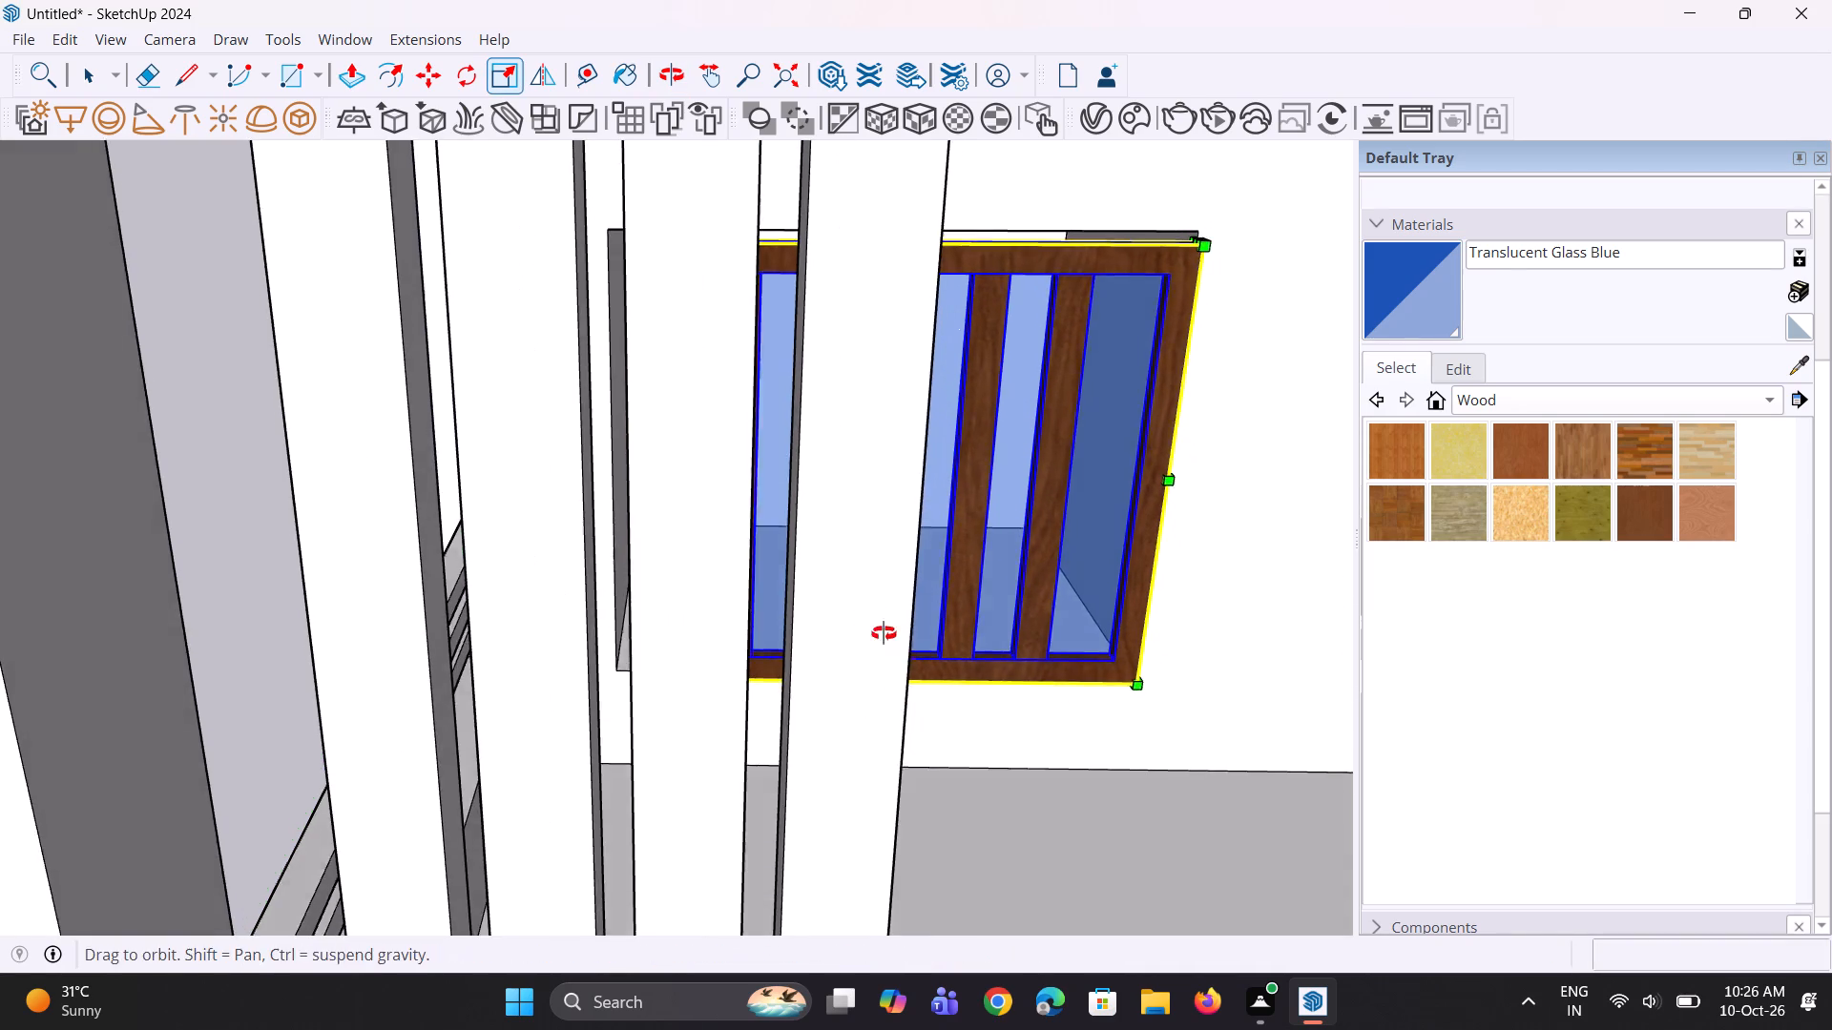
middle_click_drag(884, 633, 847, 573)
scroll(972, 764, "up", 3)
scroll(827, 663, "down", 8)
scroll(1222, 859, "up", 2)
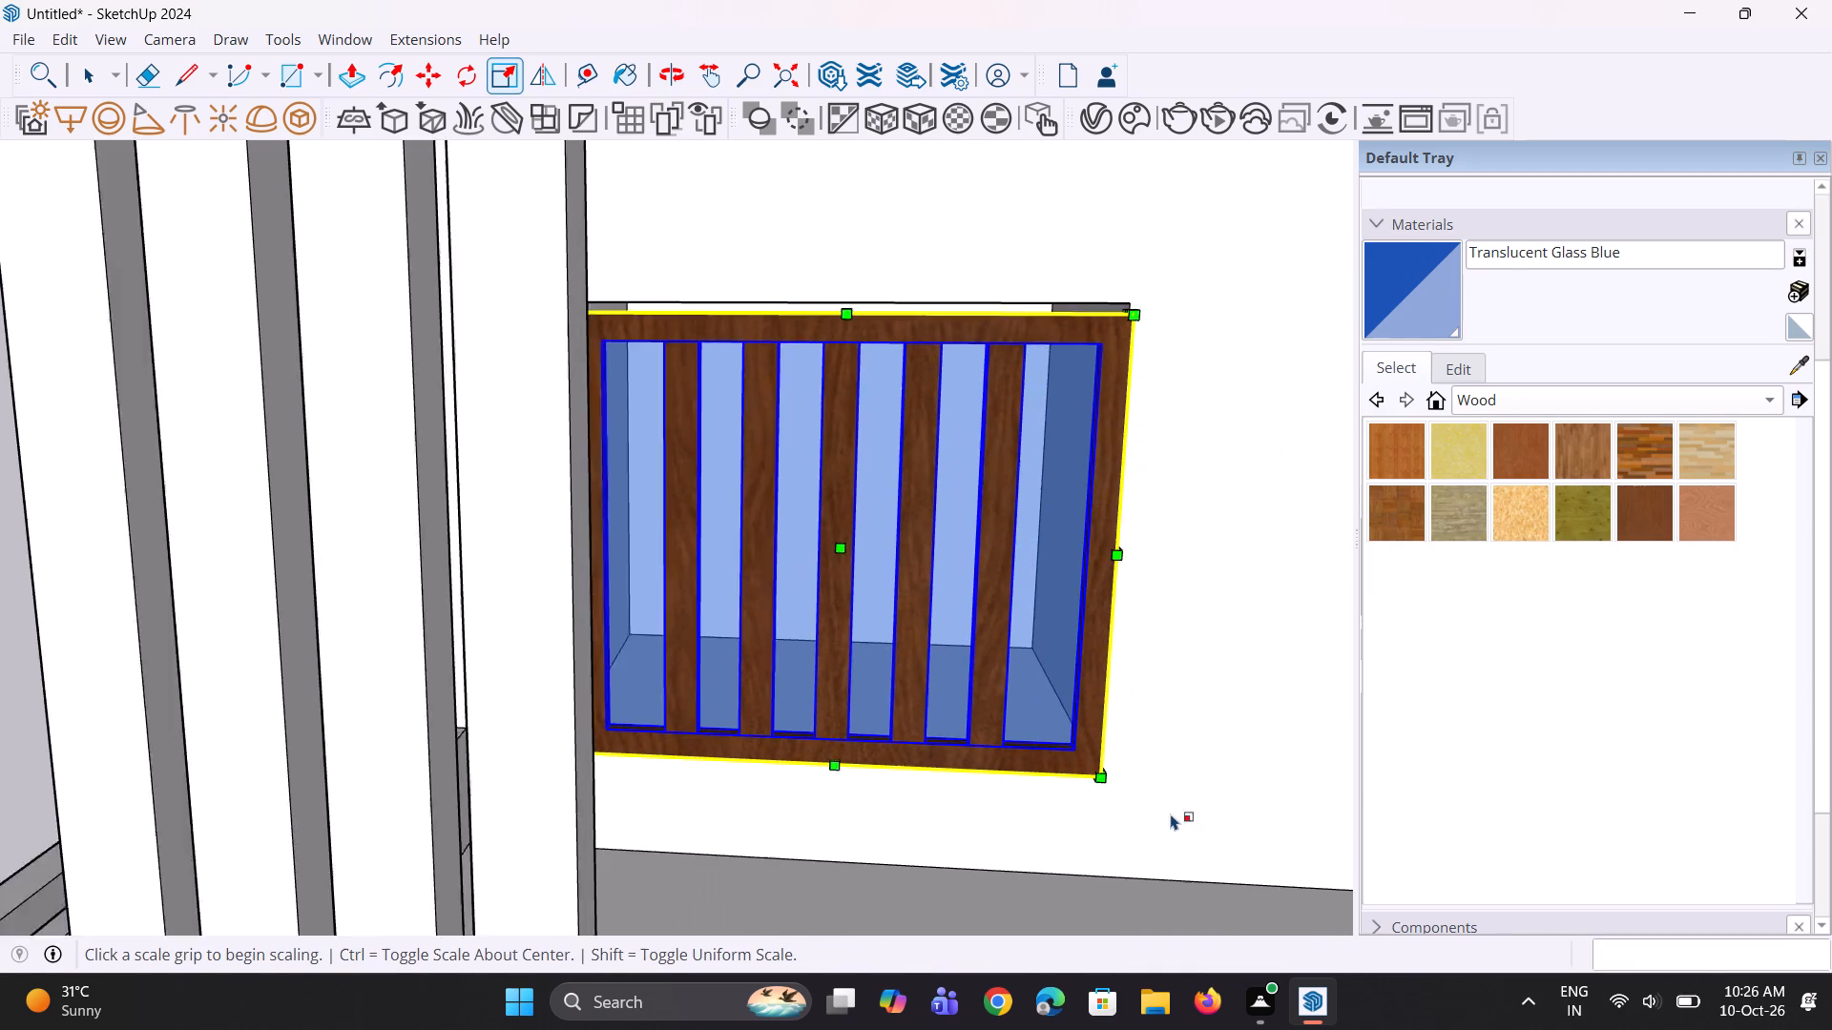
scroll(1171, 814, "up", 2)
key("m")
scroll(1058, 765, "up", 1)
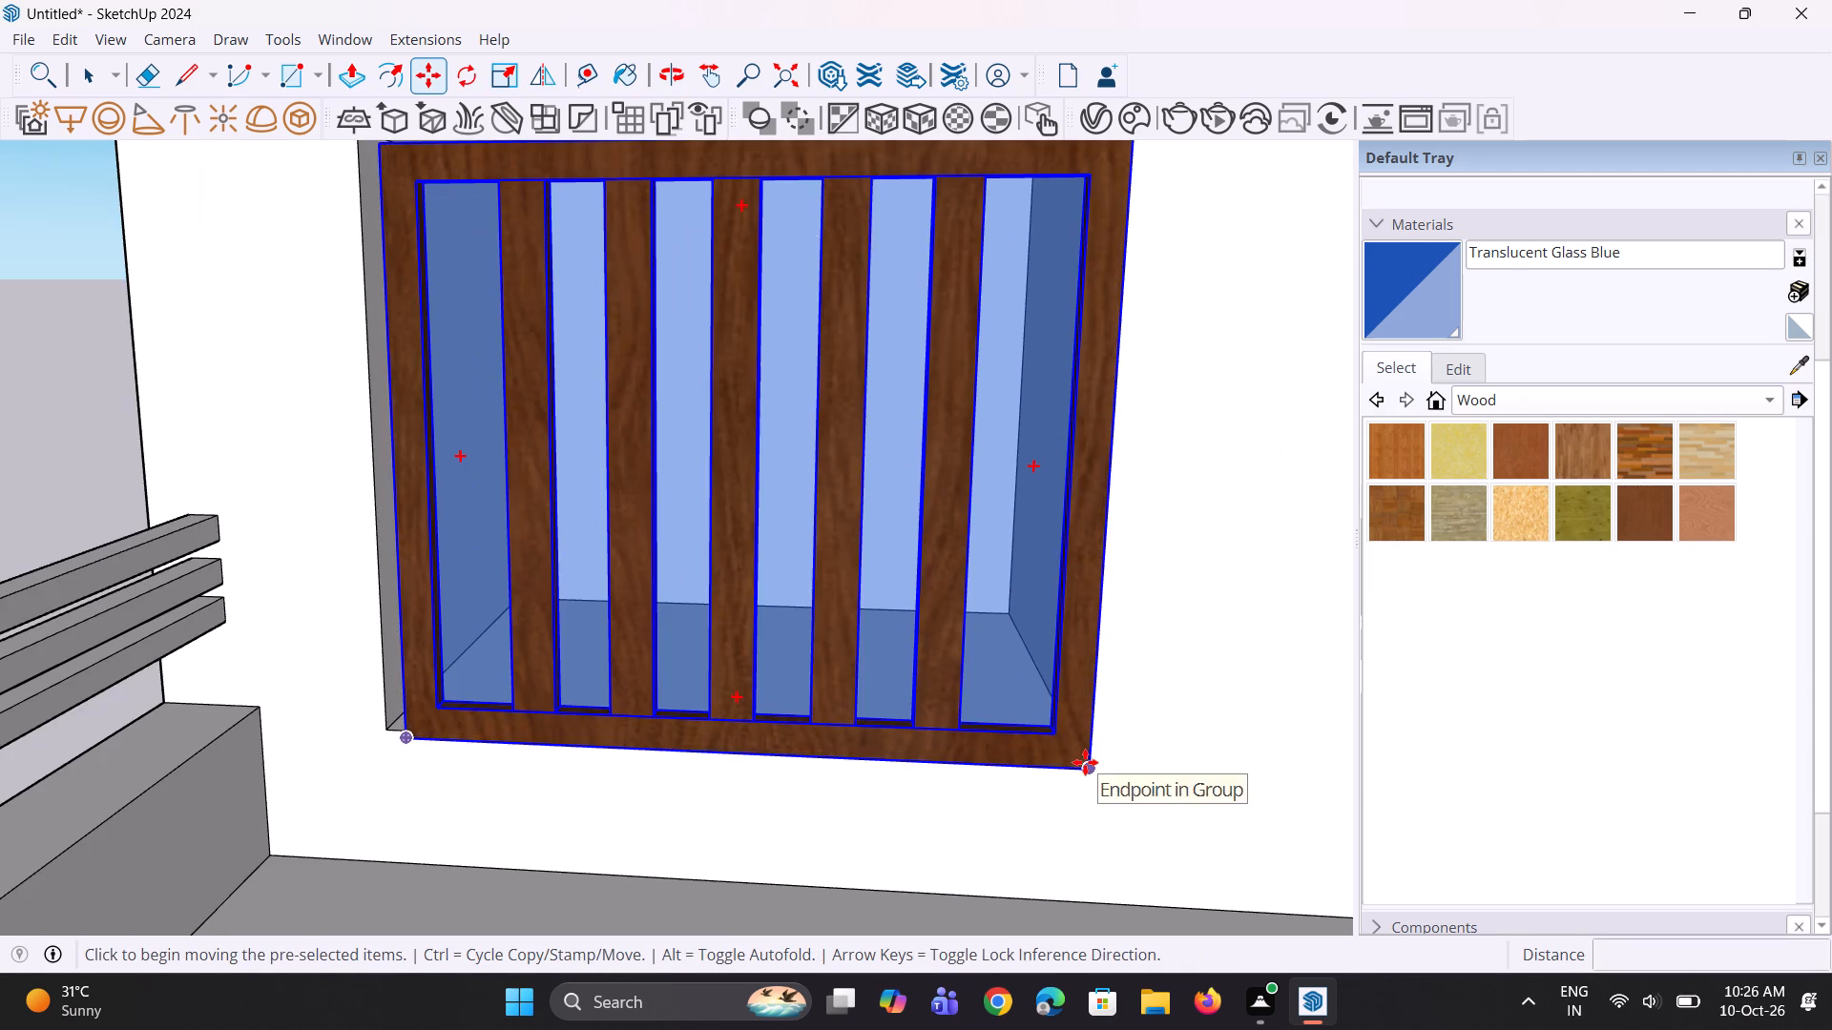
left_click(1085, 762)
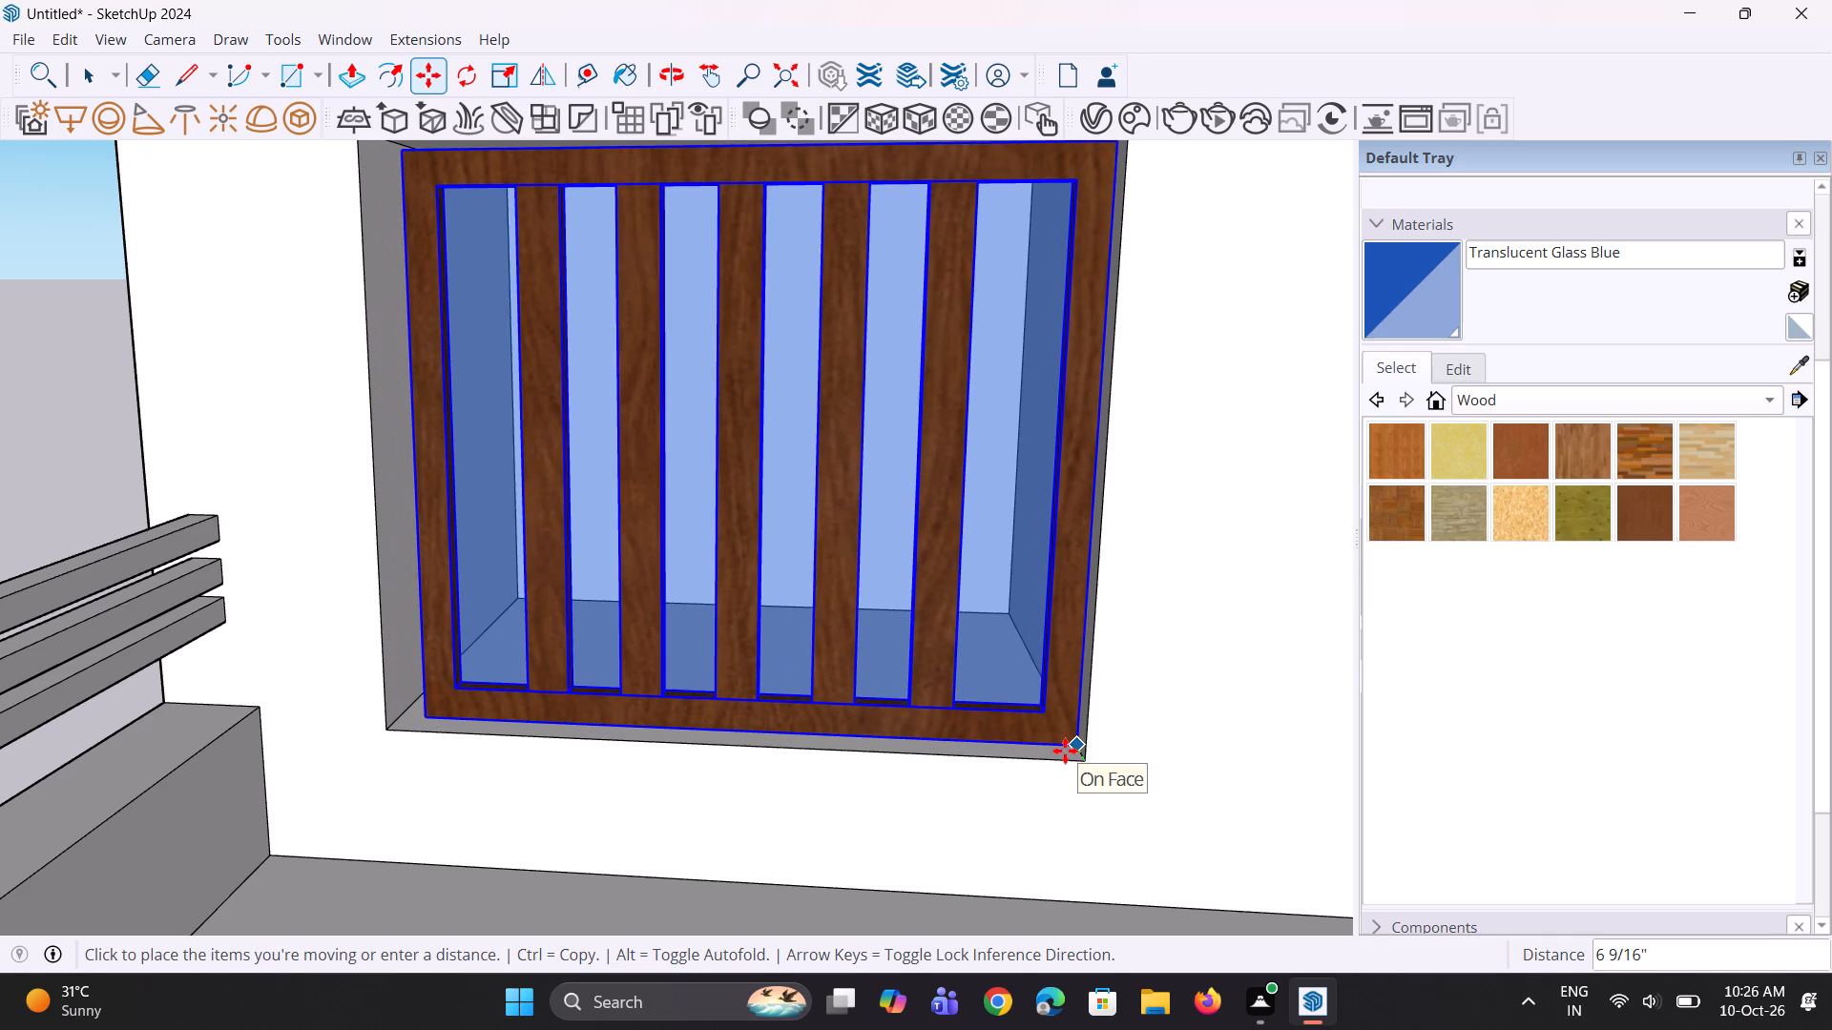
left_click(1062, 751)
Stretch the window's width by about 1.03 along the red axis to reach the recess side nearest the door outline.
middle_click_drag(1079, 772, 995, 751)
scroll(1012, 752, "down", 5)
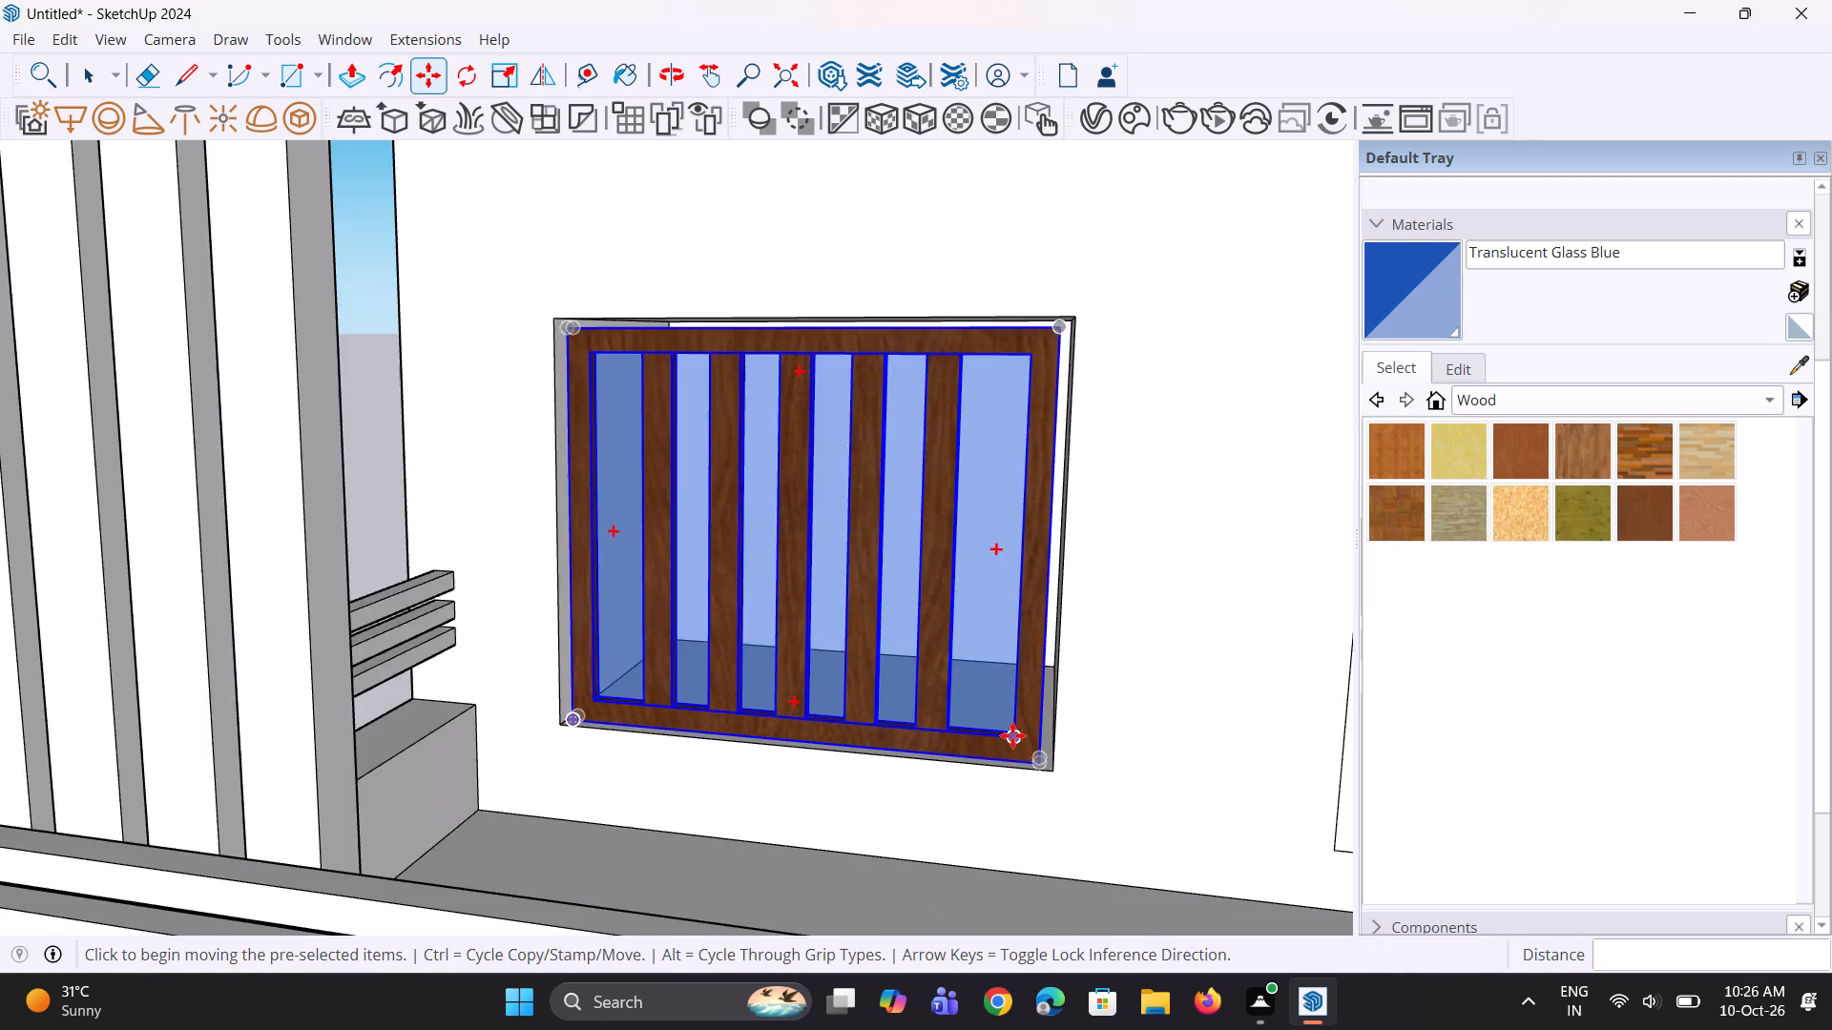
scroll(1012, 735, "down", 2)
middle_click_drag(1031, 572, 766, 535)
scroll(1039, 671, "up", 8)
middle_click_drag(932, 661, 1018, 686)
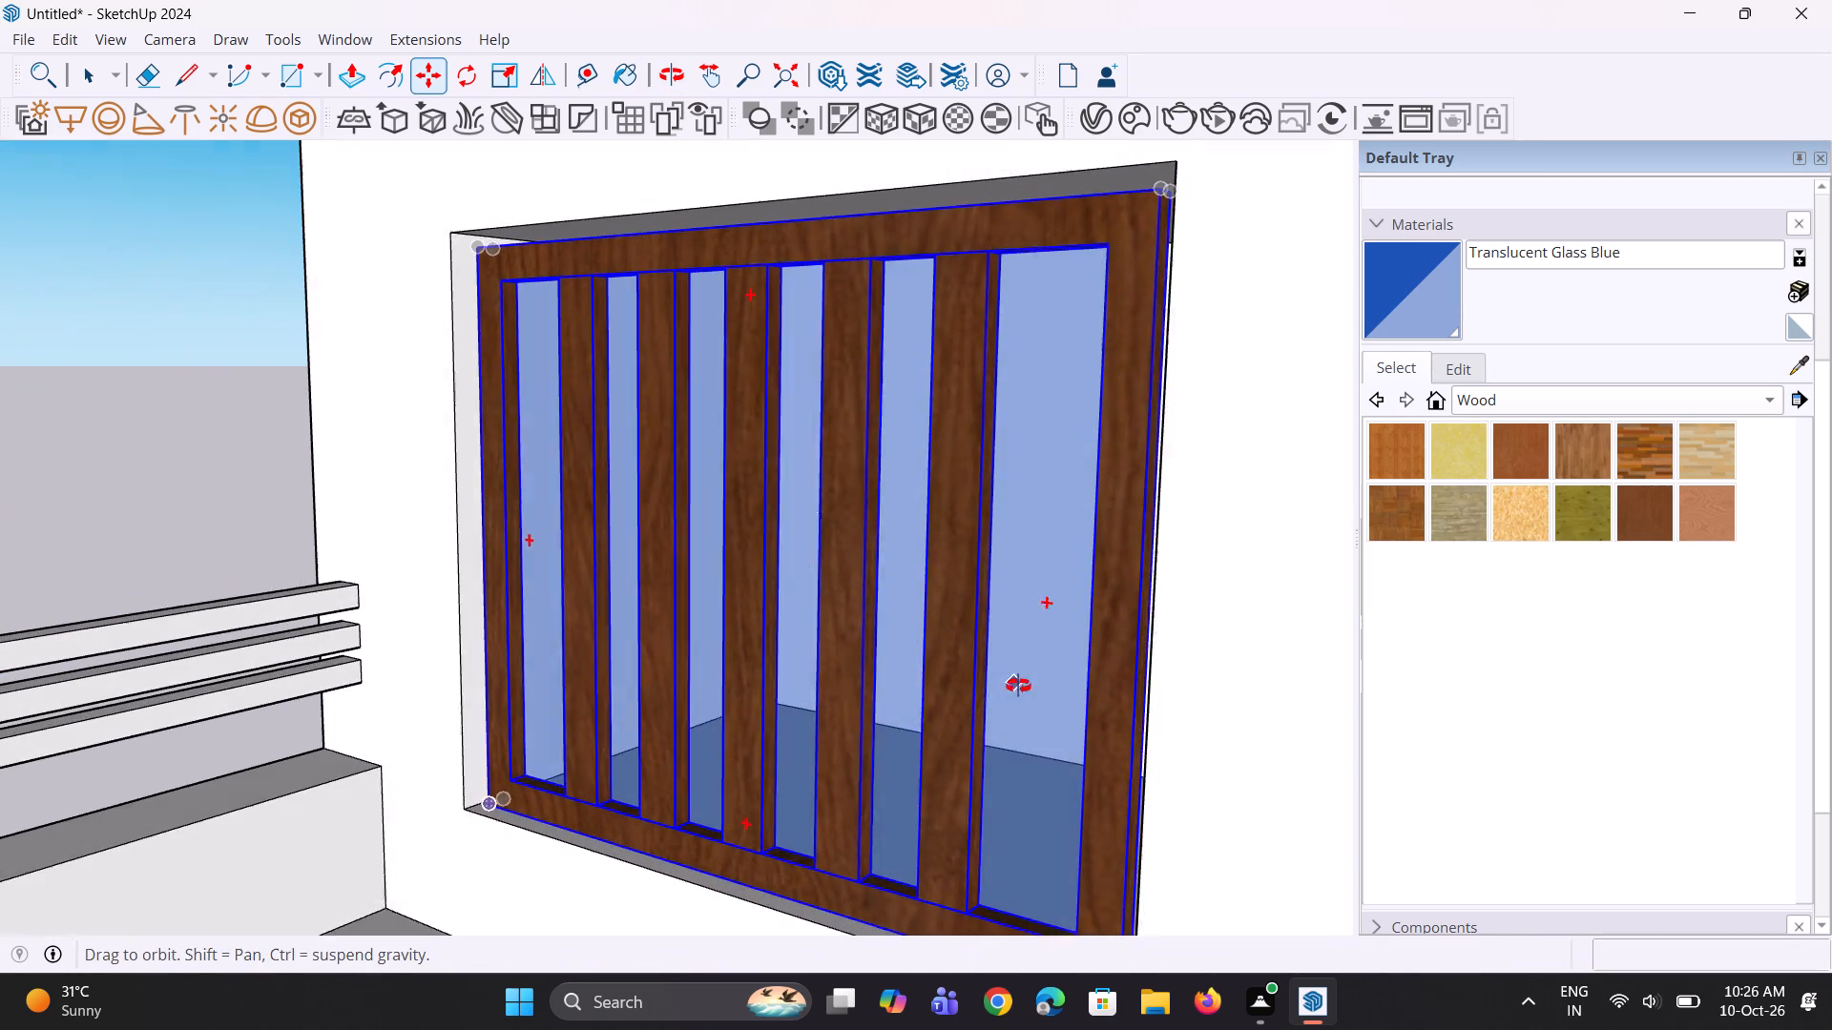
middle_click_drag(1018, 686, 1018, 681)
scroll(1164, 631, "up", 5)
key("s")
scroll(1190, 610, "up", 2)
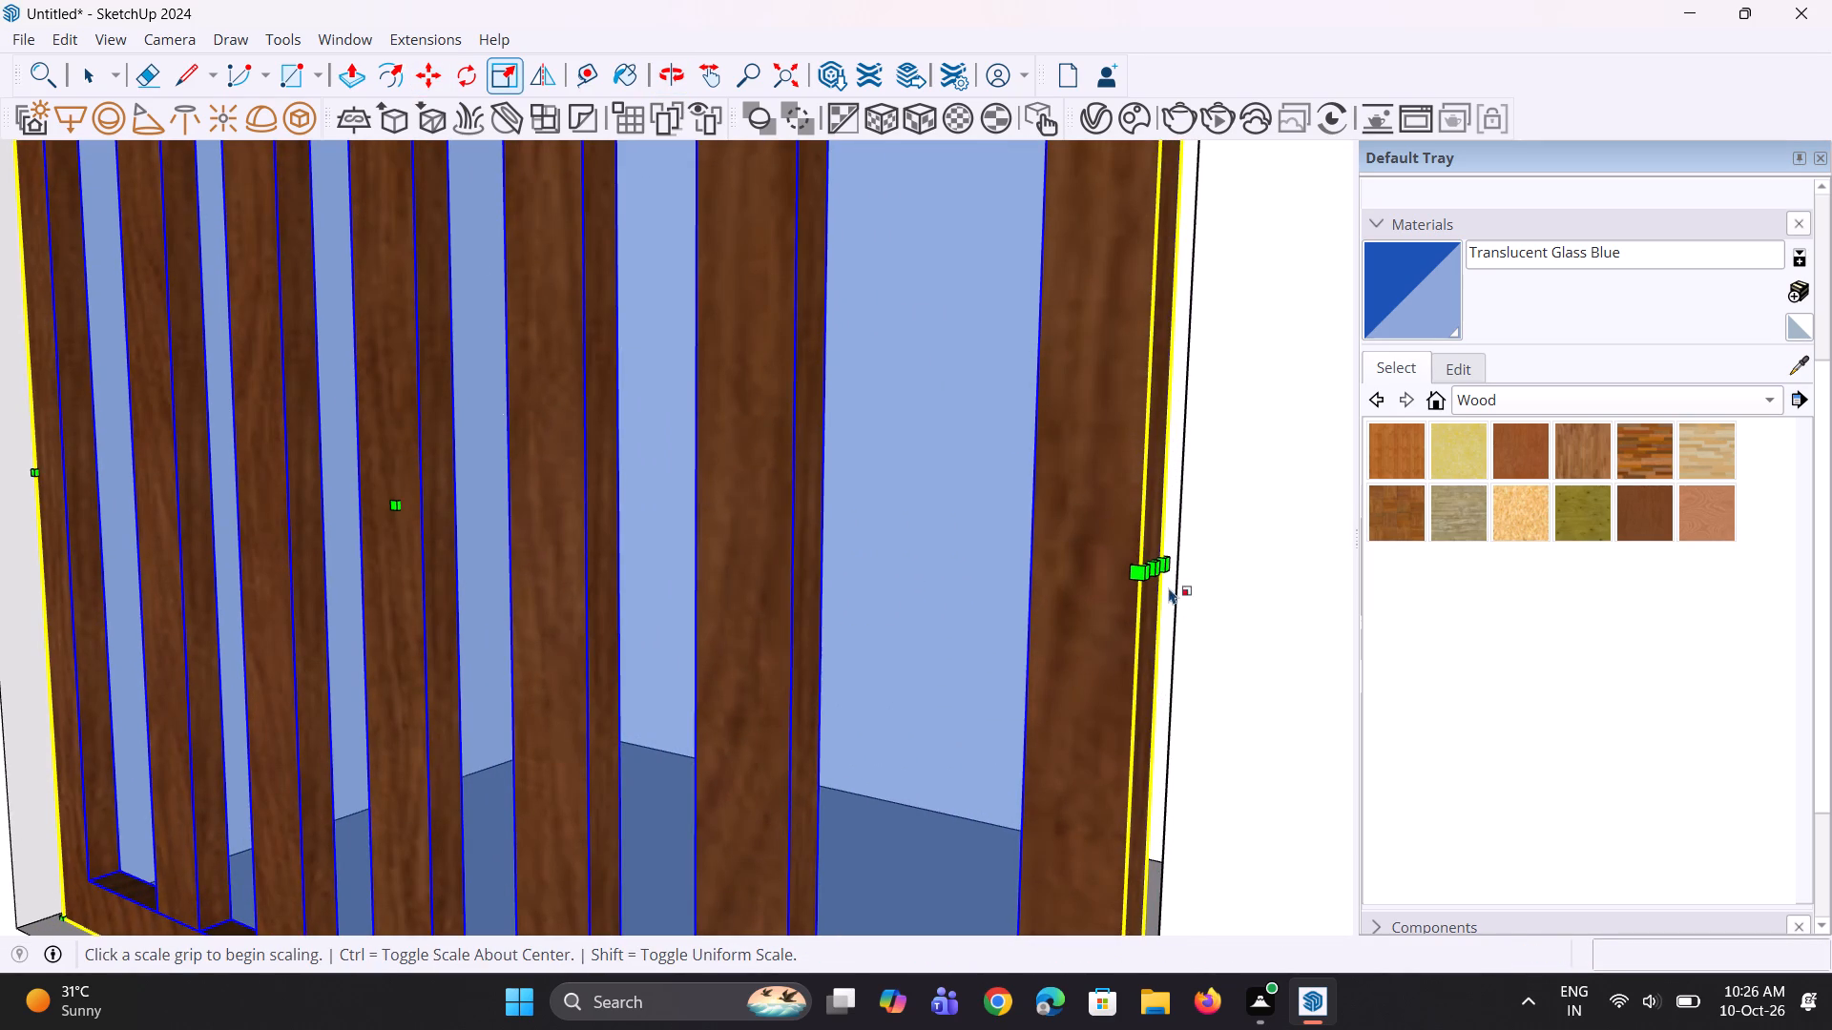
left_click(1159, 570)
left_click(1182, 574)
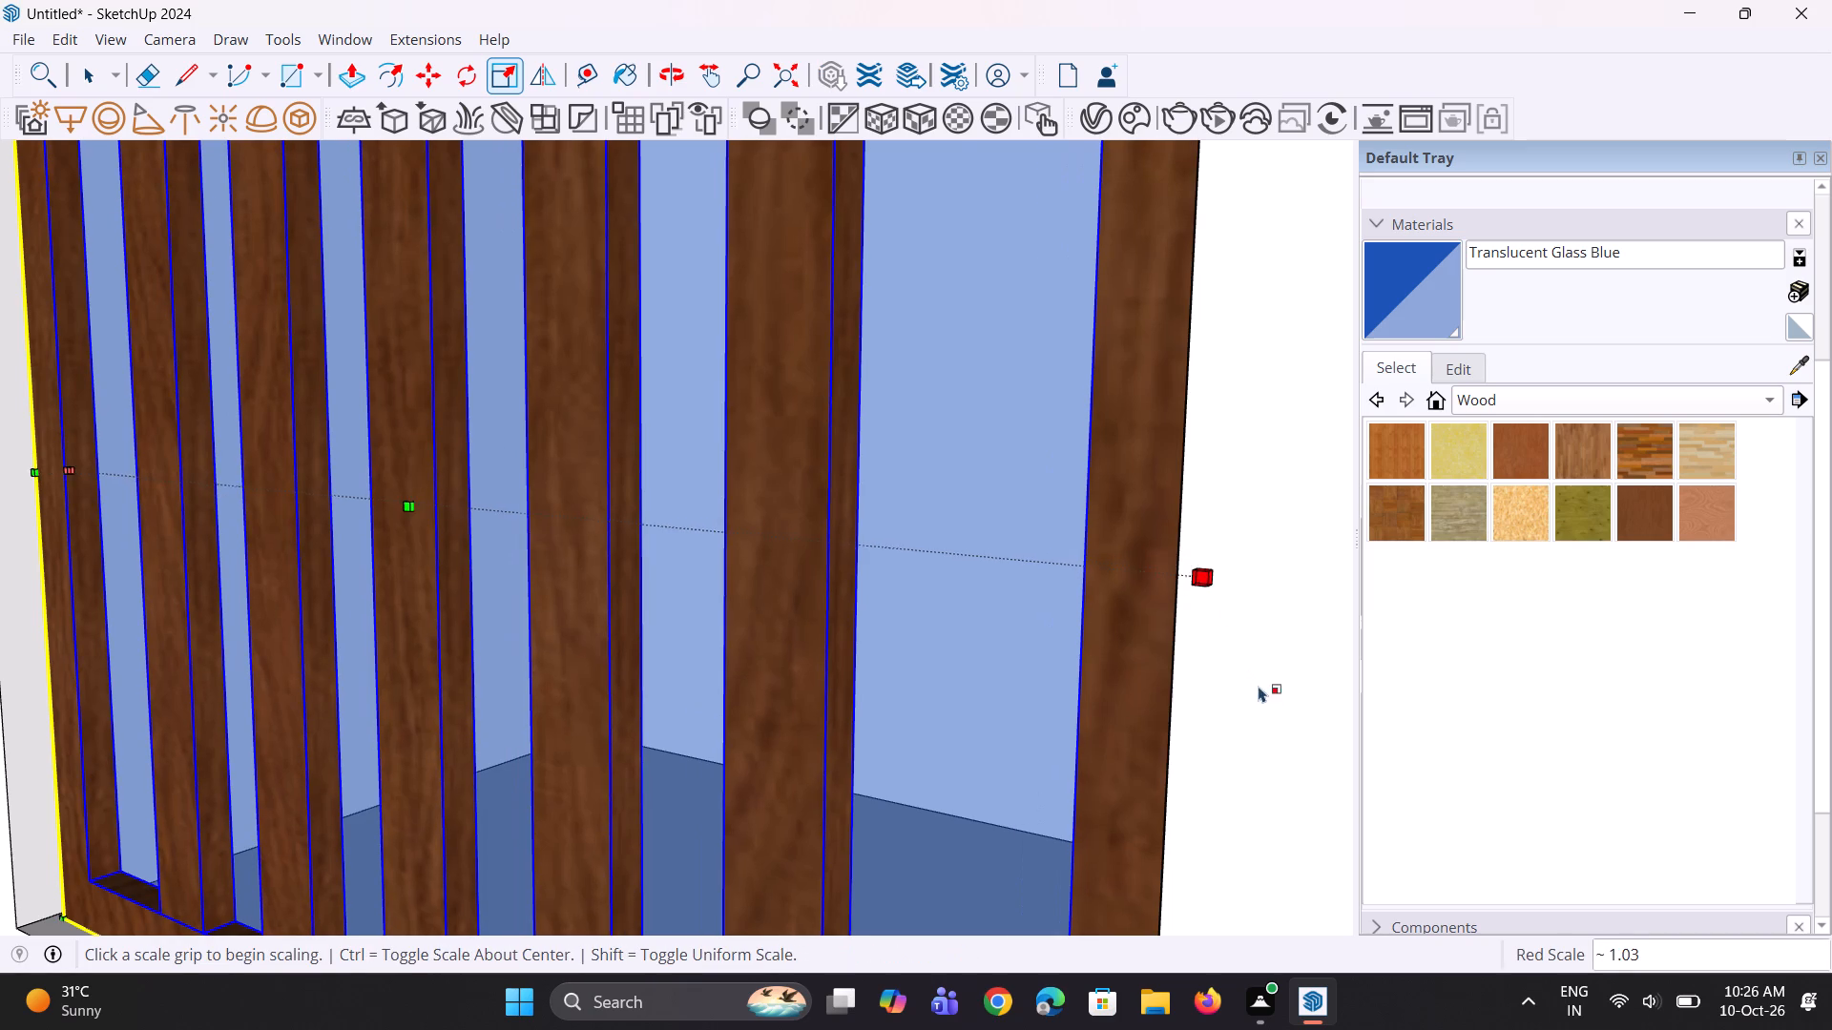
Stretch the window's height along the blue axis up to the top edge of the recess.
scroll(1262, 690, "down", 14)
middle_click_drag(890, 534, 1034, 547)
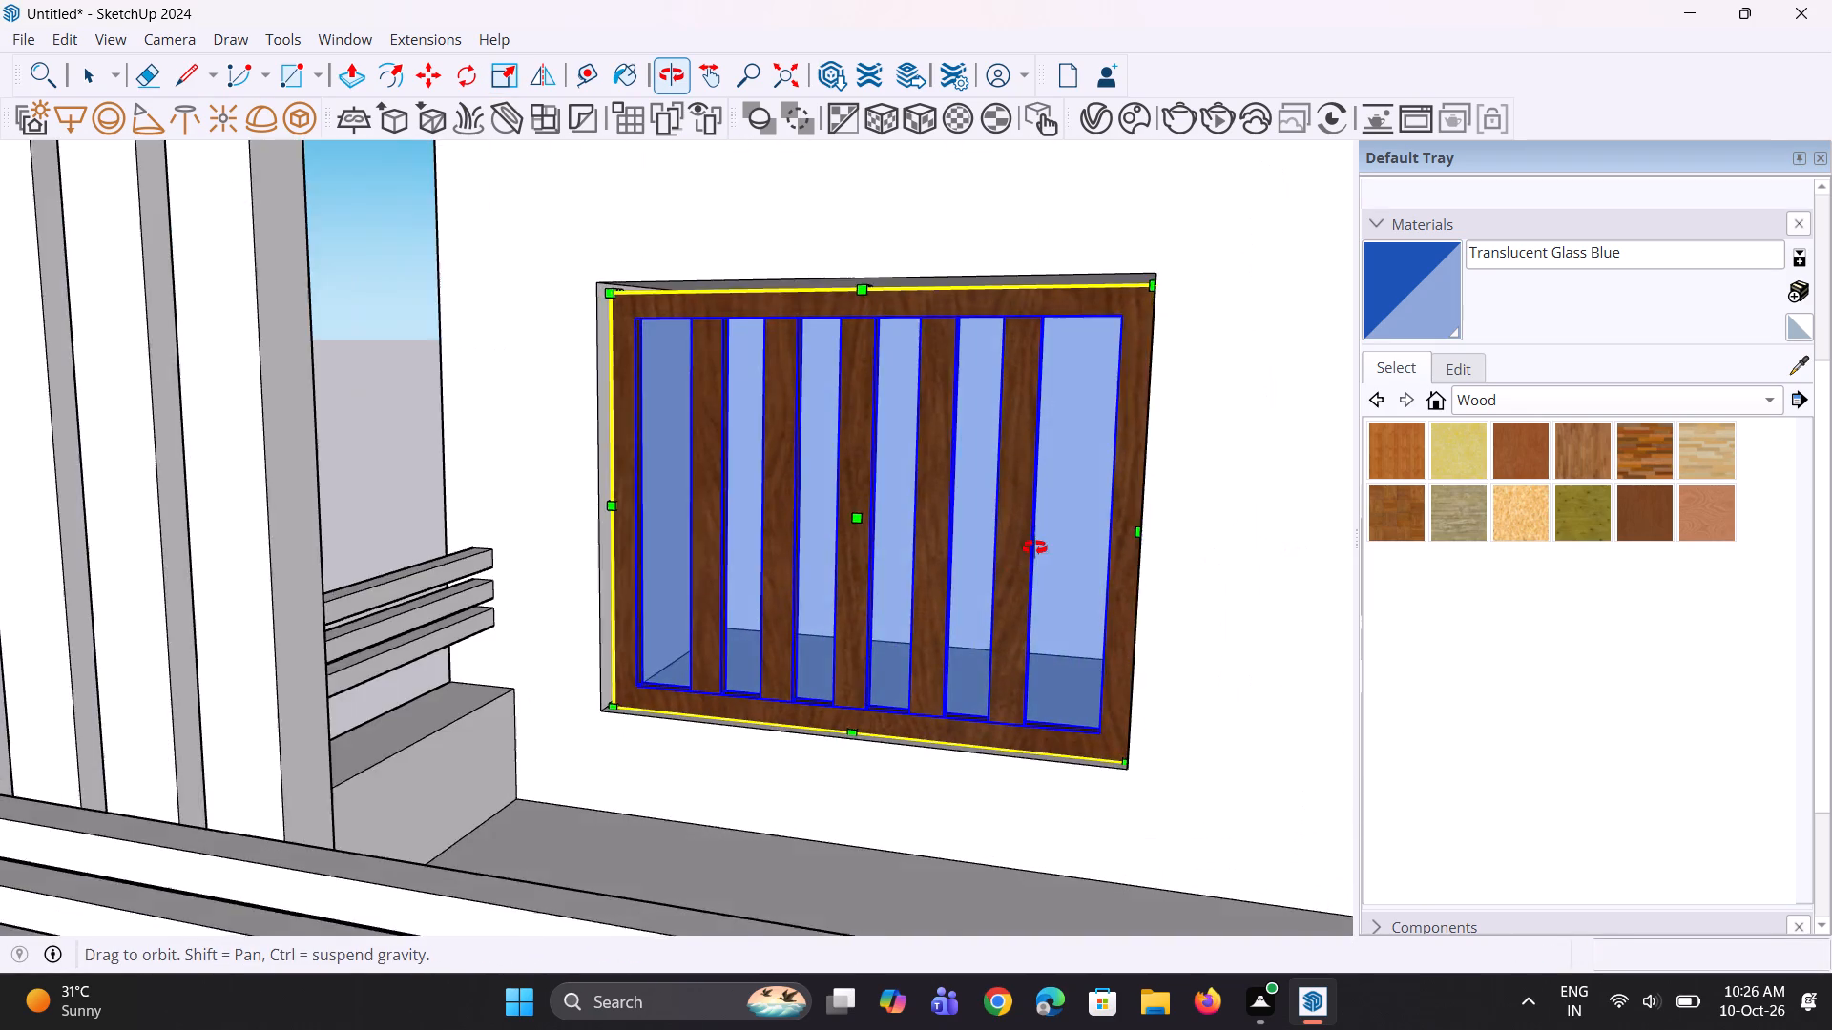
middle_click_drag(1034, 547, 1038, 544)
middle_click_drag(1041, 544, 1533, 578)
scroll(937, 425, "up", 6)
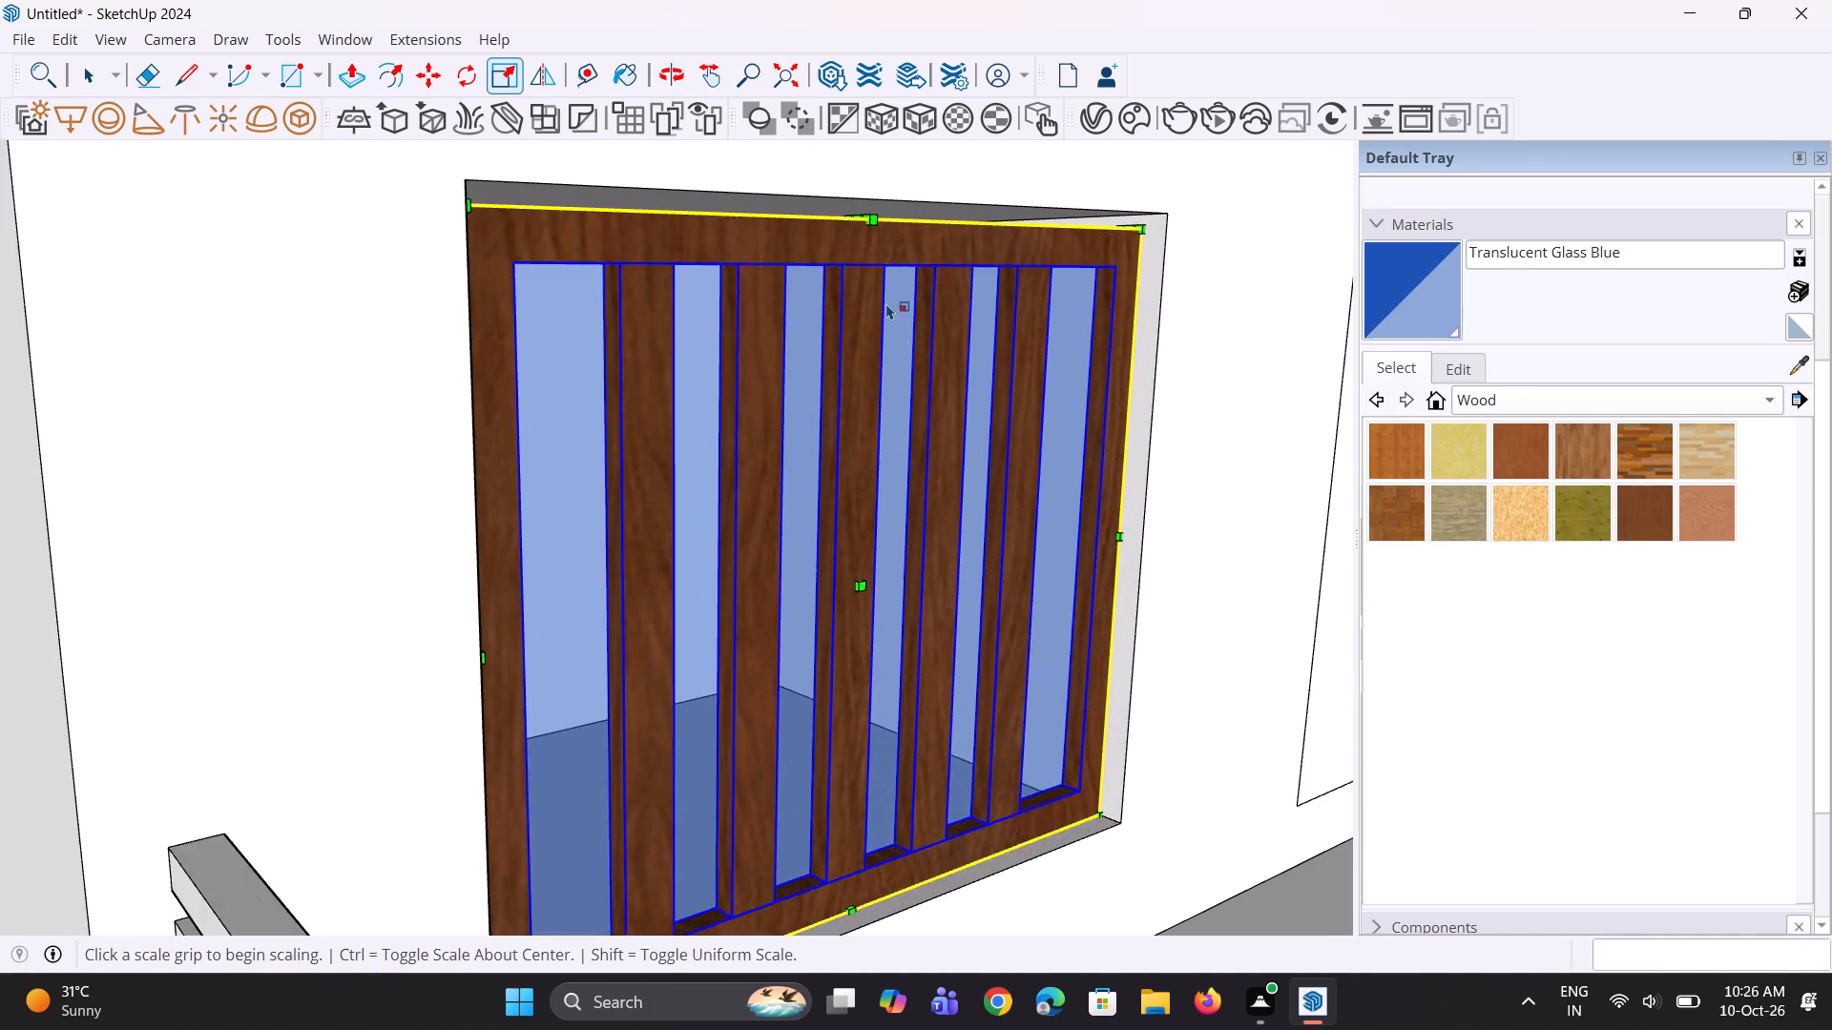
middle_click_drag(880, 332, 832, 479)
scroll(858, 304, "up", 8)
middle_click_drag(868, 240, 848, 190)
scroll(882, 235, "up", 2)
left_click(882, 235)
left_click(878, 201)
Stretch the window's width along the red axis to reach the recess side nearest the vertical slats.
scroll(857, 294, "down", 6)
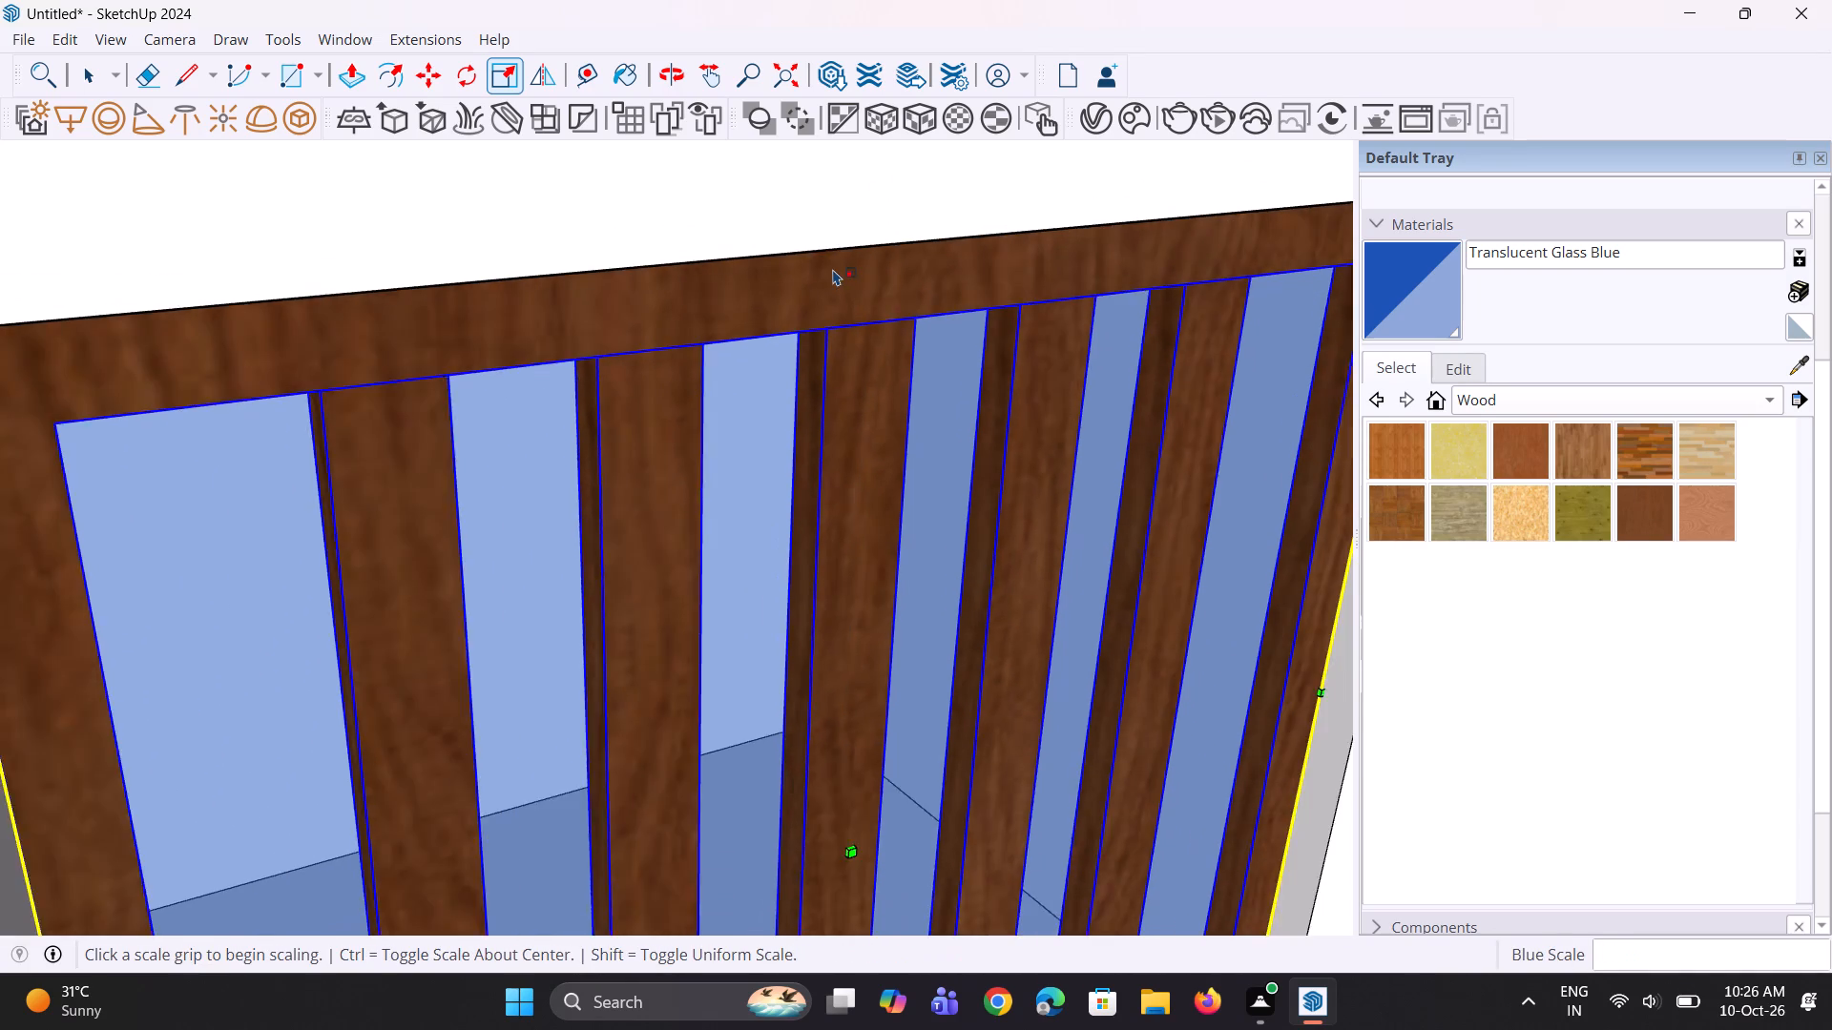
scroll(833, 269, "down", 7)
middle_click_drag(878, 282, 876, 244)
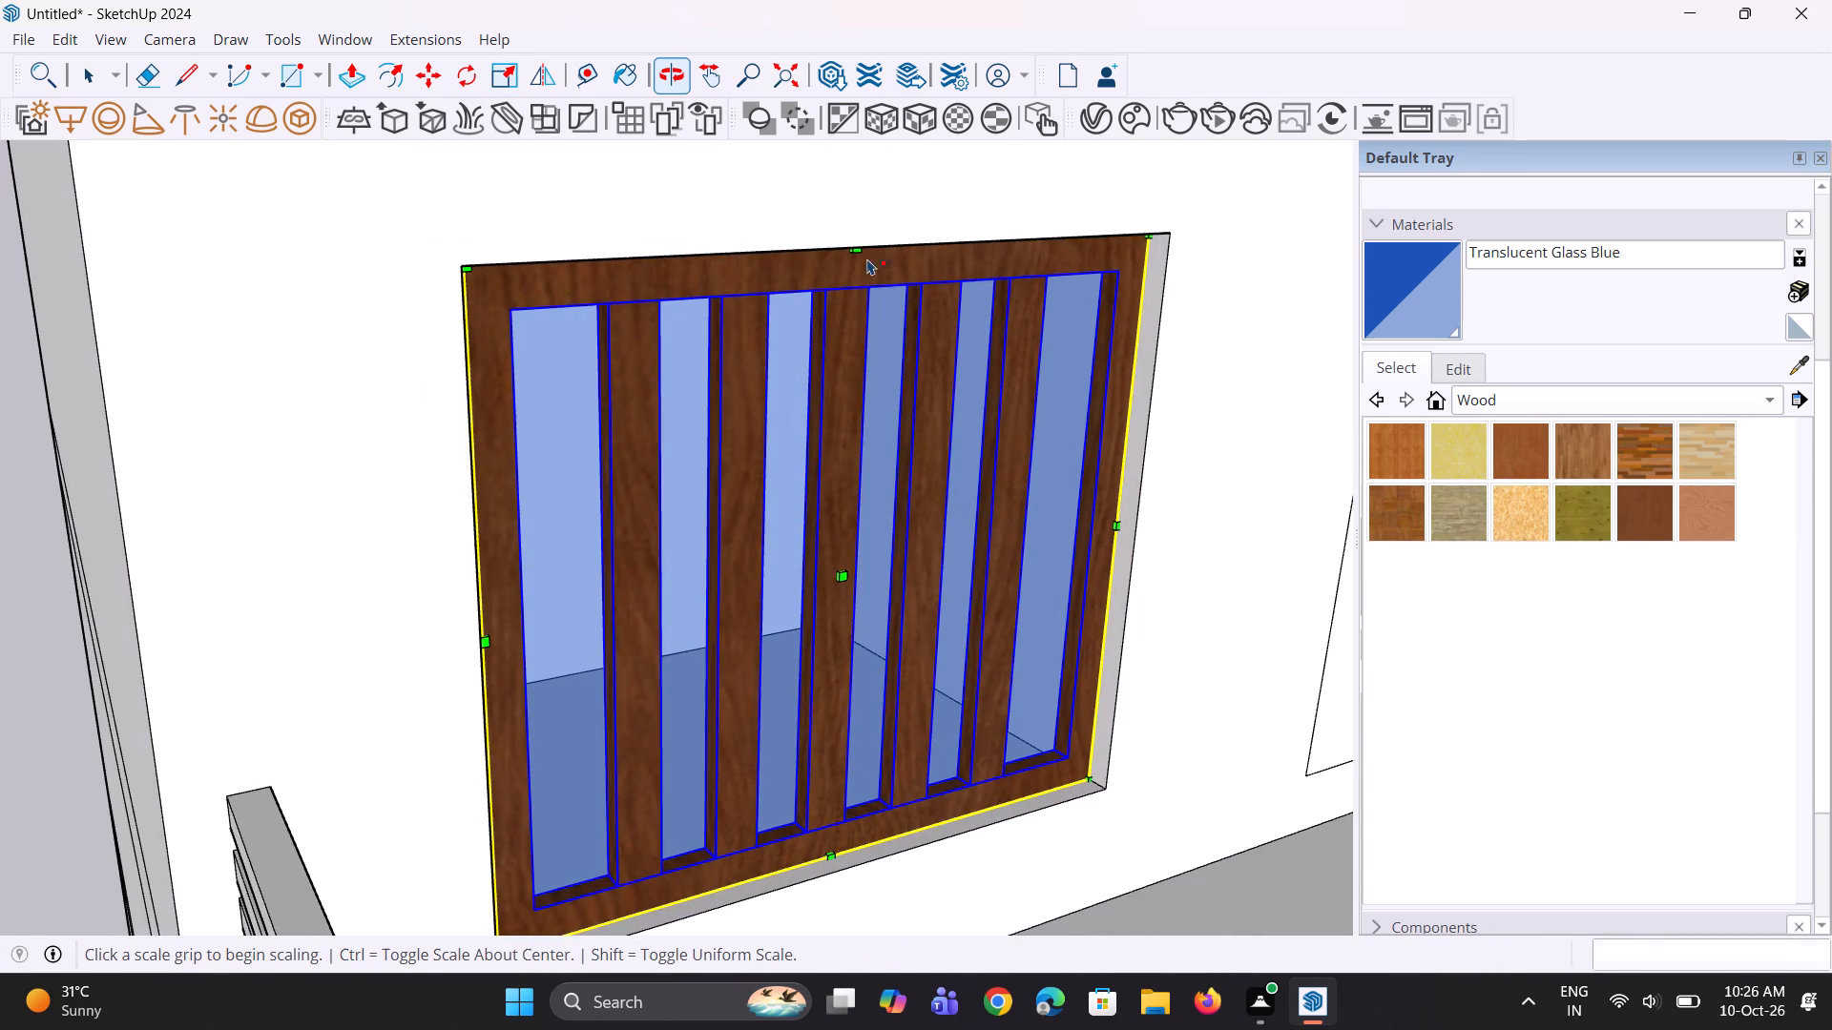
scroll(643, 624, "up", 17)
middle_click_drag(439, 661, 416, 660)
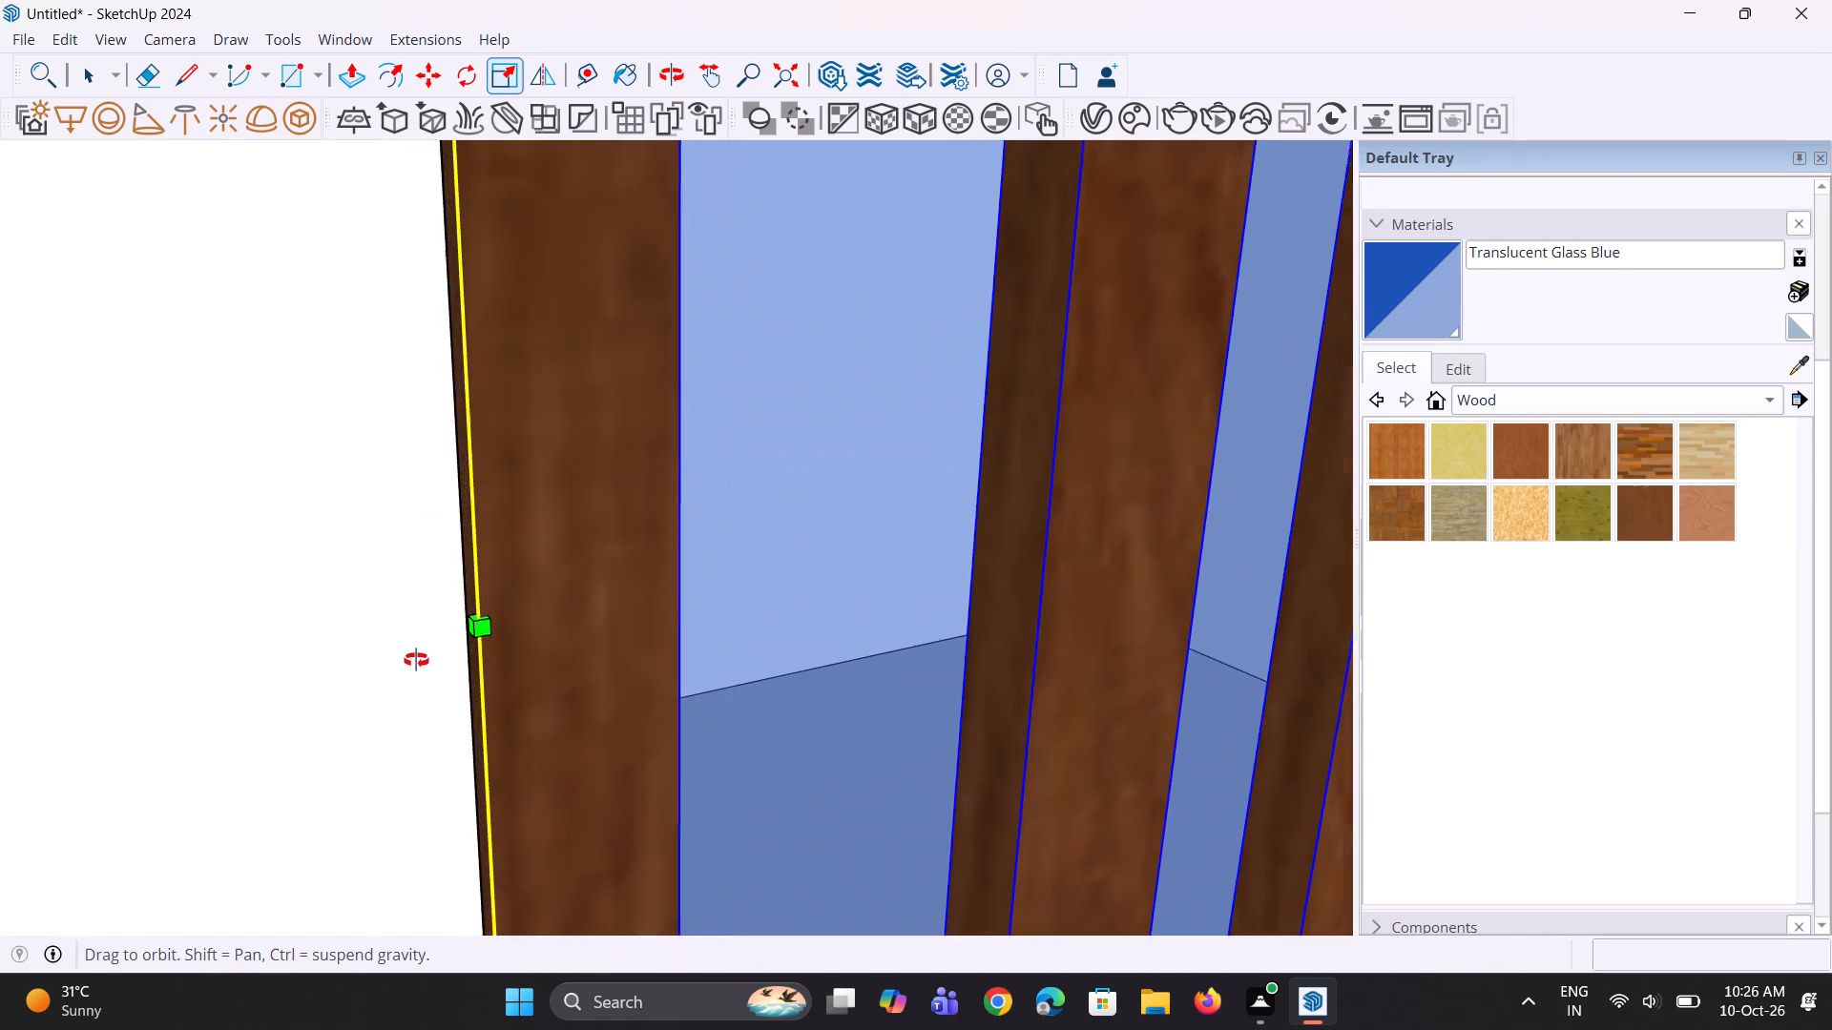
middle_click_drag(416, 660, 332, 634)
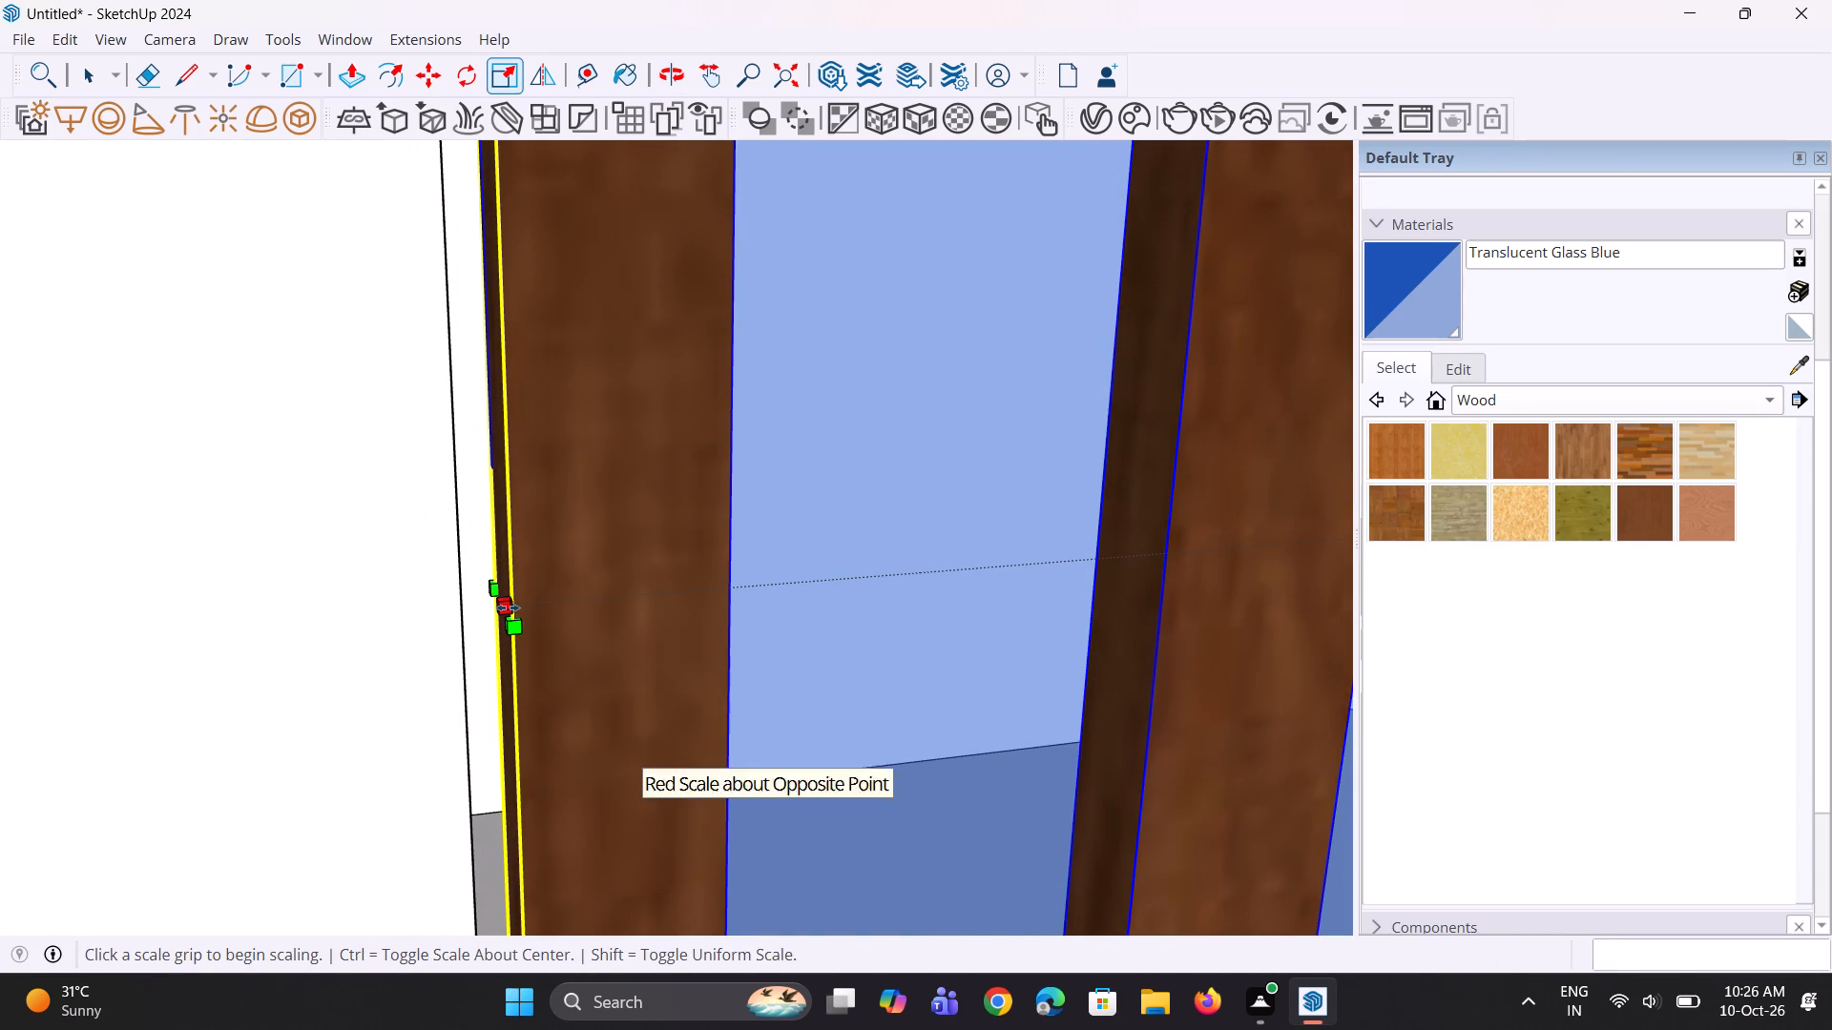
left_click(508, 608)
left_click(458, 609)
Clear the selection and examine the fitted top-floor window and the window outline on the balcony floor below.
scroll(450, 580, "down", 5)
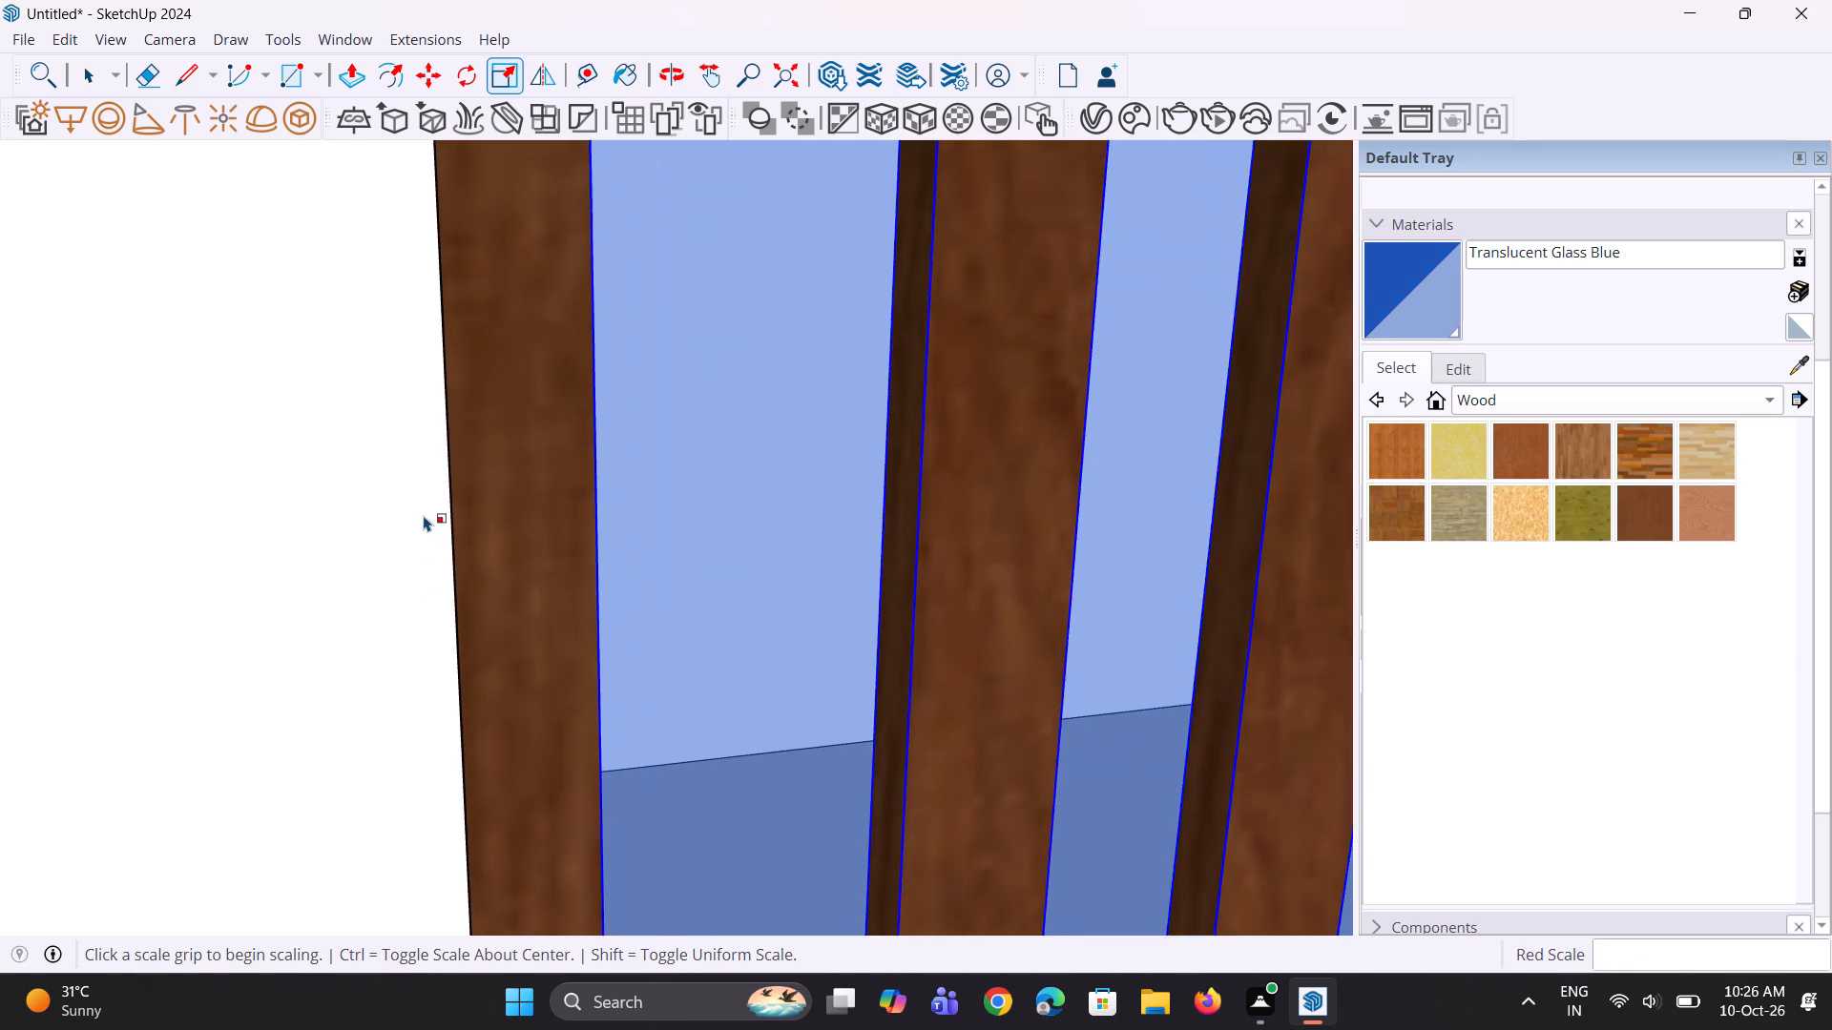
scroll(424, 515, "down", 15)
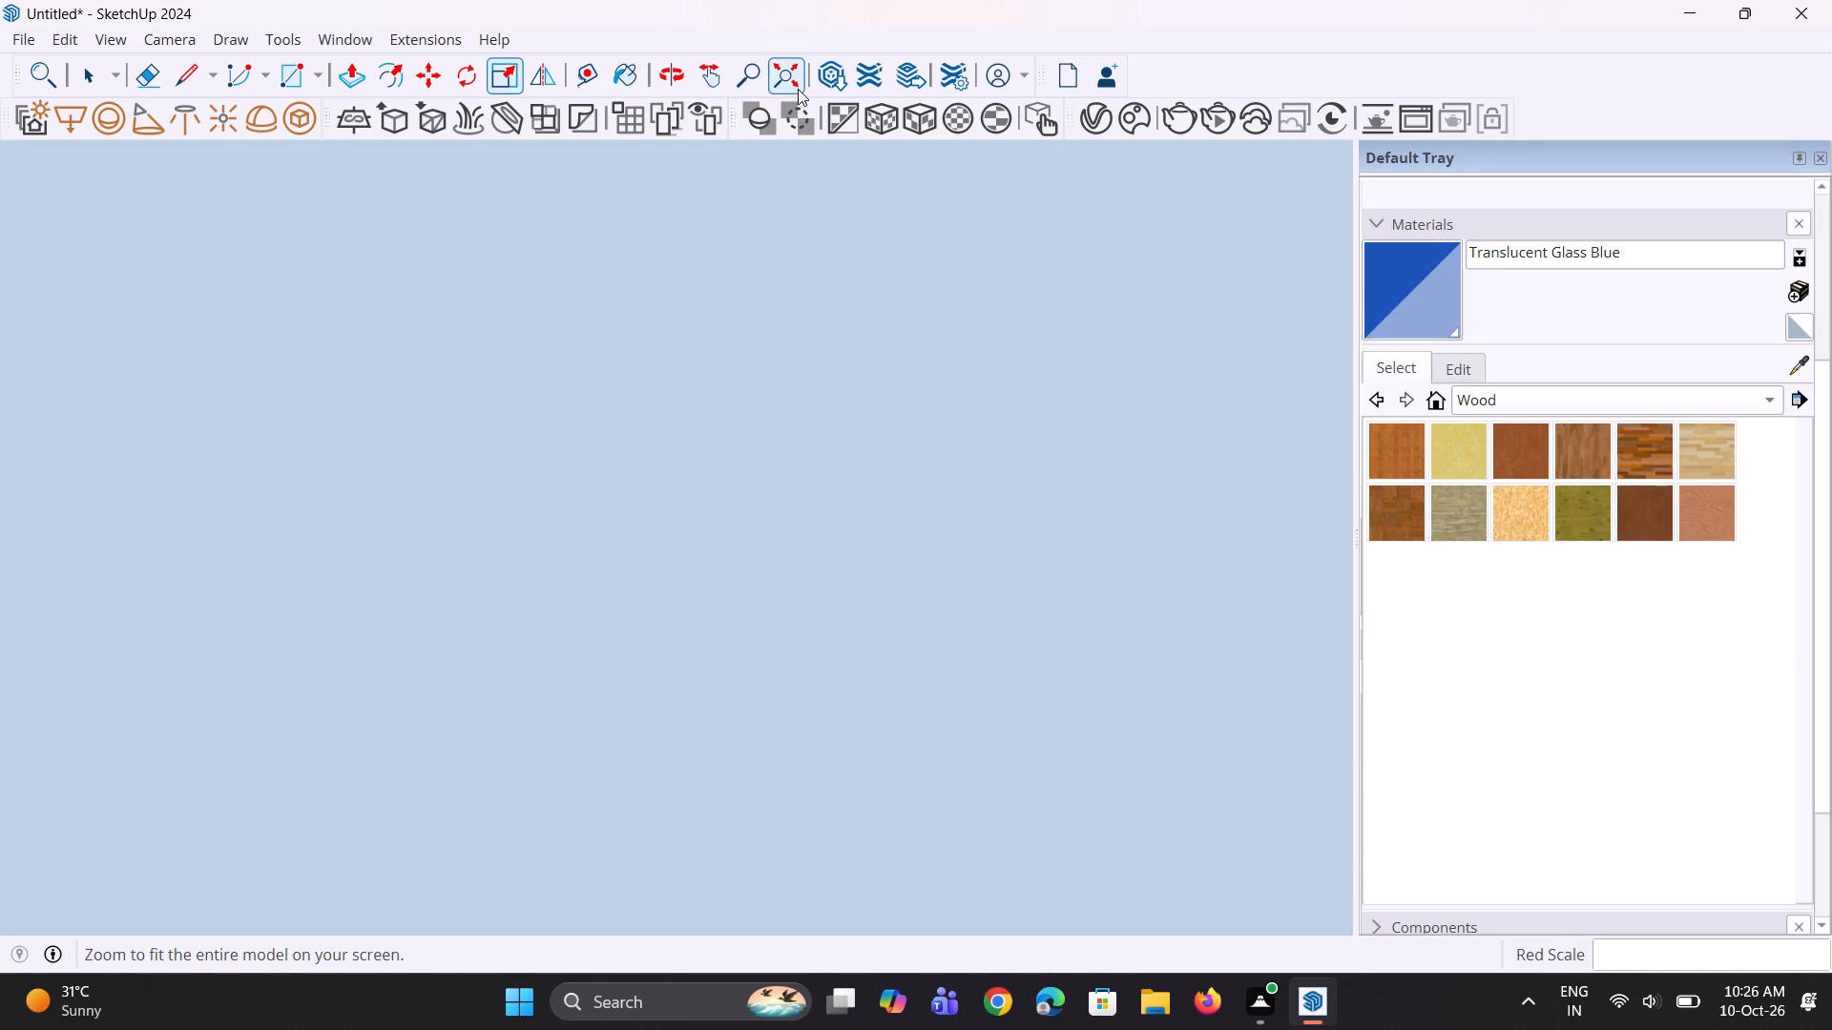
left_click(798, 89)
scroll(636, 373, "up", 9)
middle_click_drag(610, 322, 531, 442)
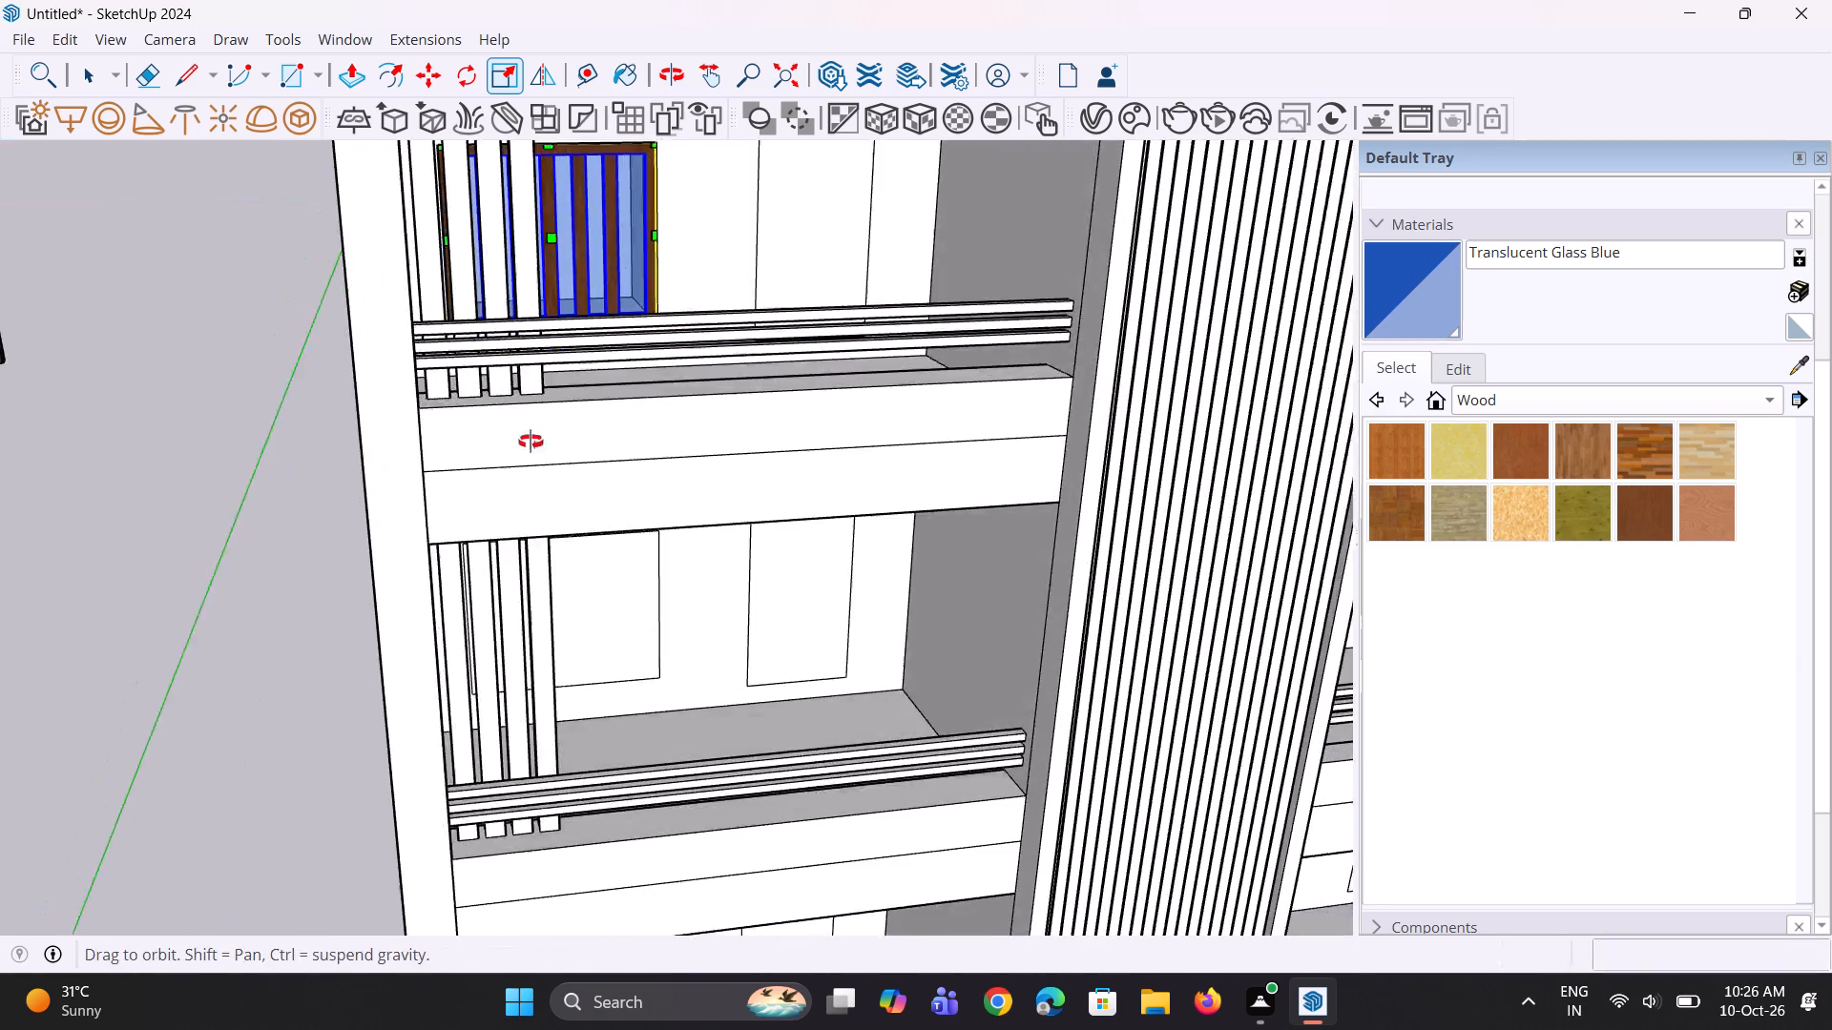
middle_click_drag(531, 442, 502, 484)
scroll(614, 251, "up", 13)
middle_click_drag(570, 320, 549, 248)
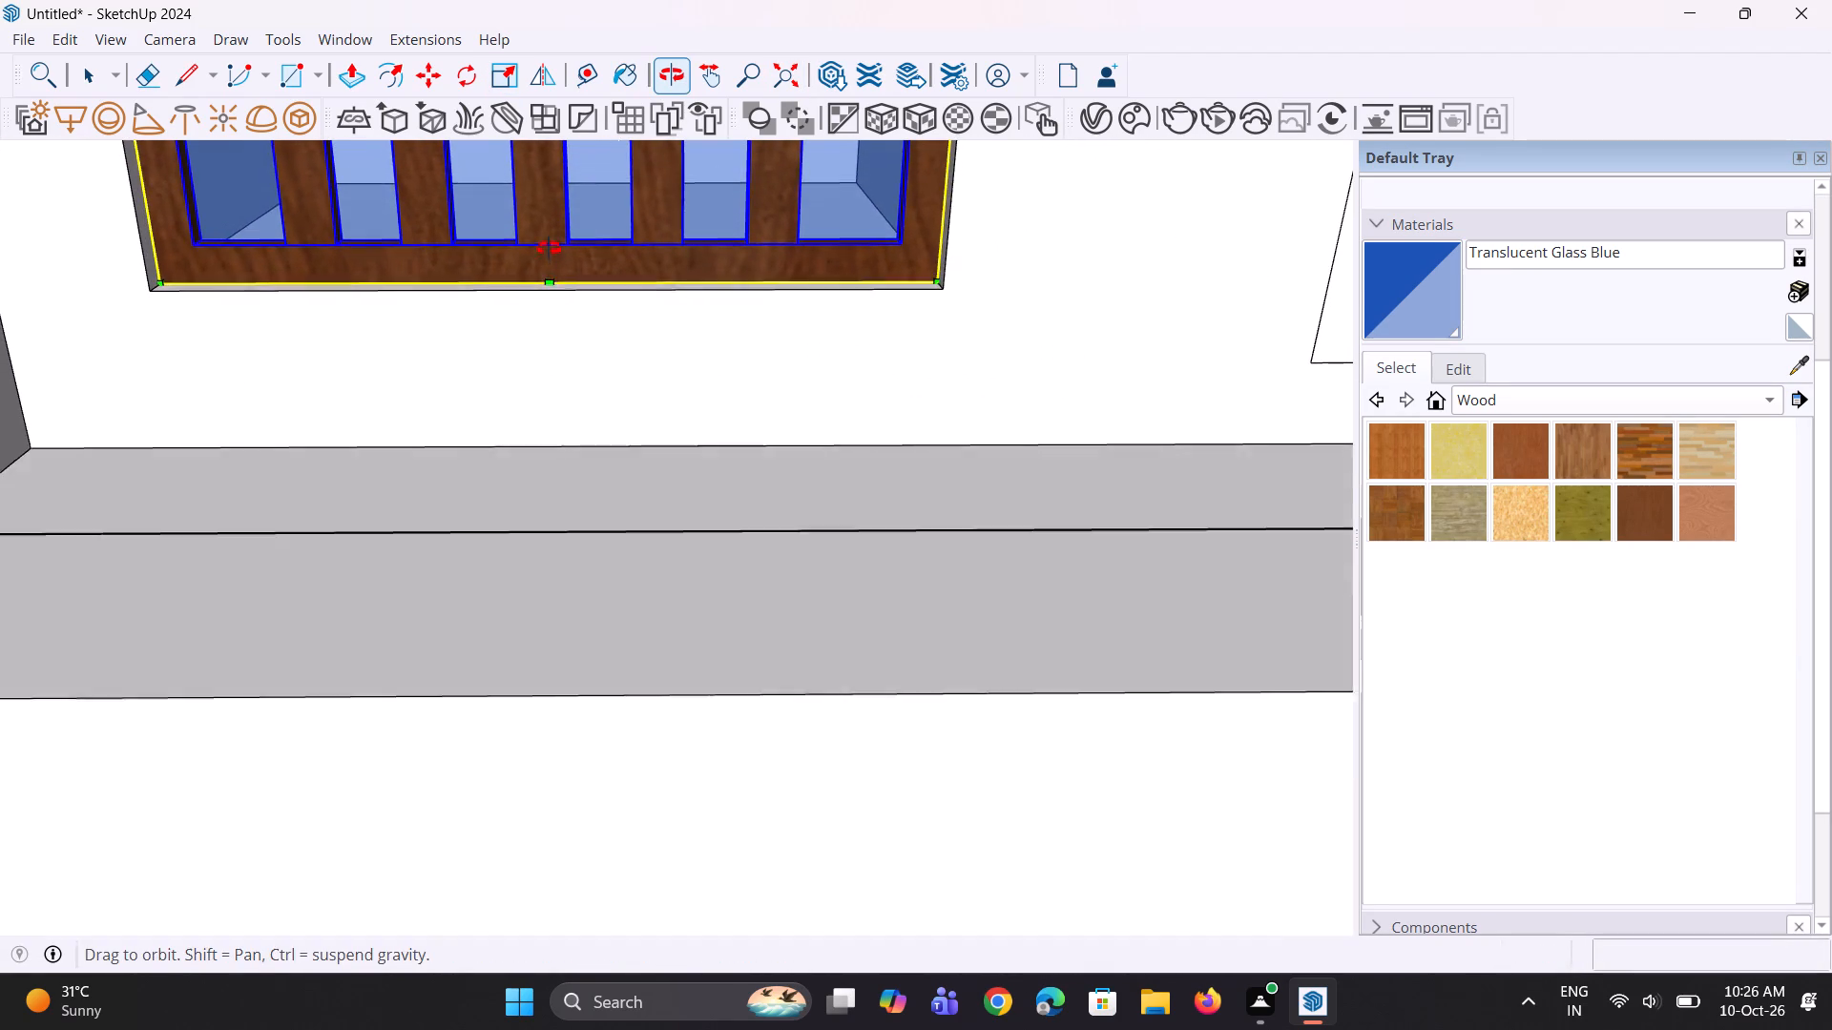
middle_click_drag(549, 248, 549, 247)
key("space")
key("space")
scroll(692, 454, "down", 19)
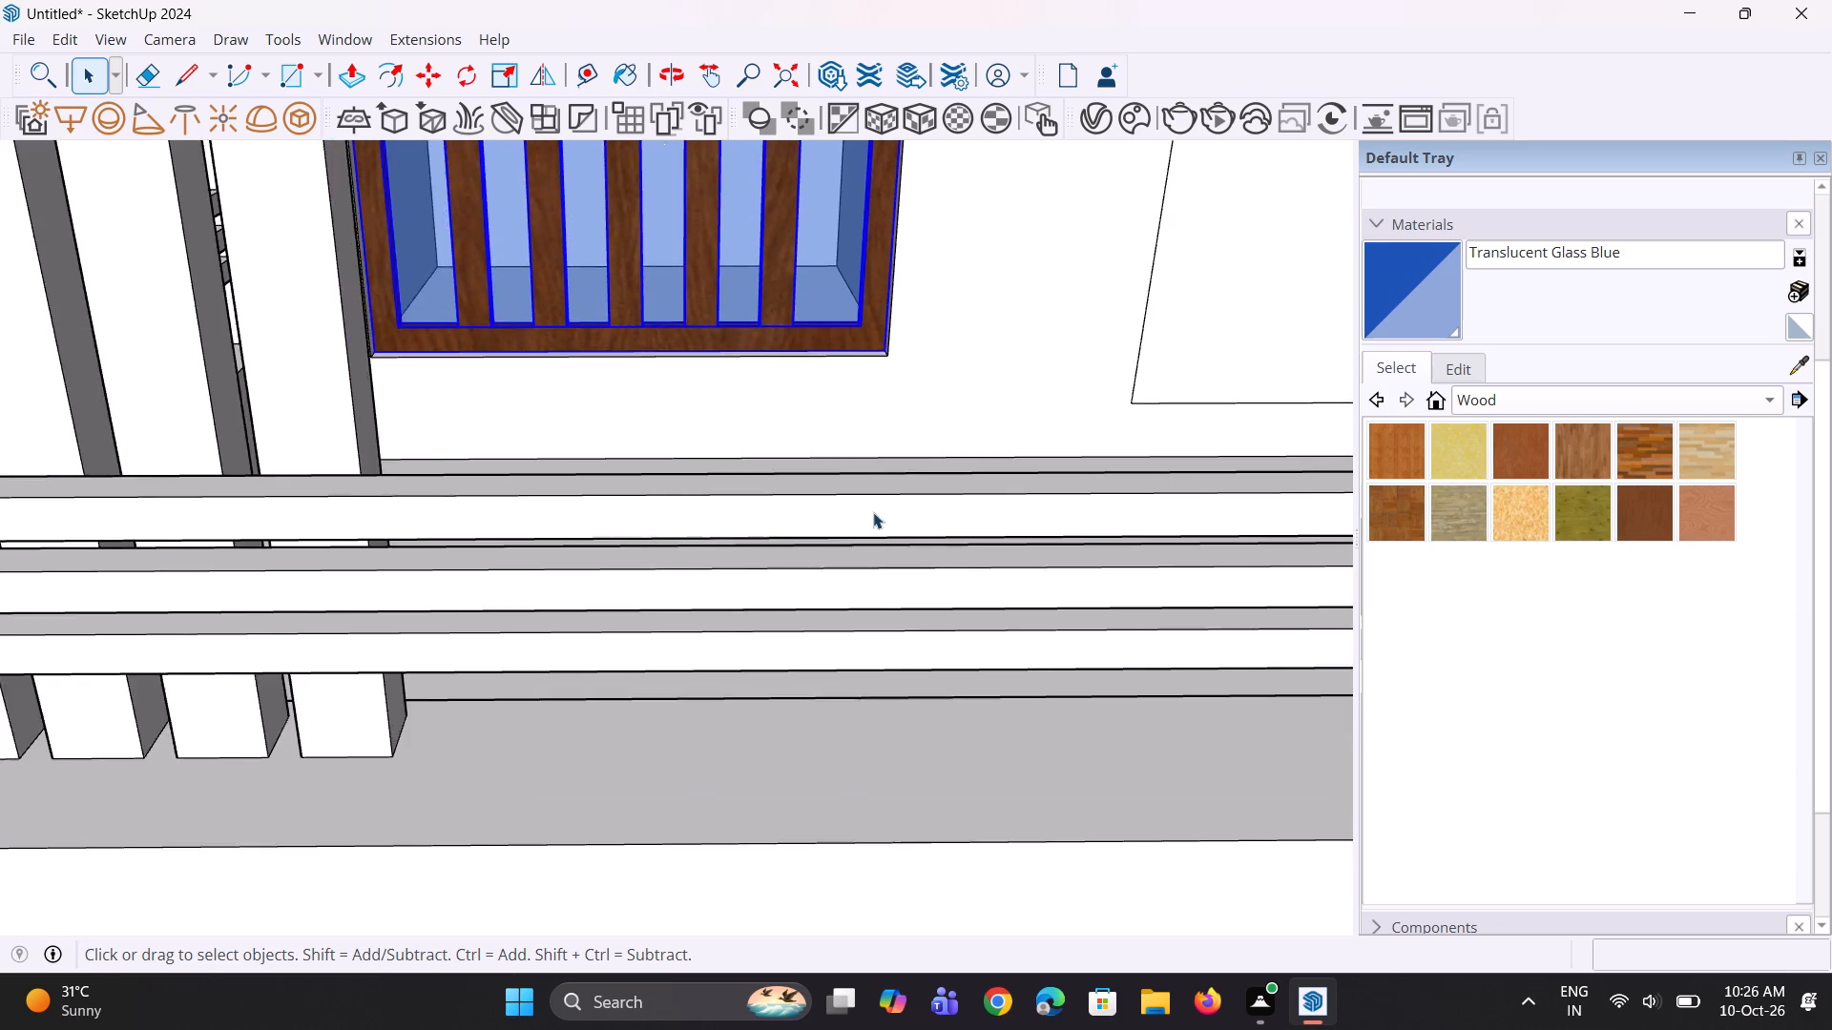
scroll(873, 512, "down", 17)
left_click(594, 488)
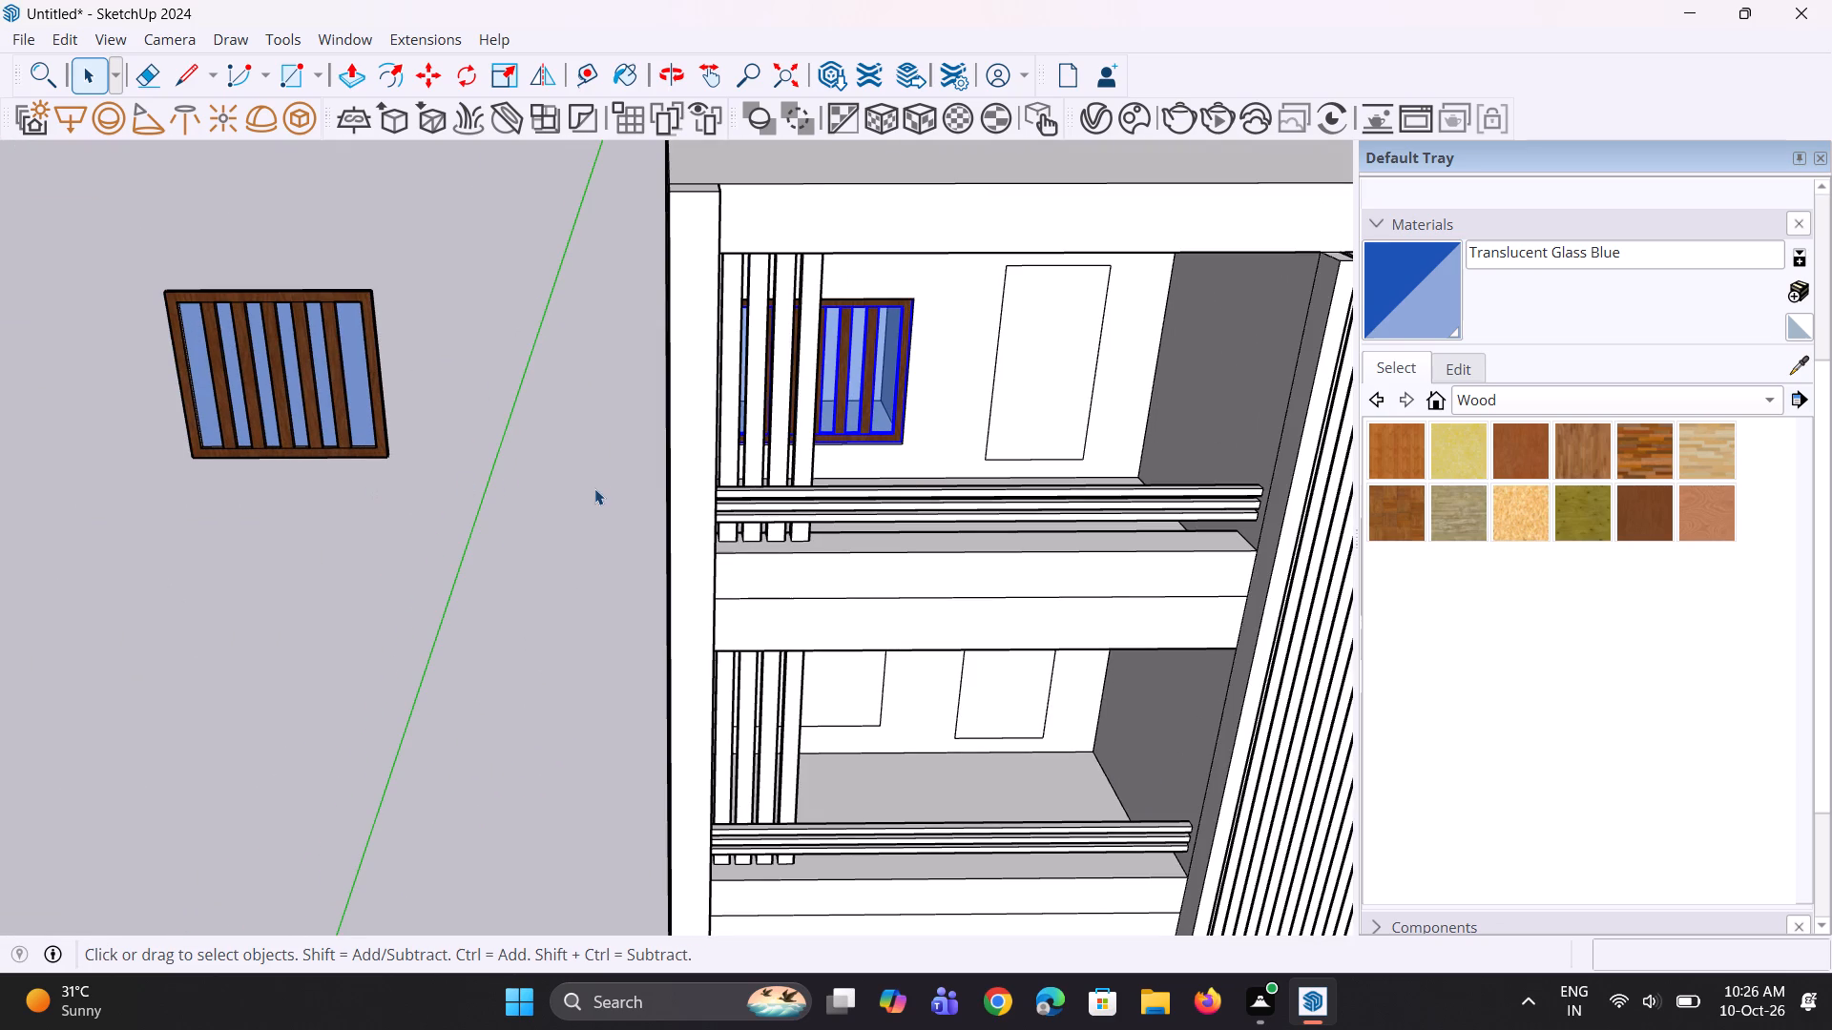
middle_click_drag(797, 565, 631, 456)
scroll(701, 490, "up", 1)
middle_click_drag(703, 492, 709, 580)
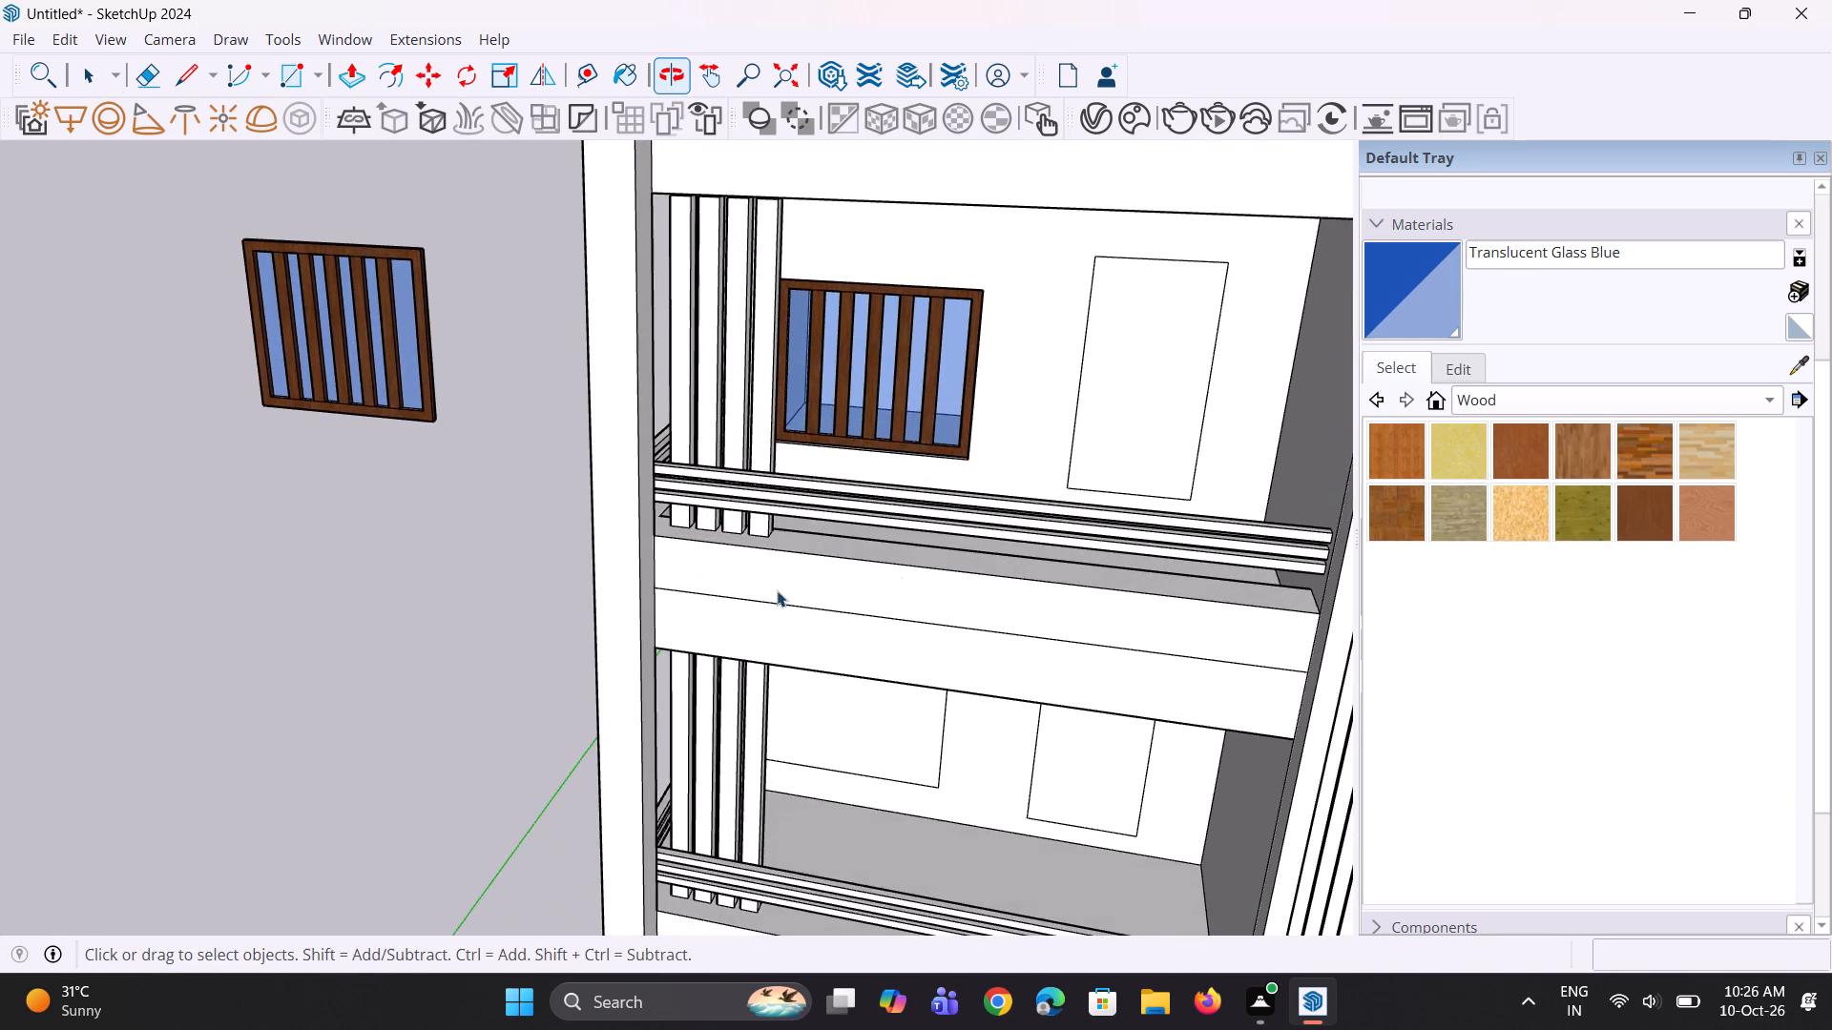
scroll(951, 558, "down", 4)
scroll(955, 586, "up", 1)
middle_click_drag(954, 586, 935, 525)
middle_click_drag(900, 812, 872, 788)
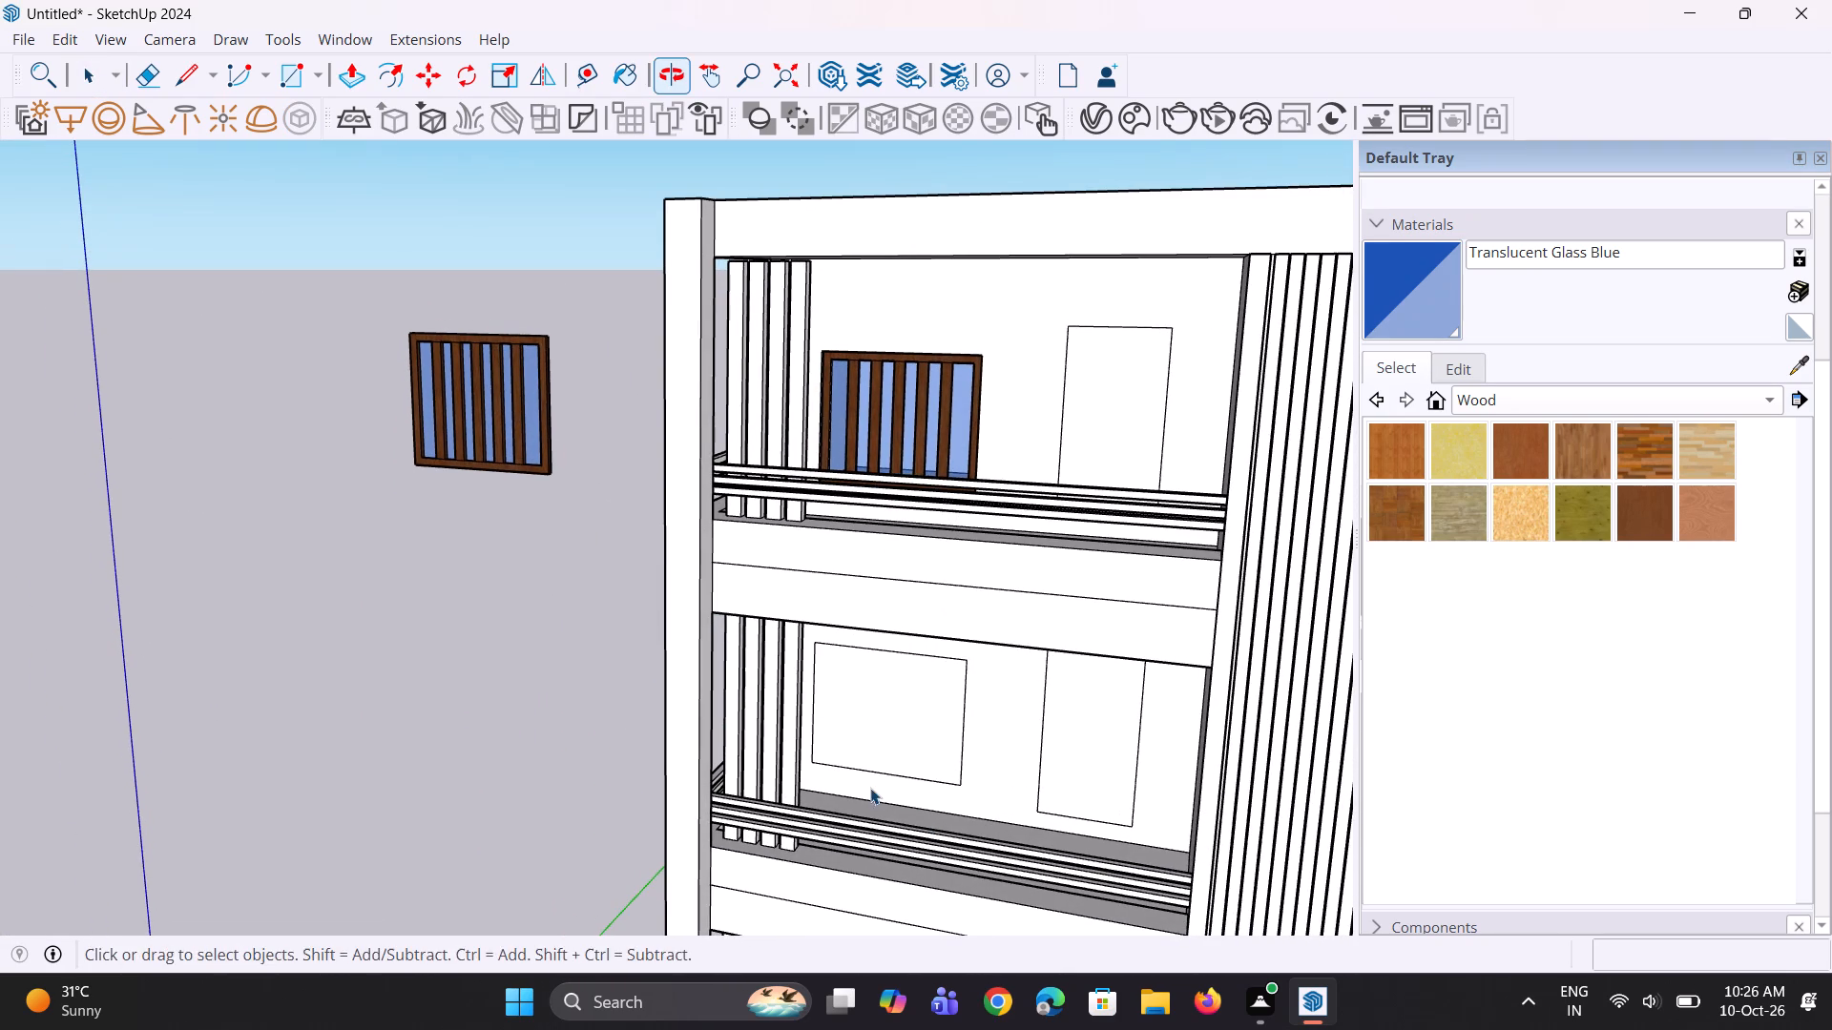
Push the slat-side window outlines on the middle and lowest balcony floors about 4' 3 1/8" into the wall.
key("p")
left_click(900, 748)
left_click(928, 718)
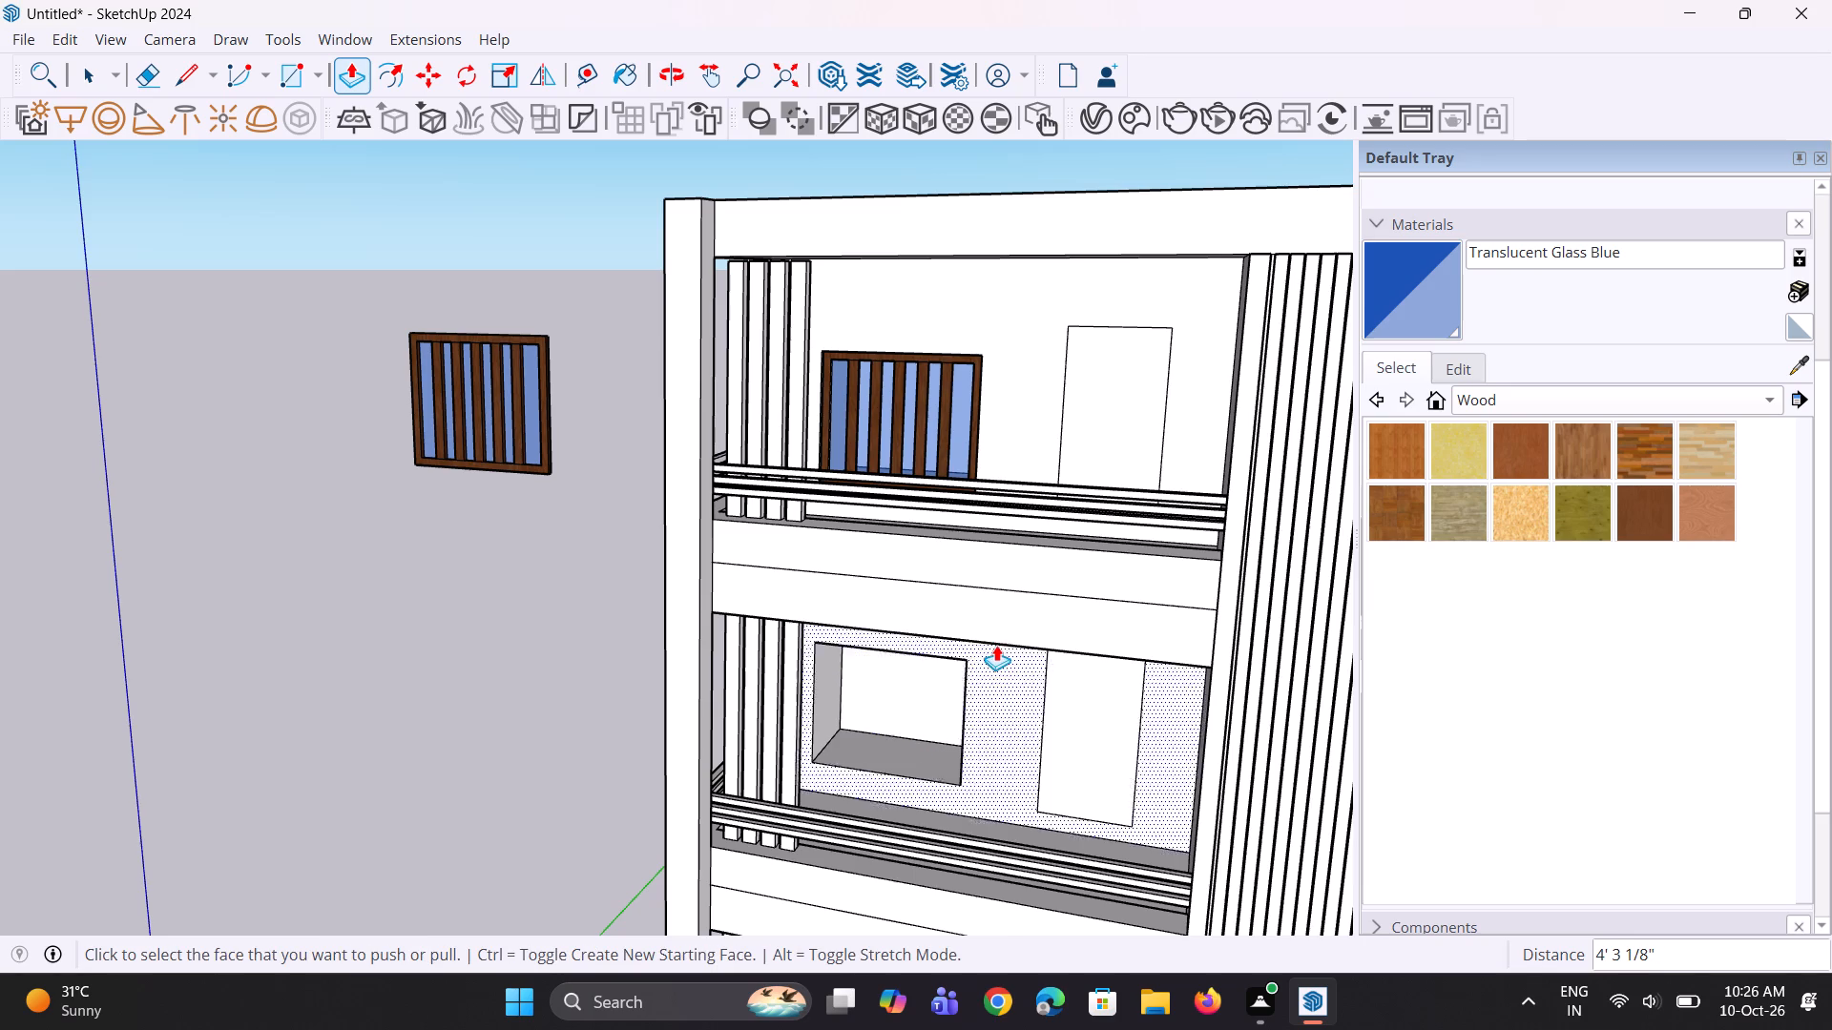
scroll(1000, 642, "down", 7)
scroll(867, 866, "up", 3)
double_click(935, 838)
scroll(969, 765, "down", 8)
middle_click_drag(950, 787, 925, 789)
key("space")
key("space")
Copy the top-floor window about 11' 8" down along the blue axis into the middle-floor recess.
middle_click_drag(925, 655, 943, 732)
scroll(1008, 588, "up", 10)
left_click(992, 554)
scroll(989, 605, "up", 2)
middle_click_drag(989, 606, 989, 603)
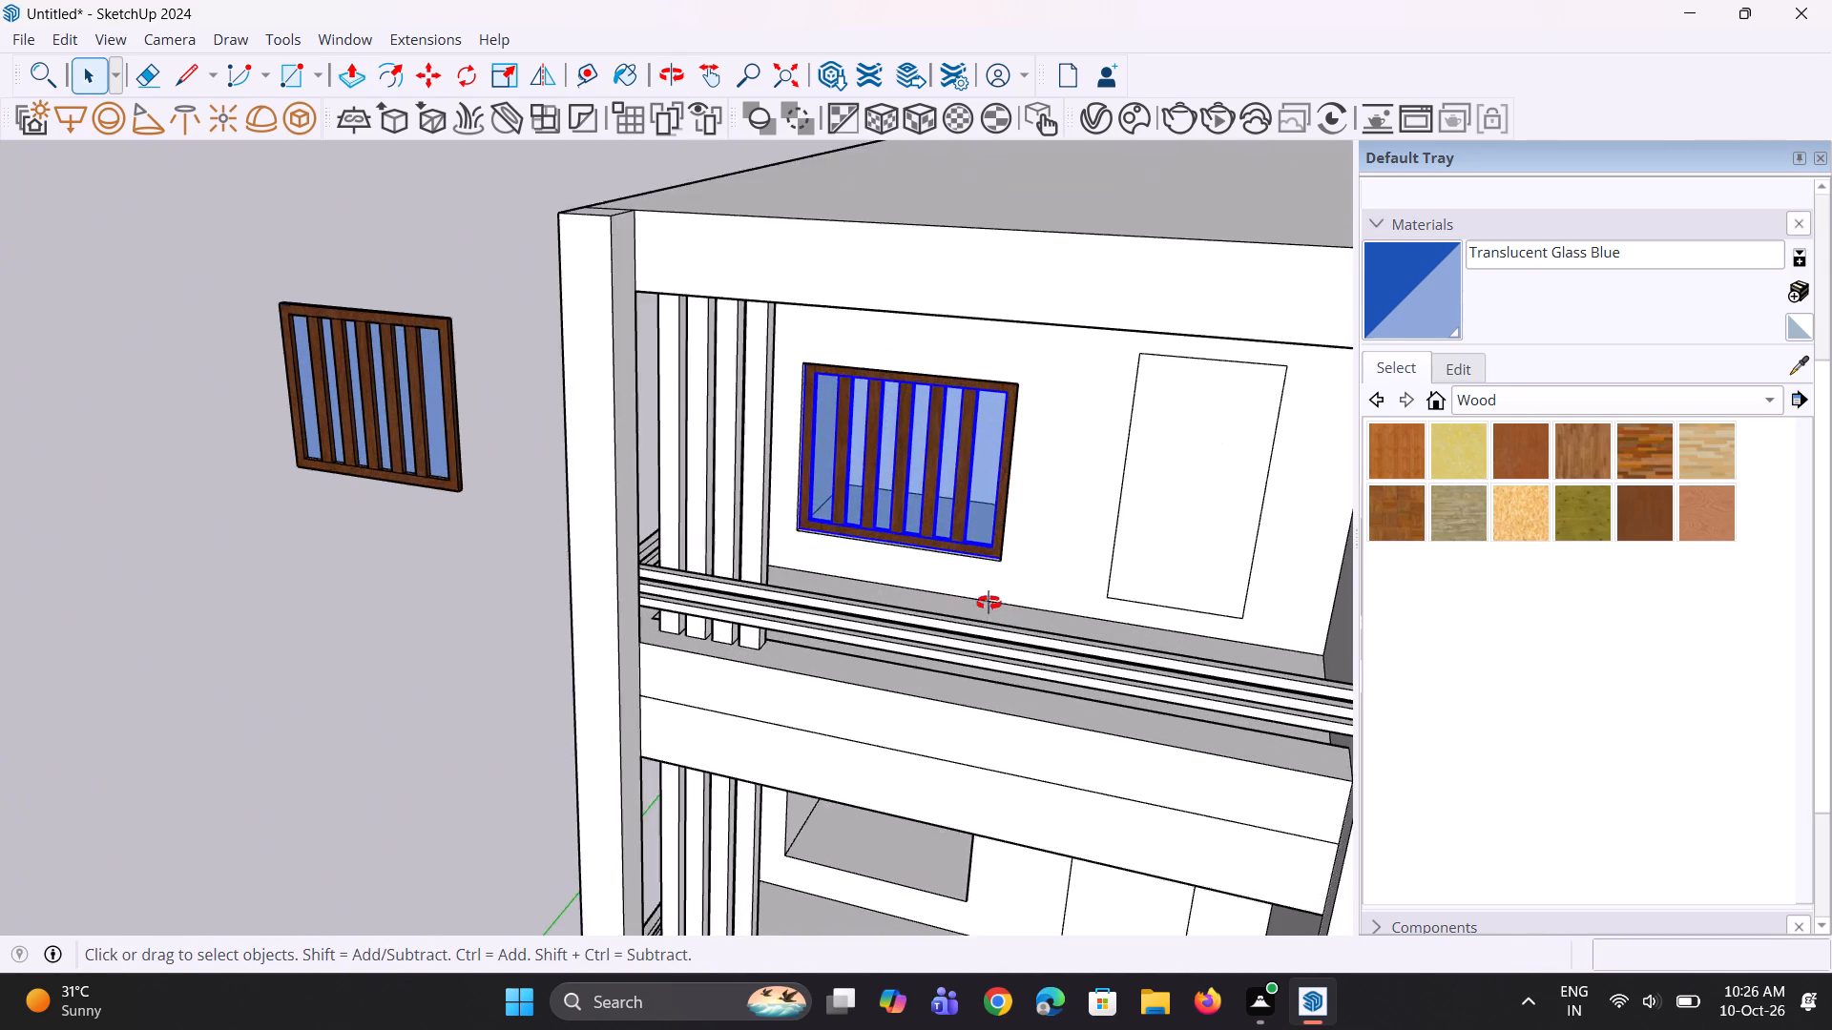
middle_click_drag(989, 603, 972, 517)
key("m")
left_click(1010, 566)
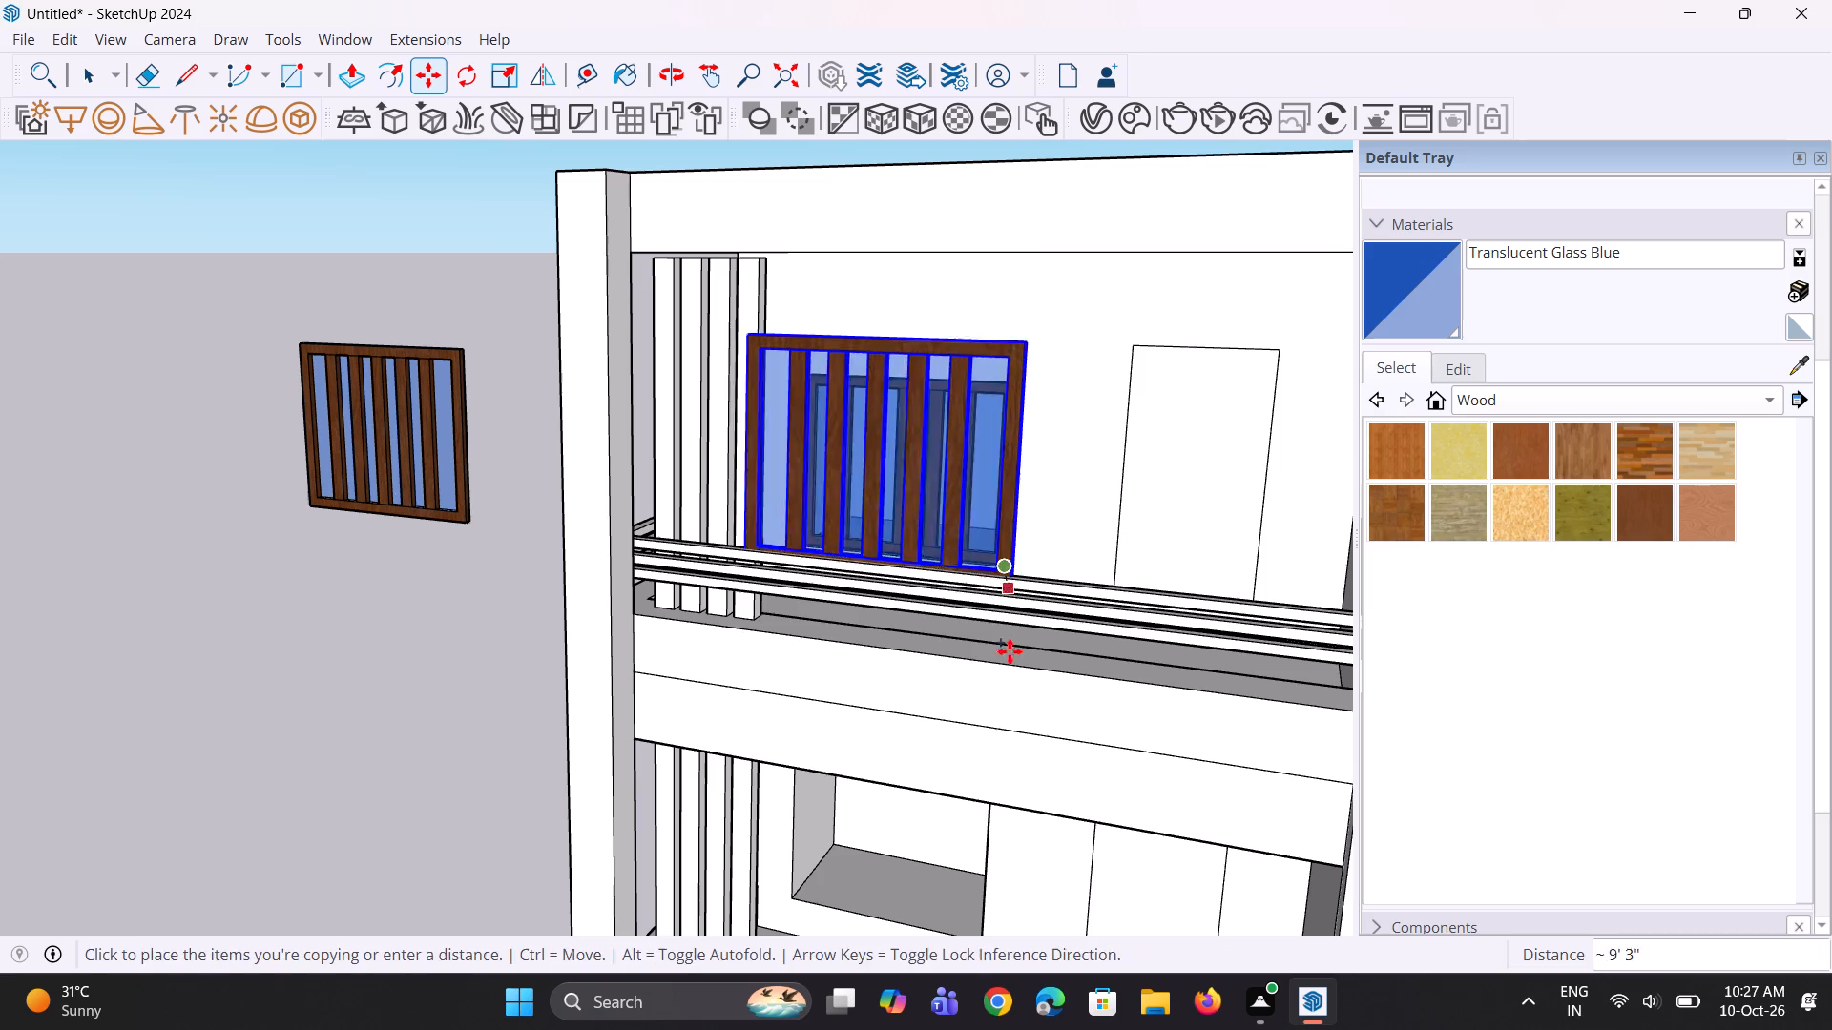
middle_click_drag(970, 846, 991, 690)
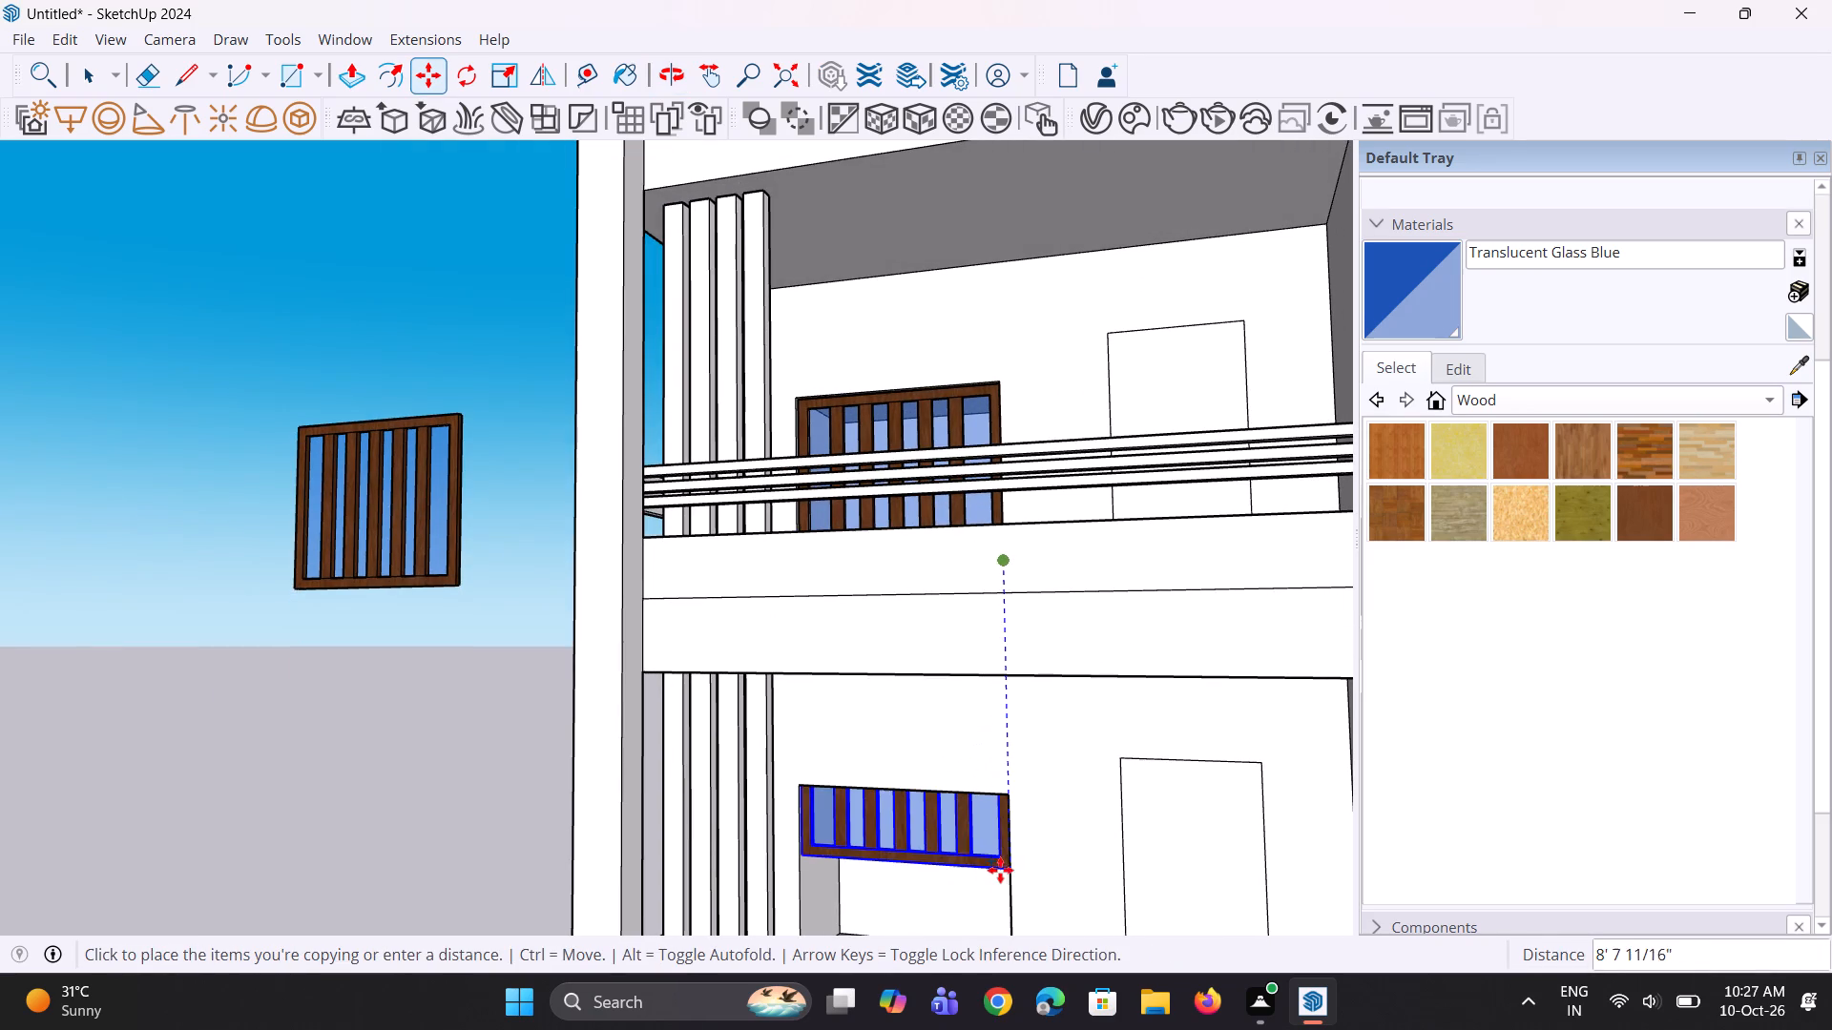
scroll(1005, 873, "down", 7)
scroll(989, 921, "up", 3)
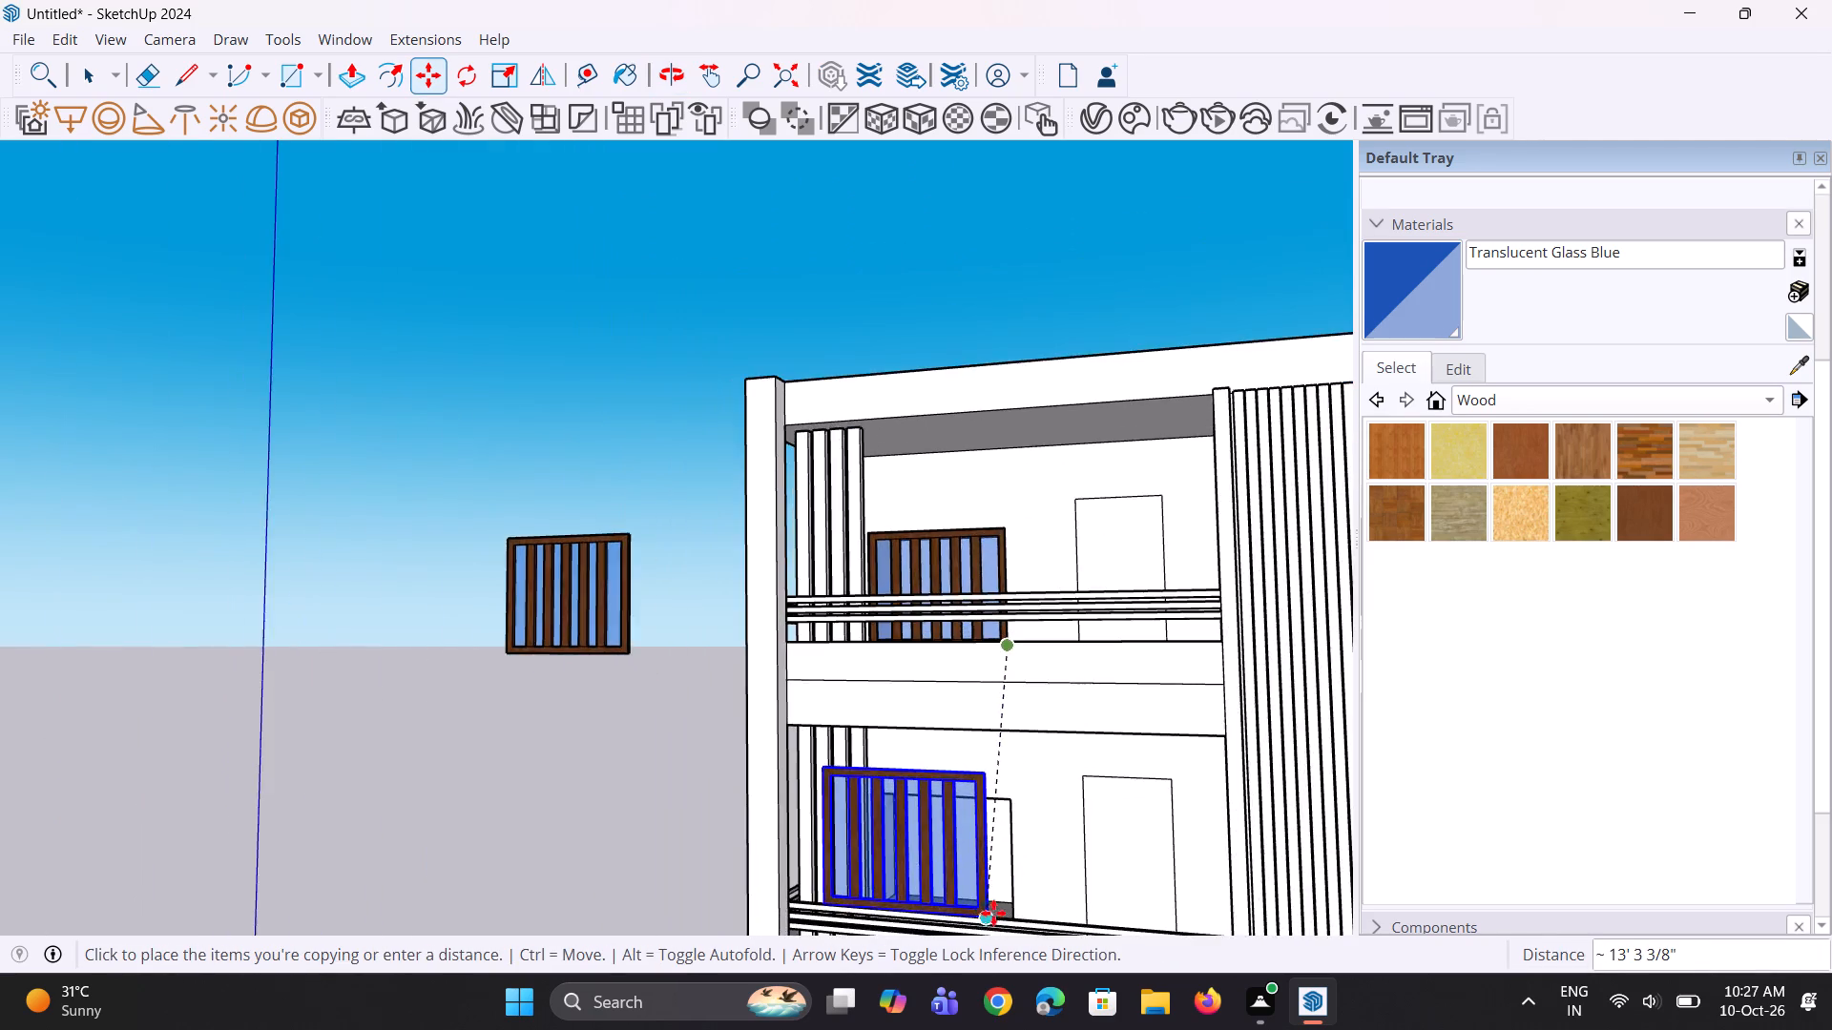
scroll(998, 913, "up", 6)
scroll(1033, 829, "down", 9)
middle_click_drag(1007, 810, 989, 904)
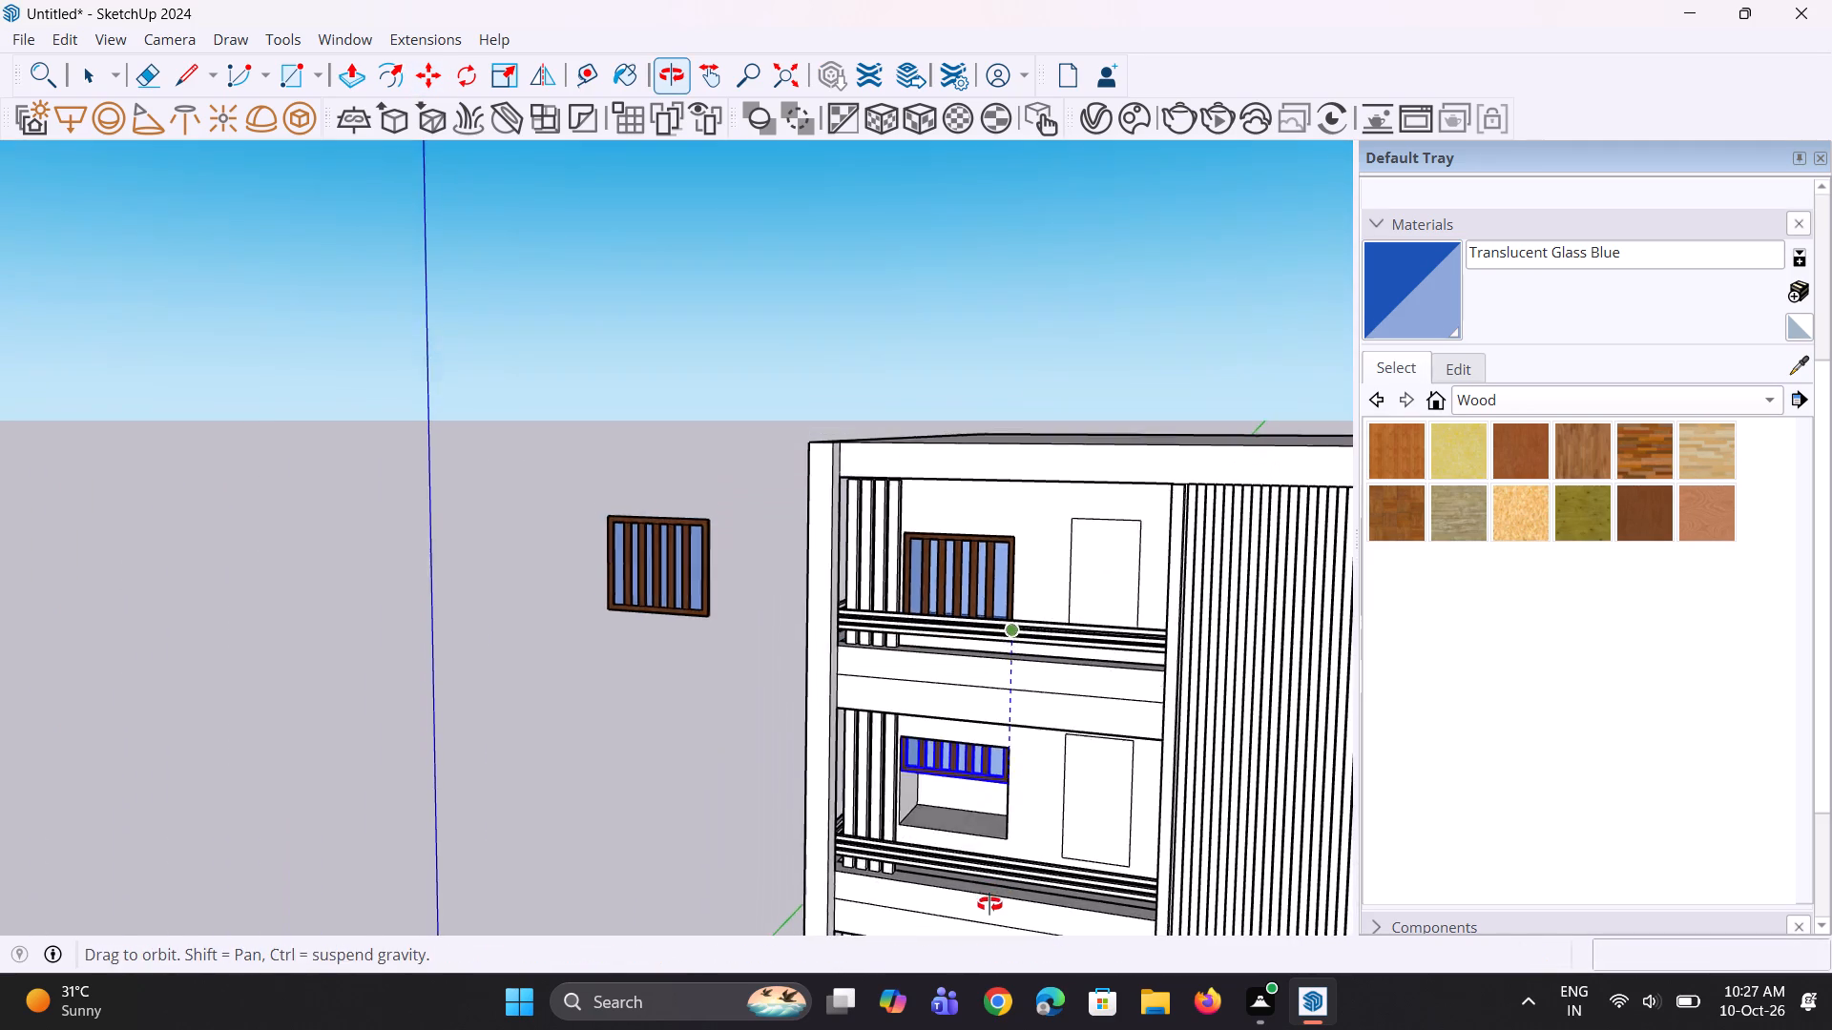
scroll(992, 822, "up", 8)
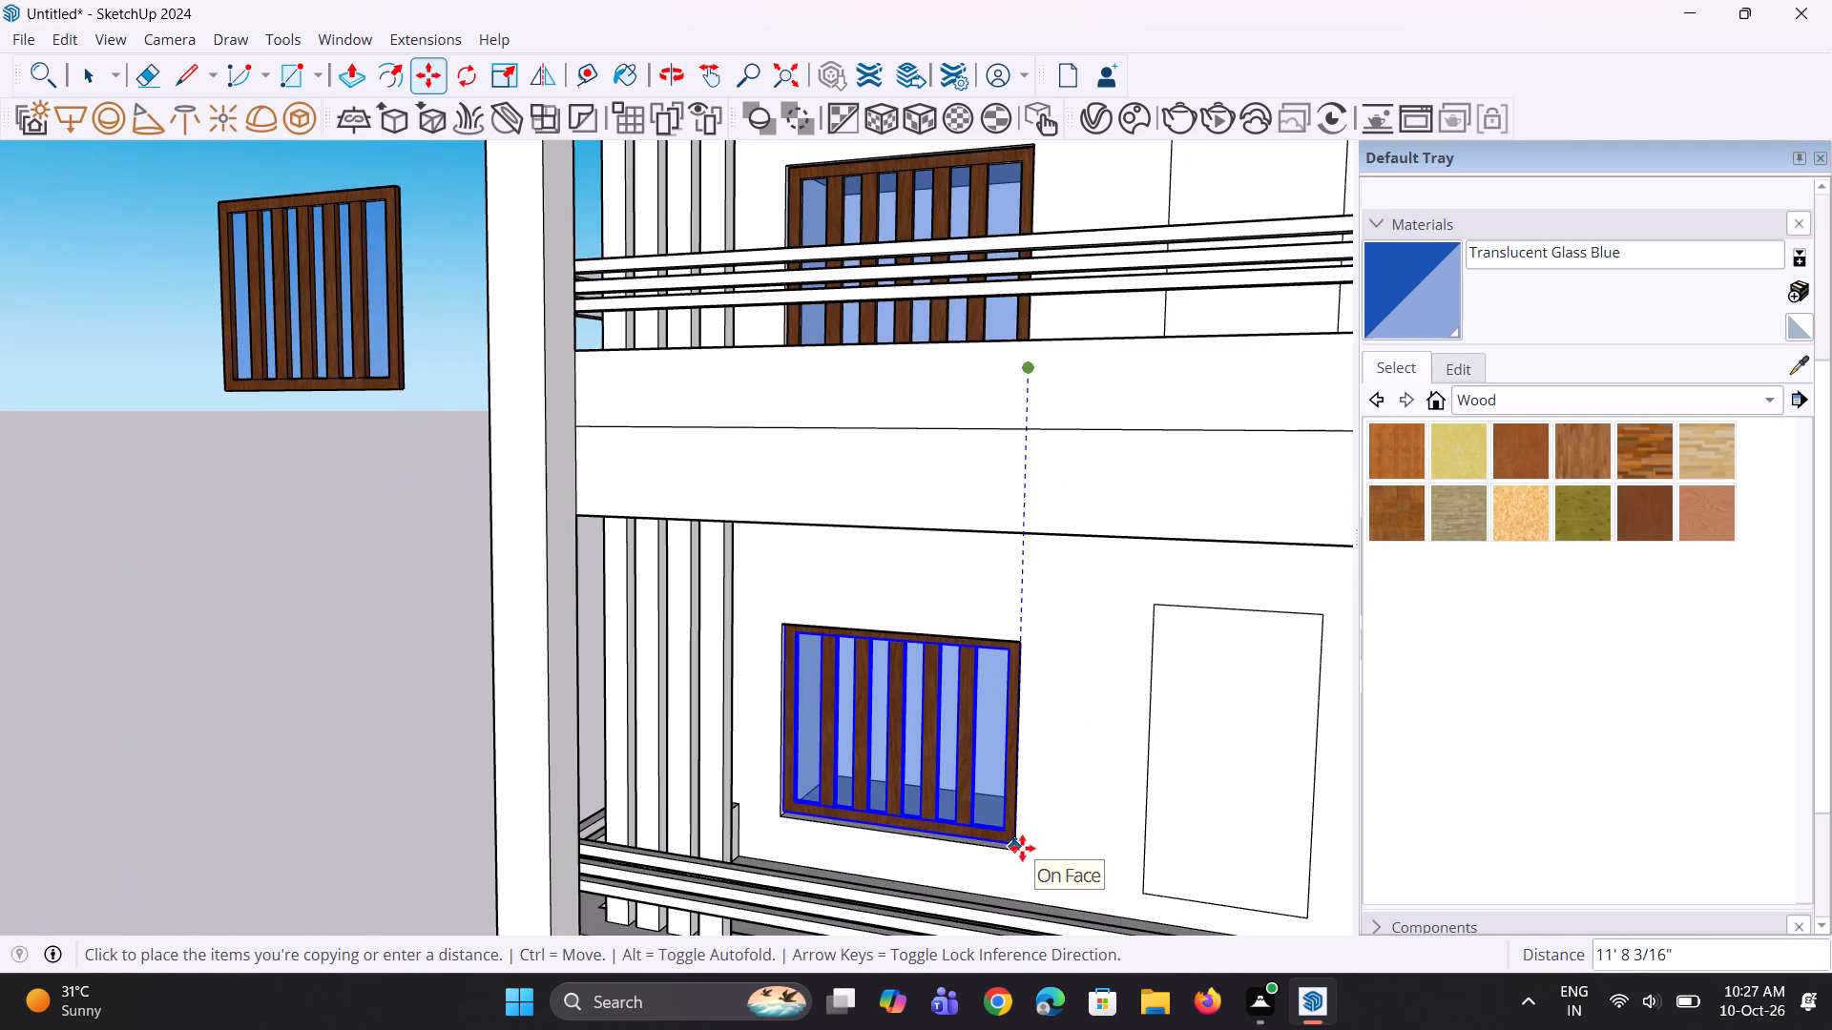
left_click(1022, 852)
Move the copied middle-floor window so its lower corner near the slats meets the recess corner.
middle_click_drag(913, 812, 868, 787)
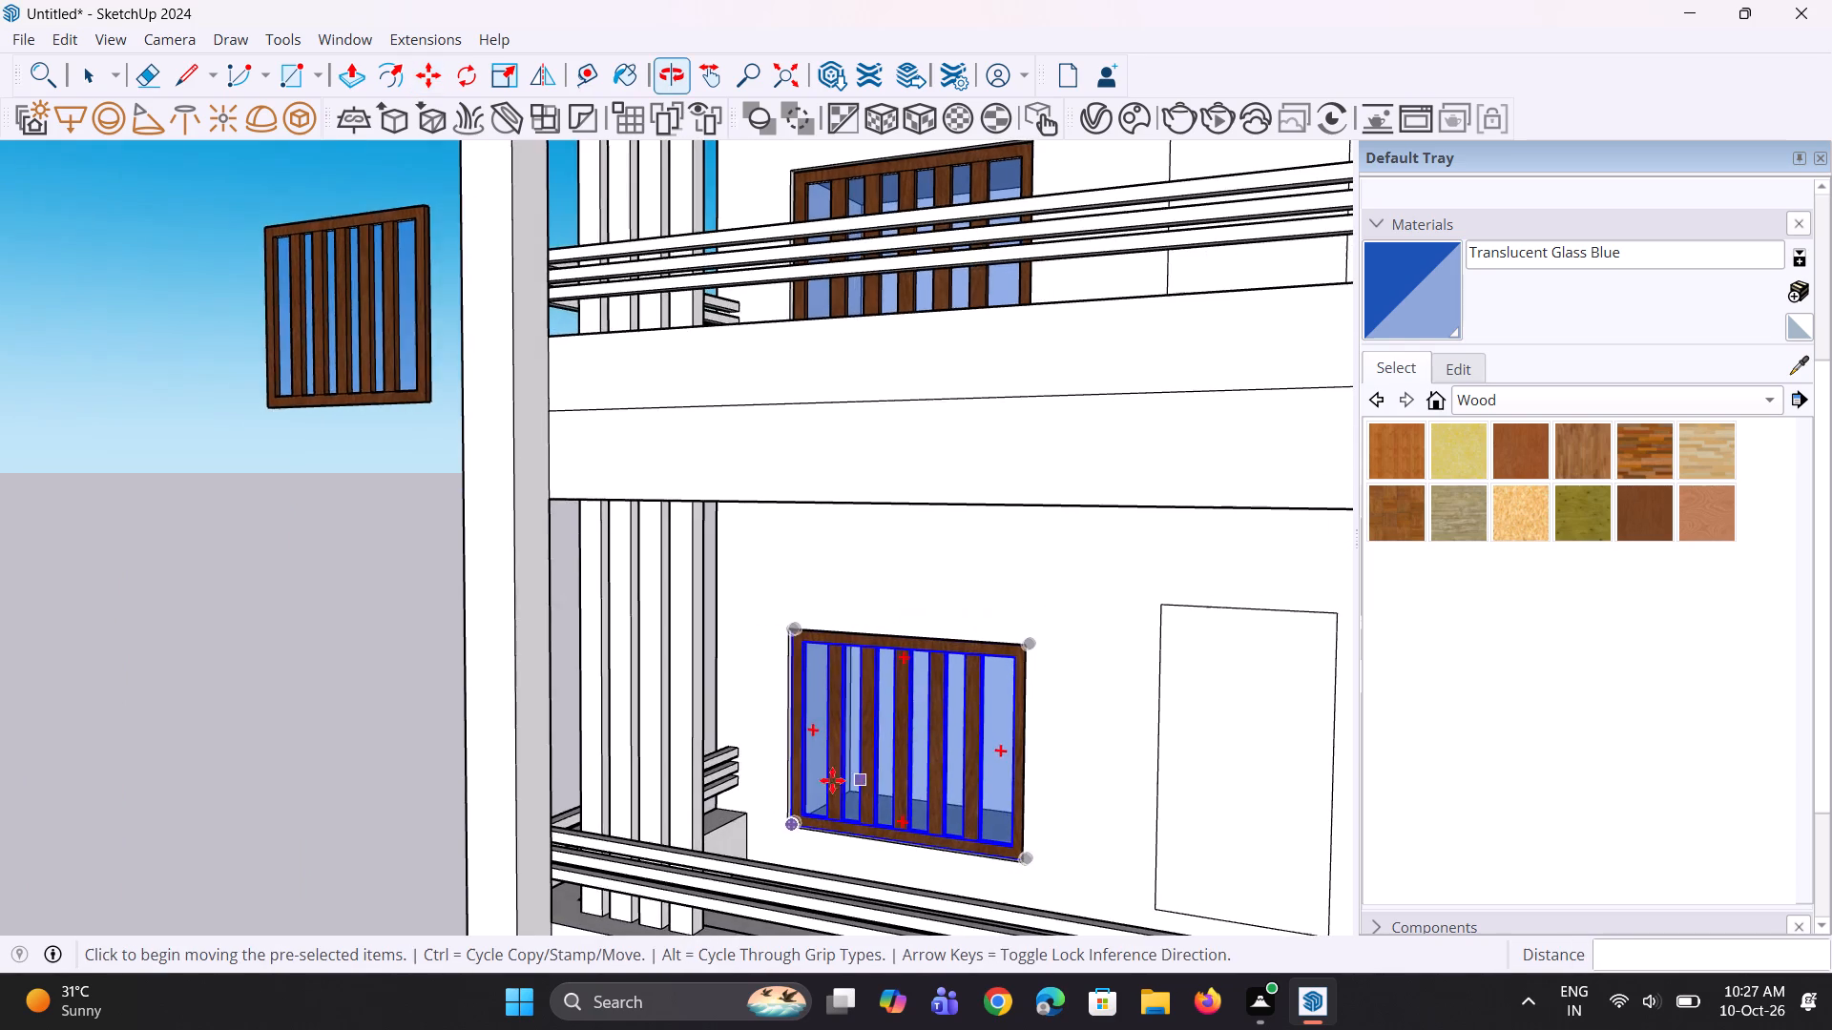
scroll(817, 788, "up", 11)
left_click(762, 856)
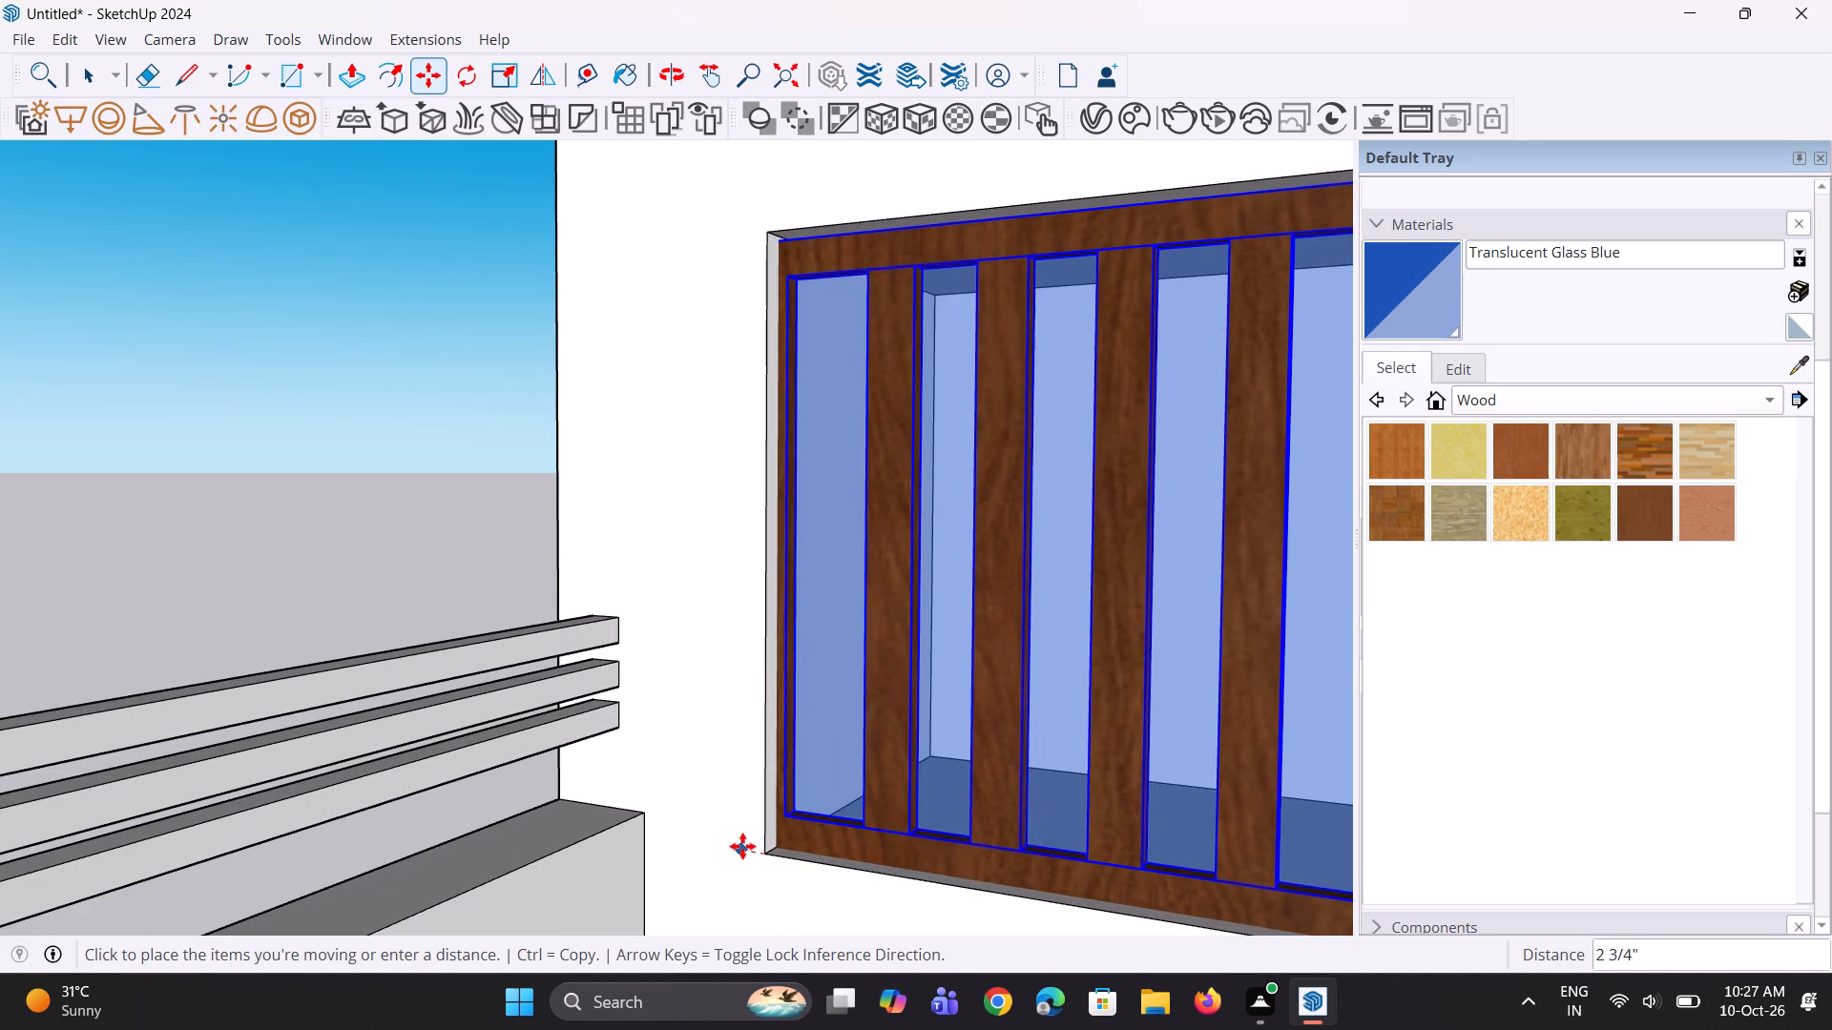
left_click(771, 853)
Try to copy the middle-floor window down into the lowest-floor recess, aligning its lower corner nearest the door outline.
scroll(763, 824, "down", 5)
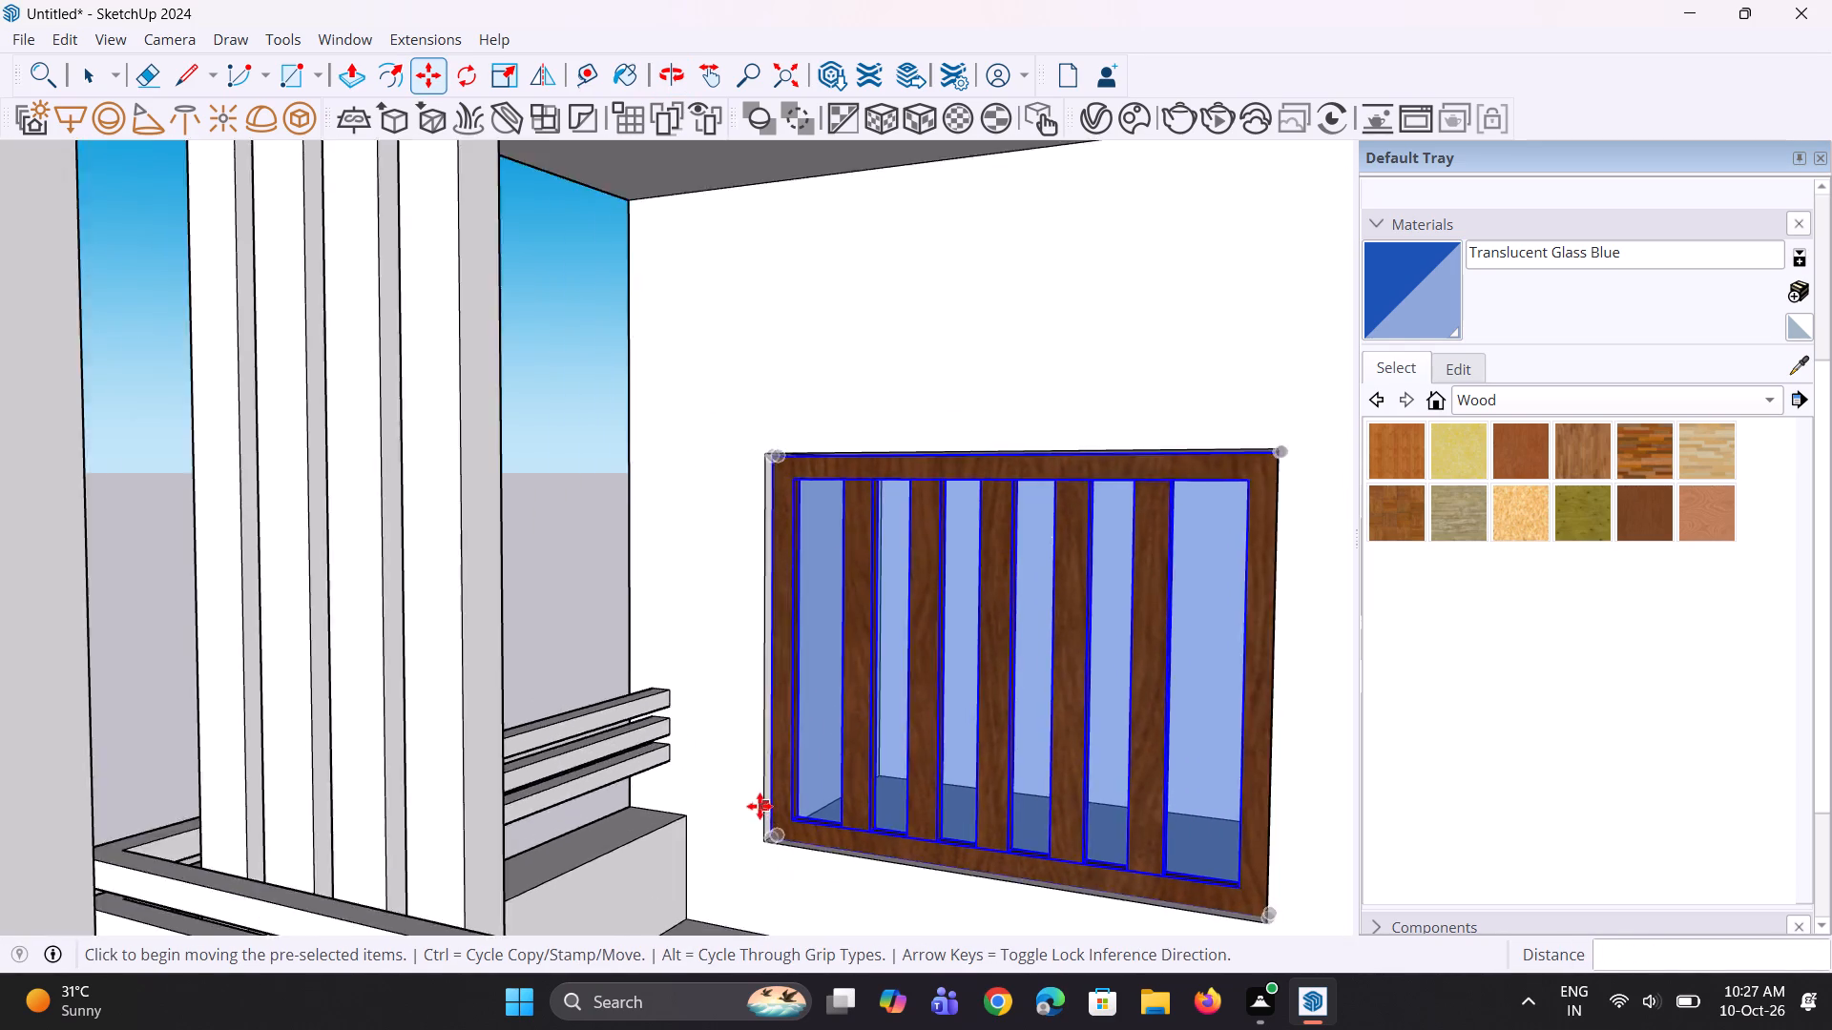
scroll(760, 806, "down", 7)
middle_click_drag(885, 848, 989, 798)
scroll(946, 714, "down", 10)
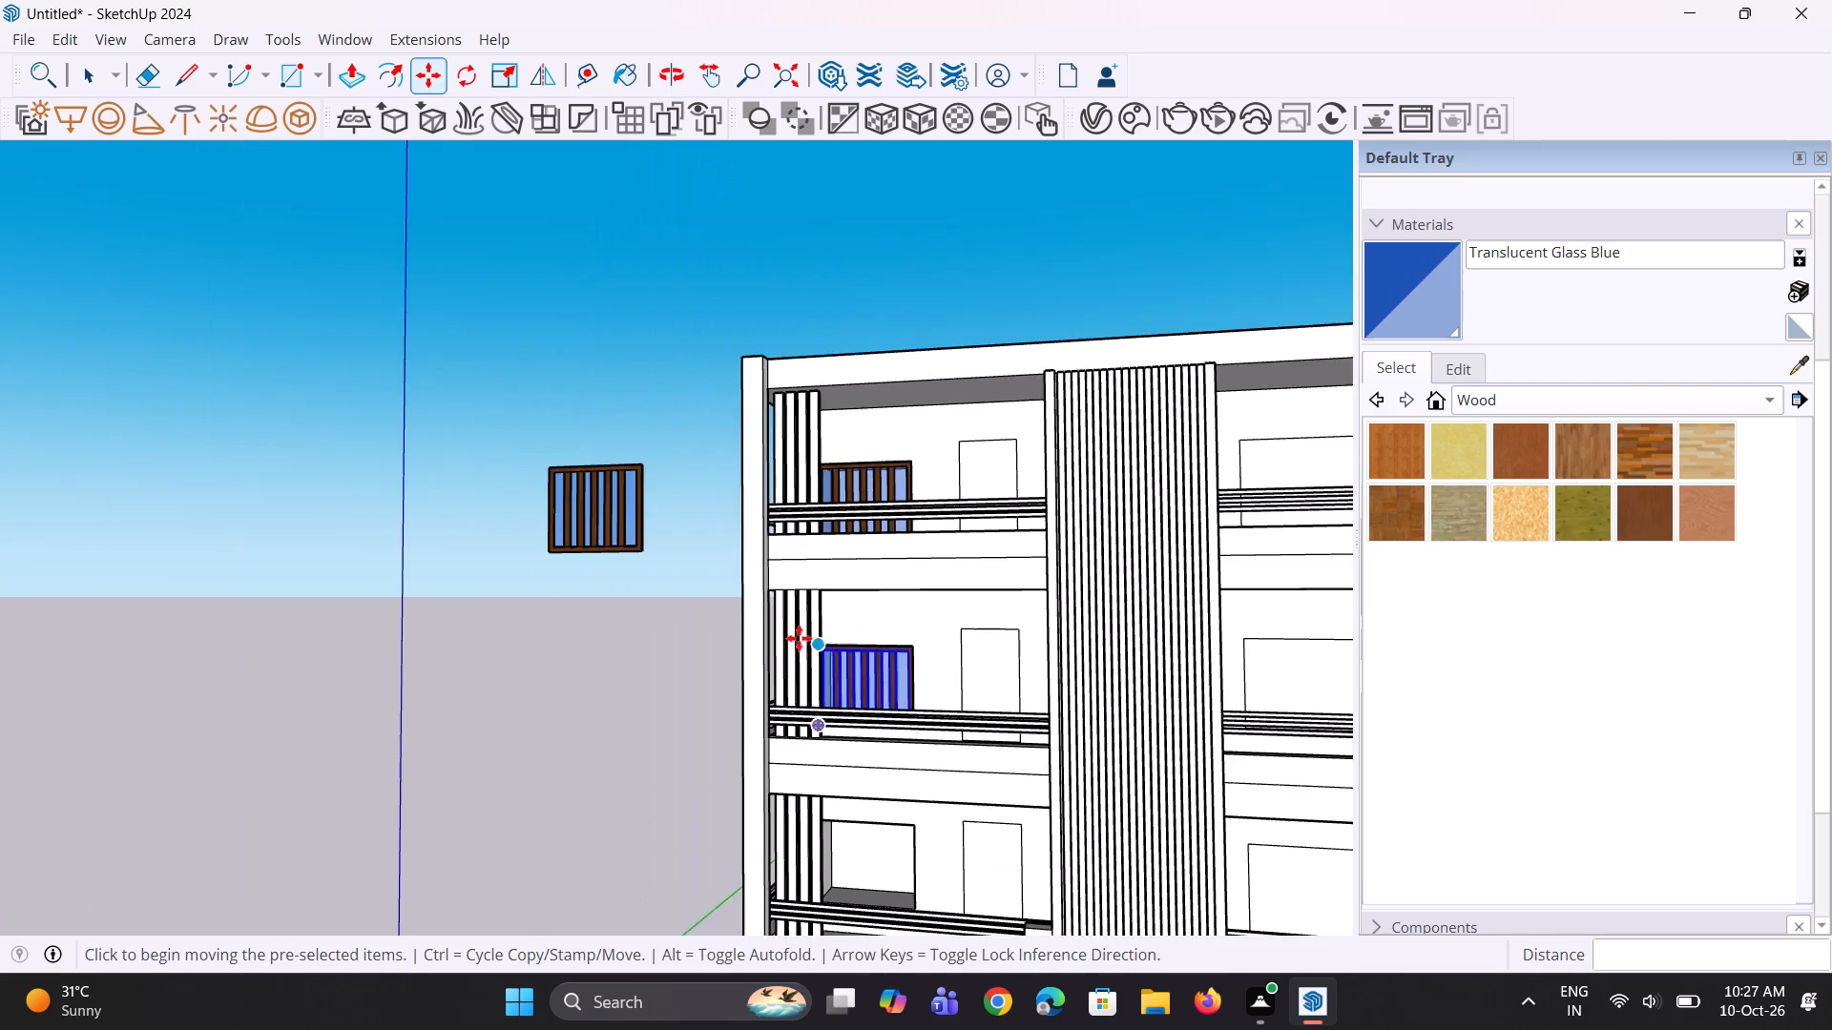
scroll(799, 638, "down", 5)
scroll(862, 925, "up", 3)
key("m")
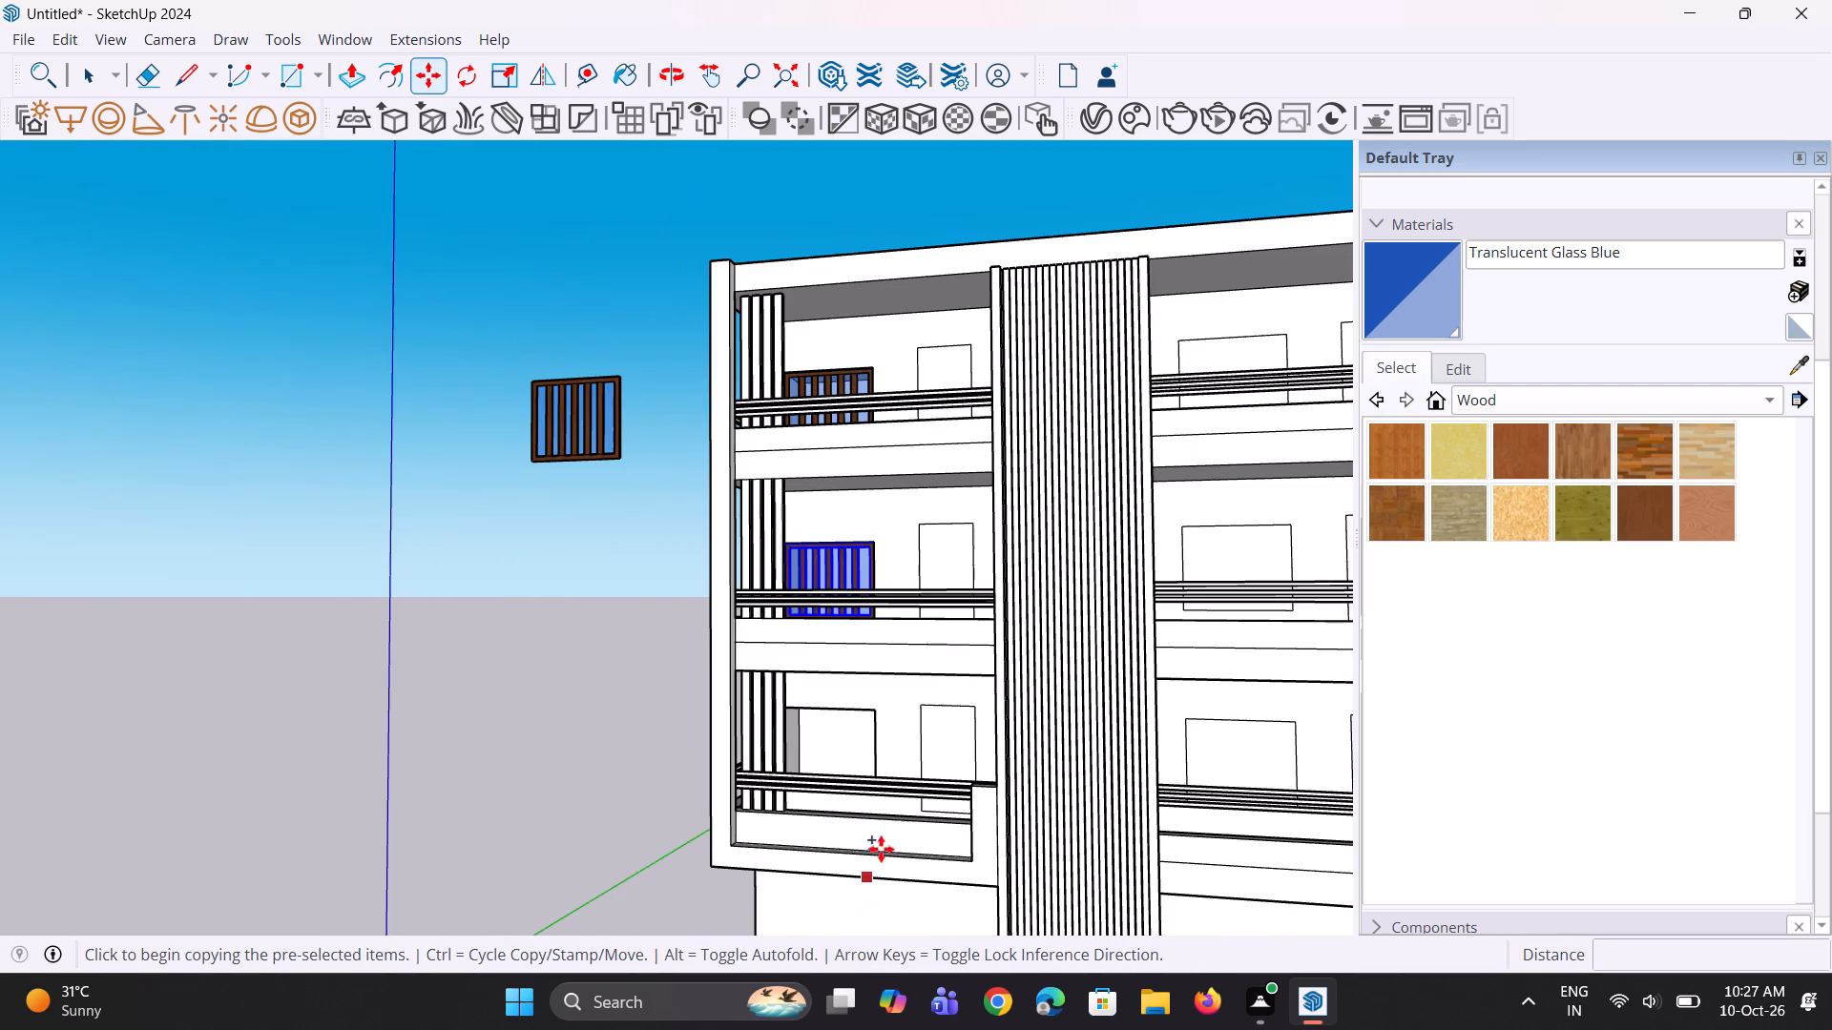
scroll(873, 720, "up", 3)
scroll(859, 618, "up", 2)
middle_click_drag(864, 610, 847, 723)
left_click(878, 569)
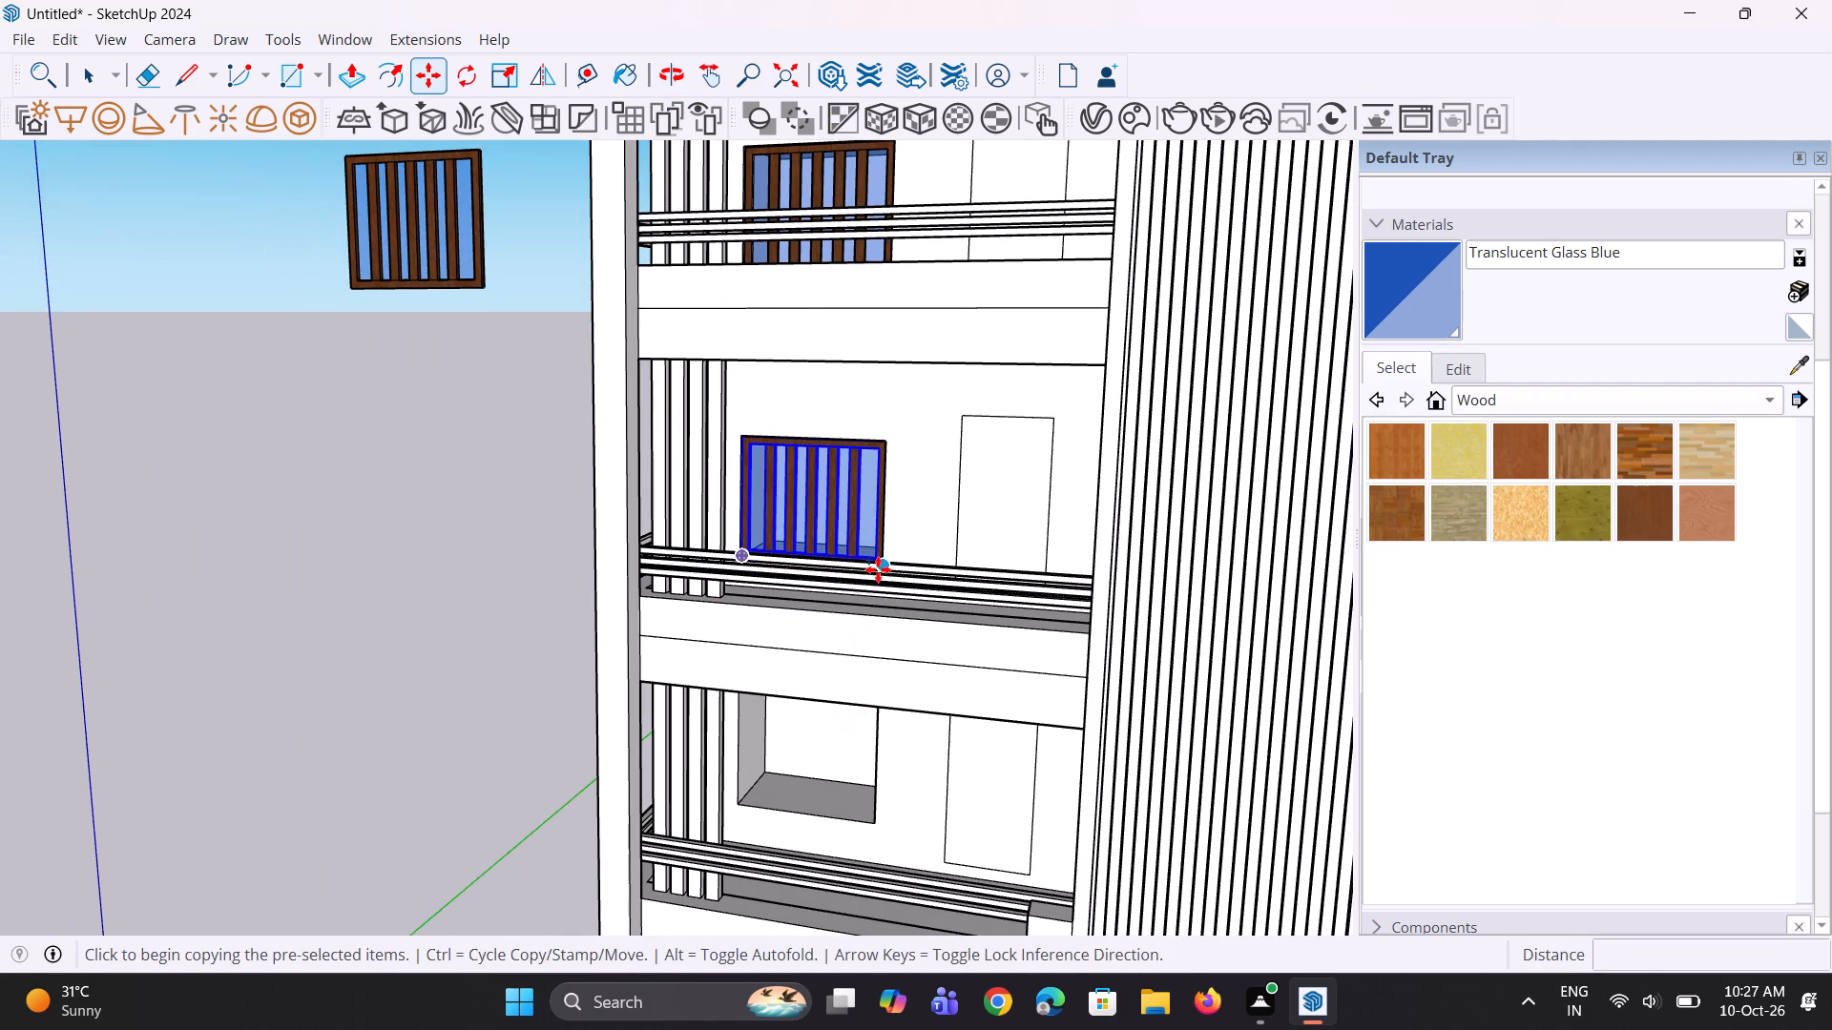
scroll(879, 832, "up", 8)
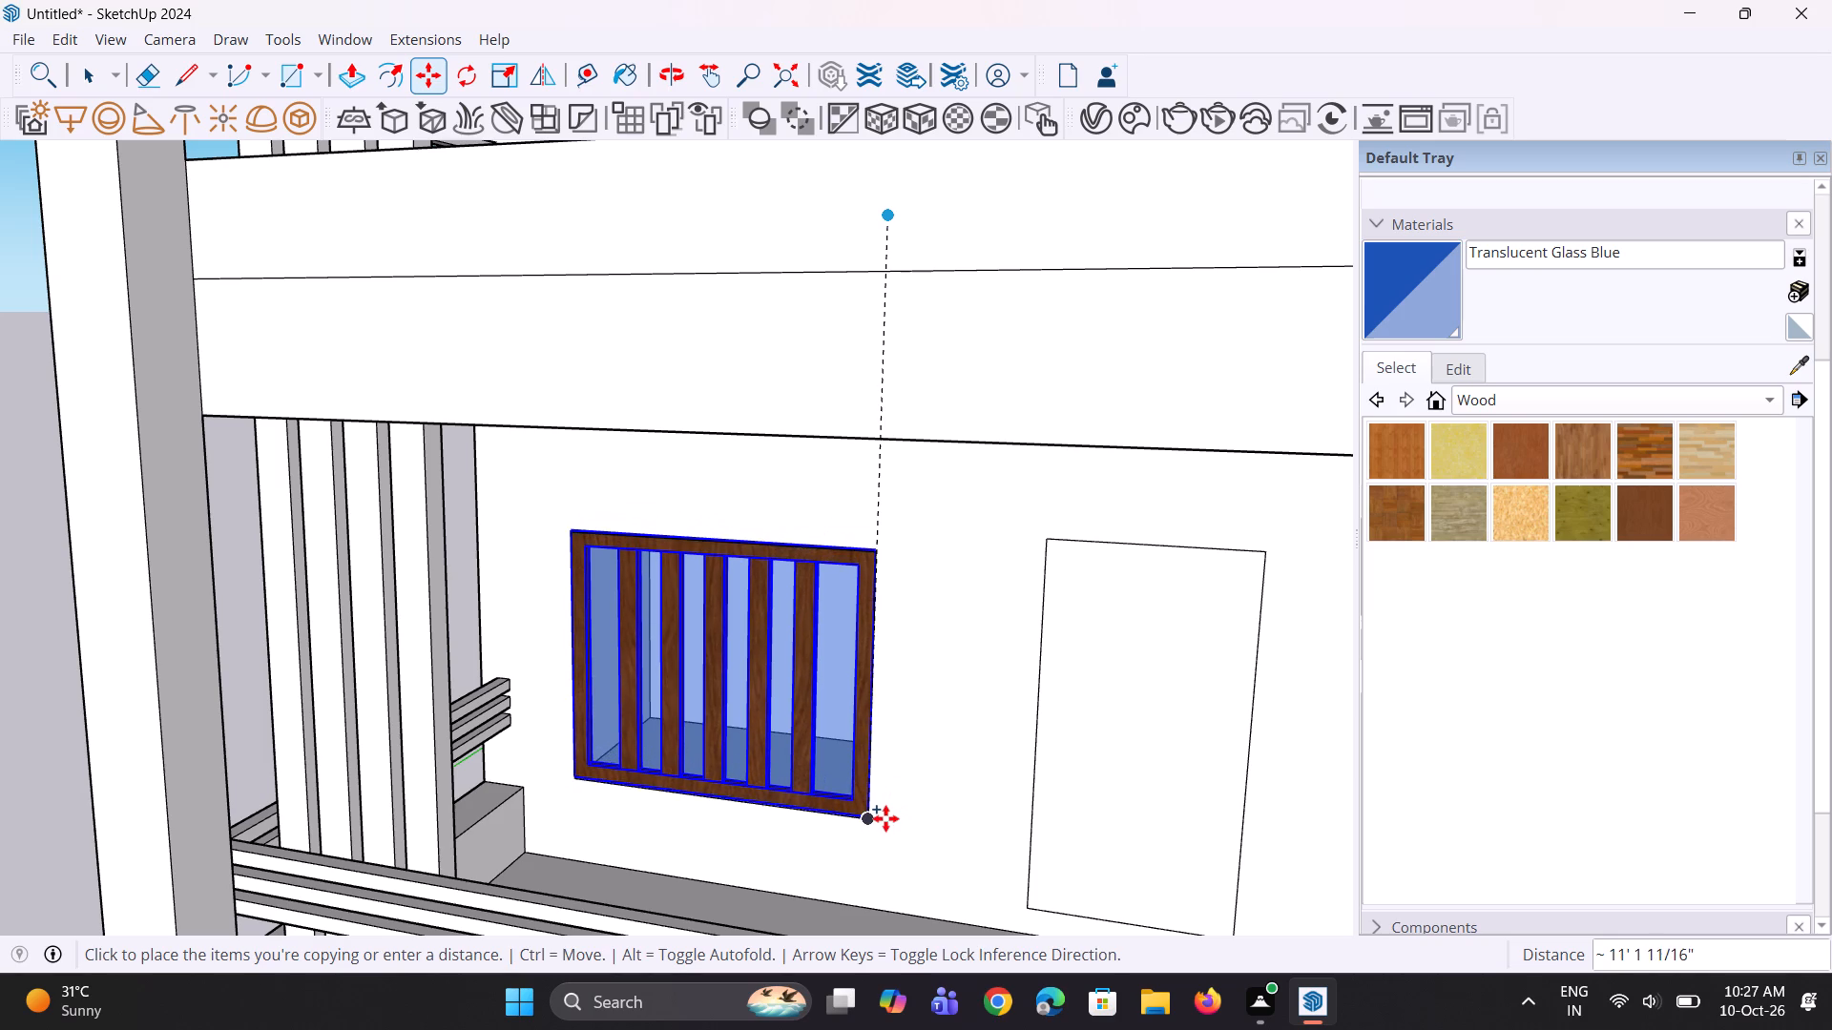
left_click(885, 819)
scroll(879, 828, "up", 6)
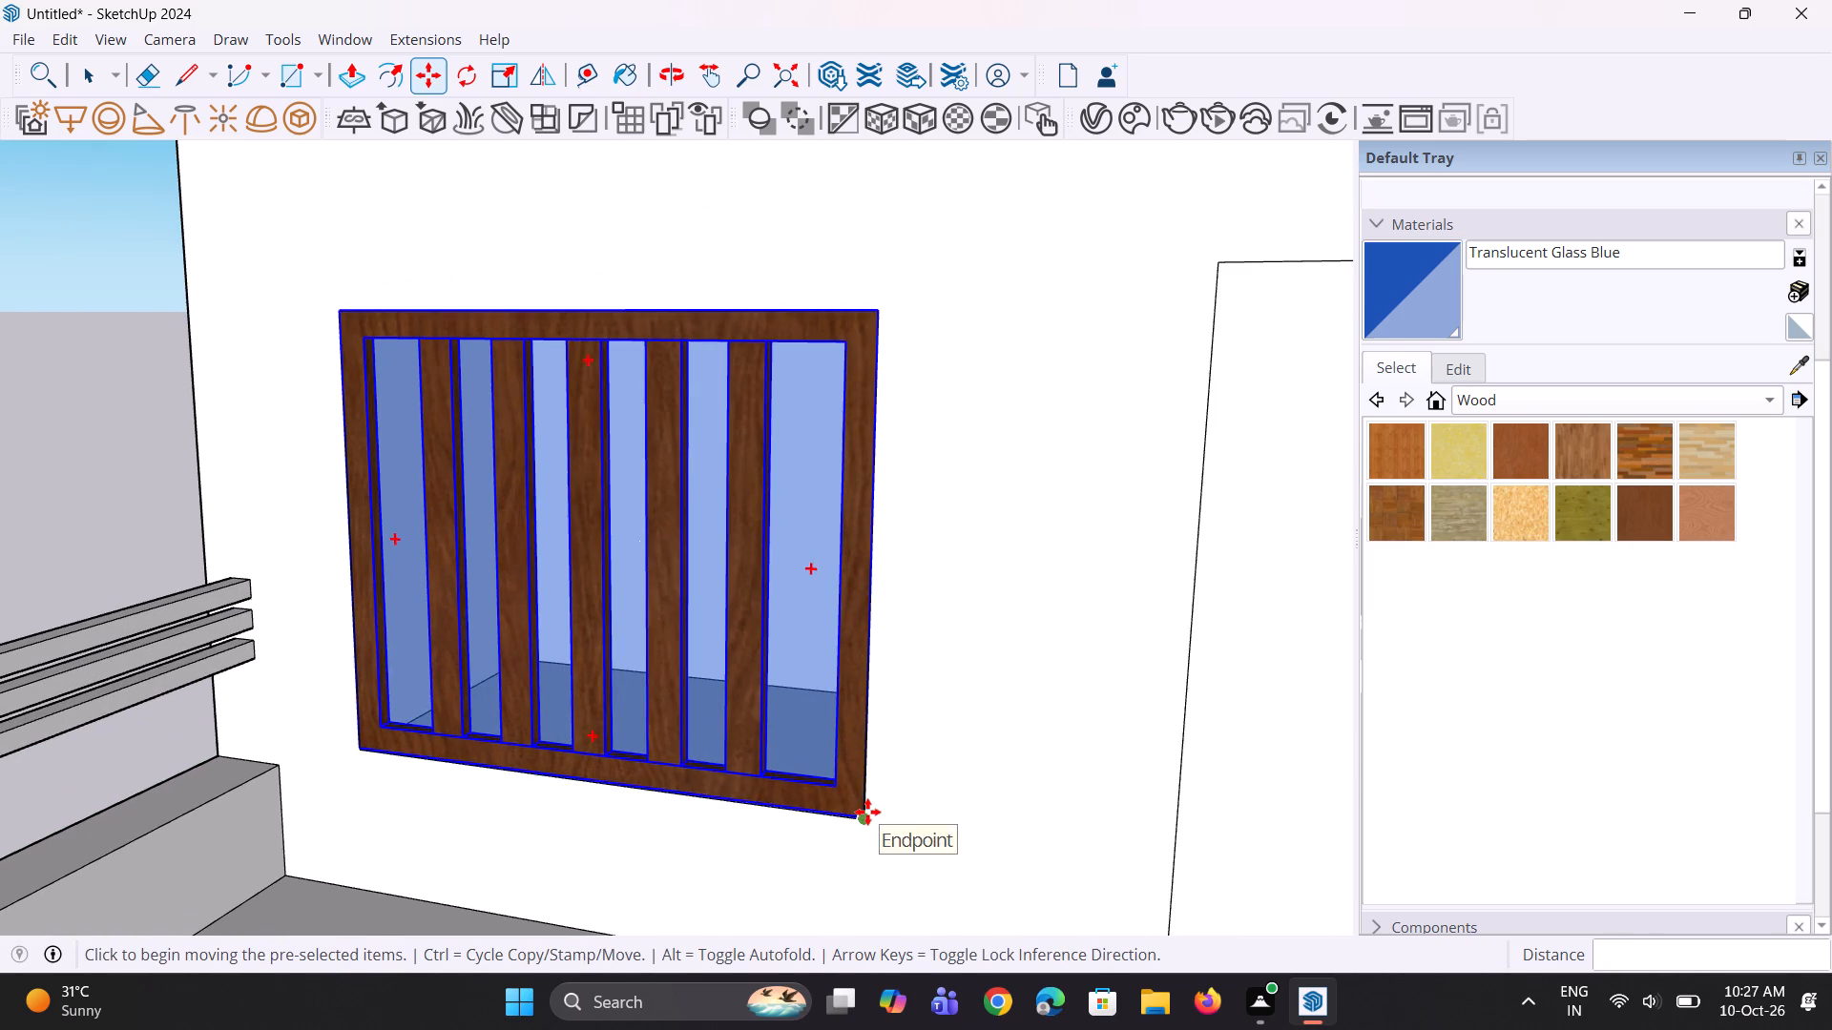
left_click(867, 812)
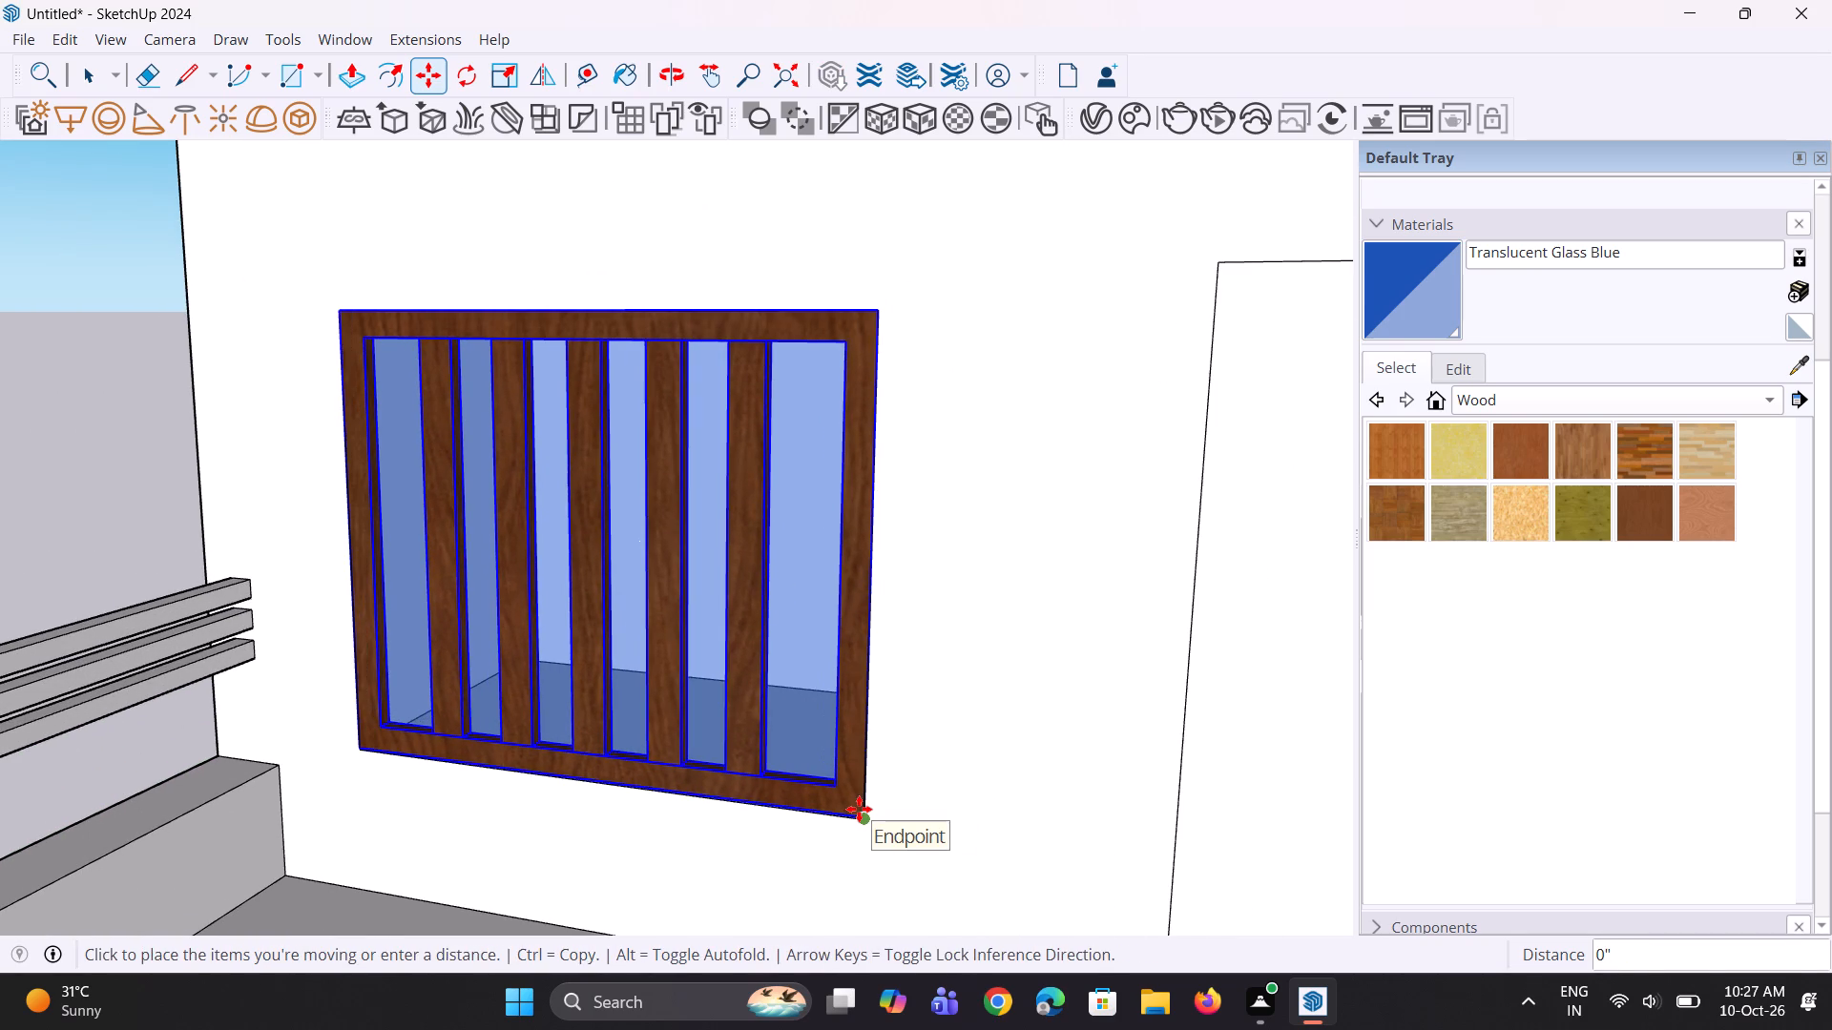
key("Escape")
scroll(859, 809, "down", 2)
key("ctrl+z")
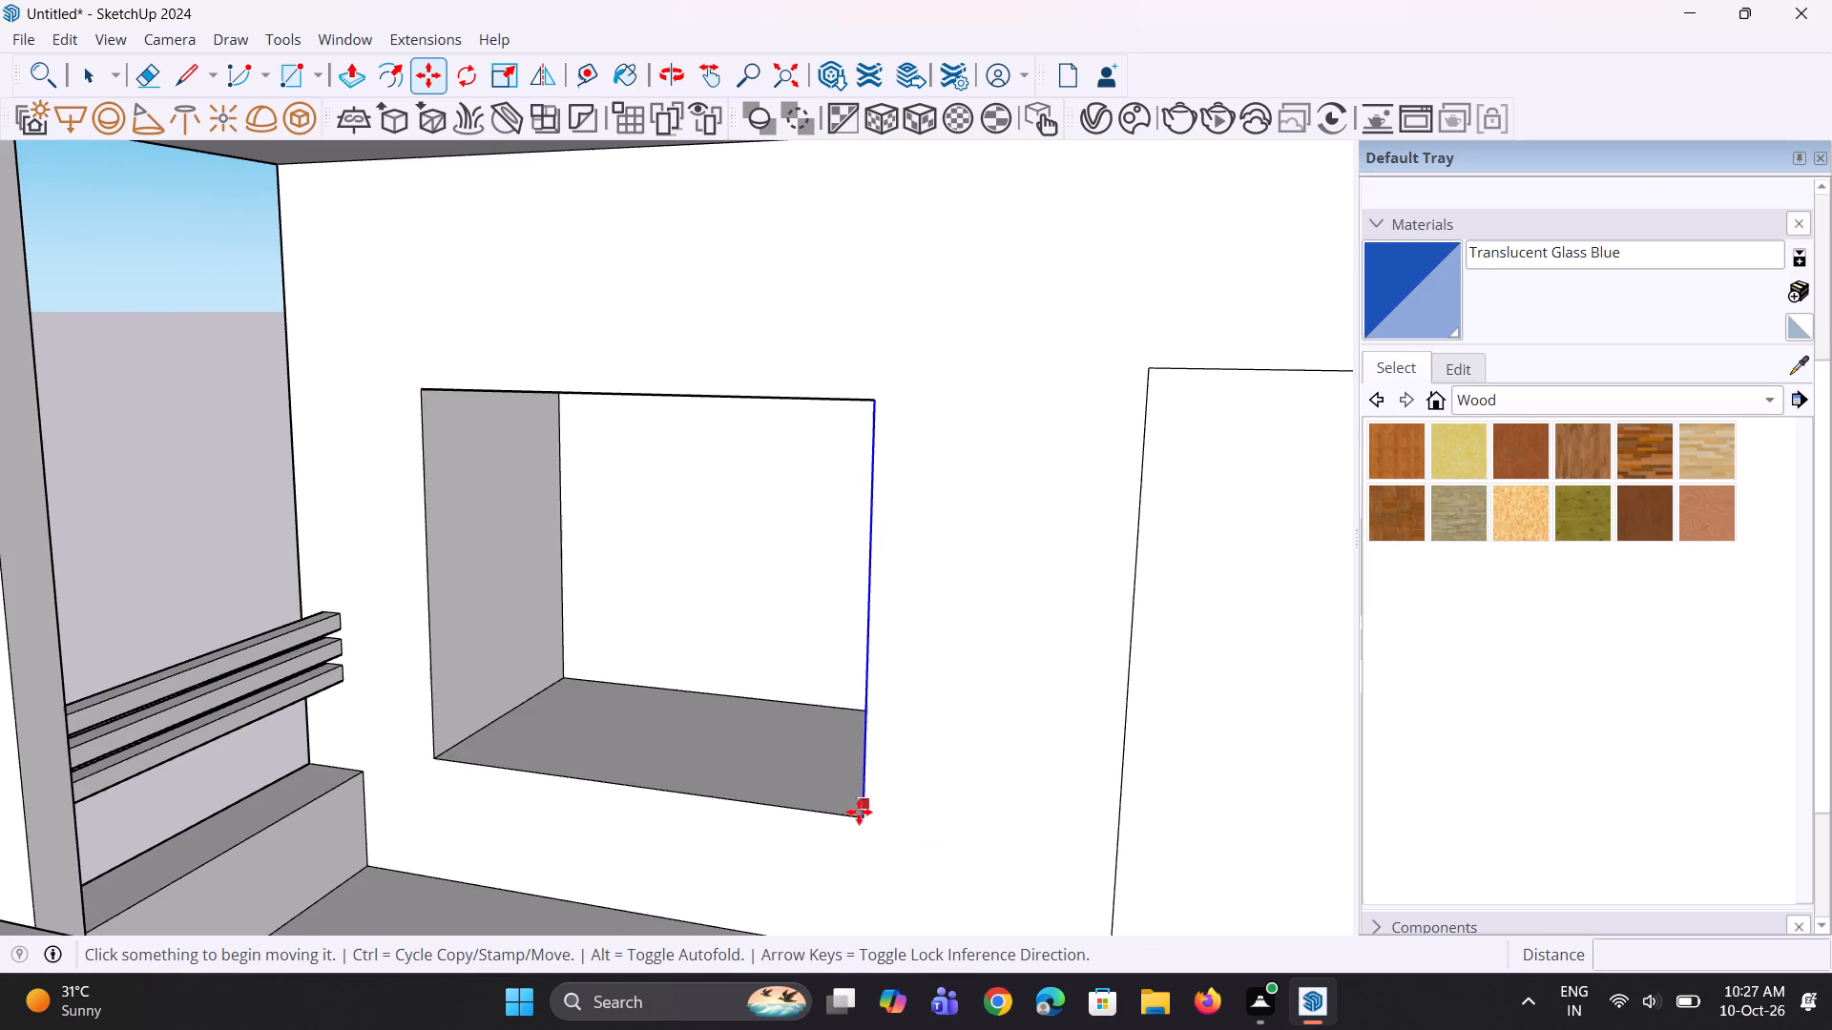
Copy the middle-floor window about 11' 2" down along the blue axis into the lowest-floor recess.
scroll(881, 804, "down", 12)
key("space")
key("space")
key("space")
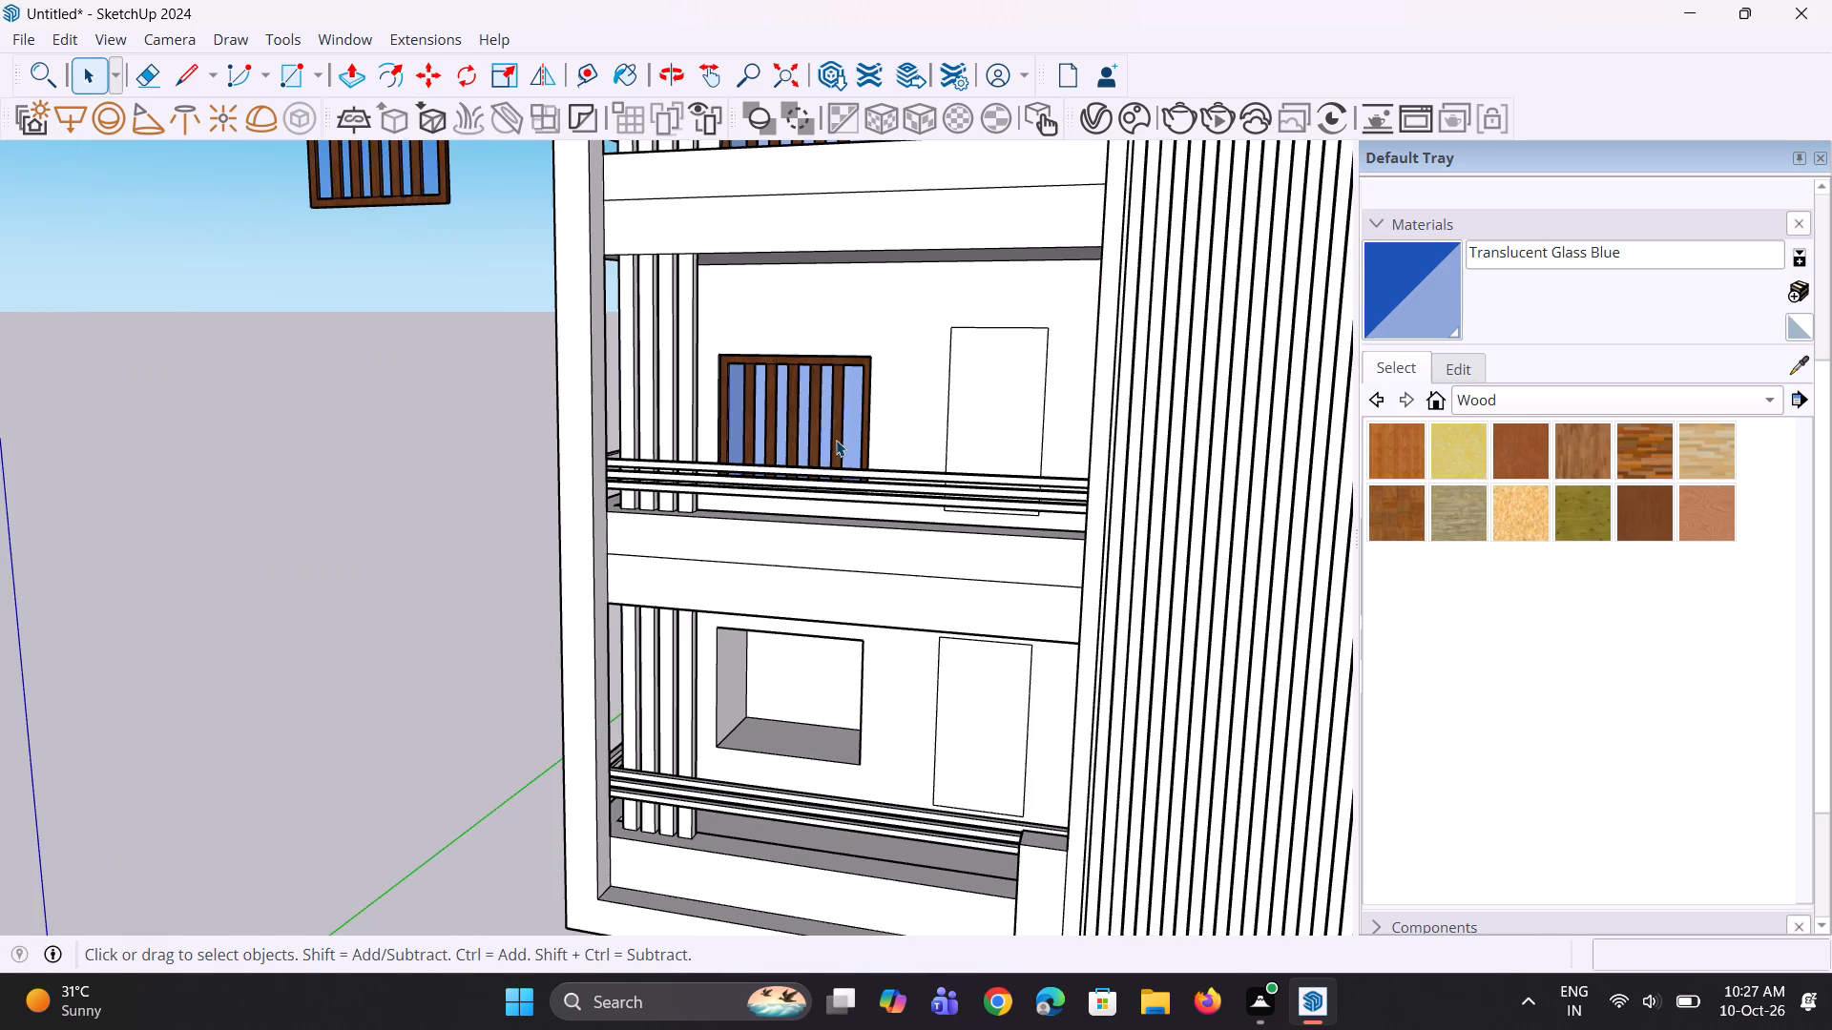
left_click(836, 440)
scroll(816, 492, "up", 2)
key("m")
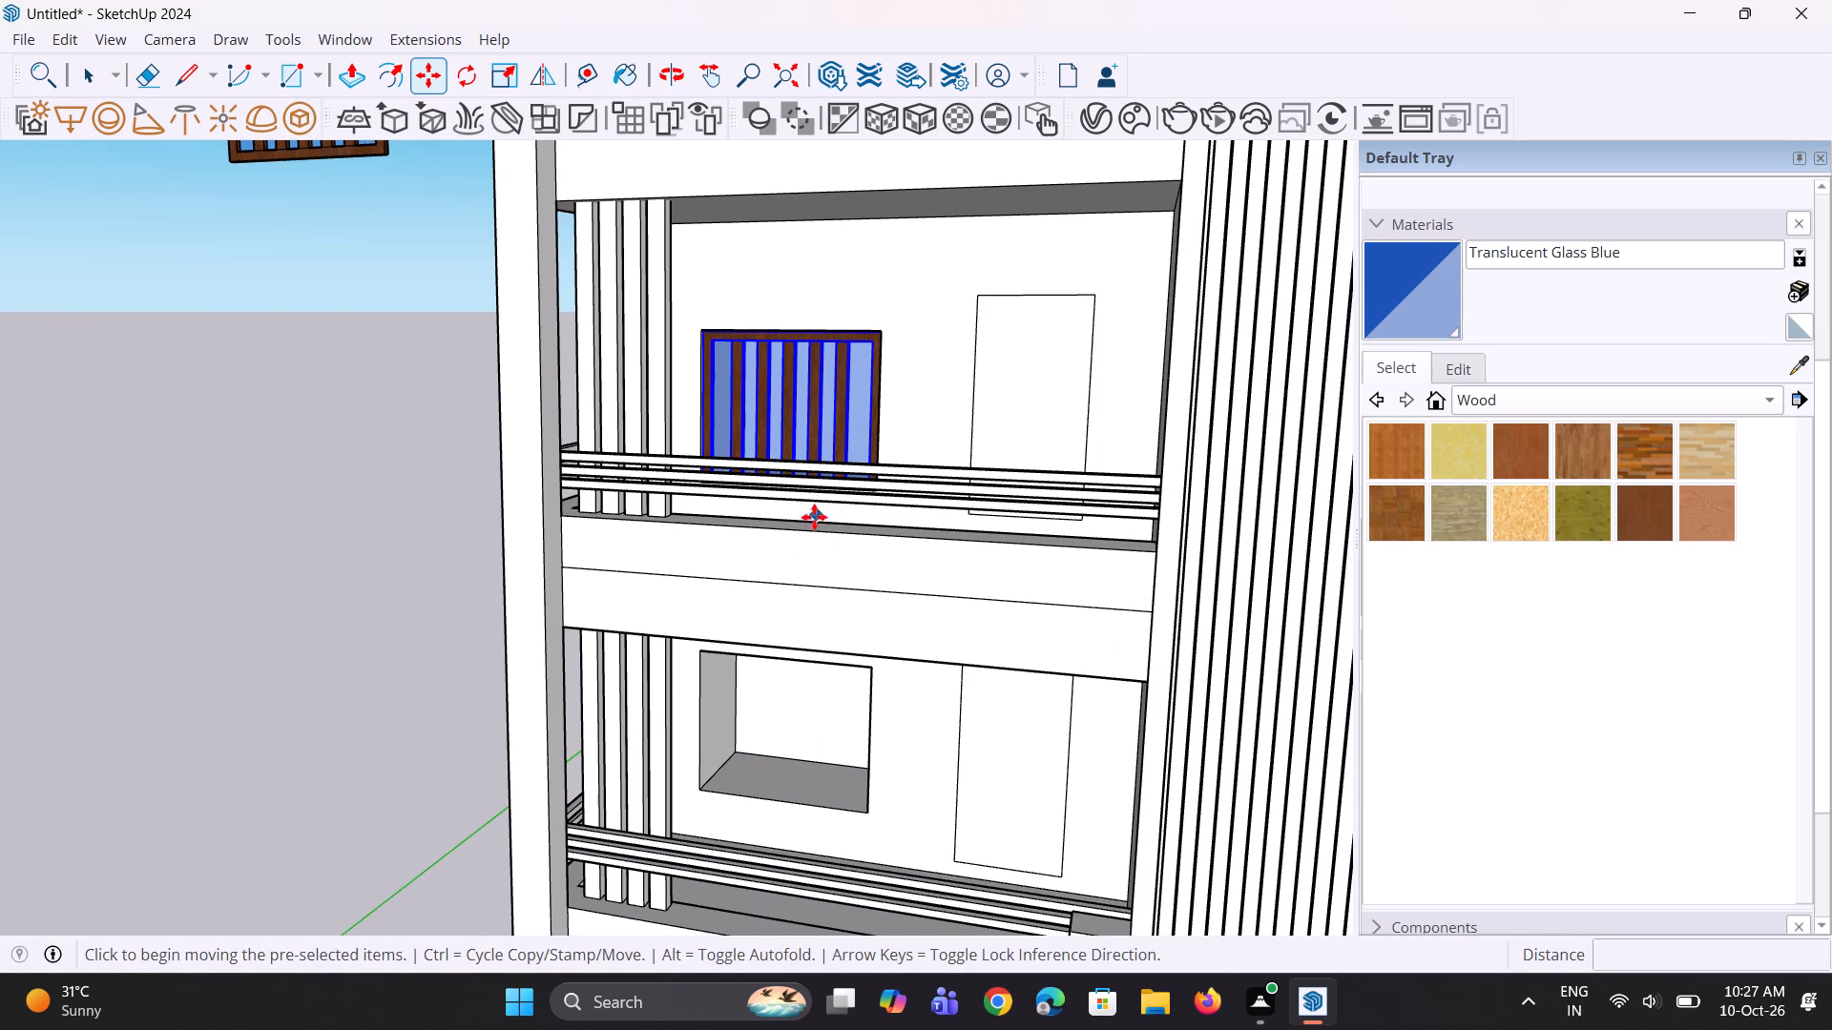
middle_click_drag(810, 535, 810, 671)
left_click(875, 460)
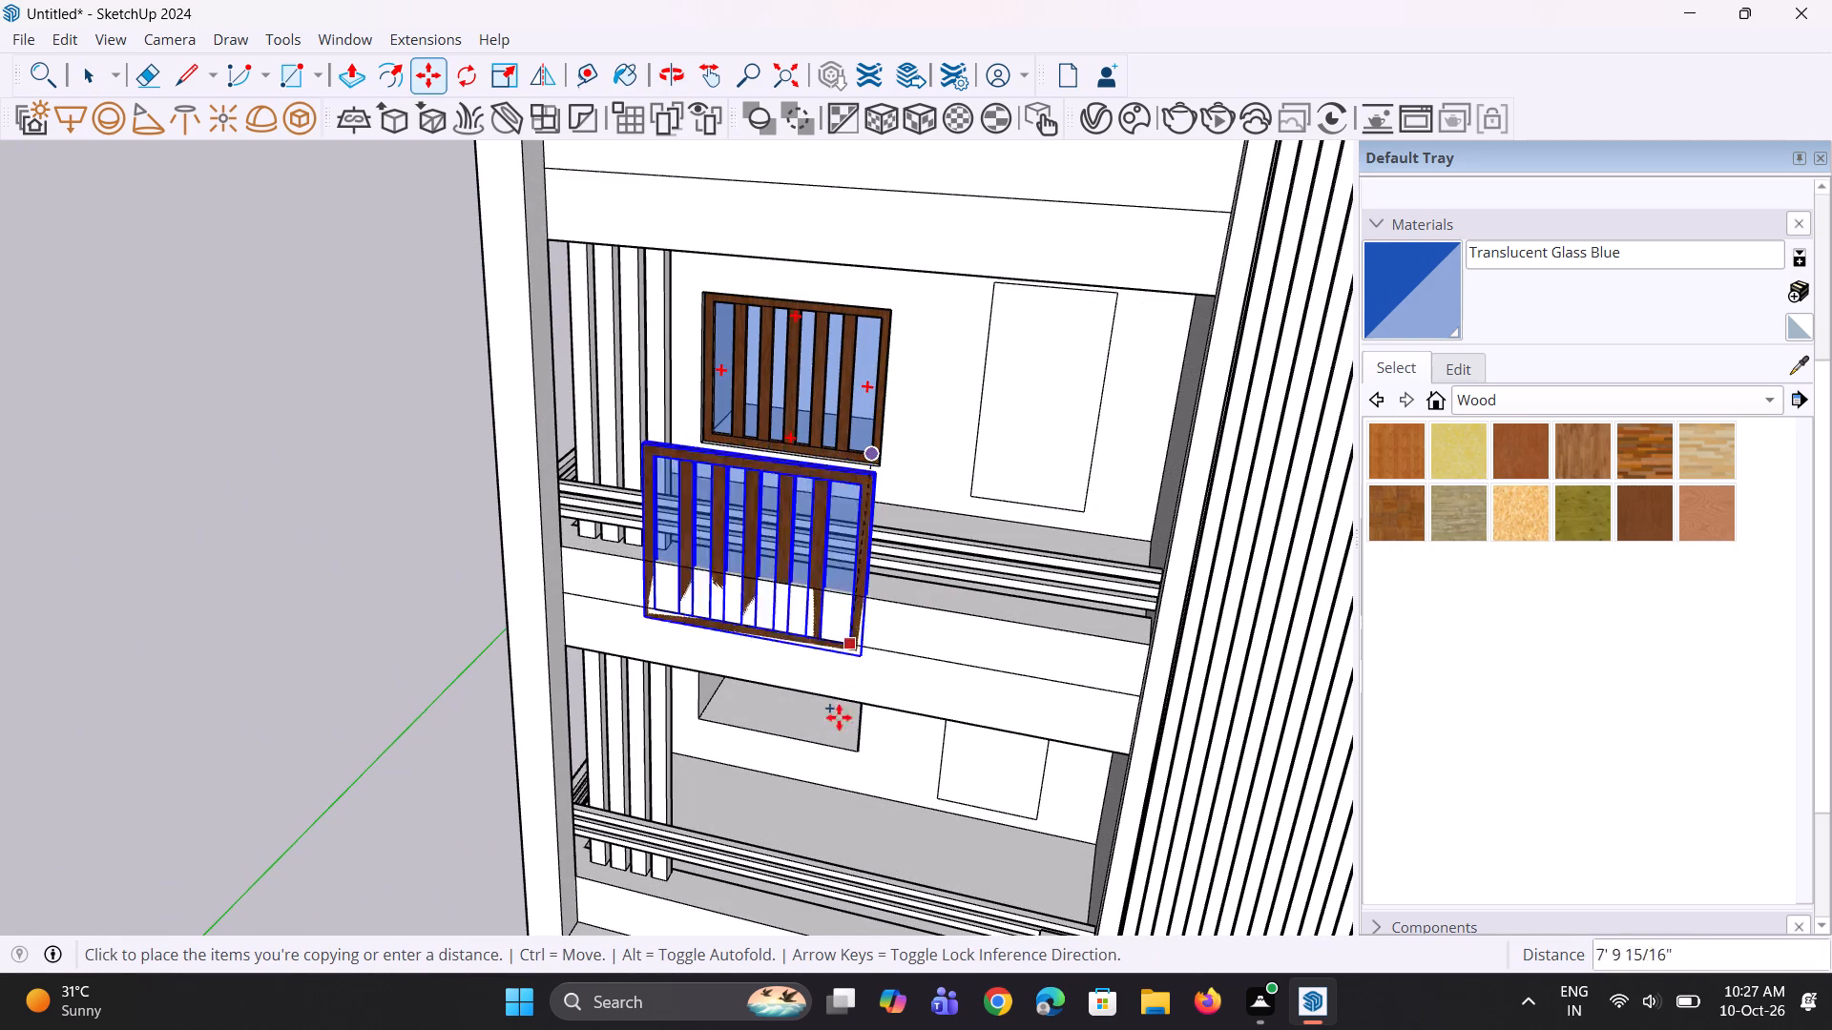
middle_click_drag(830, 830, 864, 663)
scroll(860, 705, "up", 2)
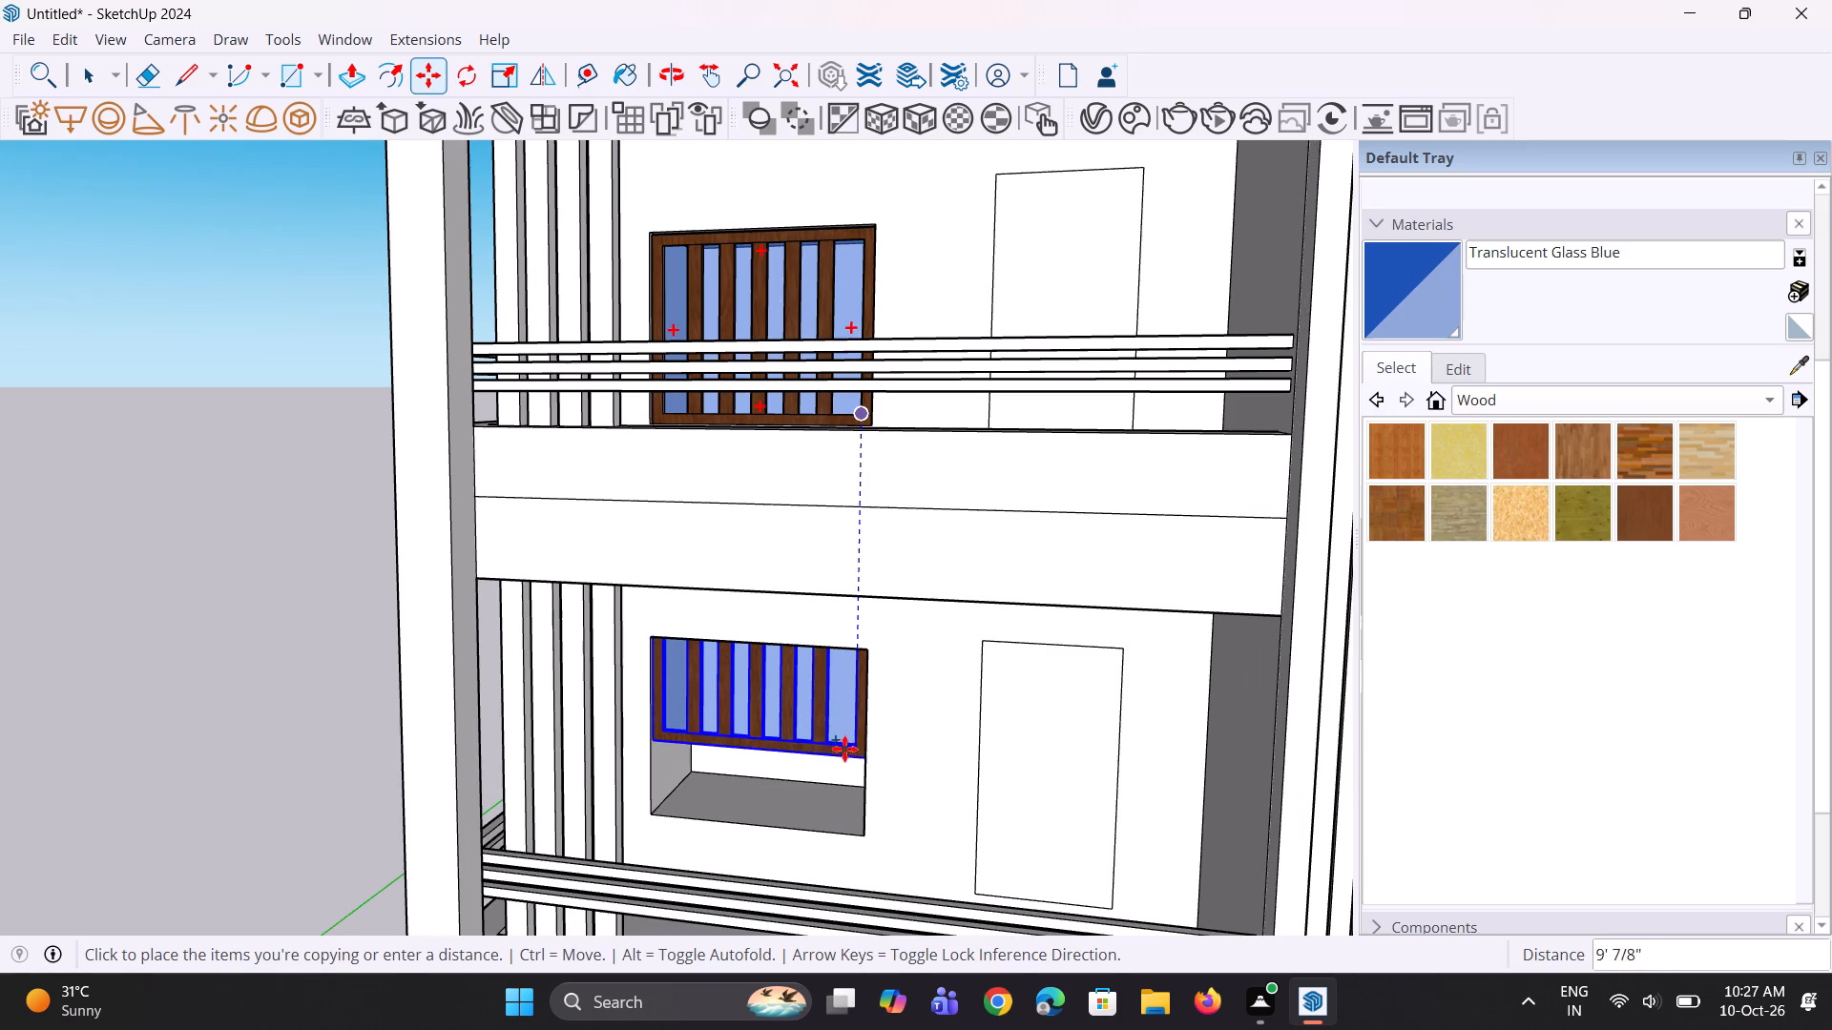
scroll(854, 809, "up", 2)
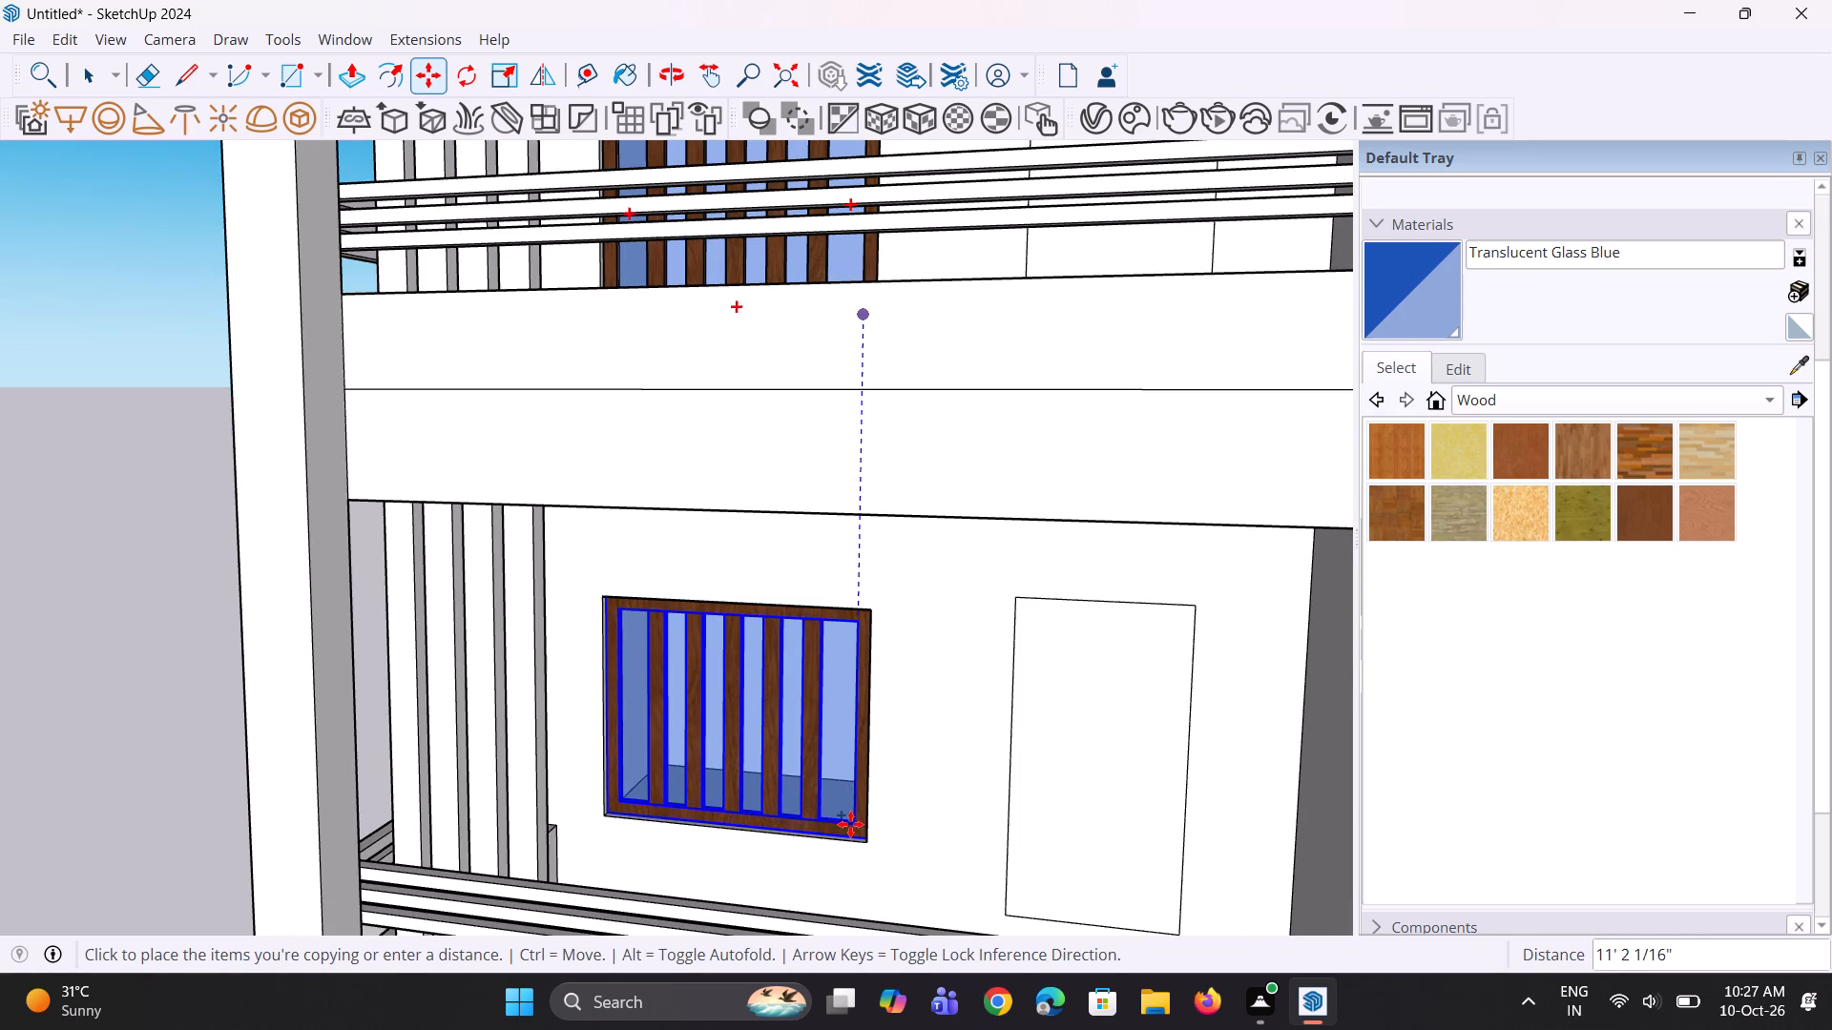
left_click(850, 824)
Examine how the copied window fits the lowest-floor recess, and clear the selection.
middle_click_drag(824, 865, 692, 880)
scroll(739, 870, "up", 4)
scroll(854, 808, "up", 4)
middle_click_drag(821, 838, 913, 795)
scroll(913, 795, "up", 1)
scroll(913, 795, "down", 10)
key("space")
middle_click_drag(876, 786, 889, 773)
key("space")
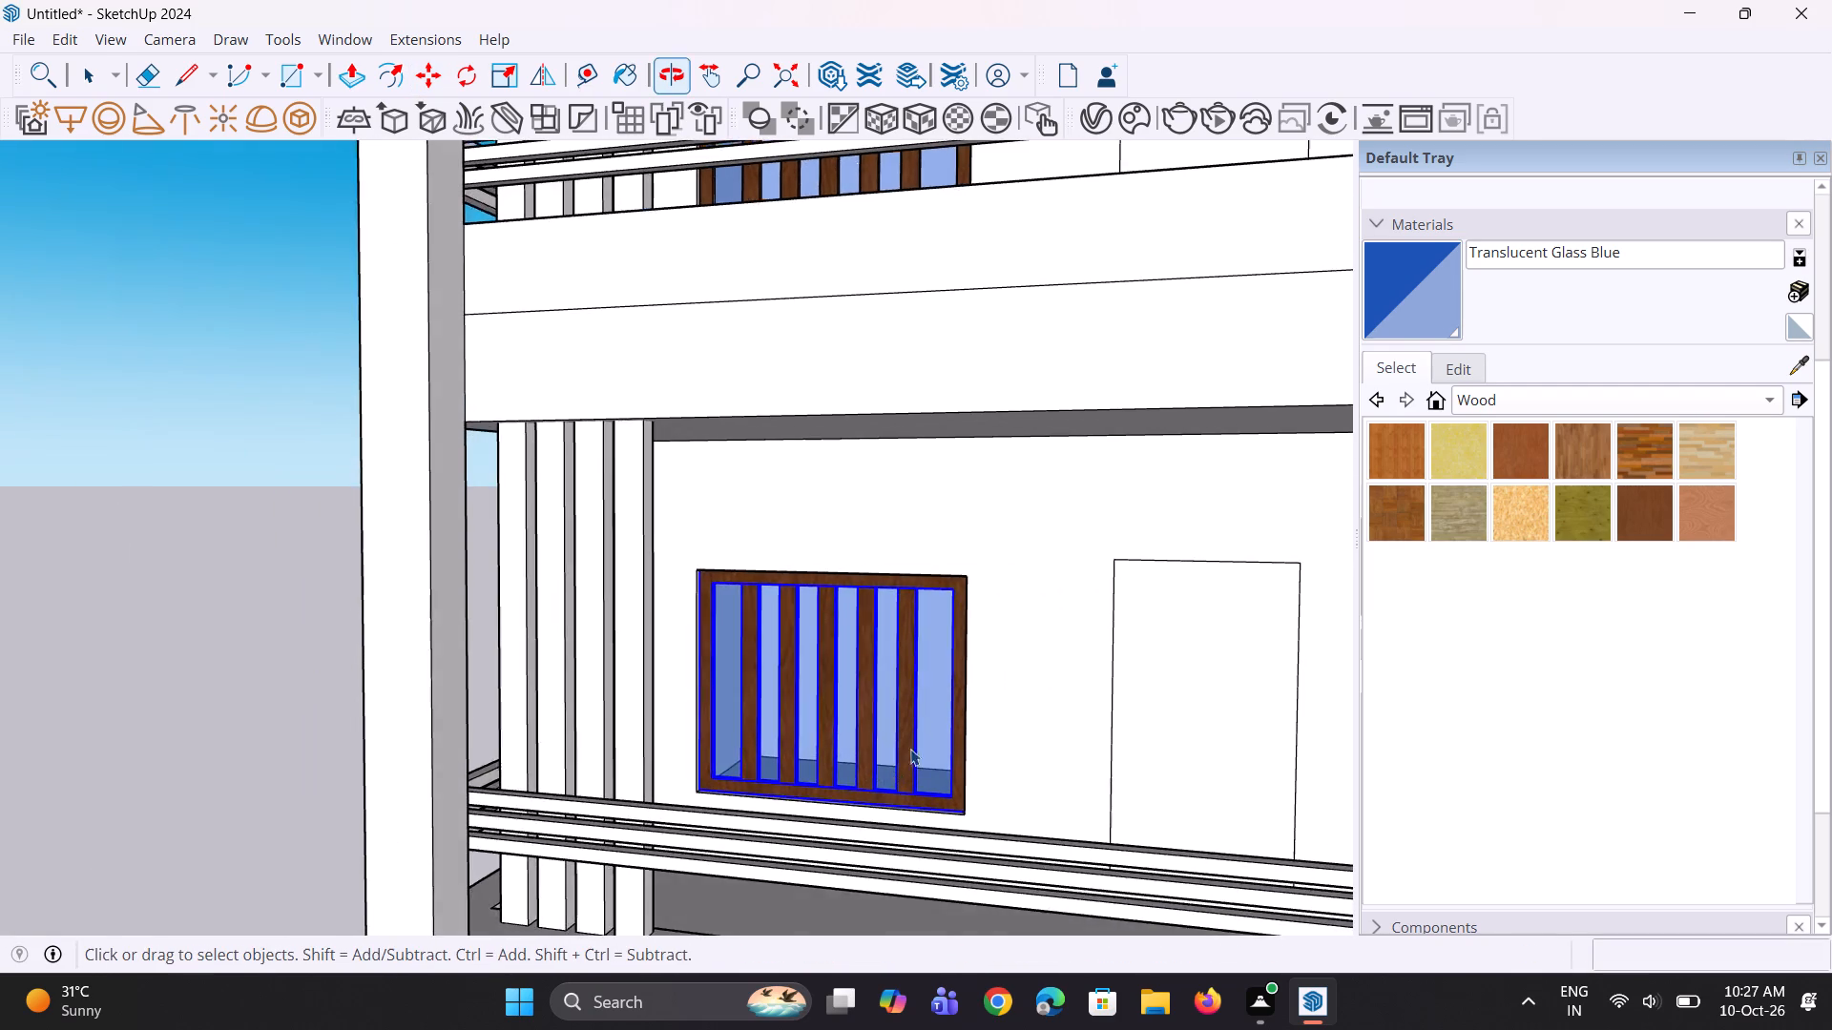
scroll(932, 720, "down", 9)
left_click(657, 673)
scroll(540, 705, "down", 6)
Examine the whole front facade, including the blank window outlines on the balconies beyond the central slatted column.
middle_click_drag(832, 732, 937, 748)
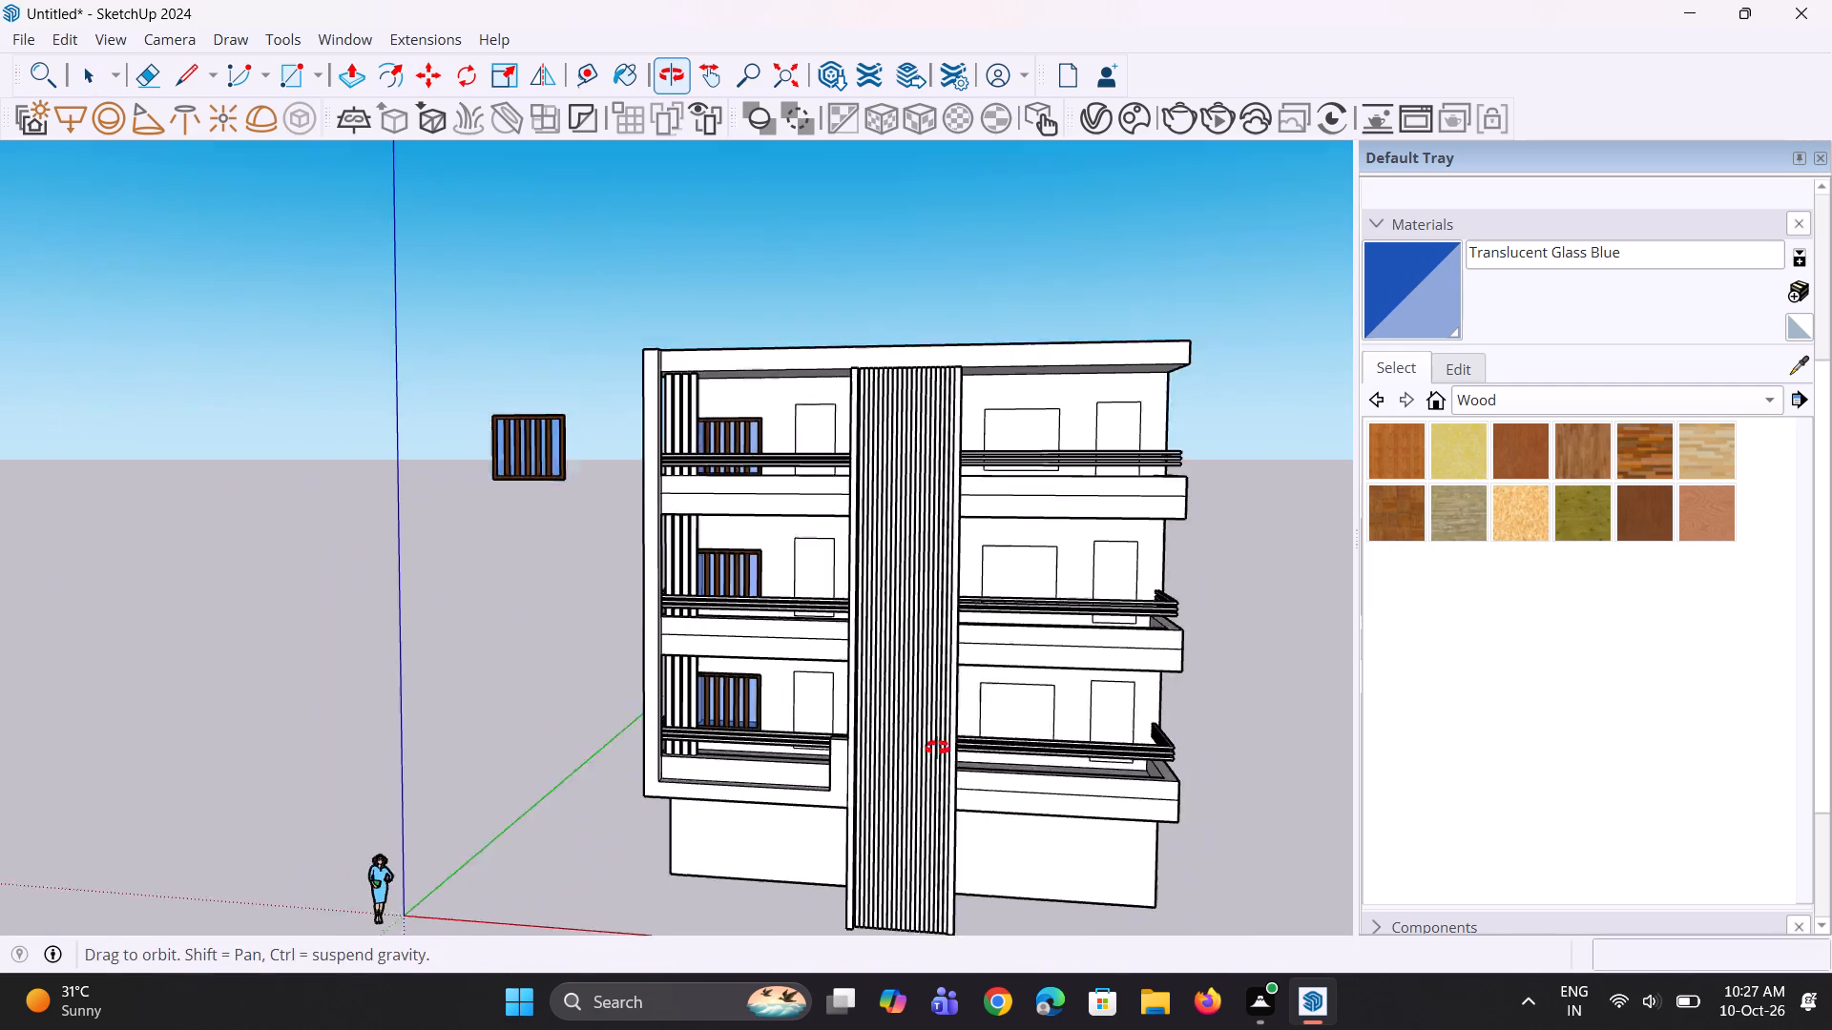
middle_click_drag(937, 748, 942, 748)
scroll(942, 748, "up", 1)
scroll(1014, 594, "up", 1)
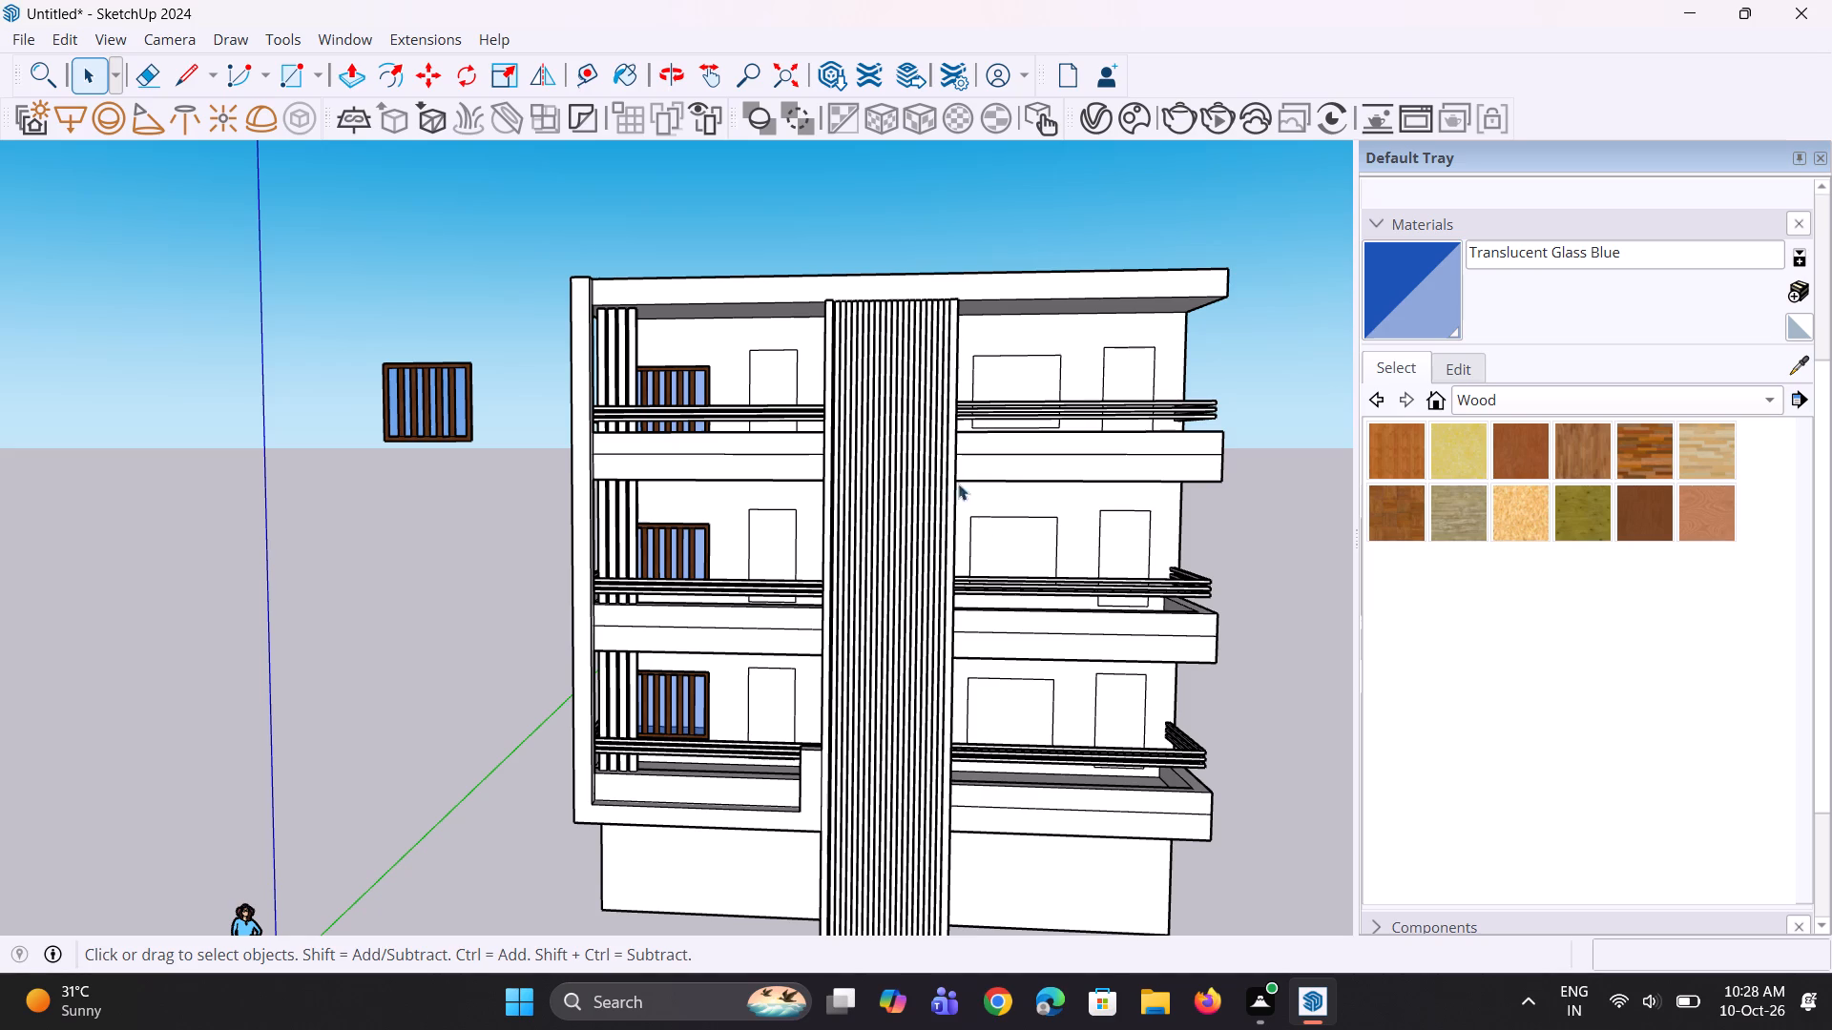
scroll(918, 498, "down", 3)
middle_click_drag(901, 474, 871, 544)
scroll(871, 542, "up", 2)
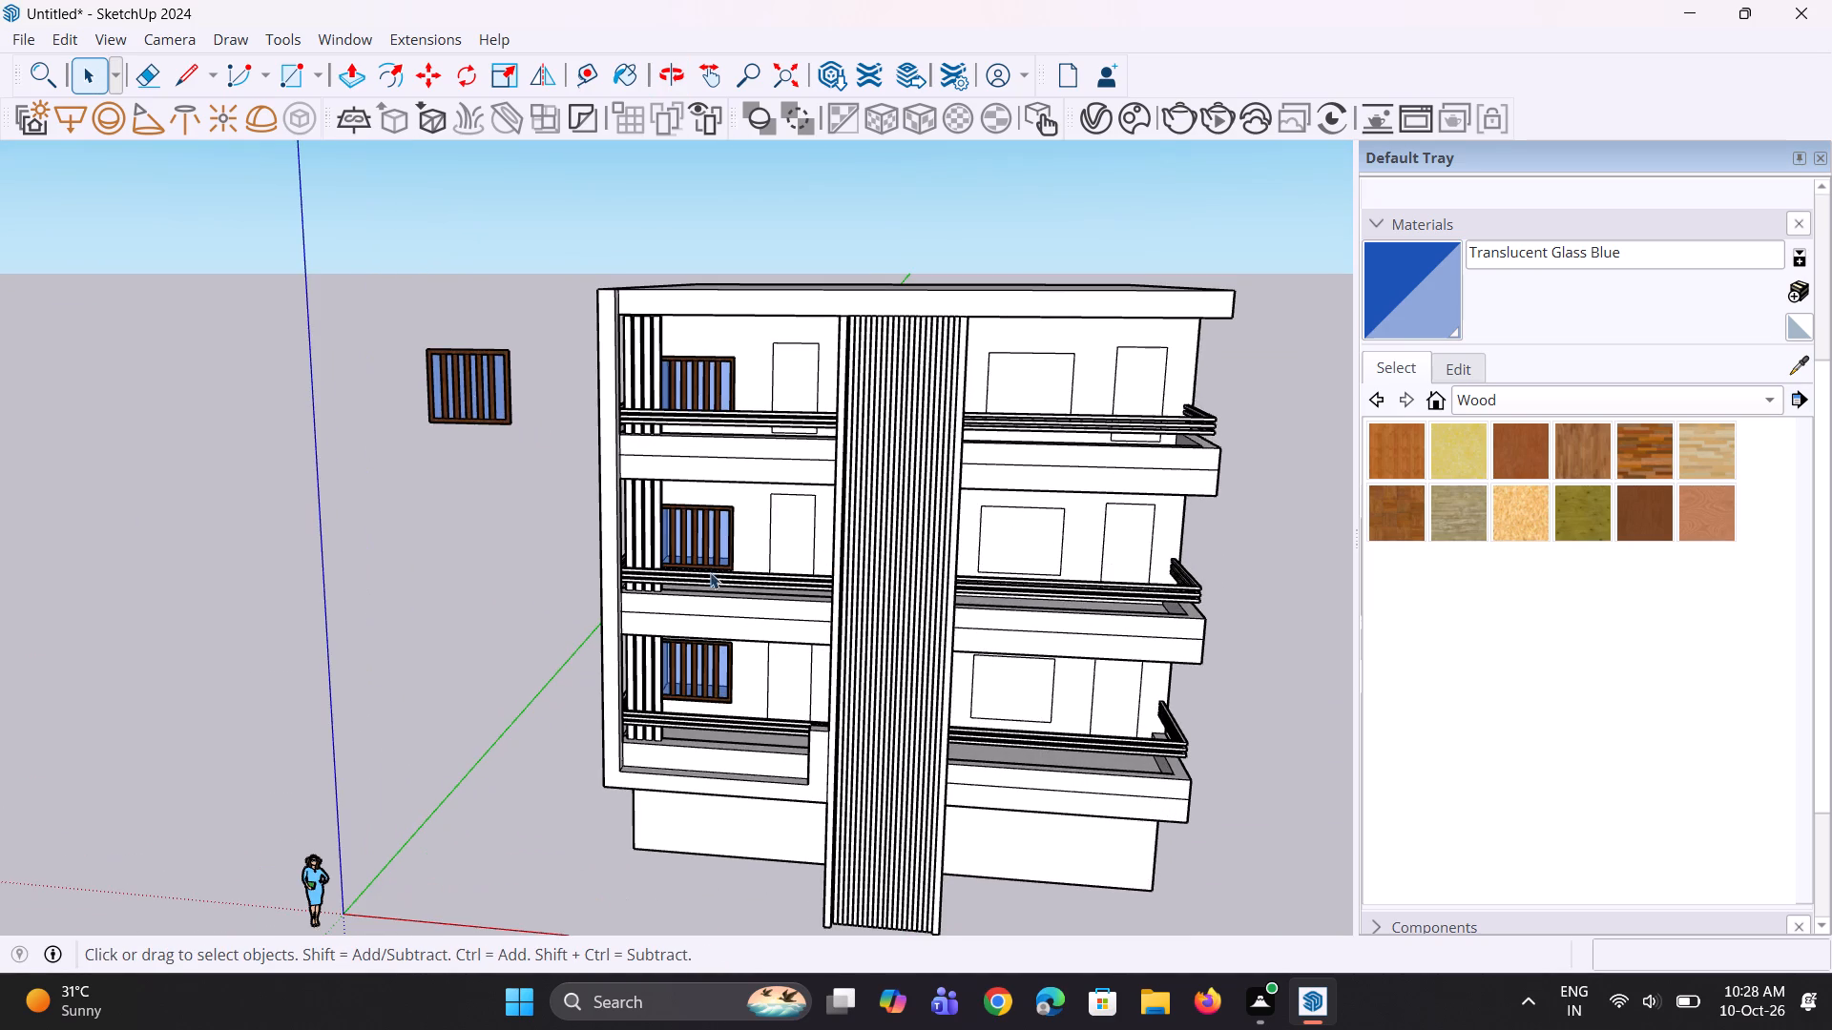
scroll(714, 413, "up", 2)
middle_click_drag(777, 451, 778, 421)
scroll(800, 356, "up", 1)
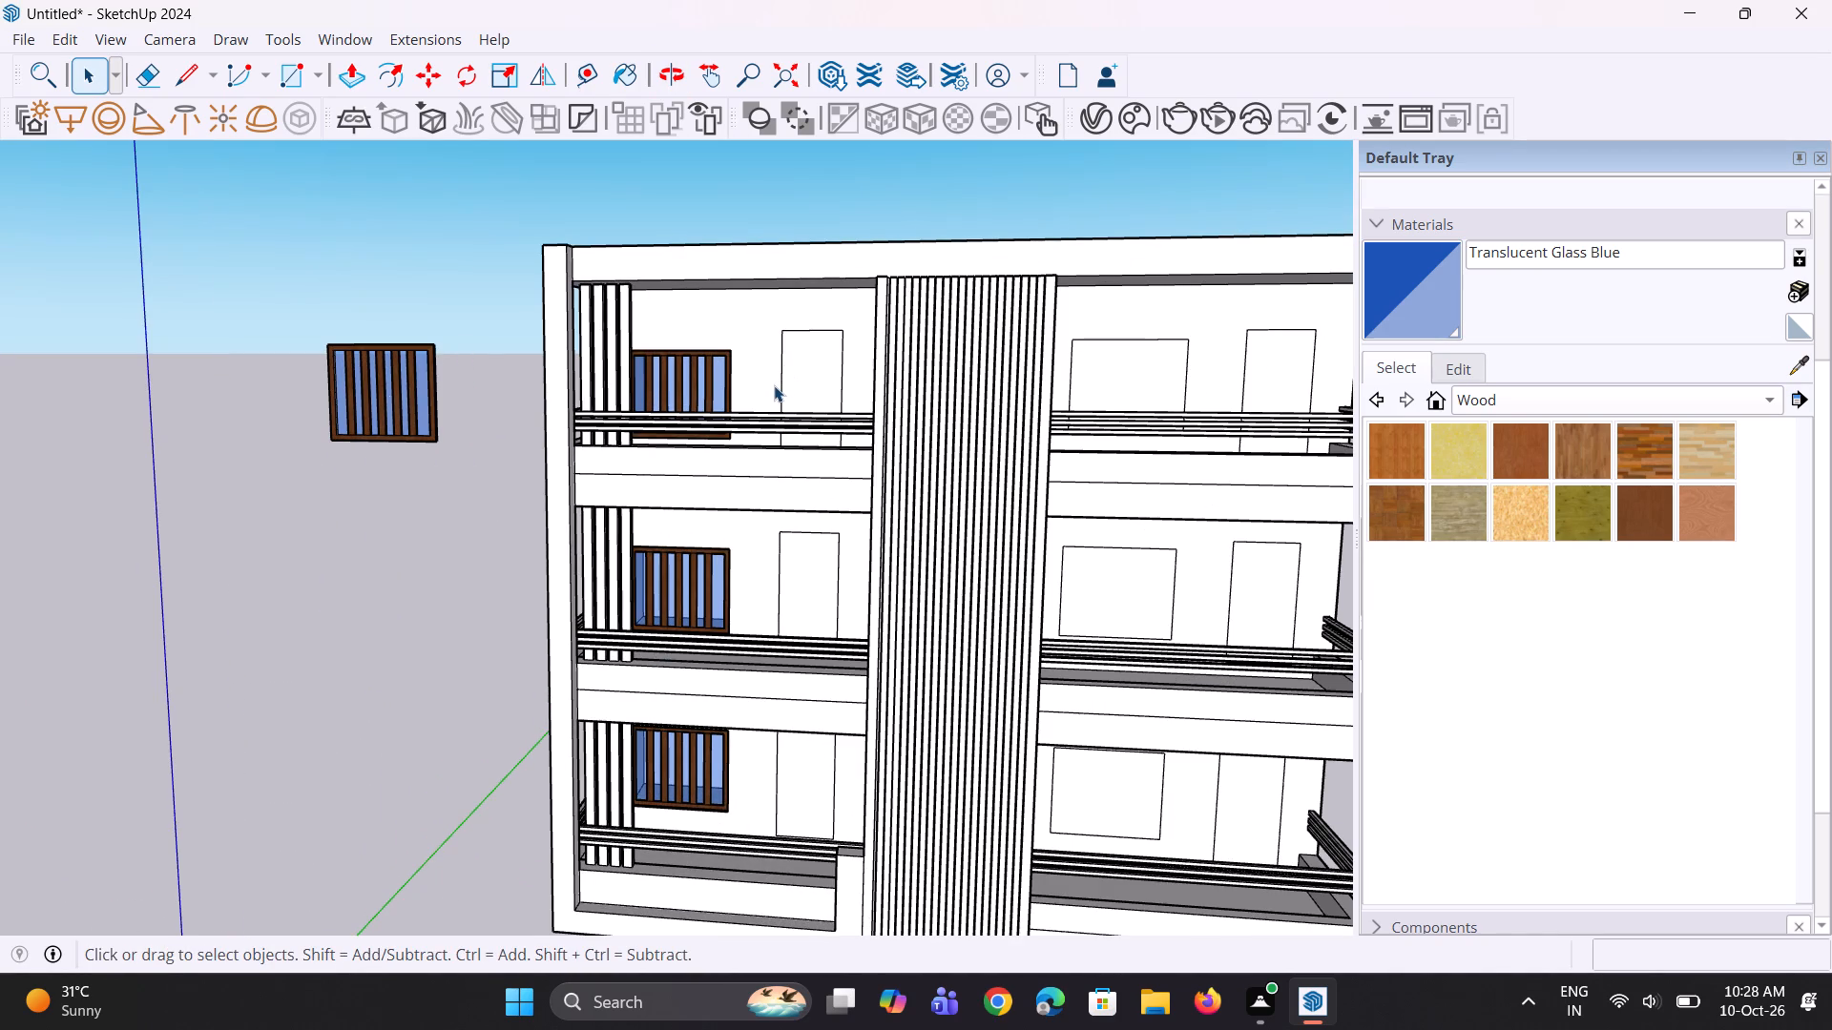
scroll(872, 437, "down", 4)
middle_click_drag(887, 469, 861, 421)
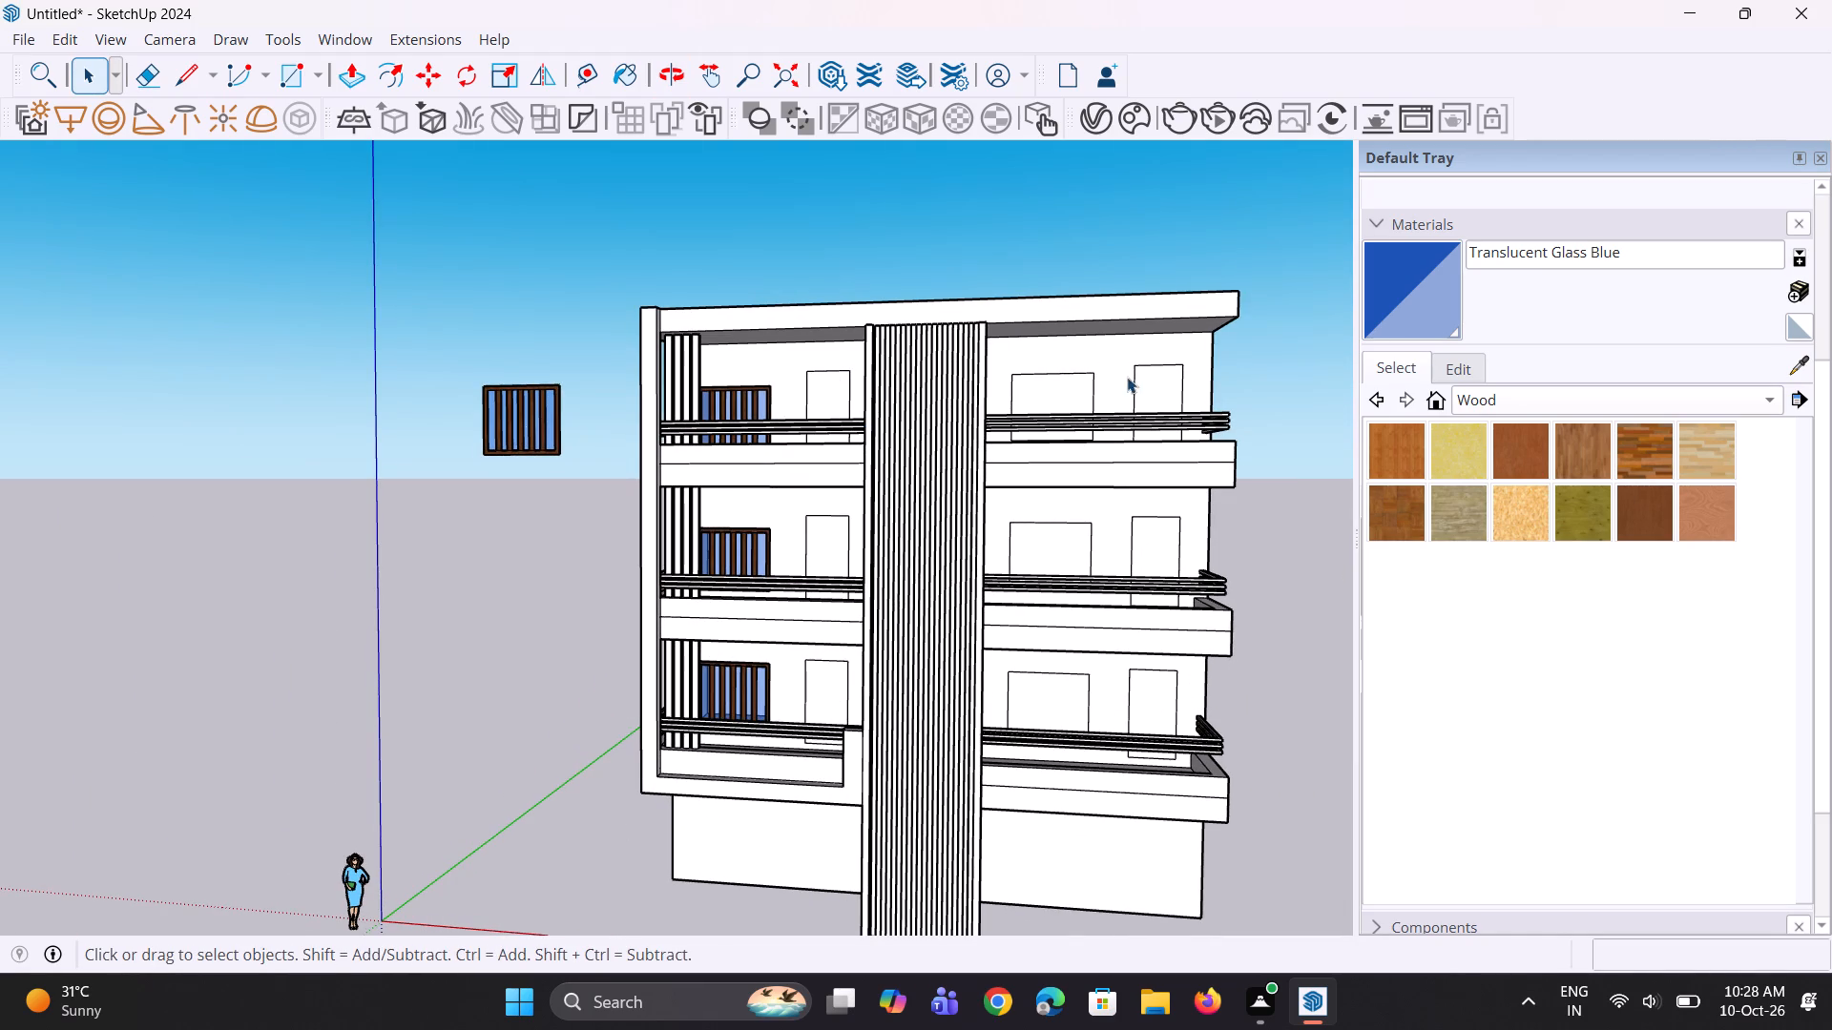
Copy the top-floor window face beyond the central slatted column about 20' sideways, into the open space beside the building.
left_click(1046, 407)
middle_click_drag(1007, 476, 943, 672)
scroll(696, 340, "down", 4)
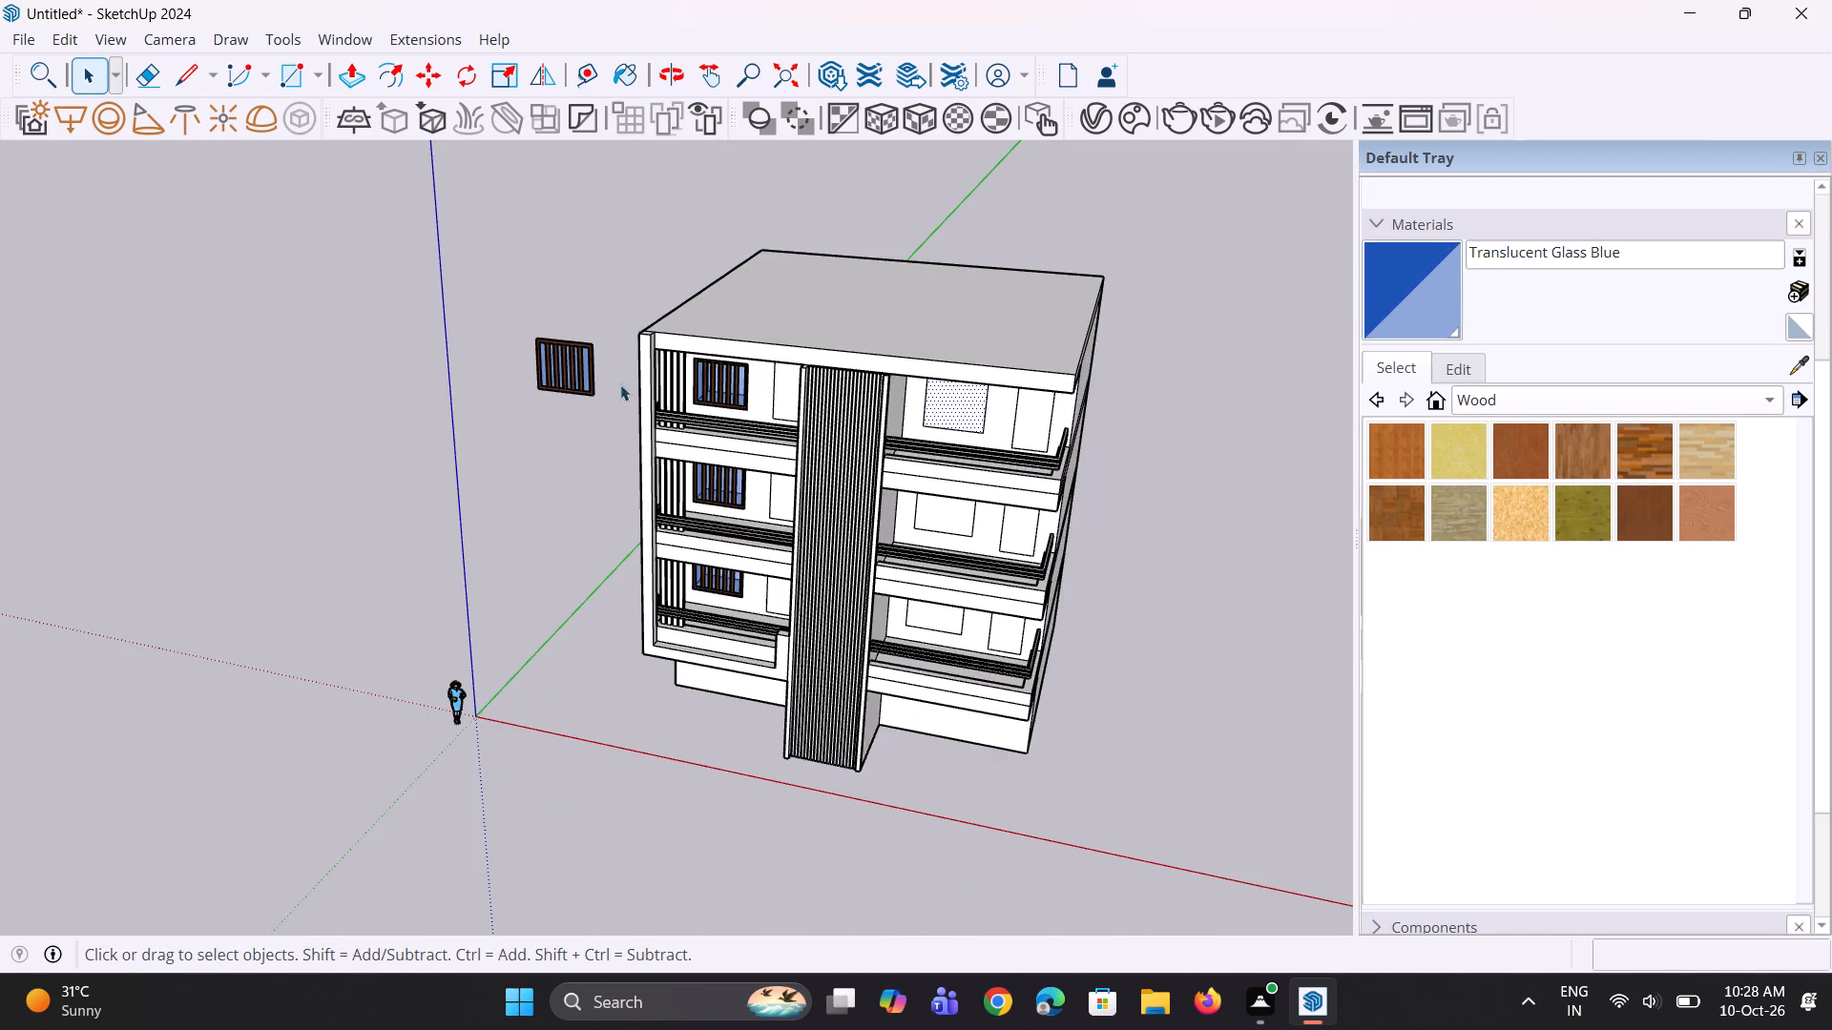
middle_click_drag(945, 465, 976, 334)
scroll(947, 463, "up", 4)
key("m")
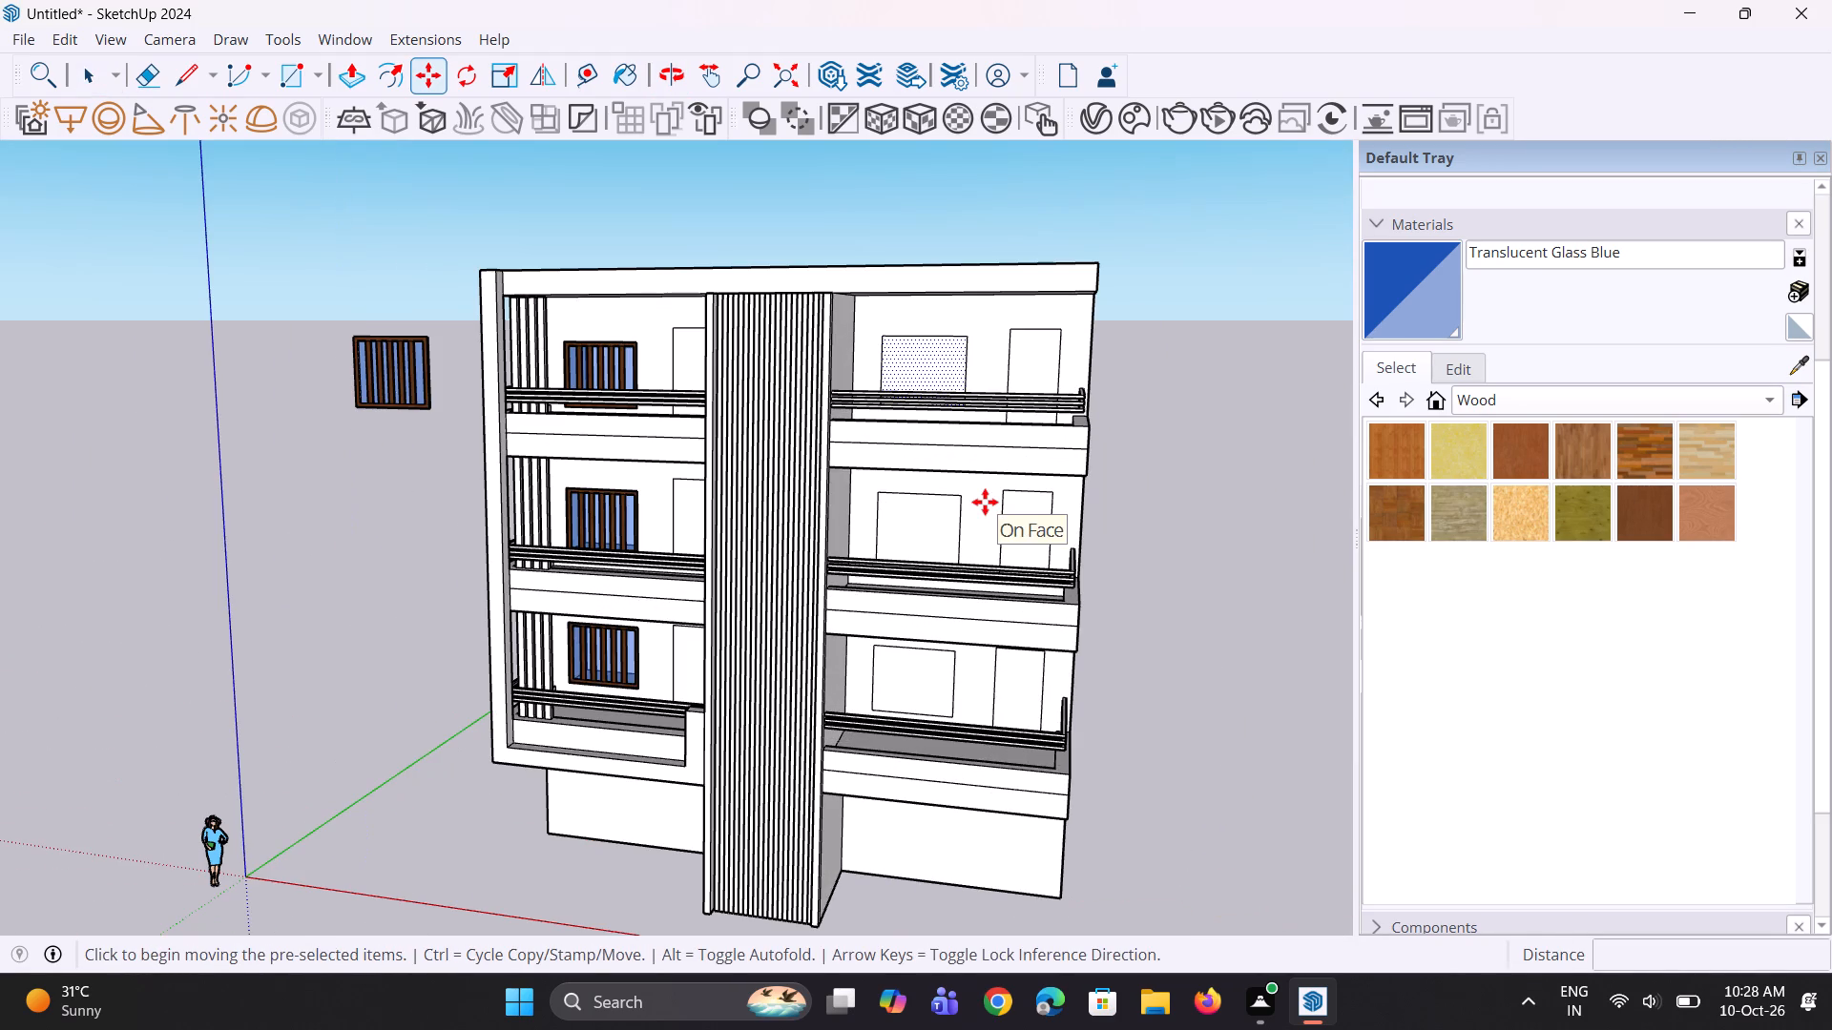
left_click(942, 362)
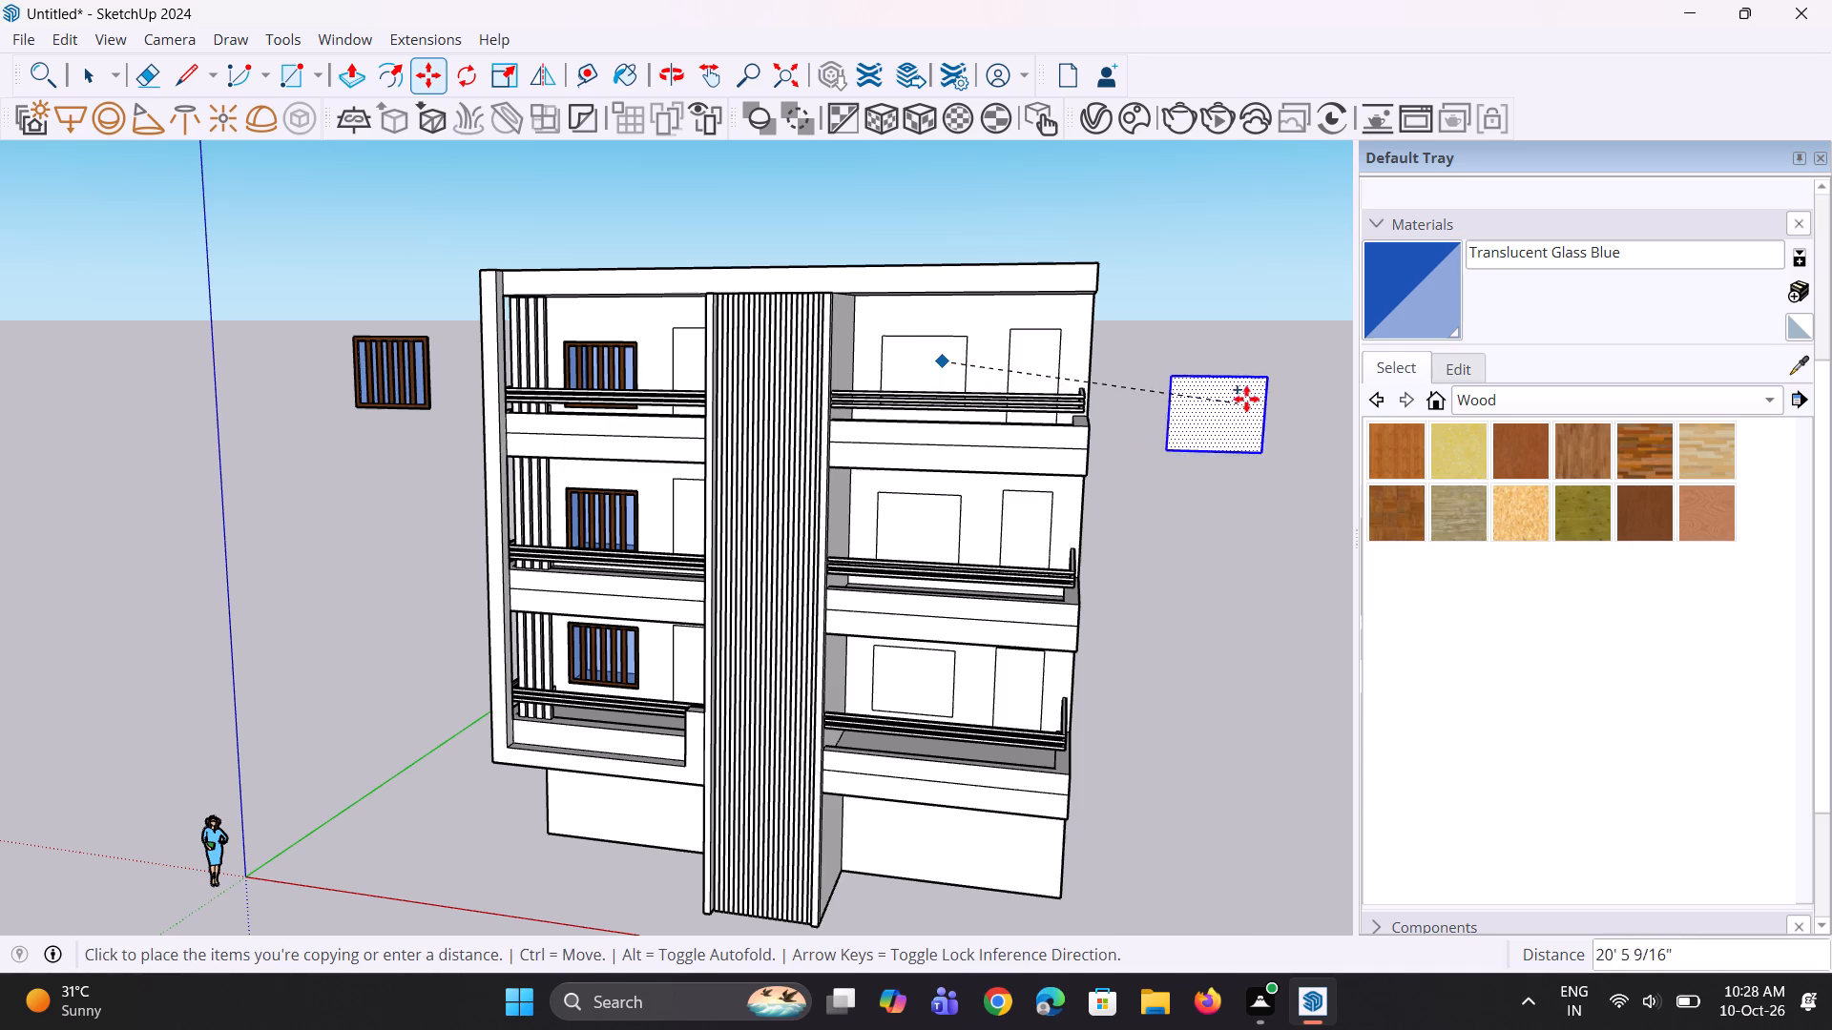
left_click(1247, 364)
Offset the outline of the copied window face beside the building about 4" inward to form the frame border.
scroll(745, 416, "down", 3)
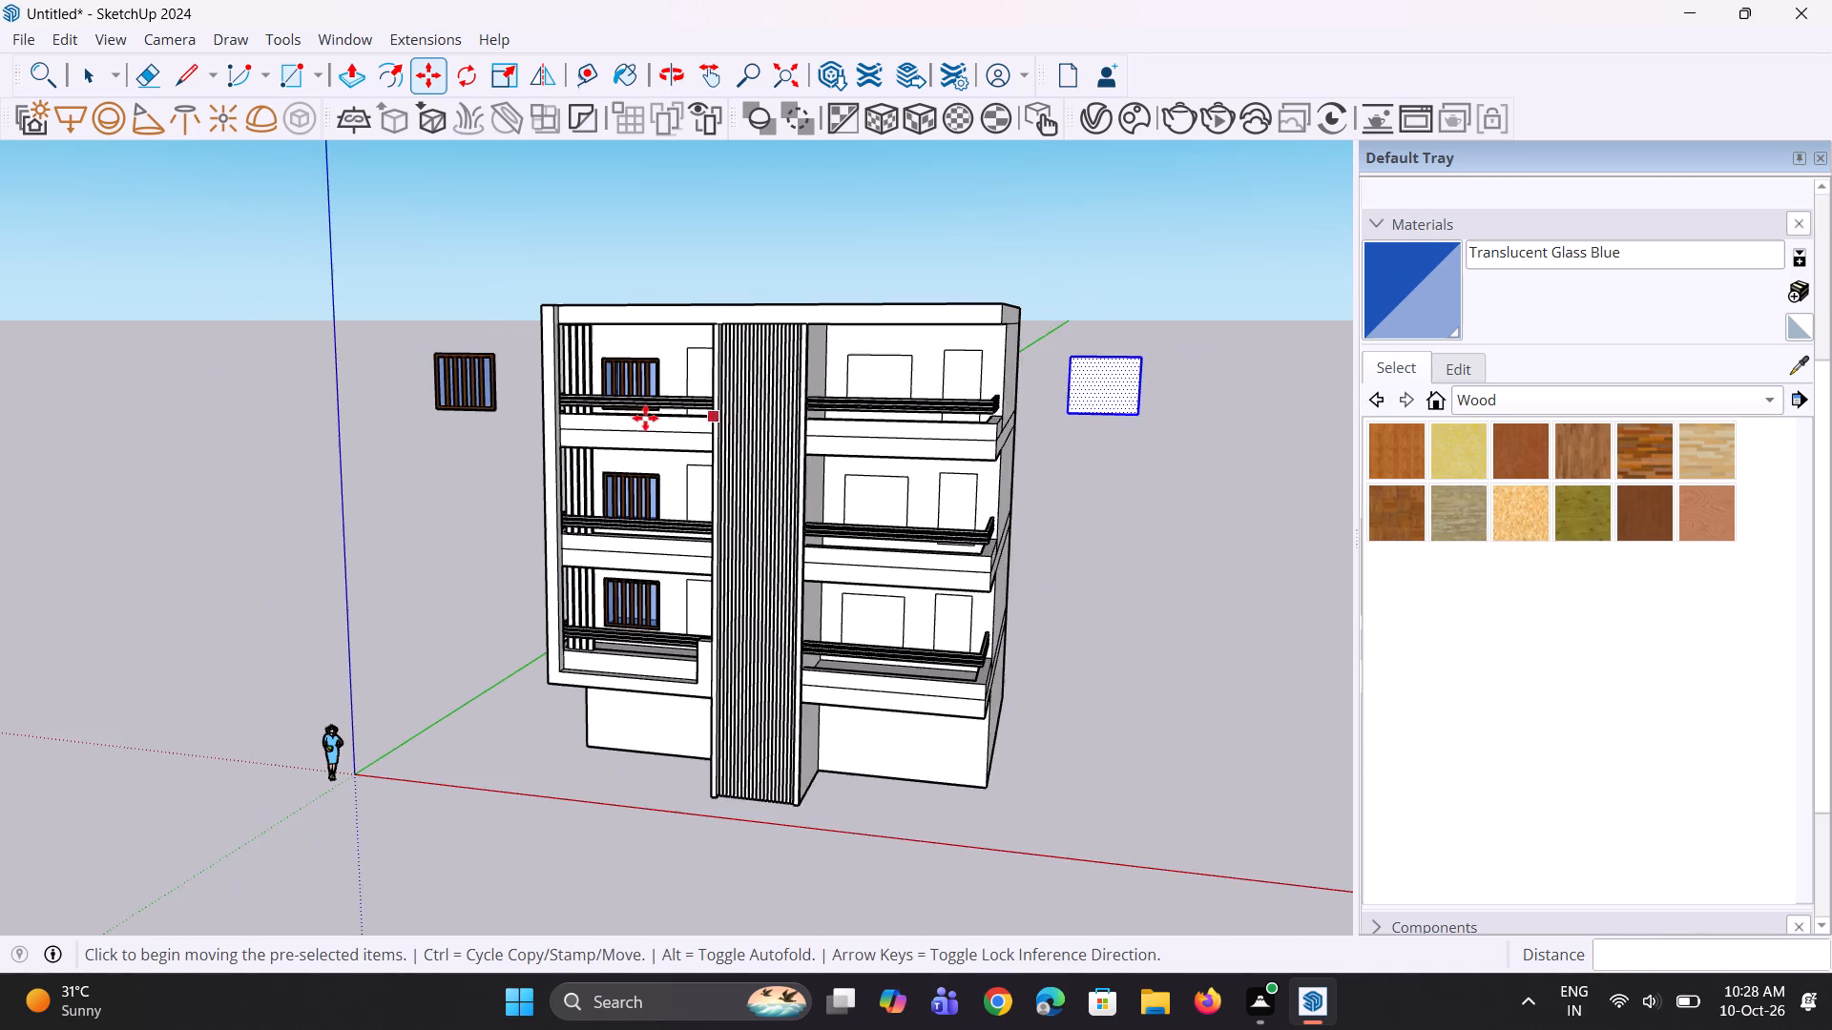
middle_click_drag(496, 482, 609, 501)
scroll(1120, 464, "up", 4)
middle_click_drag(1117, 449, 1060, 421)
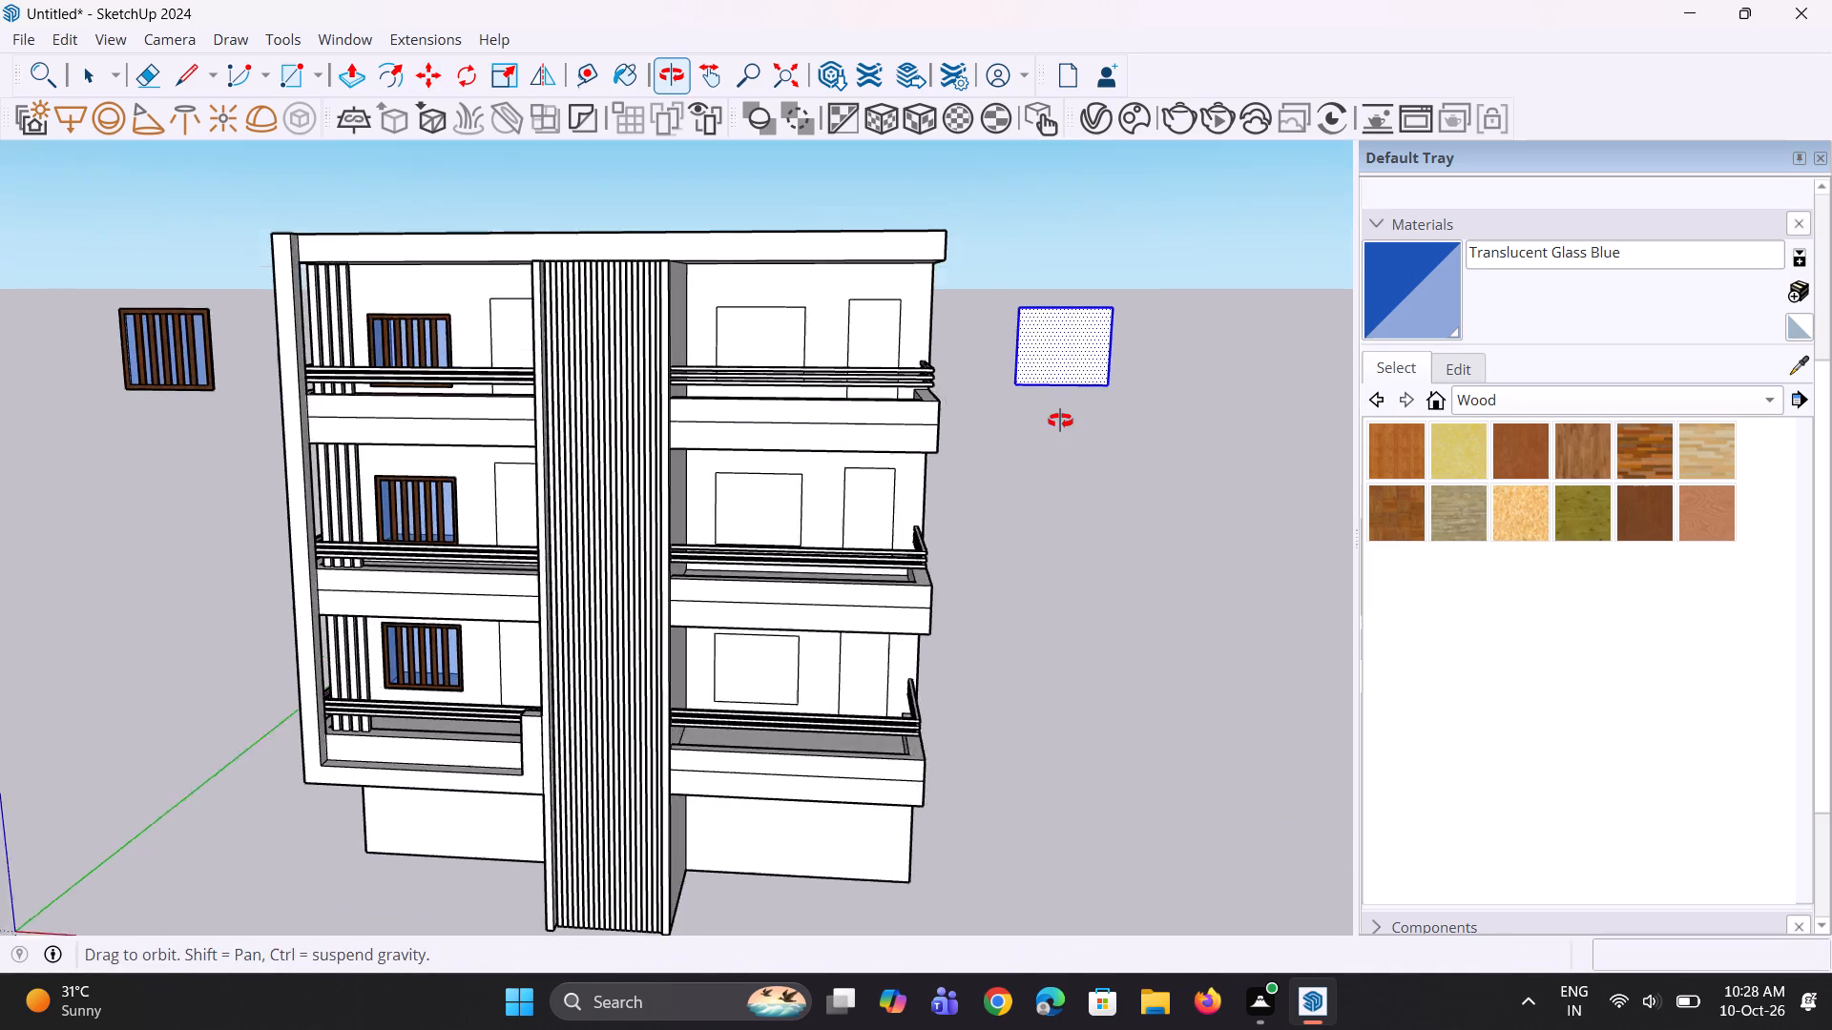
middle_click_drag(1060, 421, 1057, 421)
scroll(1057, 418, "down", 2)
scroll(1079, 299, "up", 5)
middle_click_drag(1061, 352, 1051, 328)
scroll(1040, 345, "up", 1)
key("f")
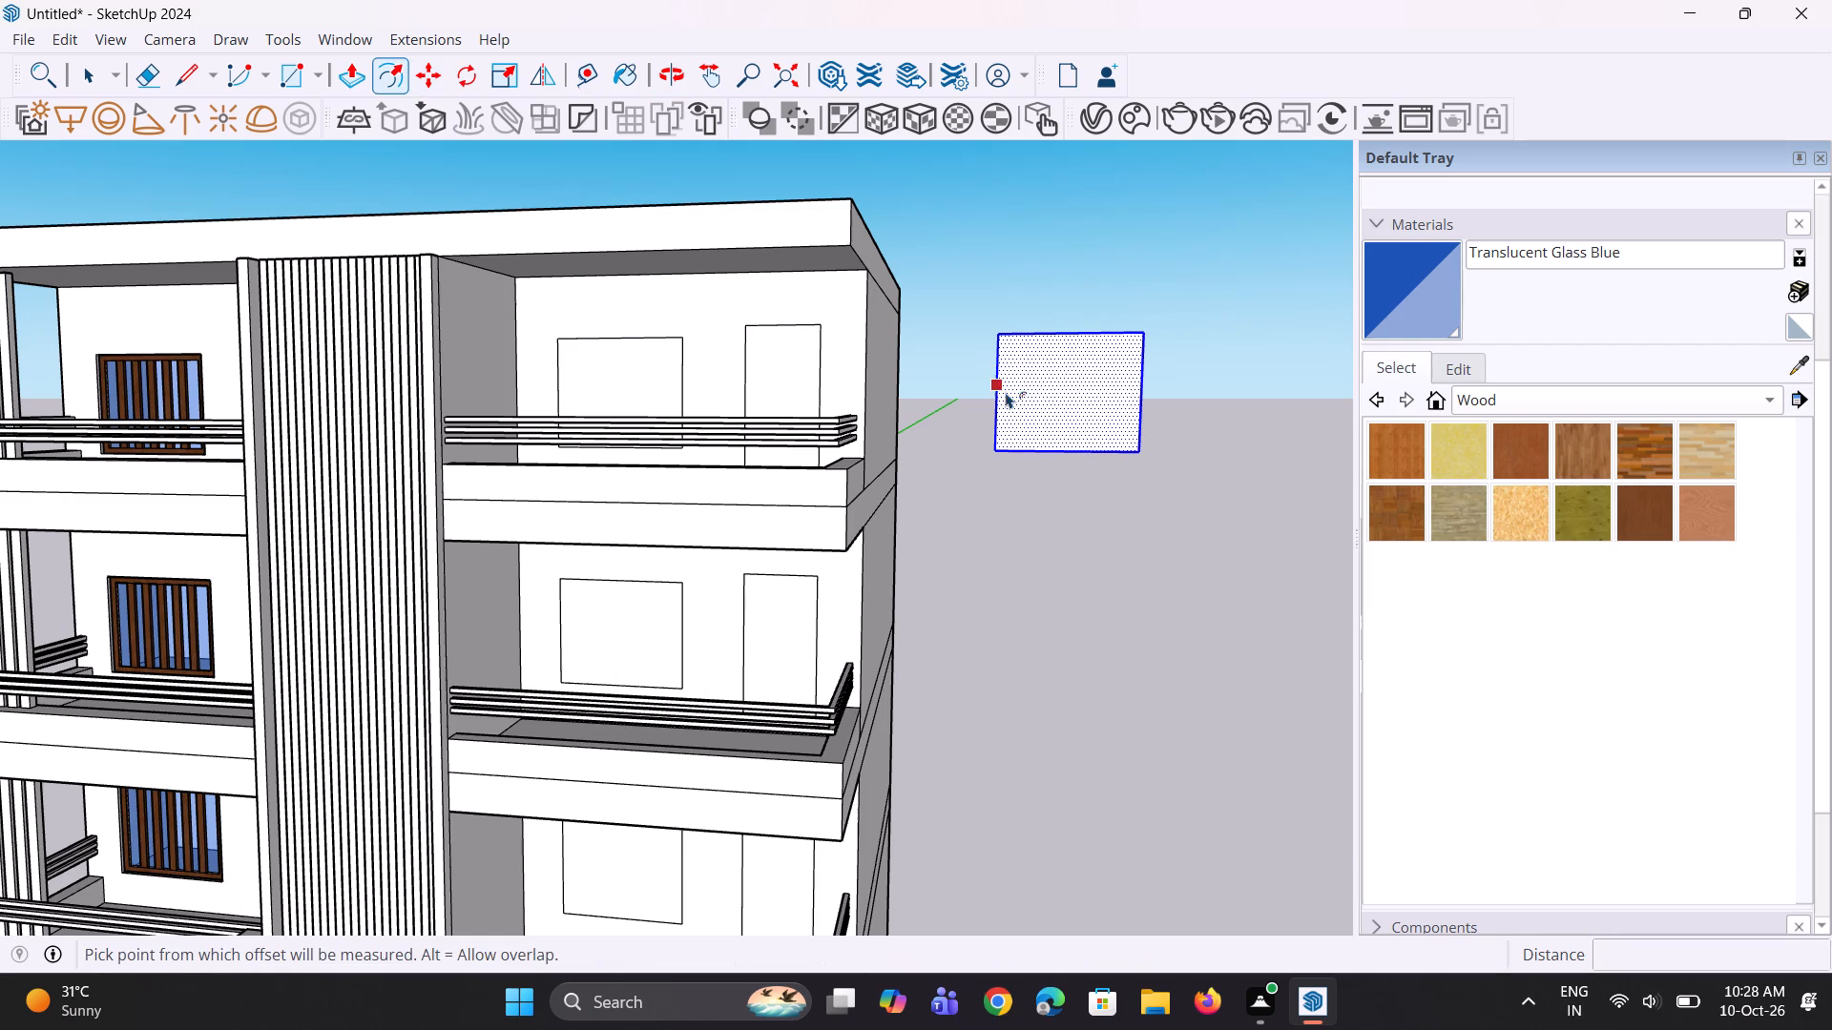
left_click(1003, 395)
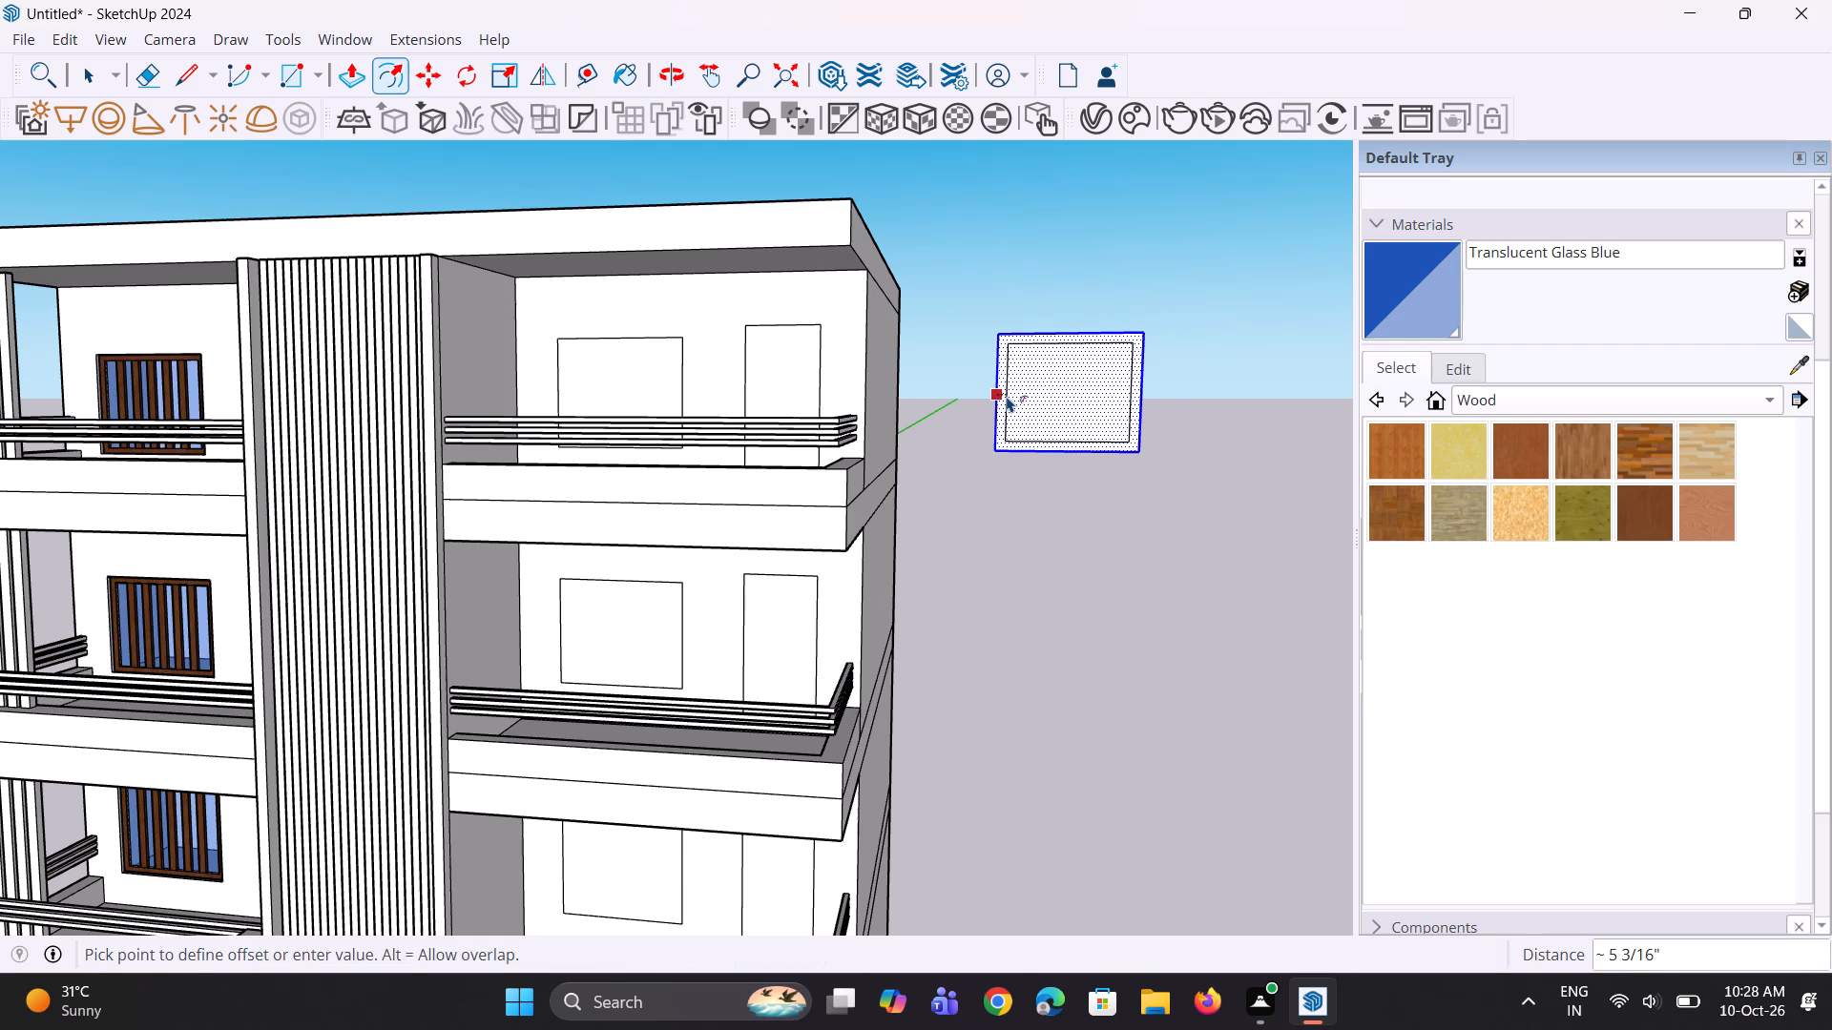
scroll(1007, 396, "up", 2)
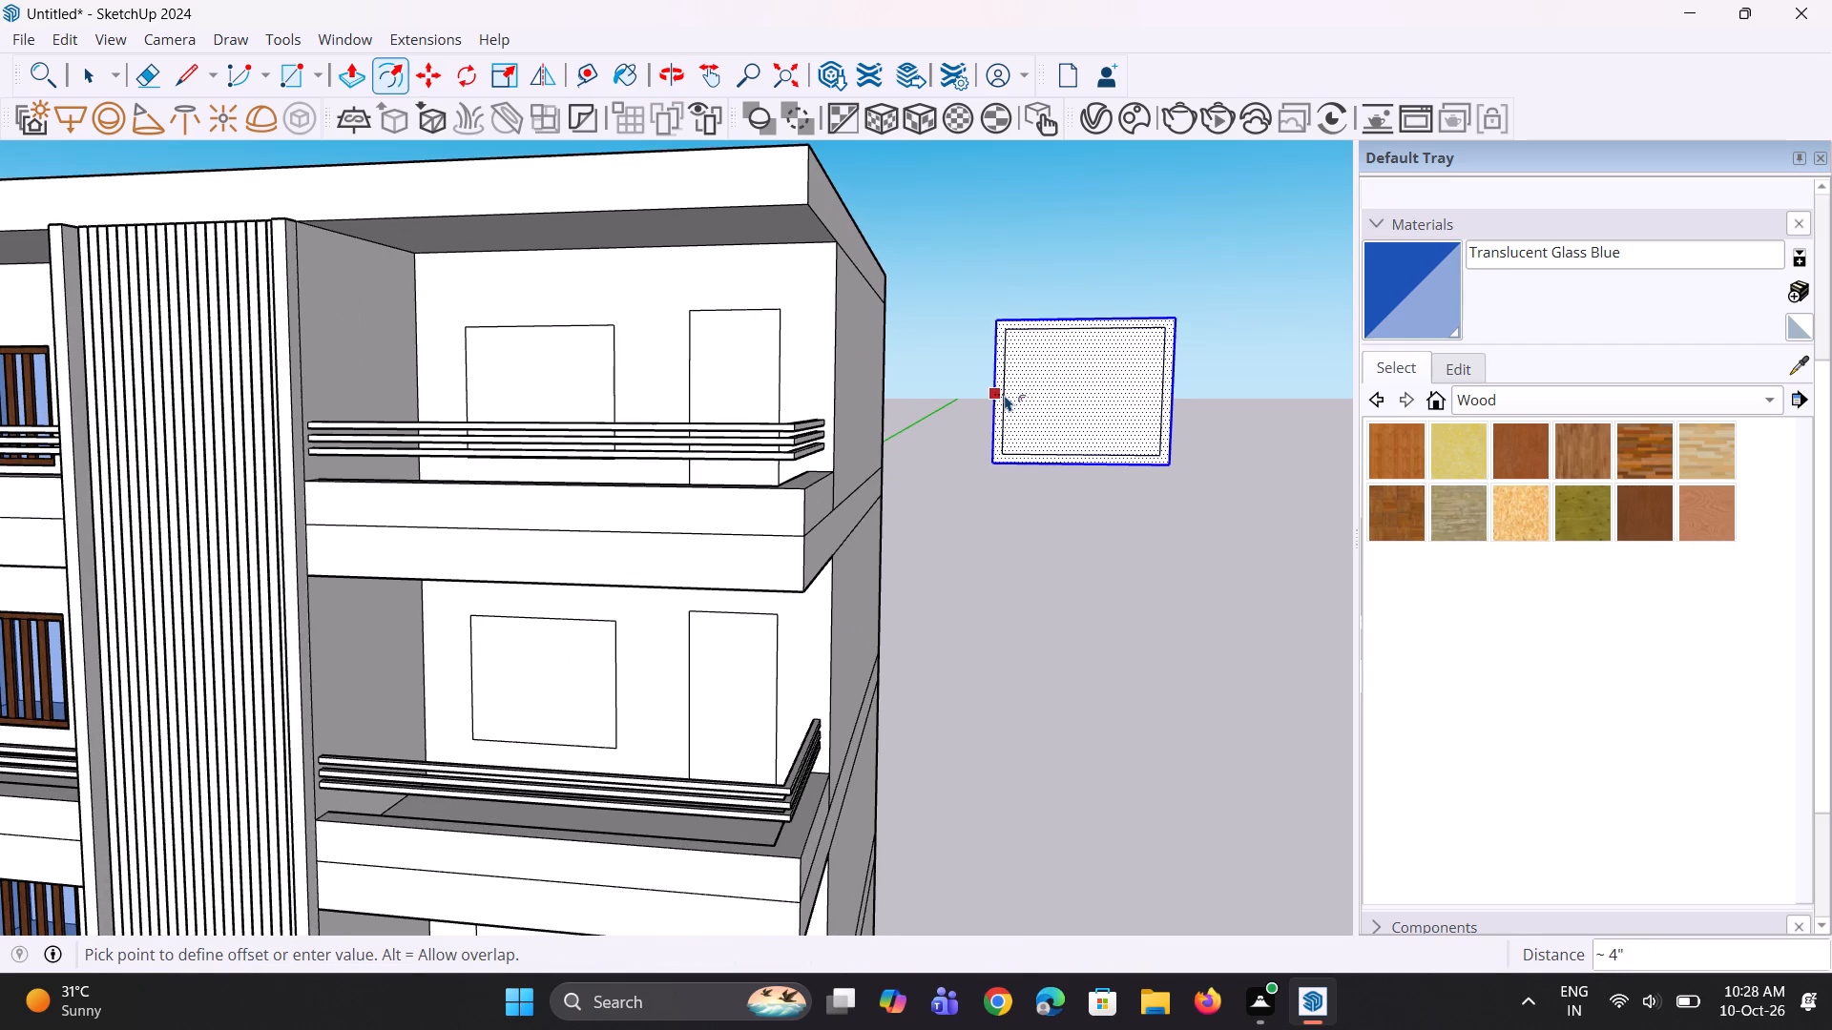
left_click(1005, 395)
key("space")
key("space")
left_click(982, 517)
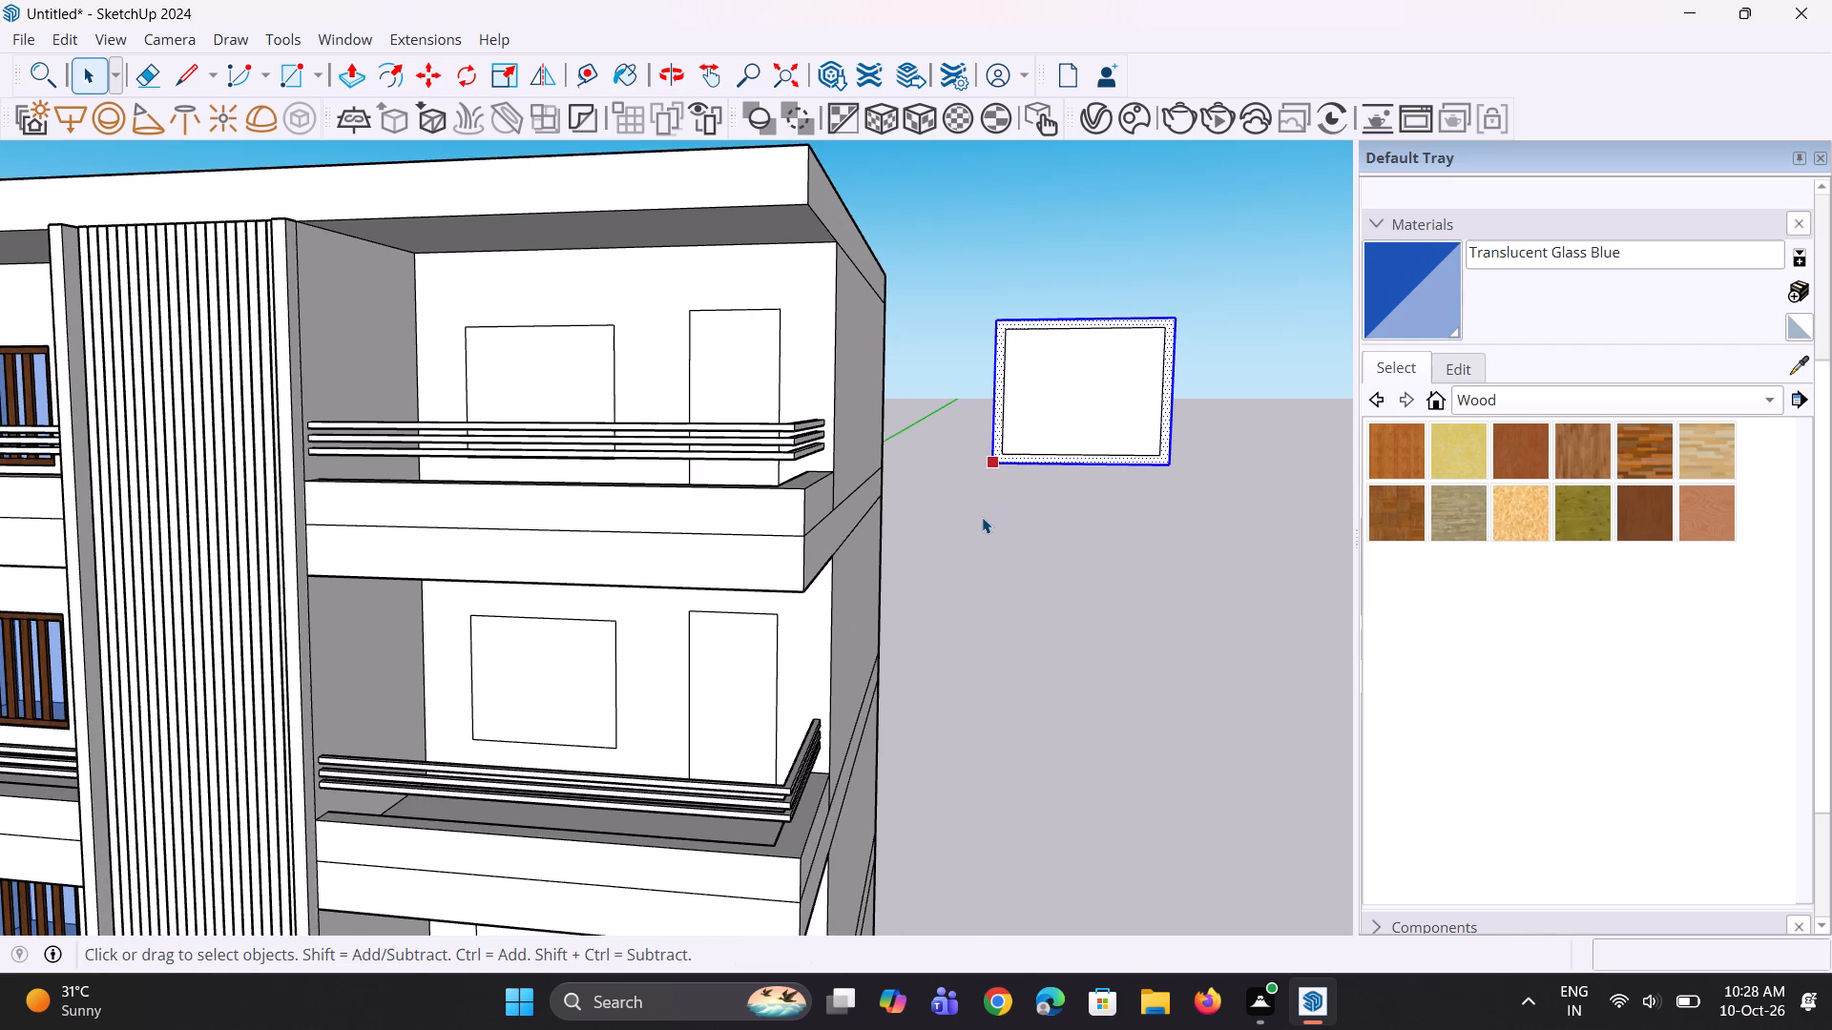
left_click(1000, 483)
Divide the inner pane in half with a vertical centre line, copying the inner frame edge across to the opposite edge and splitting by 2.
scroll(1051, 394, "up", 1)
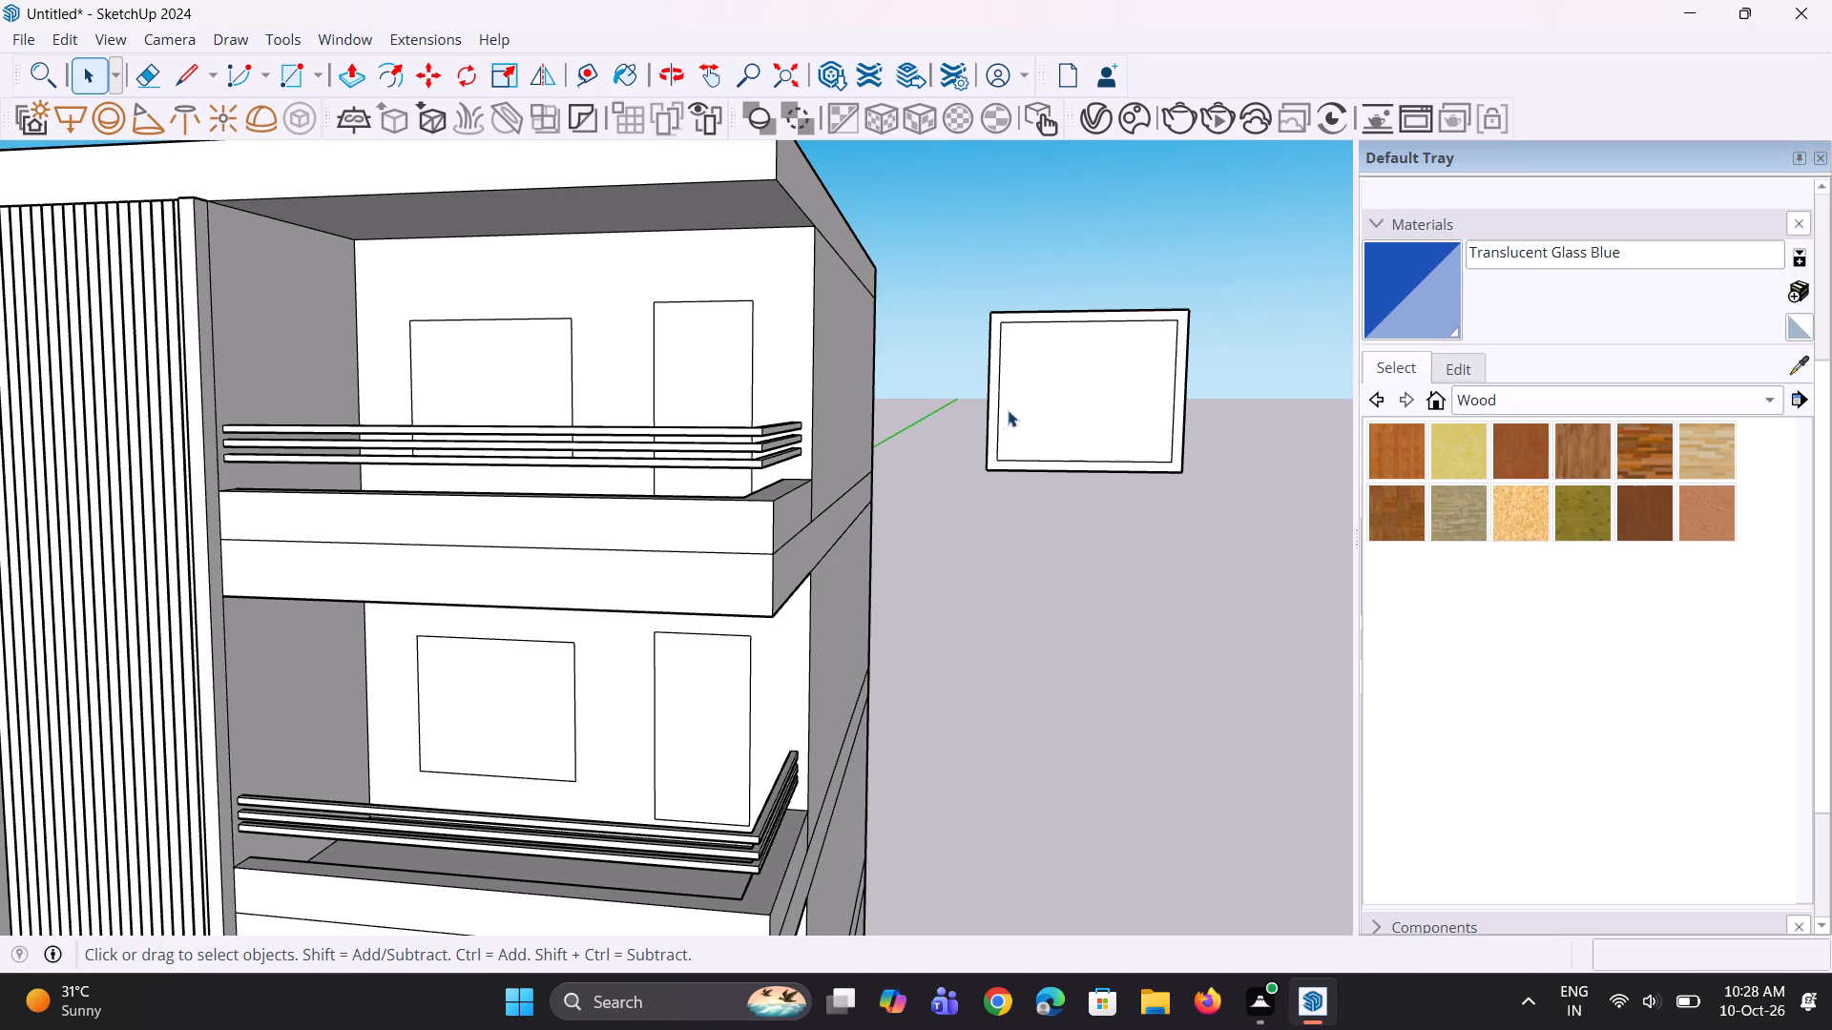
left_click(1000, 417)
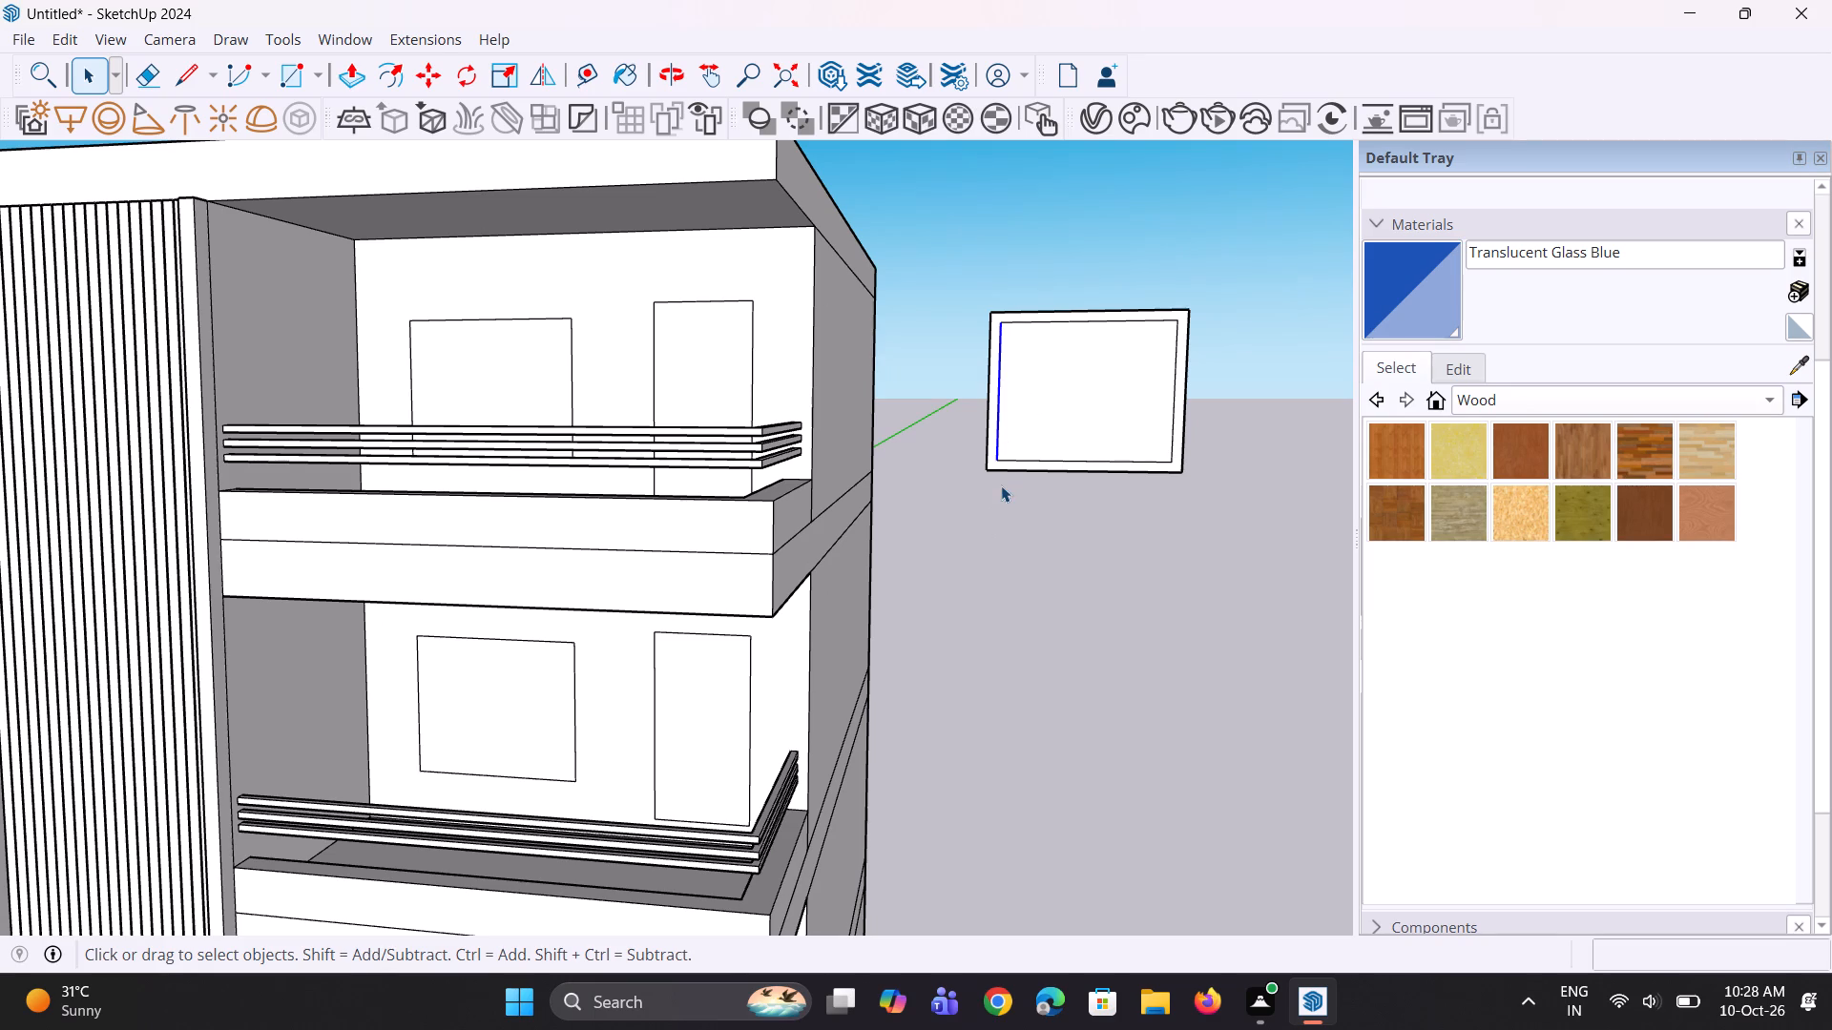
key("m")
scroll(937, 504, "down", 2)
scroll(1041, 467, "up", 6)
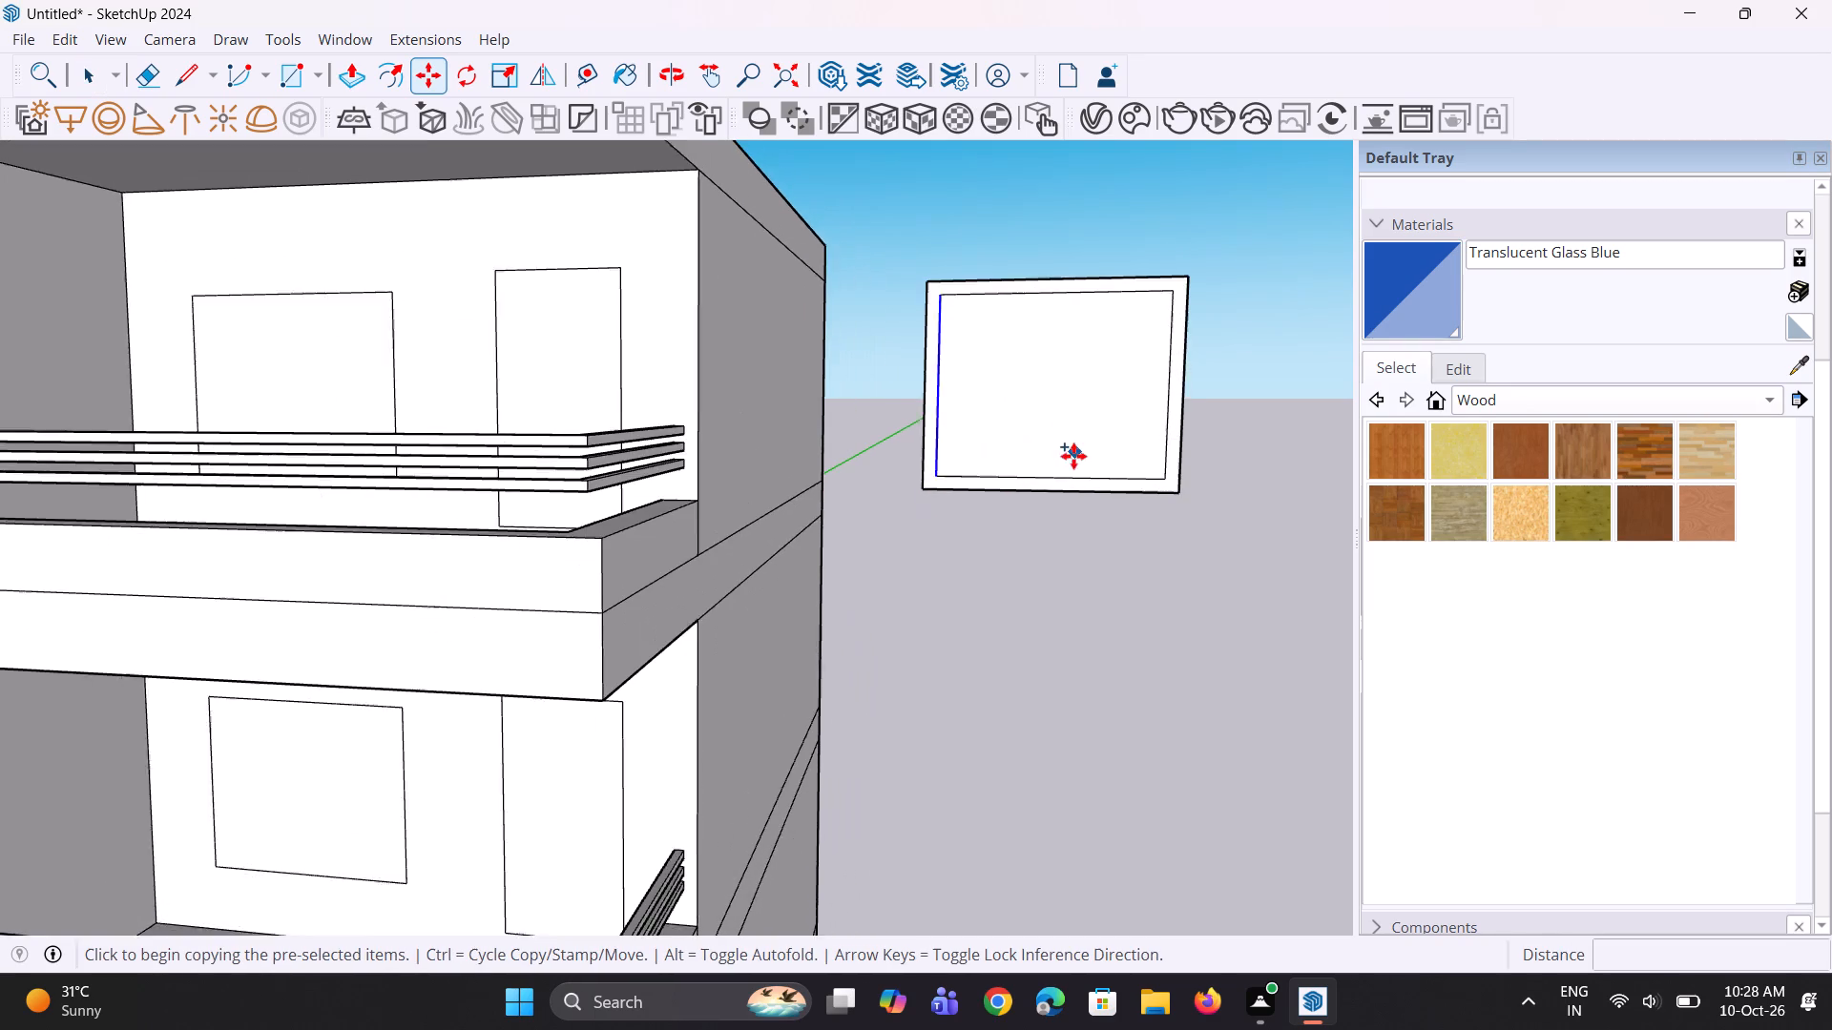
left_click(923, 484)
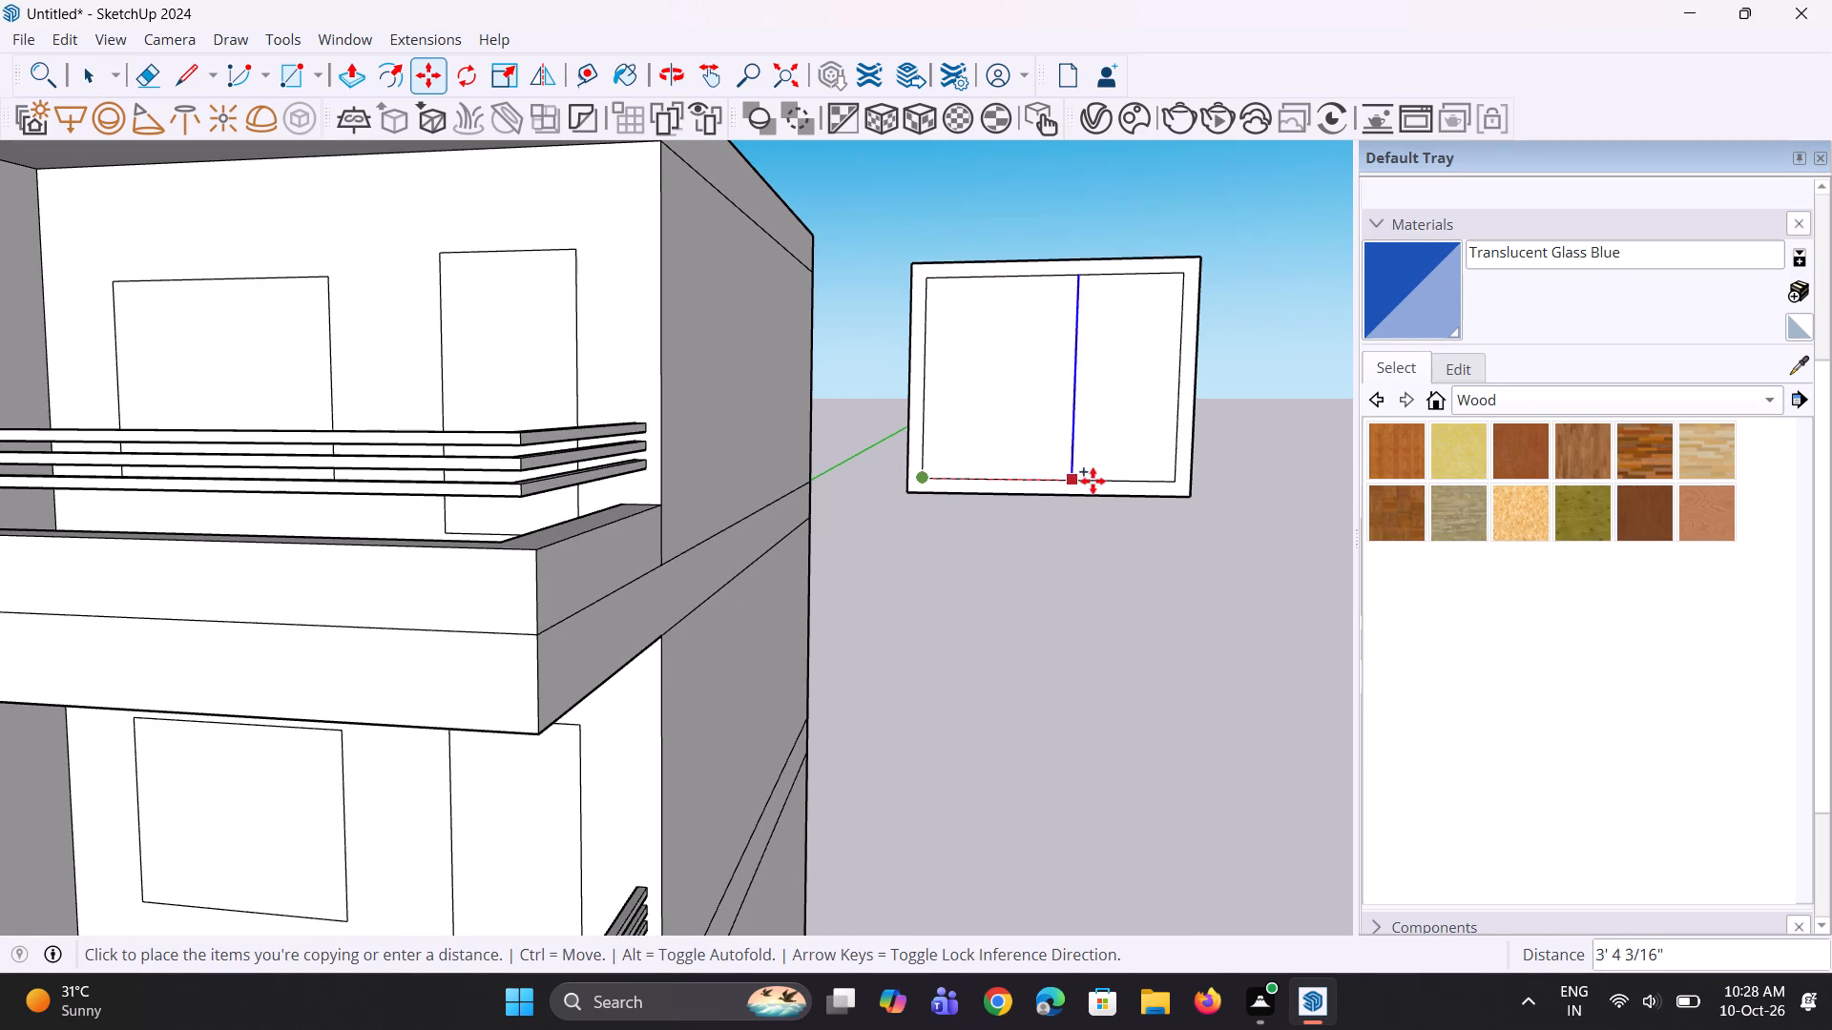
left_click(1169, 477)
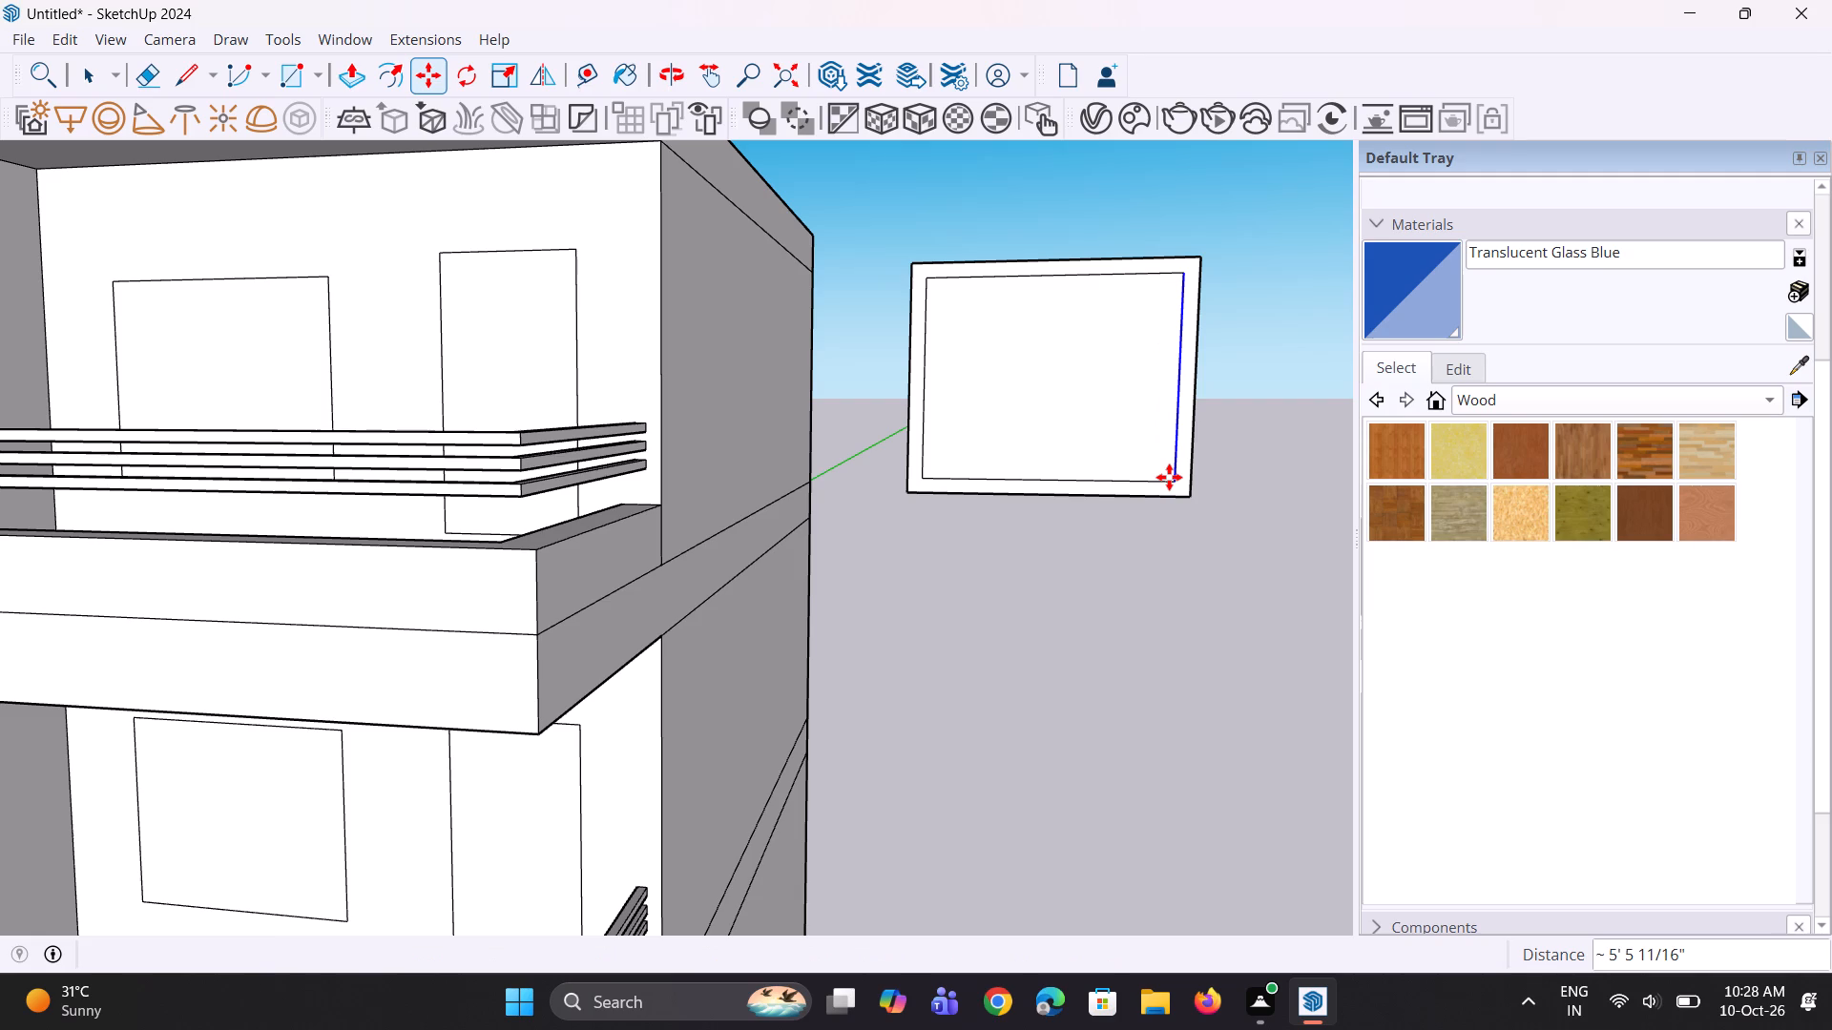
type("/2")
key("Return")
key("space")
key("space")
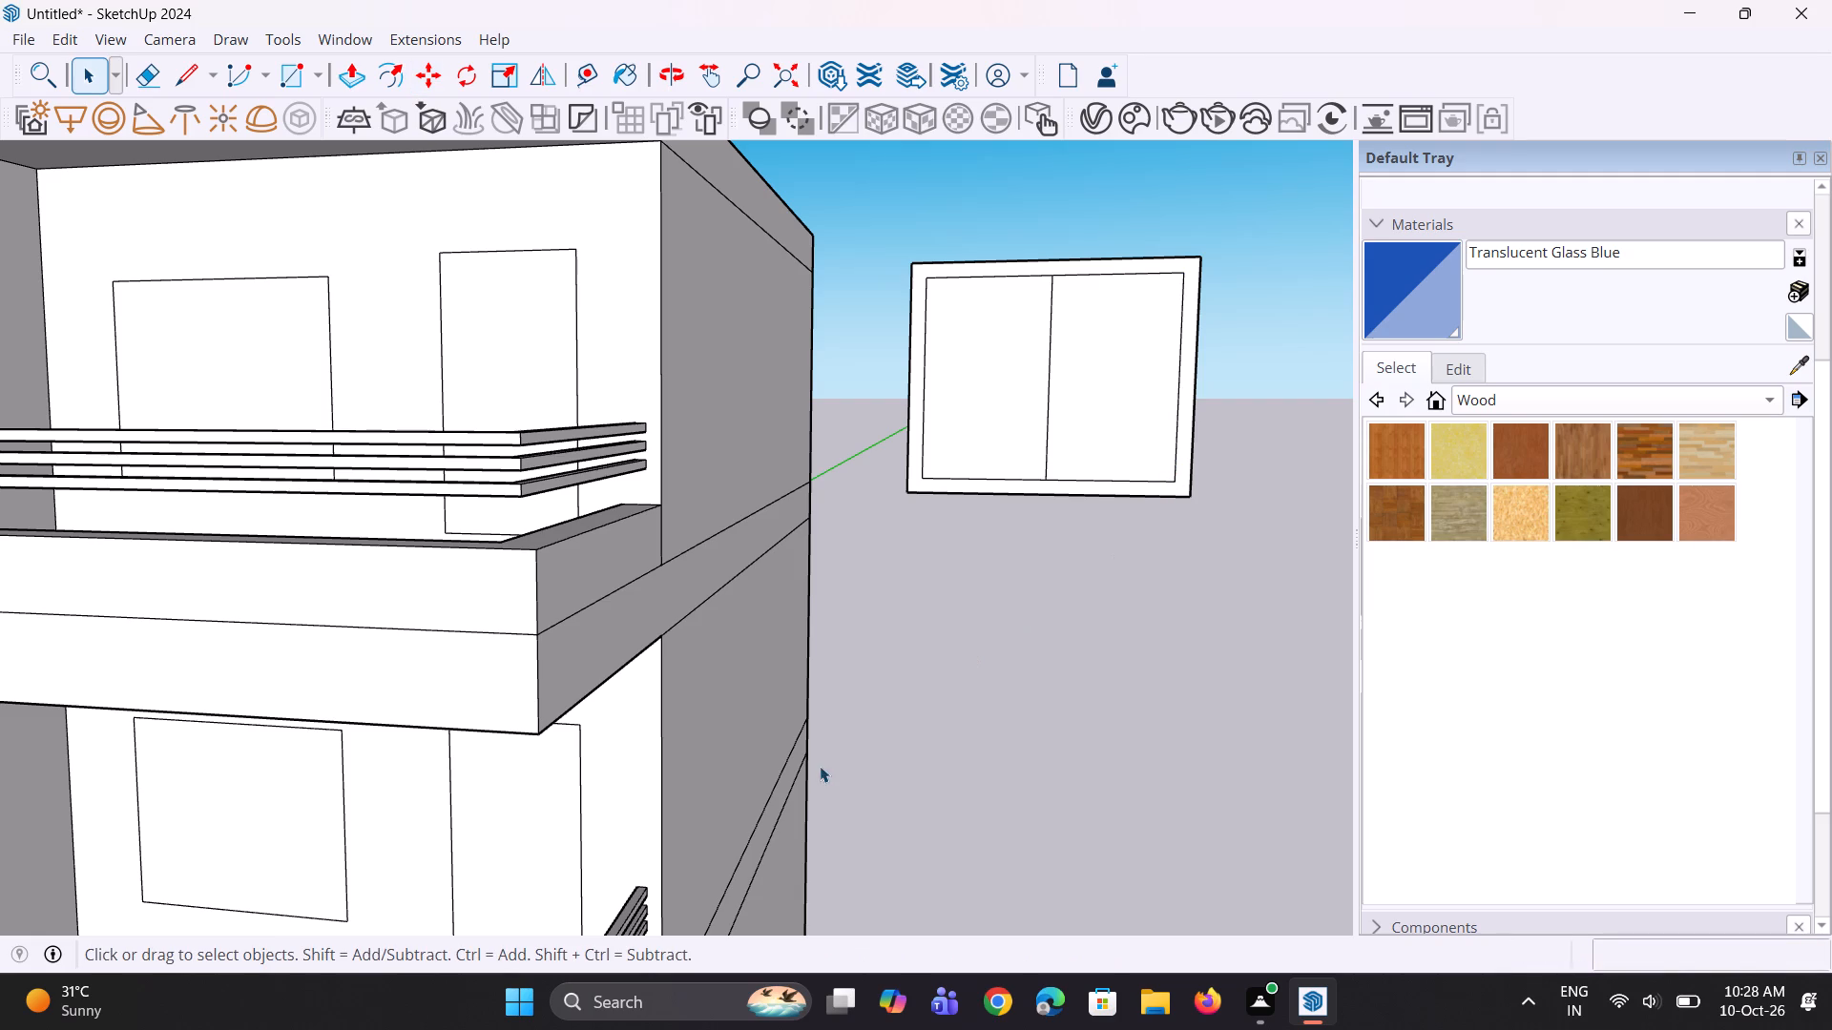
left_click(814, 769)
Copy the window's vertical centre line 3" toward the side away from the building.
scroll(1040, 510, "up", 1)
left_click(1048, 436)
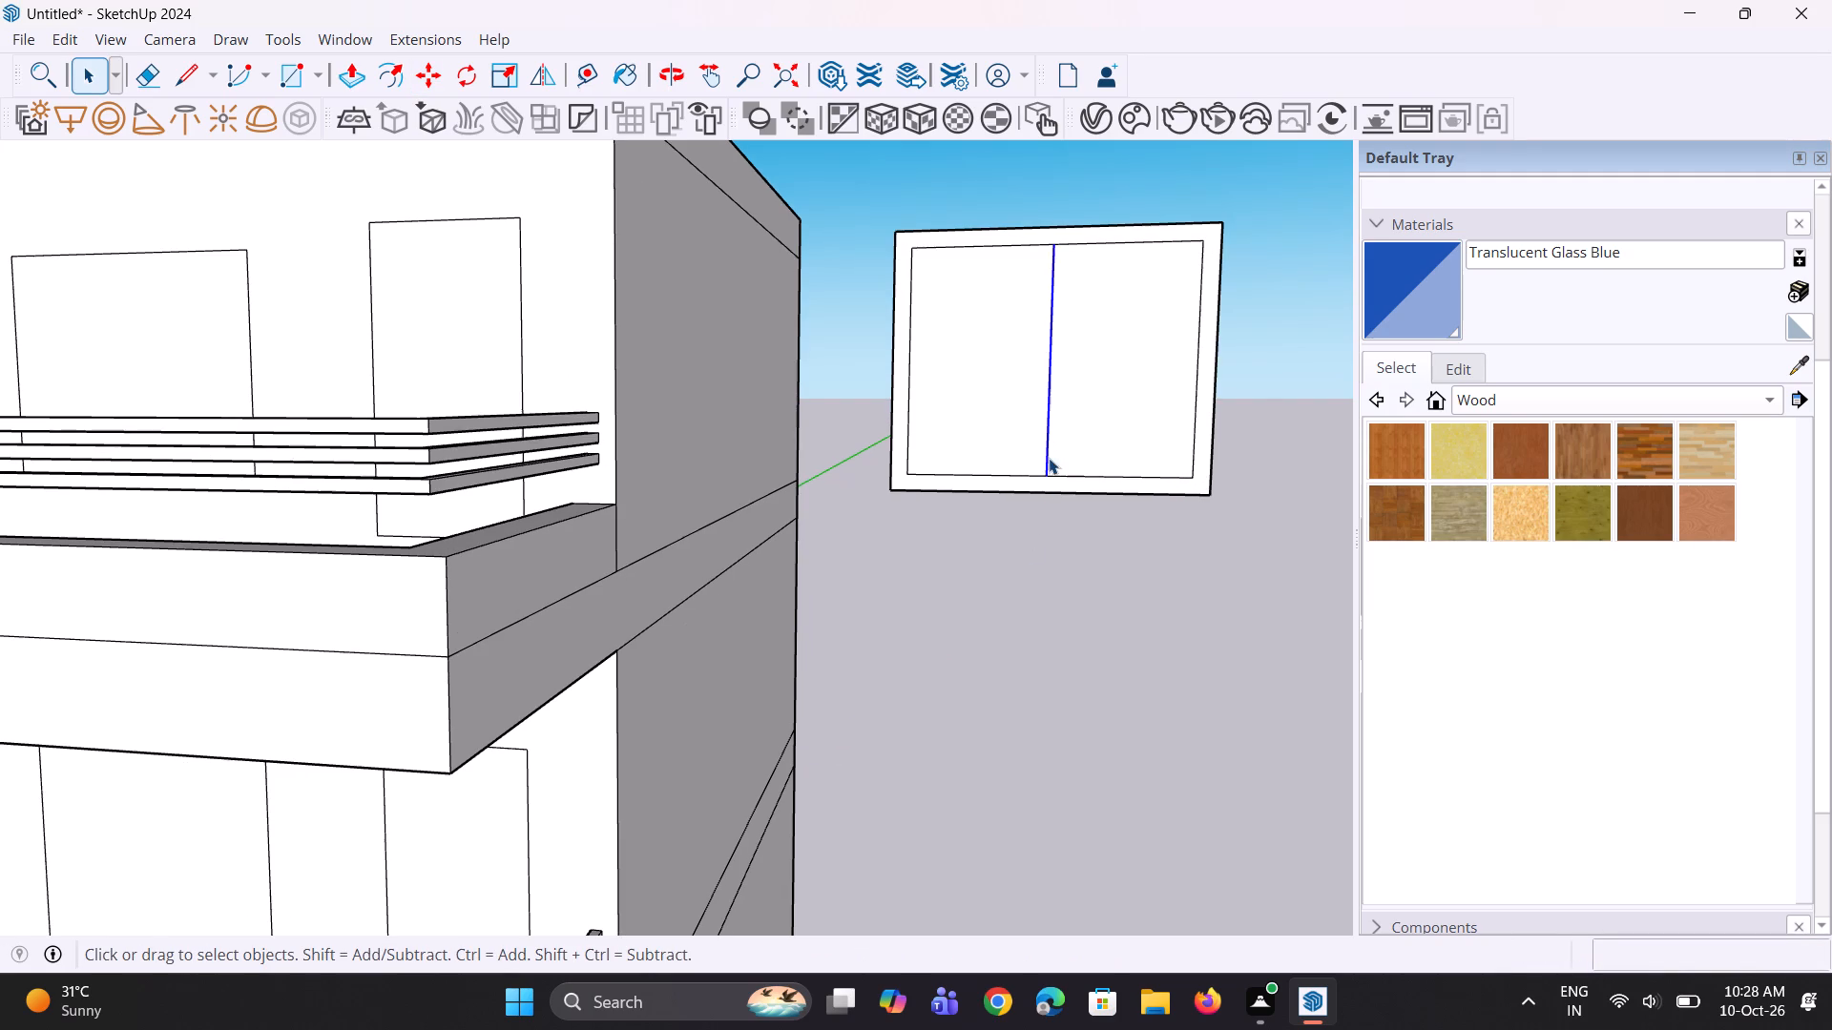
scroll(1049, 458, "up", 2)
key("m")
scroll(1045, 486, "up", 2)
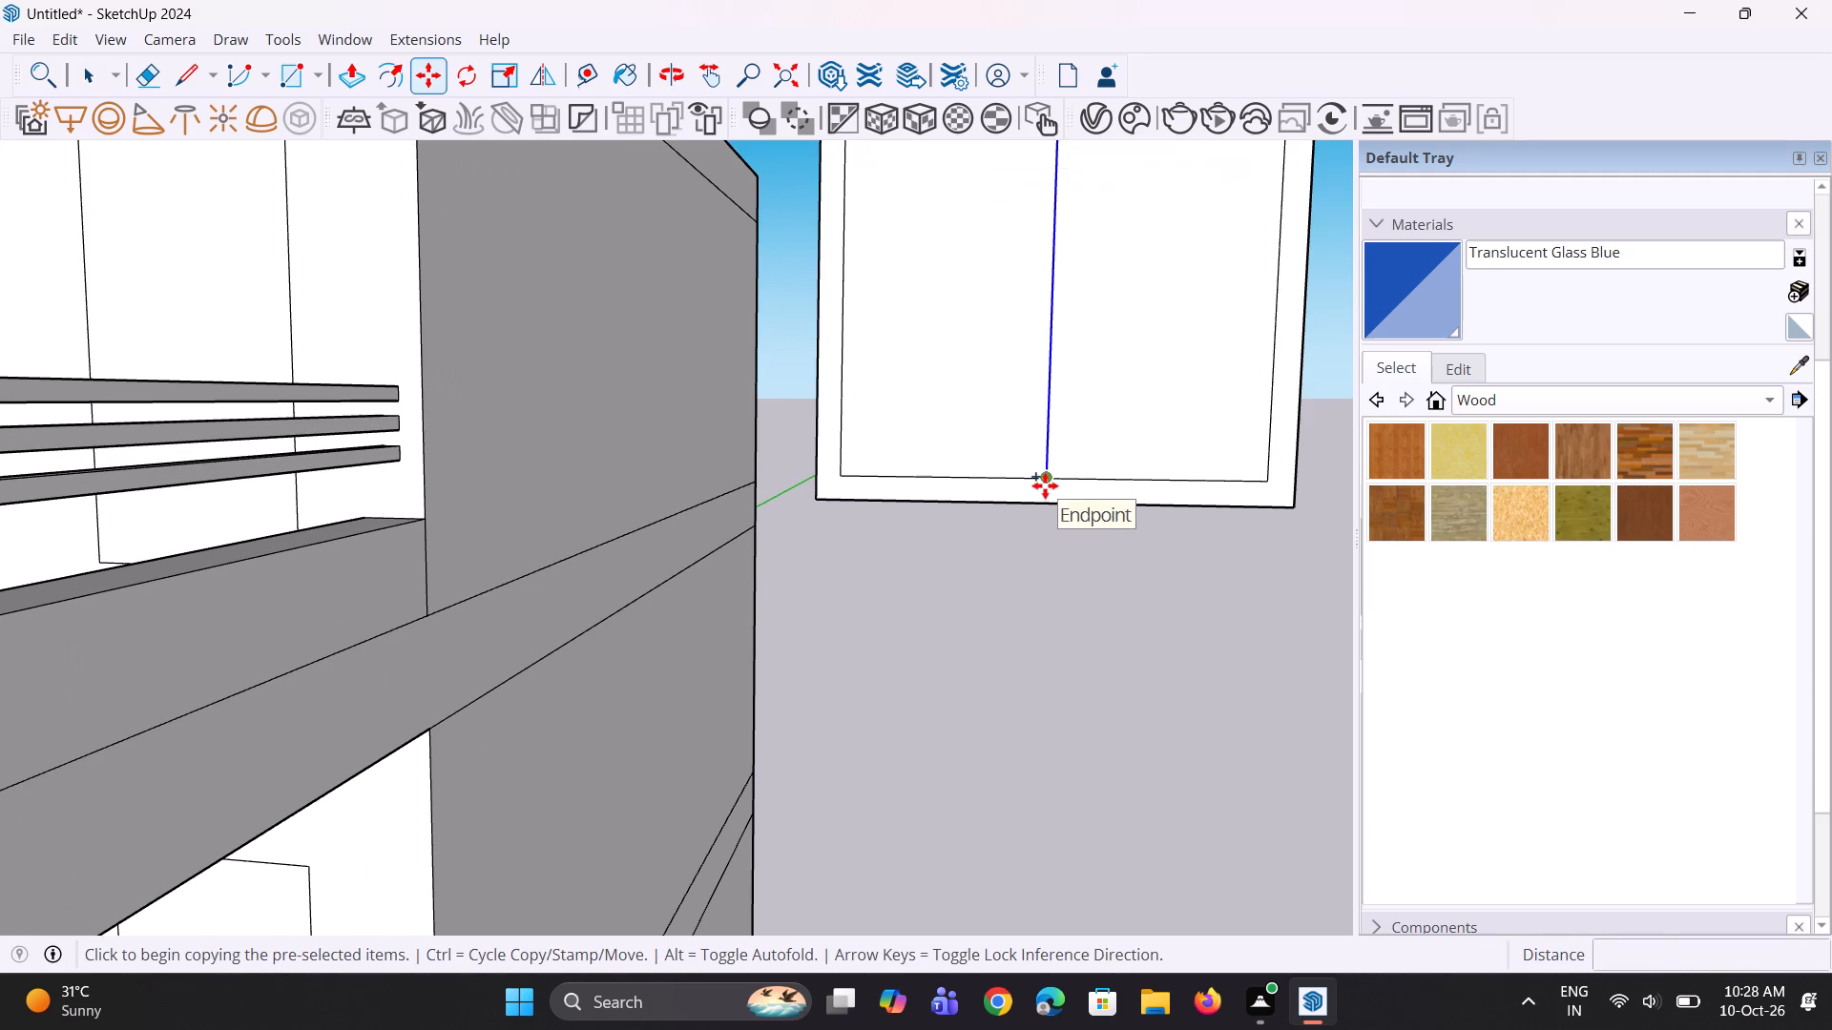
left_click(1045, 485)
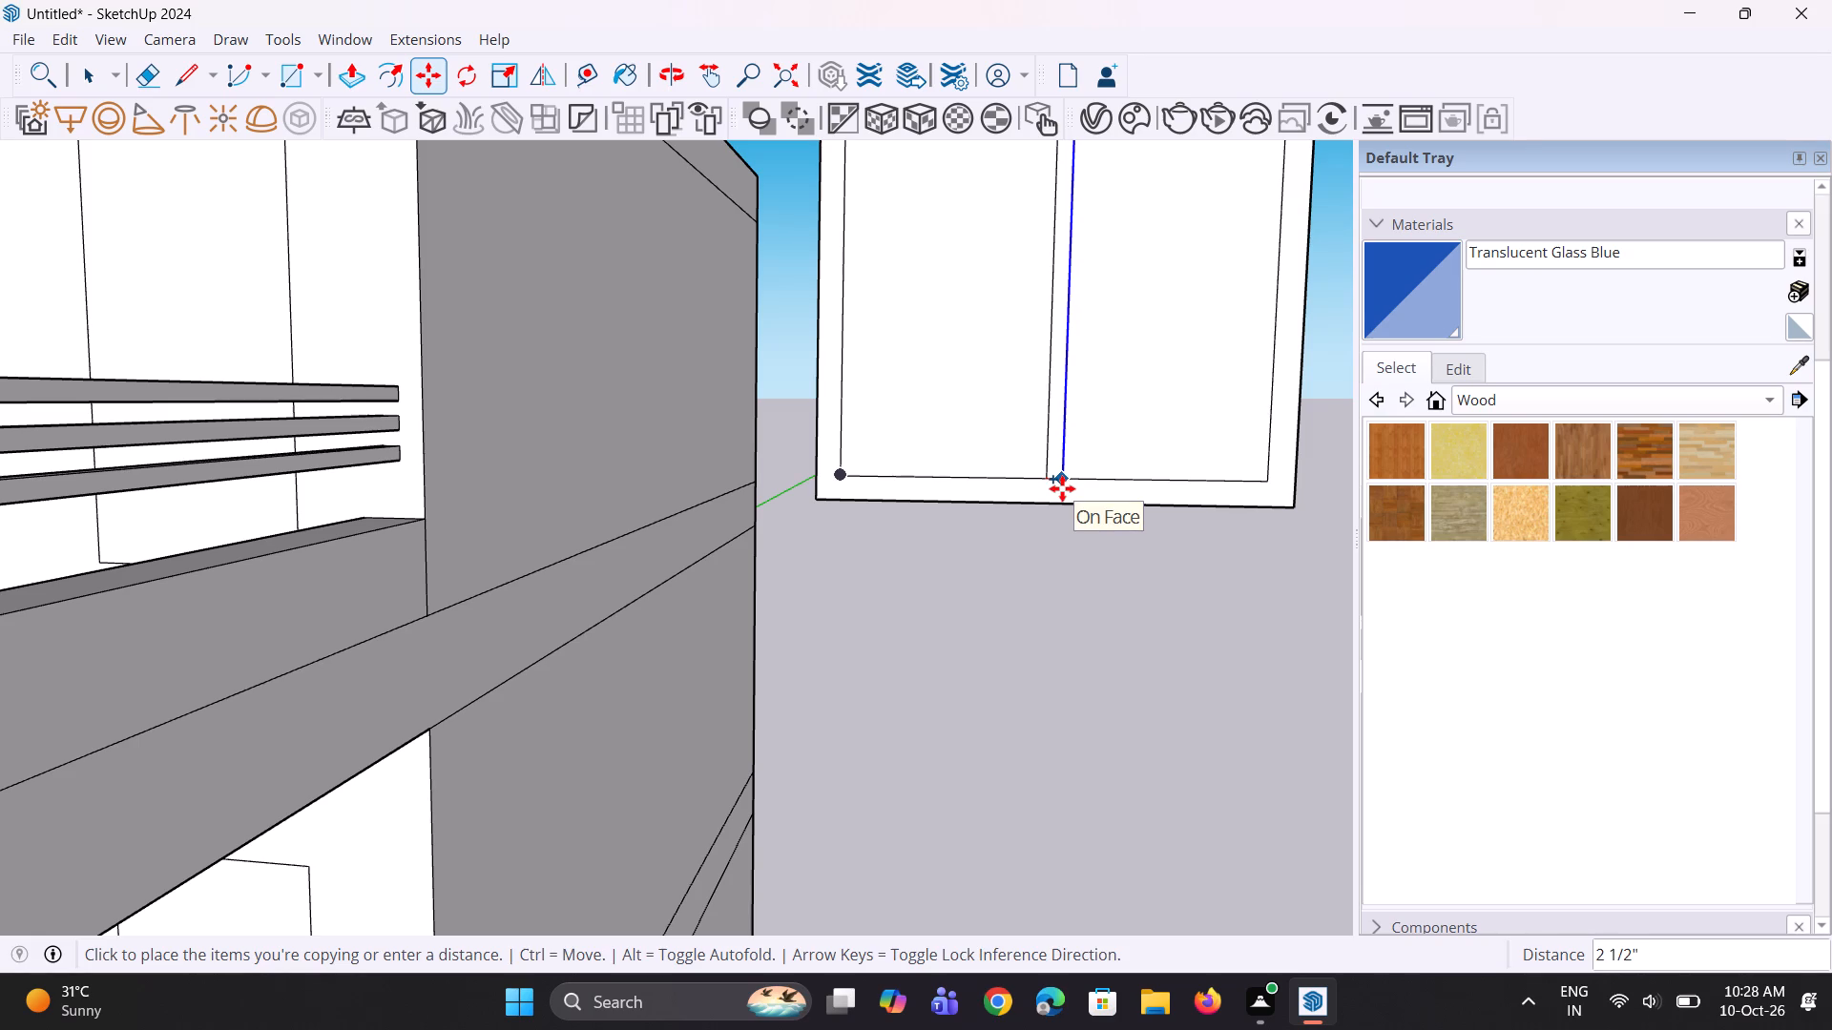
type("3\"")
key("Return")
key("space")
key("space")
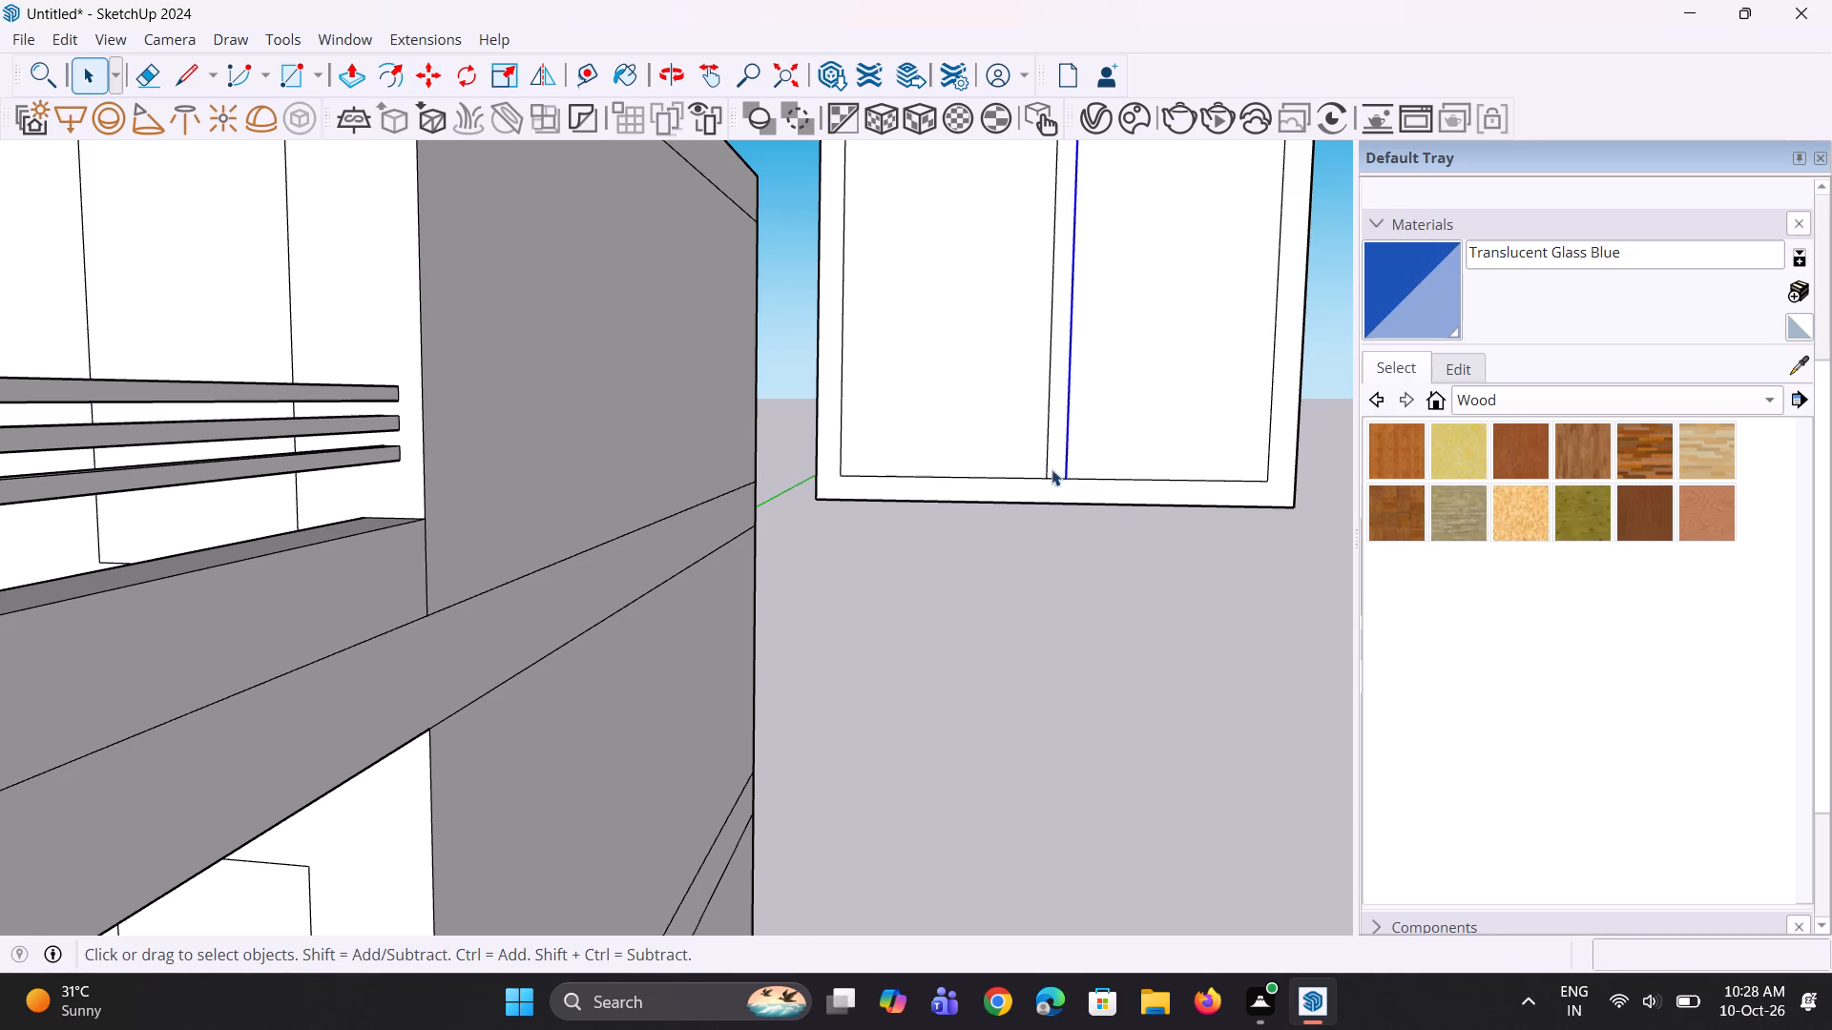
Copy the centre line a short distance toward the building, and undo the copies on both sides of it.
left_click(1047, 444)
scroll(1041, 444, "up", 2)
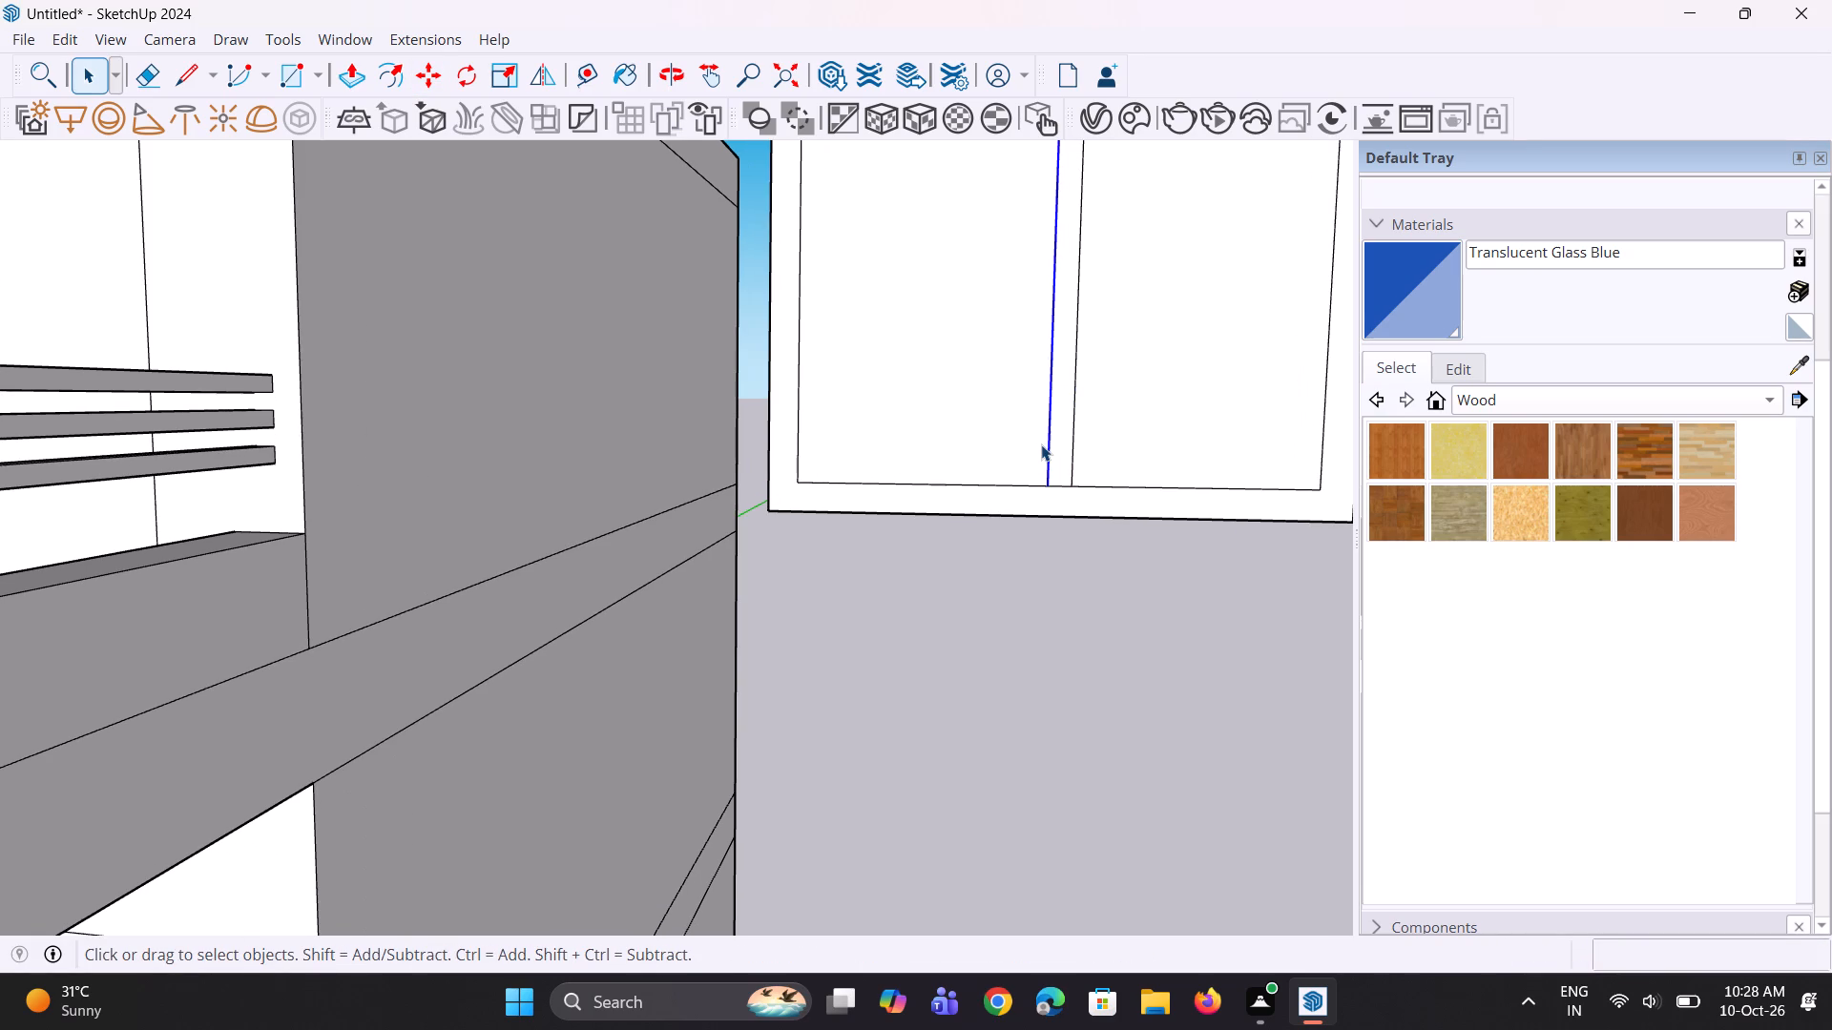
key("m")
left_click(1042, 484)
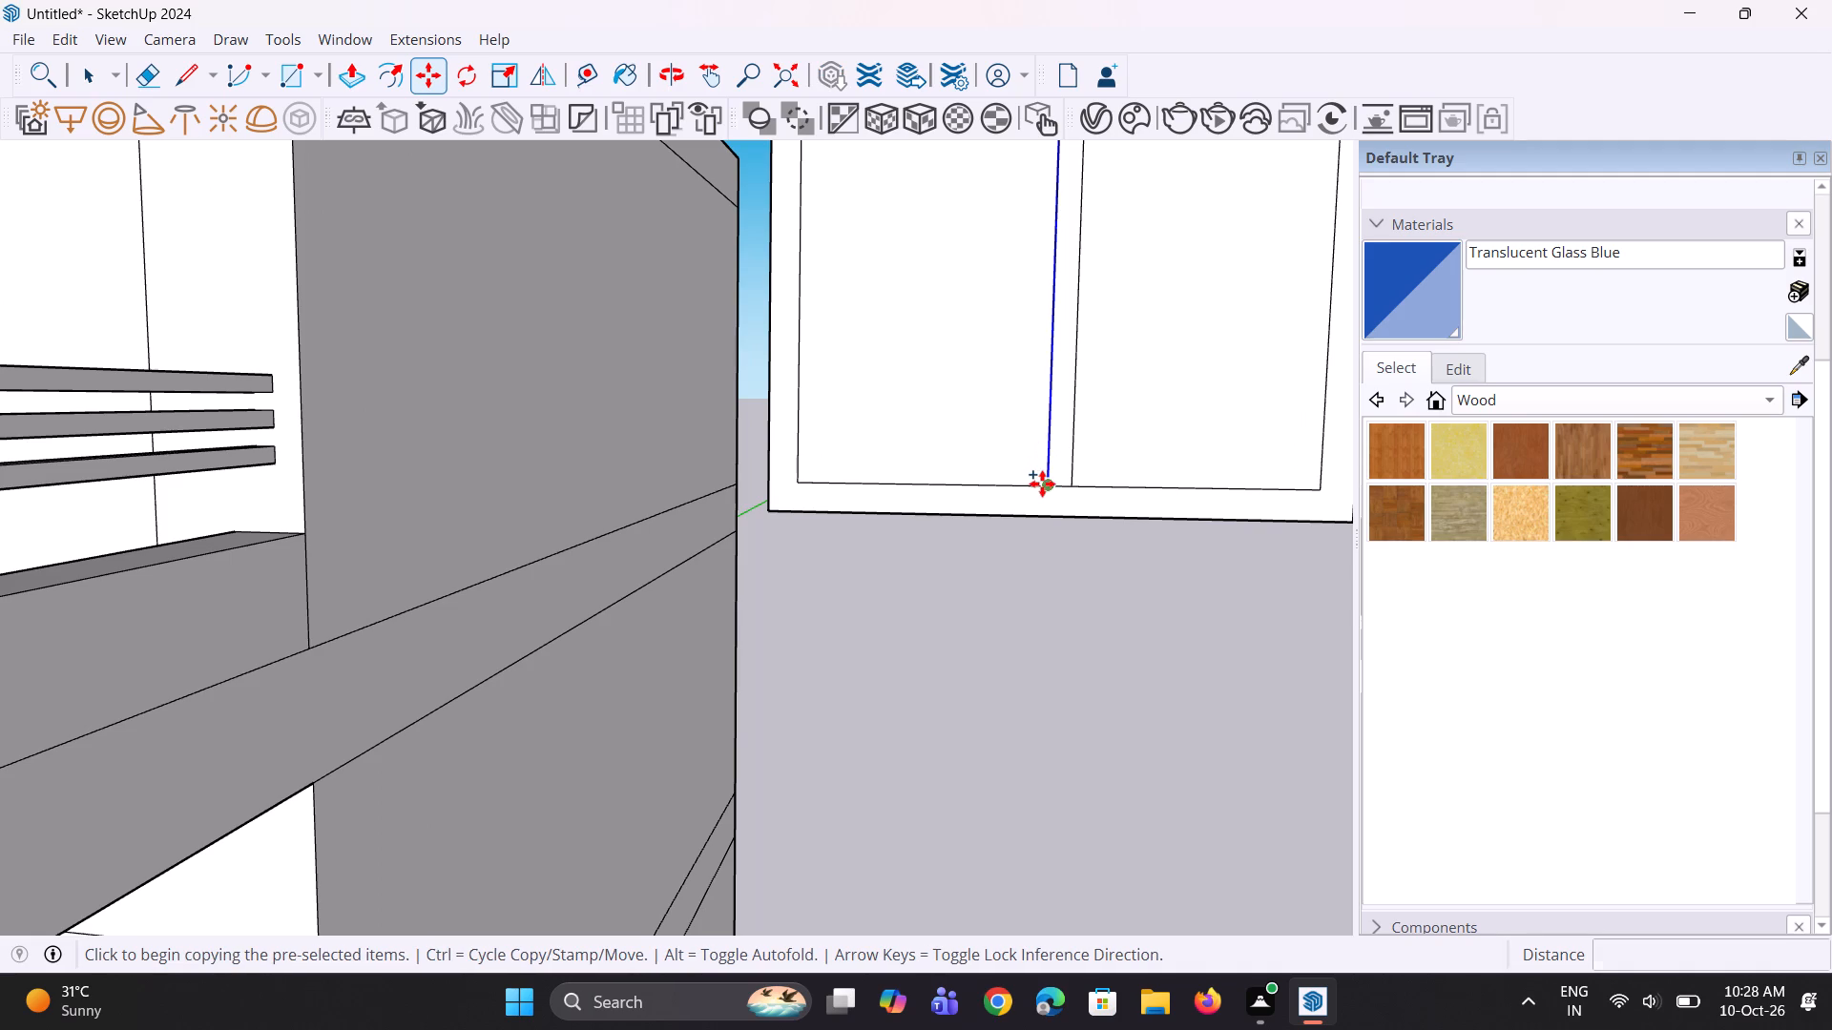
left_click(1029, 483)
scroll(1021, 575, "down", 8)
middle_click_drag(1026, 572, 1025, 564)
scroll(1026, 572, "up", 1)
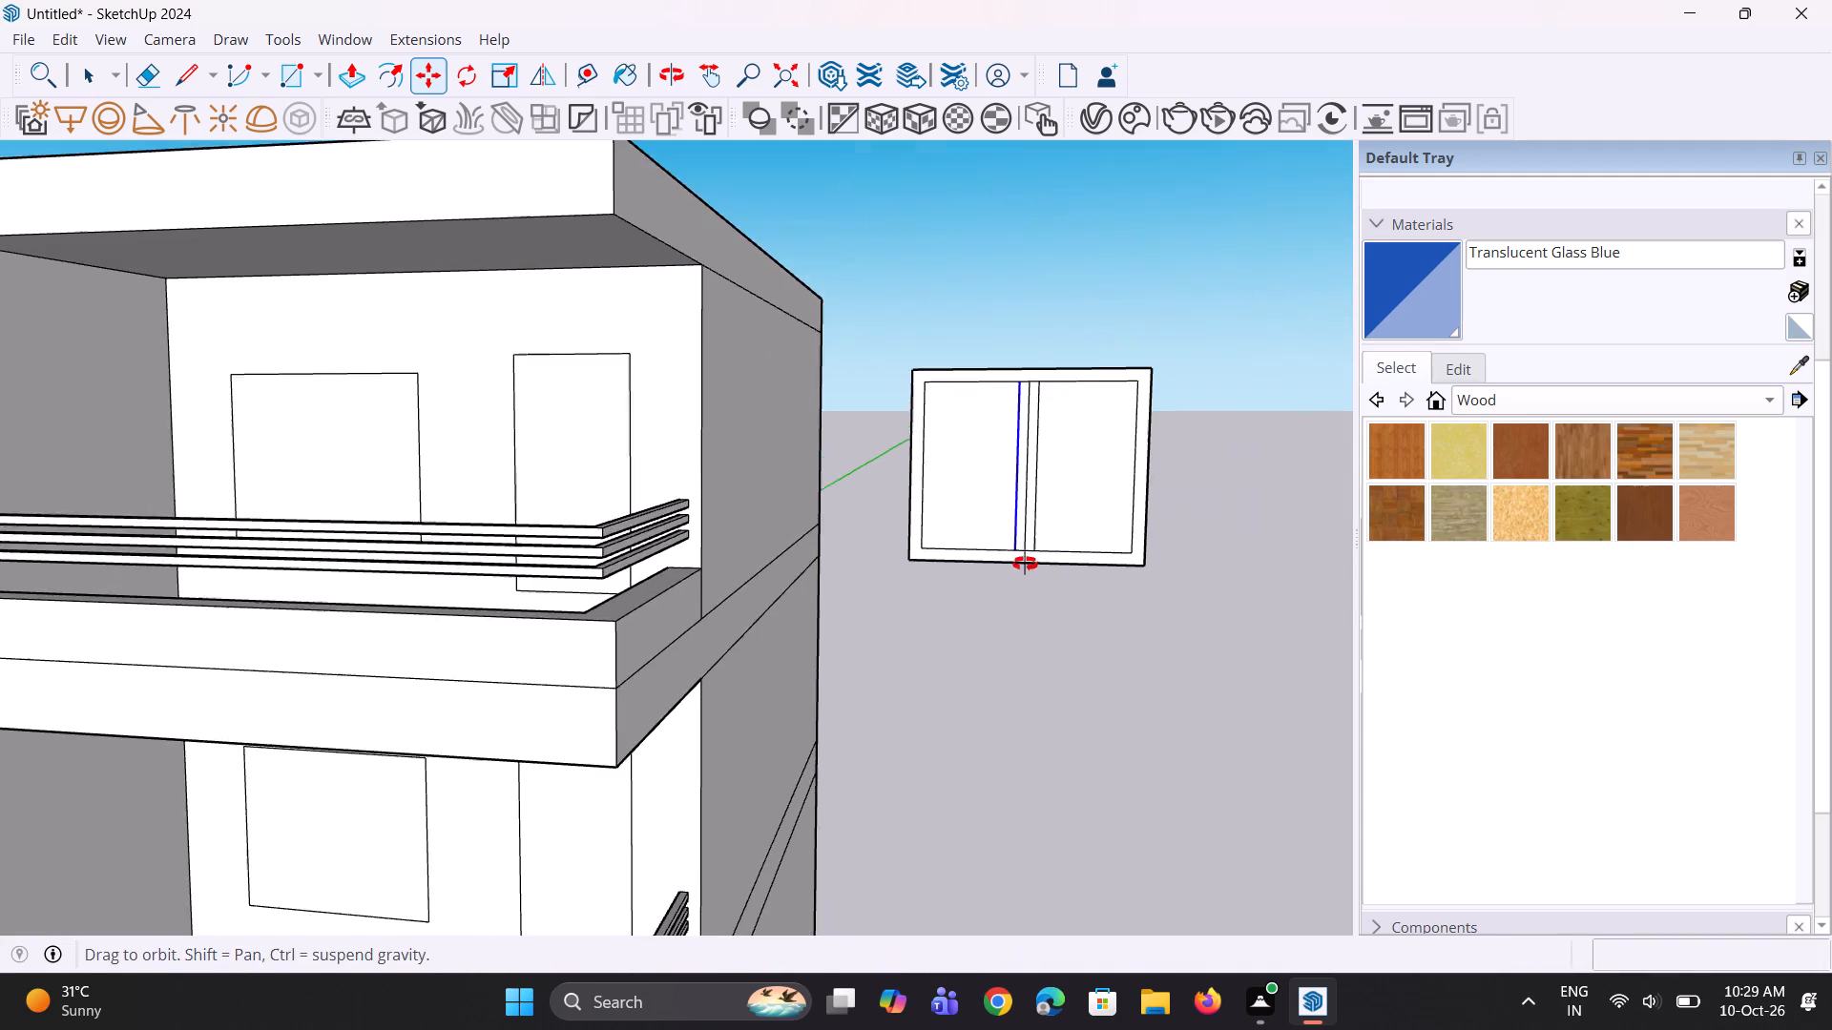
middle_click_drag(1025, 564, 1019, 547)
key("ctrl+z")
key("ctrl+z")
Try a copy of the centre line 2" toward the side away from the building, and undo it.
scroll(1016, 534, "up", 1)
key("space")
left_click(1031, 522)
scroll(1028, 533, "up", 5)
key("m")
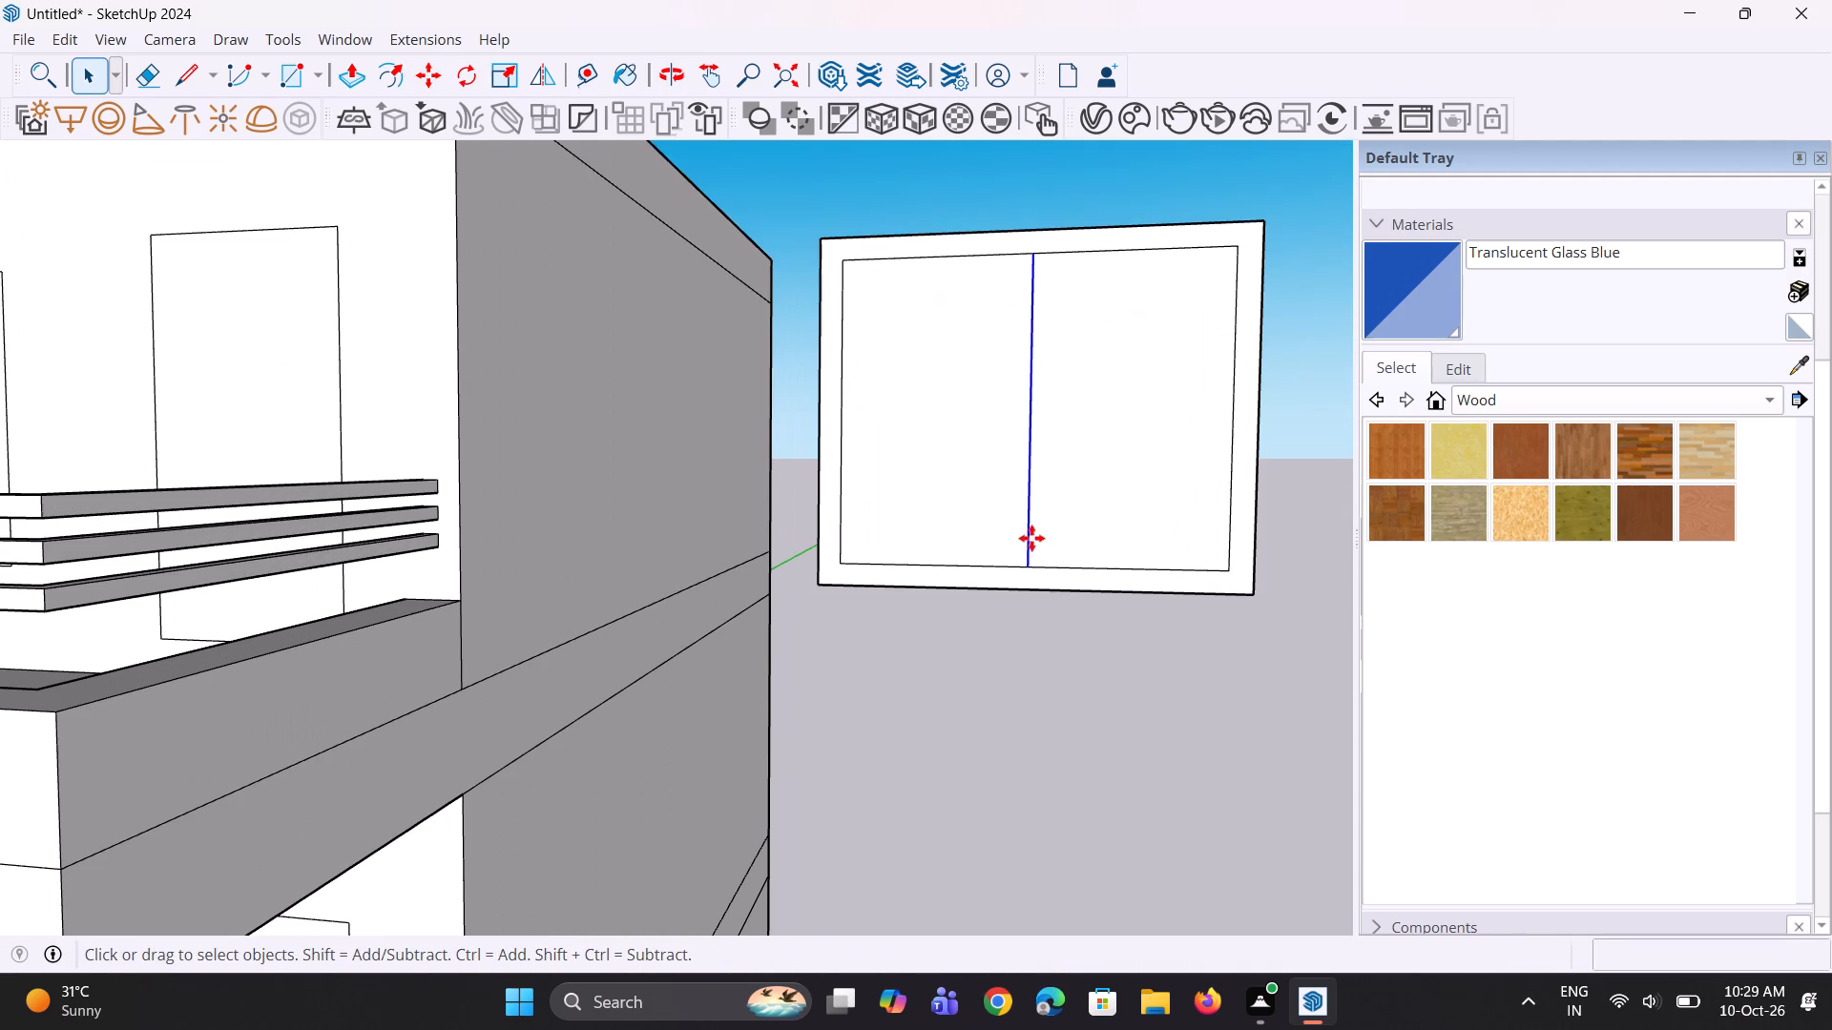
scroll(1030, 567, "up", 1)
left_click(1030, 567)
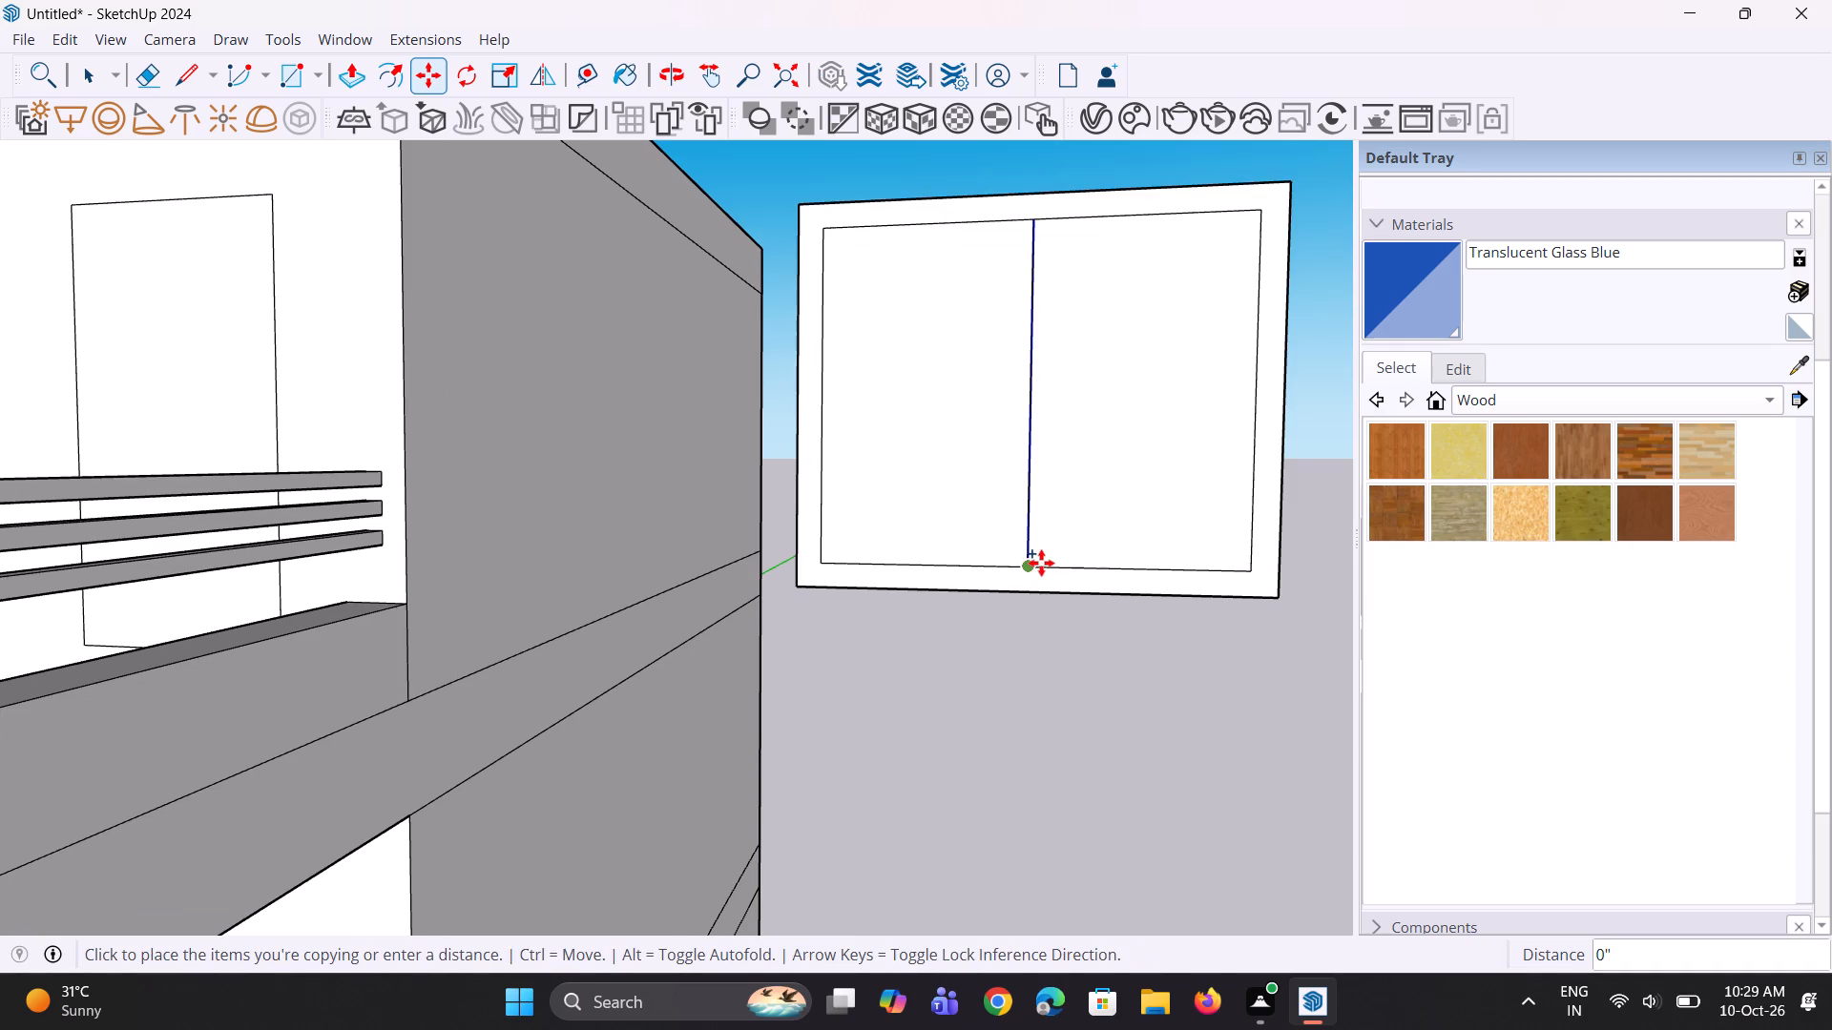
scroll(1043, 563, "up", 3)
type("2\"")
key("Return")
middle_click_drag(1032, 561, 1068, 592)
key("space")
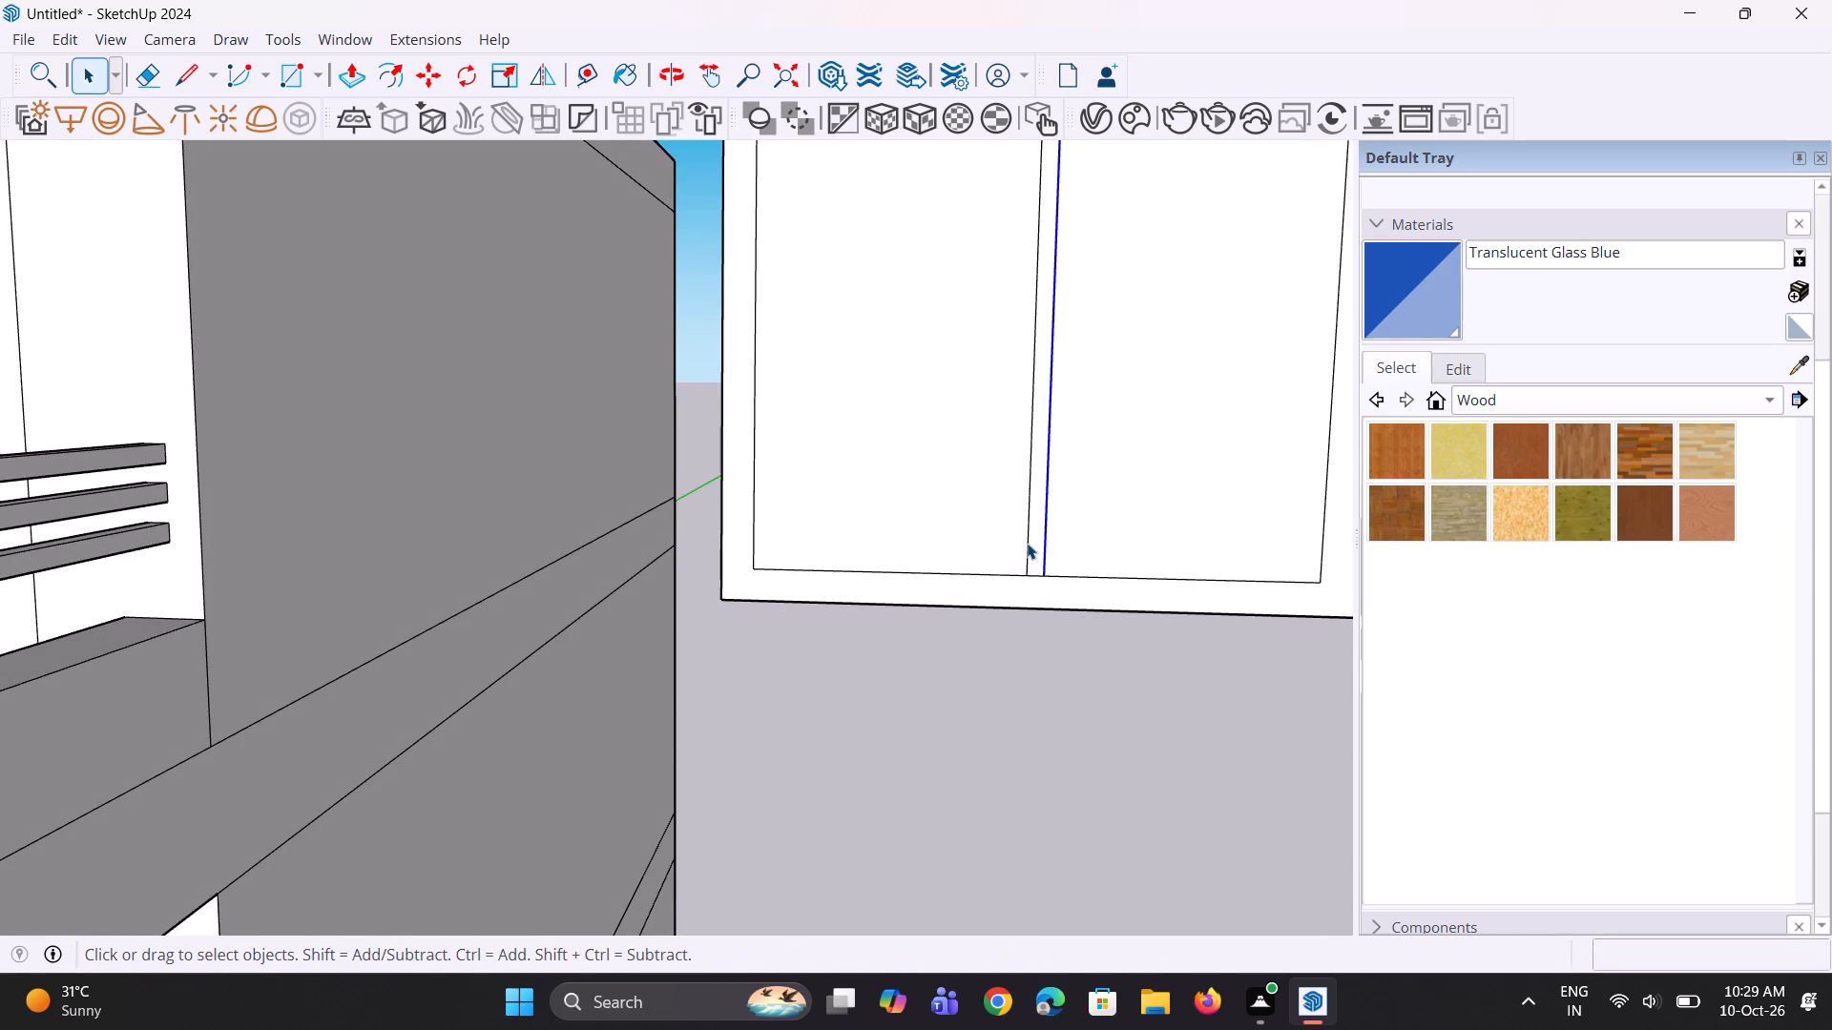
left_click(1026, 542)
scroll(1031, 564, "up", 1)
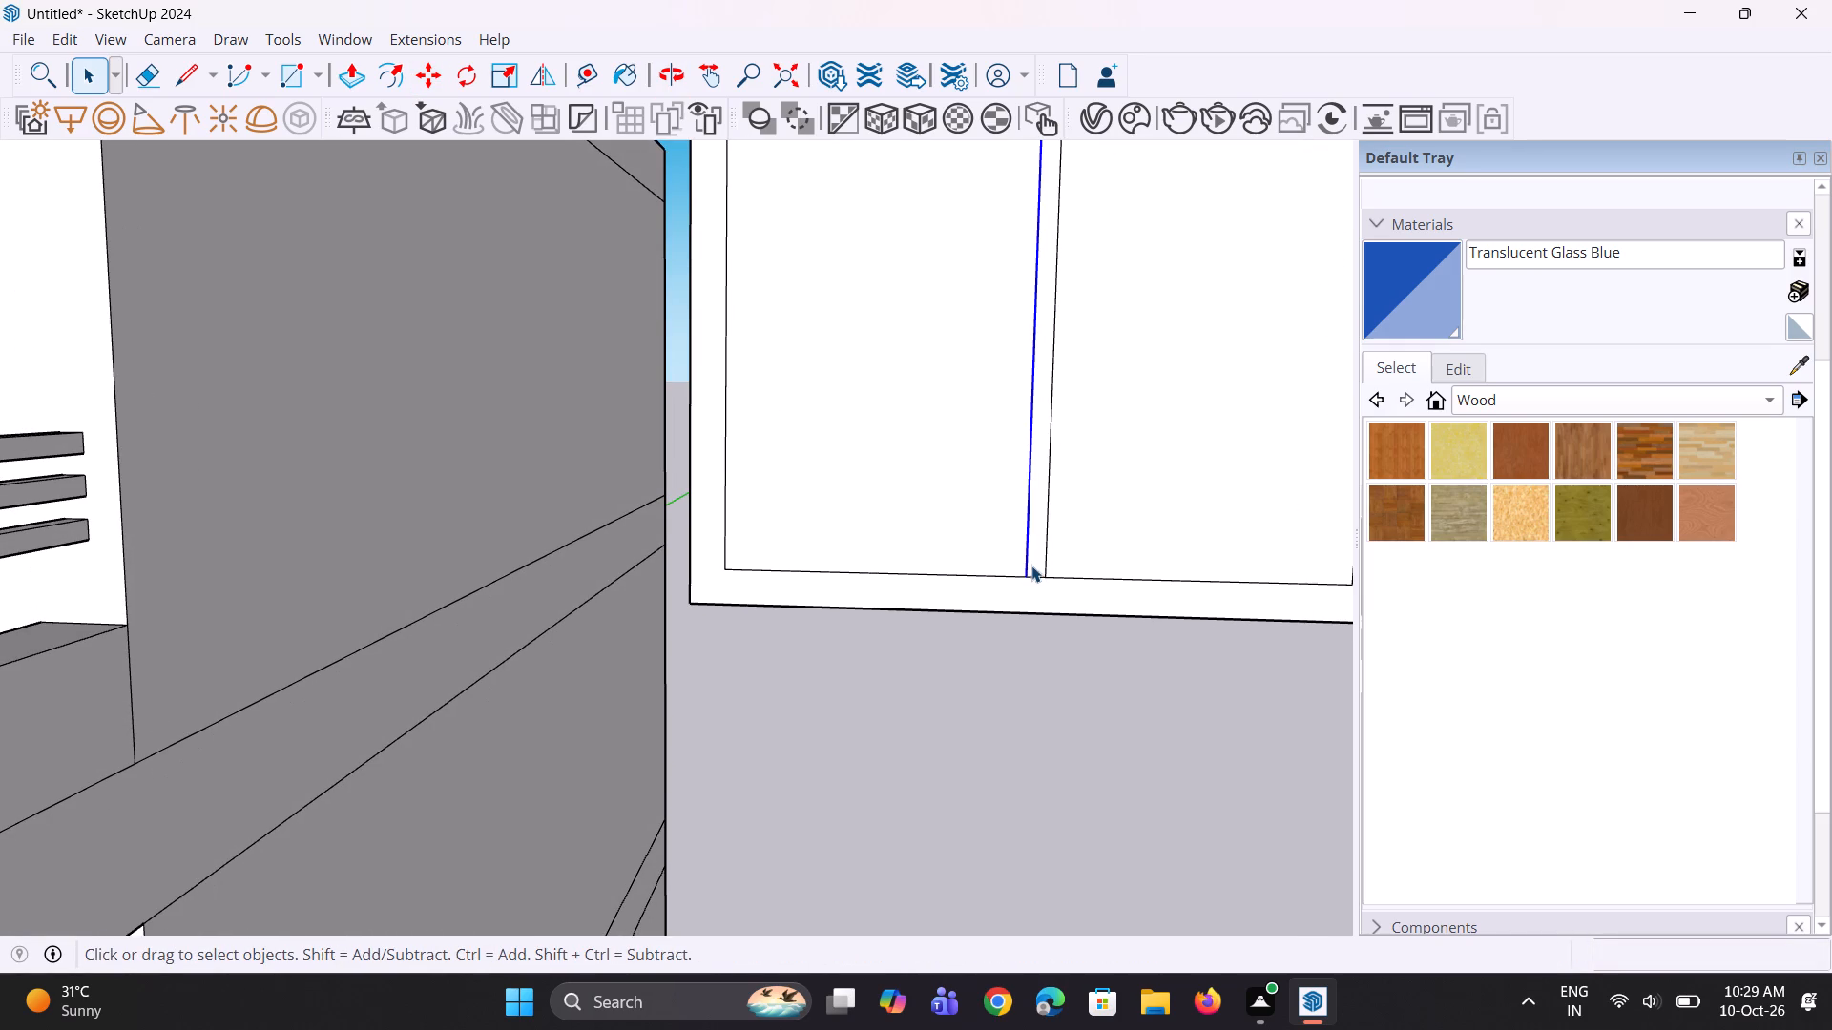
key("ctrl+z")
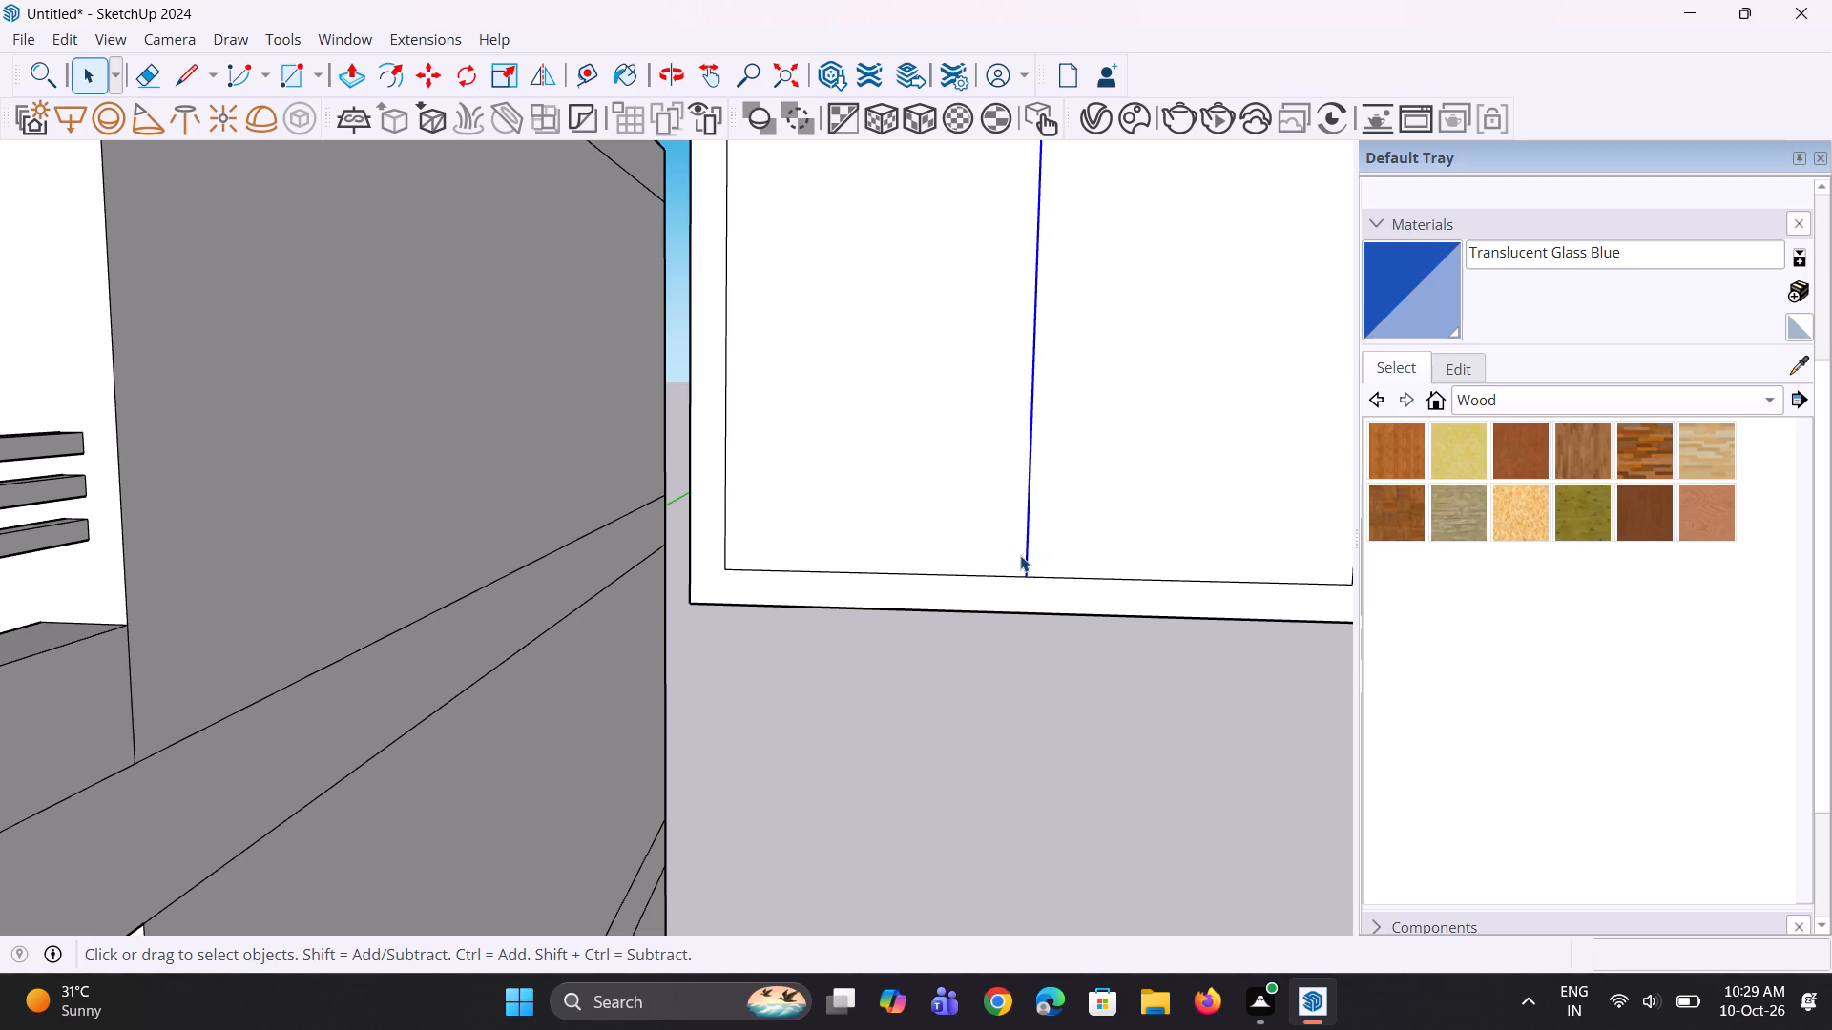
Copy the window's vertical centre line 1" to each side to outline the central mullion.
key("m")
left_click(1023, 577)
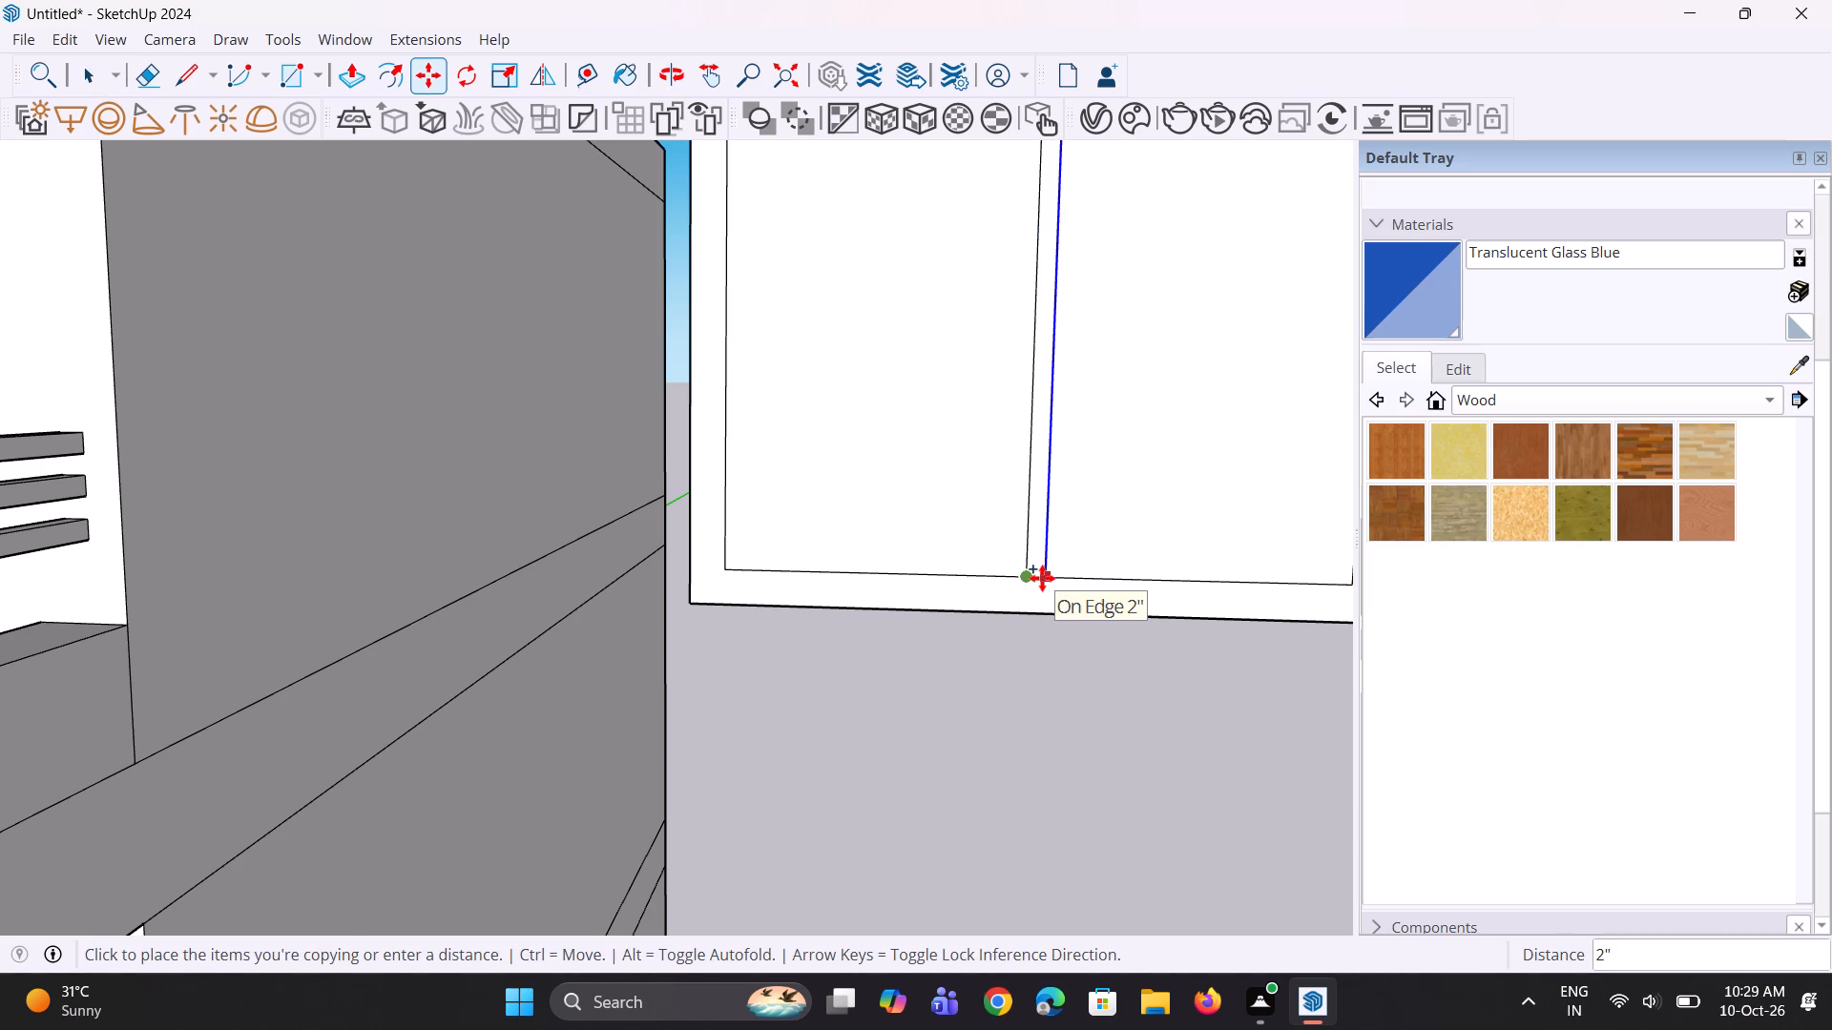
type("1\"")
key("Return")
key("space")
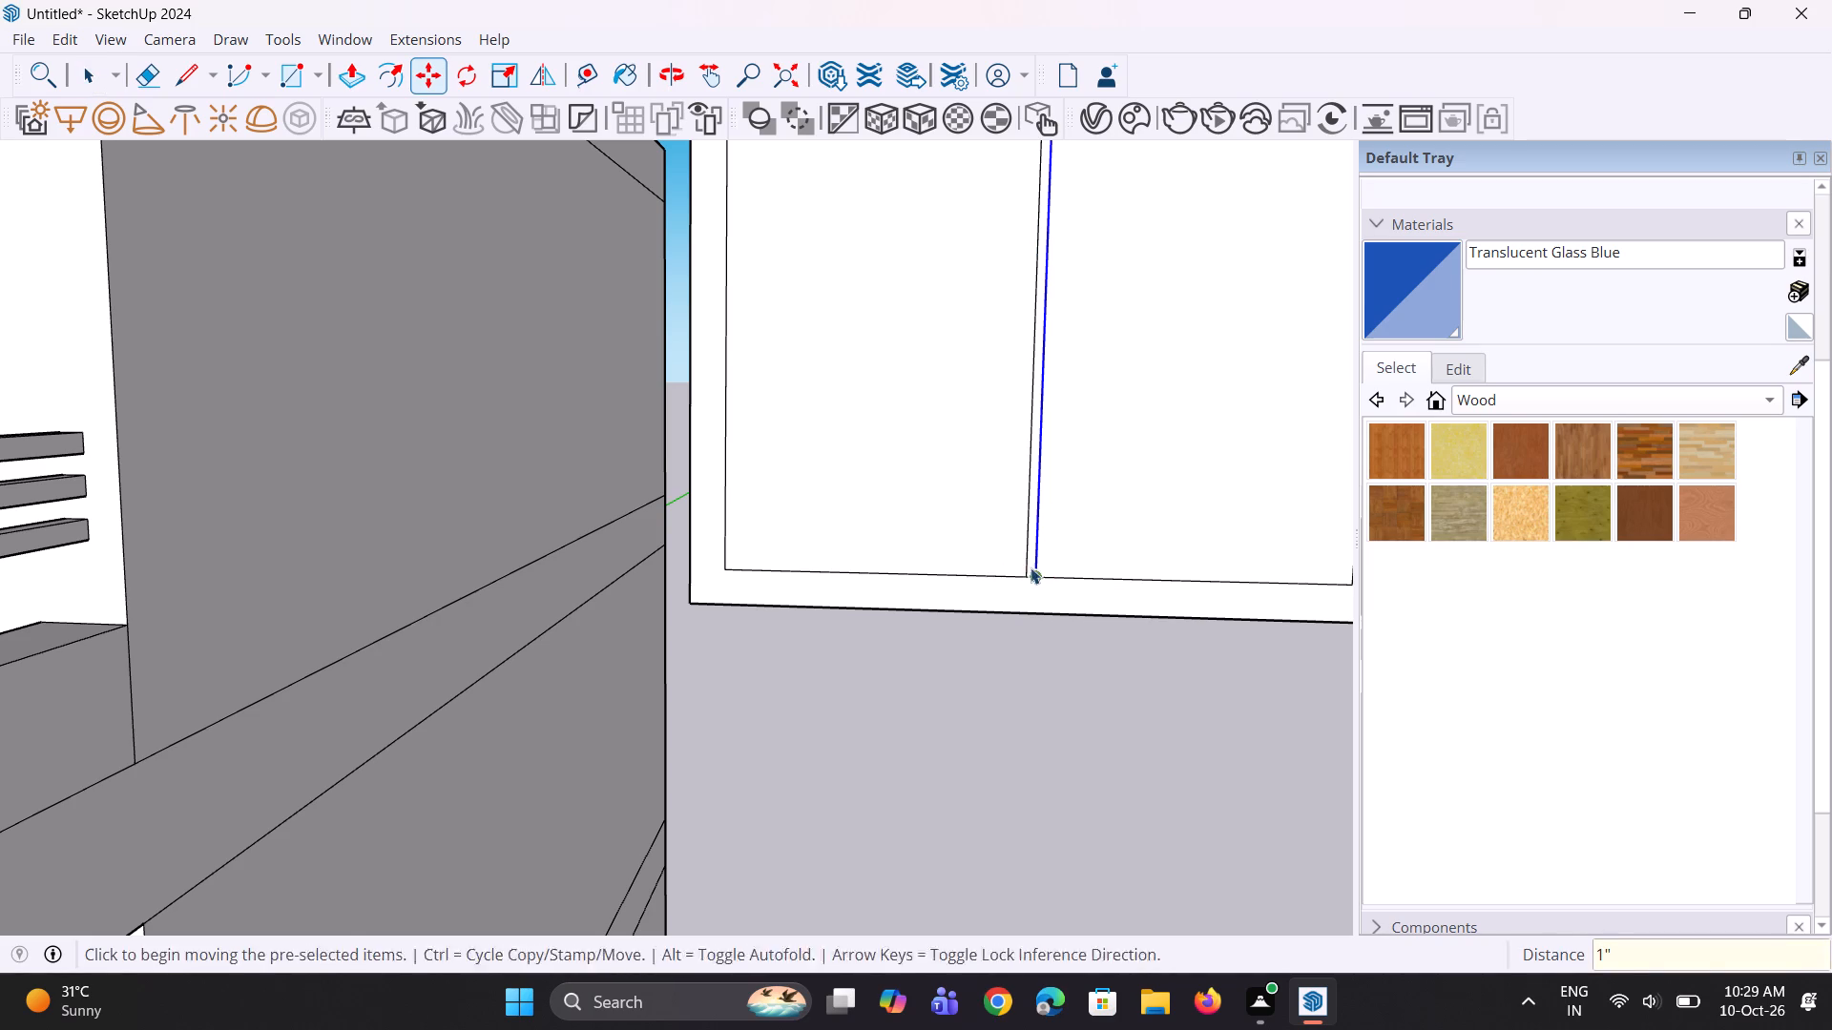
left_click(1028, 555)
scroll(1028, 568, "up", 2)
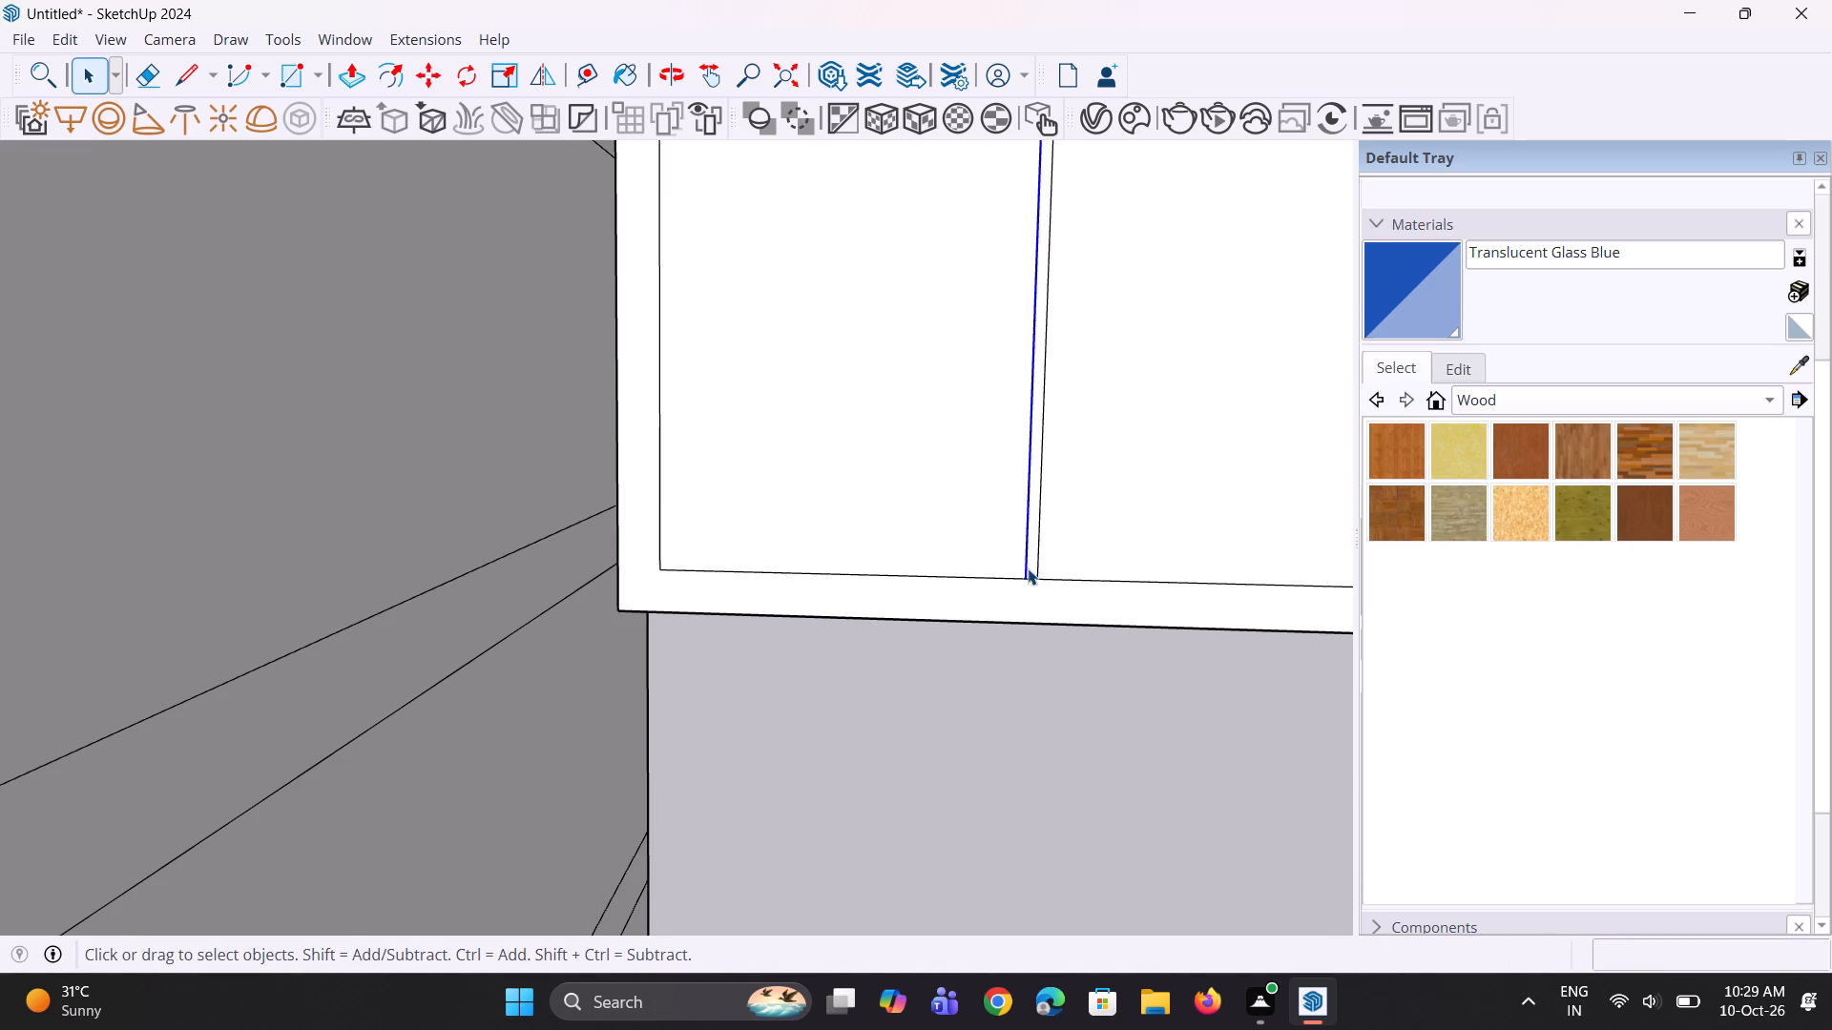
key("m")
left_click(1026, 570)
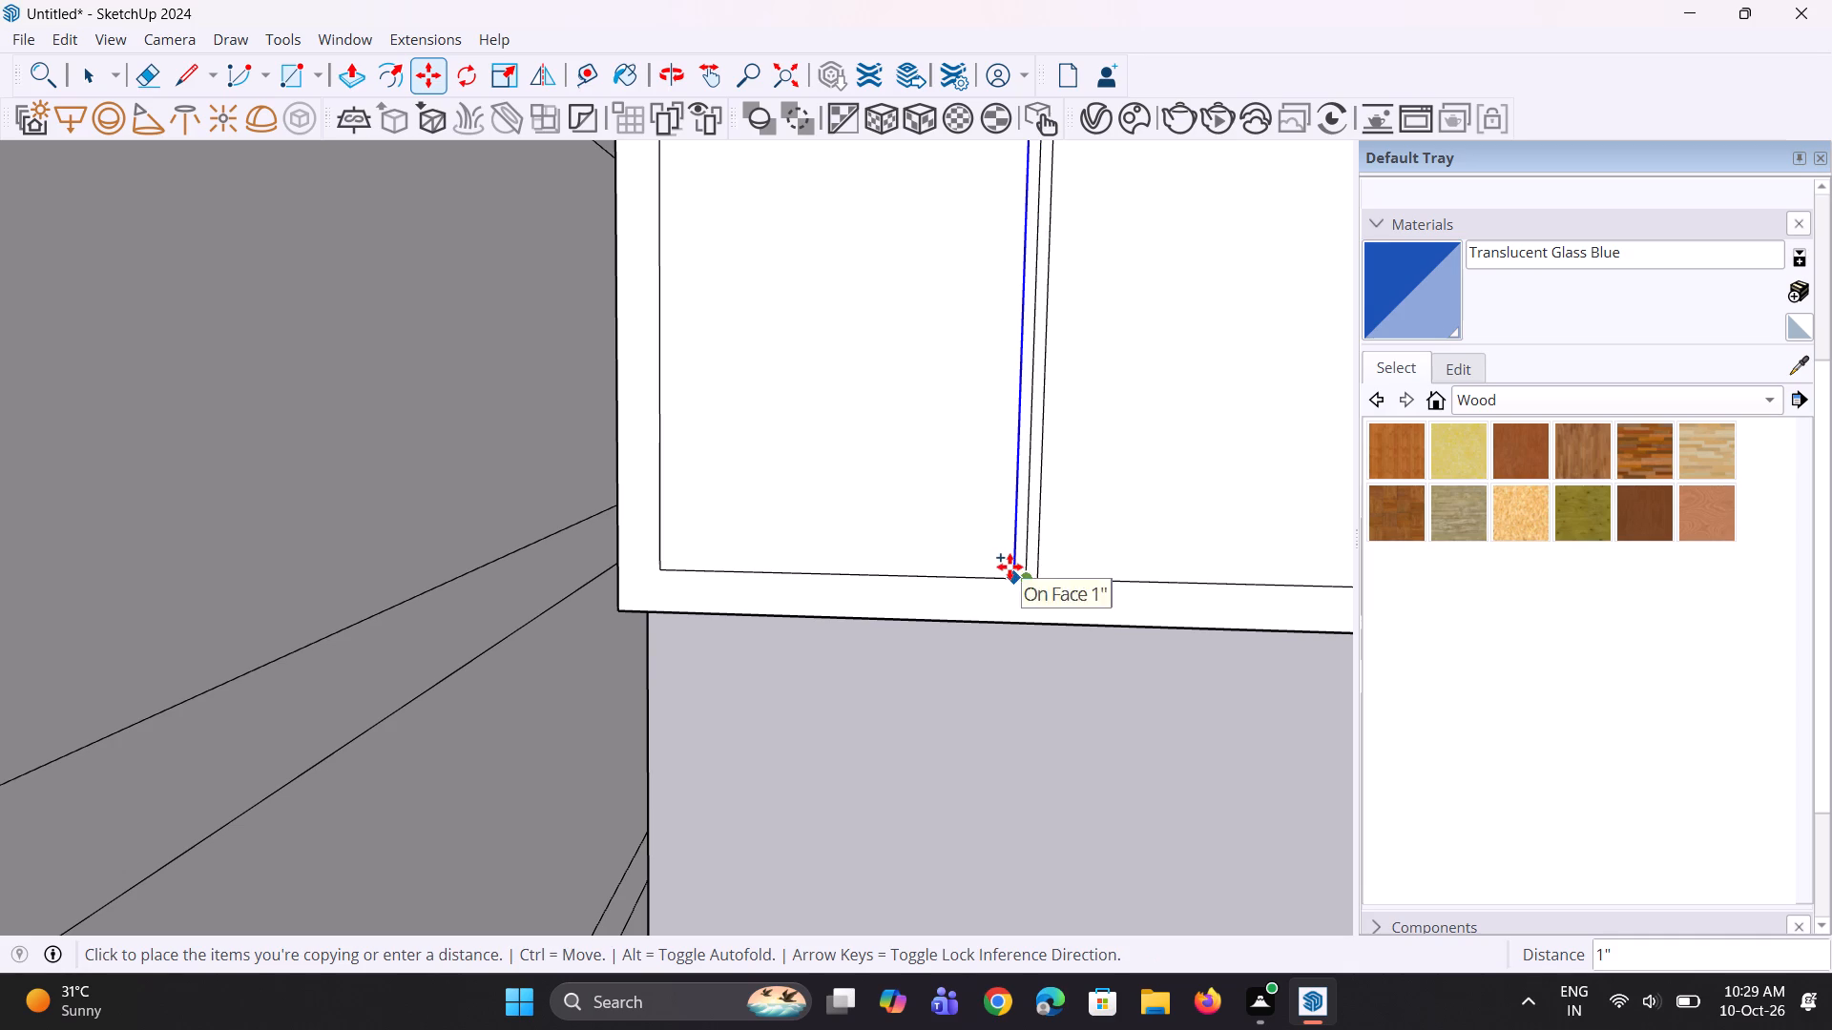
left_click(1010, 566)
key("space")
Delete the original centre line between the two mullion edges.
scroll(1025, 543, "up", 1)
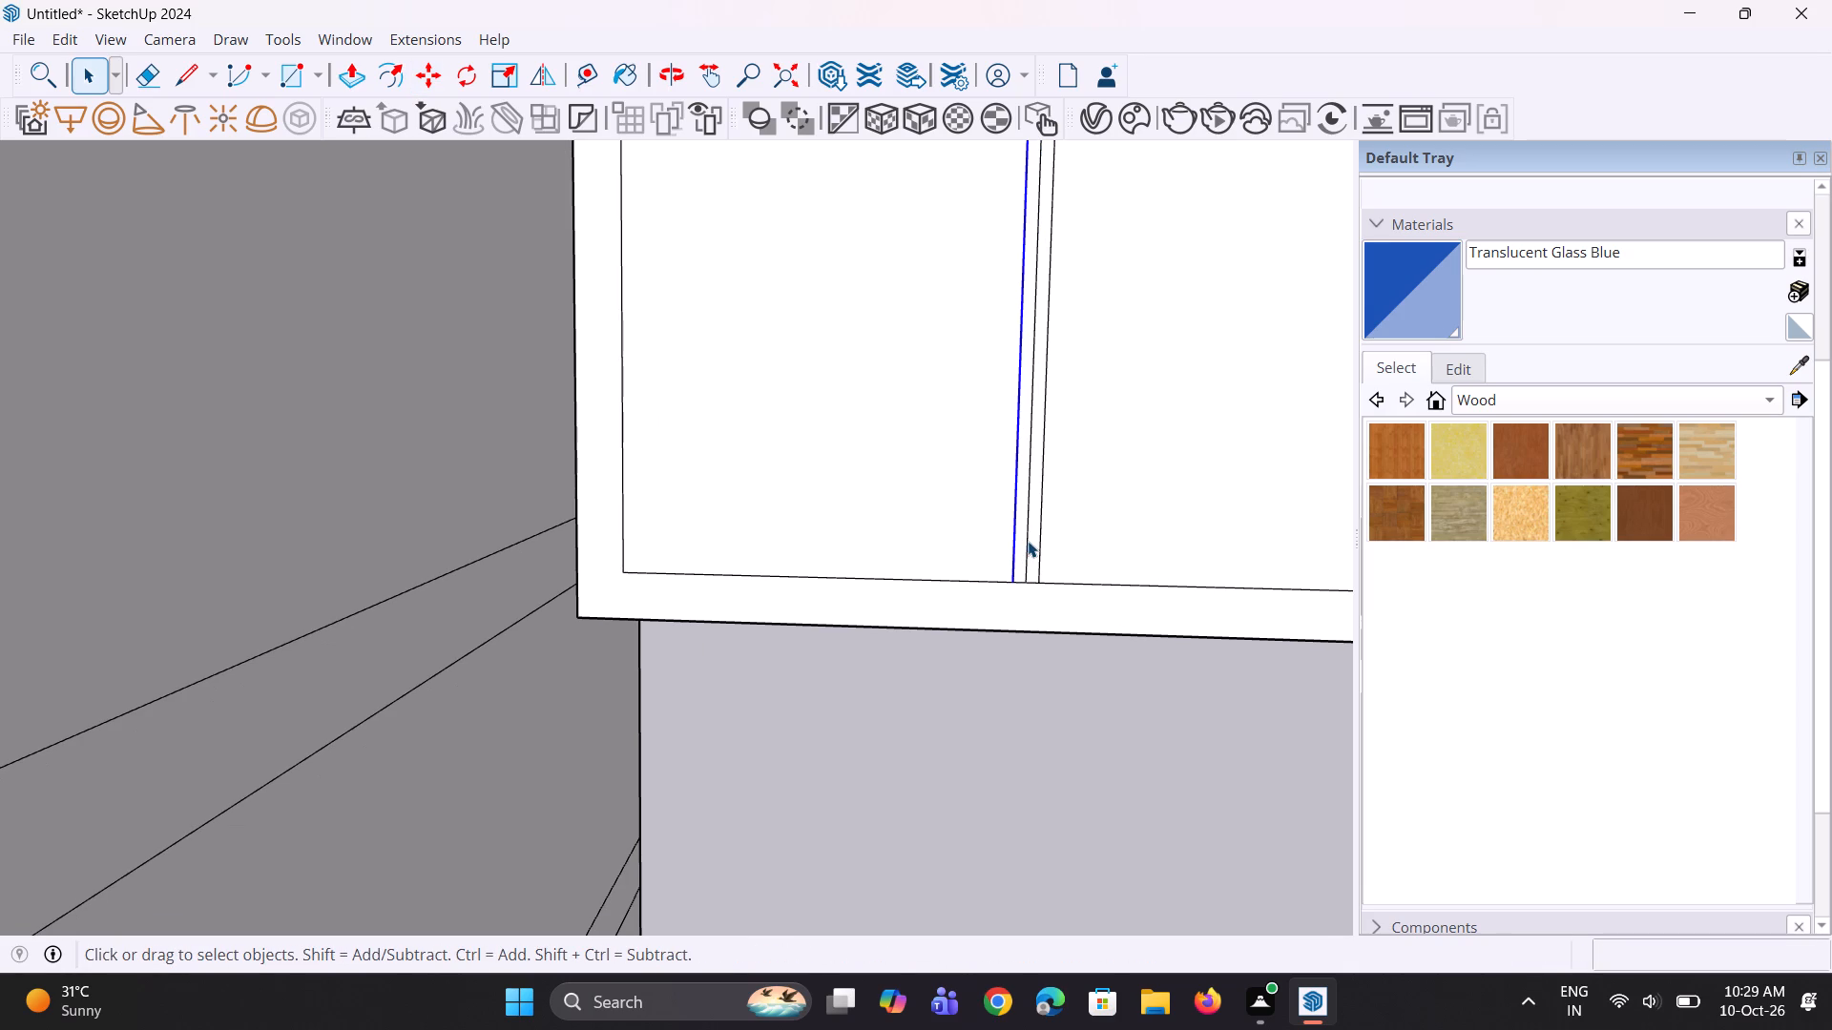
left_click(1028, 541)
key("Delete")
Move the mullion edge farther from the building about 5/16" outward along the red axis to widen the mullion.
scroll(1001, 607, "down", 5)
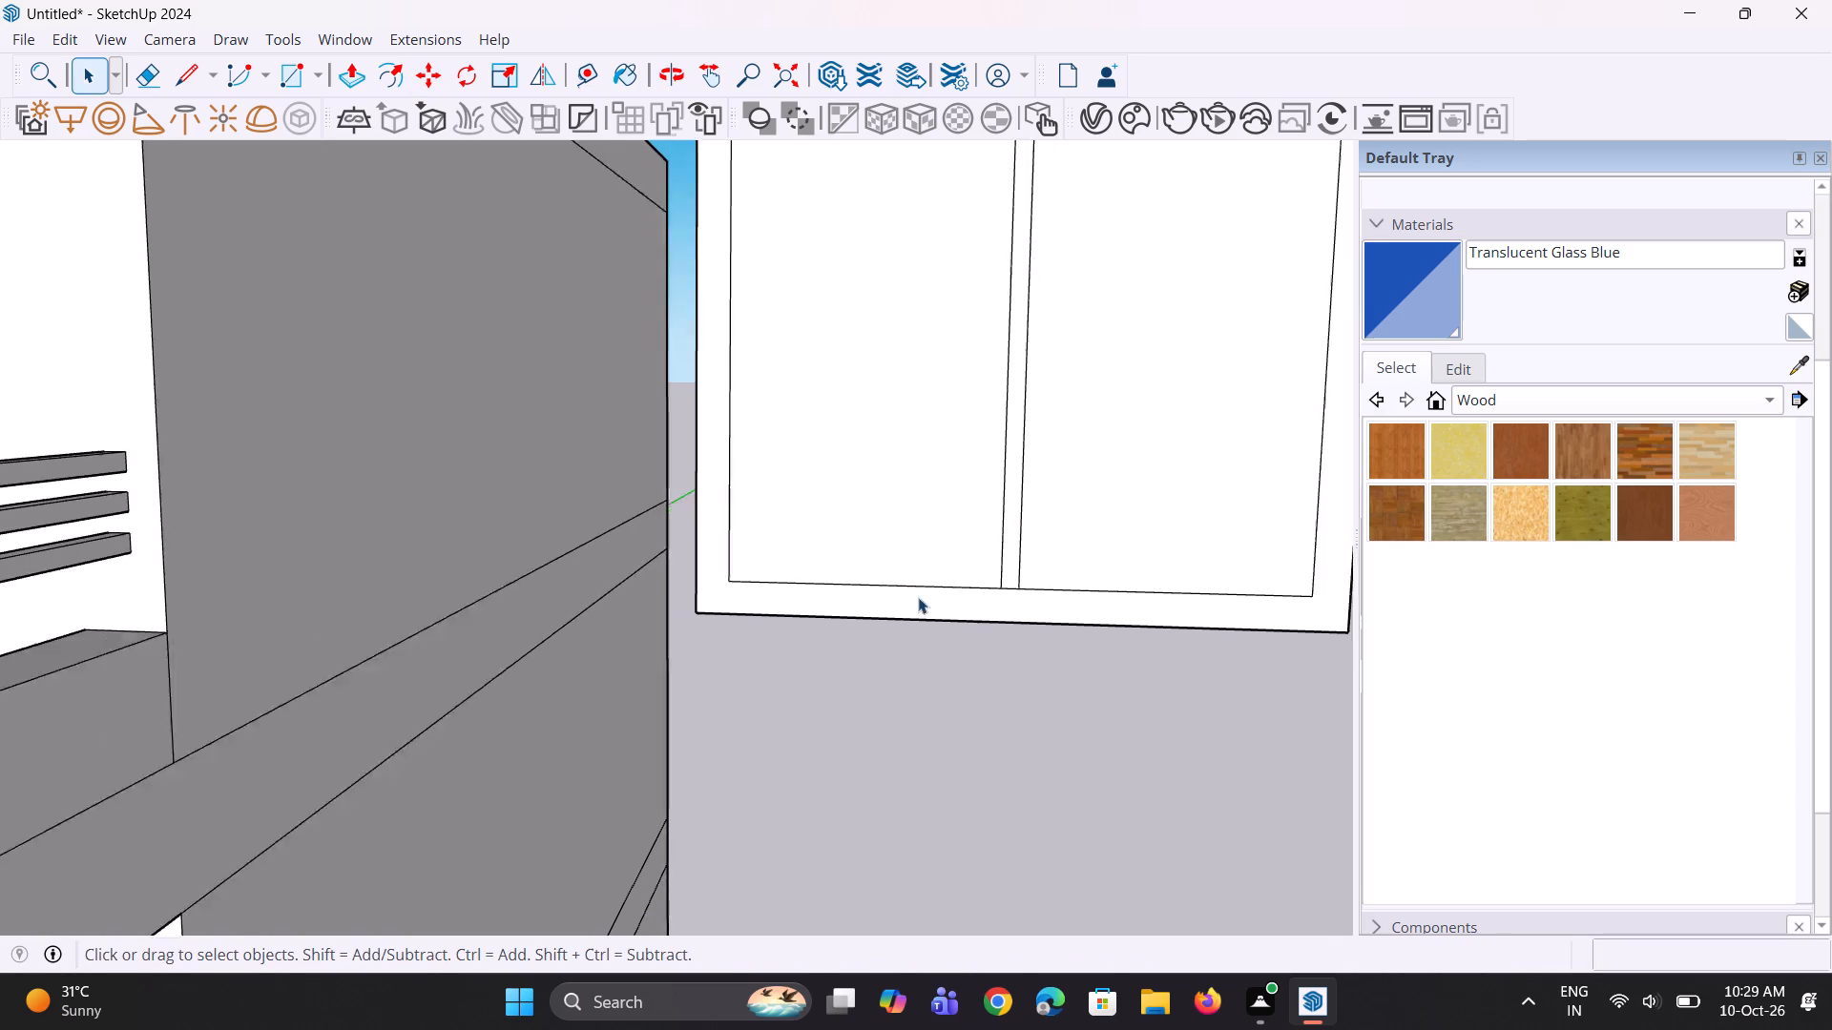
scroll(918, 597, "down", 4)
middle_click_drag(902, 619, 913, 680)
scroll(961, 621, "up", 4)
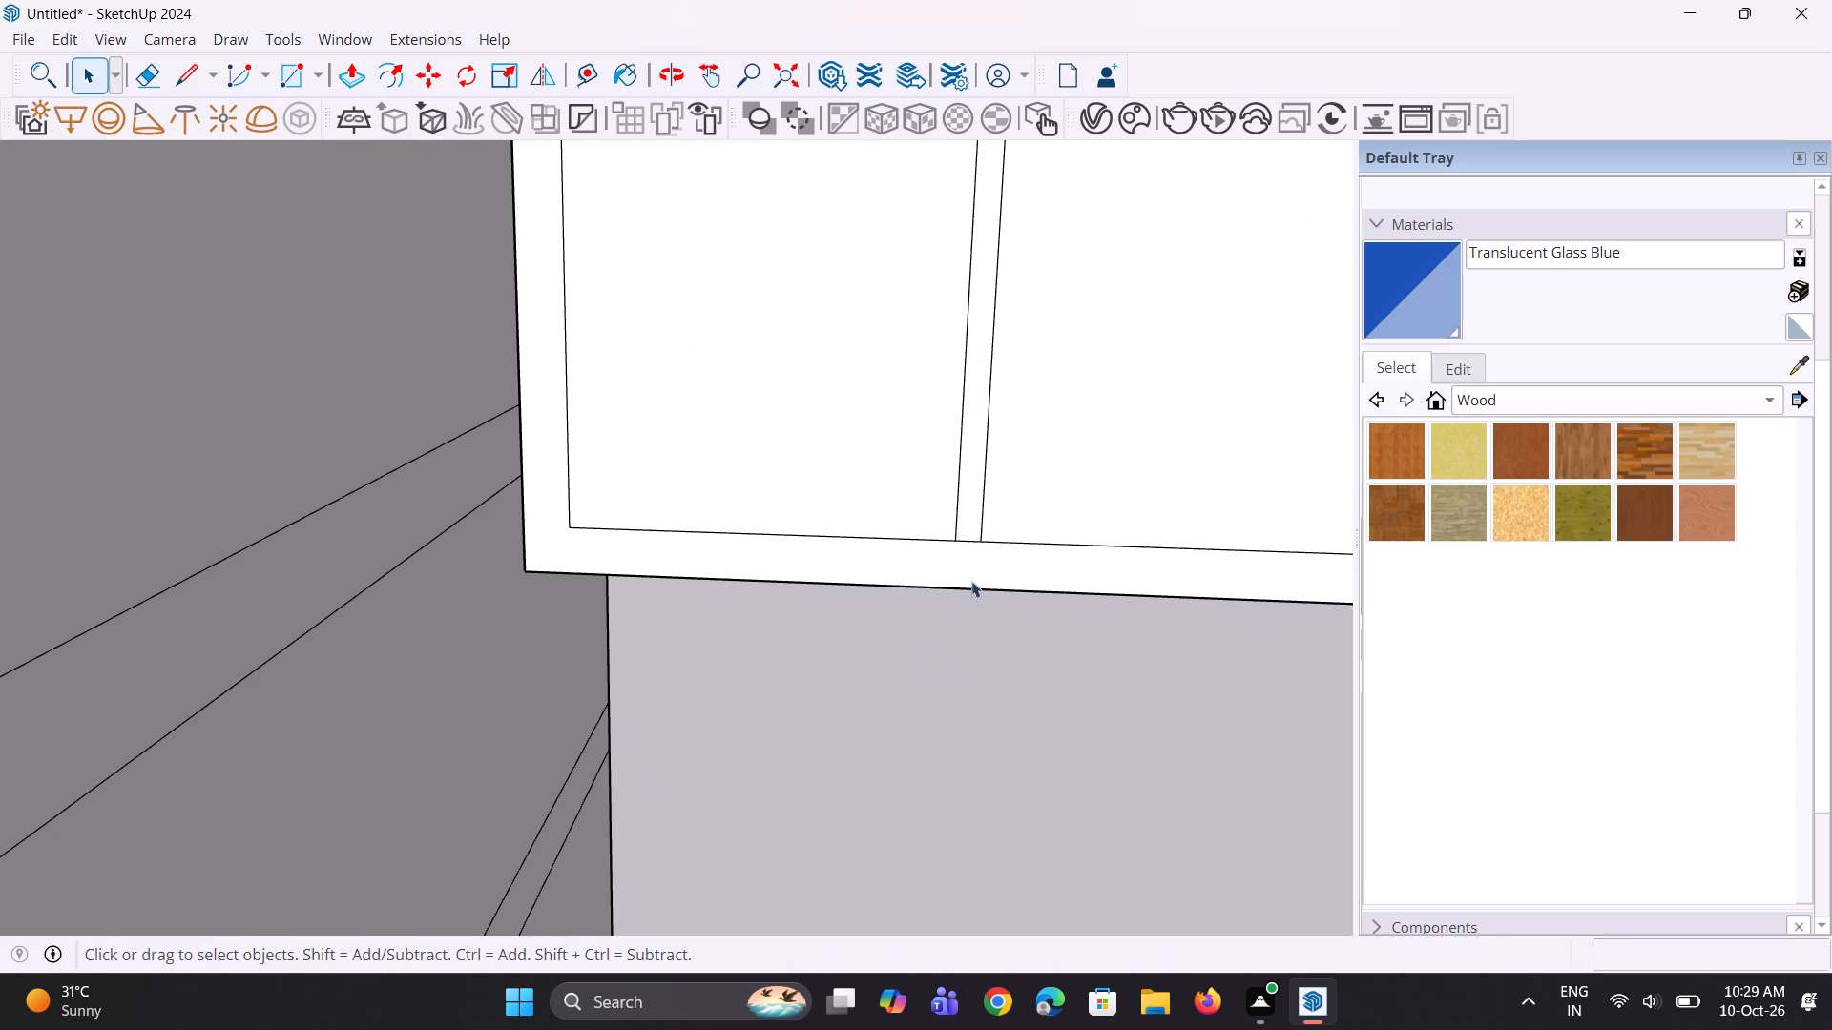
scroll(981, 527, "up", 8)
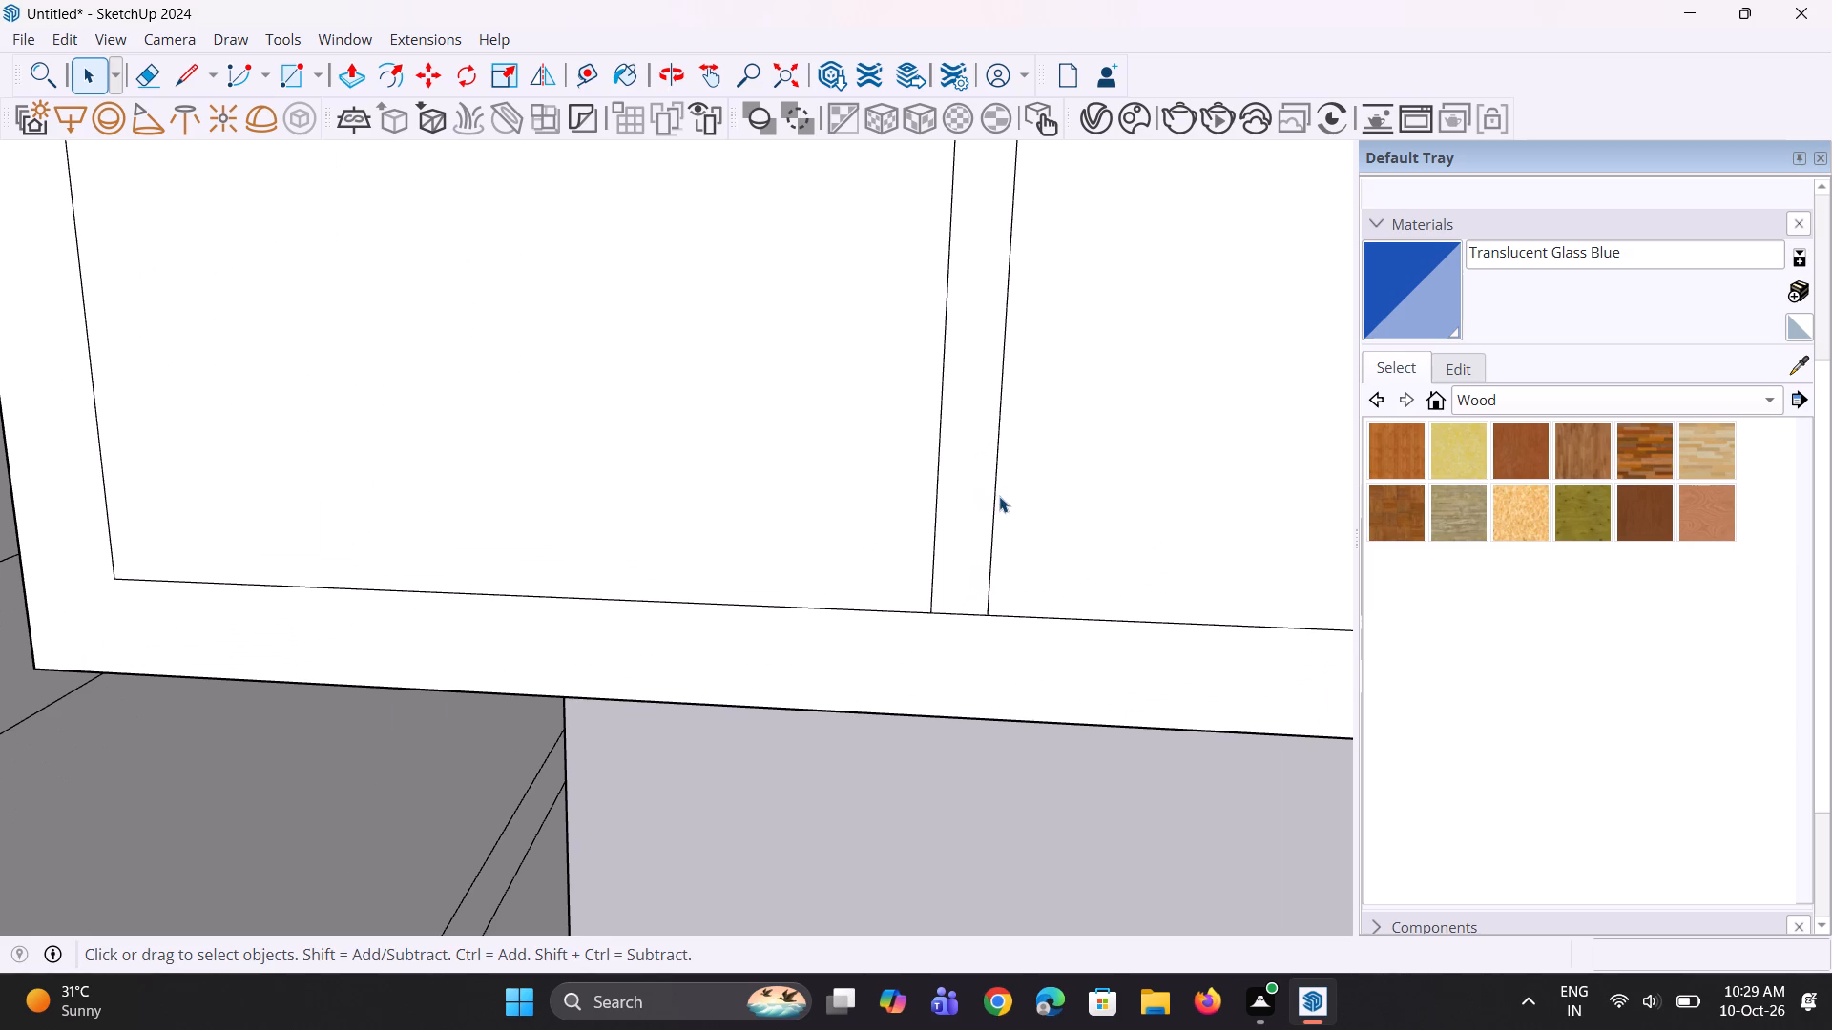
left_click(995, 500)
key("m")
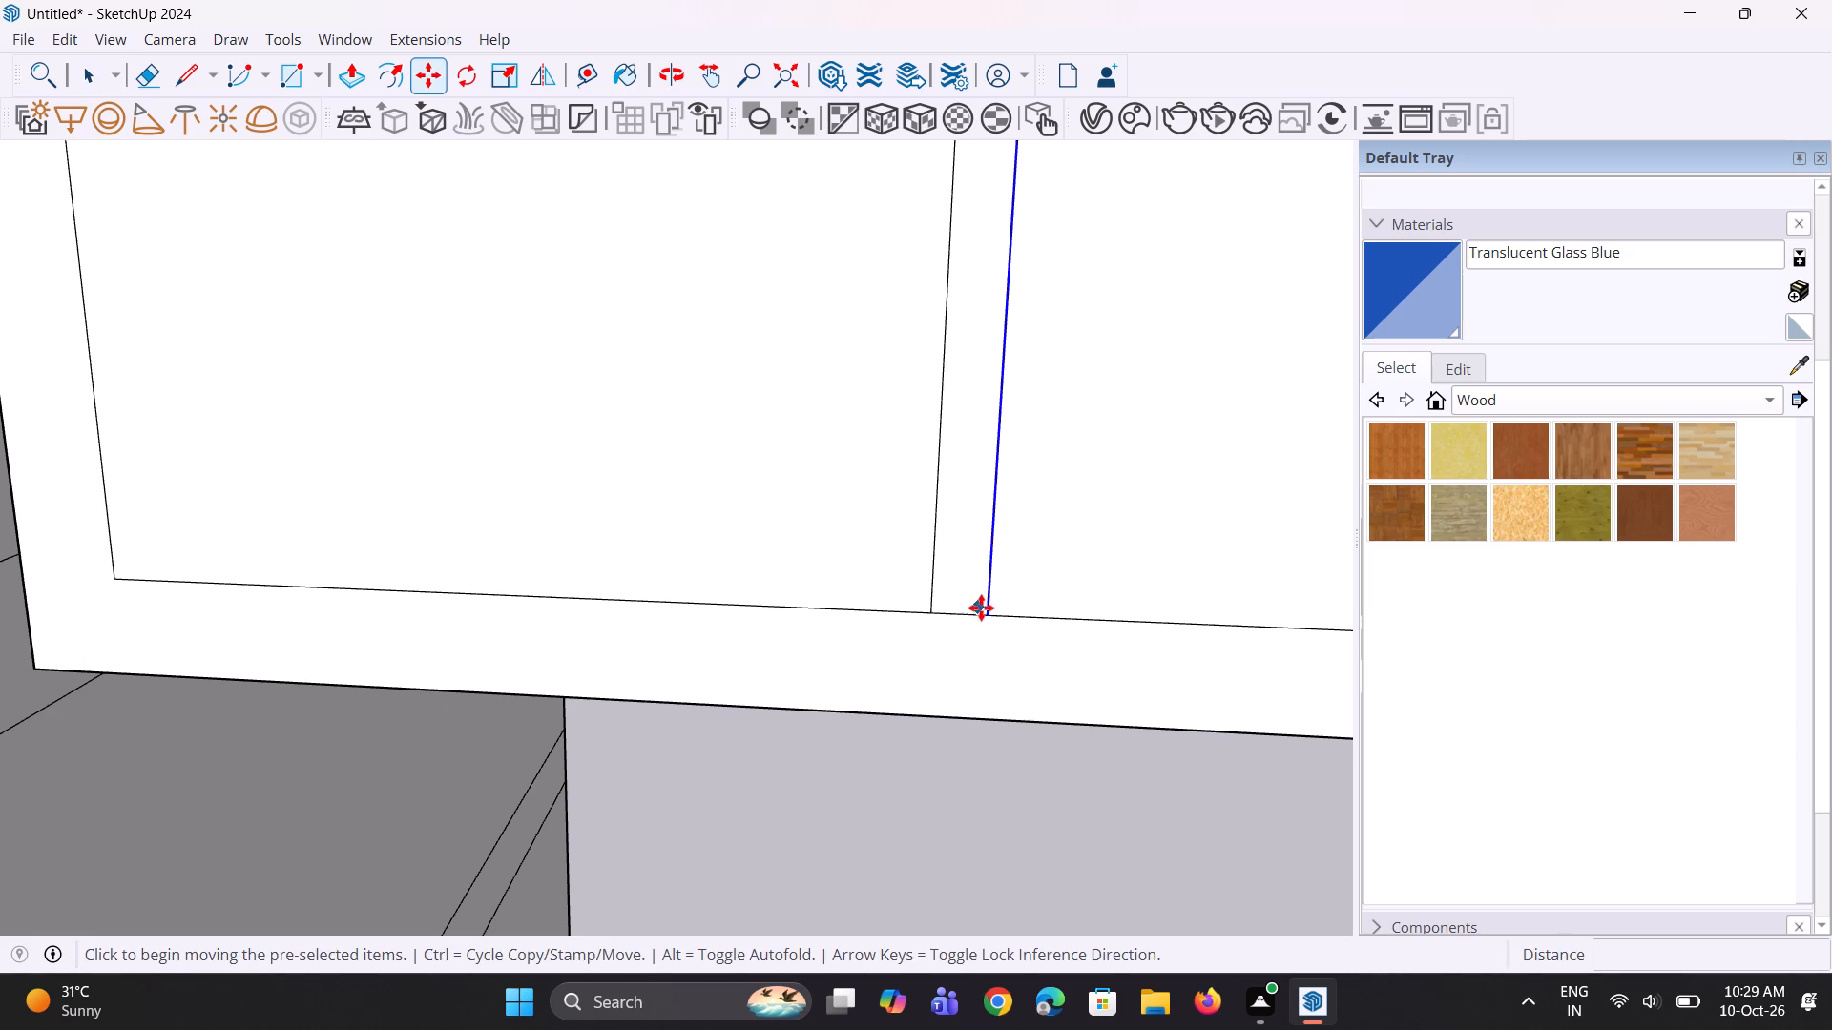
left_click(984, 608)
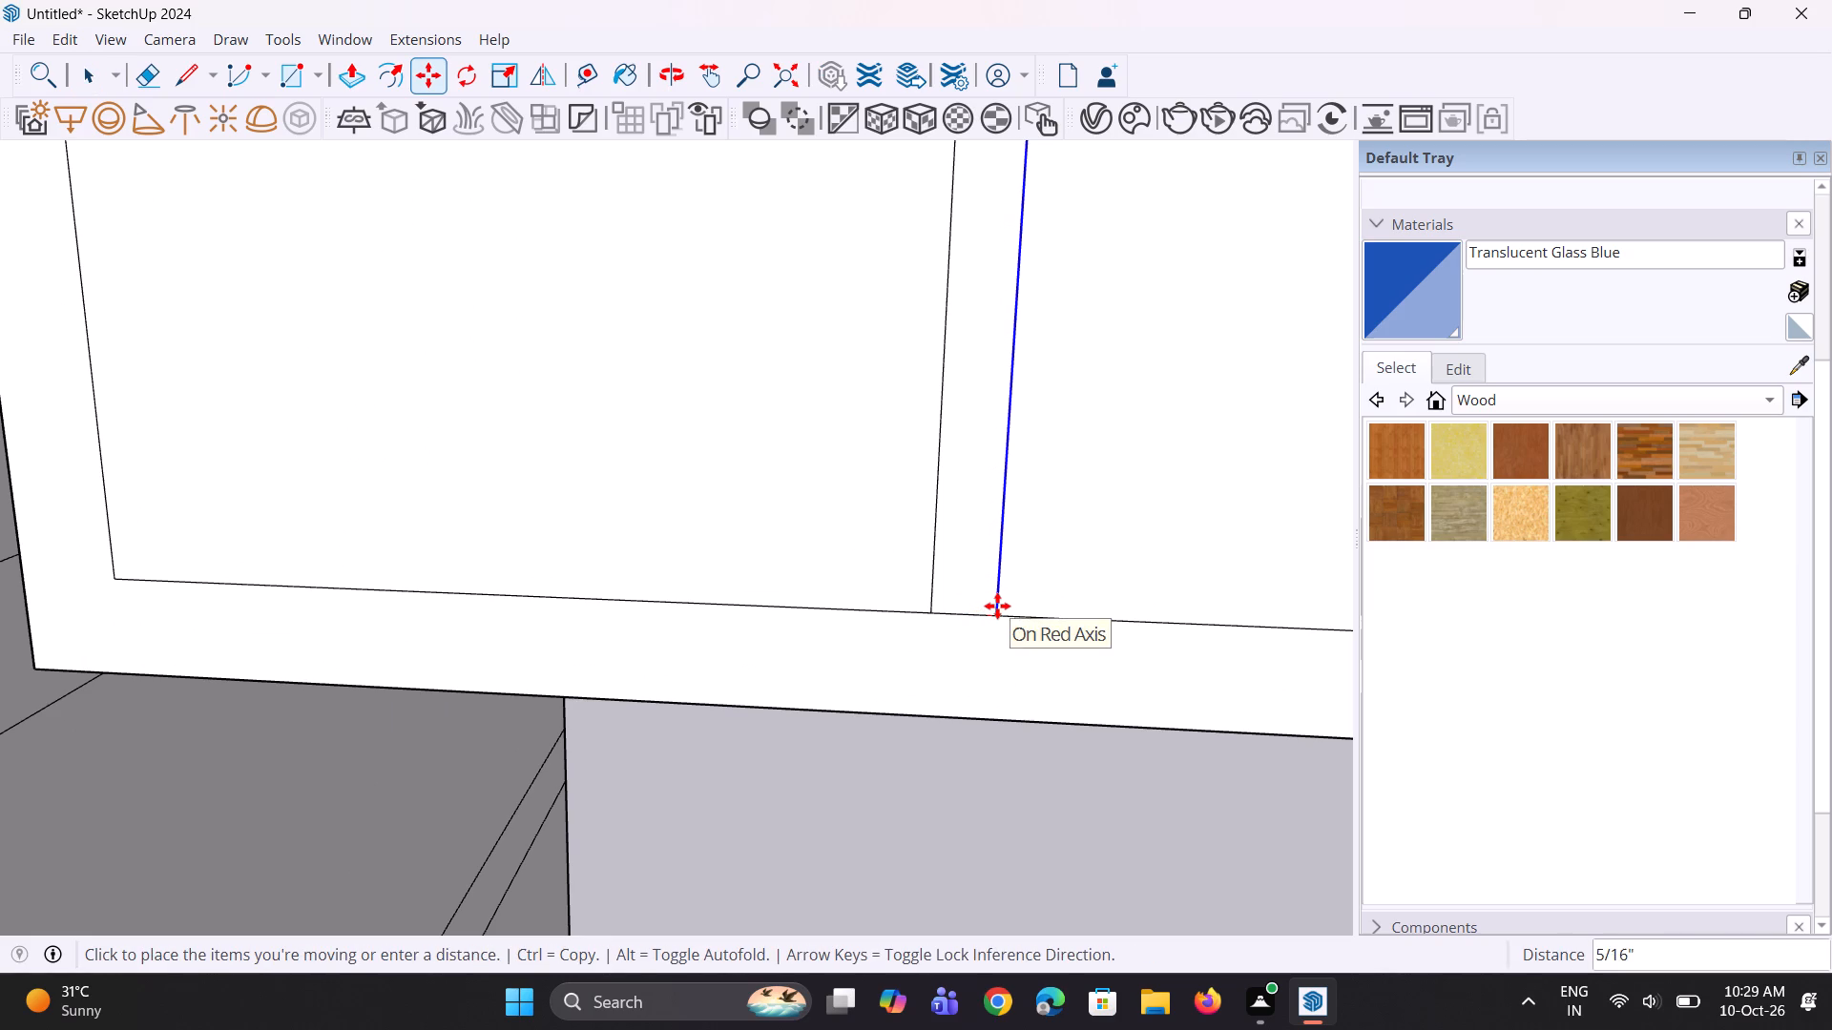
left_click(999, 606)
key("space")
key("space")
scroll(810, 700, "down", 7)
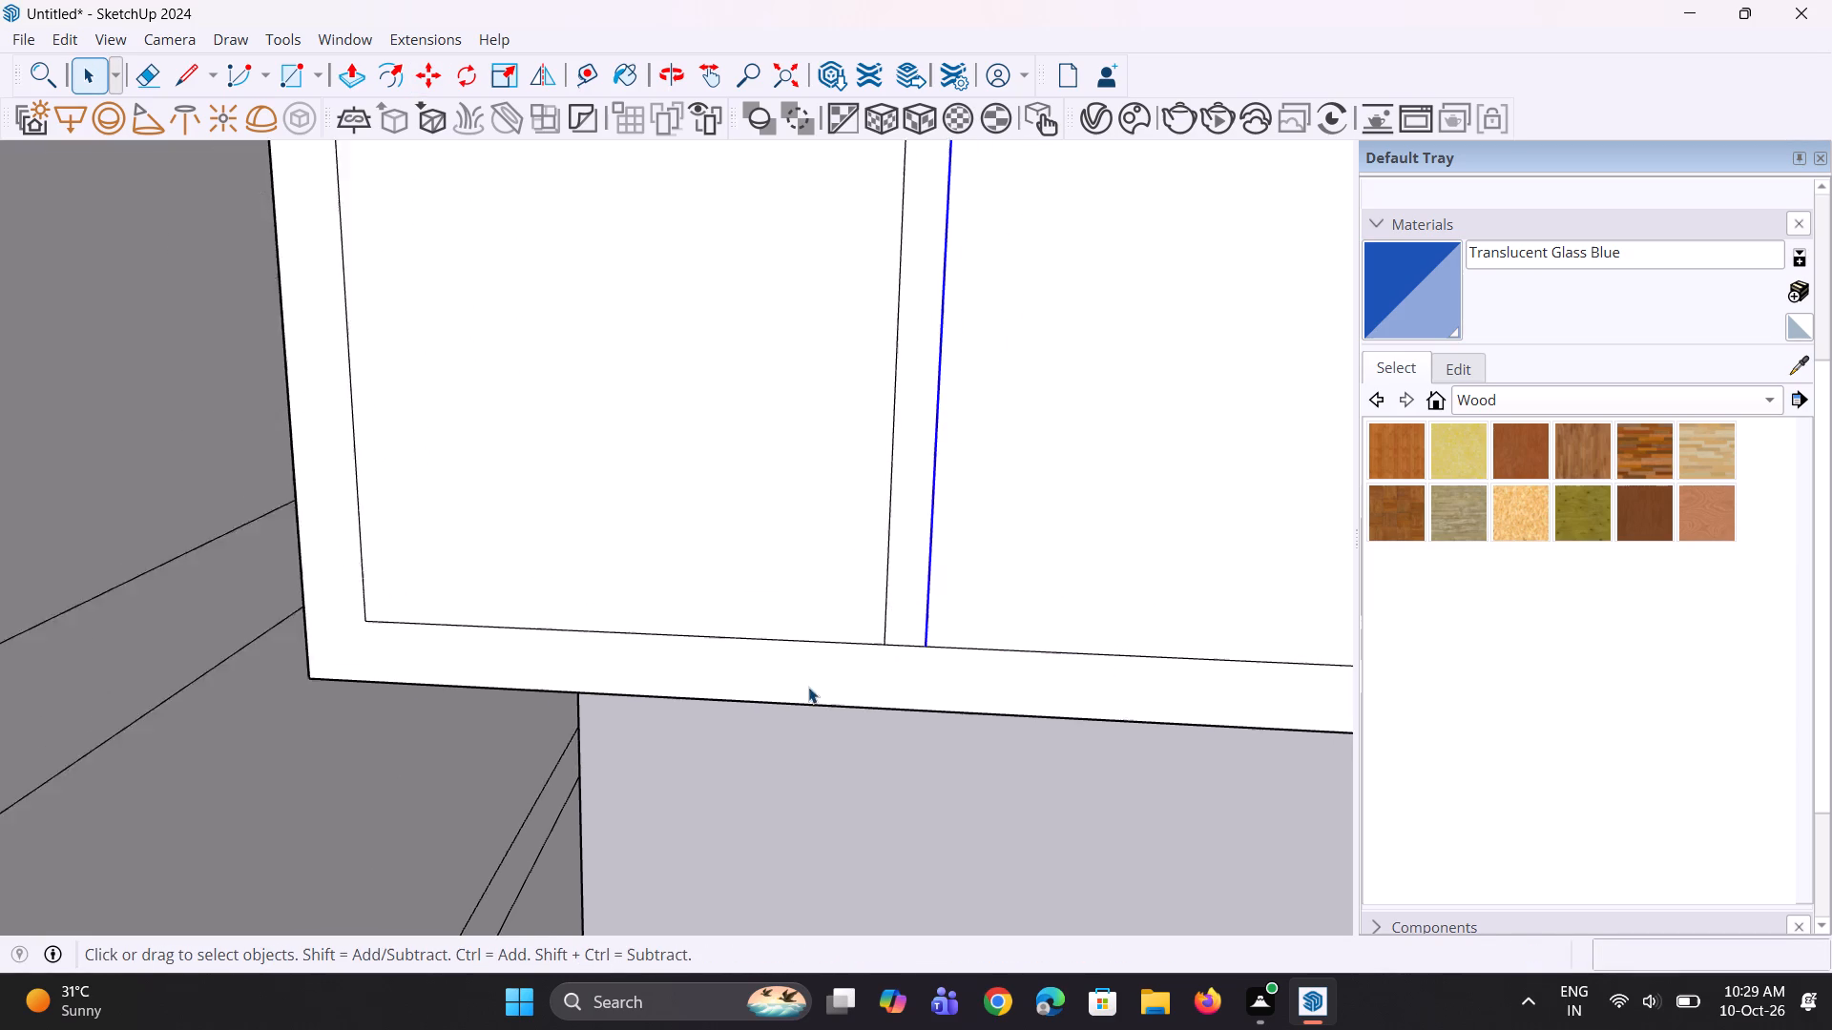
Move the mullion edge nearer the building about 1/4" outward along the red axis to widen the mullion.
scroll(808, 687, "down", 2)
middle_click_drag(816, 649, 850, 570)
left_click(862, 571)
scroll(870, 634, "up", 2)
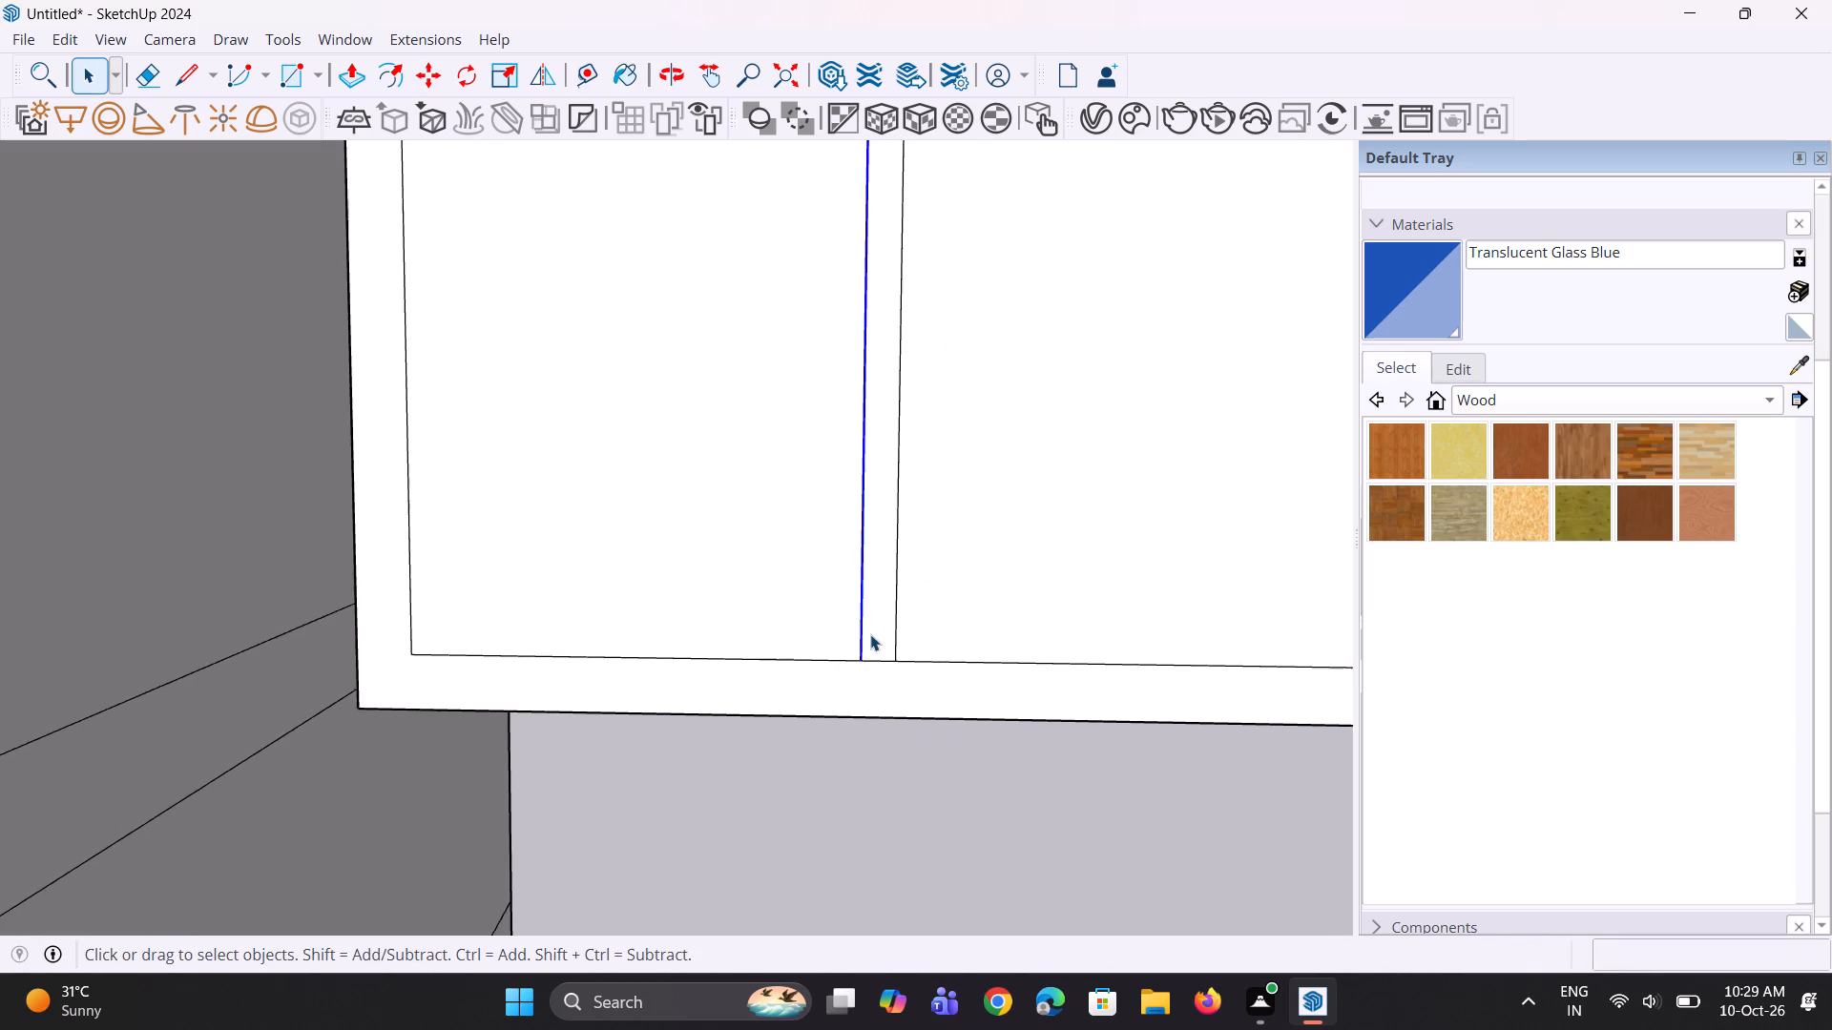
key("m")
scroll(862, 644, "up", 3)
left_click(859, 665)
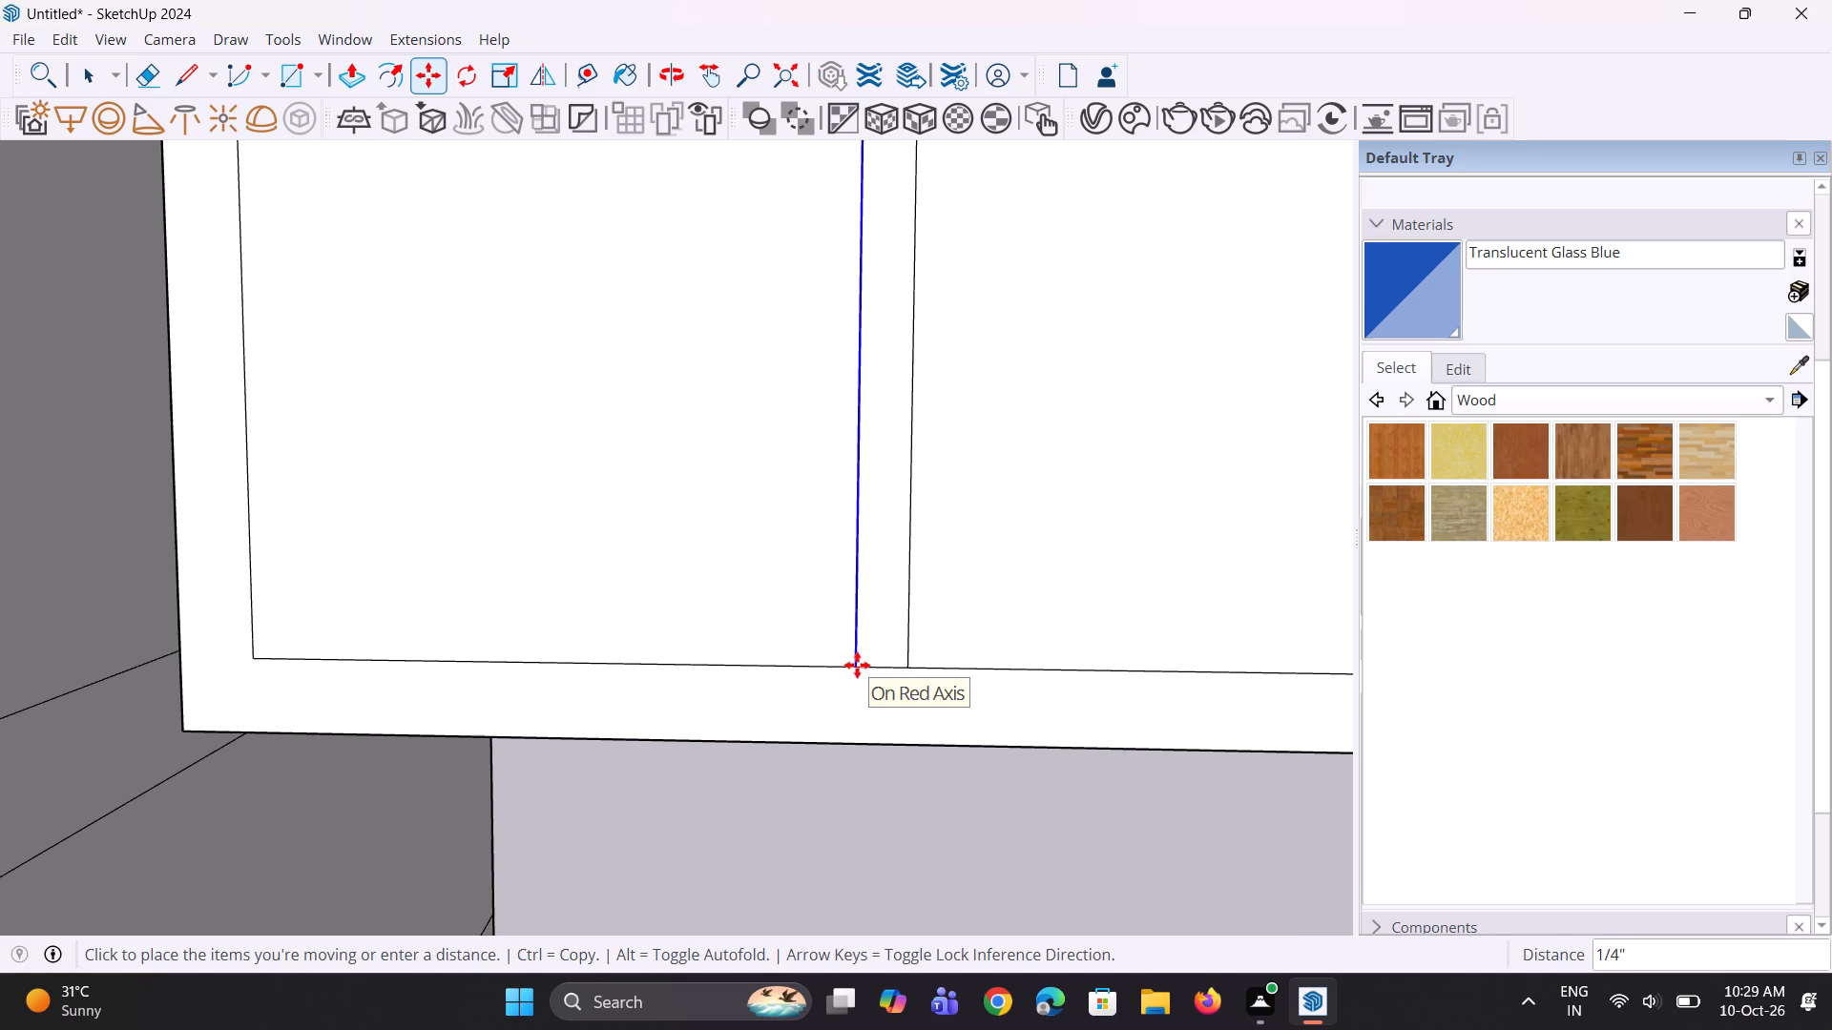
left_click(857, 665)
scroll(777, 725, "down", 14)
key("space")
key("space")
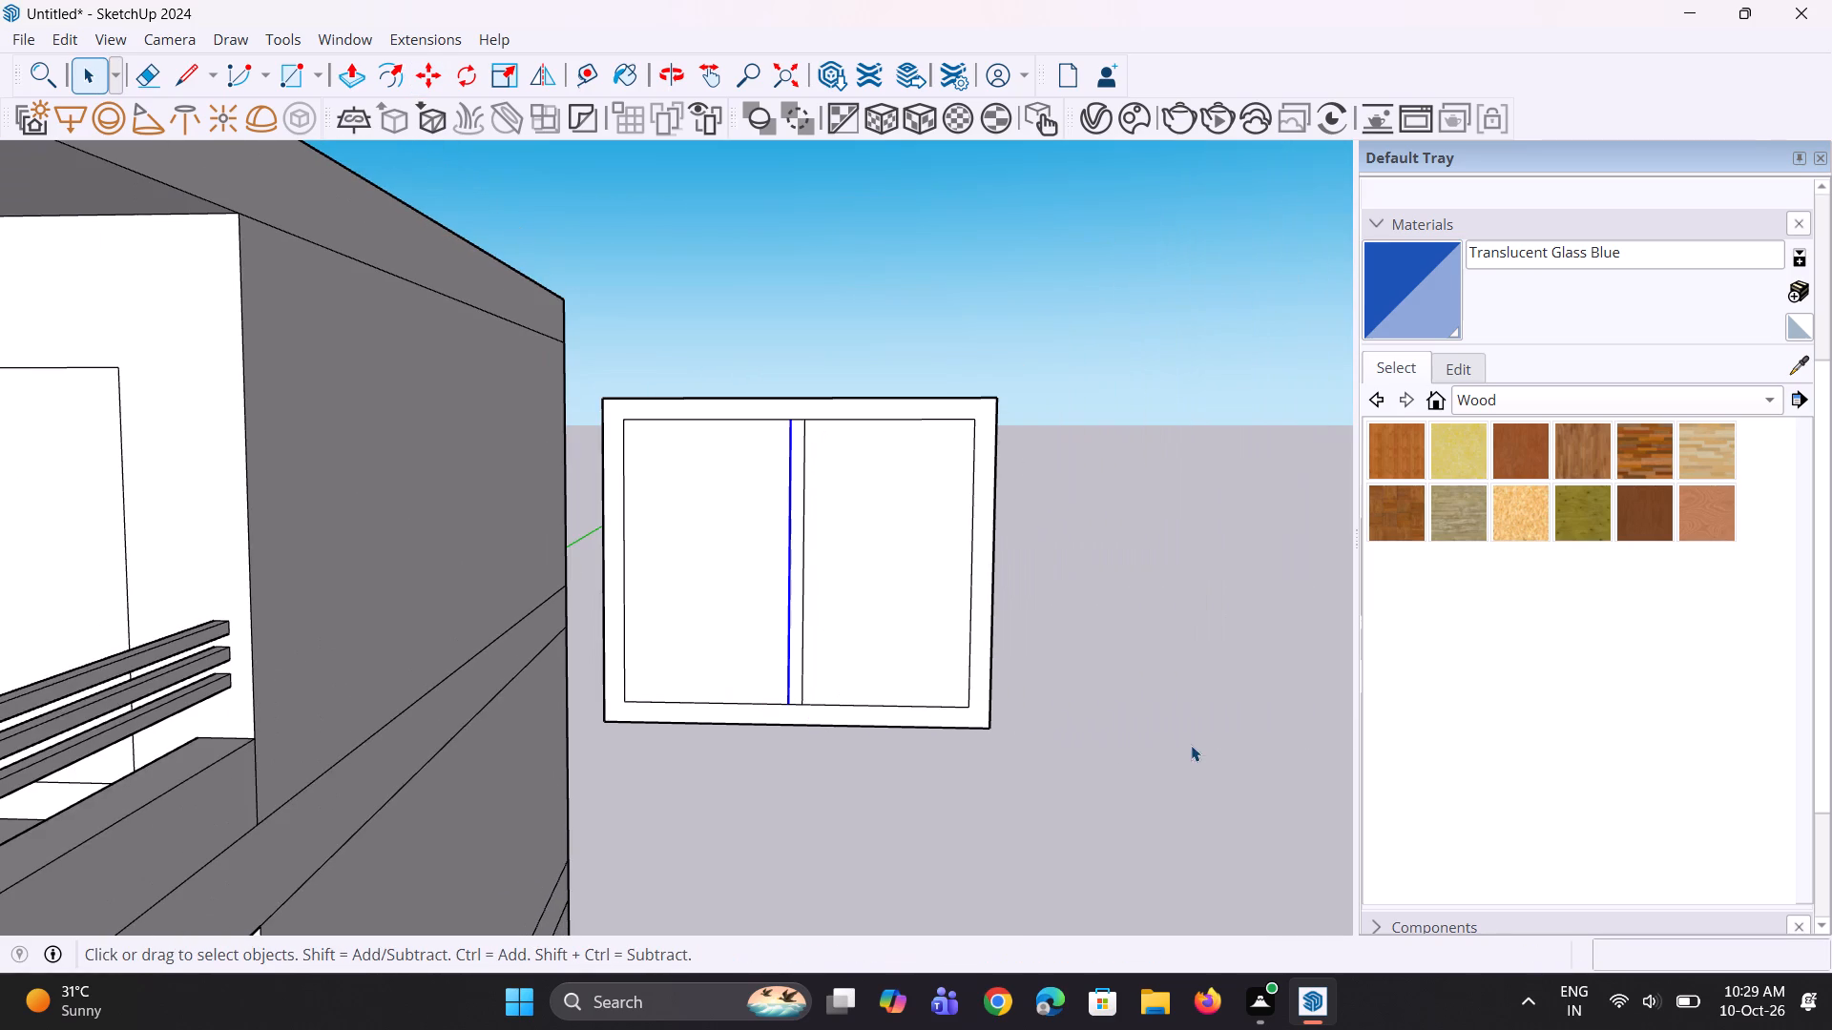
left_click(1191, 745)
Push/Pull the two-pane window's outer frame about 2 1/16" forward and extrude the central mullion by the same depth.
middle_click_drag(957, 708, 960, 672)
middle_click_drag(981, 667, 778, 735)
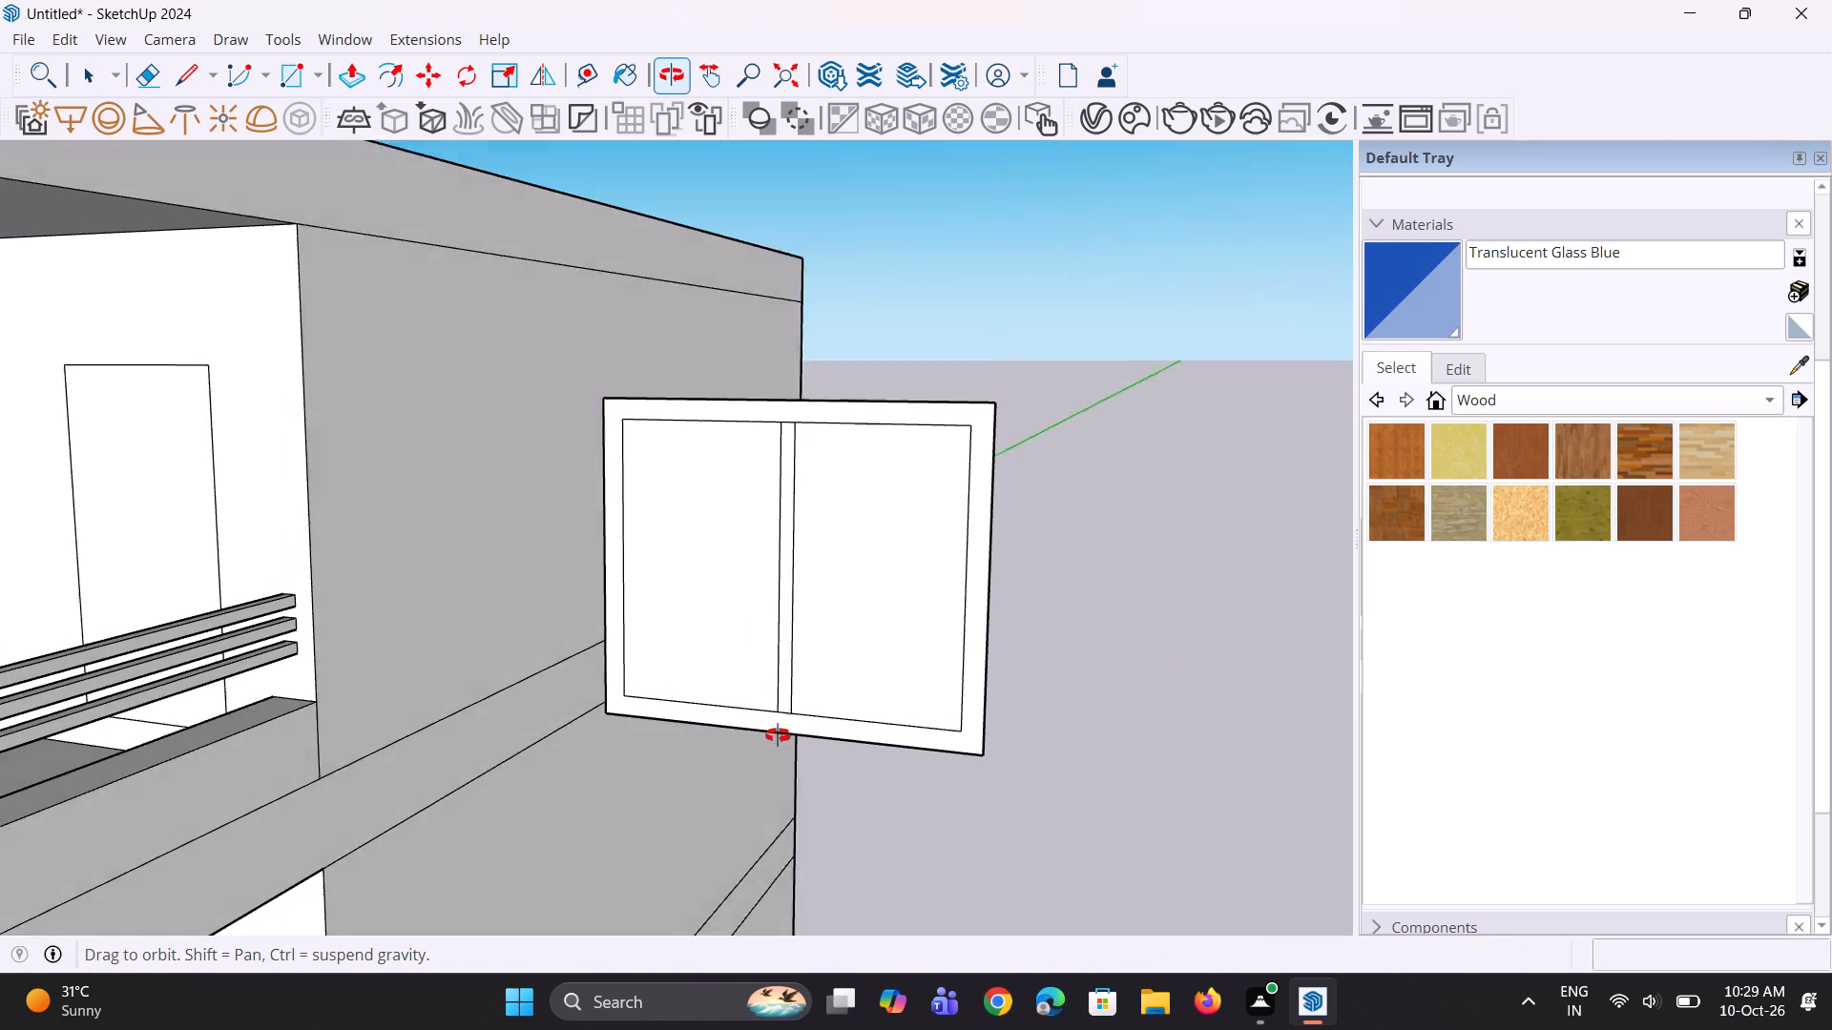
middle_click_drag(778, 735, 762, 738)
key("p")
left_click(838, 744)
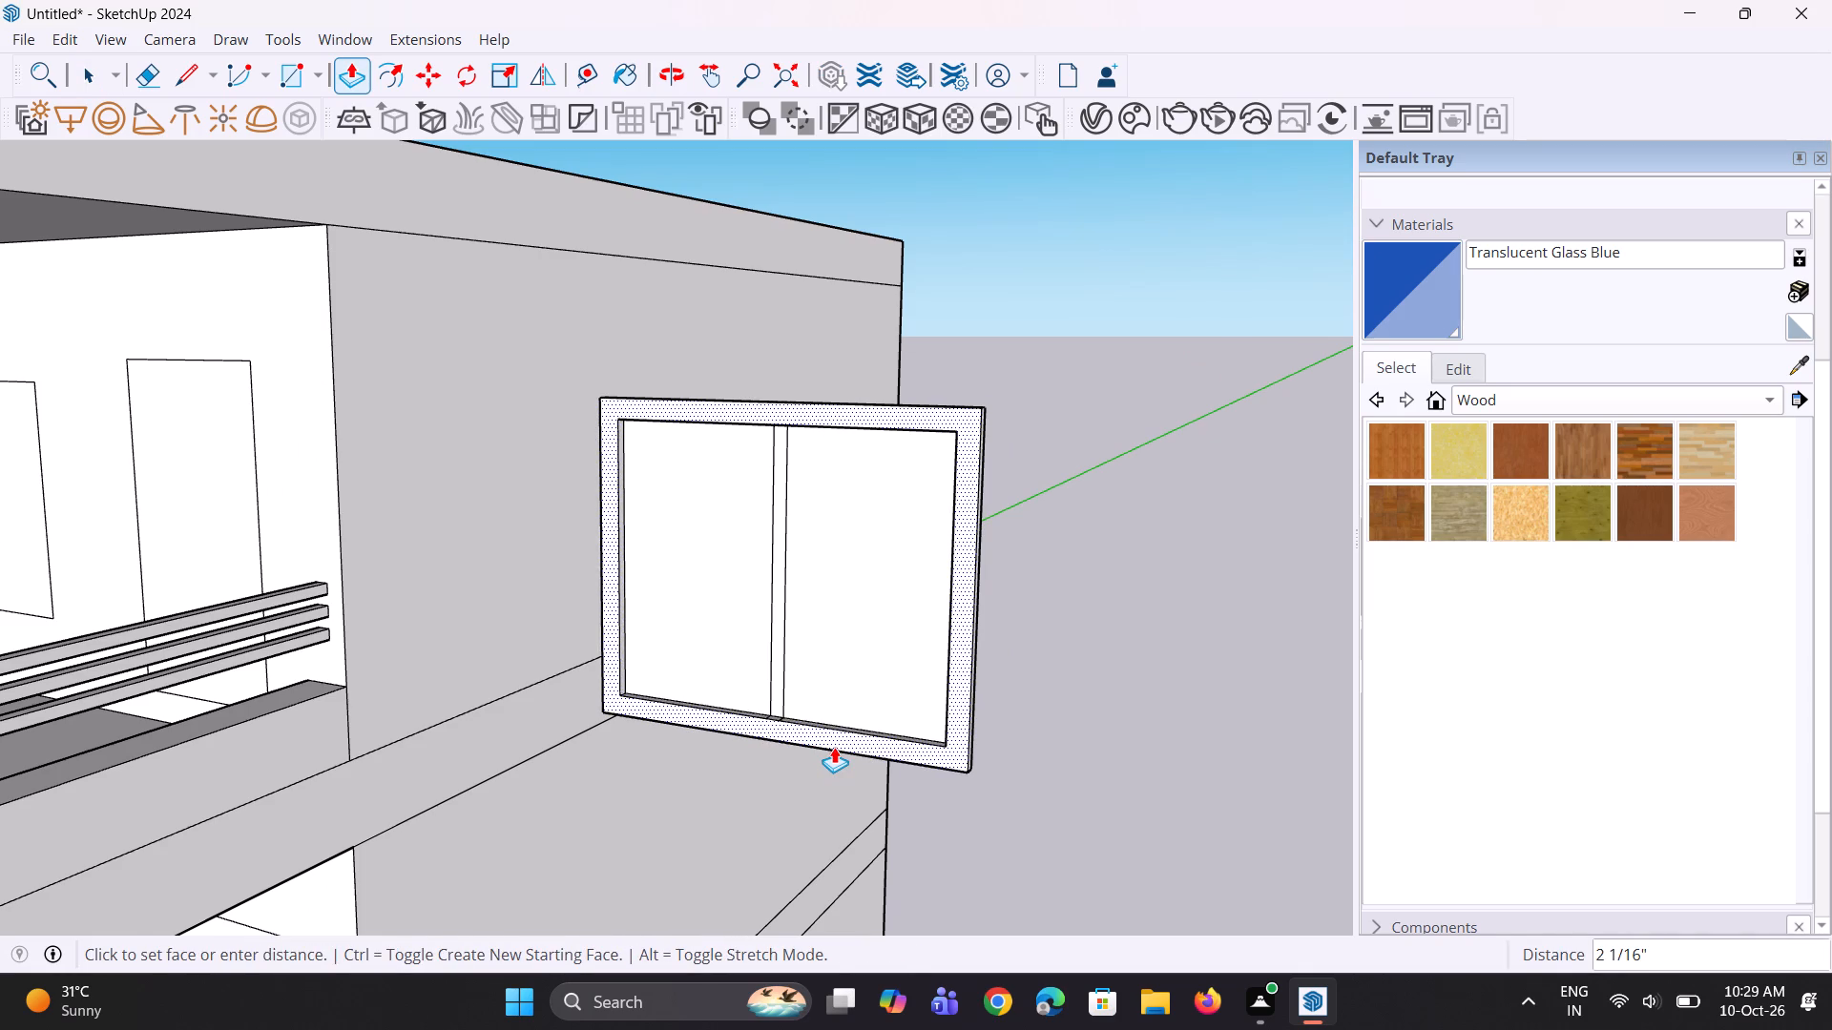
left_click(834, 747)
double_click(780, 701)
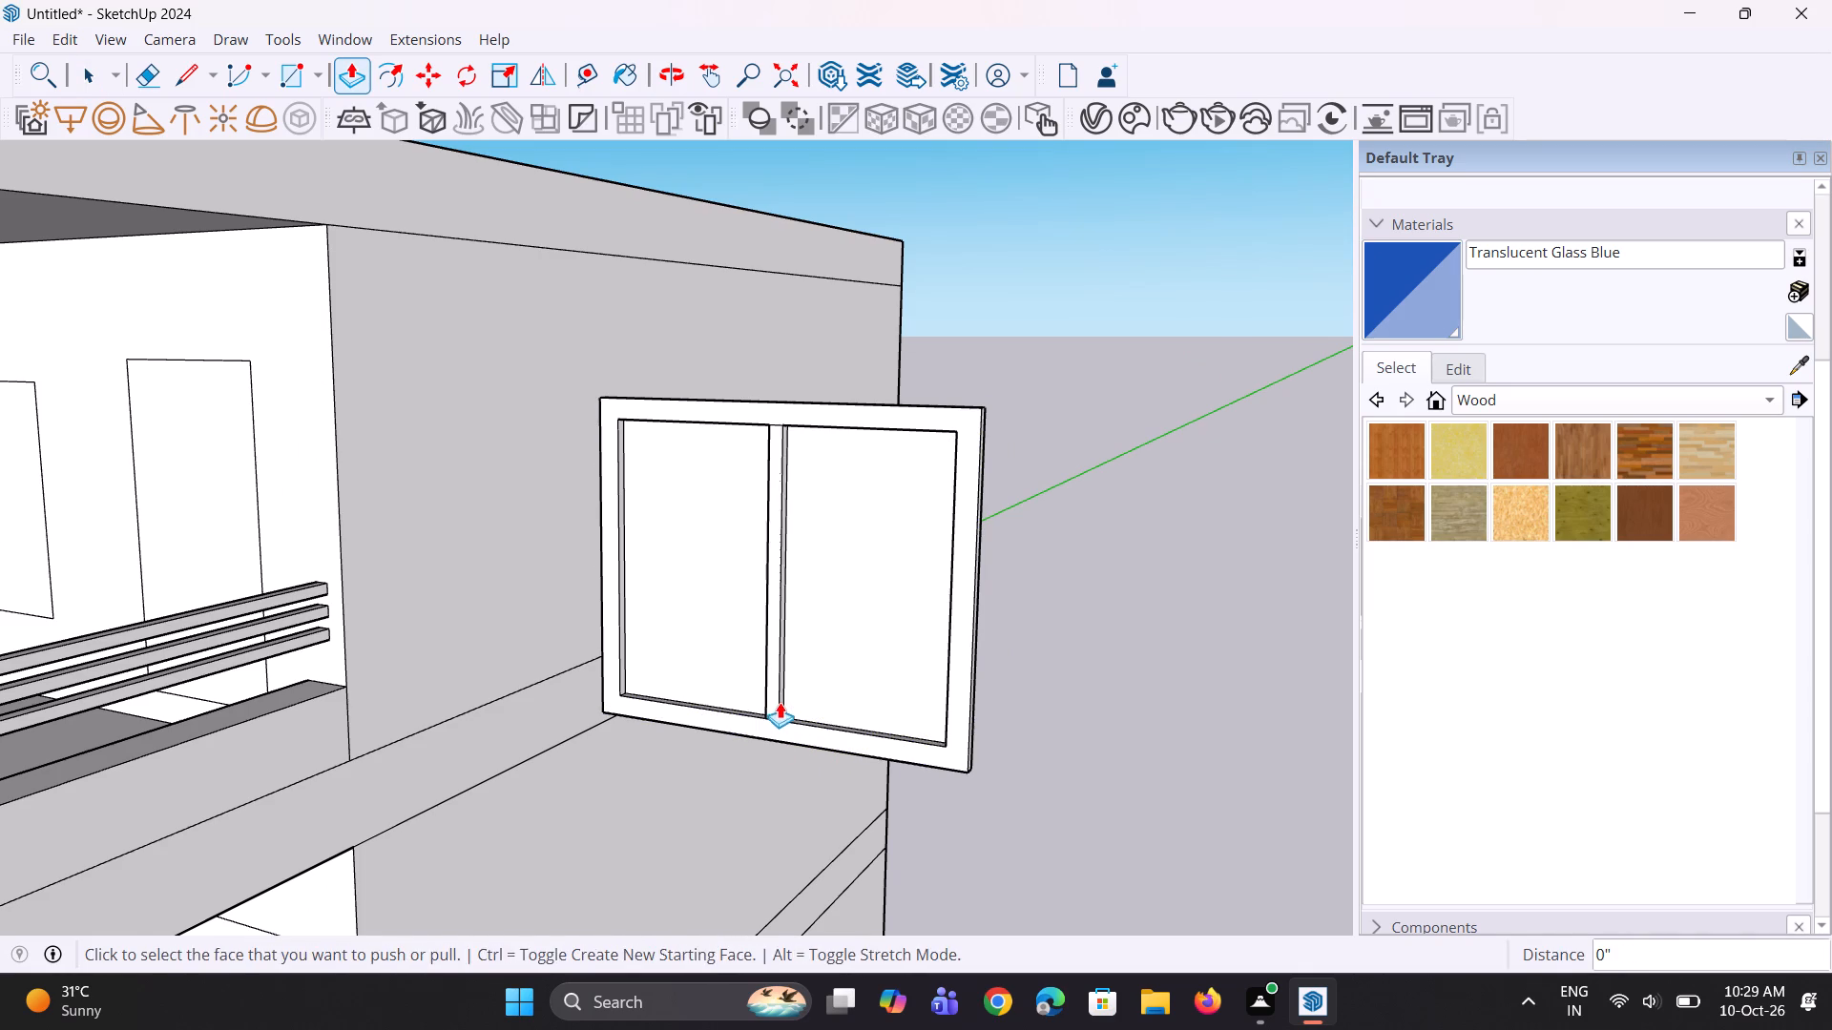
middle_click_drag(809, 757, 909, 763)
key("space")
scroll(714, 766, "down", 4)
middle_click_drag(717, 767, 735, 763)
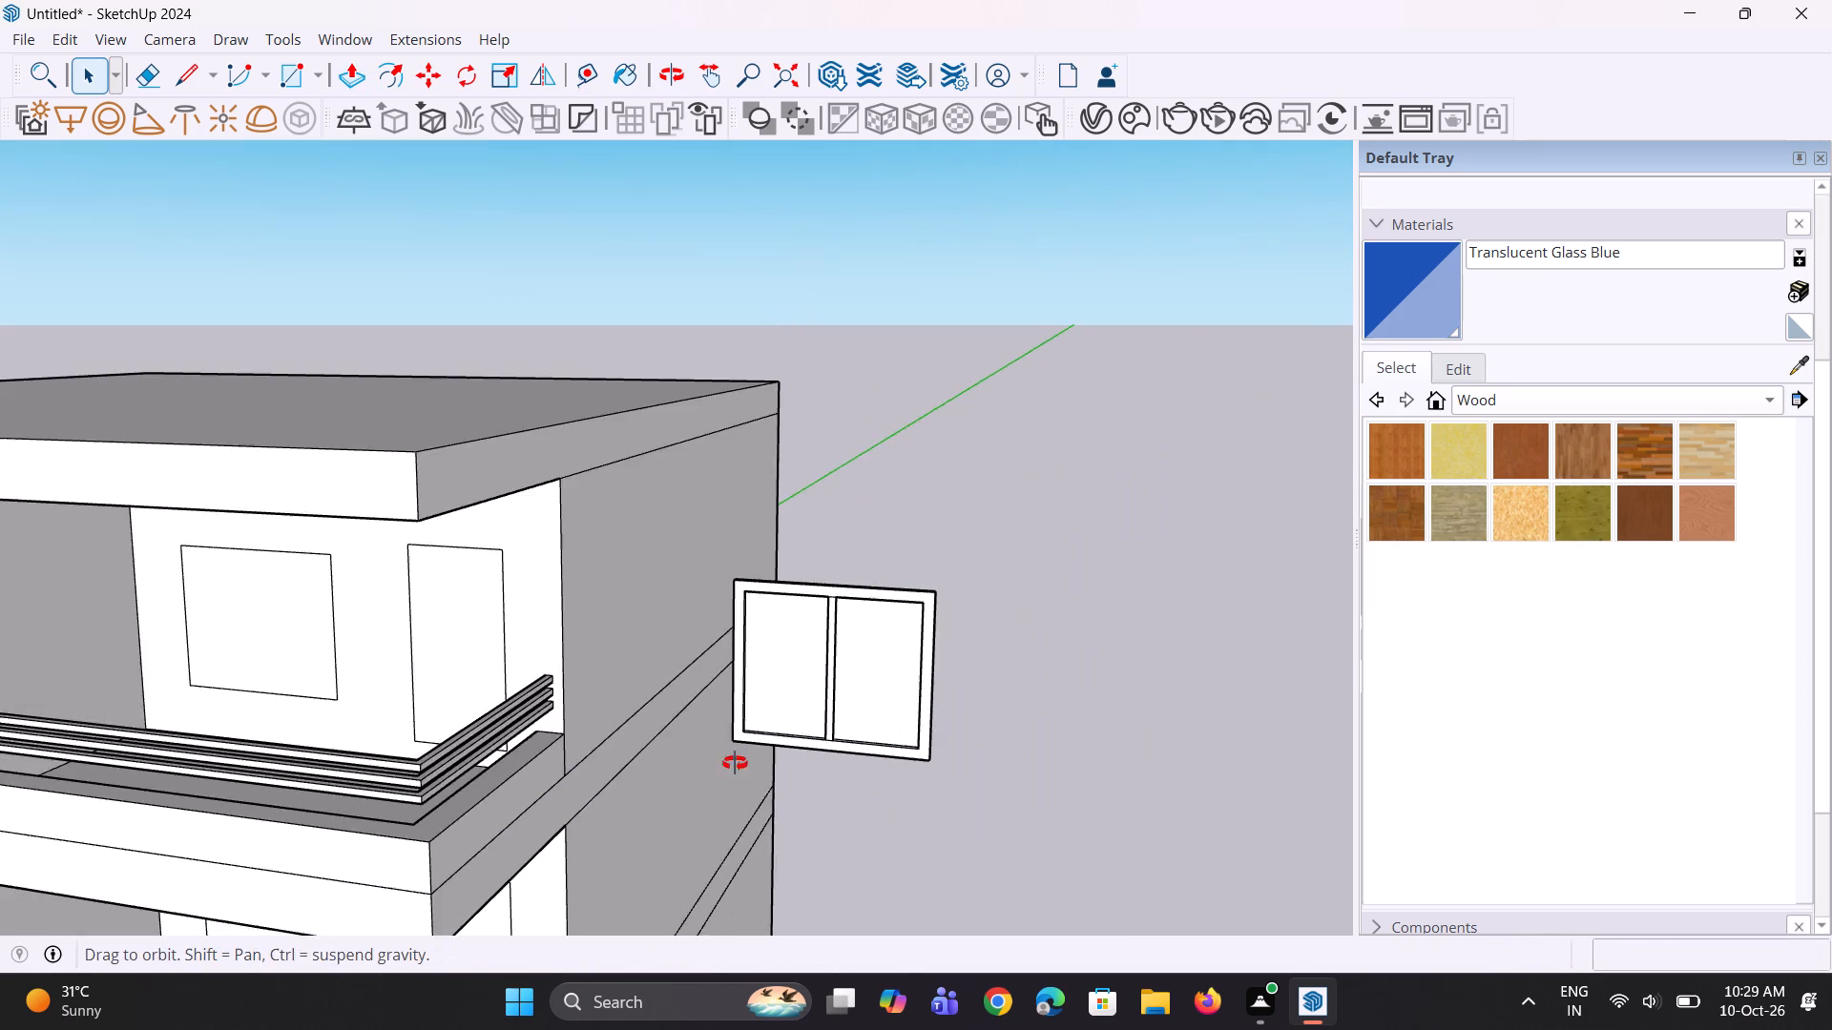
middle_click_drag(735, 763, 773, 737)
scroll(740, 761, "up", 1)
scroll(1061, 549, "up", 2)
middle_click_drag(931, 634, 934, 609)
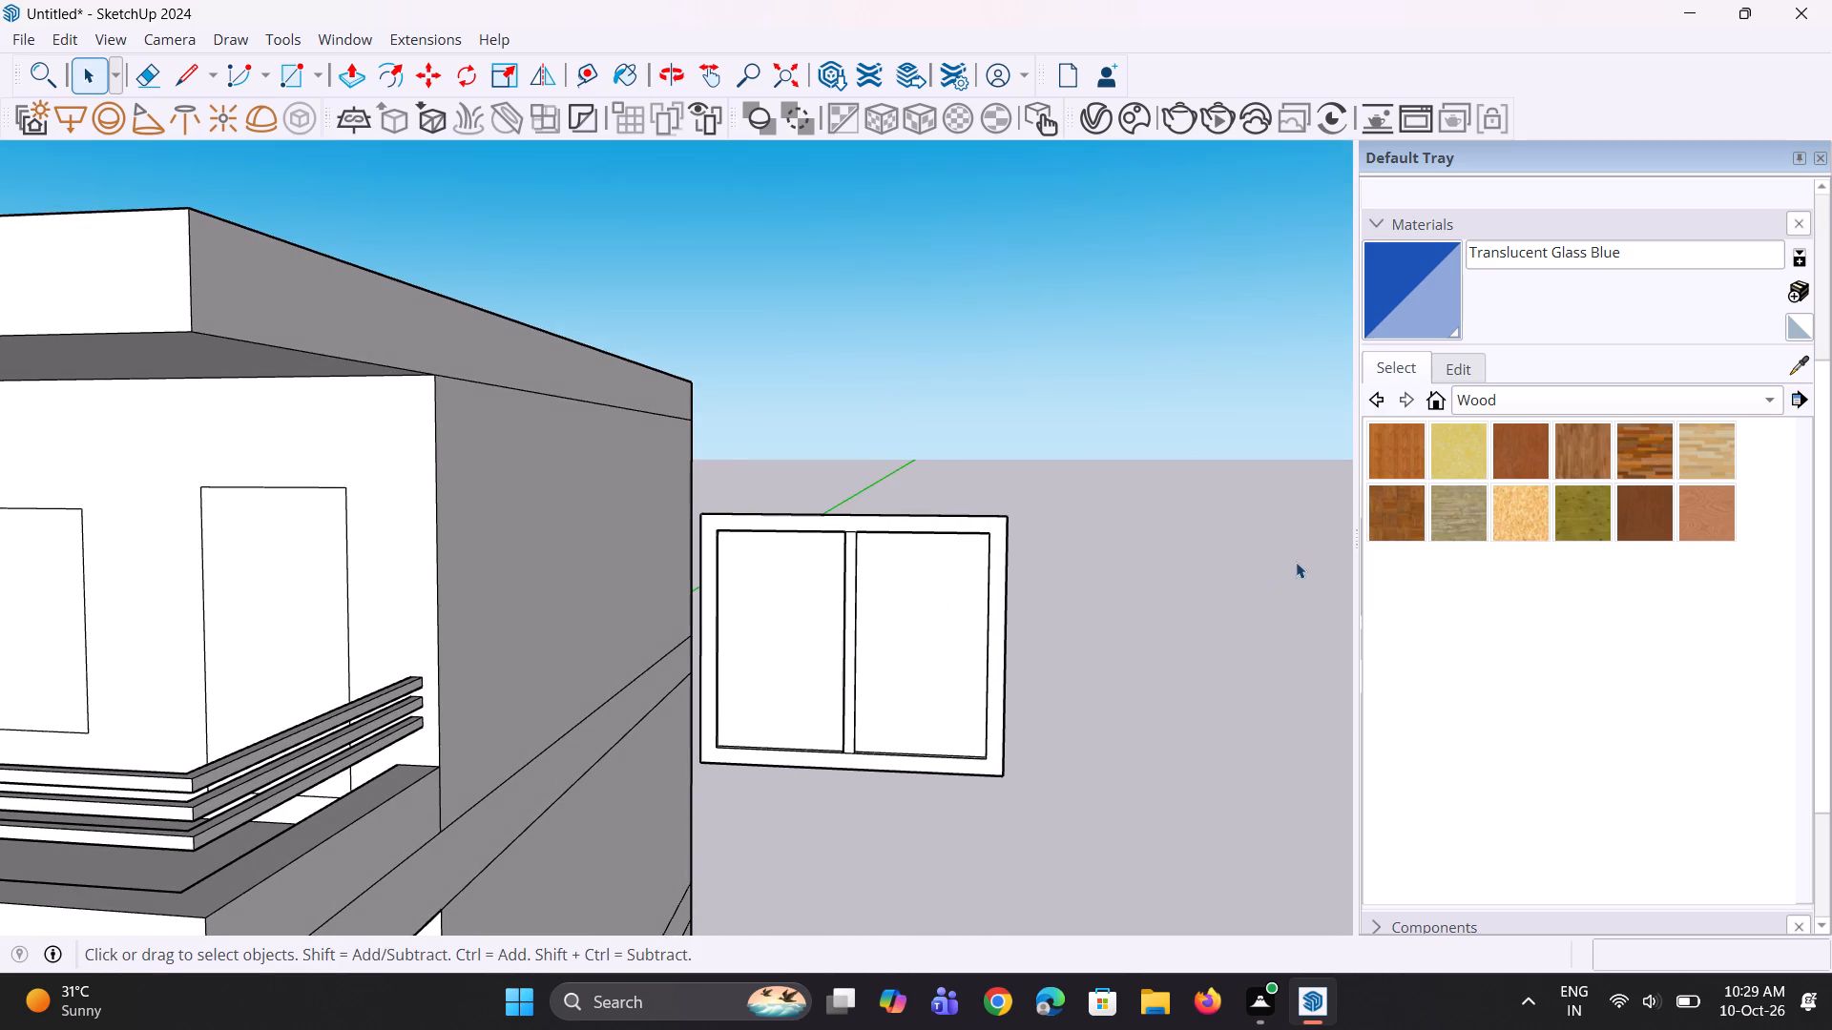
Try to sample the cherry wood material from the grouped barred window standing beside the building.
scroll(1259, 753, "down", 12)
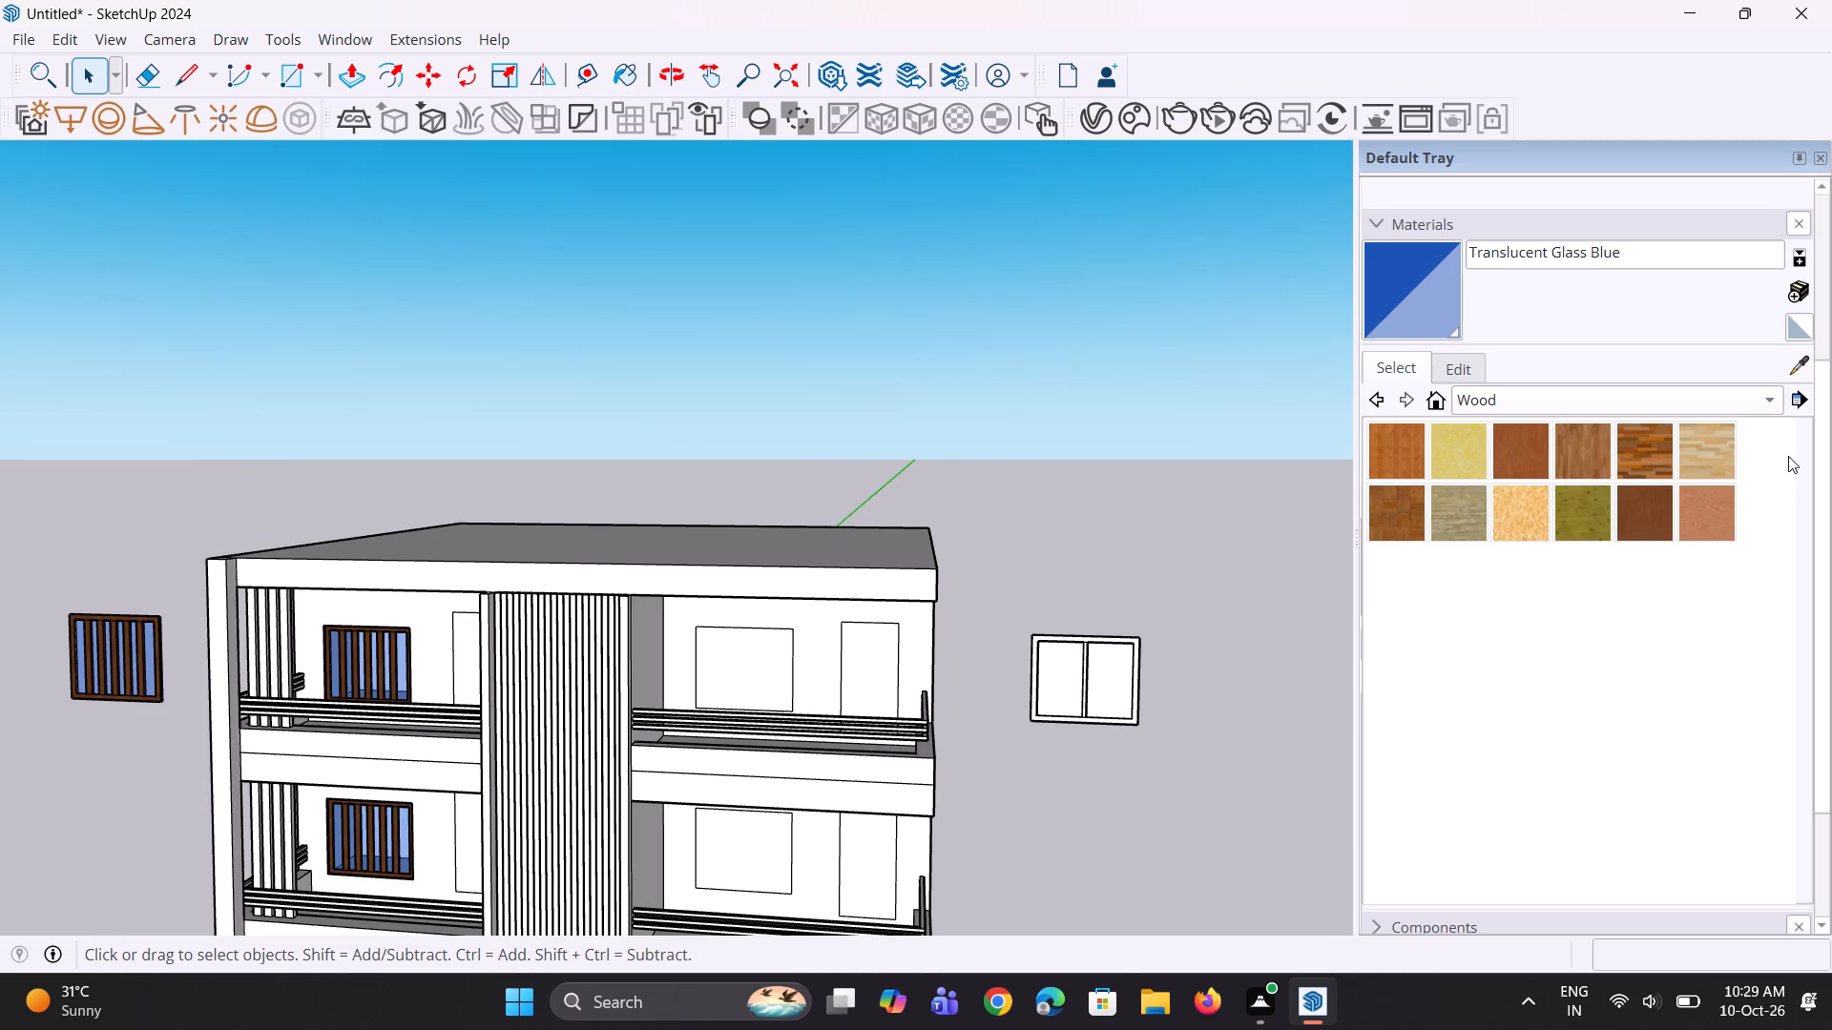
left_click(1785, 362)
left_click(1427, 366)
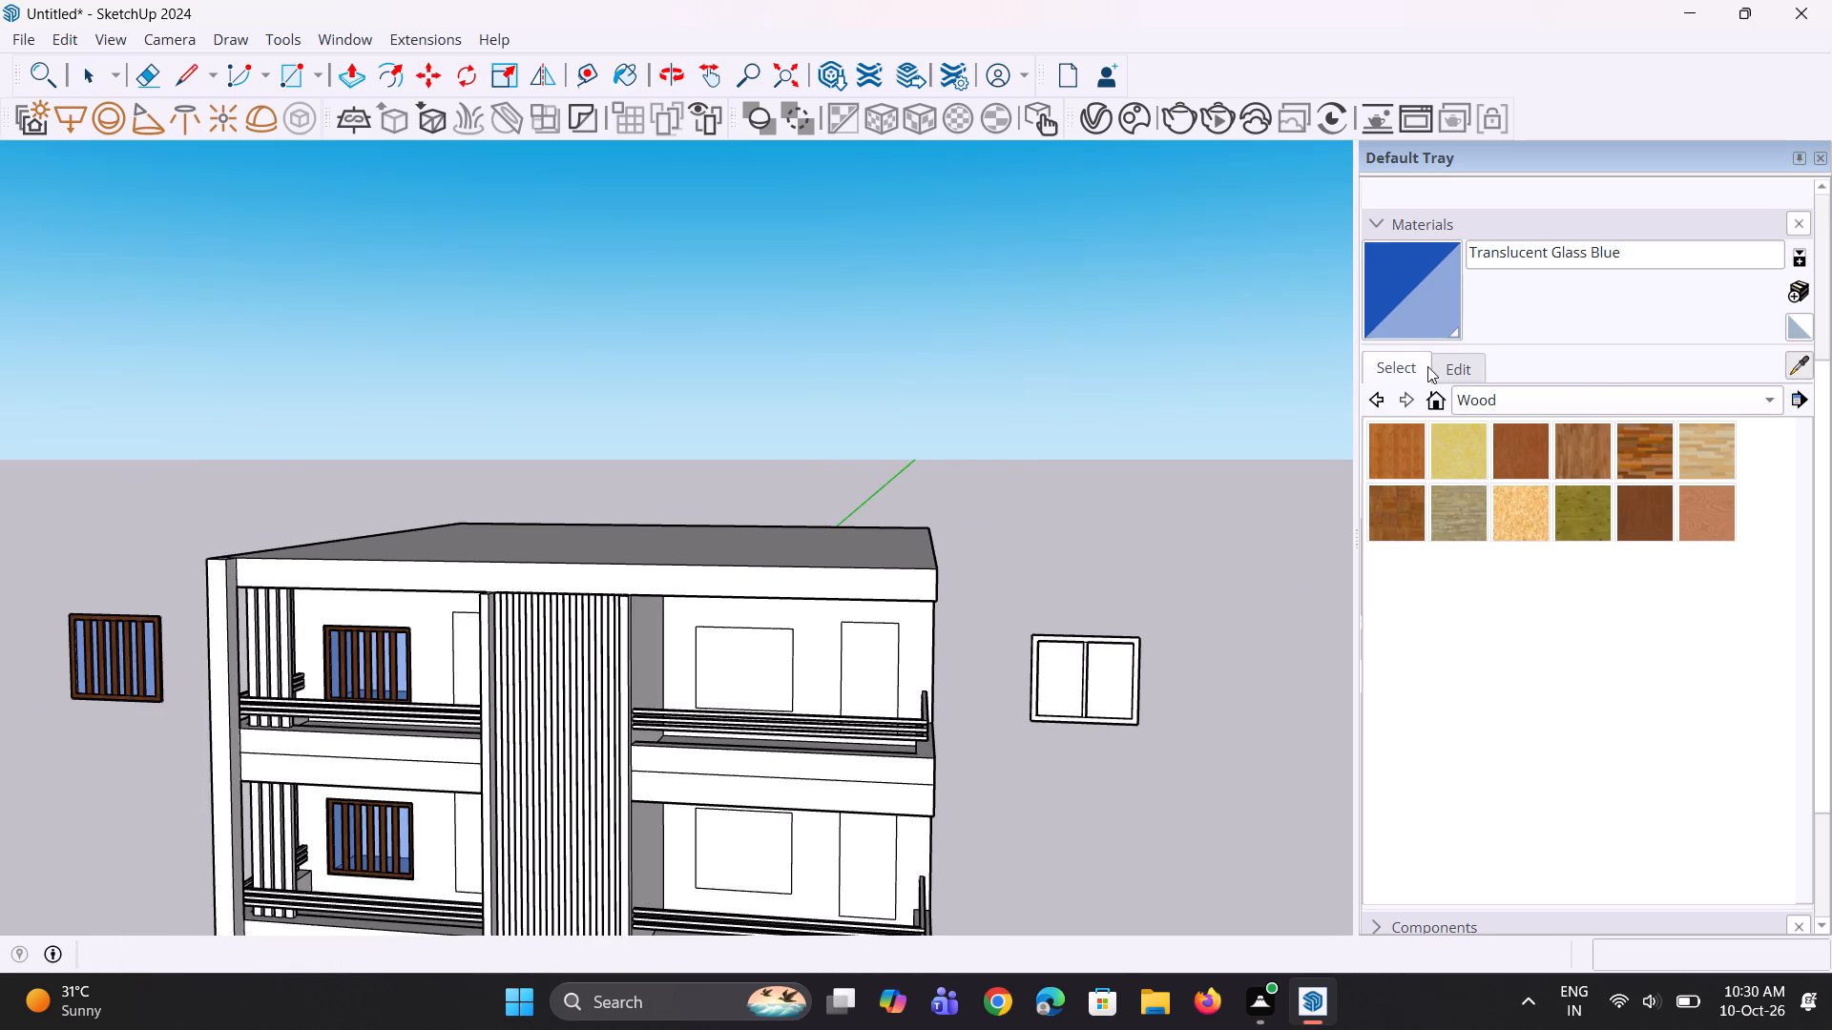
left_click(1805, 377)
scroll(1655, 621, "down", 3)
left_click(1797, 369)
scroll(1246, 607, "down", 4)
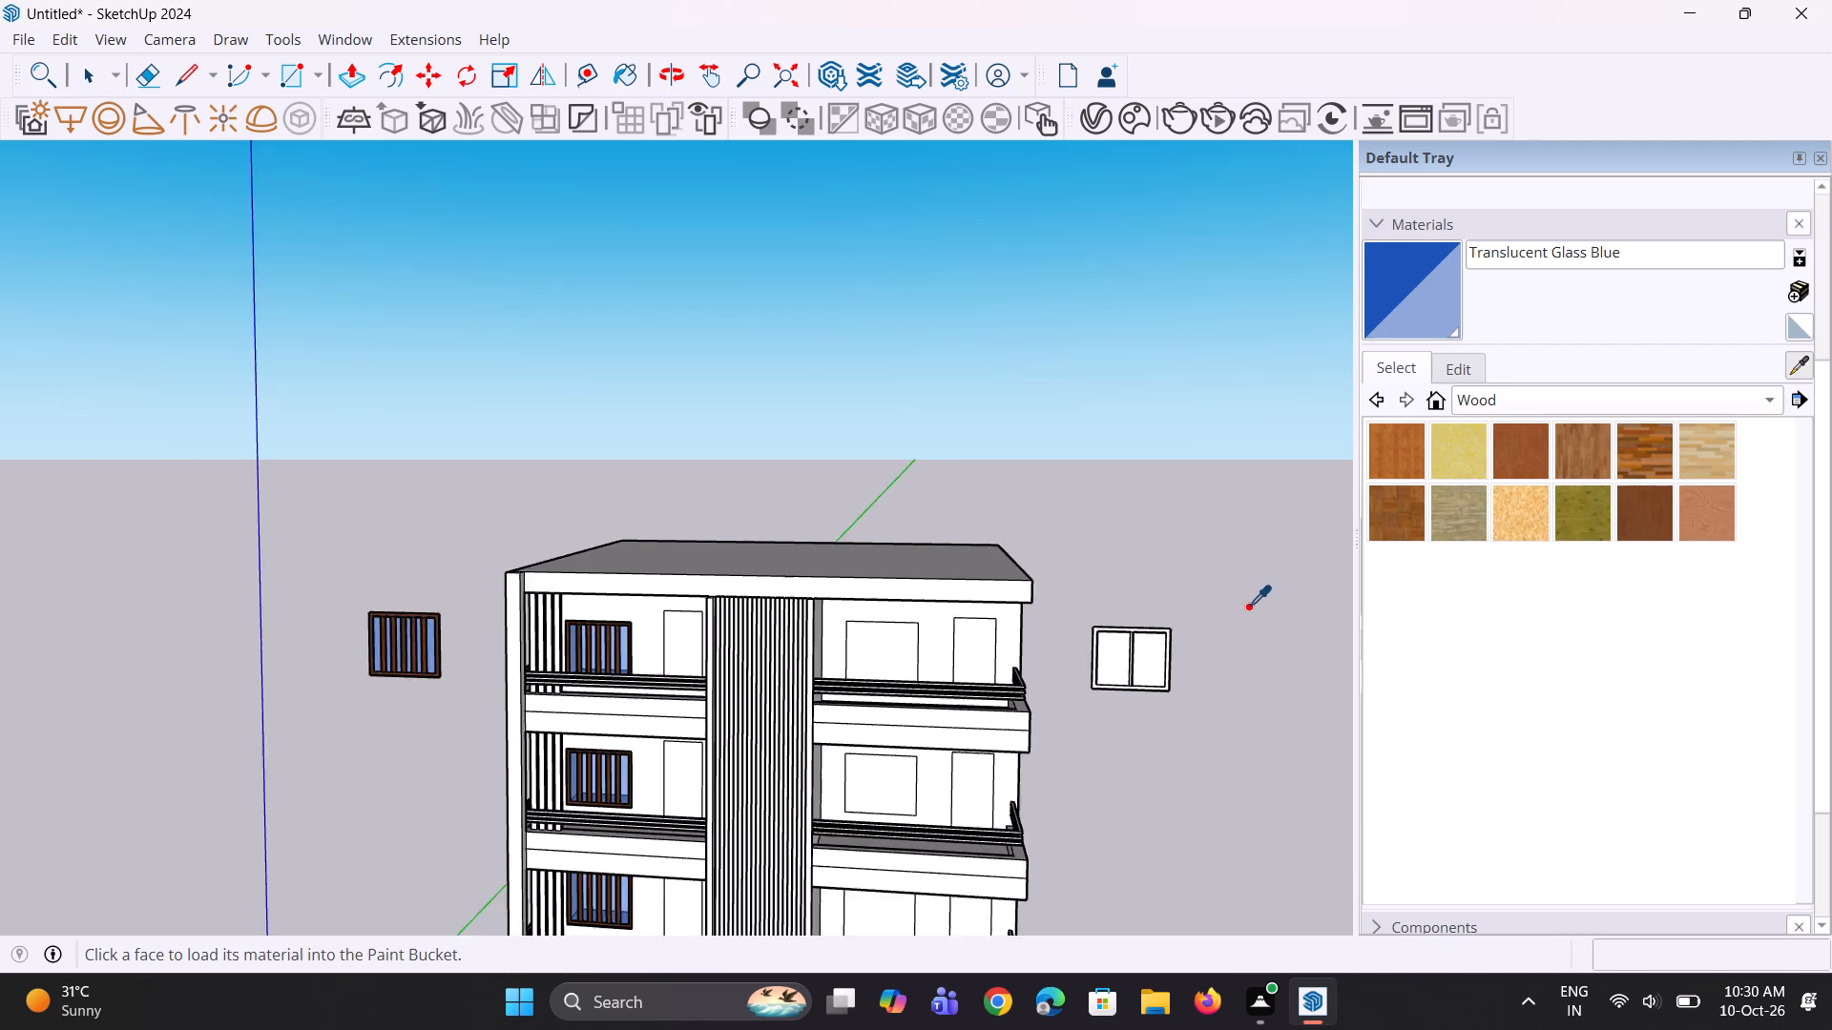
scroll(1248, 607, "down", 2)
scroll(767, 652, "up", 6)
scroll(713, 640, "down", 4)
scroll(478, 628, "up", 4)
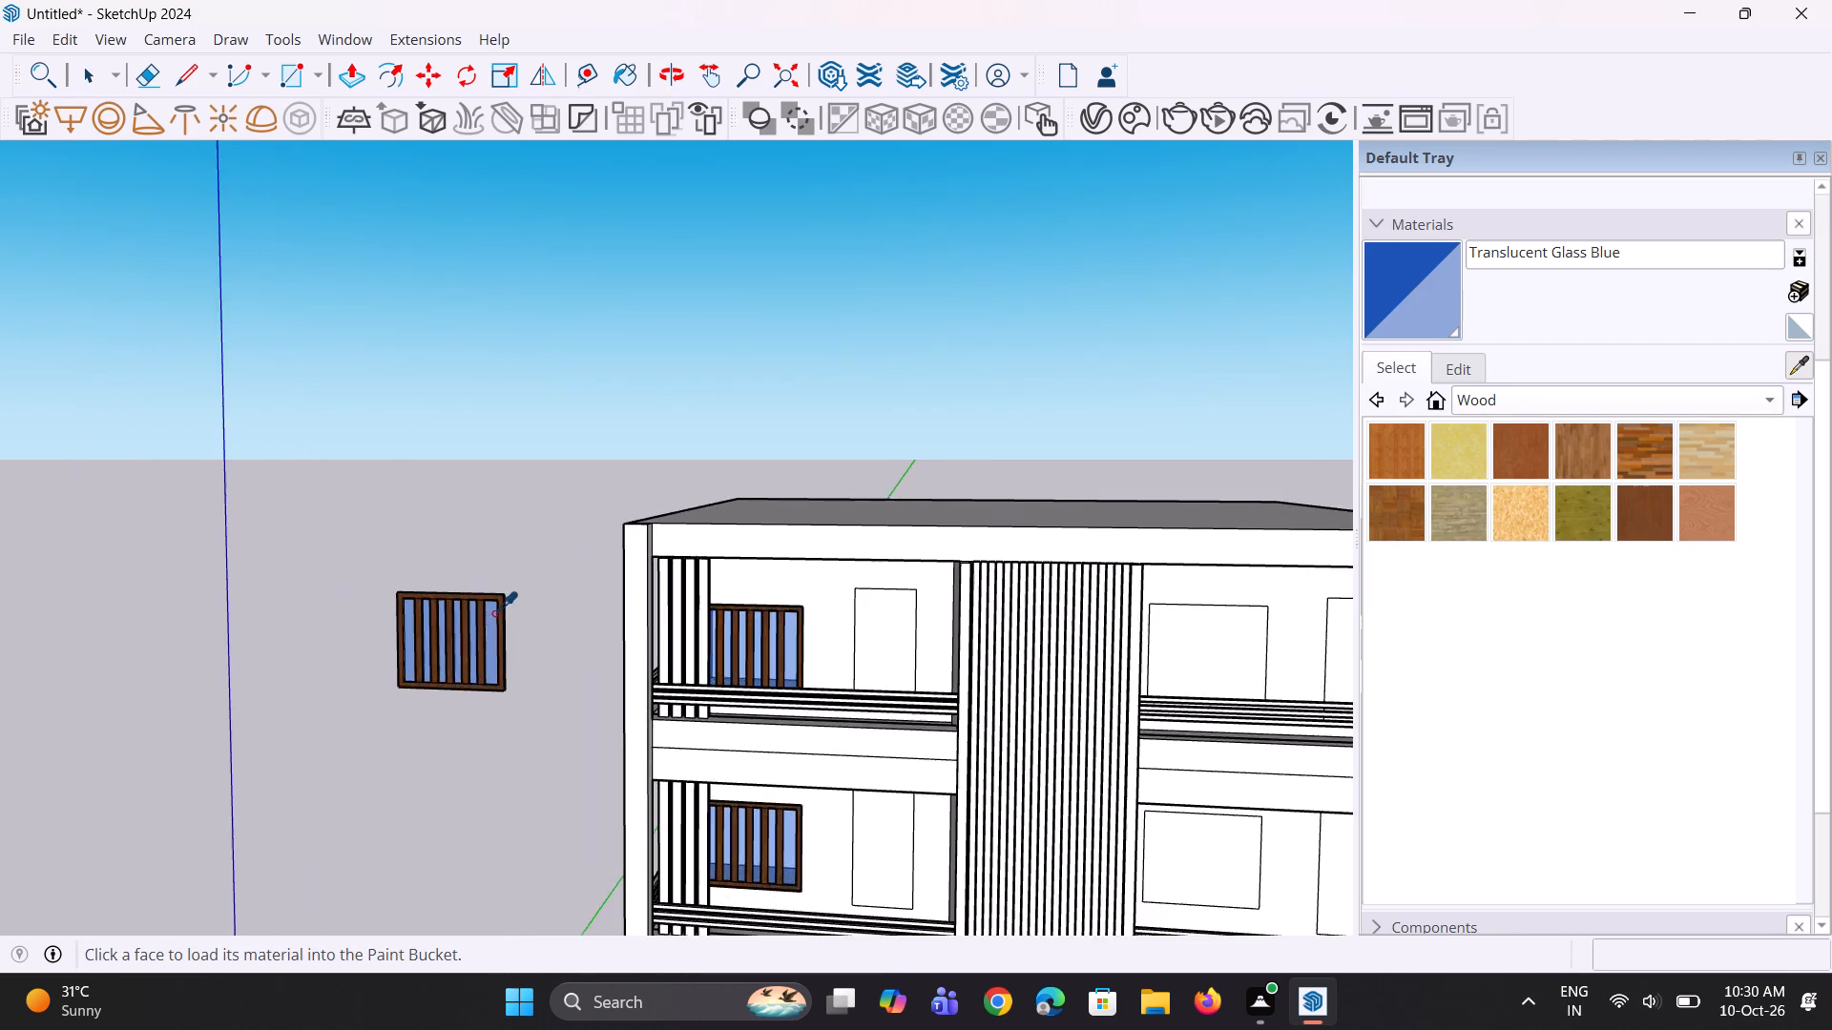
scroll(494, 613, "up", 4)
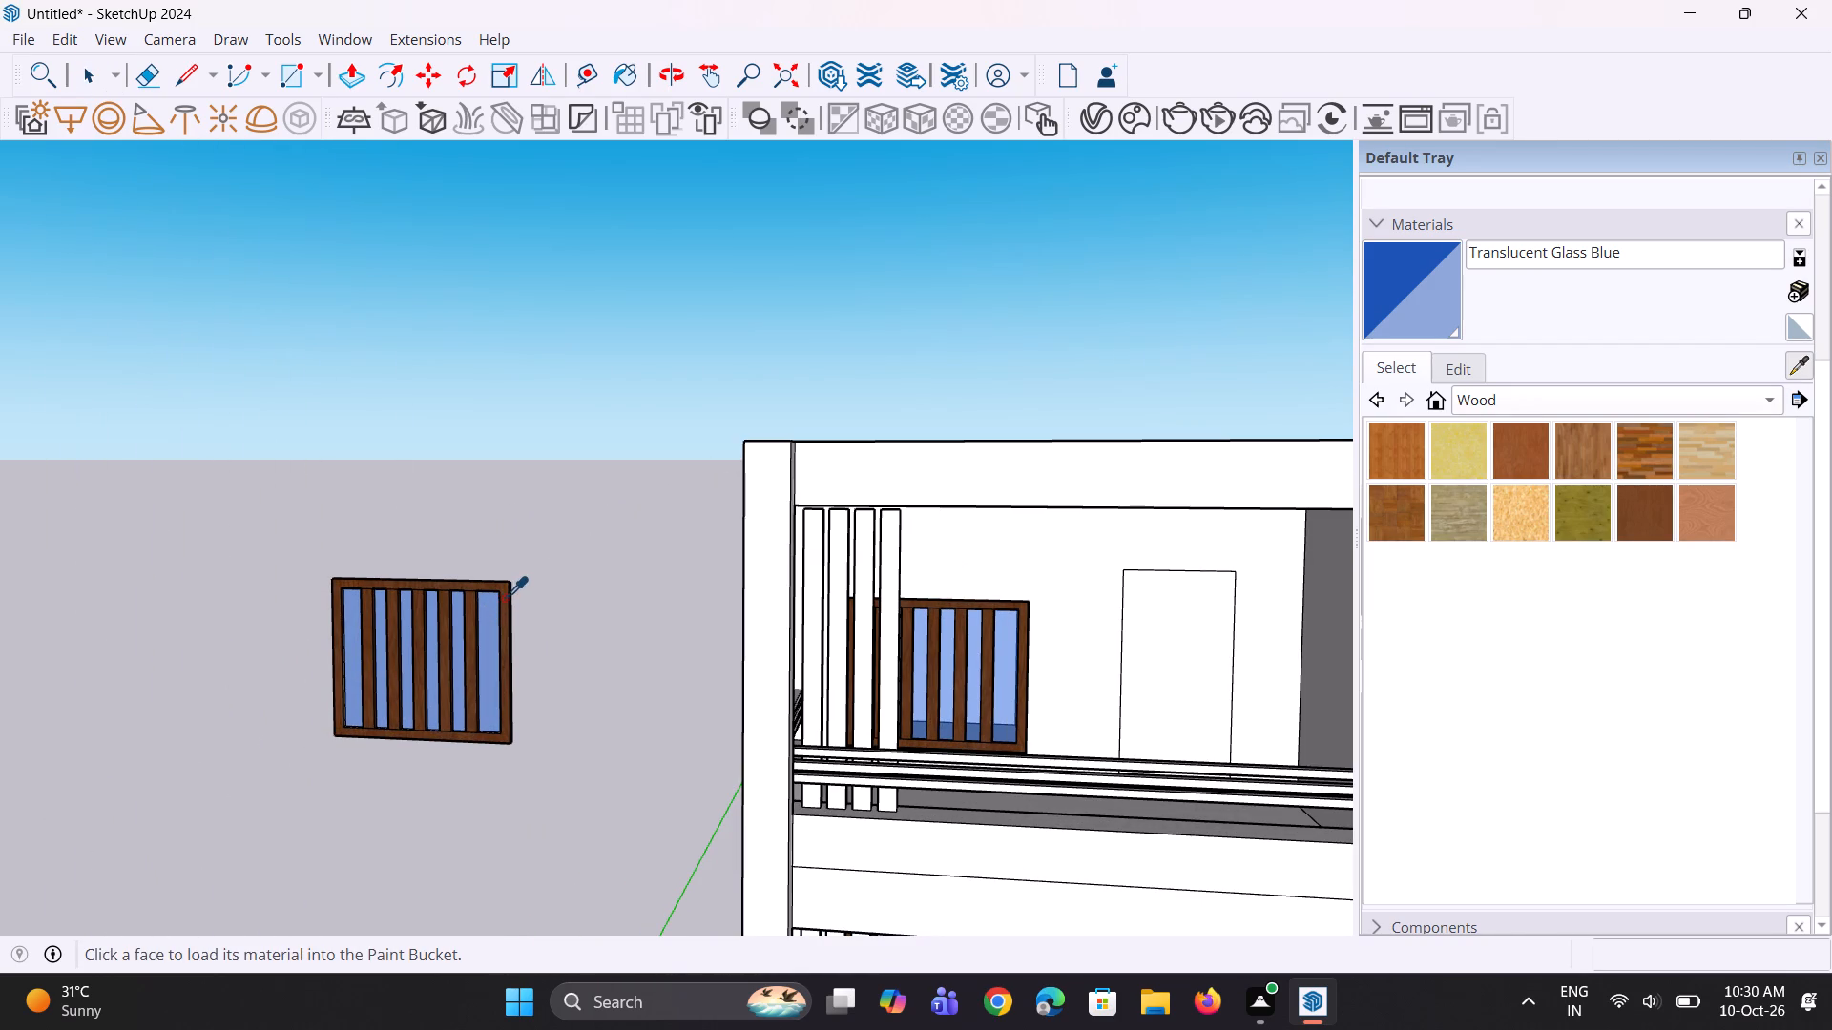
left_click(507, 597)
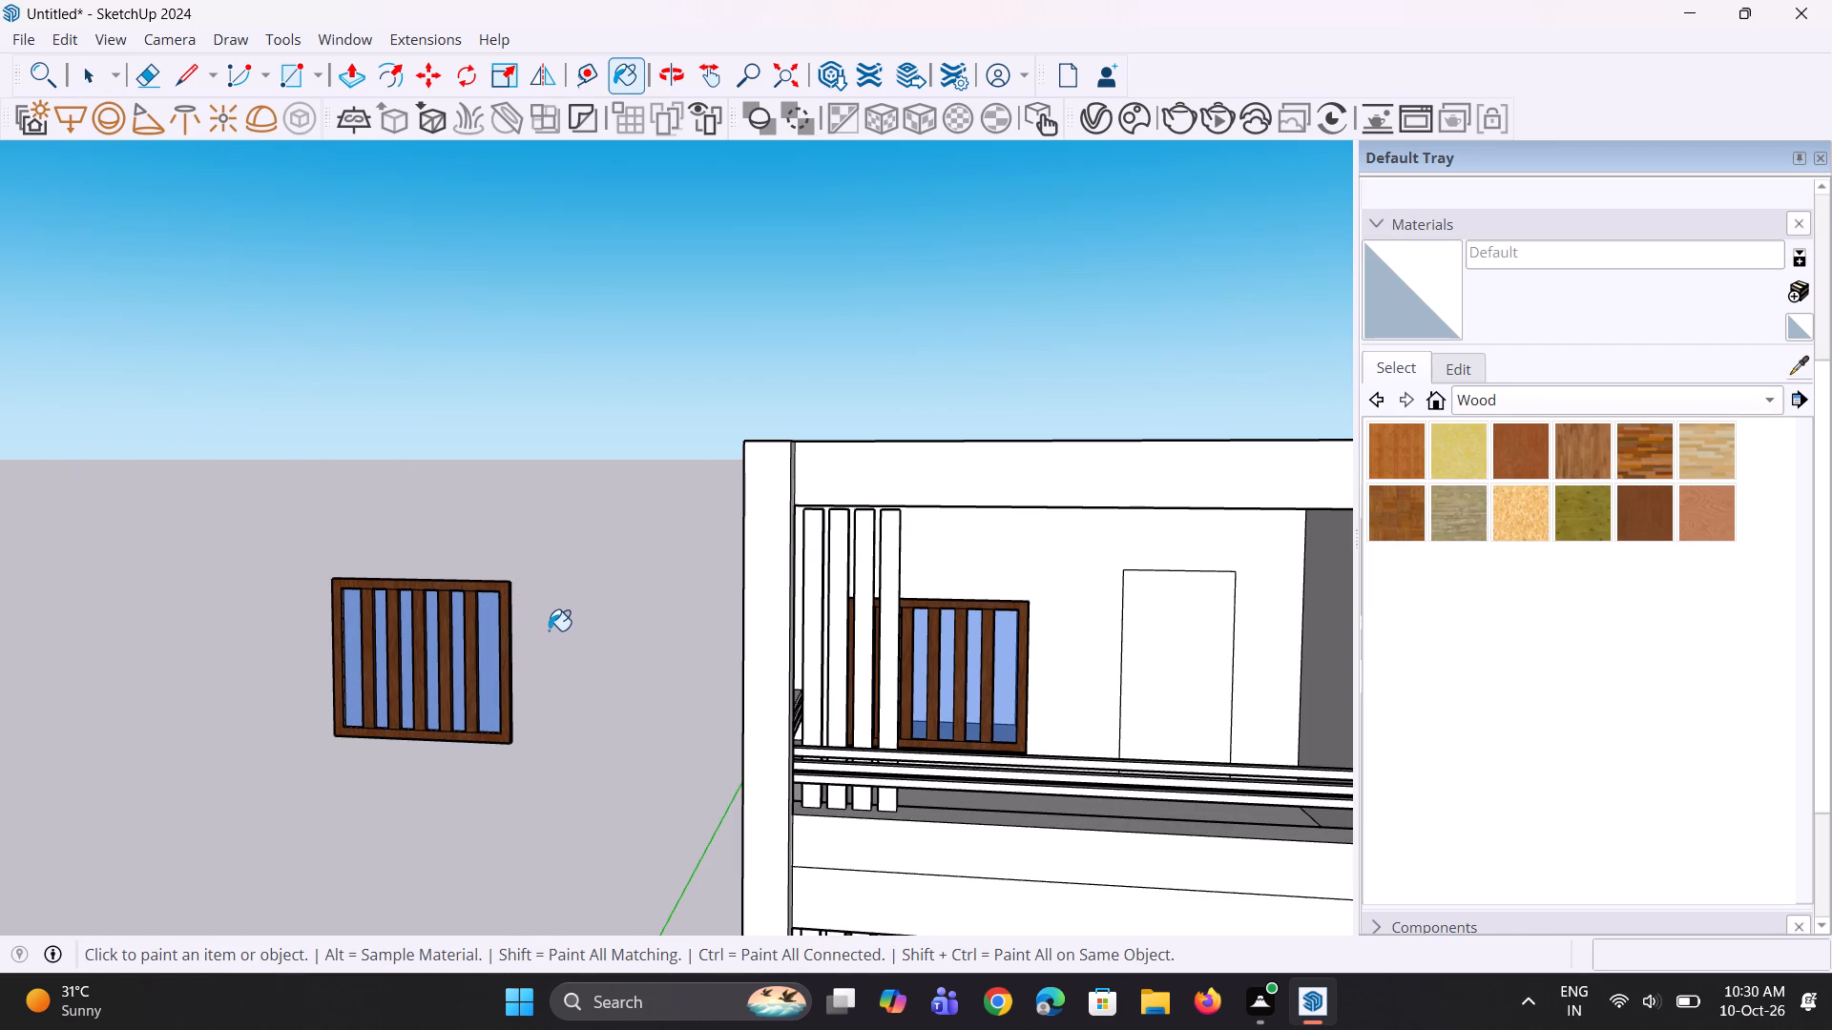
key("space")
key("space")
Explode the group of the loose barred window standing beside the building.
left_click(506, 643)
right_click(506, 643)
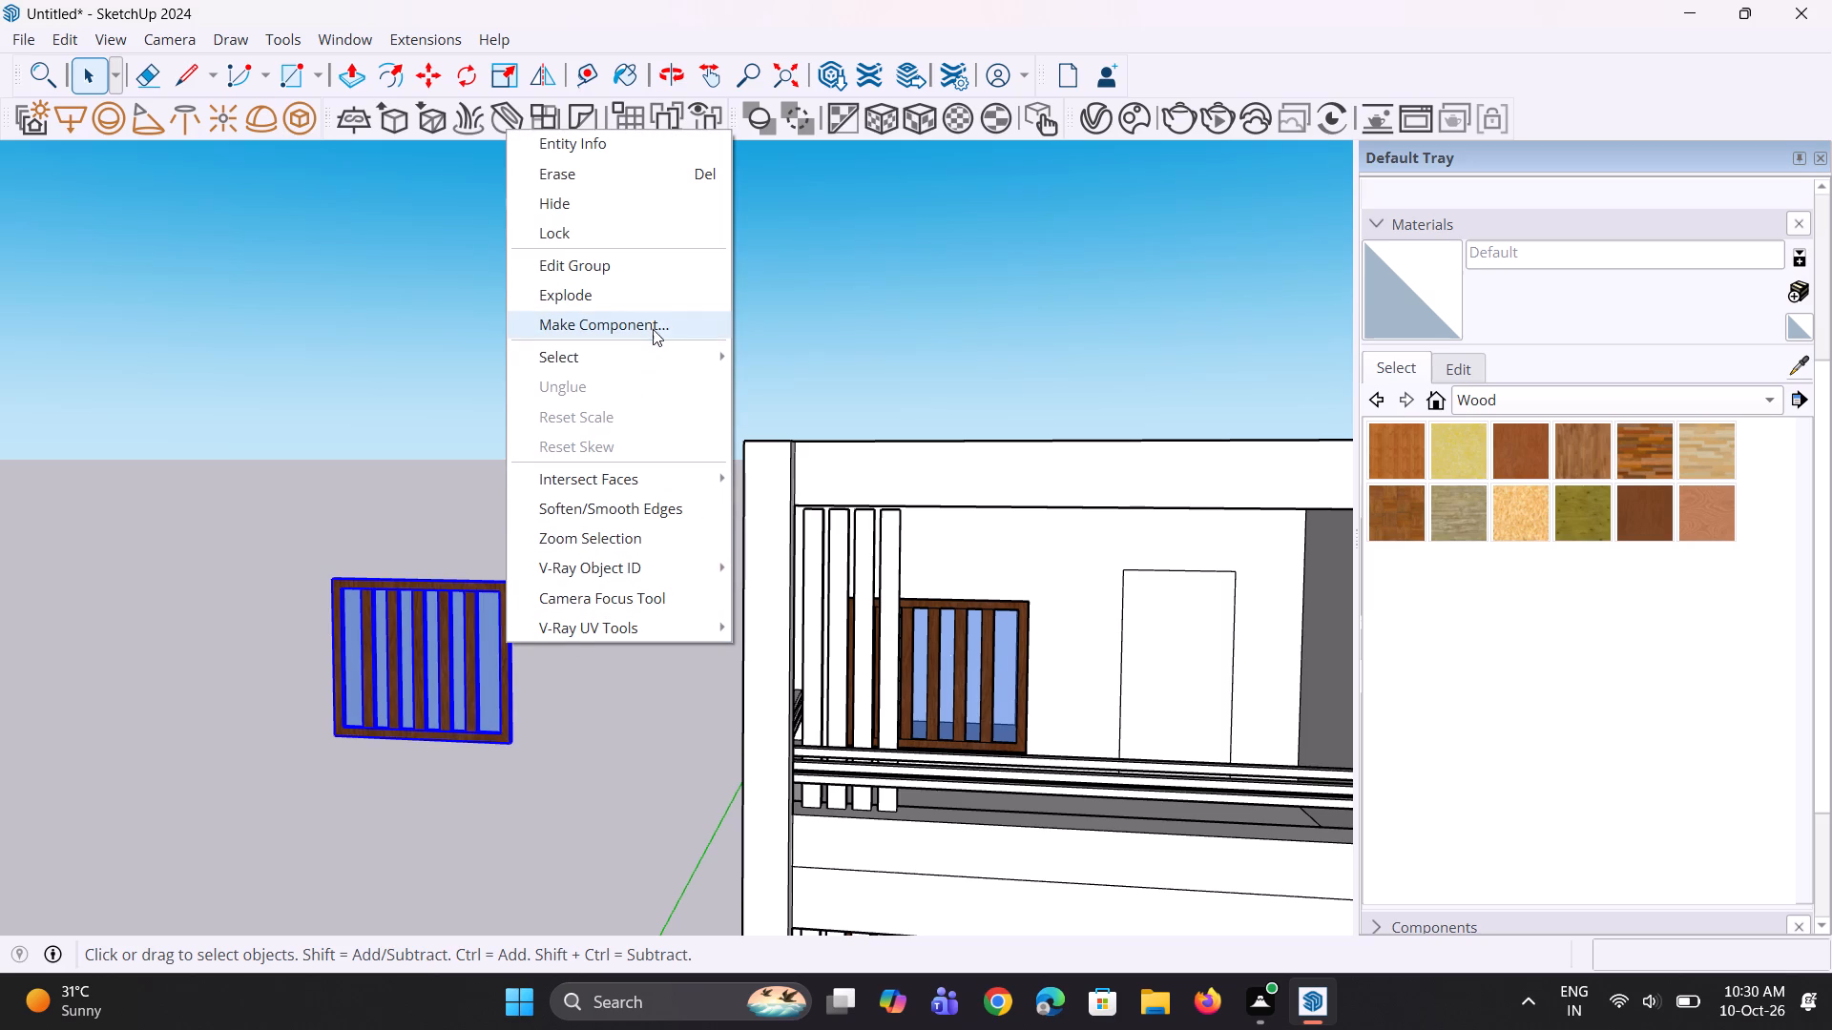
left_click(657, 296)
key("space")
left_click(603, 579)
key("space")
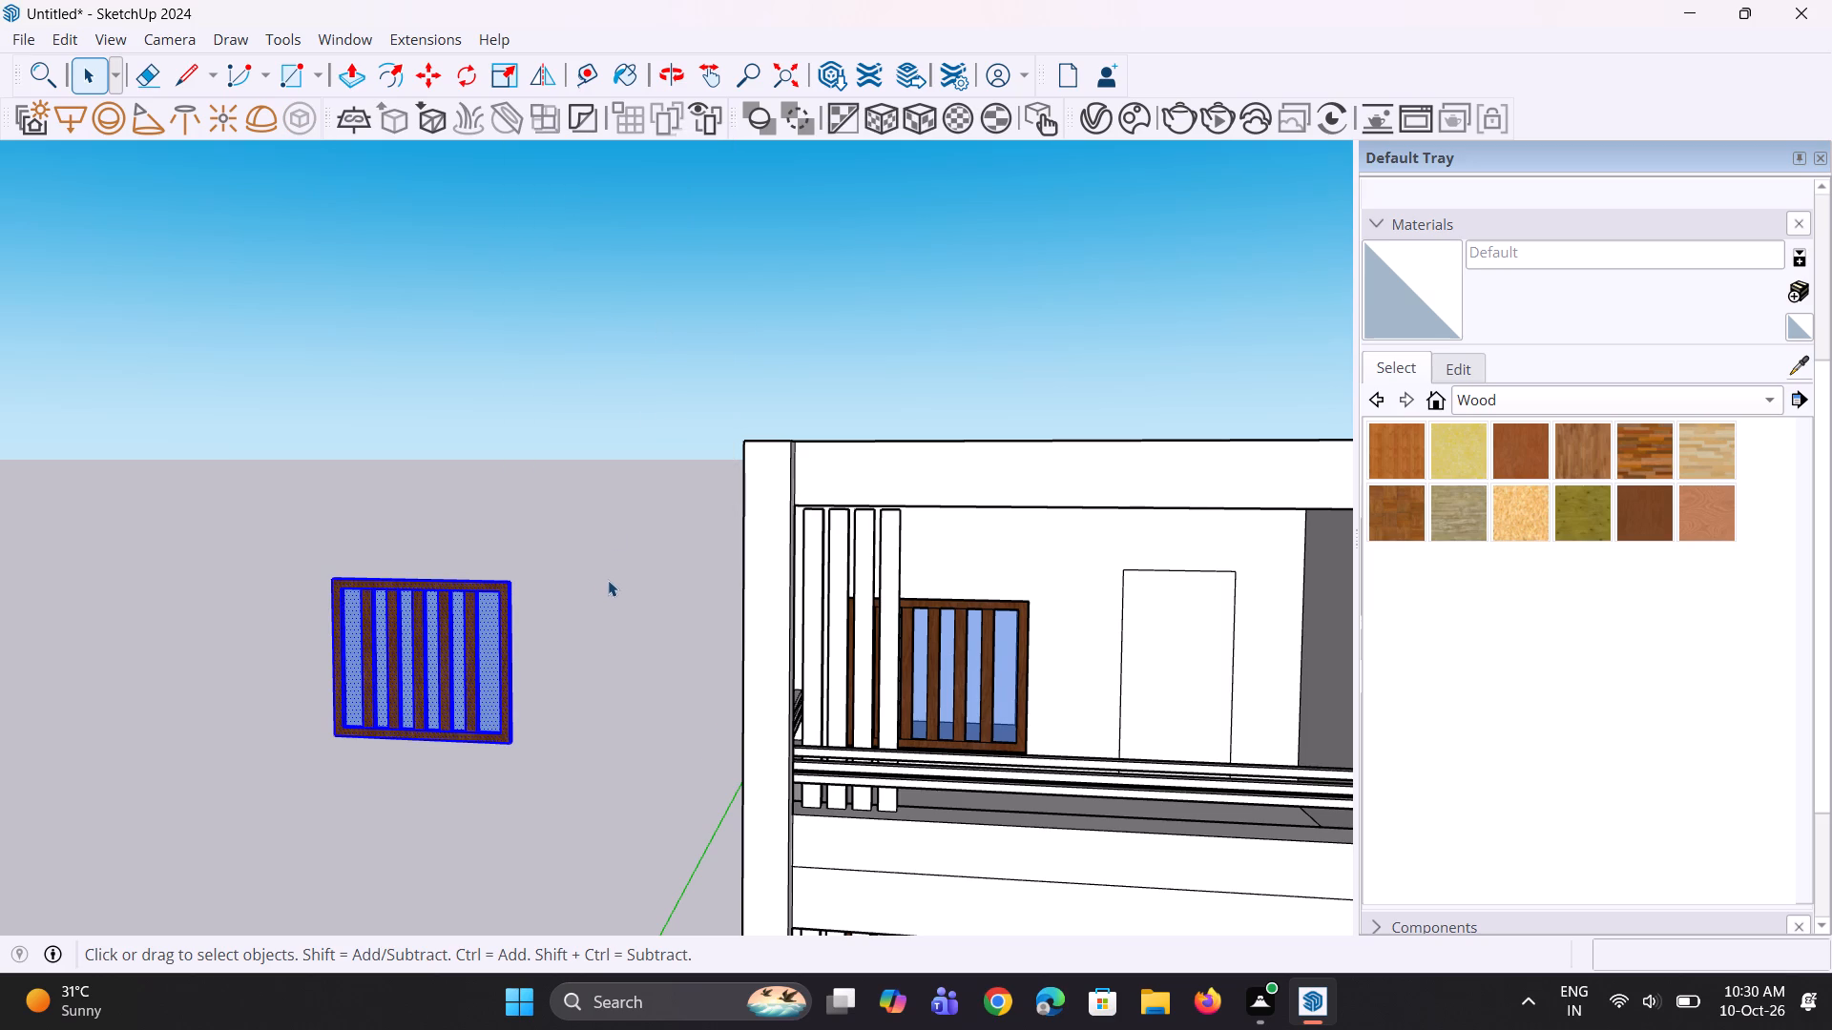
left_click(613, 581)
Sample Wood Cherry Original from the frame of the exploded barred window.
left_click(1785, 372)
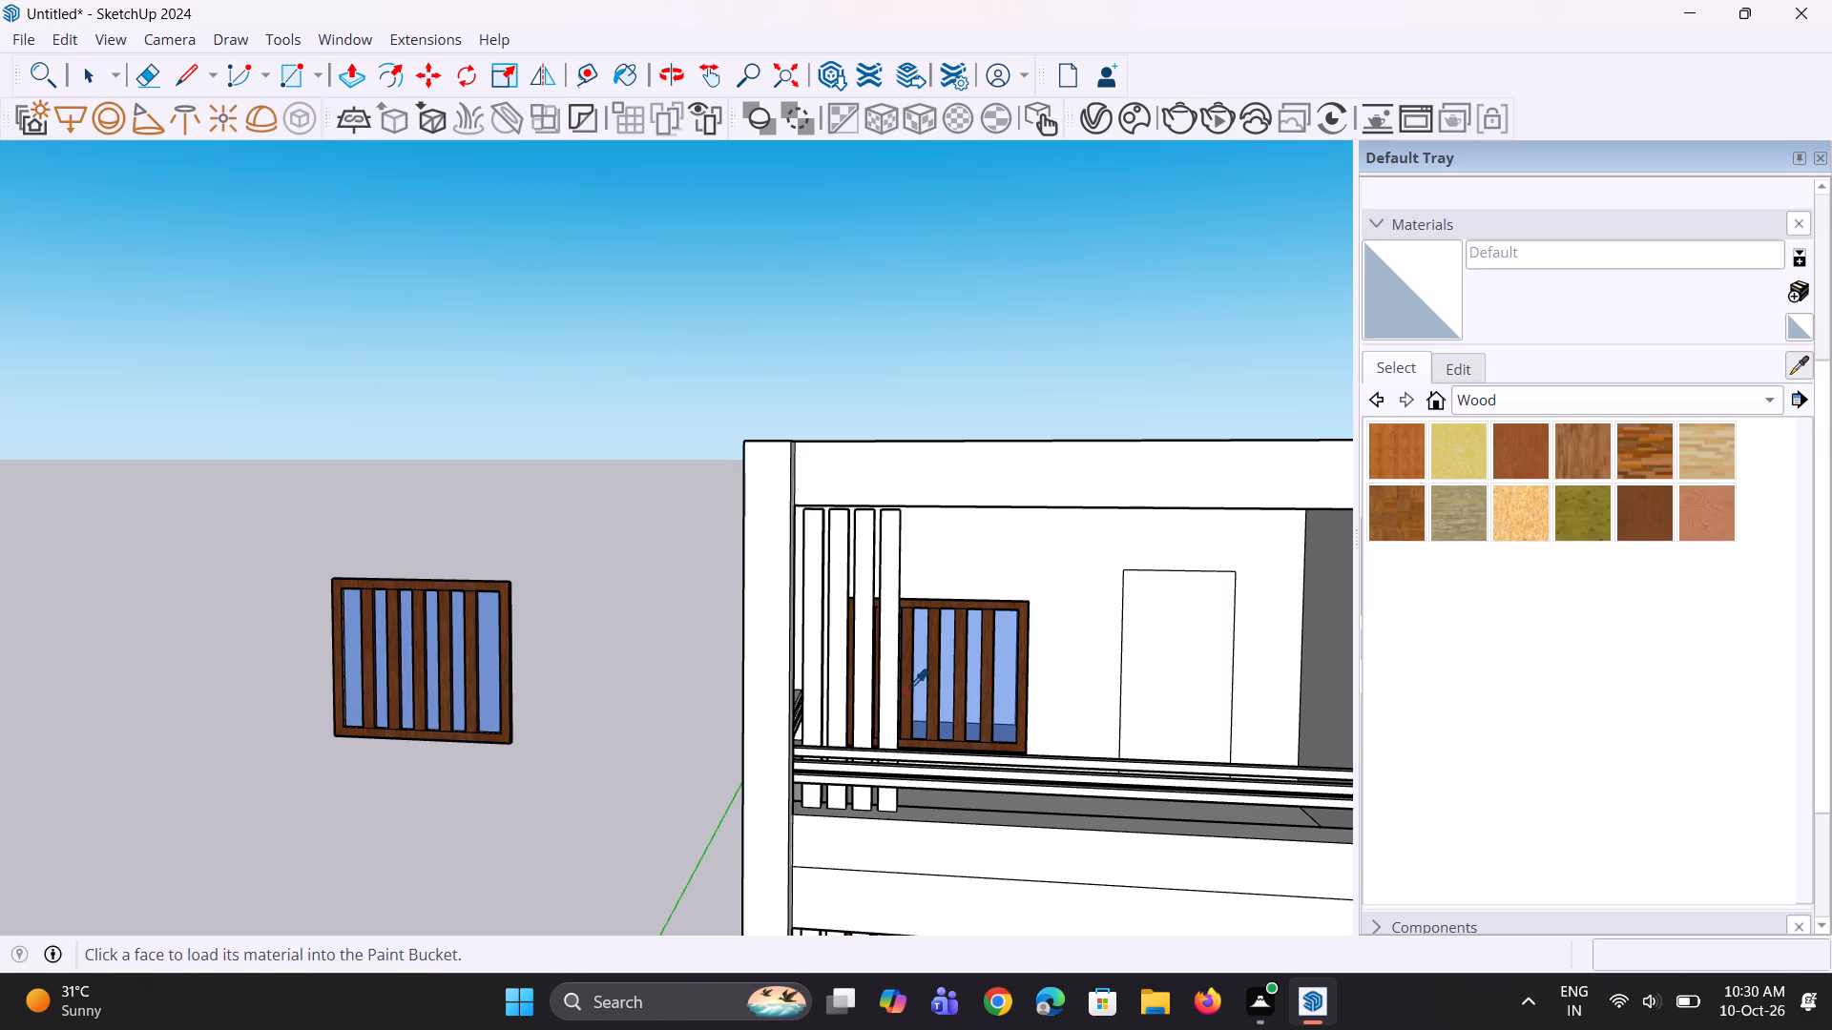
scroll(555, 663, "up", 4)
left_click(491, 644)
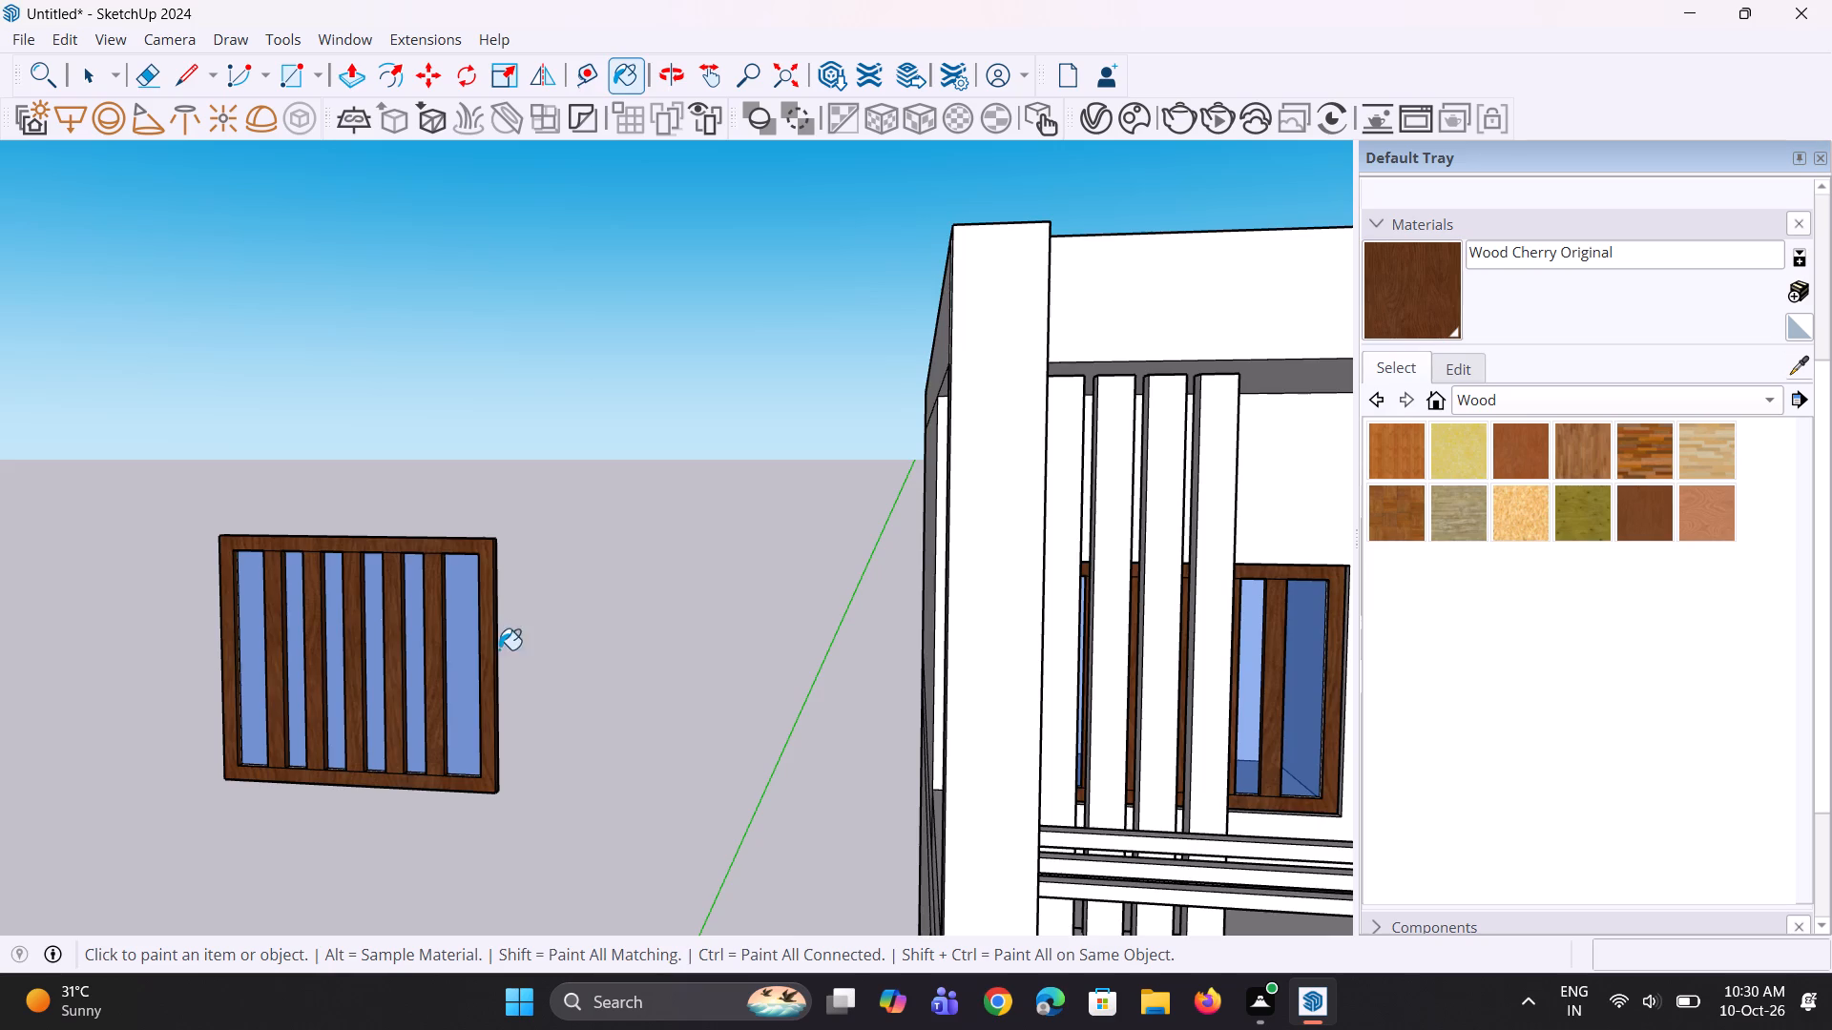
Paint the front faces of the two-pane window's frame and central mullion with Wood Cherry Original.
scroll(503, 664, "down", 19)
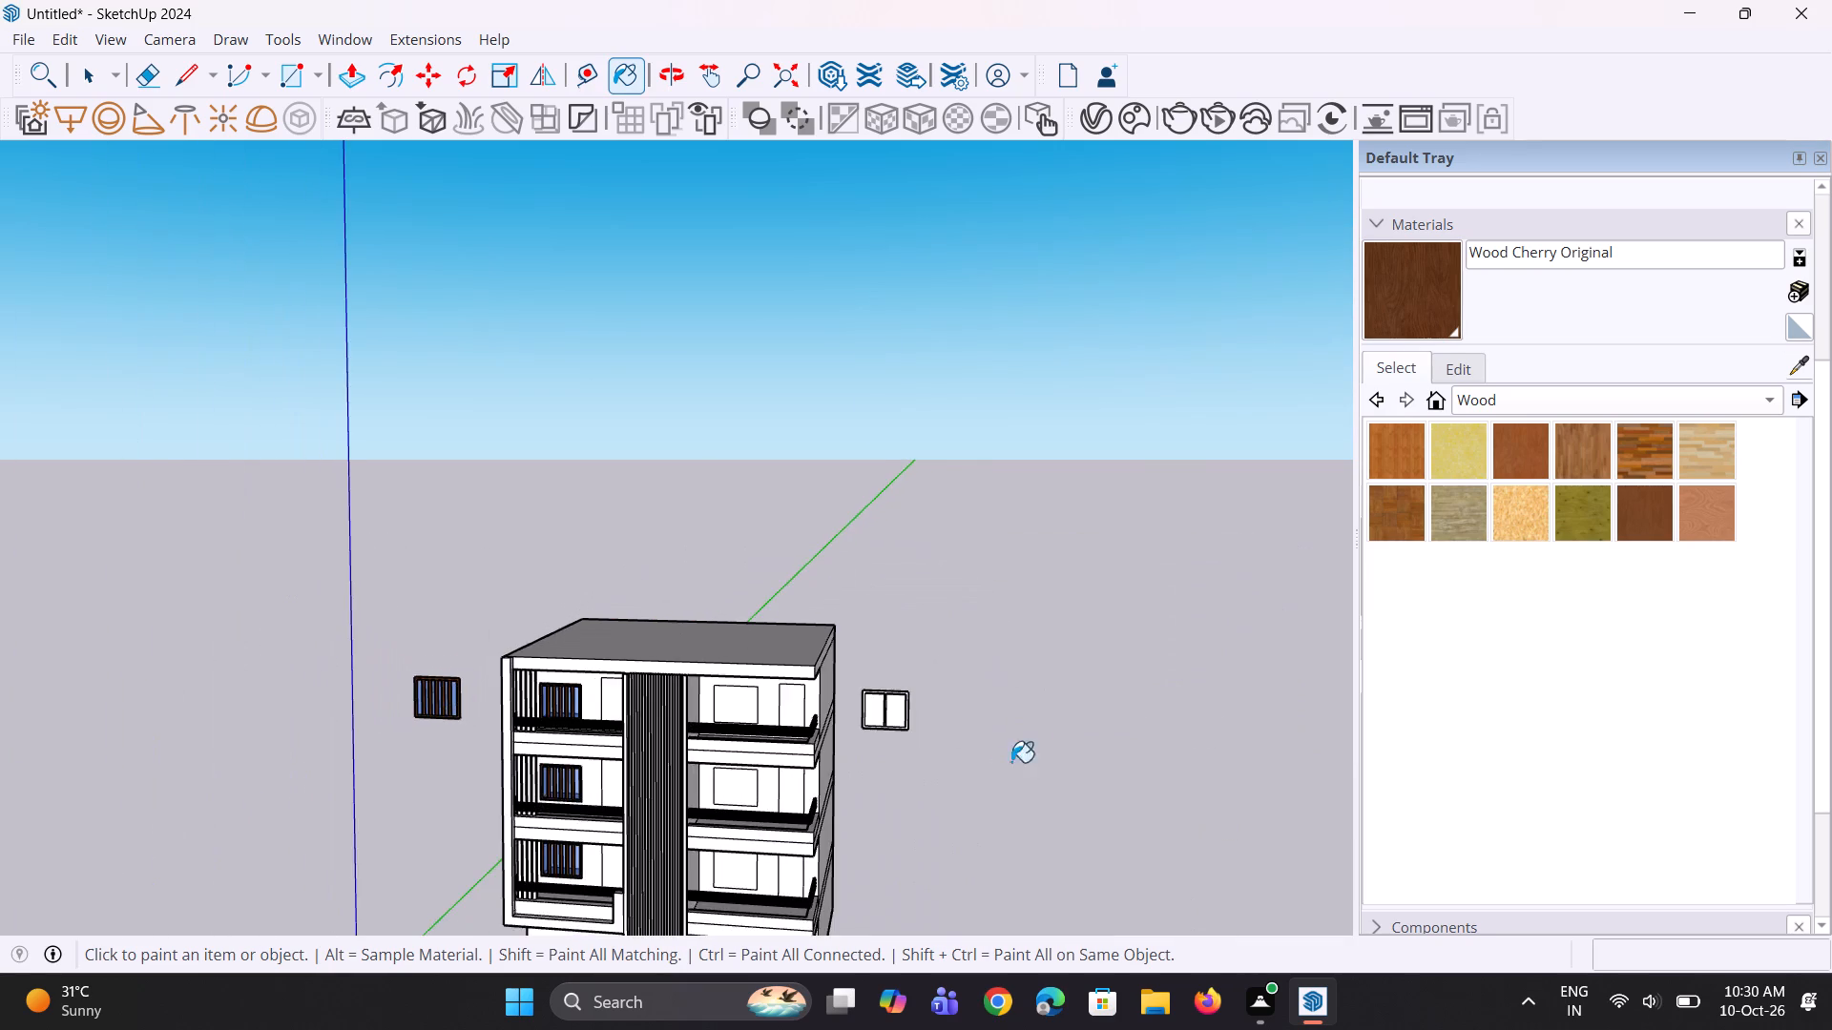
scroll(1026, 748, "up", 3)
scroll(822, 695, "up", 15)
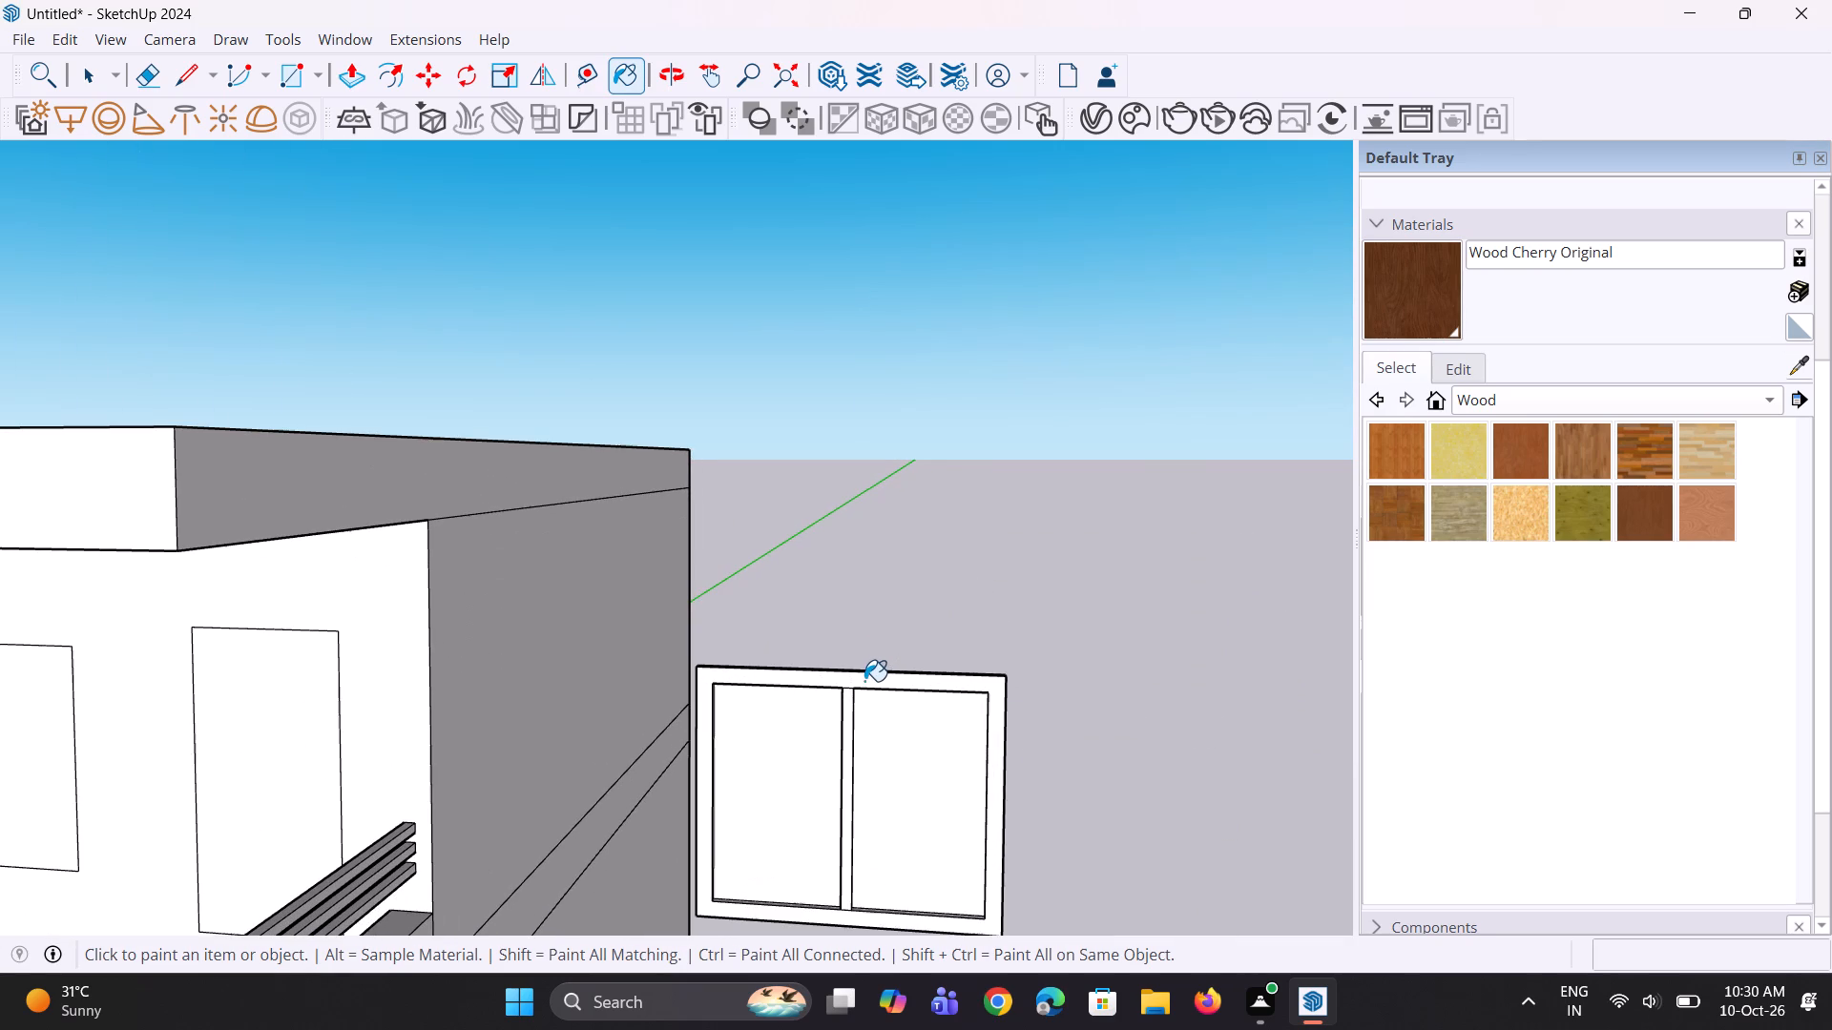
left_click(866, 681)
left_click(845, 712)
Paint the building-facing side faces of the mullion, the far jamb's inner face and the near jamb's outer face with Wood Cherry Original.
middle_click_drag(827, 769, 908, 782)
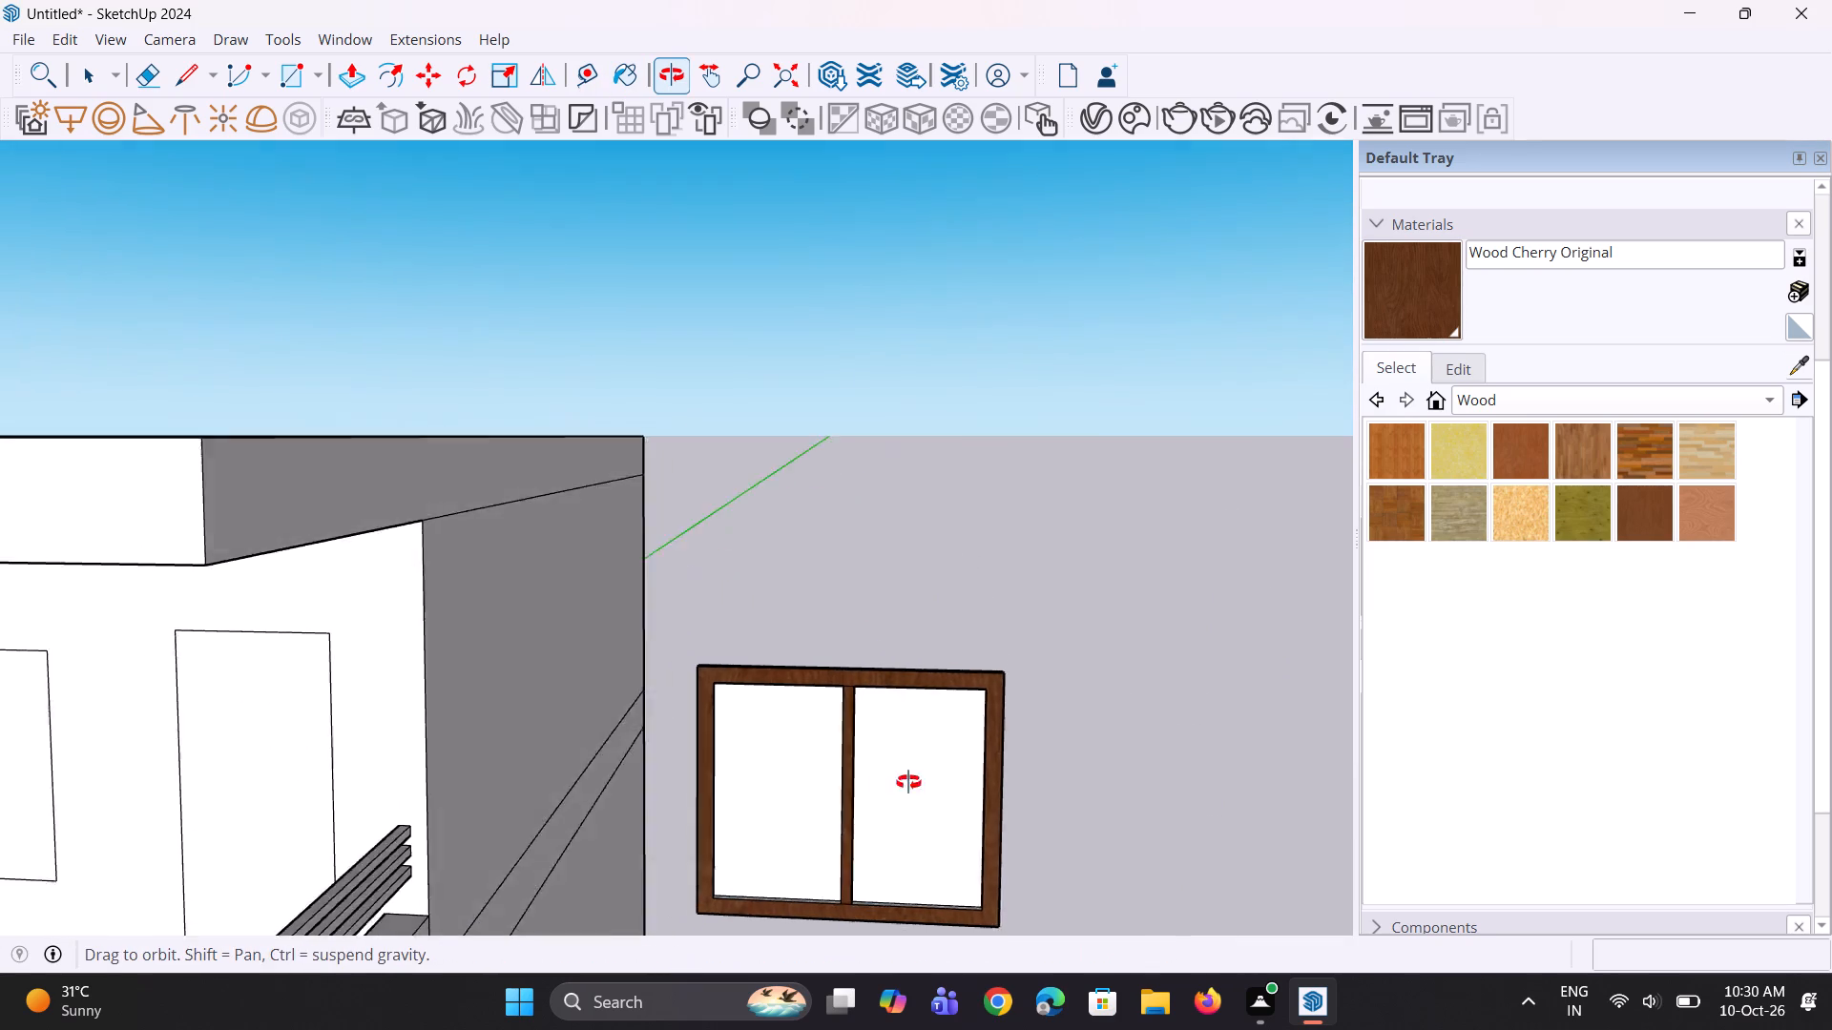
middle_click_drag(908, 782, 1084, 765)
scroll(743, 758, "up", 2)
scroll(828, 762, "up", 7)
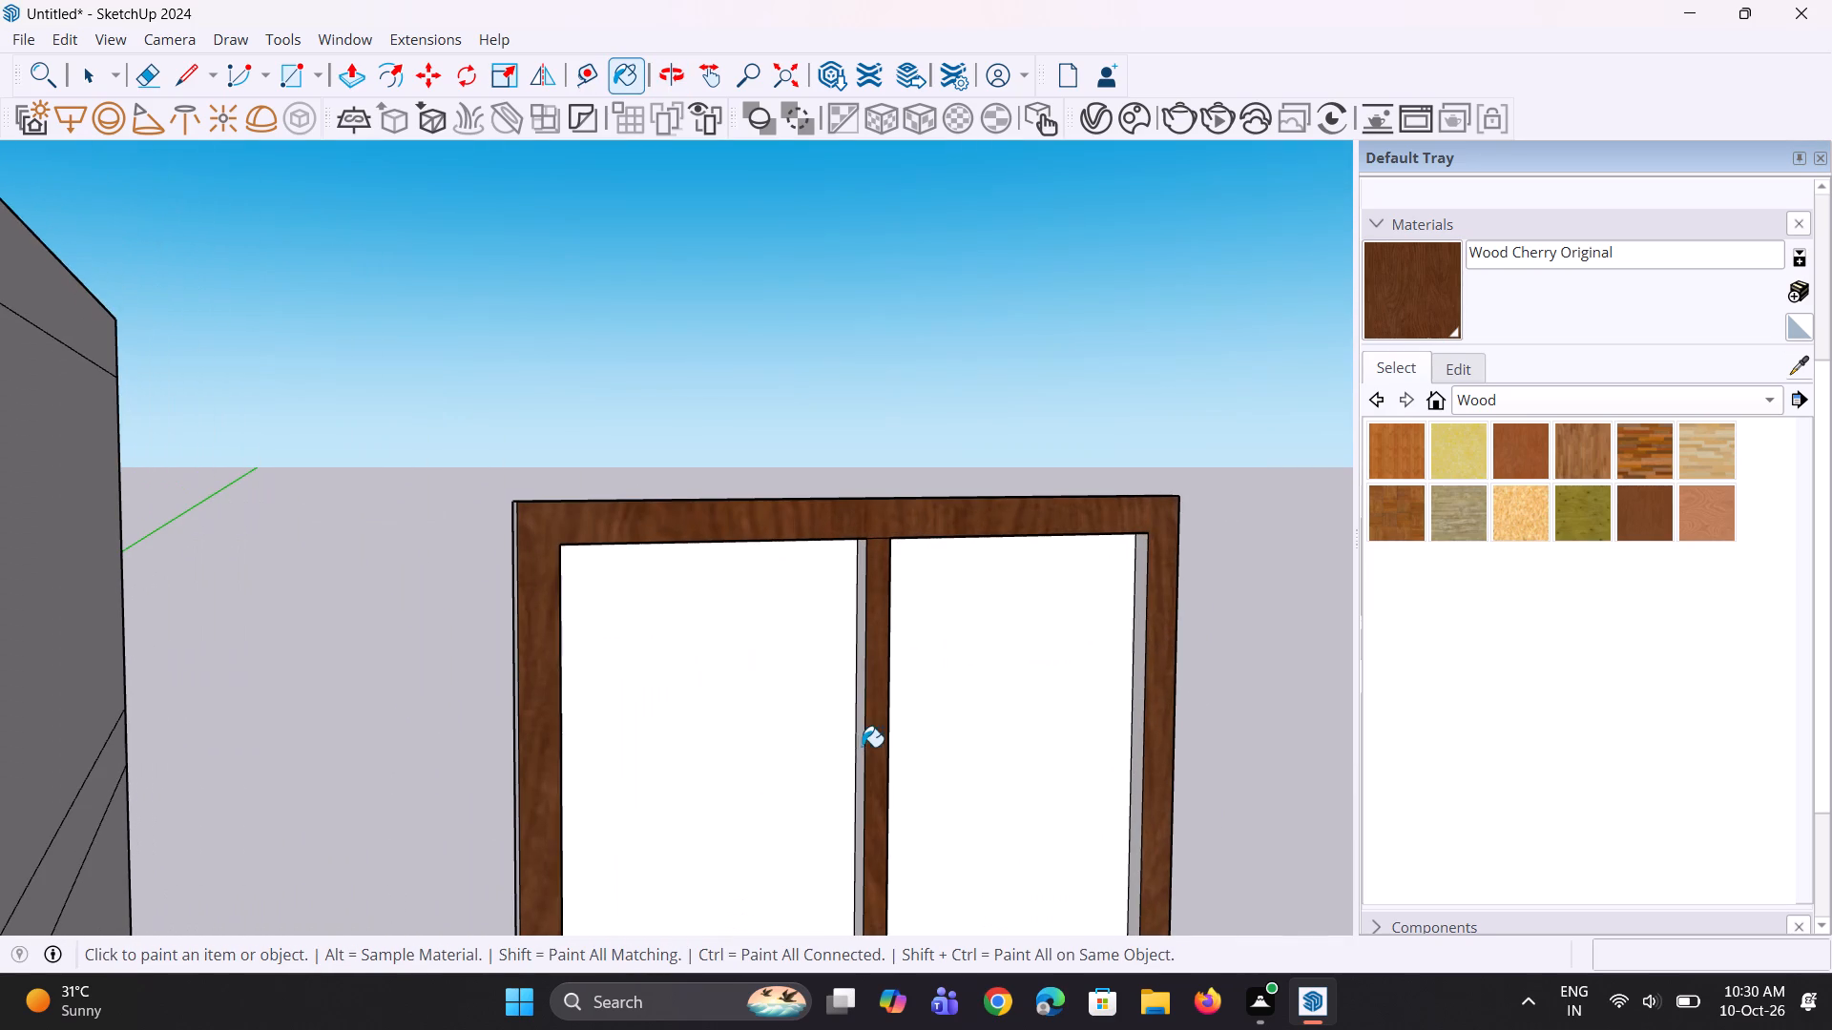
left_click(860, 730)
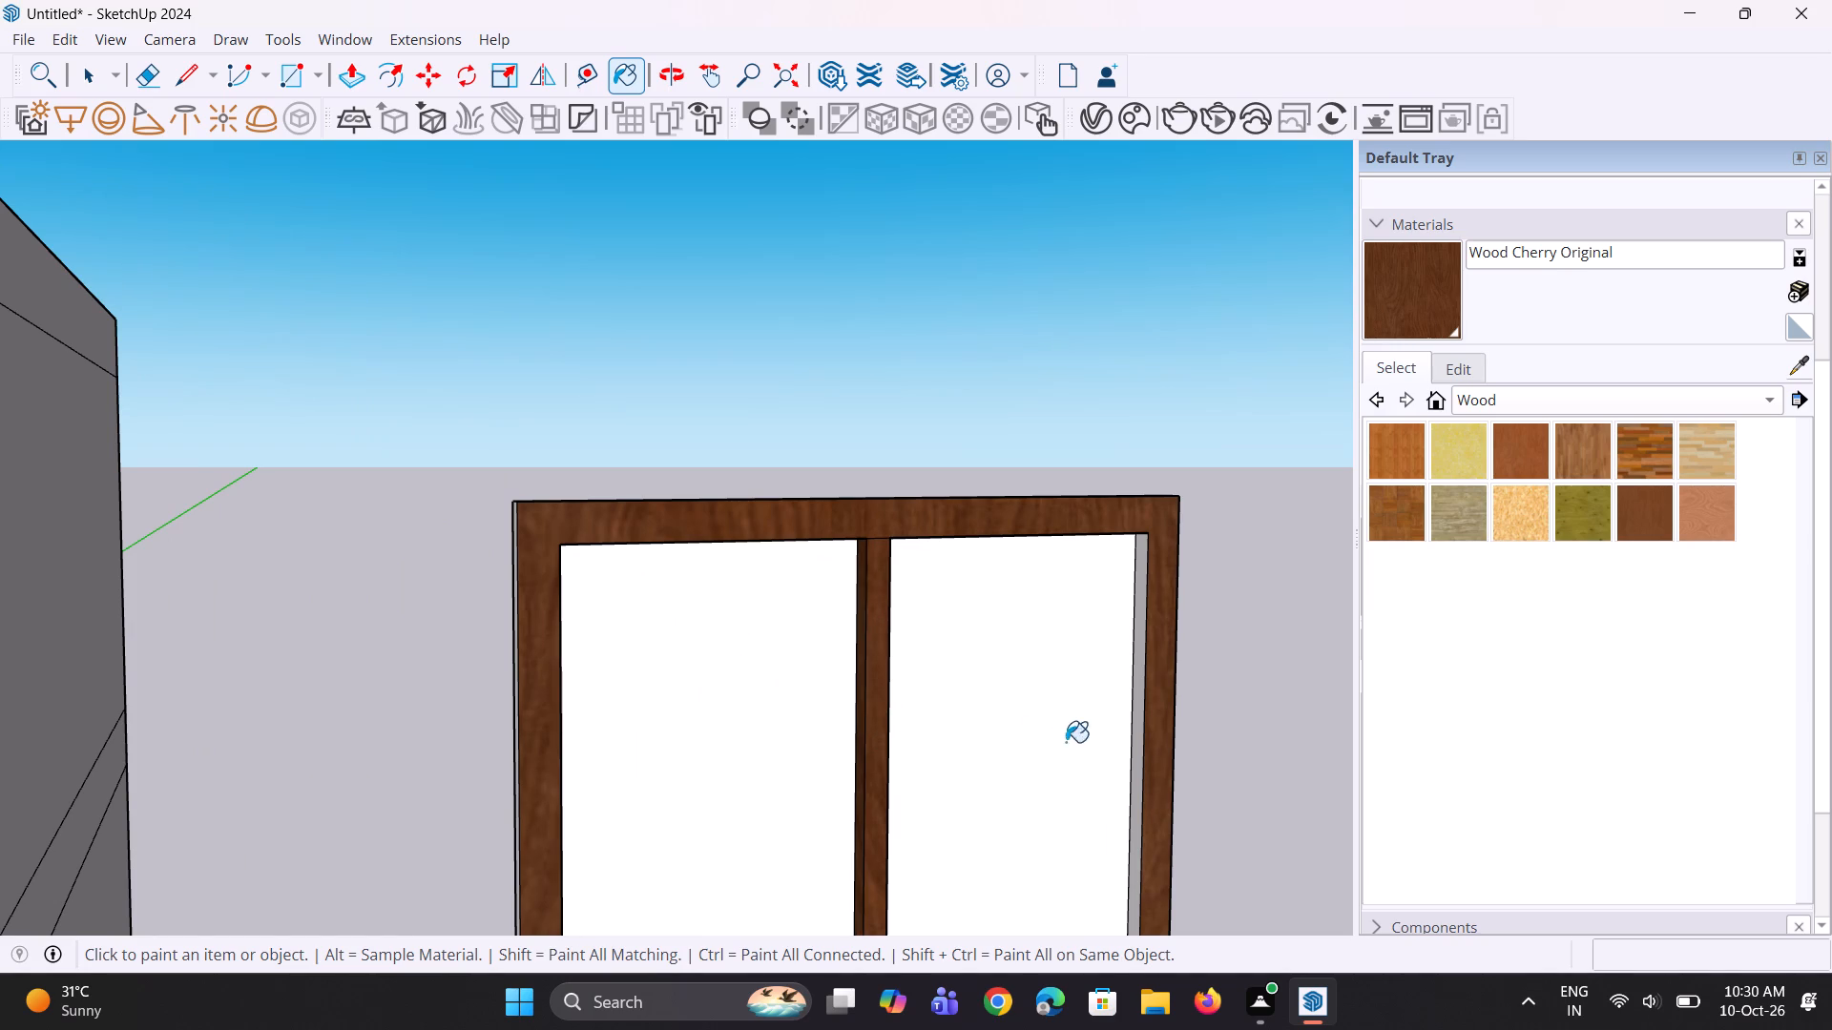
scroll(1162, 742, "up", 2)
left_click(1129, 729)
scroll(1150, 731, "down", 3)
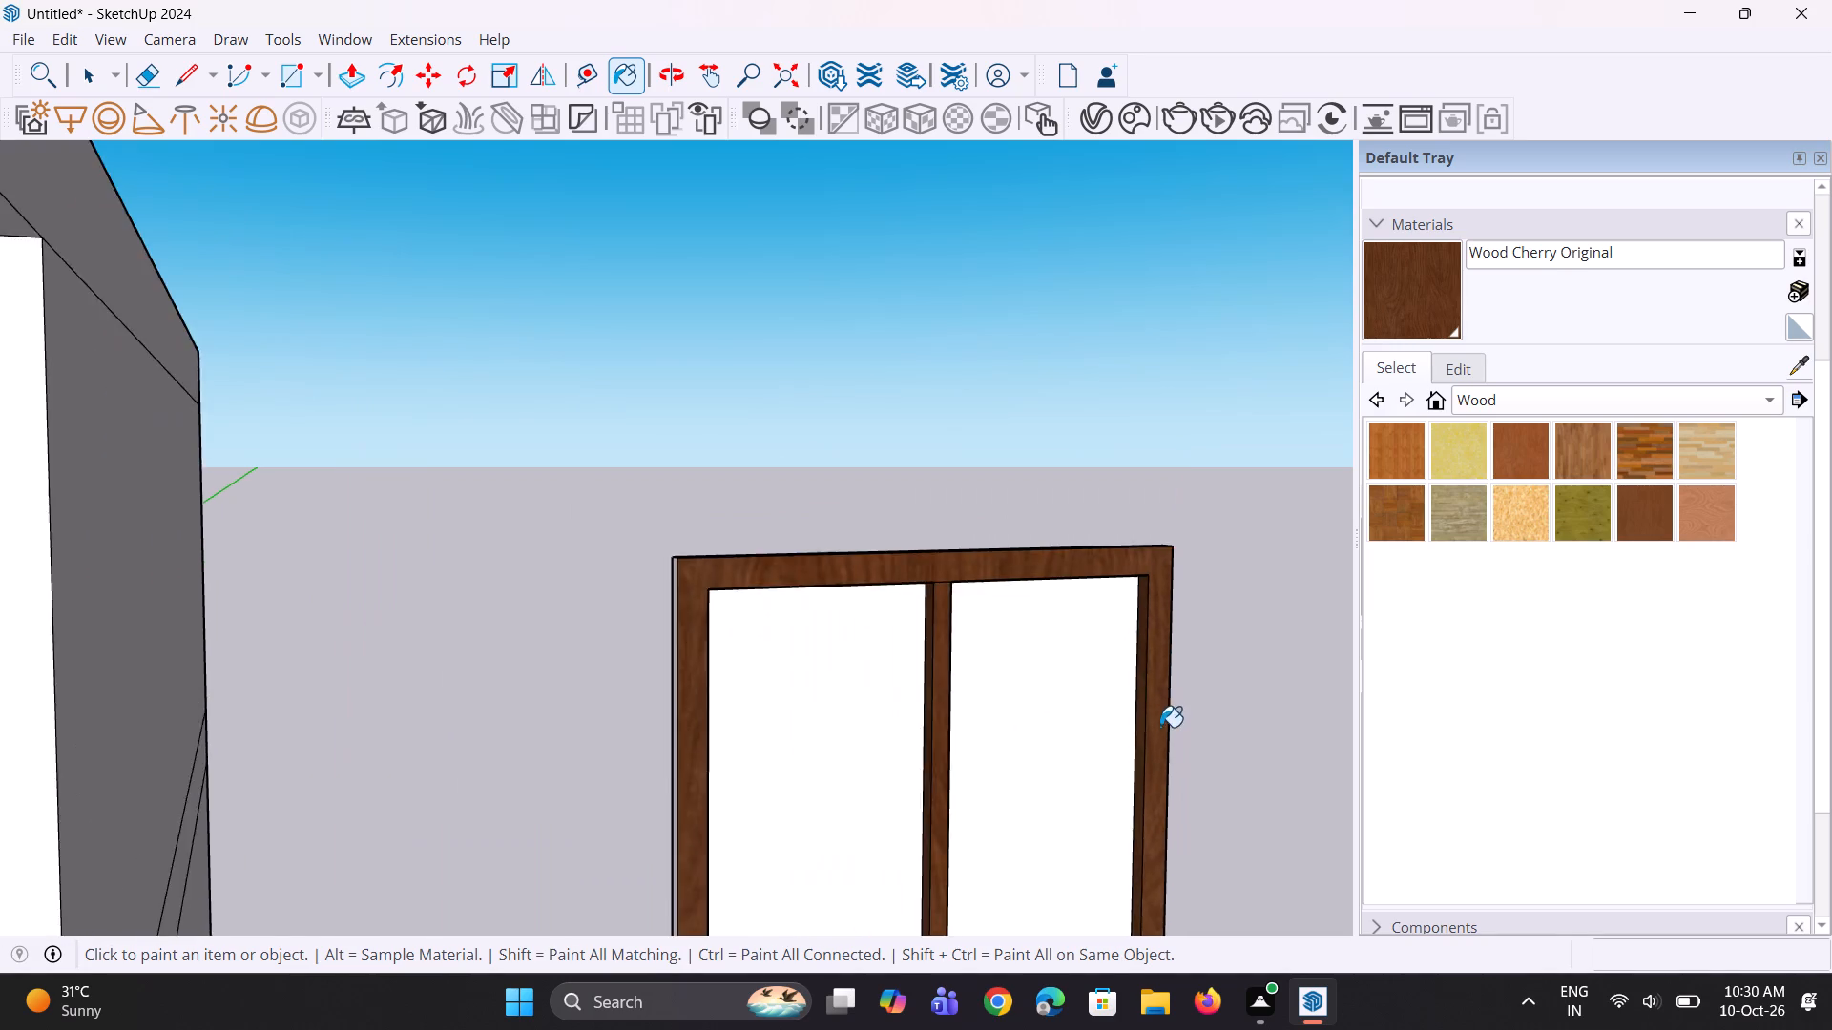
scroll(1160, 727, "down", 5)
scroll(842, 725, "up", 6)
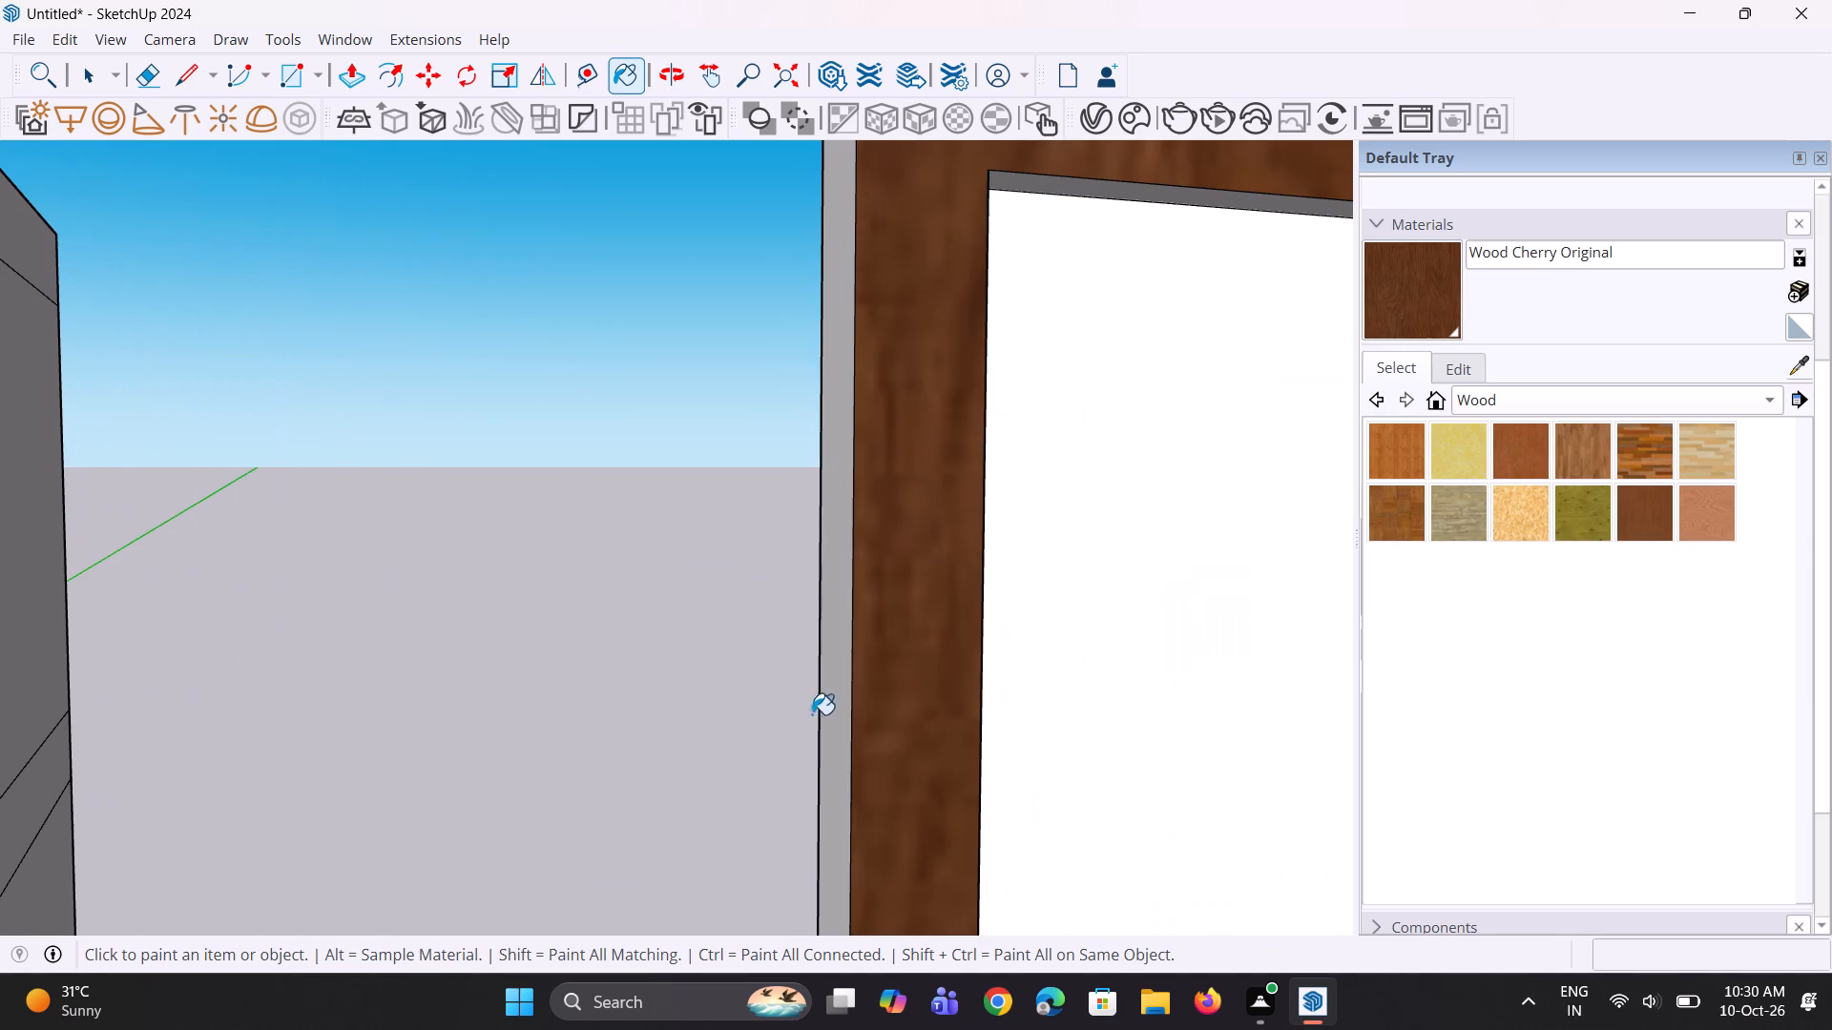
left_click(839, 716)
scroll(854, 721, "down", 12)
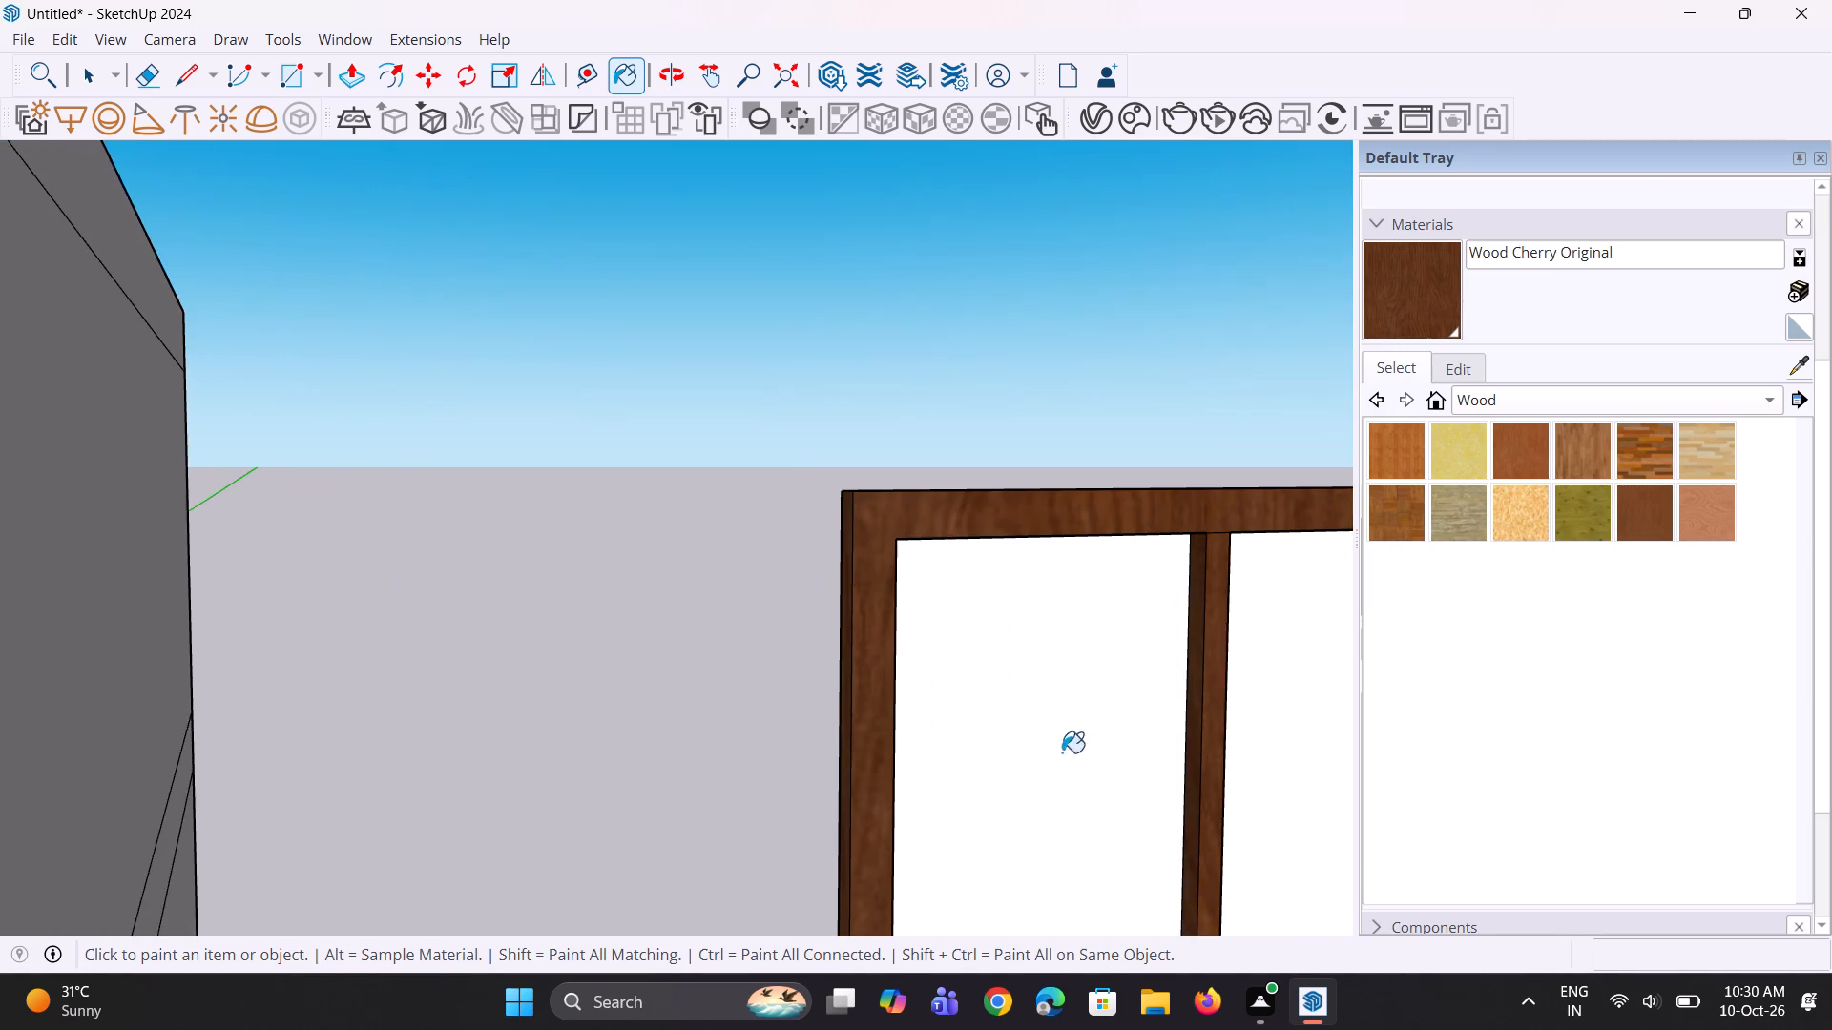
Paint the inner face of the jamb nearer the building and the mullion's opposite side face with Wood Cherry Original.
middle_click_drag(1070, 763, 645, 752)
scroll(714, 669, "down", 7)
middle_click_drag(864, 777, 862, 780)
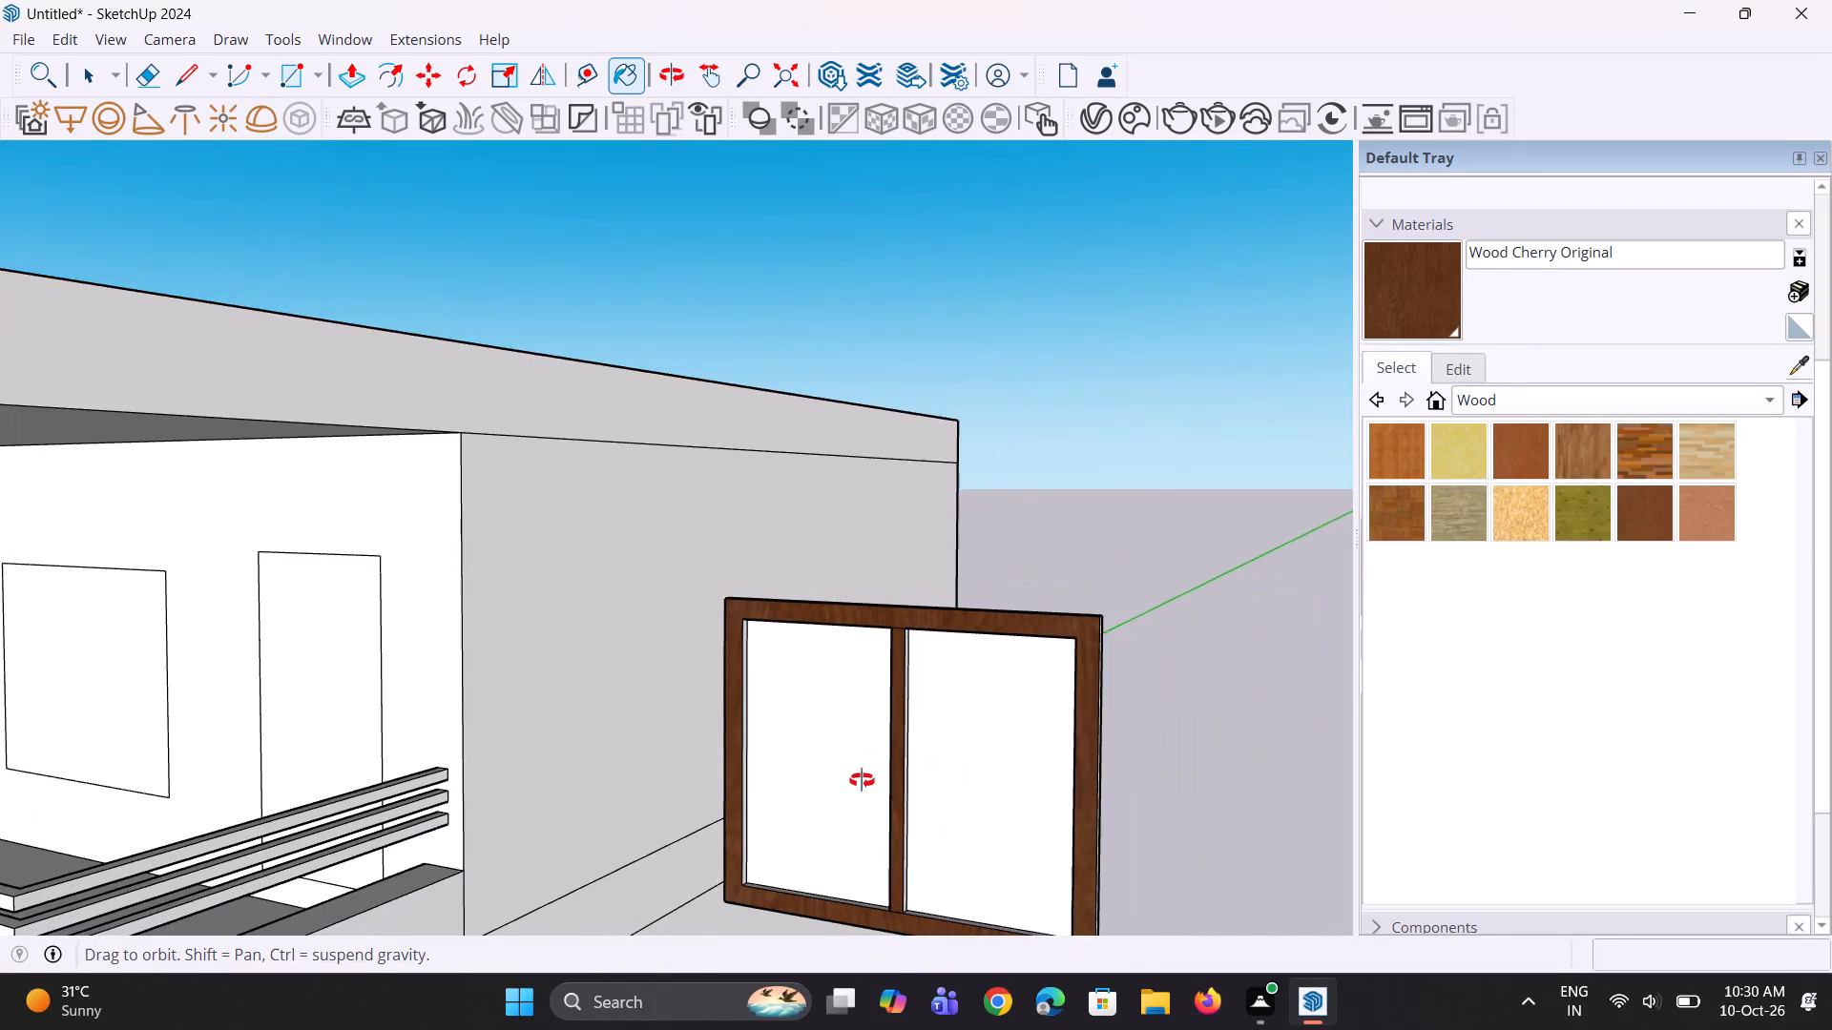
middle_click_drag(862, 780, 661, 775)
scroll(730, 793, "up", 6)
left_click(718, 776)
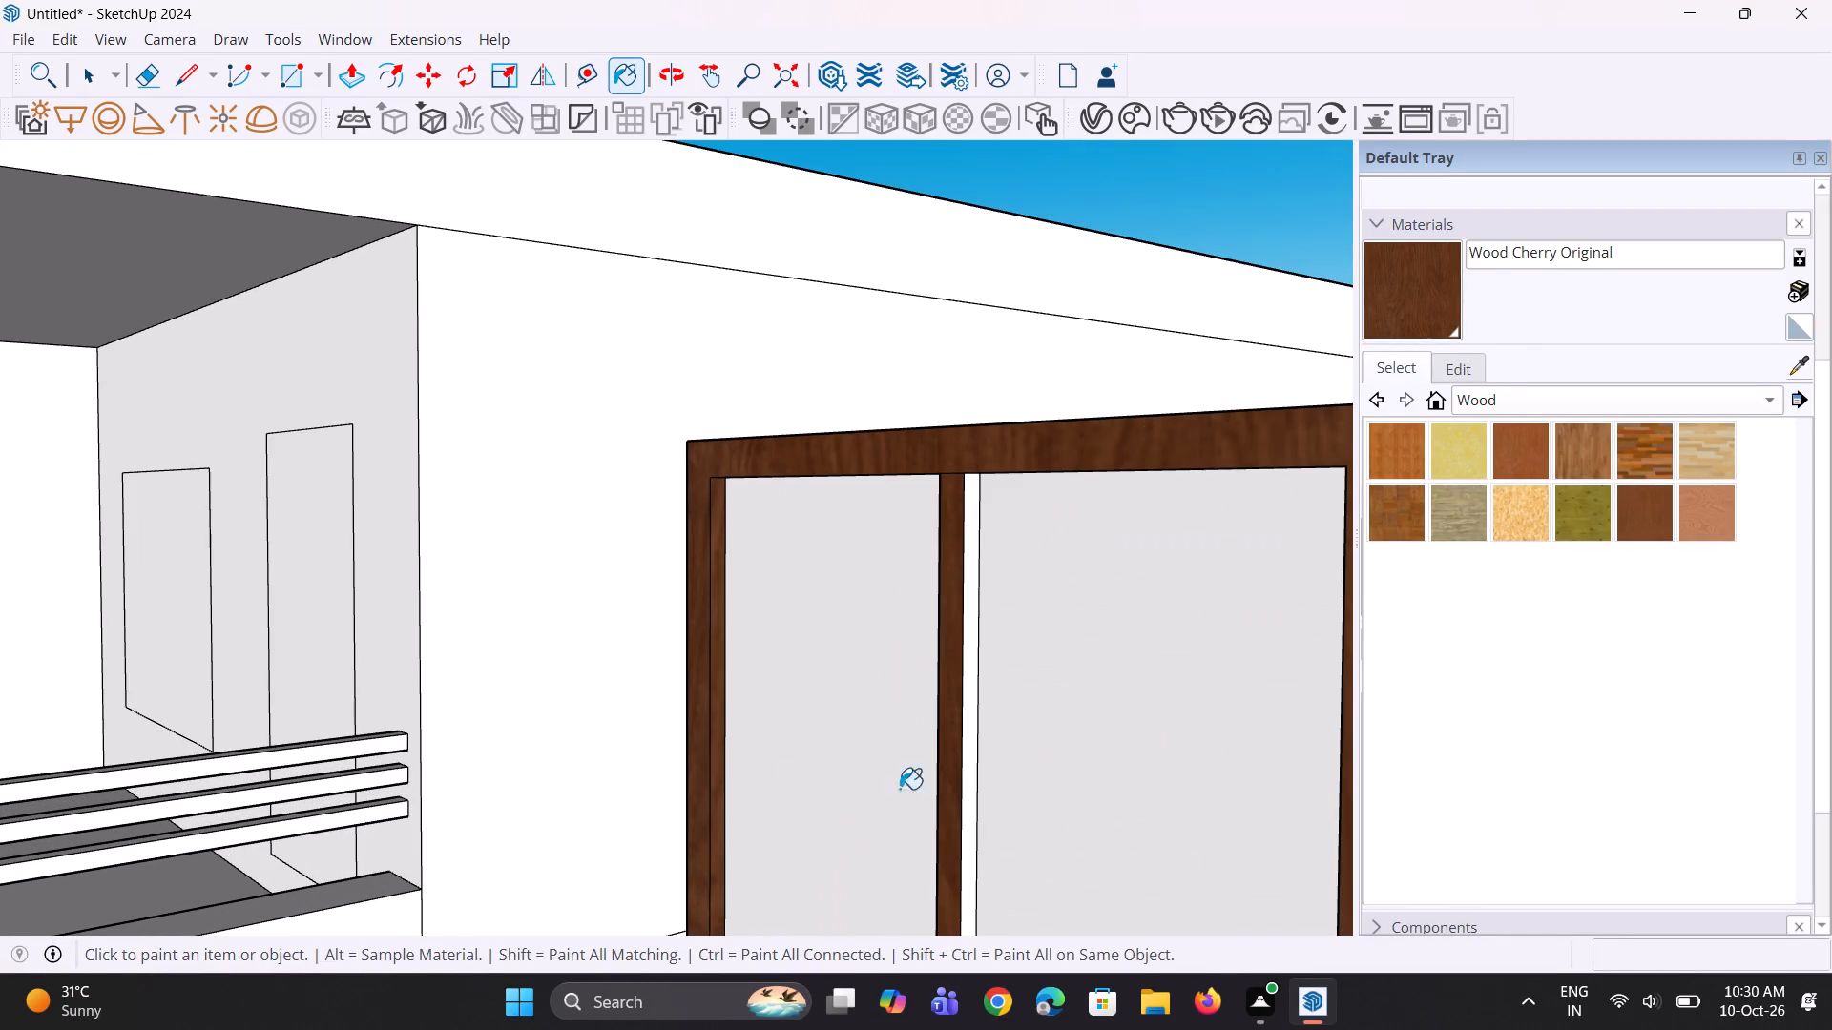
scroll(977, 775, "up", 2)
left_click(968, 769)
Paint the underside of the top frame member above both panes with Wood Cherry Original.
middle_click_drag(968, 764, 1015, 711)
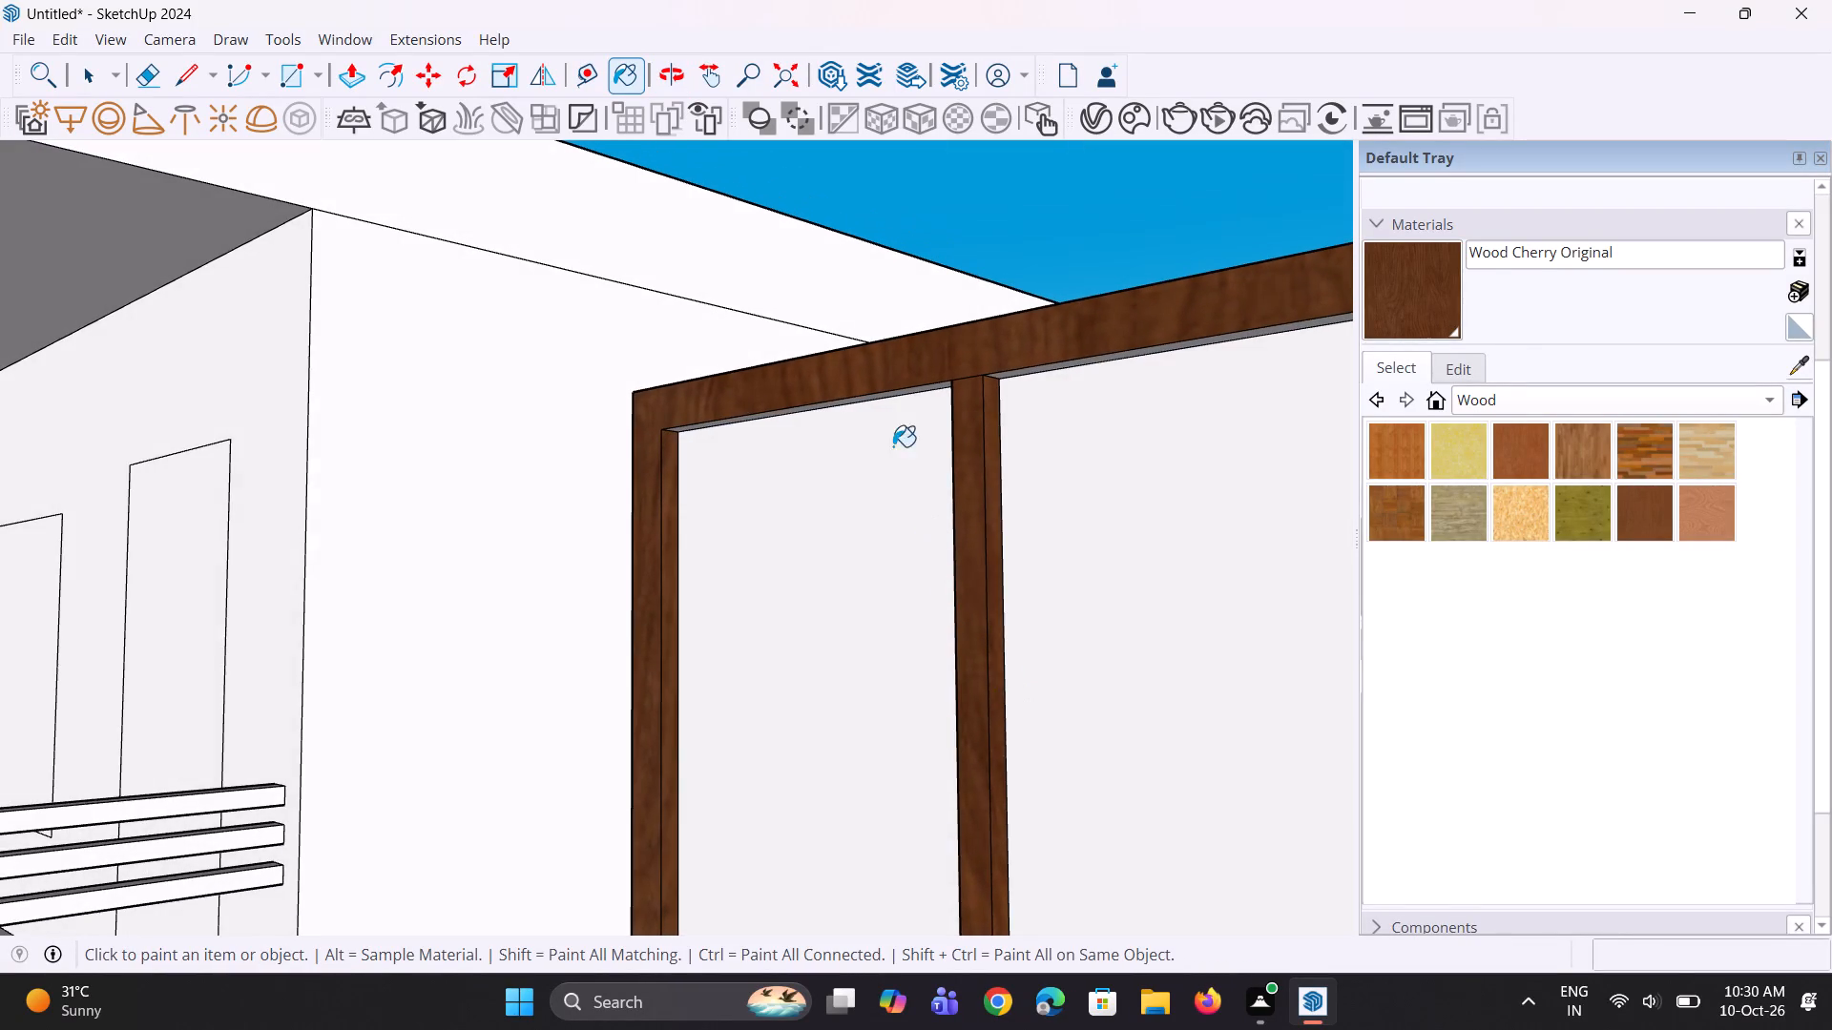
scroll(889, 421, "up", 4)
middle_click_drag(903, 384, 942, 328)
scroll(942, 357, "up", 2)
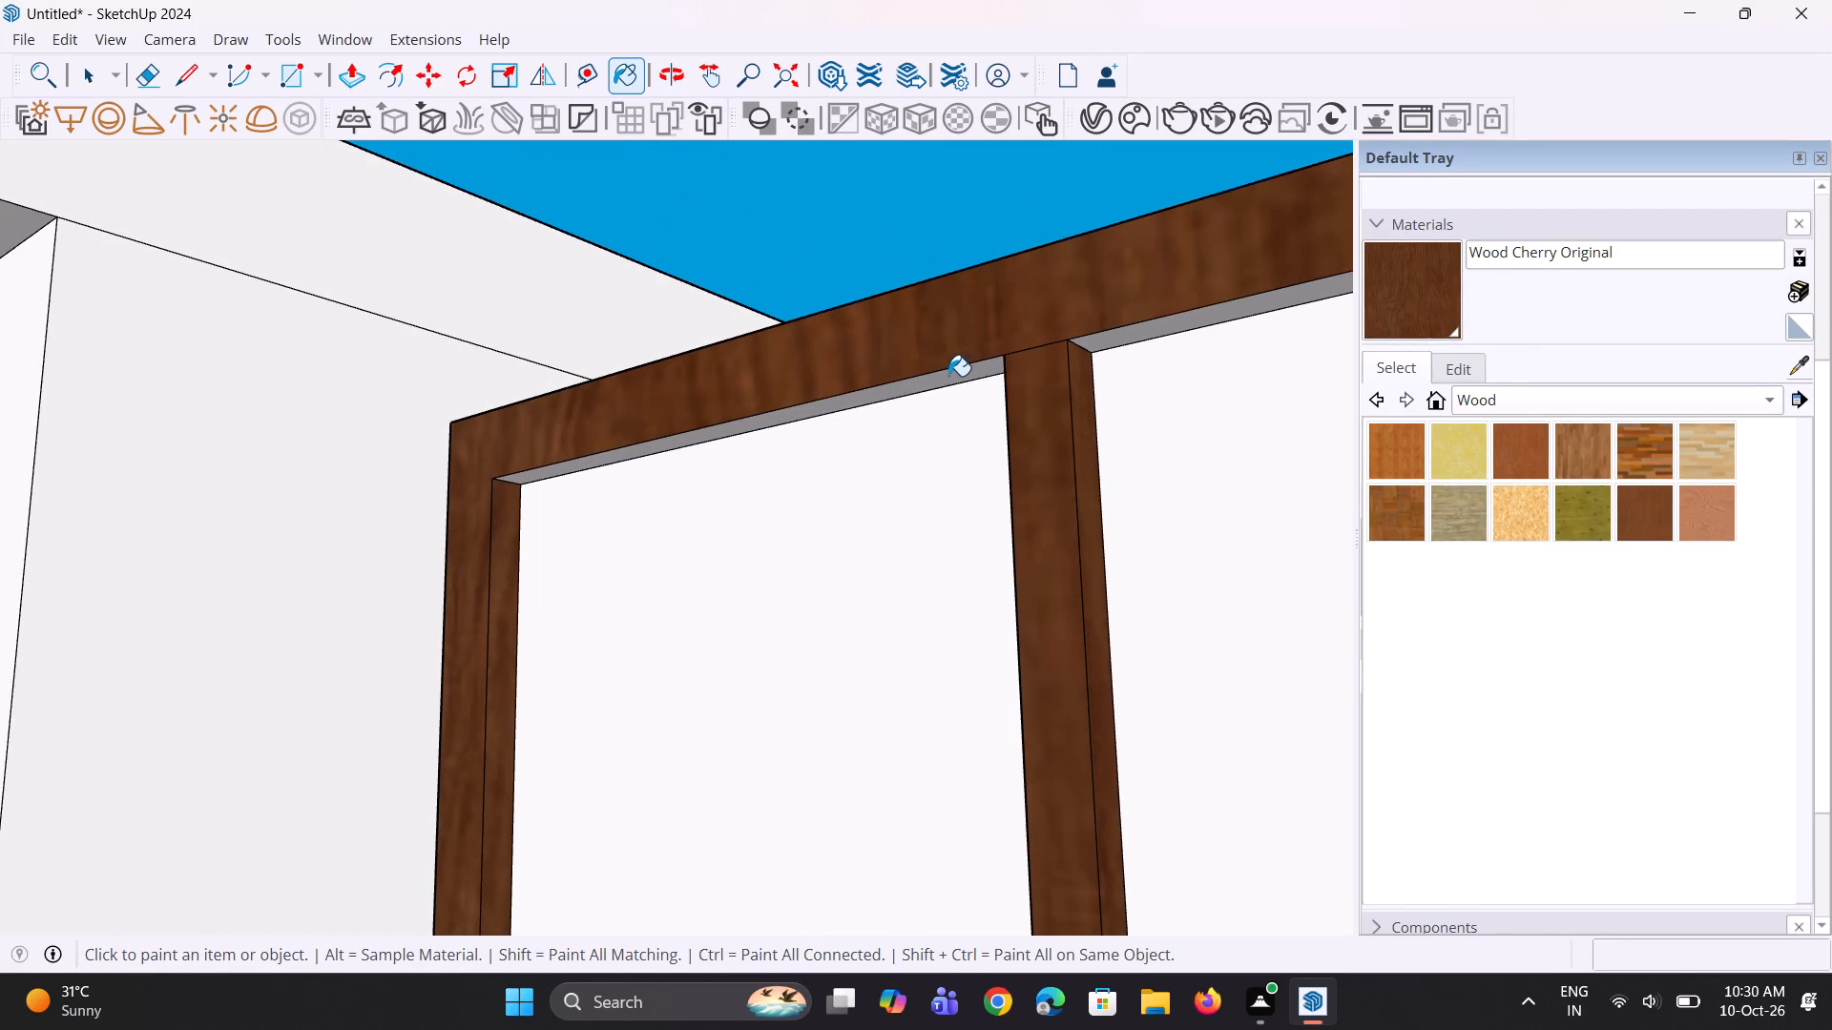
left_click(948, 376)
left_click(1106, 346)
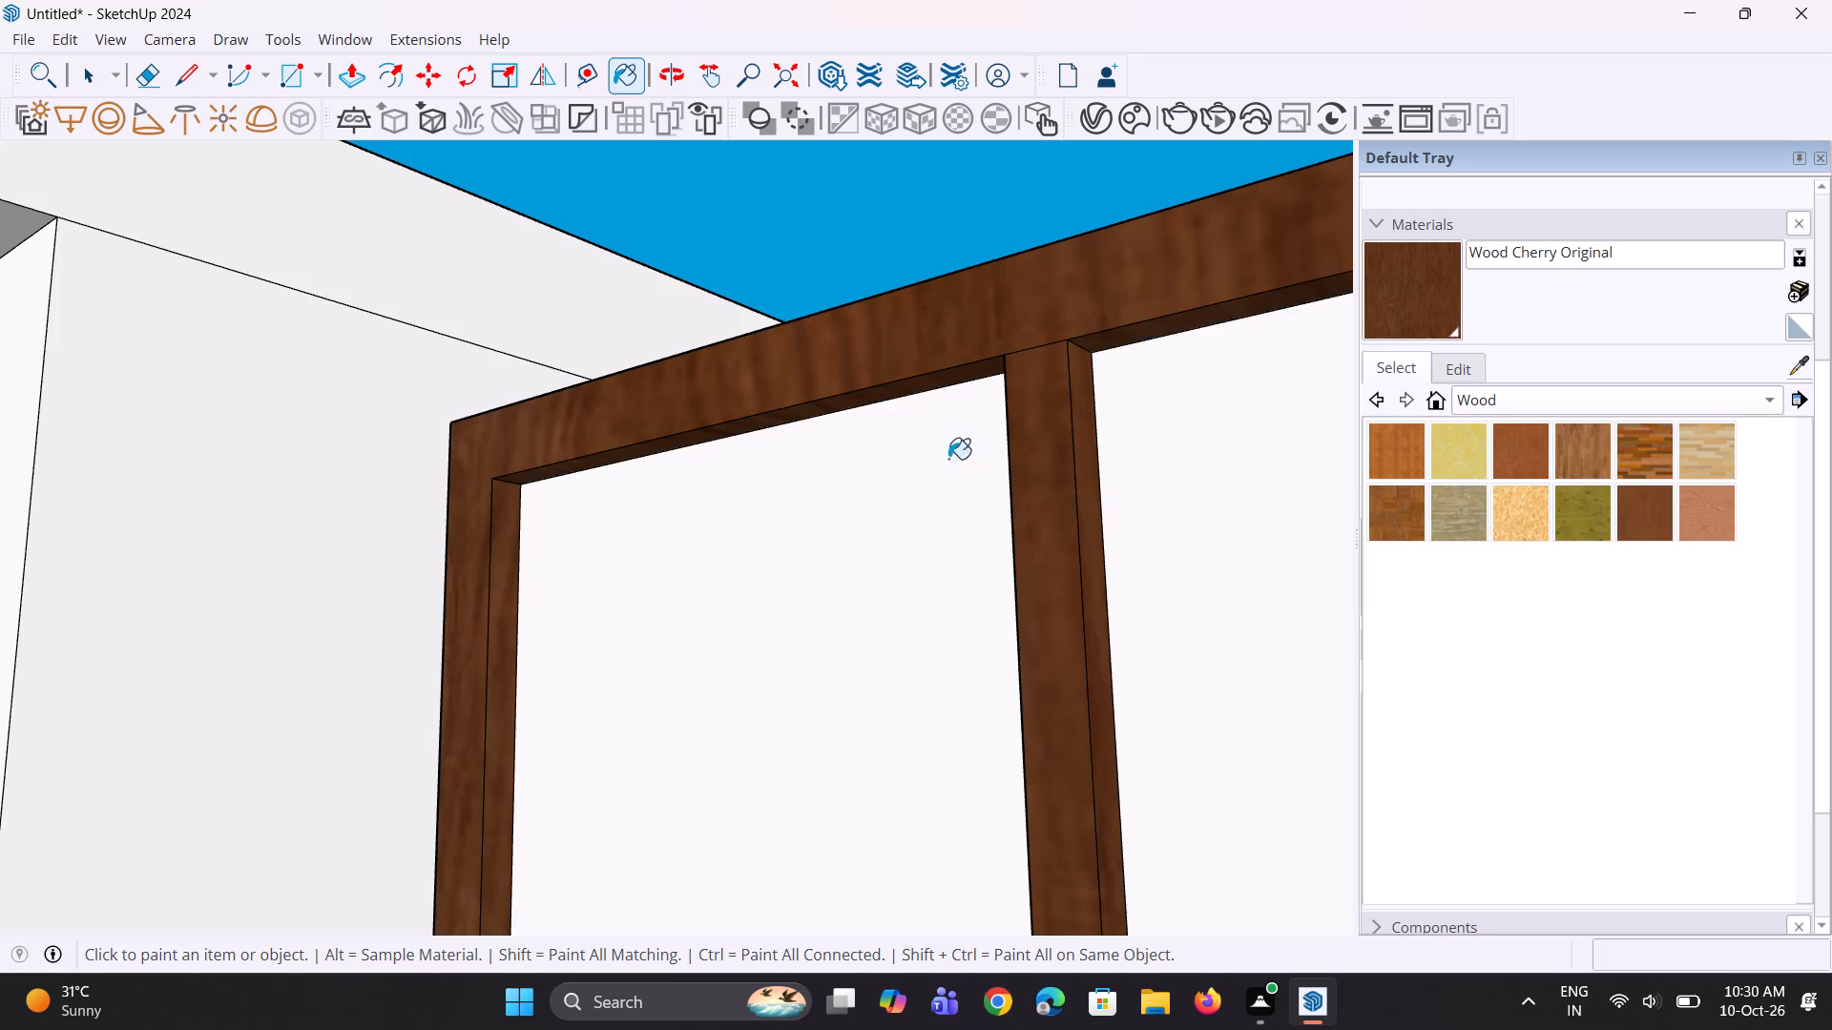
Paint the inner top face of the bottom frame member below both panes with Wood Cherry Original.
scroll(864, 491, "down", 12)
middle_click_drag(827, 553, 1335, 661)
scroll(1086, 735, "up", 2)
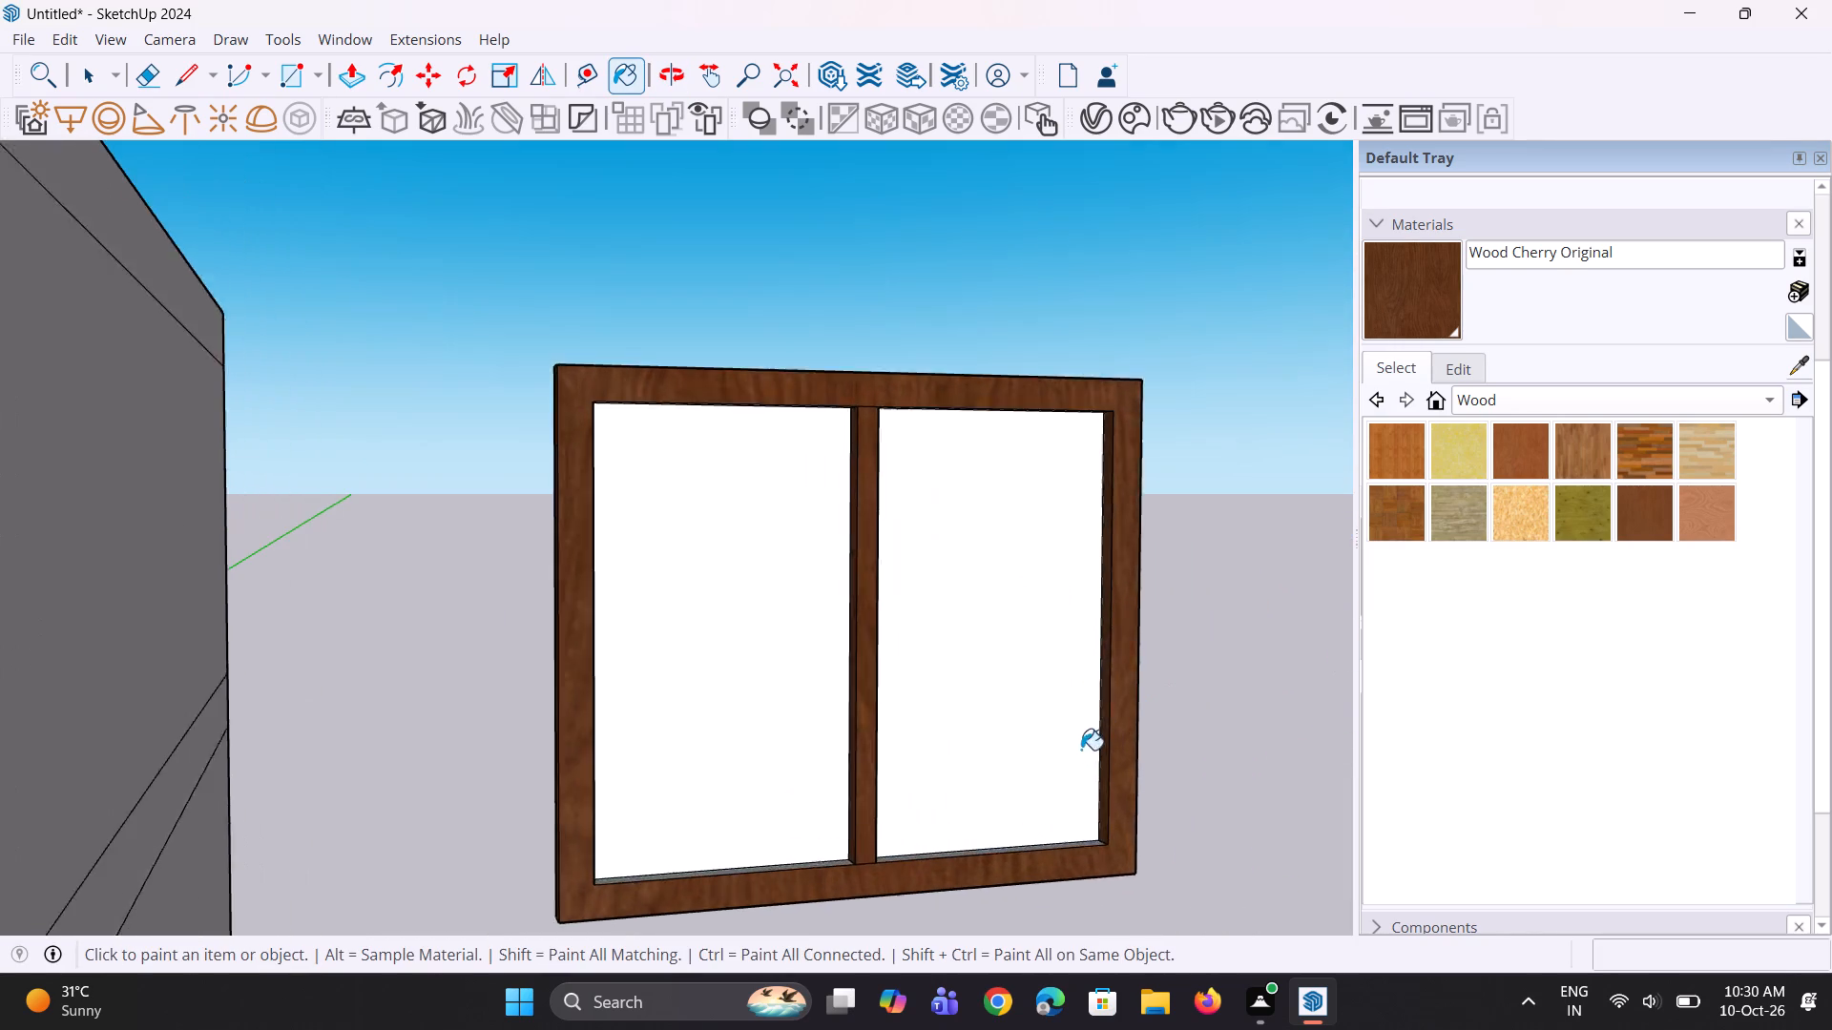
scroll(1081, 750, "up", 5)
left_click(1024, 859)
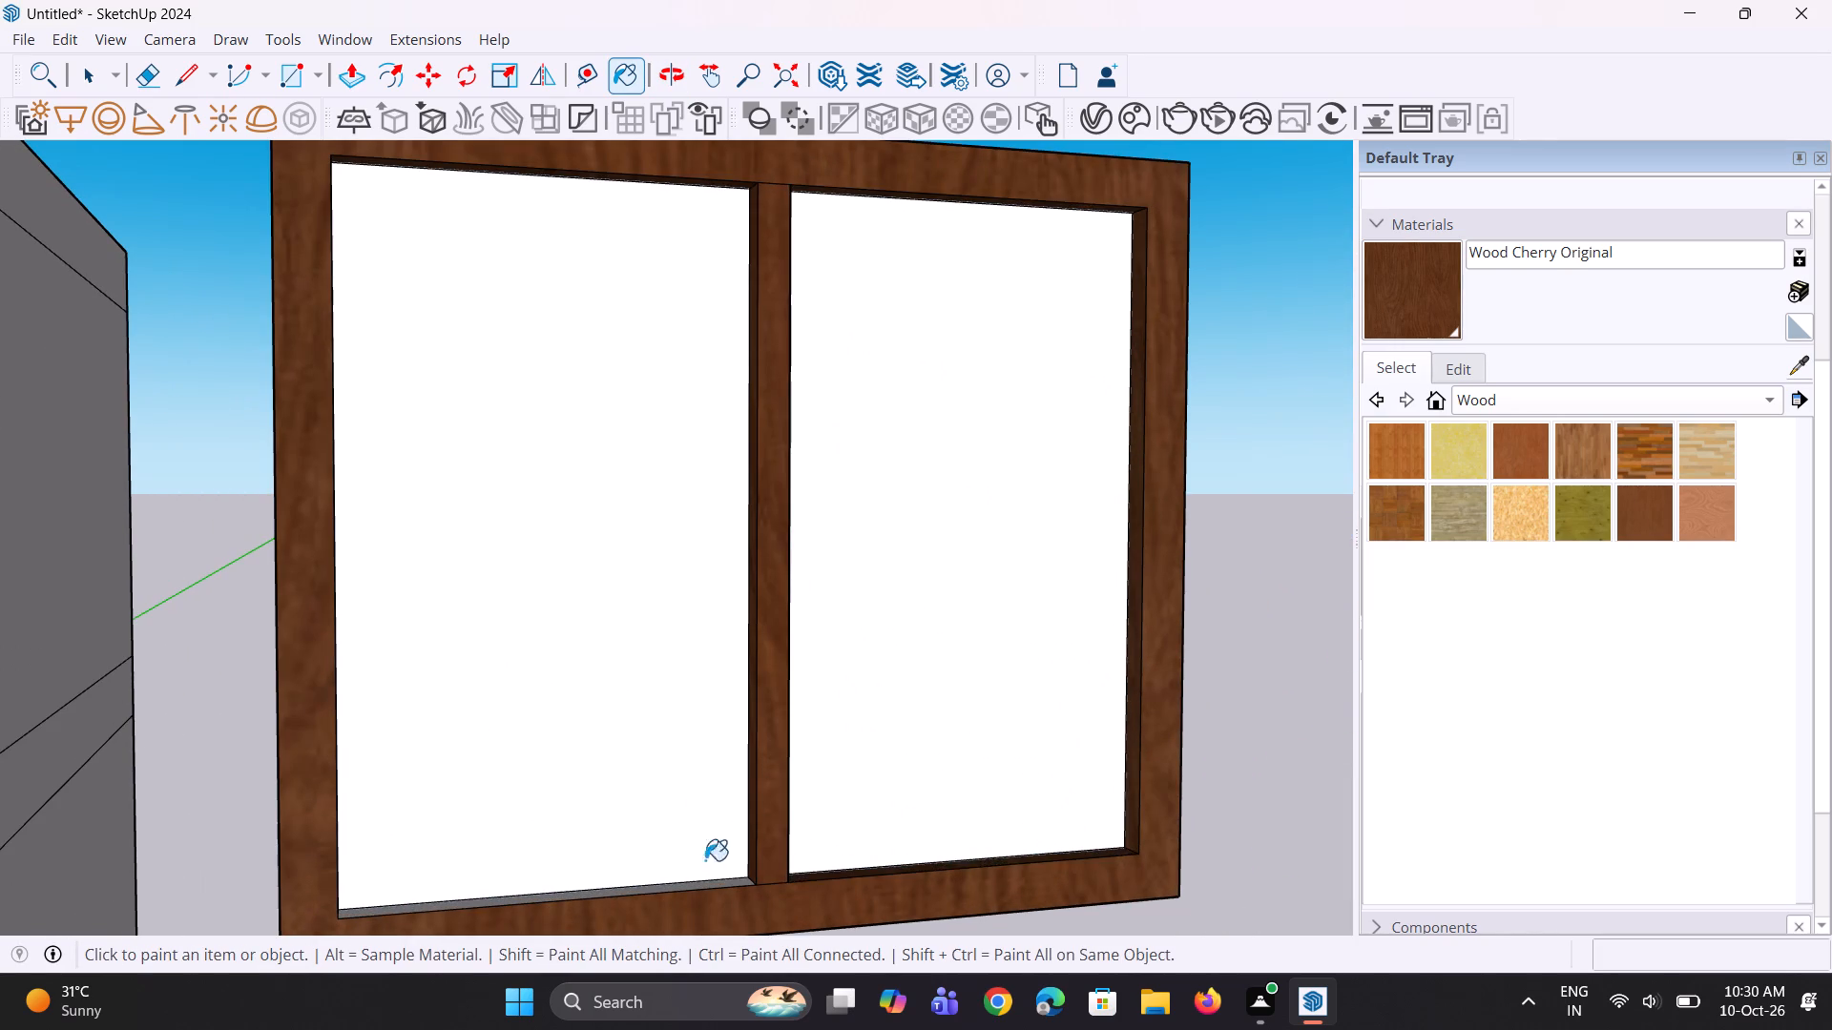
scroll(661, 863, "up", 2)
left_click(717, 889)
scroll(785, 828, "down", 4)
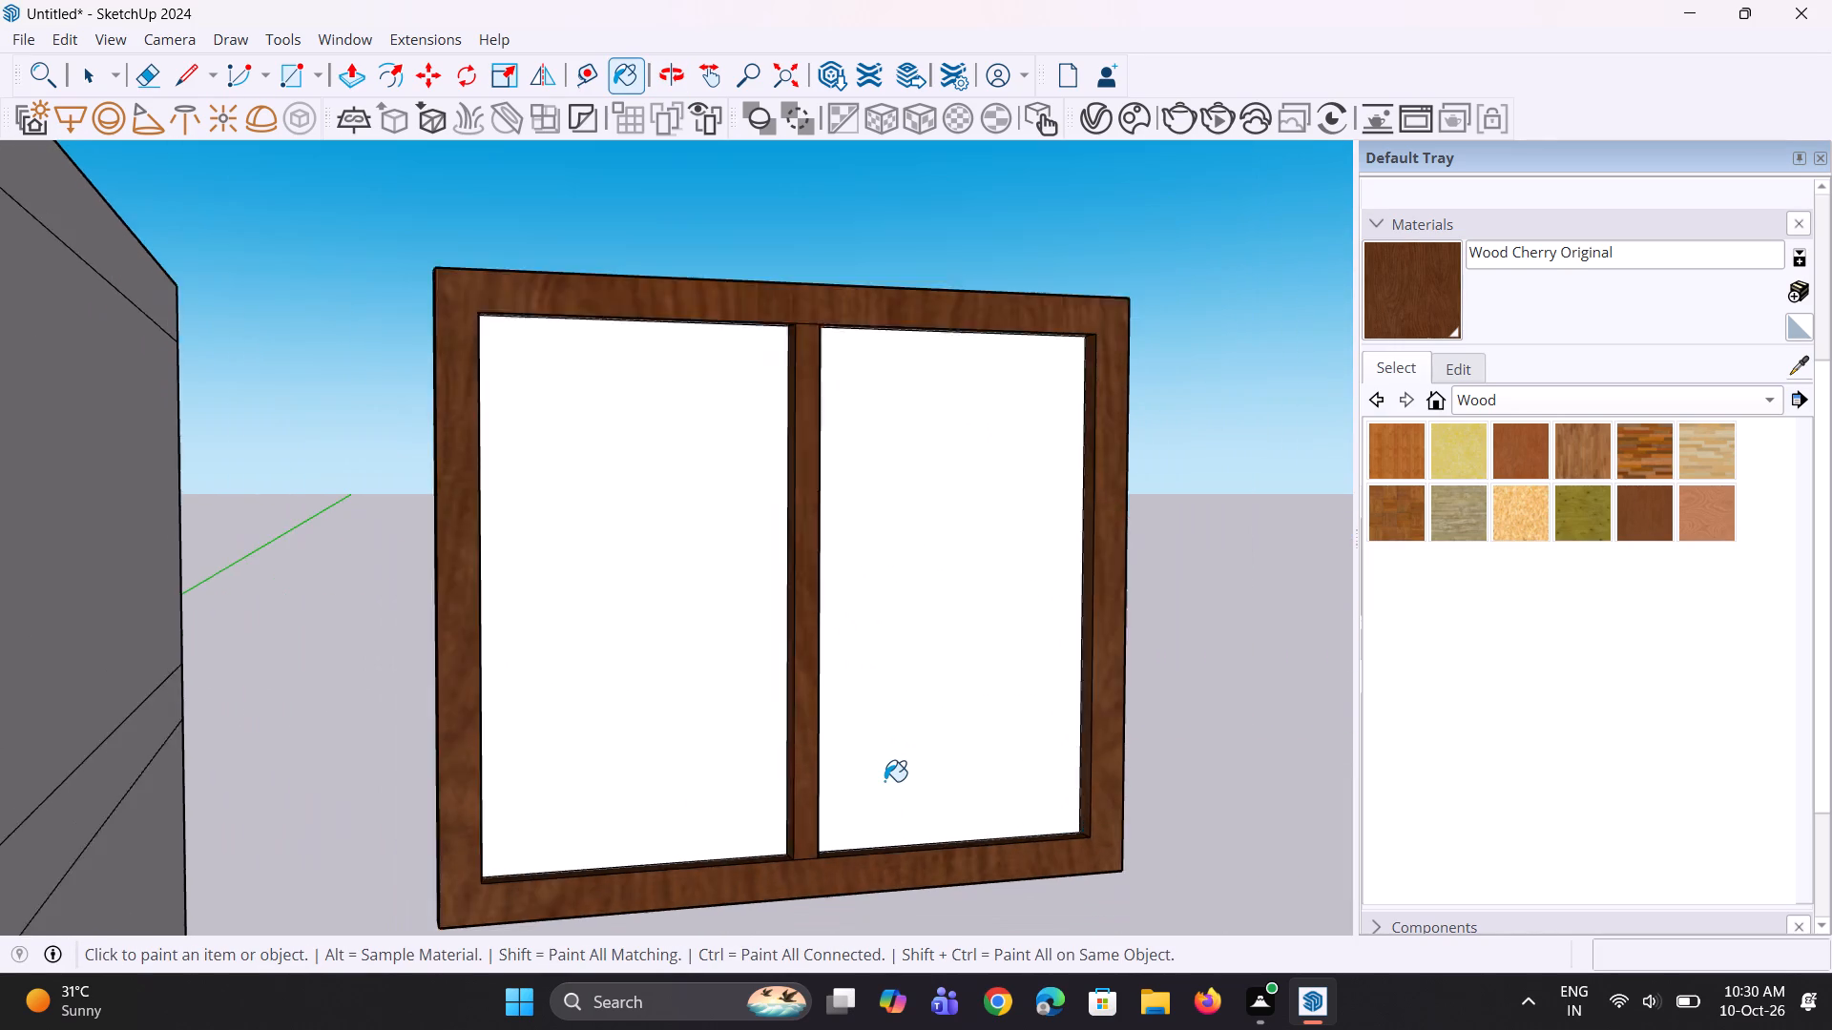
Paint the outer side face of the jamb farther from the building with Wood Cherry Original.
scroll(885, 781, "down", 7)
middle_click_drag(876, 802, 353, 798)
scroll(1086, 767, "down", 3)
middle_click_drag(1062, 771, 905, 770)
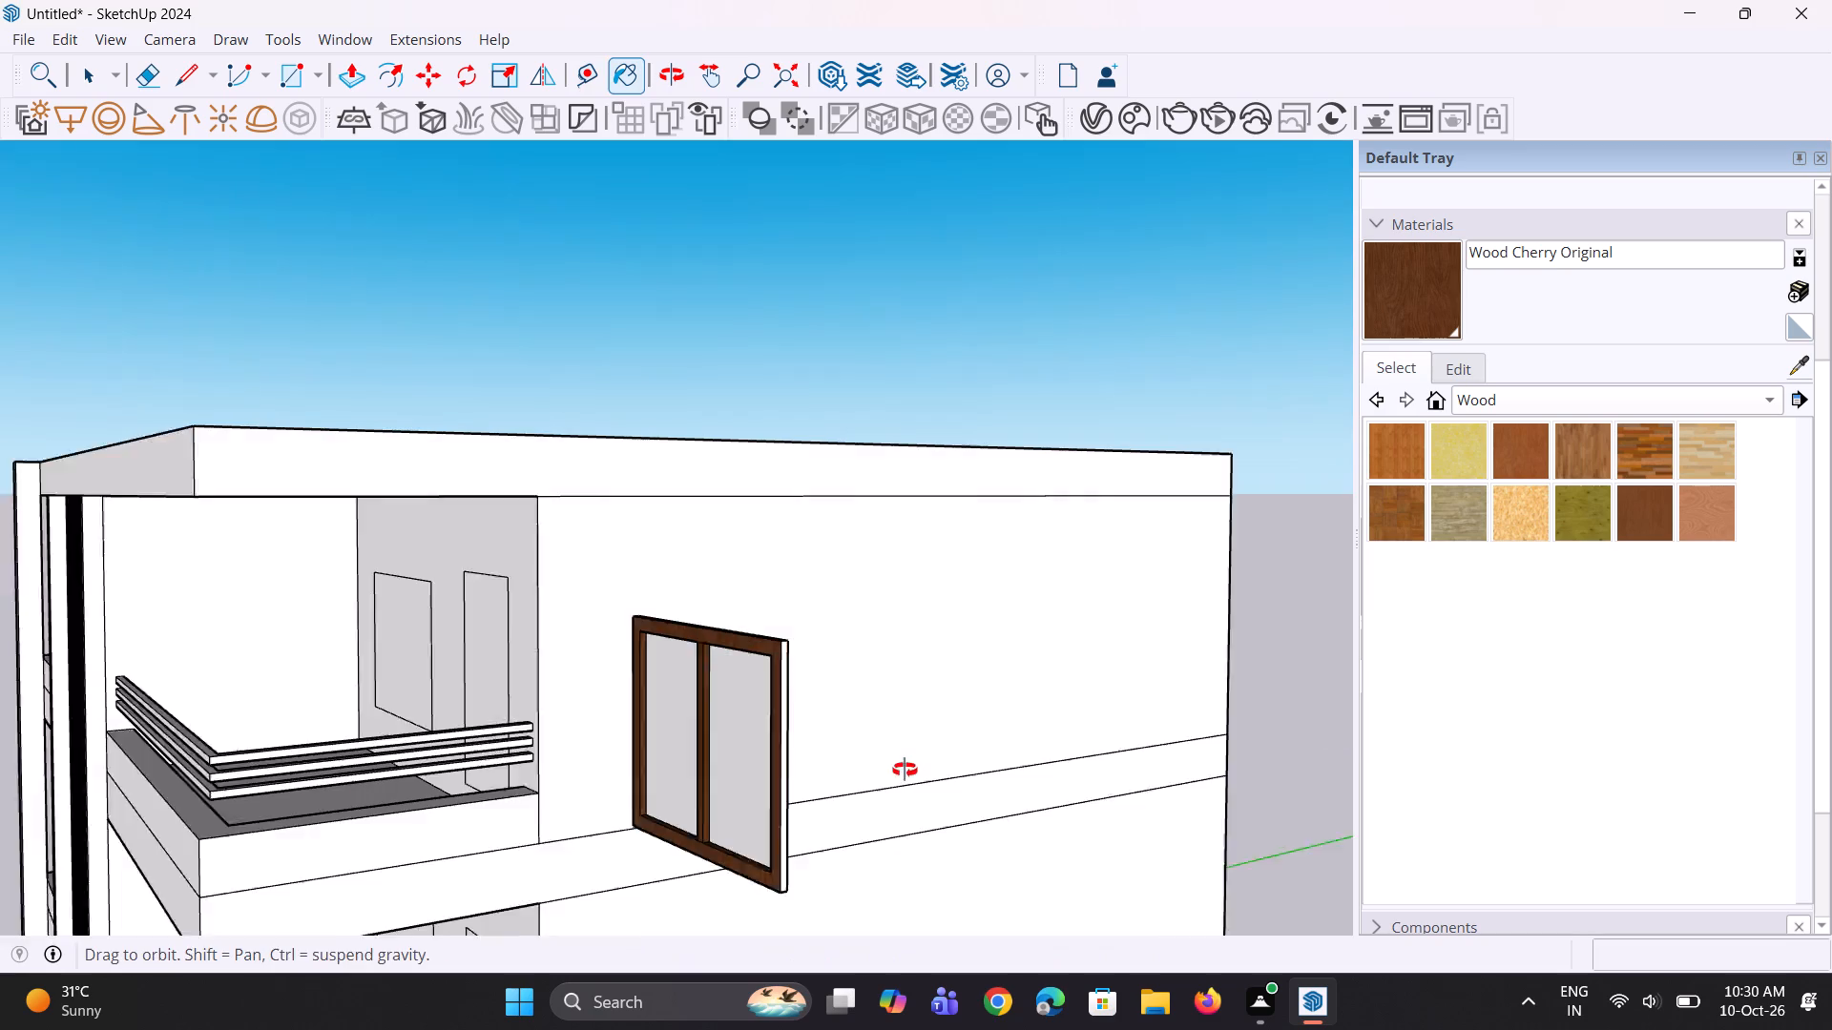
middle_click_drag(905, 770, 902, 770)
scroll(734, 771, "up", 4)
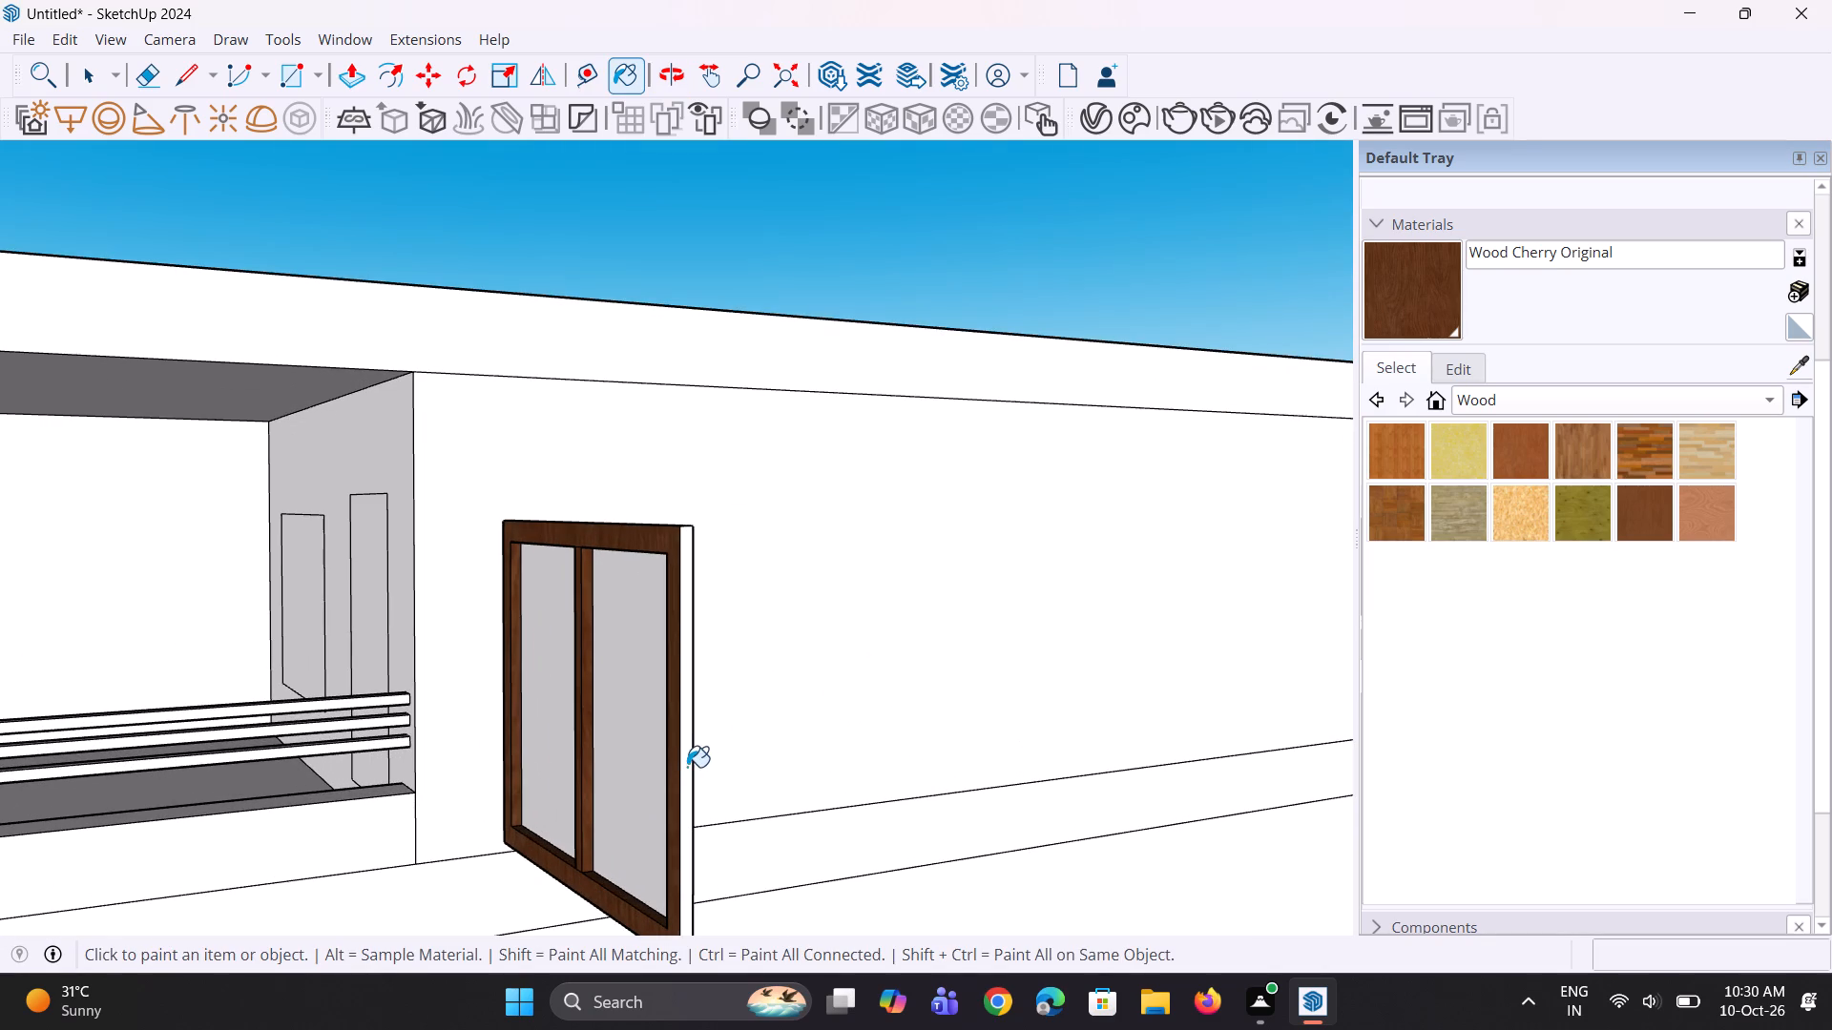
left_click(692, 764)
scroll(721, 752, "down", 1)
scroll(690, 753, "up", 2)
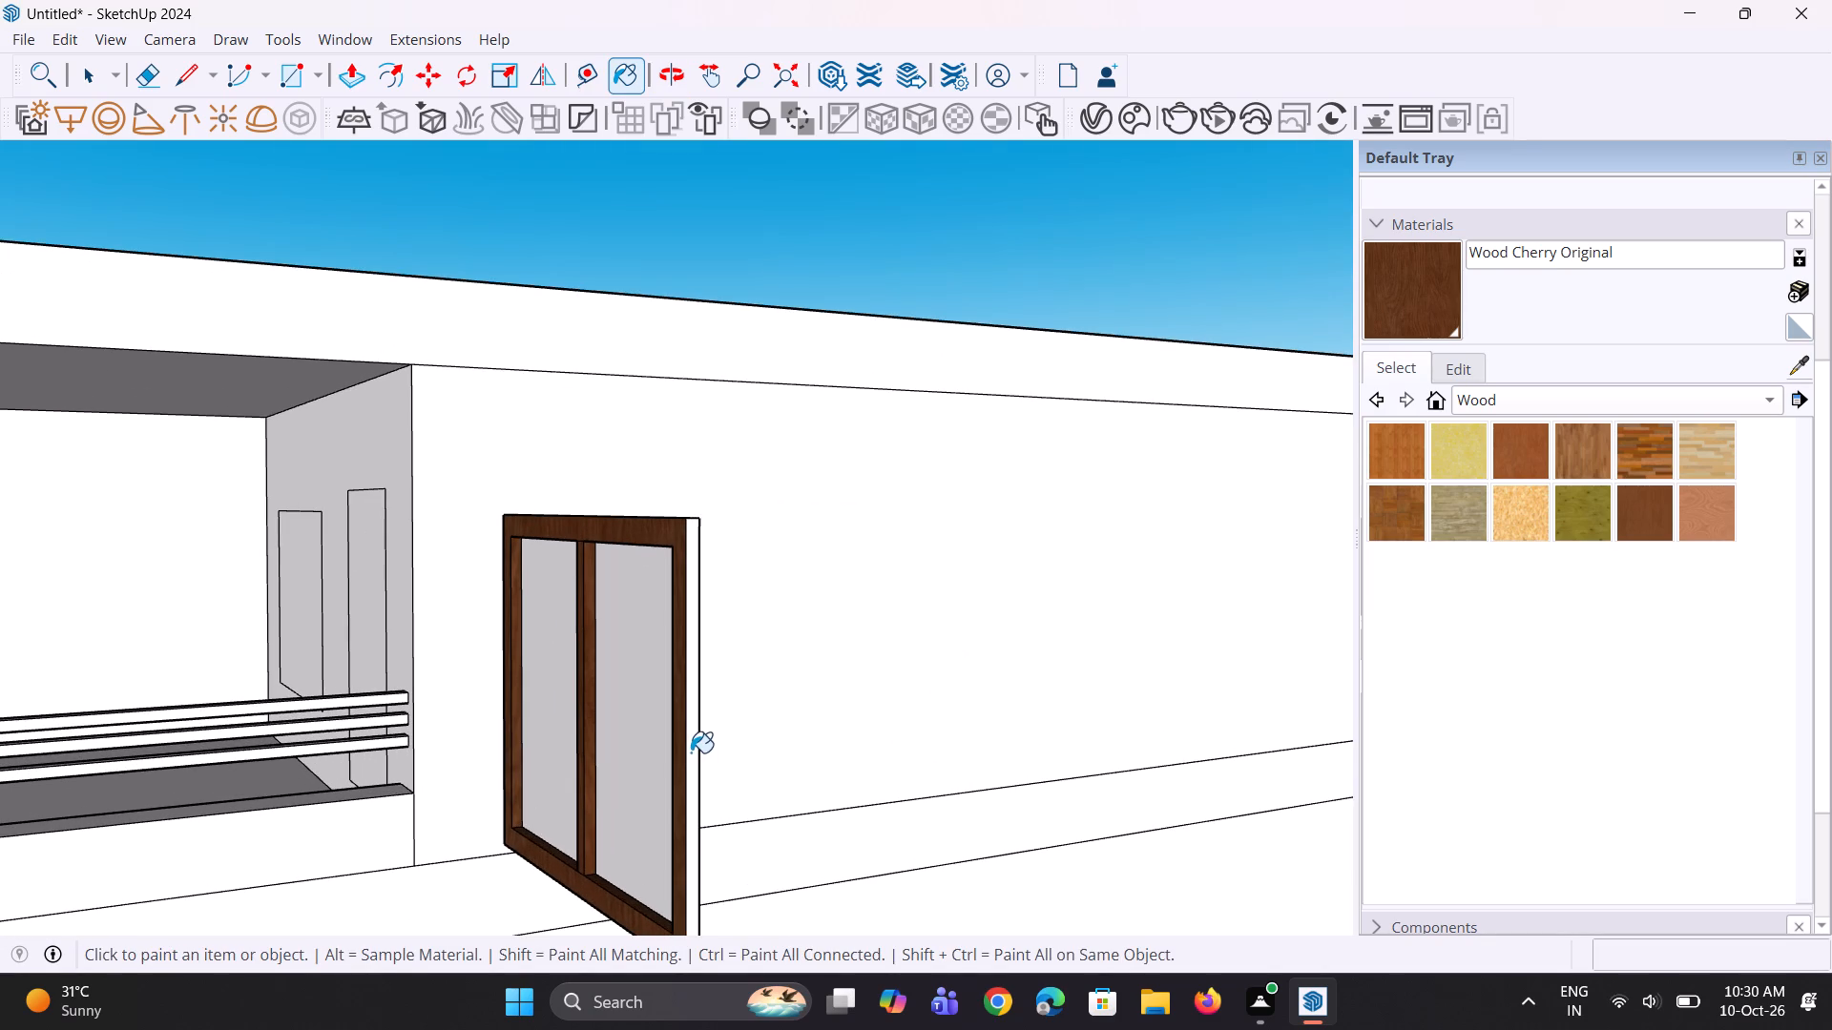
left_click(696, 749)
Paint the outer underside of the two-pane window's bottom frame member with Wood Cherry Original.
scroll(696, 749, "down", 4)
middle_click_drag(658, 766, 1353, 769)
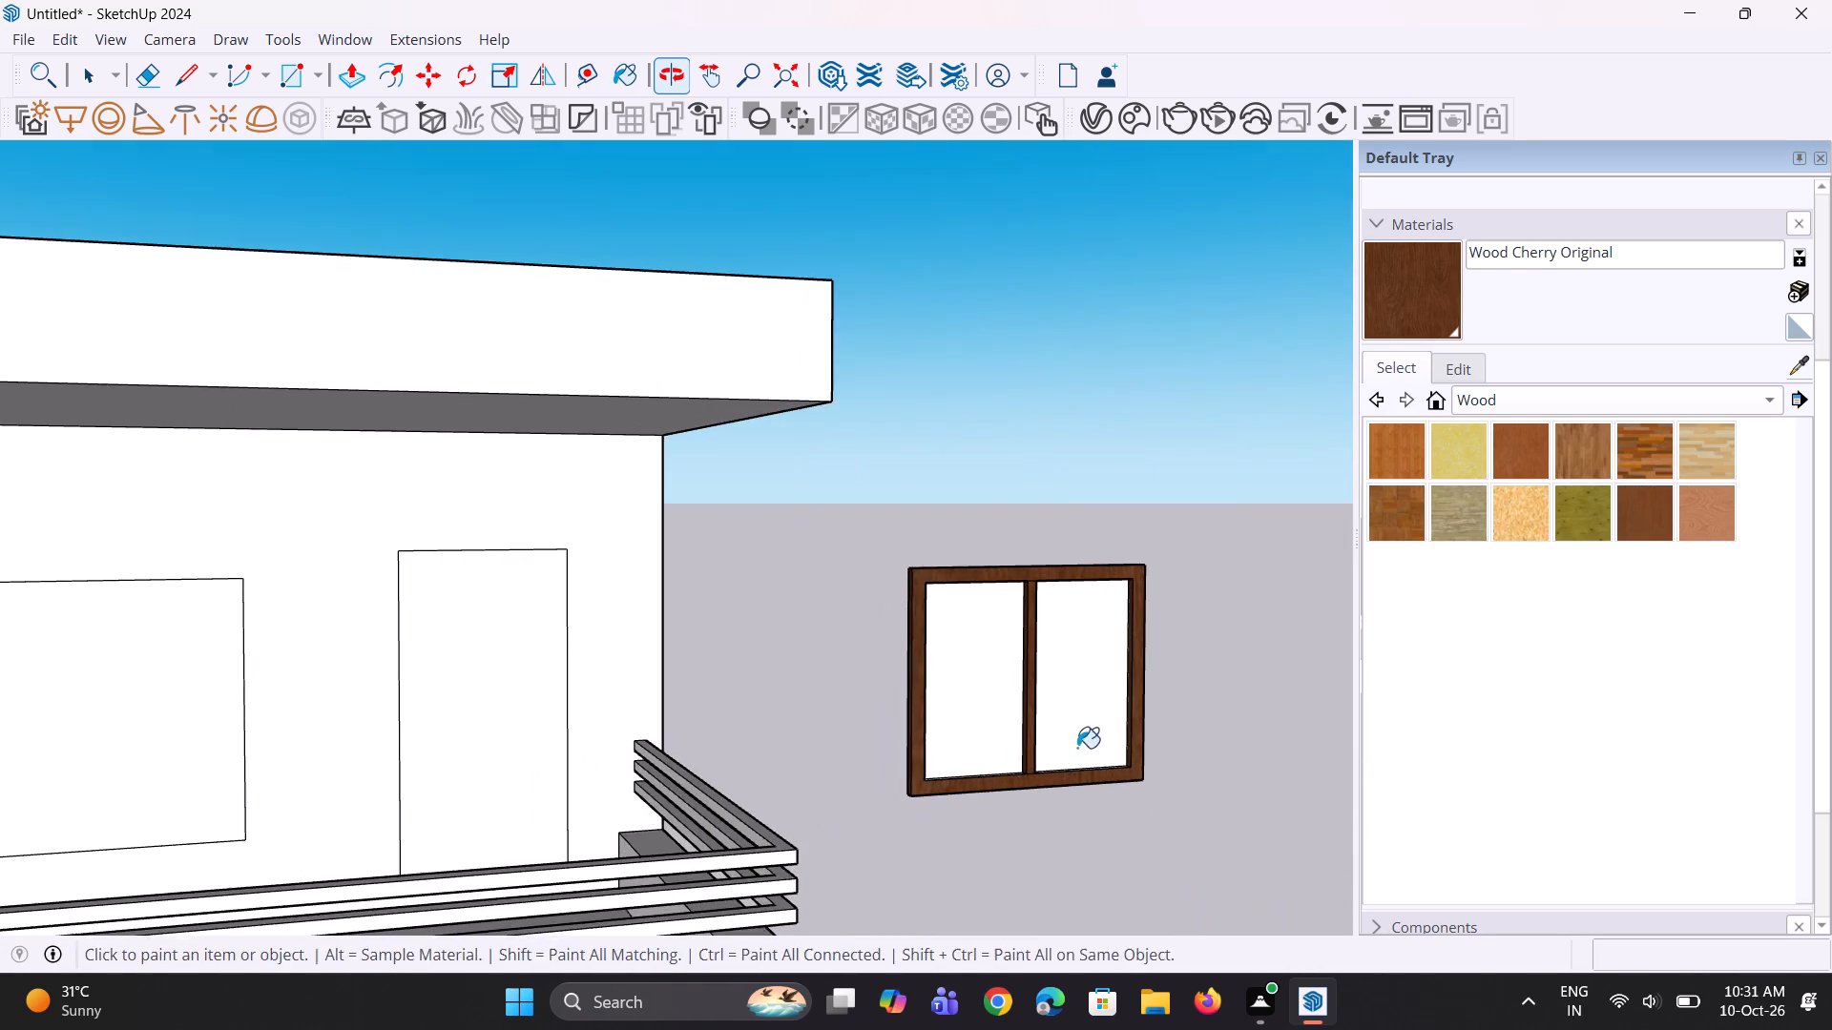
middle_click_drag(1007, 752, 1015, 479)
scroll(978, 811, "up", 4)
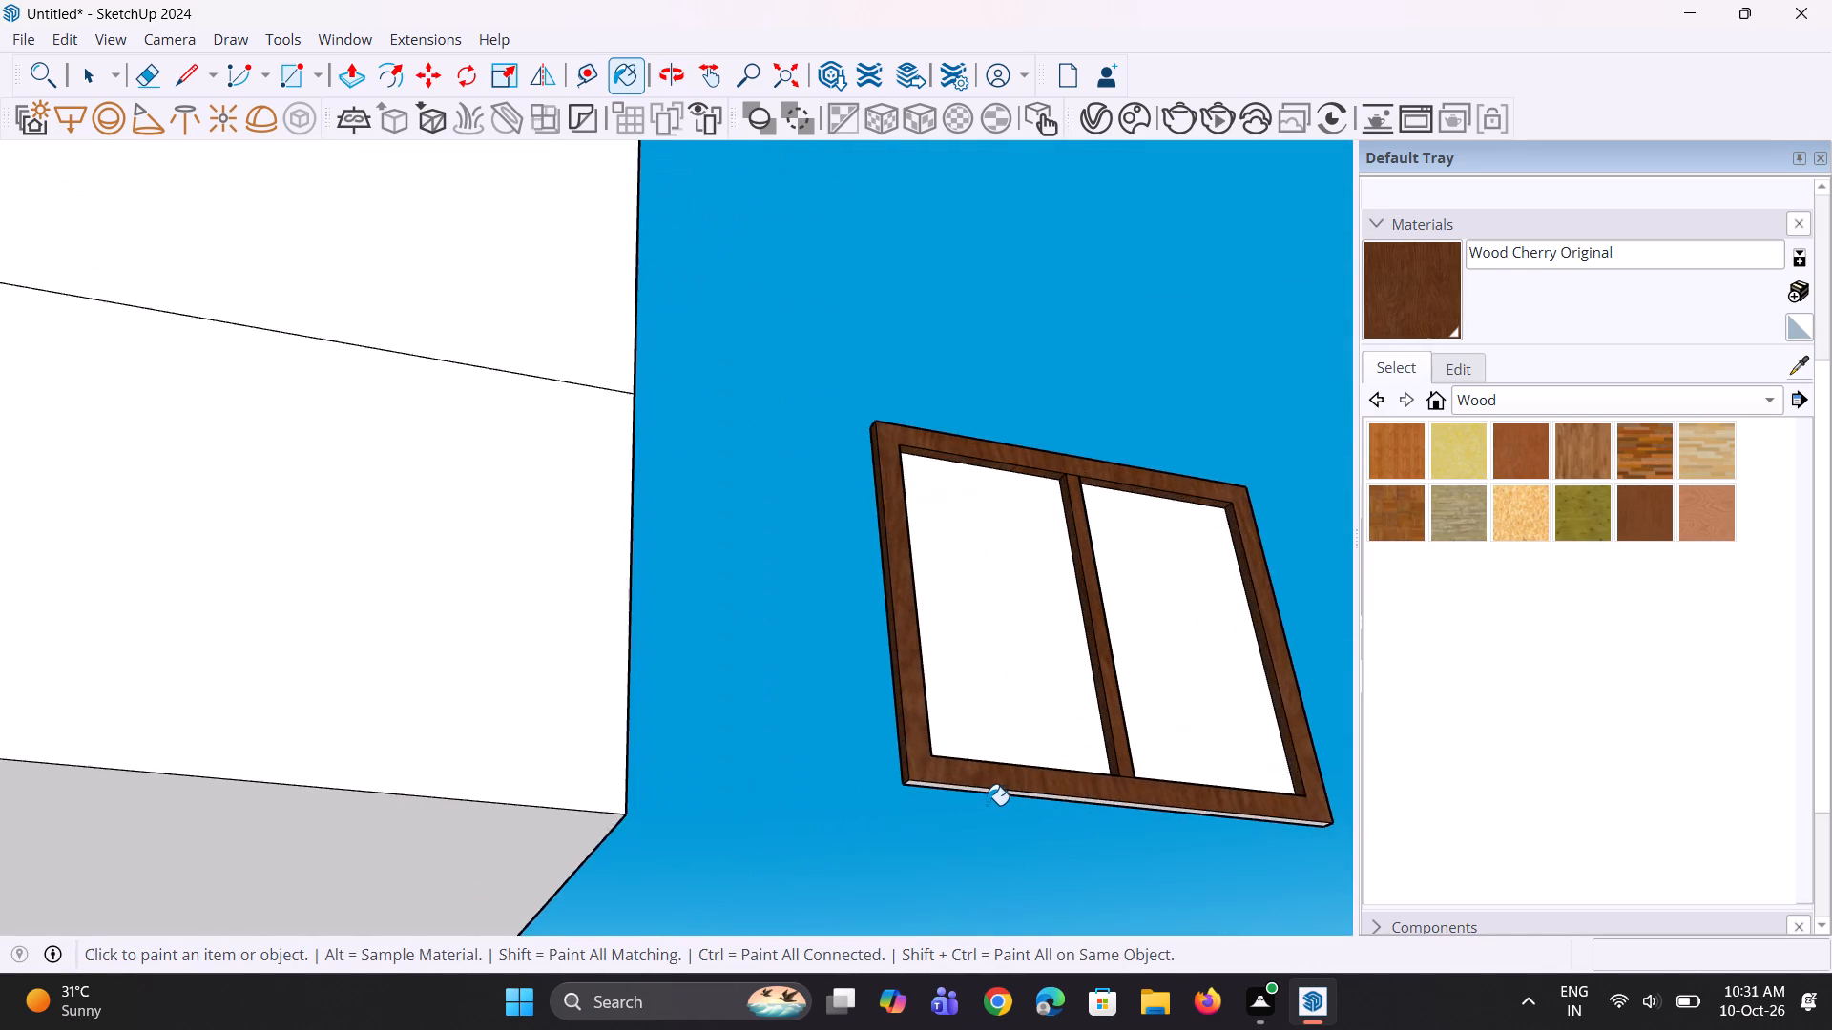
scroll(987, 805, "up", 7)
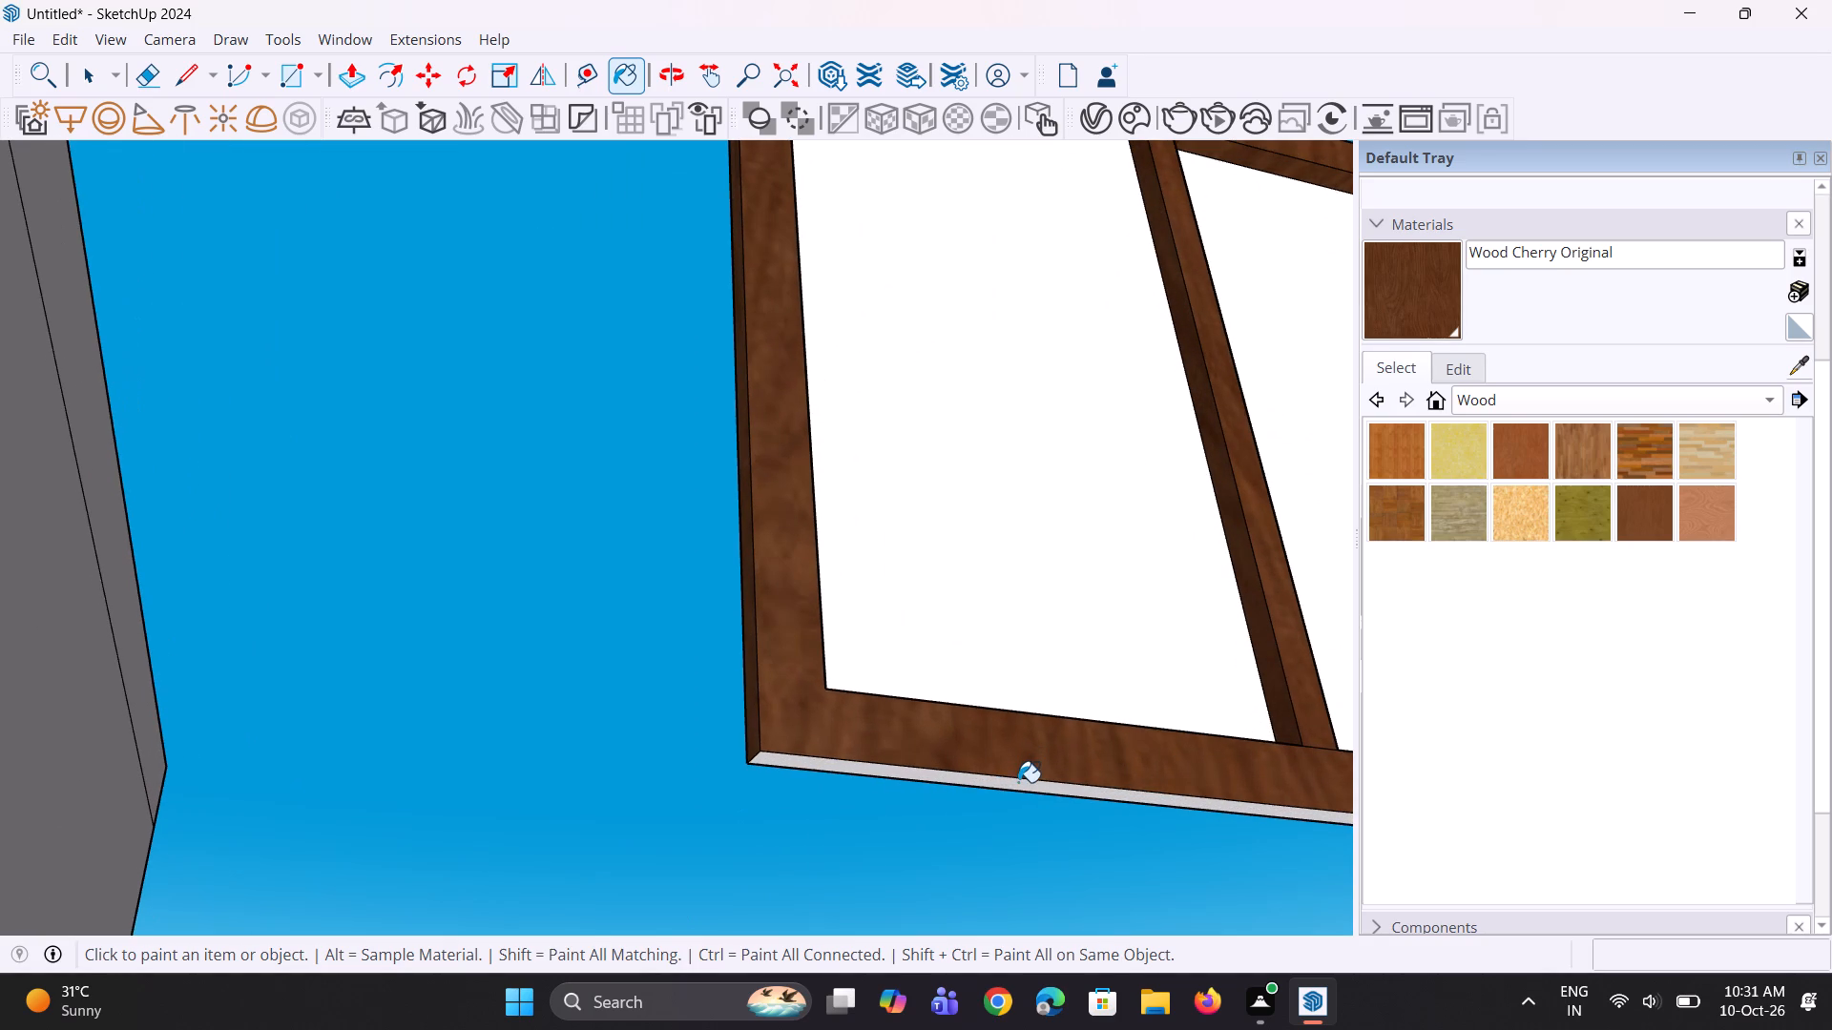
left_click(1018, 783)
Paint the outer top face of the two-pane window's top frame member with Wood Cherry Original.
scroll(822, 790, "down", 9)
middle_click_drag(1028, 562, 868, 817)
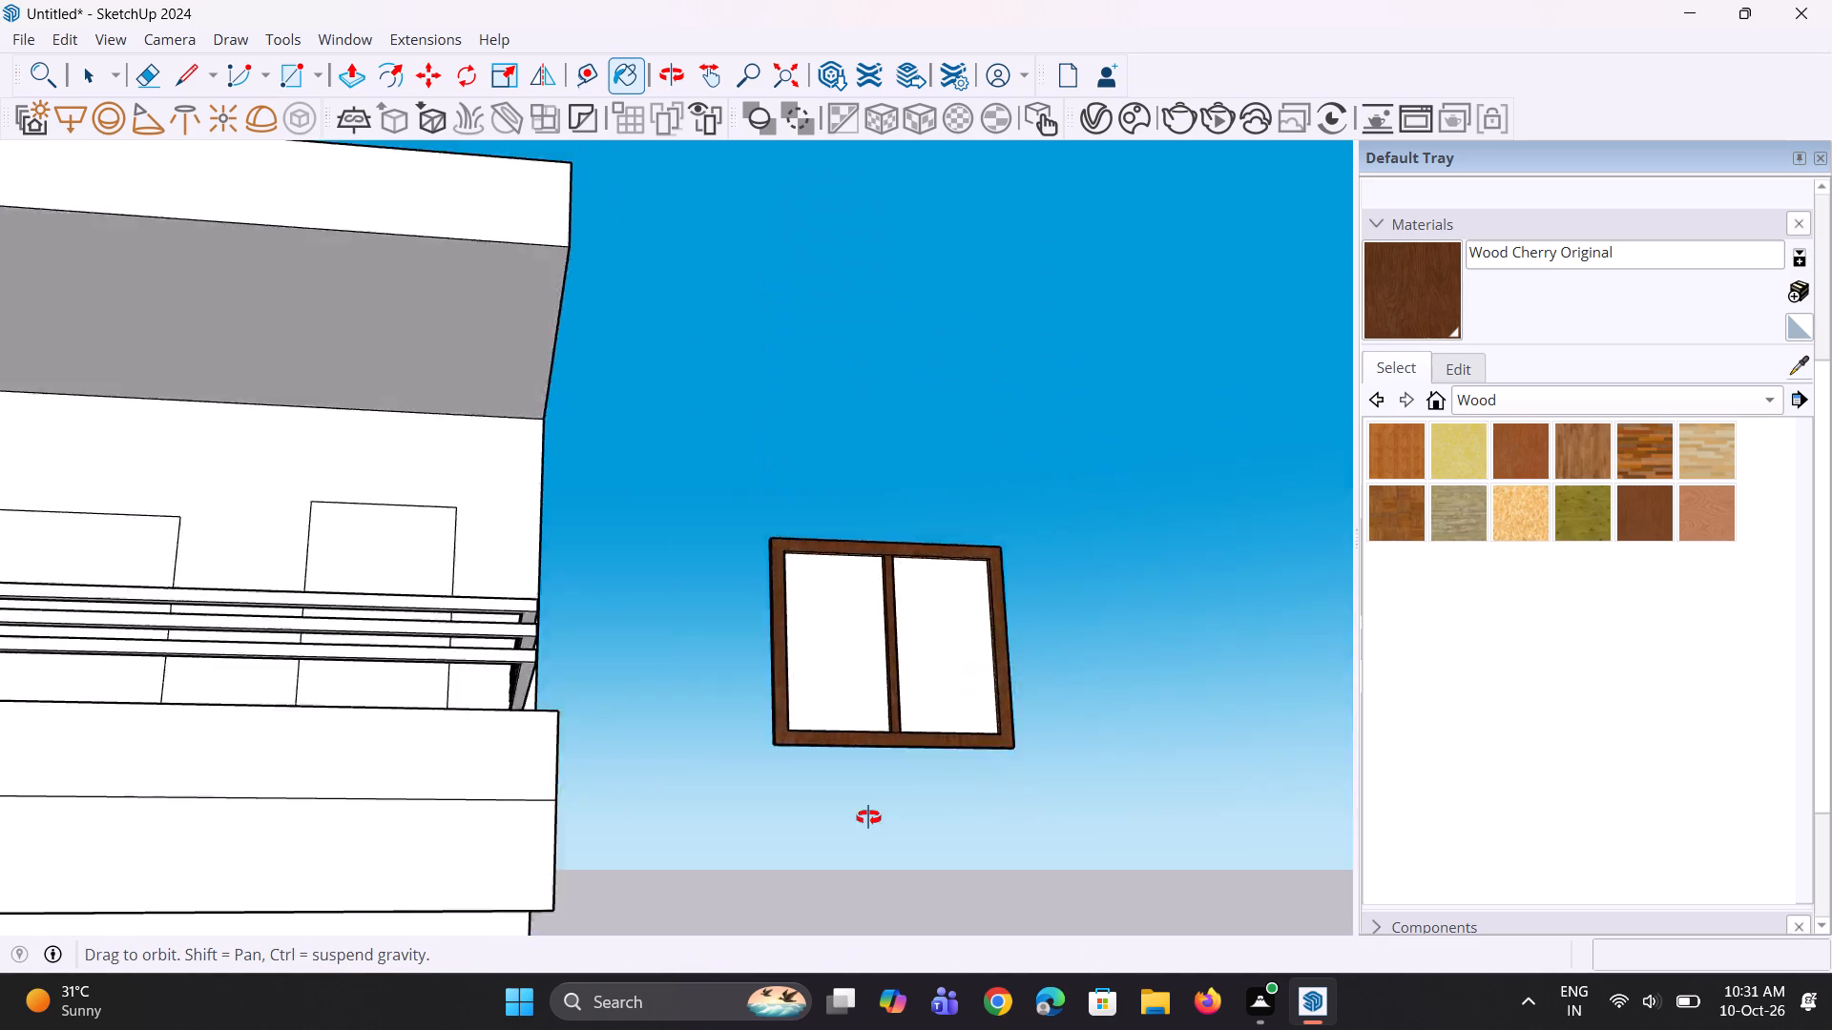
middle_click_drag(868, 817, 832, 921)
middle_click_drag(849, 430, 799, 756)
scroll(1048, 582, "up", 5)
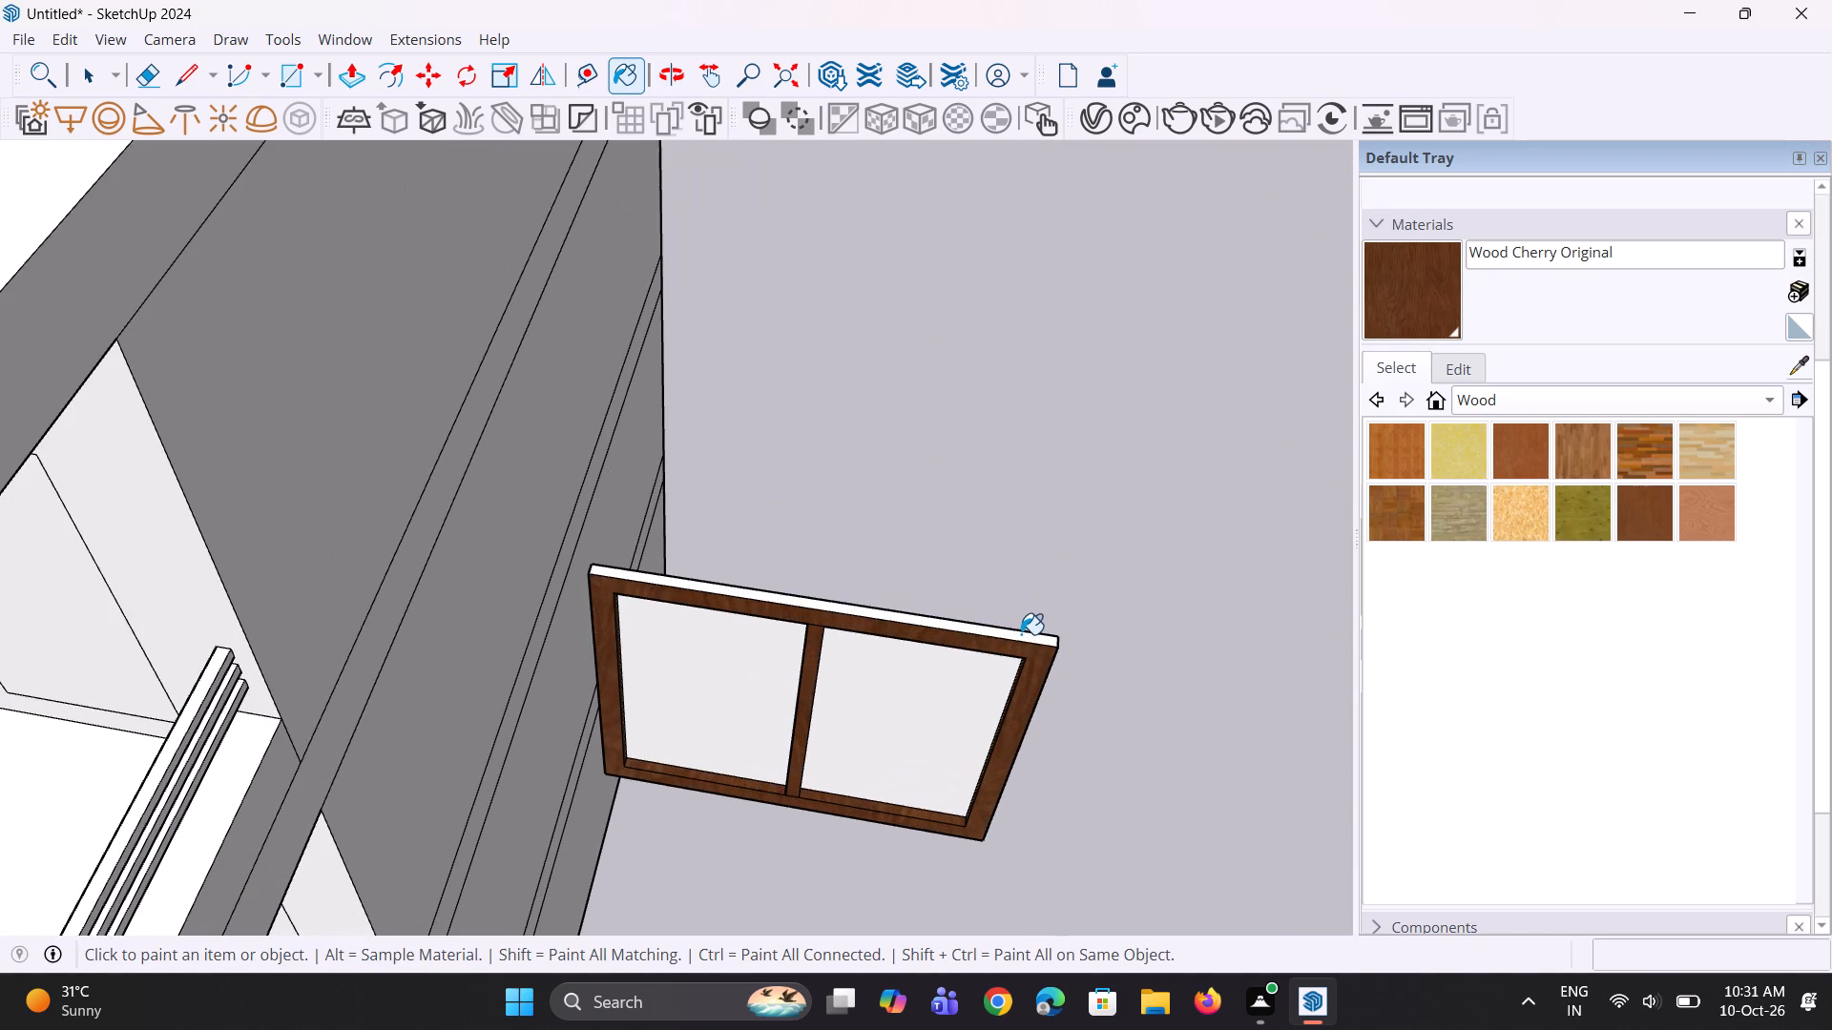
left_click(1021, 634)
middle_click_drag(1019, 647, 1045, 504)
key("space")
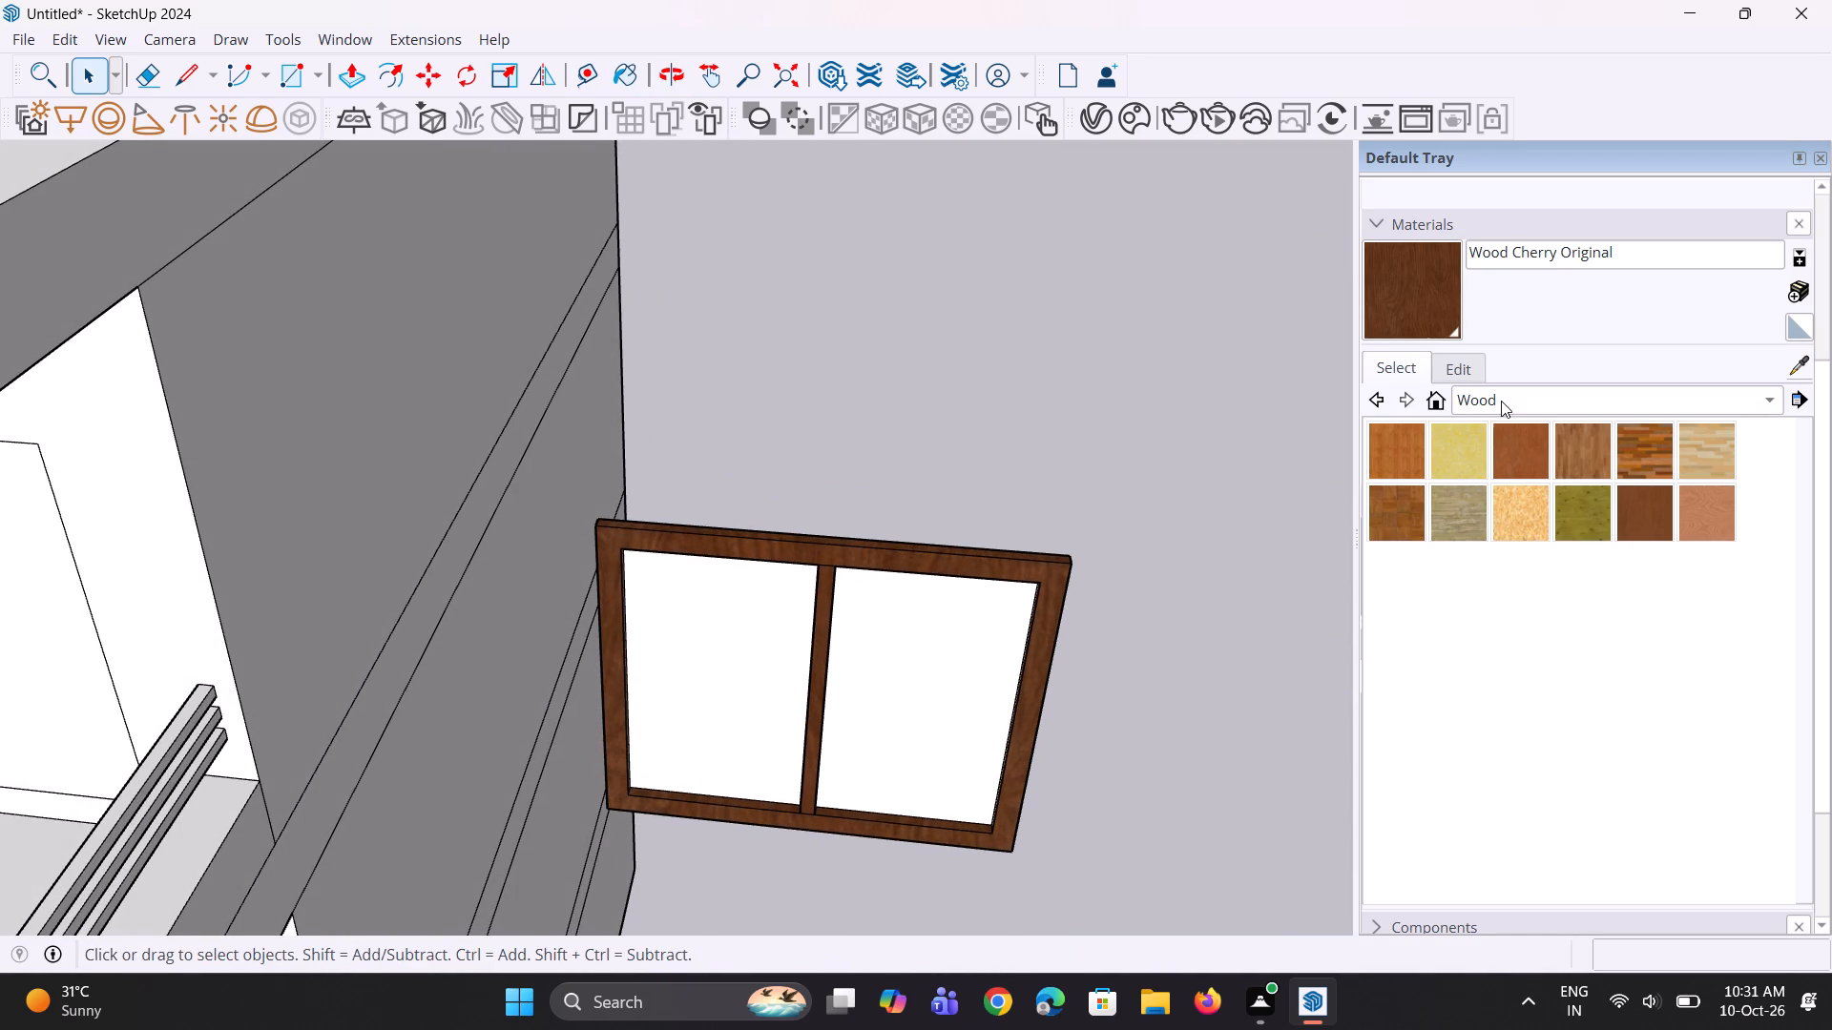
Sample Translucent Glass Blue from the free-standing barred window and paint both panes of the two-pane window with it.
left_click(1797, 366)
scroll(1568, 649, "down", 4)
scroll(1190, 601, "down", 4)
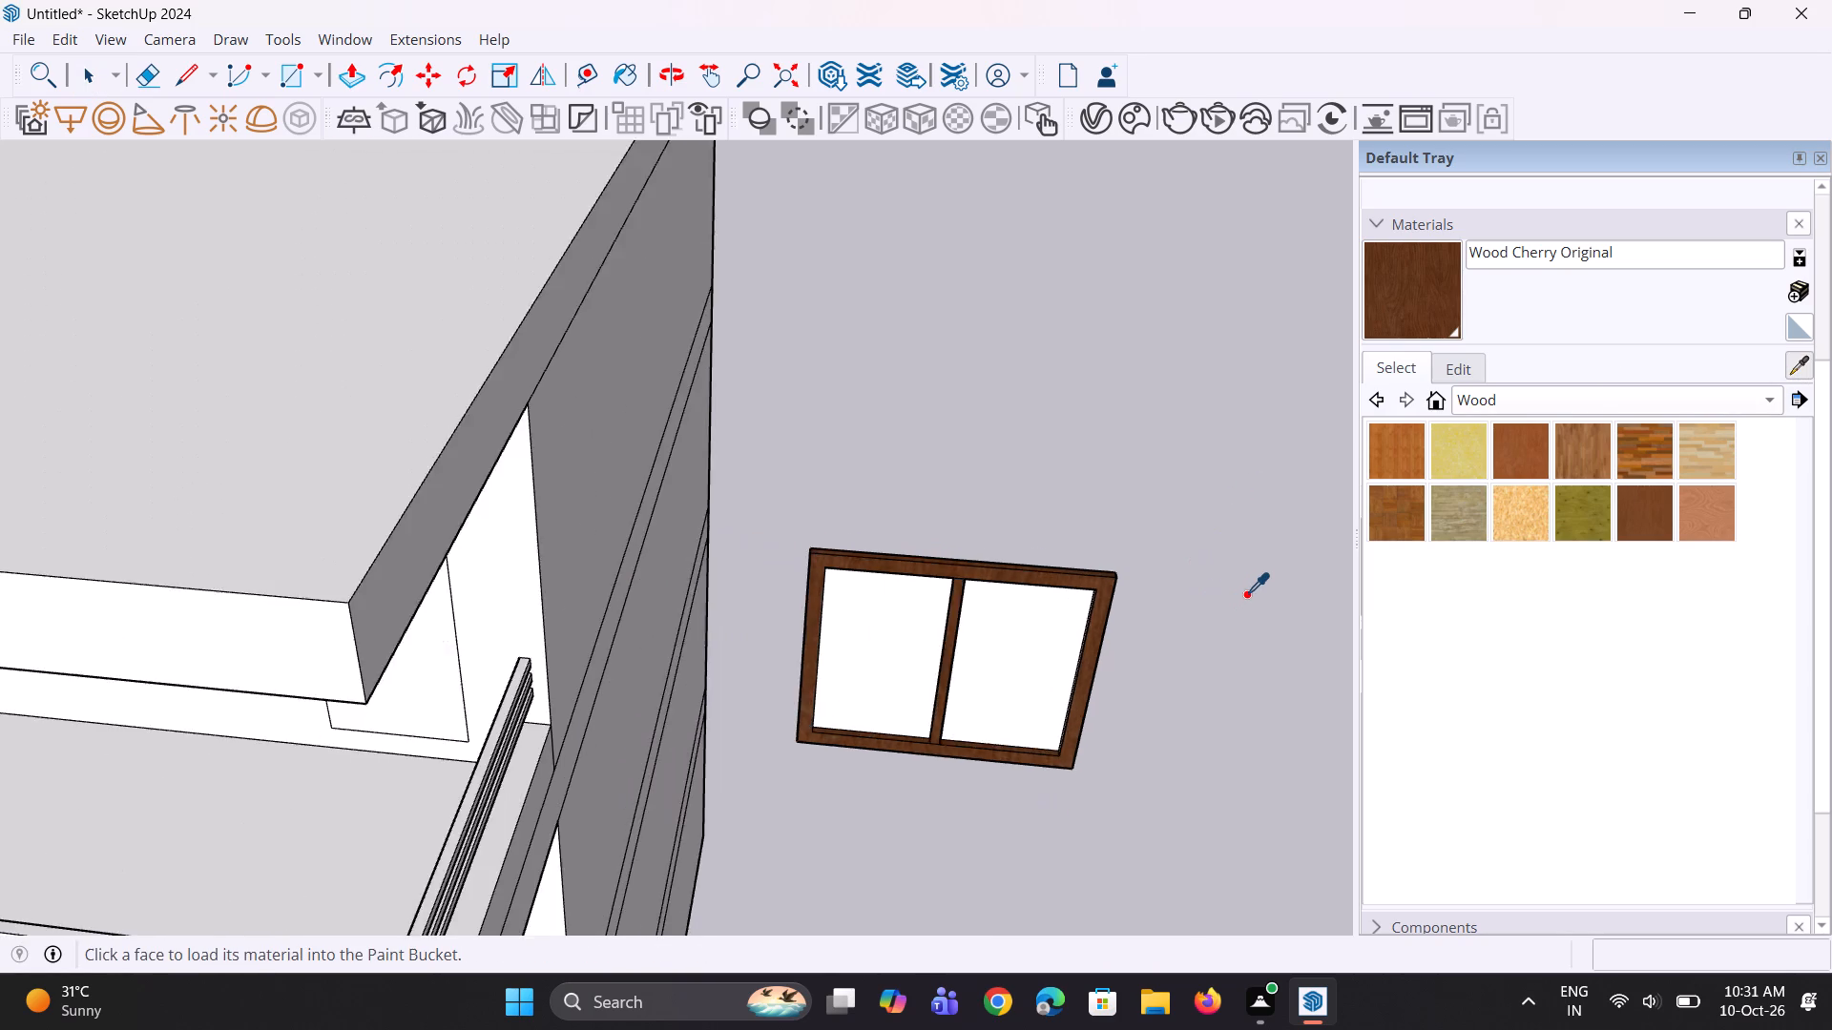
scroll(1246, 594, "down", 16)
scroll(839, 633, "up", 3)
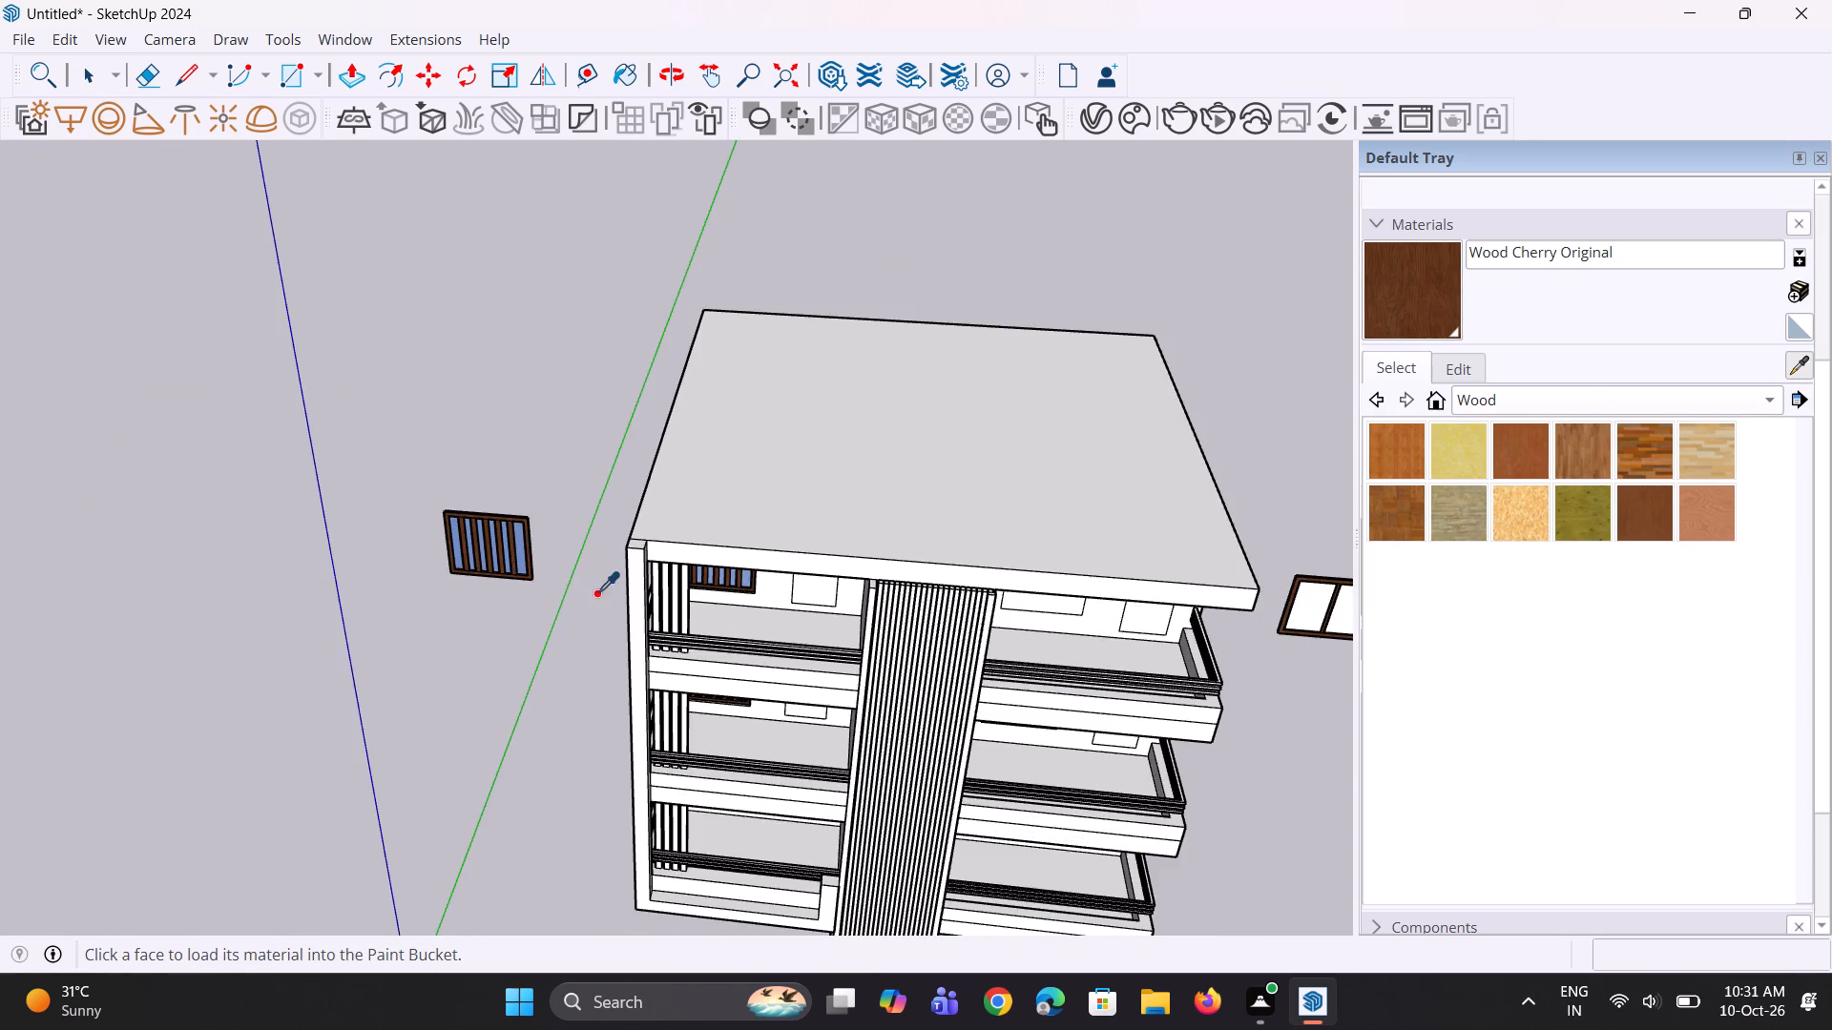
scroll(540, 575, "up", 7)
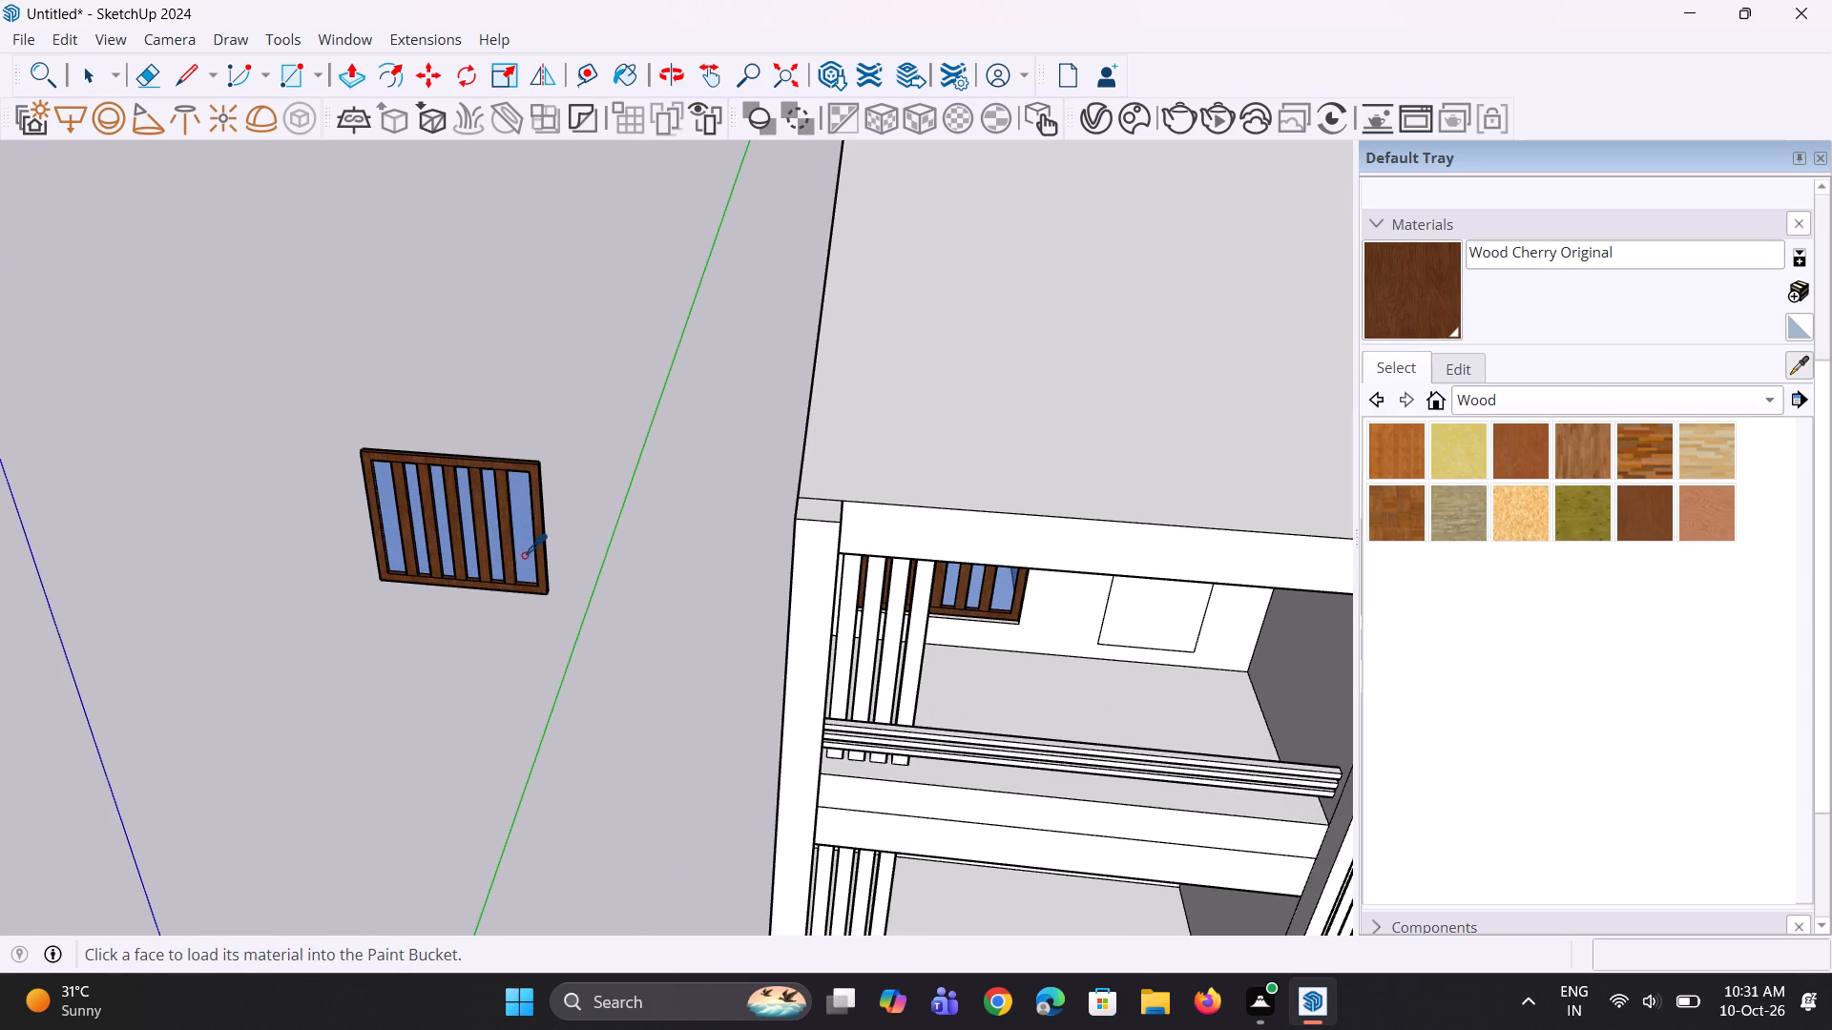
left_click(524, 555)
scroll(520, 587, "down", 11)
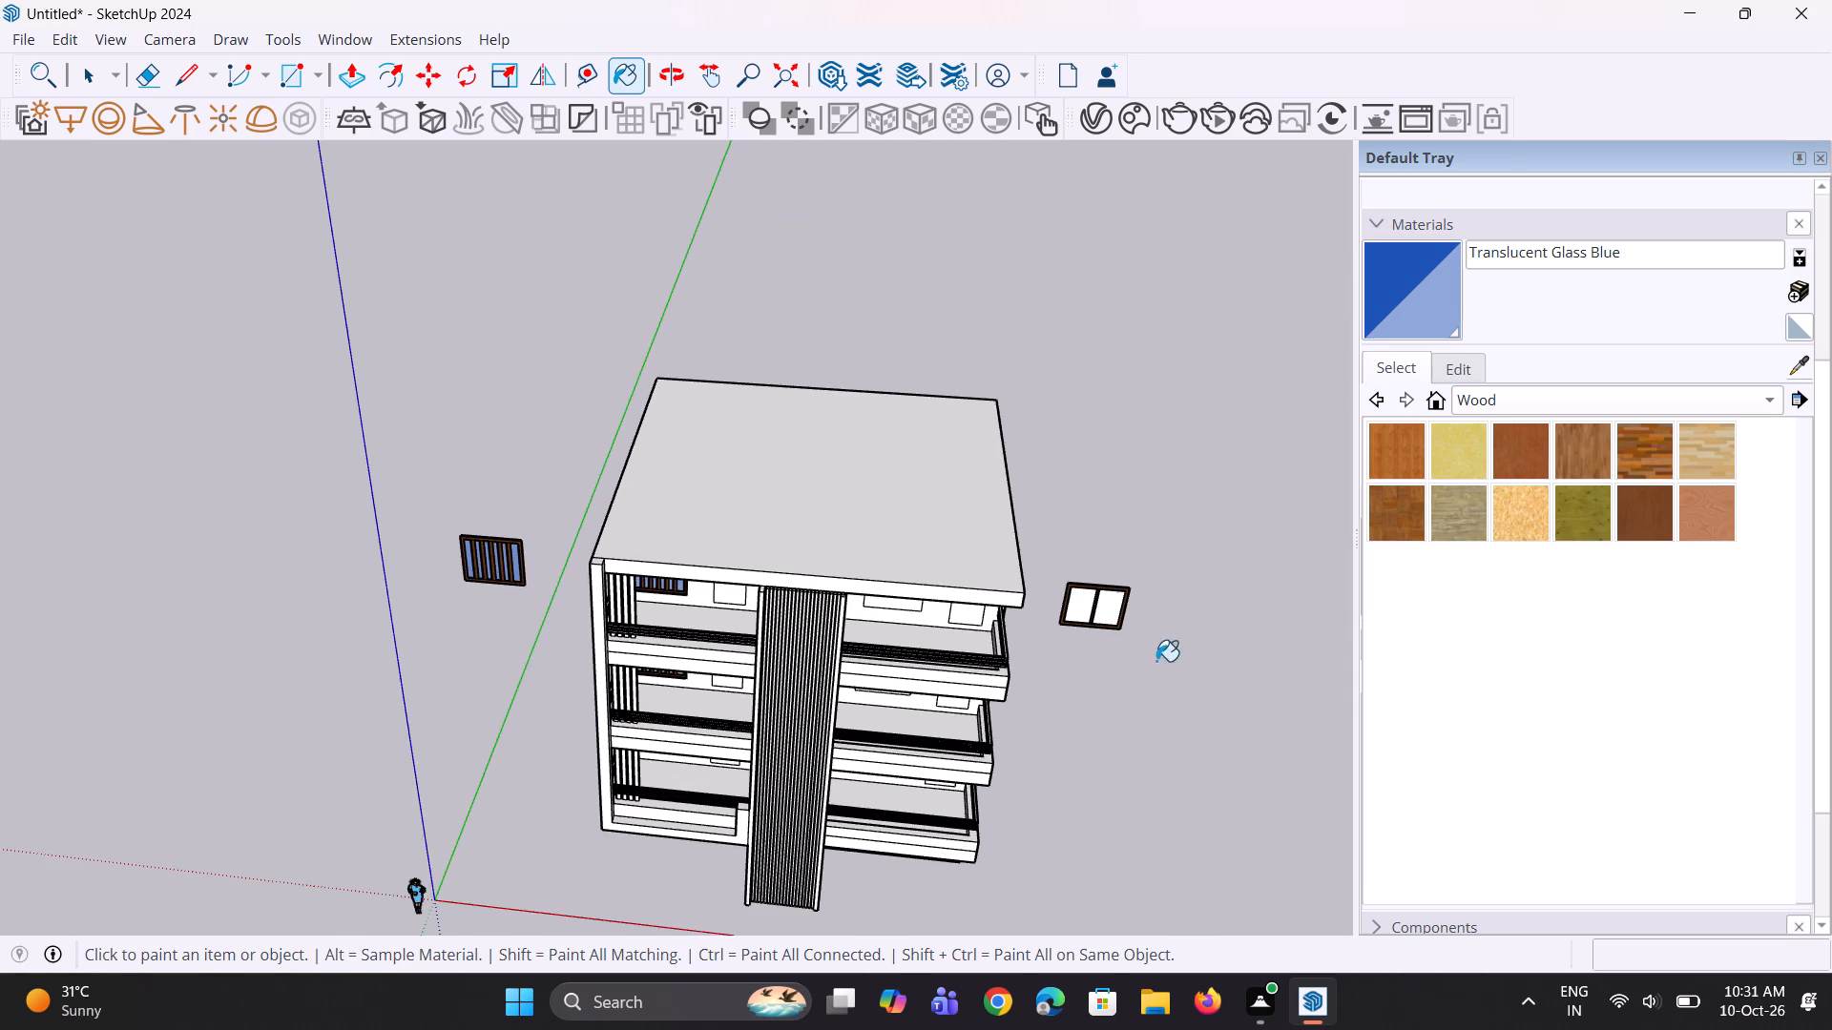
scroll(1159, 647, "up", 6)
left_click(1094, 614)
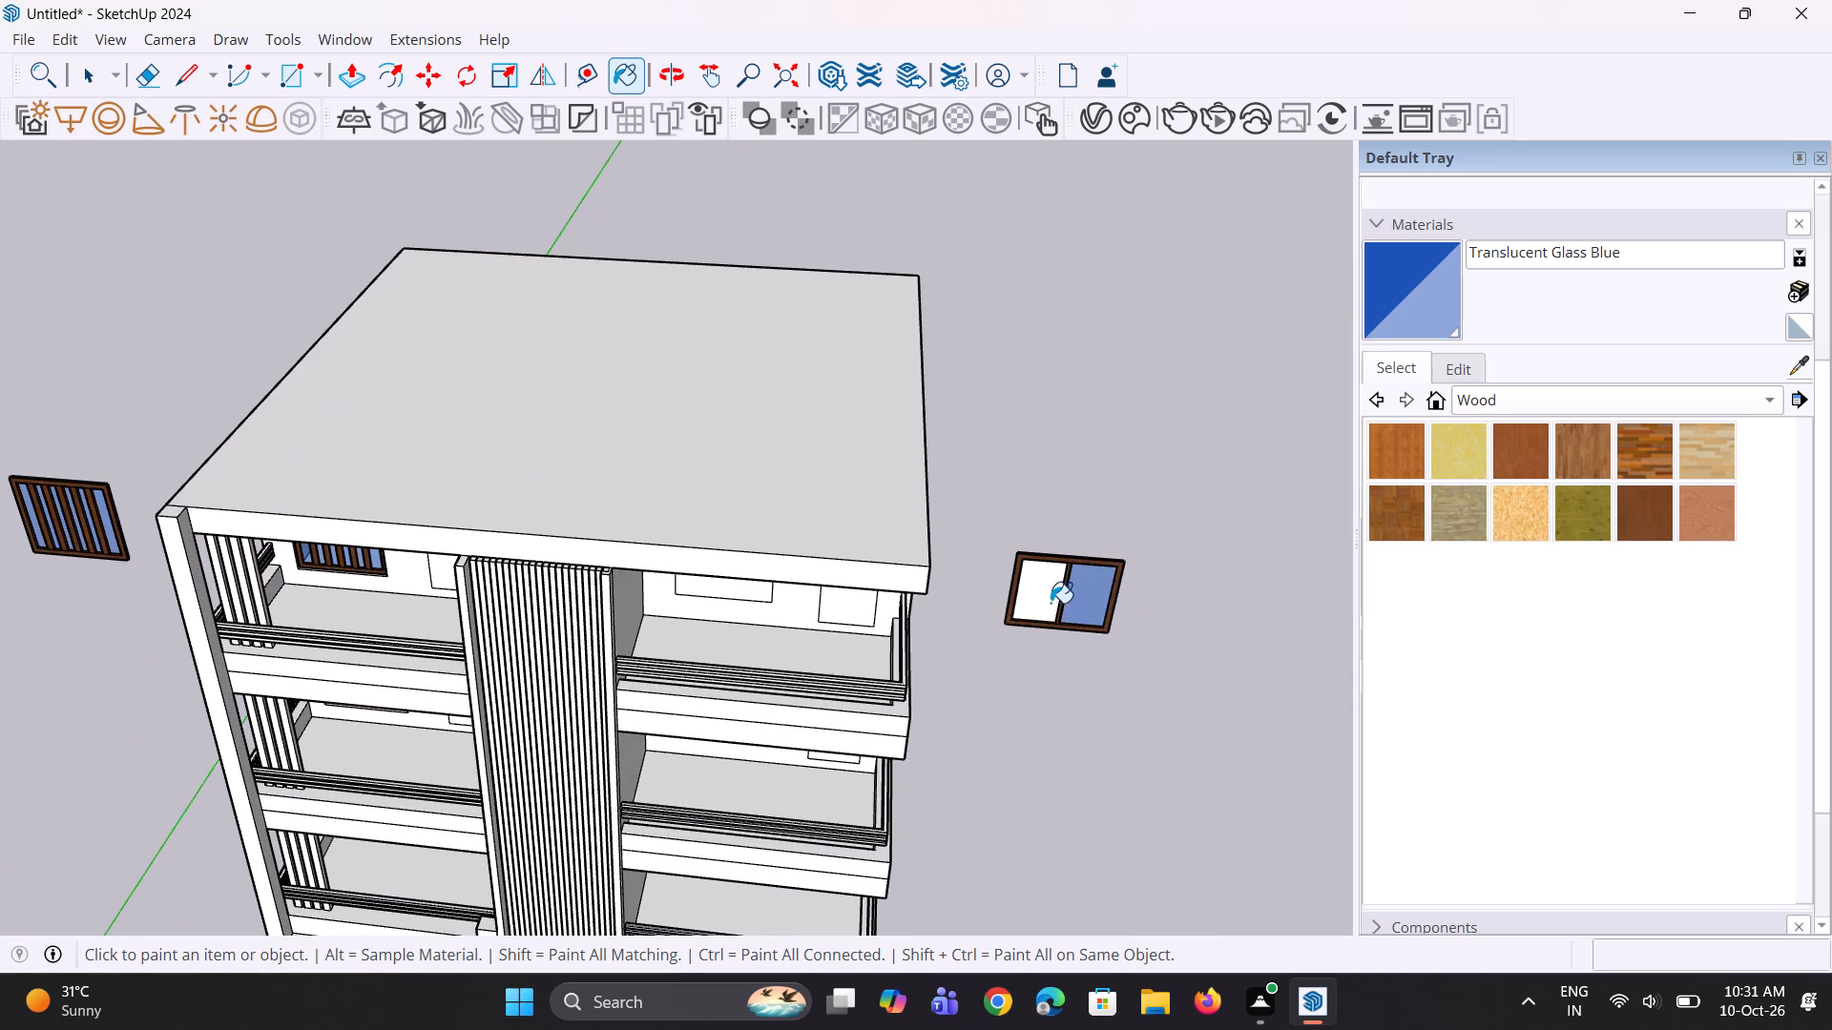
left_click(1048, 603)
Push/pull the mullion's side face farther from the building outward about 9/16" to widen the mullion.
middle_click_drag(1037, 665, 1010, 473)
scroll(1010, 606, "up", 1)
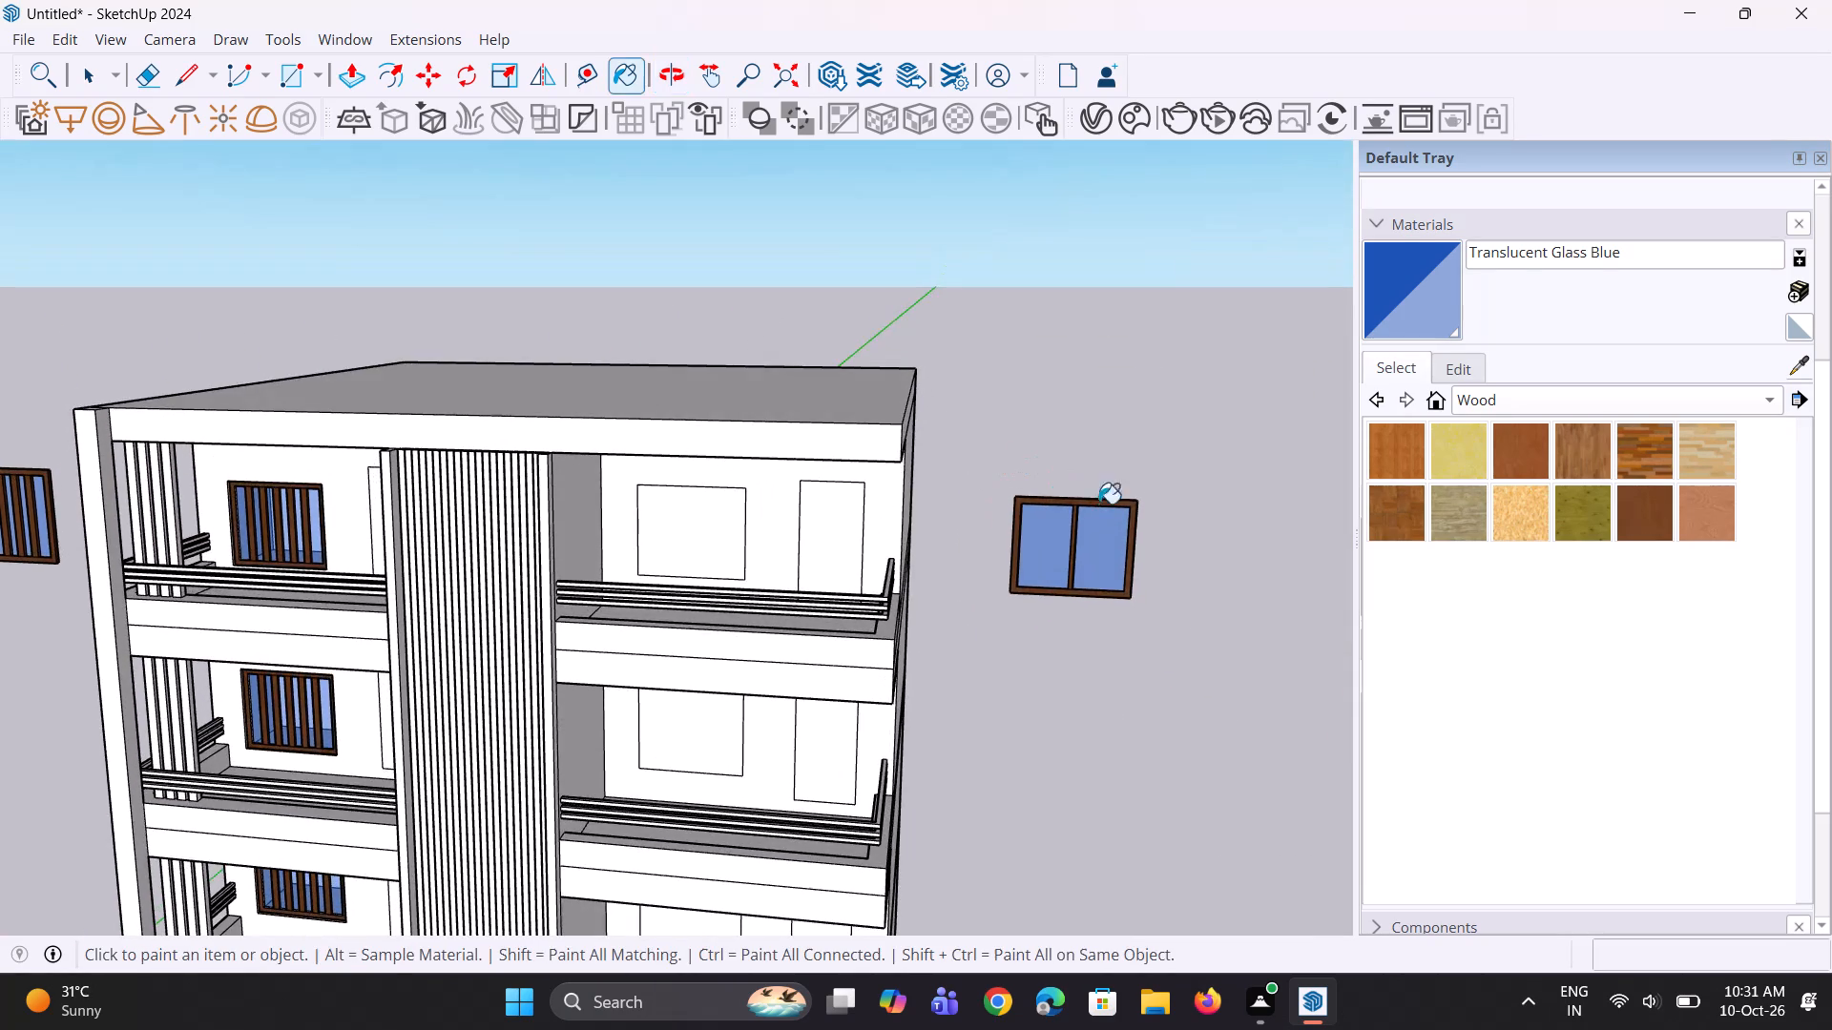
scroll(1178, 565, "up", 6)
middle_click_drag(1110, 599, 722, 616)
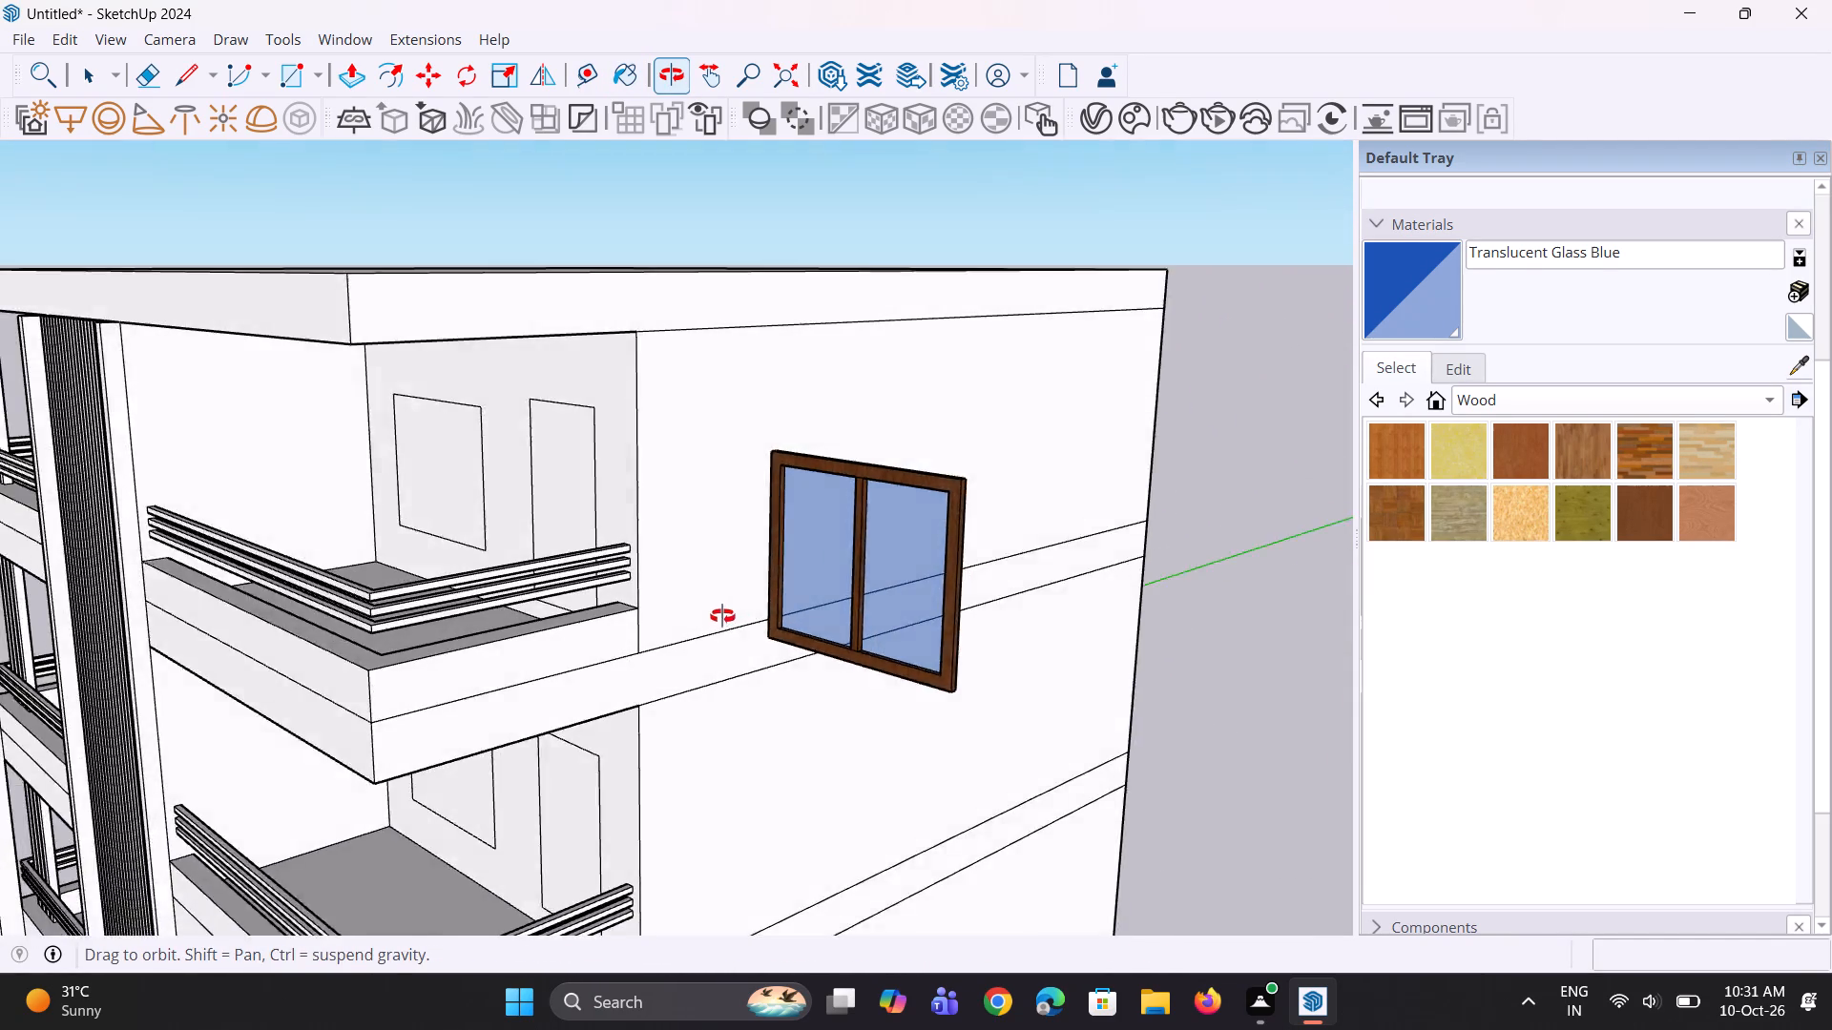
middle_click_drag(722, 616, 697, 620)
scroll(780, 620, "up", 8)
key("p")
scroll(781, 631, "up", 2)
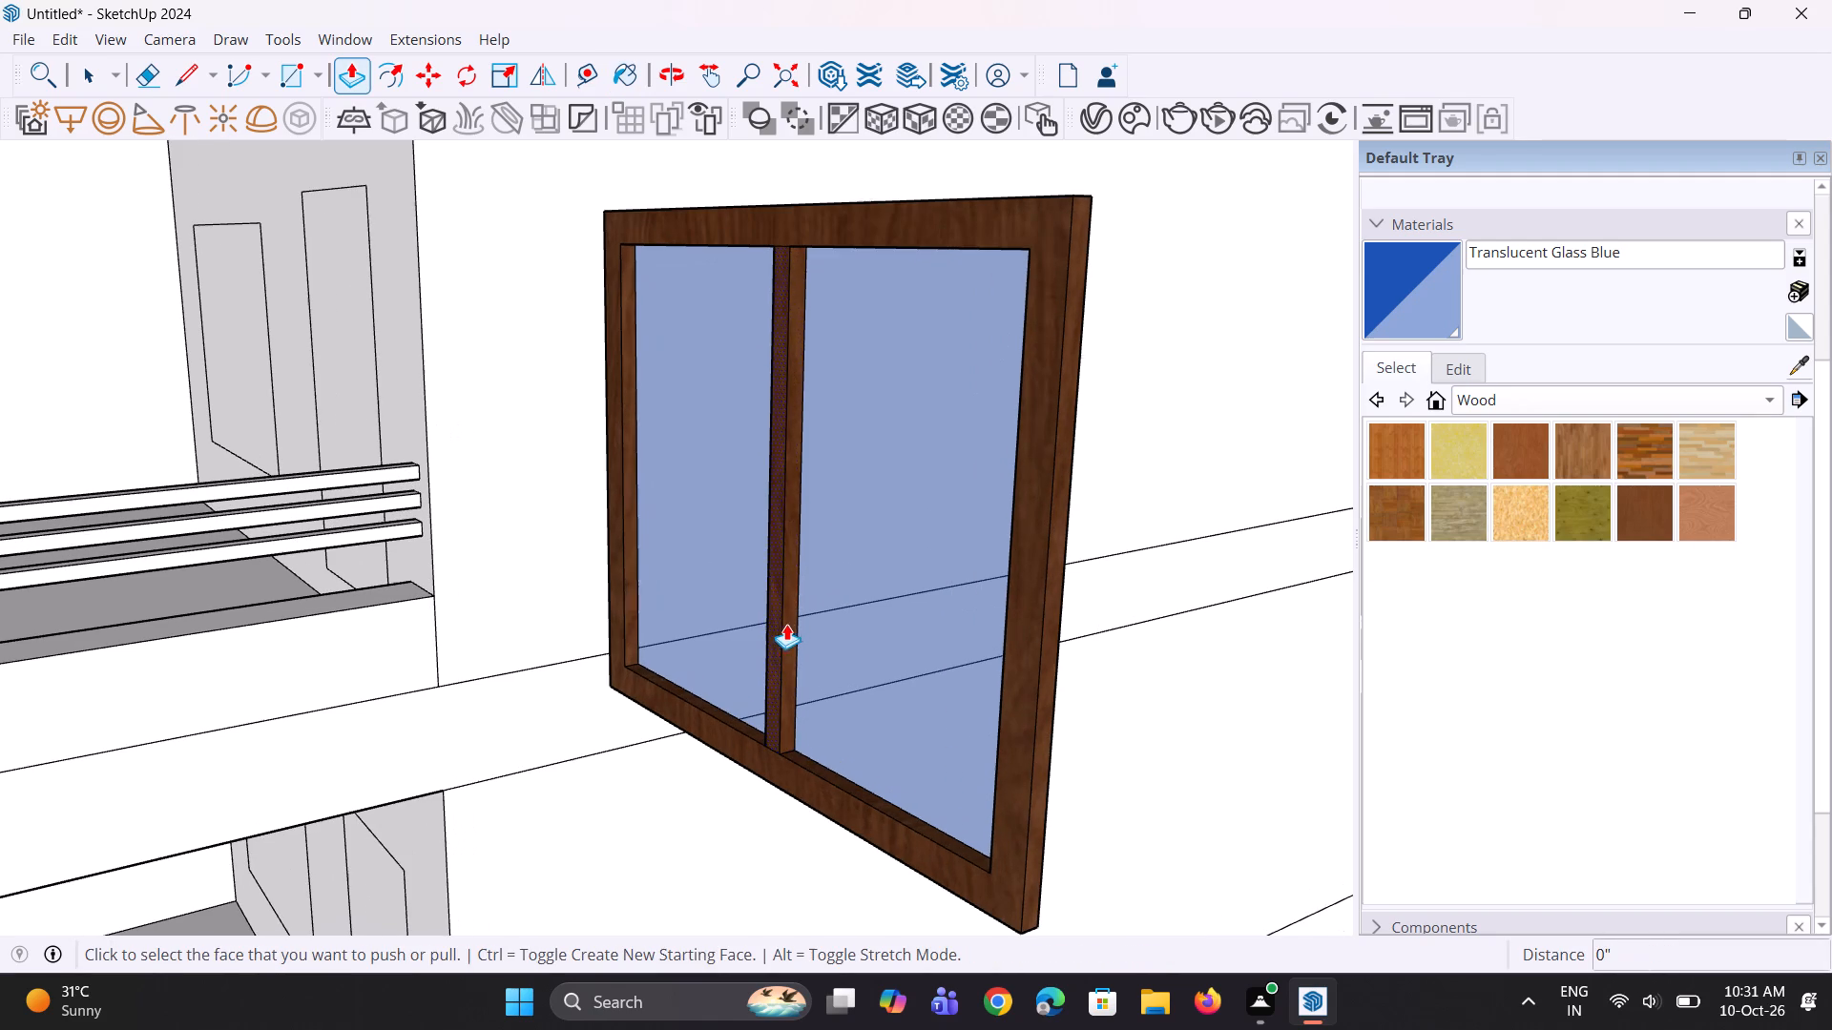
left_click(792, 624)
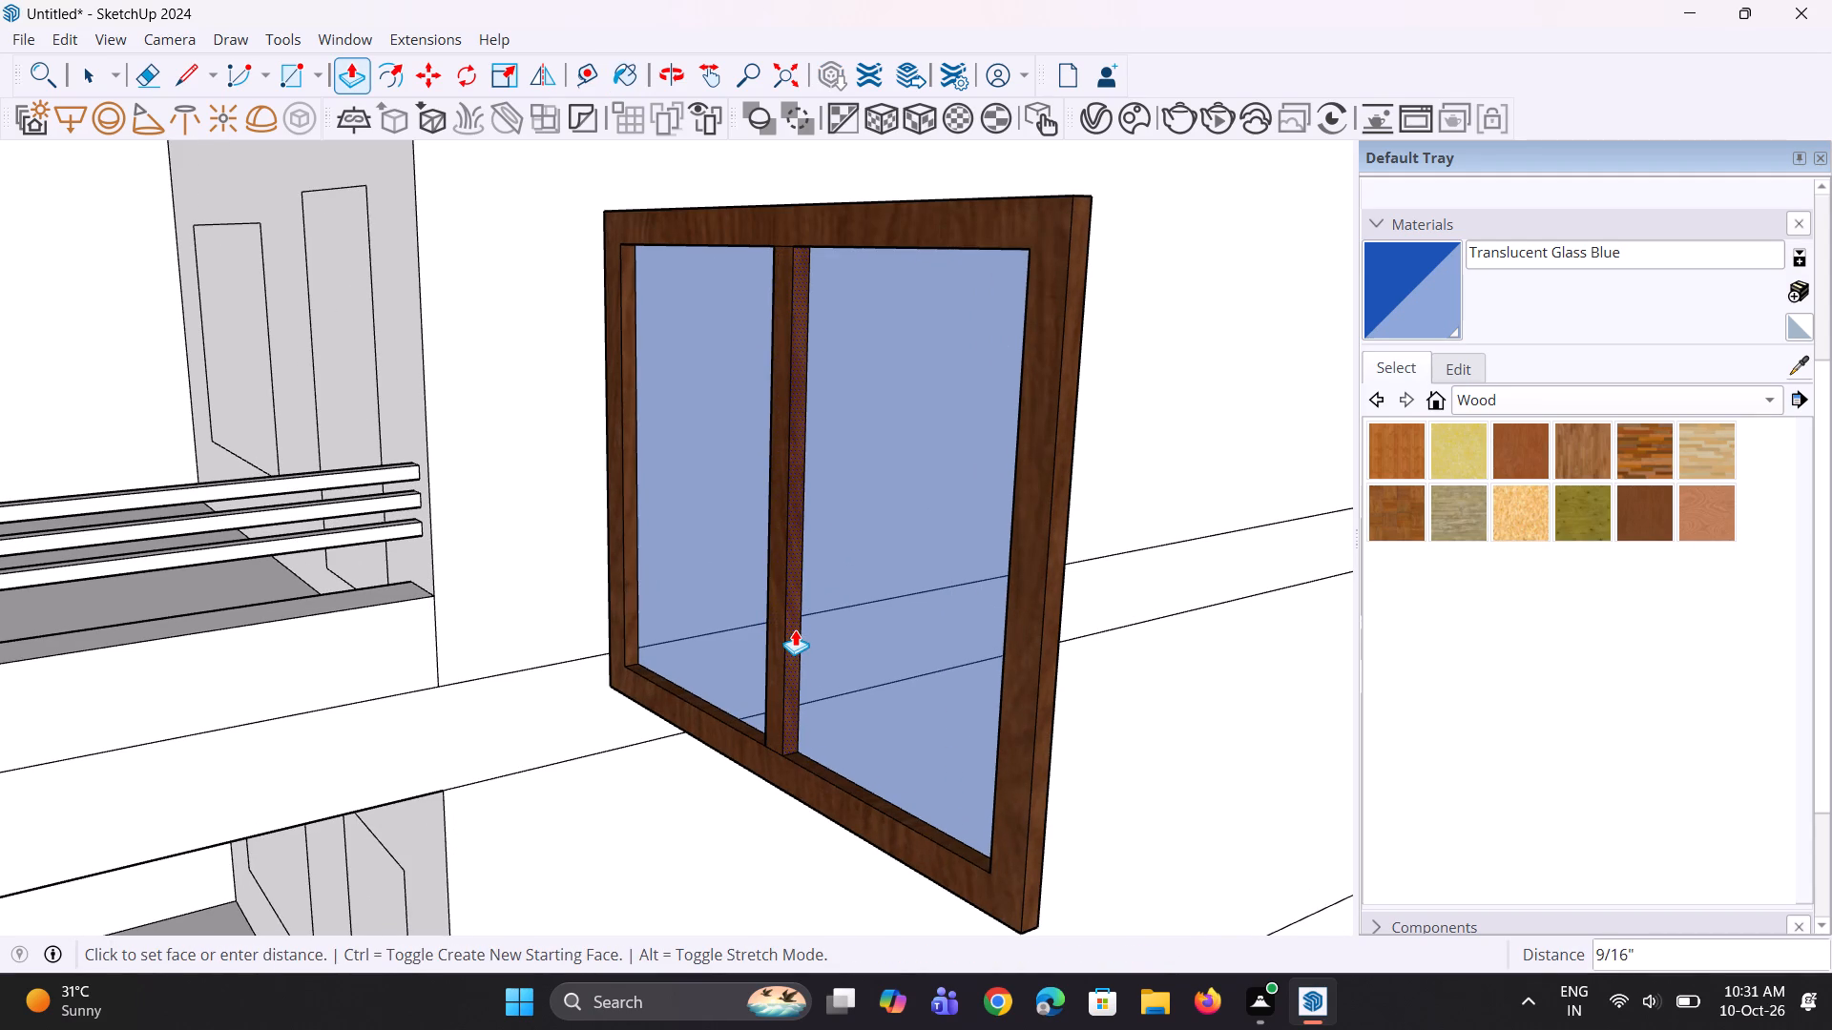
left_click(795, 629)
Push/pull the mullion's building-facing side face outward about 3/8".
middle_click_drag(752, 692, 1173, 663)
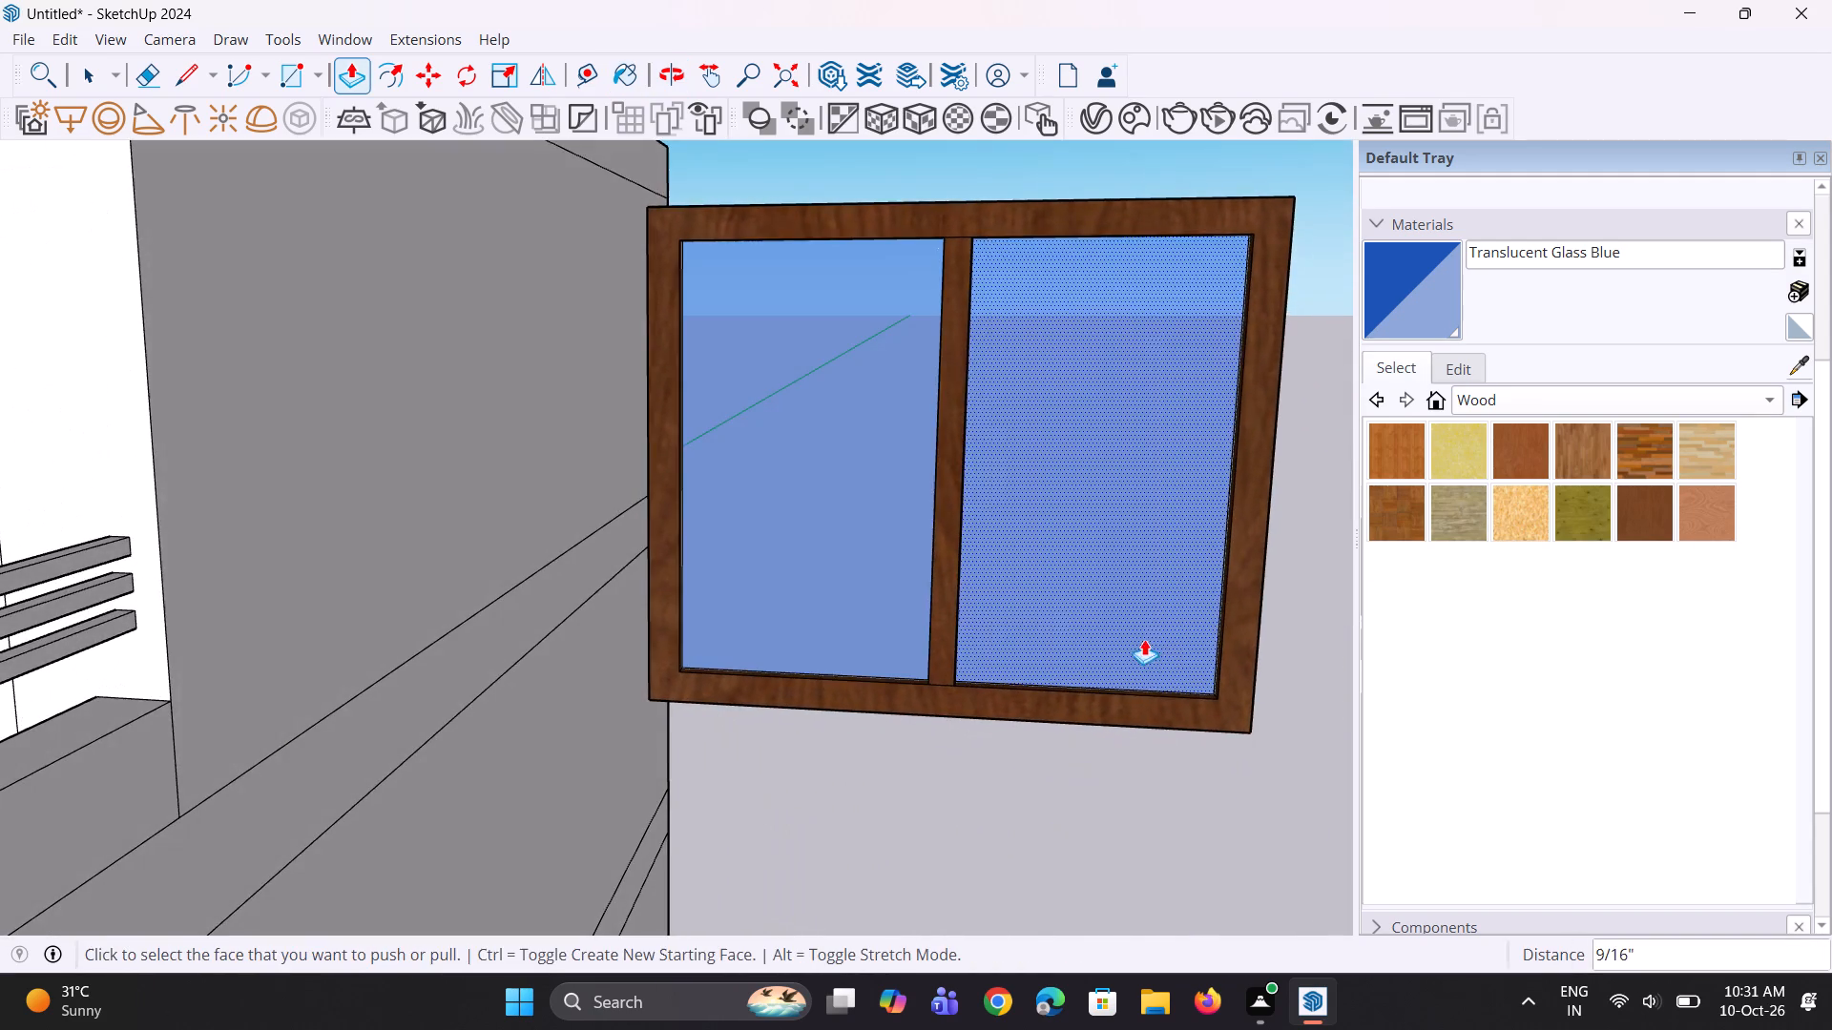
scroll(942, 569, "up", 2)
middle_click_drag(940, 588, 1136, 642)
scroll(926, 546, "up", 4)
left_click(894, 542)
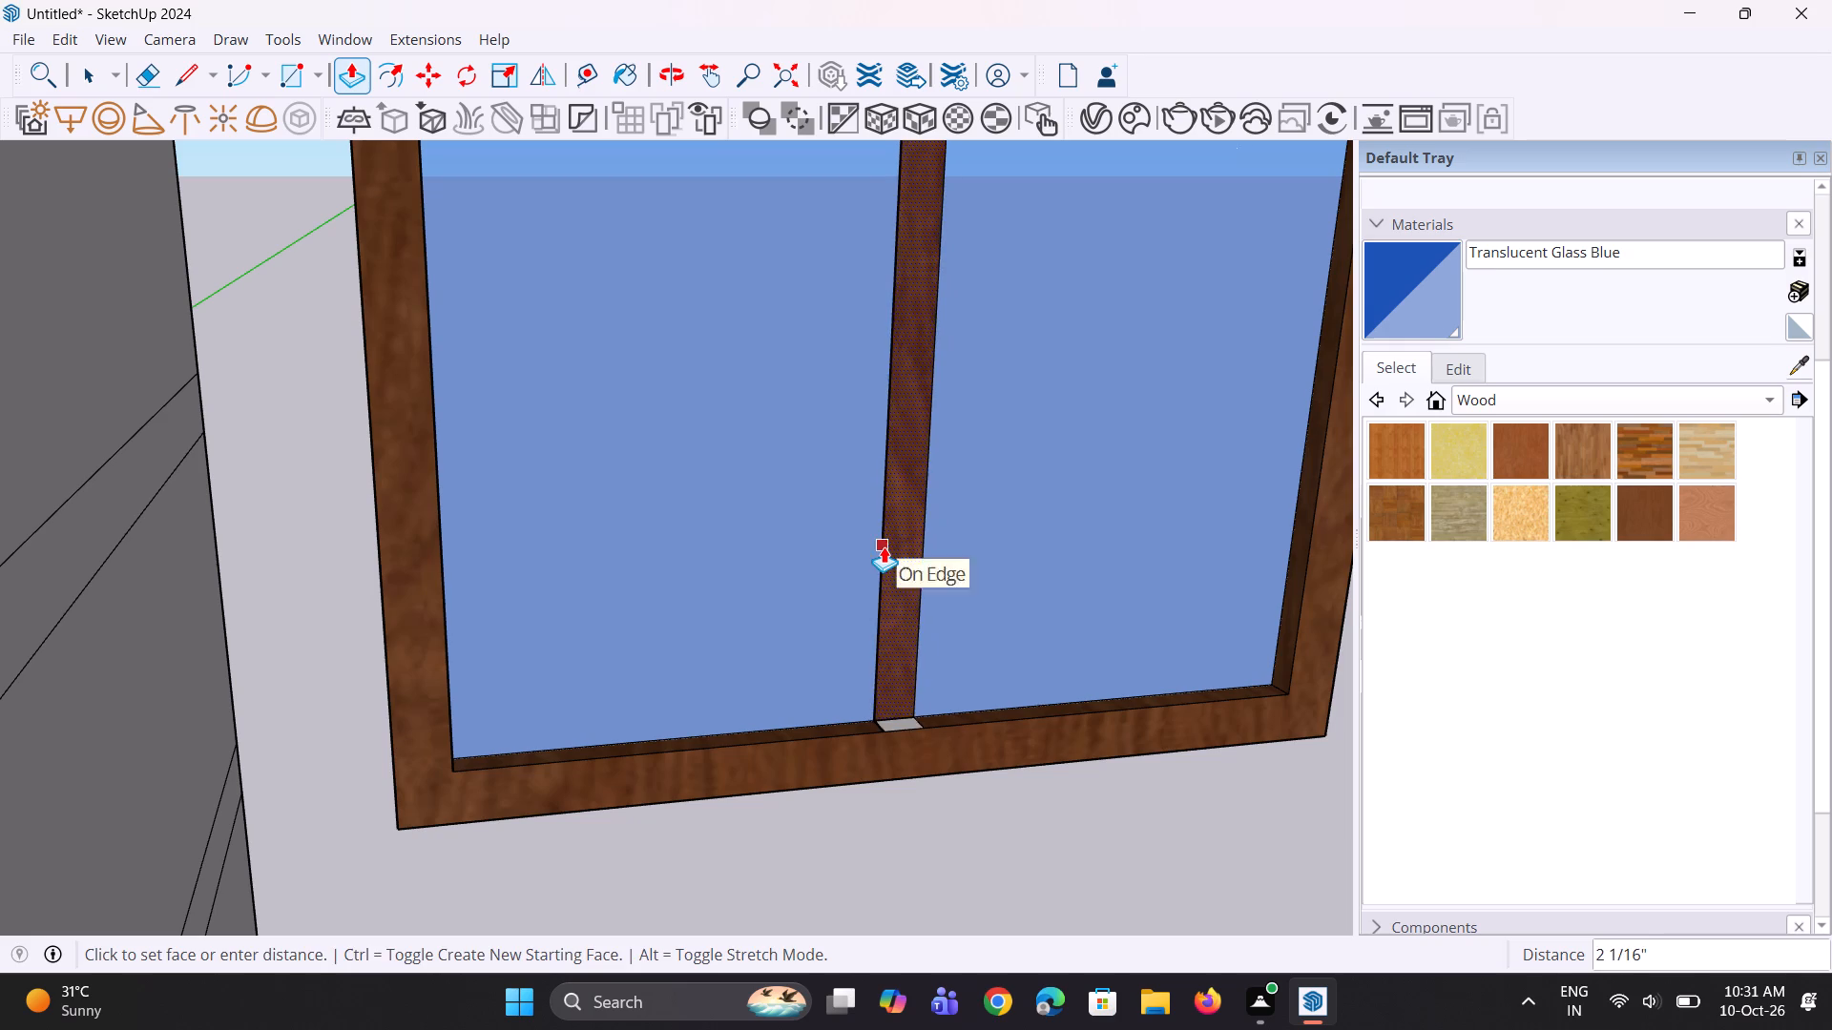
key("Escape")
scroll(886, 570, "up", 2)
left_click(886, 577)
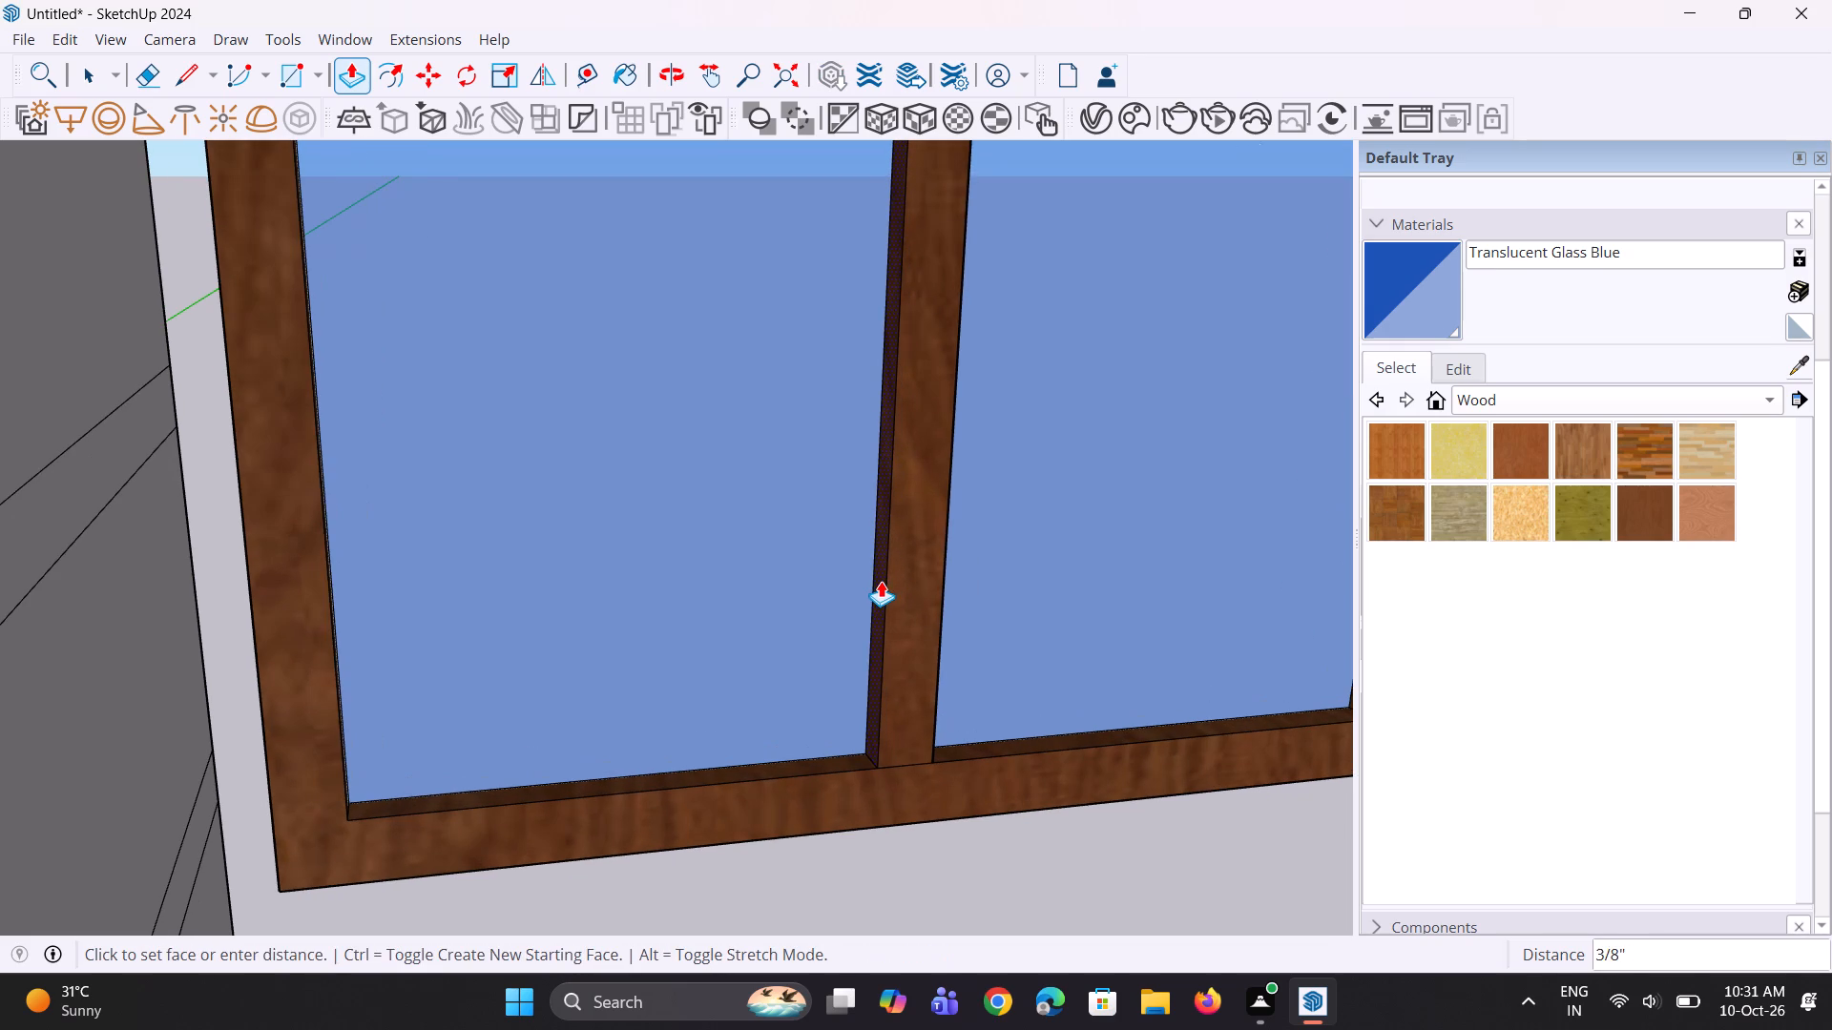
left_click(878, 582)
Select the entire two-pane window, including its frame, mullion and glass, and make it a group.
scroll(877, 614, "down", 5)
key("space")
key("space")
left_click(876, 802)
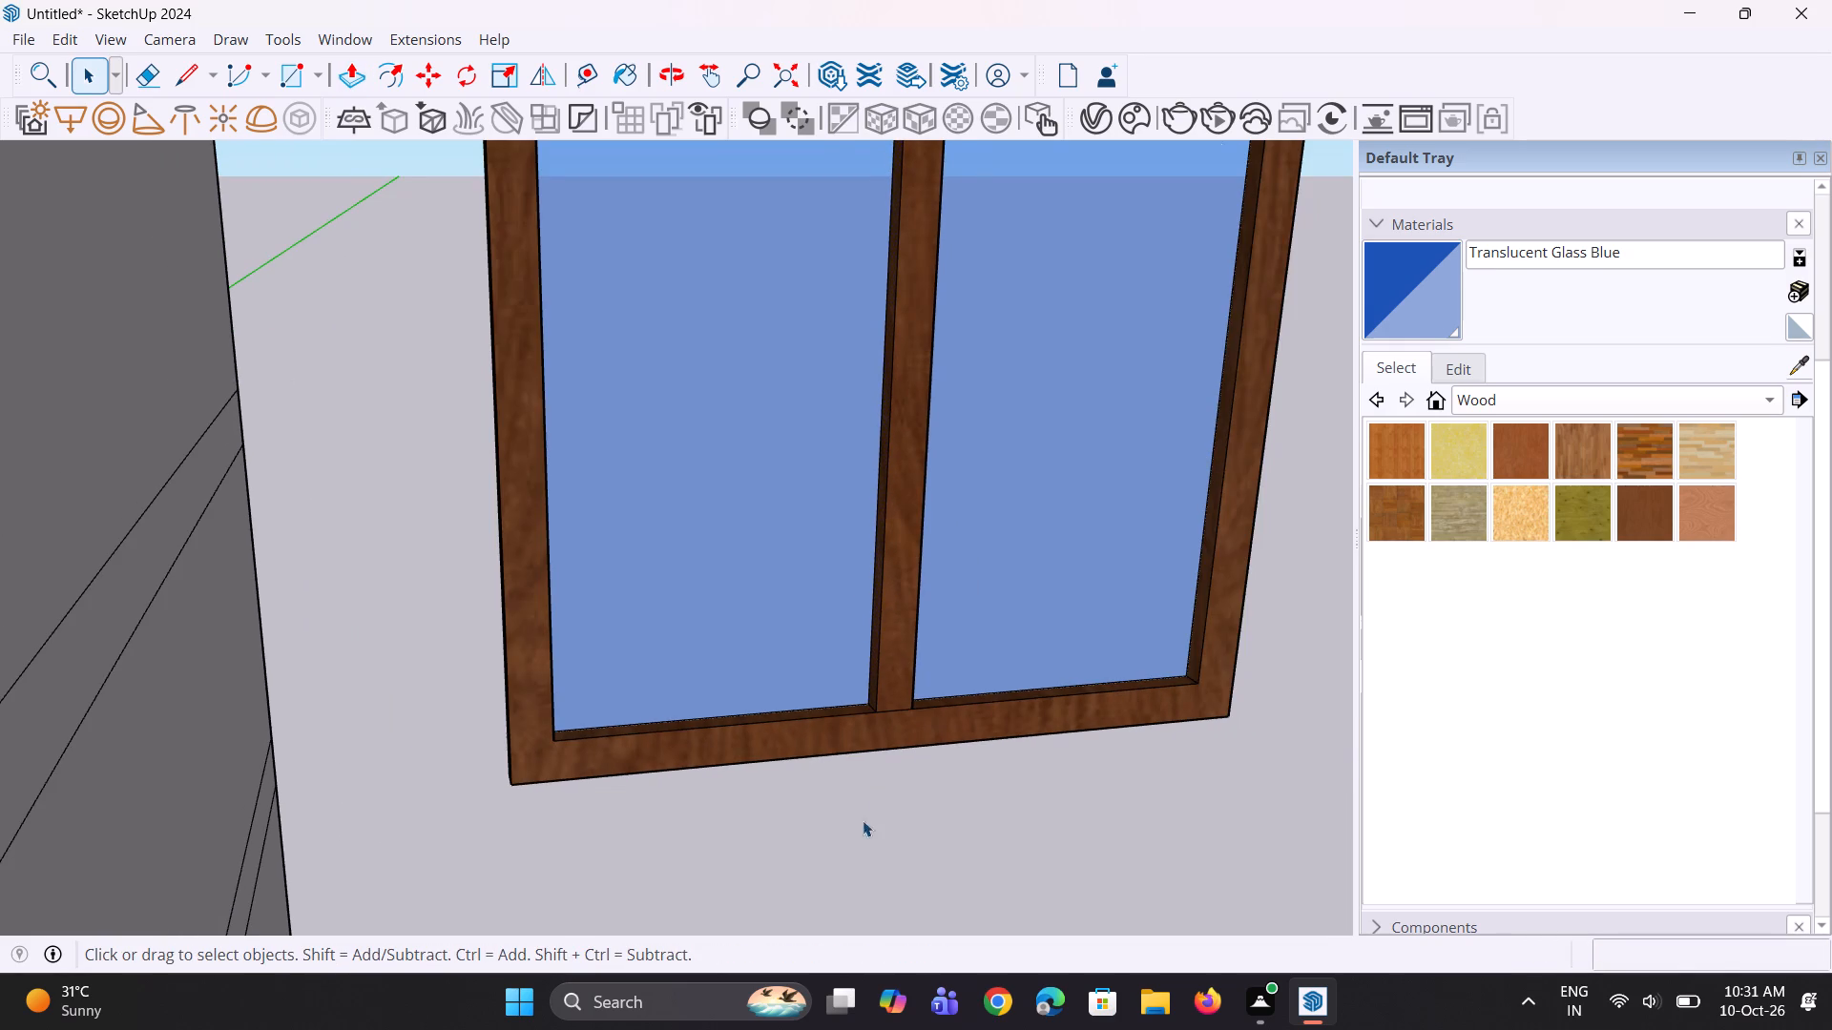
scroll(882, 823, "down", 10)
middle_click_drag(873, 806, 845, 734)
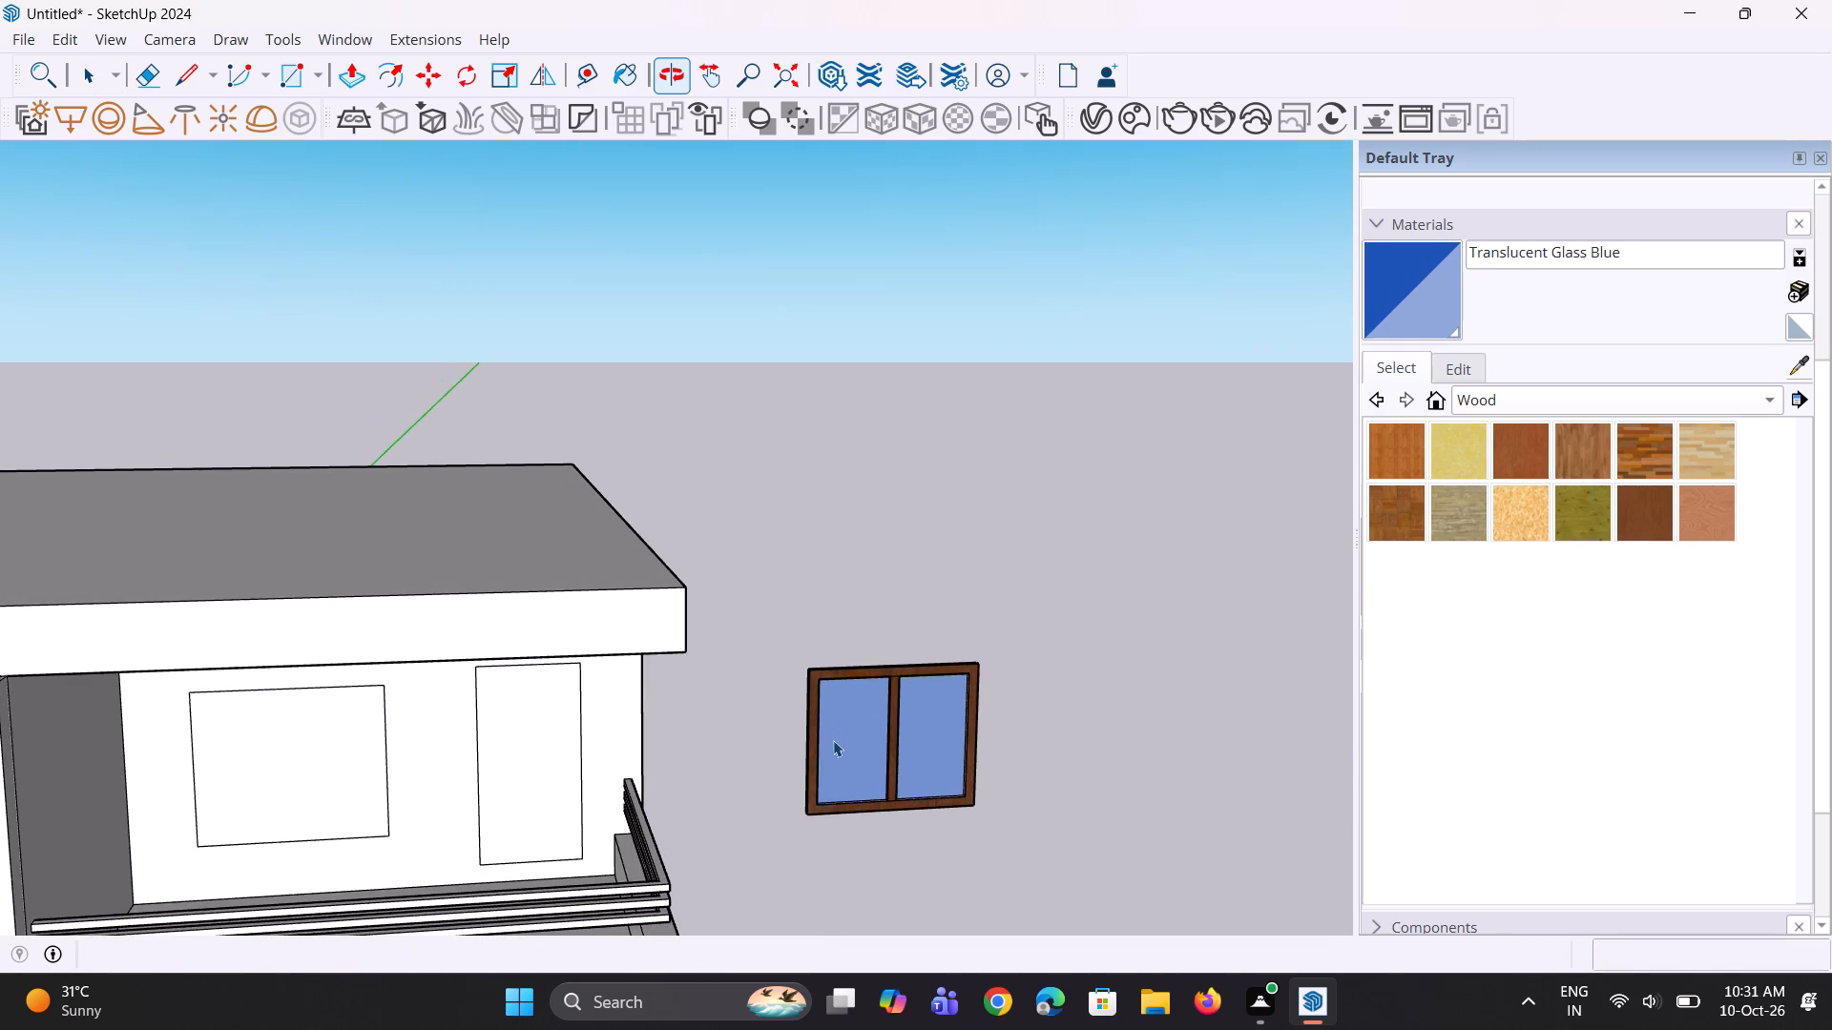
scroll(832, 740, "down", 1)
left_click_drag(760, 618, 1093, 868)
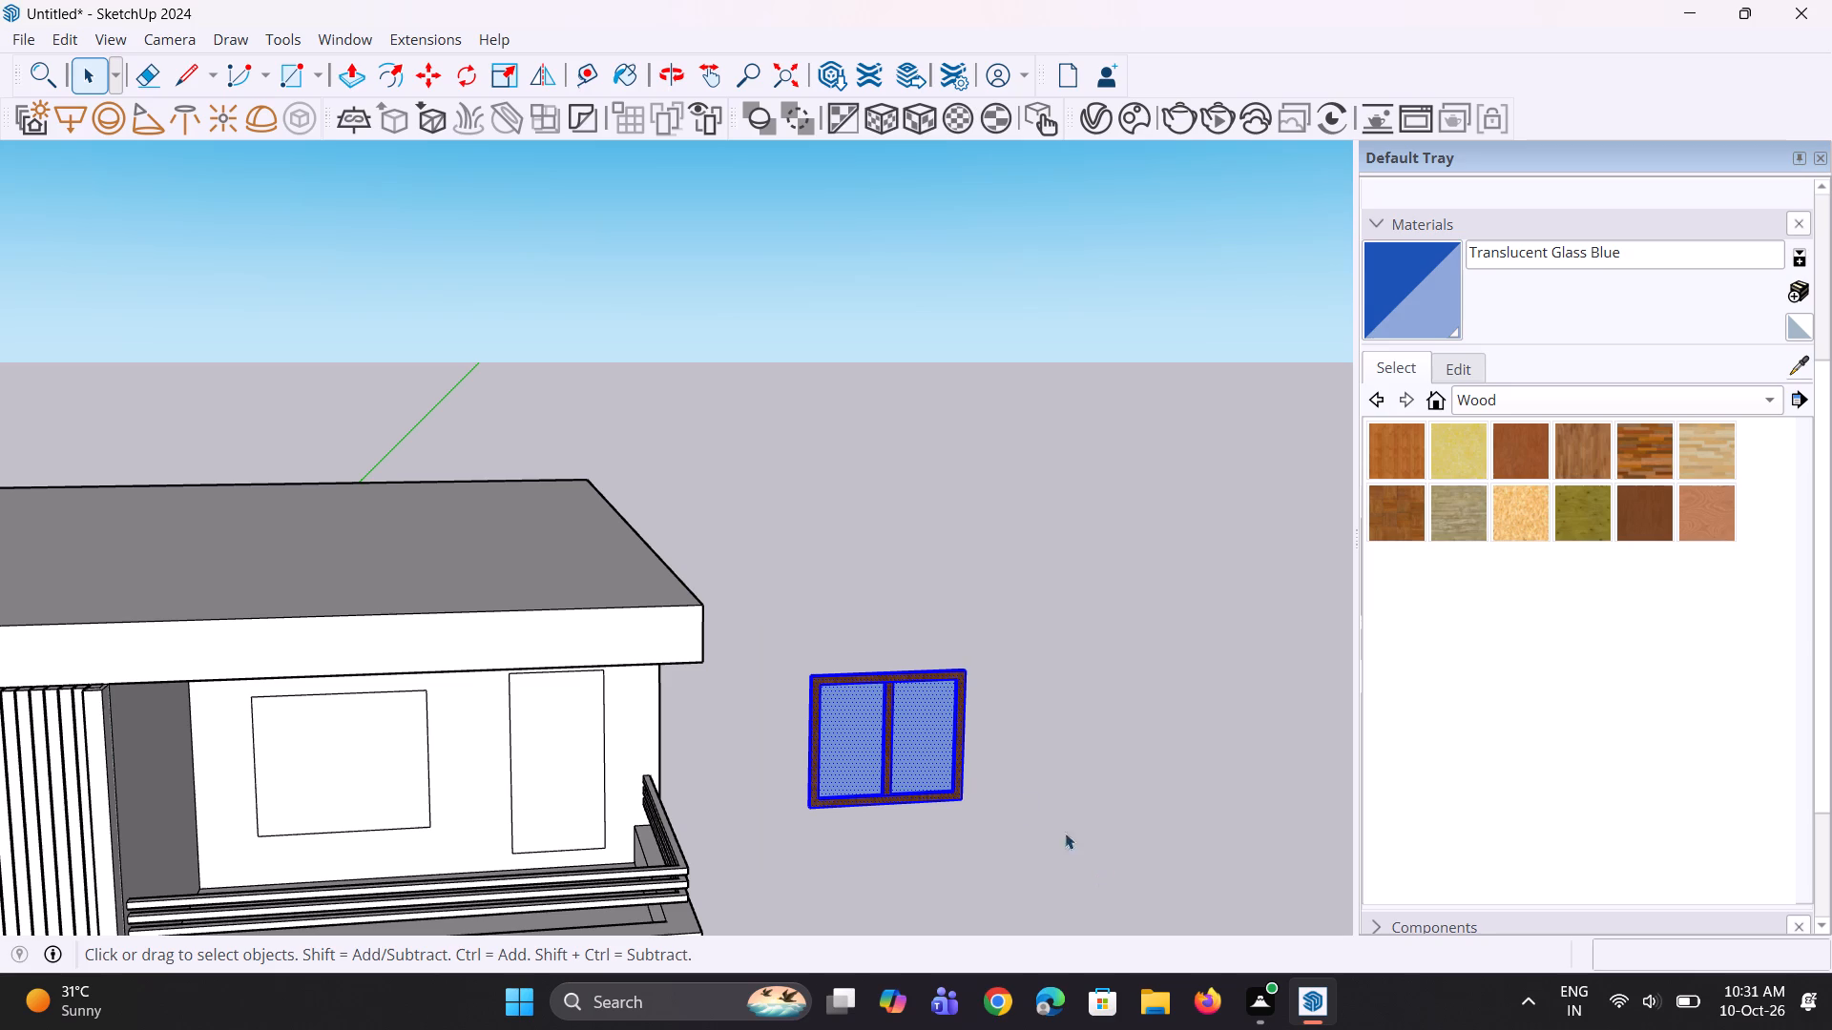
right_click(918, 746)
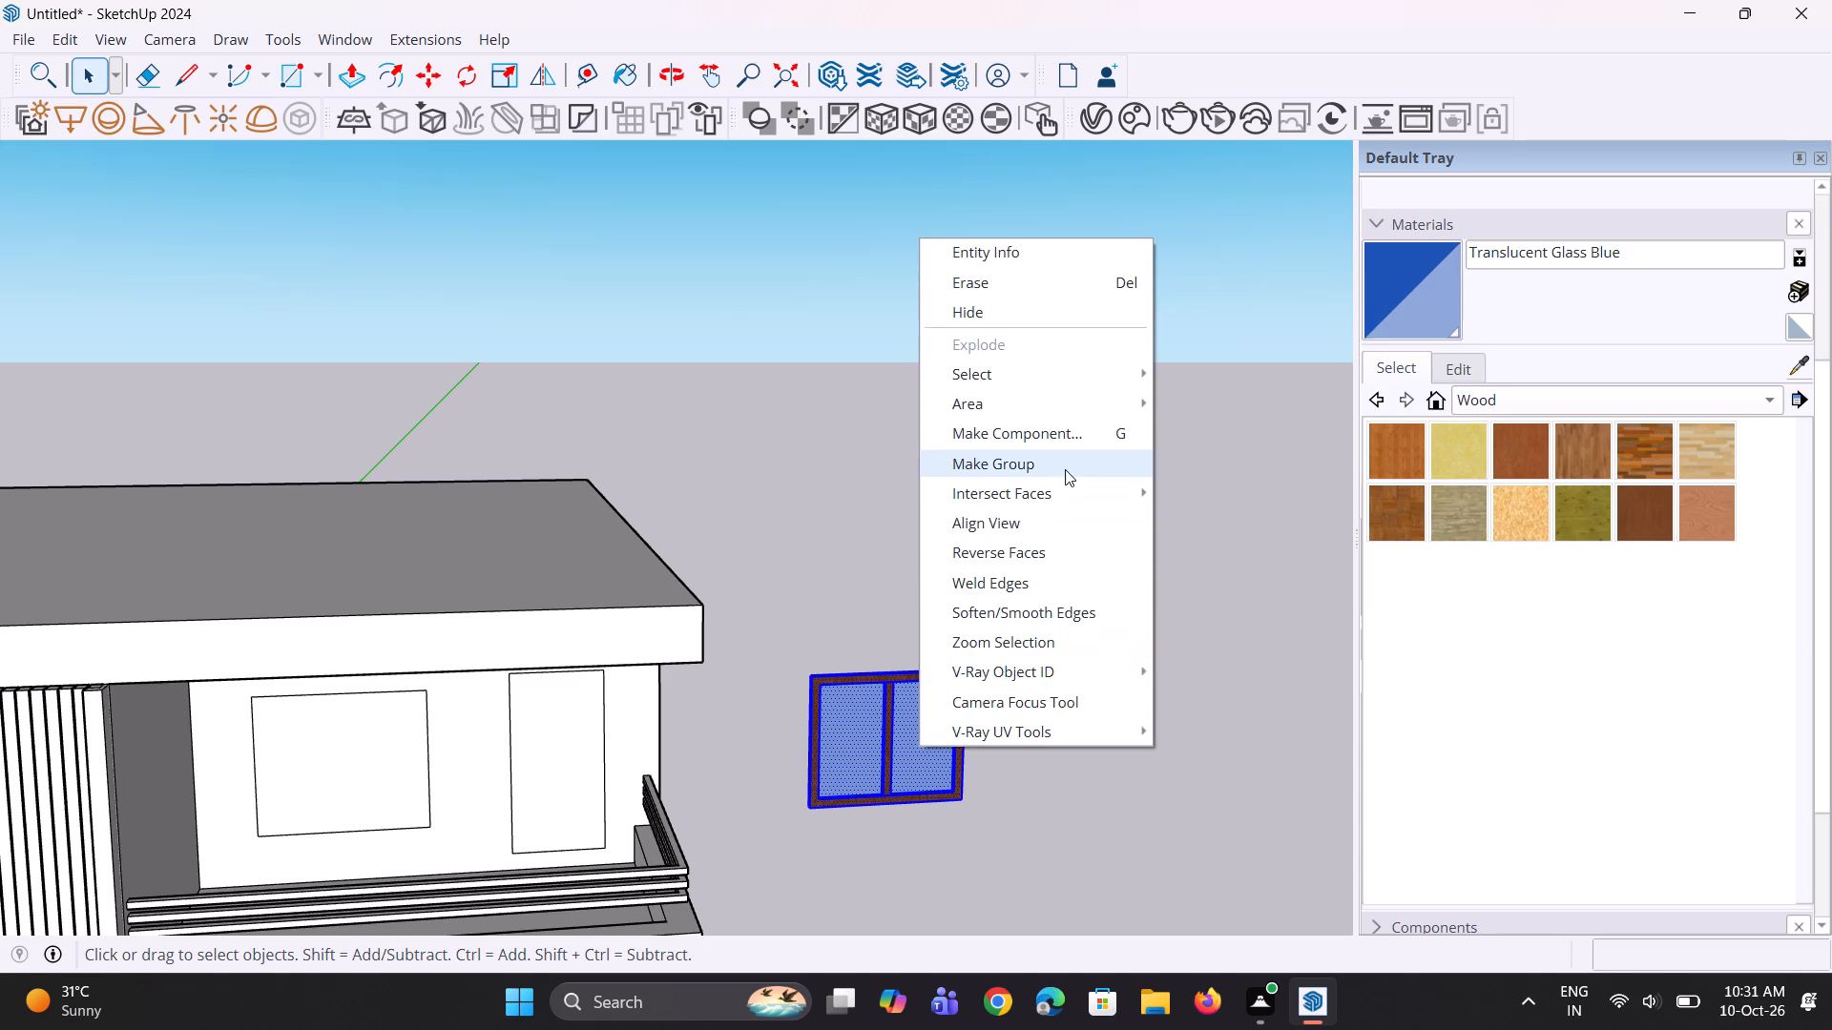
left_click(1065, 469)
Push the top-floor window outline beyond the slatted column inward to form a recessed opening.
scroll(1153, 659, "down", 3)
scroll(1155, 660, "up", 1)
scroll(1155, 660, "down", 4)
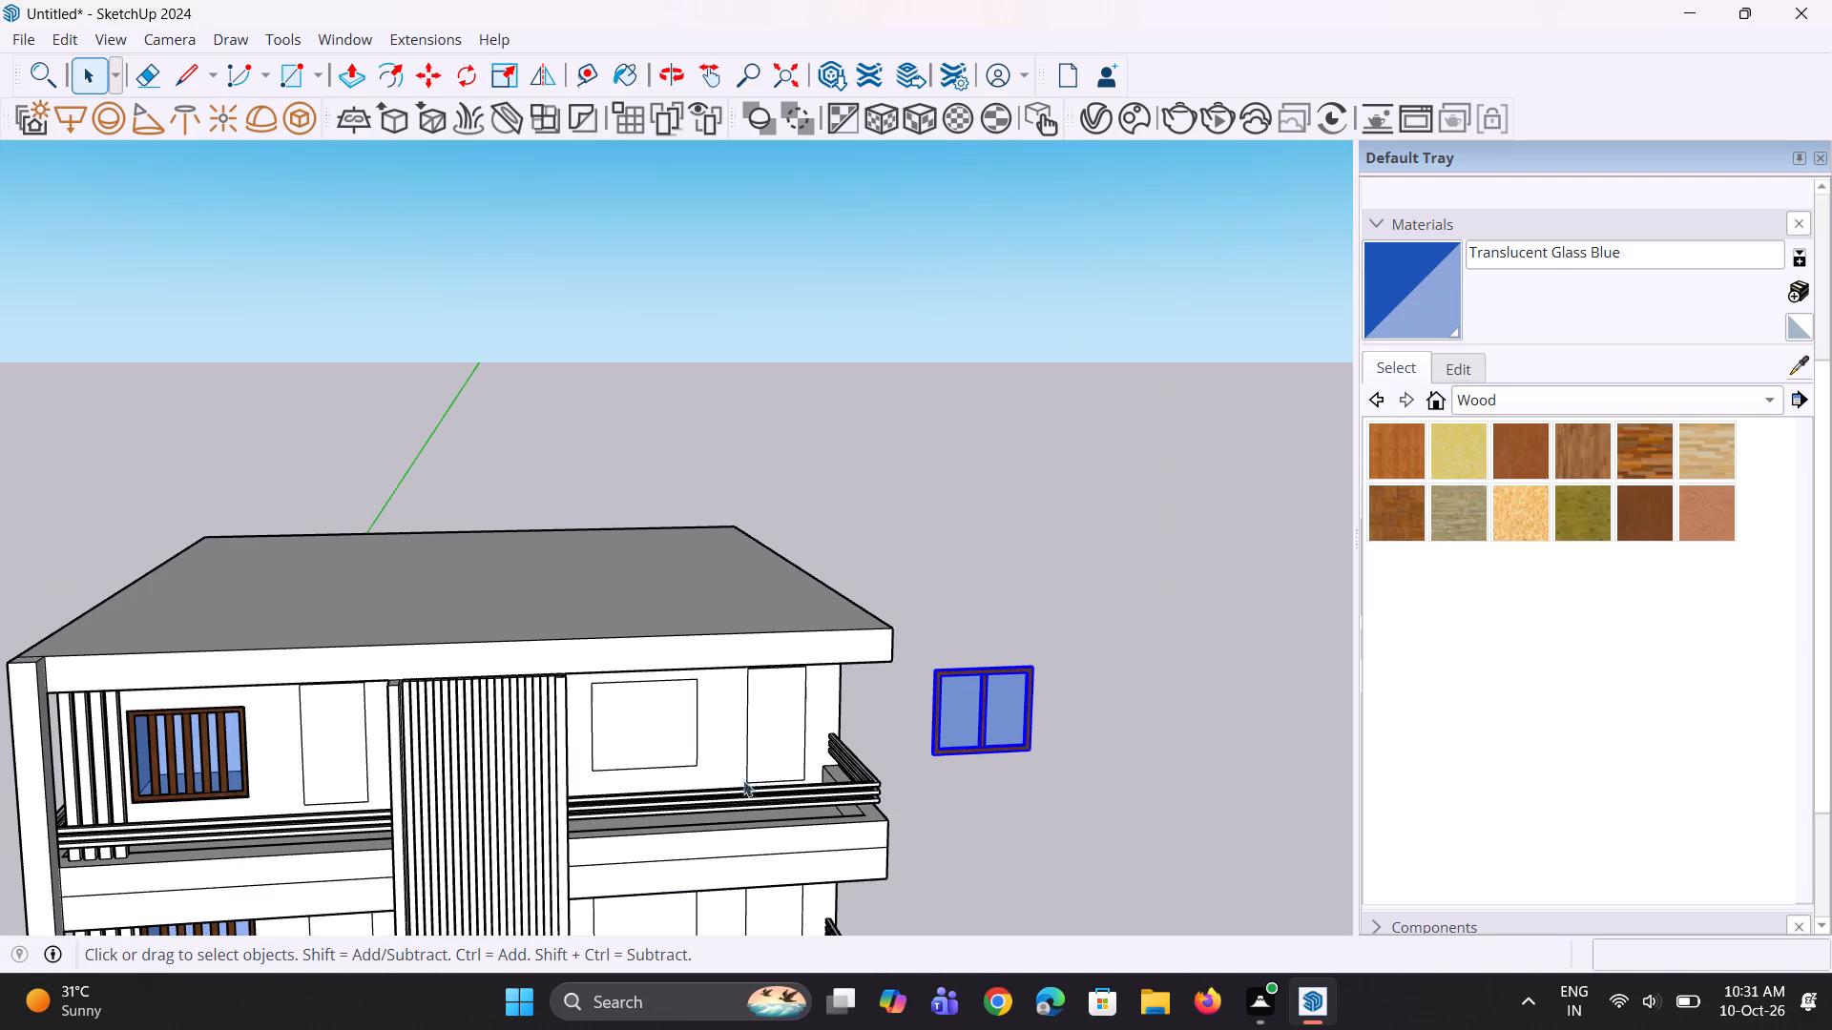
key("o")
key("p")
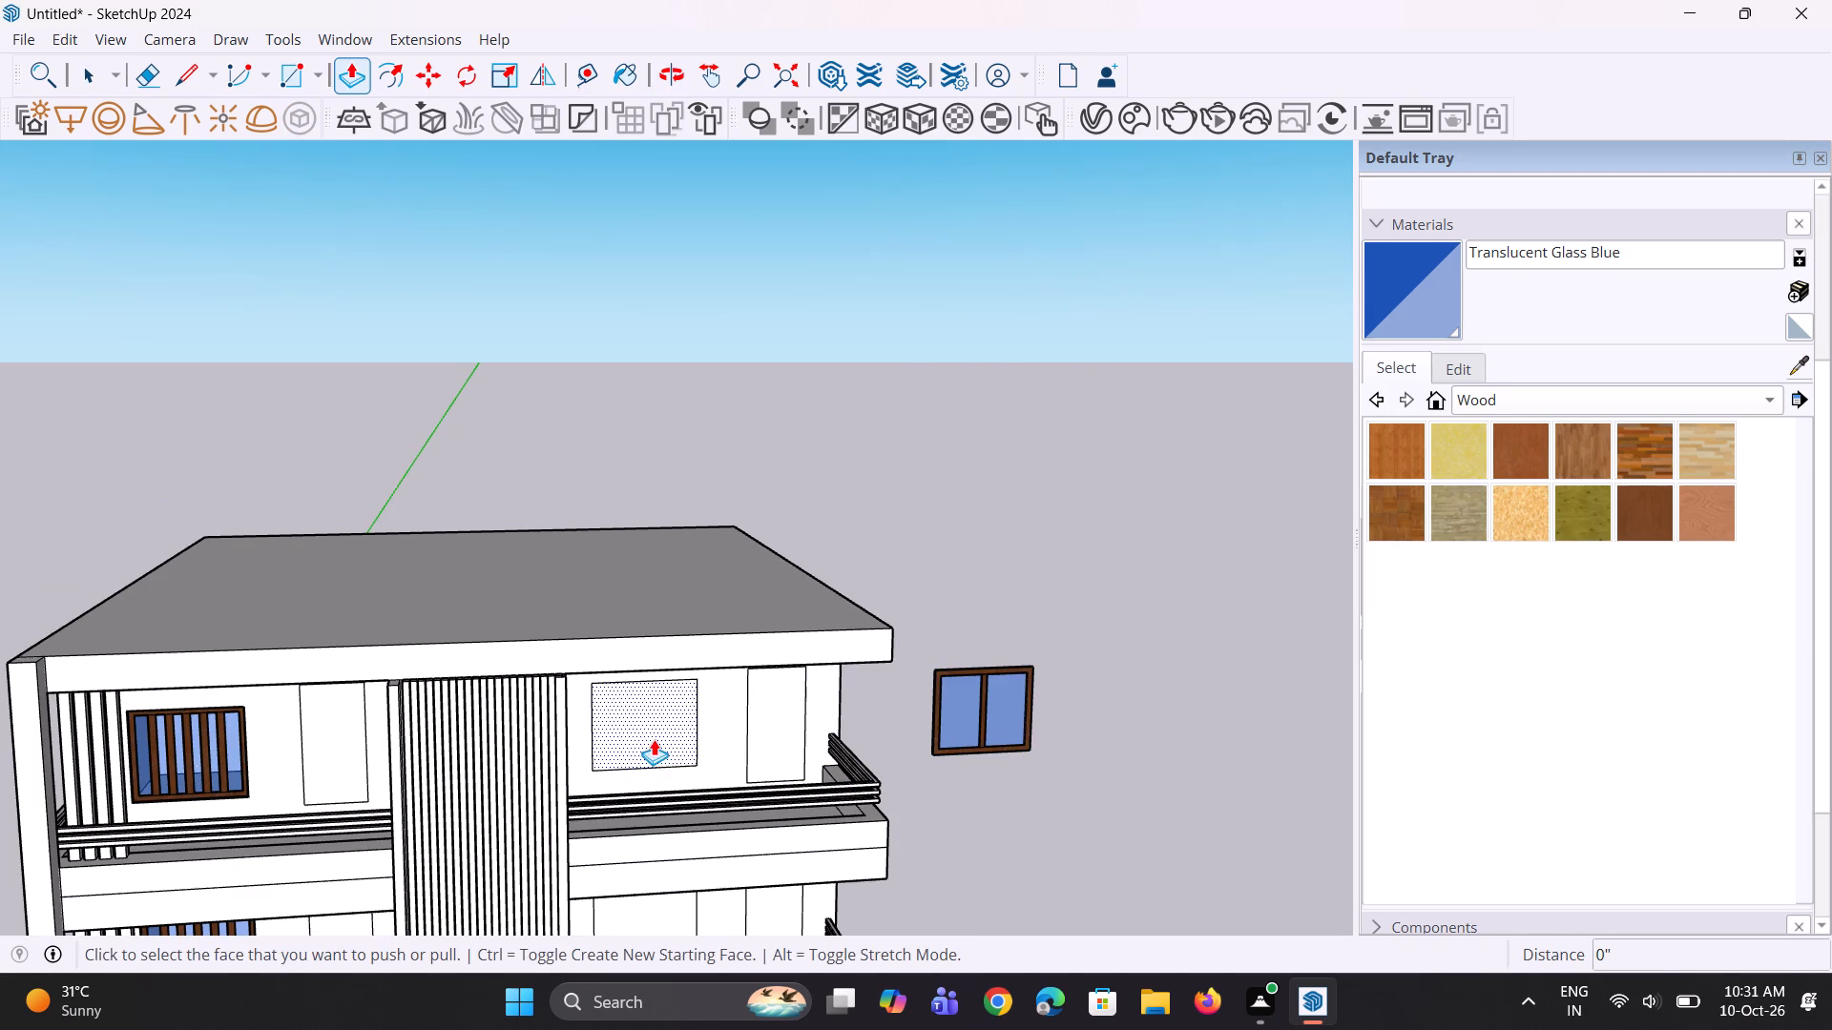
left_click(654, 739)
left_click(654, 717)
middle_click_drag(885, 801, 863, 749)
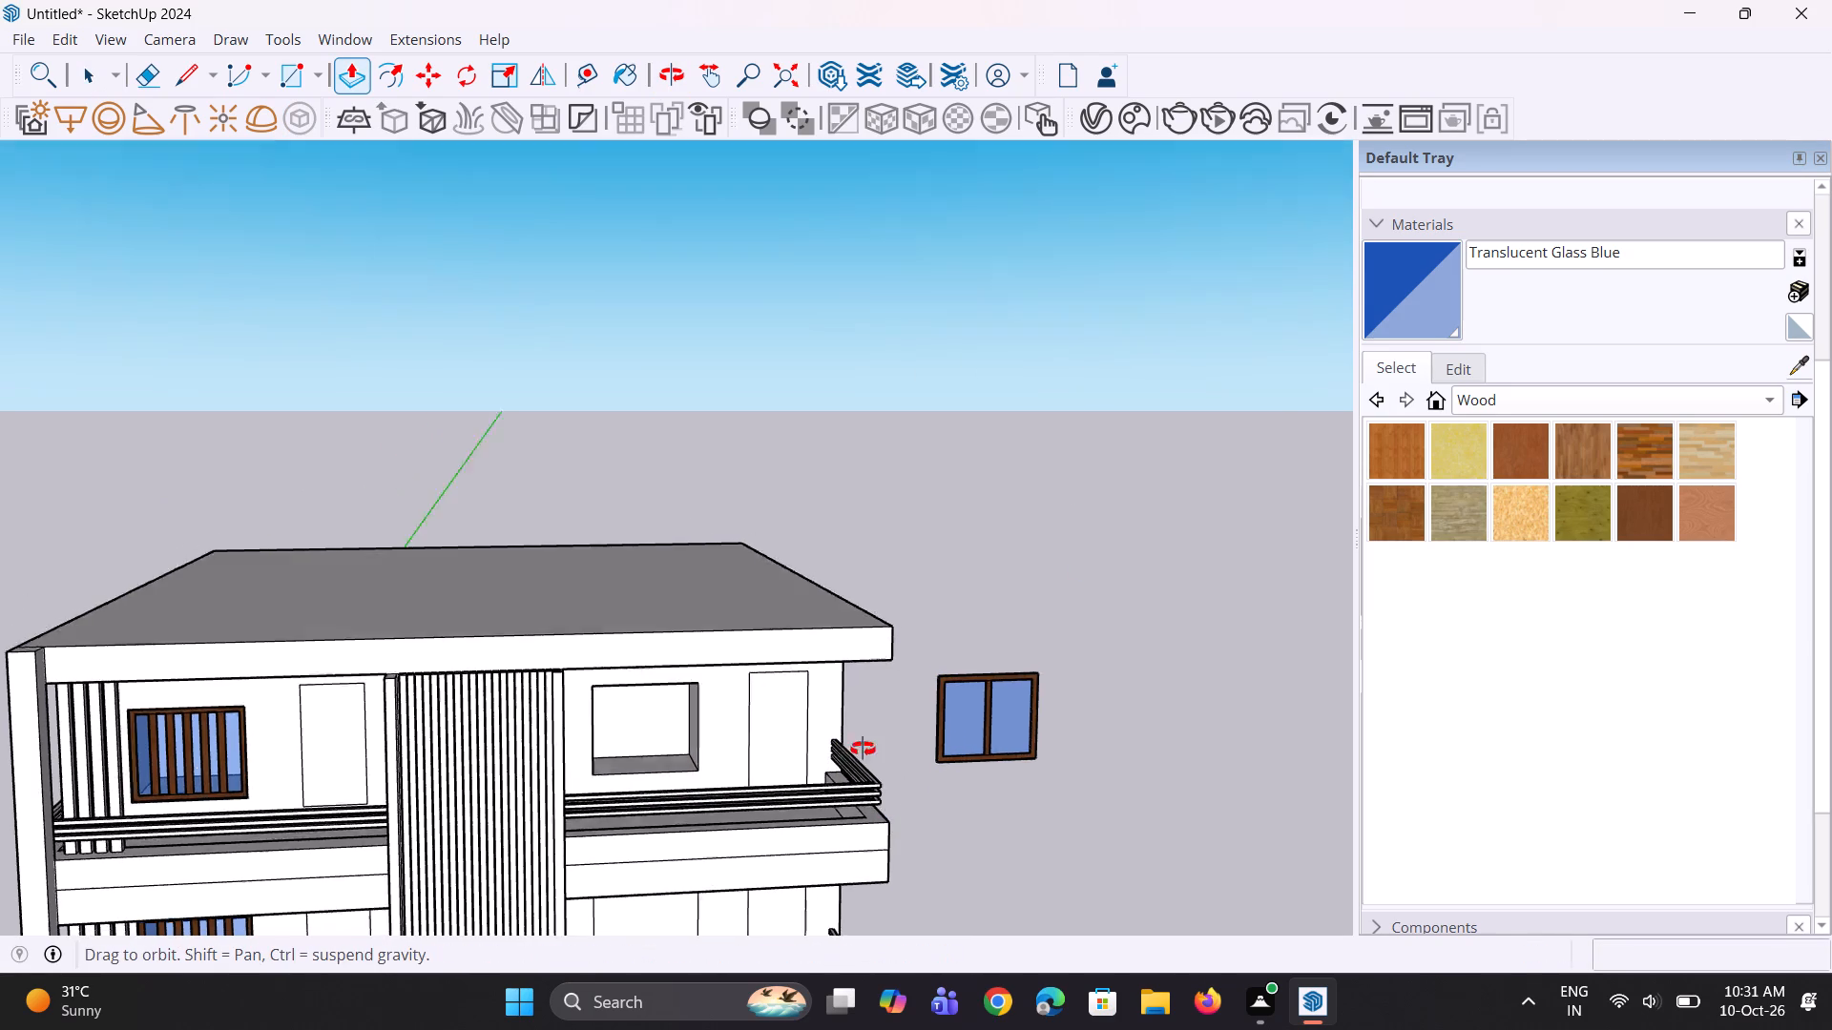
middle_click_drag(863, 749, 847, 716)
Copy the two-pane window group from its lower corner to the matching corner of the recessed top-floor opening.
key("space")
left_click(970, 784)
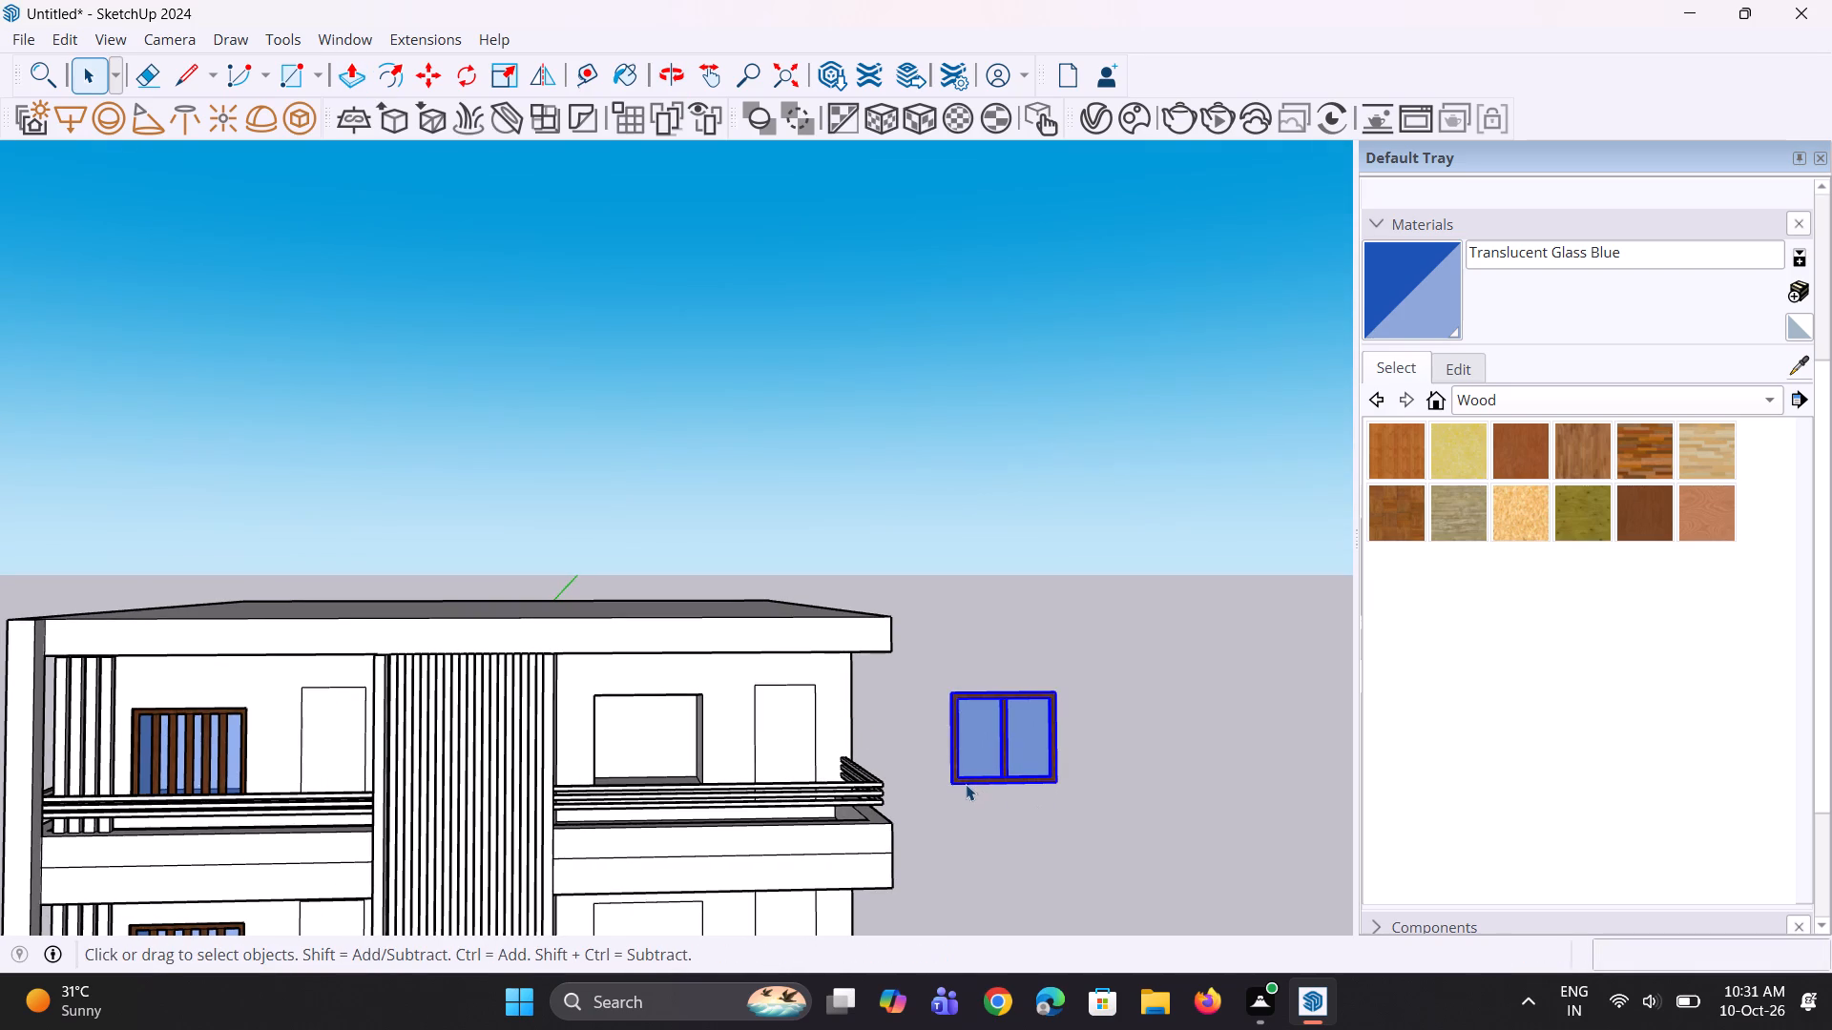
key("m")
left_click(947, 791)
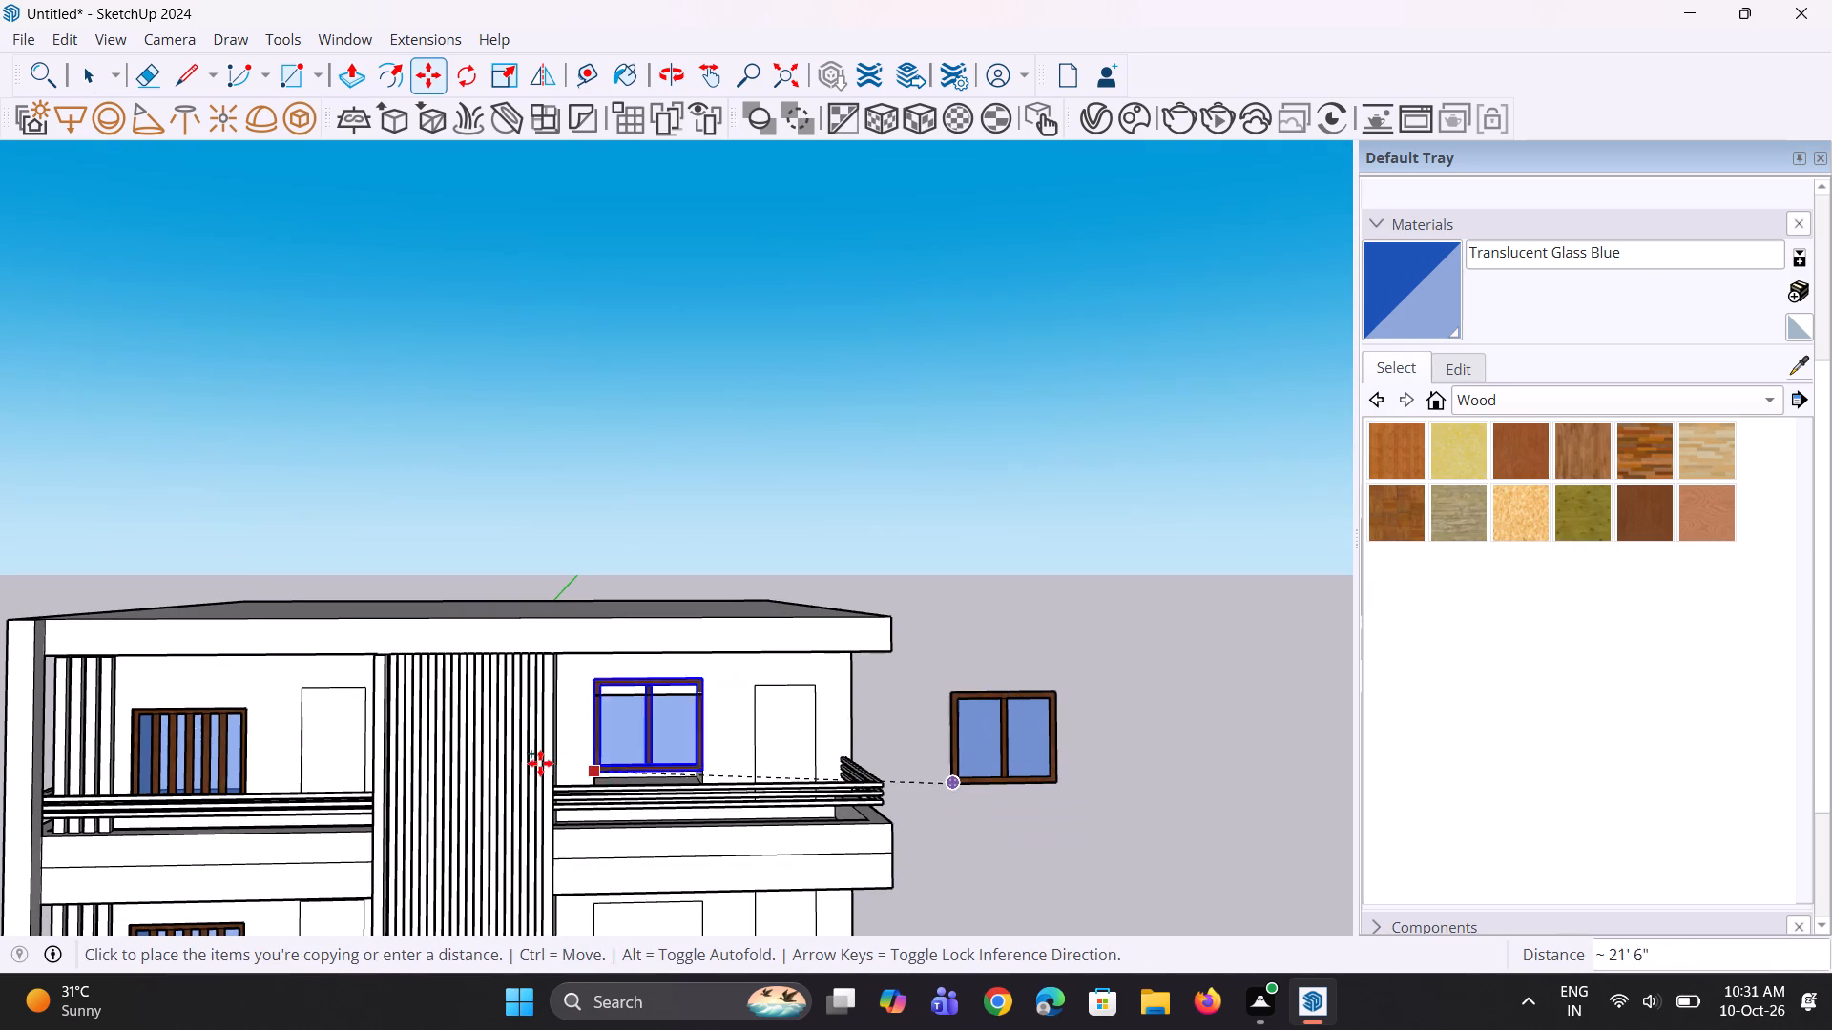
scroll(539, 762, "up", 2)
scroll(616, 752, "up", 2)
middle_click_drag(636, 784, 647, 893)
scroll(624, 791, "up", 2)
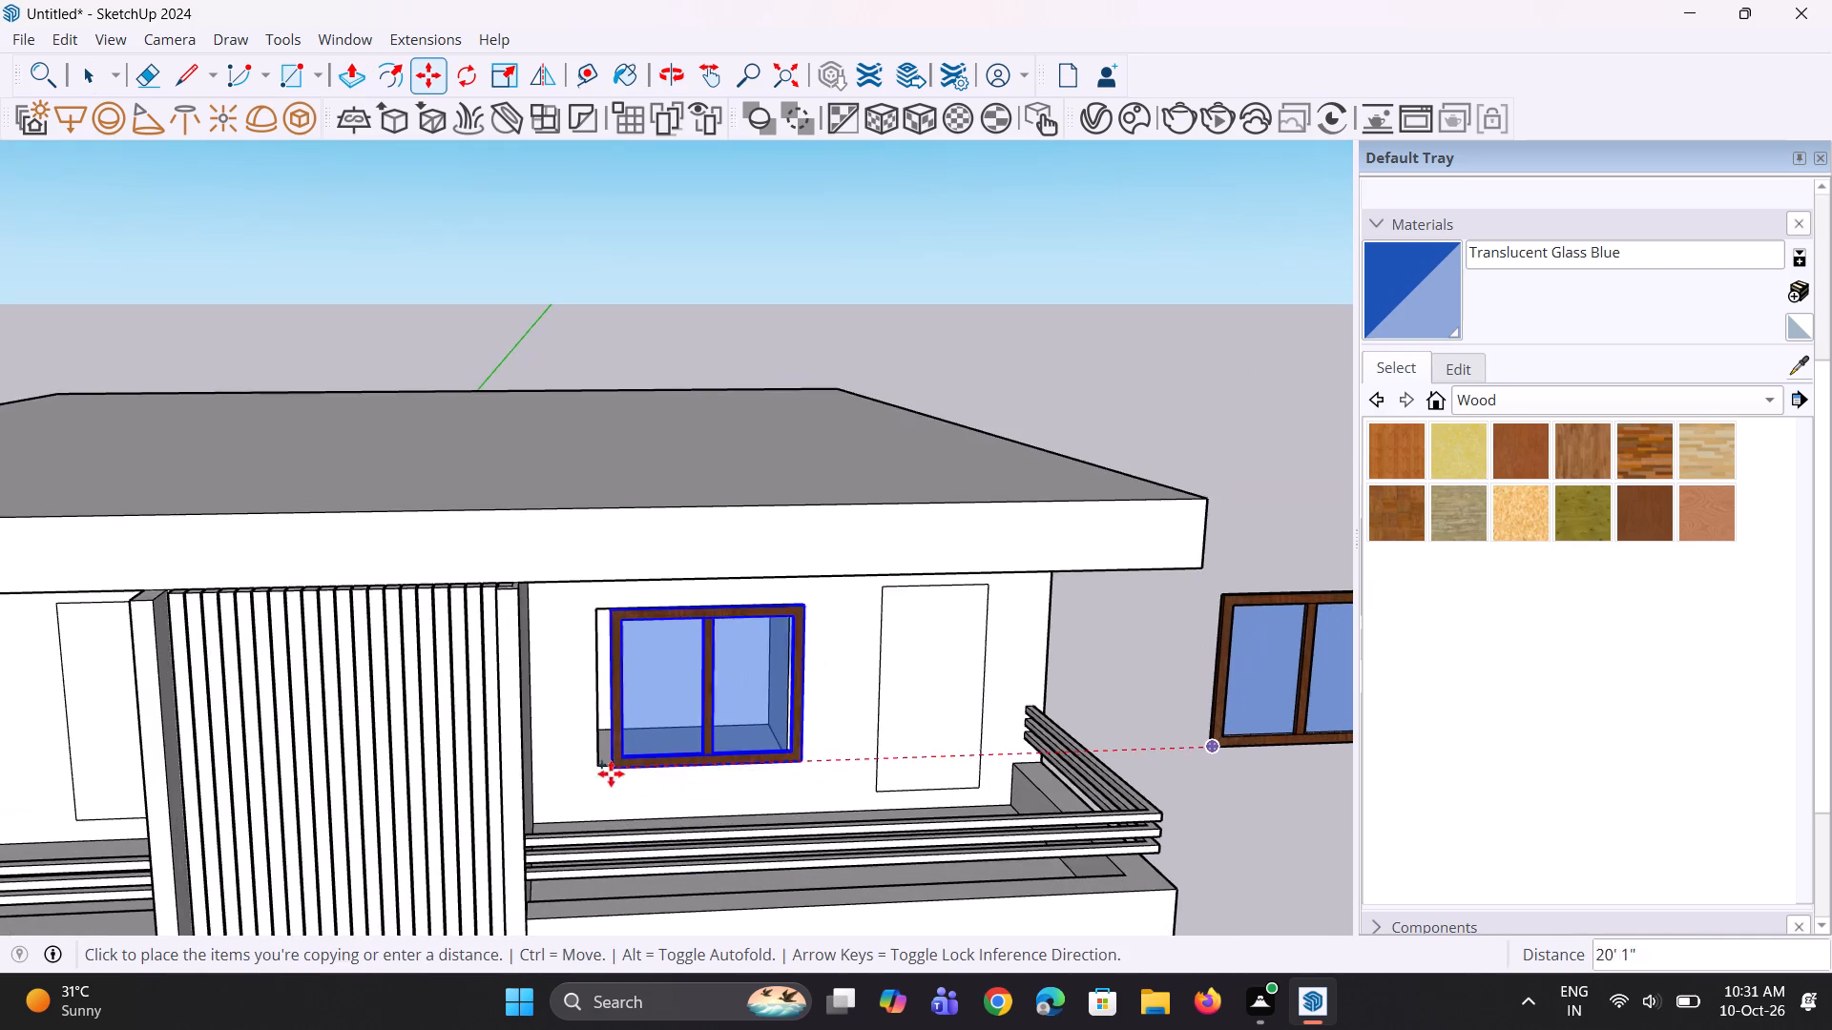
scroll(607, 759, "up", 1)
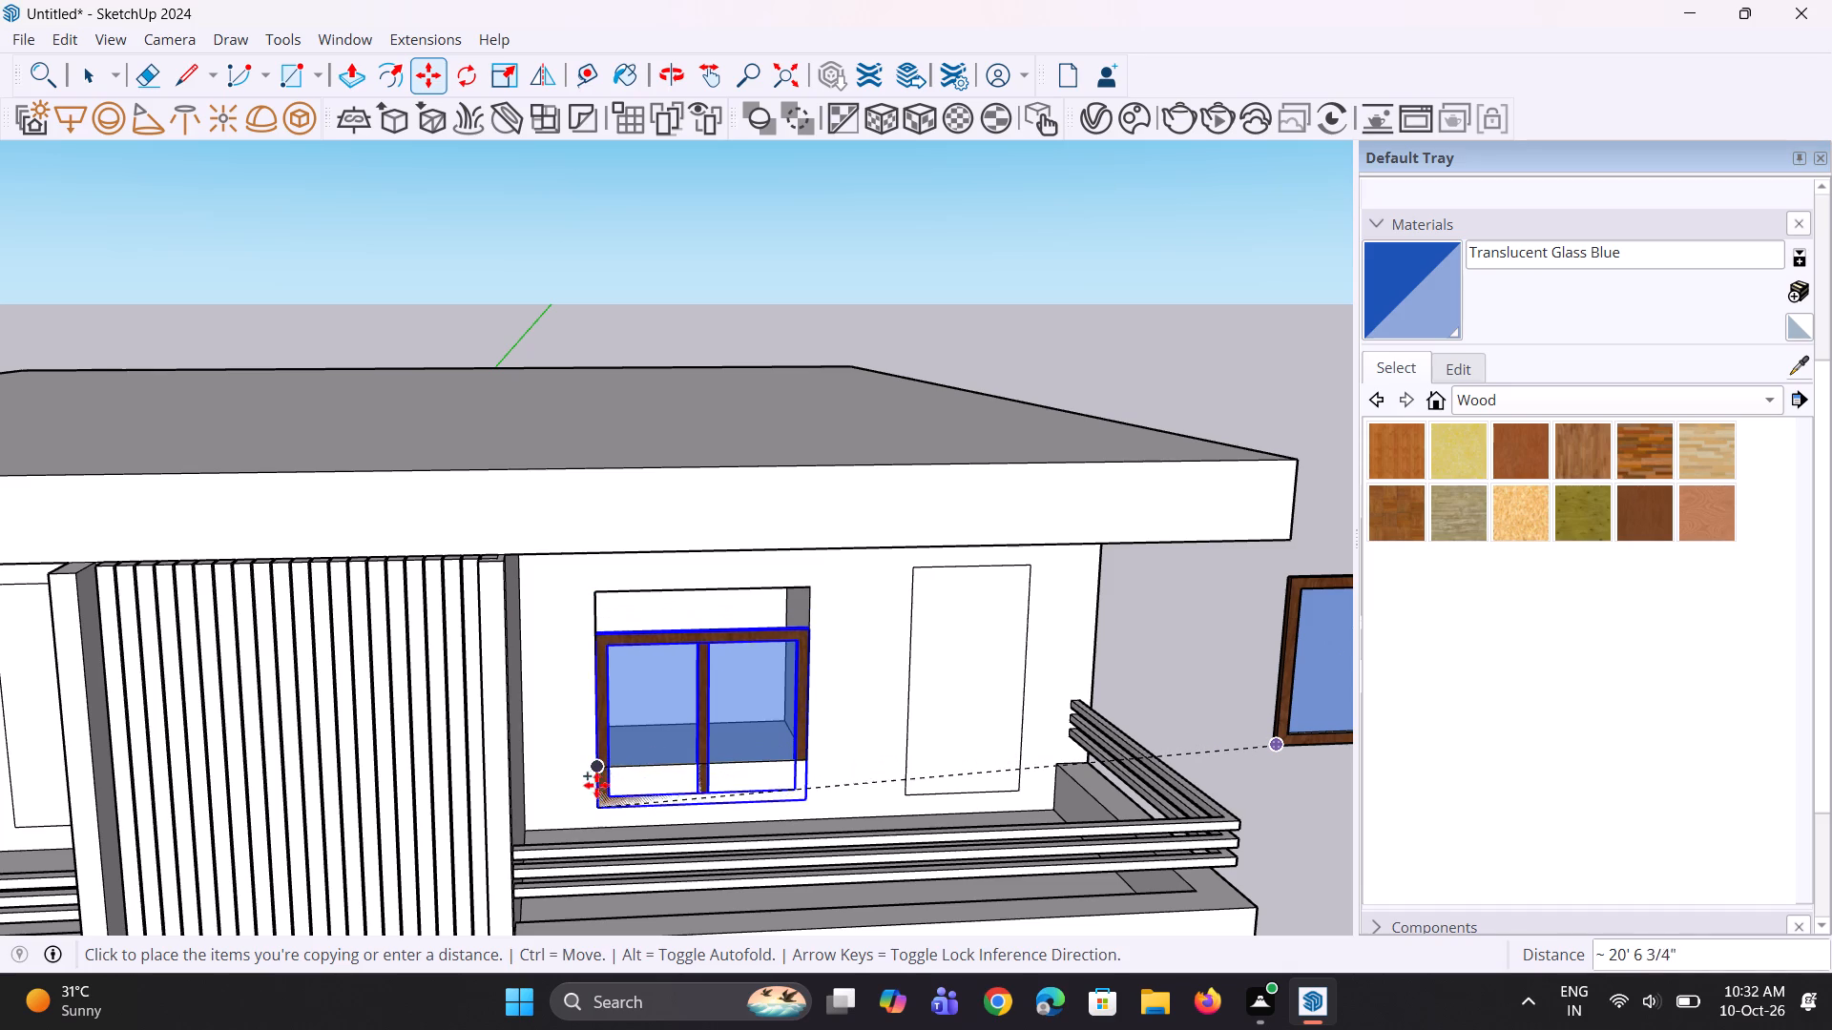
left_click(599, 766)
Examine the placed two-pane window's fit in the top-floor opening and the window outlines on the floors below.
scroll(844, 764, "up", 1)
middle_click_drag(851, 763, 722, 703)
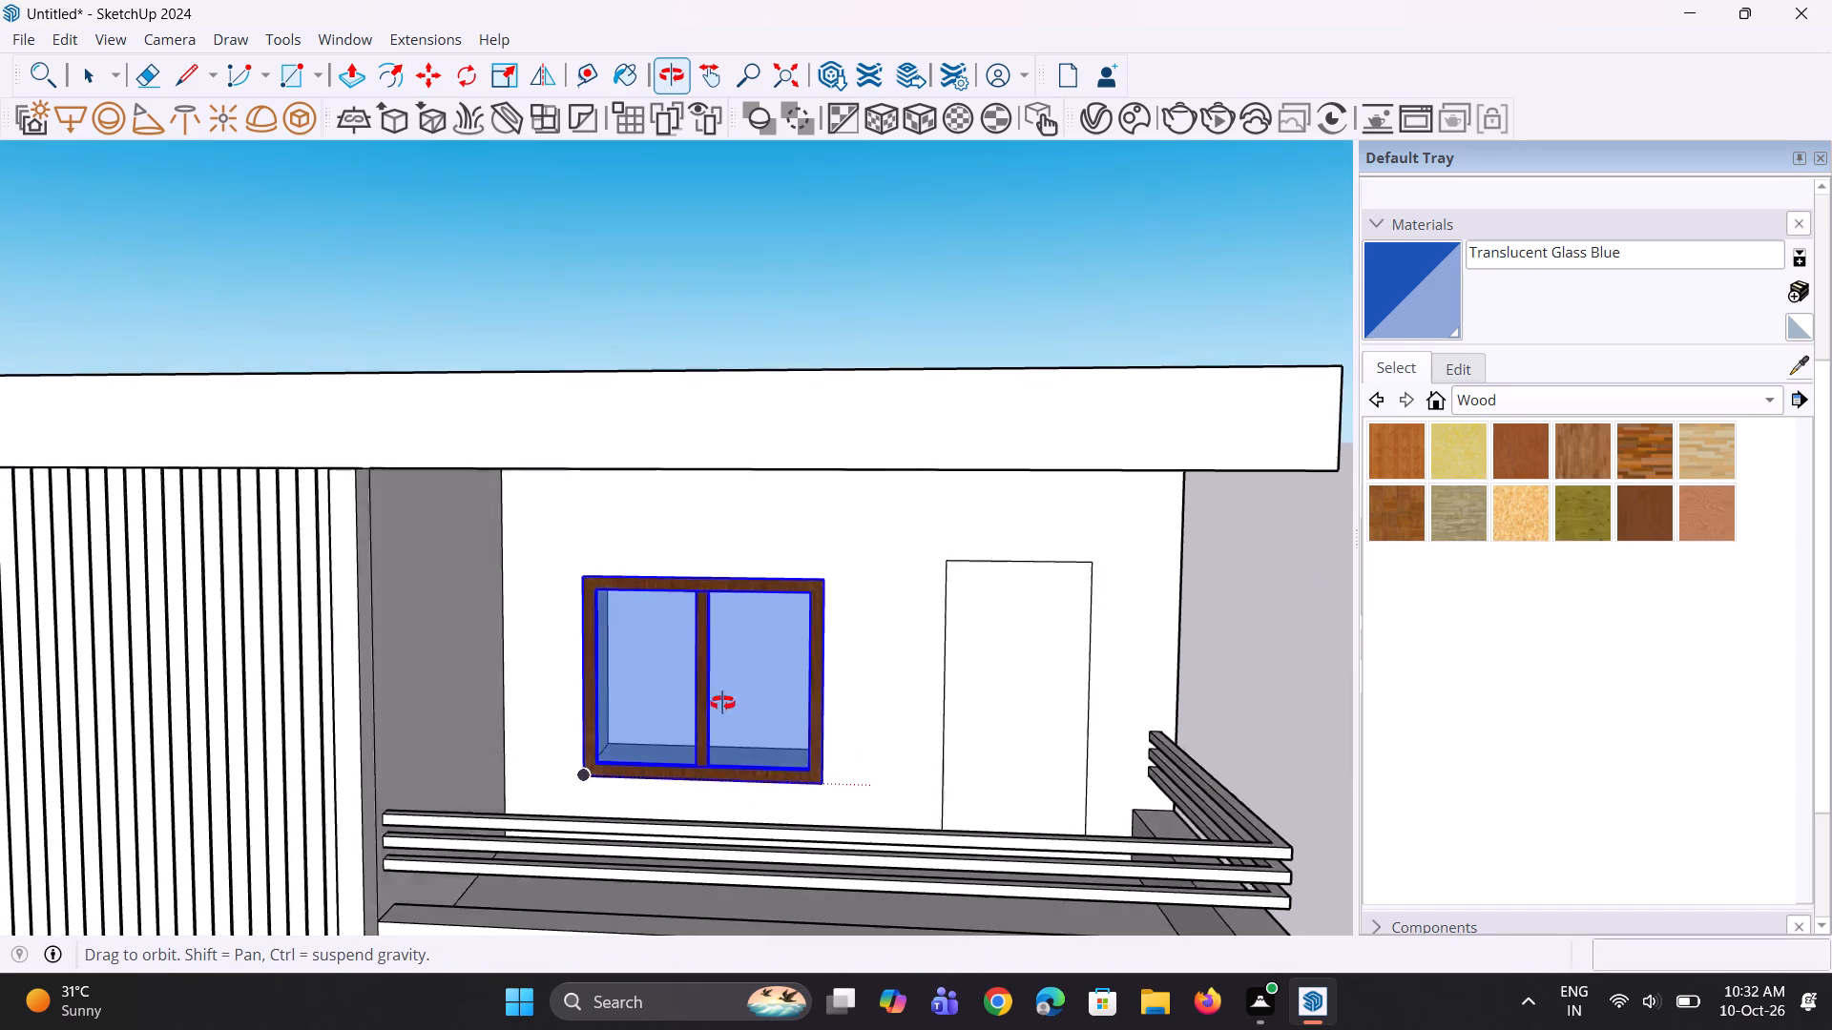
middle_click_drag(722, 703, 686, 690)
scroll(693, 686, "down", 8)
middle_click_drag(706, 697, 785, 693)
scroll(786, 693, "down", 3)
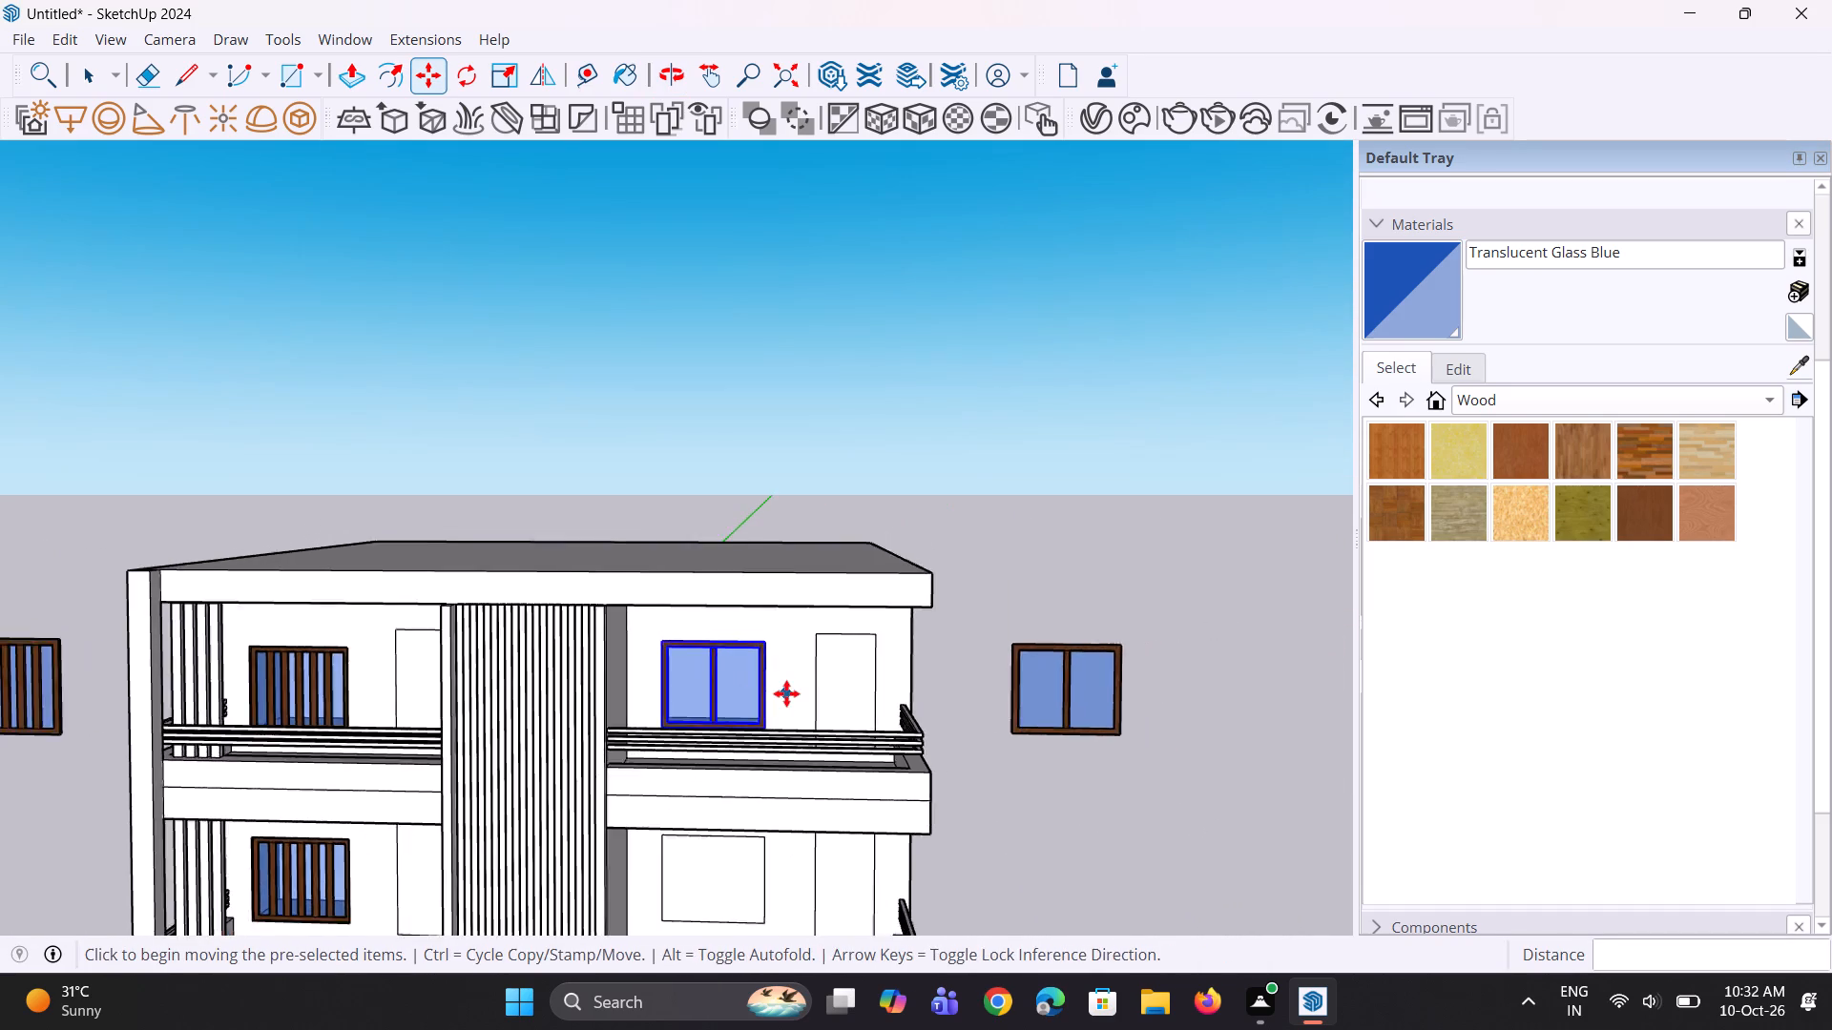
scroll(786, 693, "down", 5)
middle_click_drag(760, 715, 777, 676)
scroll(771, 798, "down", 4)
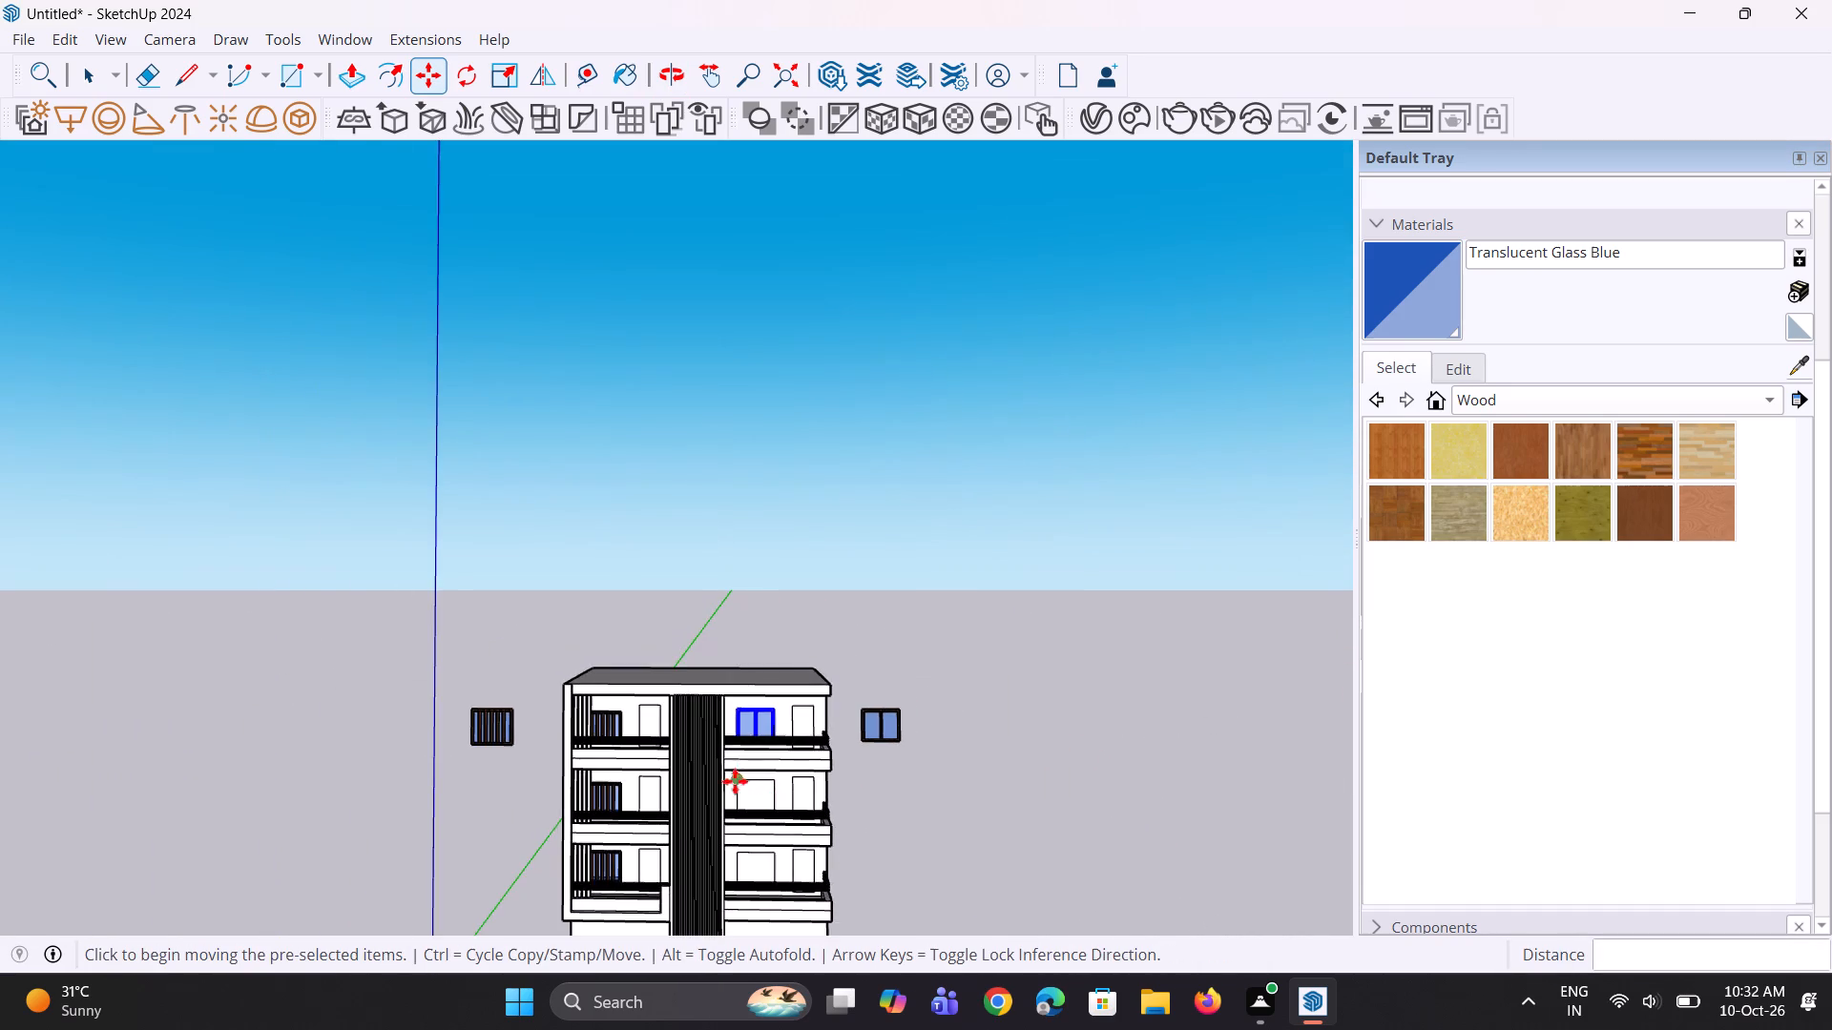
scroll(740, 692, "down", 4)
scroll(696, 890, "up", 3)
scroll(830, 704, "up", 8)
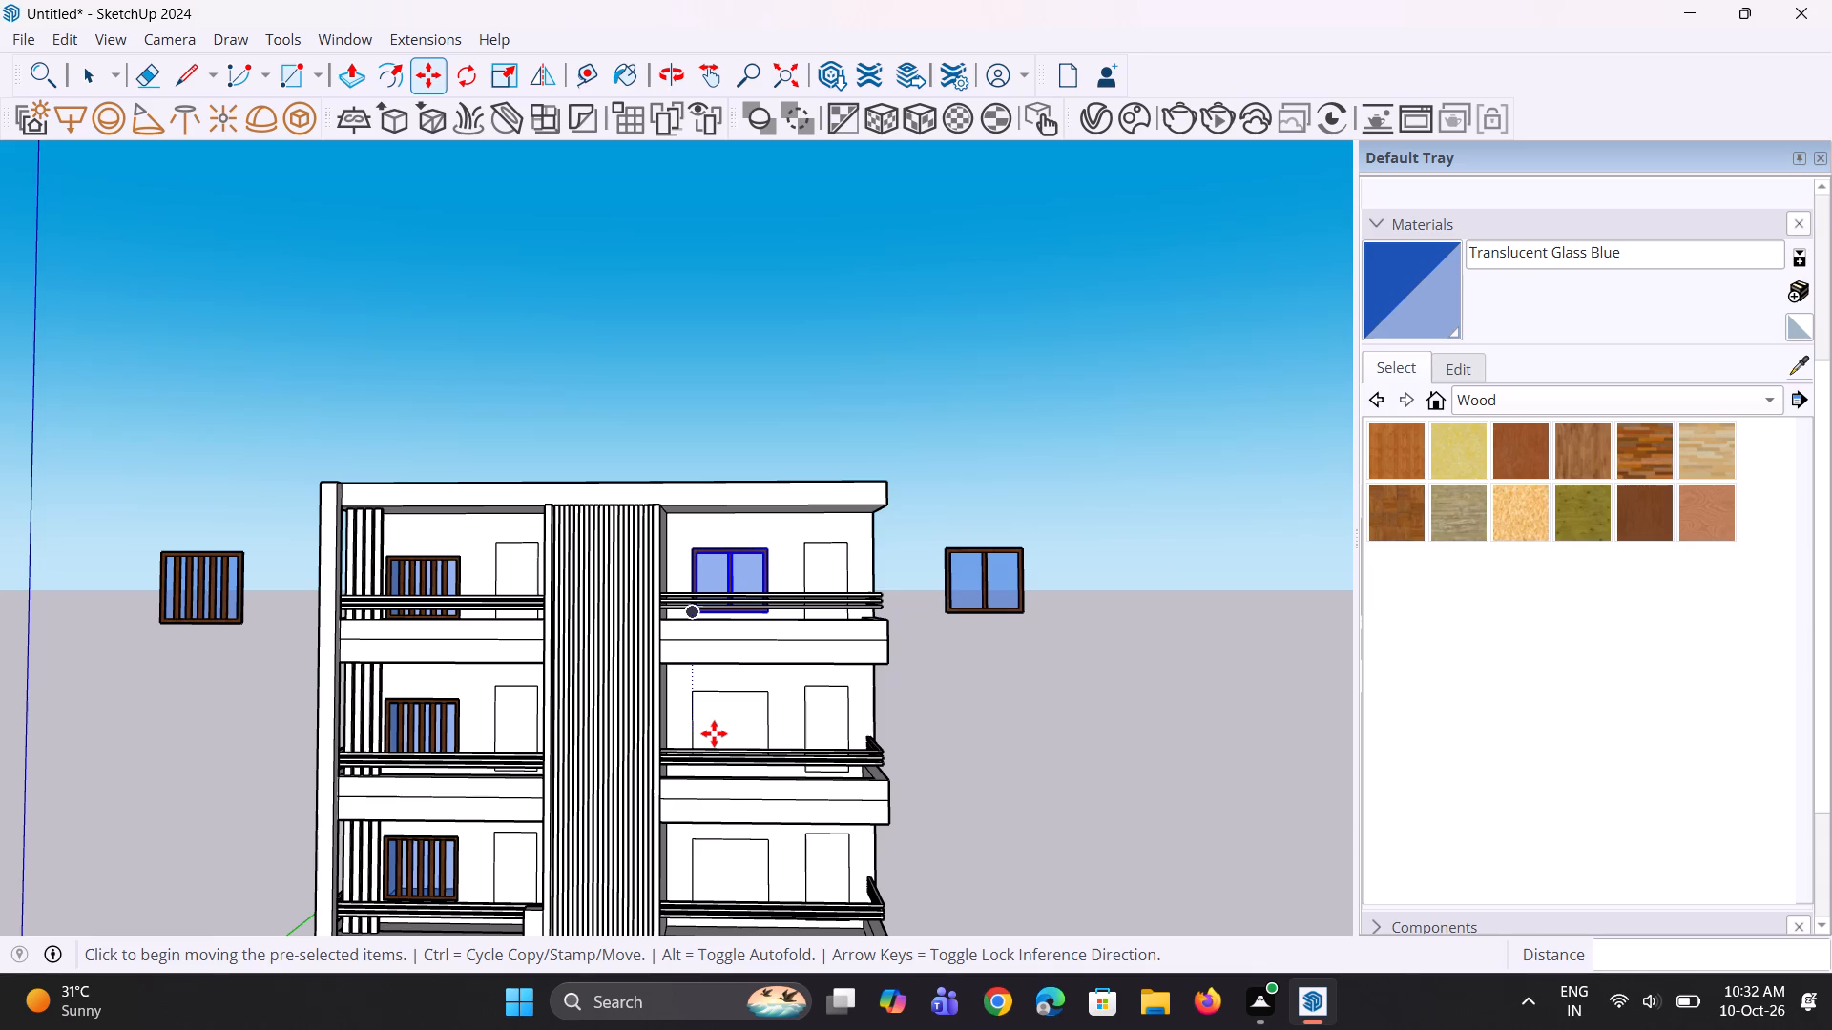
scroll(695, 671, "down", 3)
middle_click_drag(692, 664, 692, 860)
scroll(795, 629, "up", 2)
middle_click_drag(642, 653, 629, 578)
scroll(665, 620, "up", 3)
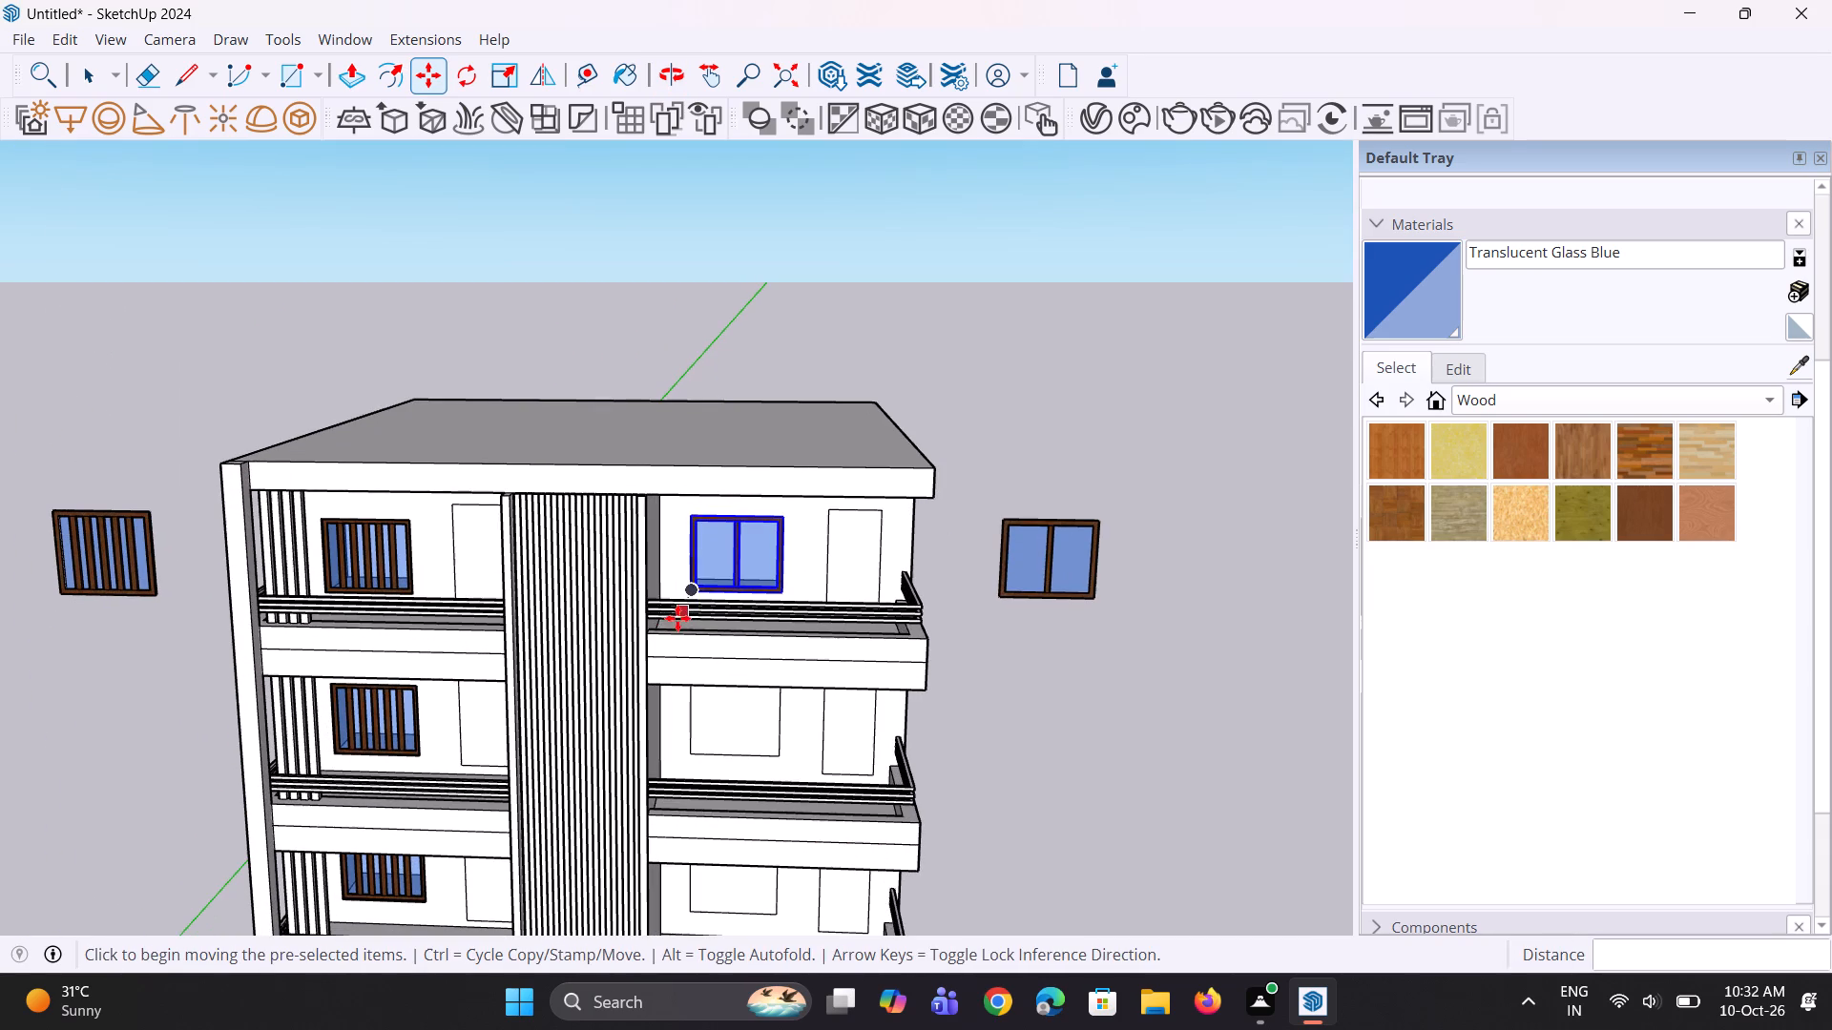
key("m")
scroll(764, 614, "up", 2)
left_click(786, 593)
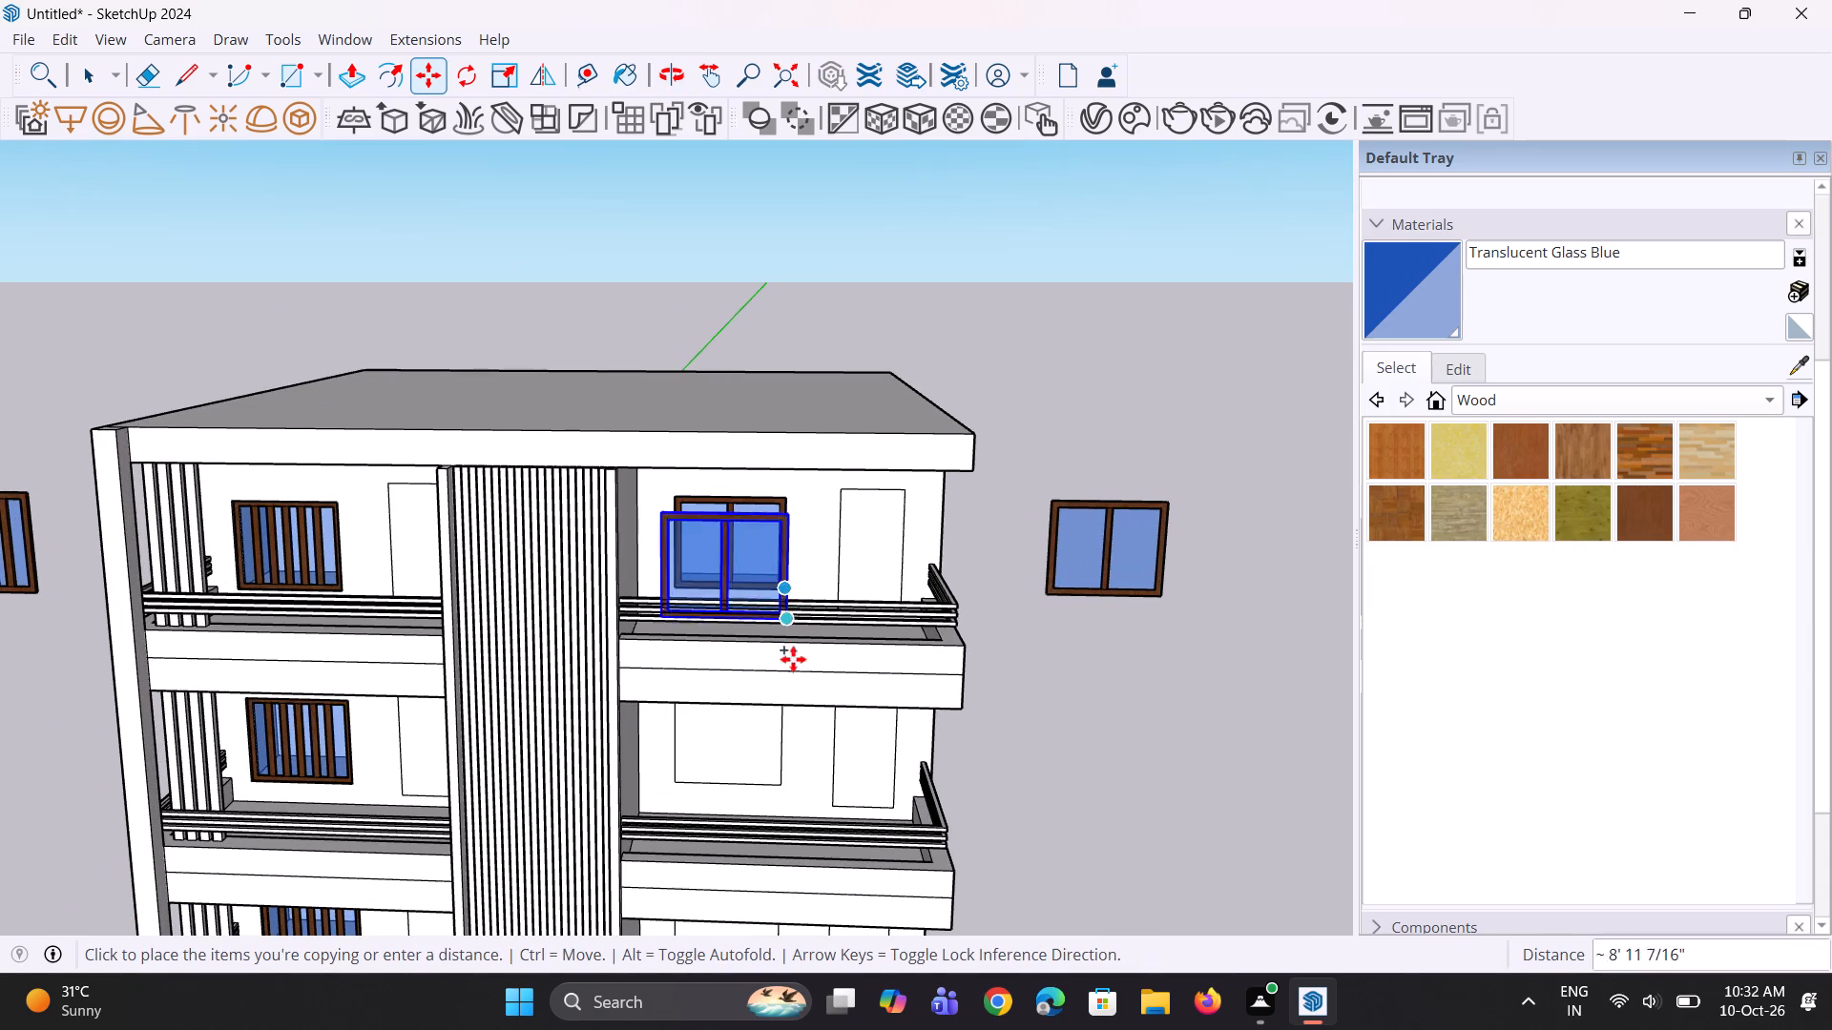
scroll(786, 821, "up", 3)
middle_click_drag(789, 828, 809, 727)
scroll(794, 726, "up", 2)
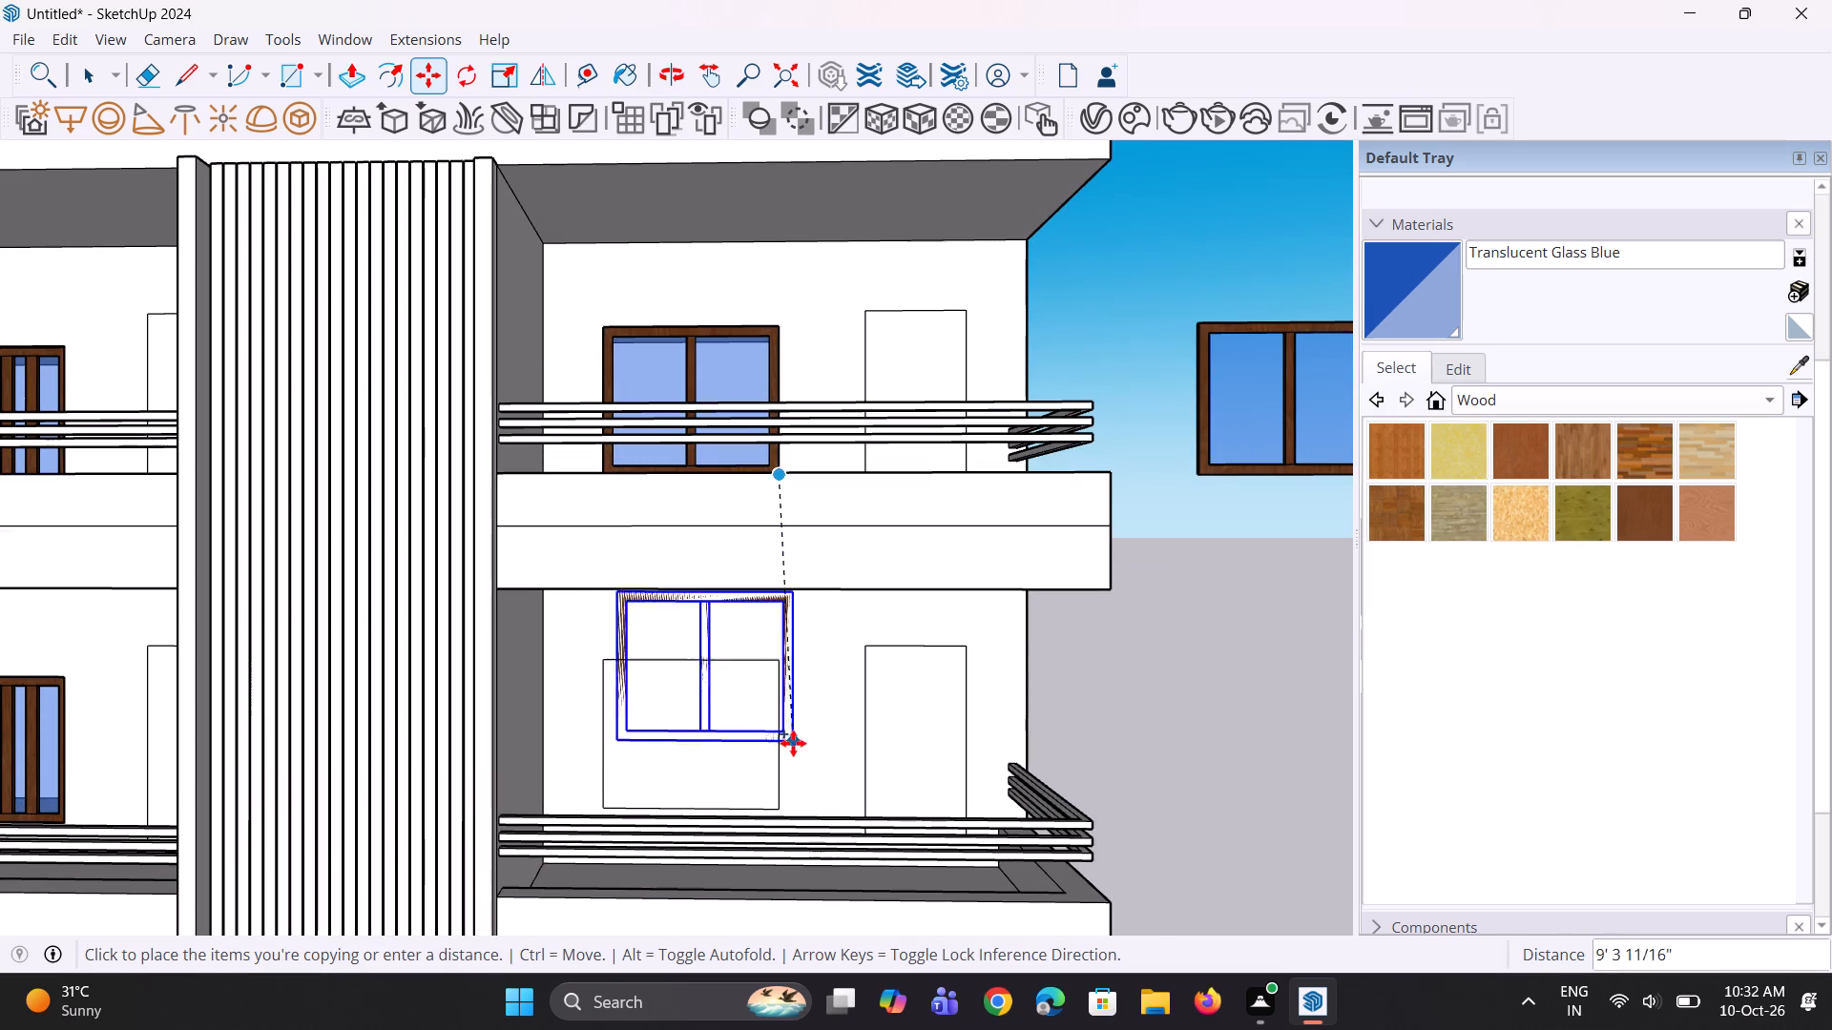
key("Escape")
Push the middle-floor window outline beyond the slatted column inward 7' 10" to form a recessed opening.
middle_click_drag(788, 752, 763, 779)
key("space")
key("space")
left_click(711, 770)
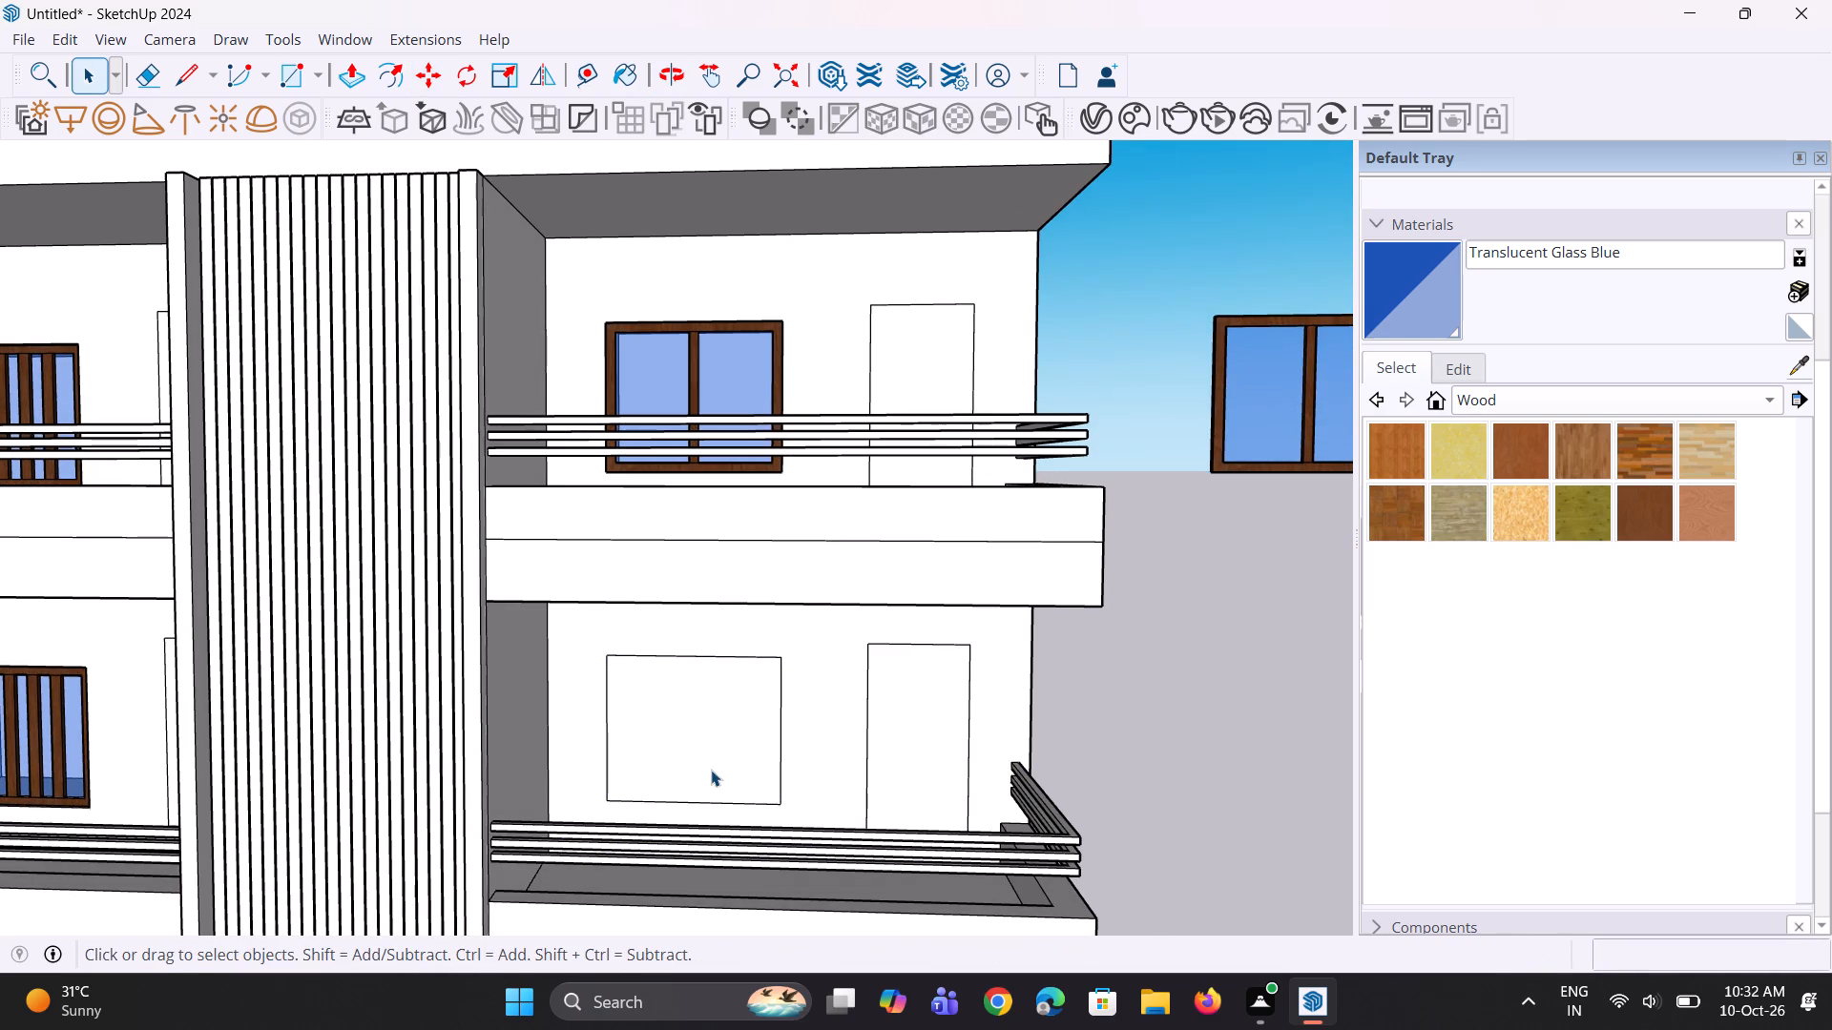
key("p")
left_click(708, 770)
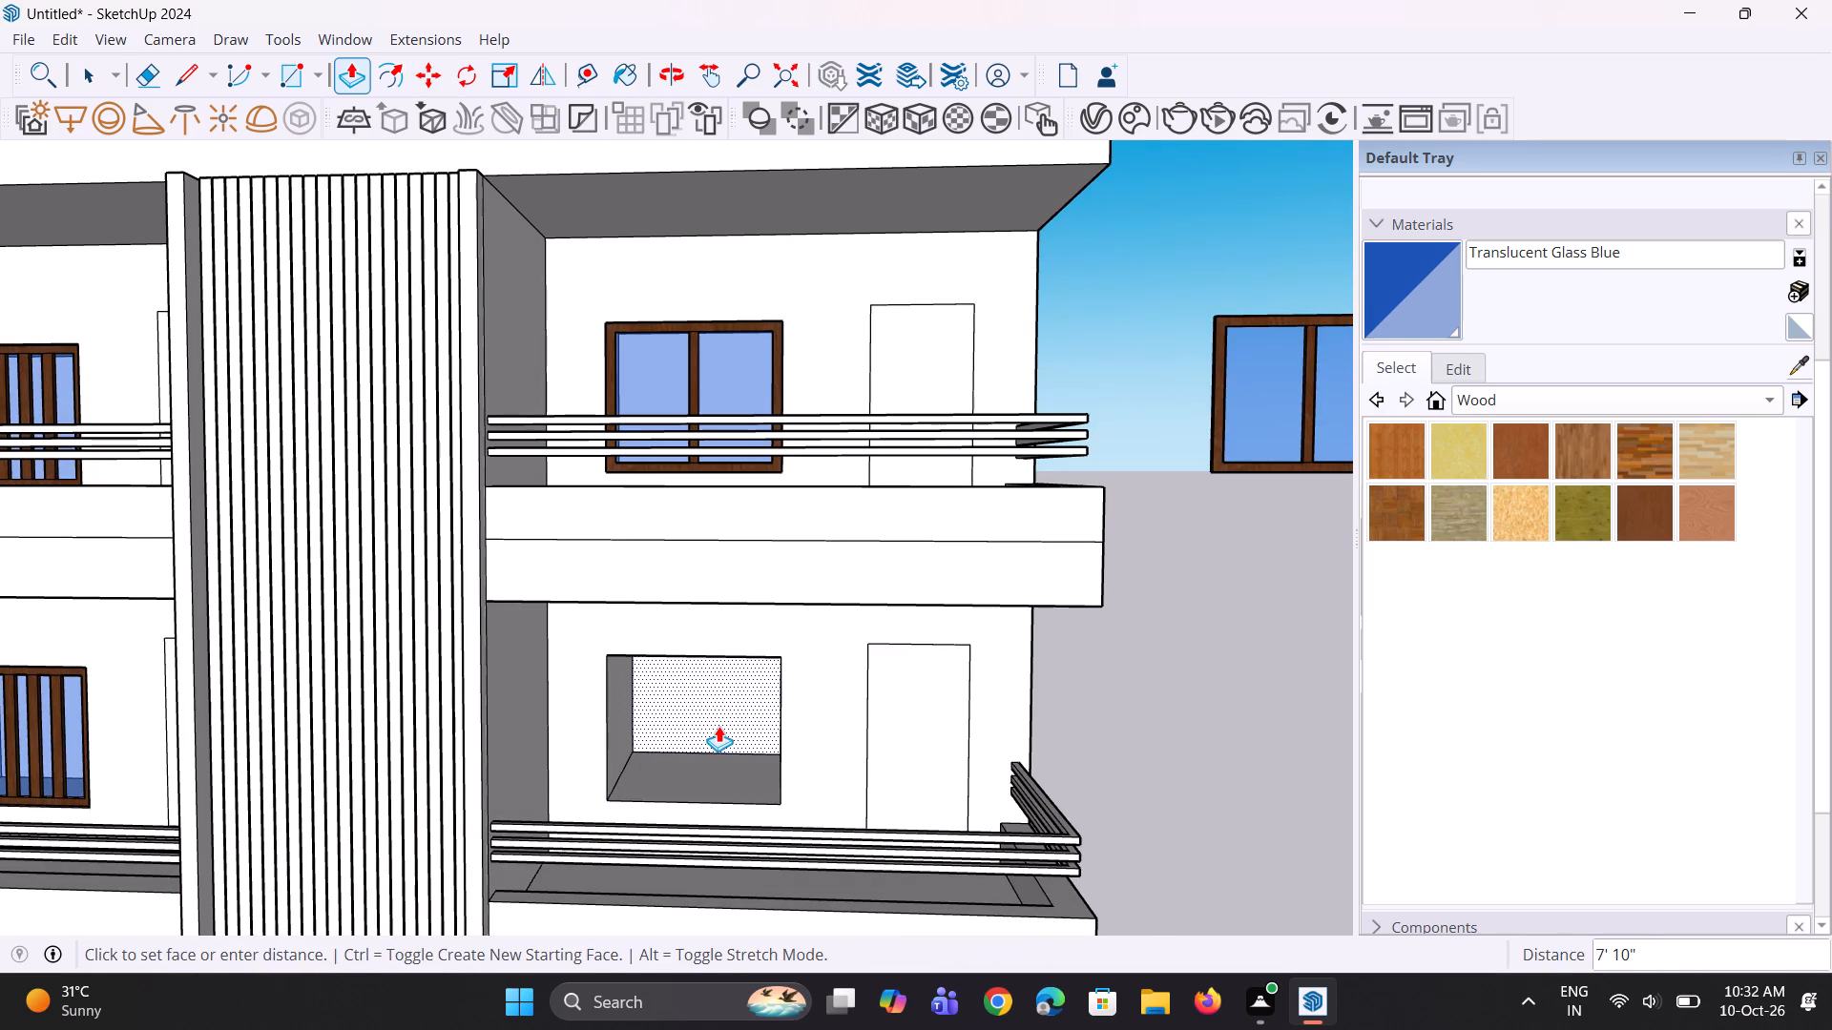
left_click(718, 726)
Push the lowest balcony's window outline beyond the slatted column inward by the same depth as the opening above.
scroll(743, 690, "down", 8)
scroll(682, 885, "up", 2)
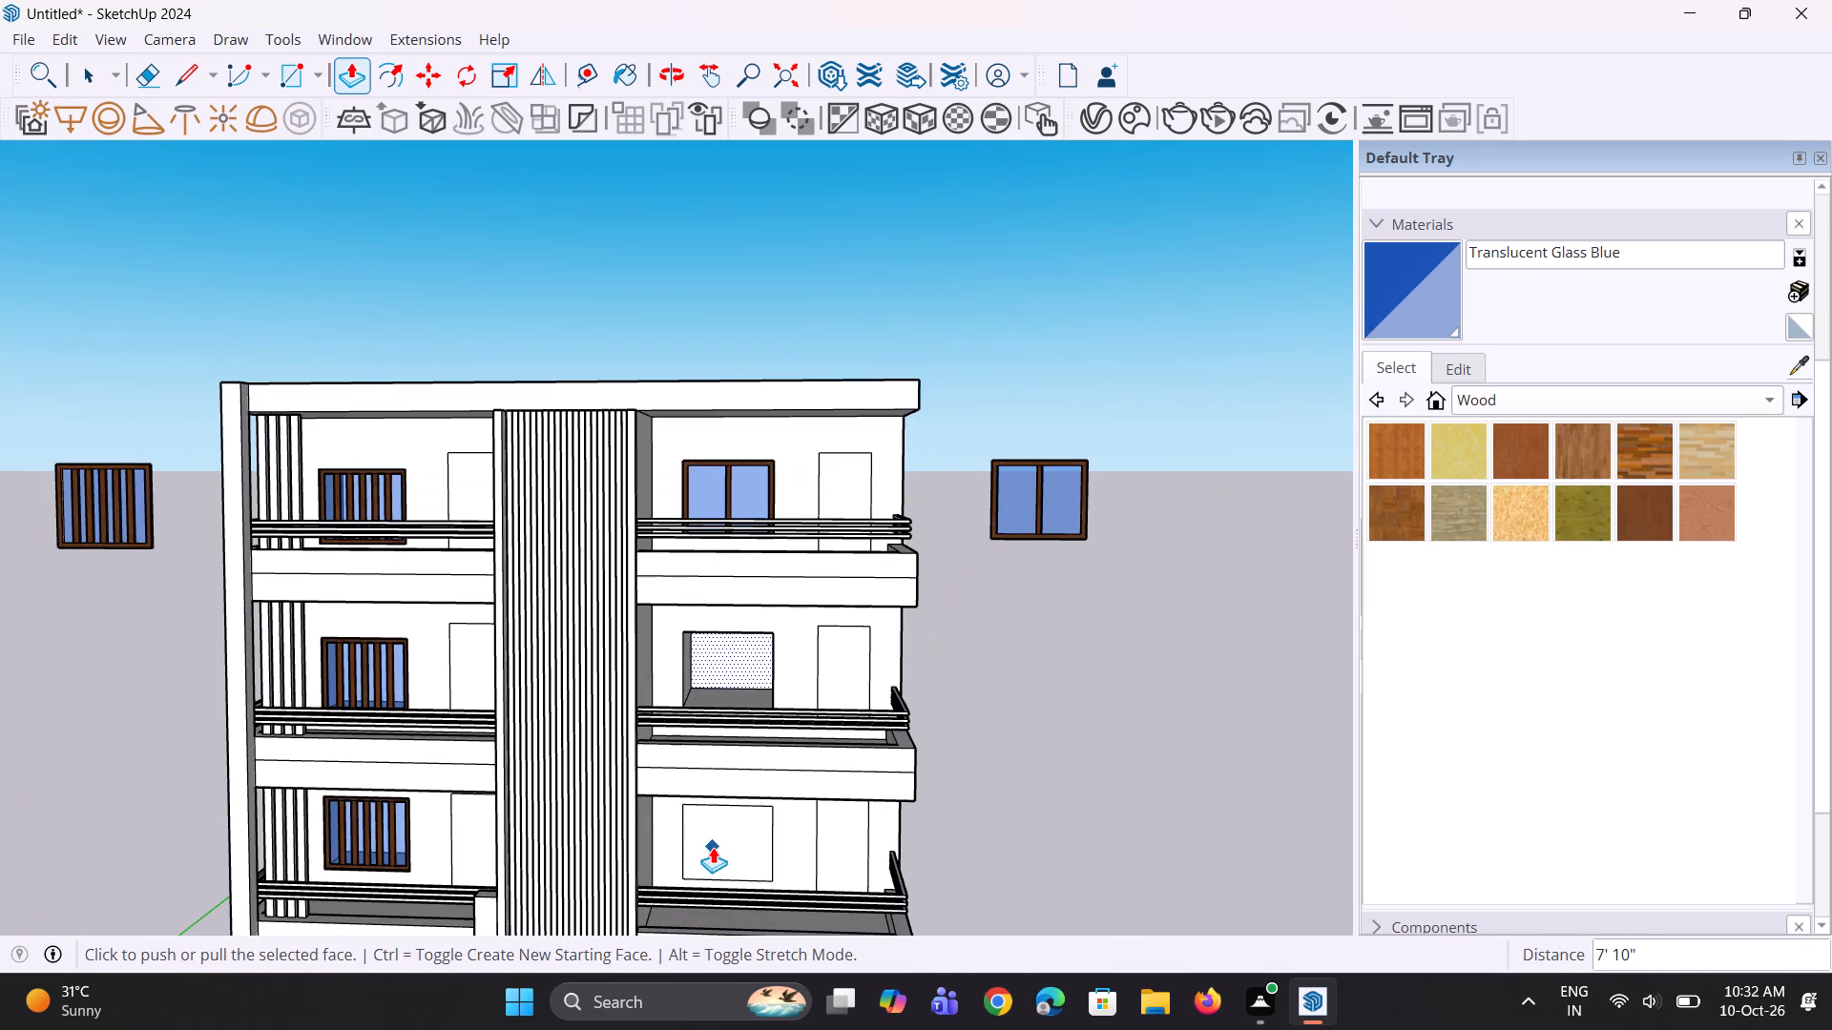
key("space")
left_click(713, 847)
key("p")
double_click(713, 847)
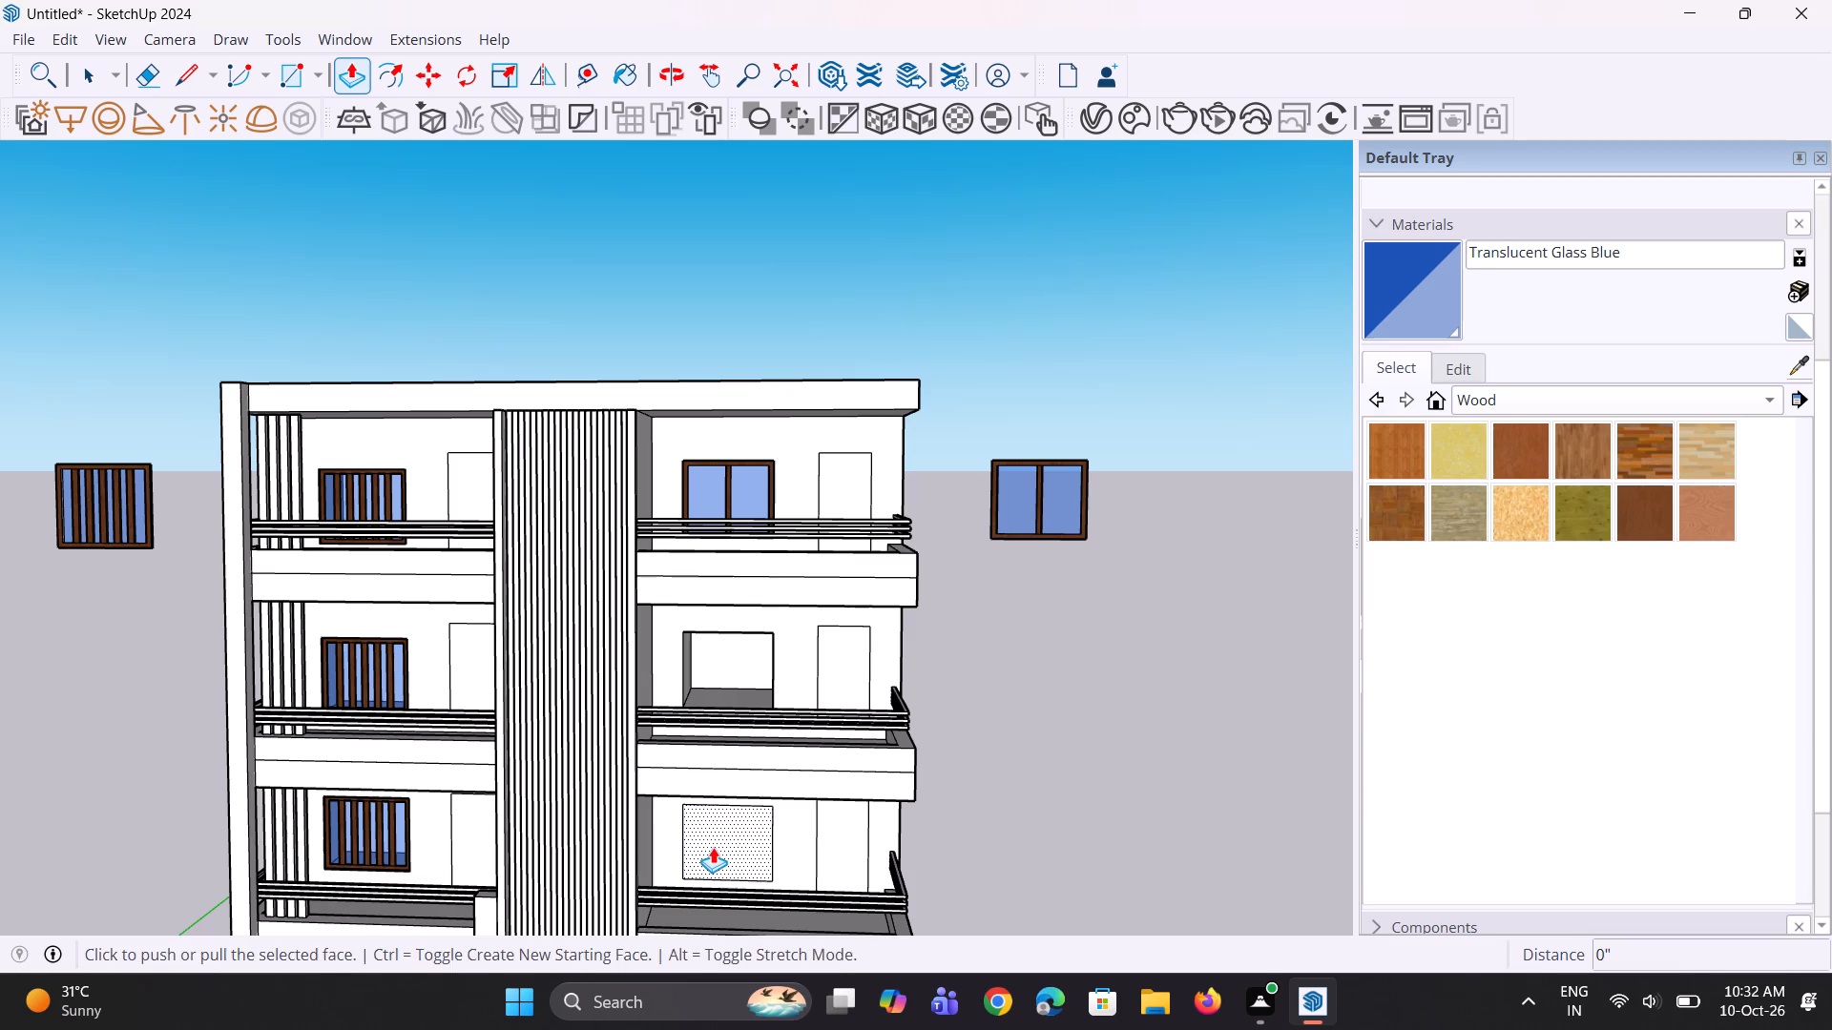
scroll(721, 816, "down", 4)
middle_click_drag(718, 814, 732, 768)
scroll(720, 814, "up", 1)
key("space")
key("space")
left_click(943, 870)
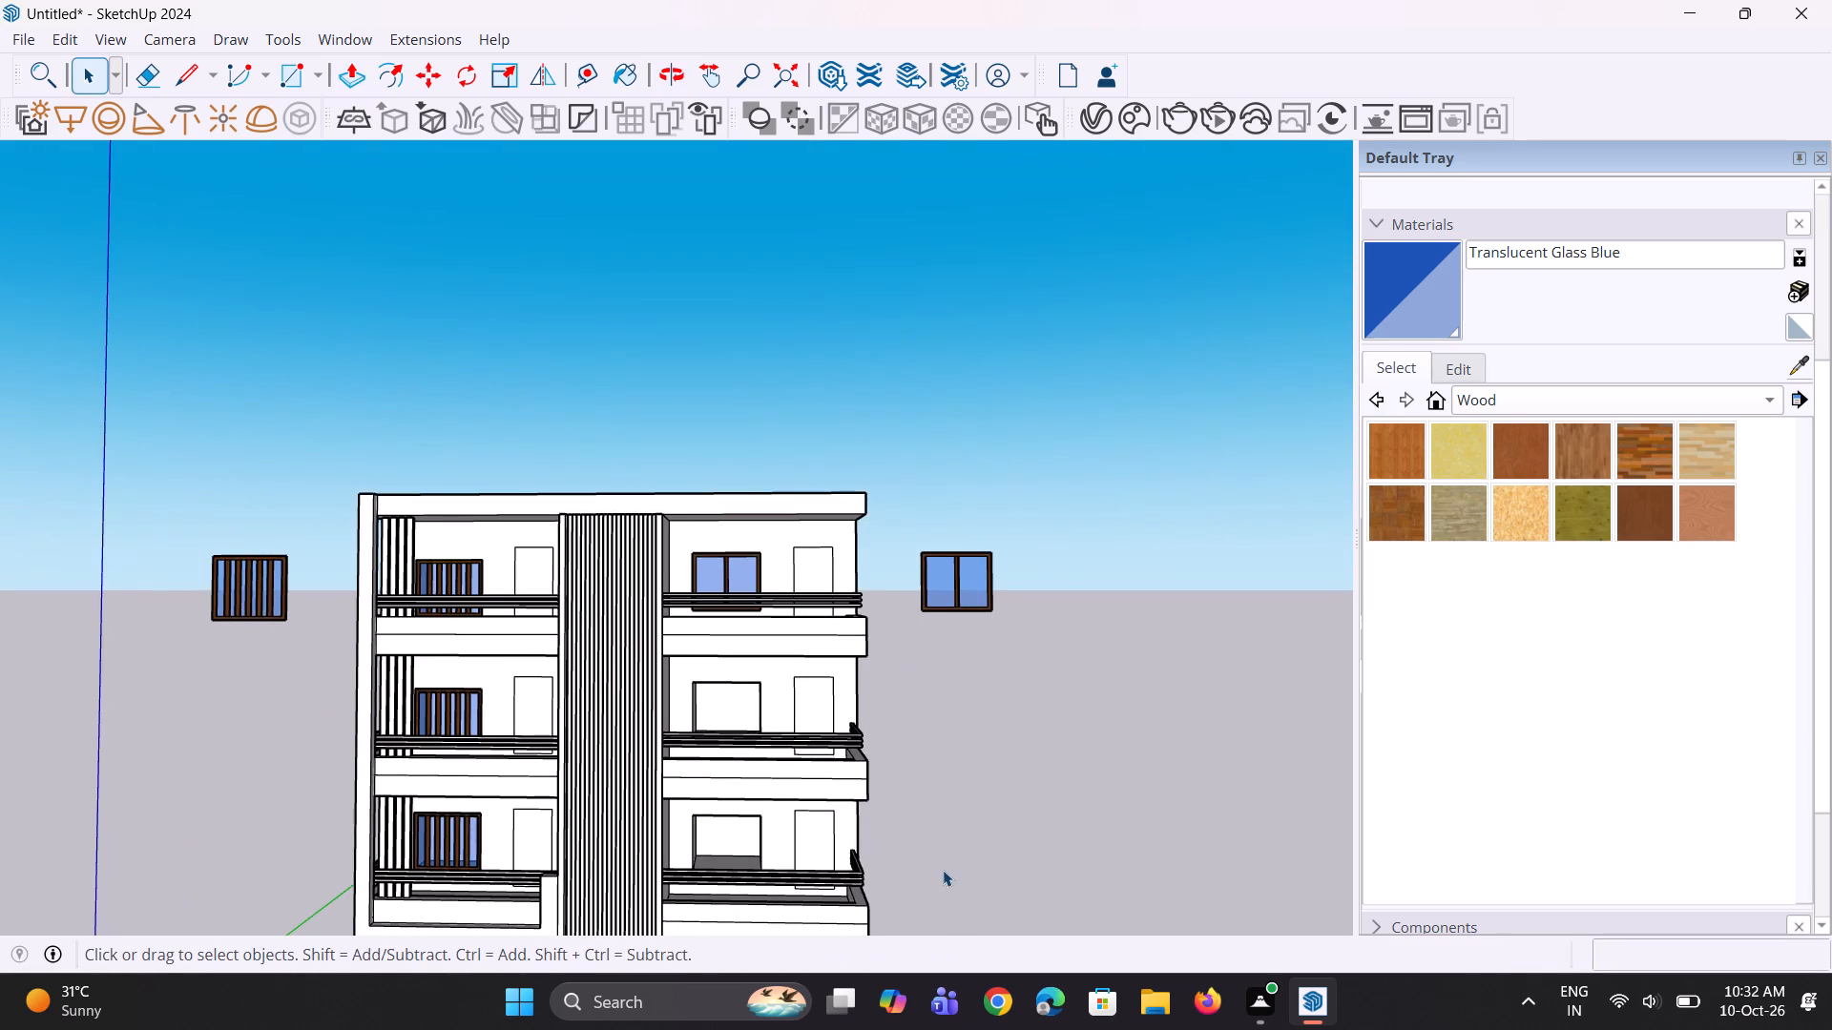
Copy the top-floor two-pane window straight down from its lower corner to the matching corner of the middle-floor opening.
scroll(717, 579, "up", 2)
left_click(717, 579)
middle_click_drag(742, 643, 739, 737)
scroll(764, 584, "up", 2)
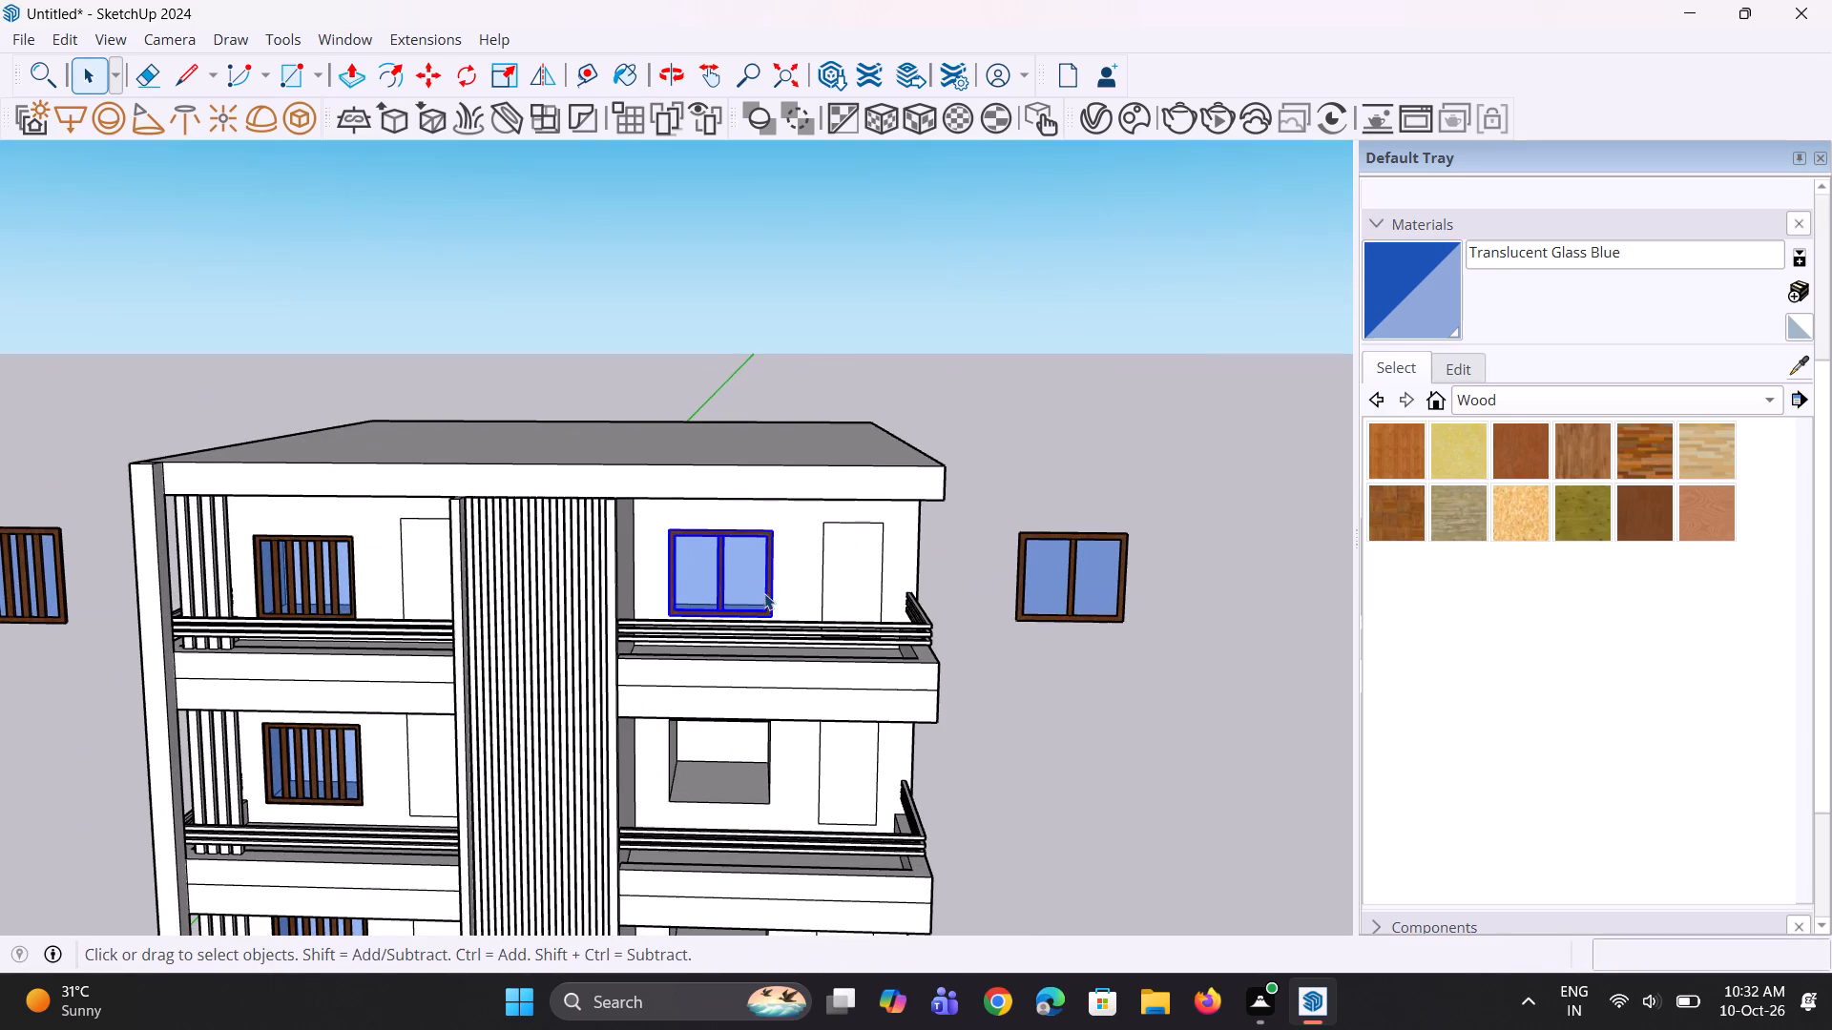
key("m")
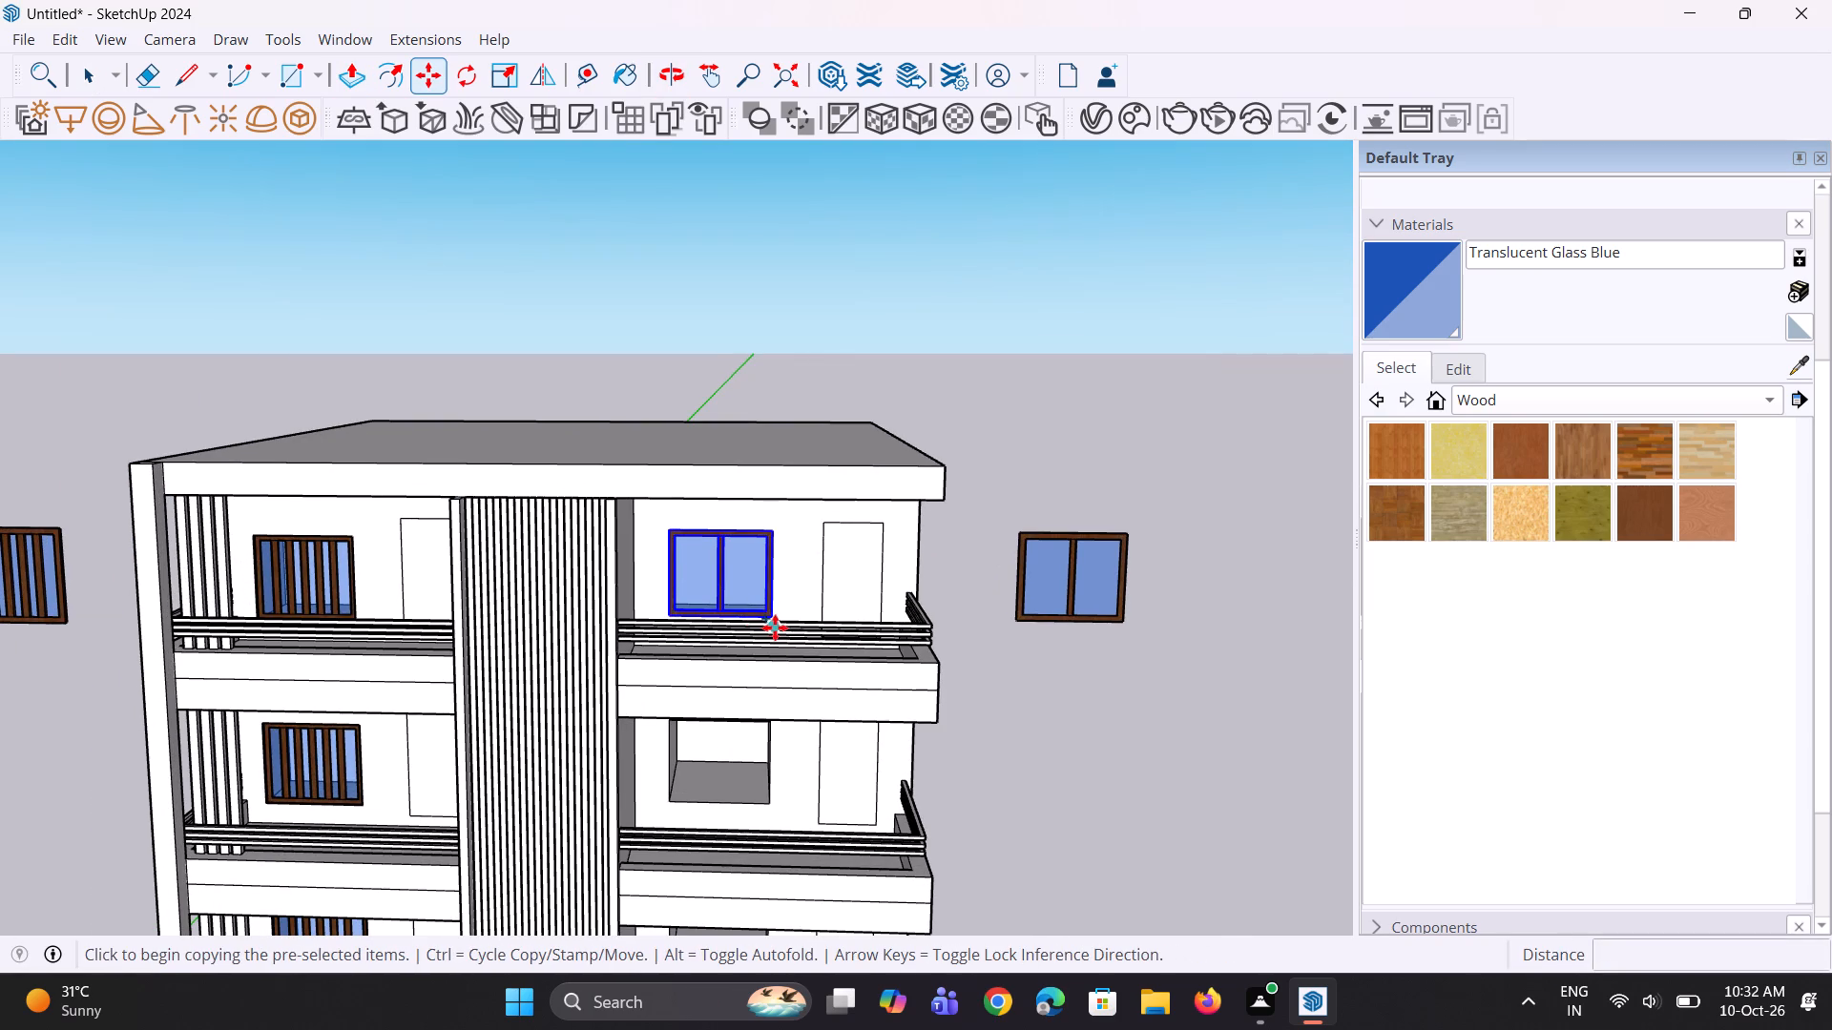
left_click(774, 618)
scroll(780, 800, "up", 2)
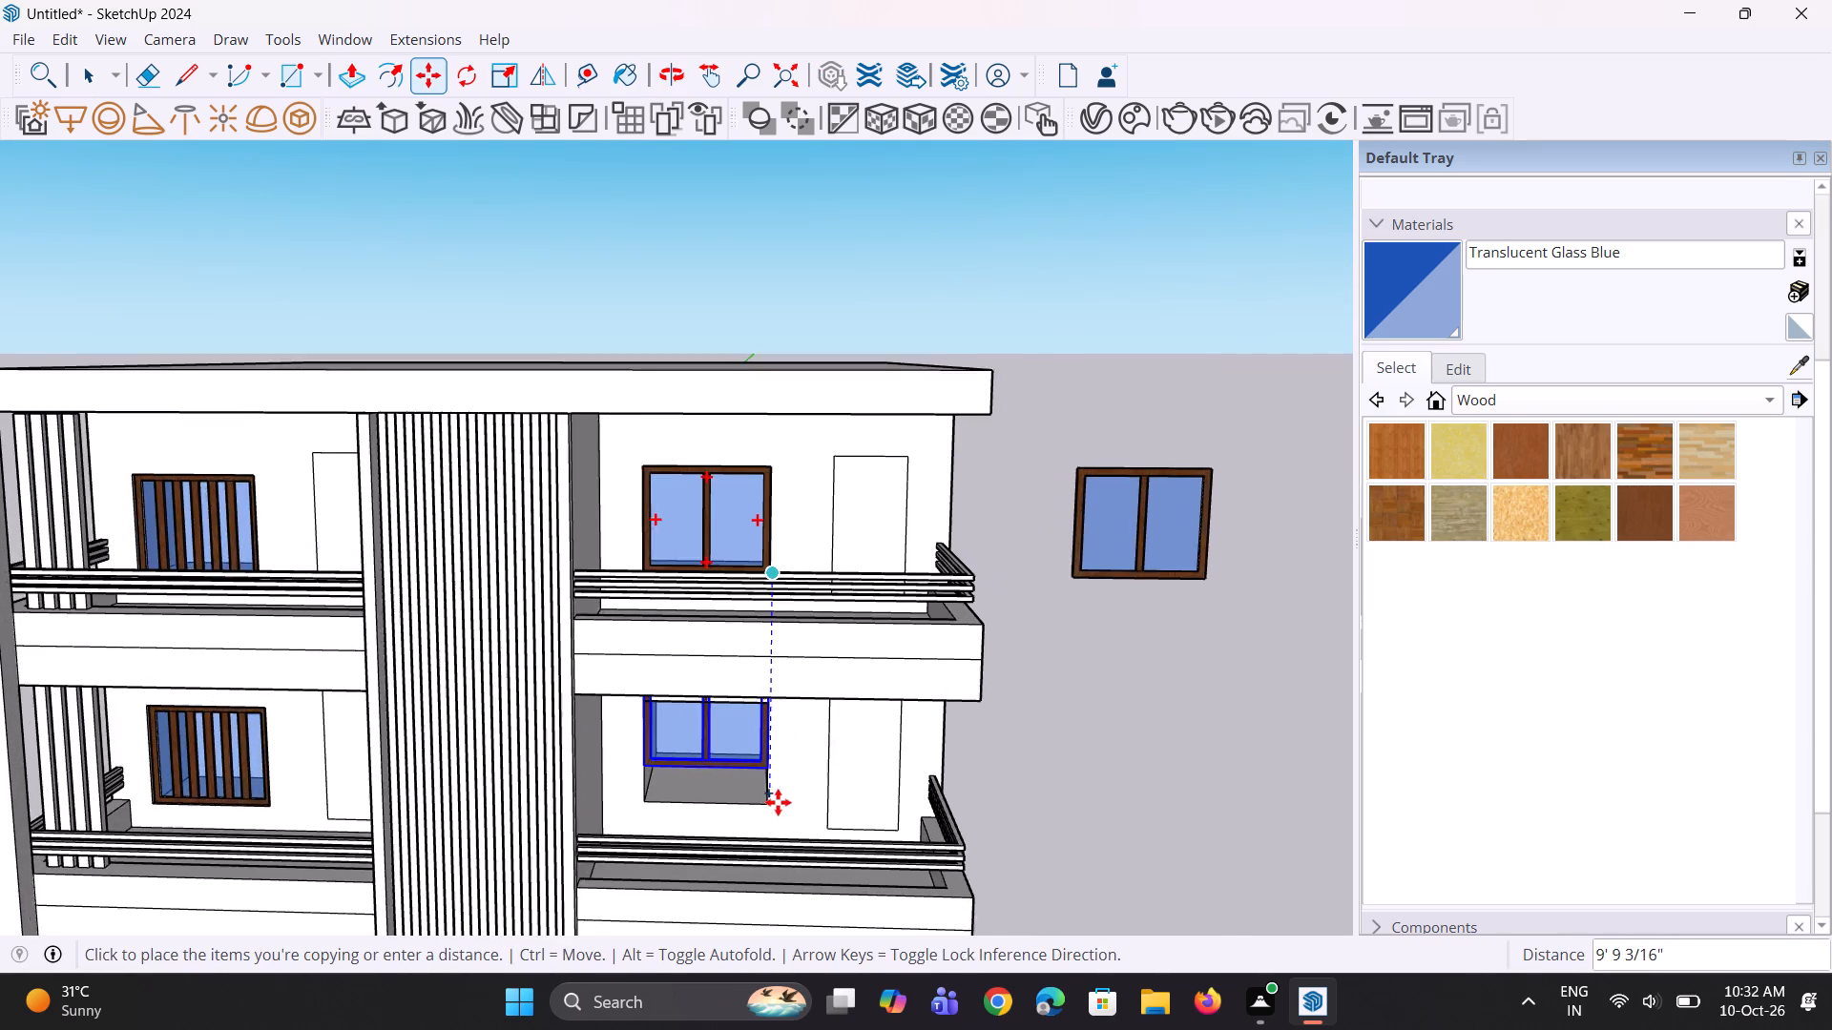
scroll(778, 802, "up", 2)
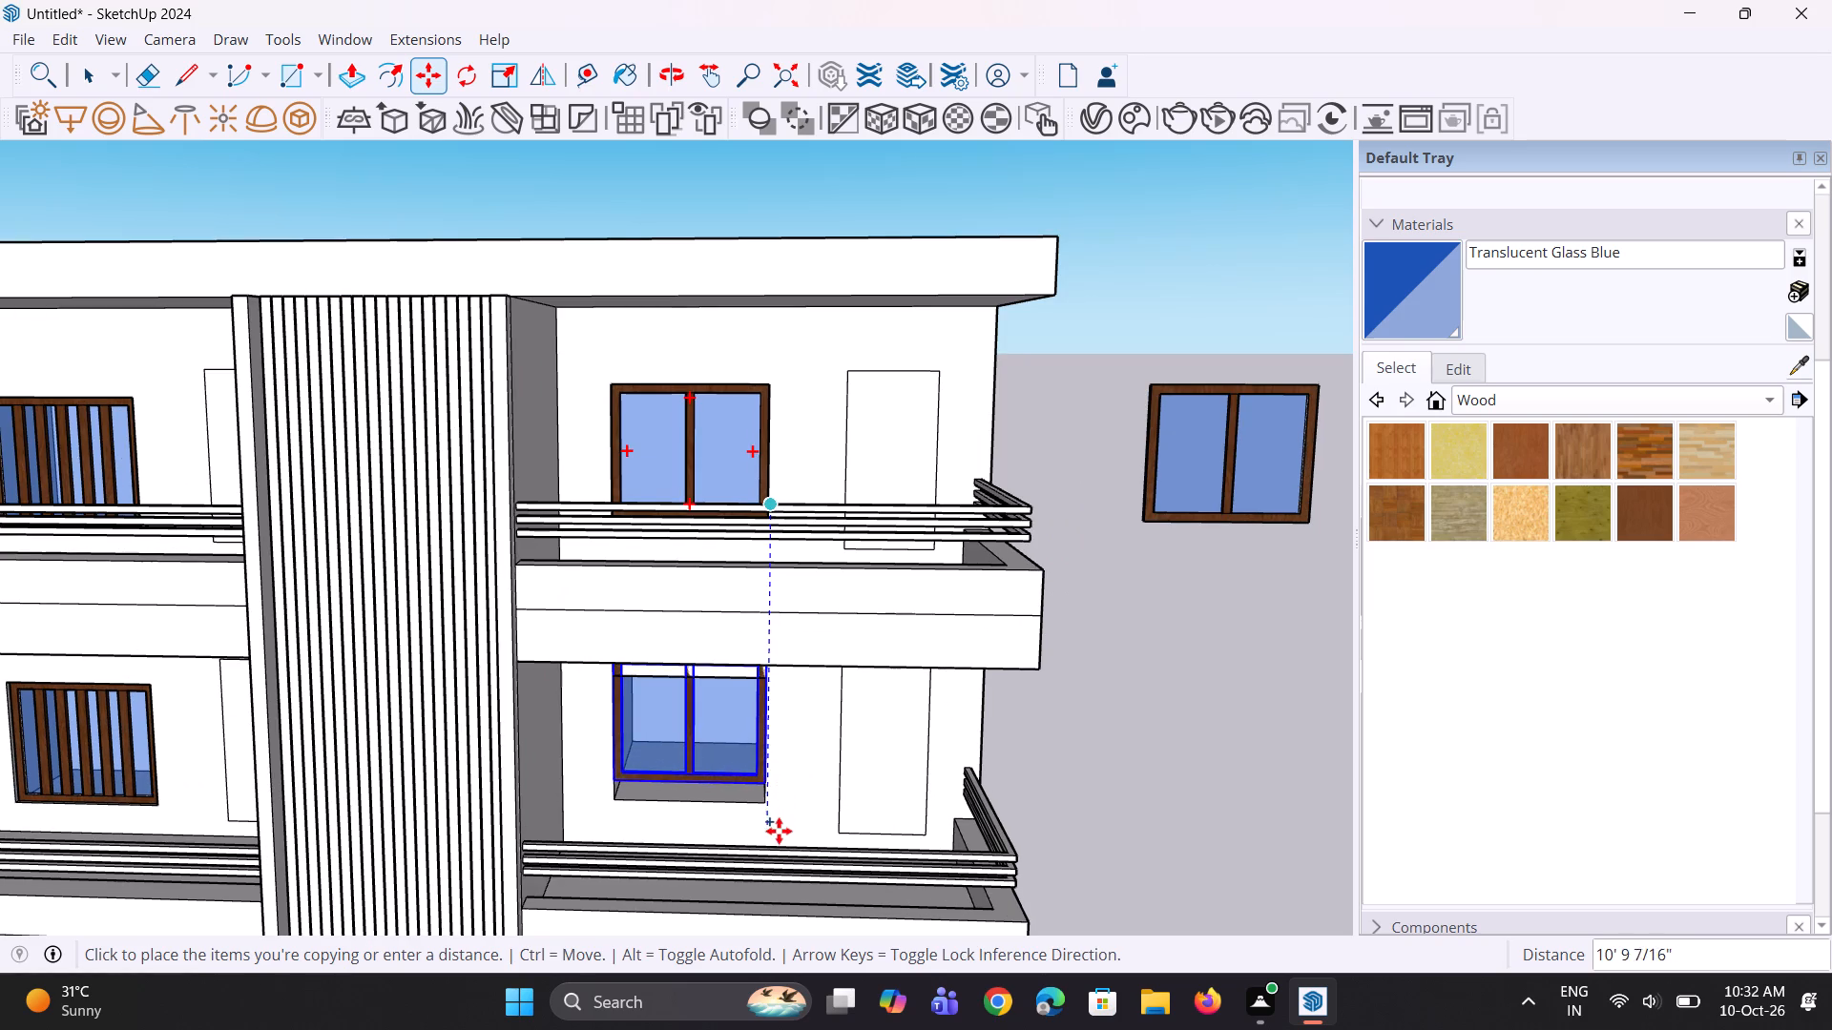
left_click(778, 846)
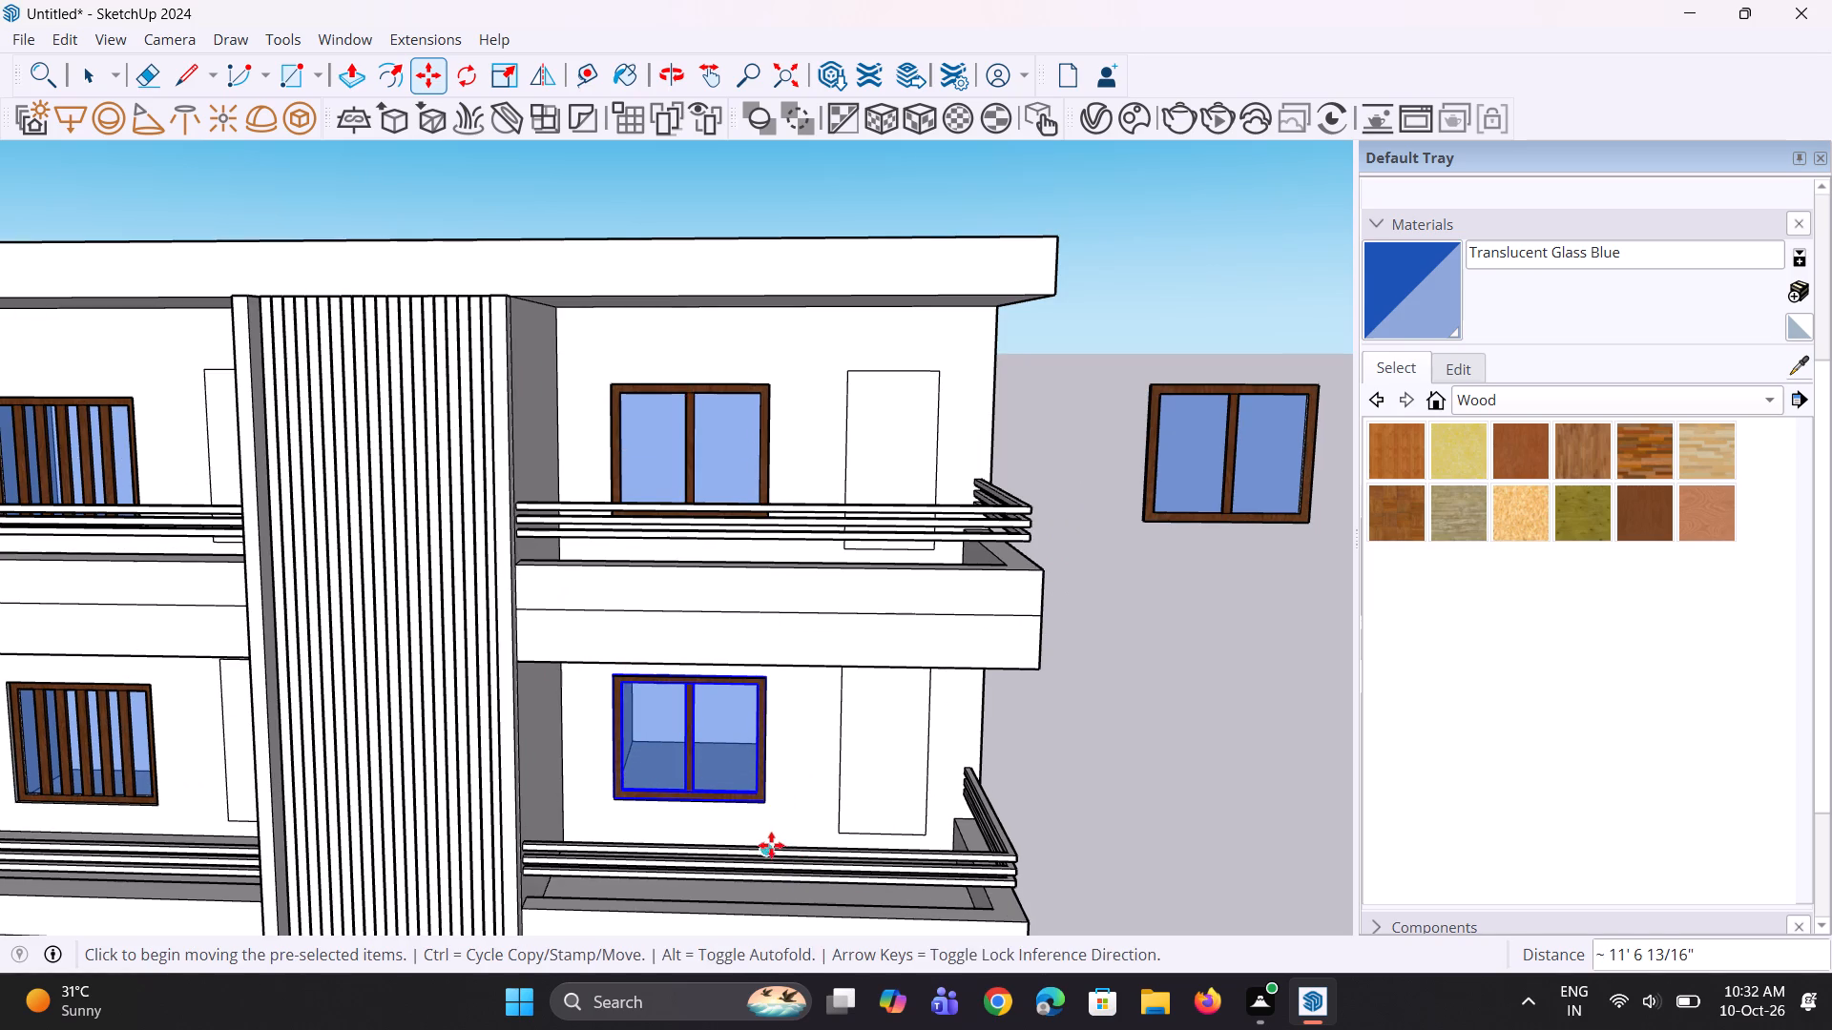
Copy the middle-floor two-pane window down 11' 10 9/16" into the lowest balcony's opening, matching the lower corners.
scroll(730, 749, "down", 8)
middle_click_drag(736, 871, 734, 814)
scroll(738, 854, "up", 1)
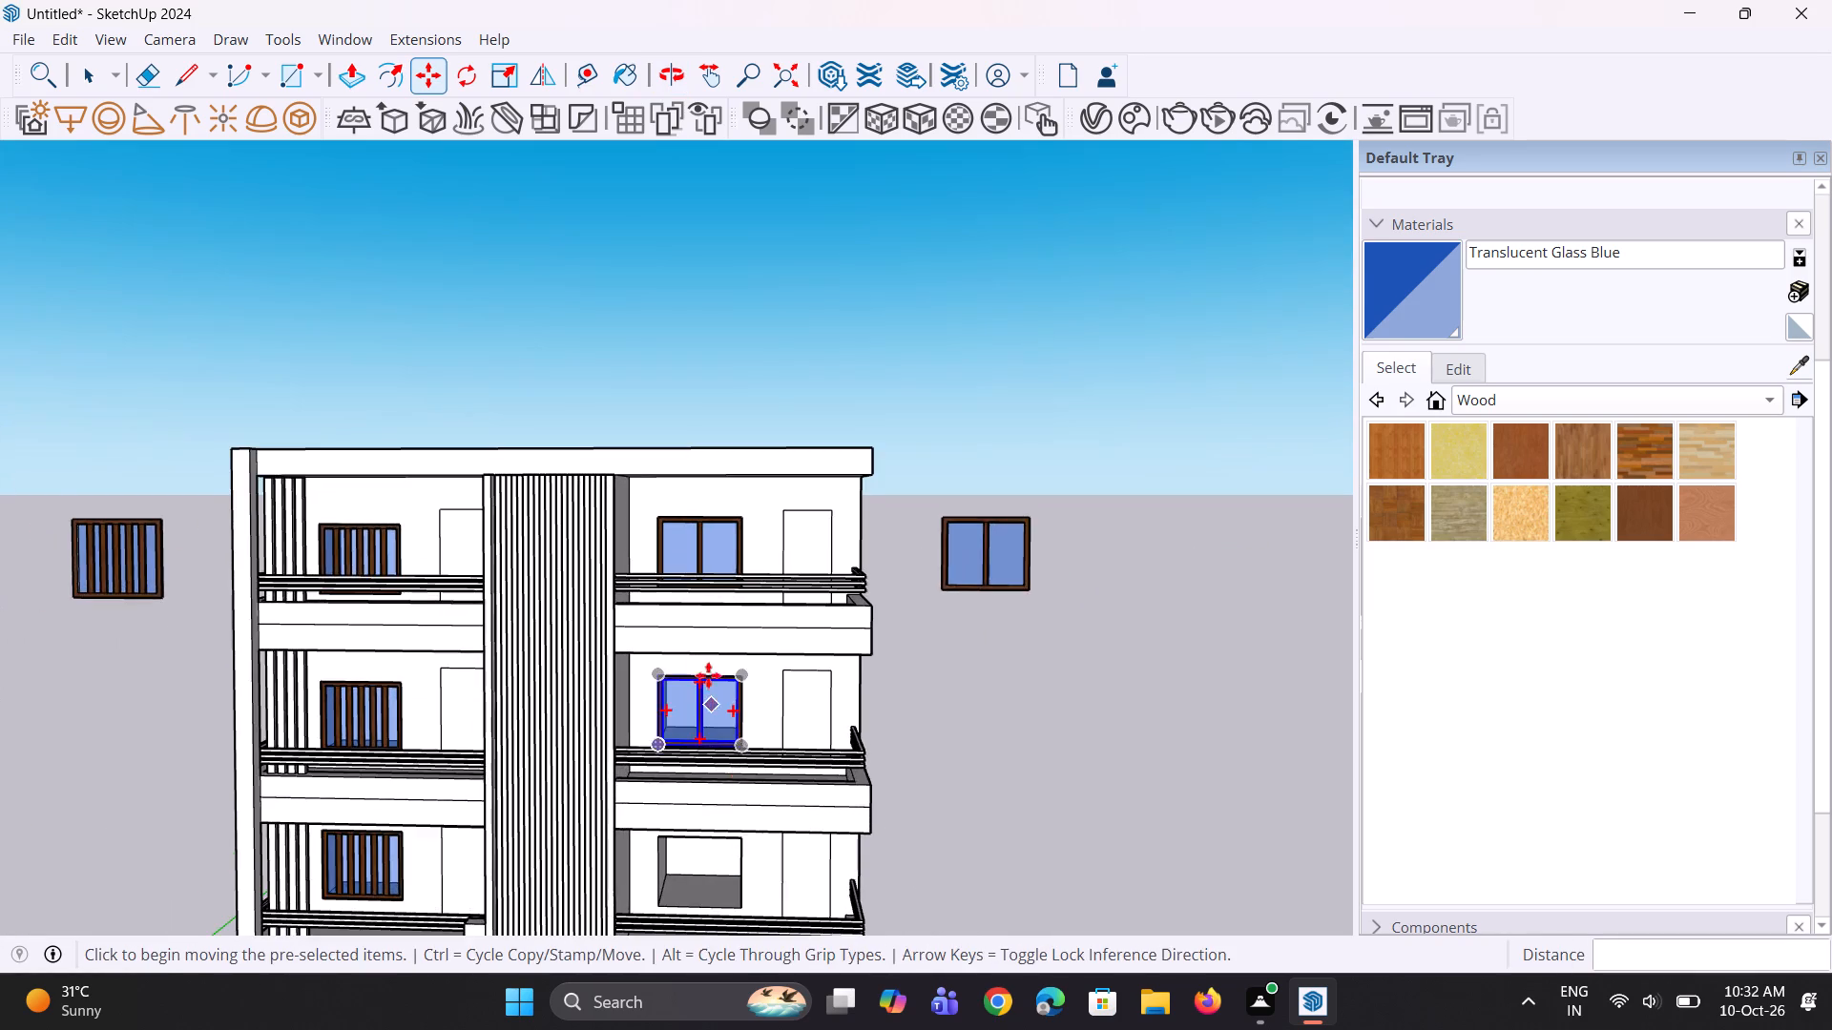
scroll(708, 671, "down", 4)
scroll(699, 830, "up", 11)
scroll(661, 637, "down", 4)
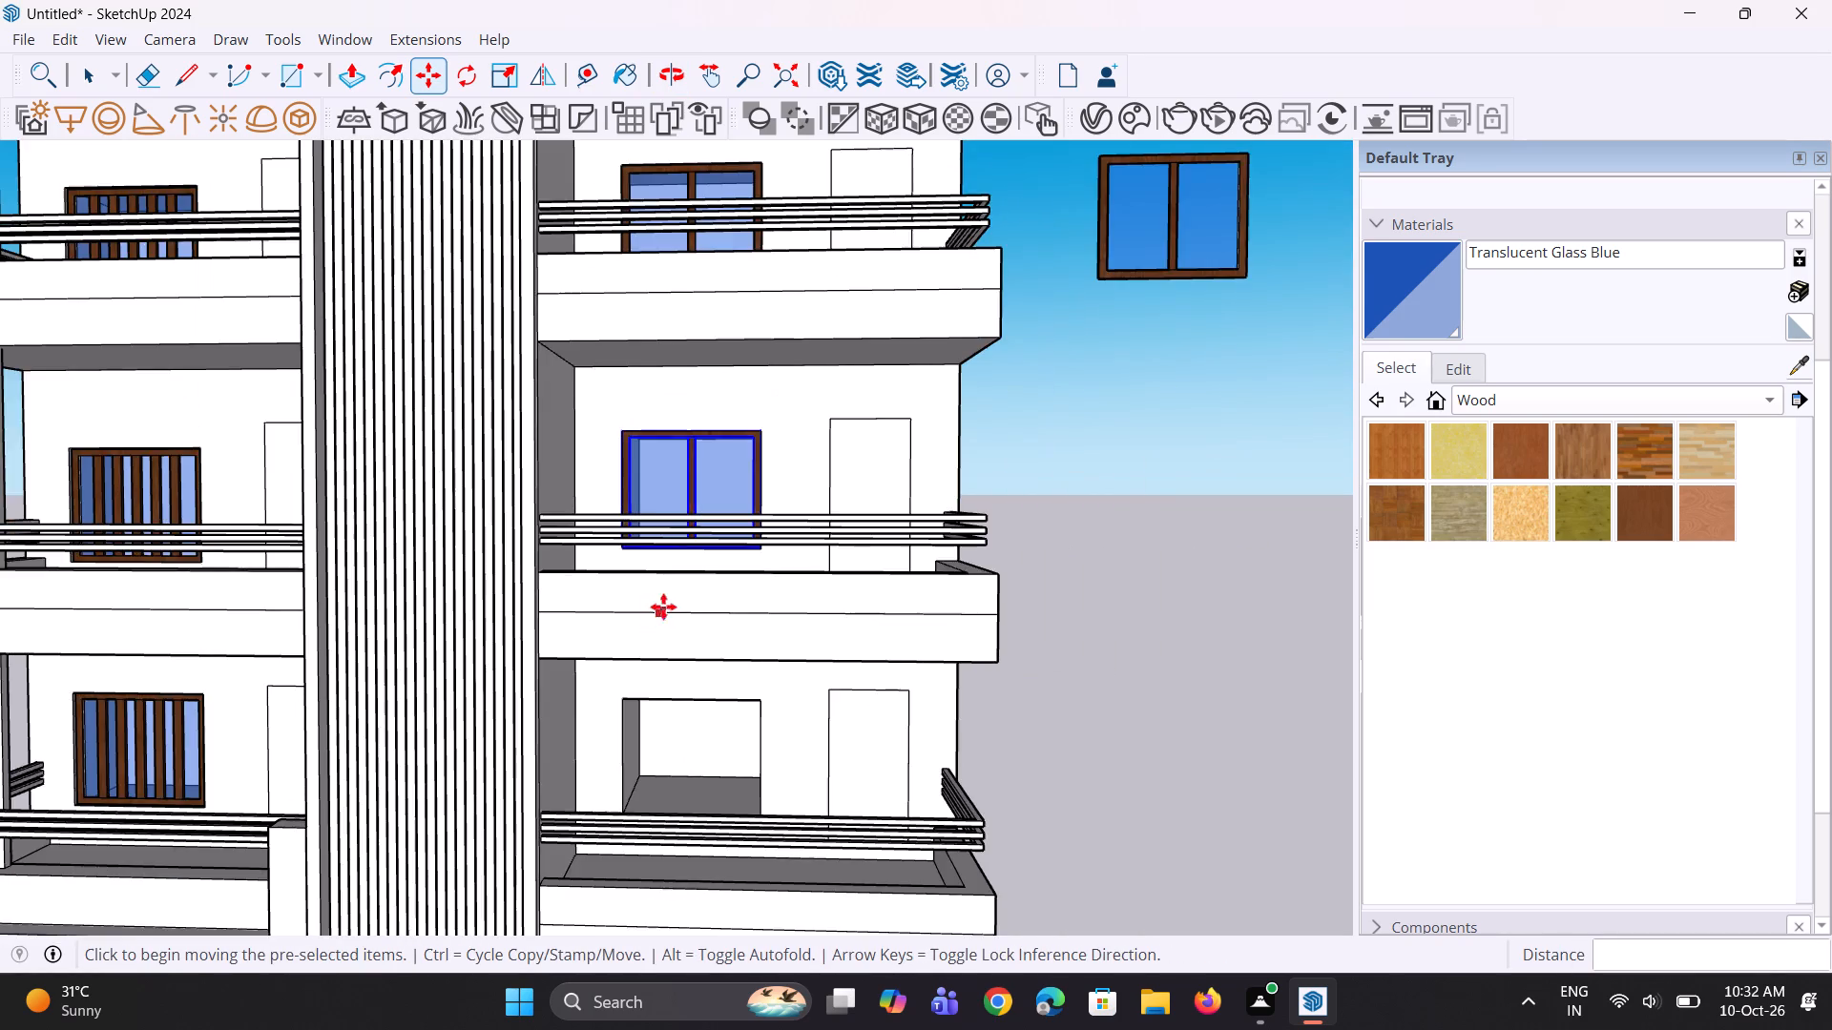
middle_click_drag(661, 605, 664, 771)
scroll(762, 614, "up", 2)
key("m")
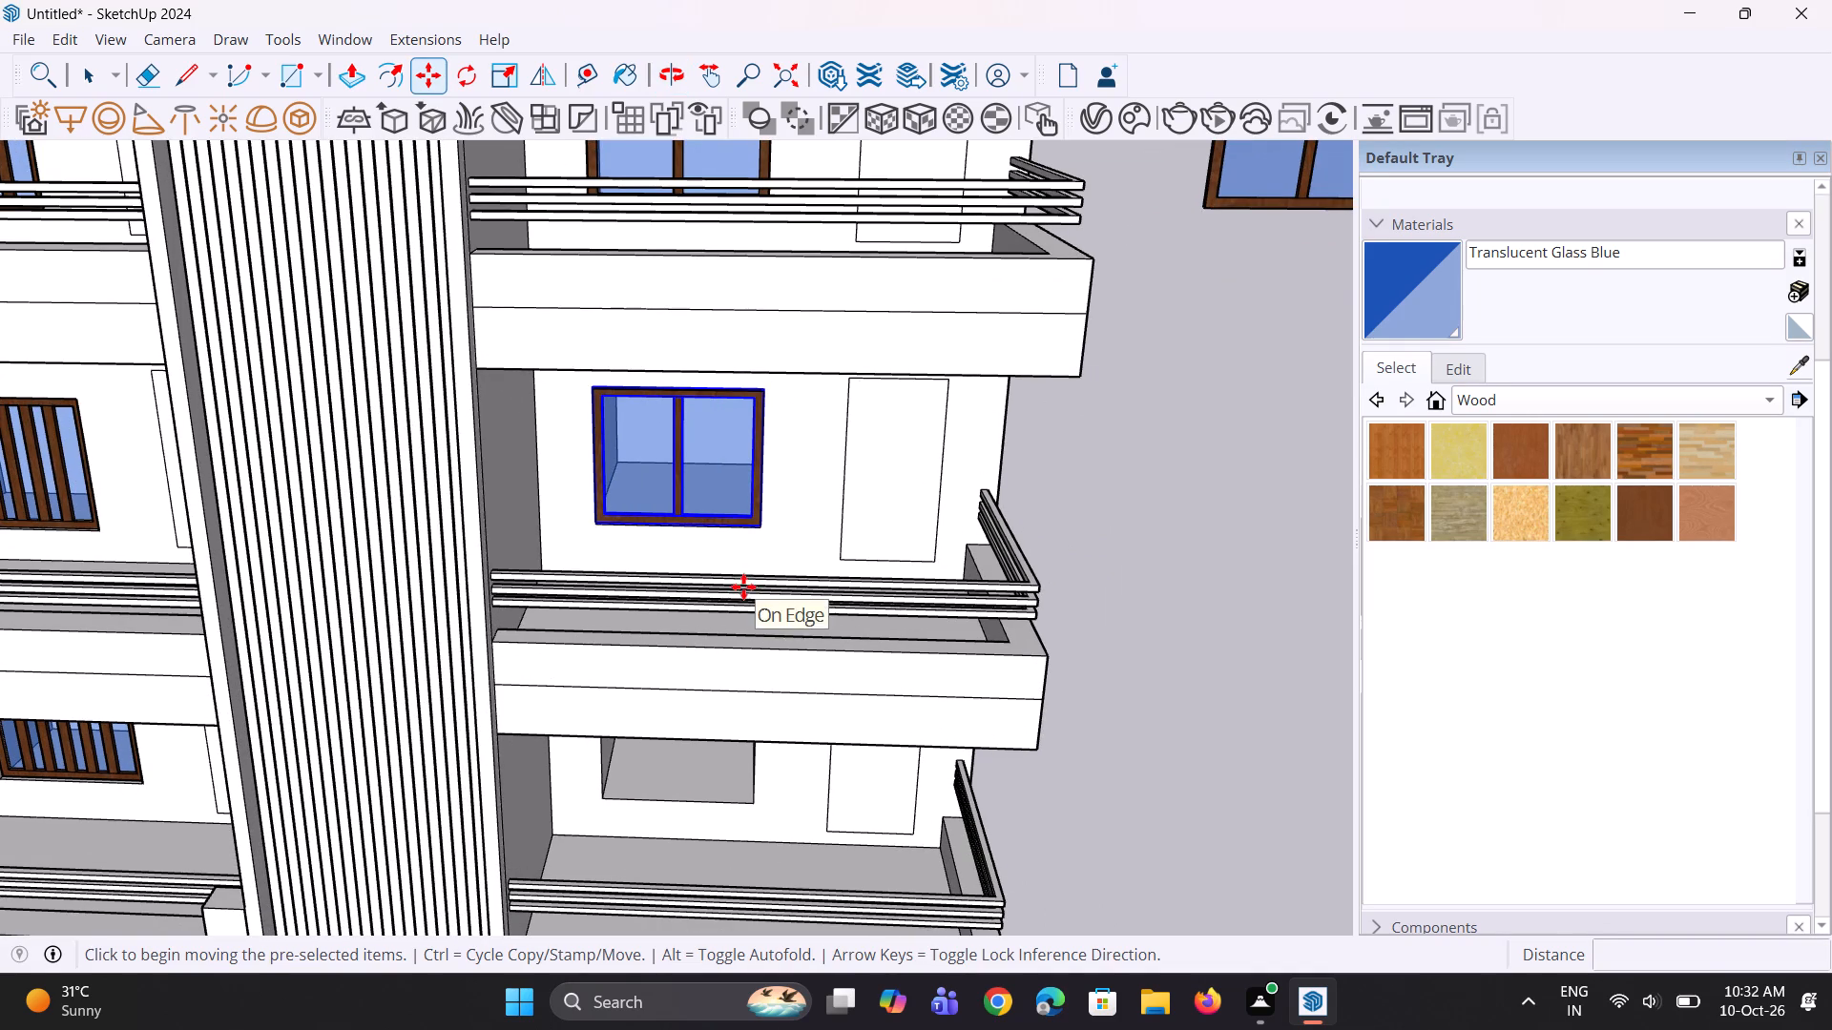
left_click(766, 533)
middle_click_drag(756, 869, 761, 816)
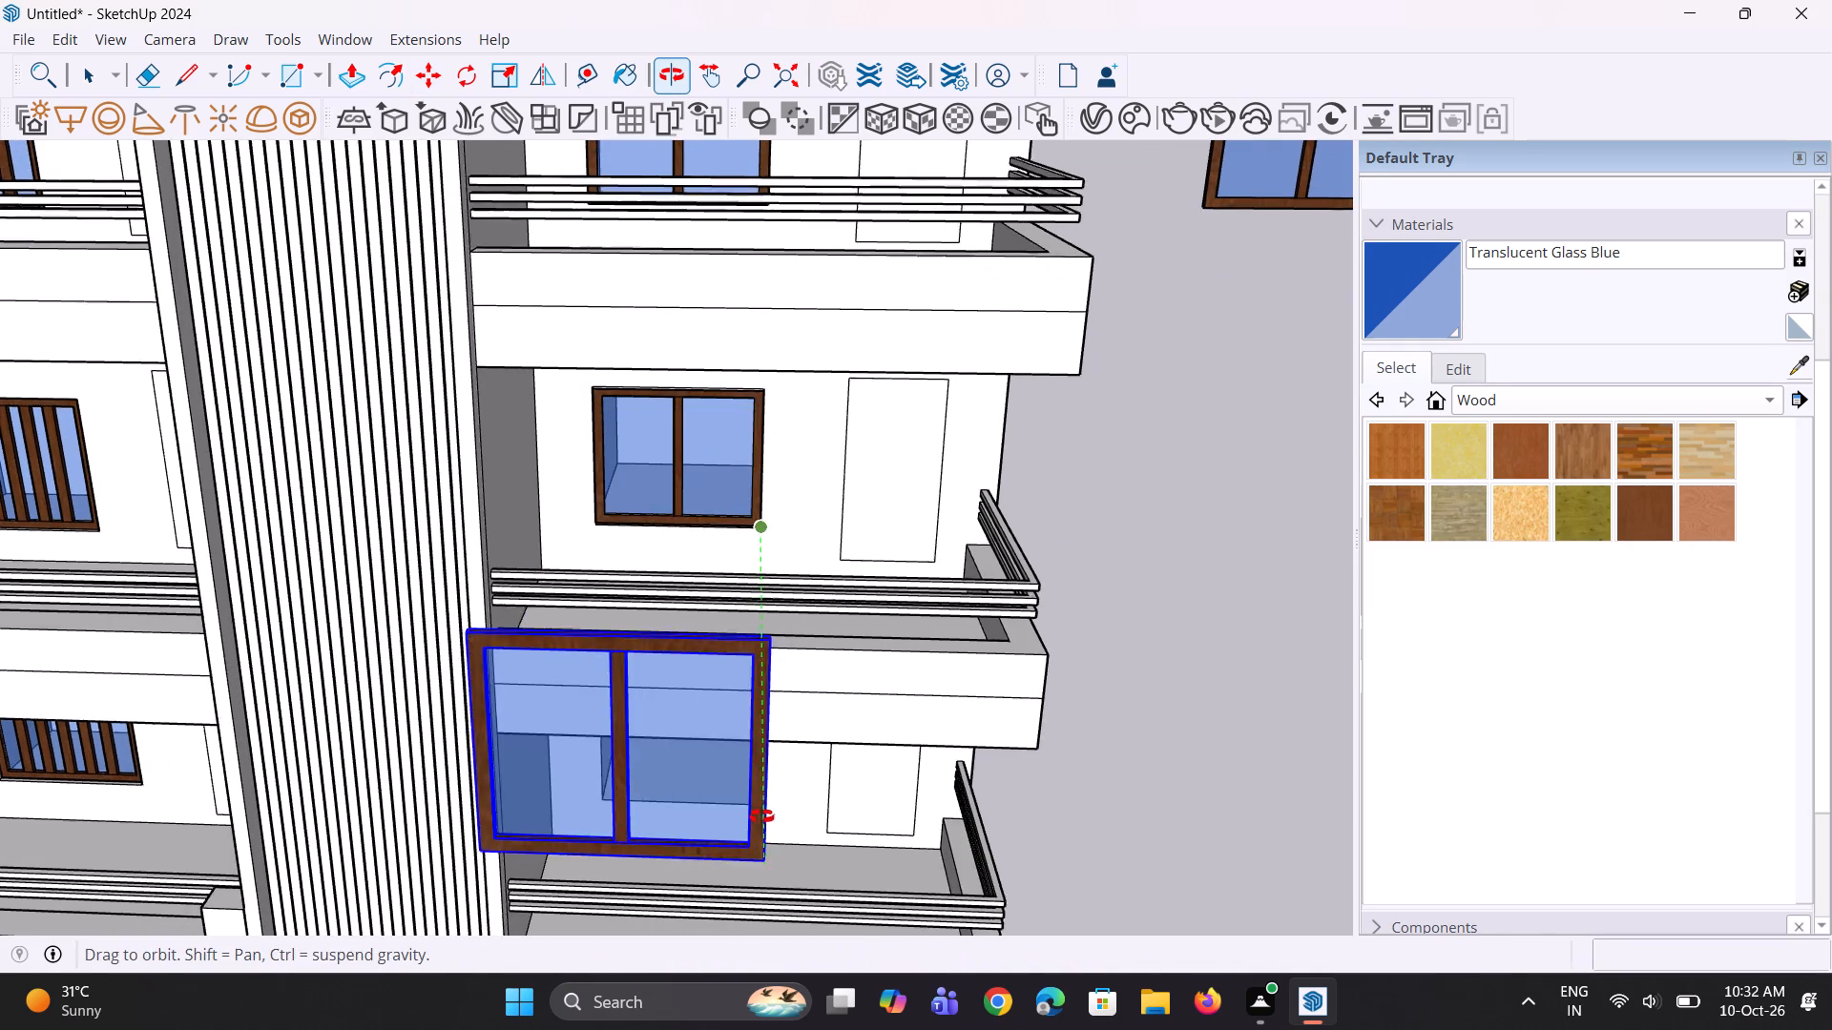
middle_click_drag(761, 816, 776, 691)
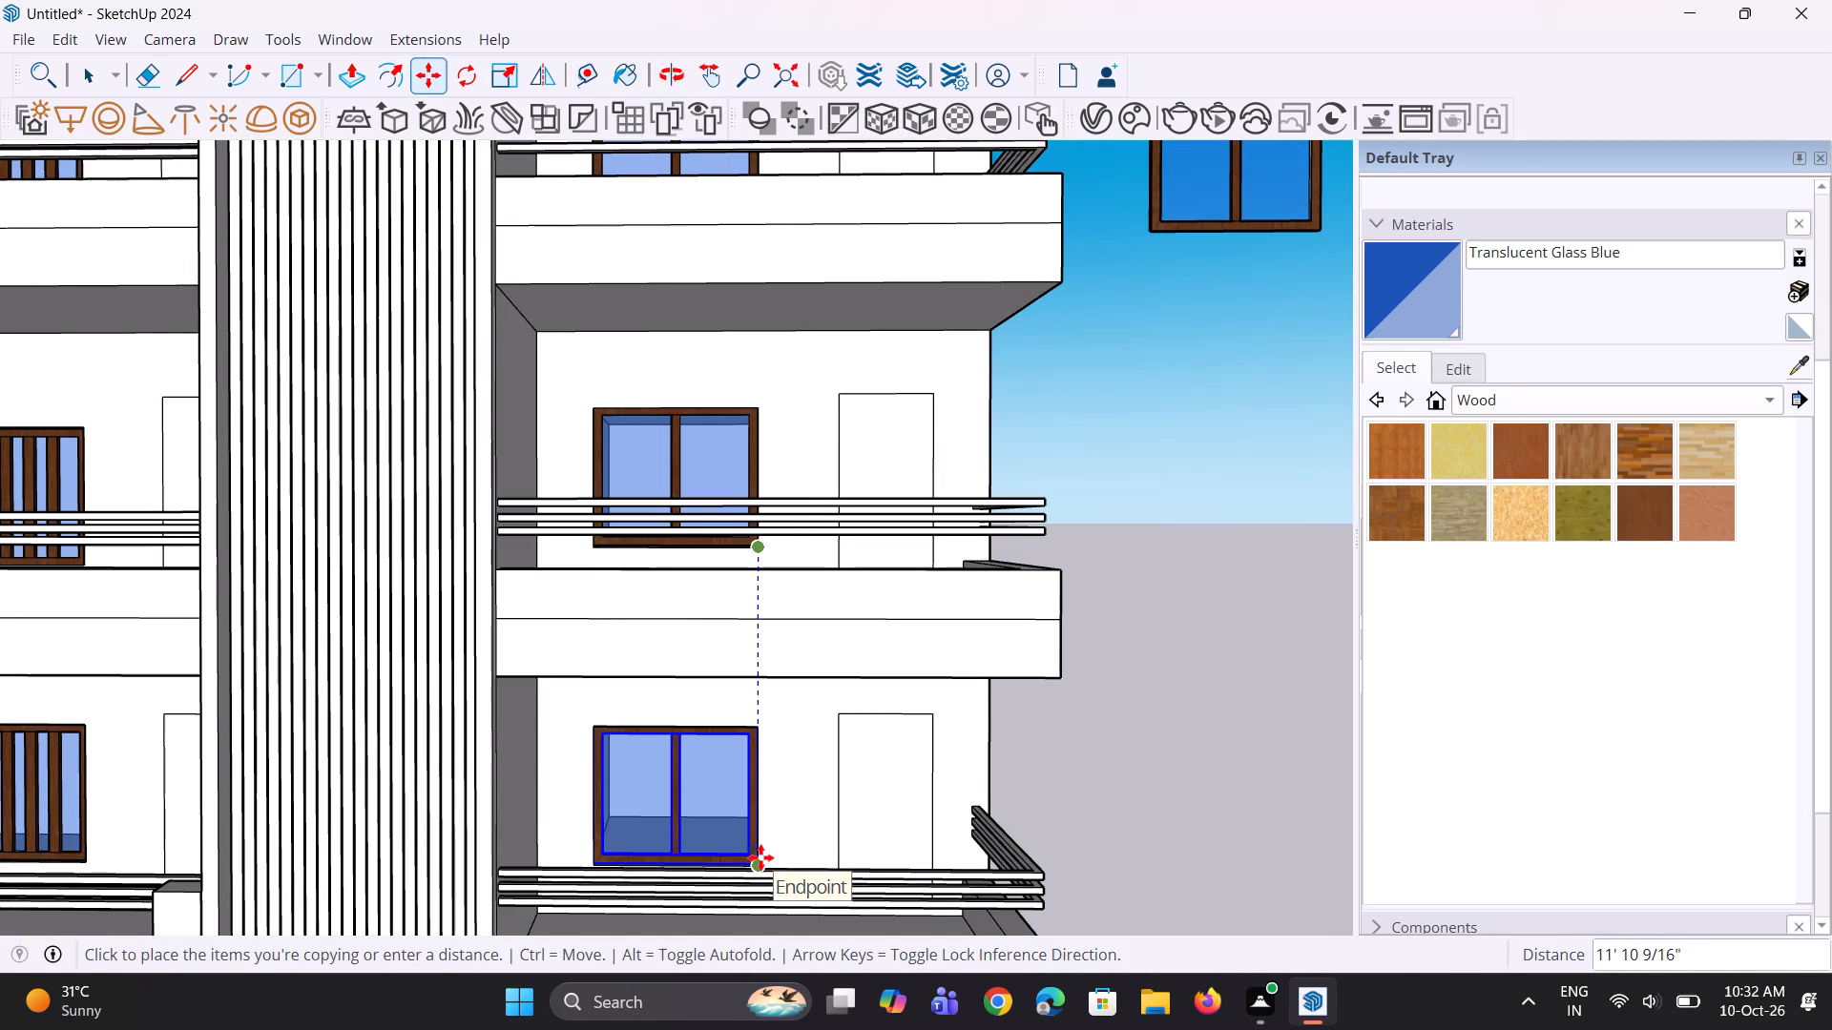
left_click(760, 857)
scroll(761, 765, "down", 6)
middle_click_drag(713, 803, 699, 900)
scroll(731, 804, "up", 6)
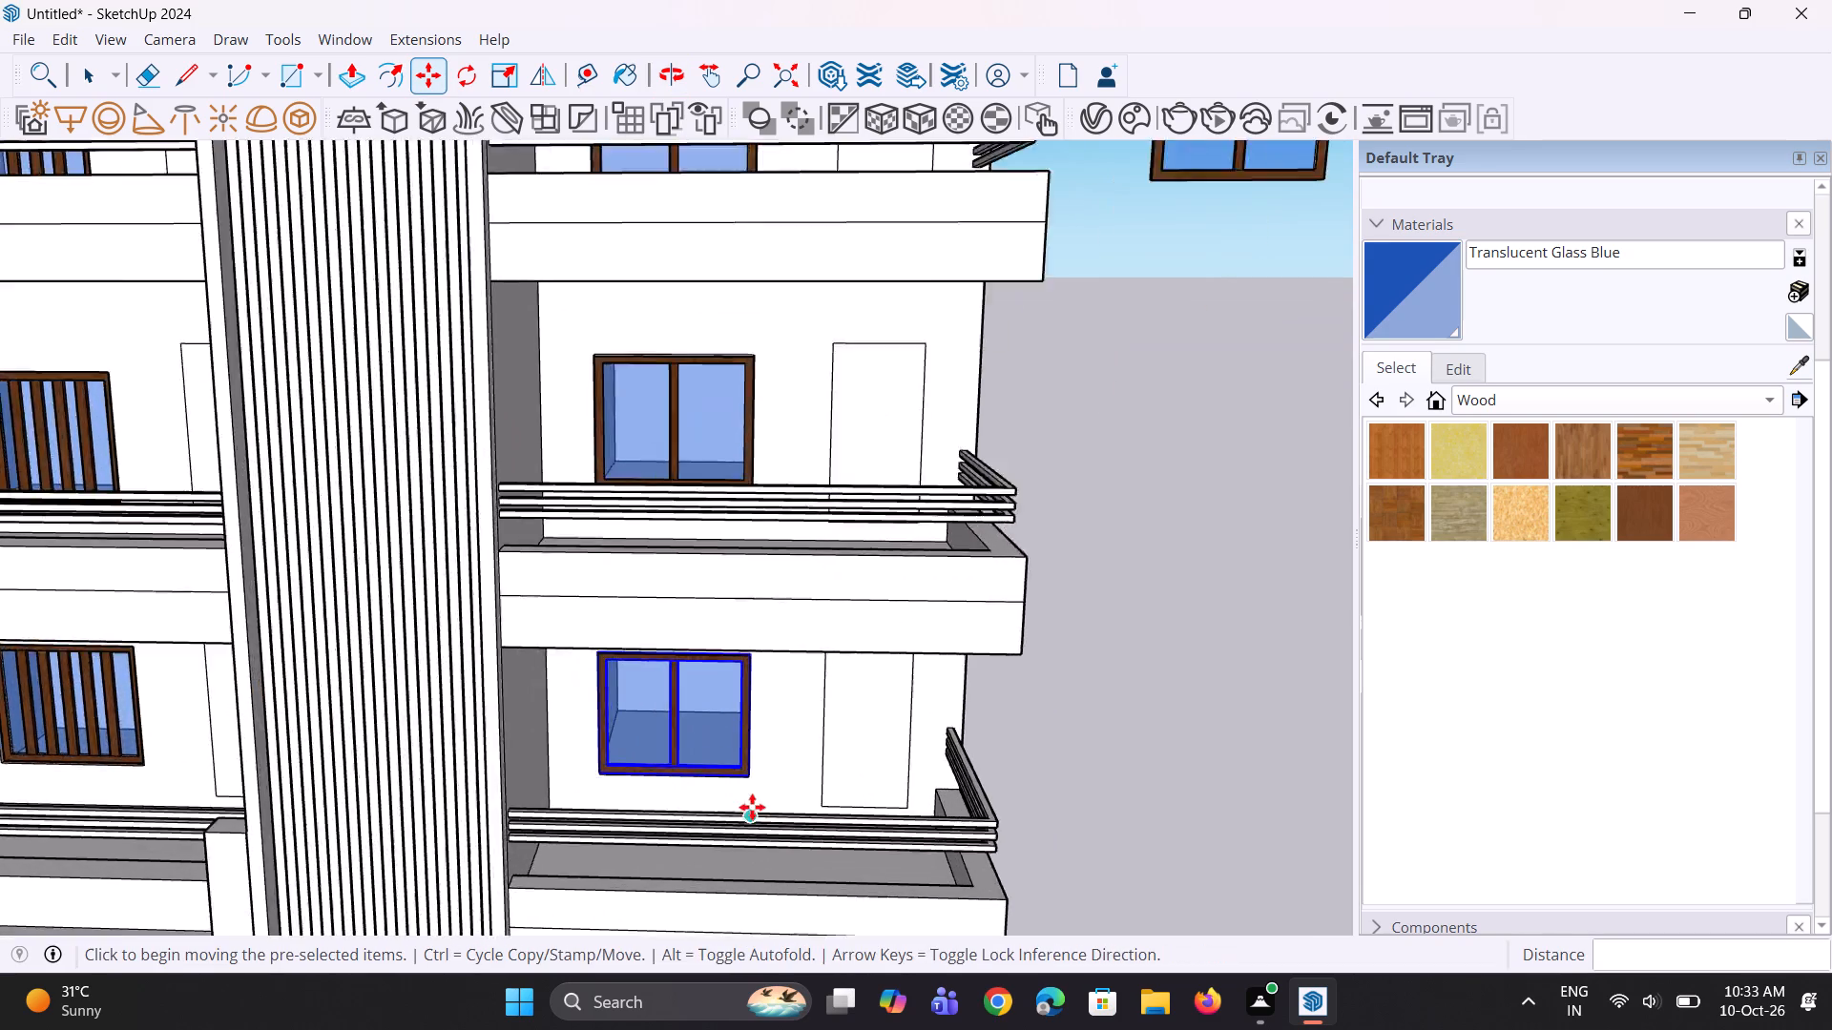
scroll(752, 807, "up", 1)
key("space")
key("space")
left_click(1242, 734)
Examine the fitted windows and the remaining door outlines on all three balcony floors.
middle_click_drag(768, 747, 788, 686)
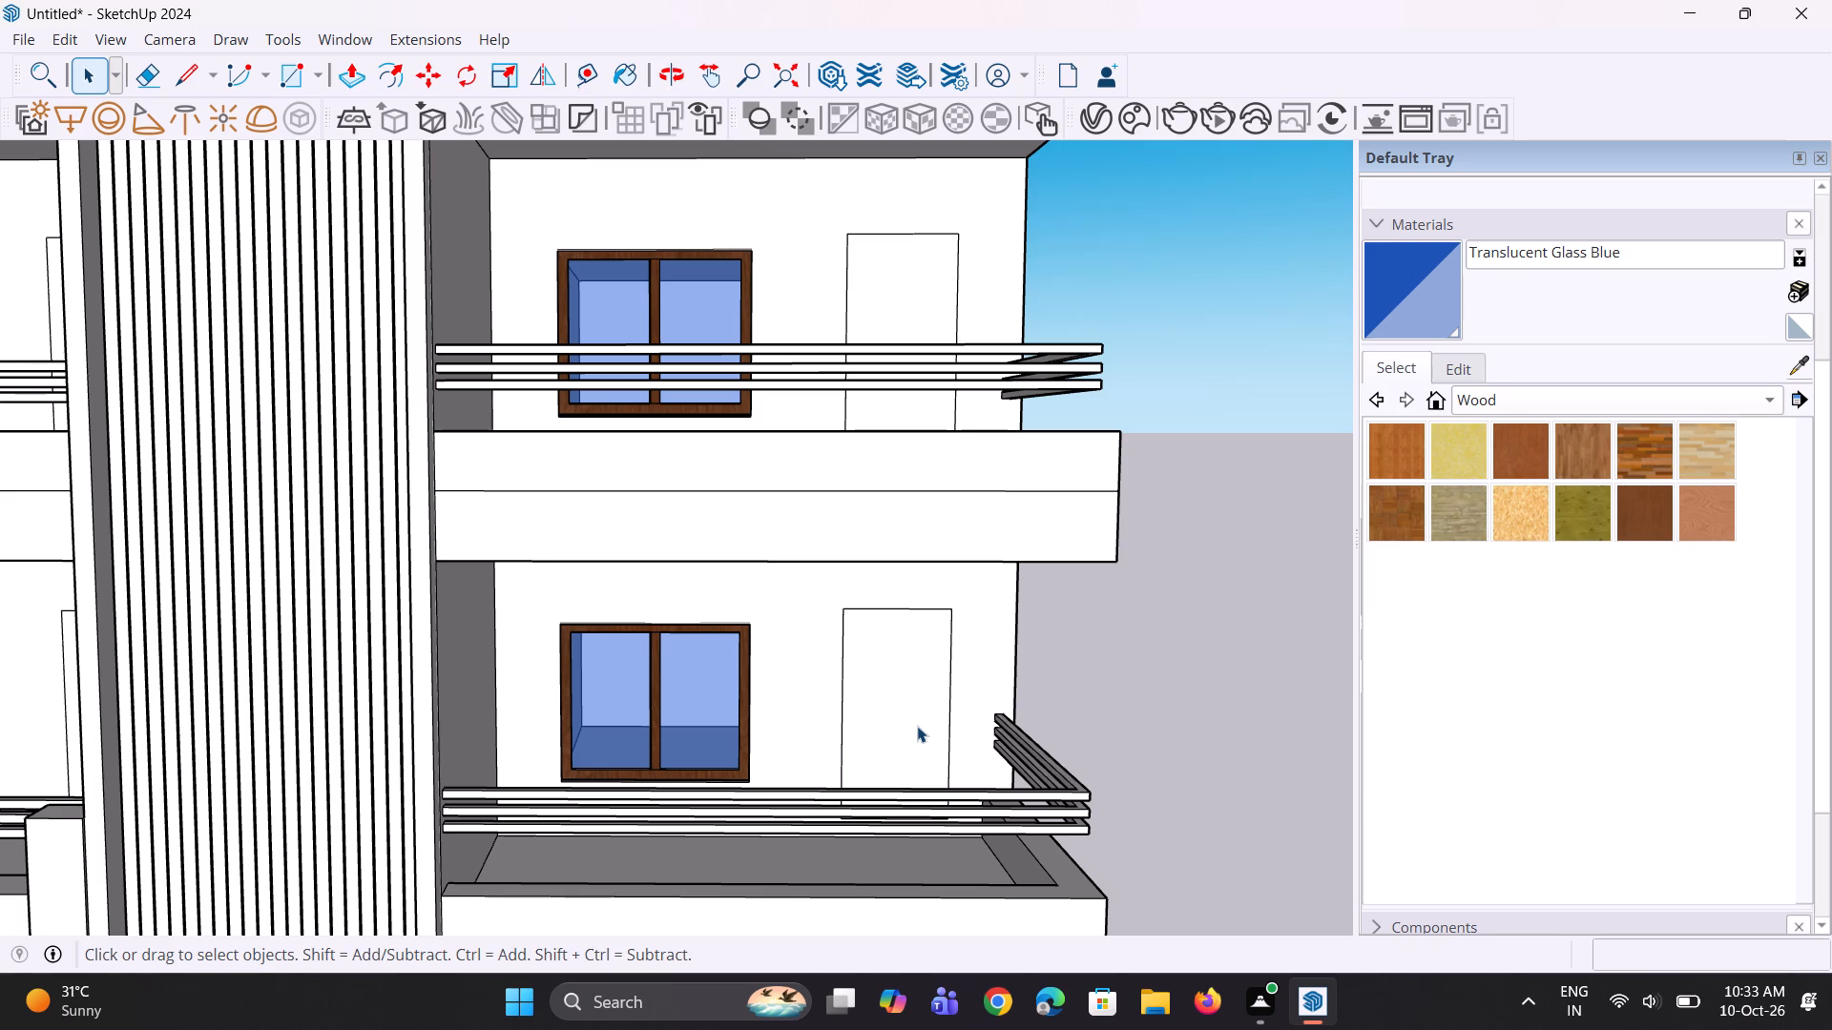
scroll(638, 500, "down", 7)
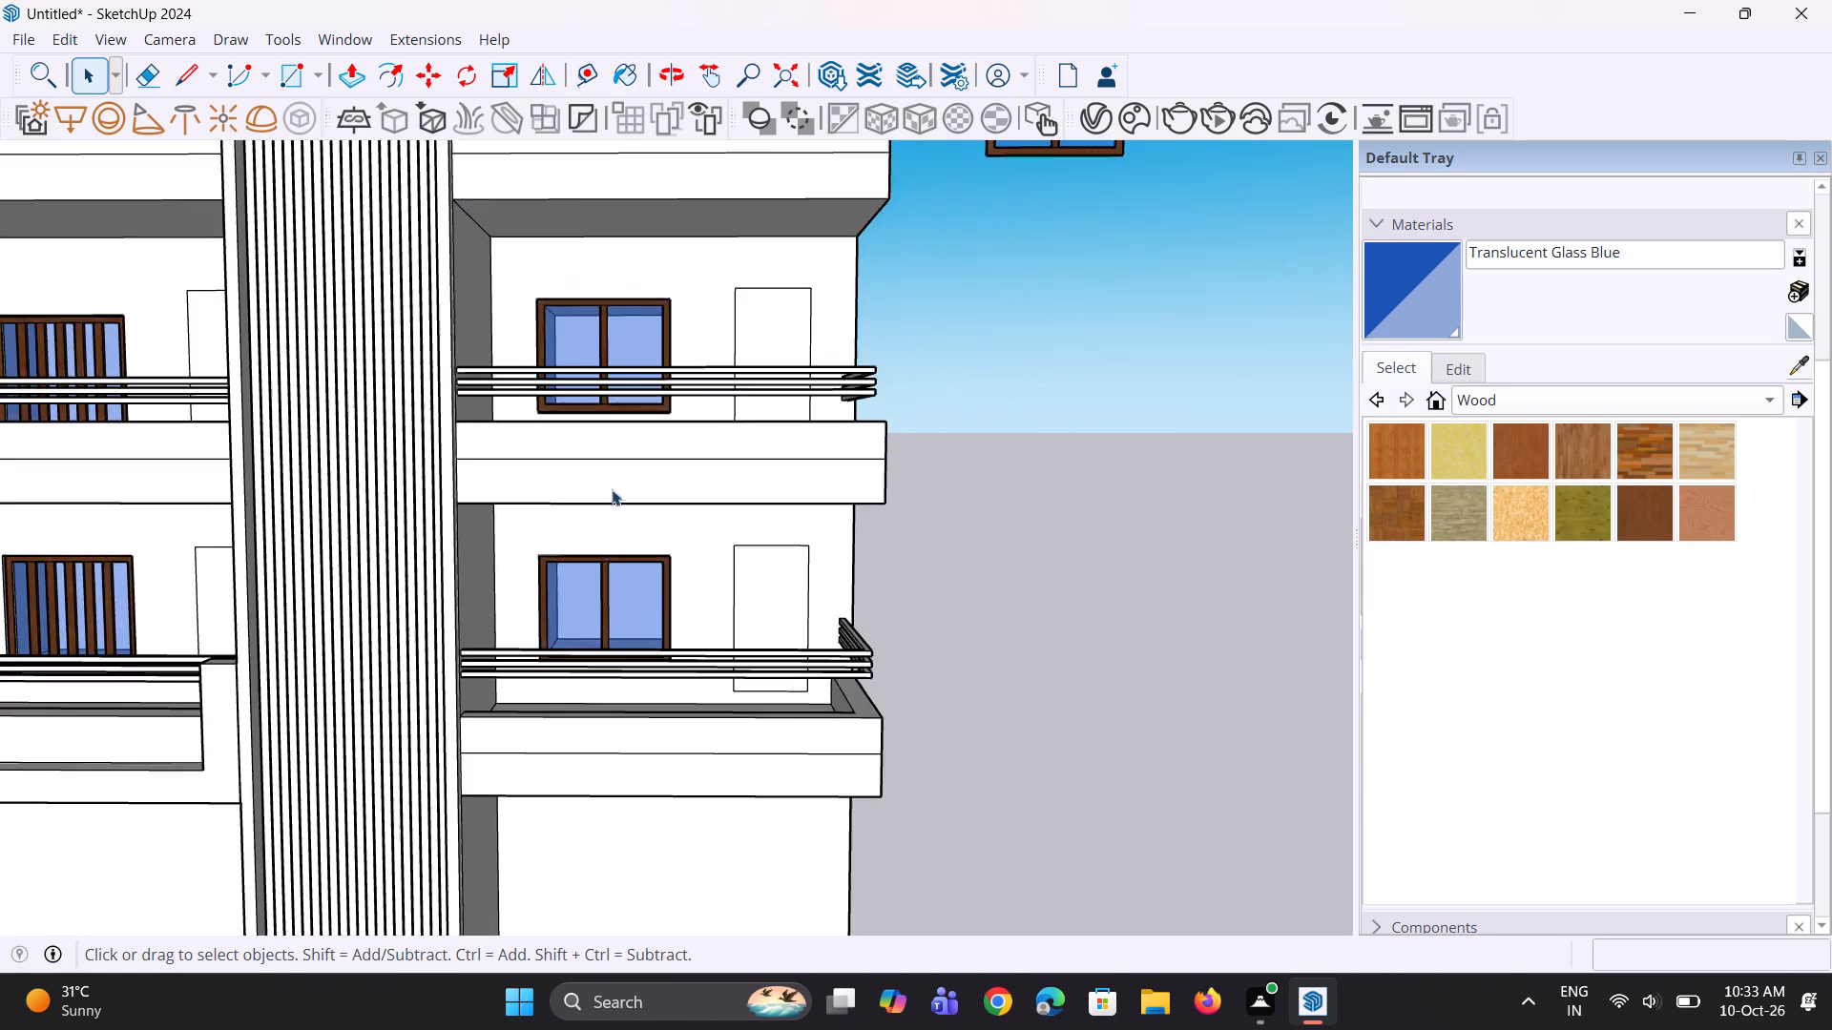
scroll(612, 489, "down", 2)
scroll(739, 546, "down", 8)
scroll(527, 462, "up", 4)
scroll(665, 447, "up", 4)
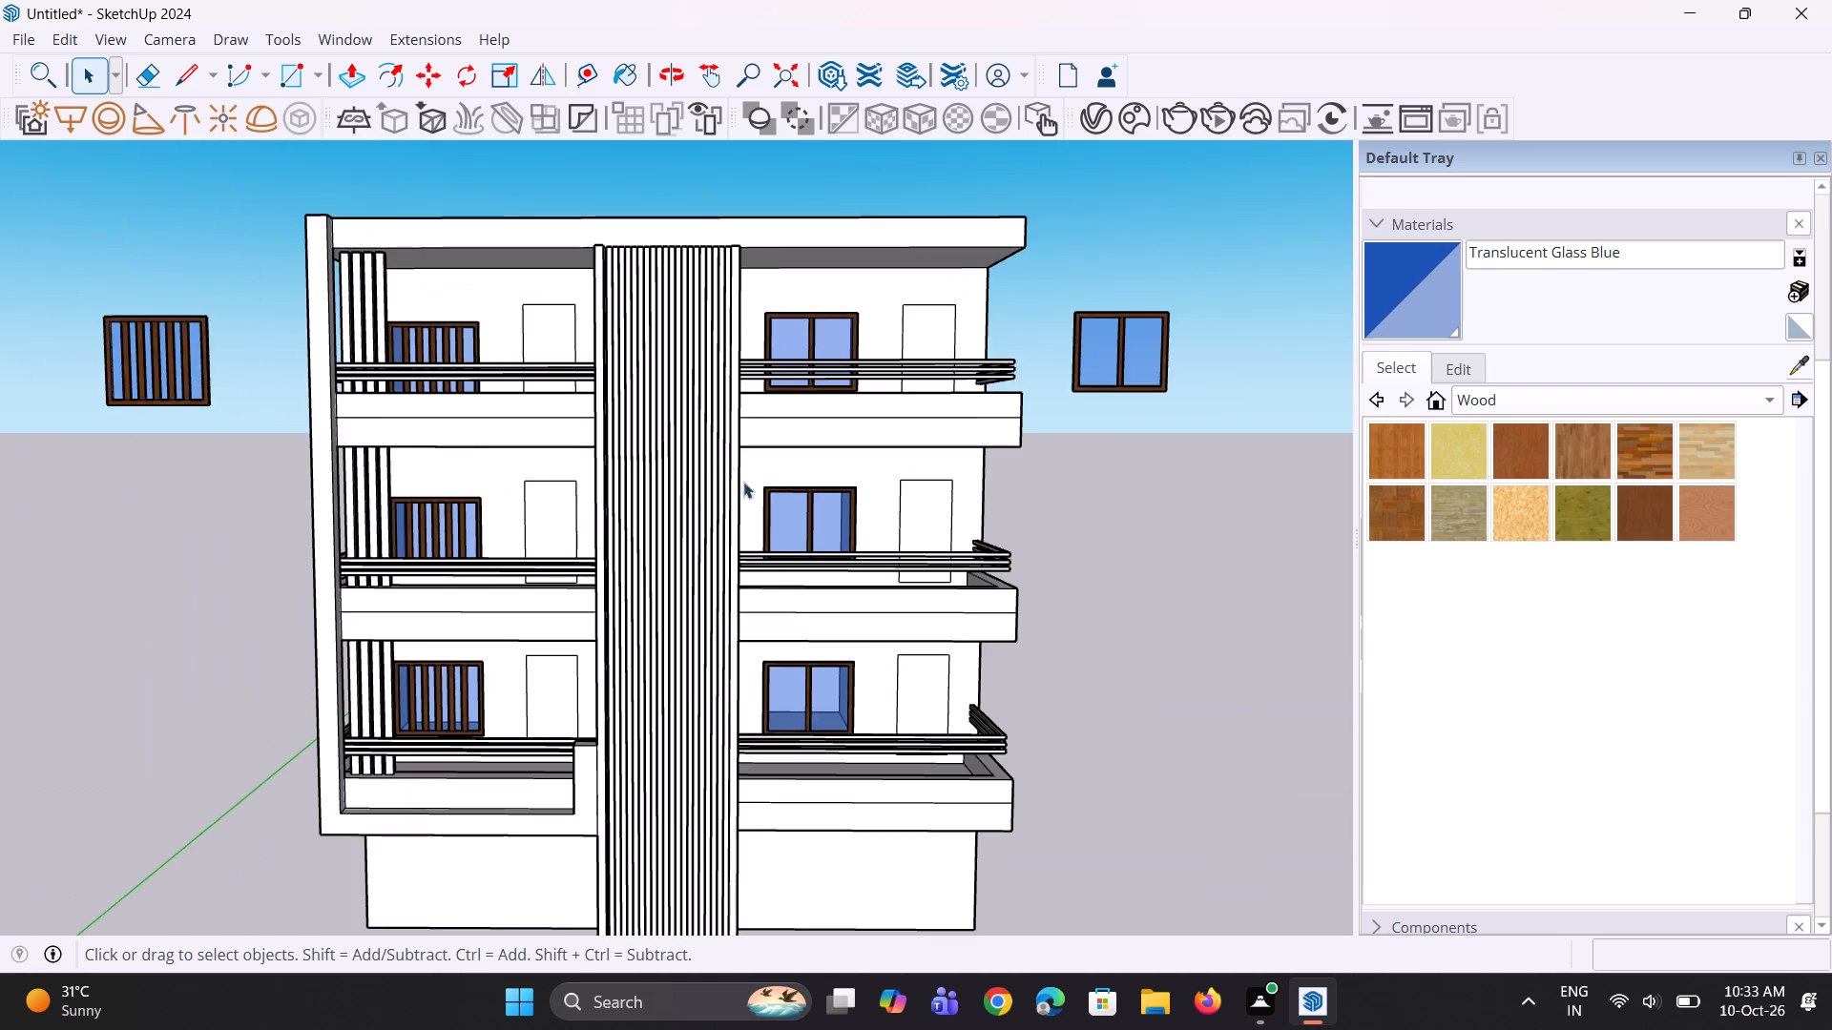
scroll(719, 473, "down", 6)
scroll(914, 289, "up", 4)
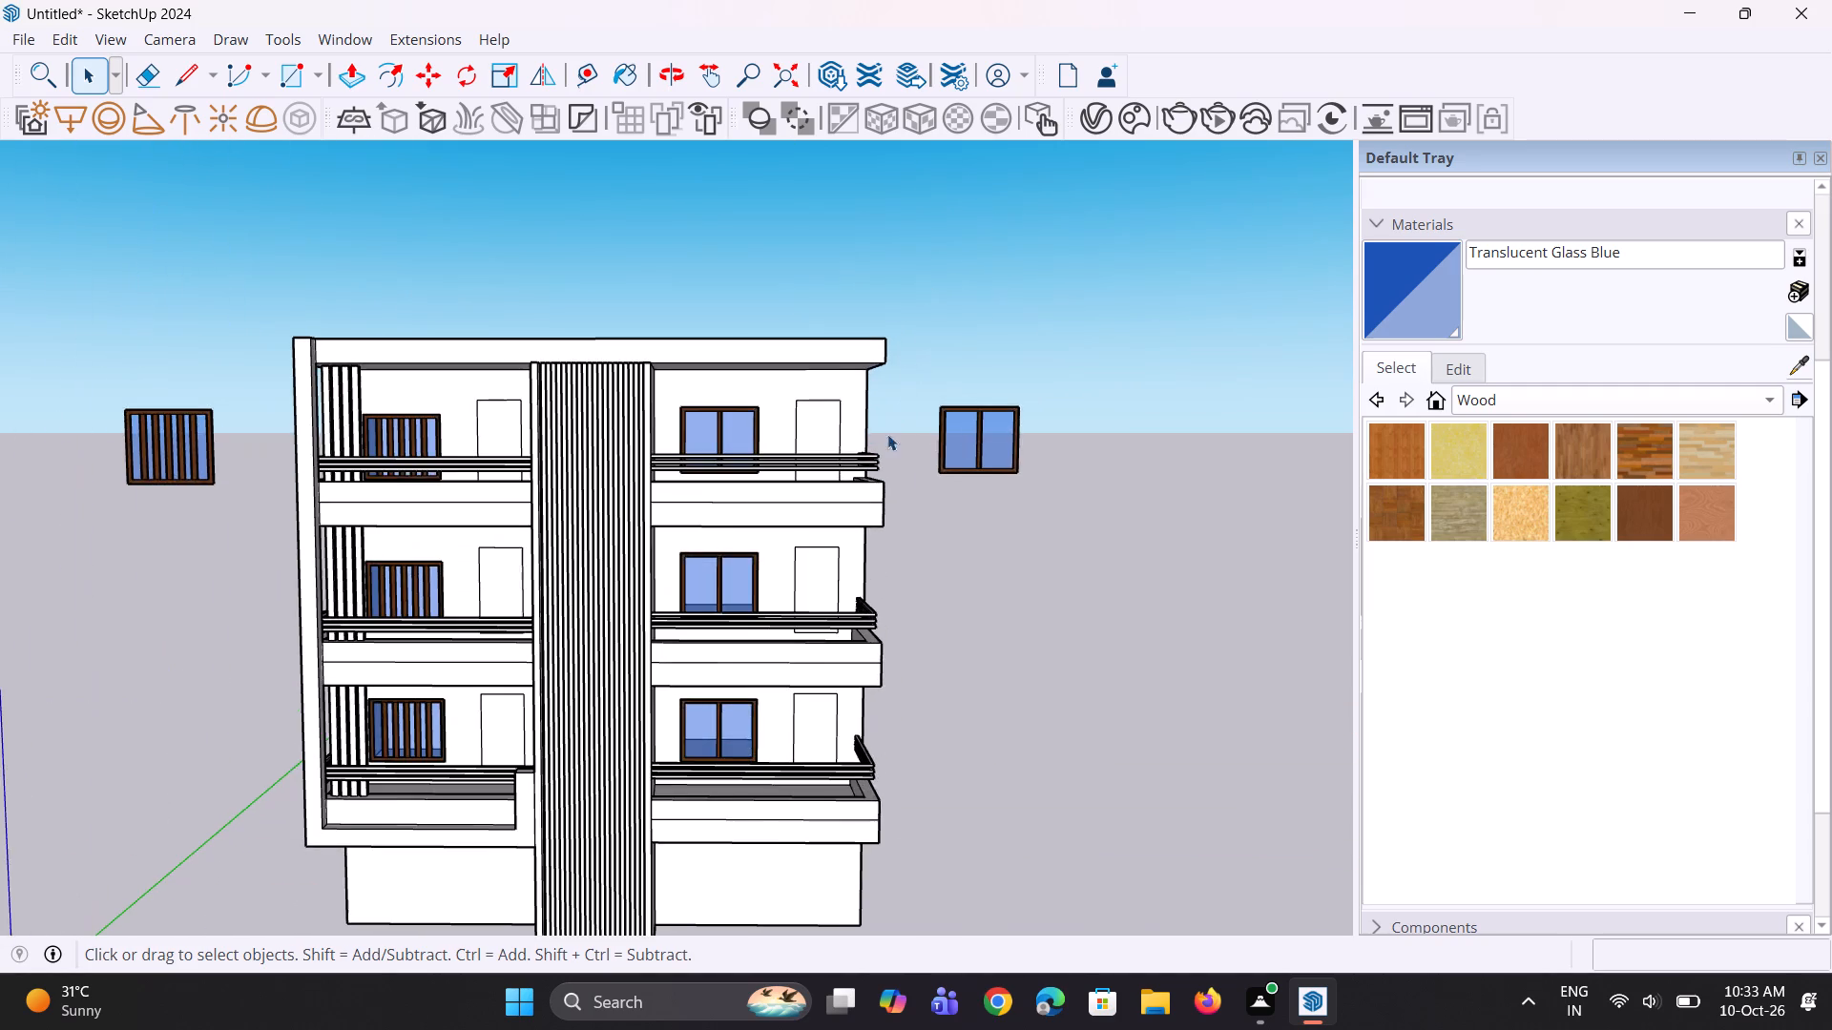
Copy the top-floor door outline face beyond the slatted column sideways, clear of the building and past the loose two-pane window.
middle_click_drag(847, 462, 795, 484)
left_click(826, 444)
scroll(851, 513, "up", 3)
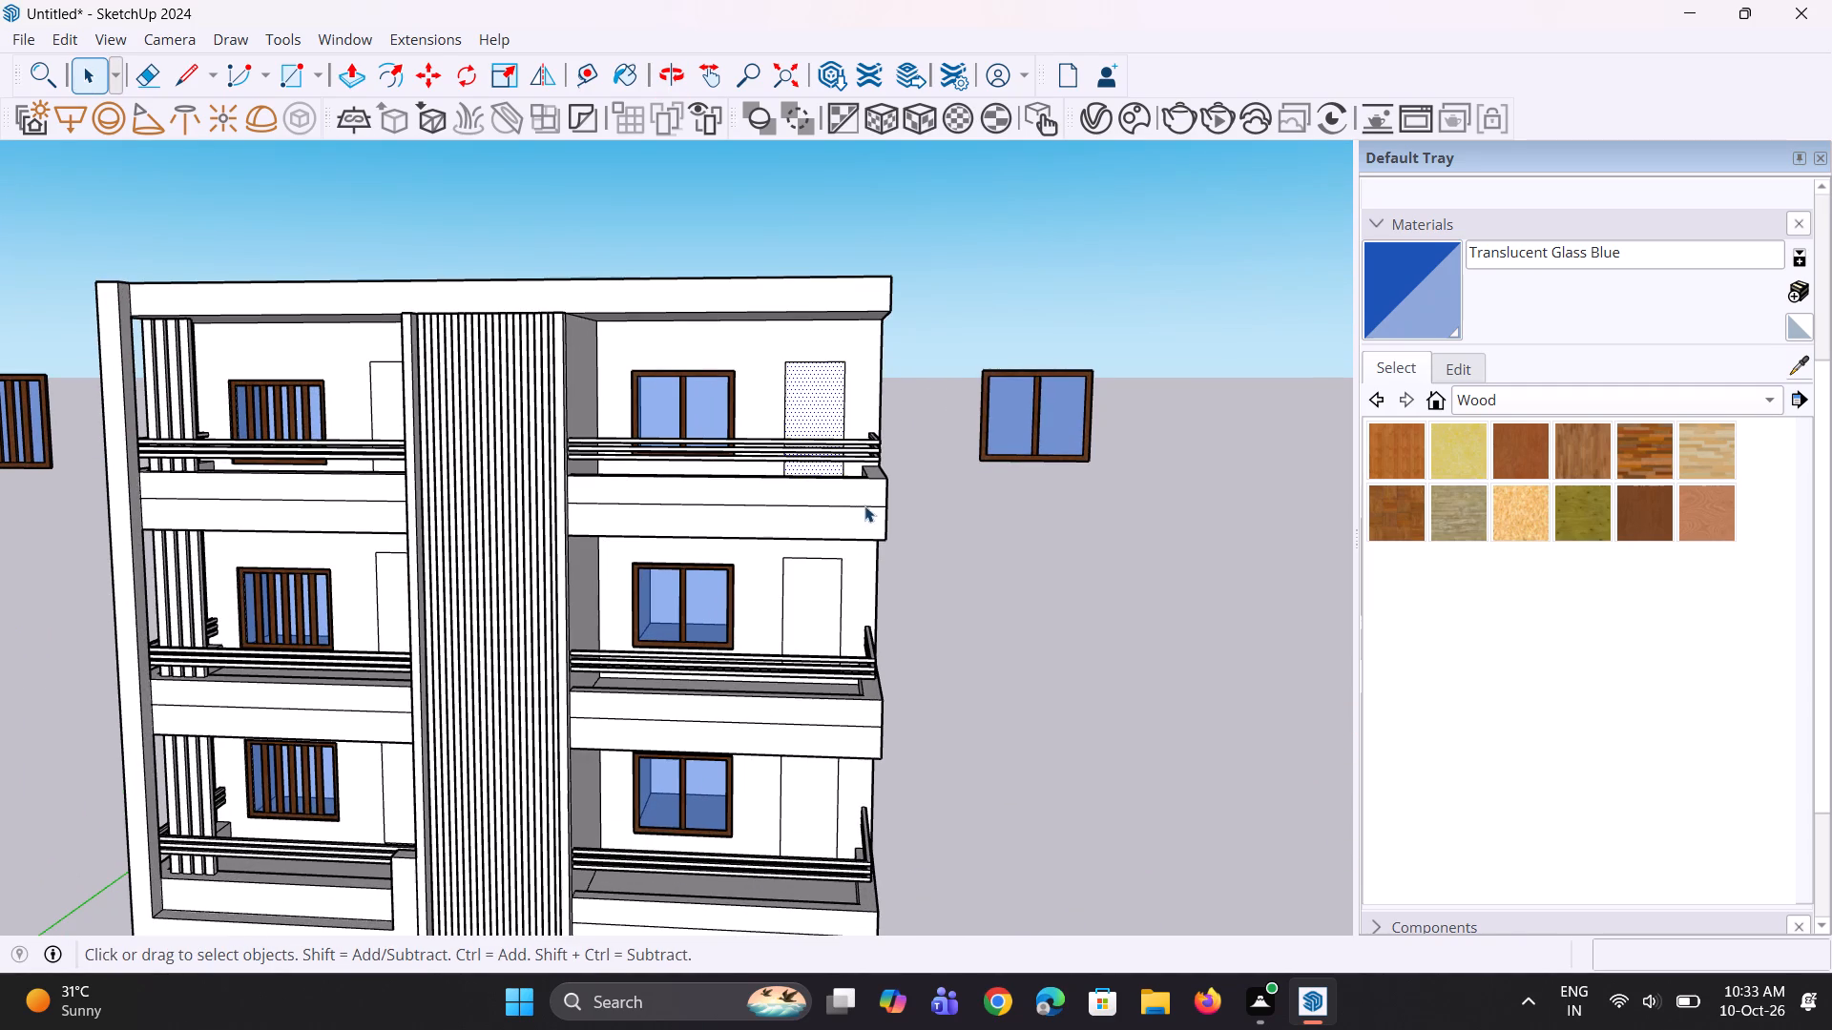
key("m")
left_click_drag(818, 414, 827, 413)
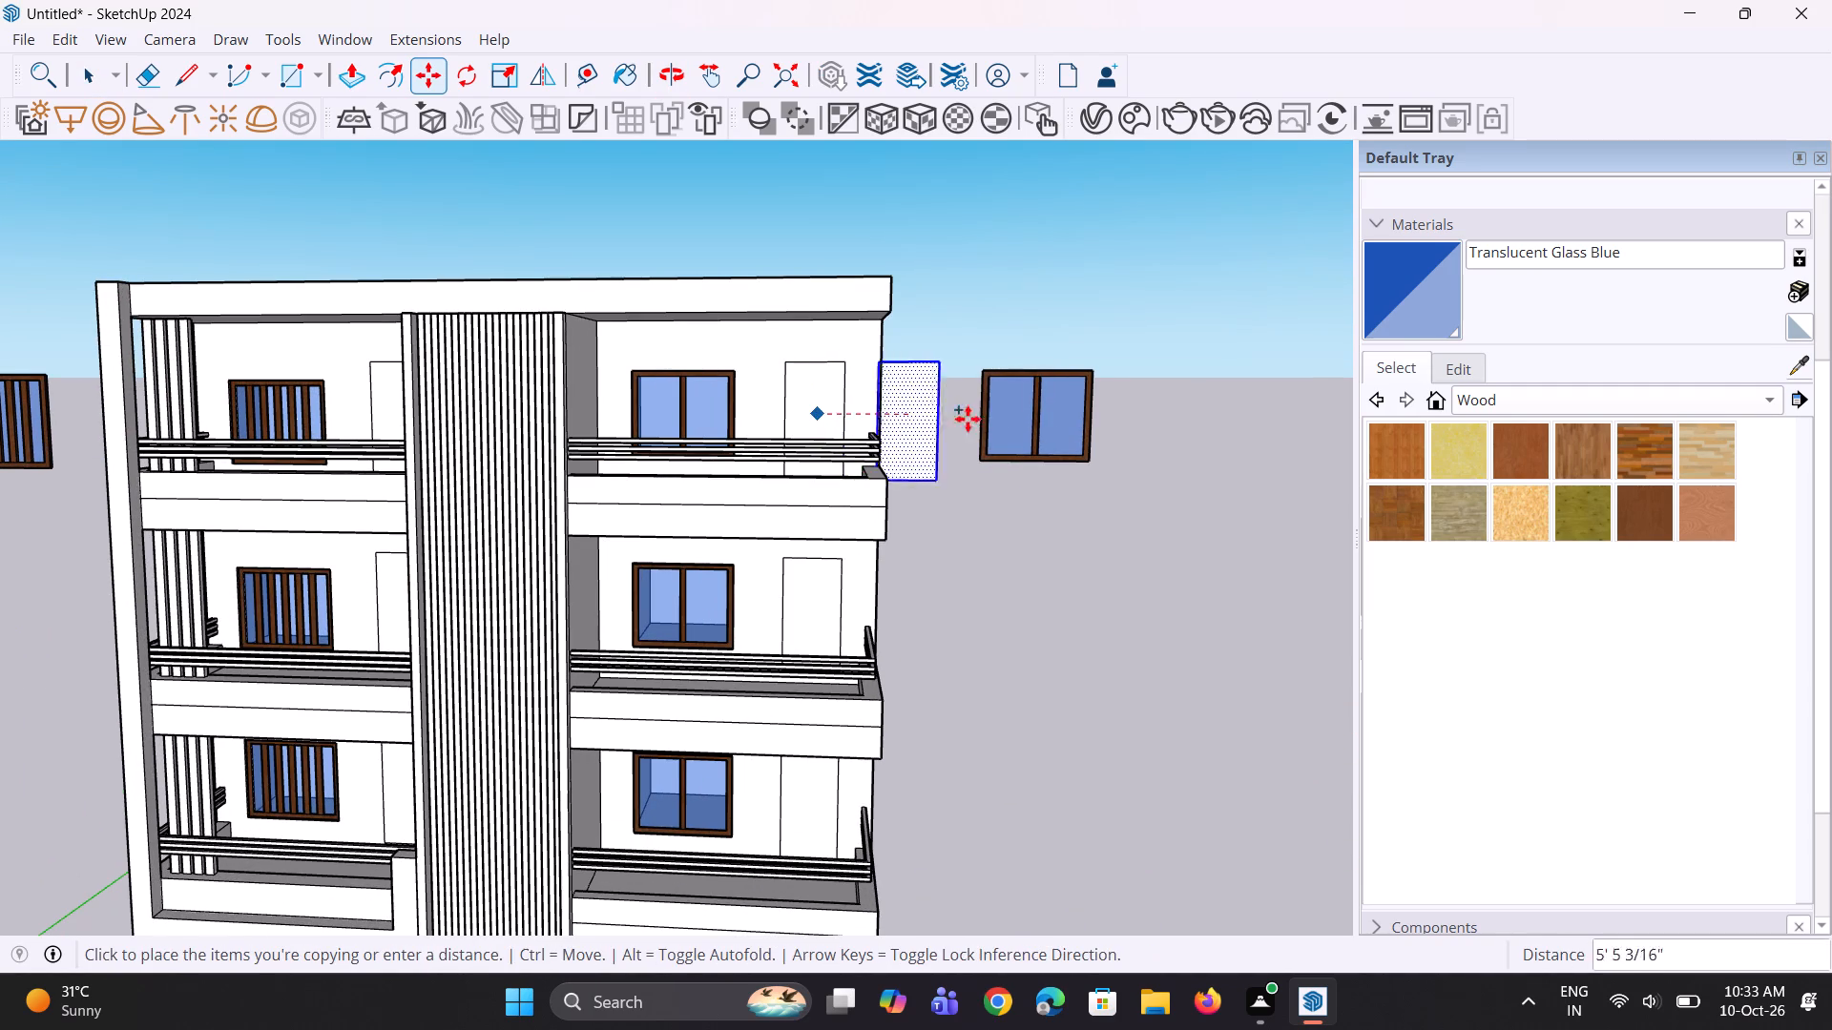
left_click(1181, 414)
Offset the copied door face's outline inward about 4 7/16" to form the door frame border.
scroll(1189, 436, "up", 3)
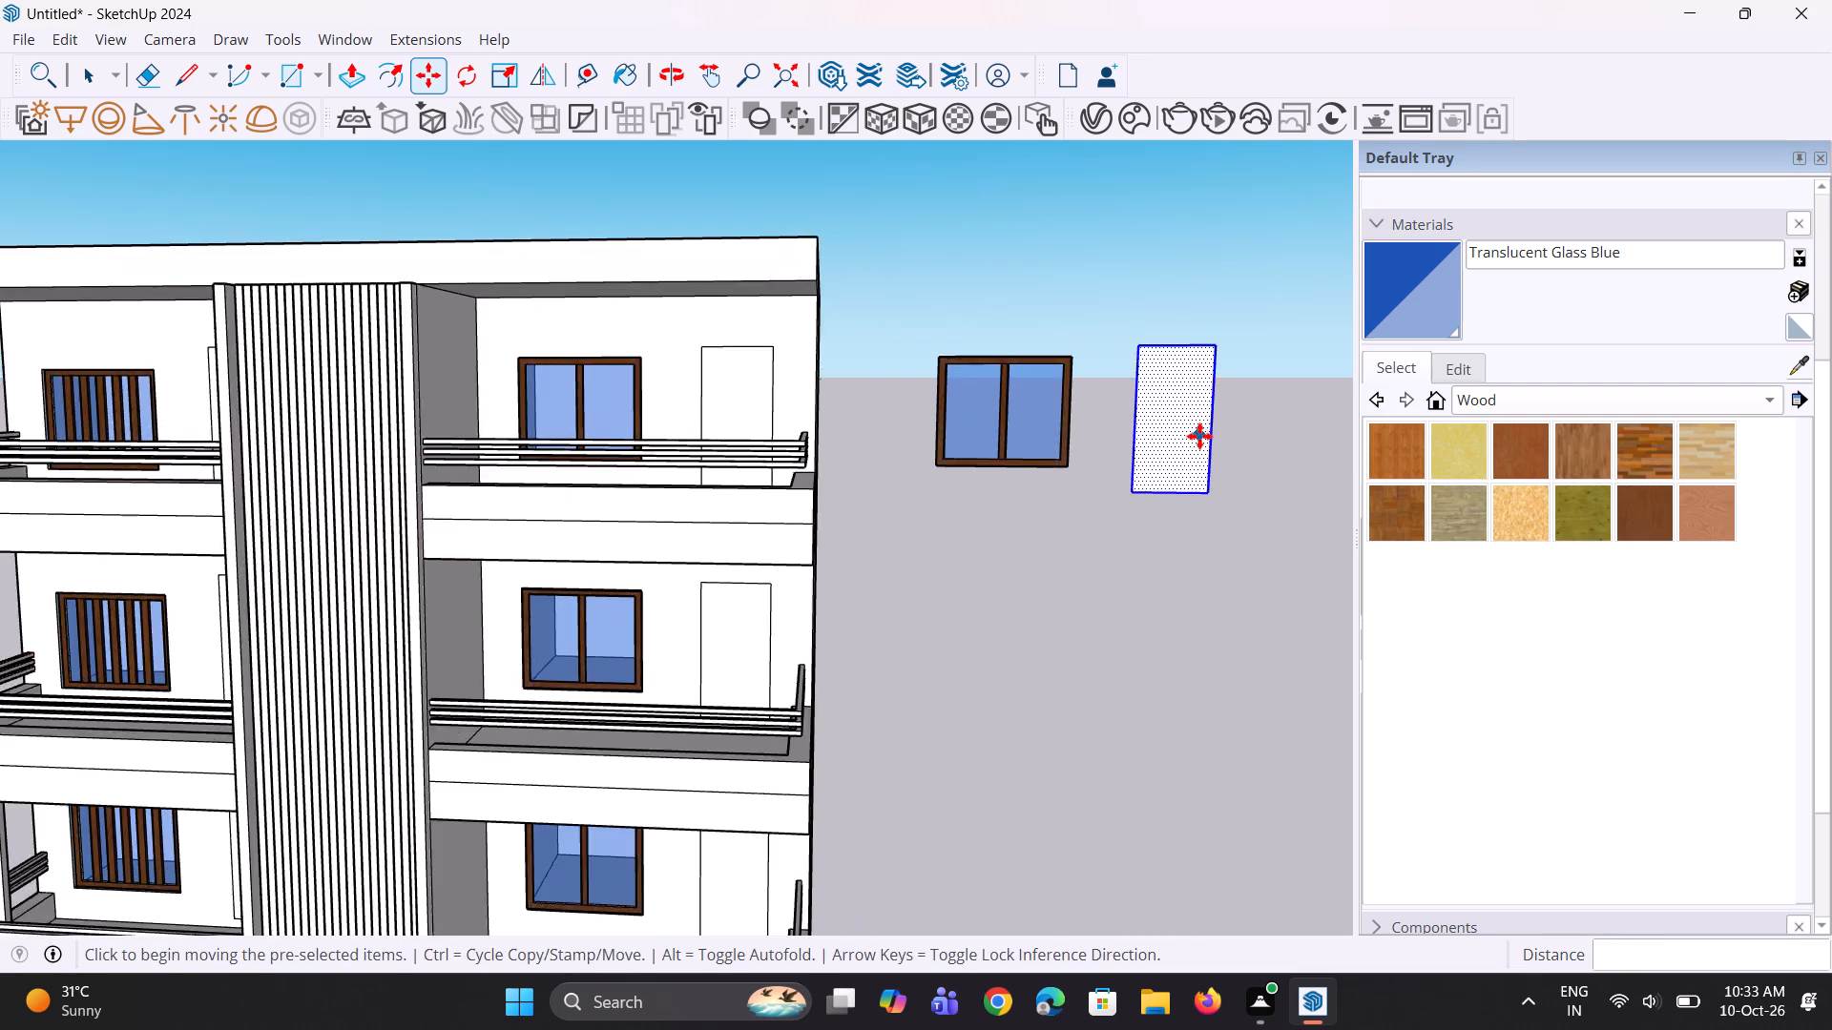
scroll(1199, 436, "up", 2)
middle_click_drag(1196, 440, 1187, 440)
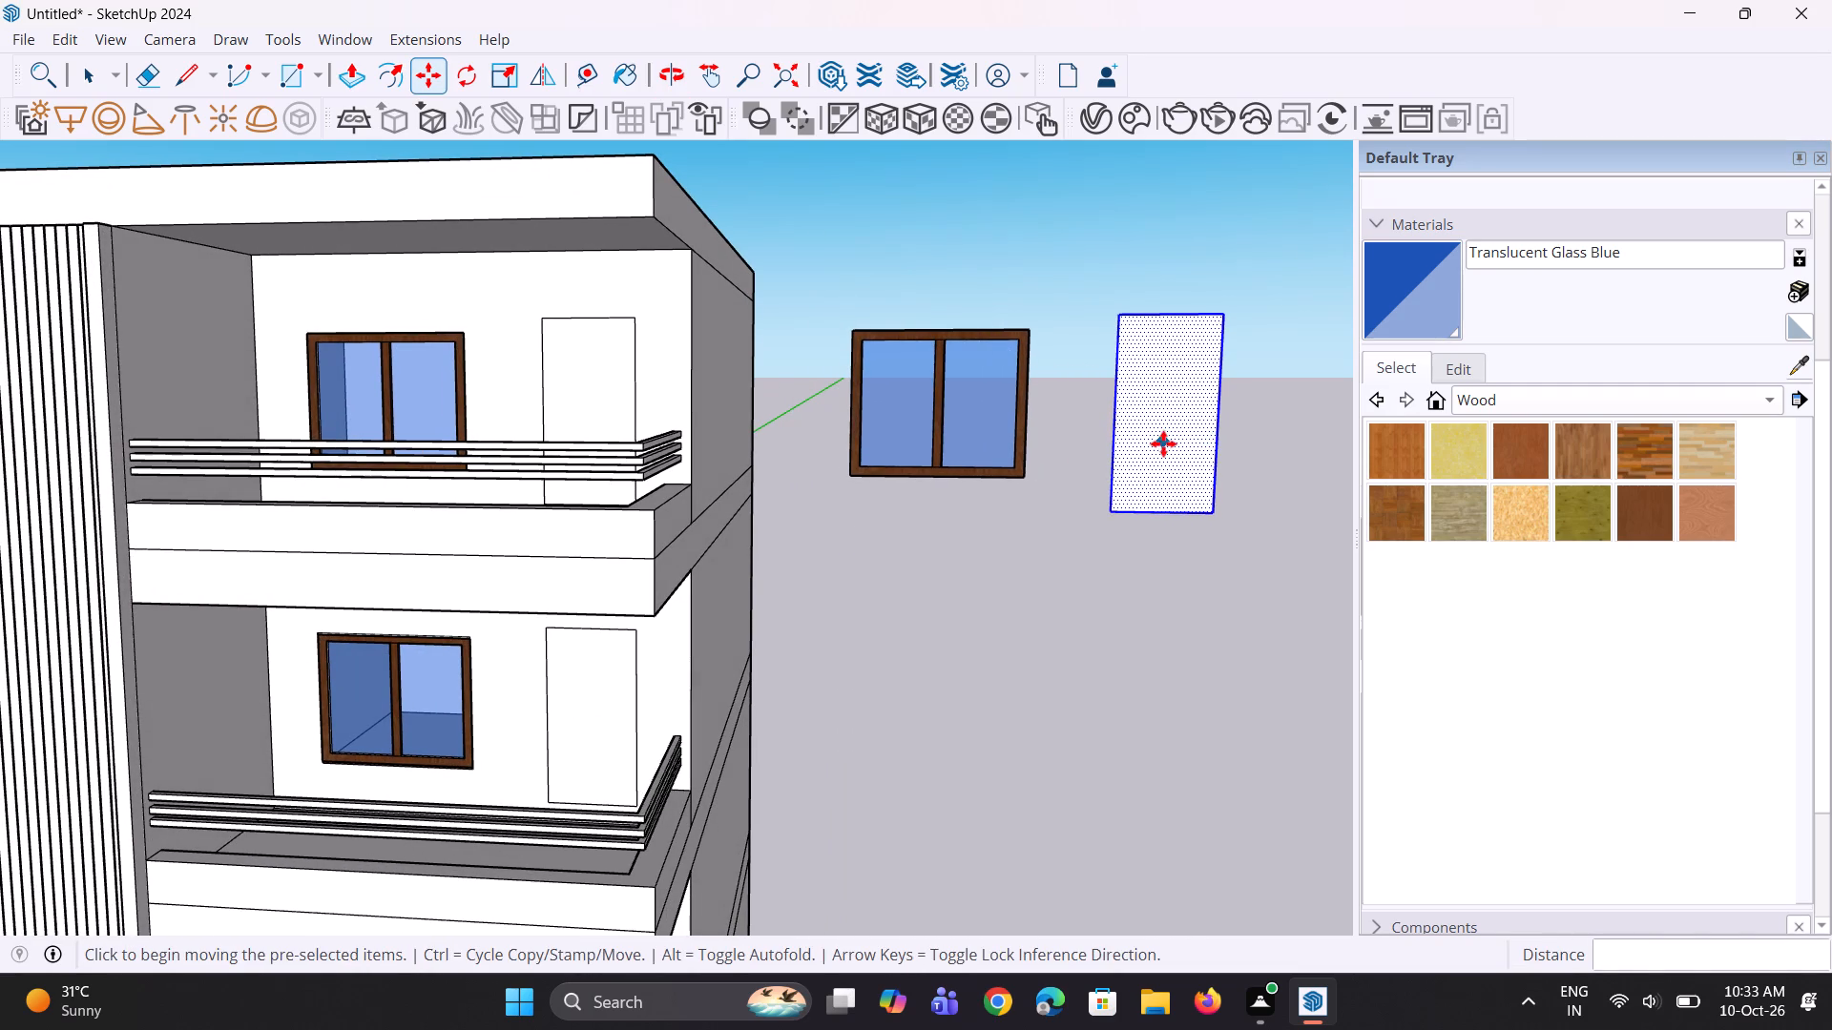
scroll(1150, 442, "down", 3)
middle_click_drag(1151, 452, 1162, 472)
scroll(1176, 394, "up", 3)
middle_click_drag(1198, 441, 1178, 429)
scroll(1171, 377, "up", 2)
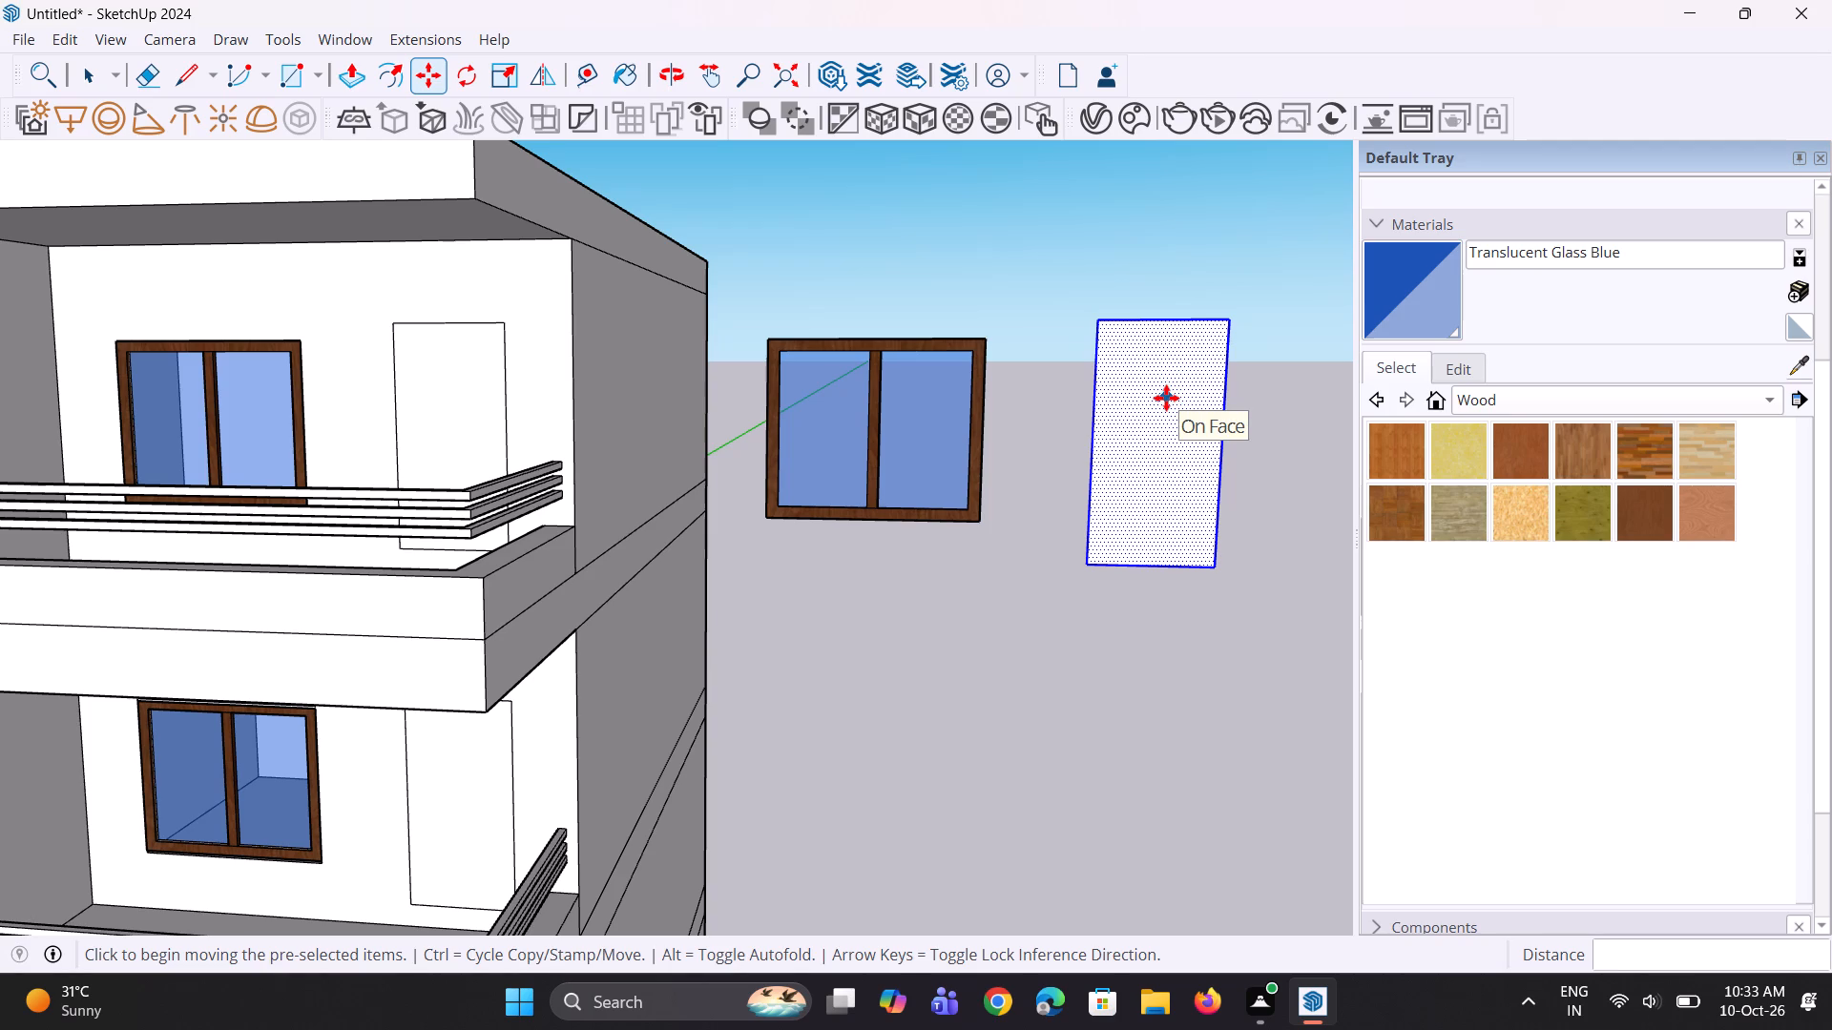
key("f")
left_click(1120, 412)
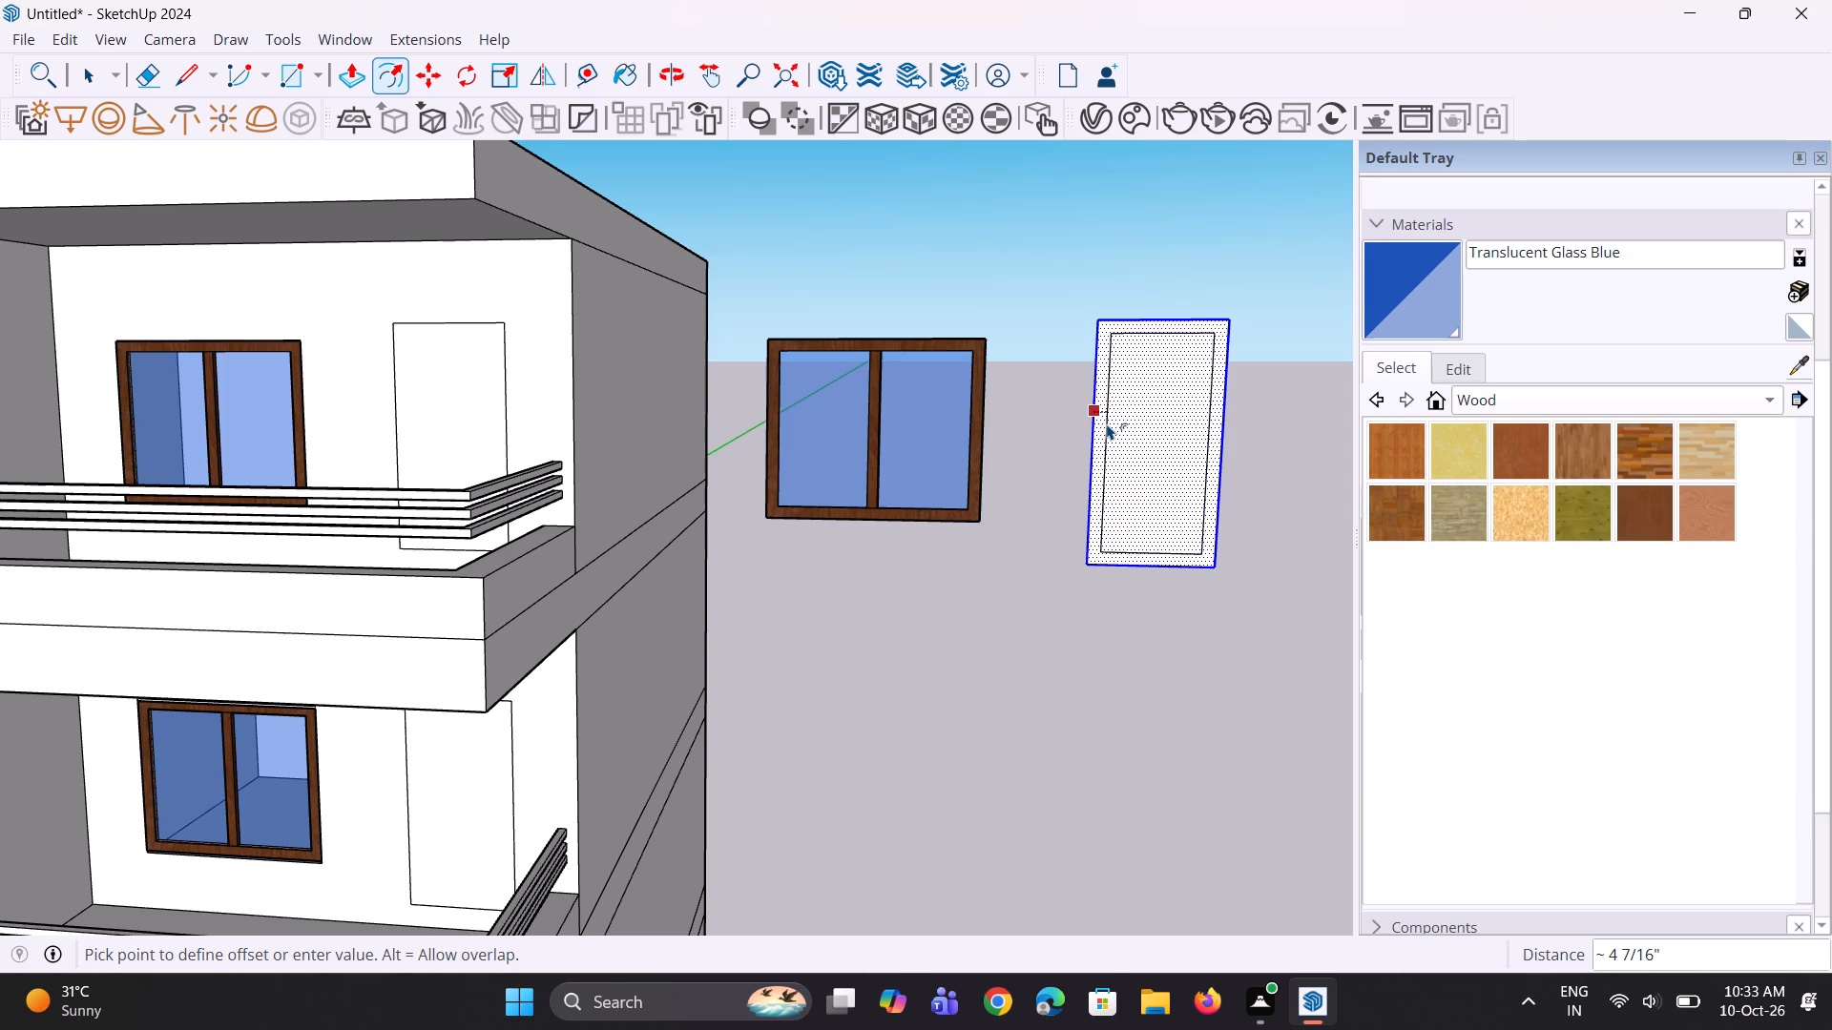
left_click(1106, 425)
middle_click_drag(1105, 531, 1108, 495)
key("space")
key("space")
key("space")
left_click(994, 695)
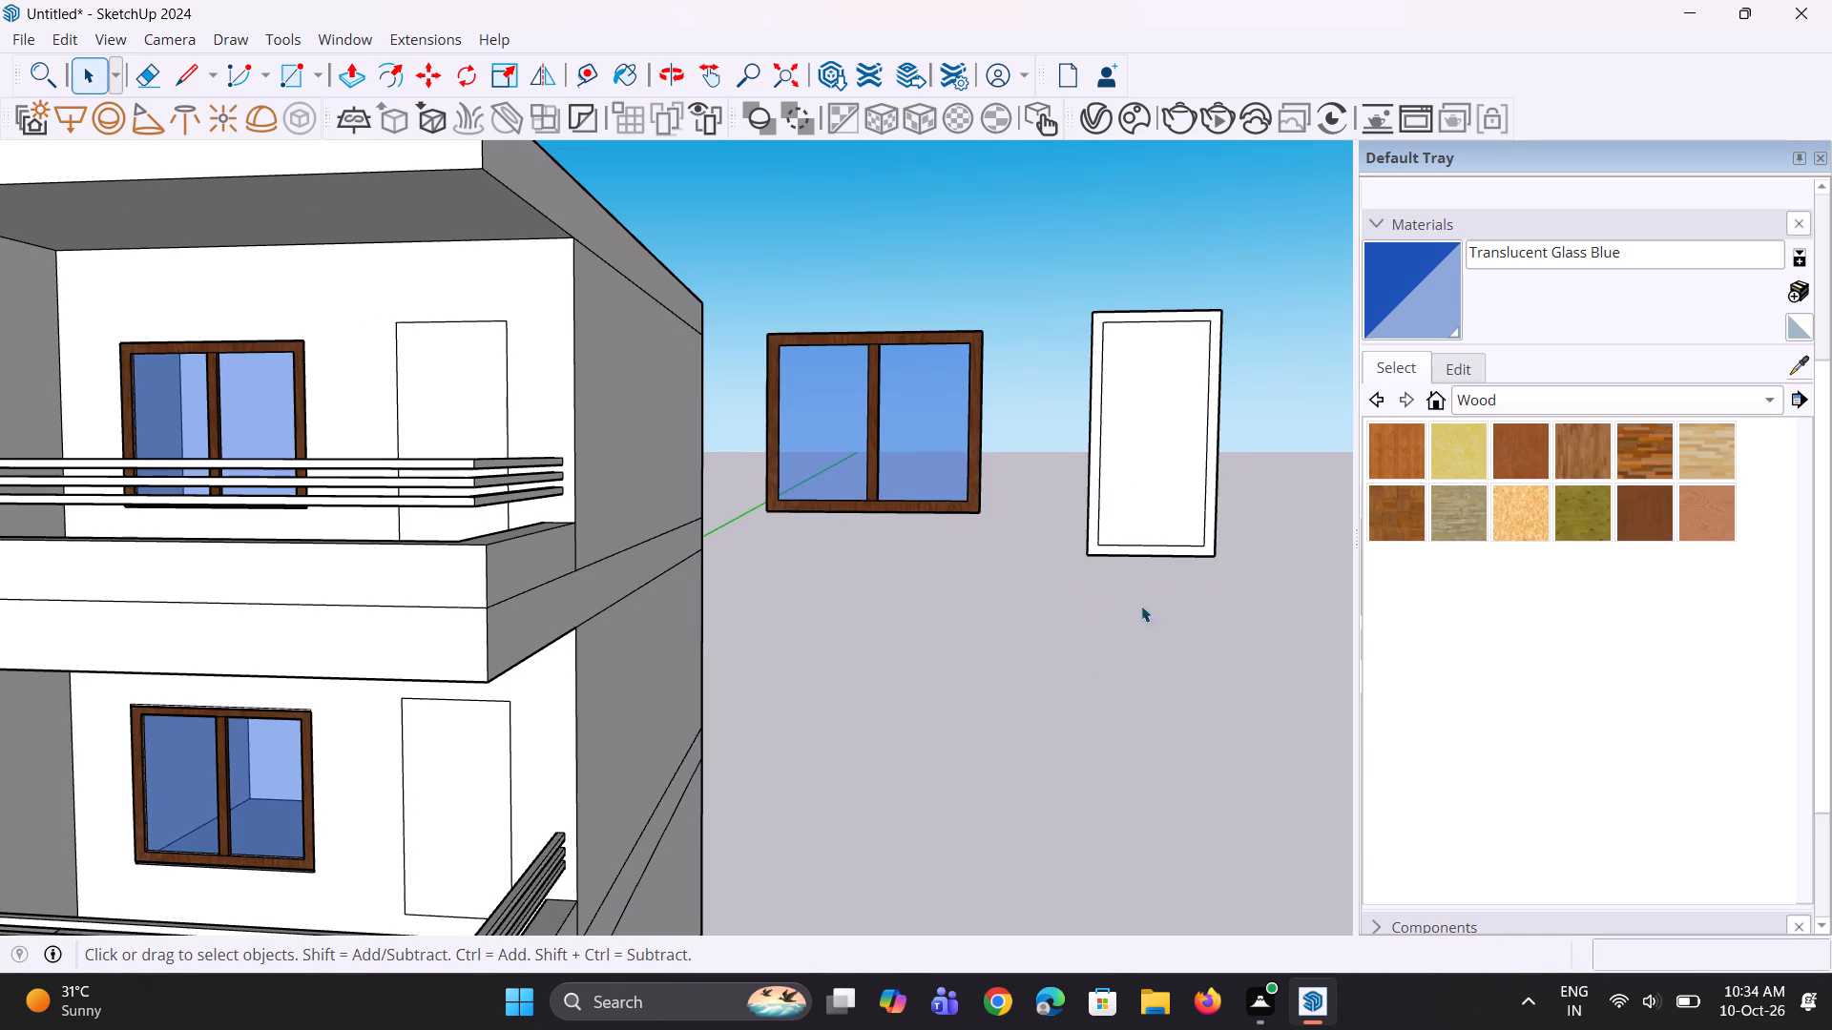
Push/pull the border face of the copied door slightly outward to give the frame thickness around the inner panel.
scroll(1159, 578, "up", 2)
middle_click_drag(1120, 575, 995, 640)
middle_click_drag(1197, 604, 1121, 633)
scroll(1108, 632, "up", 1)
left_click(1117, 625)
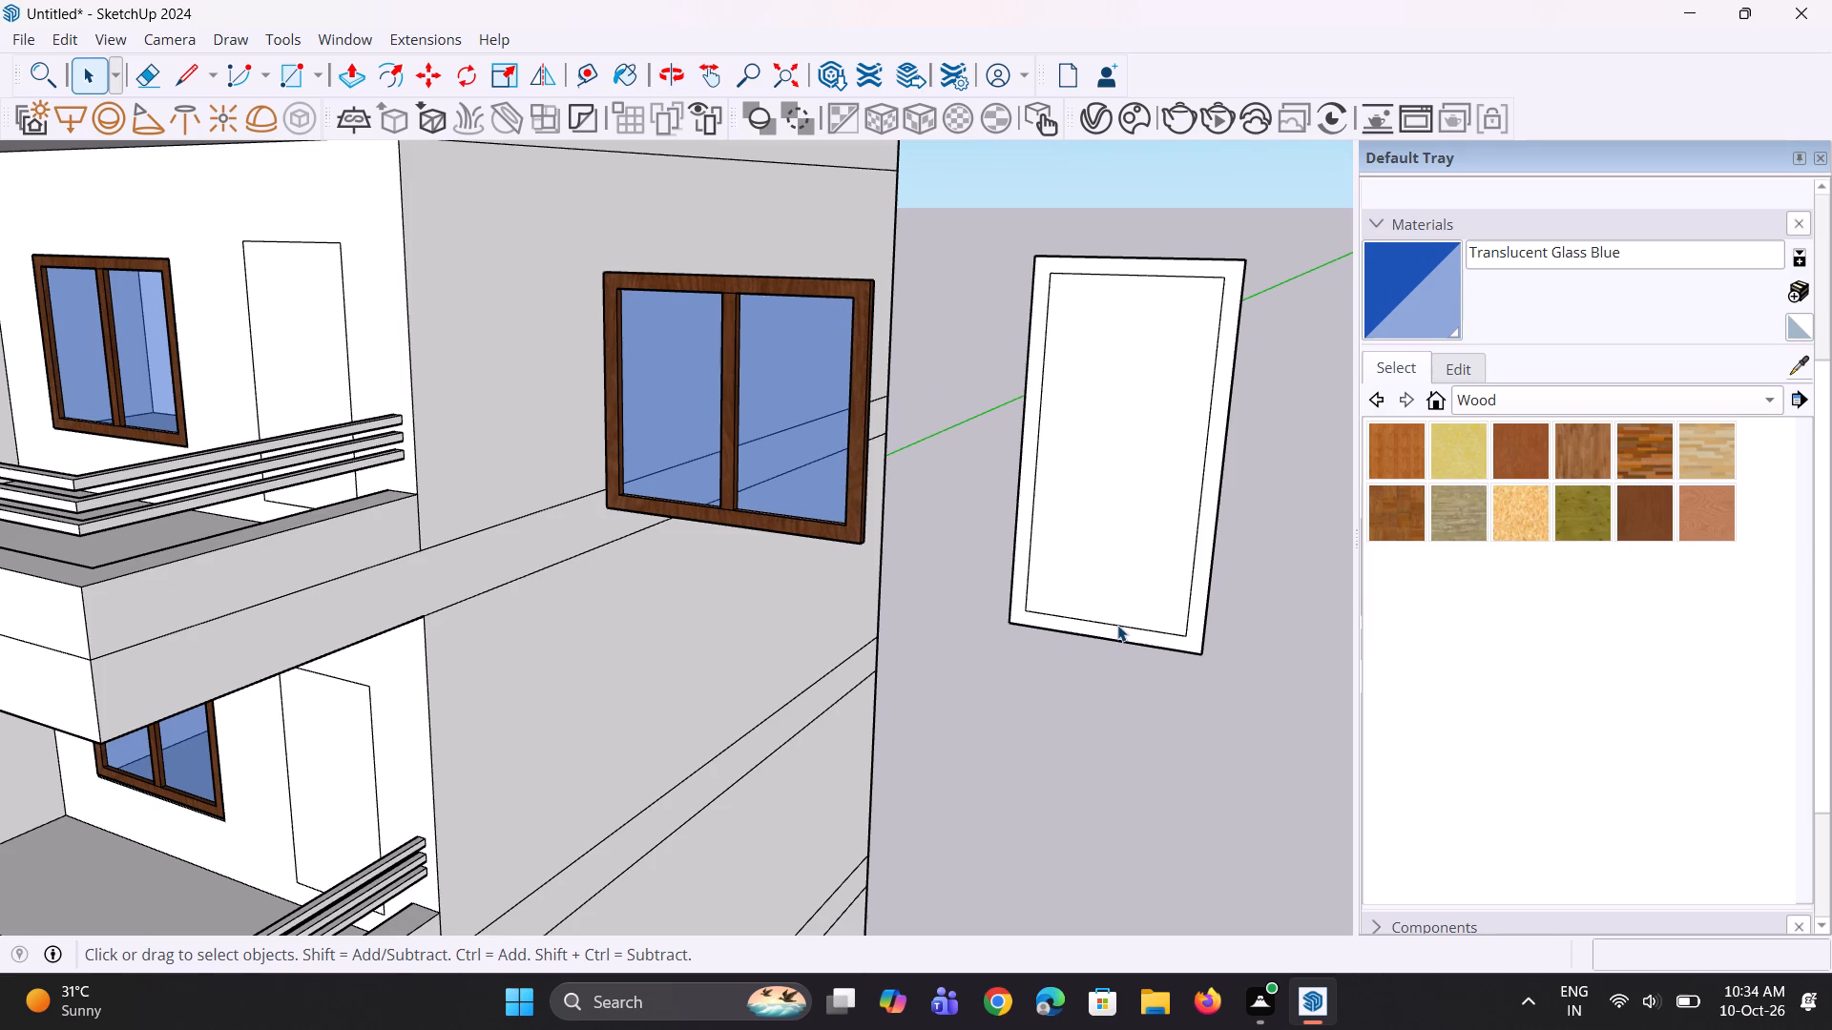
scroll(1158, 645, "up", 1)
left_click(1081, 749)
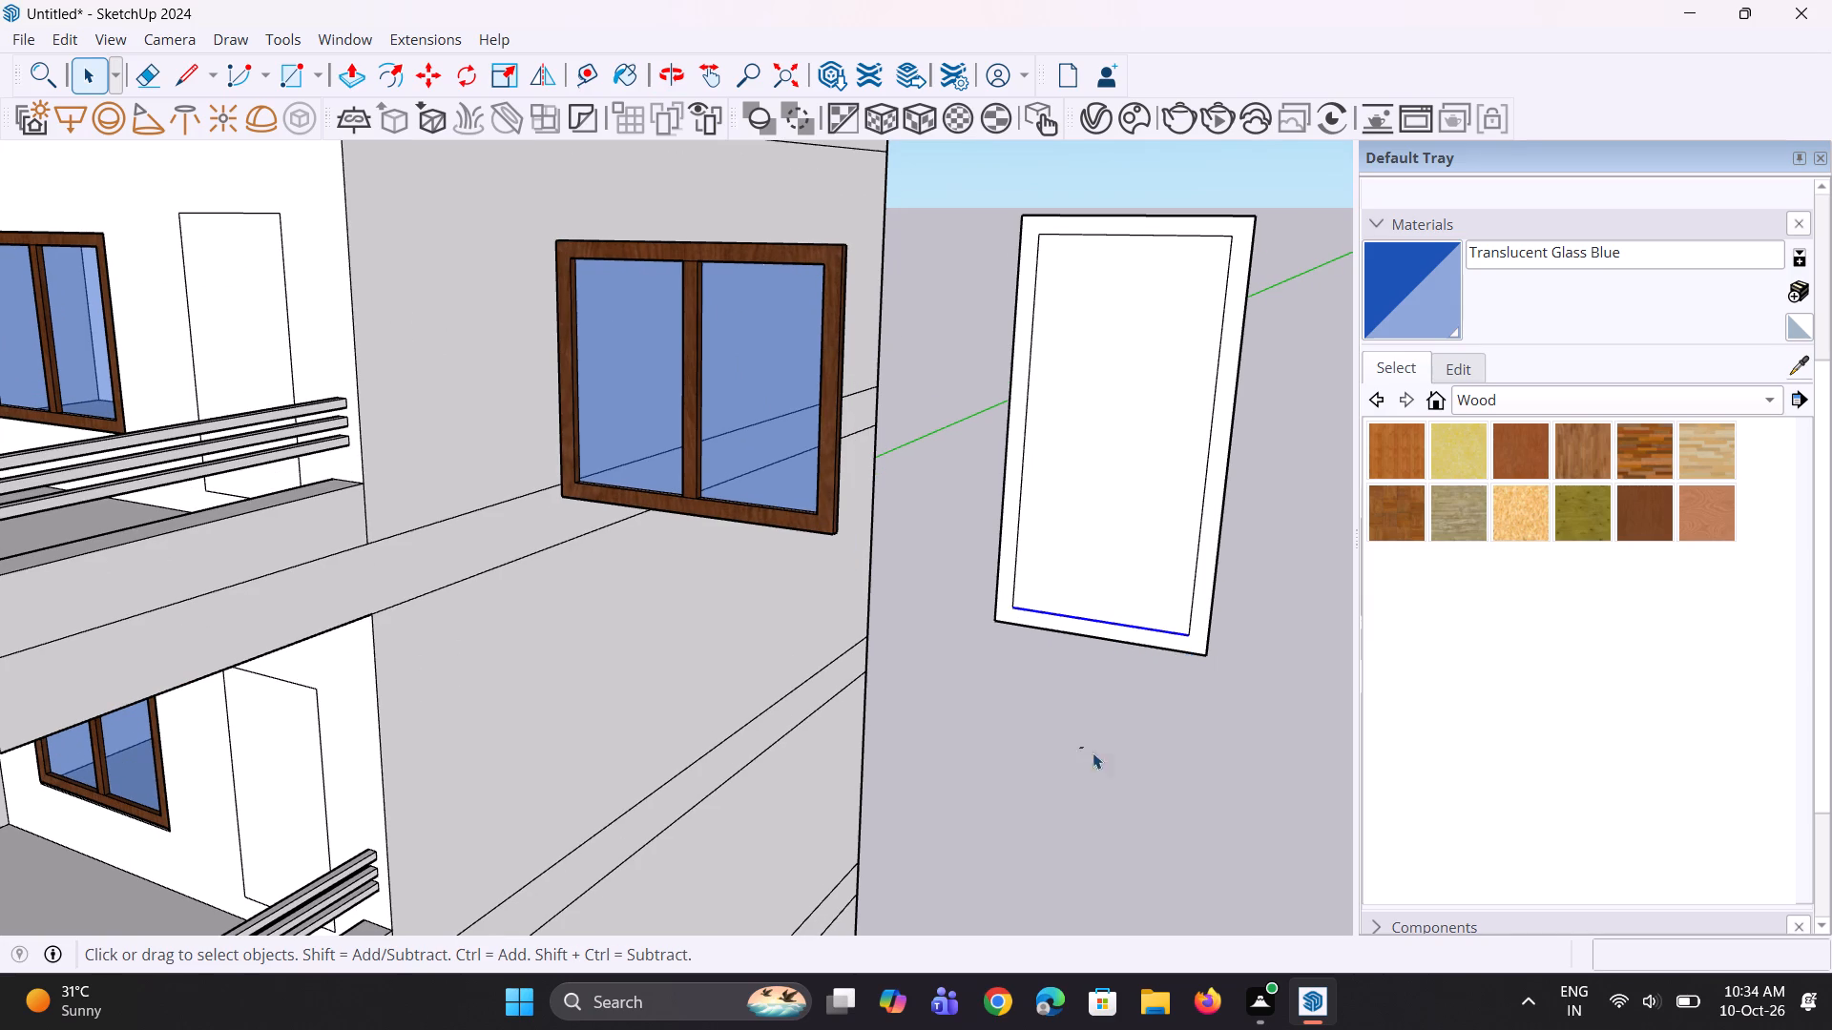
key("p")
left_click(1185, 649)
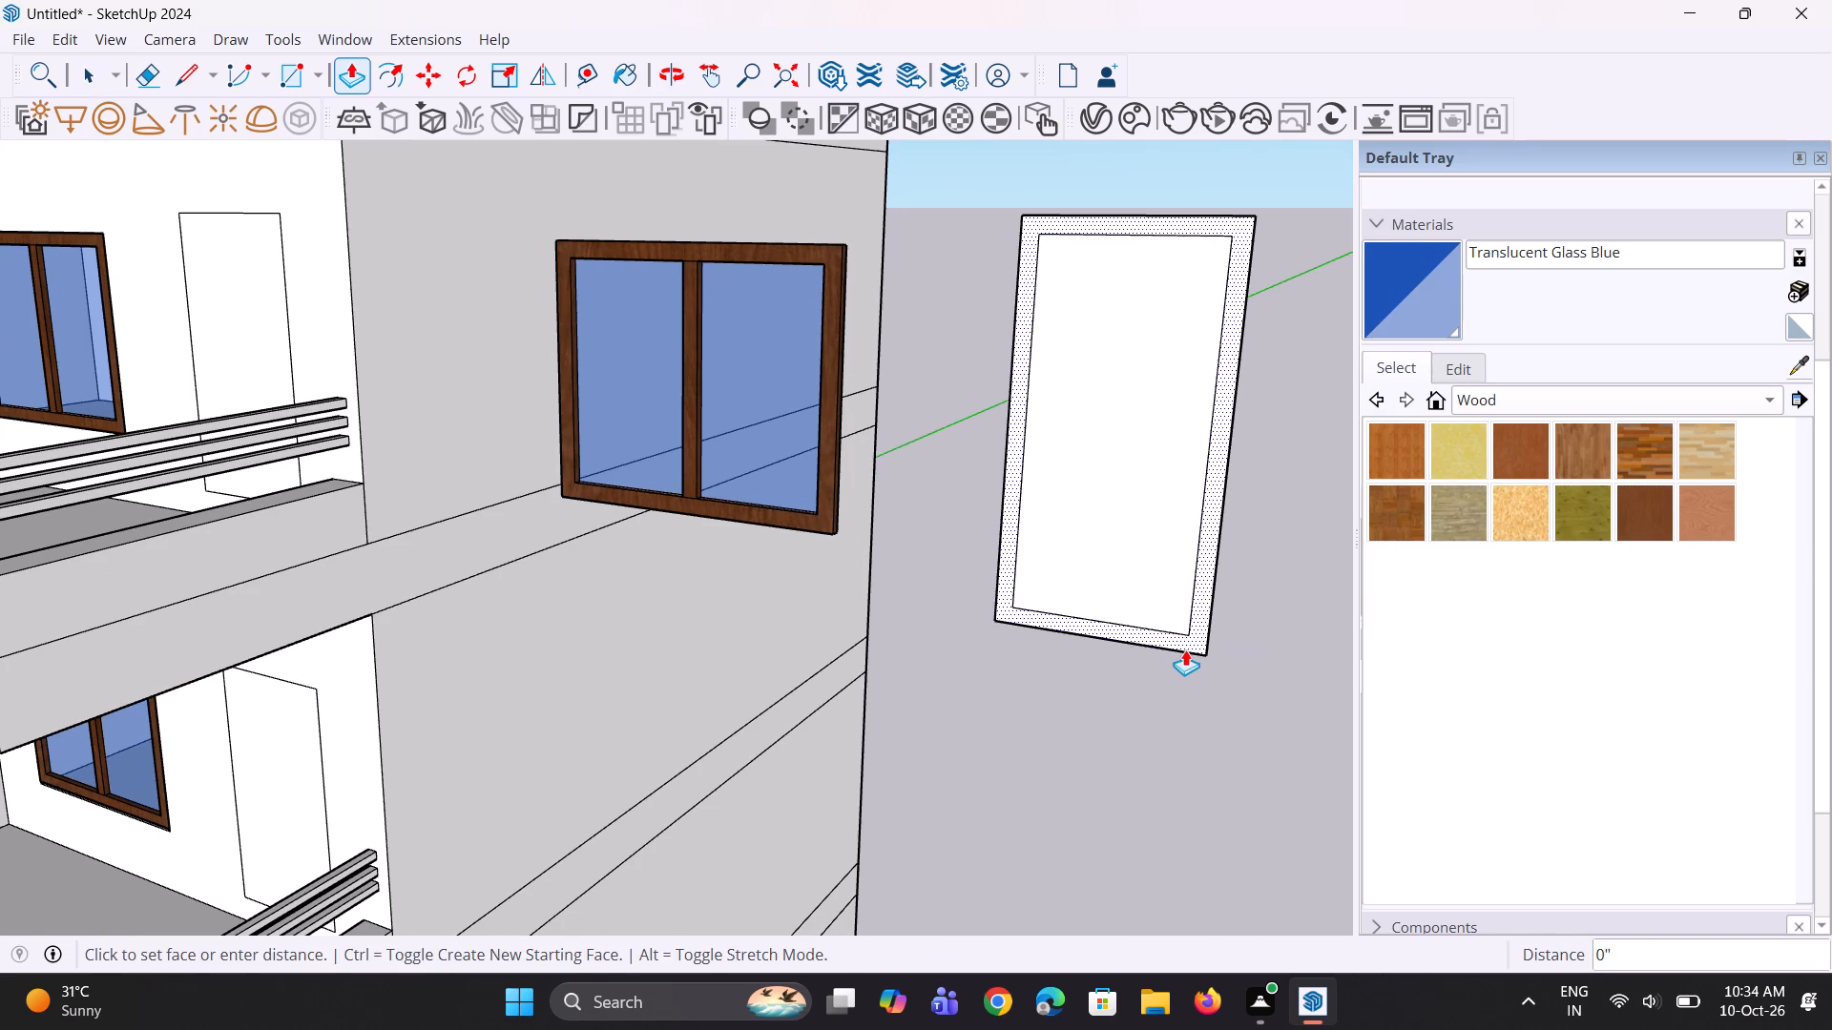
left_click(1182, 652)
middle_click_drag(1120, 676, 1146, 683)
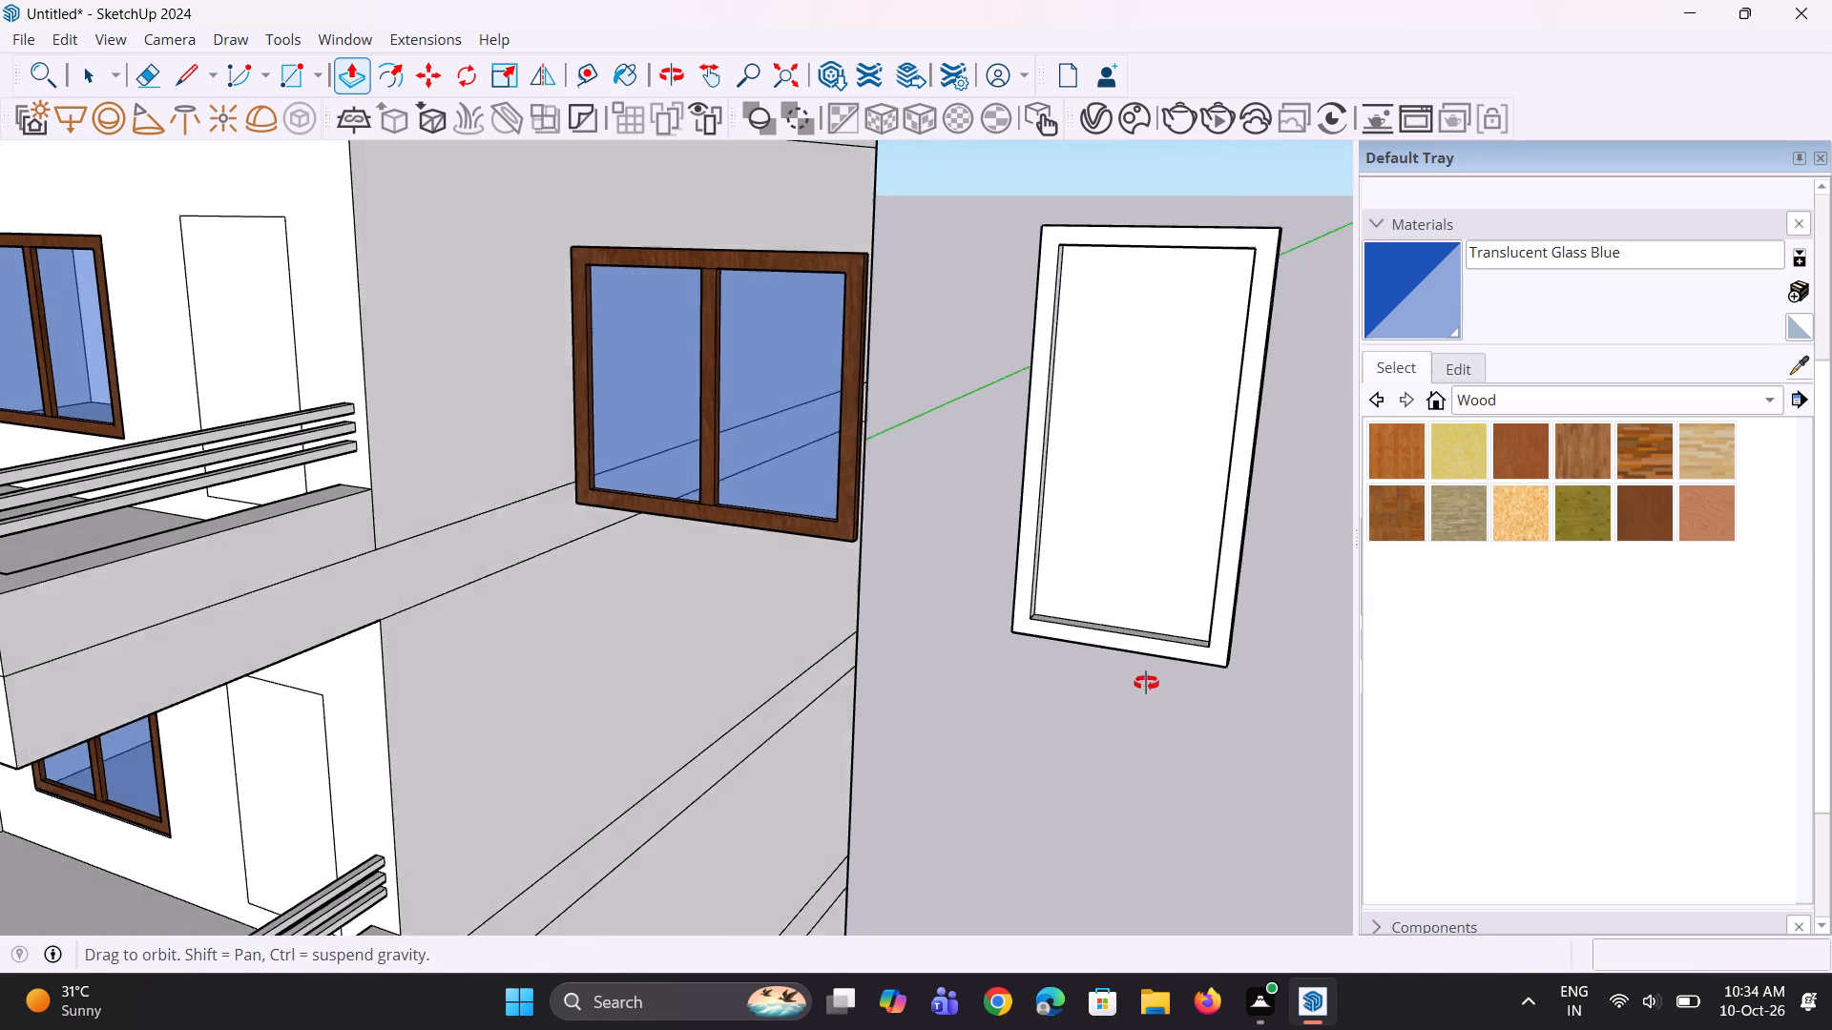
Copy the inner panel's vertical edge on the window side about 1' 15/16" across the panel of the loose door.
middle_click_drag(1146, 683, 1155, 682)
key("space")
scroll(970, 591, "down", 3)
middle_click_drag(956, 615, 1074, 628)
scroll(844, 539, "down", 3)
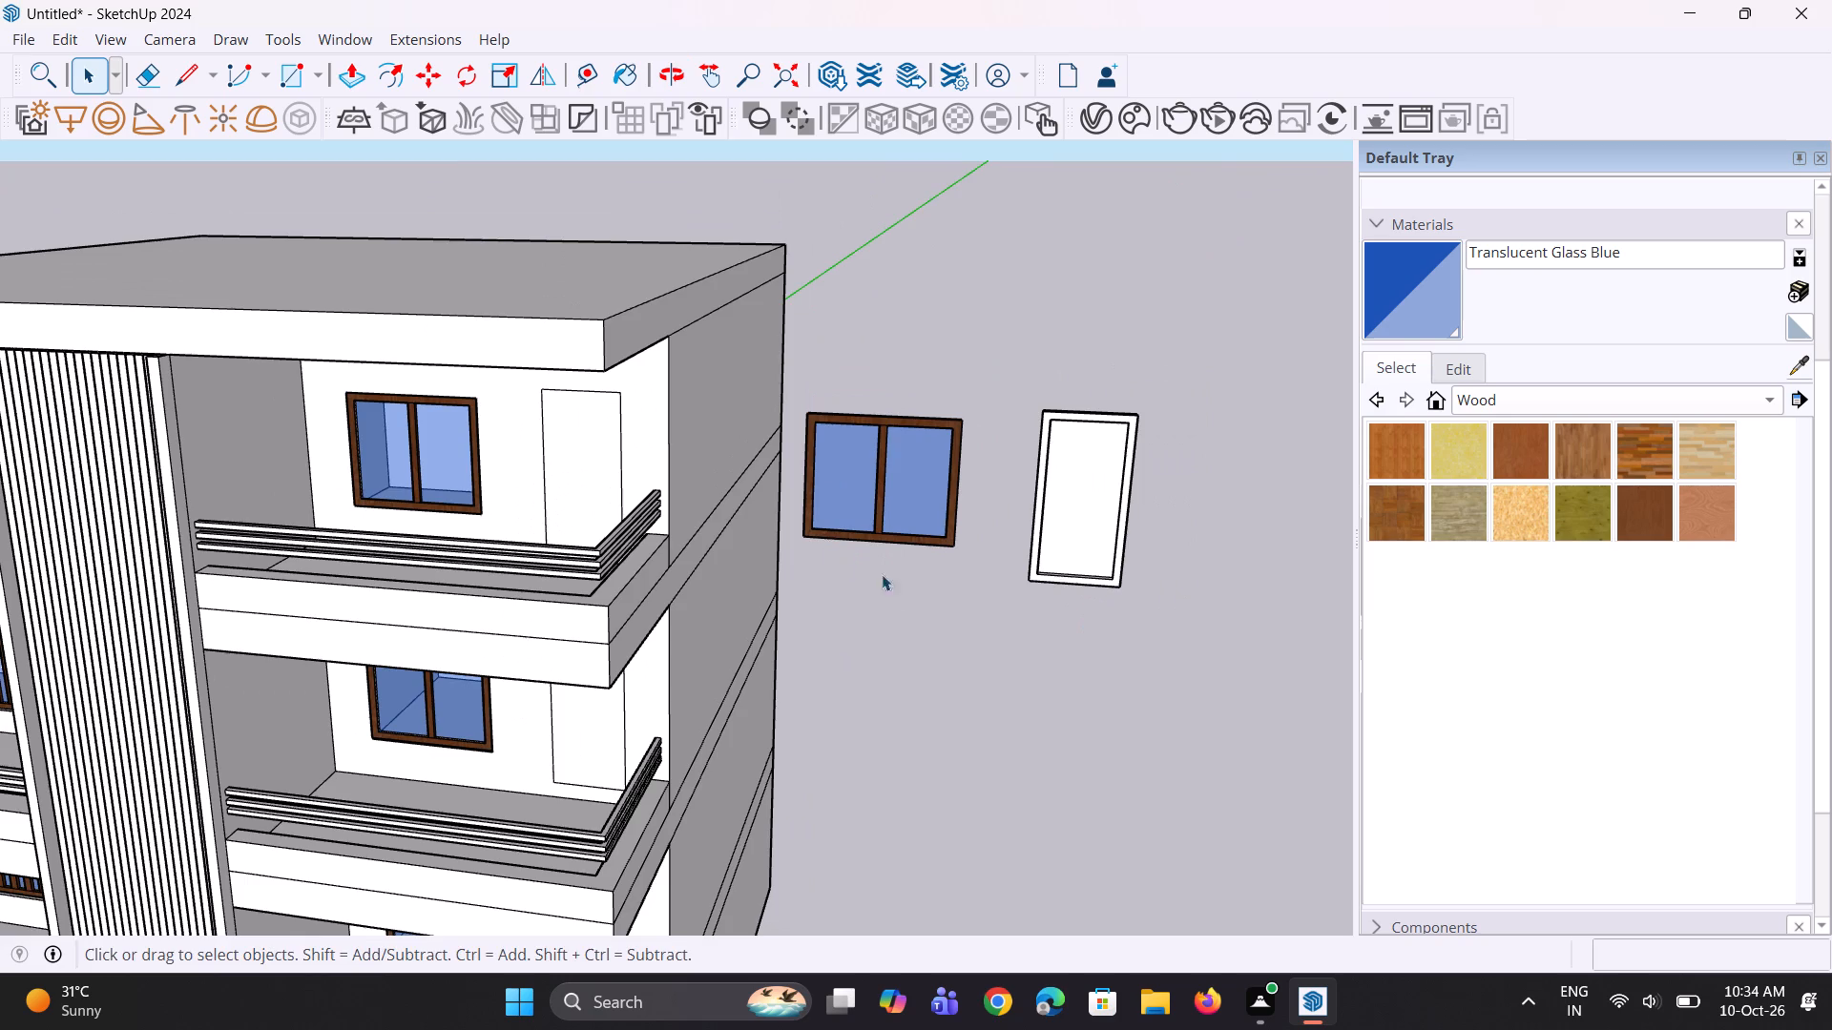
middle_click_drag(910, 596, 926, 571)
scroll(1128, 537, "up", 6)
middle_click_drag(986, 570, 977, 570)
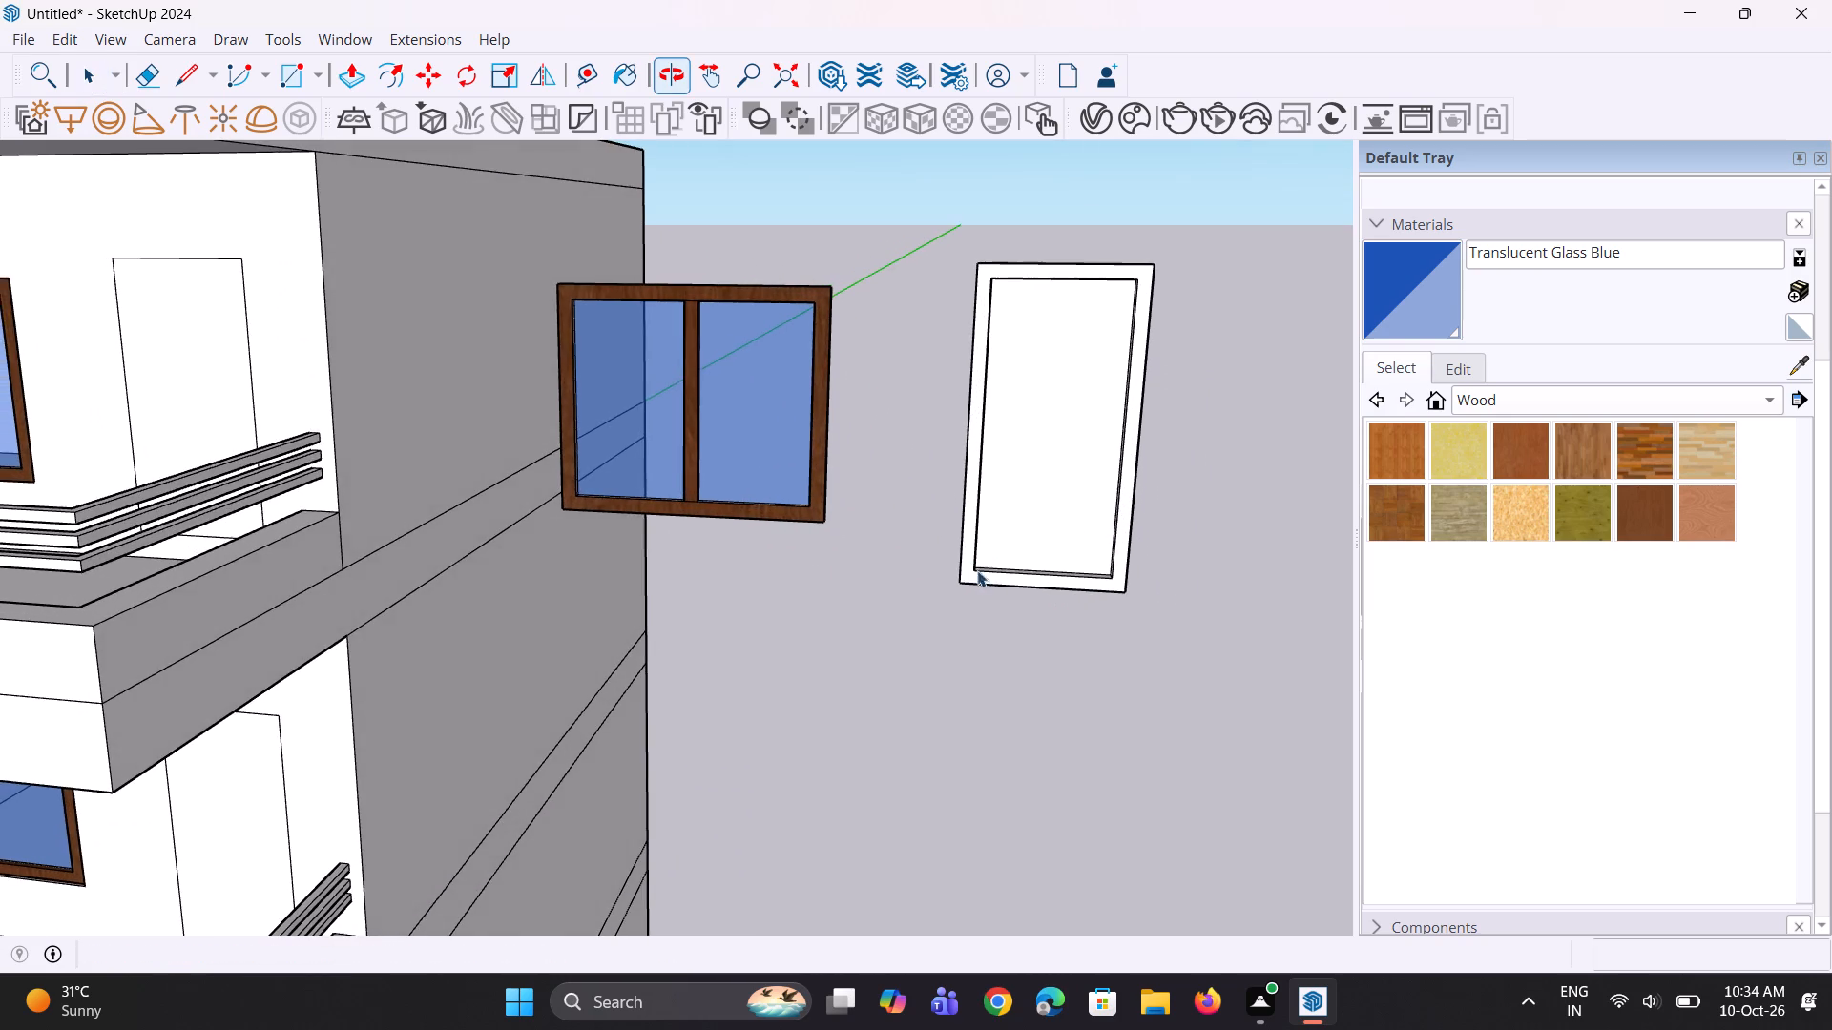
scroll(890, 539, "down", 5)
middle_click_drag(994, 574, 950, 563)
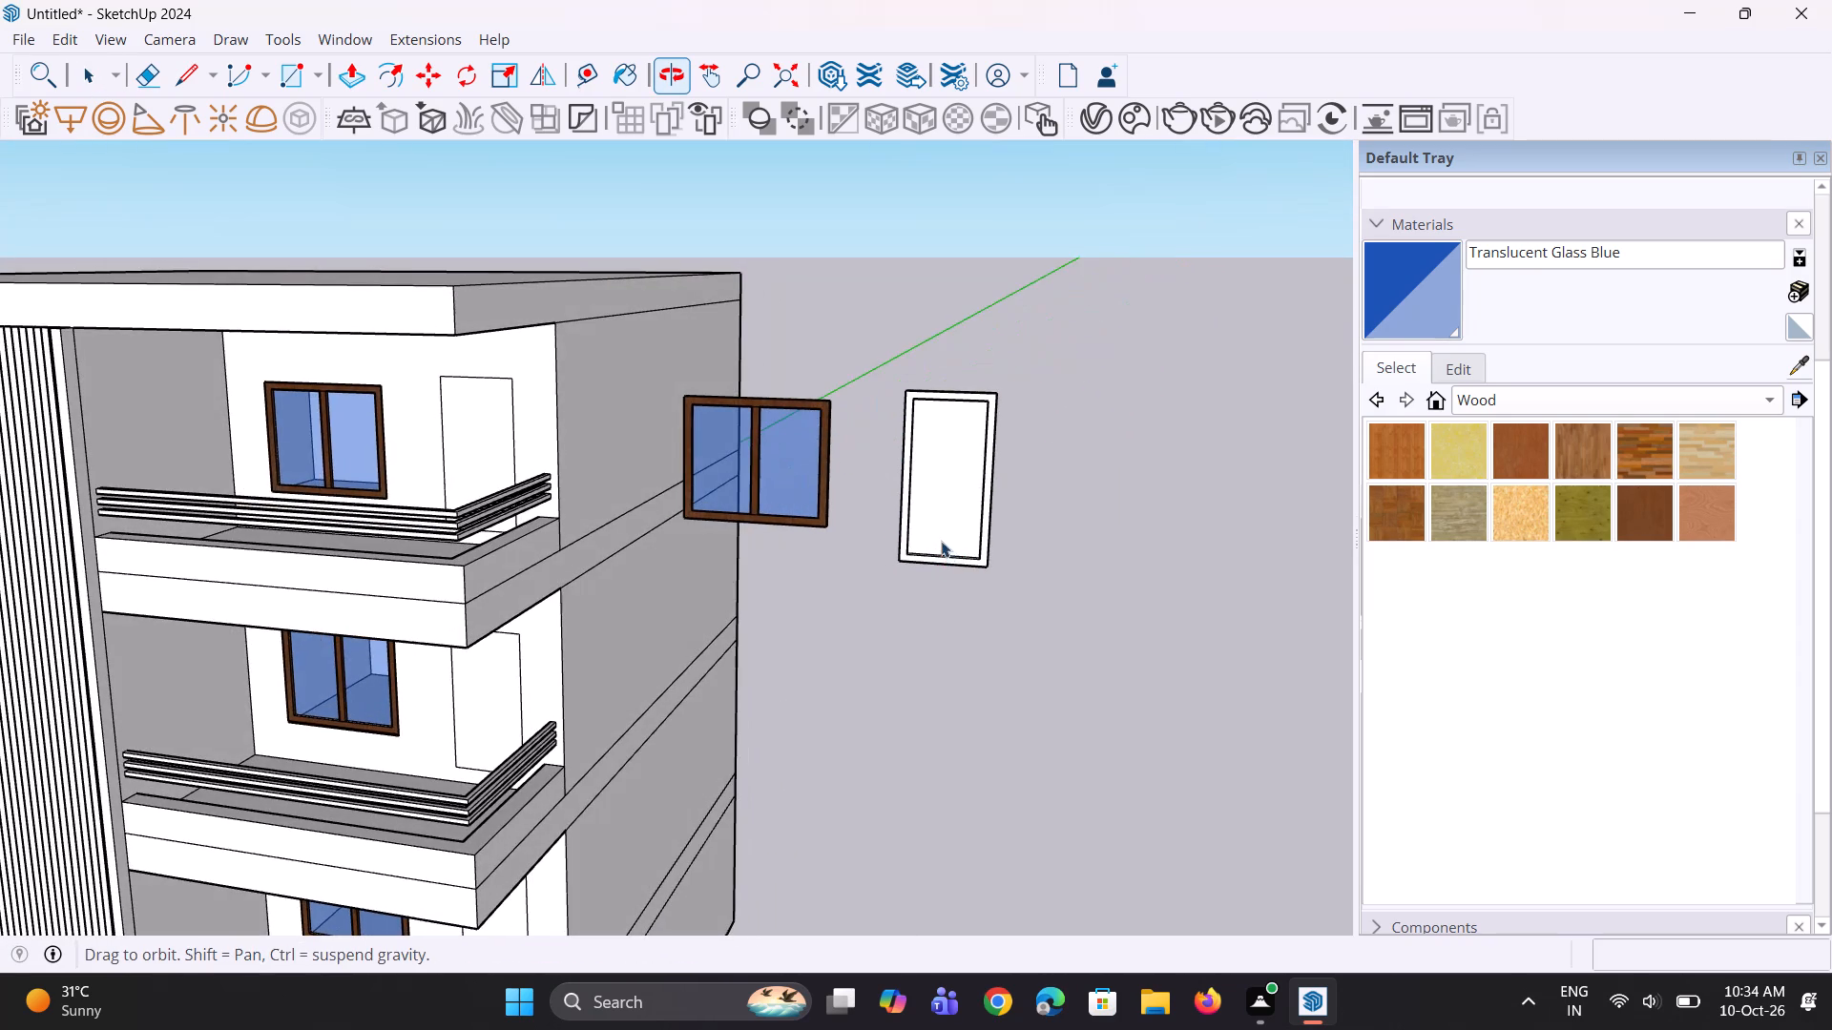
middle_click_drag(950, 531, 879, 515)
scroll(957, 515, "up", 8)
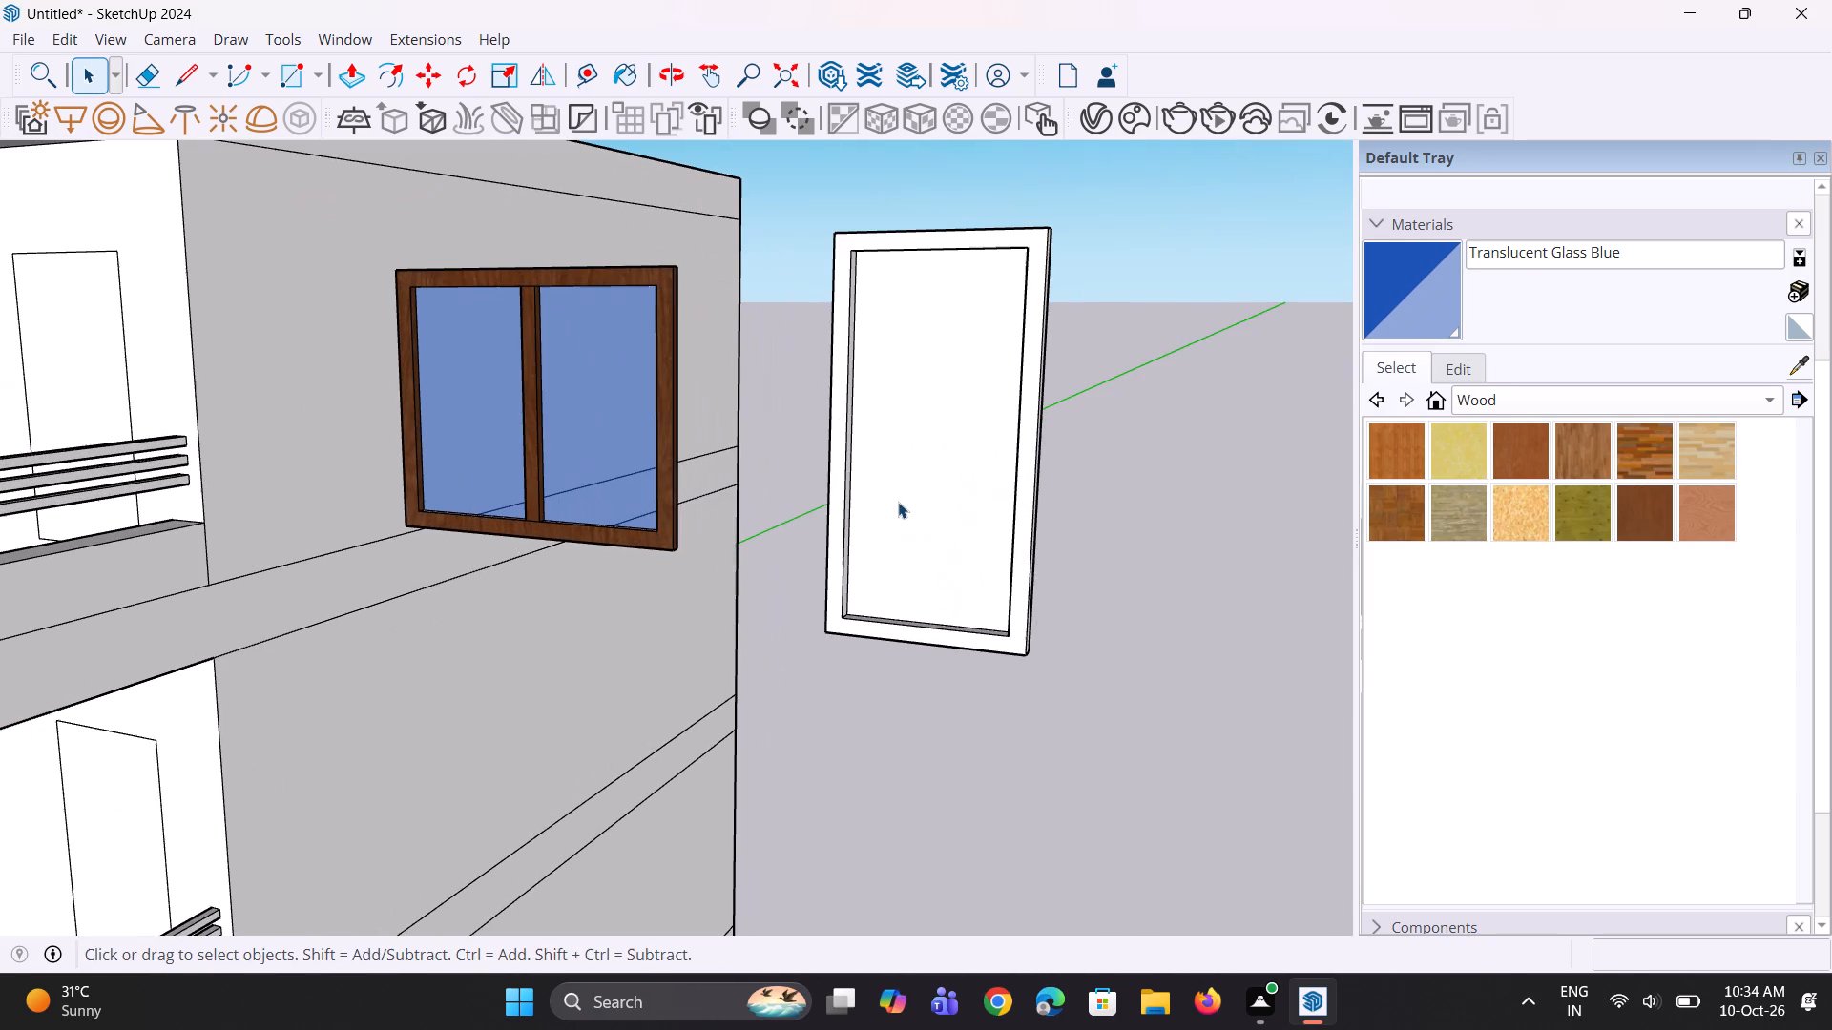
left_click(852, 517)
scroll(862, 565, "up", 5)
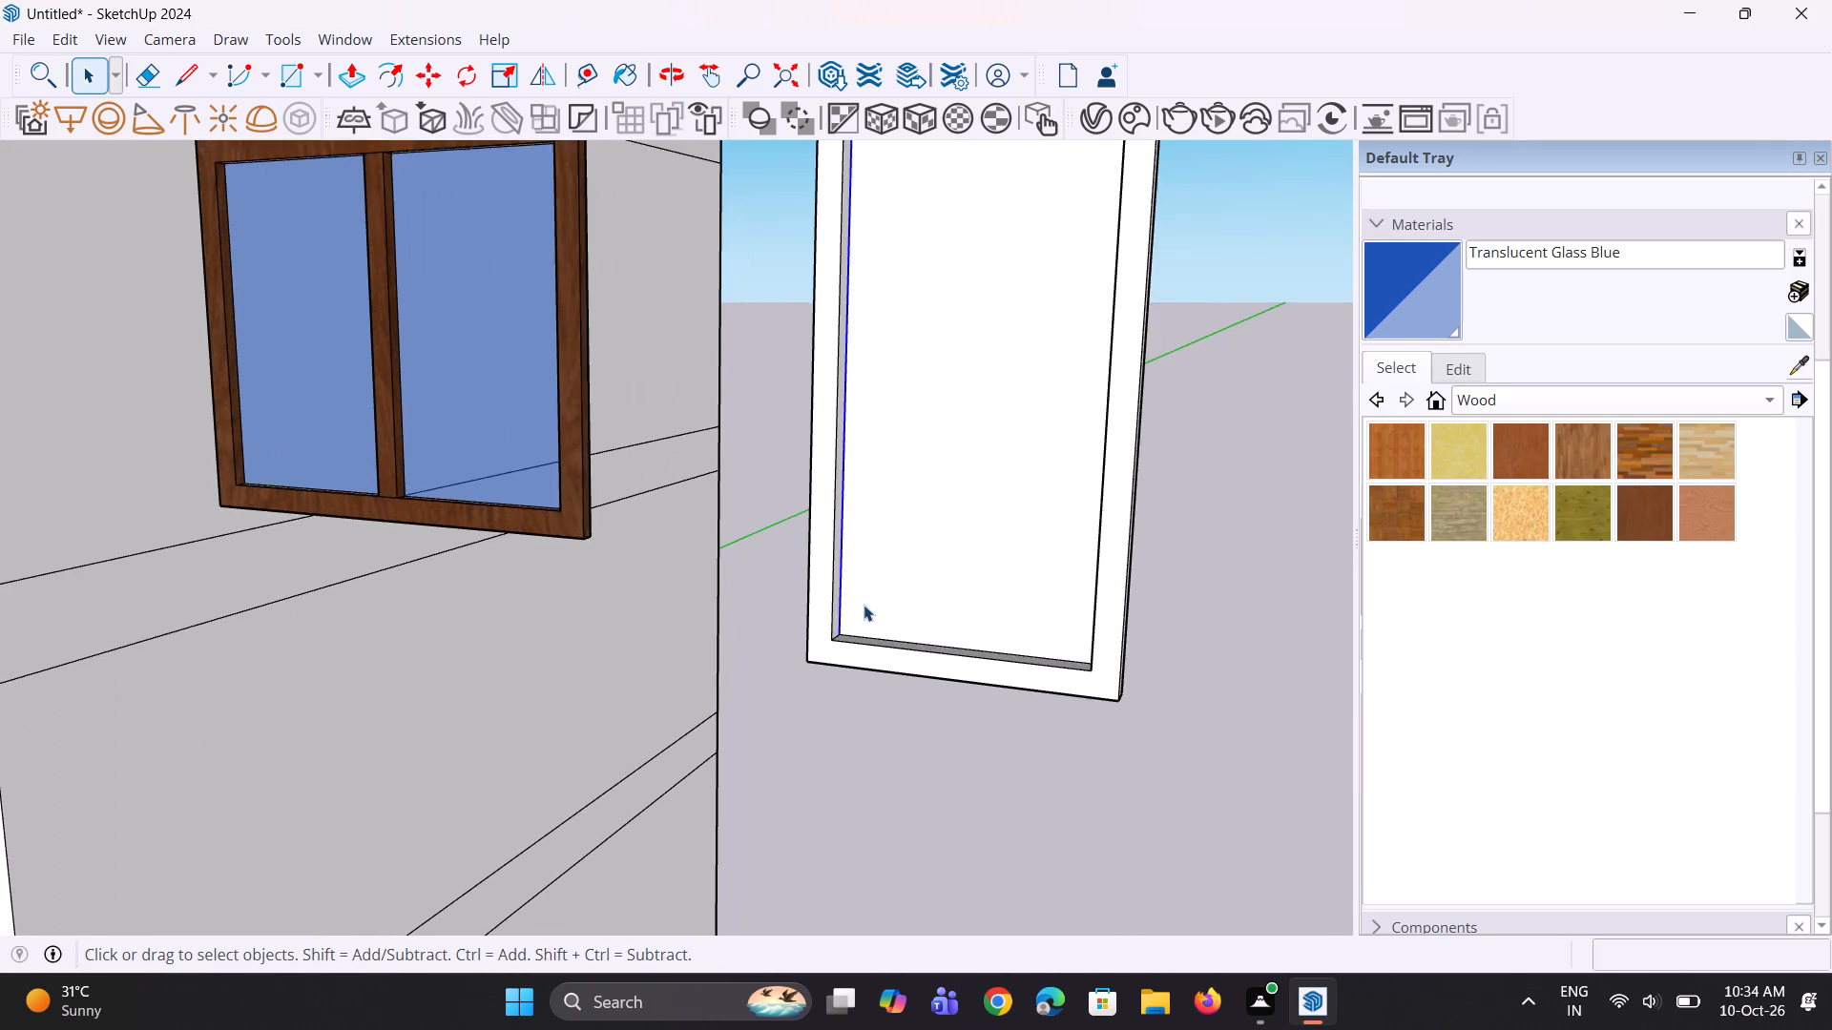
key("m")
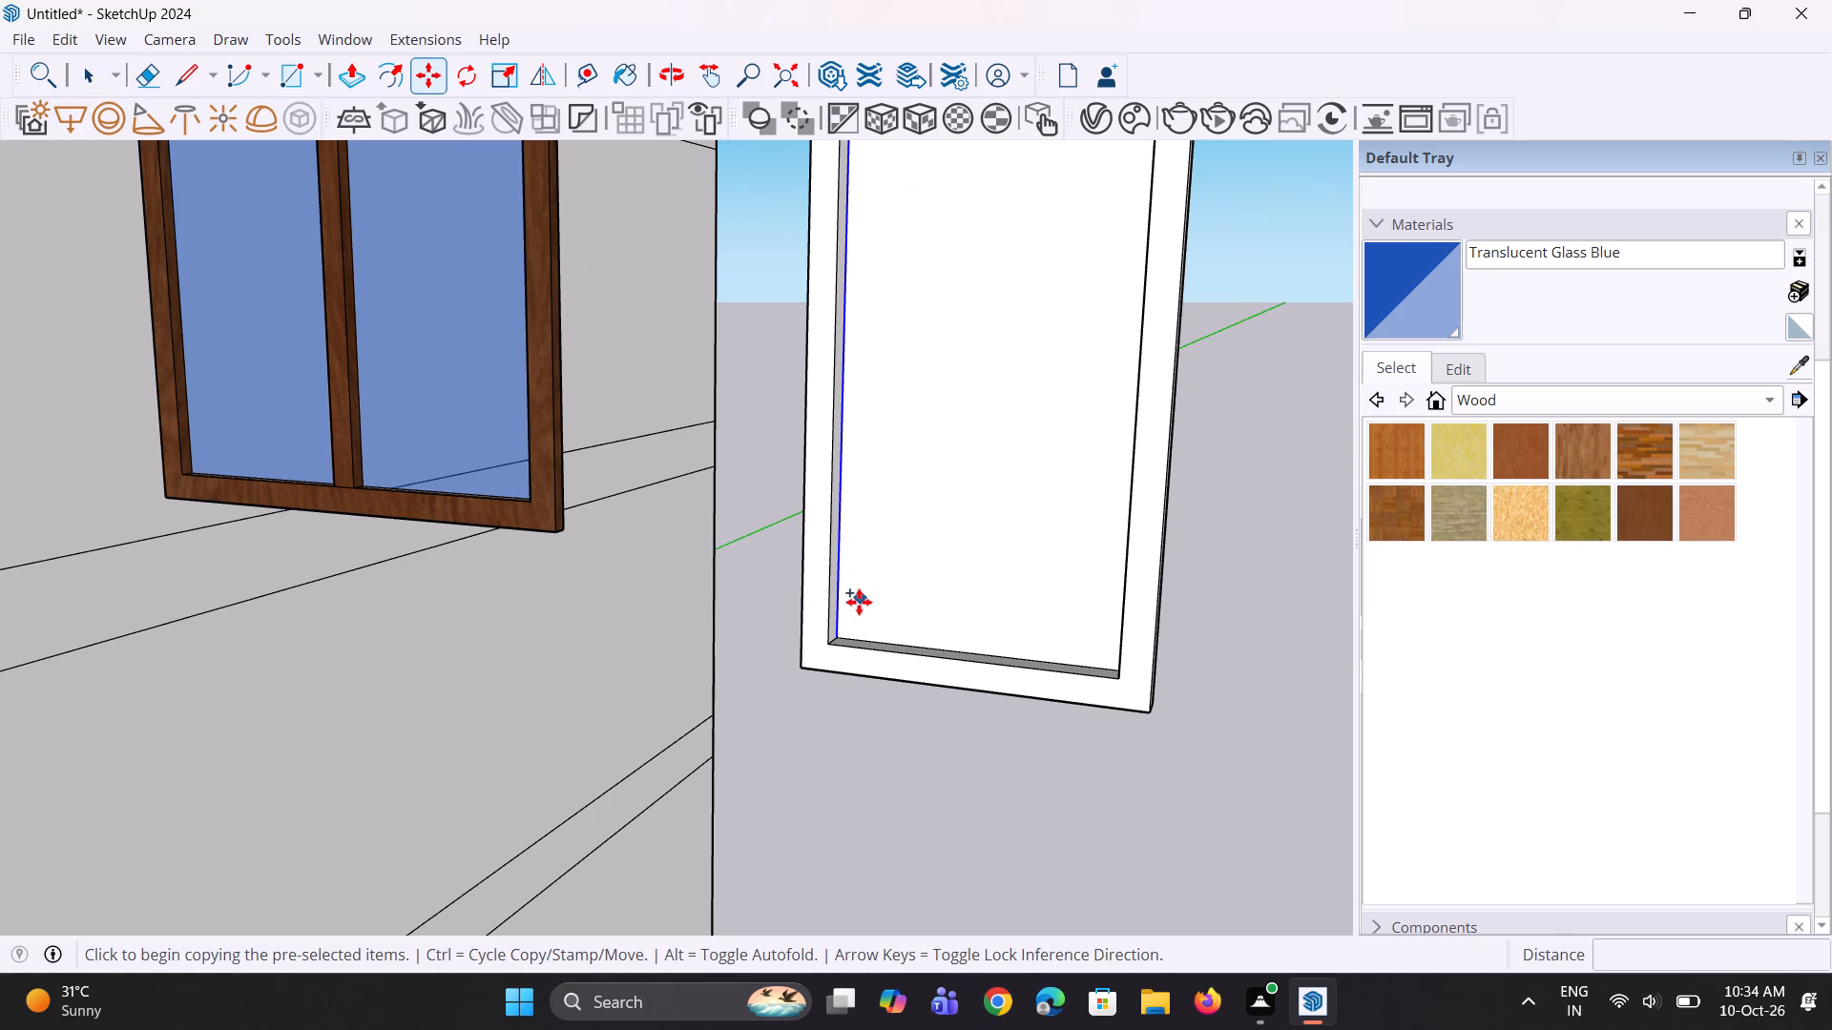
left_click(843, 638)
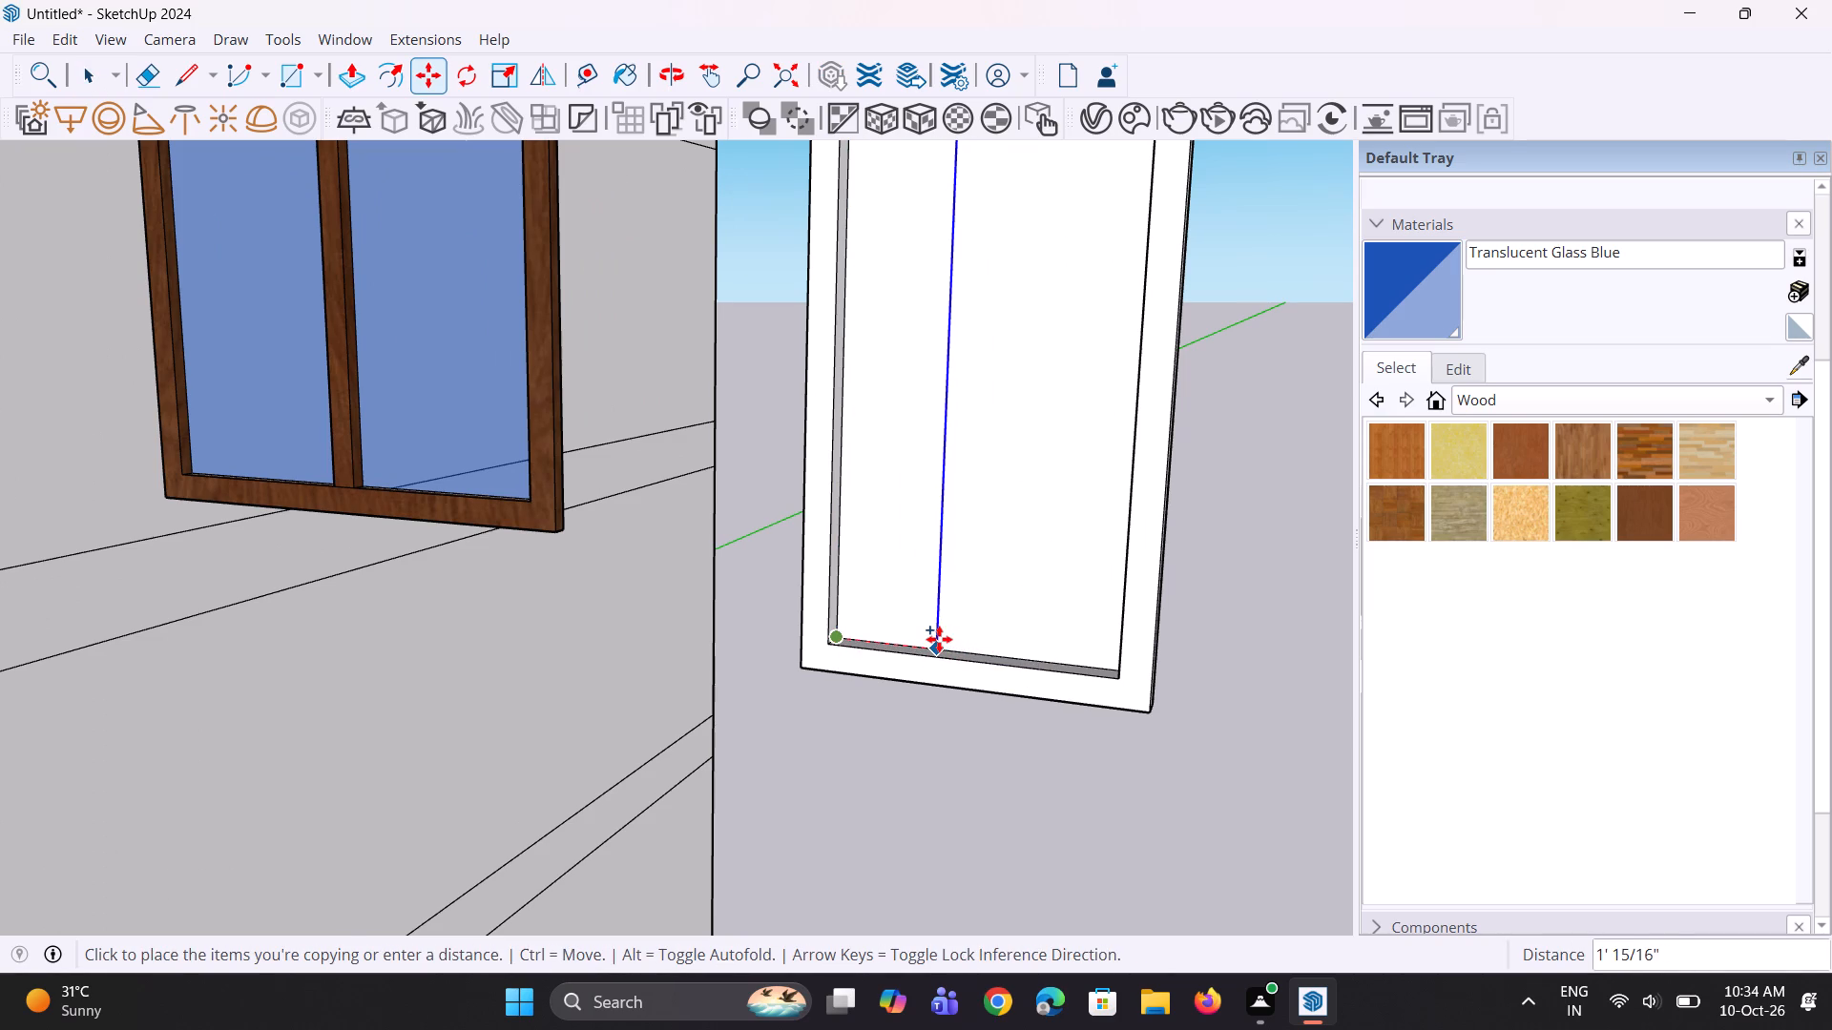
left_click(936, 639)
scroll(940, 672, "down", 4)
middle_click_drag(782, 652, 845, 648)
key("space")
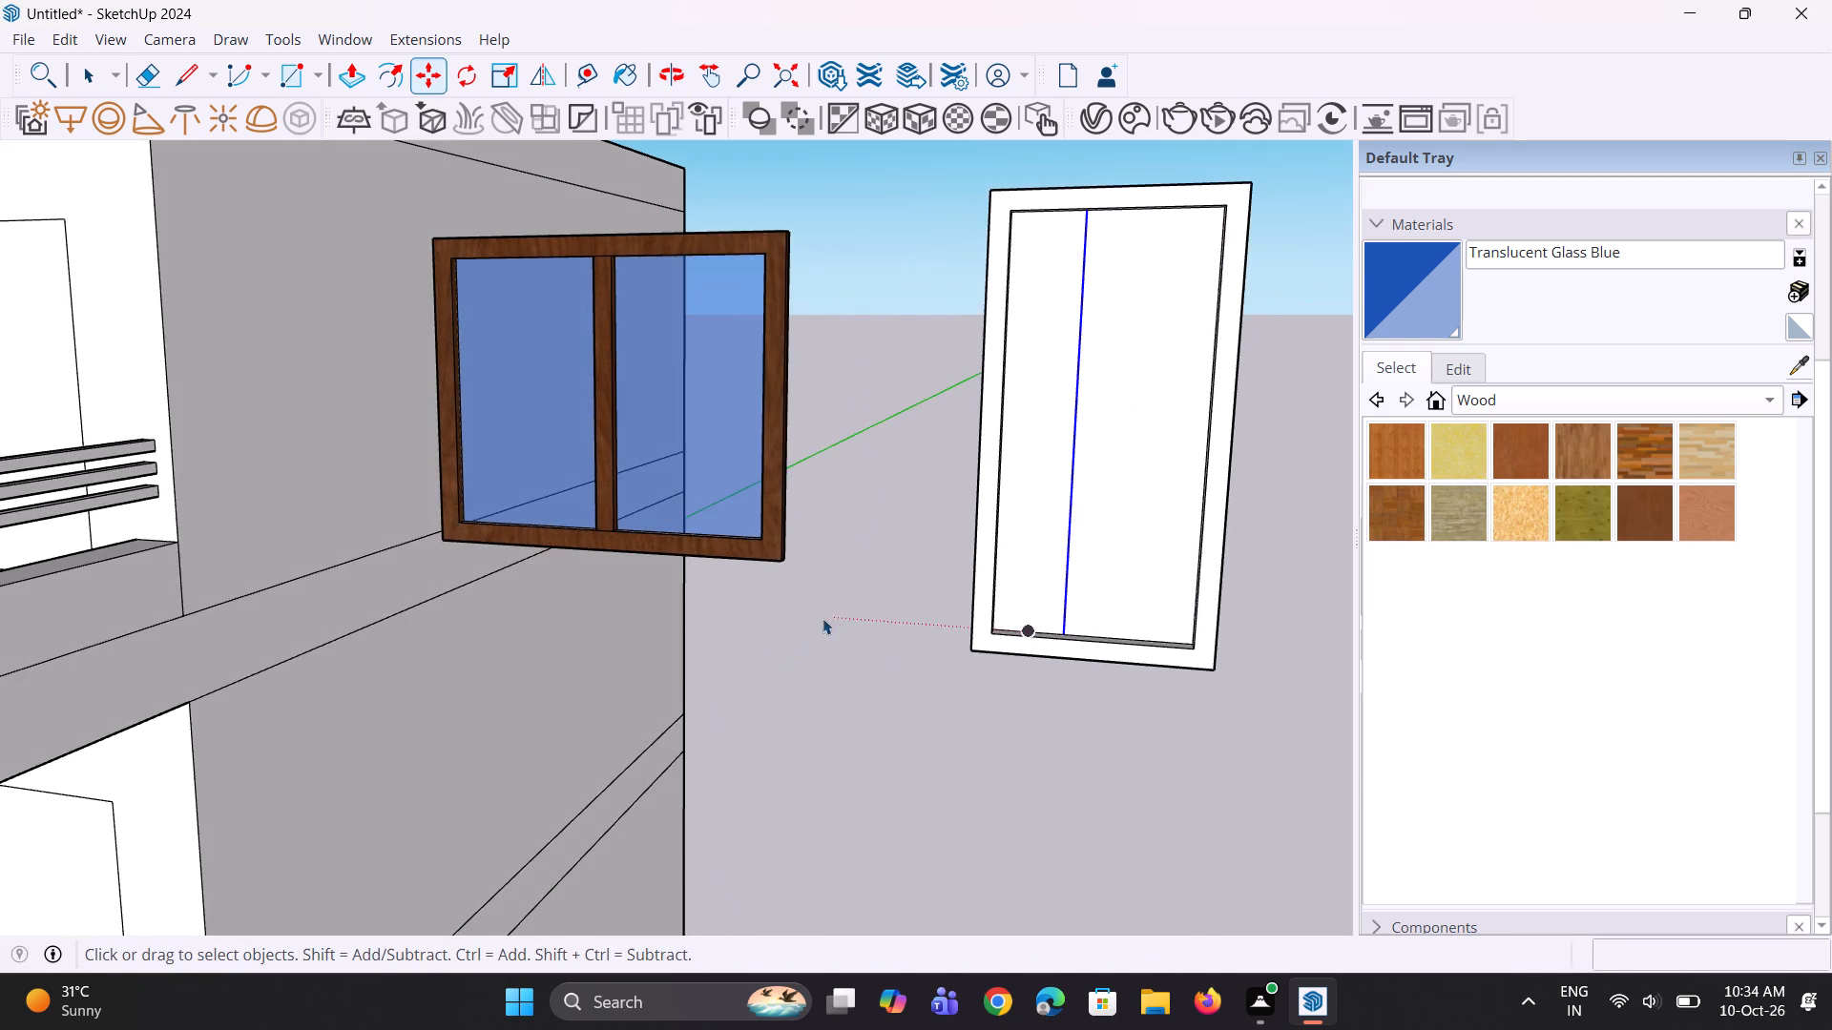
Copy the new vertical dividing line about 1" toward the wider part of the door panel to start a mullion strip.
key("space")
scroll(546, 583, "down", 4)
middle_click_drag(529, 579, 596, 589)
scroll(596, 589, "up", 1)
scroll(1116, 572, "up", 2)
scroll(950, 585, "up", 1)
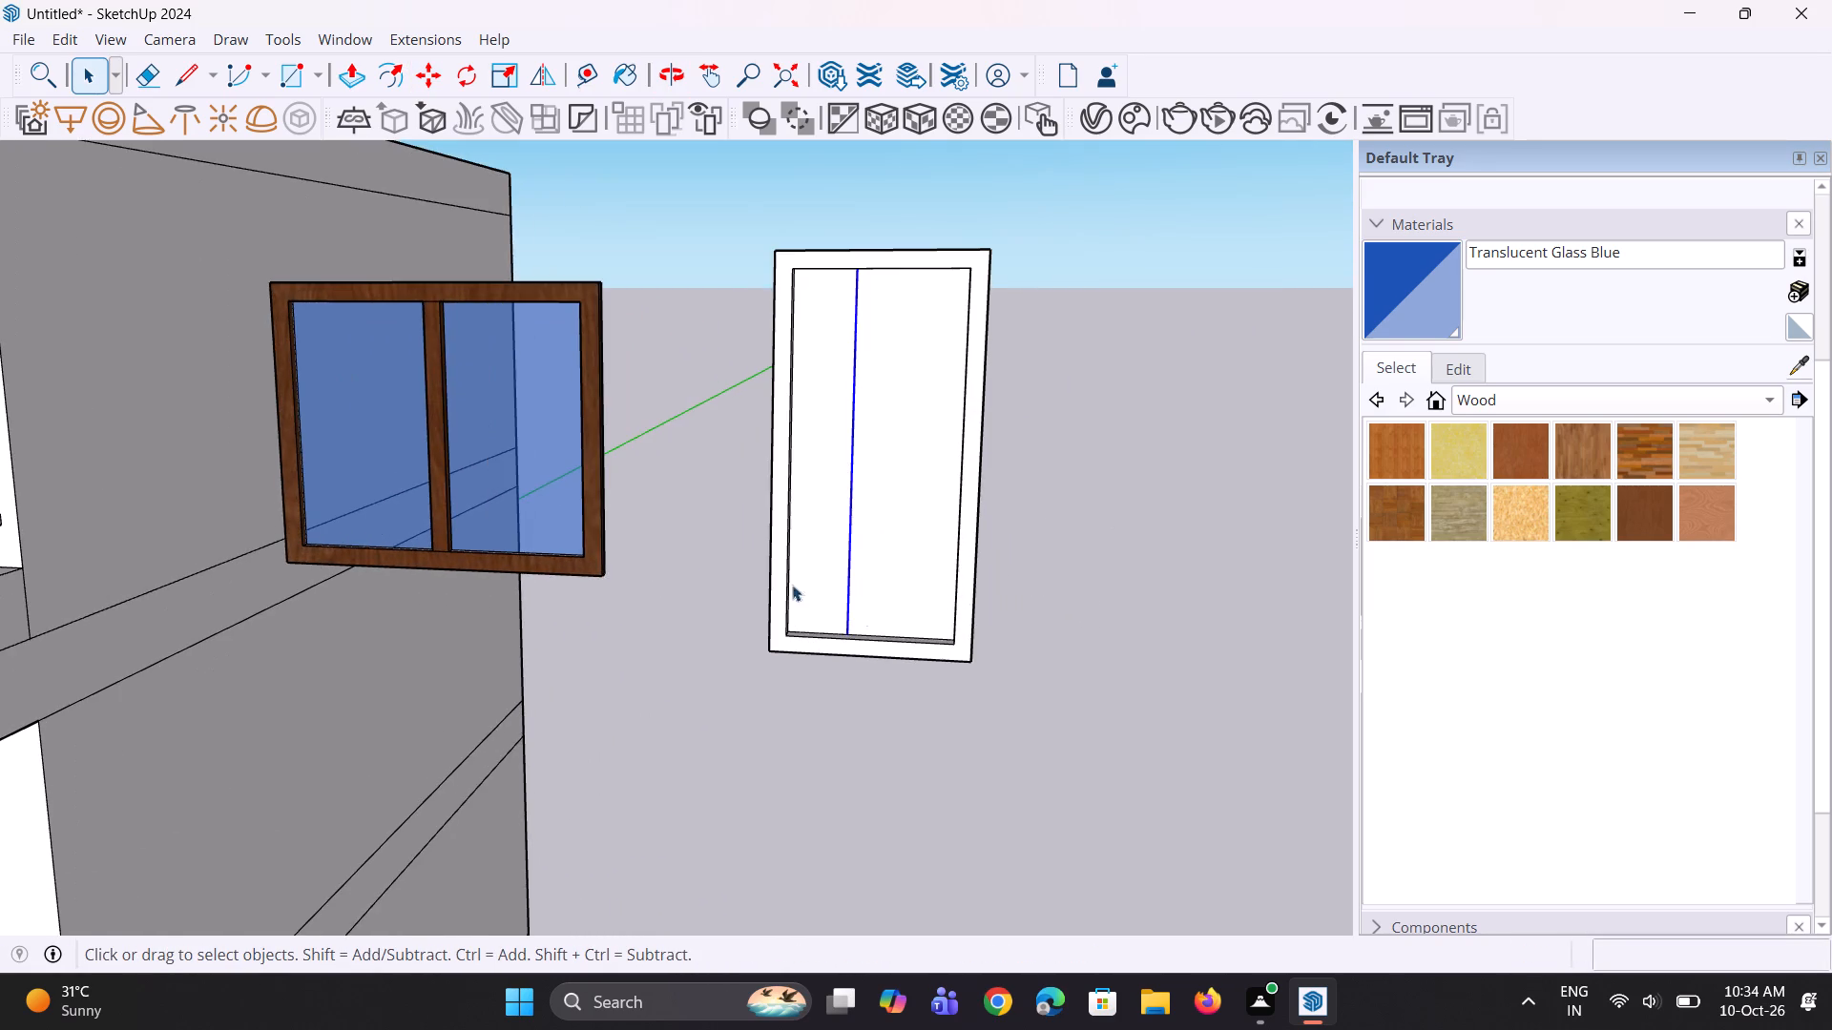
scroll(423, 525, "down", 8)
middle_click_drag(781, 777, 862, 658)
scroll(618, 505, "up", 3)
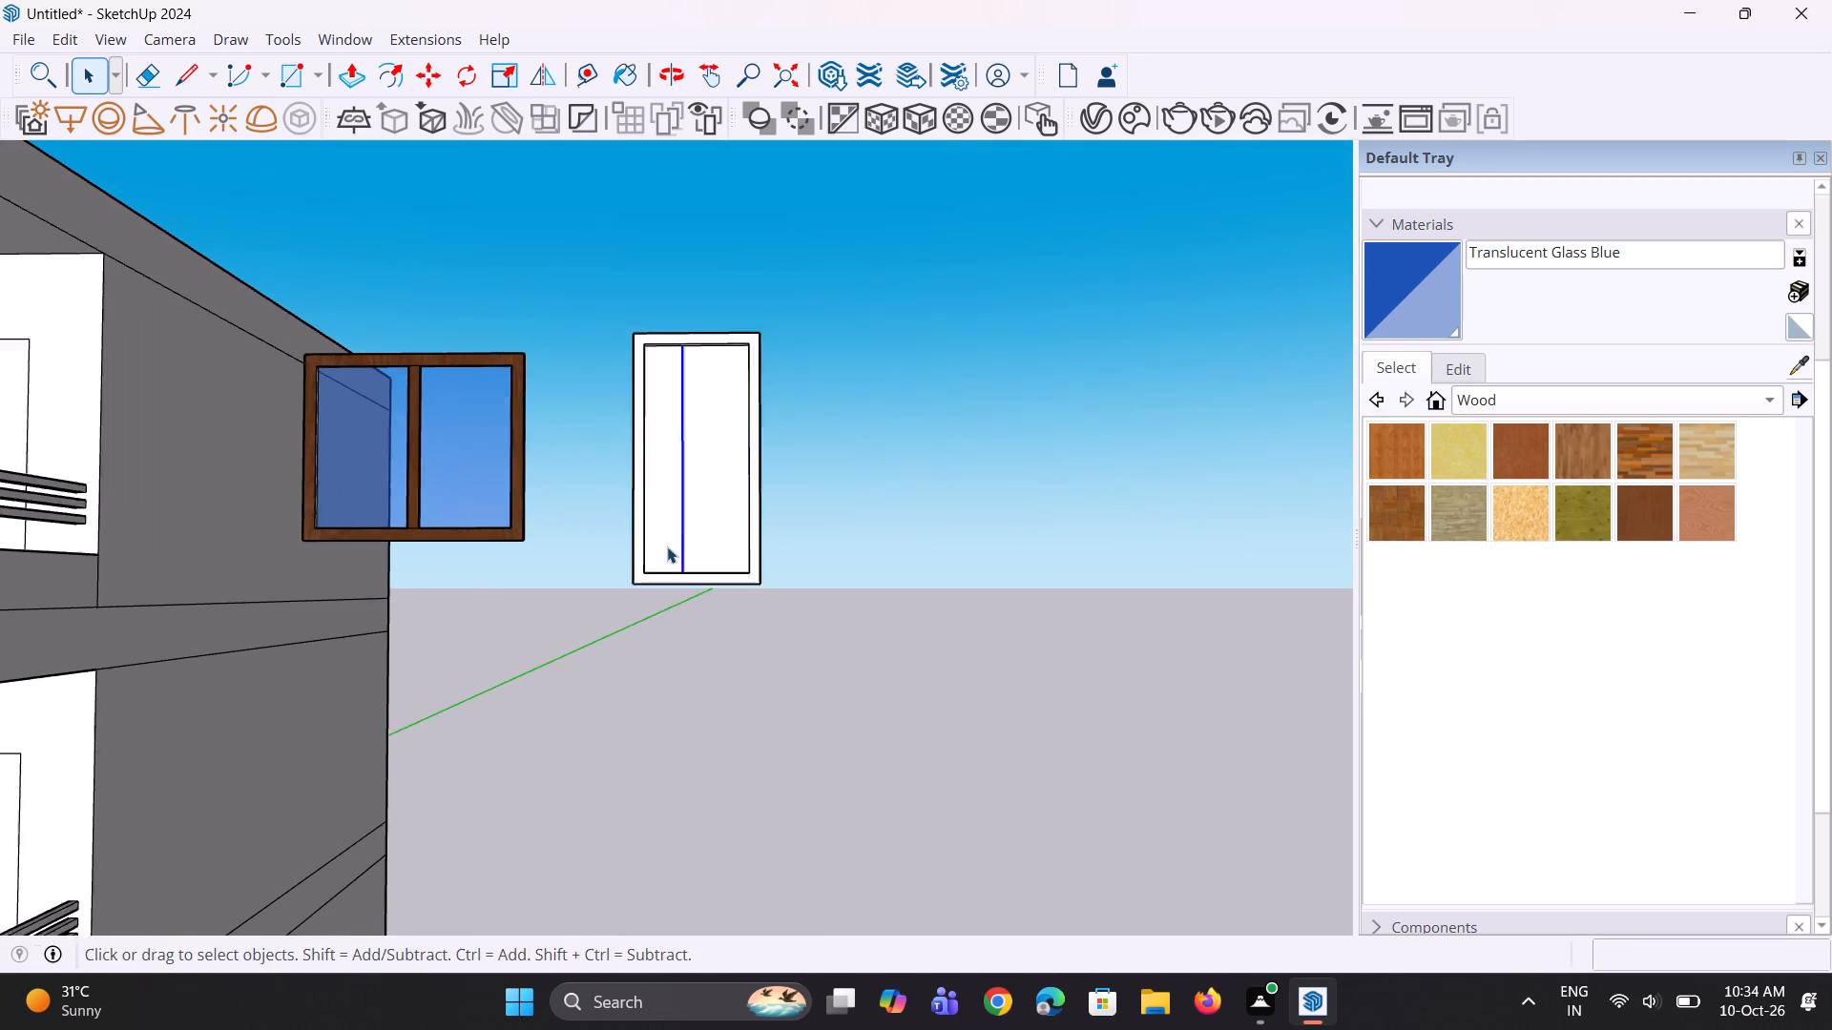
scroll(667, 546, "up", 1)
key("m")
scroll(686, 581, "up", 3)
middle_click_drag(686, 582, 692, 717)
scroll(680, 588, "up", 6)
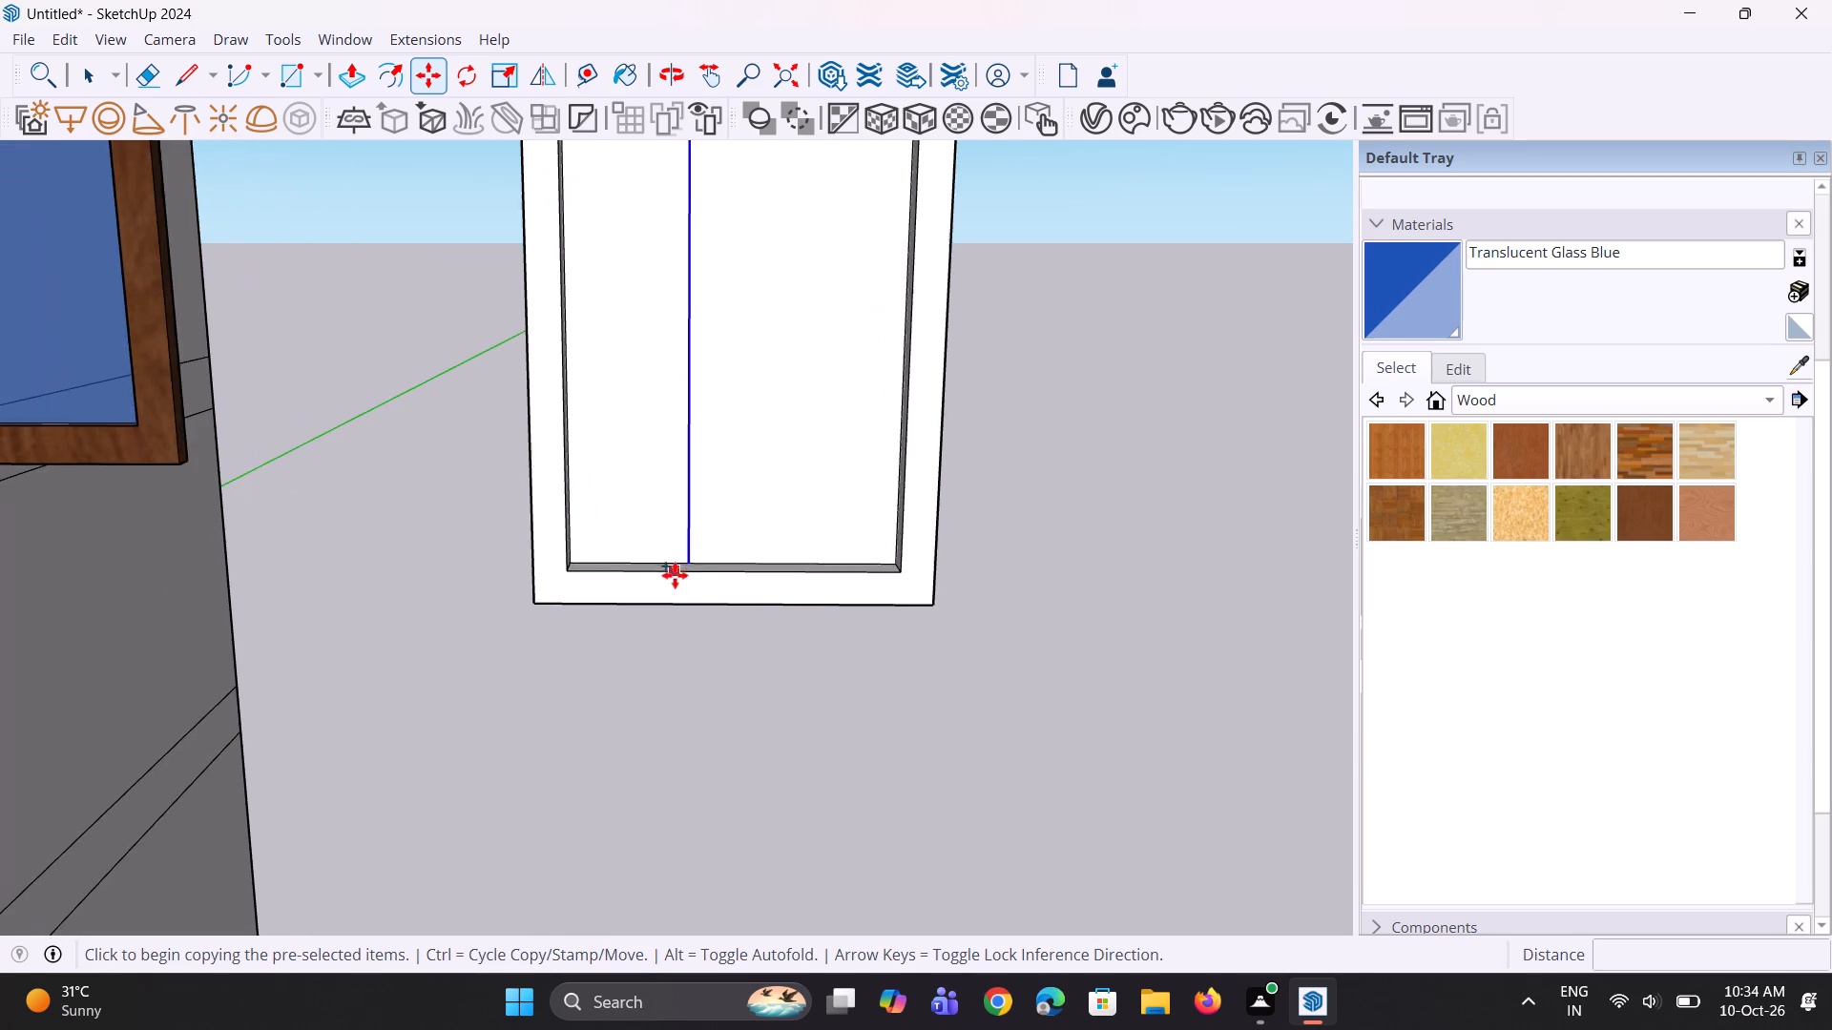
scroll(675, 575, "up", 3)
left_click(685, 560)
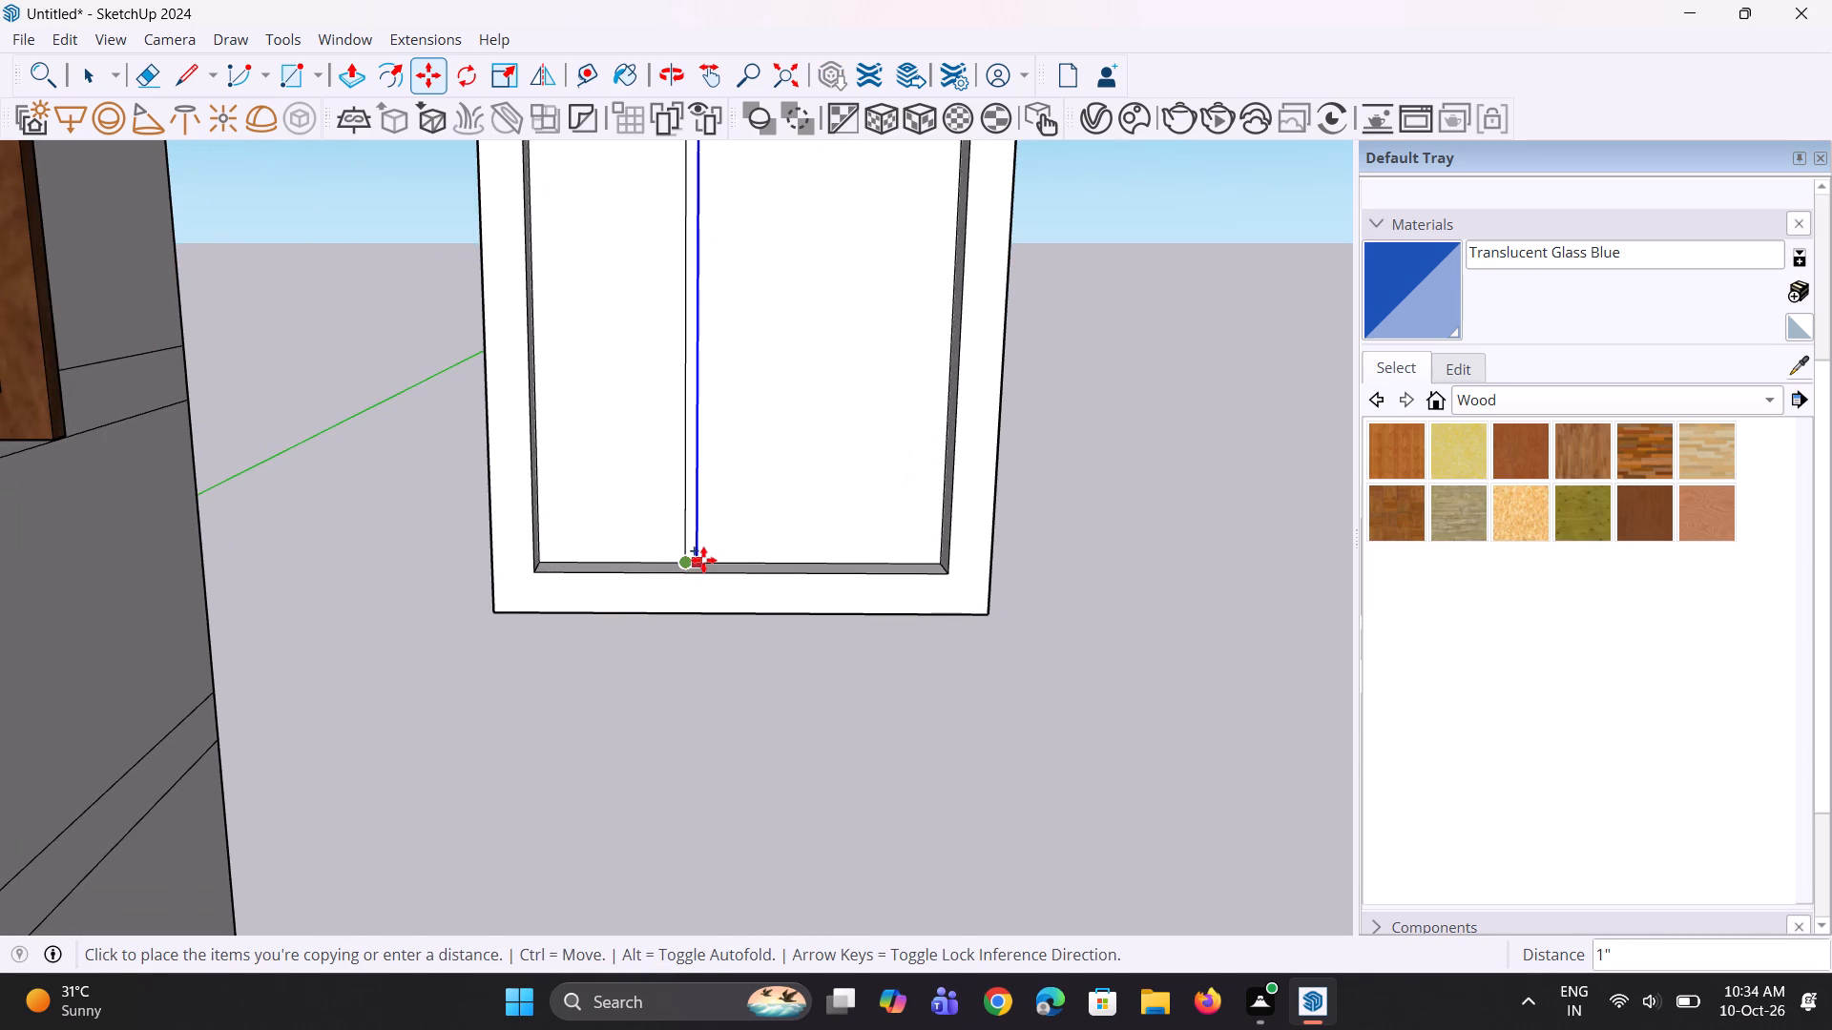
left_click(701, 560)
Move the second vertical line about 1" further along the red axis to widen the mullion strip.
scroll(693, 585, "down", 9)
middle_click_drag(697, 586, 703, 546)
scroll(696, 561, "up", 16)
left_click(682, 605)
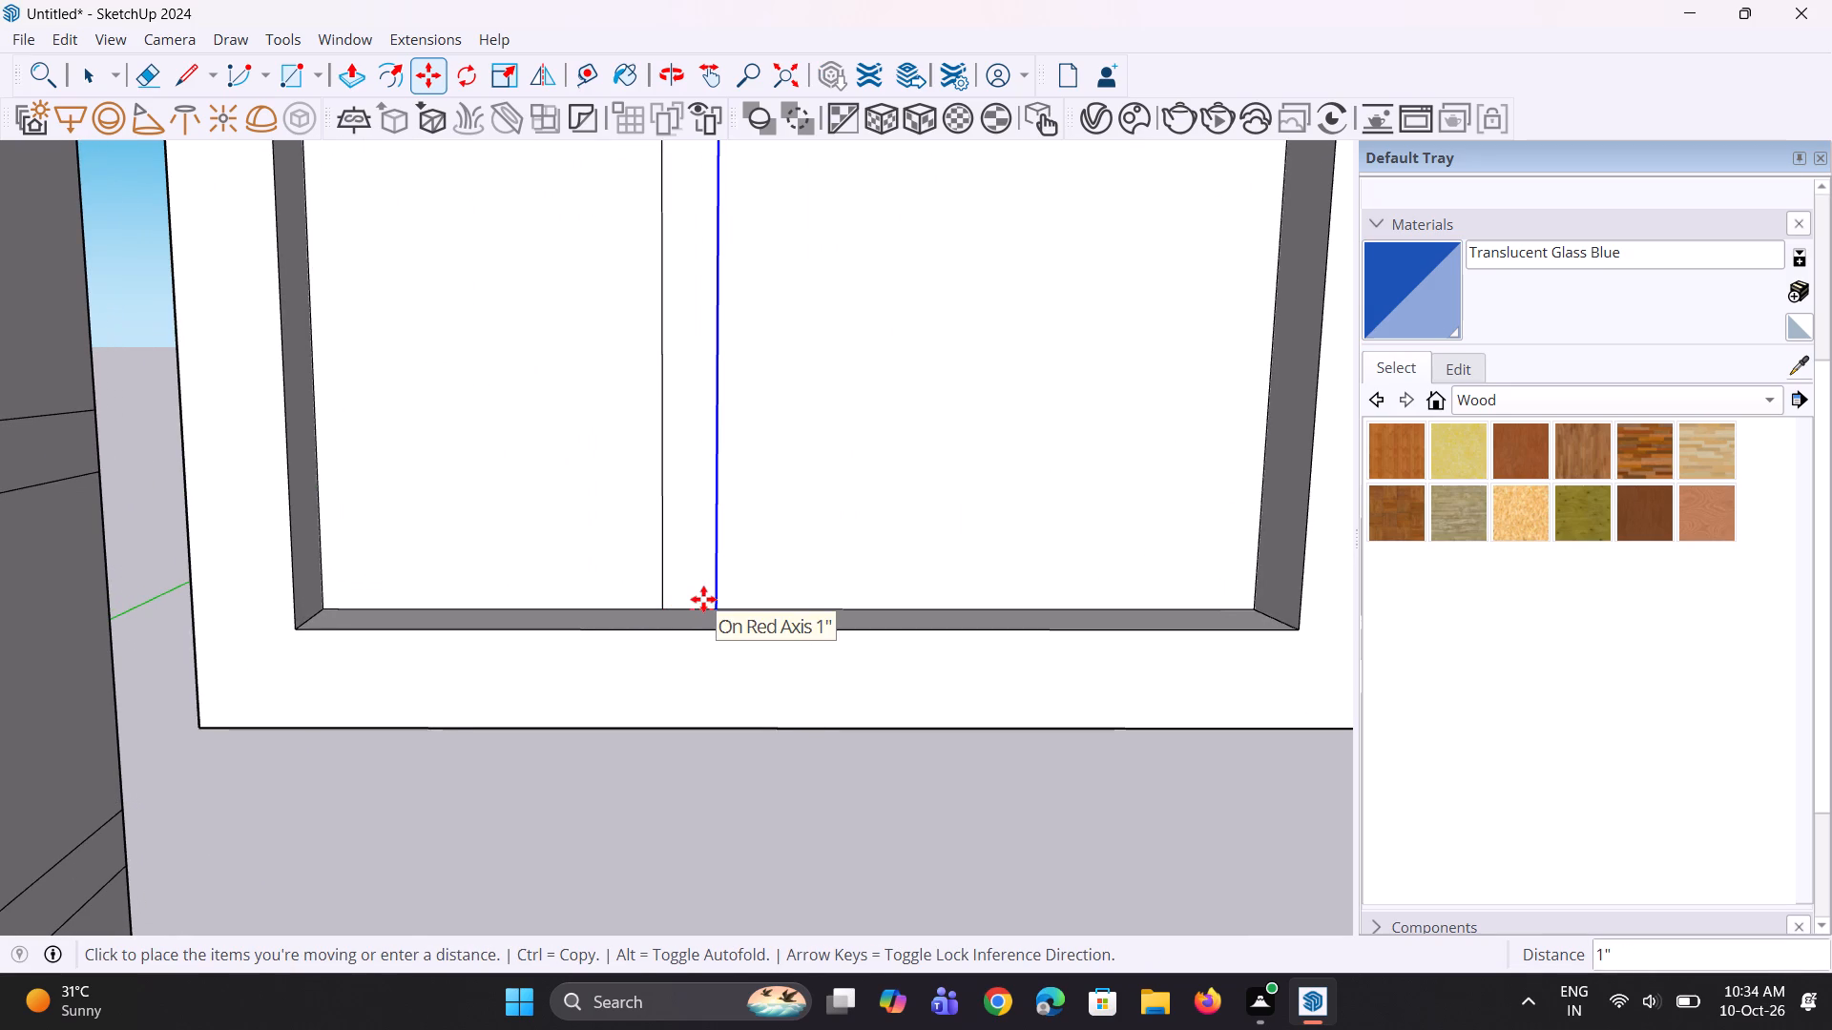
left_click(703, 596)
scroll(664, 642, "down", 3)
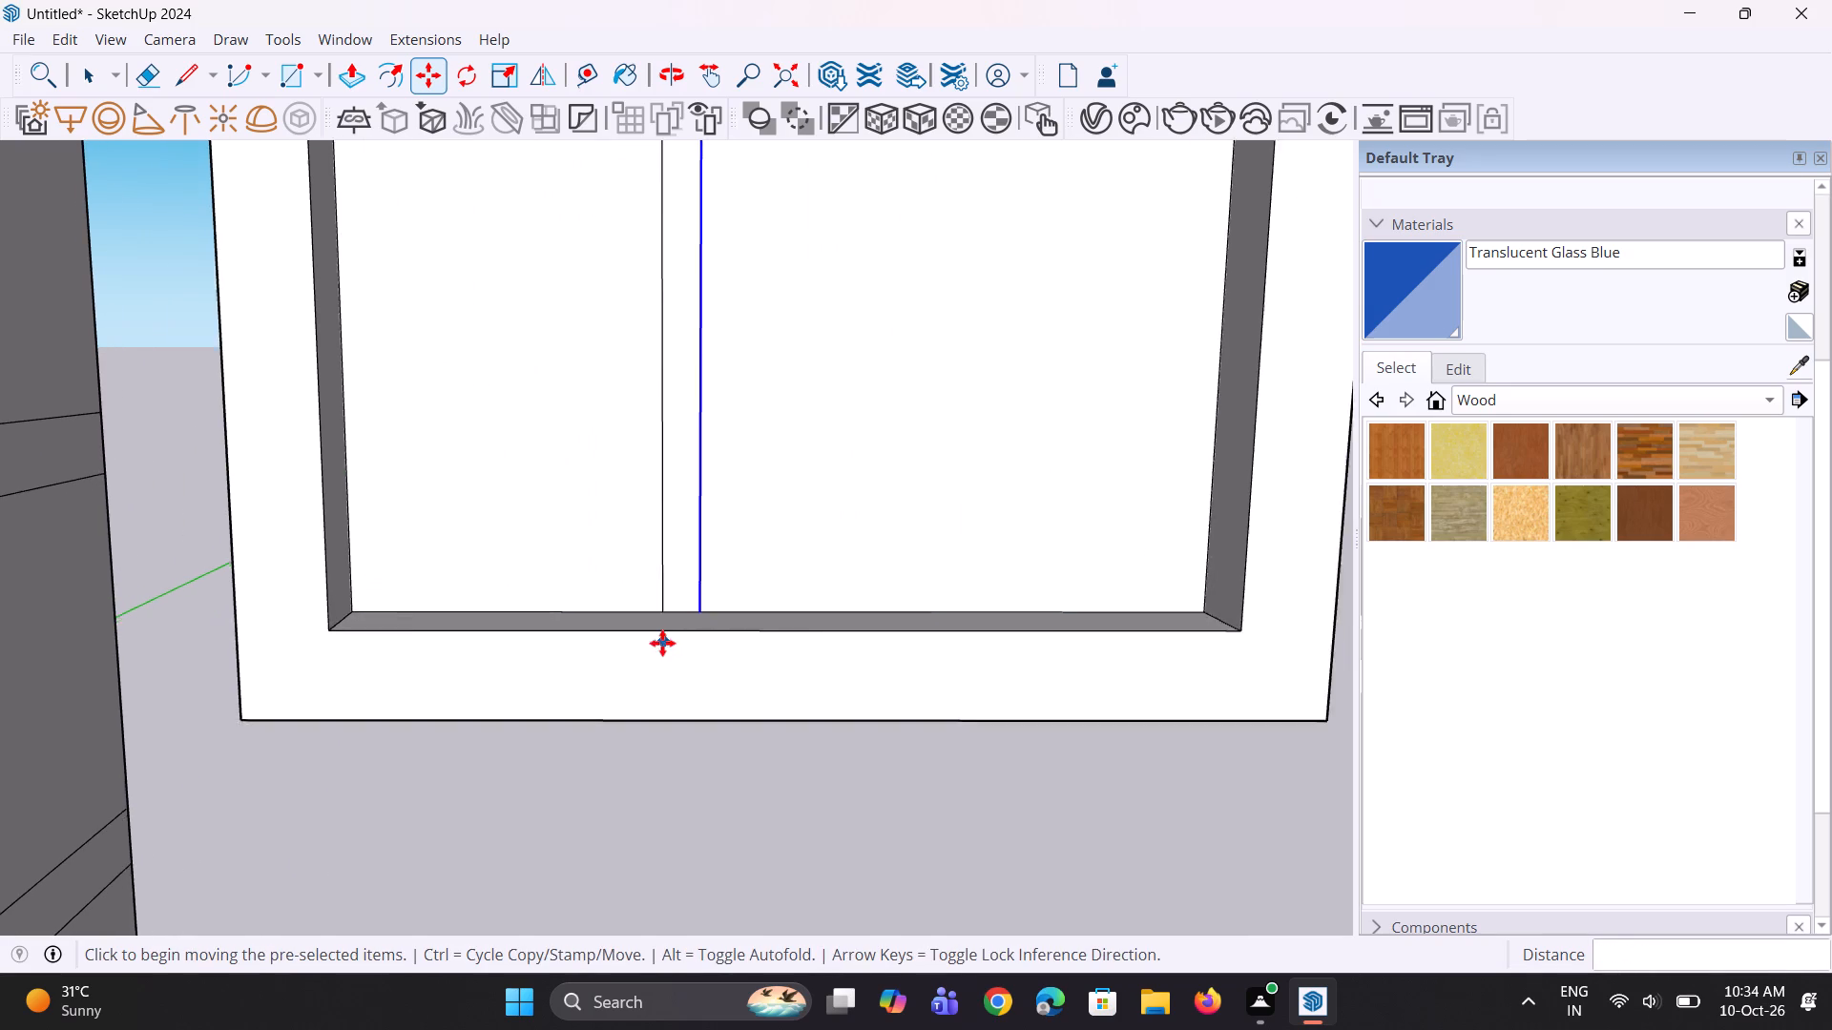
scroll(662, 643, "down", 6)
key("space")
key("space")
Copy the top inner edge of the wider door panel straight down along the mullion as the first crossbar line.
scroll(1106, 718, "down", 6)
scroll(1139, 470, "up", 1)
scroll(1061, 481, "up", 4)
middle_click_drag(971, 487, 970, 499)
scroll(956, 549, "down", 2)
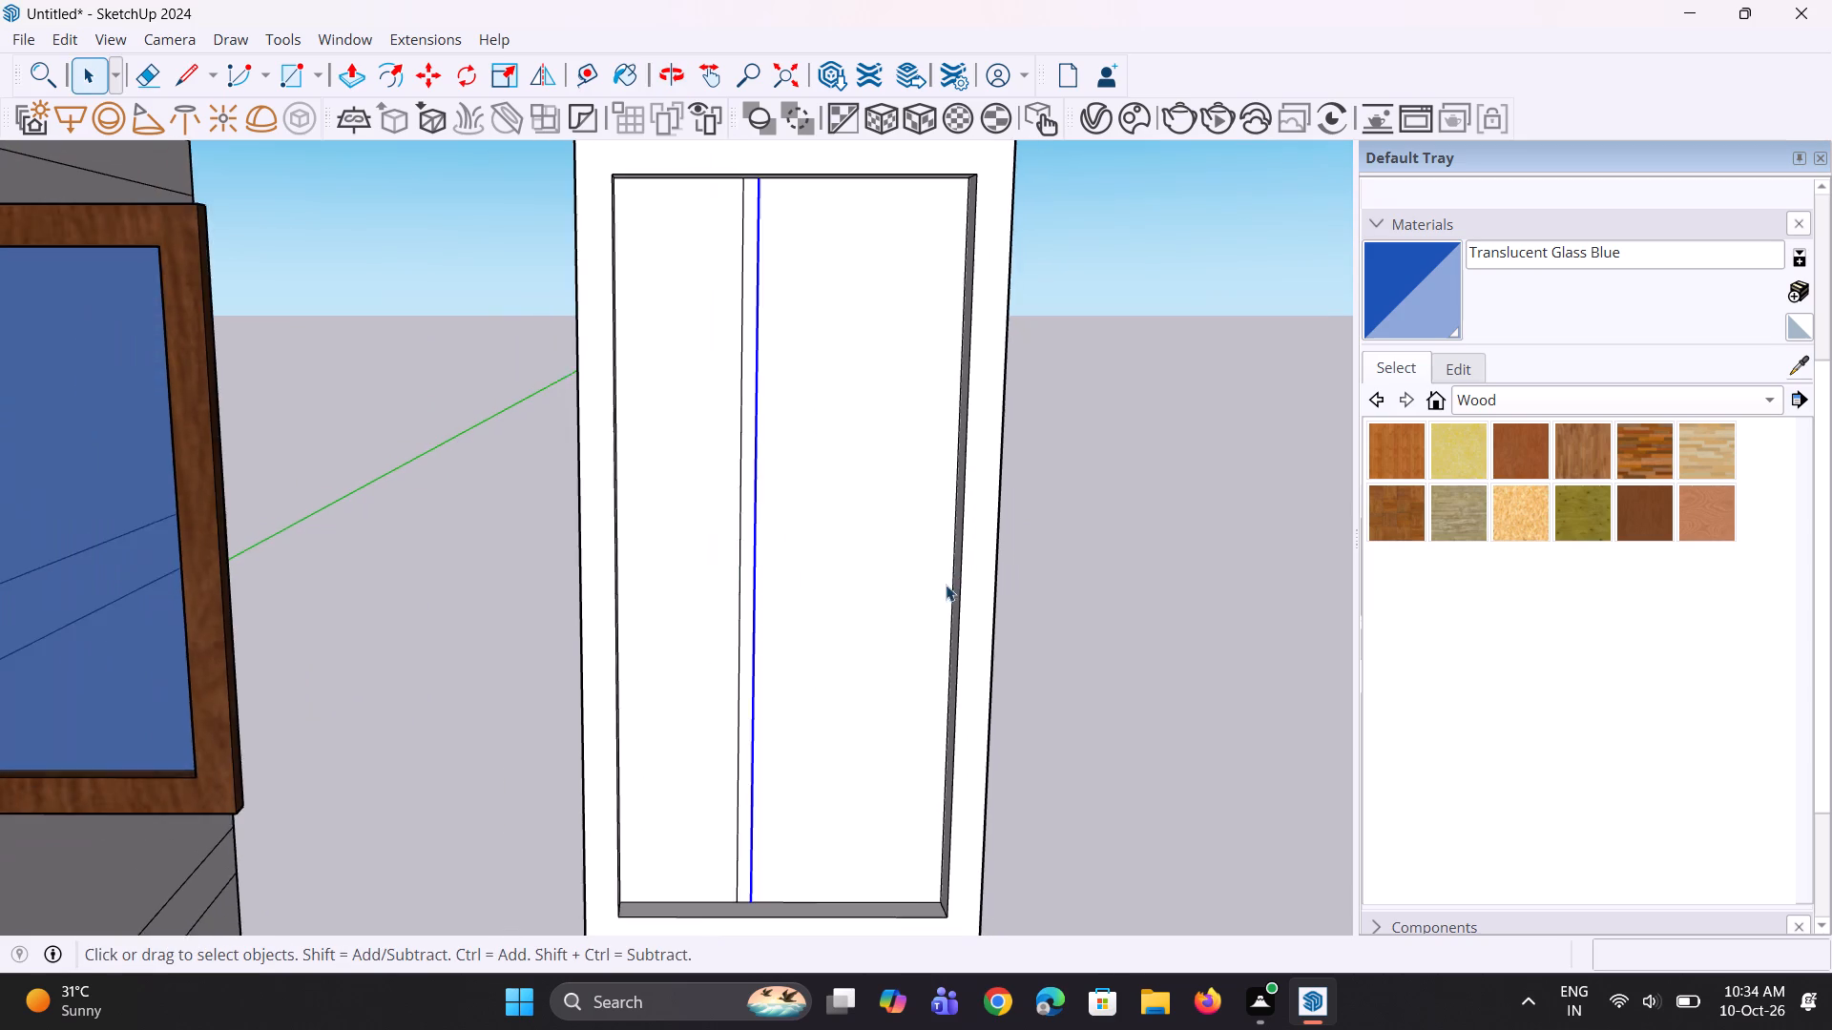
scroll(946, 585, "down", 1)
middle_click(946, 585)
middle_click_drag(938, 464, 902, 289)
scroll(858, 257, "up", 1)
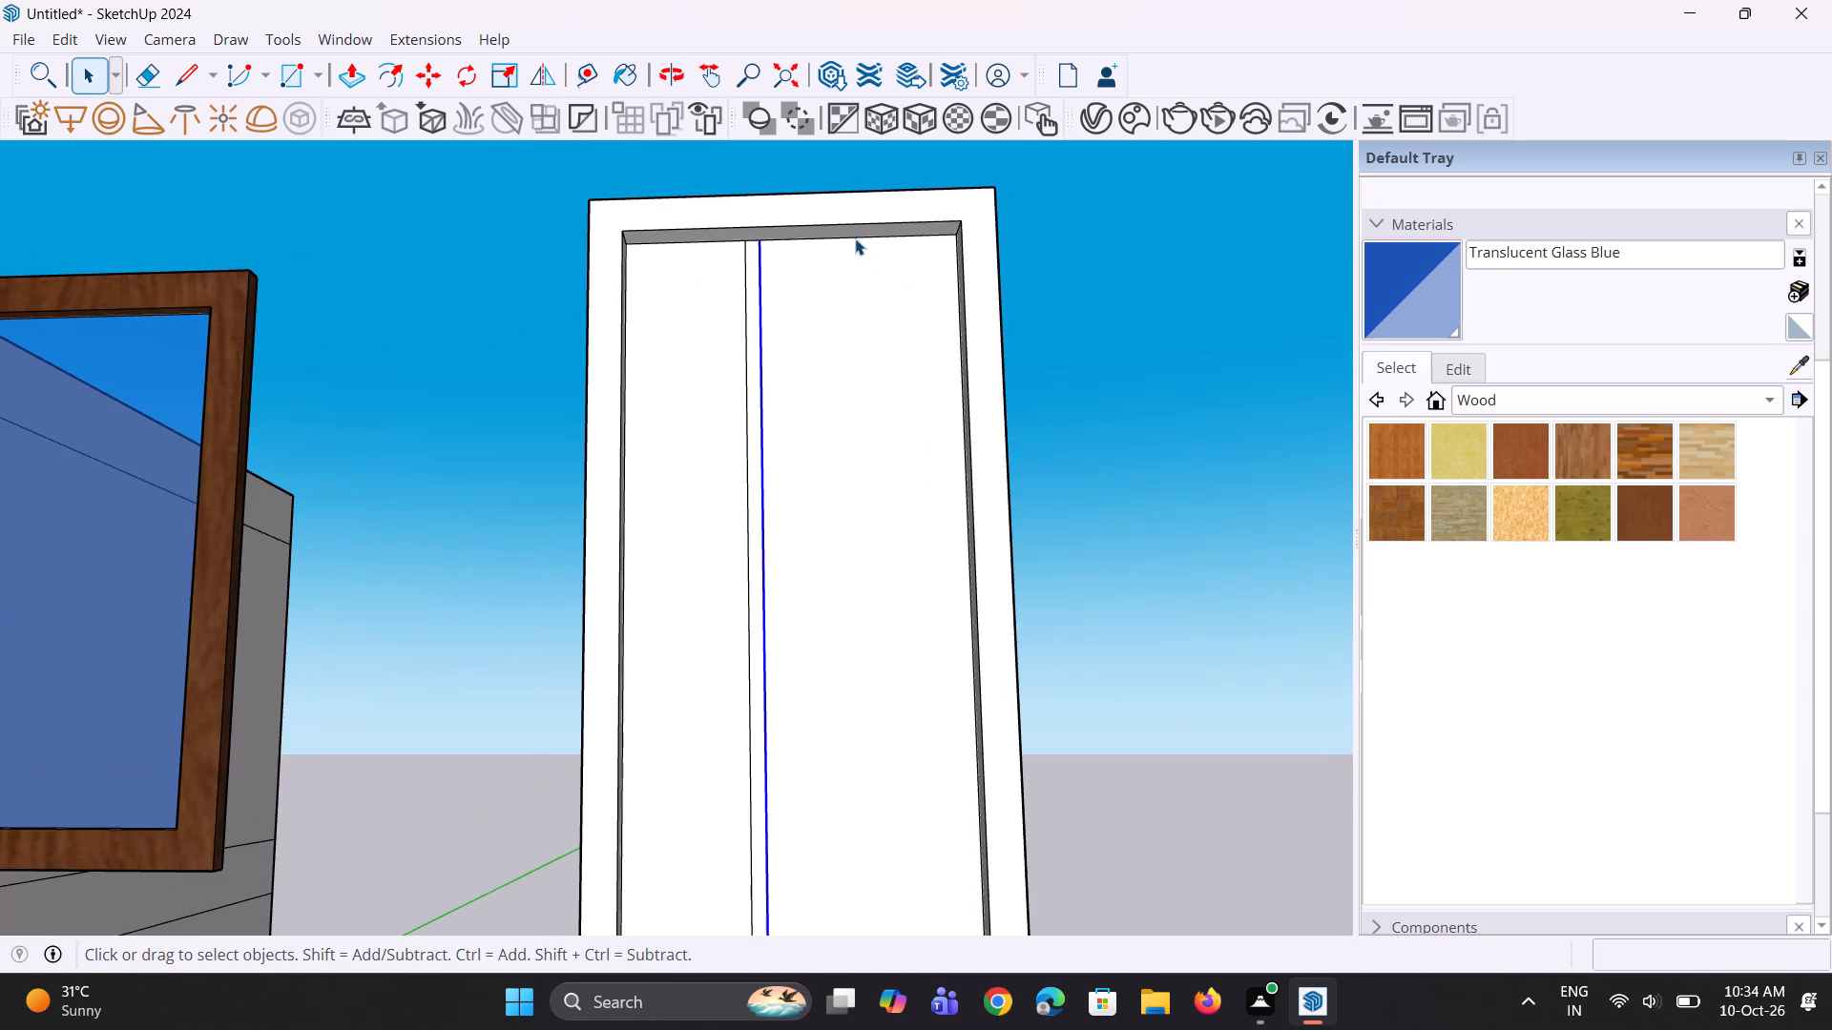
left_click(855, 238)
key("m")
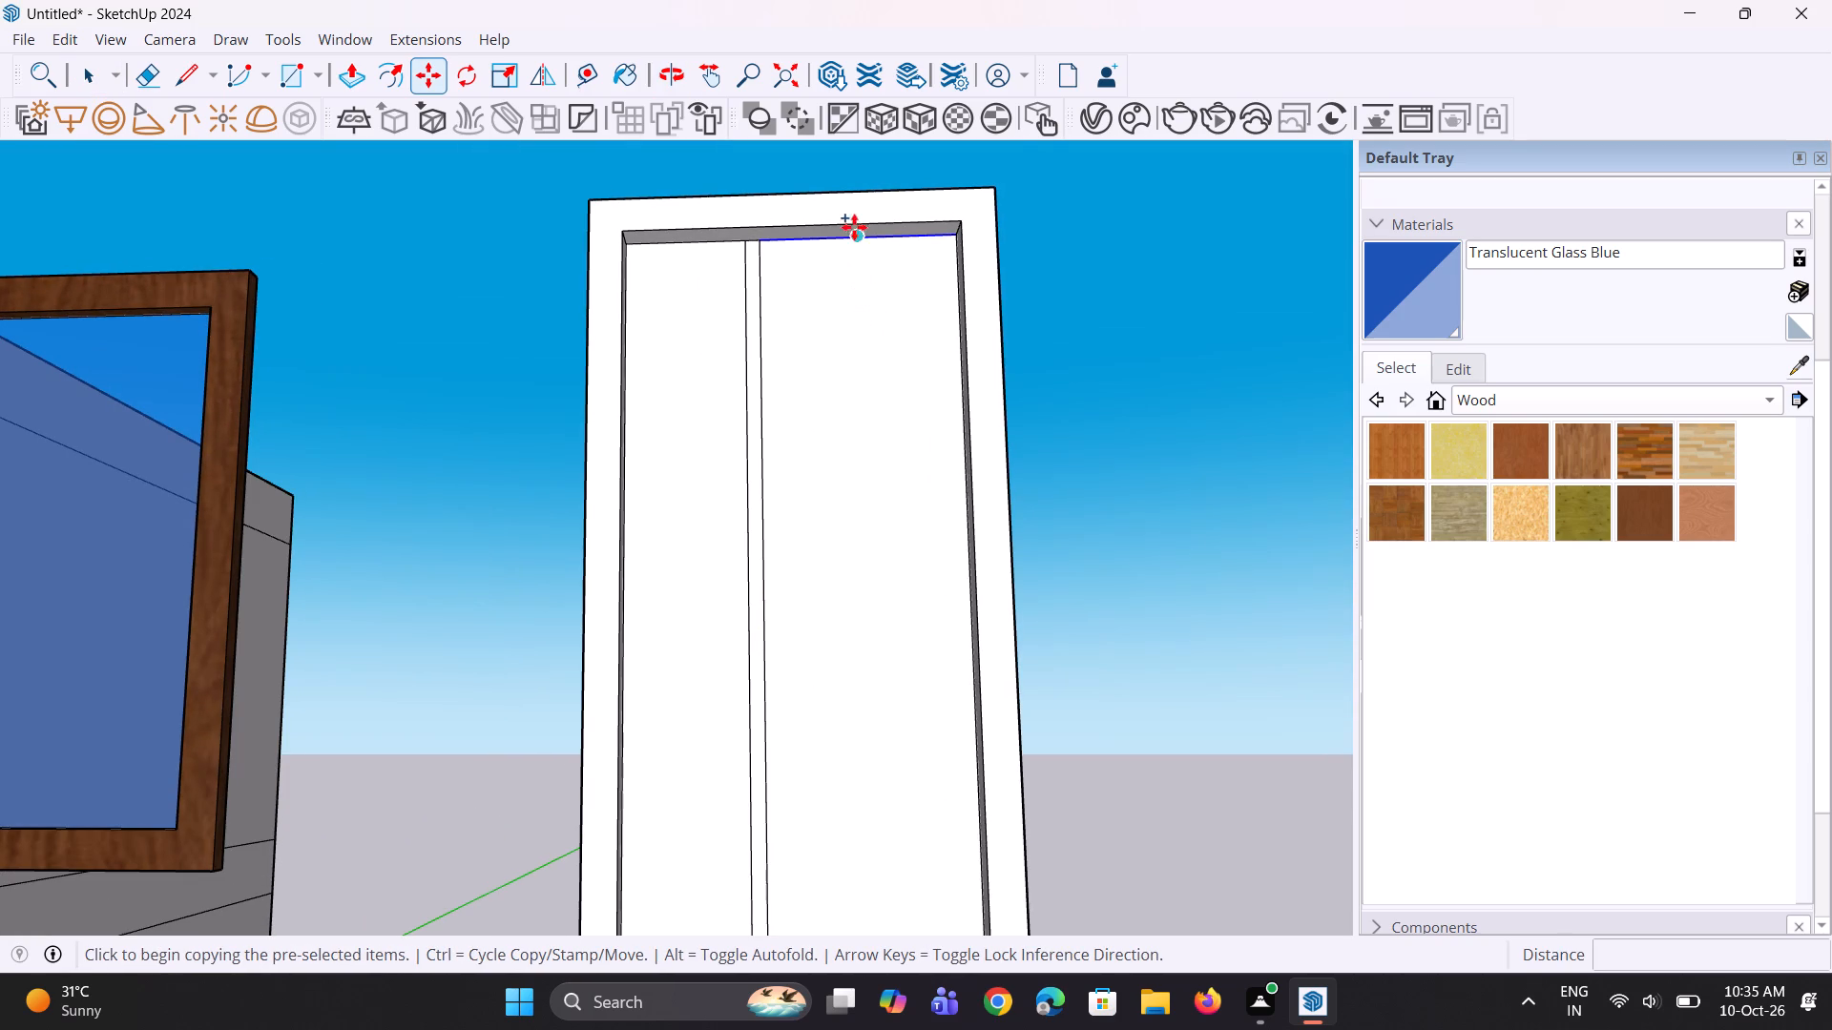
left_click(761, 250)
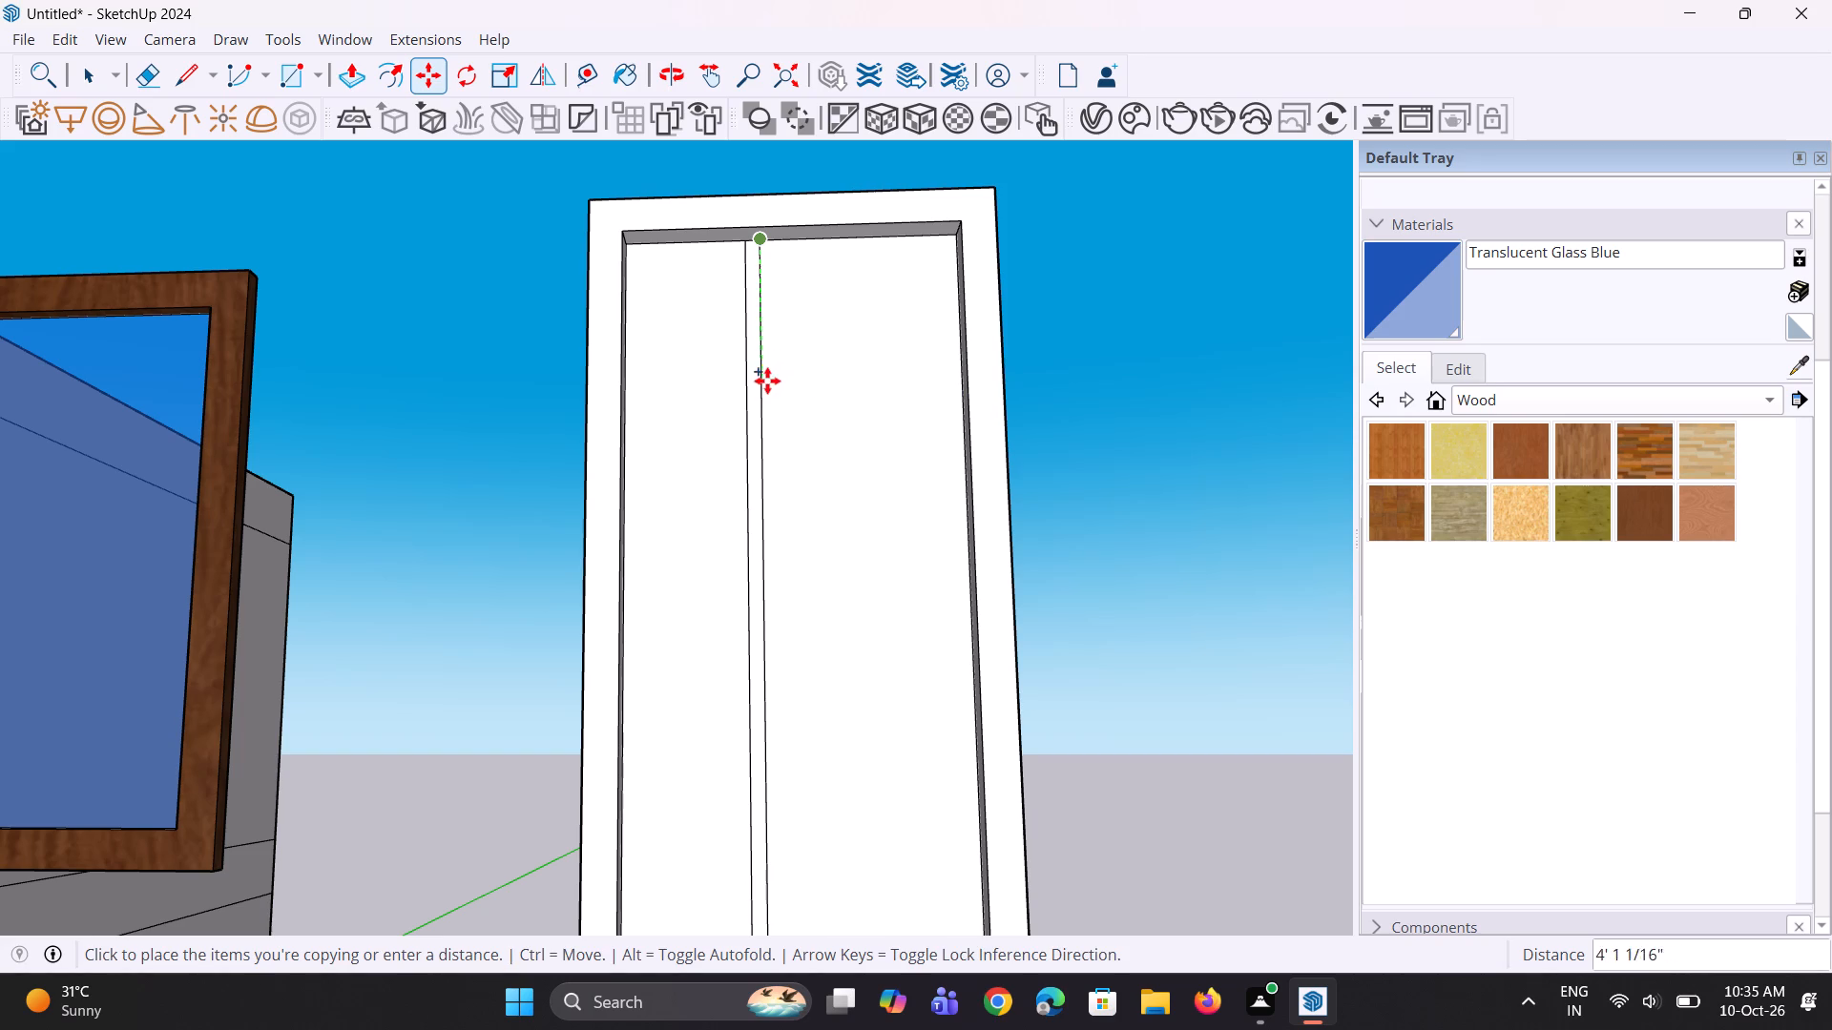
left_click(765, 387)
Copy the crossbar line down about 1 13/16" to form a narrow horizontal crossbar strip.
scroll(768, 463, "up", 1)
middle_click_drag(772, 484, 794, 526)
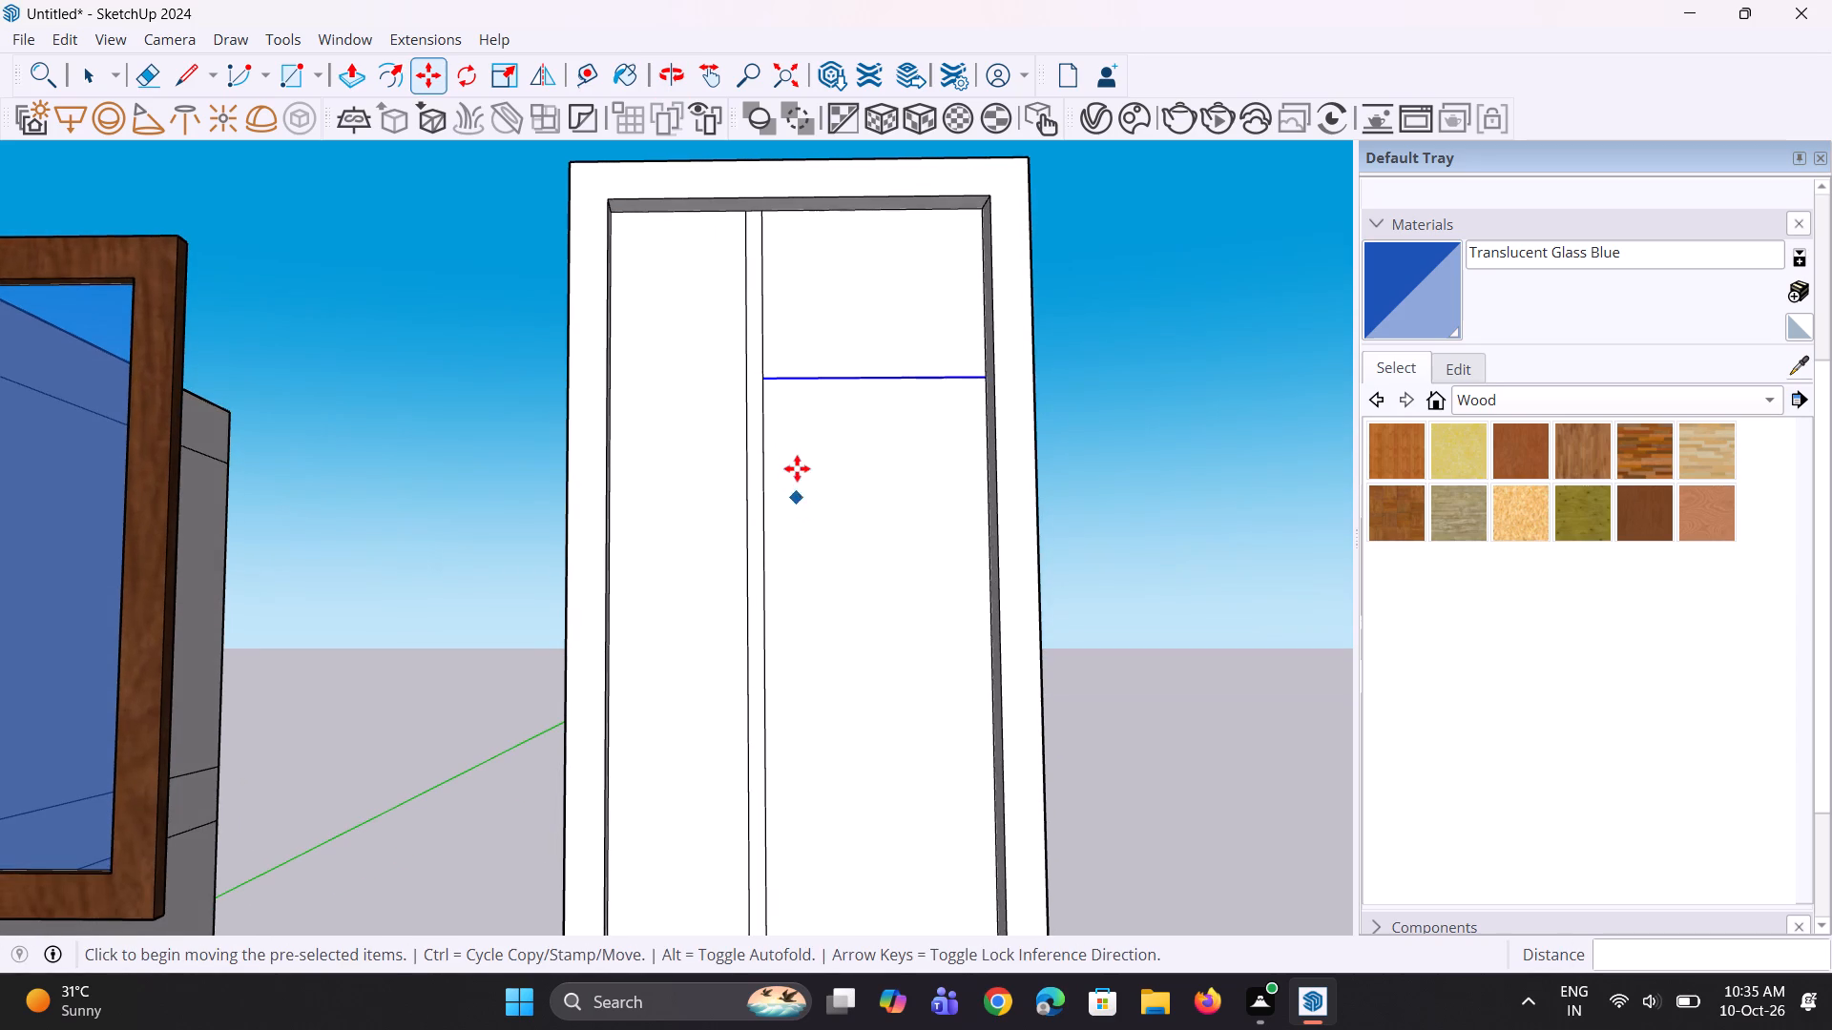
key("m")
scroll(781, 405, "up", 2)
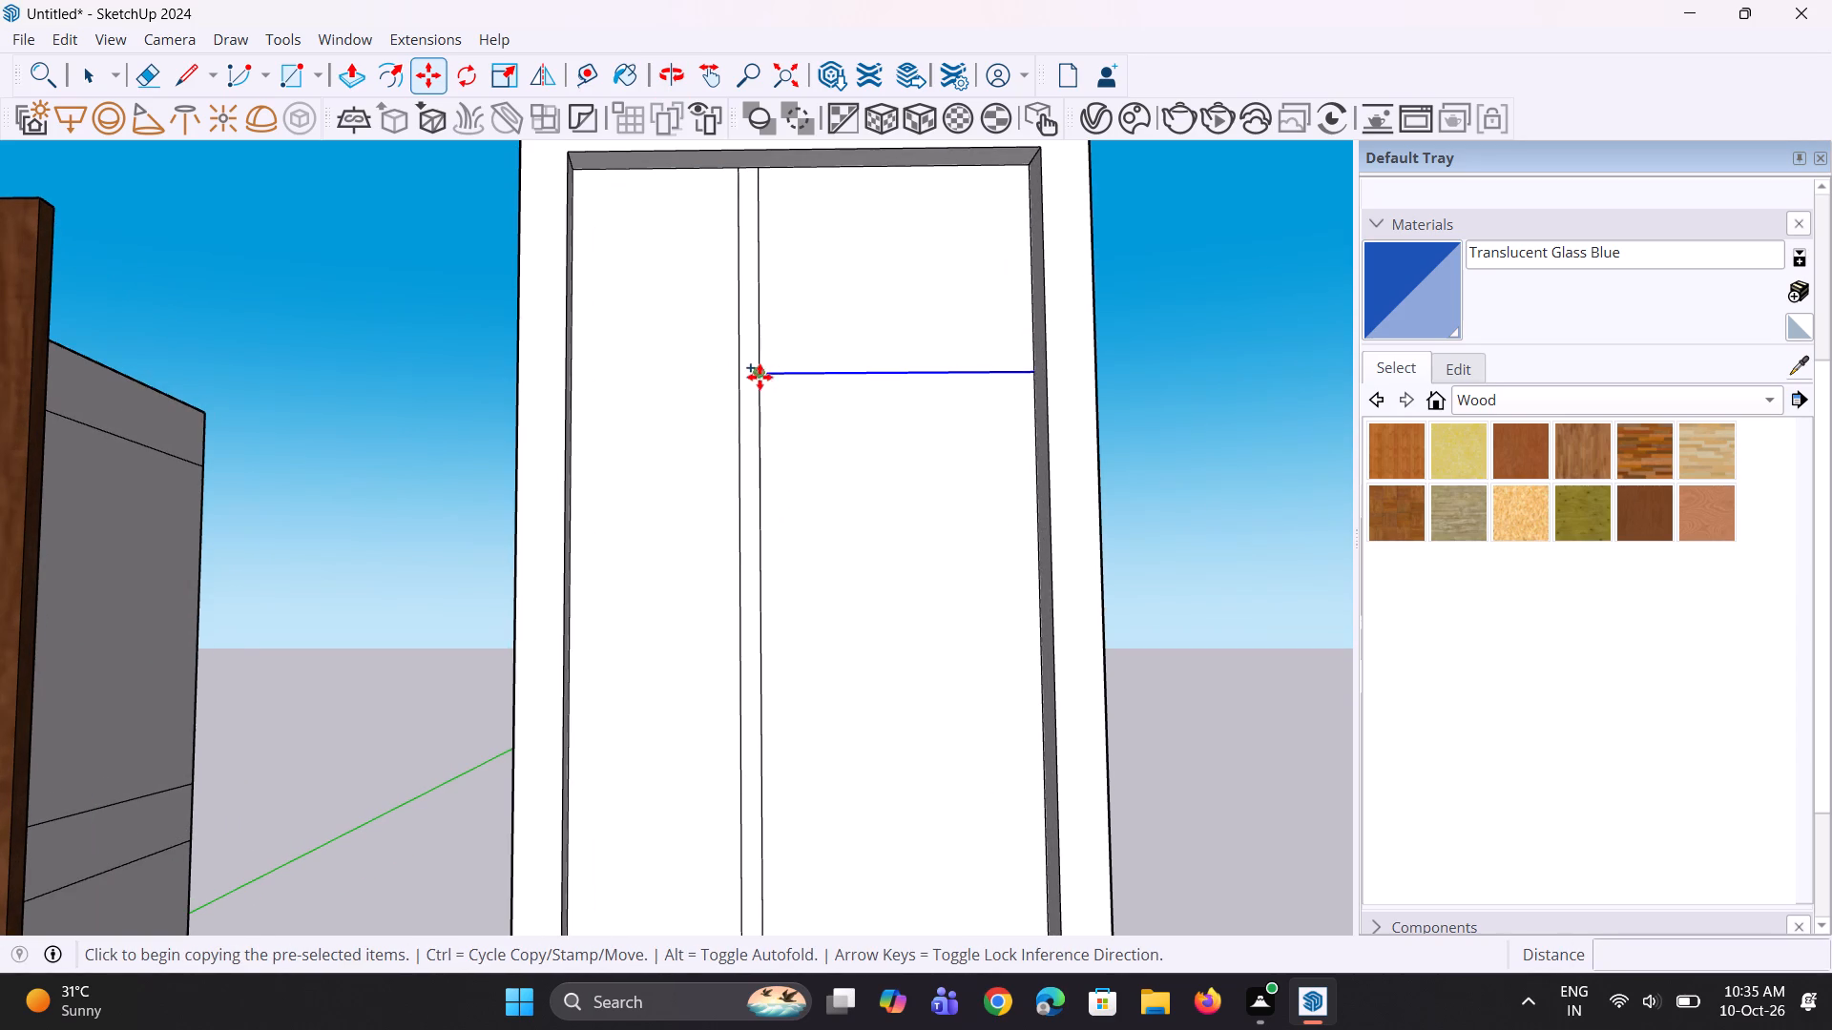
left_click(760, 378)
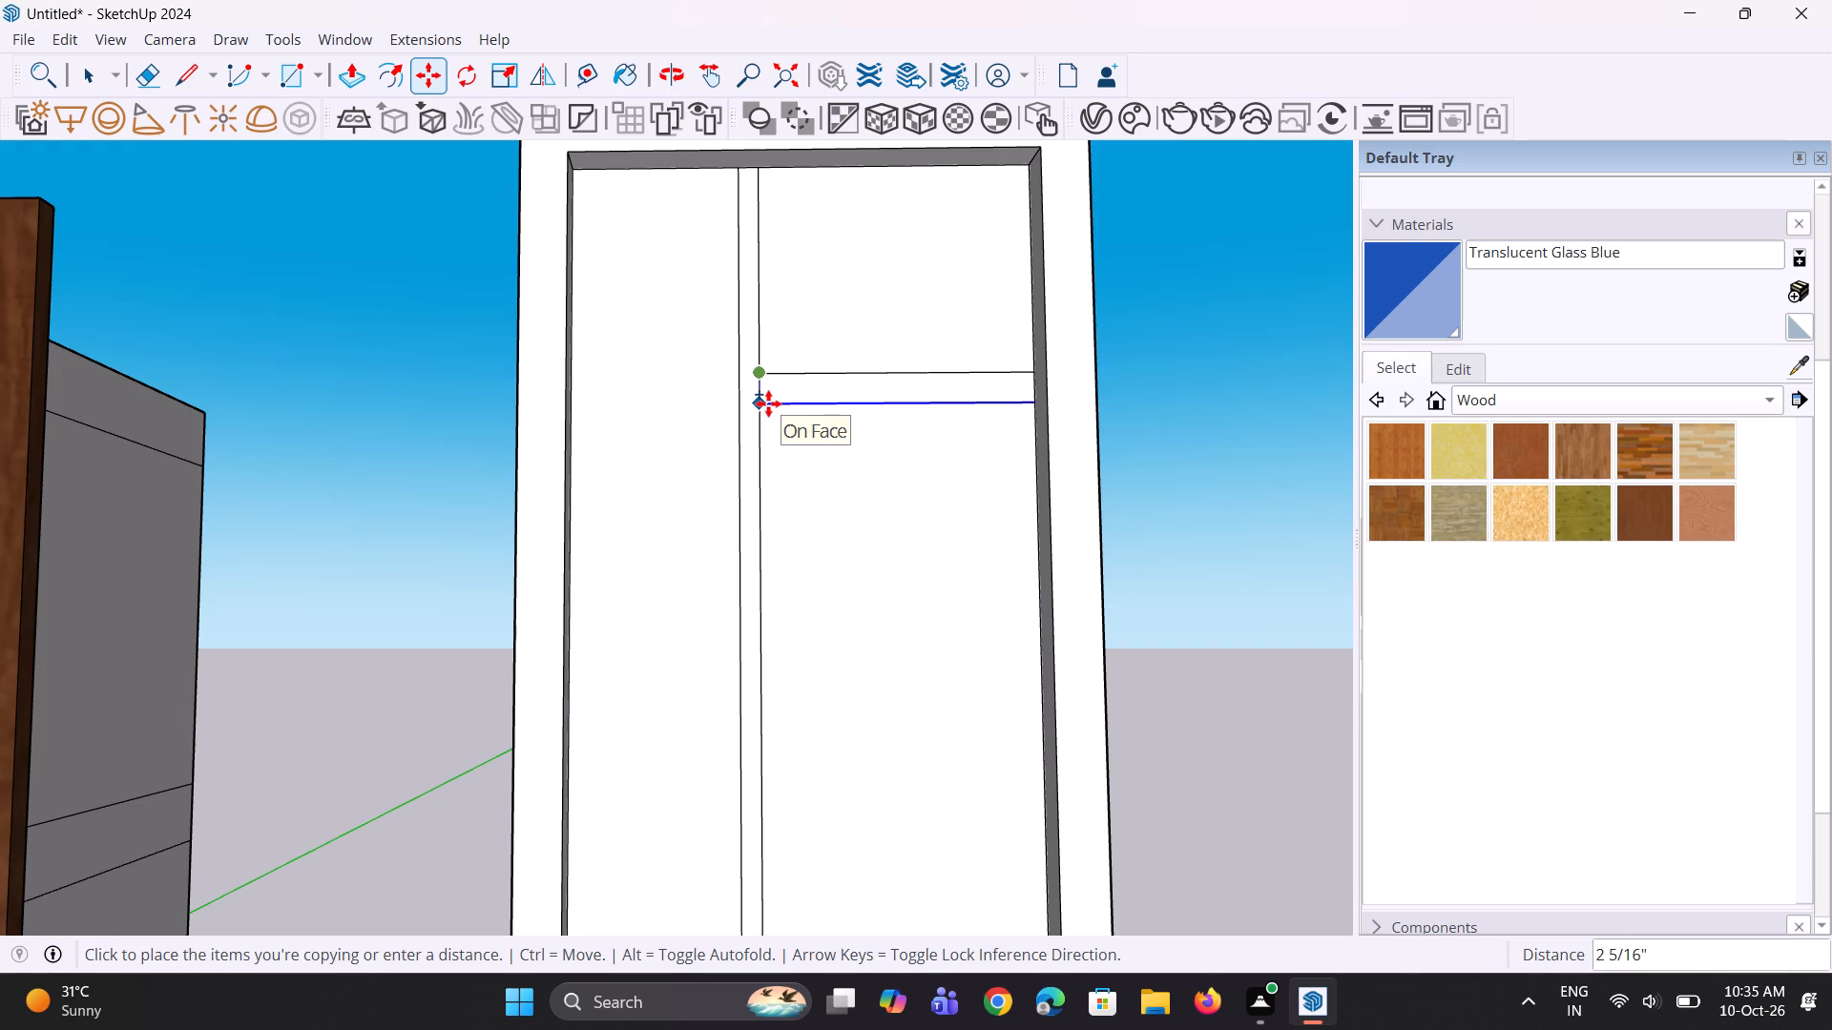
scroll(768, 403, "up", 2)
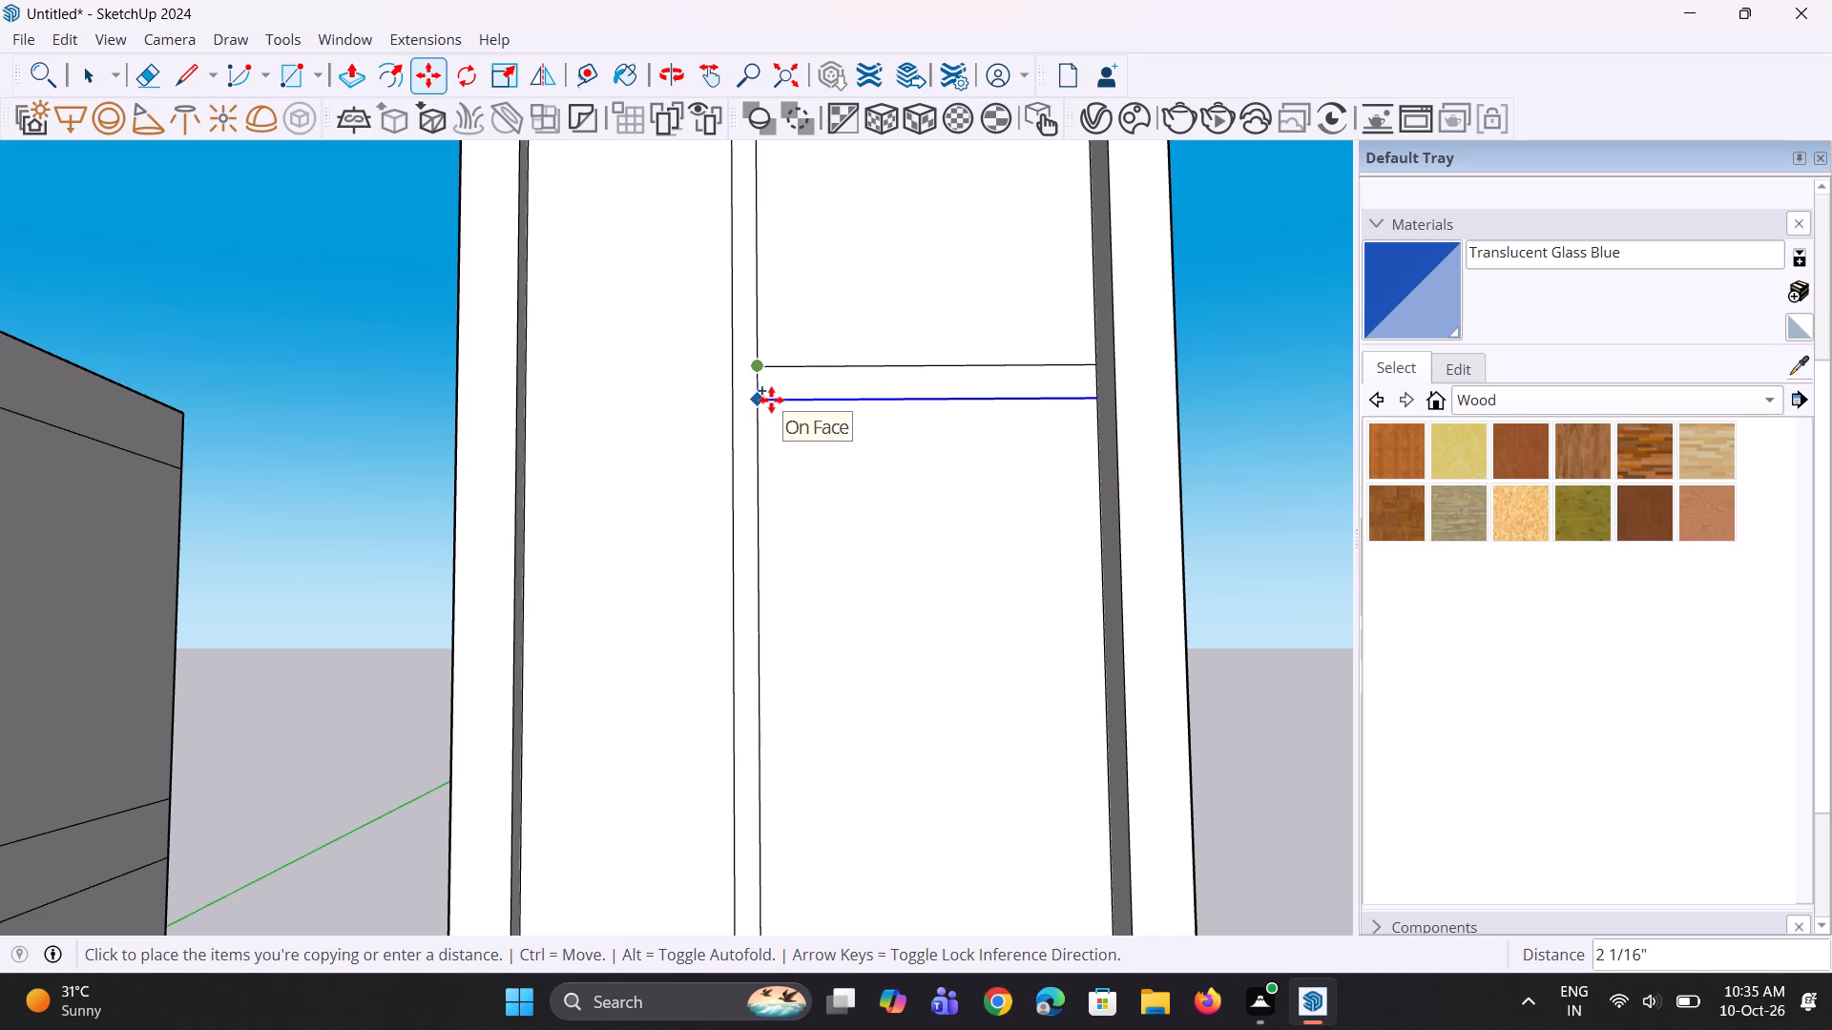
scroll(771, 400, "up", 3)
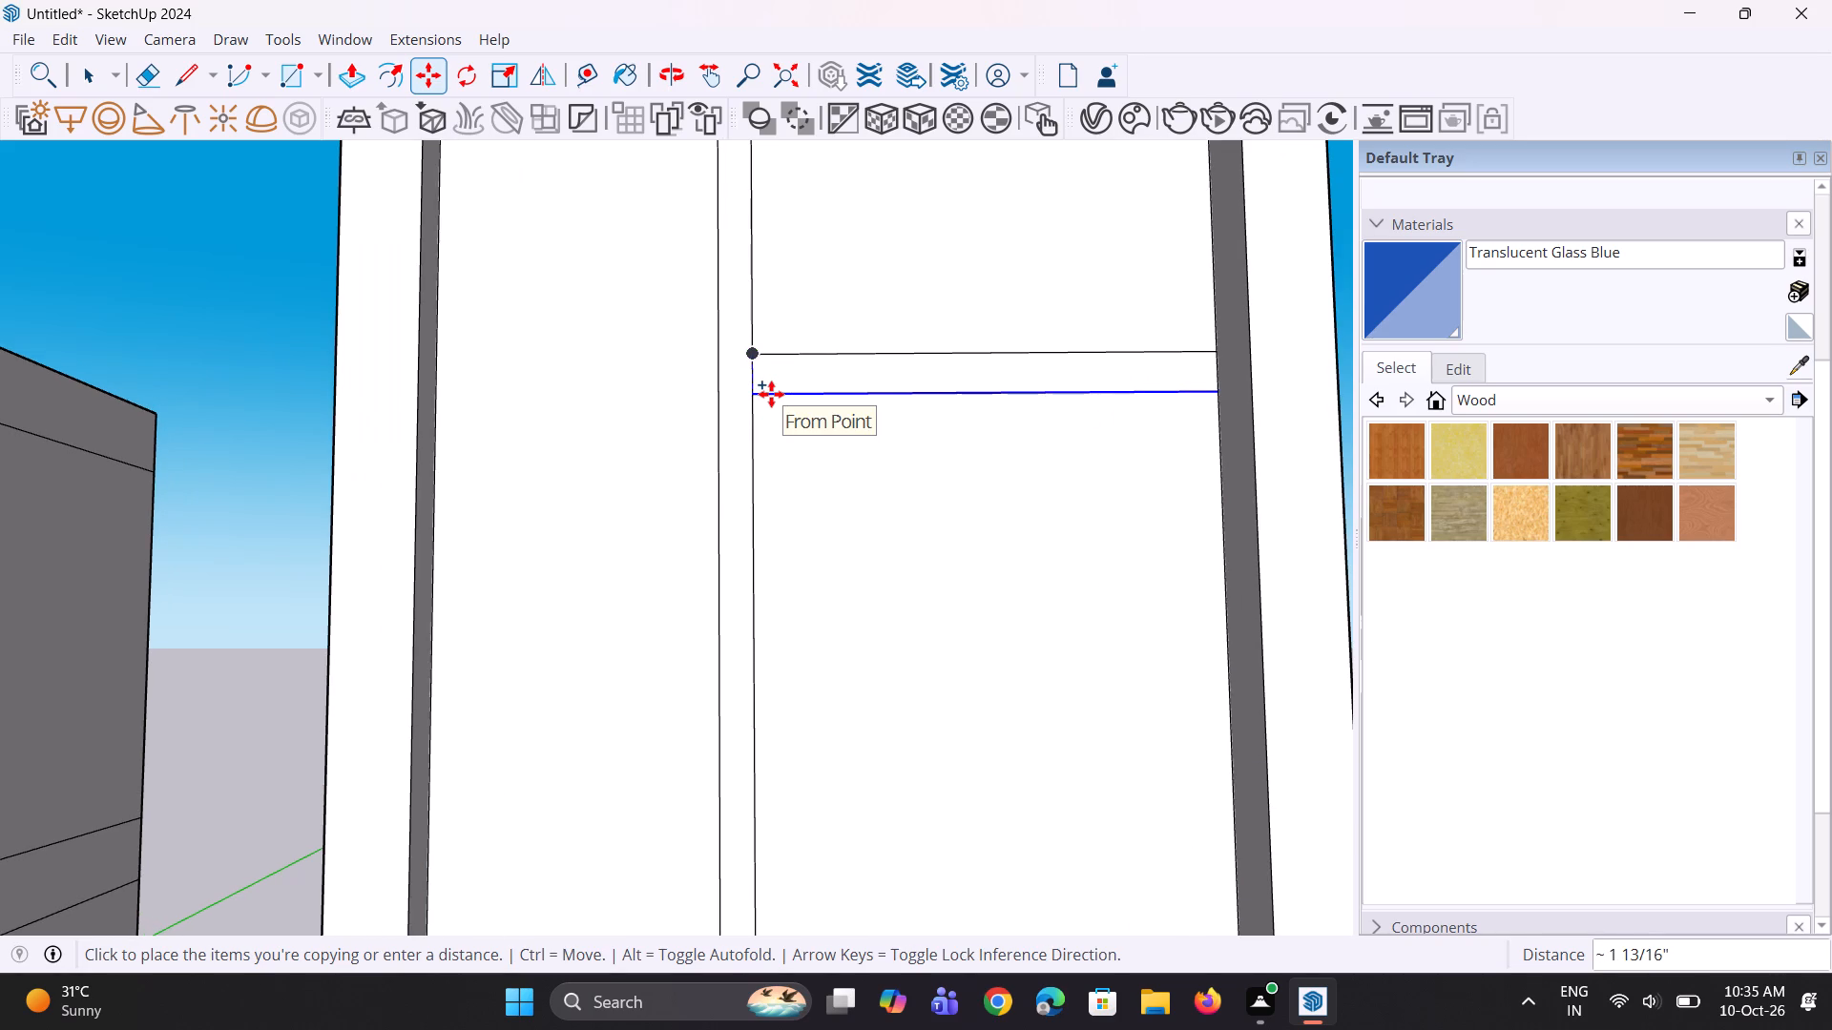
left_click(771, 394)
scroll(714, 420, "down", 8)
key("space")
key("space")
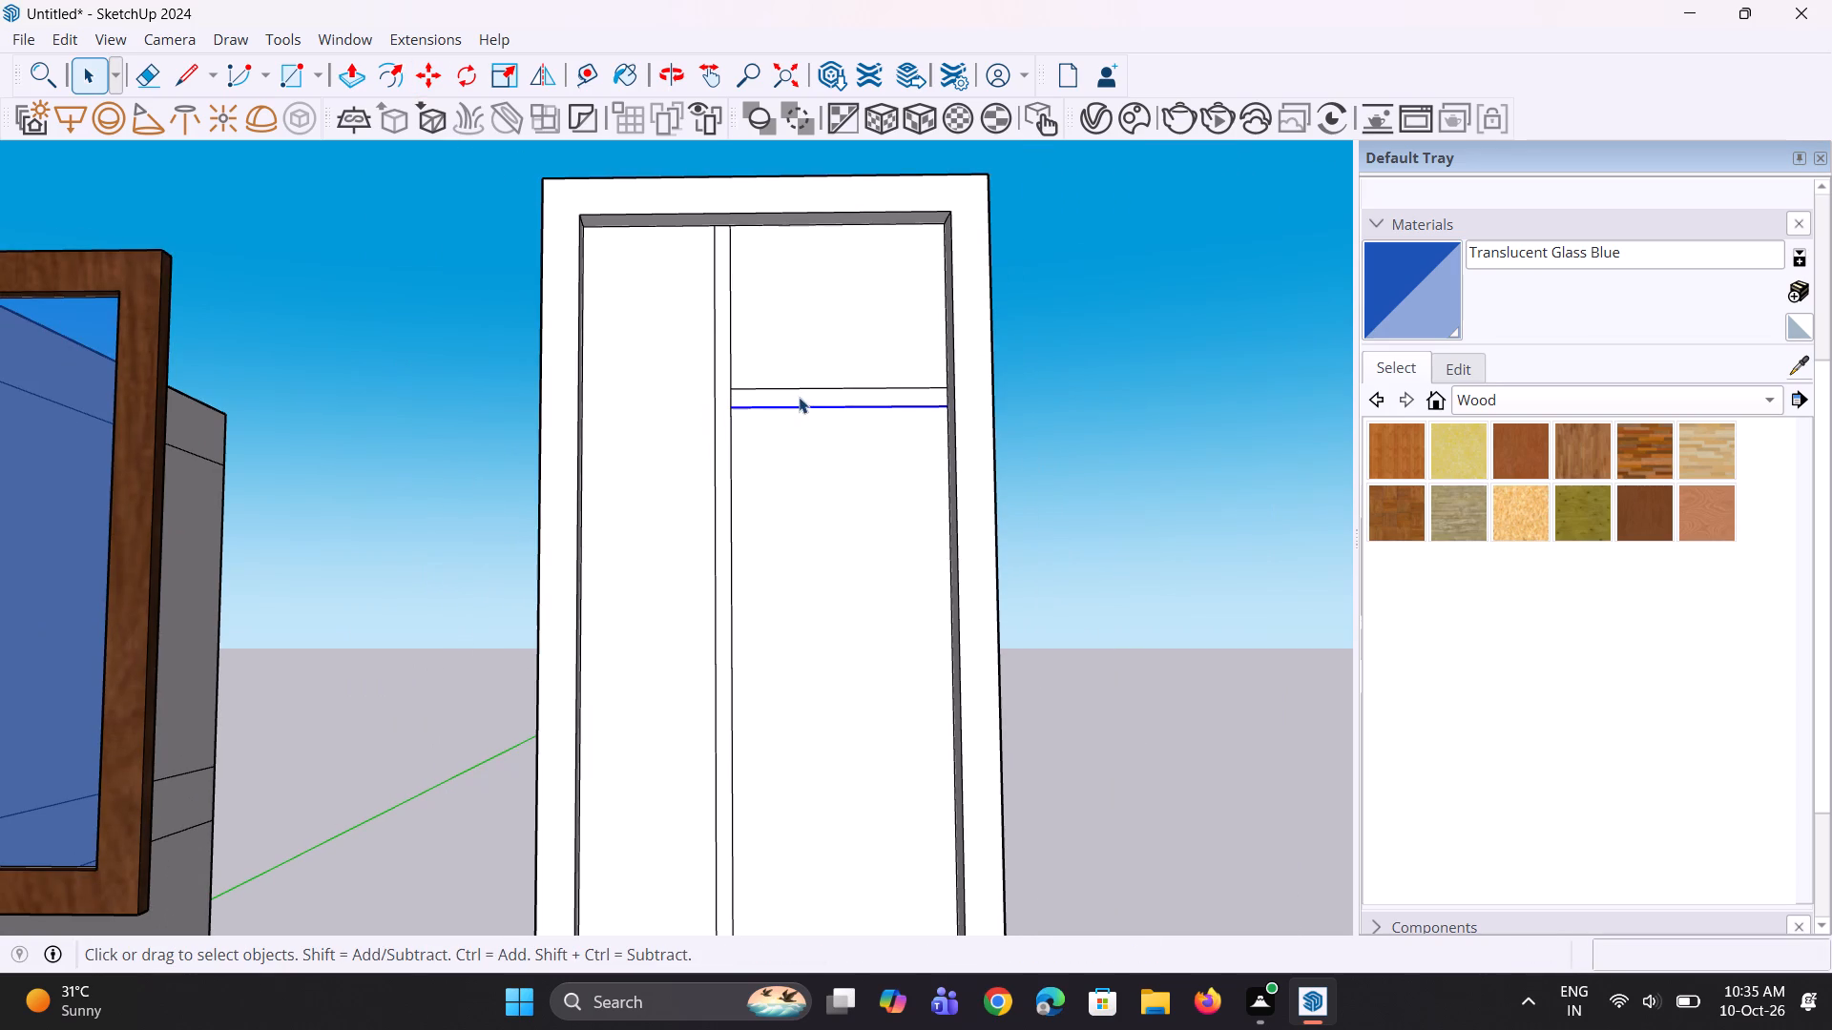
Copy the crossbar strip down about 1' 4 1/8" and repeat it as an array of 3 copies in the wider panel.
left_click(799, 397)
key("m")
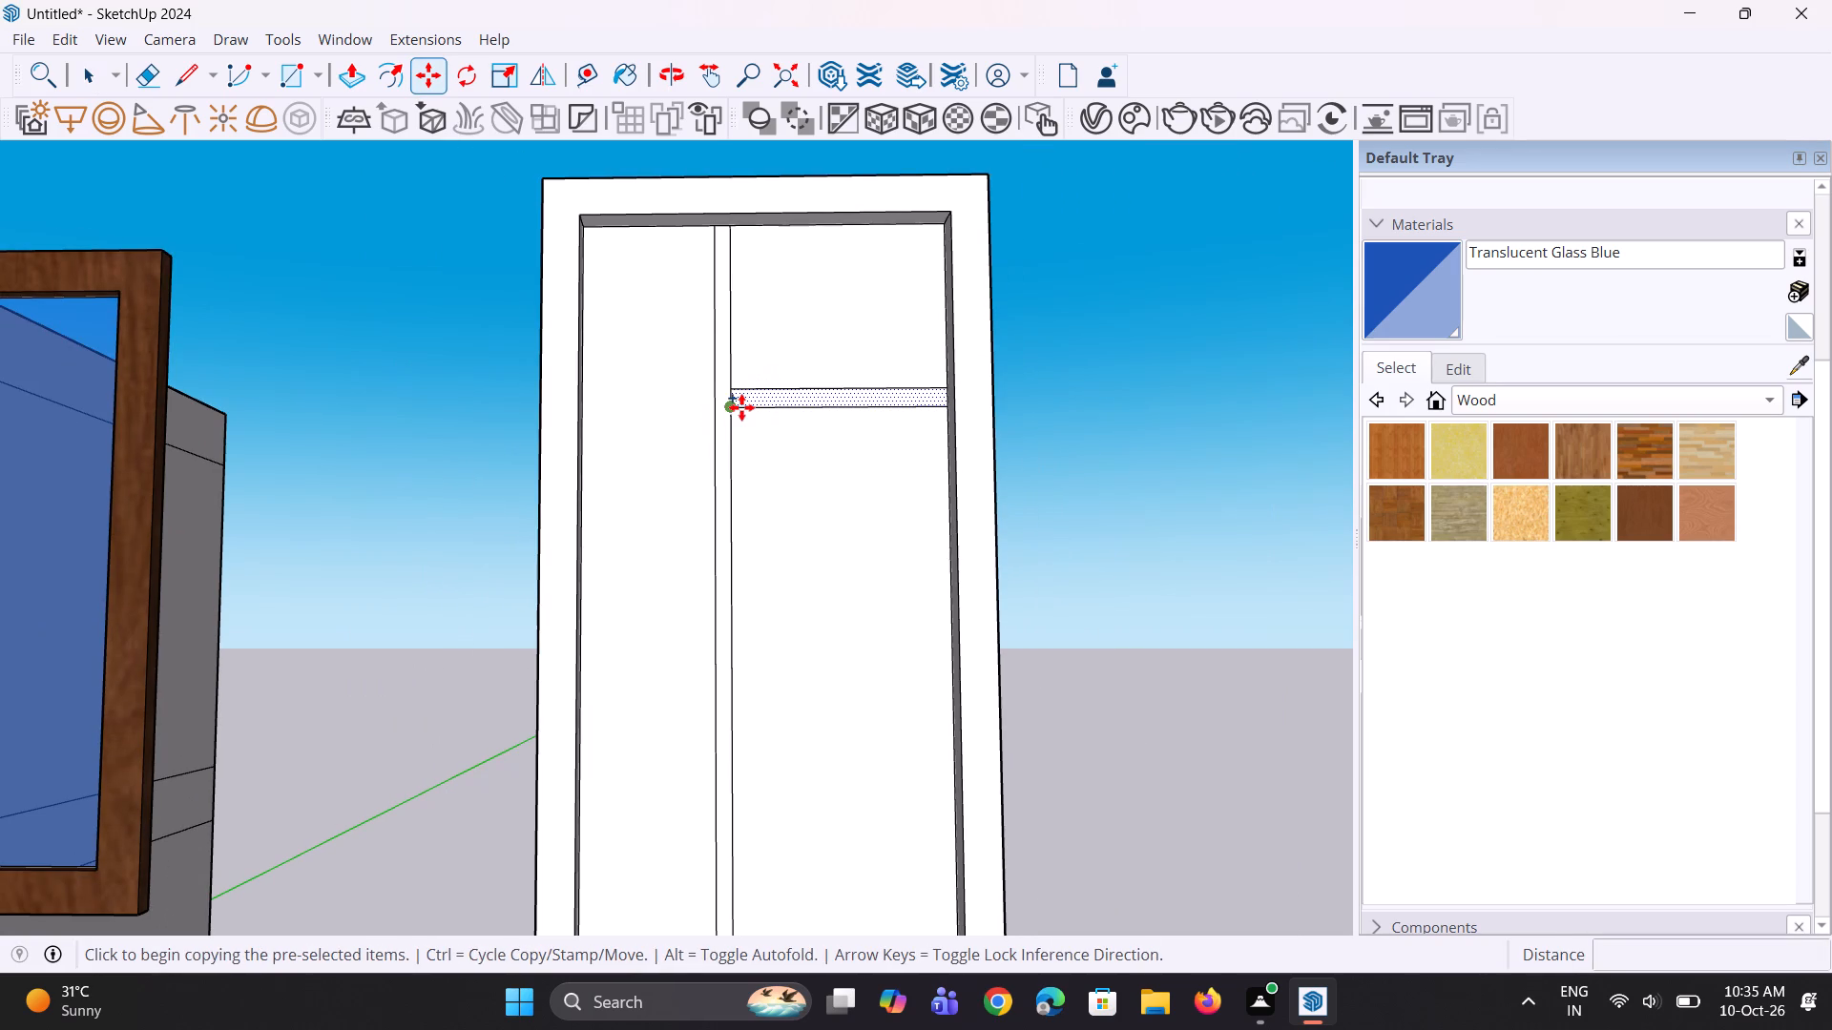
left_click(741, 407)
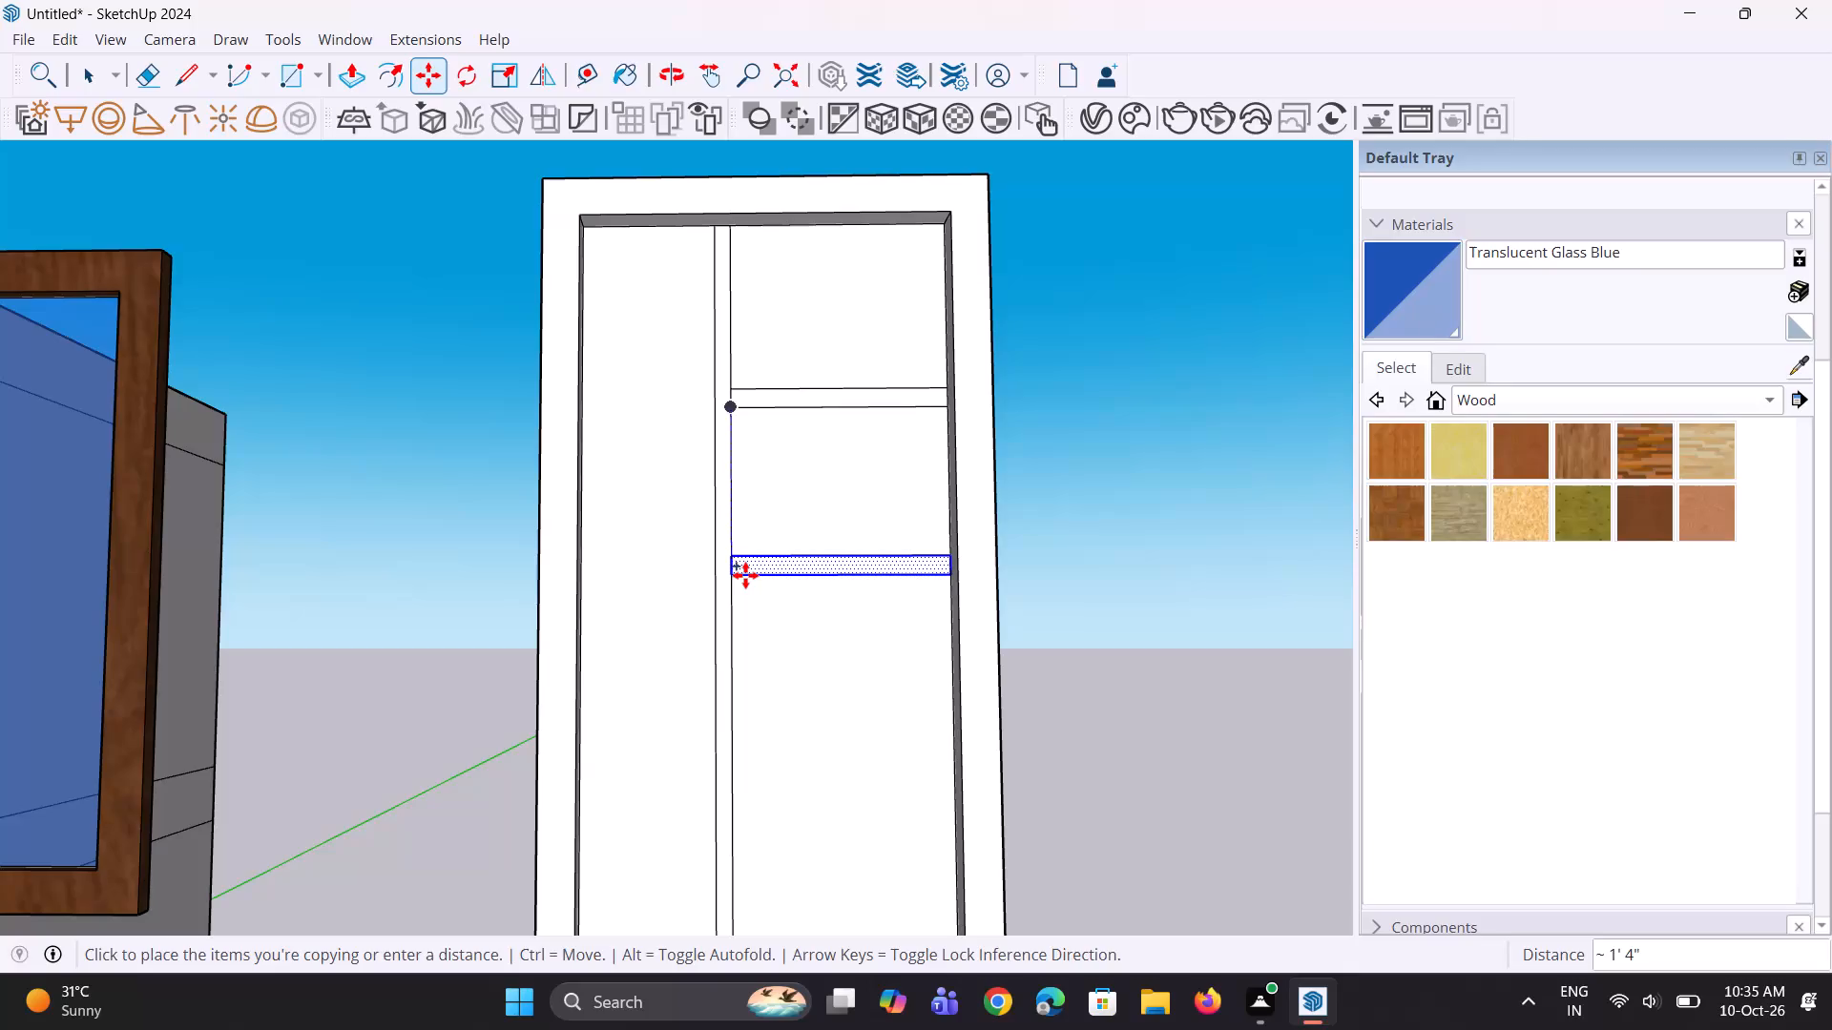
left_click(743, 578)
key("asterisk")
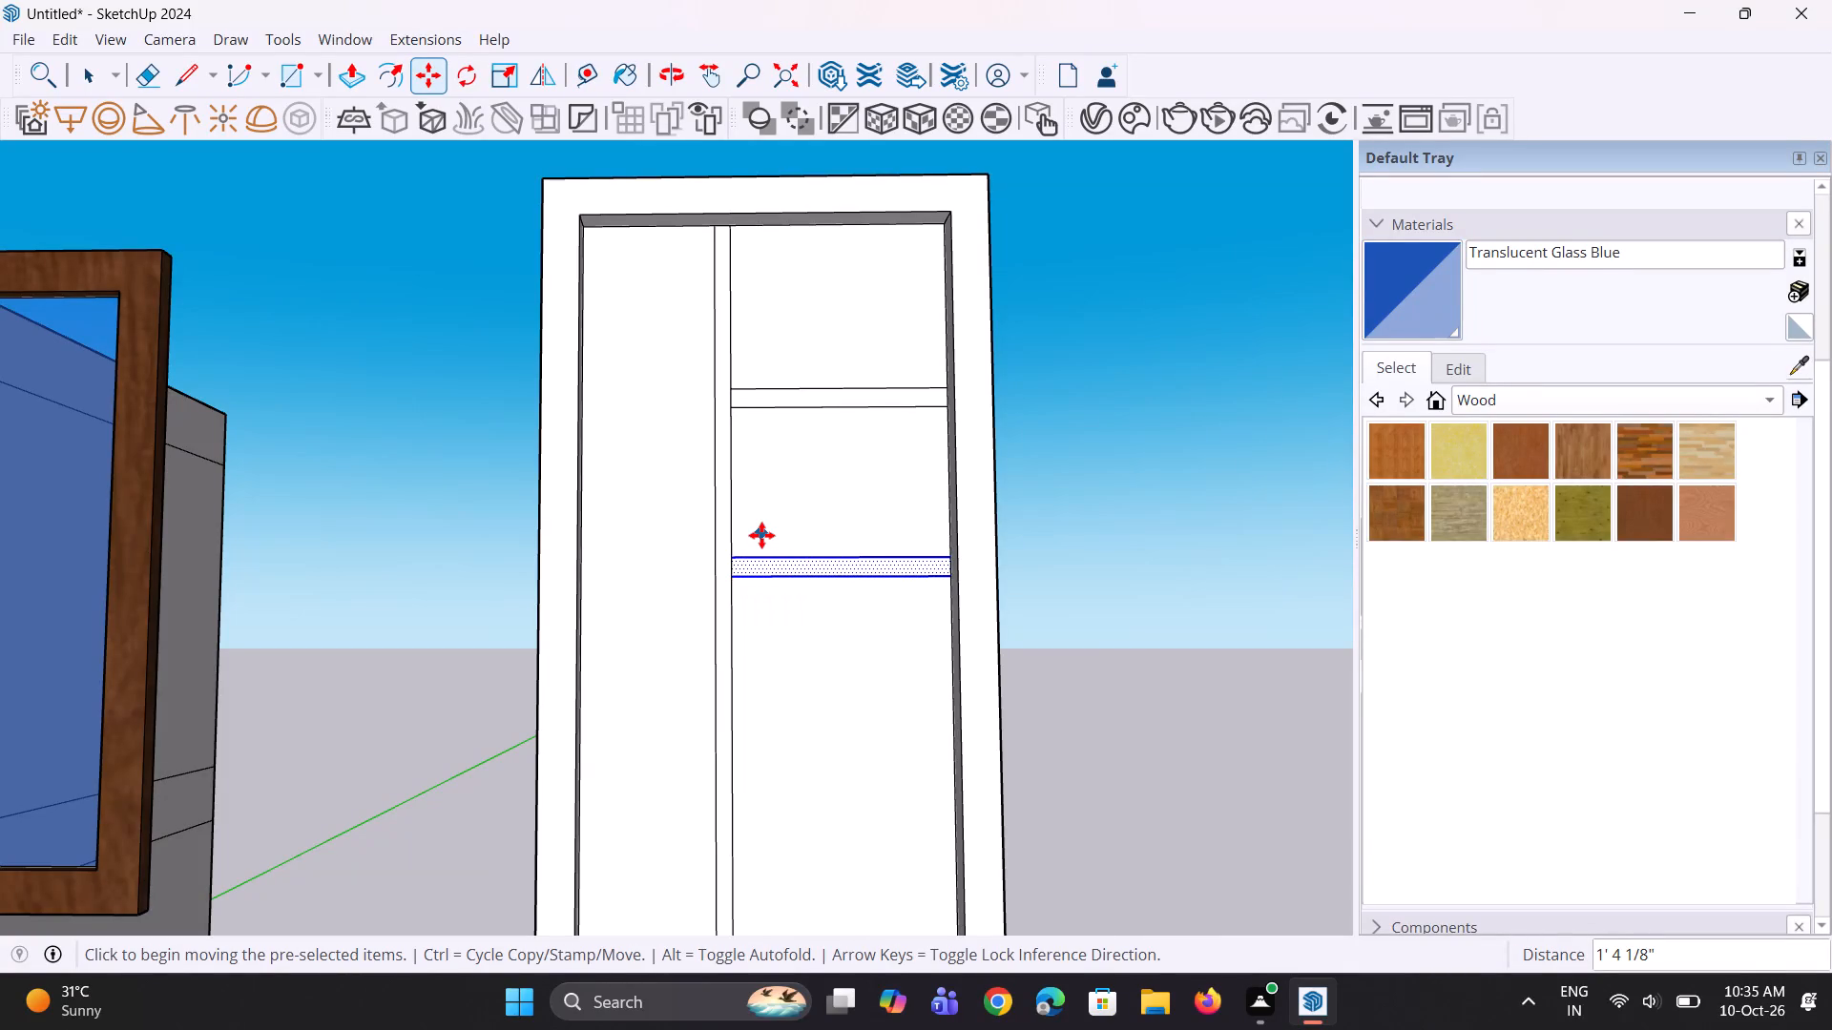
key("3")
key("Return")
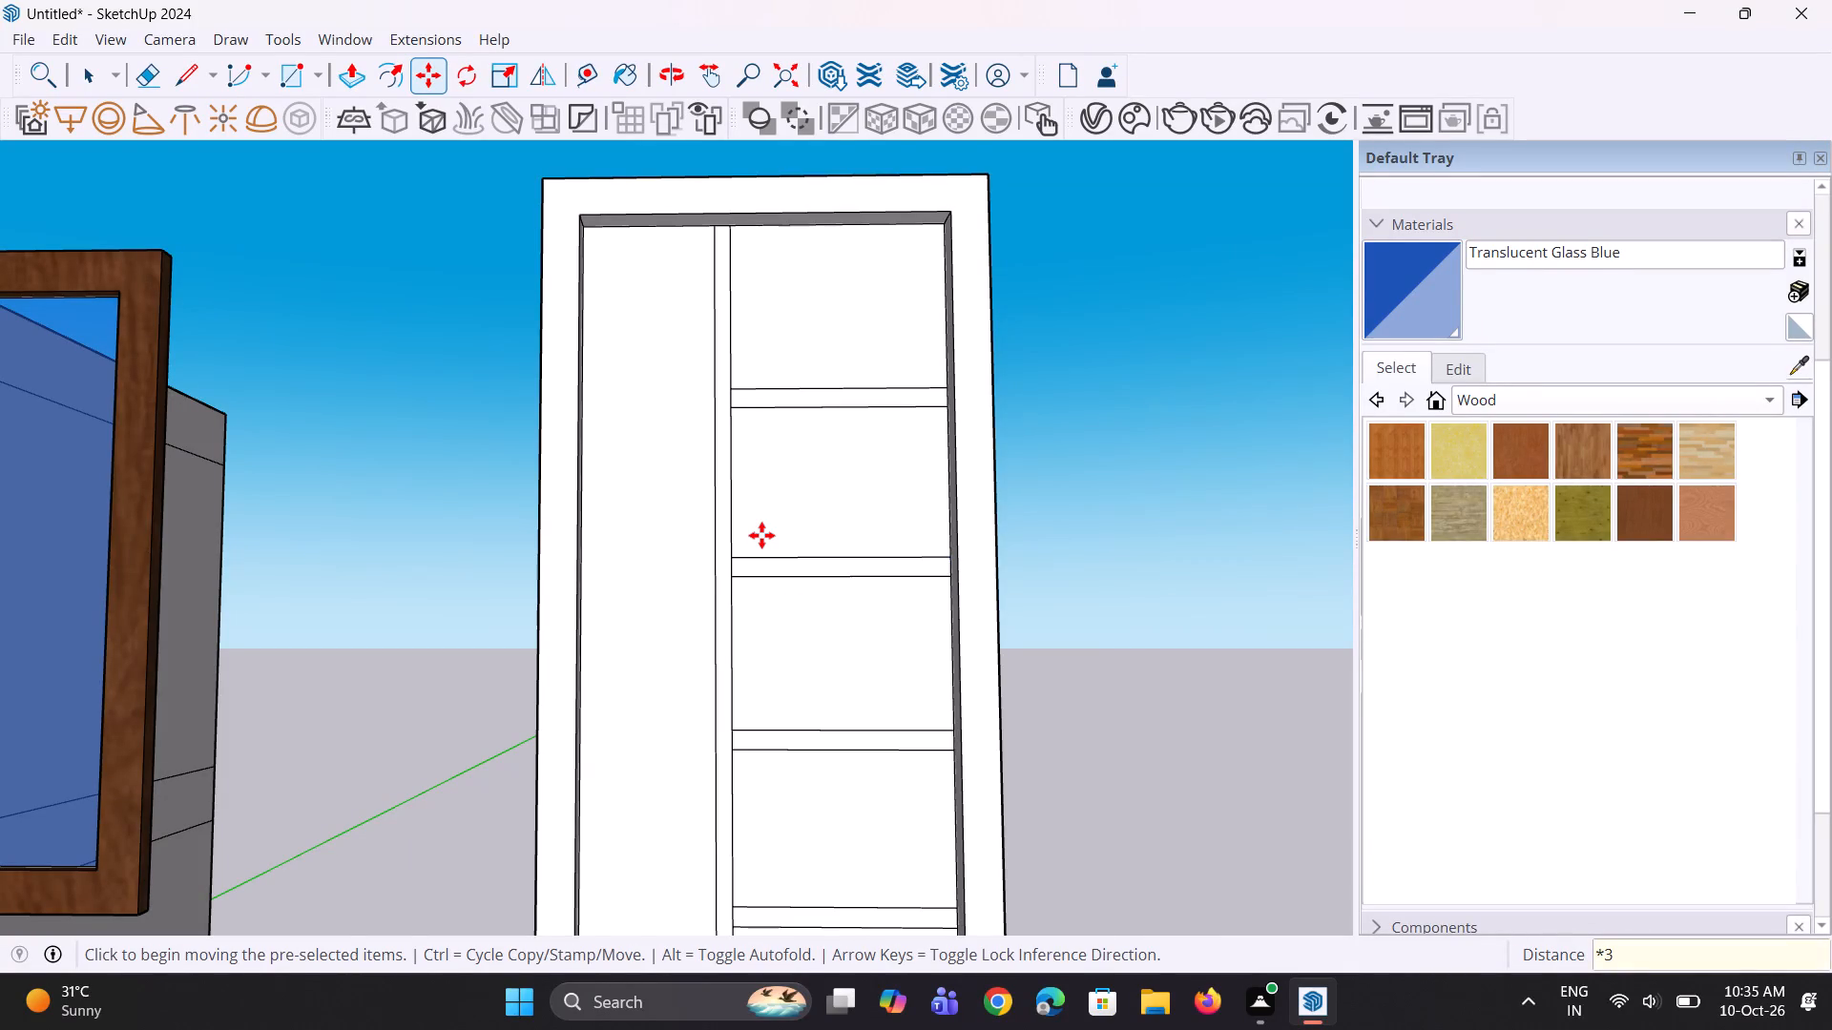
scroll(926, 463, "down", 1)
scroll(848, 532, "down", 9)
middle_click_drag(811, 560, 797, 653)
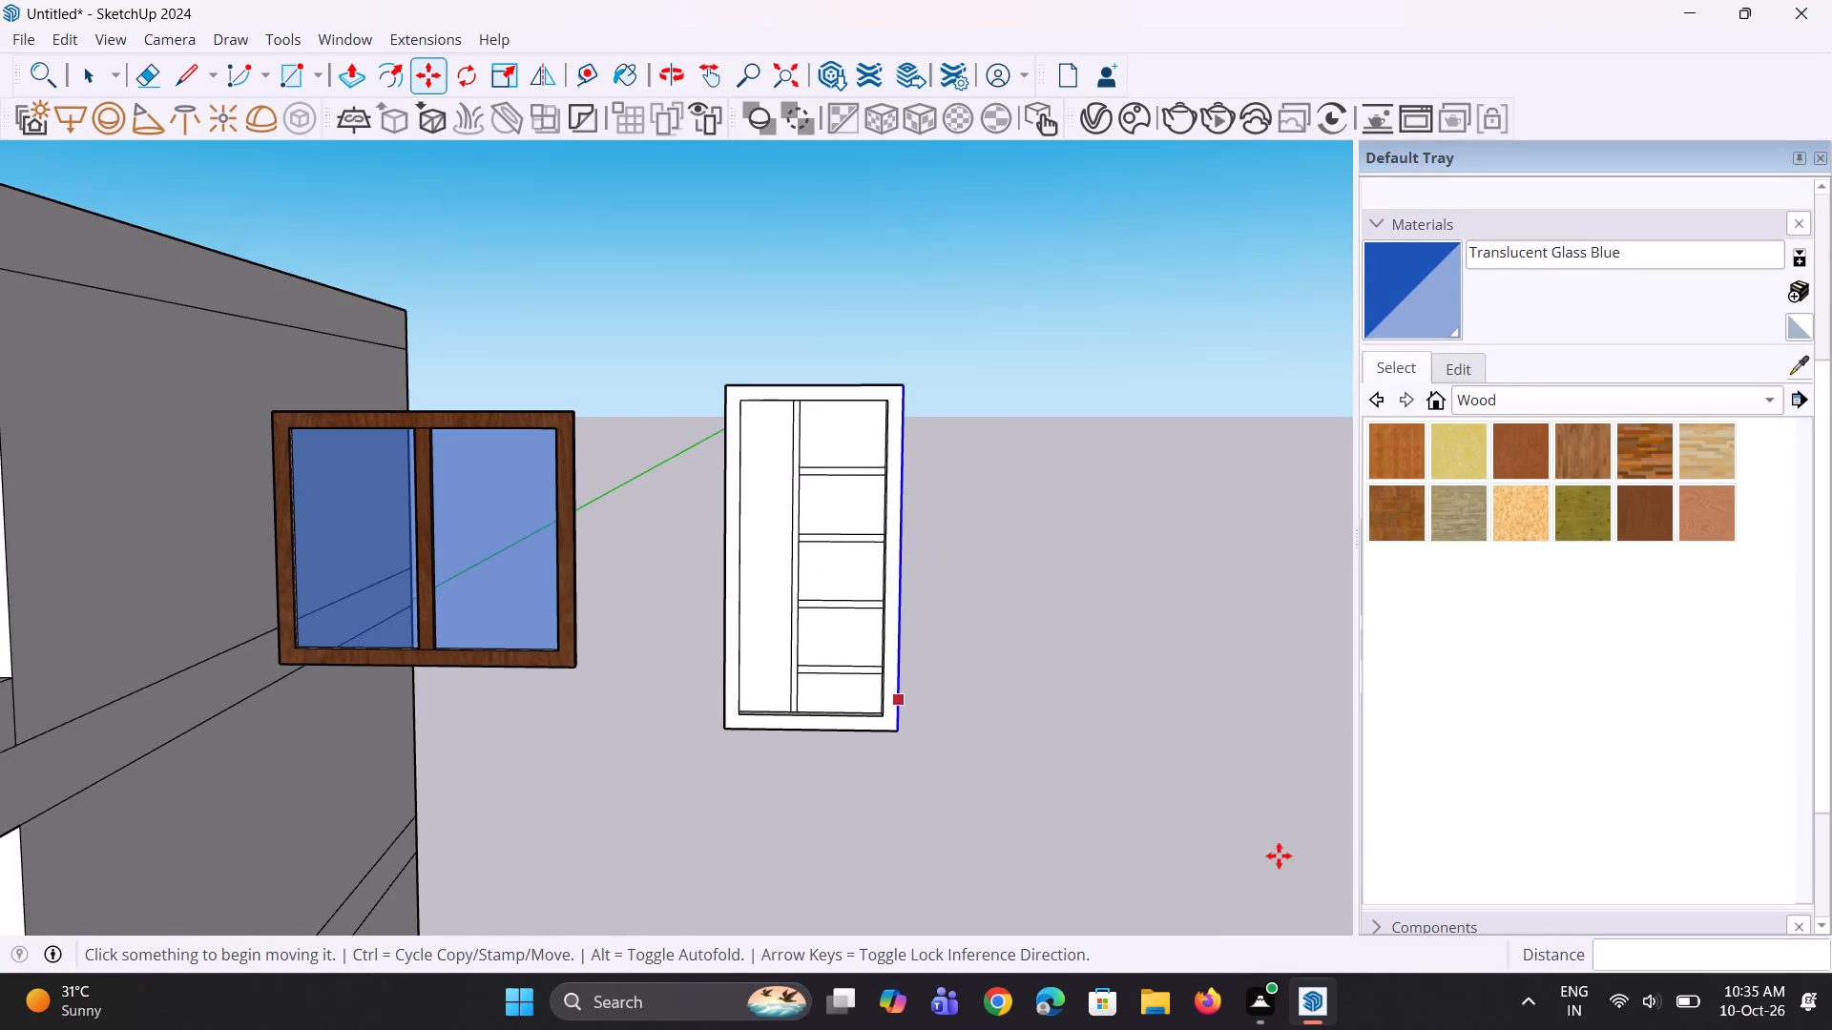
key("space")
key("space")
left_click(1158, 826)
Erase the short mullion line segments at the four crossbar ends so the crossbars merge with the mullion strip.
scroll(879, 423, "up", 5)
middle_click_drag(735, 543, 656, 535)
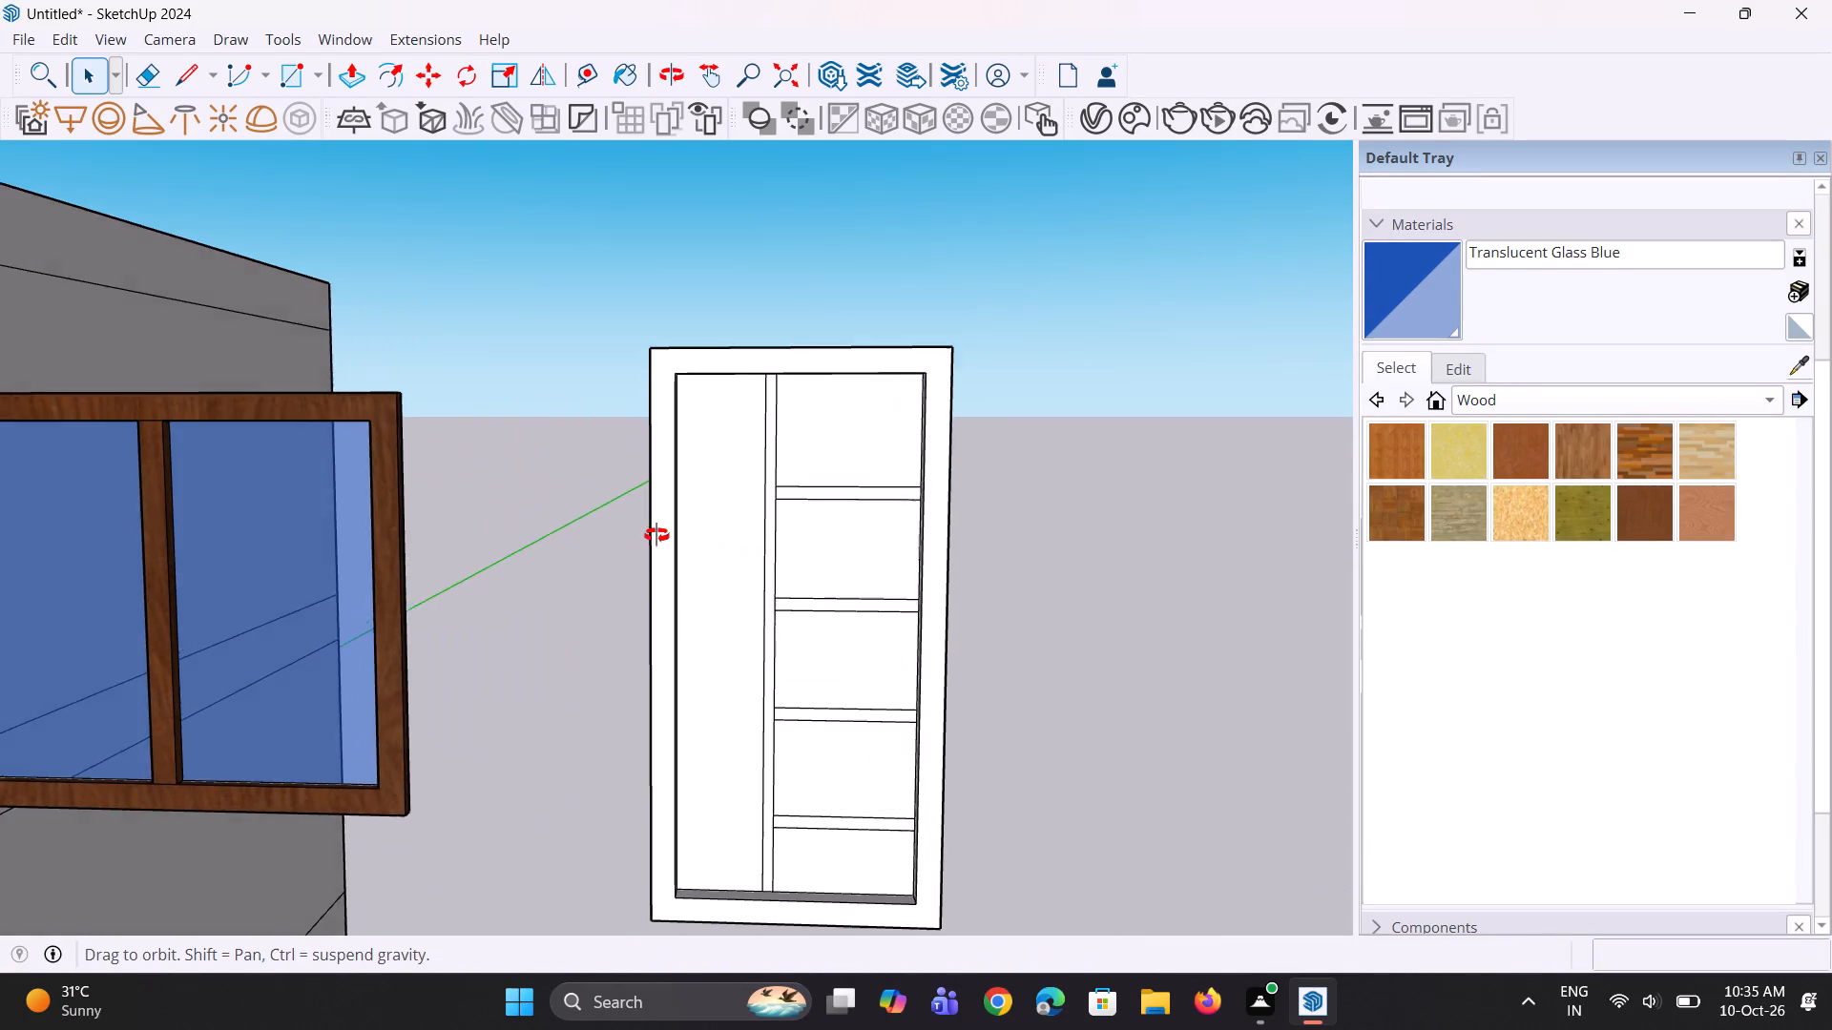
middle_click_drag(656, 535, 533, 558)
scroll(772, 530, "up", 5)
scroll(754, 541, "down", 1)
middle_click_drag(754, 543, 900, 555)
scroll(698, 452, "up", 2)
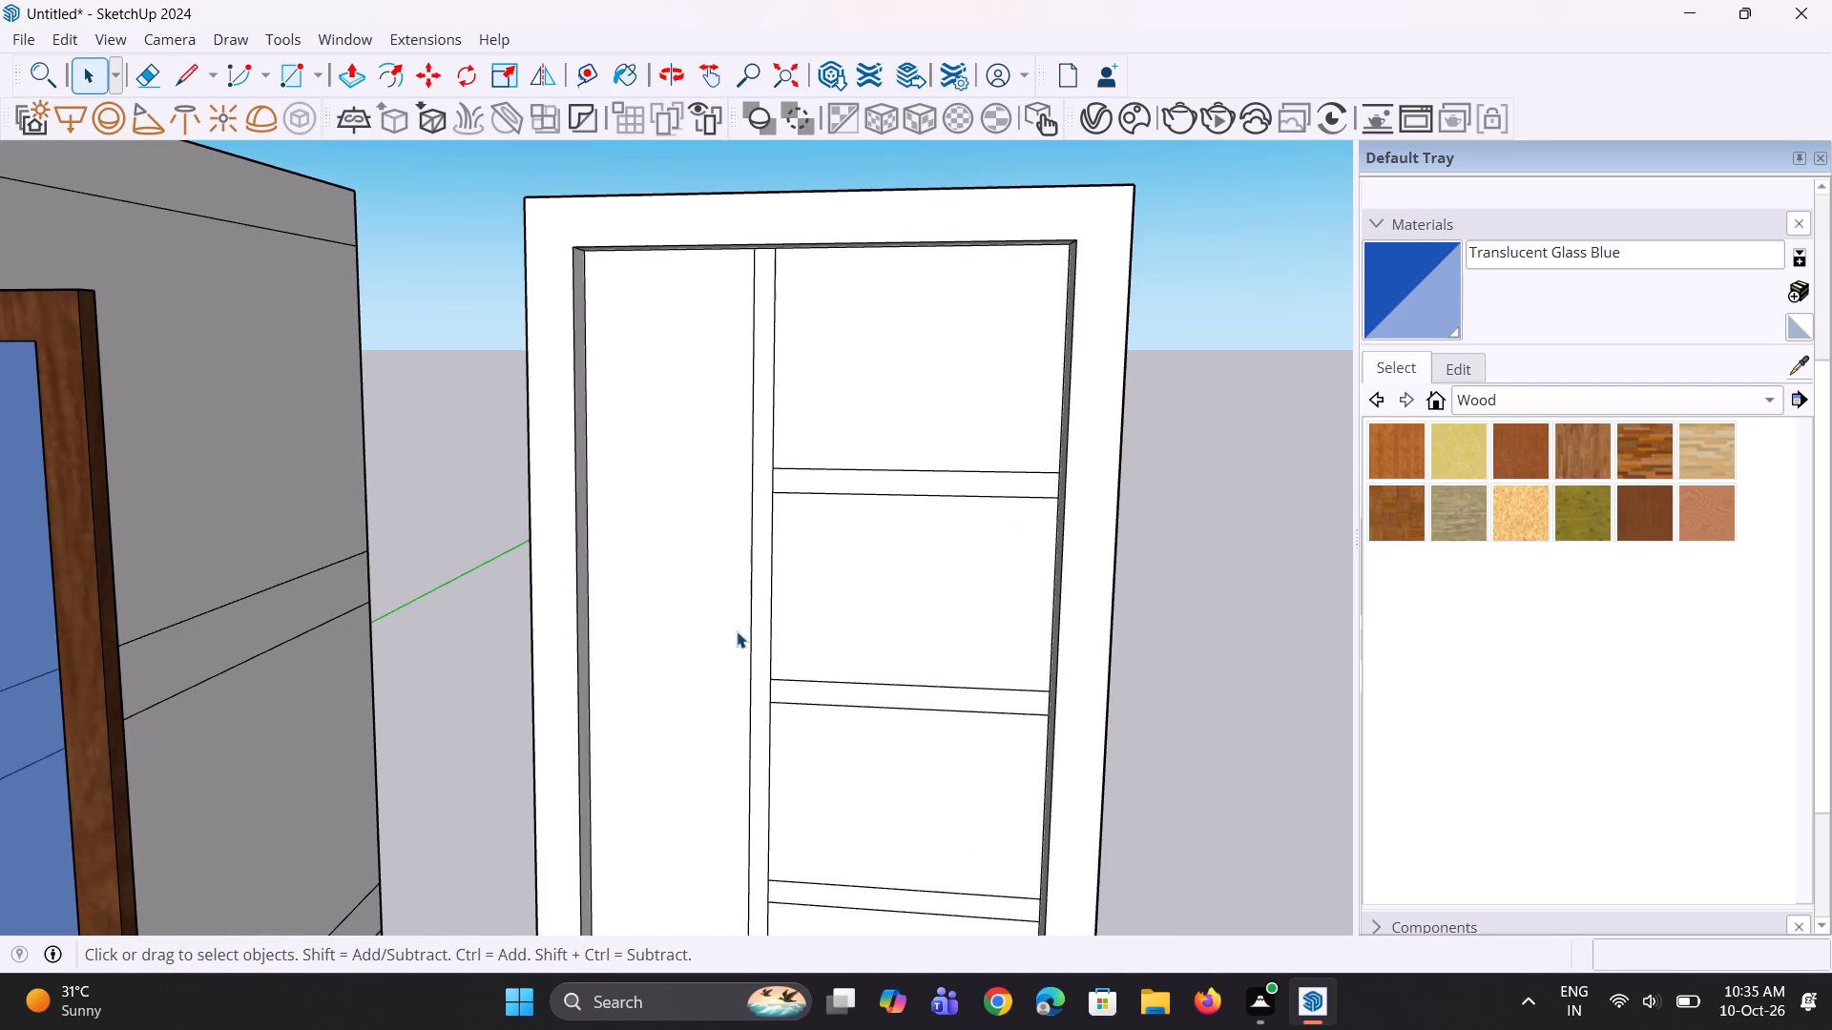
key("e")
scroll(1002, 46, "up", 2)
scroll(881, 453, "up", 6)
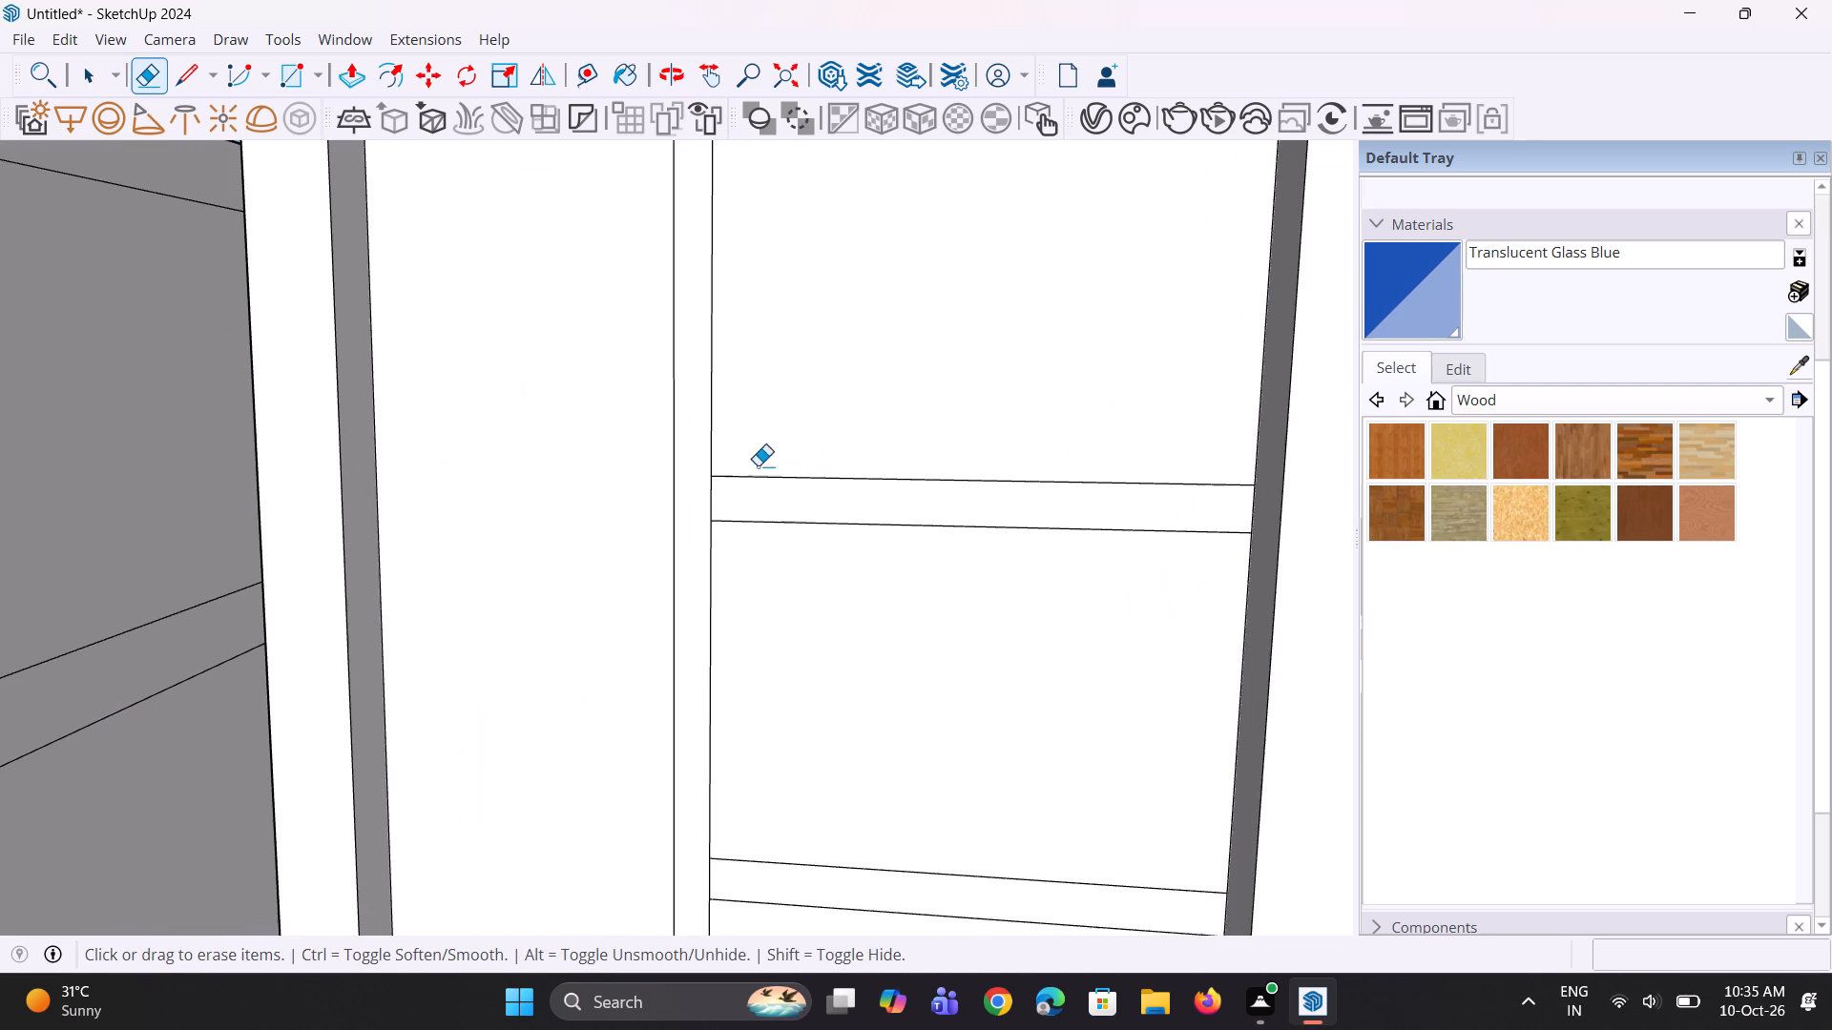
left_click(711, 501)
scroll(727, 469, "down", 6)
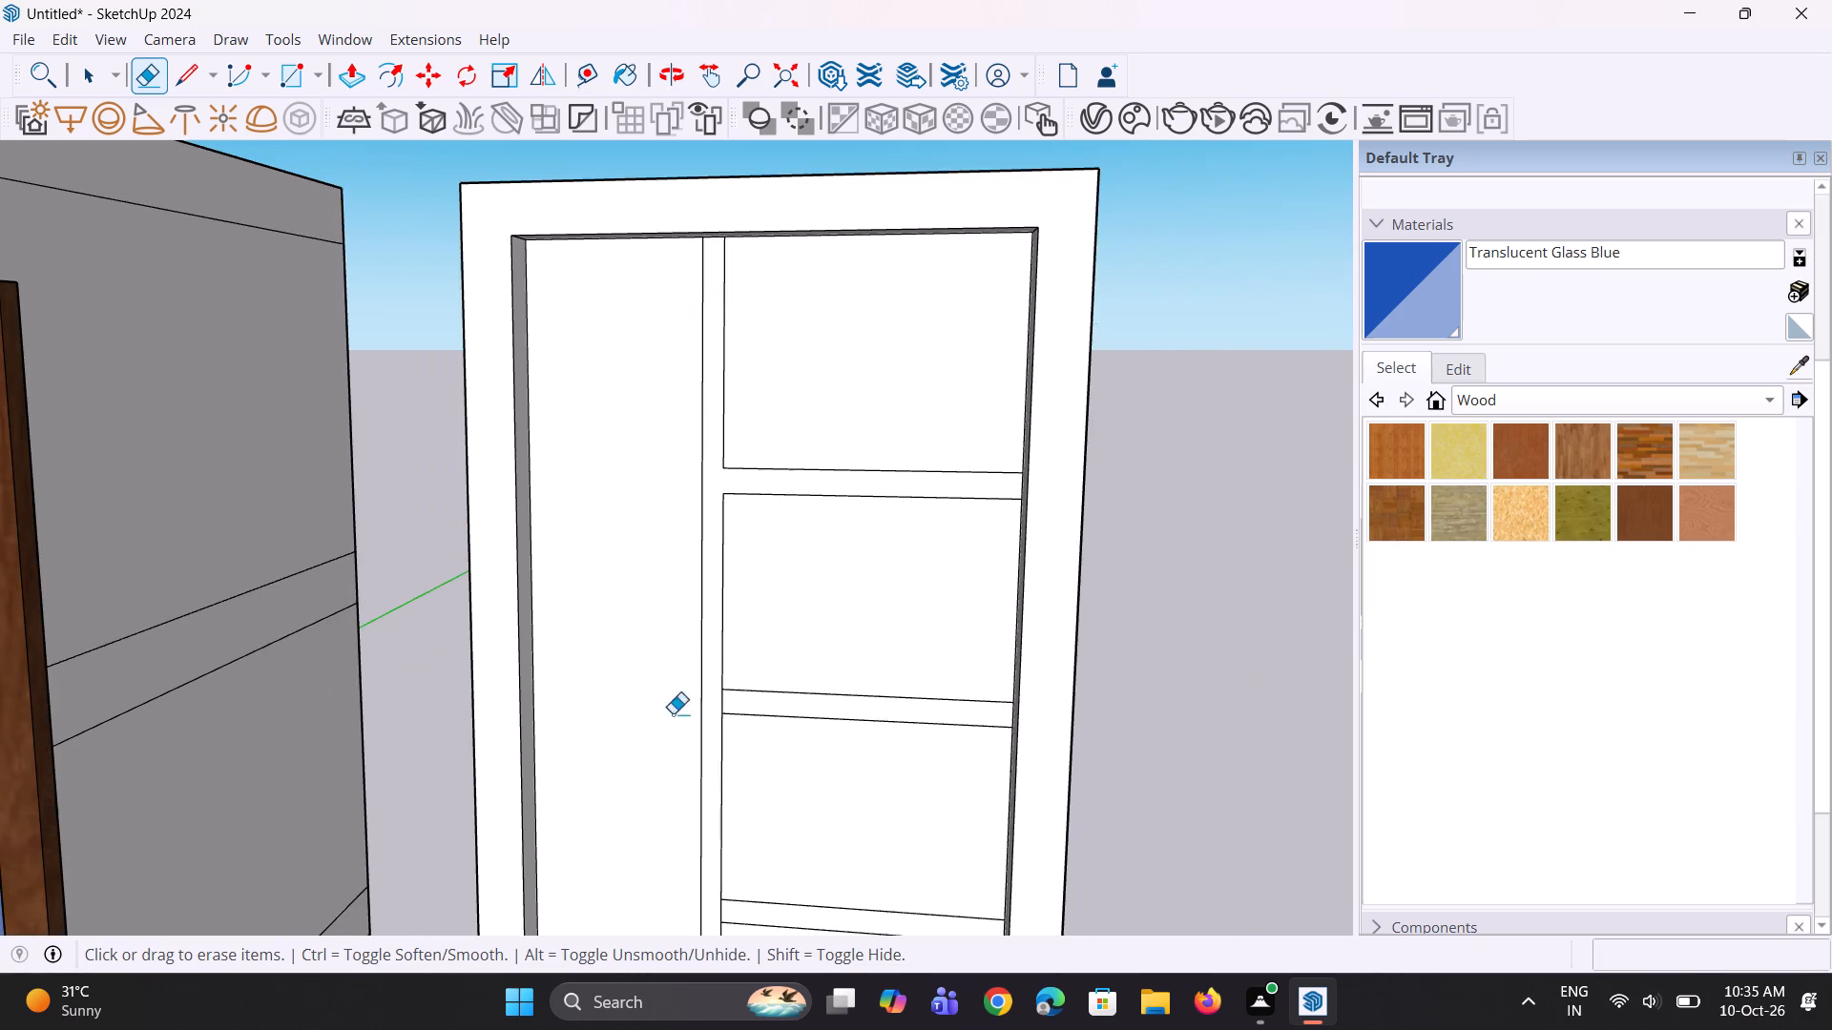
scroll(656, 752, "up", 8)
left_click(741, 678)
scroll(756, 606, "down", 5)
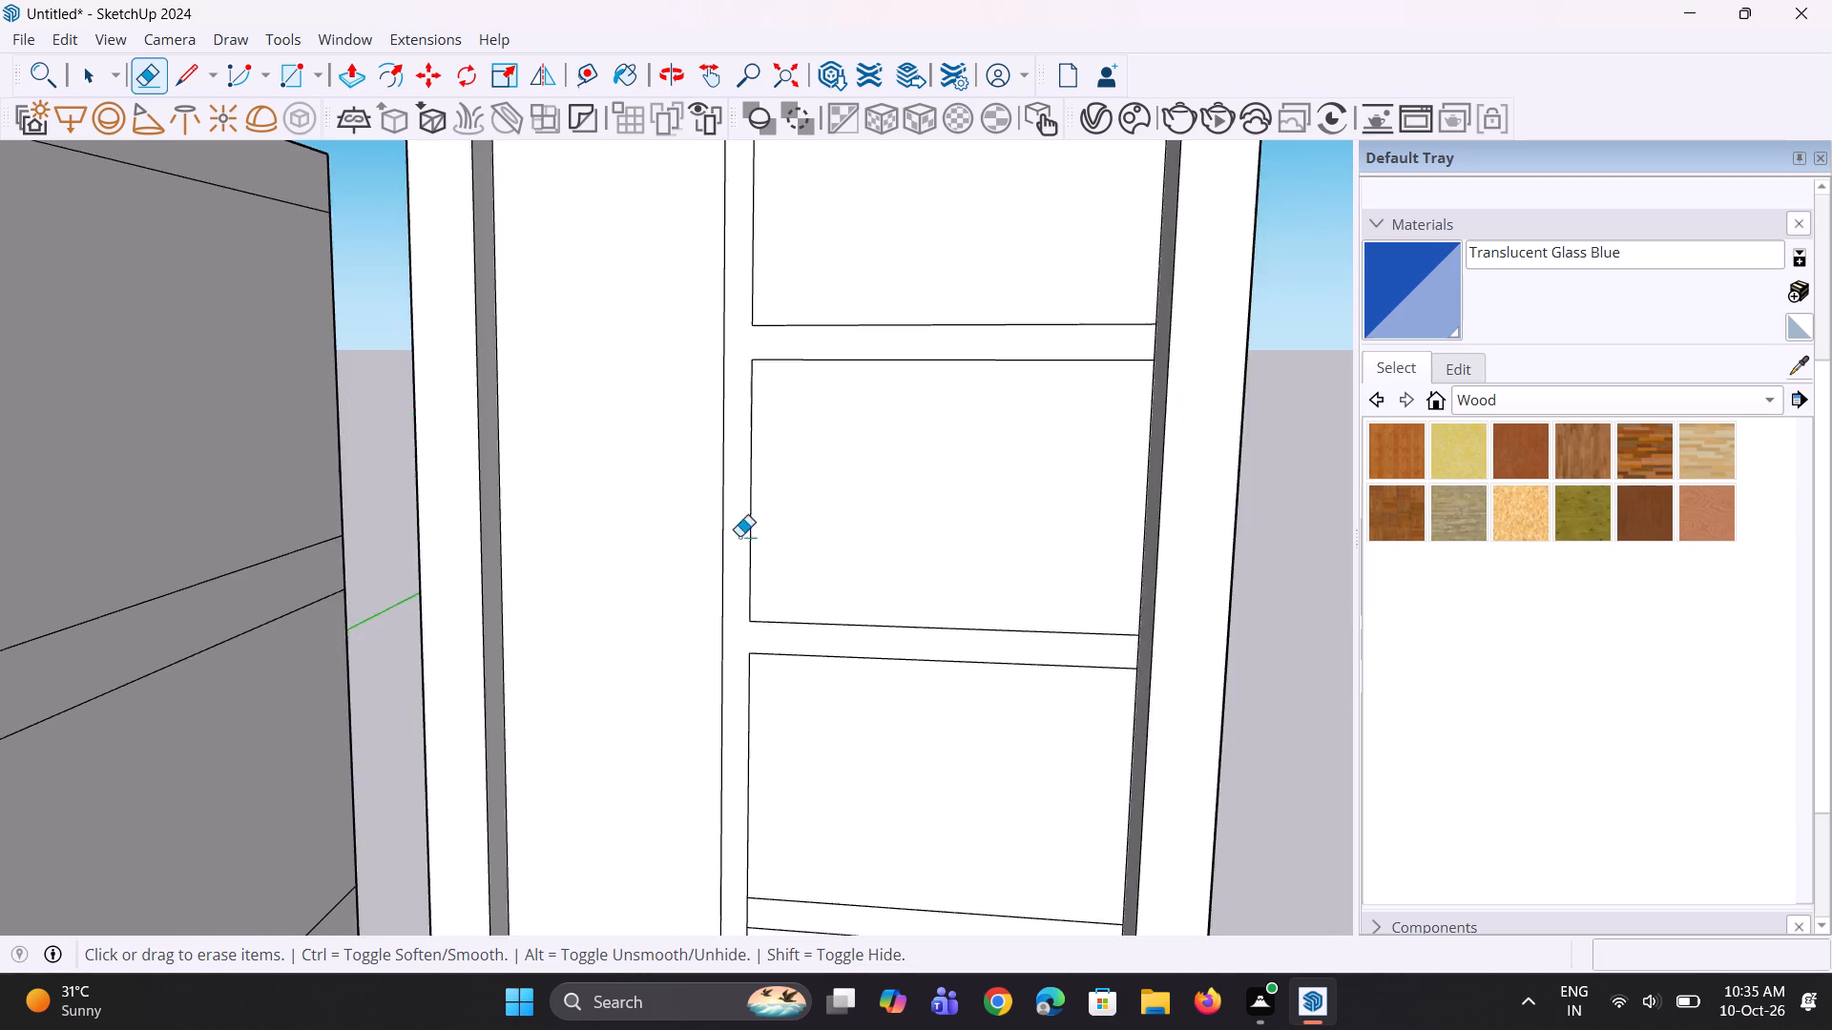
scroll(739, 536, "down", 11)
scroll(715, 711, "up", 11)
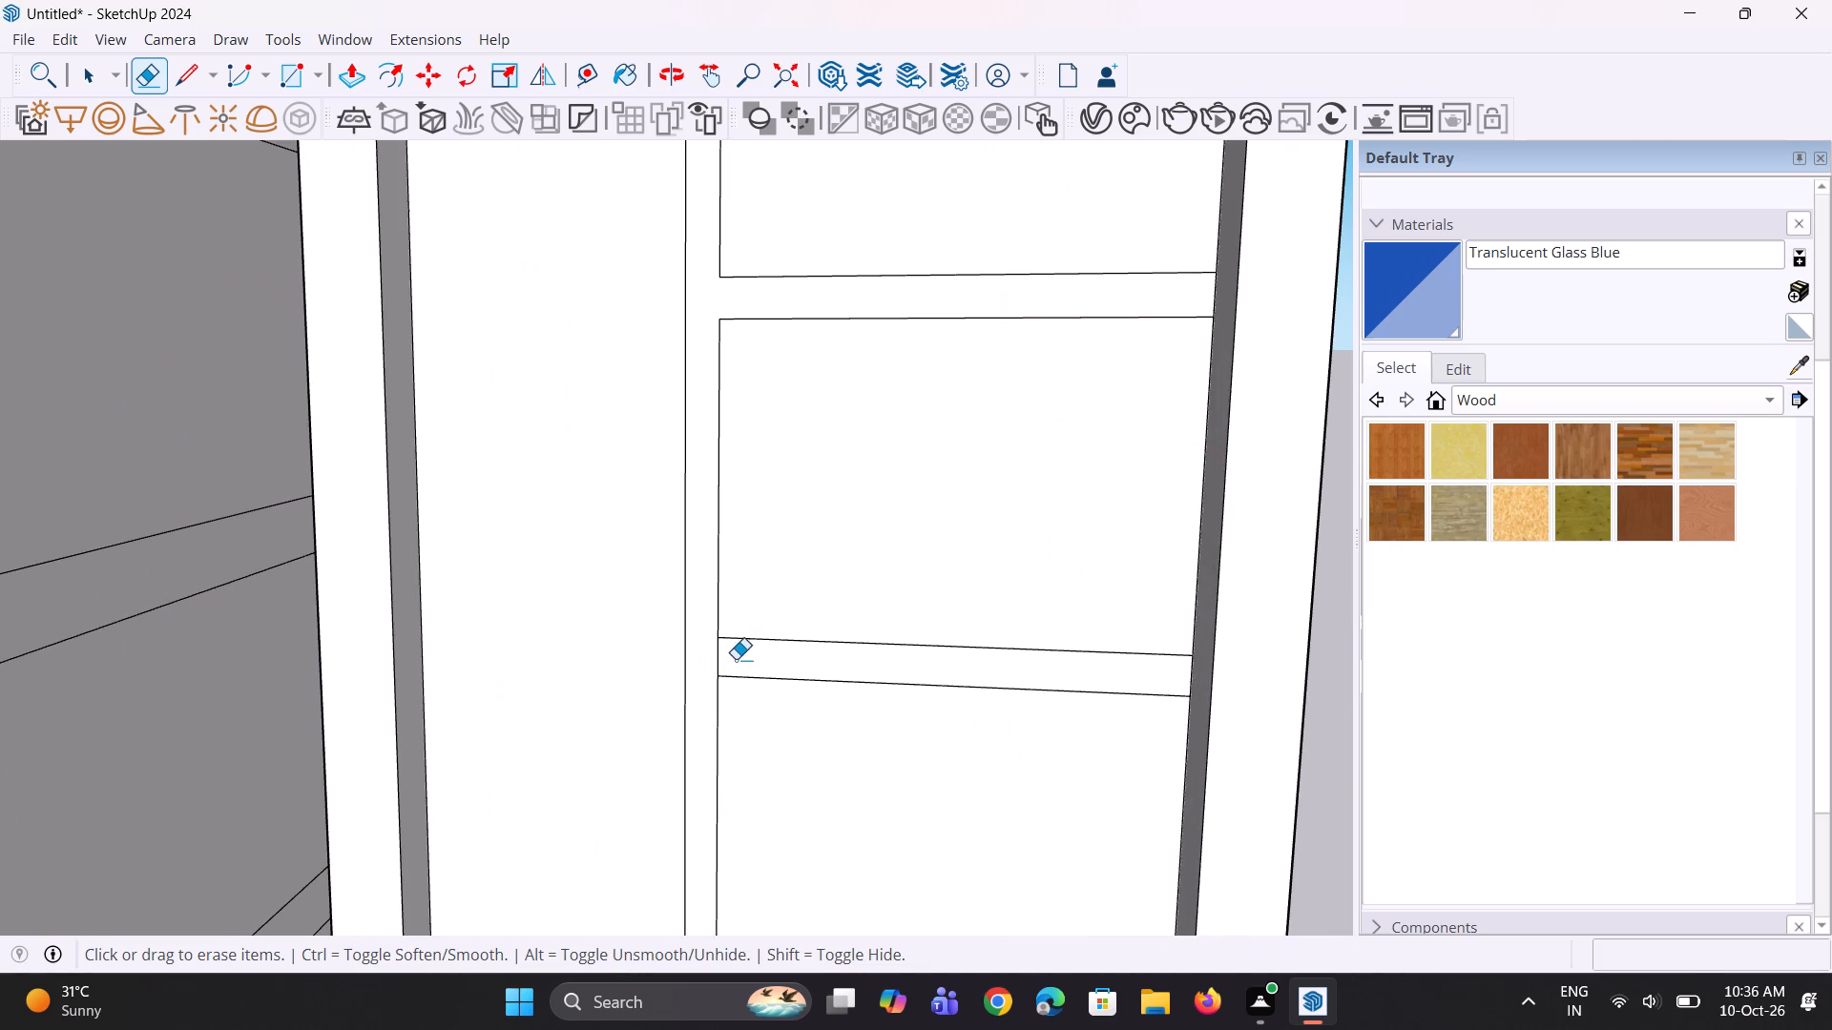
left_click(718, 666)
scroll(739, 603, "down", 10)
scroll(734, 812, "up", 5)
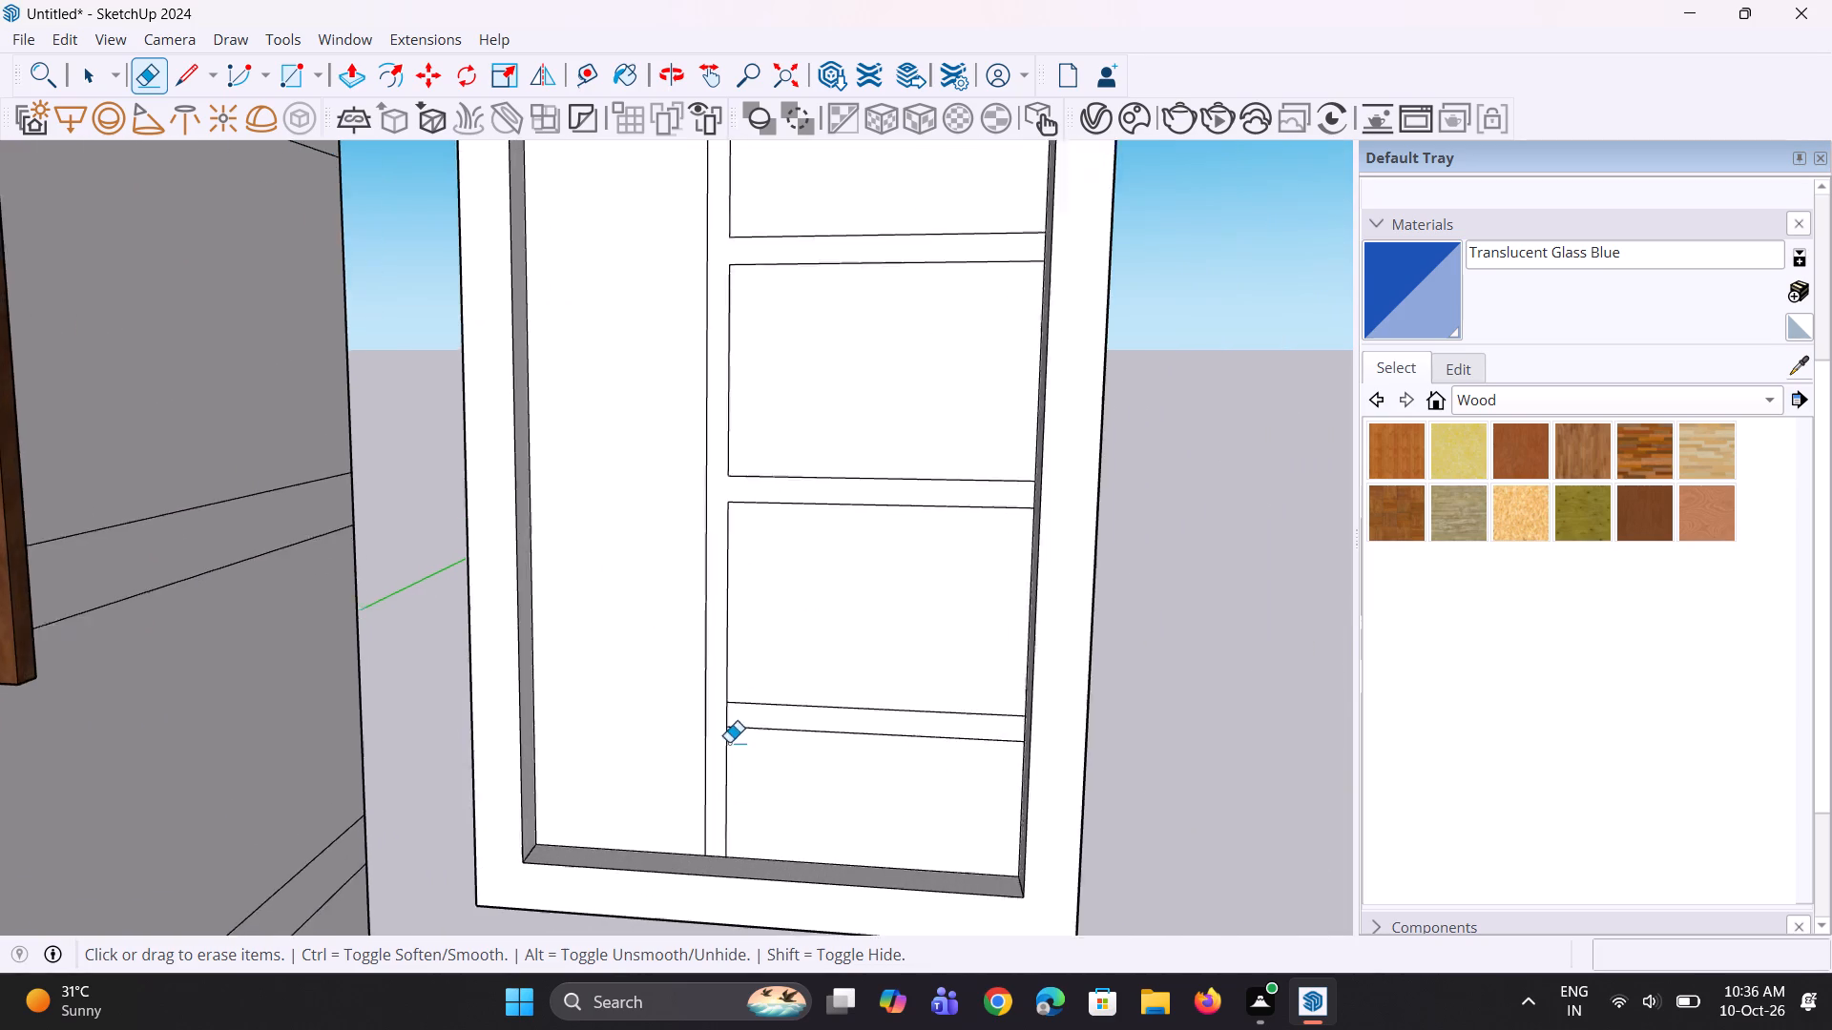
scroll(729, 742, "up", 7)
left_click(723, 706)
scroll(723, 706, "down", 15)
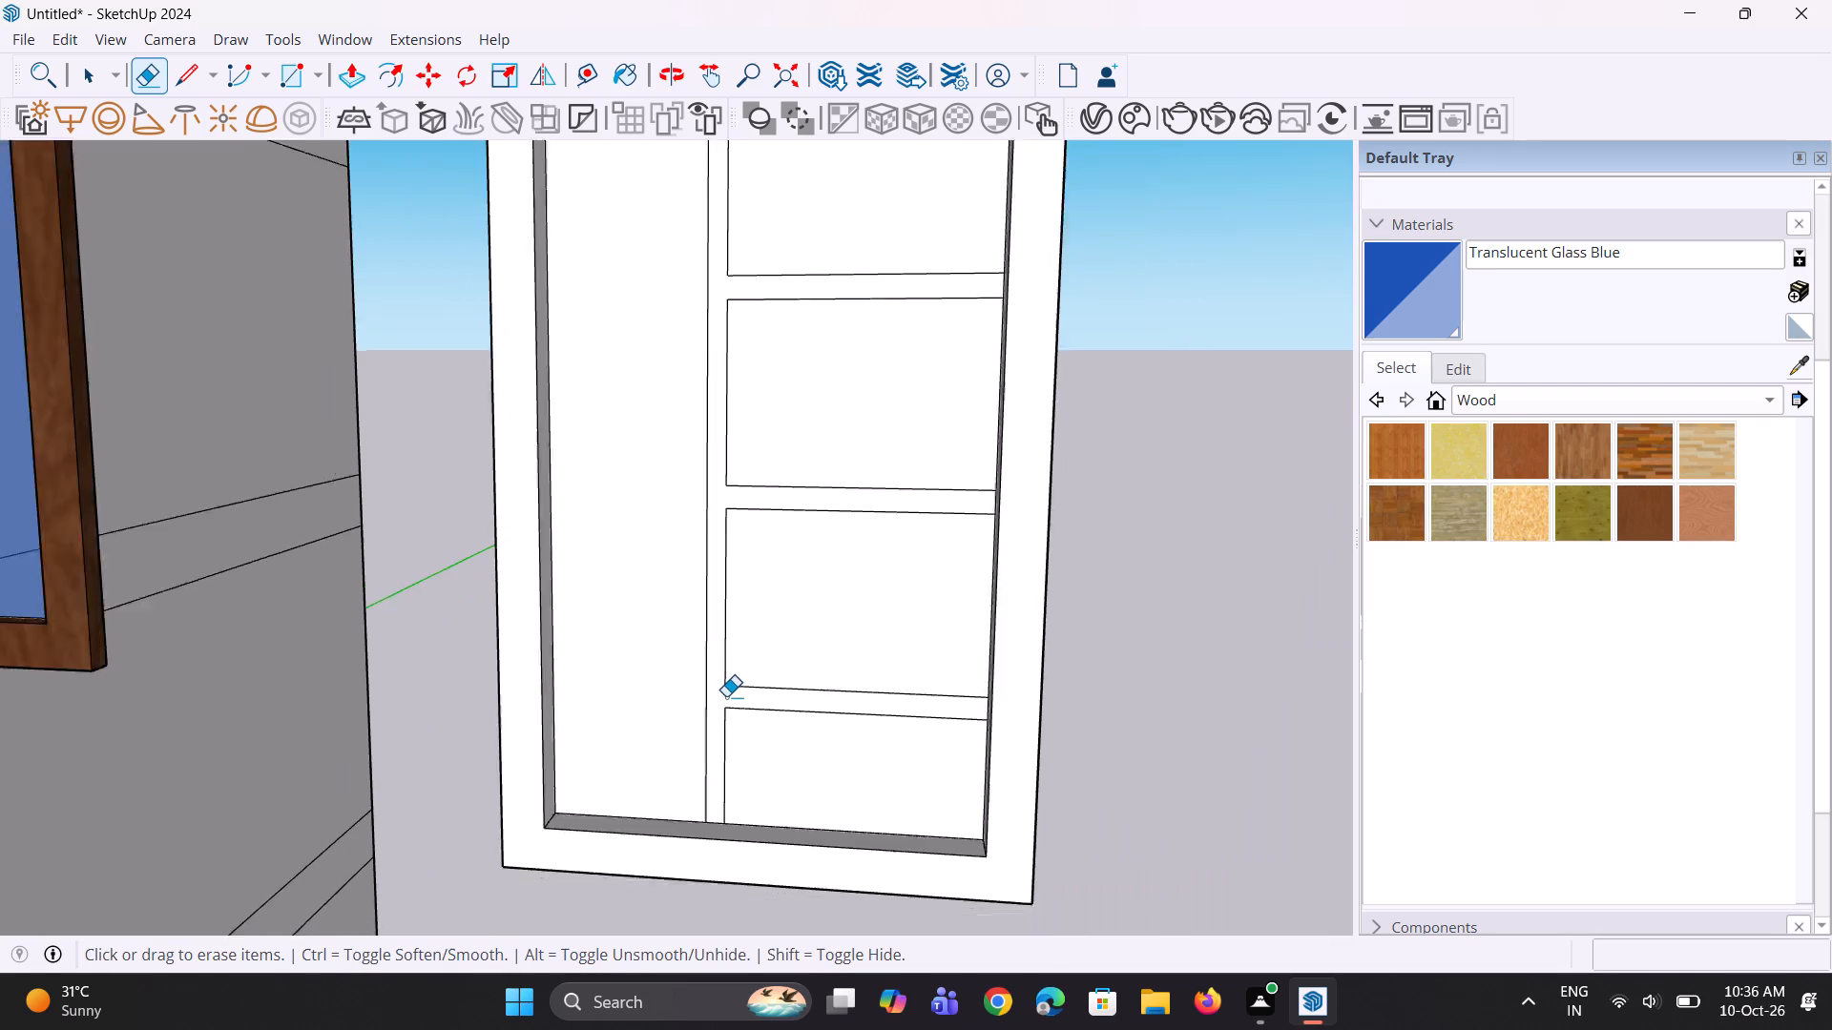
scroll(726, 696, "down", 9)
scroll(726, 696, "up", 1)
middle_click_drag(726, 696, 775, 704)
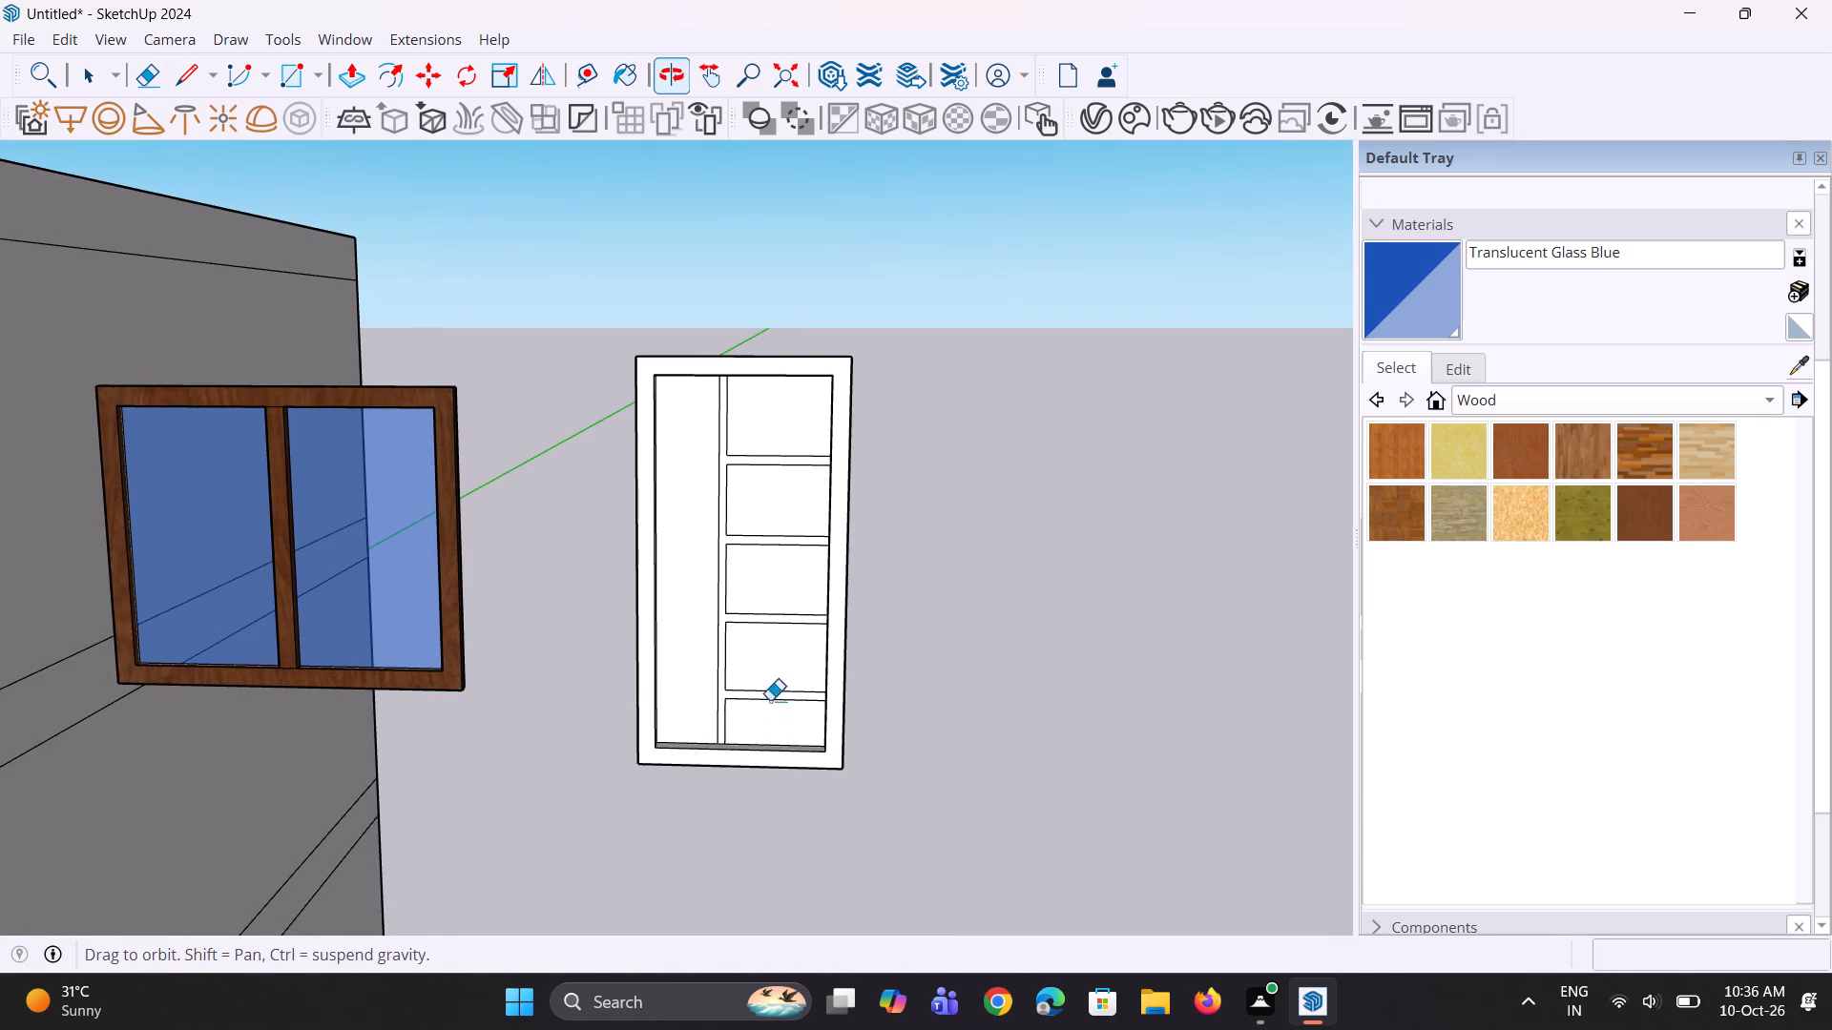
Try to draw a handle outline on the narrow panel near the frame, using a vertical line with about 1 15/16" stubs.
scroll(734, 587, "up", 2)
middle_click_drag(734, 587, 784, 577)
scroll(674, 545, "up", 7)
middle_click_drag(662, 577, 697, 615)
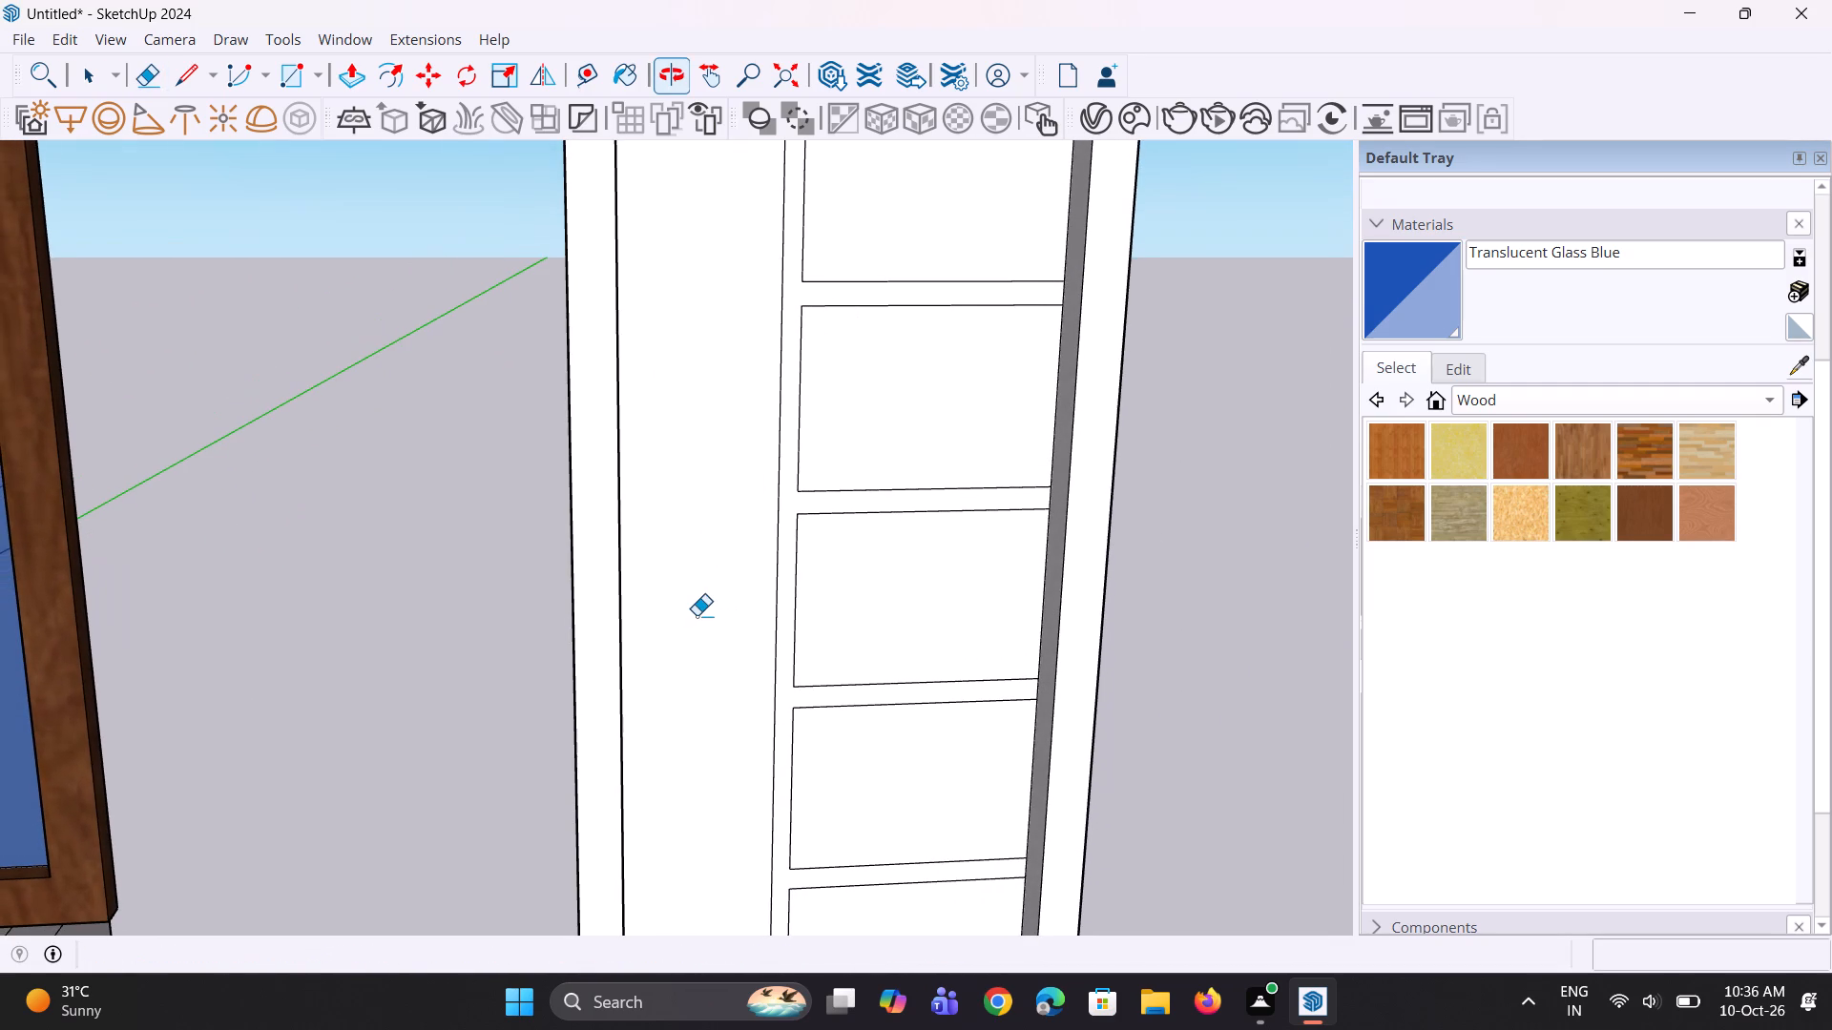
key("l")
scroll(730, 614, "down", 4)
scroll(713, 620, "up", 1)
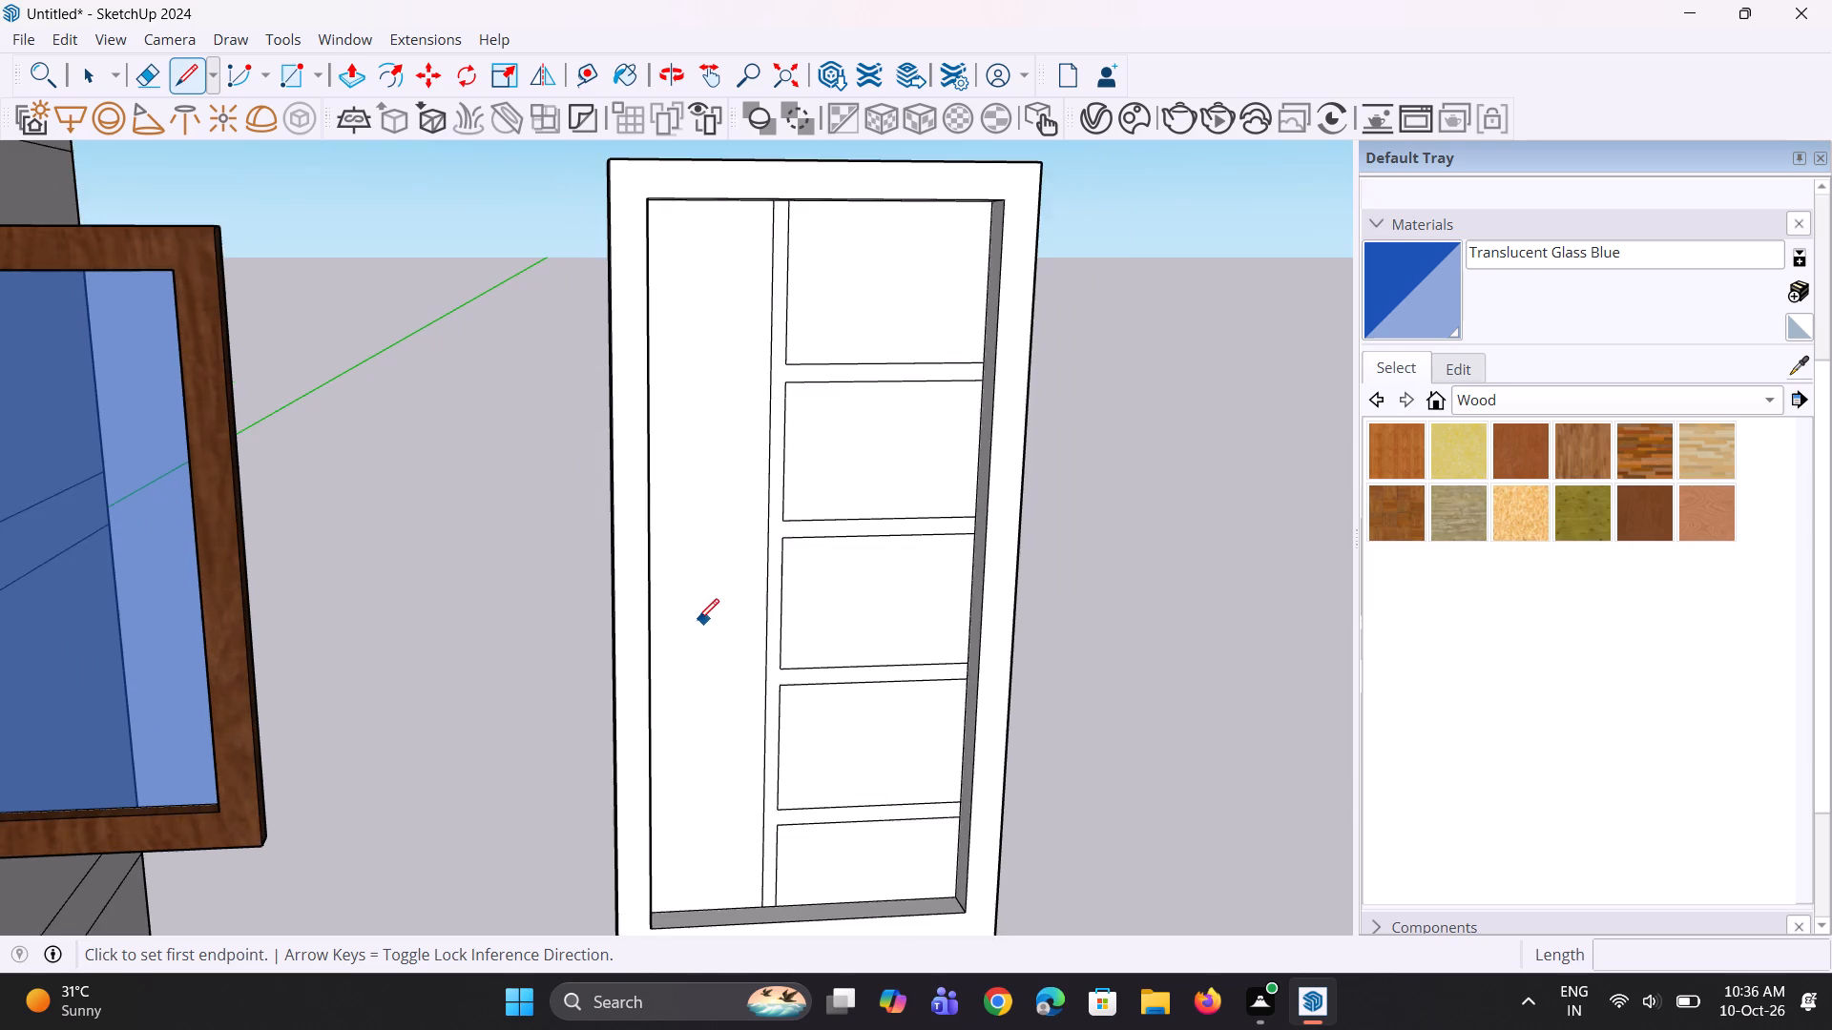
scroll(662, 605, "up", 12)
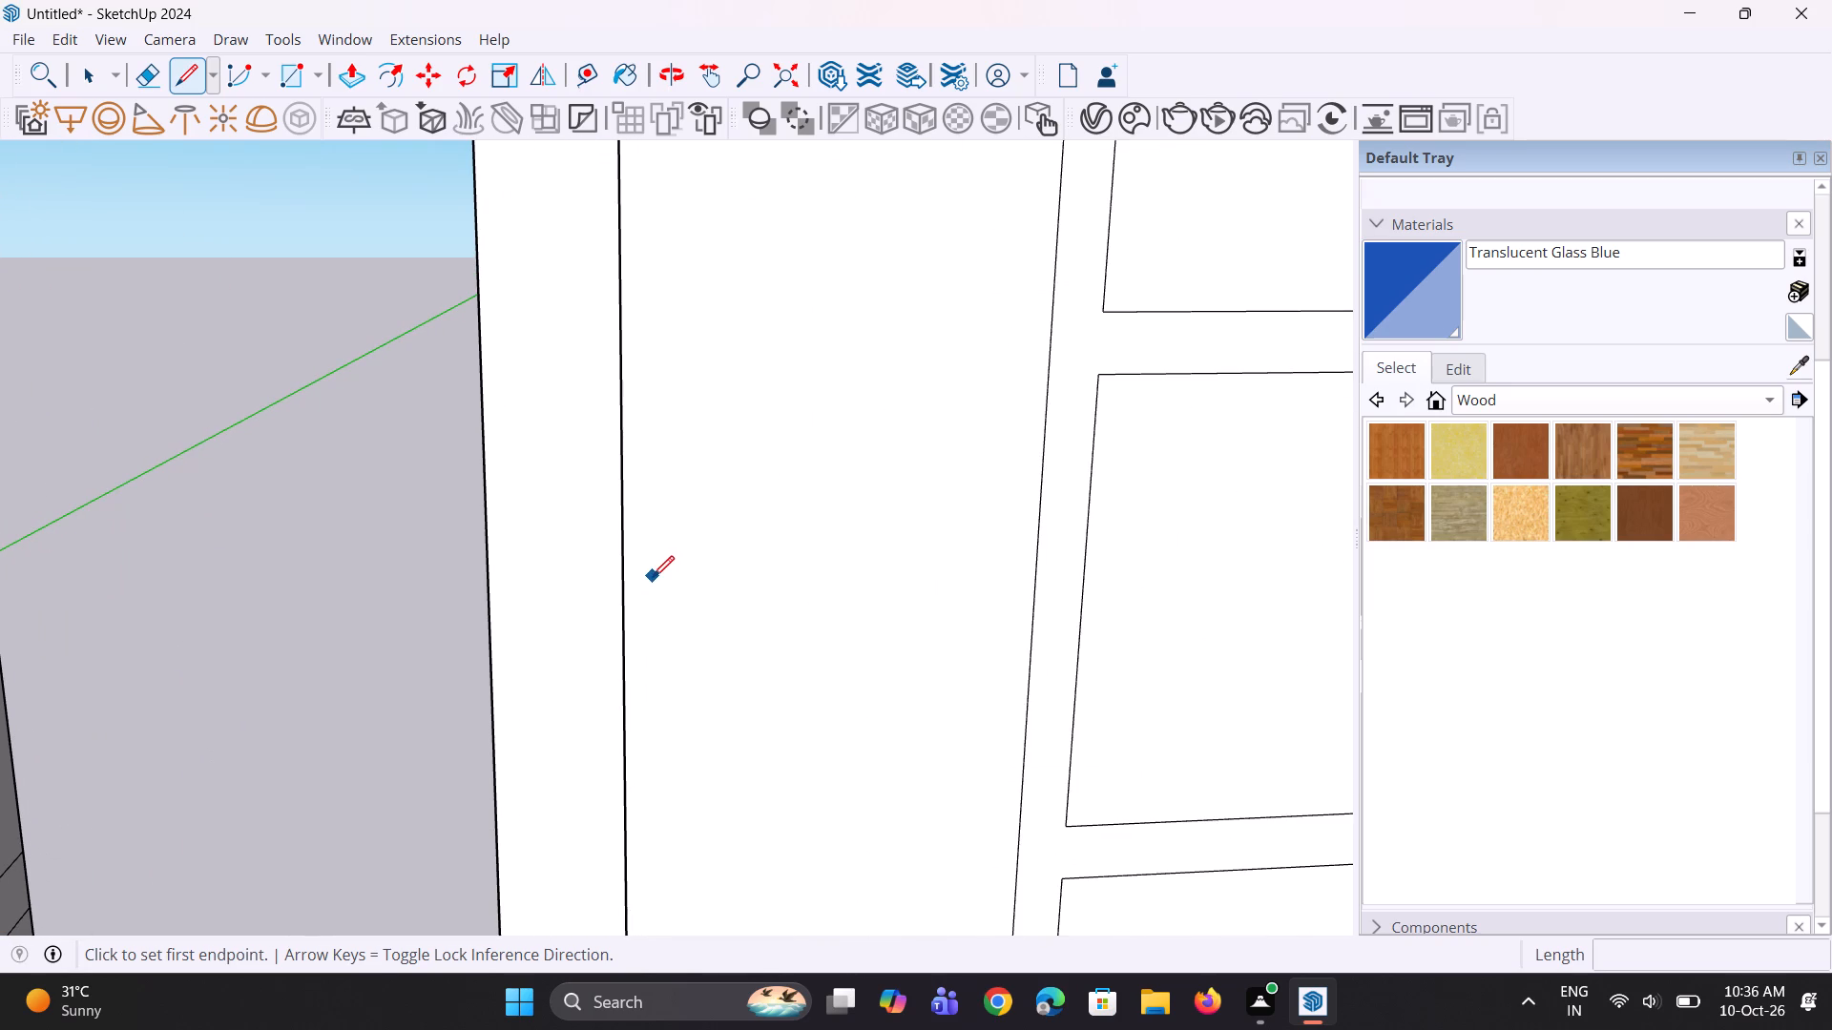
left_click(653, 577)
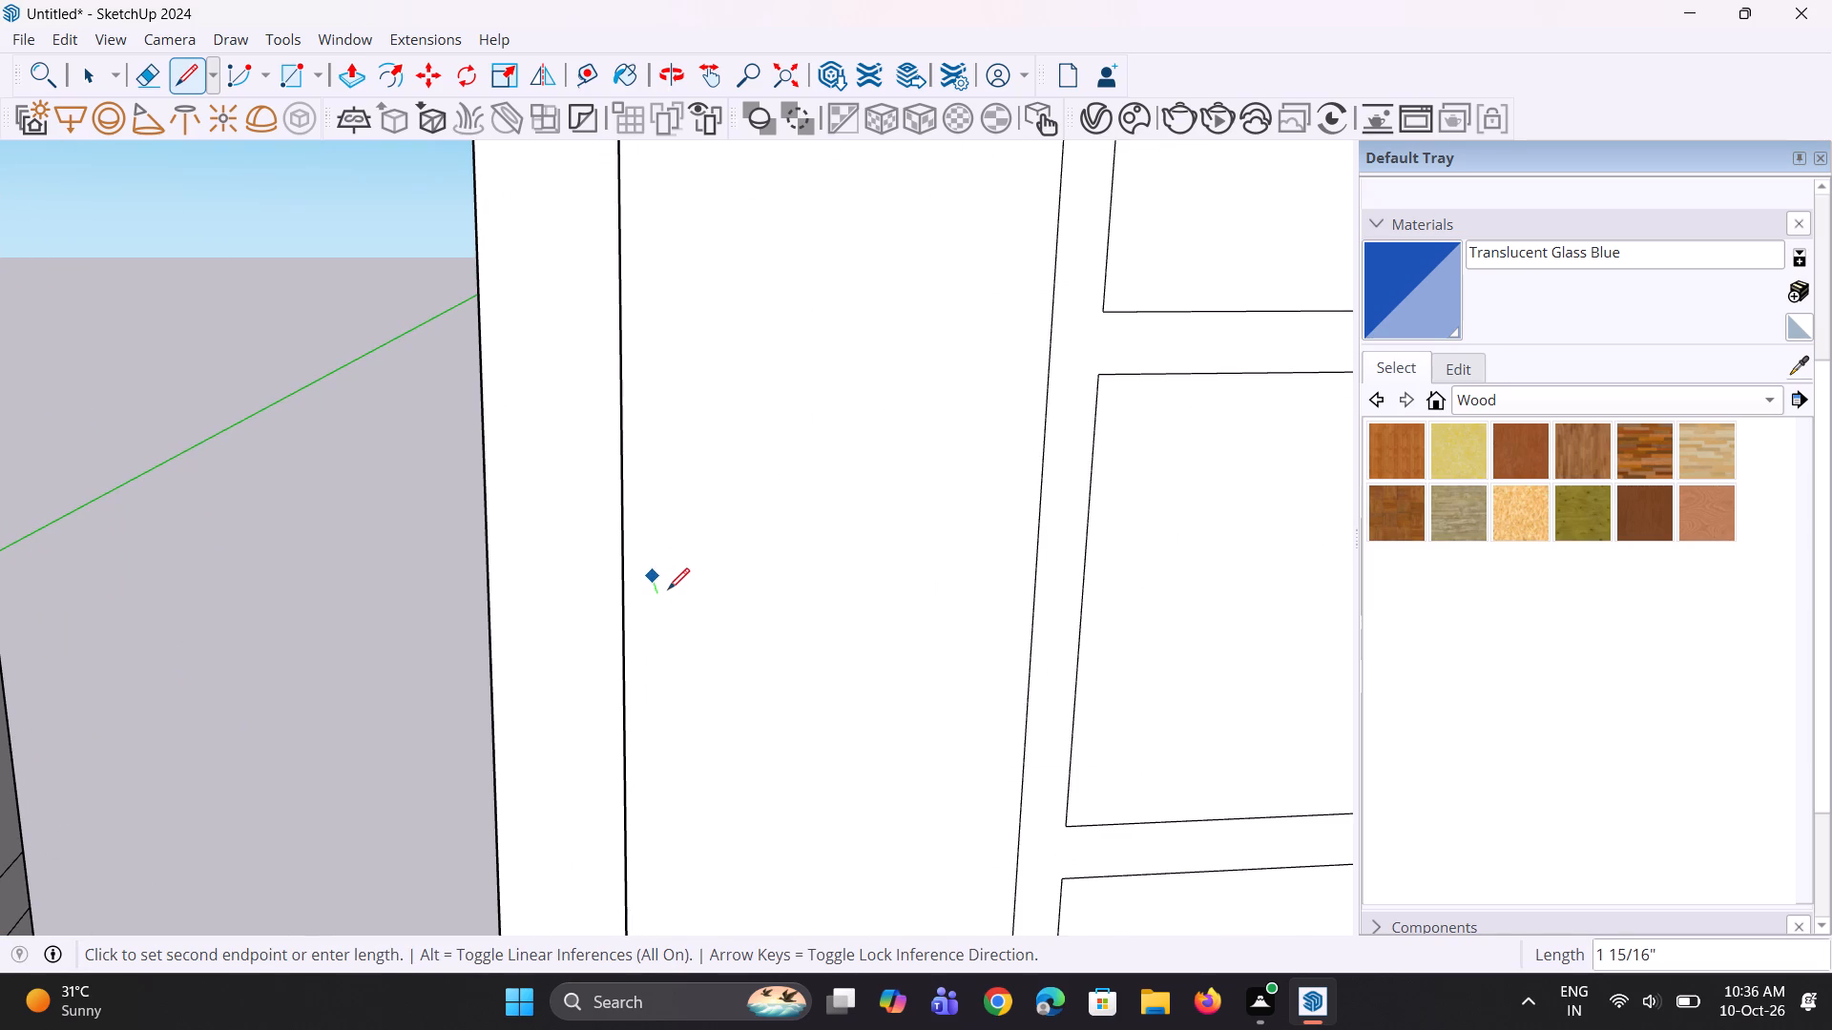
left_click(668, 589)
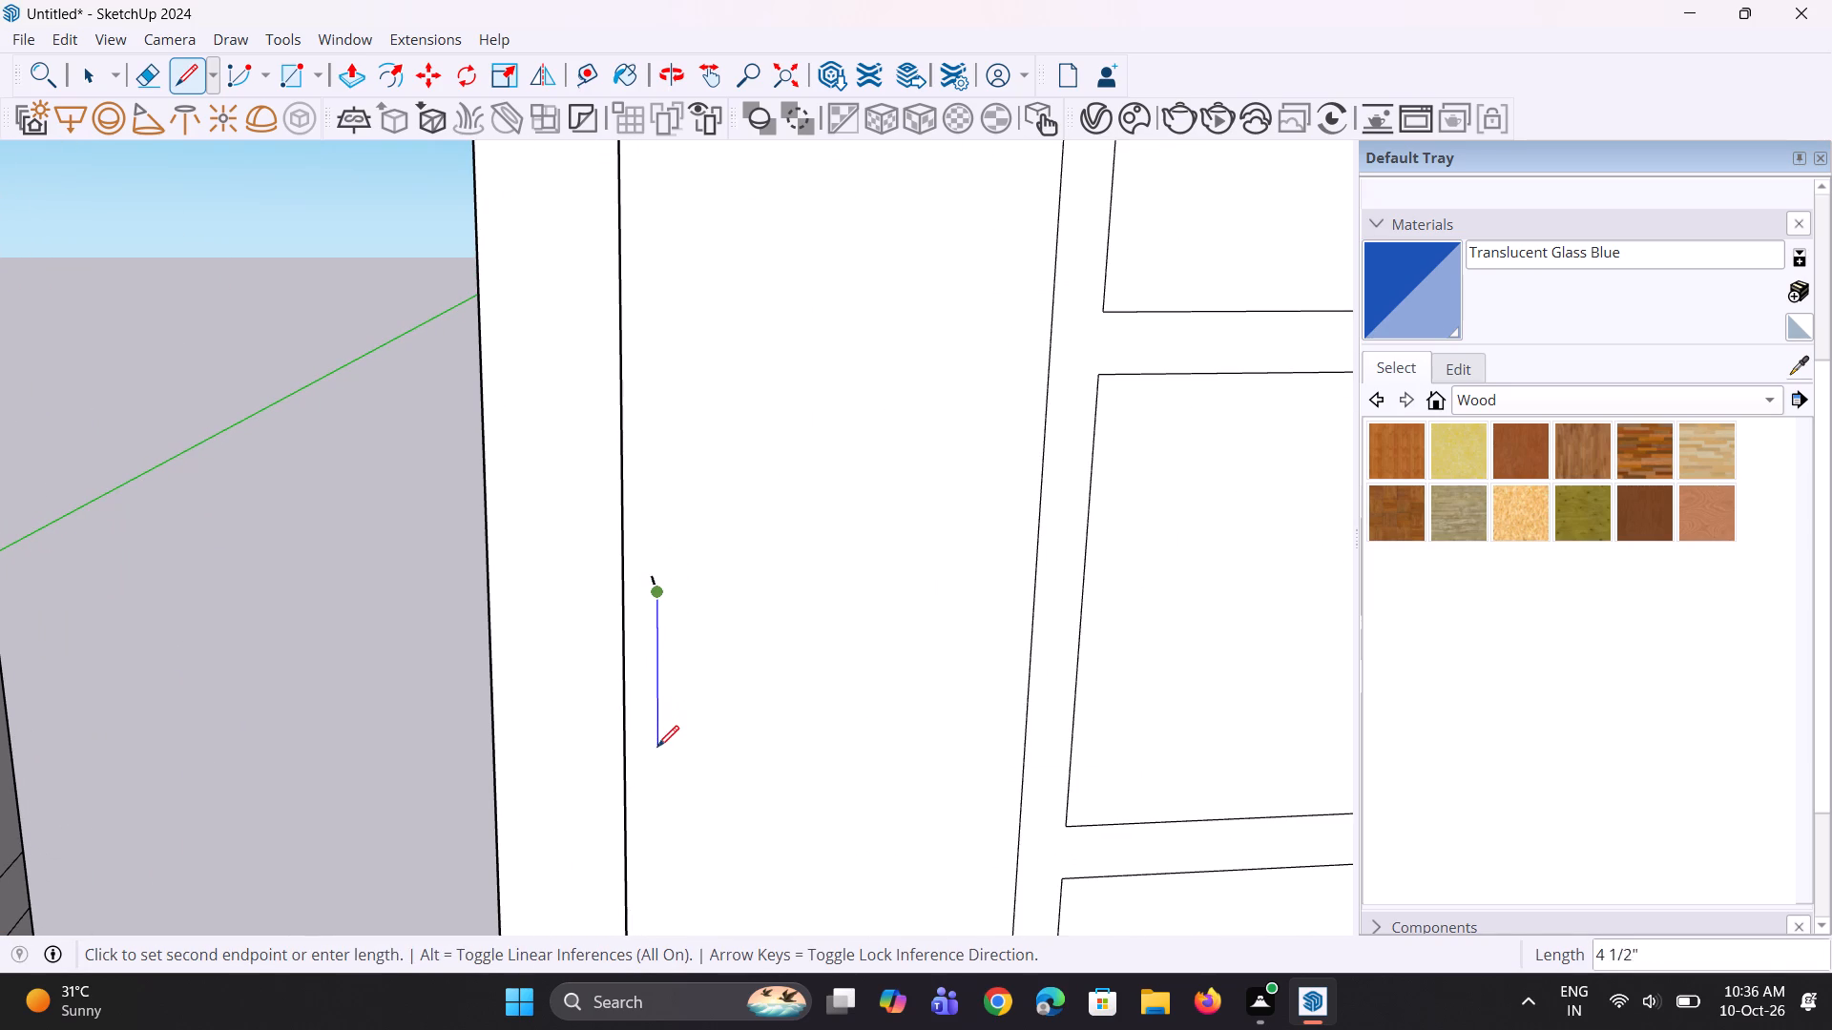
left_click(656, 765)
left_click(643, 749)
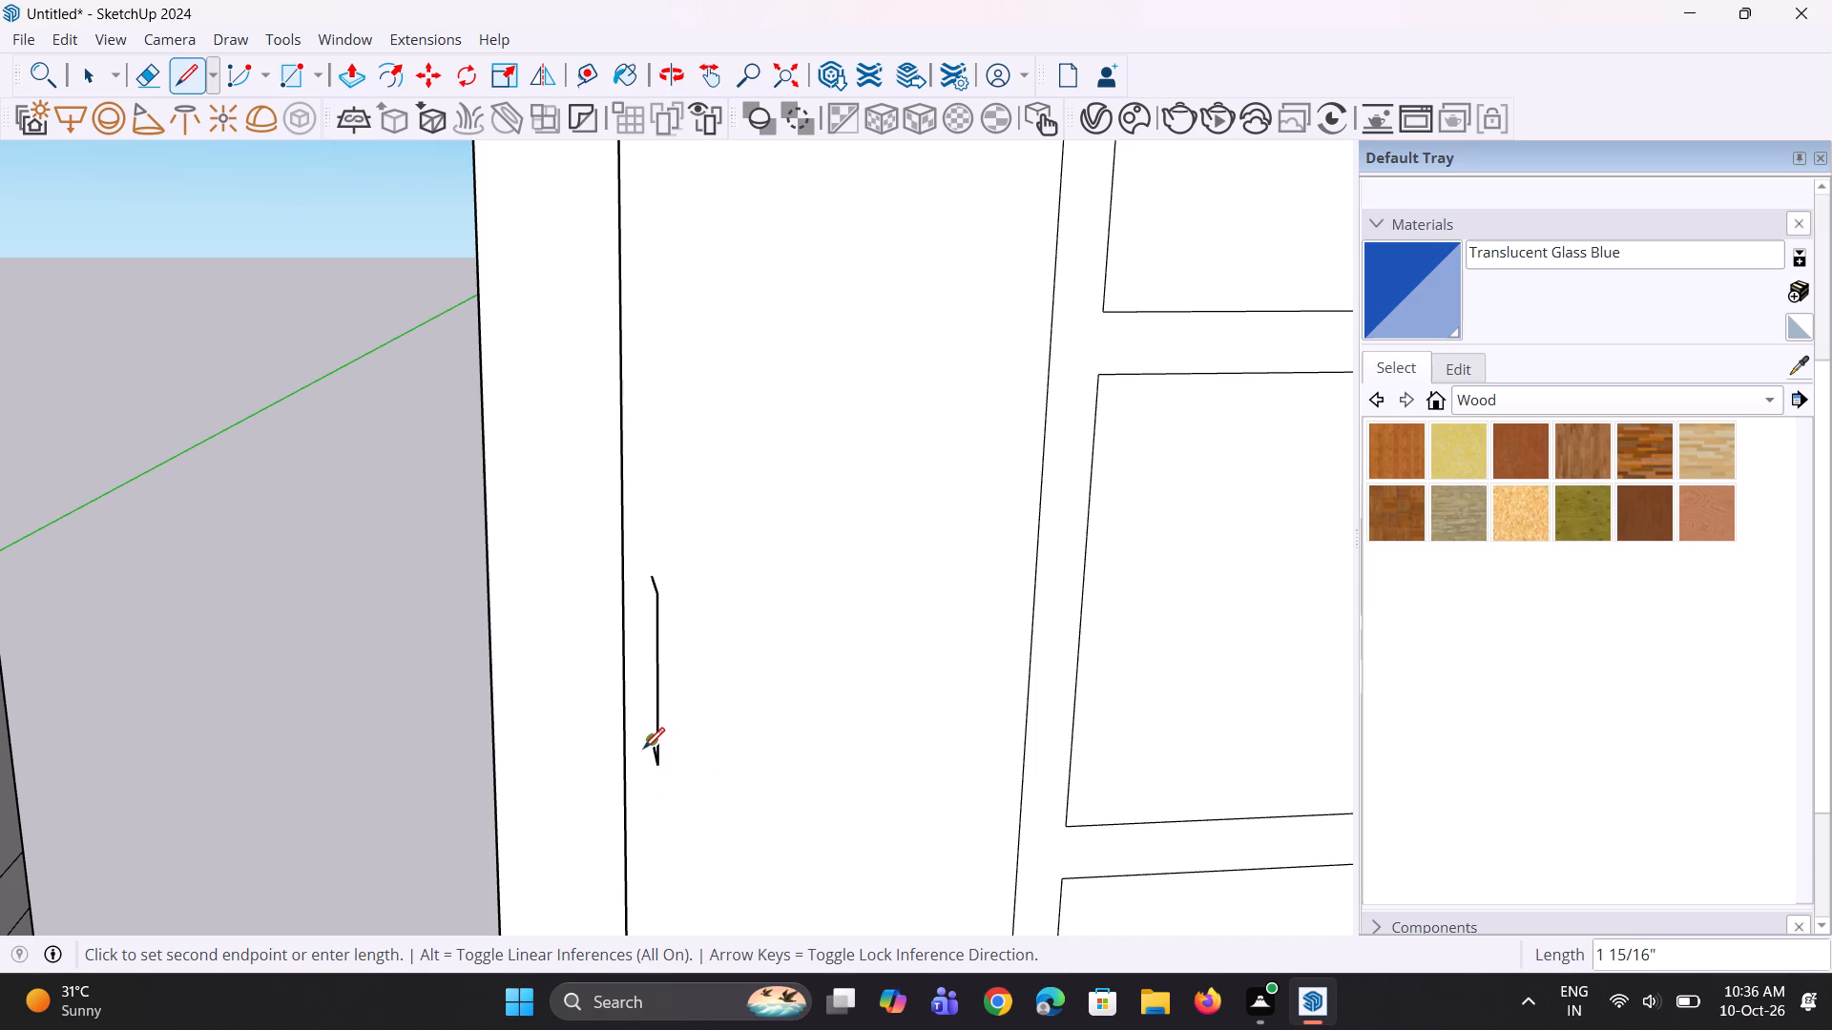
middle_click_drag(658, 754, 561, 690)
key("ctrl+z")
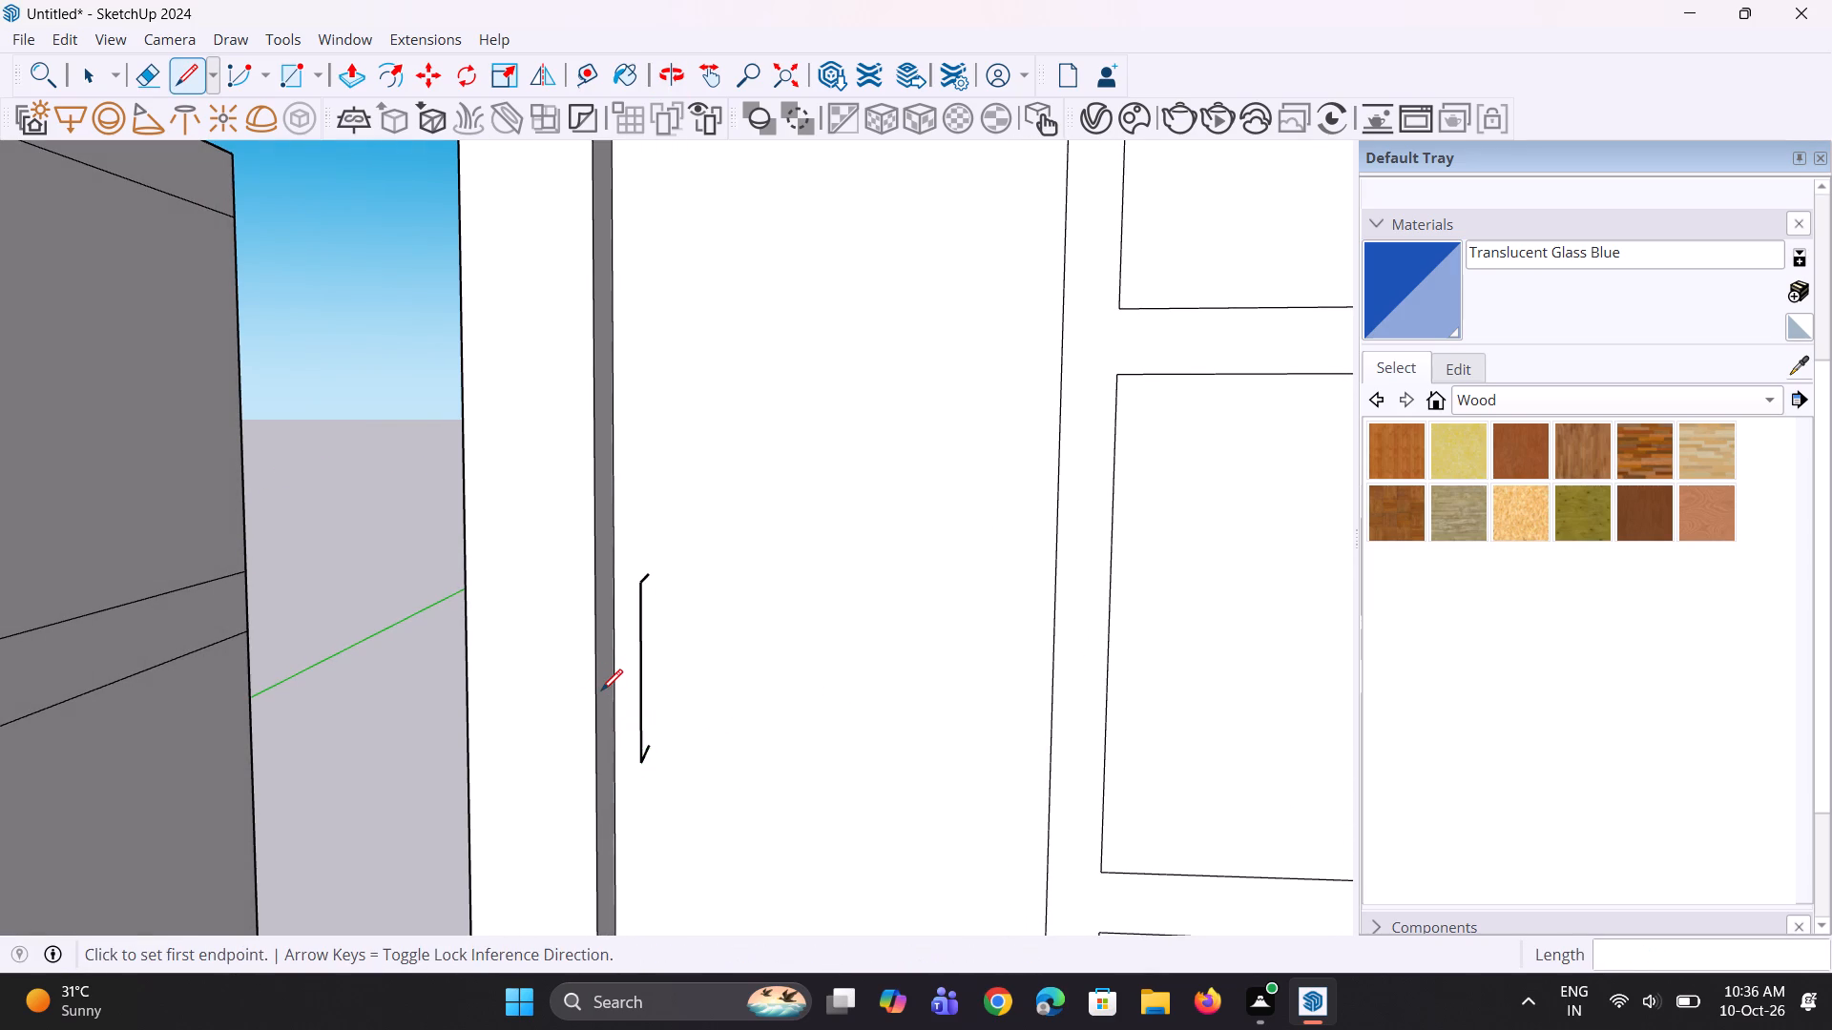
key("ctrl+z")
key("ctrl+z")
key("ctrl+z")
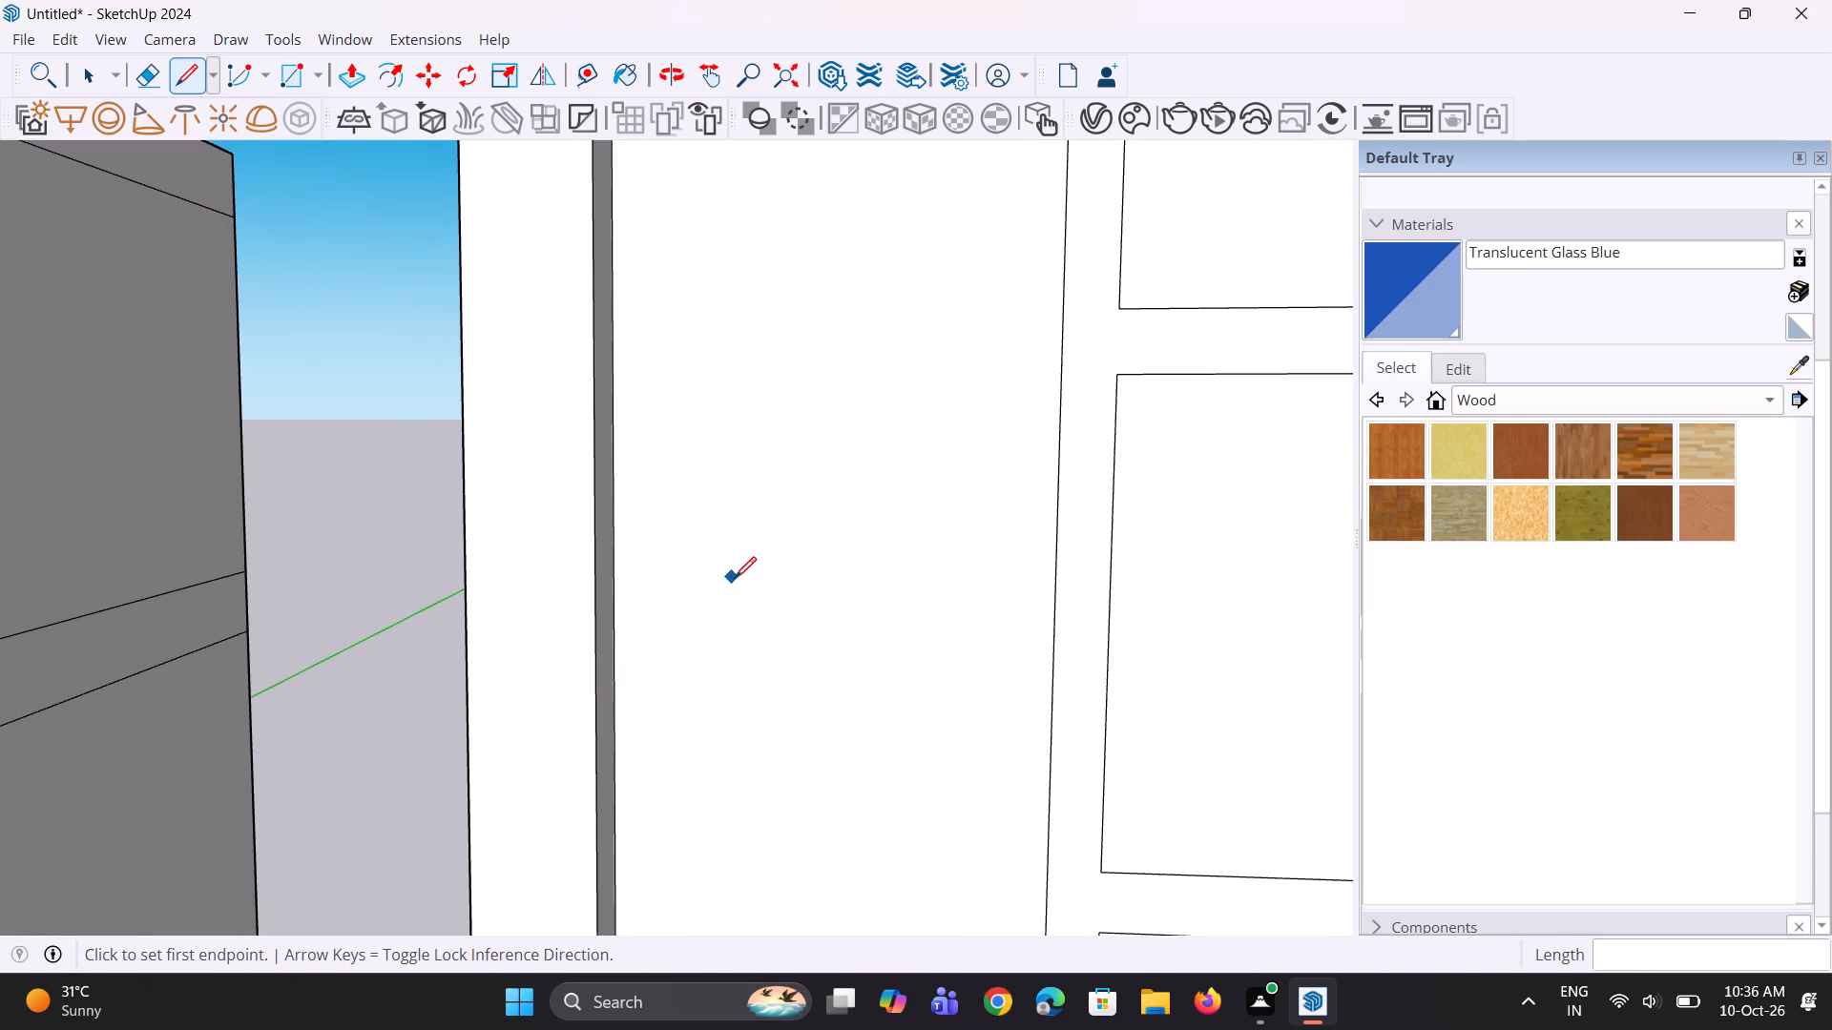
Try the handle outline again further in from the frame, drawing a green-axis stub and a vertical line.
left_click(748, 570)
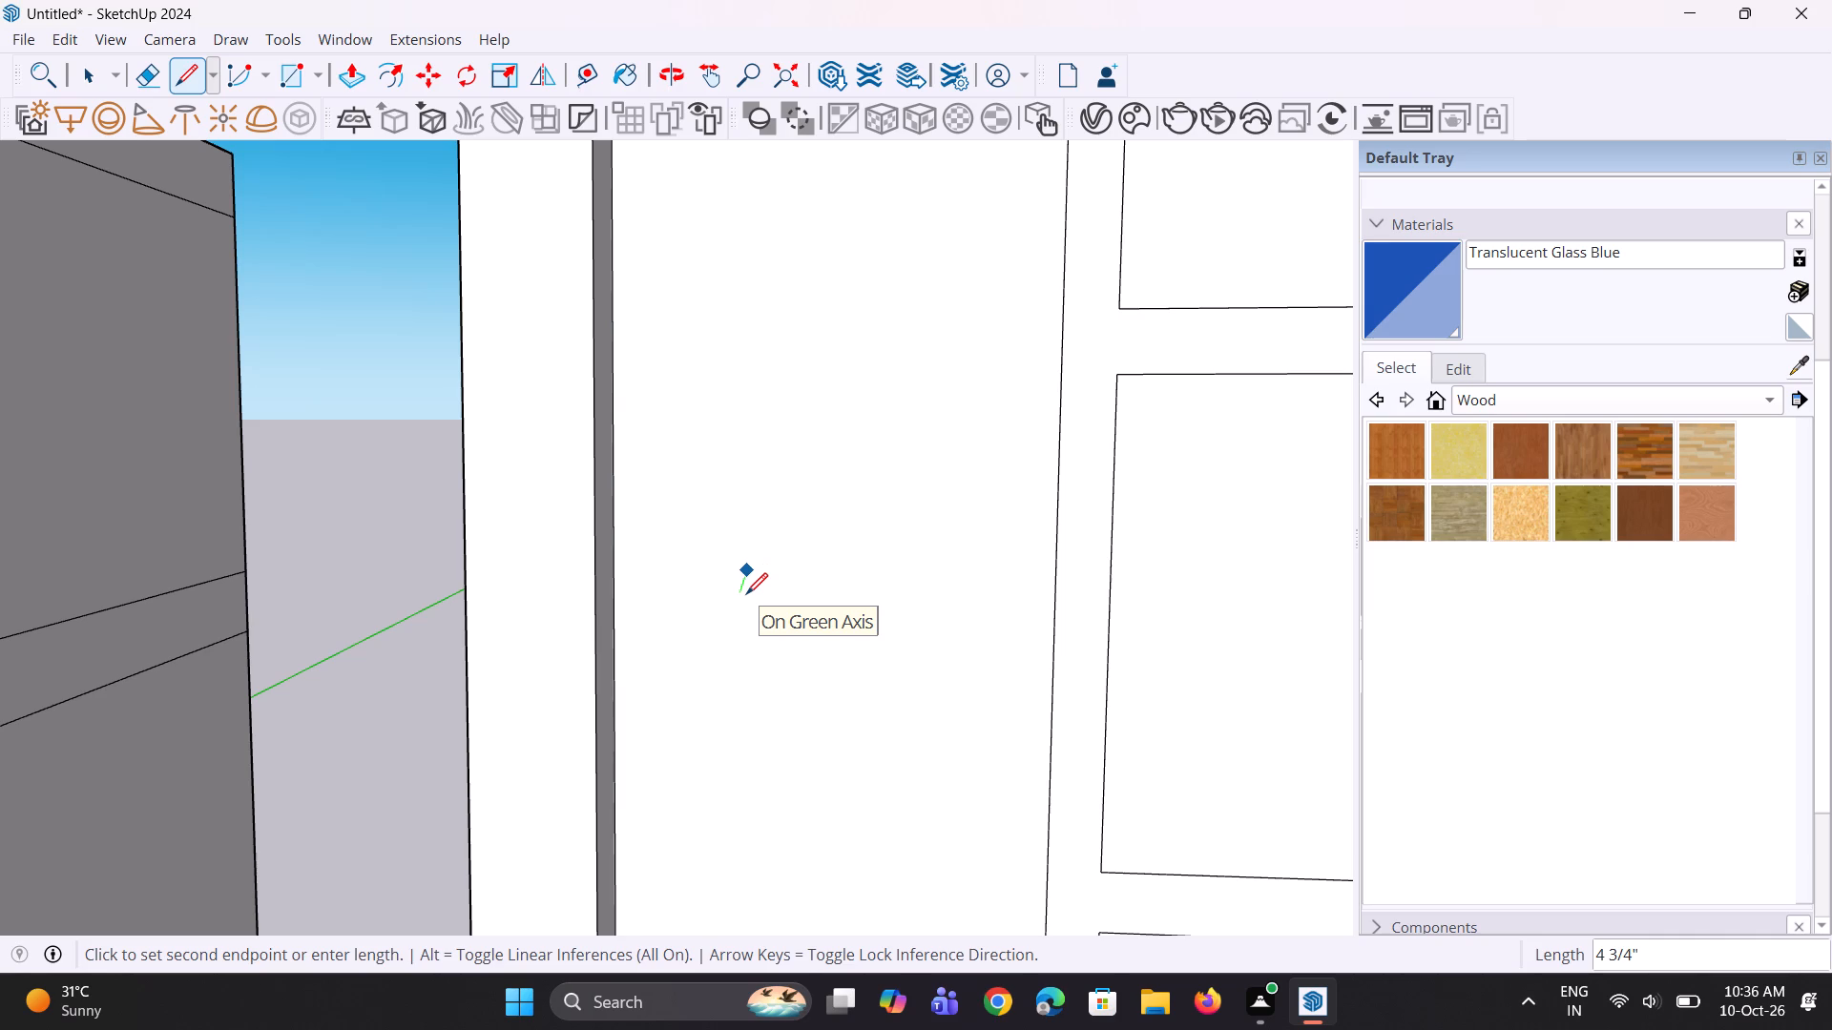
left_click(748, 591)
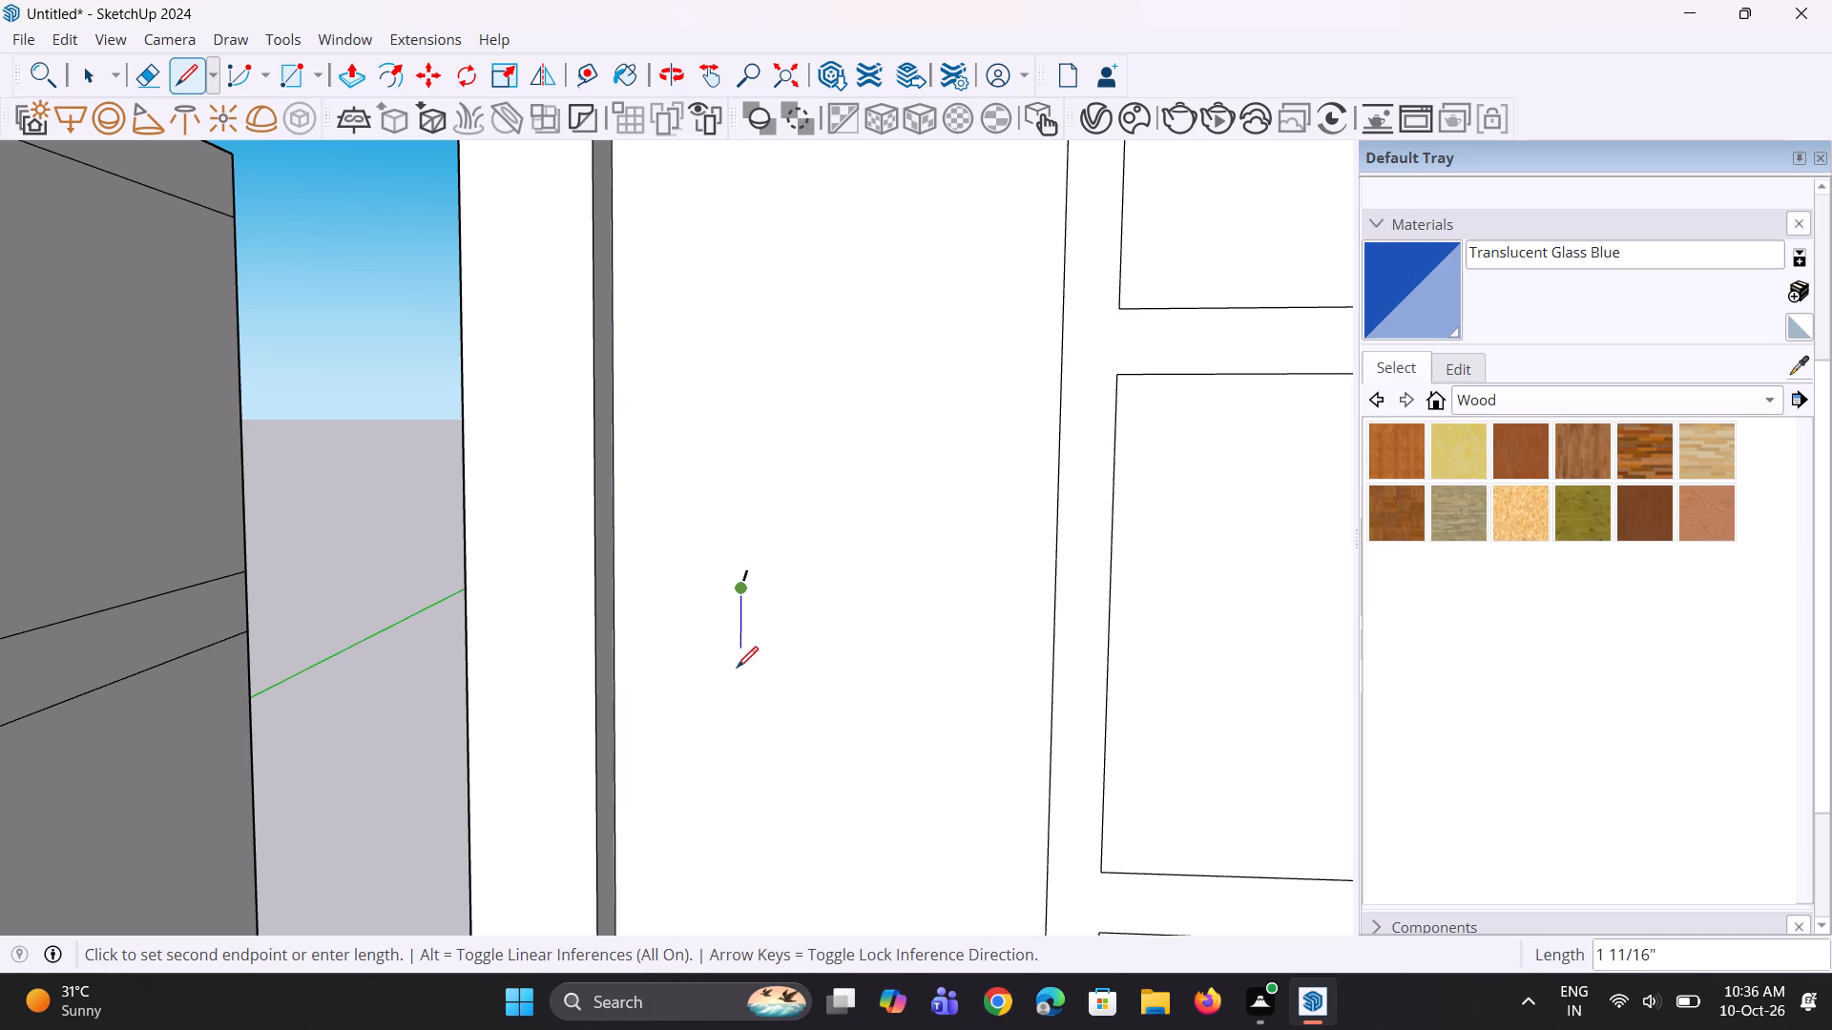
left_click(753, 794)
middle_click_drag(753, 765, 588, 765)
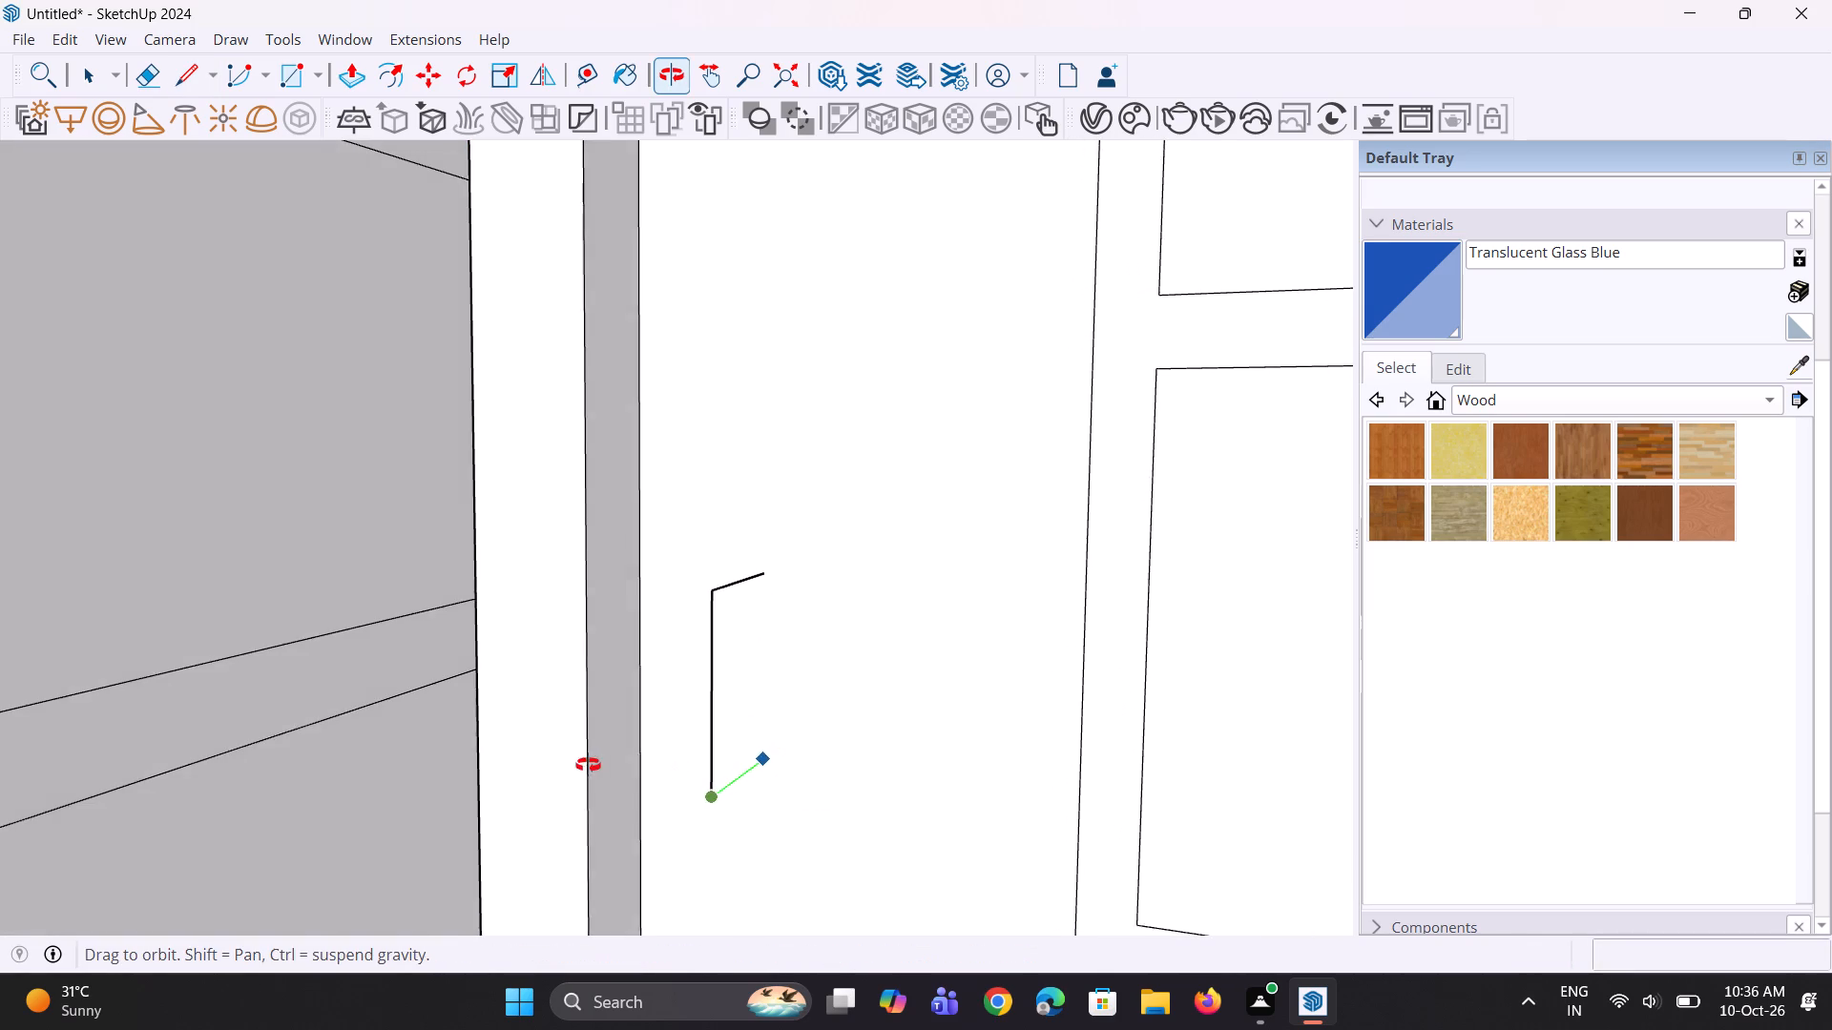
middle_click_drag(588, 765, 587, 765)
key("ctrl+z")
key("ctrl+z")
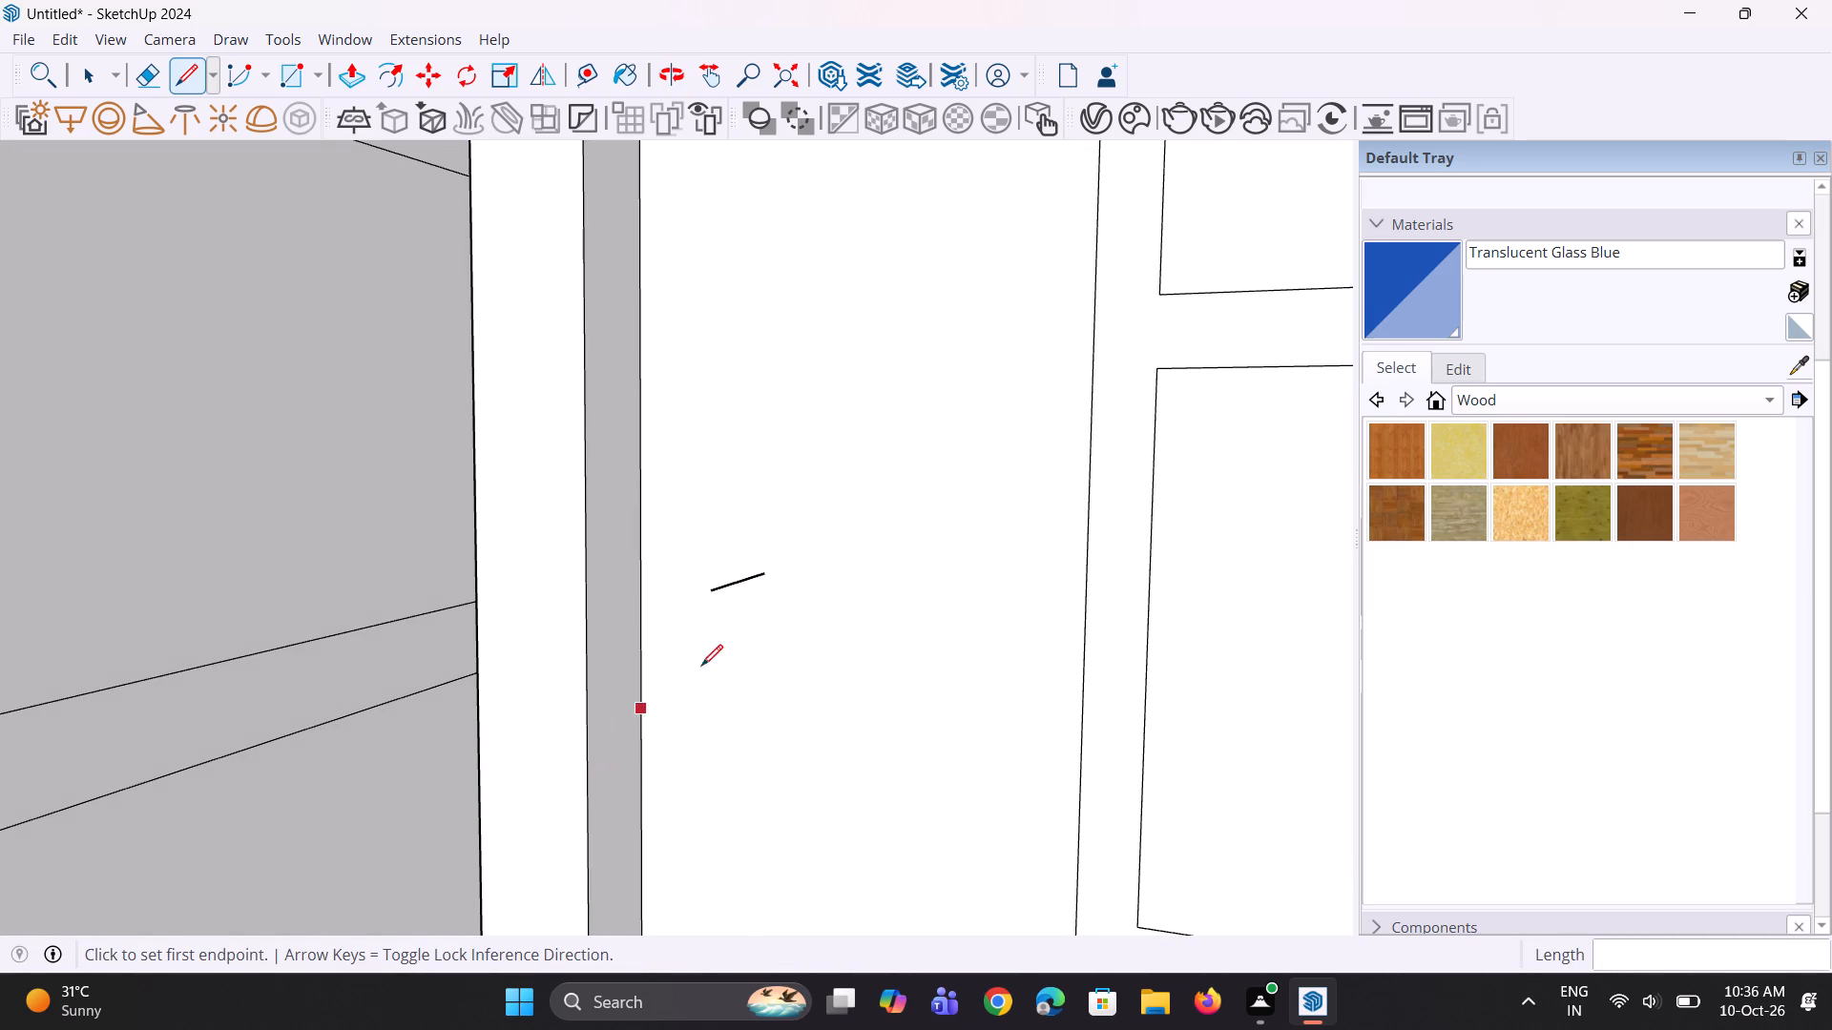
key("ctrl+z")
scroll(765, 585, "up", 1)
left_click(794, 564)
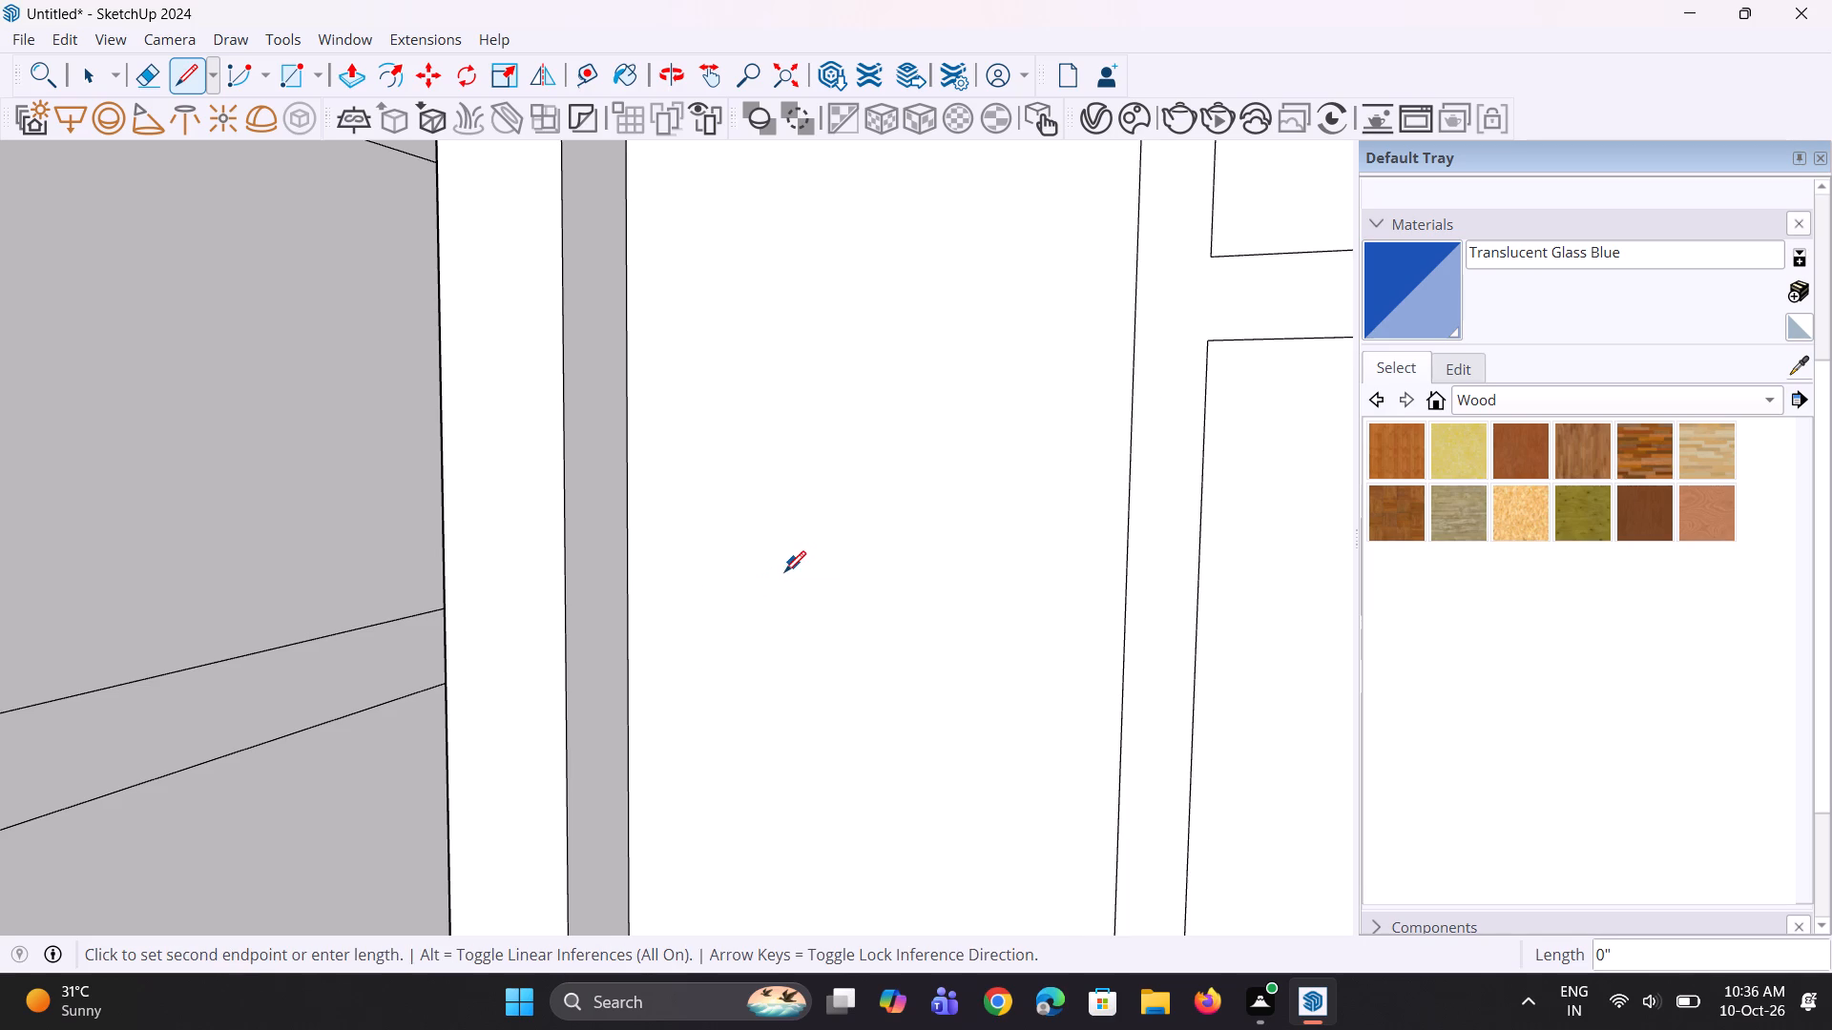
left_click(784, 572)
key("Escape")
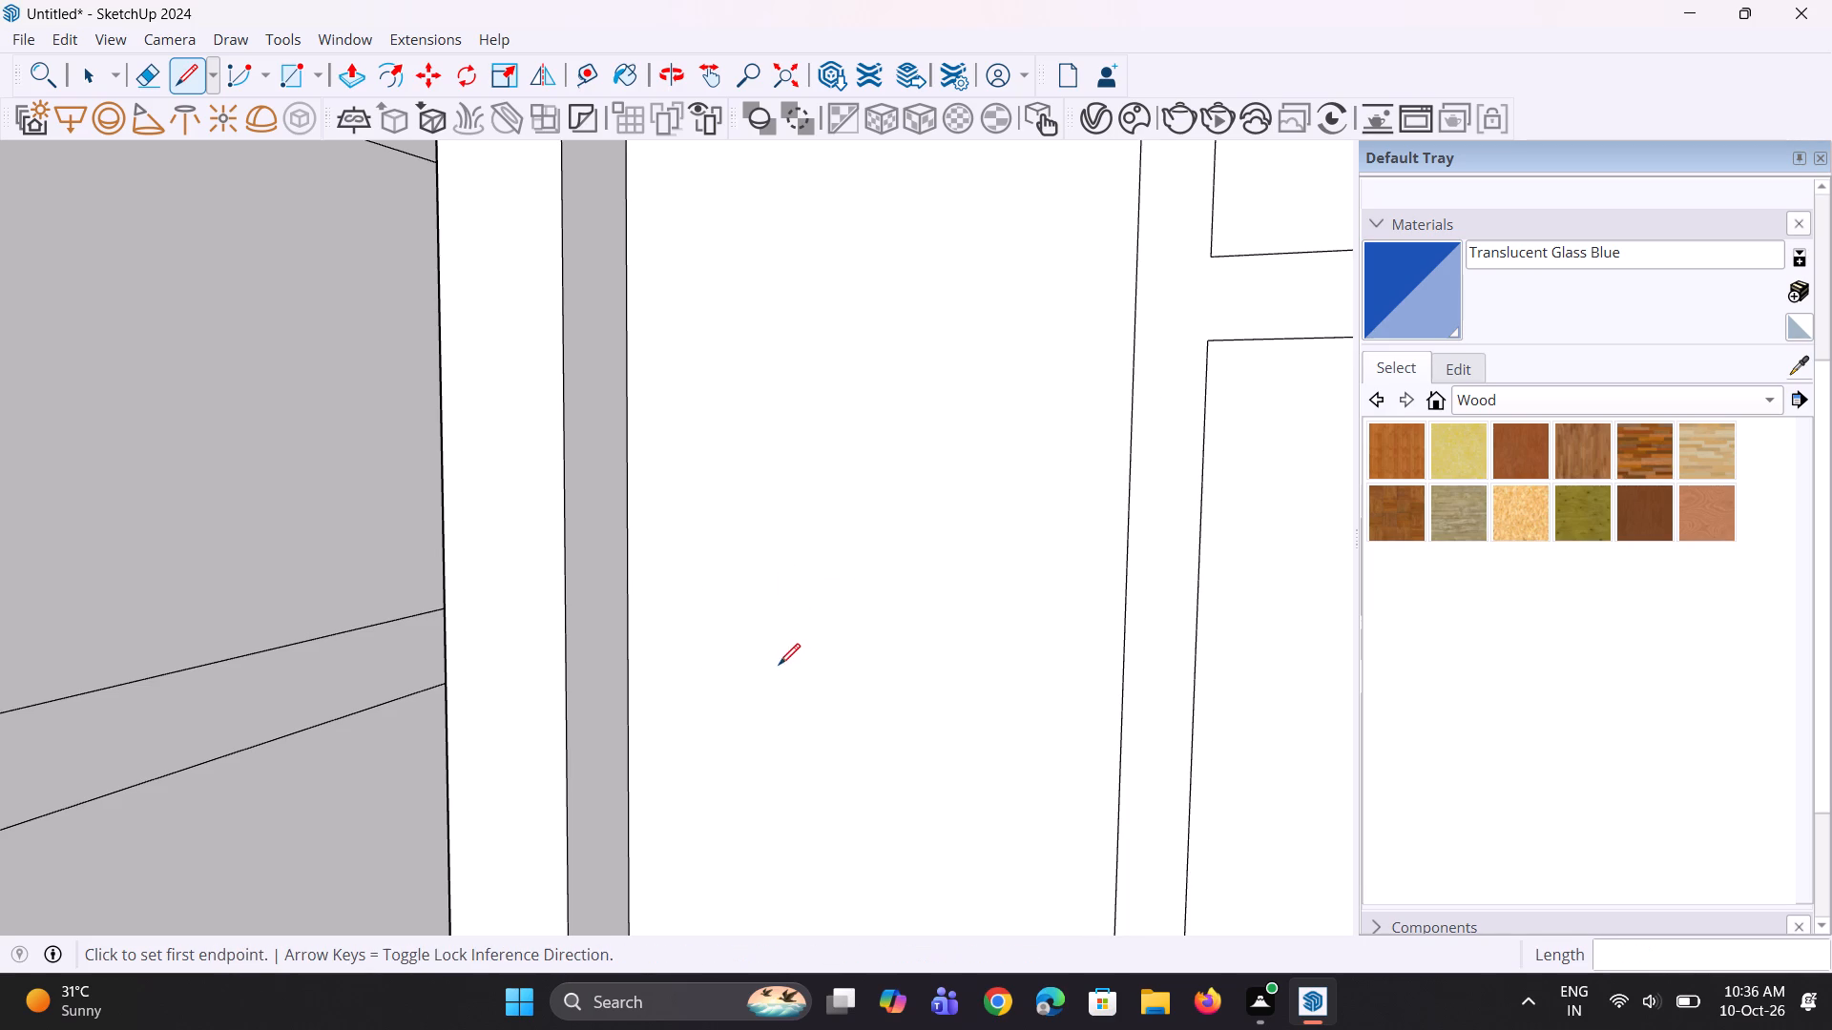
Draw a bracket-shaped handle outline on the narrow panel: a green-axis stub, a vertical line down and a return stub.
left_click(821, 552)
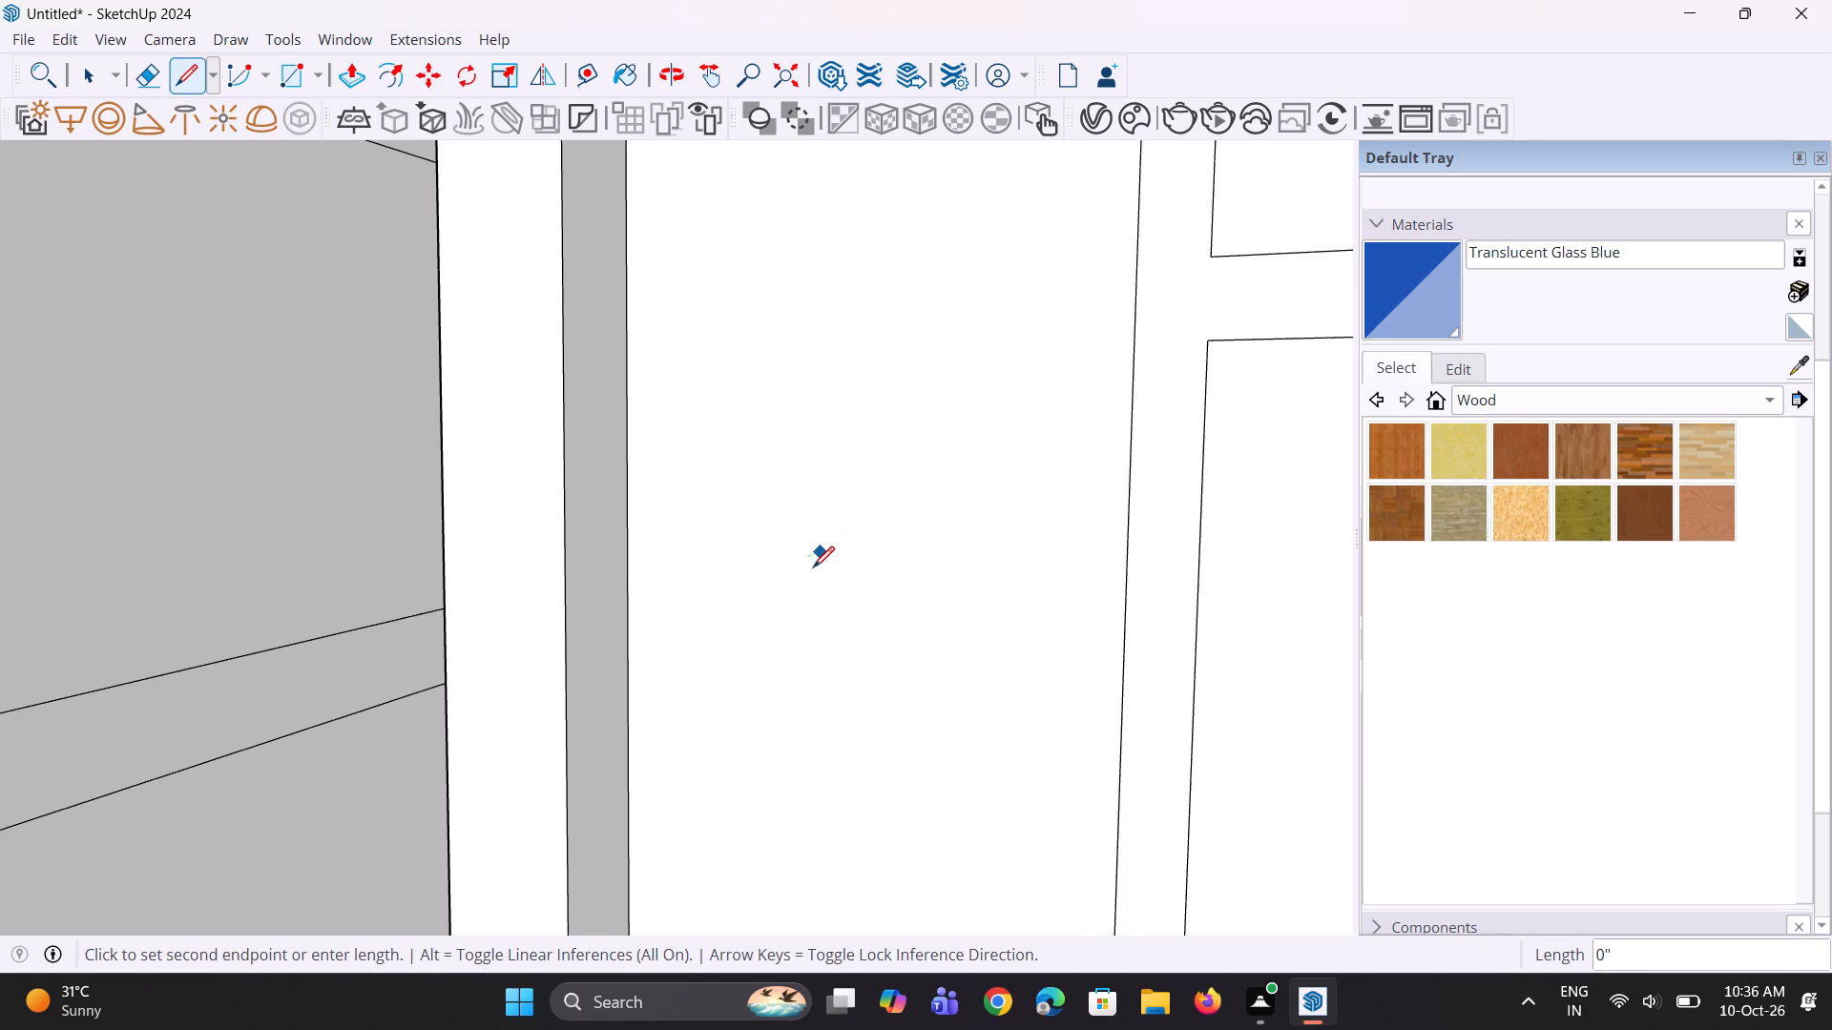
left_click(813, 569)
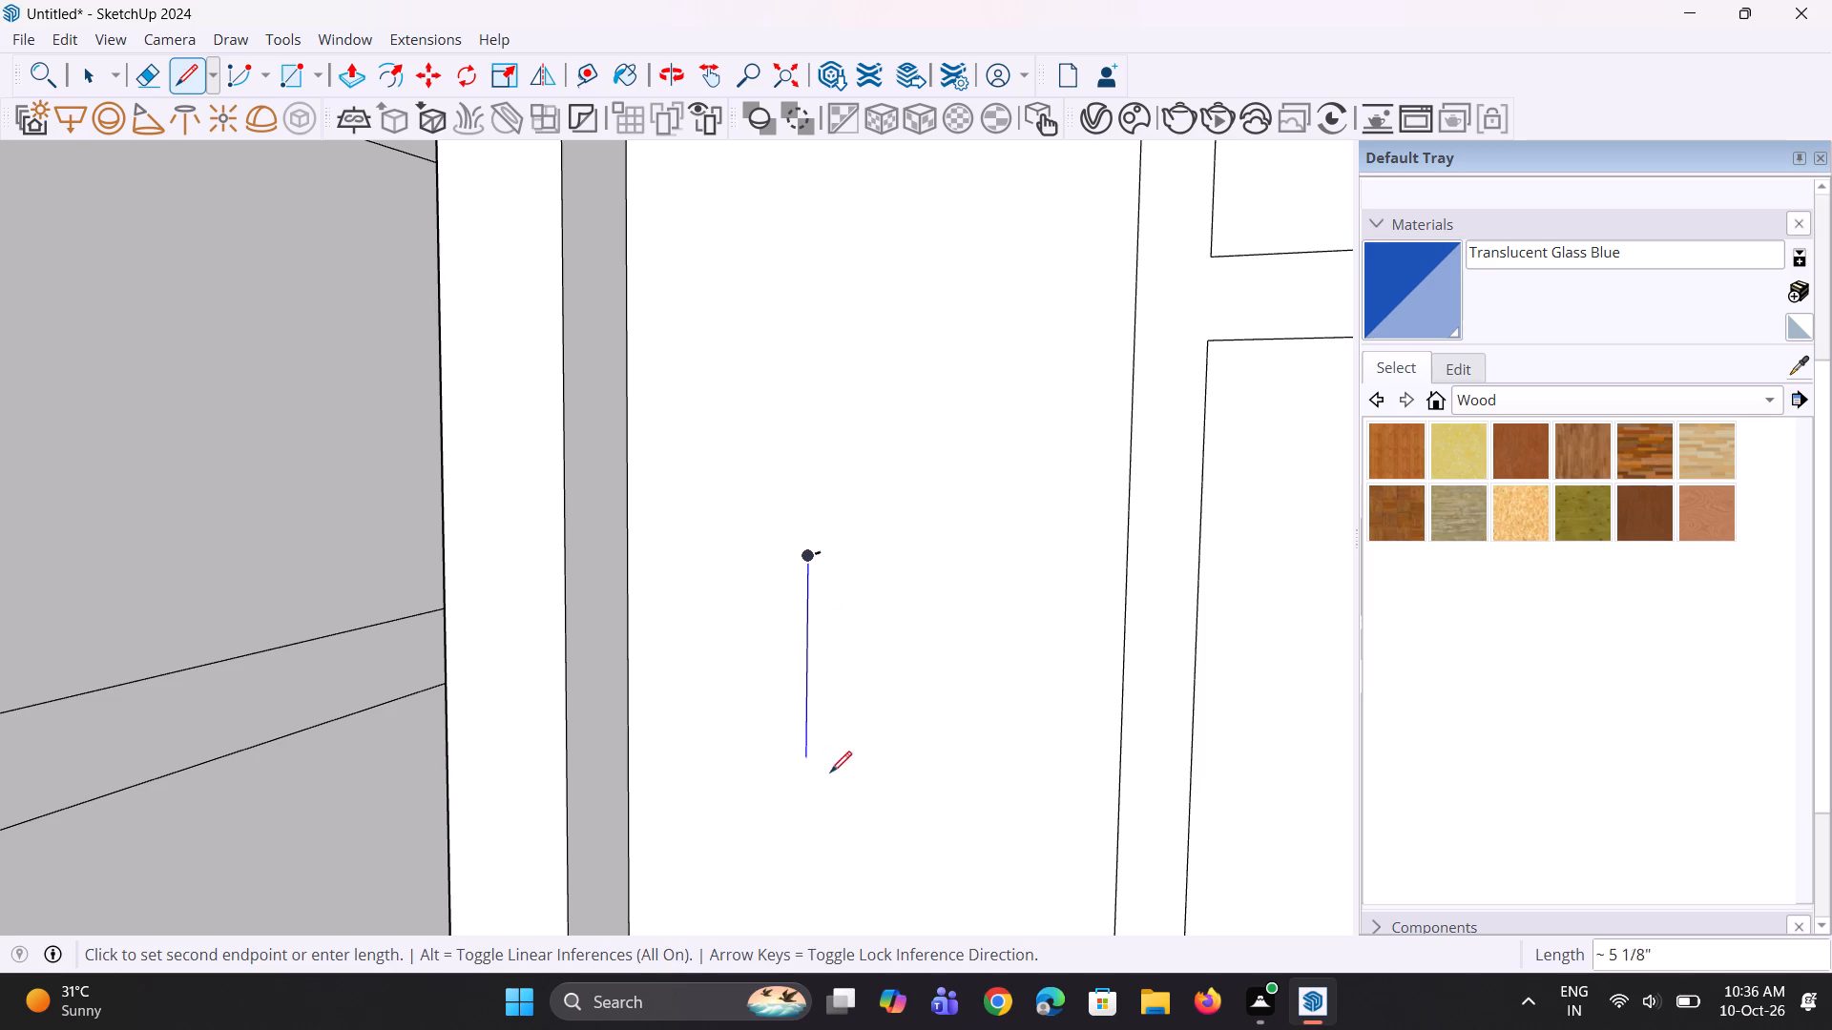
left_click(830, 809)
left_click(843, 789)
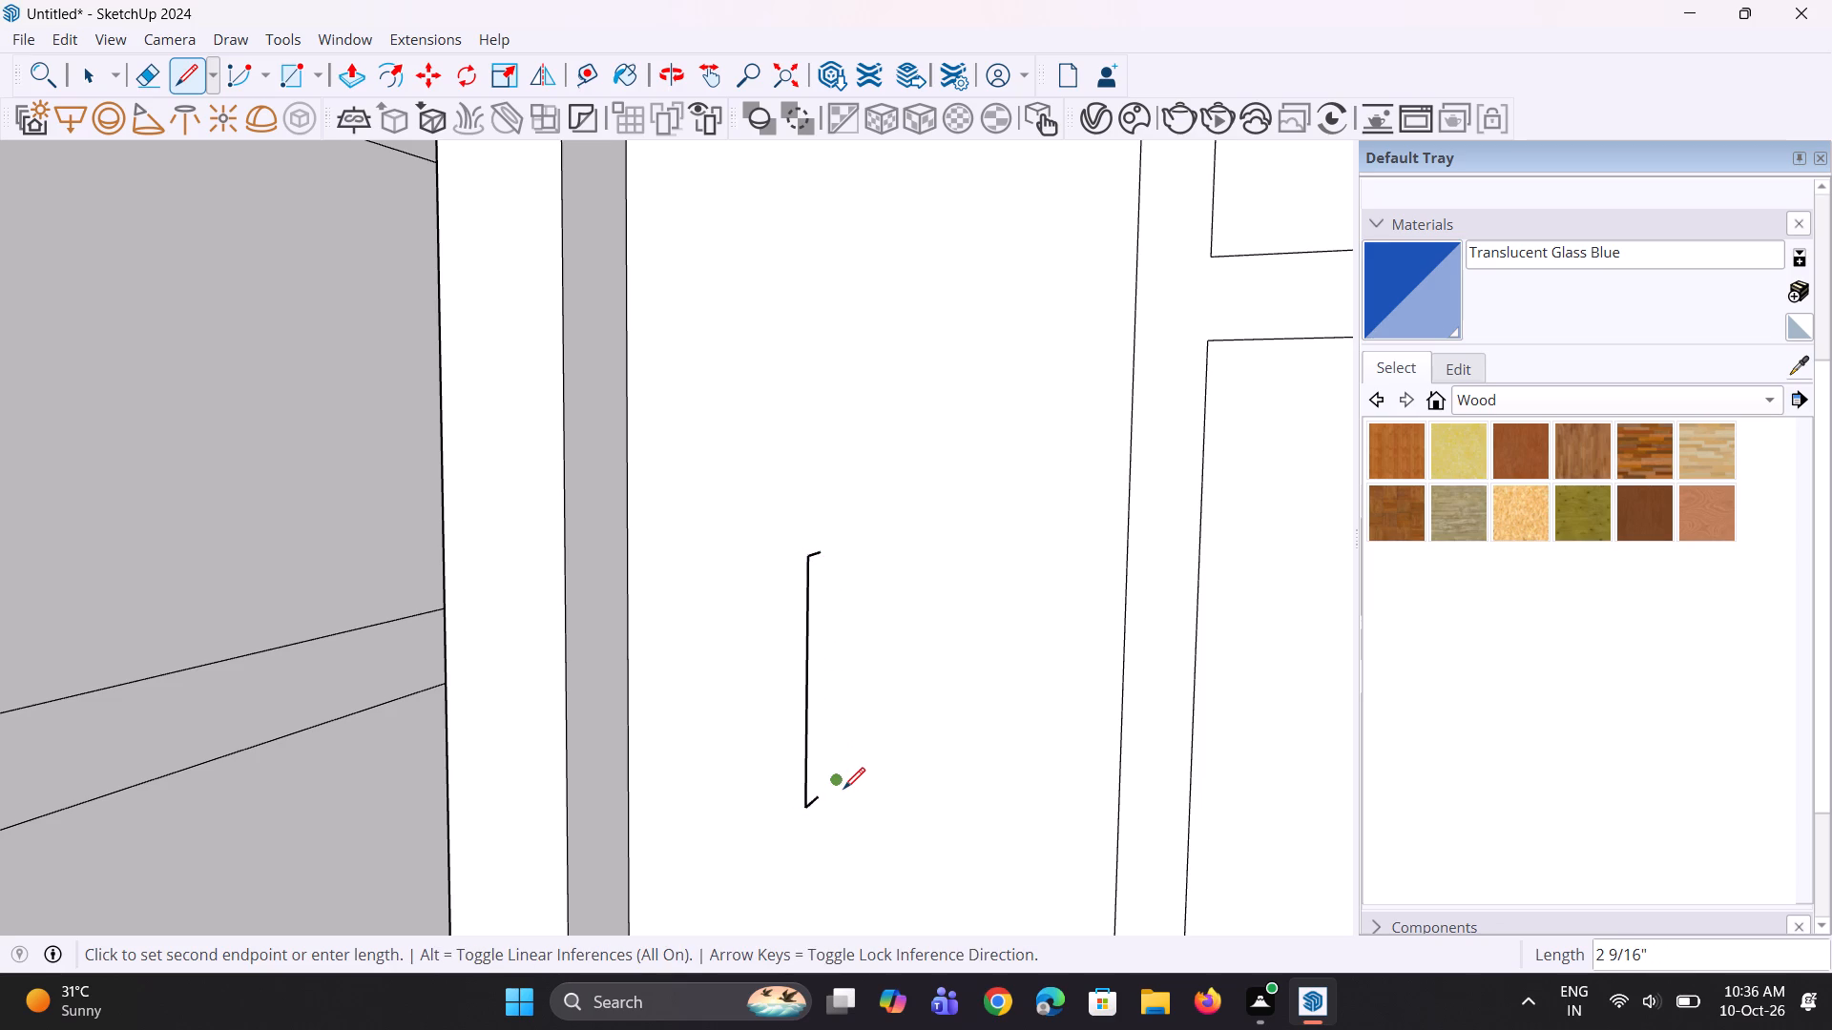
Examine the handle outline in profile against the narrow door panel.
middle_click_drag(849, 774, 1129, 601)
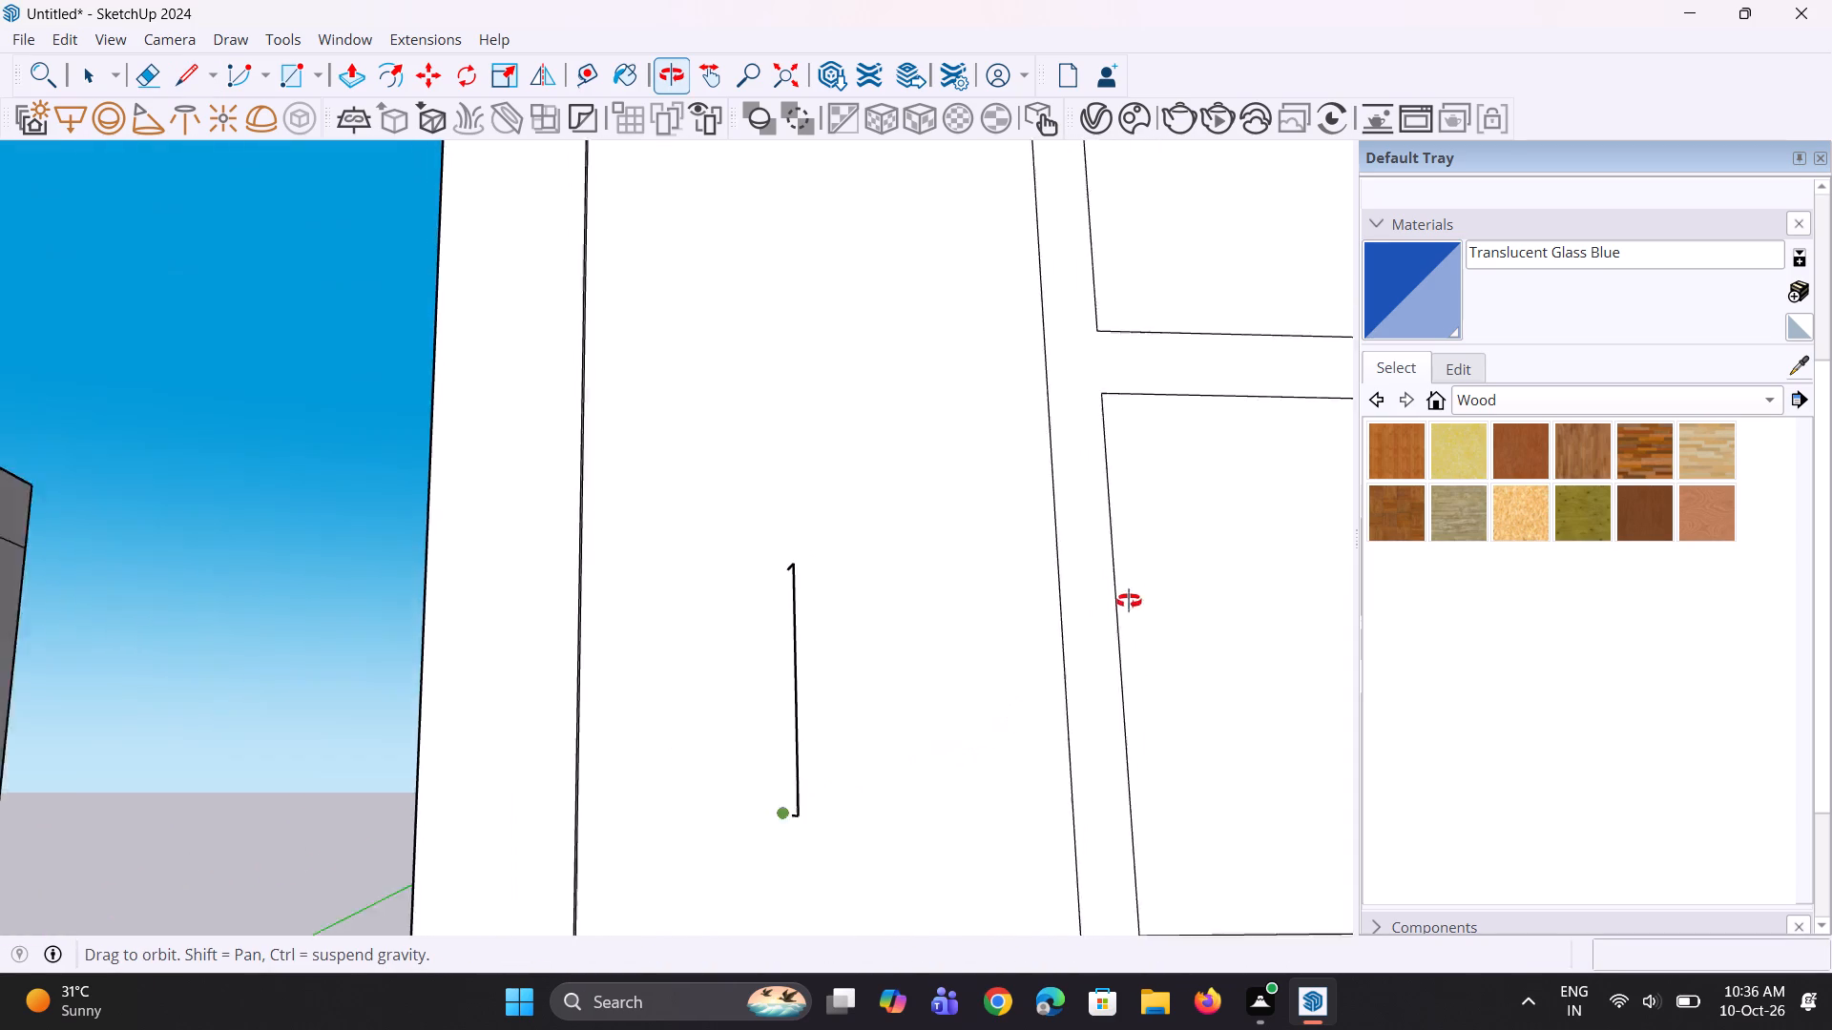
middle_click_drag(1129, 601, 1204, 430)
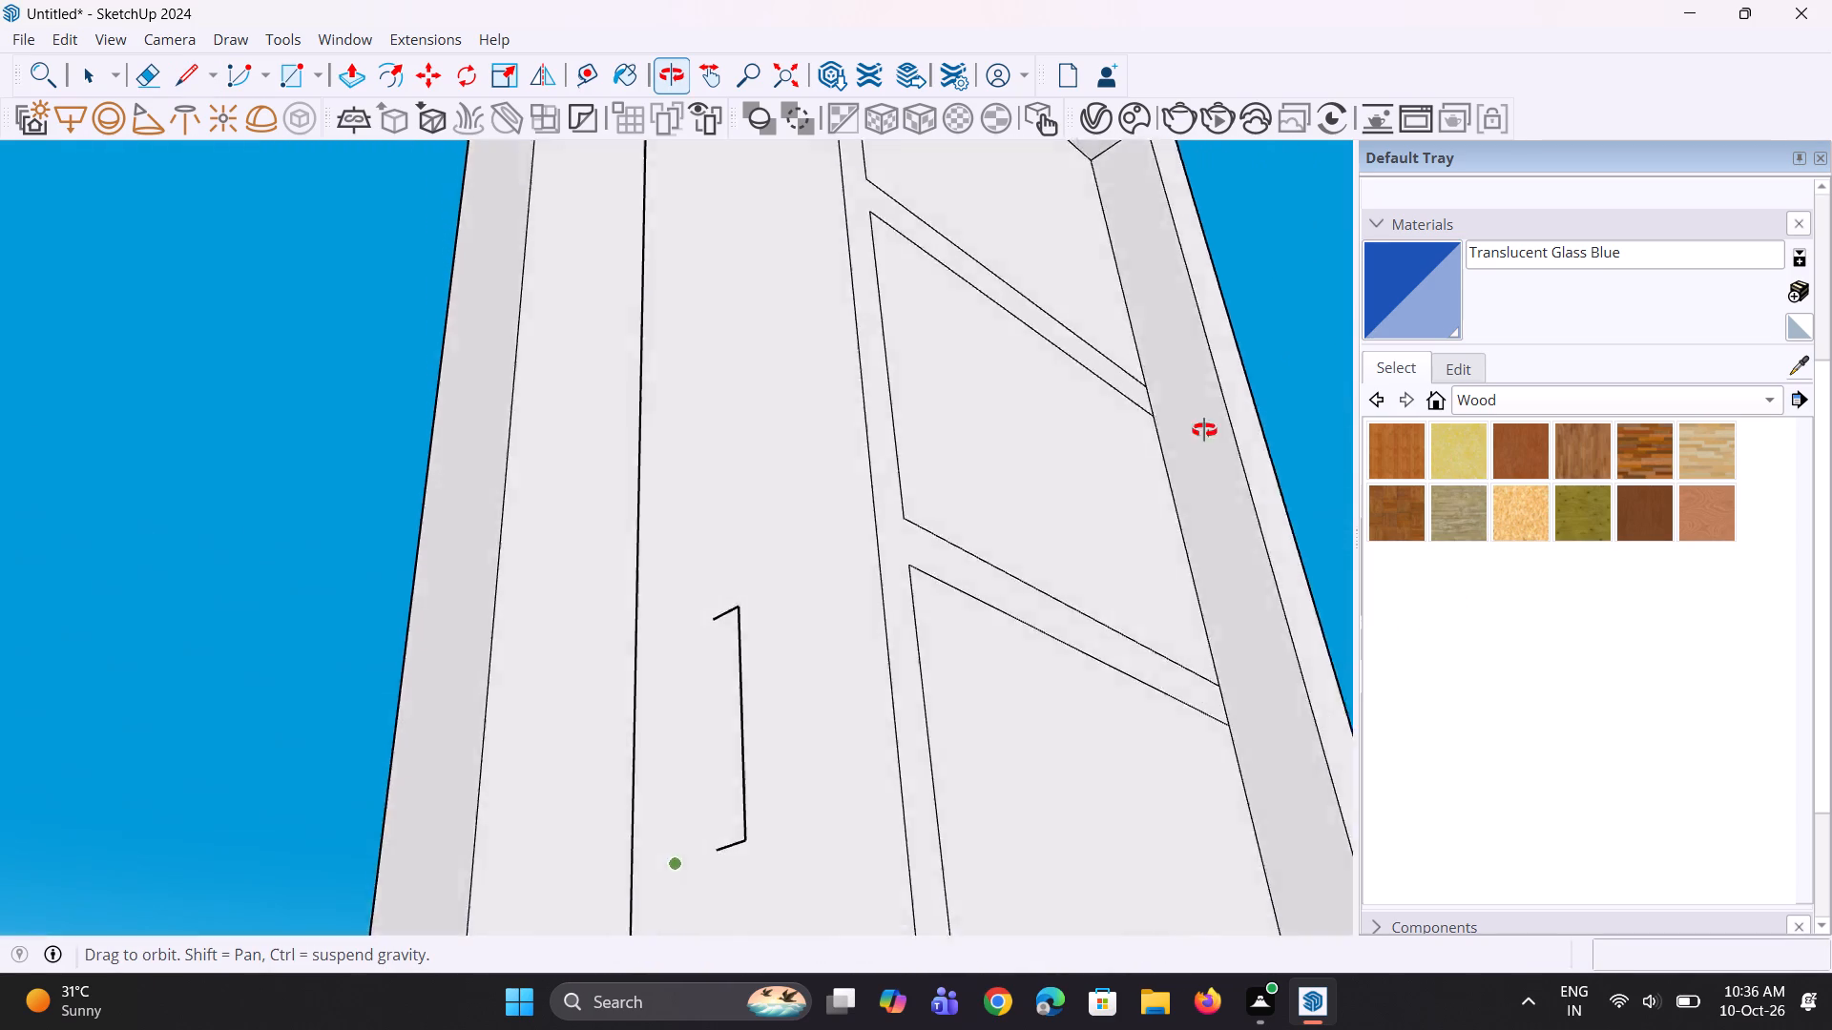
middle_click_drag(1204, 430, 238, 750)
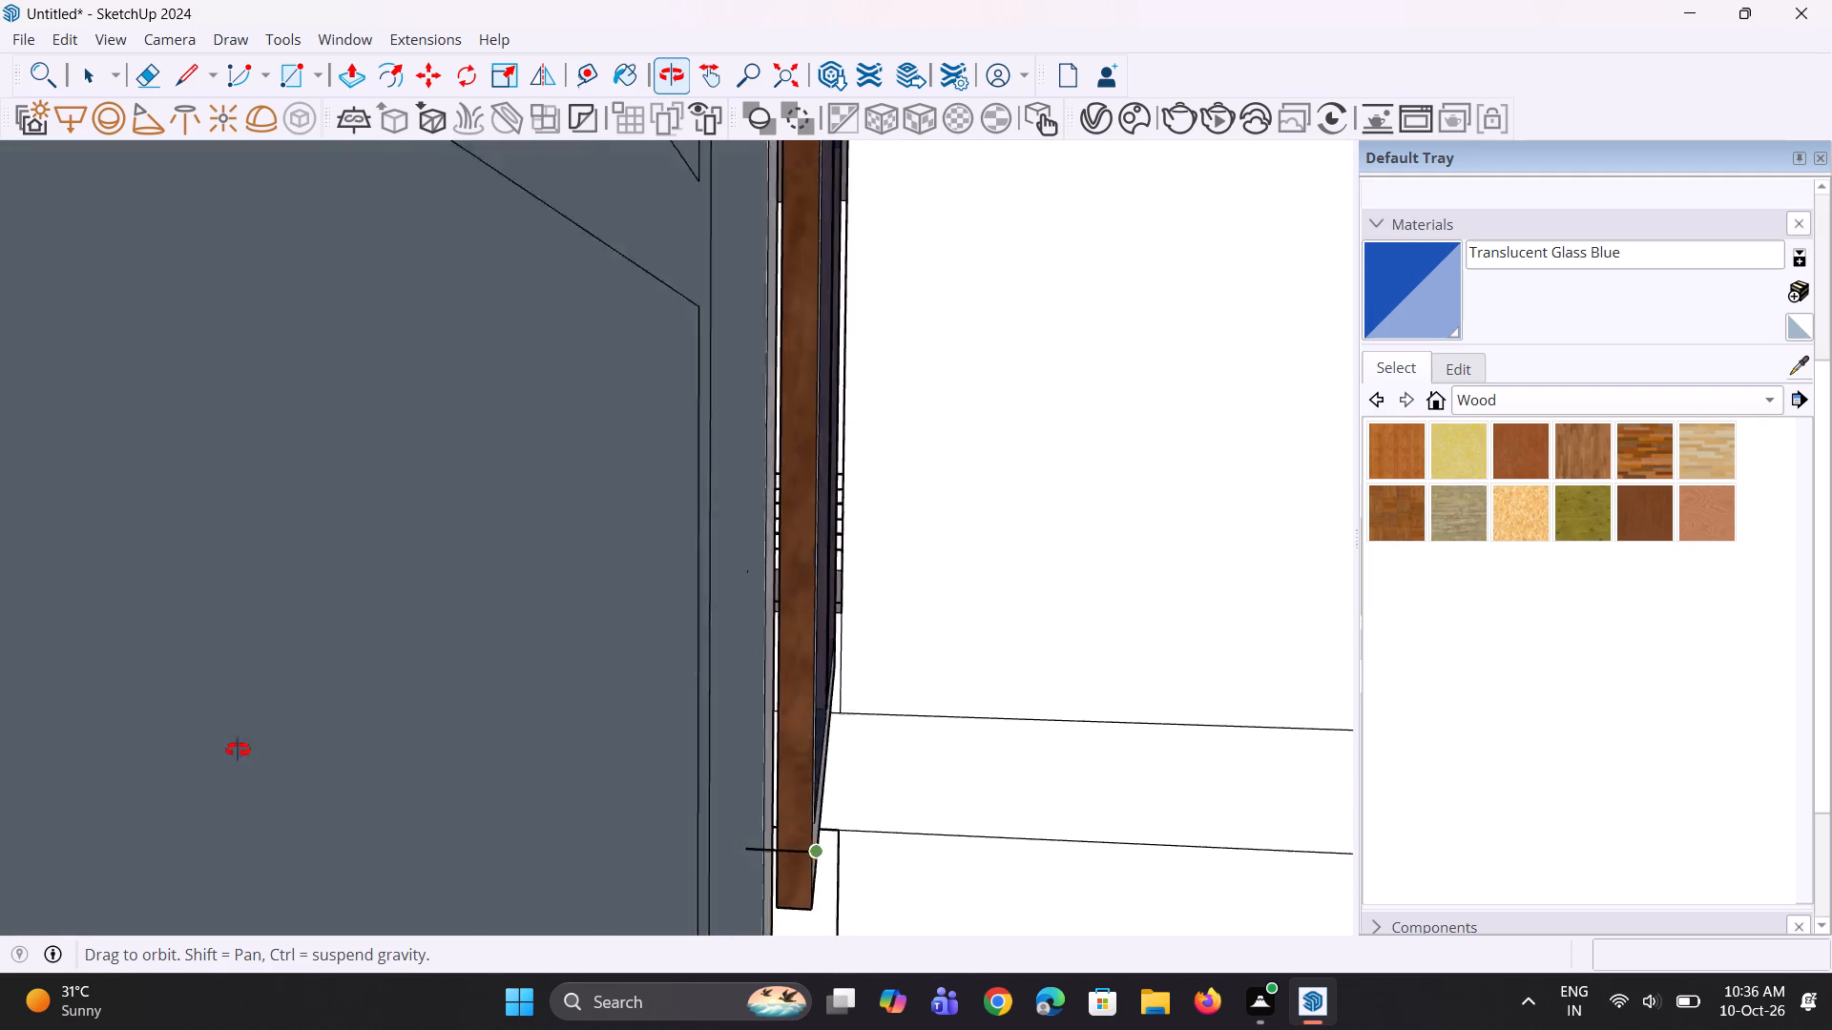
middle_click_drag(238, 750, 254, 751)
scroll(254, 751, "up", 1)
middle_click_drag(248, 751, 197, 738)
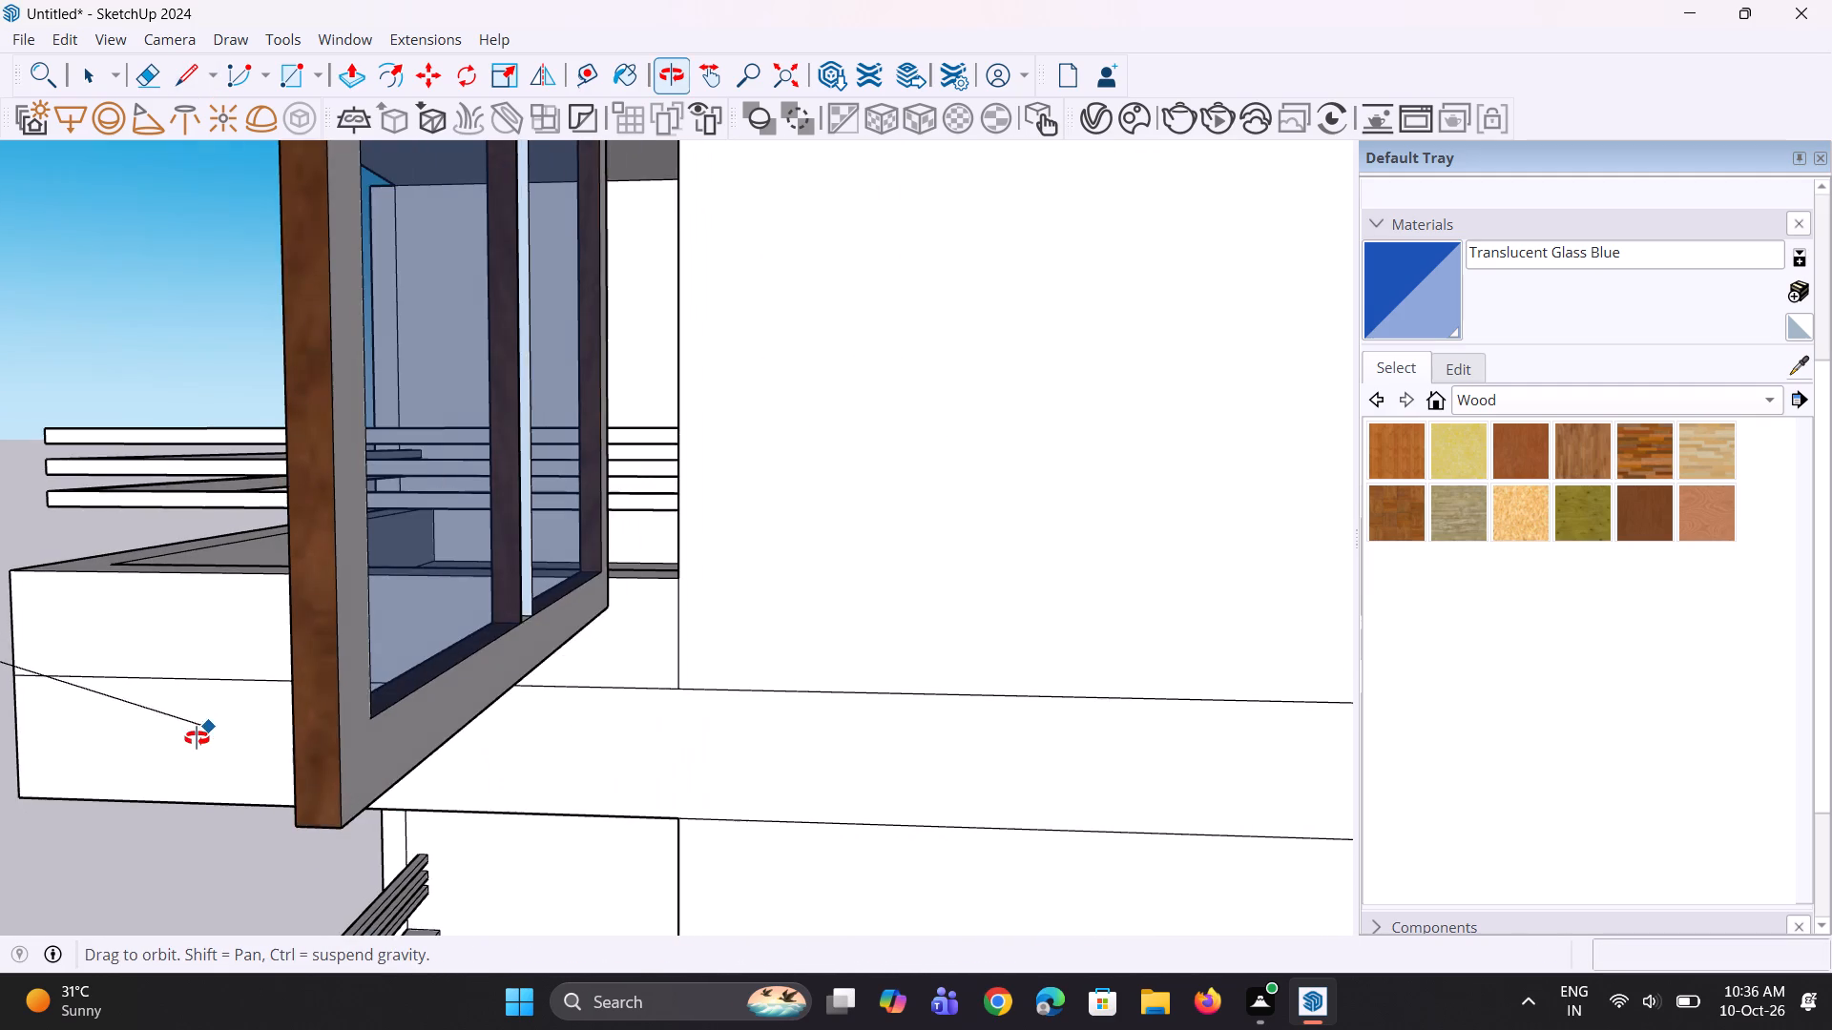
middle_click_drag(197, 738, 197, 737)
scroll(341, 705, "down", 15)
scroll(528, 688, "up", 6)
middle_click(611, 671)
scroll(1018, 505, "up", 7)
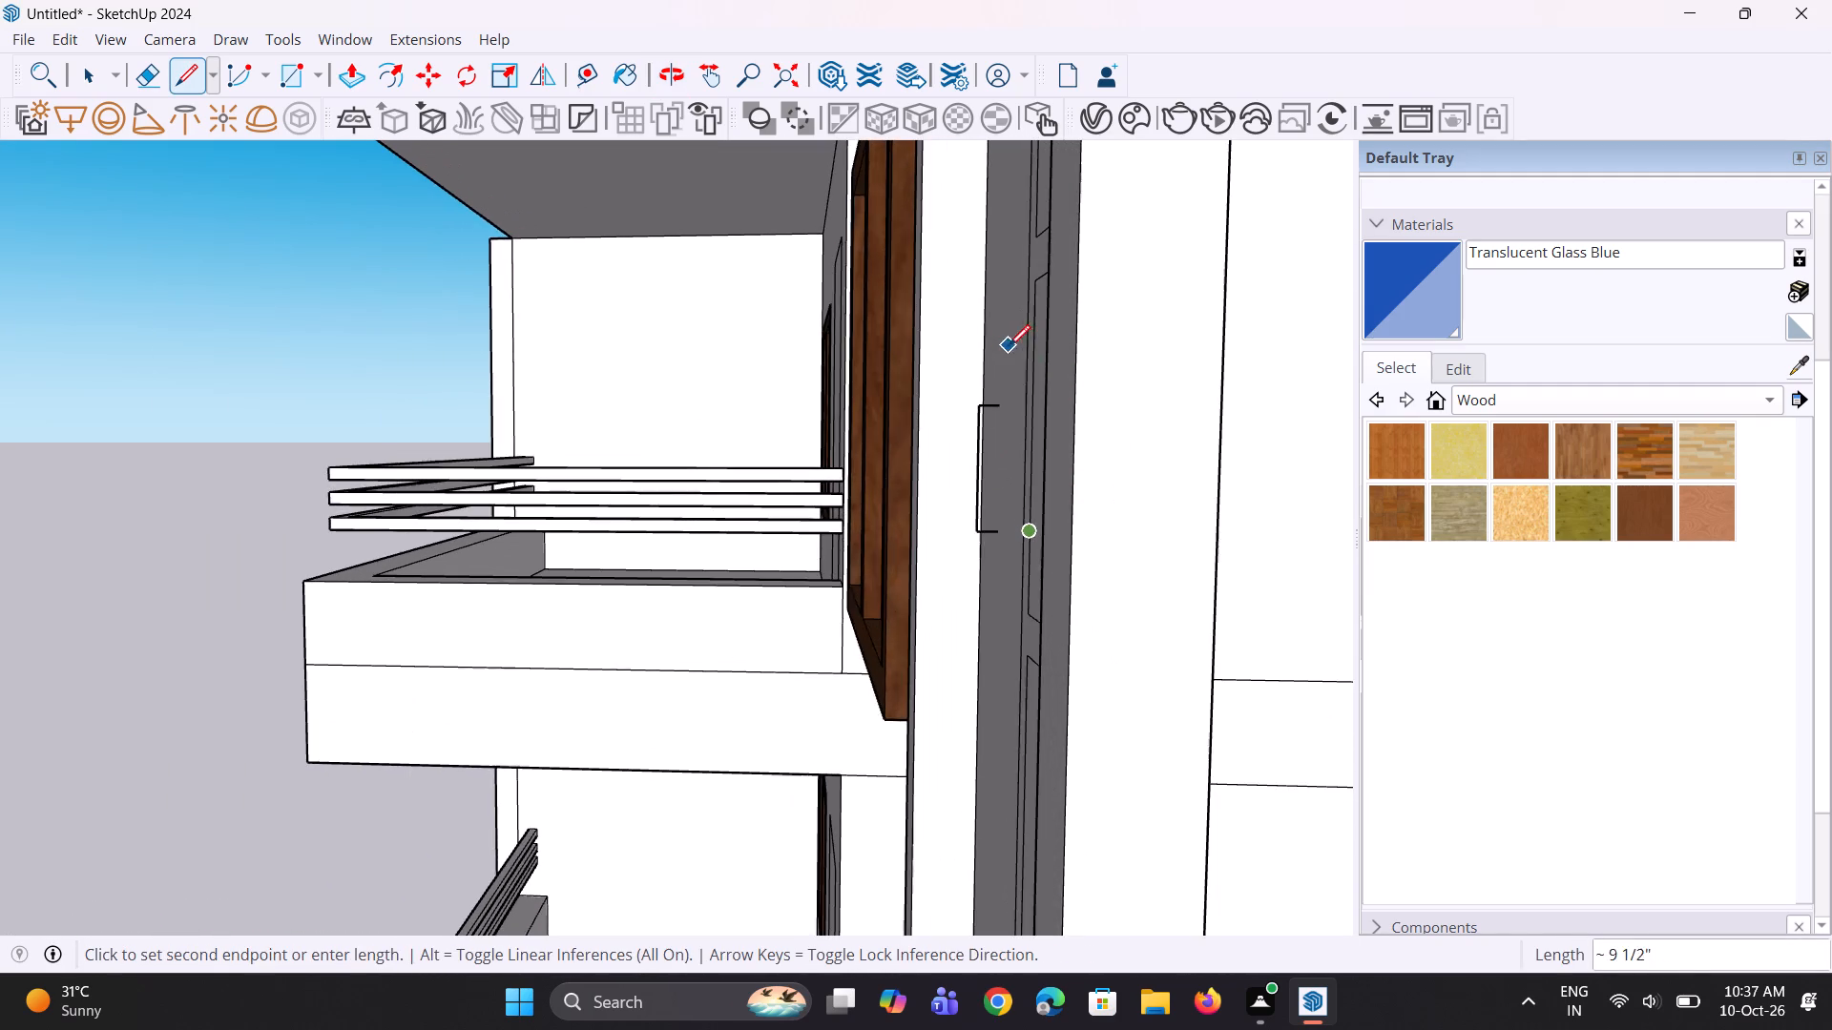
scroll(1009, 346, "up", 13)
middle_click_drag(1037, 454, 1010, 434)
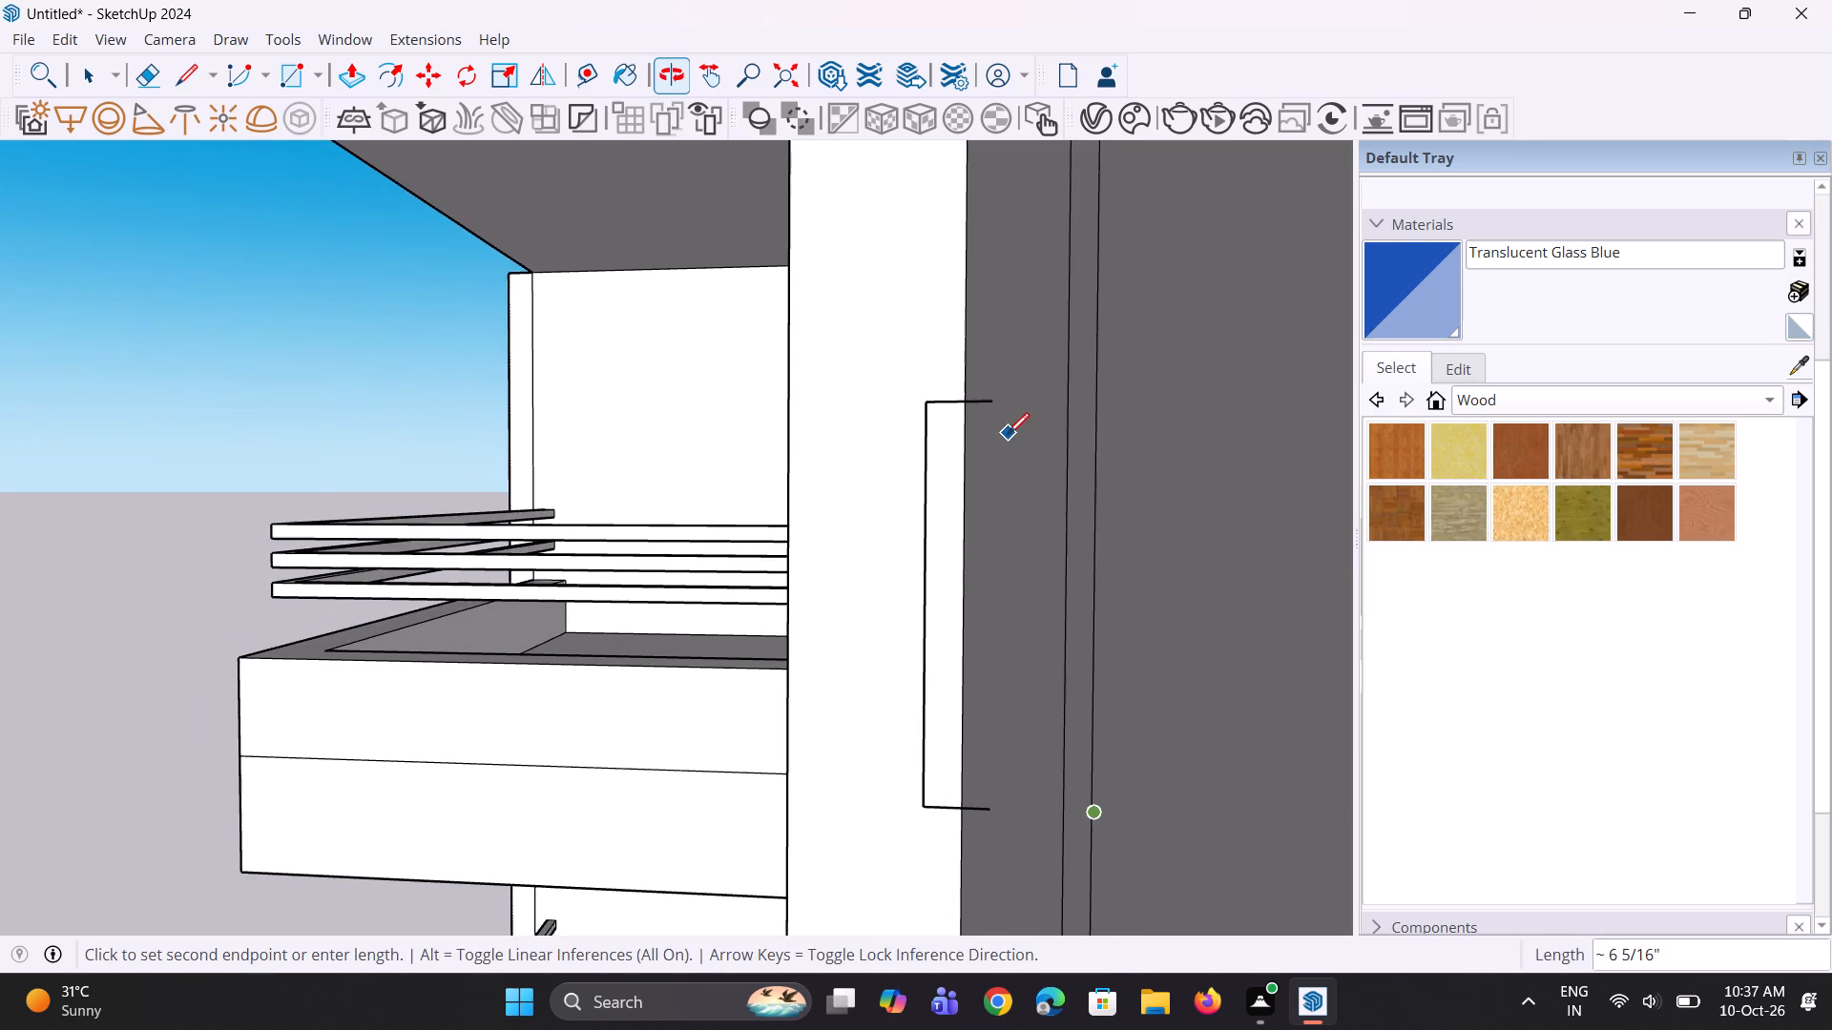
key("b")
scroll(970, 459, "down", 4)
scroll(959, 463, "up", 1)
middle_click(962, 463)
scroll(977, 455, "down", 9)
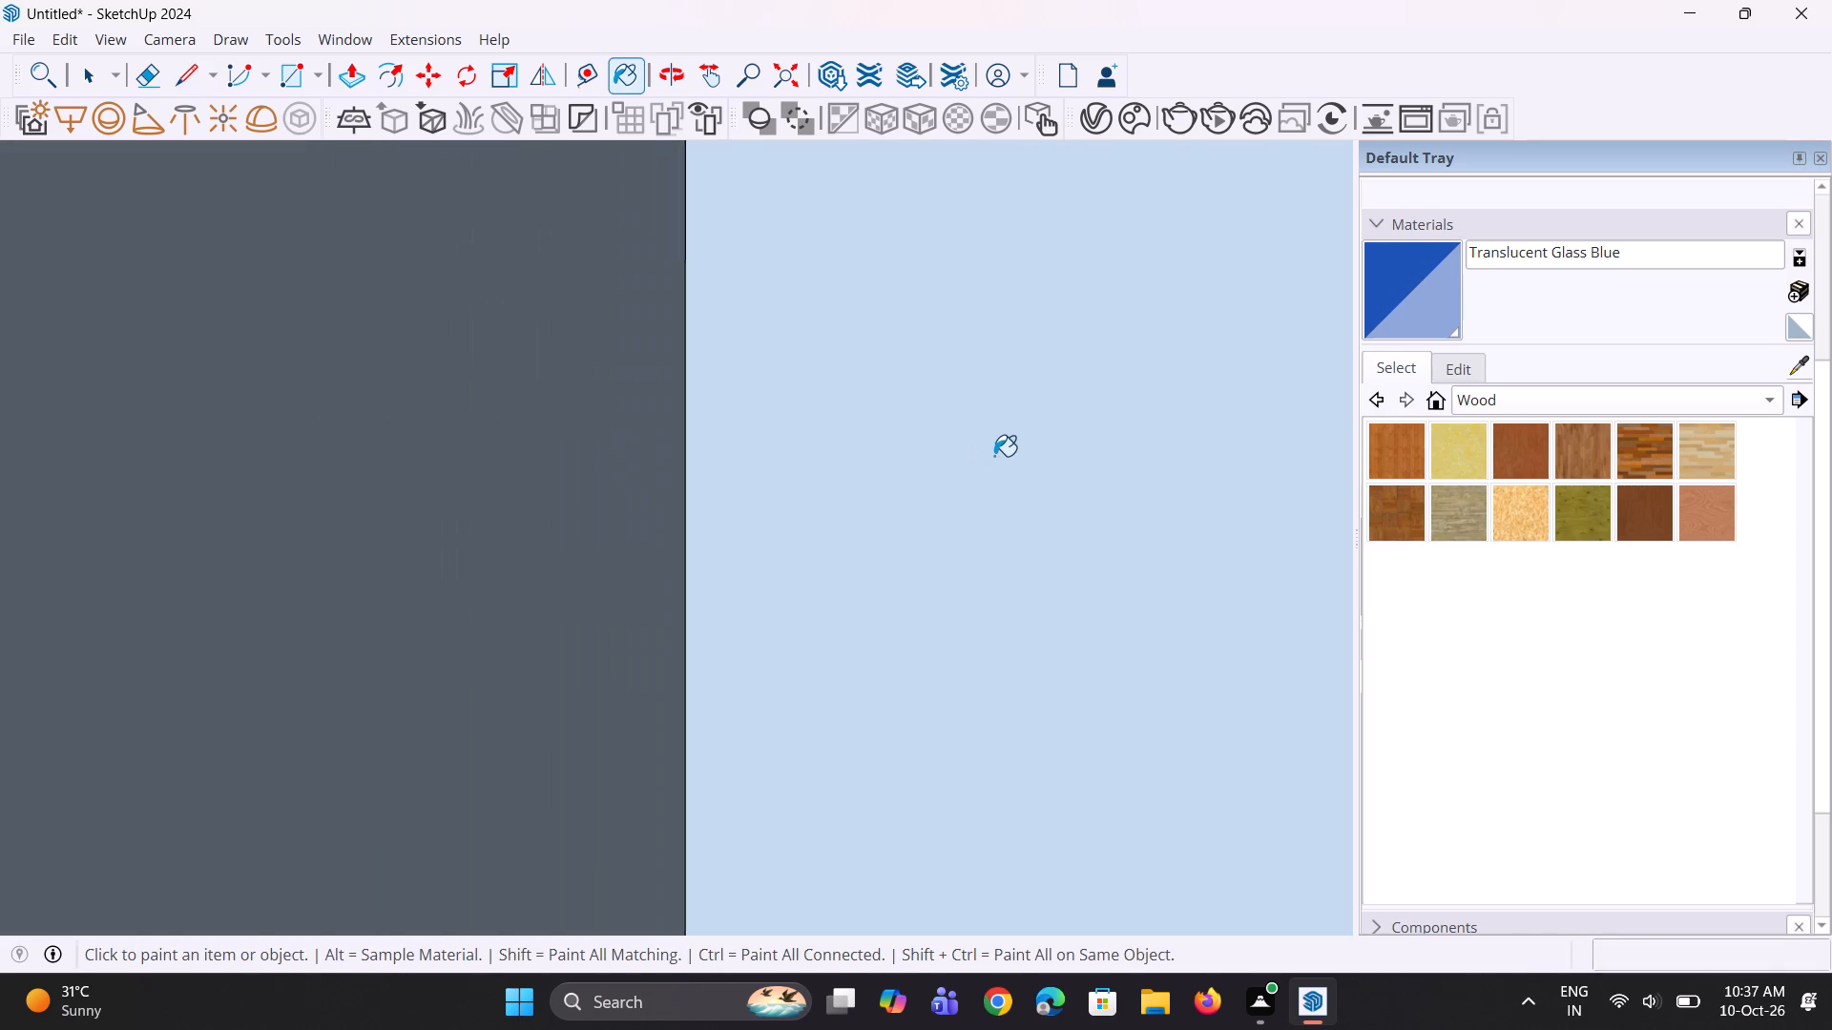
scroll(994, 456, "down", 20)
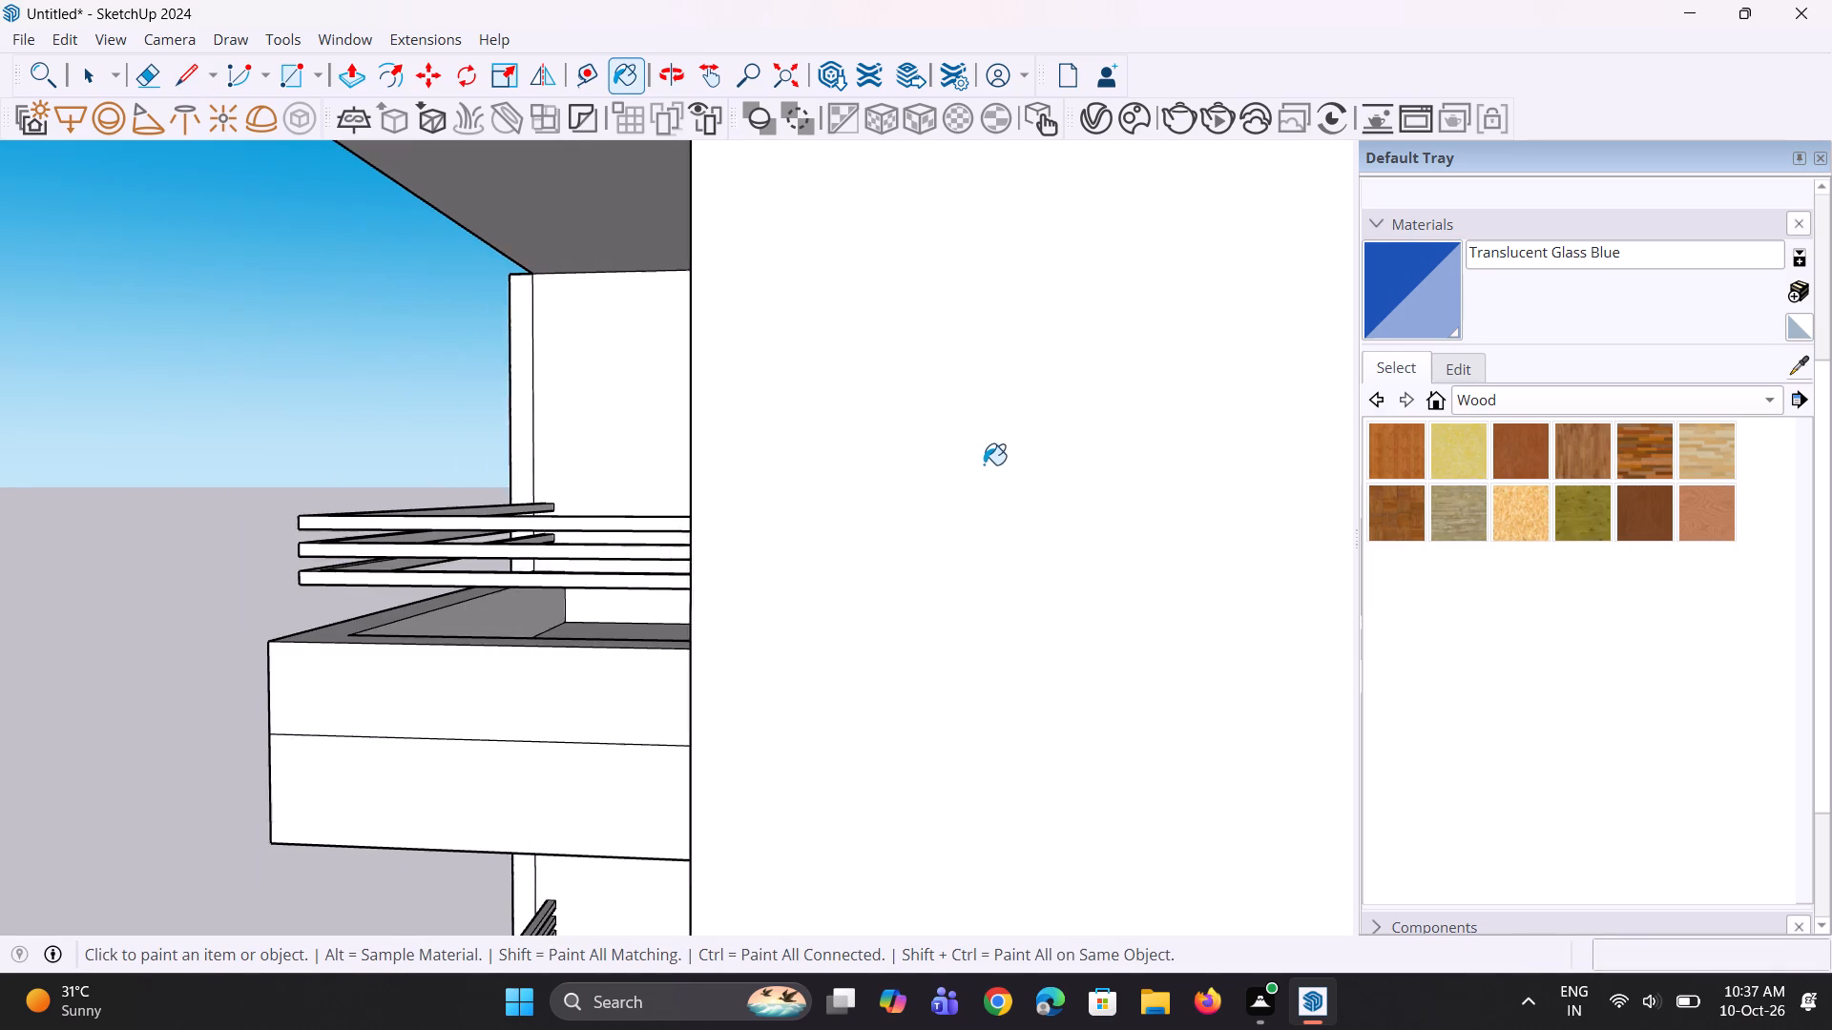
Inspect the loose framed door from the balcony side and close in on the handle outline on its narrow panel.
scroll(984, 464, "down", 20)
scroll(984, 464, "down", 10)
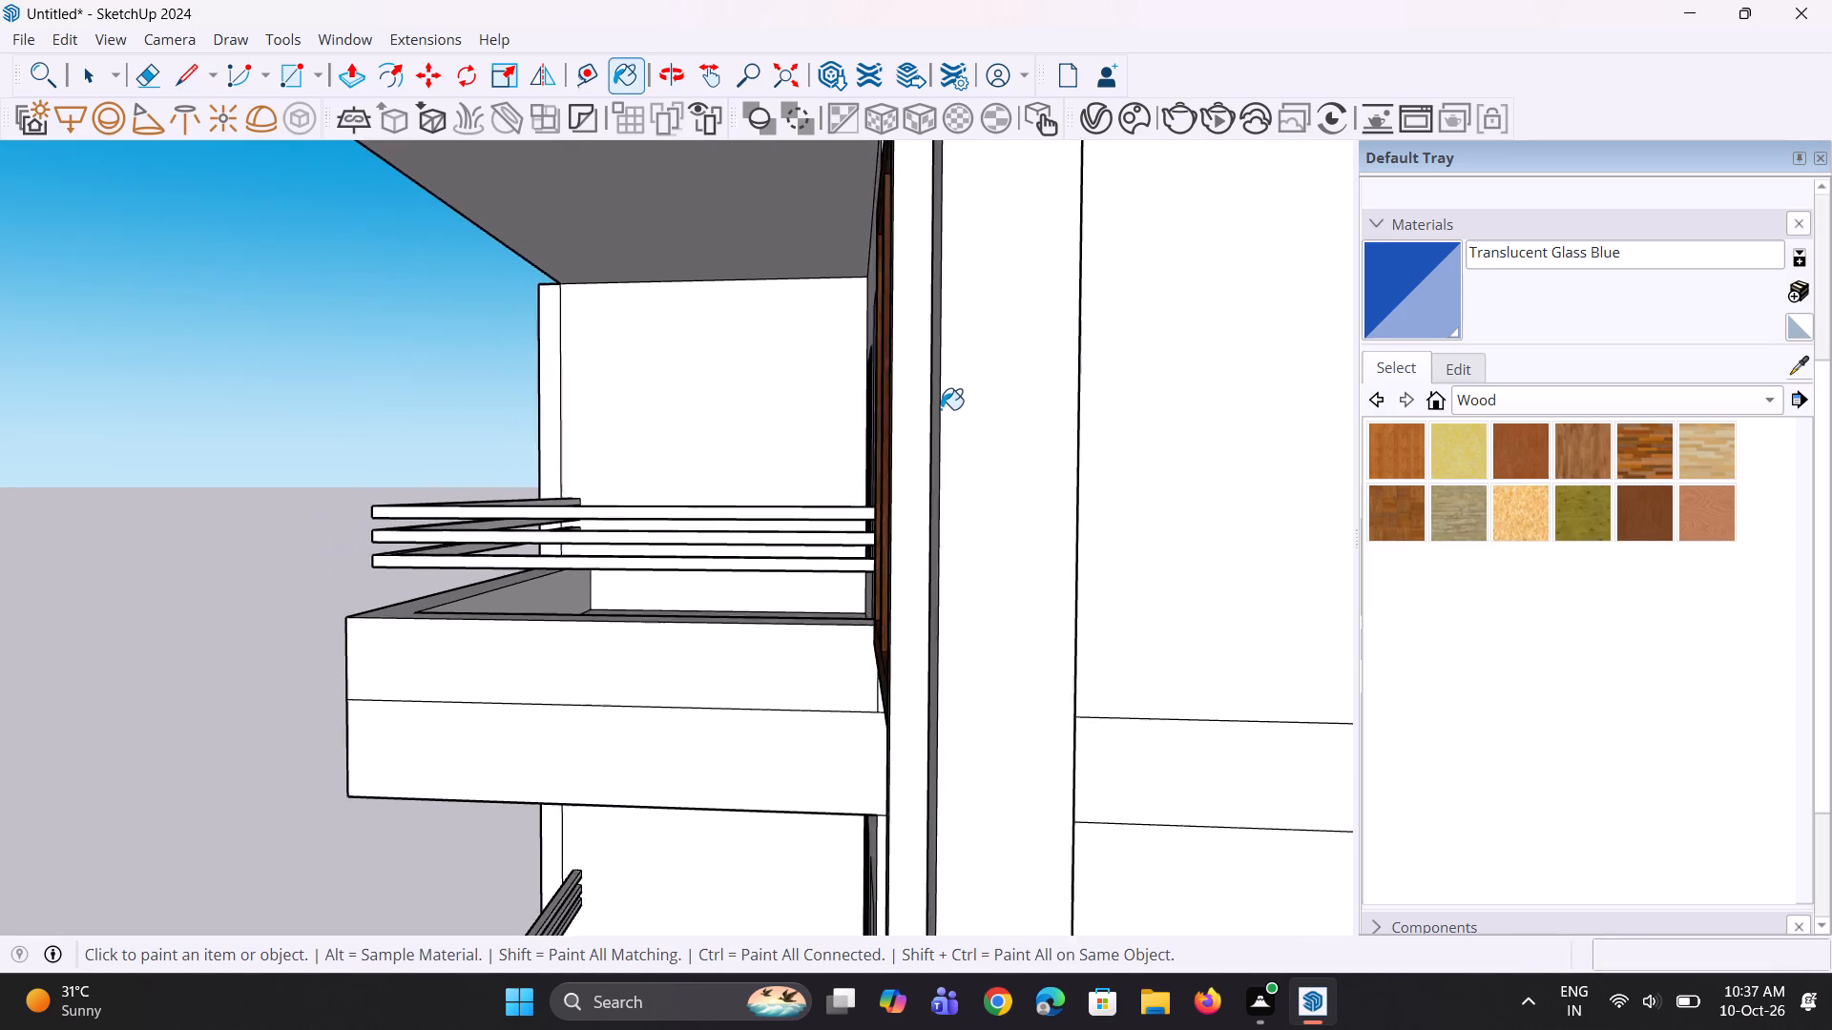
scroll(941, 409, "down", 20)
scroll(941, 409, "down", 7)
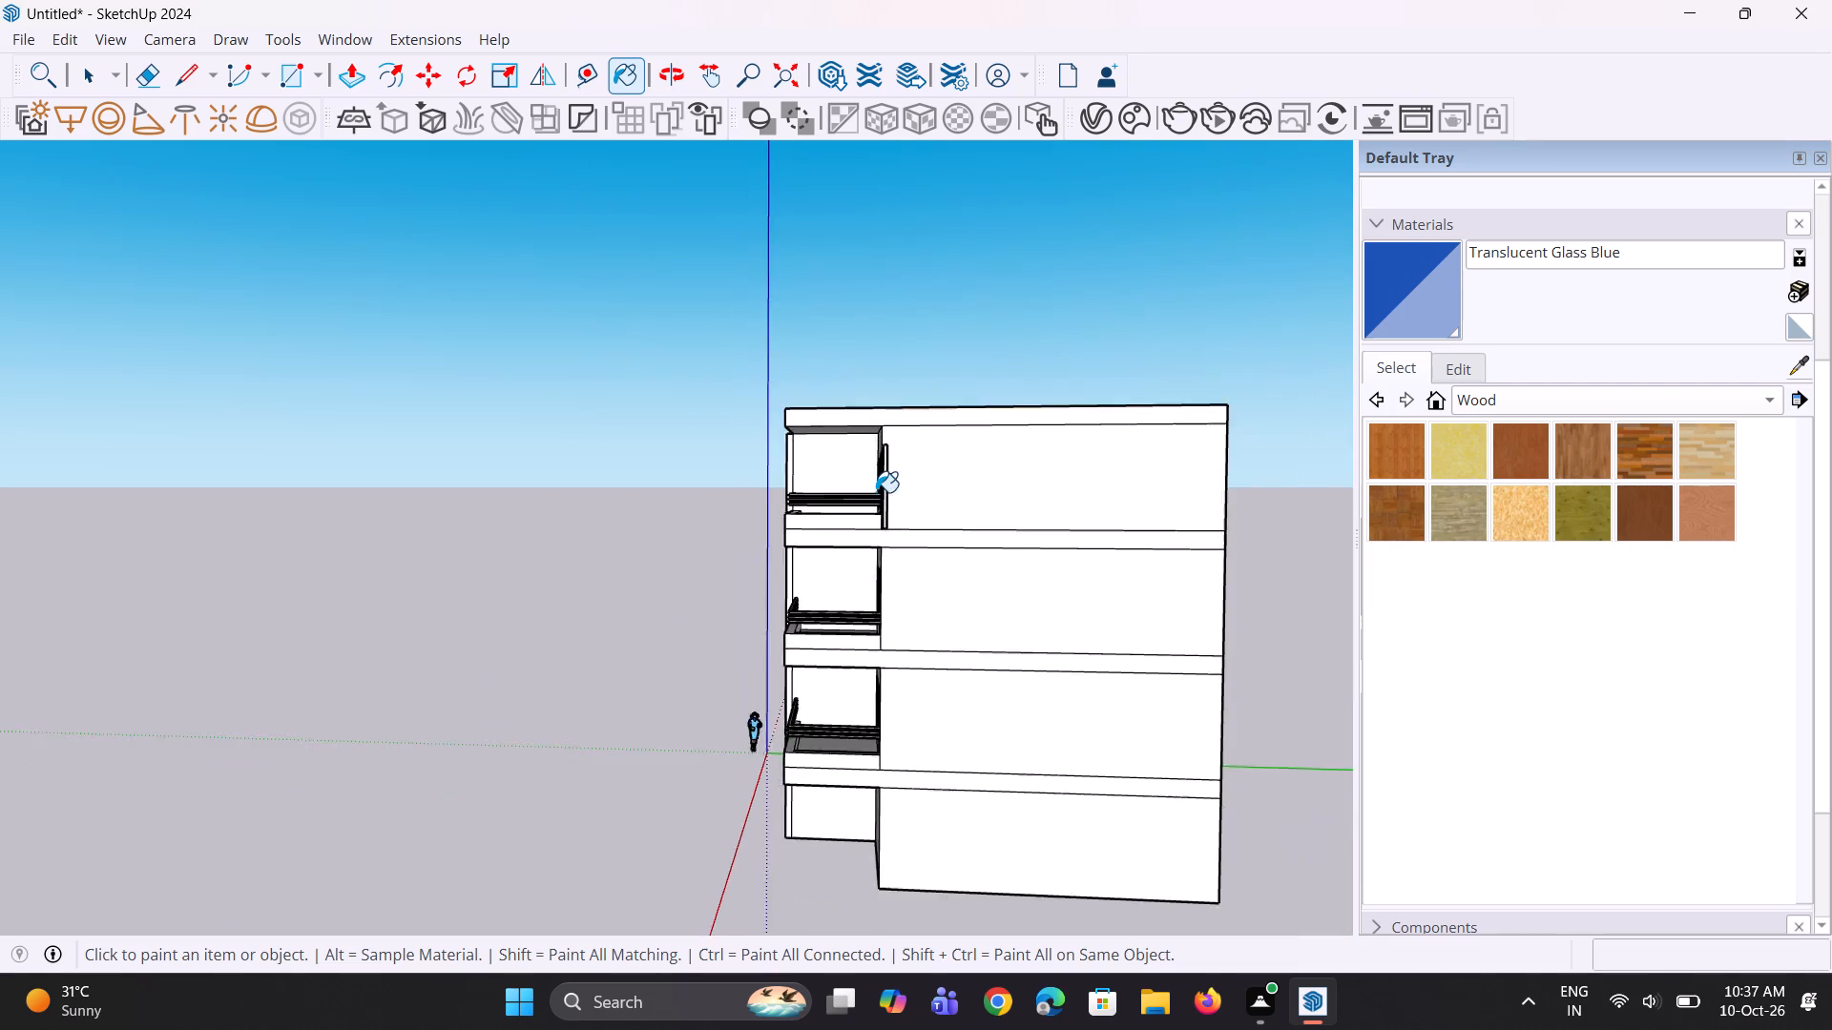
scroll(876, 492, "up", 15)
scroll(885, 506, "down", 5)
middle_click_drag(891, 613, 909, 617)
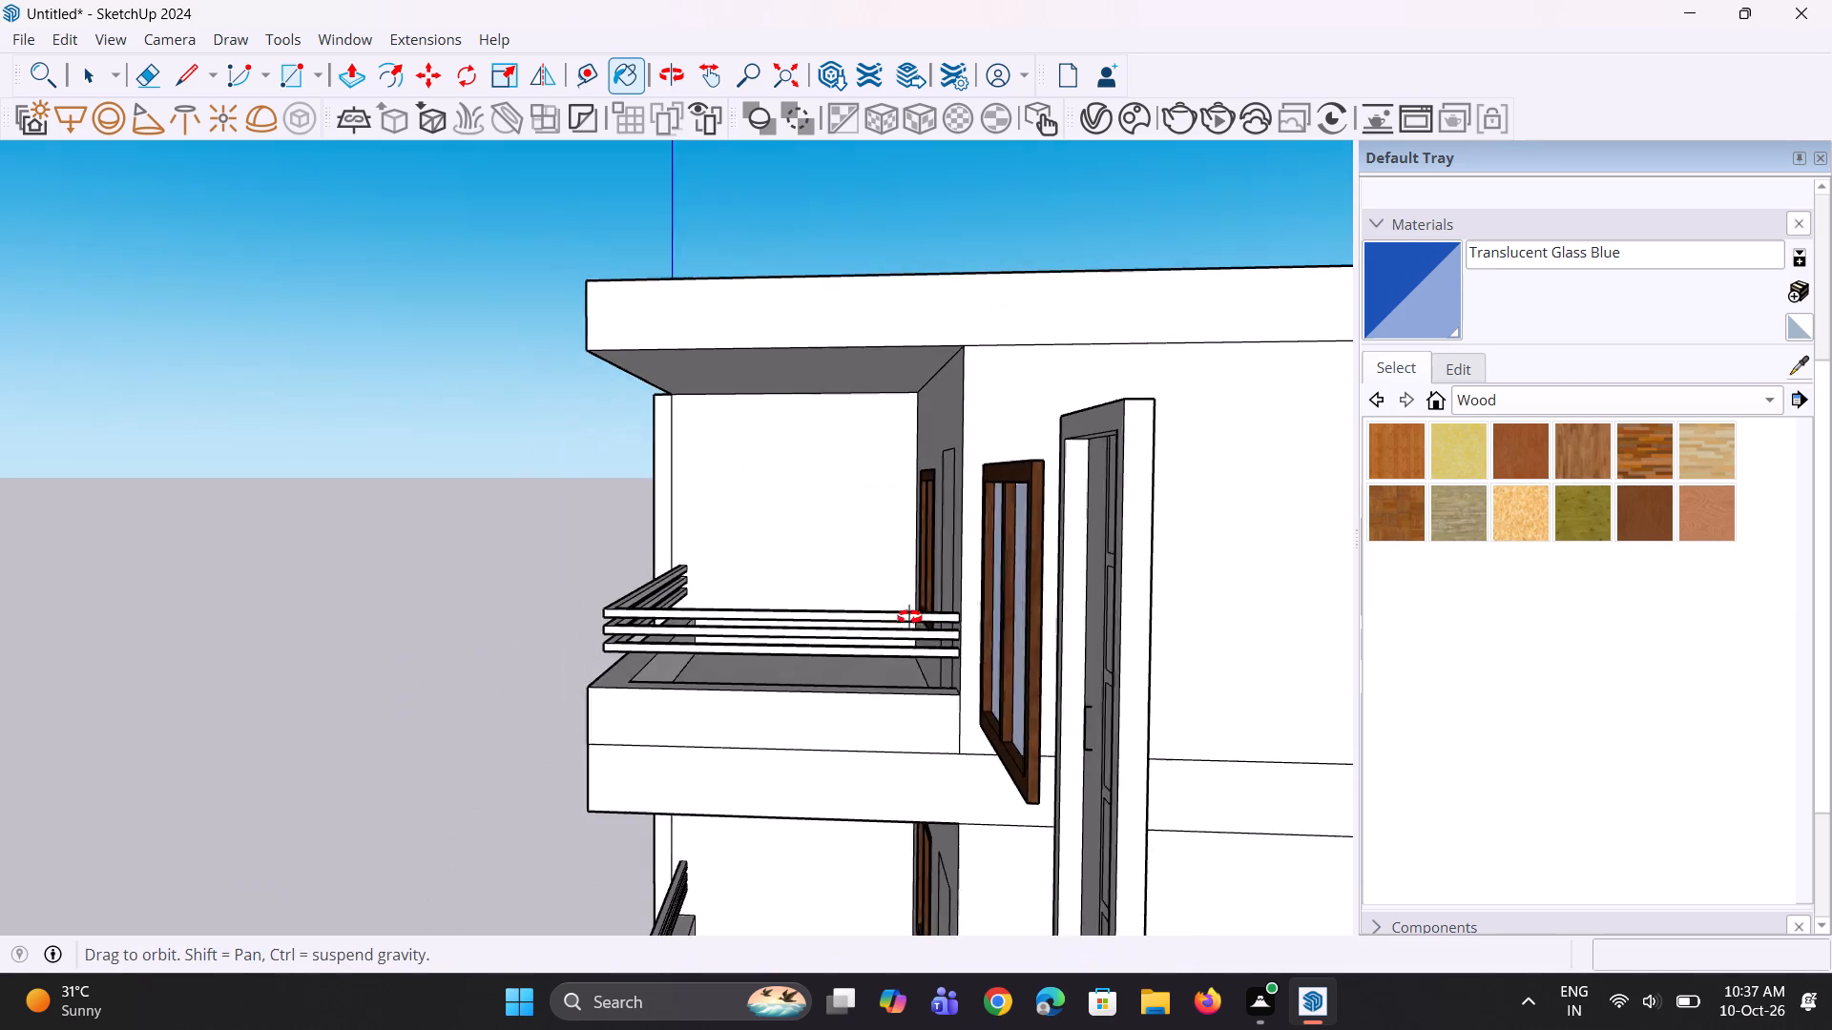
middle_click_drag(909, 617, 912, 616)
scroll(816, 541, "down", 4)
middle_click_drag(972, 709, 1055, 702)
scroll(1248, 587, "up", 3)
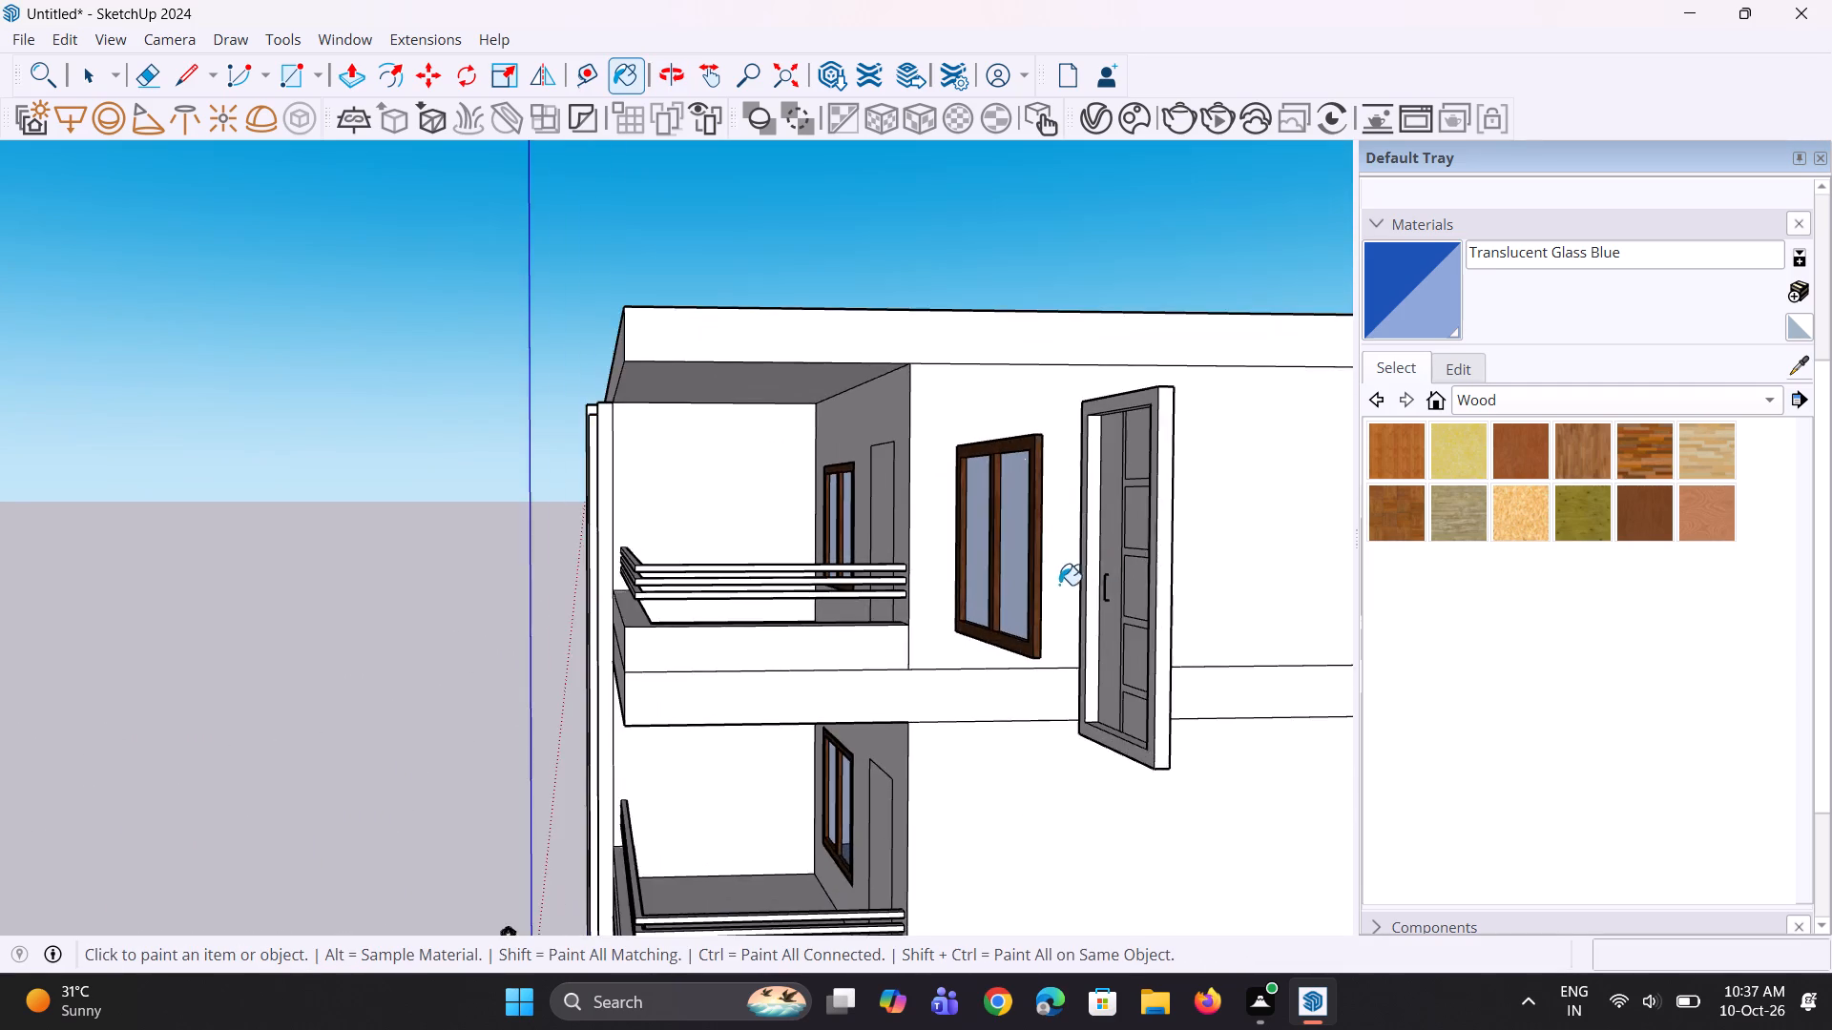
scroll(1051, 591, "up", 7)
scroll(1196, 593, "up", 6)
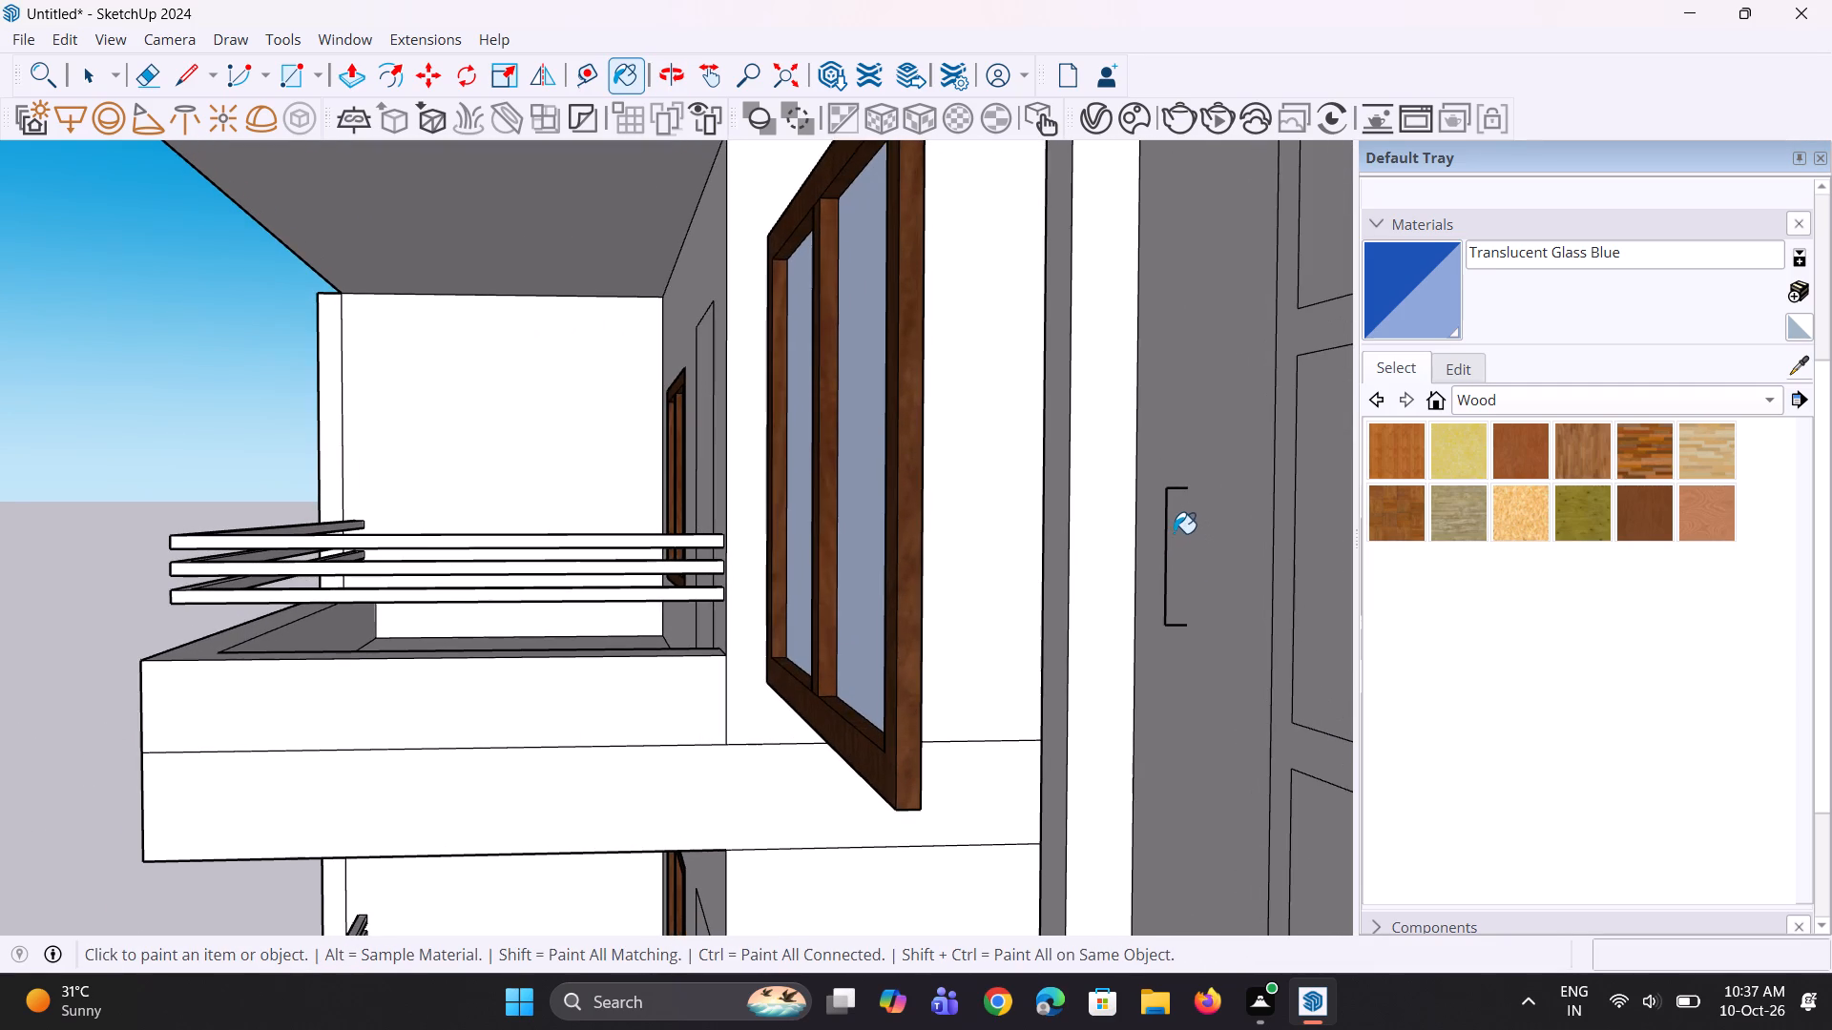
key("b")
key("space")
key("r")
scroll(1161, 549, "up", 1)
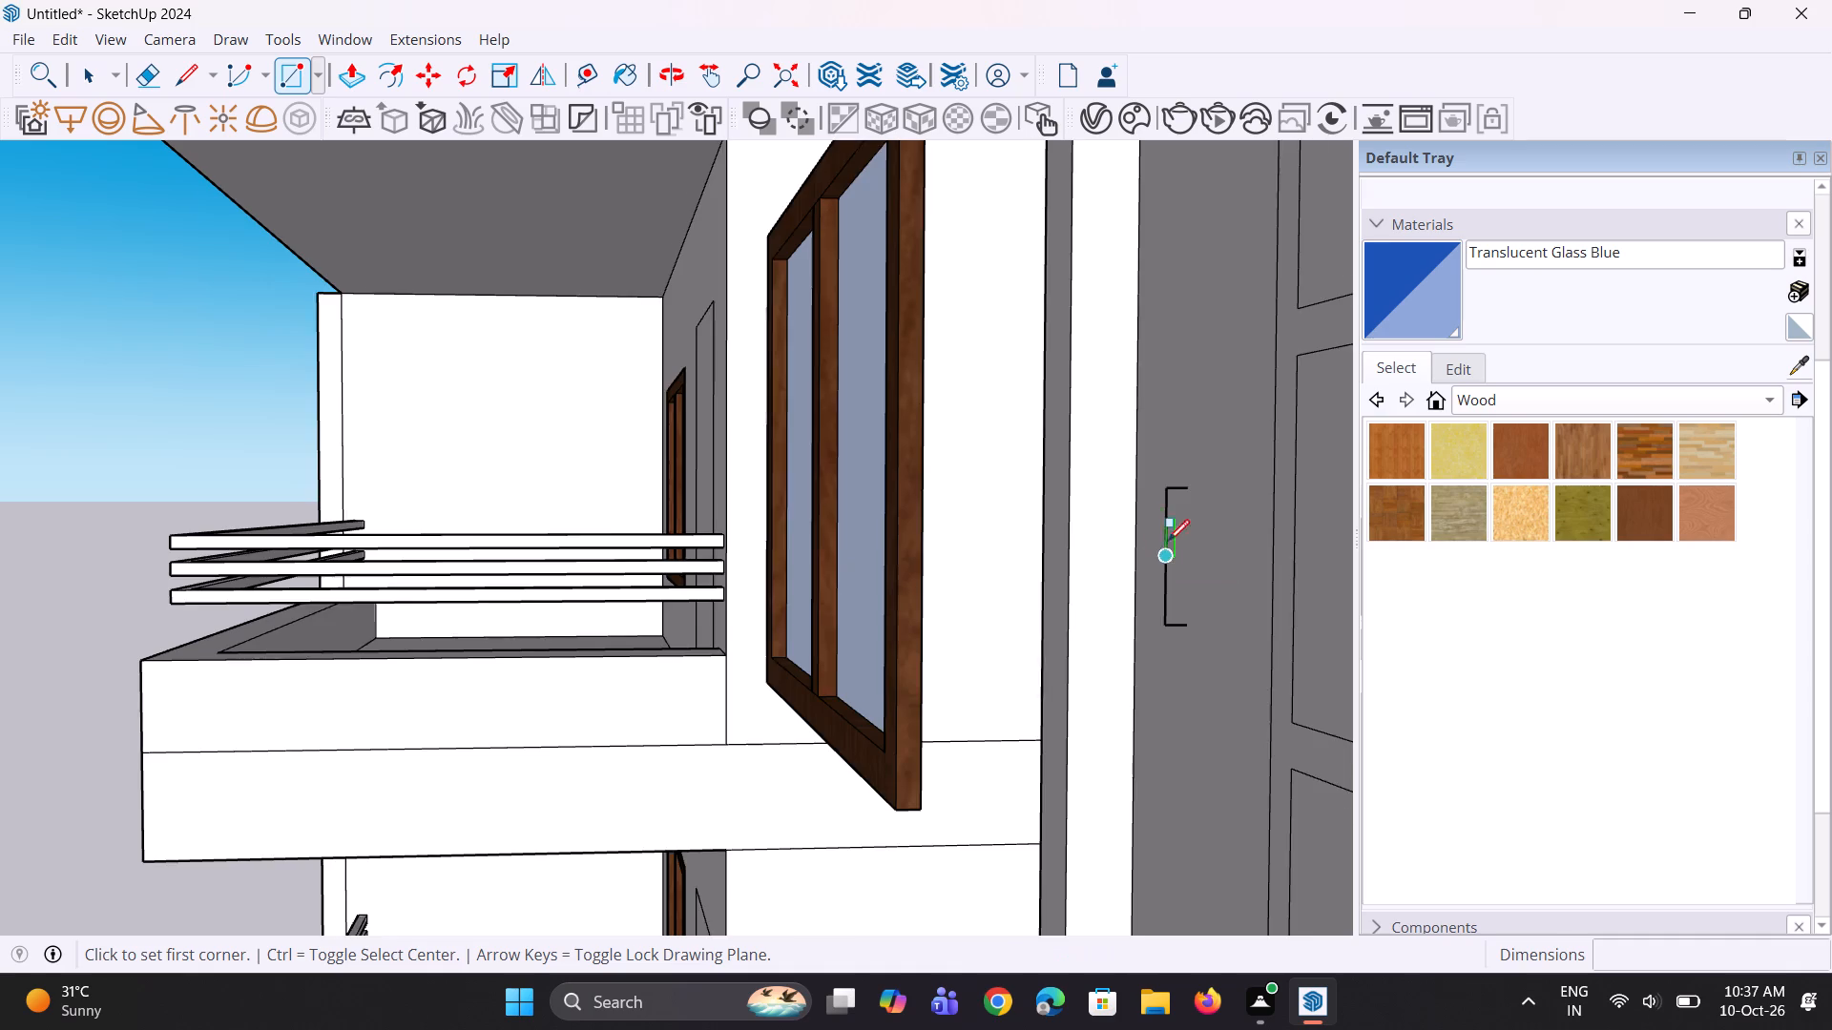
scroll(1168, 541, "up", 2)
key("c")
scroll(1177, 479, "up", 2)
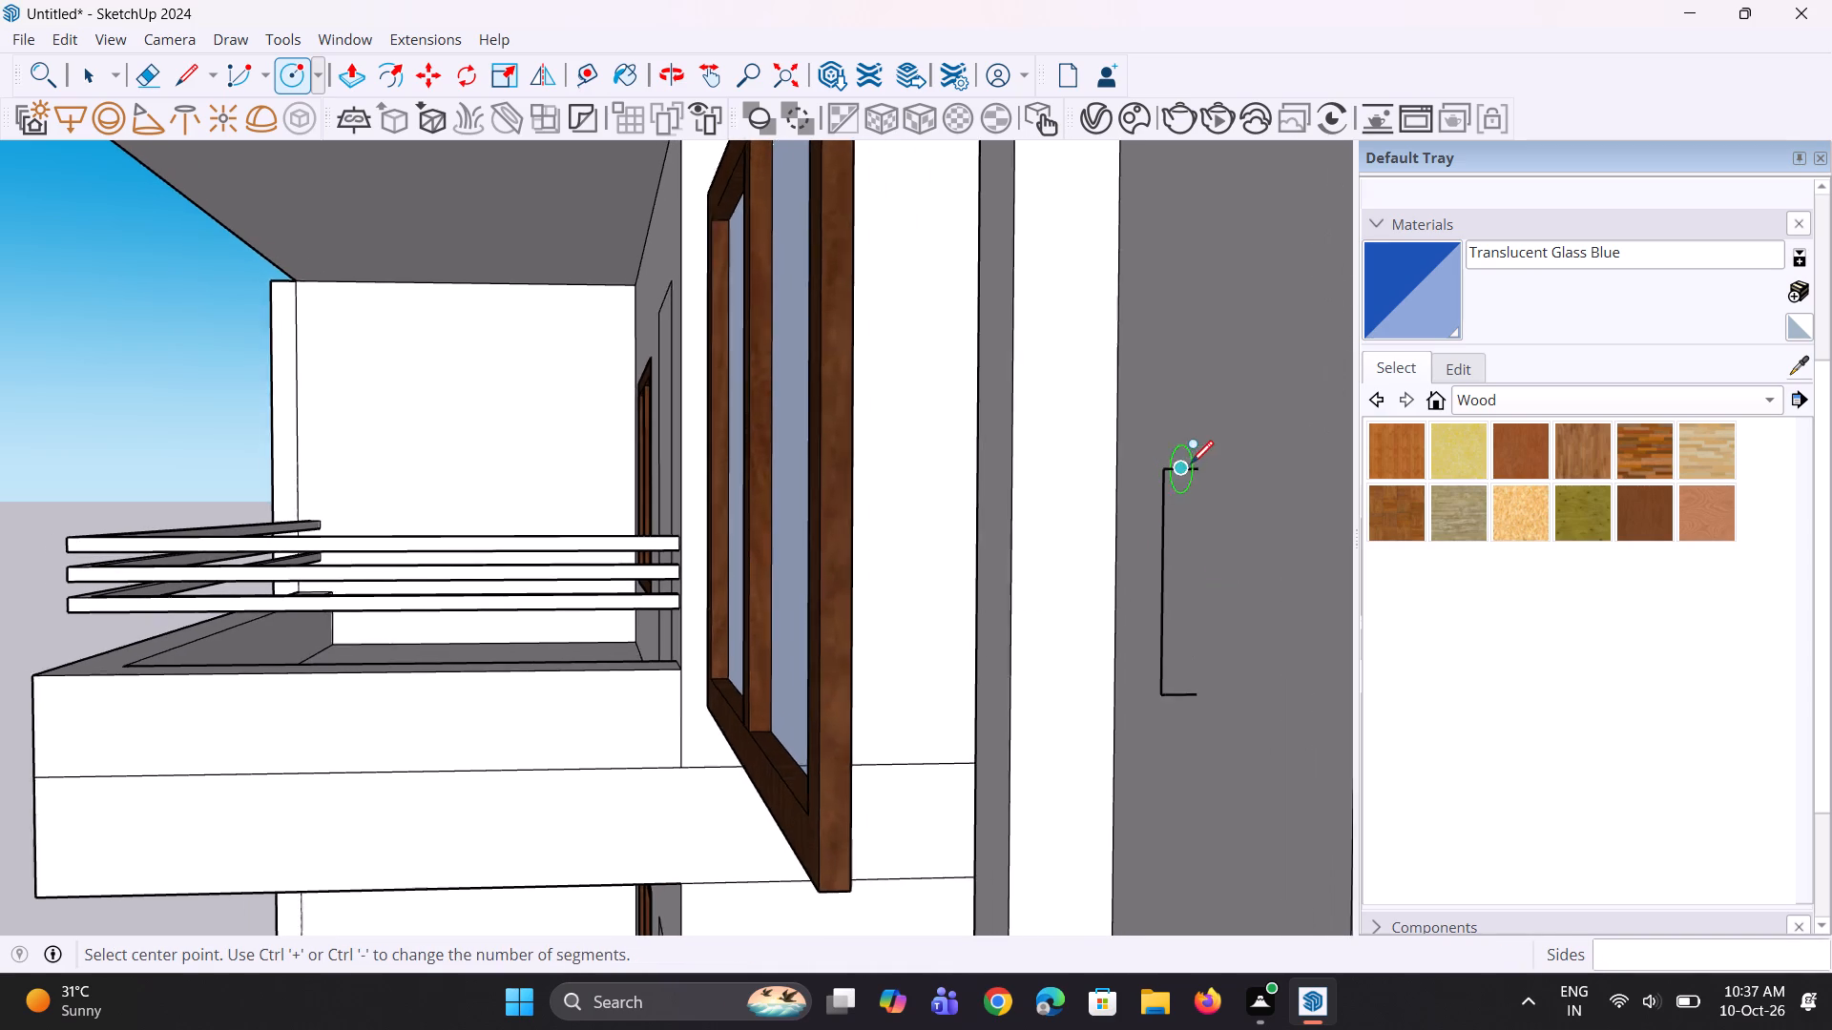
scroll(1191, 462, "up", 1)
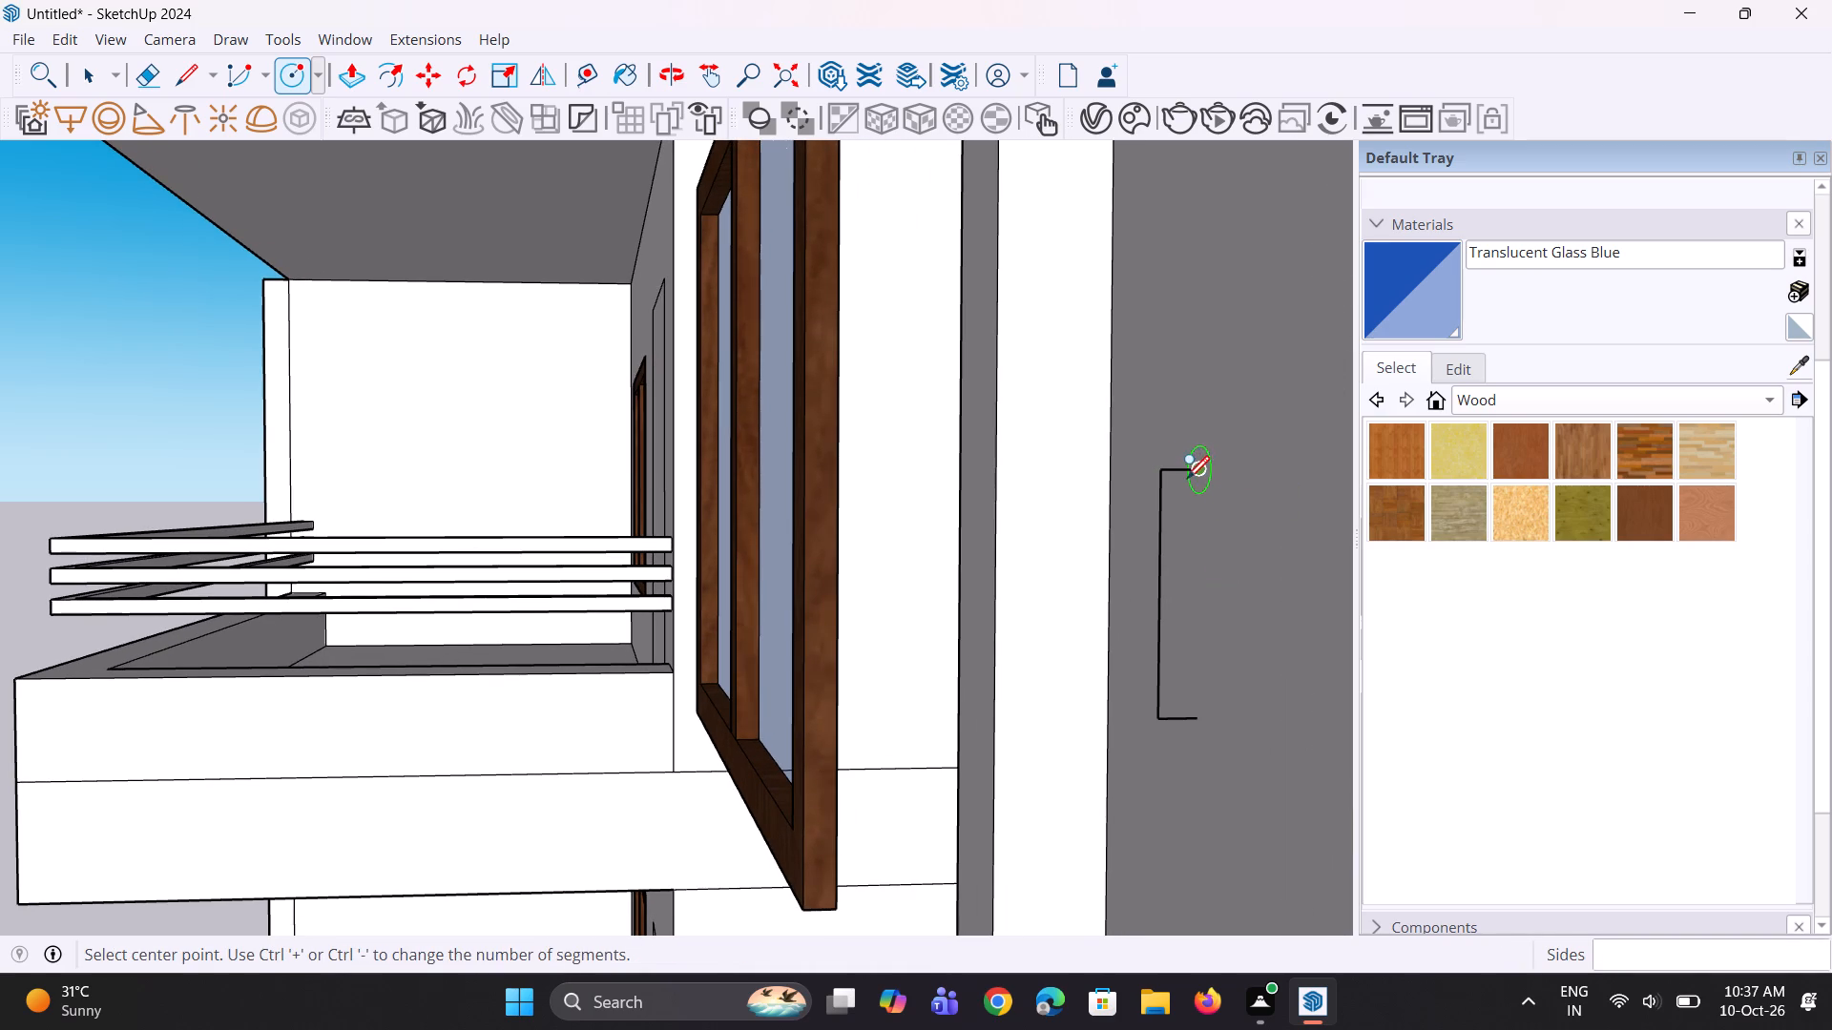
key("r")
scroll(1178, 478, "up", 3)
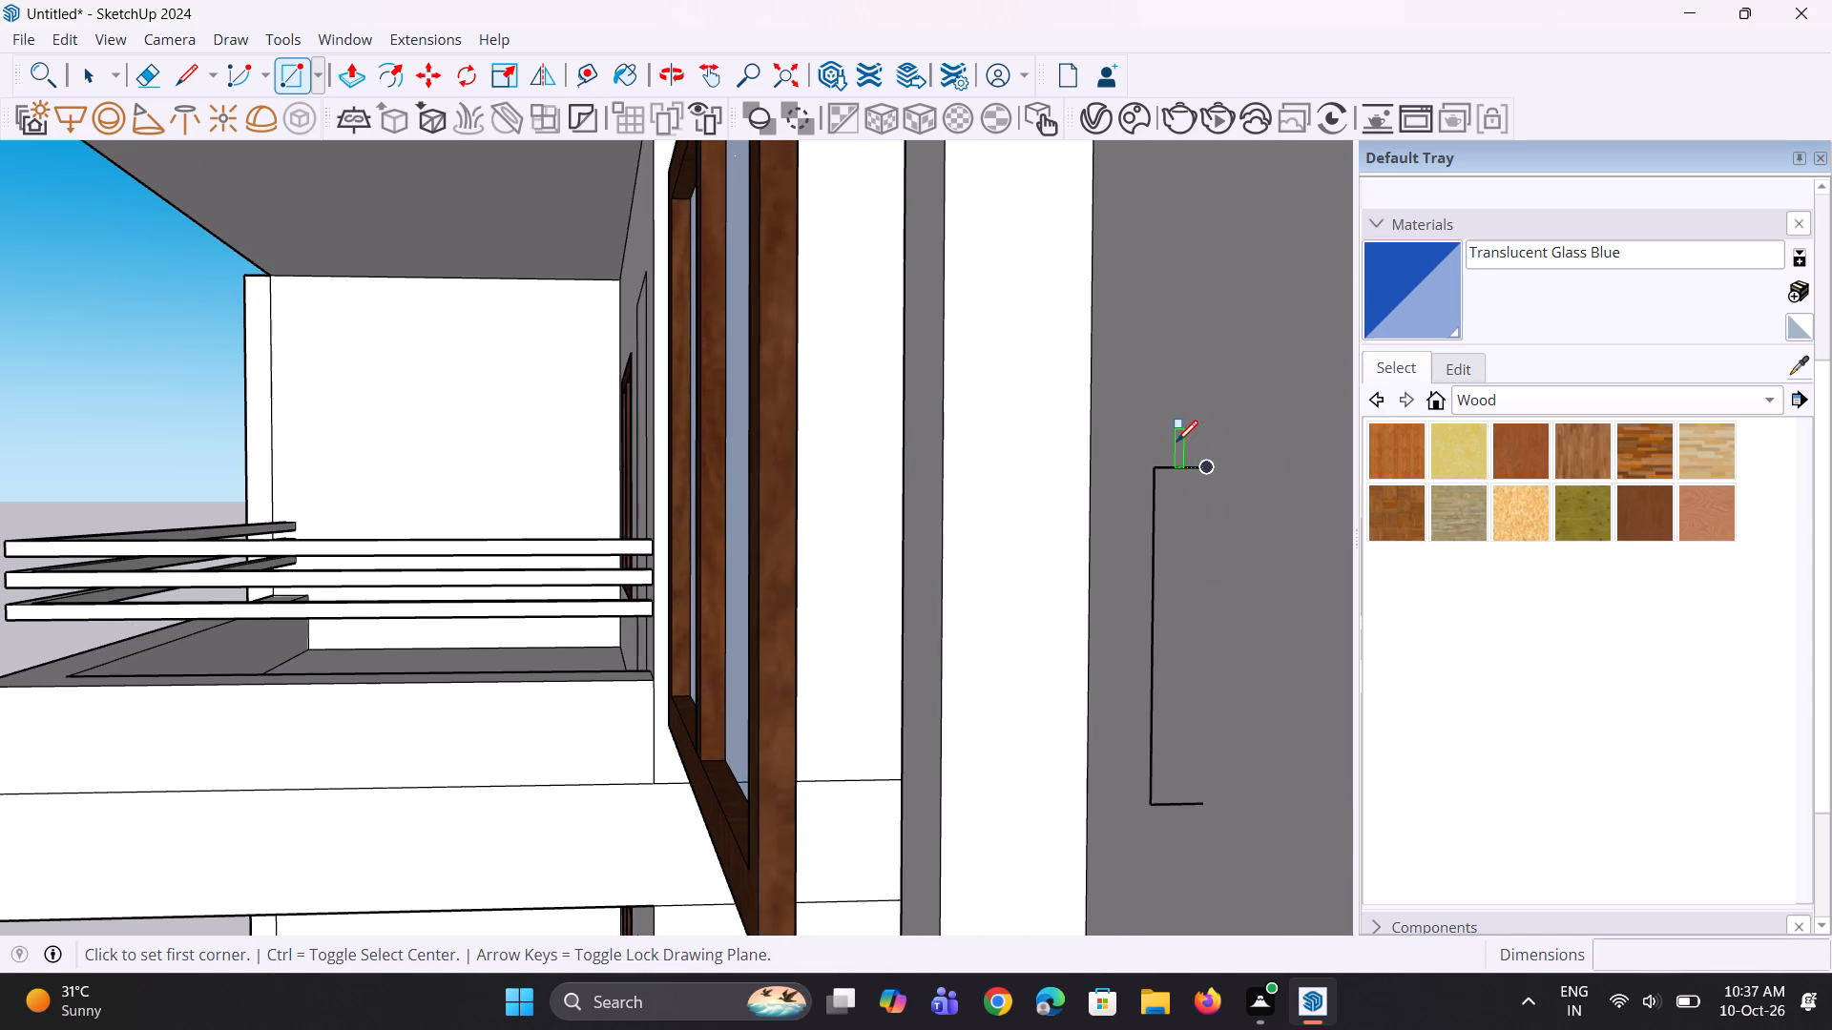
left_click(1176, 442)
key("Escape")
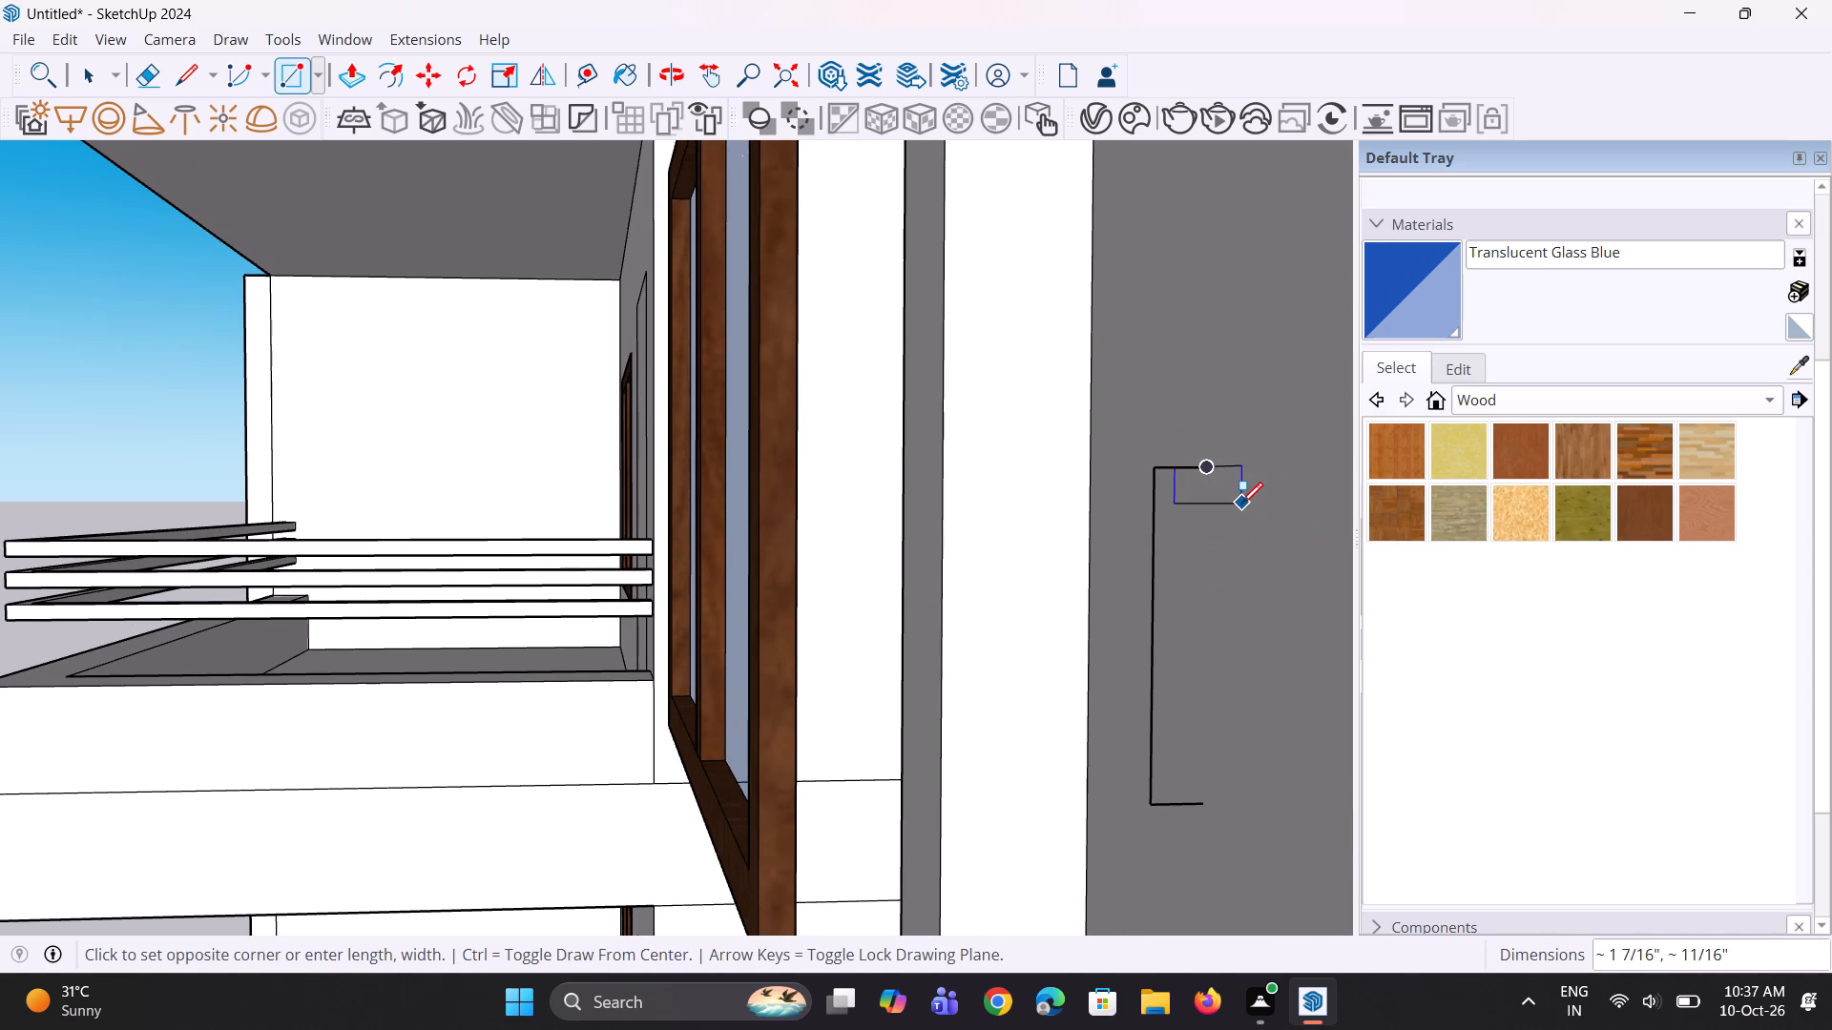
Draw a rectangle about 2 1/8" by 1 5/16" on the door panel around the inner end of the handle outline's upper stub.
middle_click_drag(1038, 597, 1280, 612)
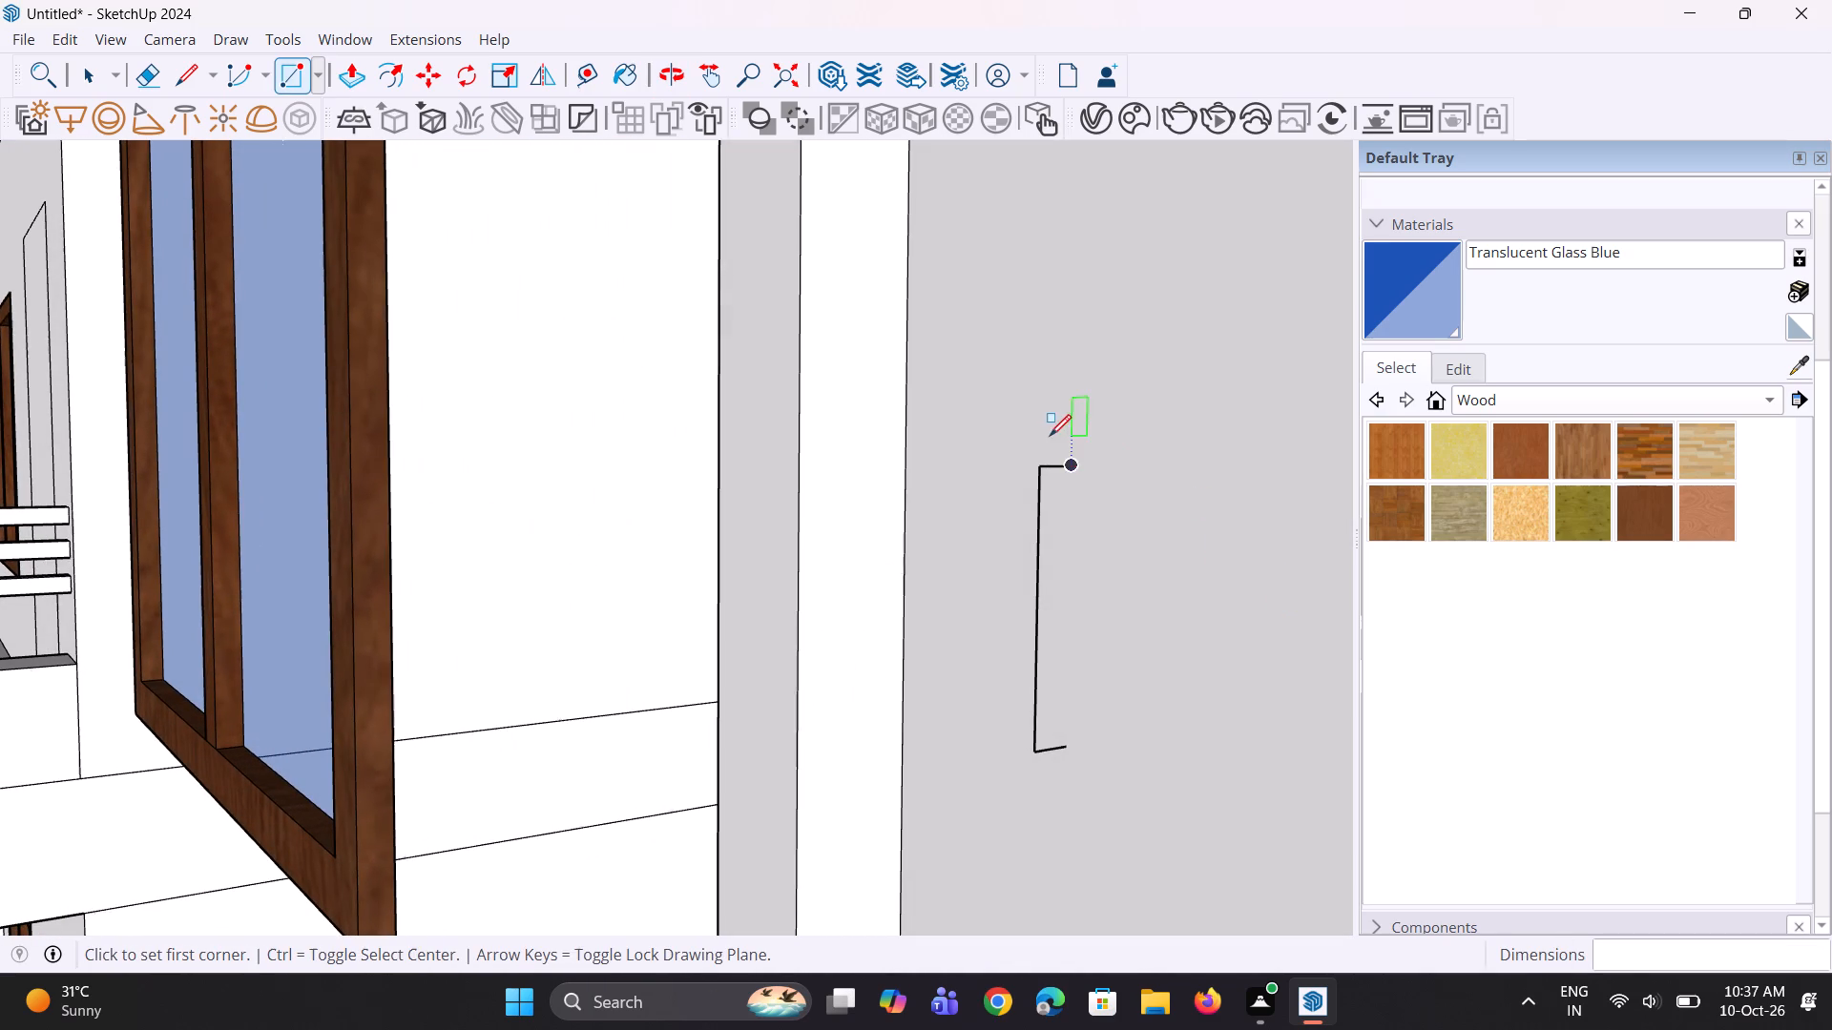
left_click(1039, 439)
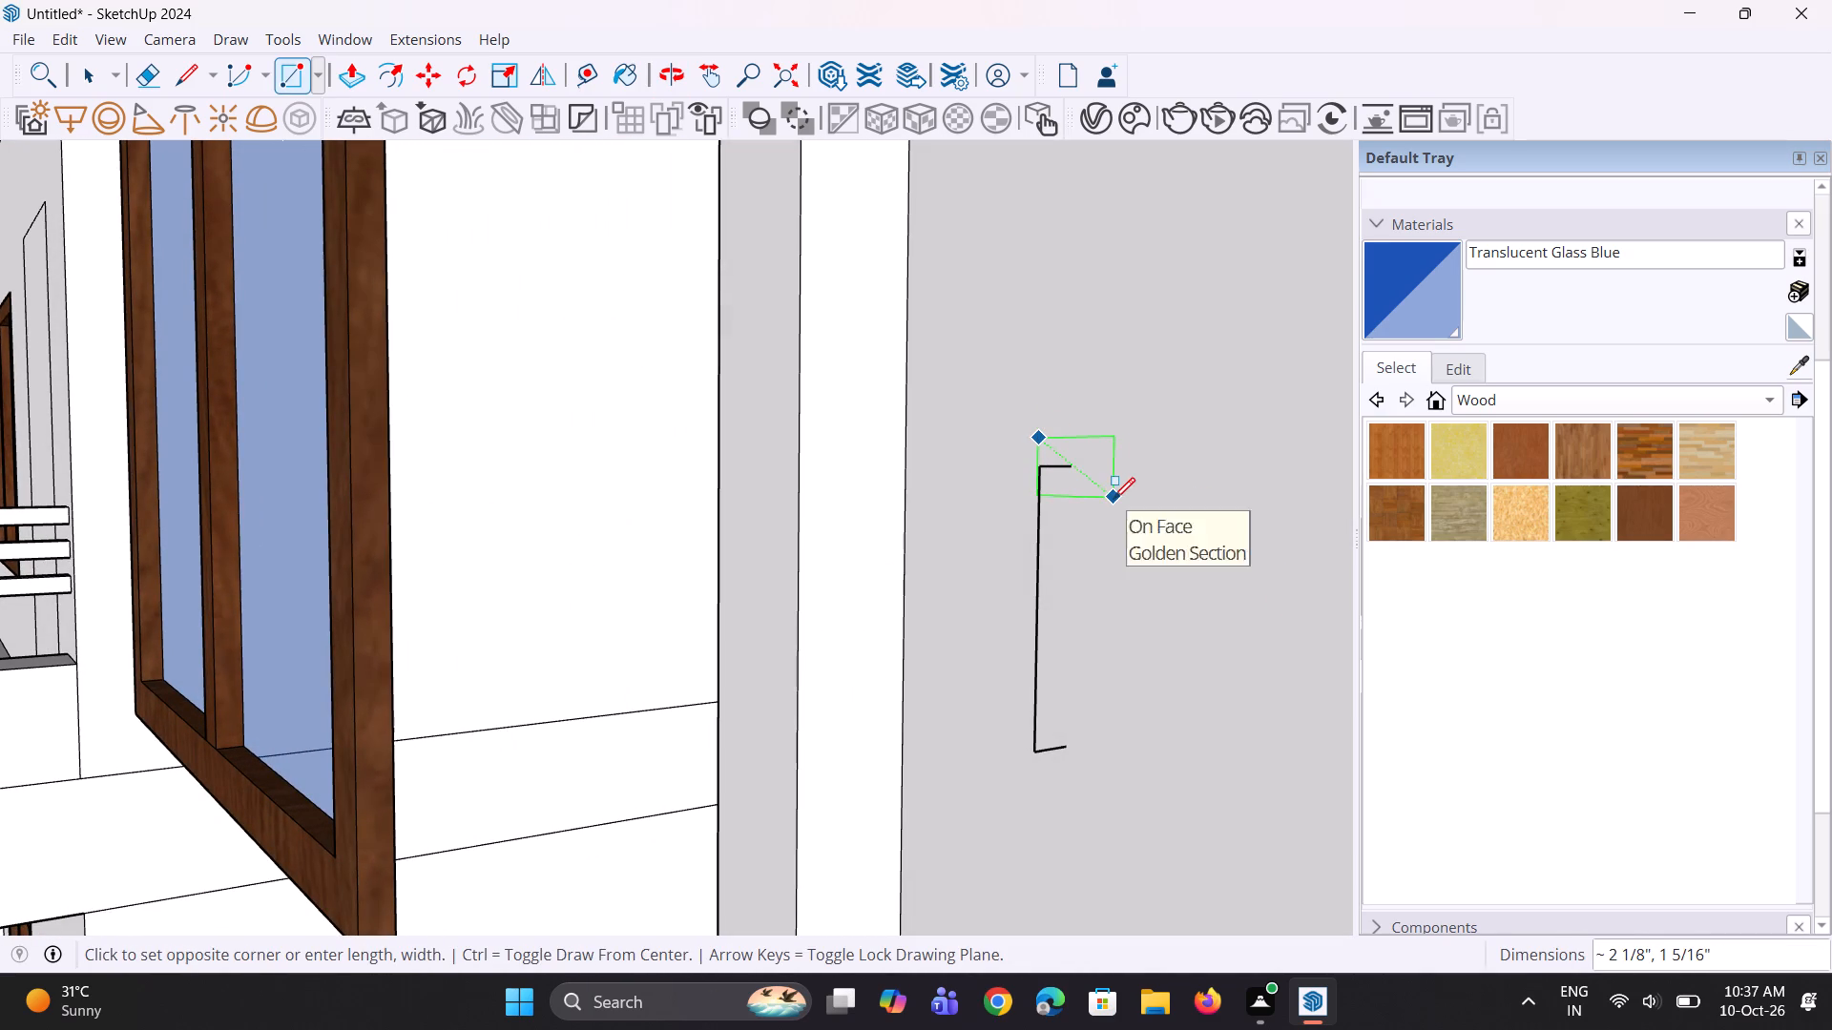
left_click(1114, 499)
middle_click_drag(1113, 512, 1002, 513)
key("space")
key("space")
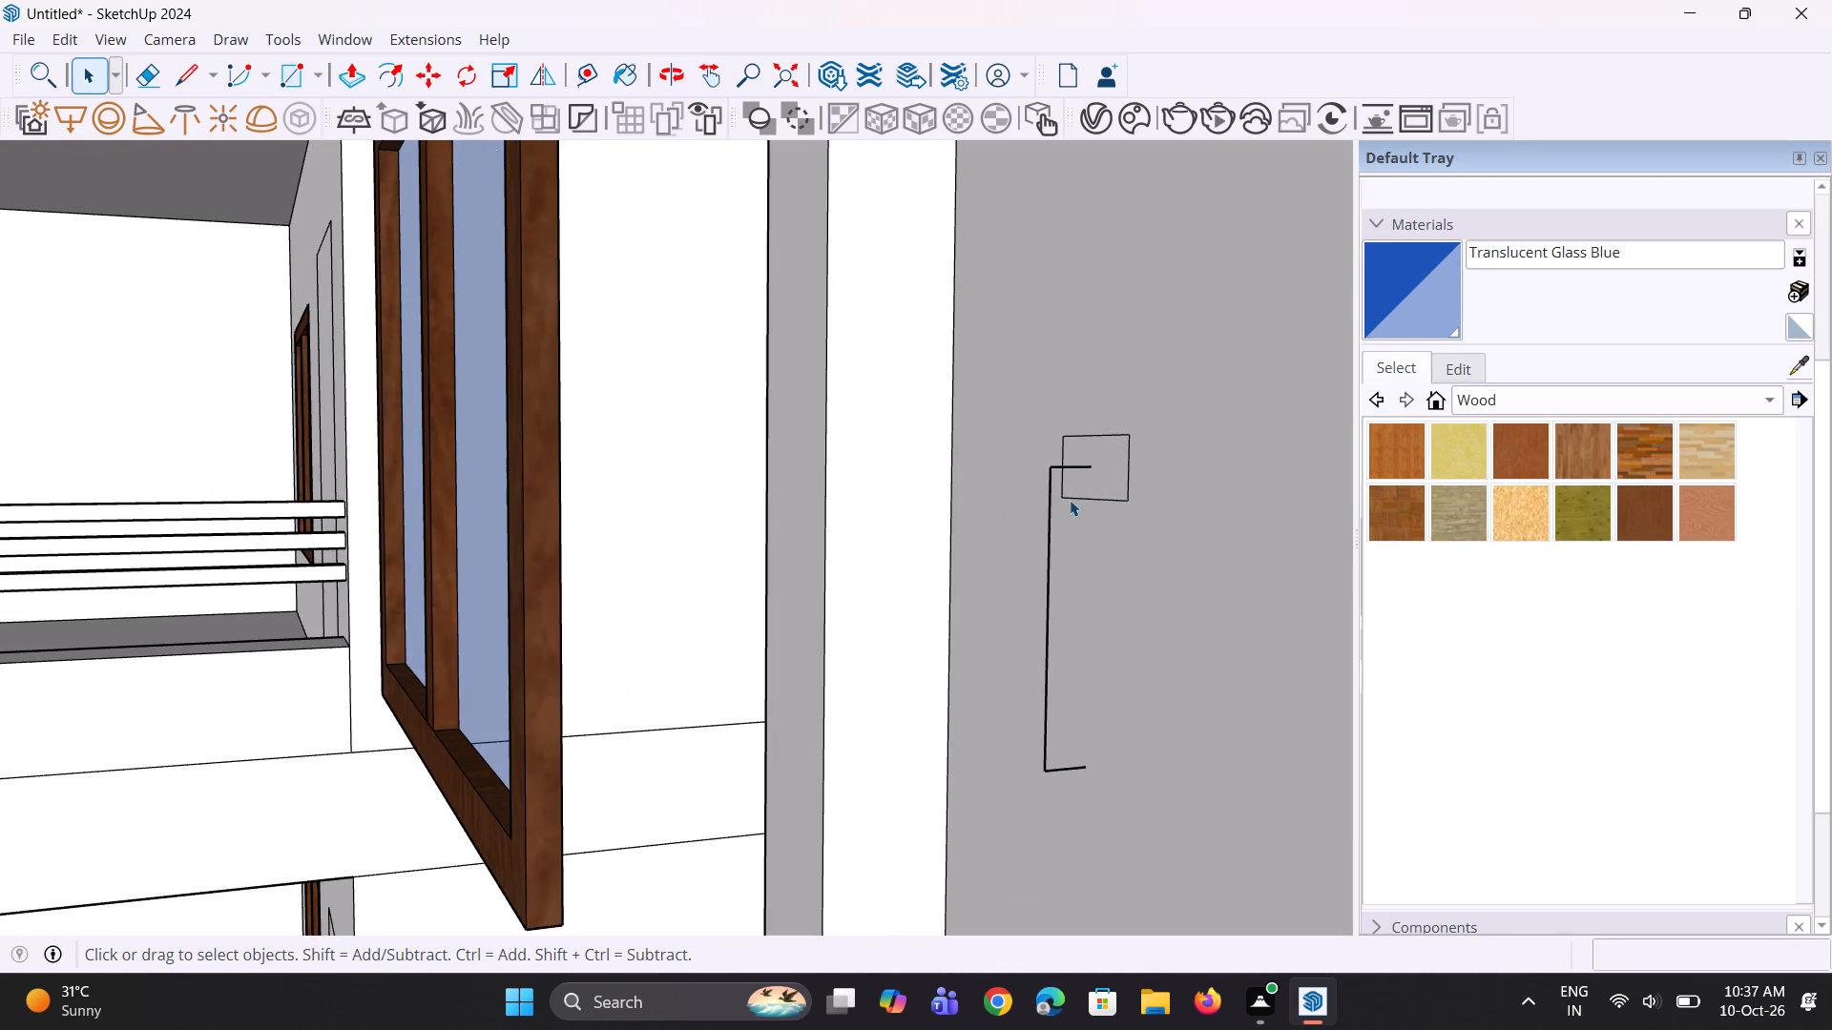
Move the rectangle's vertical edge nearest the door frame slightly inward.
left_click(1062, 485)
scroll(1061, 500, "up", 3)
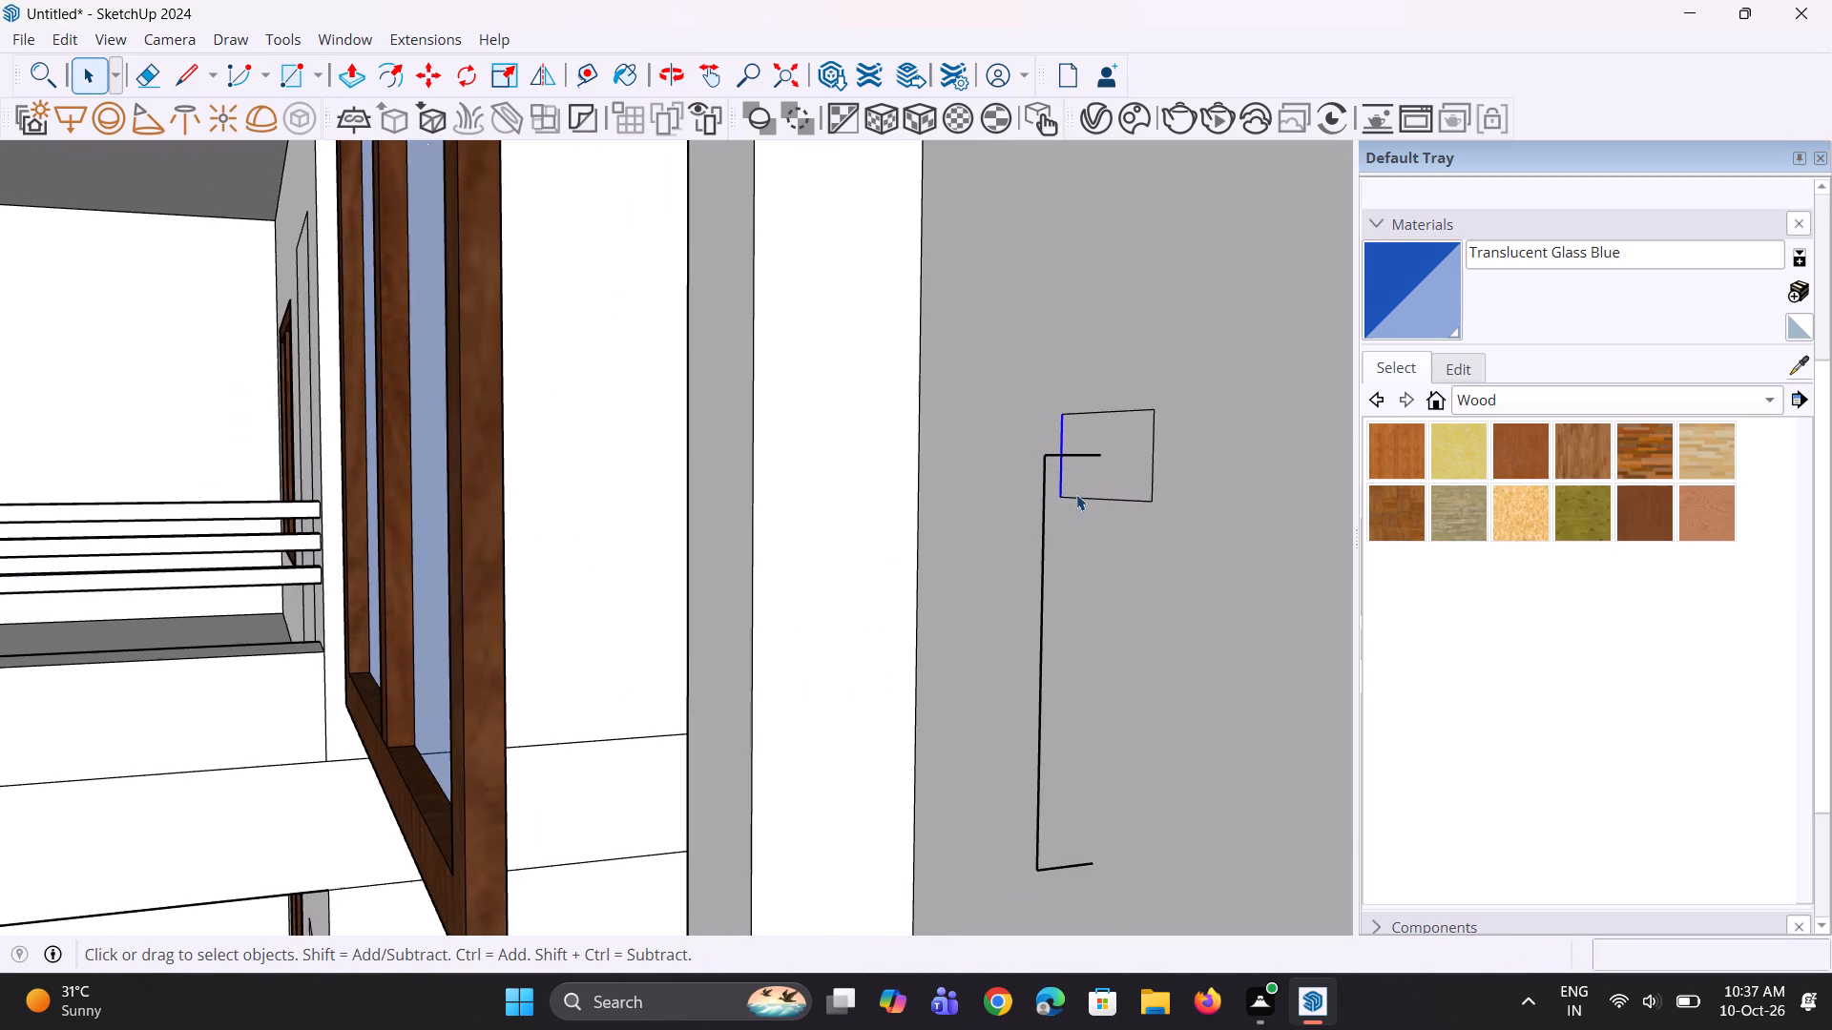
scroll(1076, 494, "up", 1)
middle_click_drag(1078, 494, 1298, 514)
scroll(1084, 501, "up", 1)
scroll(914, 505, "up", 1)
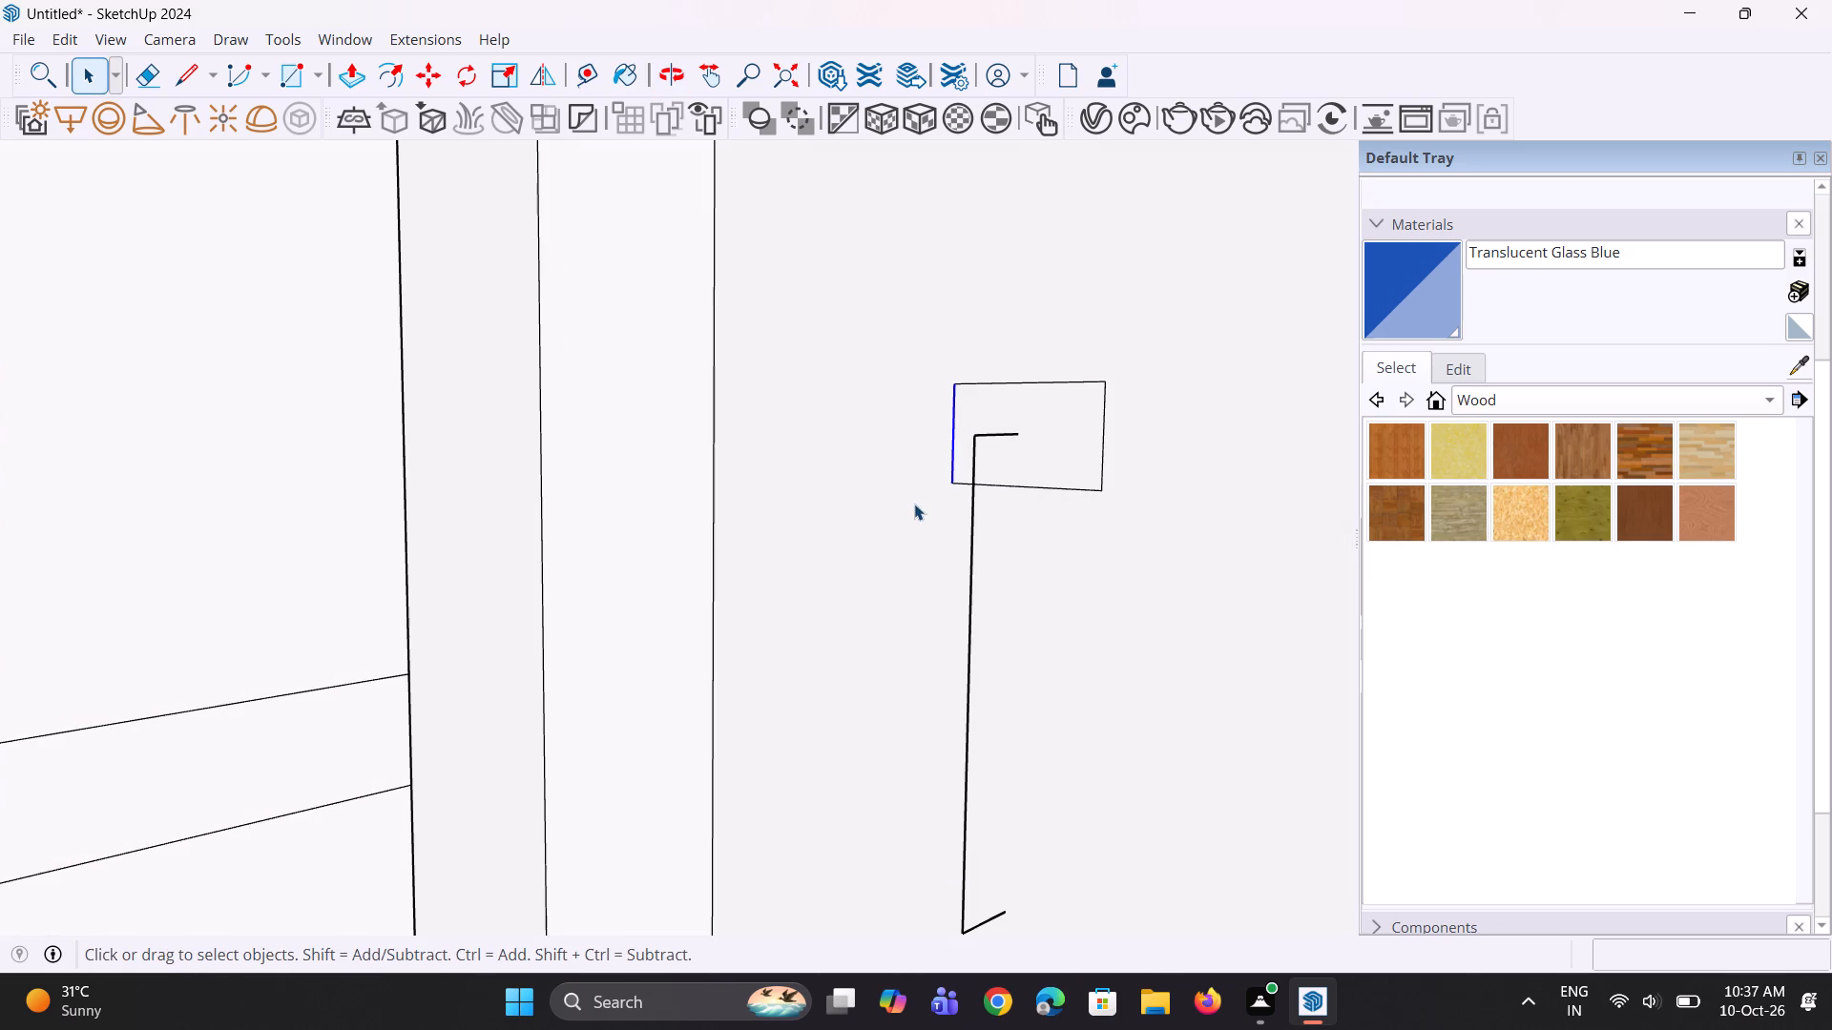
key("m")
scroll(926, 513, "up", 2)
left_click(957, 478)
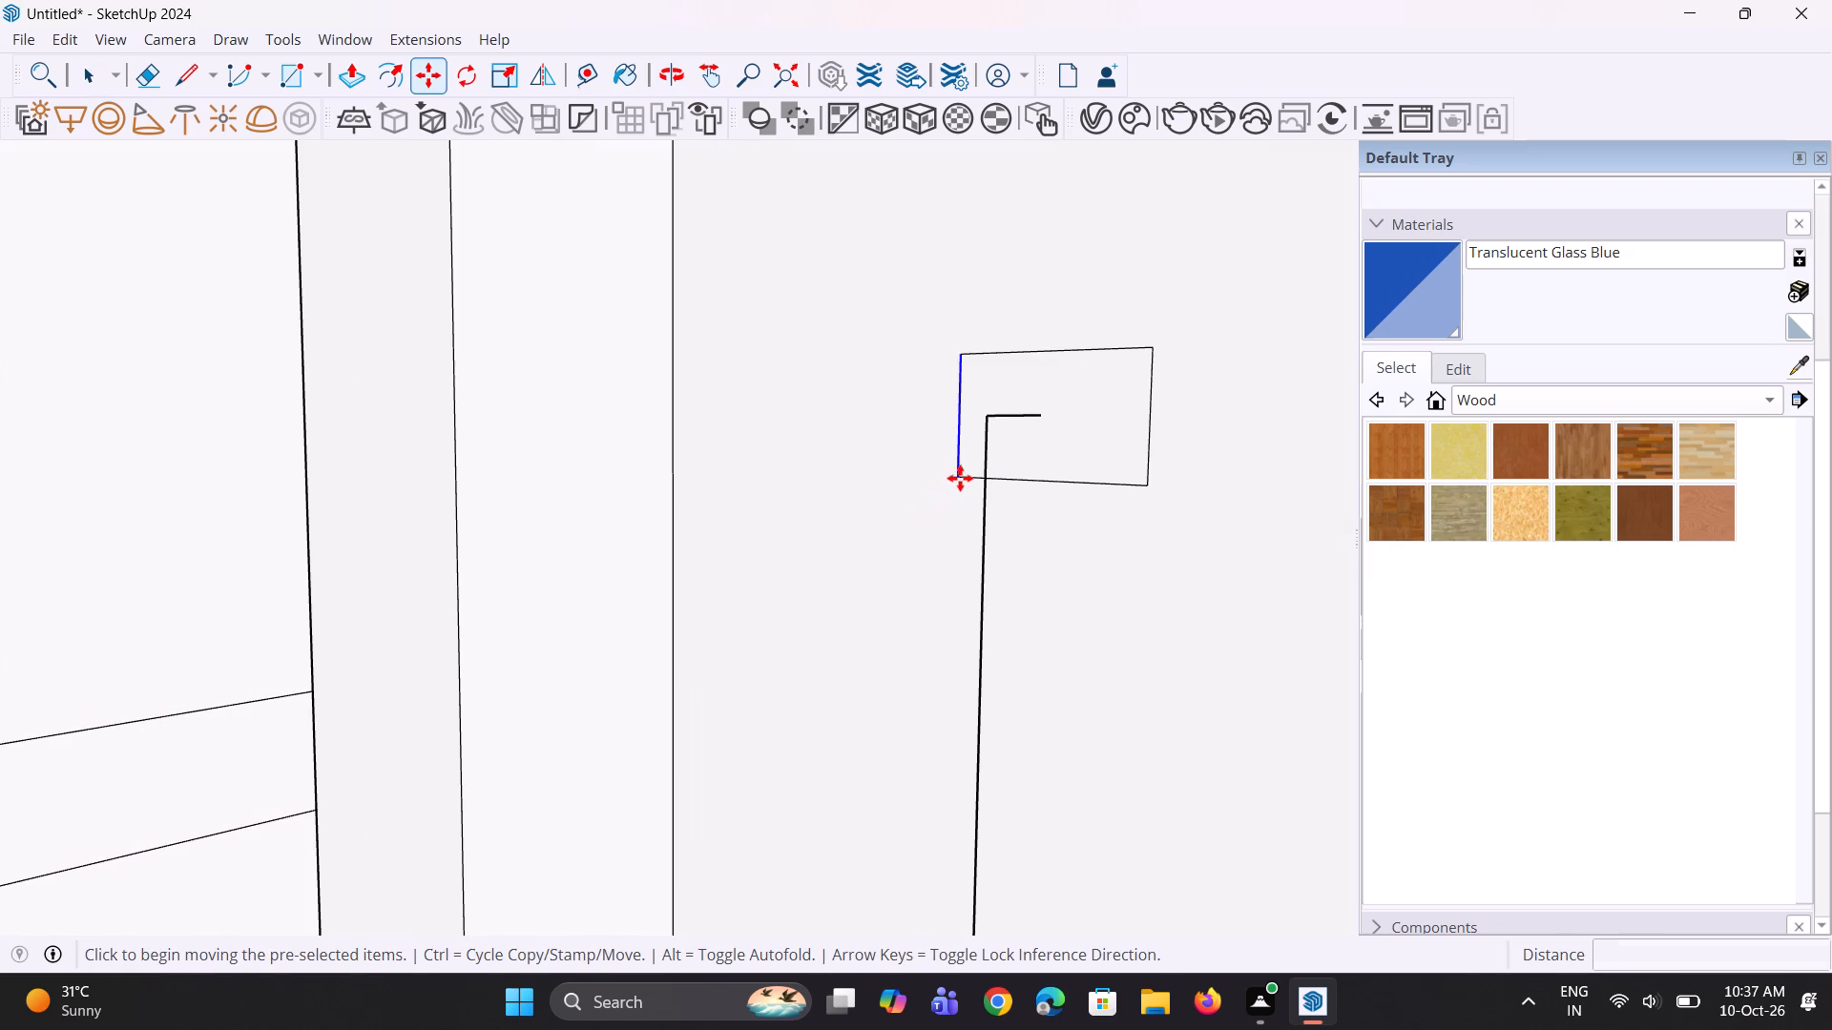
left_click(971, 480)
key("space")
Move the rectangle's vertical edge farthest from the door frame inward by about 1/2".
middle_click_drag(947, 566, 1125, 561)
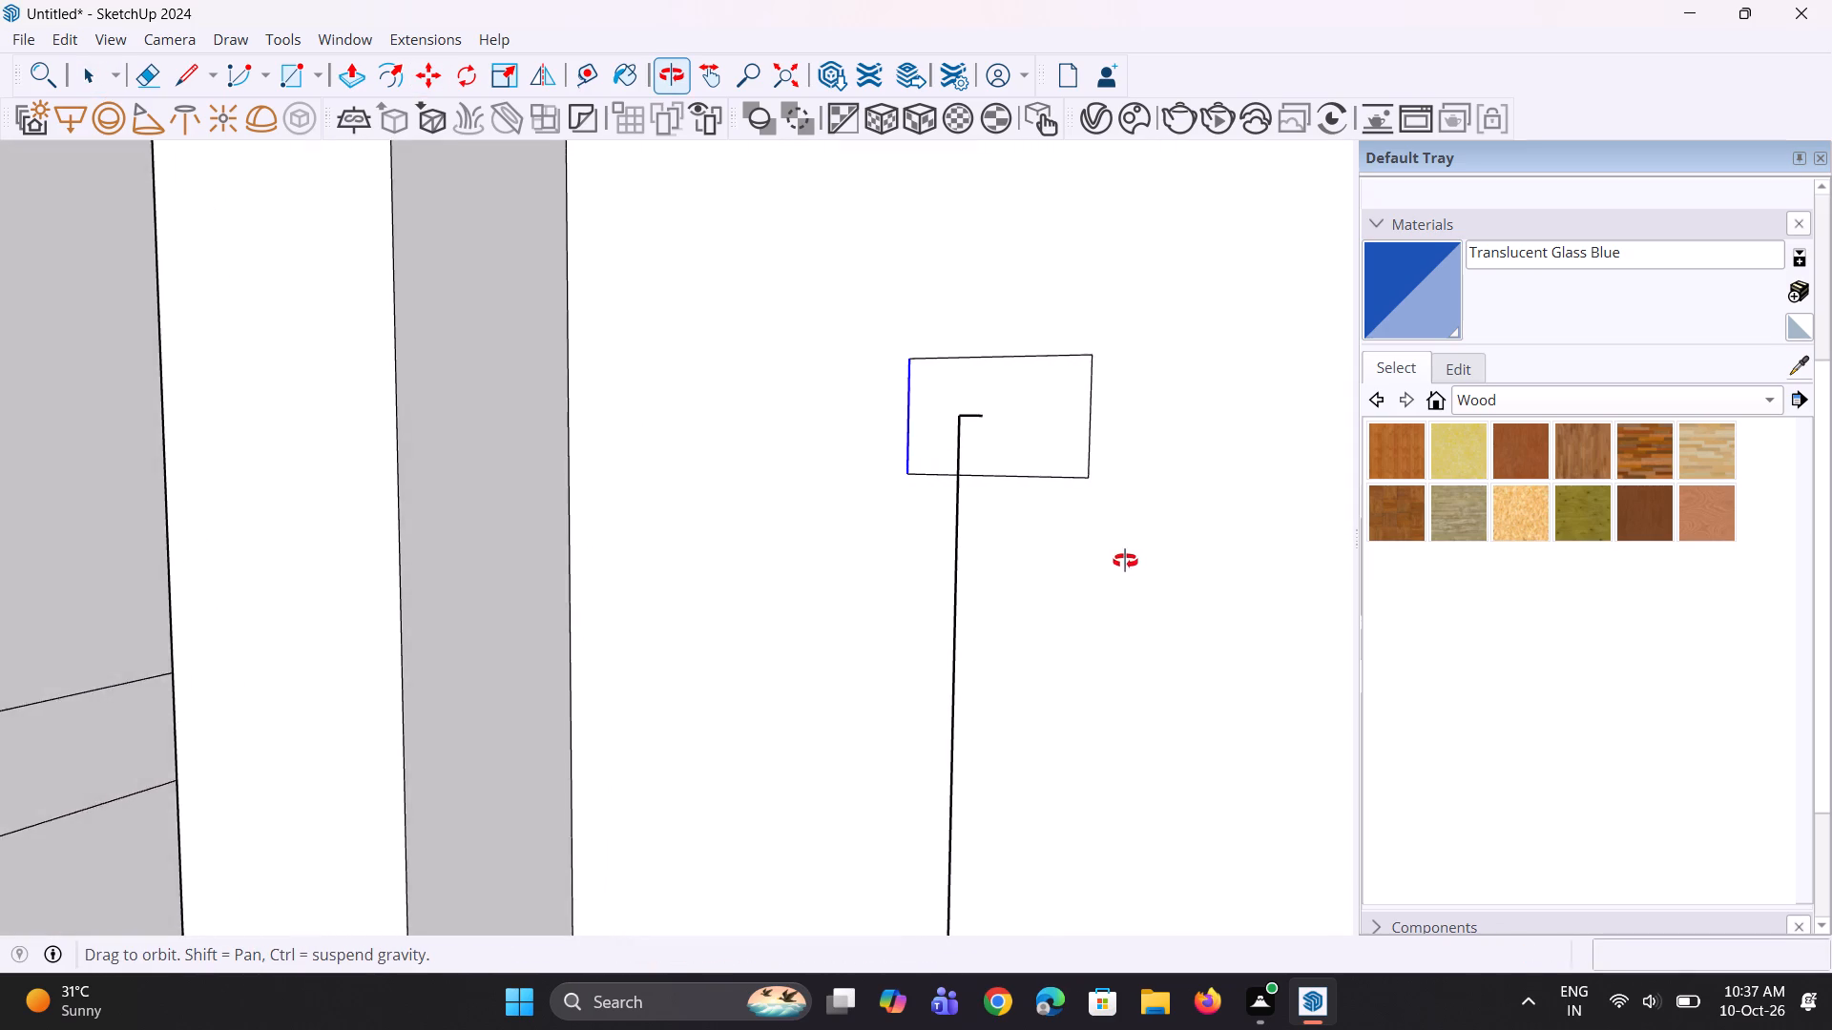
middle_click_drag(1125, 561, 1261, 546)
key("space")
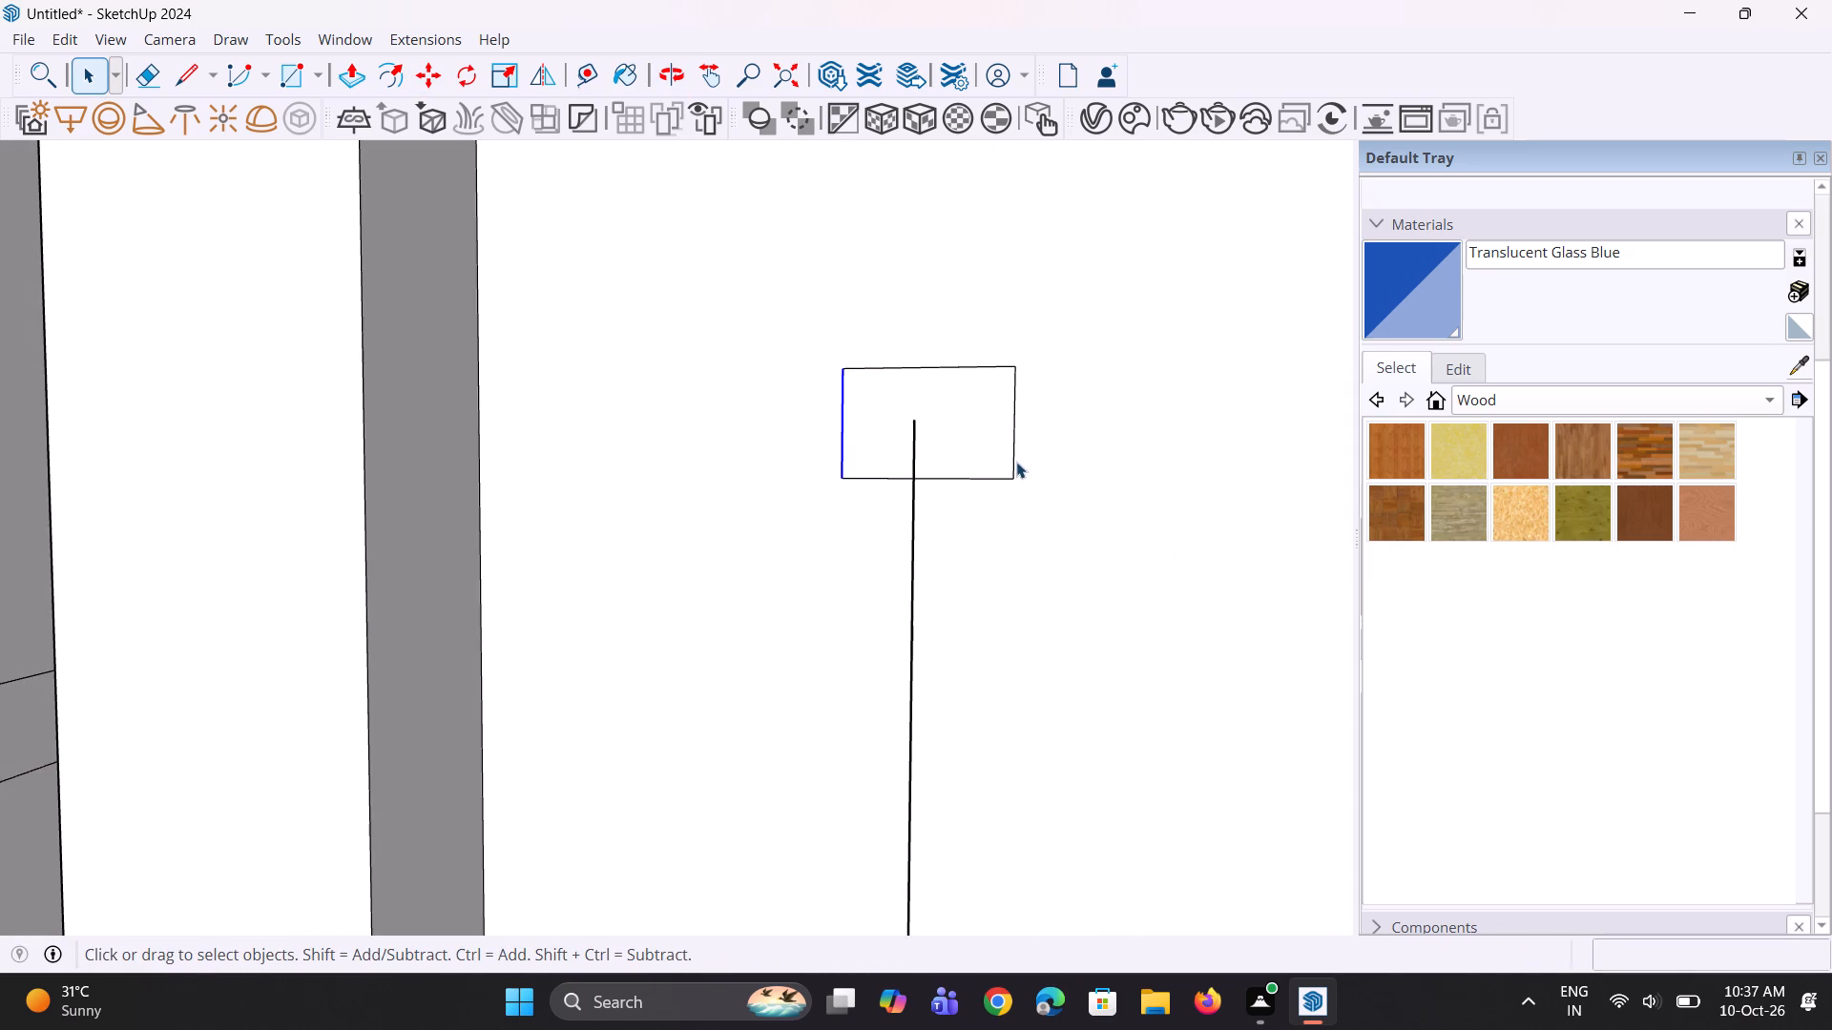
left_click(1014, 460)
scroll(1012, 467, "up", 2)
key("m")
left_click(1014, 478)
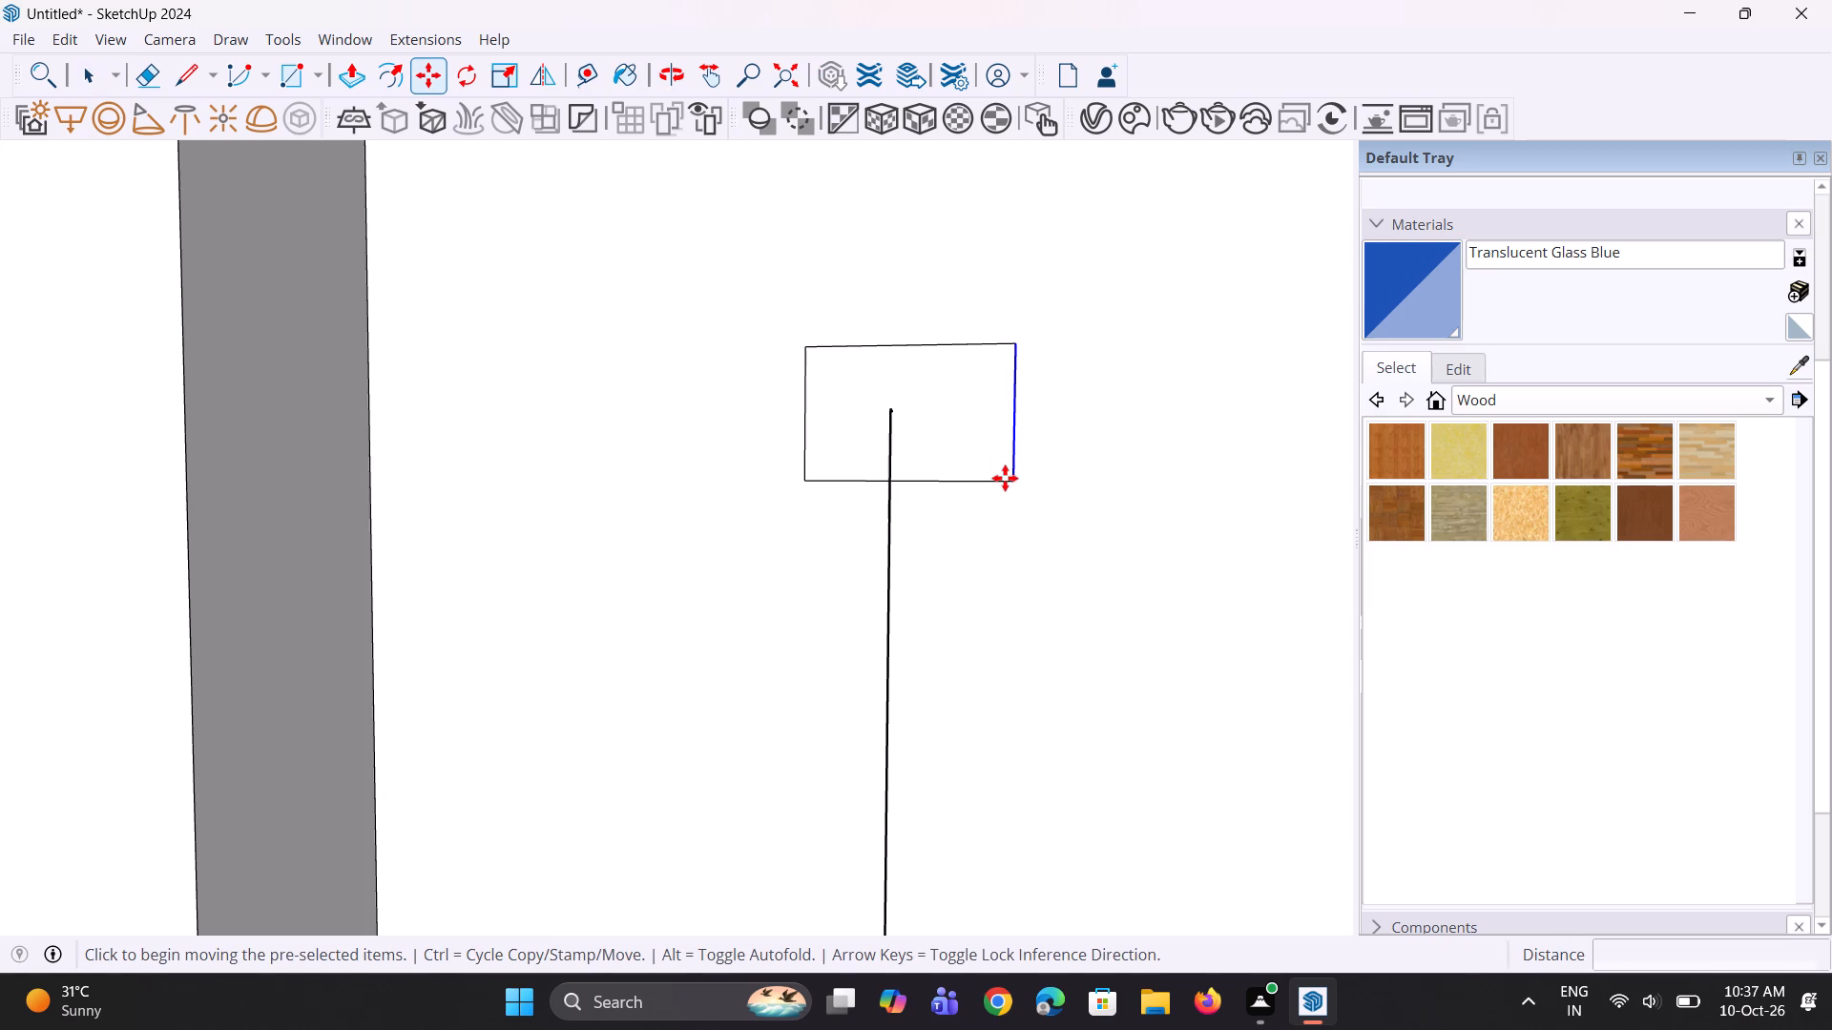
left_click(959, 475)
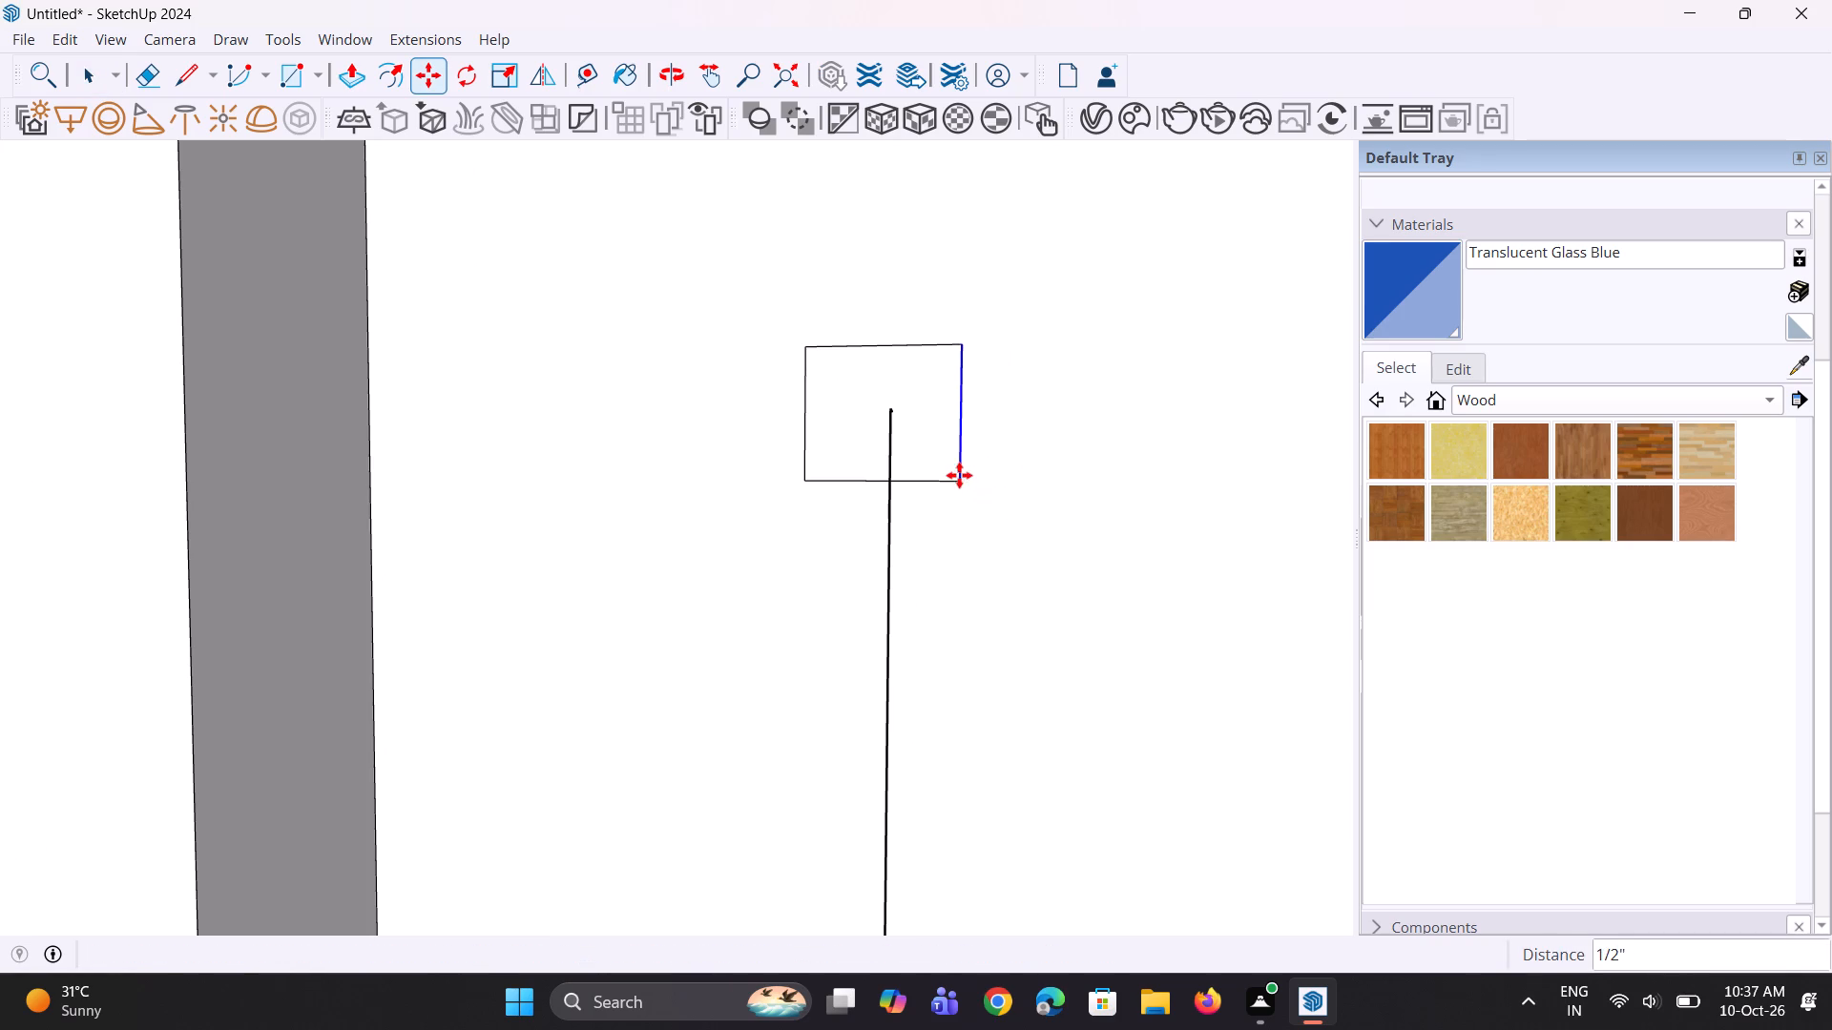
key("space")
key("space")
Reduce the rectangle's height by moving its top edge down about 1/4" and its bottom edge up slightly.
left_click(934, 349)
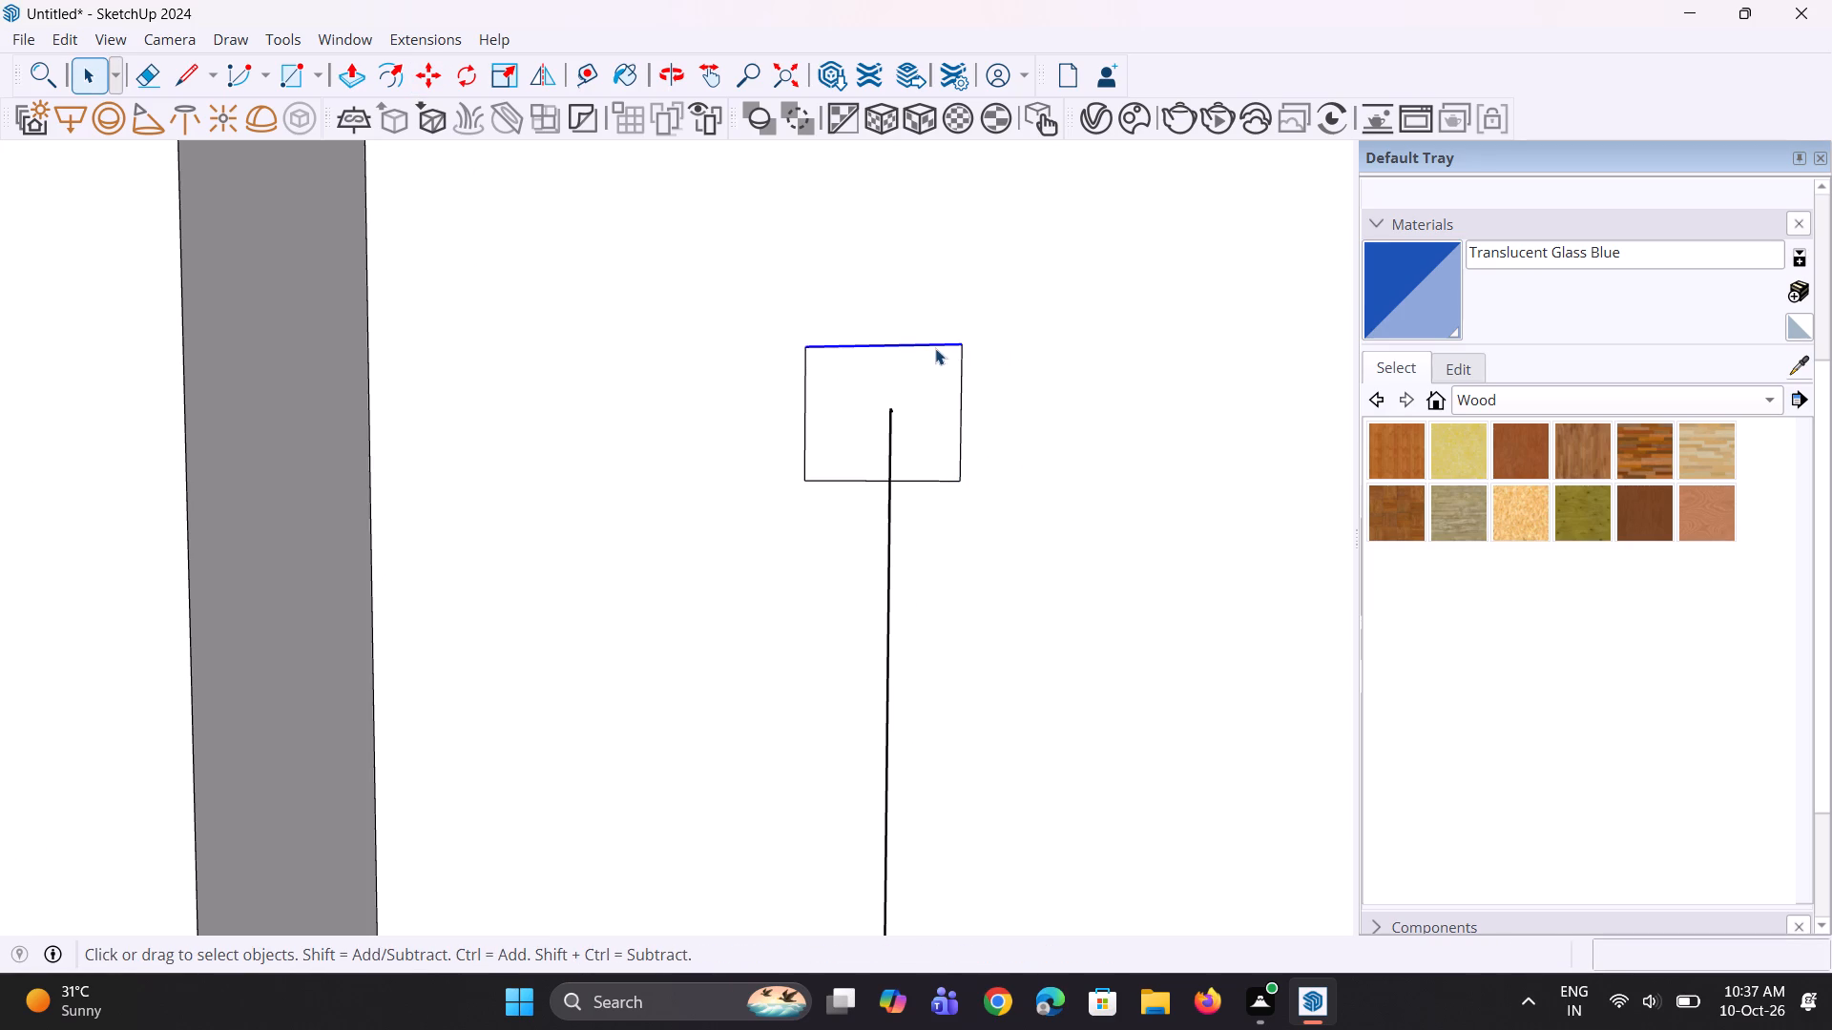
key("m")
left_click(962, 352)
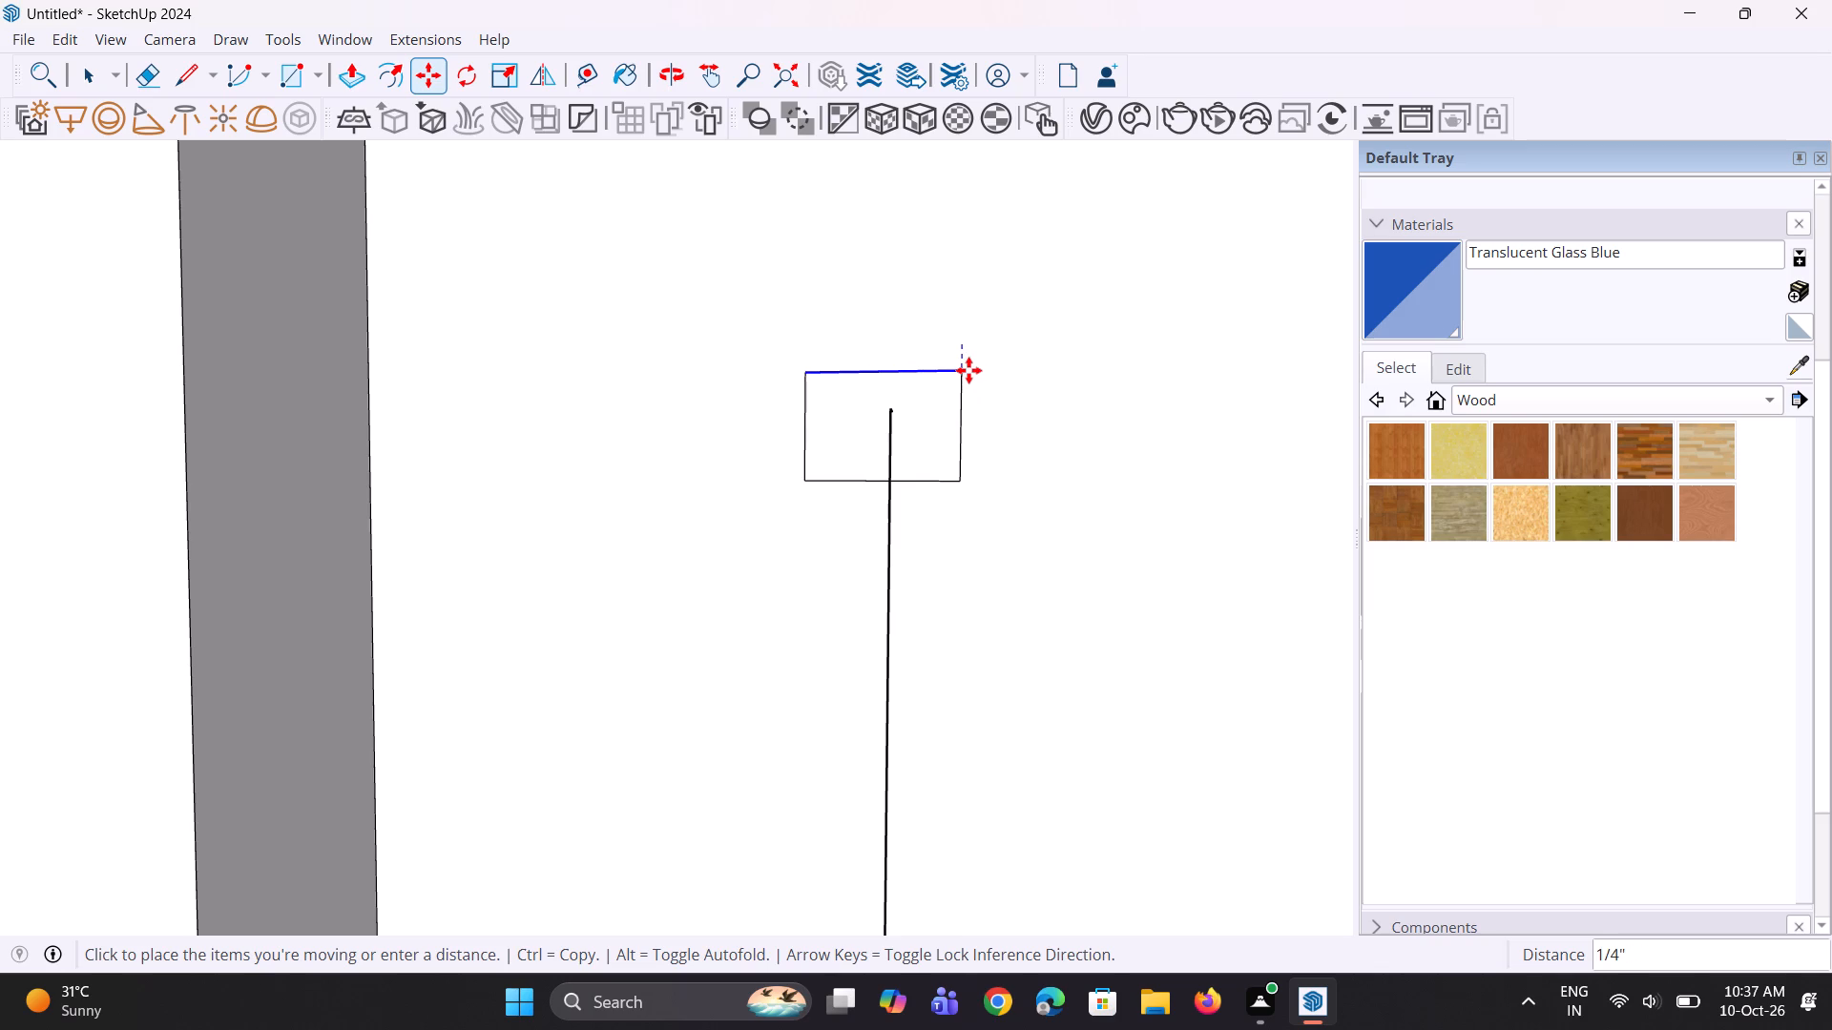
left_click(968, 370)
key("space")
key("space")
left_click(939, 482)
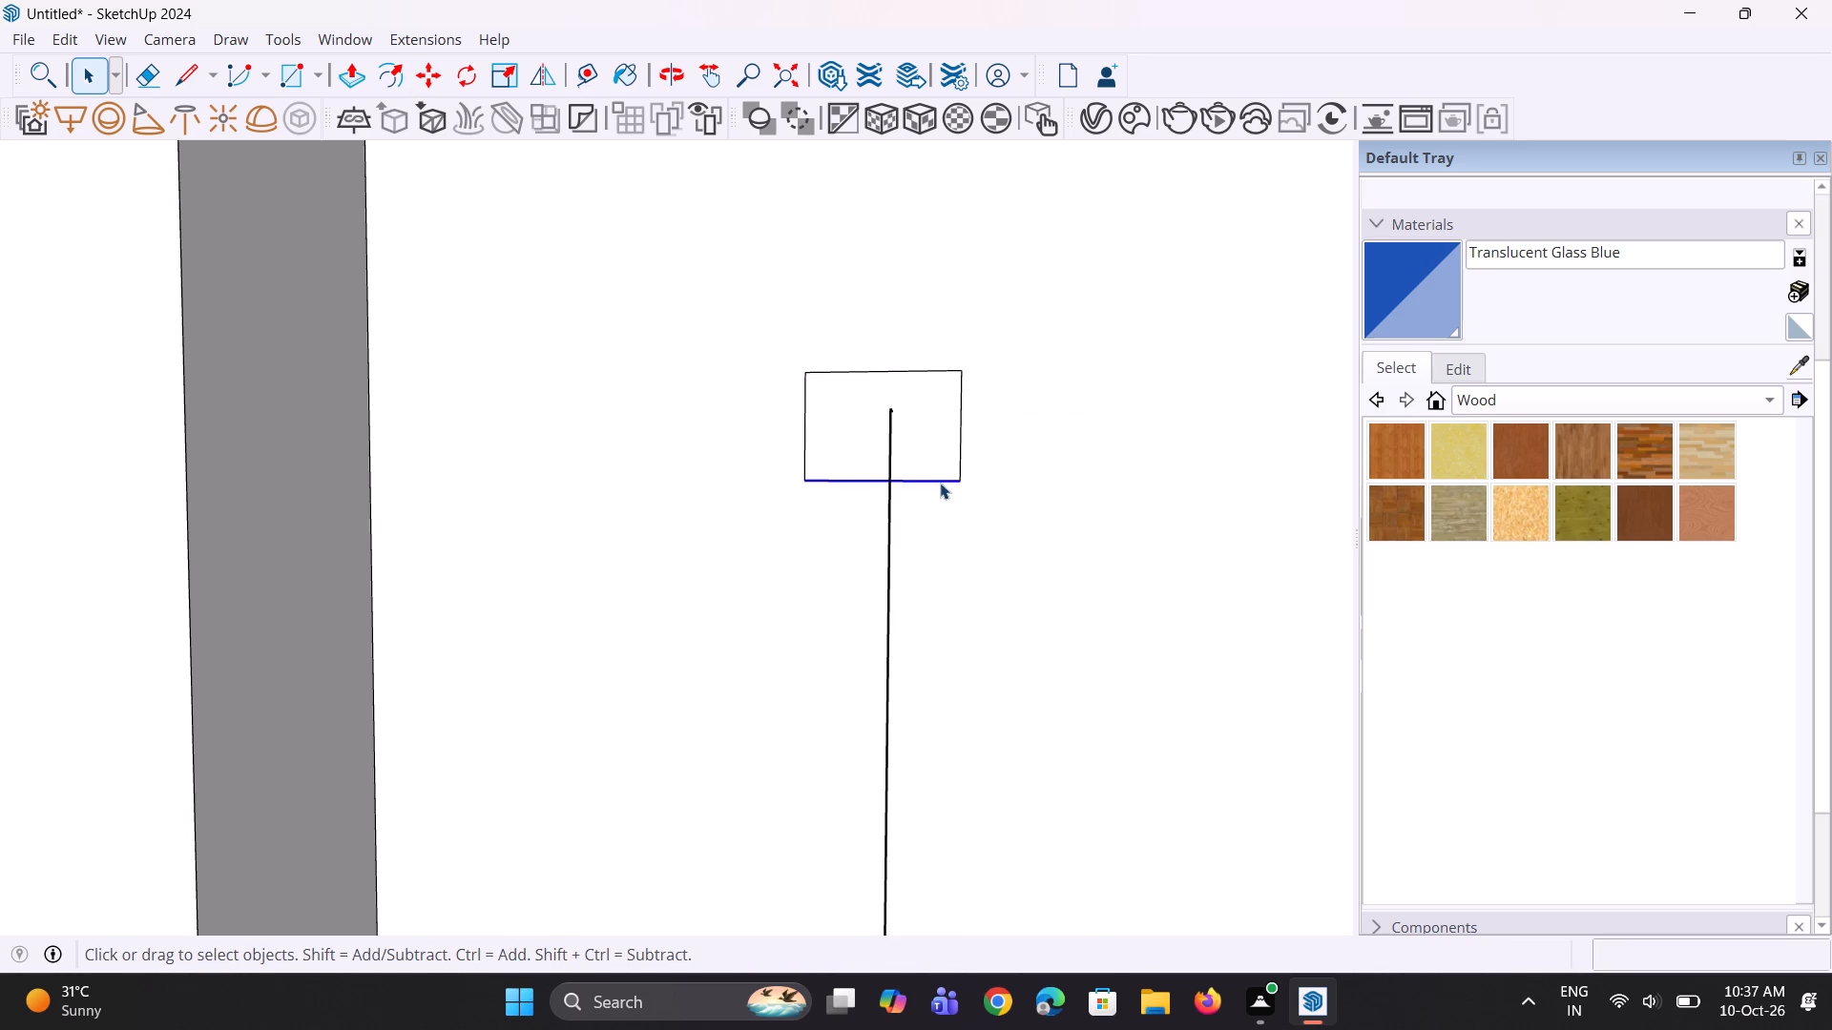
scroll(941, 484, "up", 1)
key("m")
left_click(960, 482)
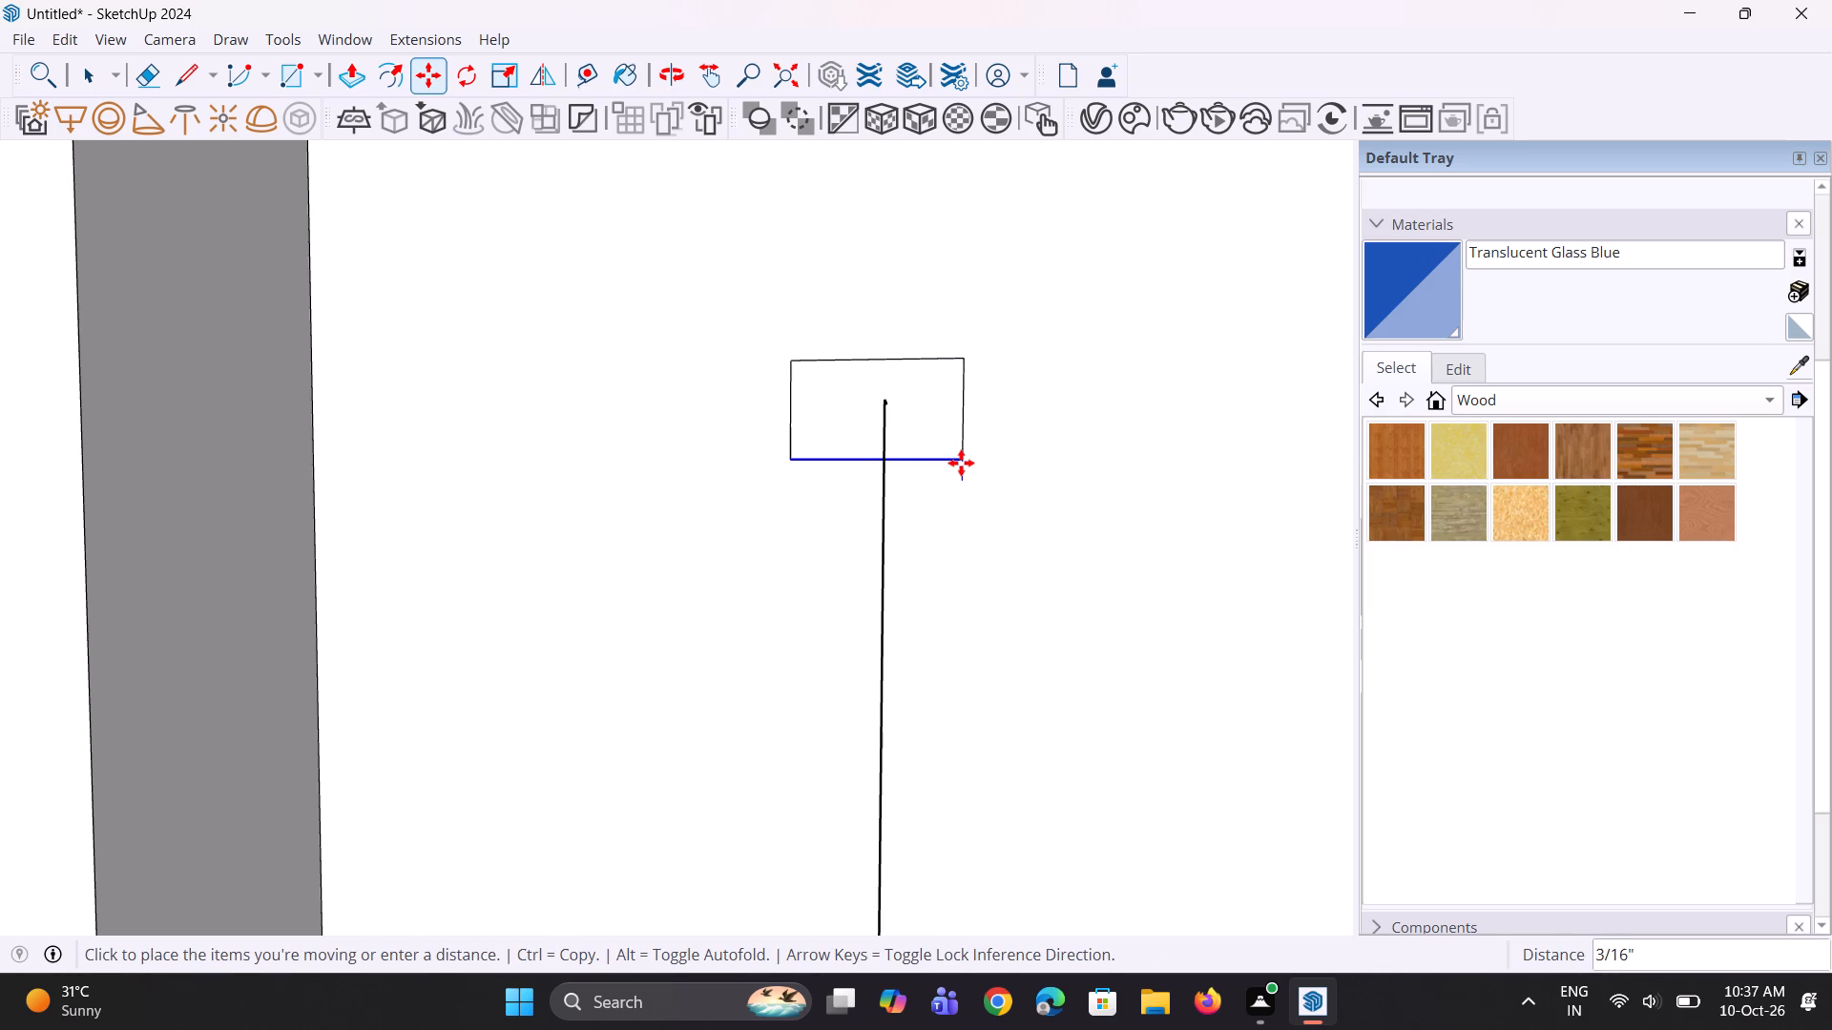
left_click(961, 465)
key("space")
Move the rectangle's vertical edge farthest from the door frame slightly further inward.
left_click(959, 451)
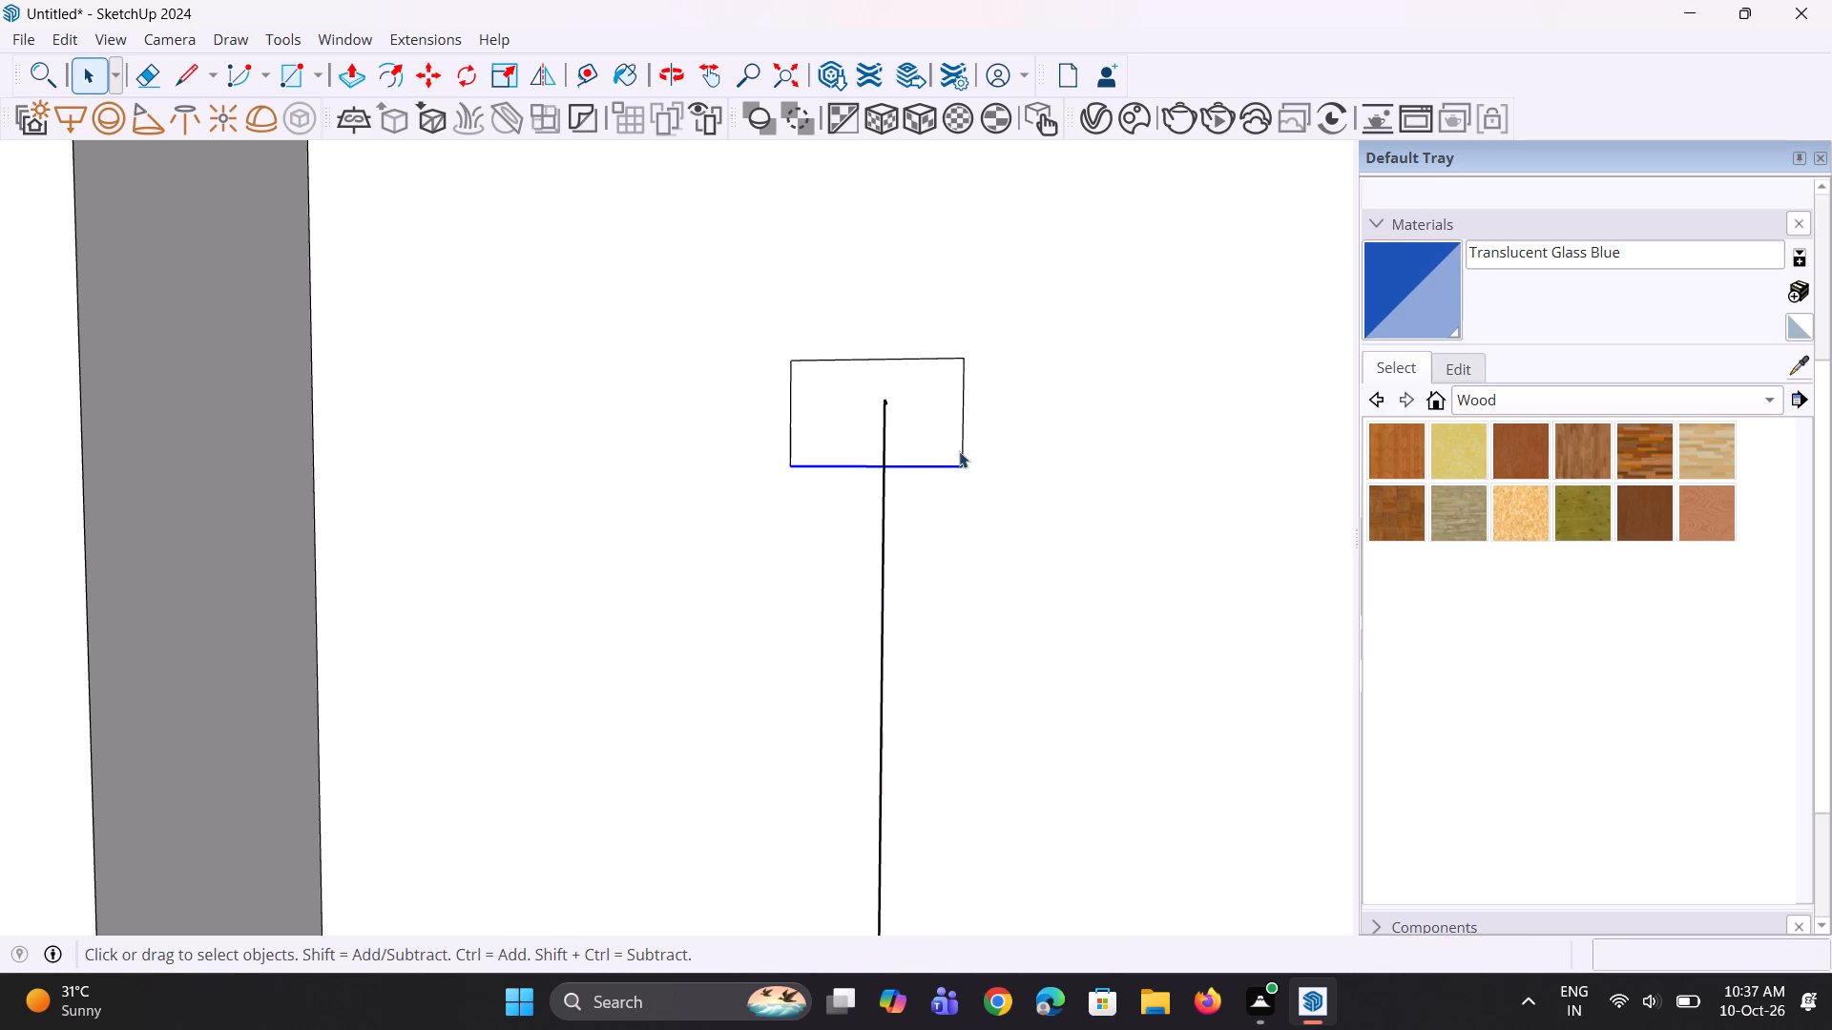
scroll(961, 463, "up", 1)
left_click(962, 458)
scroll(962, 458, "up", 2)
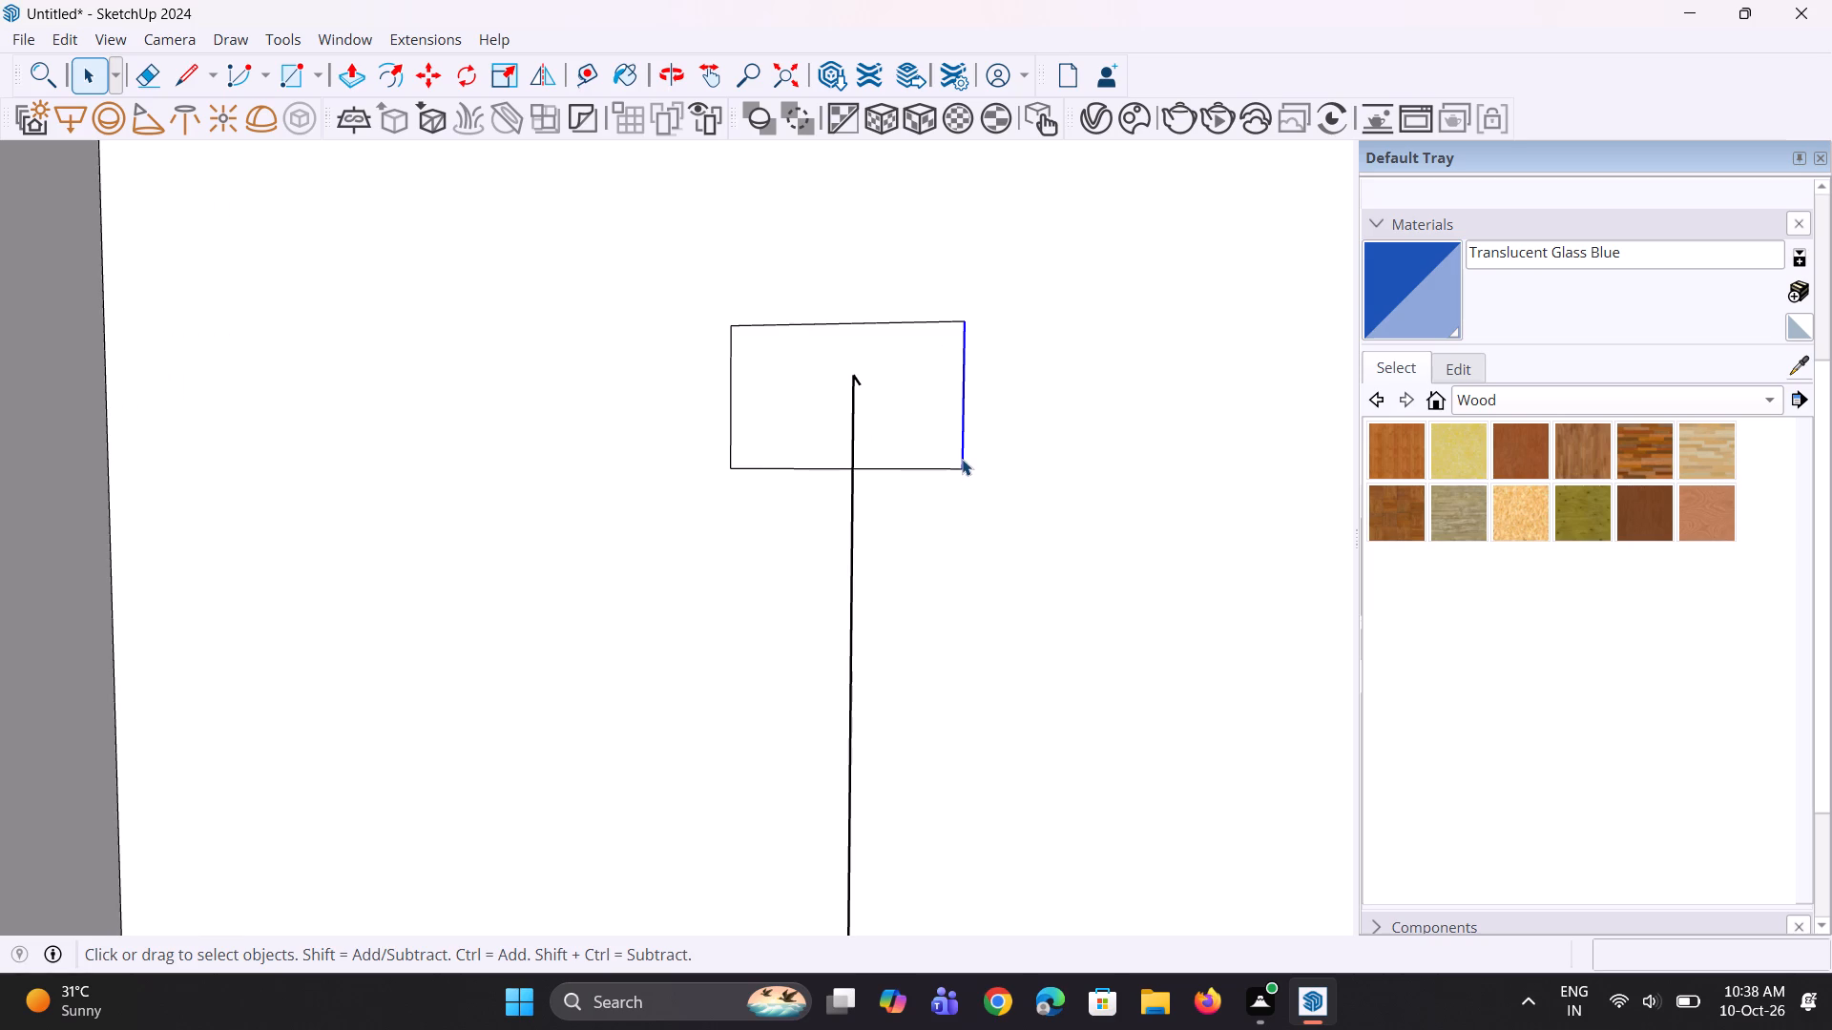
key("m")
left_click(960, 466)
left_click(948, 465)
key("space")
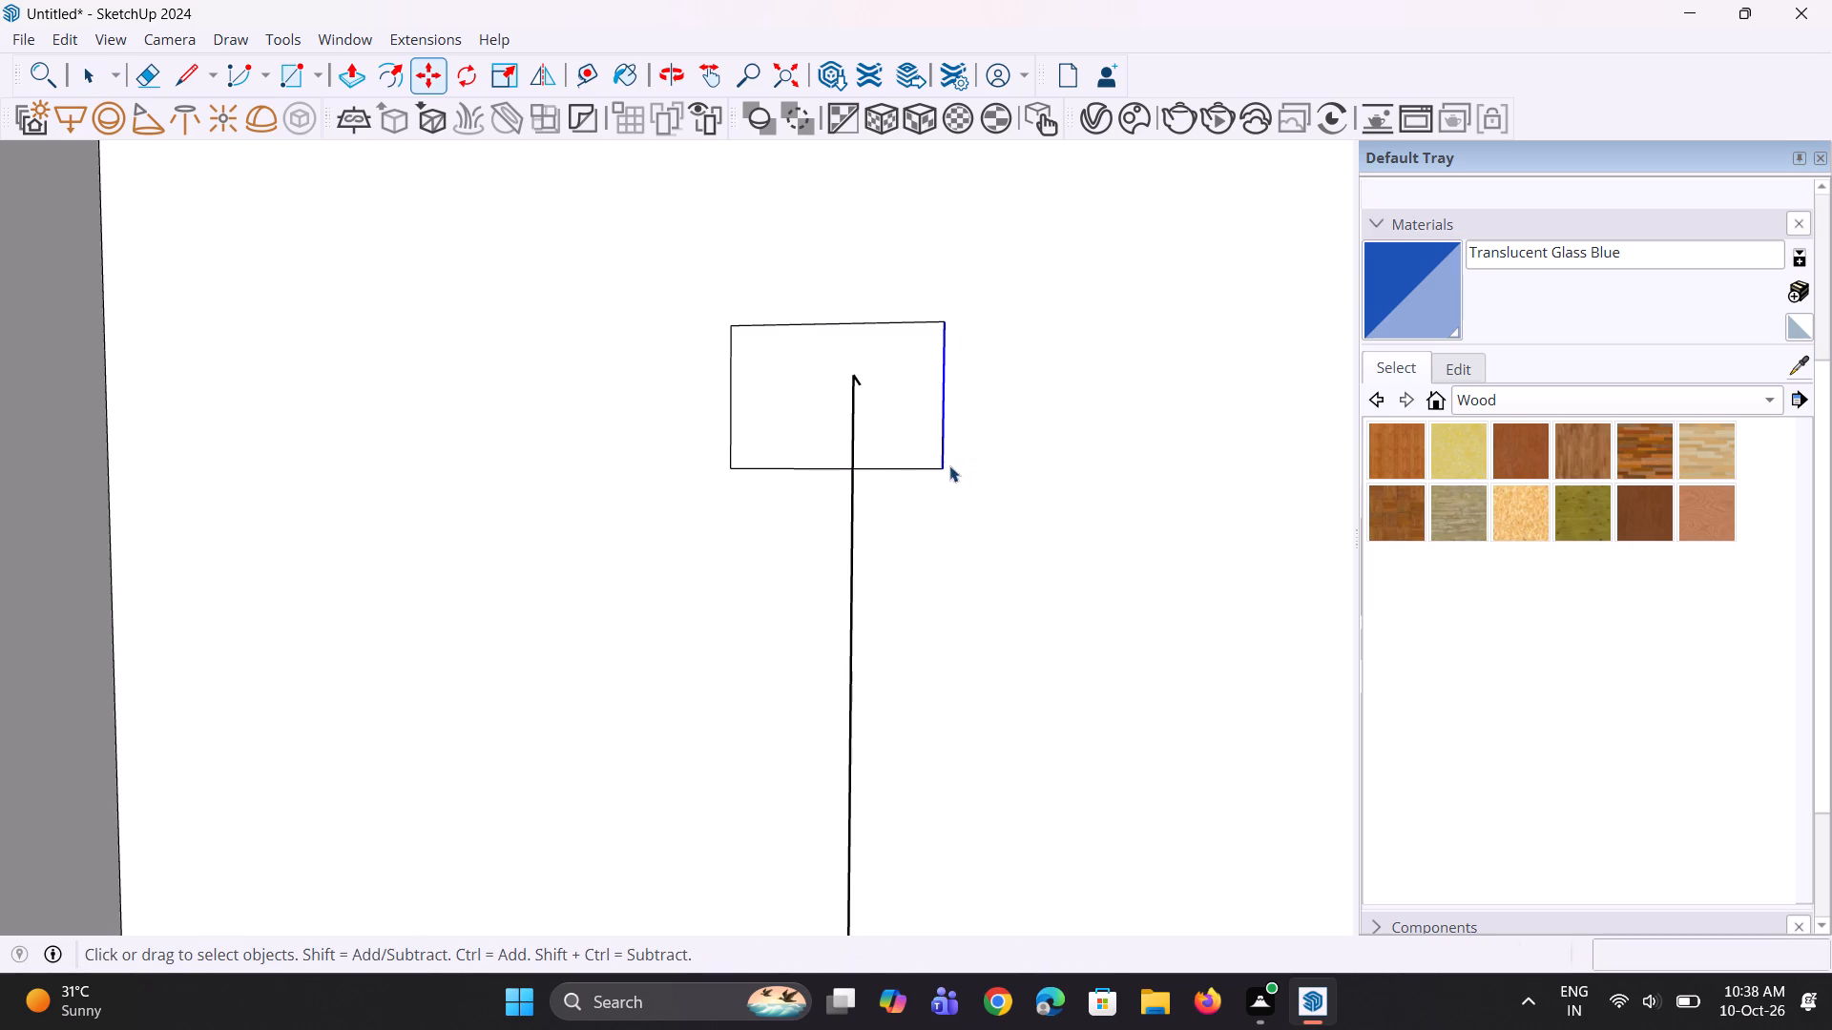
key("space")
Move the rectangle's vertical edge nearest the door frame inward by about 5/16" toward the handle stub.
left_click(732, 440)
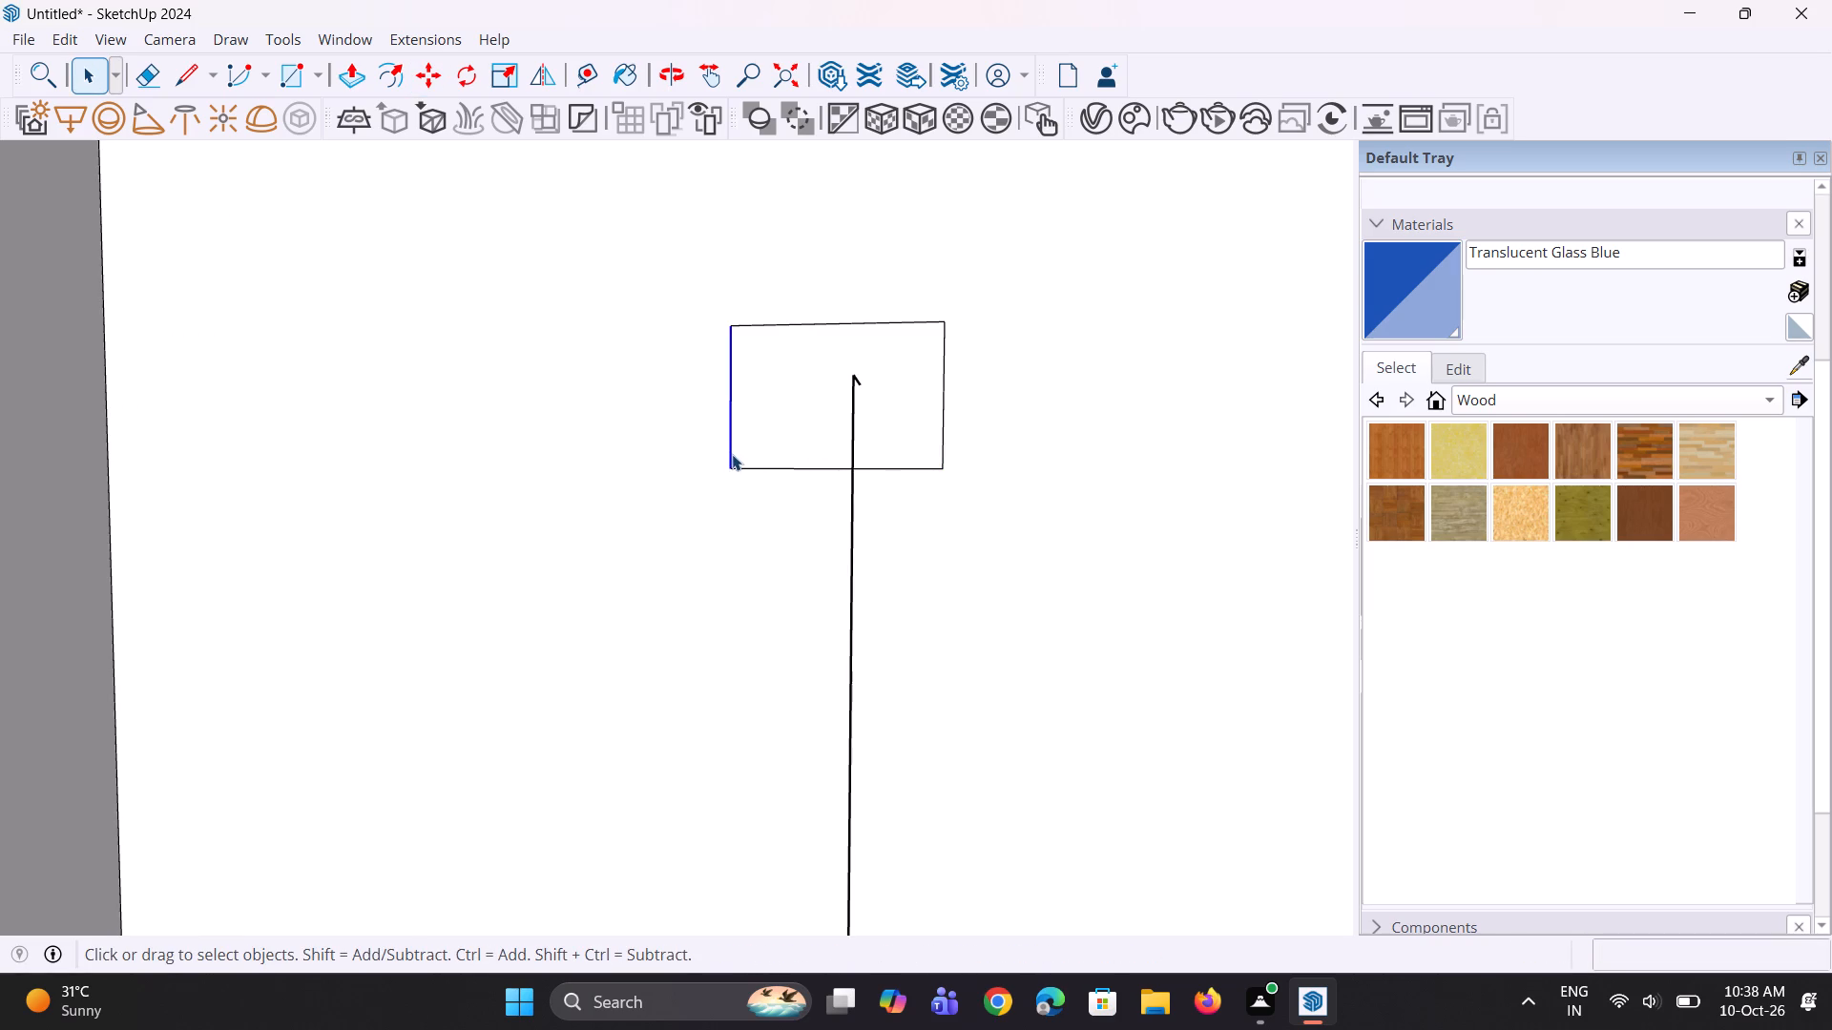
scroll(732, 454, "up", 1)
key("m")
left_click(736, 468)
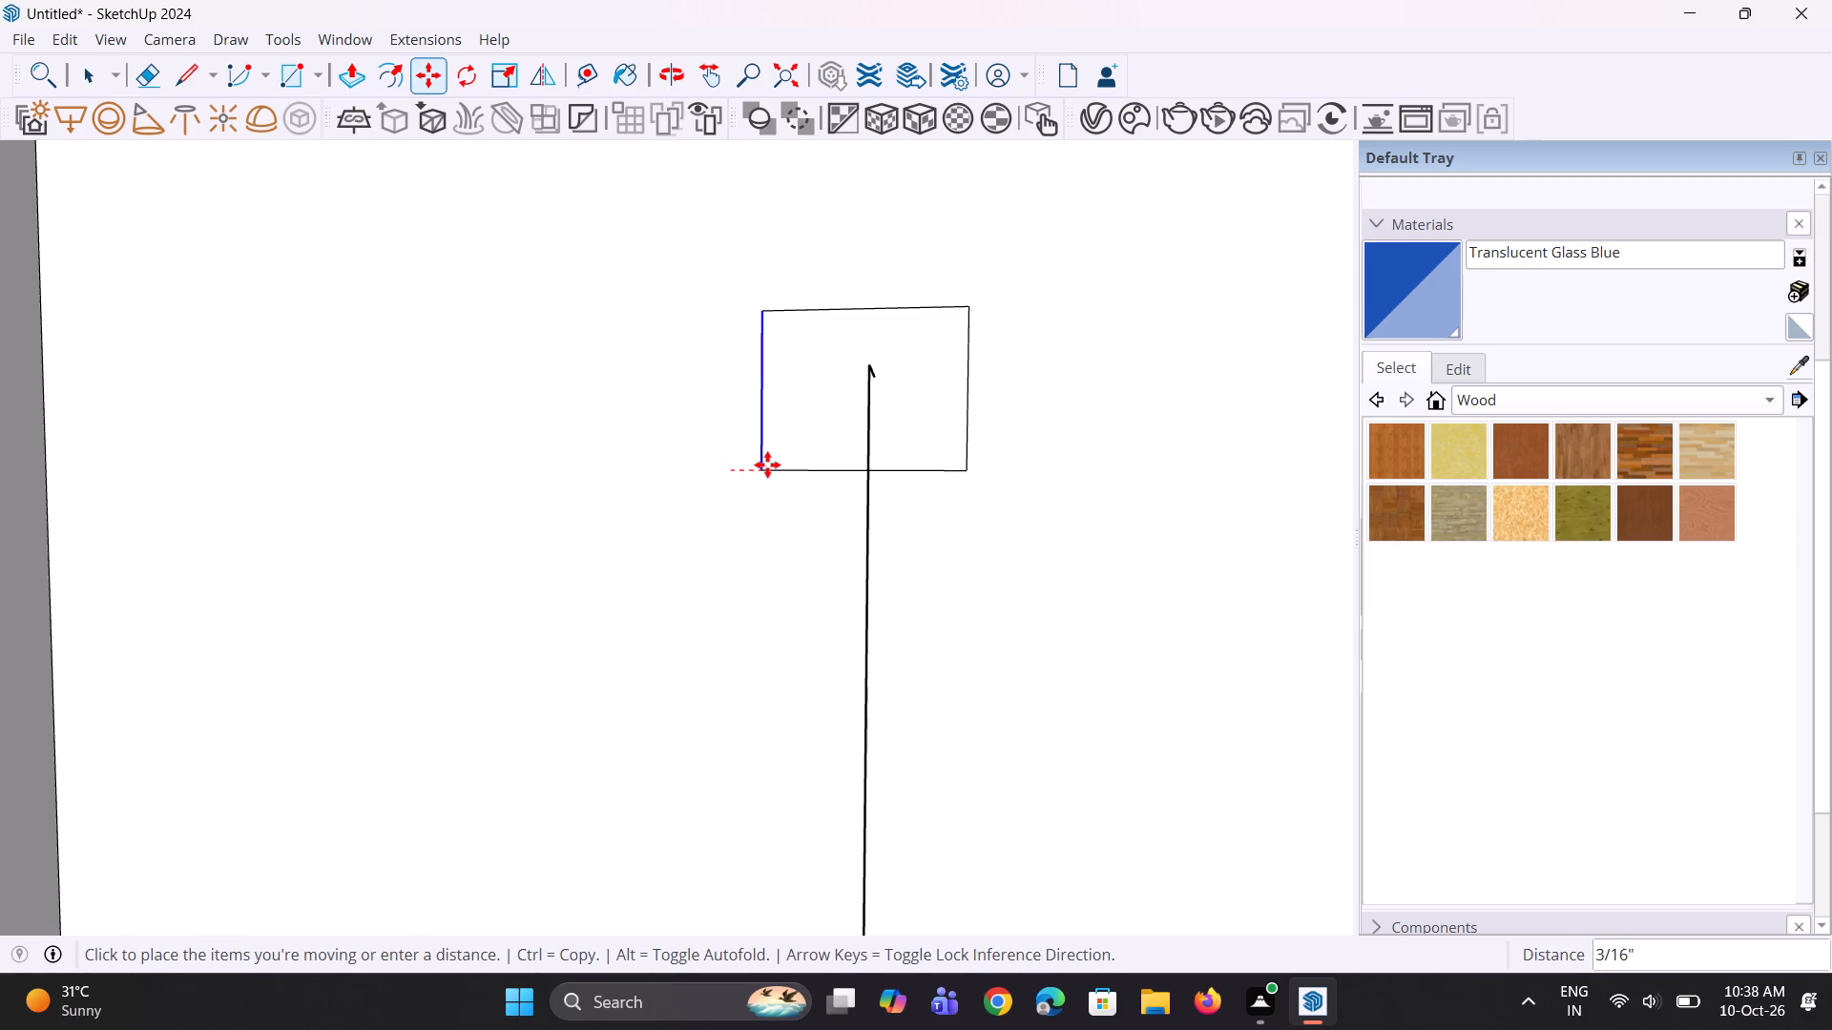
left_click(781, 461)
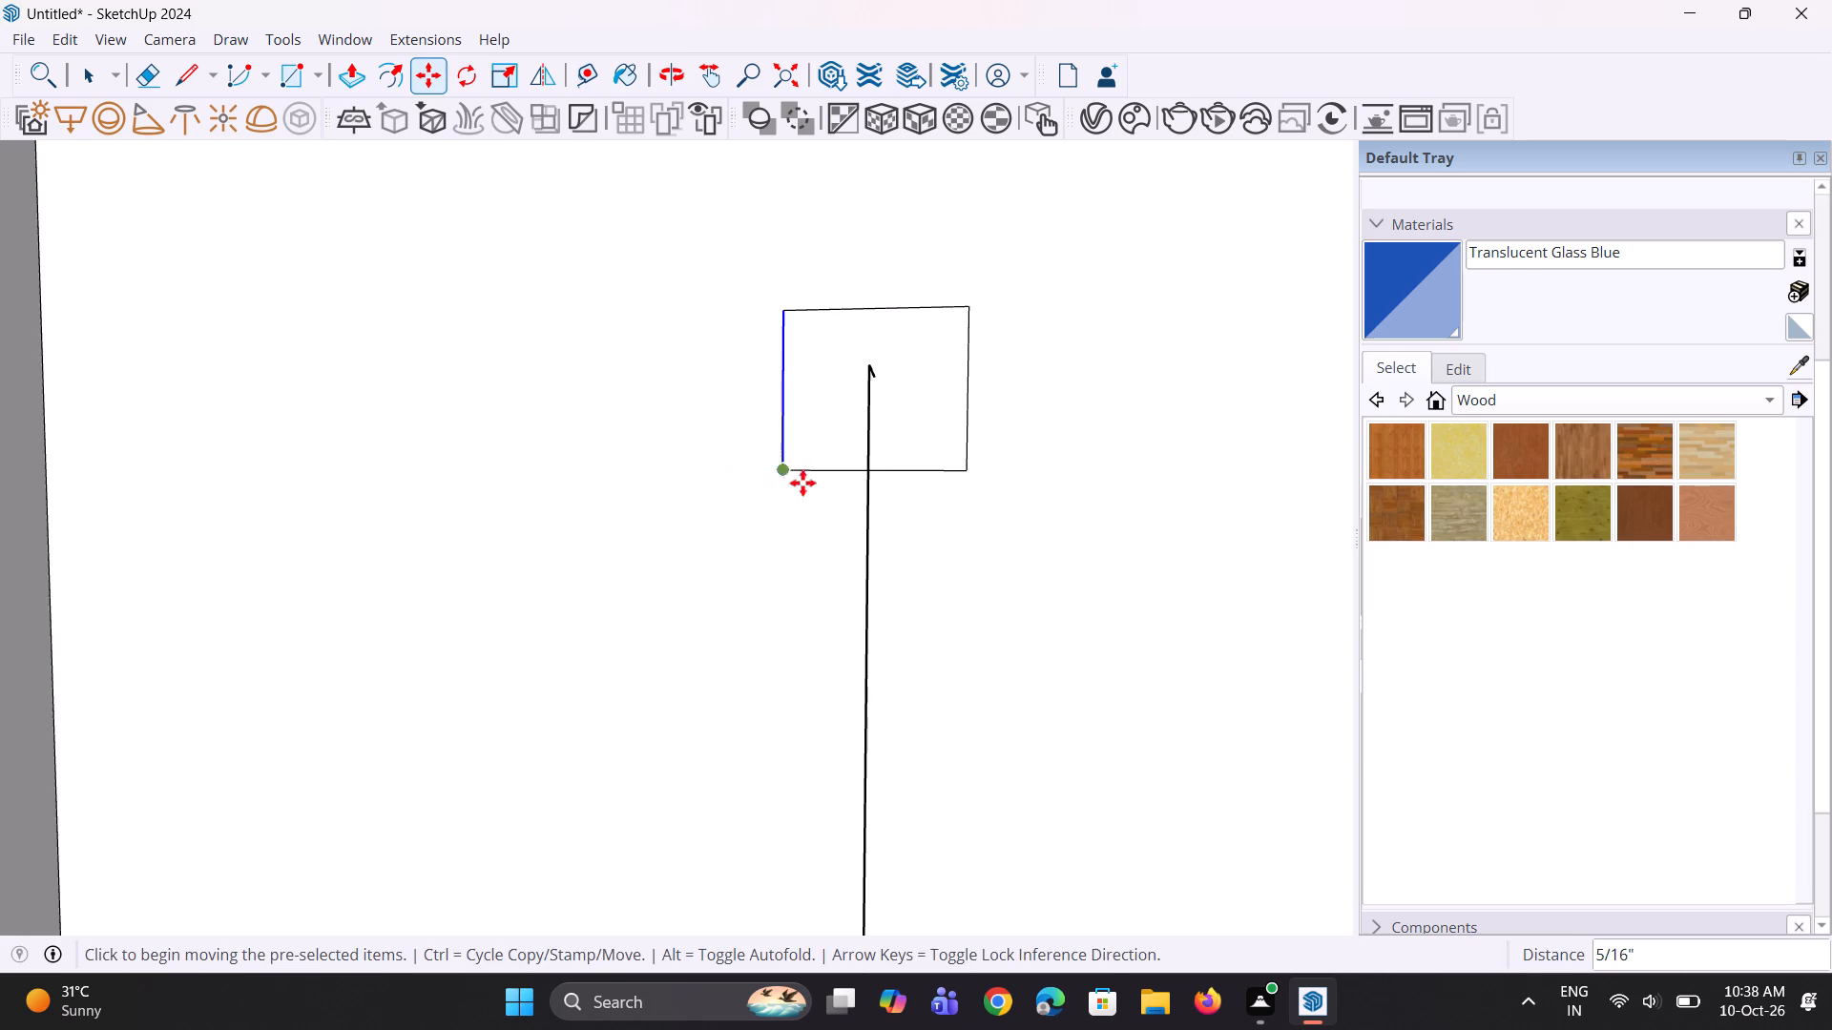
middle_click_drag(803, 483, 459, 530)
key("space")
key("space")
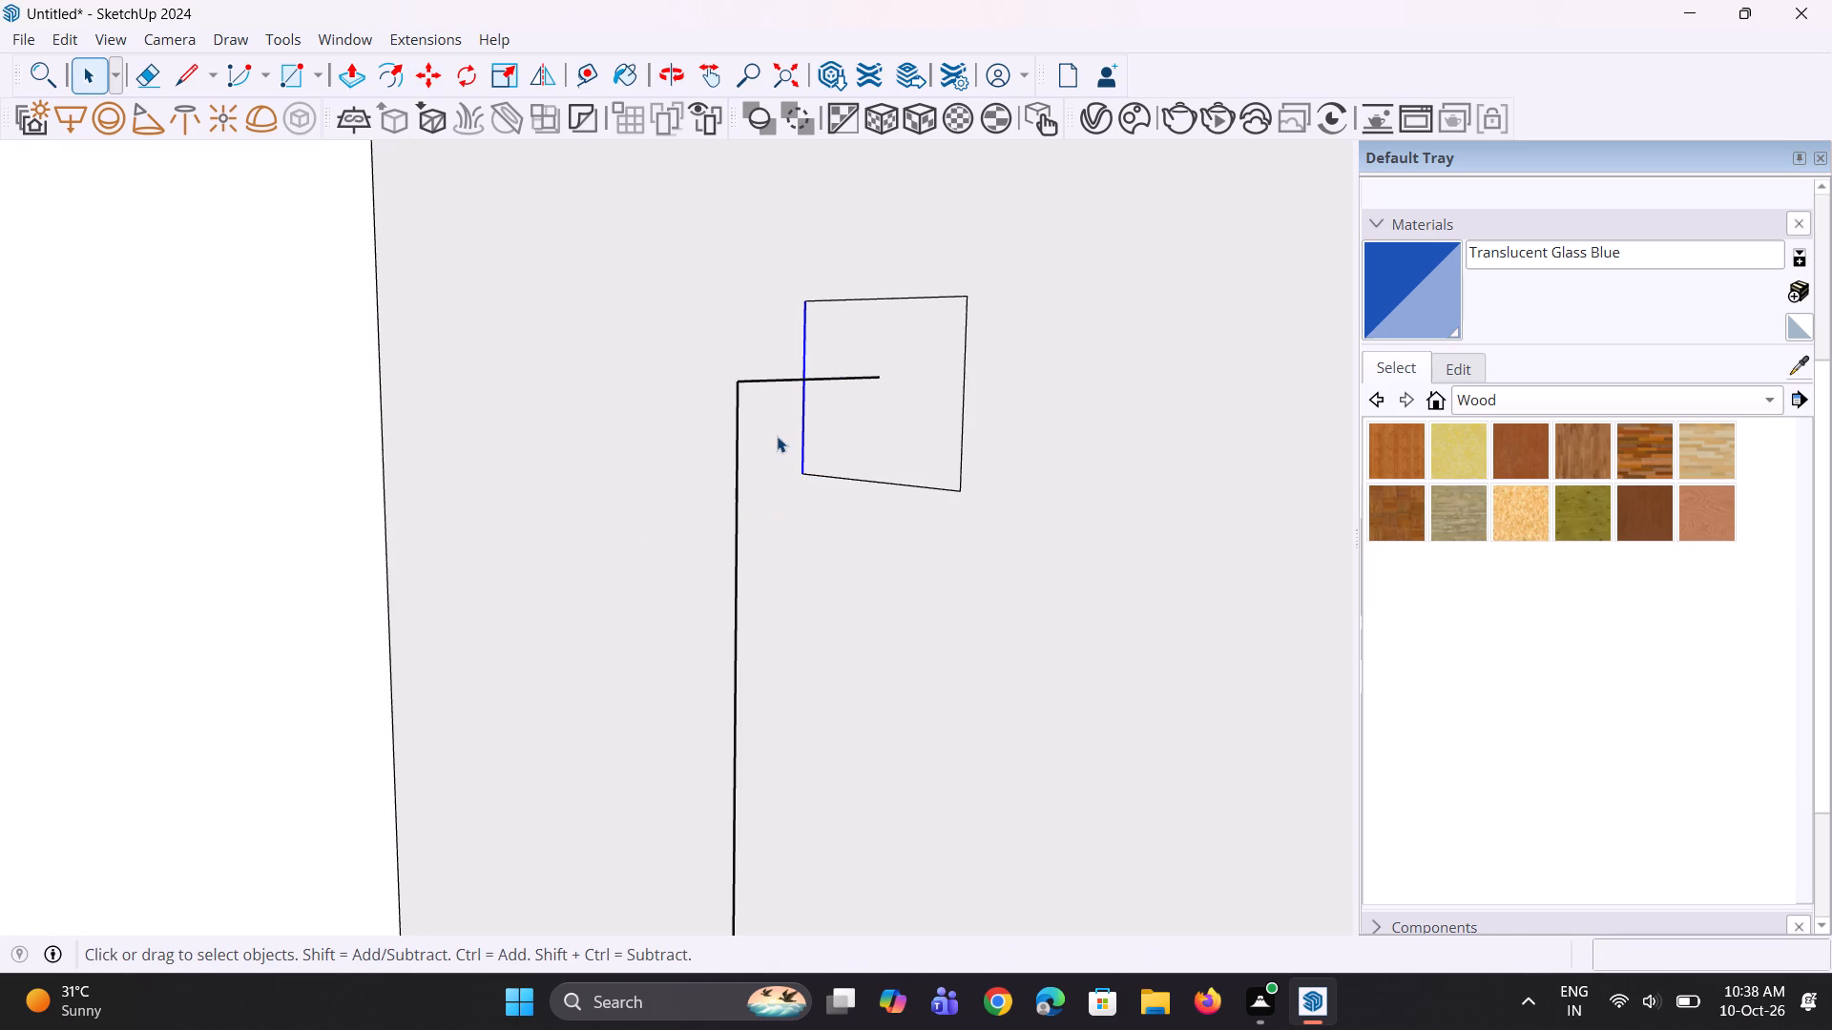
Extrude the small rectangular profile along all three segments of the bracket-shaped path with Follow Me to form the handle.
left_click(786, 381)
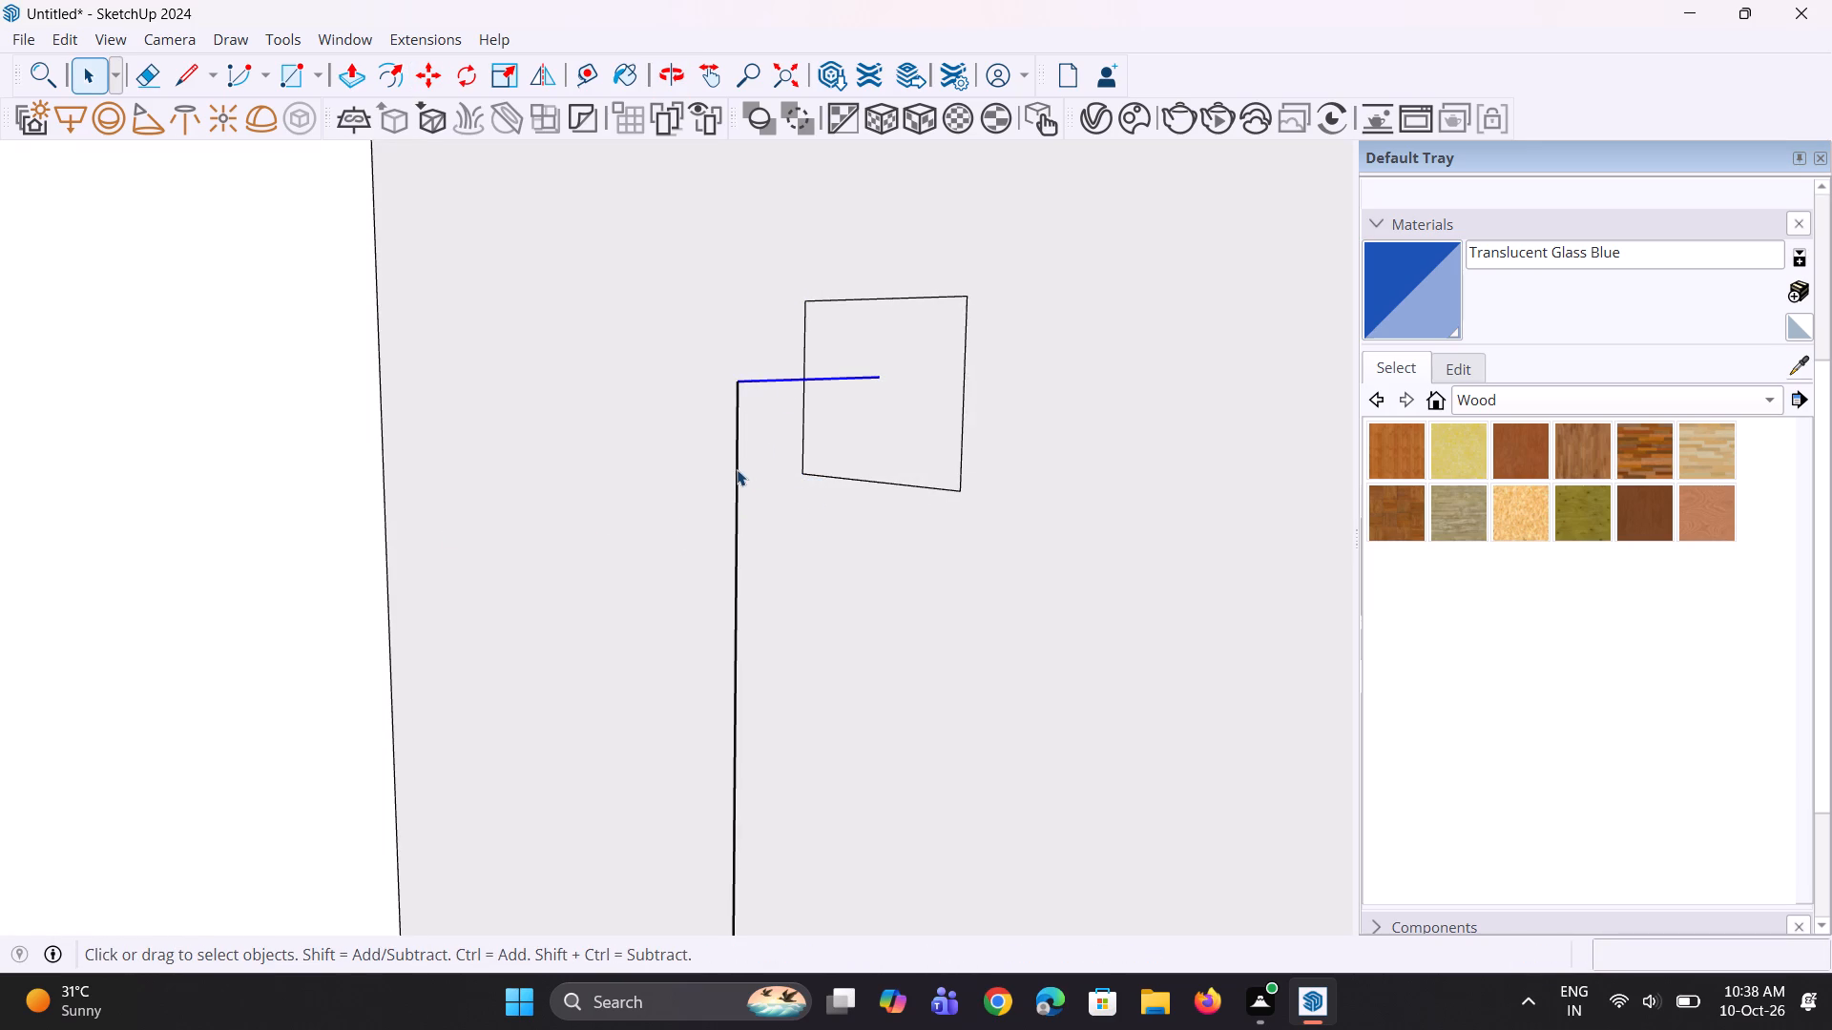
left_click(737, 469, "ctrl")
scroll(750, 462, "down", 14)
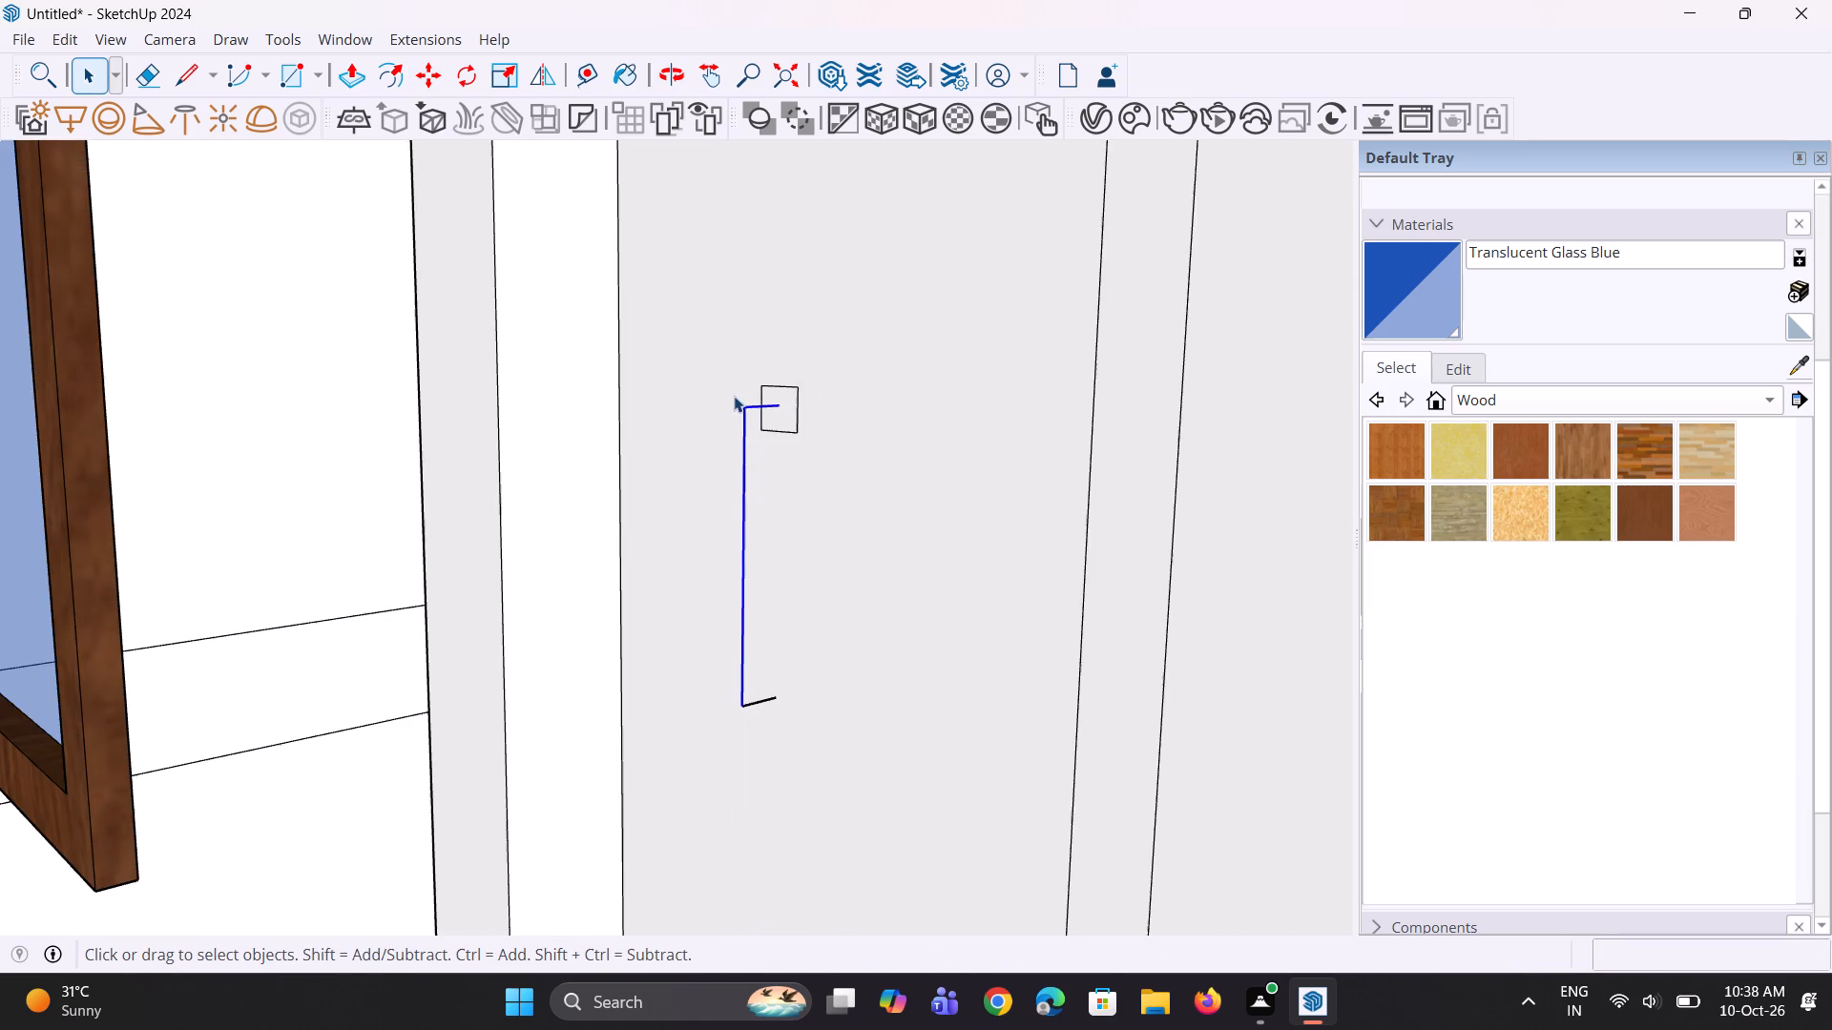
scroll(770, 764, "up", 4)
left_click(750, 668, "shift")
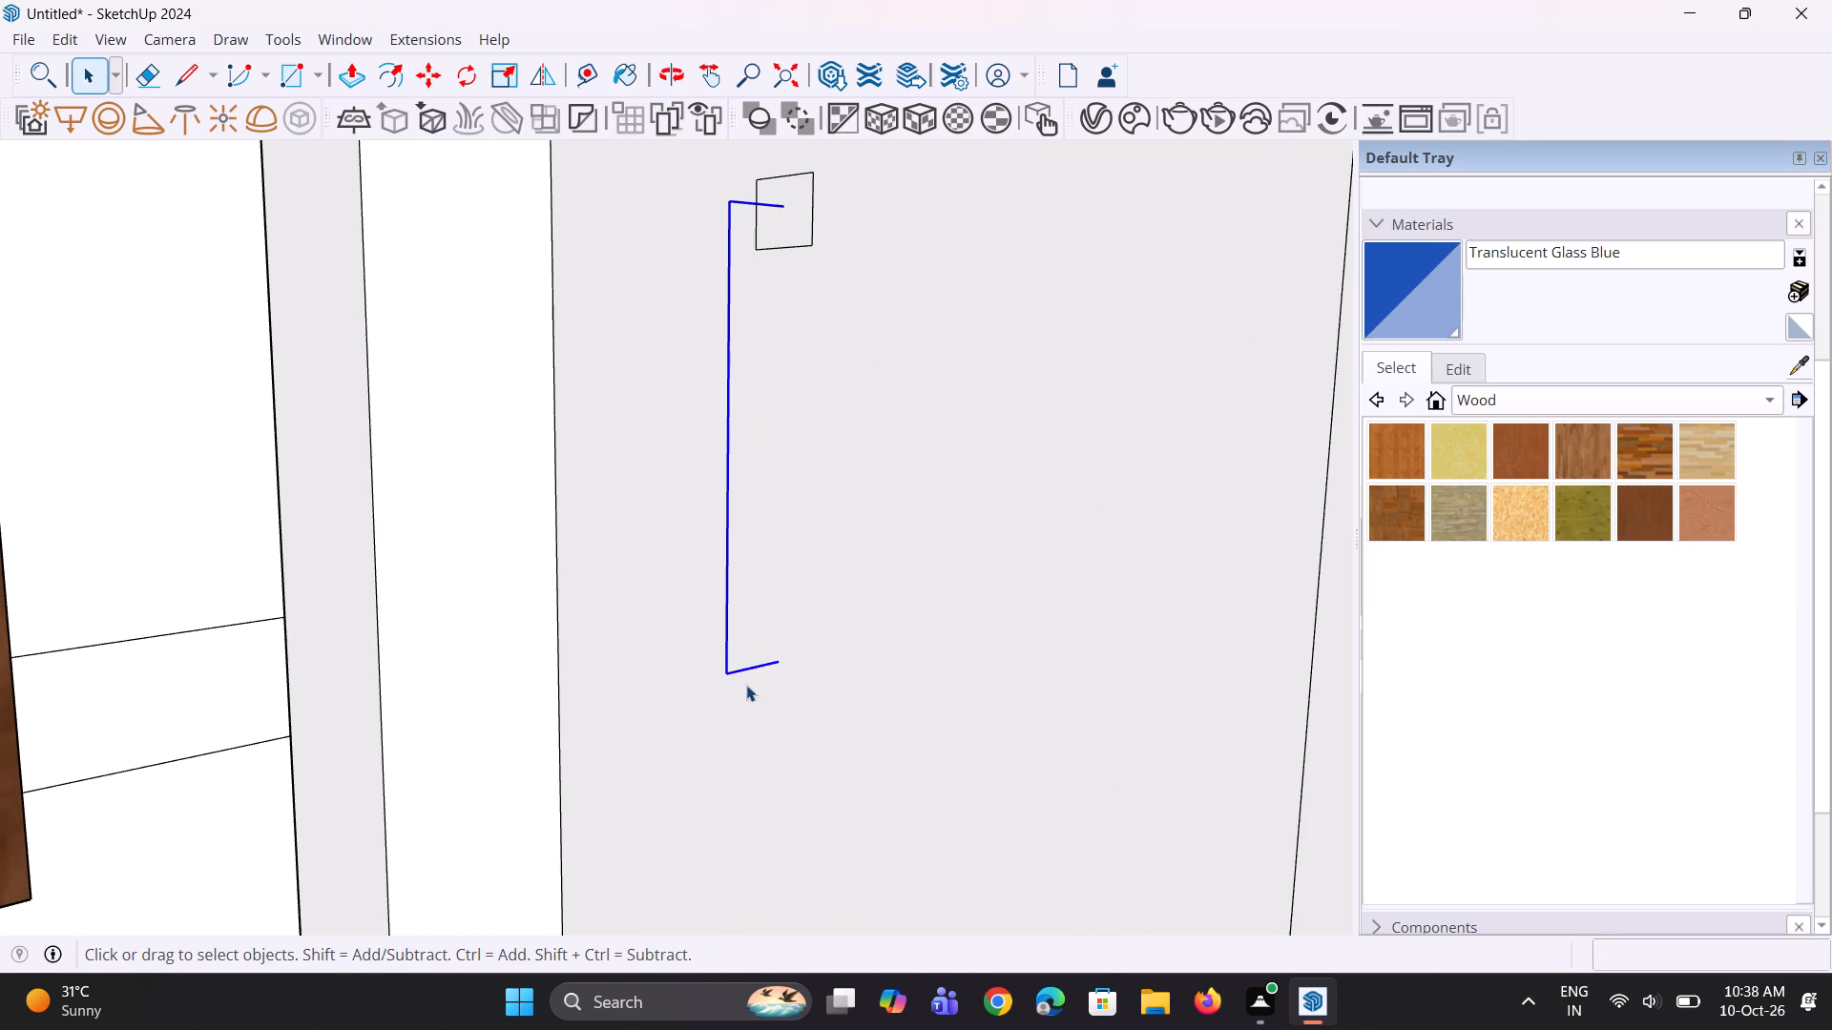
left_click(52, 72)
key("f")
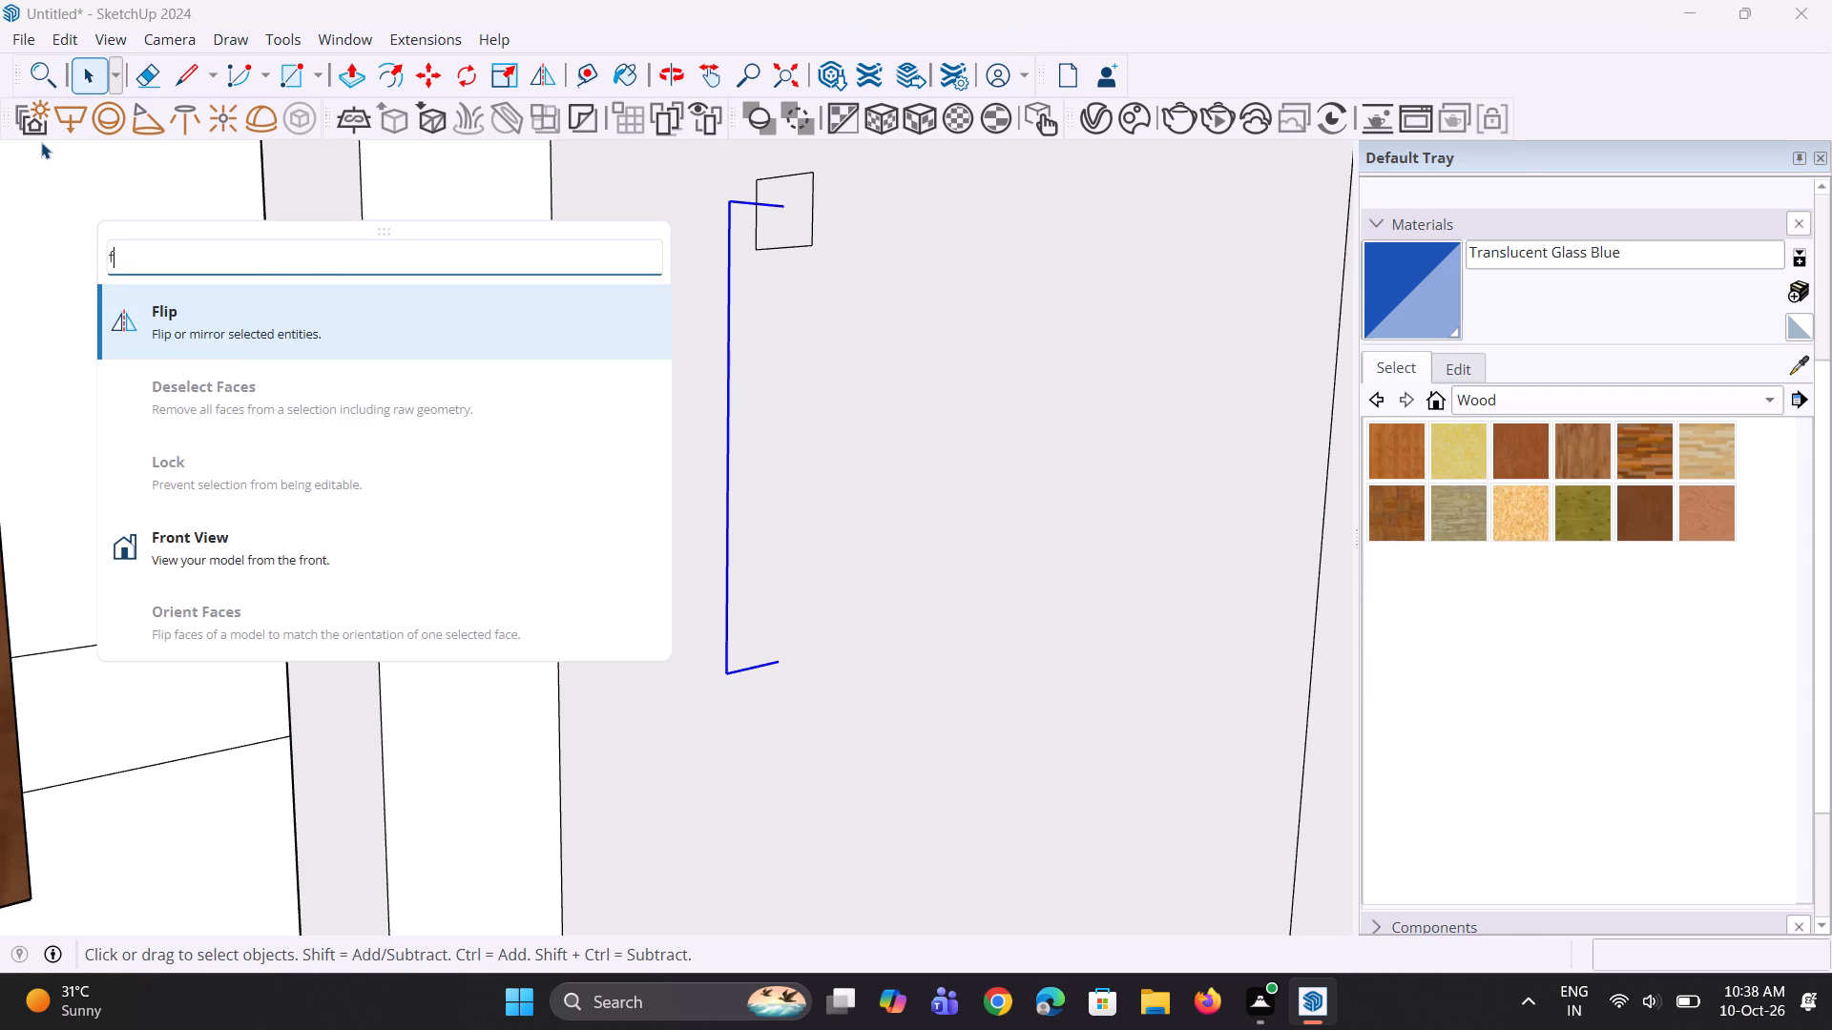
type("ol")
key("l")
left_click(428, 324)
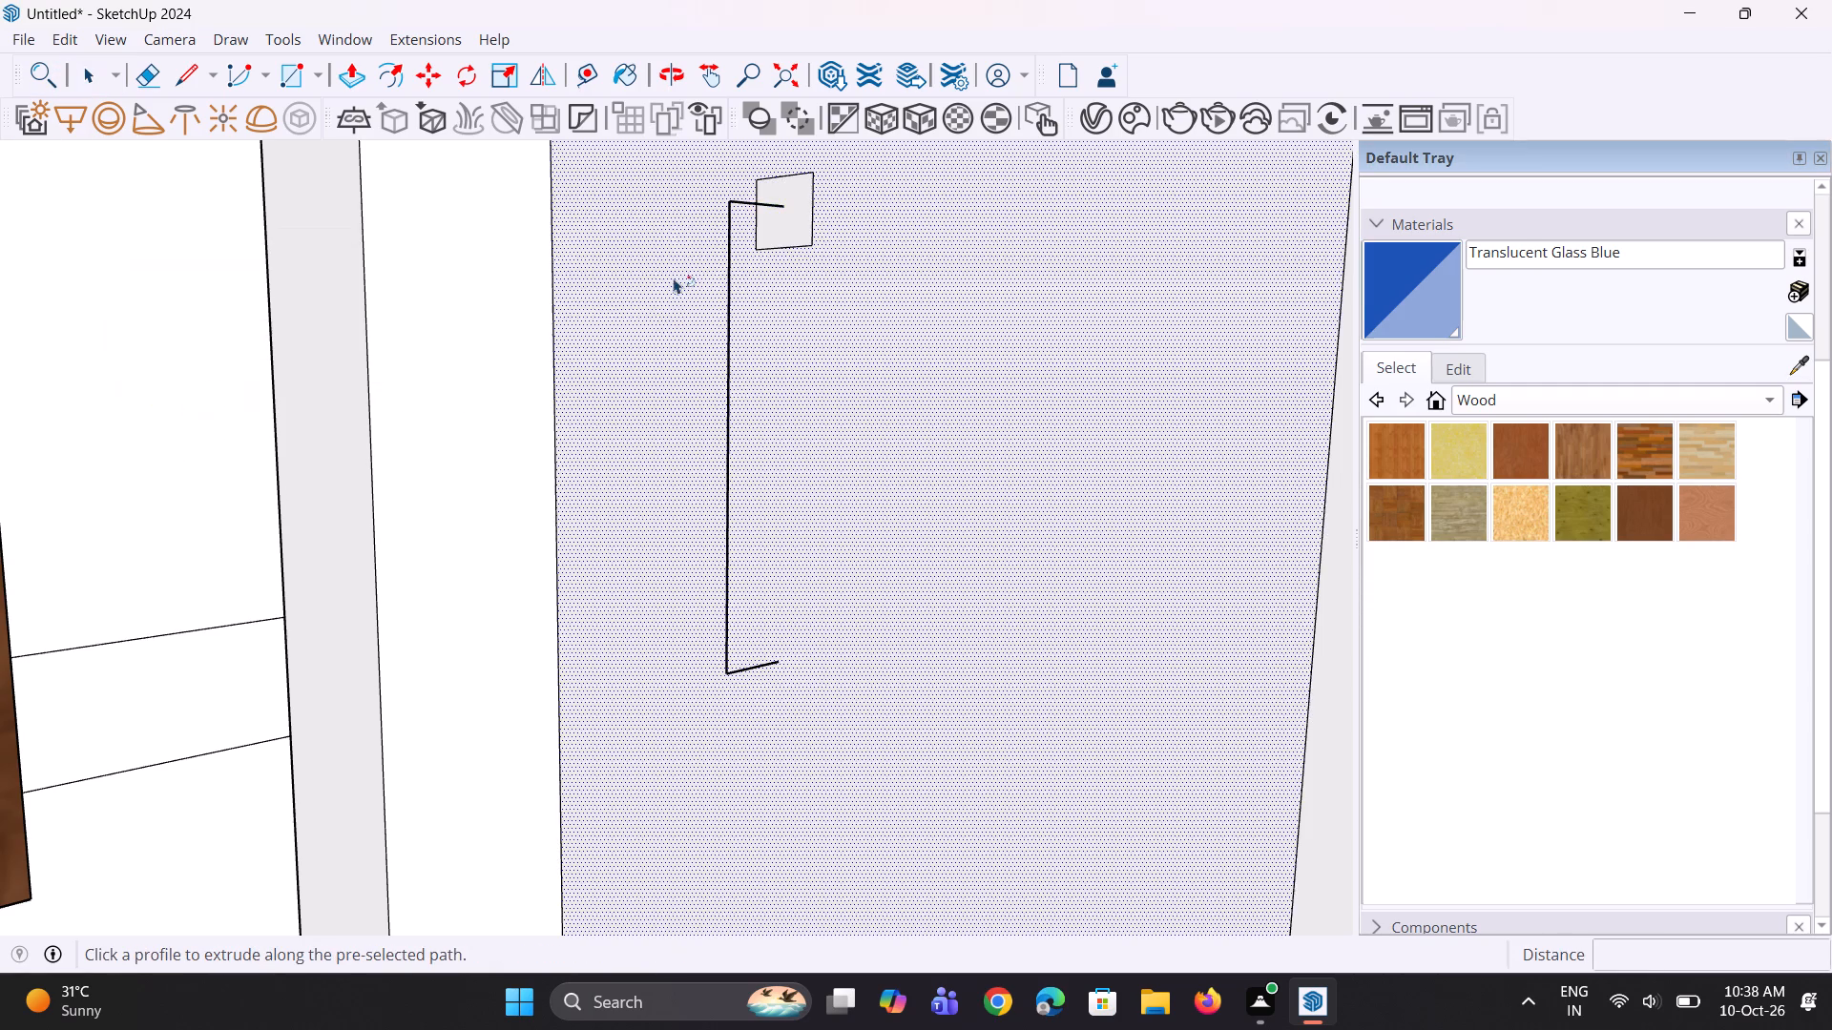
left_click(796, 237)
Undo the handle sweep together with its rectangle profile and bracket-shaped path, back to the plain narrow door panel.
scroll(733, 474, "down", 2)
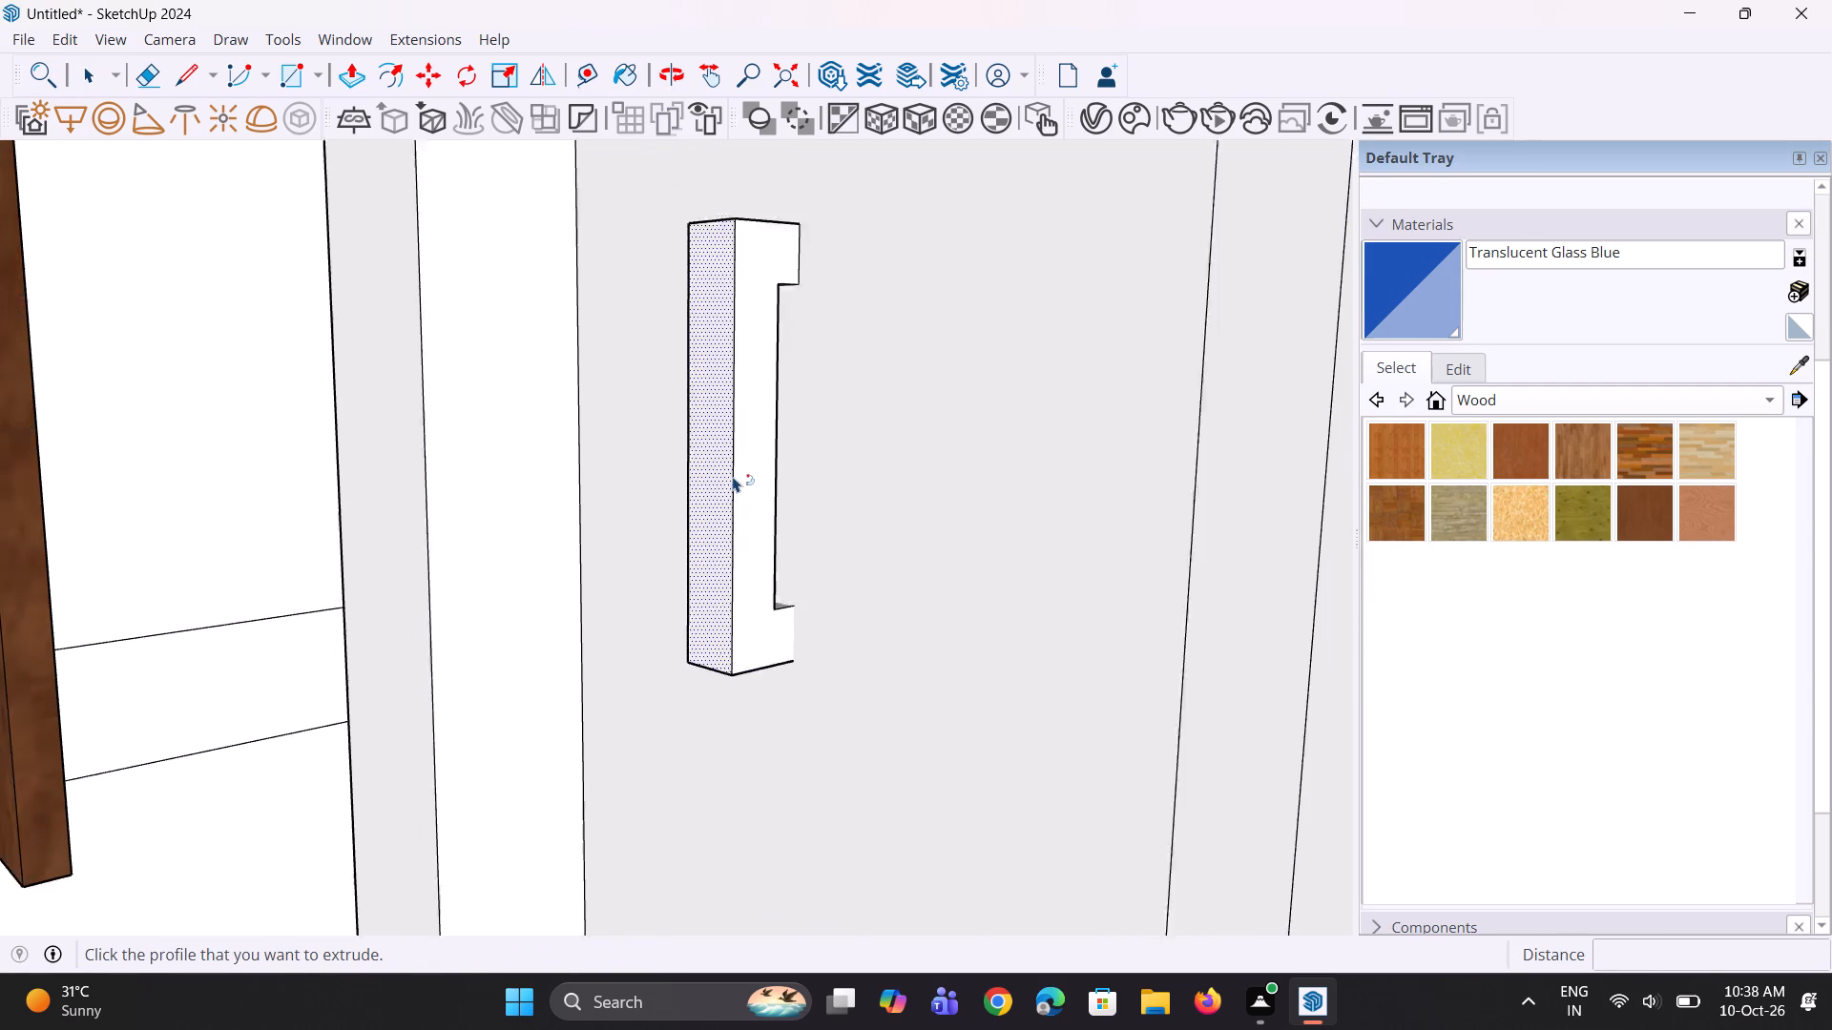
scroll(733, 476, "down", 20)
scroll(733, 476, "down", 1)
middle_click_drag(686, 592, 926, 583)
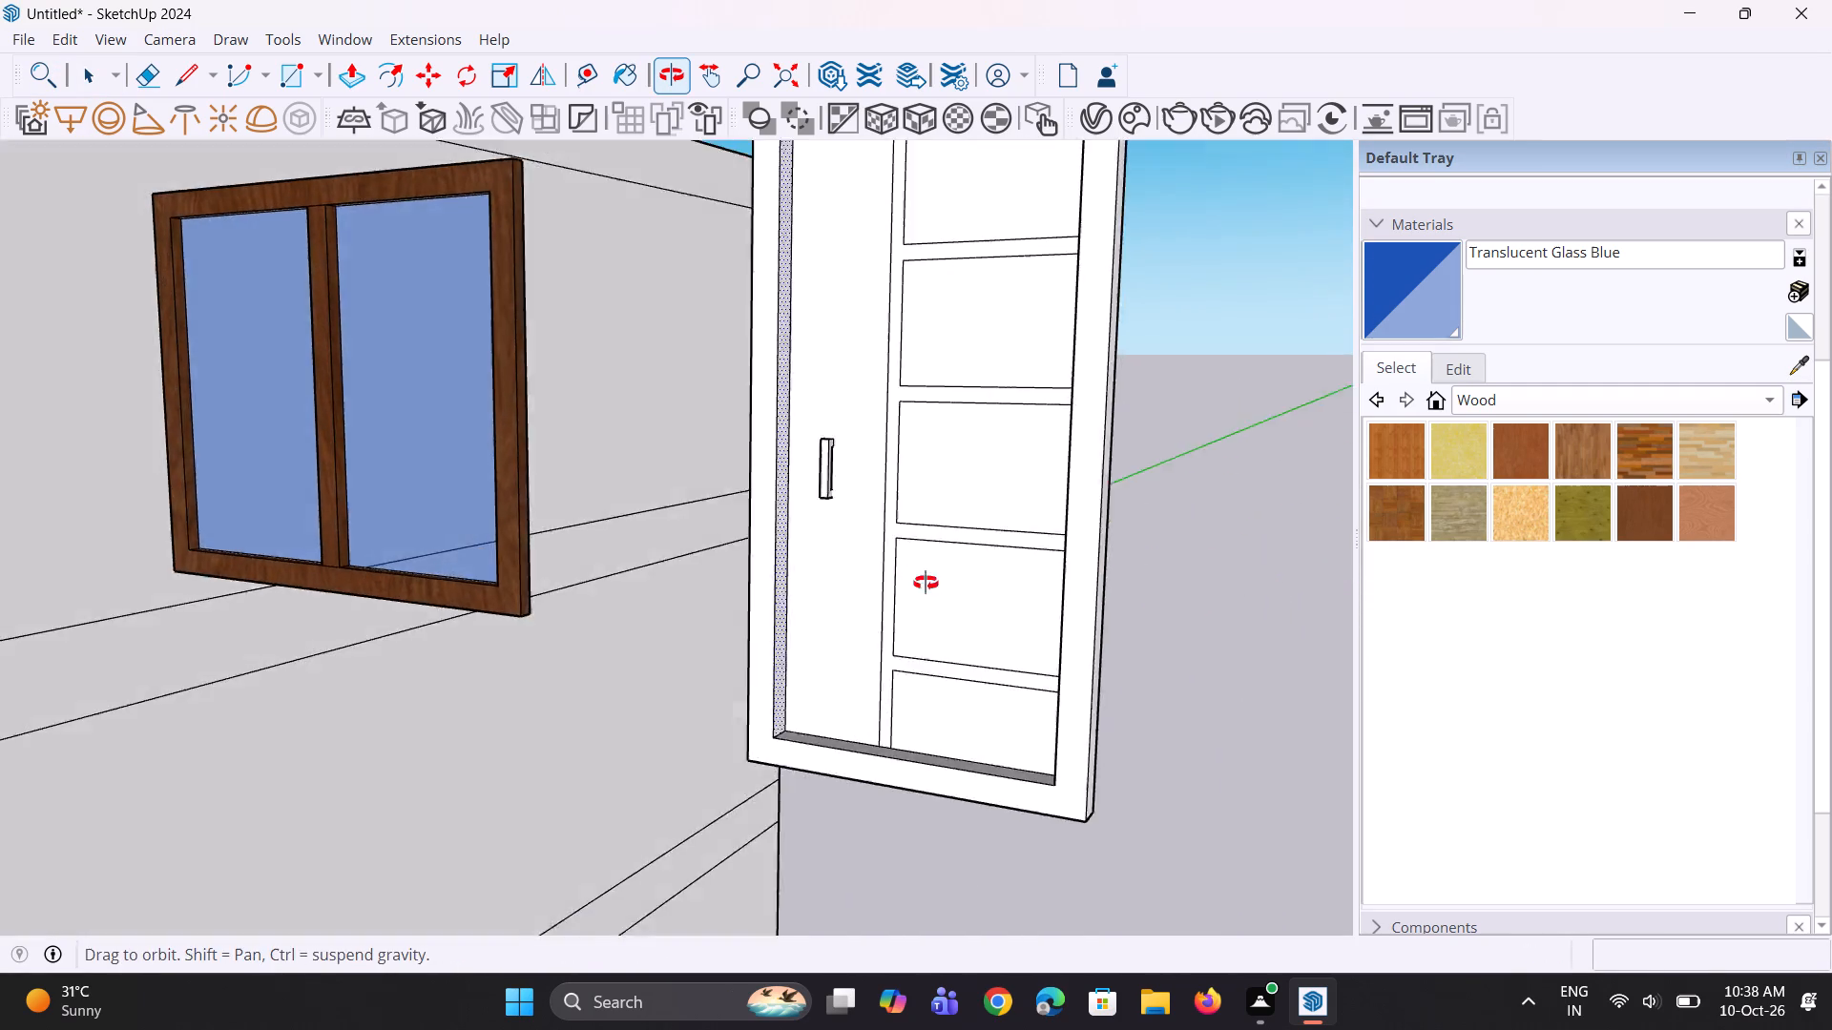
middle_click_drag(926, 583, 992, 583)
scroll(803, 574, "down", 4)
middle_click_drag(894, 586, 731, 544)
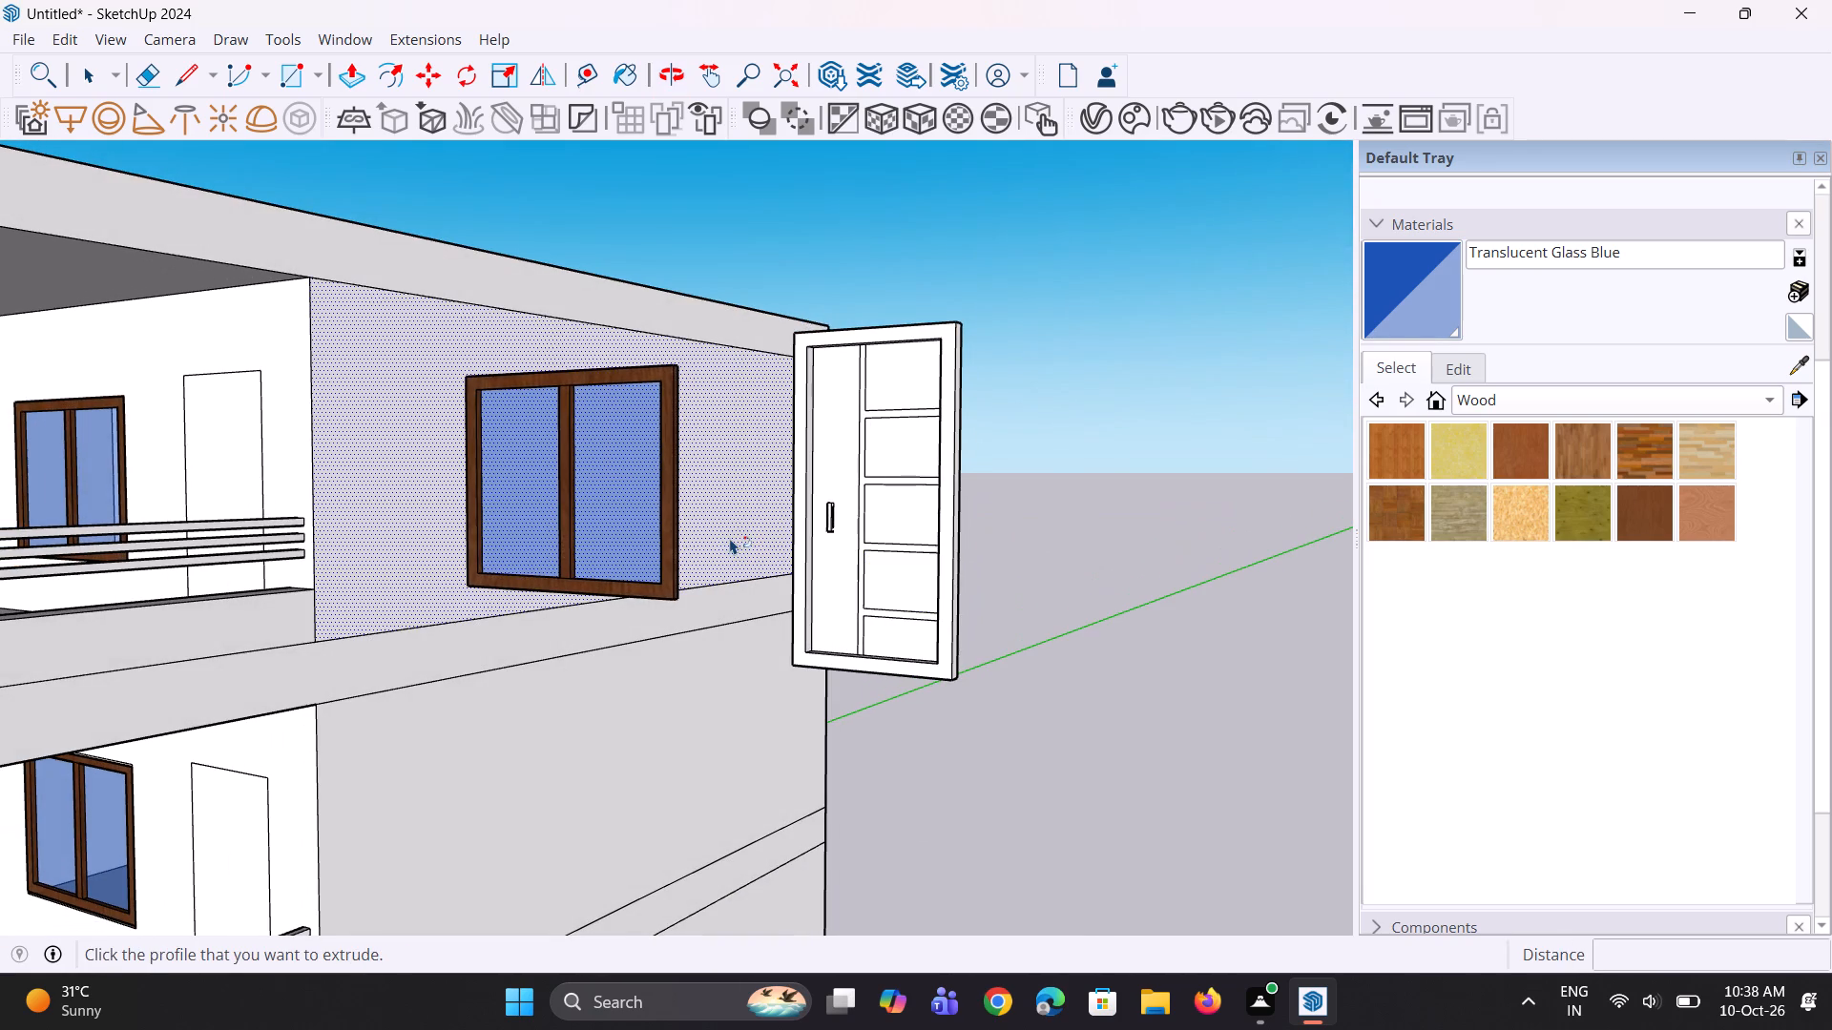
key("ctrl+z")
key("ctrl+z")
key("ctrl+z")
key("ctrl+z")
key("ctrl+z")
key("ctrl+z")
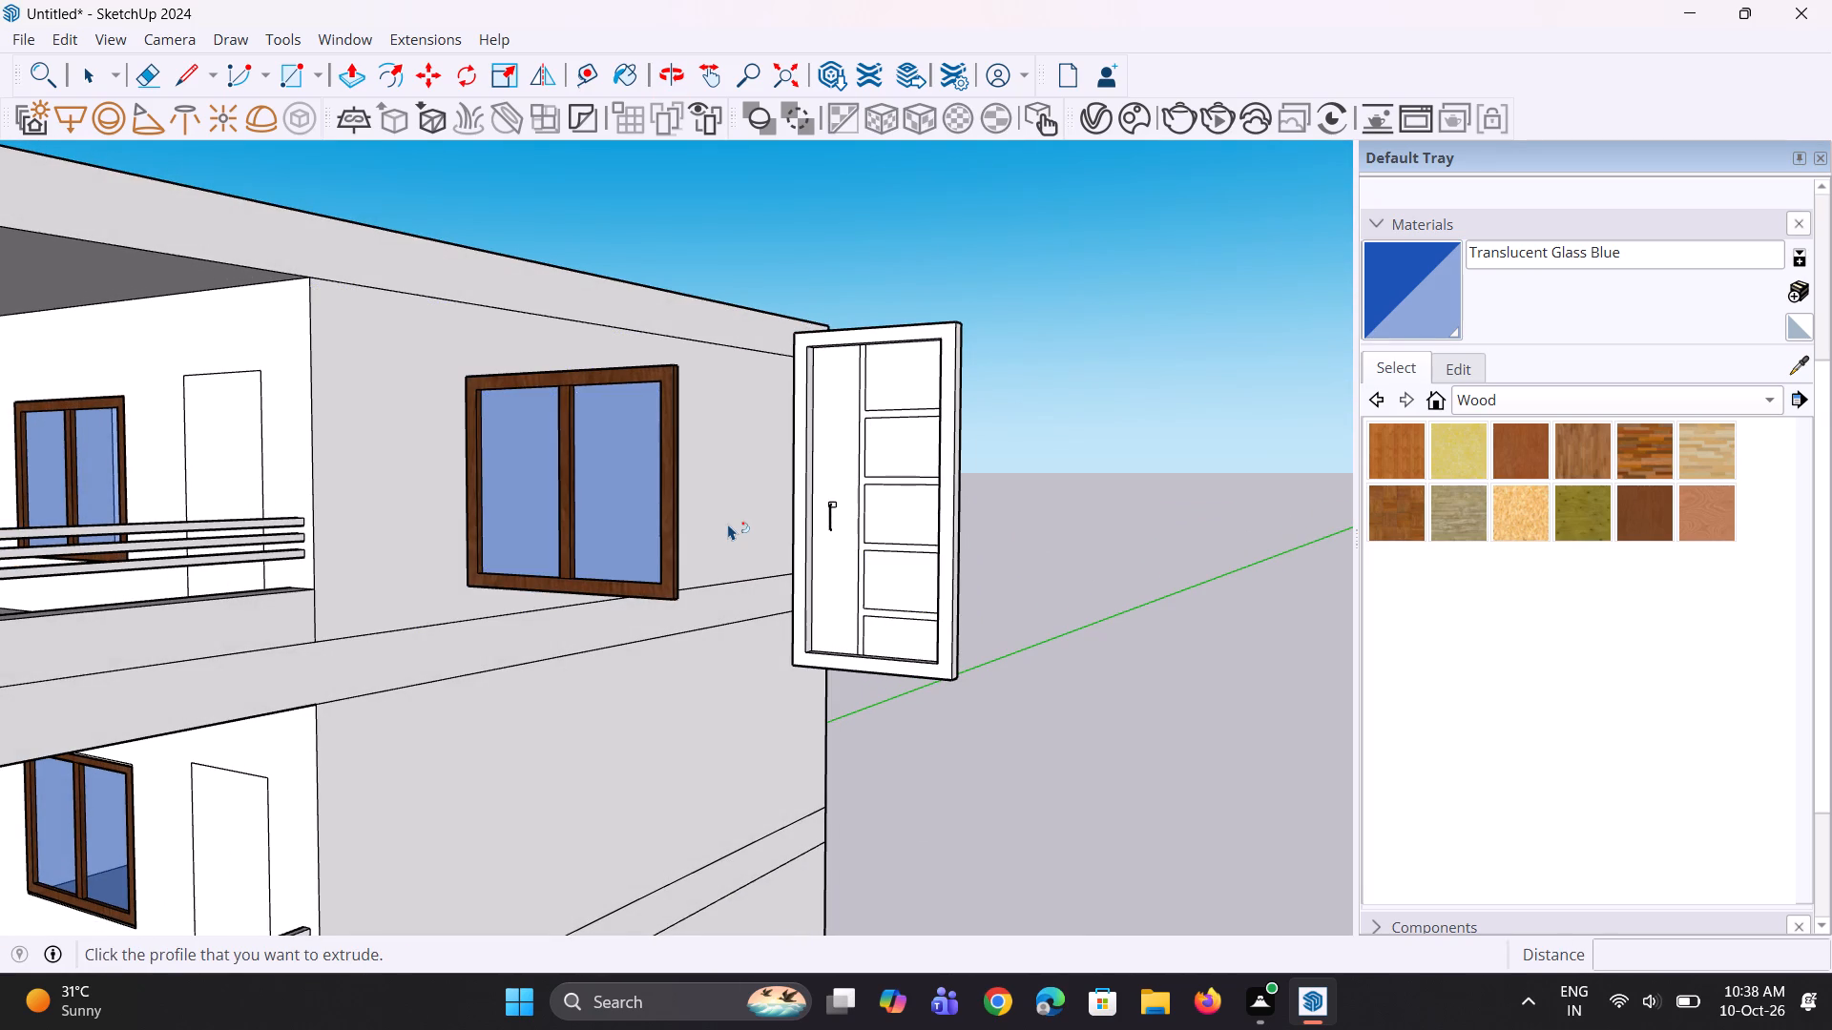
key("ctrl+z")
key("ctrl+z")
key("ctrl+z")
key("ctrl+z")
key("ctrl+z")
Draw a bracket-shaped handle path off the narrow door panel: a stub about 1 13/16" out, about 8 7/16" down, and a stub back to the panel.
scroll(850, 528, "up", 2)
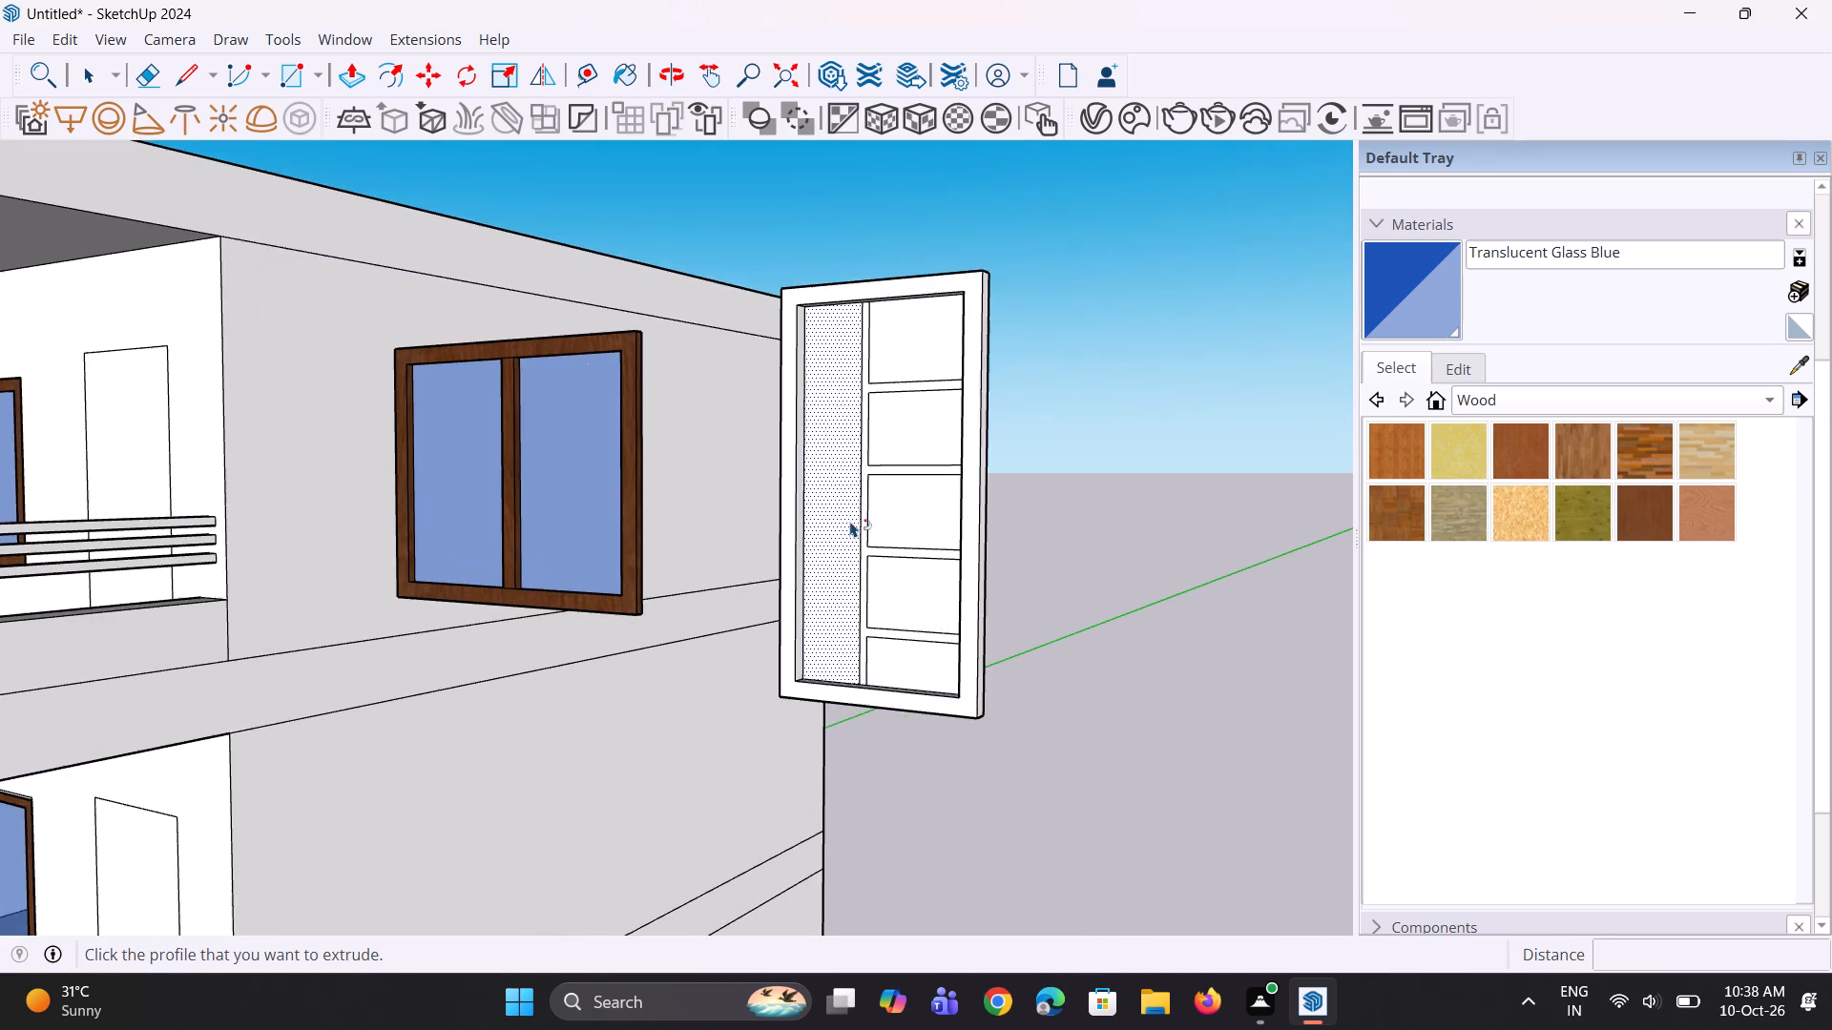
scroll(850, 521, "up", 6)
key("l")
scroll(845, 525, "up", 7)
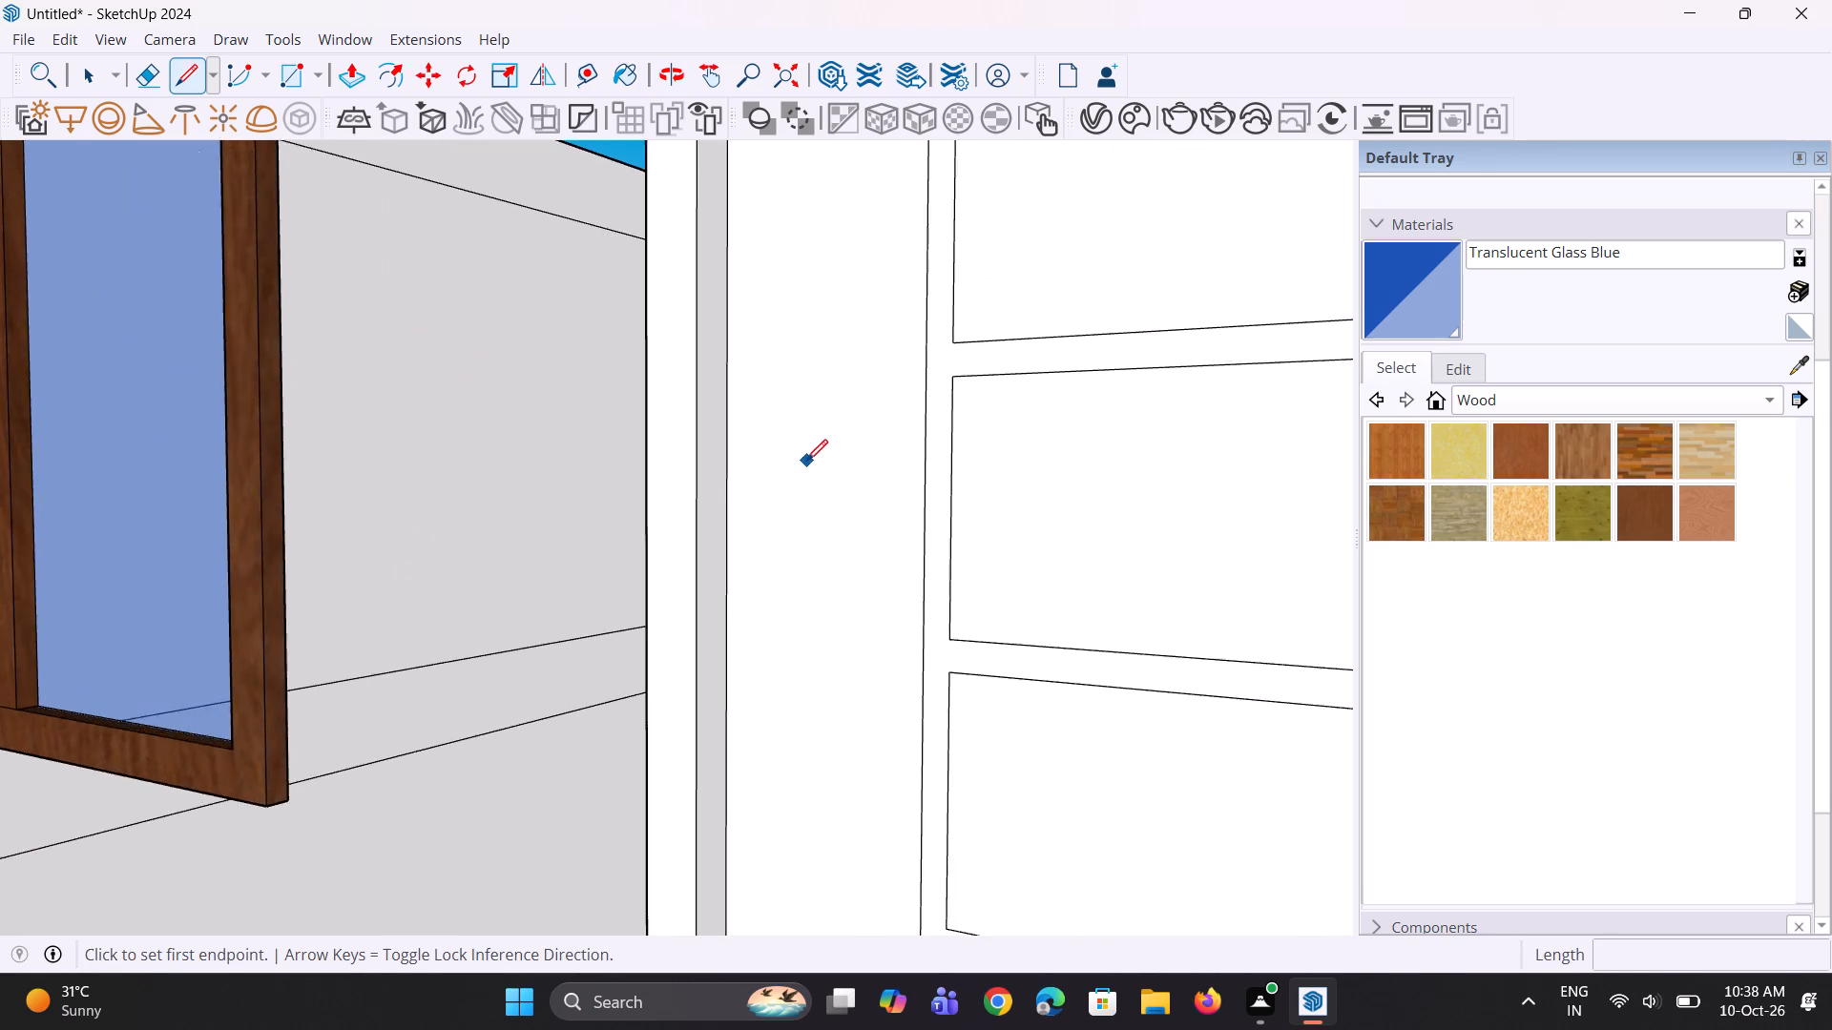
scroll(806, 461, "up", 6)
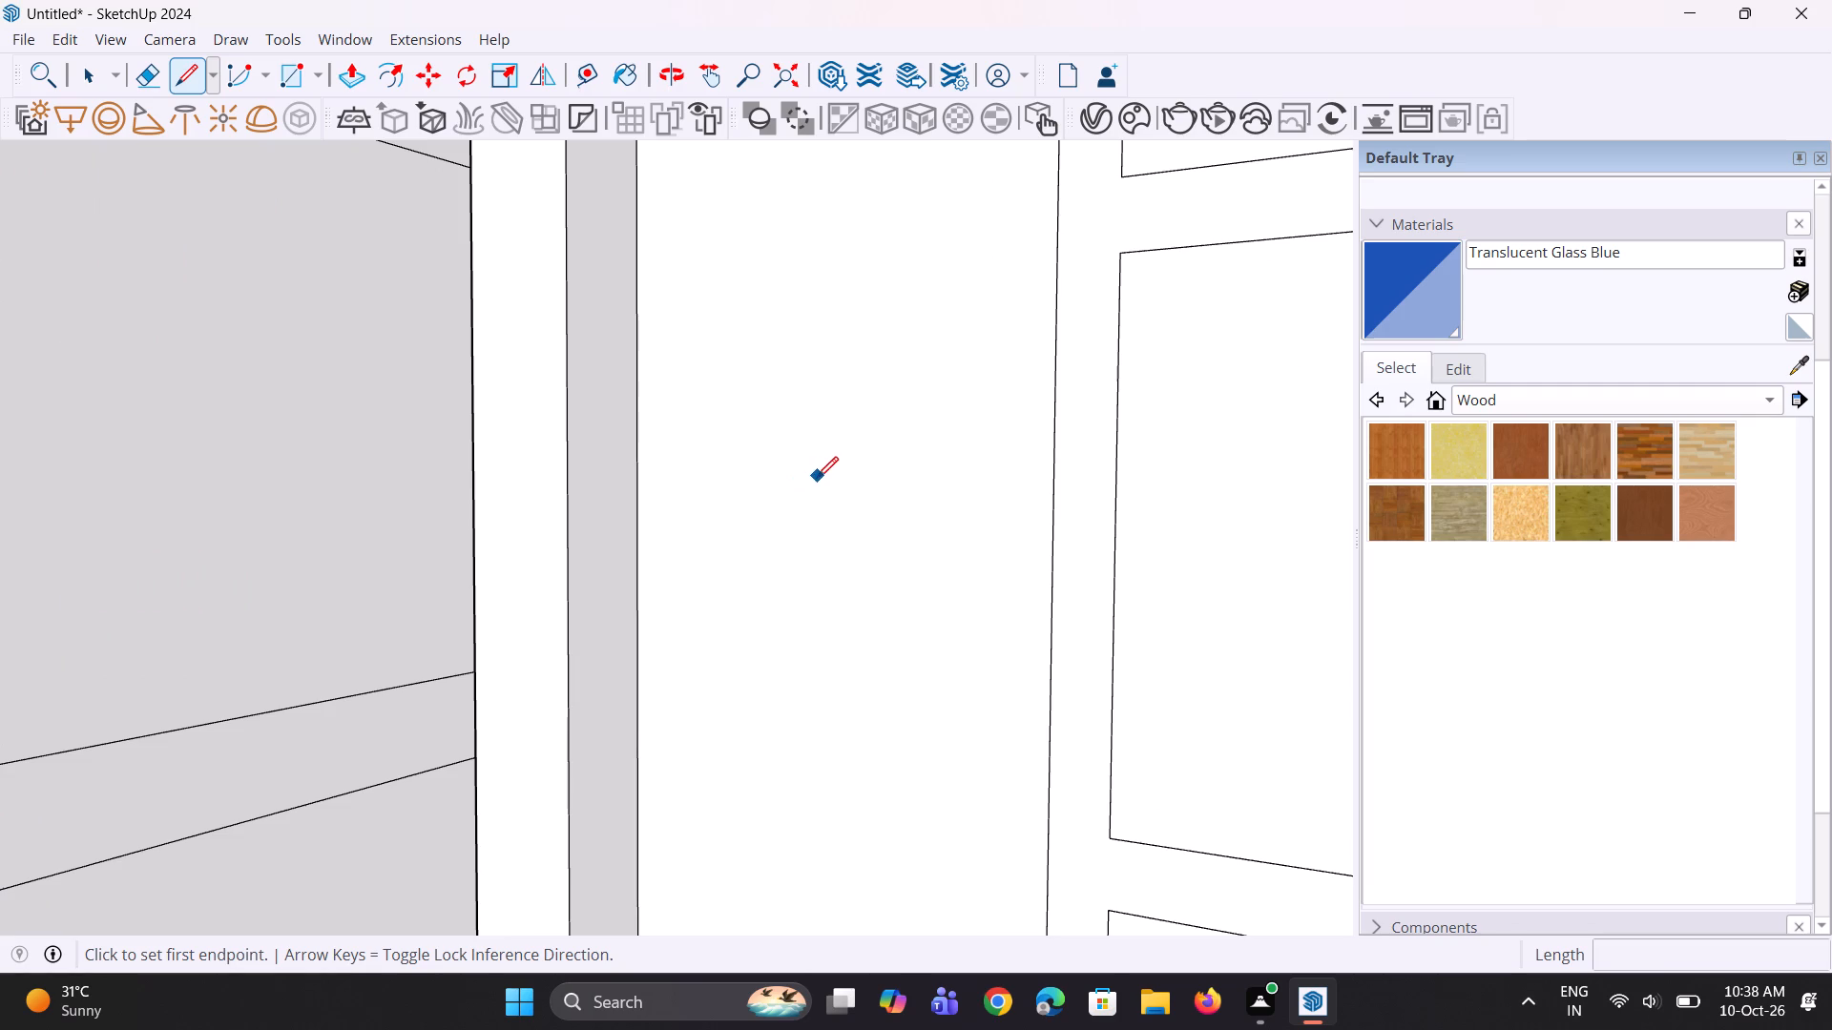
left_click(817, 478)
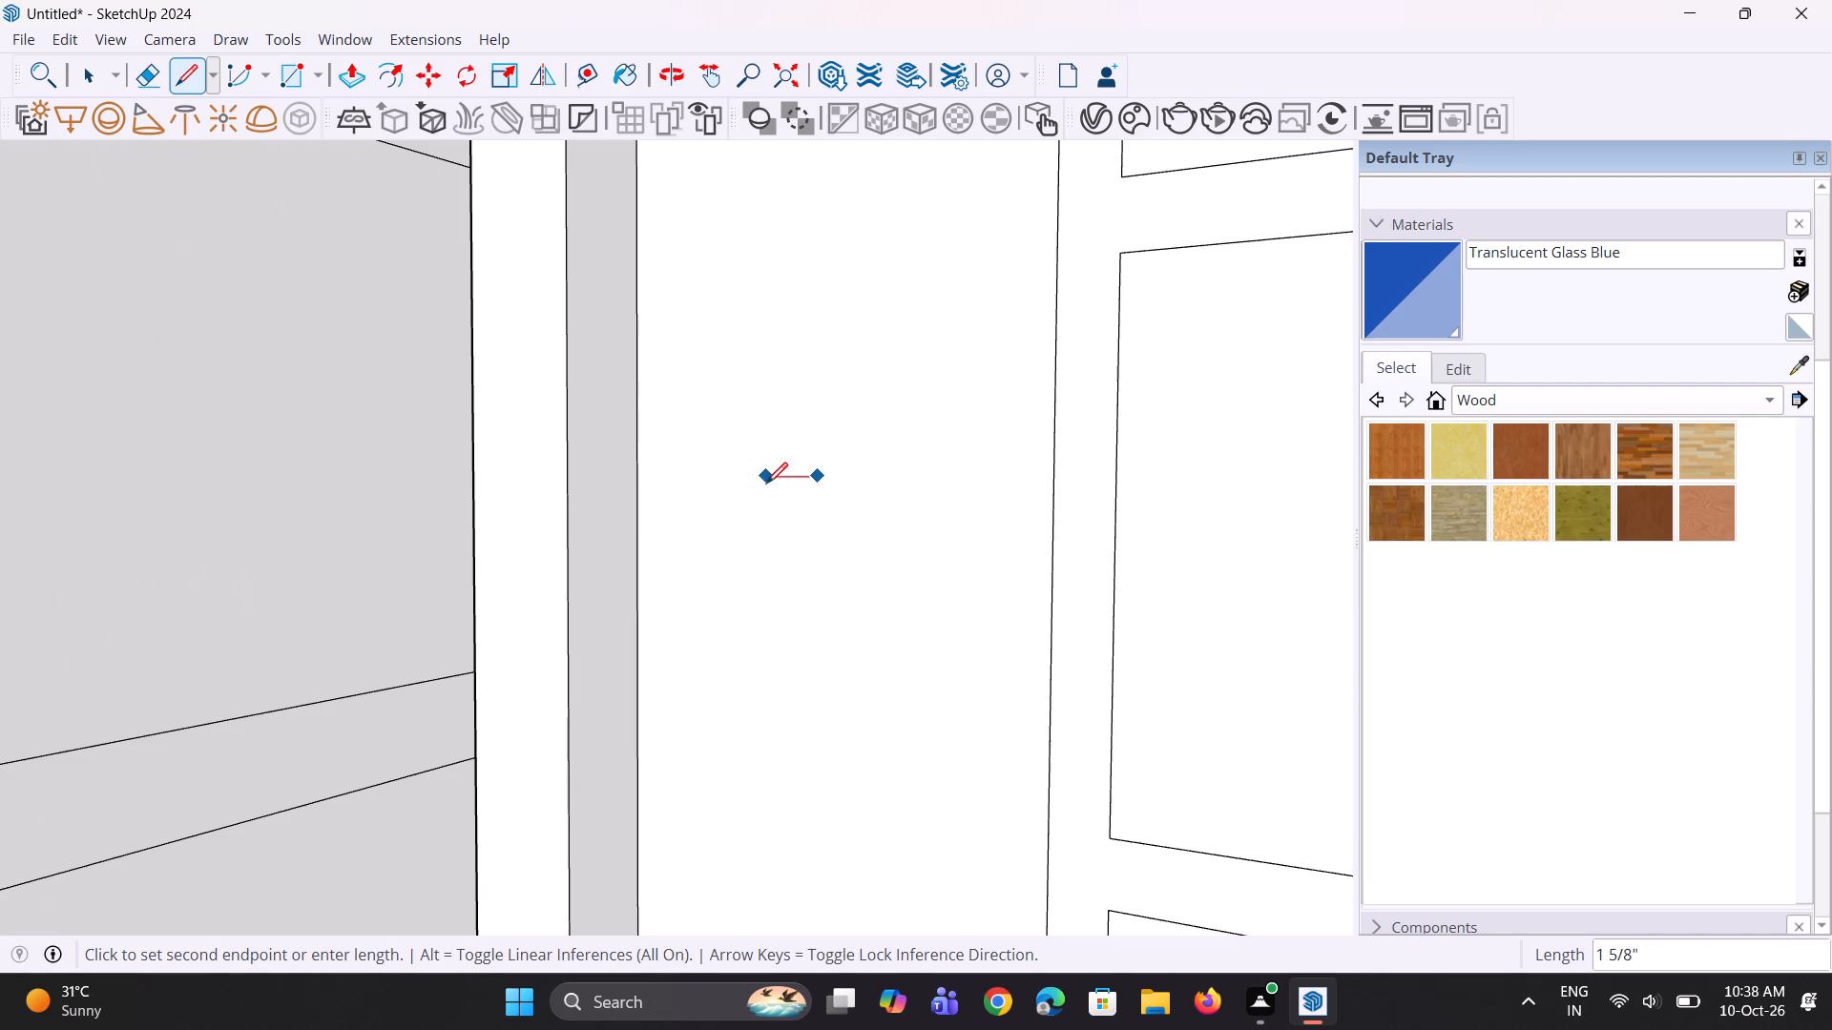
middle_click_drag(734, 512, 570, 528)
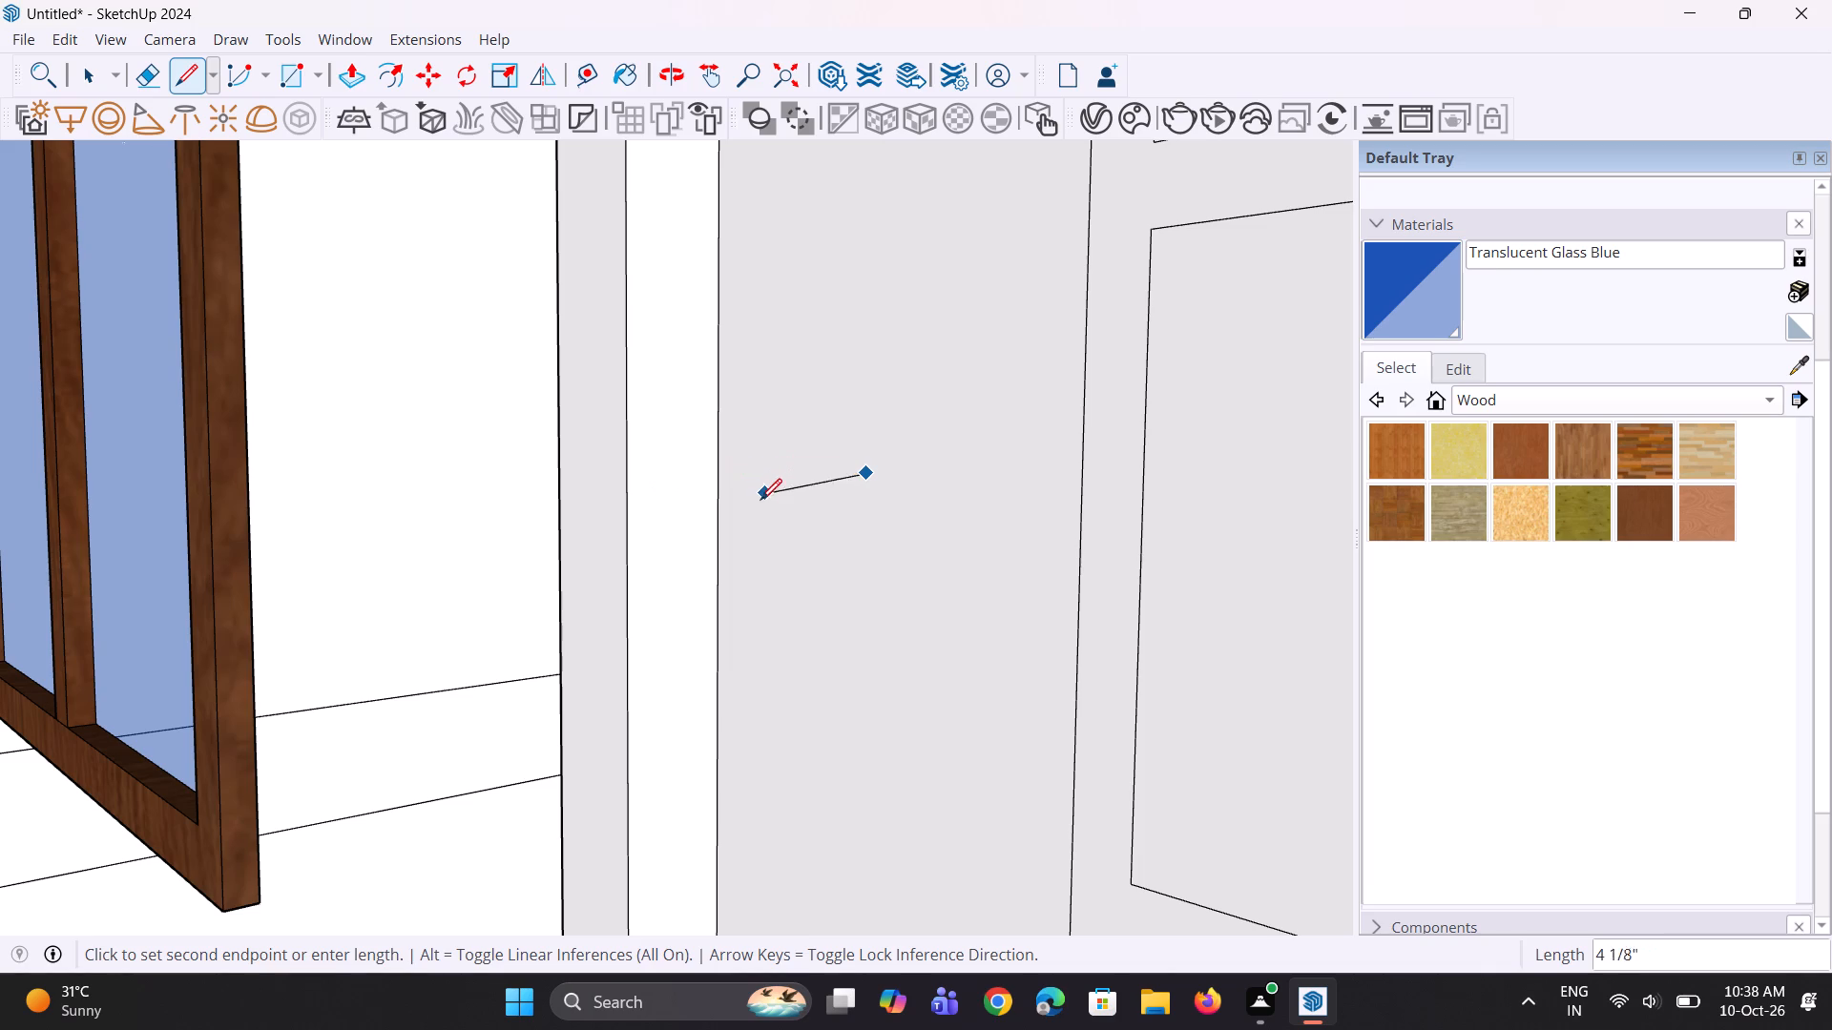
left_click(818, 487)
left_click(830, 797)
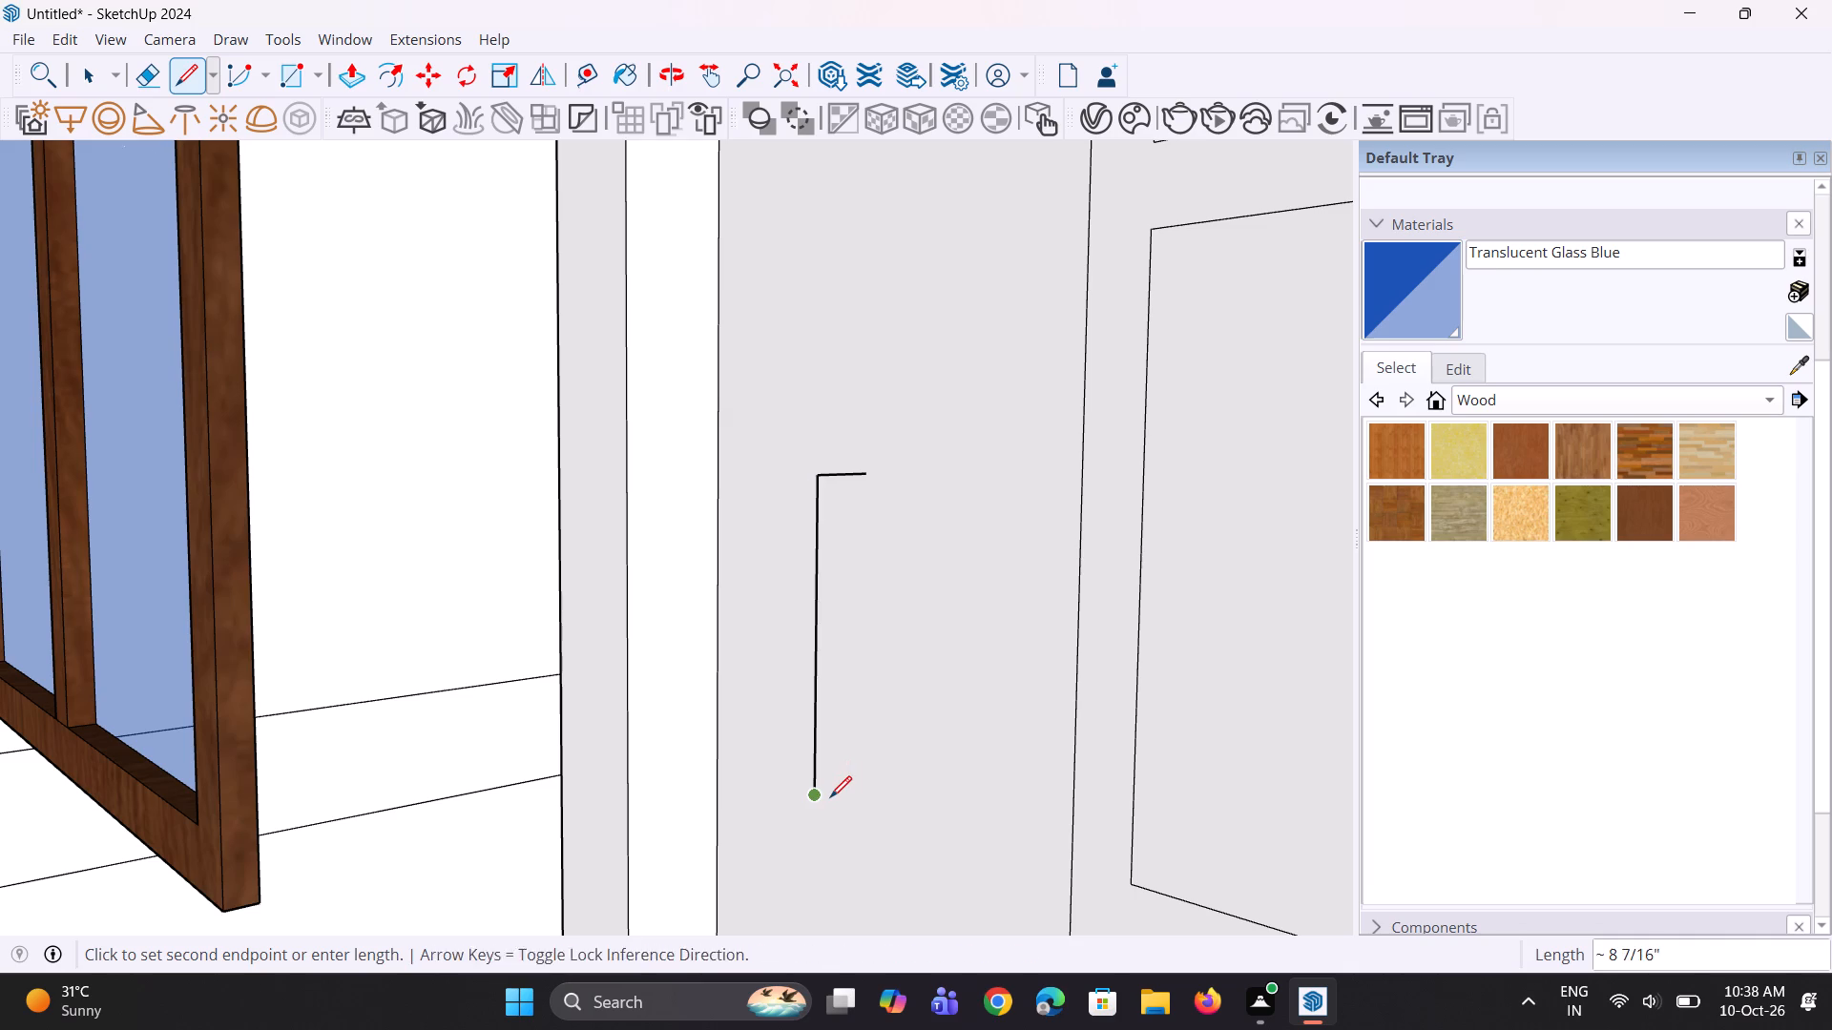
left_click(864, 773)
scroll(845, 759, "down", 5)
middle_click_drag(839, 745, 1183, 672)
key("space")
Draw a small rectangle on the door panel around the base of the path's upper stub as the handle profile.
scroll(844, 623, "up", 3)
middle_click_drag(870, 619, 1092, 654)
scroll(745, 463, "up", 2)
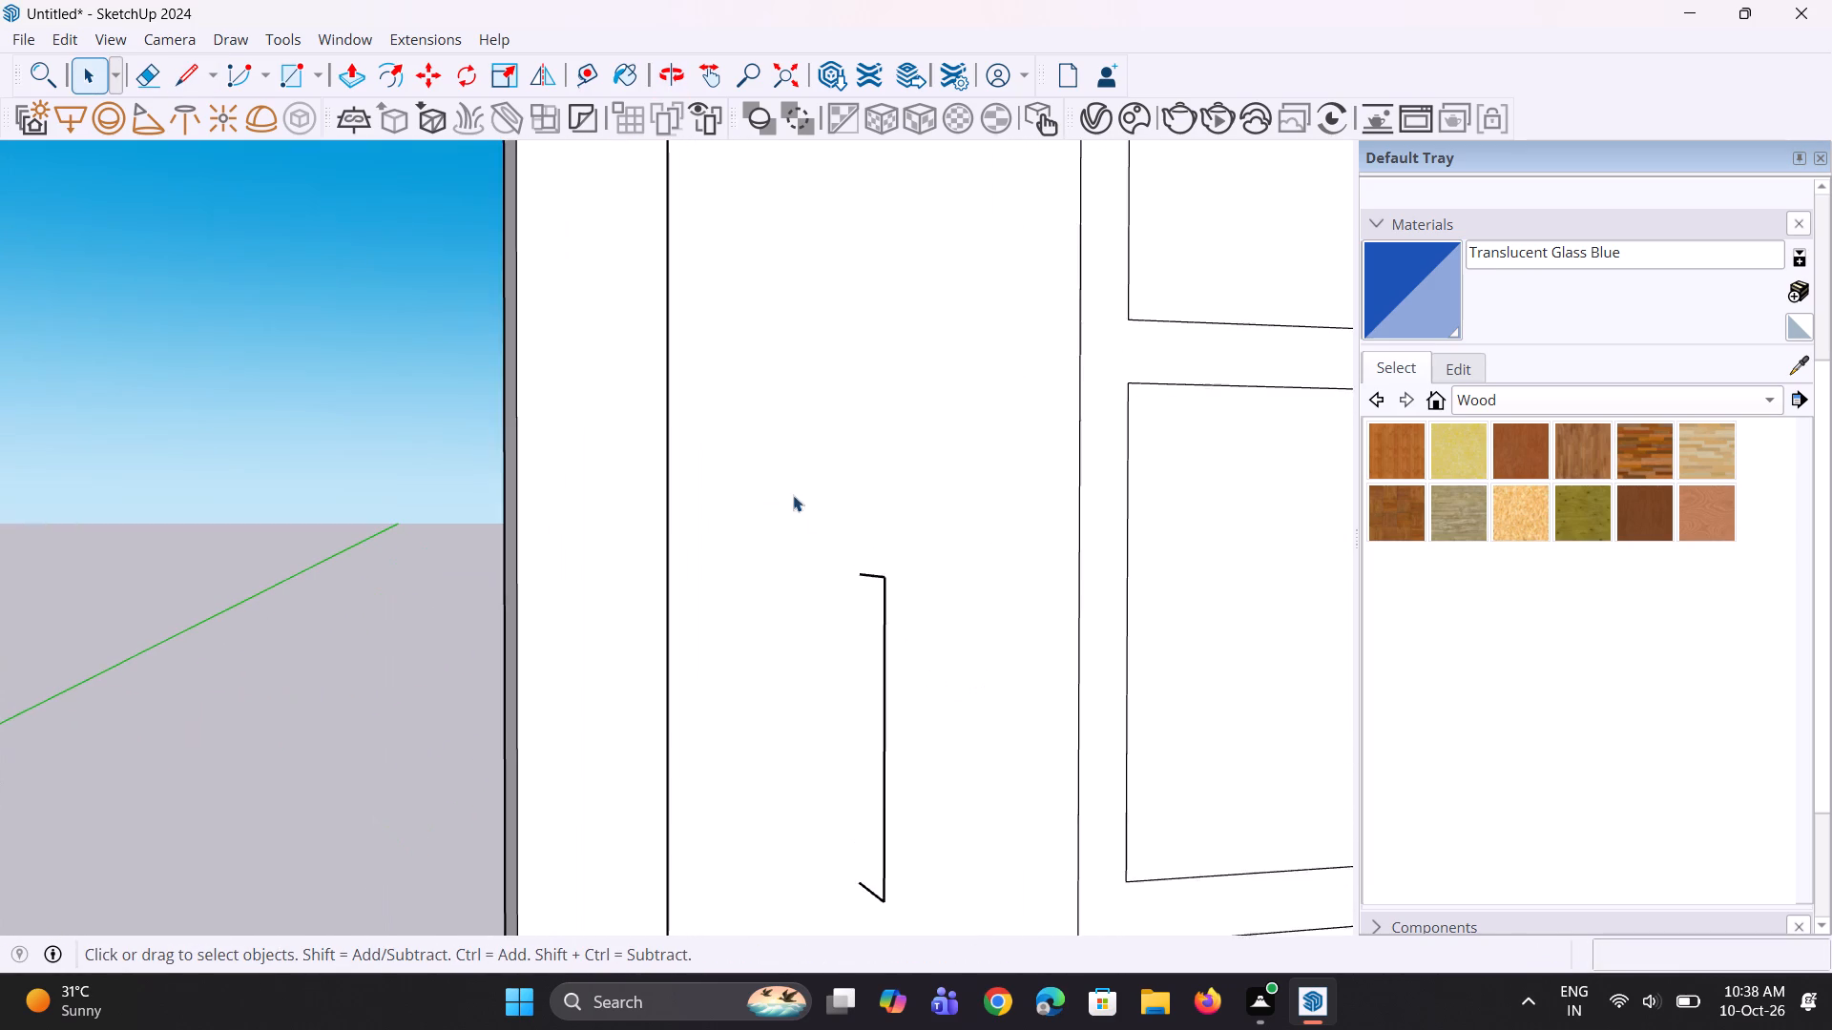
scroll(793, 495, "up", 4)
key("r")
scroll(836, 535, "up", 2)
left_click(807, 536)
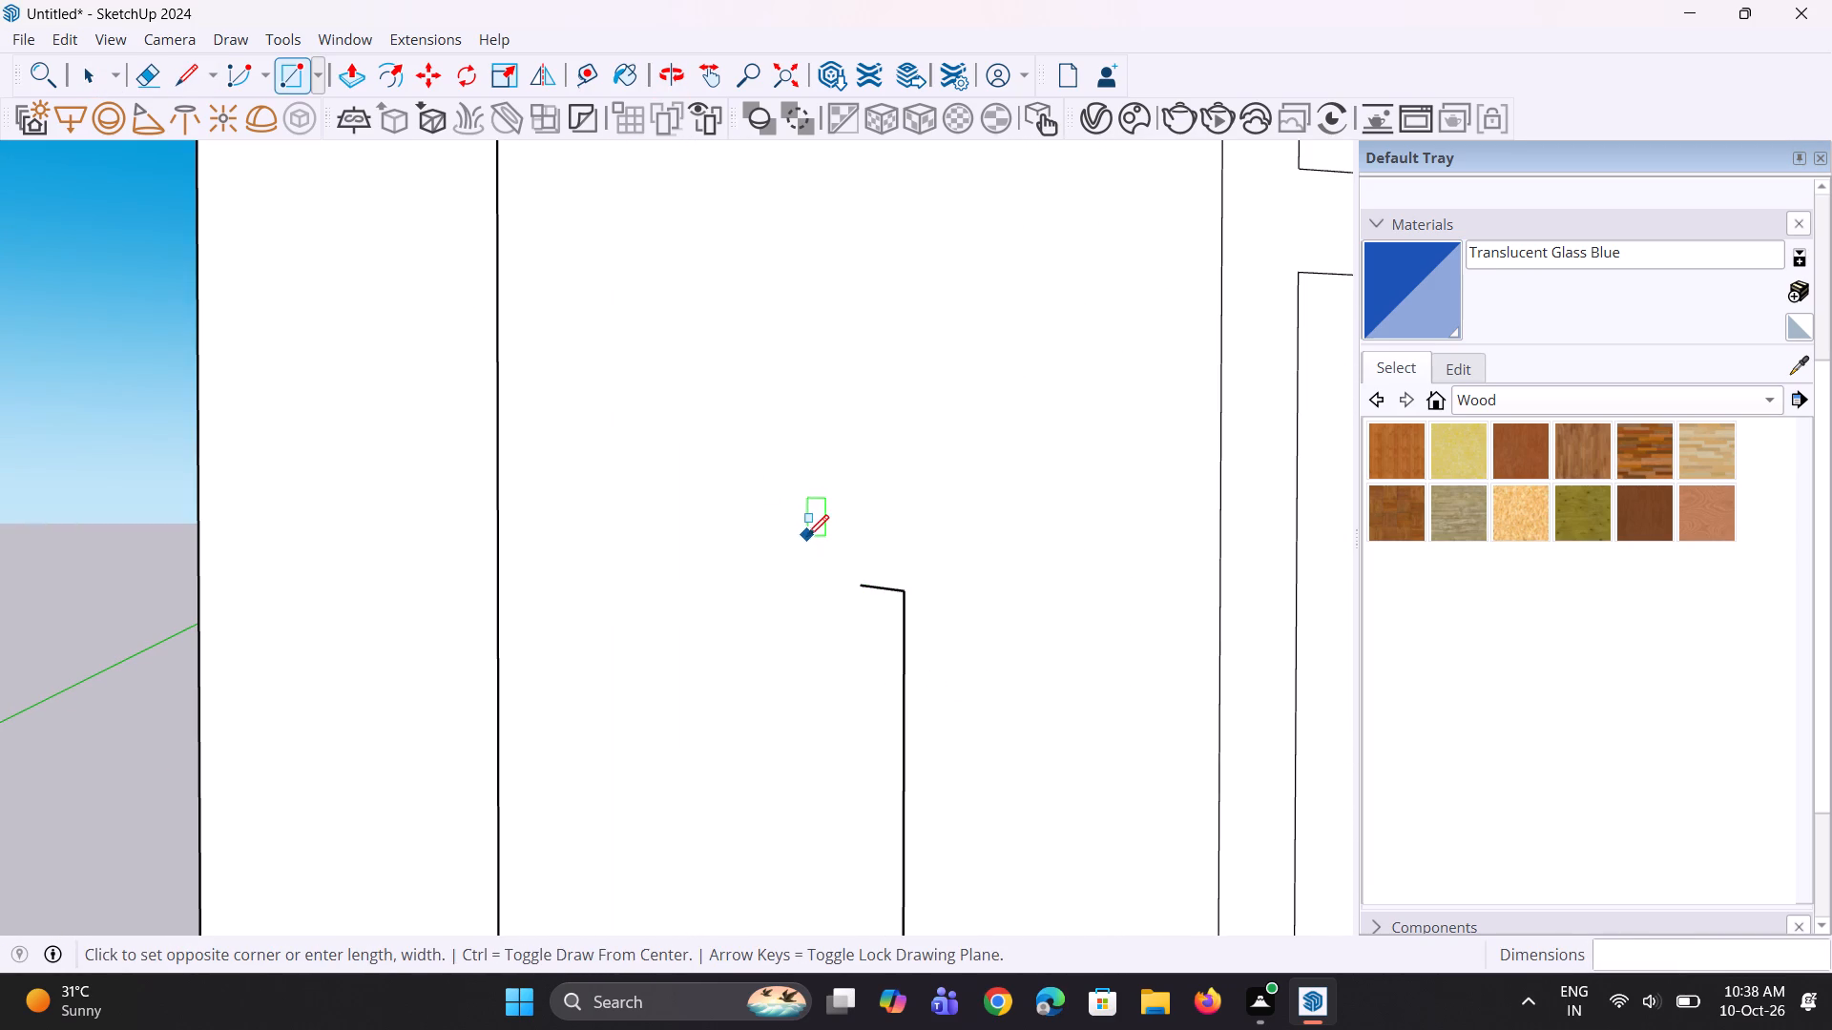
left_click(929, 614)
Move the rectangle's vertical edge farthest from the door frame inward by about 5/8".
middle_click_drag(932, 640, 800, 625)
key("b")
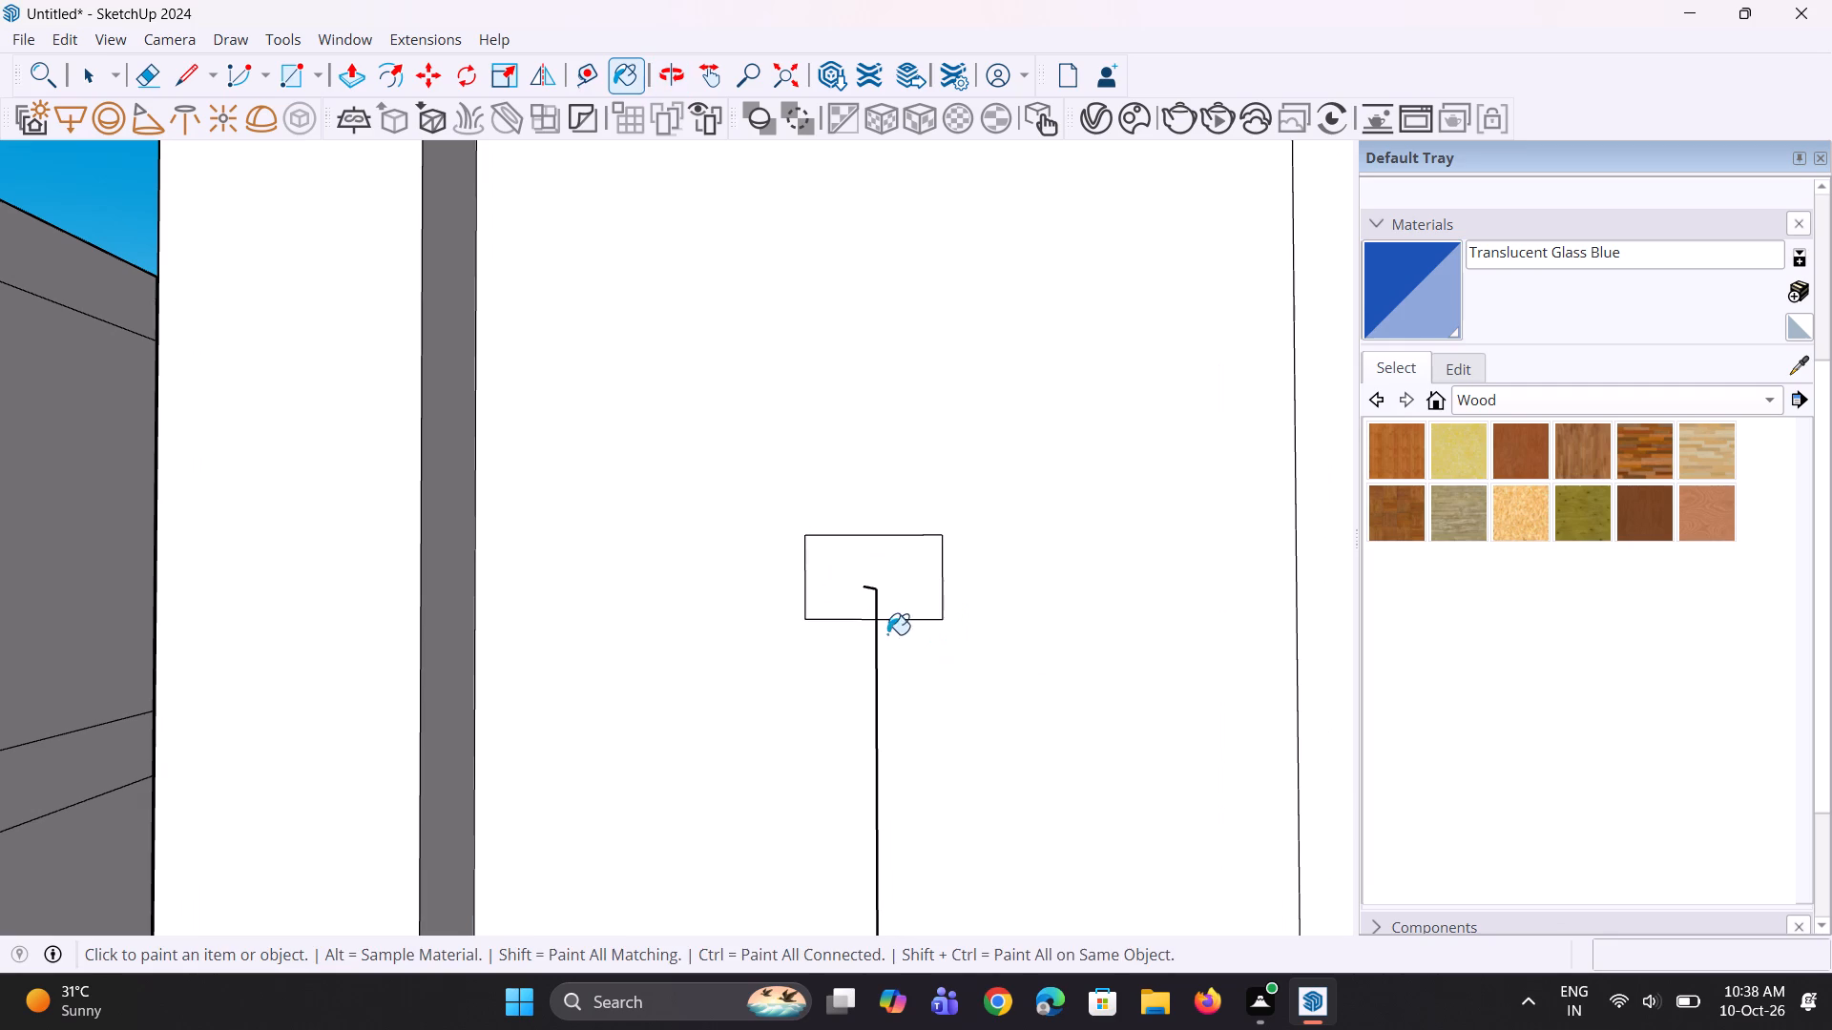
key("space")
key("space")
left_click(944, 592)
scroll(935, 654, "up", 2)
key("m")
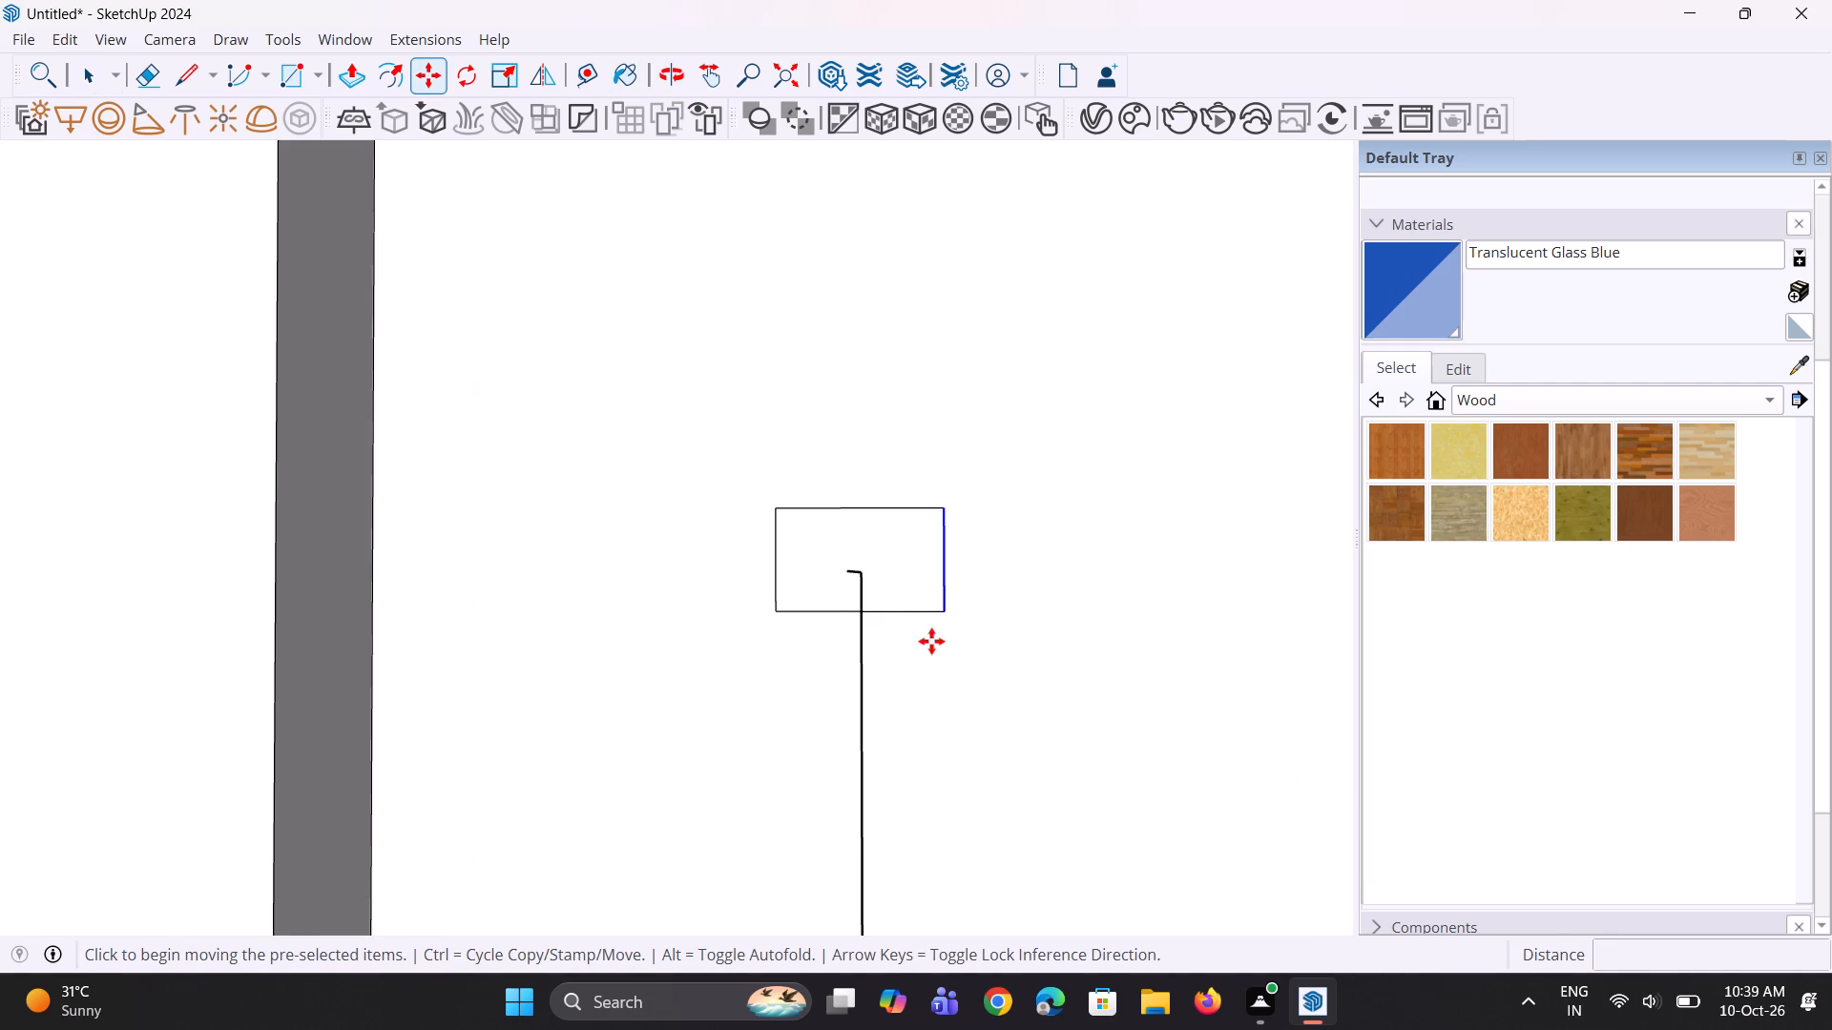
left_click(942, 617)
left_click(897, 617)
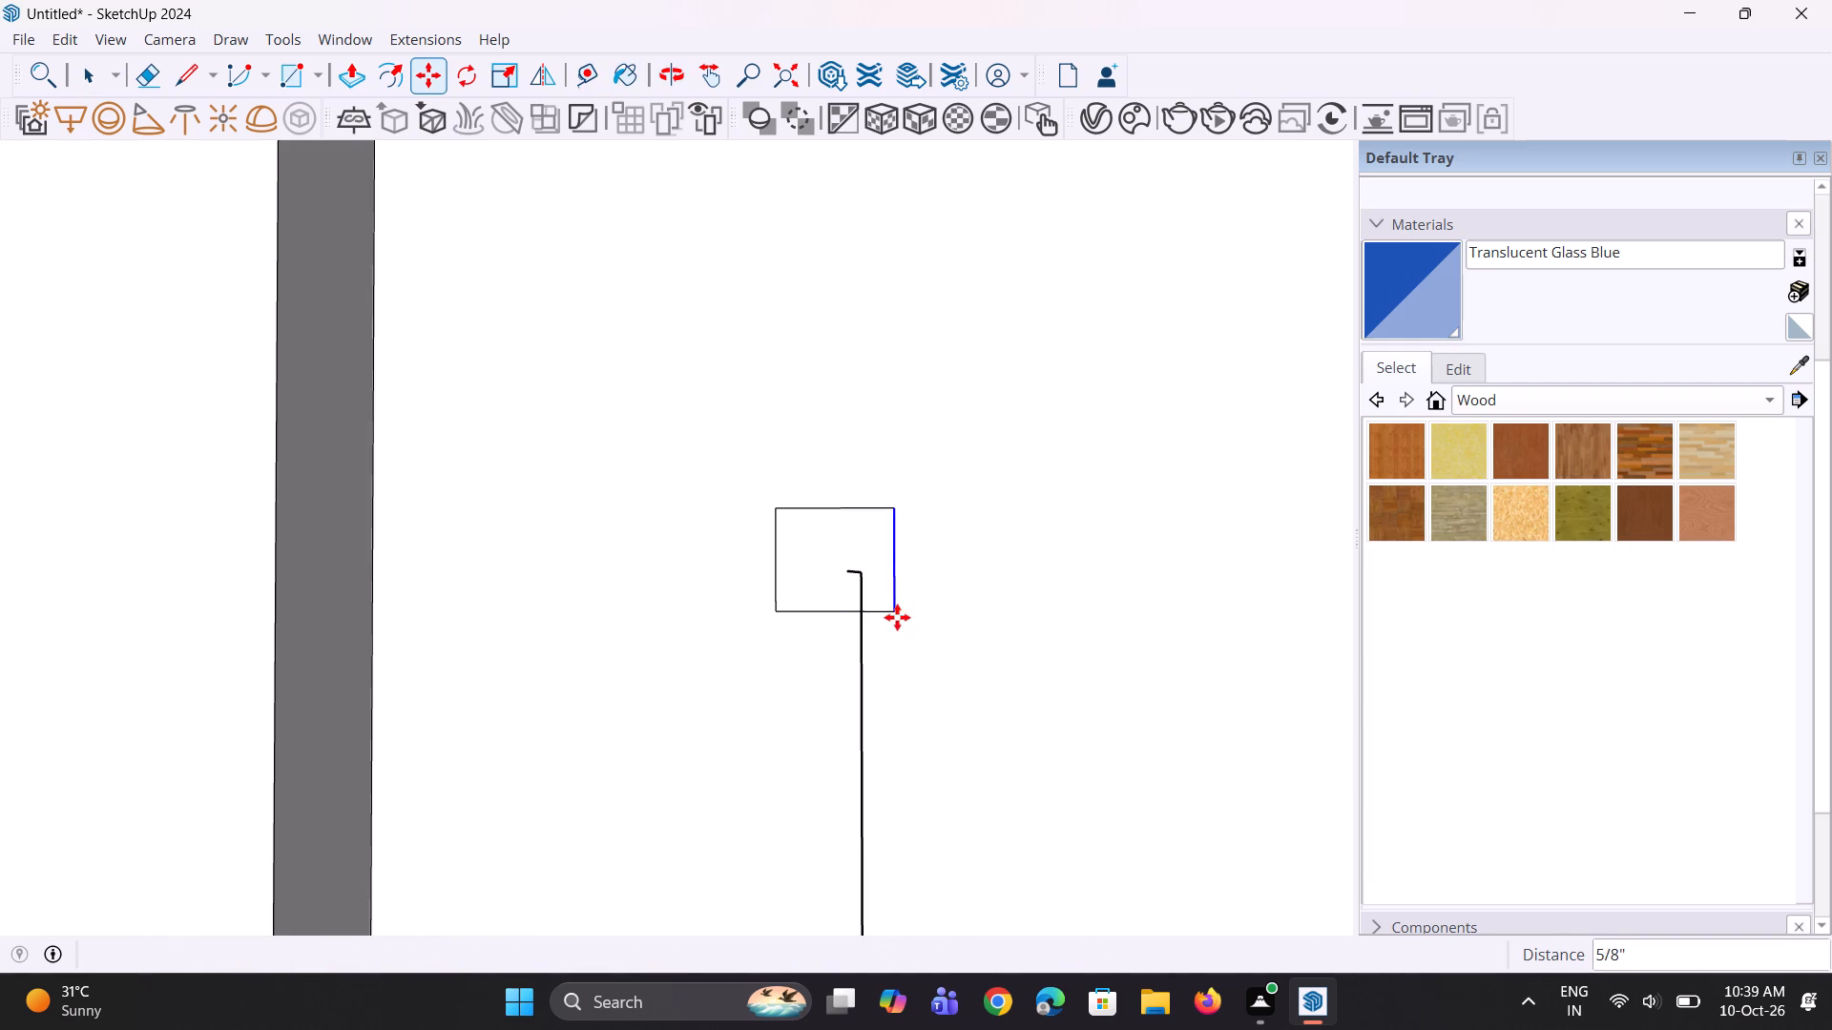
Move the rectangle's vertical edge nearest the door frame inward by about 7/16".
key("space")
key("space")
left_click(777, 584)
scroll(766, 637, "up", 2)
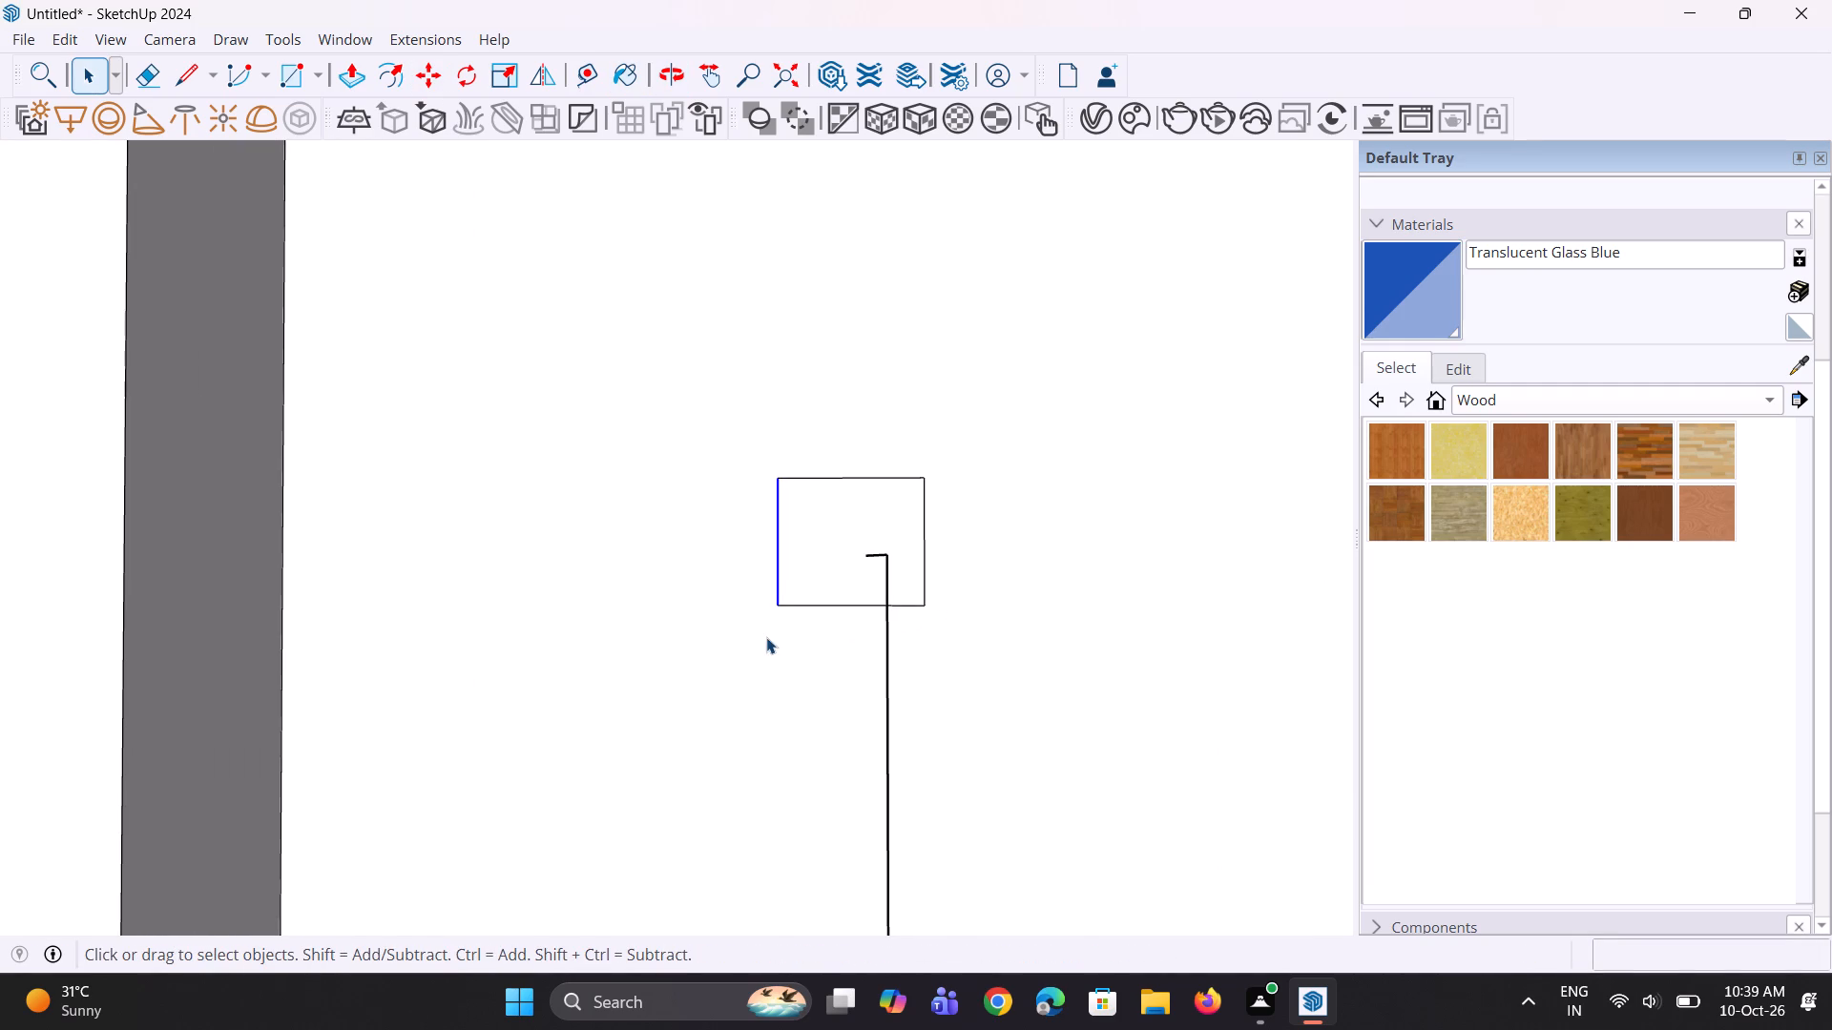
key("m")
left_click(781, 606)
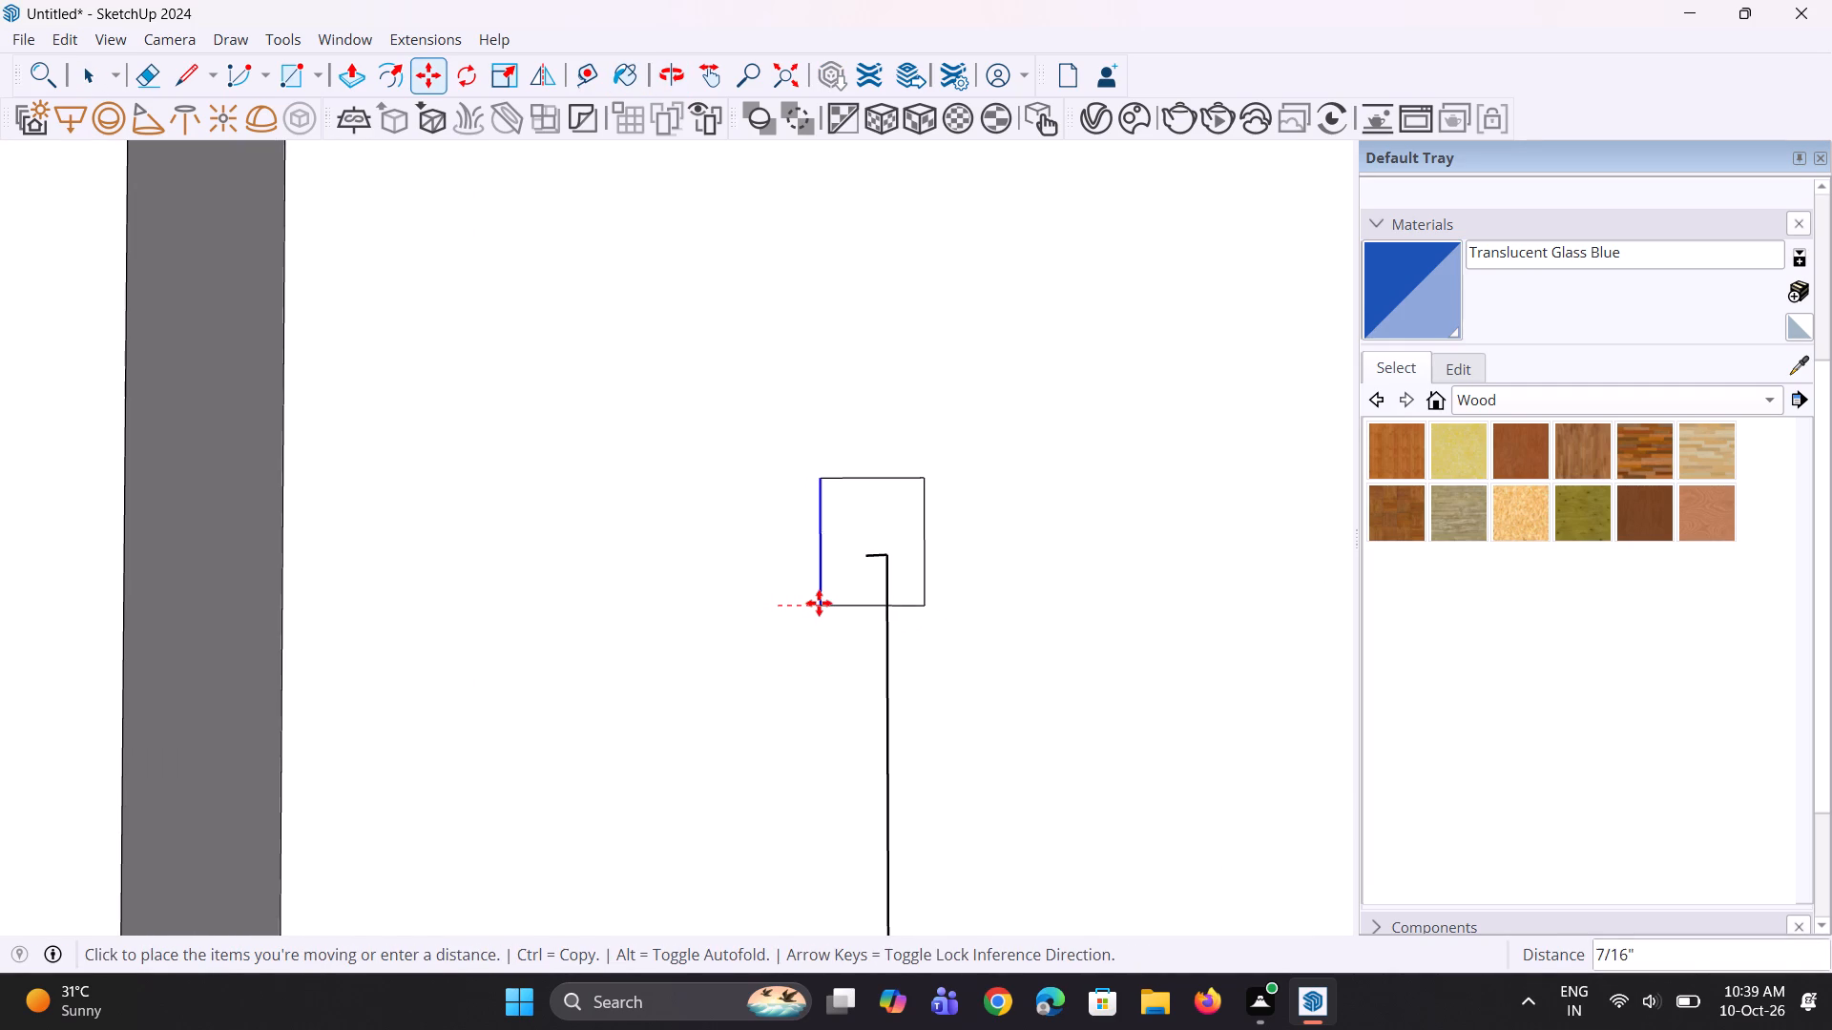
left_click(822, 603)
Reduce the rectangle's height by moving its top edge down and its bottom edge slightly up toward the stub.
key("space")
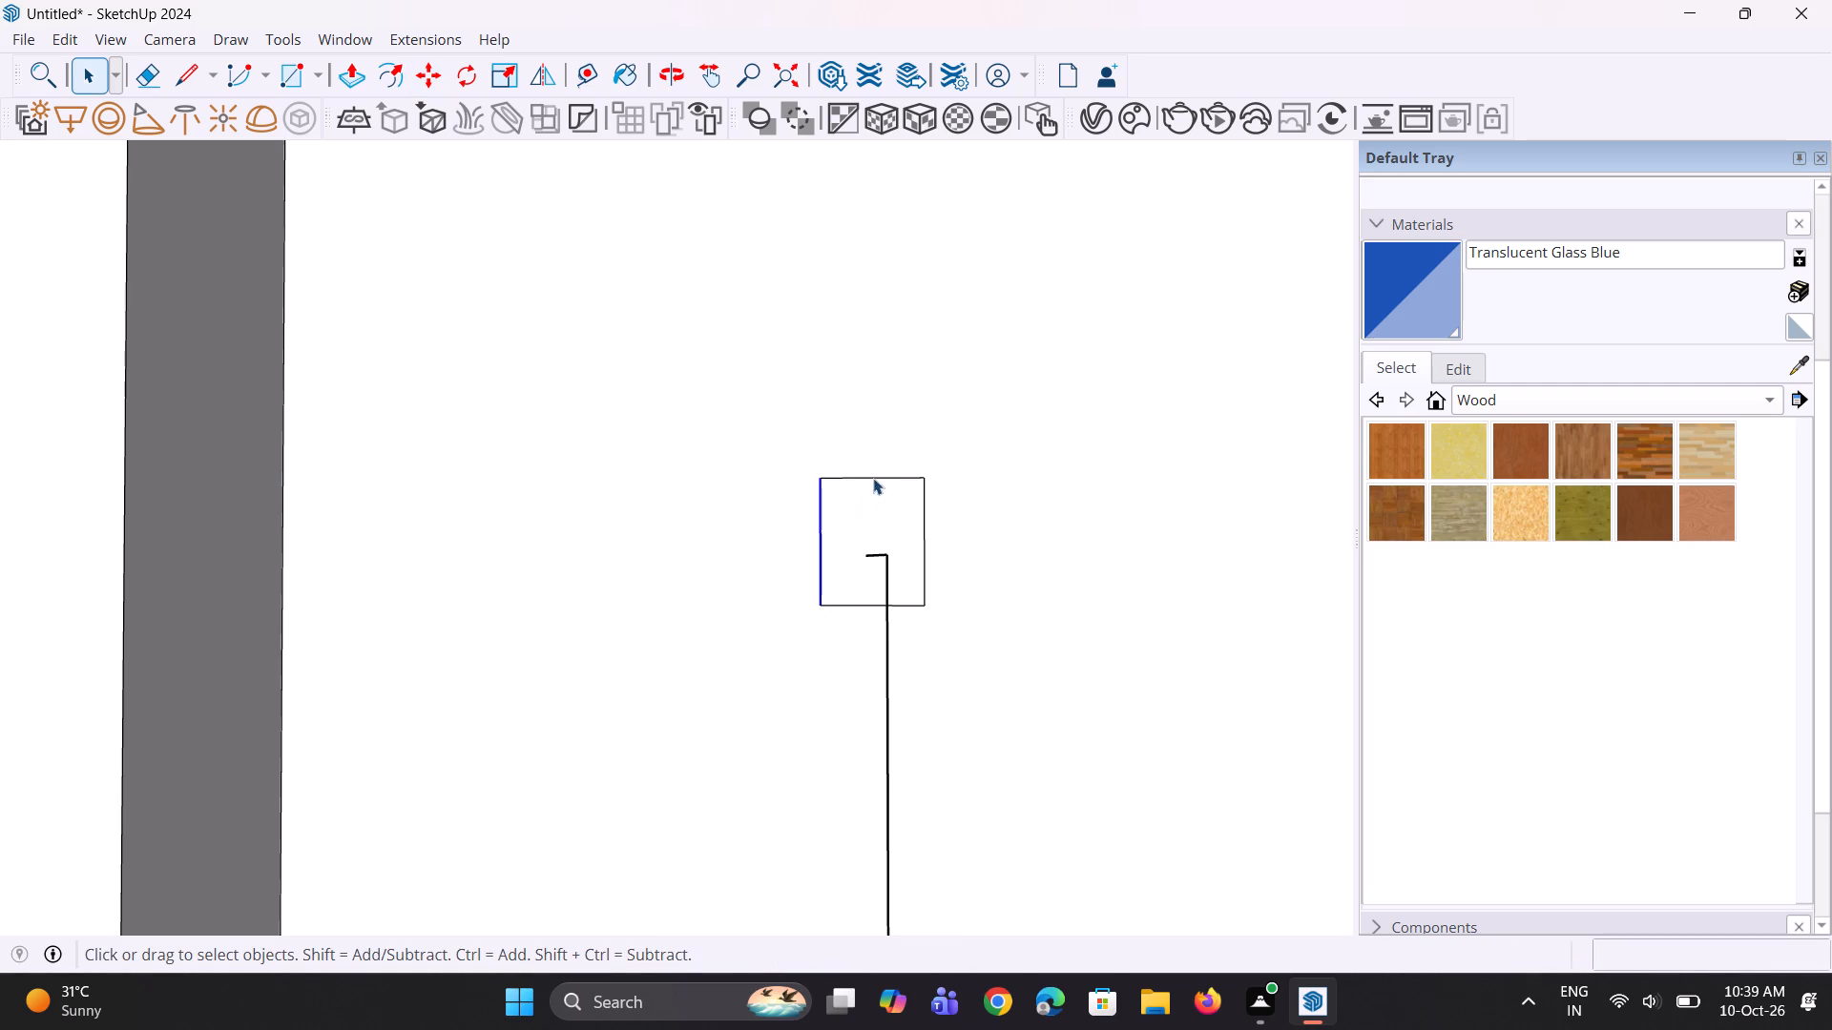
left_click(873, 478)
key("m")
left_click(923, 485)
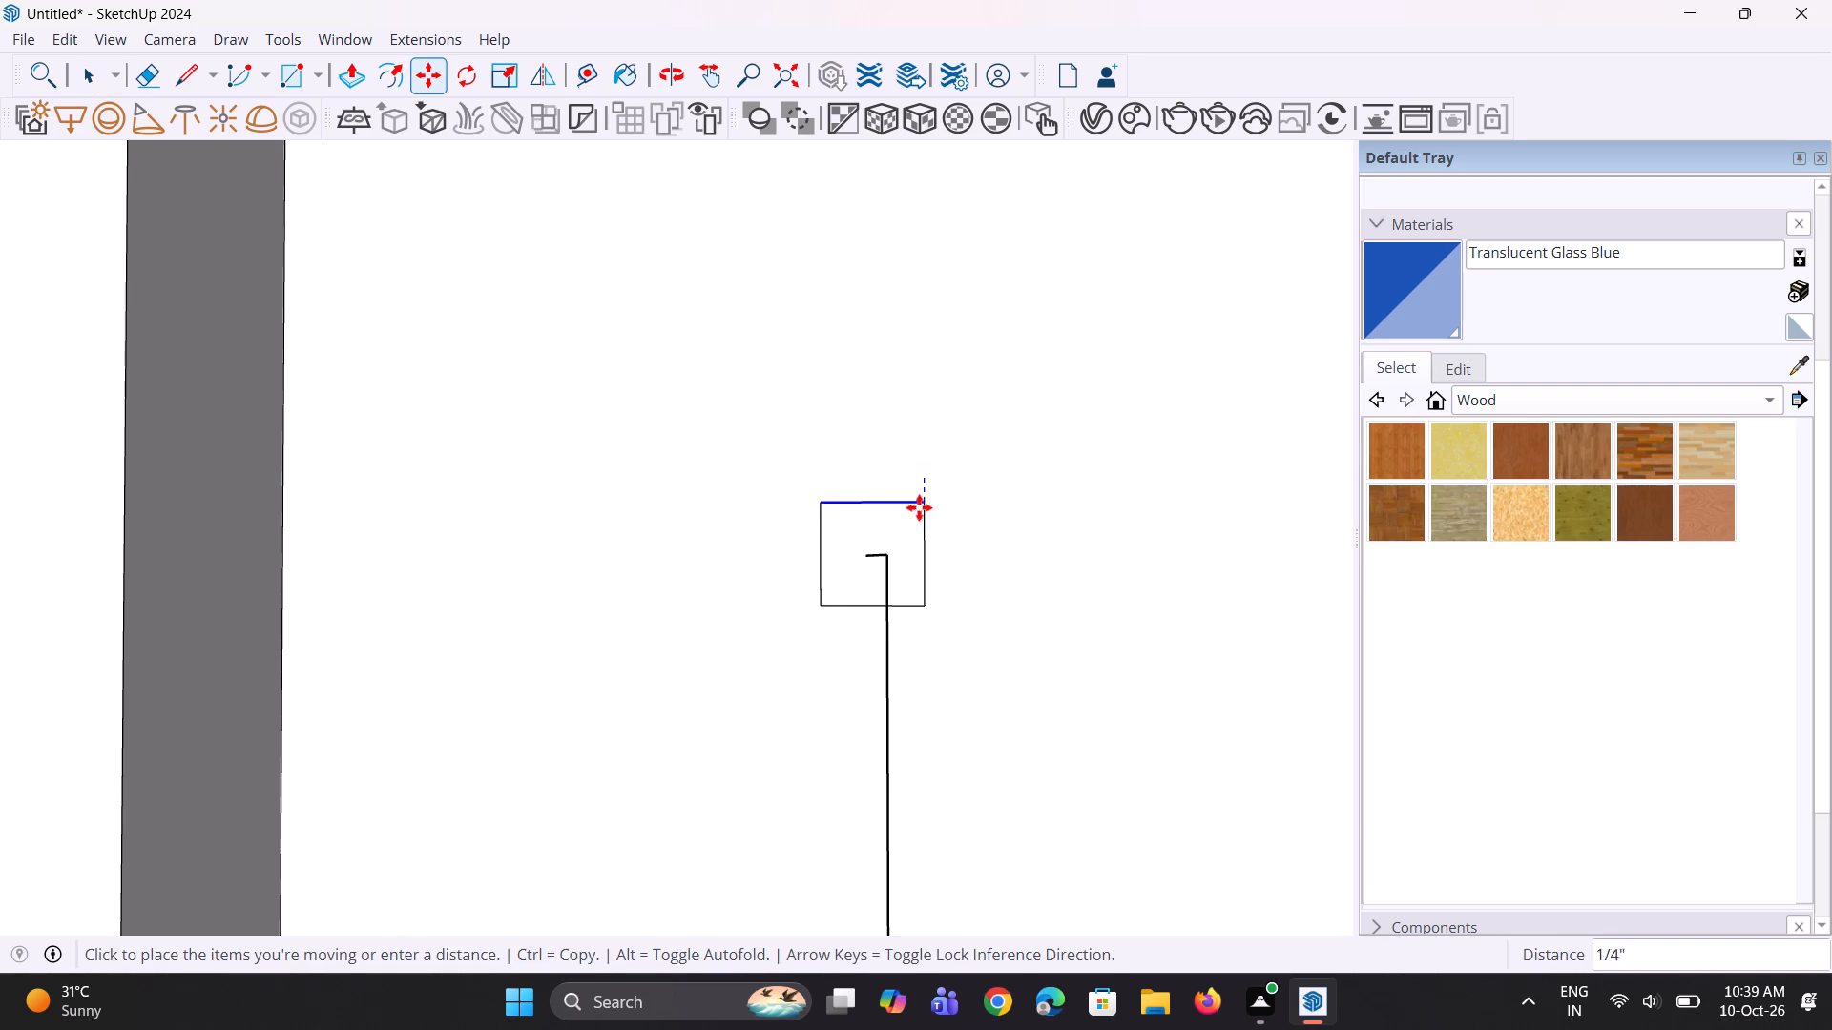
left_click(921, 525)
key("space")
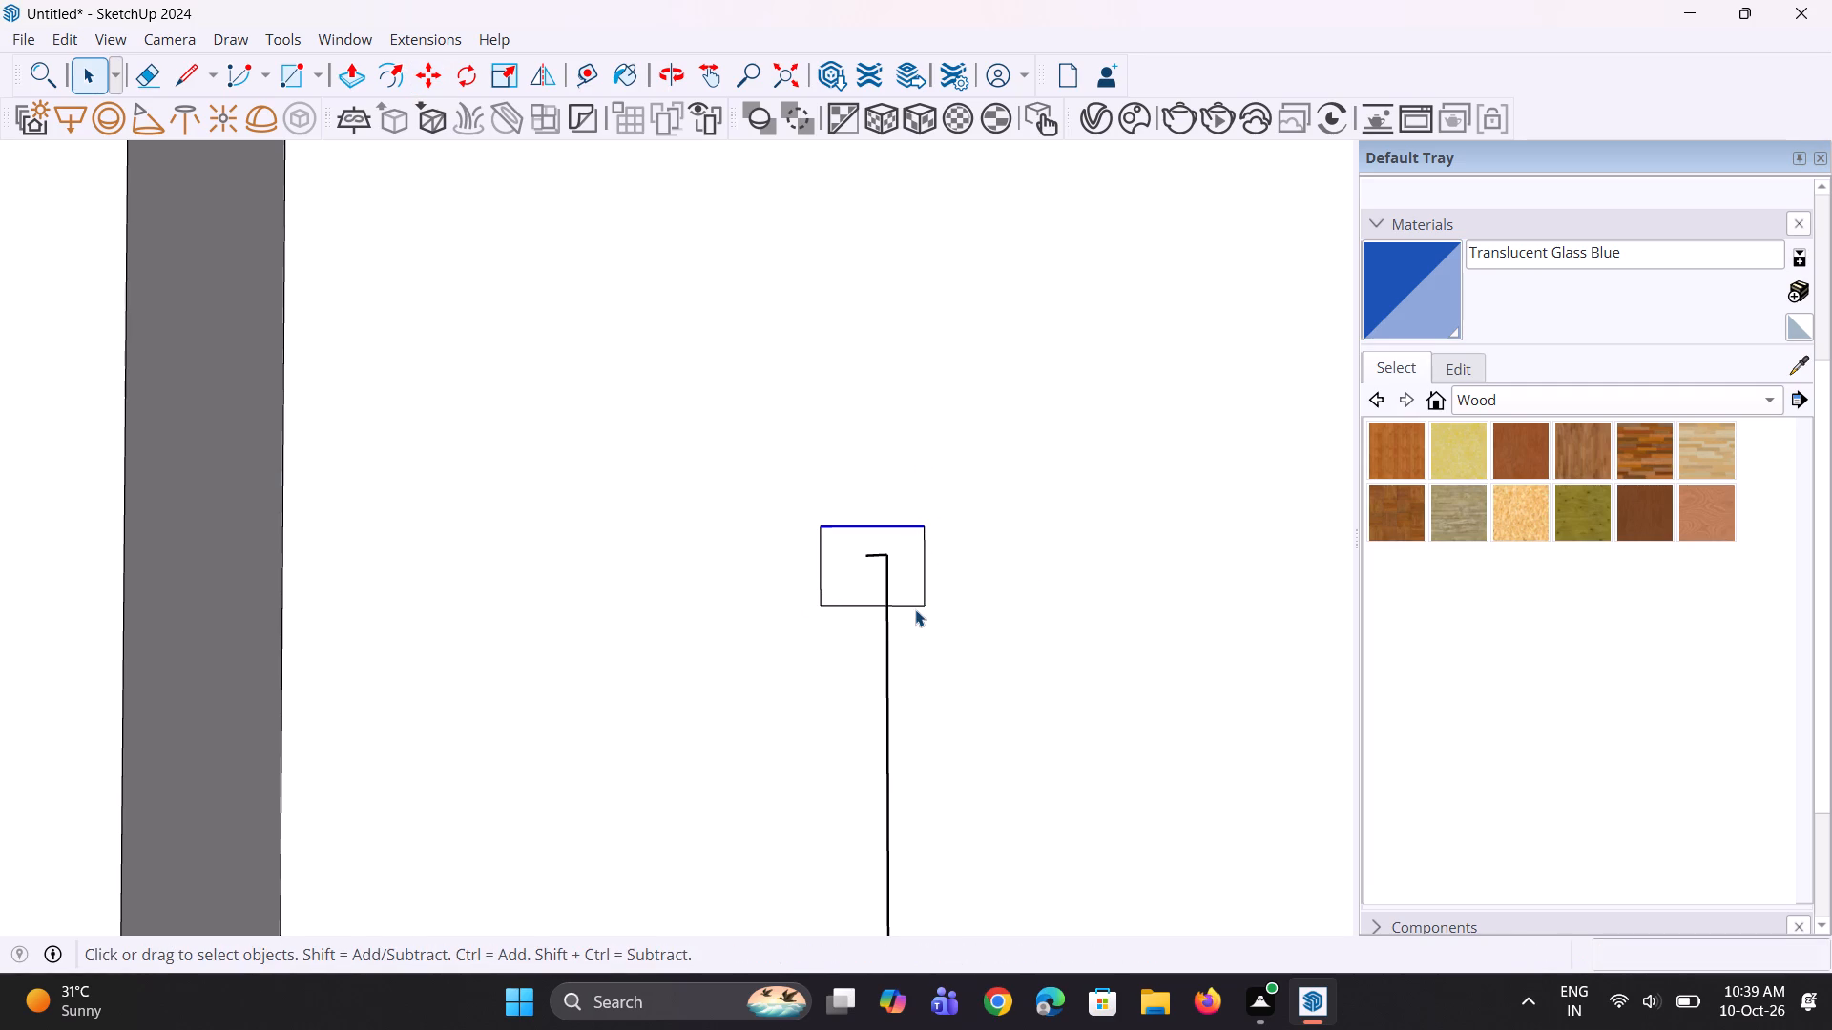
left_click(910, 609)
middle_click_drag(906, 619, 835, 628)
left_click(898, 604)
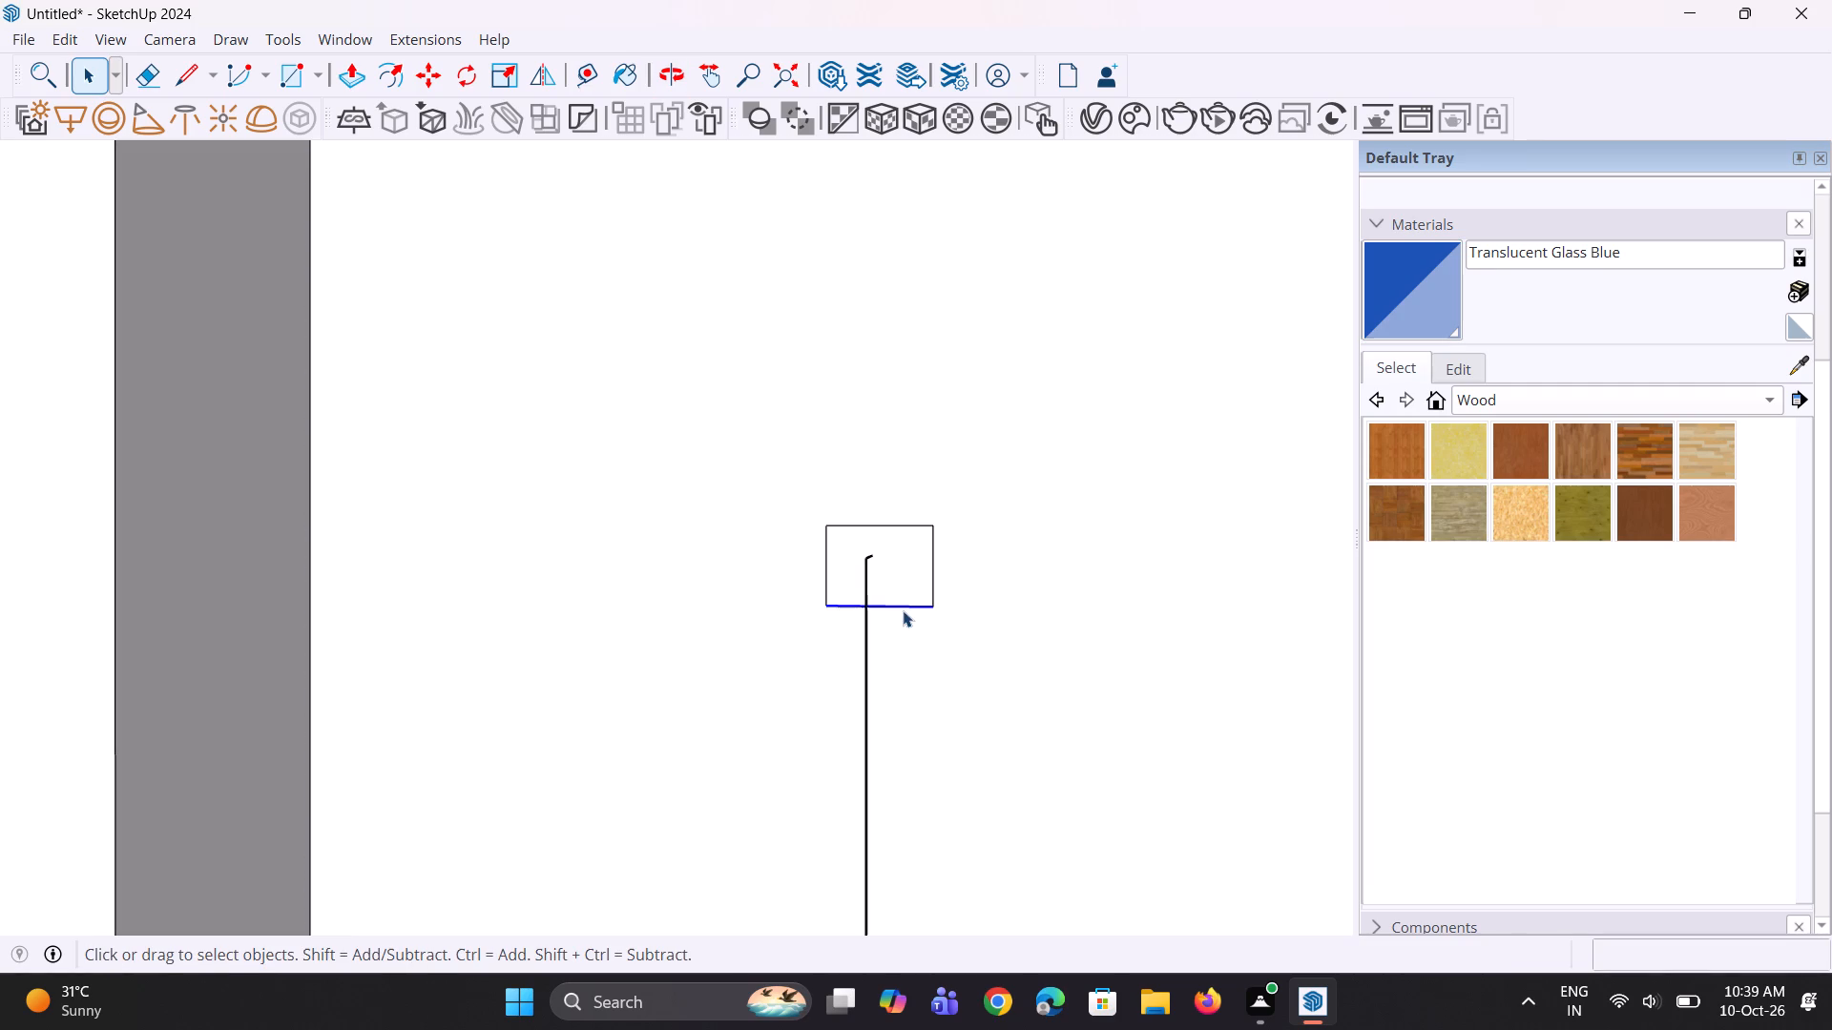
key("m")
scroll(923, 603, "up", 1)
left_click(932, 603)
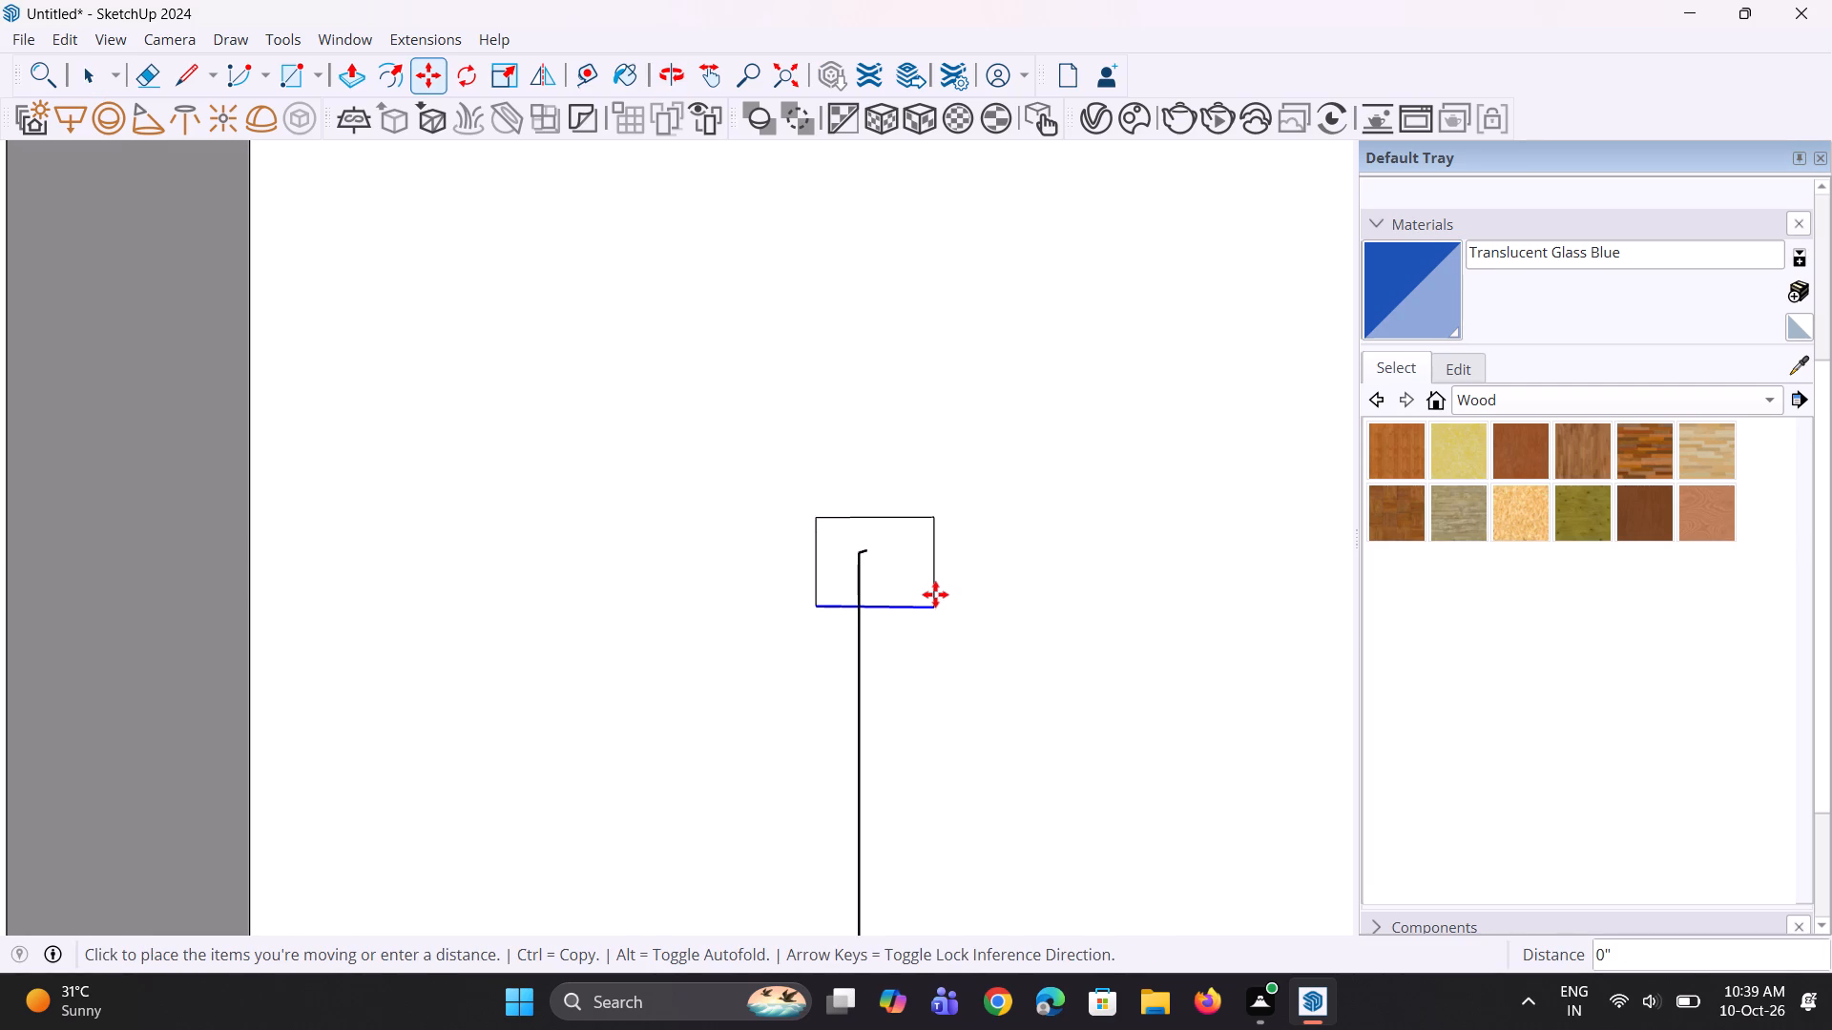
left_click(935, 591)
Move the rectangle's vertical edge farthest from the door frame further inward by about 3/16".
key("space")
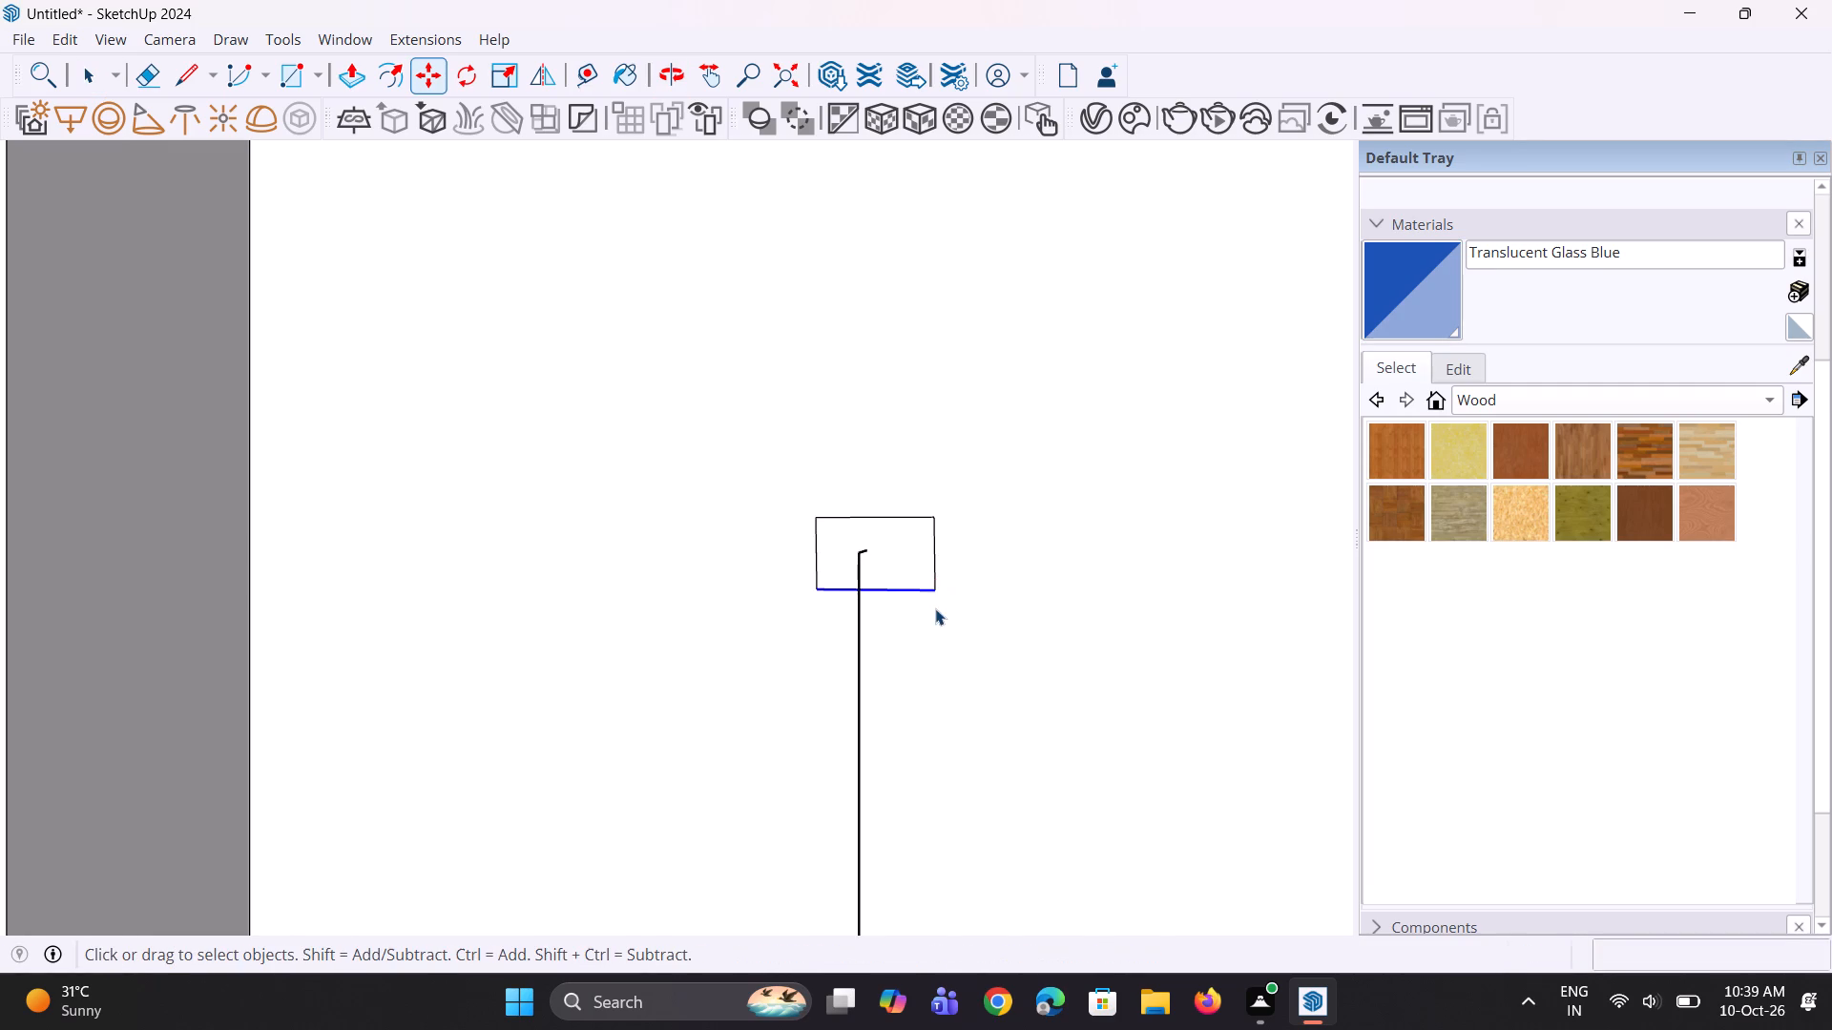
left_click(931, 570)
left_click(934, 580)
scroll(934, 590, "up", 1)
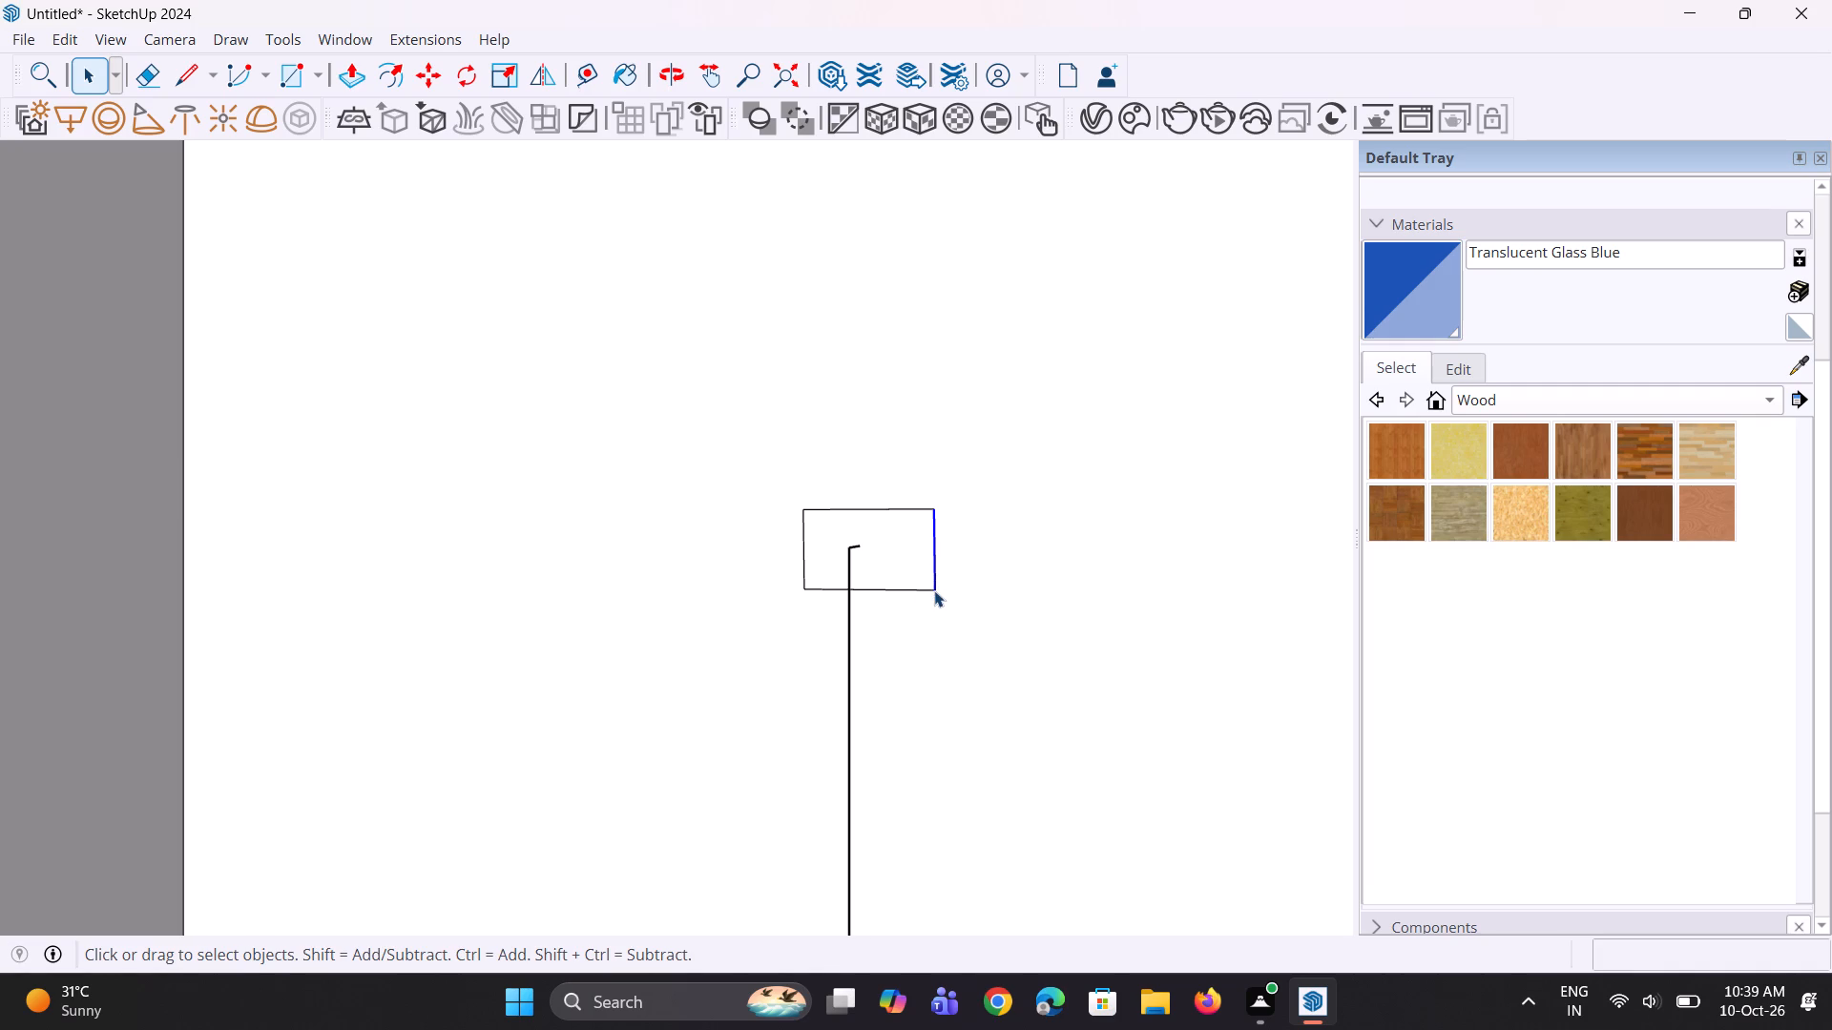
key("m")
left_click(935, 598)
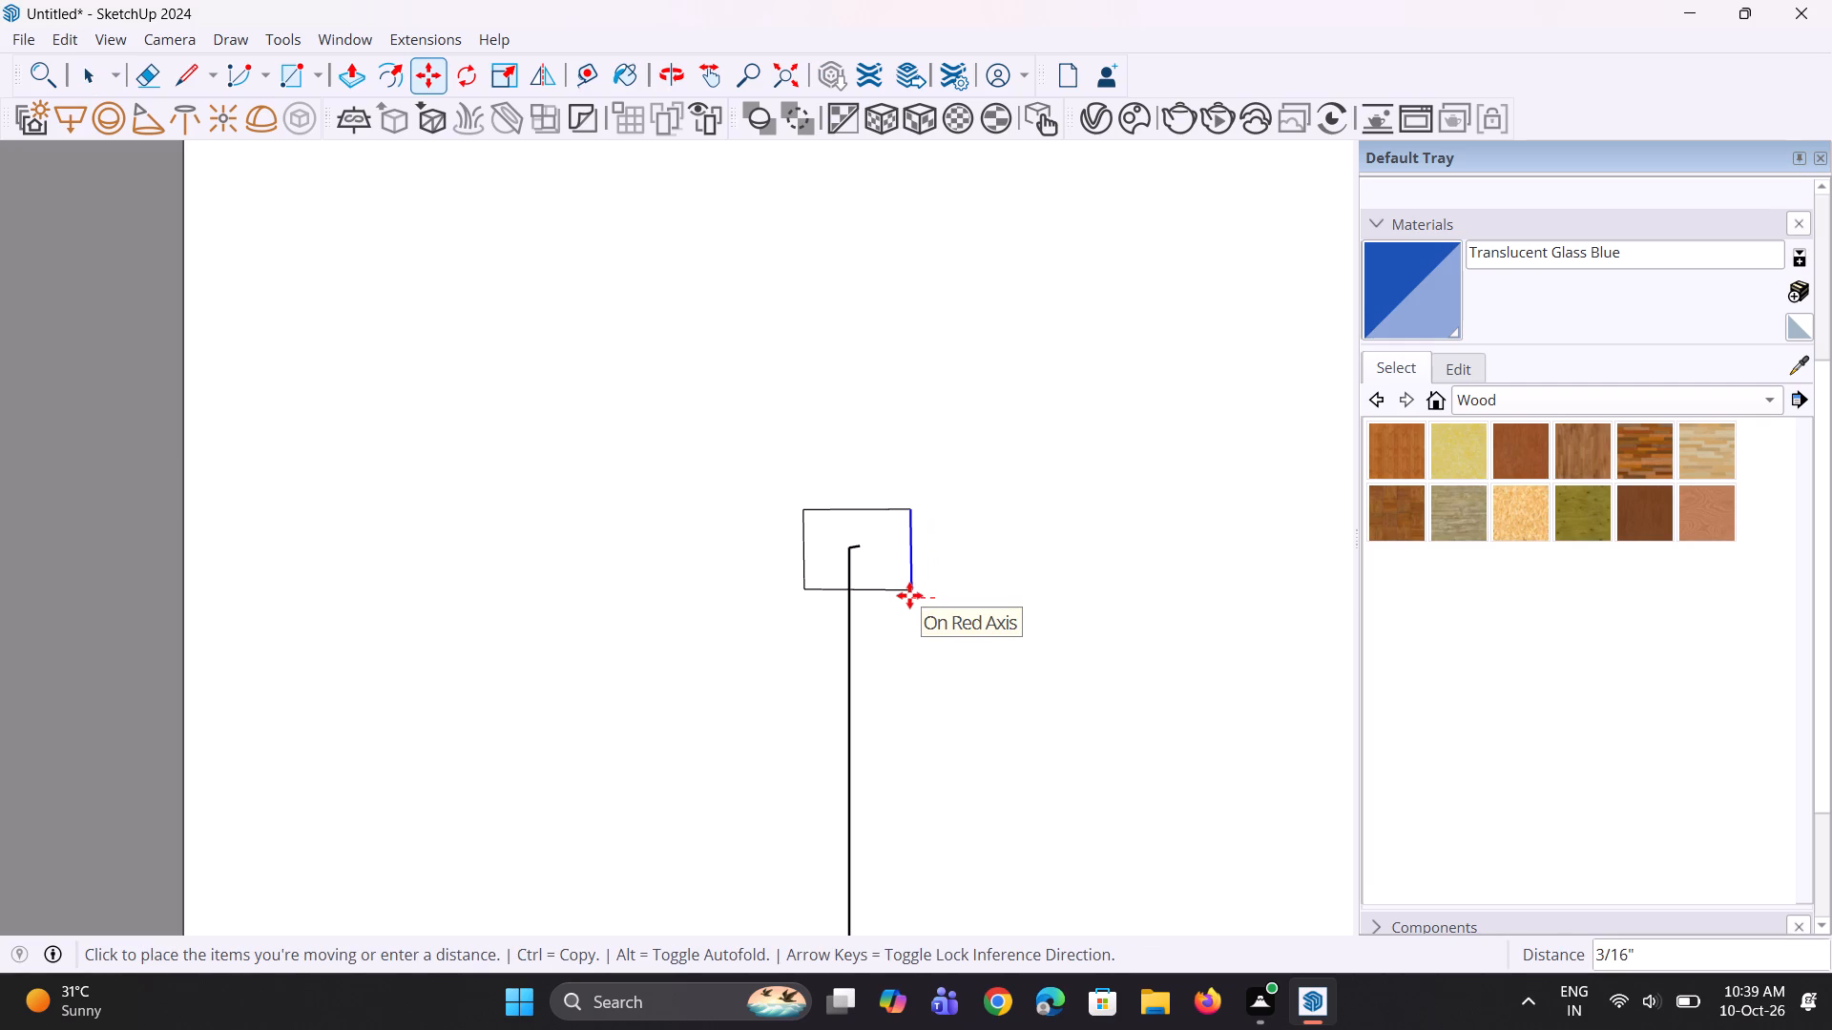
left_click(907, 595)
Move the rectangle's vertical edge nearest the door frame further inward by about 1/8".
scroll(909, 595, "down", 4)
middle_click_drag(859, 622, 1008, 580)
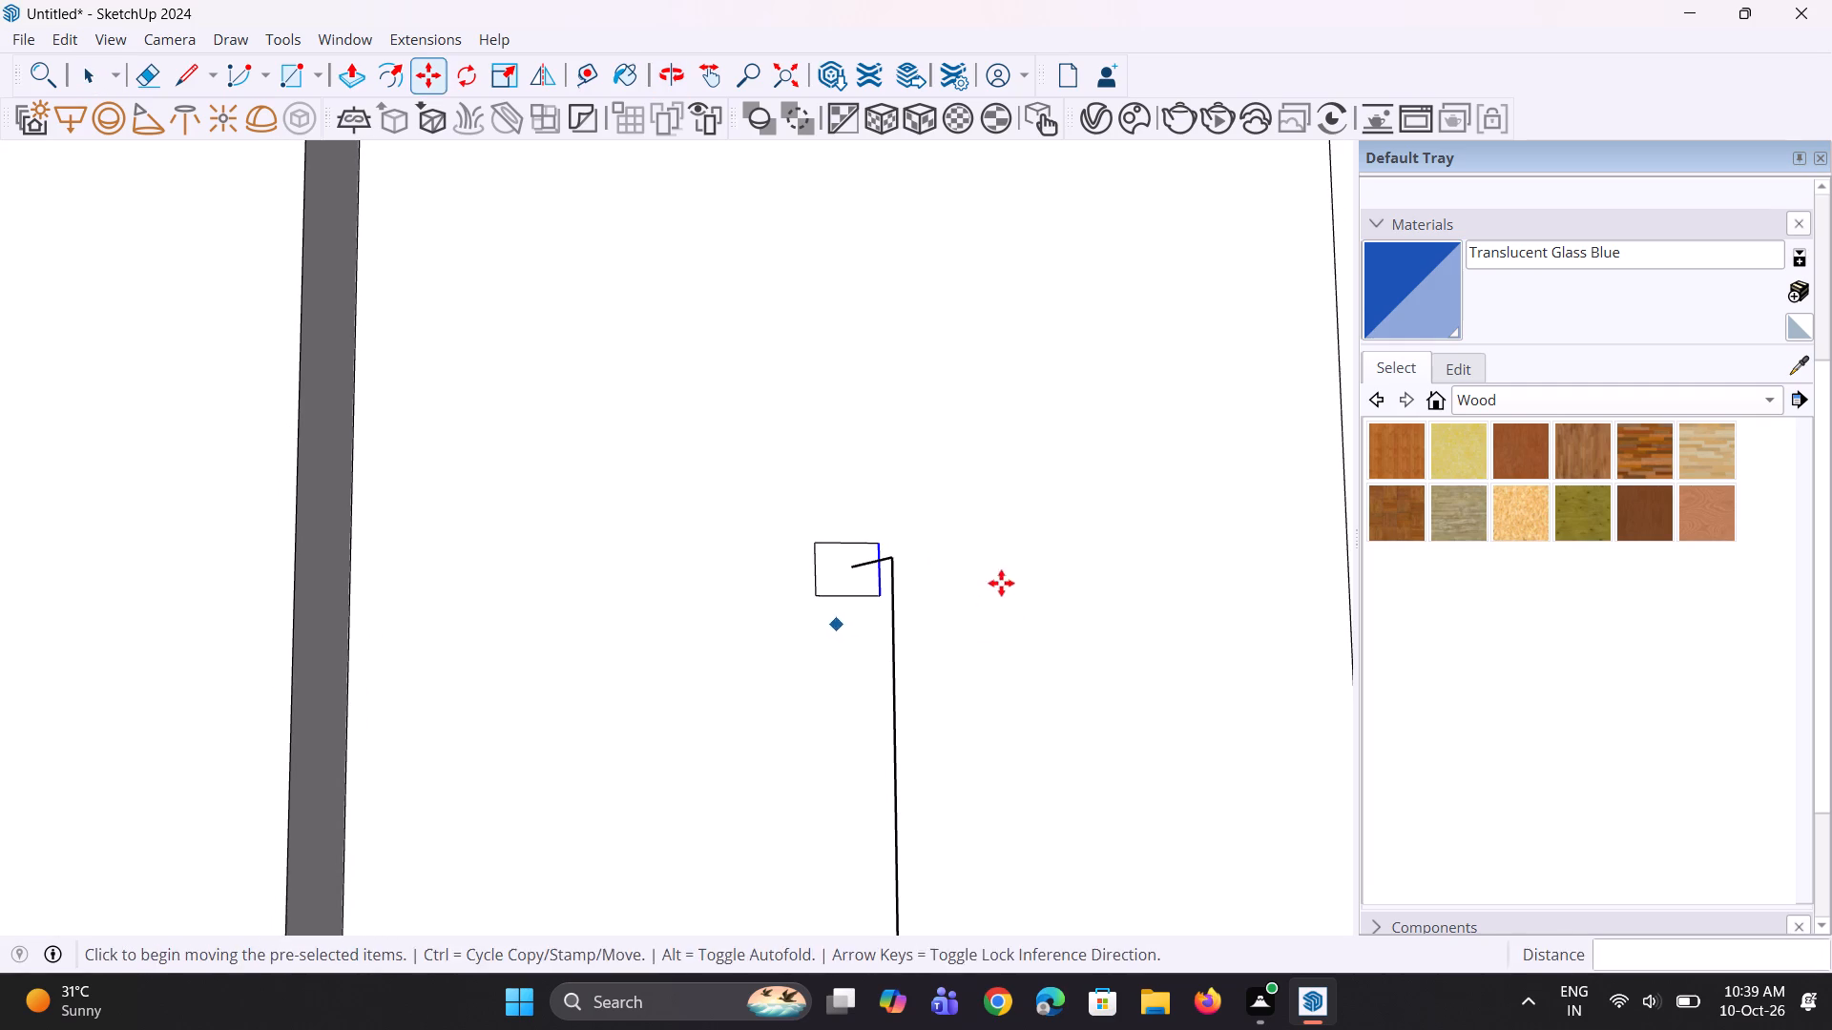
key("space")
key("space")
left_click(815, 575)
scroll(818, 593, "up", 2)
key("m")
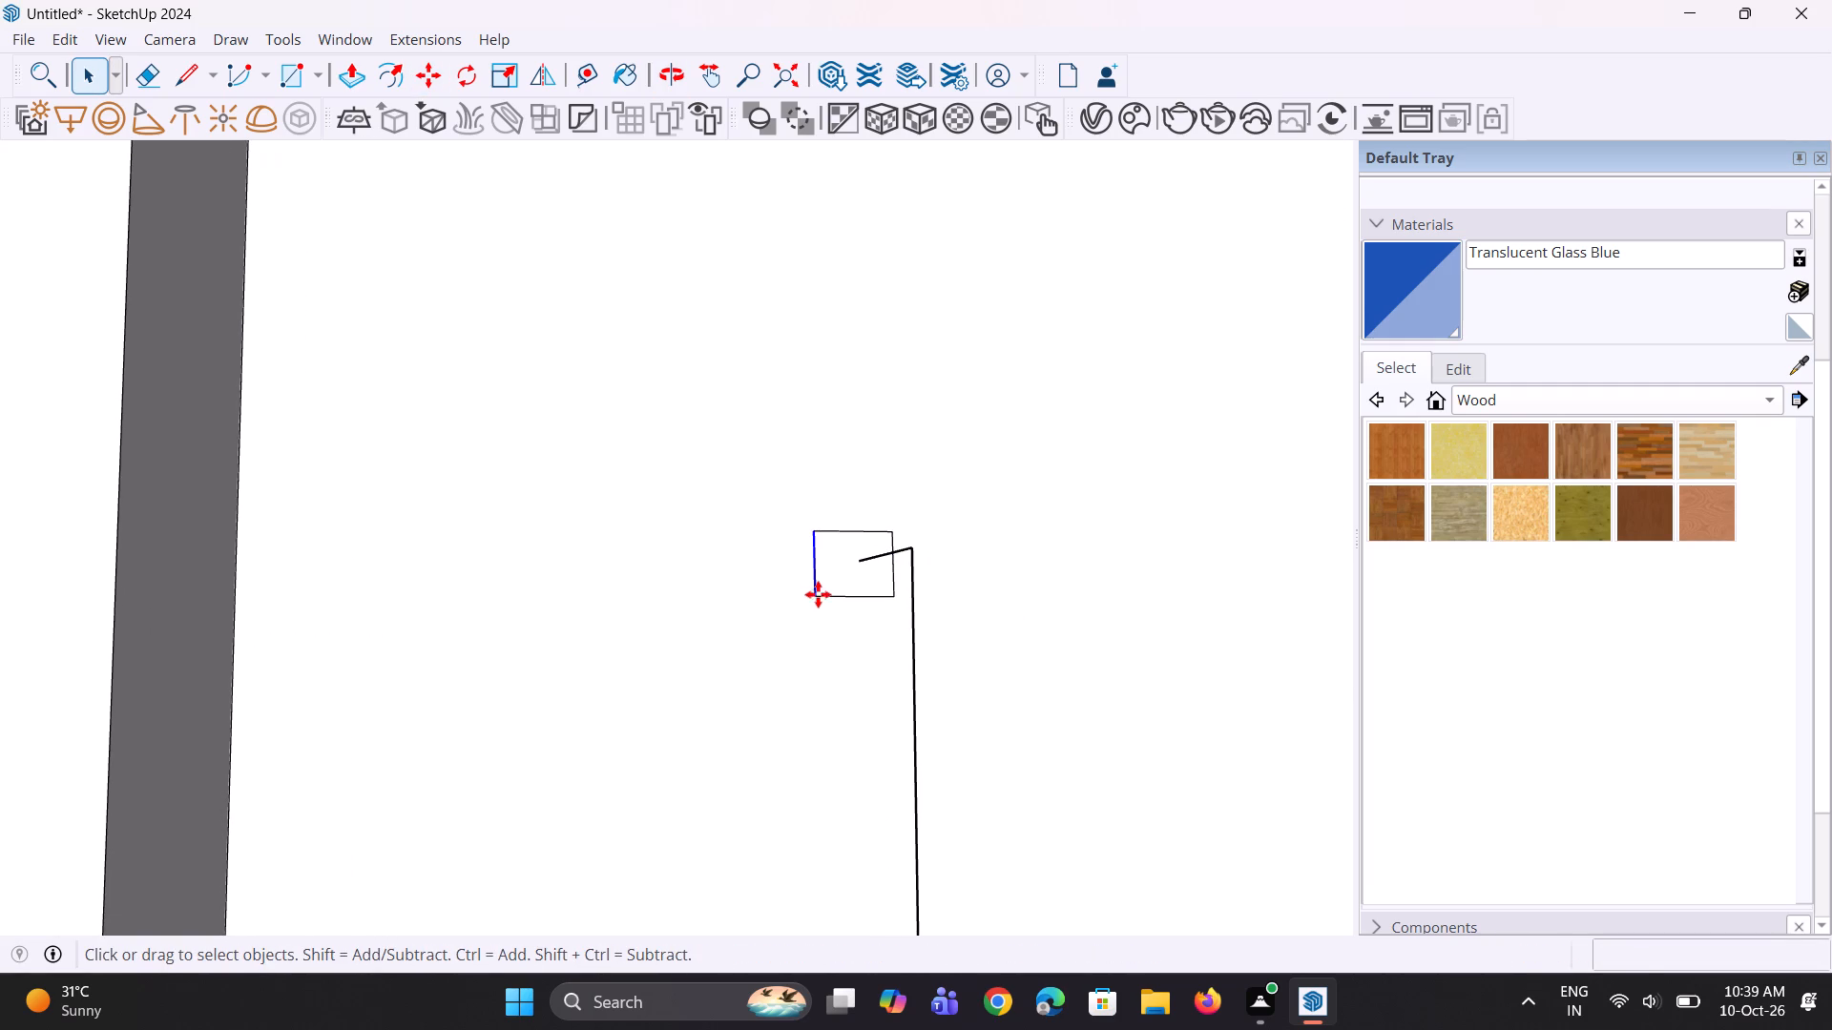
left_click(818, 595)
left_click(828, 595)
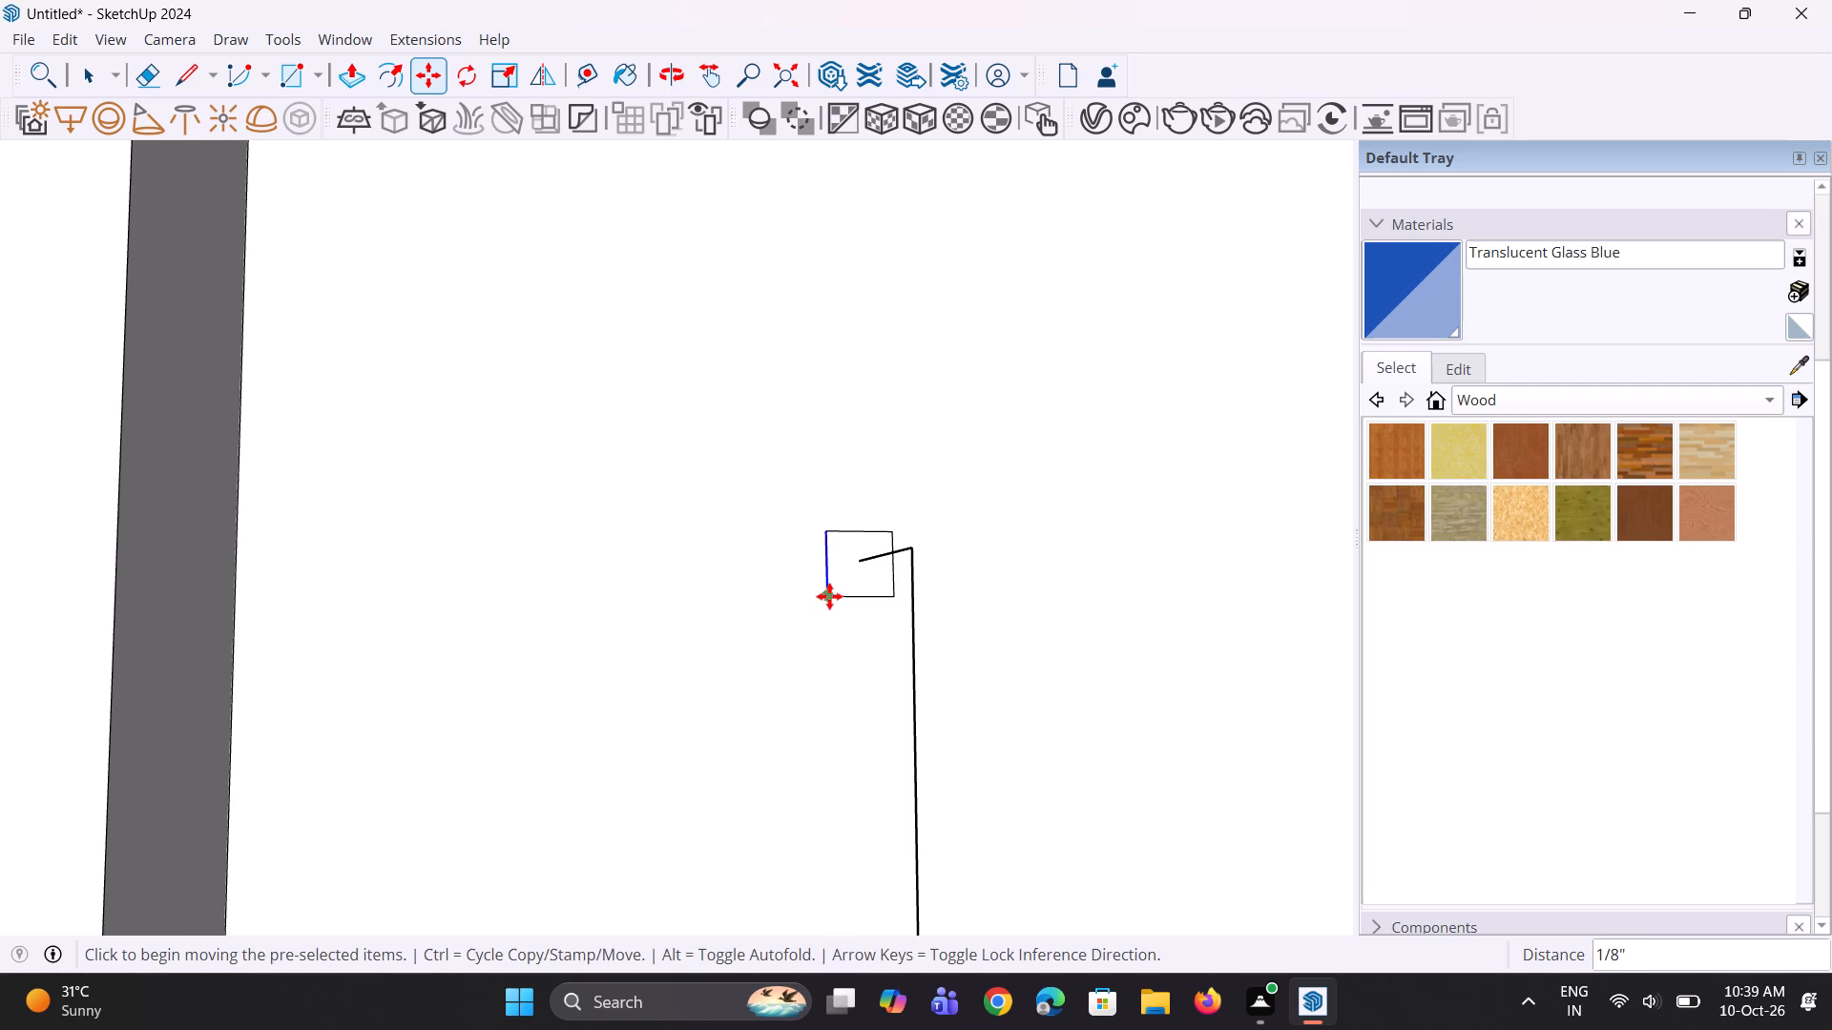
Extrude the small rectangular profile with Follow Me along the bracket-shaped path of top stub, long vertical line and bottom stub to form the door handle.
scroll(829, 596, "down", 6)
middle_click_drag(800, 587, 768, 702)
key("space")
key("space")
left_click(857, 586)
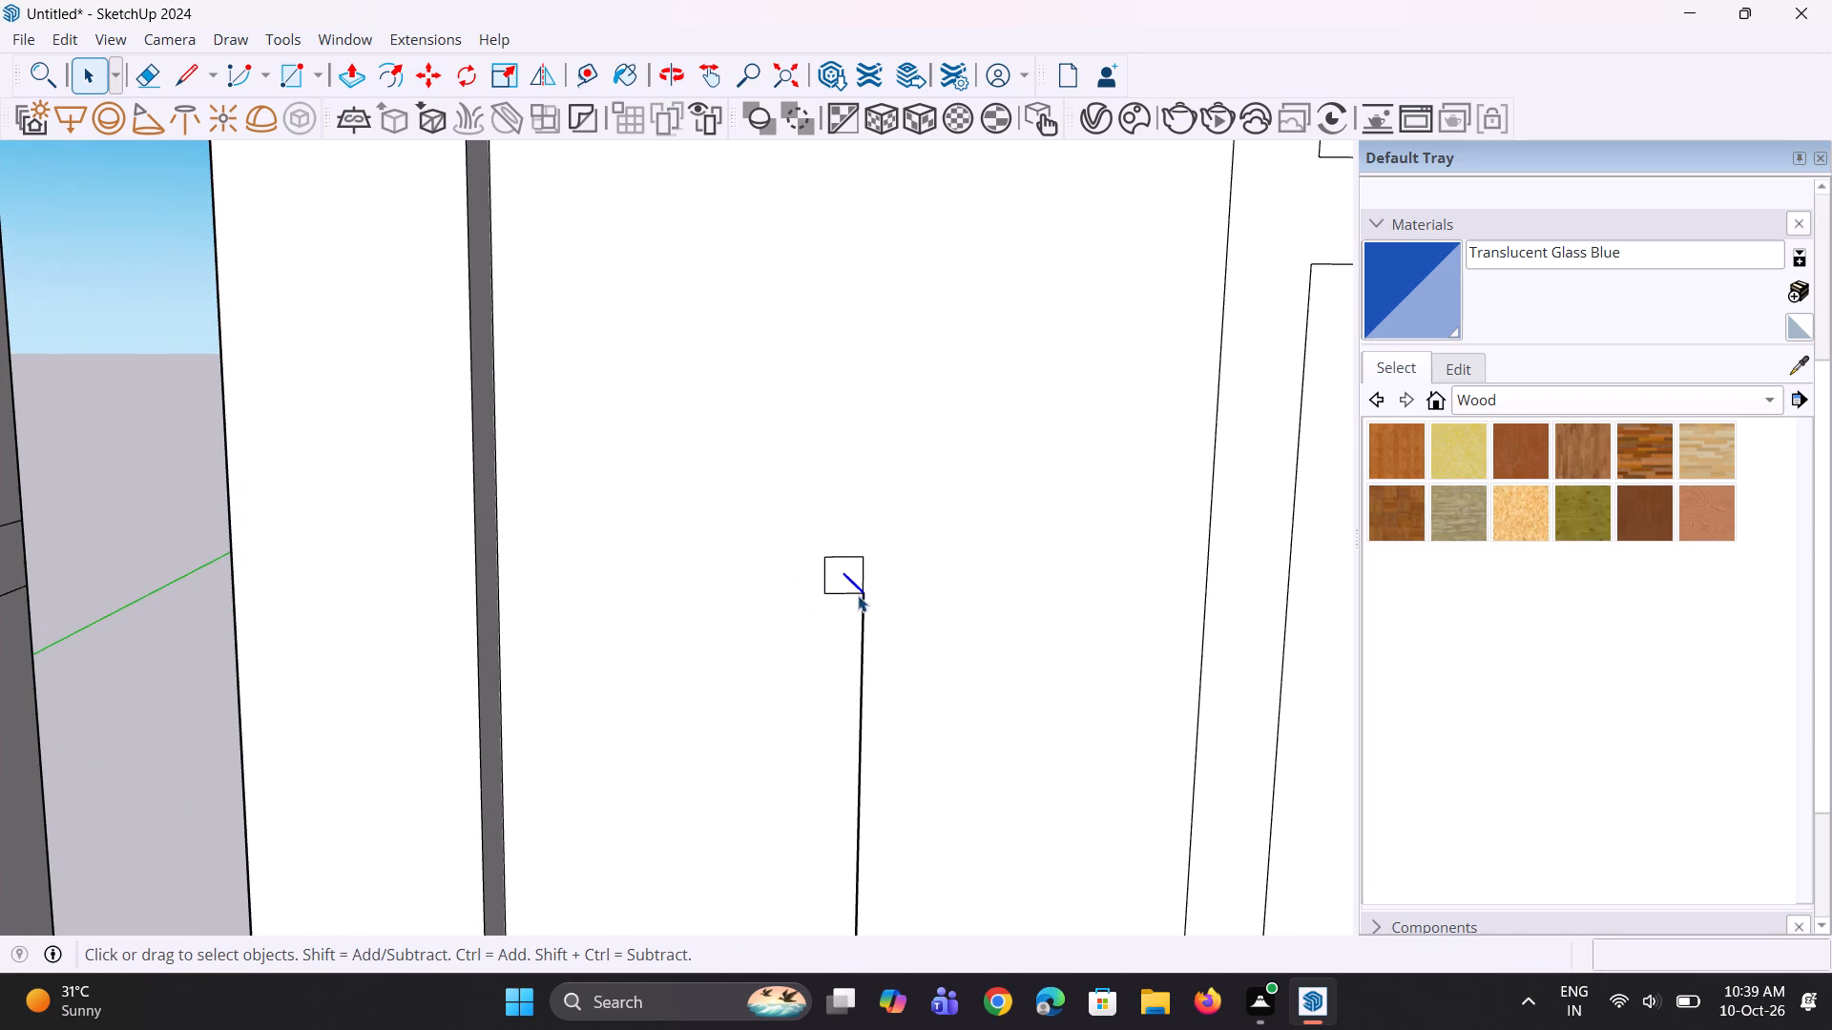
left_click(860, 640, "ctrl")
scroll(853, 568, "down", 7)
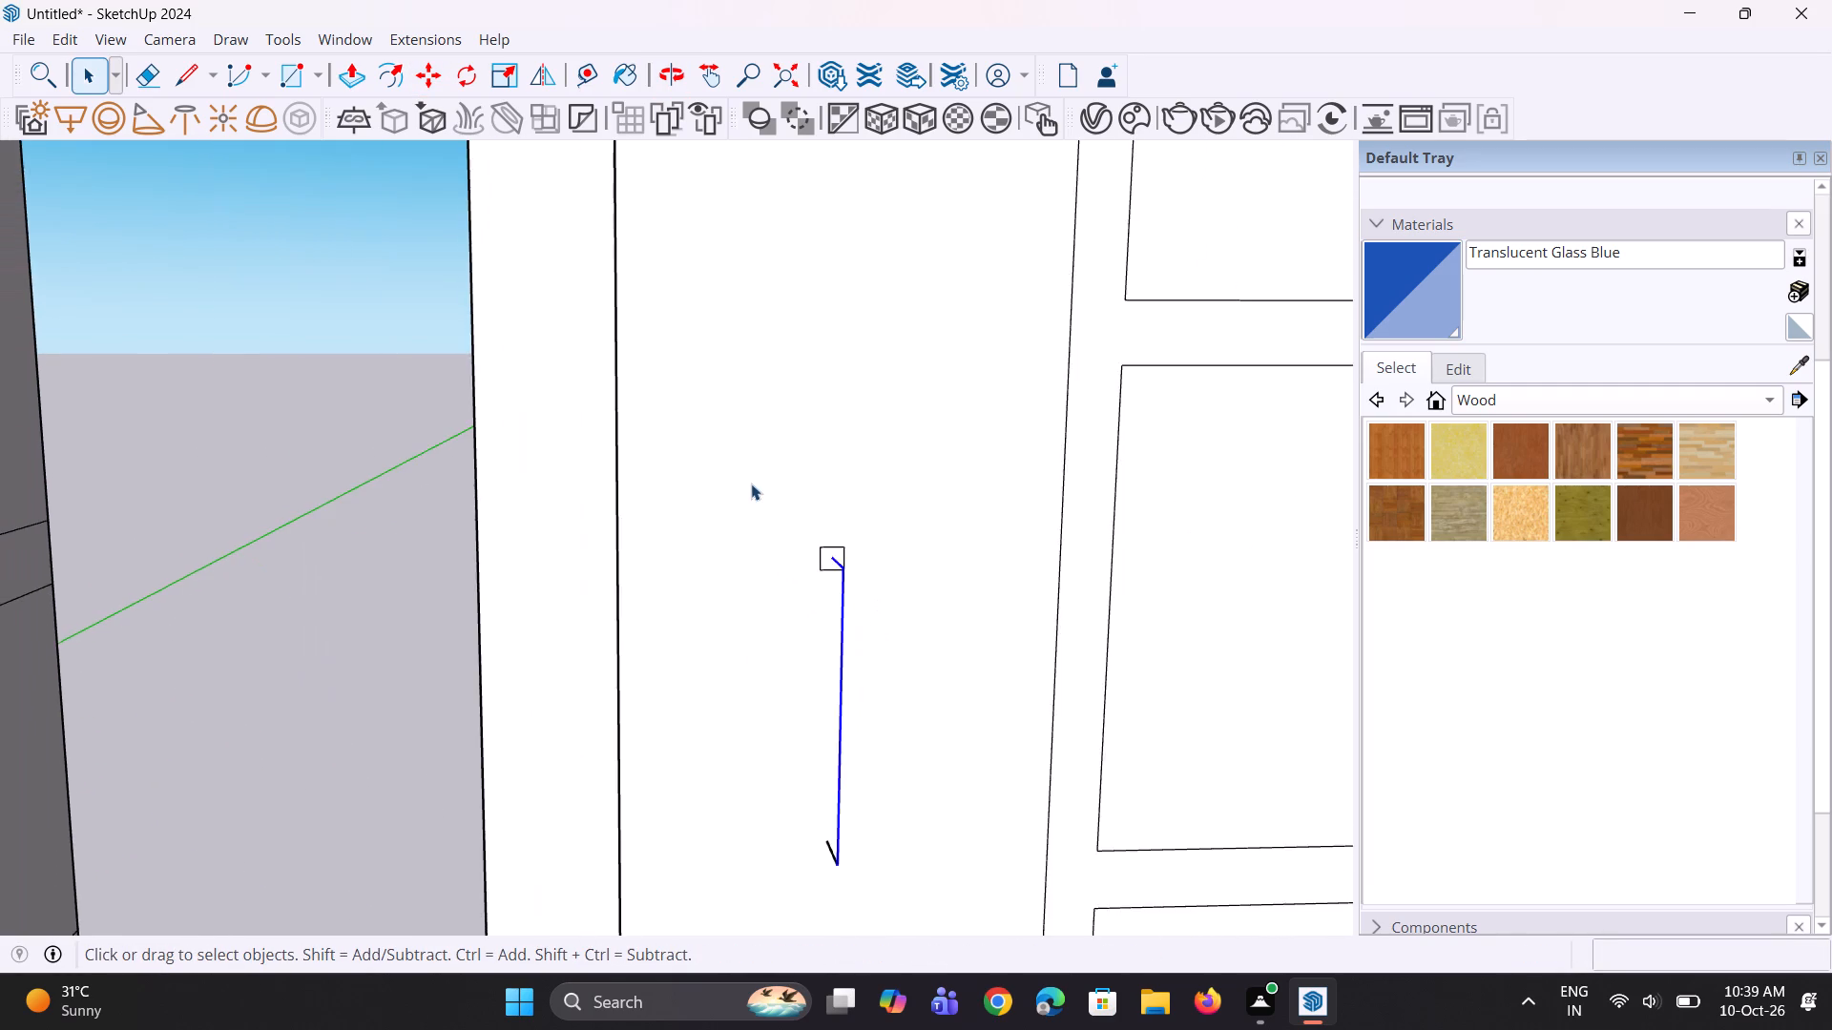
scroll(751, 484, "down", 3)
scroll(767, 682, "up", 9)
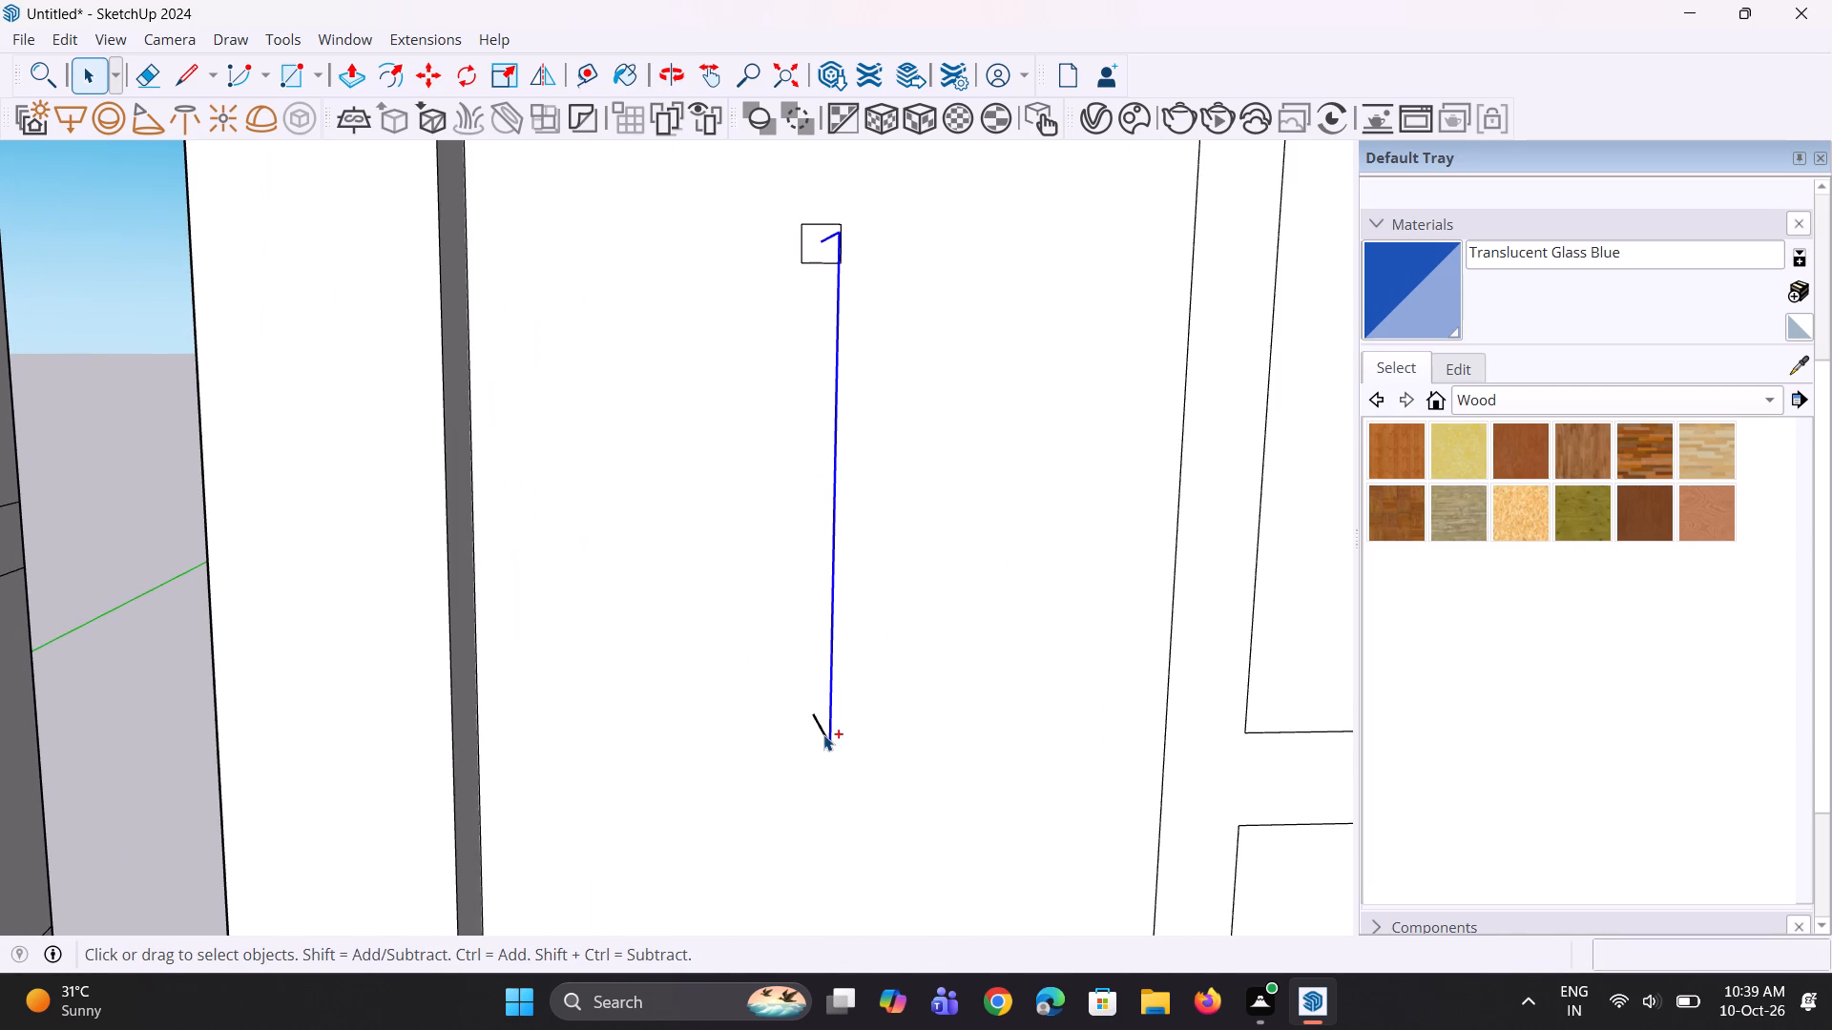
left_click(823, 734, "ctrl")
left_click(52, 77)
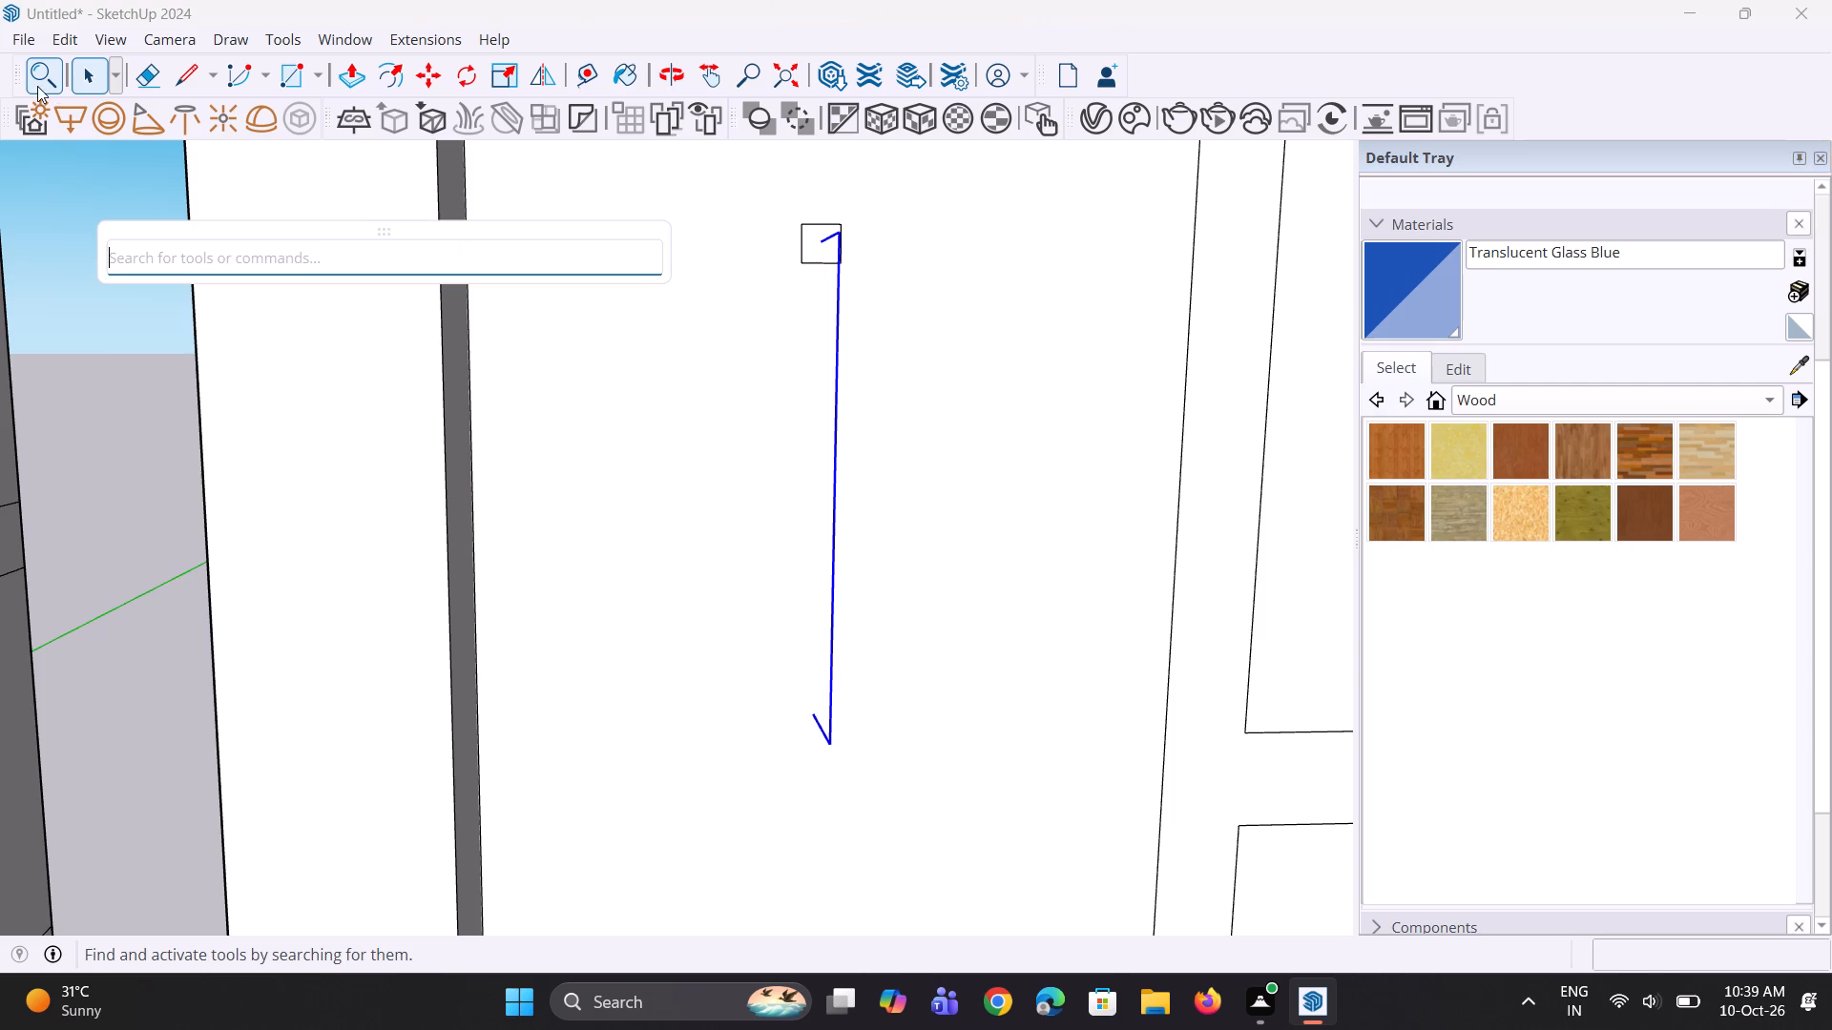
key("f")
key("o")
key("l")
key("l")
left_click(343, 315)
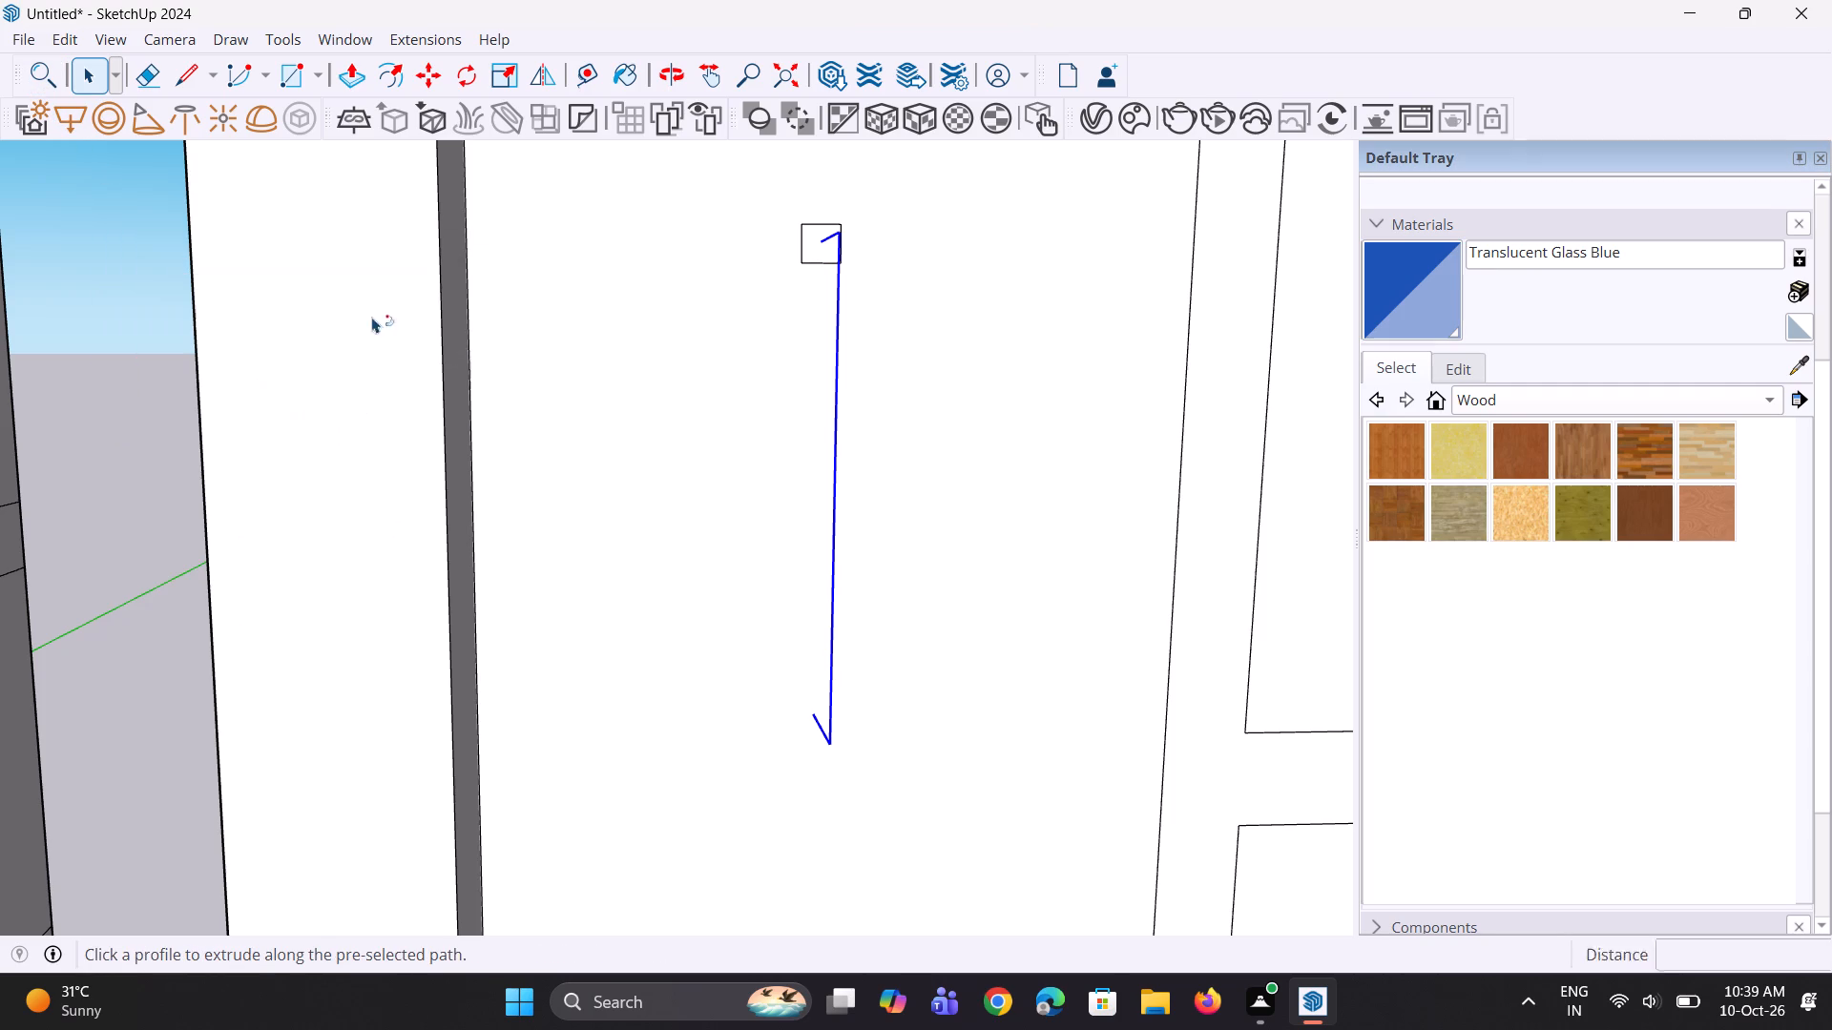
left_click(813, 259)
scroll(754, 494, "down", 3)
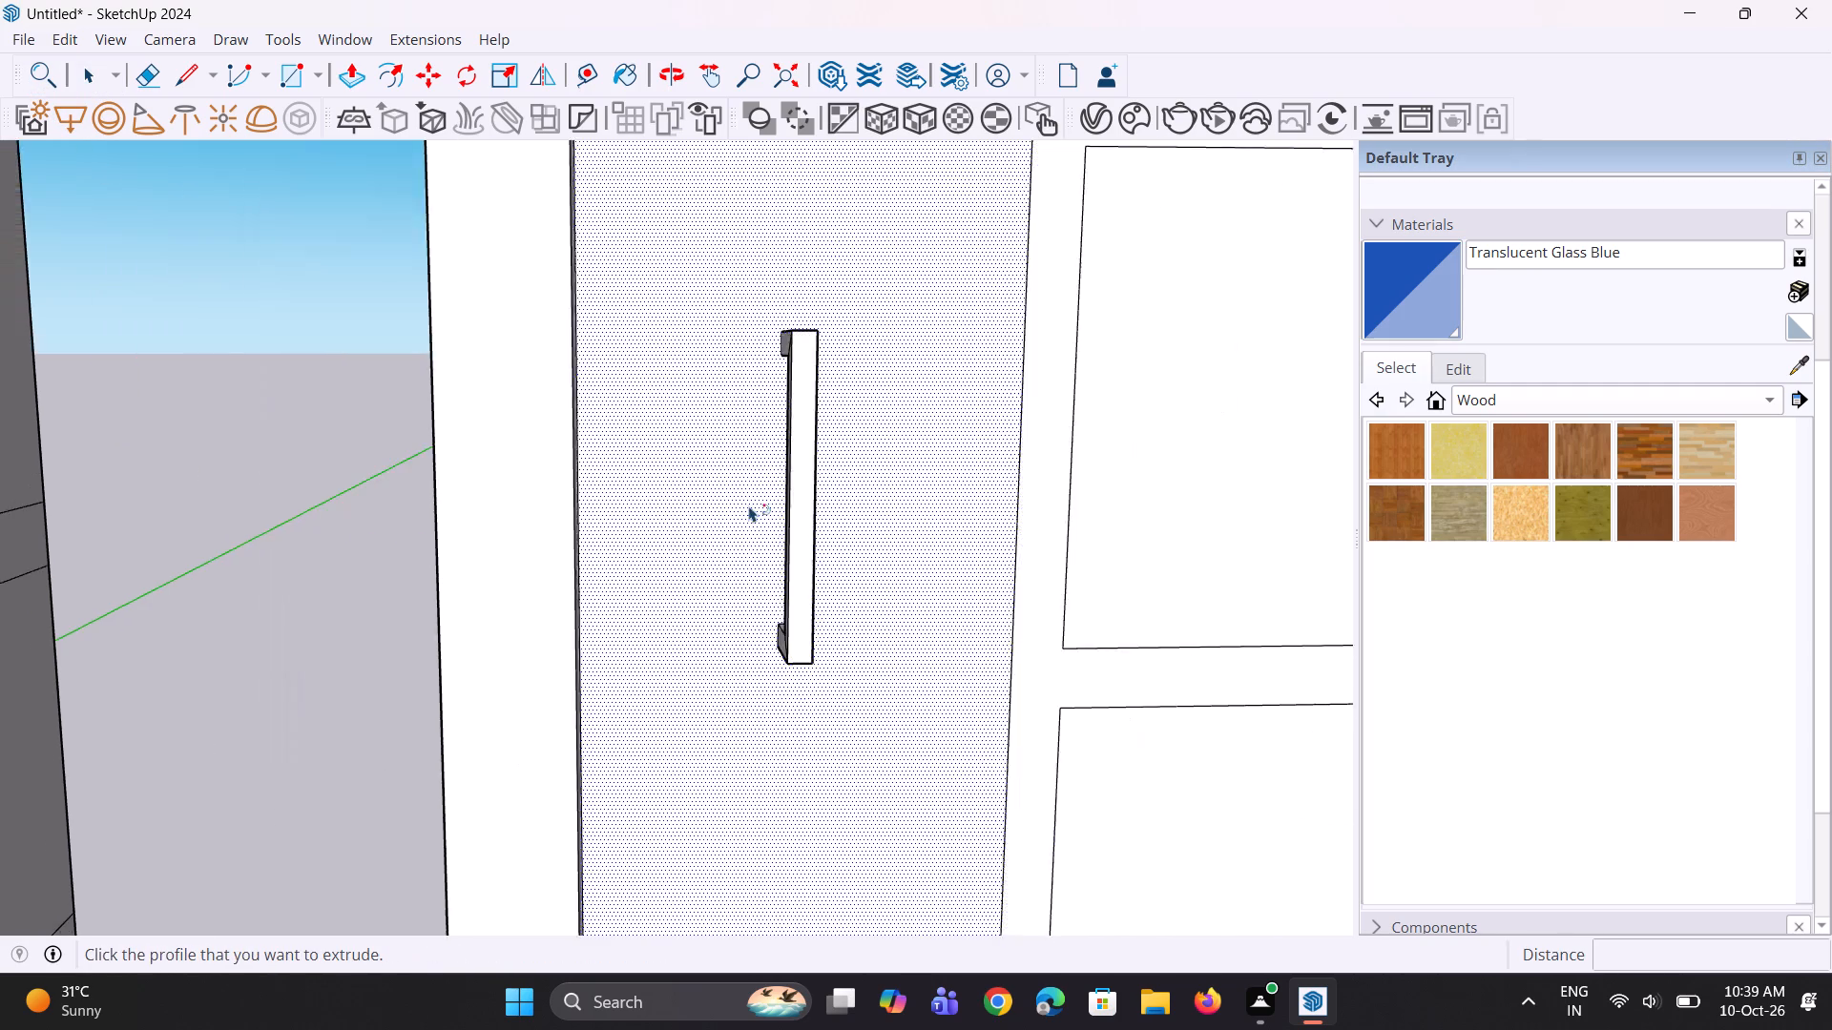
scroll(749, 505, "down", 6)
middle_click_drag(798, 523, 982, 486)
scroll(789, 569, "down", 5)
middle_click_drag(683, 601, 634, 578)
key("space")
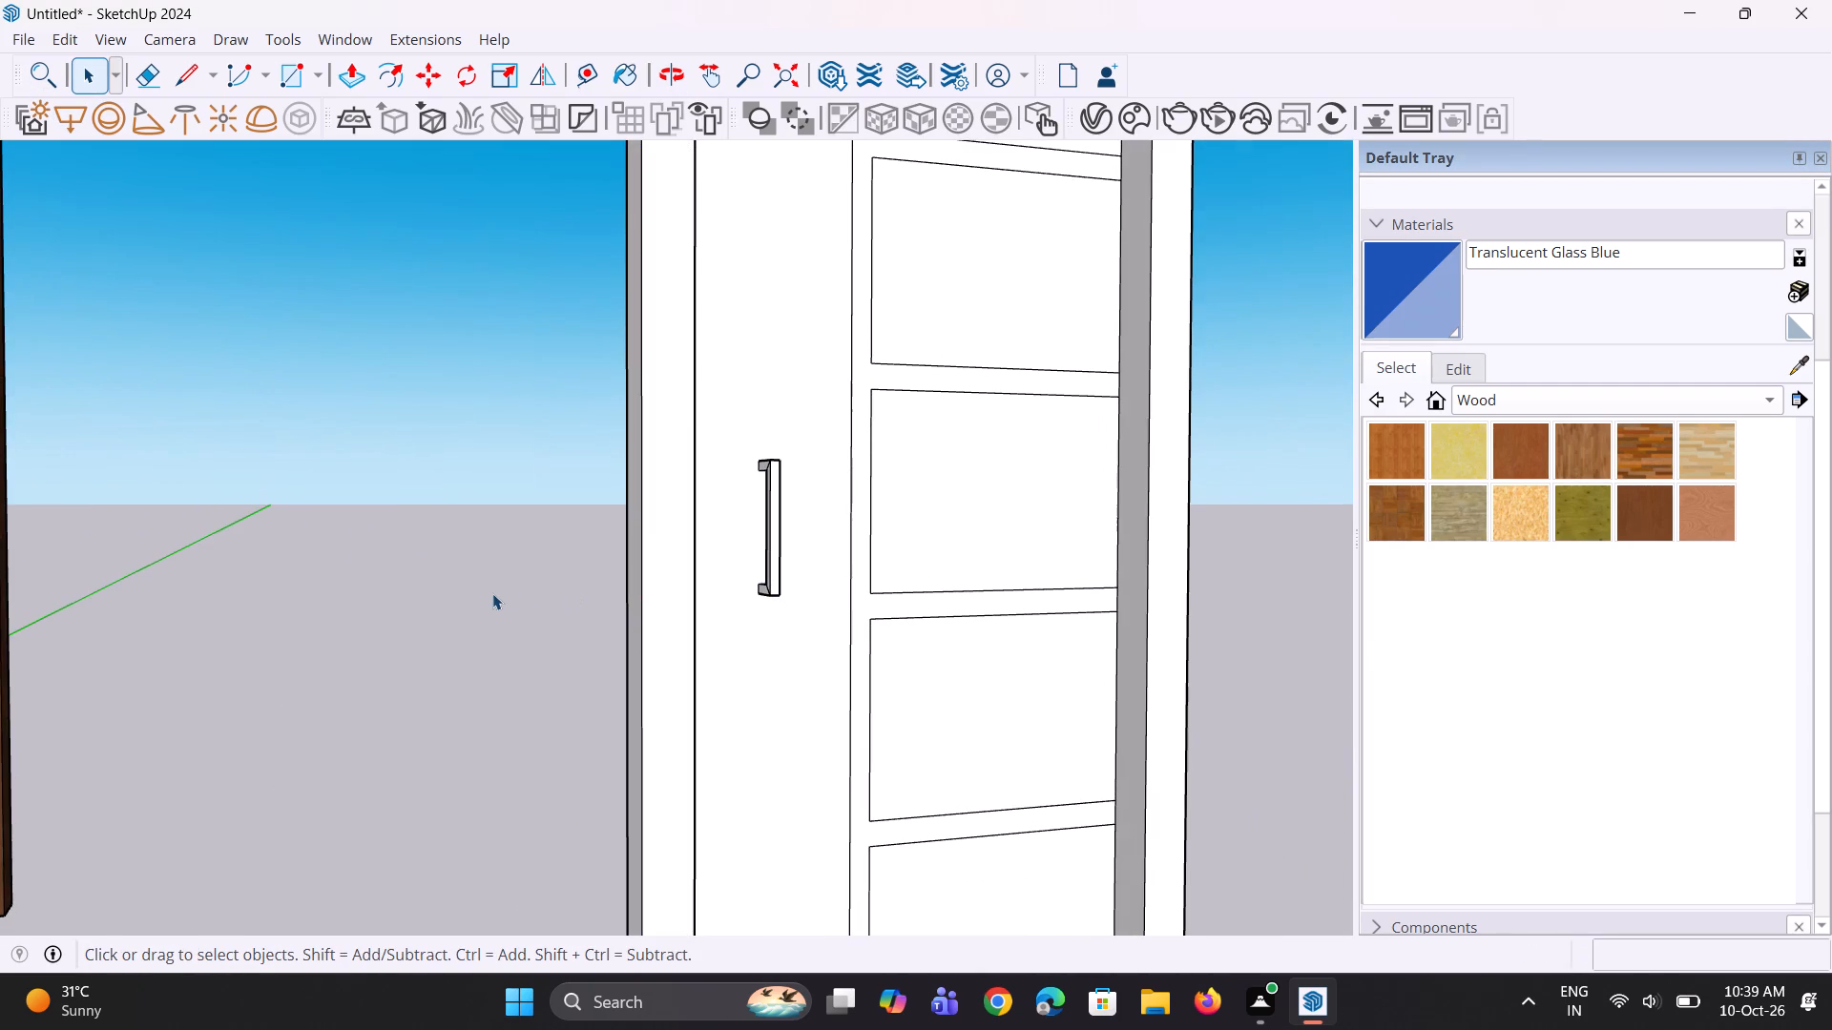
key("space")
left_click(492, 593)
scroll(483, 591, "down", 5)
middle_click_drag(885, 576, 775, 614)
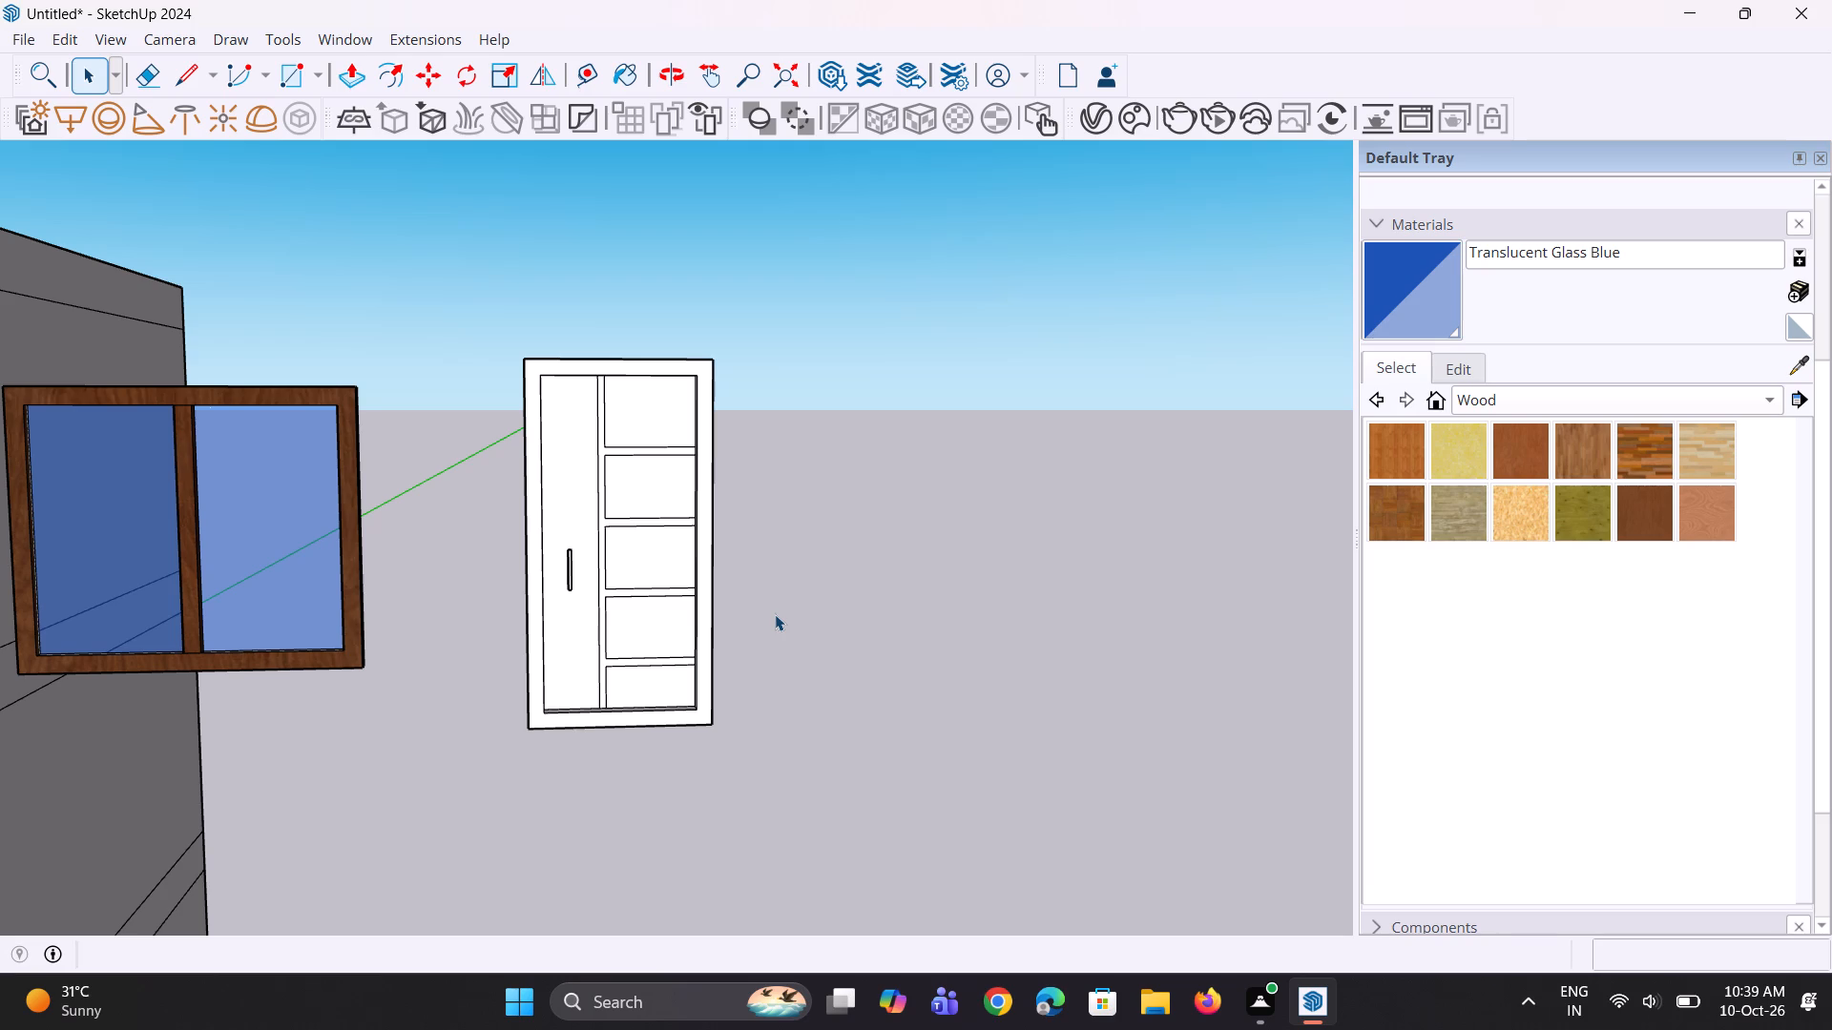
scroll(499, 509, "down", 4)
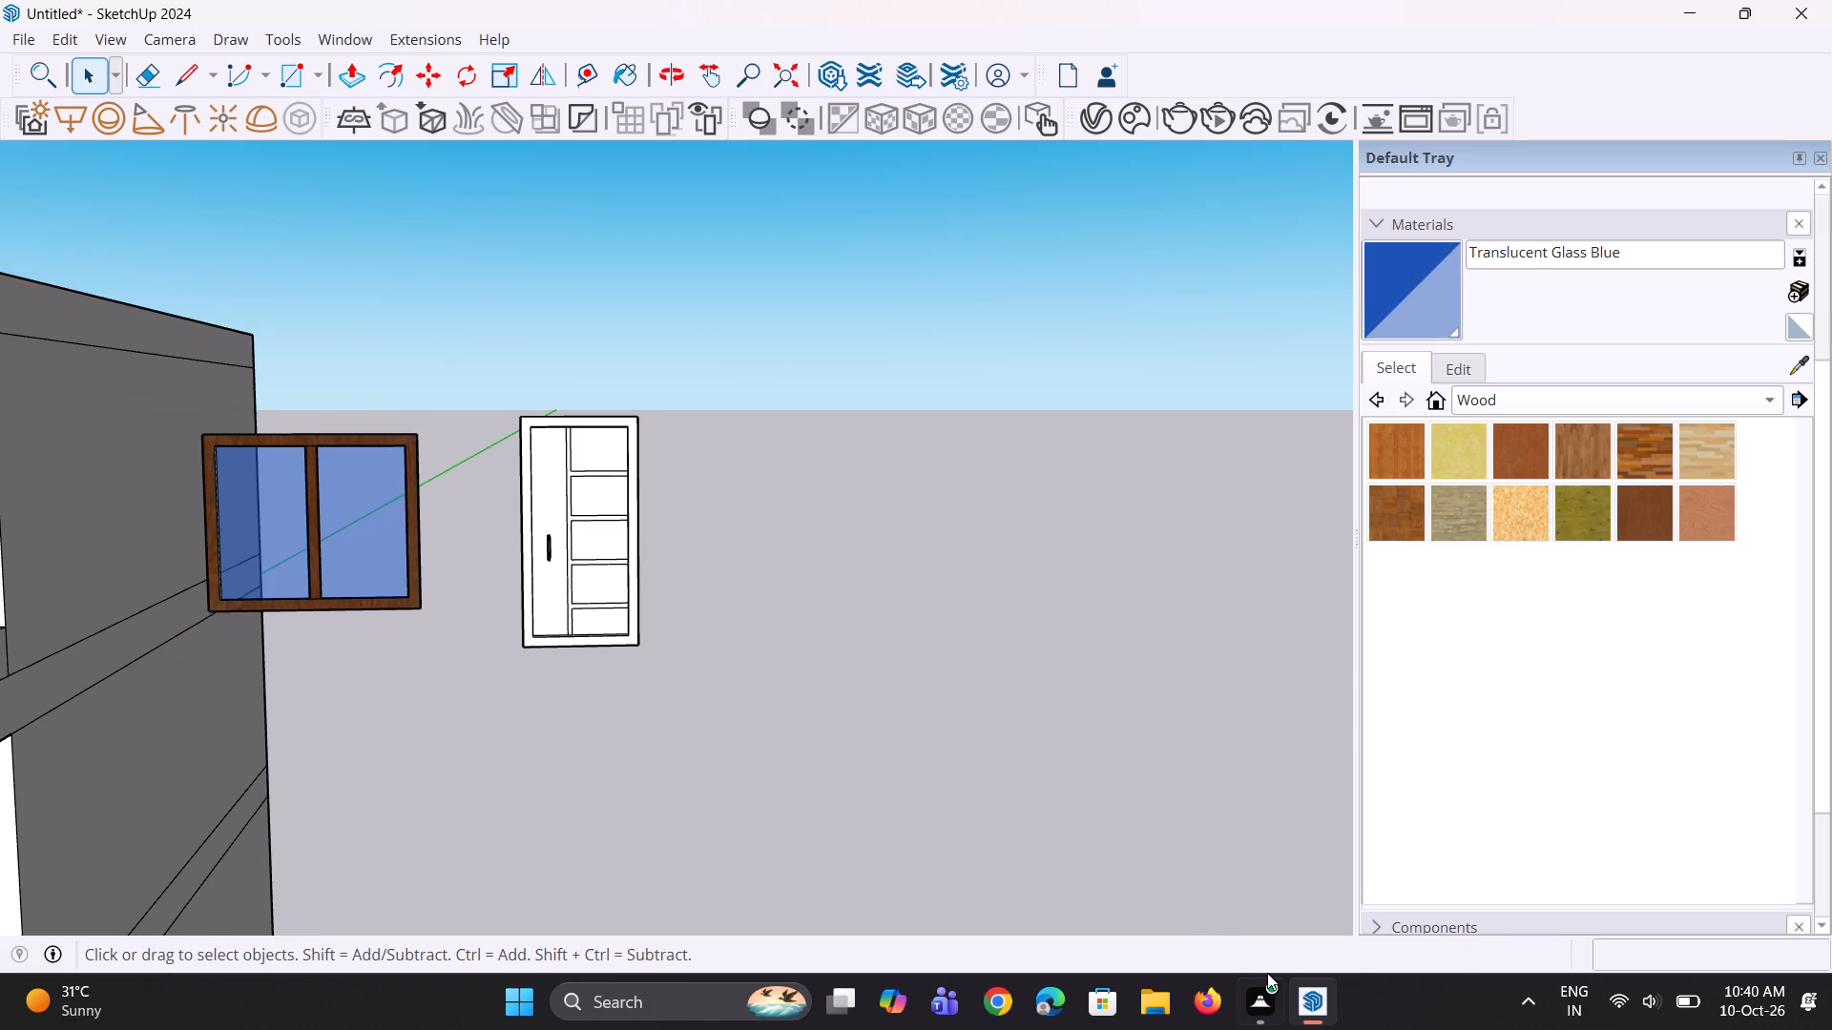
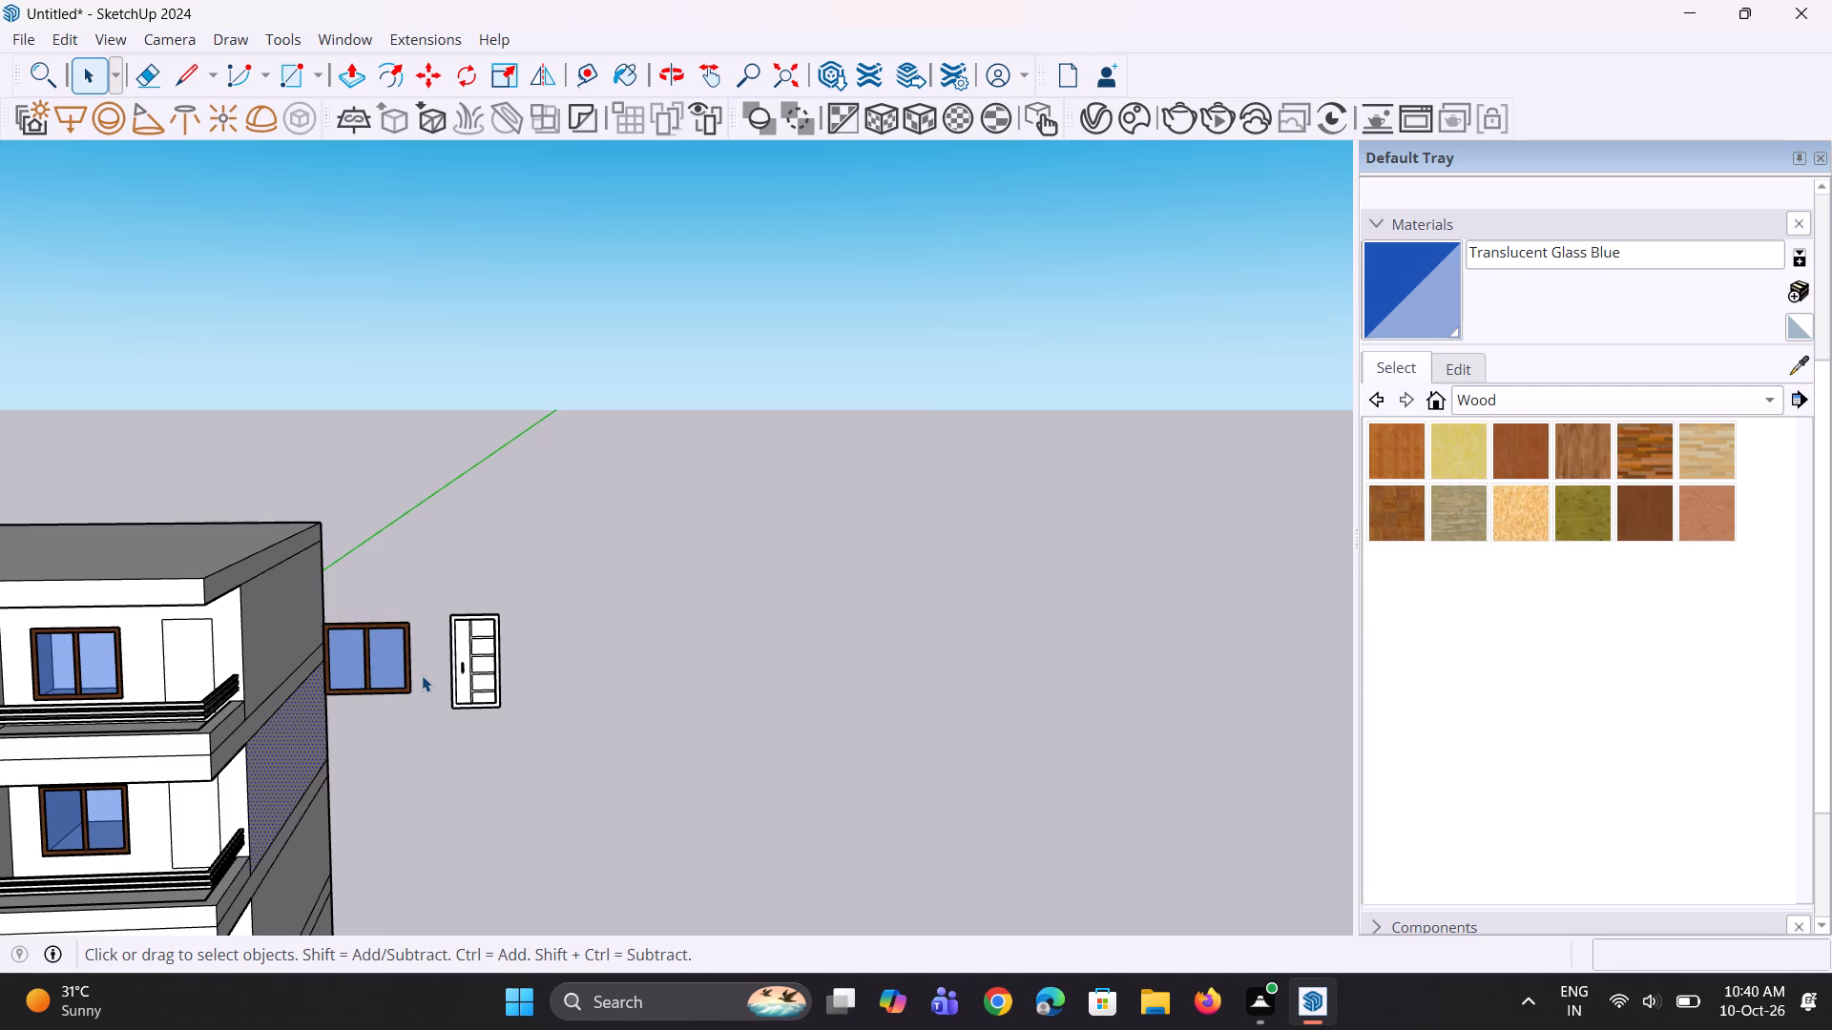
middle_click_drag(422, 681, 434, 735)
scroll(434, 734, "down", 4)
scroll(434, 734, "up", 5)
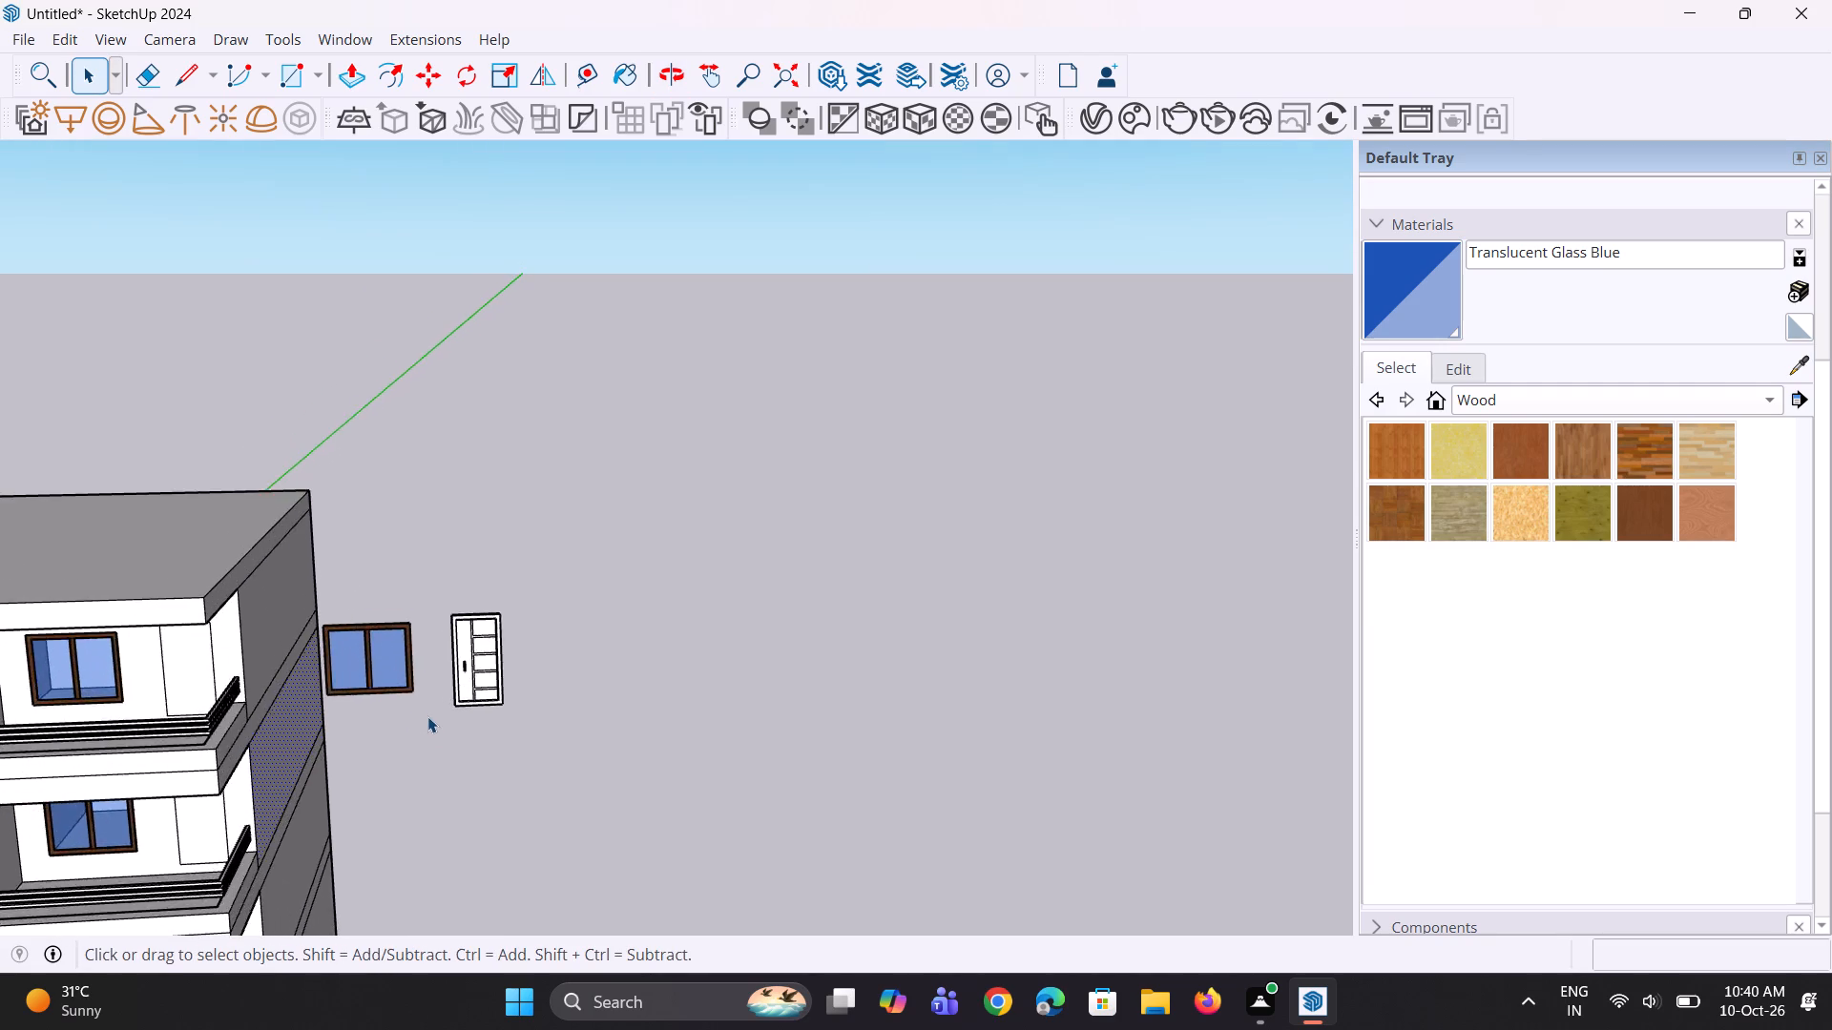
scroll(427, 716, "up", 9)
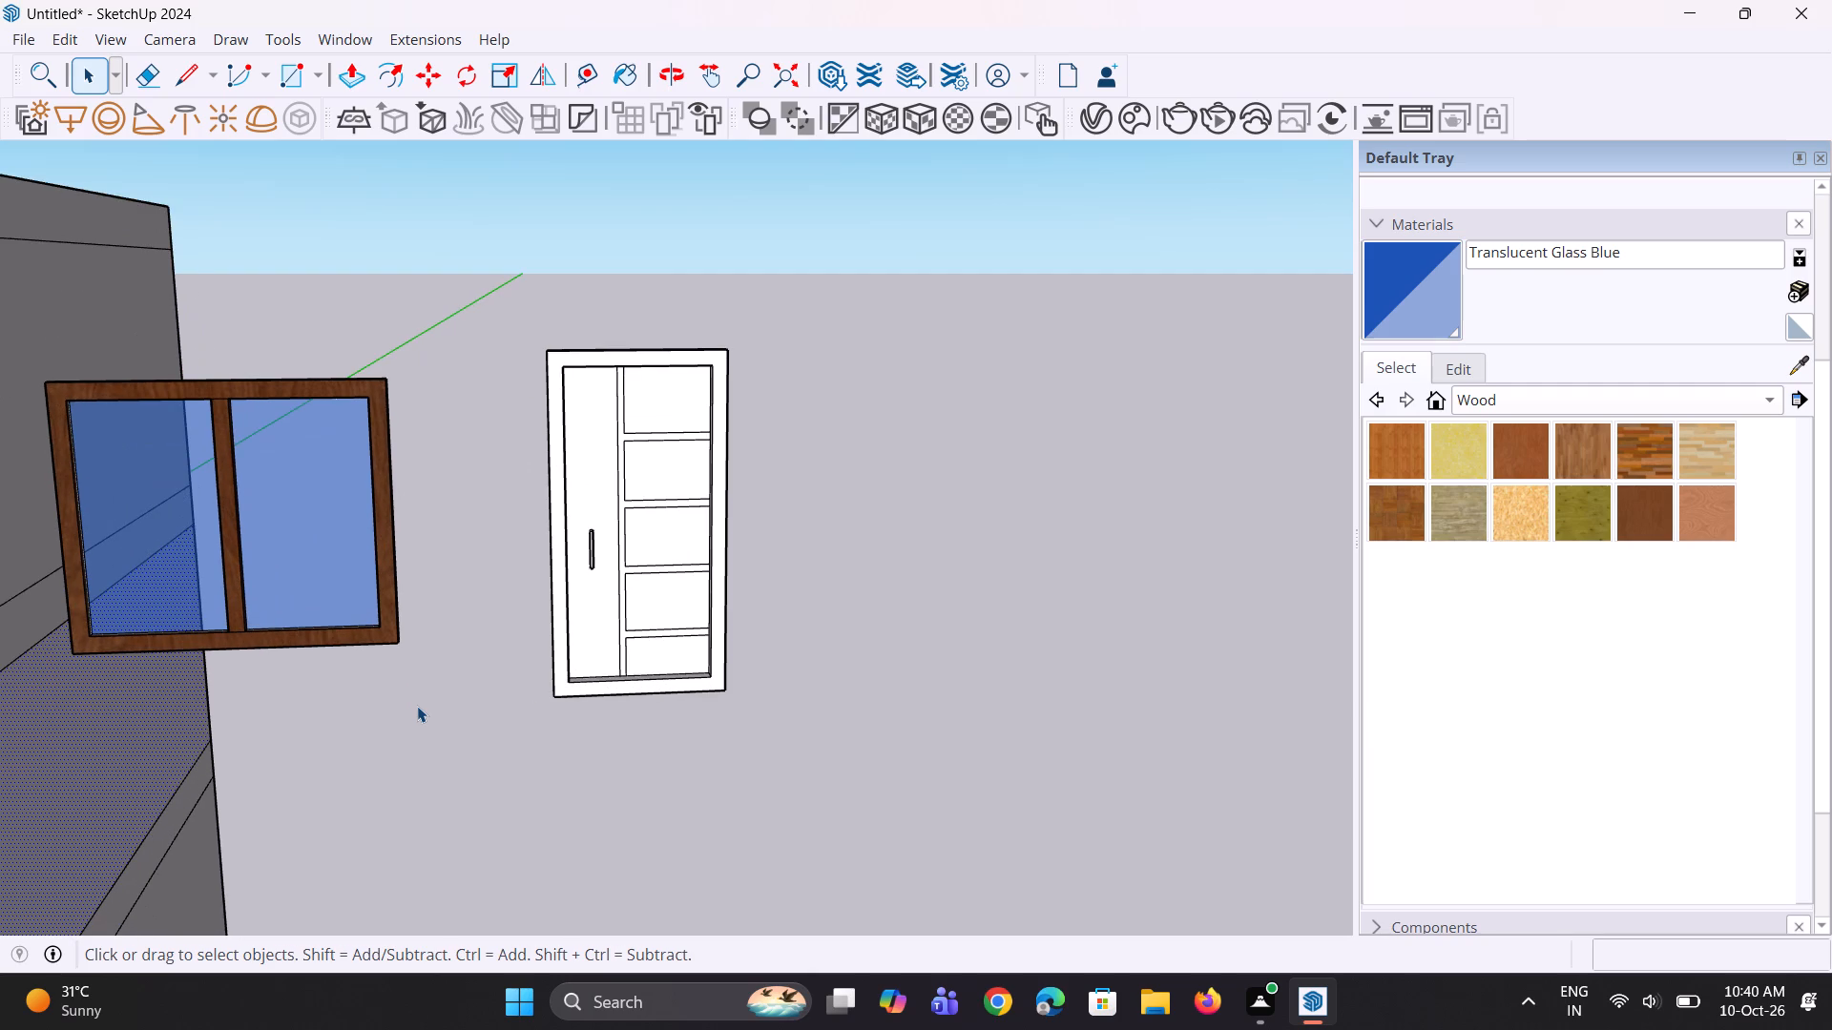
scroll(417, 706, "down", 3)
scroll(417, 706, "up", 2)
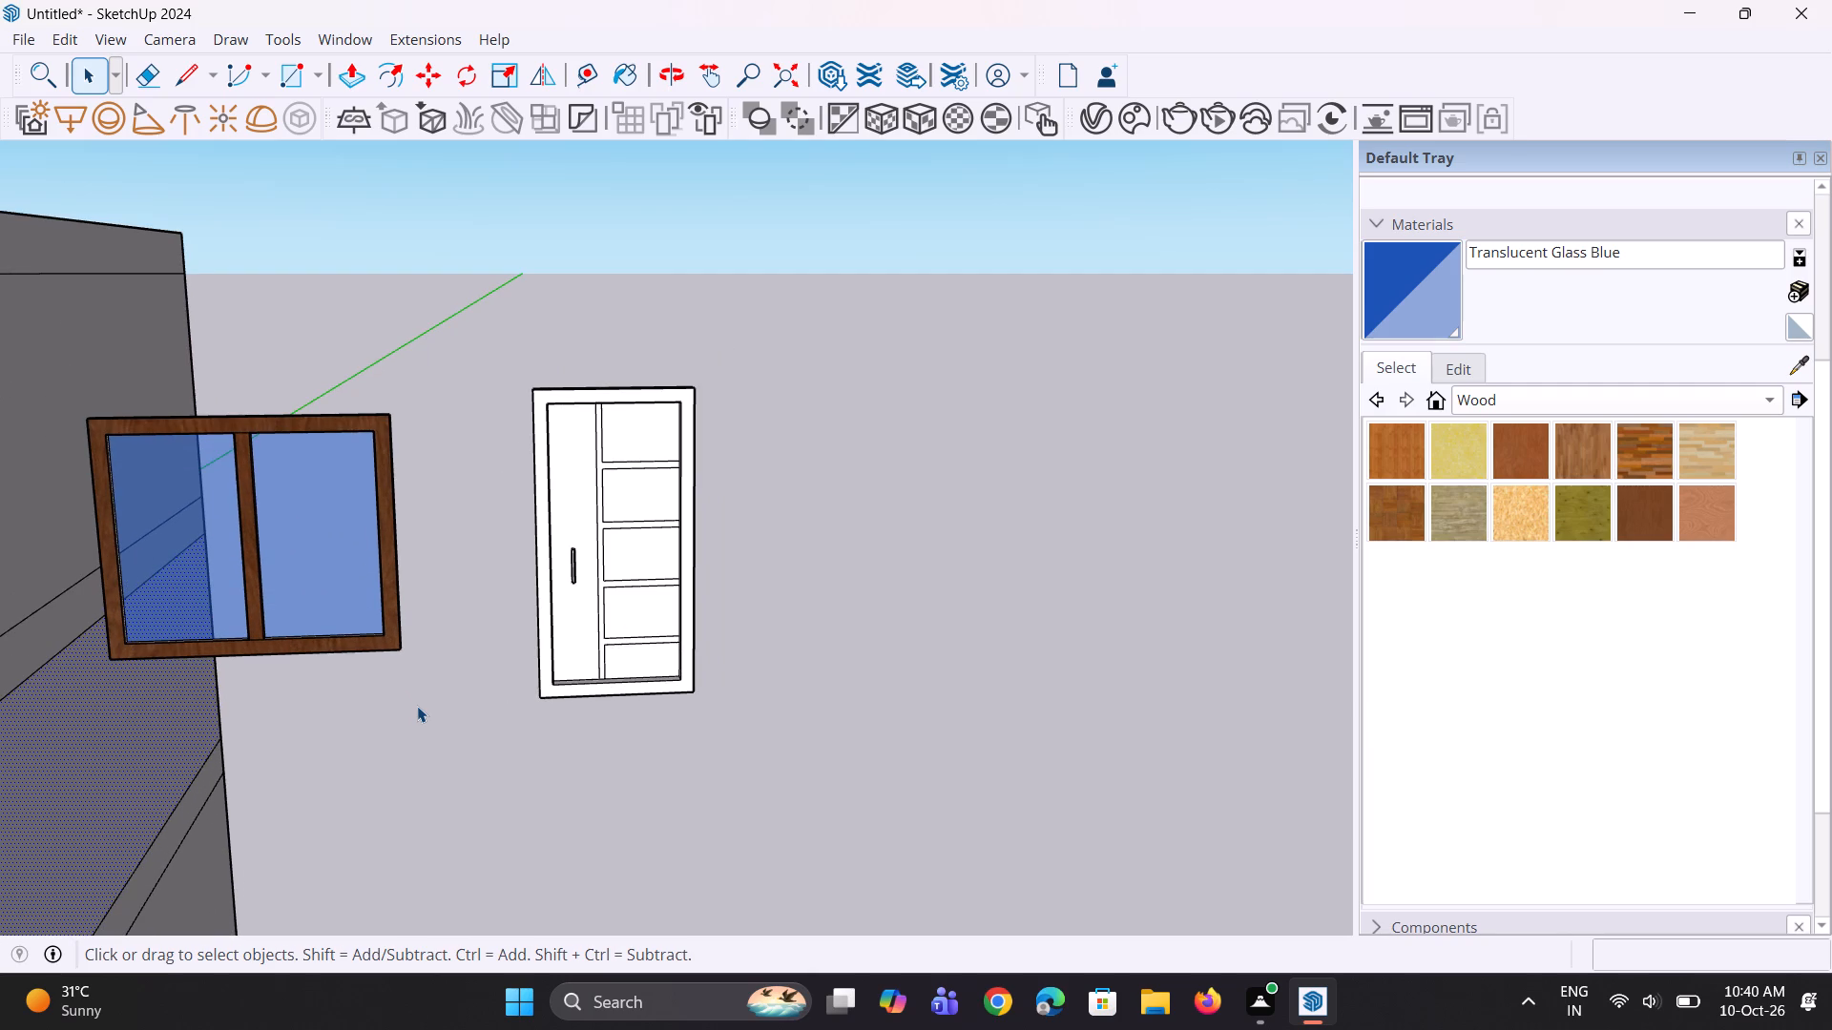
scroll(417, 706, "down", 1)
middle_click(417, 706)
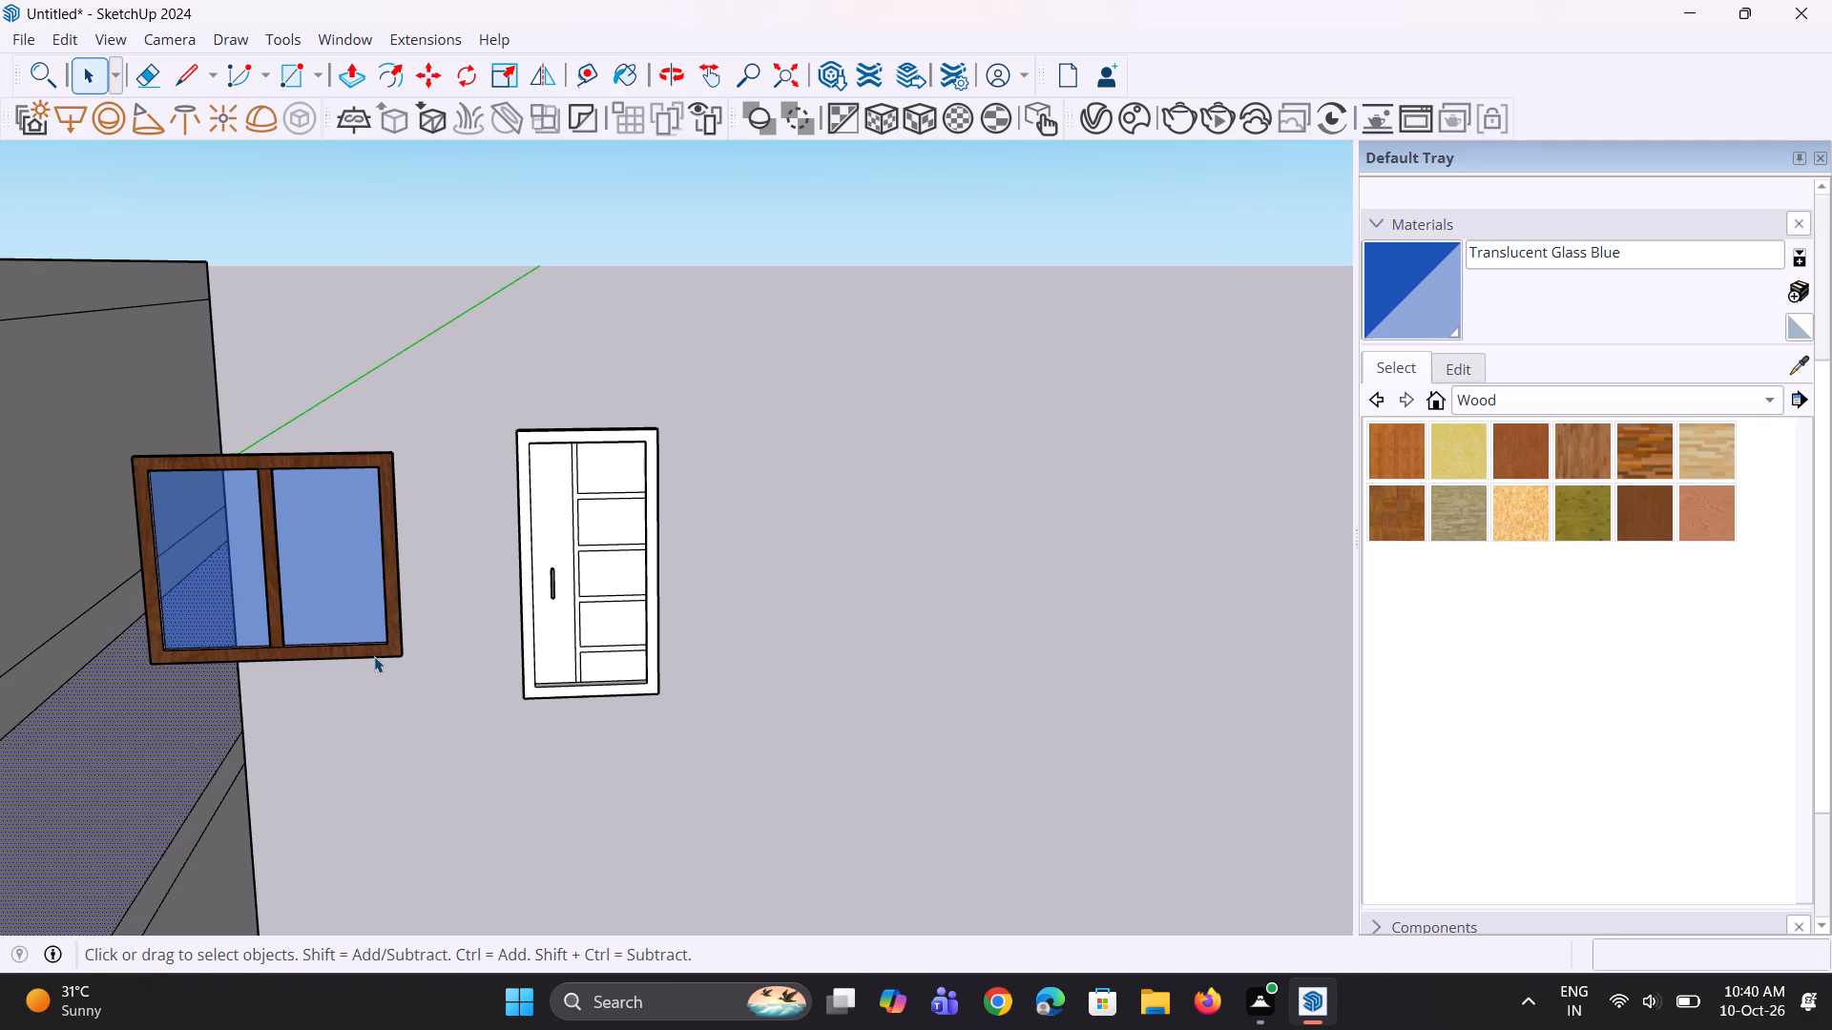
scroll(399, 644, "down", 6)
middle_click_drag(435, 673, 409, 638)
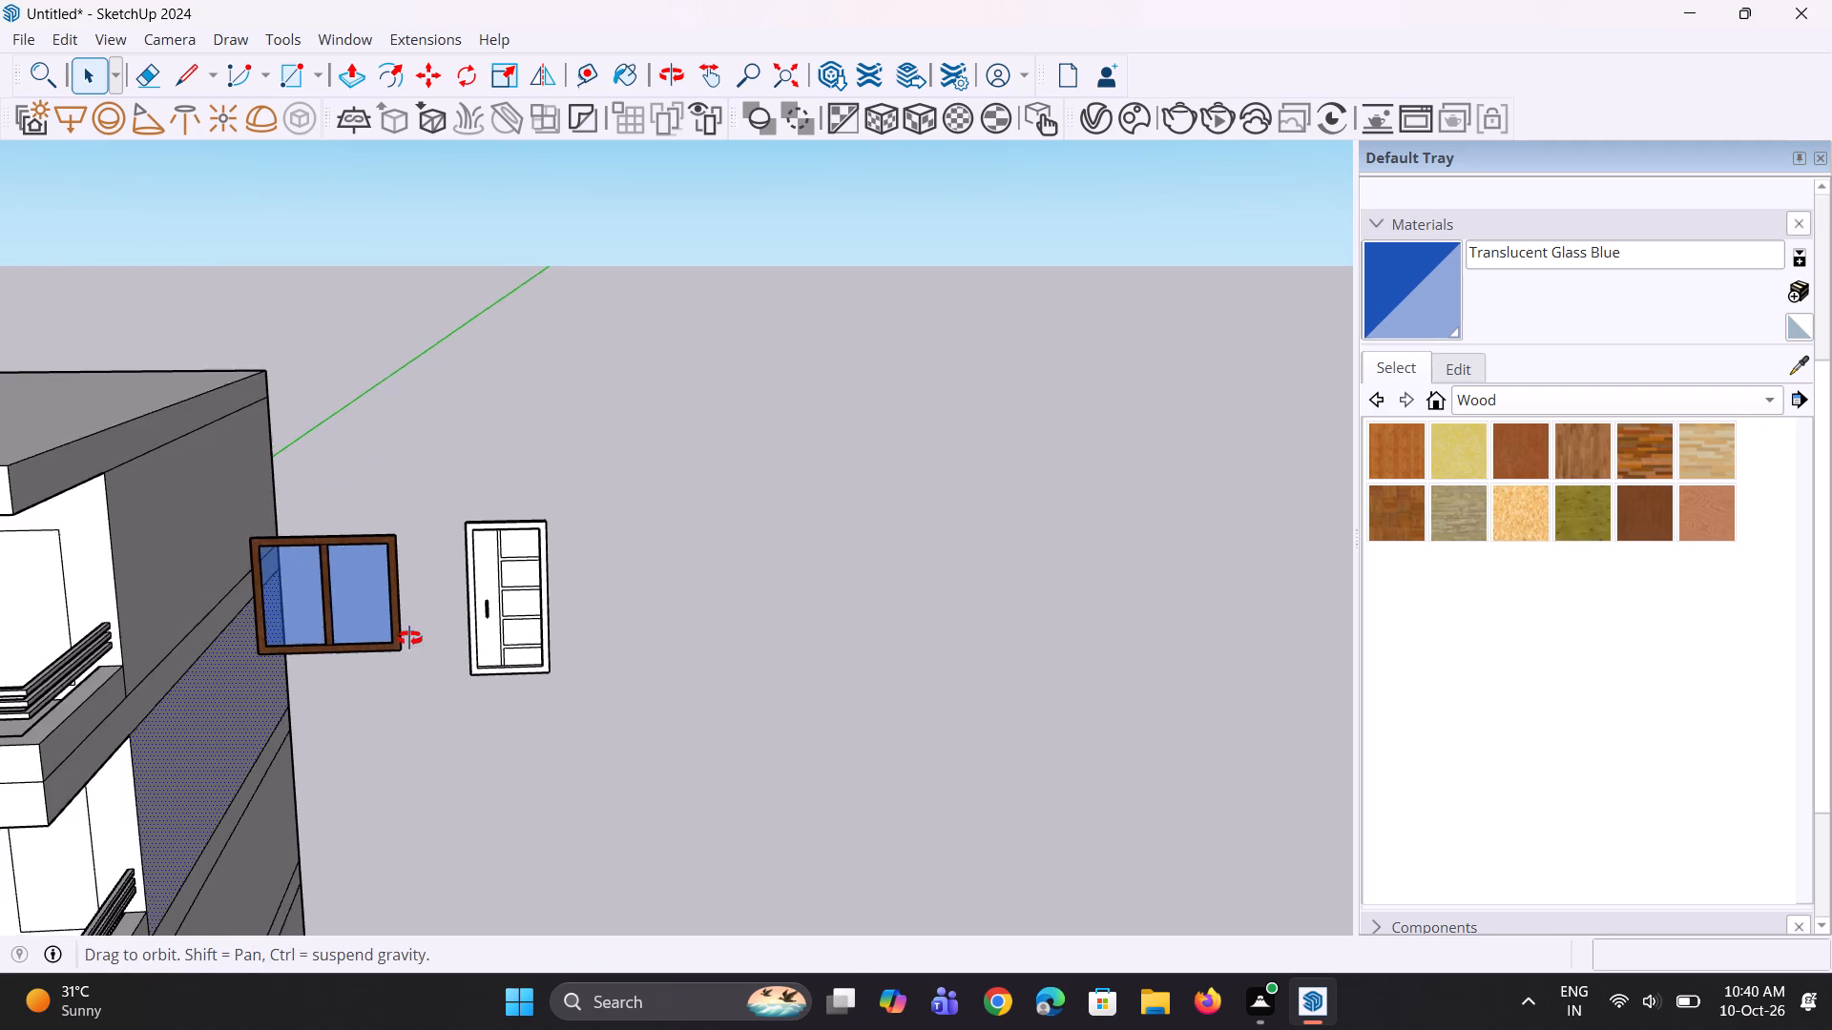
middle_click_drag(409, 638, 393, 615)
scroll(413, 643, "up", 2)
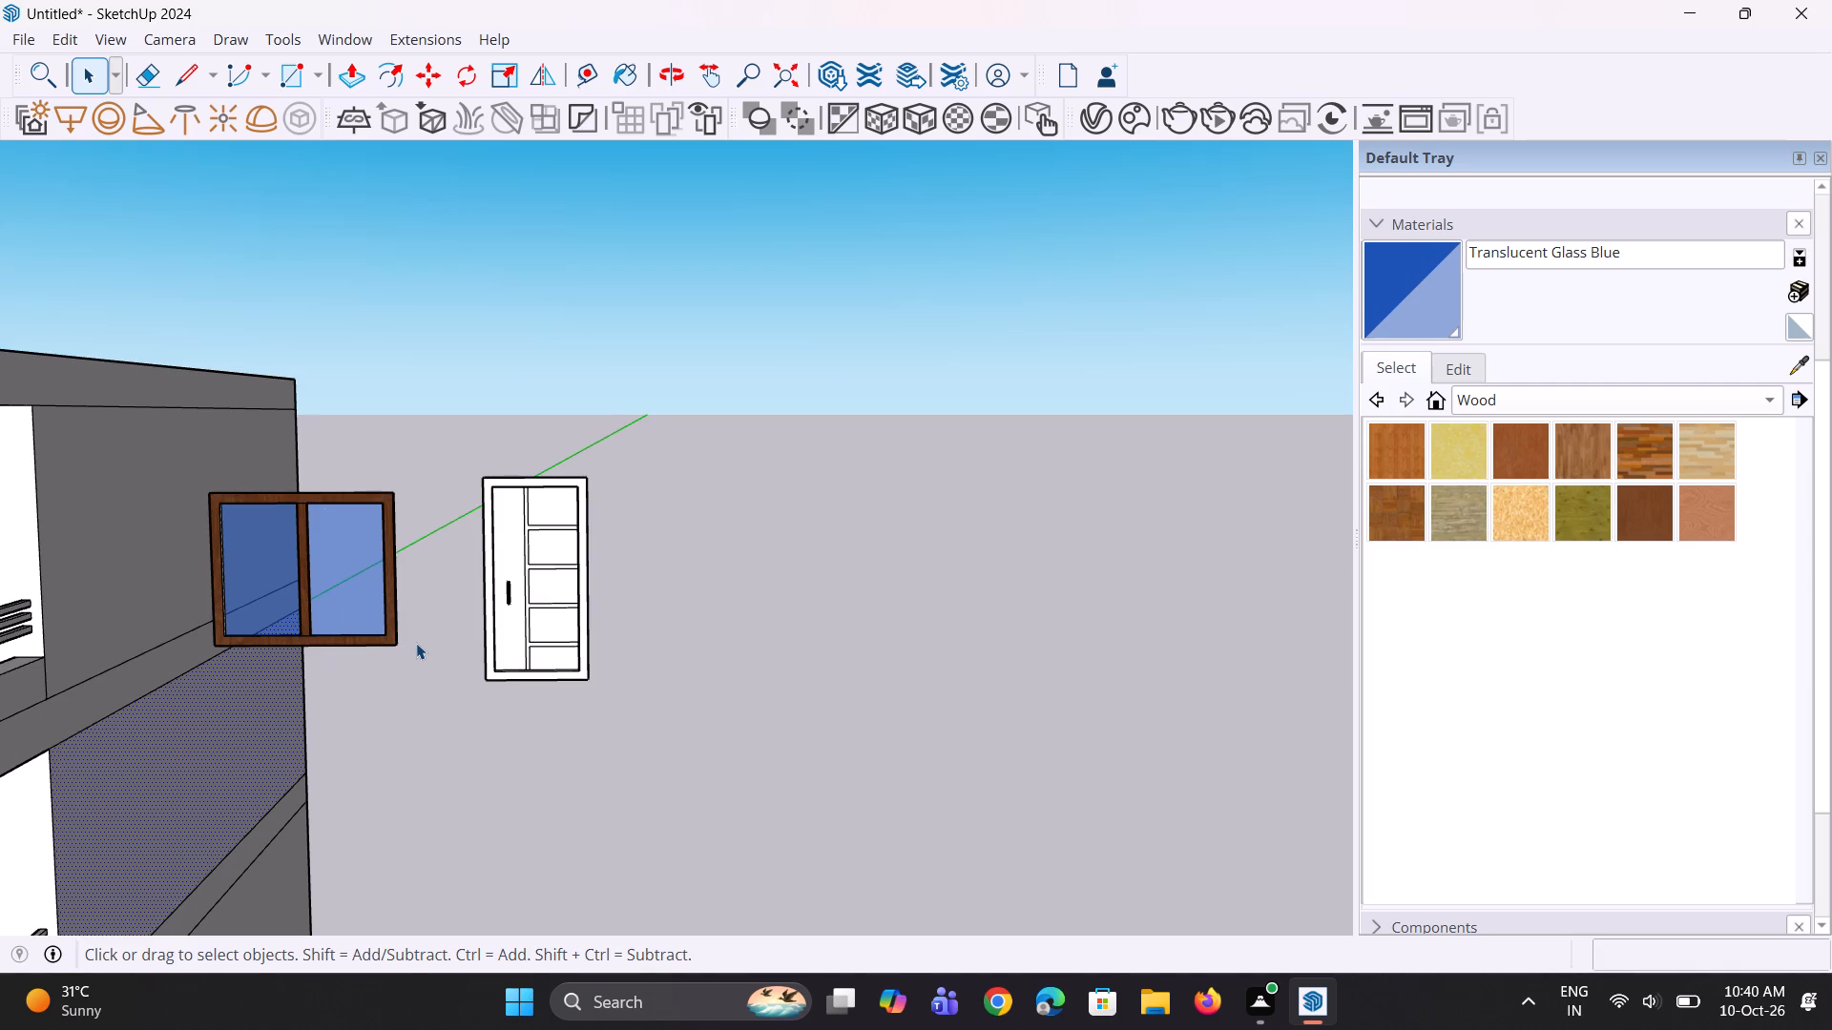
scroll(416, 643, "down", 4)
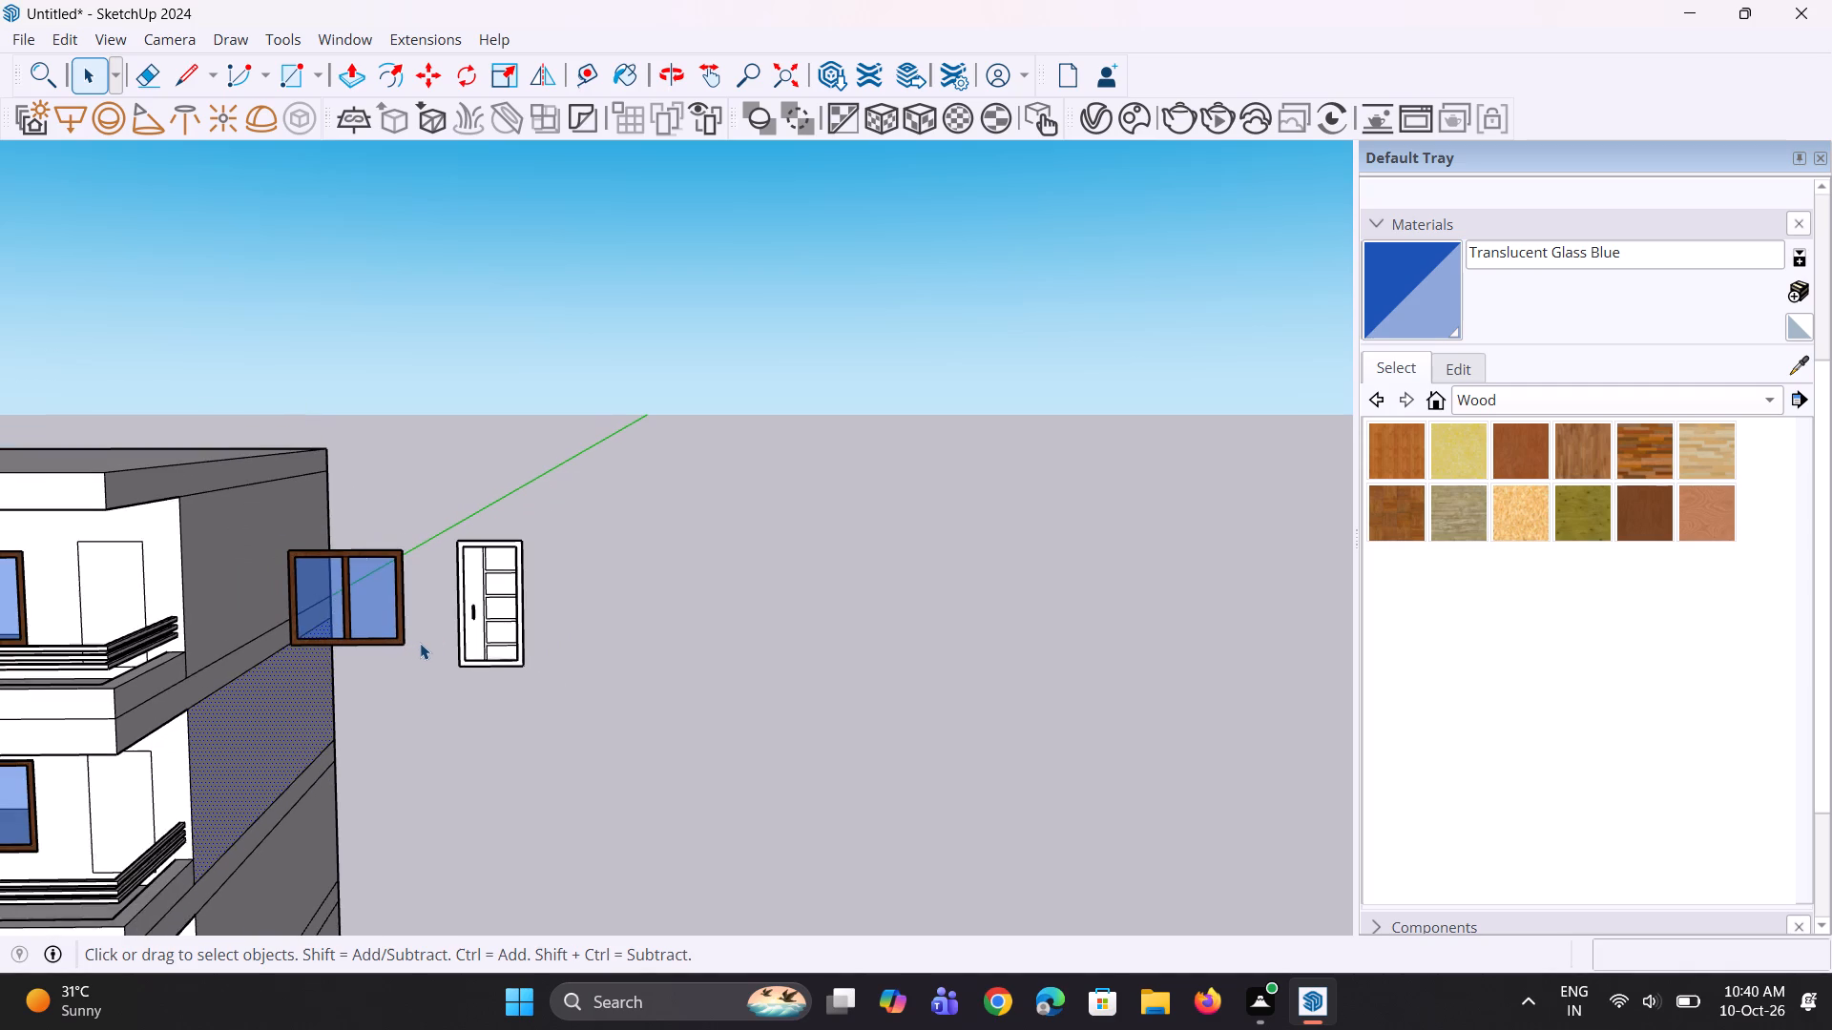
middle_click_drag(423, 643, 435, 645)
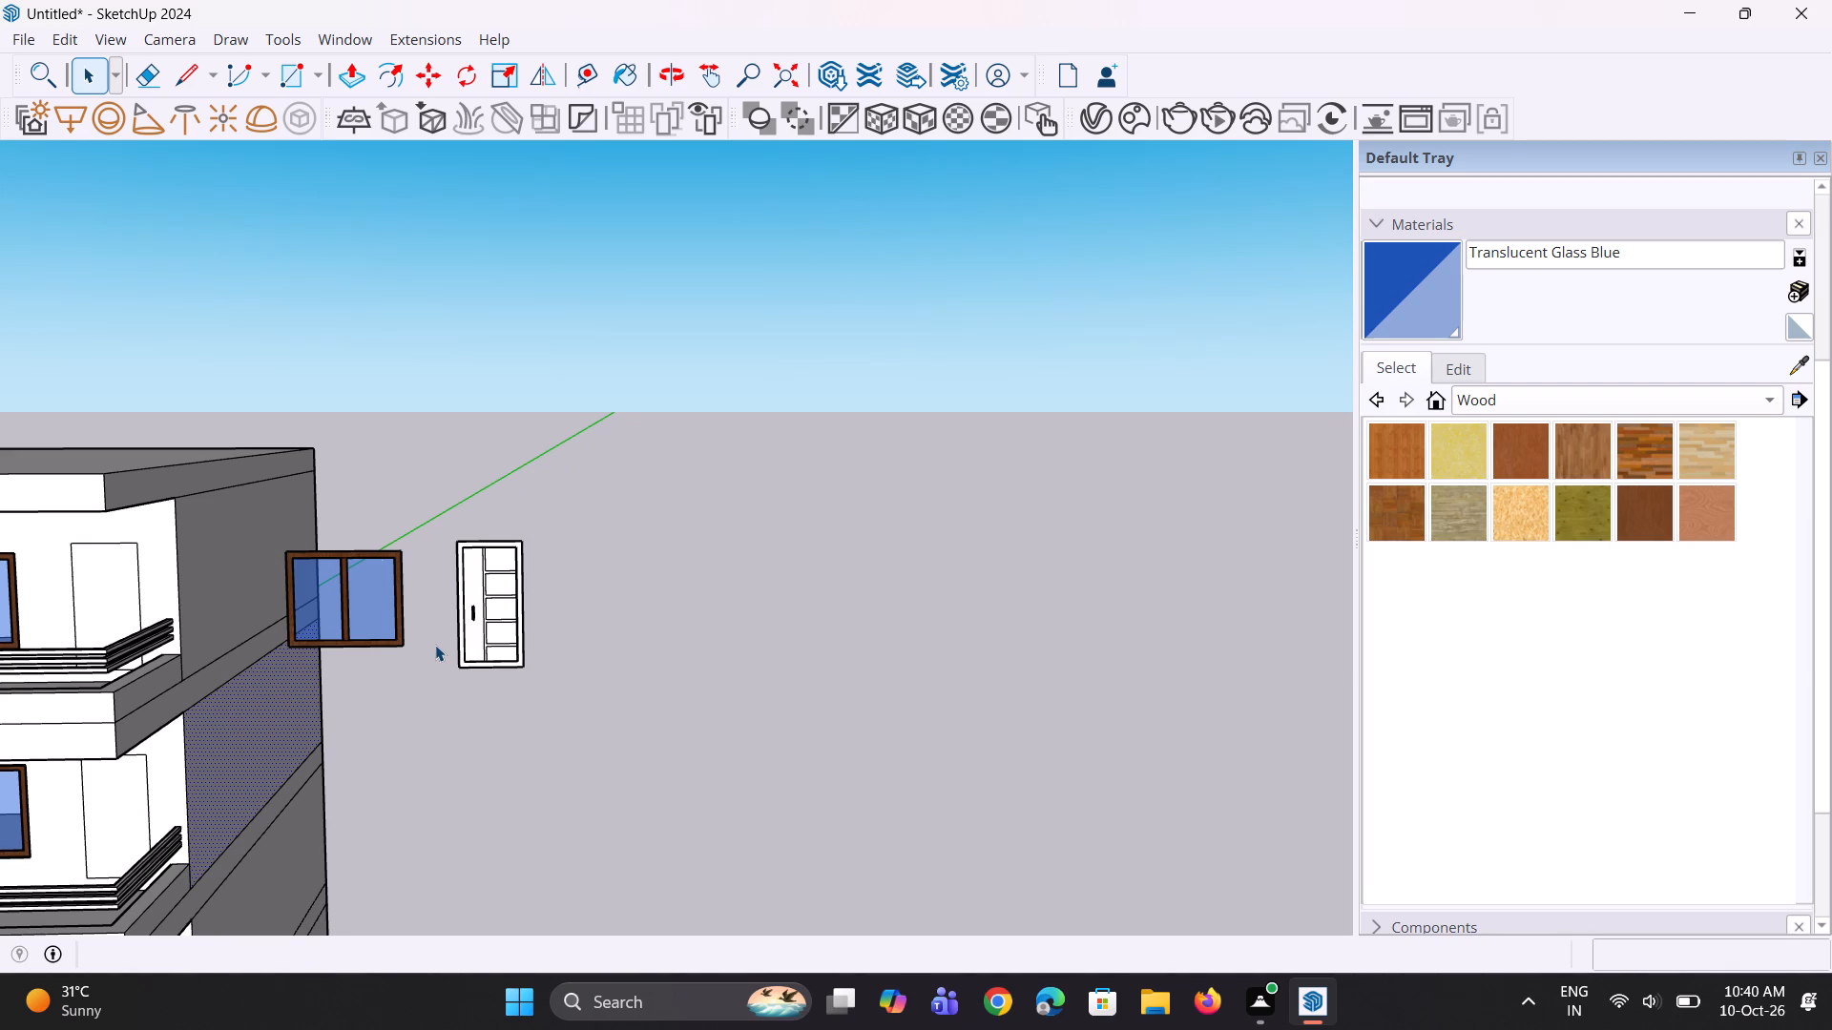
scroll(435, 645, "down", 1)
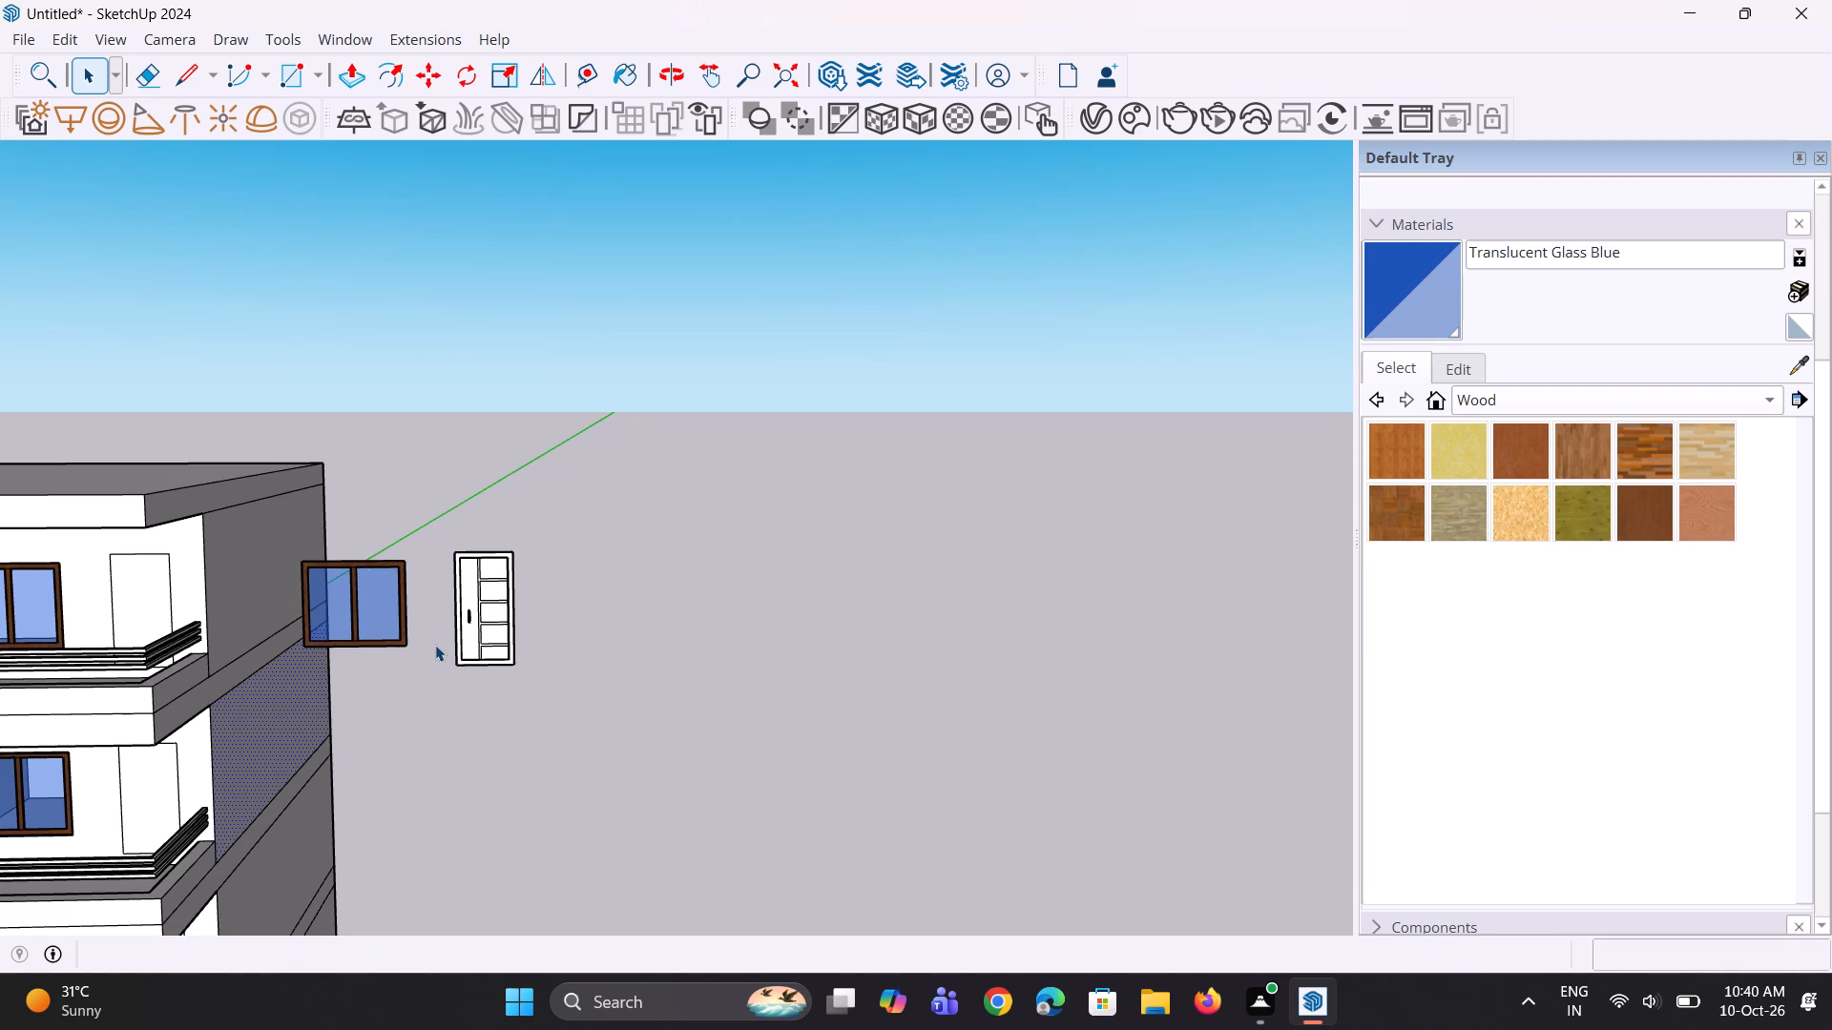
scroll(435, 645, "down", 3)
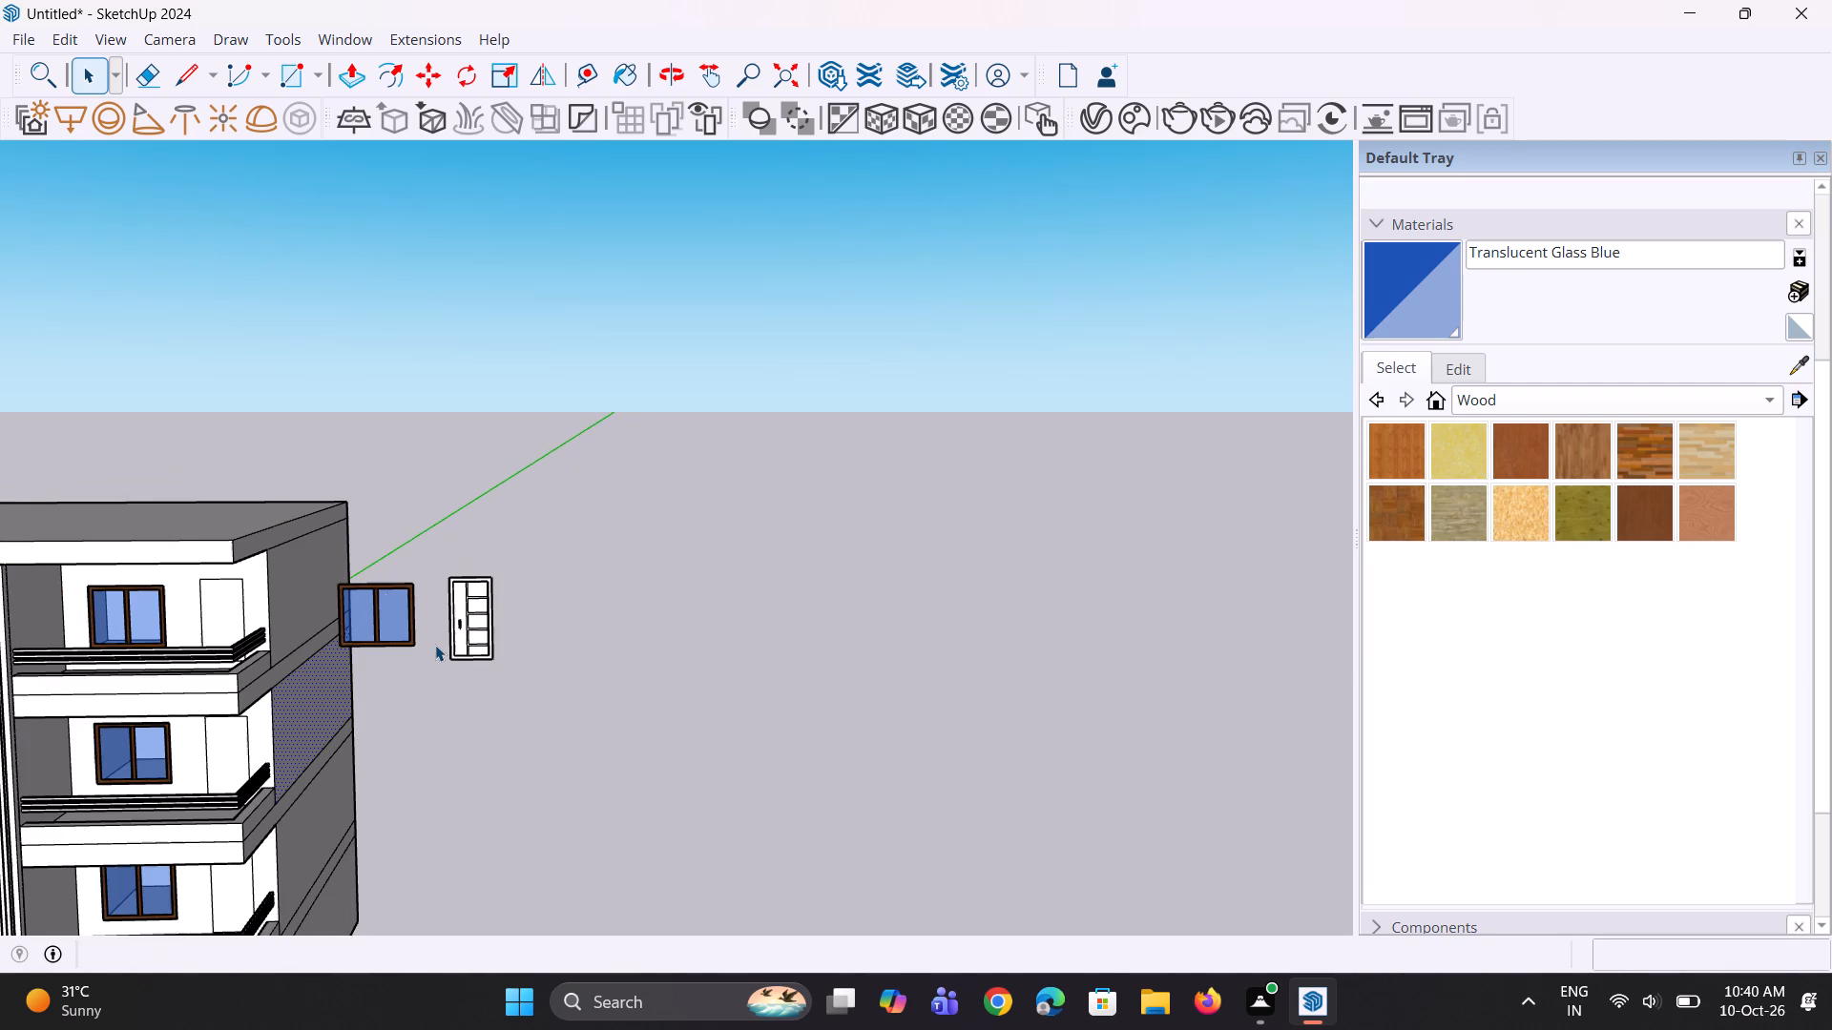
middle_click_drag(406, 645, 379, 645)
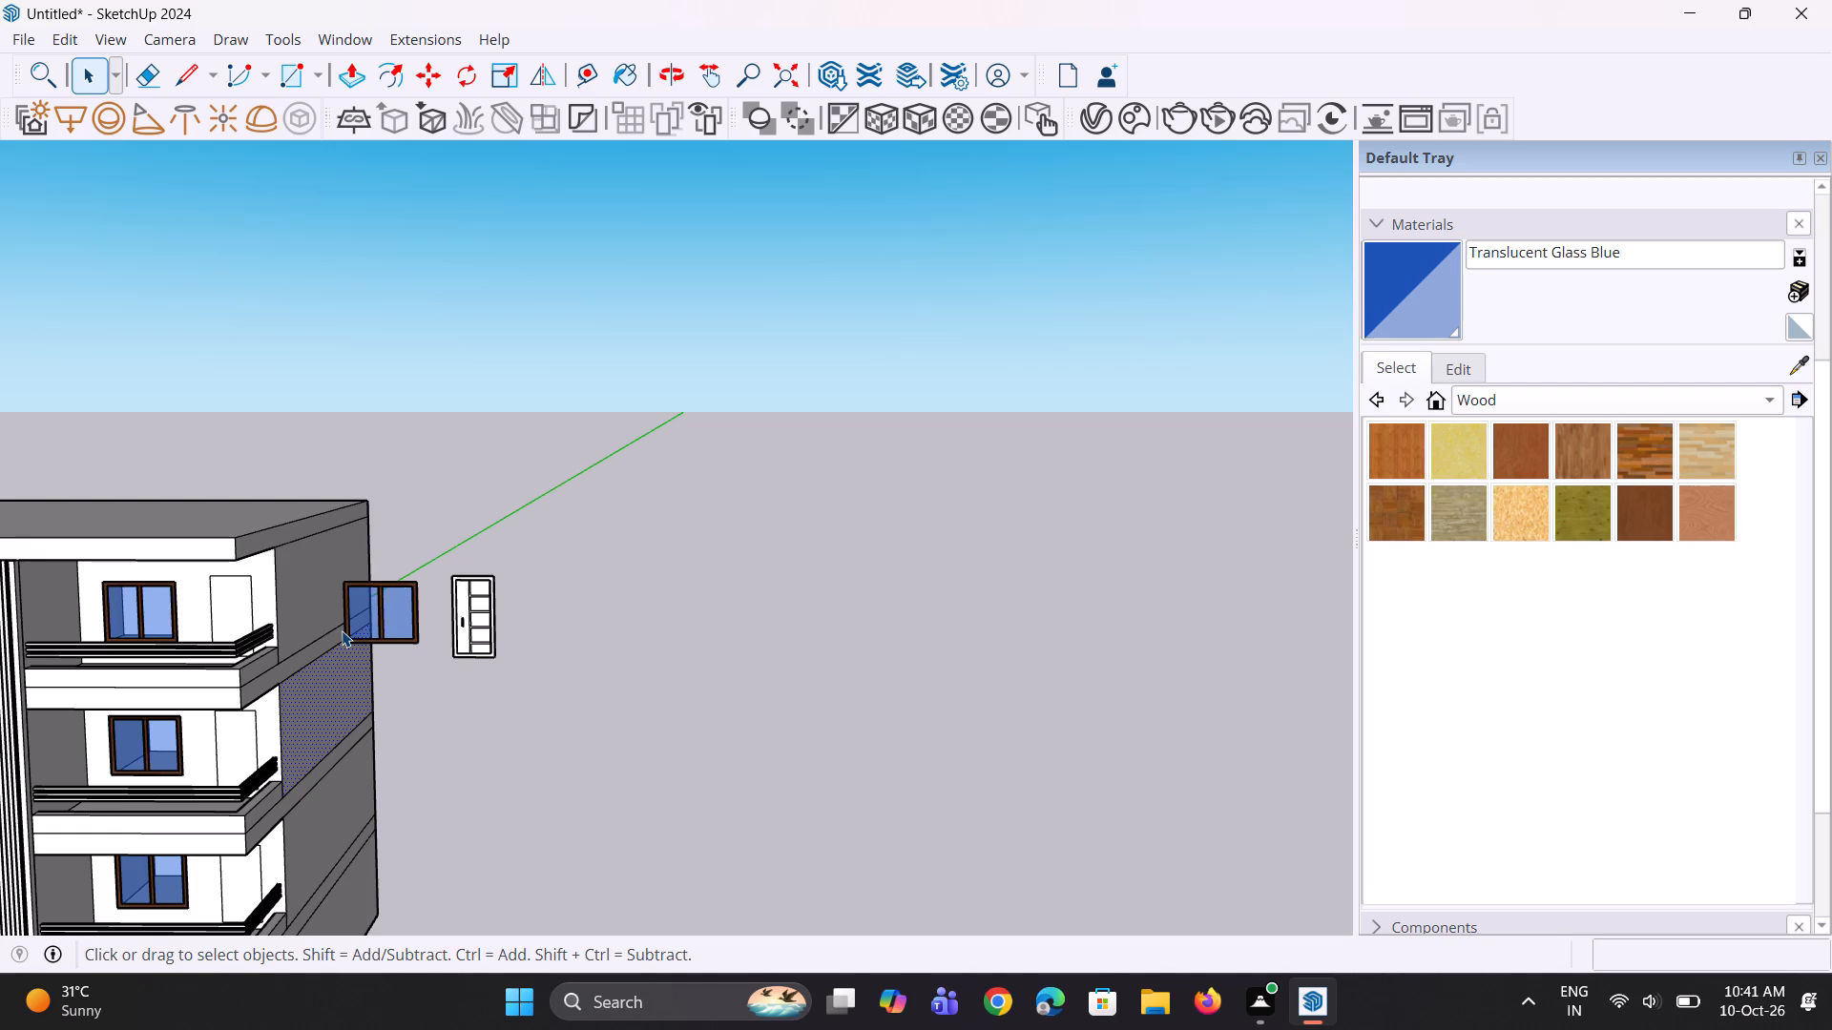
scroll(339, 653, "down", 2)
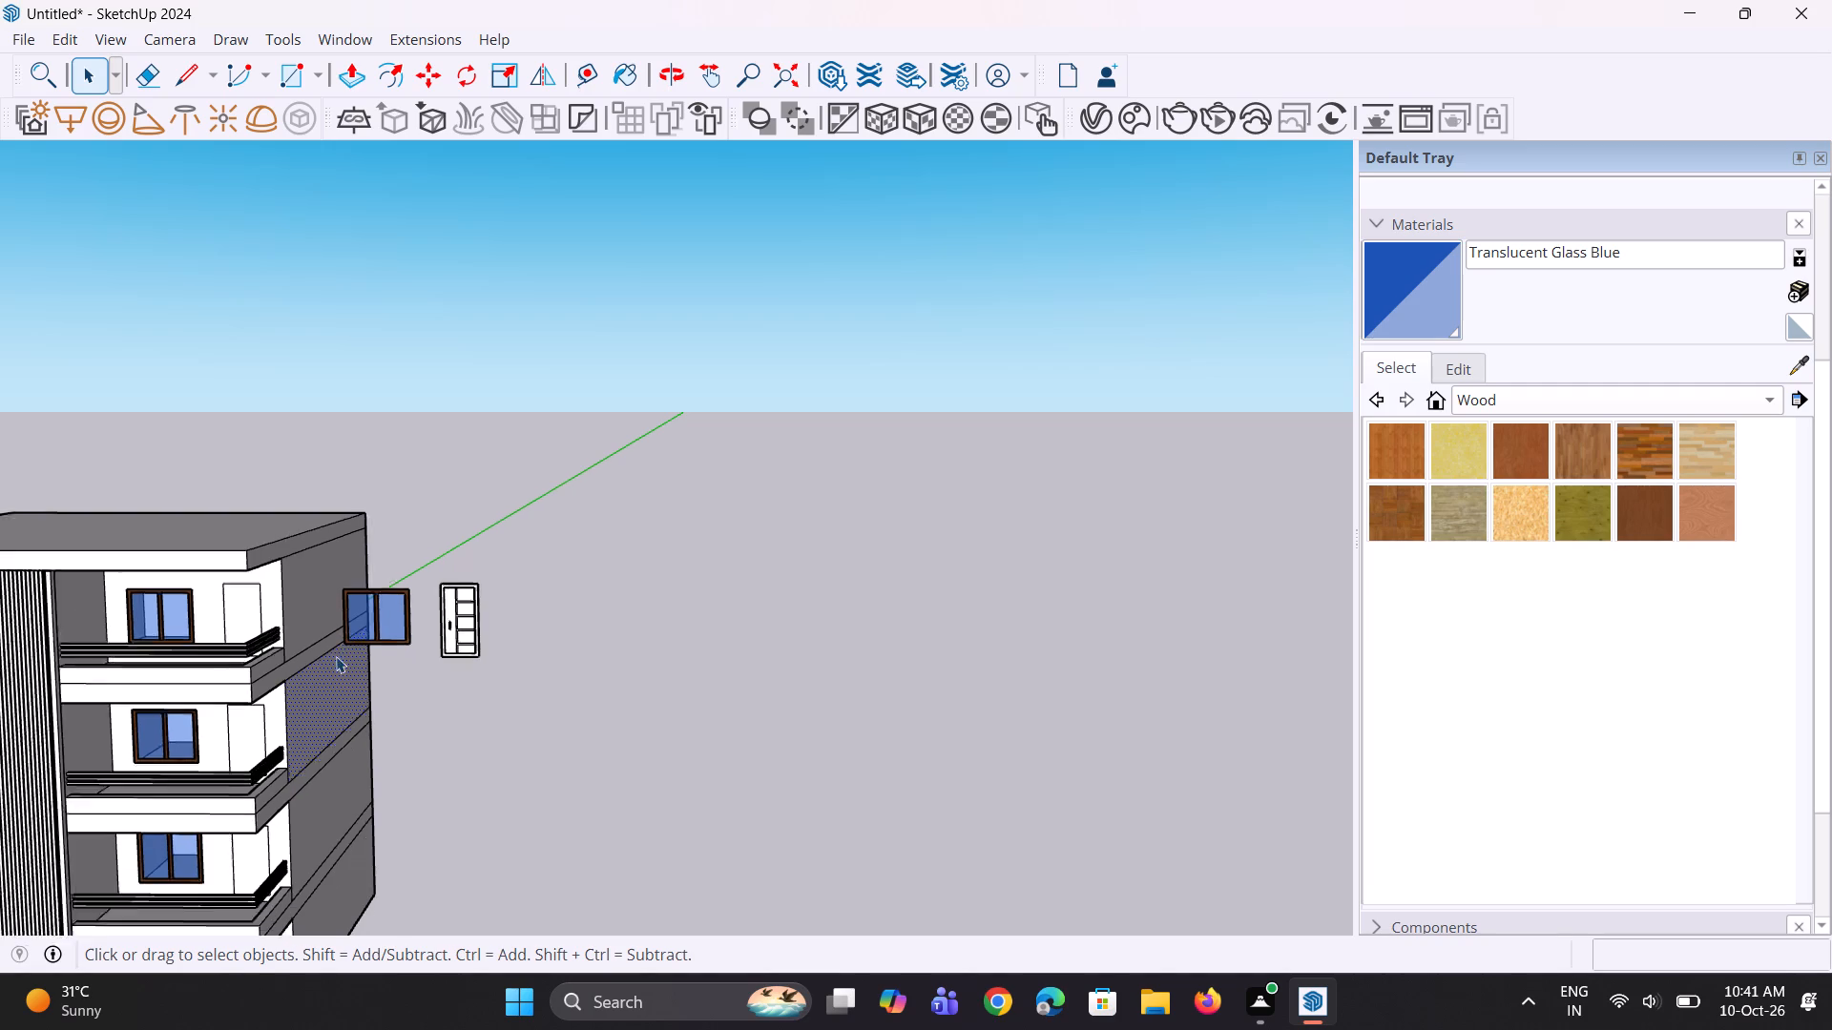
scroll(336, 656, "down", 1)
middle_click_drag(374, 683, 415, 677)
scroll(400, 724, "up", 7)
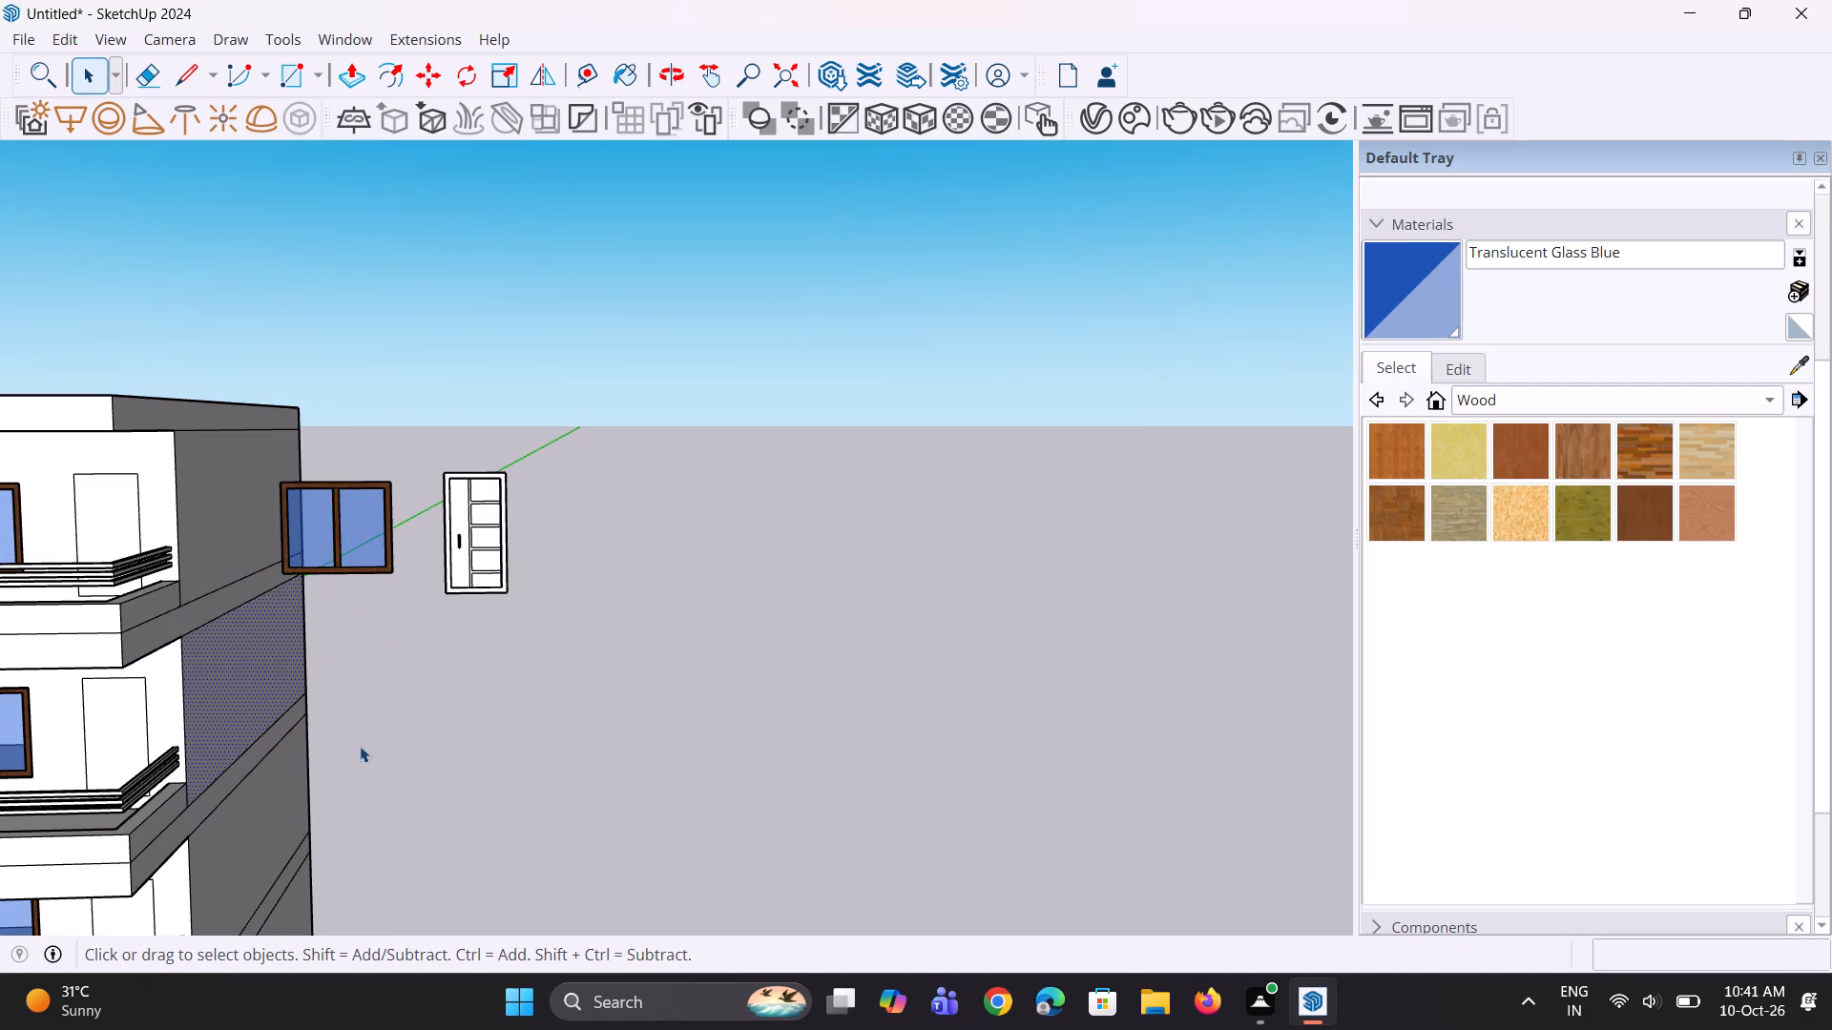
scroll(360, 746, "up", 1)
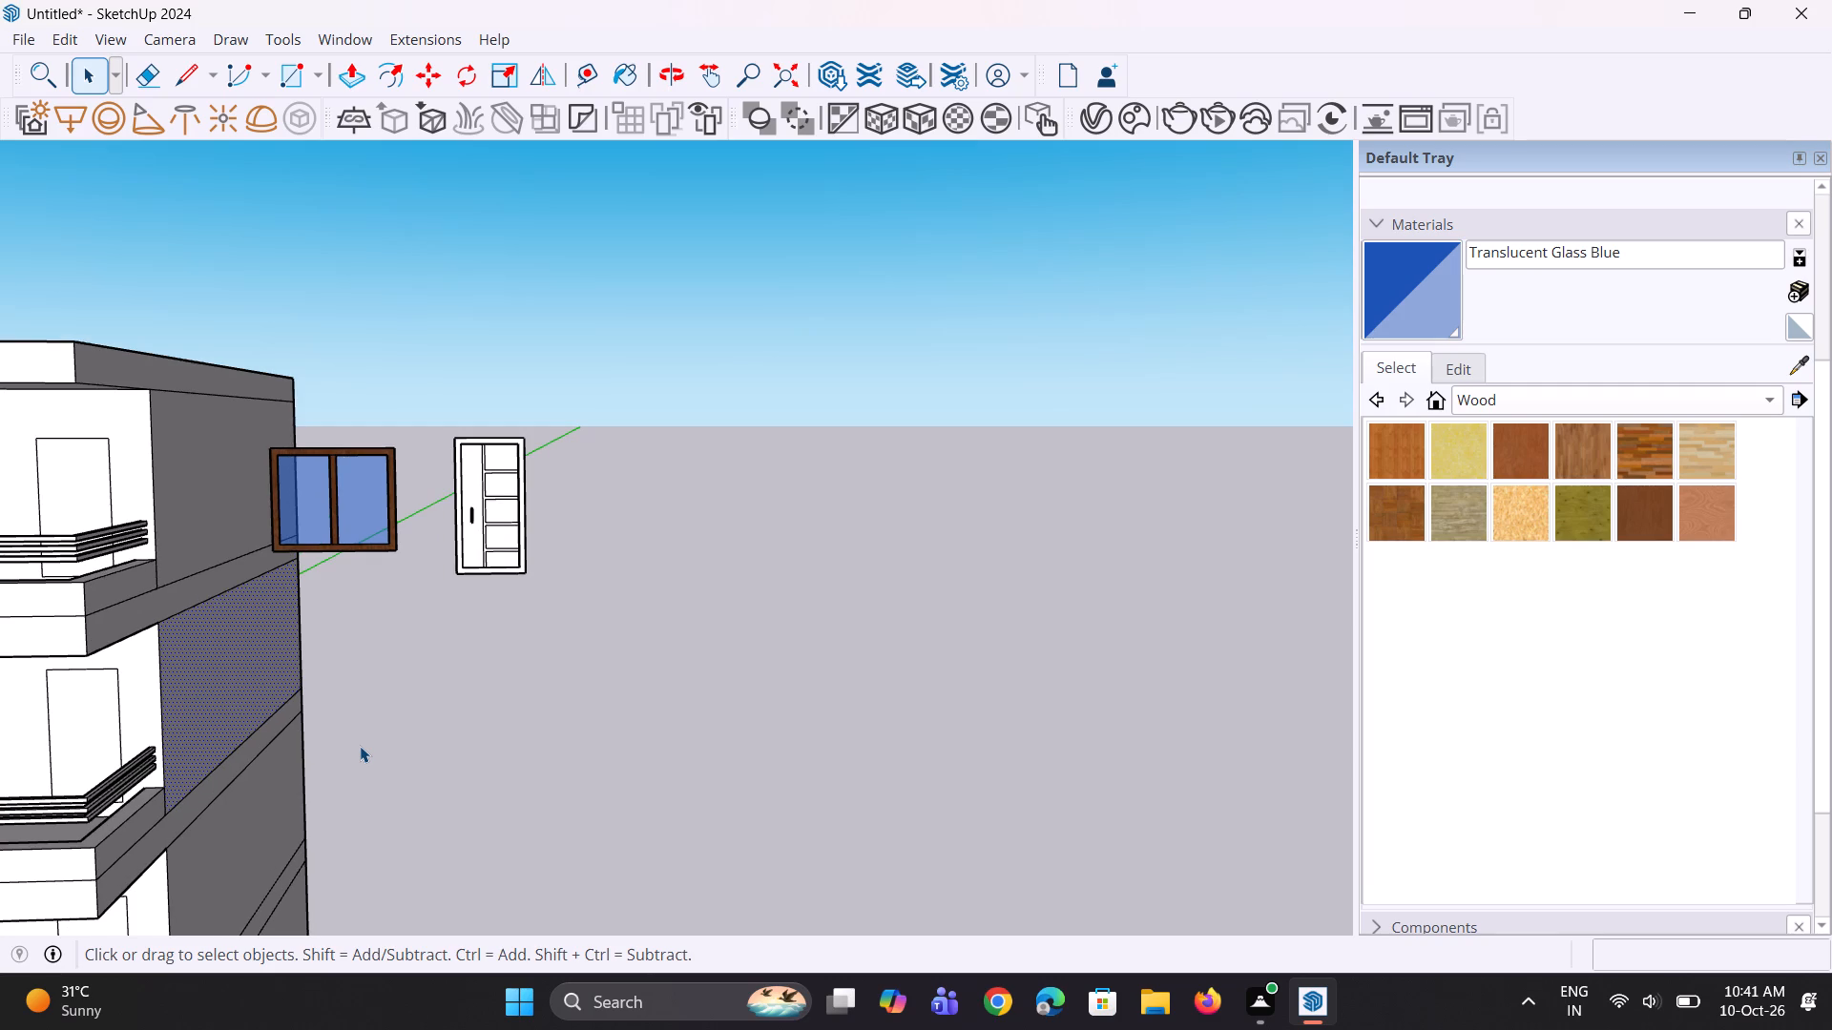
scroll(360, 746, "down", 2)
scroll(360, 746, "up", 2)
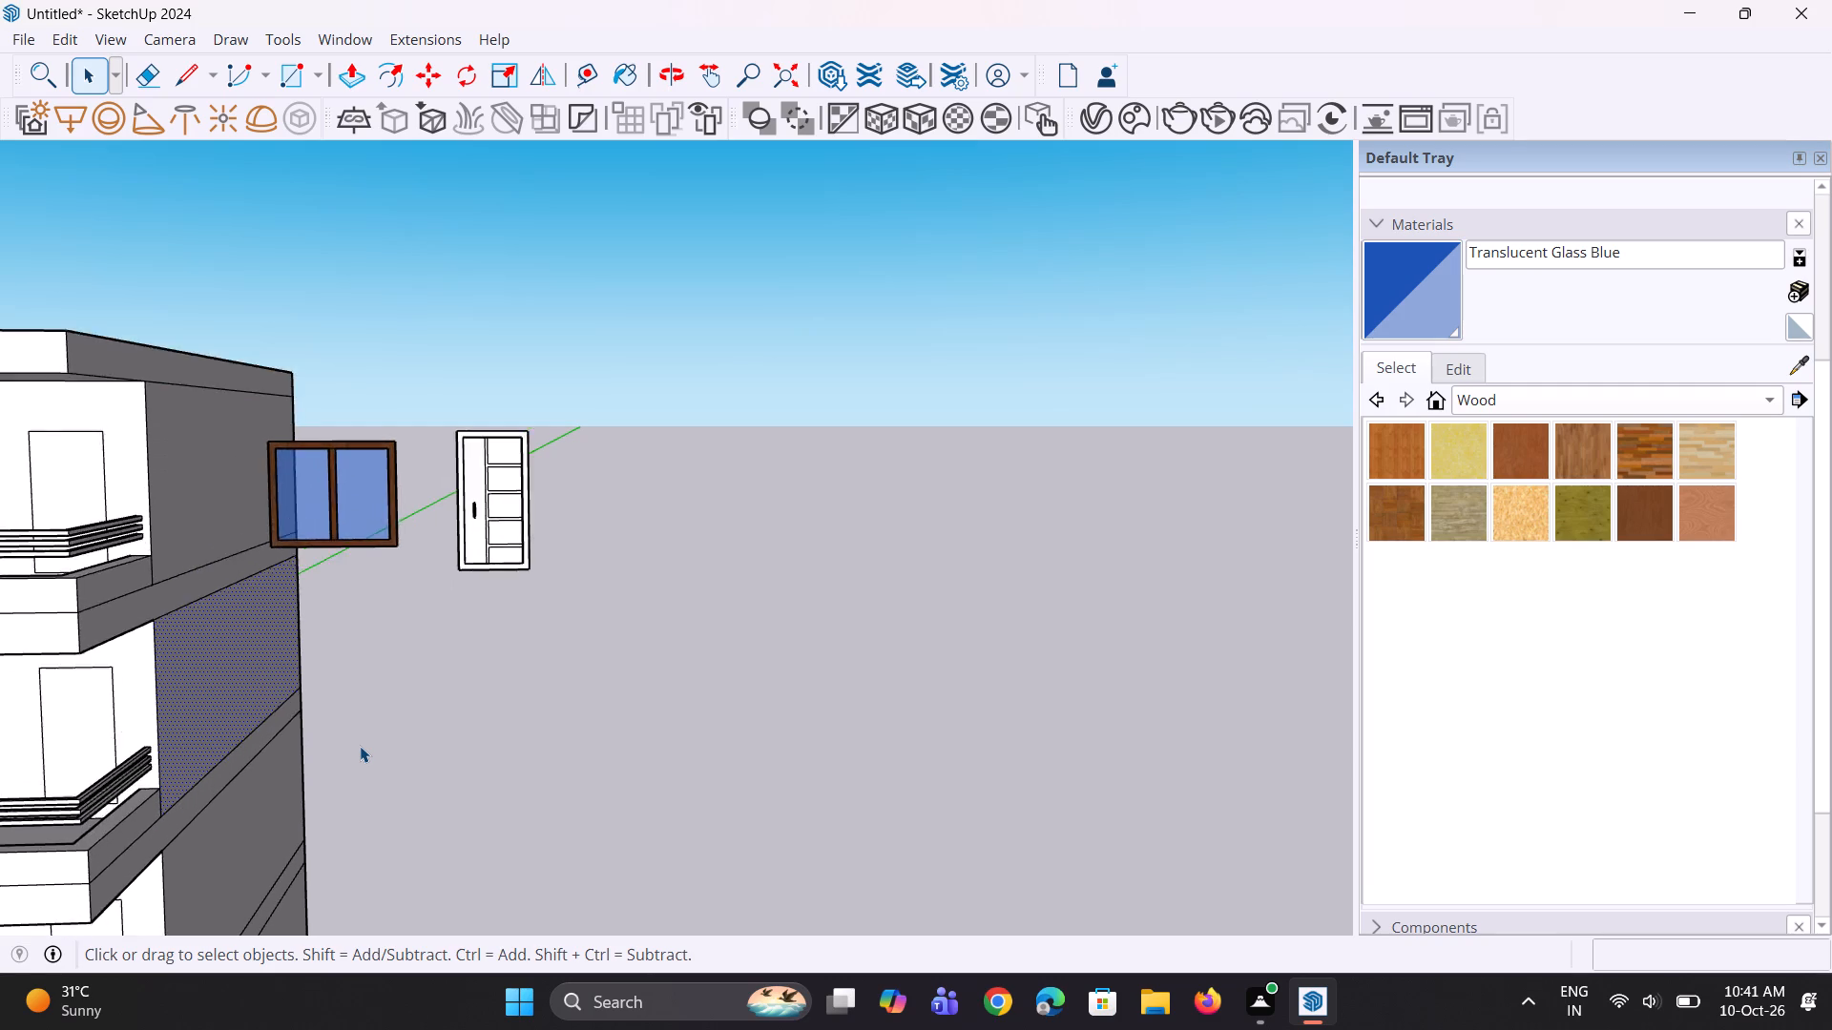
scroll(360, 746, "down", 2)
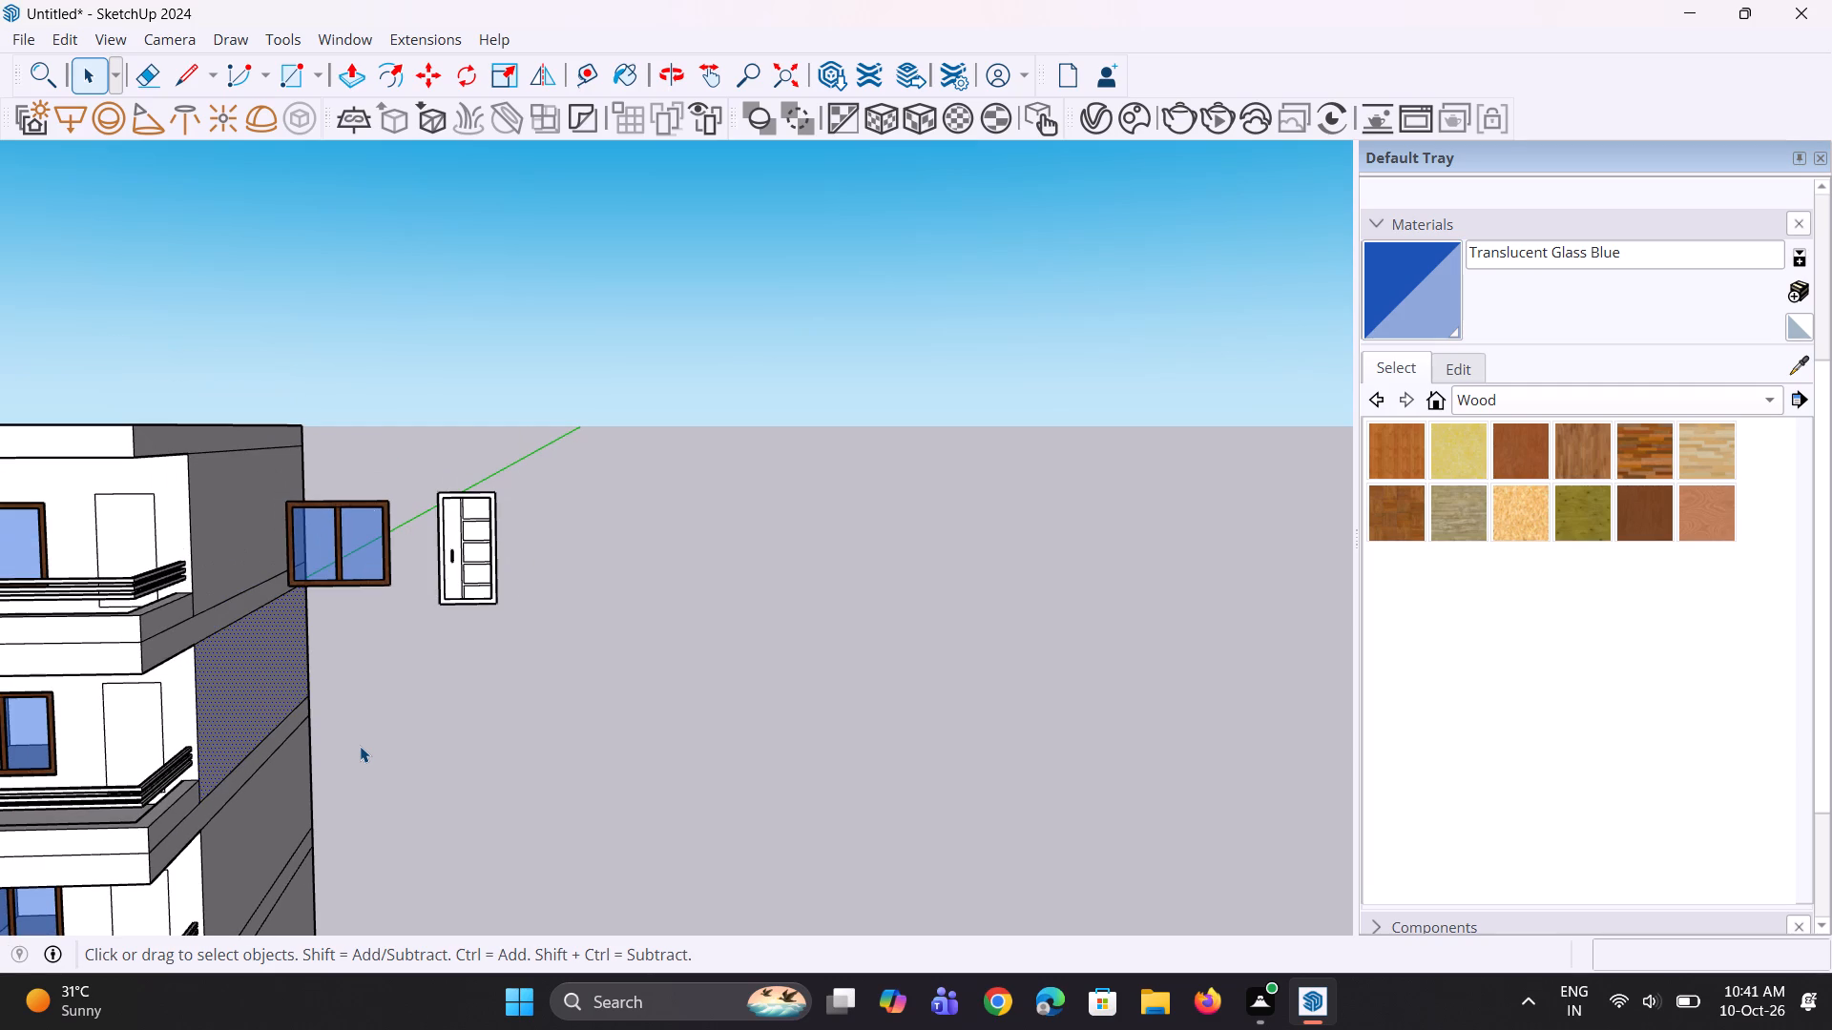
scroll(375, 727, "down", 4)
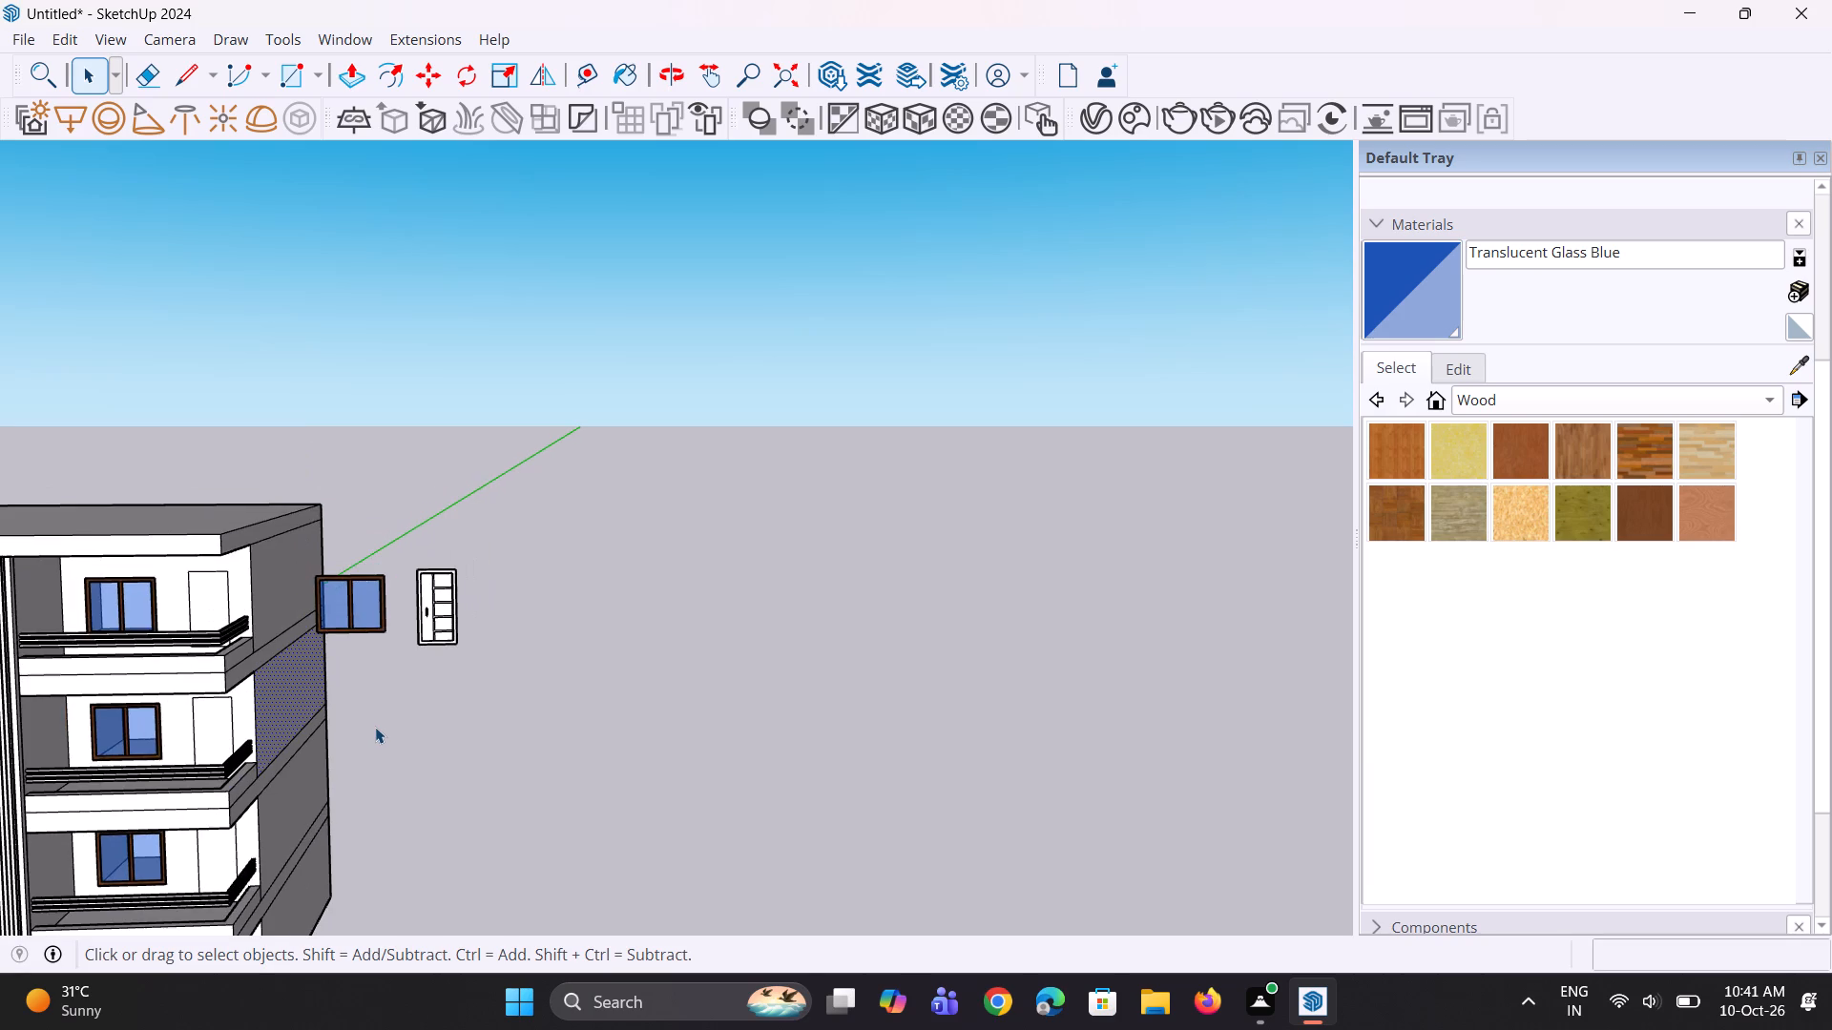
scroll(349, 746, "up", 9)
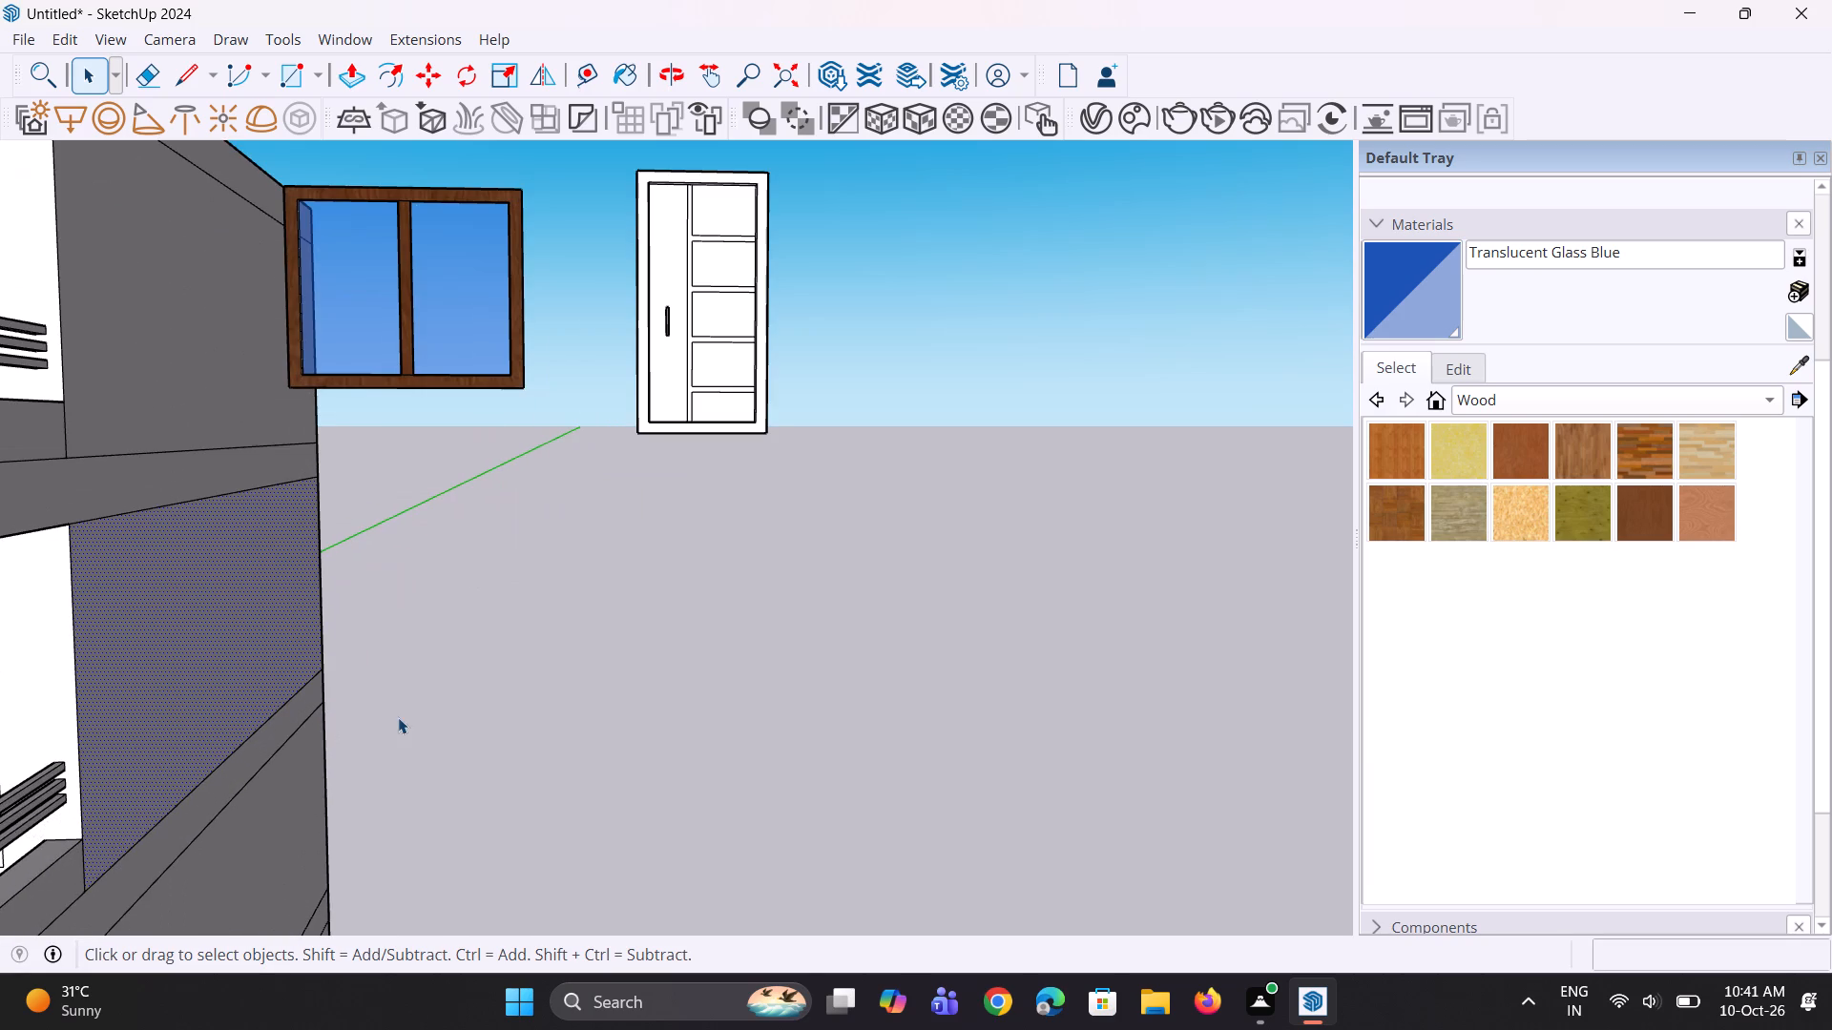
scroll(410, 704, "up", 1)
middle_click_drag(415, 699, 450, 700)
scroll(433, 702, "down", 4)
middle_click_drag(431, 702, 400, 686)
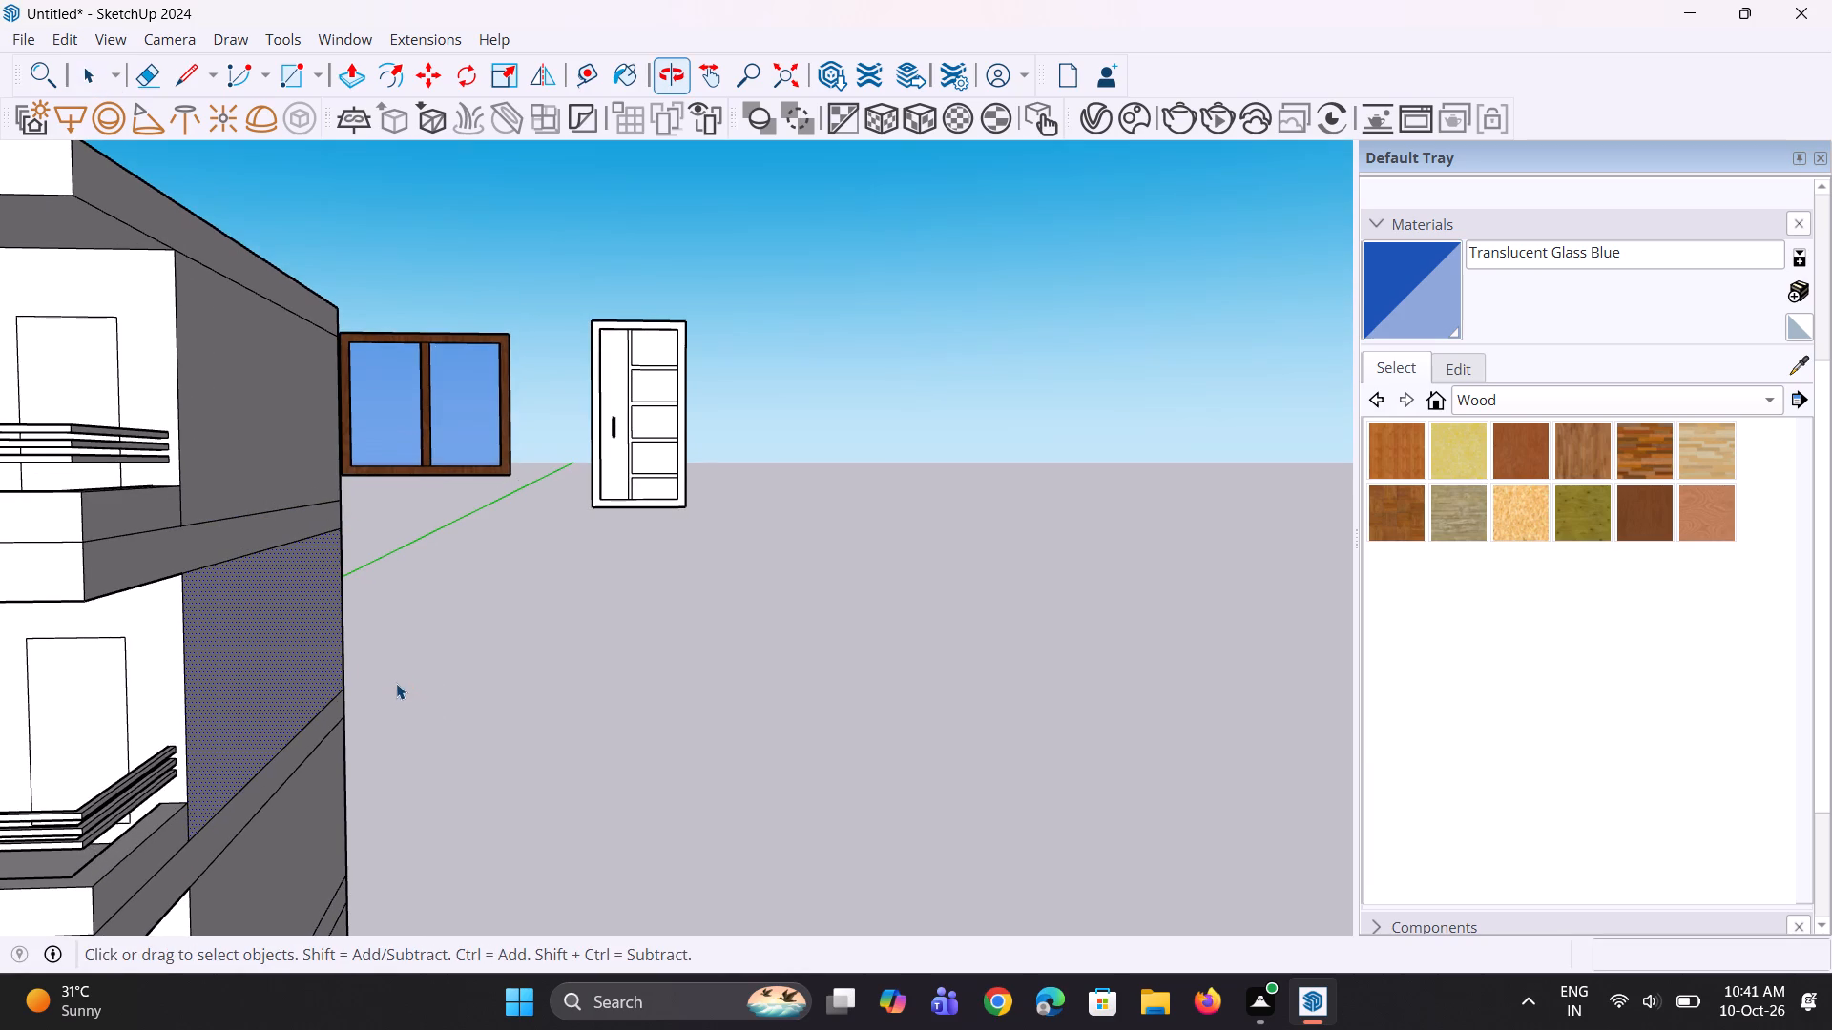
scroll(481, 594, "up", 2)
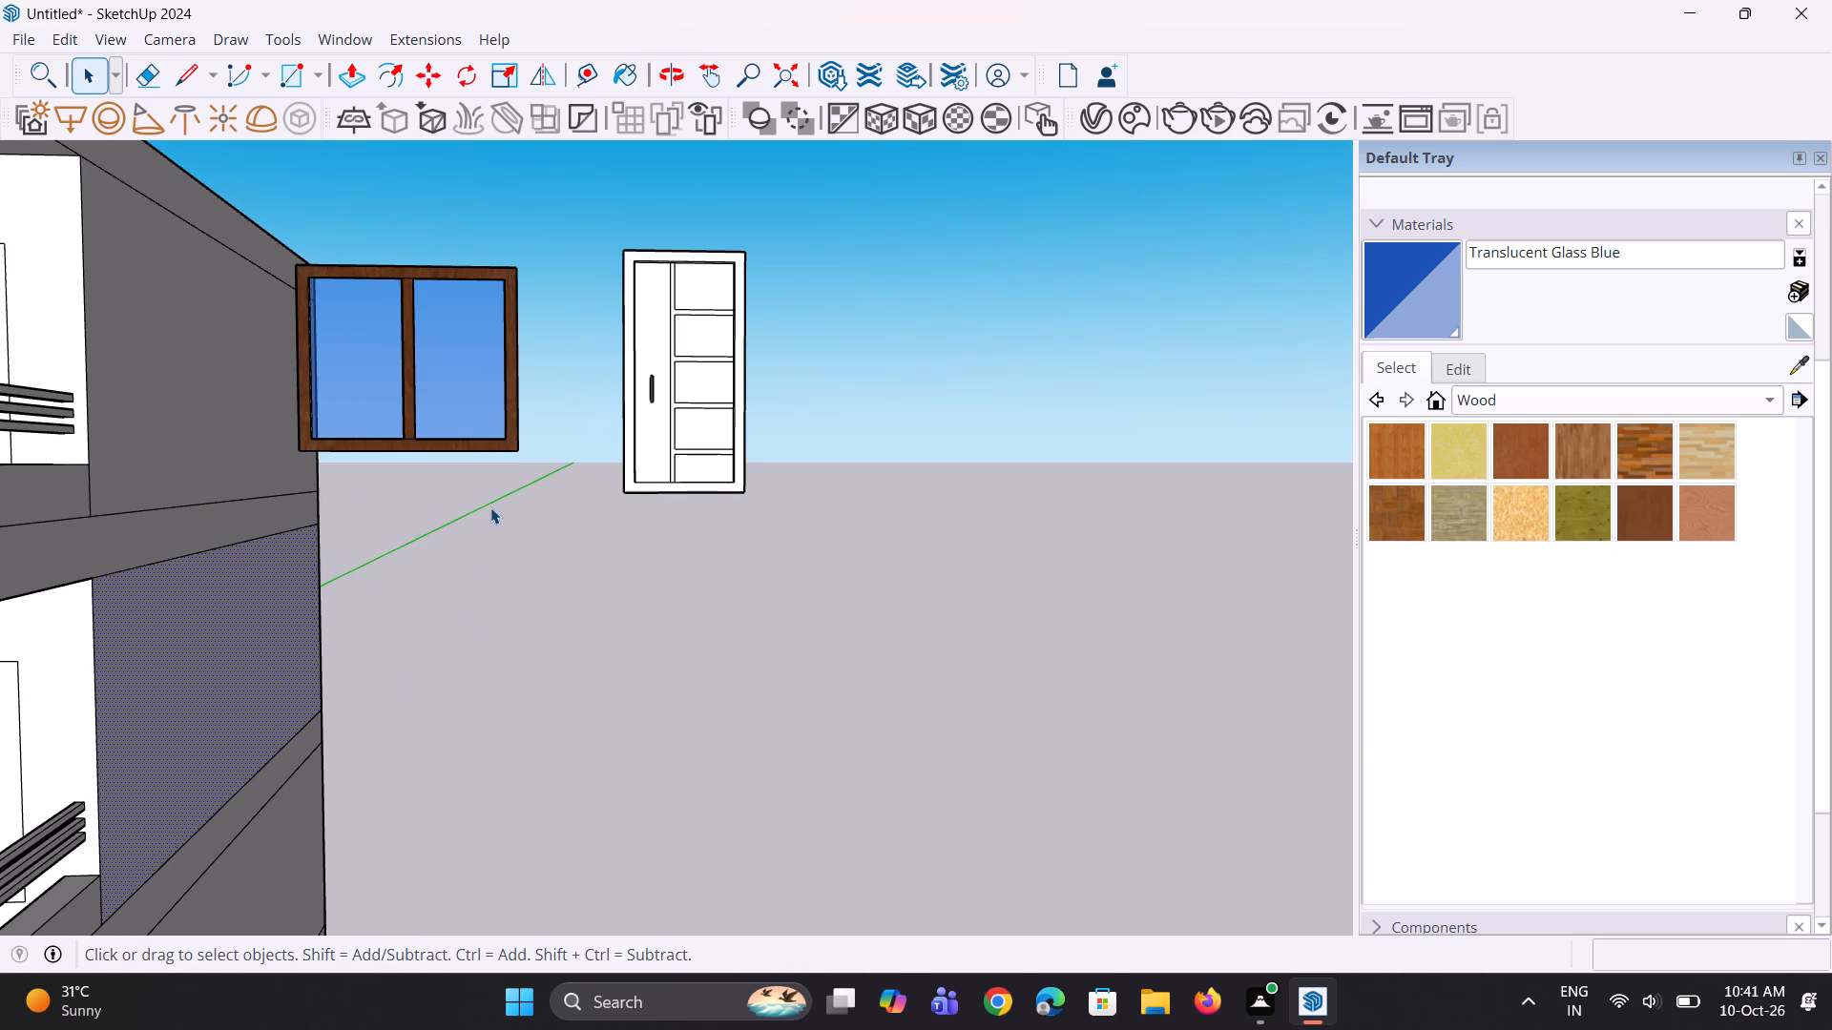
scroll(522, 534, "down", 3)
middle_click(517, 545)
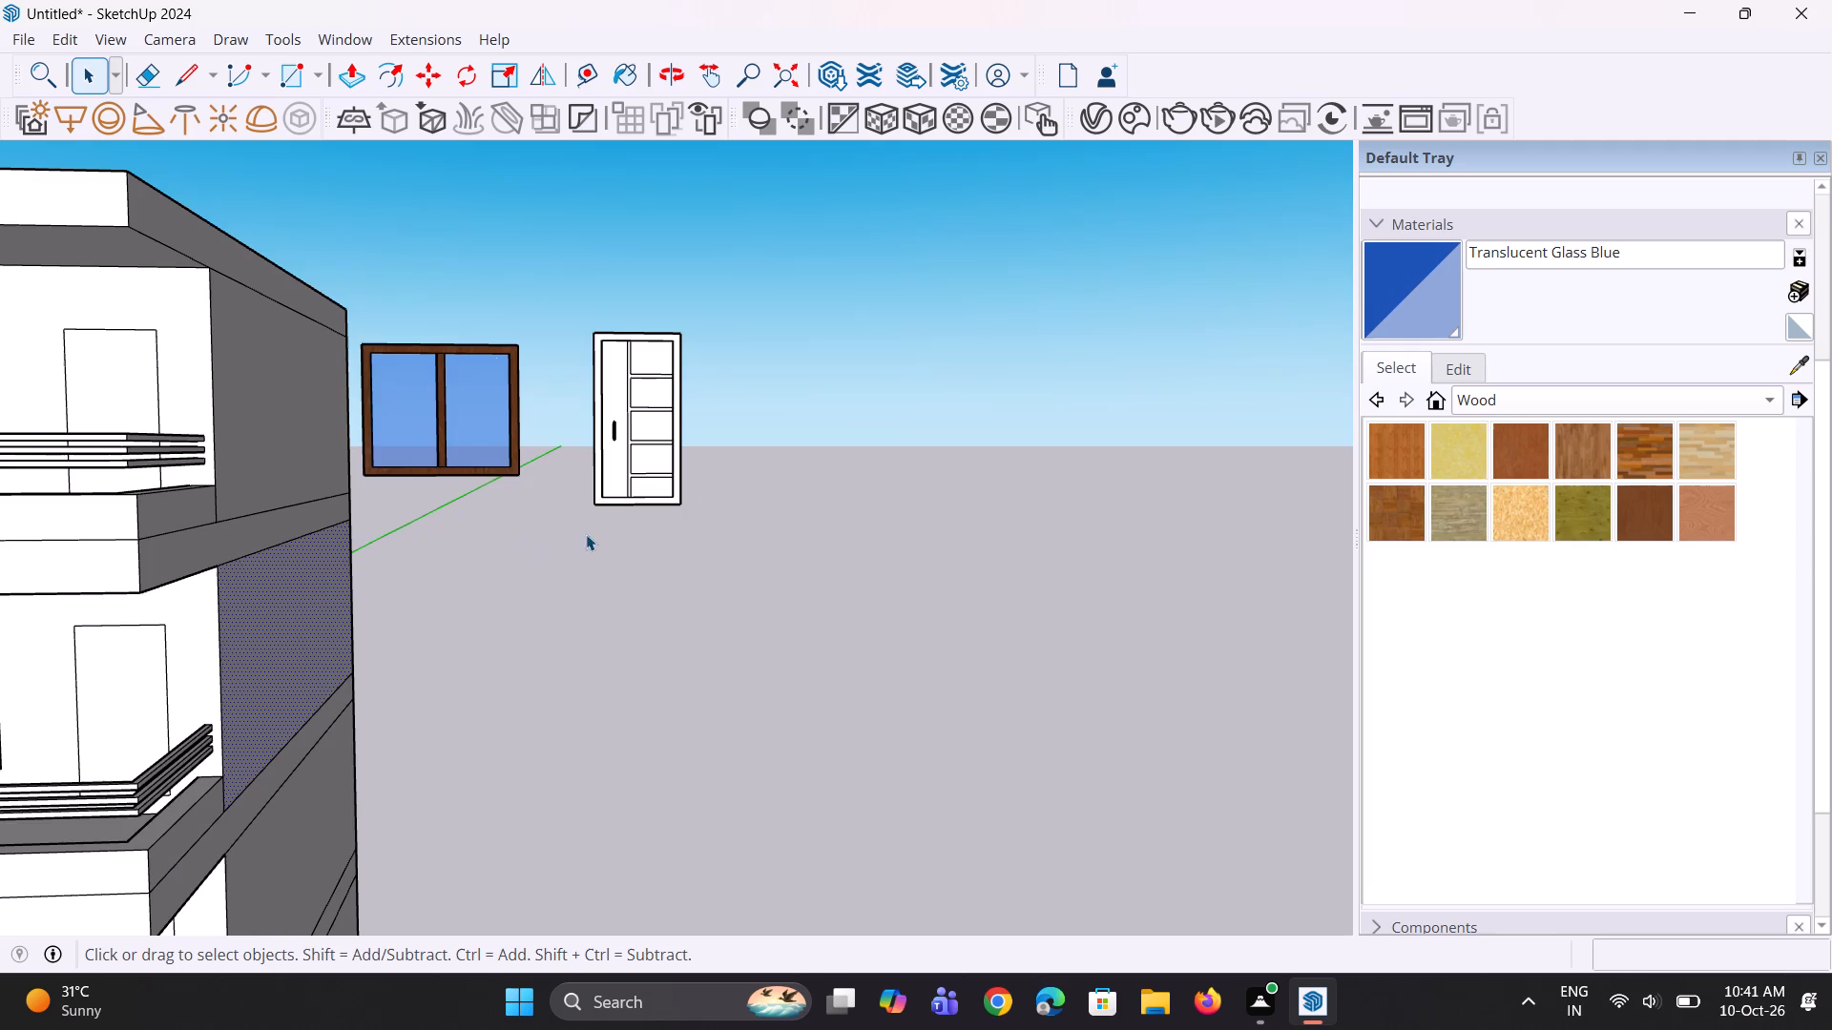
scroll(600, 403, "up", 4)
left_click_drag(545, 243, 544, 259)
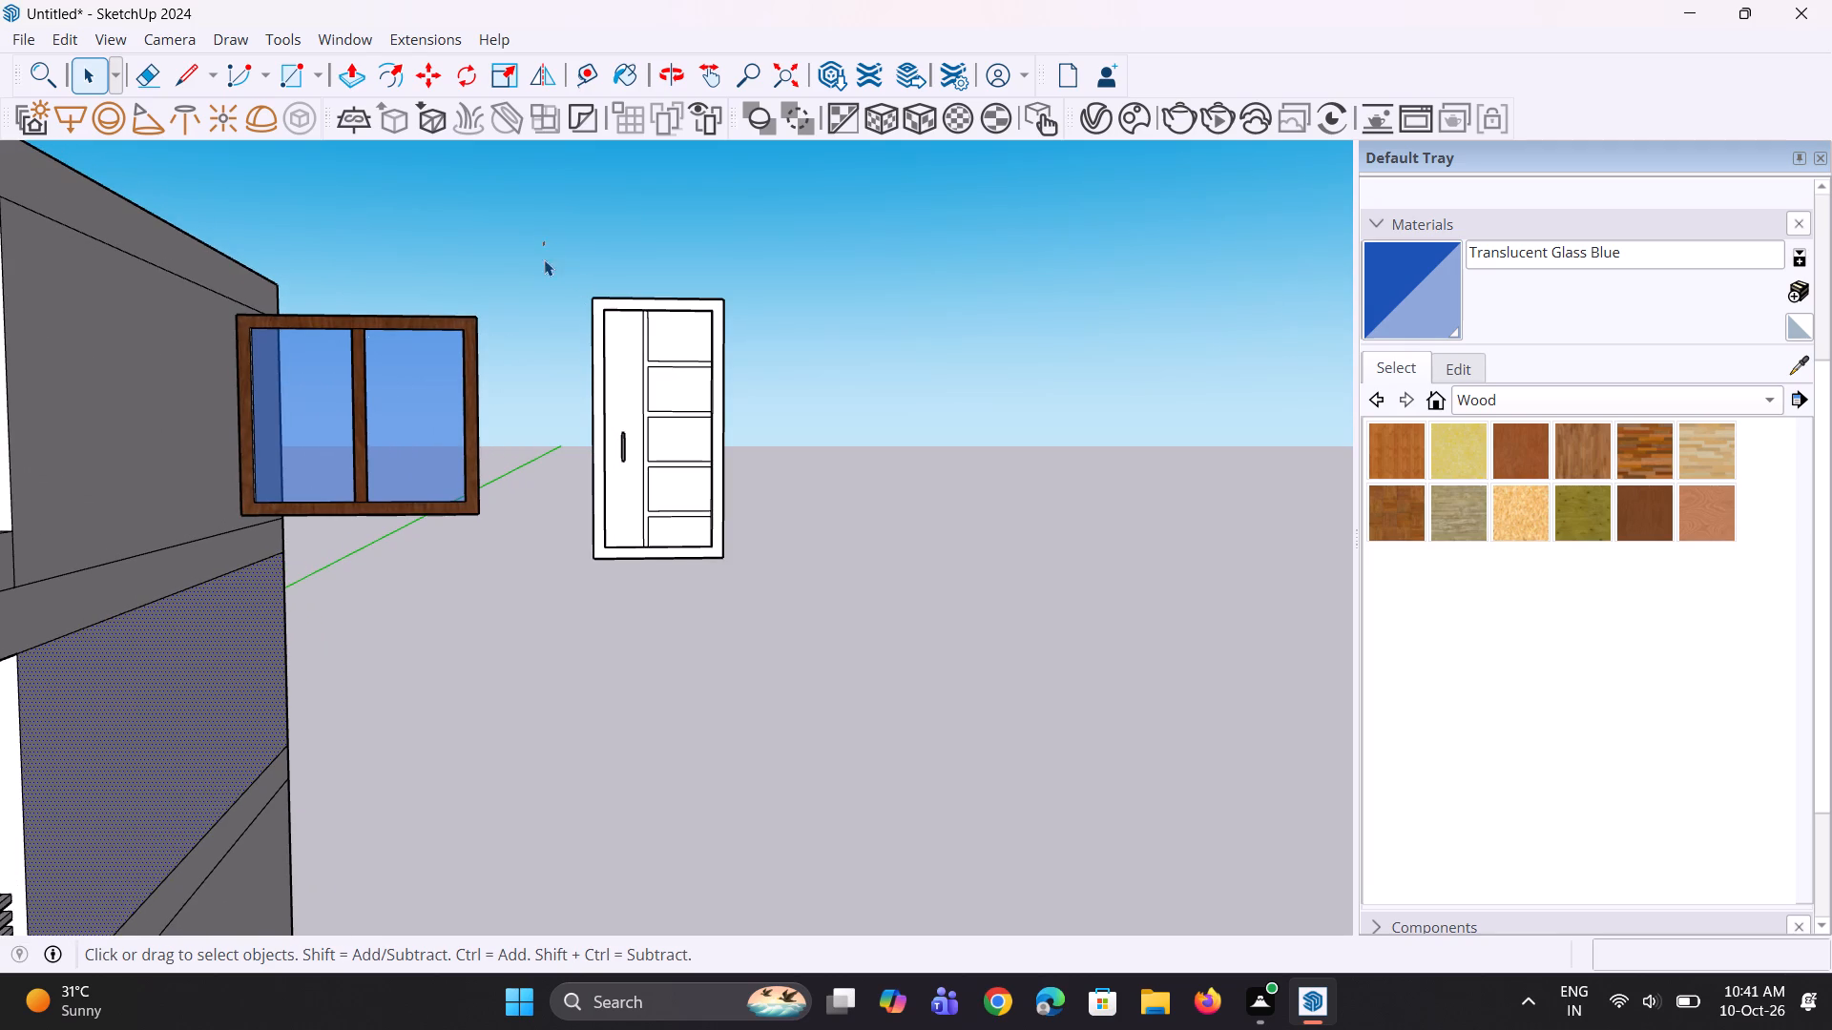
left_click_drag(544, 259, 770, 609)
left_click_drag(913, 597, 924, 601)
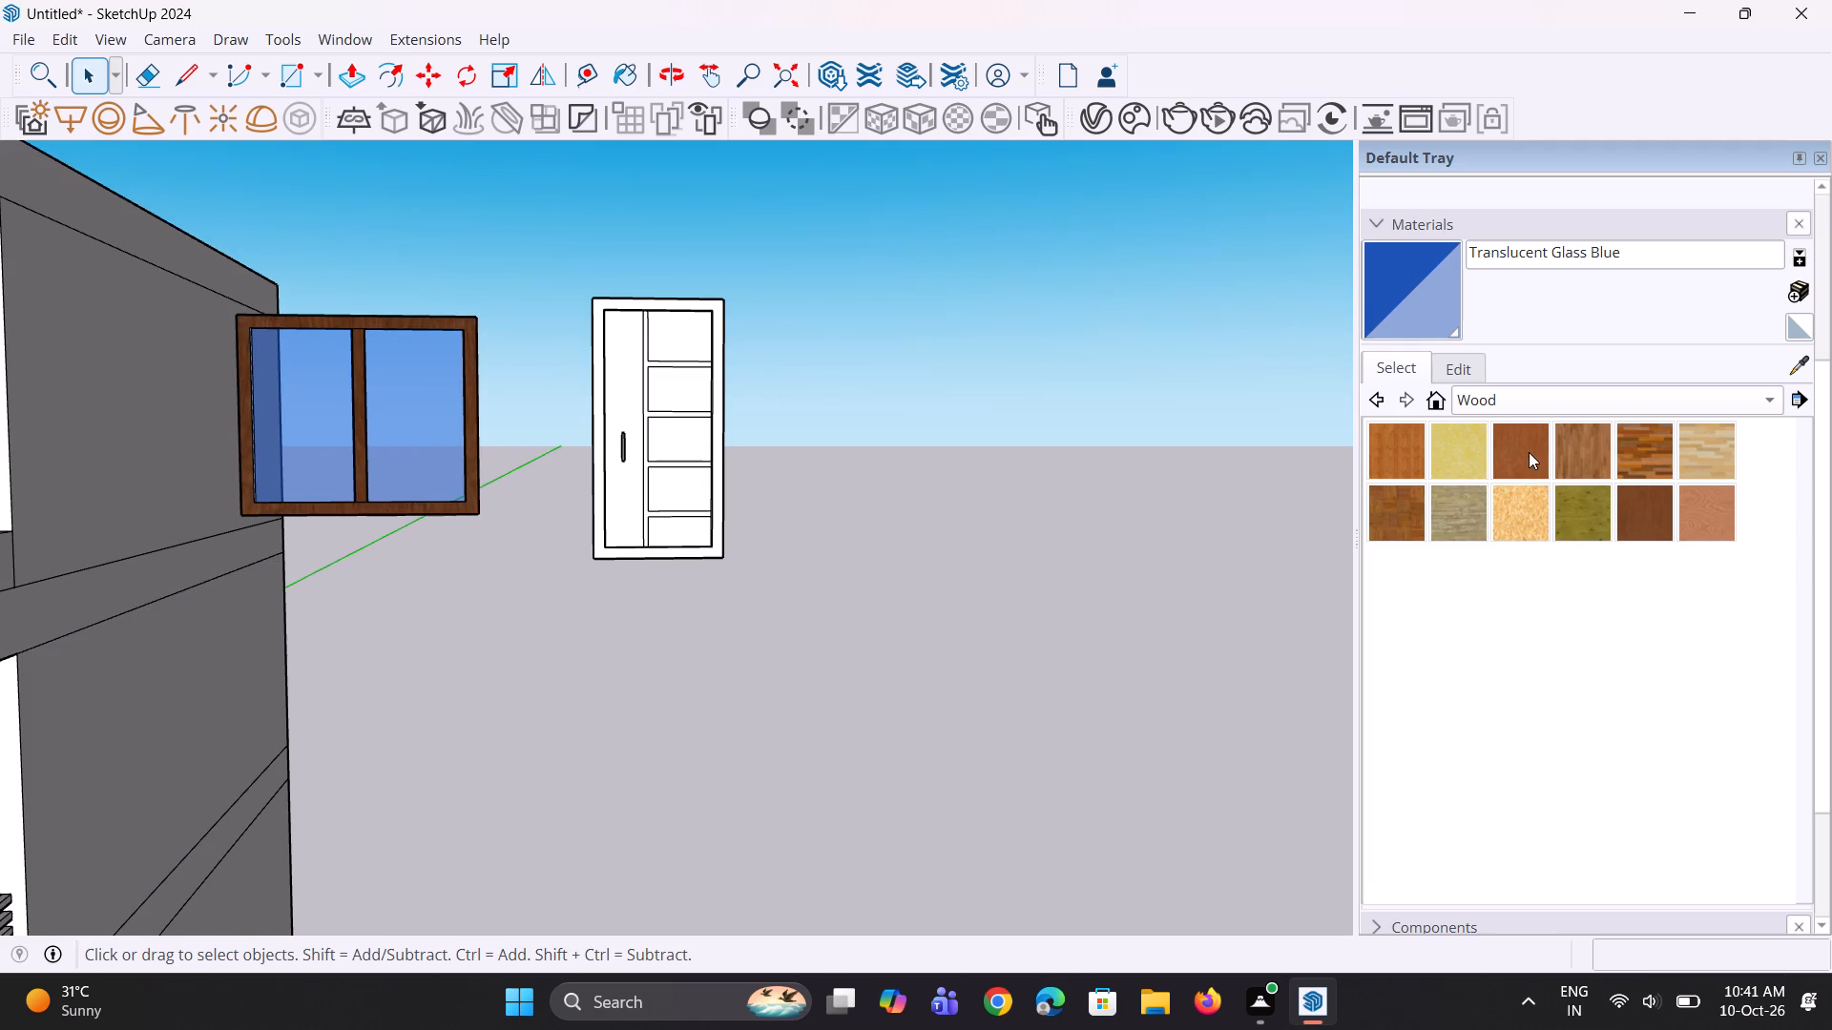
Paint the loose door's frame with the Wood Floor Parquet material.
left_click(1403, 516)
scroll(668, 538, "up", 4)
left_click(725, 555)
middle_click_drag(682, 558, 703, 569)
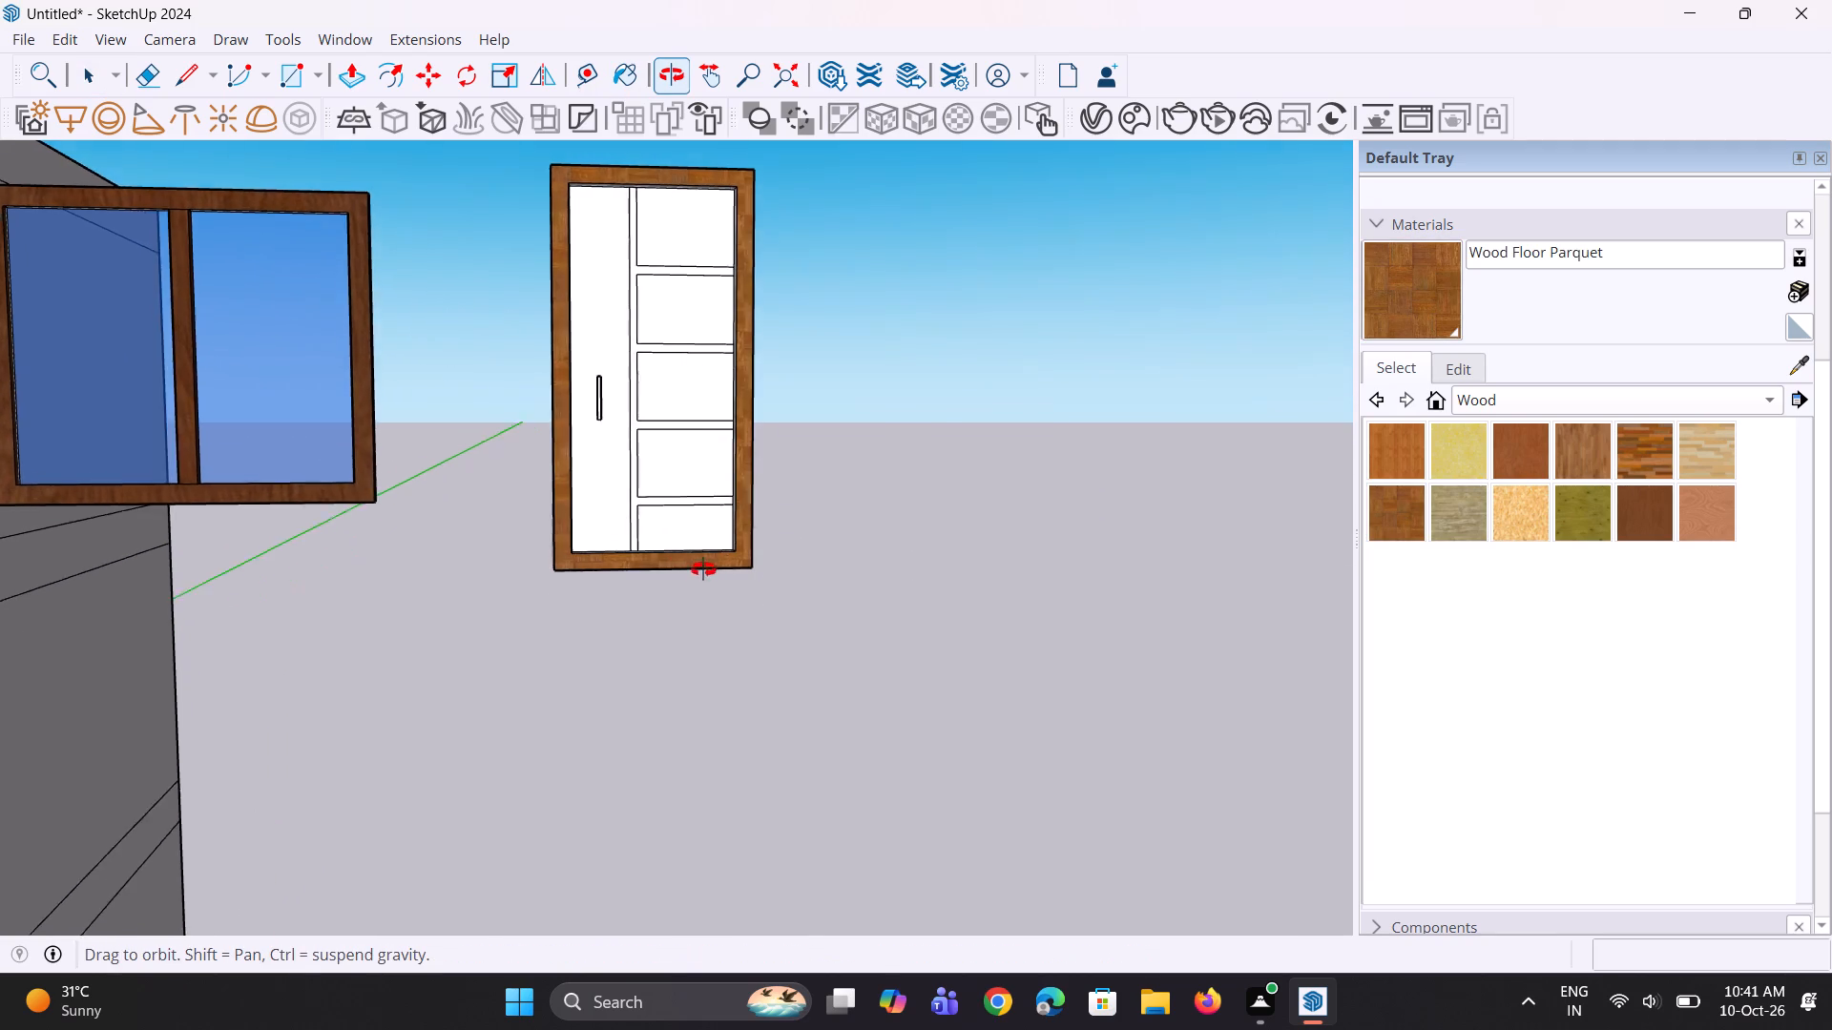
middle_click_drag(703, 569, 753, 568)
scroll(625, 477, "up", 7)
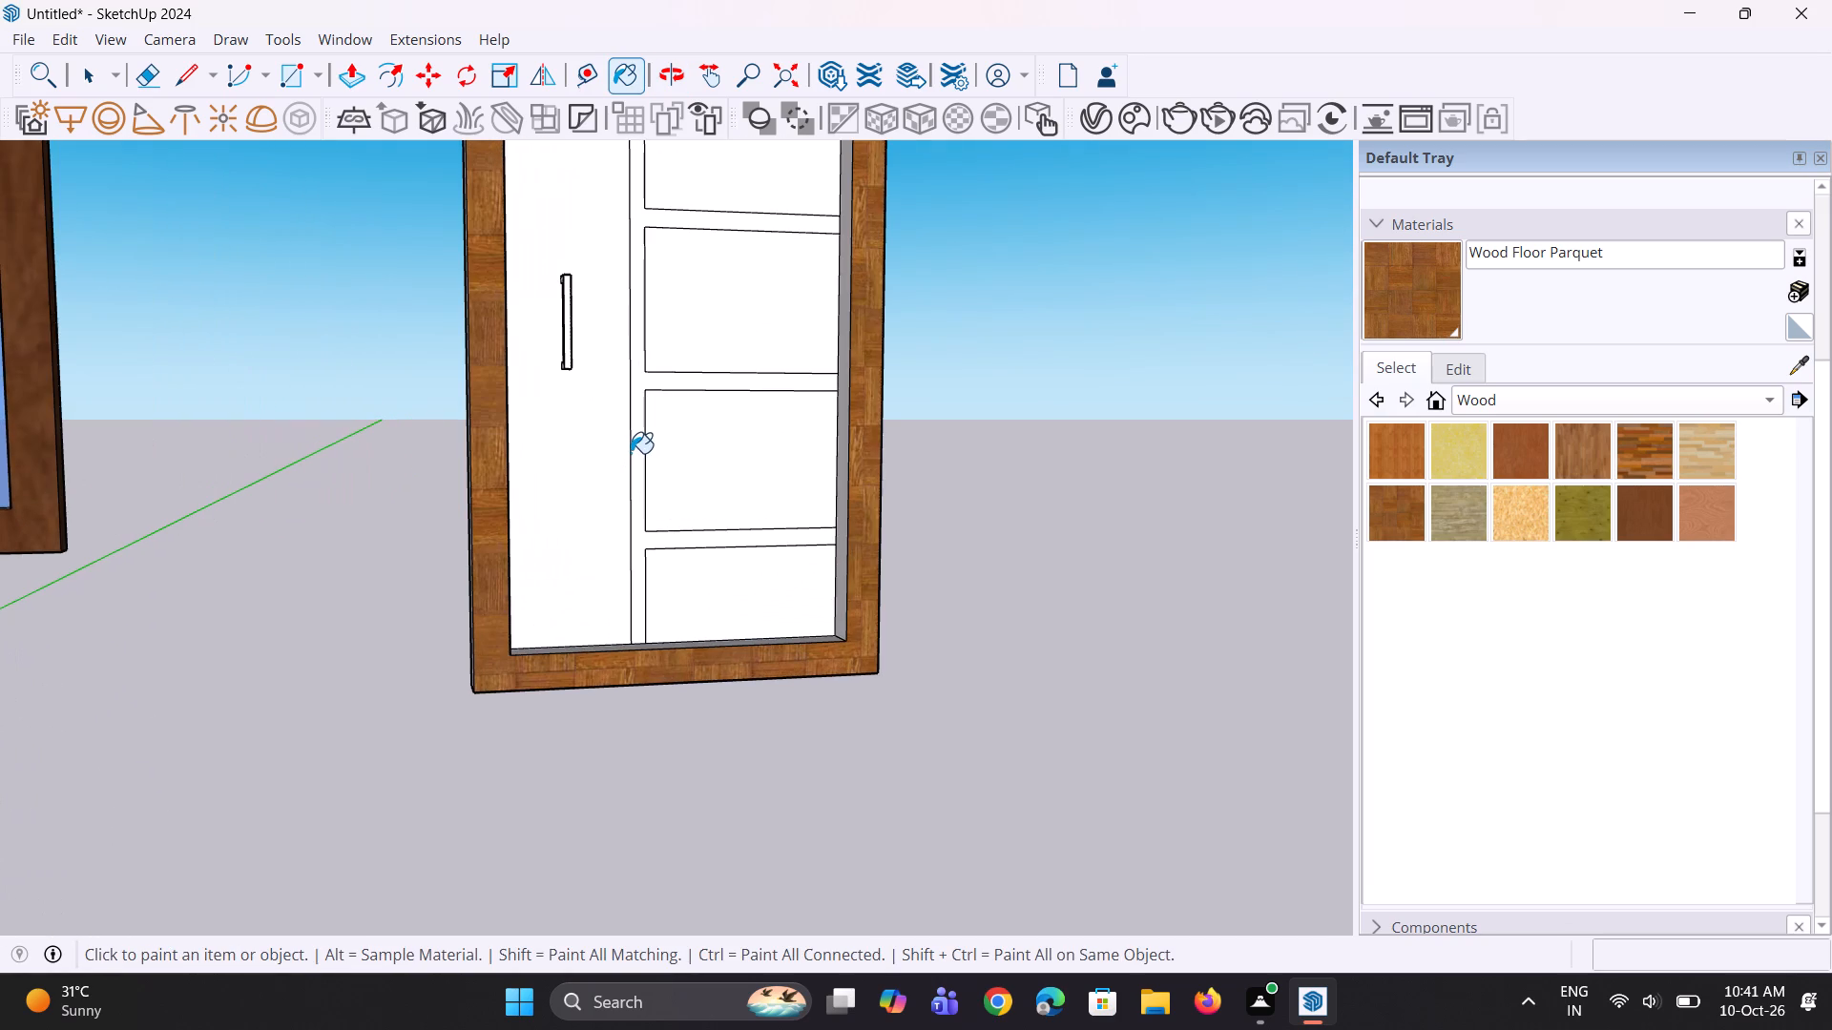
Sample Wood Cherry Original from the loose window's frame and paint the door frame's front and handle-side outer face with it.
scroll(597, 505, "down", 3)
scroll(681, 473, "down", 2)
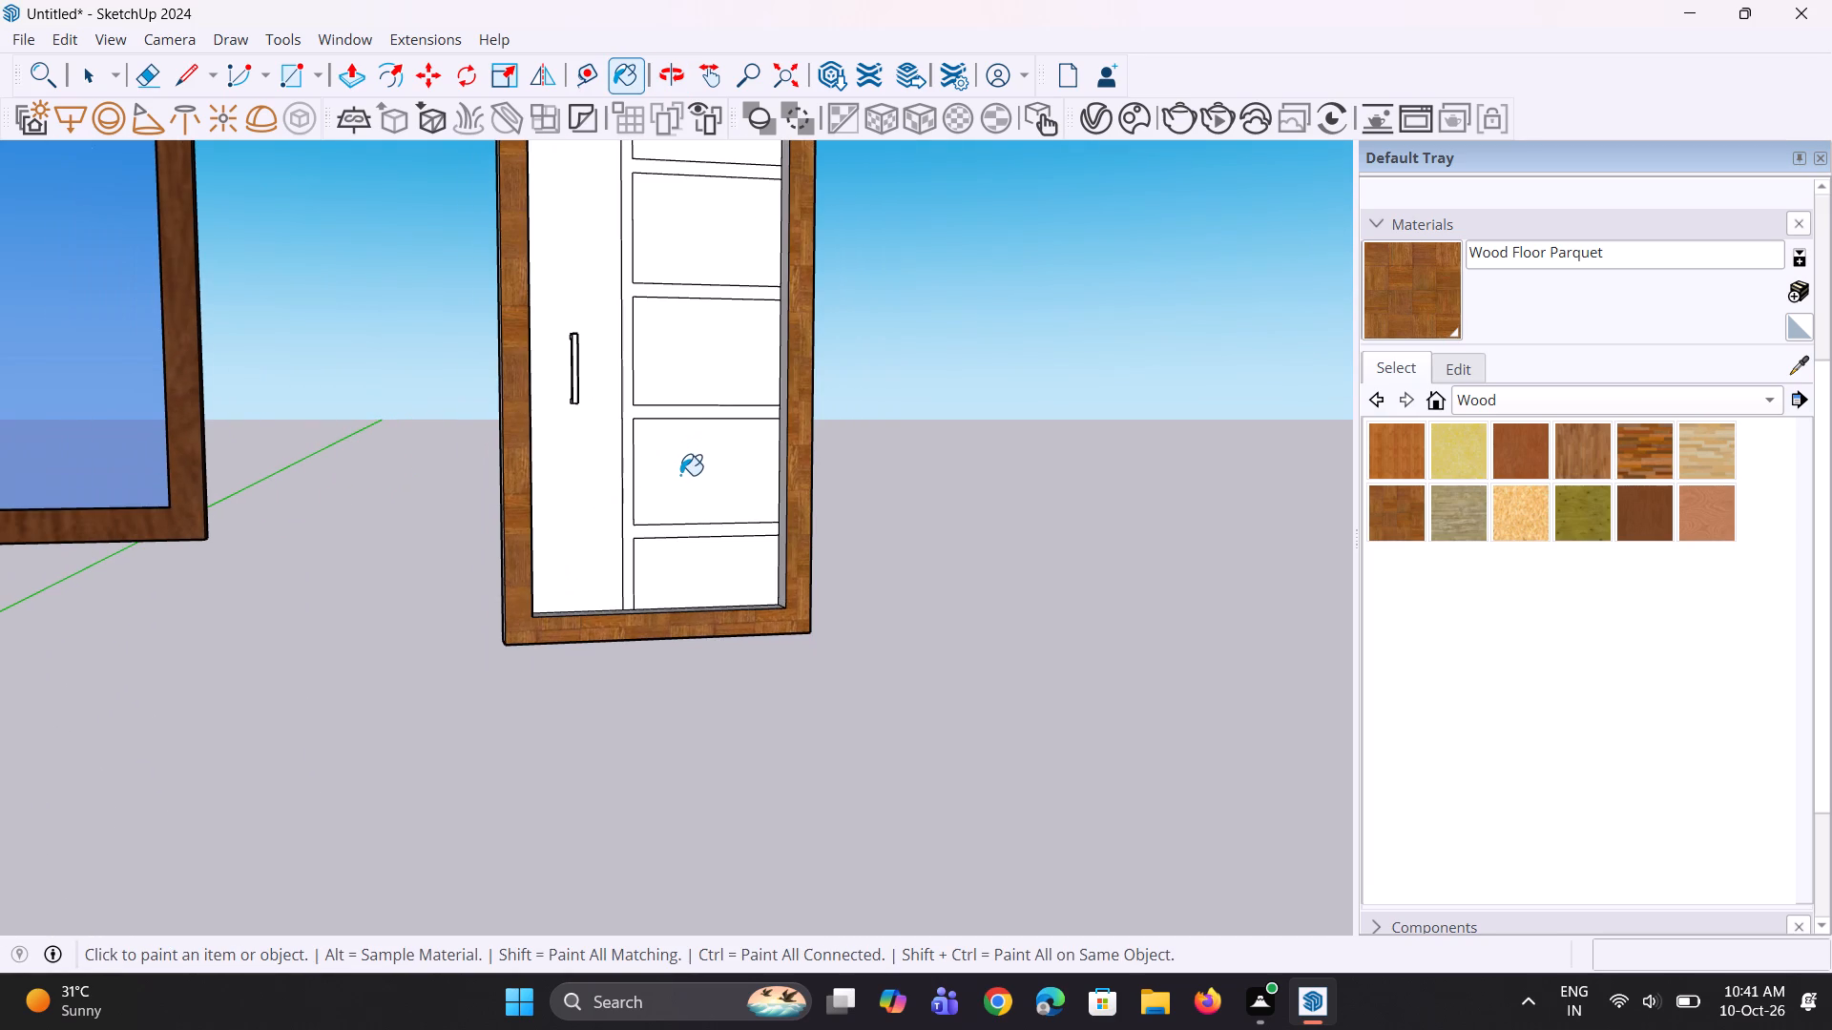
scroll(680, 475, "down", 10)
middle_click_drag(649, 487, 621, 492)
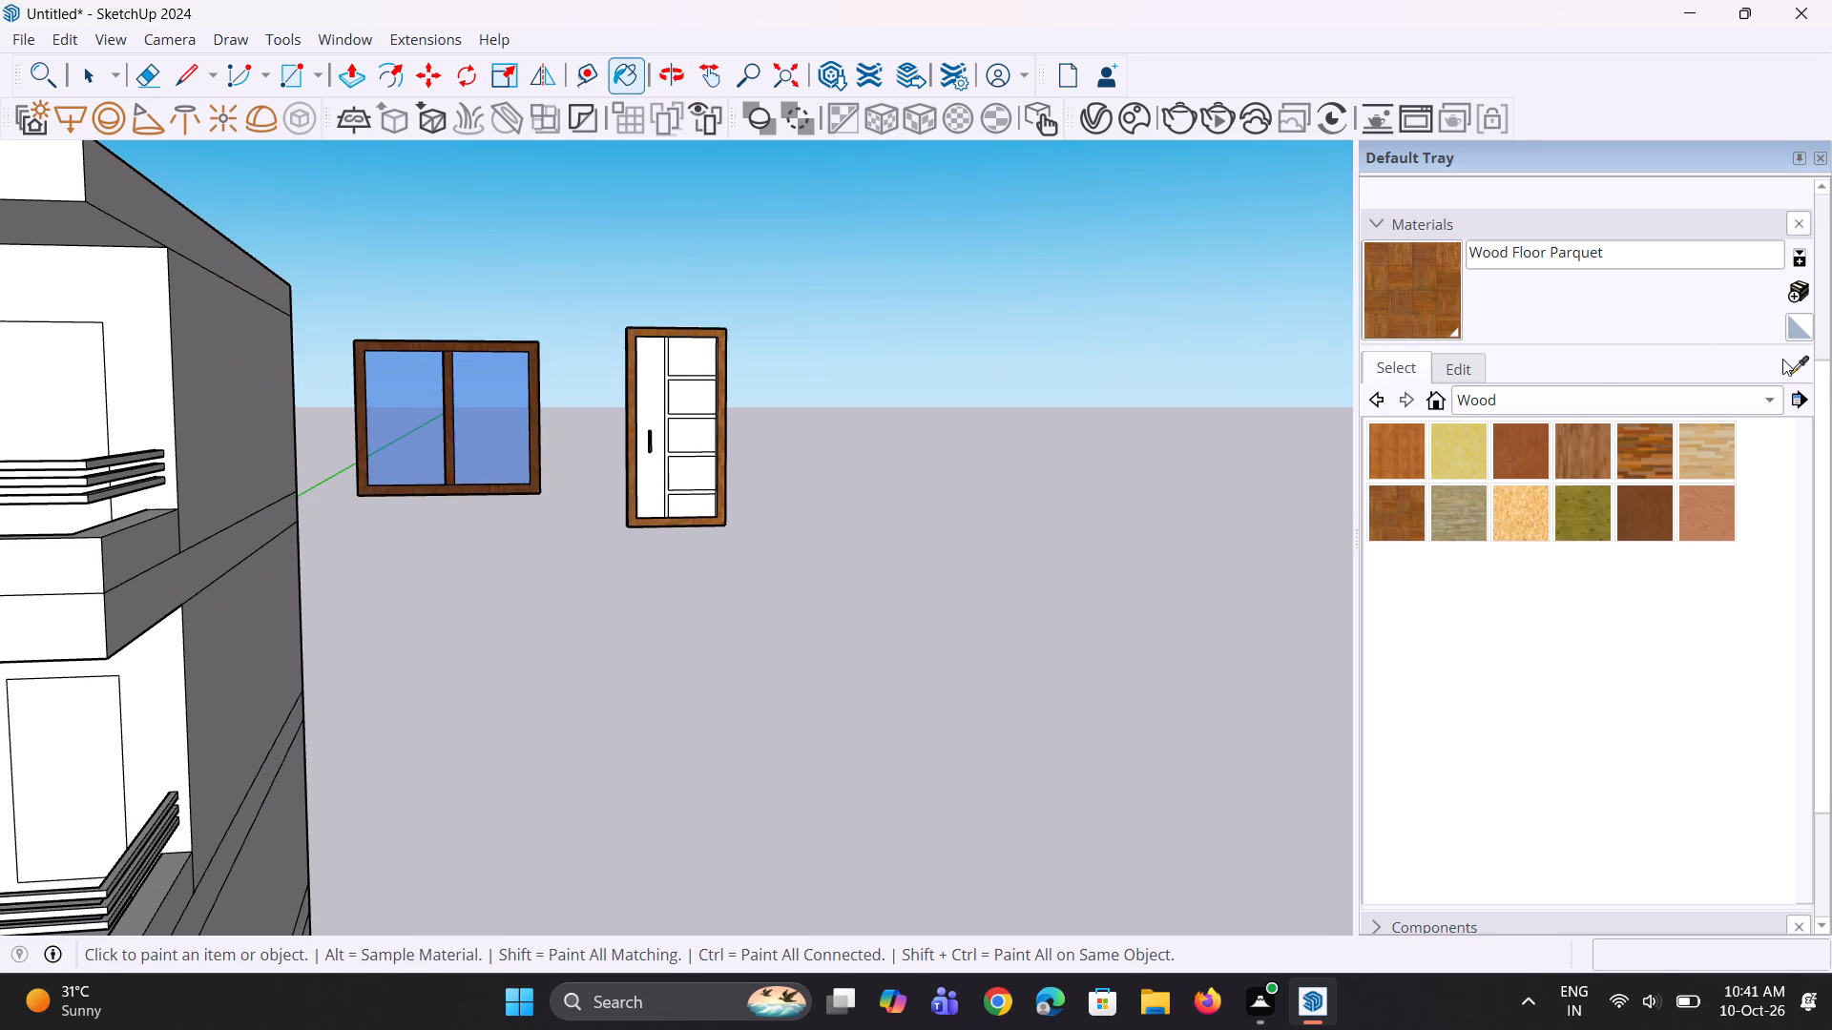
left_click(1801, 362)
scroll(260, 507, "up", 2)
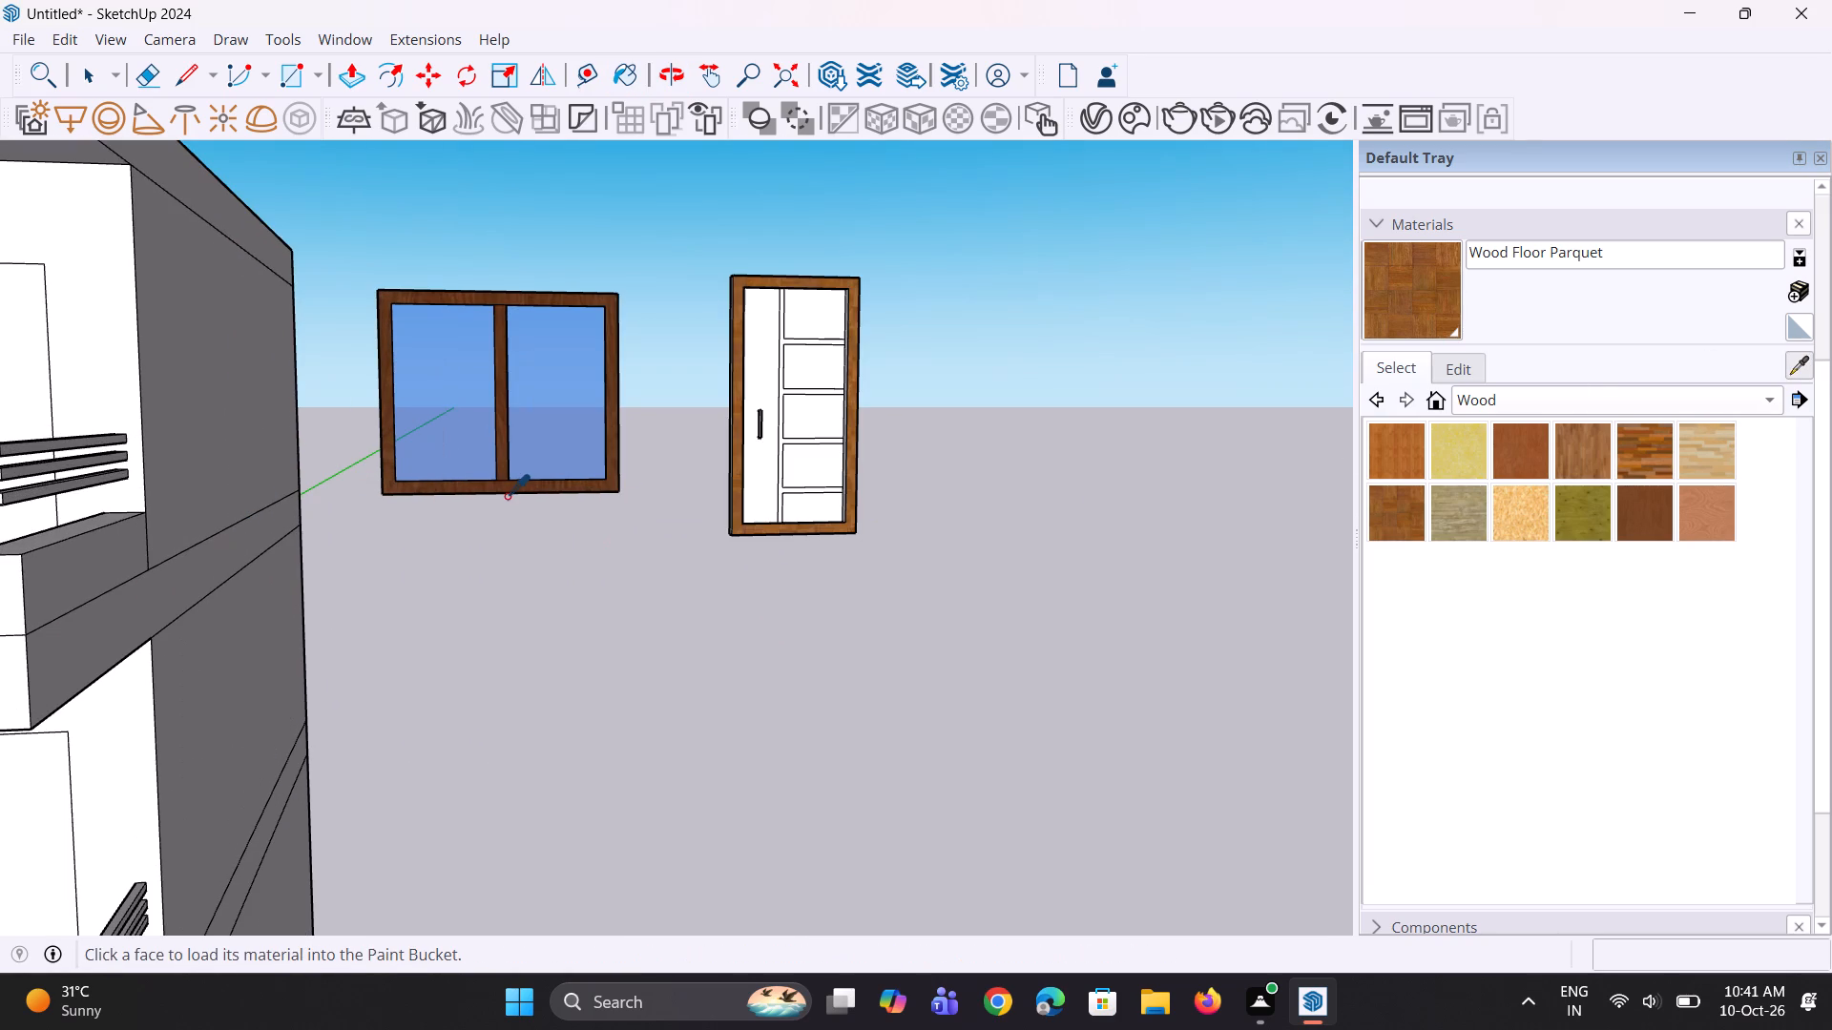
left_click(525, 489)
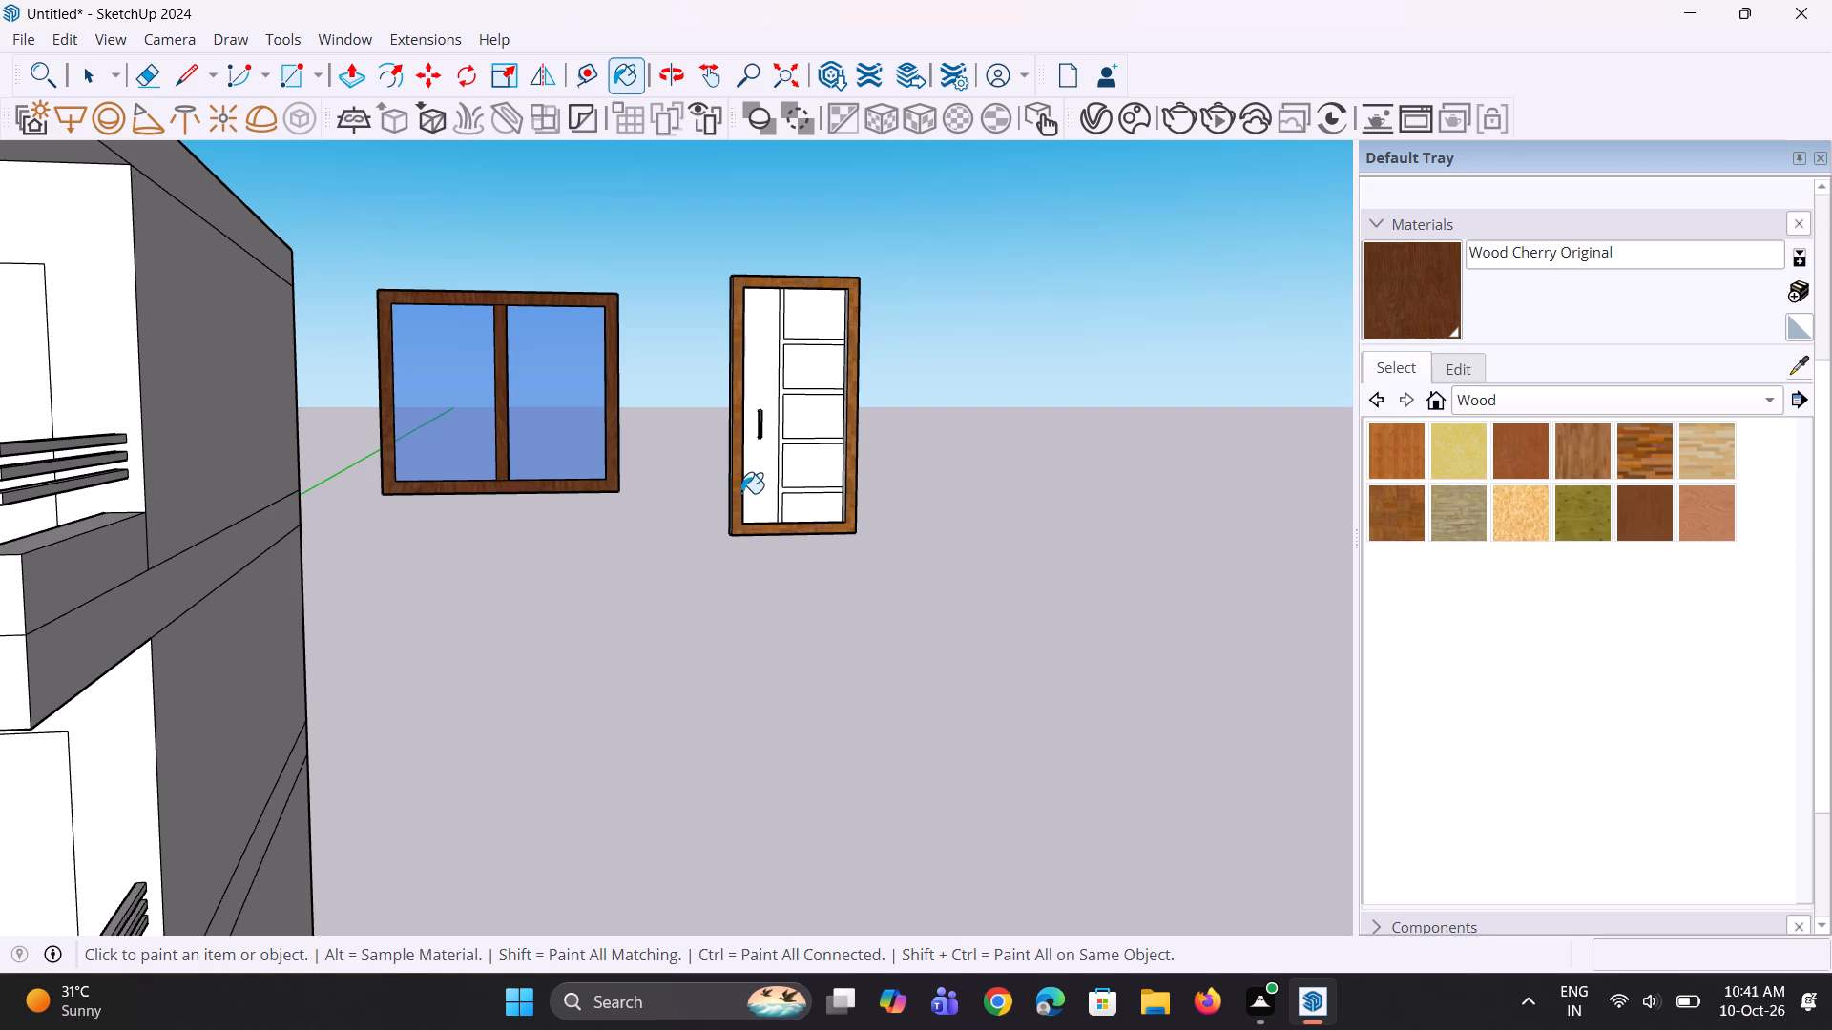
left_click(738, 490)
scroll(742, 538, "up", 1)
middle_click_drag(744, 540, 924, 561)
scroll(751, 444, "up", 5)
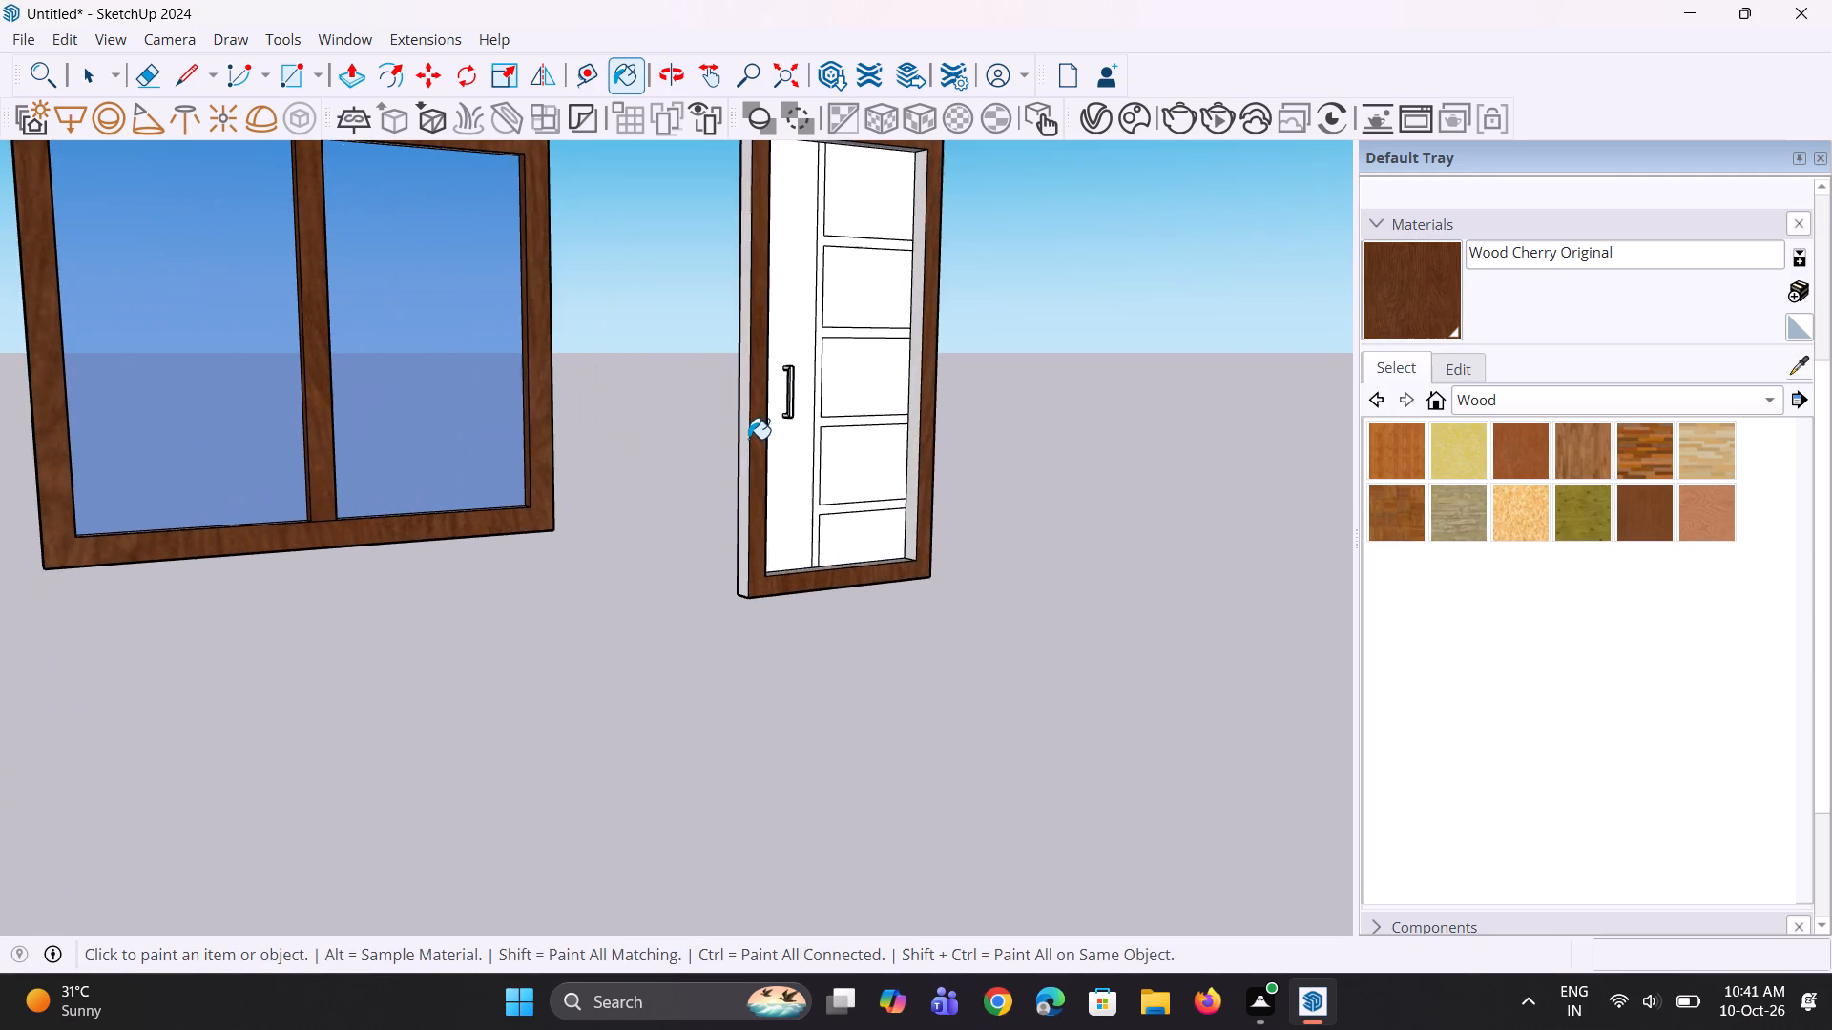
left_click(739, 439)
left_click(747, 443)
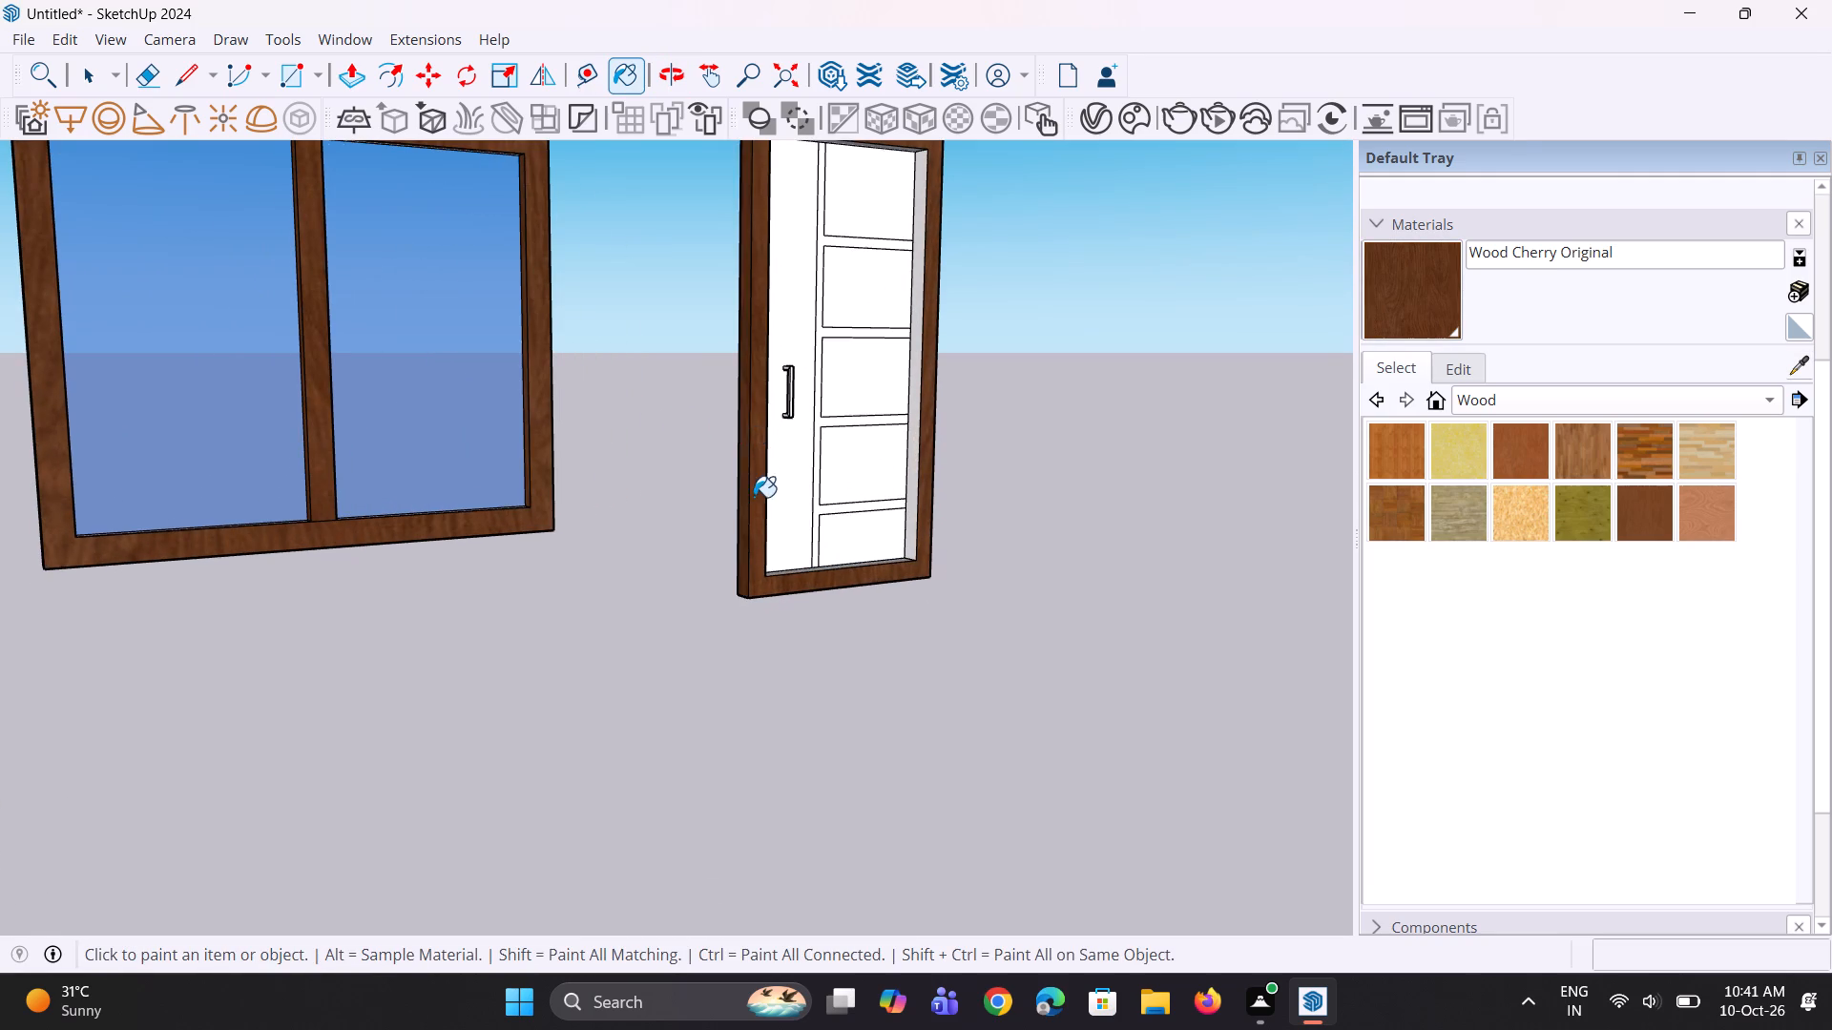
Paint the door's tall handle-side panel and its five stacked rectangular panels with Wood Cherry Original.
scroll(753, 505, "down", 8)
middle_click_drag(900, 545, 708, 557)
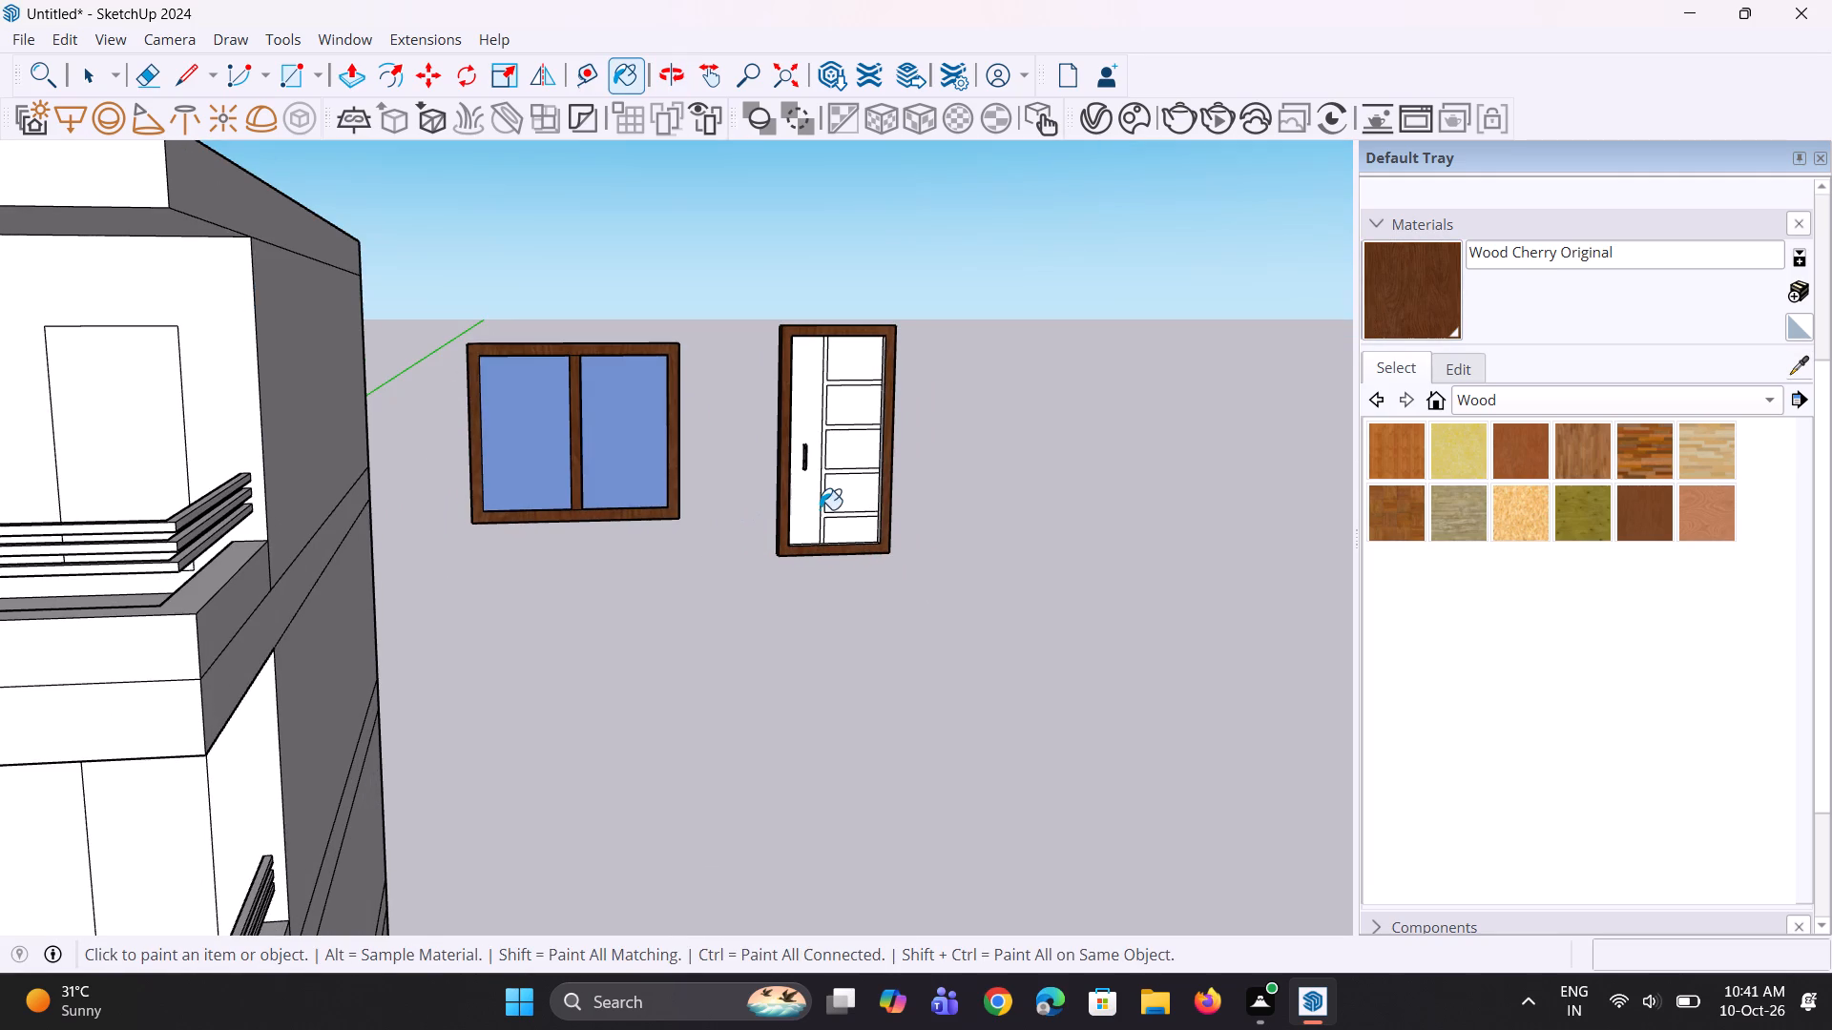
left_click(813, 508)
middle_click_drag(820, 508, 789, 495)
scroll(872, 466, "up", 3)
left_click(868, 455)
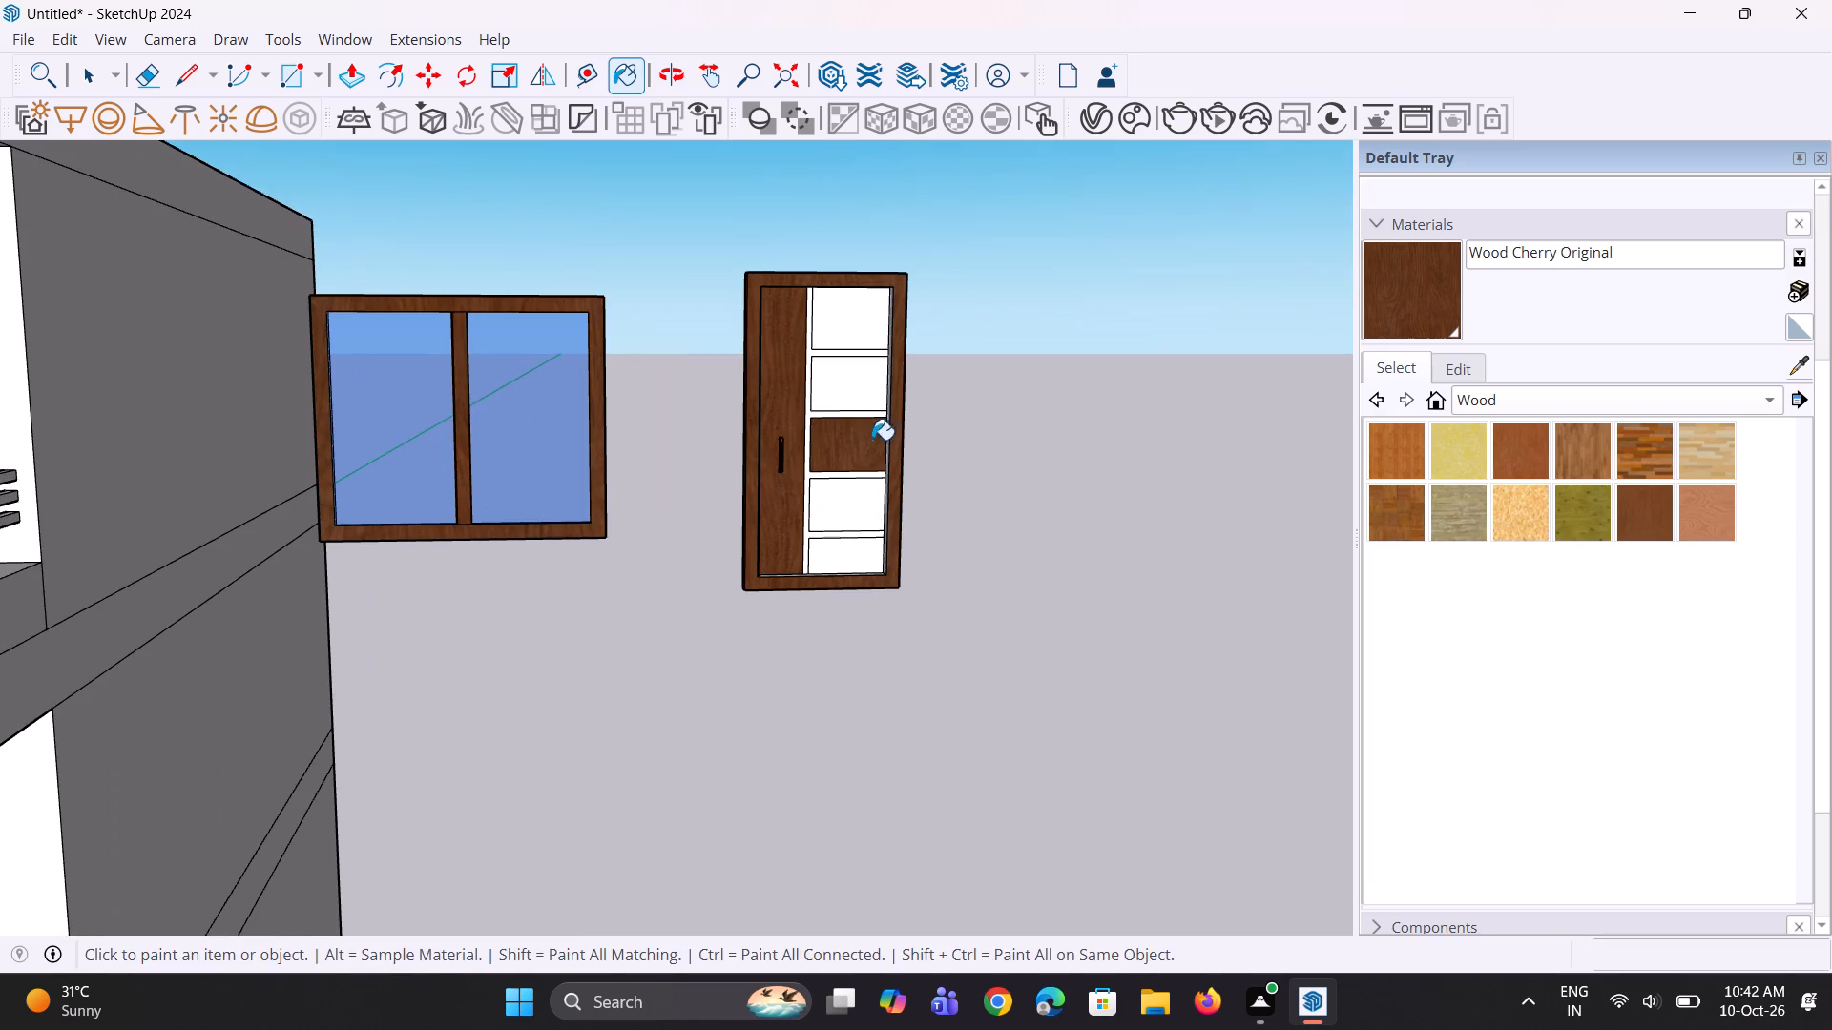
left_click(875, 401)
left_click(854, 330)
left_click(853, 507)
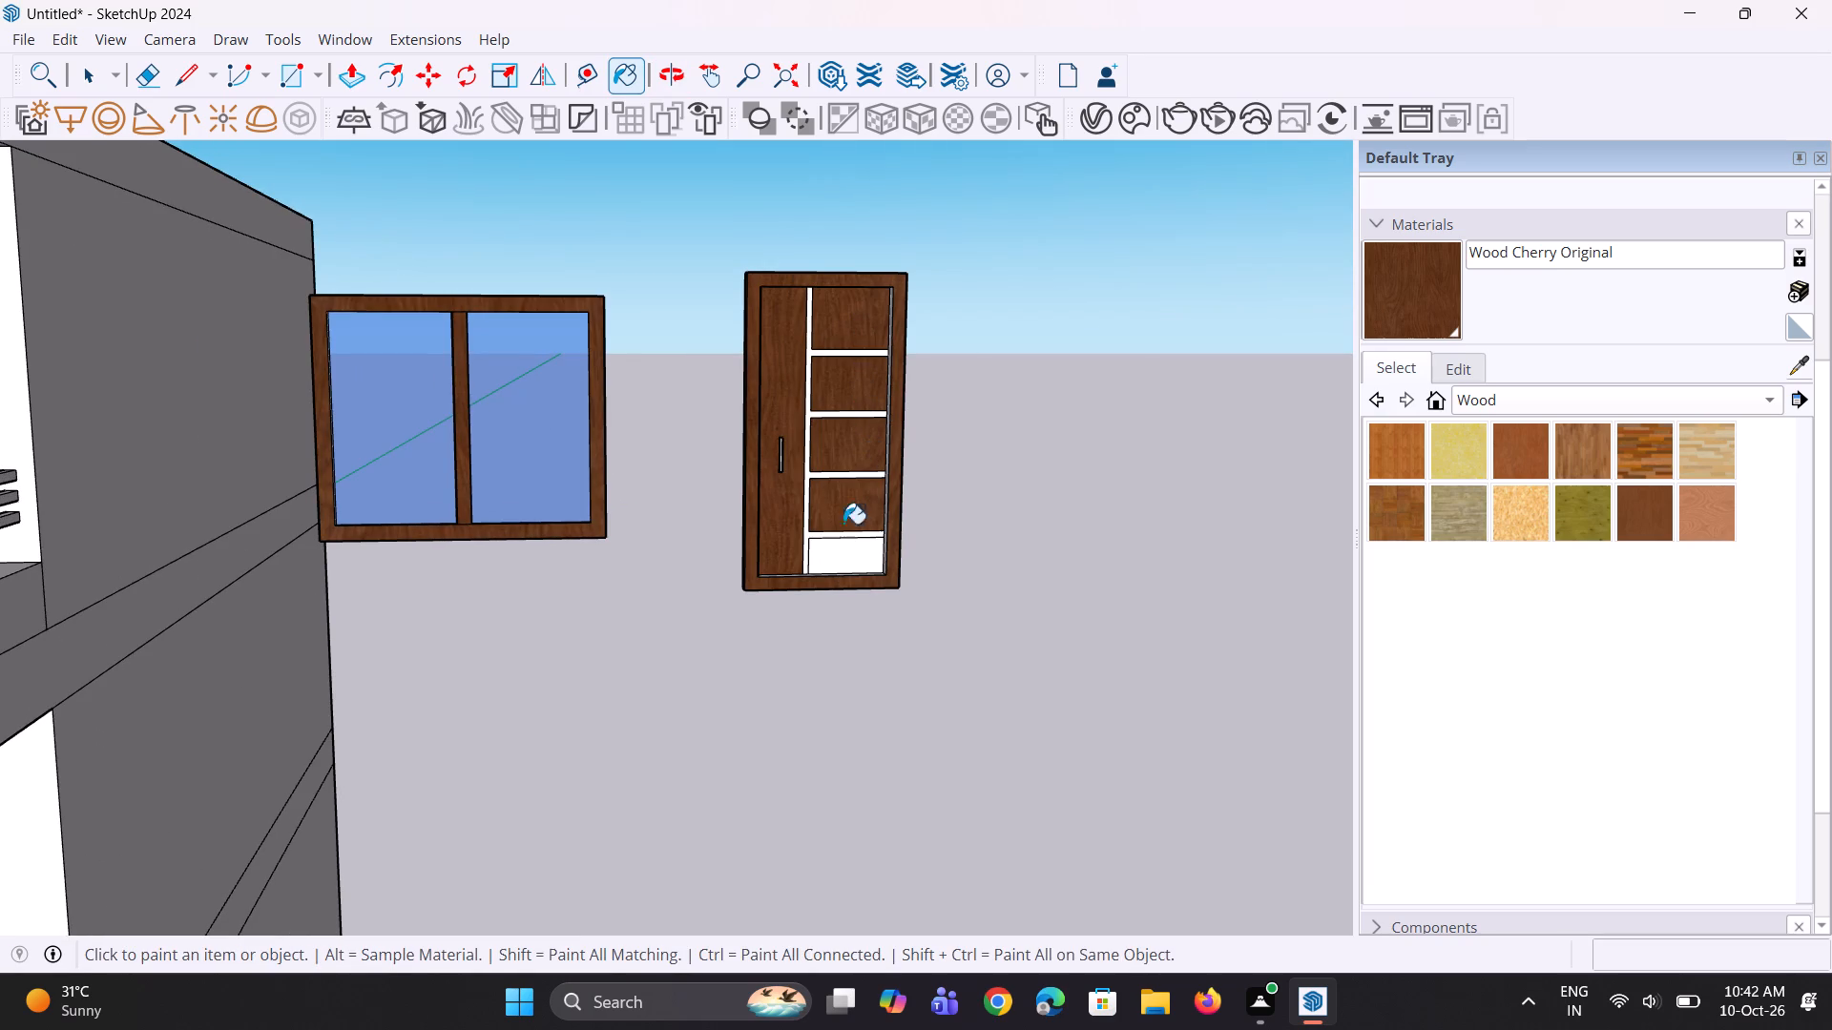
left_click(837, 563)
middle_click_drag(814, 594, 797, 647)
scroll(795, 648, "up", 9)
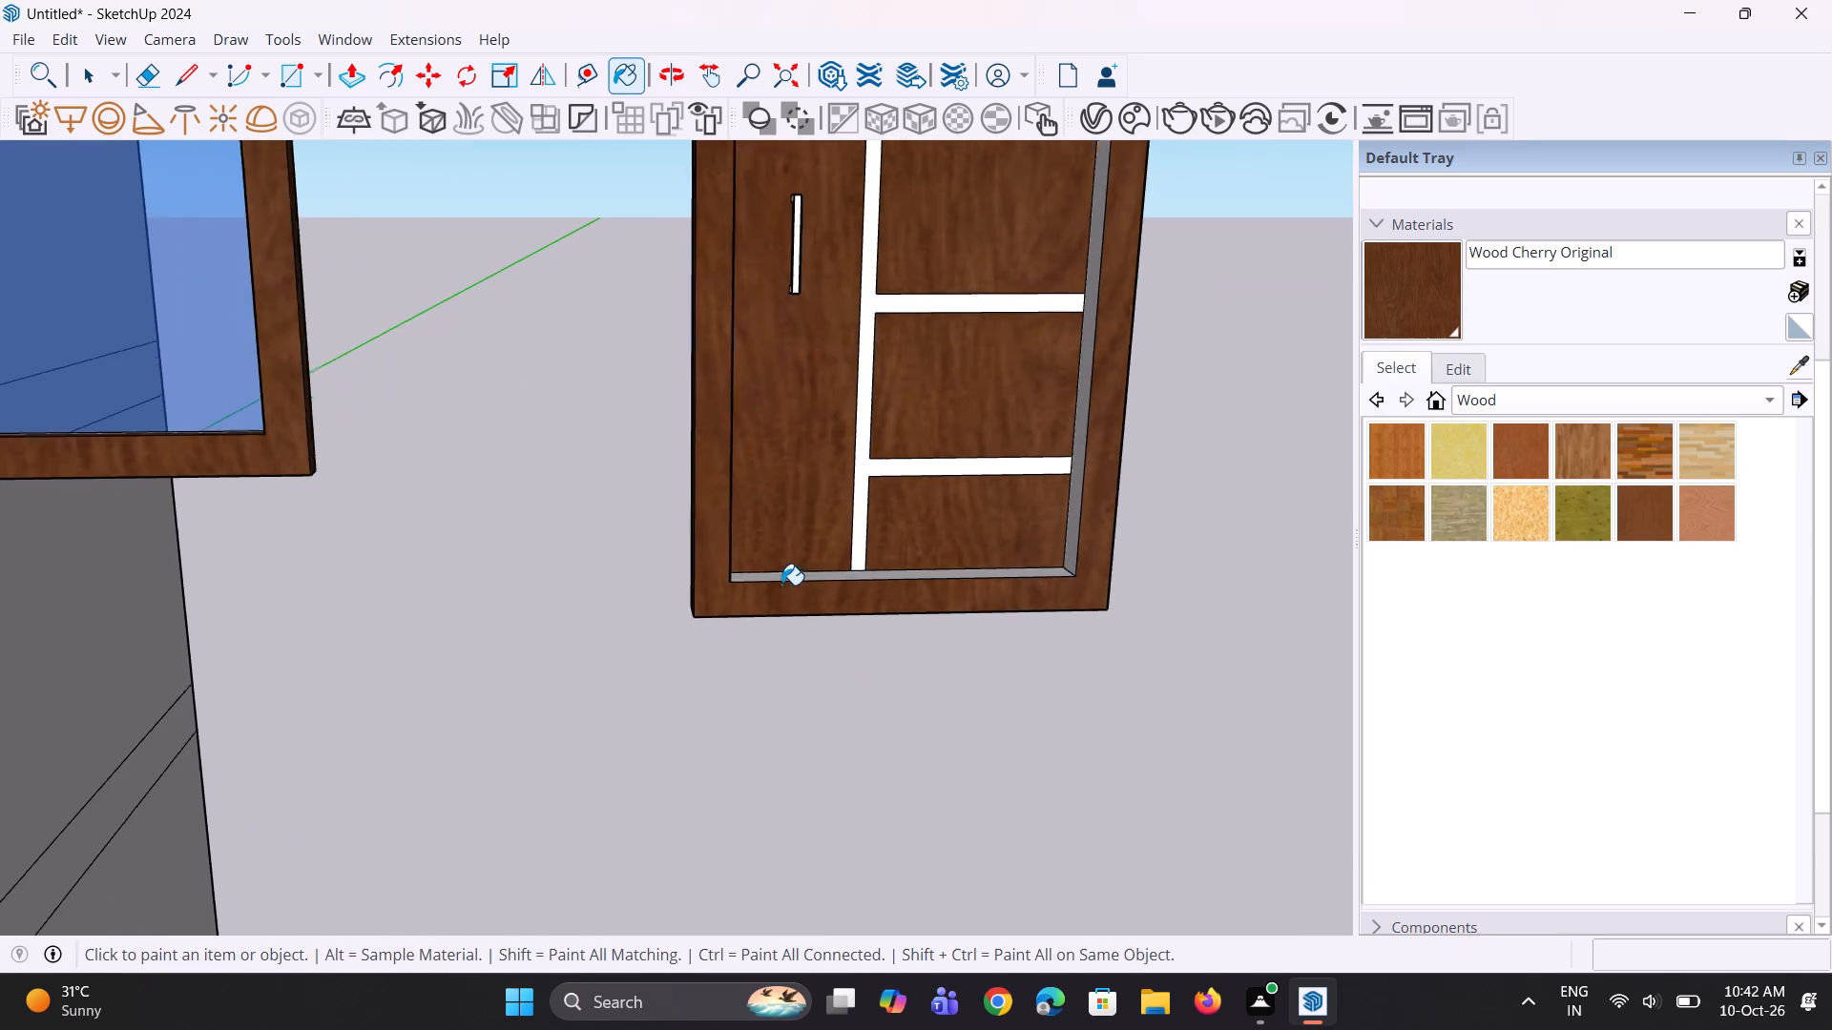
Paint the four inner reveal faces of the loose door's frame with Wood Cherry Original.
scroll(781, 585, "up", 2)
left_click(800, 573)
middle_click_drag(735, 585, 437, 575)
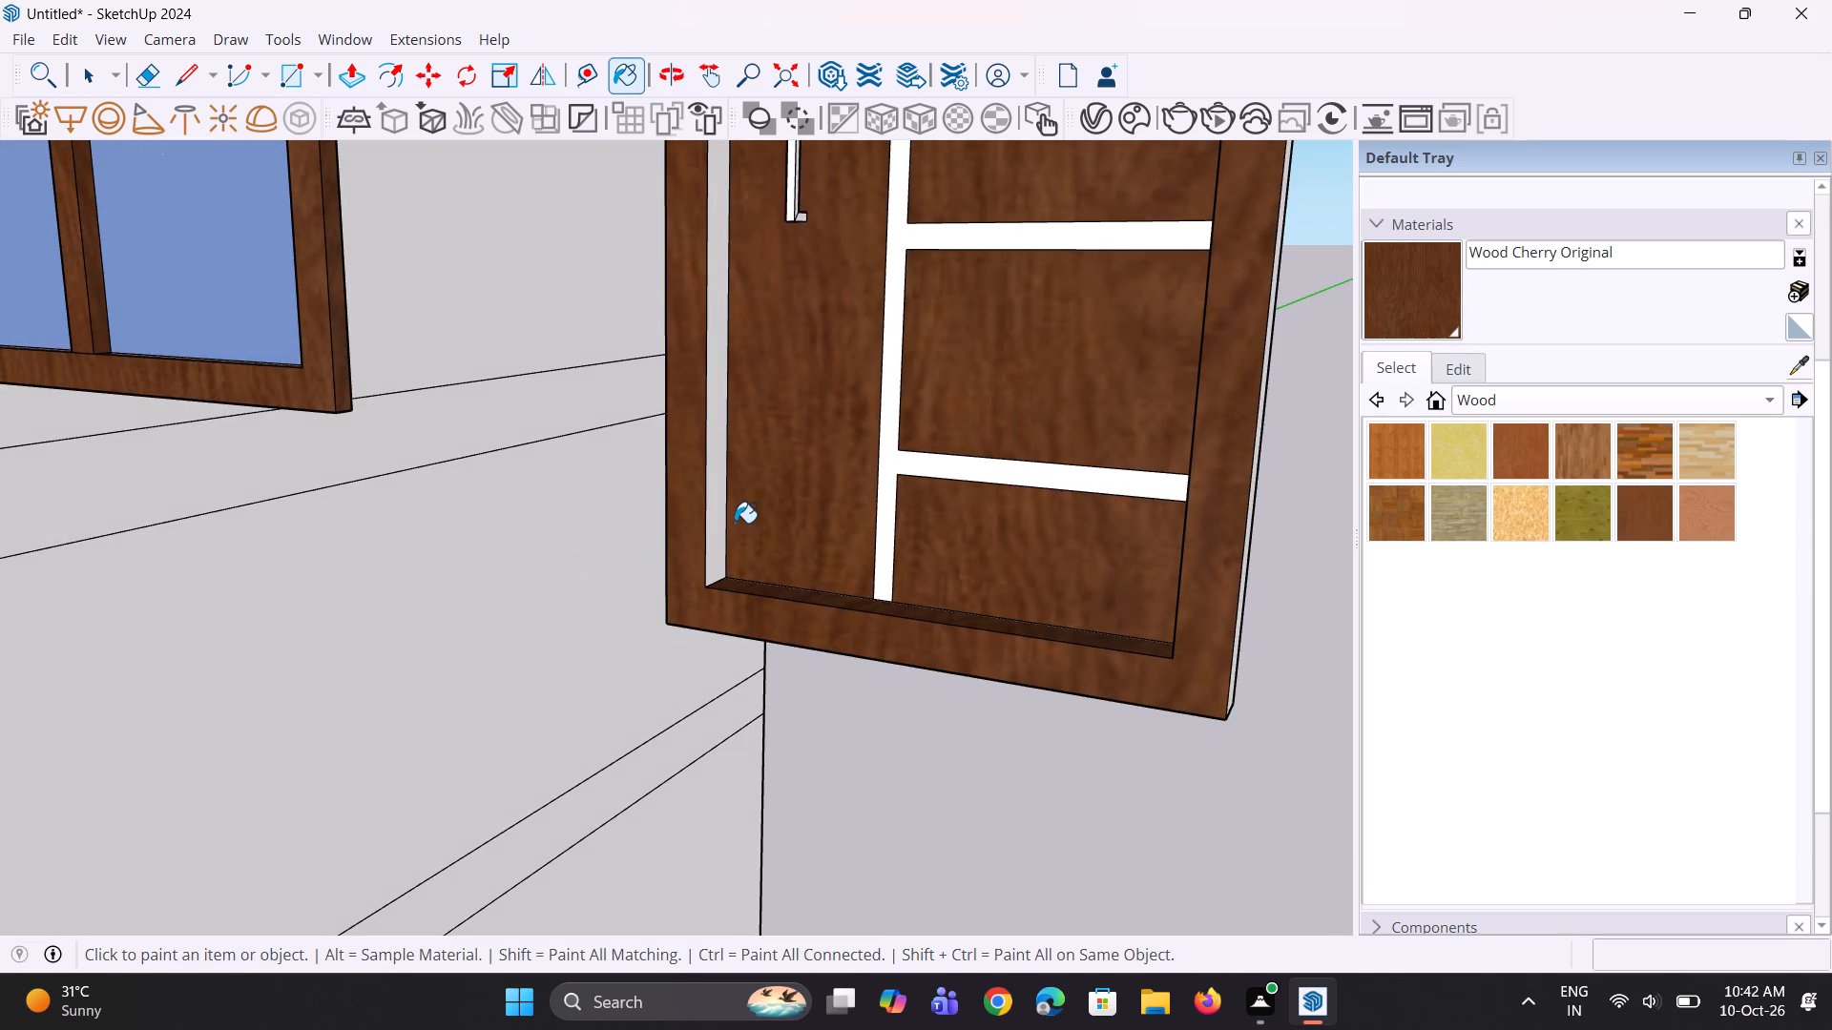
left_click(720, 528)
scroll(749, 593, "up", 1)
middle_click_drag(772, 605, 1126, 611)
scroll(1069, 519, "up", 2)
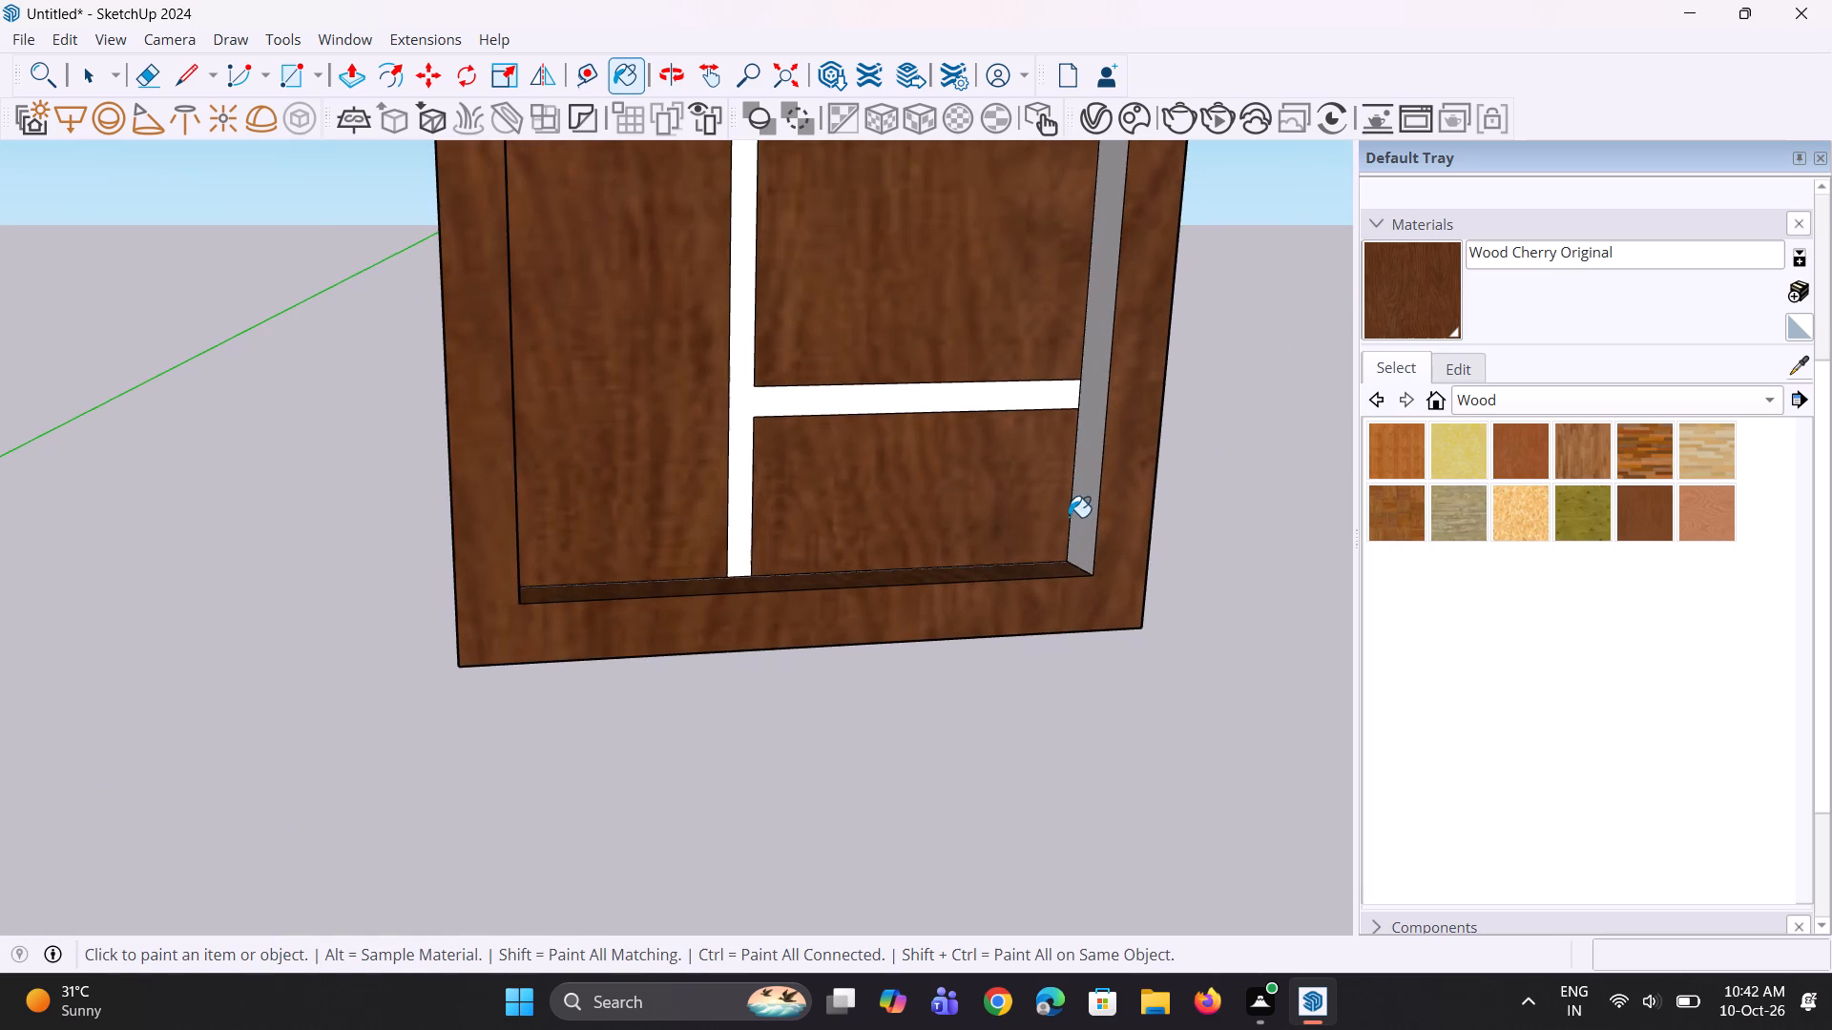
left_click(1083, 512)
scroll(1056, 556, "down", 14)
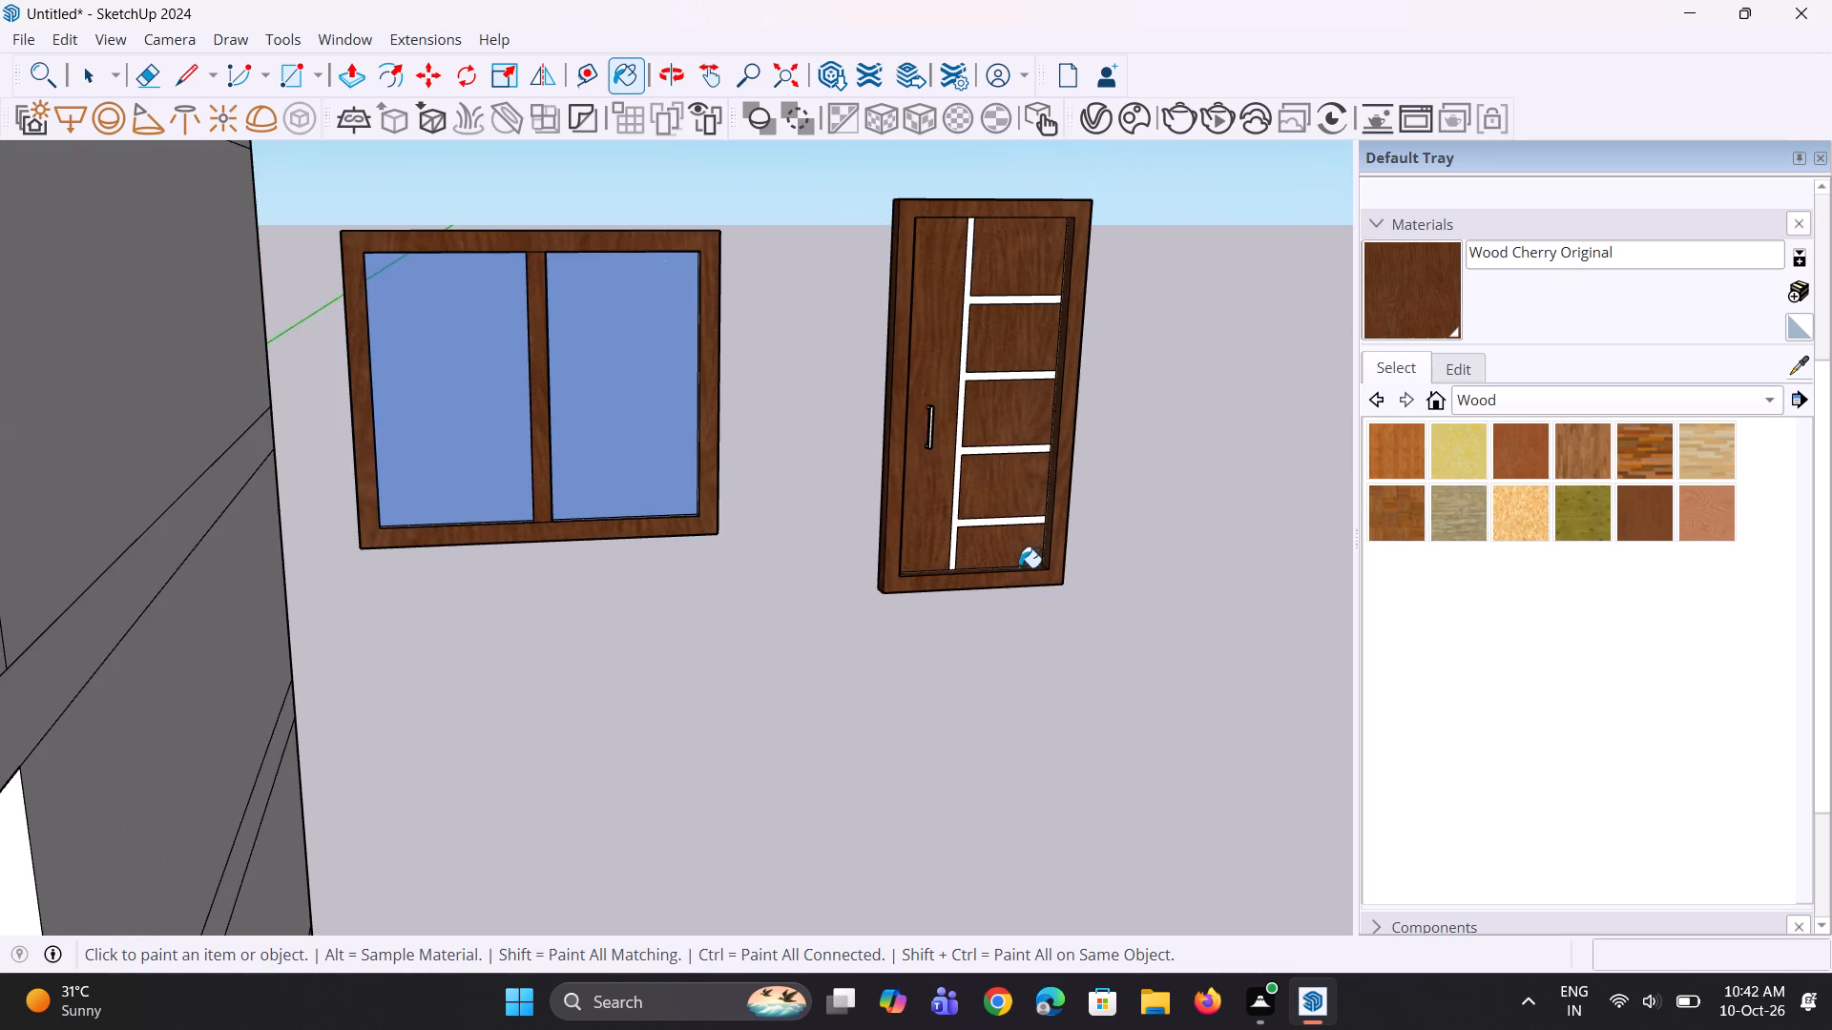
middle_click_drag(937, 496, 891, 316)
scroll(972, 254, "up", 9)
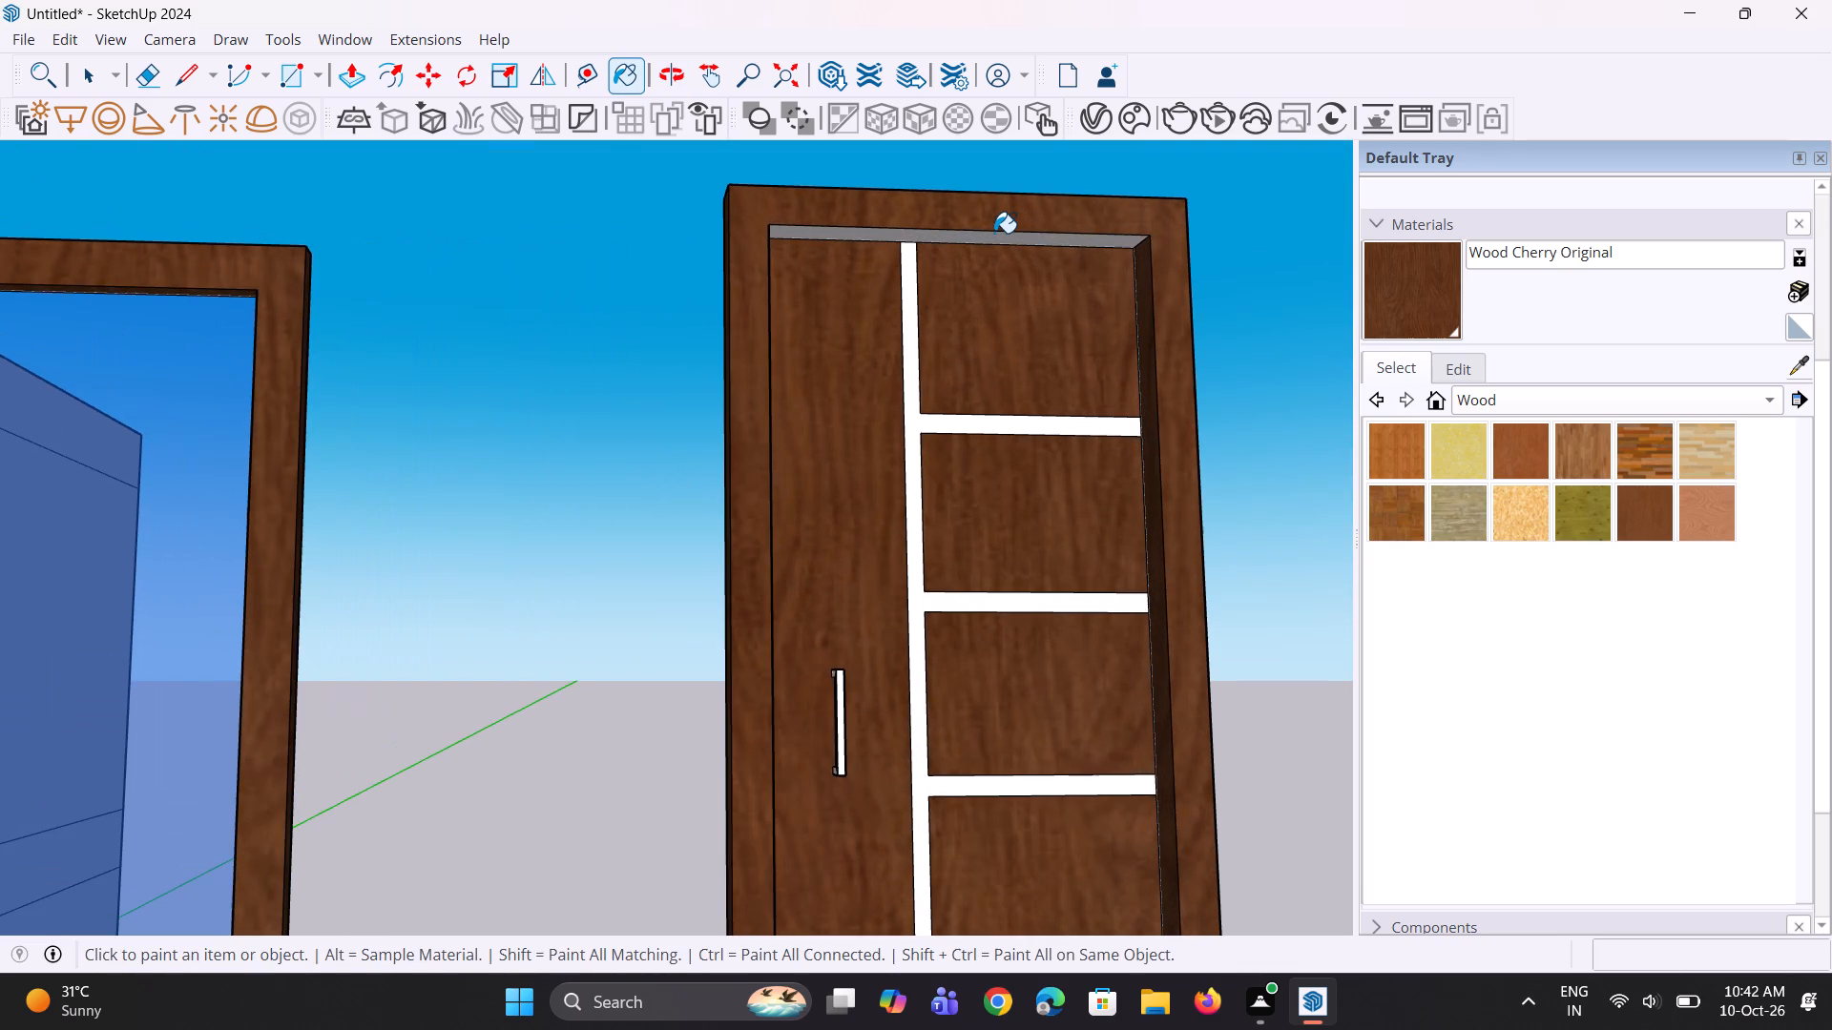
left_click(1001, 234)
scroll(1025, 303, "down", 3)
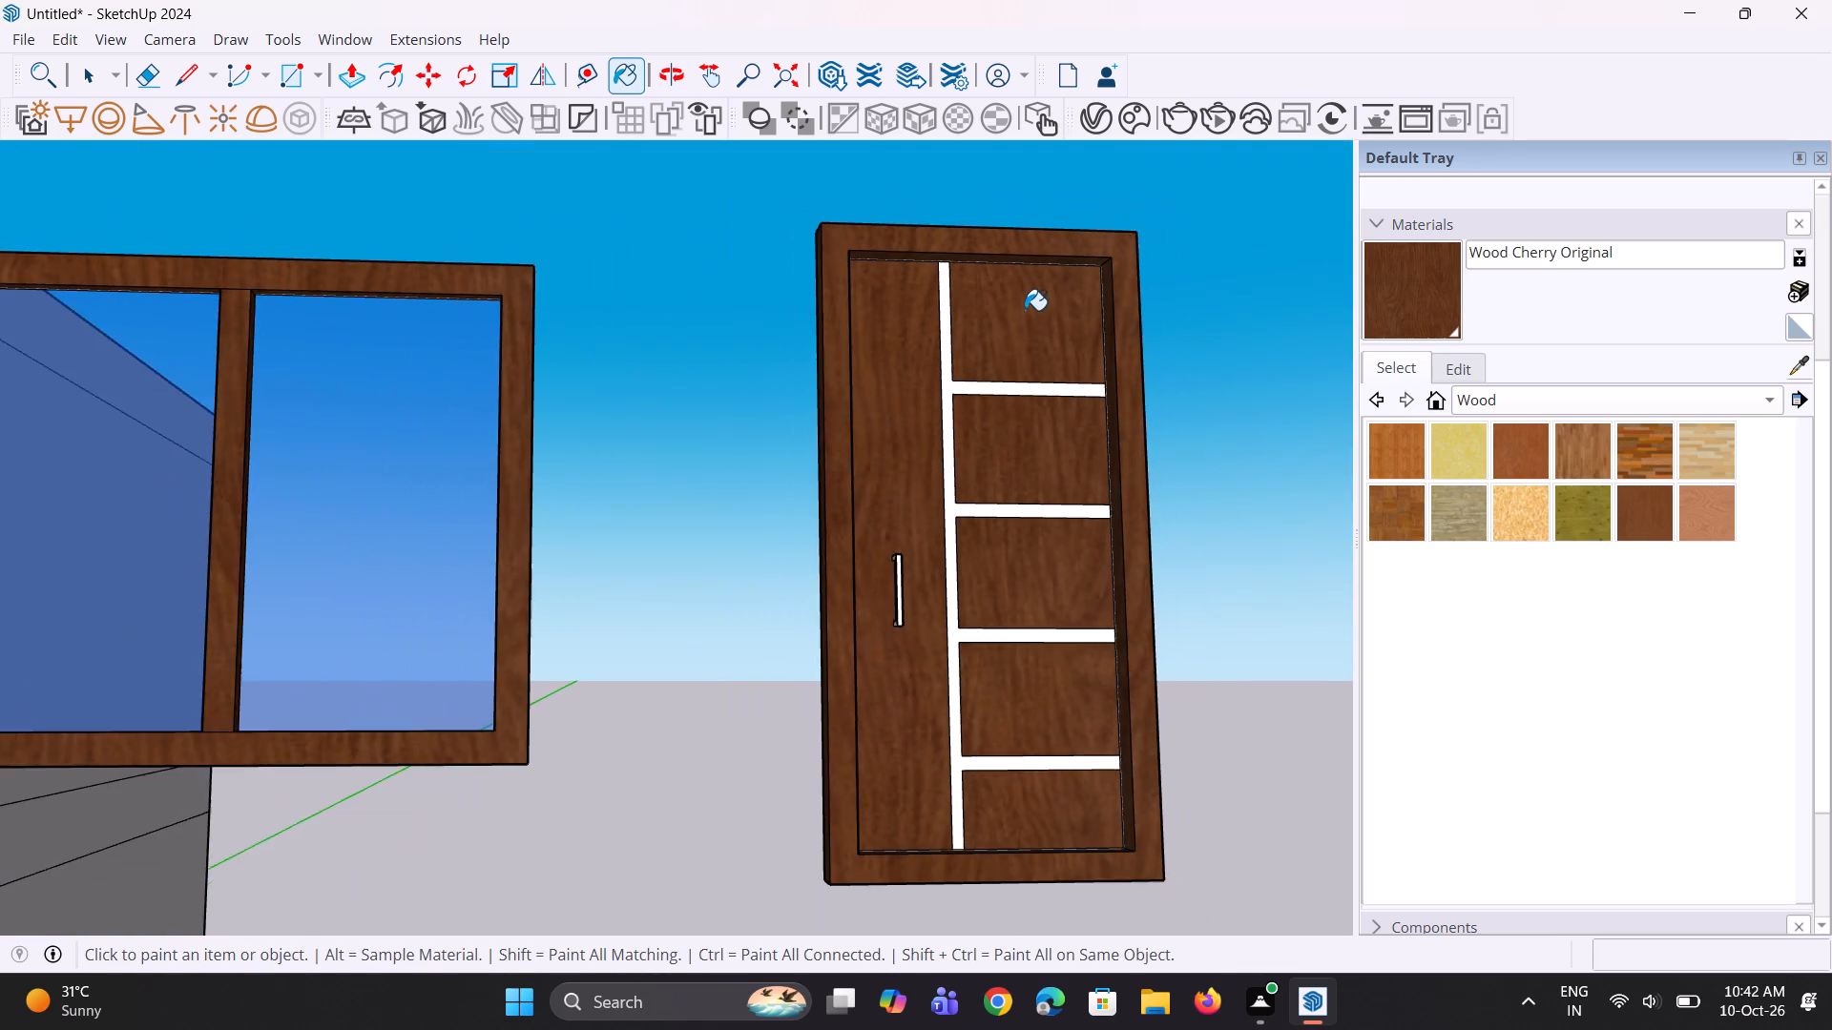
Paint the door frame's outer side face away from the handle with Wood Cherry Original.
scroll(1025, 310, "down", 5)
middle_click_drag(1096, 526, 420, 639)
scroll(729, 579, "up", 1)
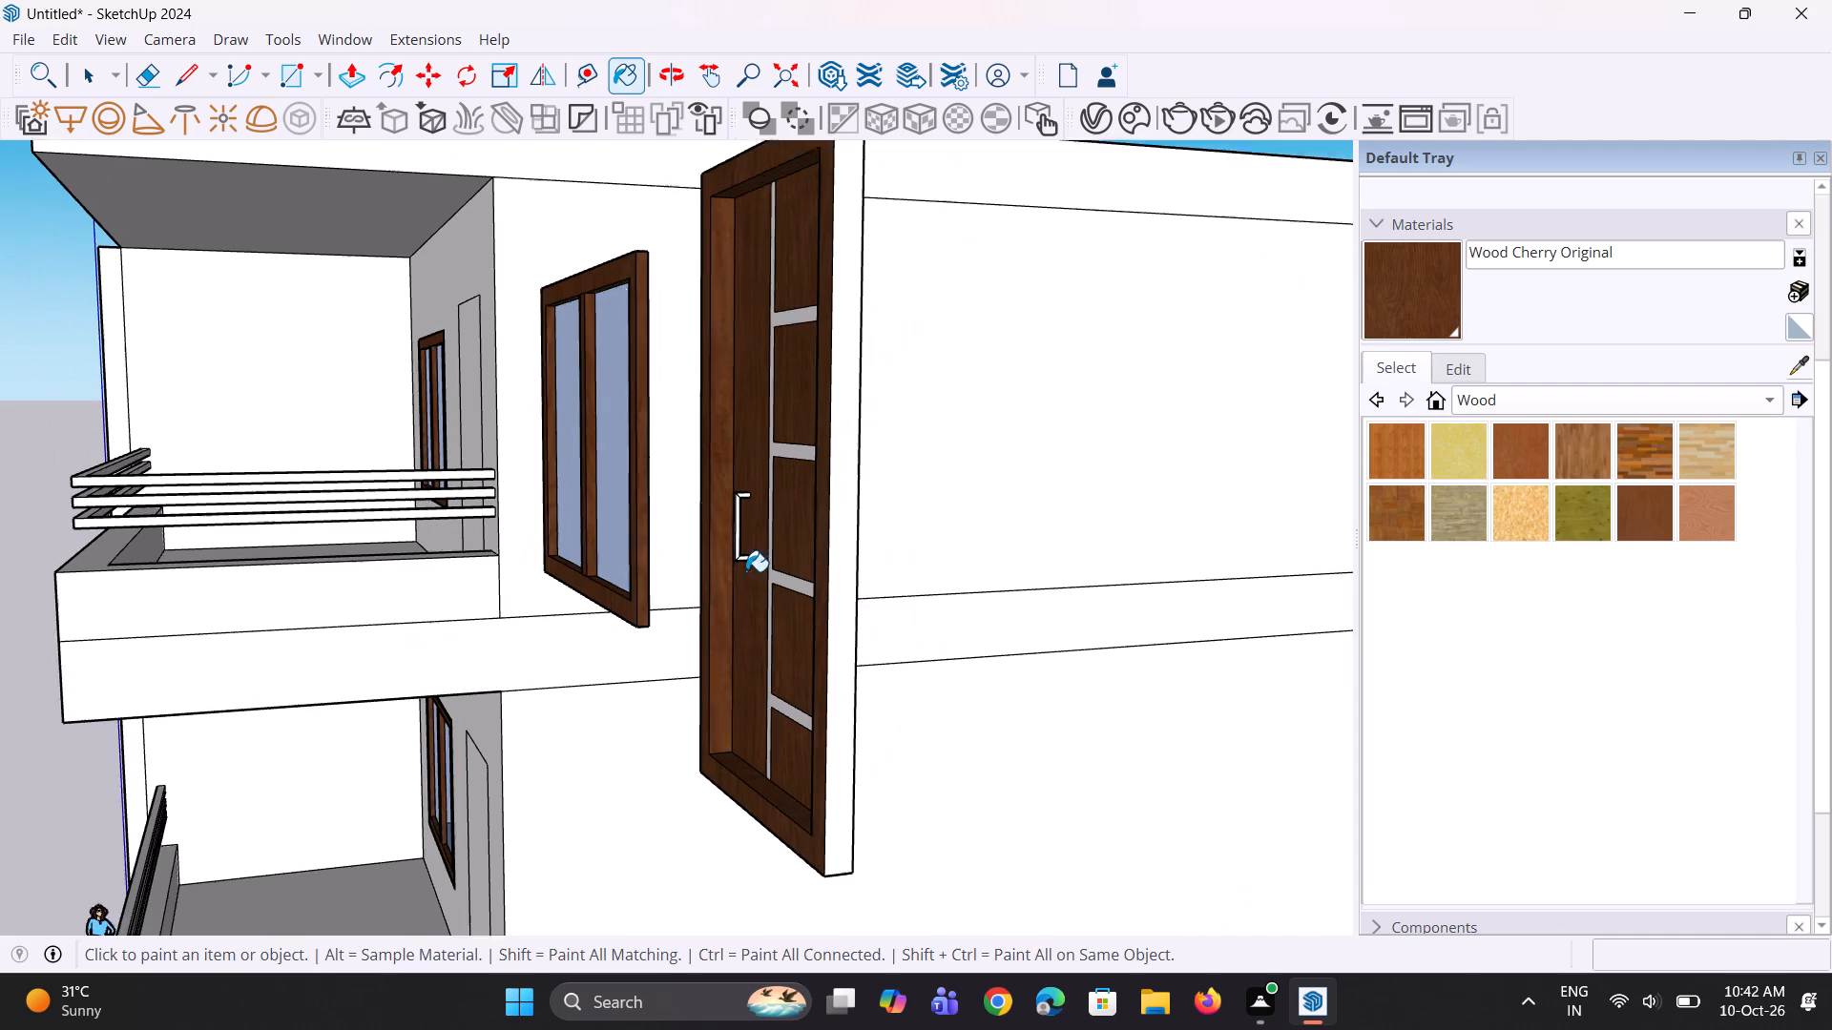
scroll(746, 571, "up", 1)
left_click(859, 564)
scroll(852, 587, "down", 9)
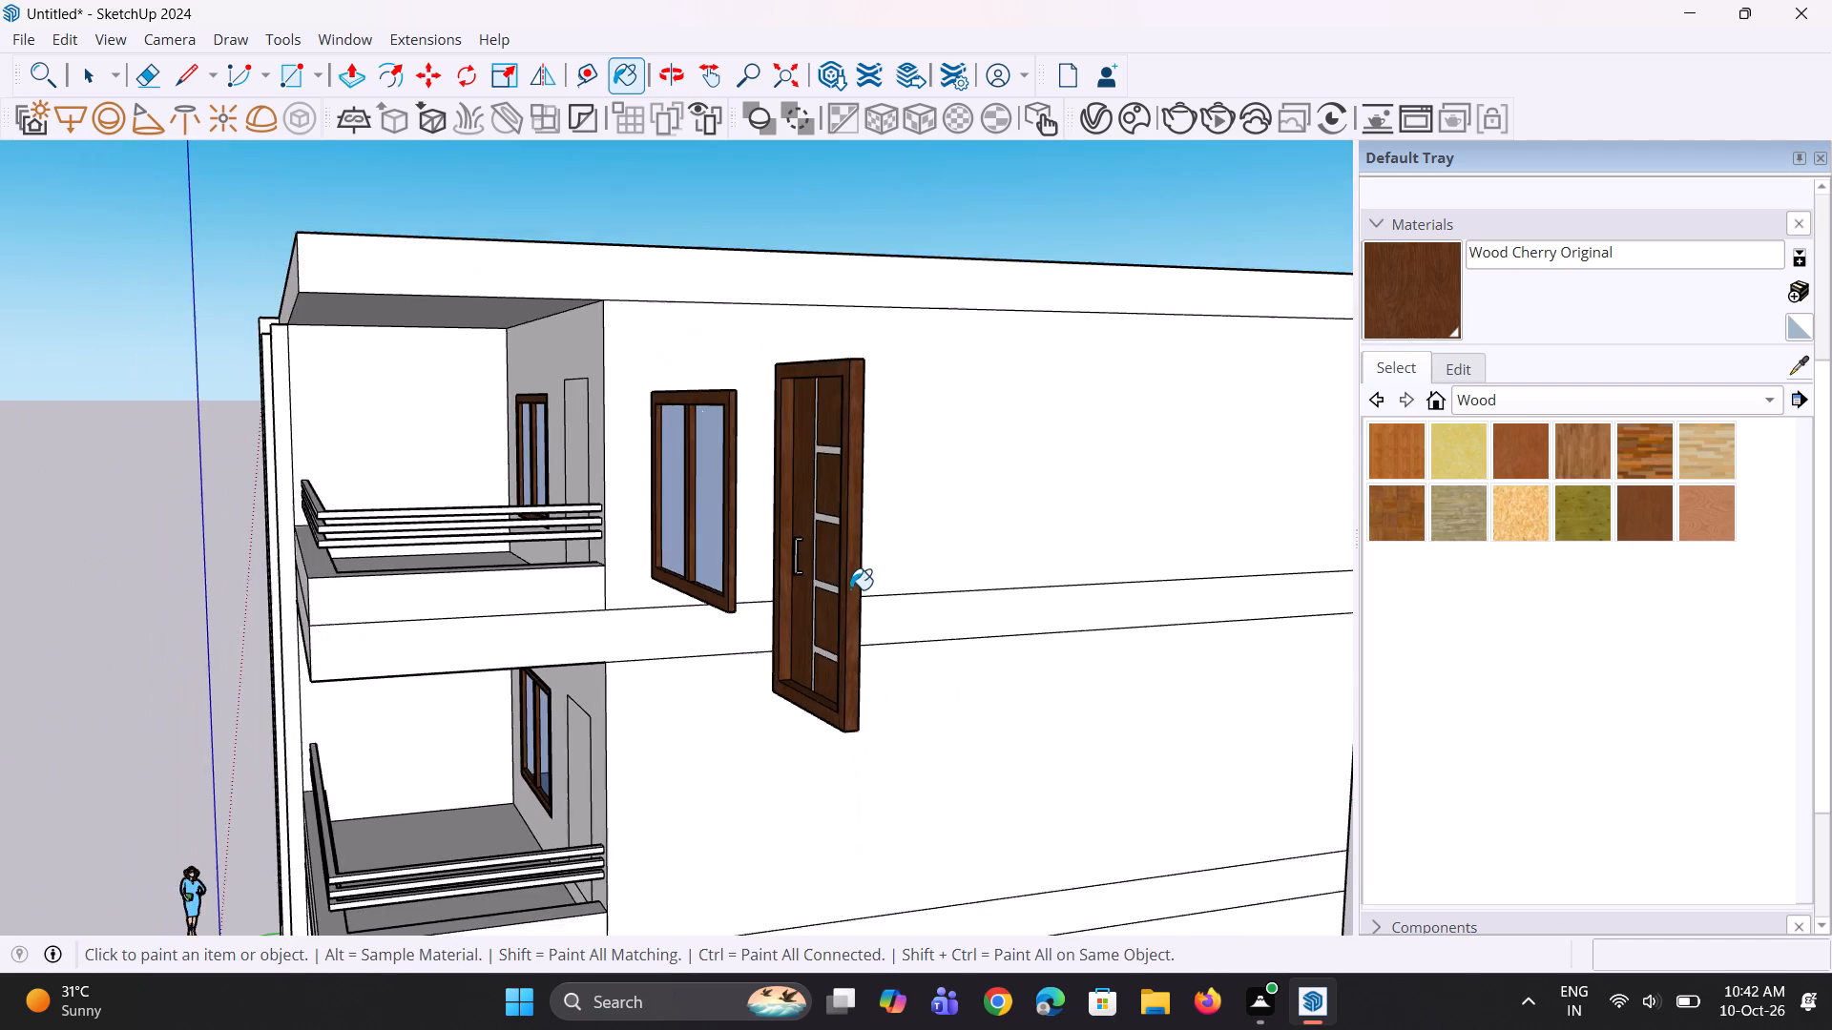
Paint the back of the loose door with Wood Cherry Original: frame, tall panel, divider strips and all five stacked panels.
middle_click_drag(764, 626, 475, 648)
scroll(475, 648, "up", 1)
scroll(614, 631, "down", 9)
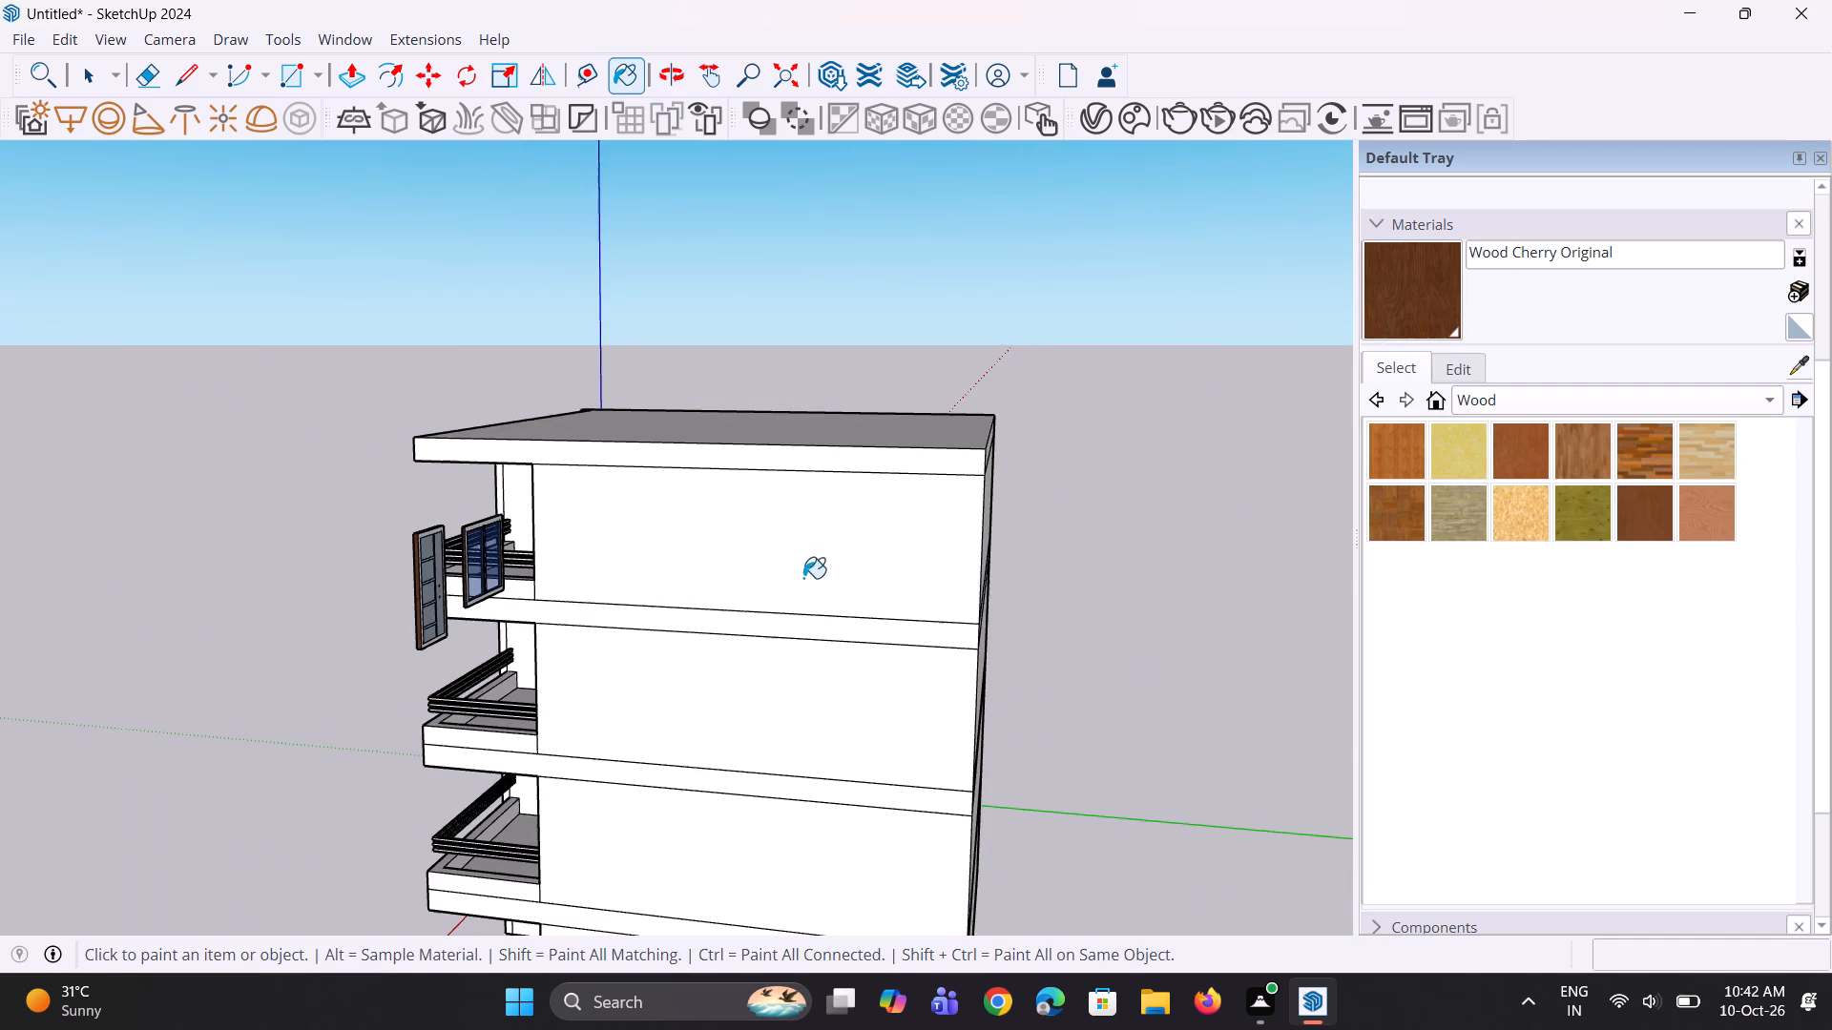
scroll(457, 618, "up", 18)
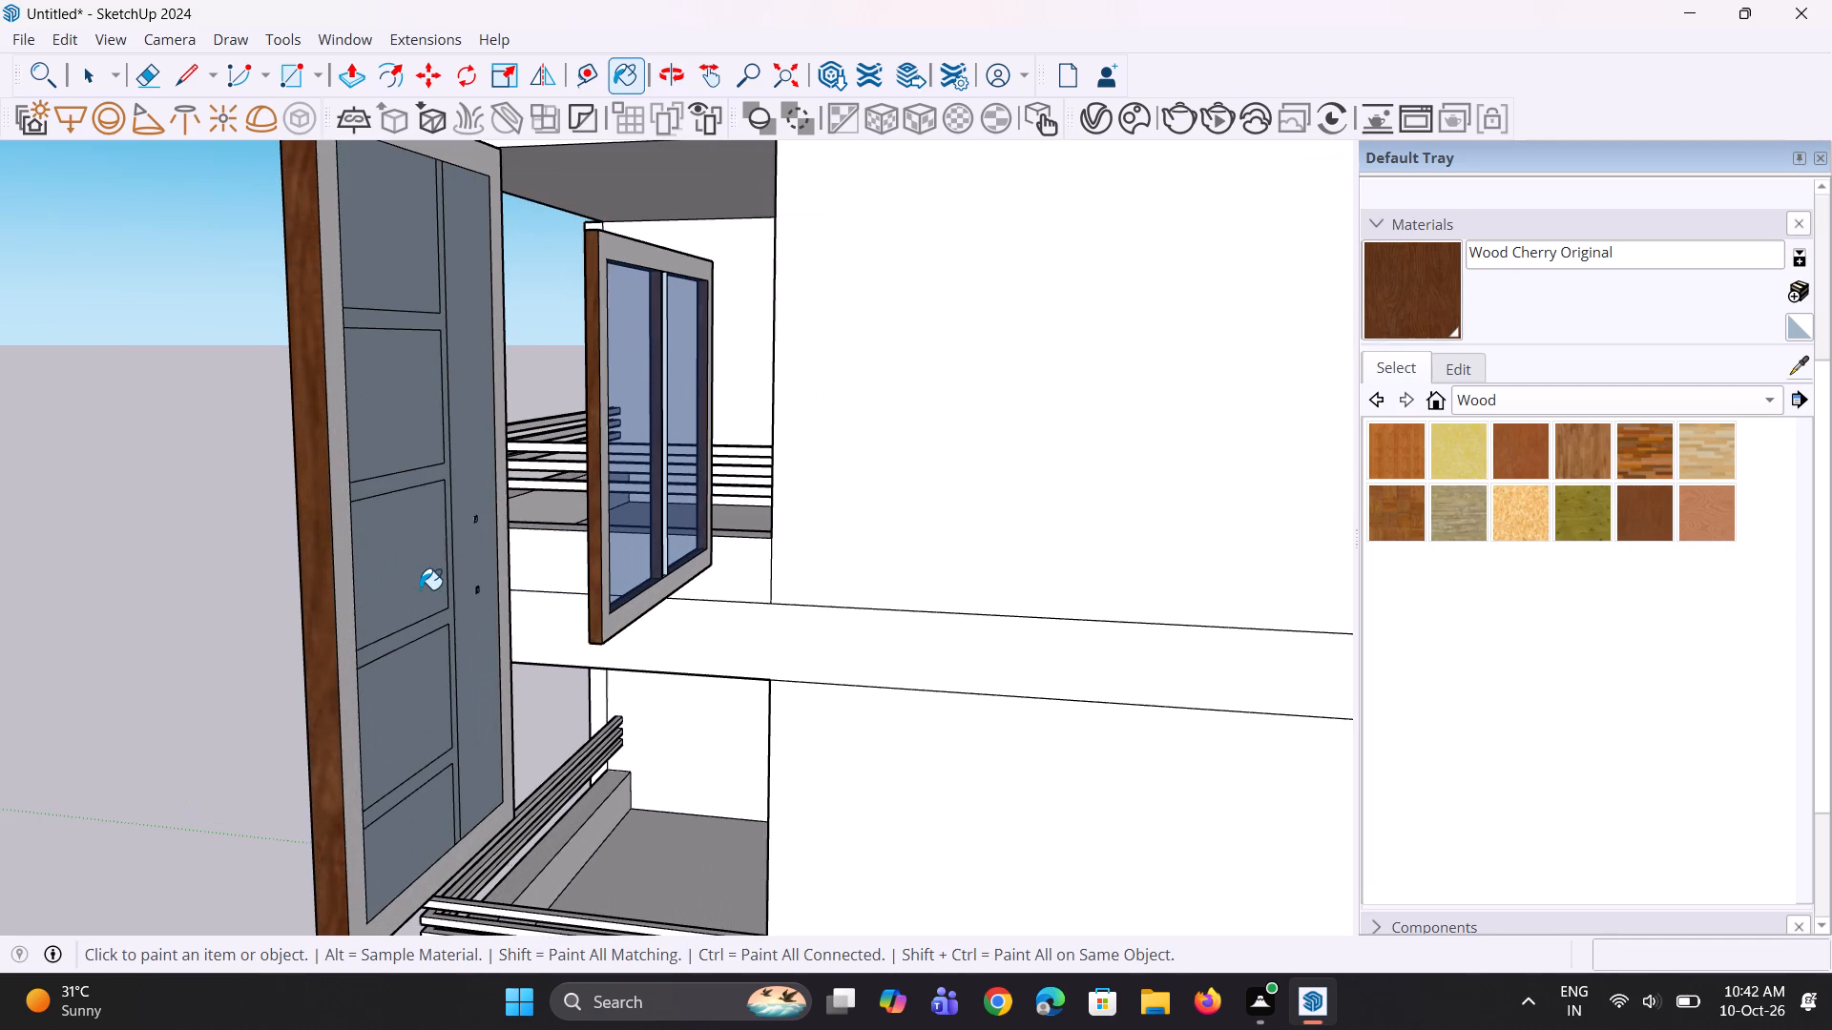
left_click(412, 589)
left_click(482, 582)
left_click(420, 438)
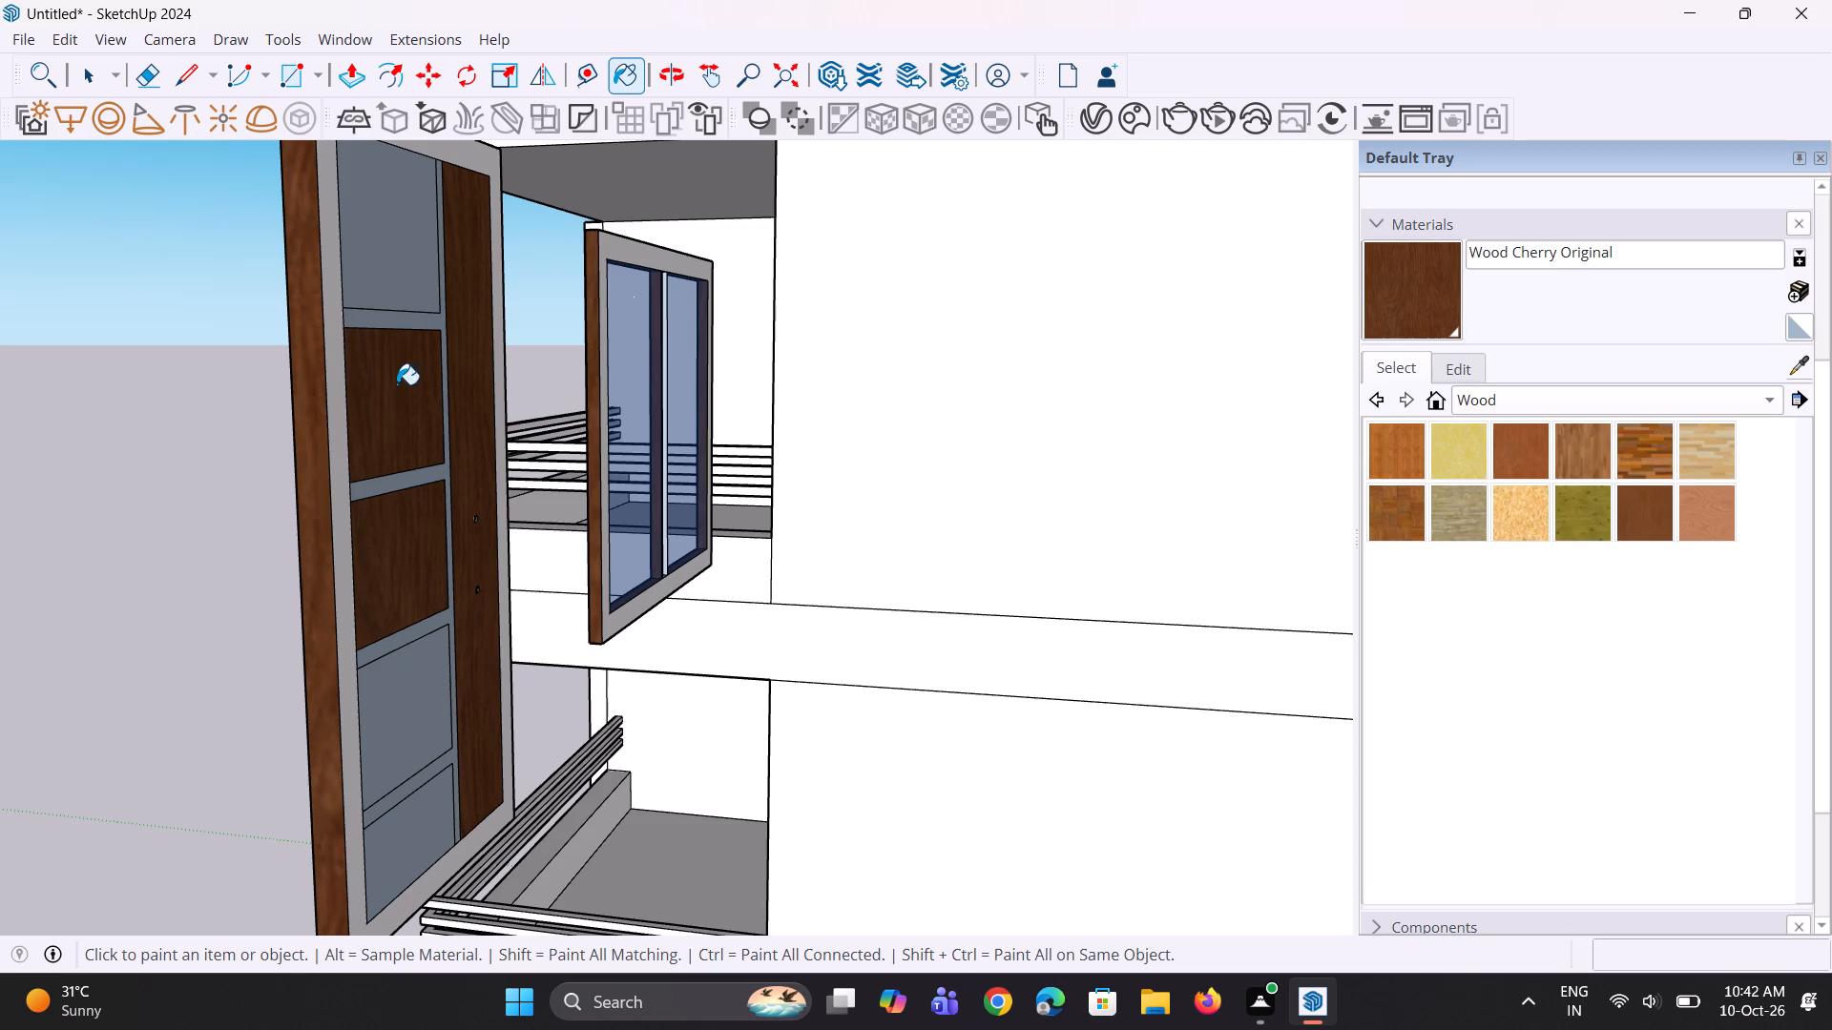
left_click(407, 282)
left_click(416, 320)
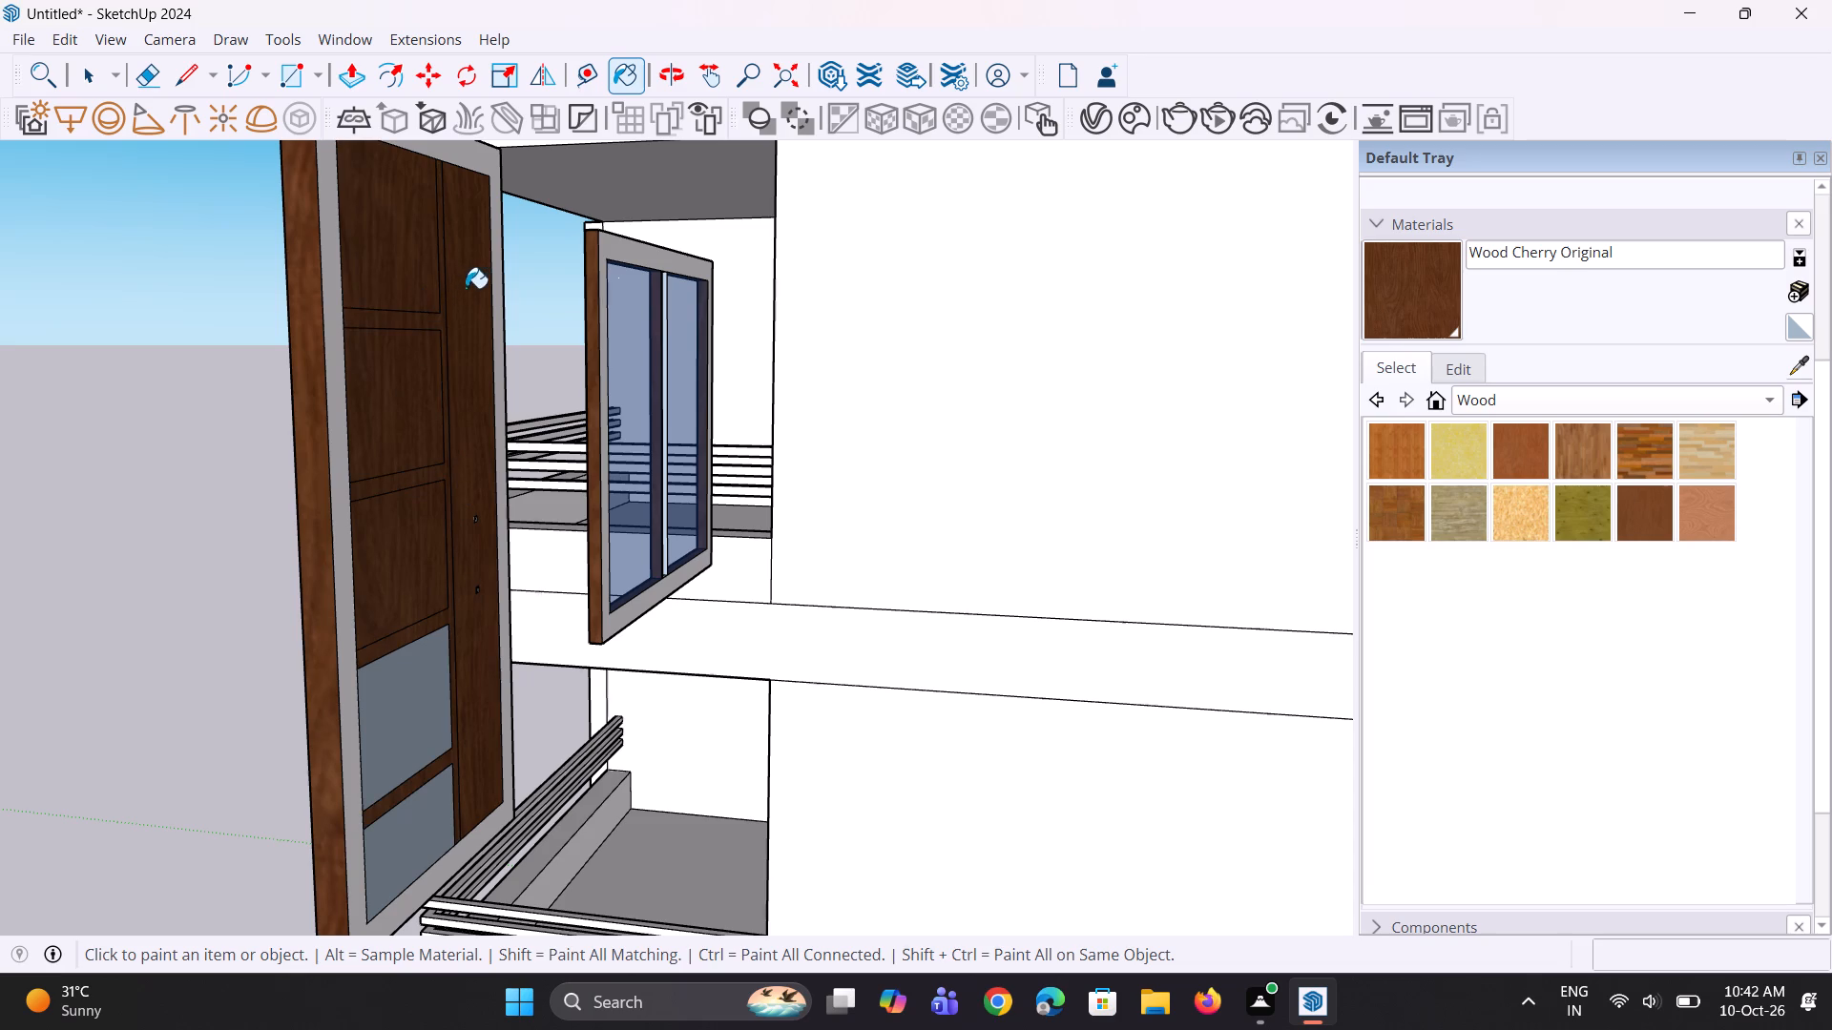
left_click(502, 320)
left_click(371, 731)
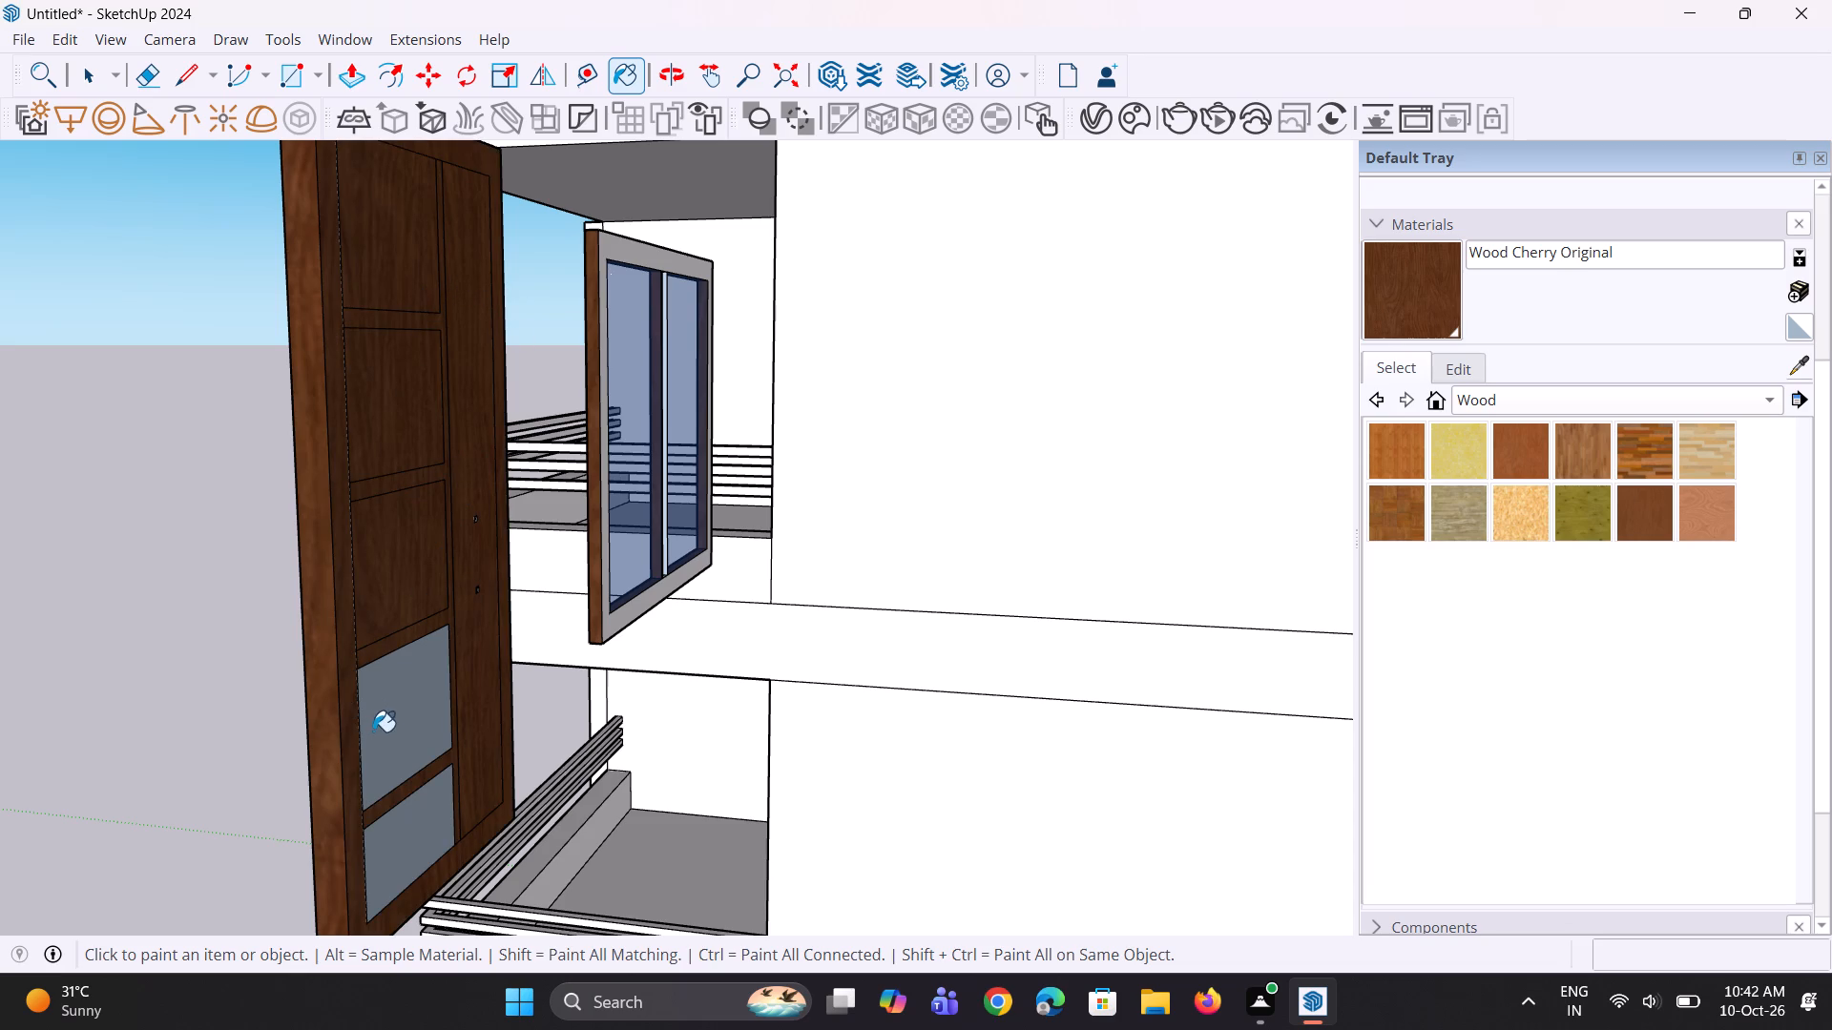
left_click(411, 806)
Paint the top and bottom outer faces of the door frame with Wood Cherry Original.
scroll(402, 784, "down", 4)
middle_click_drag(346, 802, 725, 793)
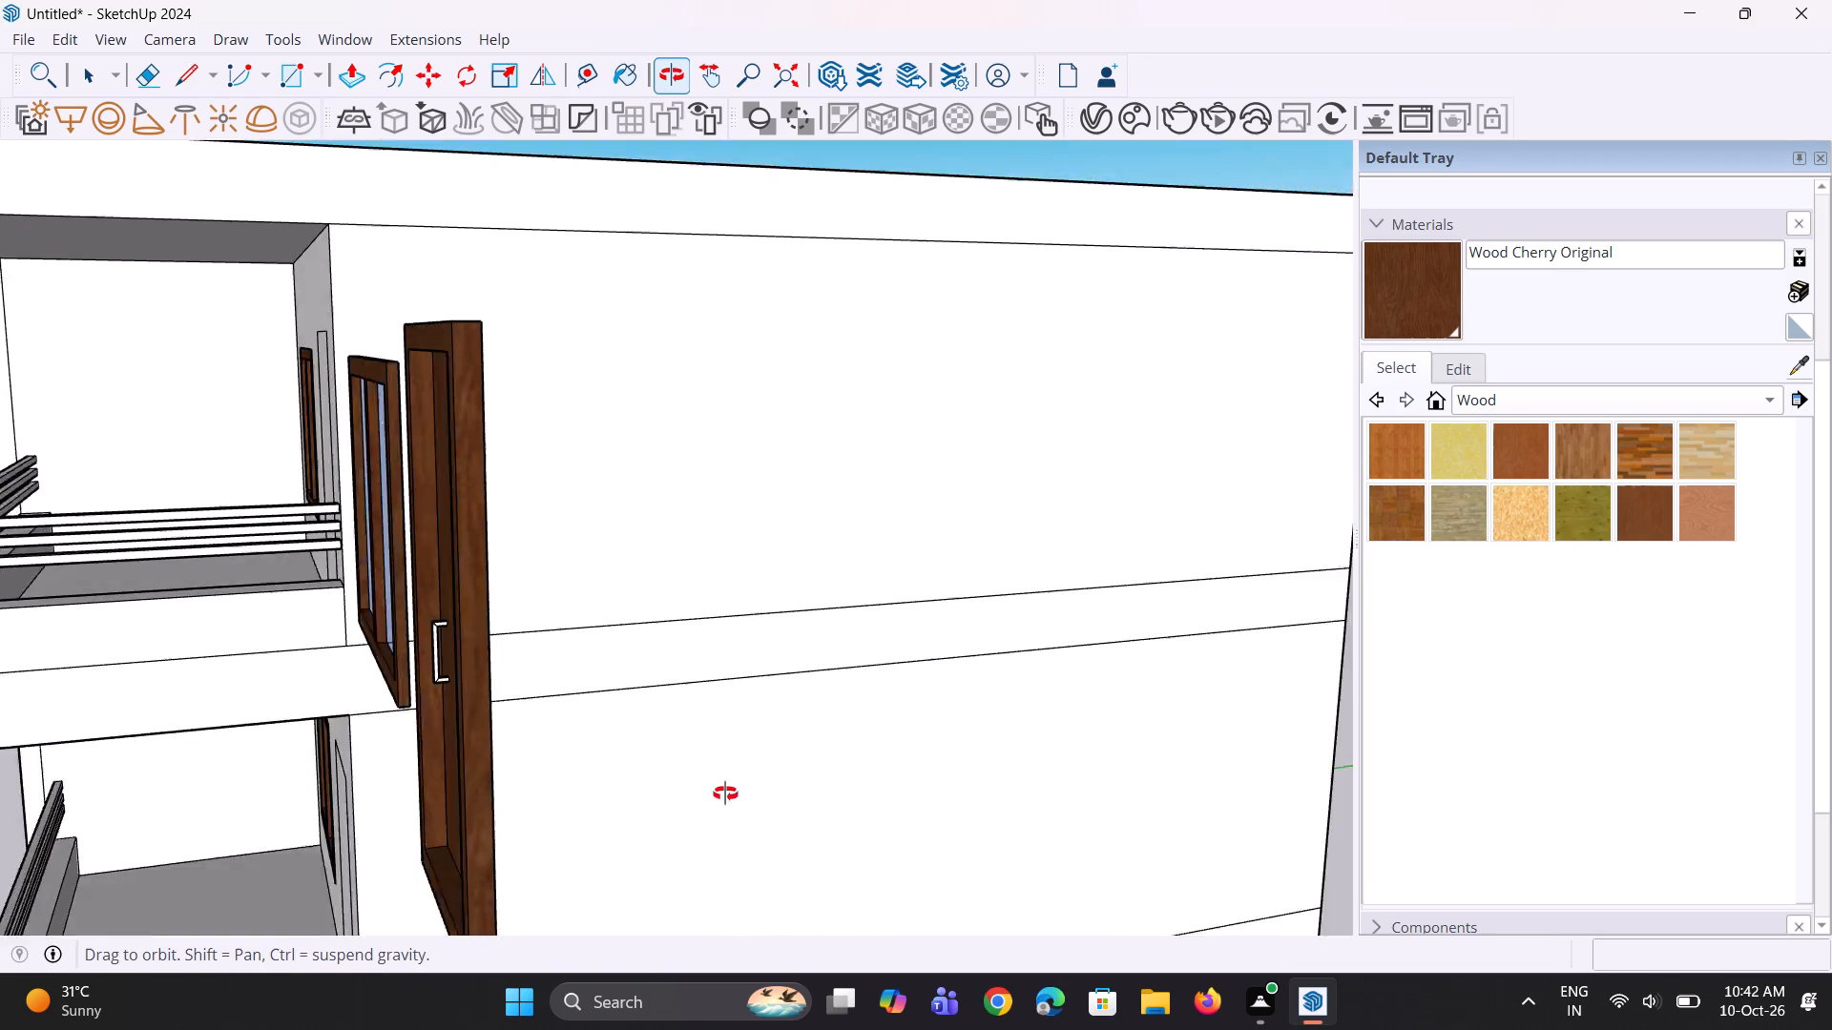
middle_click_drag(725, 793, 720, 841)
scroll(487, 377, "up", 3)
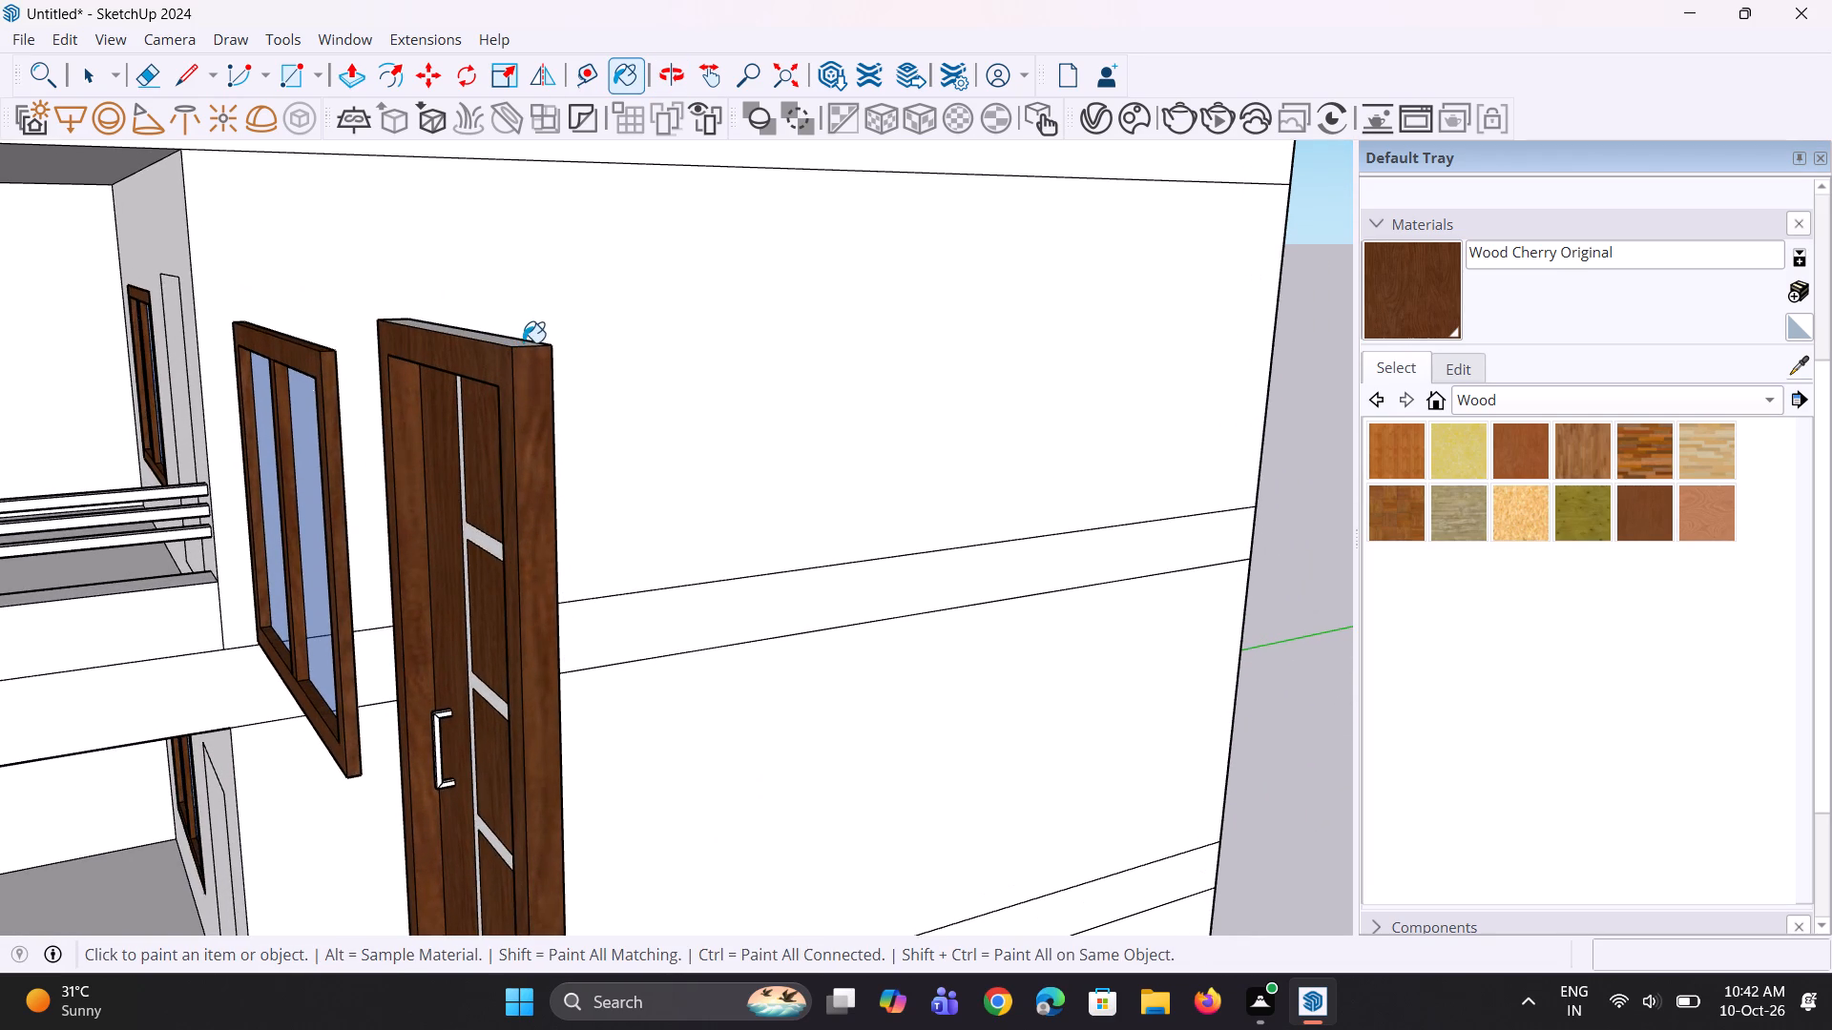
left_click(521, 344)
scroll(523, 349, "down", 9)
middle_click_drag(603, 530, 785, 276)
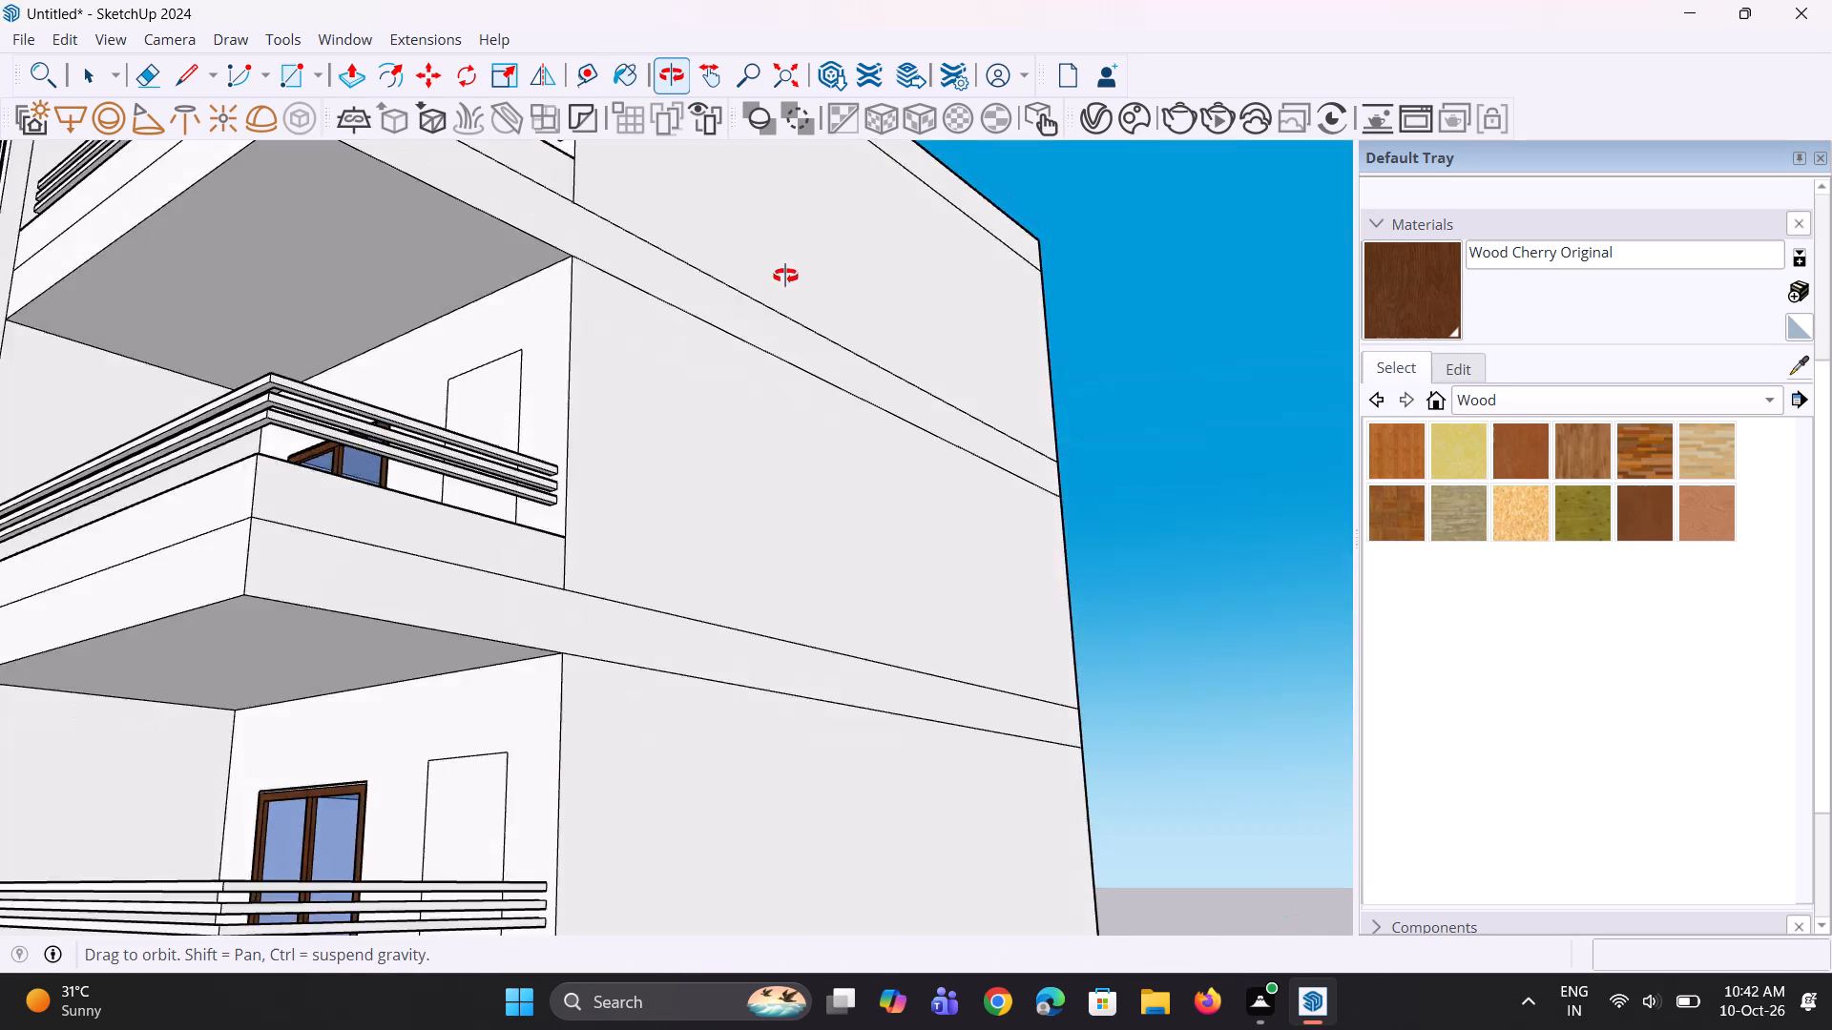
middle_click_drag(785, 276, 698, 406)
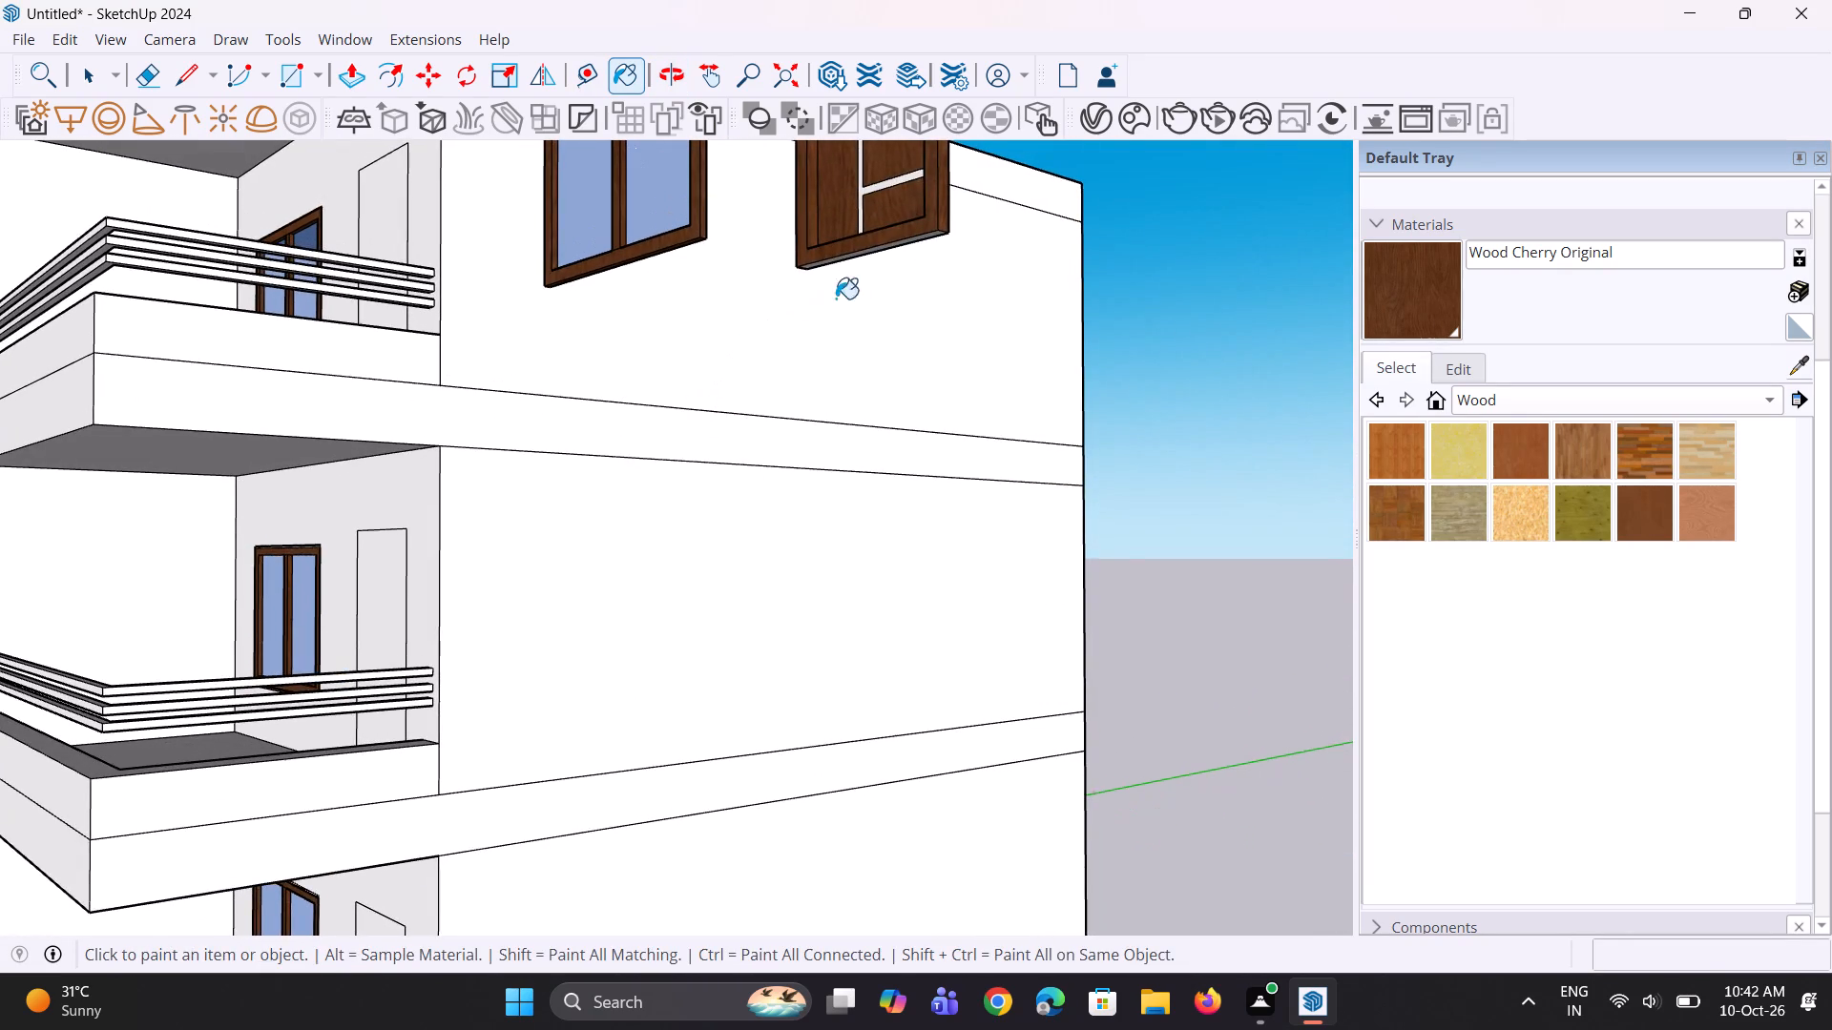
scroll(843, 294, "up", 3)
scroll(891, 234, "up", 2)
left_click(896, 185)
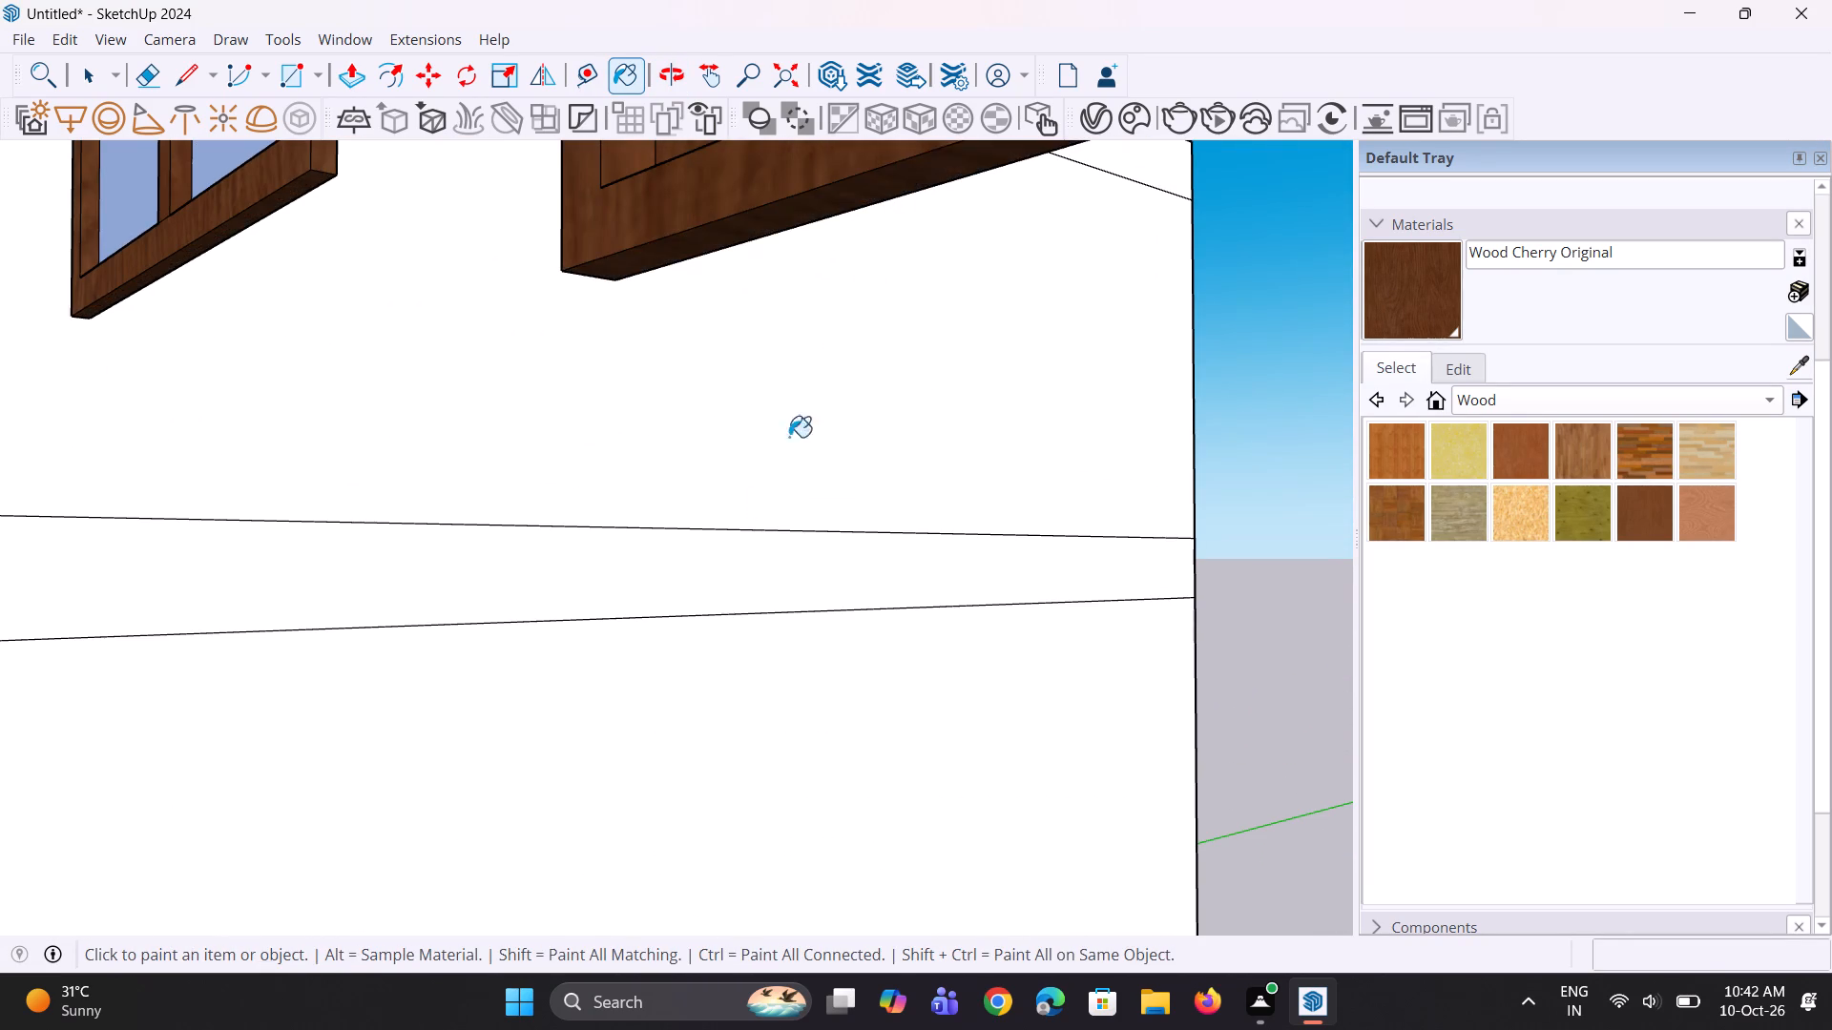
Paint the white divider strips between the panels on the door's front with Wood Bamboo.
scroll(737, 564, "down", 10)
middle_click_drag(719, 547, 801, 569)
scroll(912, 538, "up", 5)
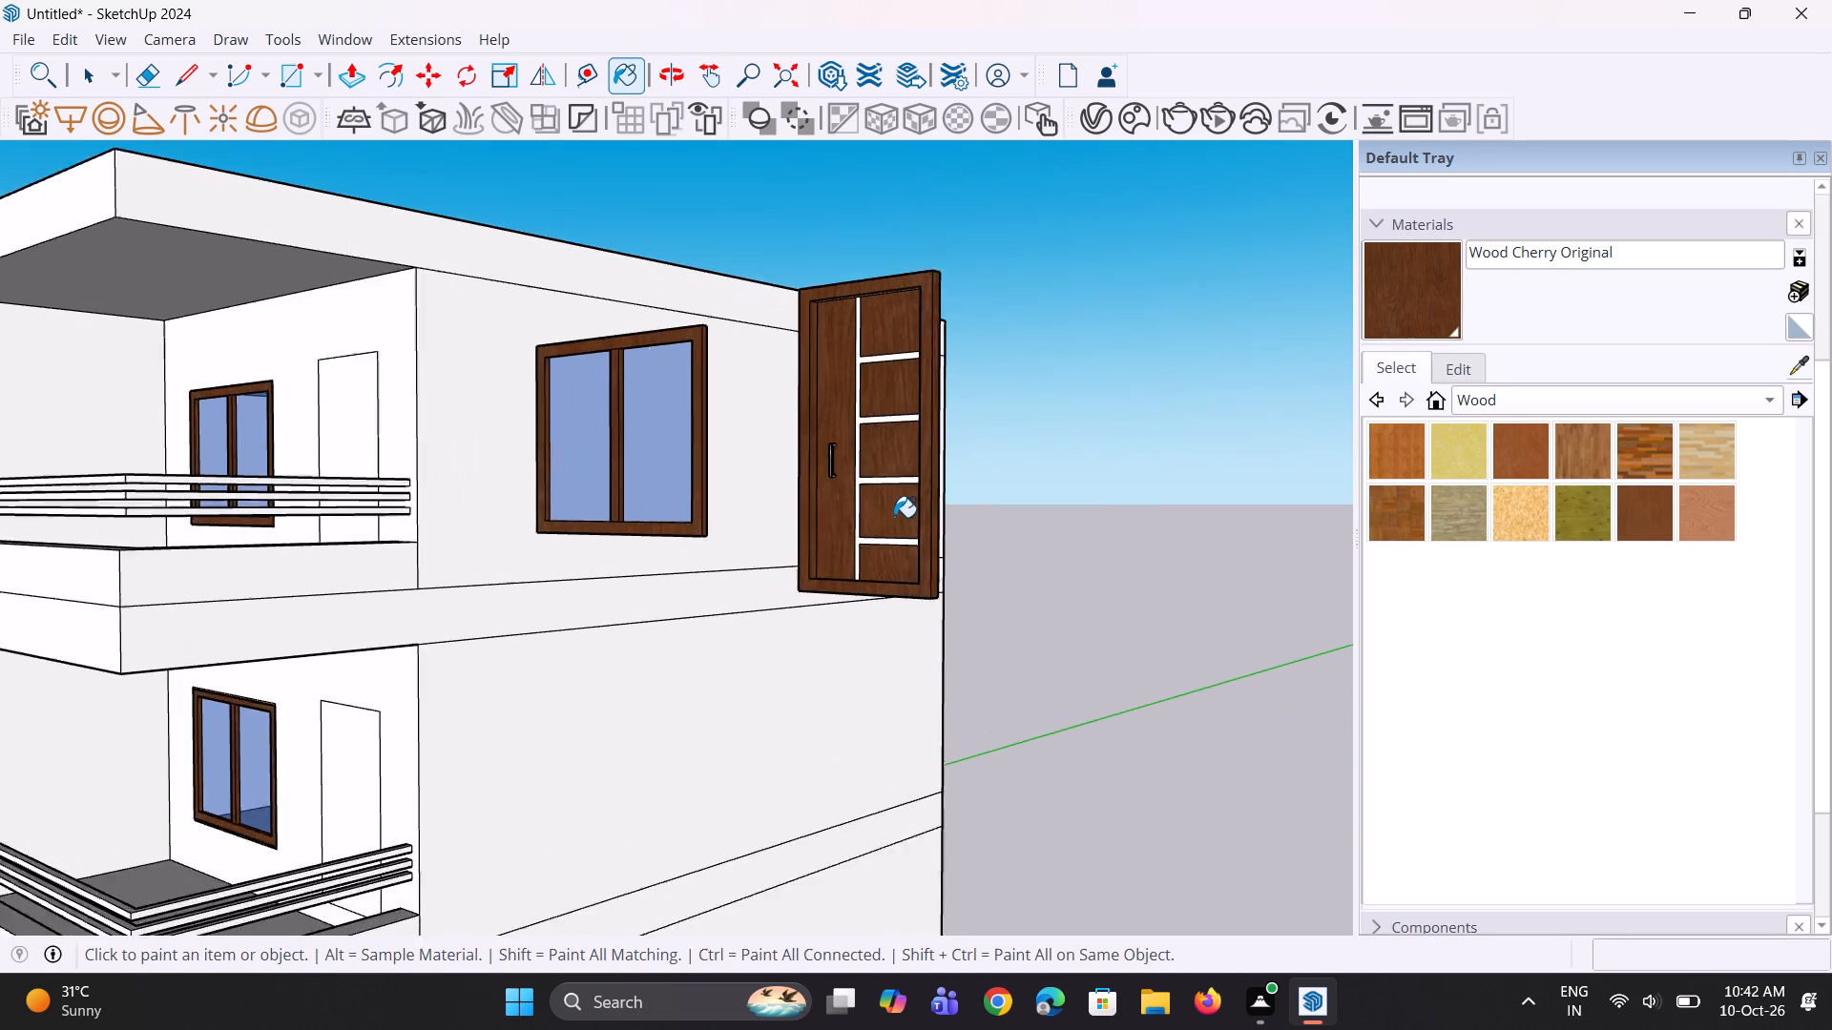
scroll(894, 517, "up", 3)
middle_click_drag(871, 532, 923, 554)
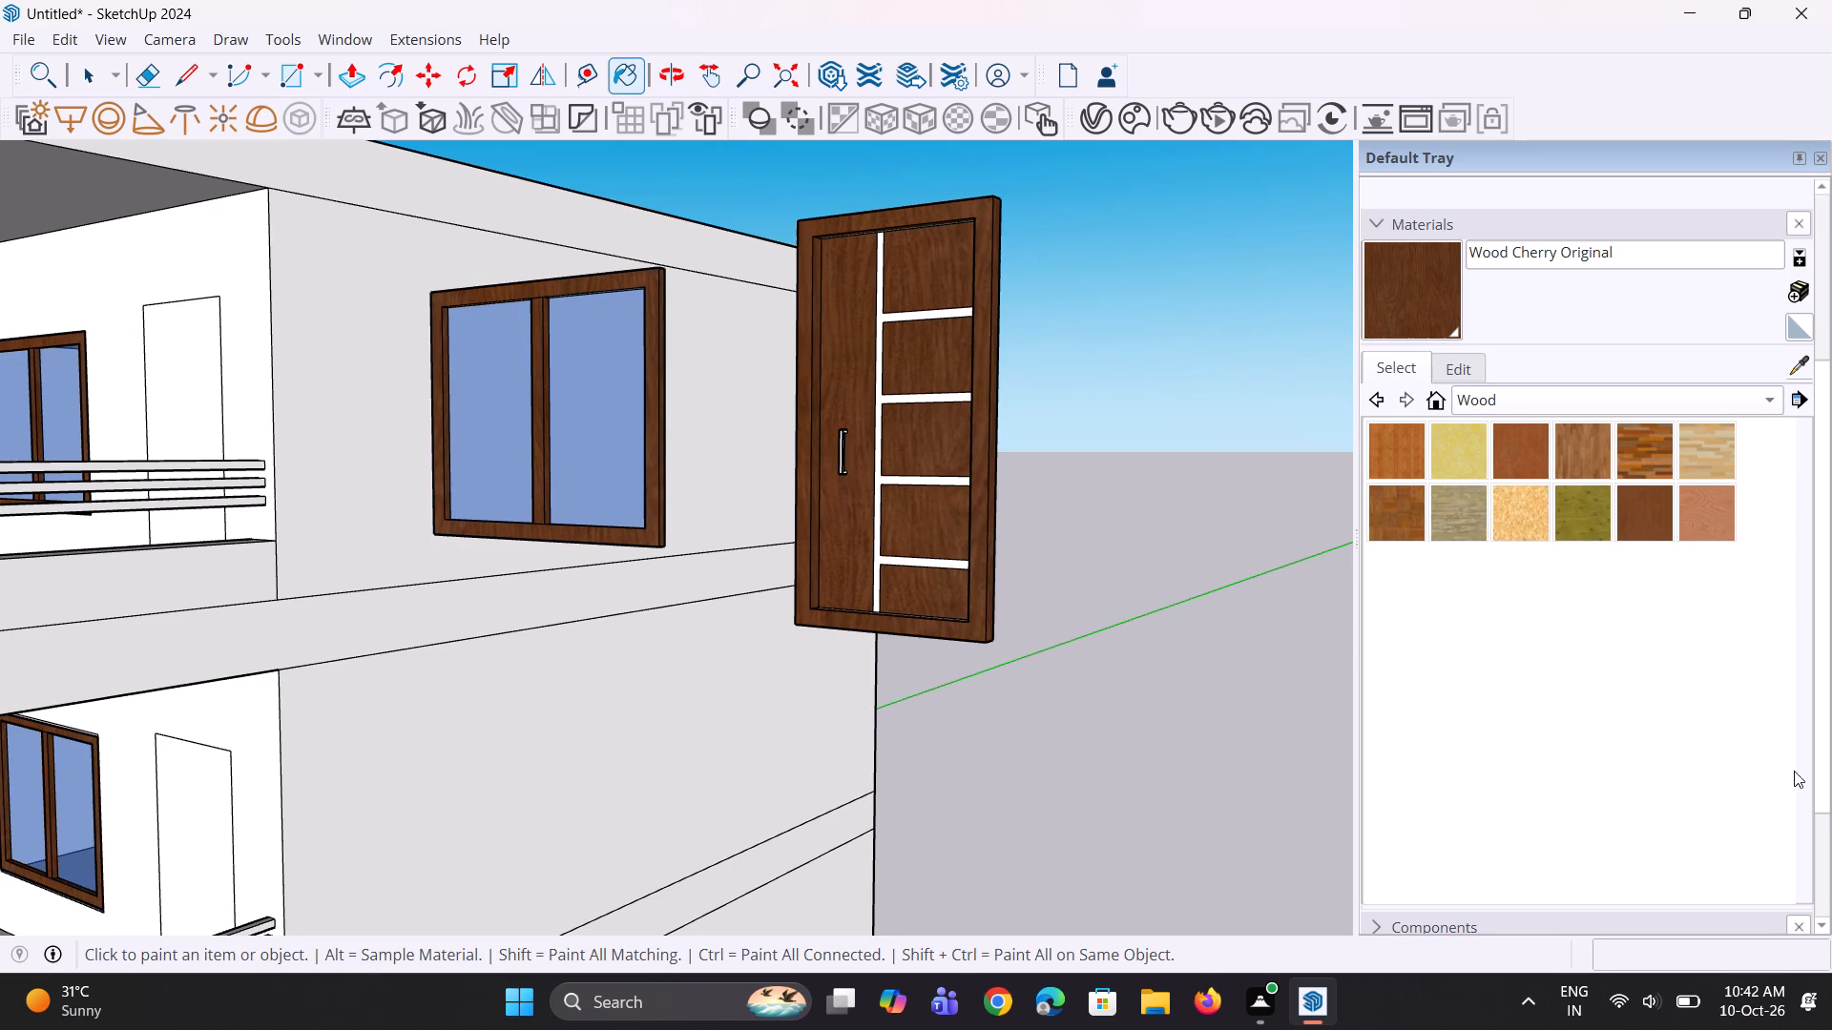
left_click(1393, 457)
scroll(968, 457, "up", 2)
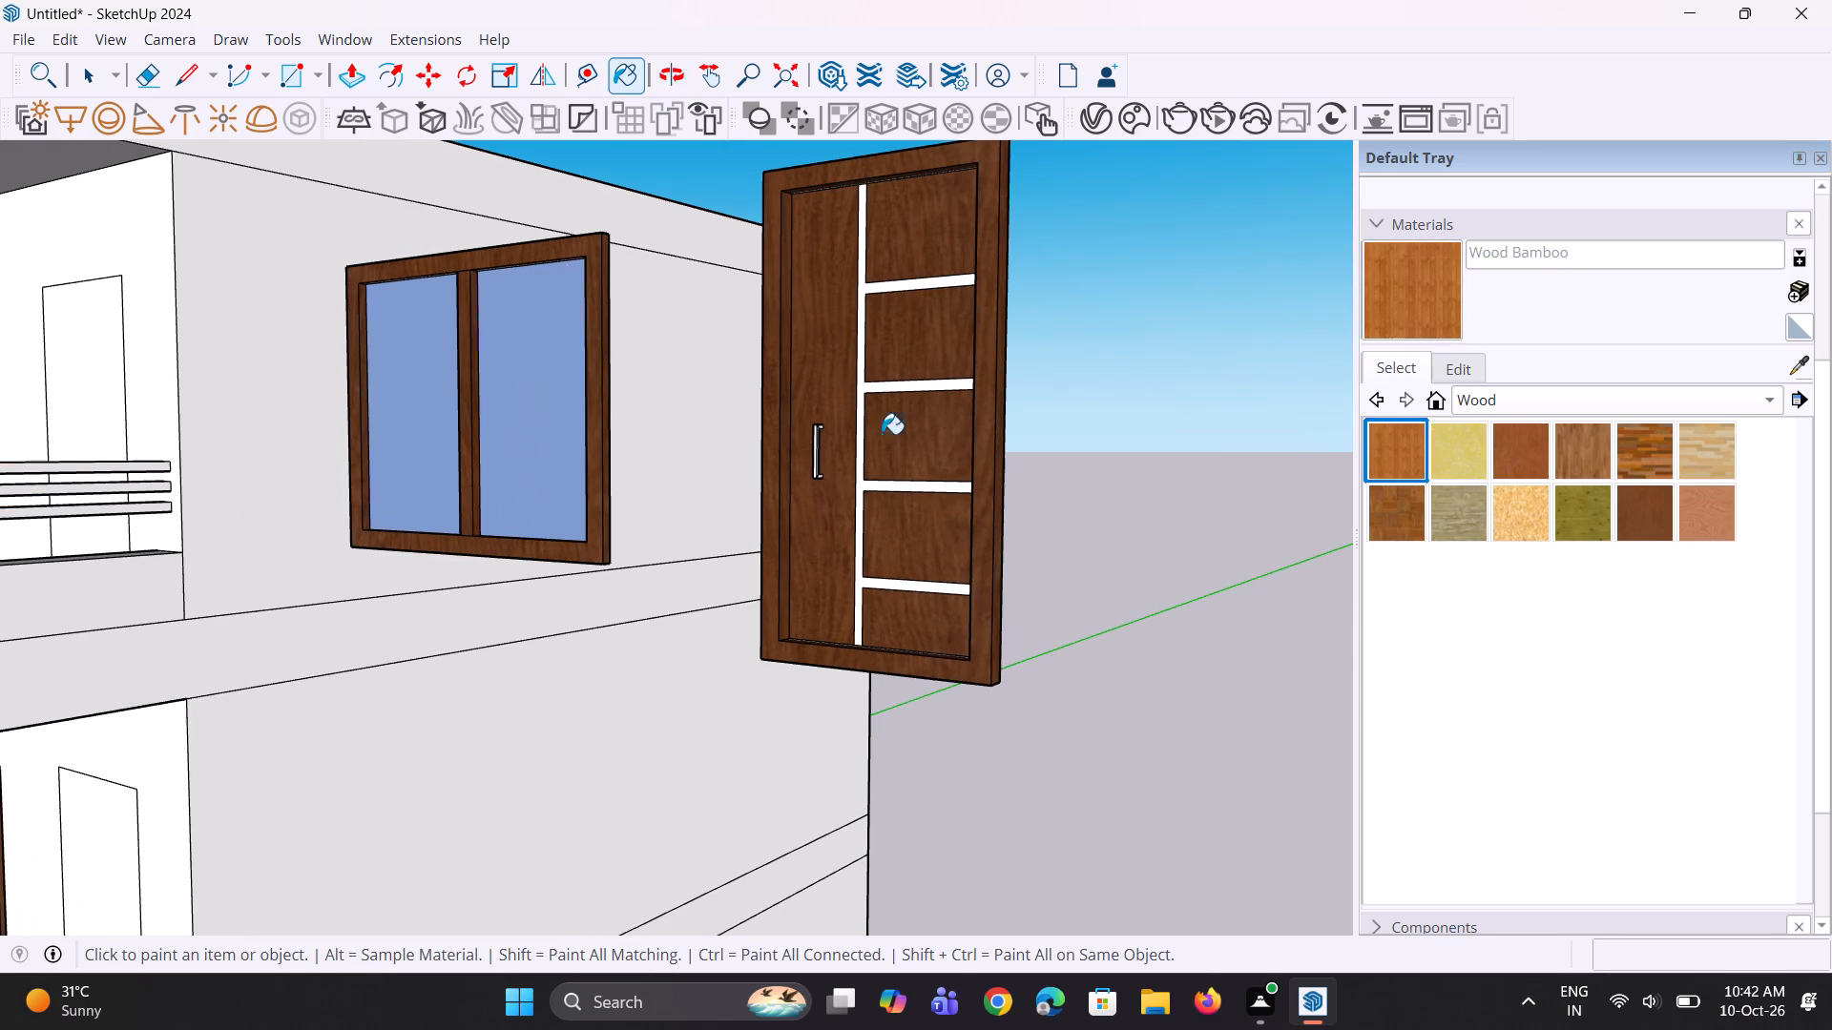
left_click(859, 419)
scroll(882, 586, "down", 3)
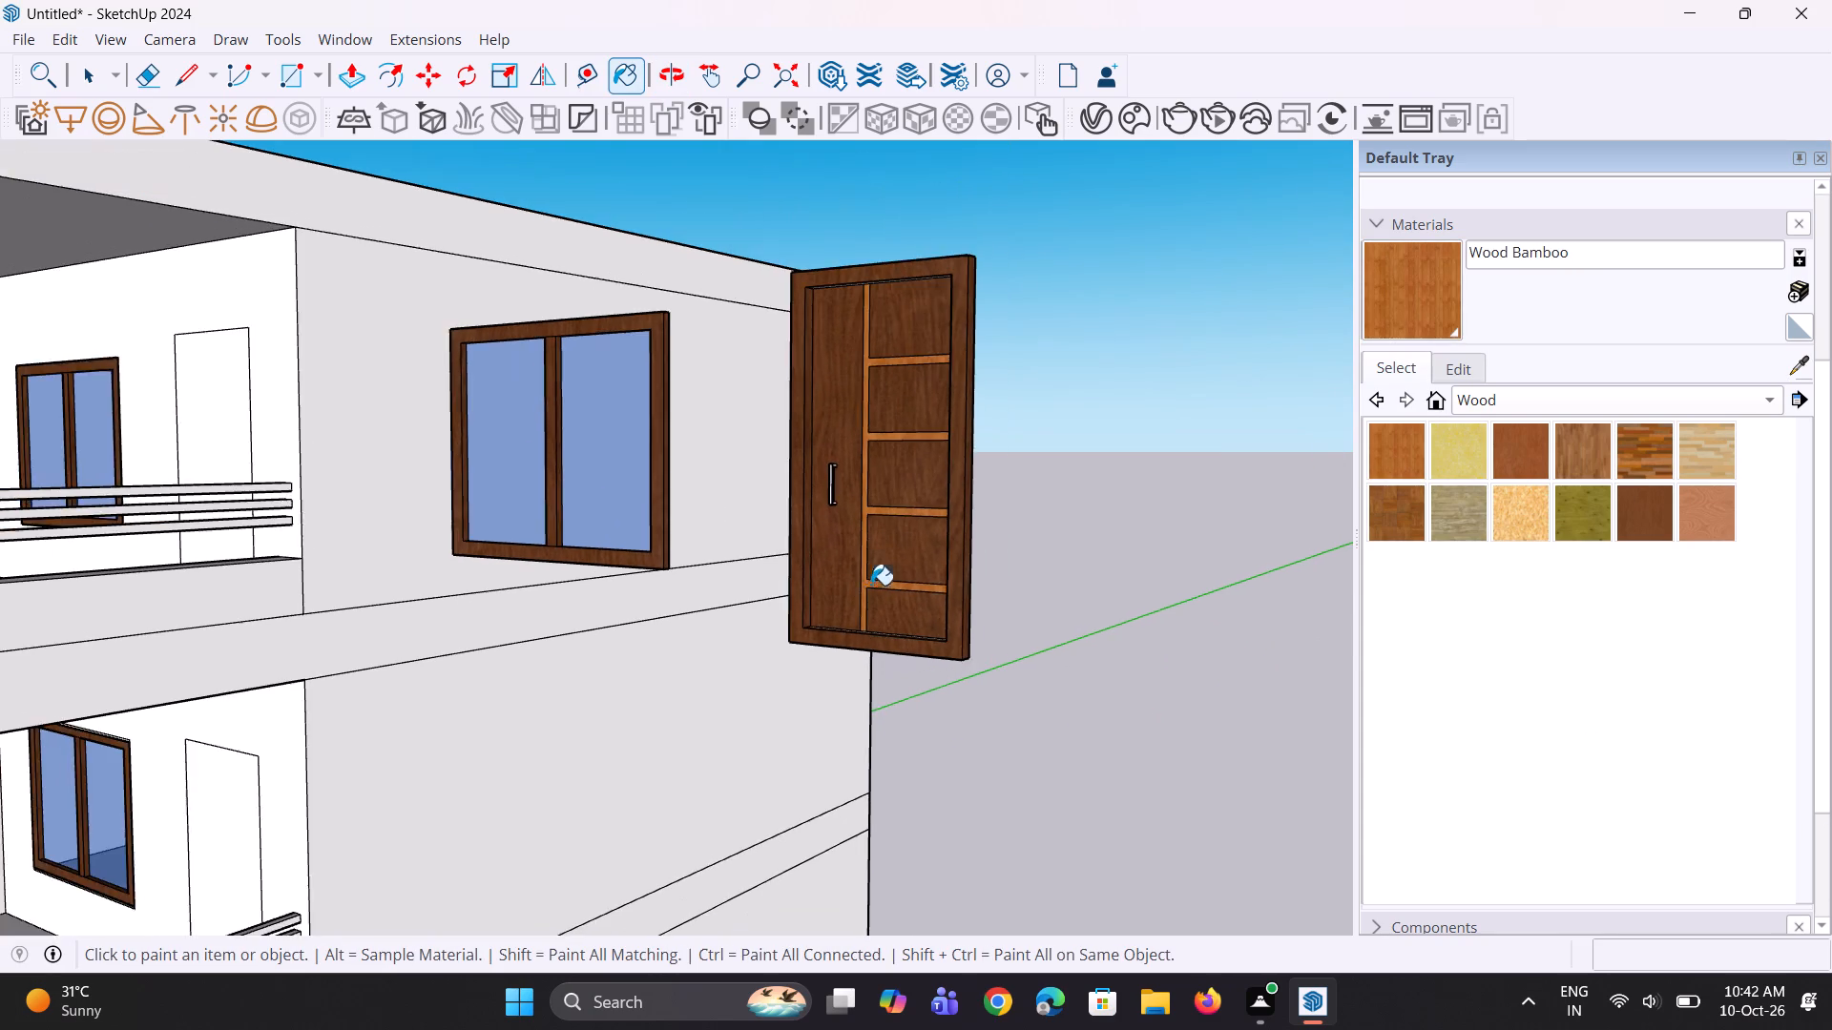
Switch the material library from Wood to Colors and find the gray swatches for the door handle.
middle_click_drag(918, 581, 1045, 611)
scroll(894, 480, "up", 9)
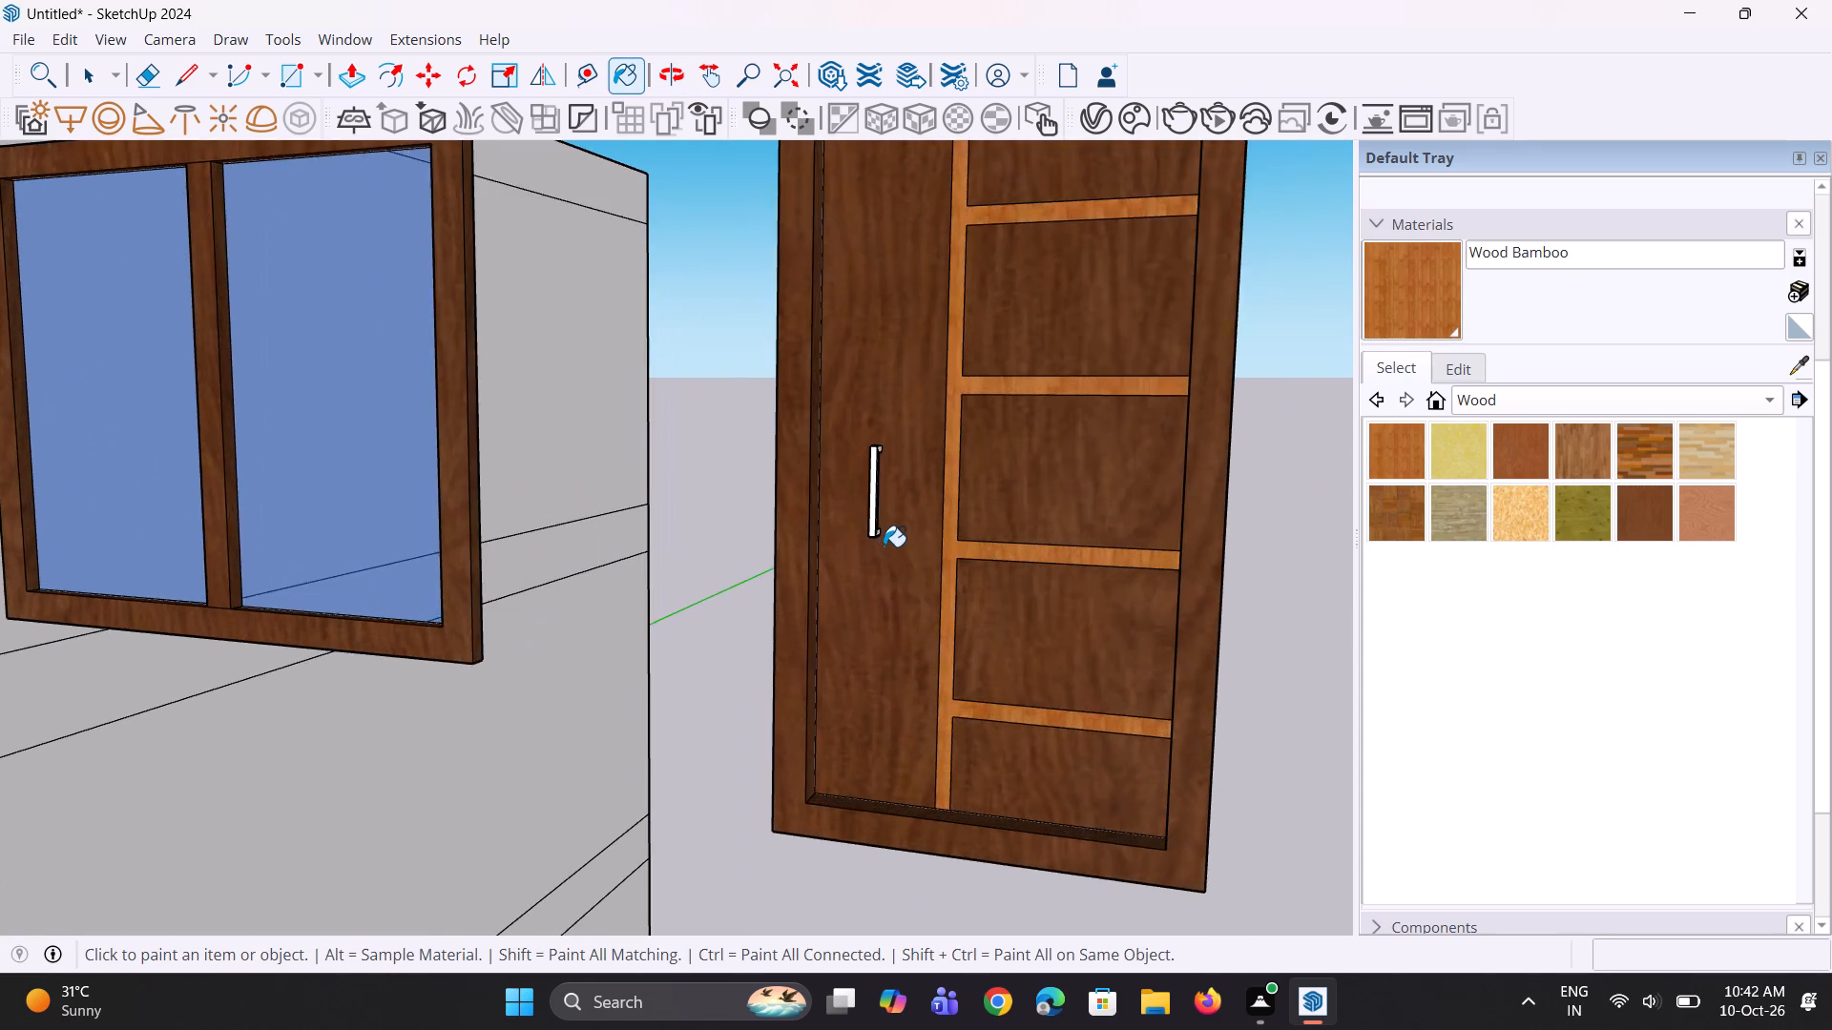
scroll(884, 546, "up", 2)
scroll(876, 534, "down", 3)
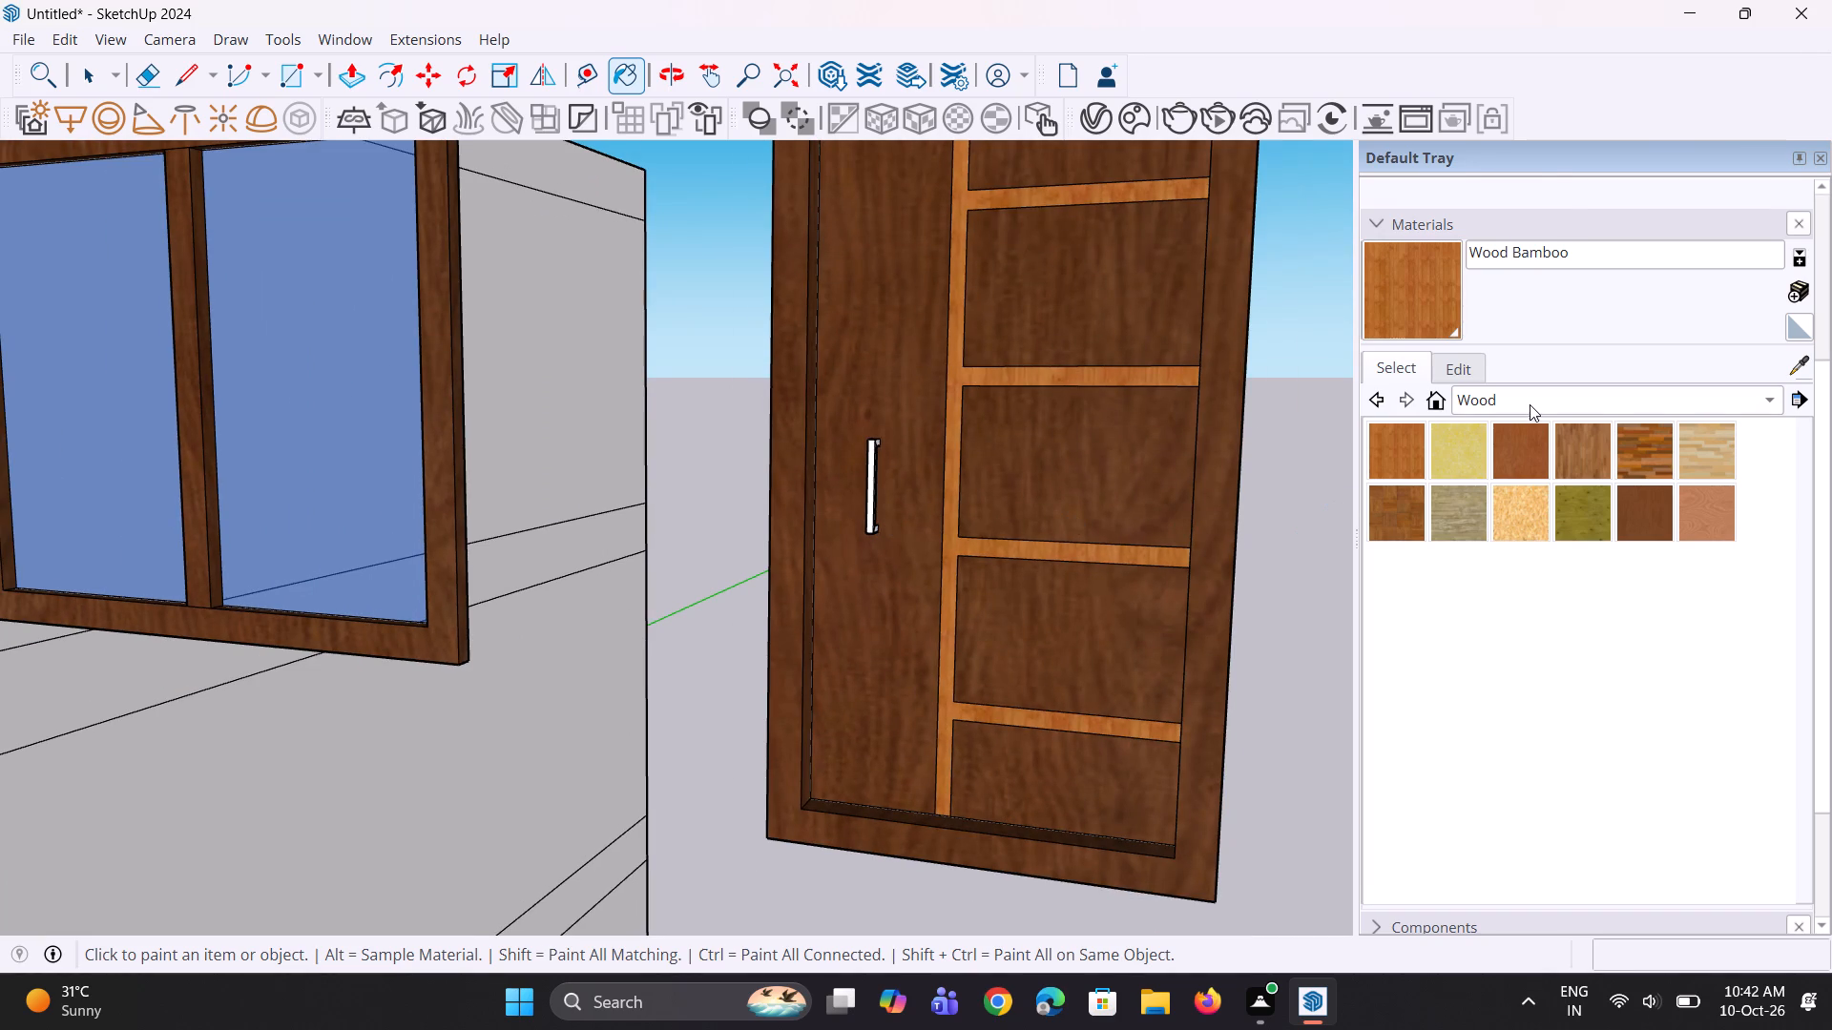
left_click(1530, 404)
left_click(1490, 154)
scroll(1499, 590, "down", 10)
scroll(1508, 631, "up", 1)
scroll(1507, 632, "down", 6)
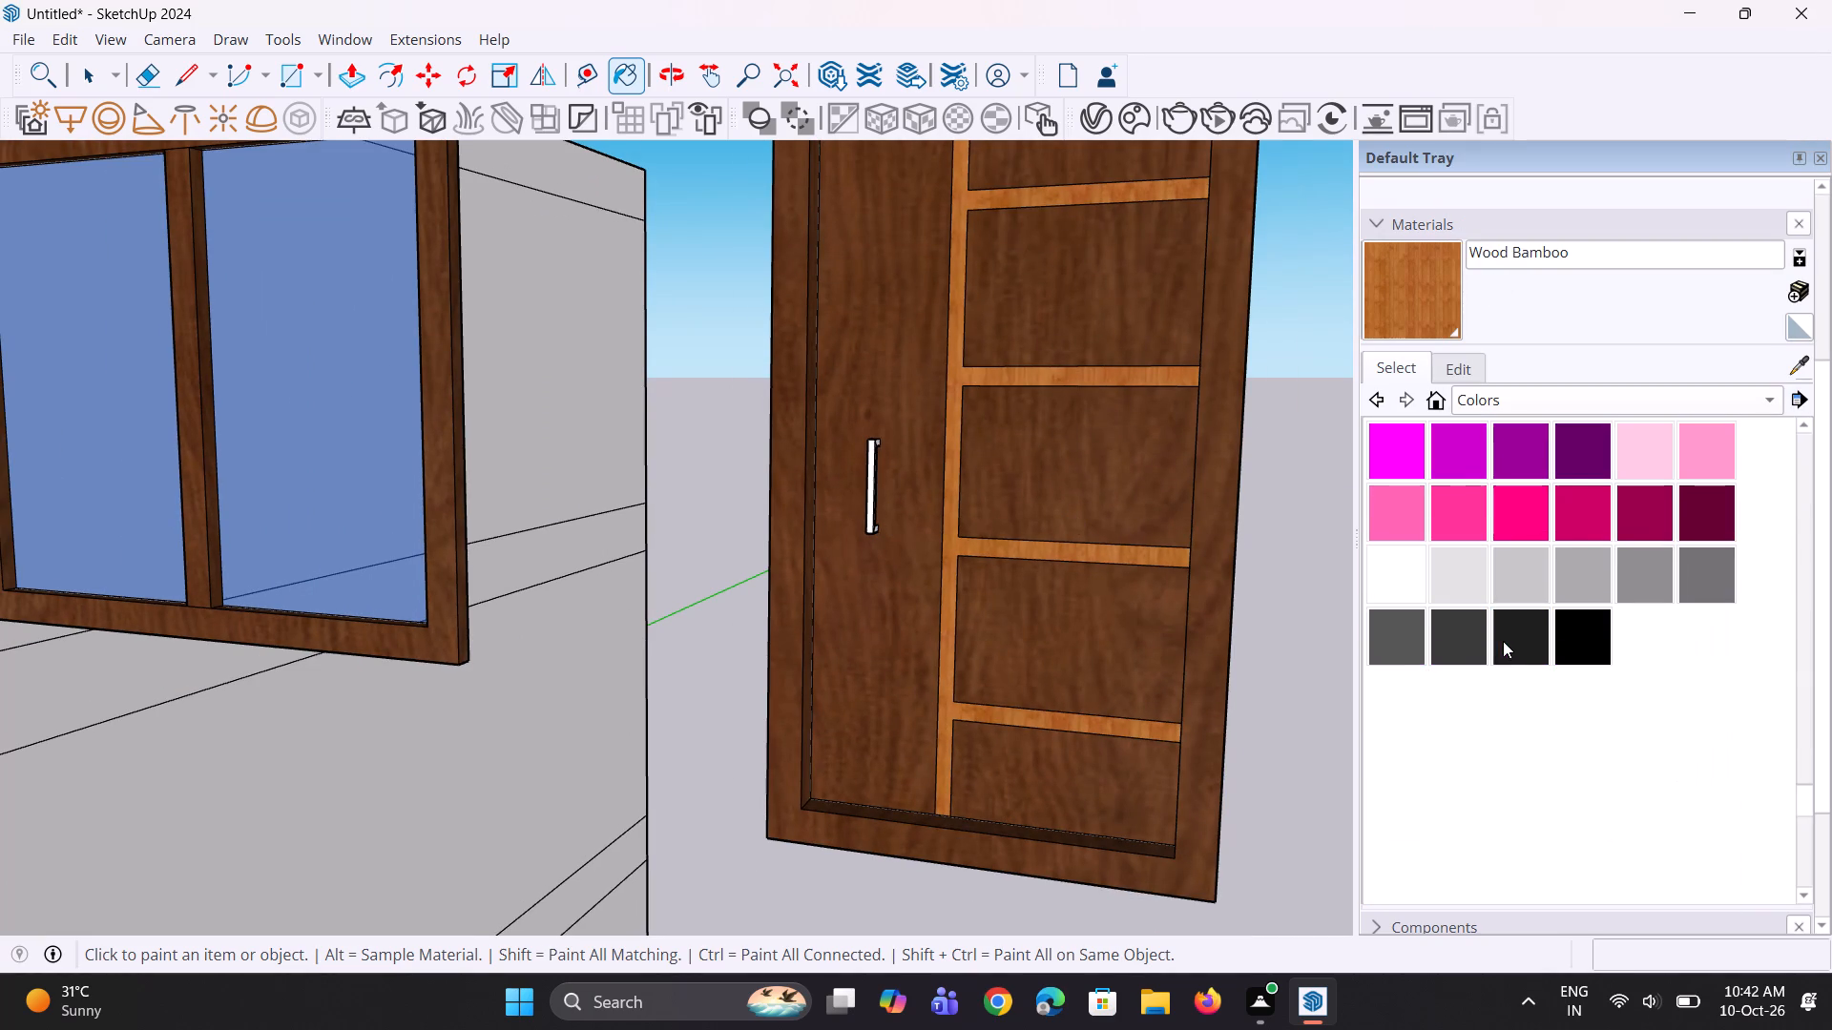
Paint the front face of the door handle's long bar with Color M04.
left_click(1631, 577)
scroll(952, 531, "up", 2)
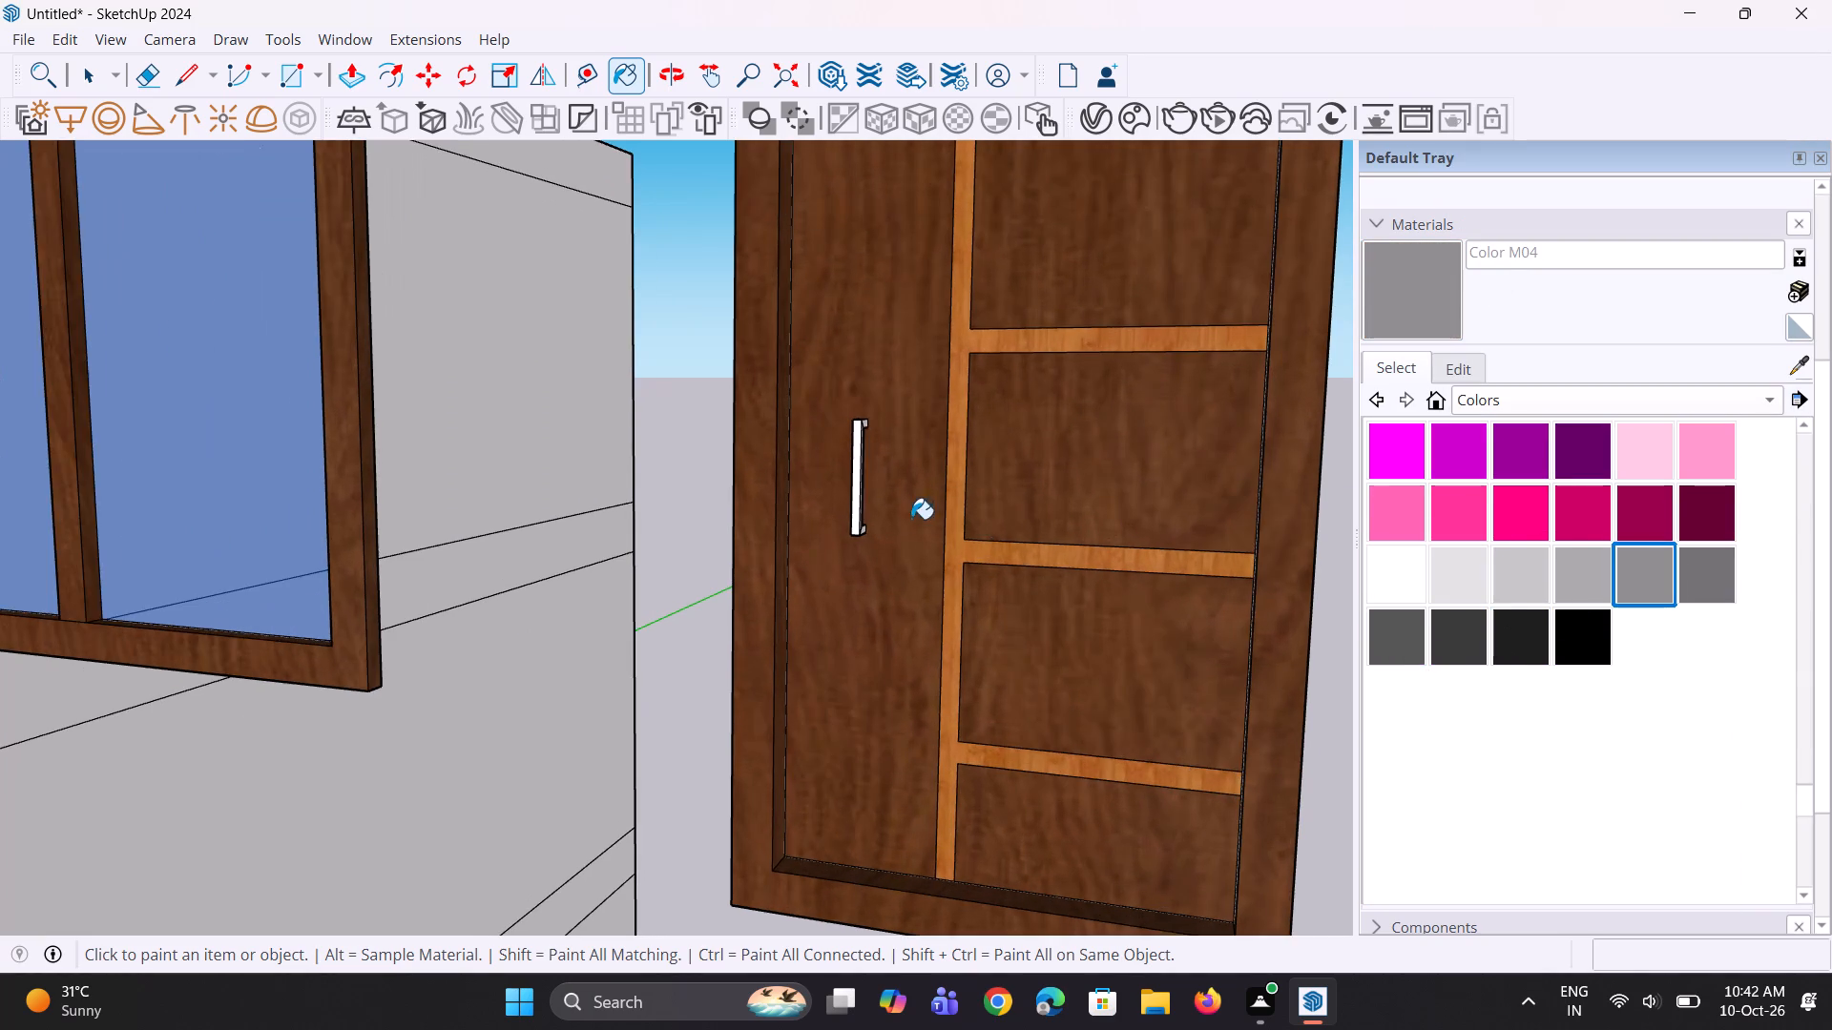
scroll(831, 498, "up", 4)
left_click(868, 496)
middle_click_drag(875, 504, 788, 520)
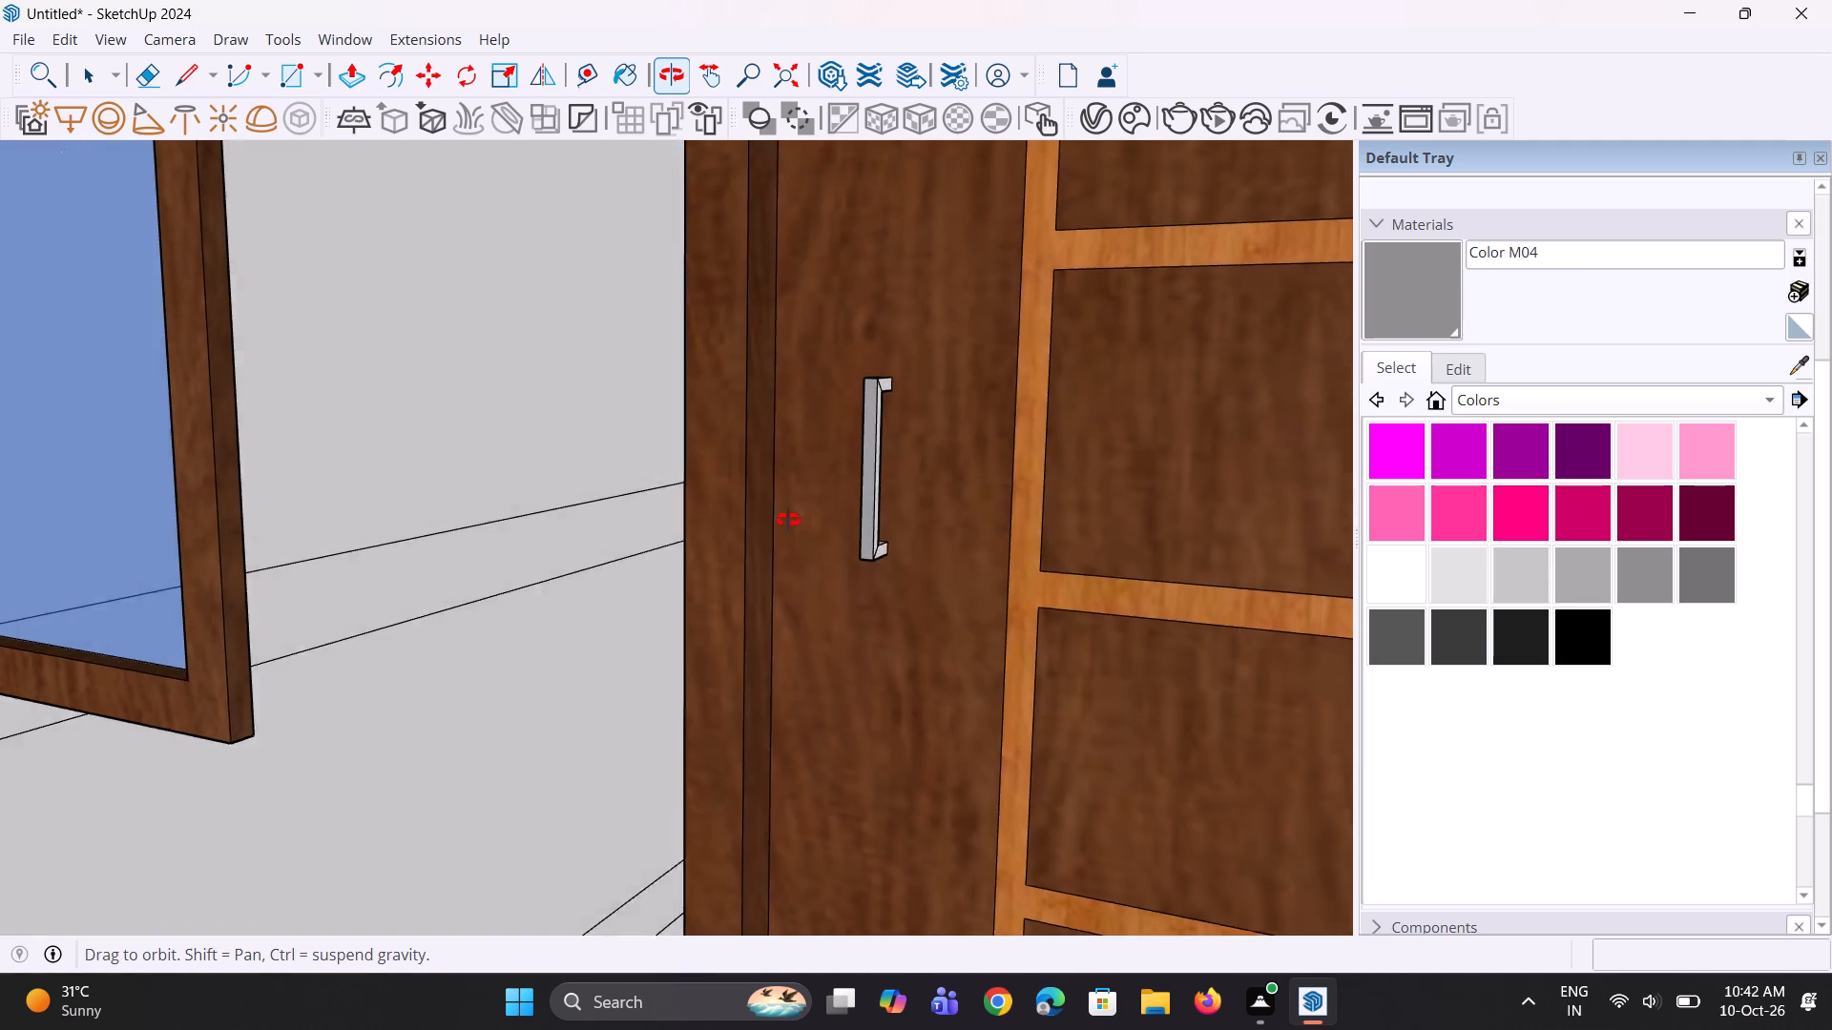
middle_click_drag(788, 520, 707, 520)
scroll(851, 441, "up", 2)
Paint the handle's front face, one side of its bar and both stubs, and the lower stub's upper face with Color M05.
left_click(1720, 581)
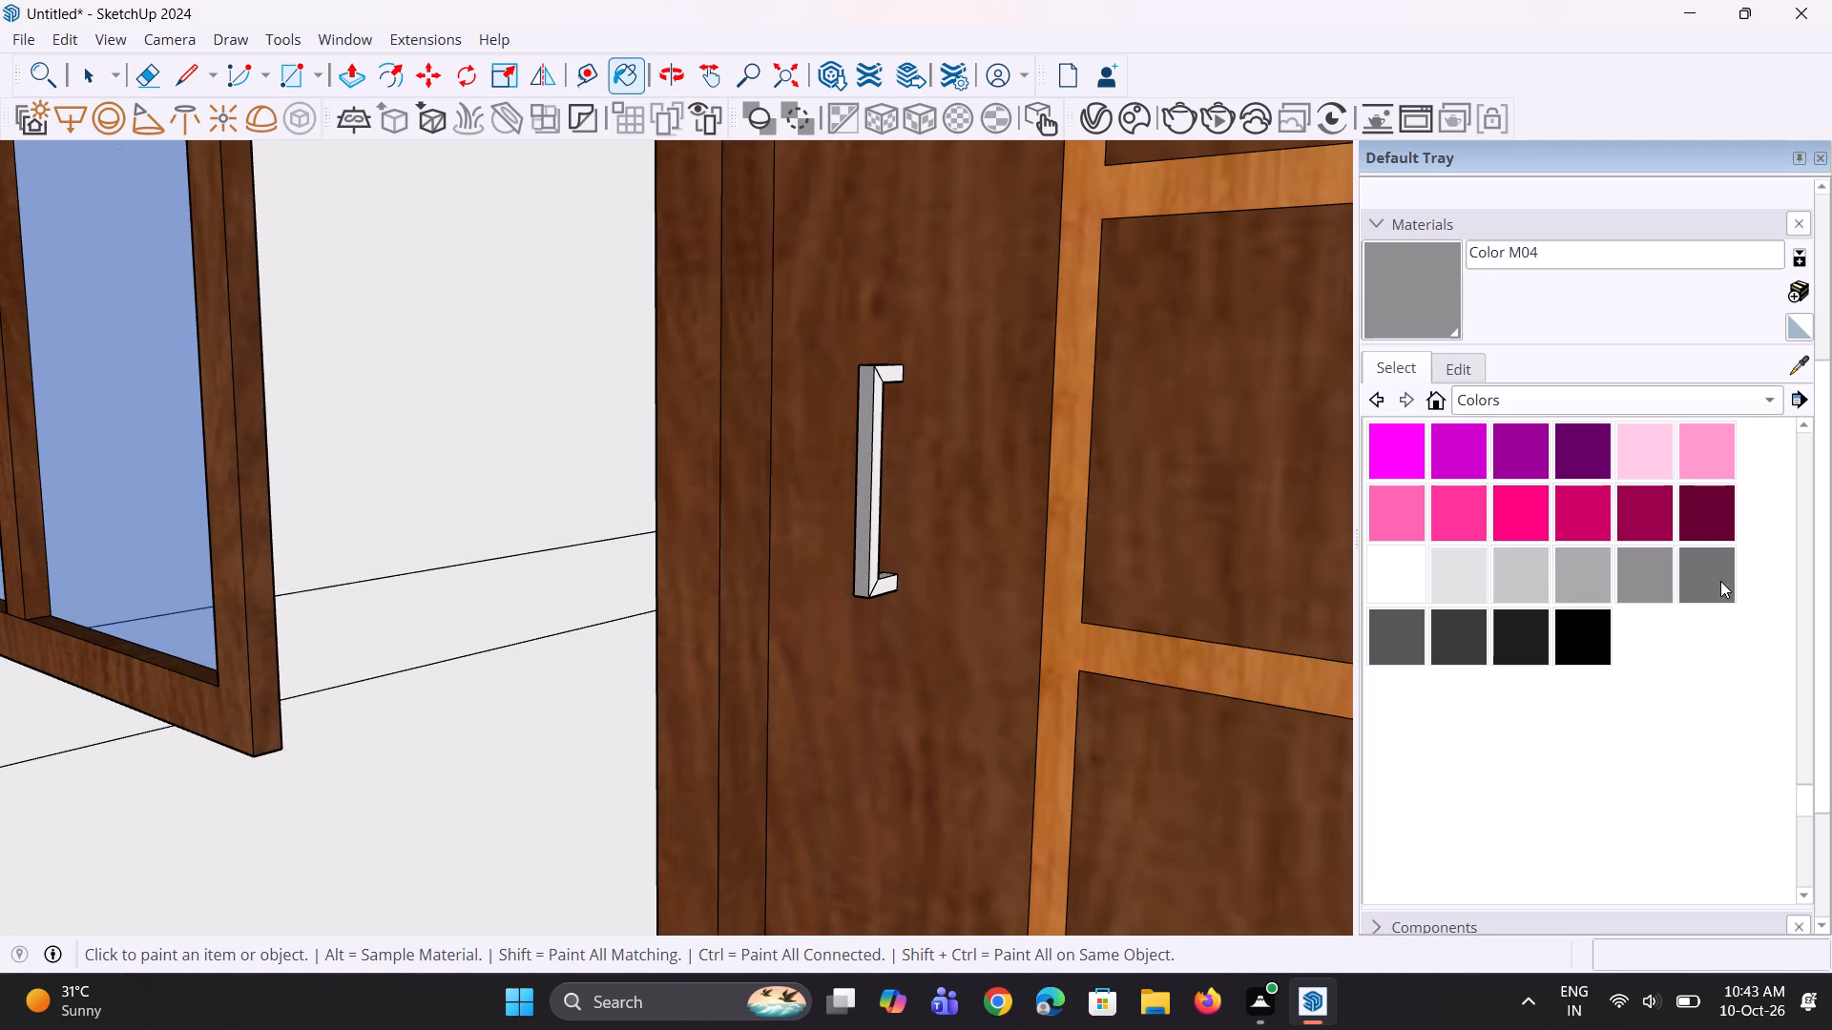
scroll(1200, 427, "up", 2)
scroll(928, 388, "up", 2)
left_click(833, 357)
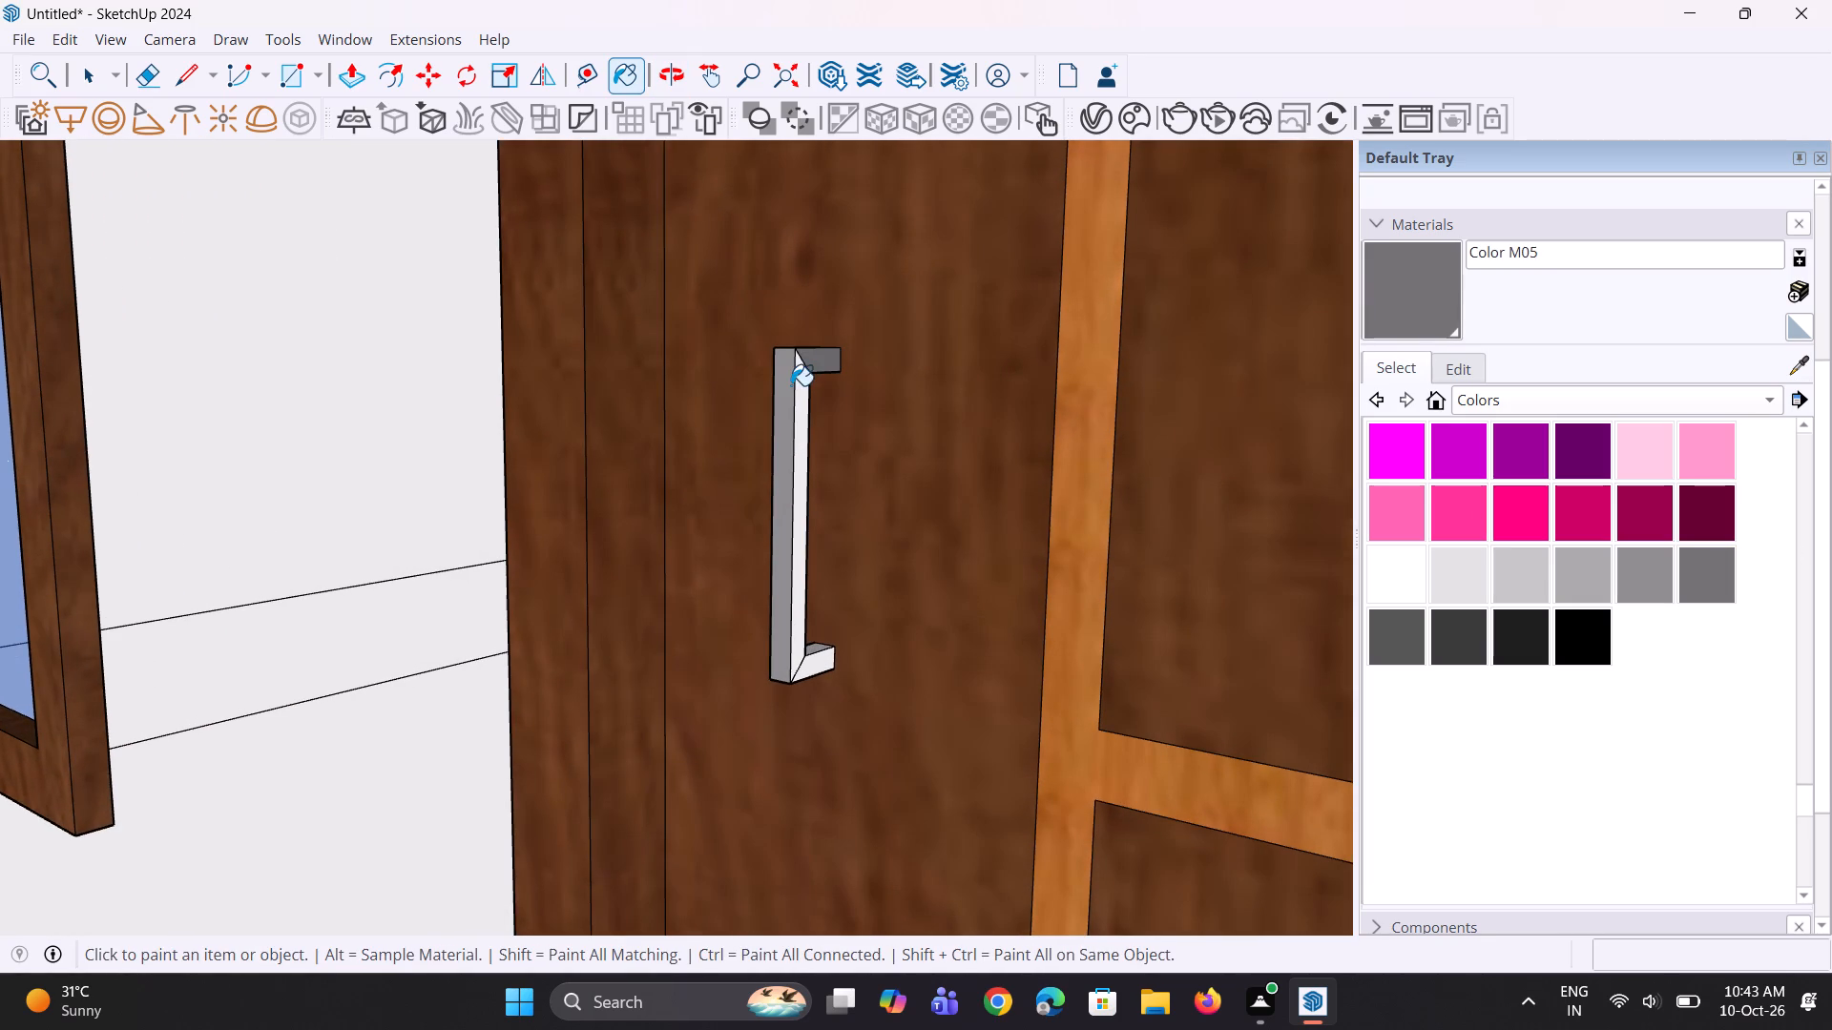
left_click(801, 393)
left_click(788, 391)
scroll(817, 669, "up", 2)
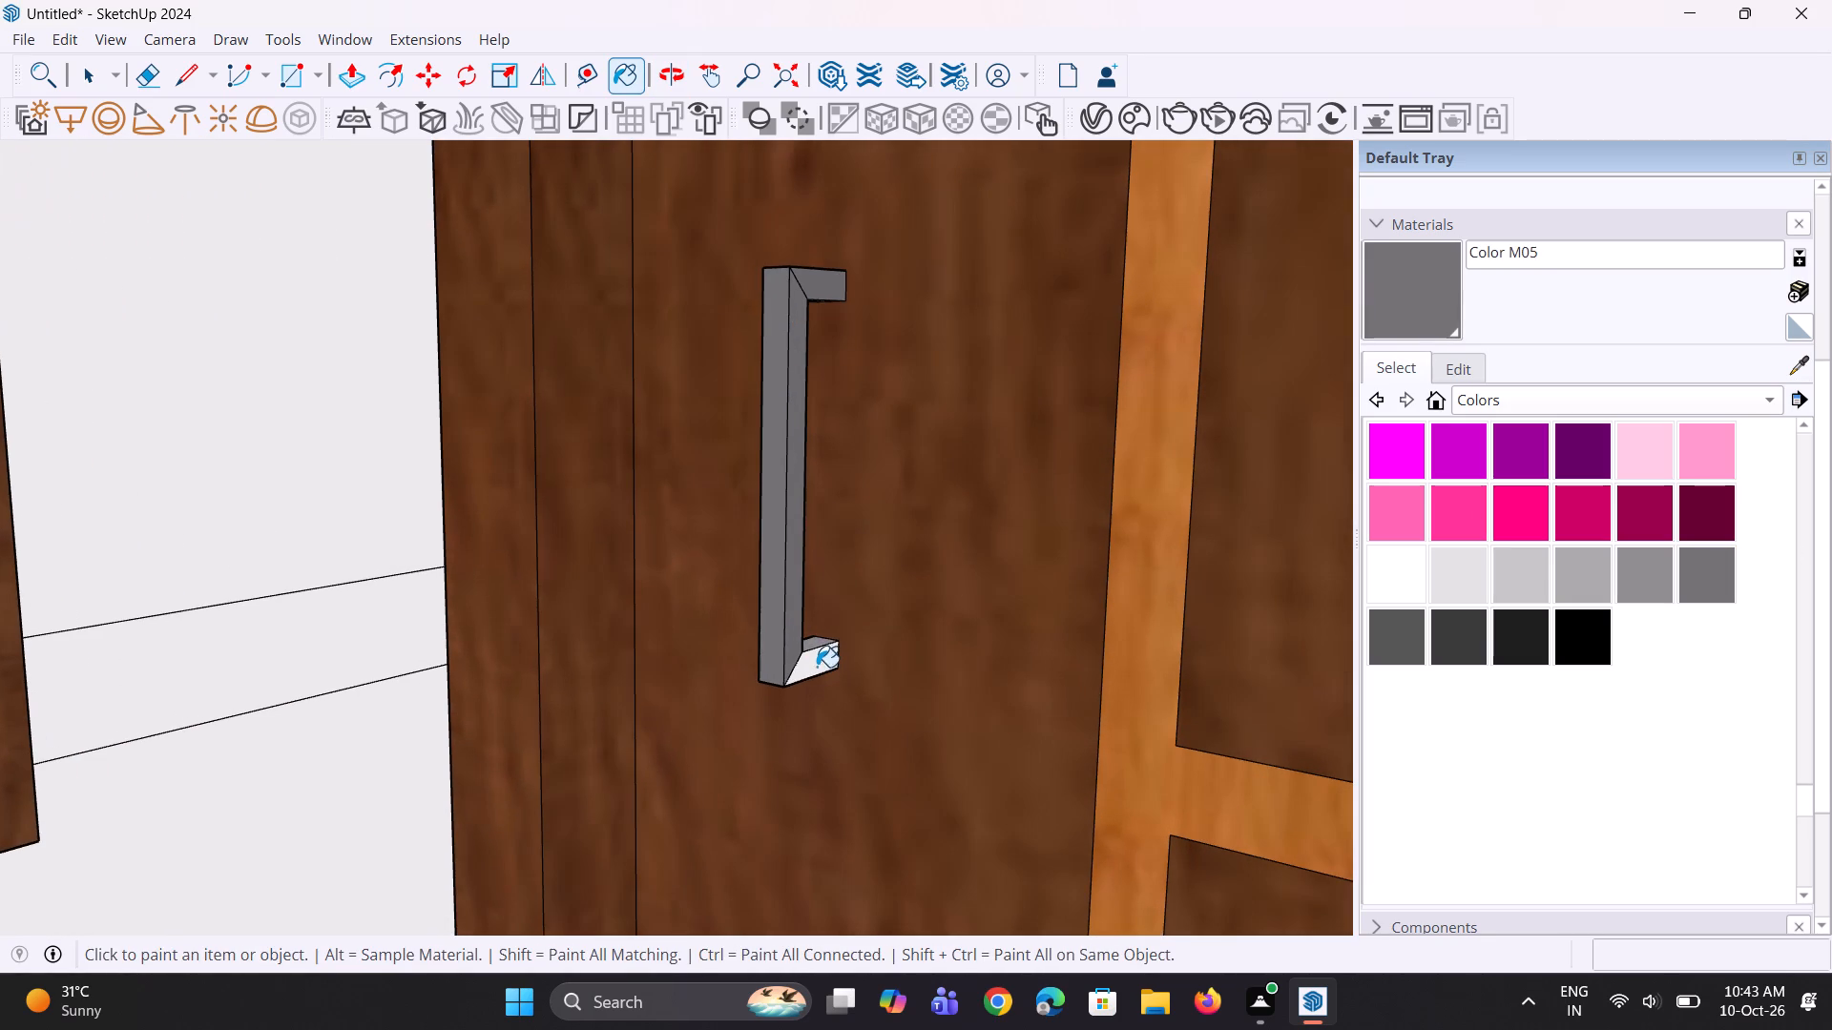
left_click(817, 665)
left_click(822, 645)
scroll(816, 653, "down", 4)
Paint the handle's remaining white faces on the bar's other side, both stubs, the top and the bar's back with Color M05.
middle_click_drag(785, 588, 1150, 642)
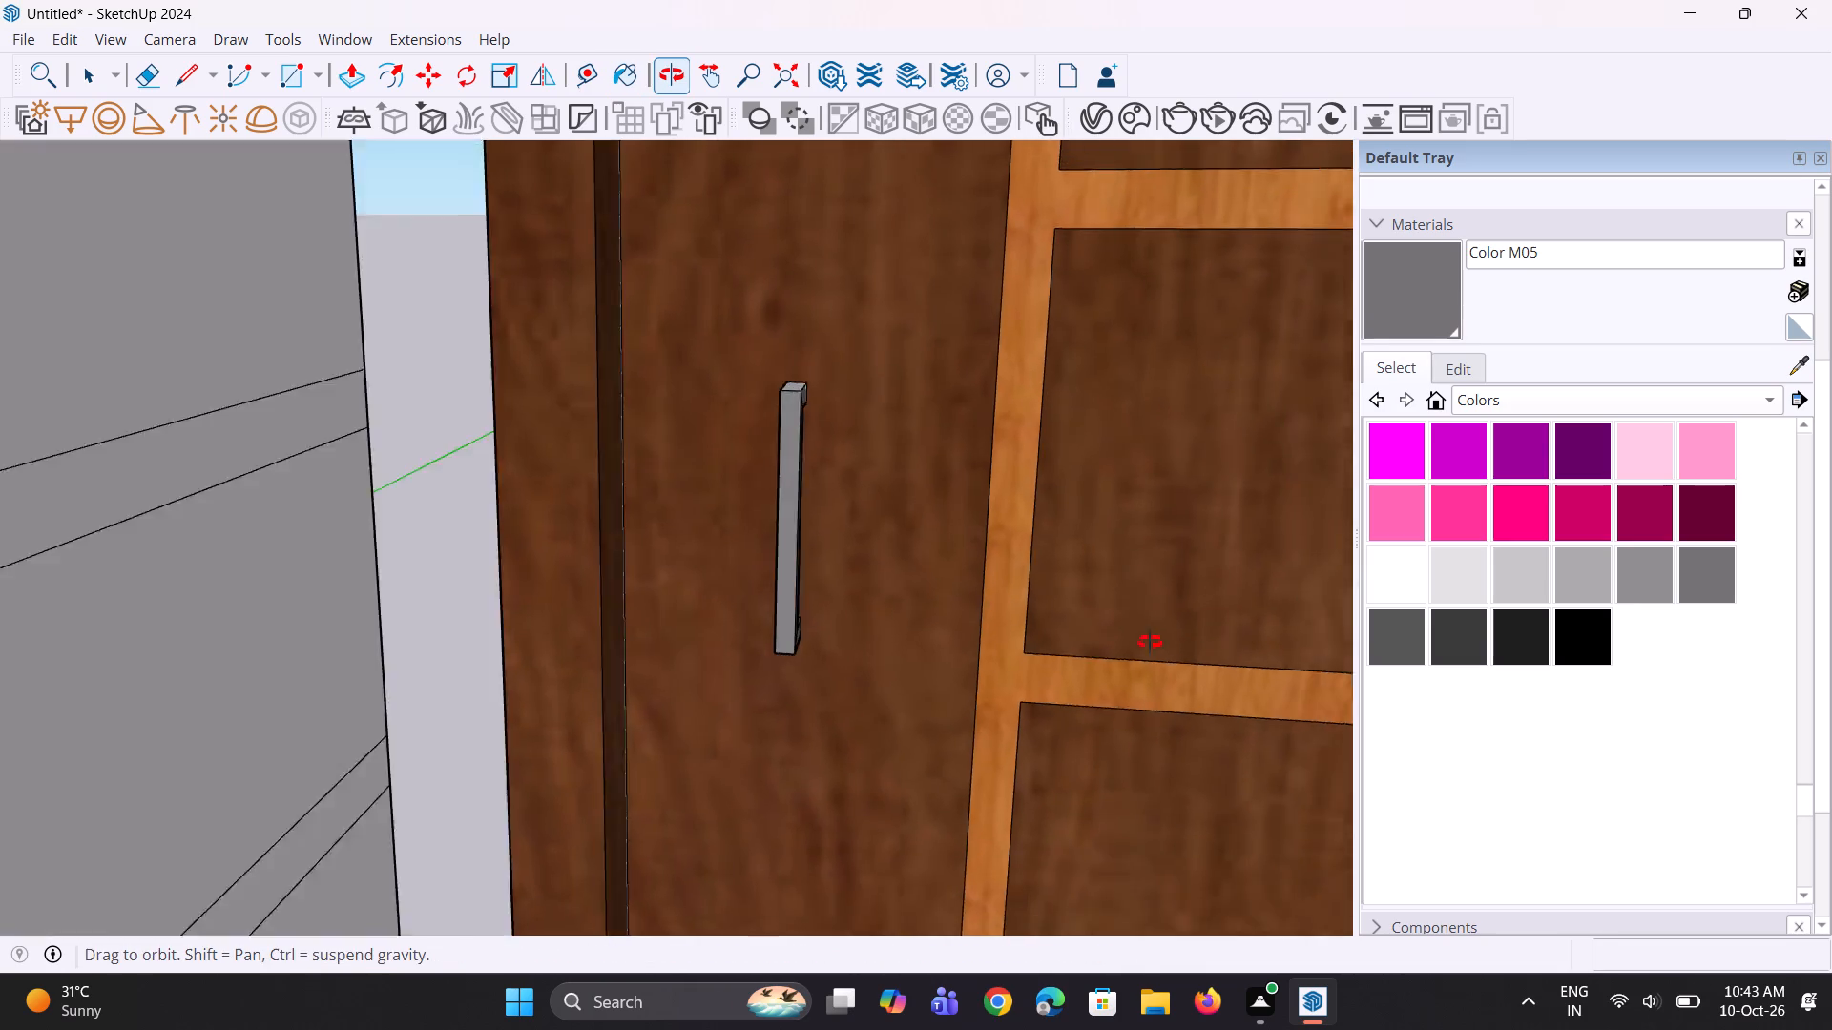
middle_click_drag(1150, 642, 1434, 620)
scroll(734, 540, "up", 2)
scroll(713, 621, "up", 3)
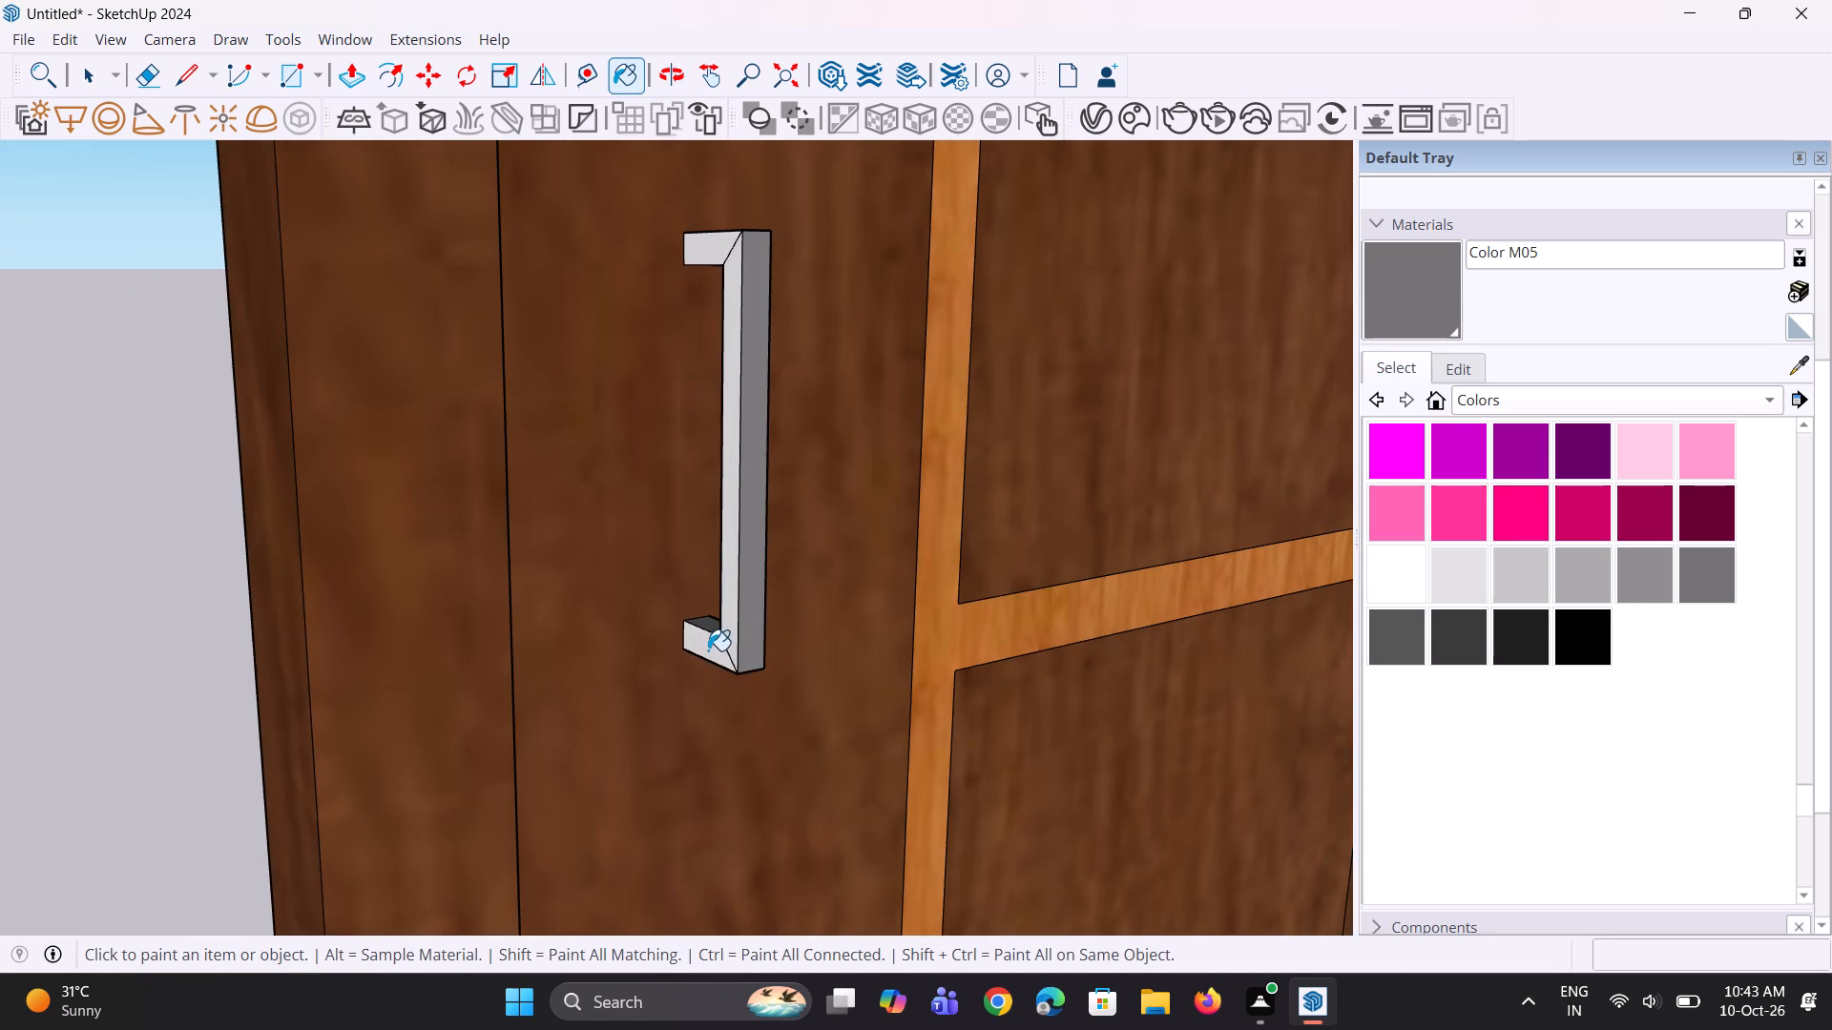
left_click(707, 651)
left_click(733, 601)
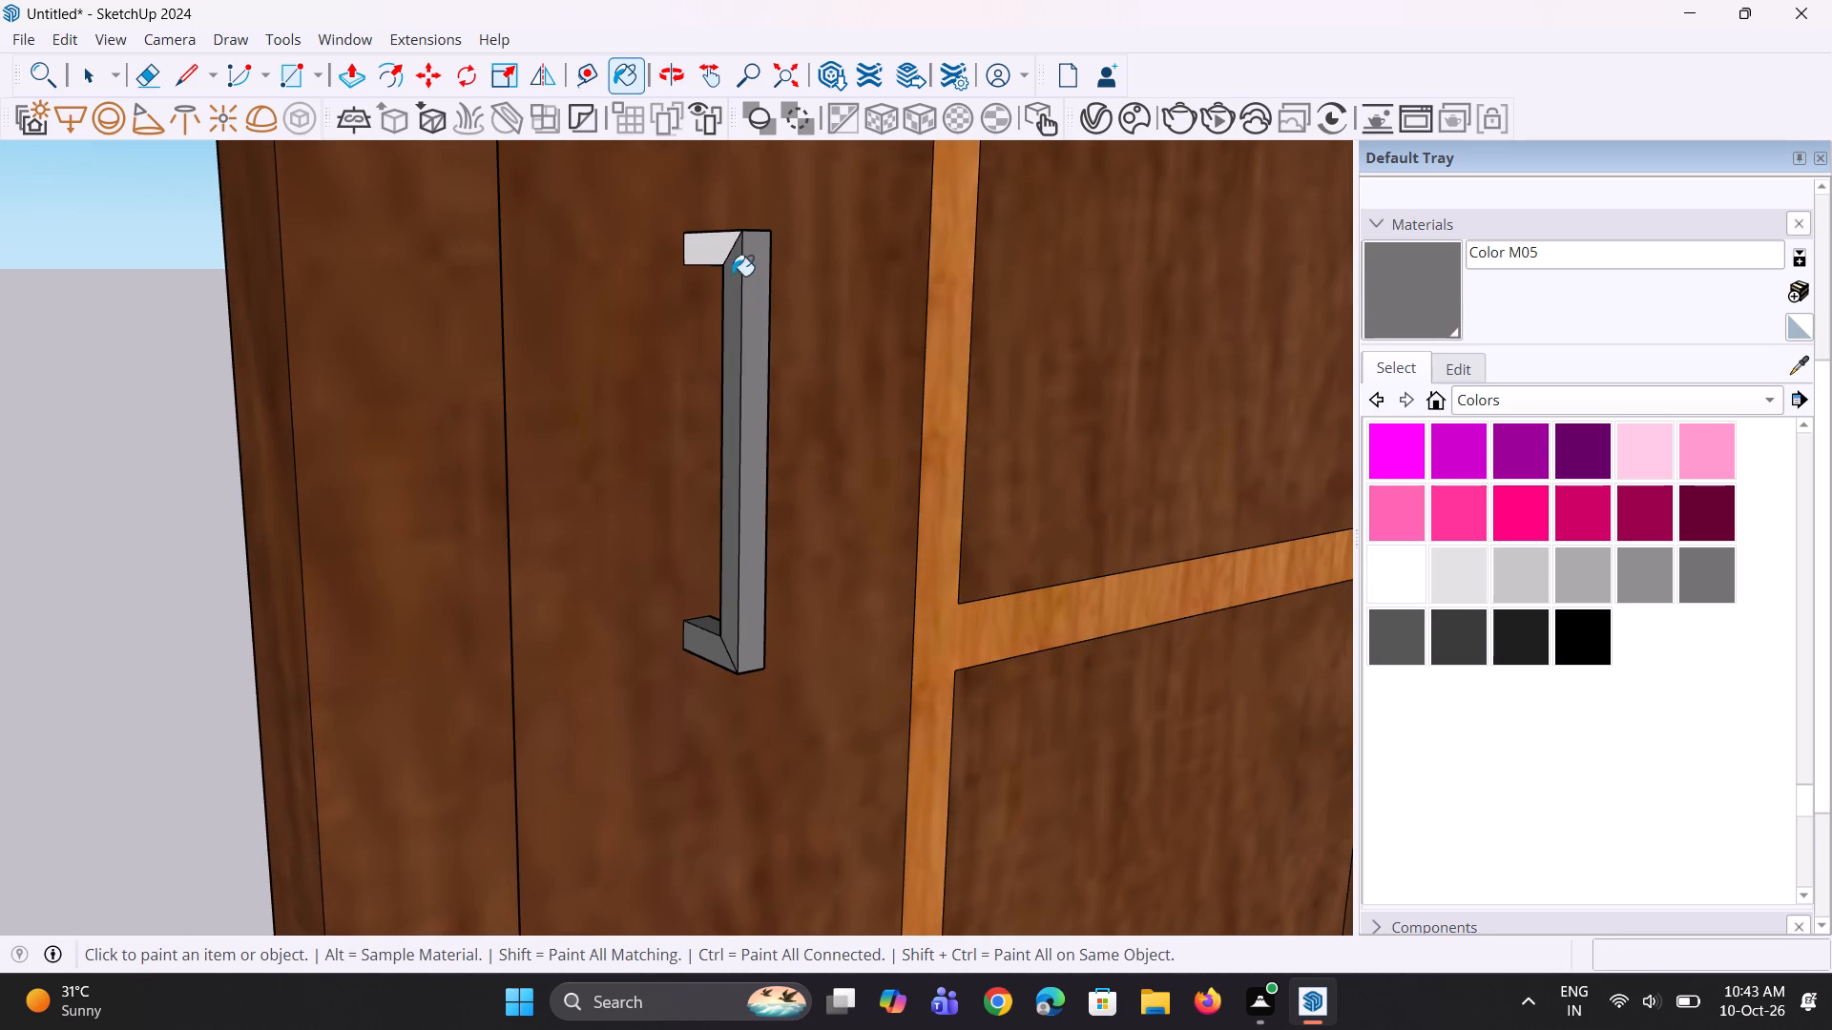
left_click(713, 247)
middle_click_drag(777, 313, 687, 483)
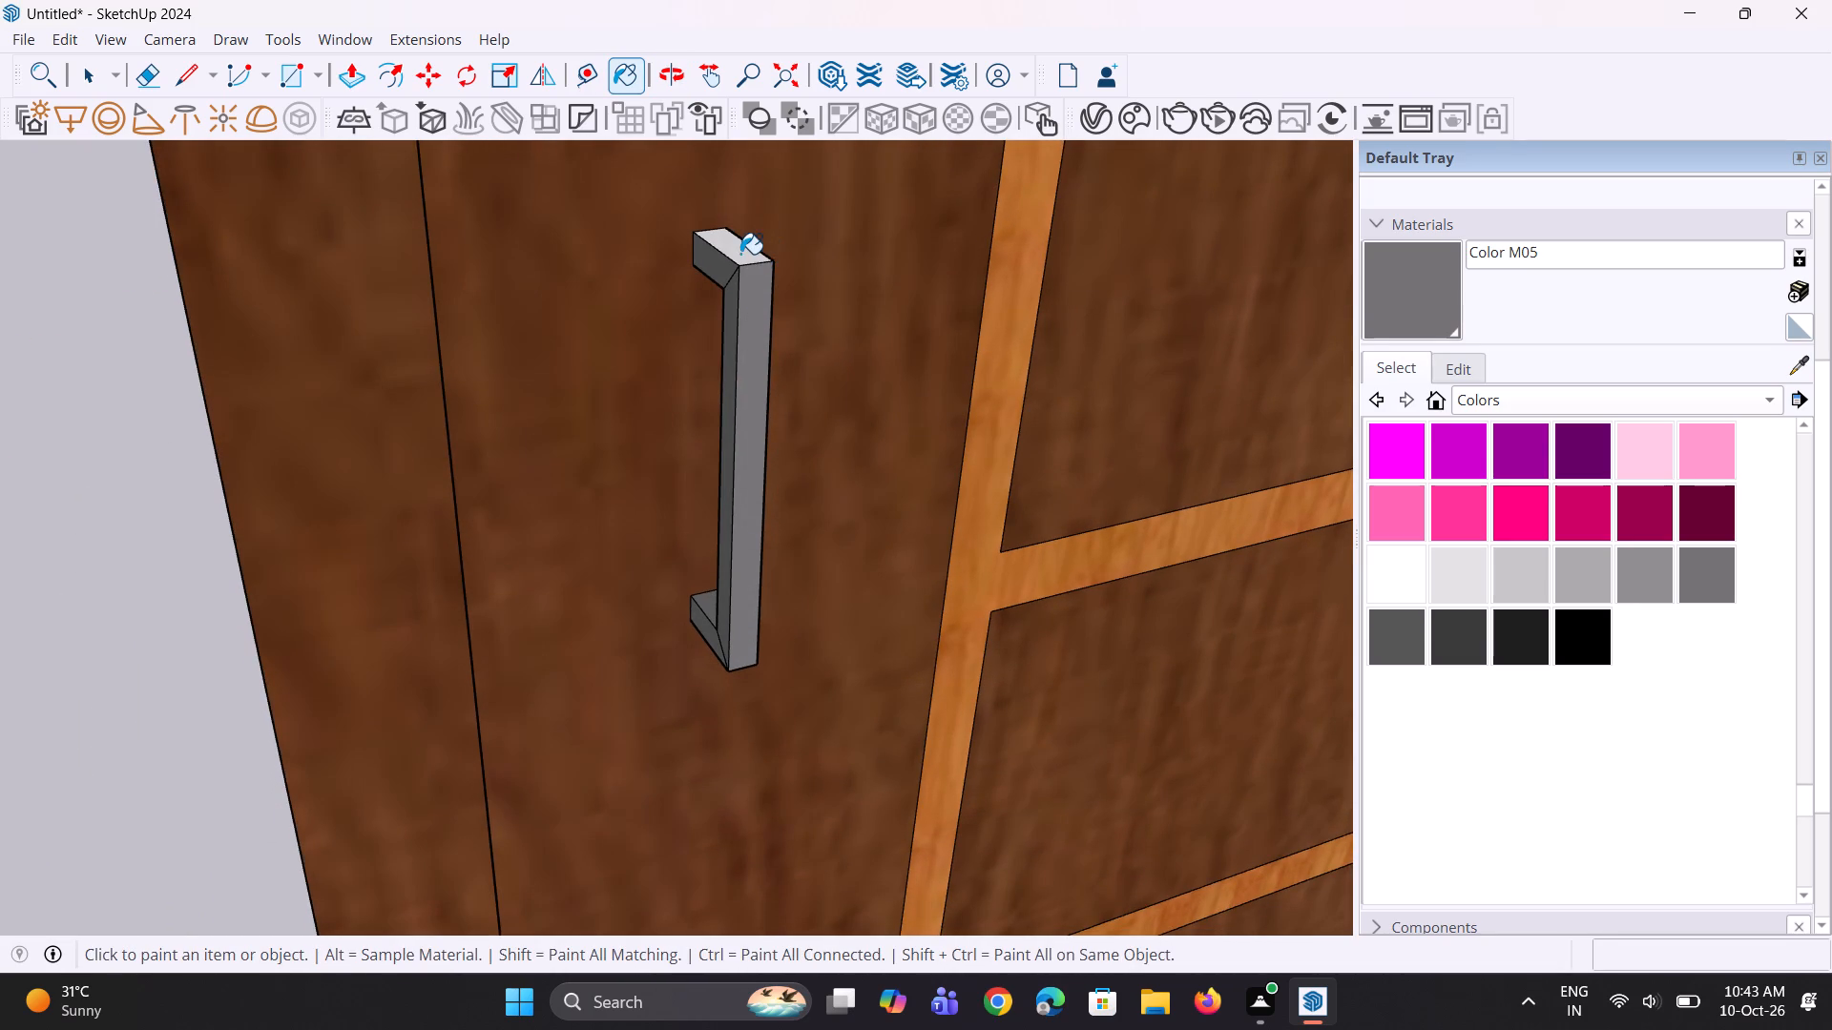
left_click(740, 254)
middle_click_drag(743, 457, 0, 390)
scroll(924, 468, "up", 6)
middle_click_drag(698, 505, 492, 539)
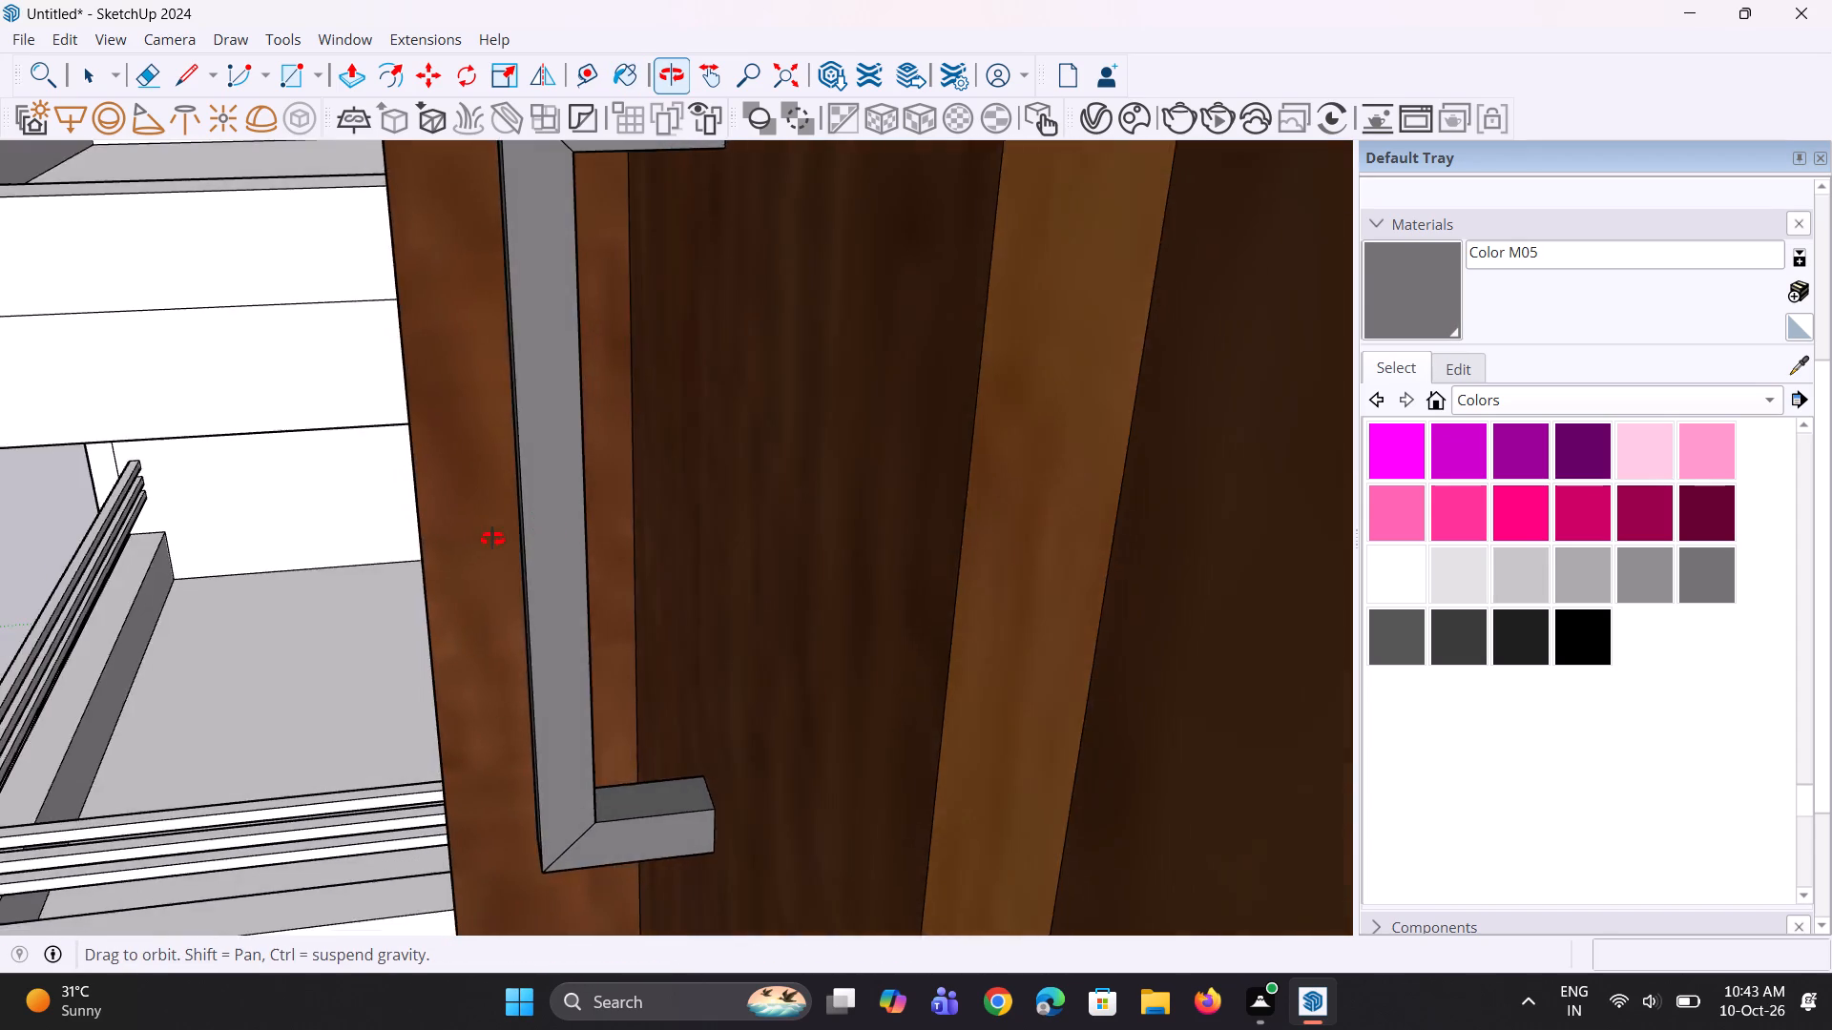
middle_click_drag(492, 539, 521, 550)
scroll(538, 546, "up", 6)
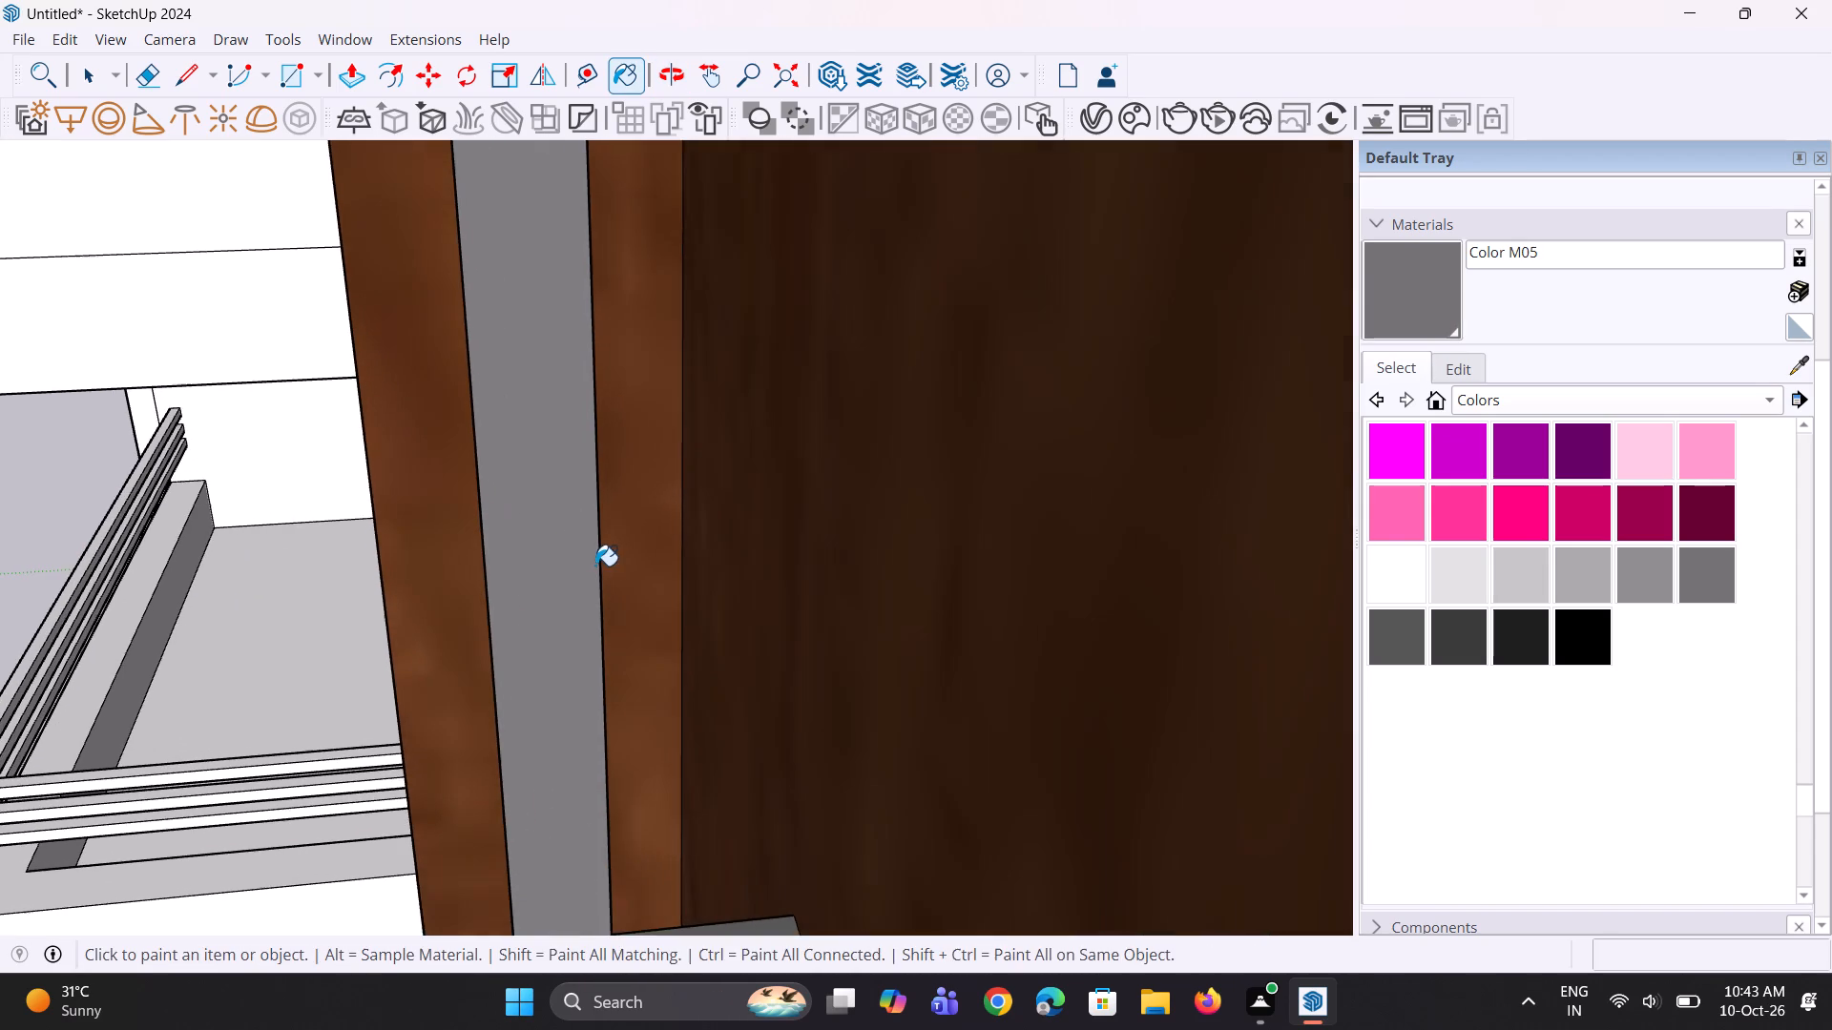
middle_click_drag(595, 566, 528, 581)
left_click(562, 571)
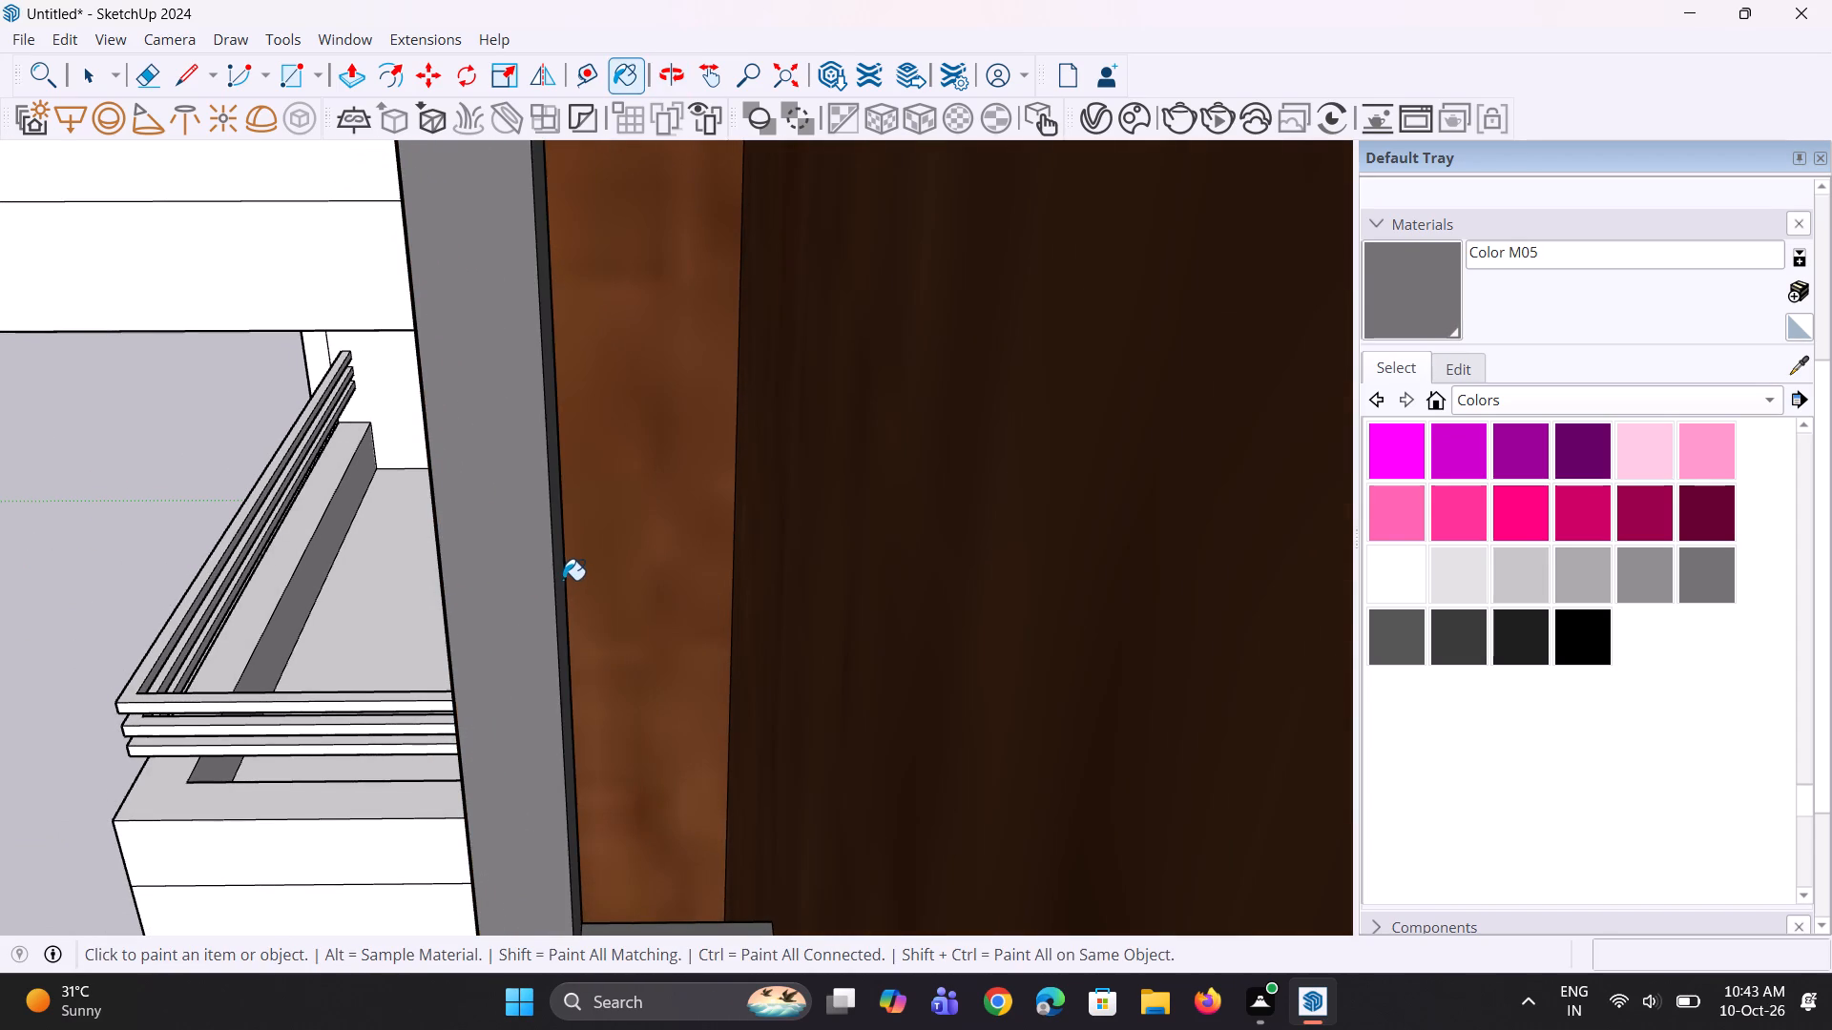
Examine the finished door and its handle from both sides and from a distance.
scroll(572, 587, "down", 10)
middle_click_drag(605, 598, 915, 565)
scroll(915, 565, "up", 1)
scroll(952, 555, "down", 8)
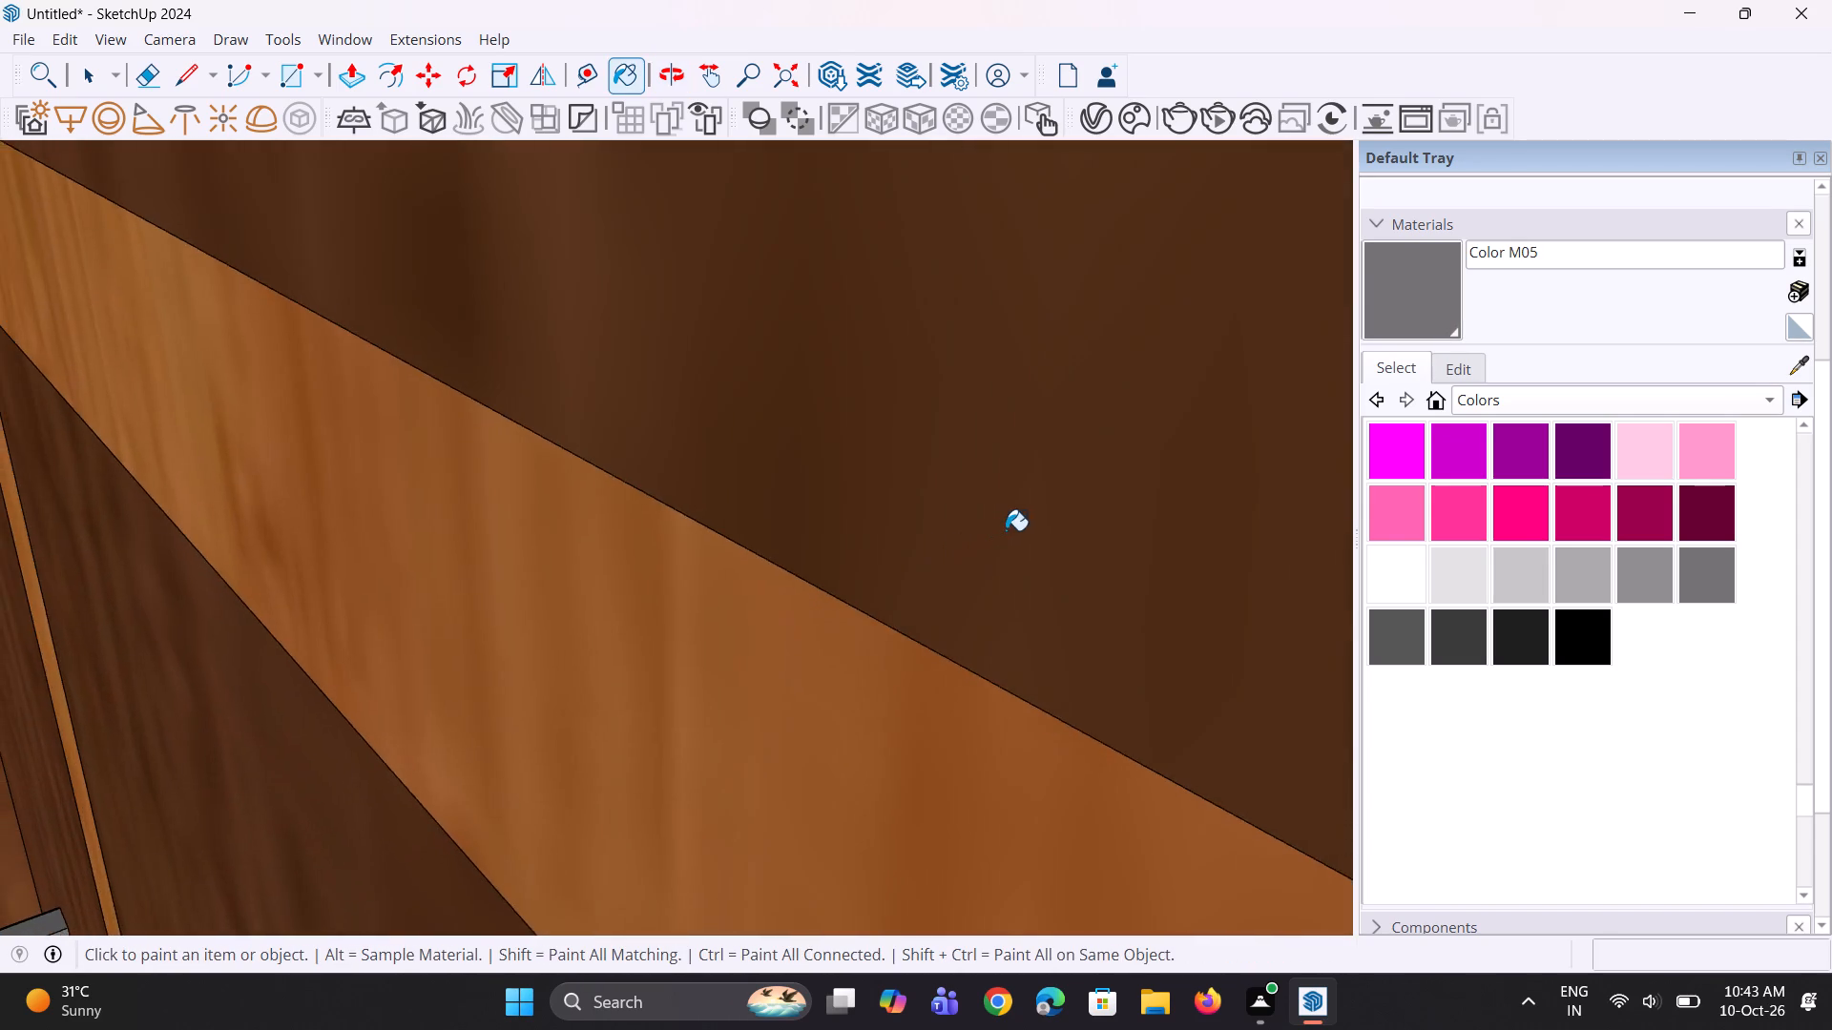
scroll(1006, 530, "down", 20)
scroll(1006, 530, "down", 7)
middle_click_drag(753, 568, 923, 554)
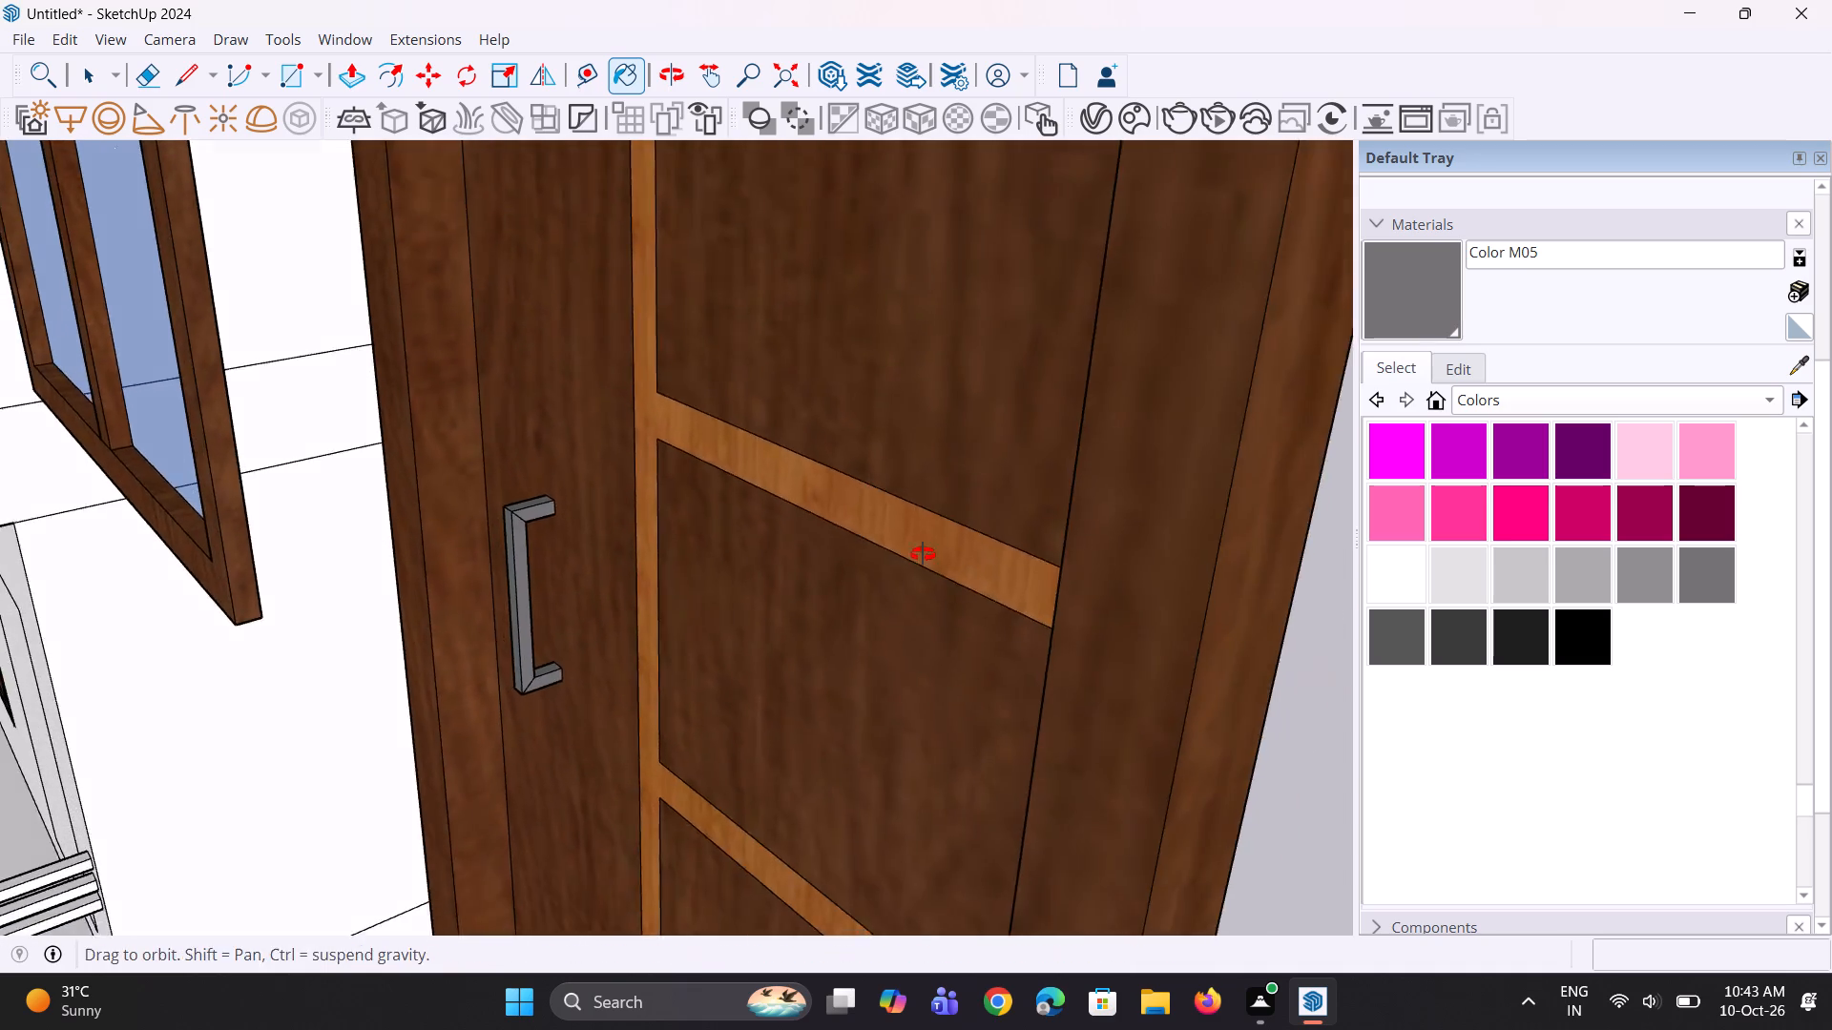
middle_click_drag(923, 554, 1070, 525)
scroll(1070, 525, "up", 1)
scroll(934, 550, "down", 12)
scroll(749, 615, "down", 2)
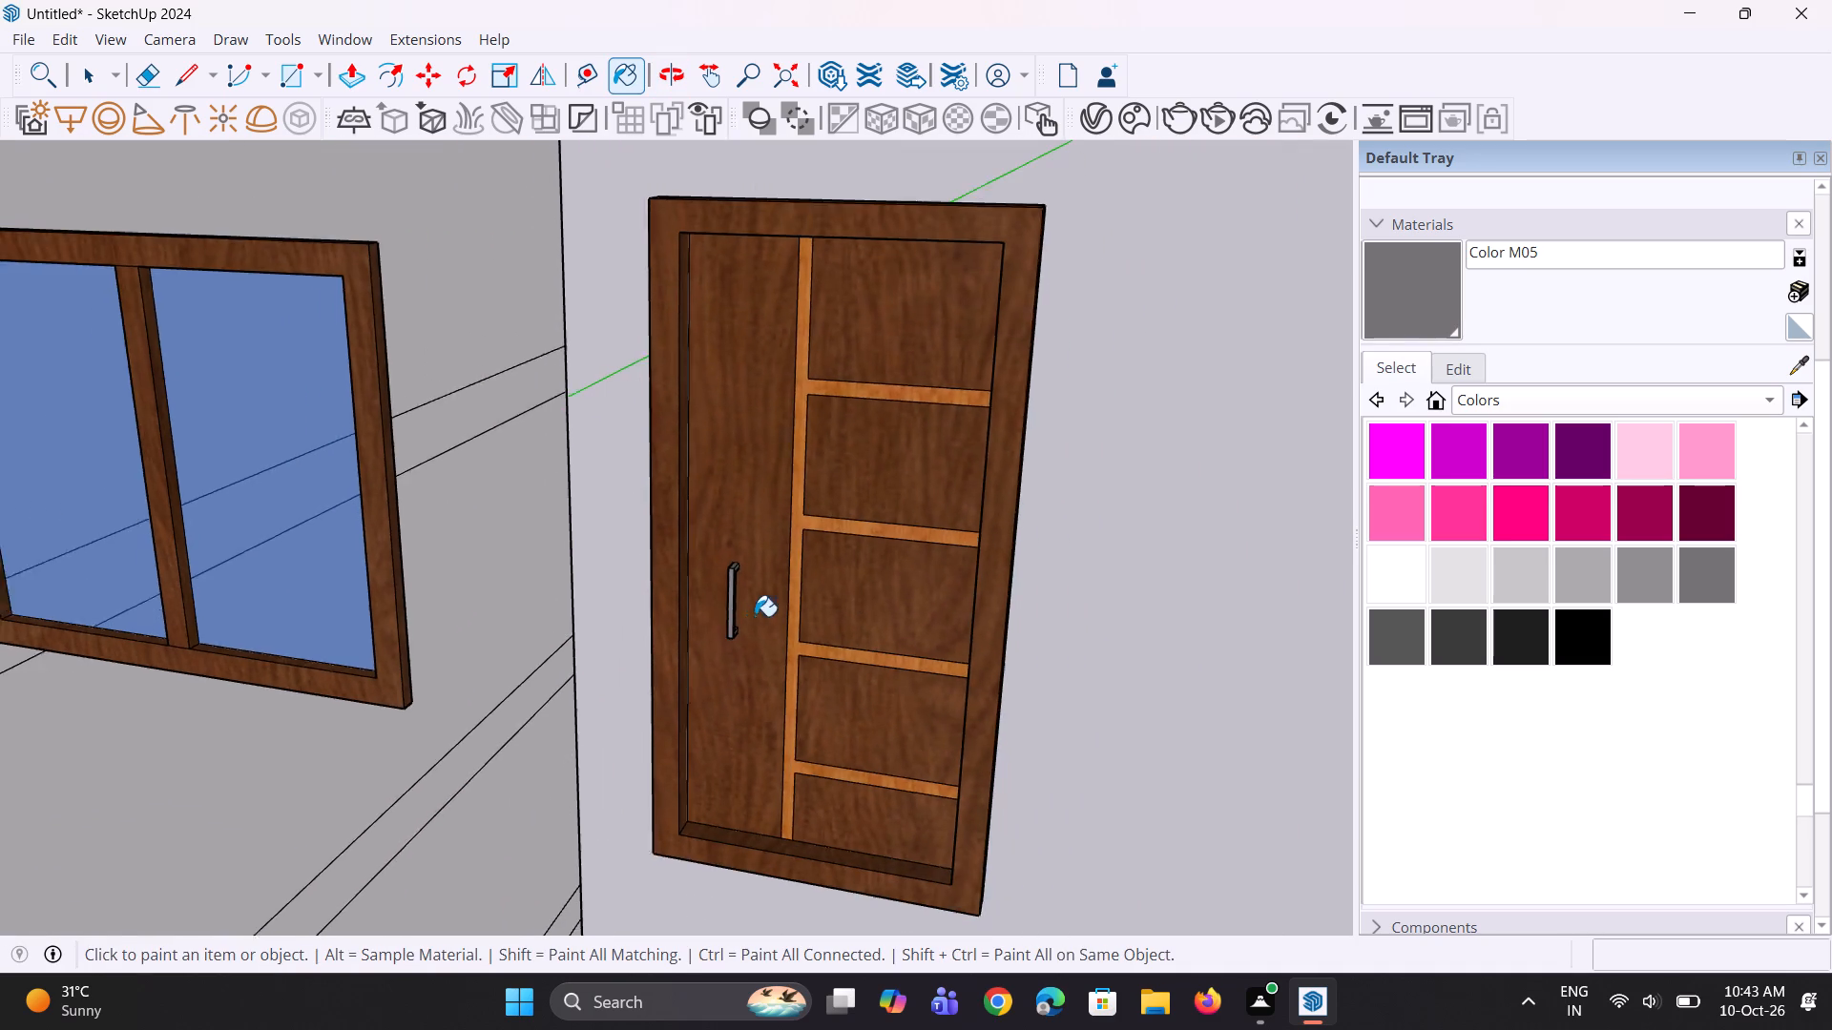
scroll(755, 616, "down", 7)
middle_click_drag(824, 654, 972, 515)
scroll(769, 590, "up", 5)
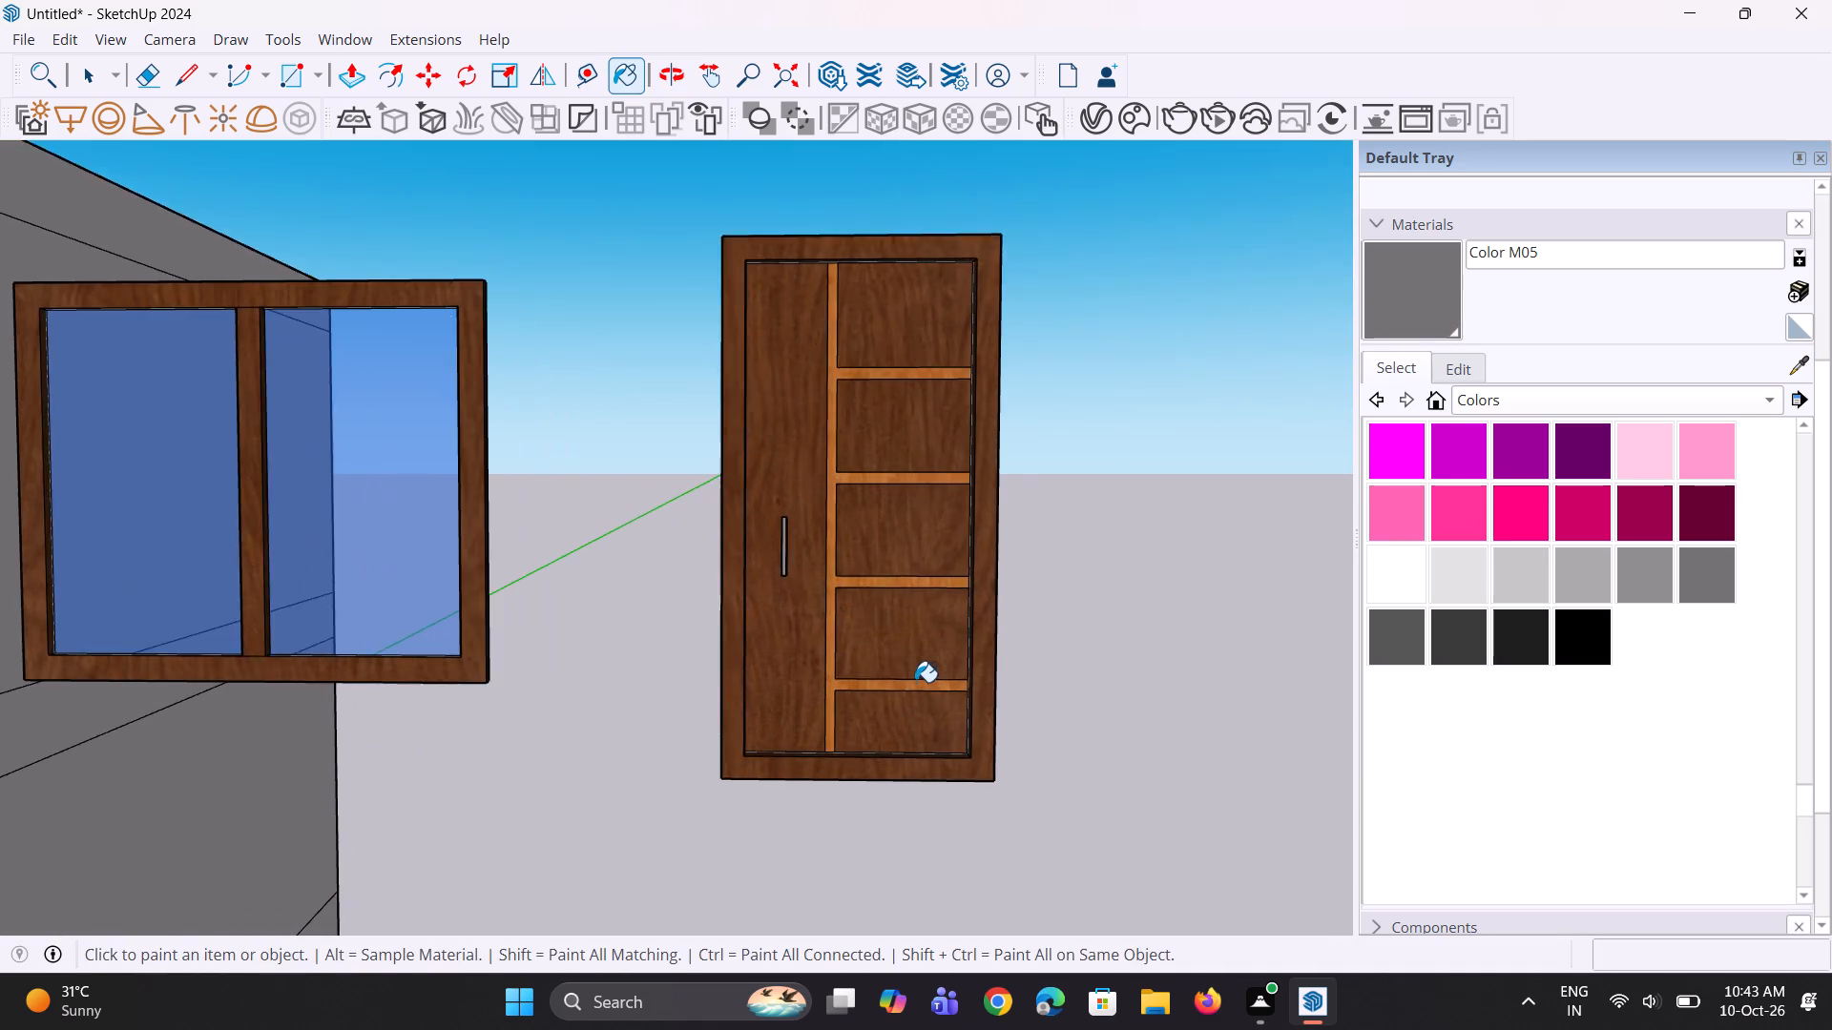
scroll(915, 682, "up", 4)
middle_click_drag(986, 729, 1201, 759)
scroll(946, 733, "up", 2)
scroll(943, 735, "down", 7)
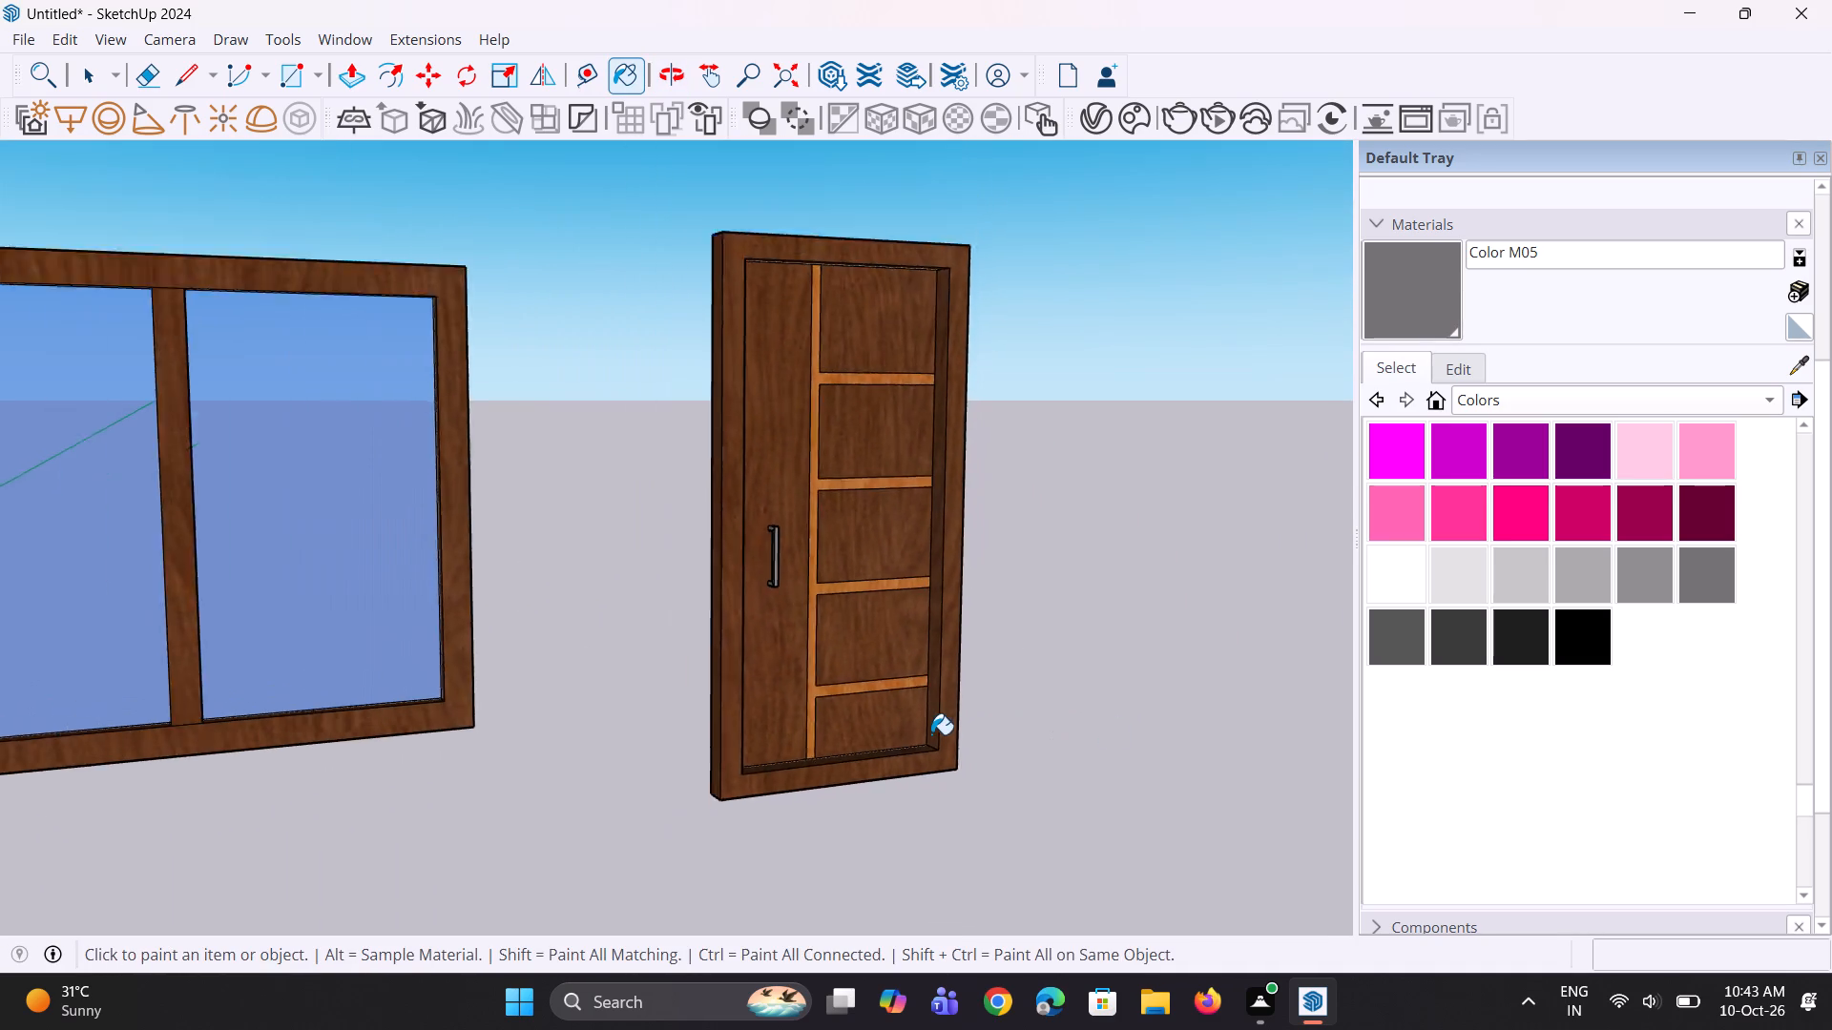
scroll(931, 734, "down", 1)
middle_click_drag(933, 729, 760, 709)
Make the whole loose door, including its frame, strips and handle, into a group.
key("space")
key("space")
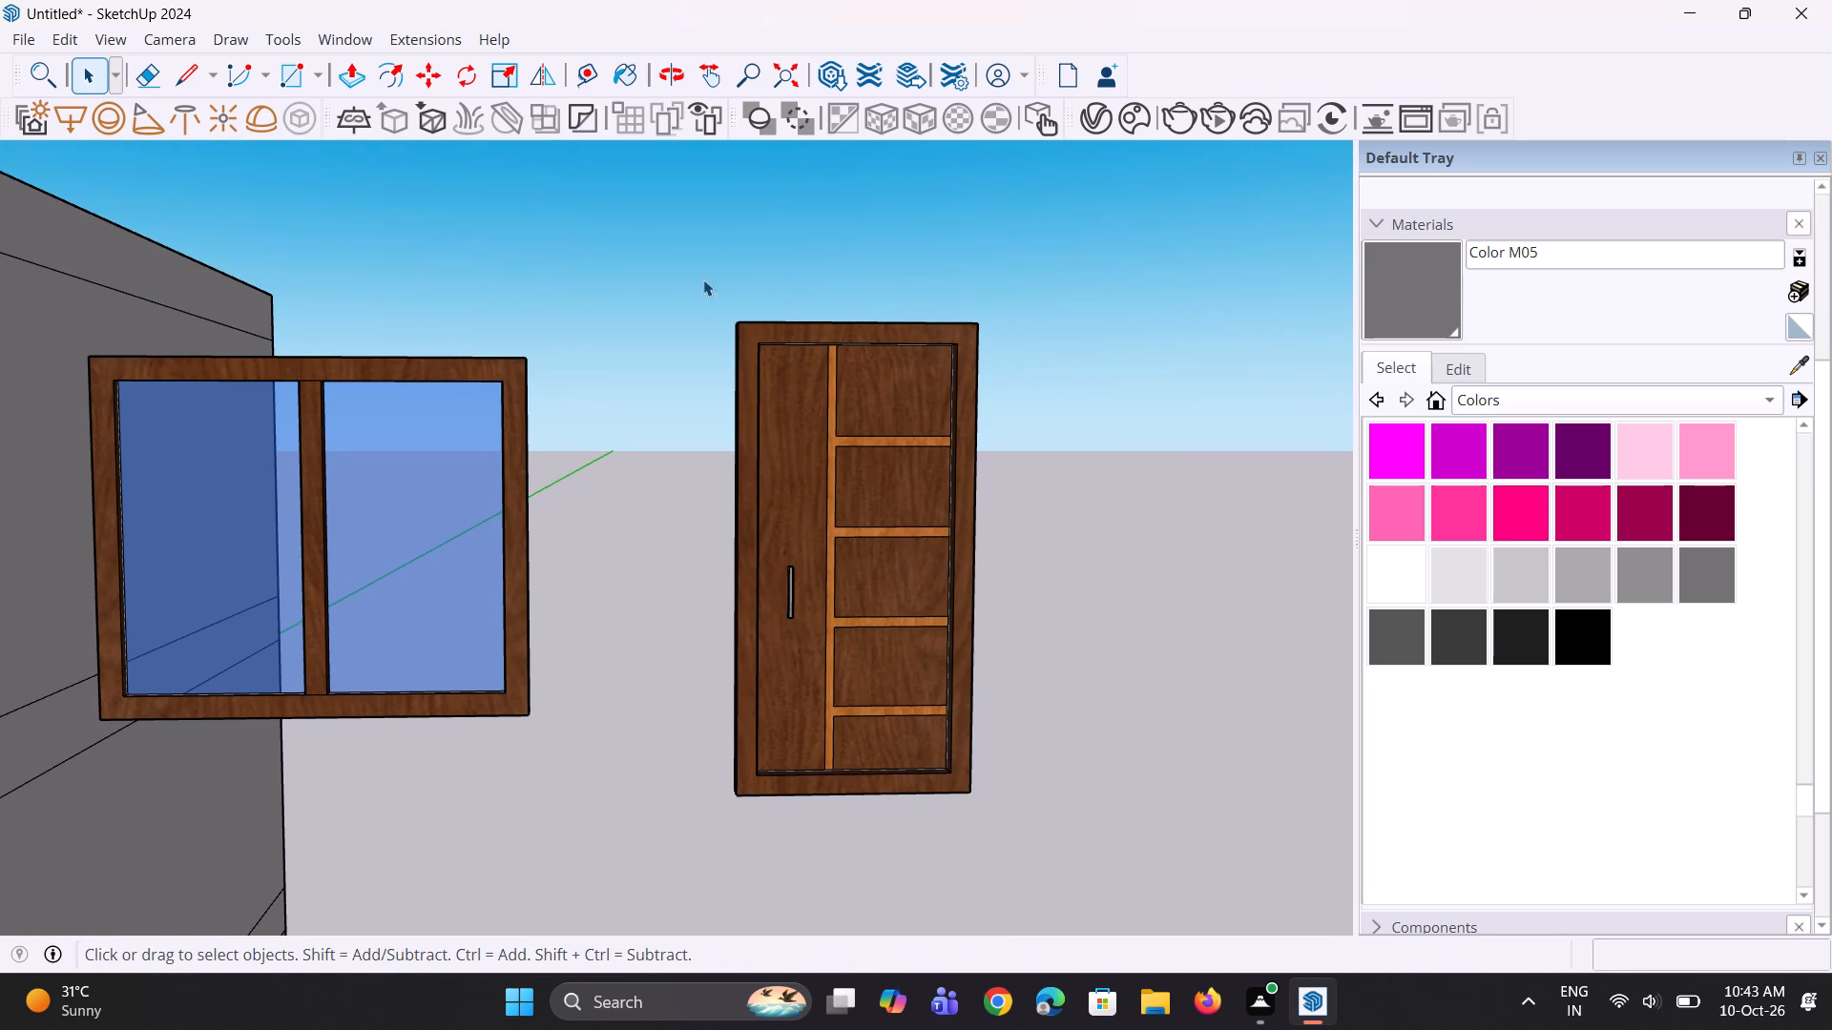
left_click_drag(695, 246, 1041, 860)
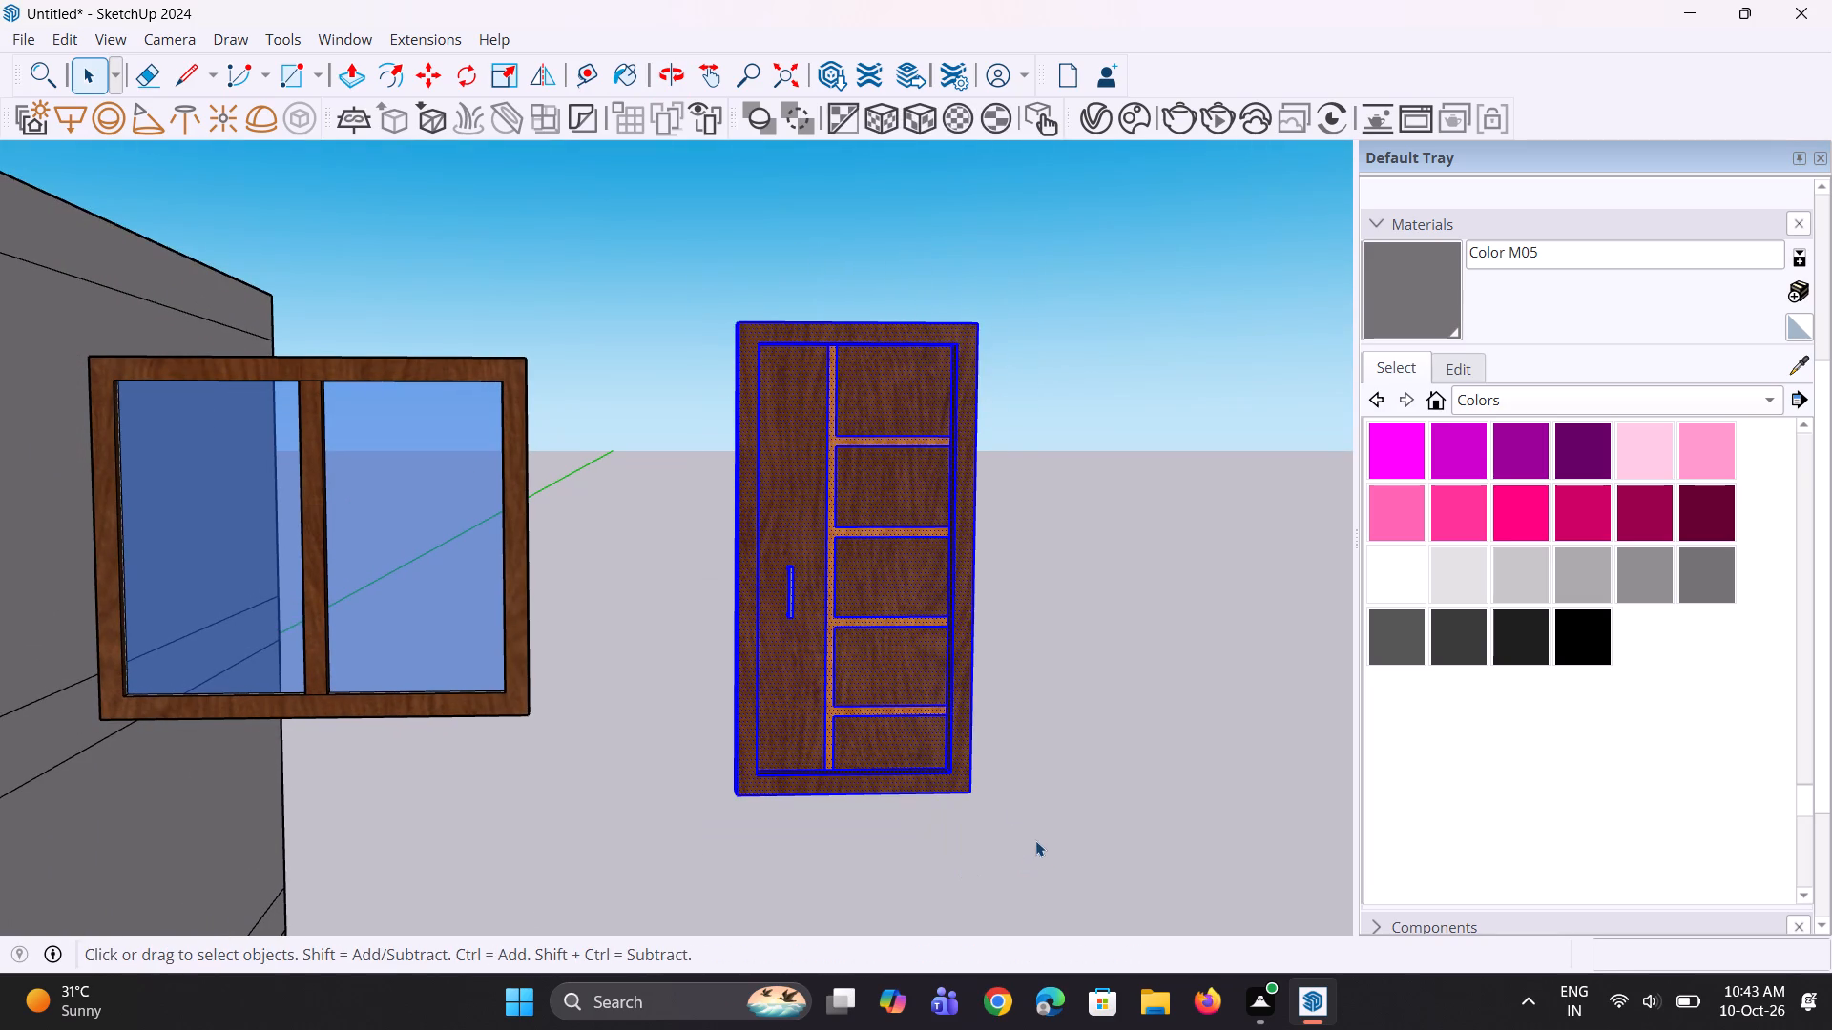
right_click(896, 612)
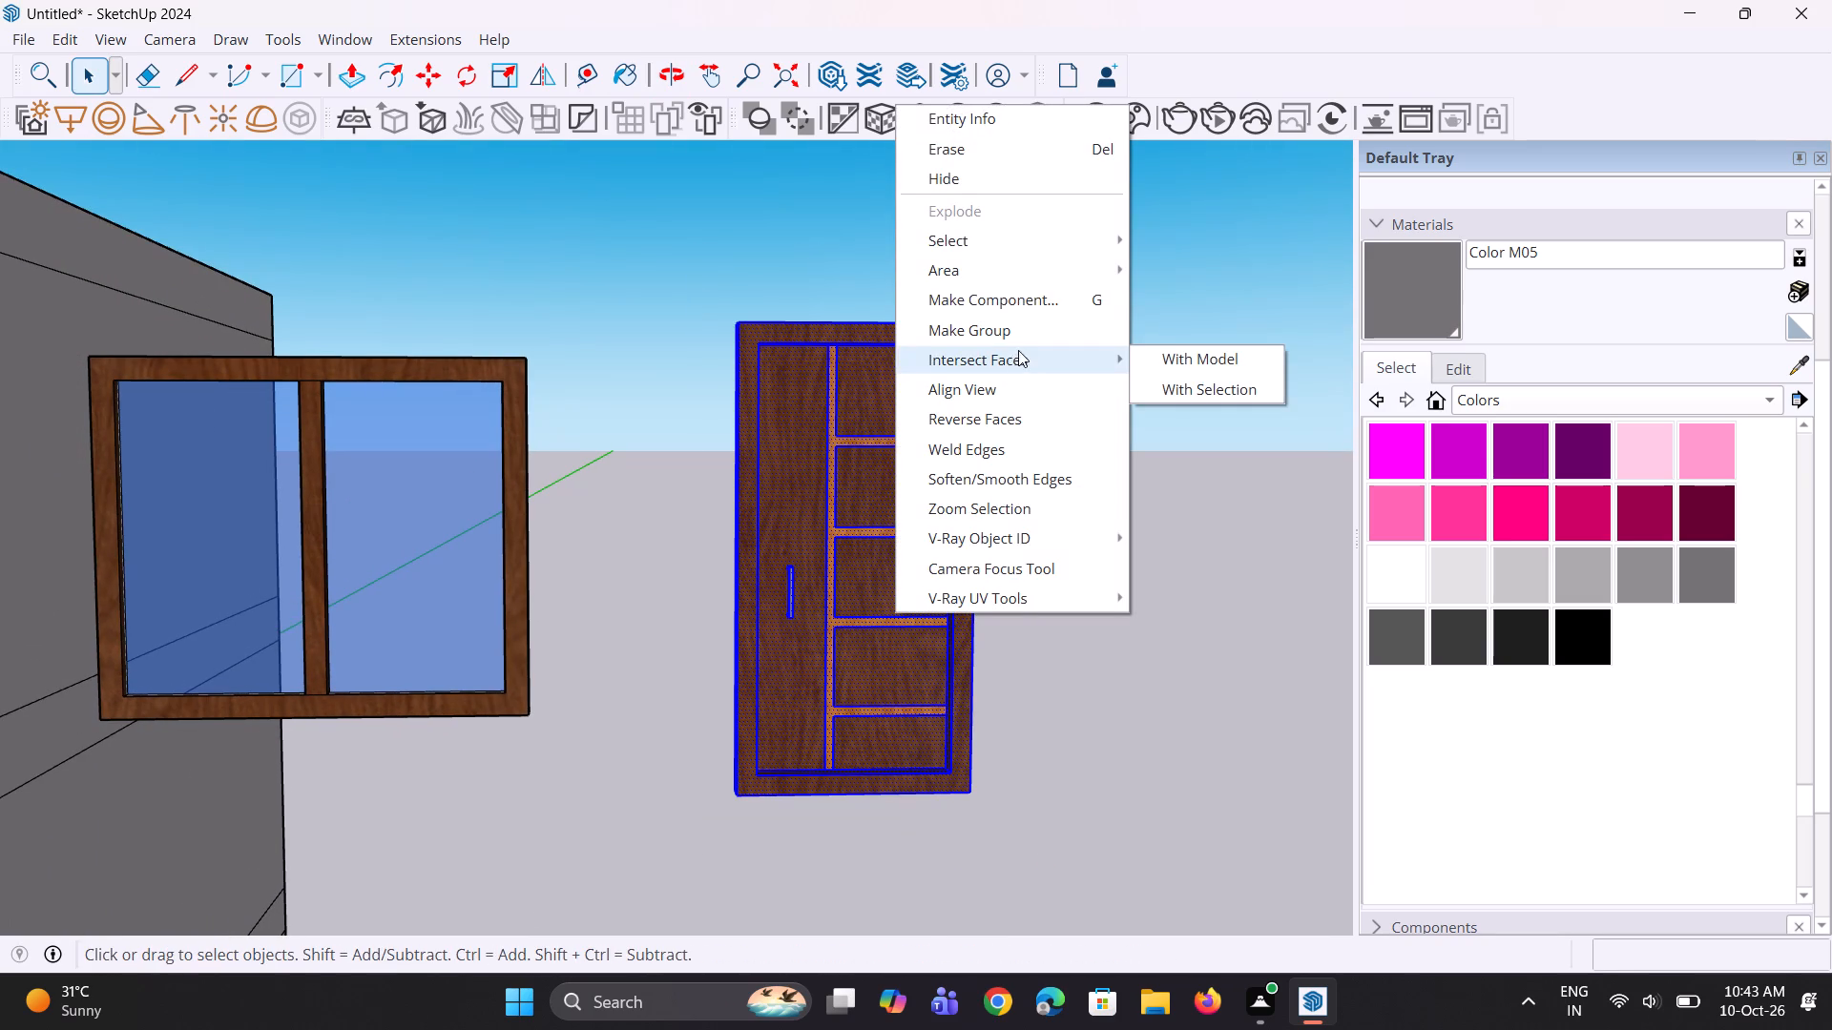
left_click(1027, 339)
scroll(1049, 656, "down", 7)
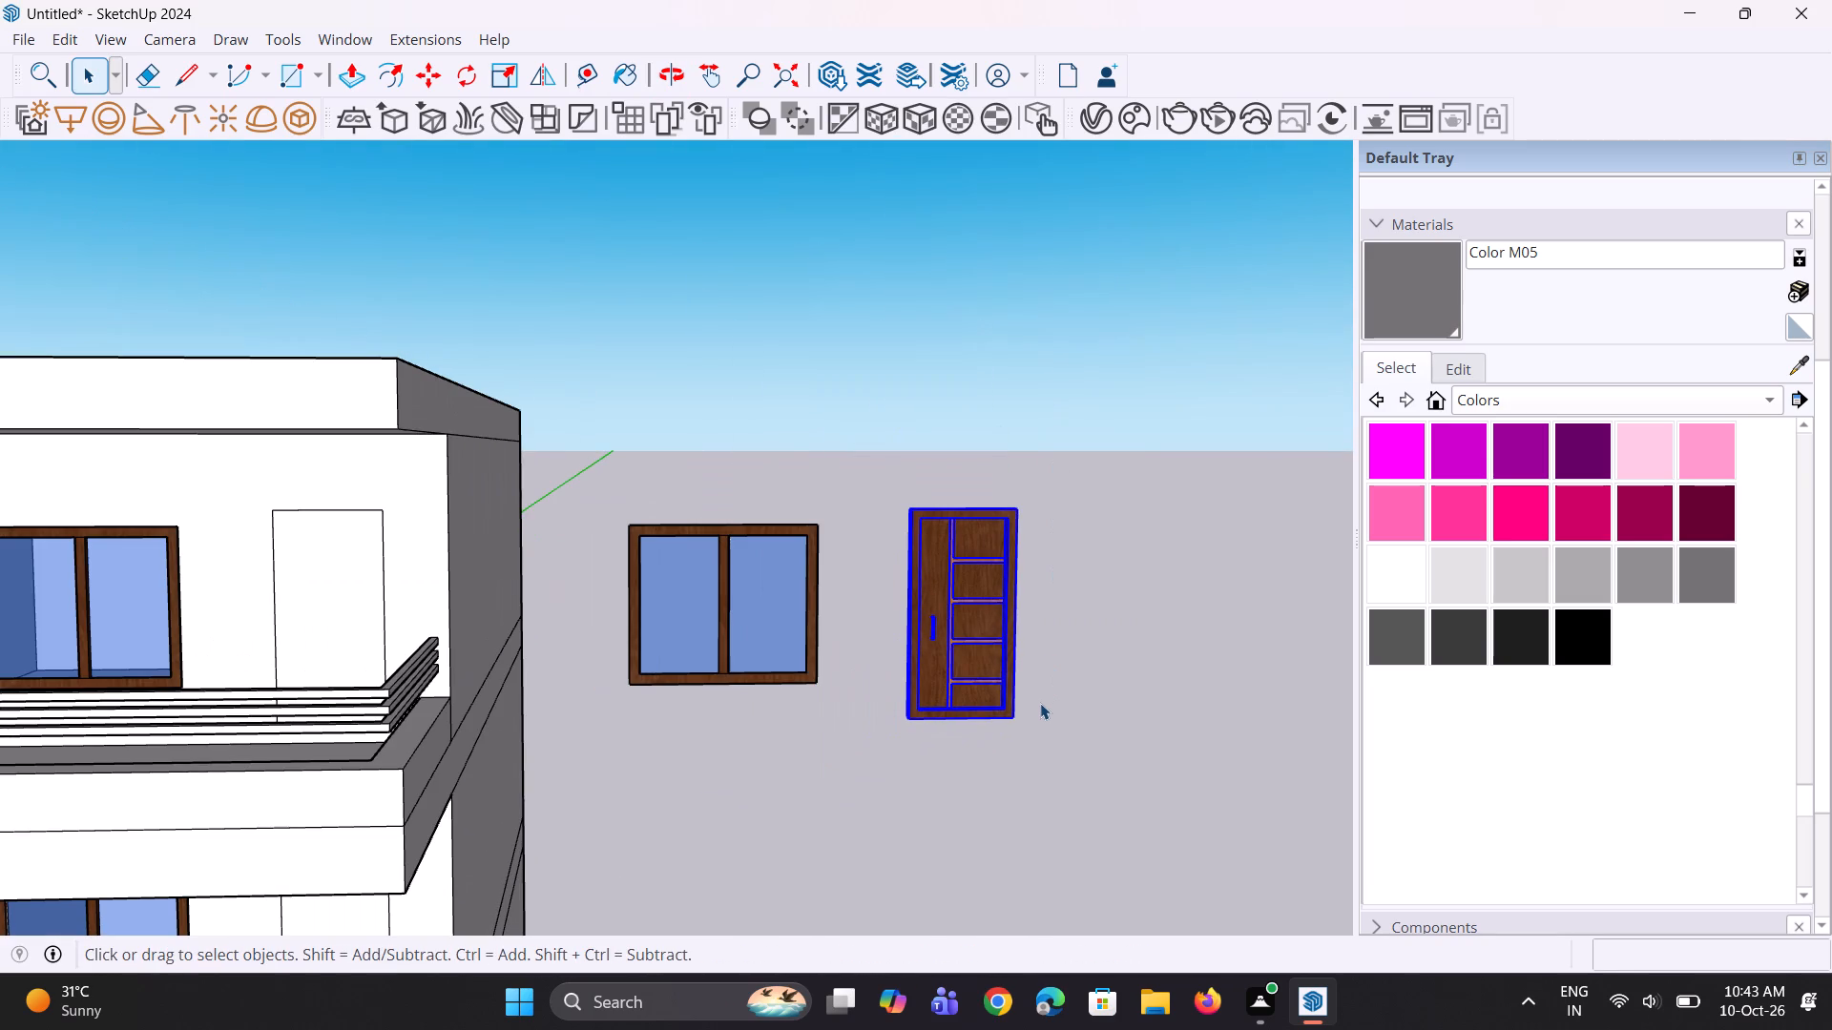
key("m")
key("space")
key("space")
left_click(1116, 694)
Push the top-floor balcony door outline beside the two-pane window inward about 5' 9 9/16".
scroll(1219, 671, "down", 5)
middle_click_drag(596, 716, 592, 780)
scroll(603, 696, "up", 1)
left_click_drag(613, 677, 628, 683)
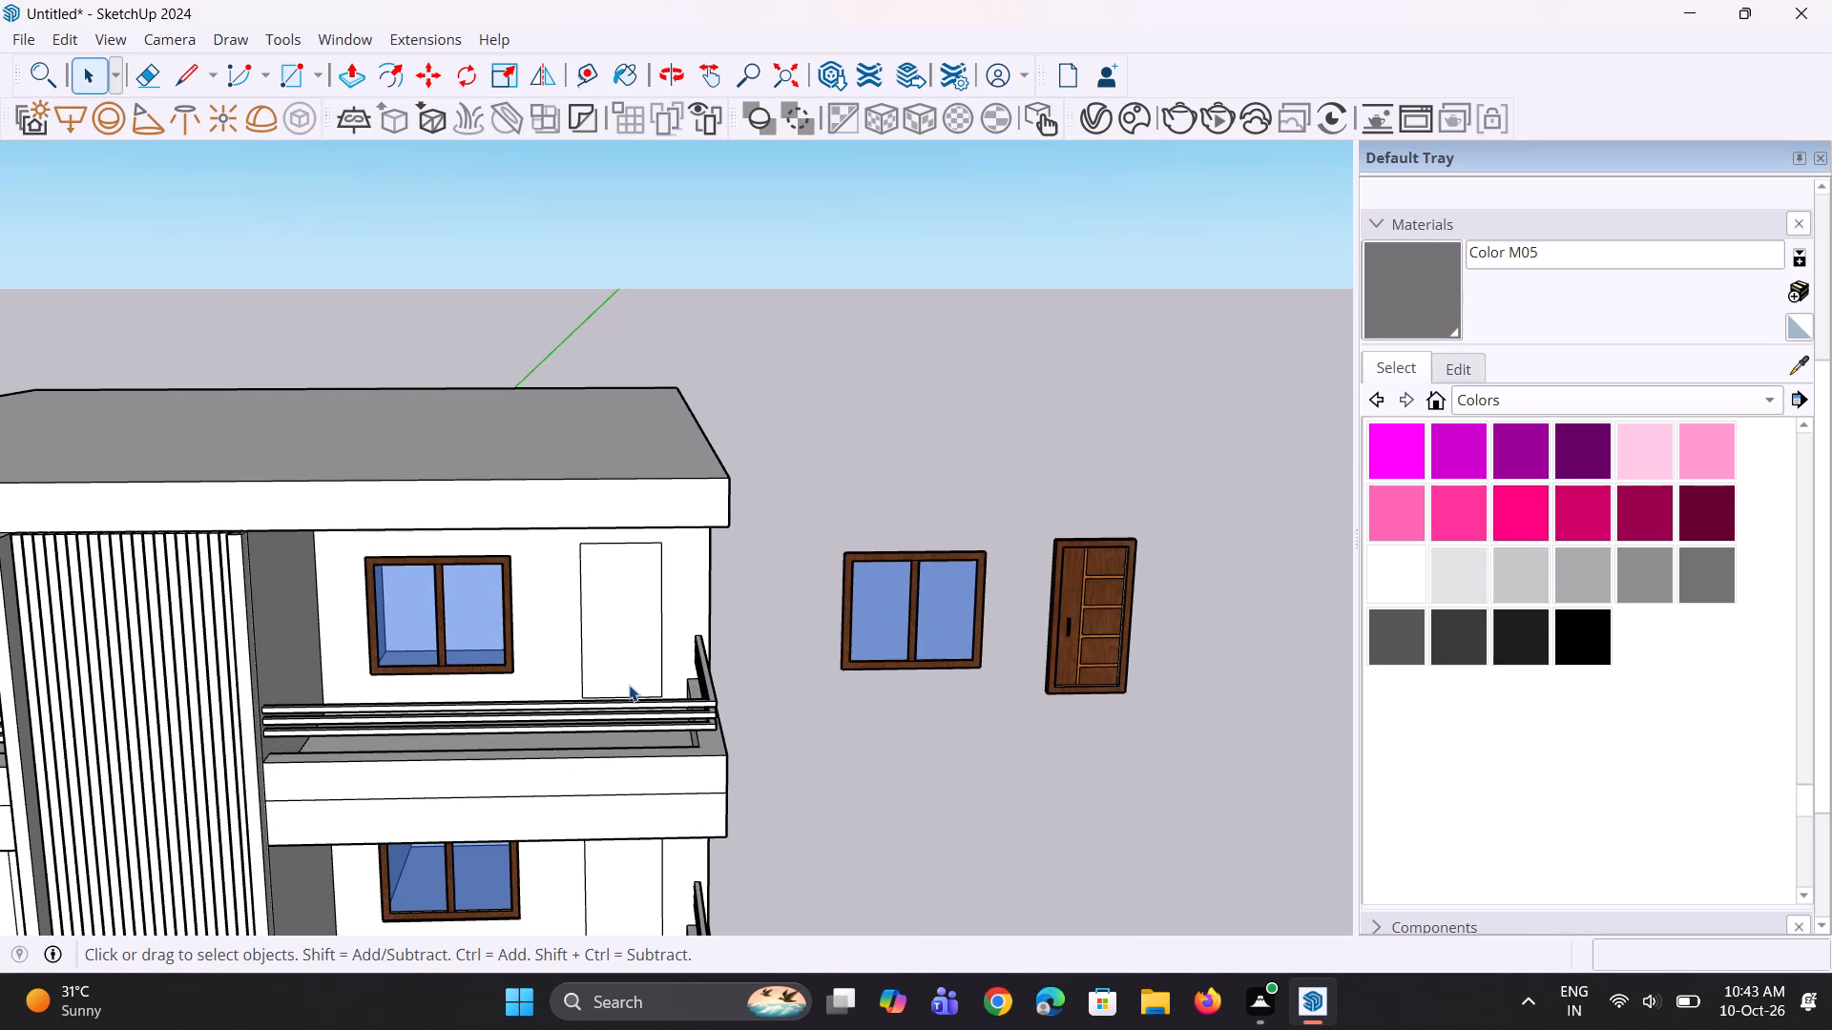
left_click(637, 663)
key("p")
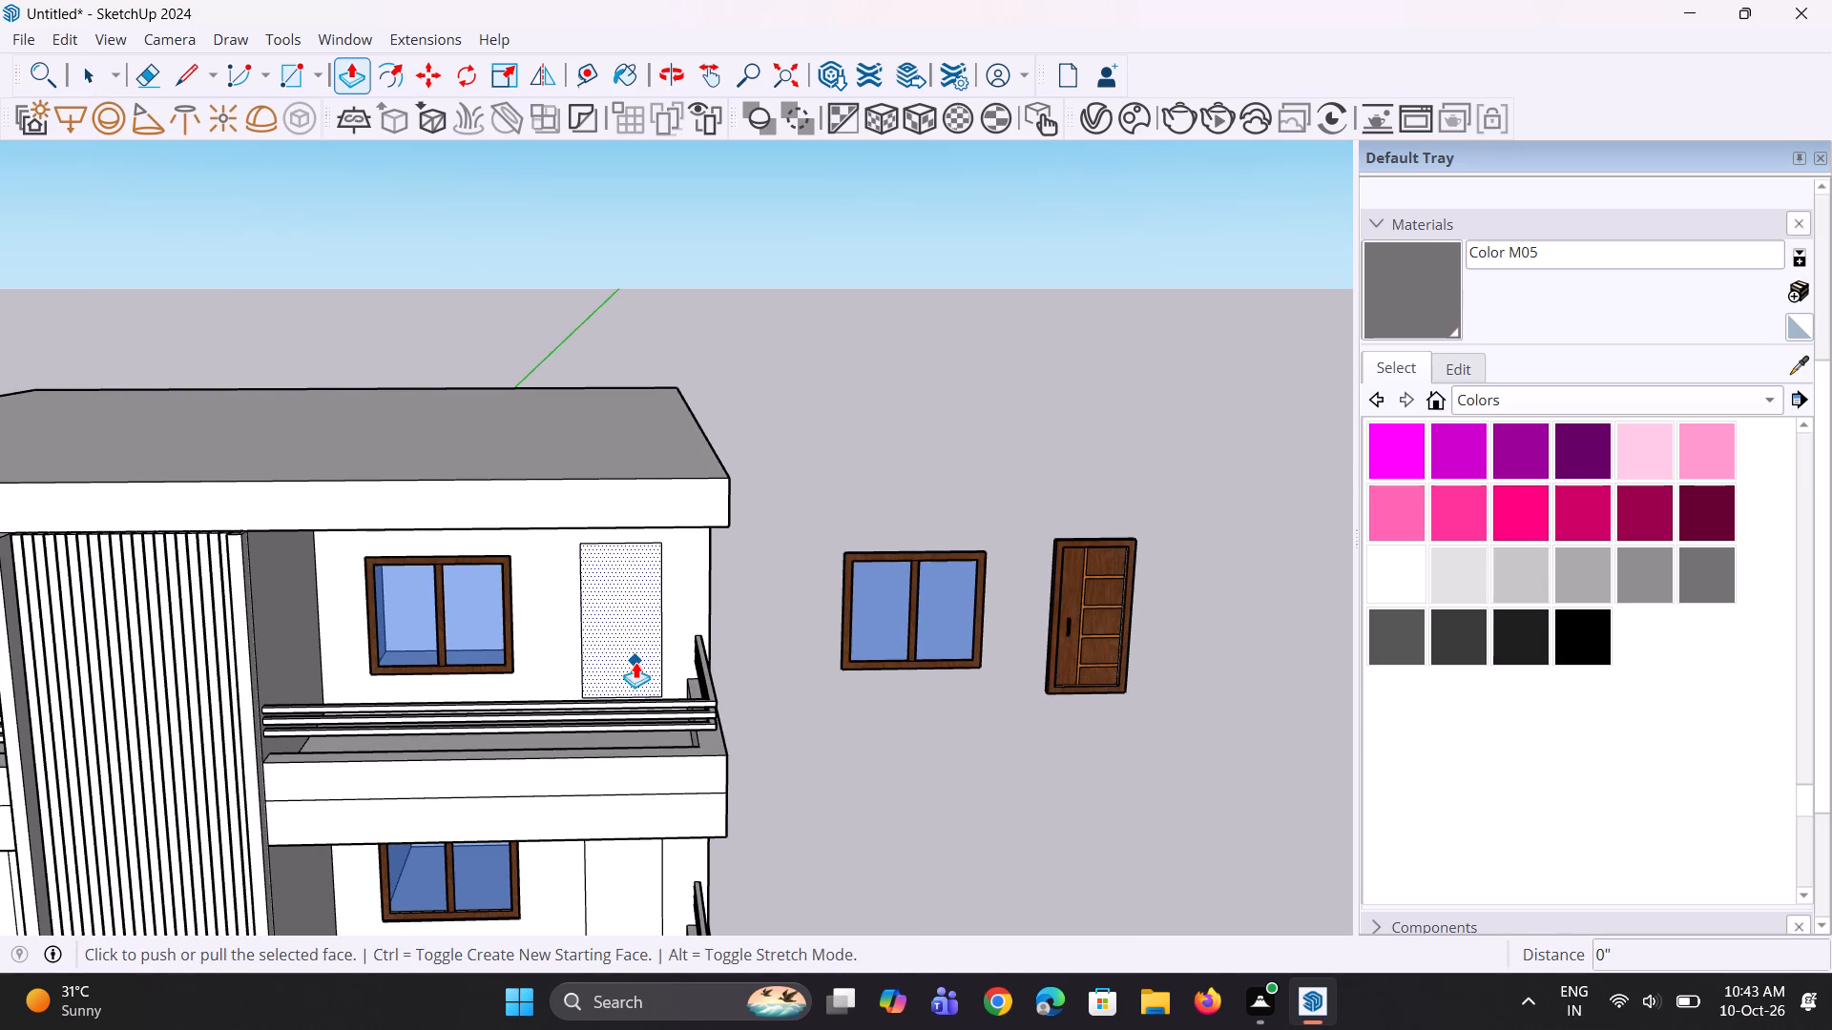
left_click(635, 662)
left_click(640, 627)
middle_click_drag(596, 864, 585, 796)
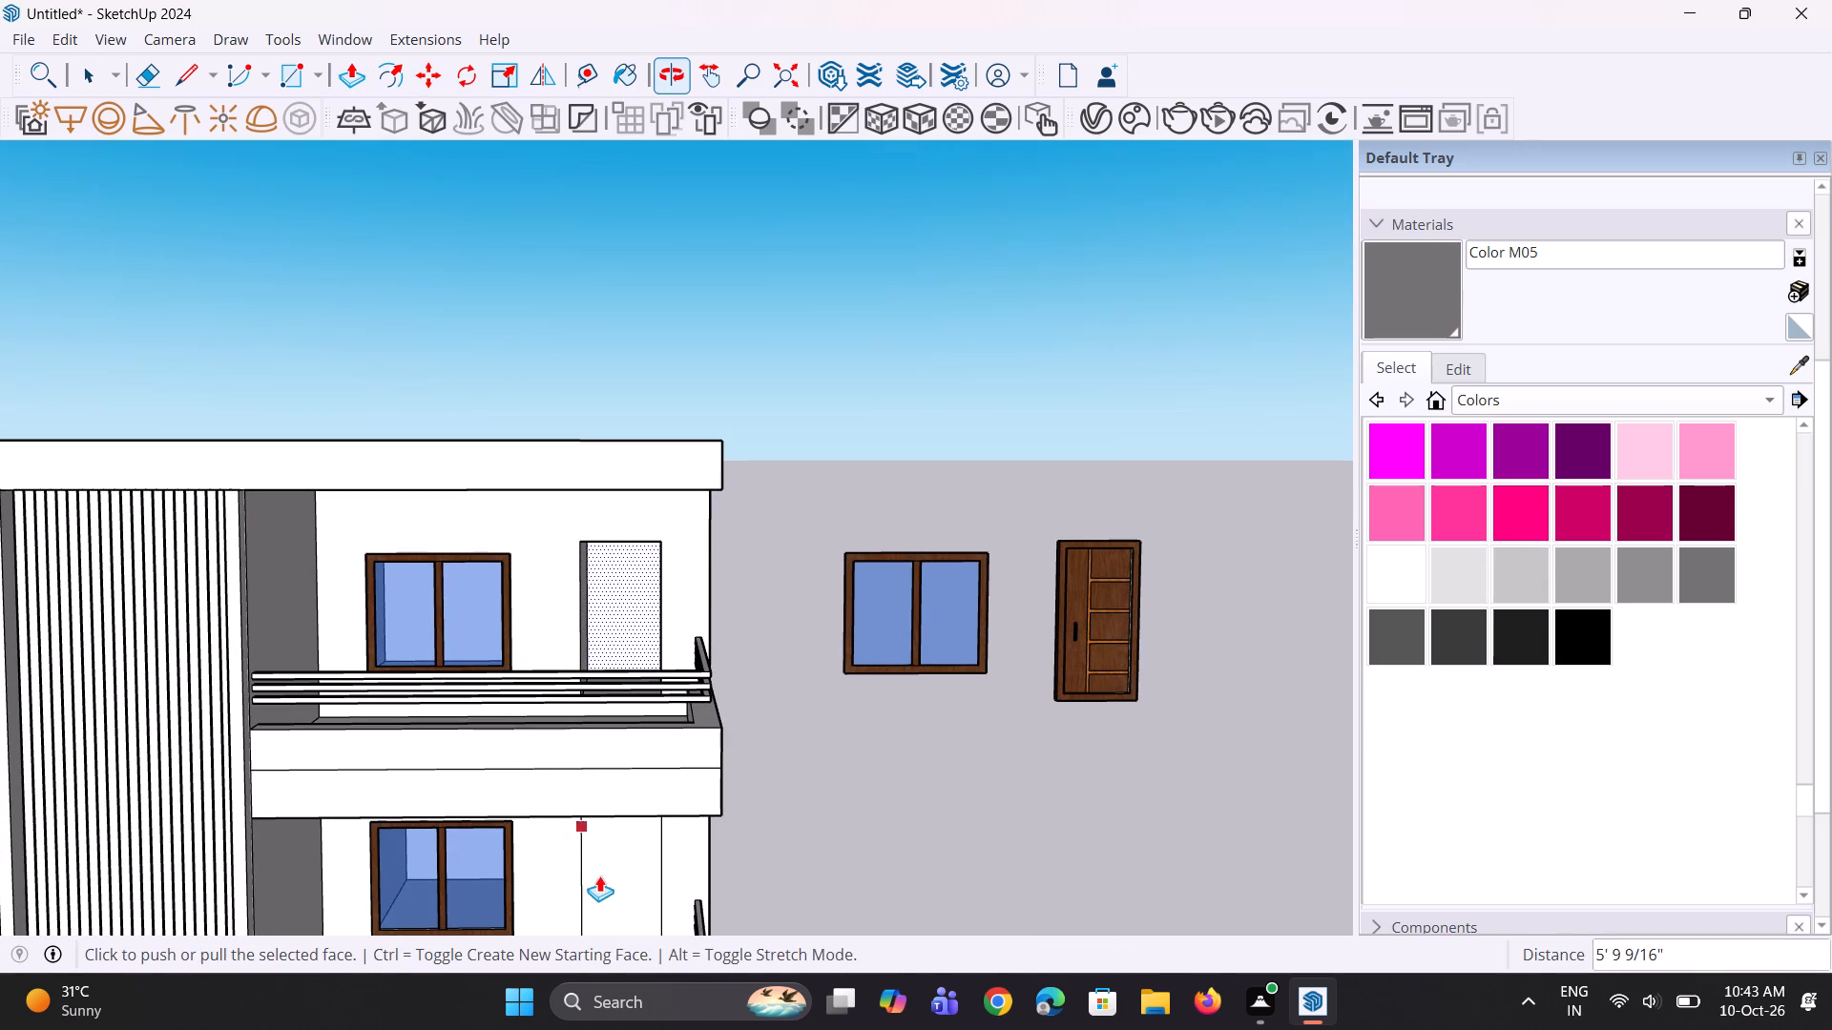
Push the door outline beside the two-pane window one floor below the top inward by the same distance.
key("space")
left_click(612, 890)
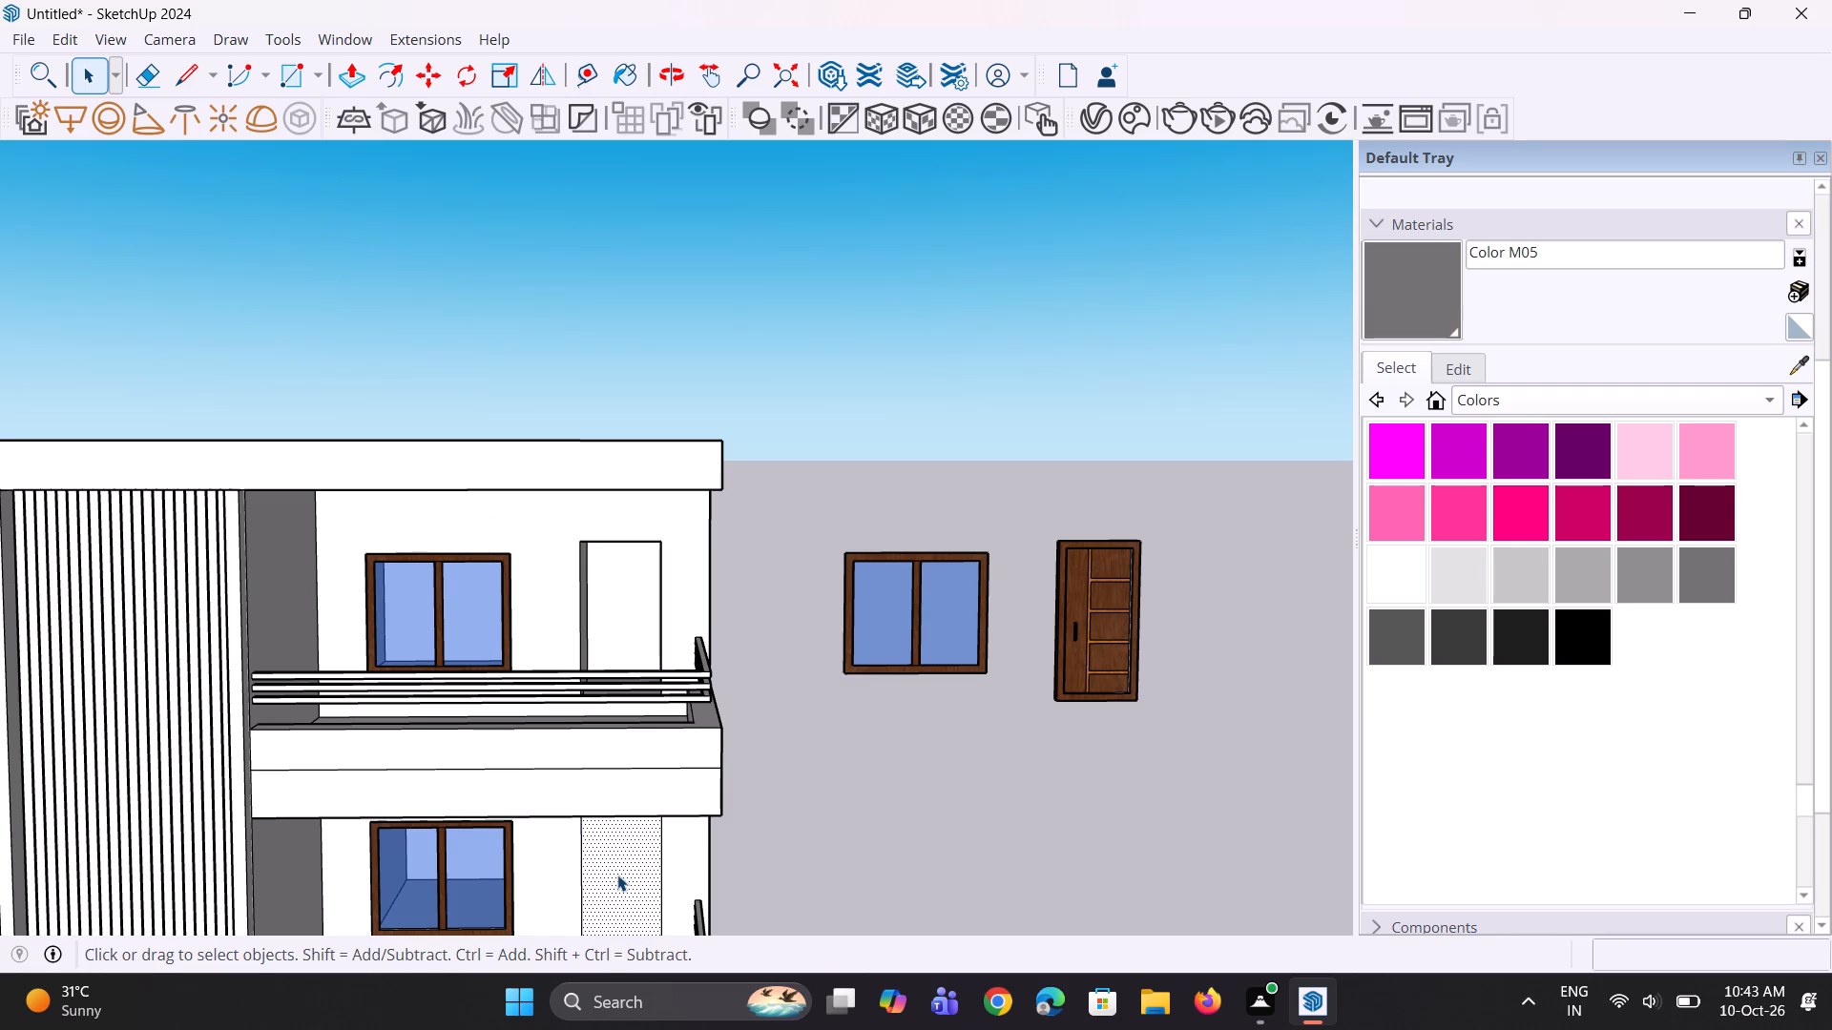
key("p")
double_click(619, 870)
scroll(655, 776, "down", 4)
middle_click_drag(655, 790, 662, 838)
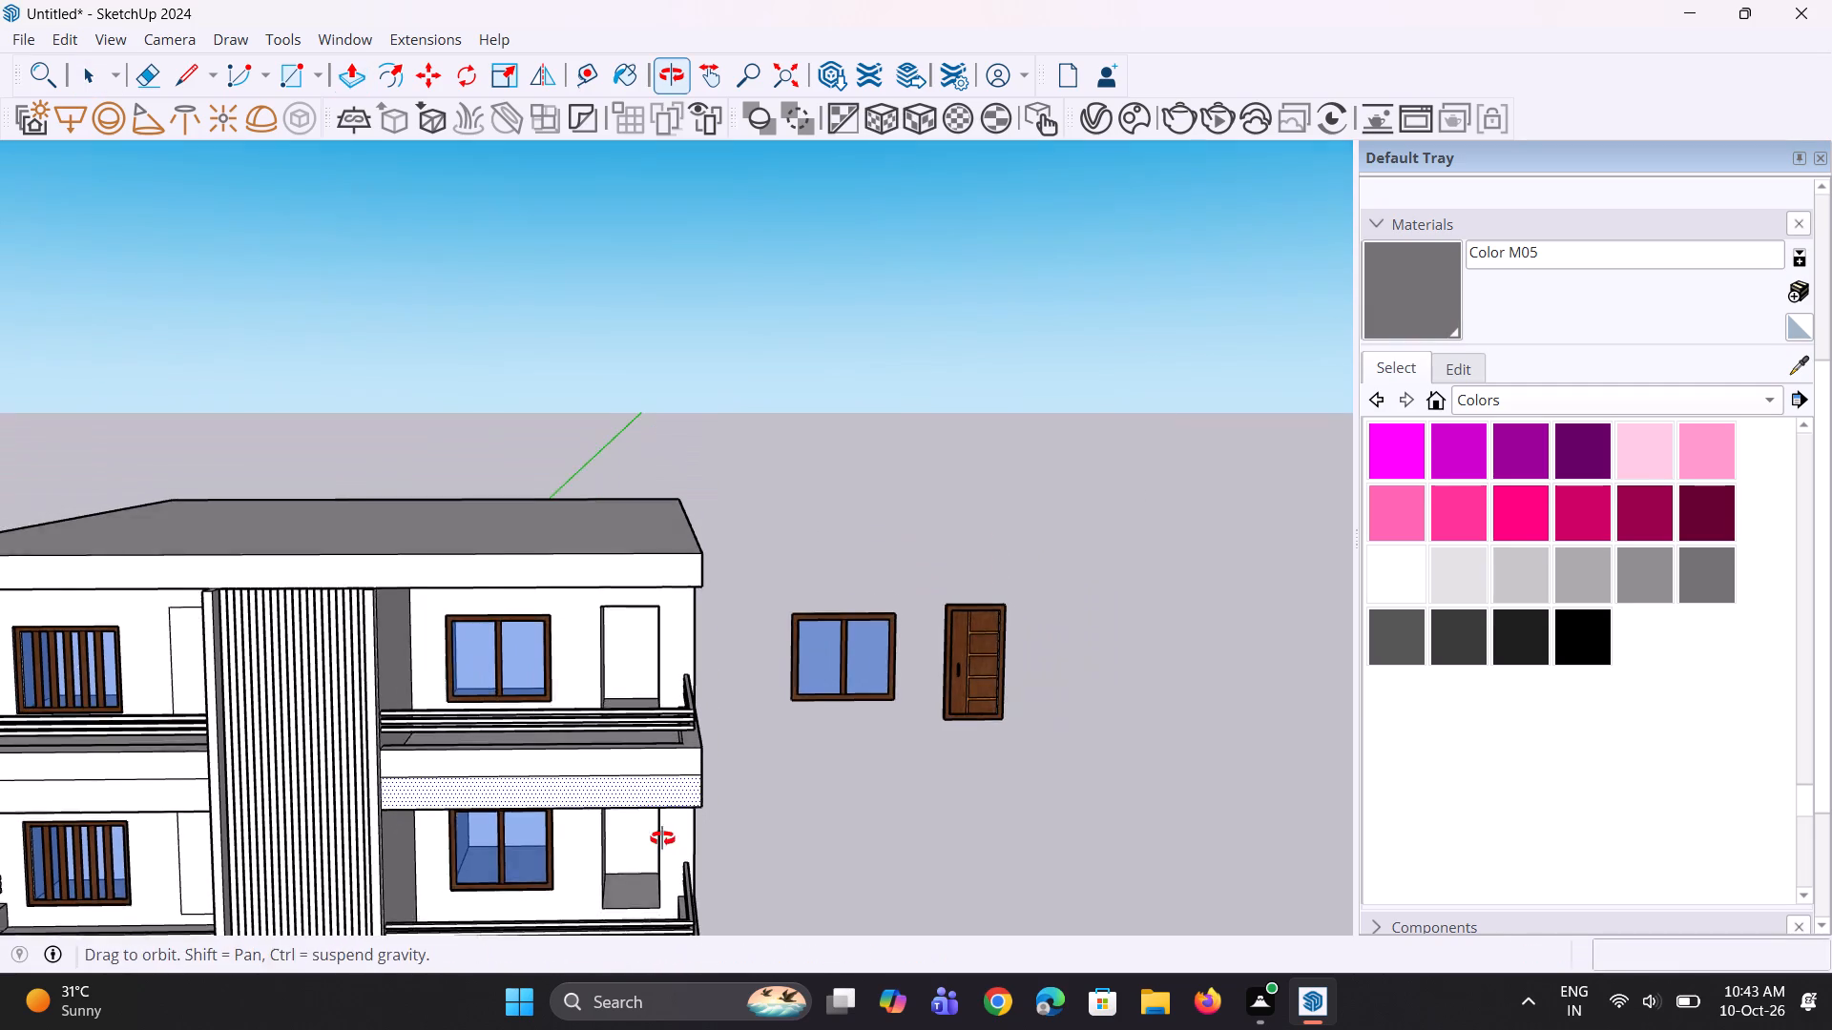
middle_click_drag(662, 838, 664, 854)
key("space")
key("space")
Push the lowest balcony's door outline beside the two-pane window inward about 4' 10 7/8".
scroll(398, 581, "down", 7)
scroll(552, 871, "up", 2)
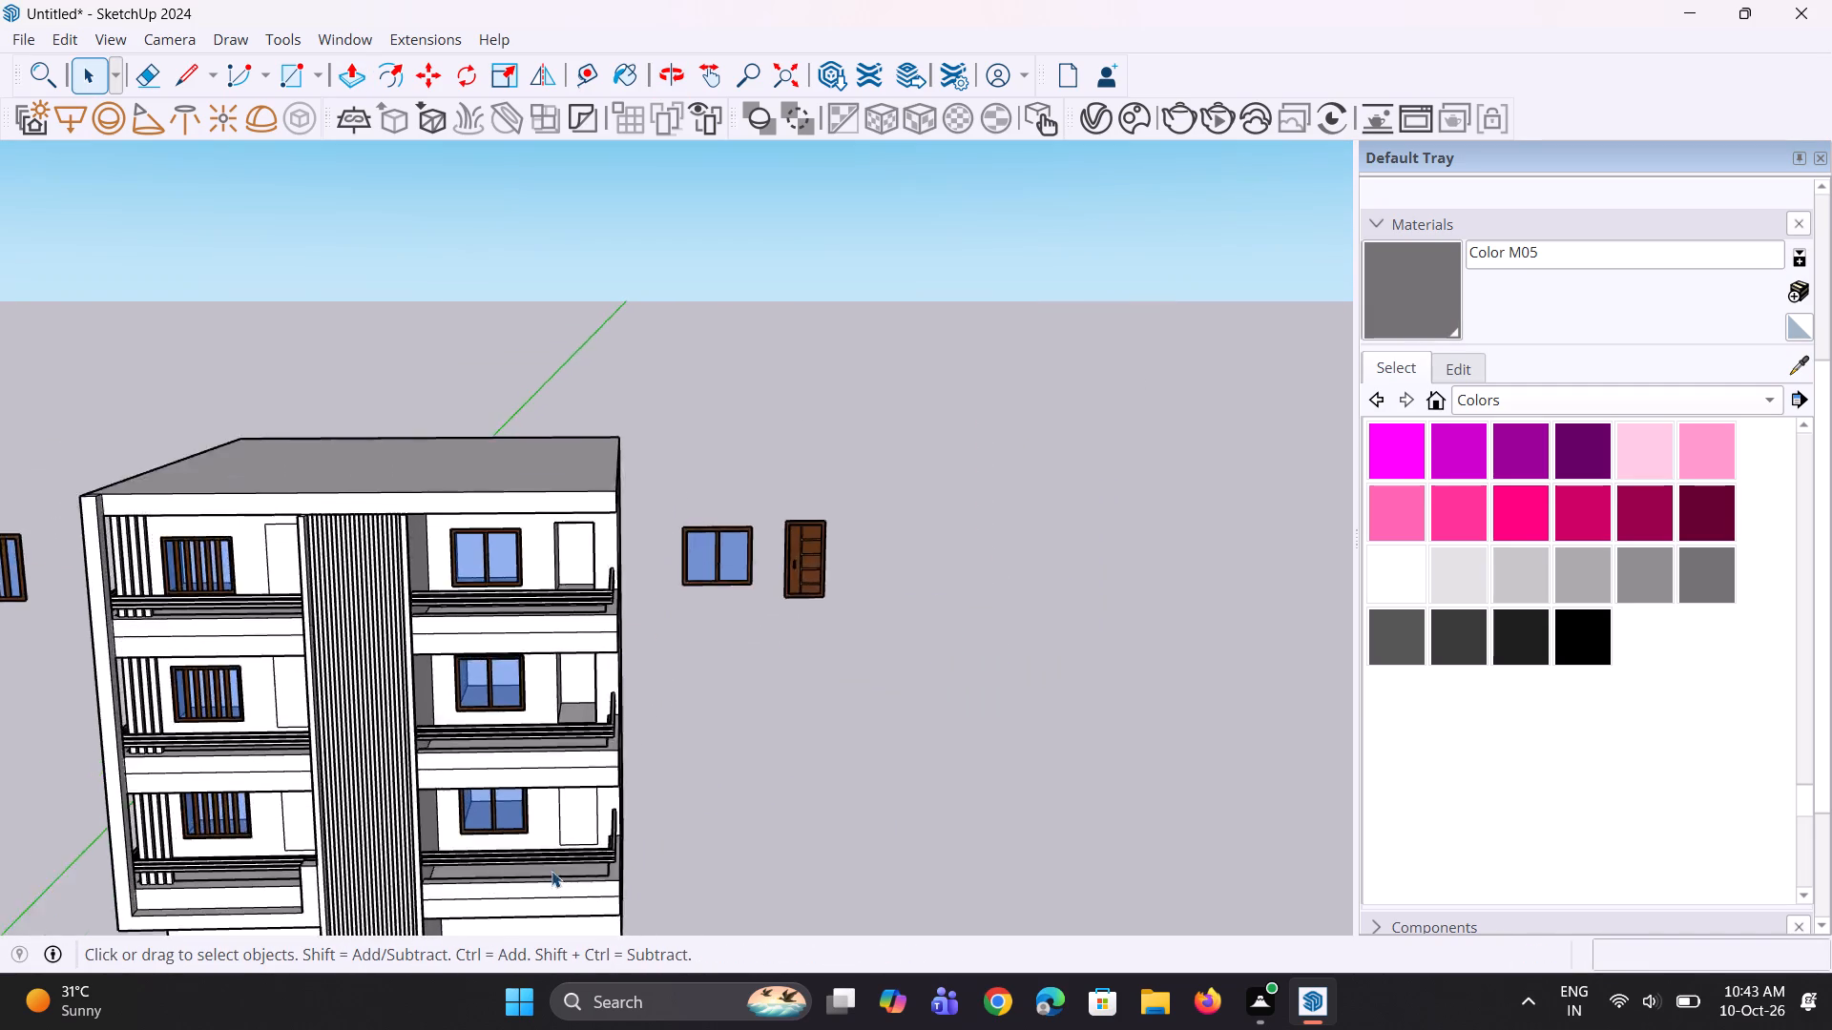
scroll(552, 871, "up", 7)
middle_click_drag(571, 844, 555, 770)
scroll(565, 790, "up", 3)
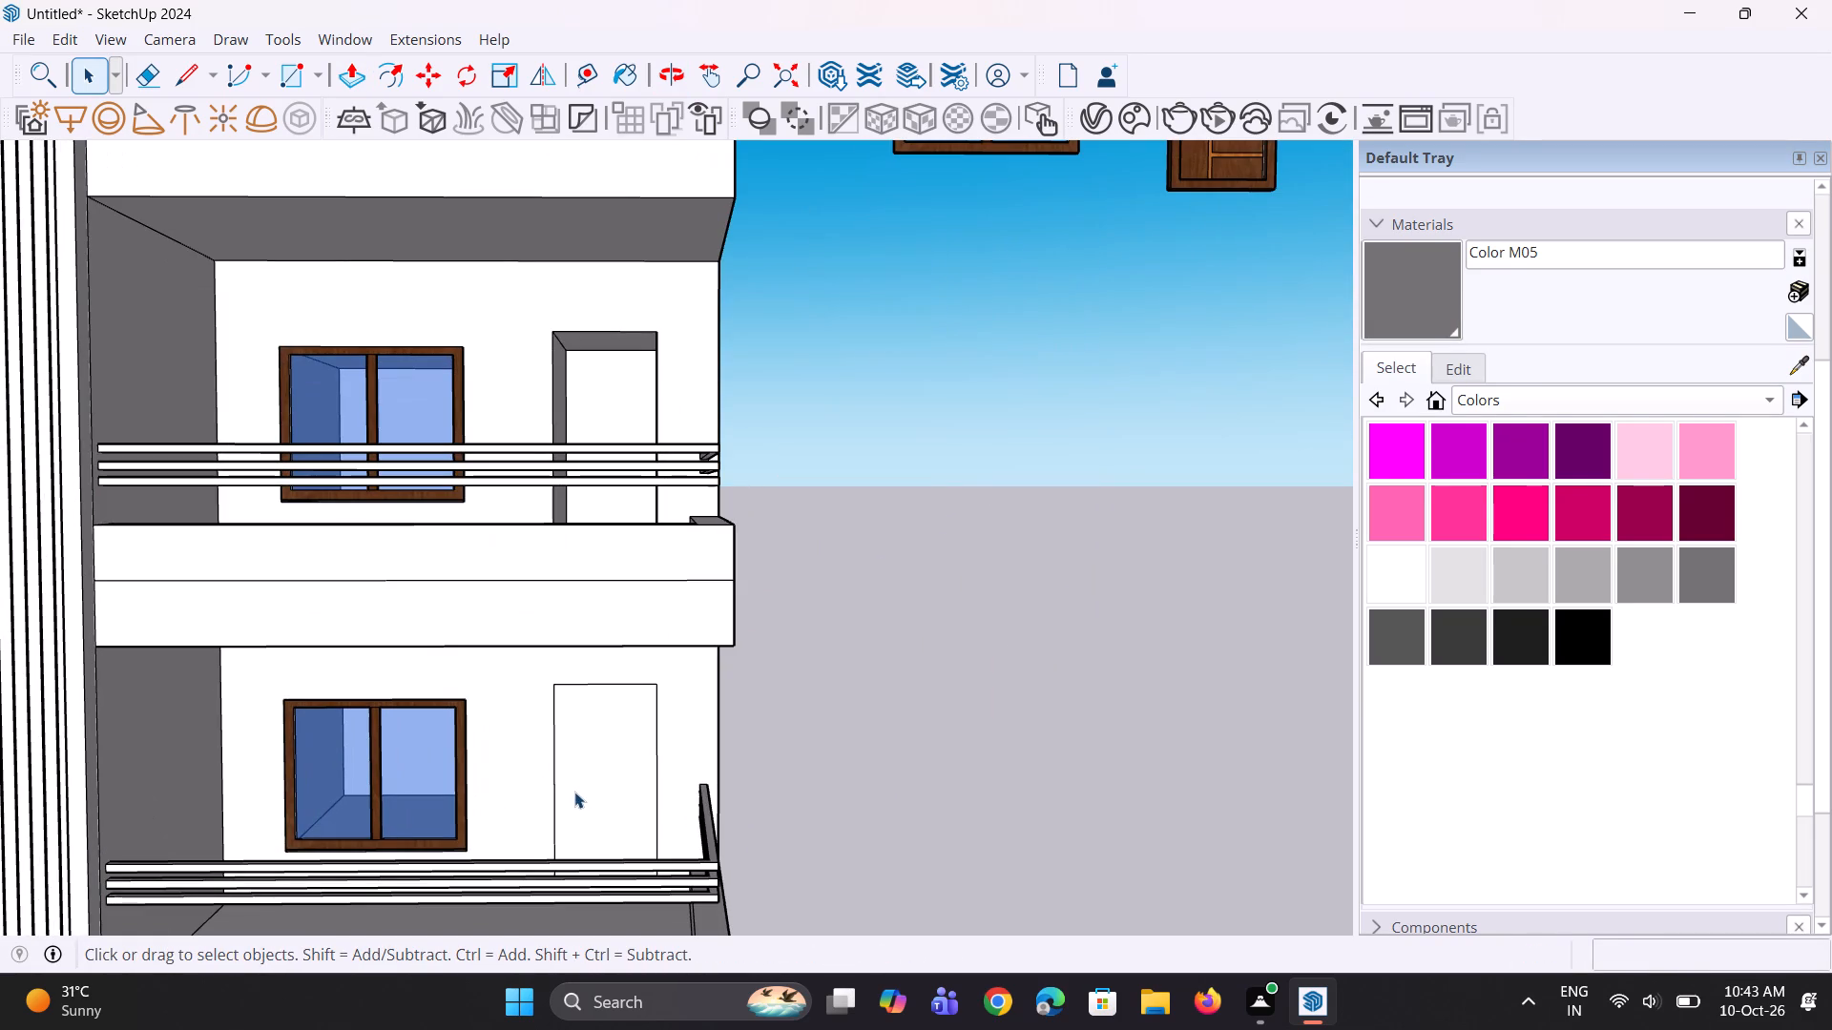
key("p")
left_click(599, 768)
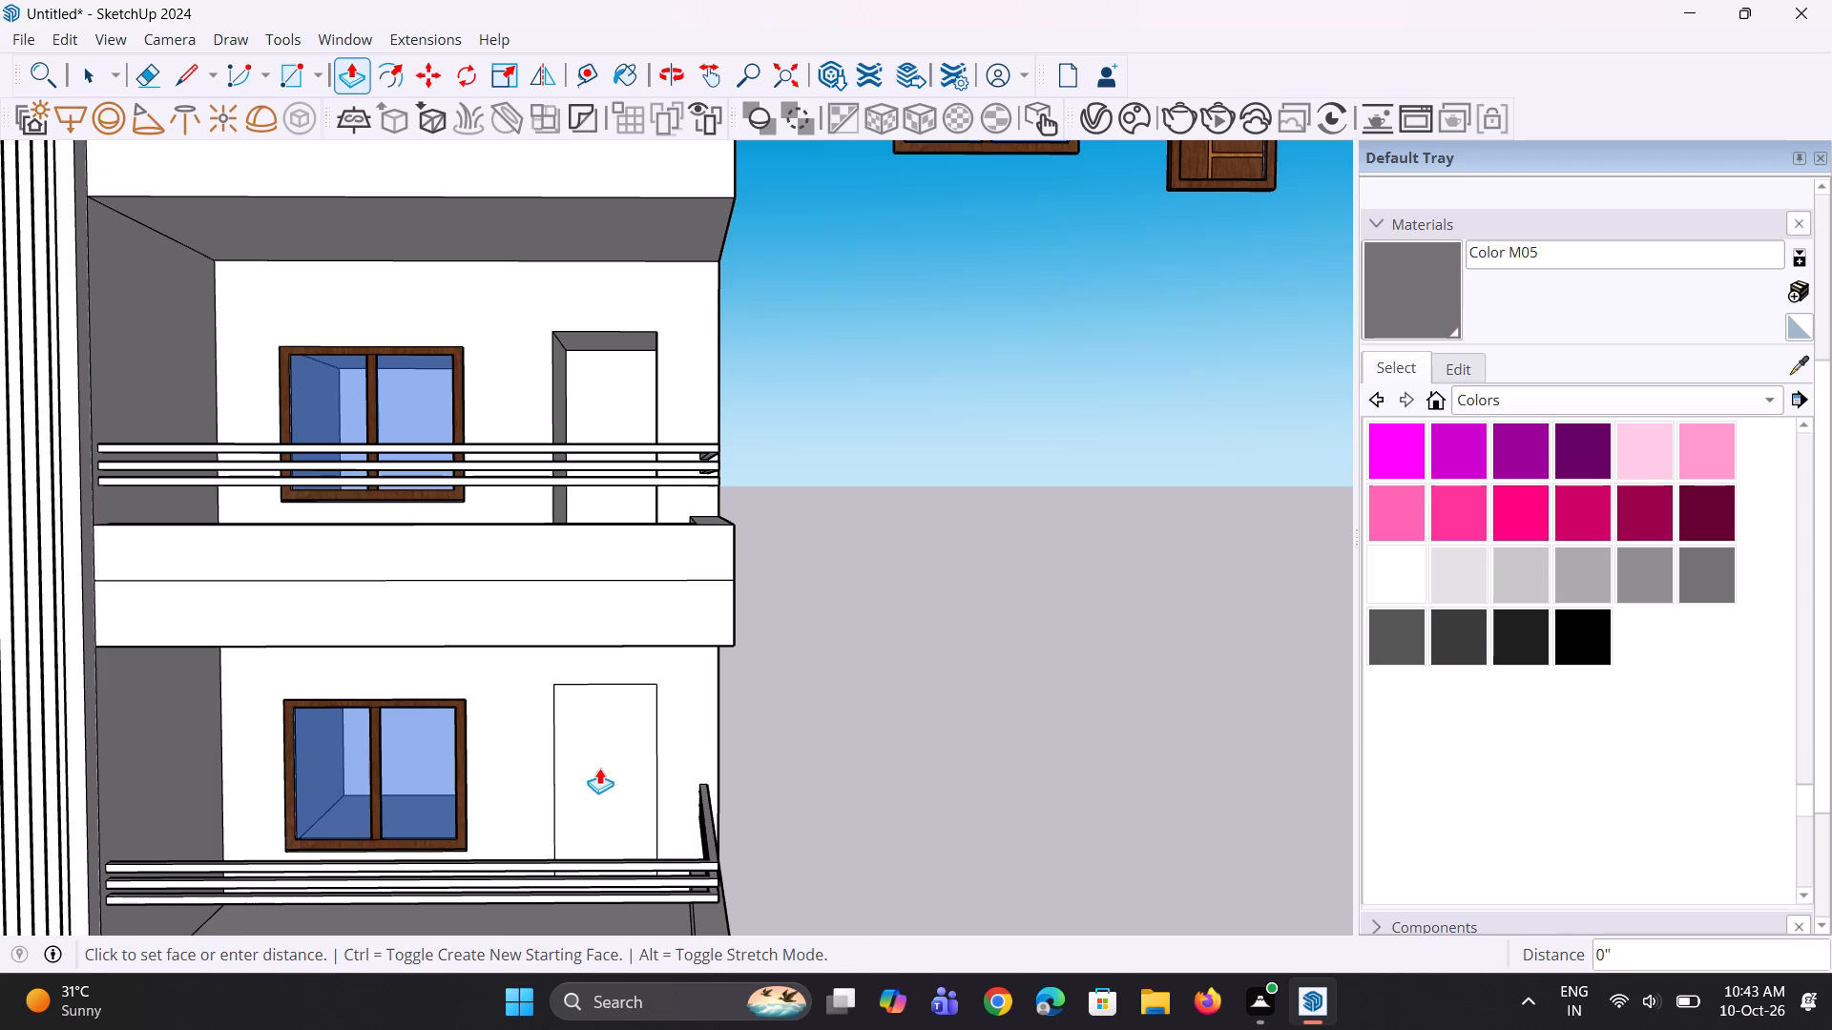
left_click(626, 741)
scroll(626, 741, "down", 4)
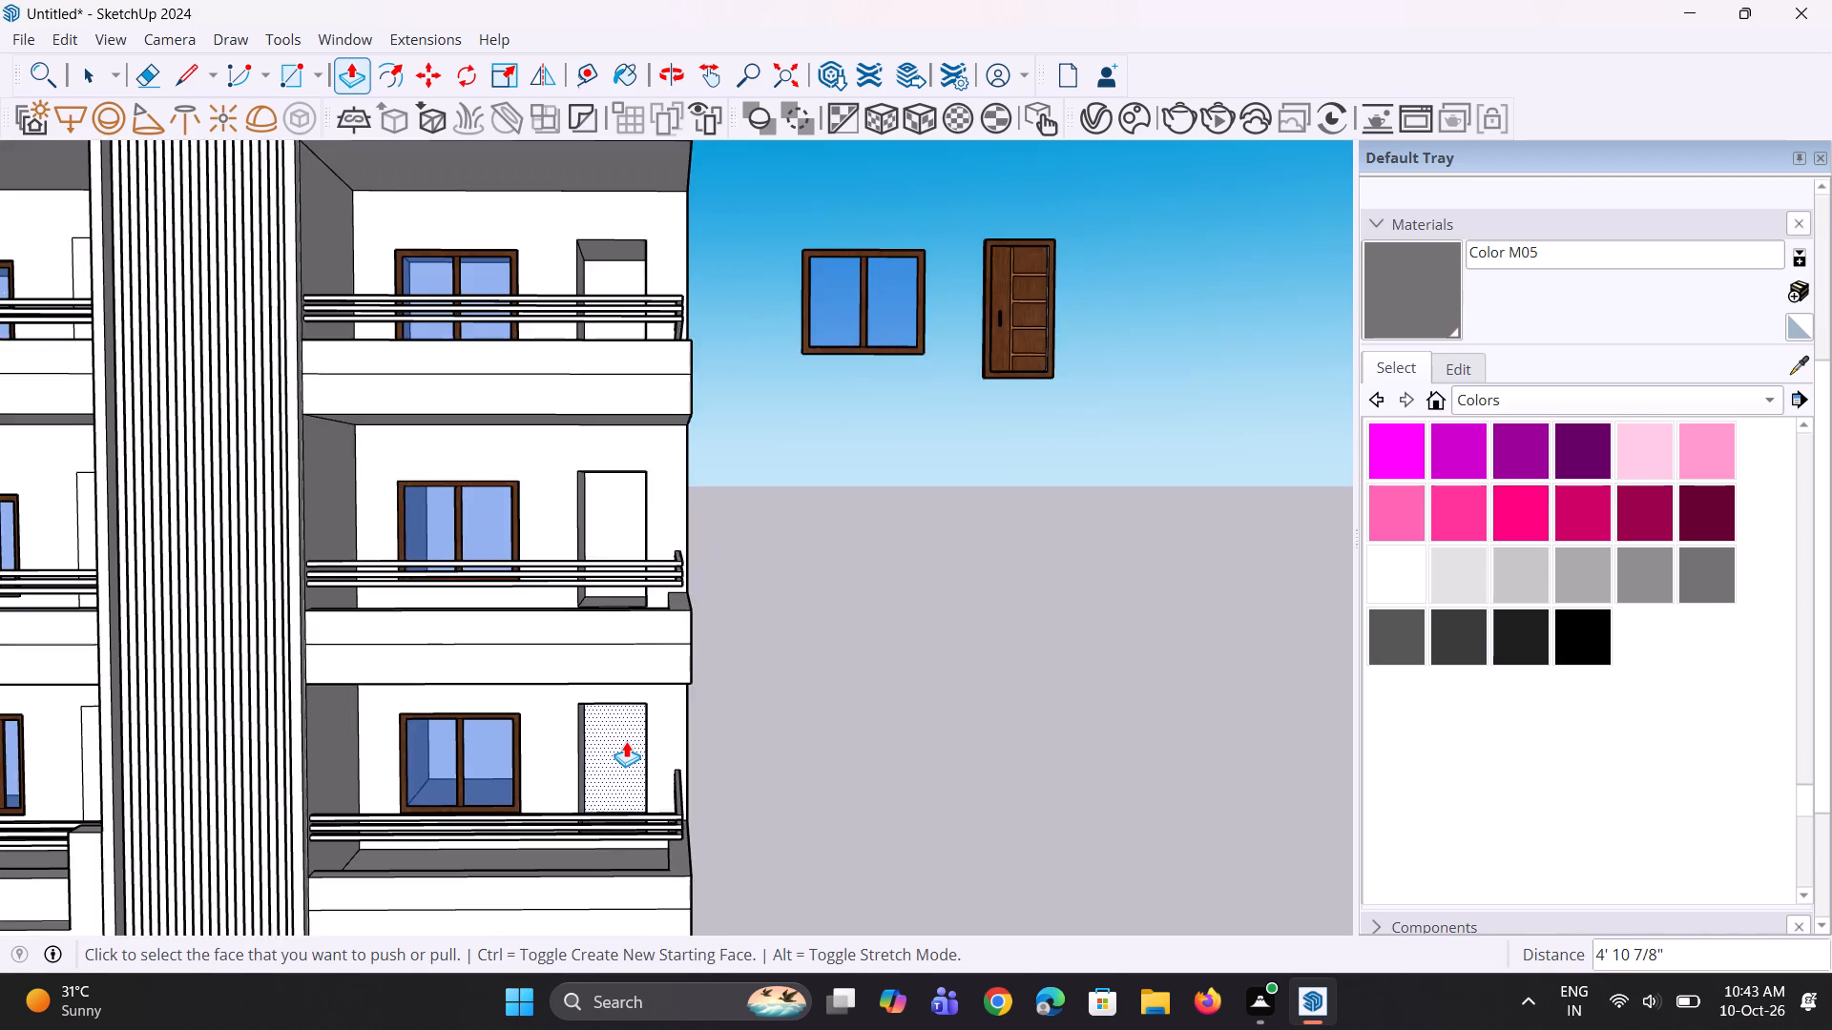
scroll(626, 741, "down", 4)
key("space")
key("space")
scroll(629, 773, "down", 4)
key("space")
key("space")
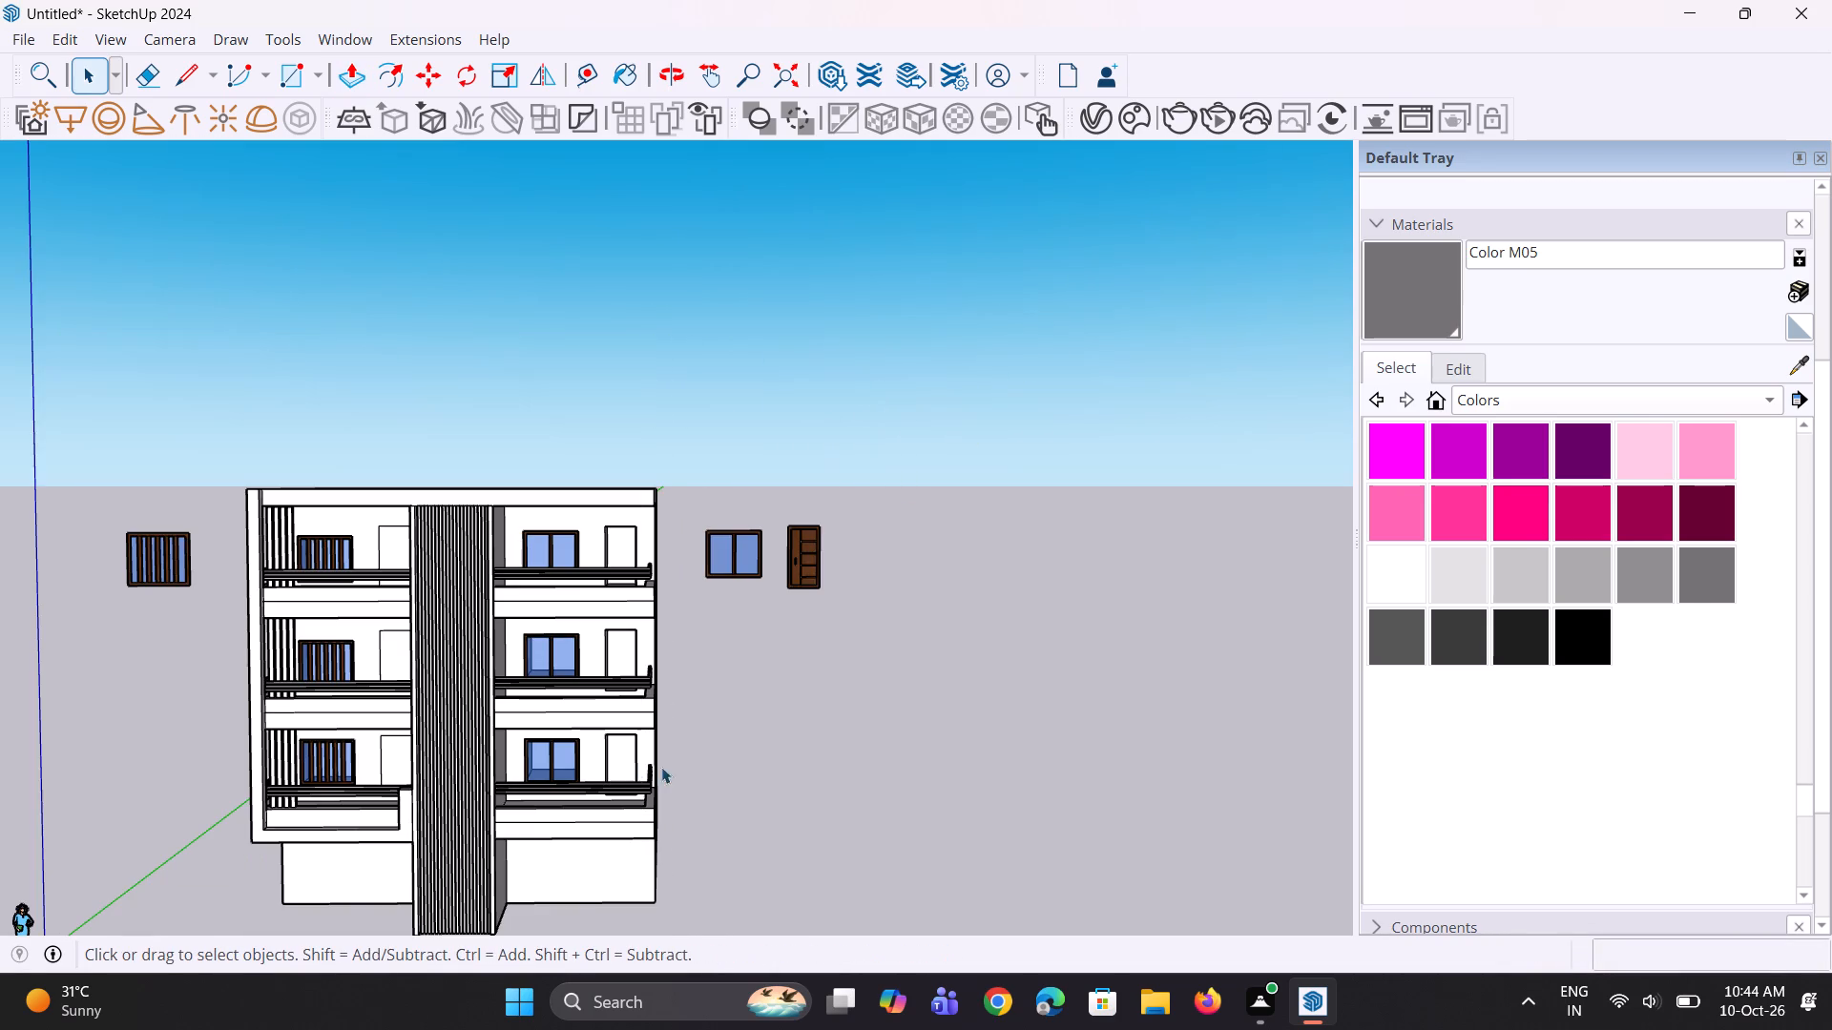
Copy the loose door group by its lower corner about 20' 7" into the top-floor opening beside the two-pane window.
scroll(805, 583, "up", 3)
left_click(803, 575)
scroll(801, 618, "up", 2)
key("m")
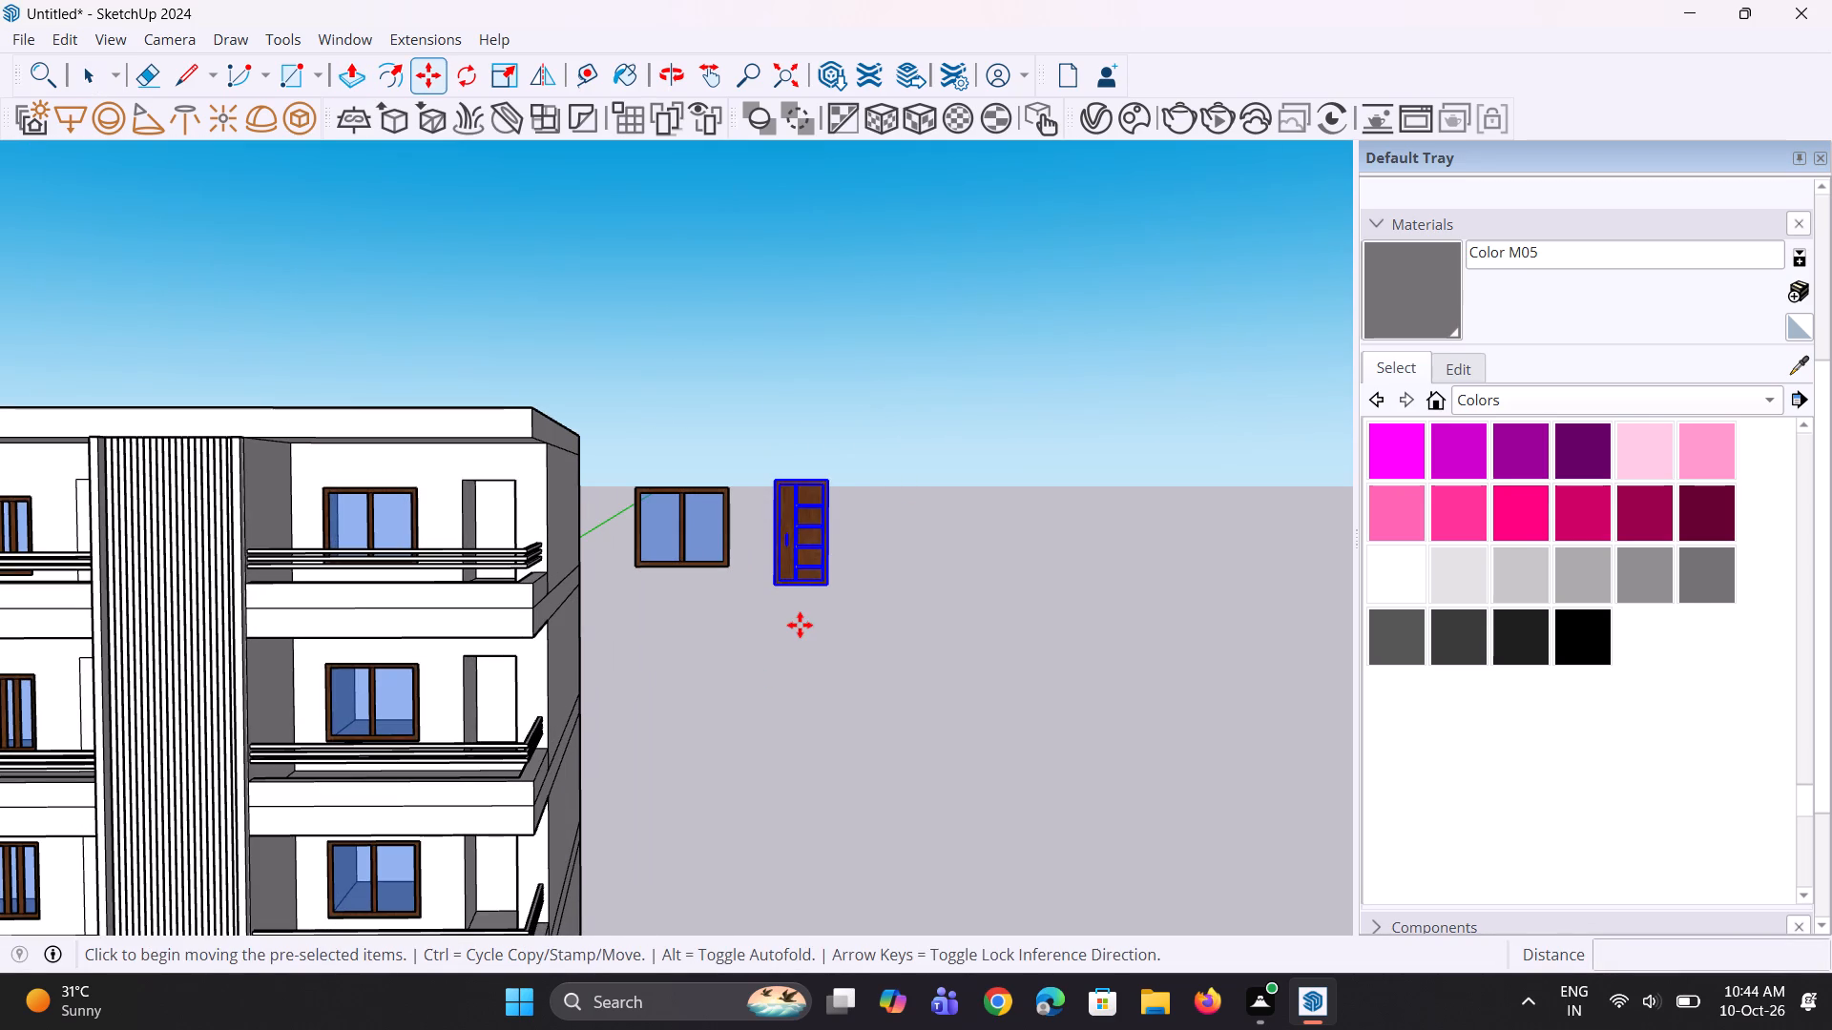
left_click(835, 592)
scroll(523, 562, "up", 4)
middle_click_drag(510, 580, 518, 724)
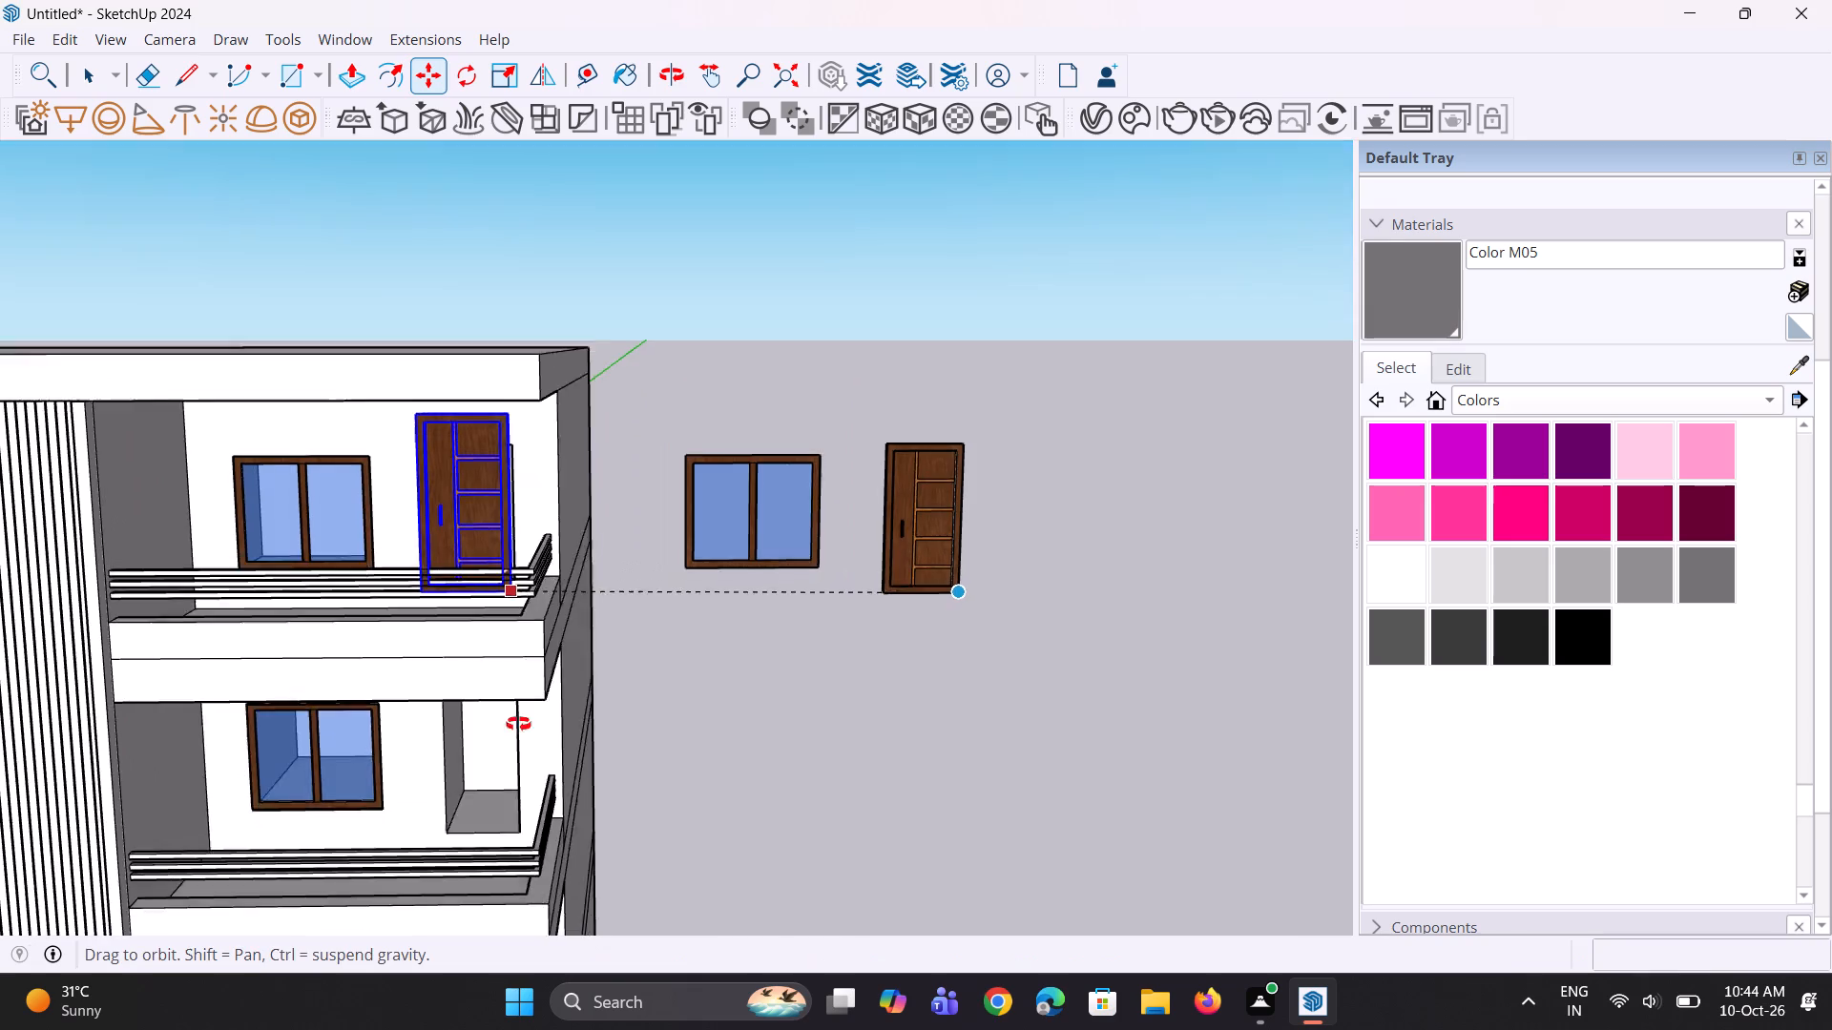
middle_click_drag(518, 724, 525, 803)
scroll(518, 570, "up", 6)
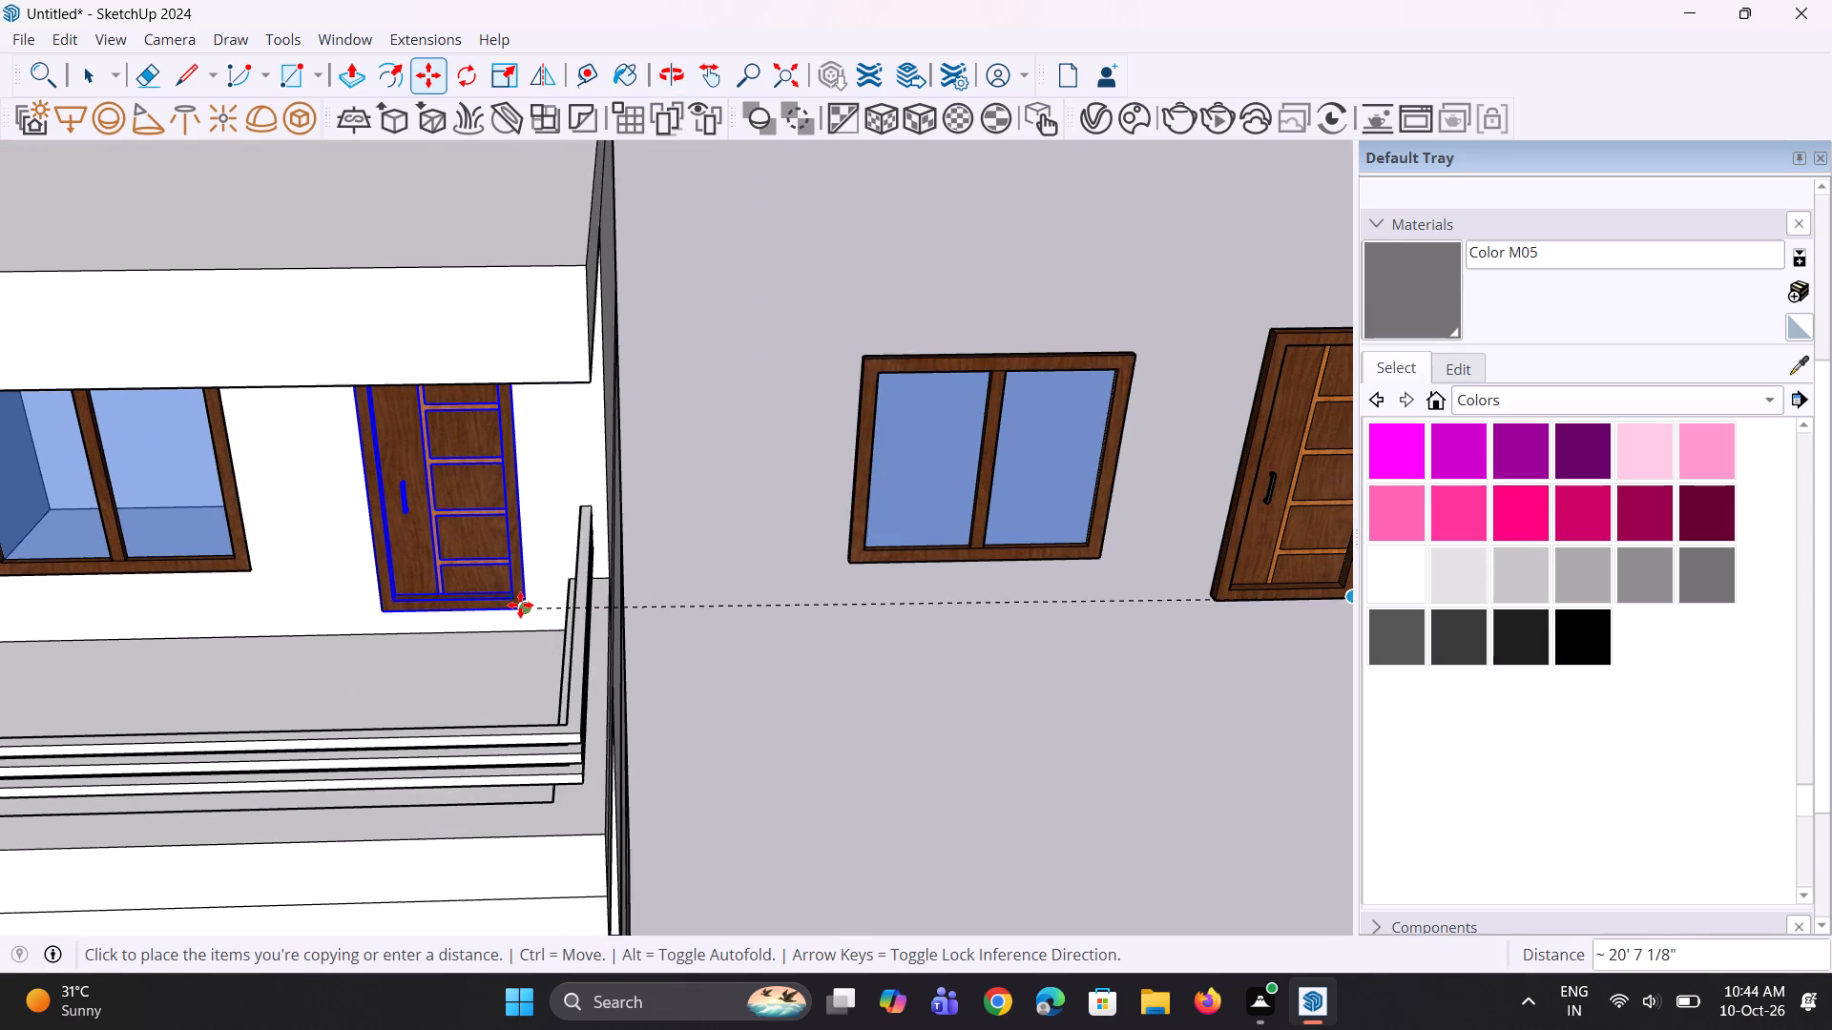
left_click(520, 605)
middle_click_drag(531, 599, 580, 470)
scroll(580, 470, "up", 4)
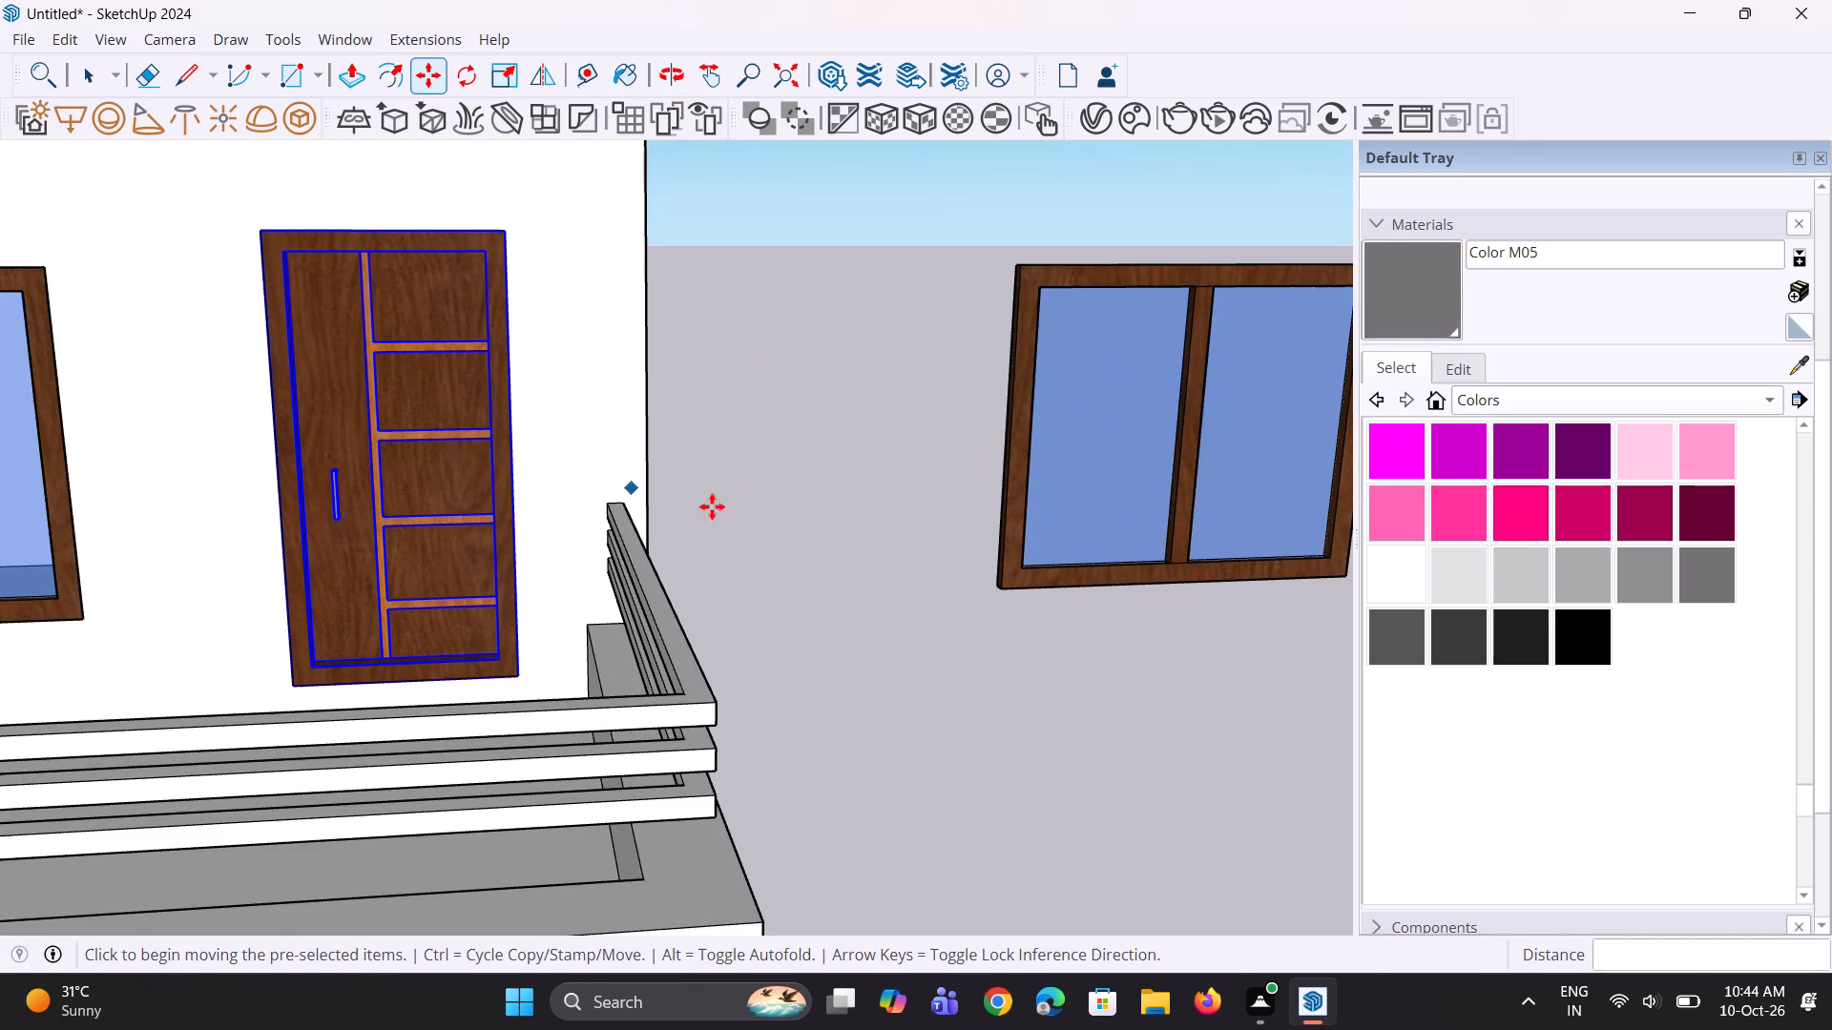
key("space")
key("space")
left_click(875, 530)
Copy the top-floor door beside the two-pane window straight down about 11' 7 3/4" into the opening one floor below.
scroll(594, 605, "down", 4)
middle_click_drag(628, 609, 560, 592)
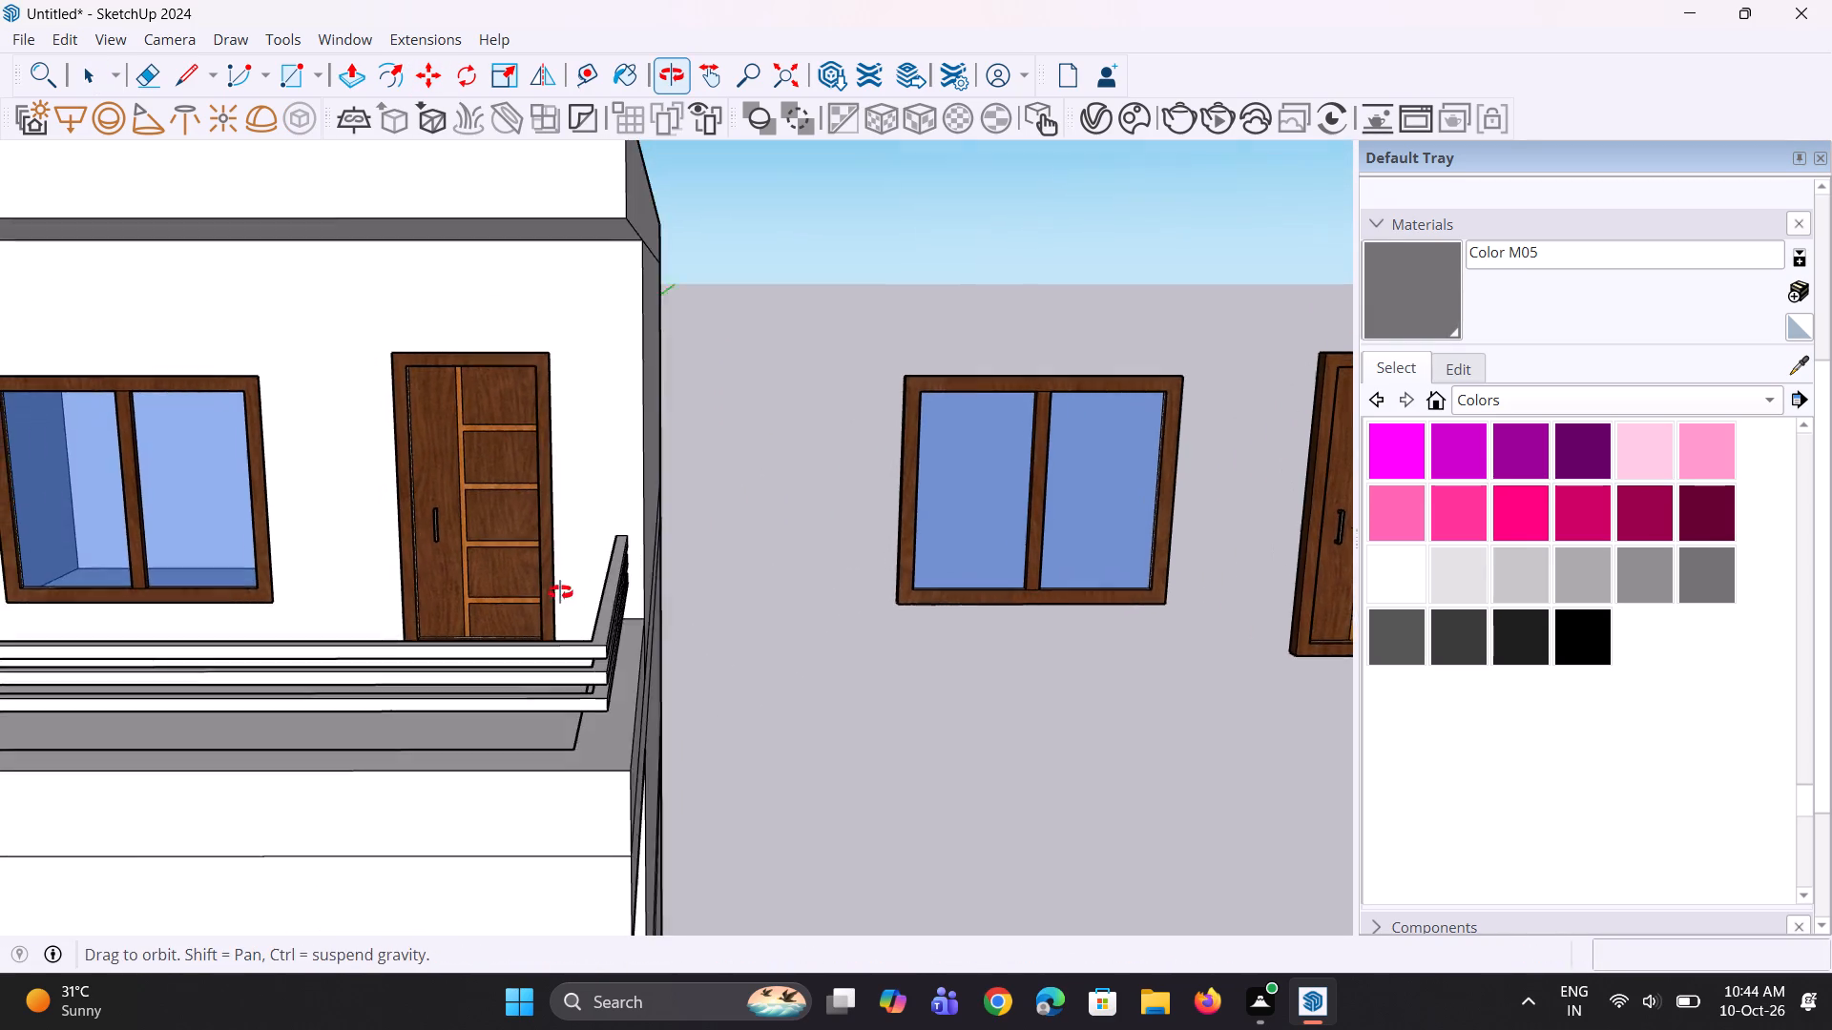
middle_click_drag(560, 592, 557, 587)
scroll(519, 587, "up", 2)
left_click(519, 587)
middle_click_drag(522, 661, 513, 642)
key("m")
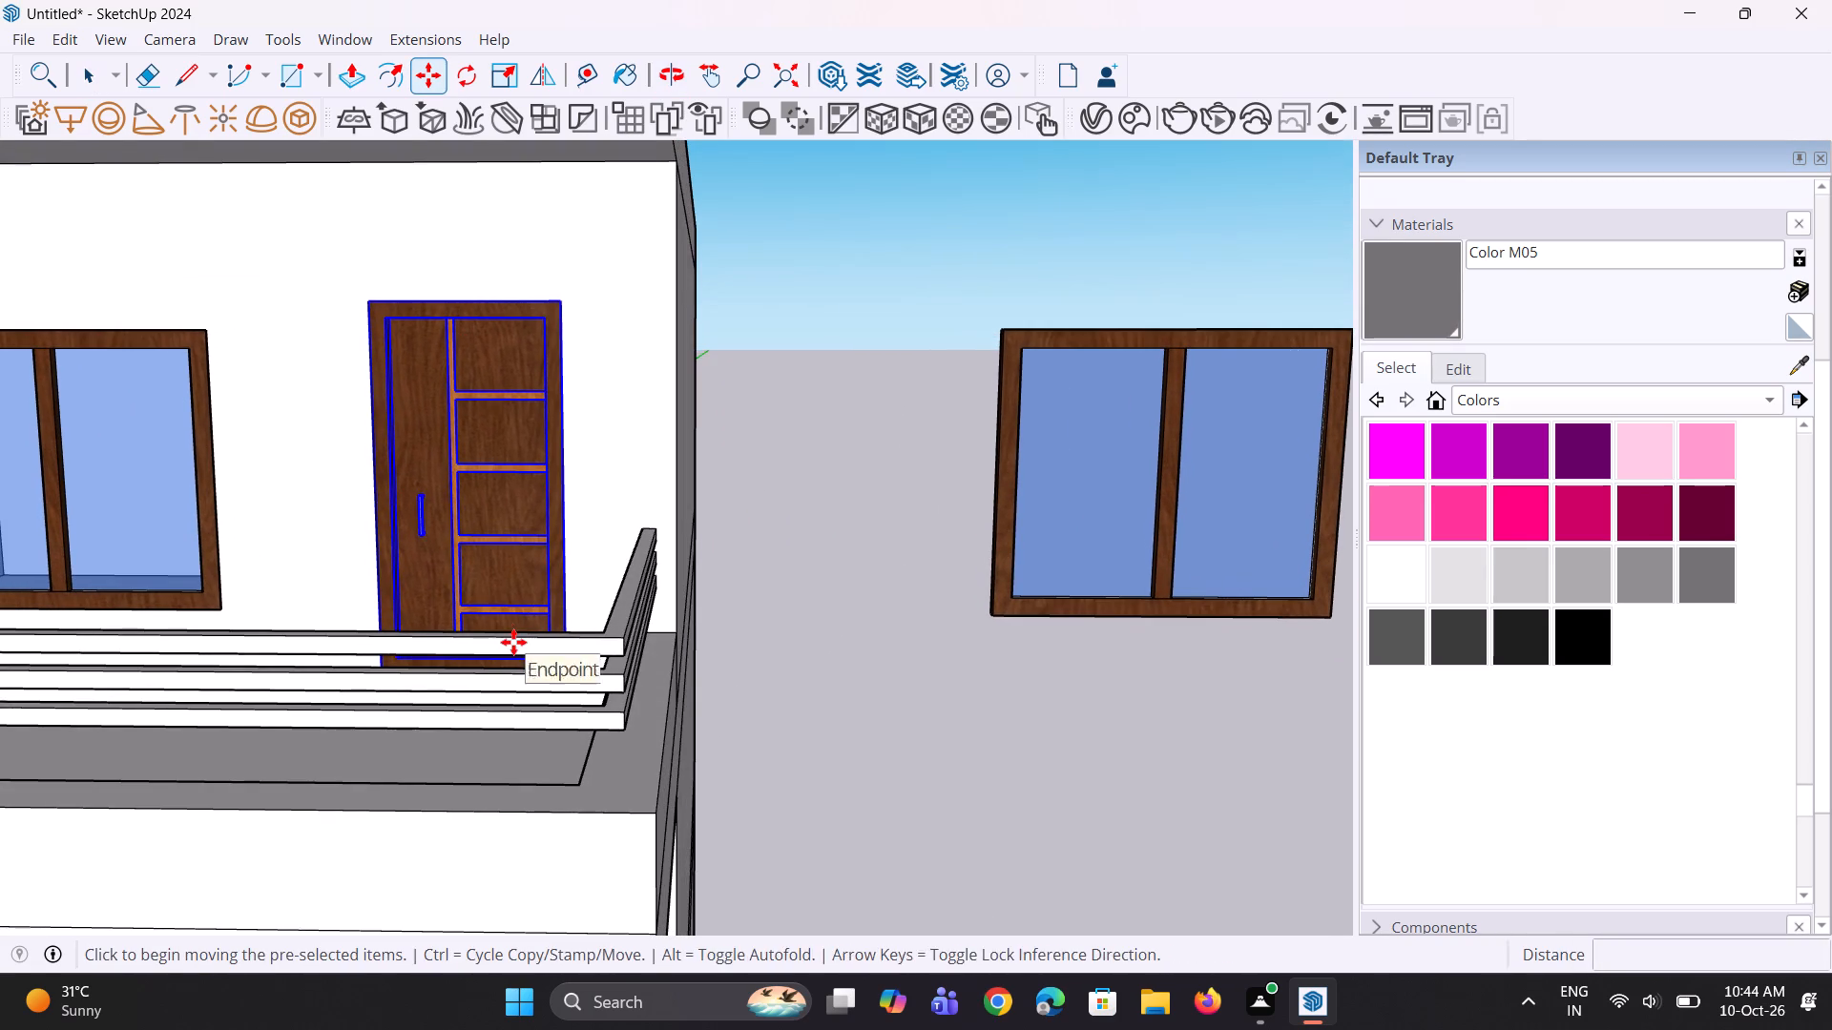
left_click(557, 675)
scroll(552, 837, "down", 3)
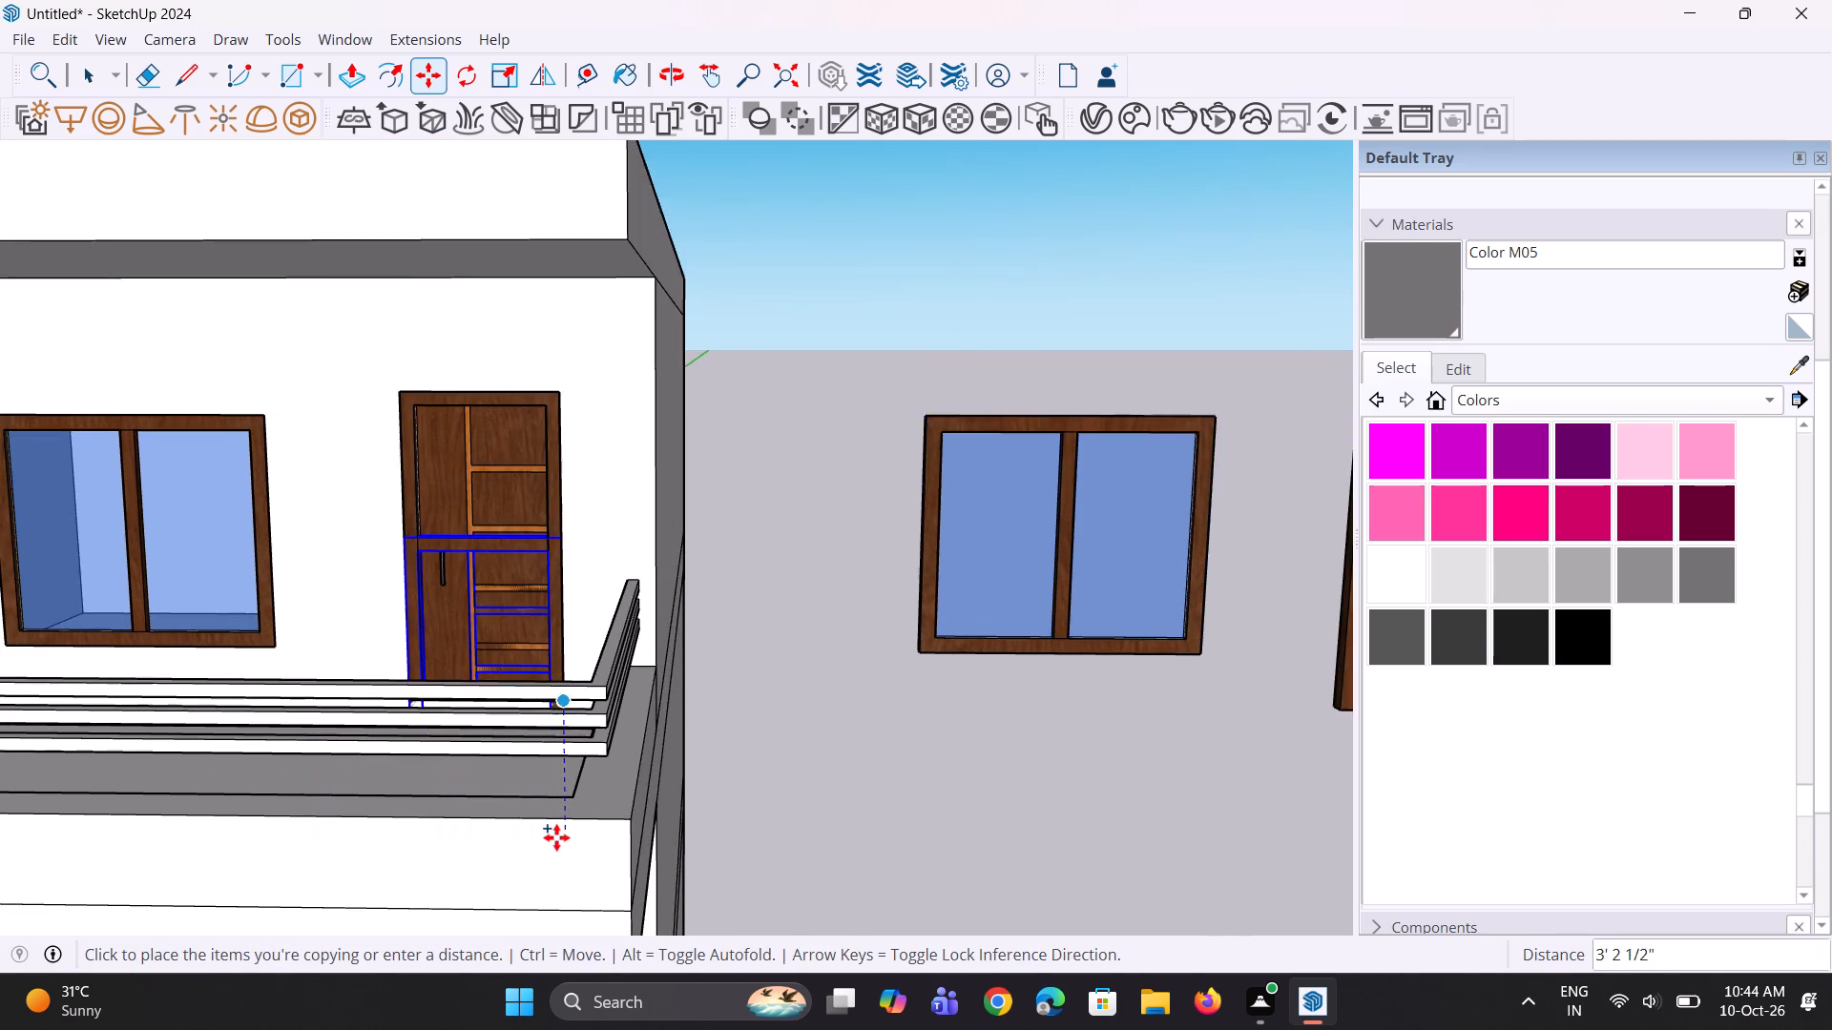
scroll(557, 837, "down", 18)
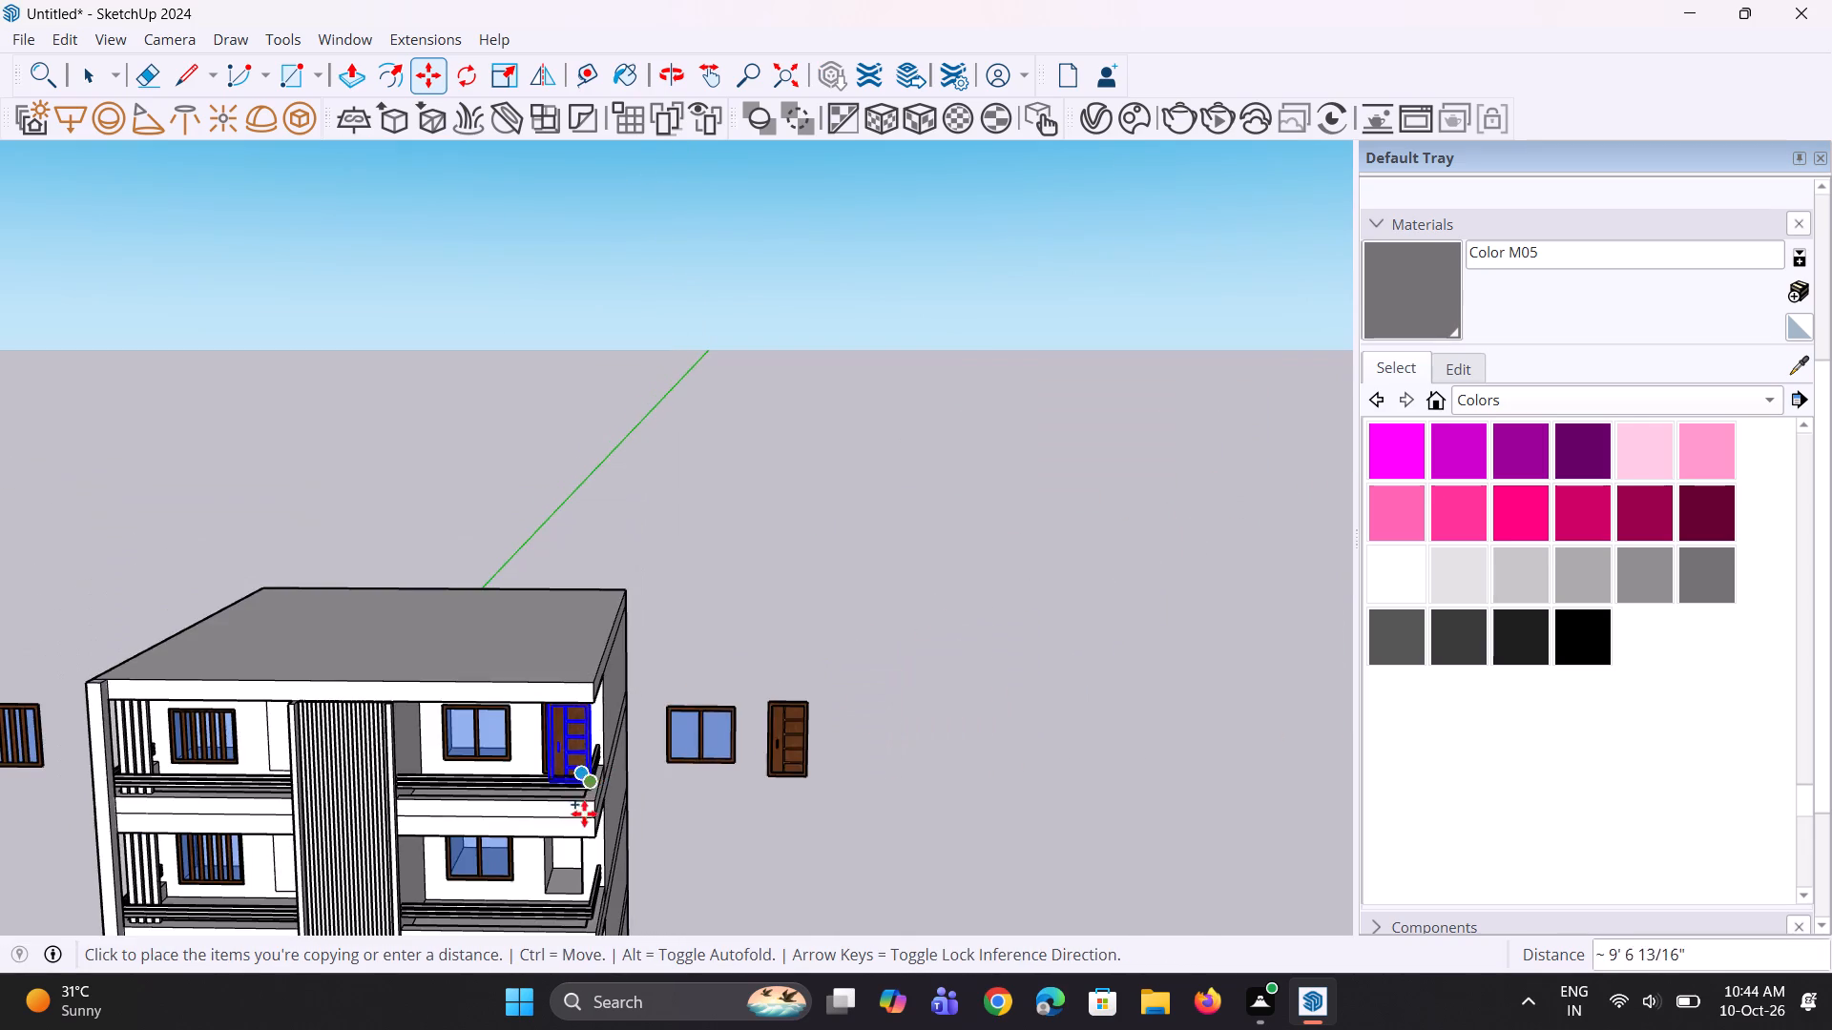
scroll(568, 871, "up", 16)
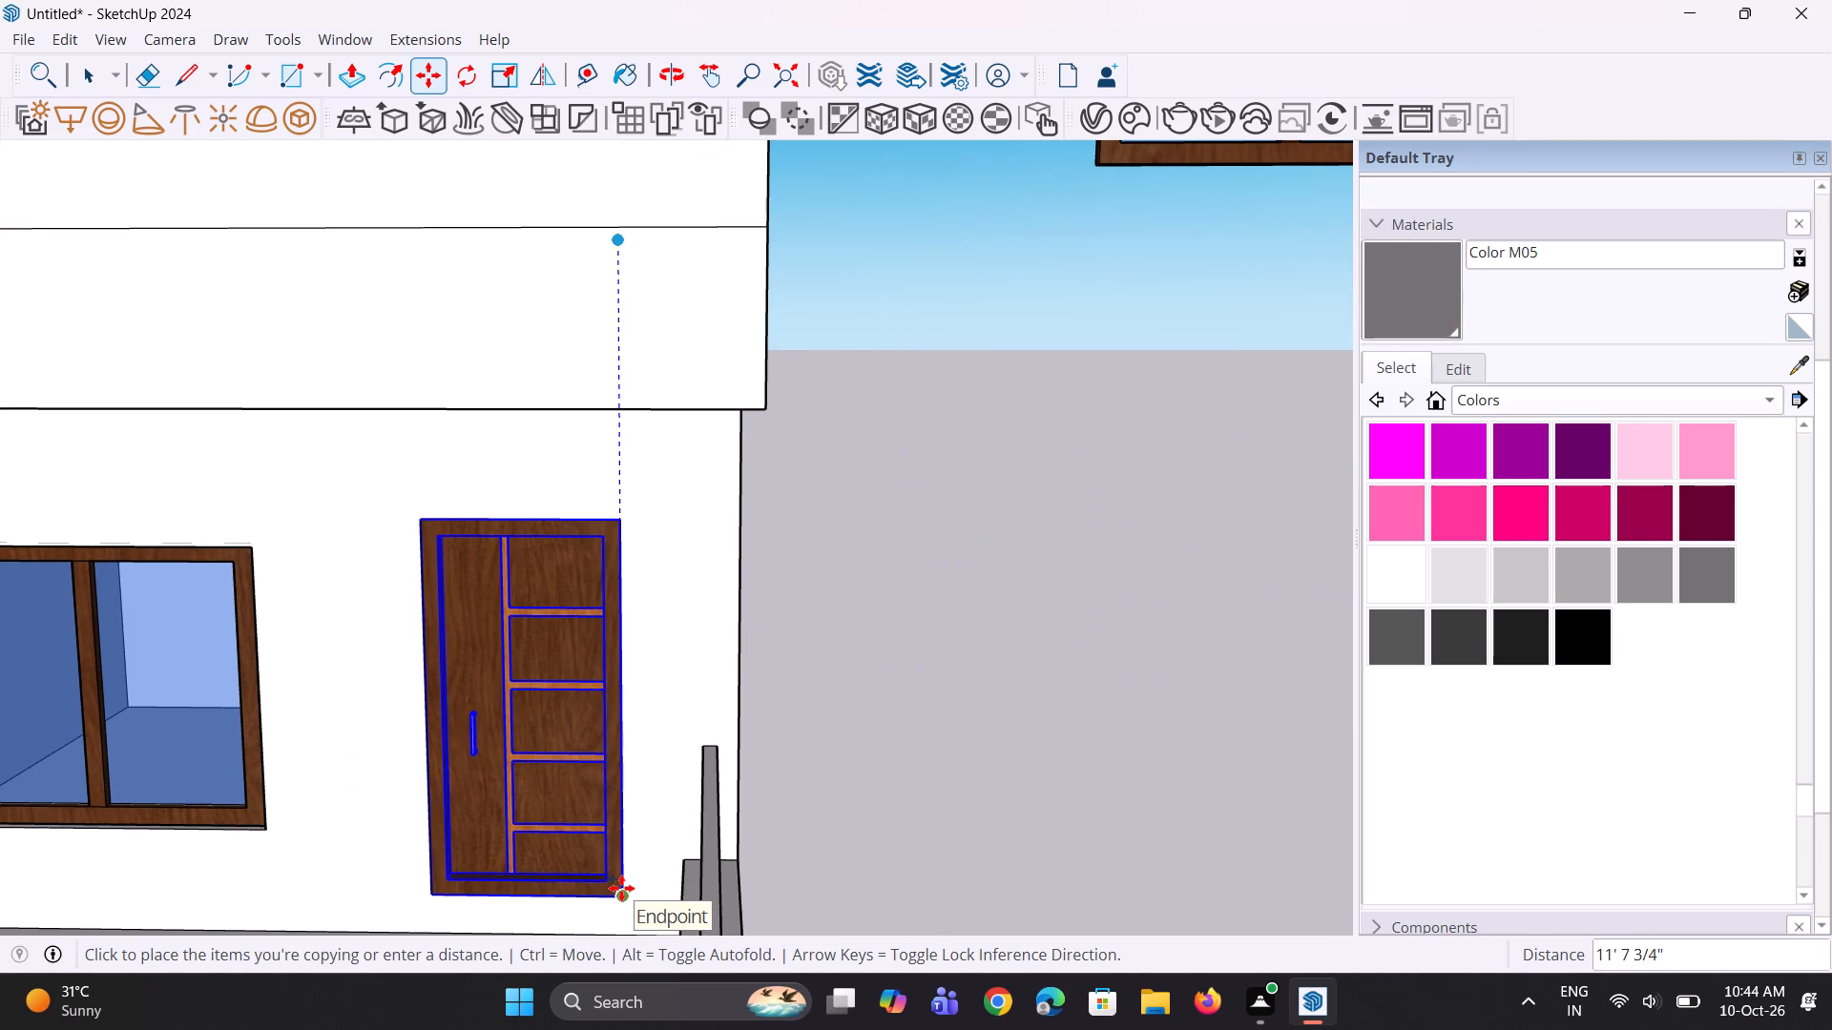
left_click(621, 888)
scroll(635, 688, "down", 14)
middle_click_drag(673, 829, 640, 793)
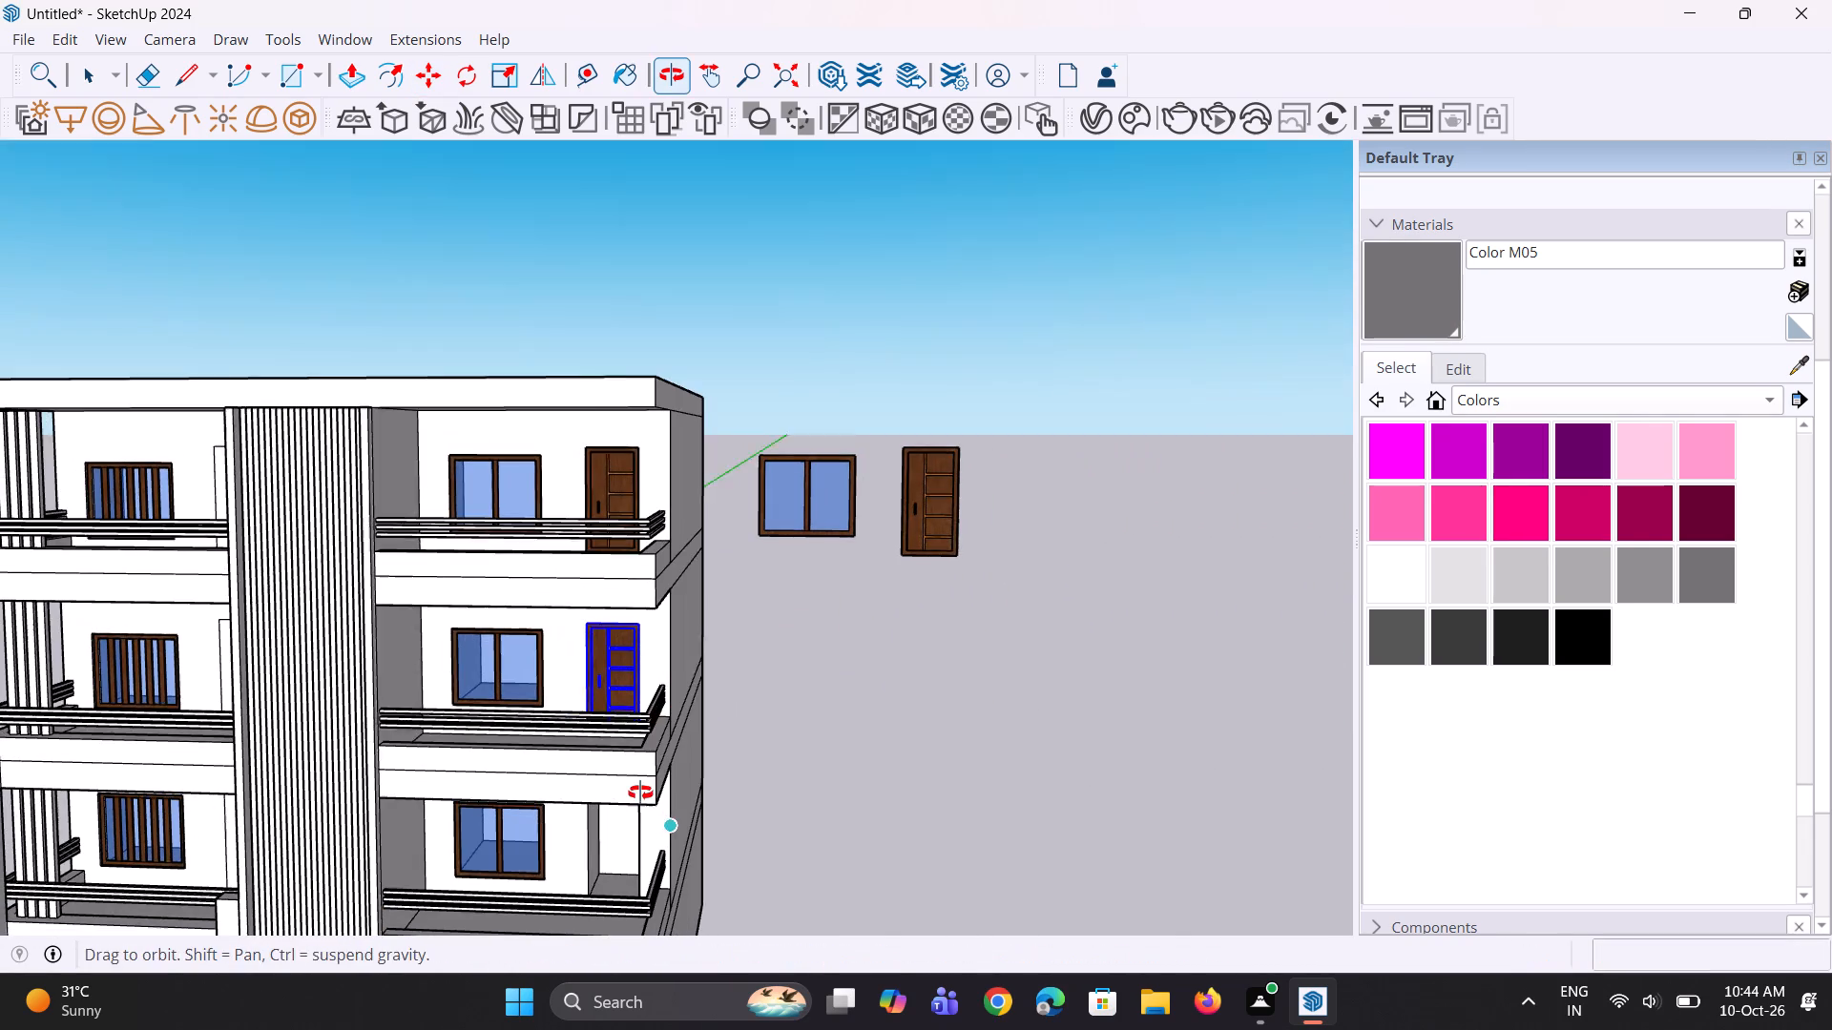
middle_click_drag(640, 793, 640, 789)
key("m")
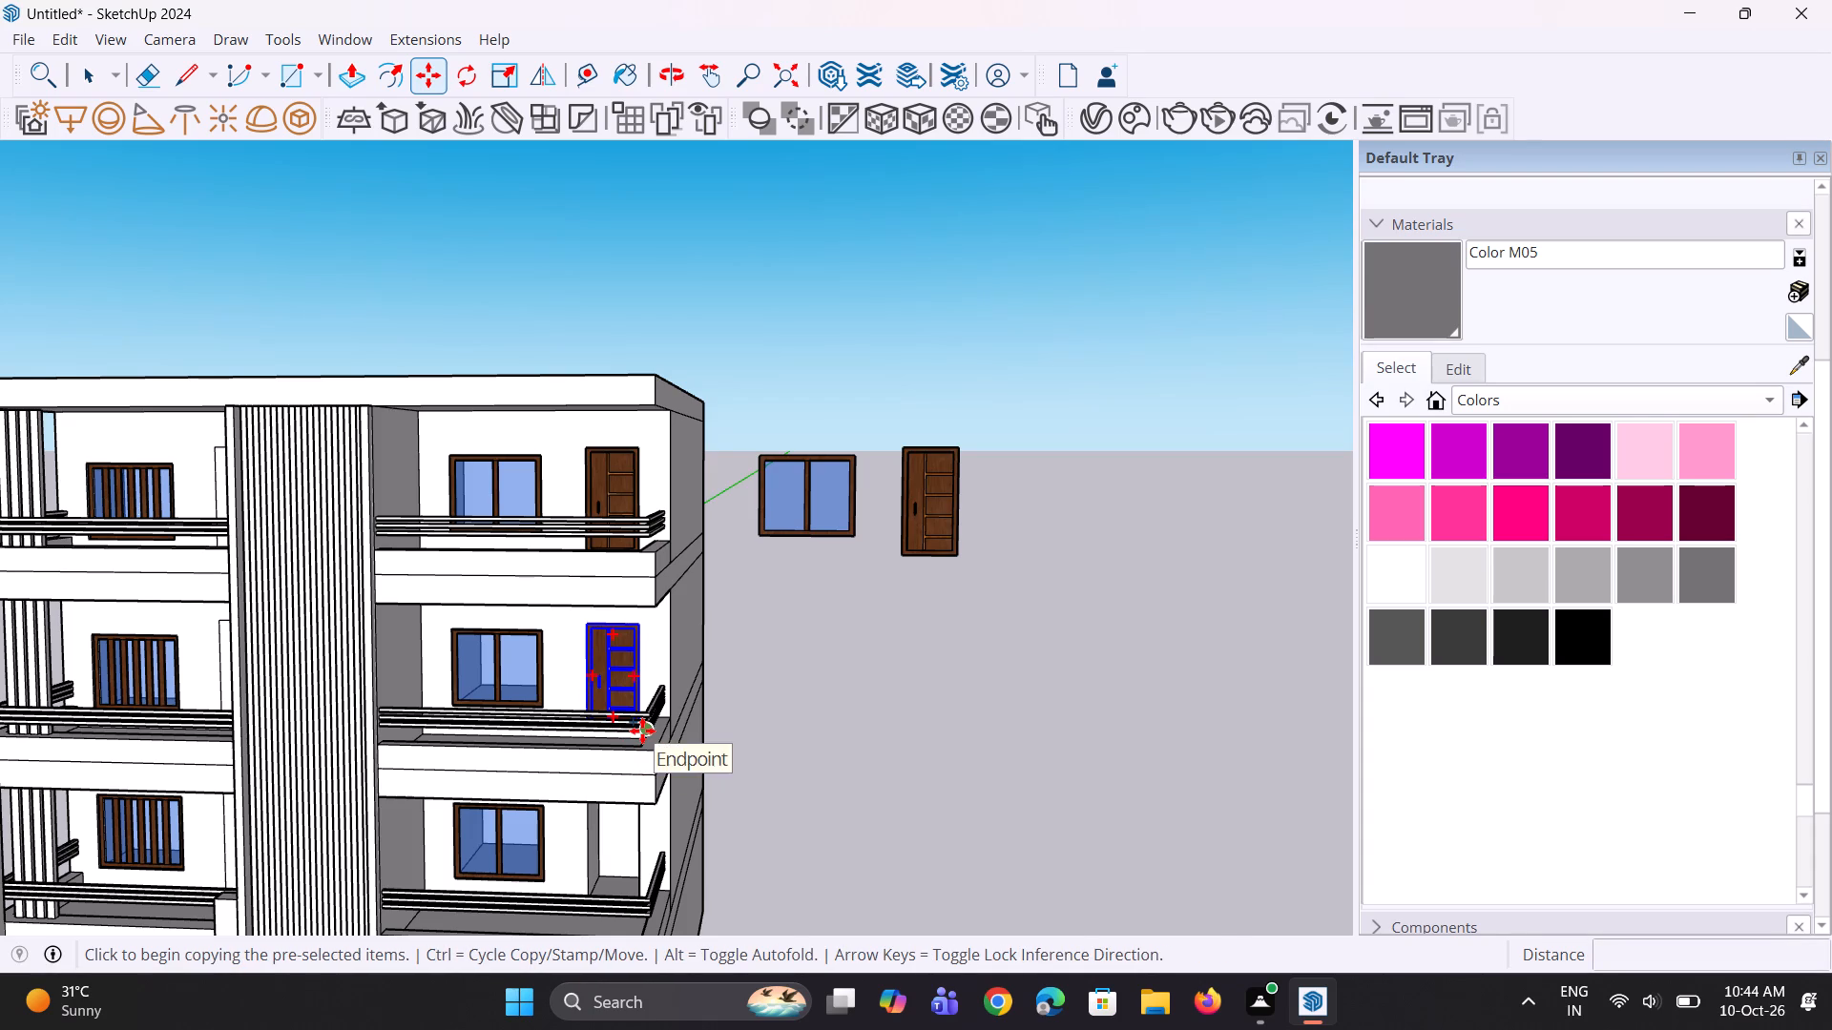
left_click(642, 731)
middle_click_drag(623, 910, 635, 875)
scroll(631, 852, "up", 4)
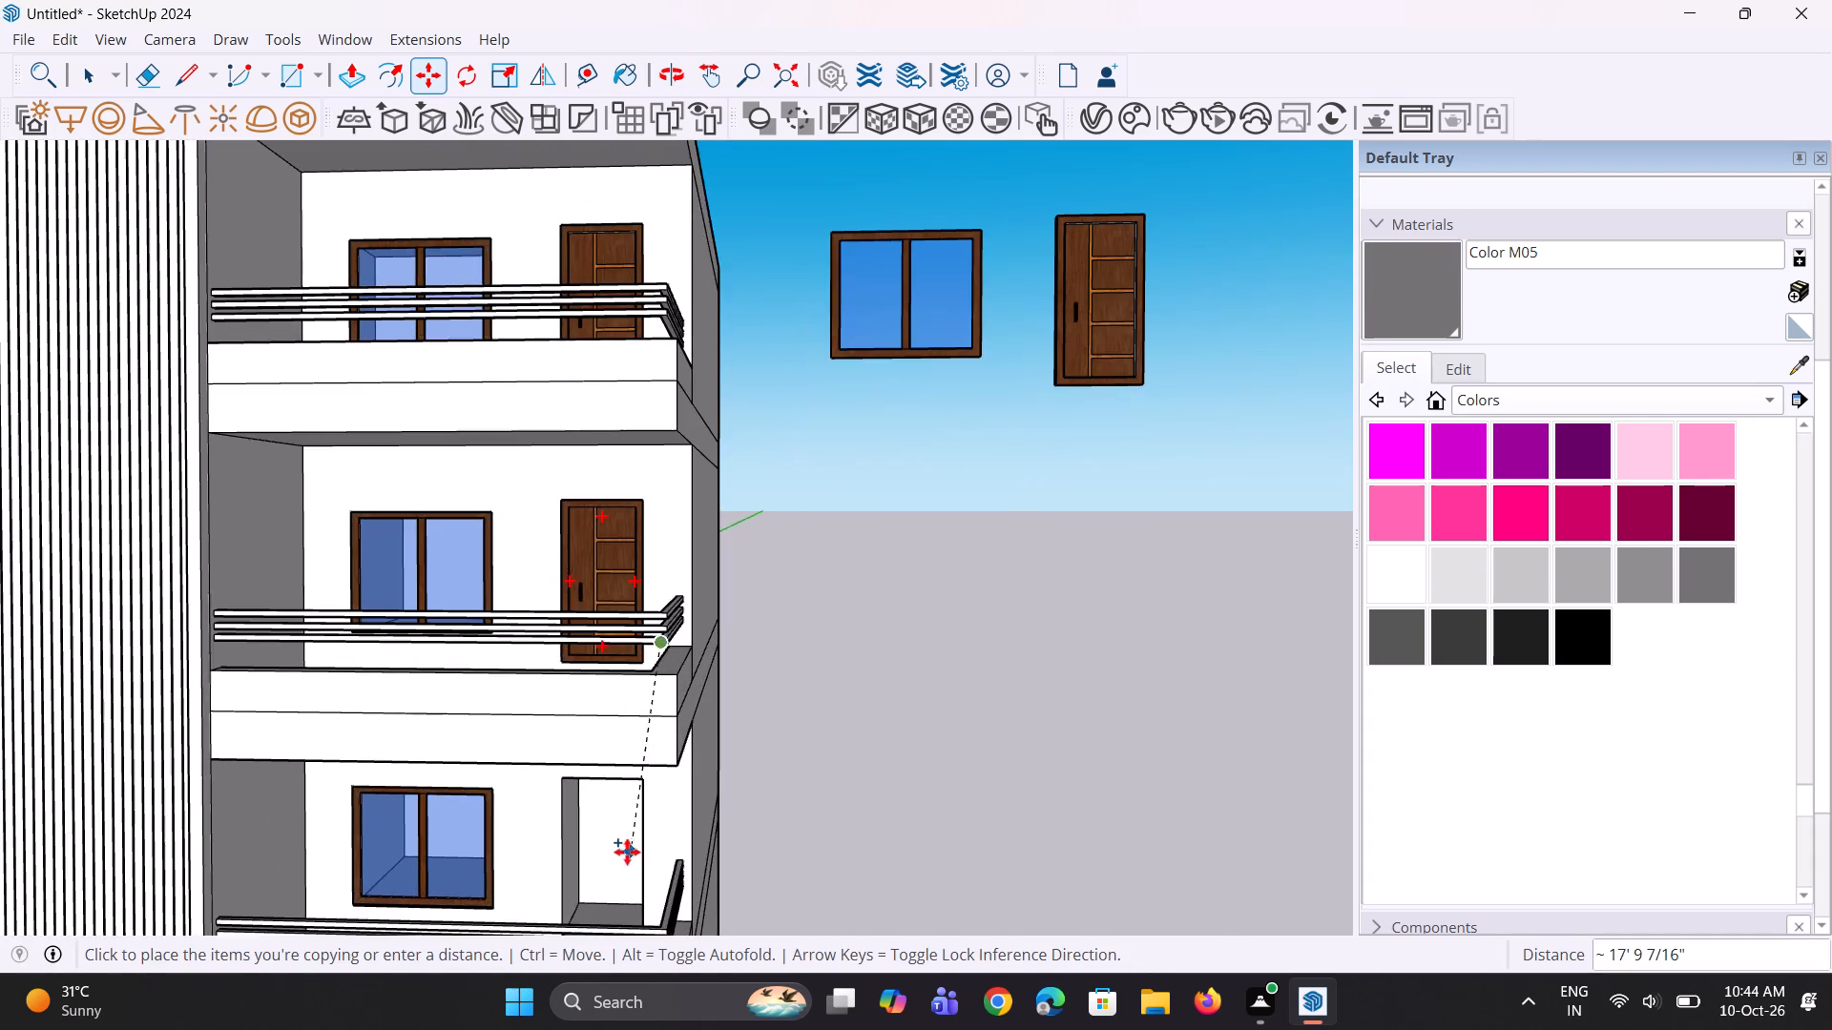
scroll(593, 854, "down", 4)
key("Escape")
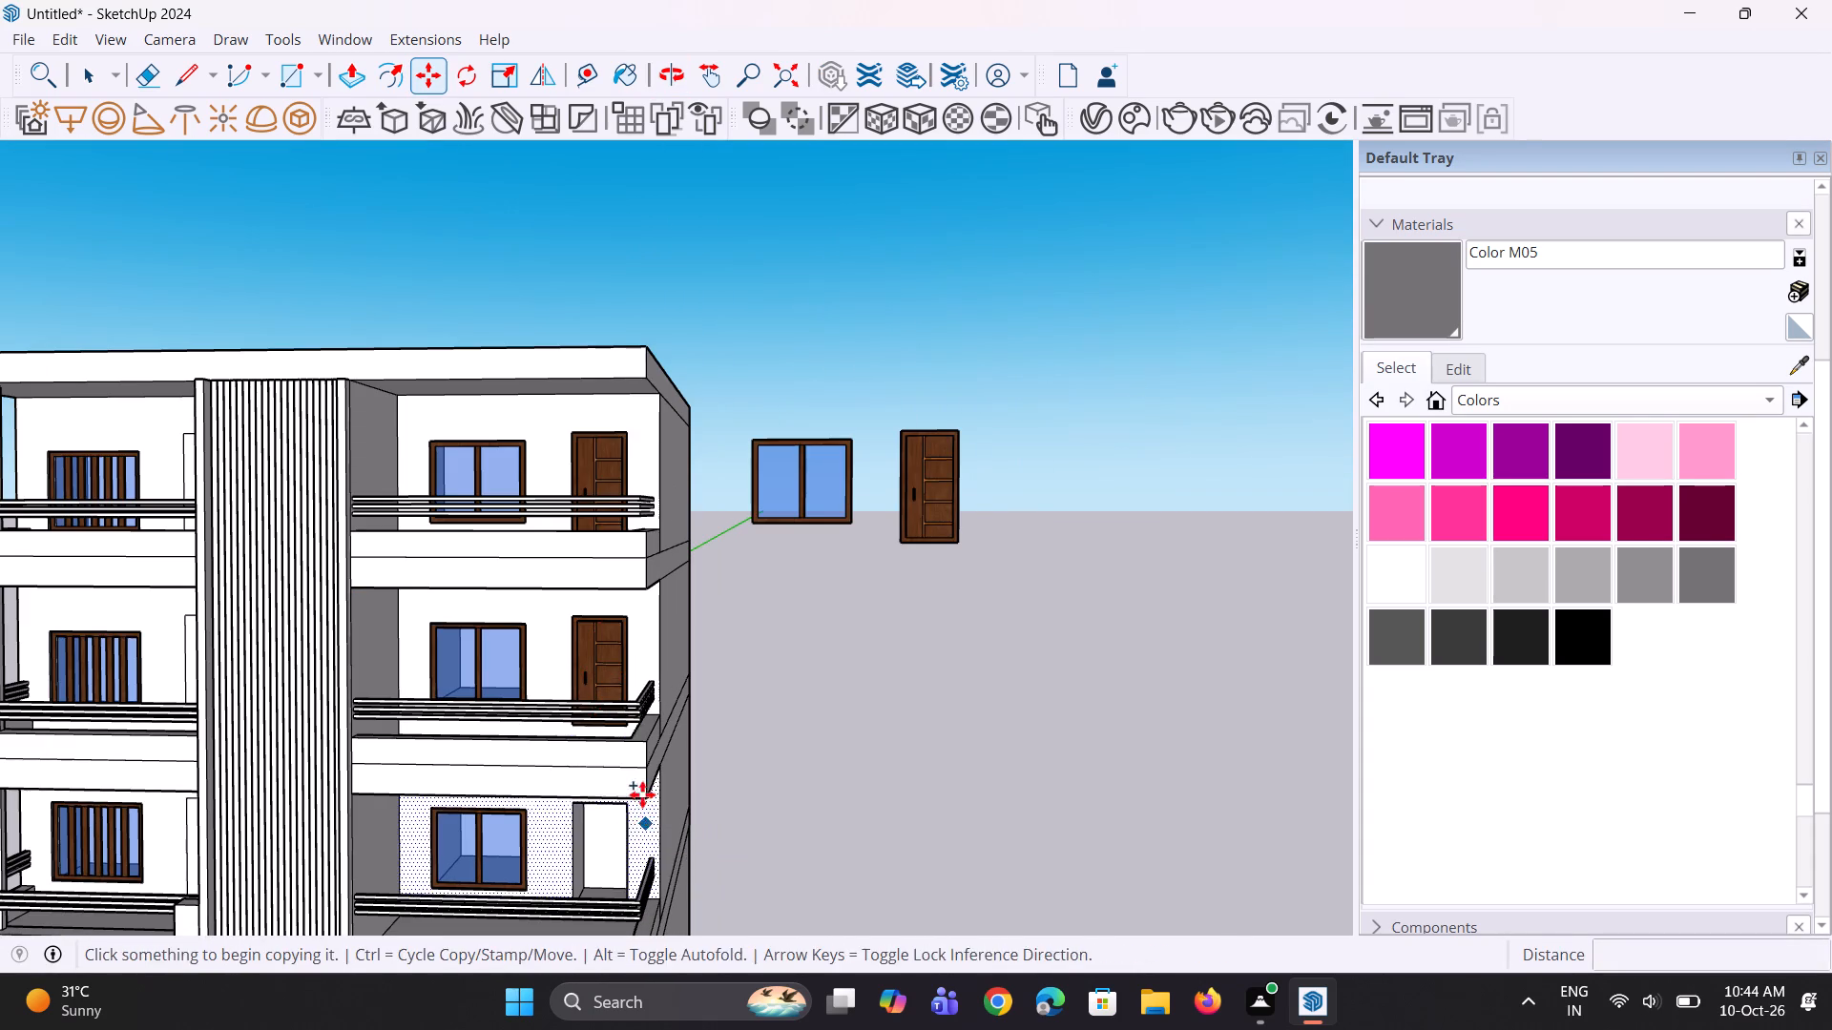
Copy the door one floor below the top straight down about 12' 2 1/8" into the lowest balcony's opening.
scroll(618, 681, "down", 5)
middle_click_drag(542, 721, 607, 917)
scroll(600, 690, "up", 7)
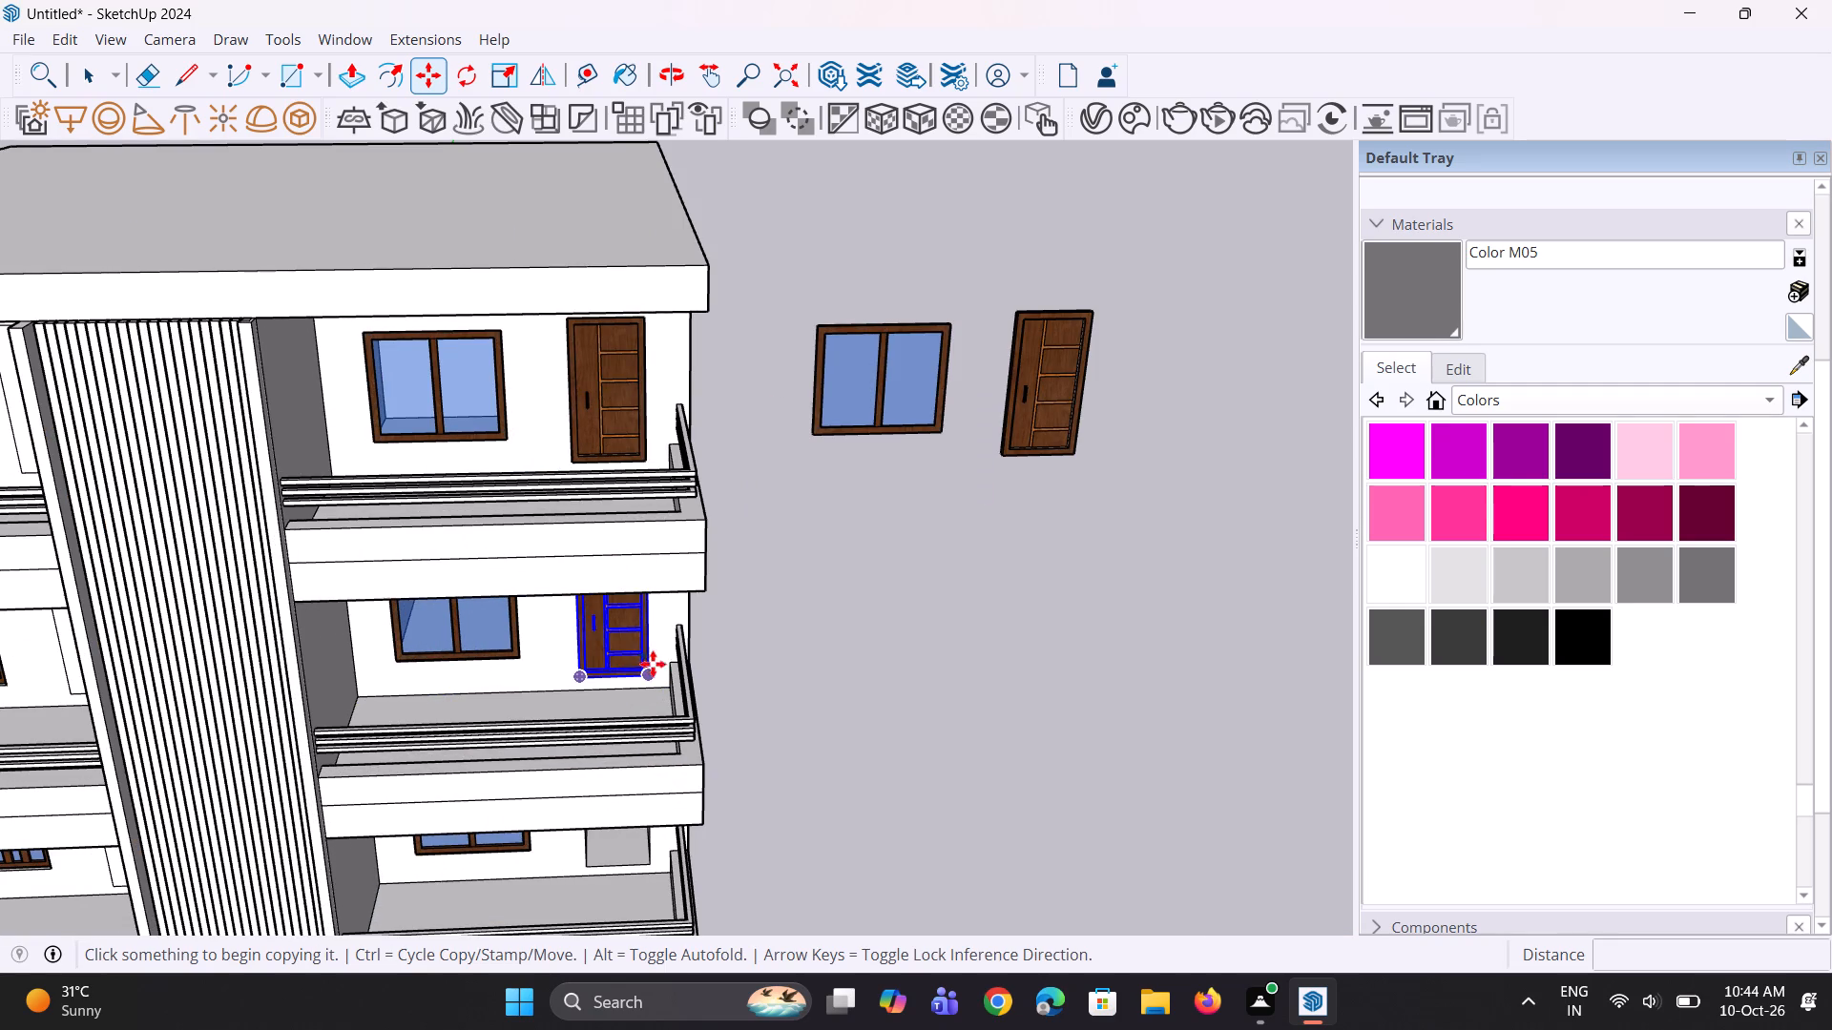
left_click(643, 671)
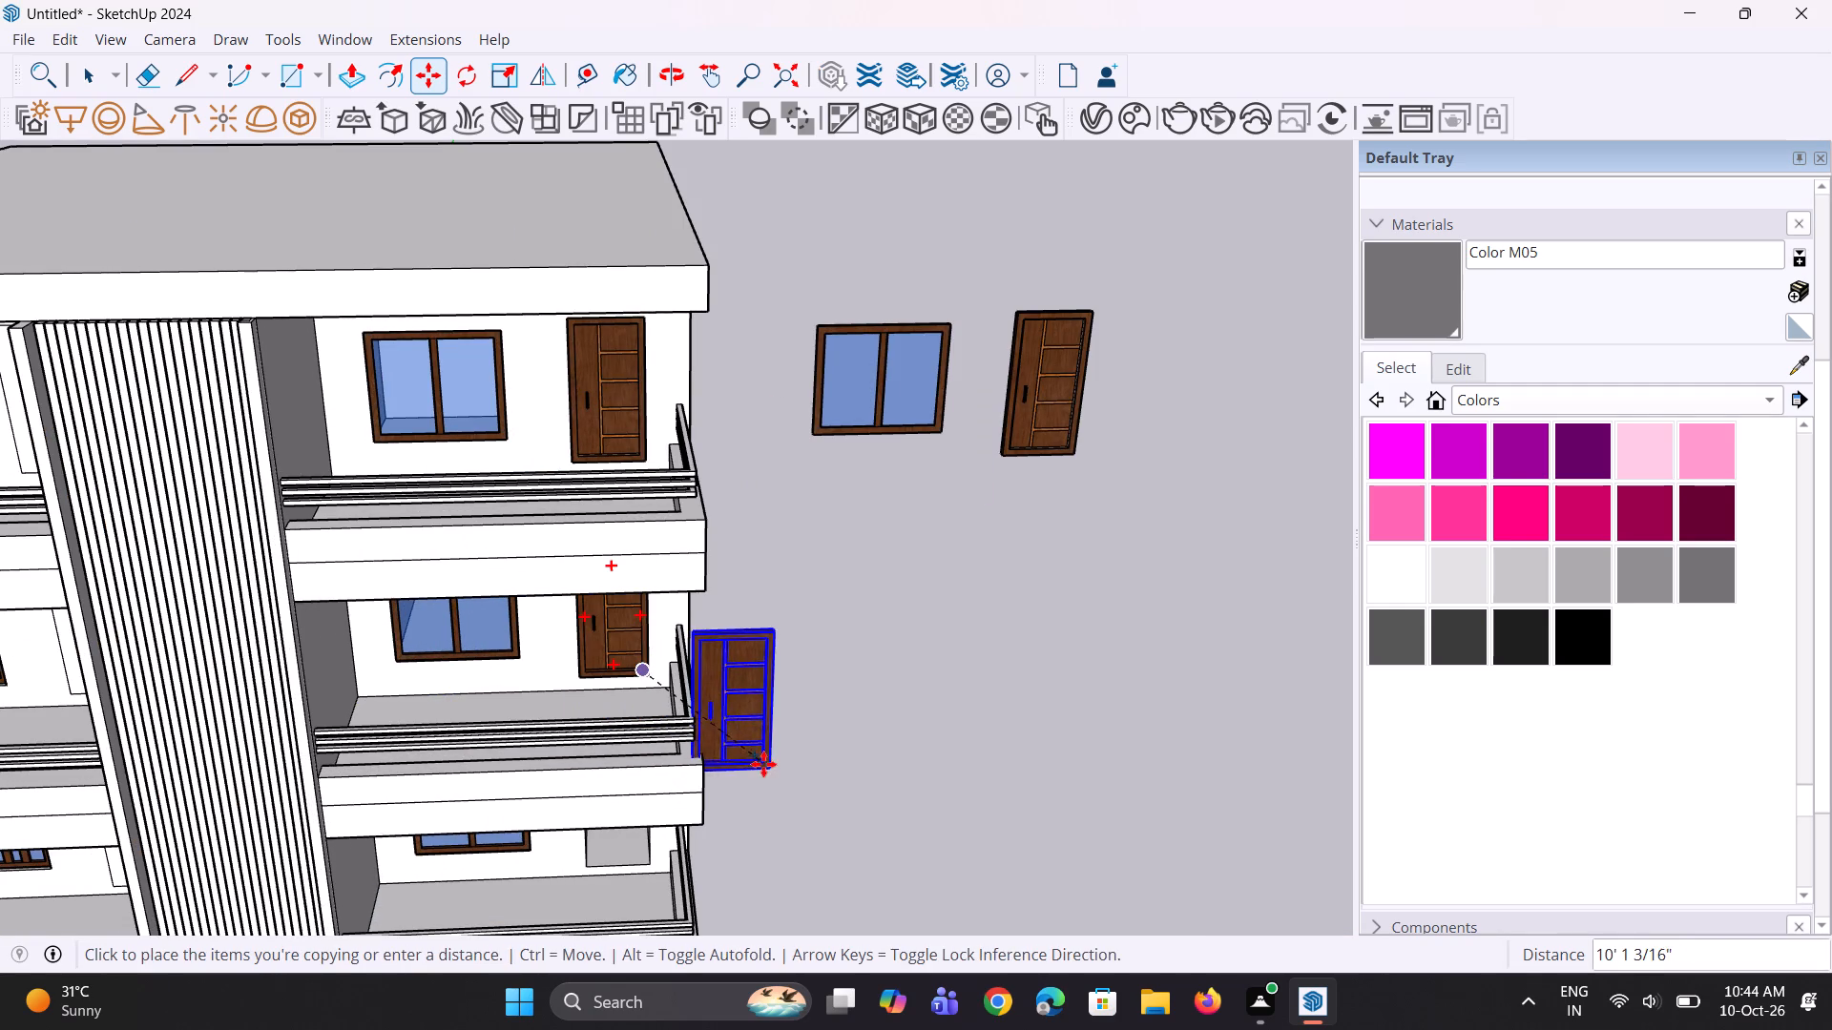
middle_click_drag(676, 906, 612, 704)
scroll(610, 855, "down", 4)
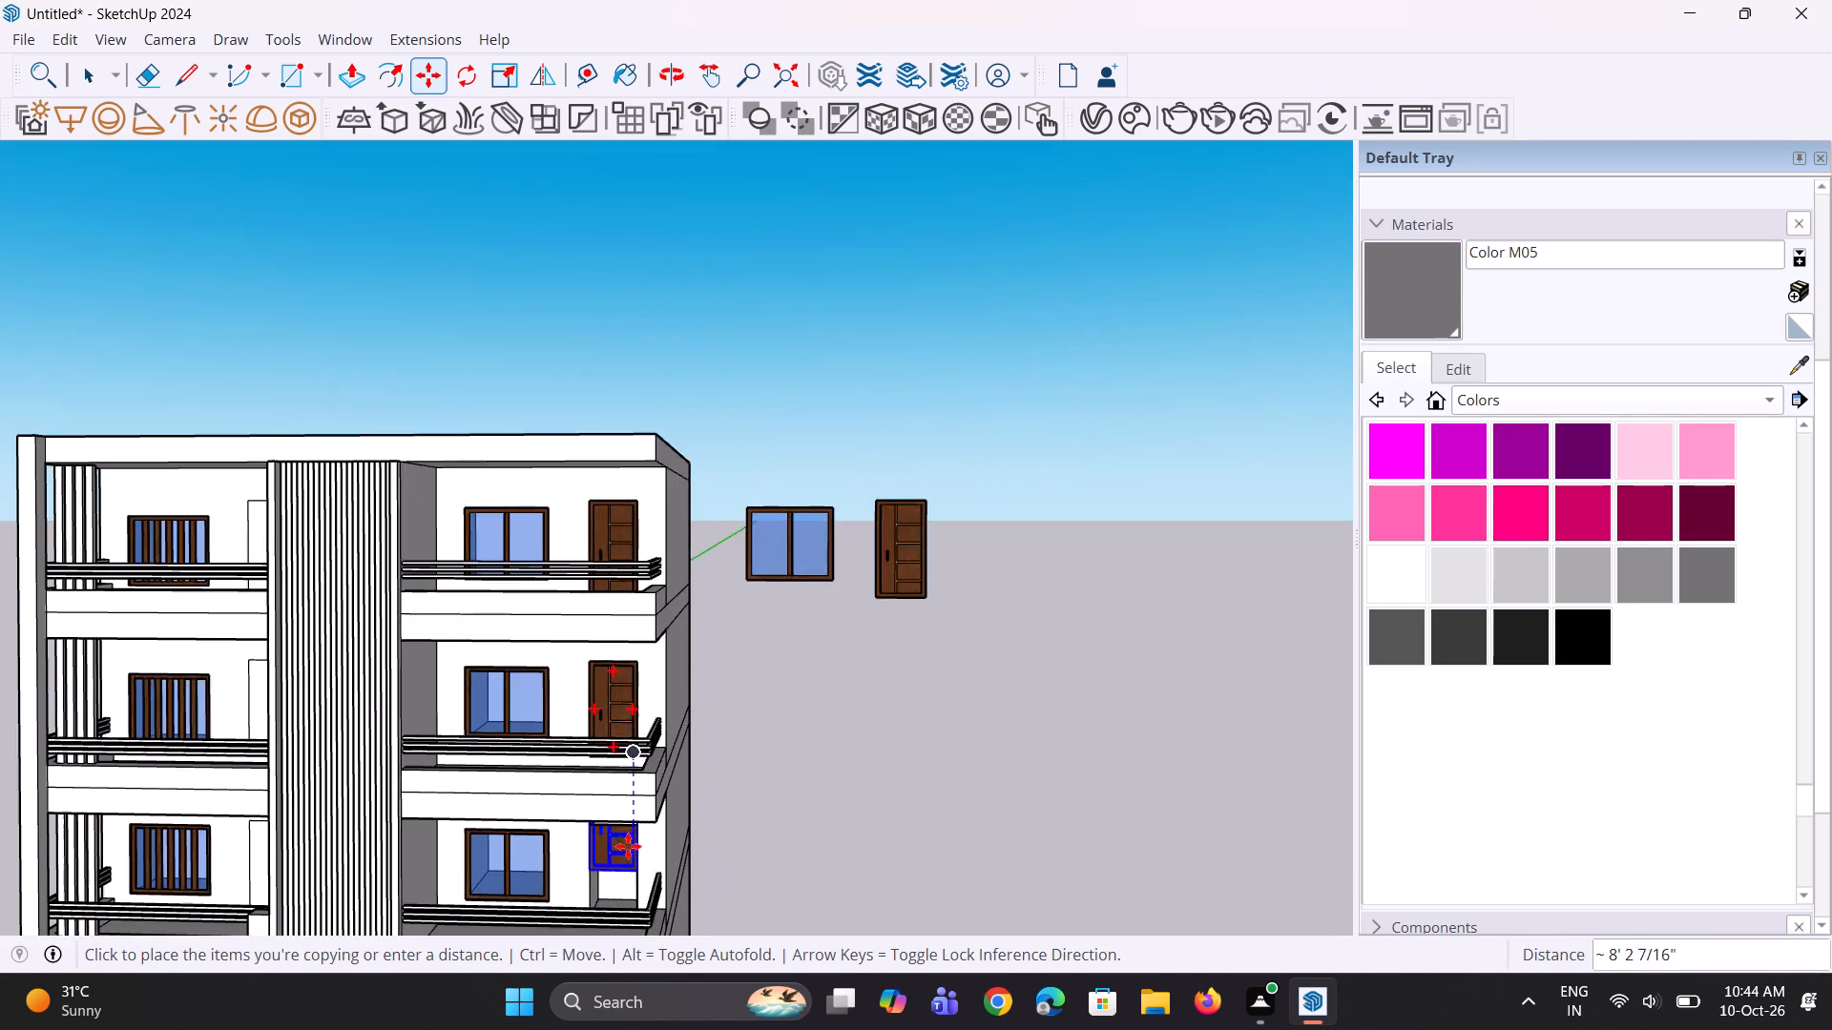
scroll(628, 846, "down", 6)
scroll(601, 895, "up", 12)
middle_click_drag(639, 868, 656, 907)
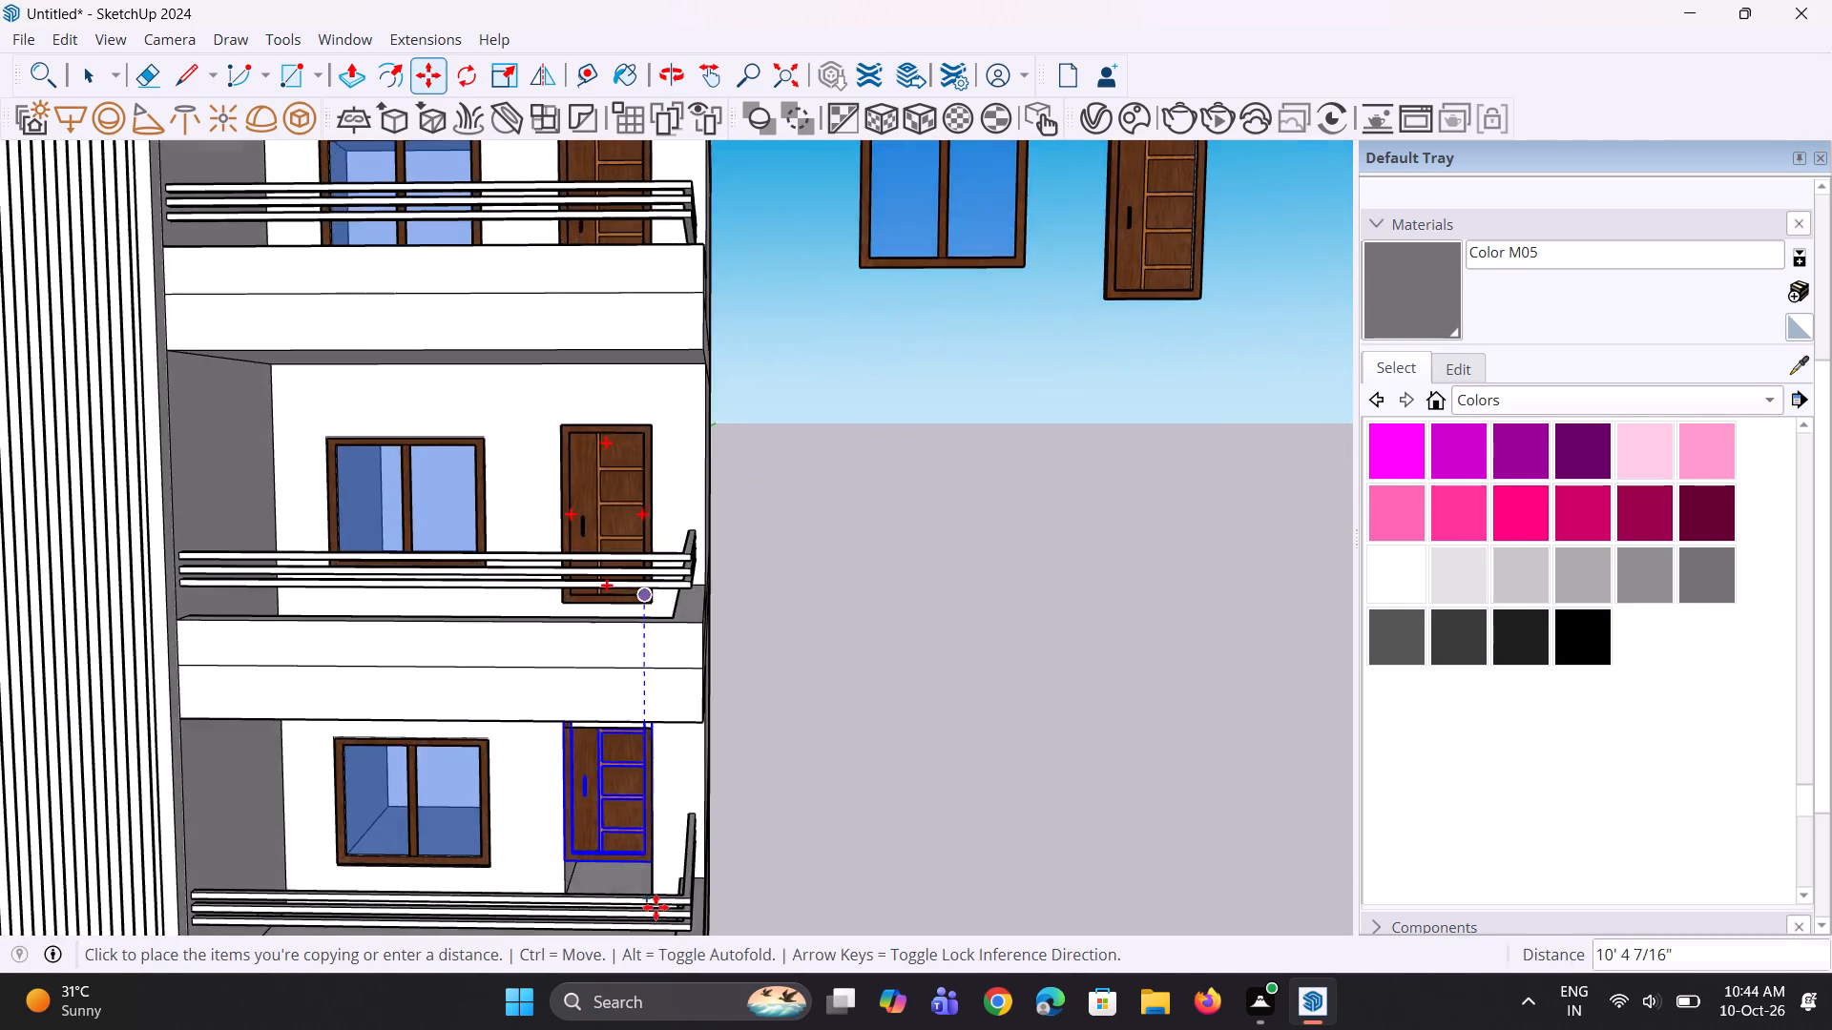
scroll(655, 906, "up", 4)
scroll(647, 871, "down", 11)
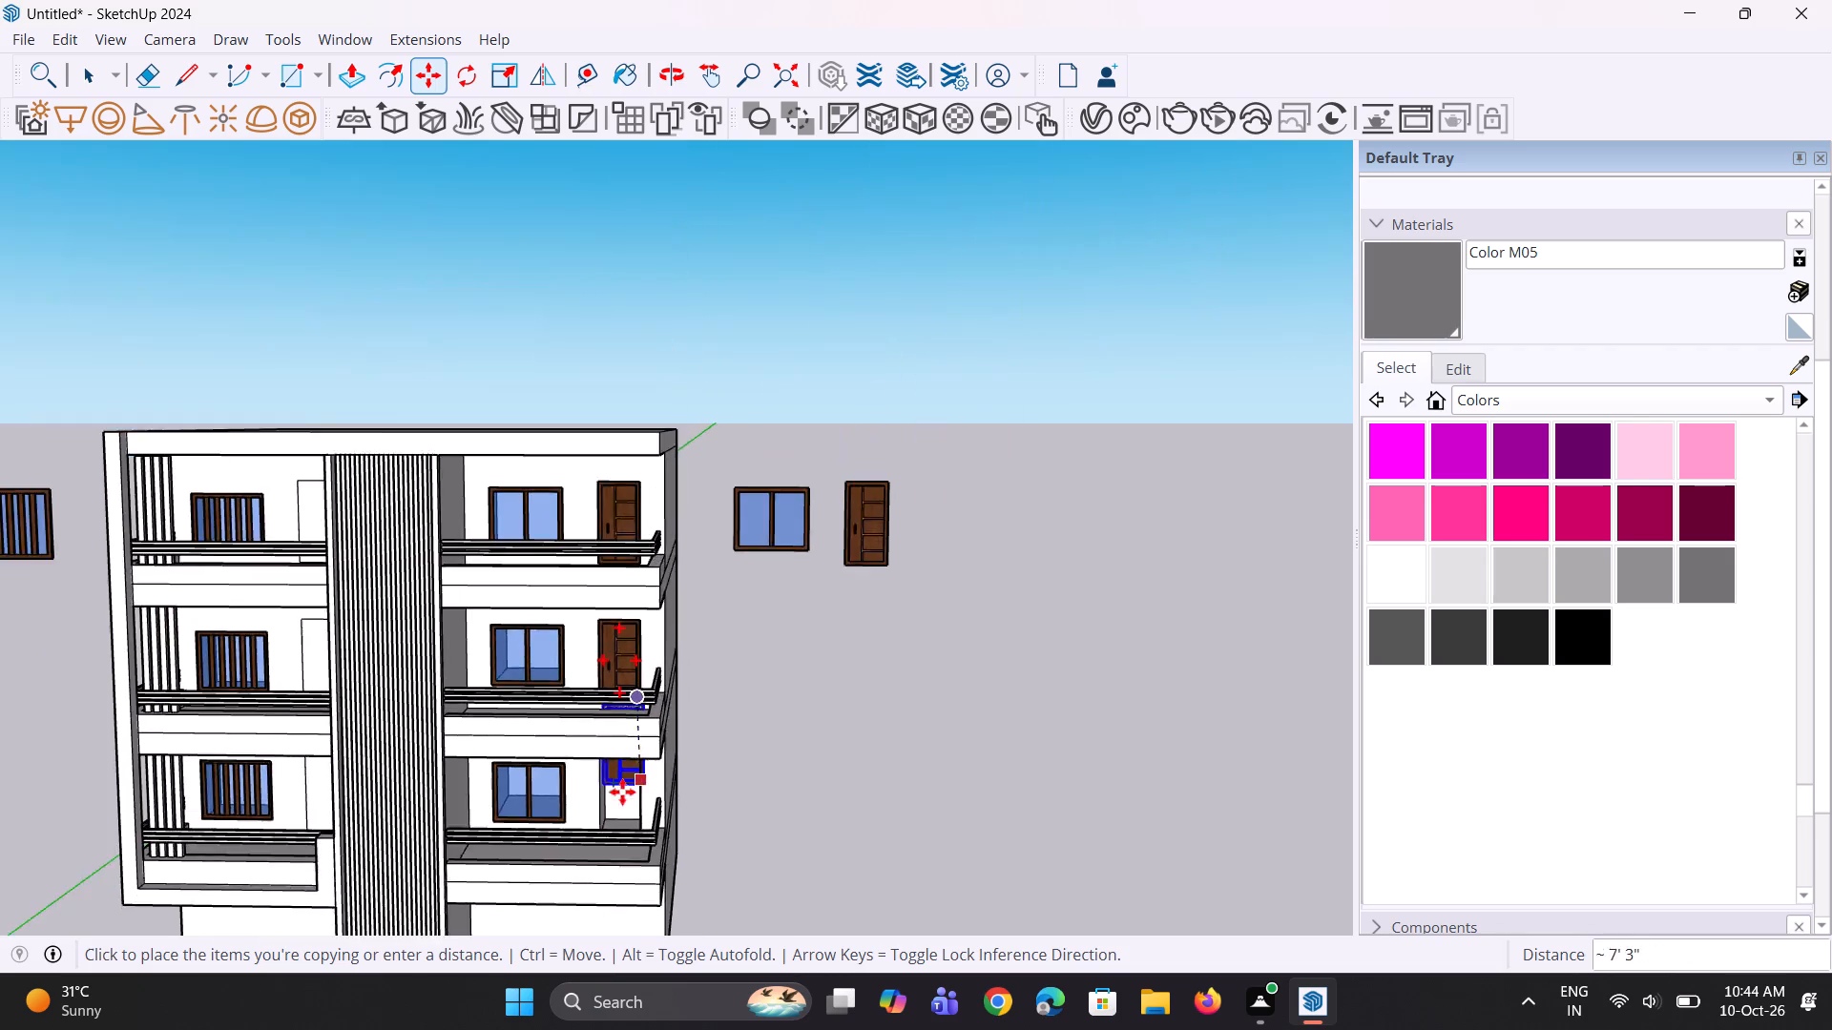
scroll(620, 797, "up", 1)
middle_click_drag(620, 799, 622, 888)
scroll(624, 832, "up", 10)
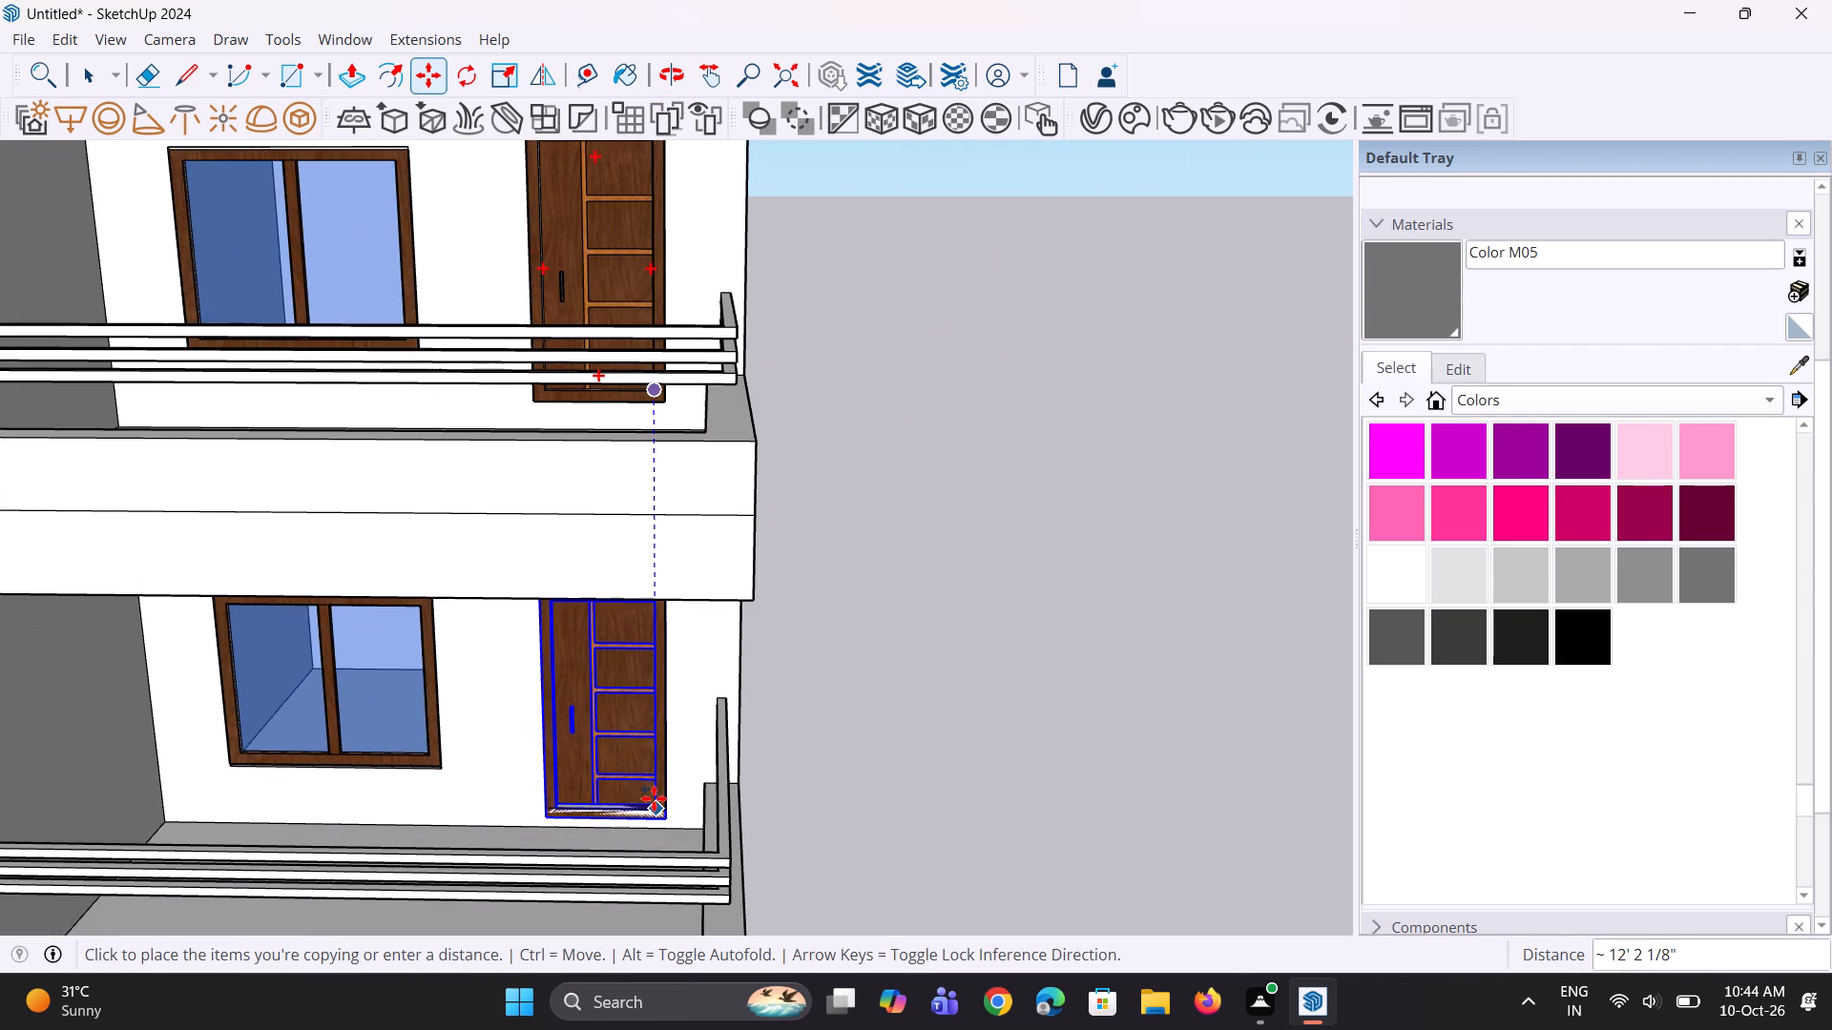
left_click(653, 797)
Move the lowest balcony's door copy slightly upward by its lower corner so it fits its opening.
middle_click_drag(710, 819, 656, 782)
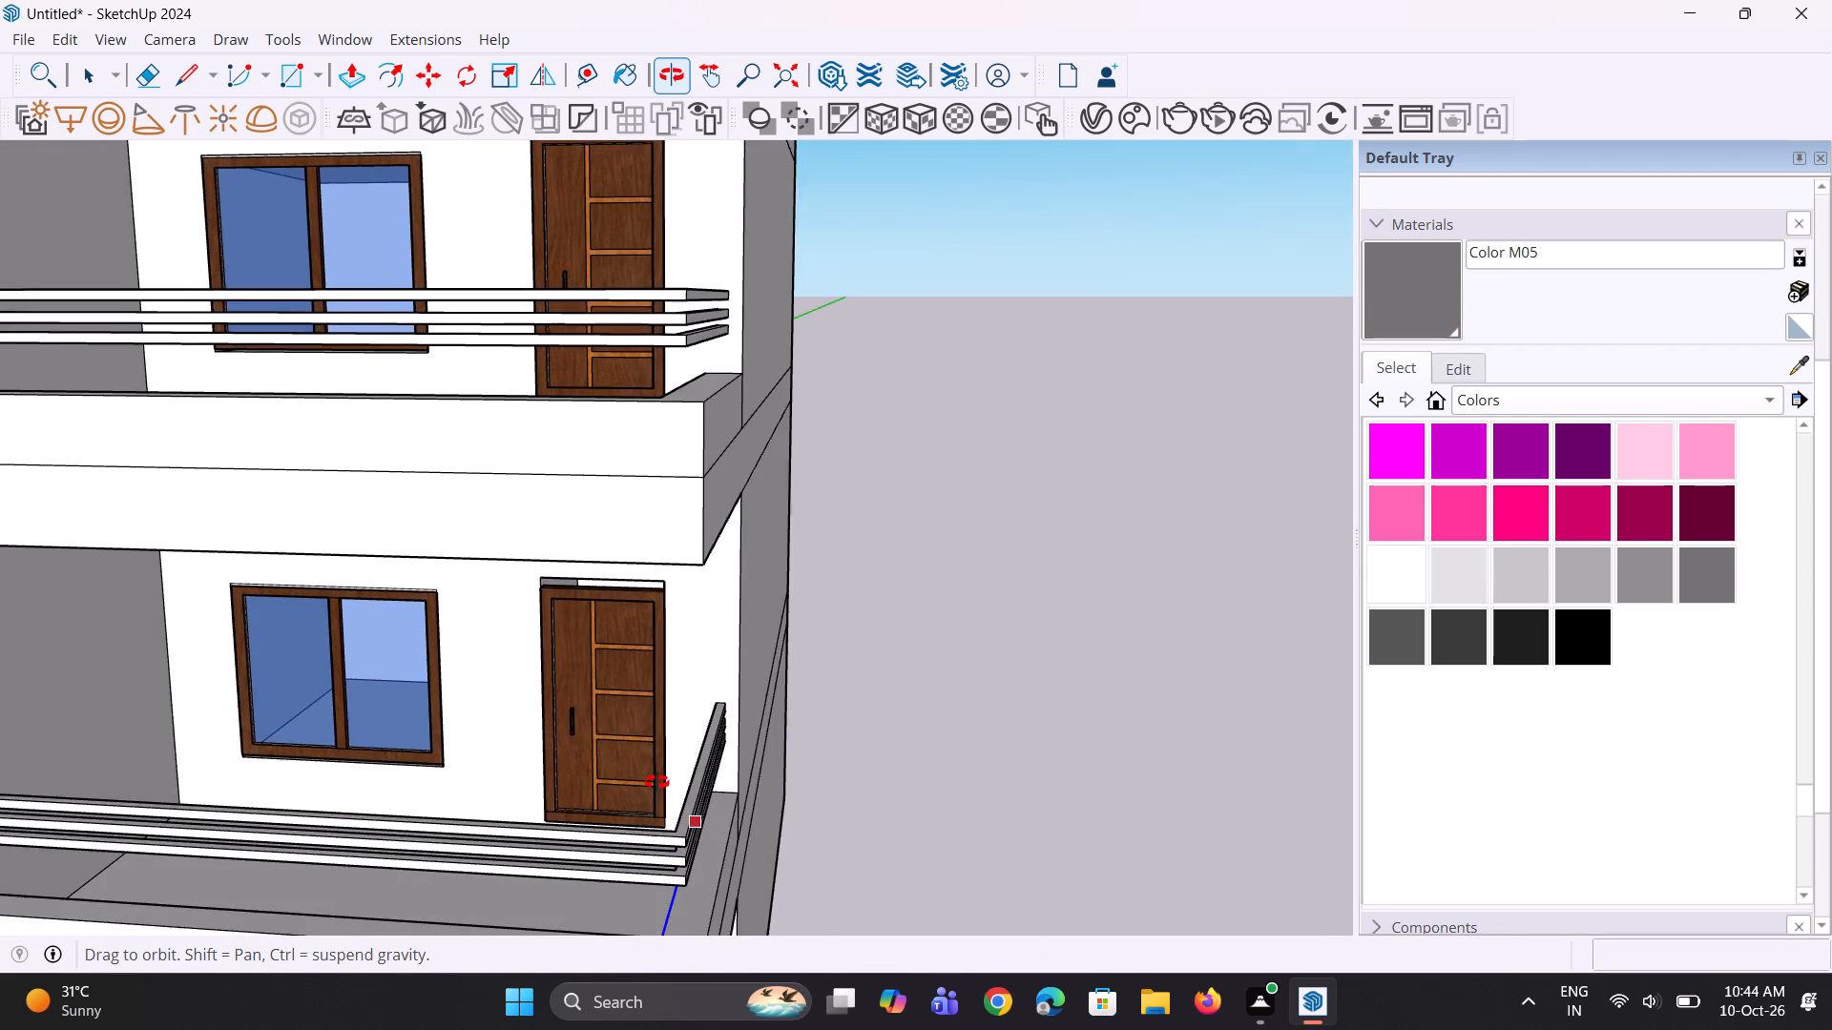
middle_click_drag(656, 782, 656, 783)
middle_click_drag(620, 819, 654, 873)
scroll(651, 866, "up", 6)
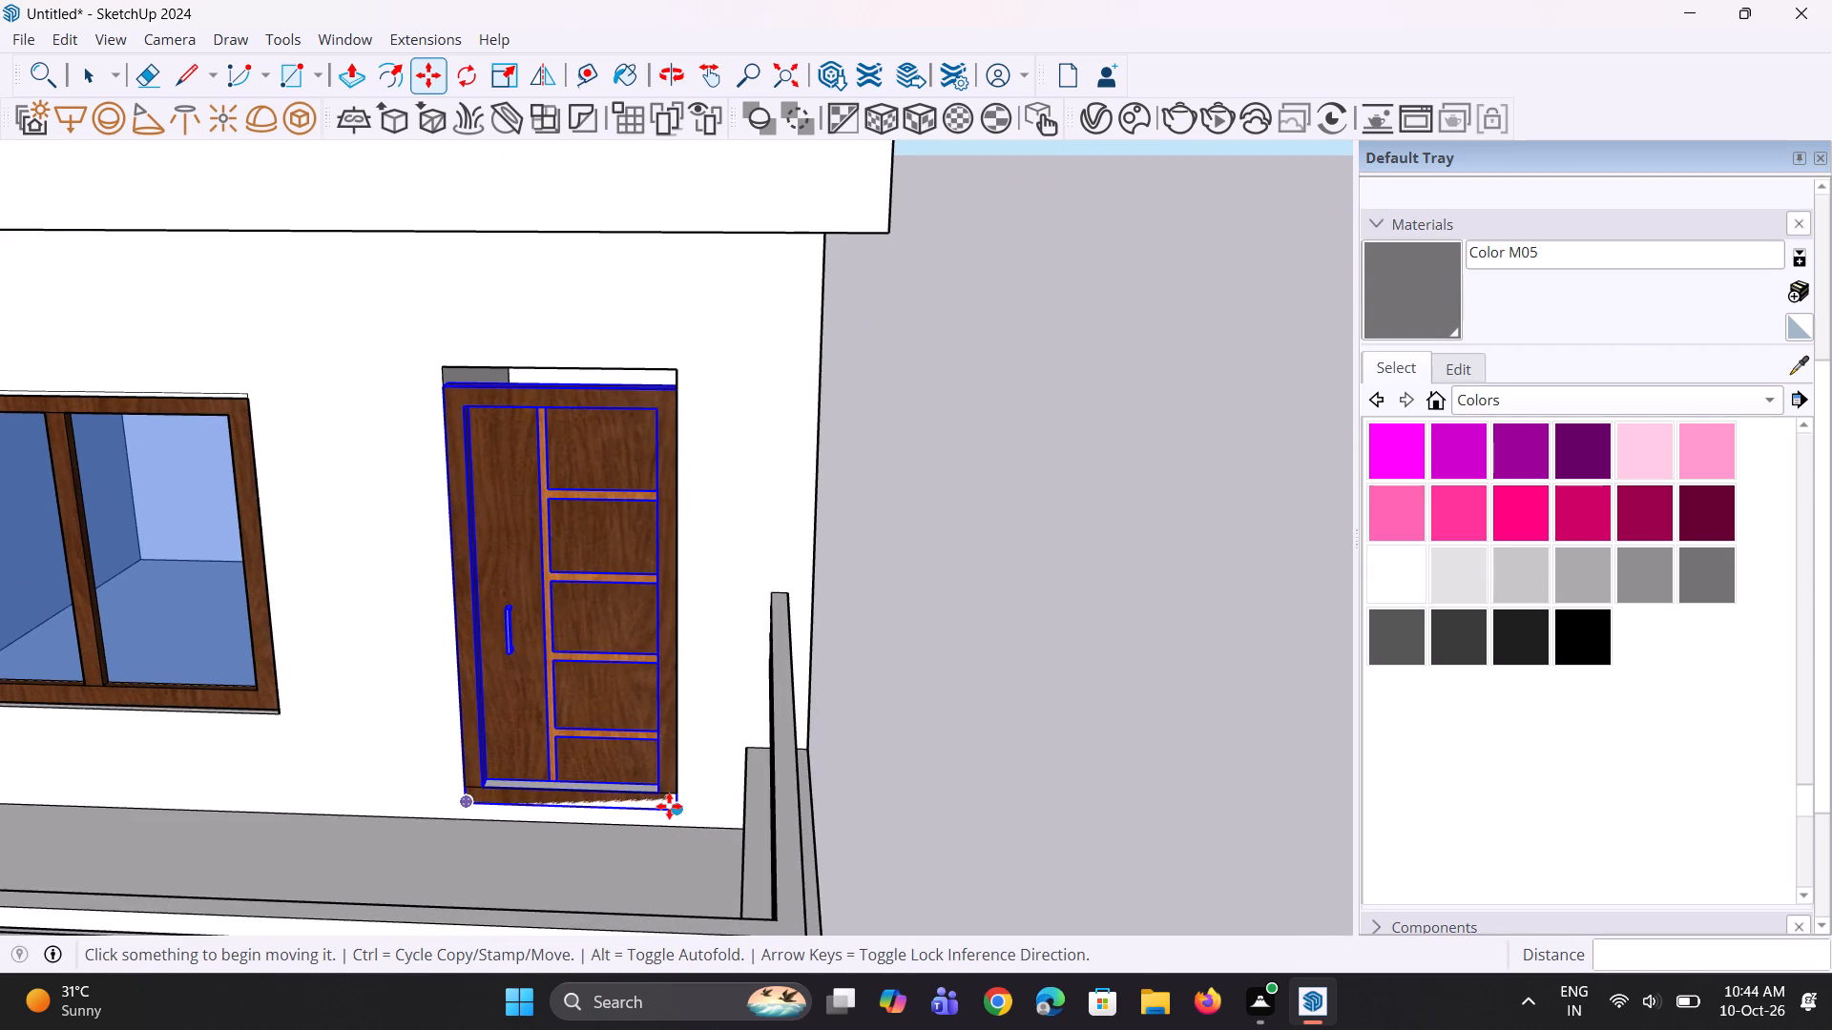
left_click(669, 806)
left_click(670, 795)
key("space")
key("space")
left_click(873, 768)
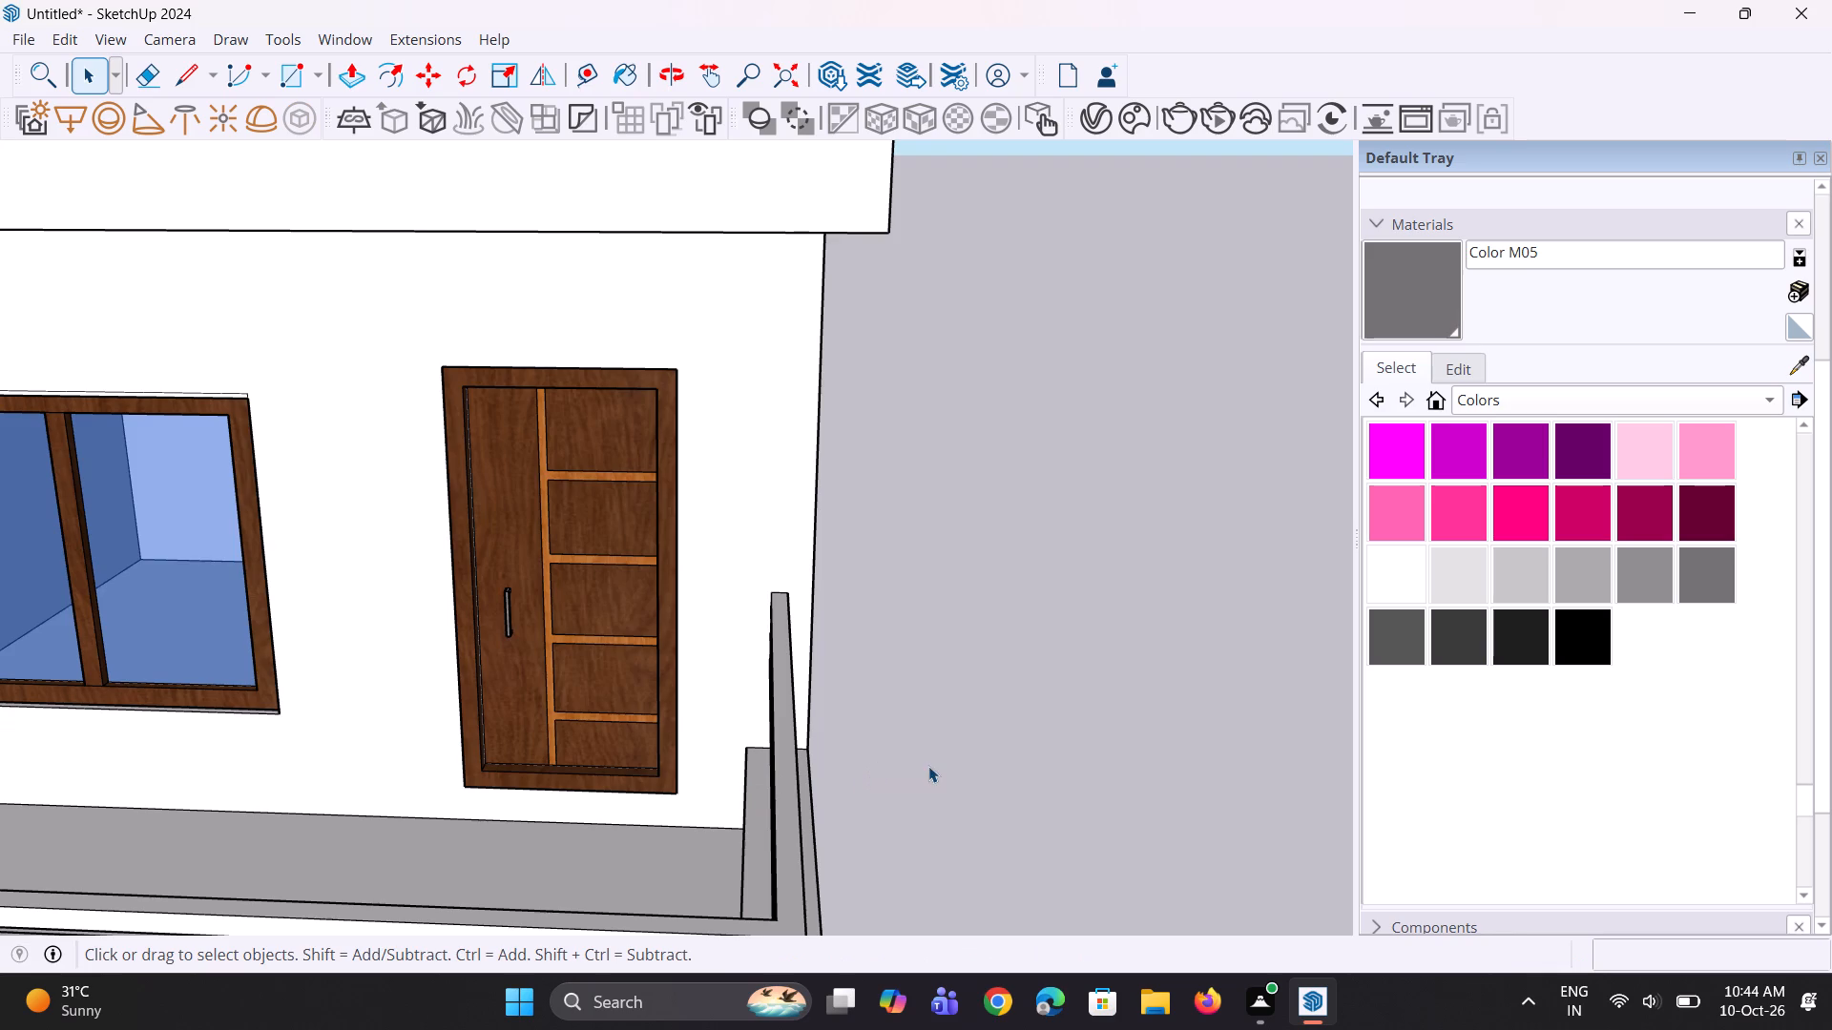
Push the top-floor door outline beside the barred window inward to recess the opening.
scroll(932, 760, "down", 7)
middle_click_drag(874, 767, 839, 715)
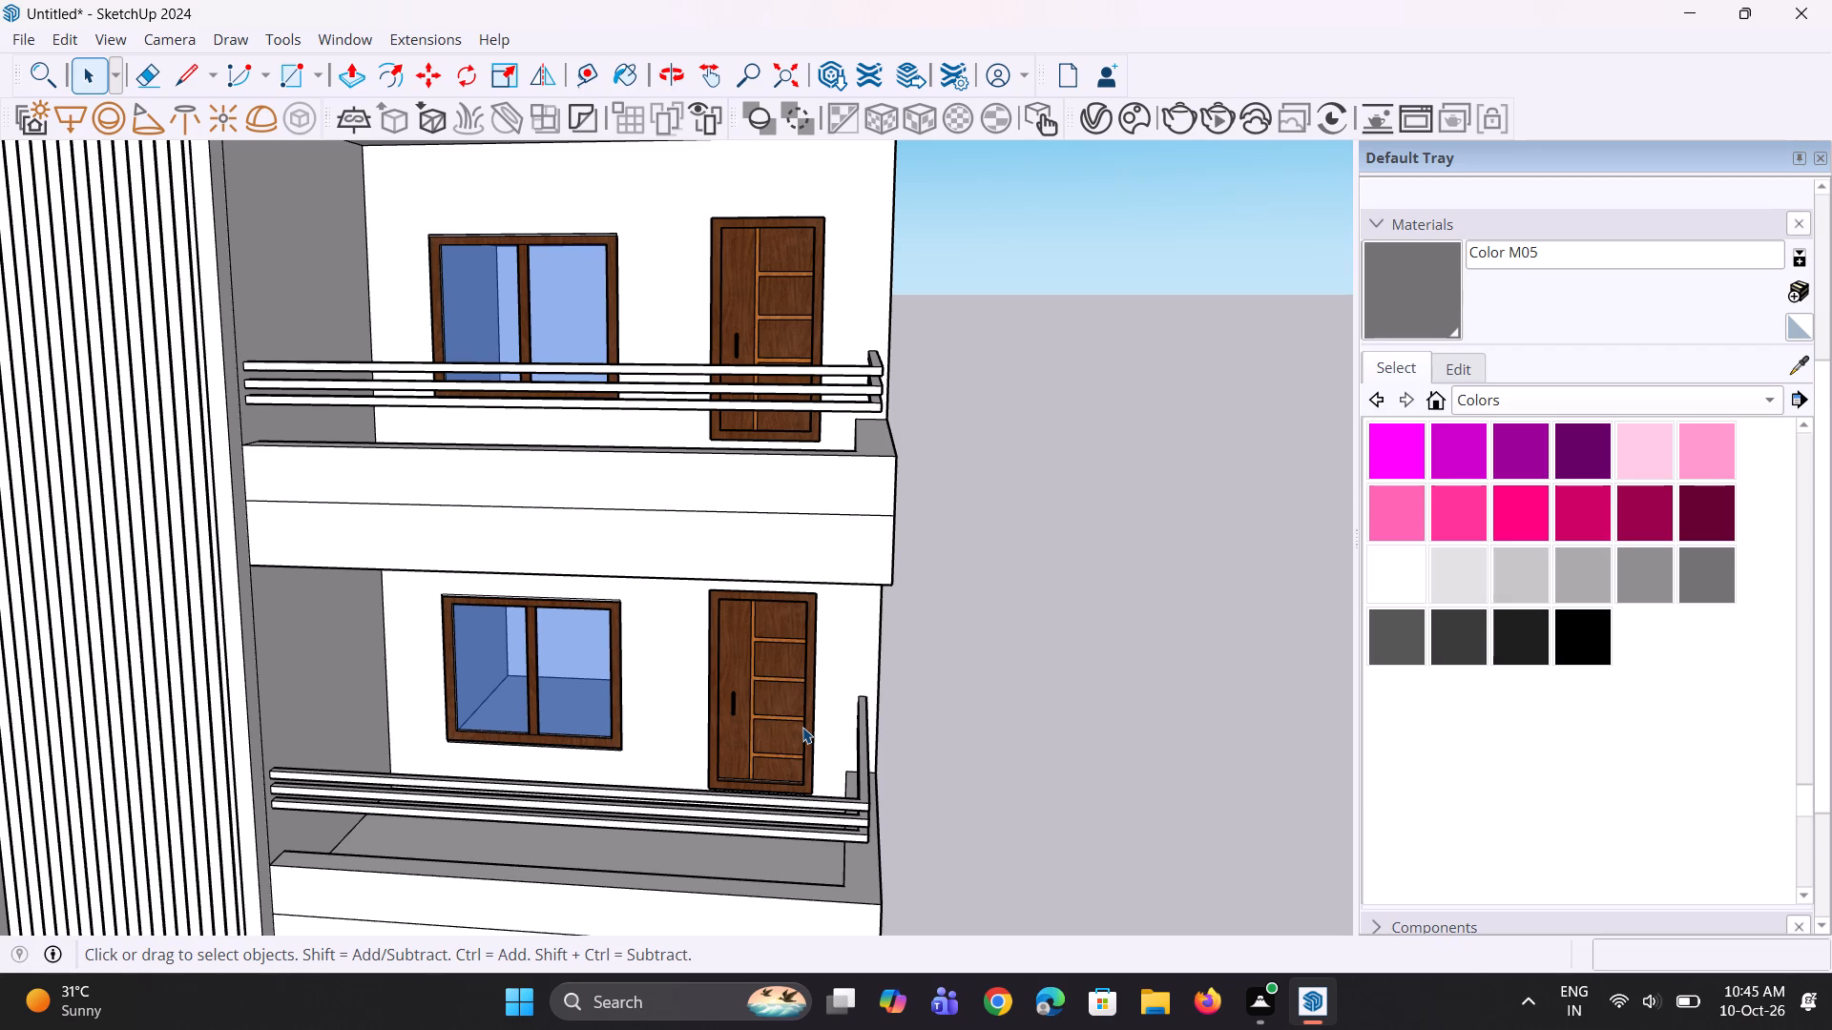
scroll(792, 731, "down", 2)
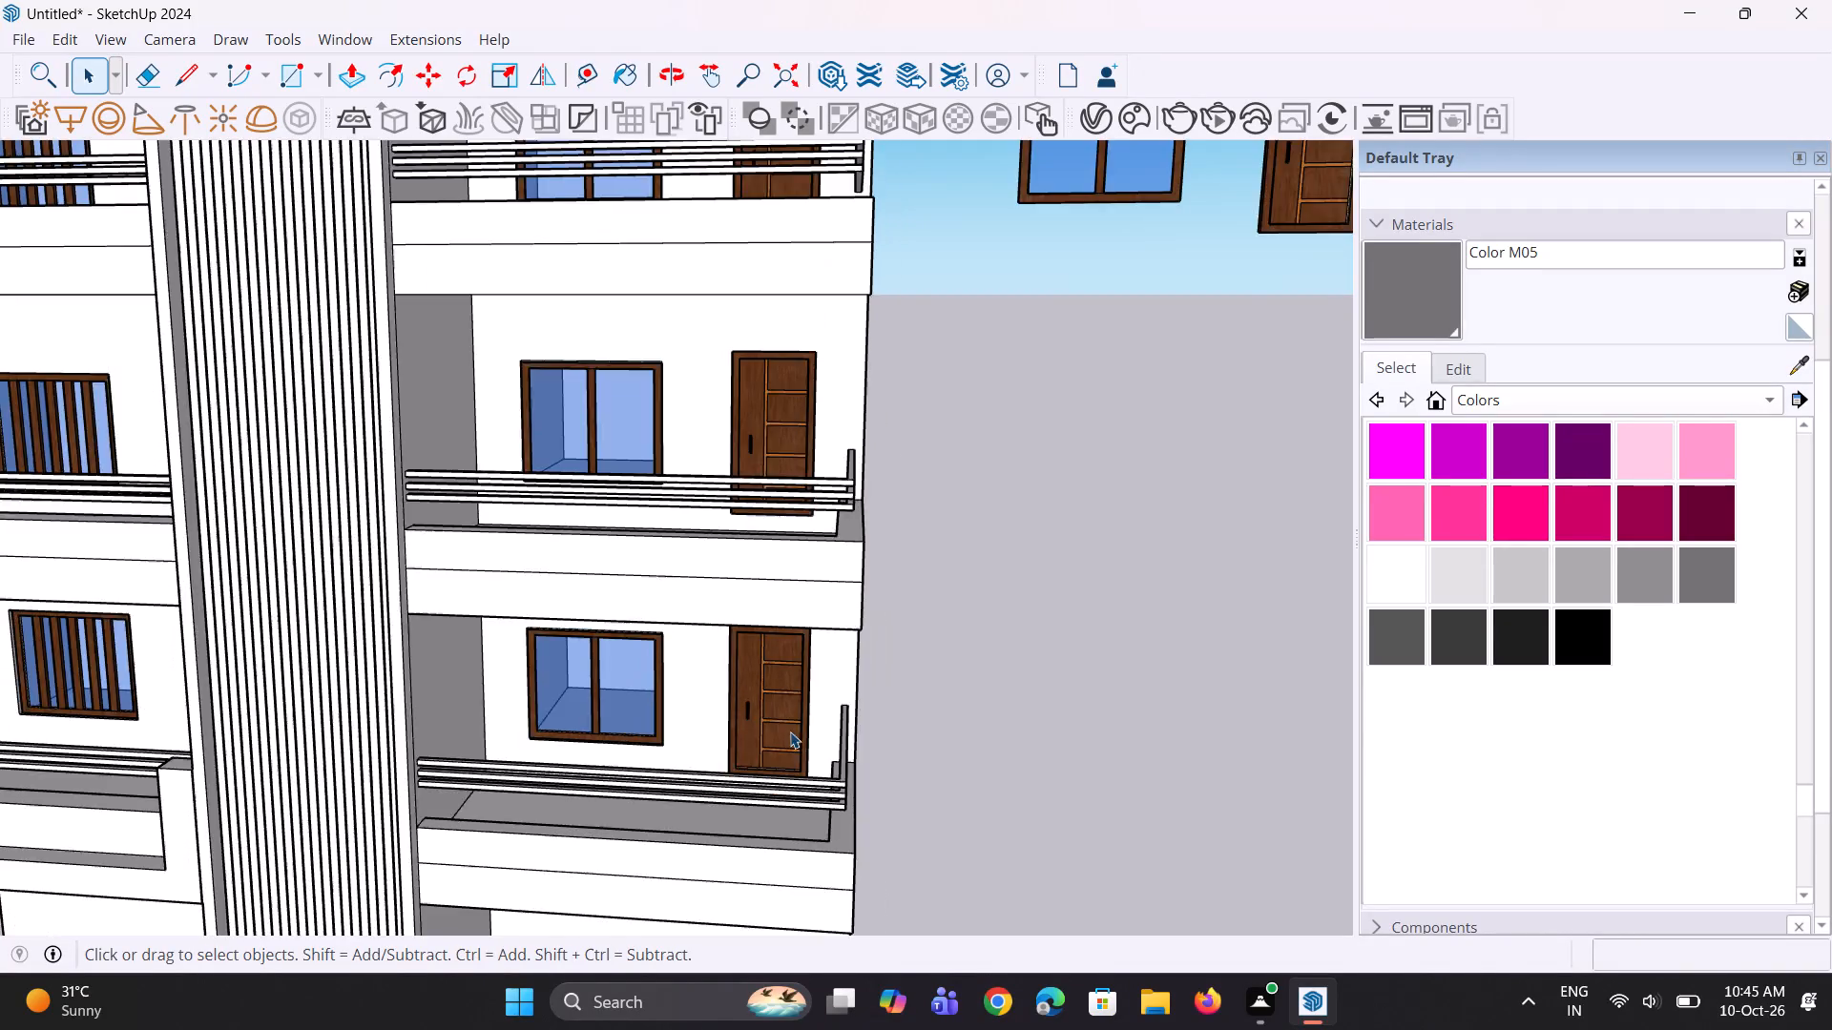
scroll(790, 731, "down", 13)
middle_click_drag(532, 651, 640, 622)
scroll(585, 557, "up", 6)
left_click(551, 560)
scroll(586, 553, "up", 5)
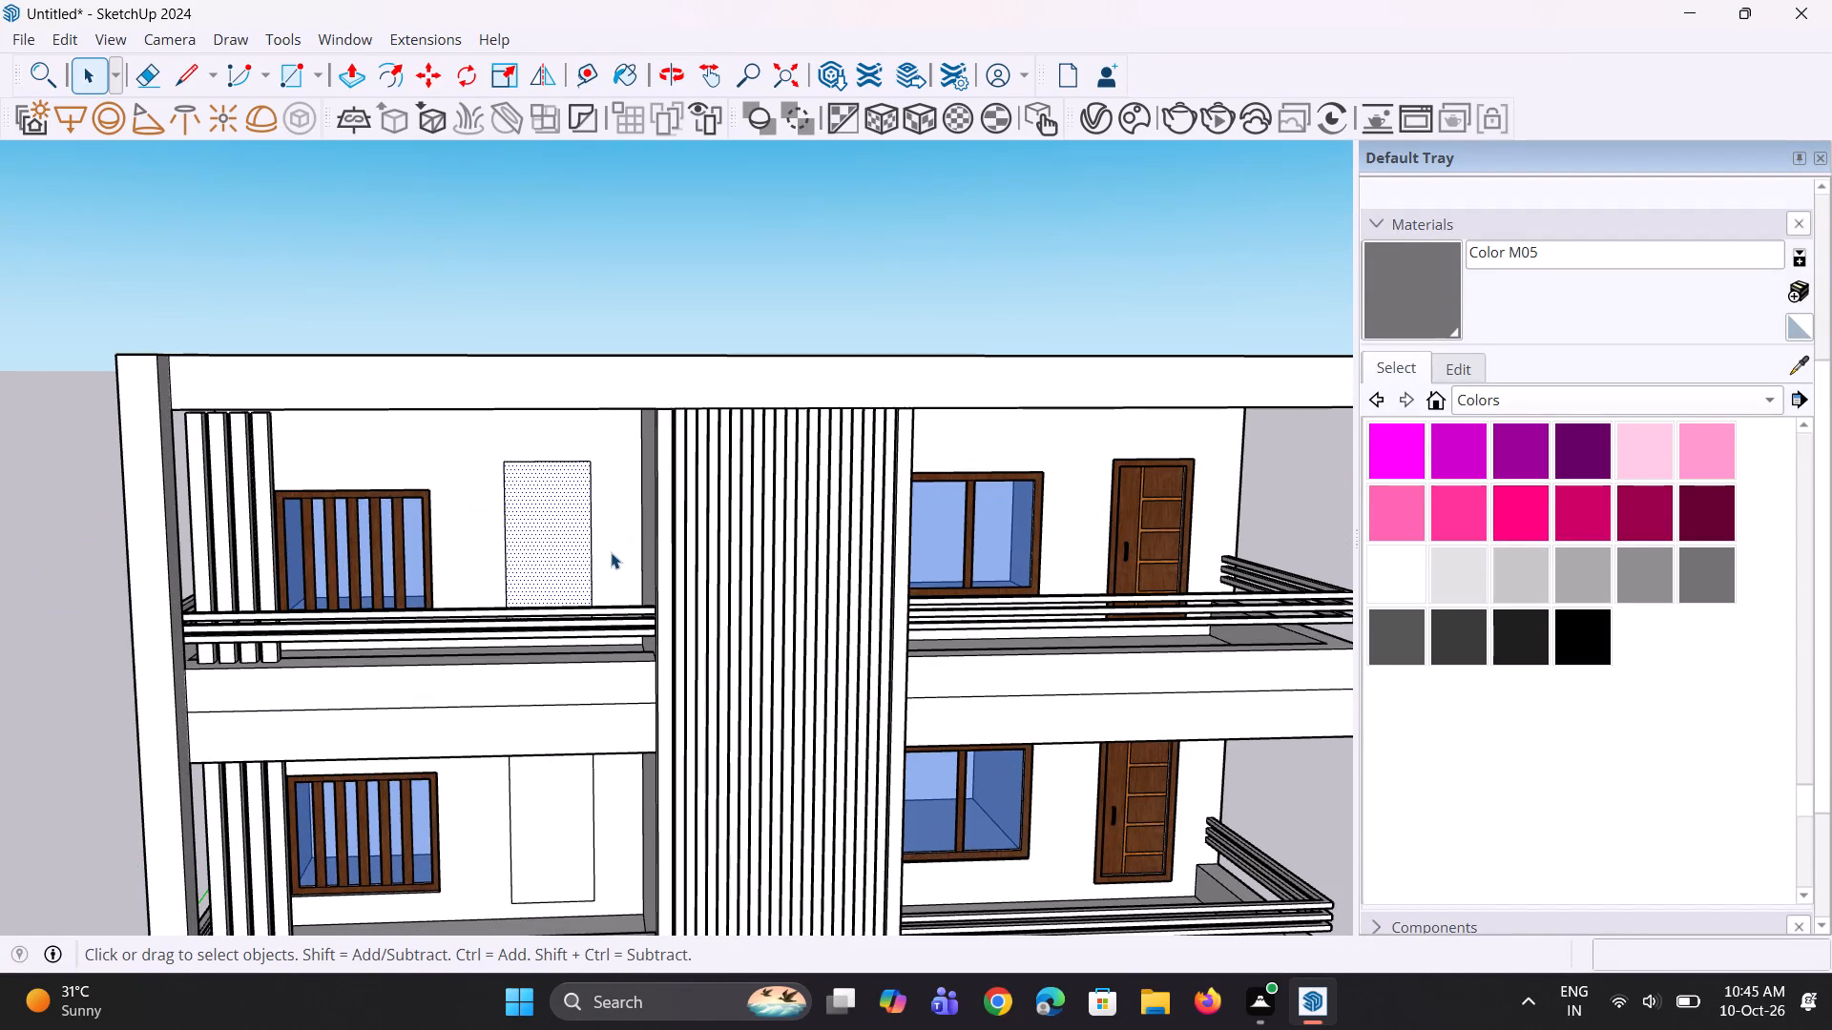
key("p")
left_click(573, 575)
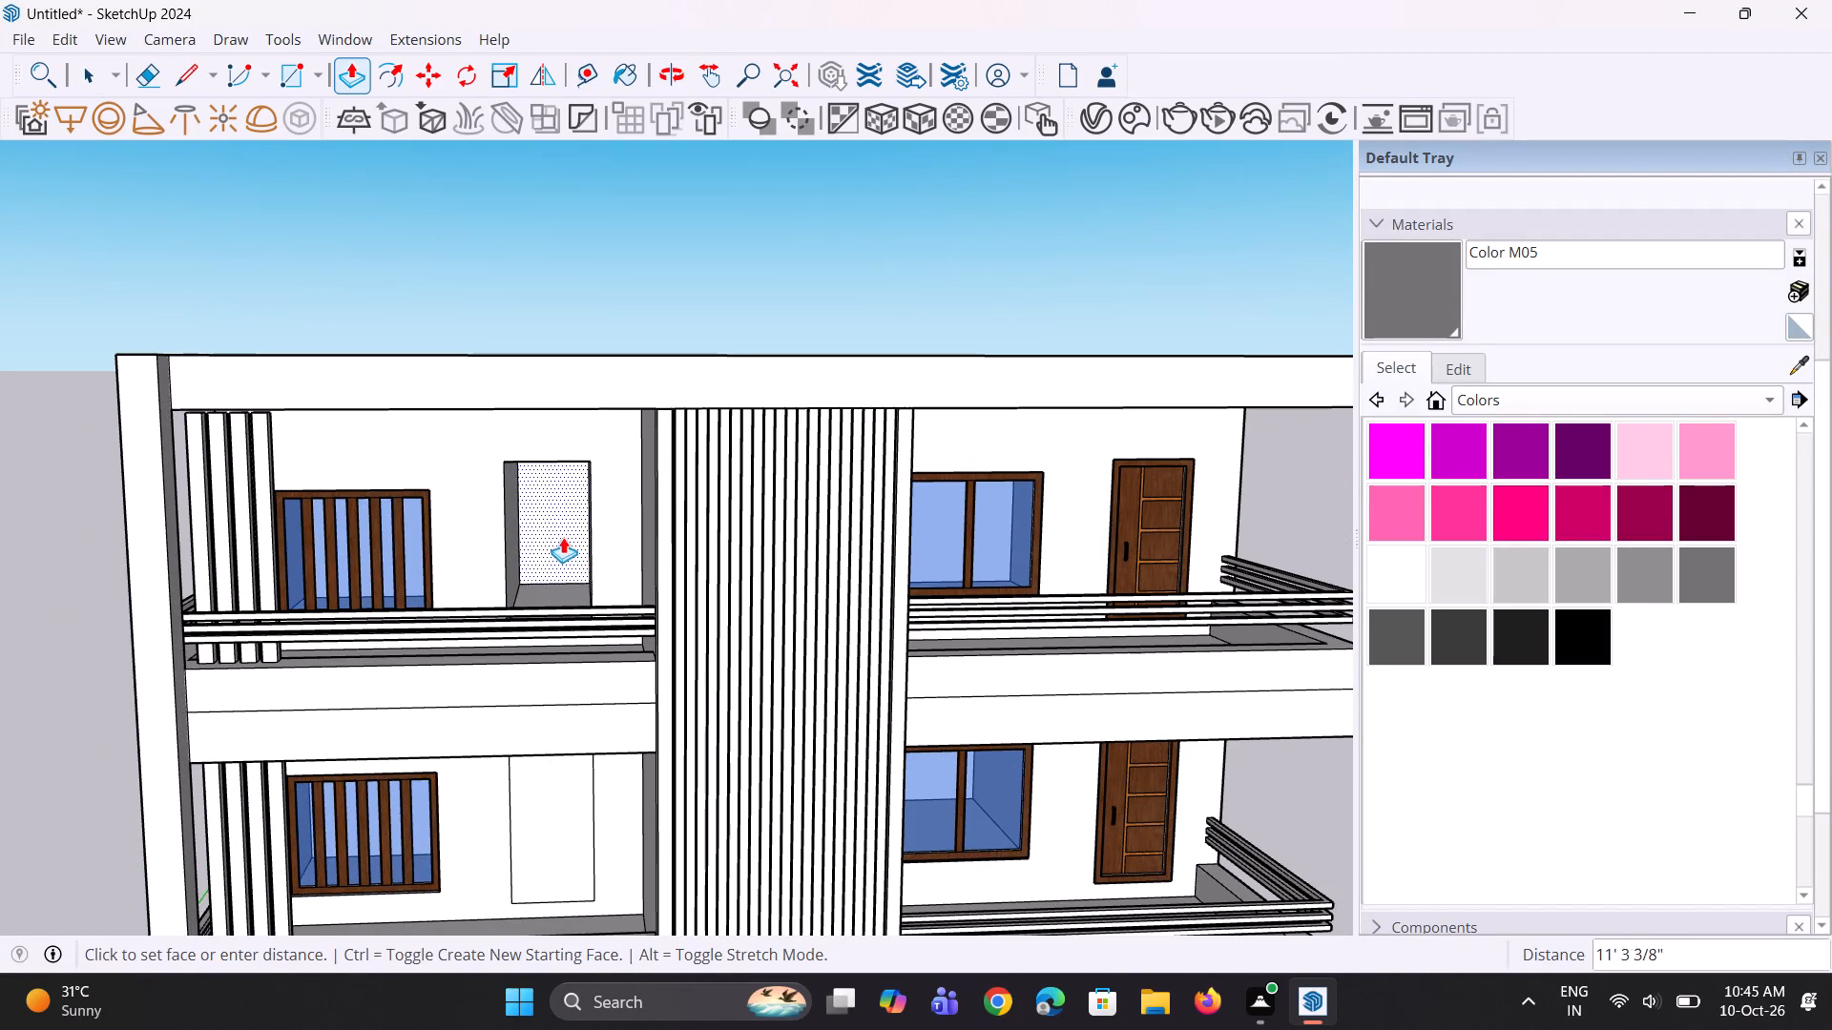
left_click(560, 534)
scroll(506, 714, "down", 3)
key("space")
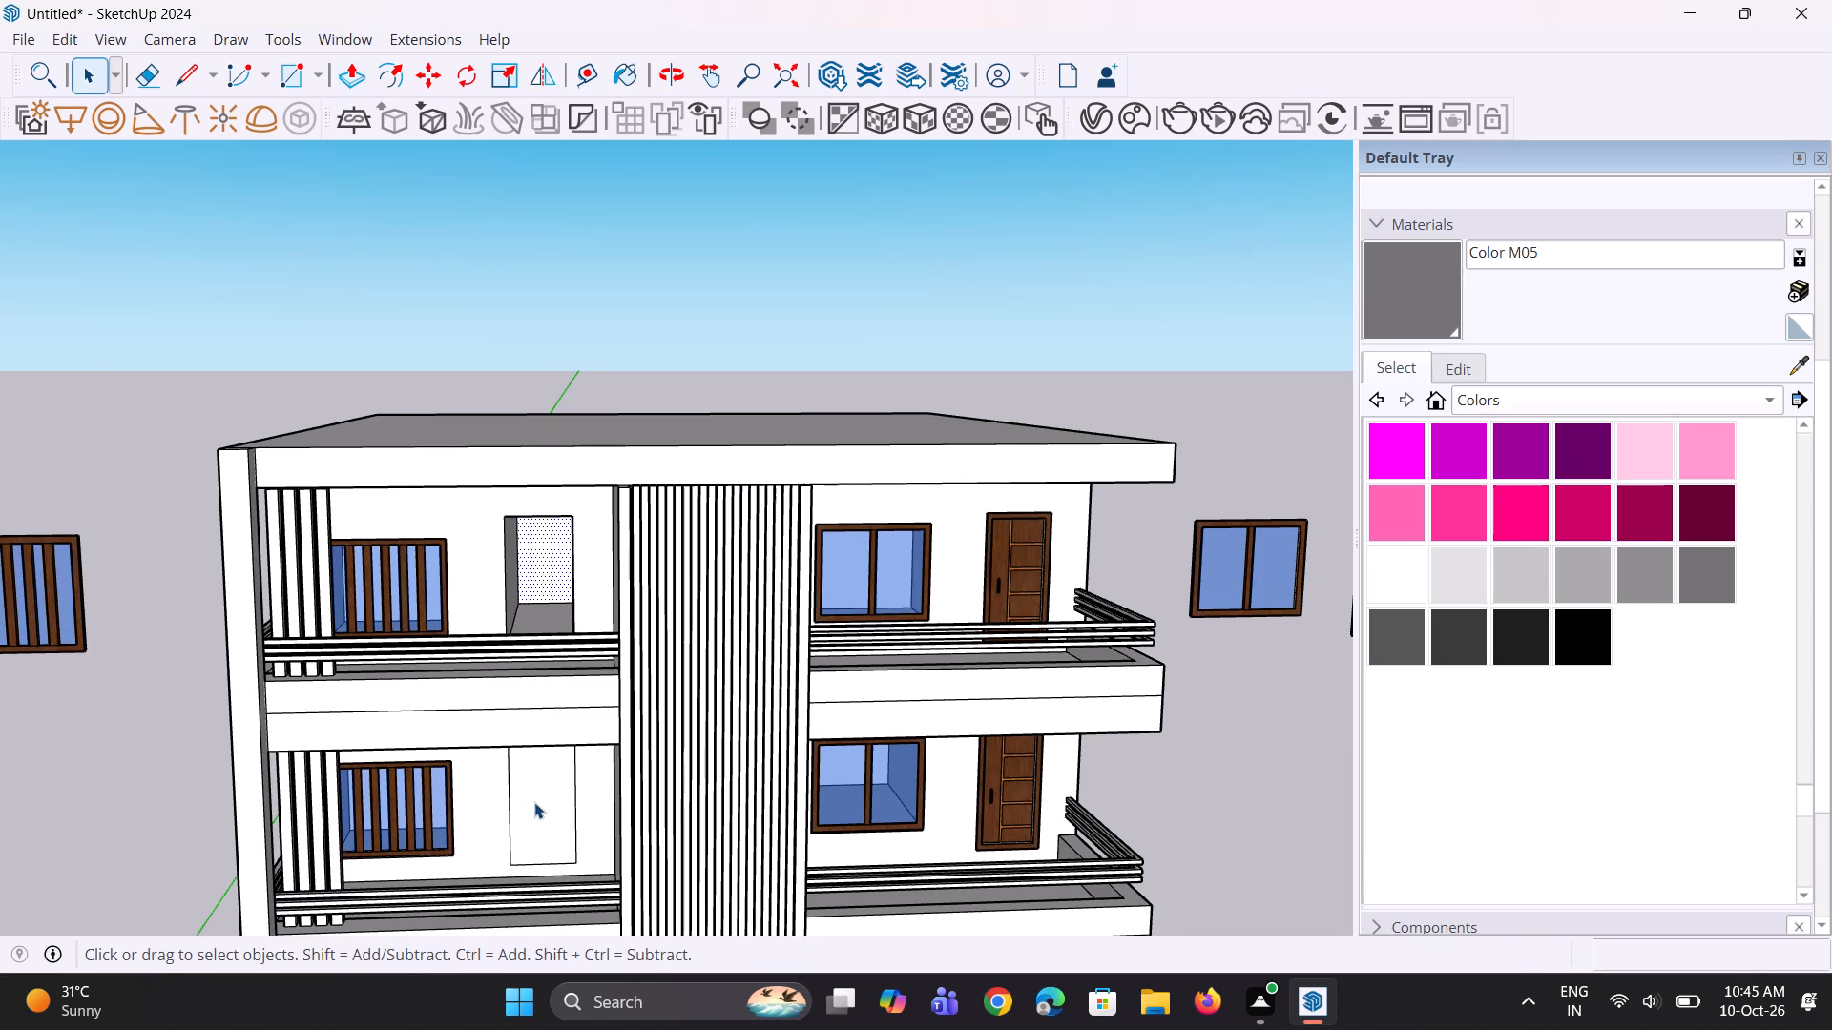
Push the door outline beside the barred window one floor below the top inward by the same distance.
left_click(534, 802)
scroll(541, 821, "up", 1)
key("p")
double_click(541, 814)
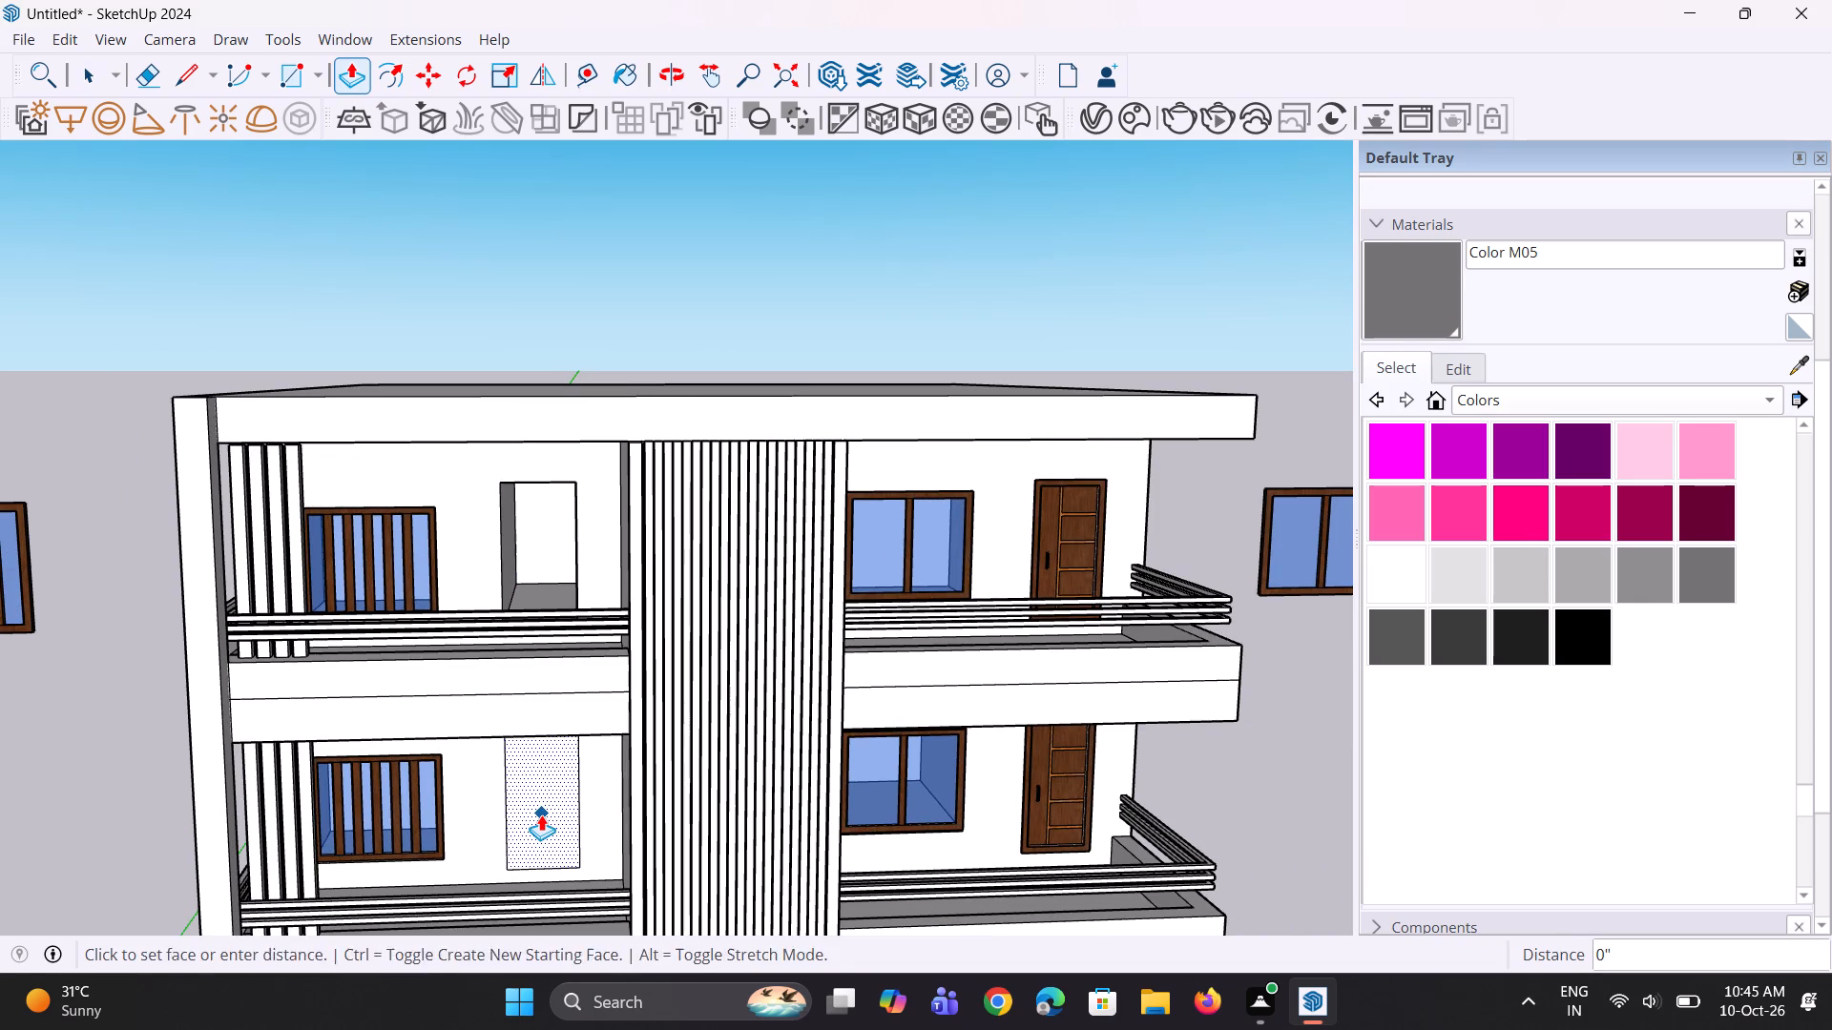
Push the lowest balcony's door outline beside the barred window inward by the same distance.
scroll(550, 690, "down", 4)
scroll(548, 894, "up", 3)
scroll(543, 737, "down", 5)
scroll(529, 878, "up", 4)
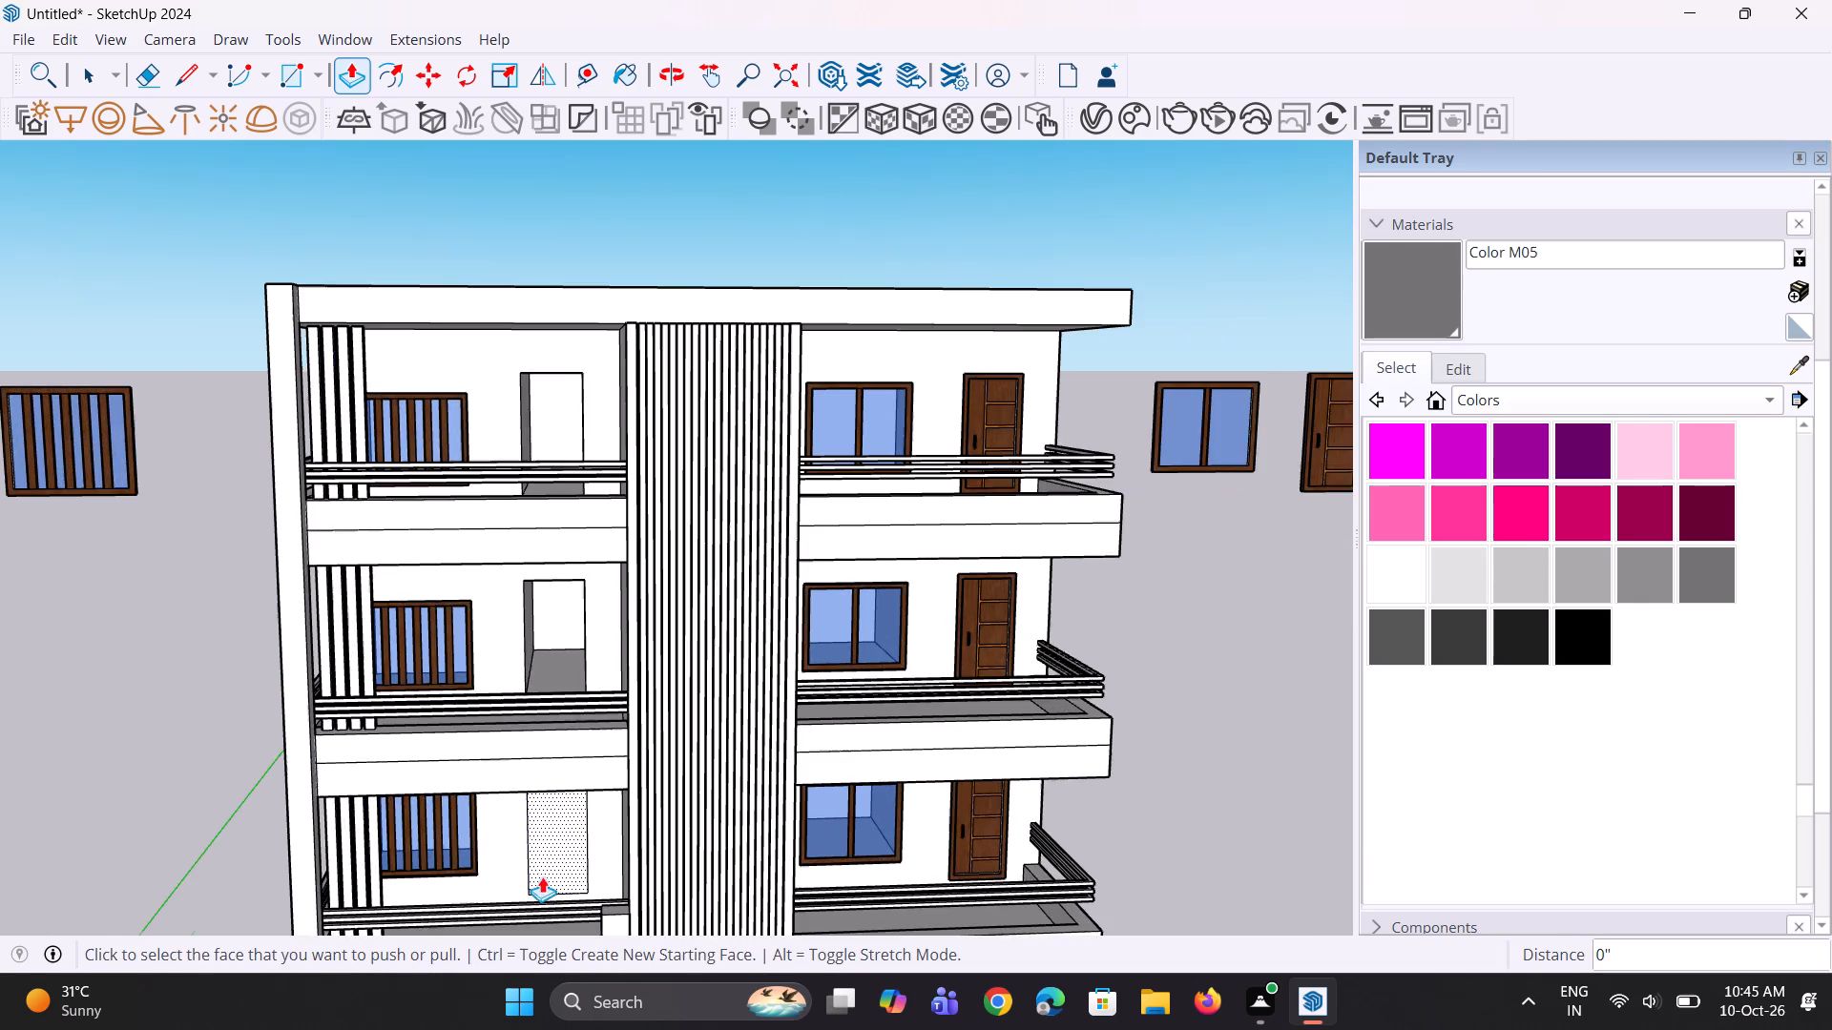
scroll(555, 863, "up", 1)
double_click(555, 863)
Examine the three recessed door openings beside the barred windows.
scroll(569, 793, "down", 5)
middle_click_drag(598, 832, 502, 950)
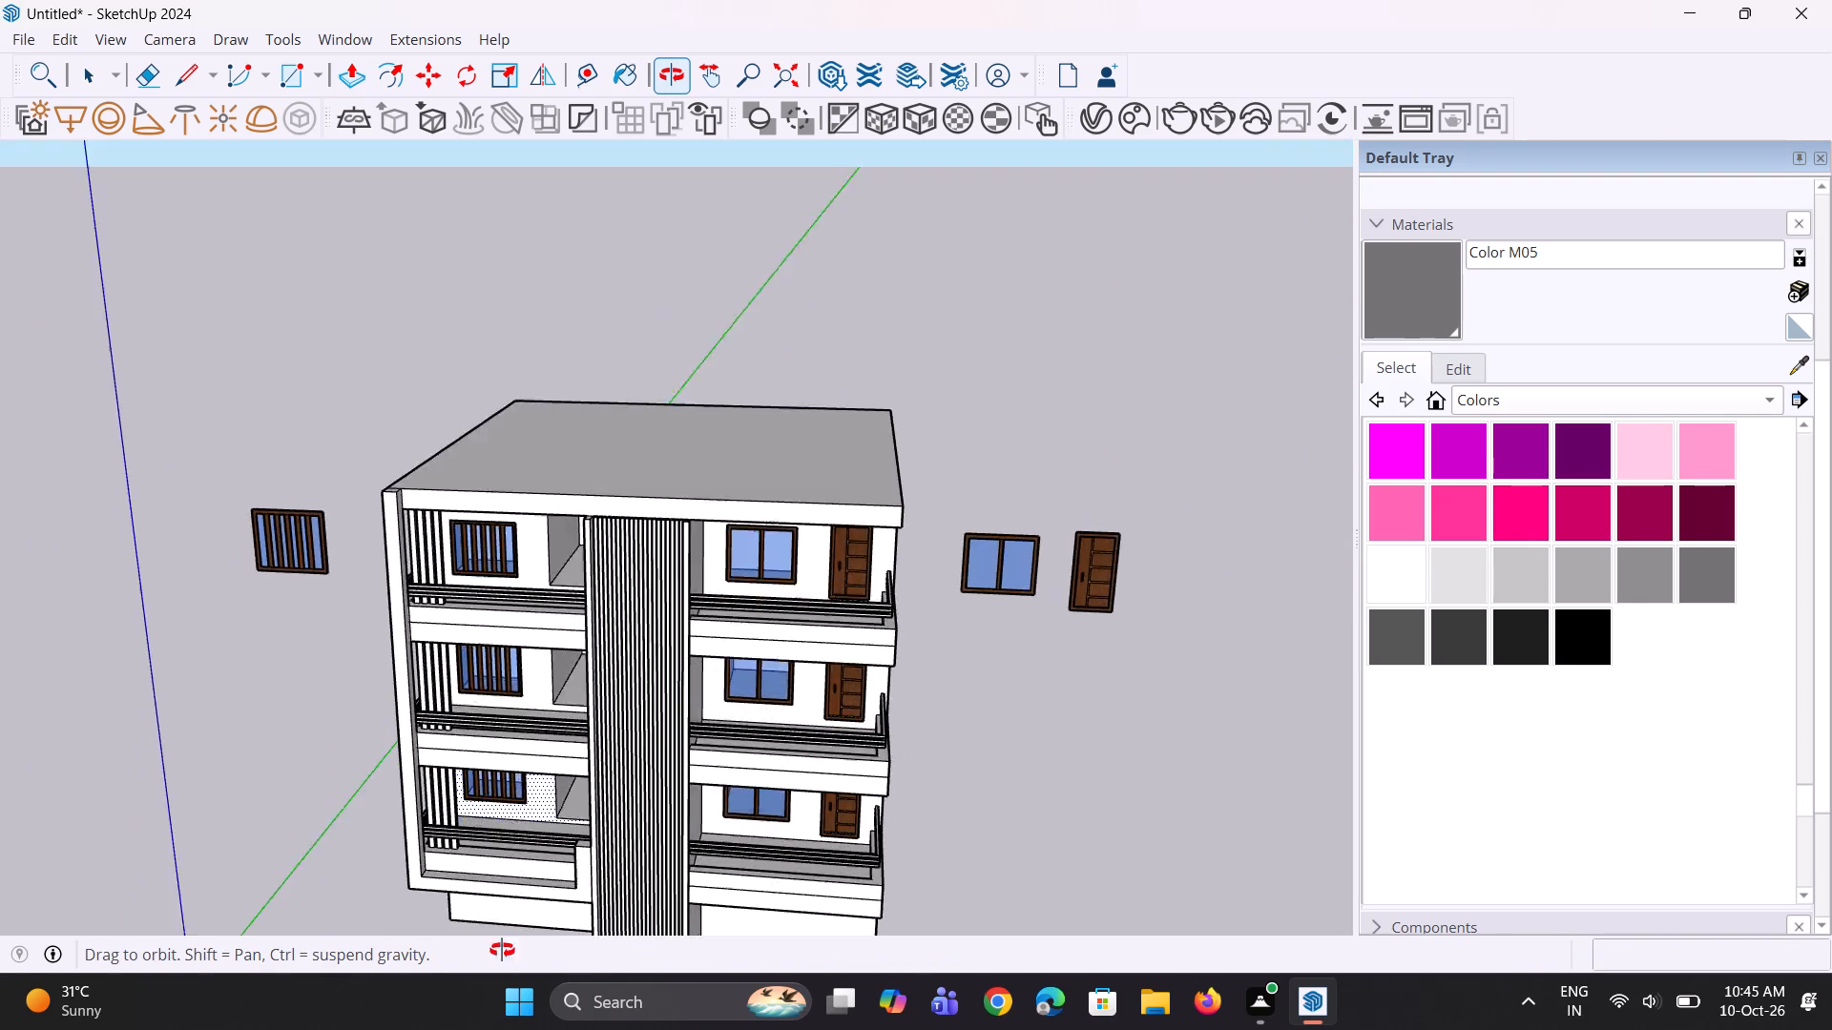
middle_click_drag(502, 950, 611, 870)
middle_click_drag(602, 889, 599, 940)
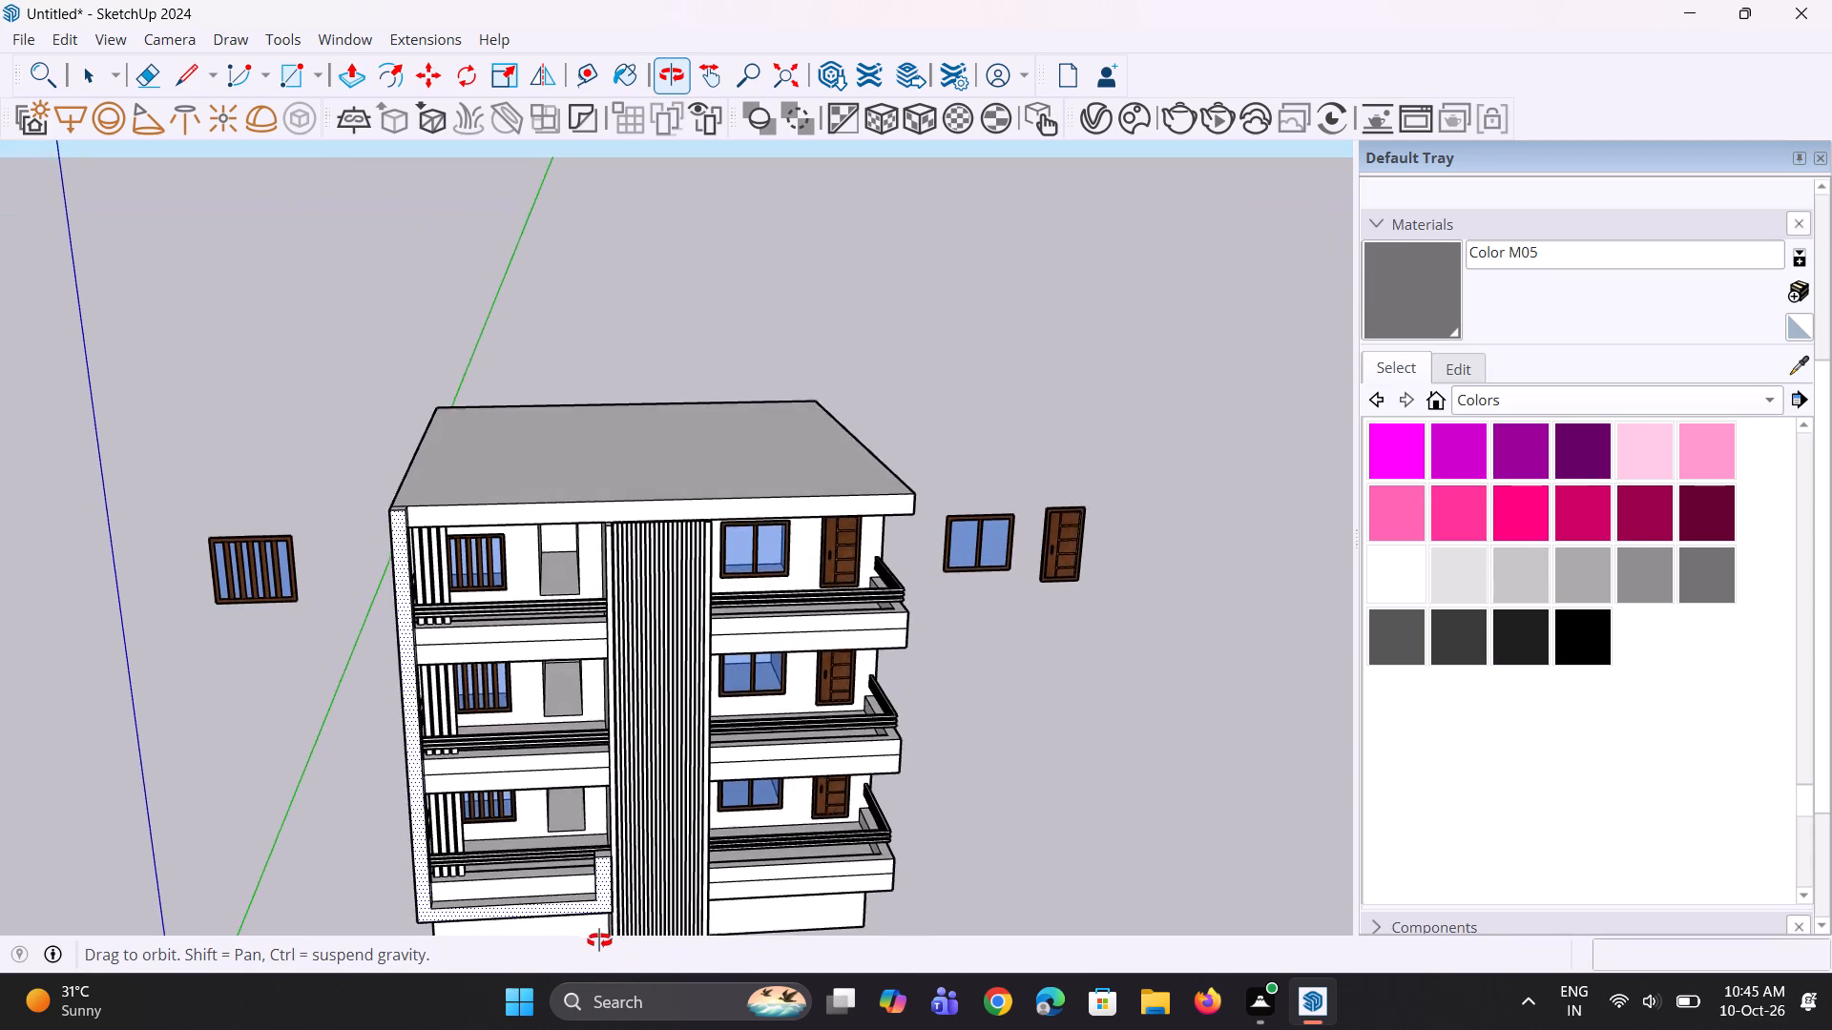
middle_click_drag(599, 940, 594, 982)
middle_click_drag(594, 982, 599, 924)
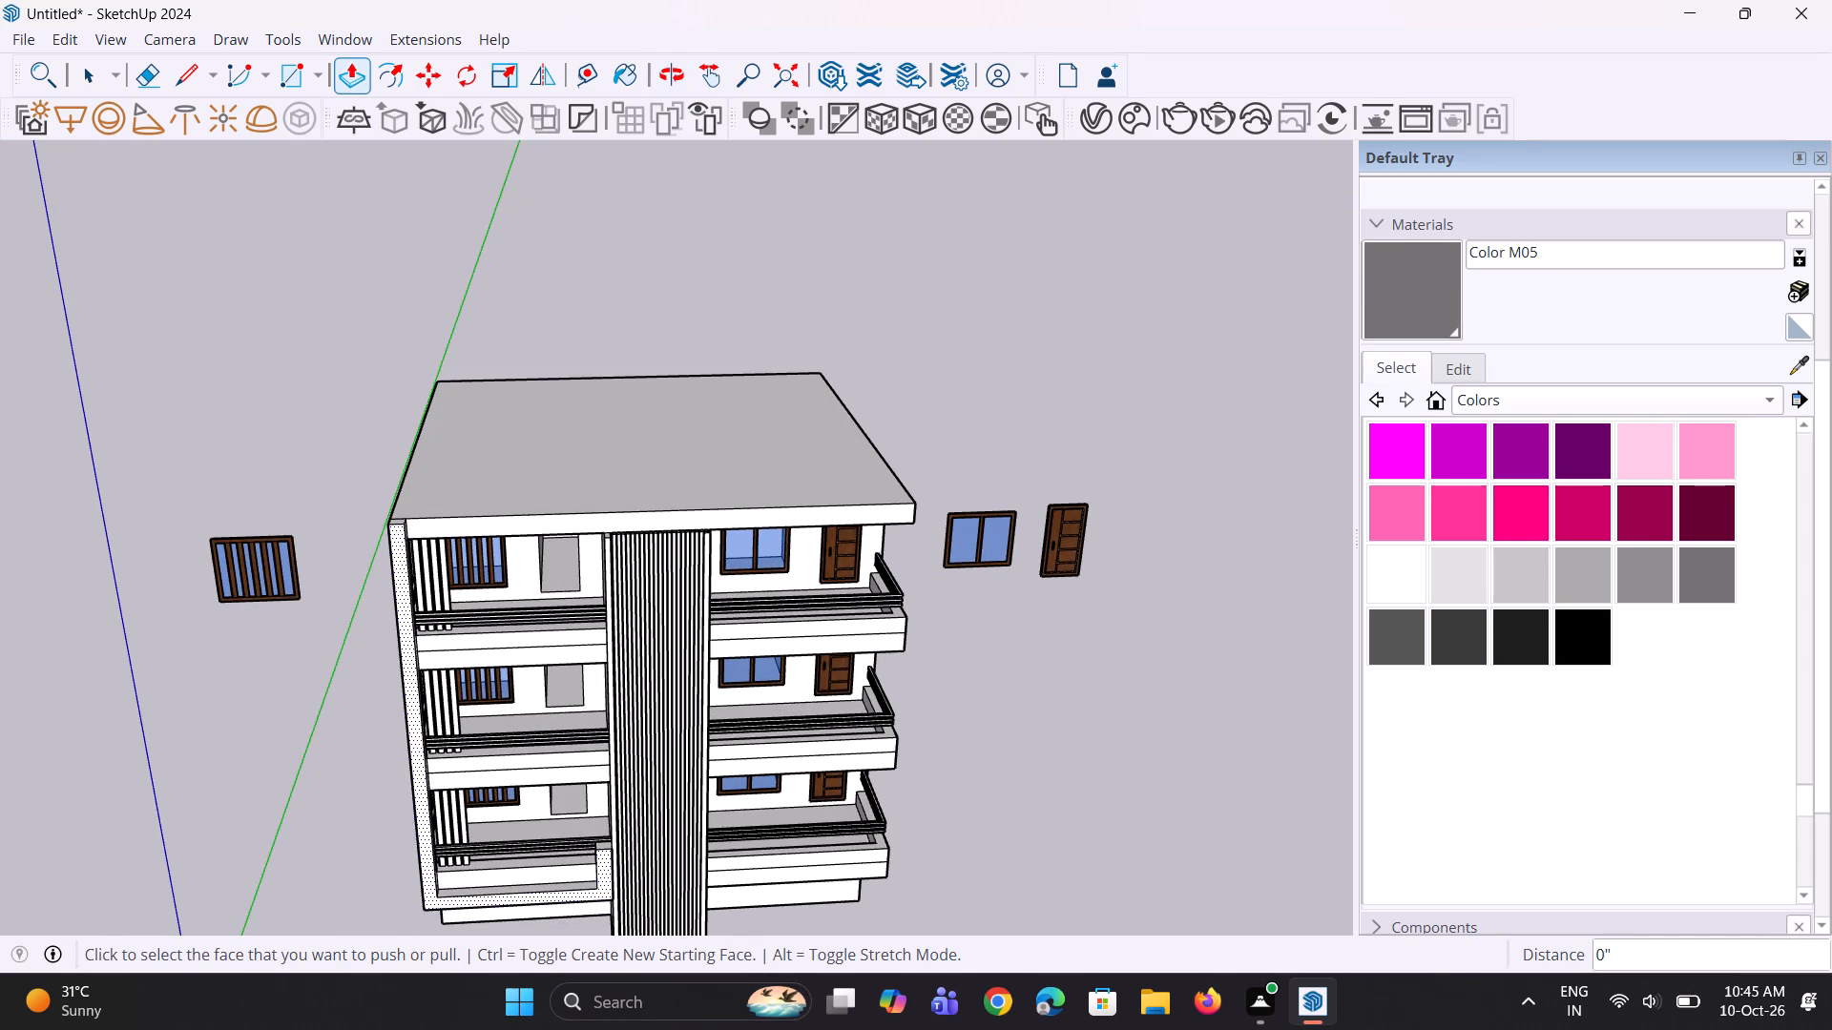
middle_click_drag(599, 924, 599, 919)
scroll(556, 874, "up", 11)
left_click(574, 770)
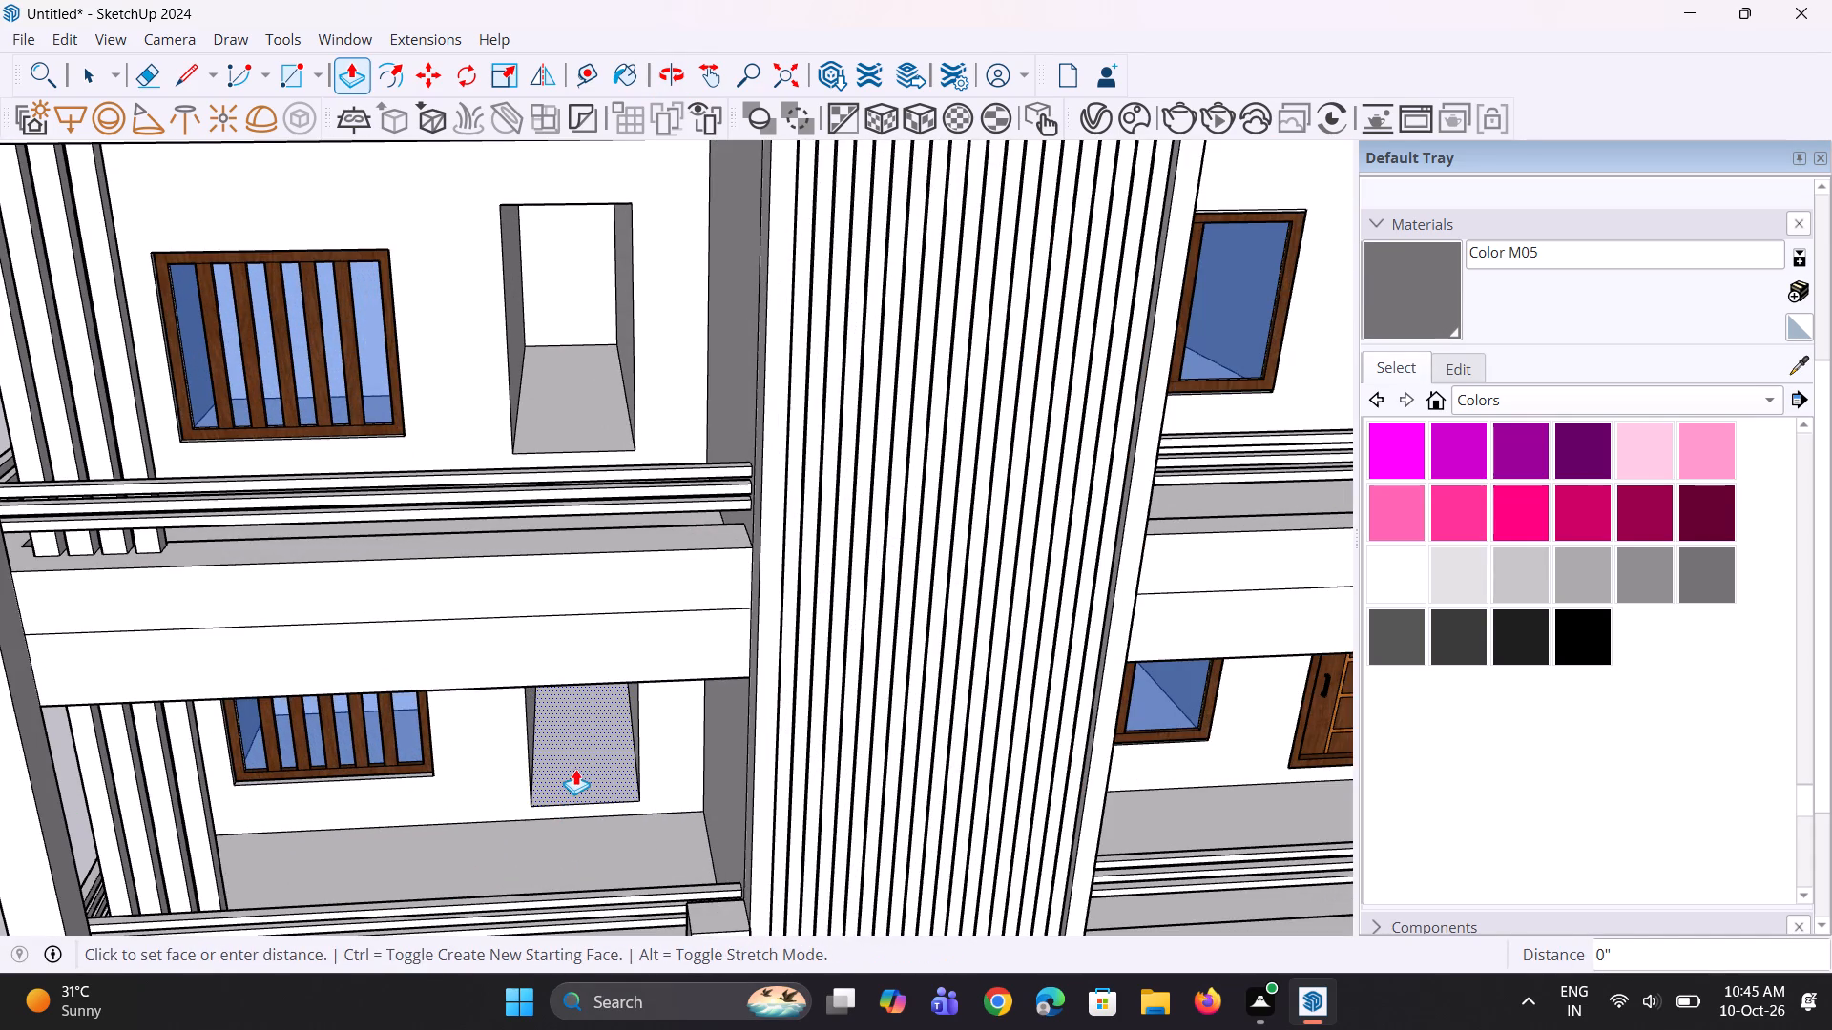
left_click(578, 767)
key("space")
key("space")
scroll(604, 802, "down", 4)
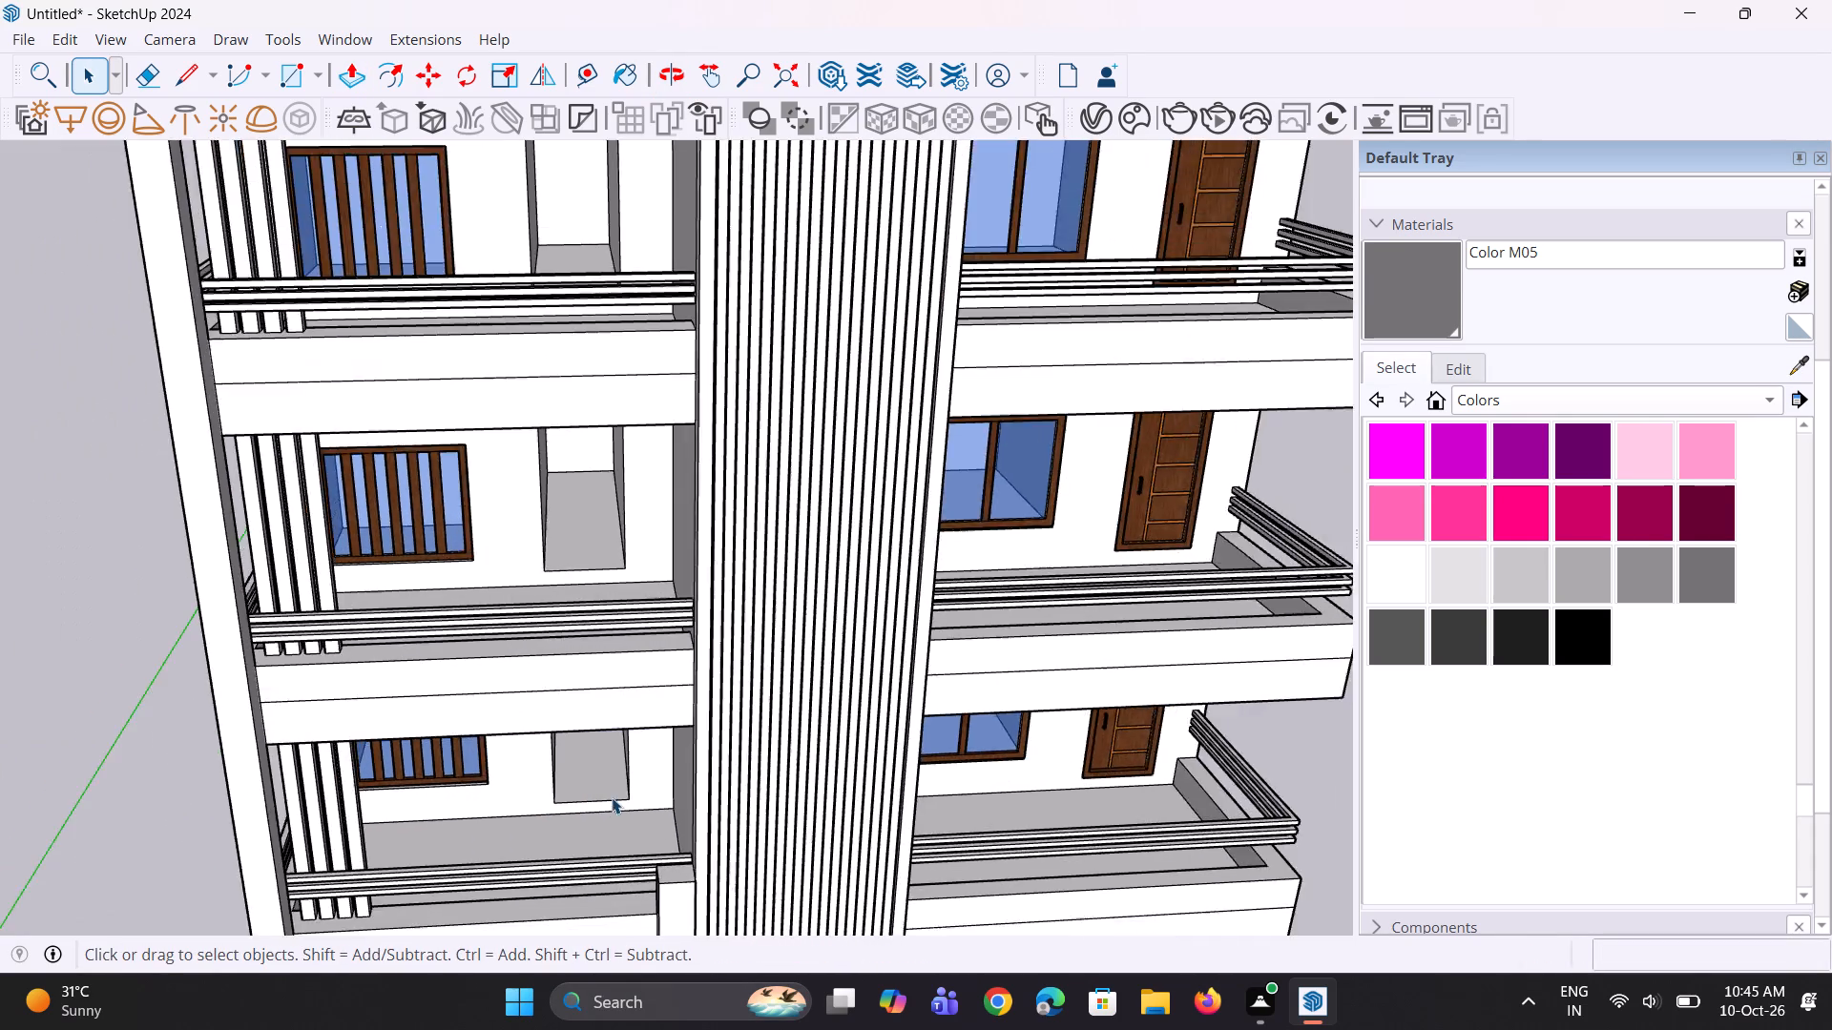
scroll(612, 797, "down", 7)
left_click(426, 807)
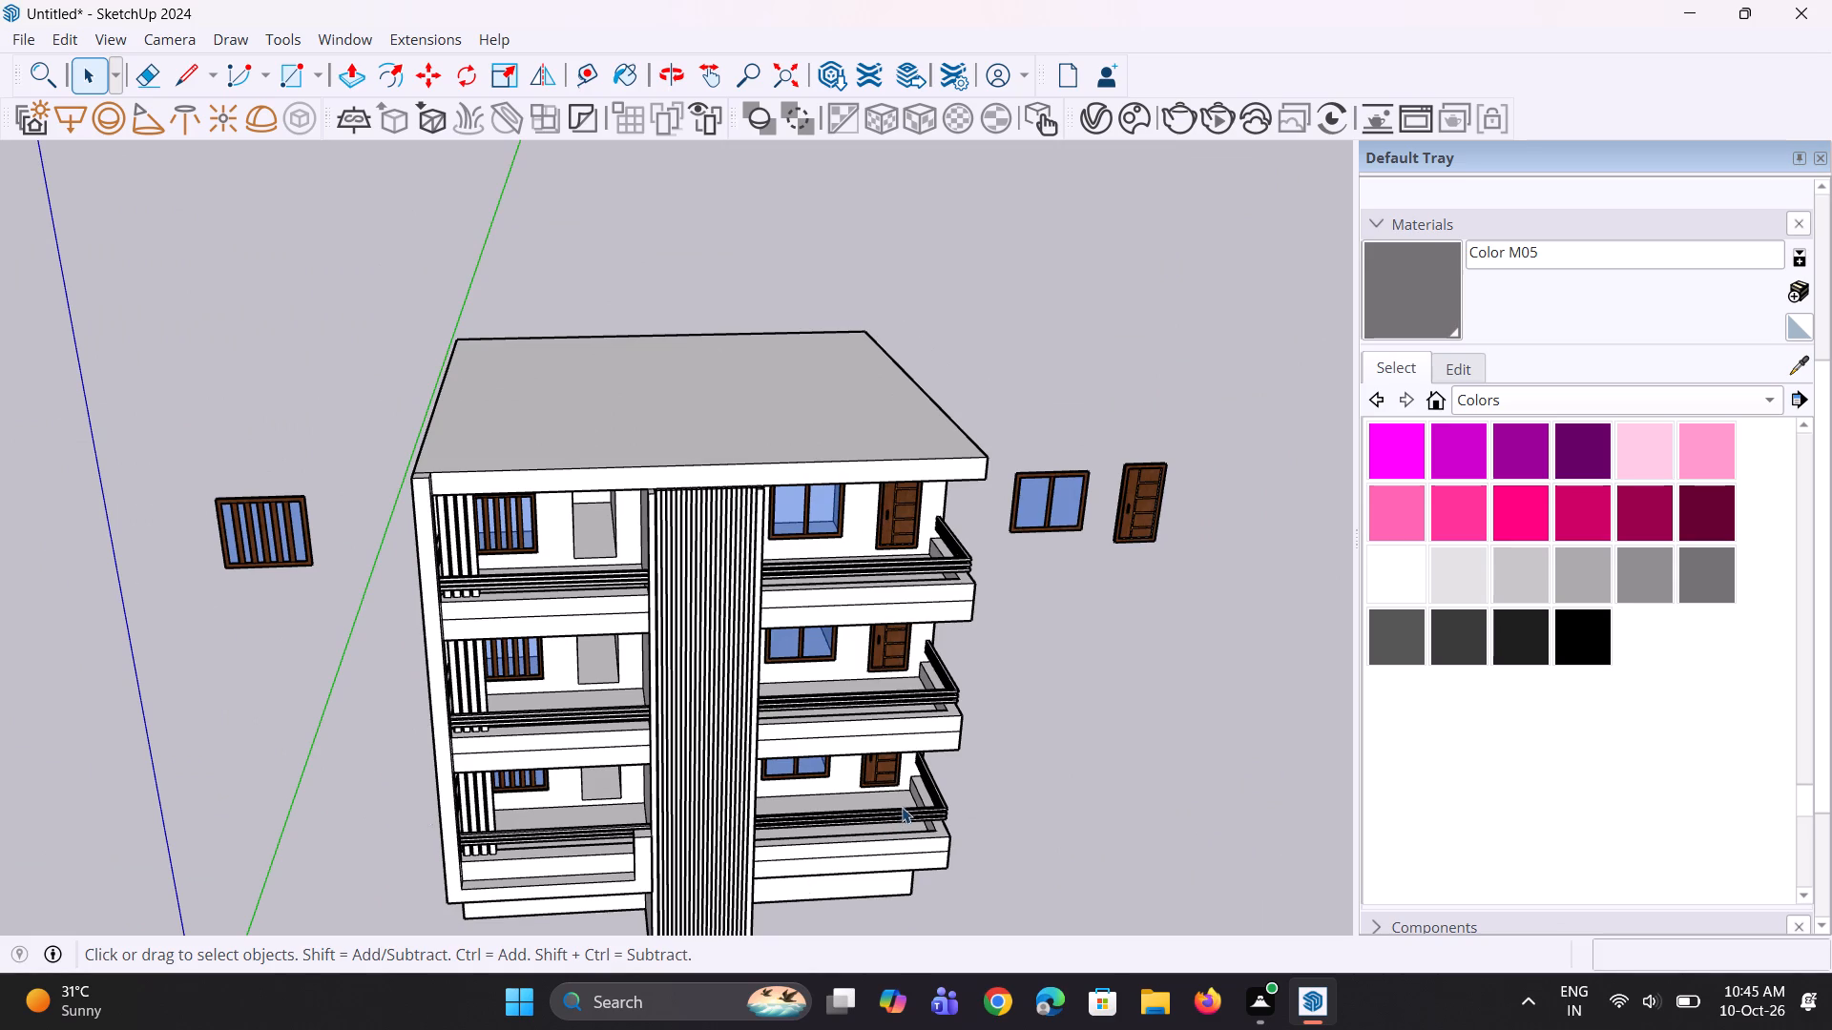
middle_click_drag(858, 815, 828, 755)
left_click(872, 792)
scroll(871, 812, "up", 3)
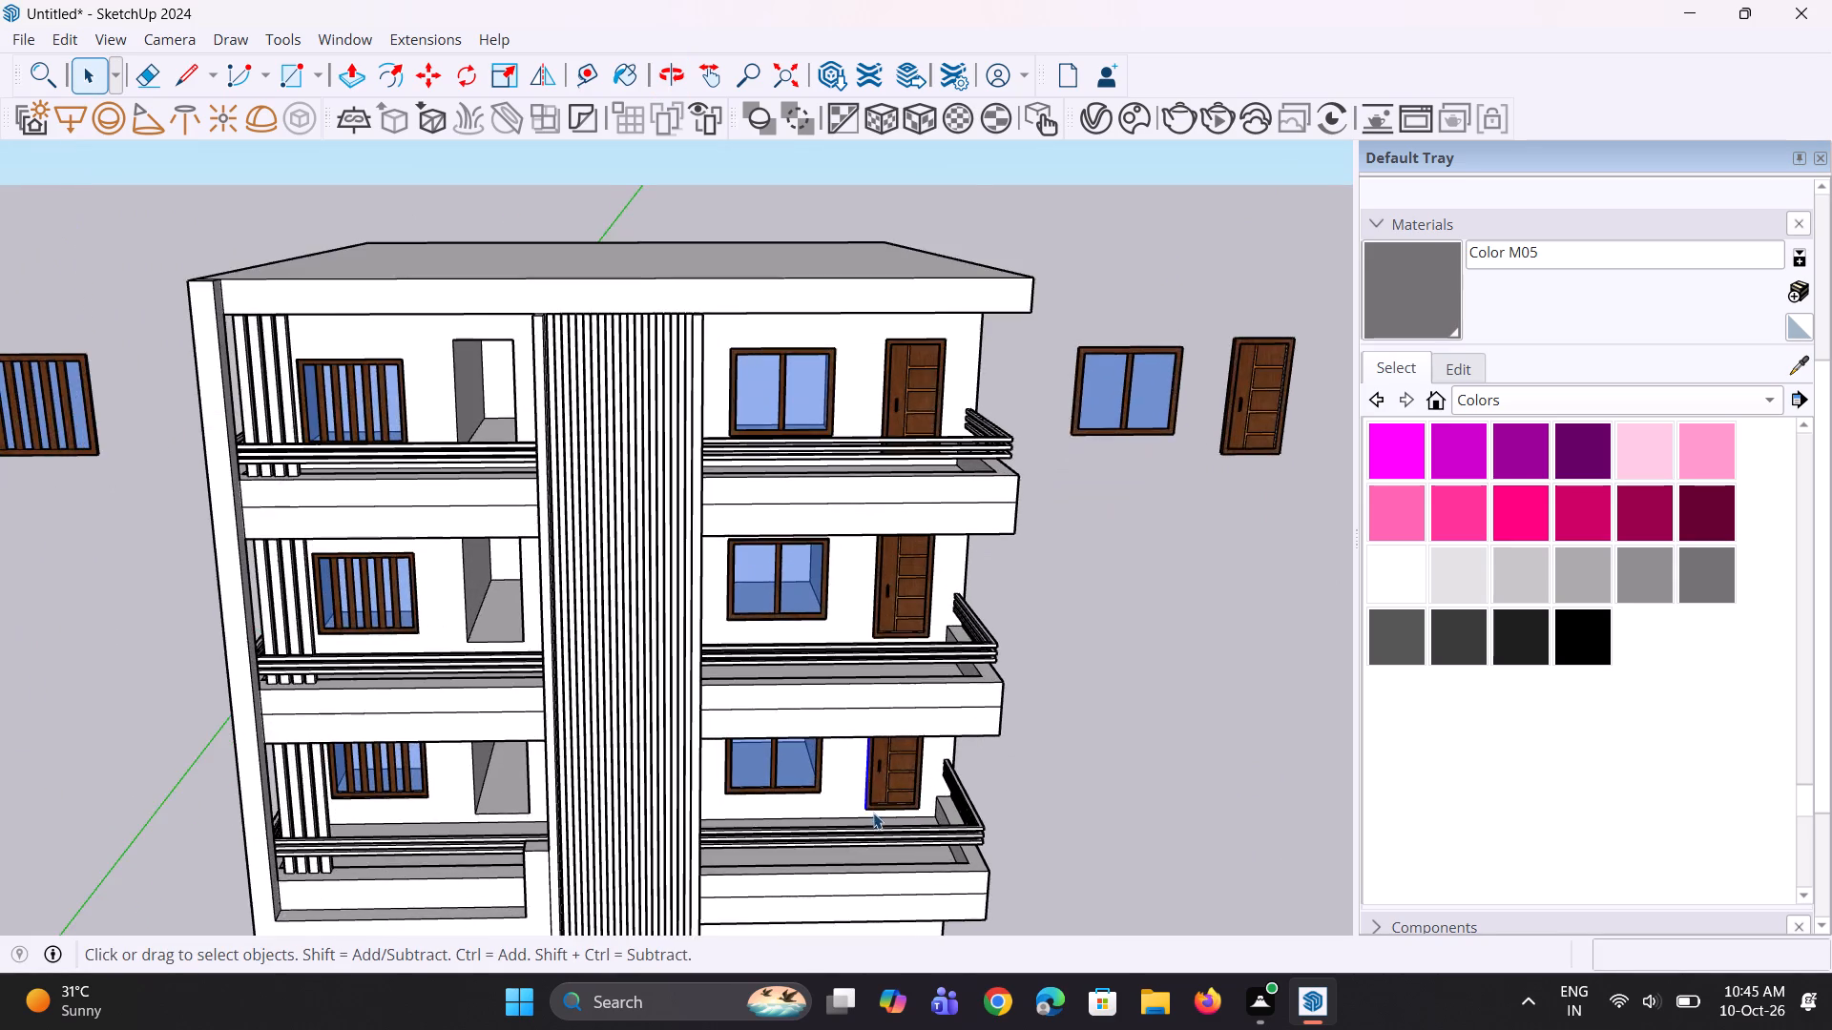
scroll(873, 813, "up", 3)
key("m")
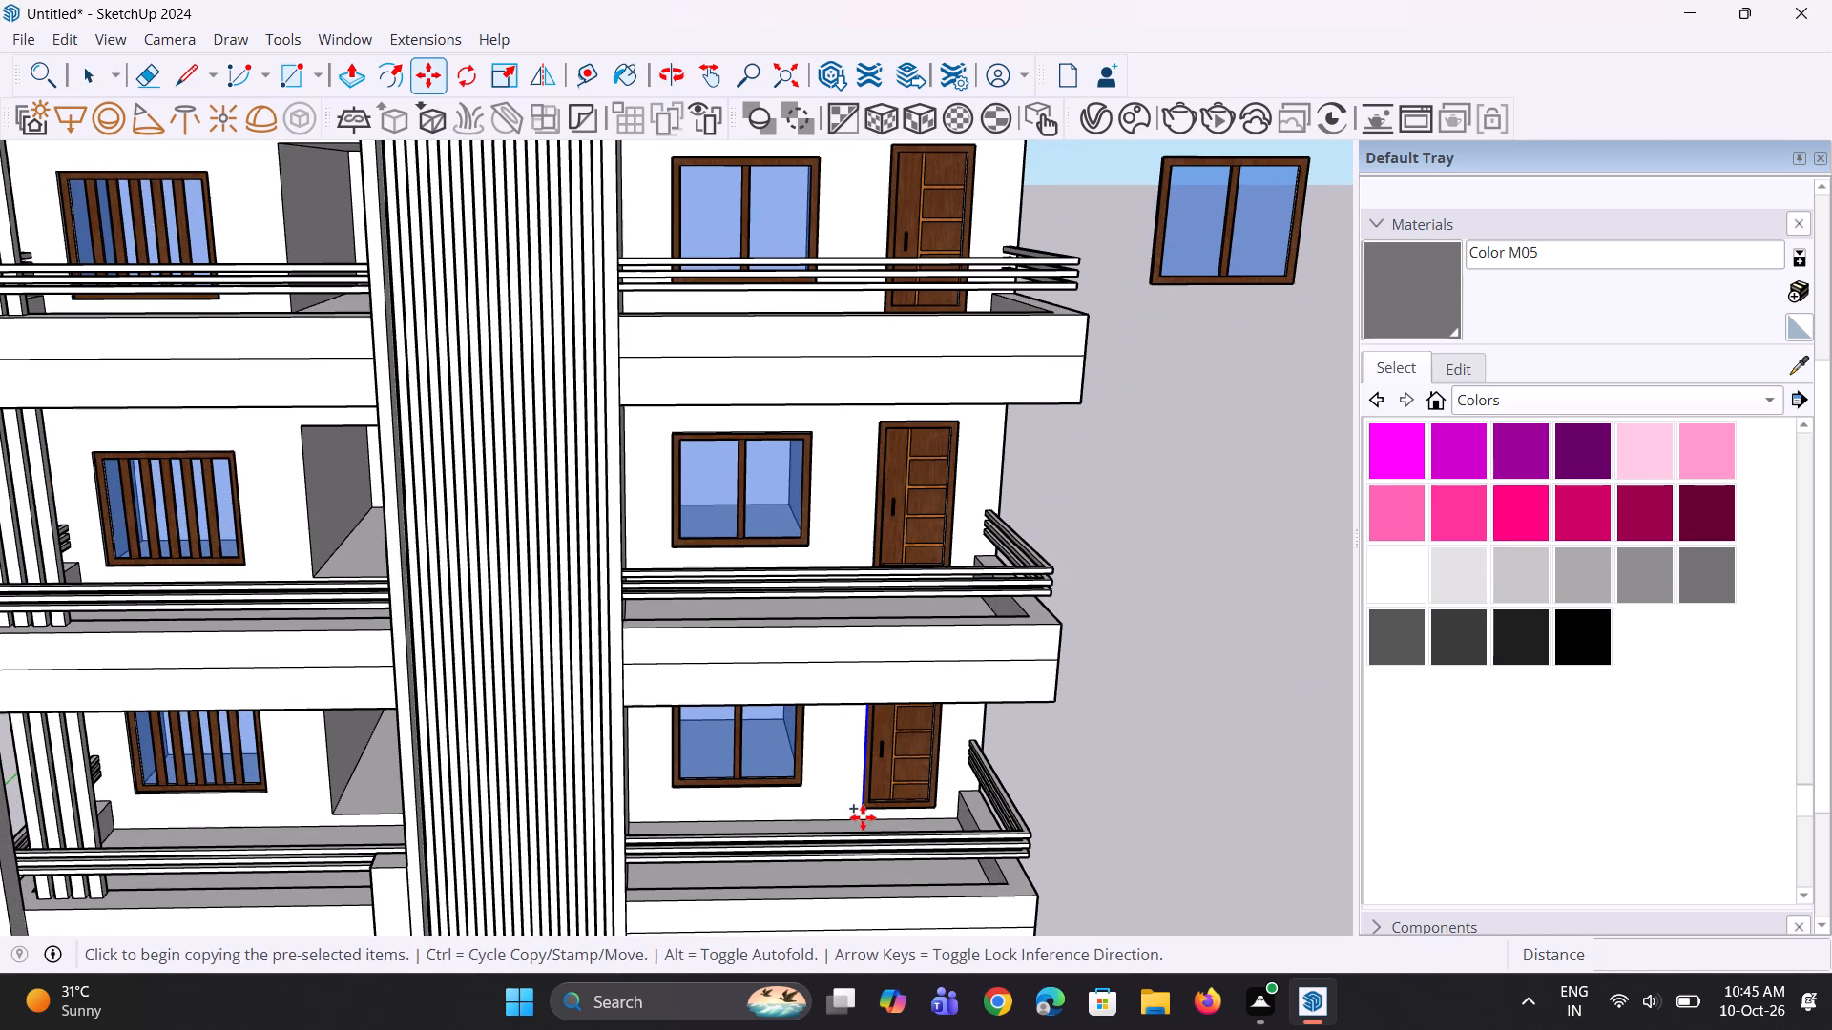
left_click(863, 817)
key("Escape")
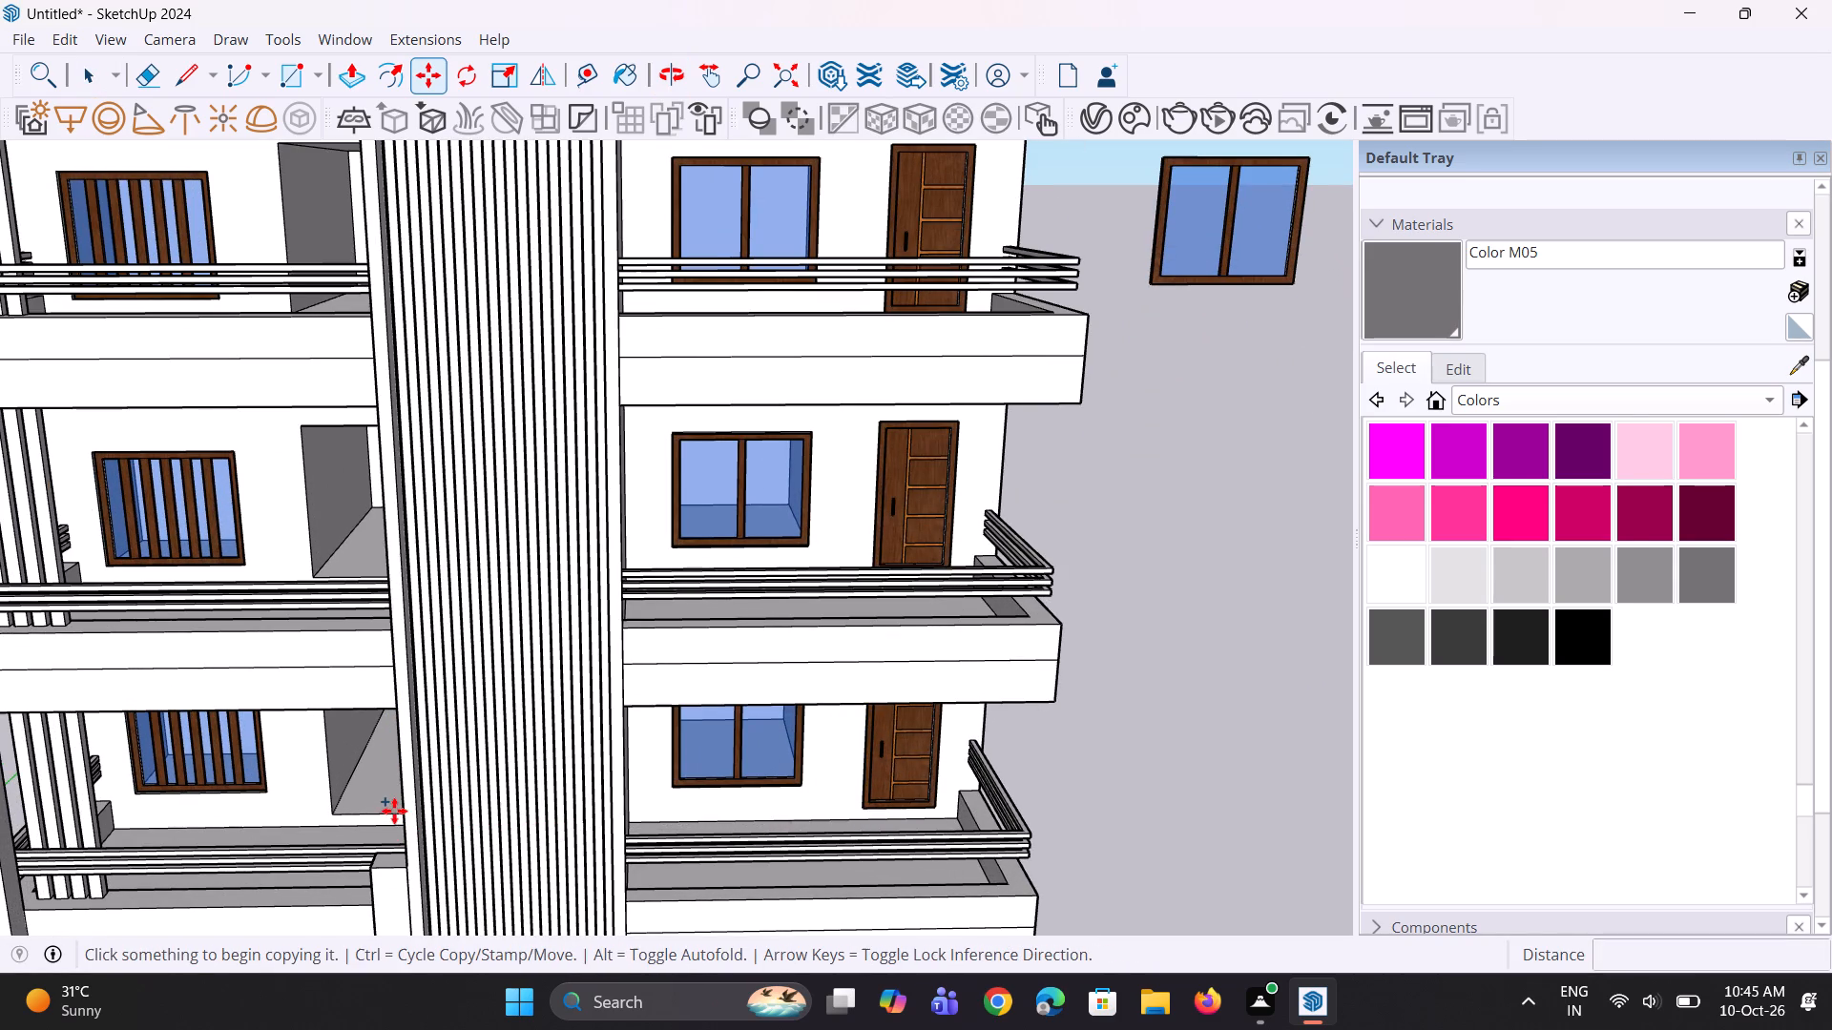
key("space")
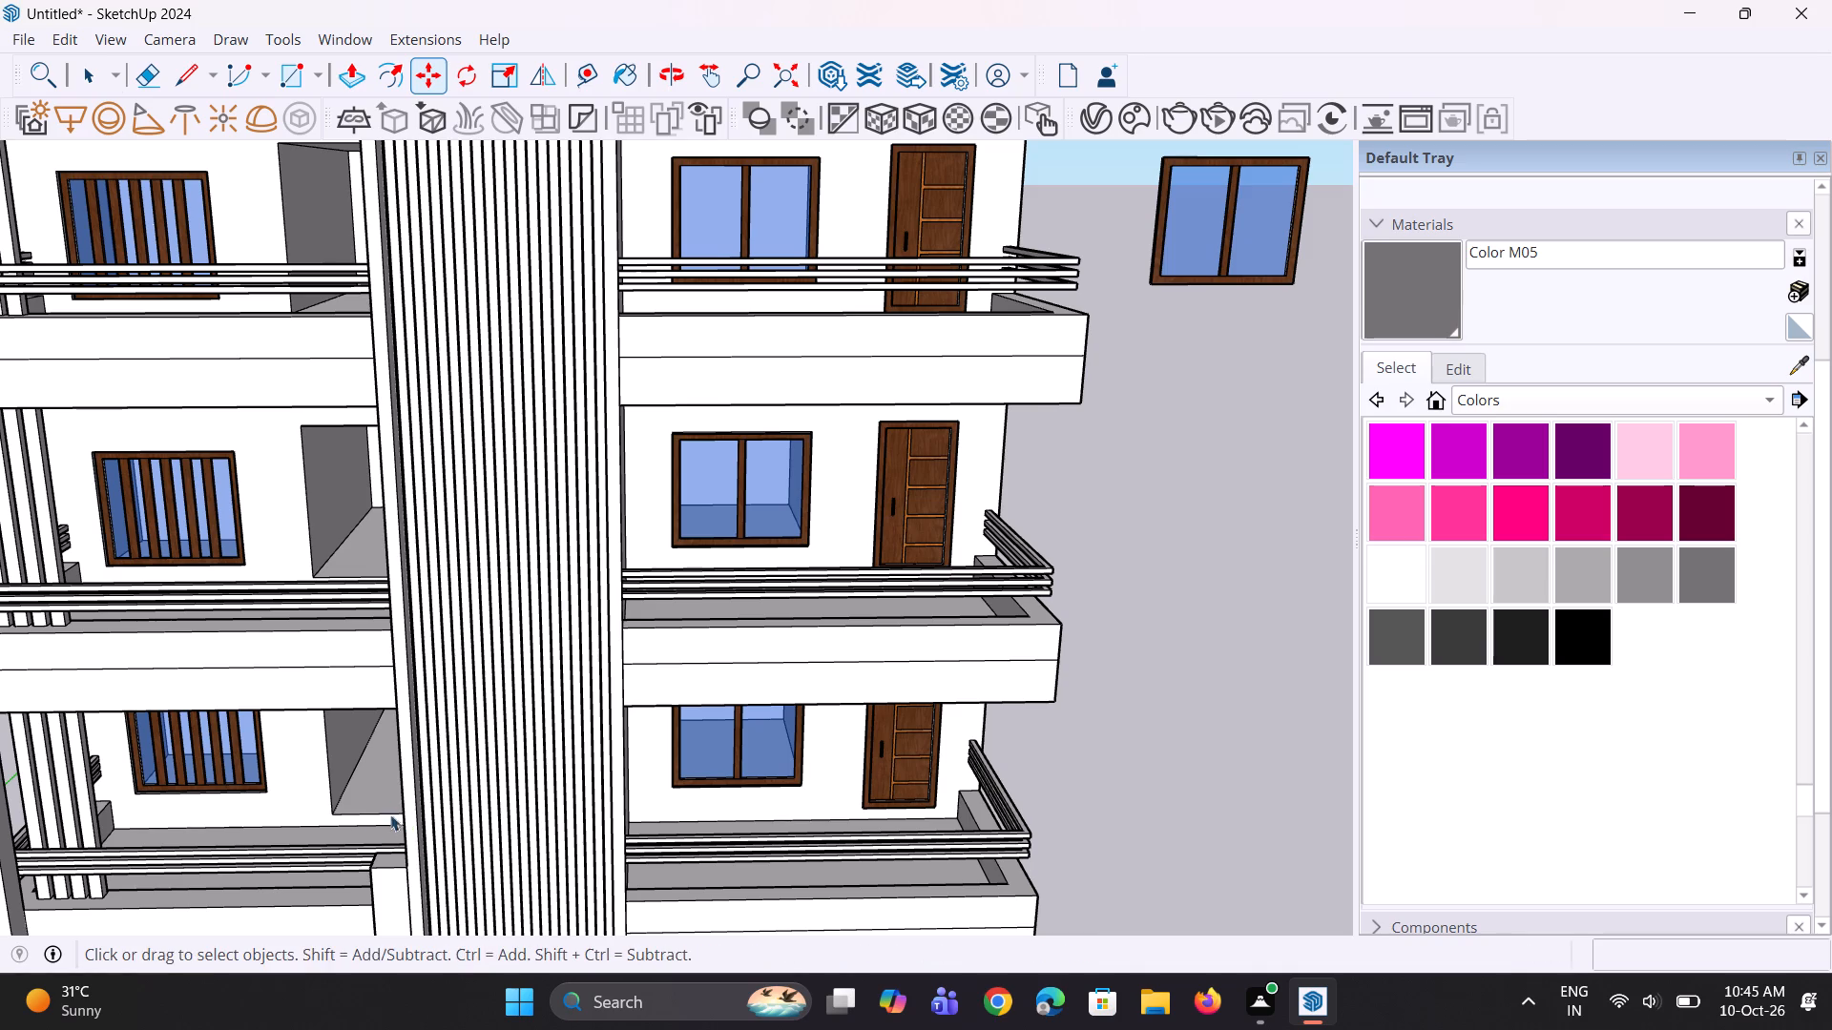
Push/pull the floor of the lowest recessed door opening about 3 7/16" to line up with the neighbouring wooden door's bottom.
key("p")
scroll(334, 798, "up", 3)
left_click(380, 755)
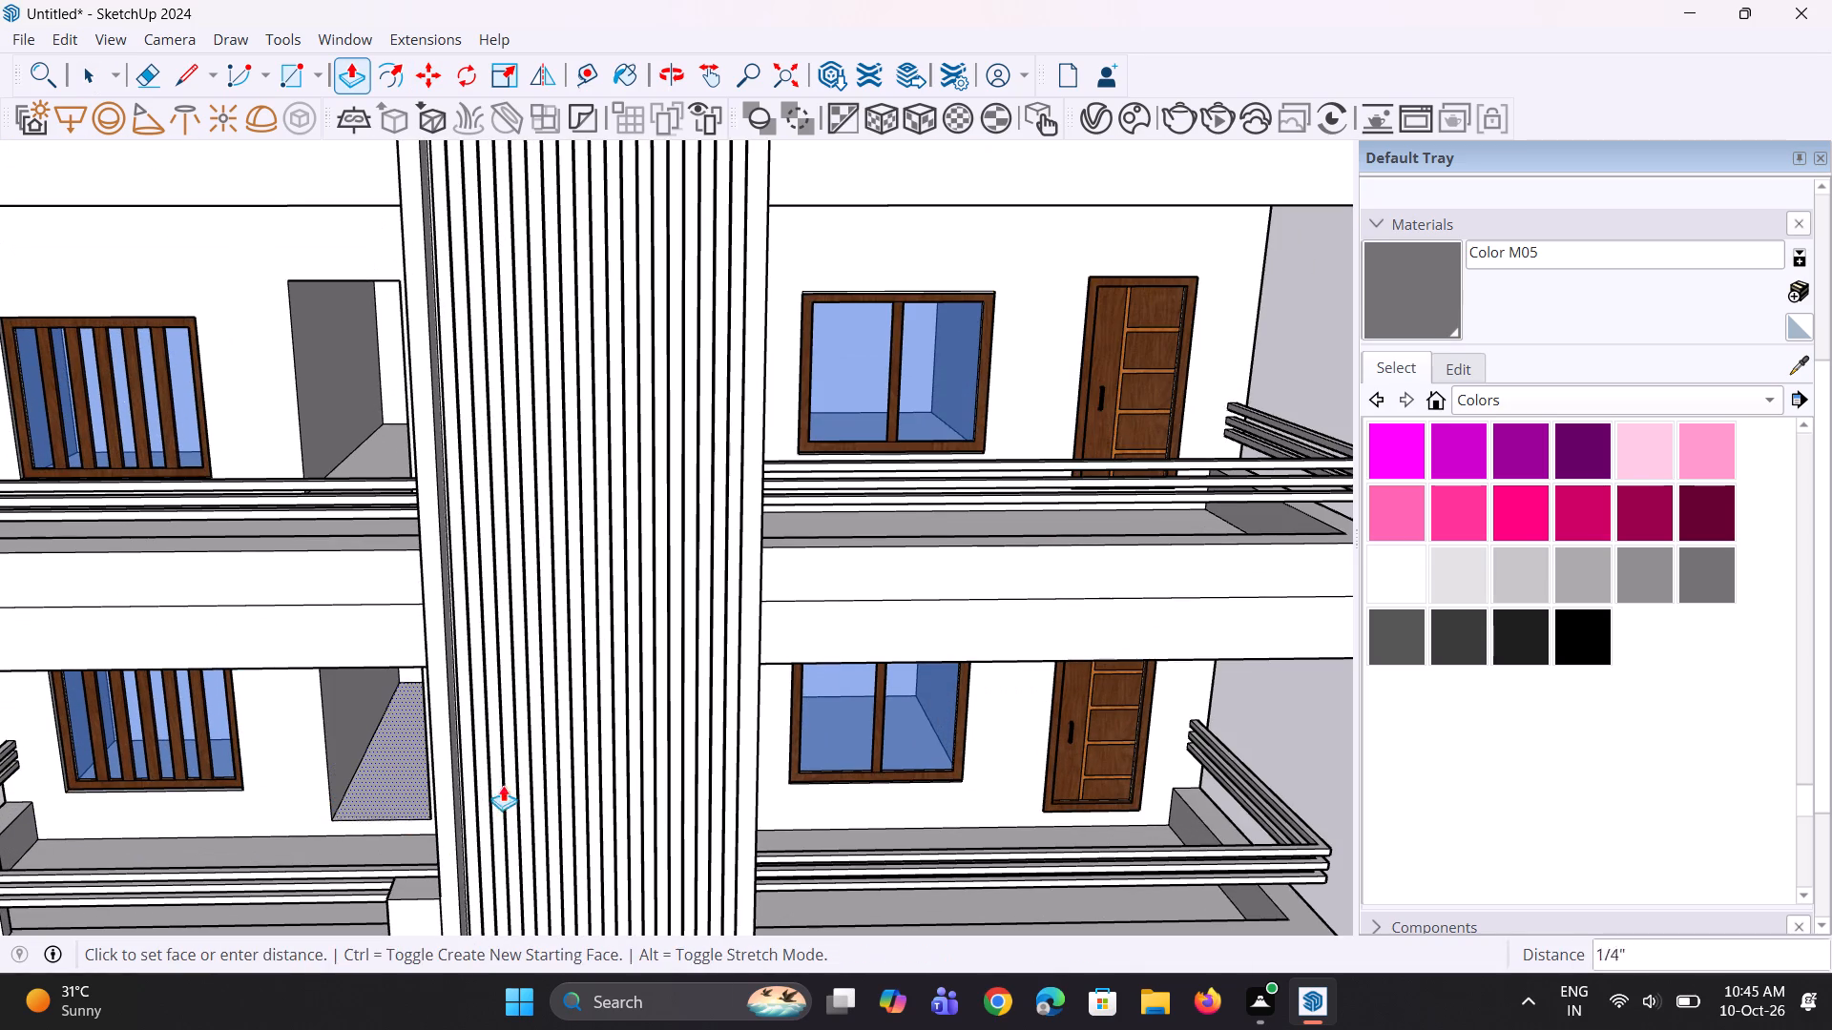
left_click(1104, 810)
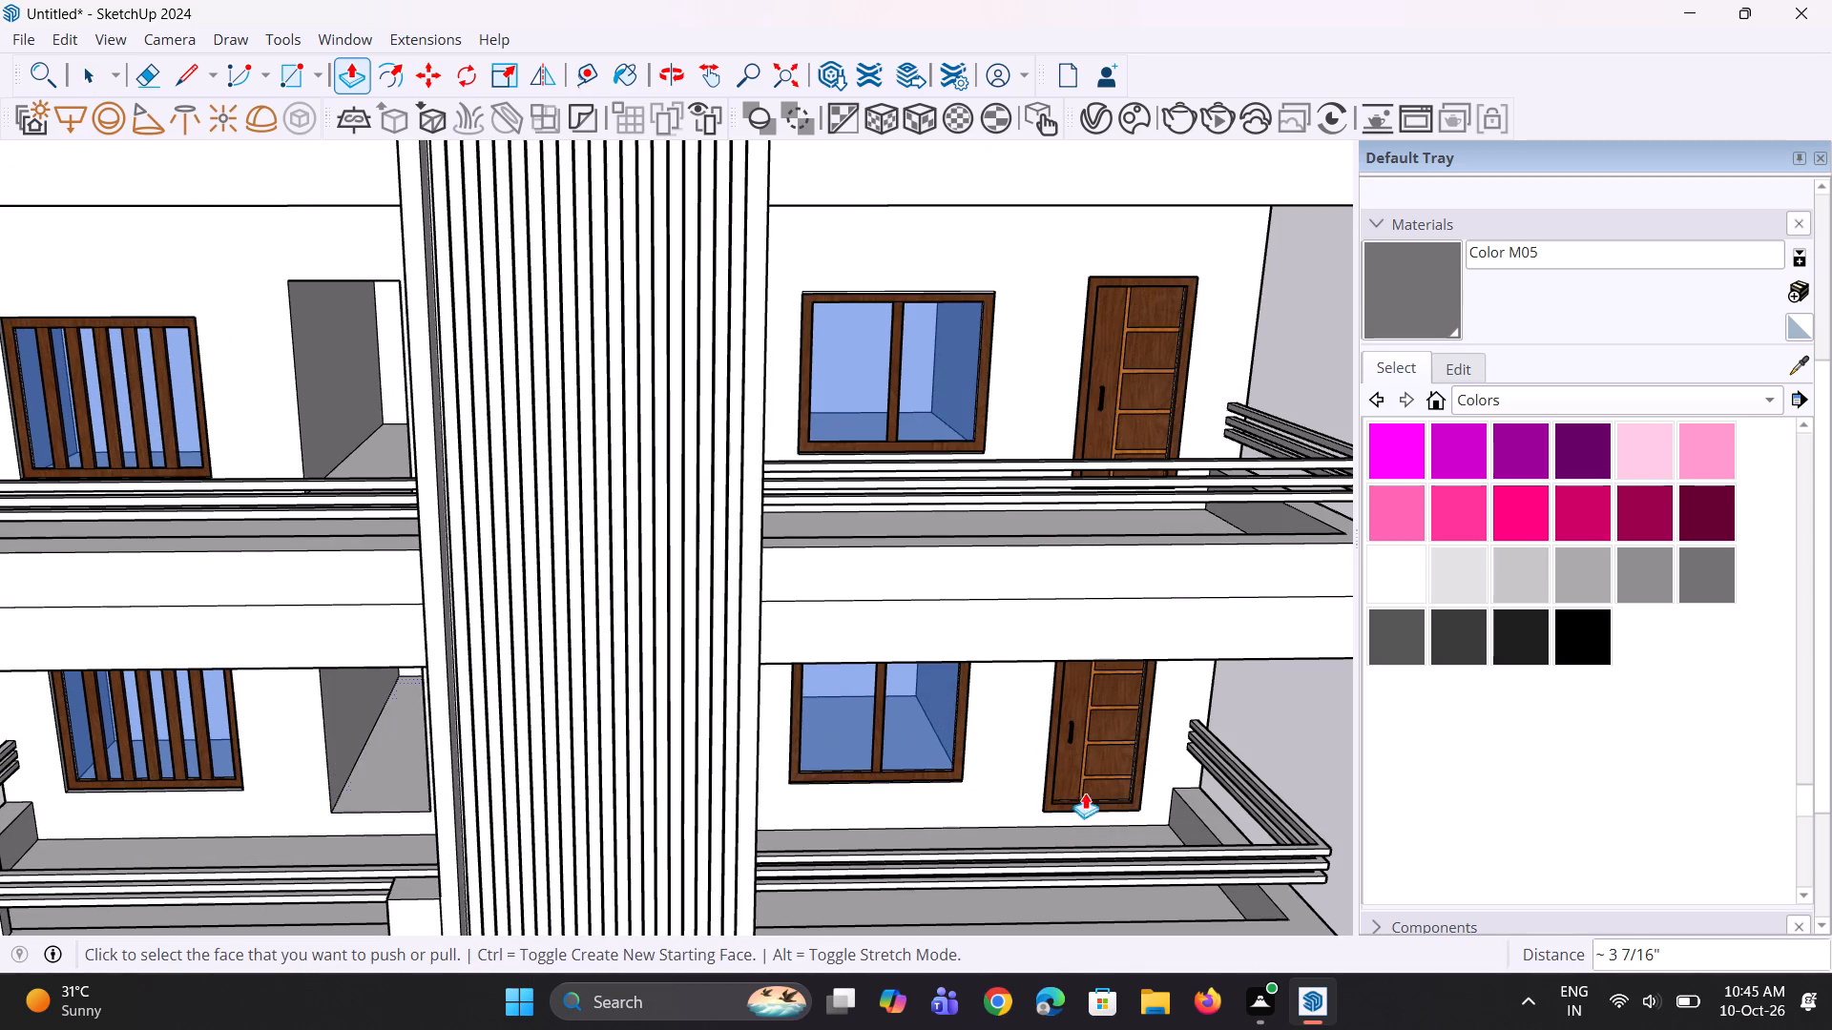
scroll(1041, 779, "down", 3)
middle_click_drag(1012, 772, 983, 737)
middle_click_drag(981, 747, 985, 775)
scroll(991, 779, "up", 1)
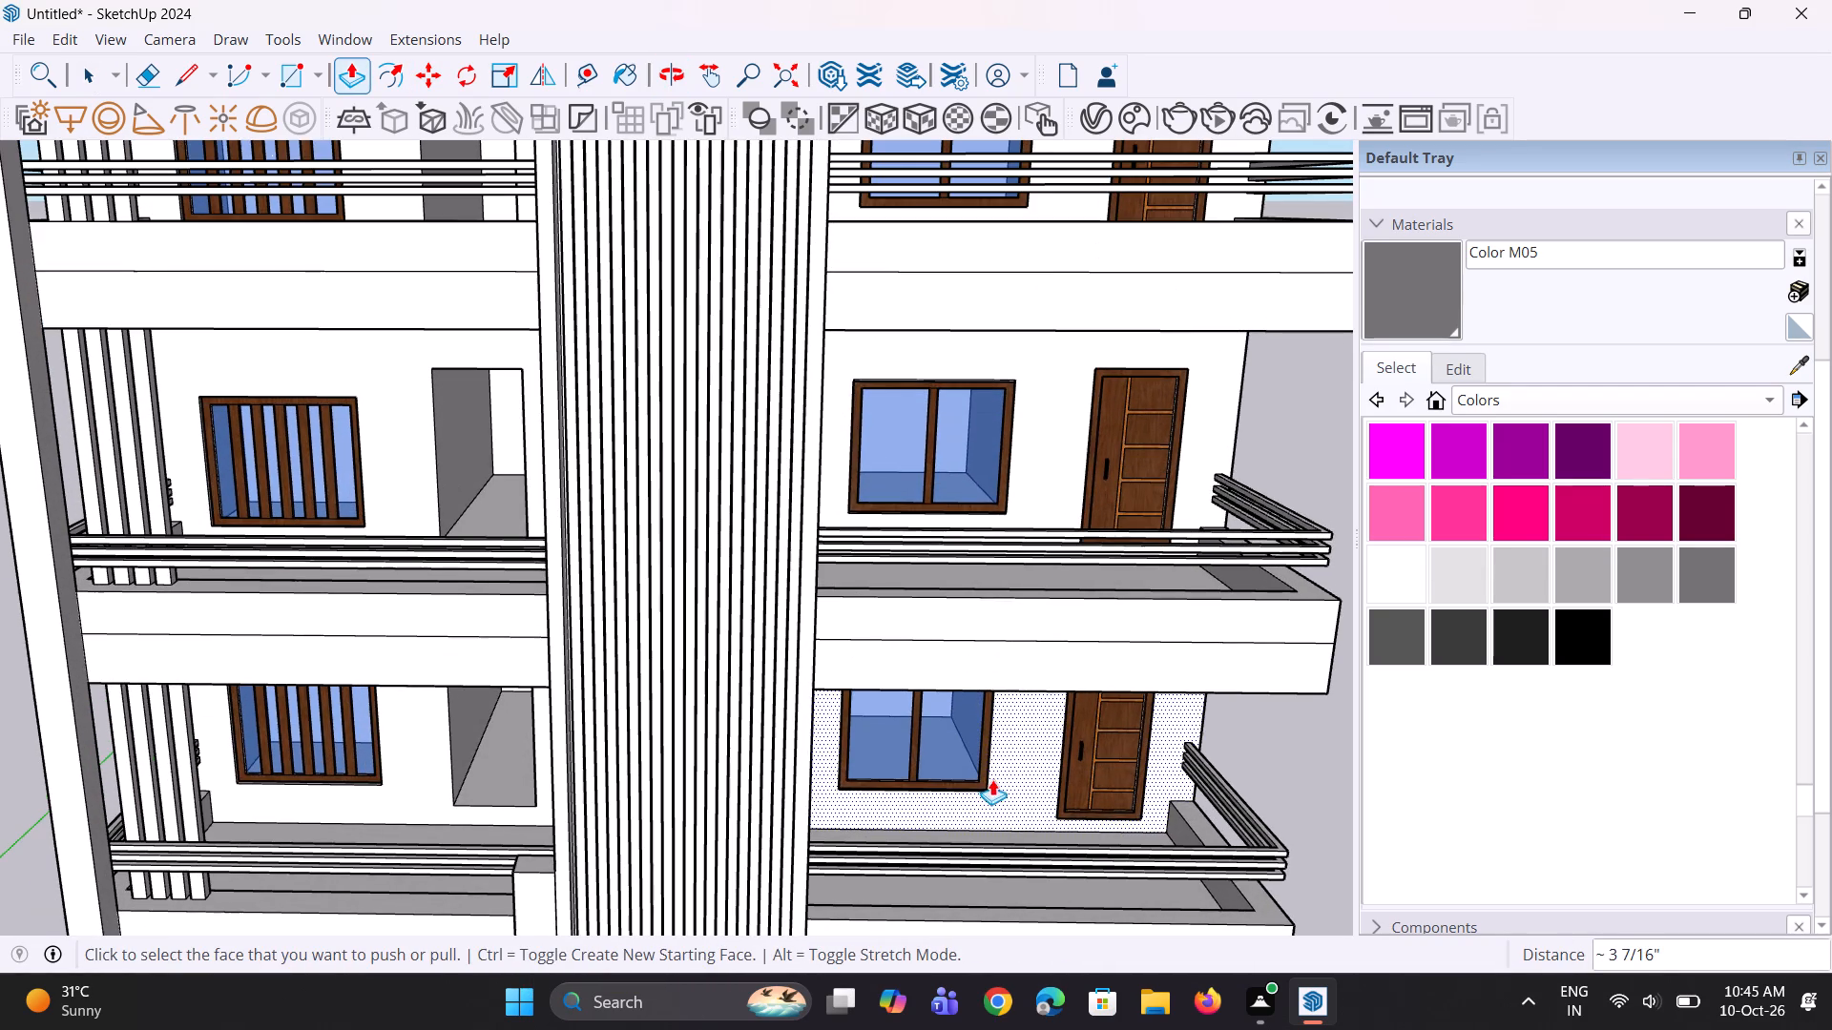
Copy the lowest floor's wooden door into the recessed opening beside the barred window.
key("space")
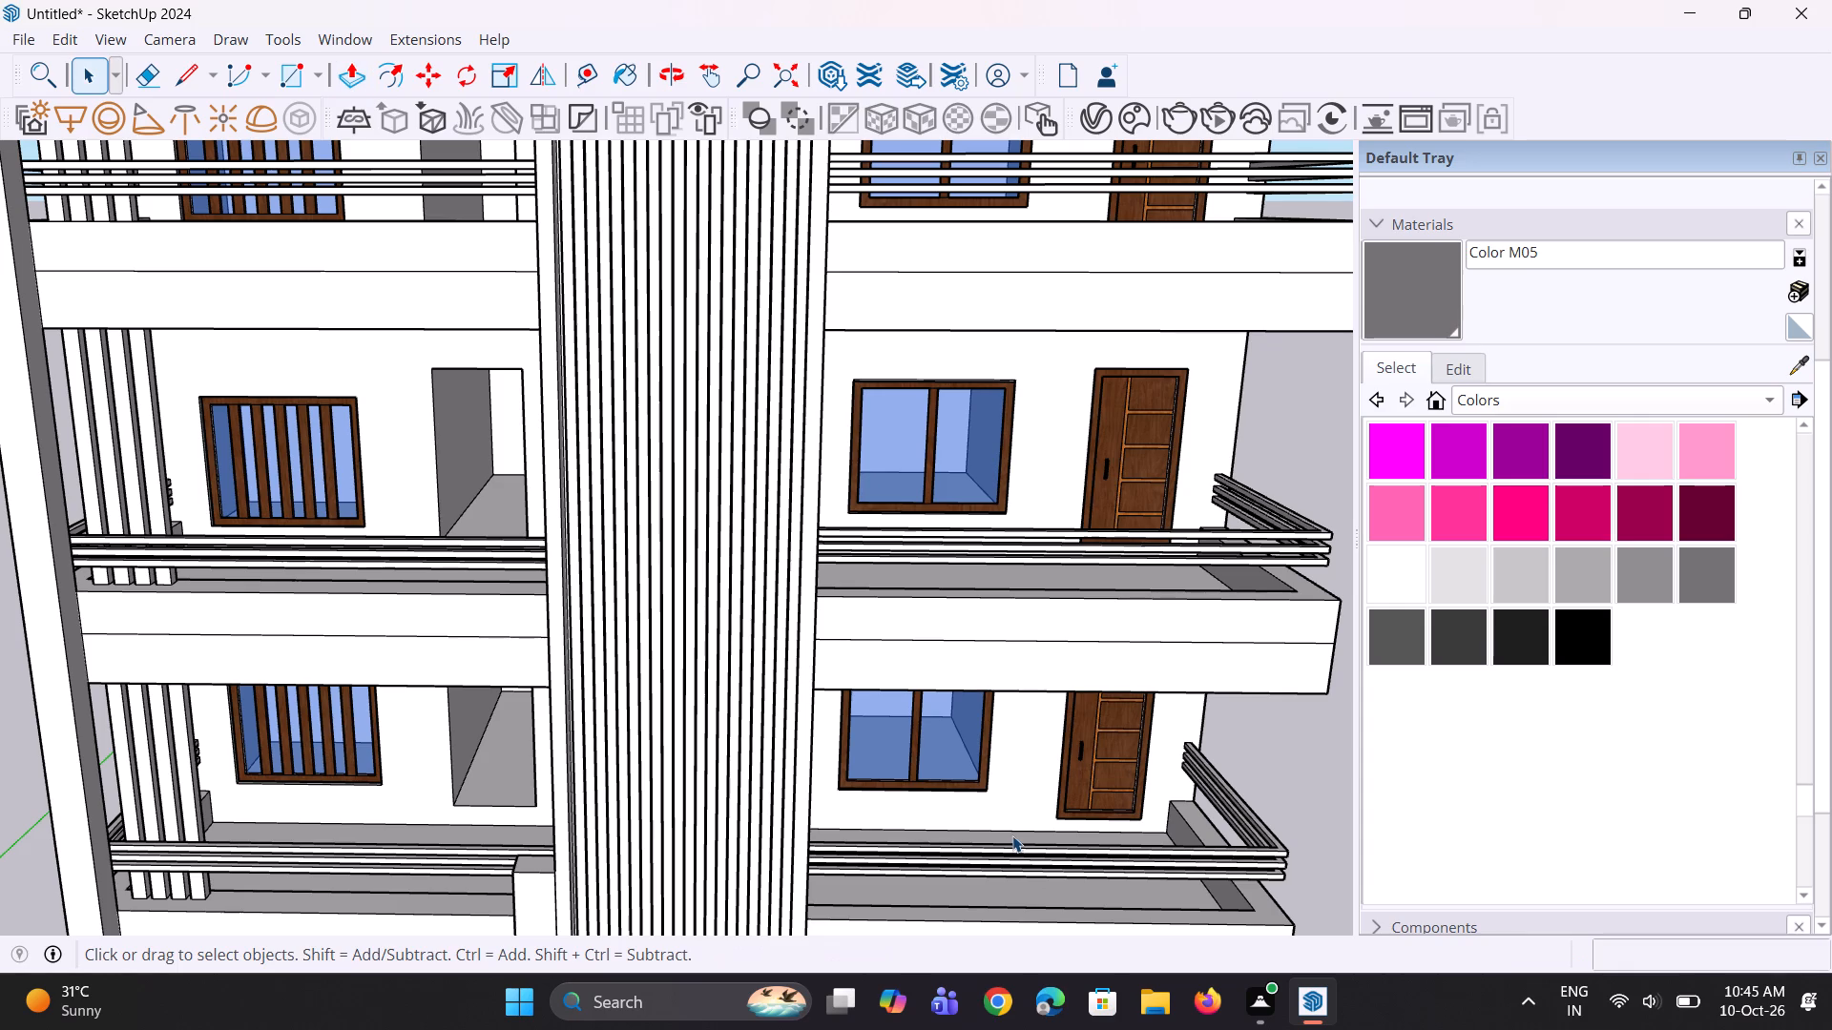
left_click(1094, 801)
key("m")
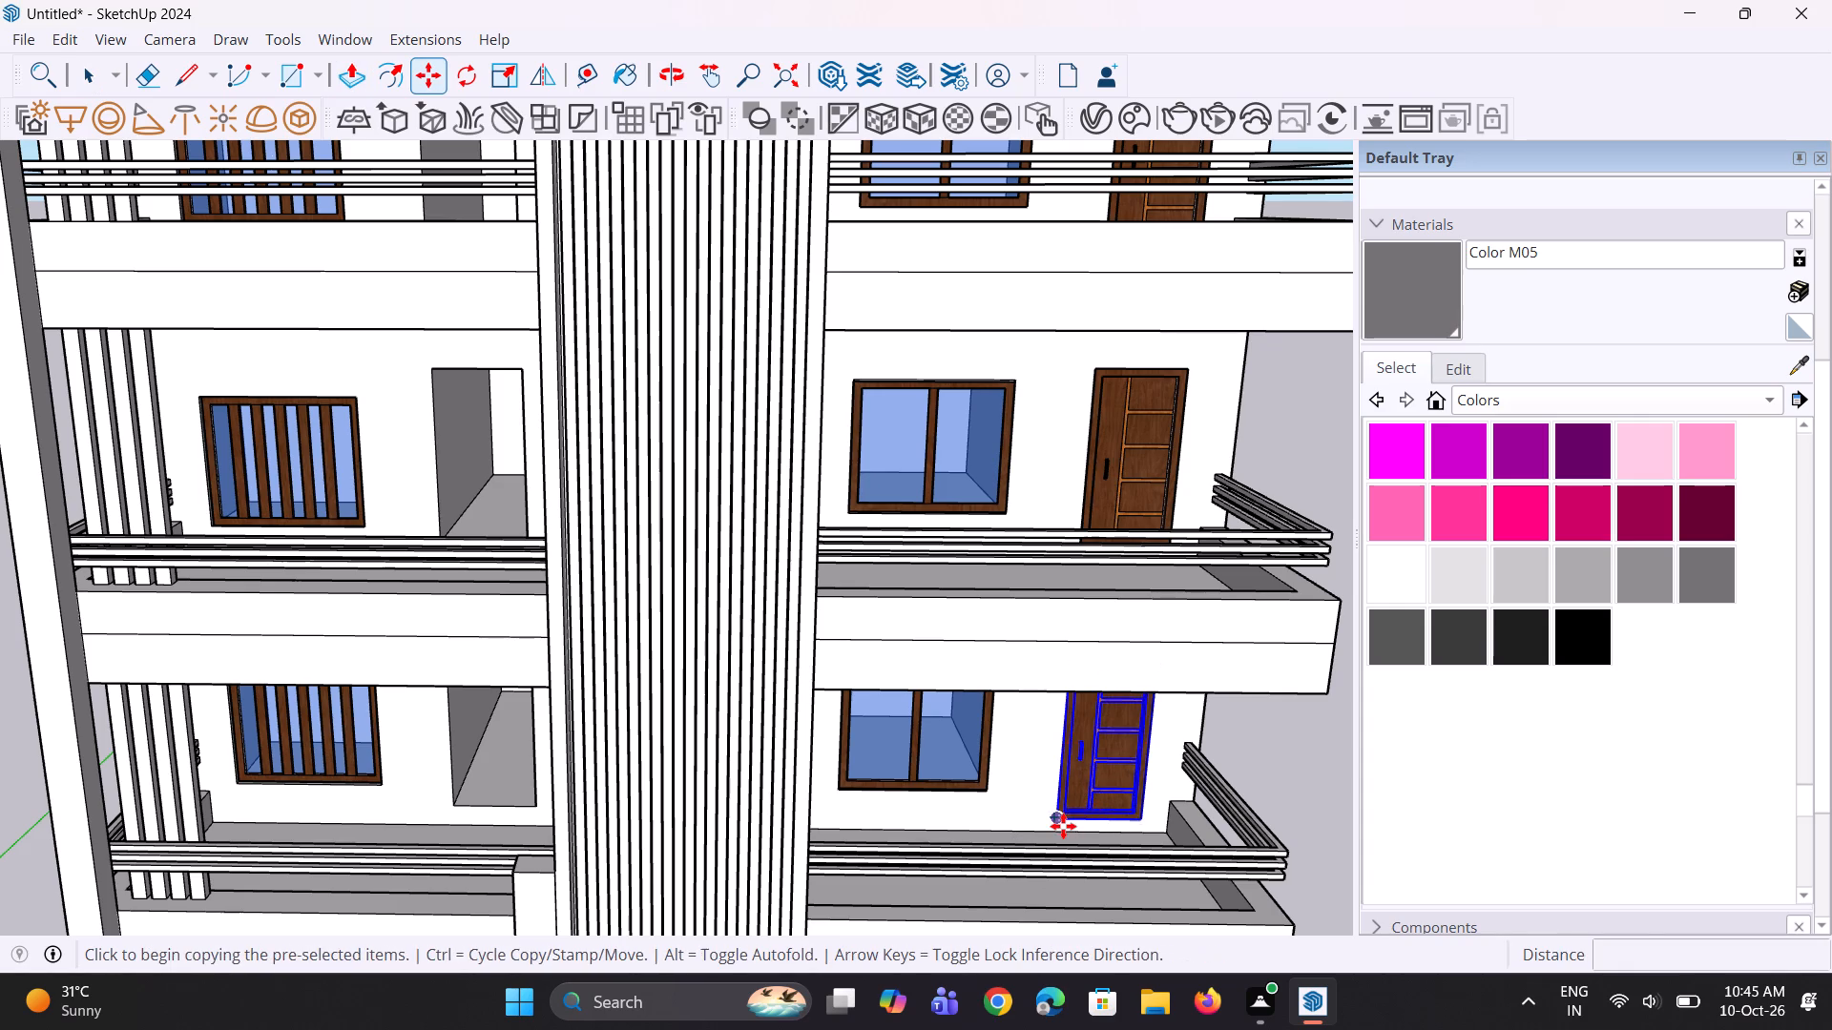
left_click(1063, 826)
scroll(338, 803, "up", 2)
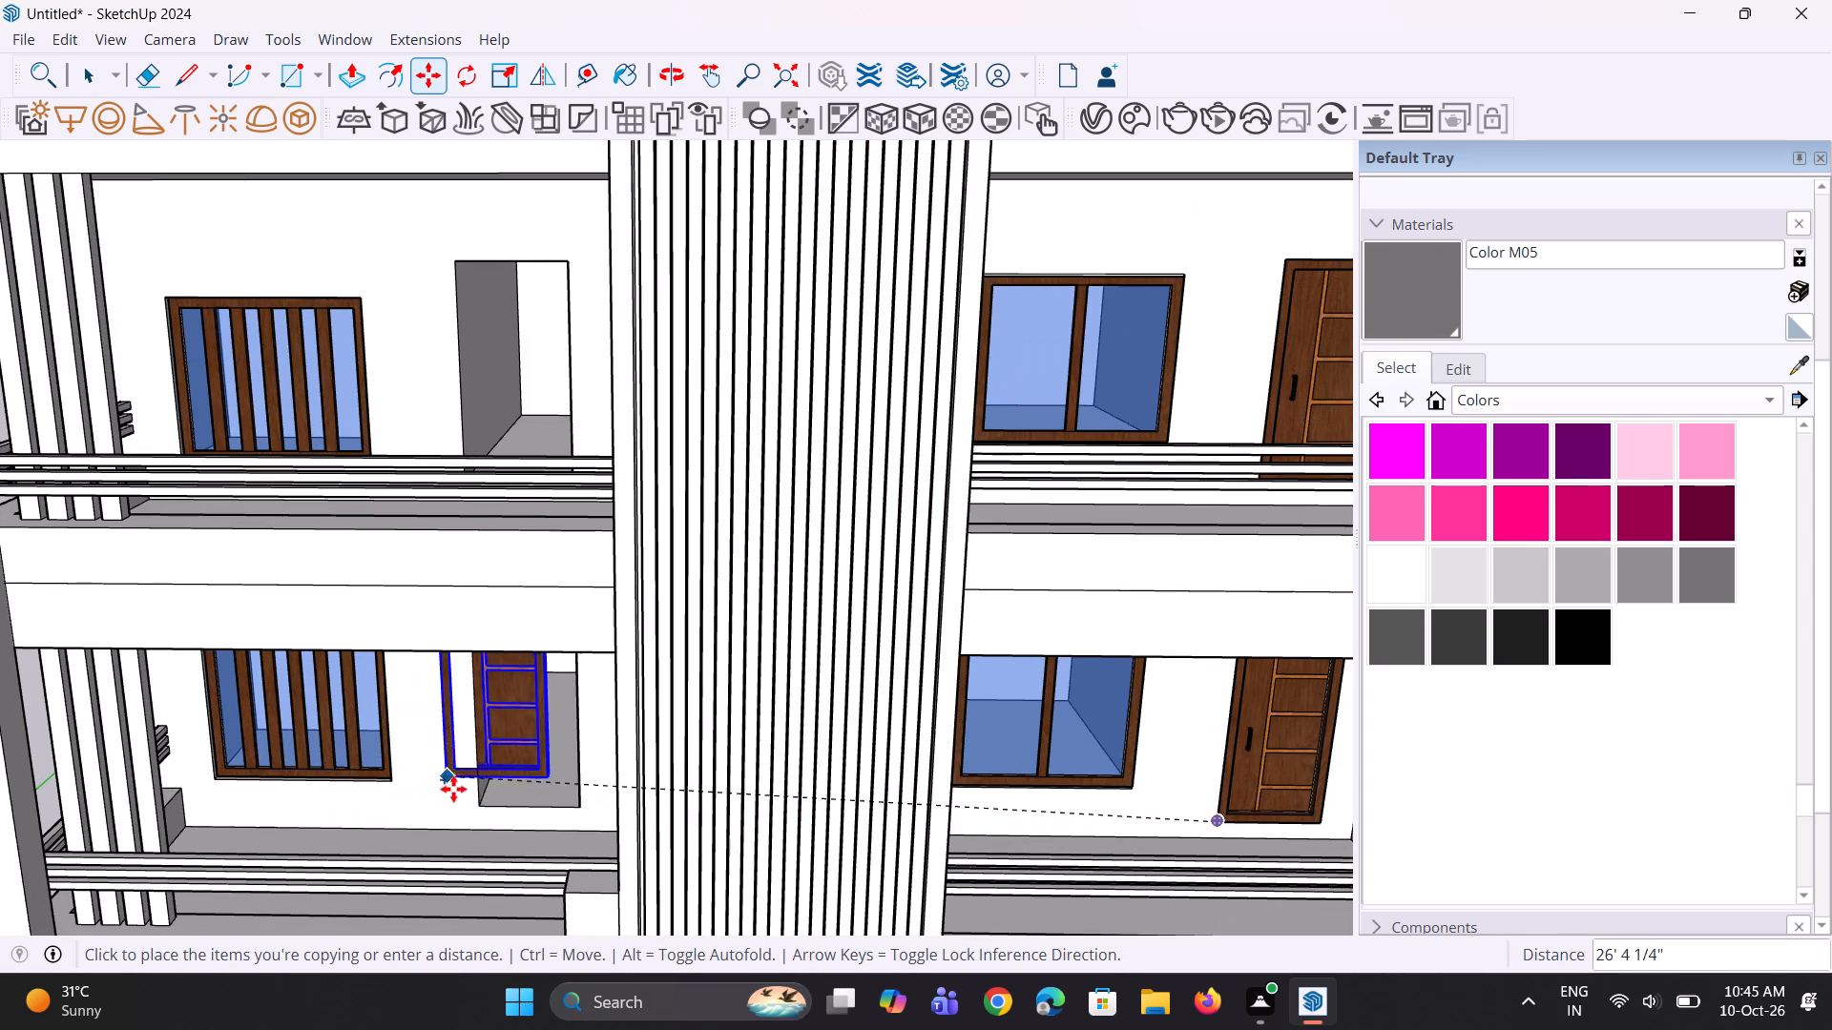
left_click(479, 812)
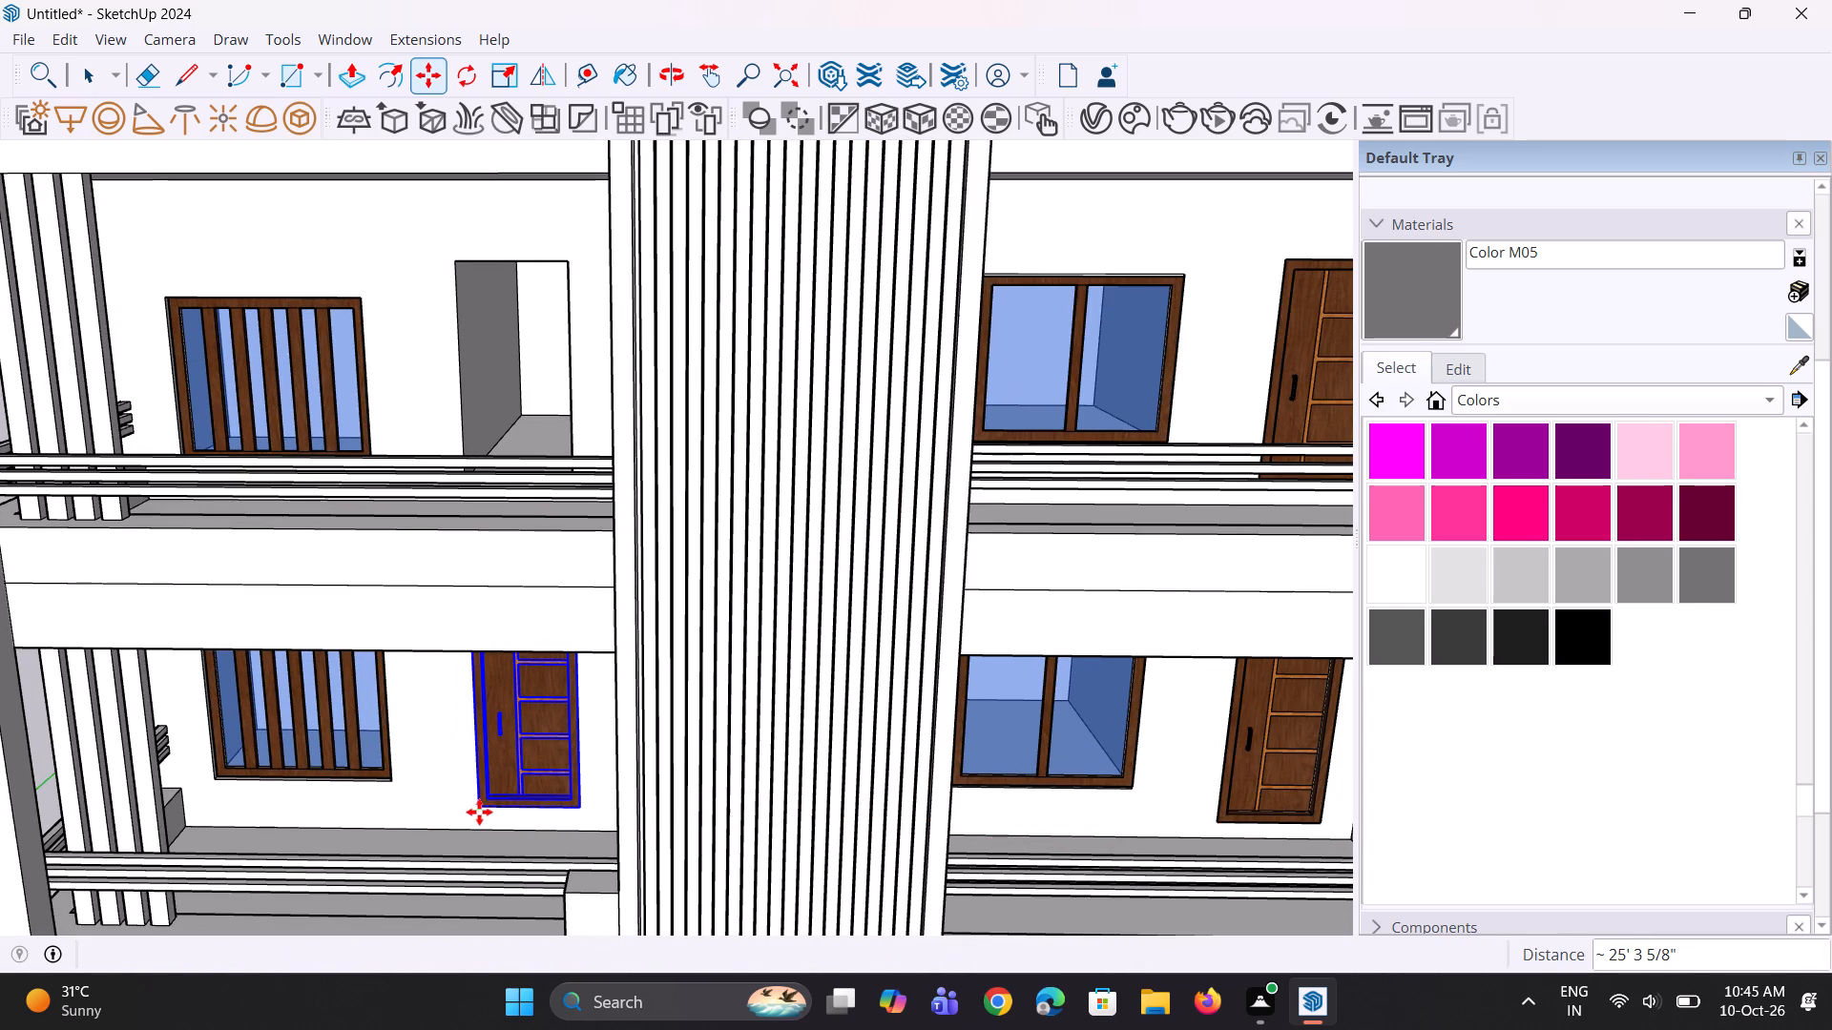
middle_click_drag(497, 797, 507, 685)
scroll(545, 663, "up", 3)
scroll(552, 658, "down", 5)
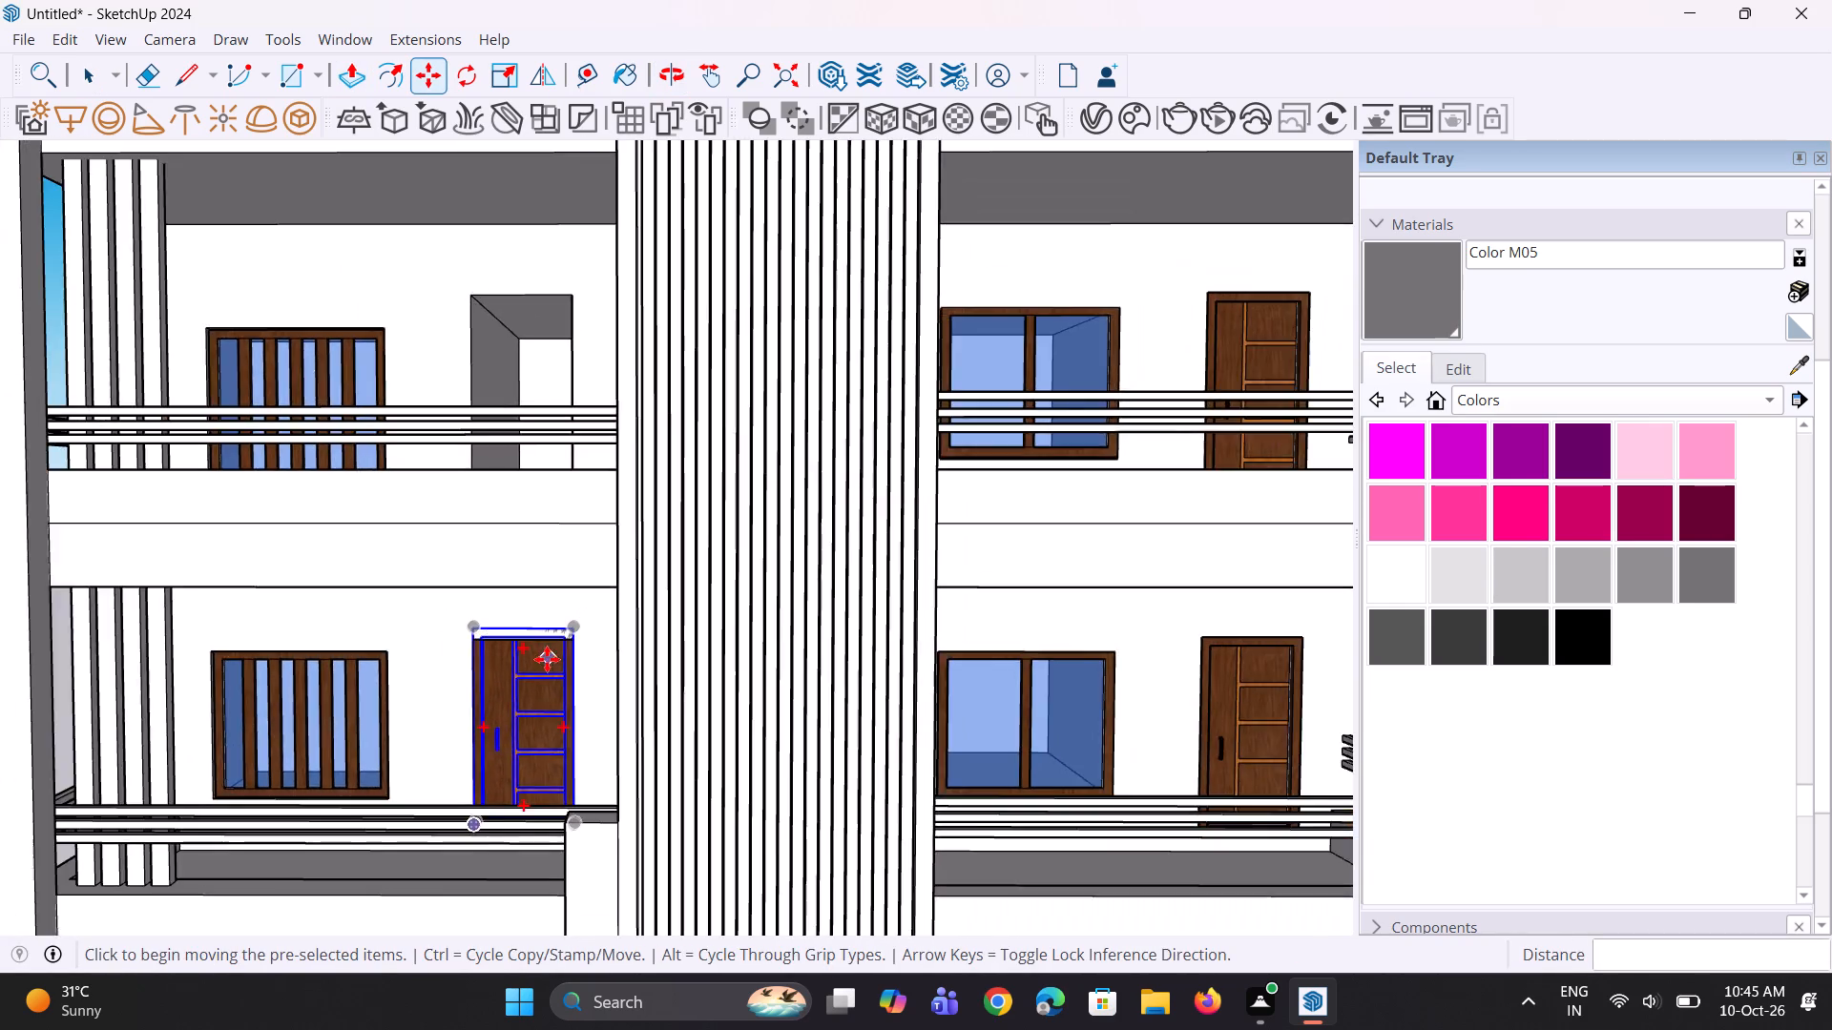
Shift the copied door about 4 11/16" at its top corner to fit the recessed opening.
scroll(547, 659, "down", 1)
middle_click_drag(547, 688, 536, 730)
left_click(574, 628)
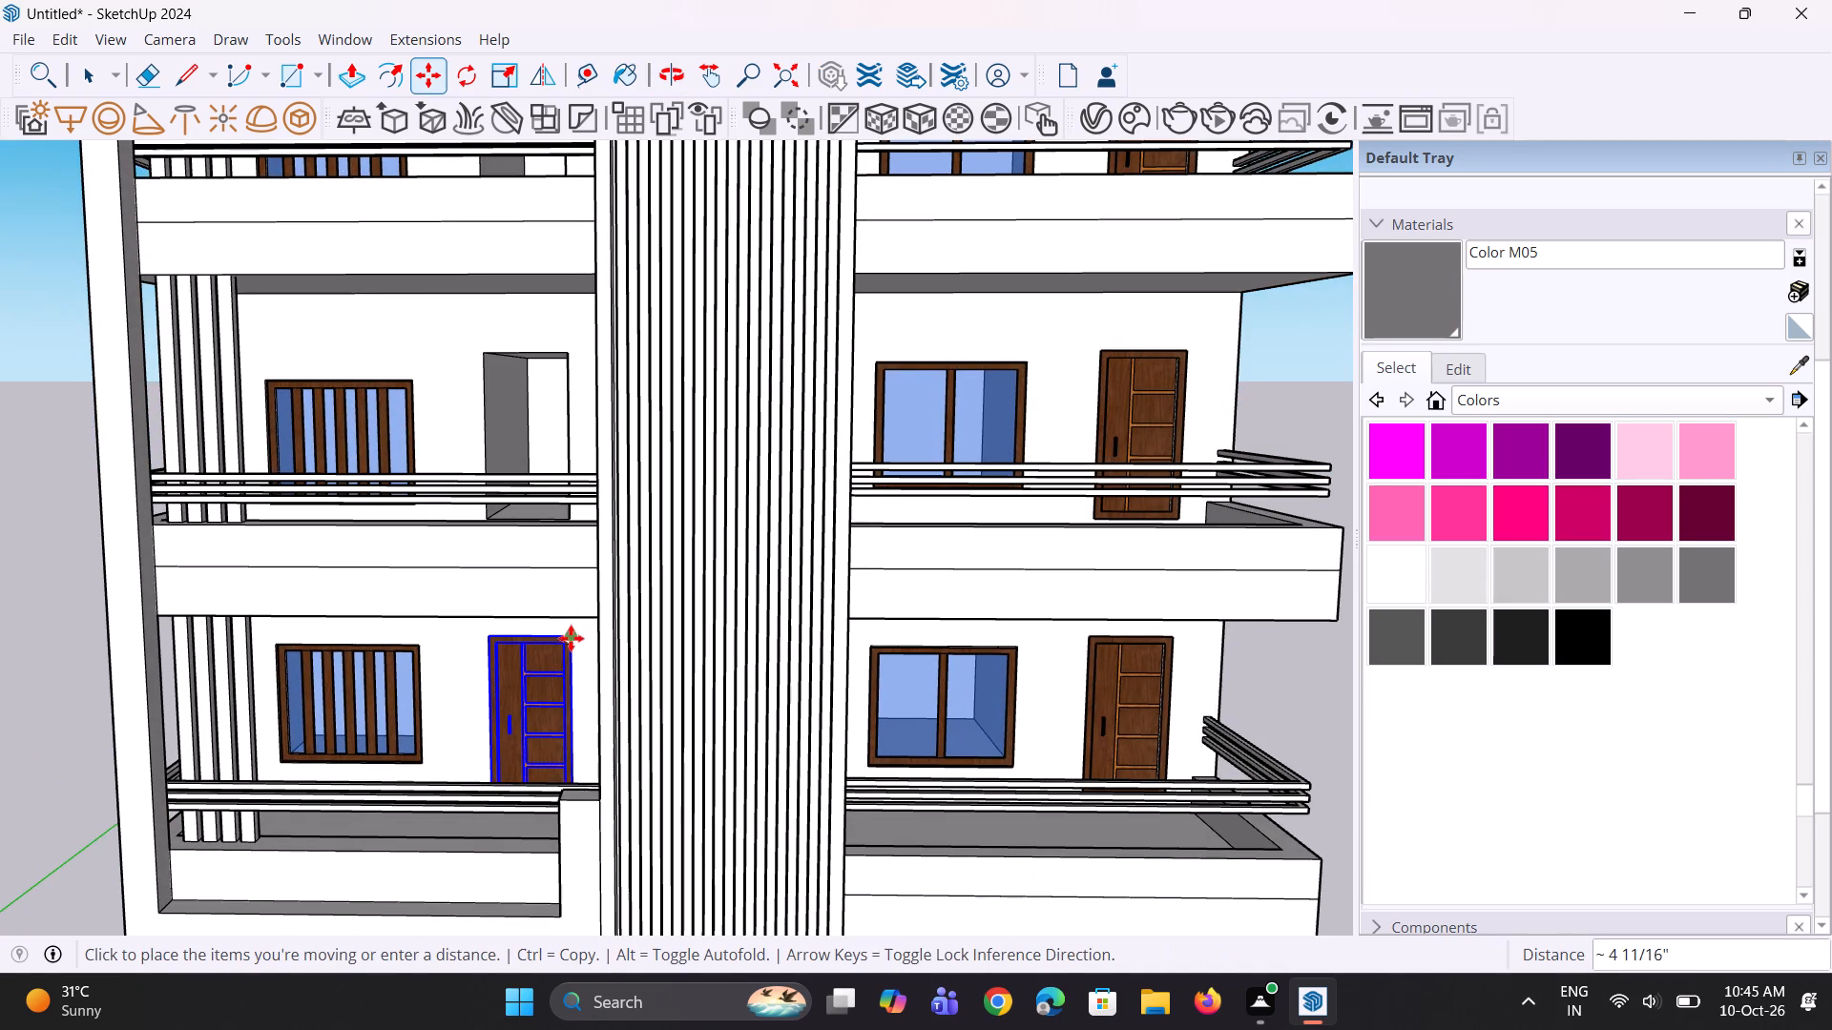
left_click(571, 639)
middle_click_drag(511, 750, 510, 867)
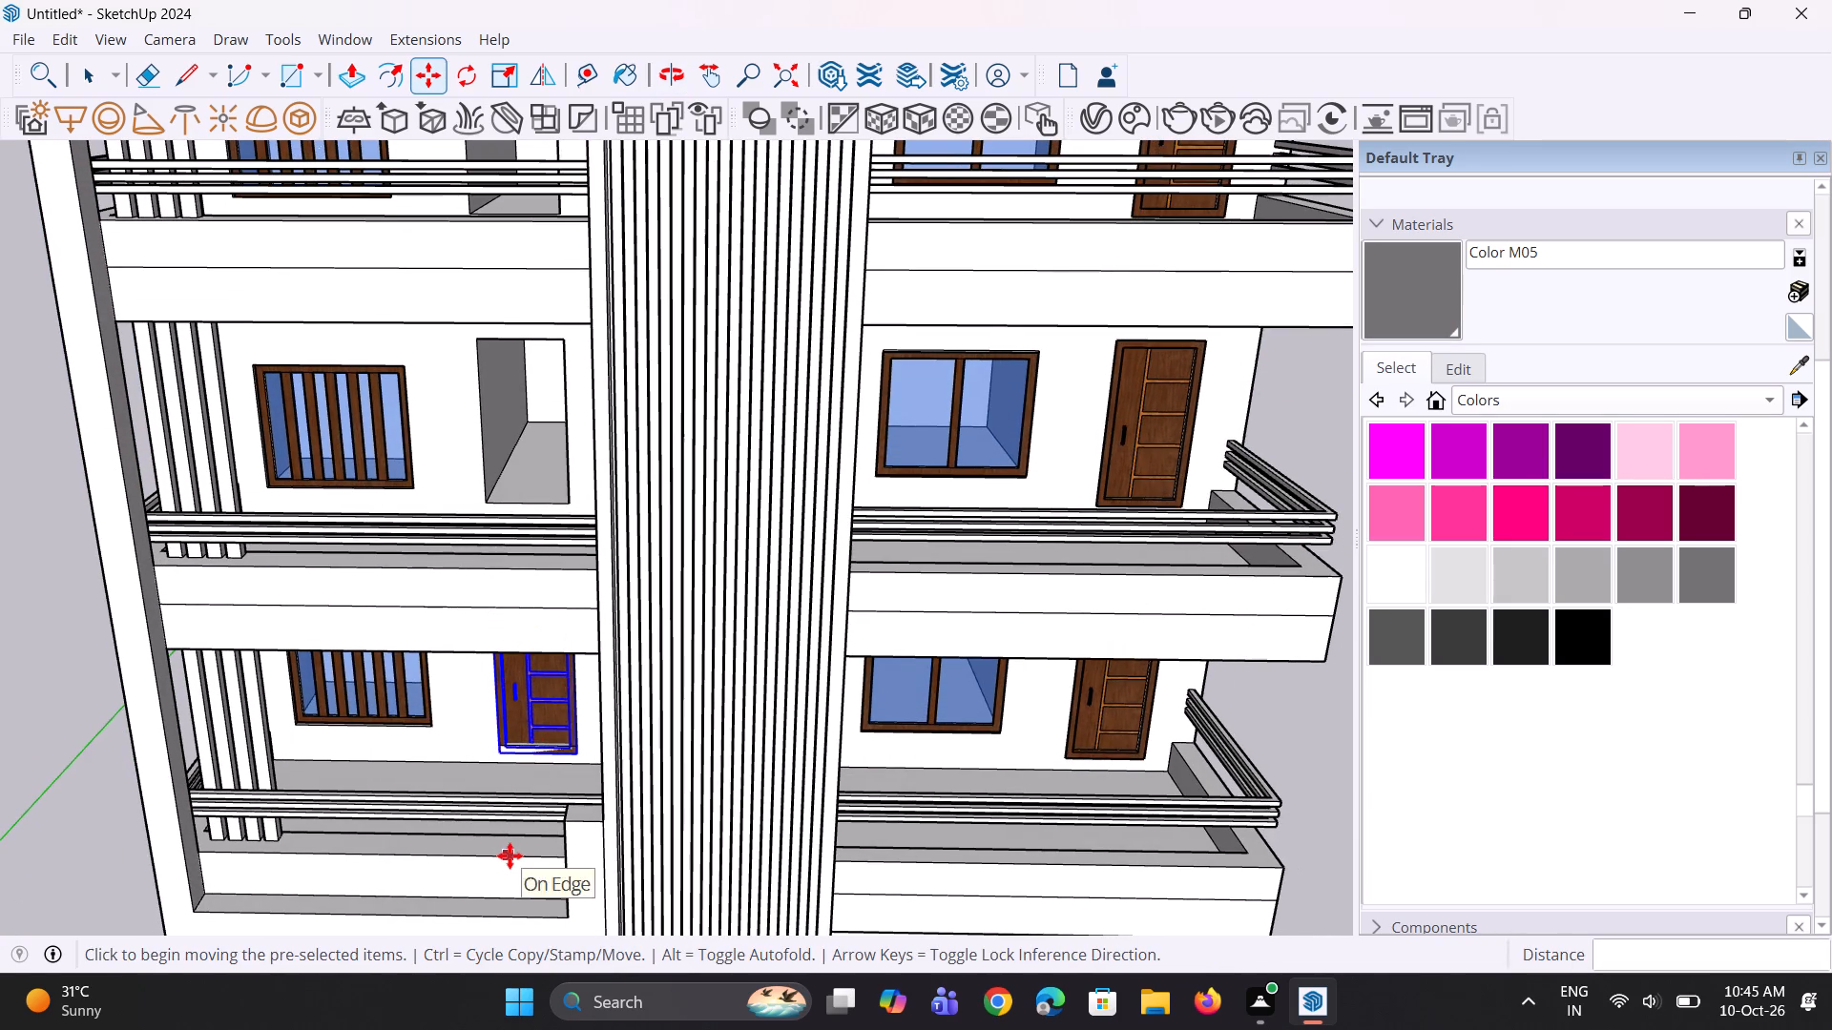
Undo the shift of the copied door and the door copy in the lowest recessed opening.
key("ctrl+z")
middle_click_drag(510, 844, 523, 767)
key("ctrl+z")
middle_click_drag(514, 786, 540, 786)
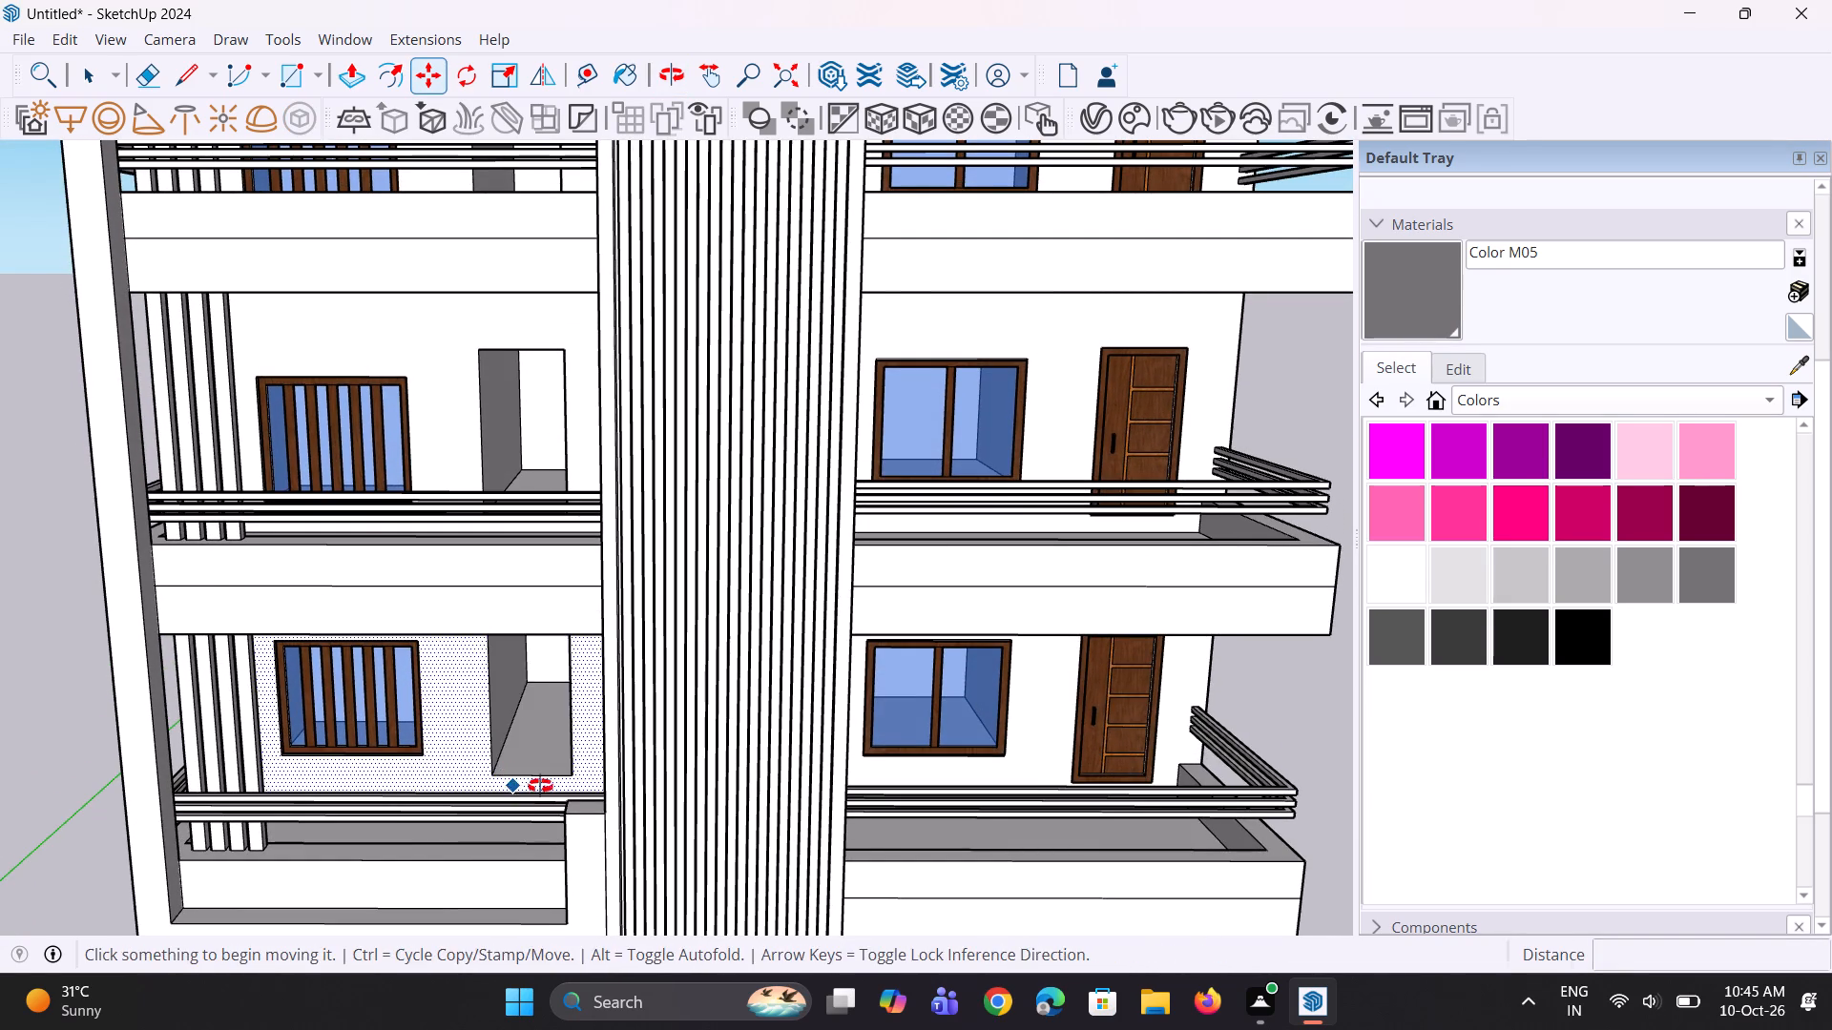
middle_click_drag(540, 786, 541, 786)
Lower the floor of the lowest recessed door opening by 3".
key("space")
scroll(534, 717, "up", 3)
key("p")
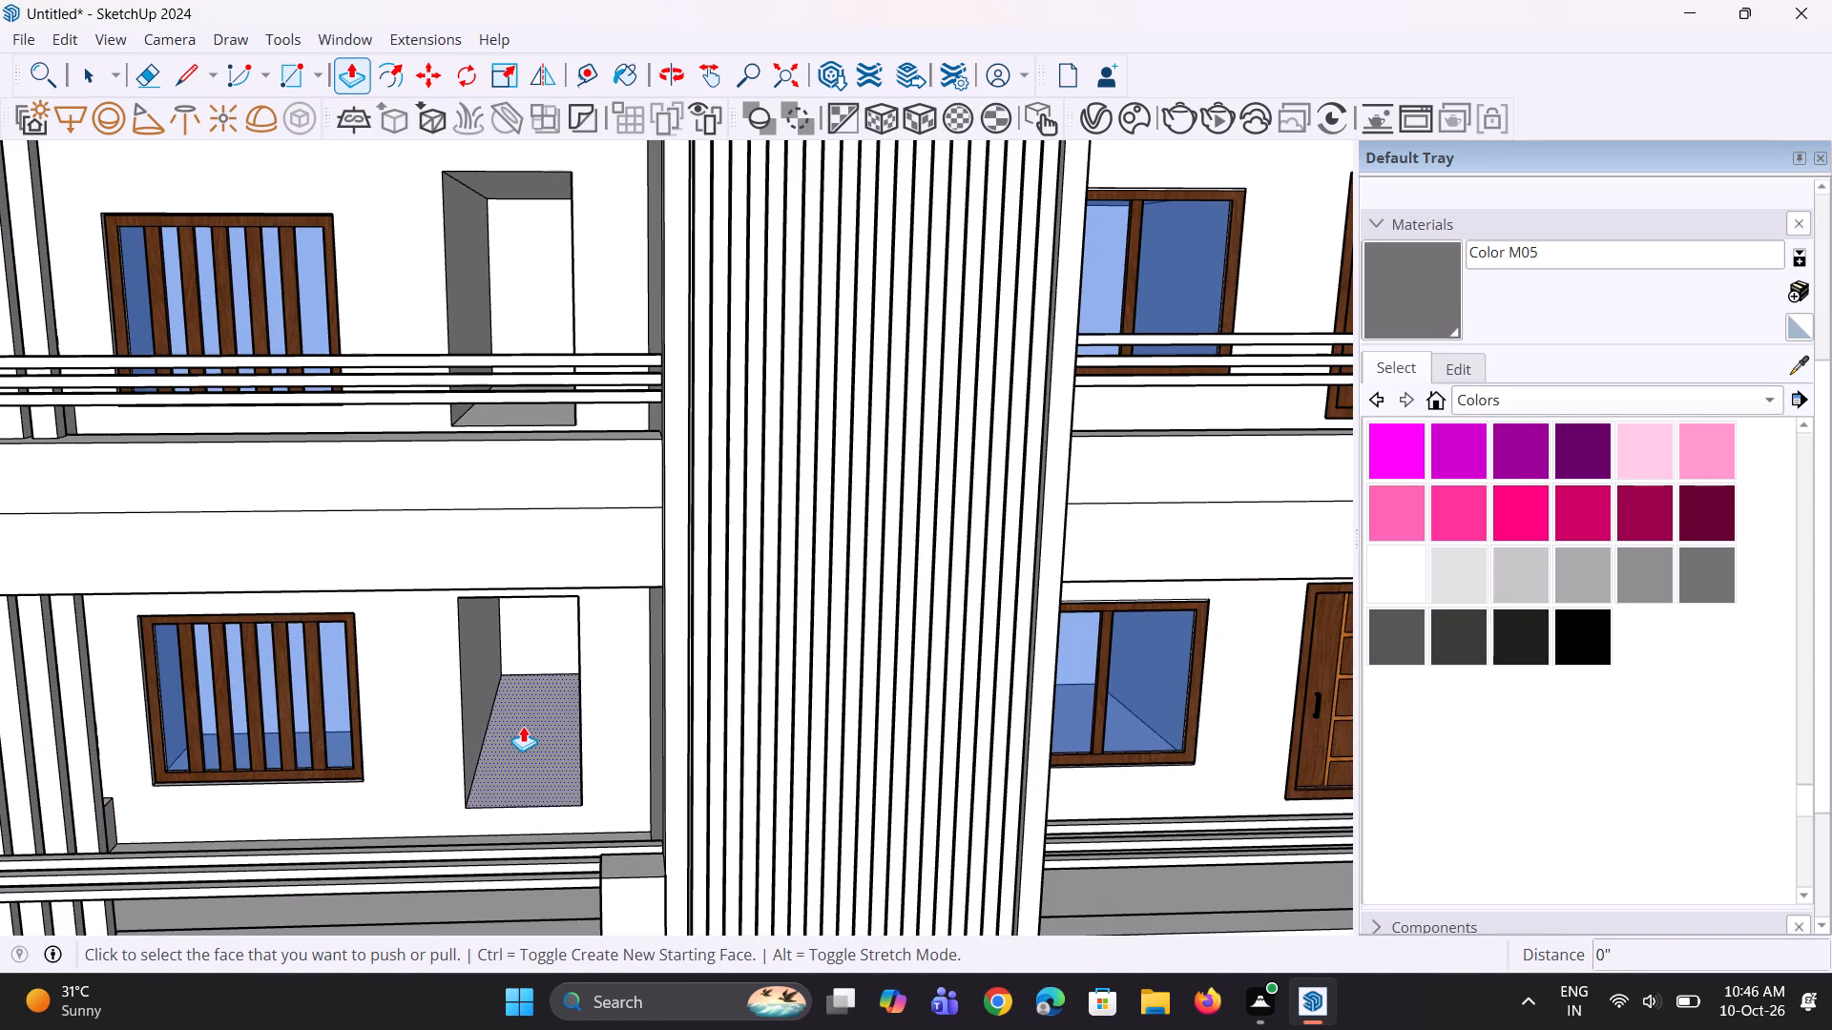
left_click(523, 726)
left_click(523, 731)
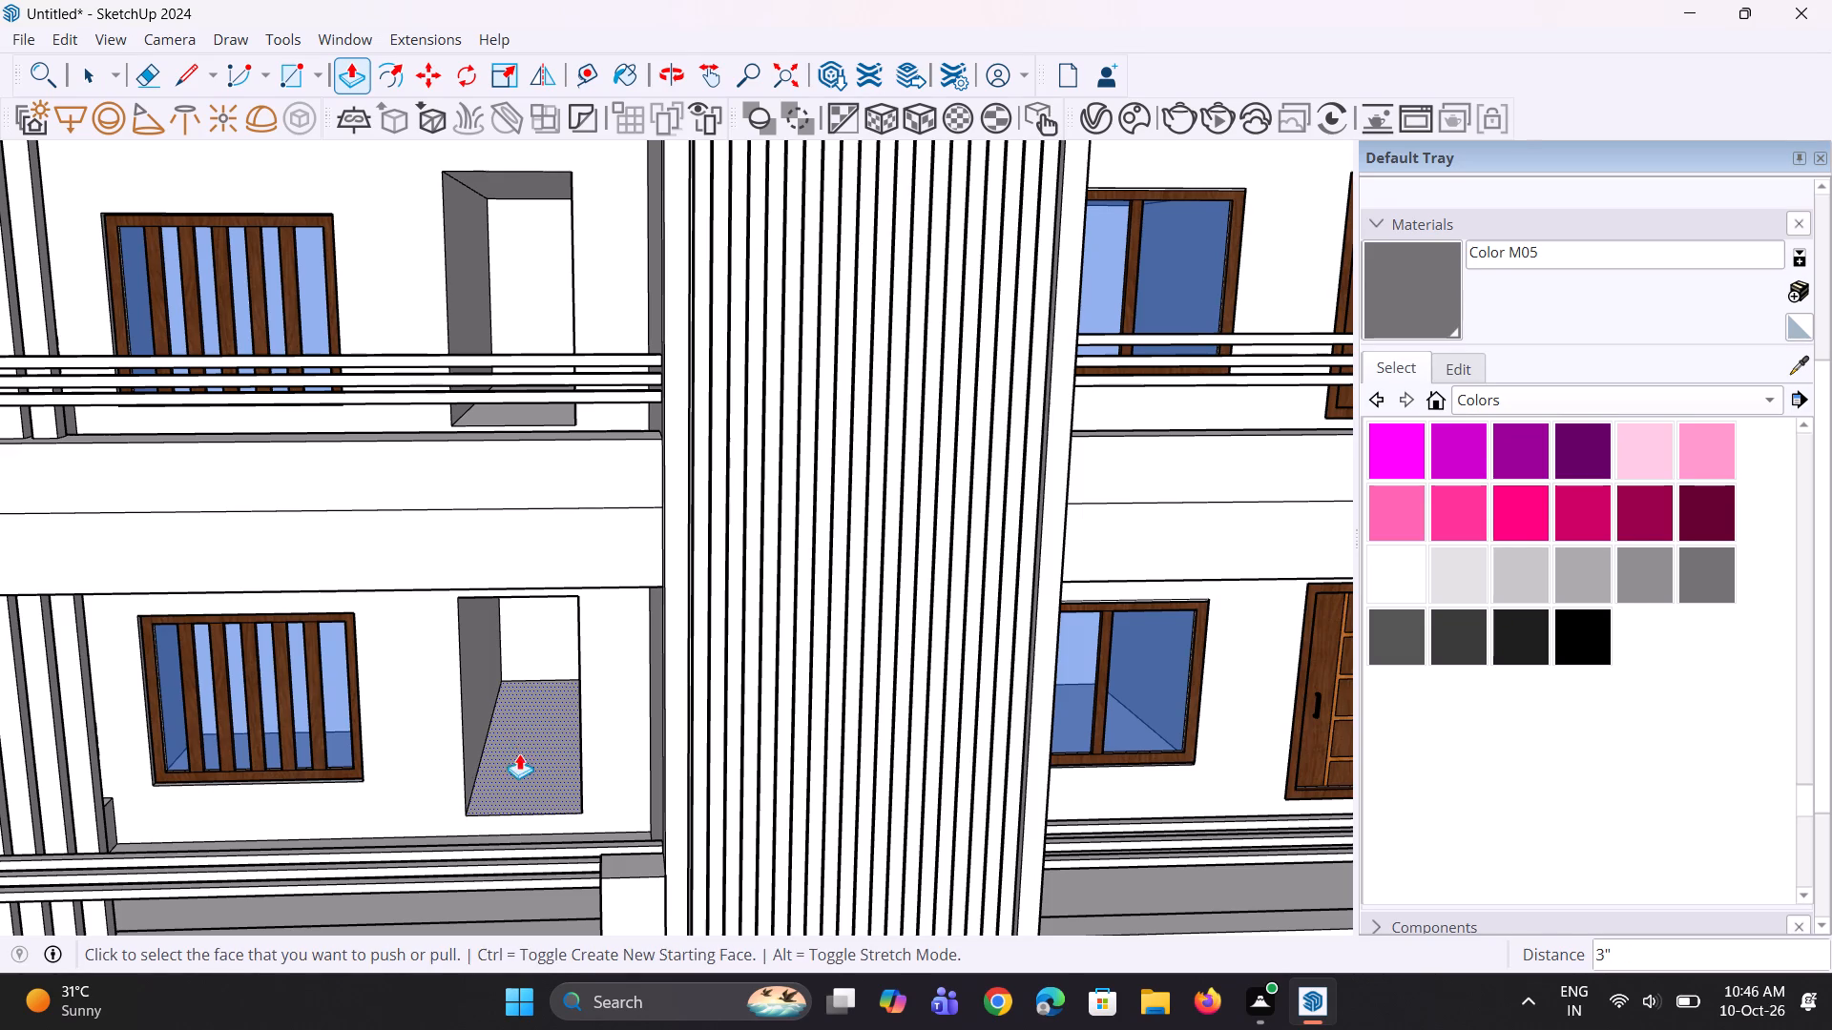
middle_click_drag(519, 753, 510, 698)
scroll(496, 669, "down", 4)
middle_click_drag(496, 669, 490, 722)
scroll(496, 750, "up", 3)
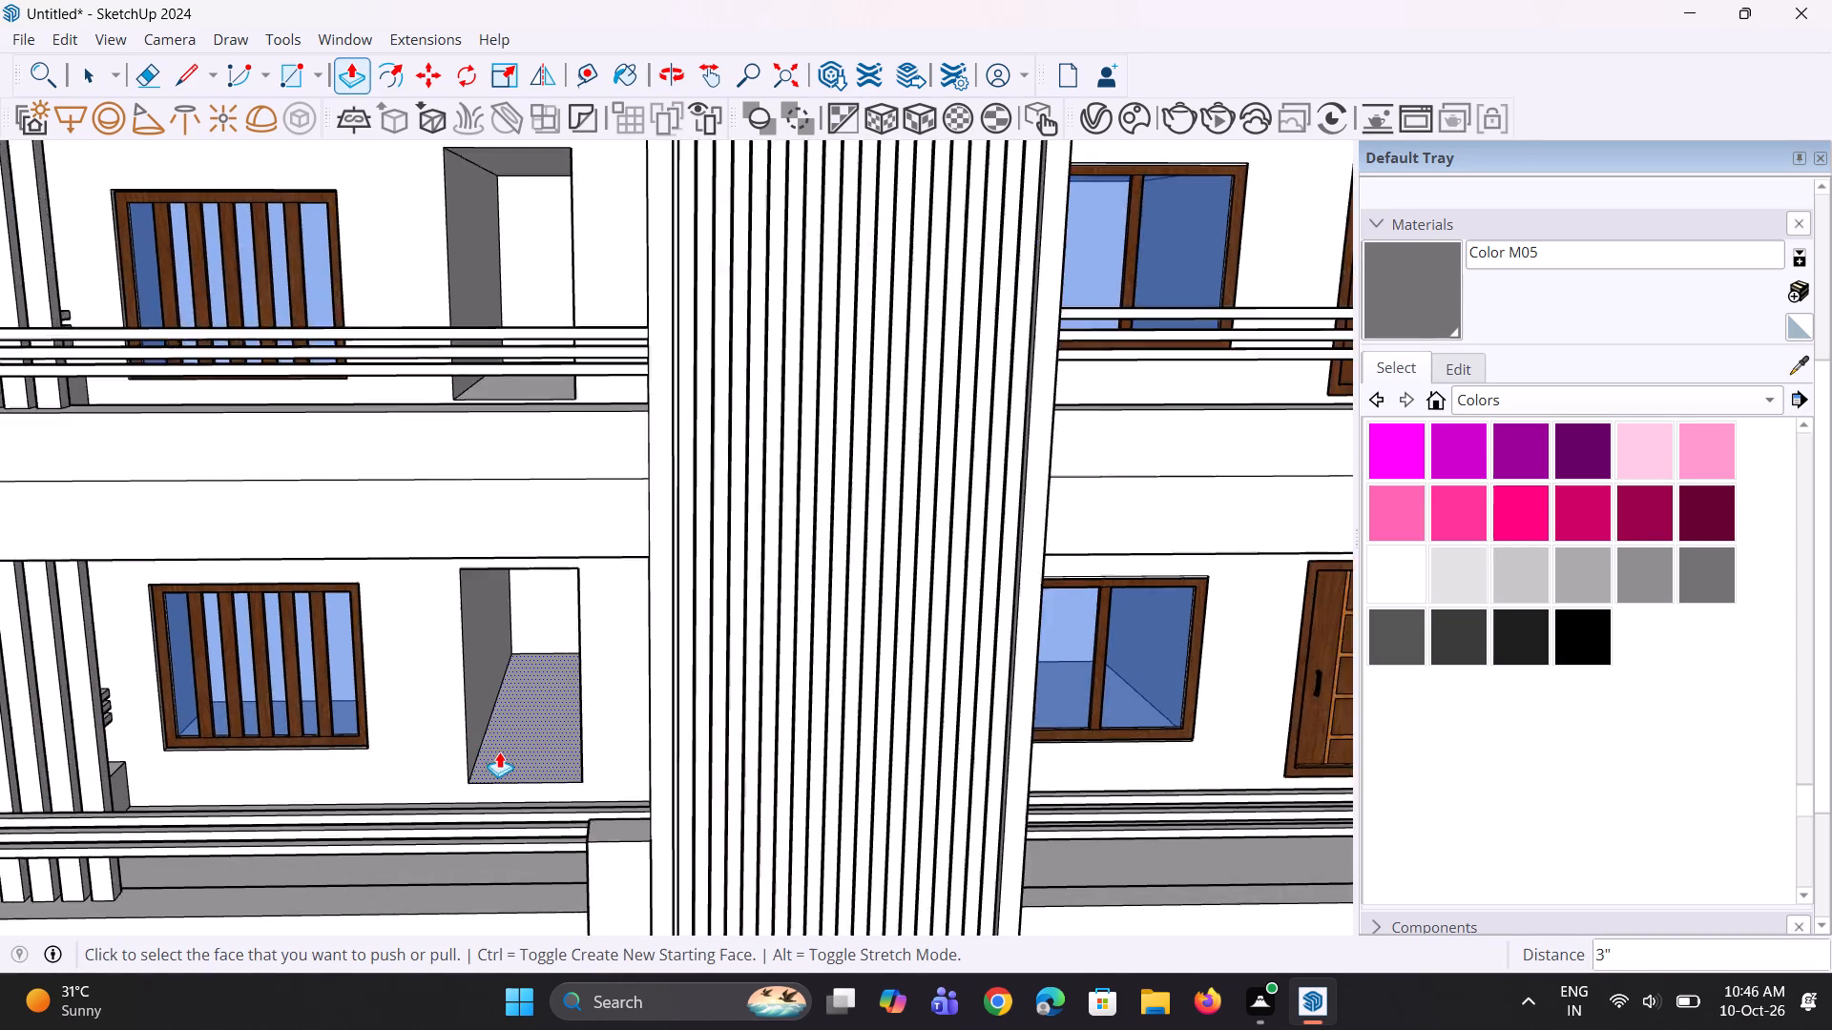
Copy the lowest floor's wooden door from its bottom corner to the recessed opening's bottom corner beside the barred window.
scroll(510, 768, "down", 4)
key("space")
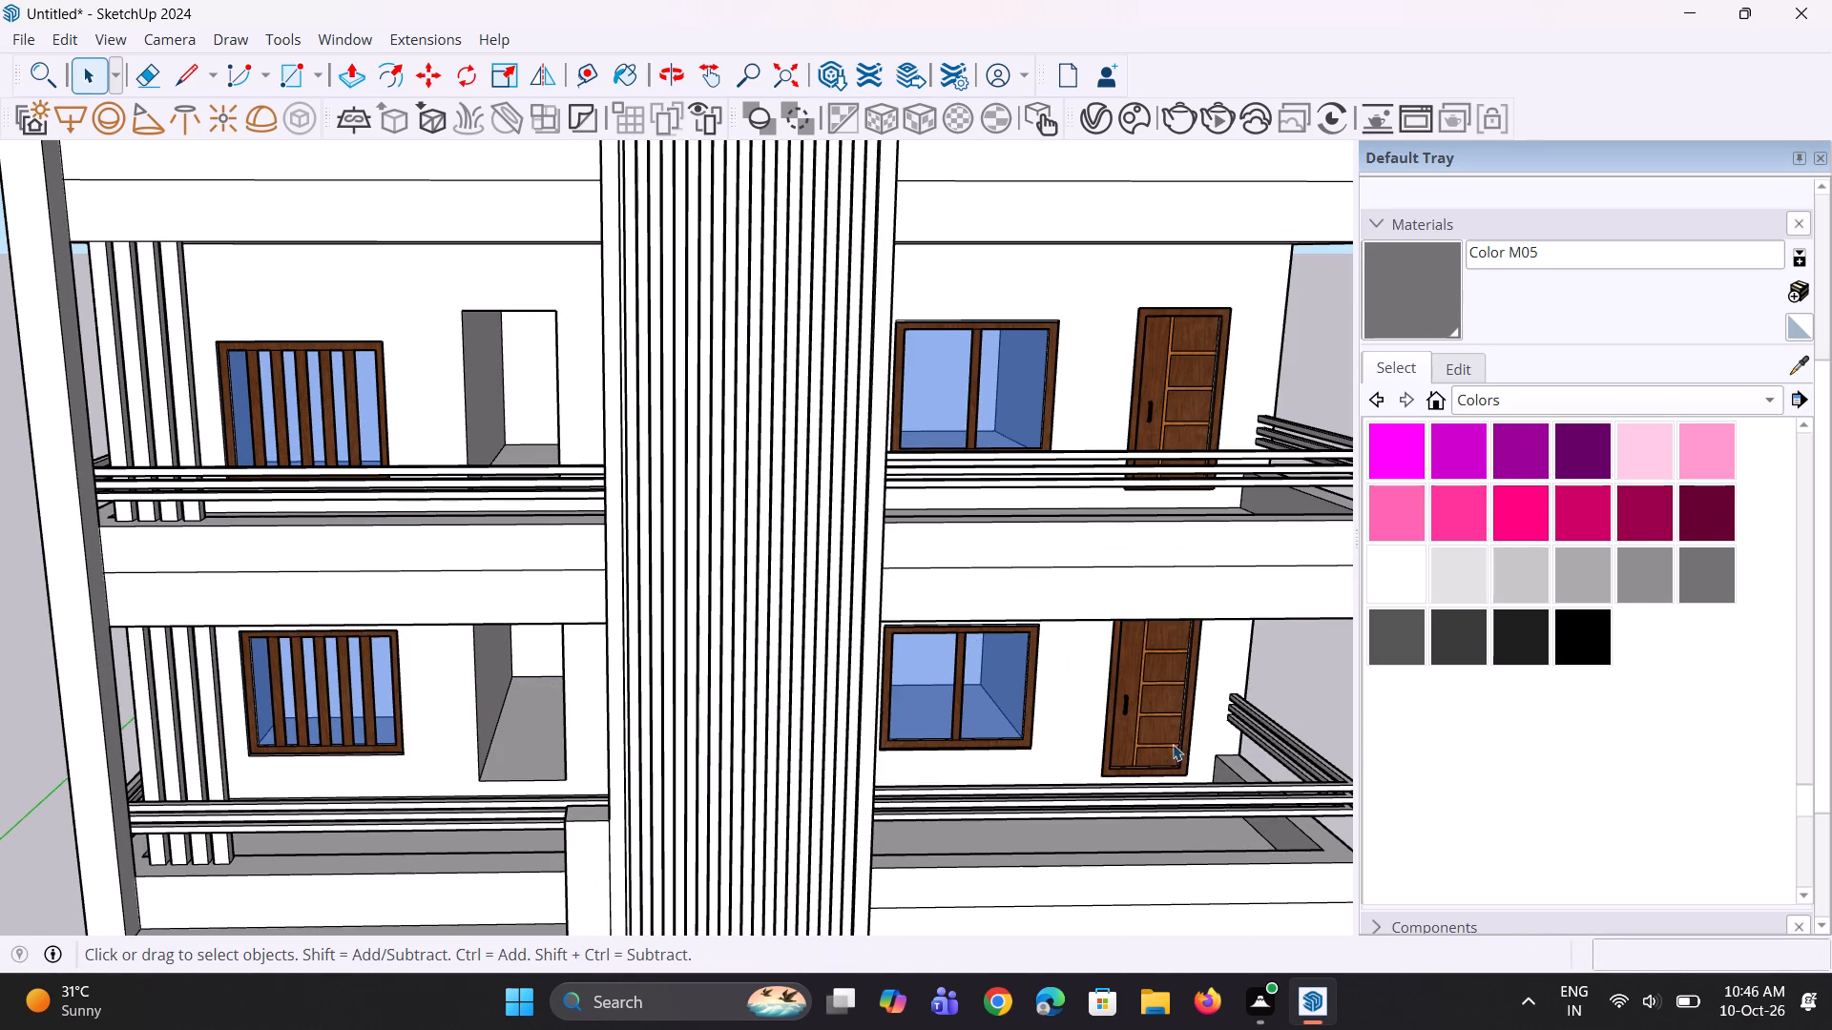
left_click(1150, 743)
key("m")
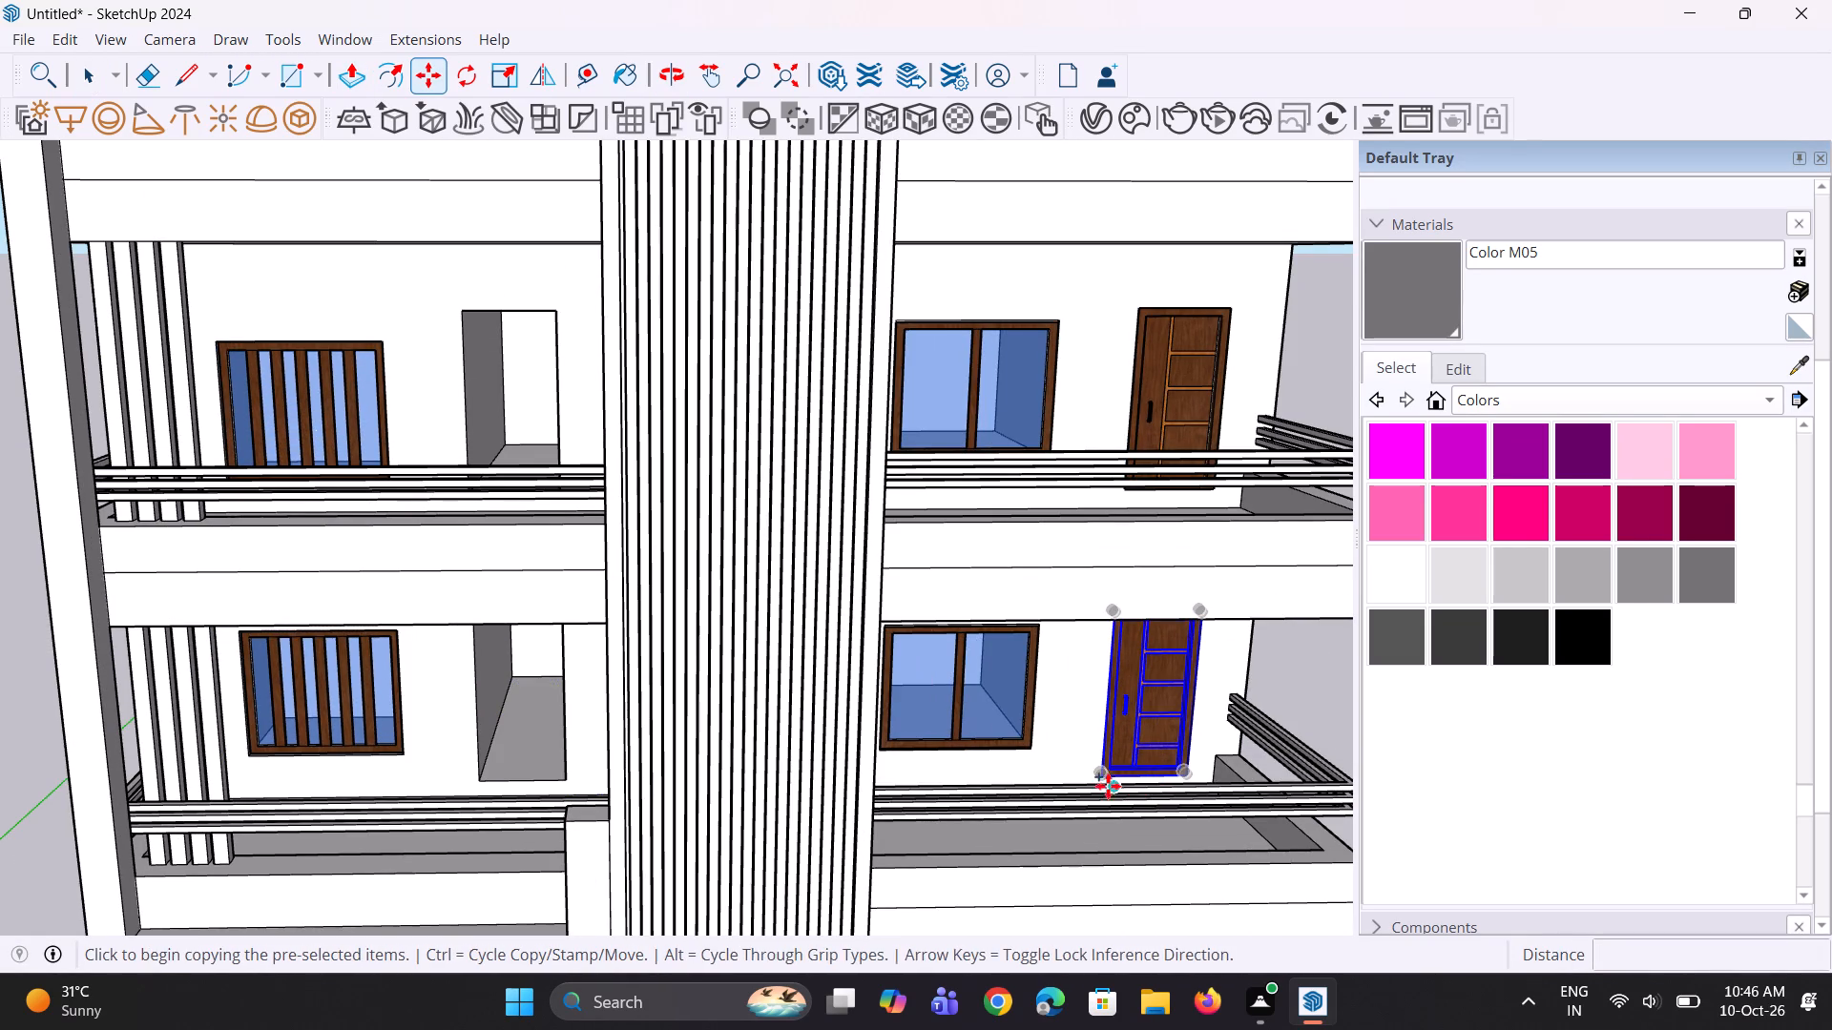
left_click(1103, 769)
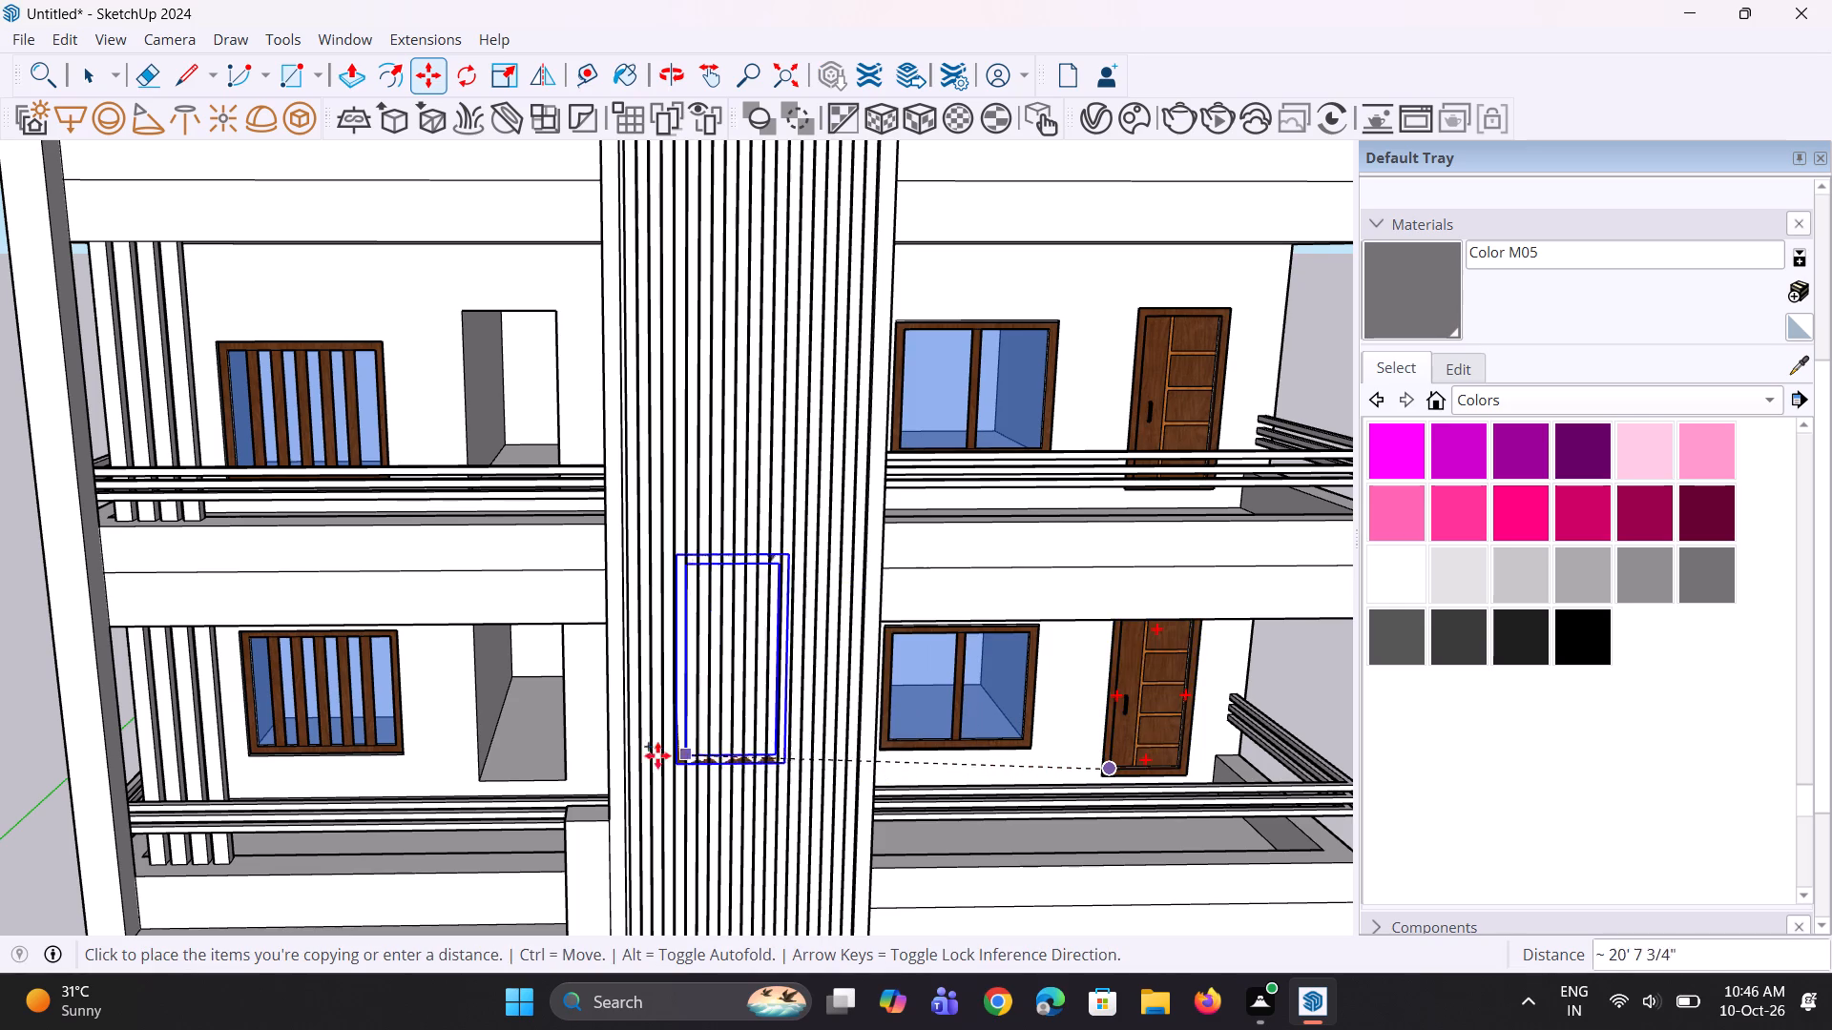
scroll(626, 755, "up", 2)
scroll(509, 770, "up", 1)
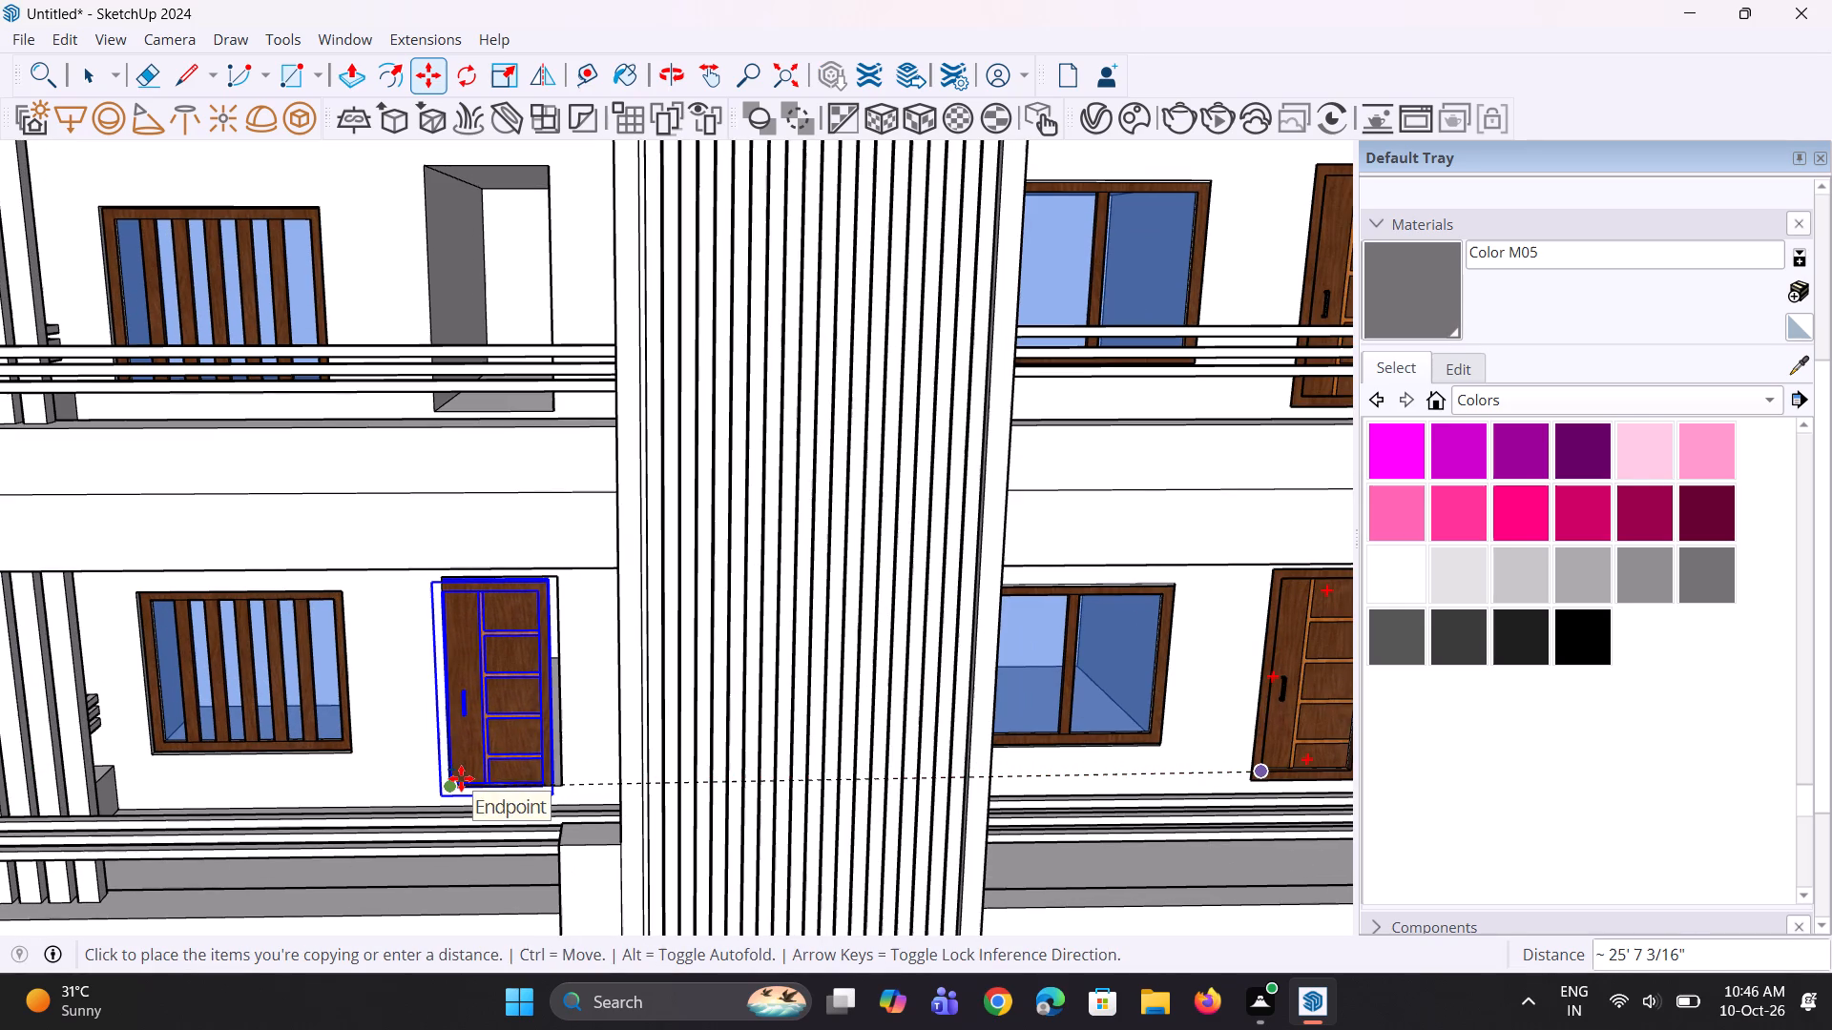
left_click(461, 778)
Move the copied door so its lower corner meets the recessed opening's lower corner nearest the fluted column.
middle_click_drag(499, 770, 530, 736)
scroll(525, 695, "down", 5)
scroll(525, 694, "up", 1)
middle_click_drag(525, 699, 519, 808)
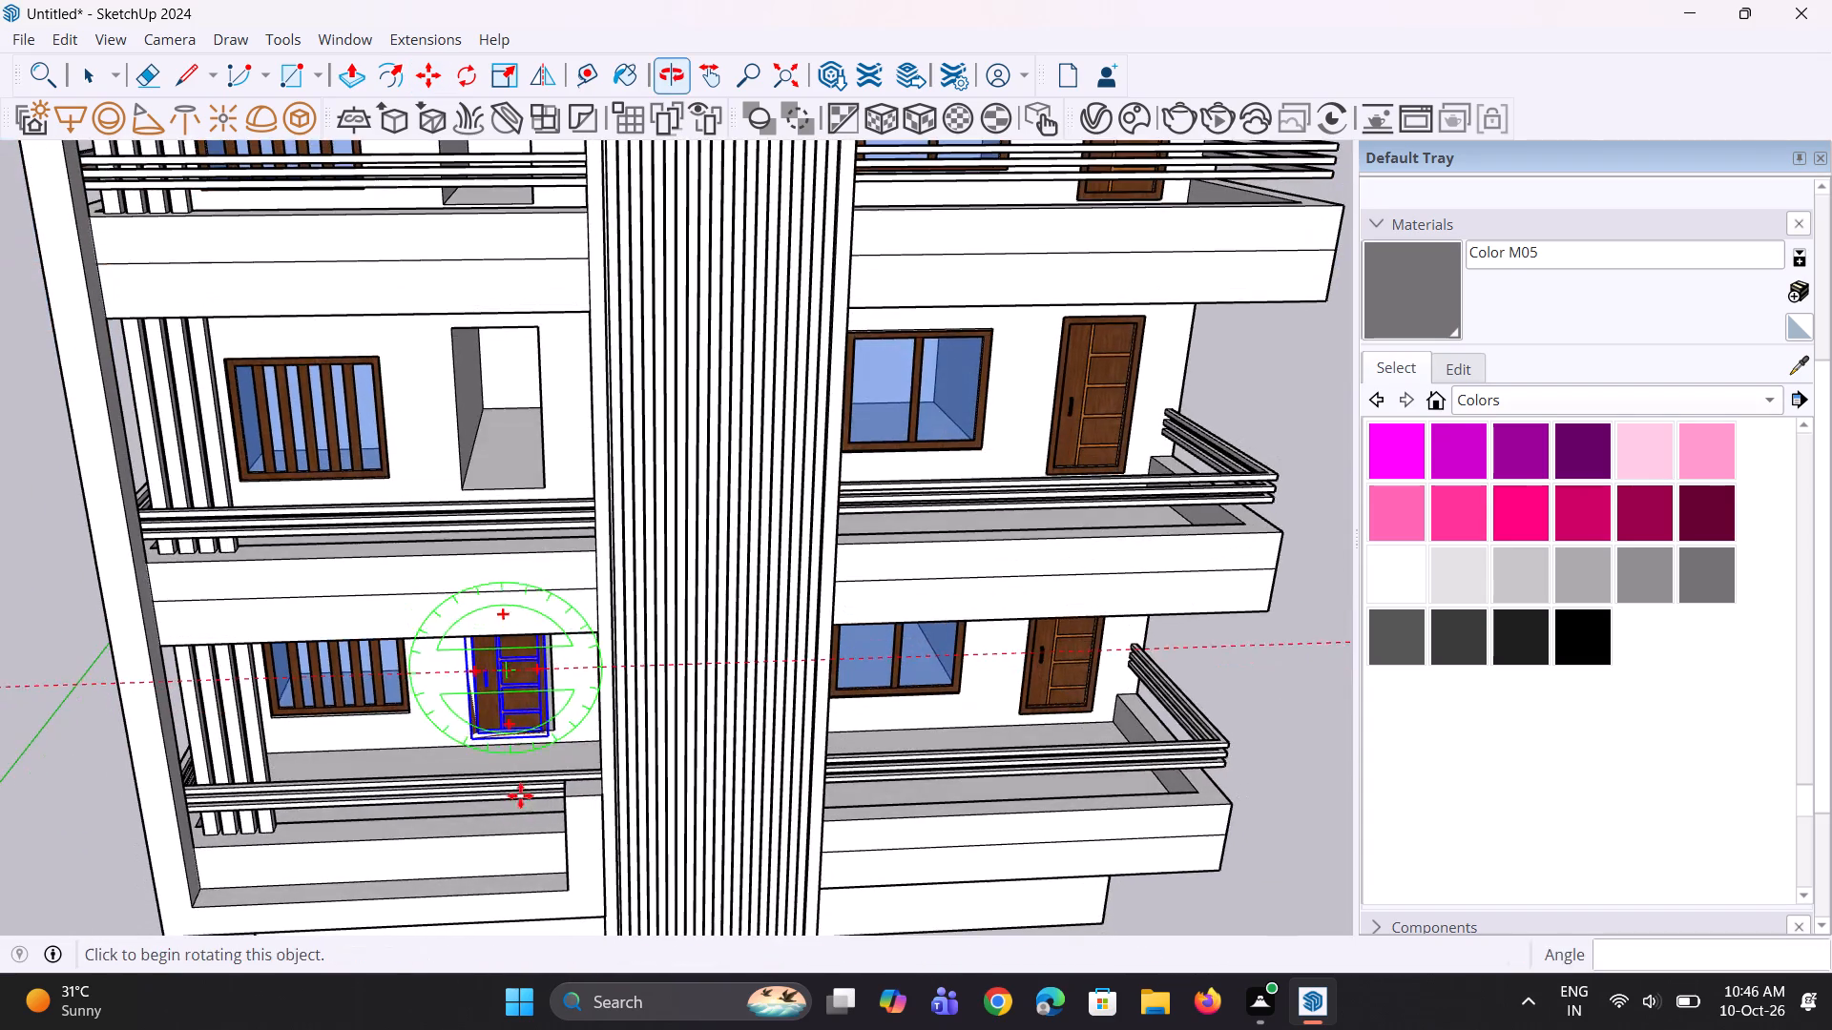
scroll(535, 757, "up", 10)
left_click(553, 710)
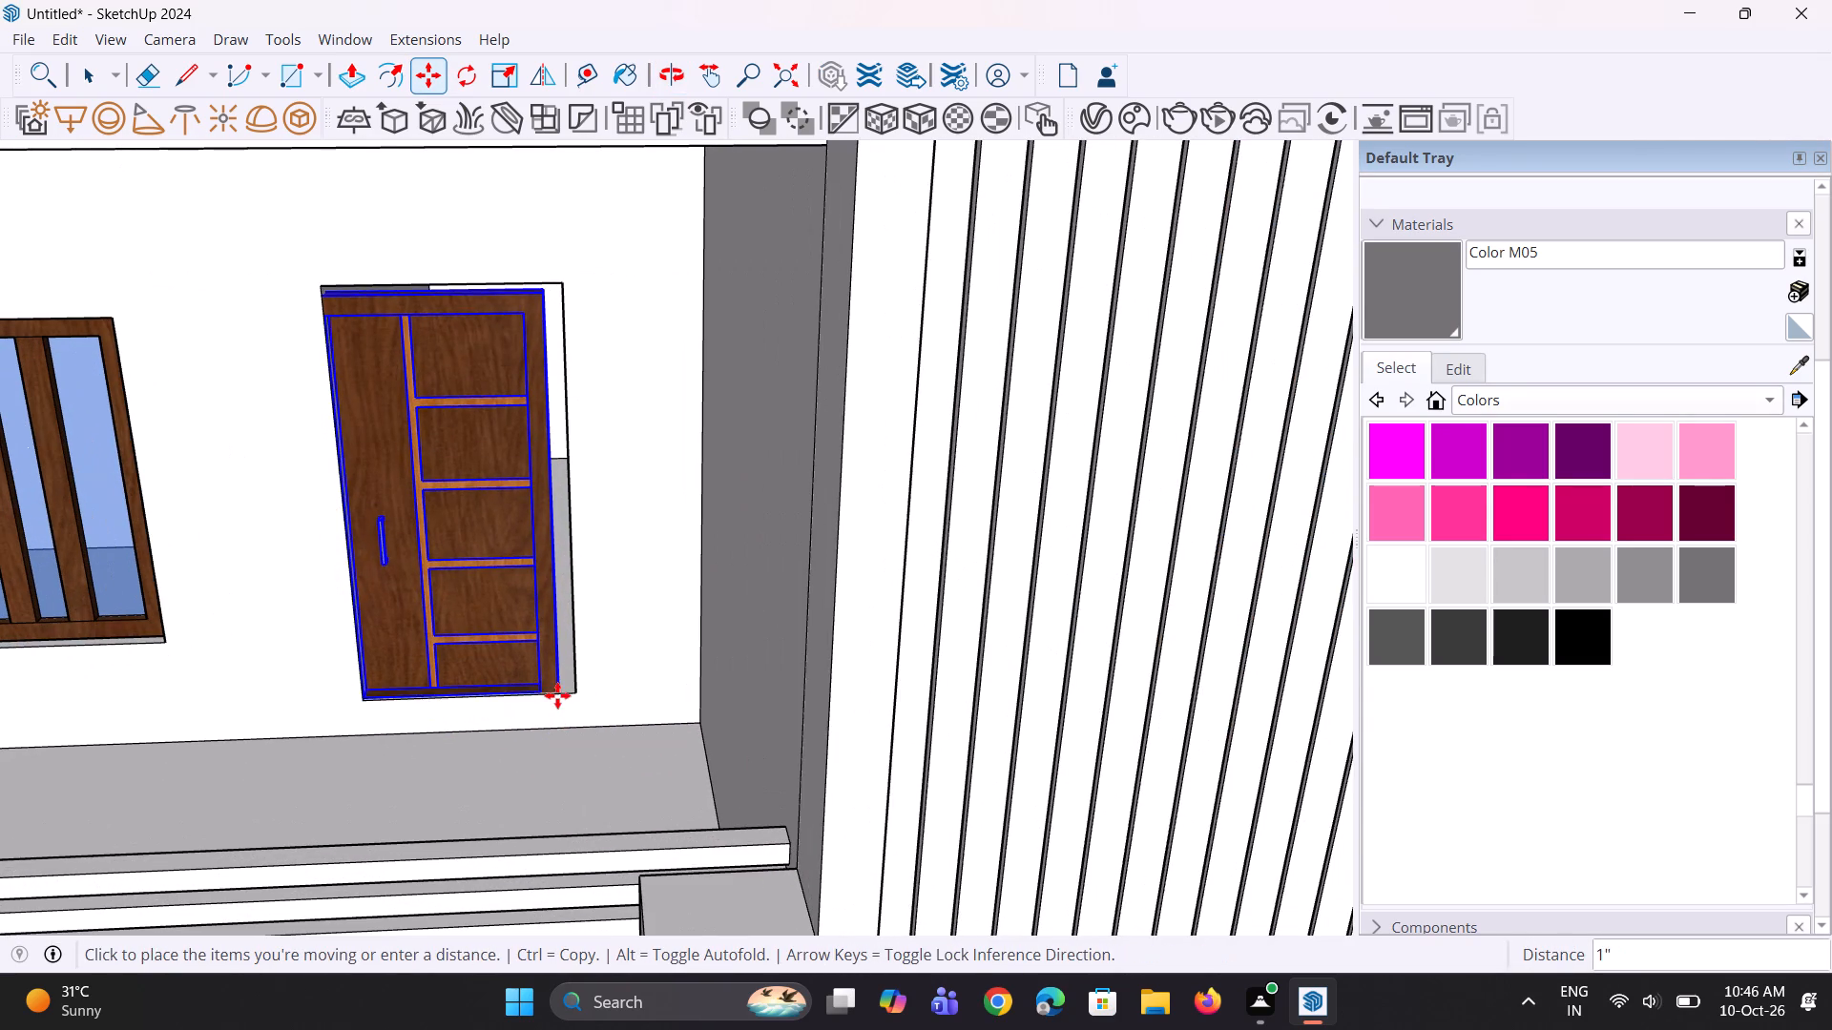
left_click(564, 690)
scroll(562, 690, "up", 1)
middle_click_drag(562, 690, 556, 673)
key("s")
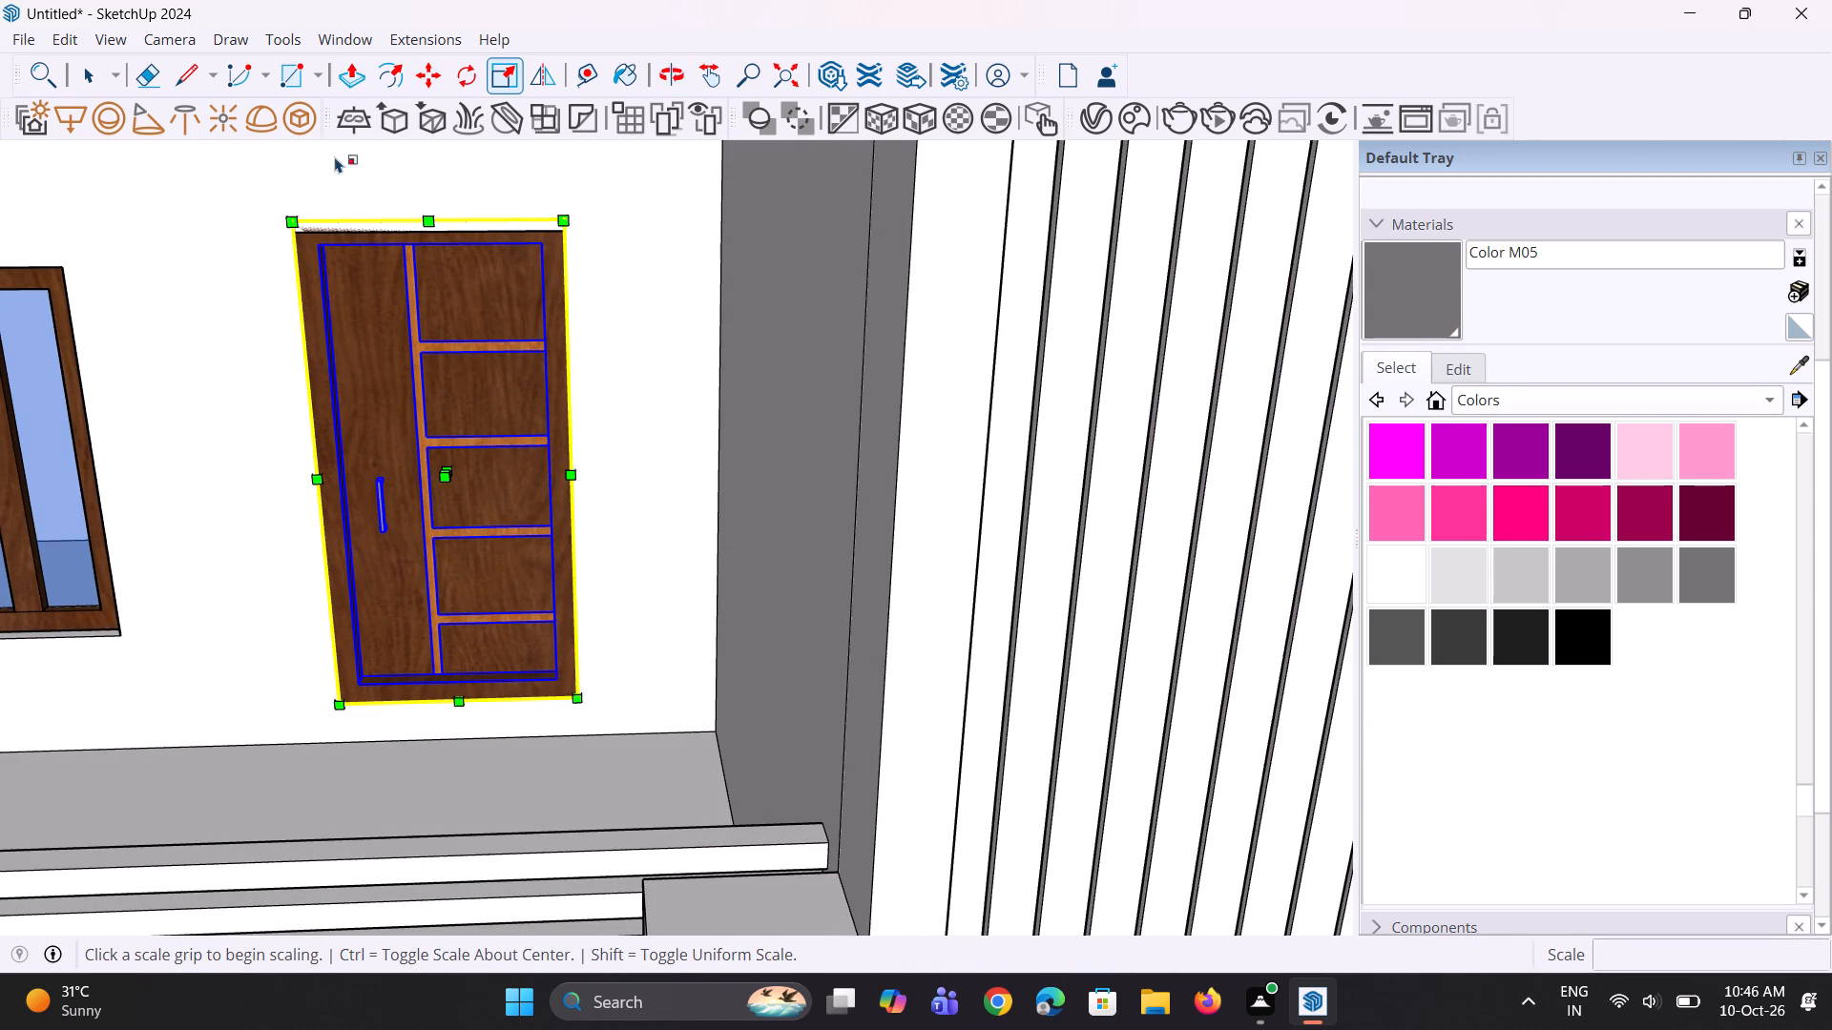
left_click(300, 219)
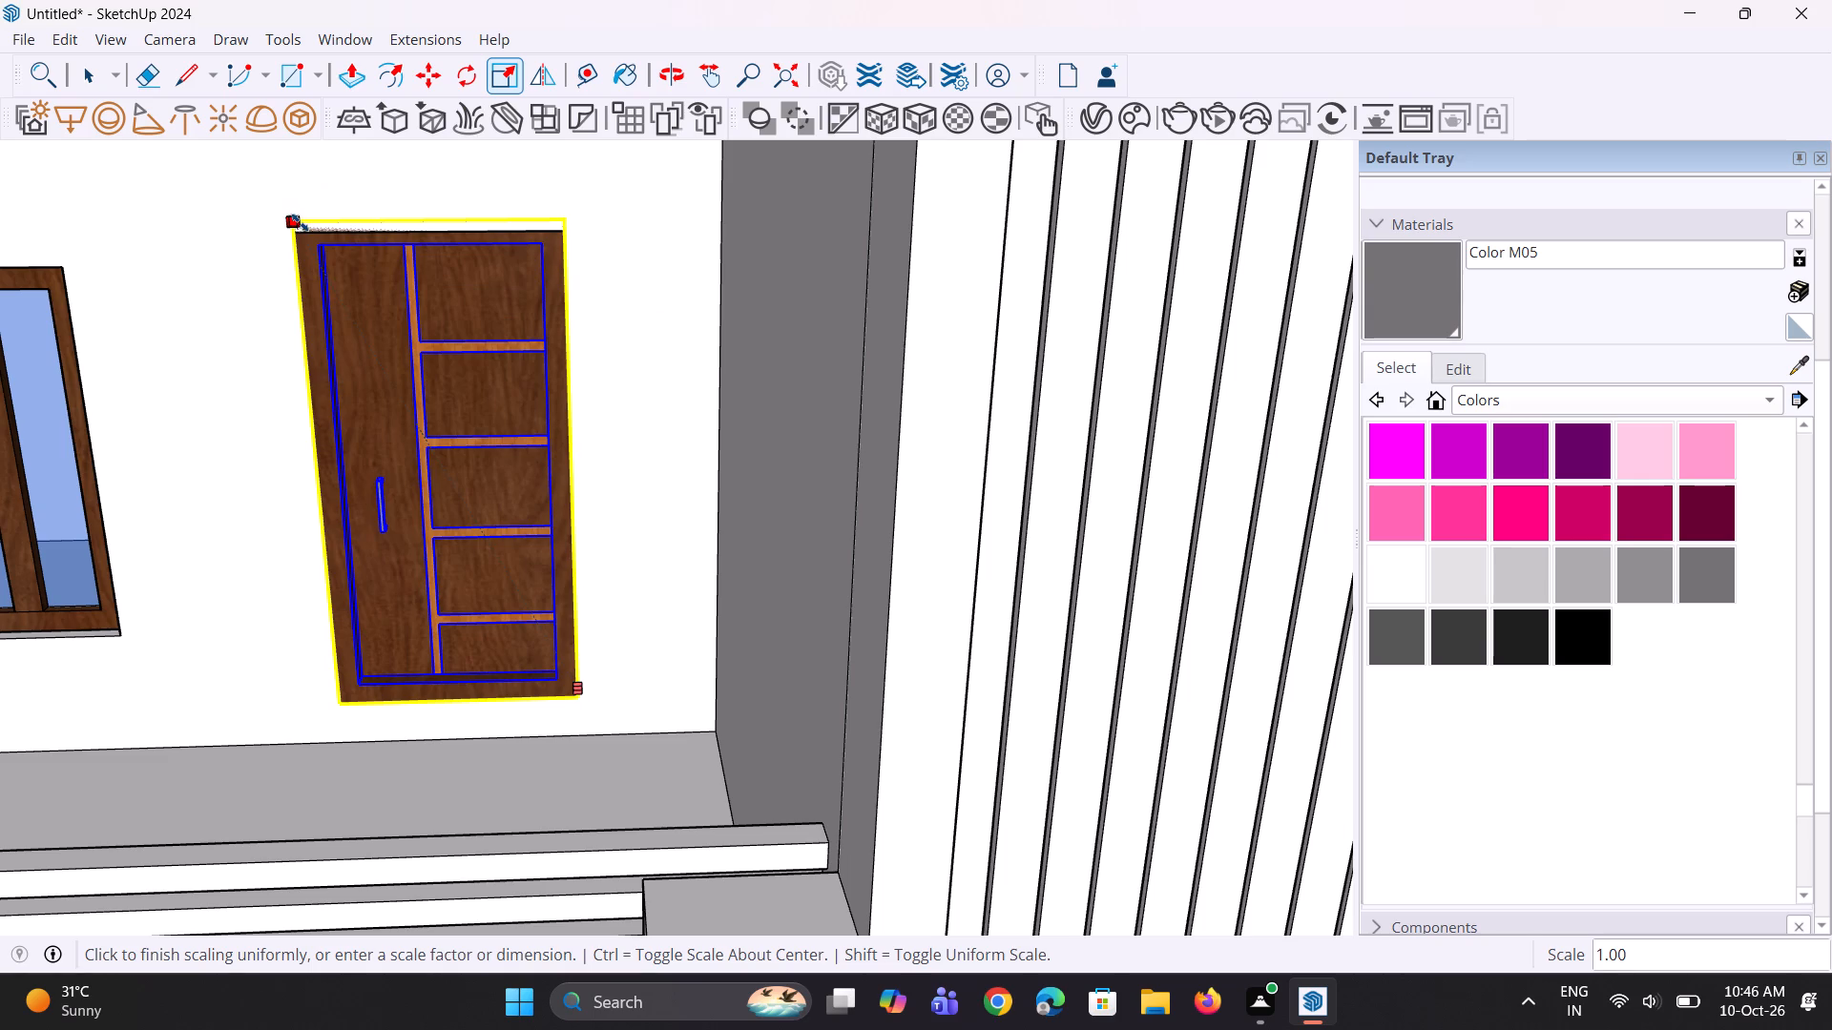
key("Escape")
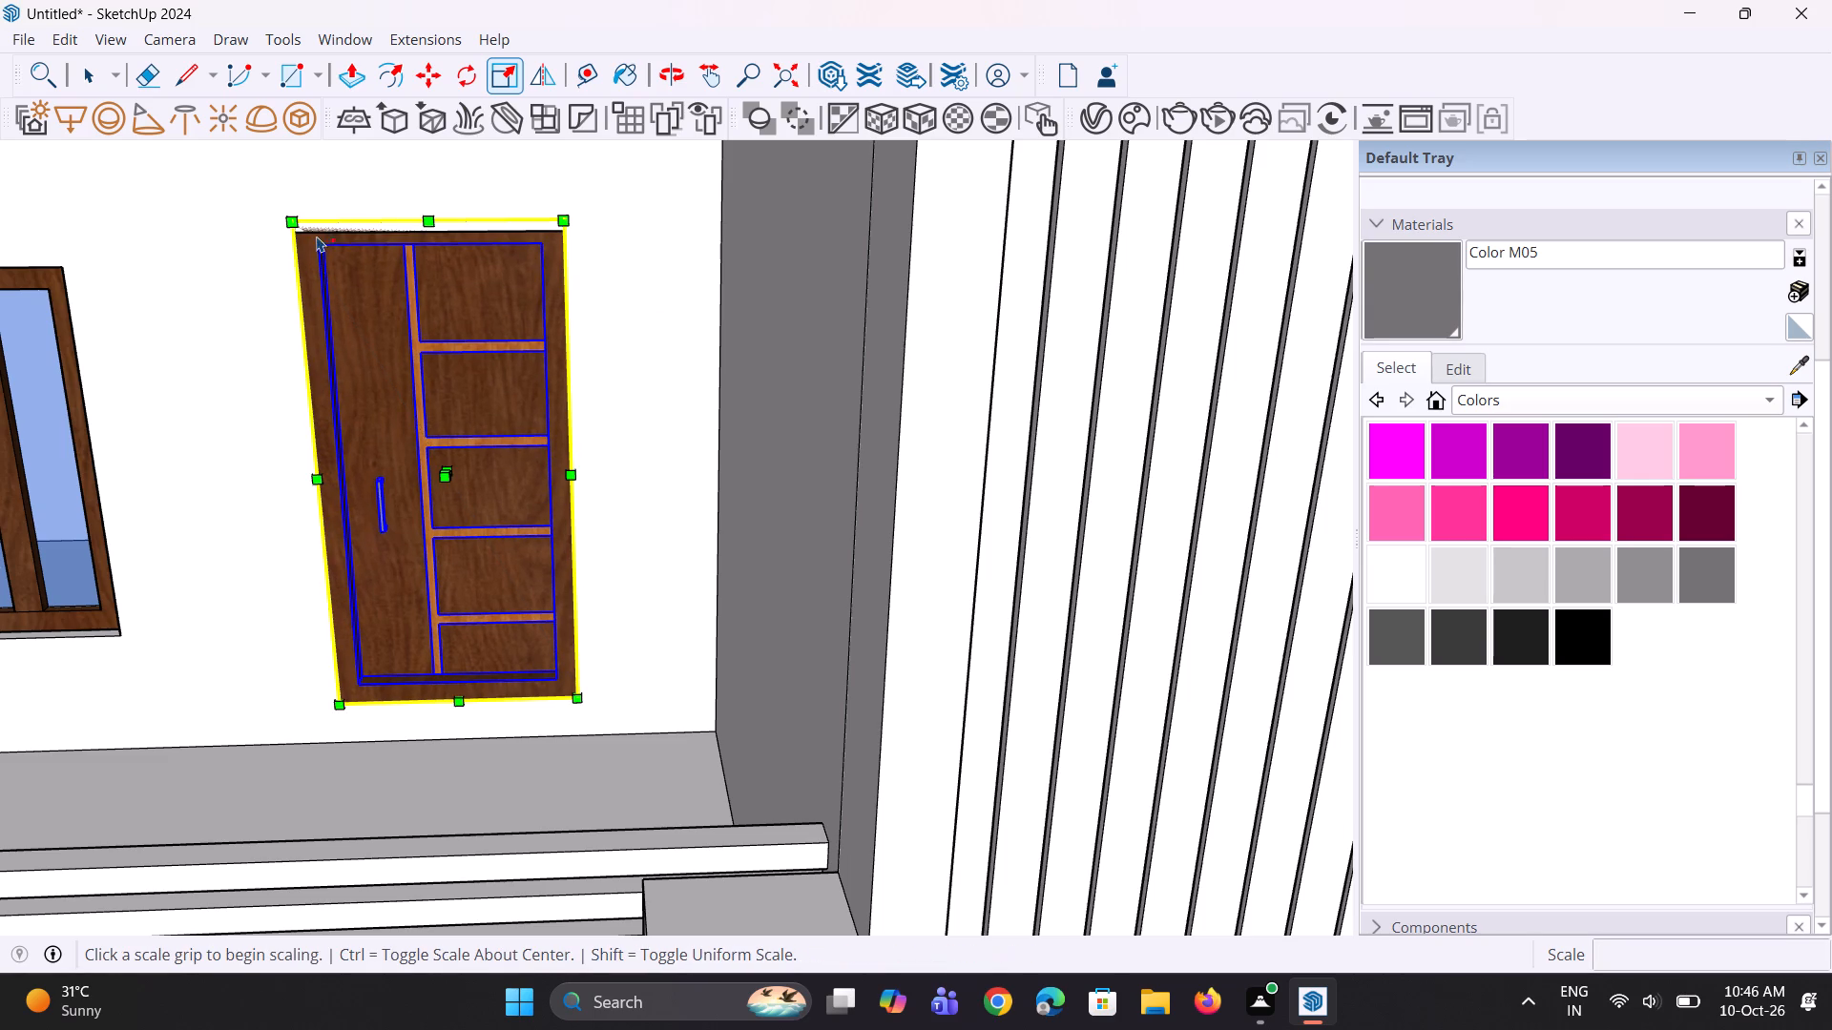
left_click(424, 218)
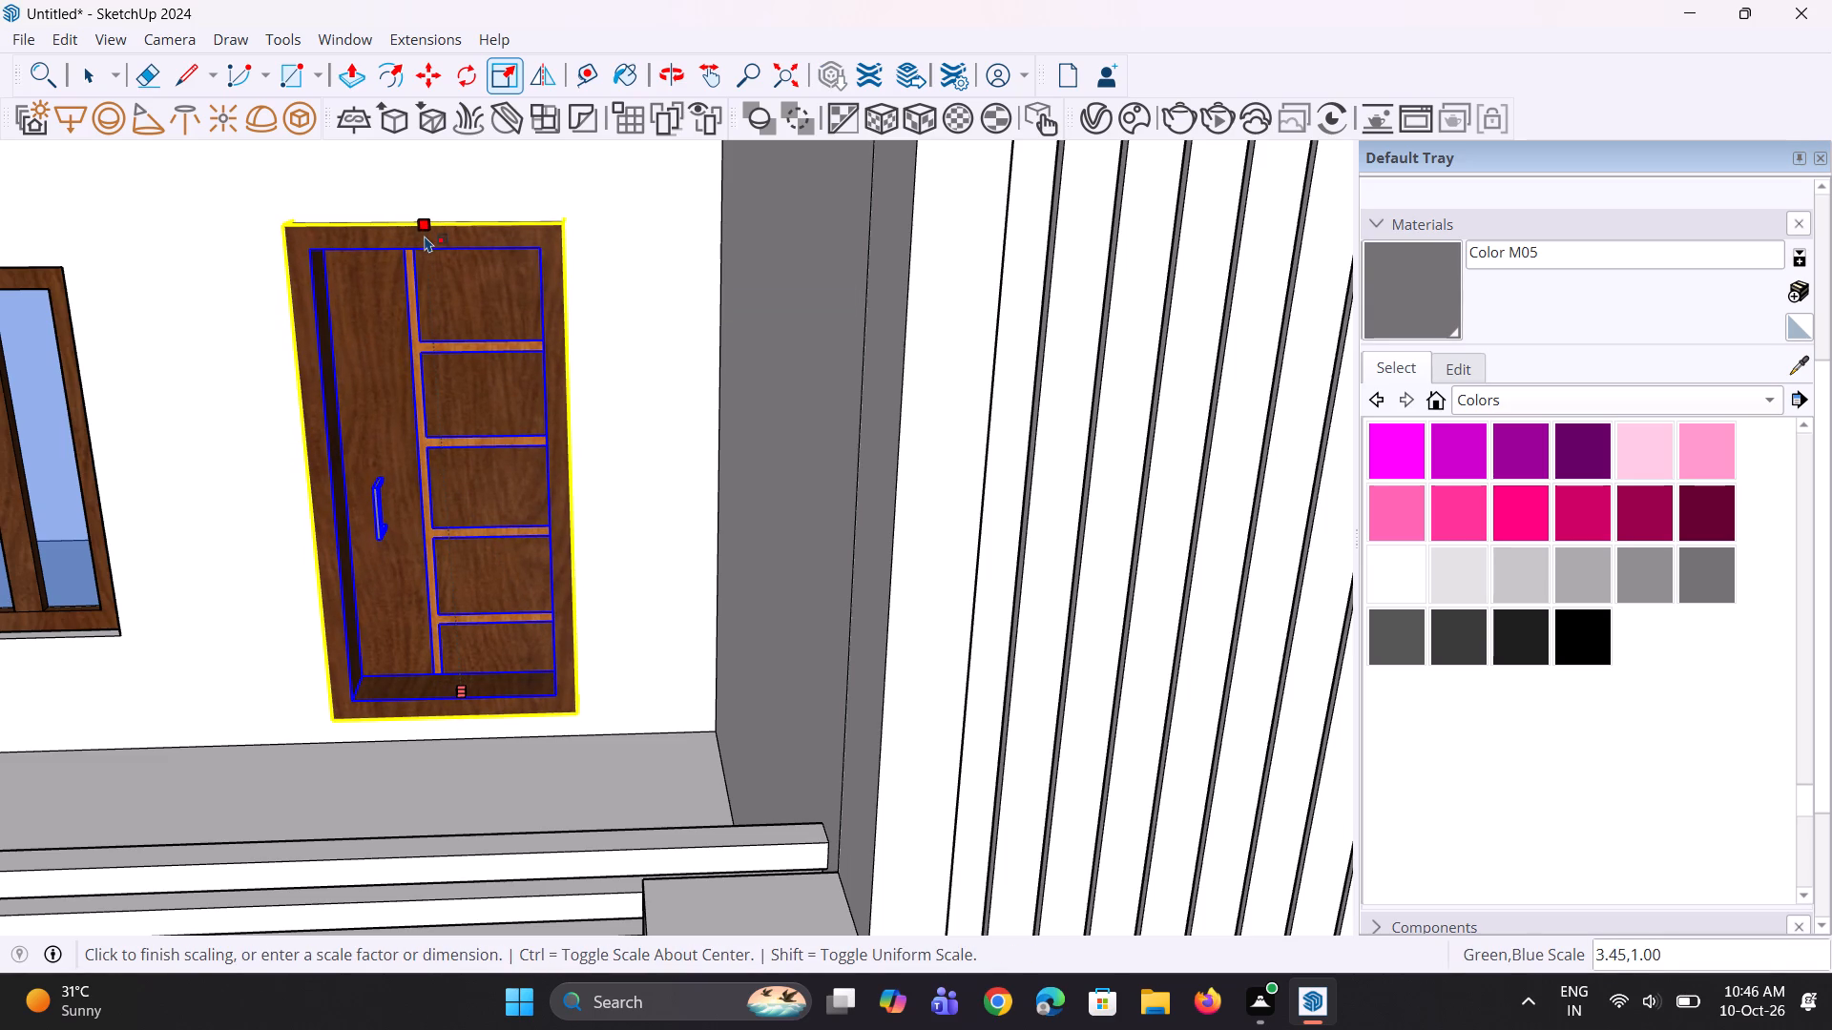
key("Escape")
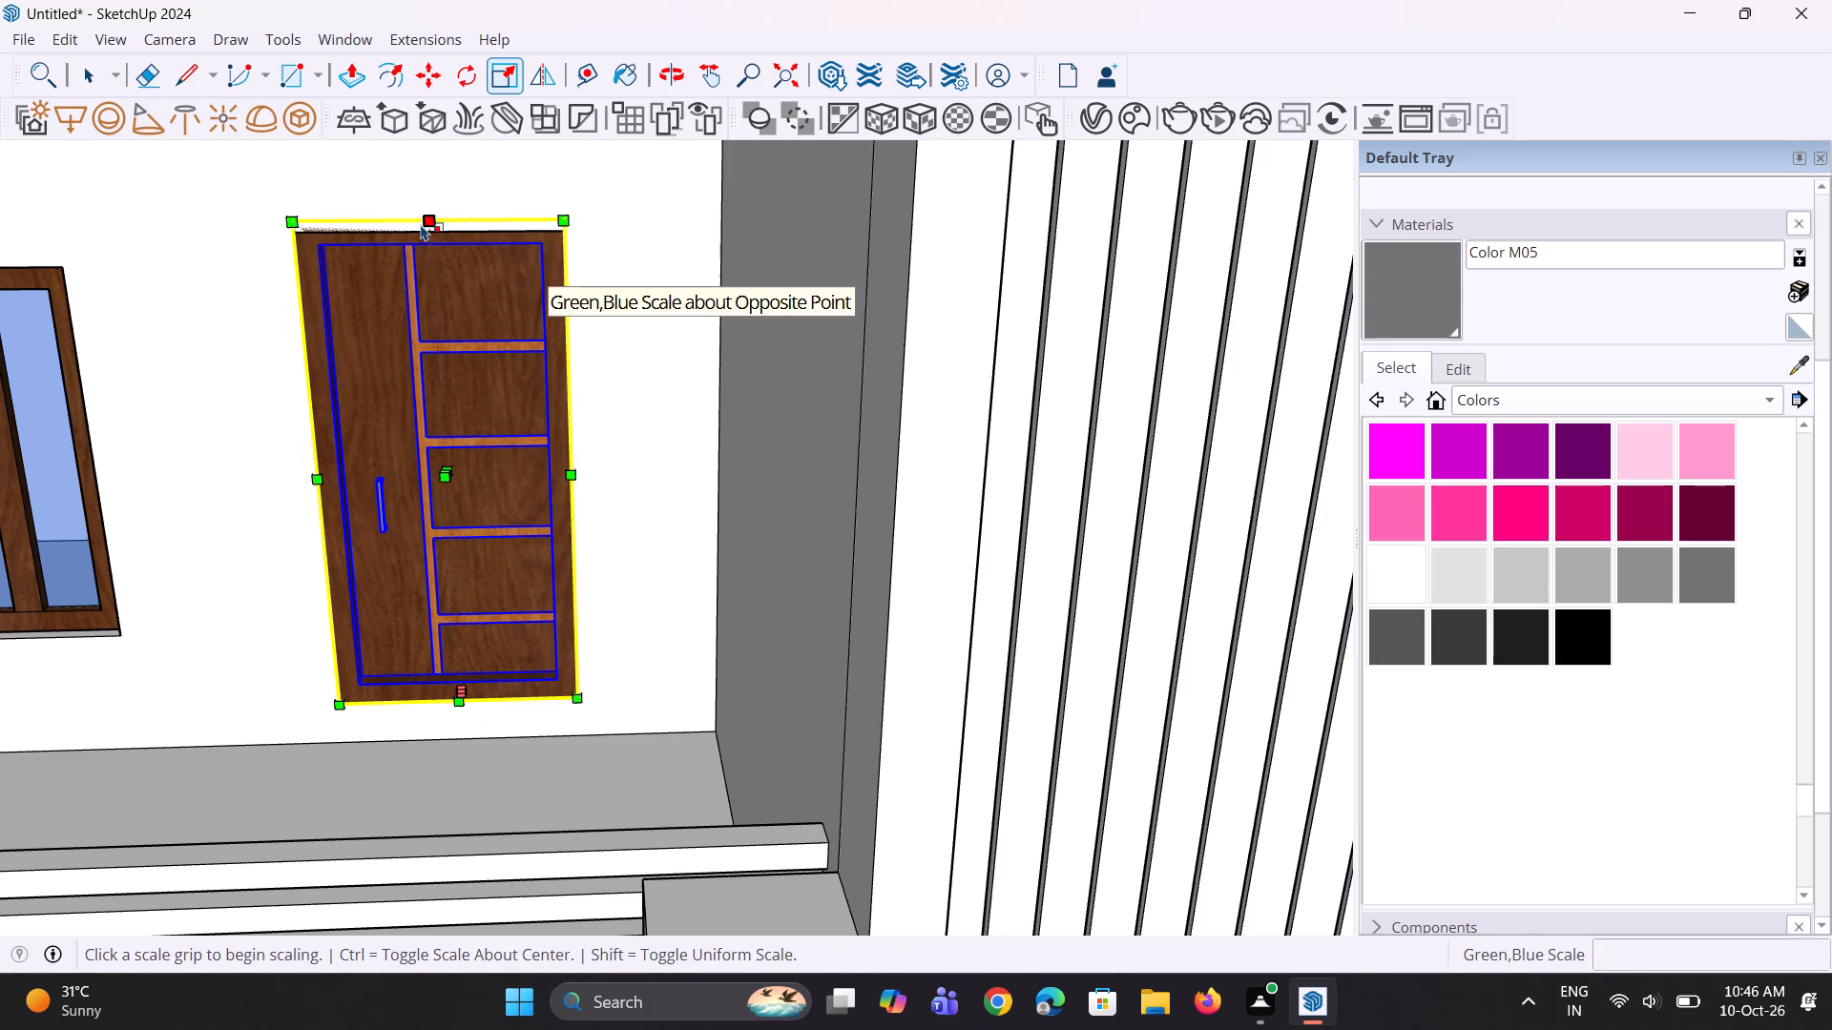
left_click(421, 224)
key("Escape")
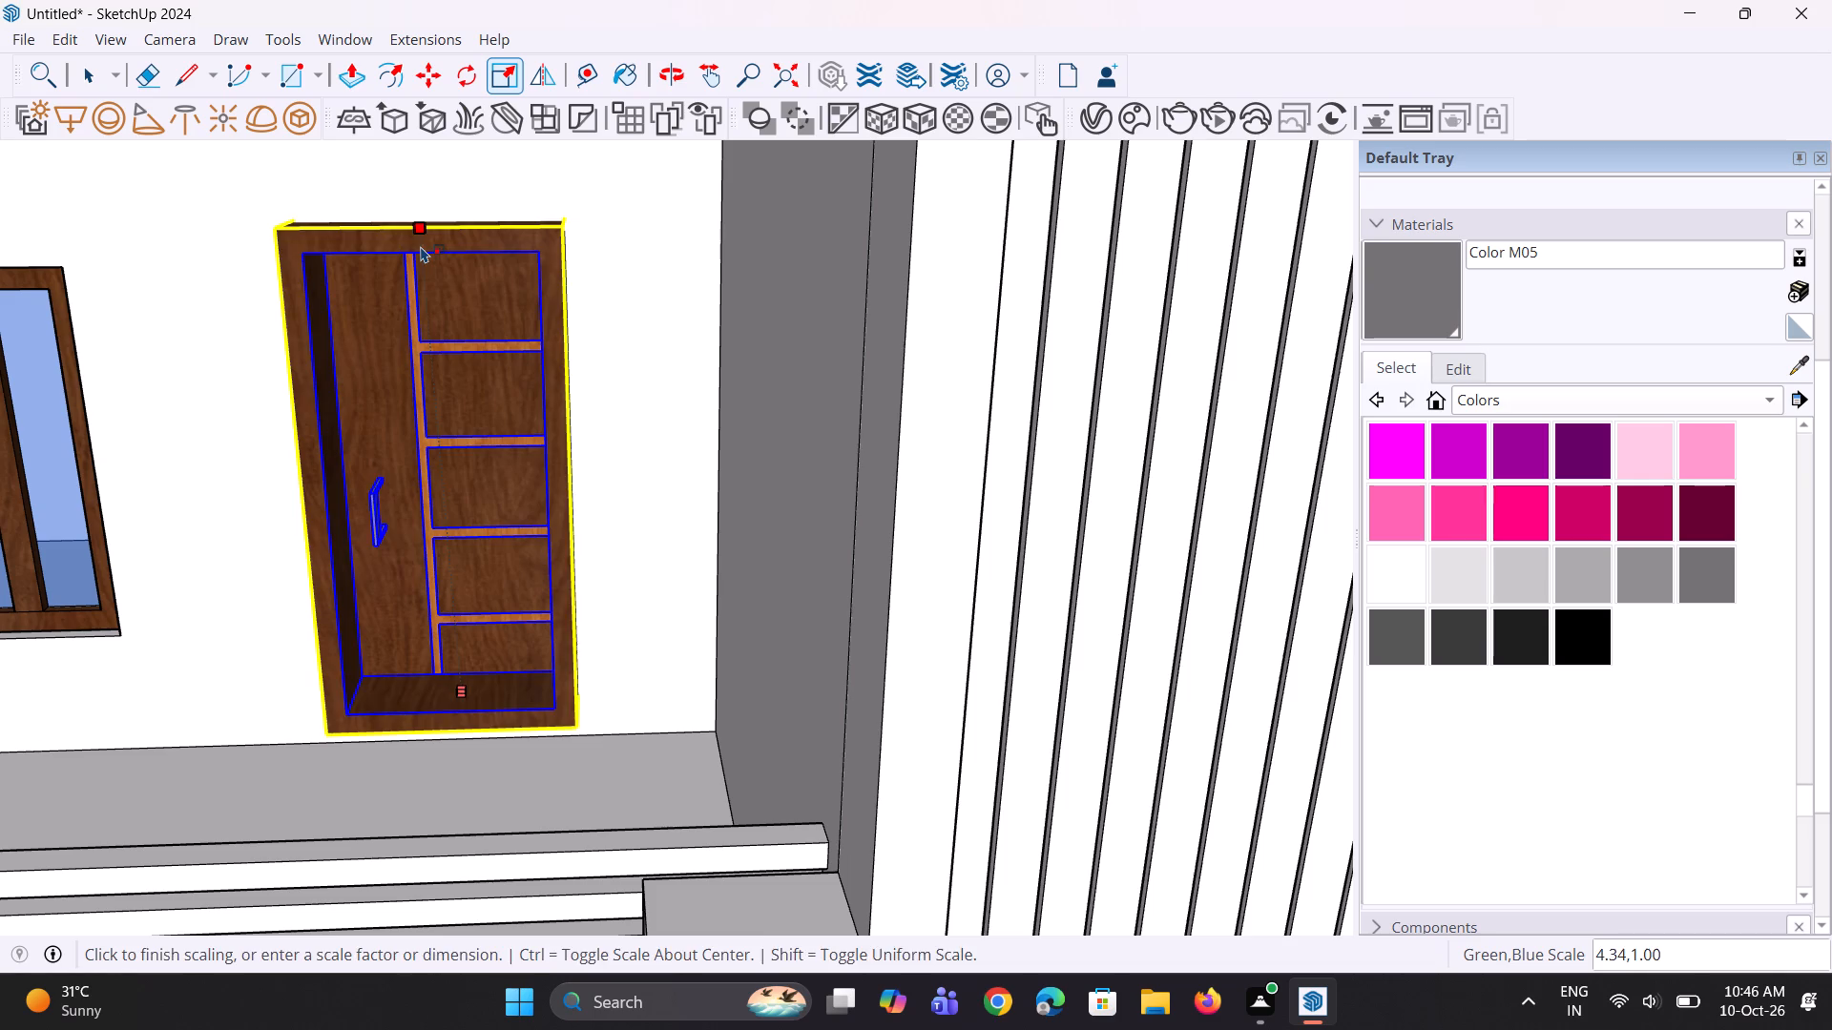
Move the copied door down from its lower corner onto the balcony floor.
middle_click_drag(493, 332, 461, 391)
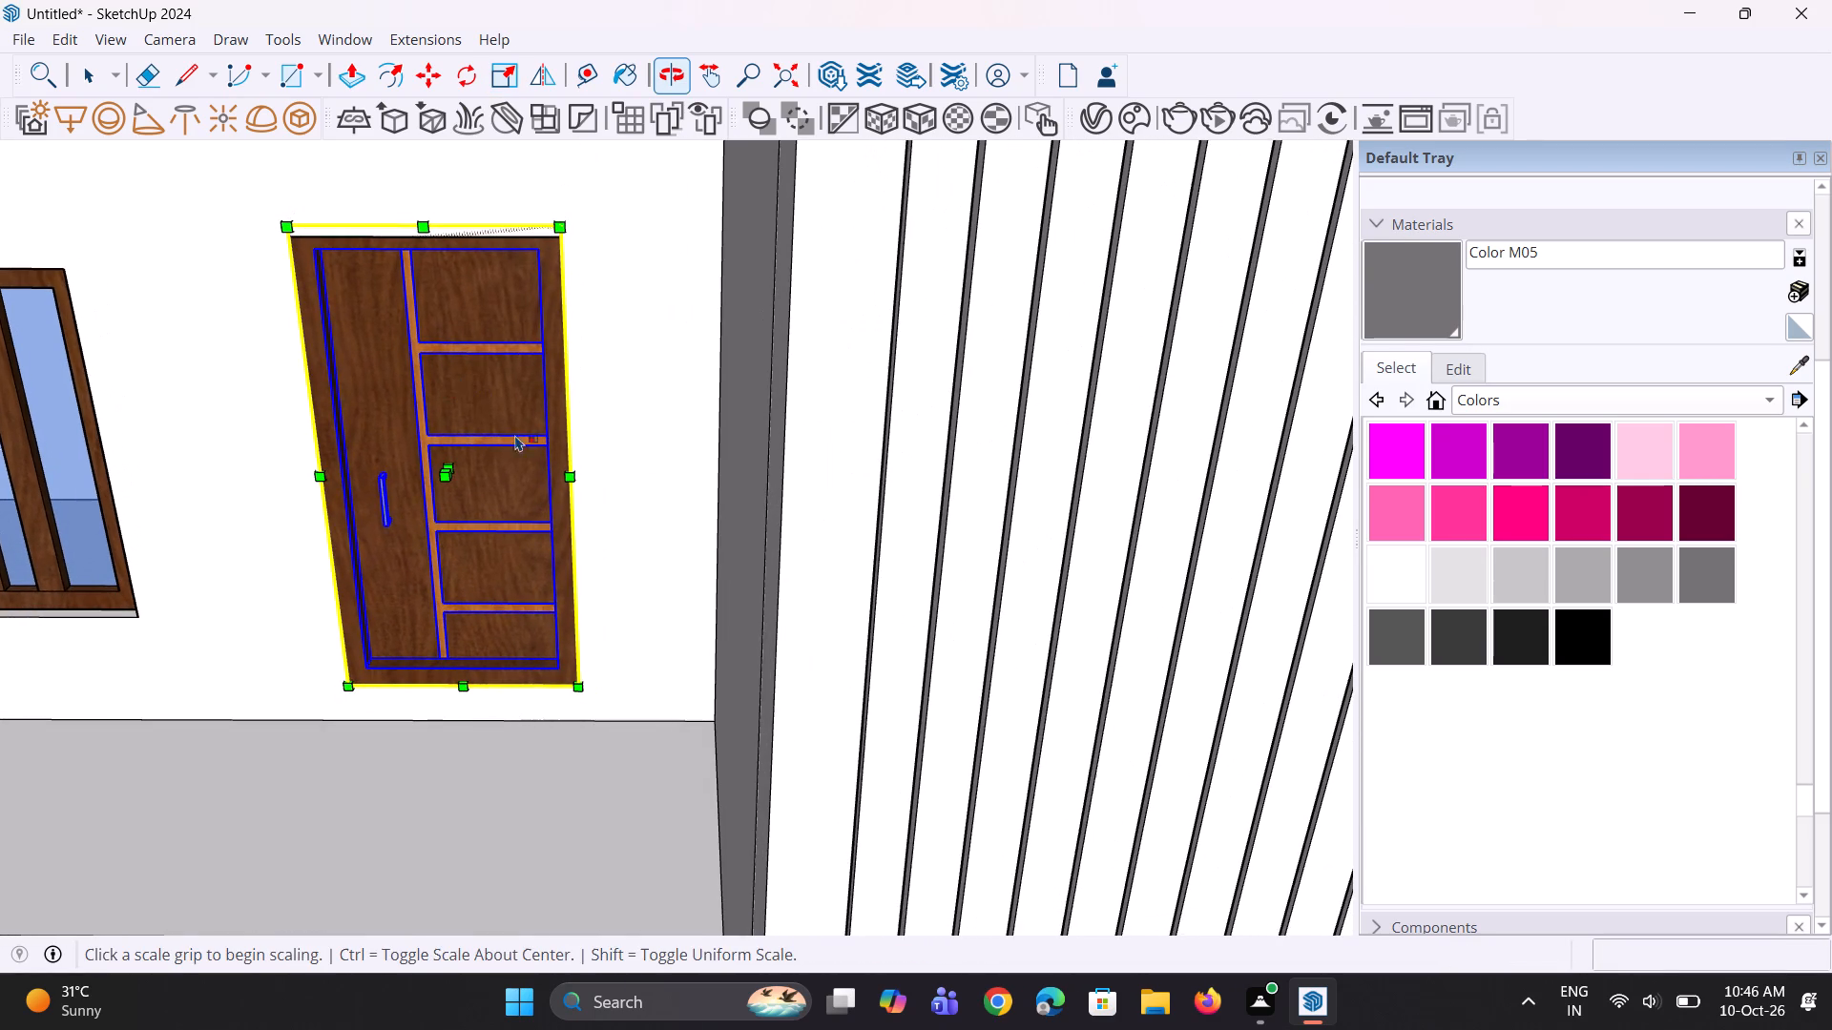
key("m")
left_click(580, 679)
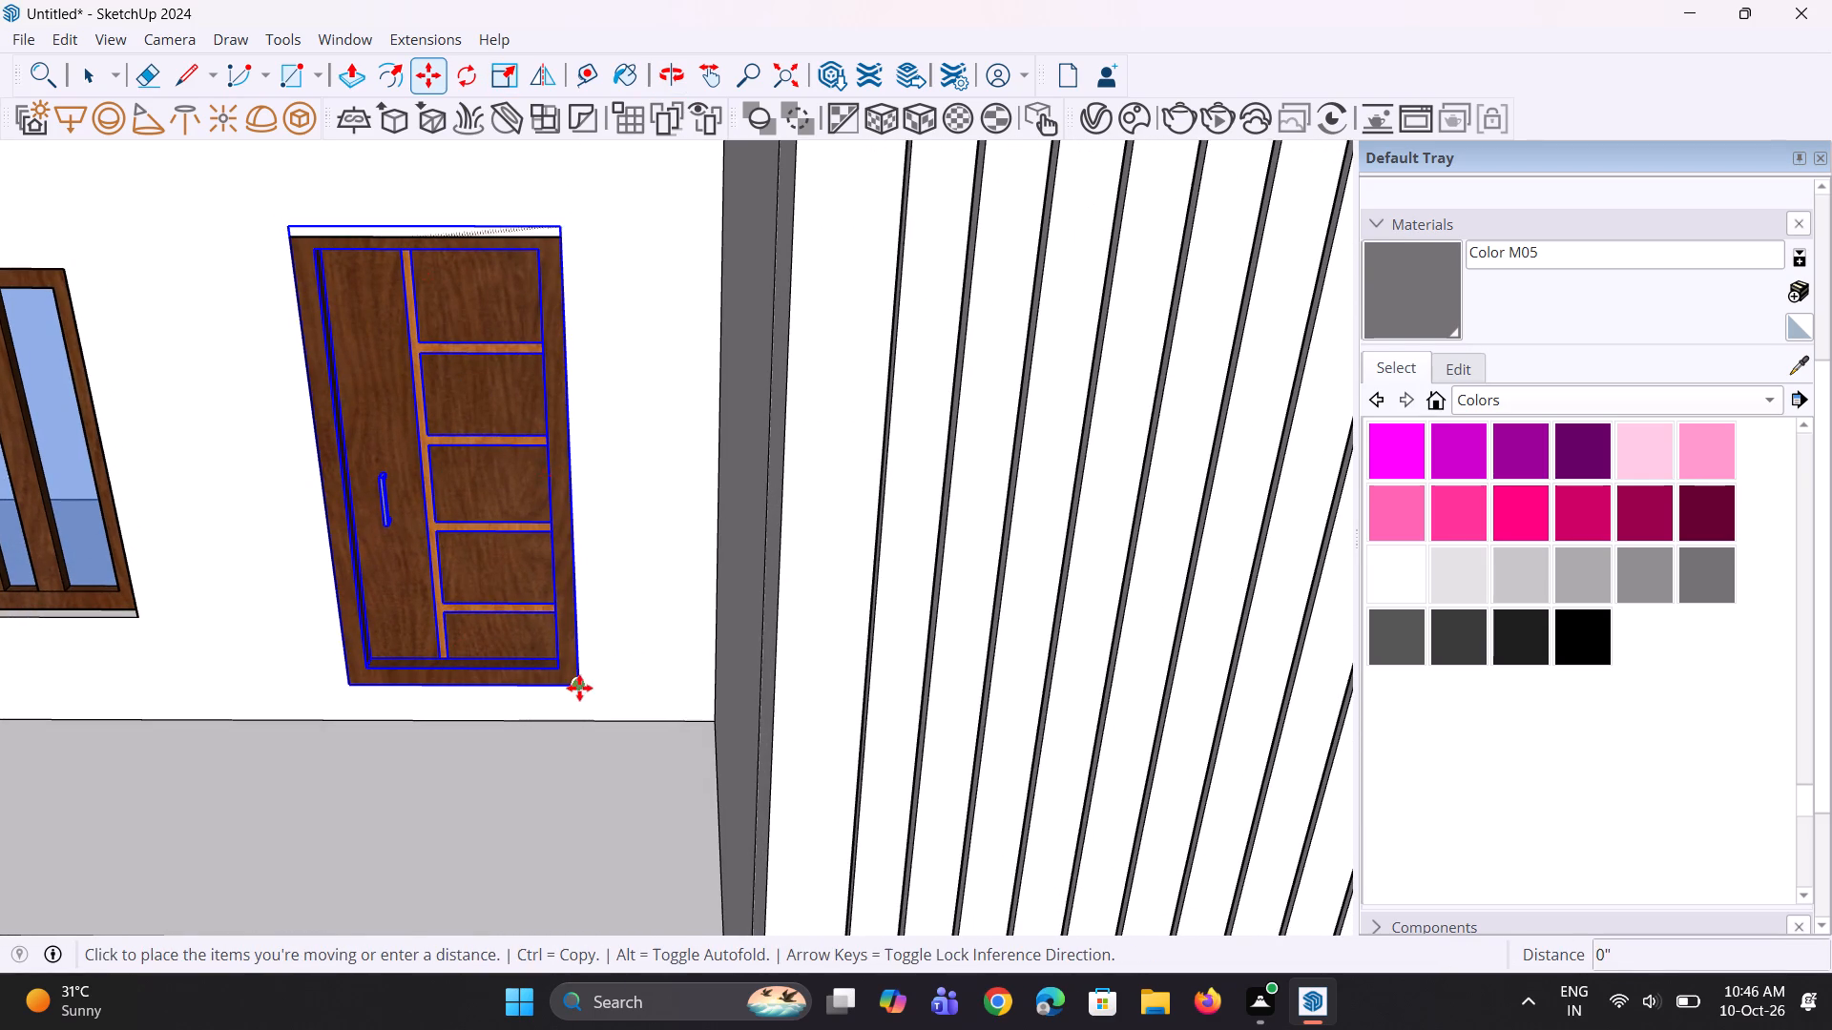
left_click(565, 735)
Scale the lowest floor's copied door down in height from its top edge by a factor of about 0.98.
middle_click_drag(421, 144, 476, 316)
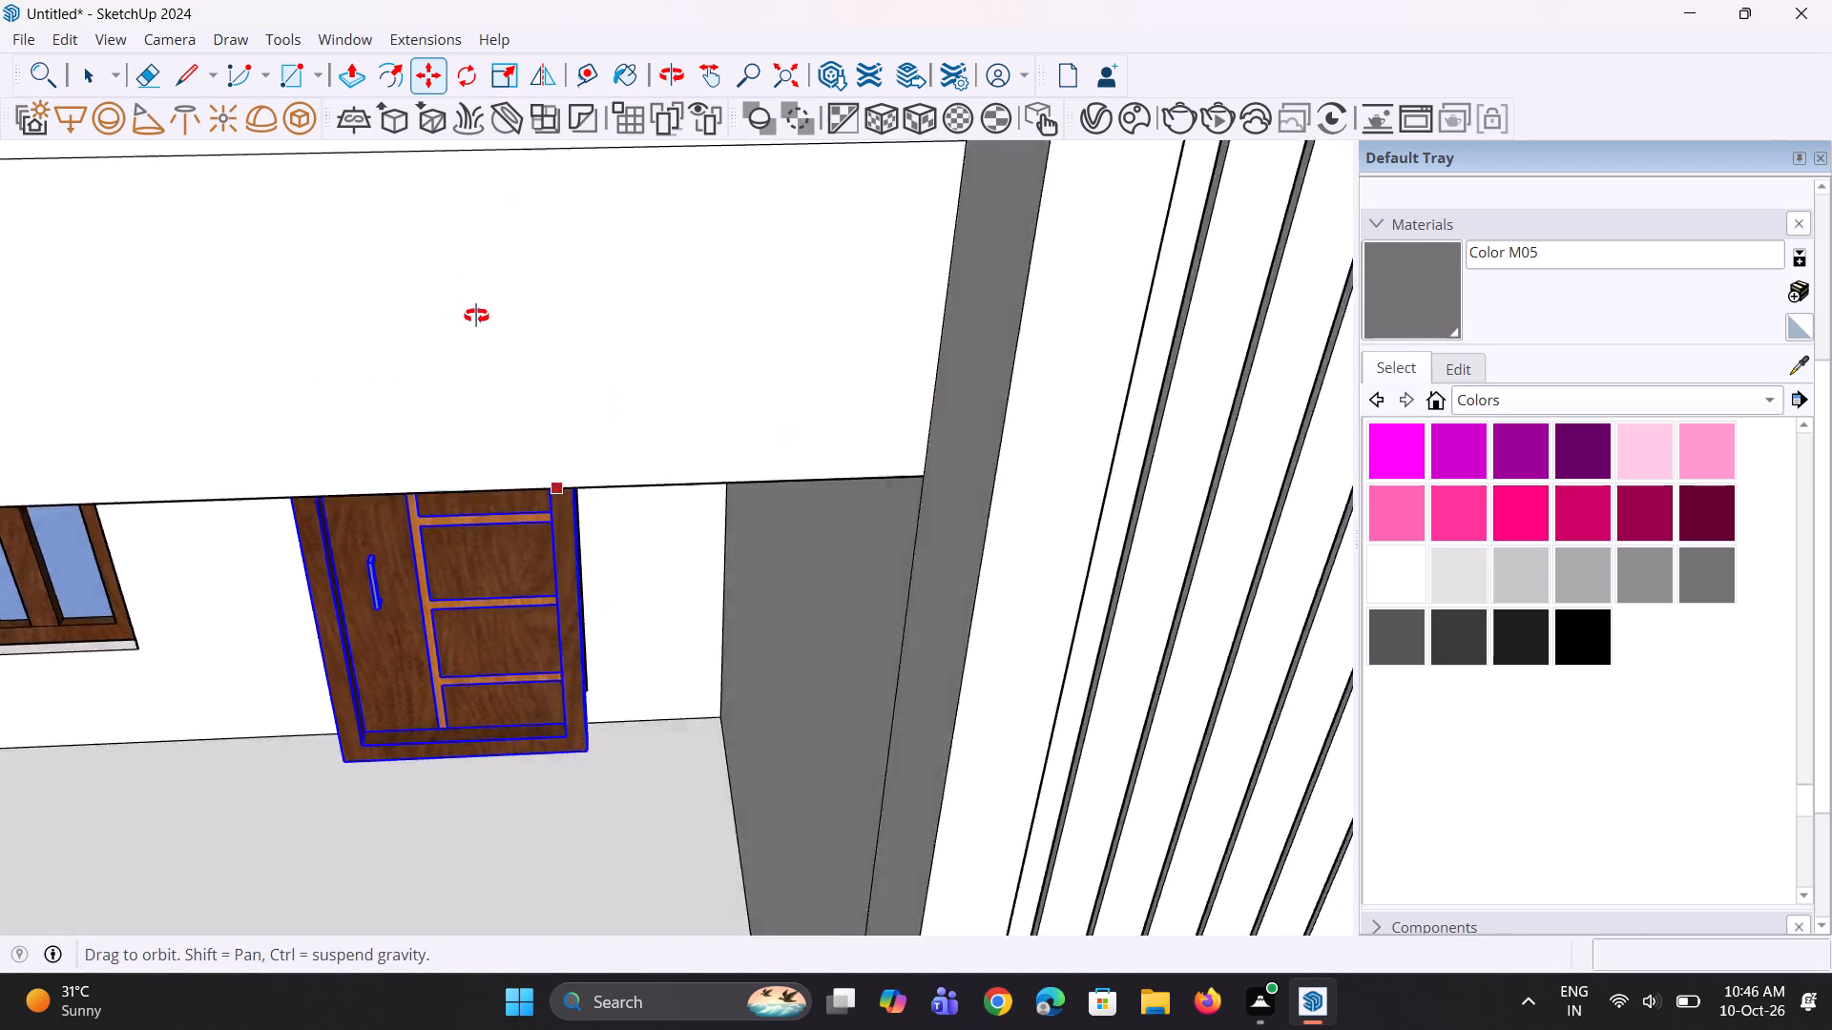
middle_click_drag(476, 316, 479, 327)
middle_click_drag(477, 323, 479, 174)
scroll(479, 166, "down", 12)
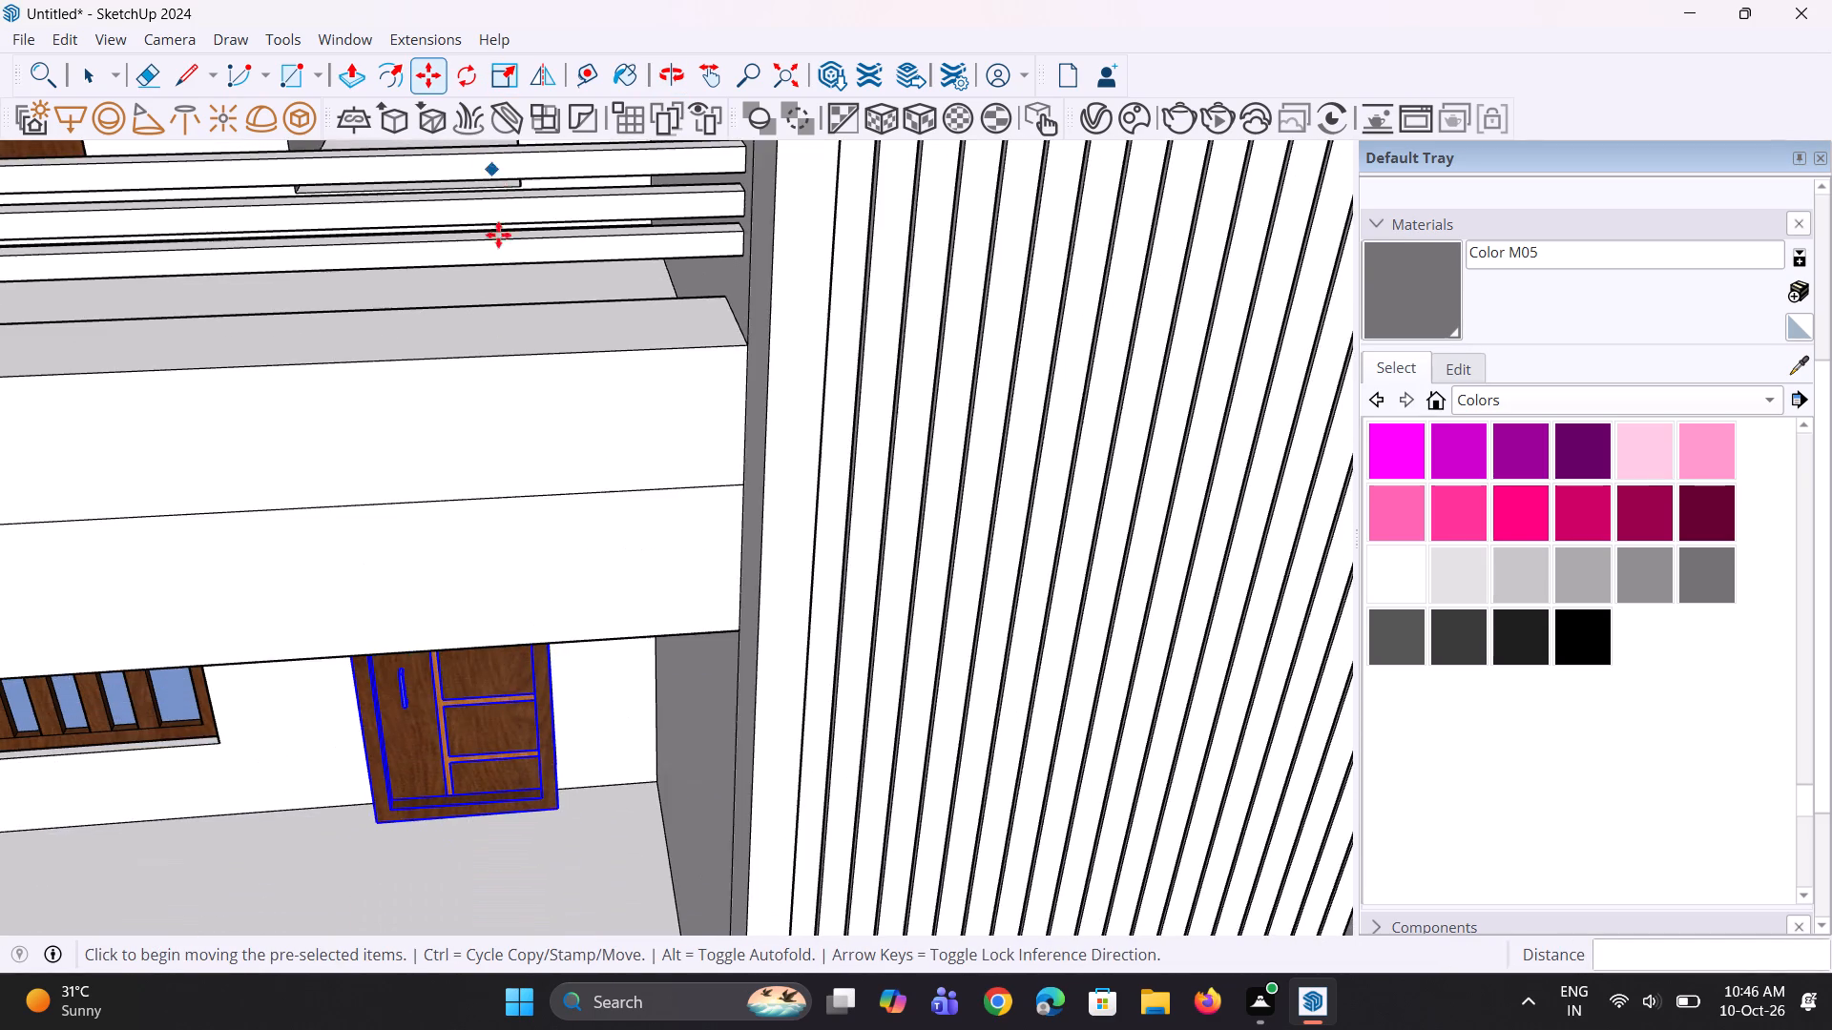
scroll(463, 425, "down", 8)
middle_click_drag(405, 624, 411, 459)
scroll(413, 470, "up", 8)
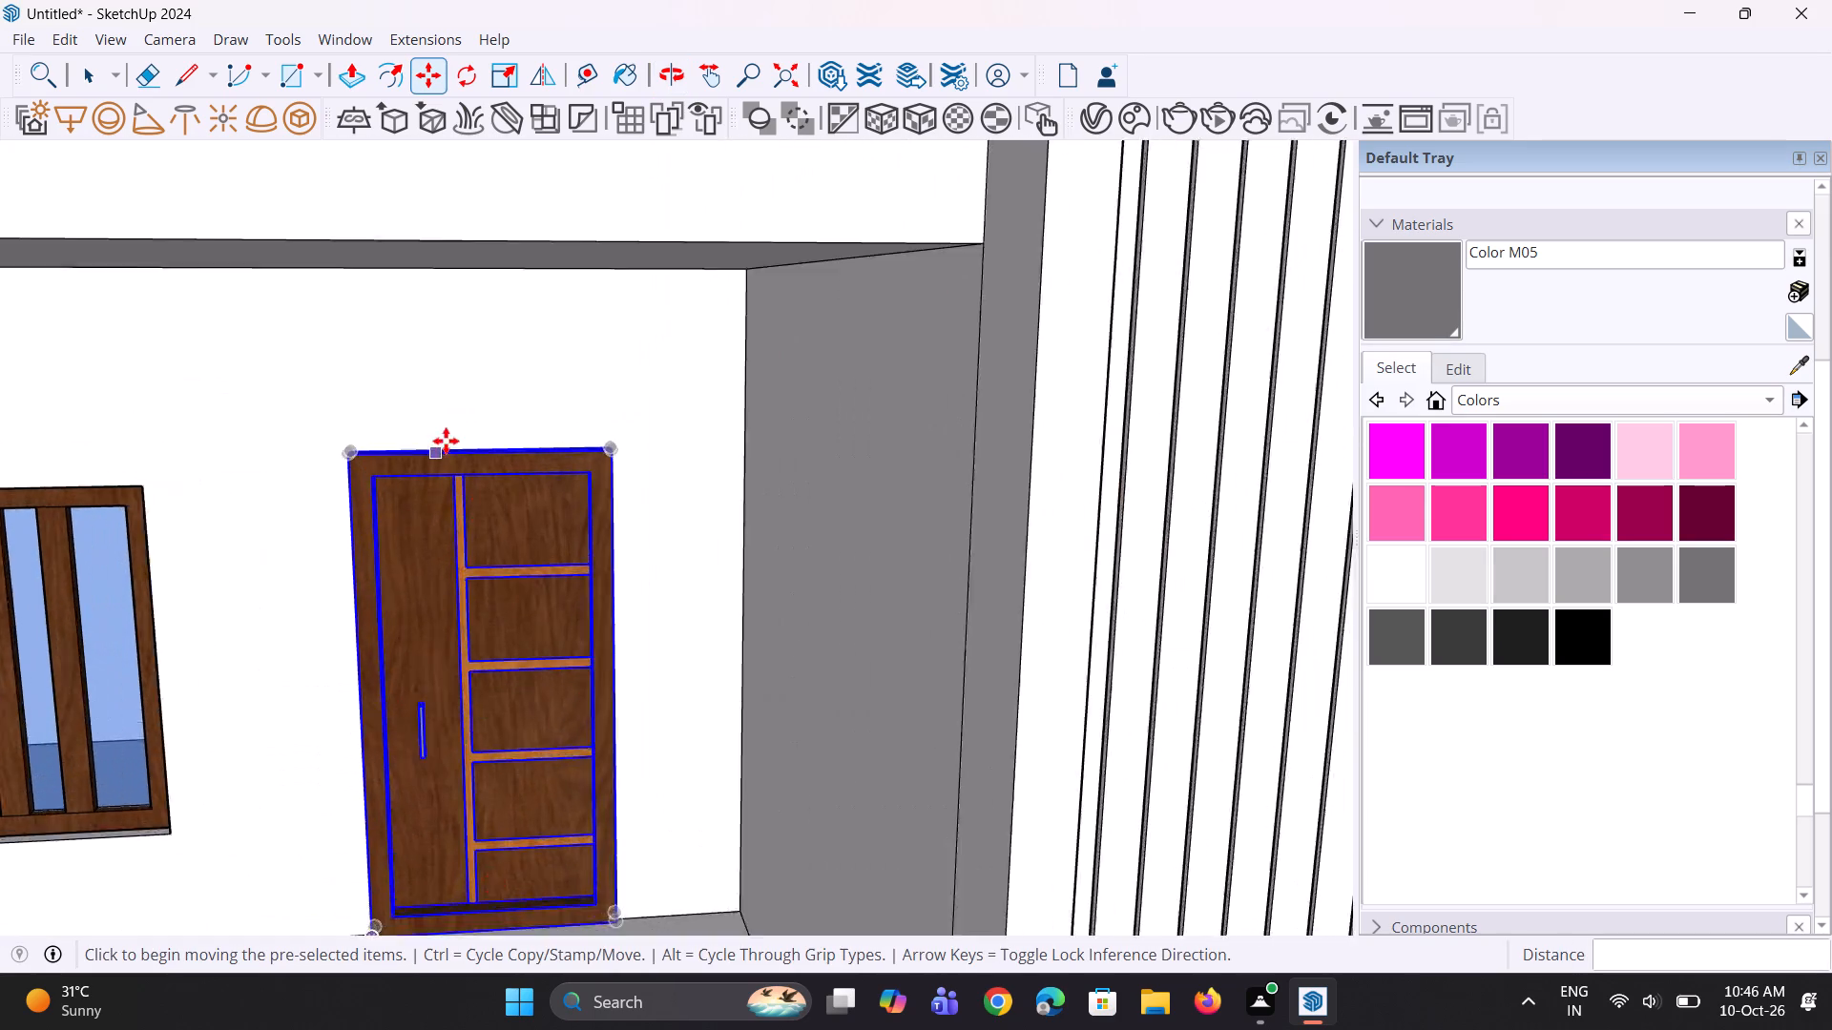
scroll(446, 441, "up", 1)
middle_click_drag(451, 448, 465, 505)
scroll(507, 406, "down", 10)
middle_click_drag(450, 535, 420, 665)
scroll(489, 433, "down", 13)
middle_click_drag(421, 589, 448, 386)
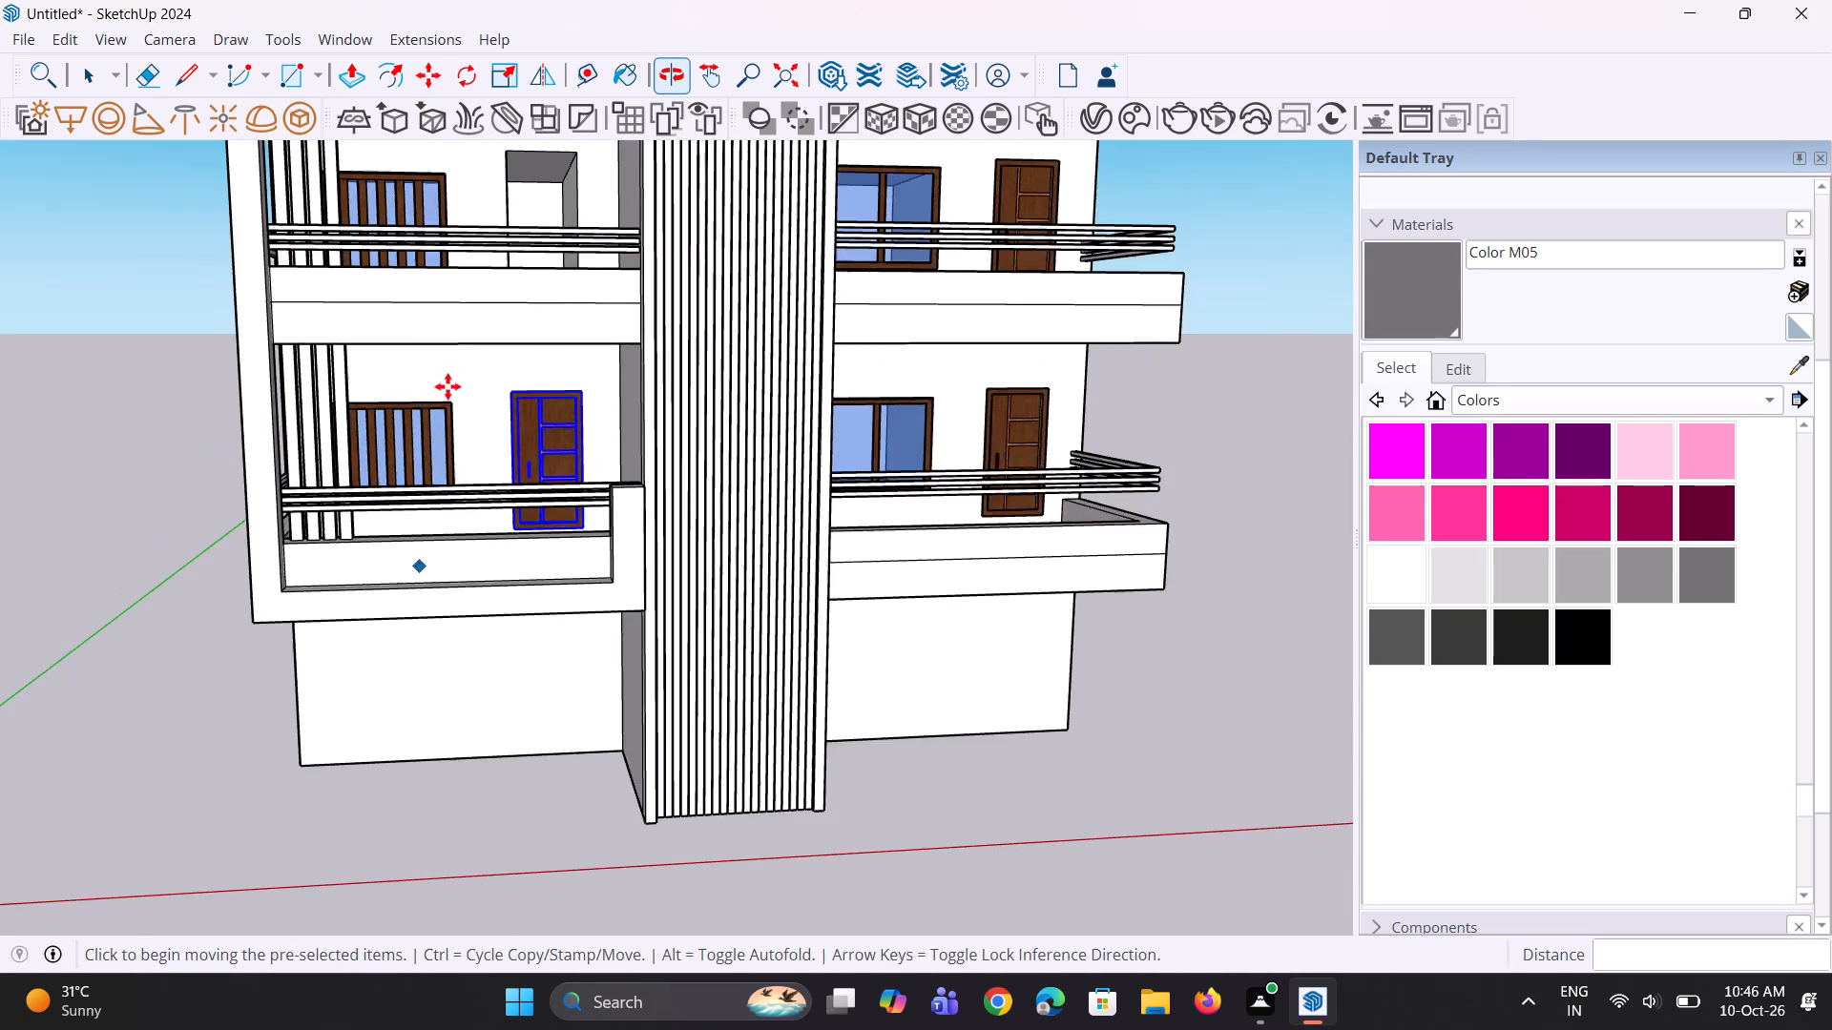
scroll(460, 377, "up", 14)
middle_click_drag(635, 410, 621, 469)
scroll(608, 475, "up", 1)
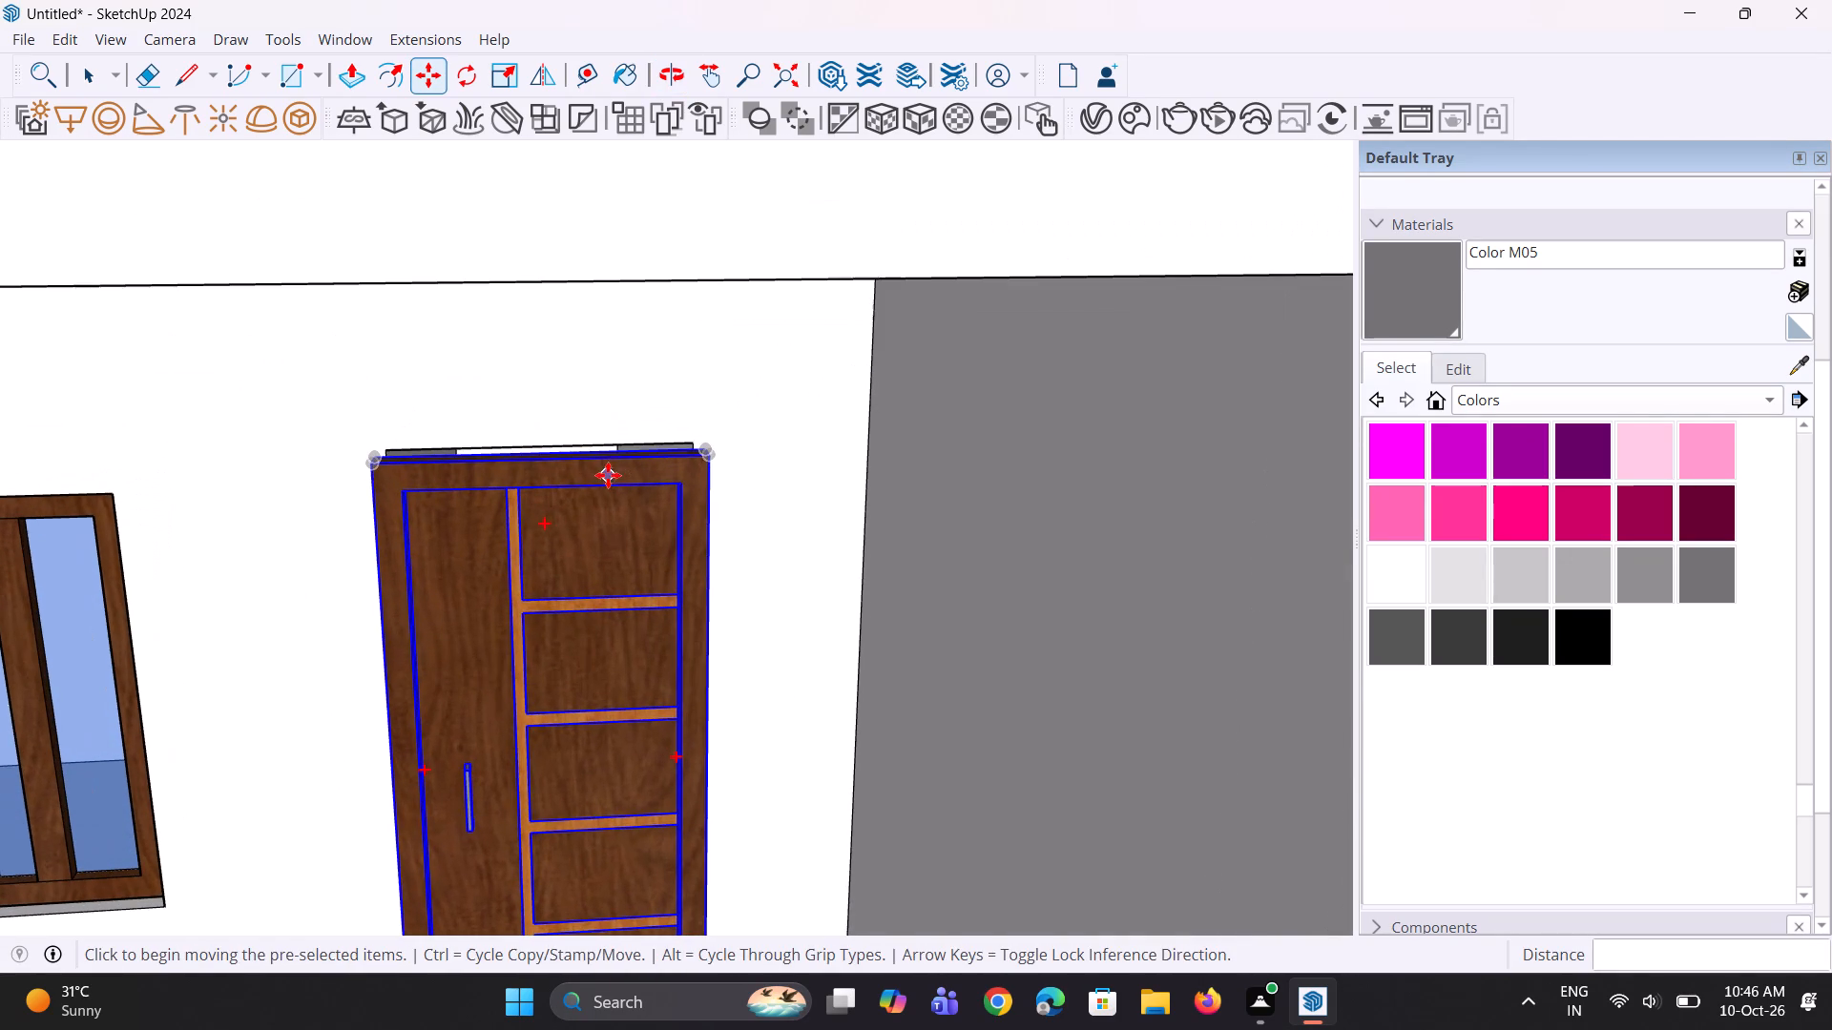
key("s")
middle_click_drag(556, 463, 556, 483)
scroll(551, 457, "up", 1)
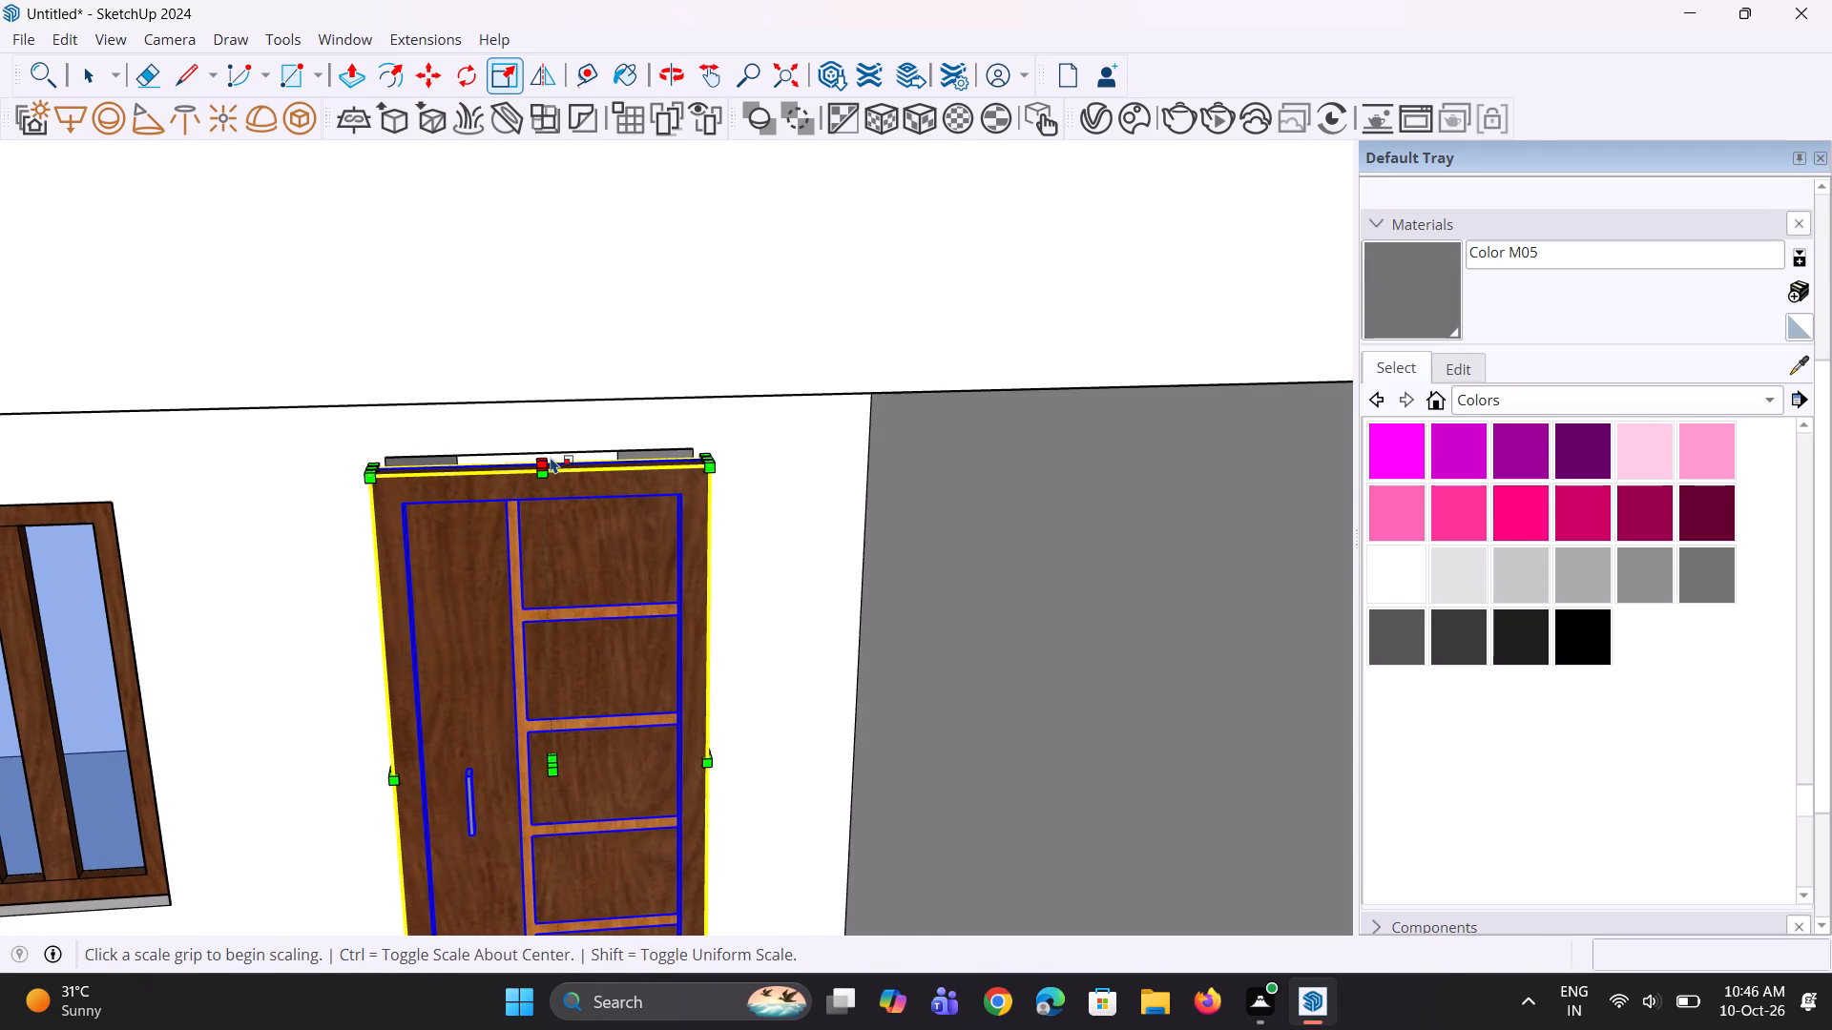
left_click(551, 458)
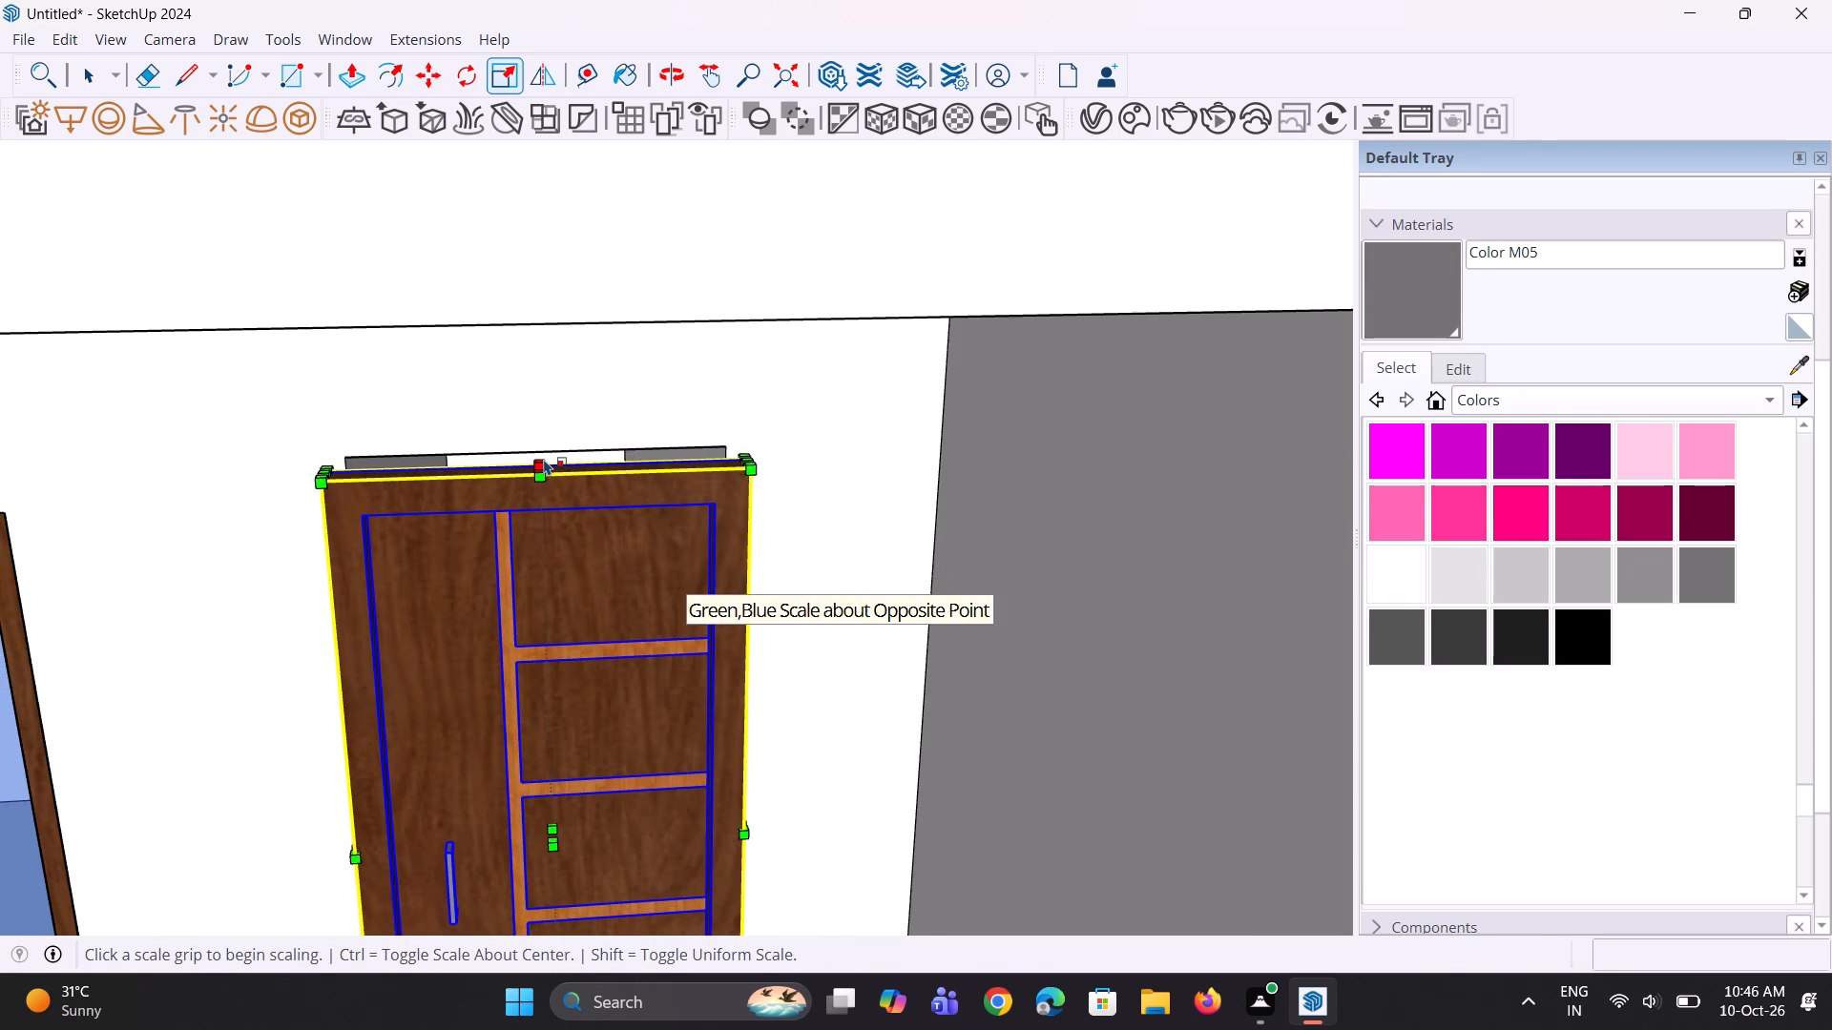
left_click(544, 459)
key("Escape")
scroll(547, 471, "up", 1)
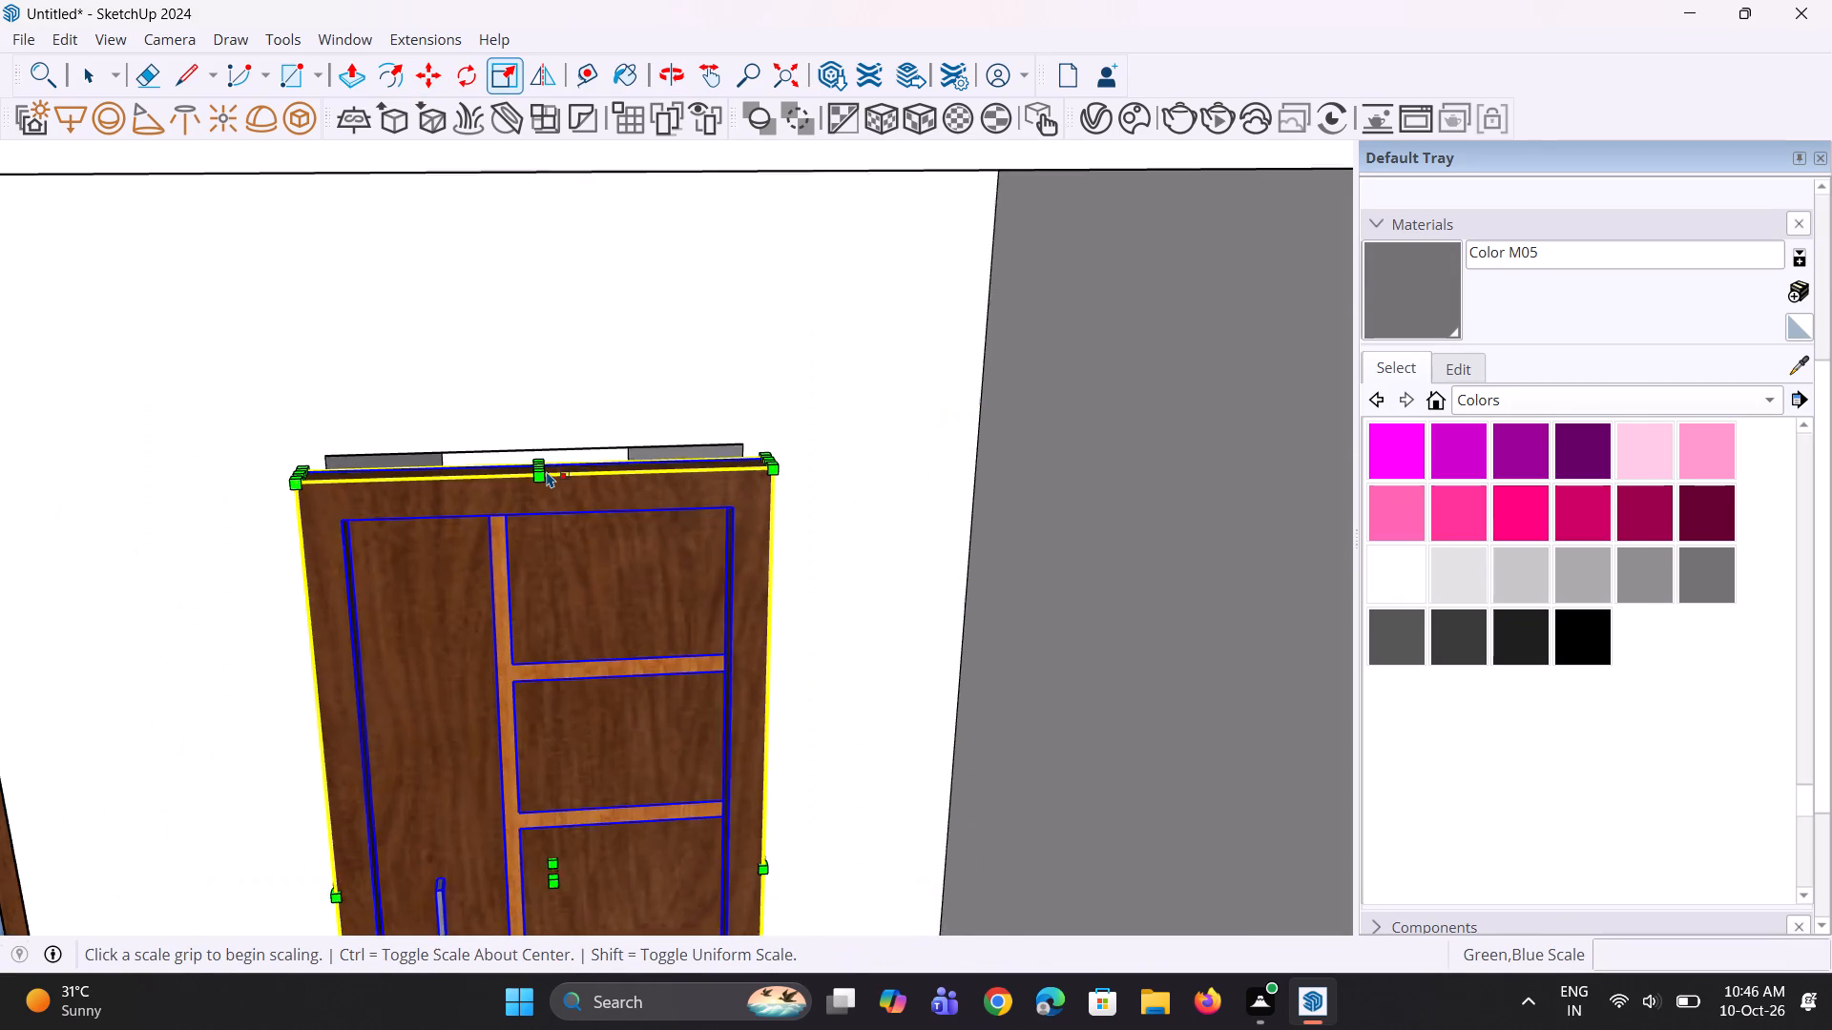
scroll(547, 471, "up", 11)
left_click(529, 468)
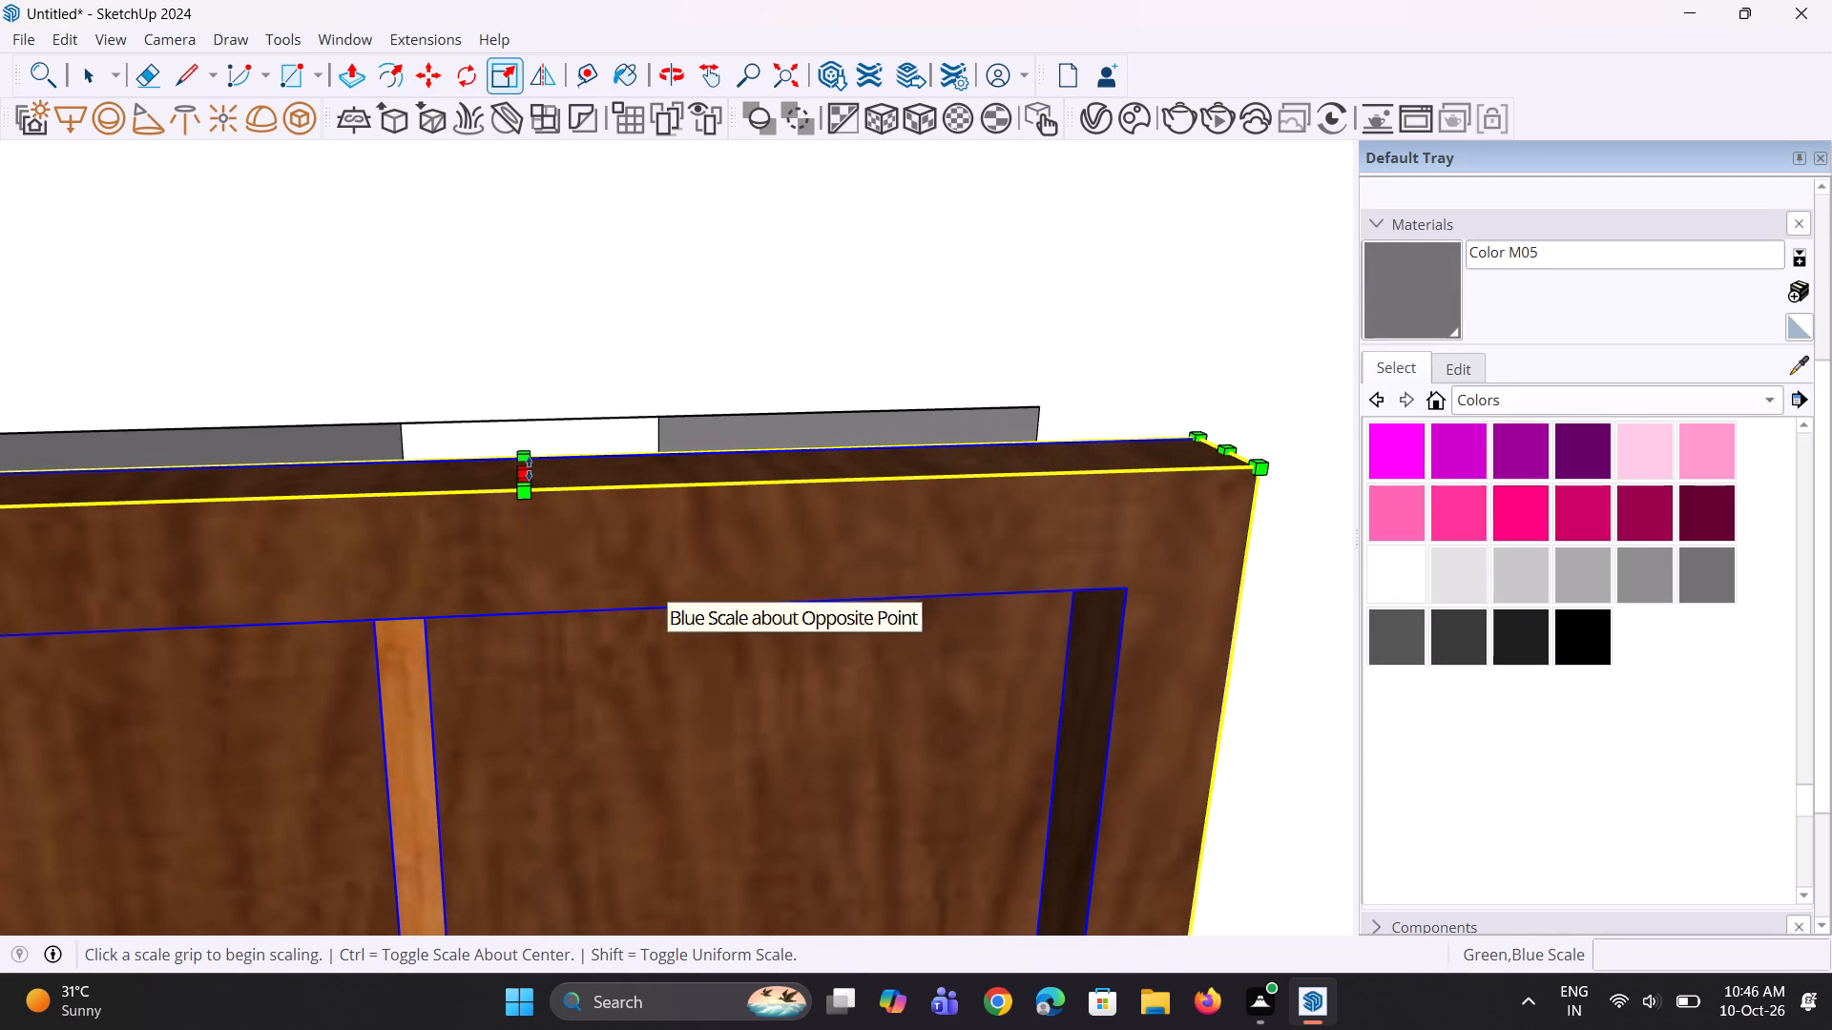
left_click(531, 523)
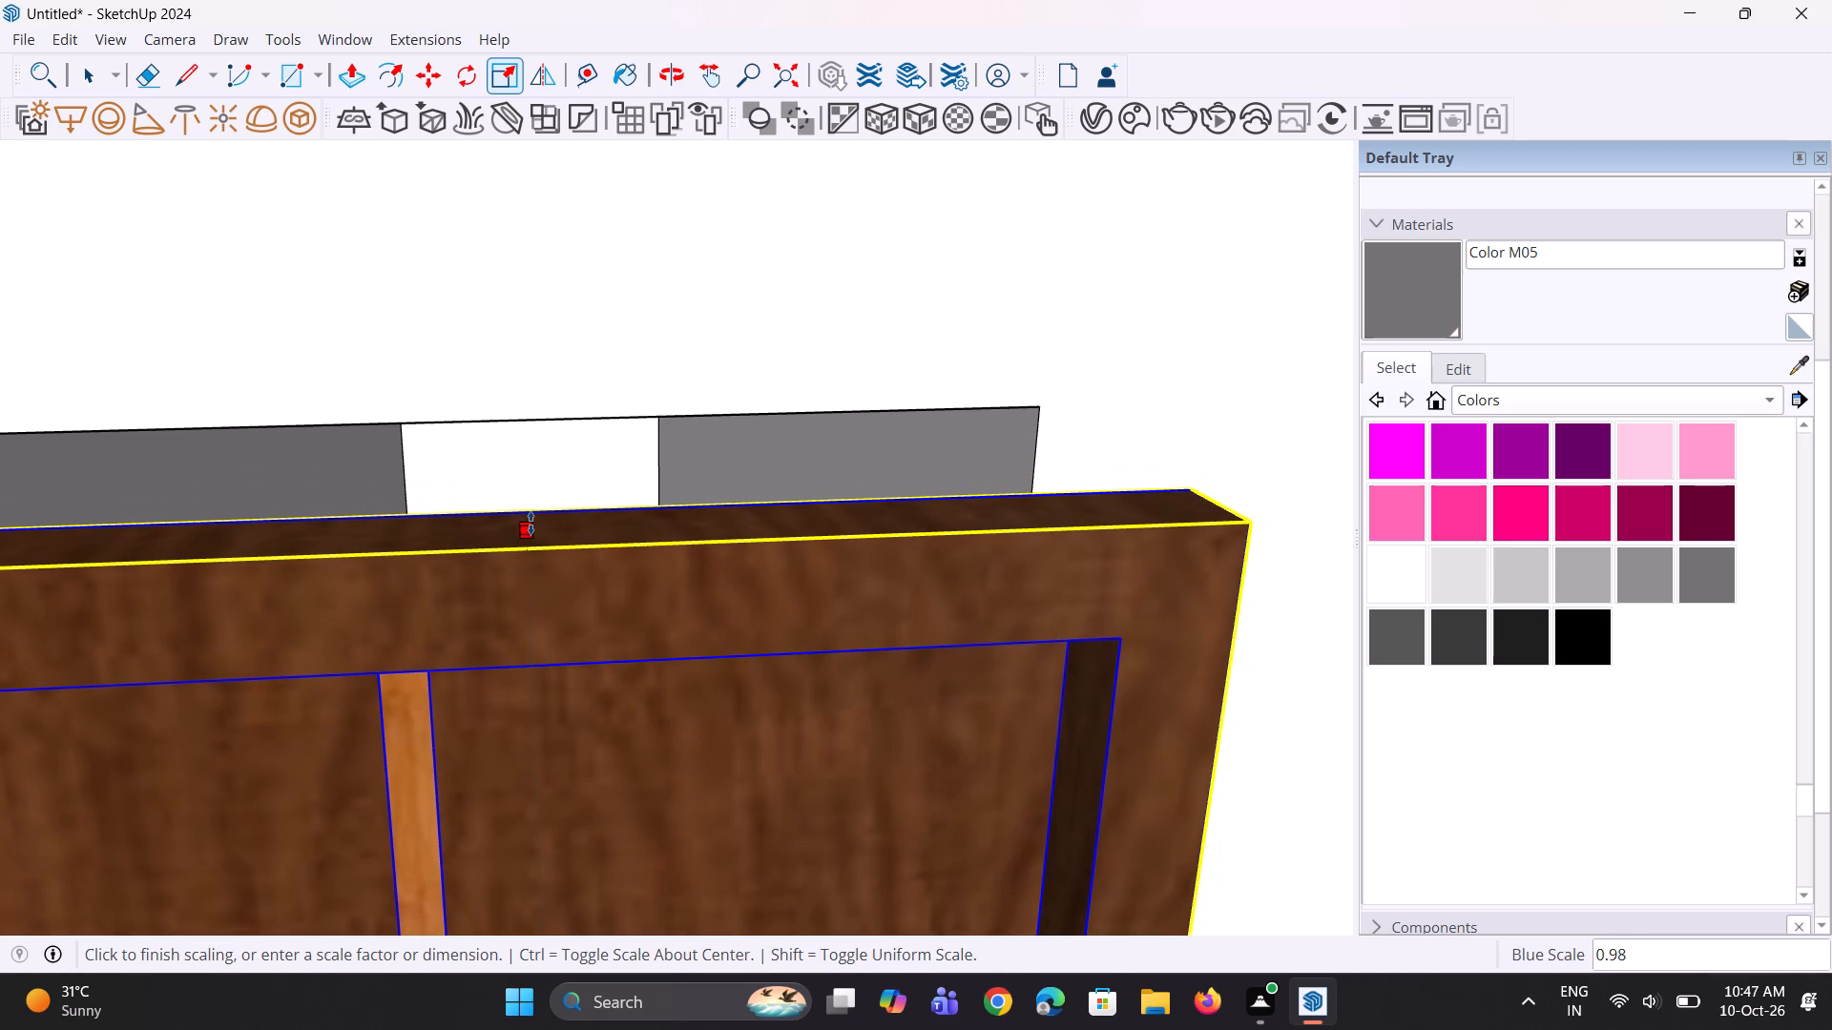
scroll(531, 488, "down", 13)
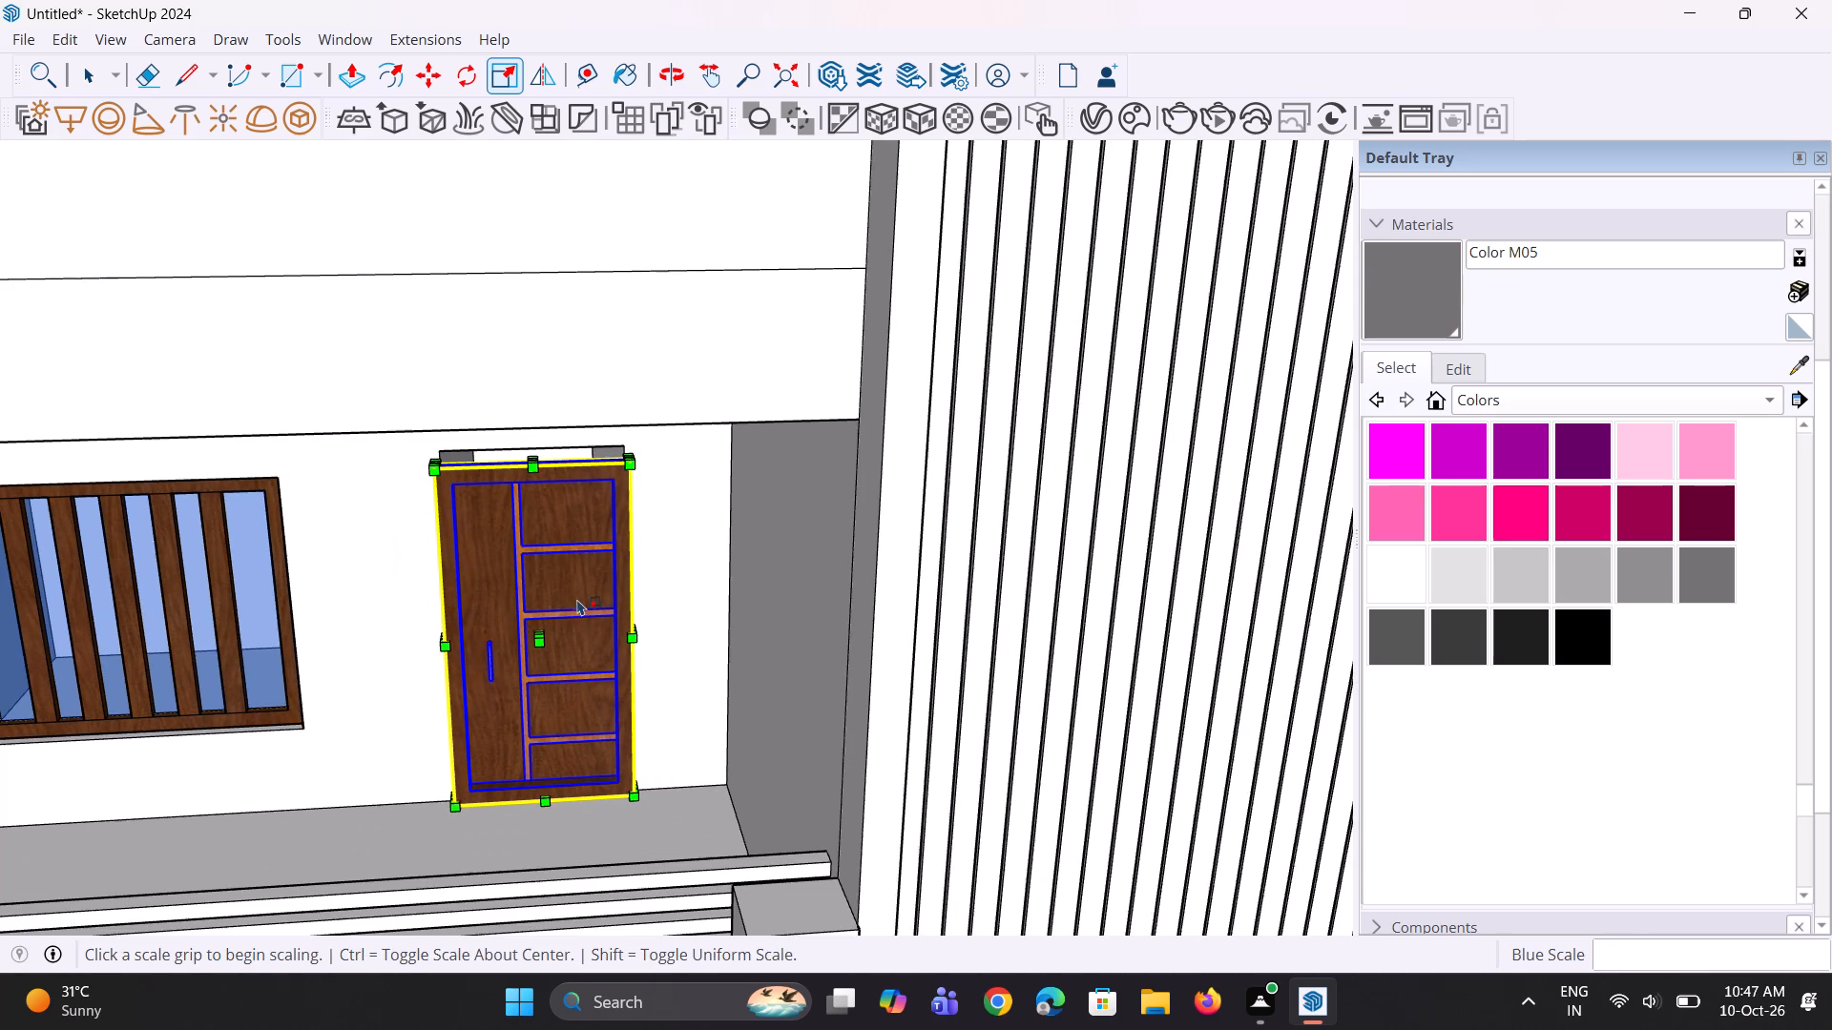
Move the resized door from its lower corner to the recessed opening's lower corner nearest the fluted column.
key("m")
left_click(635, 798)
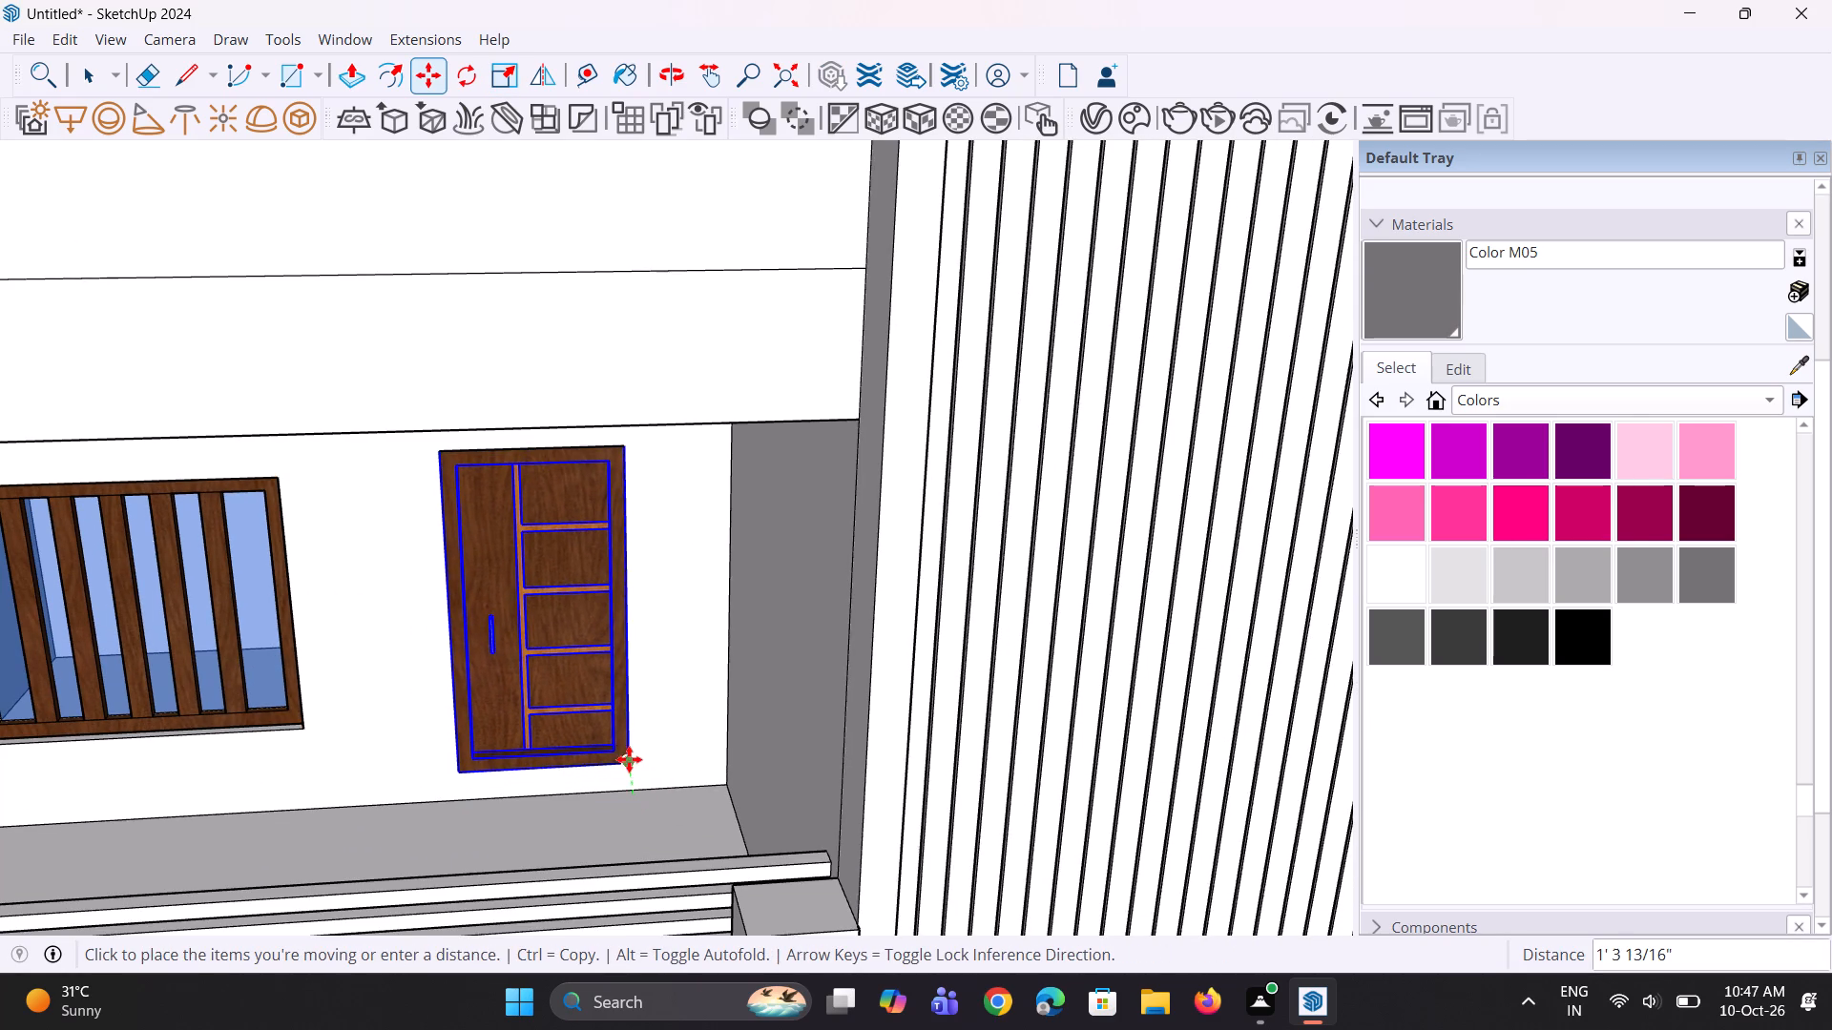
left_click(624, 755)
middle_click_drag(612, 729, 607, 676)
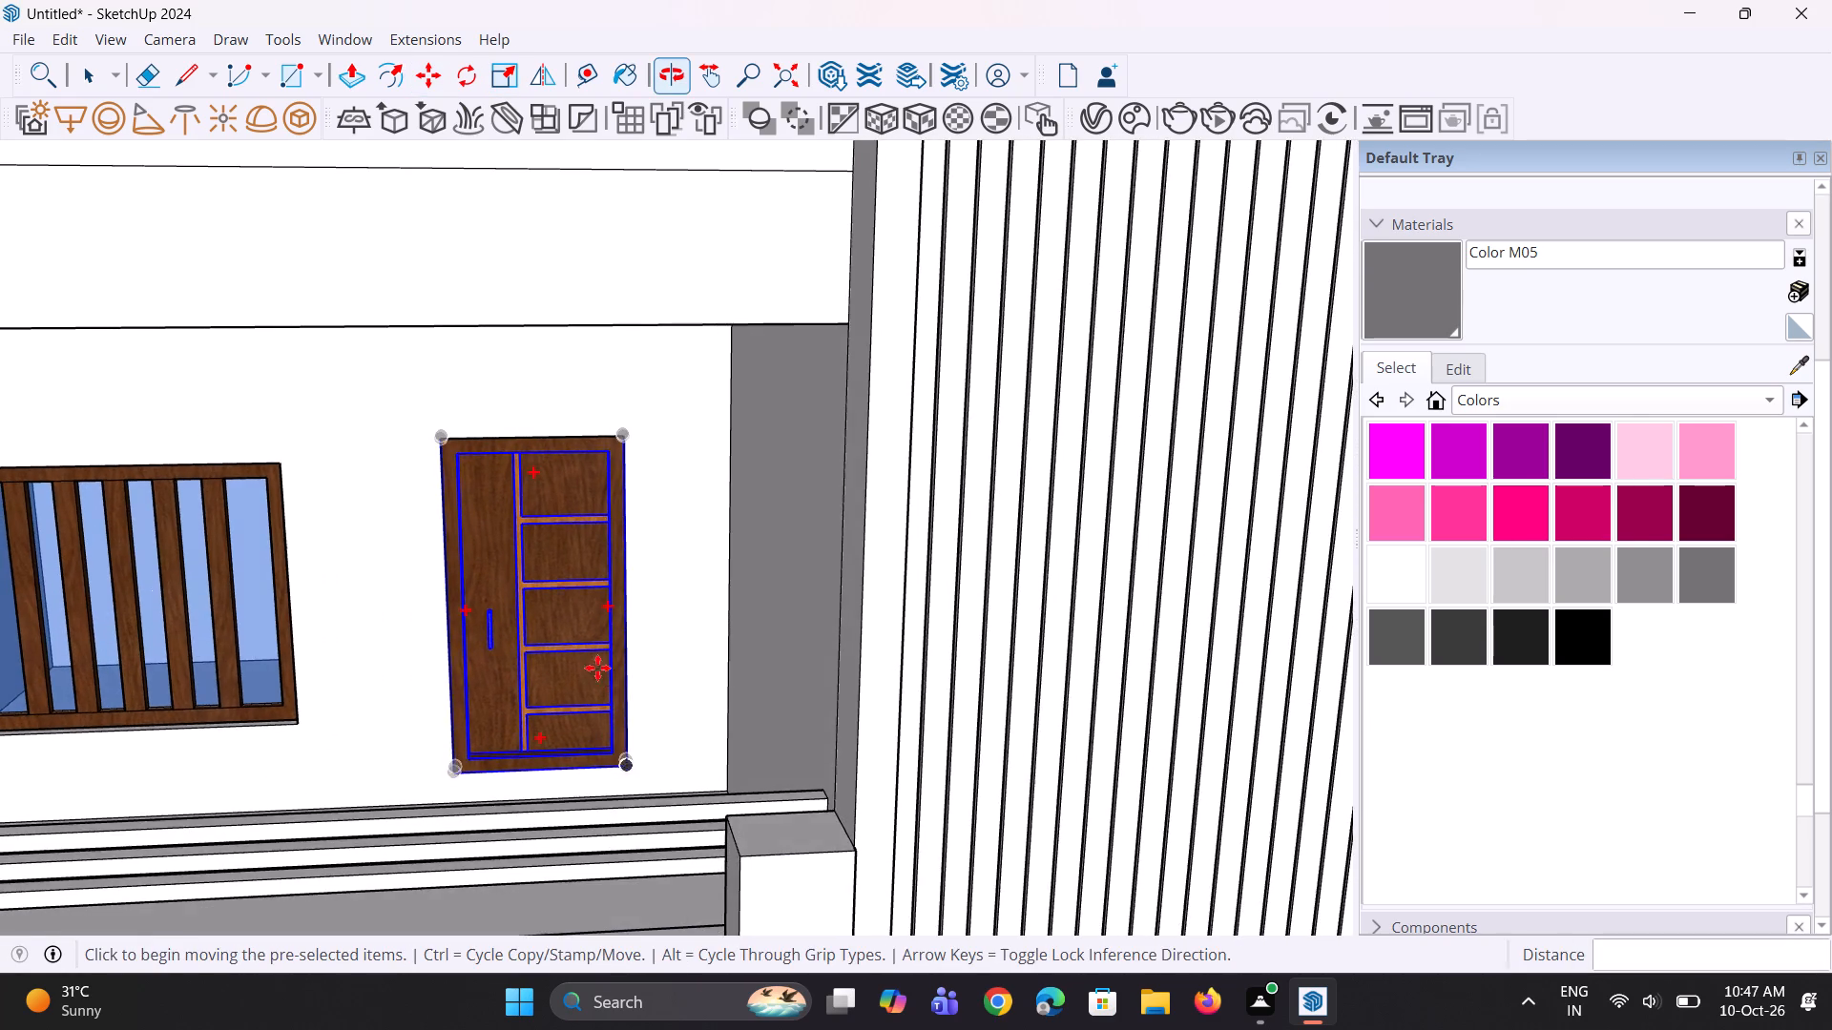
scroll(584, 641, "down", 10)
key("space")
Copy the fitted door from its top corner to the matching top corner of the middle floor's recessed opening.
key("m")
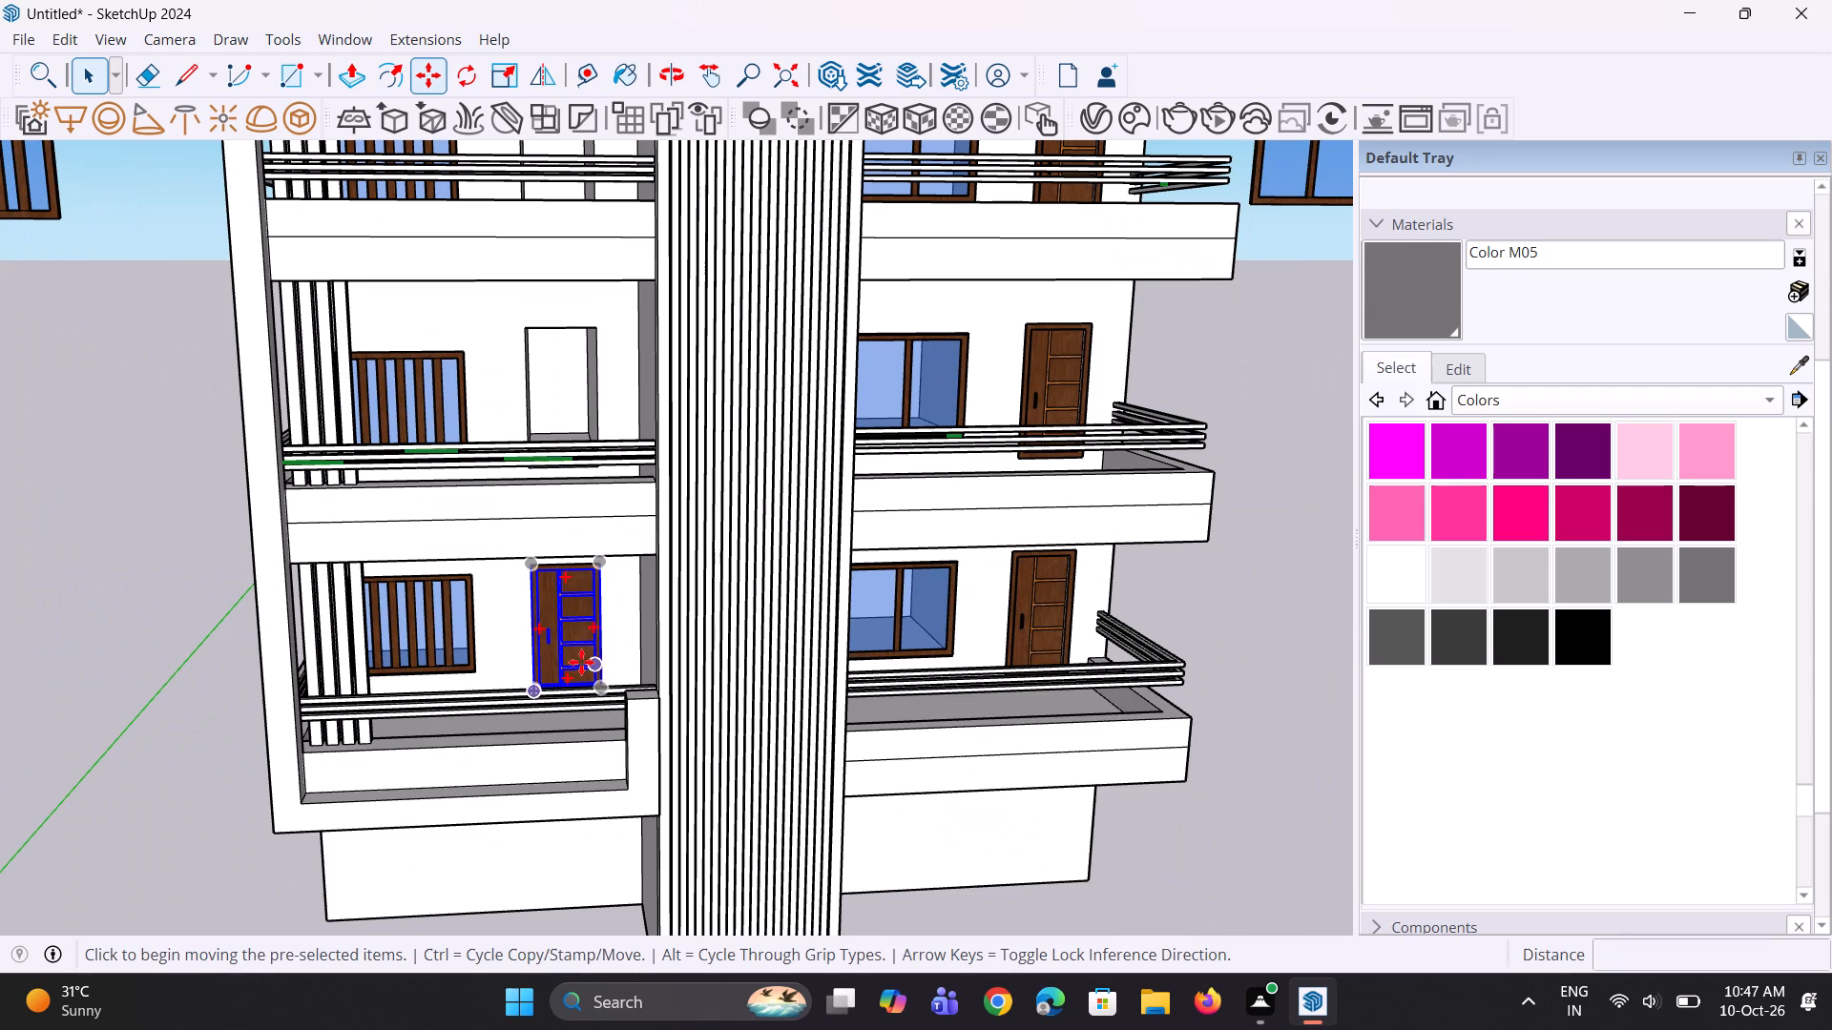
left_click(609, 566)
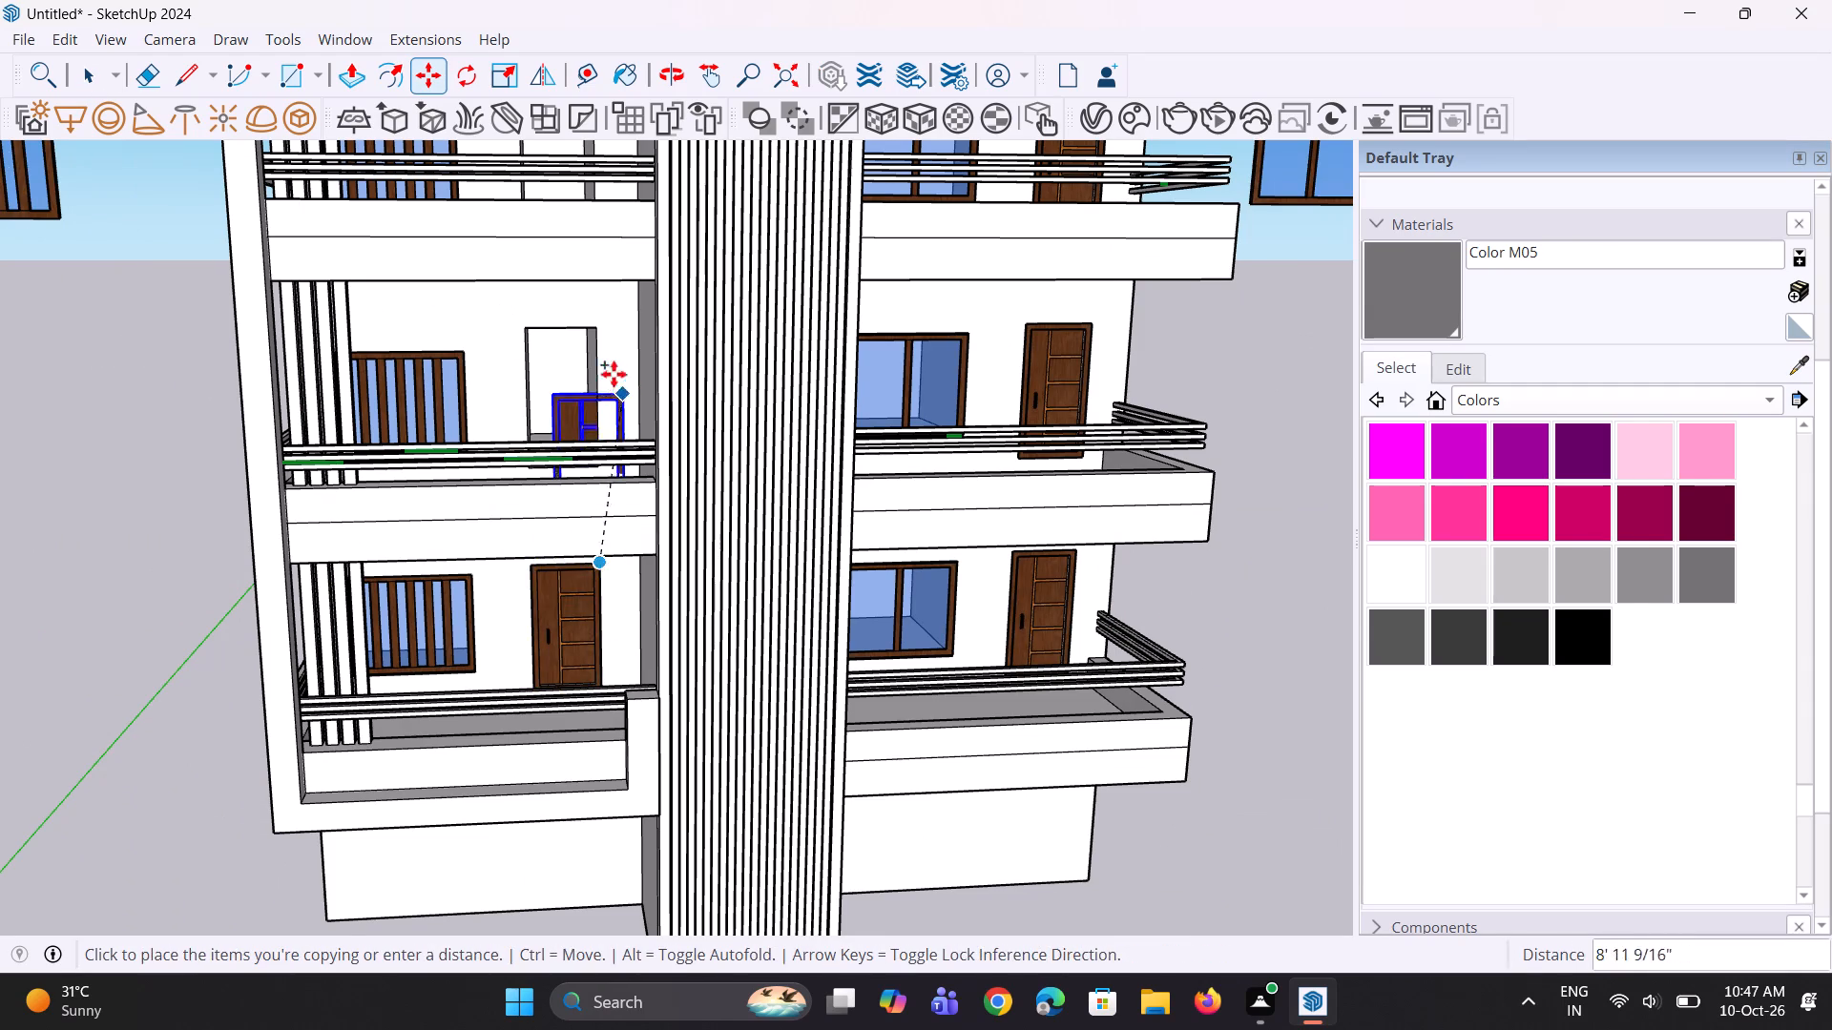
middle_click_drag(599, 378, 569, 577)
scroll(568, 448, "up", 9)
middle_click_drag(592, 424, 597, 395)
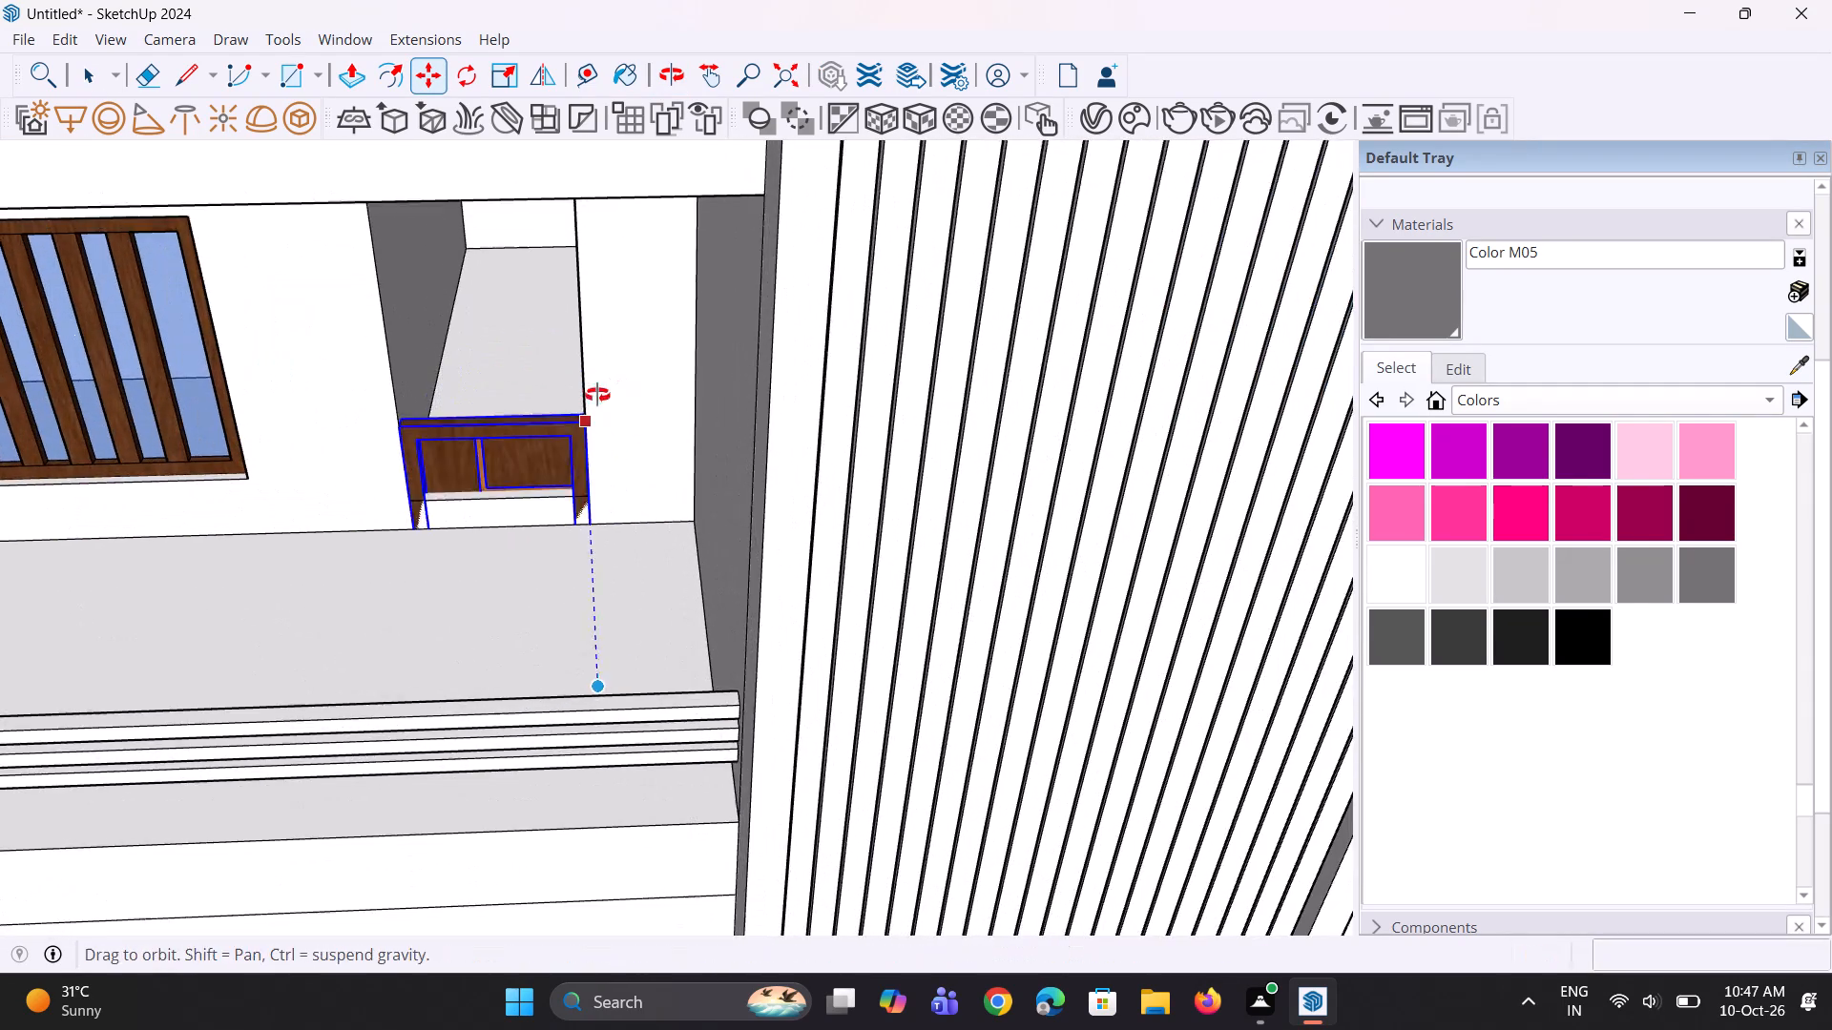
middle_click_drag(597, 395, 616, 296)
scroll(614, 265, "up", 1)
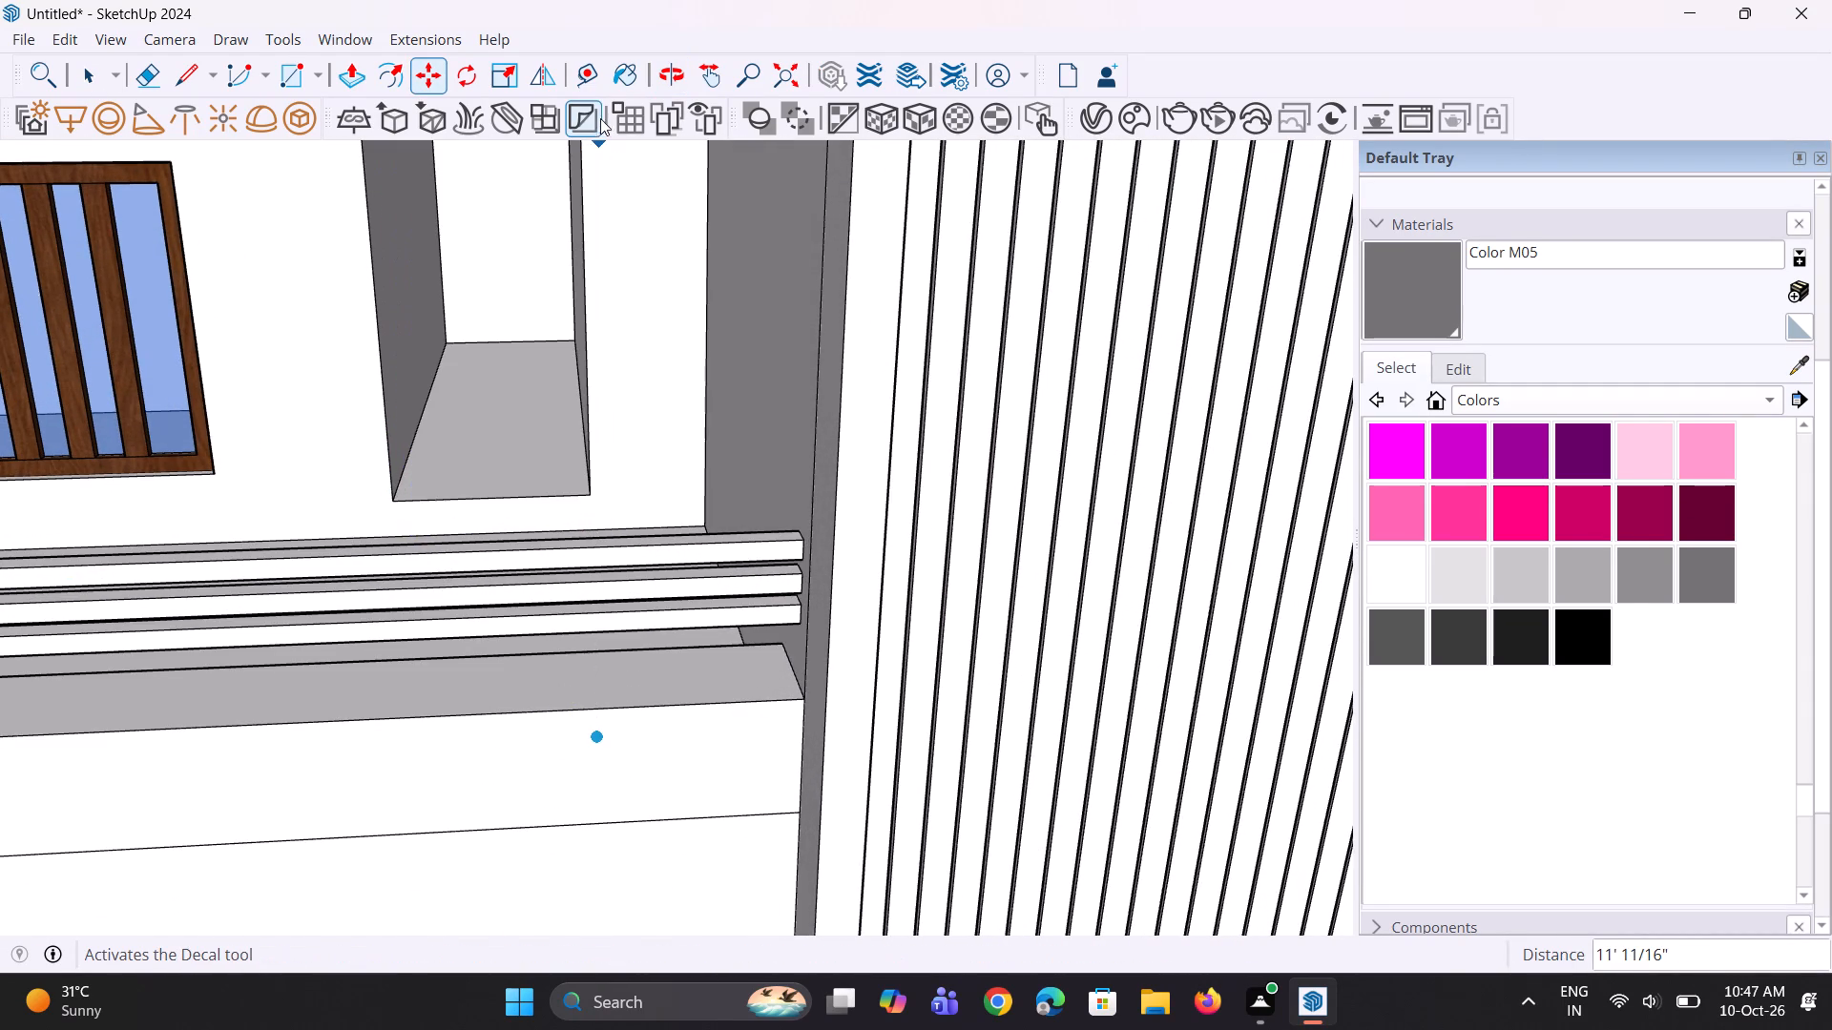
scroll(558, 387, "down", 8)
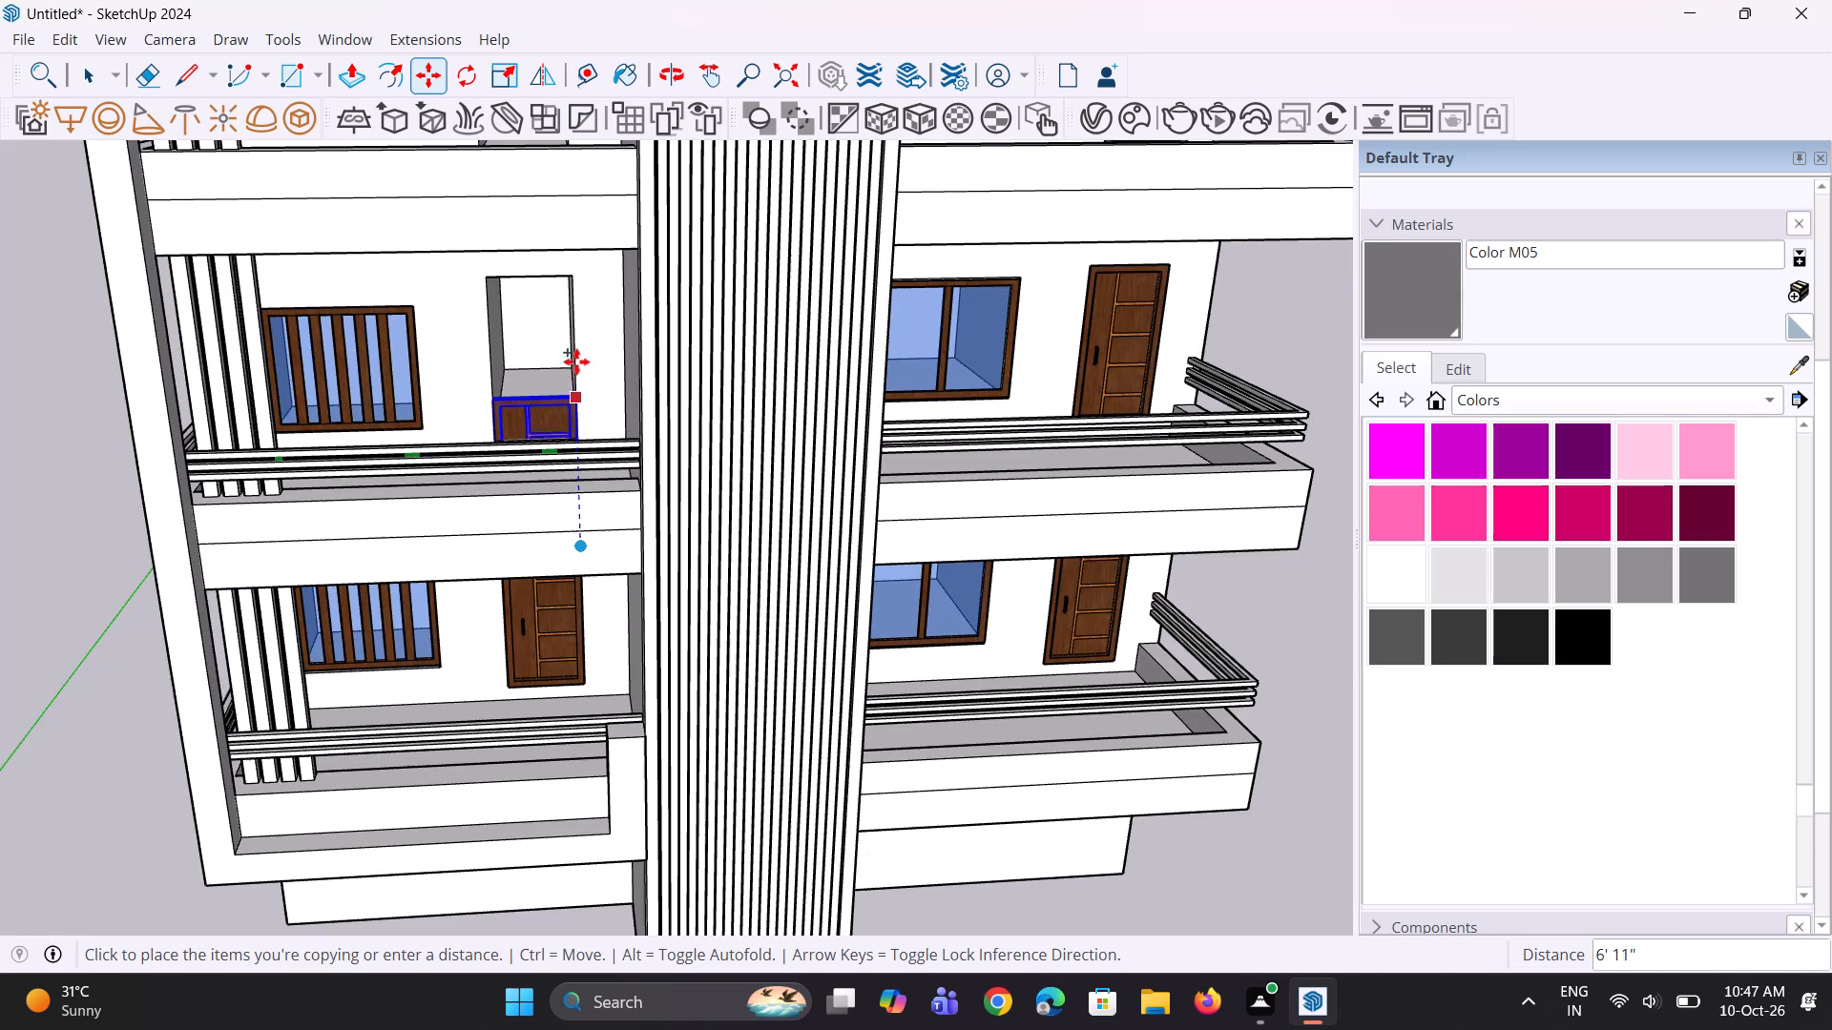
left_click(563, 279)
middle_click_drag(570, 369, 570, 466)
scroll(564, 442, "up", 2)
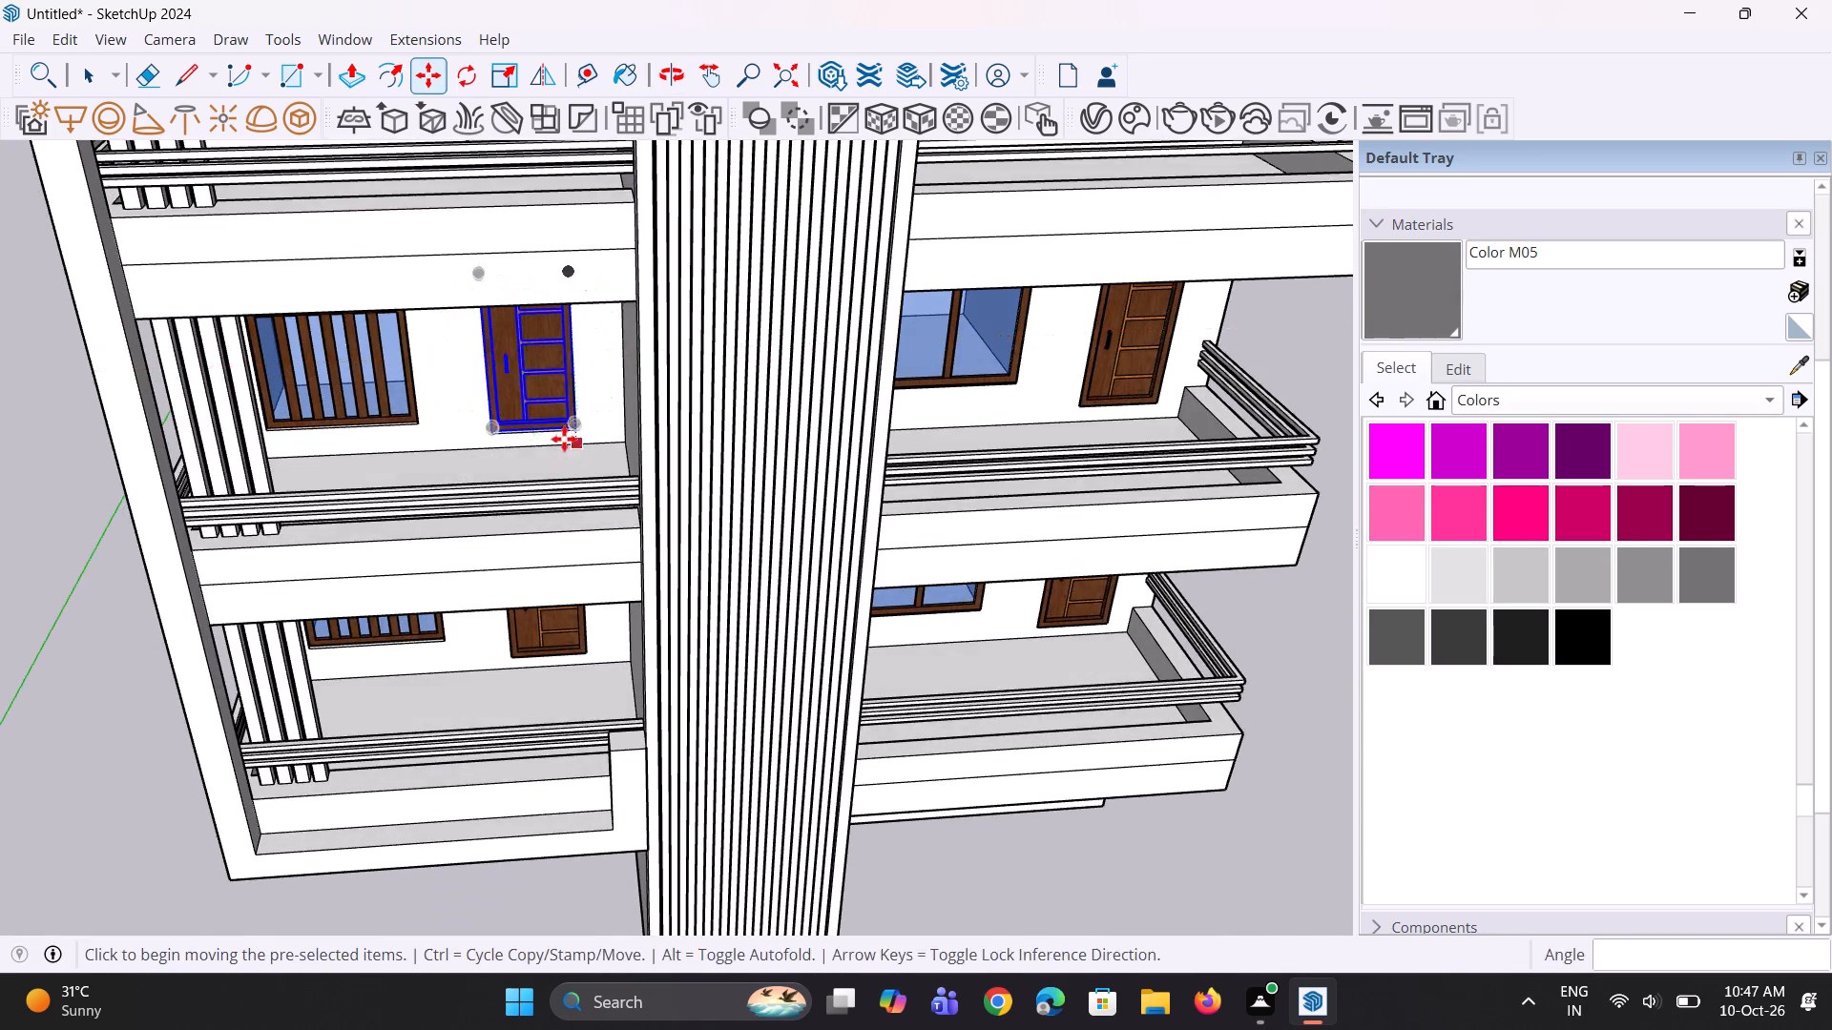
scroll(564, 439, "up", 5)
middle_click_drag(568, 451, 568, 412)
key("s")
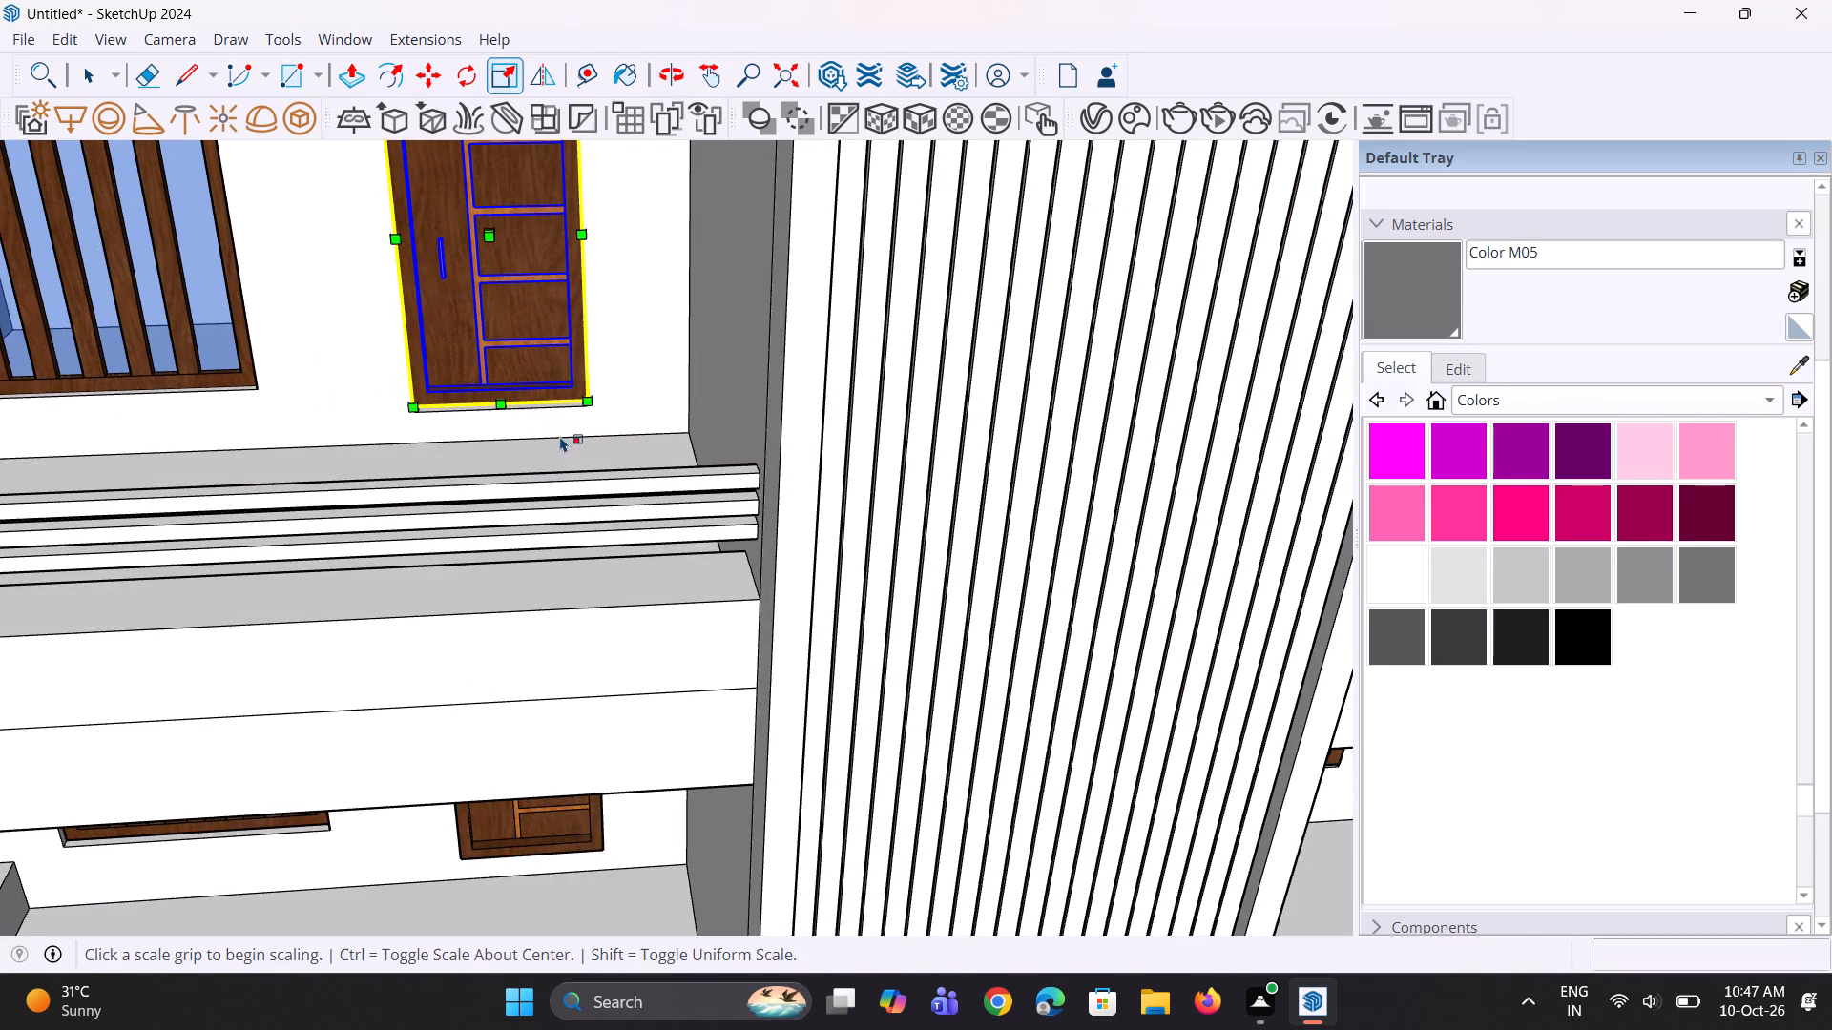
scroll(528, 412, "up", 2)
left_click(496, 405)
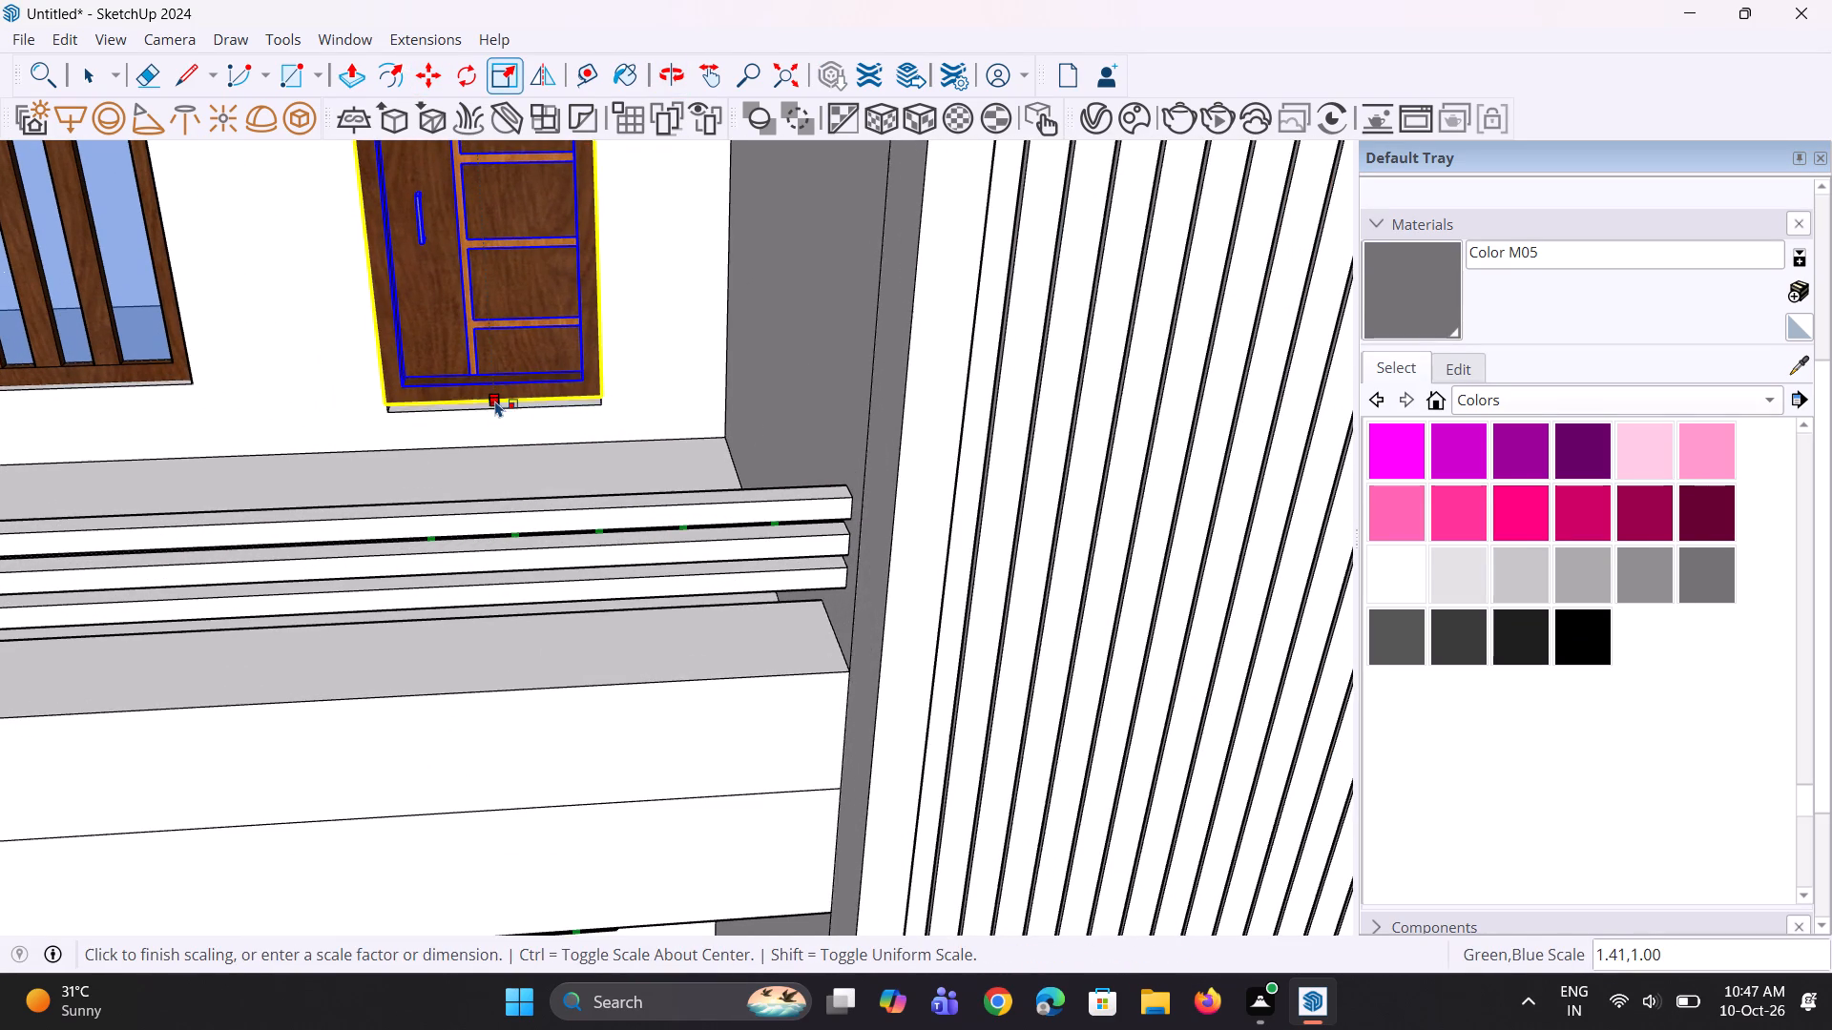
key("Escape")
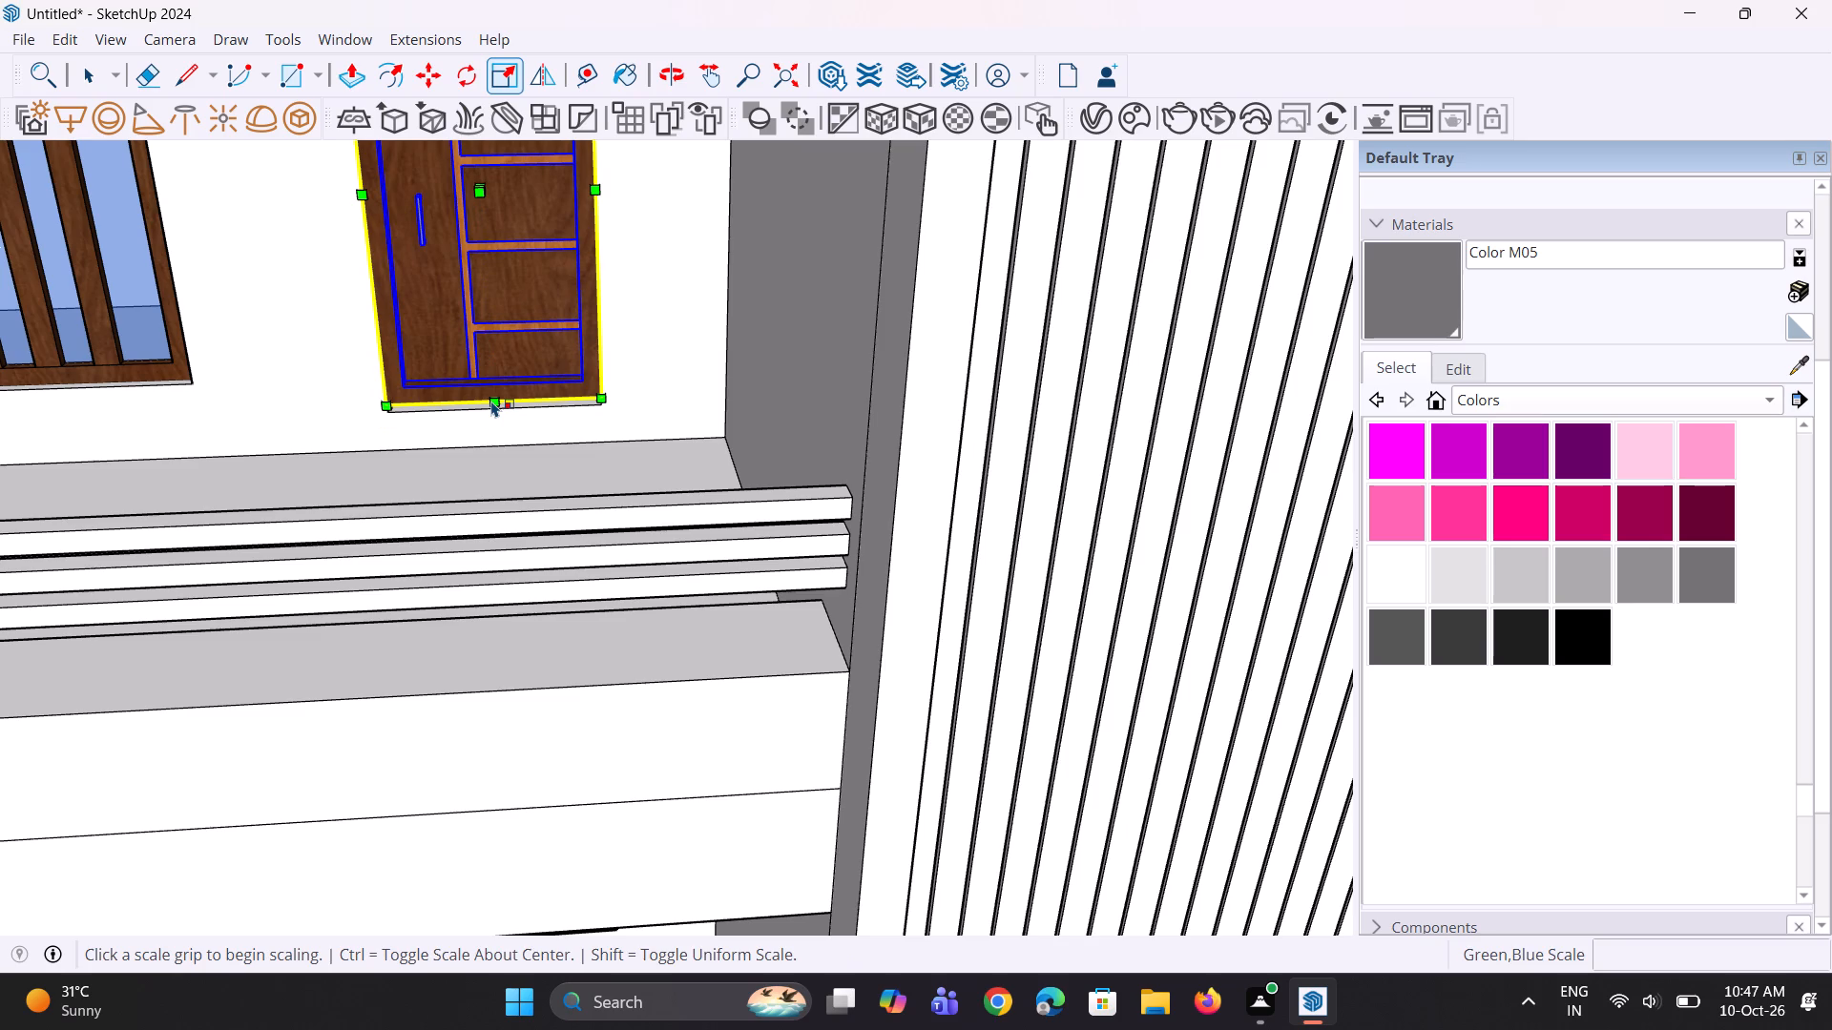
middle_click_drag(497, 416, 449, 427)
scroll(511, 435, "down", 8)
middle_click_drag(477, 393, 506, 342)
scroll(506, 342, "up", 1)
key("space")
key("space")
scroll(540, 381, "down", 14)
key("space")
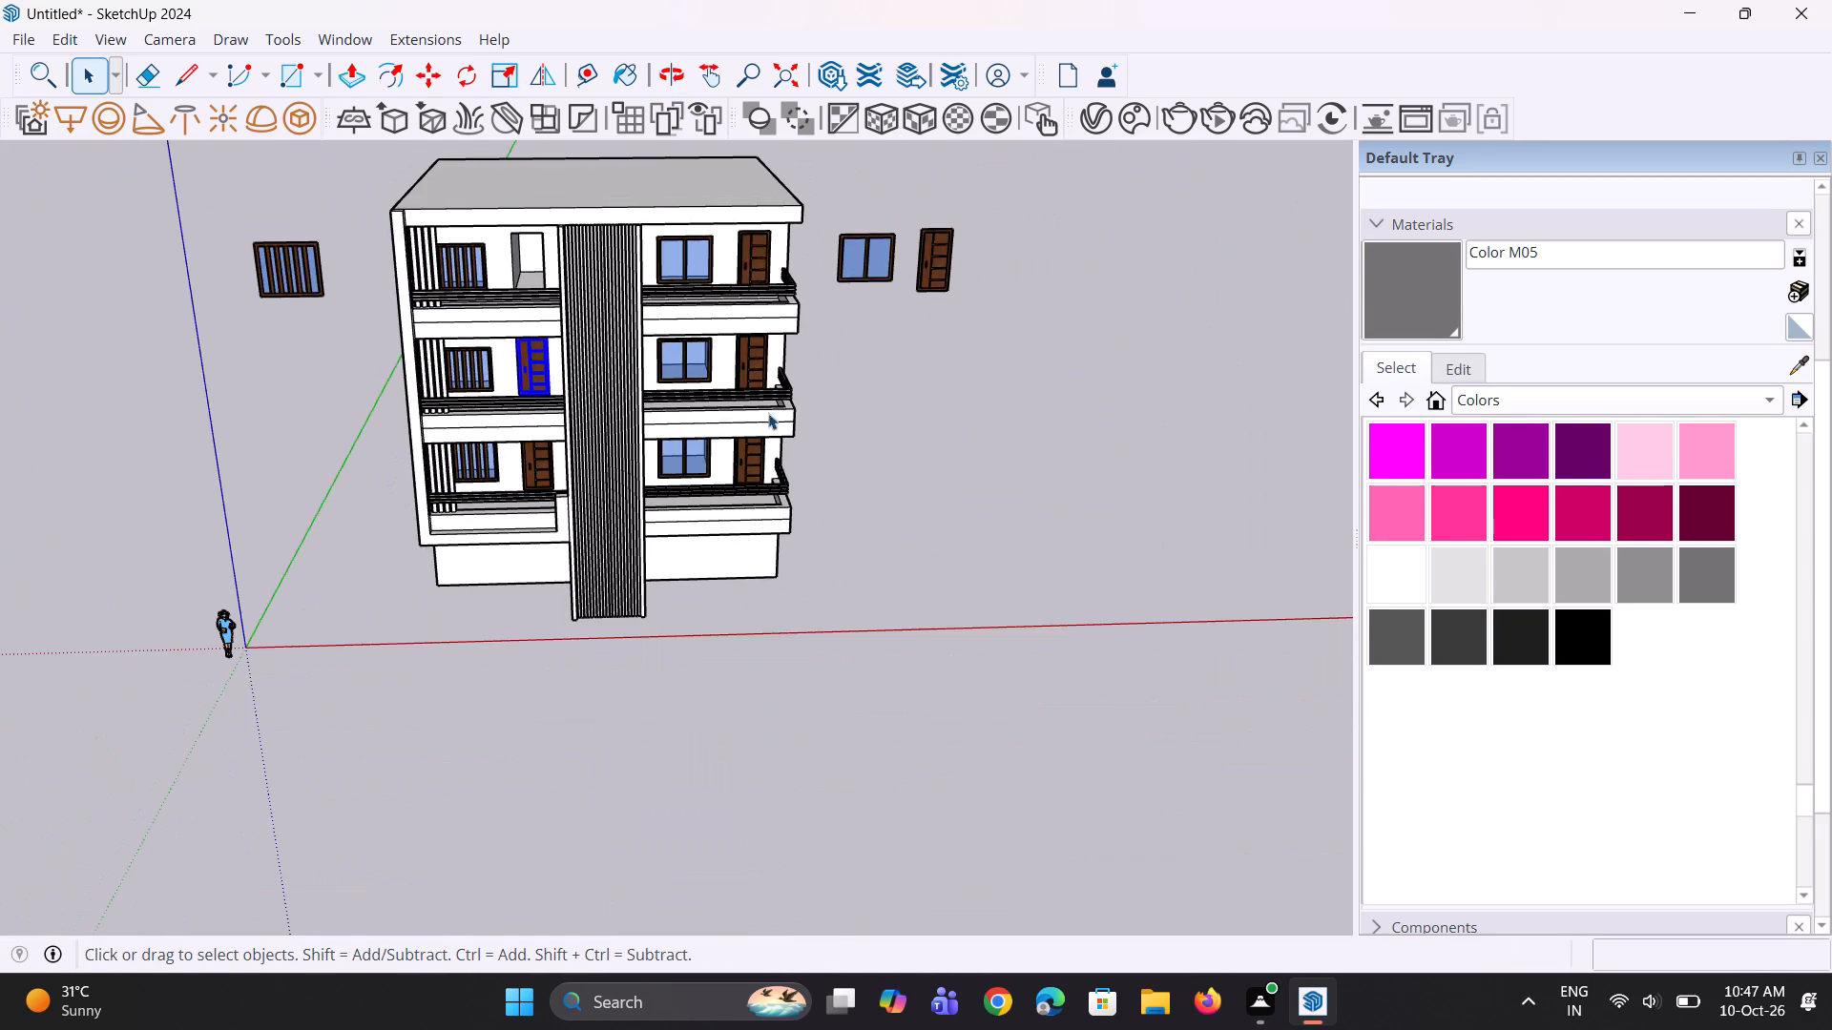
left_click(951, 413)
Copy the middle floor's door beside the barred window about 11' 9" up to the top floor opening's matching top corner.
scroll(531, 337, "up", 6)
left_click(533, 365)
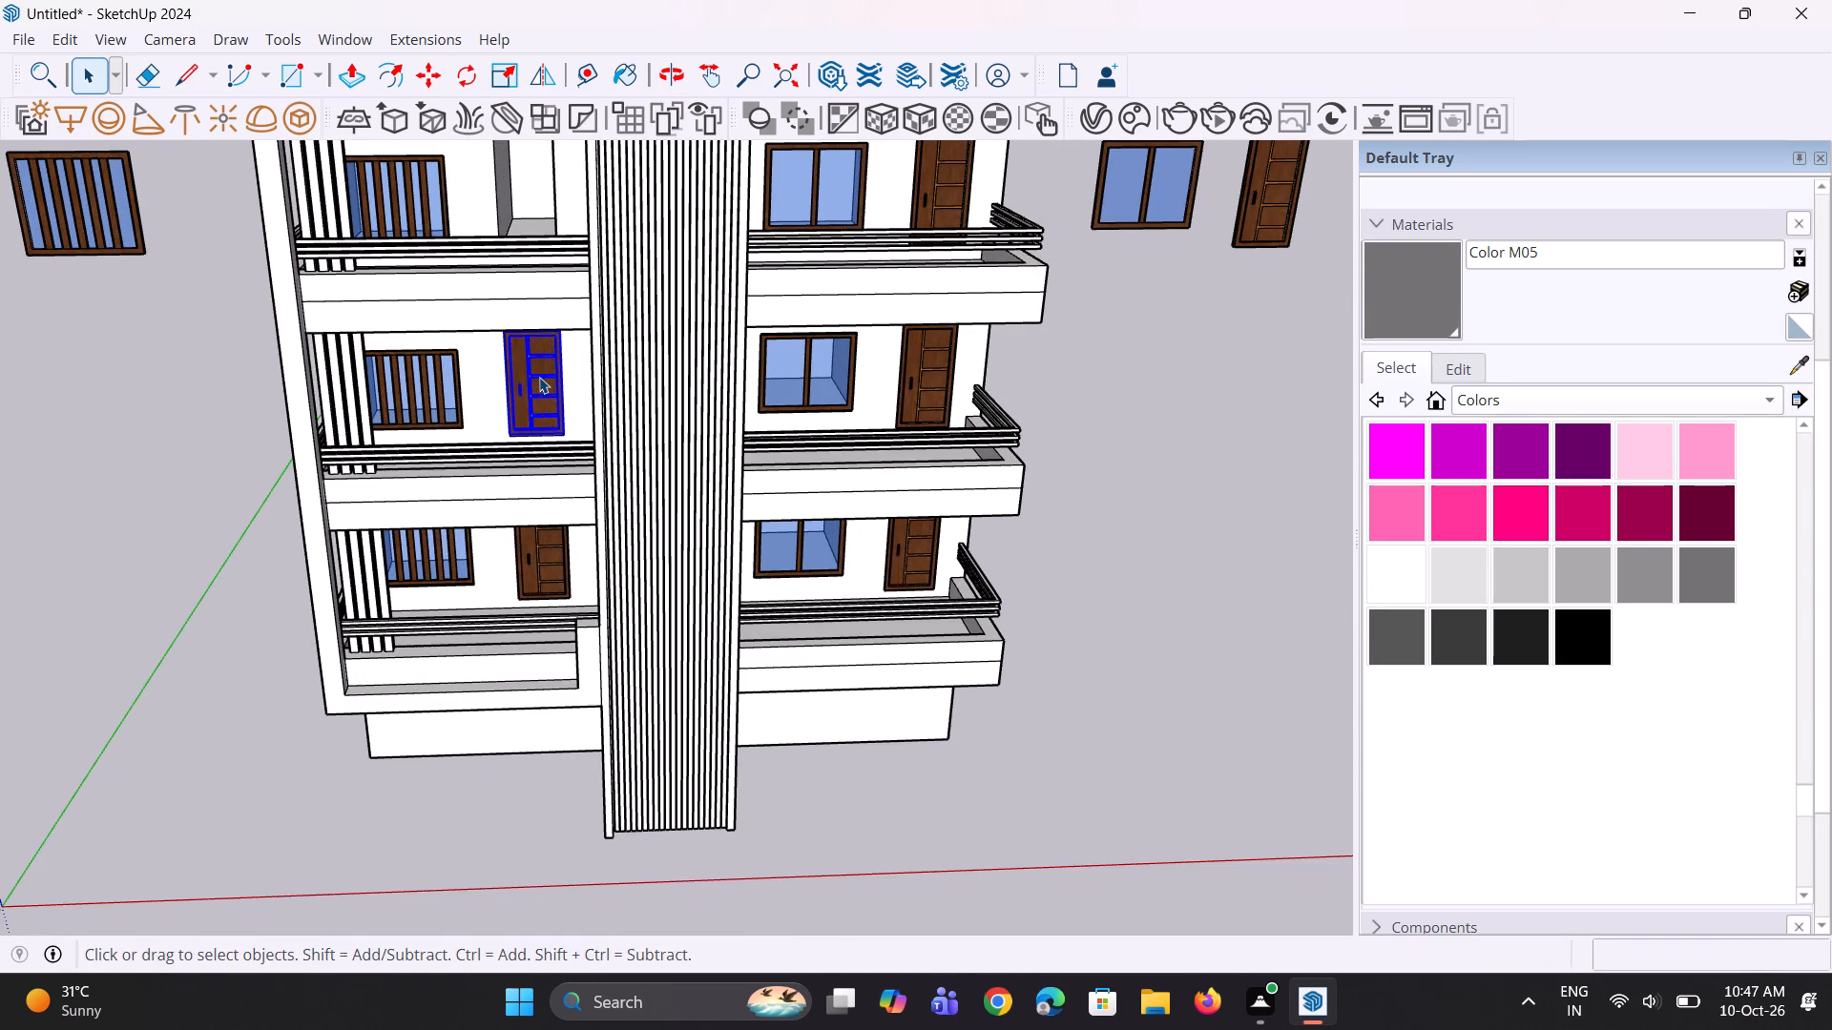
key("m")
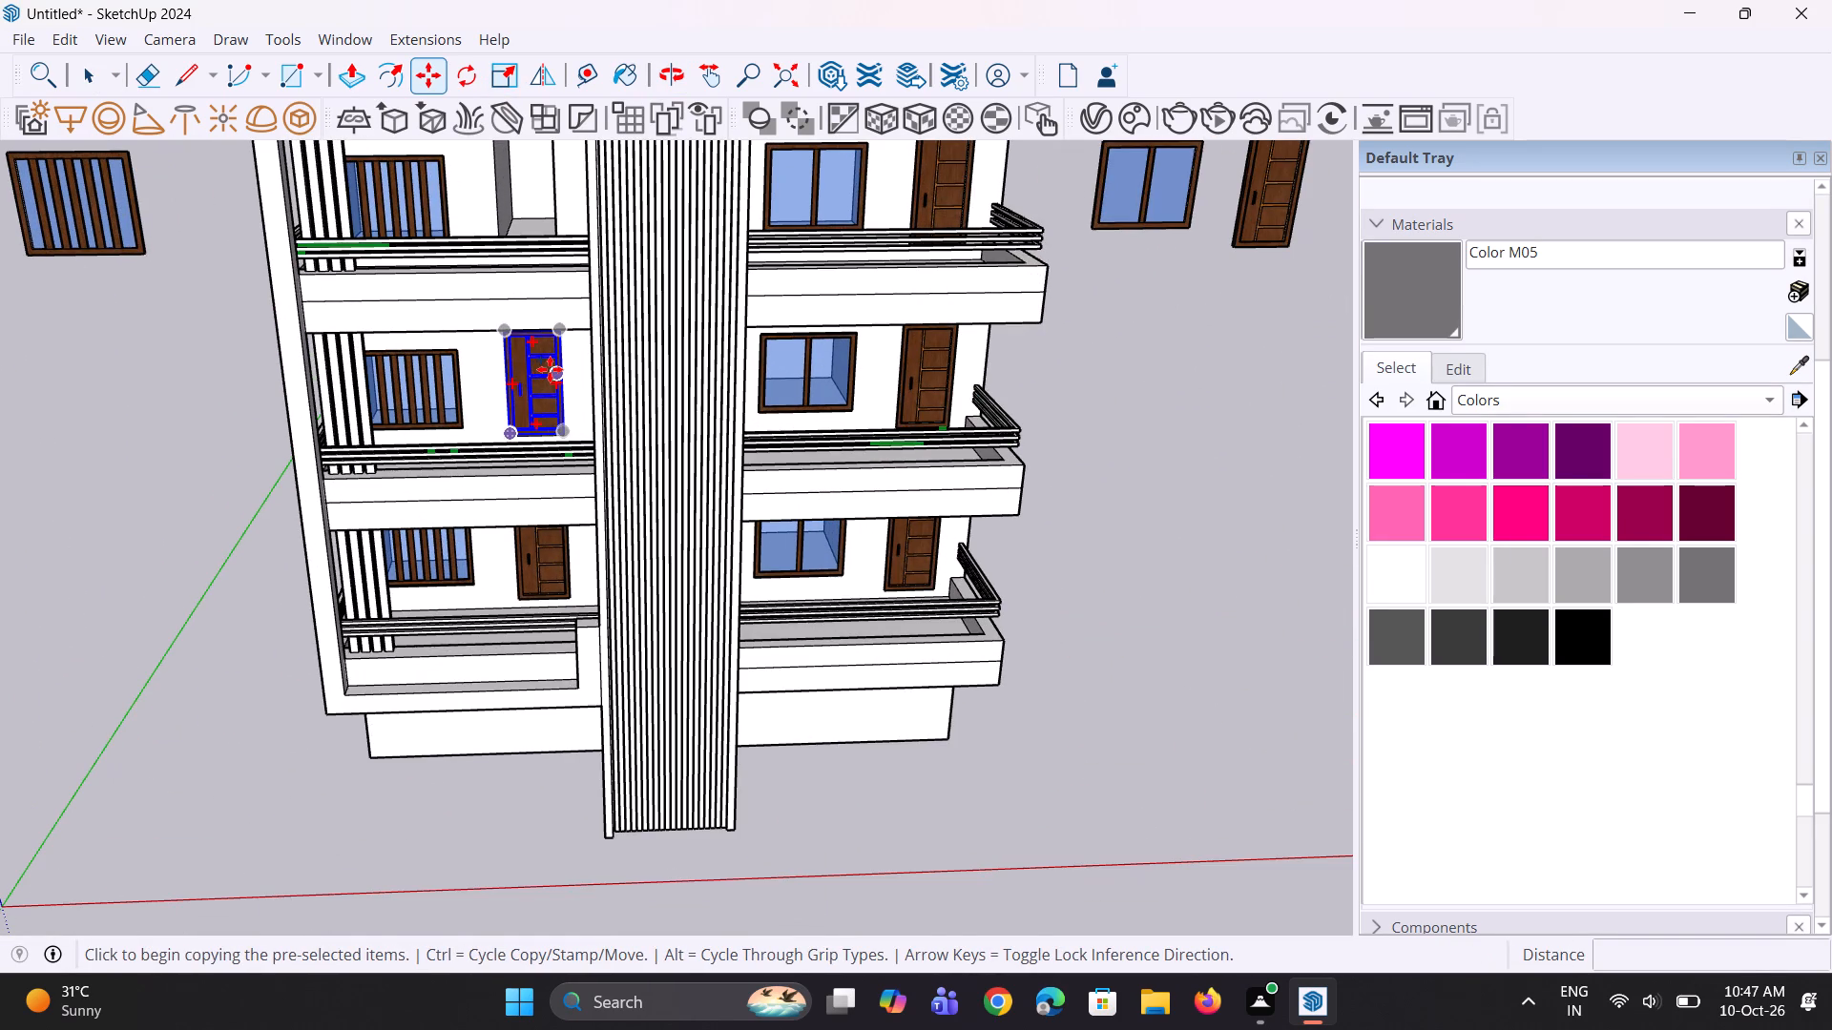
scroll(560, 404, "down", 4)
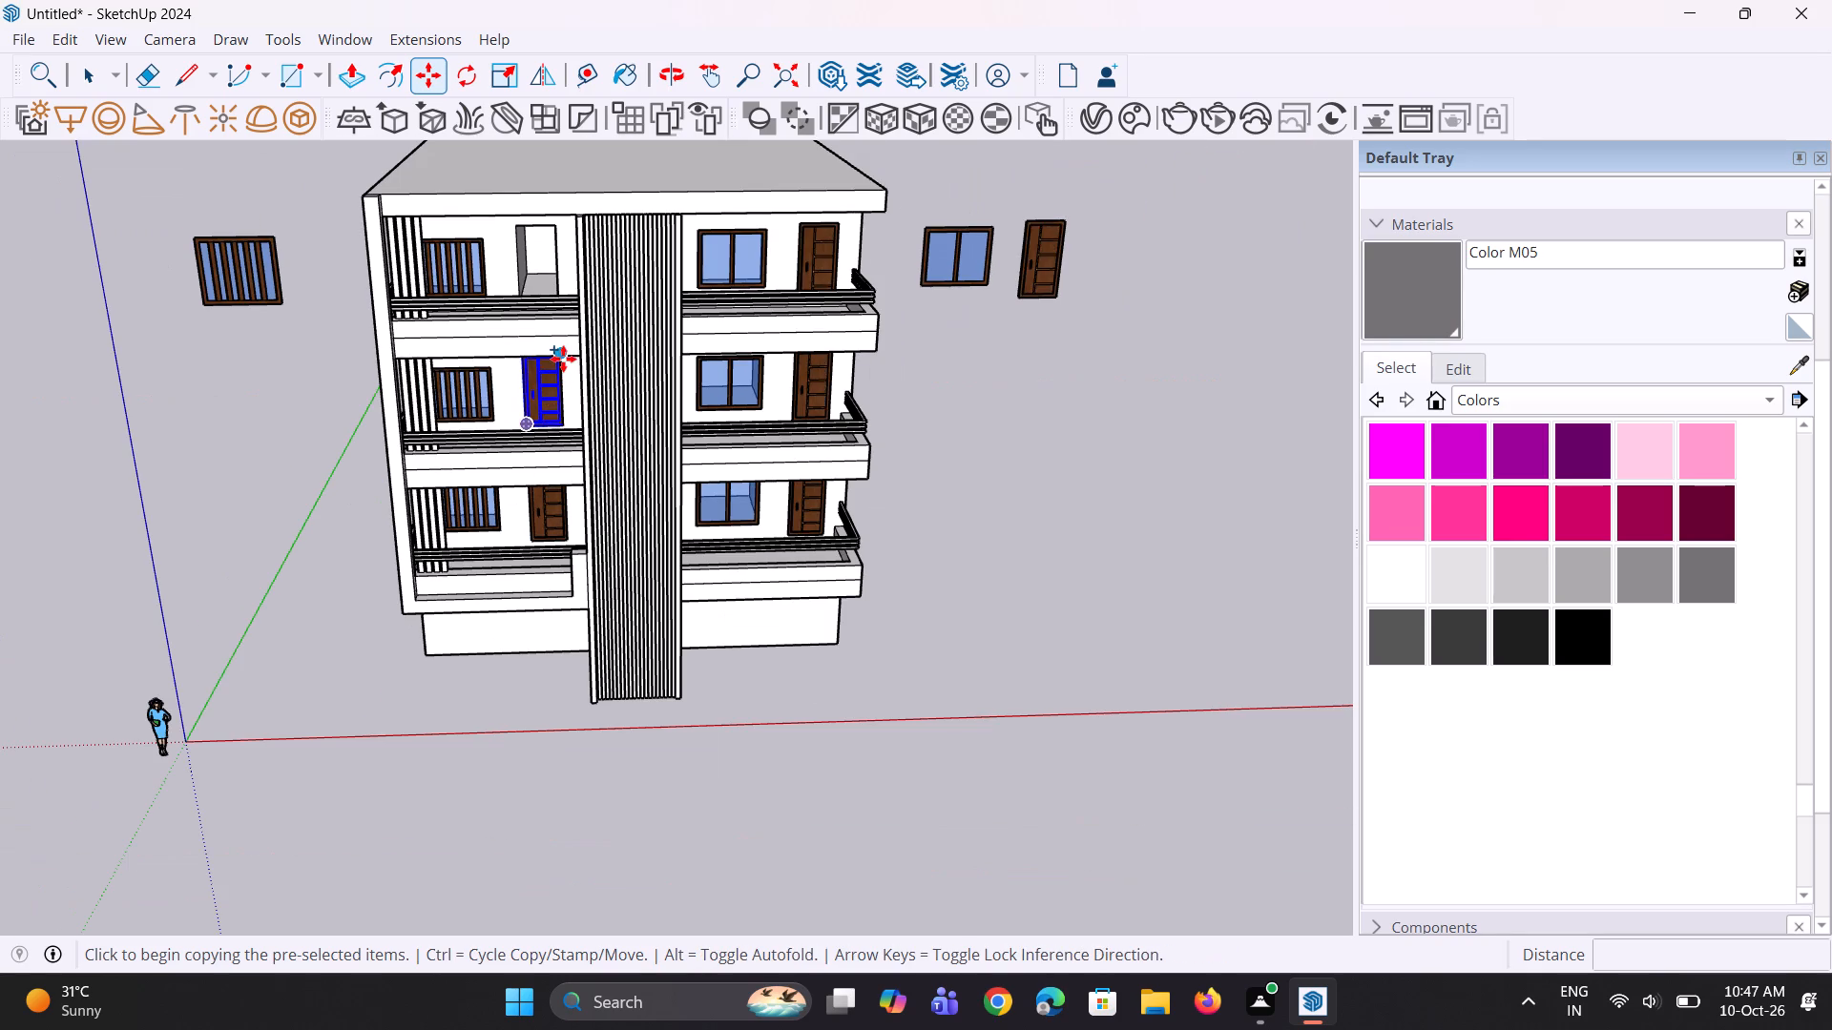
left_click(563, 359)
scroll(546, 248, "up", 8)
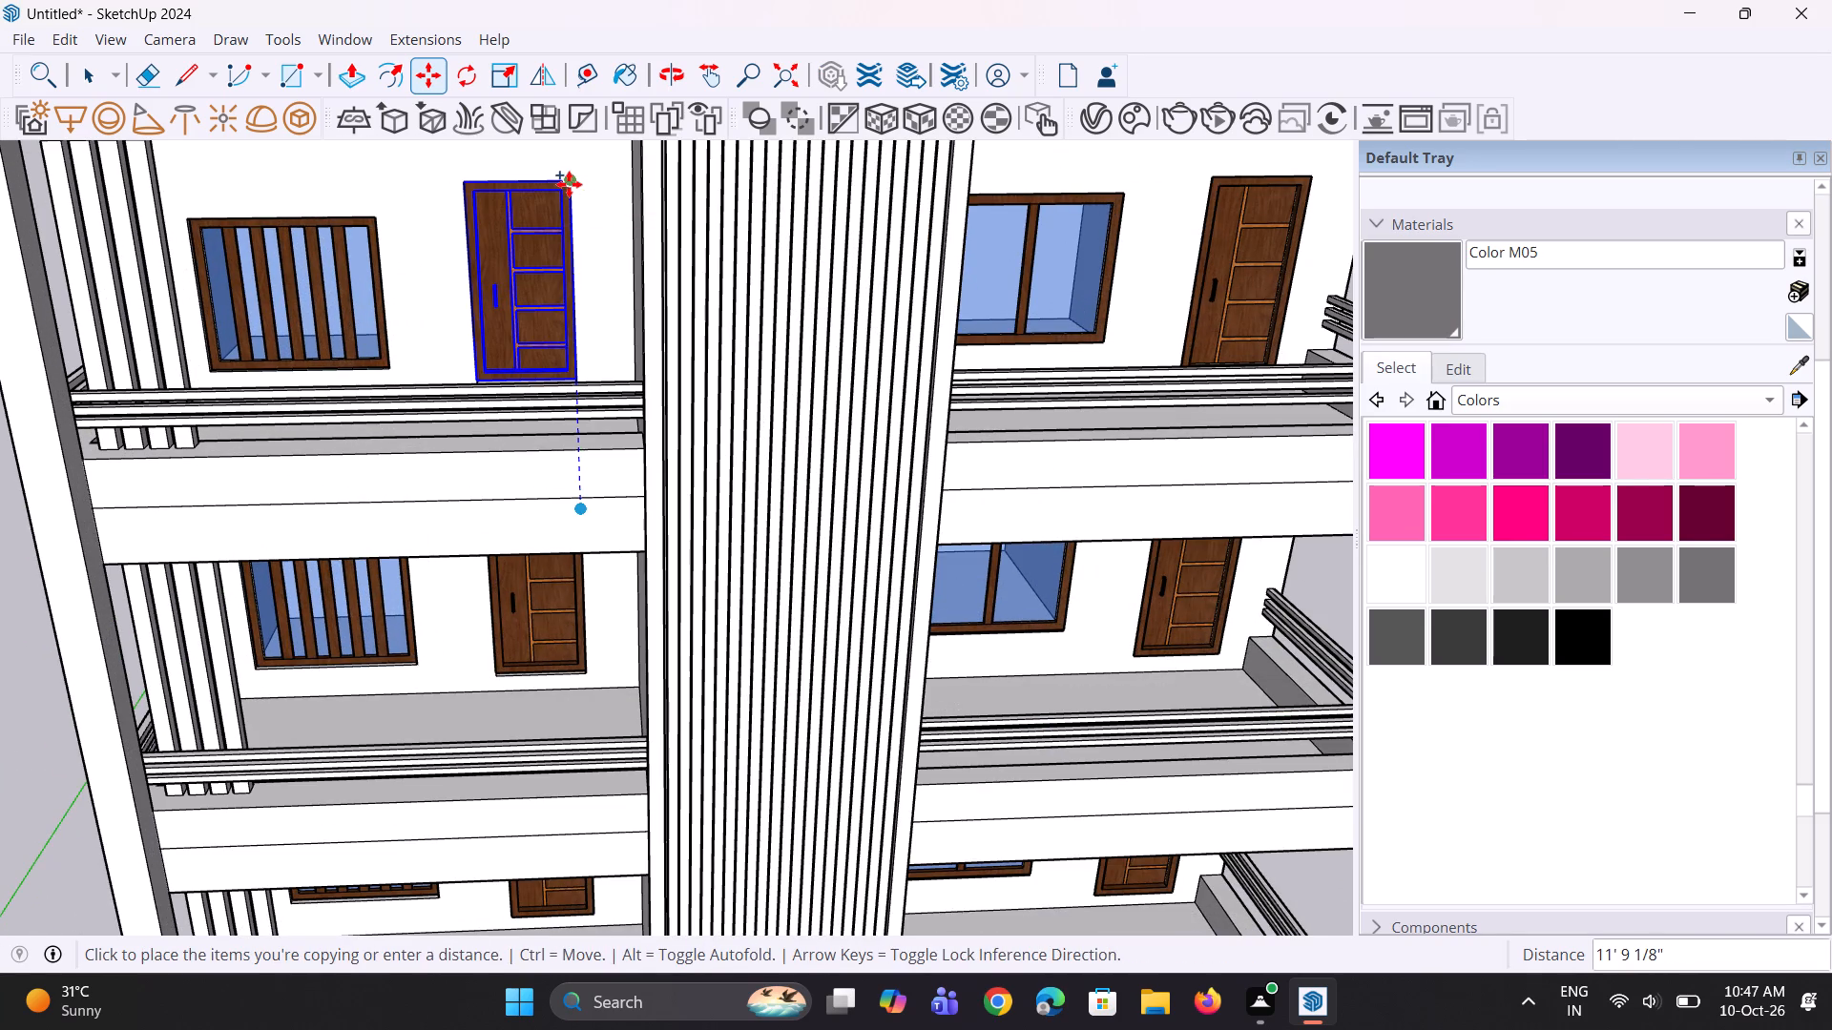
left_click(568, 184)
middle_click_drag(563, 307, 556, 378)
key("space")
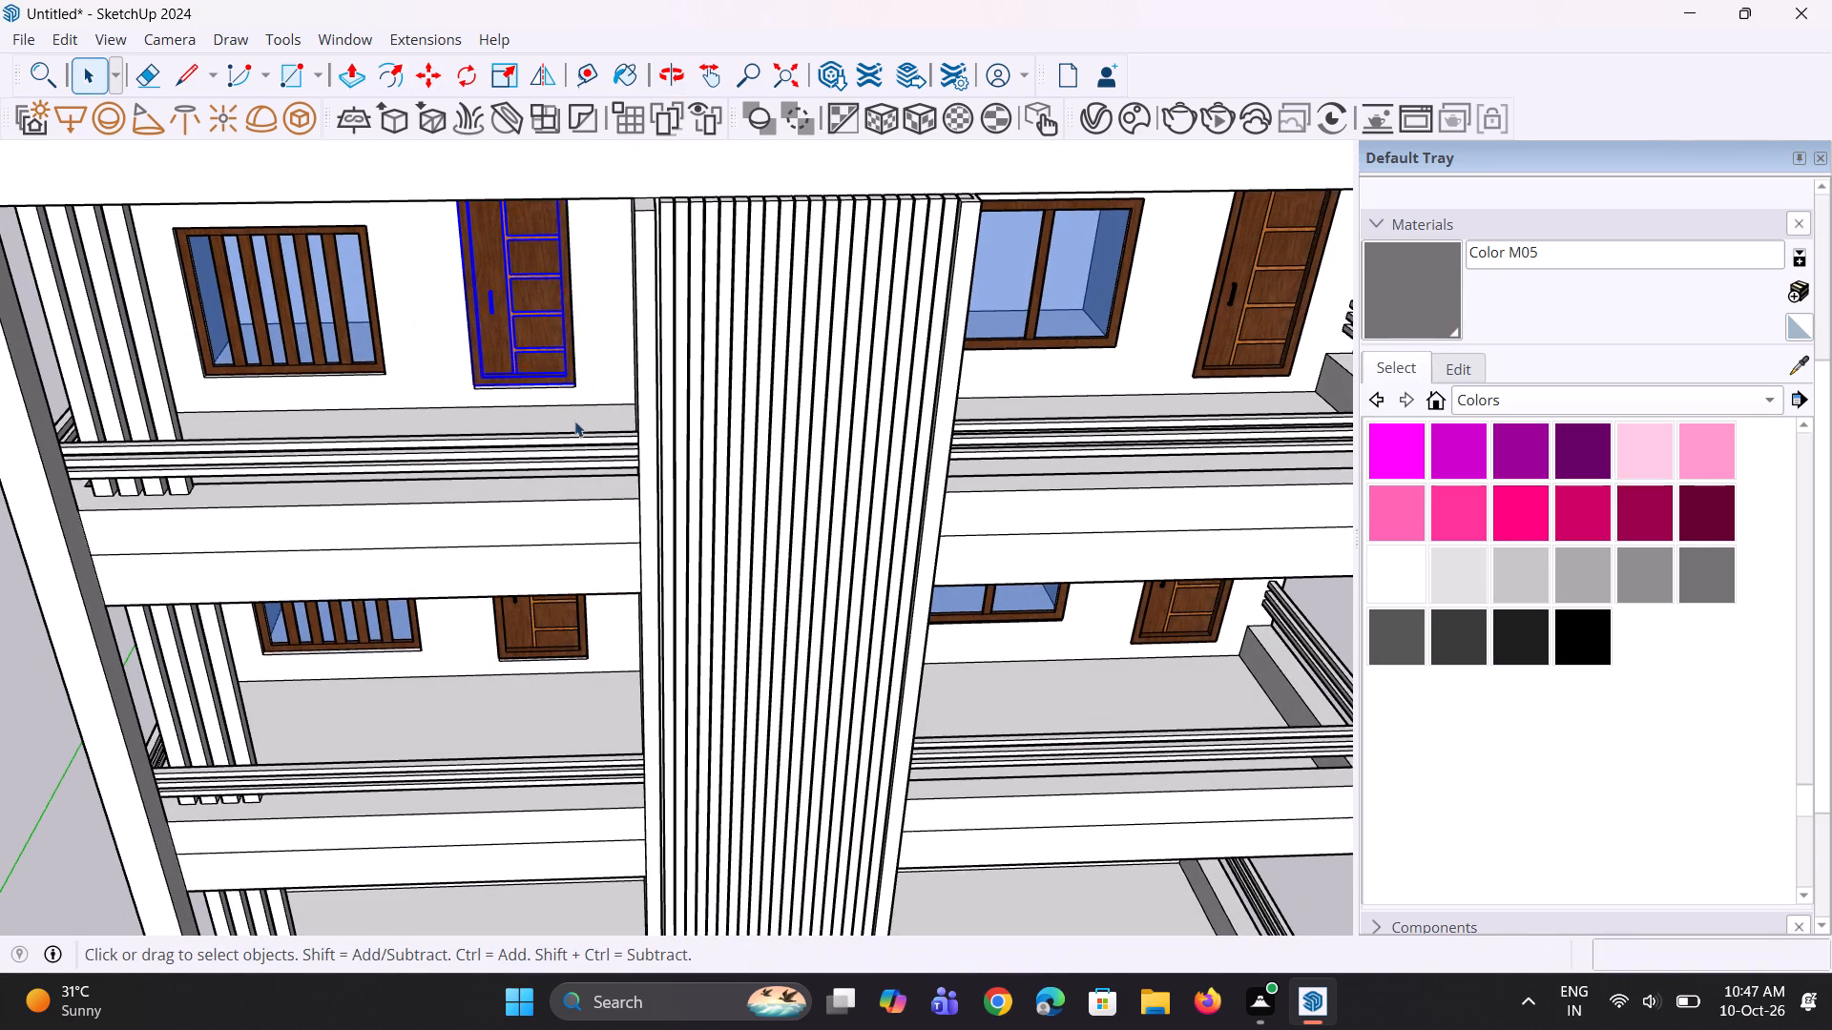
key("space")
scroll(559, 447, "down", 8)
left_click(1116, 519)
Inspect the doors and windows across all balcony floors from the front, and view the building from its side and underside.
middle_click_drag(852, 591, 822, 507)
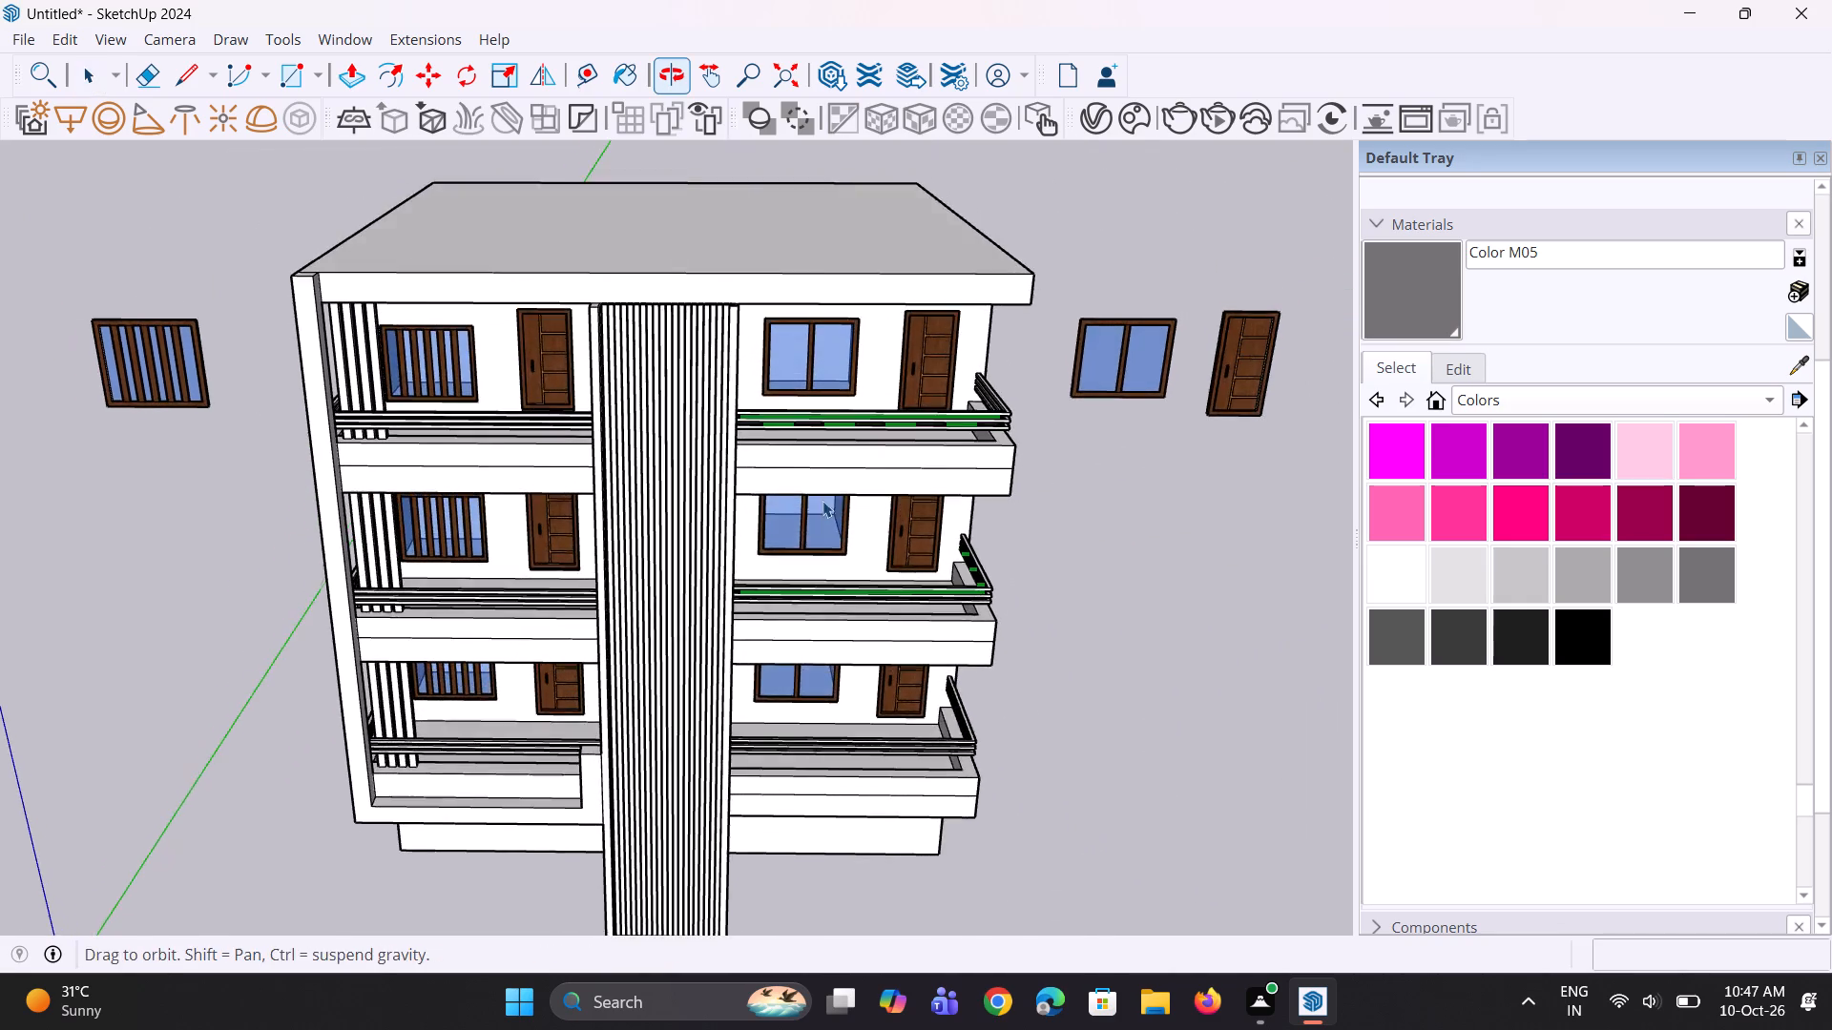
scroll(765, 468, "down", 5)
middle_click_drag(742, 505, 724, 472)
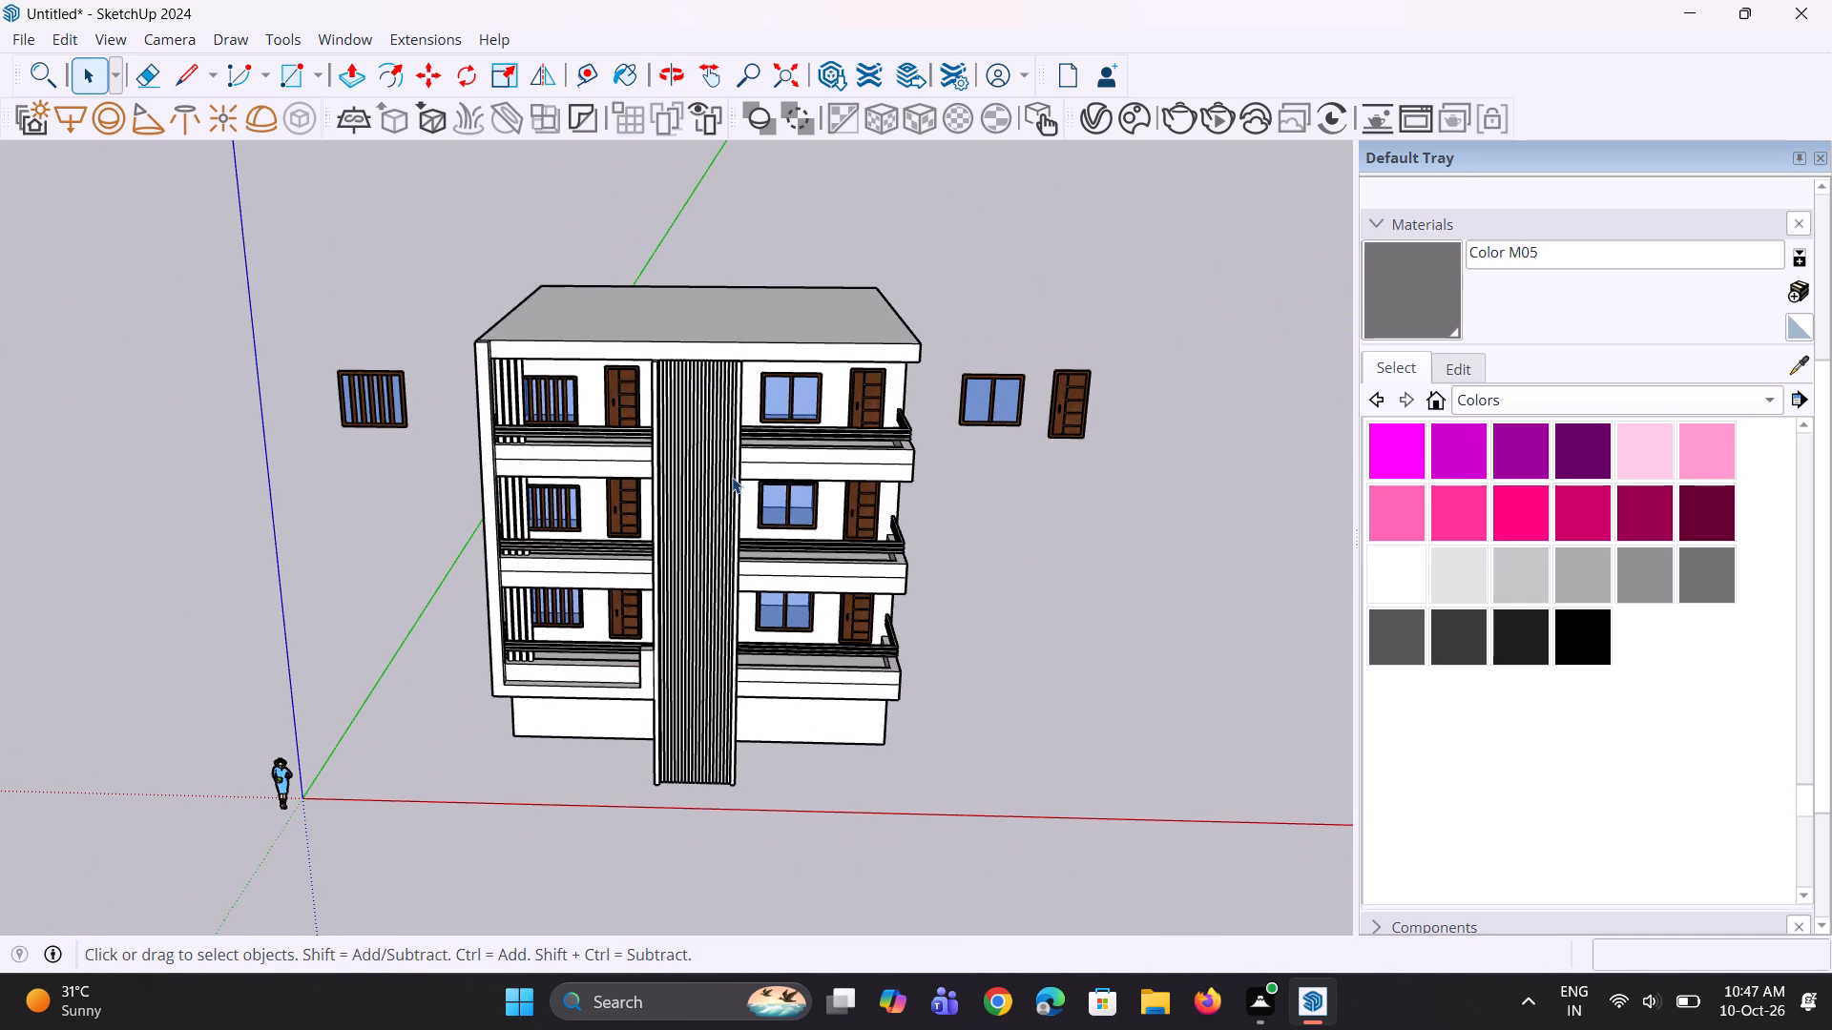
scroll(745, 924, "up", 3)
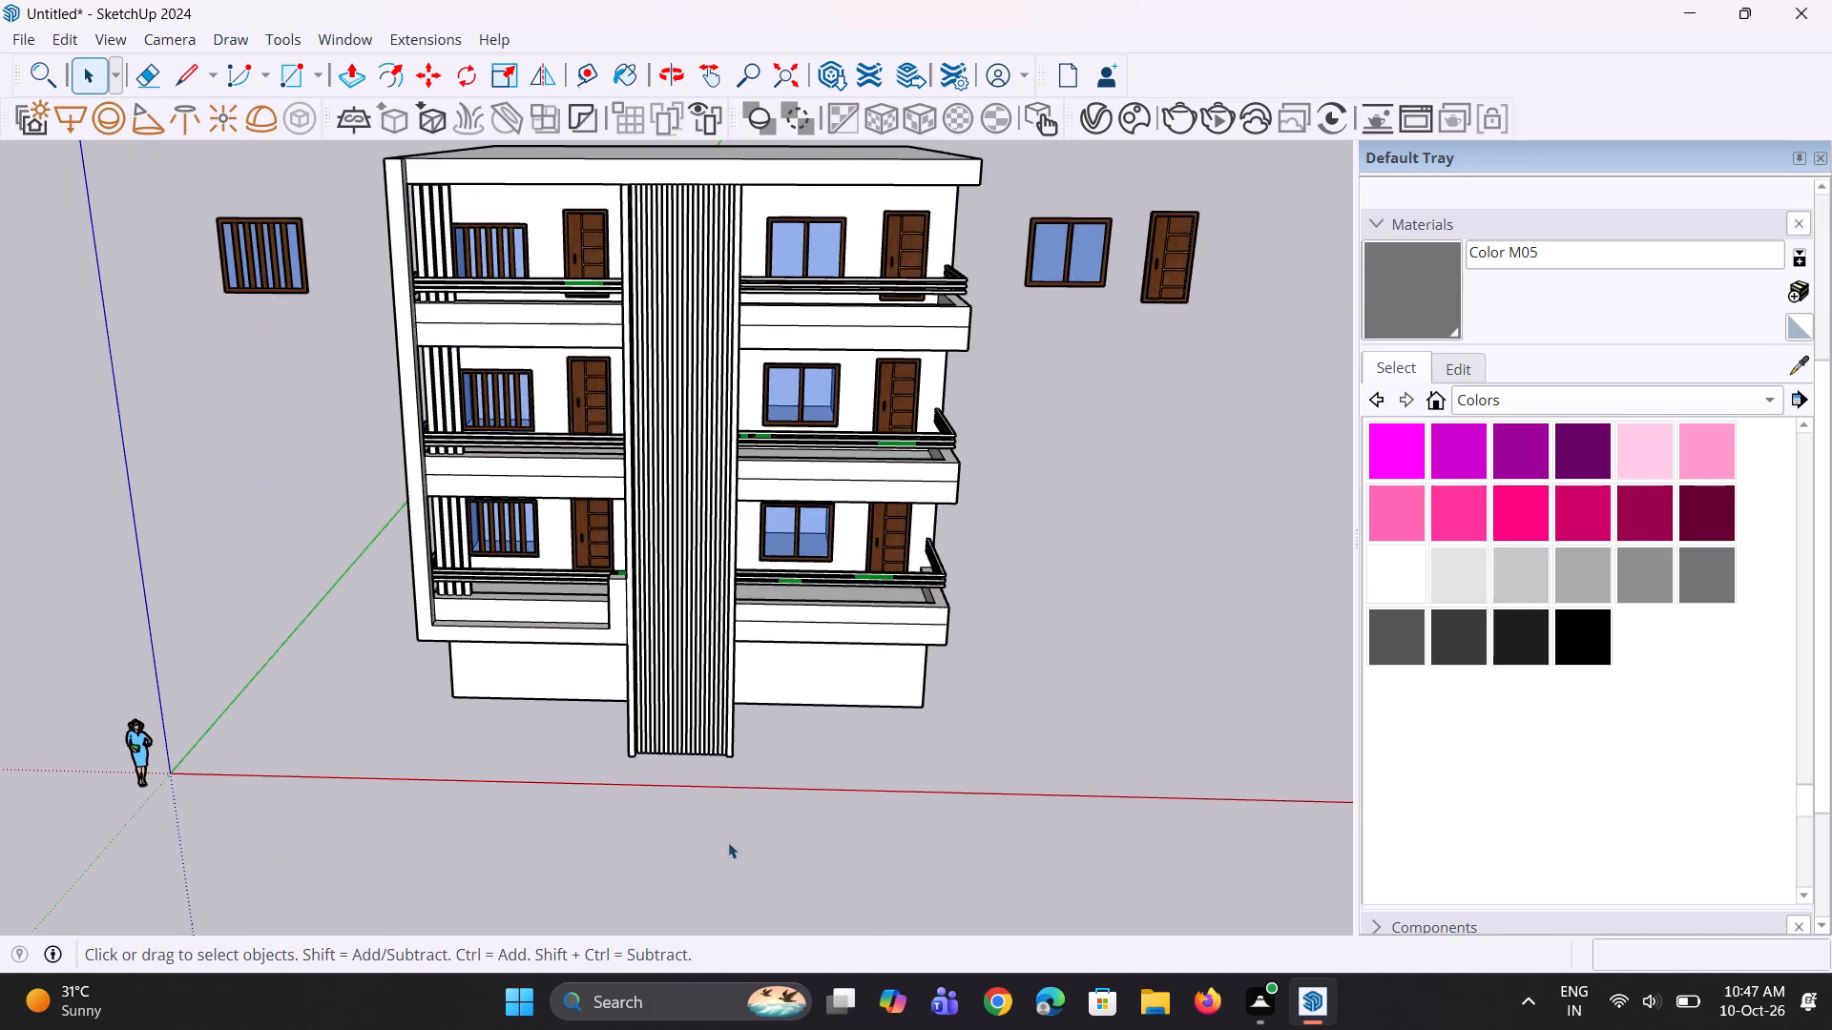
middle_click_drag(734, 839, 741, 744)
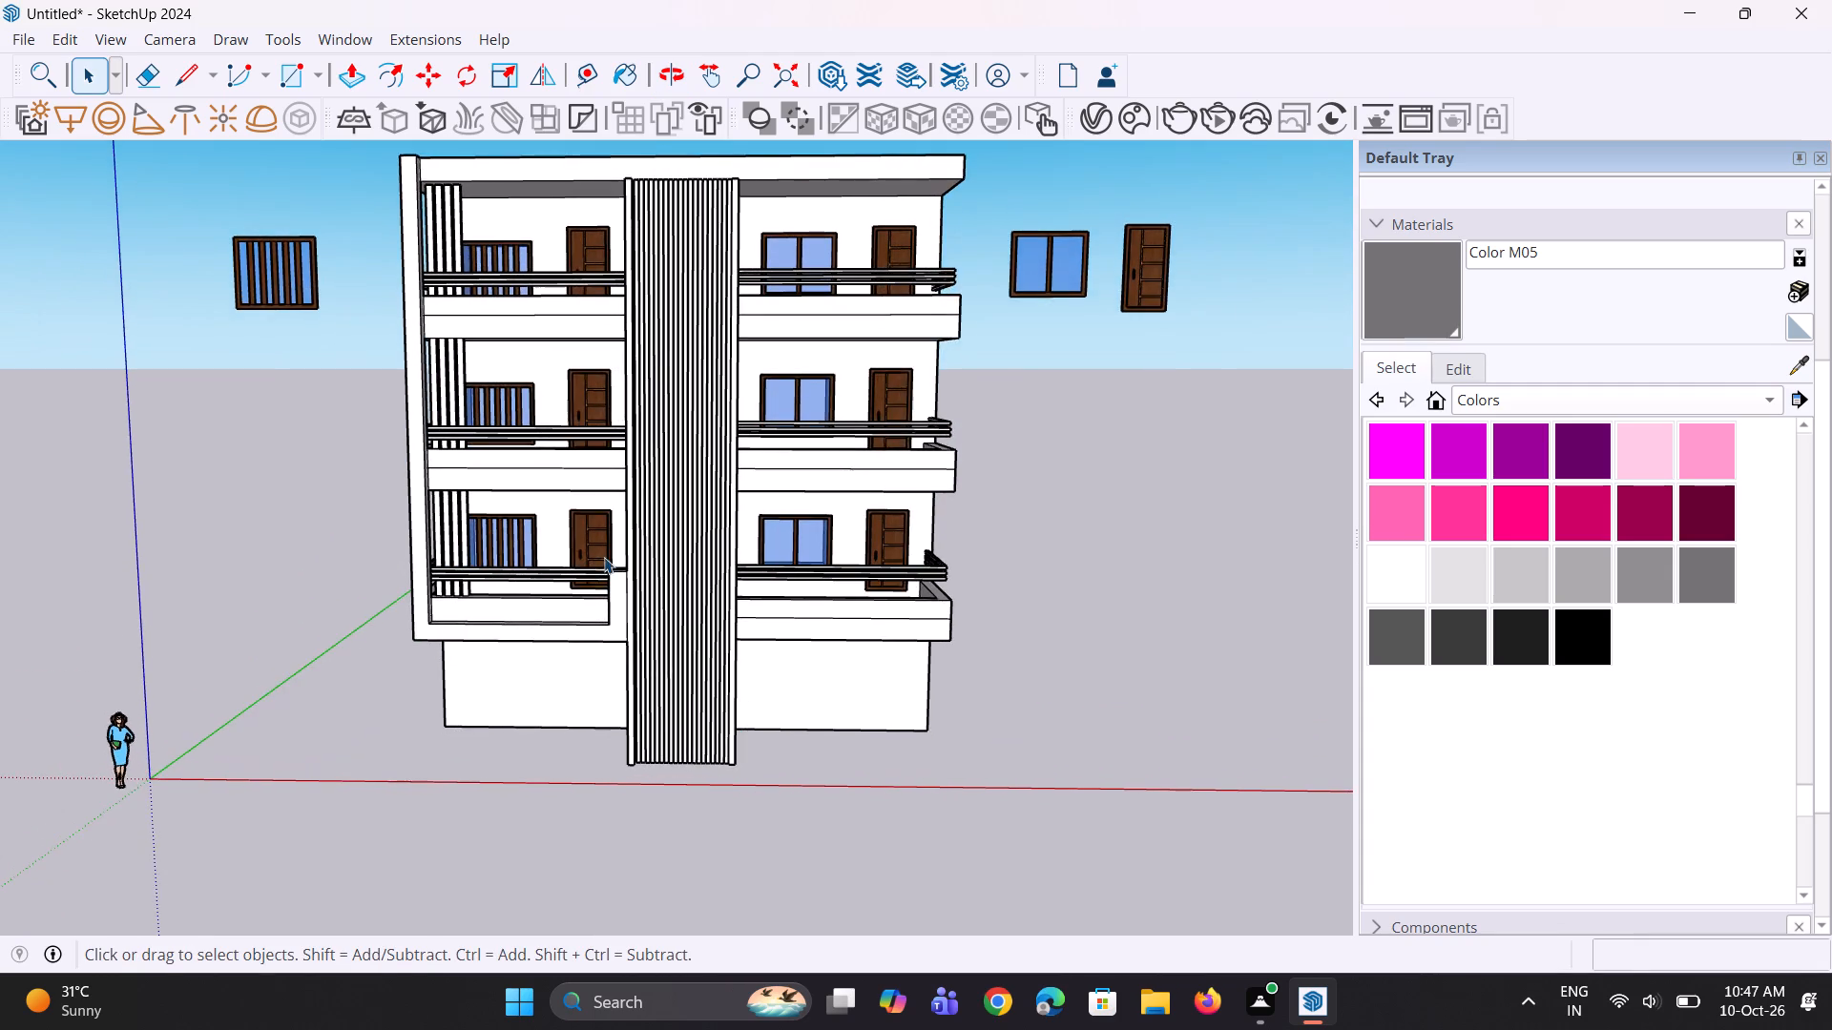
scroll(565, 350, "up", 5)
left_click(578, 426)
scroll(595, 432, "up", 3)
scroll(596, 432, "down", 8)
left_click(1086, 566)
scroll(1080, 570, "down", 3)
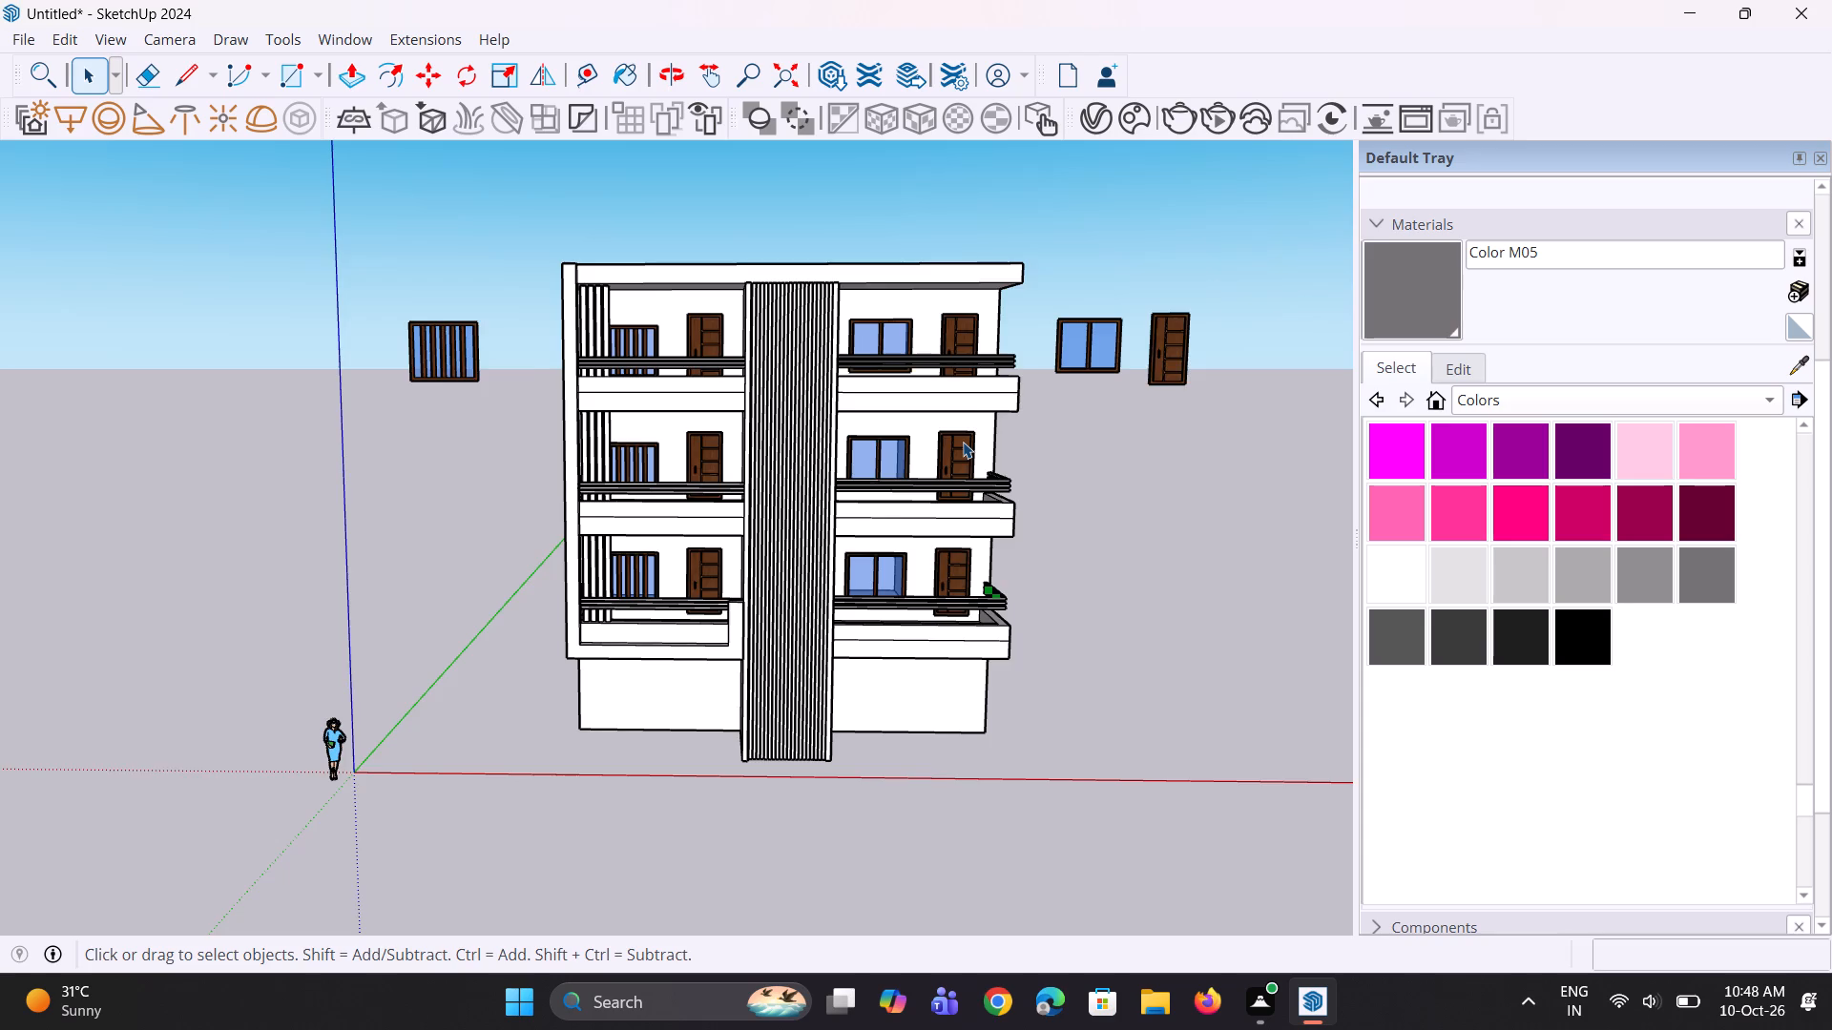
scroll(963, 442, "down", 3)
middle_click_drag(951, 560, 1158, 434)
scroll(815, 726, "up", 3)
middle_click_drag(798, 690, 788, 596)
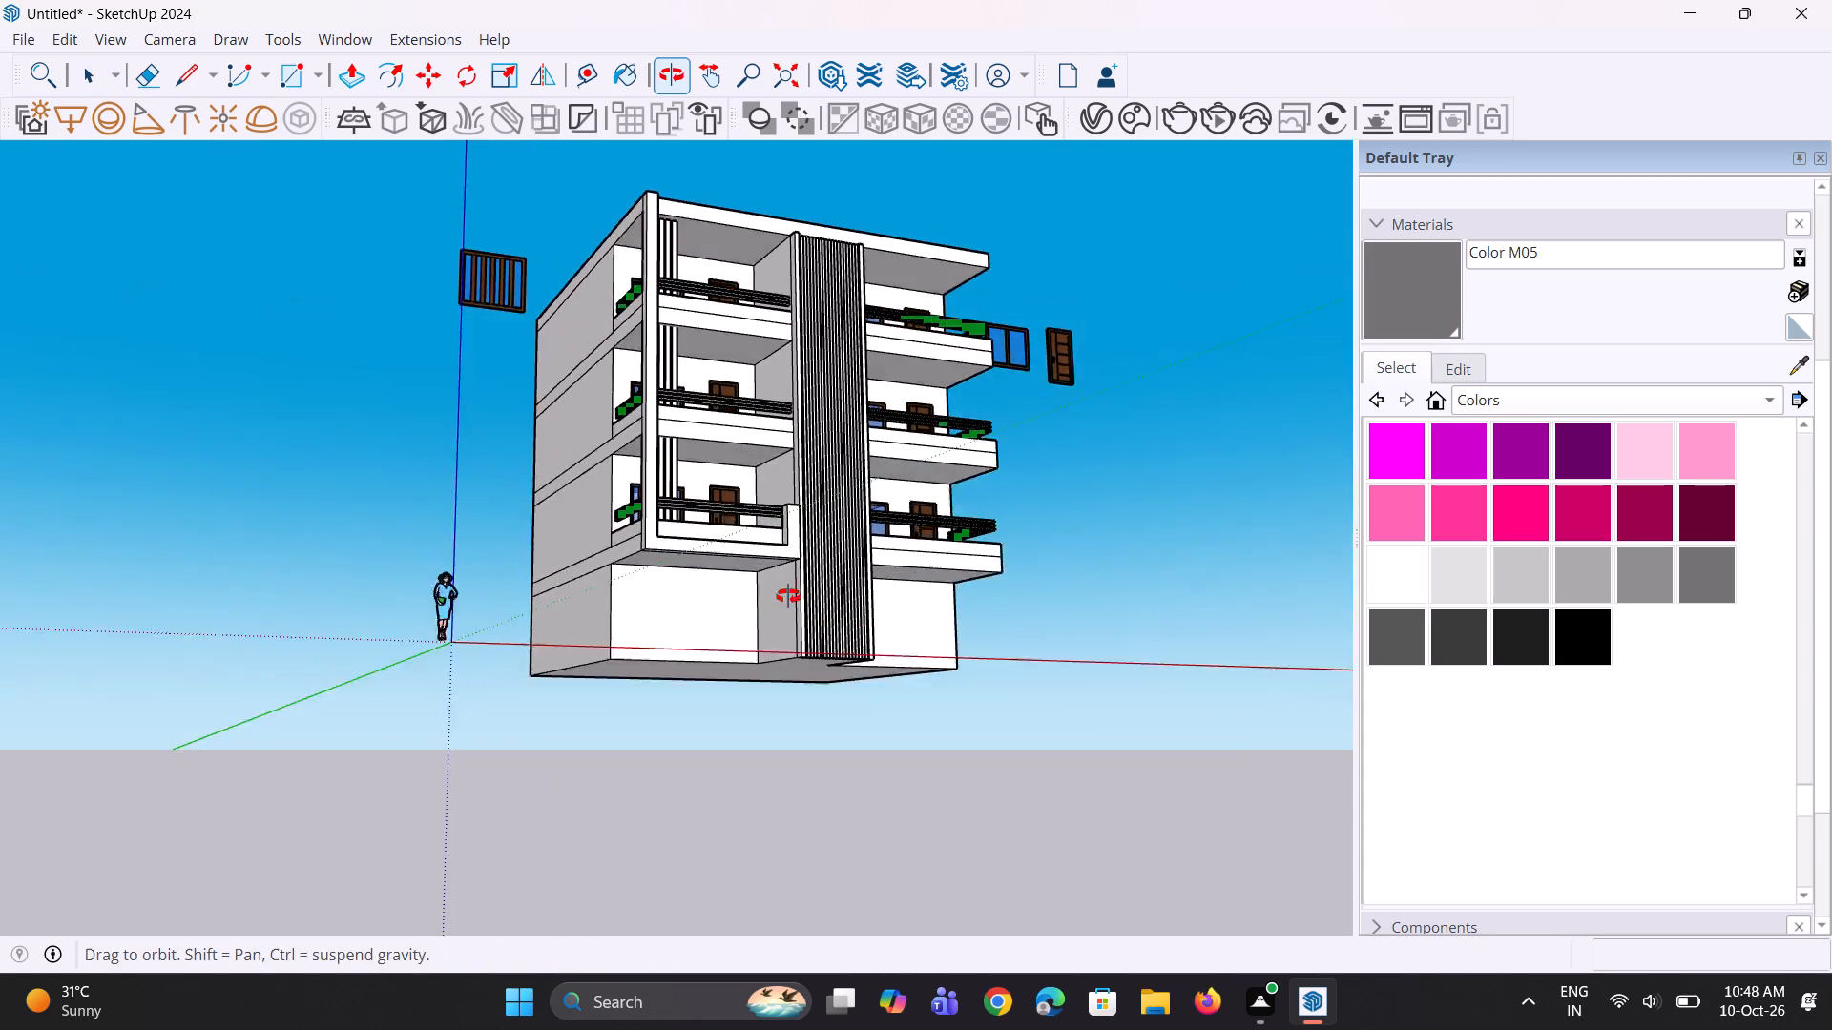
middle_click_drag(788, 596, 721, 434)
scroll(802, 608, "up", 3)
middle_click_drag(801, 638, 804, 670)
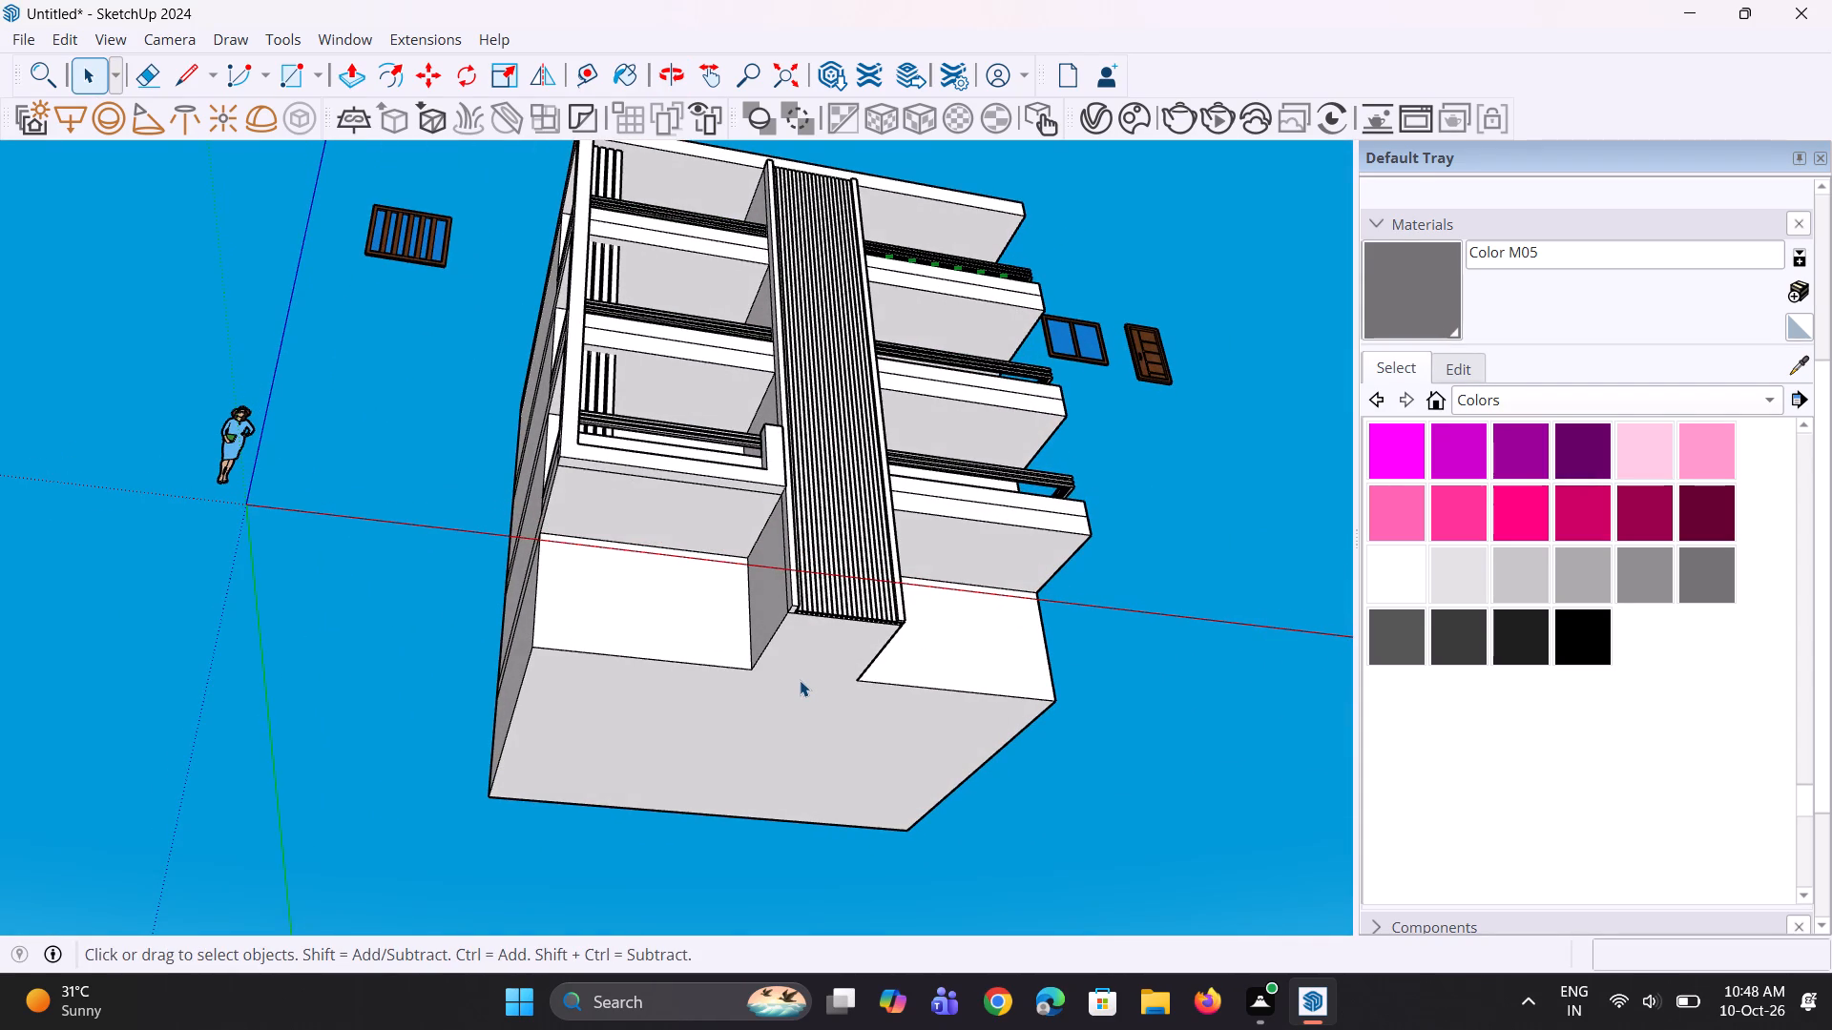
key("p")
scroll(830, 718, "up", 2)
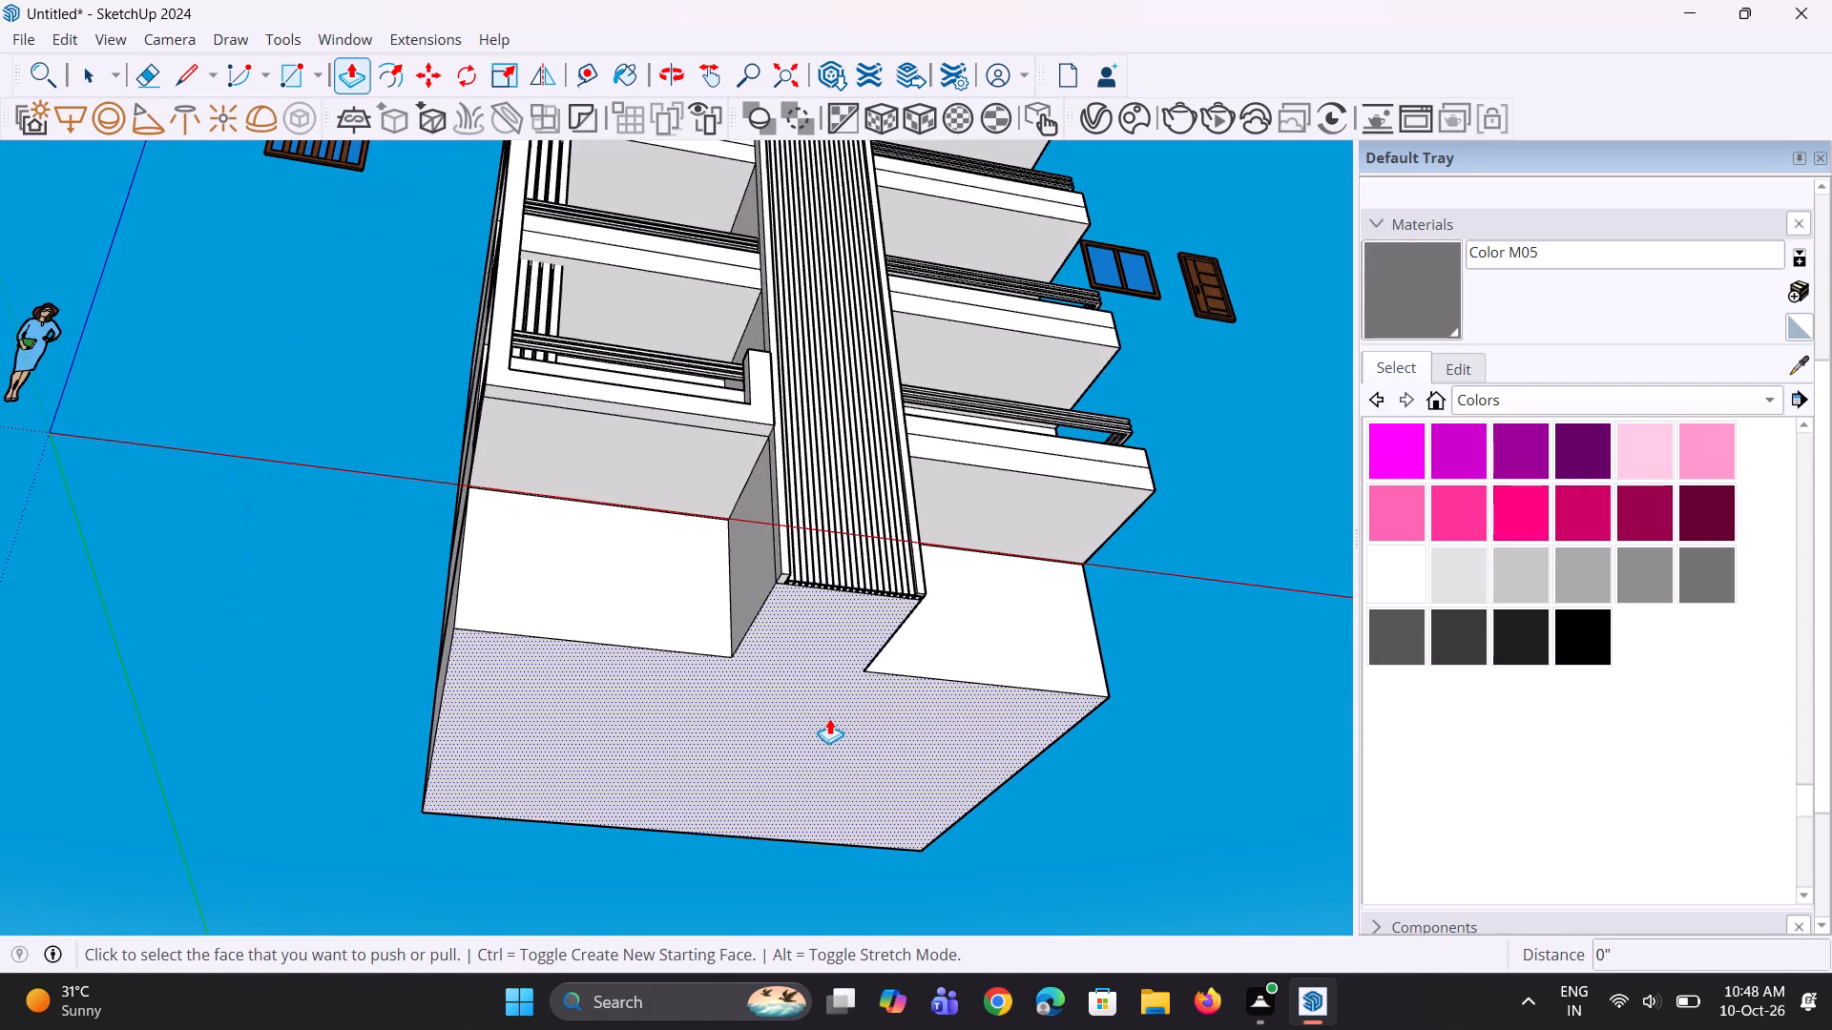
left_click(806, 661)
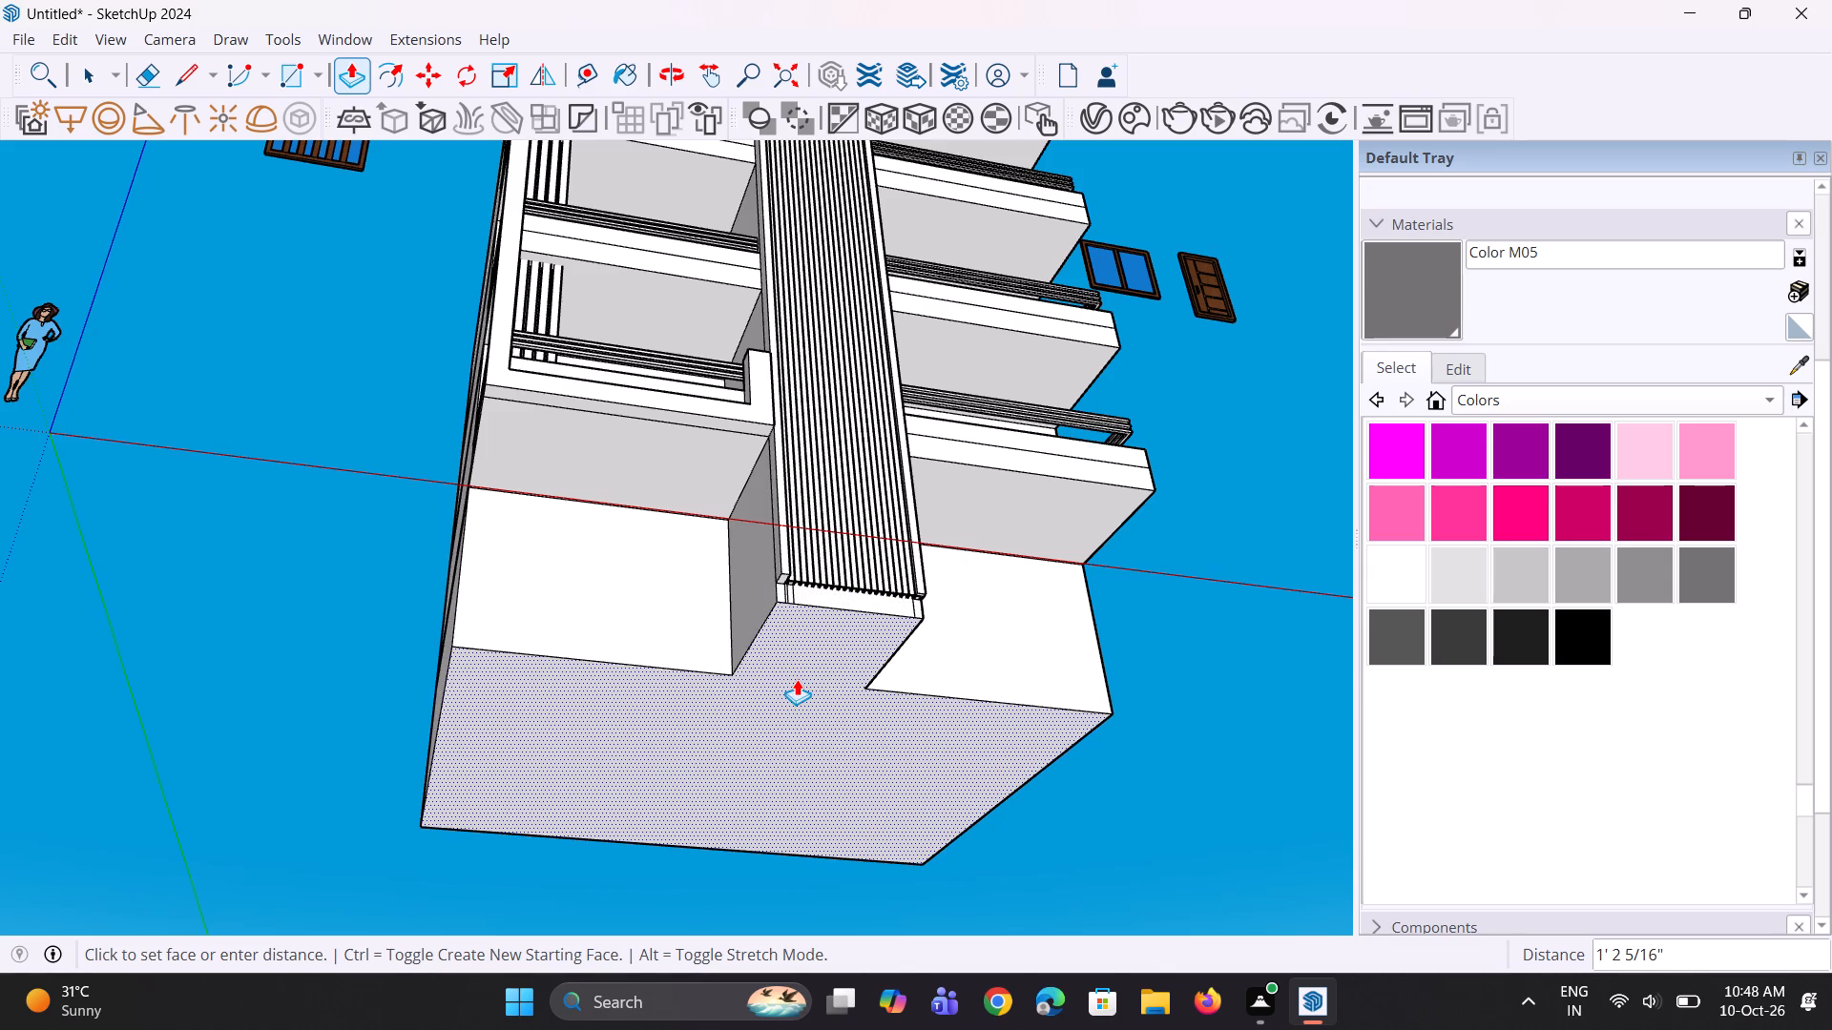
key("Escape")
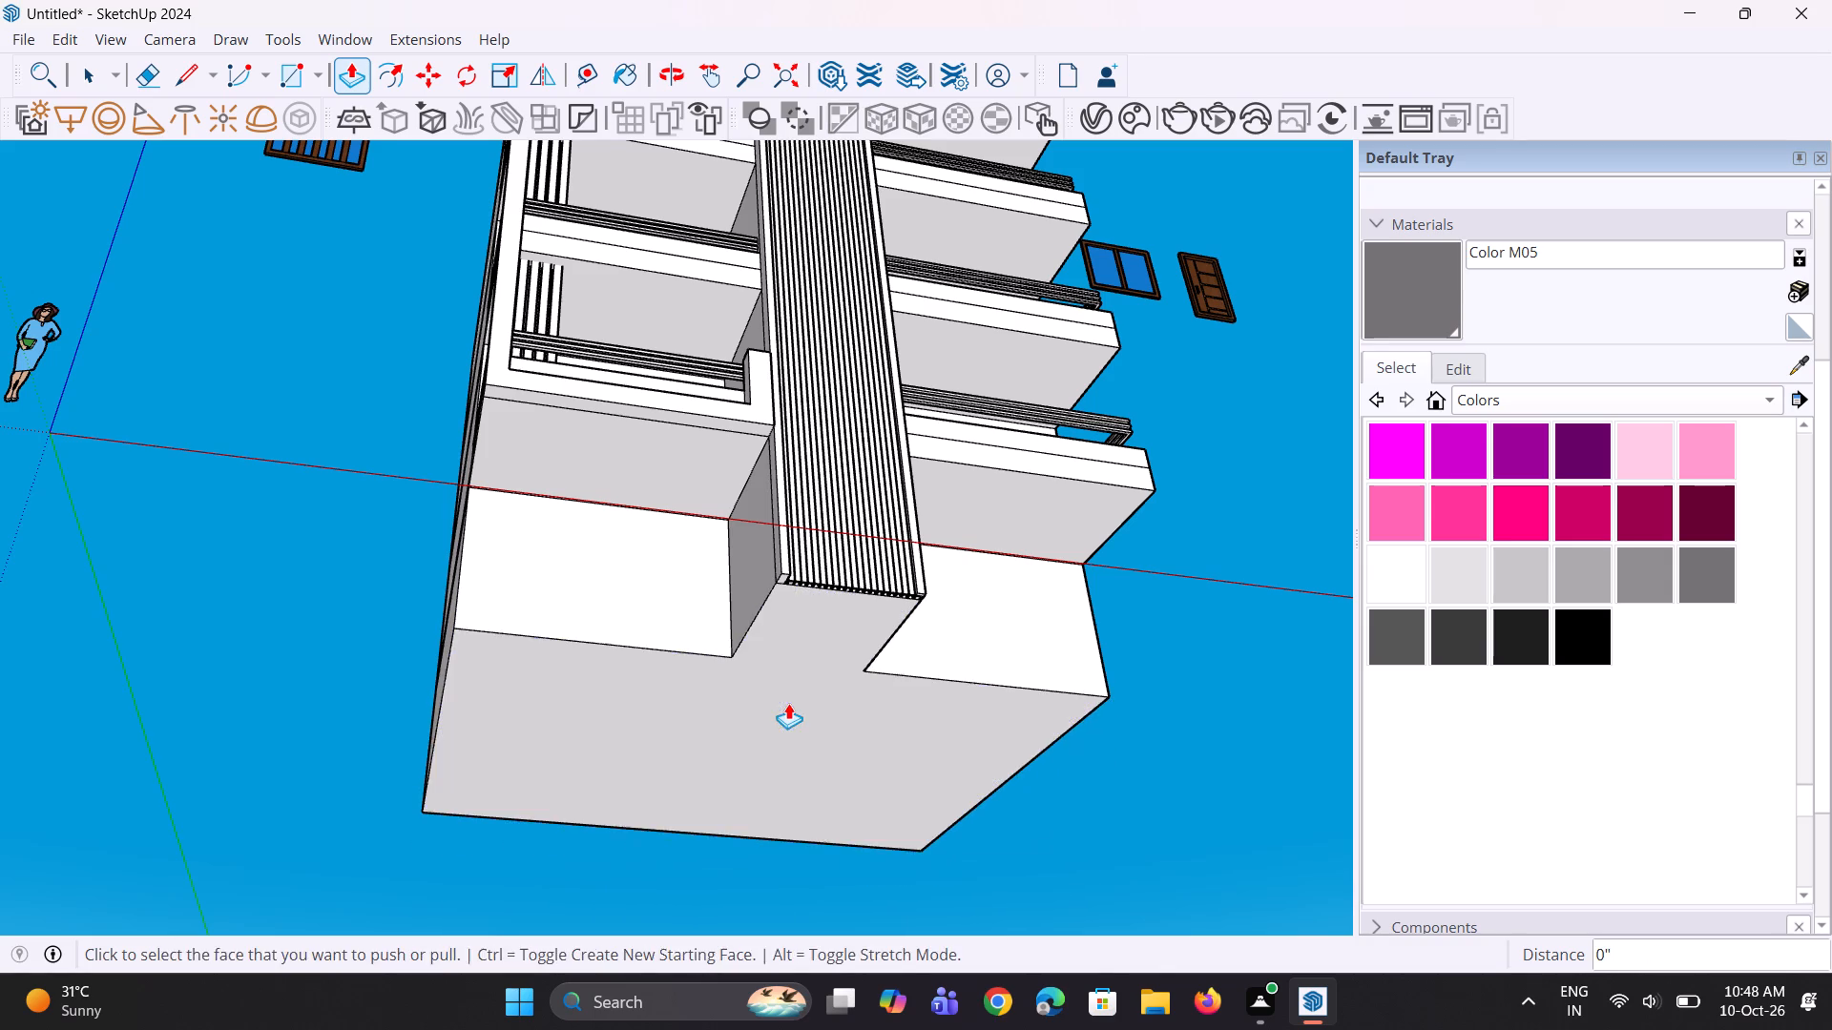
Draw an 8' 6" edge across the building's underside between the two inner corners behind the fluted column.
middle_click_drag(788, 703, 746, 735)
scroll(760, 740, "up", 1)
key("l")
scroll(842, 721, "up", 1)
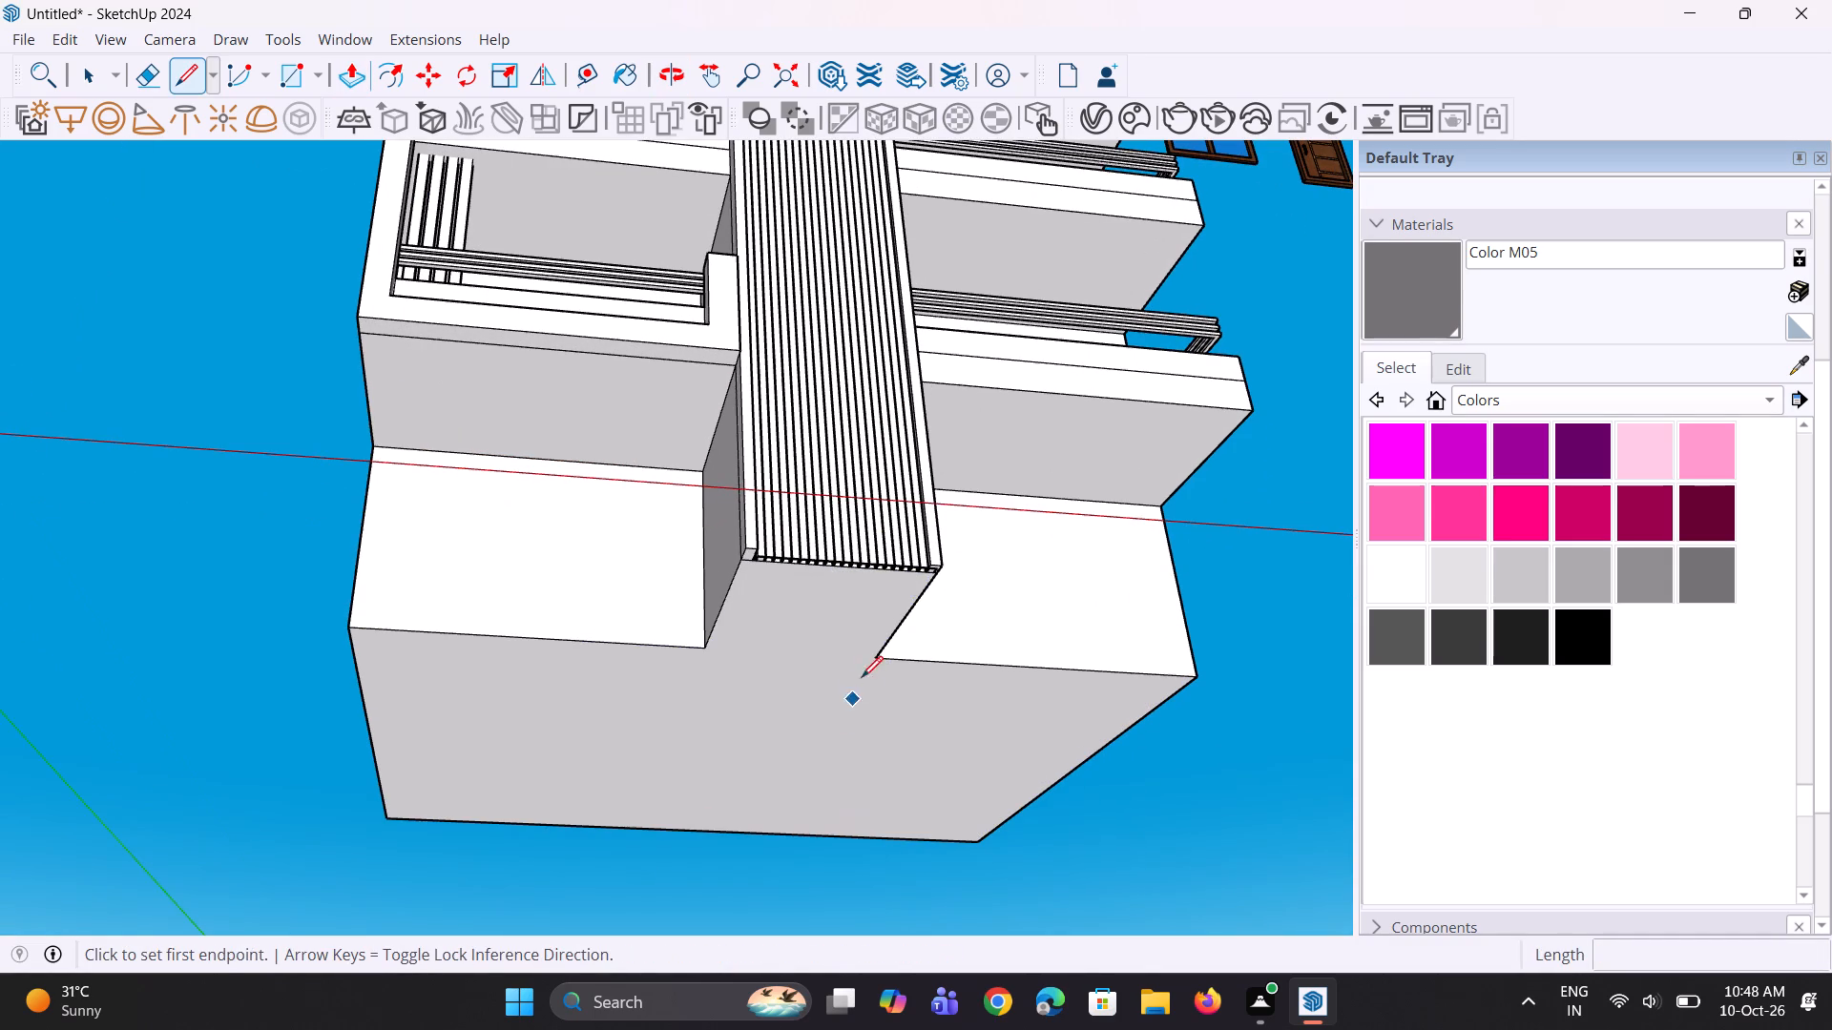
left_click(879, 654)
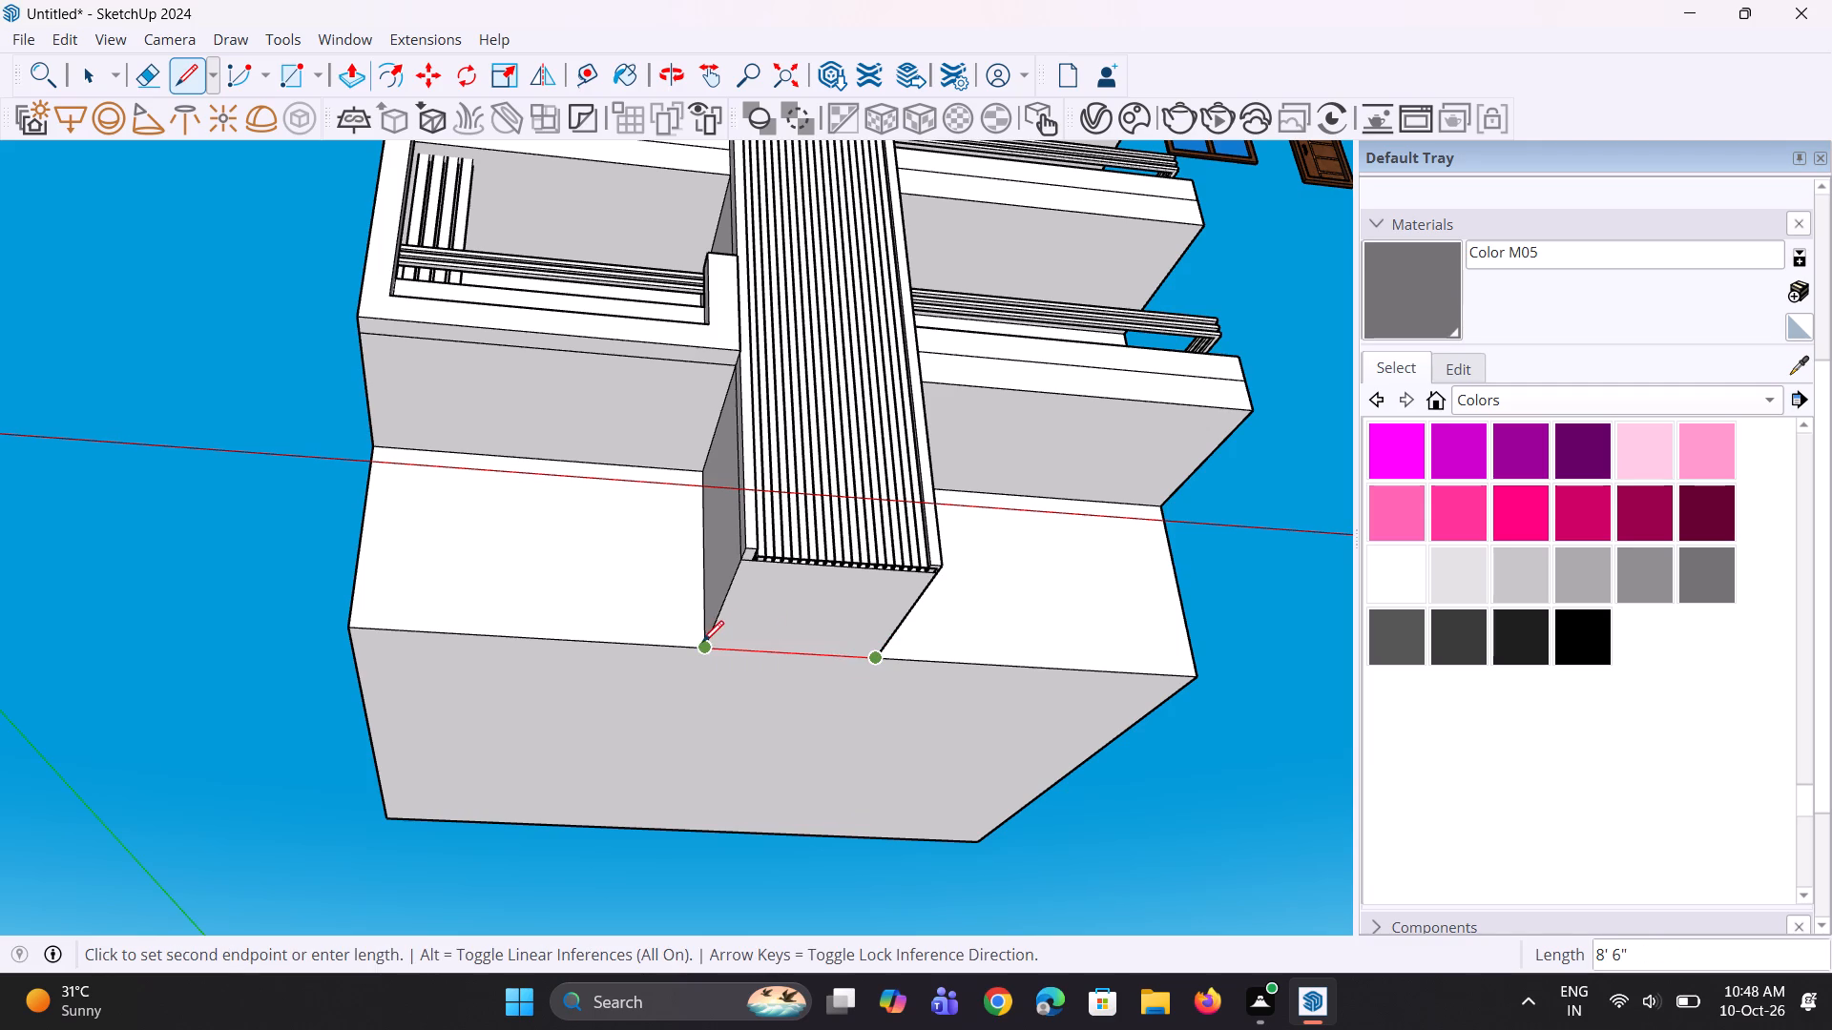
left_click(702, 642)
Push the newly separated base face behind the fluted column upward about 4' 5".
key("p")
left_click(759, 629)
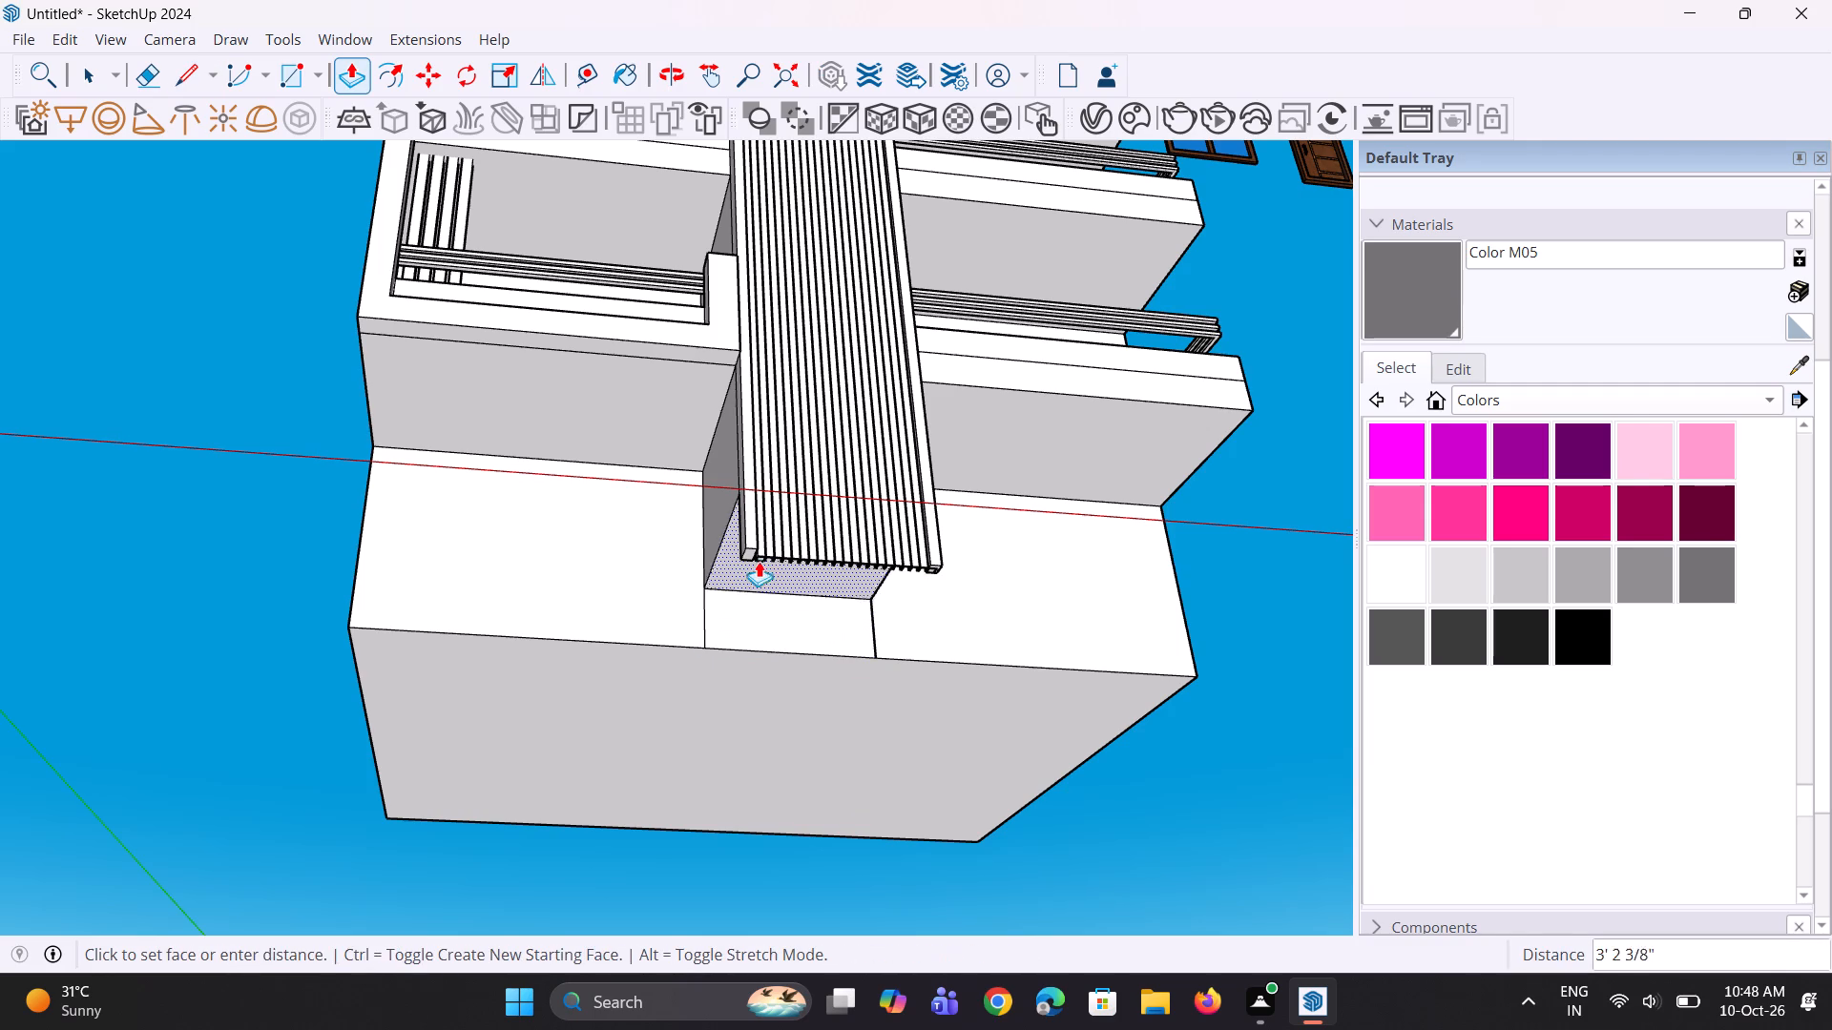
key("Escape")
middle_click_drag(758, 572, 760, 570)
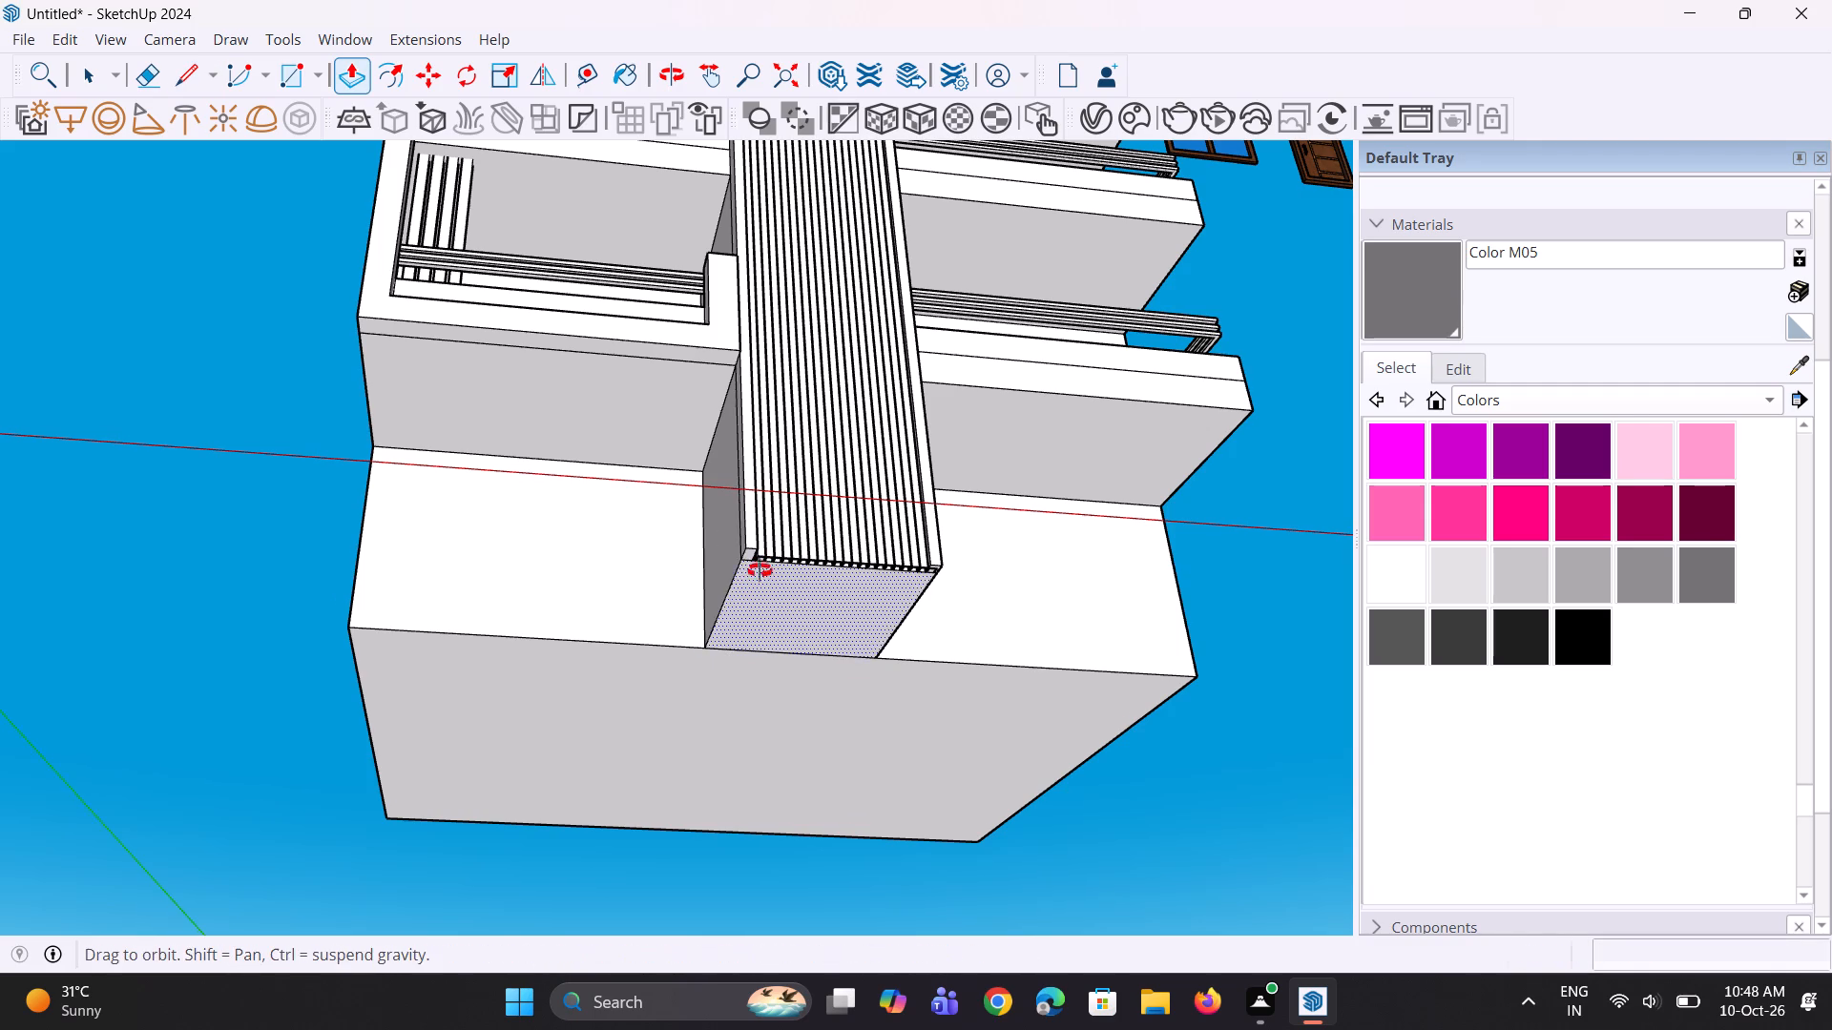
middle_click_drag(760, 570, 757, 513)
left_click(773, 587)
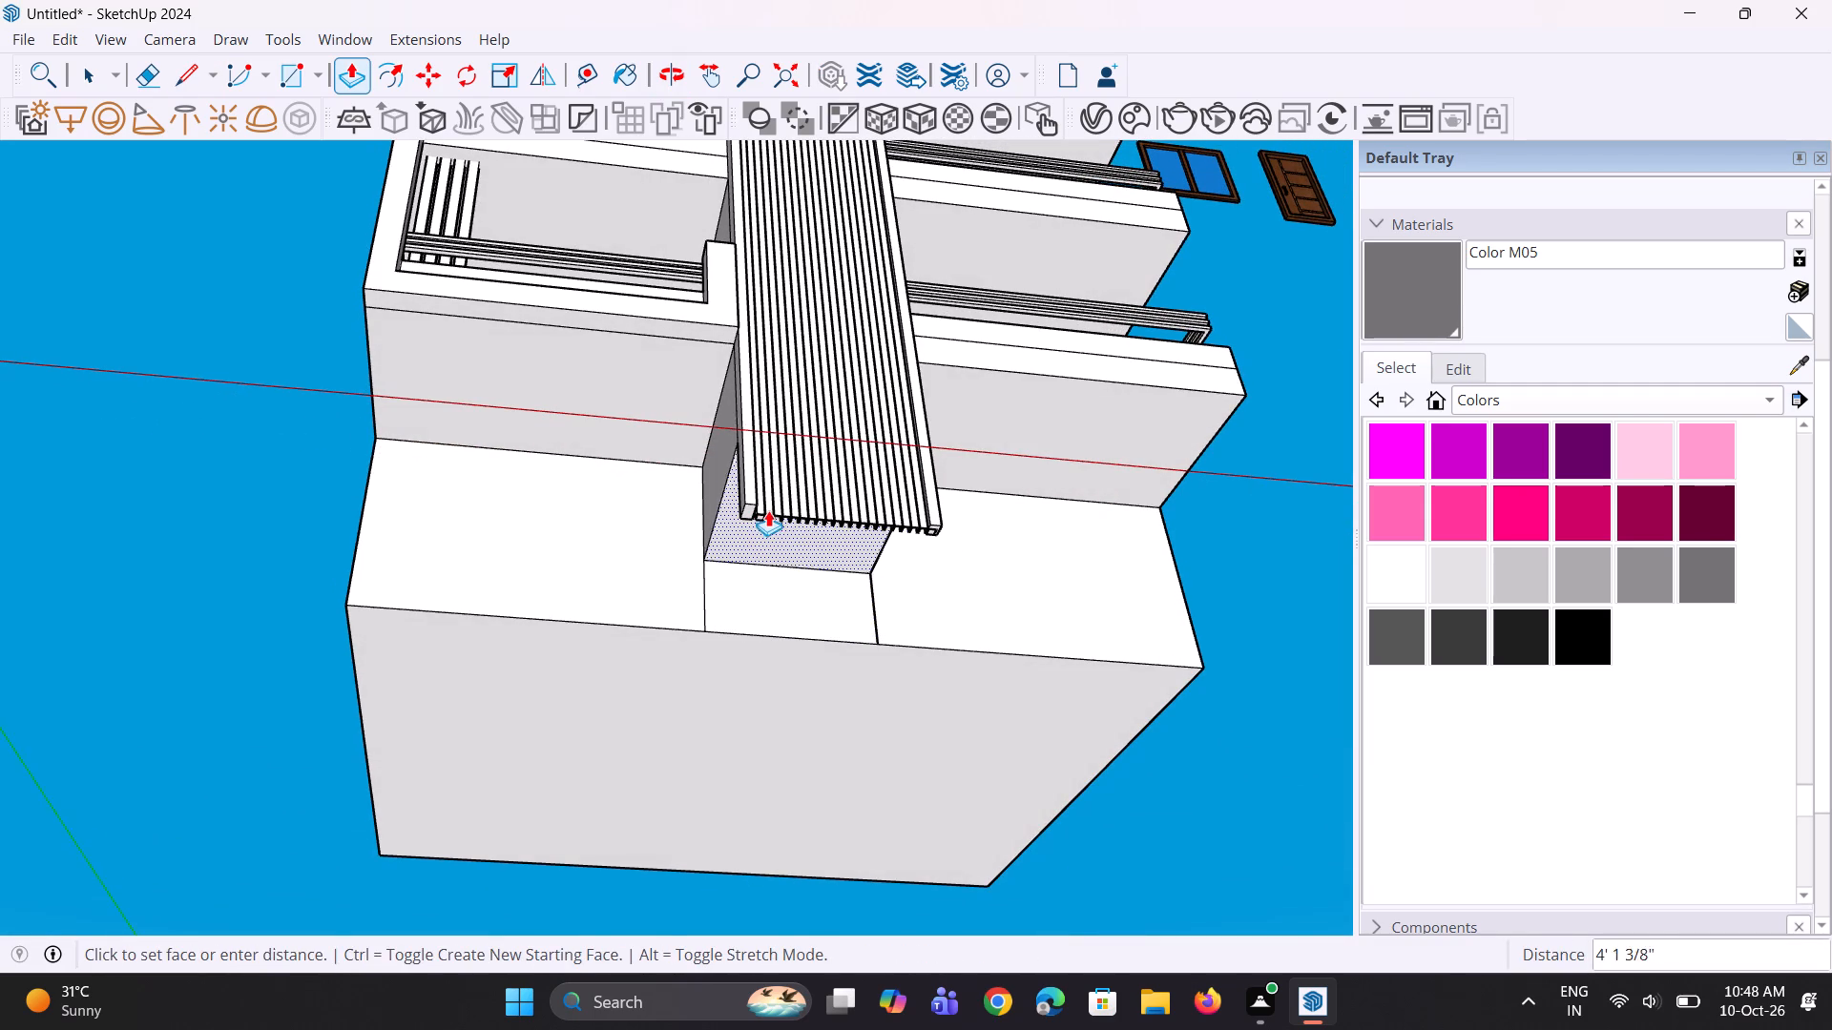
left_click(767, 508)
Push the bottom end of the side pier beside the fluted column up by the same 4' 4 13/16".
scroll(763, 531, "up", 3)
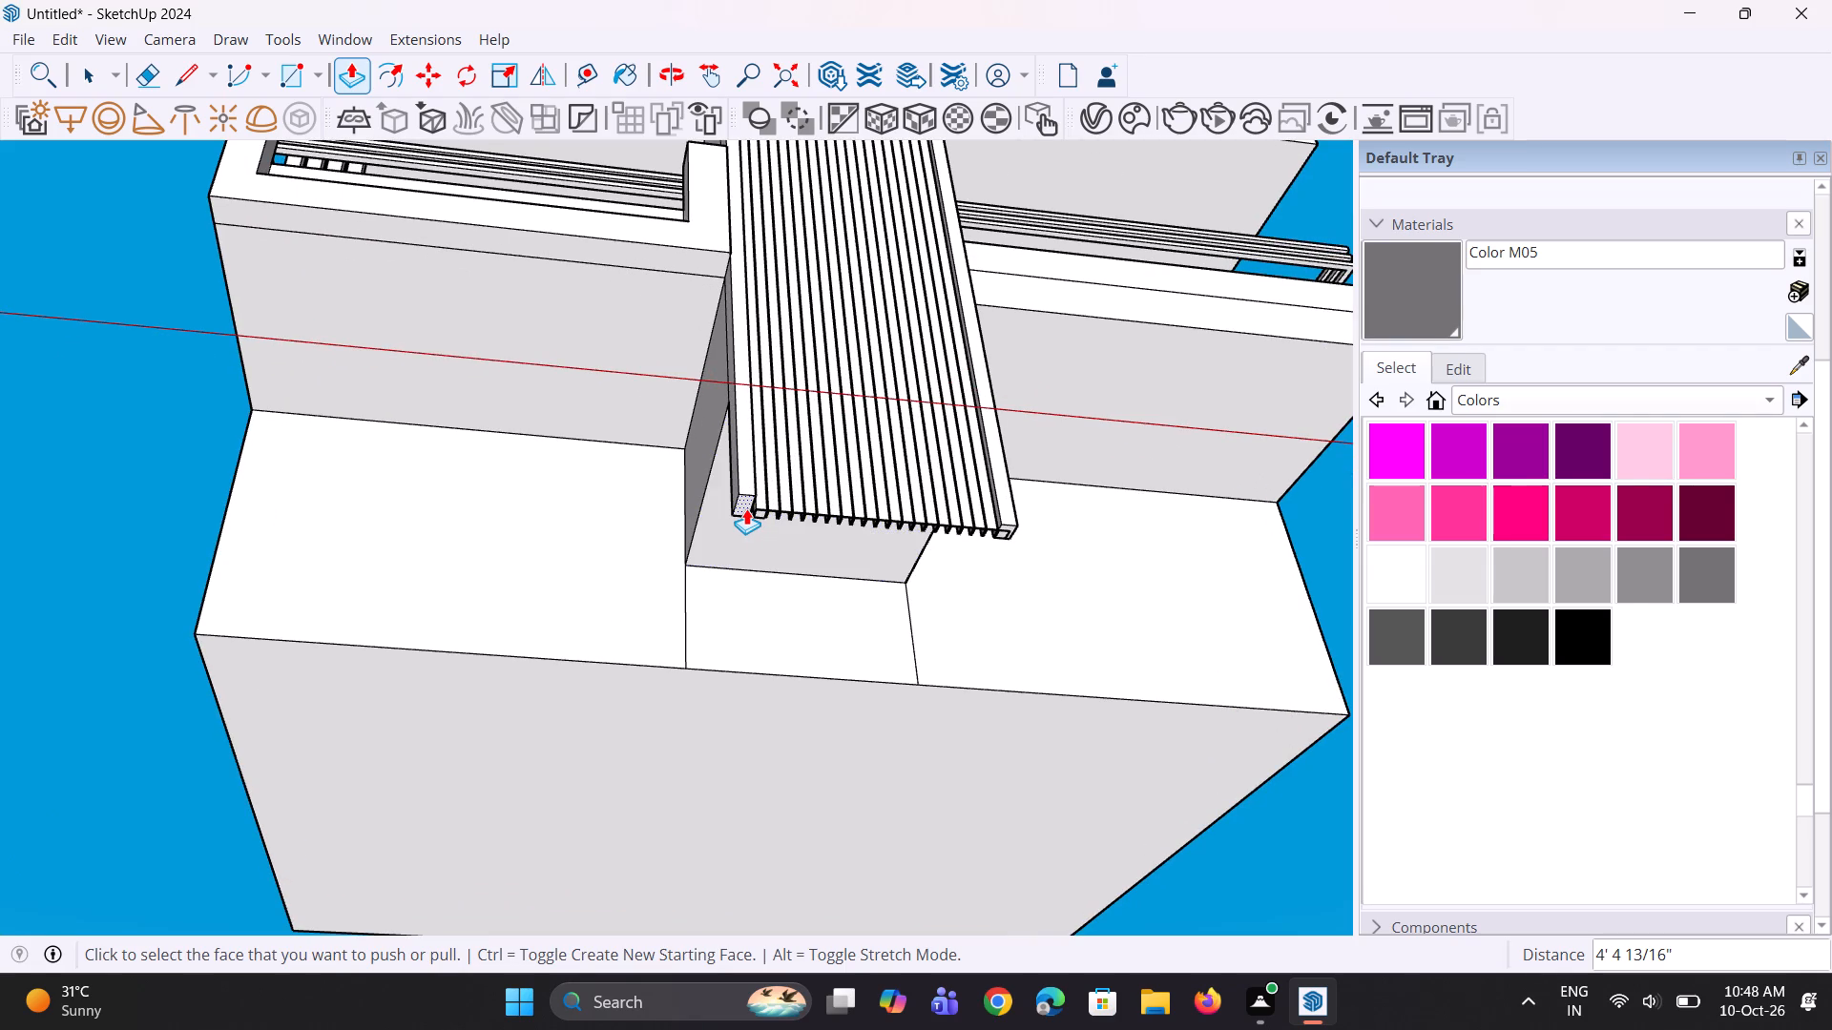
double_click(746, 508)
Try to shorten the outermost flute beside the raised pier, pushing its bottom end face about 1' 2 3/8".
scroll(748, 510, "up", 2)
double_click(762, 512)
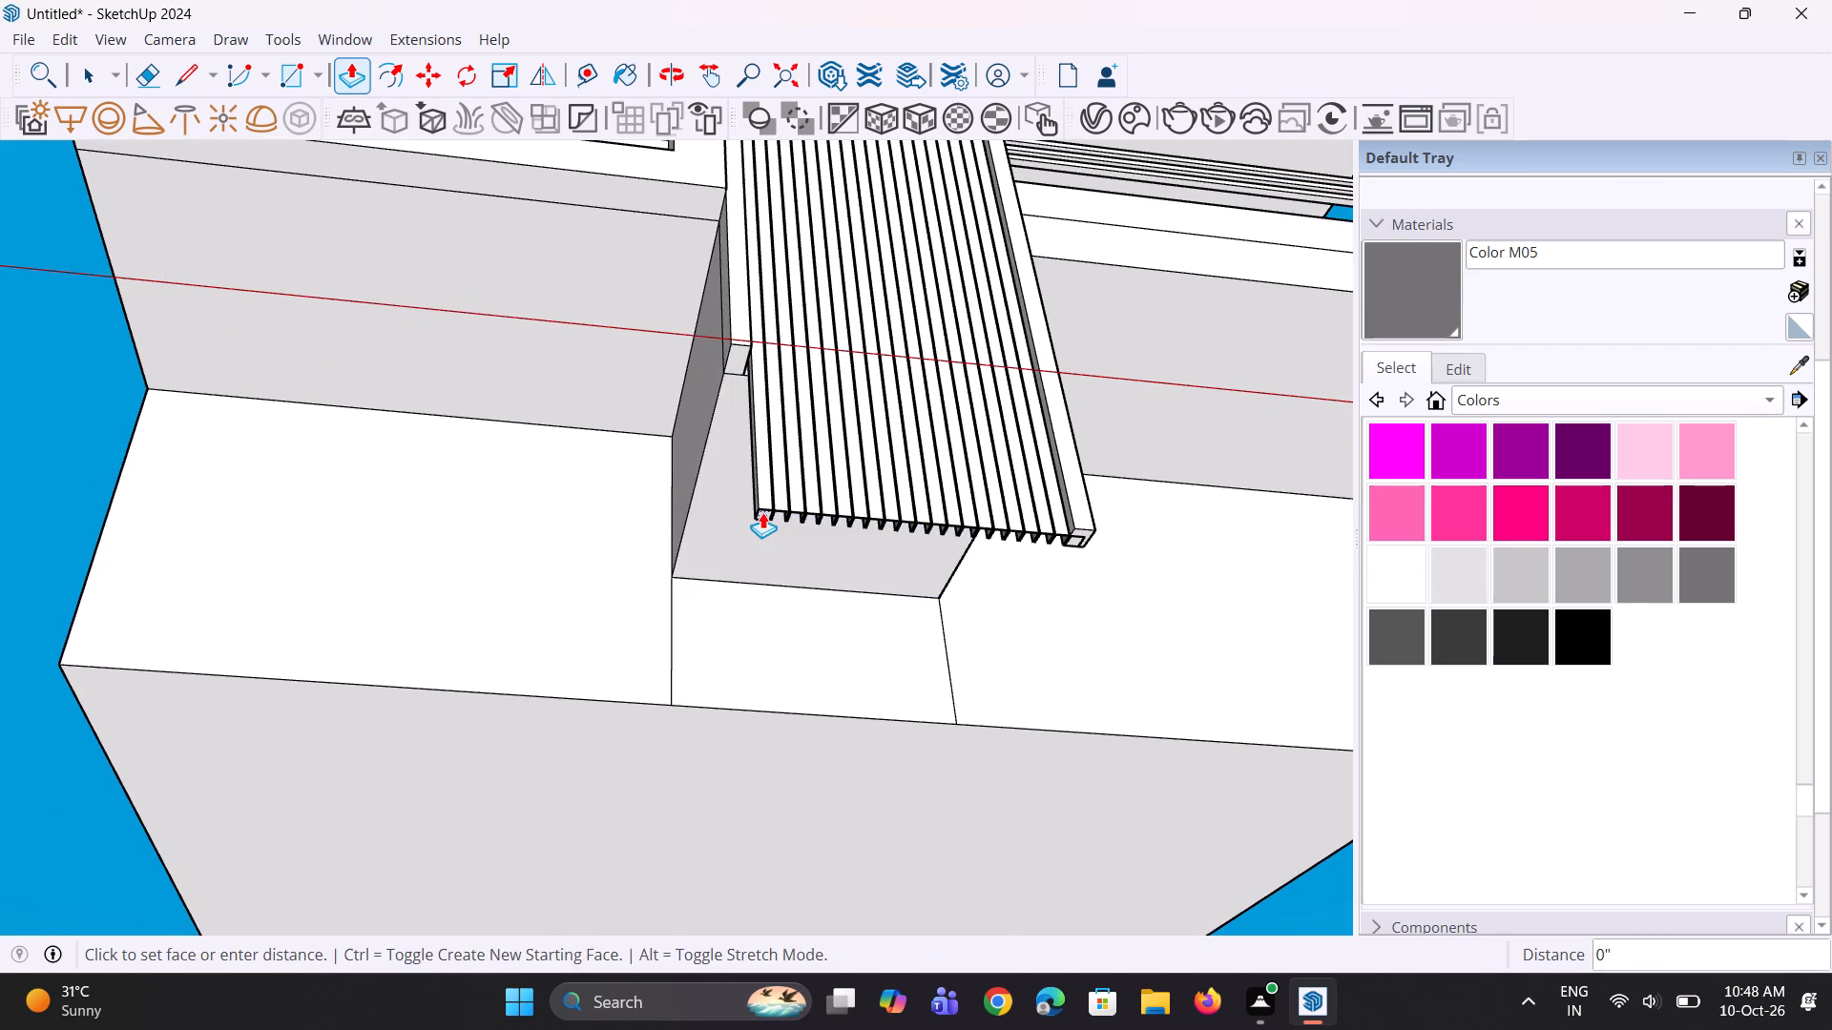
key("ctrl+z")
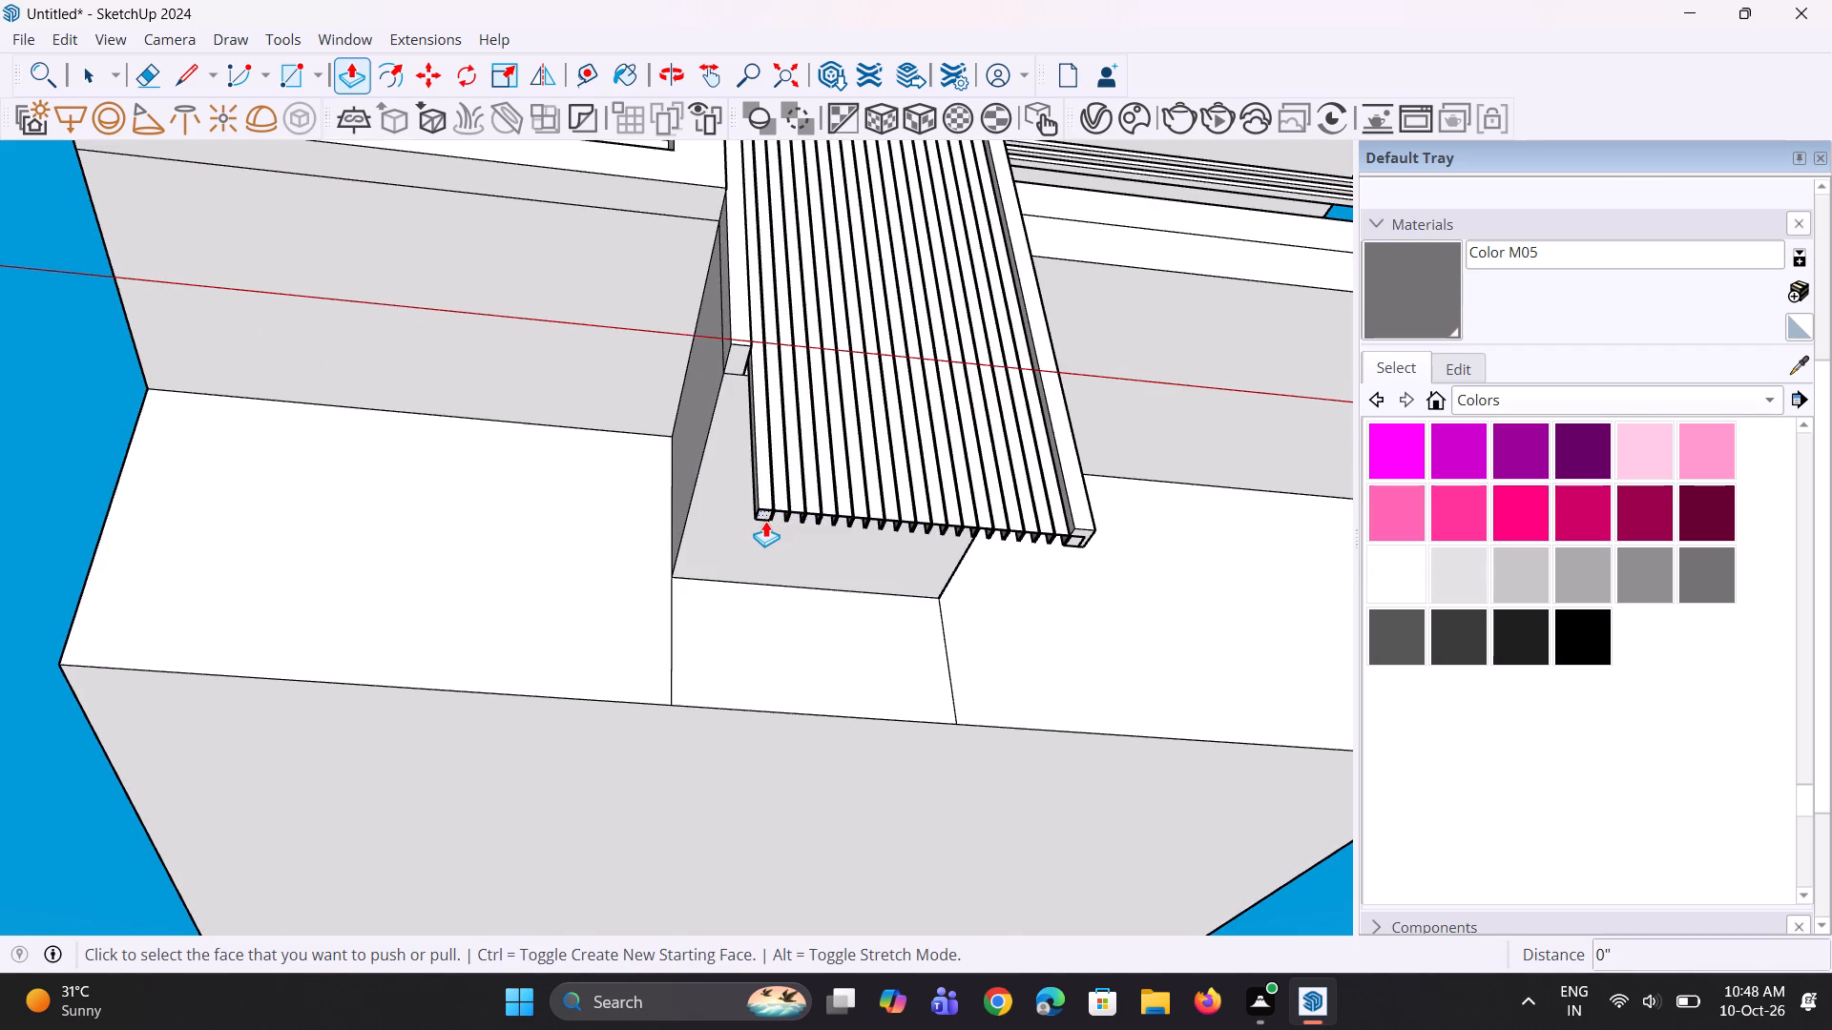
scroll(764, 521, "up", 3)
left_click(760, 515)
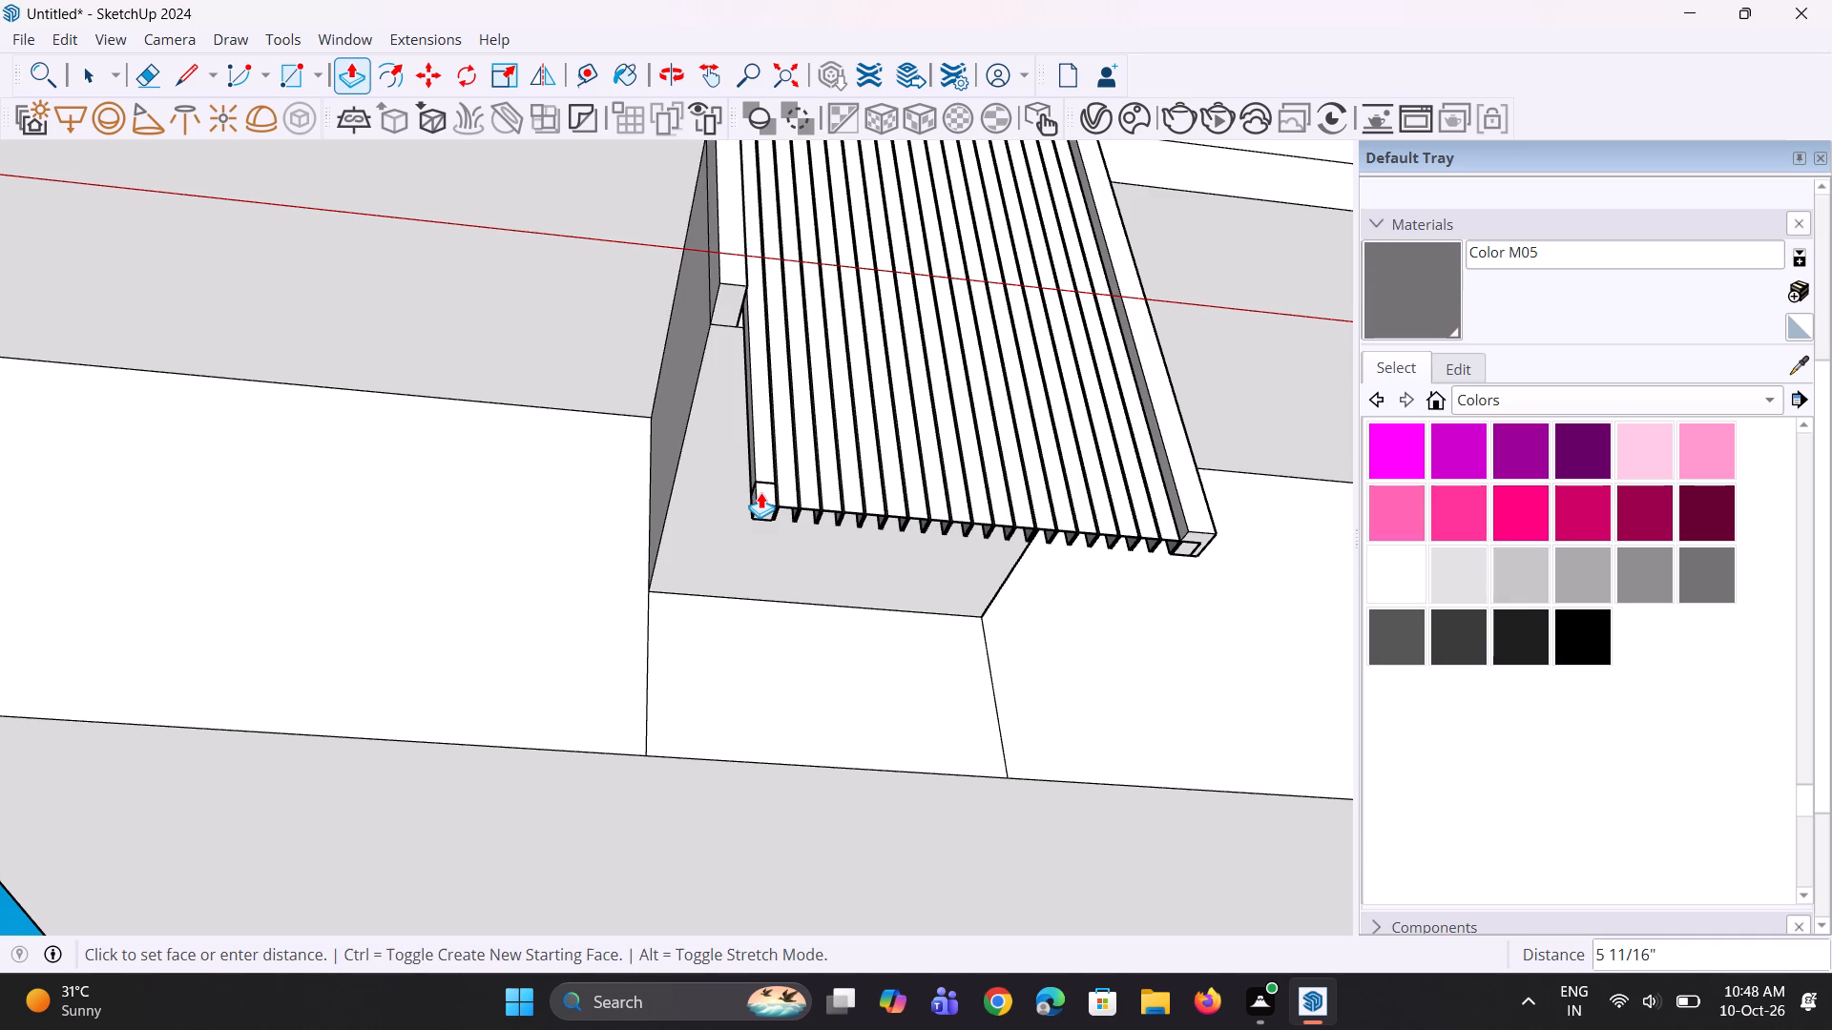
middle_click_drag(786, 524, 786, 525)
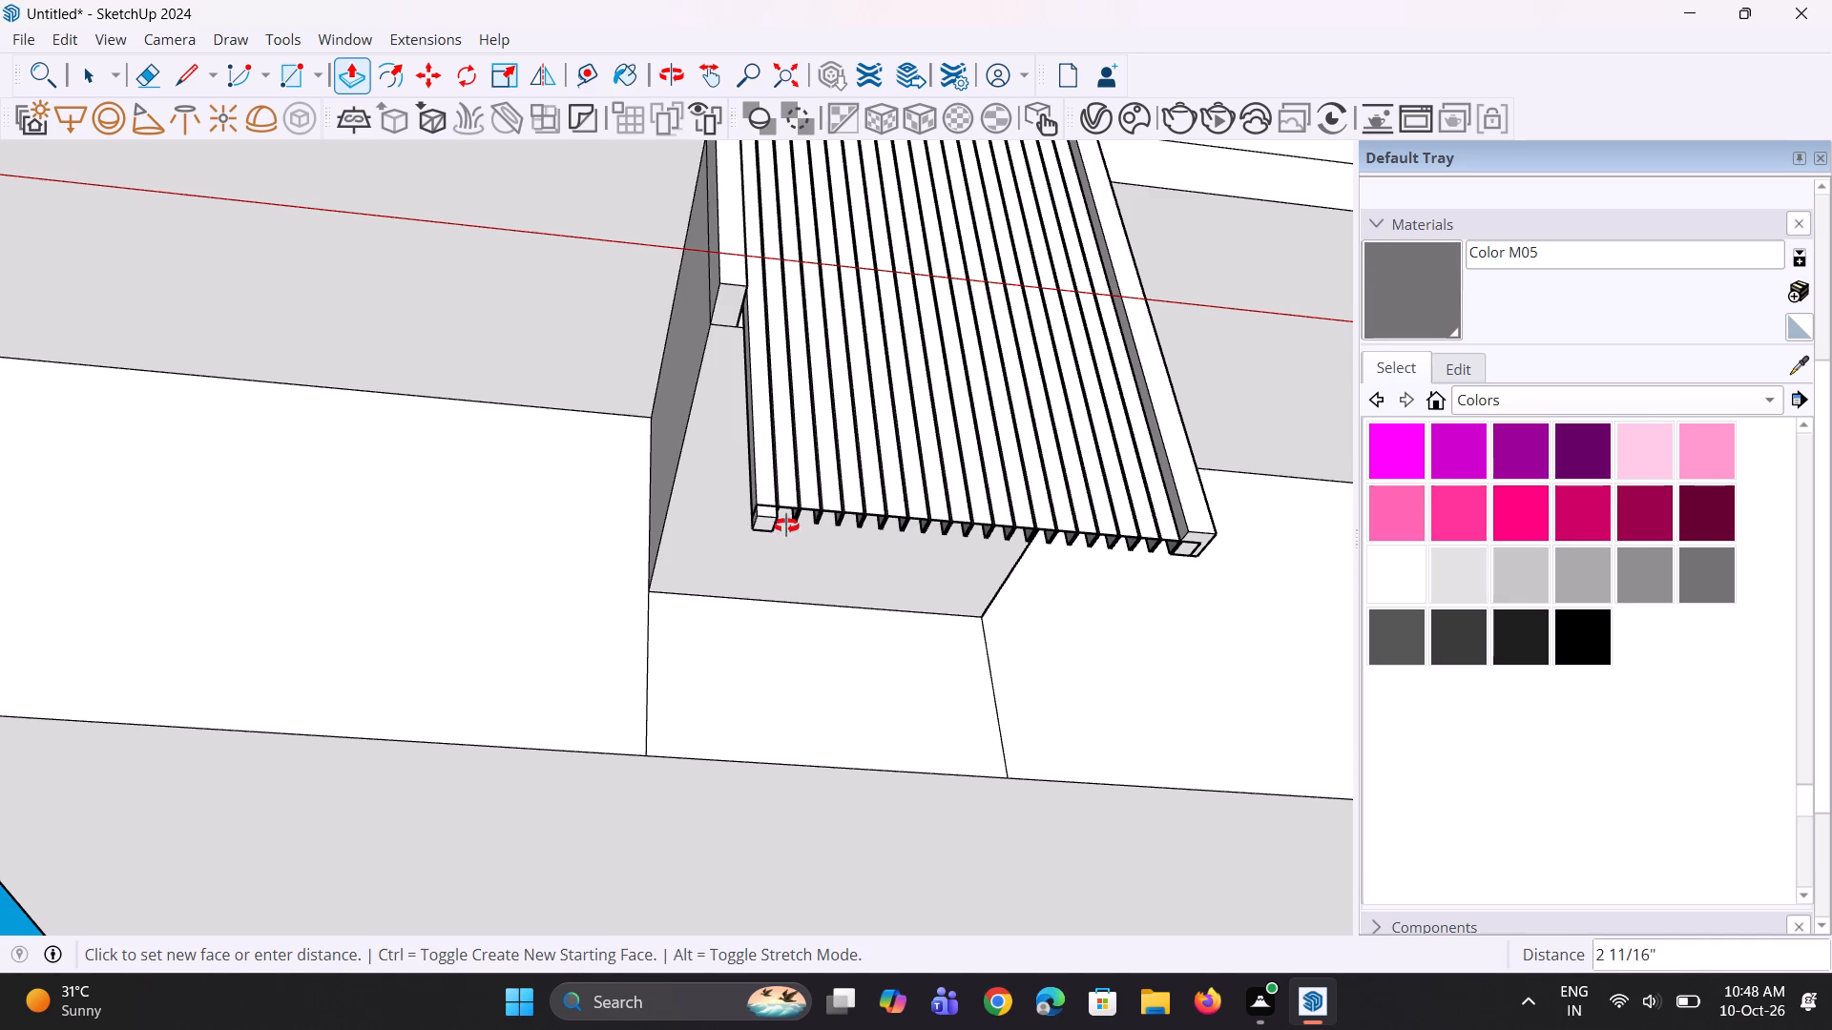
middle_click_drag(786, 525, 668, 596)
scroll(683, 590, "down", 4)
middle_click_drag(691, 600, 665, 463)
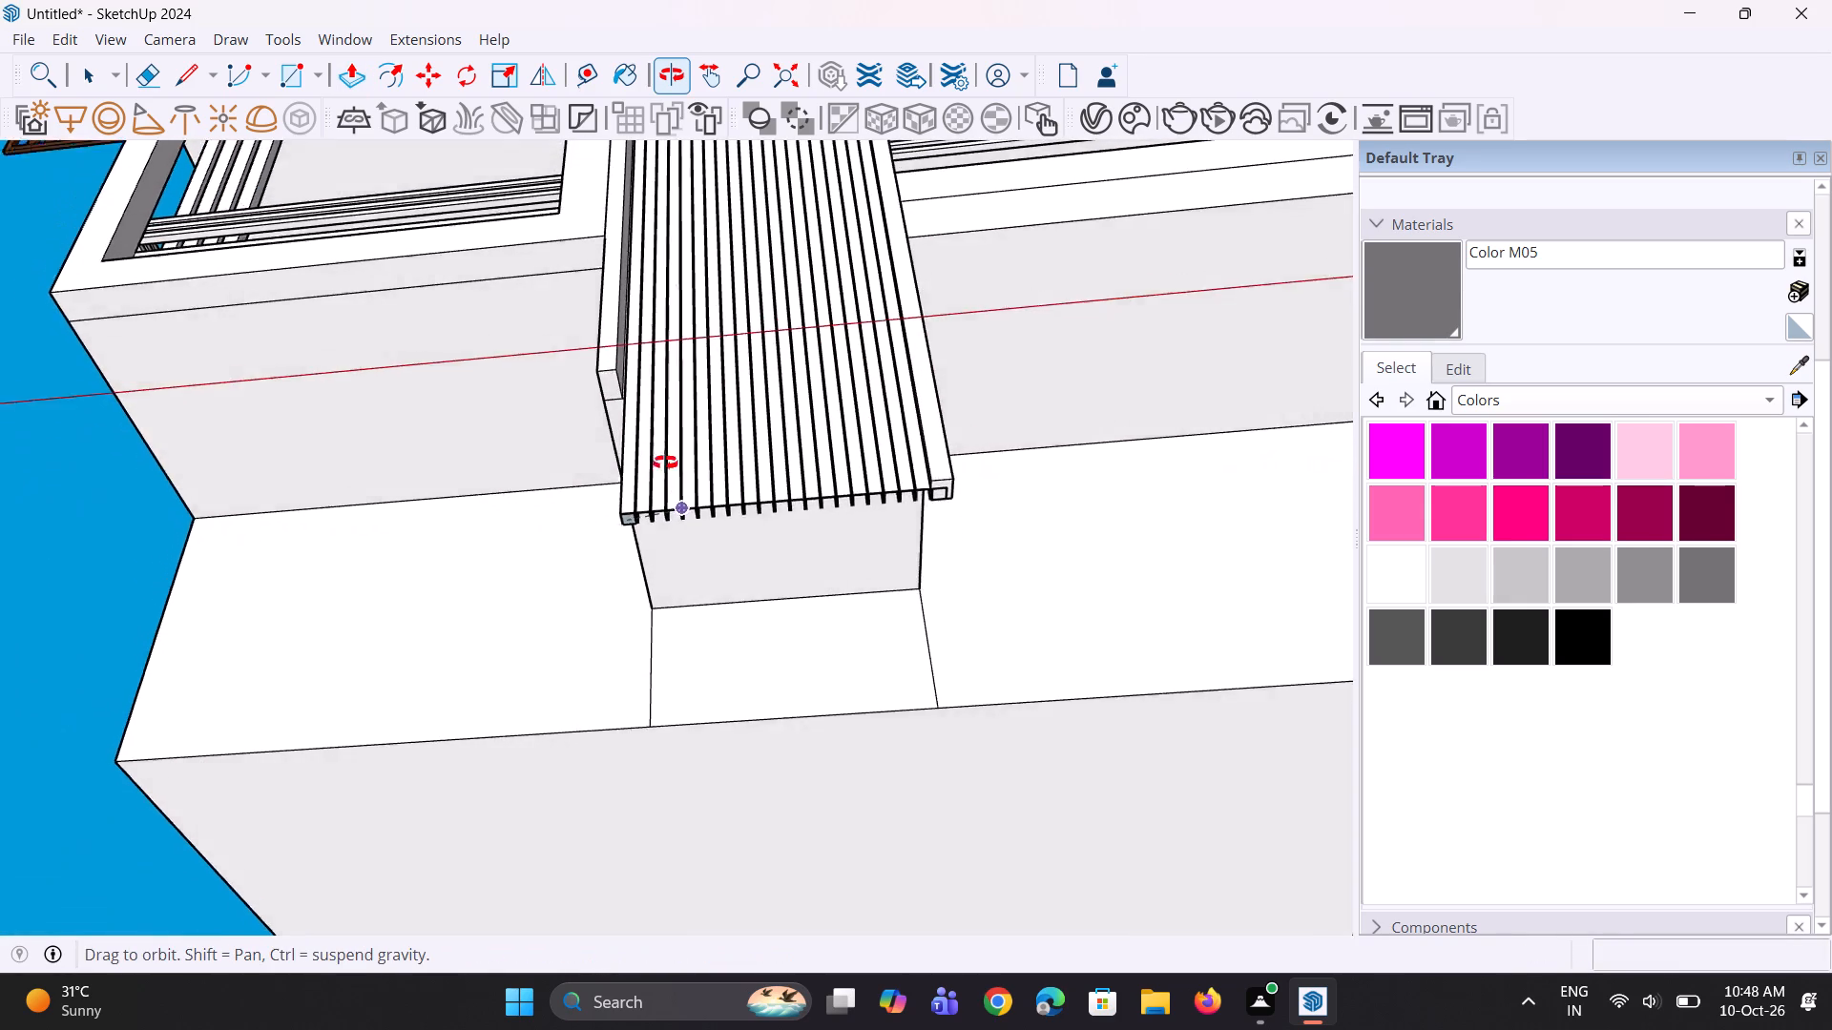
middle_click_drag(665, 463, 758, 485)
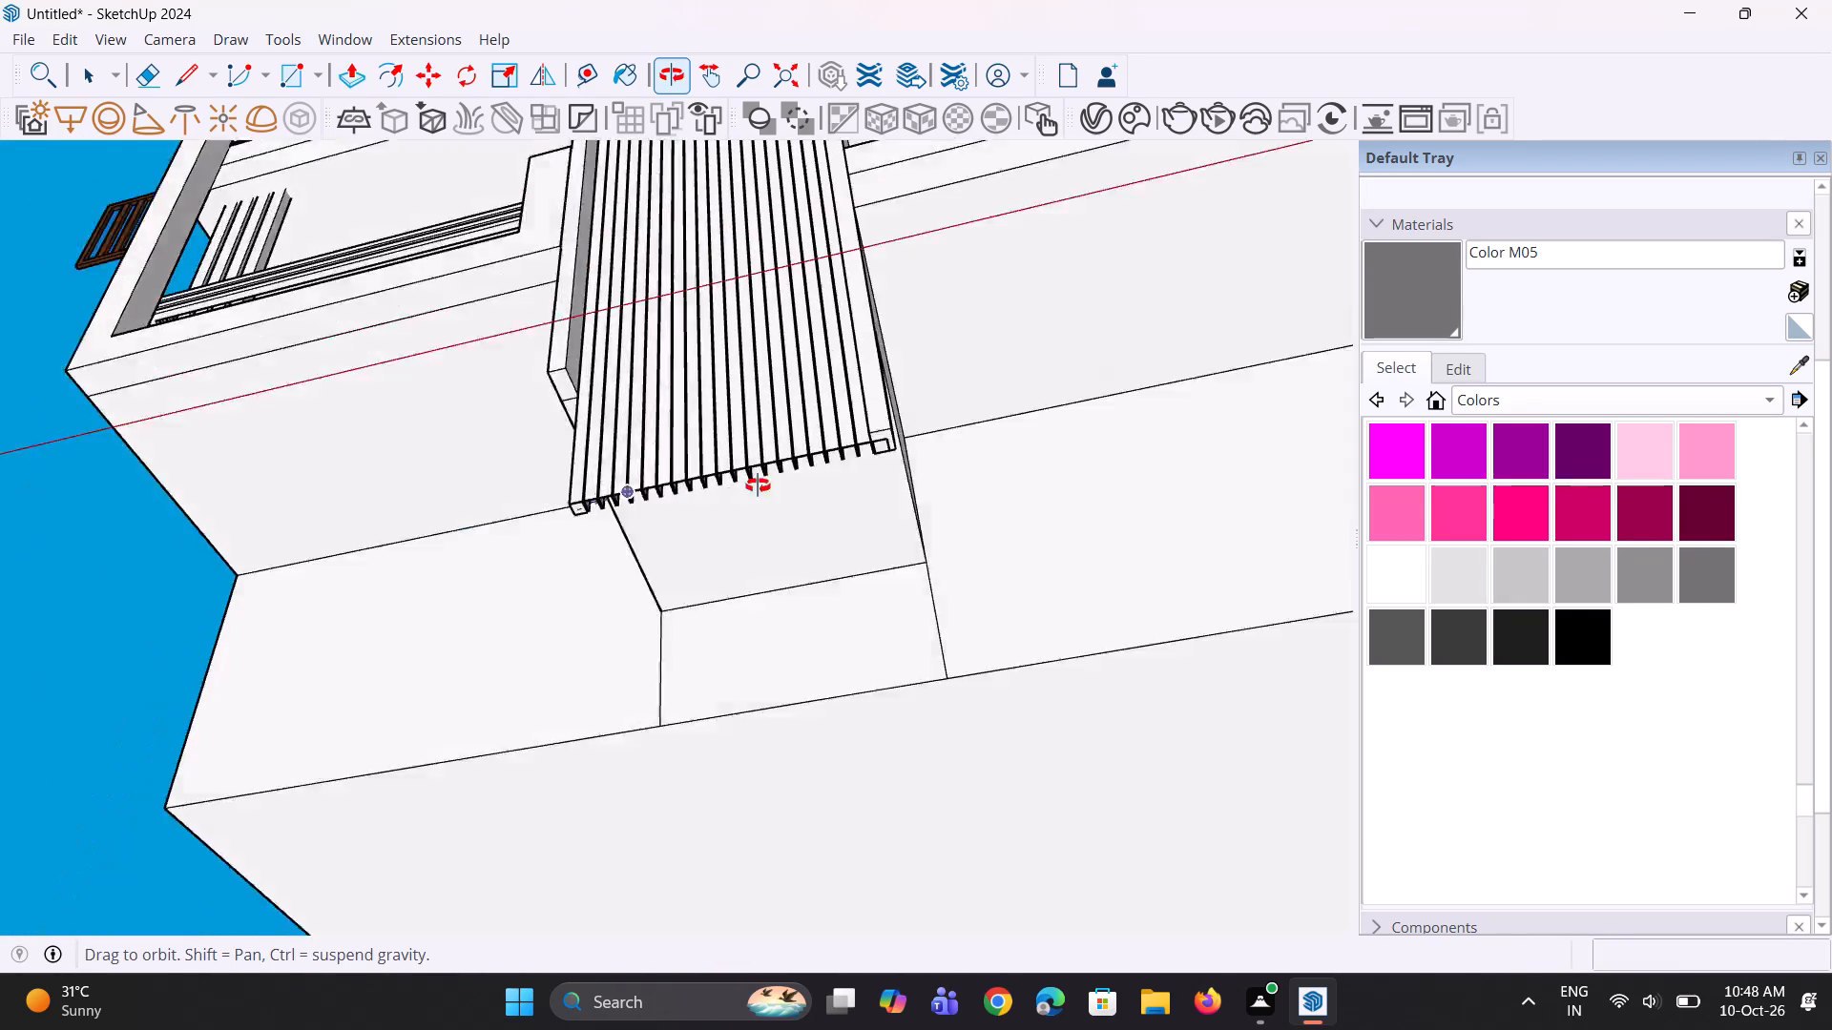
middle_click_drag(758, 485, 817, 525)
scroll(730, 579, "up", 3)
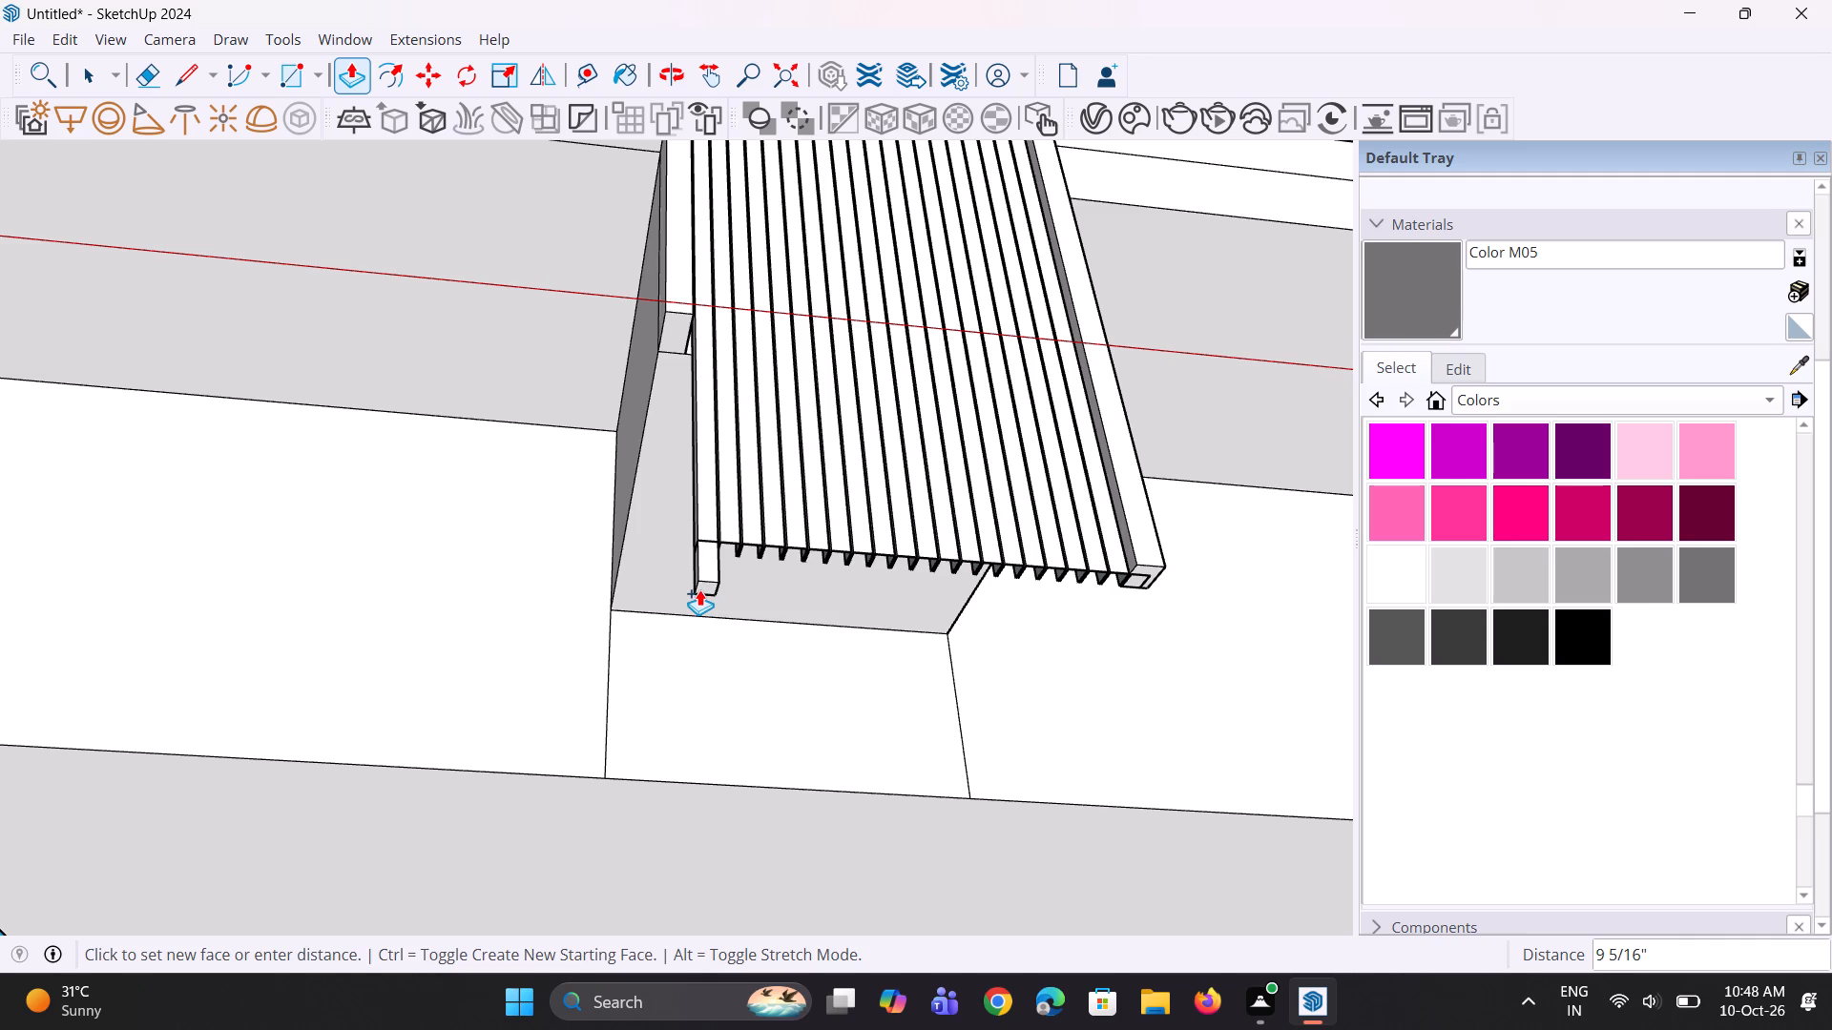
left_click(710, 490)
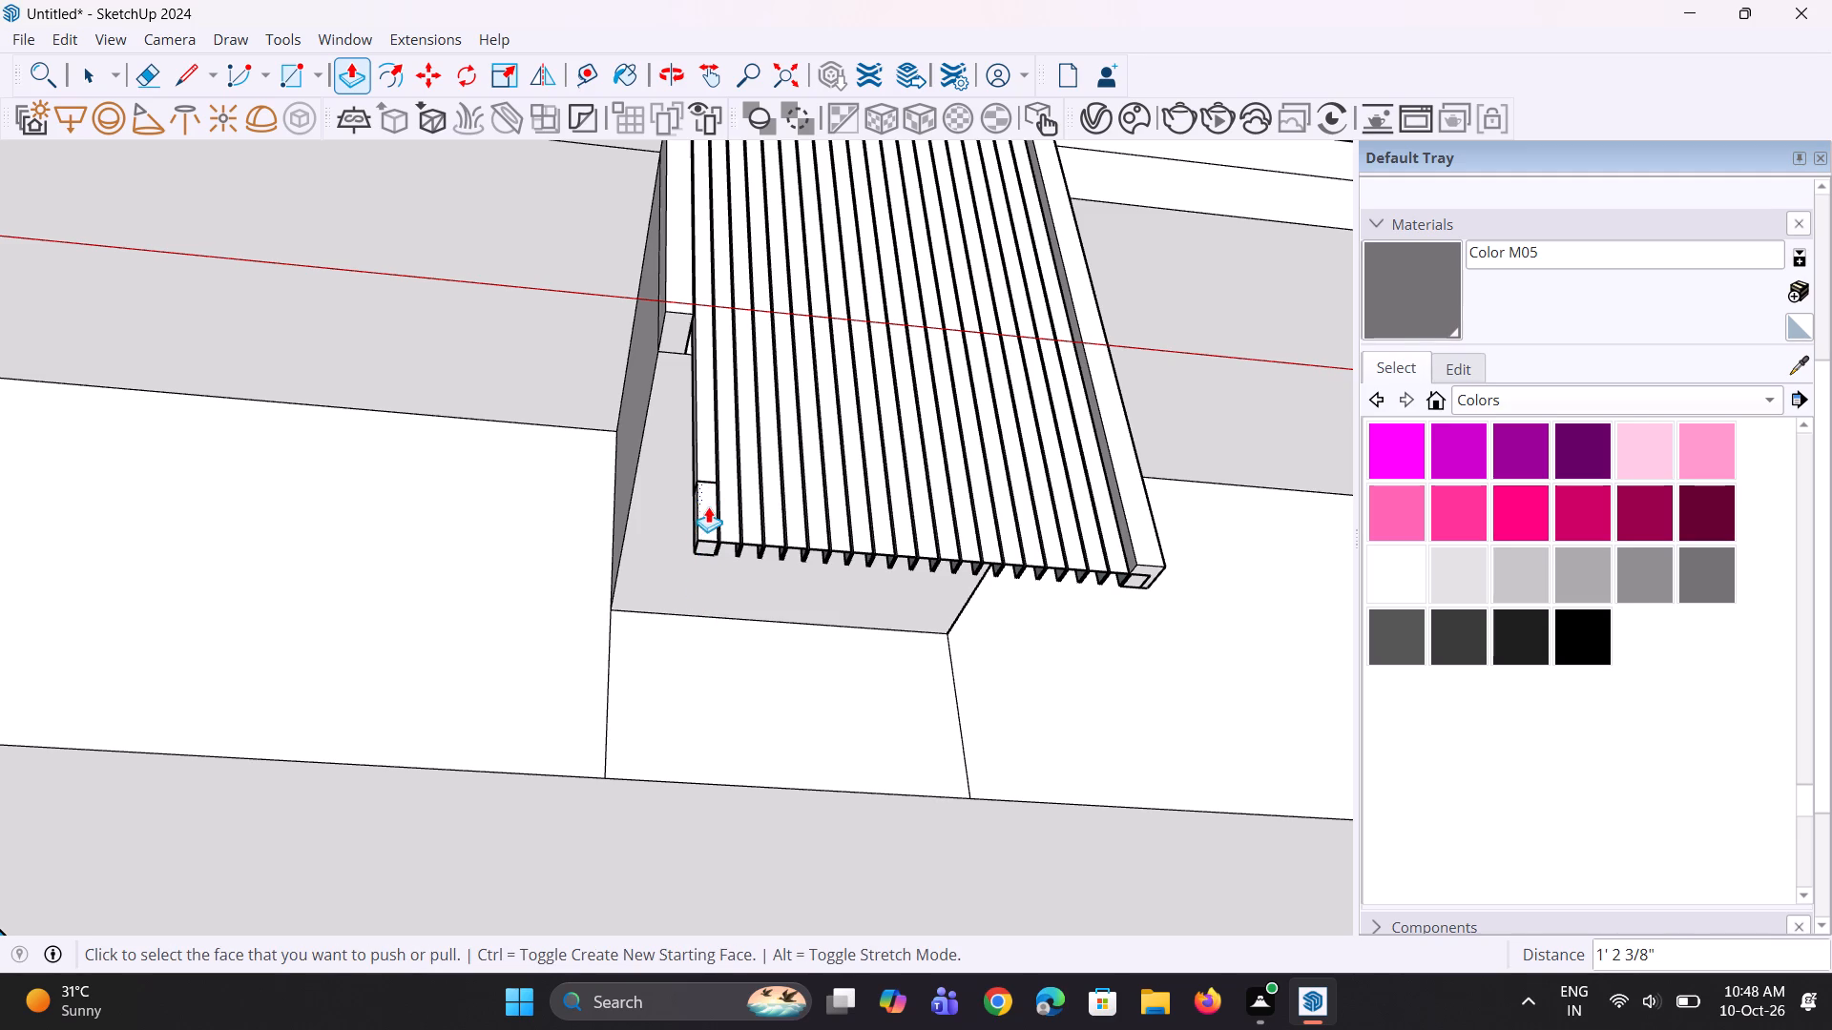
left_click(703, 536)
key("Escape")
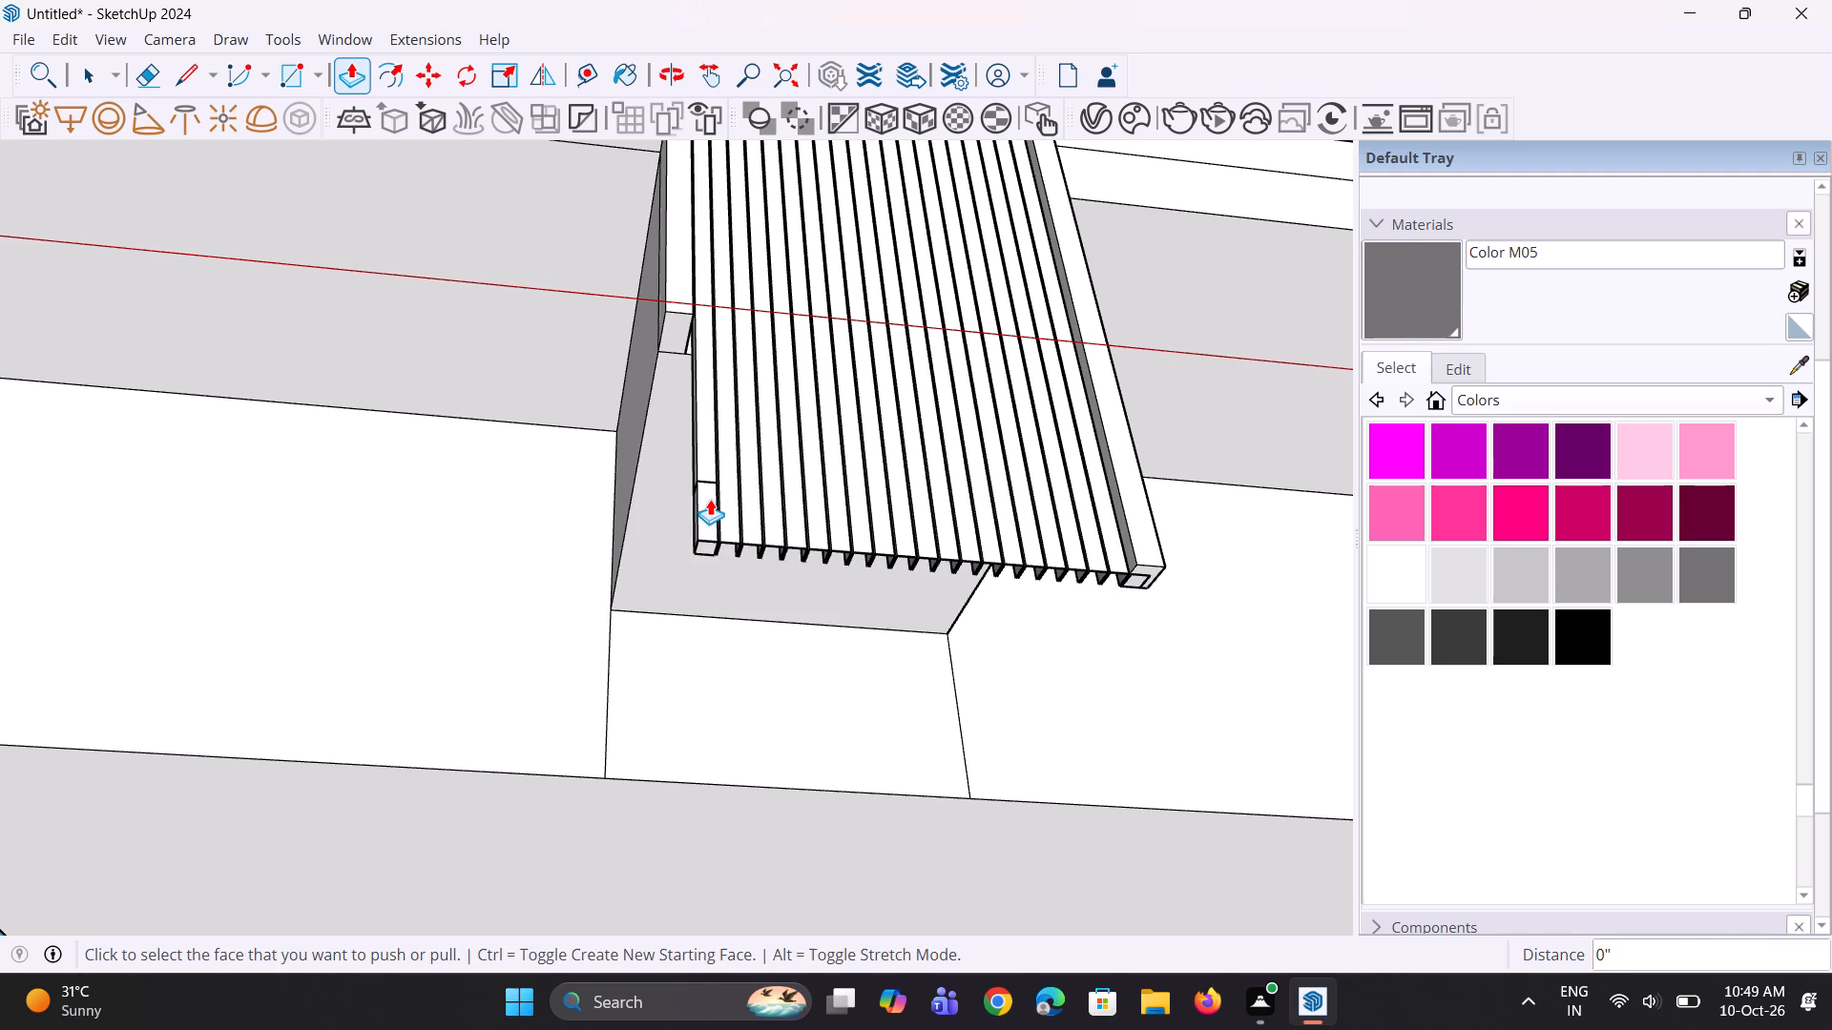
Push the raised face behind the fluted column up another 5' 7 3/16" to the lowest balcony's underside.
middle_click_drag(704, 572, 704, 592)
scroll(702, 586, "up", 9)
middle_click_drag(706, 587, 765, 633)
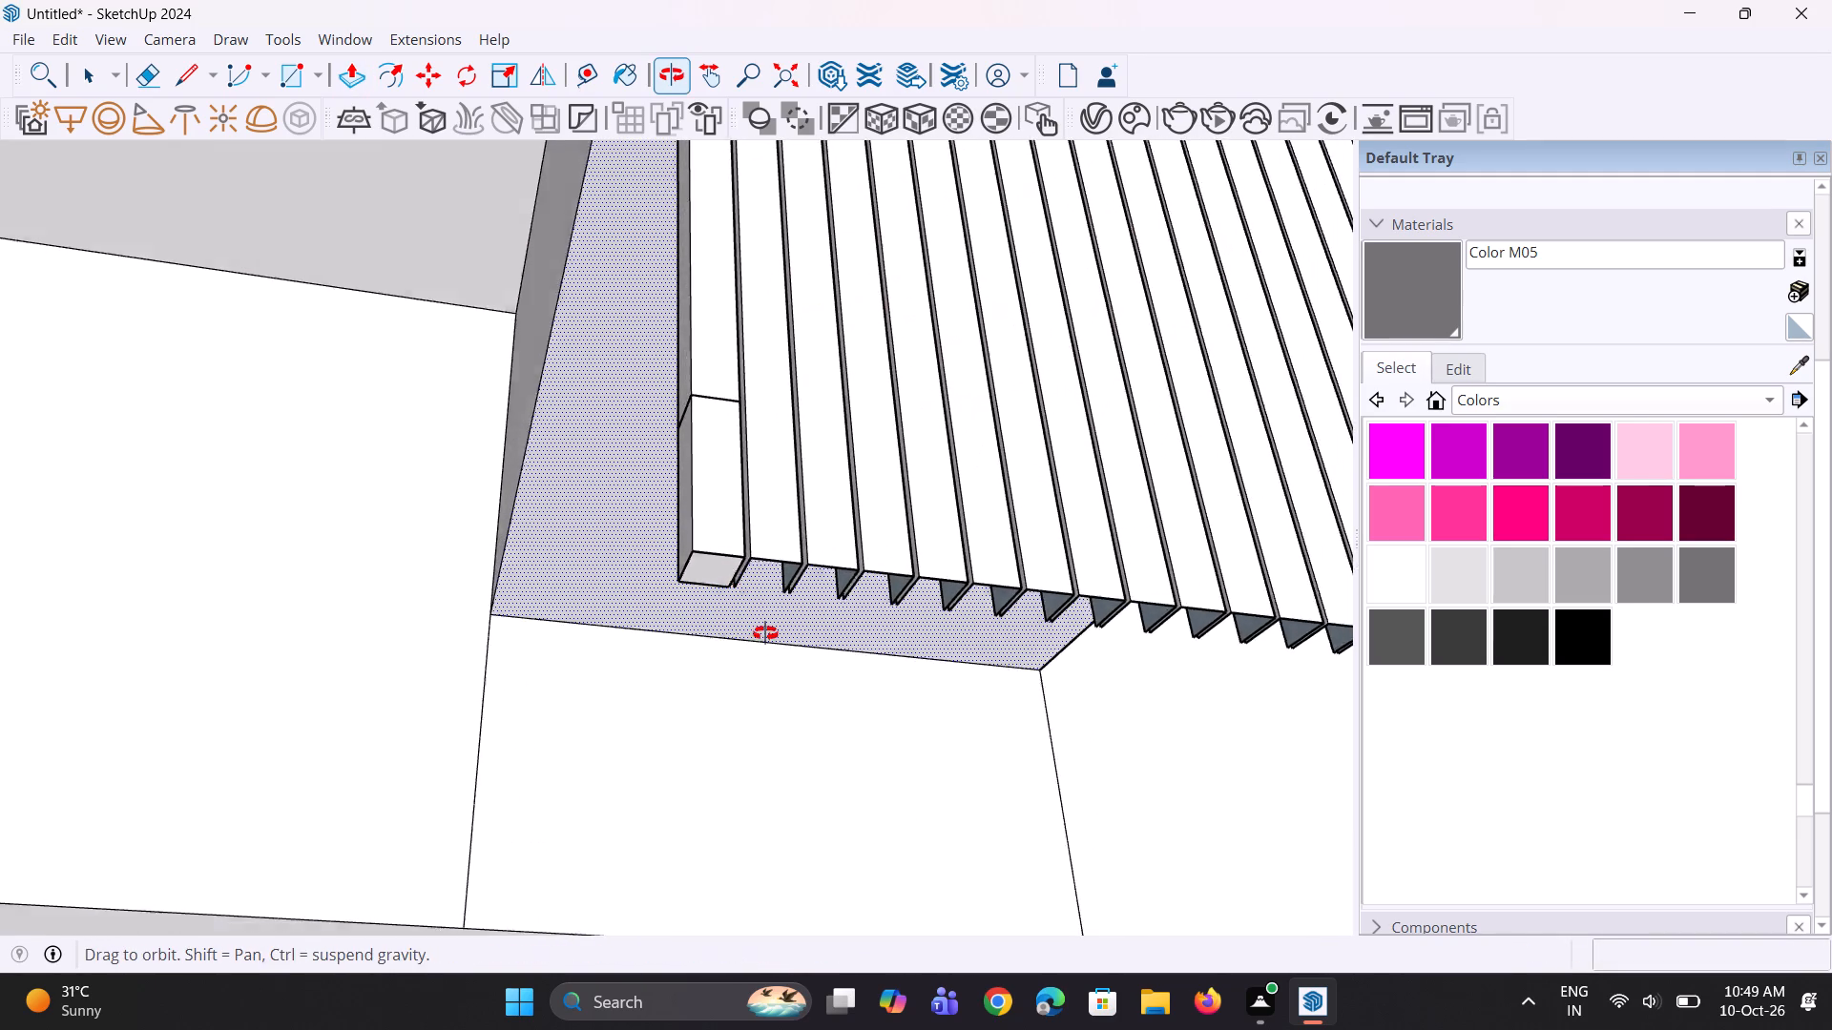
middle_click_drag(765, 633, 781, 647)
scroll(763, 656, "down", 7)
middle_click_drag(759, 607, 702, 607)
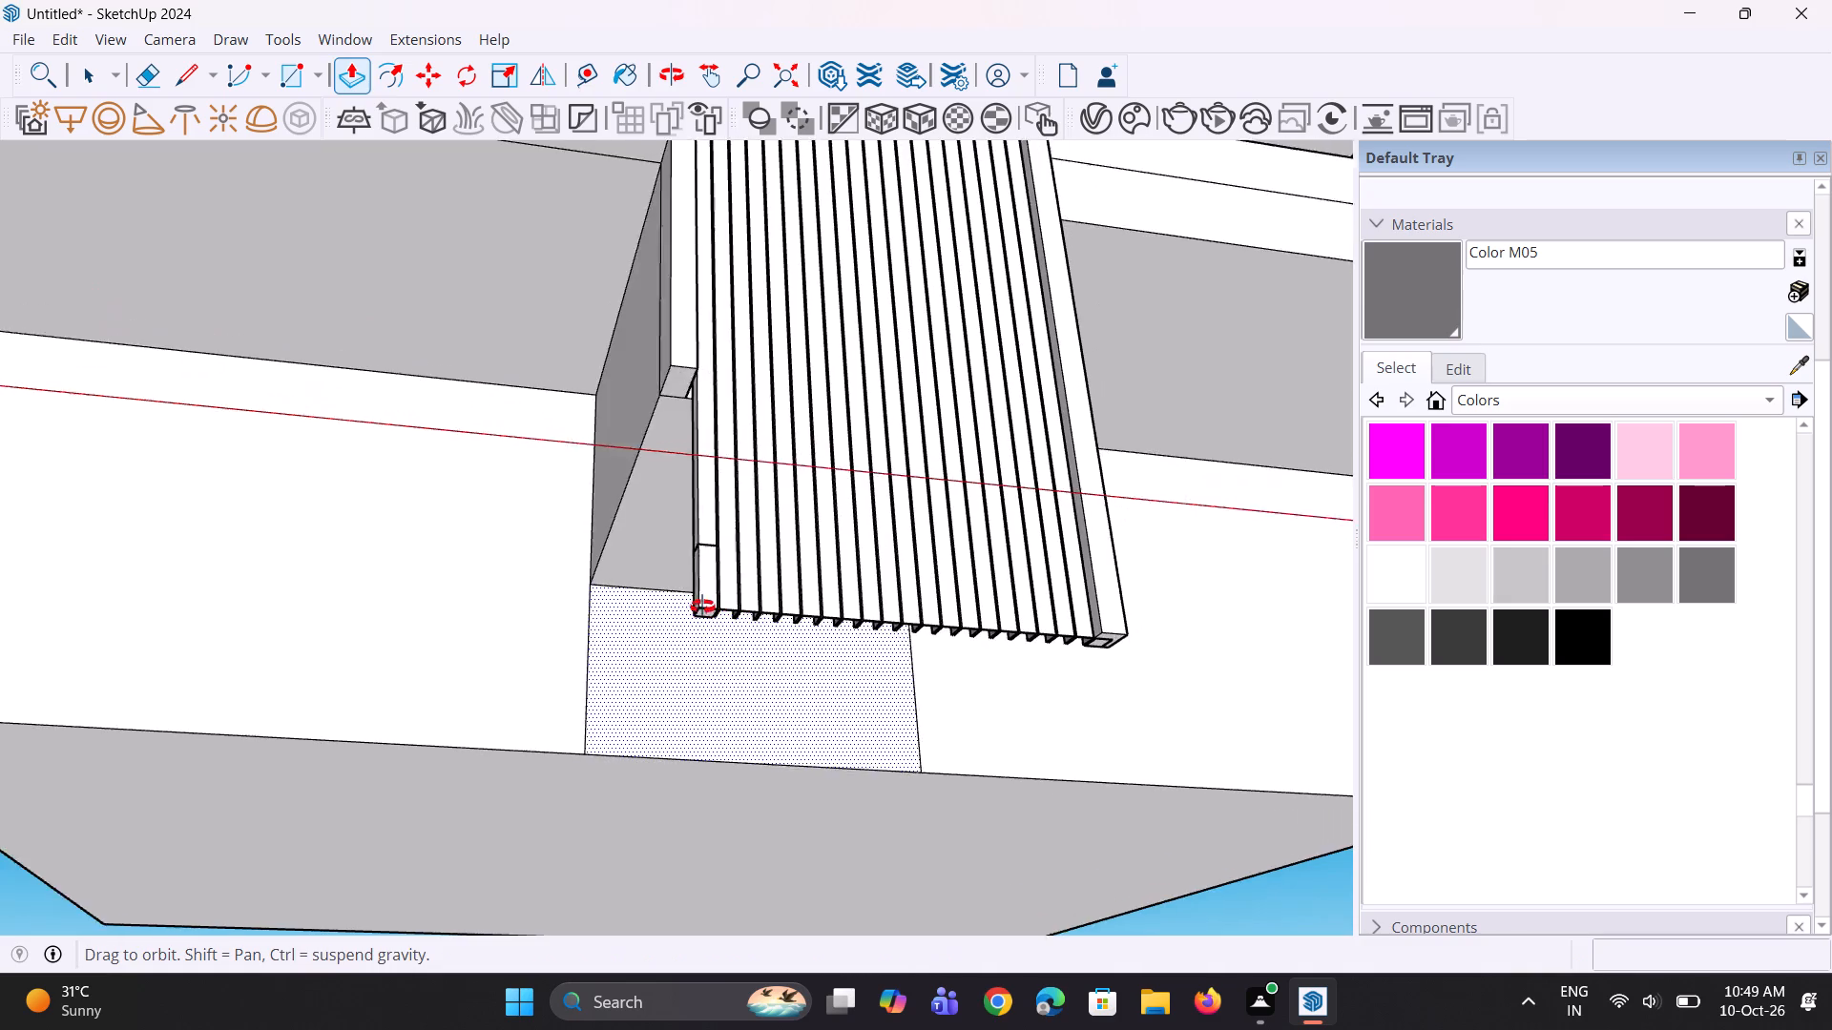
middle_click_drag(702, 607, 673, 634)
scroll(674, 657, "down", 5)
middle_click_drag(676, 647, 674, 688)
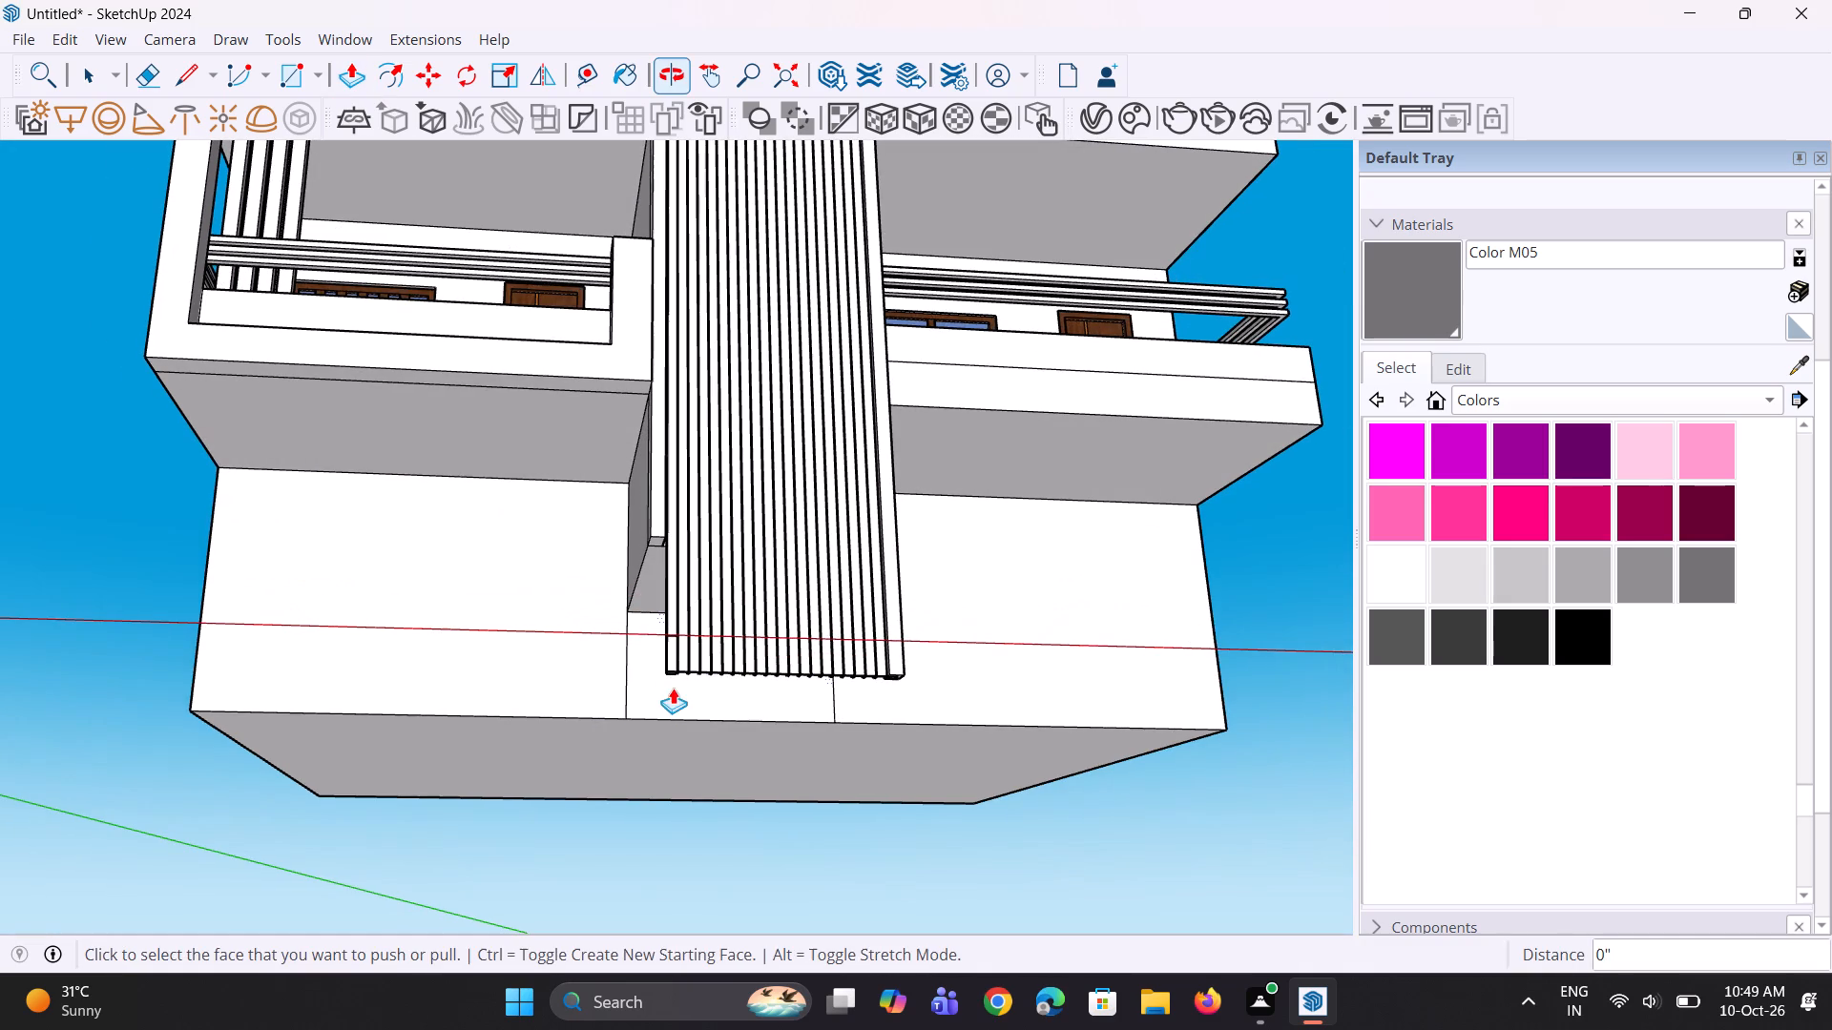
scroll(640, 671, "down", 1)
middle_click_drag(643, 674, 822, 771)
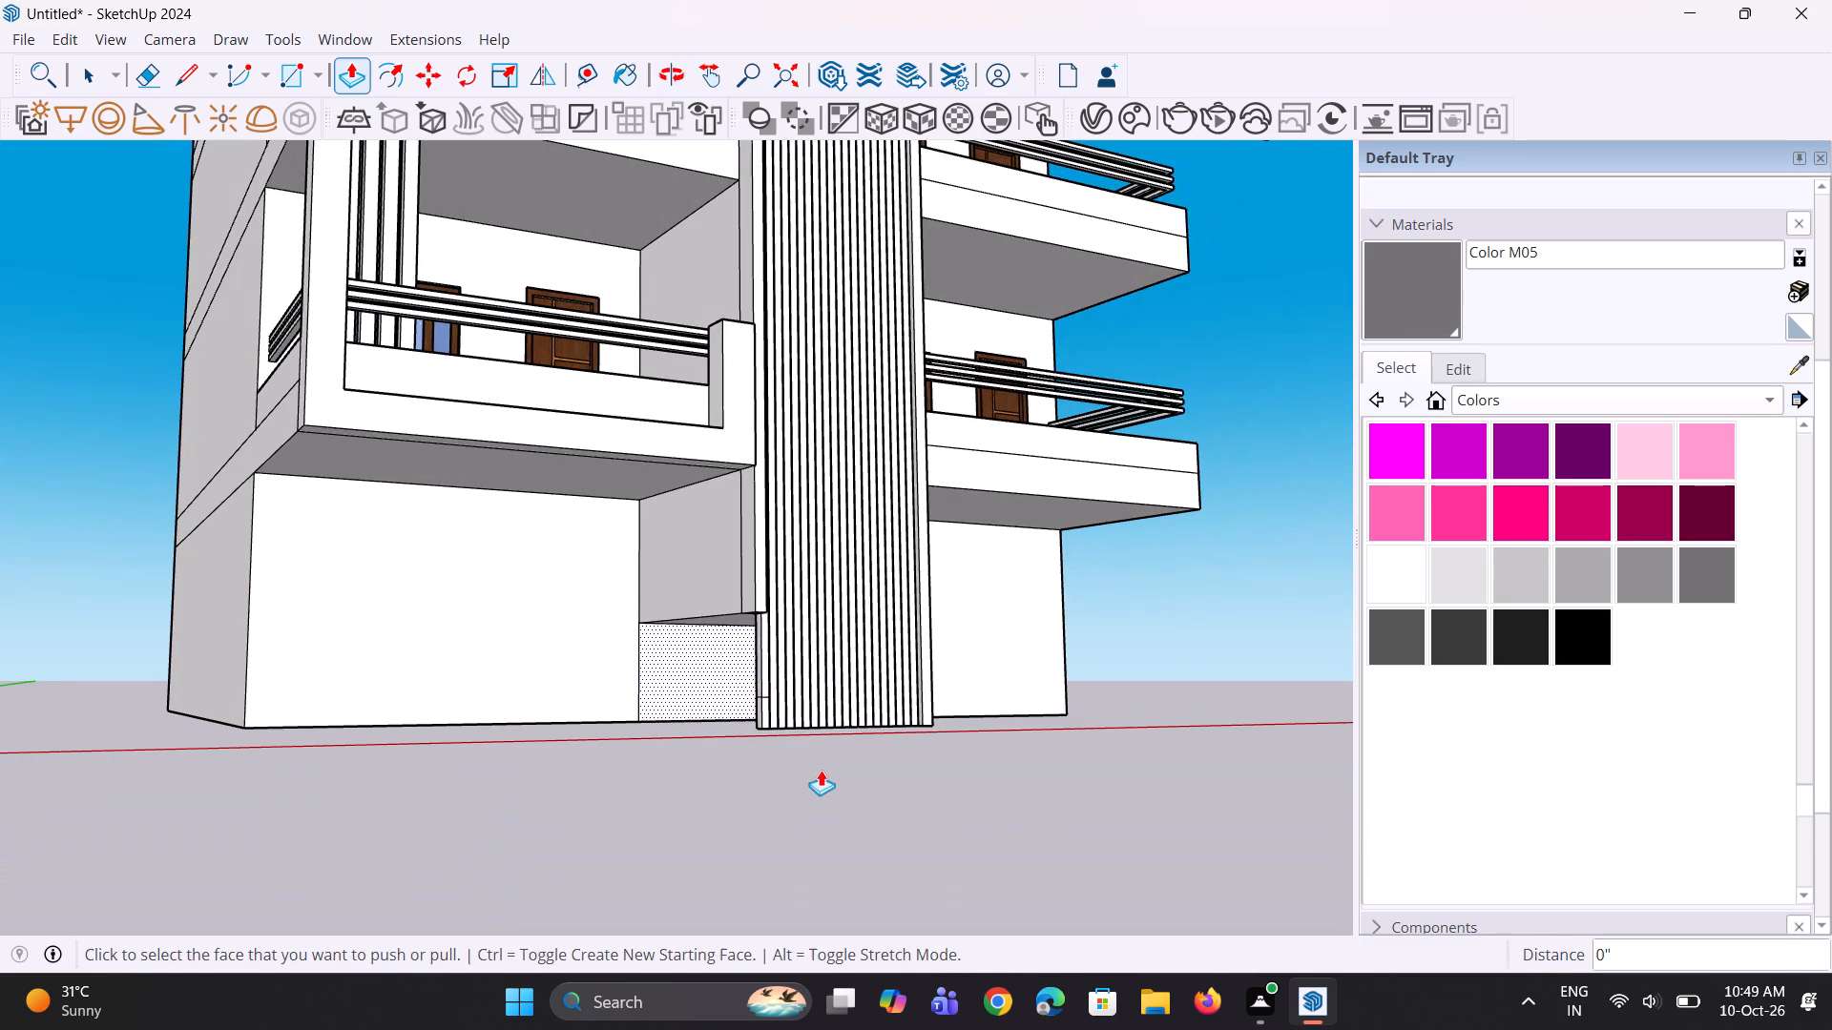
scroll(756, 667, "up", 2)
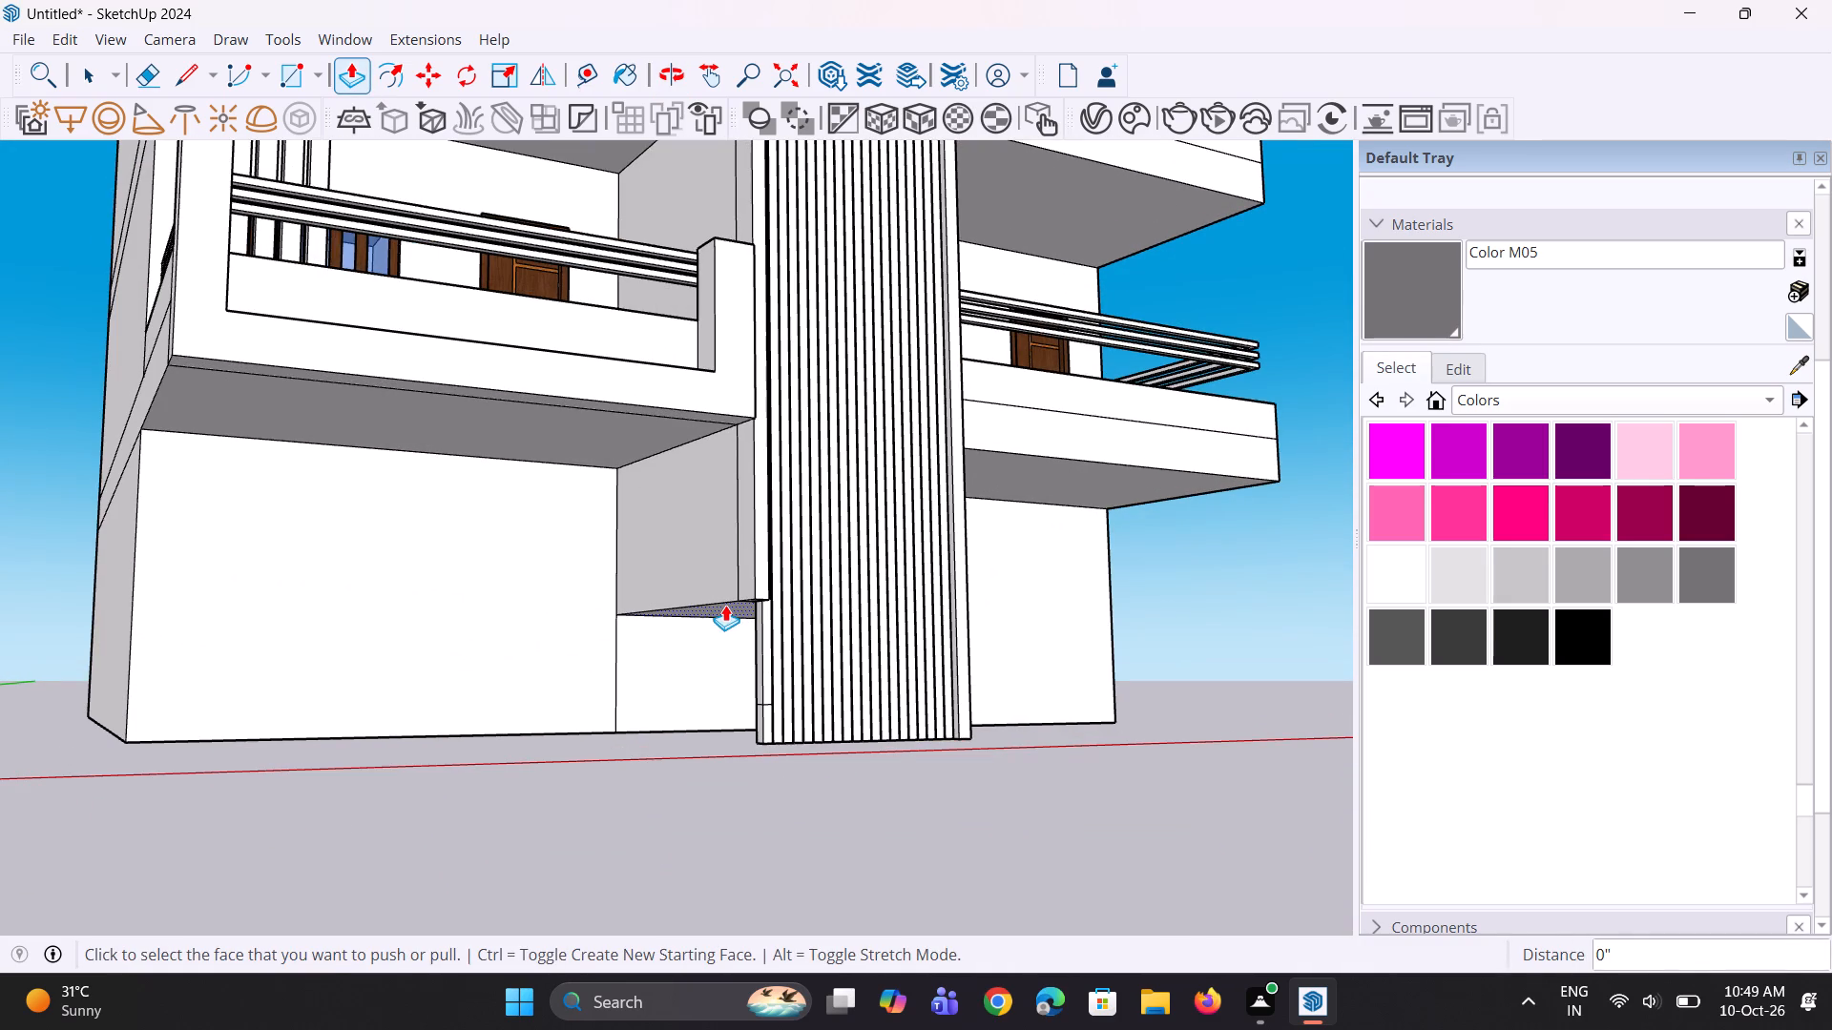
left_click(725, 605)
left_click(704, 433)
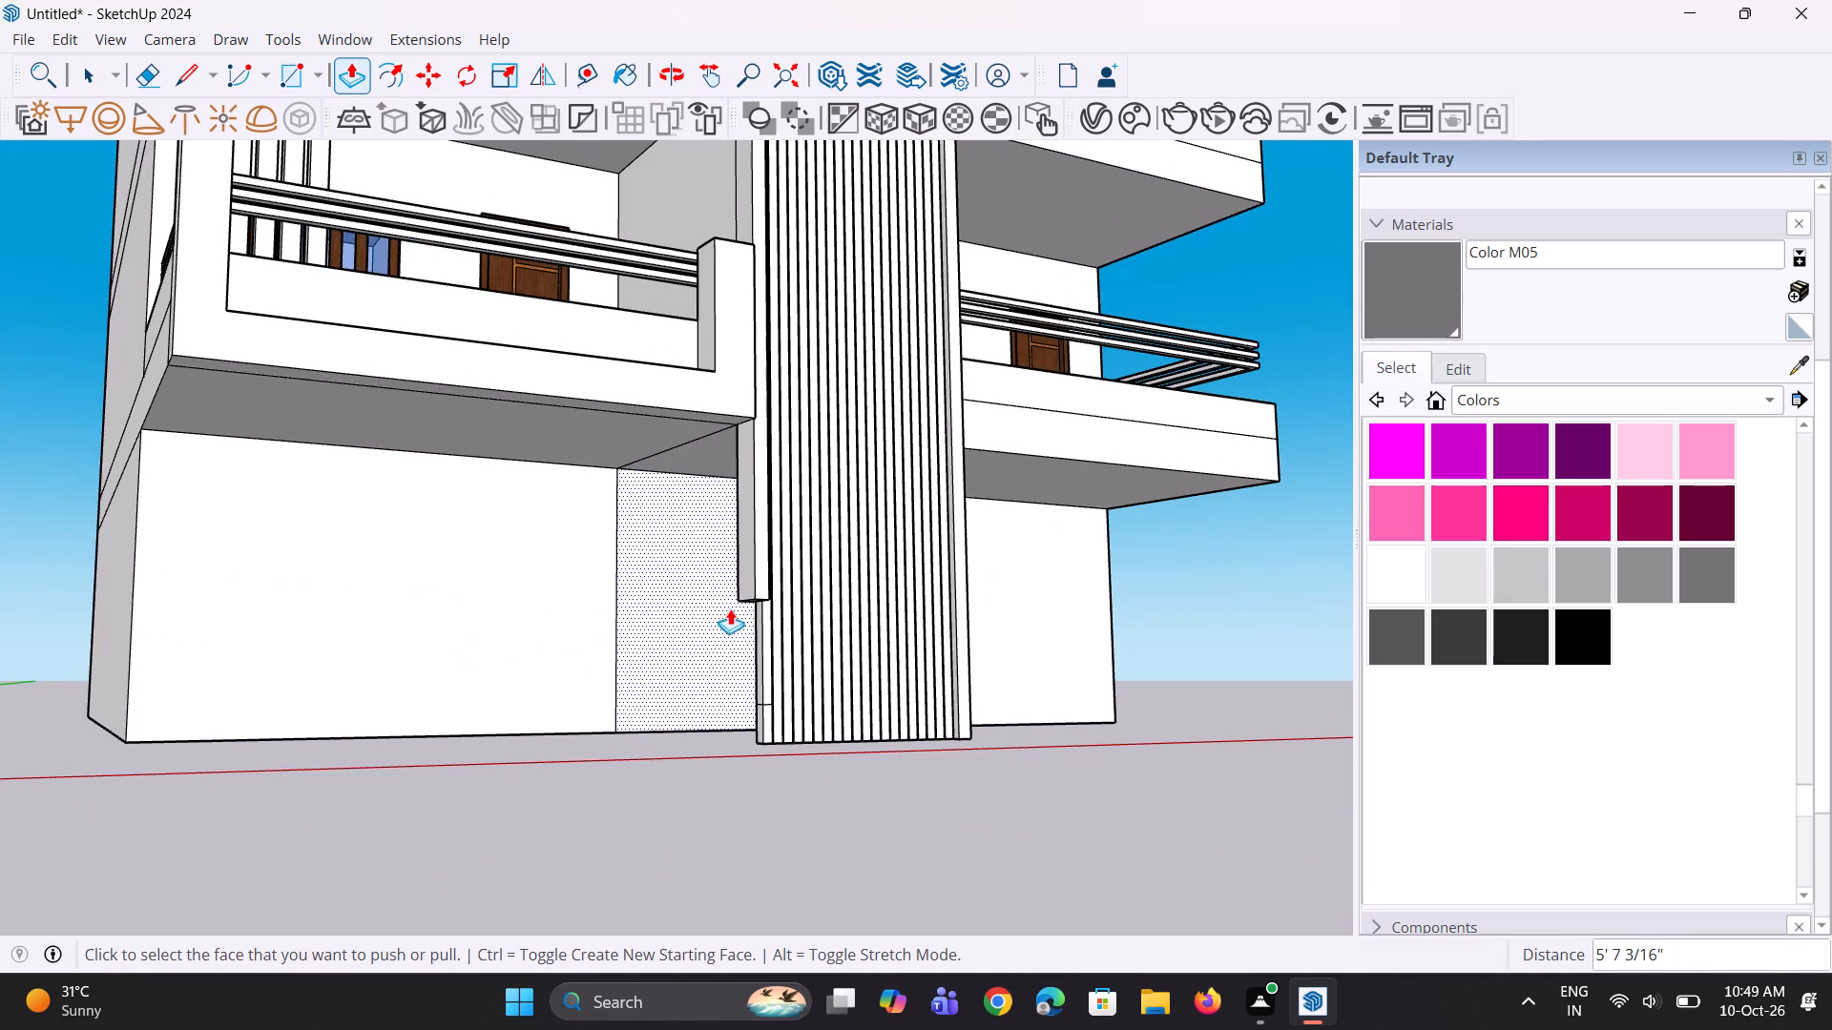
Push the raised side pier's bottom face up another 5' 7 3/16", flush with the balcony's underside.
scroll(745, 602, "up", 3)
middle_click_drag(754, 600, 750, 537)
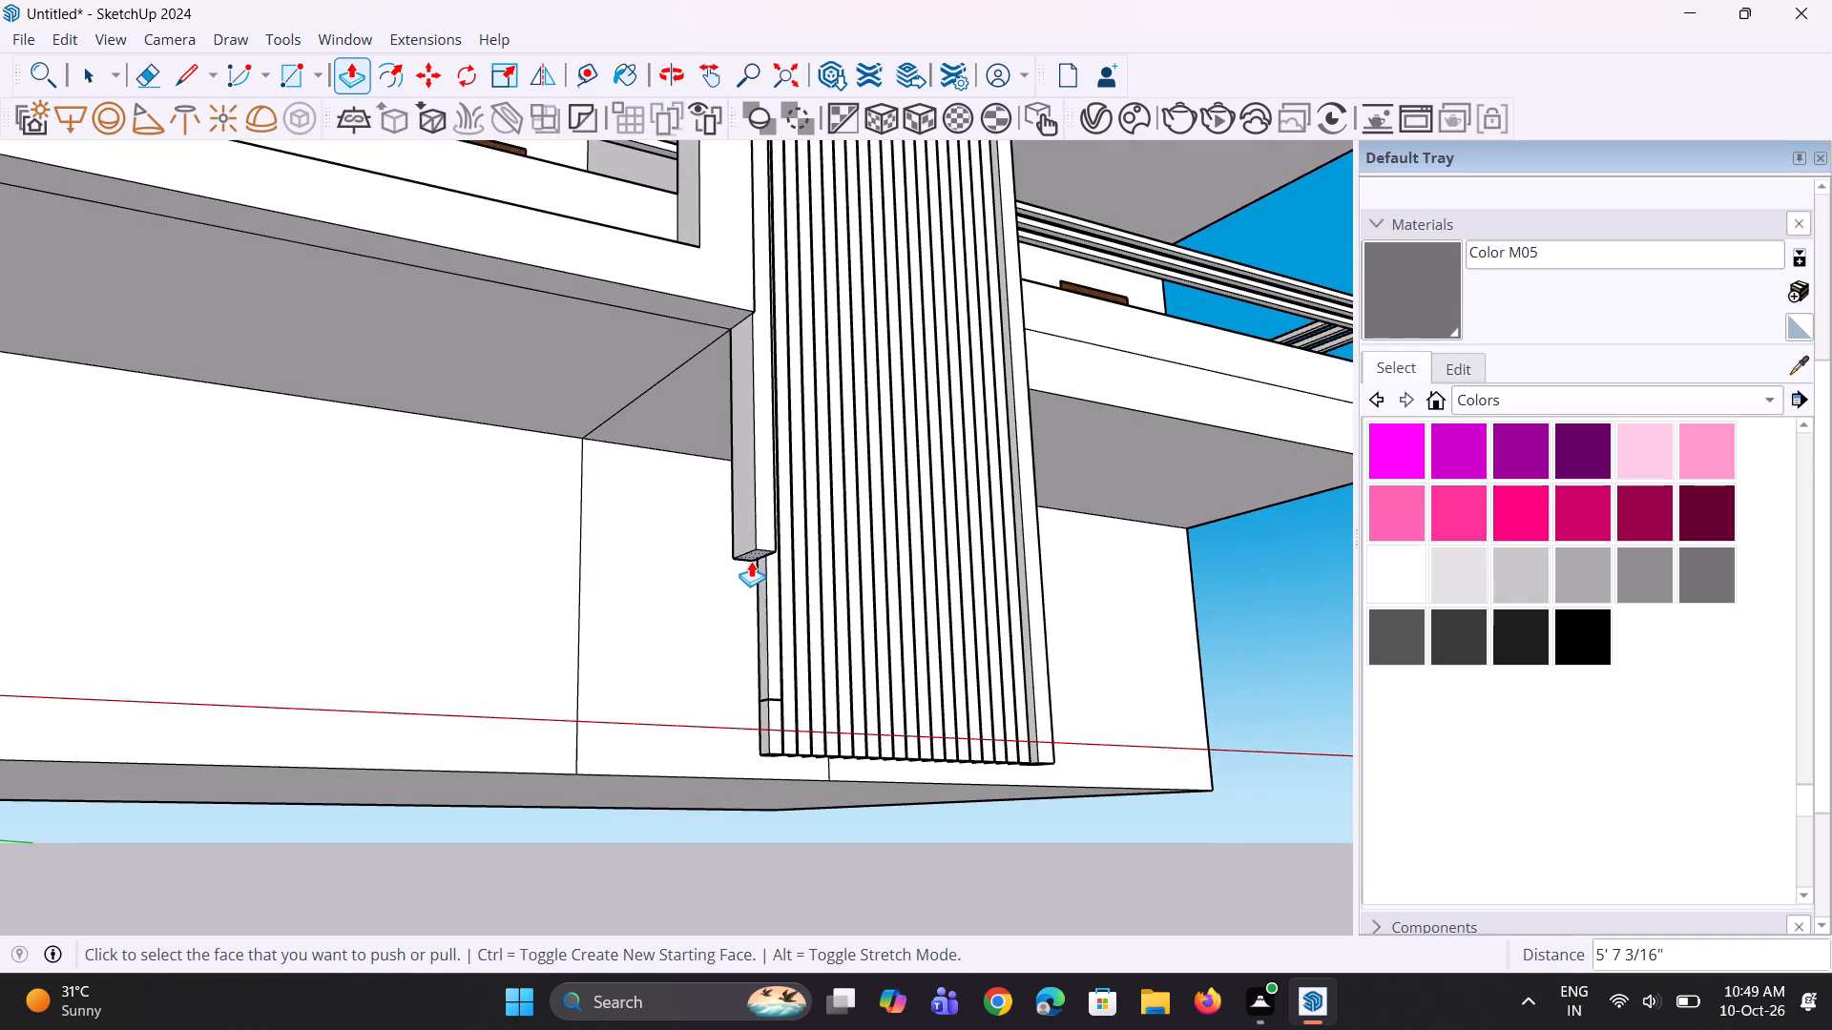
left_click(751, 561)
left_click(685, 329)
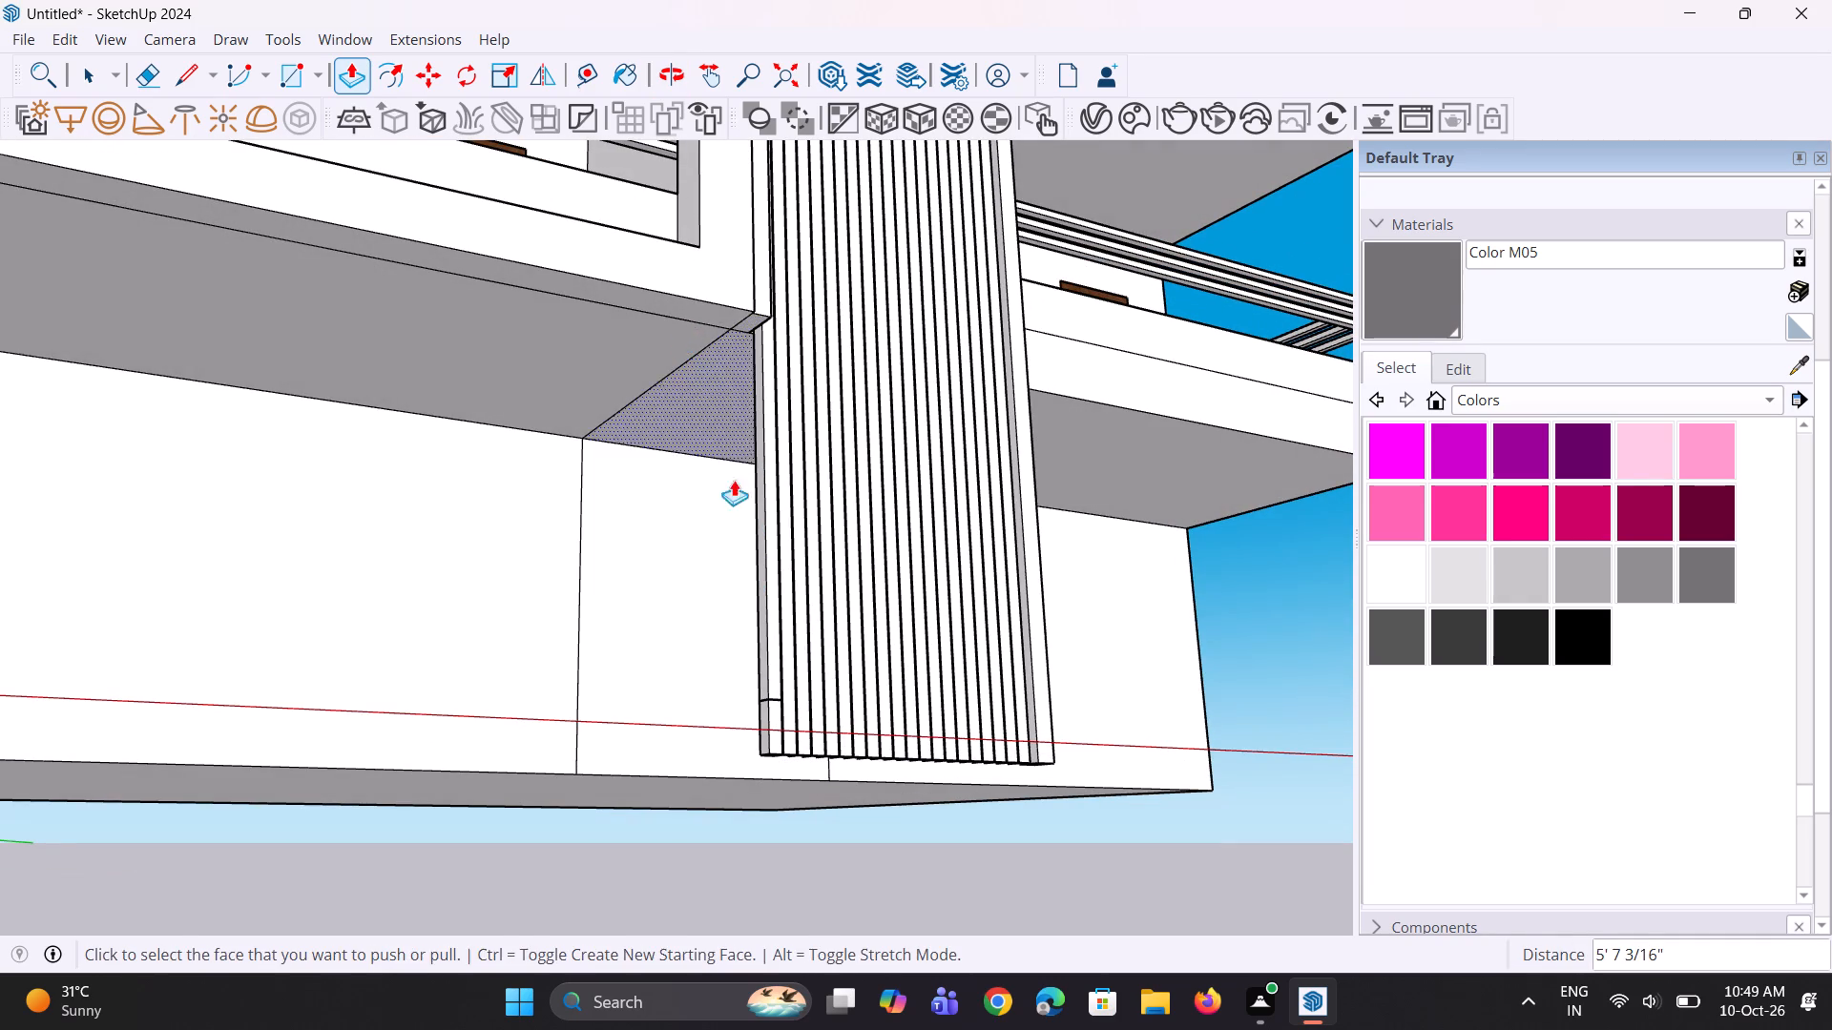
Push the bottom face of the pier on the fluted column's opposite side up 10' to the balcony's underside.
middle_click_drag(776, 603, 385, 628)
scroll(713, 696, "down", 4)
middle_click_drag(721, 706, 548, 730)
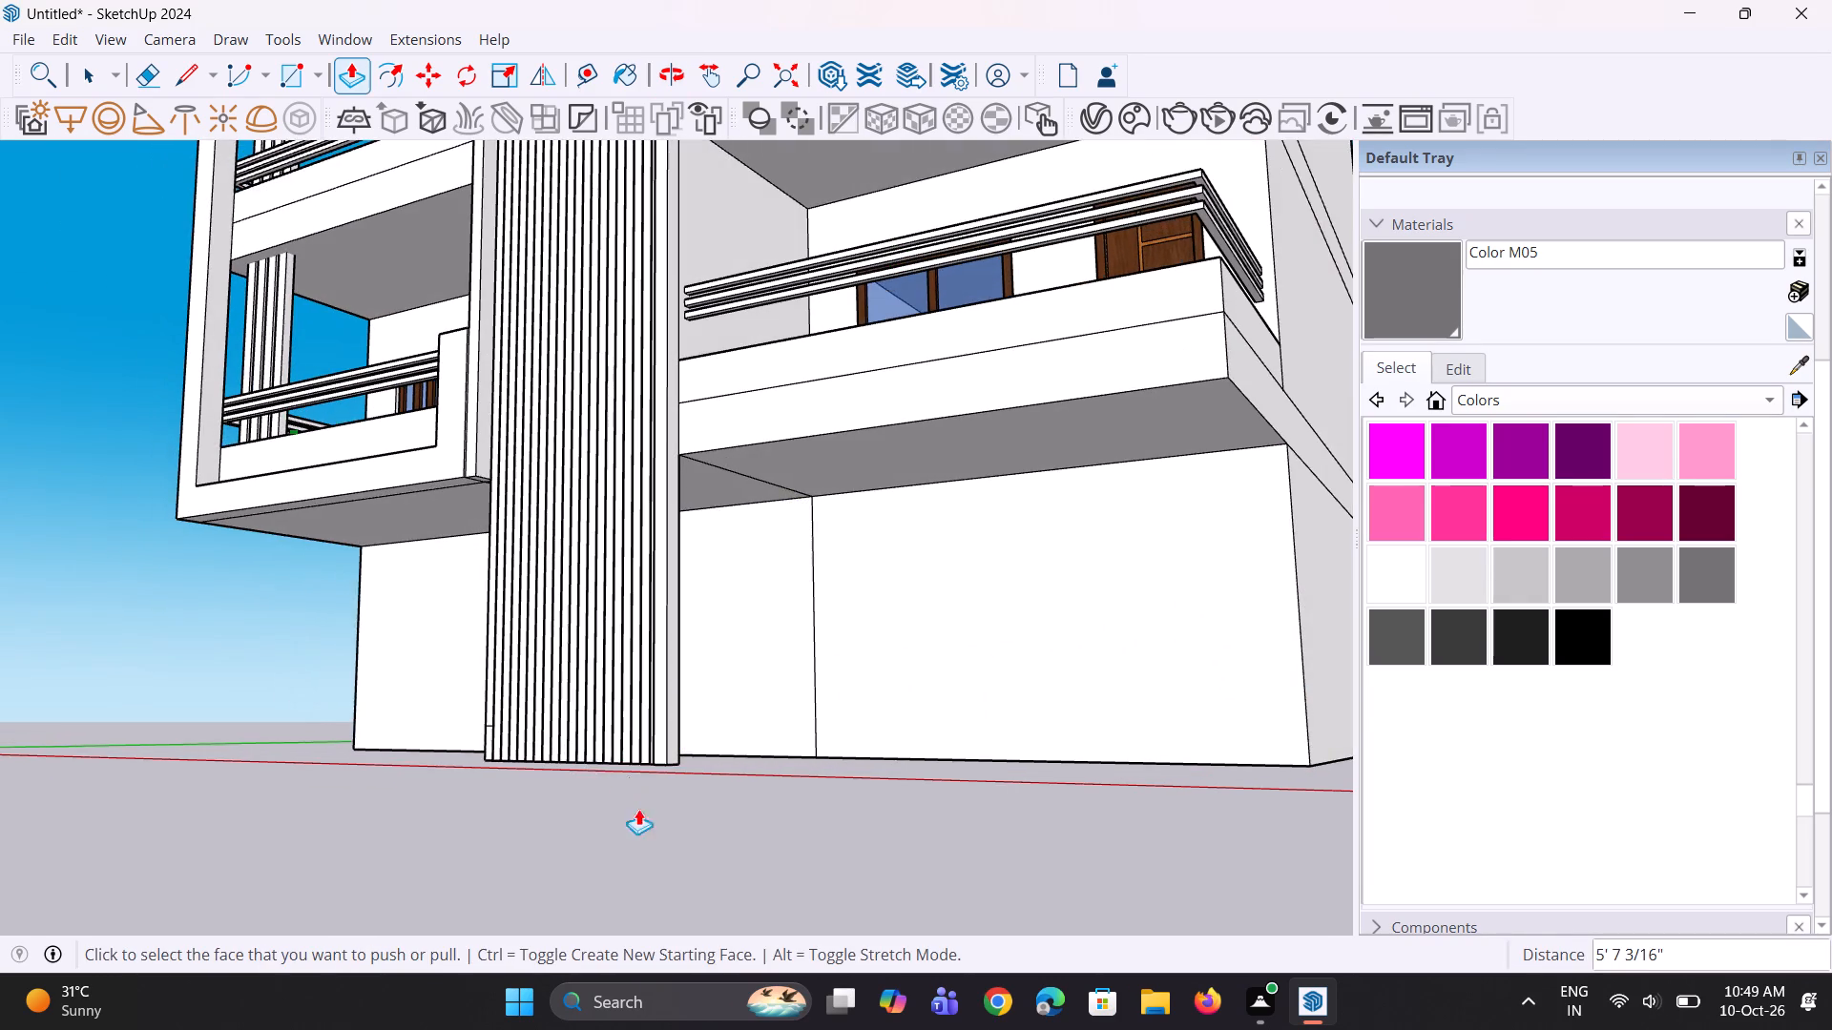
scroll(651, 851, "up", 3)
middle_click_drag(666, 838, 710, 619)
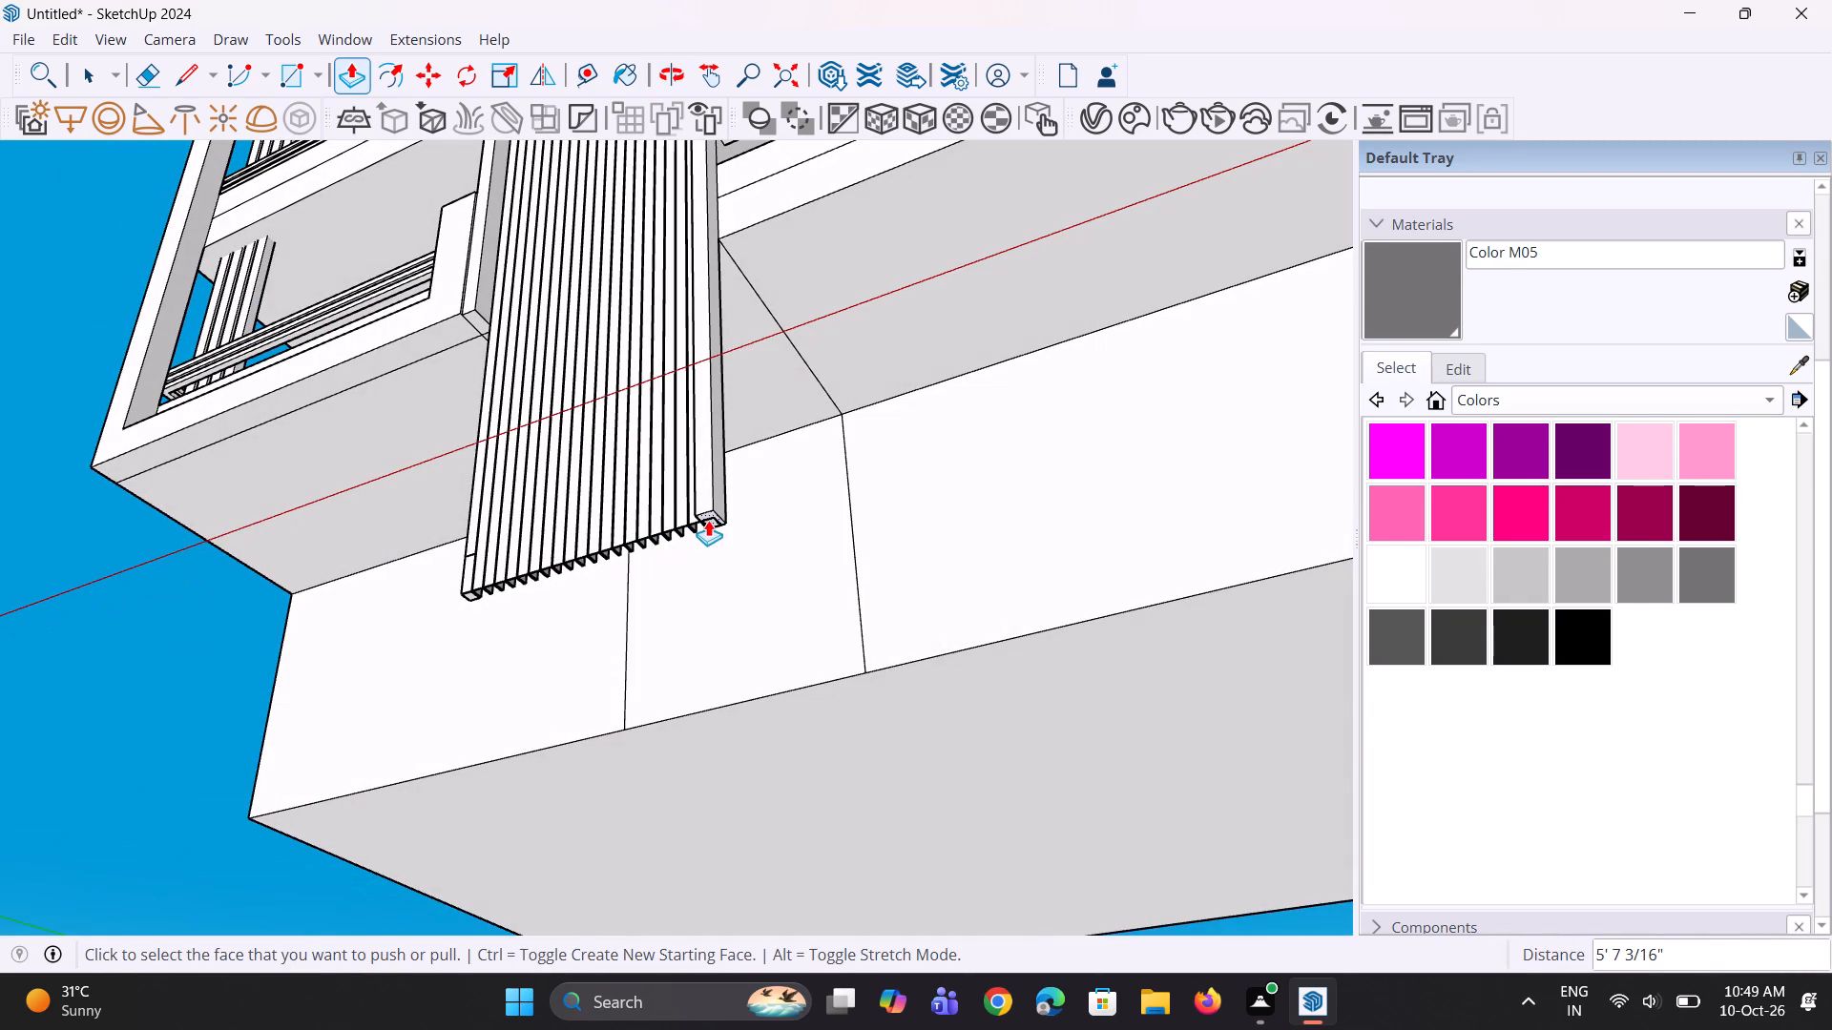
left_click(708, 520)
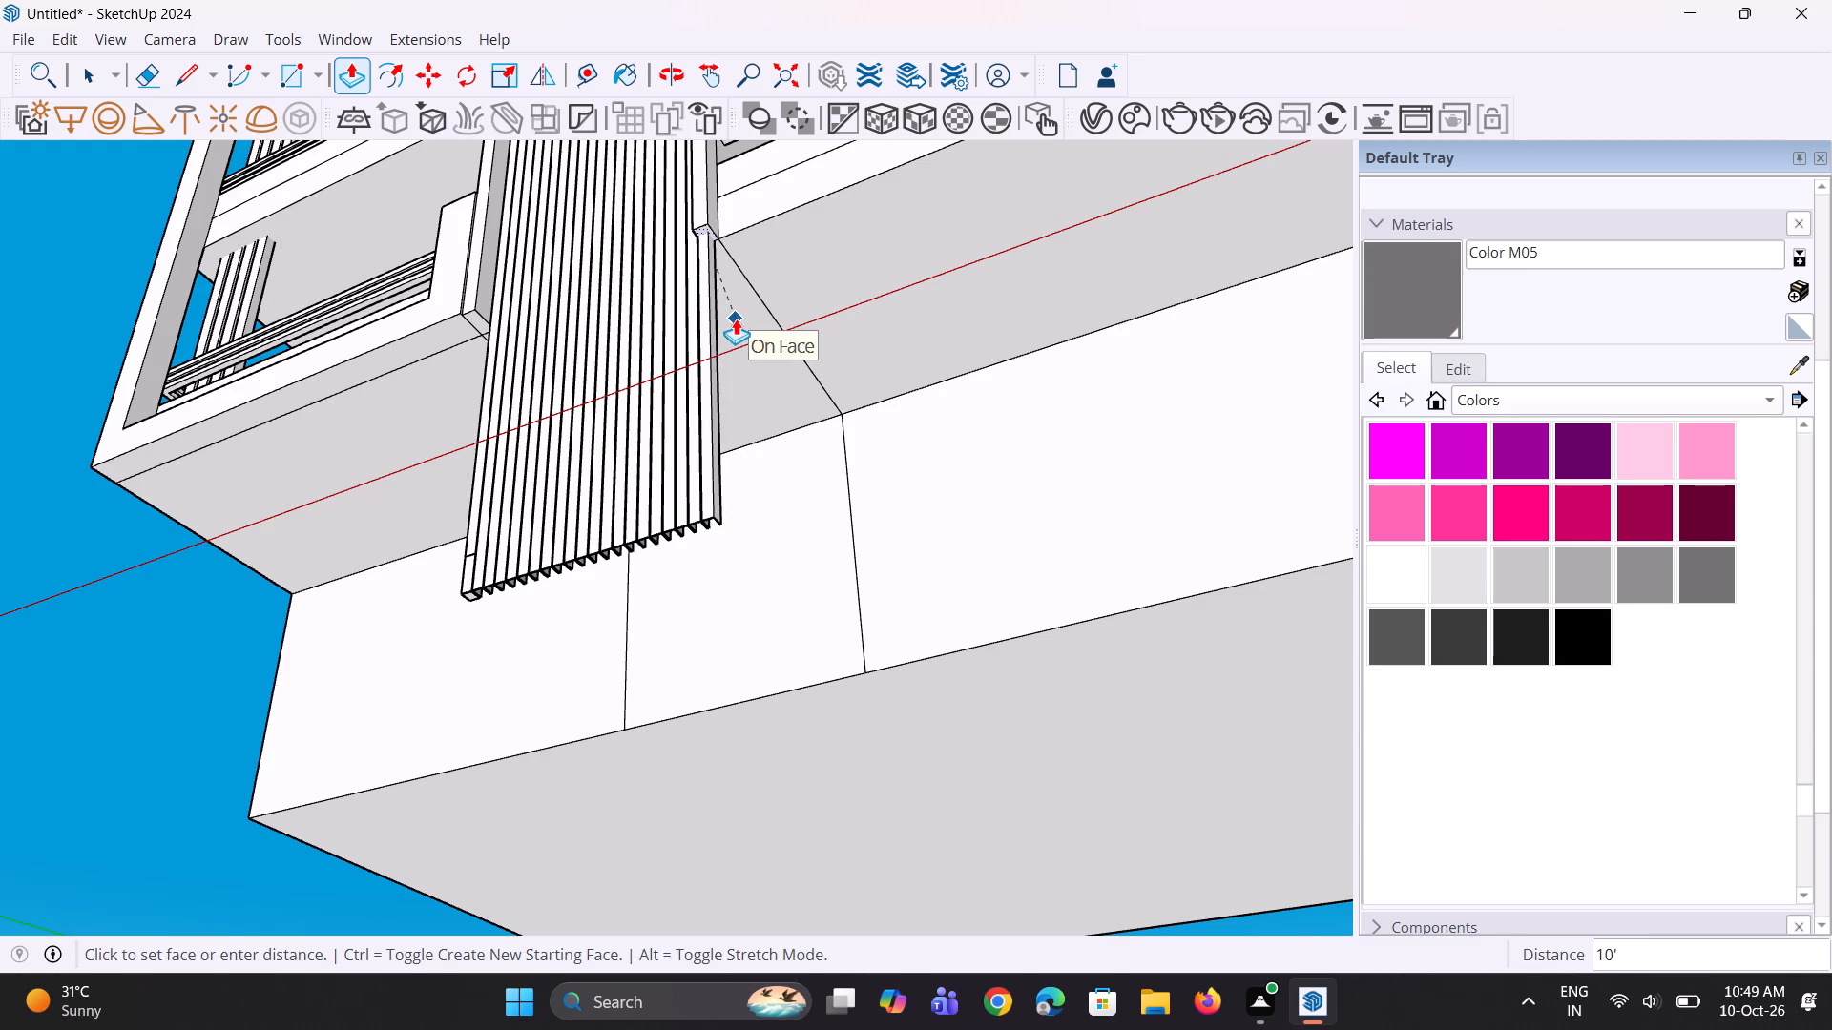
left_click(736, 319)
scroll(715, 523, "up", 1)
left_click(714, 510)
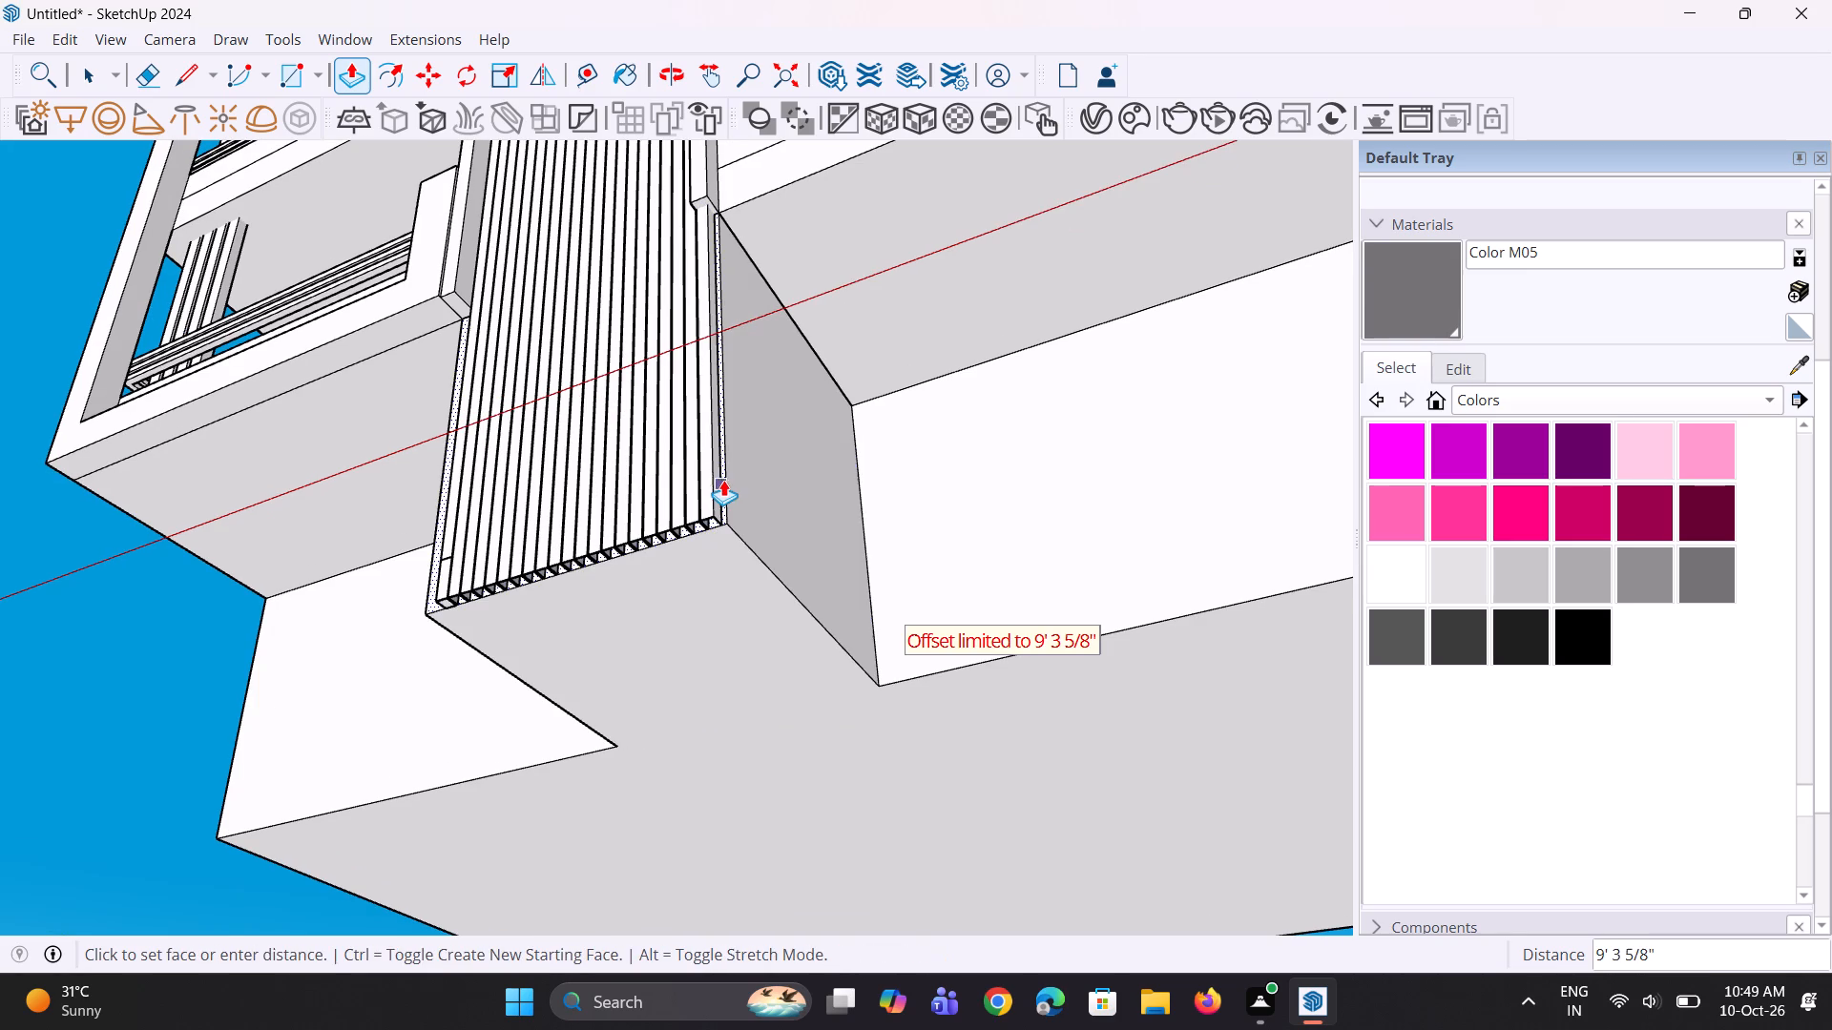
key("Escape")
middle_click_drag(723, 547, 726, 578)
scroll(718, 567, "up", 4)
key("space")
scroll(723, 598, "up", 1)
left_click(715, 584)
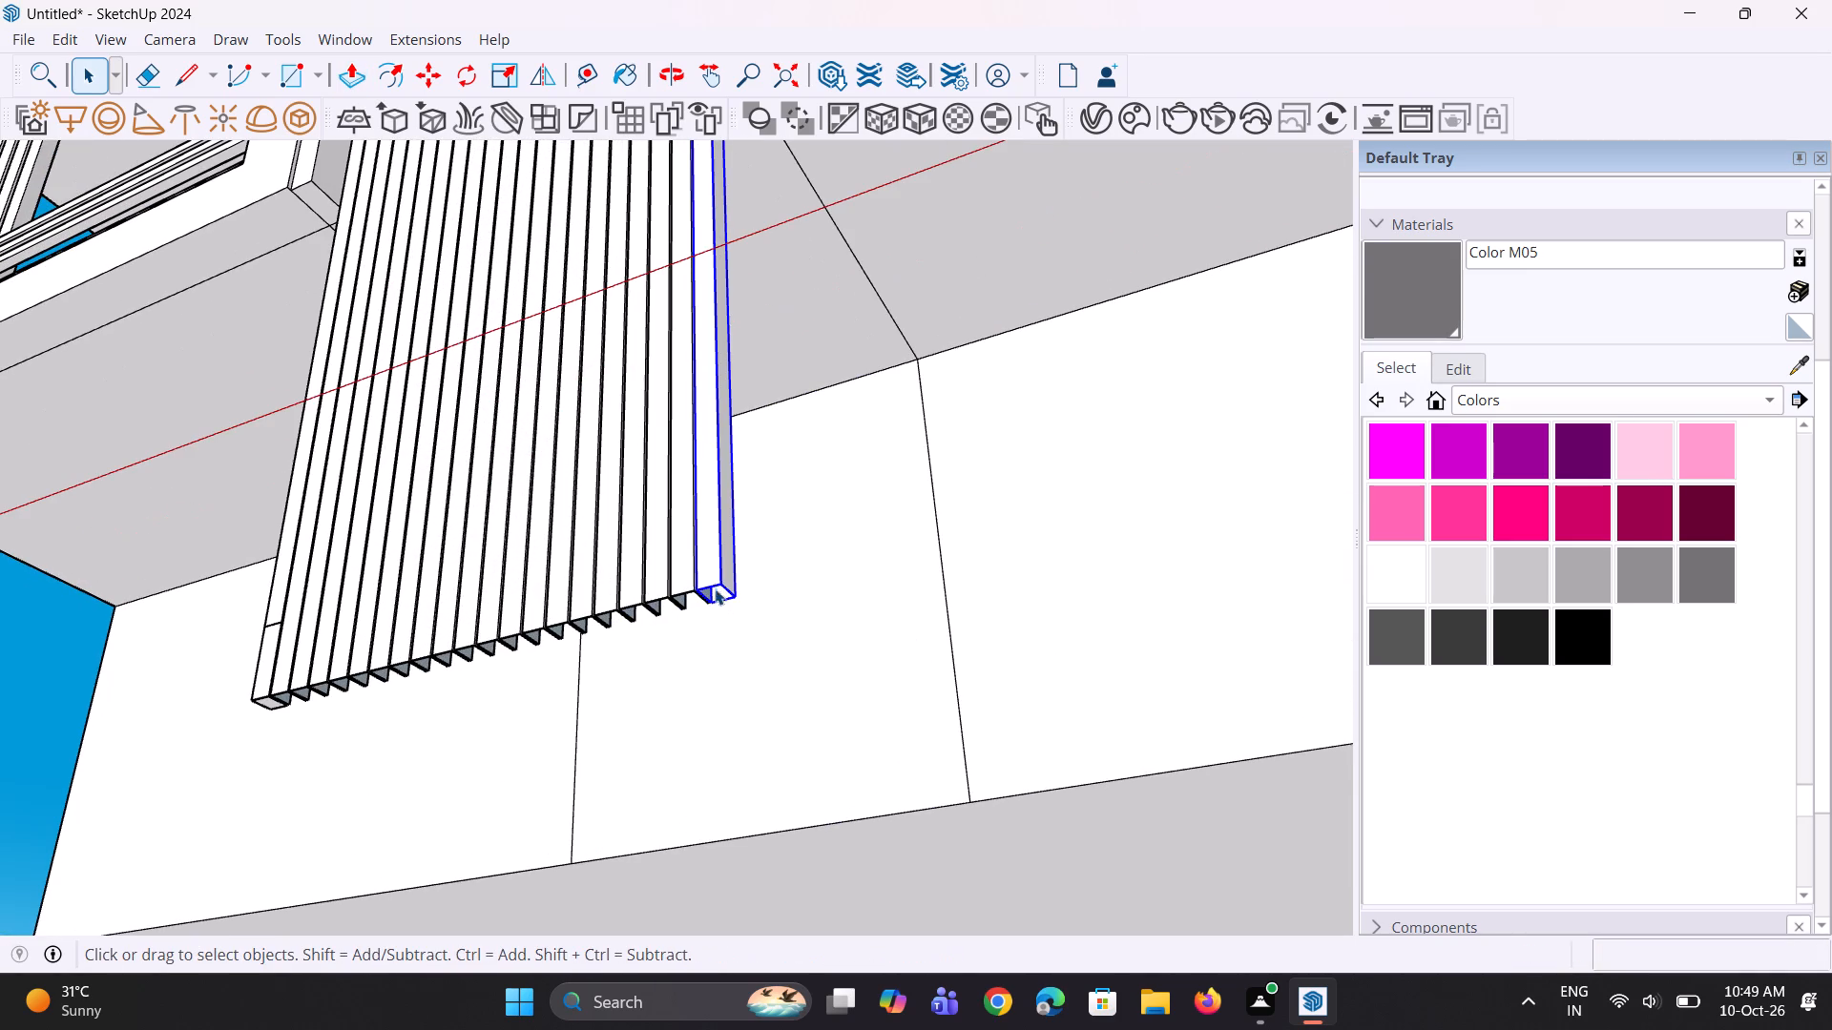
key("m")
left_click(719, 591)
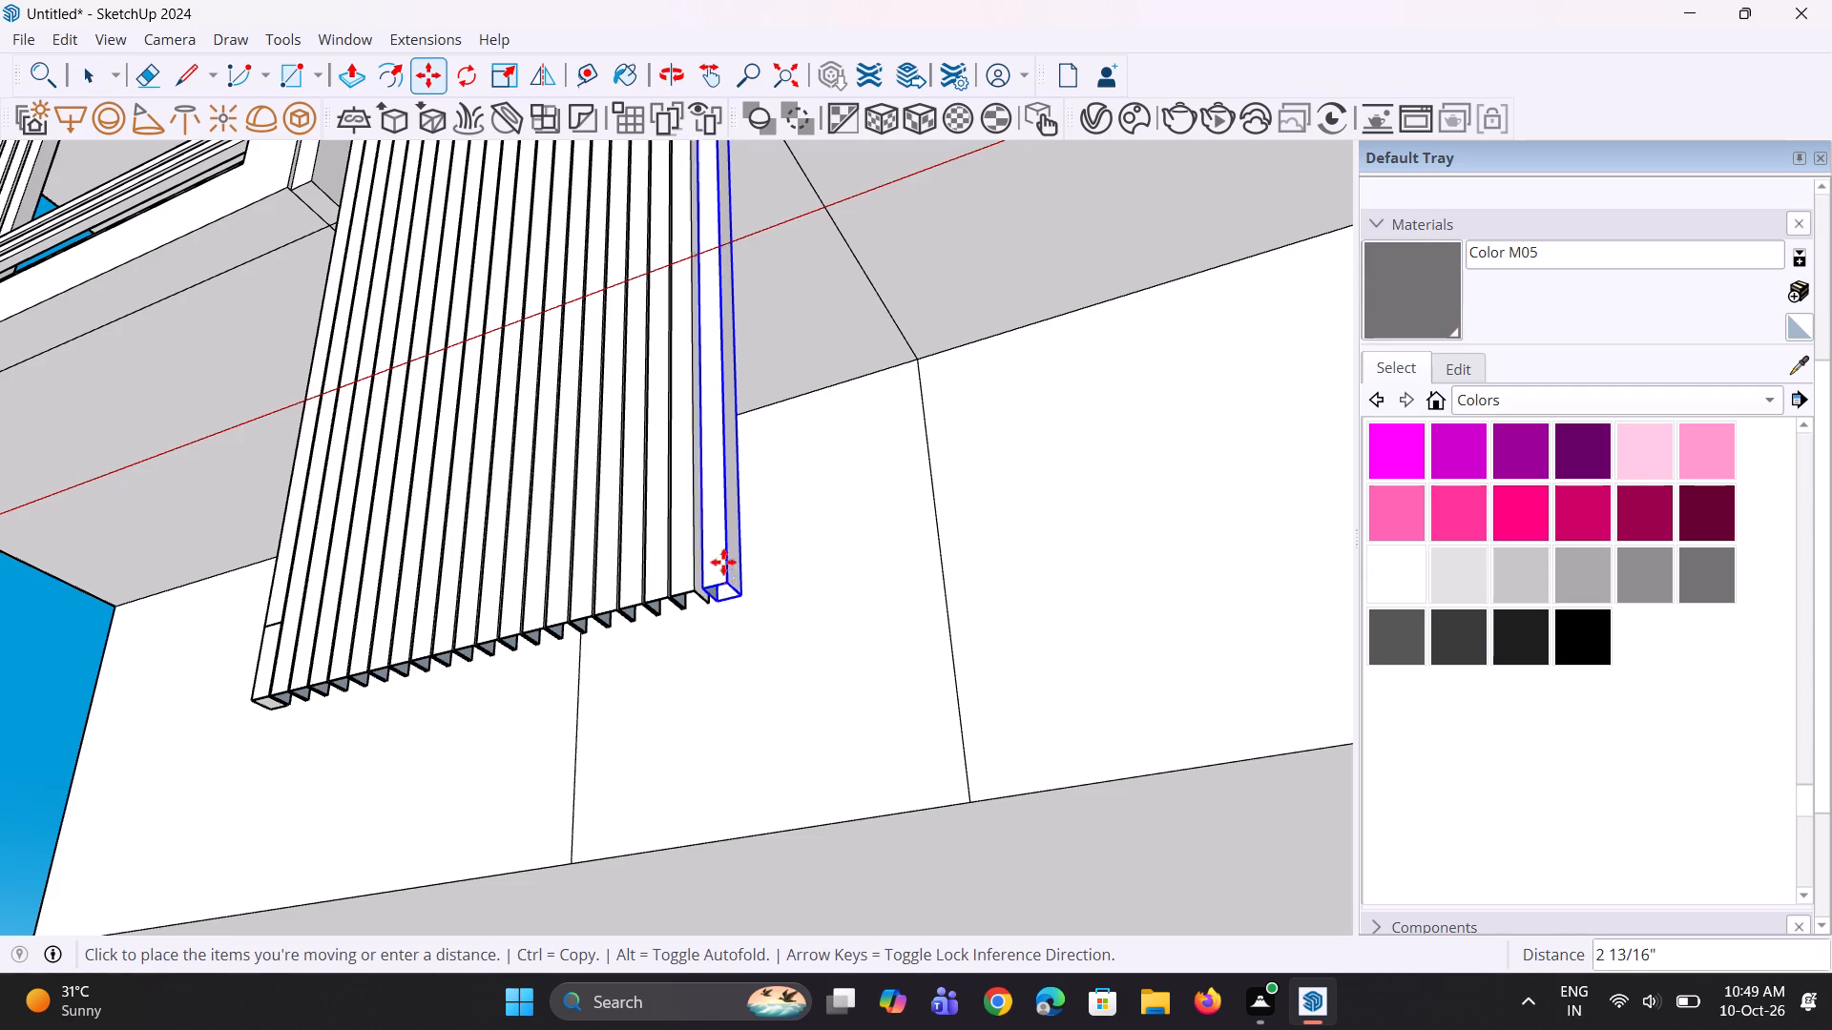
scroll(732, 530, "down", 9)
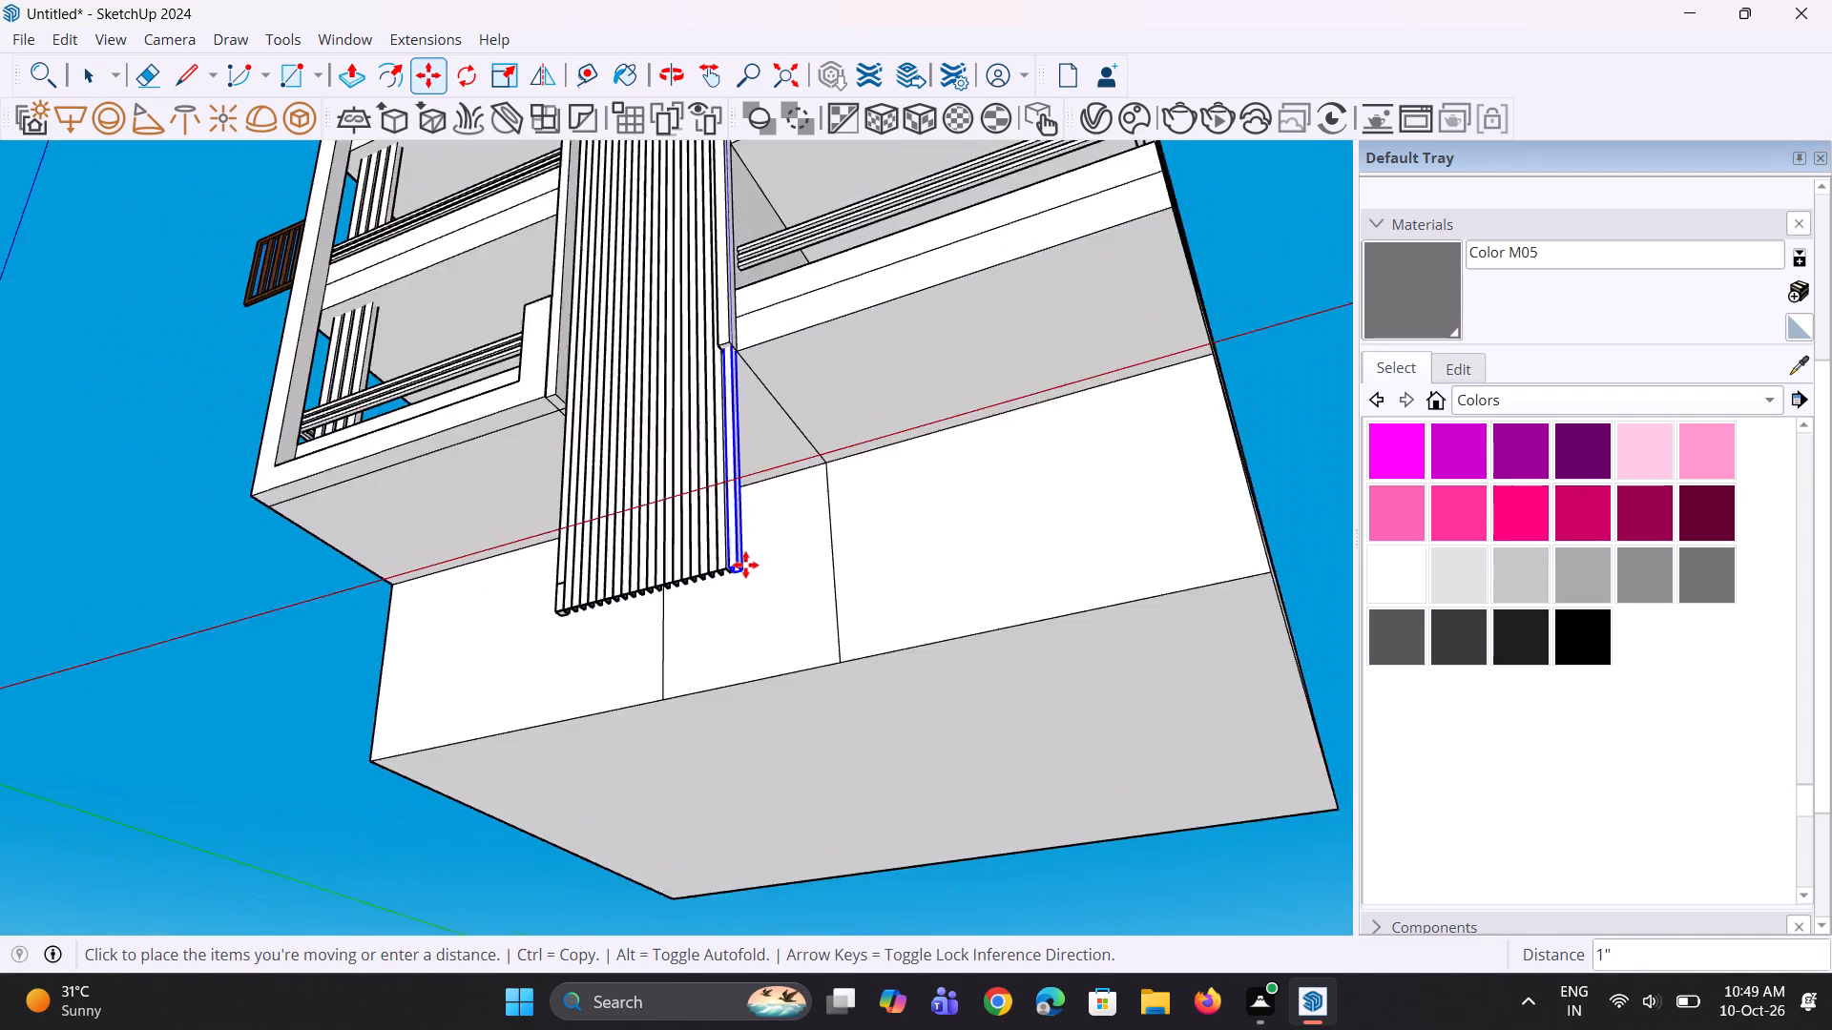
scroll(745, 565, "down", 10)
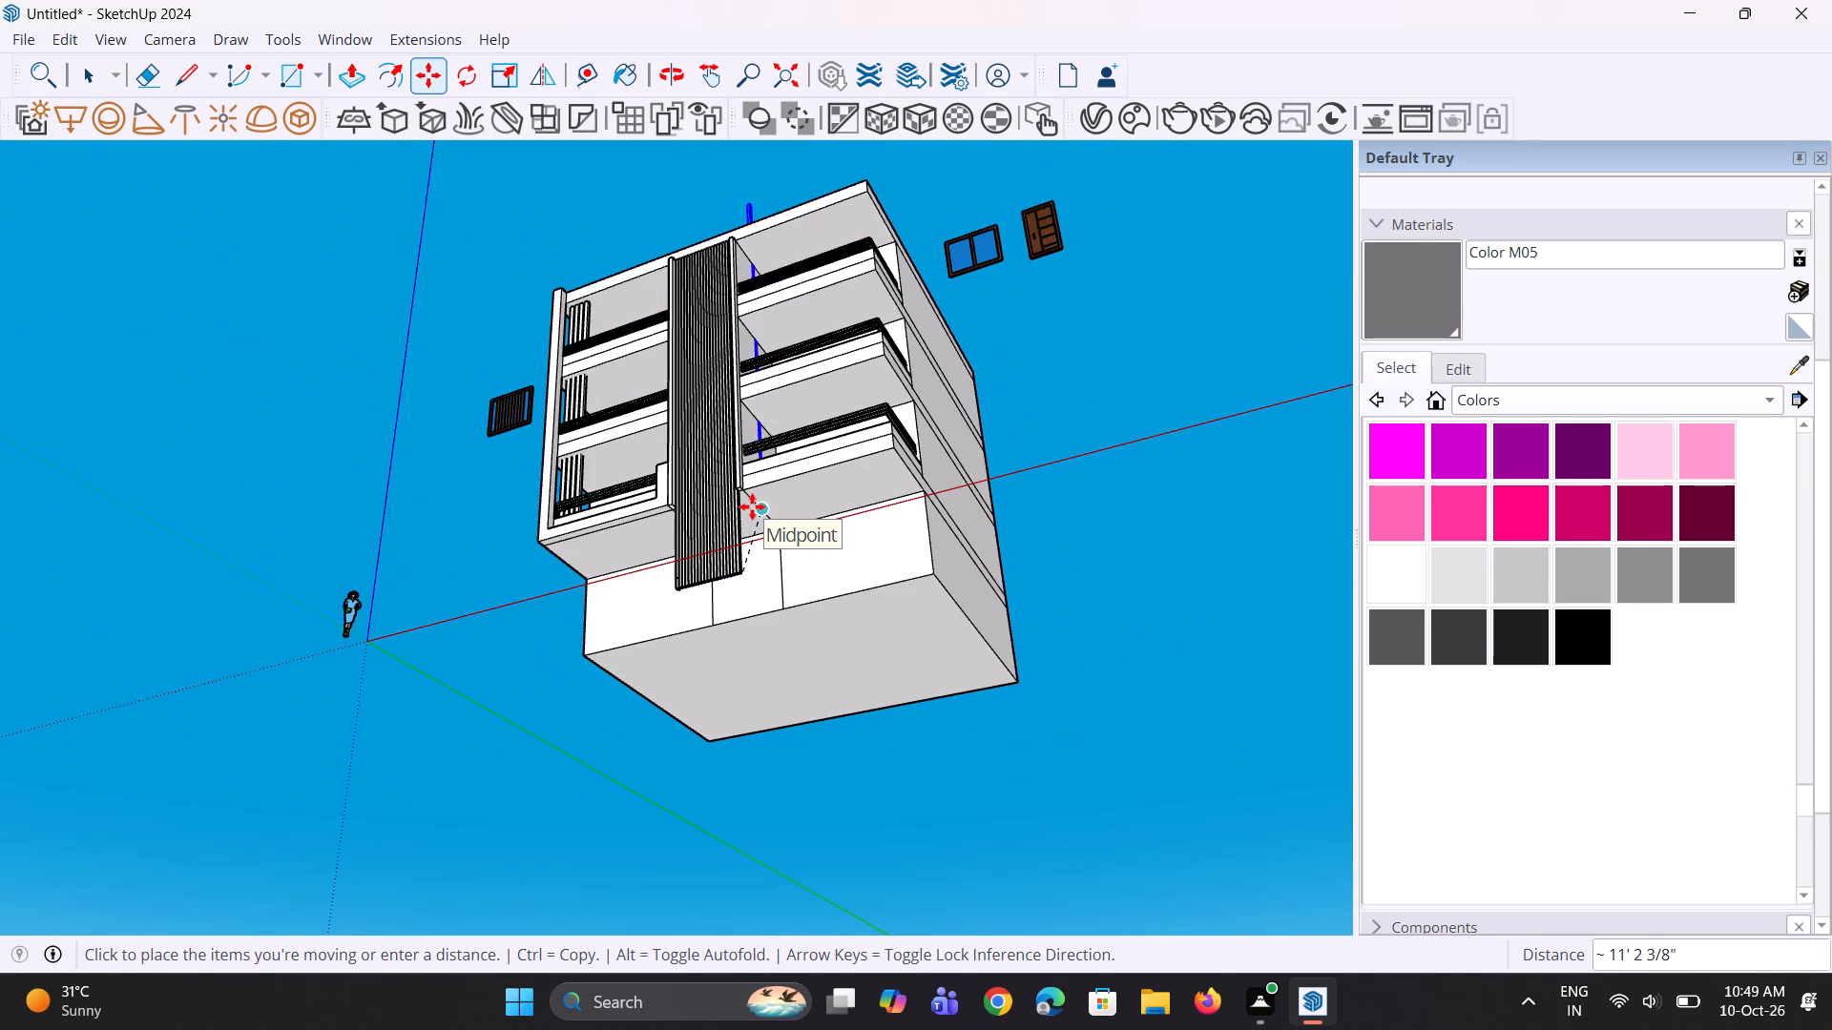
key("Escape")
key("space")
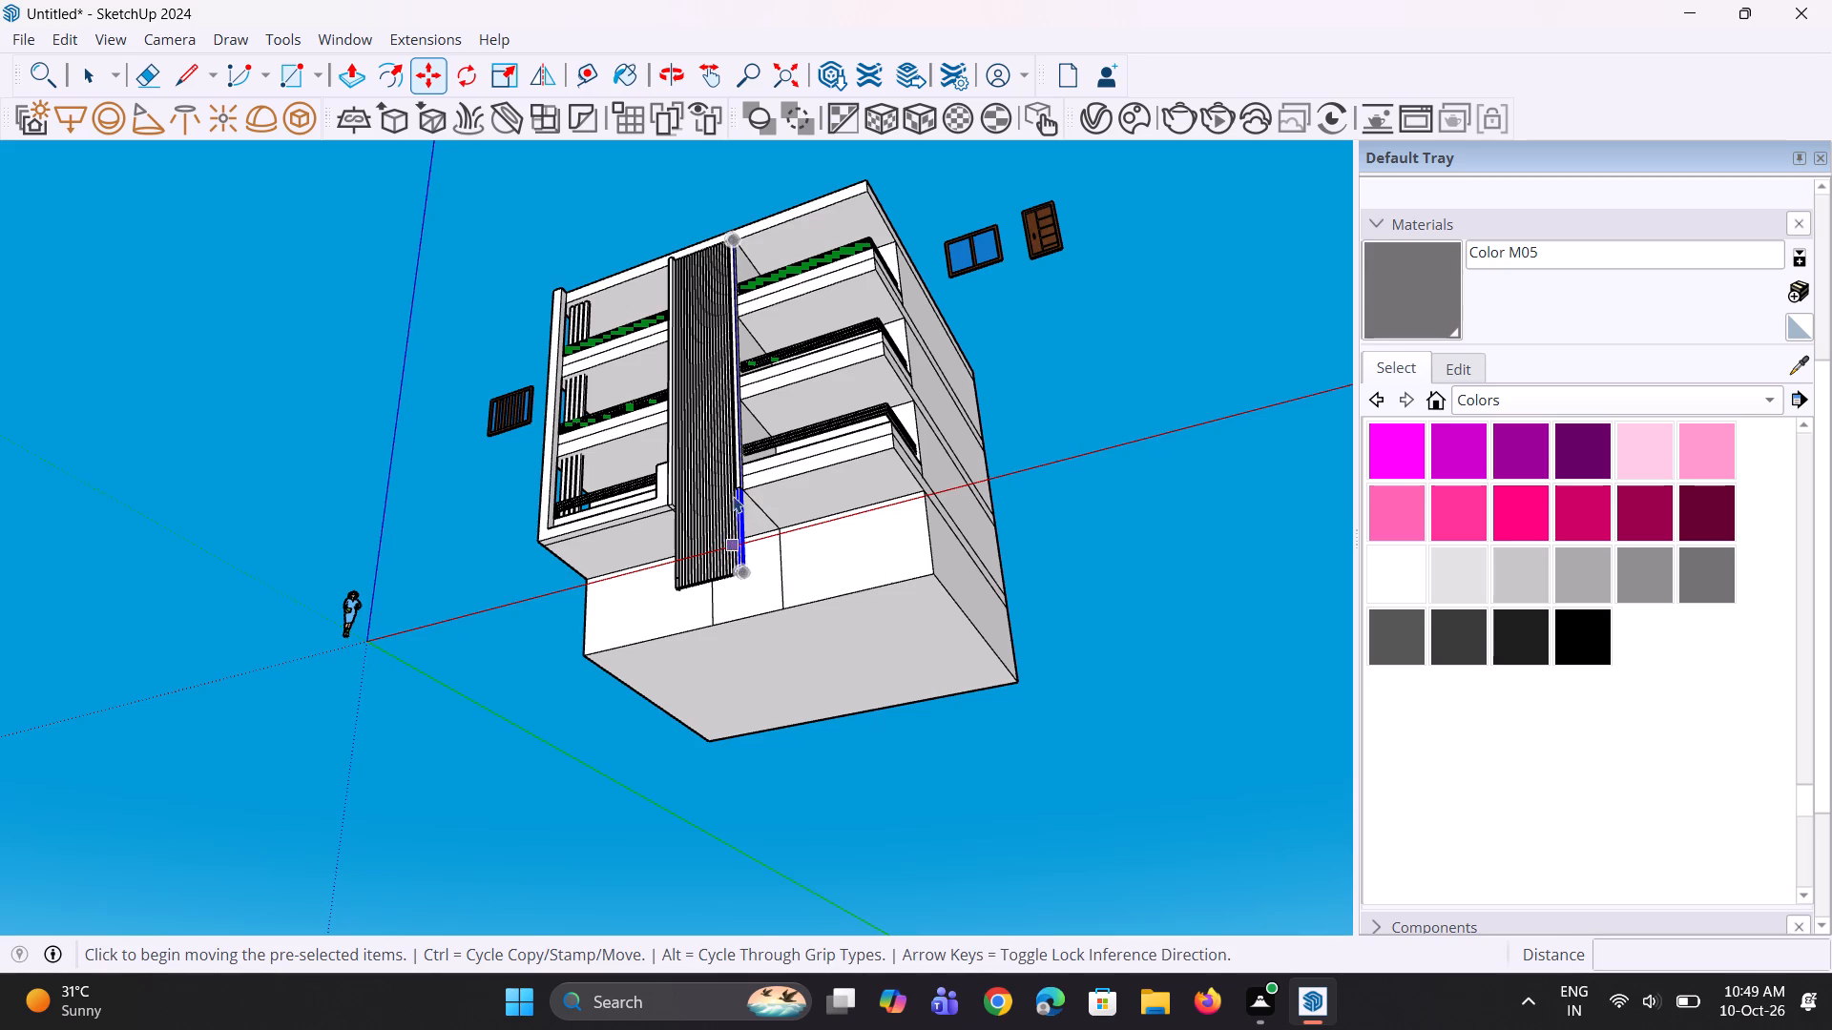
Explode the outermost flute group beside the raised pier on the fluted column.
key("space")
scroll(683, 441, "up", 7)
middle_click_drag(713, 560, 744, 646)
scroll(806, 649, "up", 6)
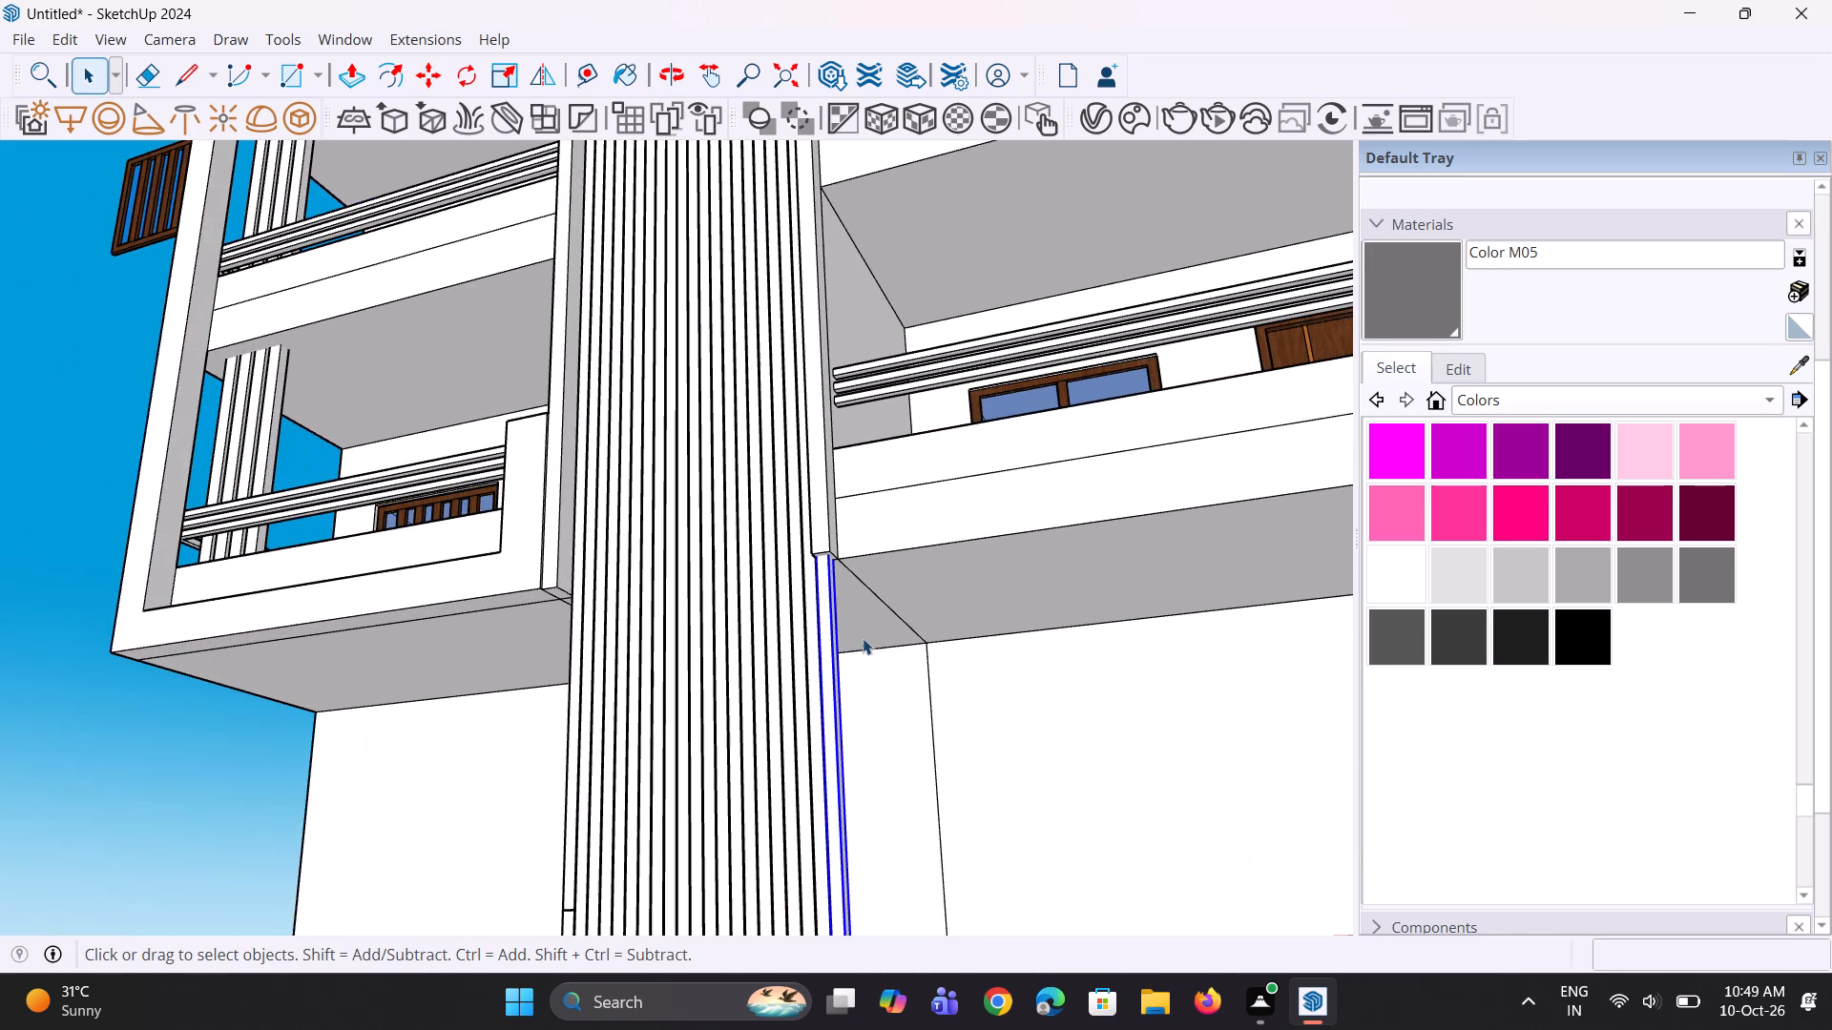
key("space")
key("space")
right_click(823, 642)
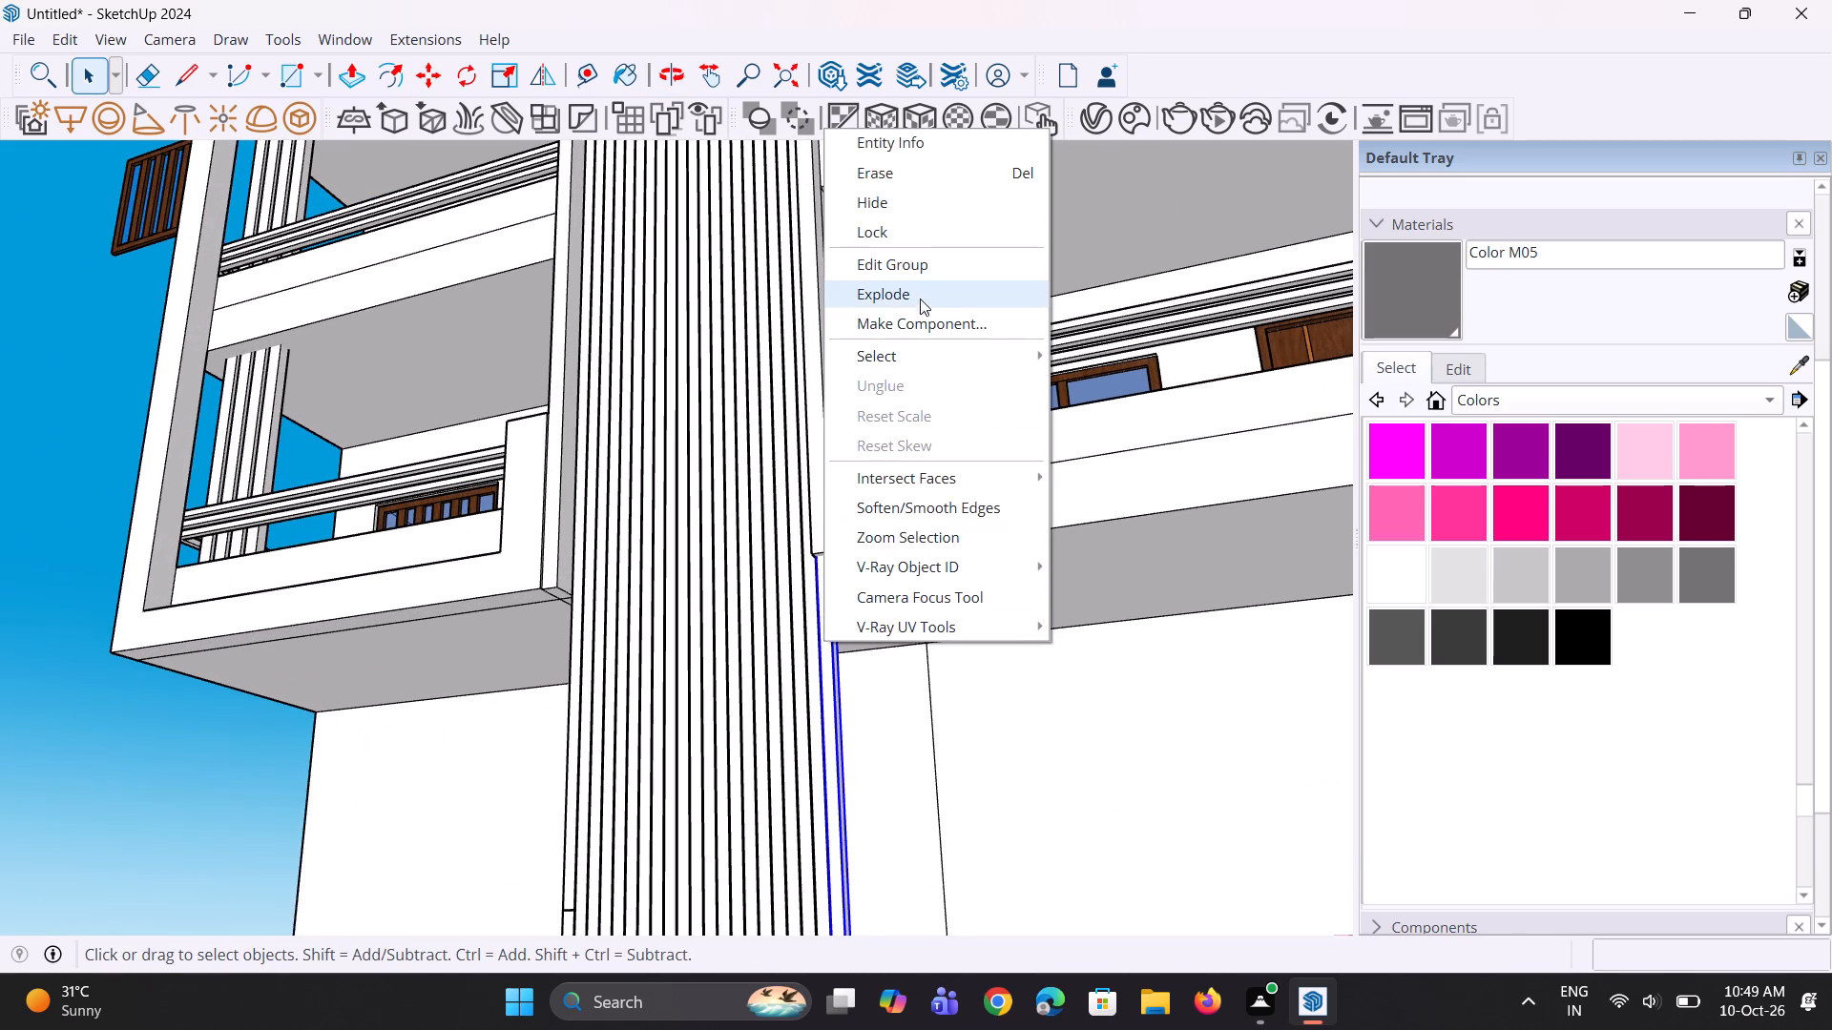
left_click(925, 287)
scroll(802, 570, "down", 4)
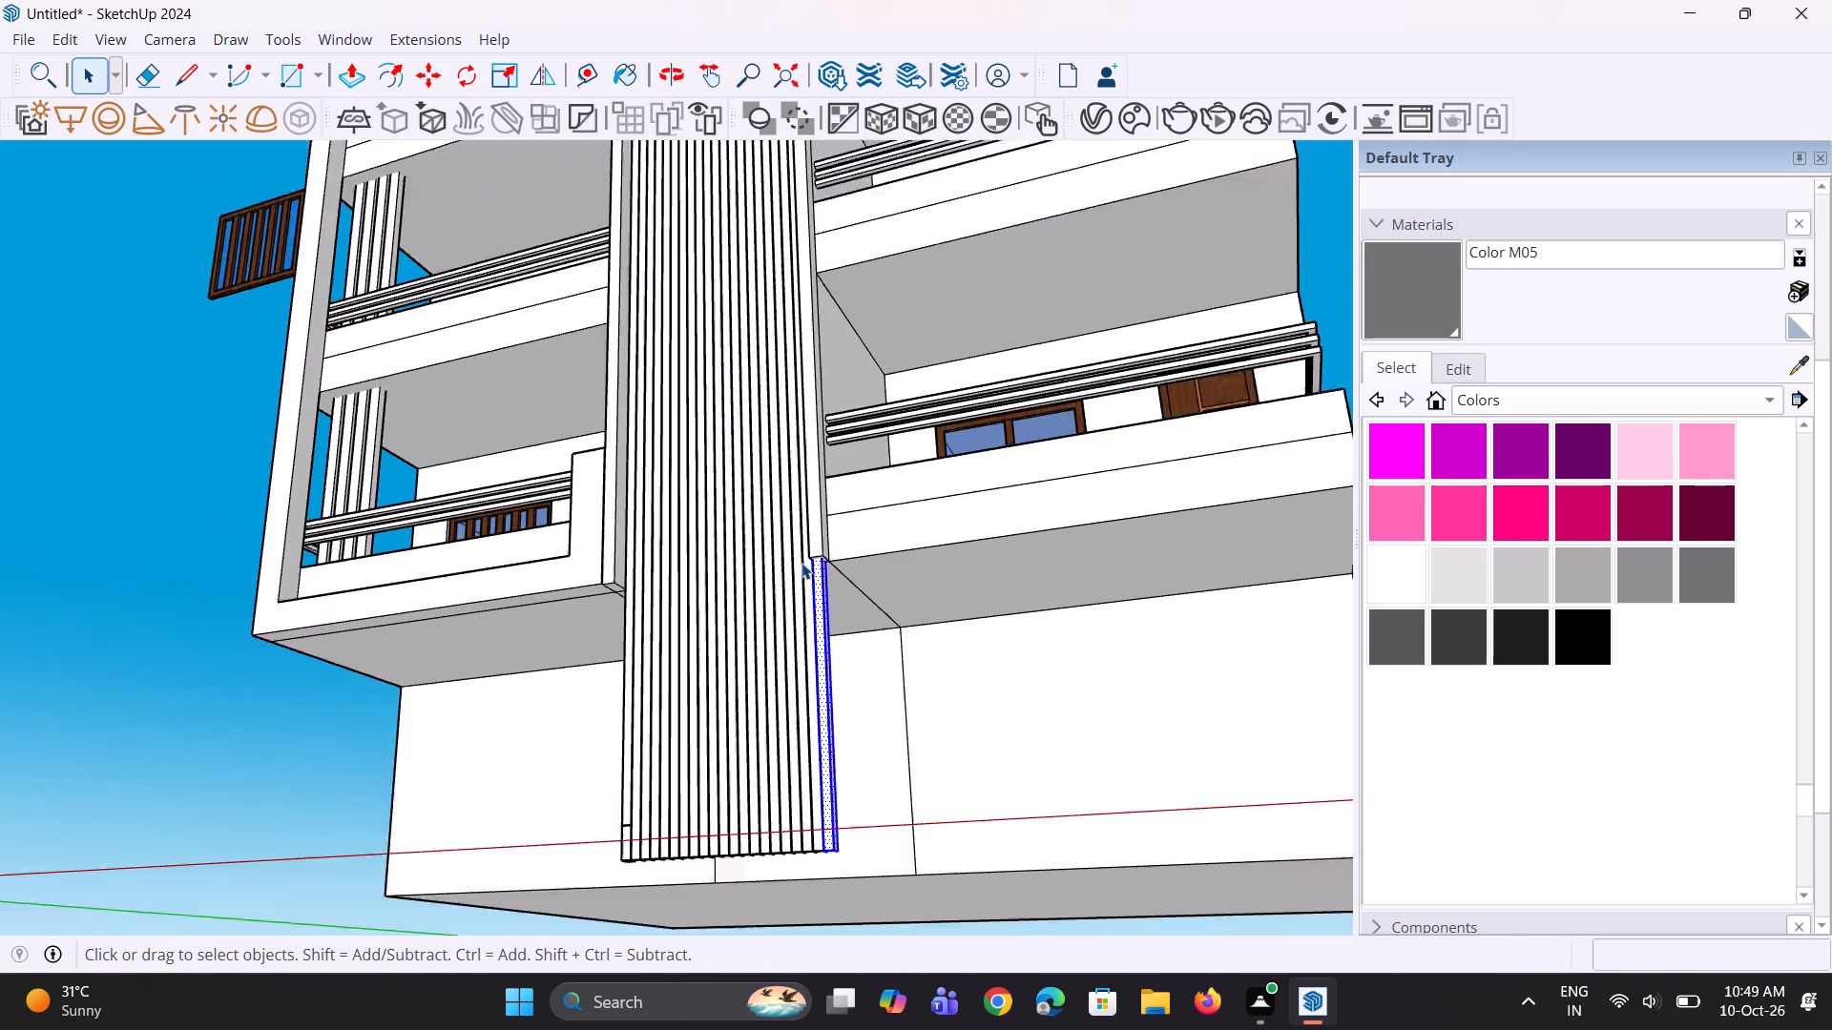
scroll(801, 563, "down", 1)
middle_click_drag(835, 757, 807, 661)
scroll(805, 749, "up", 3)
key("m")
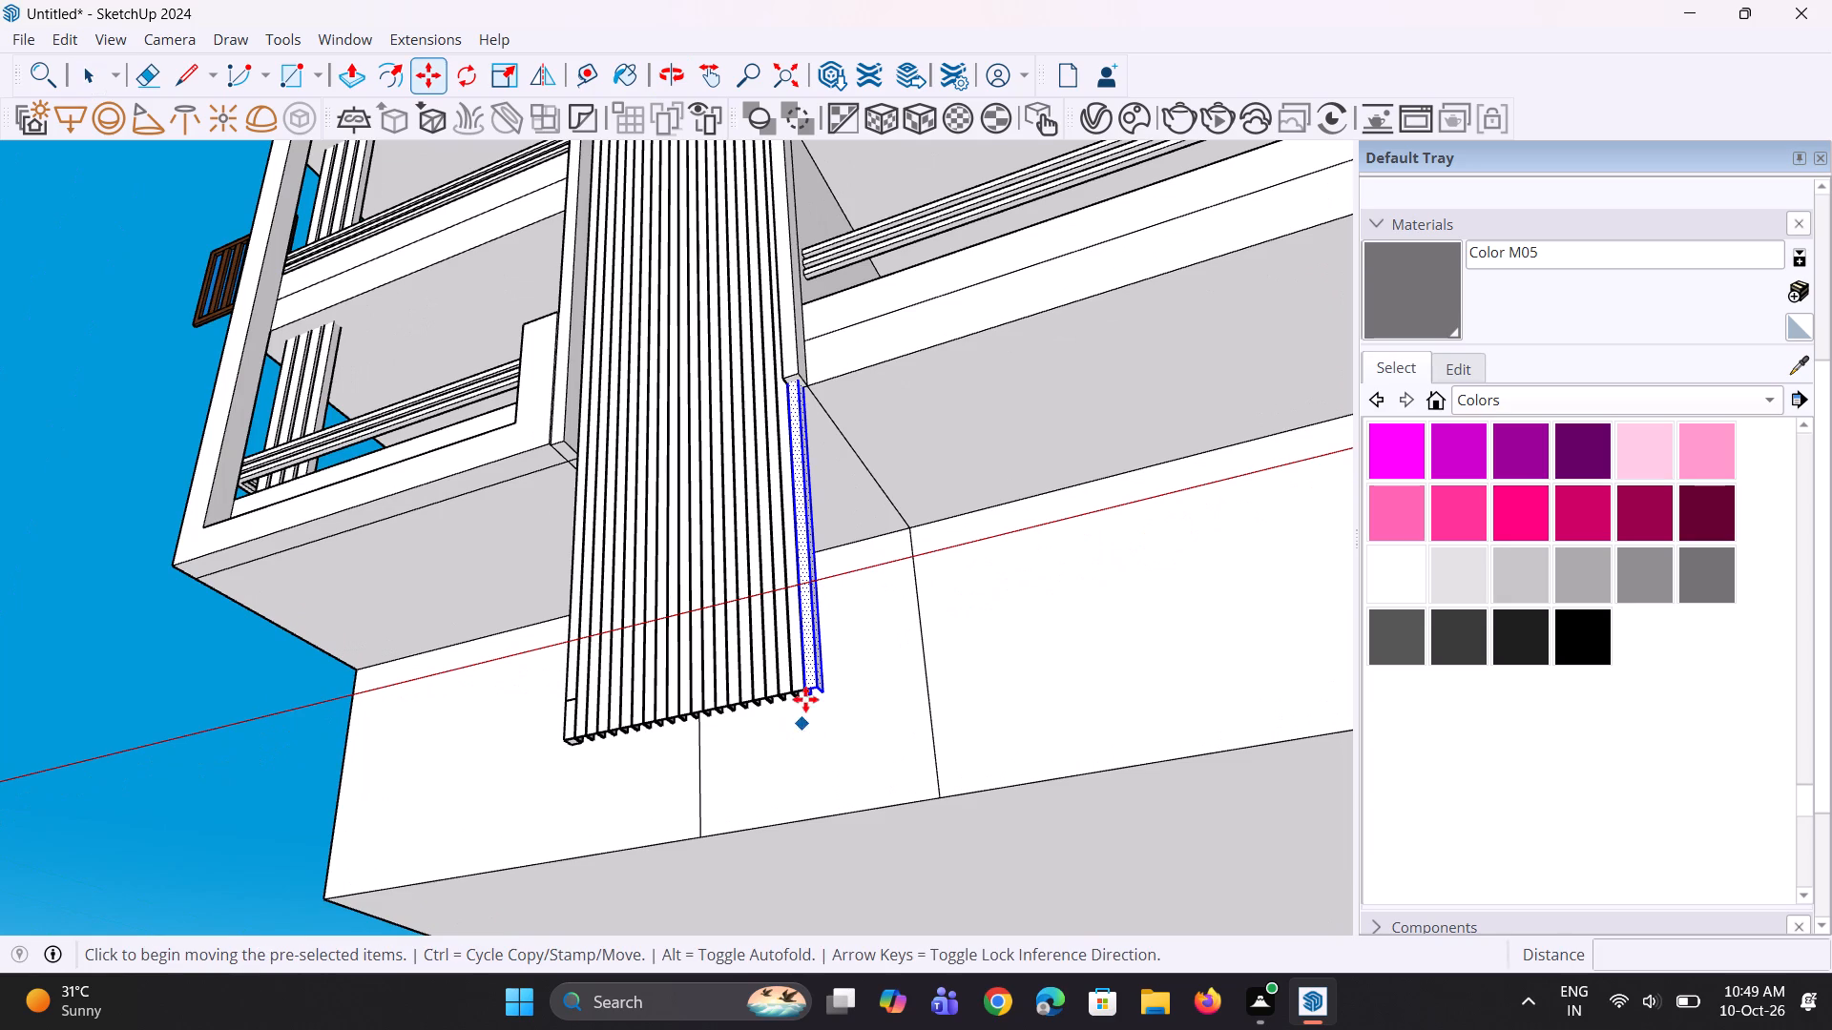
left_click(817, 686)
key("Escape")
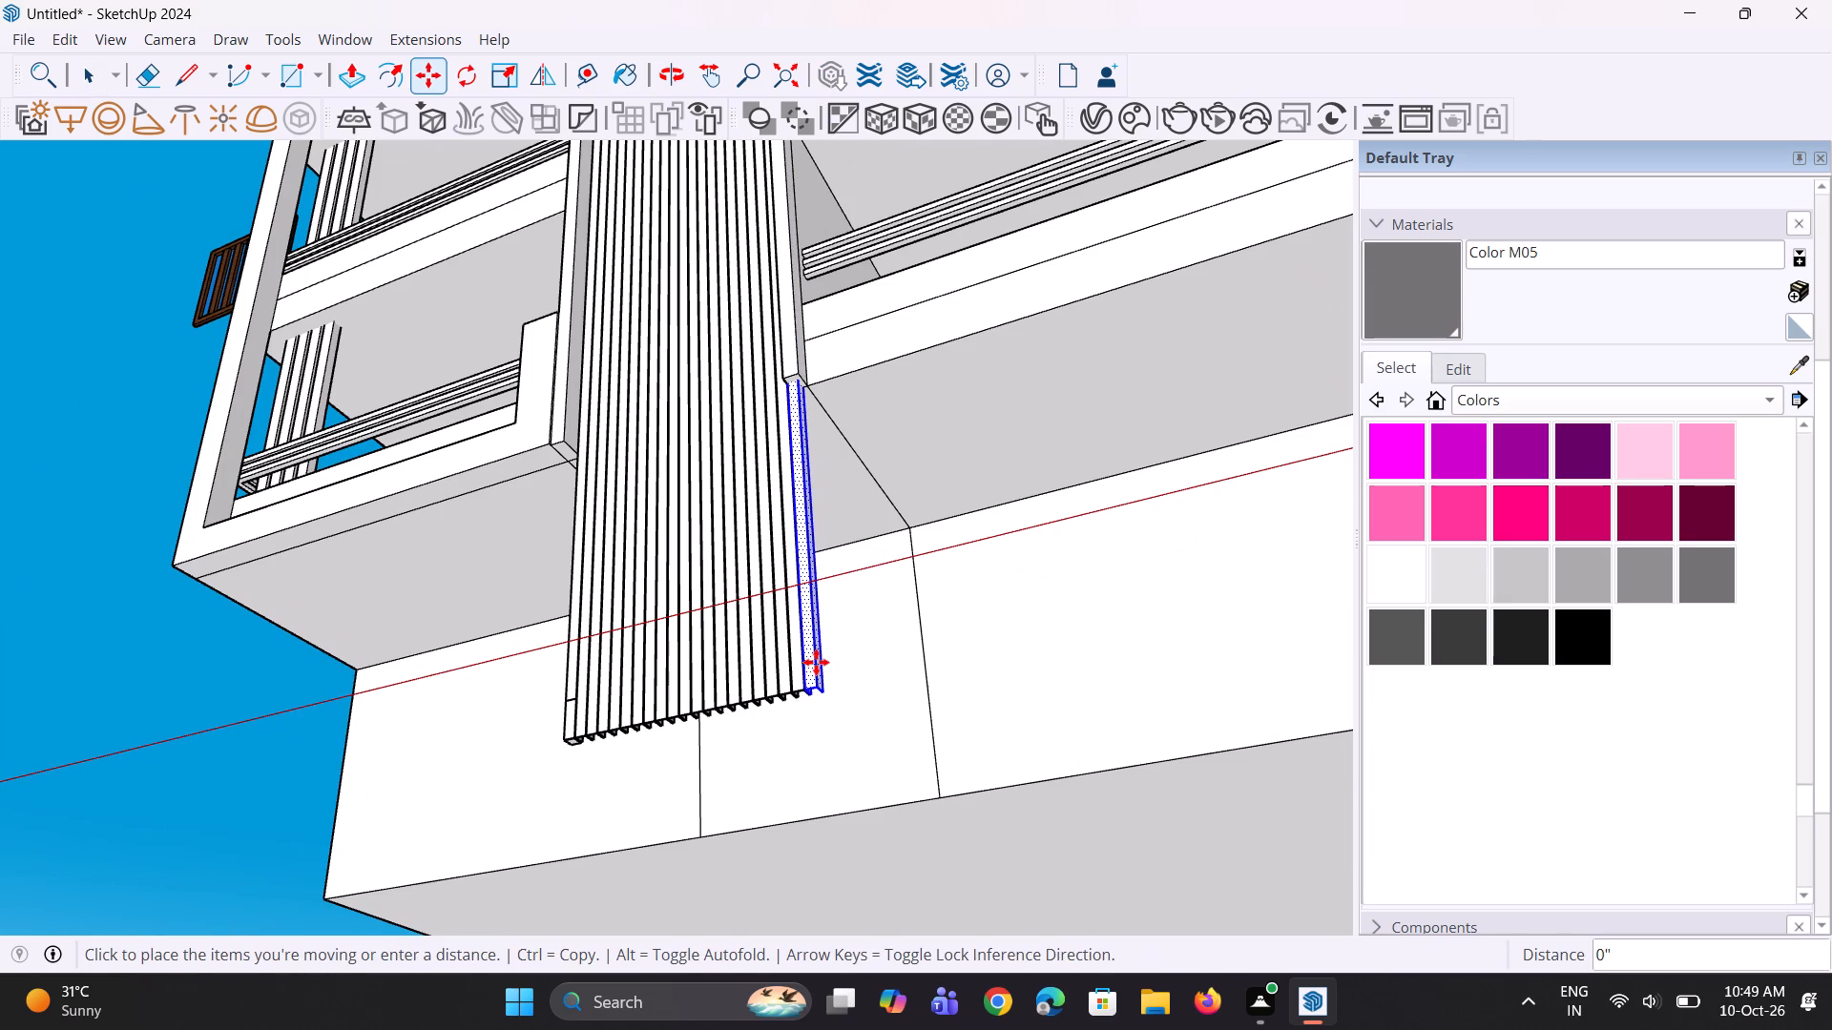
Move the exploded outermost flute's bottom edges up about 10' 1 1/16" to the raised pier's underside.
scroll(800, 711, "up", 3)
key("space")
key("space")
left_click(964, 903)
scroll(822, 664, "up", 2)
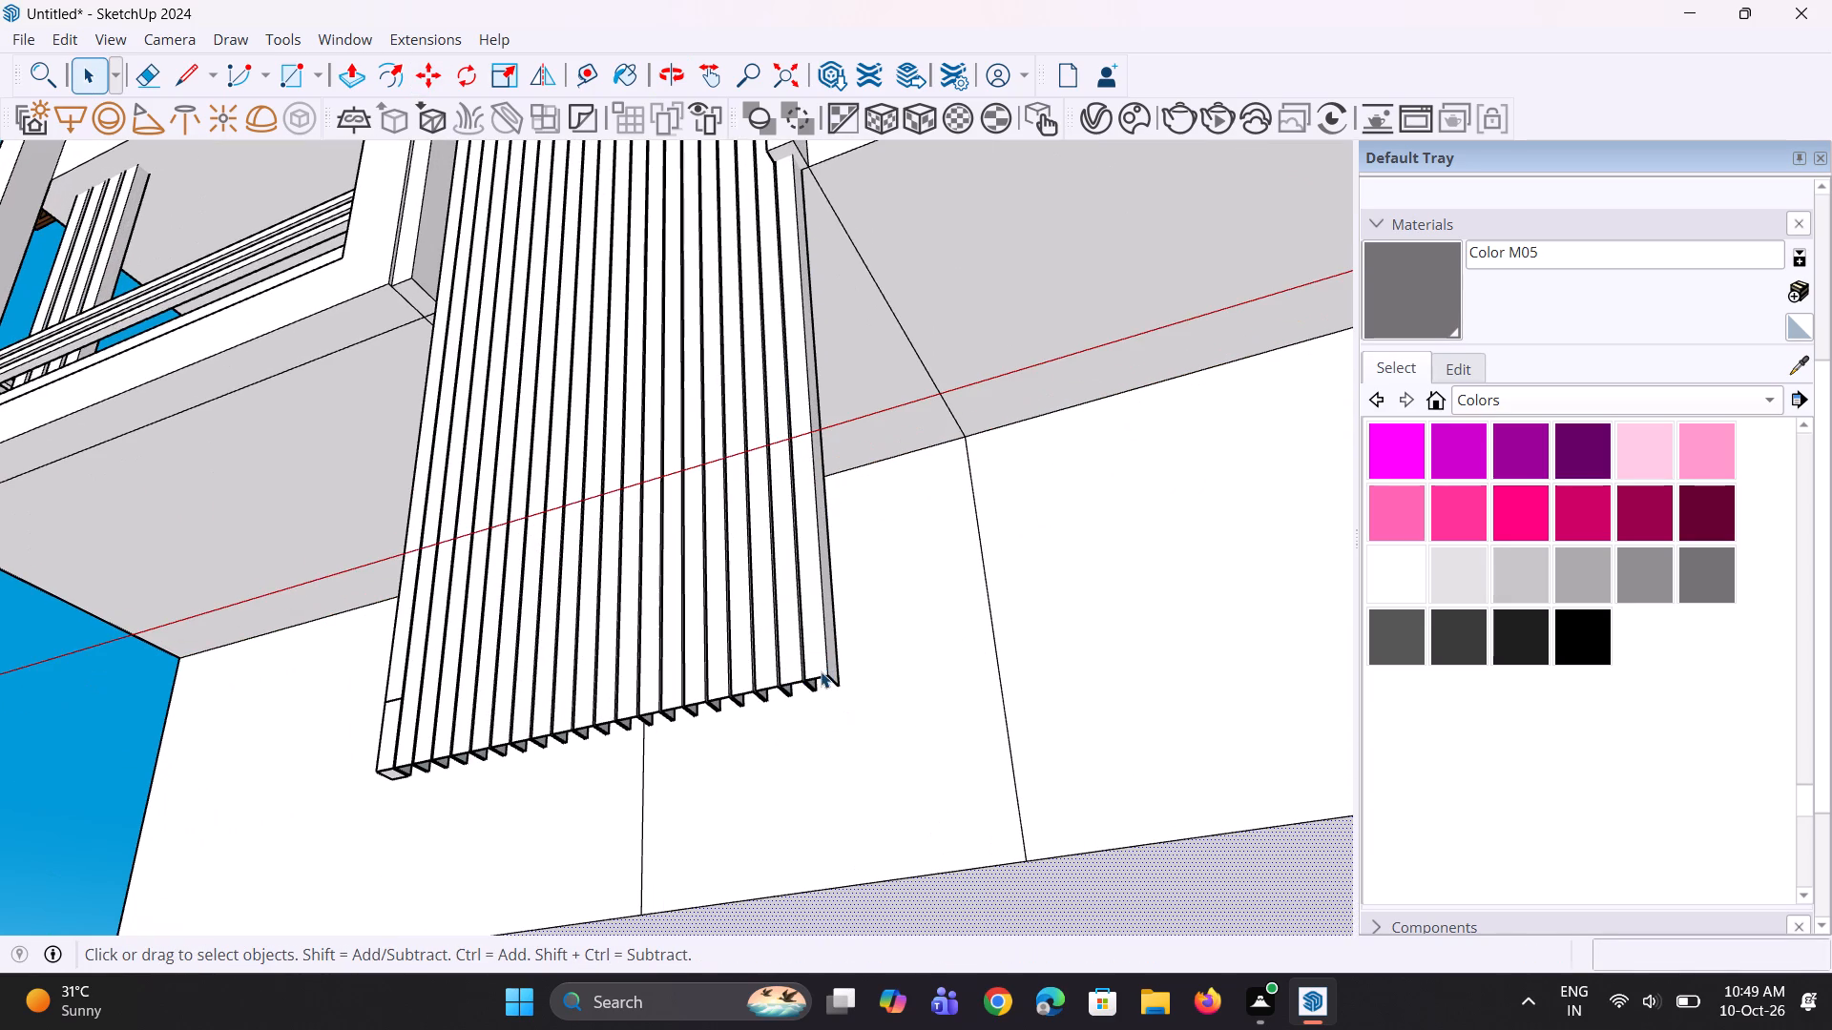
left_click(819, 676)
scroll(824, 679, "up", 2)
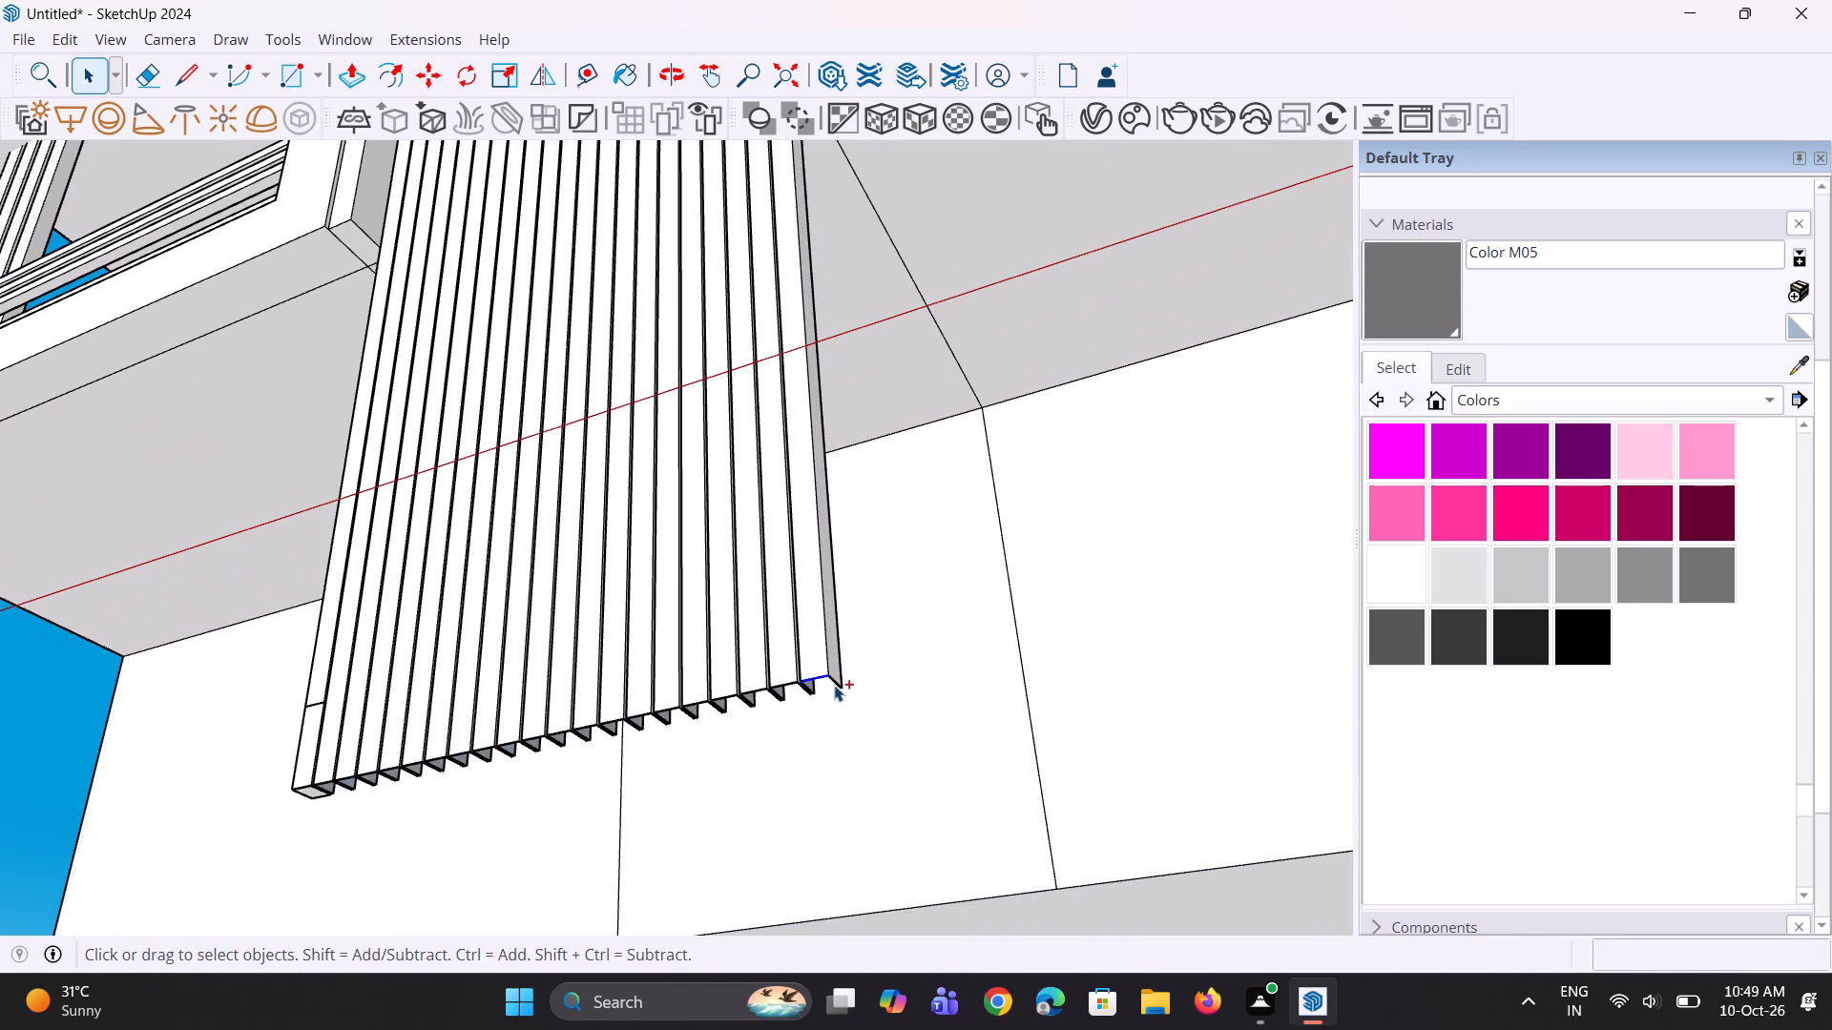
left_click(835, 677, "ctrl")
left_click(808, 688, "ctrl")
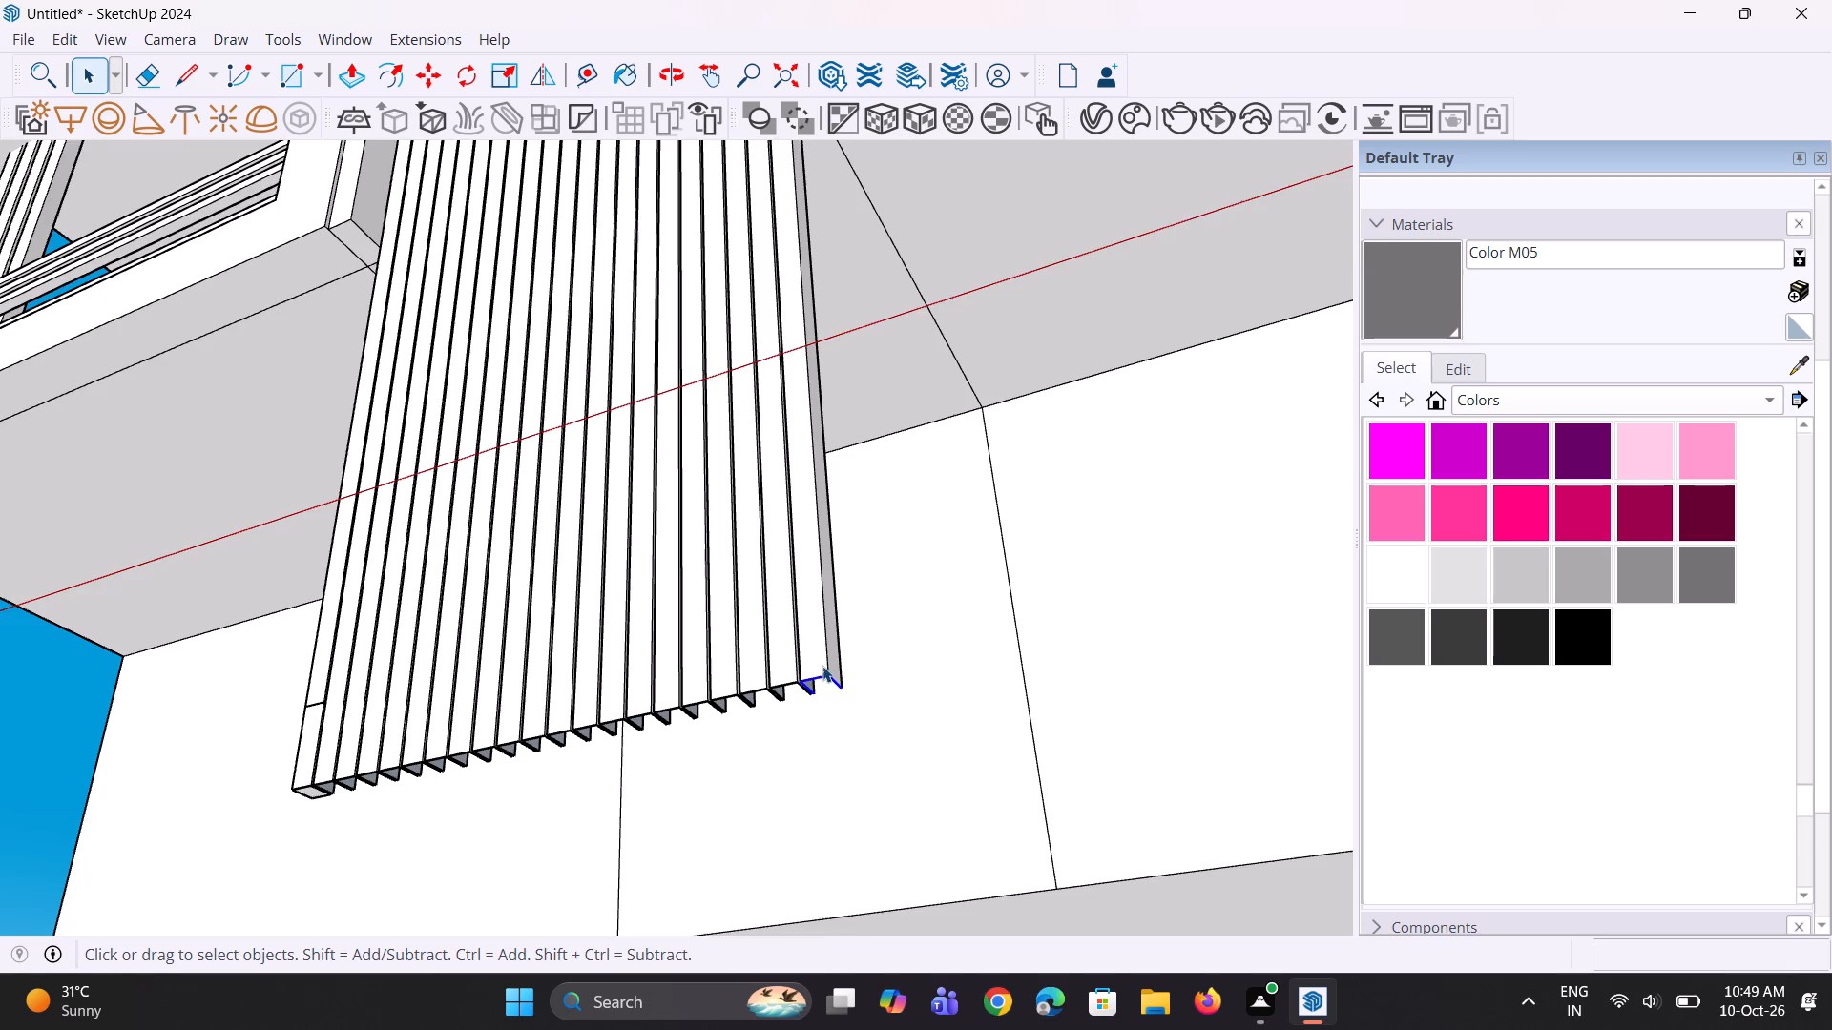
scroll(822, 660, "up", 1)
key("m")
left_click(825, 686)
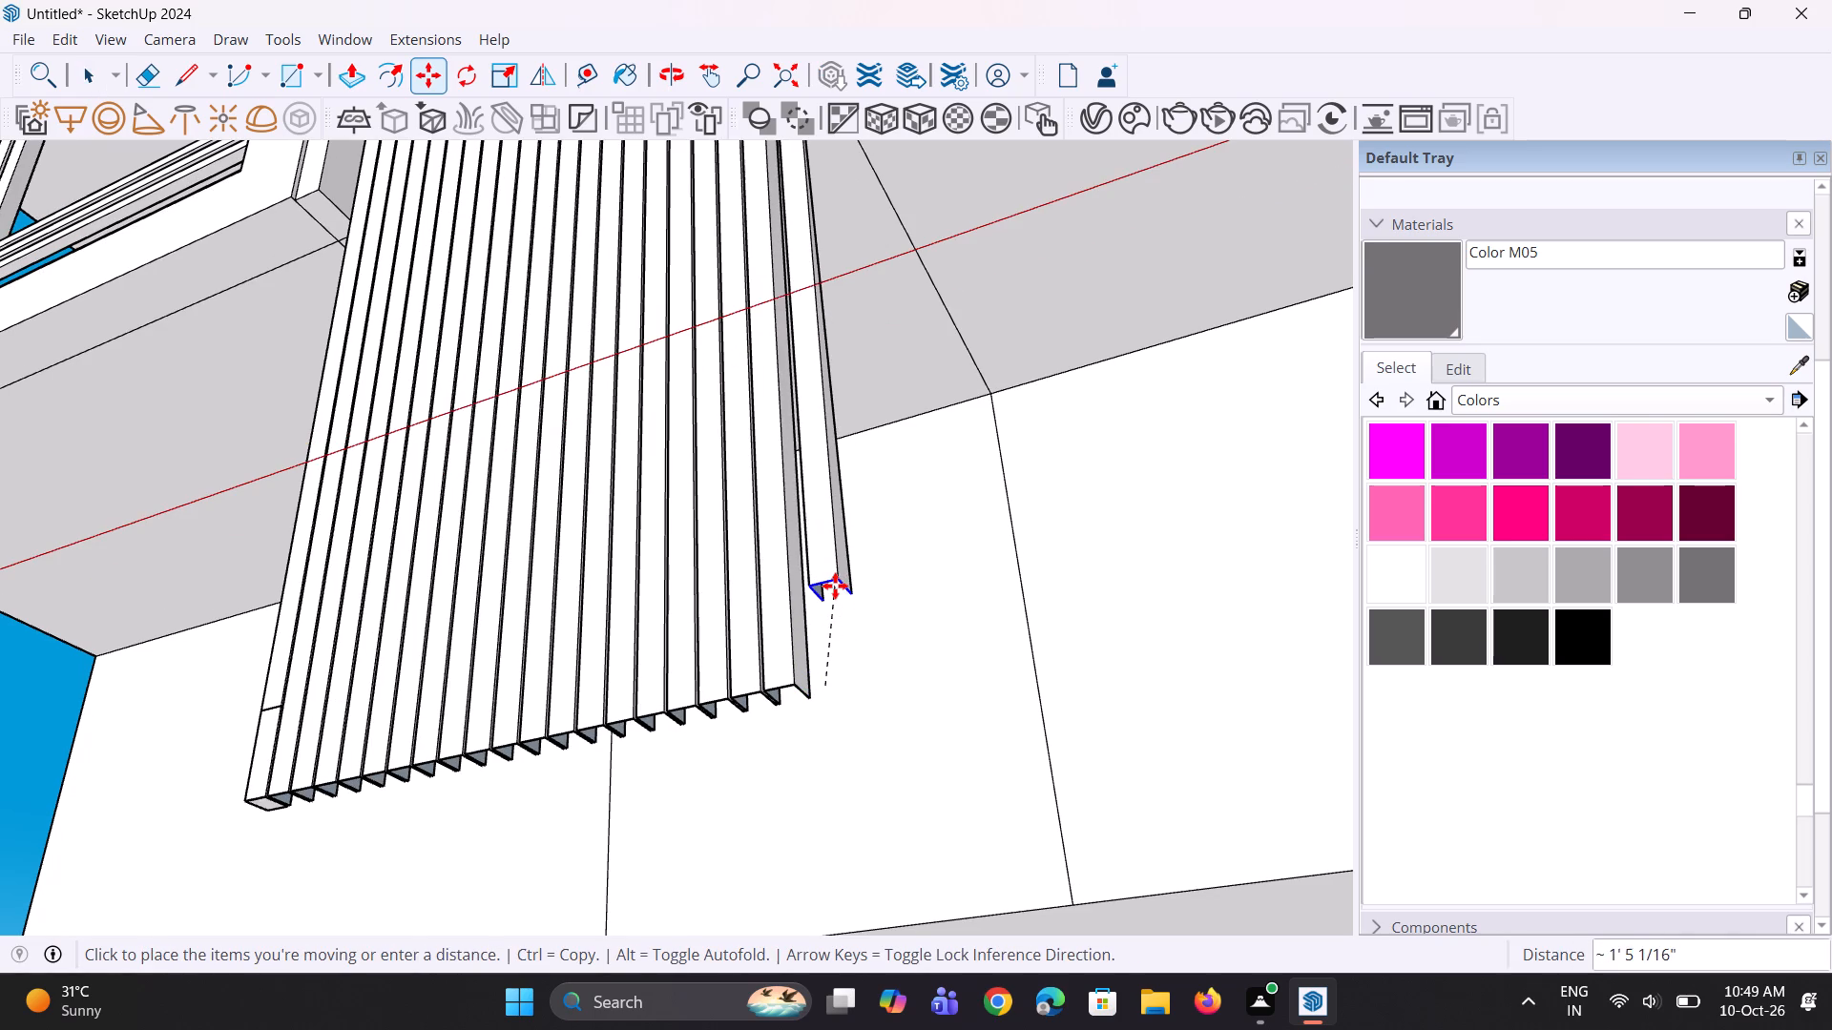
key("Escape")
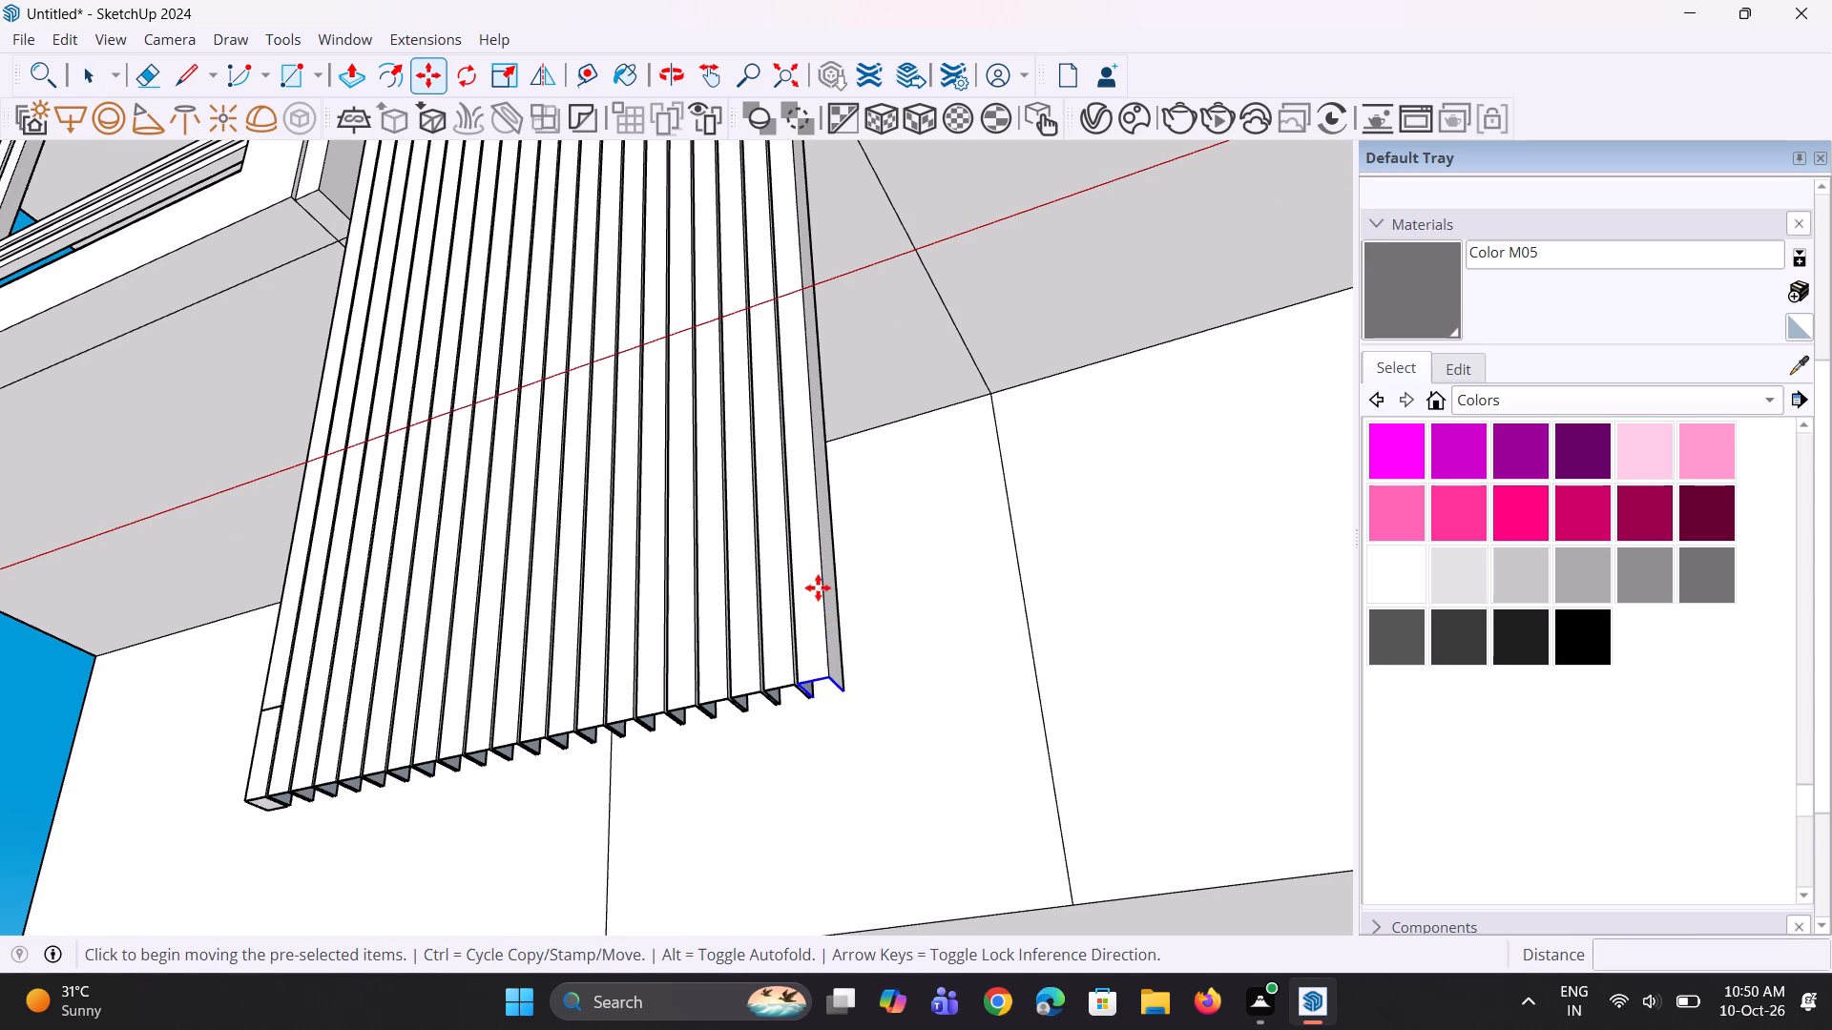
left_click(822, 687)
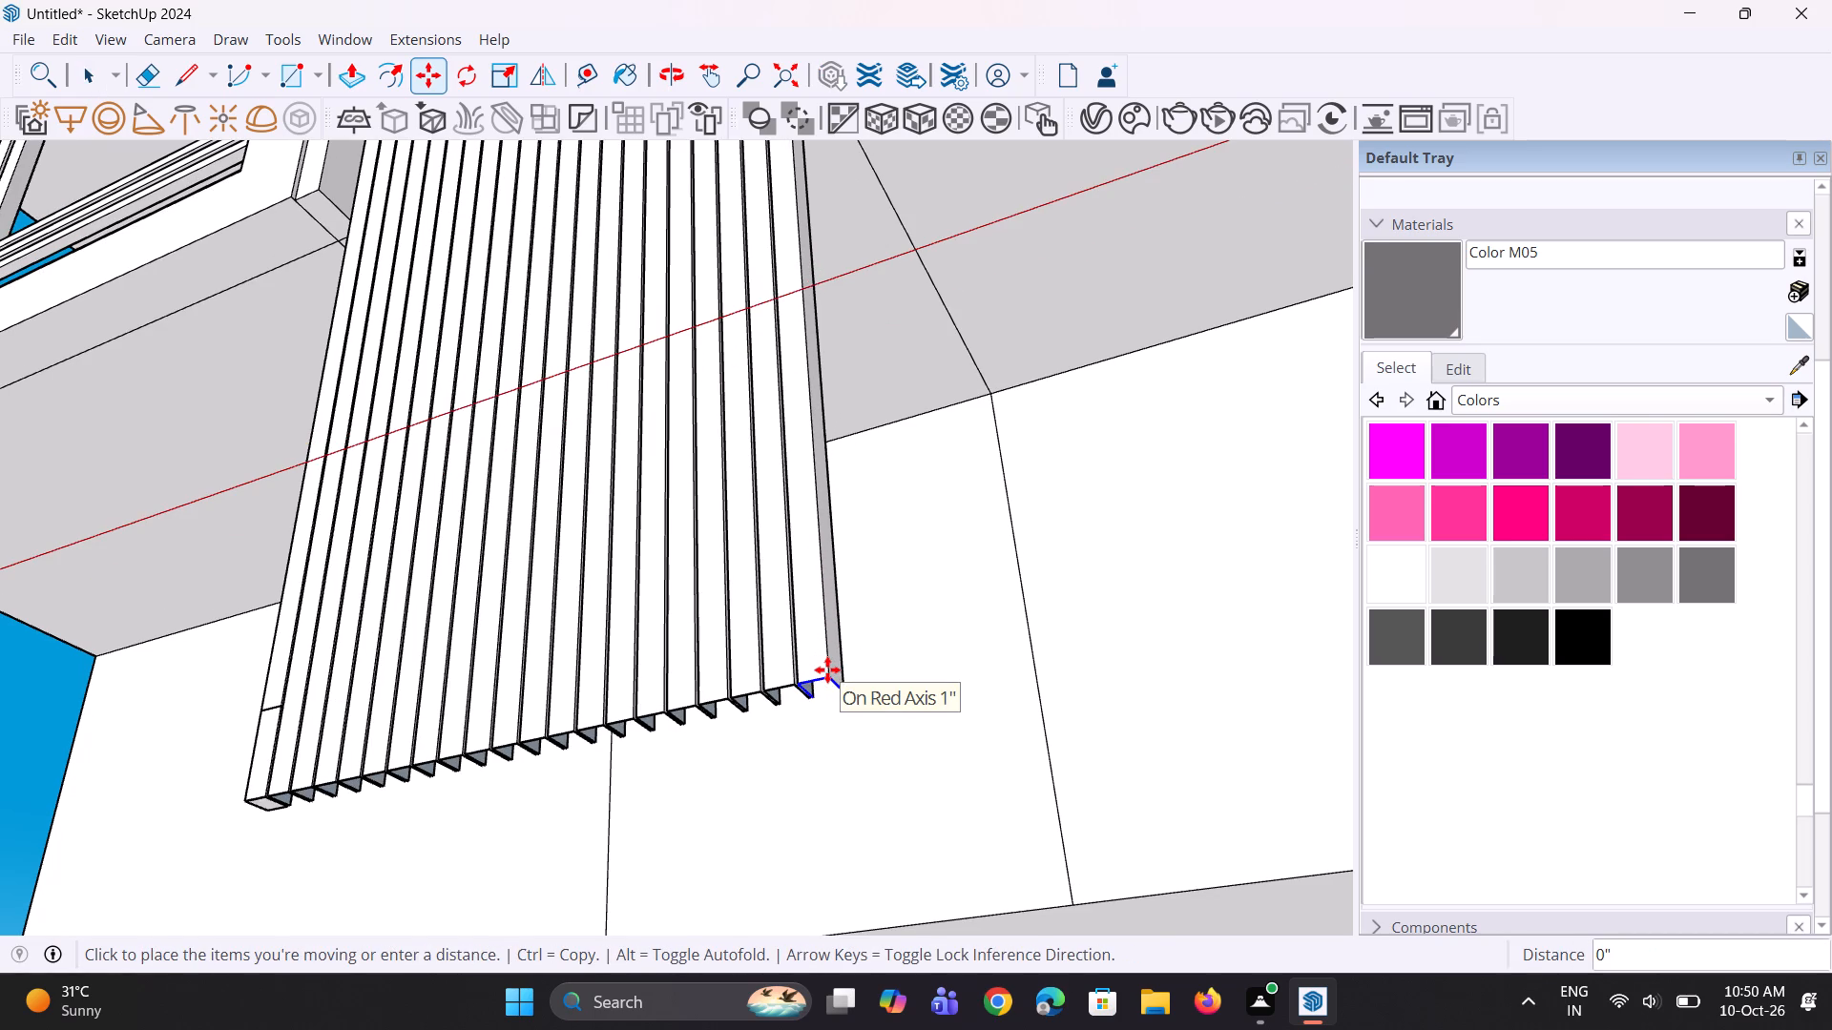
scroll(827, 669, "down", 19)
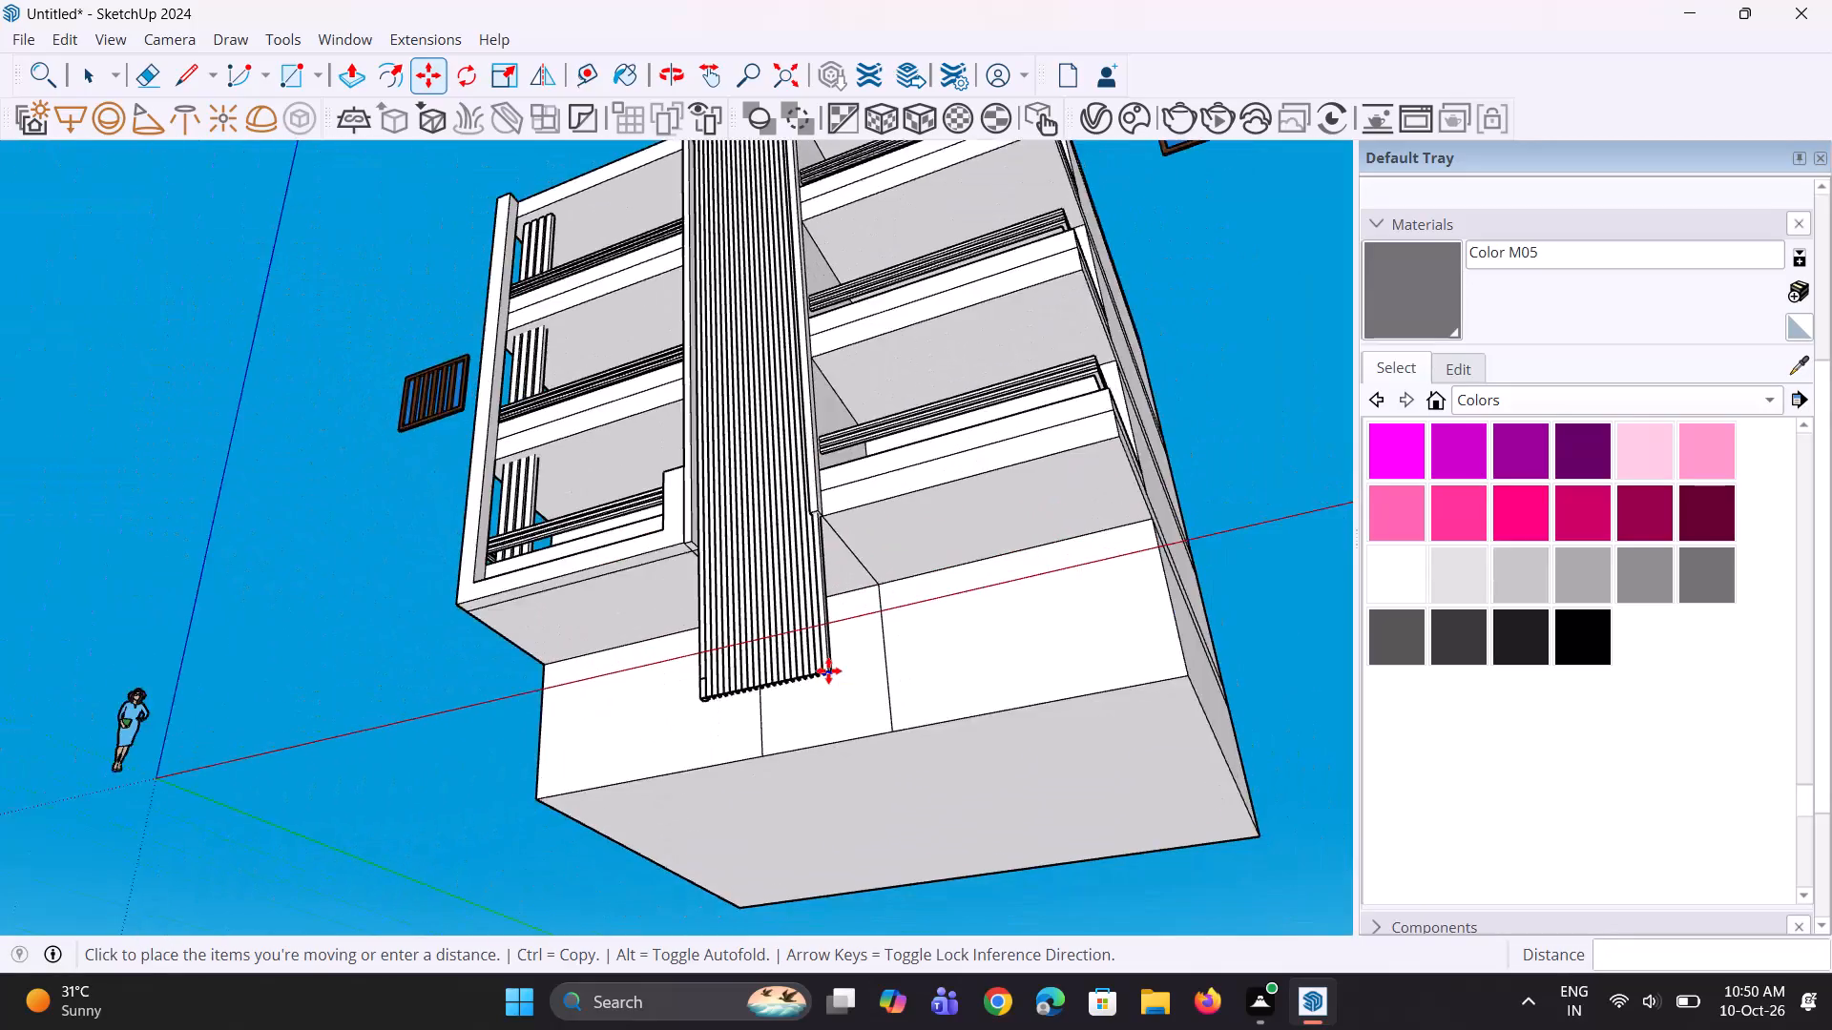
scroll(828, 670, "down", 4)
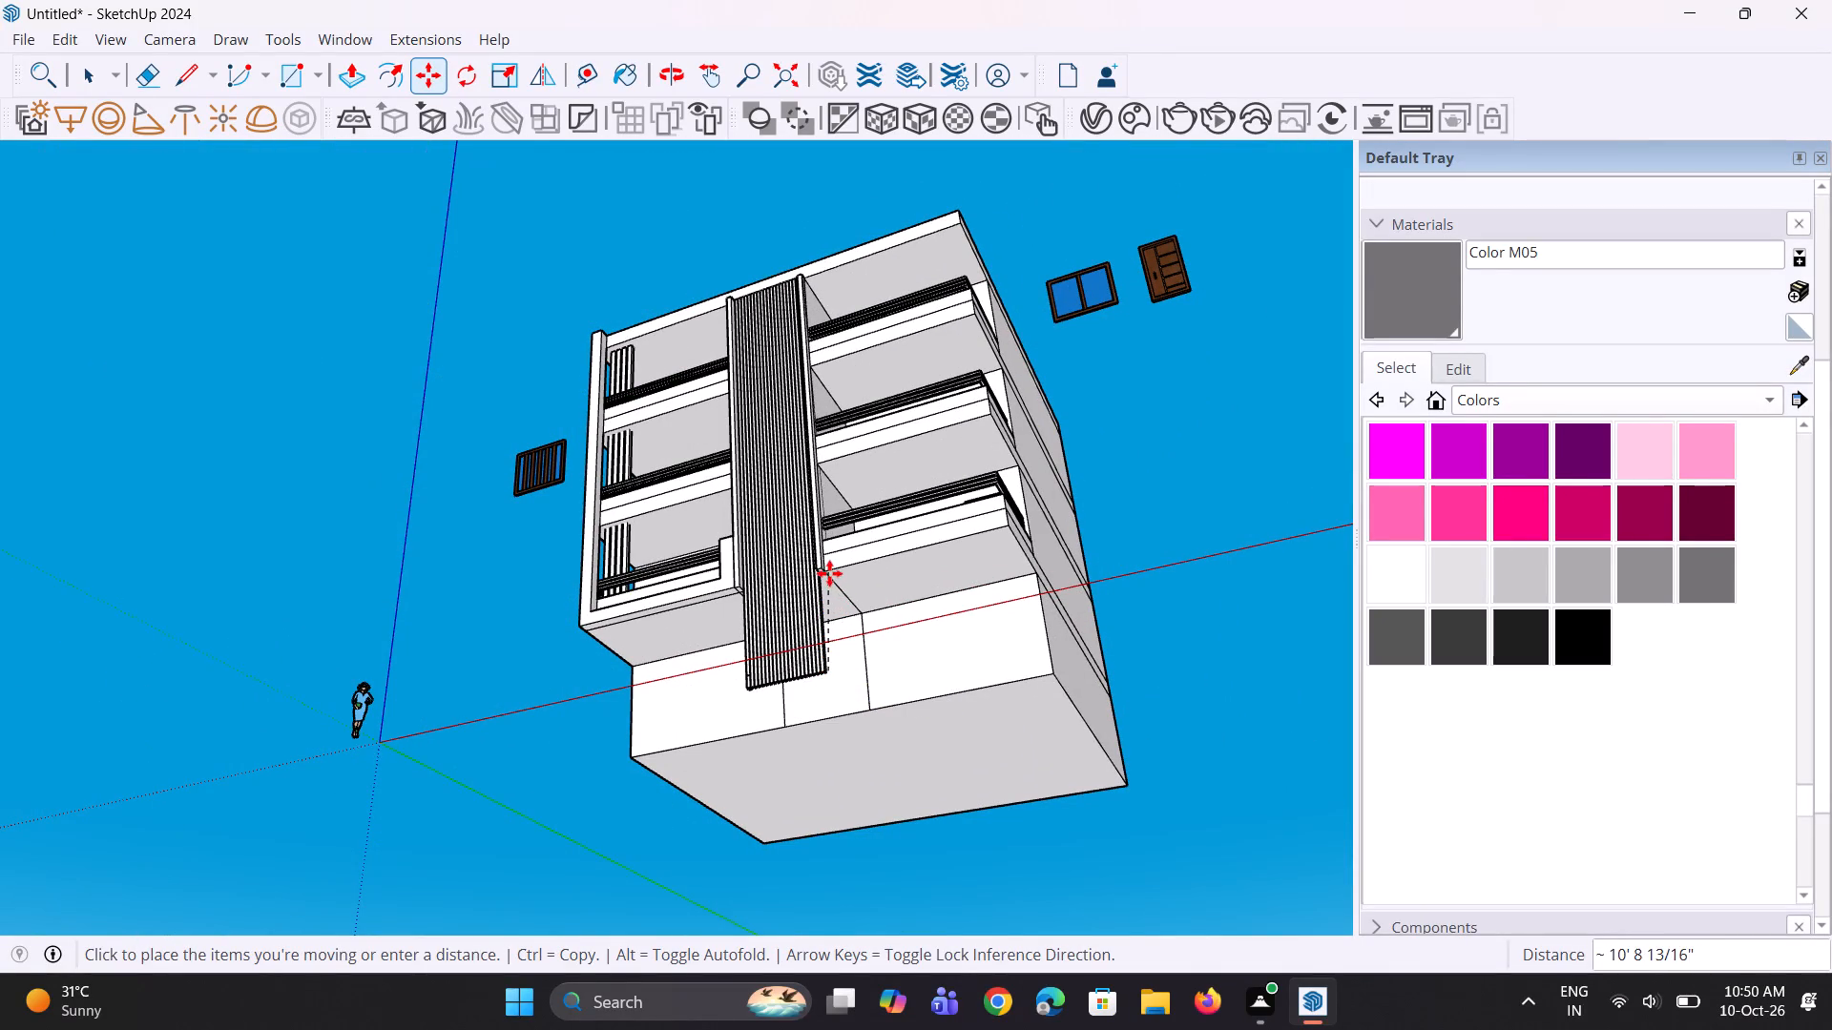
middle_click_drag(805, 566, 535, 568)
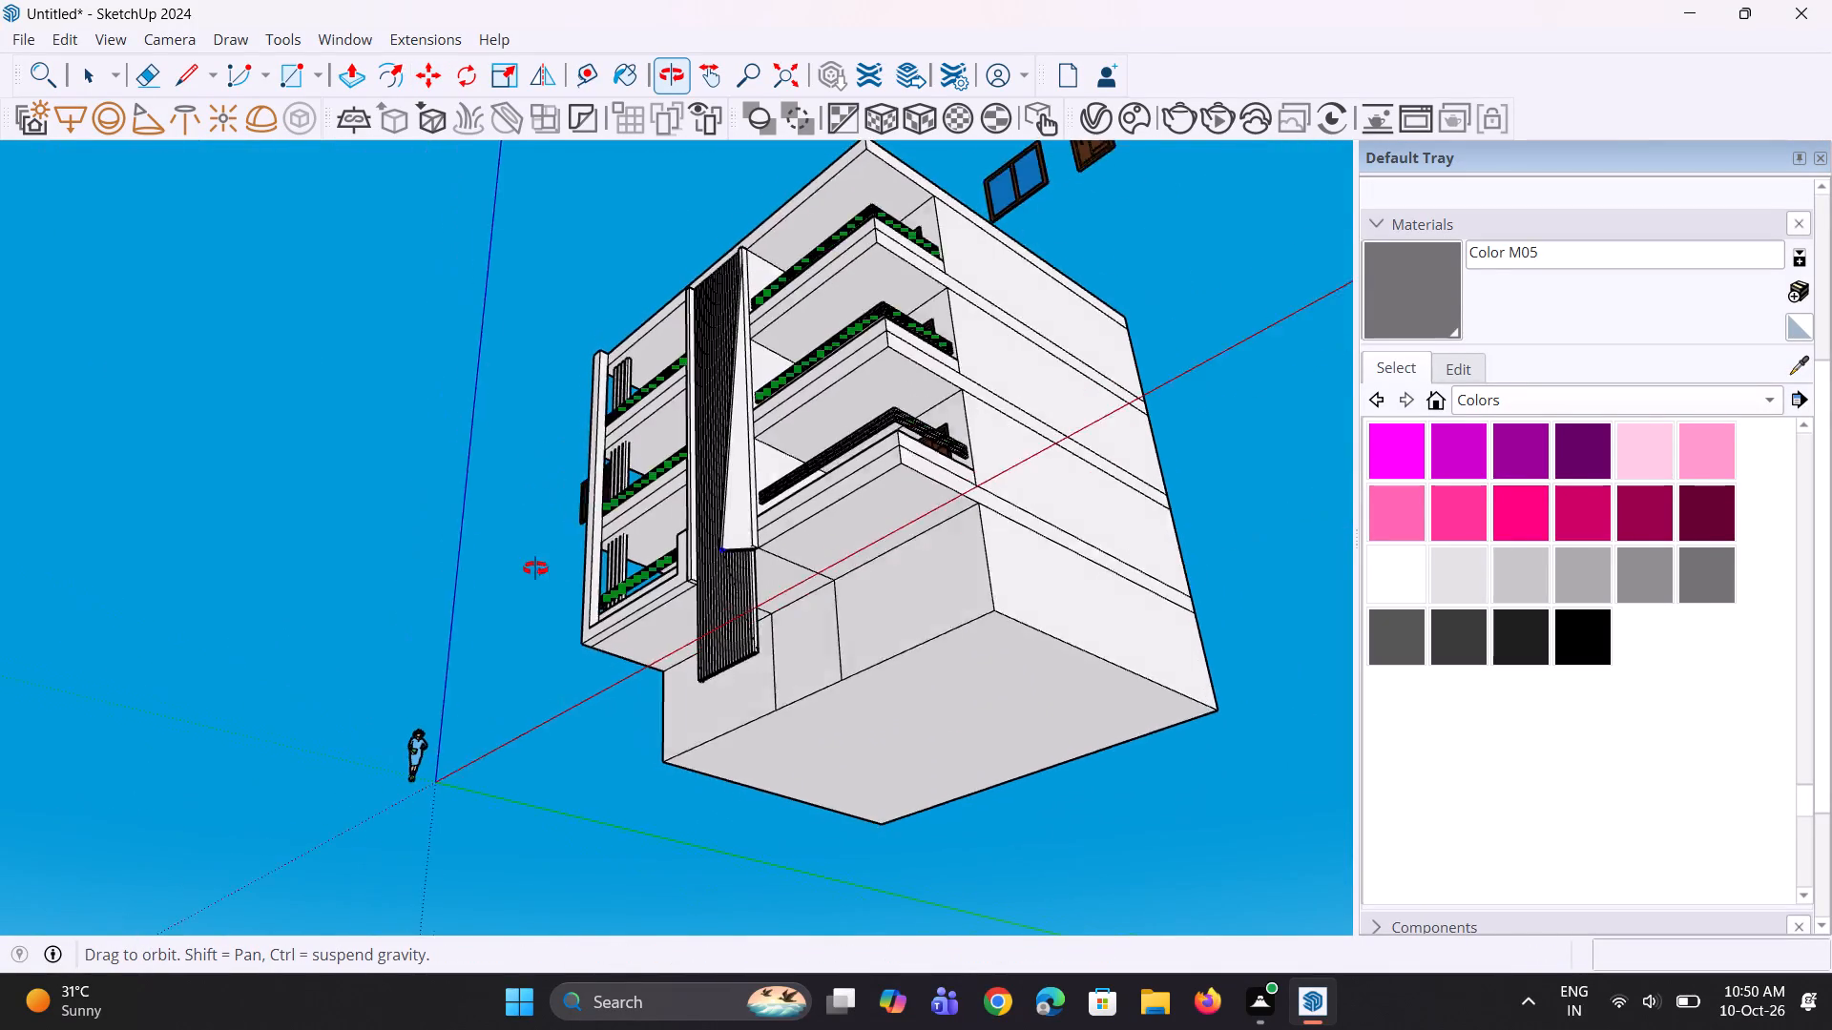
middle_click_drag(535, 568, 408, 585)
scroll(658, 580, "up", 2)
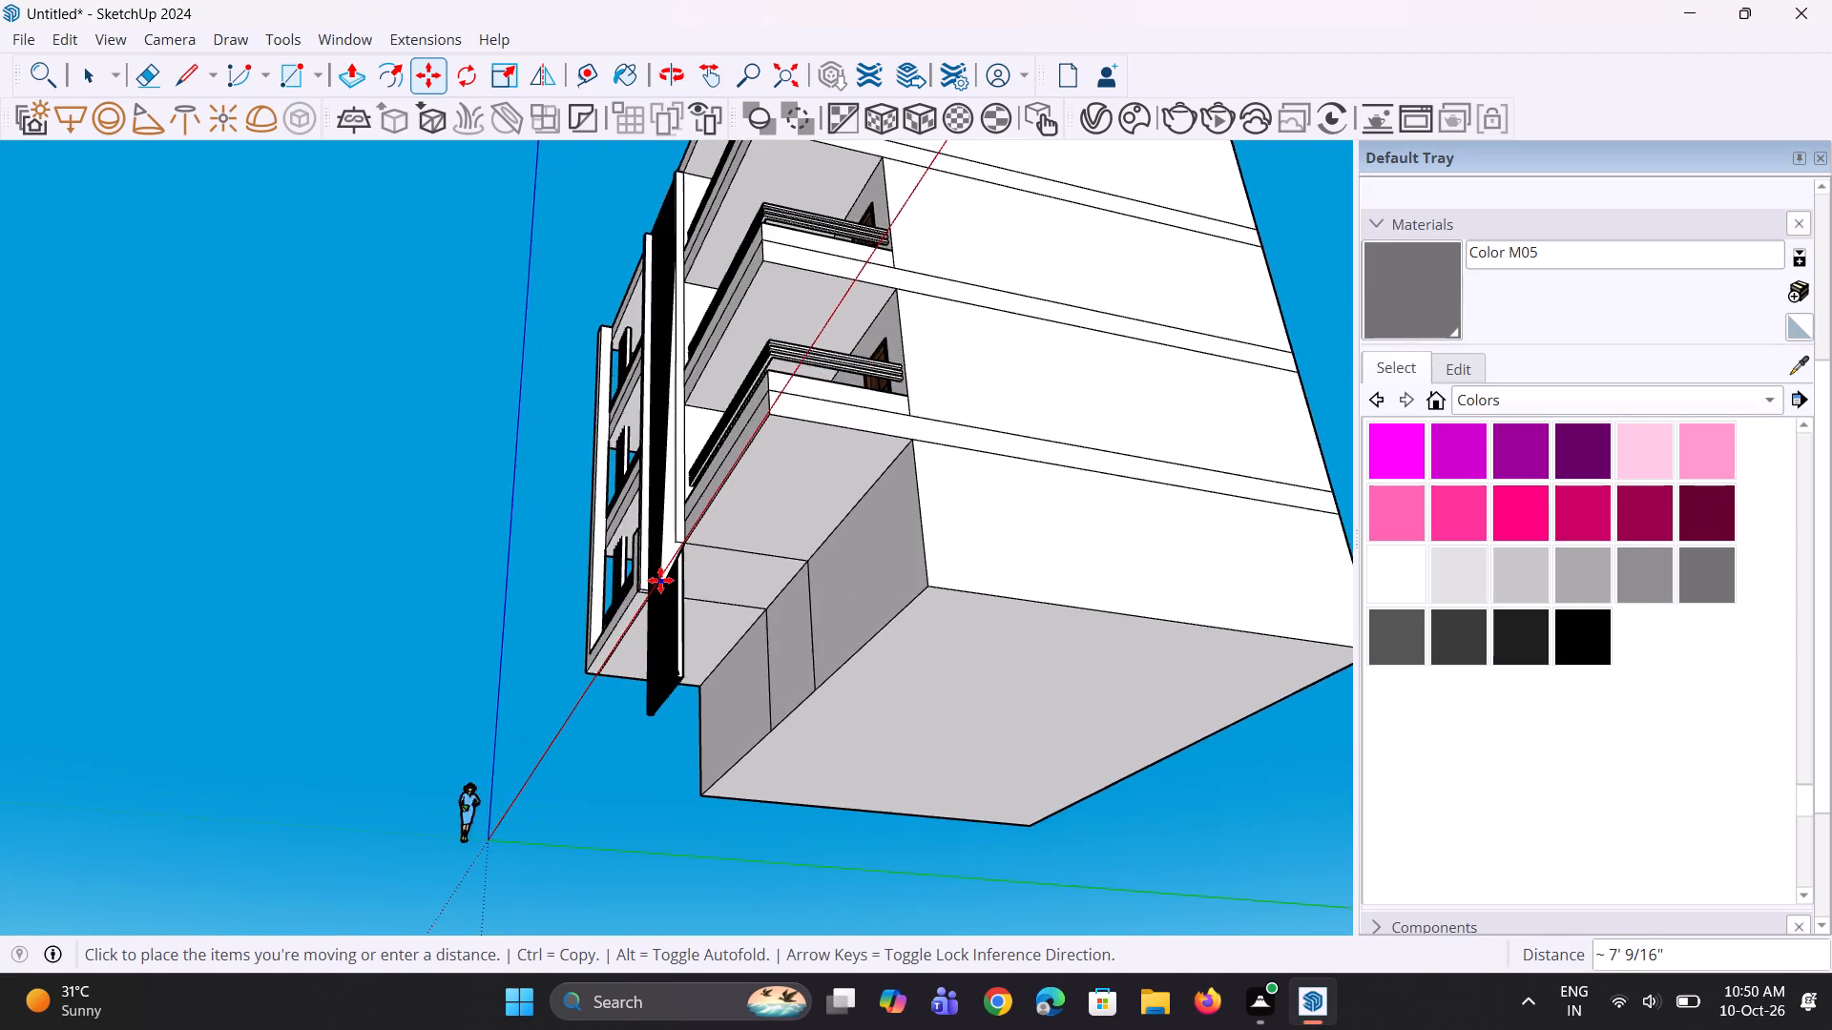
scroll(660, 580, "up", 4)
middle_click_drag(685, 582, 778, 592)
scroll(787, 591, "up", 2)
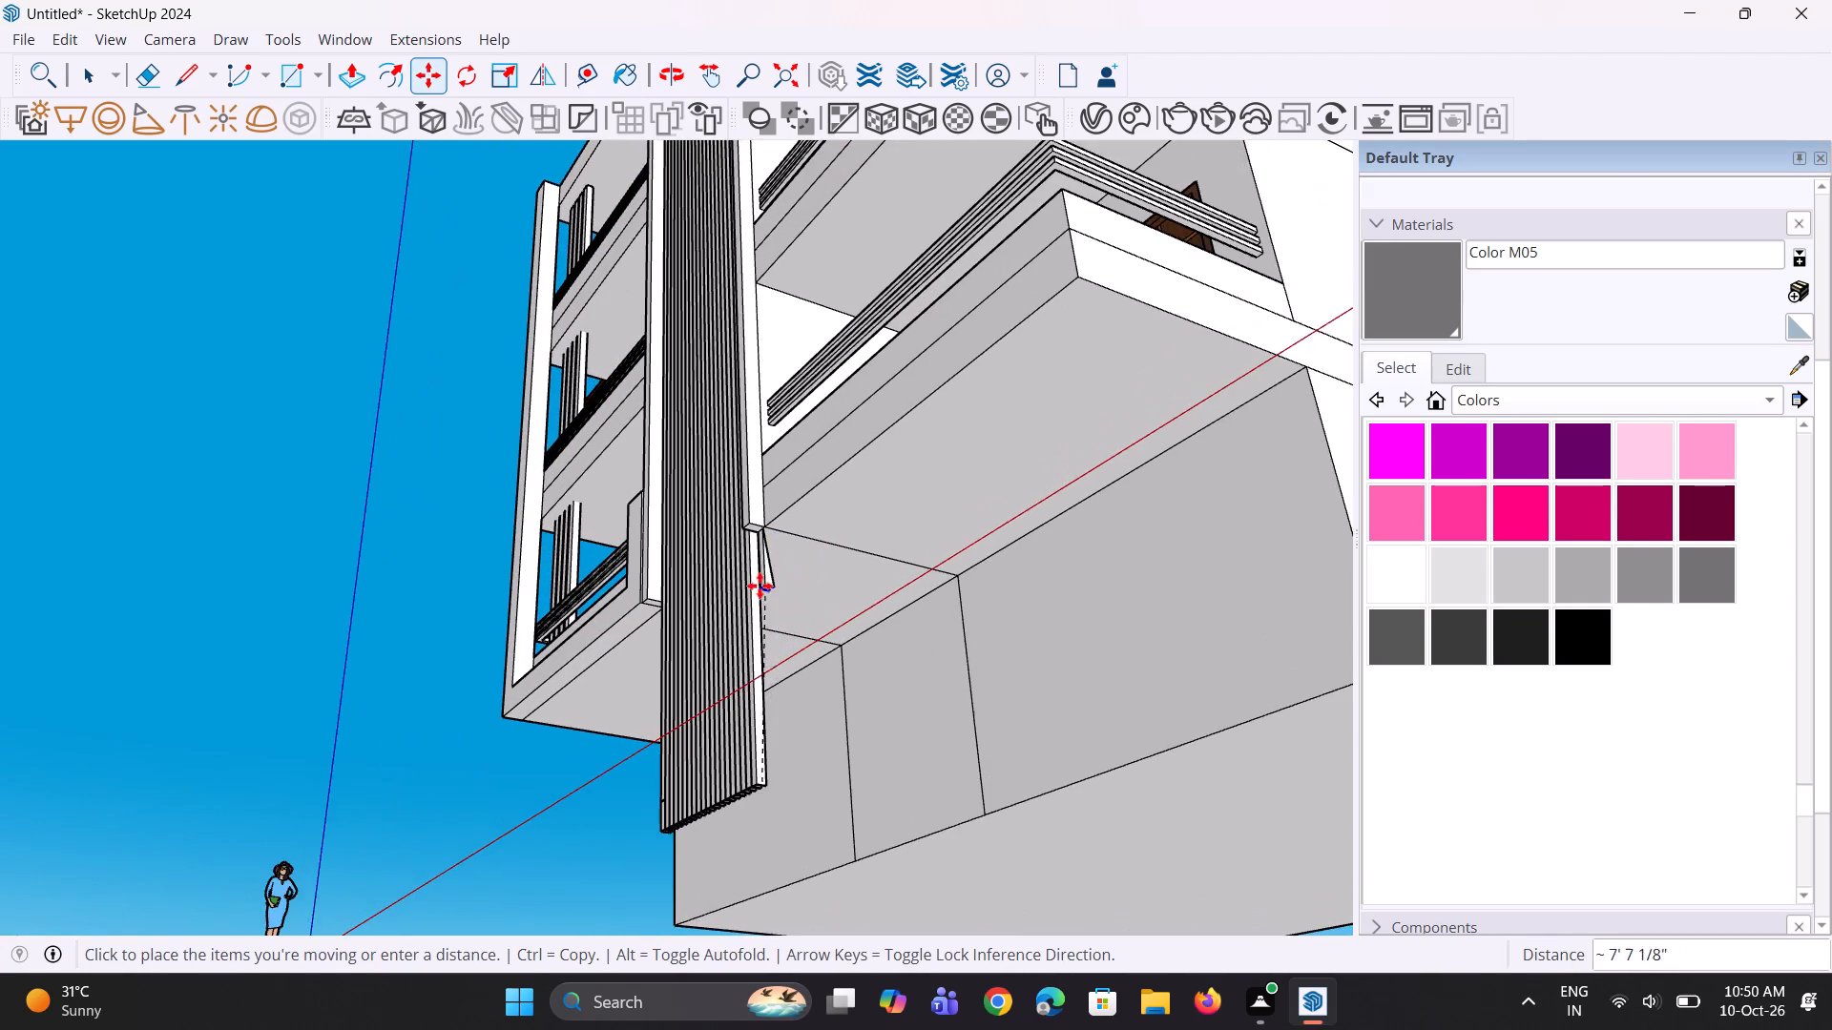
scroll(760, 586, "up", 1)
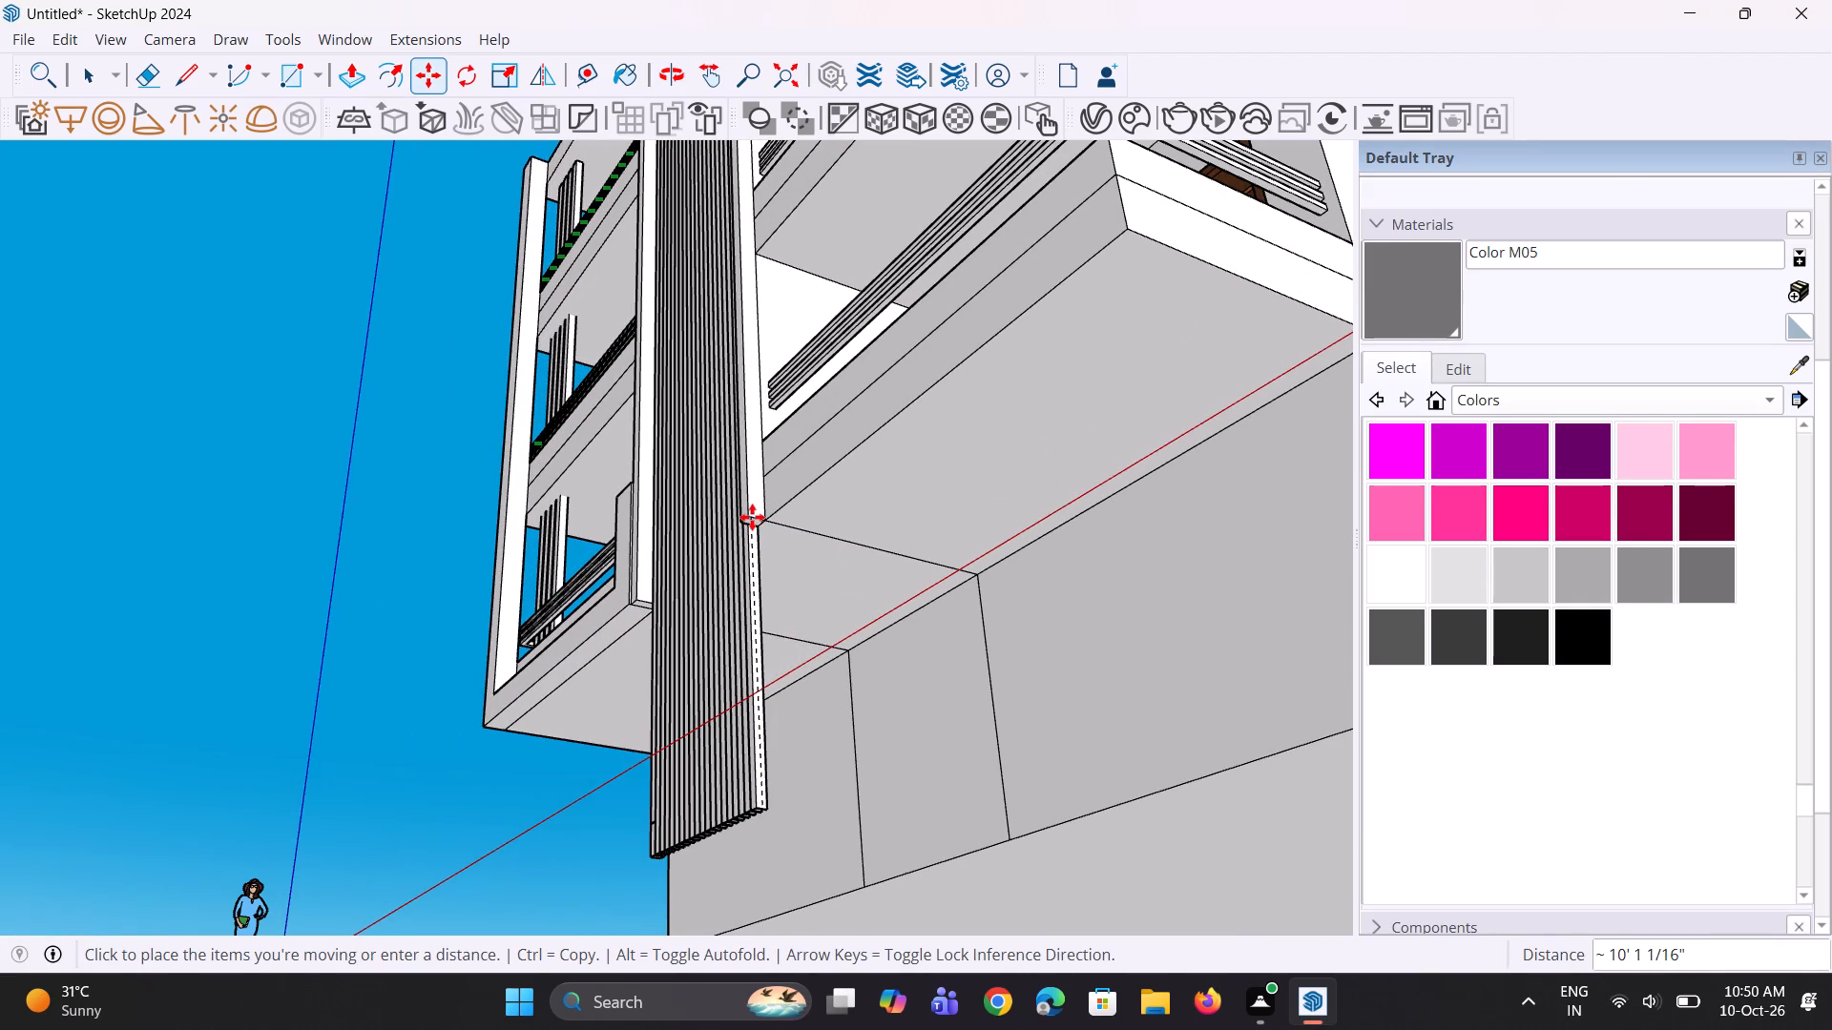
left_click(752, 517)
Explode the next full-height flute group, adjacent to the shortened outermost flute.
middle_click_drag(806, 620, 1159, 690)
scroll(1084, 690, "up", 5)
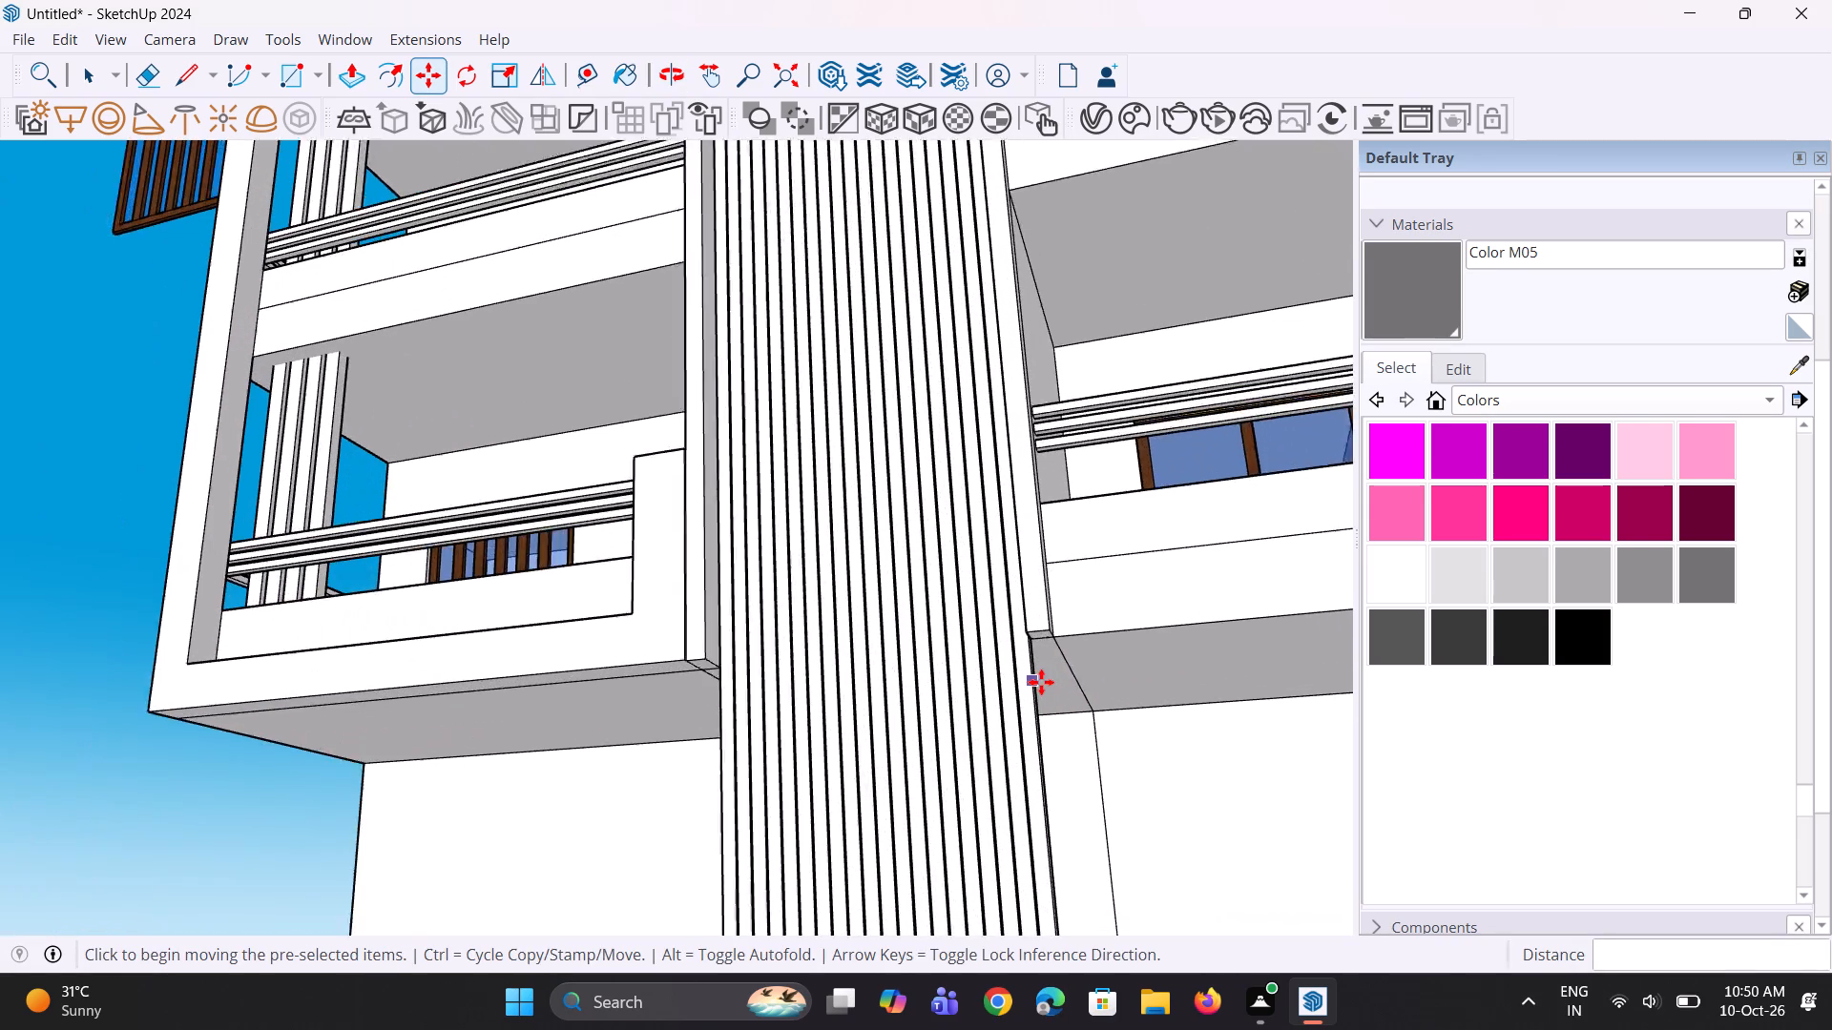
scroll(1041, 682, "up", 1)
middle_click_drag(1041, 682, 1036, 617)
scroll(1017, 544, "down", 8)
middle_click_drag(1039, 892, 1010, 720)
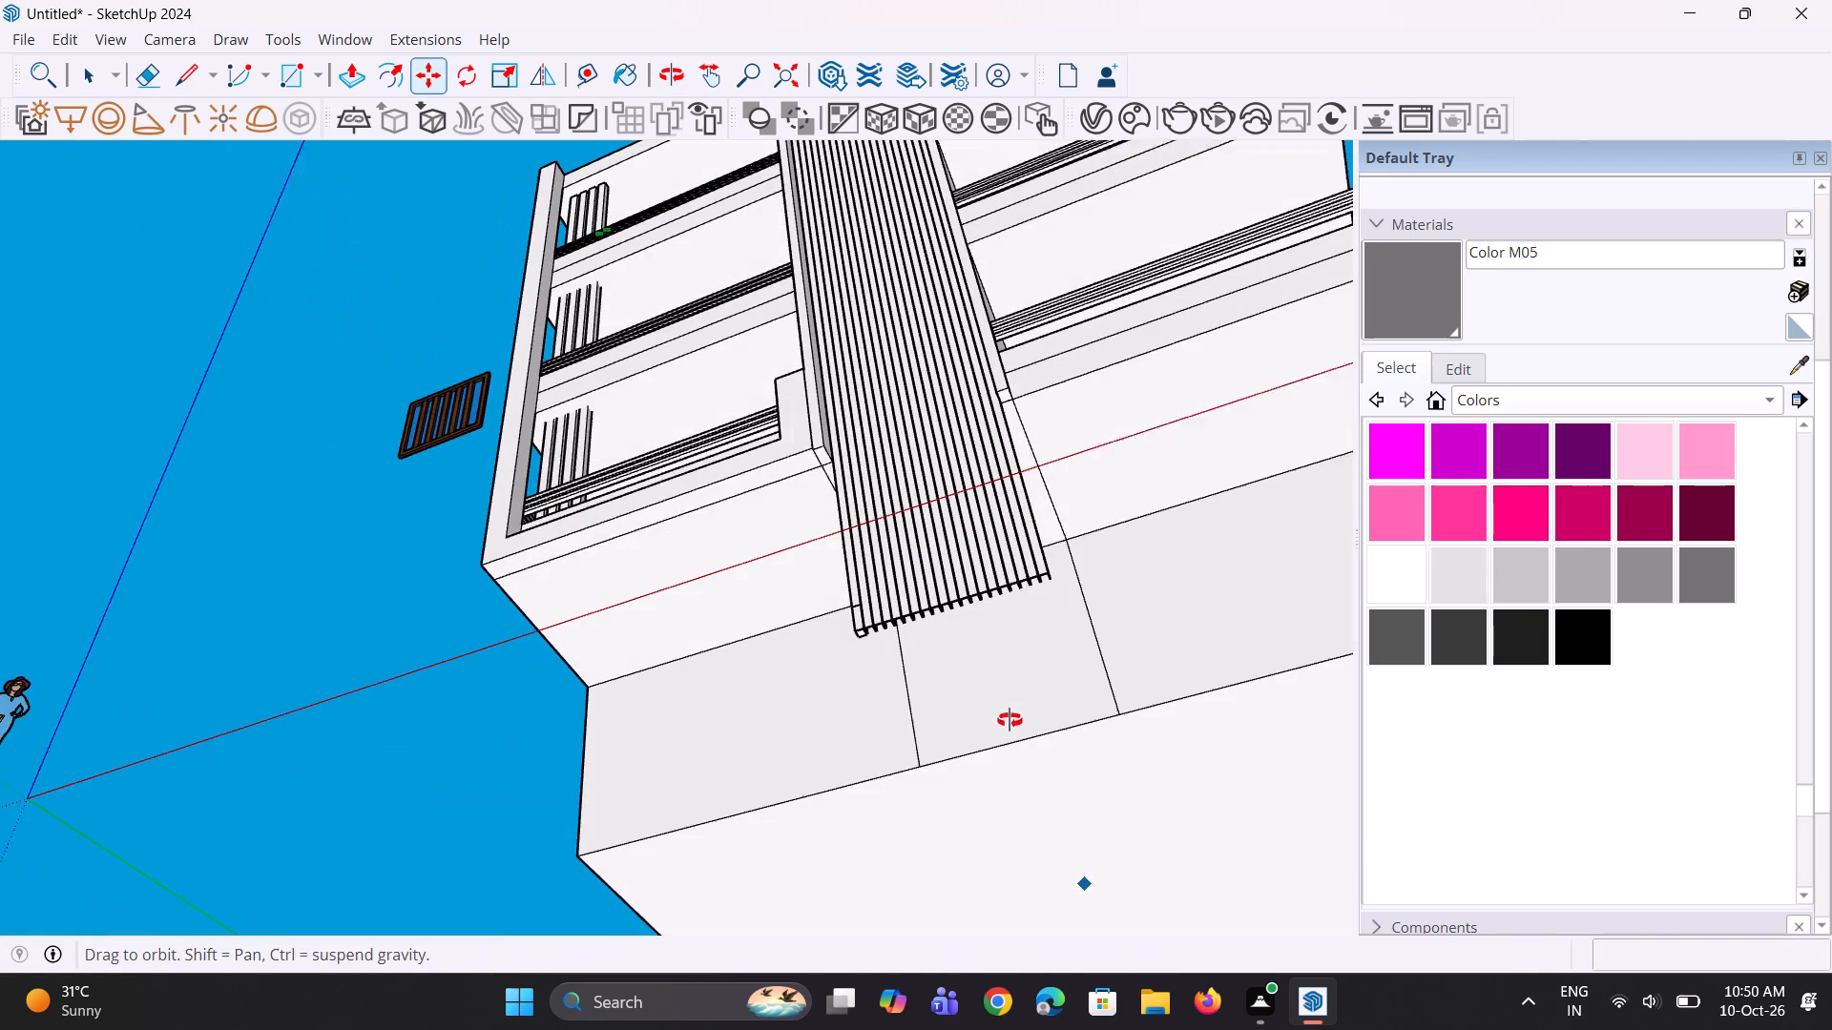
middle_click_drag(1010, 720, 1009, 720)
key("space")
key("space")
scroll(1045, 555, "up", 2)
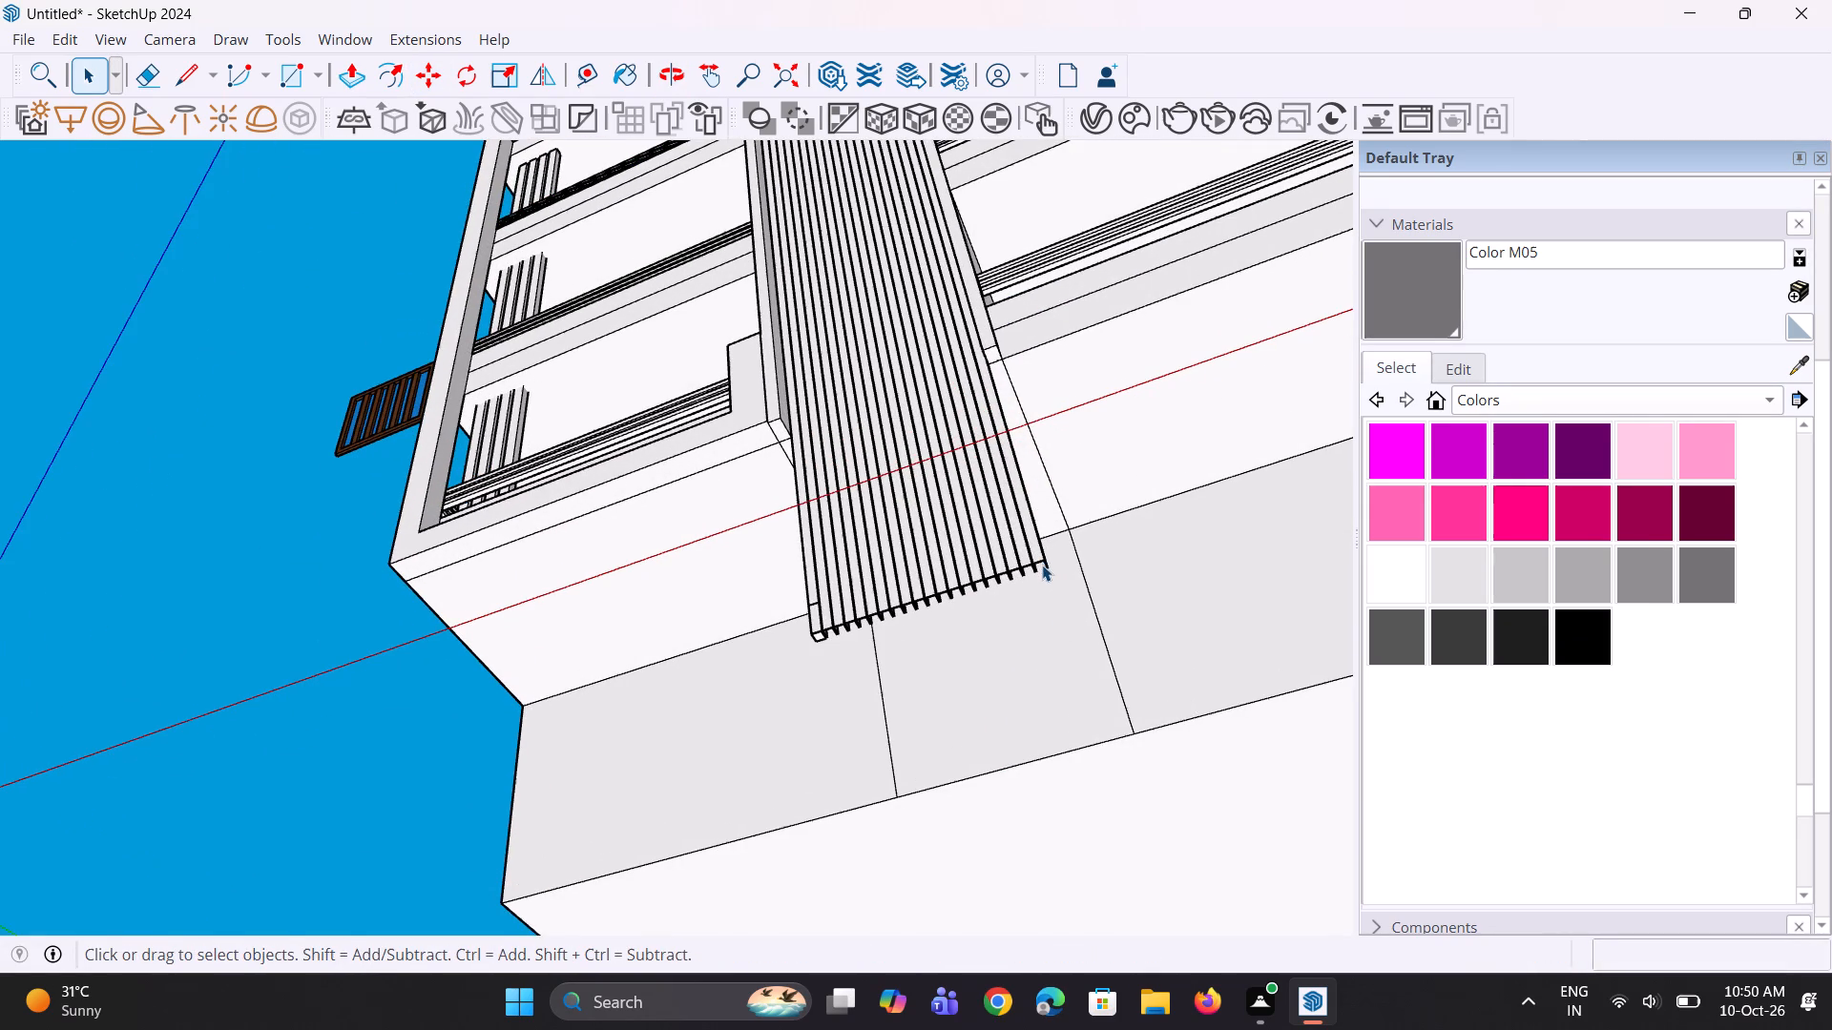
left_click(1042, 565)
scroll(1042, 565, "up", 3)
right_click(1039, 565)
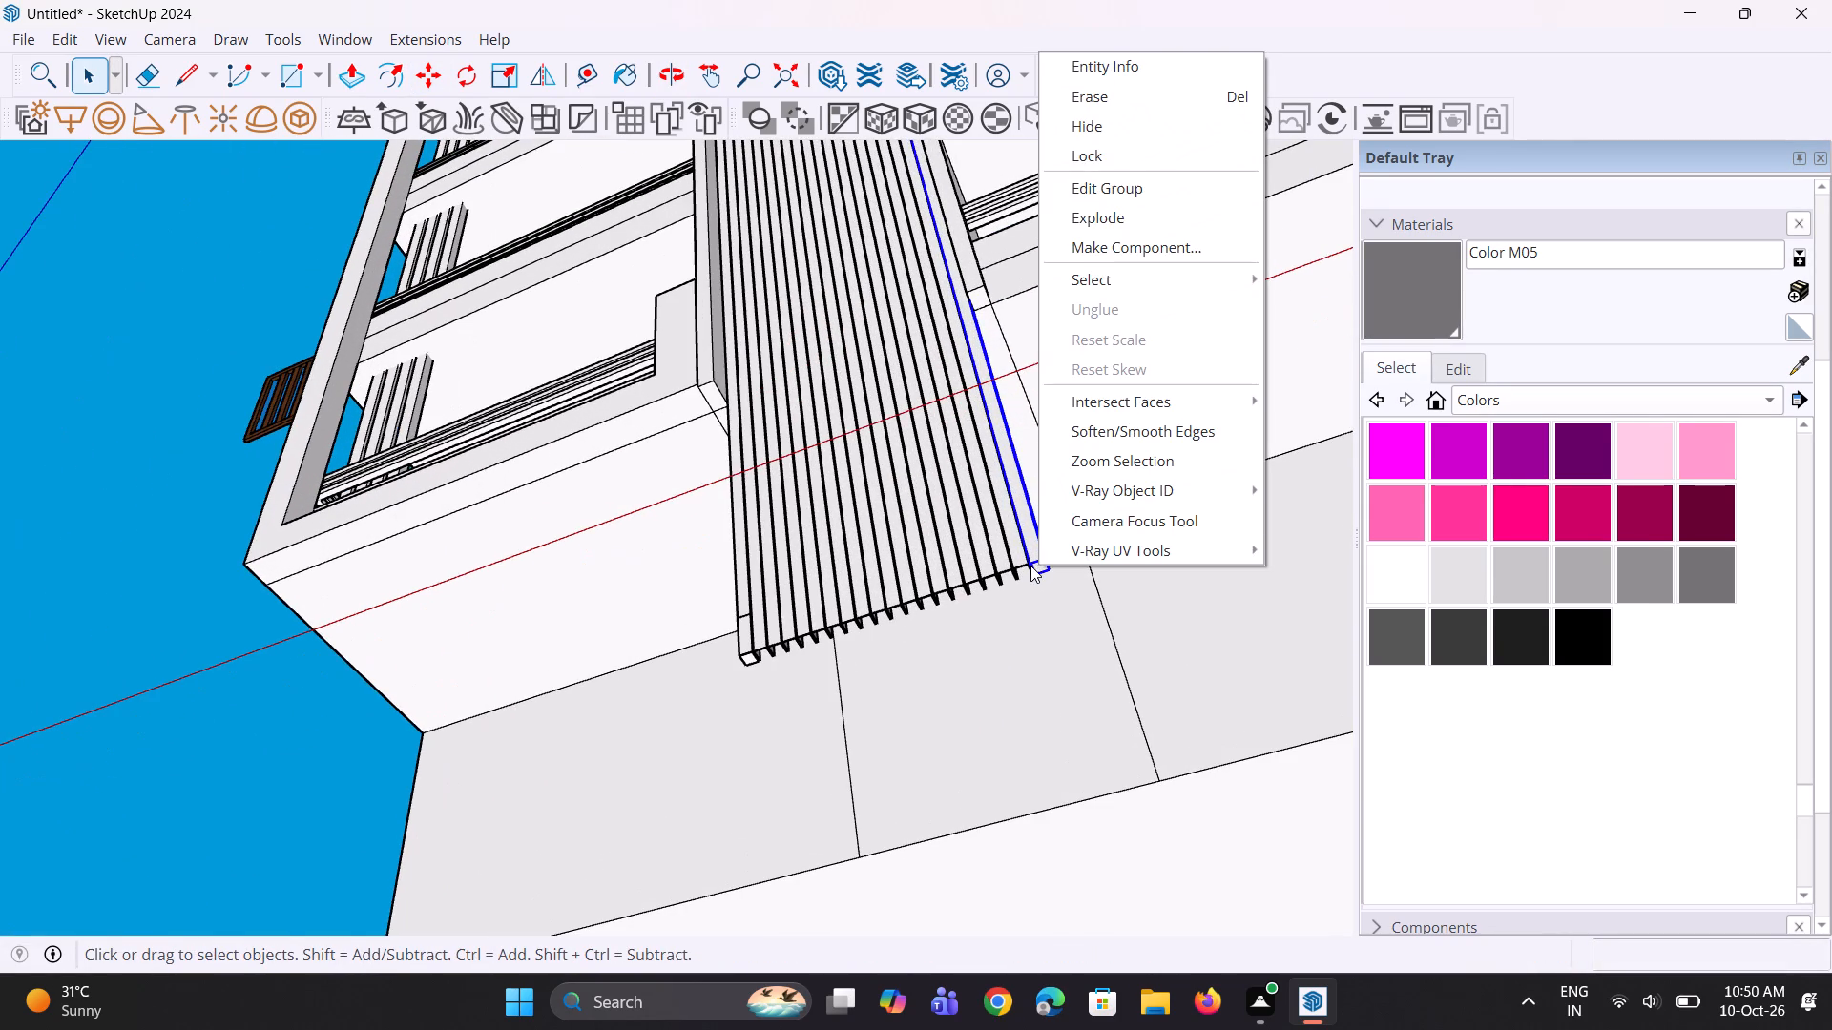
left_click(1116, 221)
scroll(1058, 470, "up", 3)
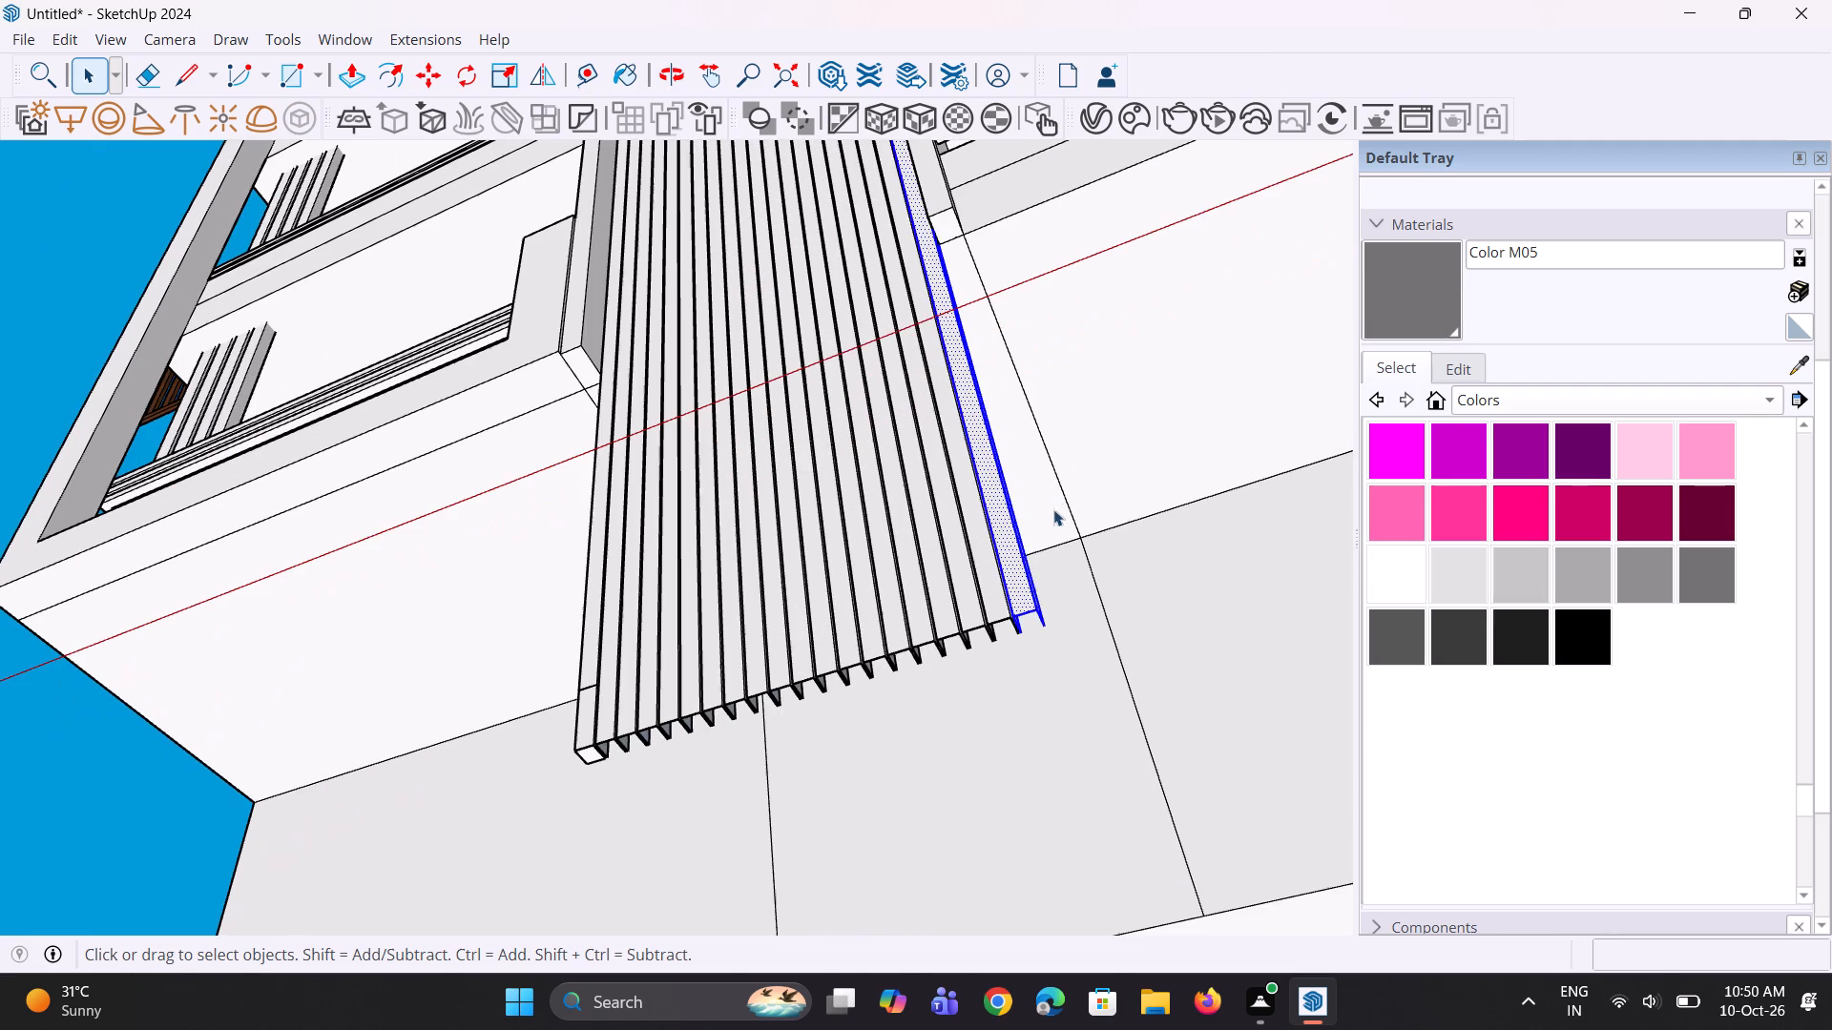
Select the bottom edges of the exploded flute adjacent to the shortened outermost flute.
key("m")
key("space")
key("space")
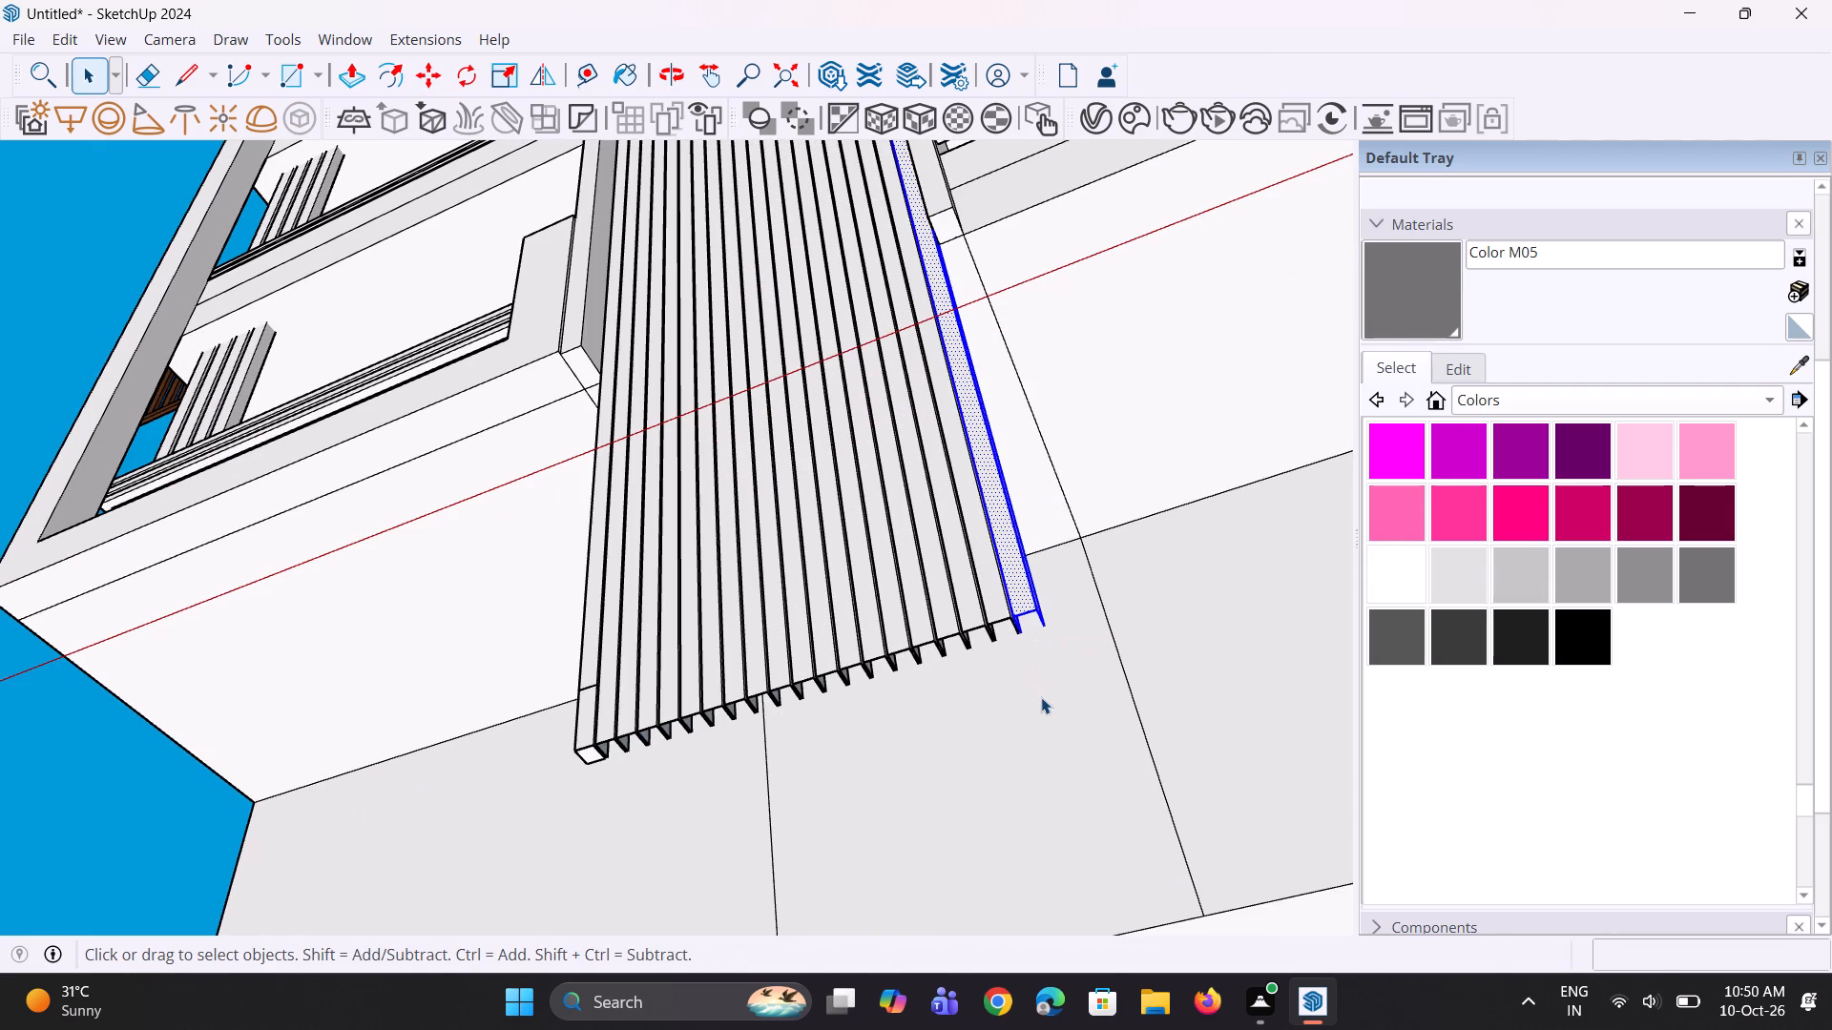
left_click(1041, 697)
left_click(1027, 613)
scroll(1029, 609, "up", 3)
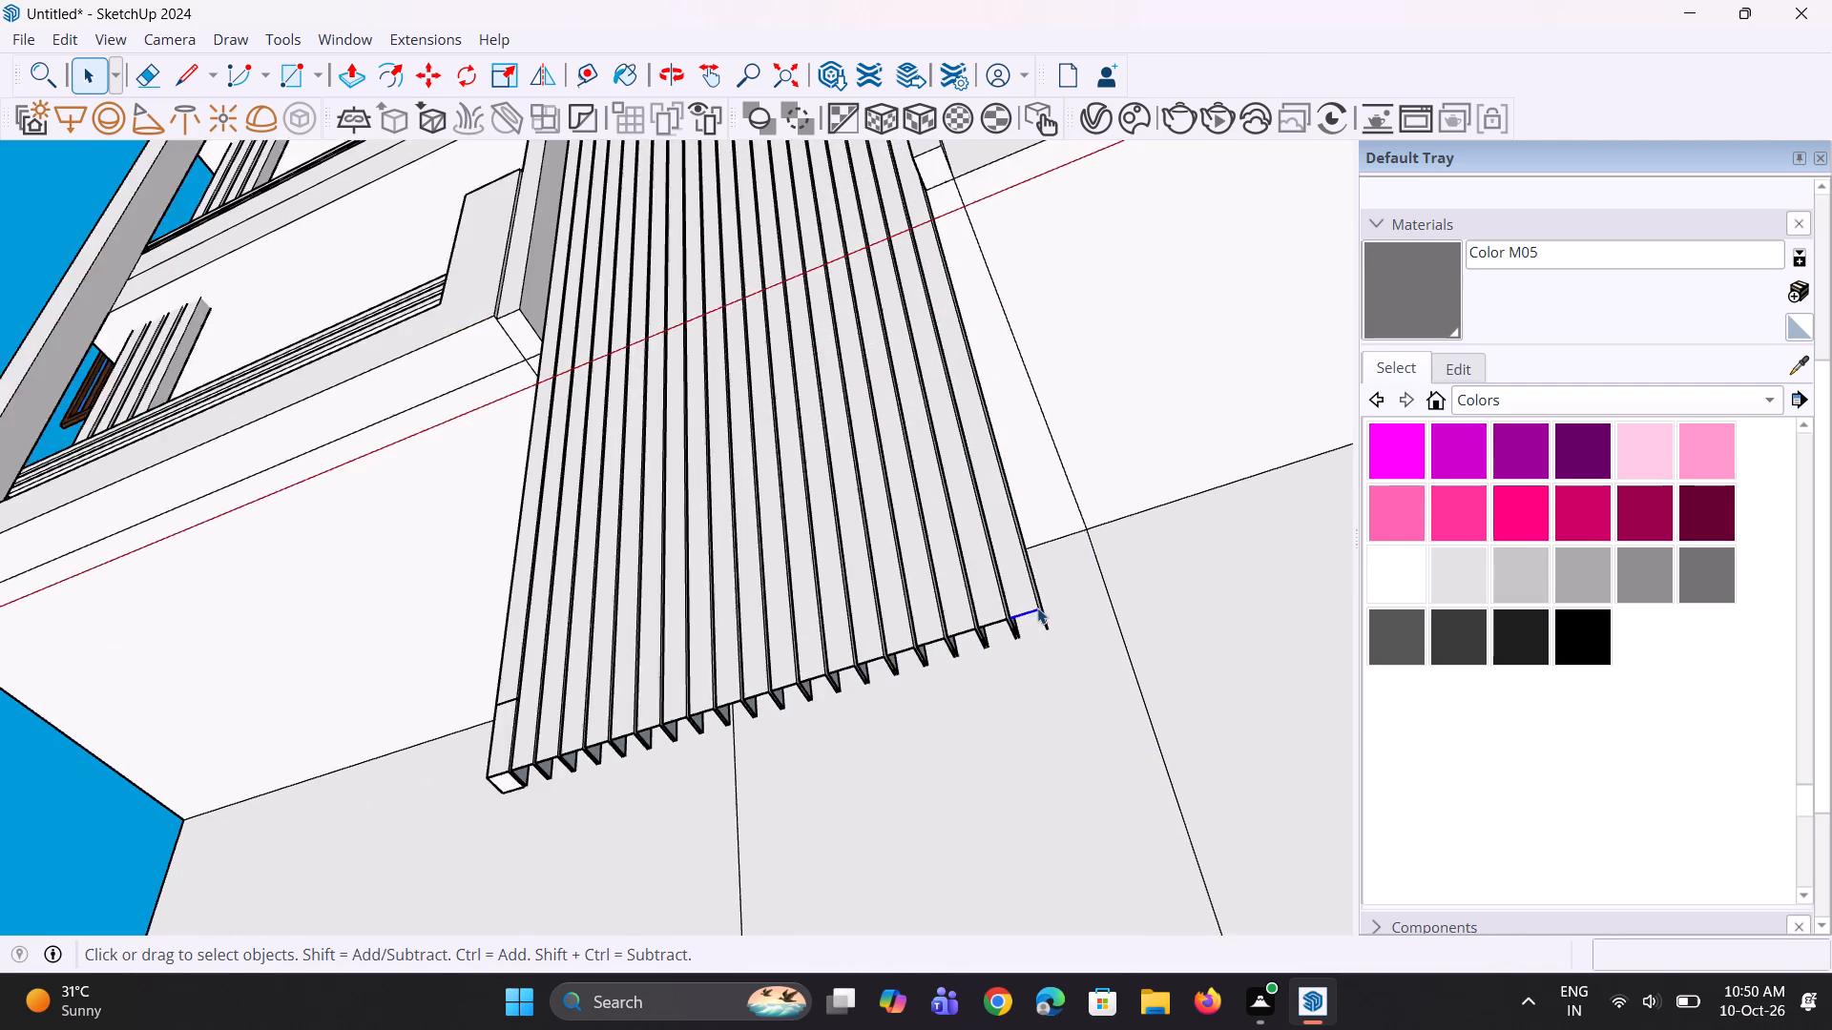
scroll(1037, 608, "up", 2)
left_click(1044, 617, "ctrl")
left_click(1003, 627, "ctrl")
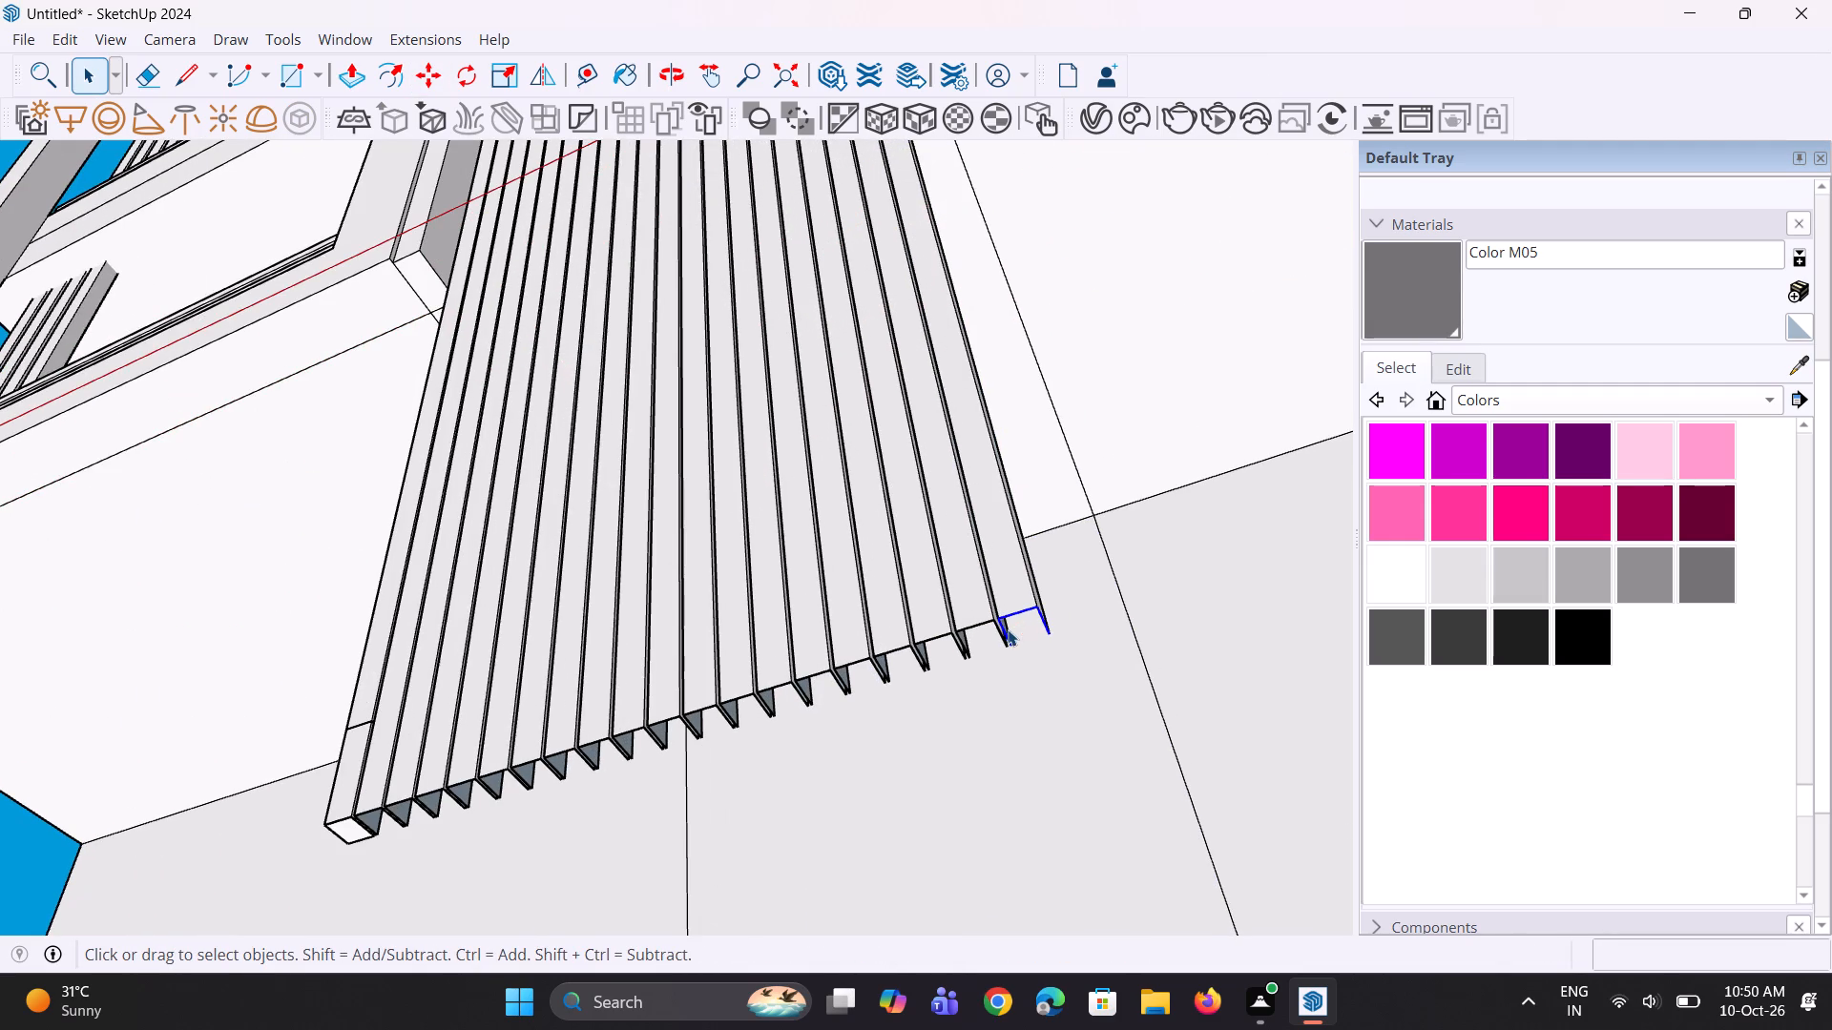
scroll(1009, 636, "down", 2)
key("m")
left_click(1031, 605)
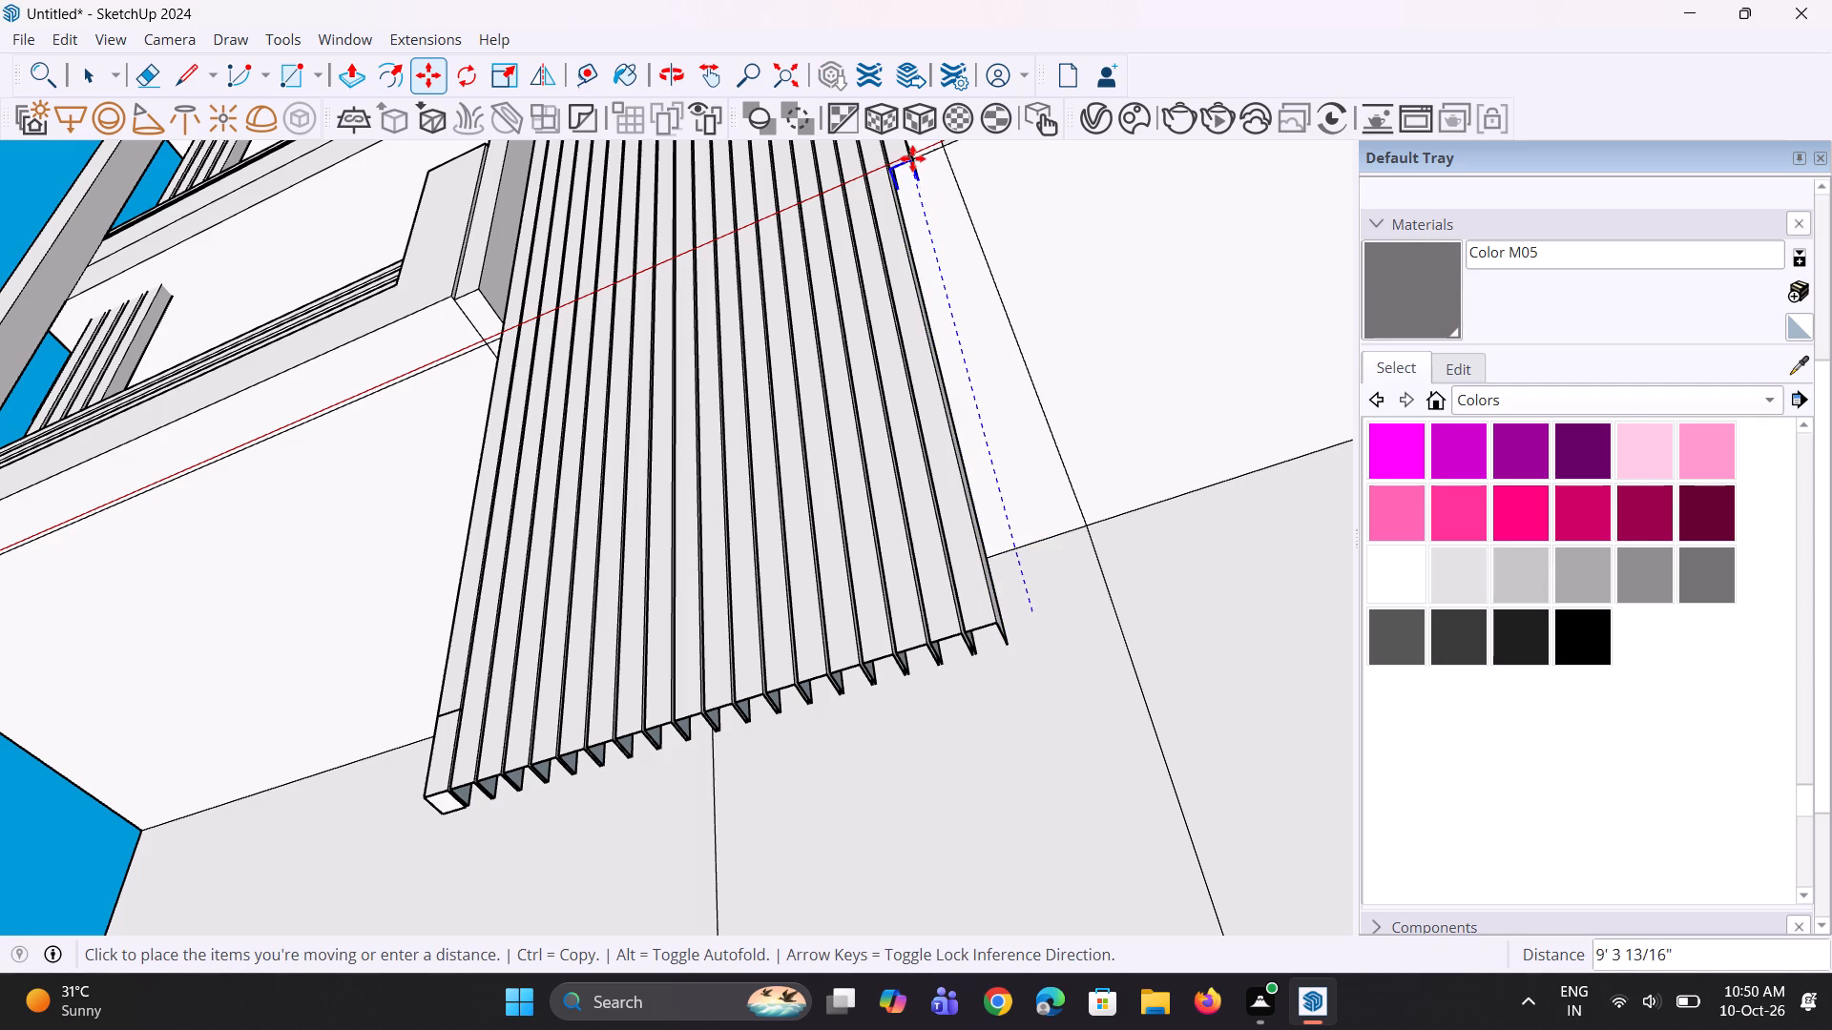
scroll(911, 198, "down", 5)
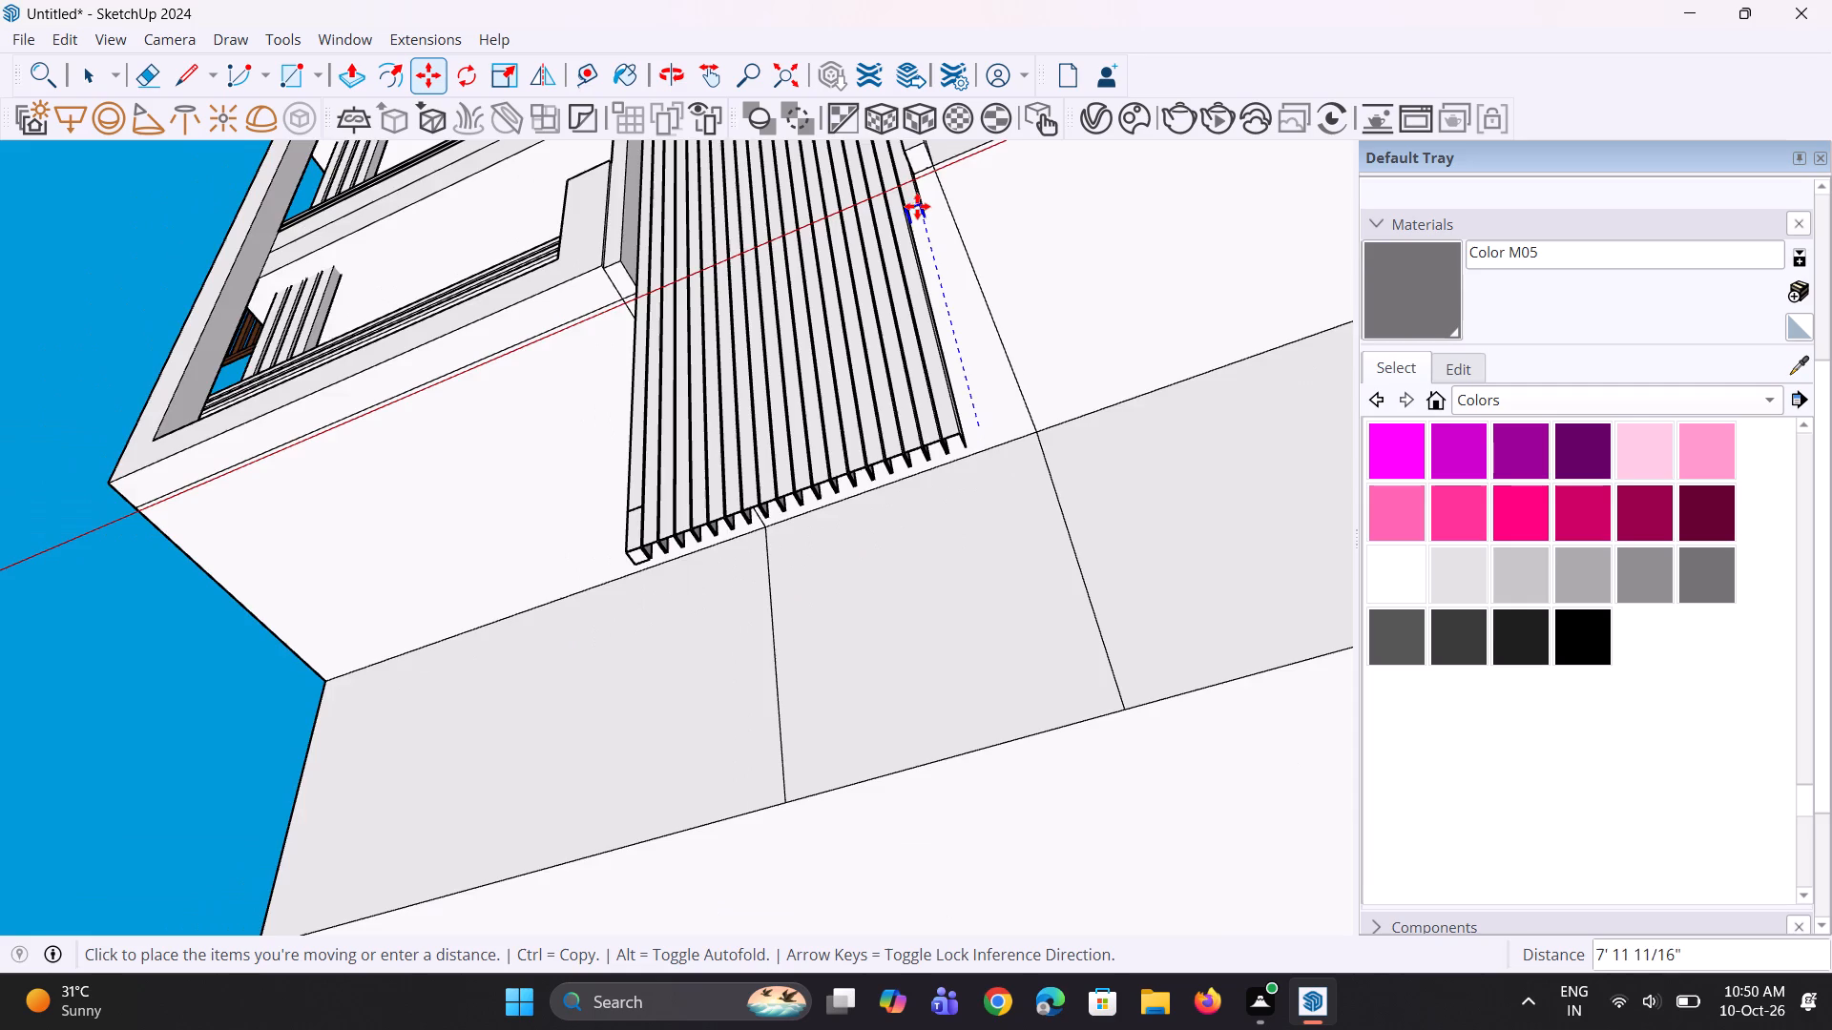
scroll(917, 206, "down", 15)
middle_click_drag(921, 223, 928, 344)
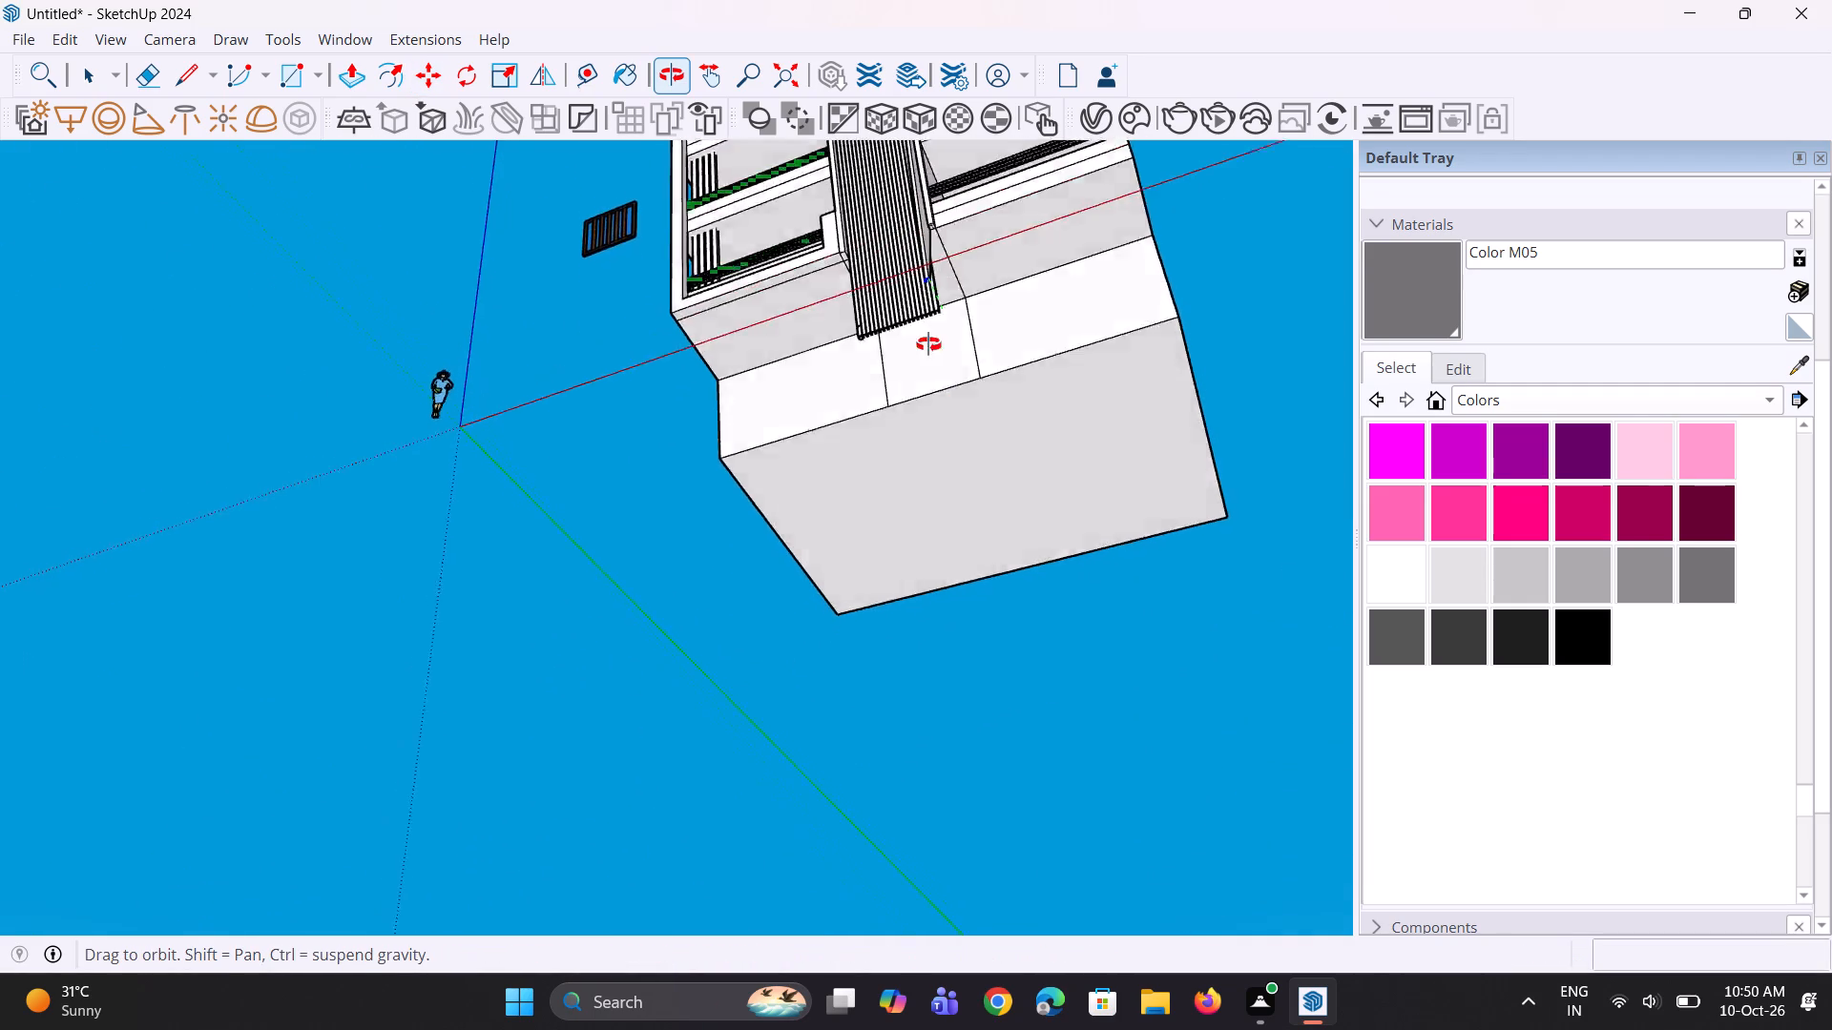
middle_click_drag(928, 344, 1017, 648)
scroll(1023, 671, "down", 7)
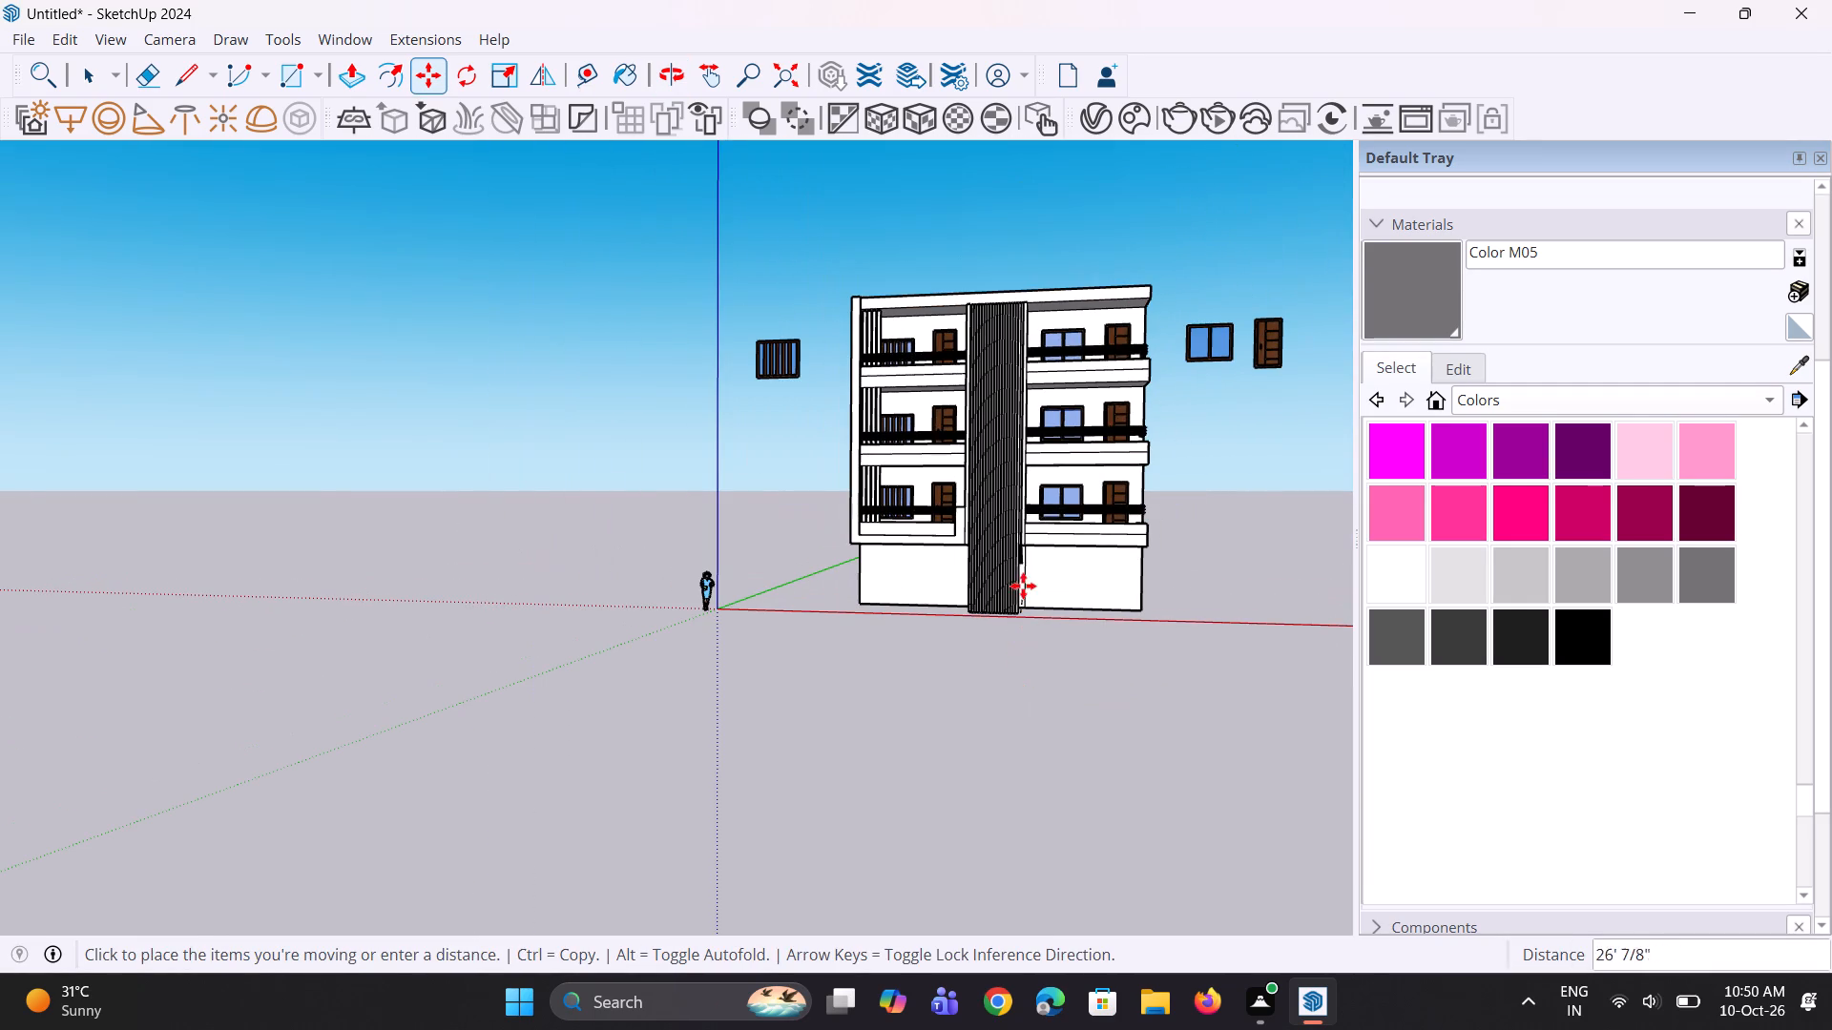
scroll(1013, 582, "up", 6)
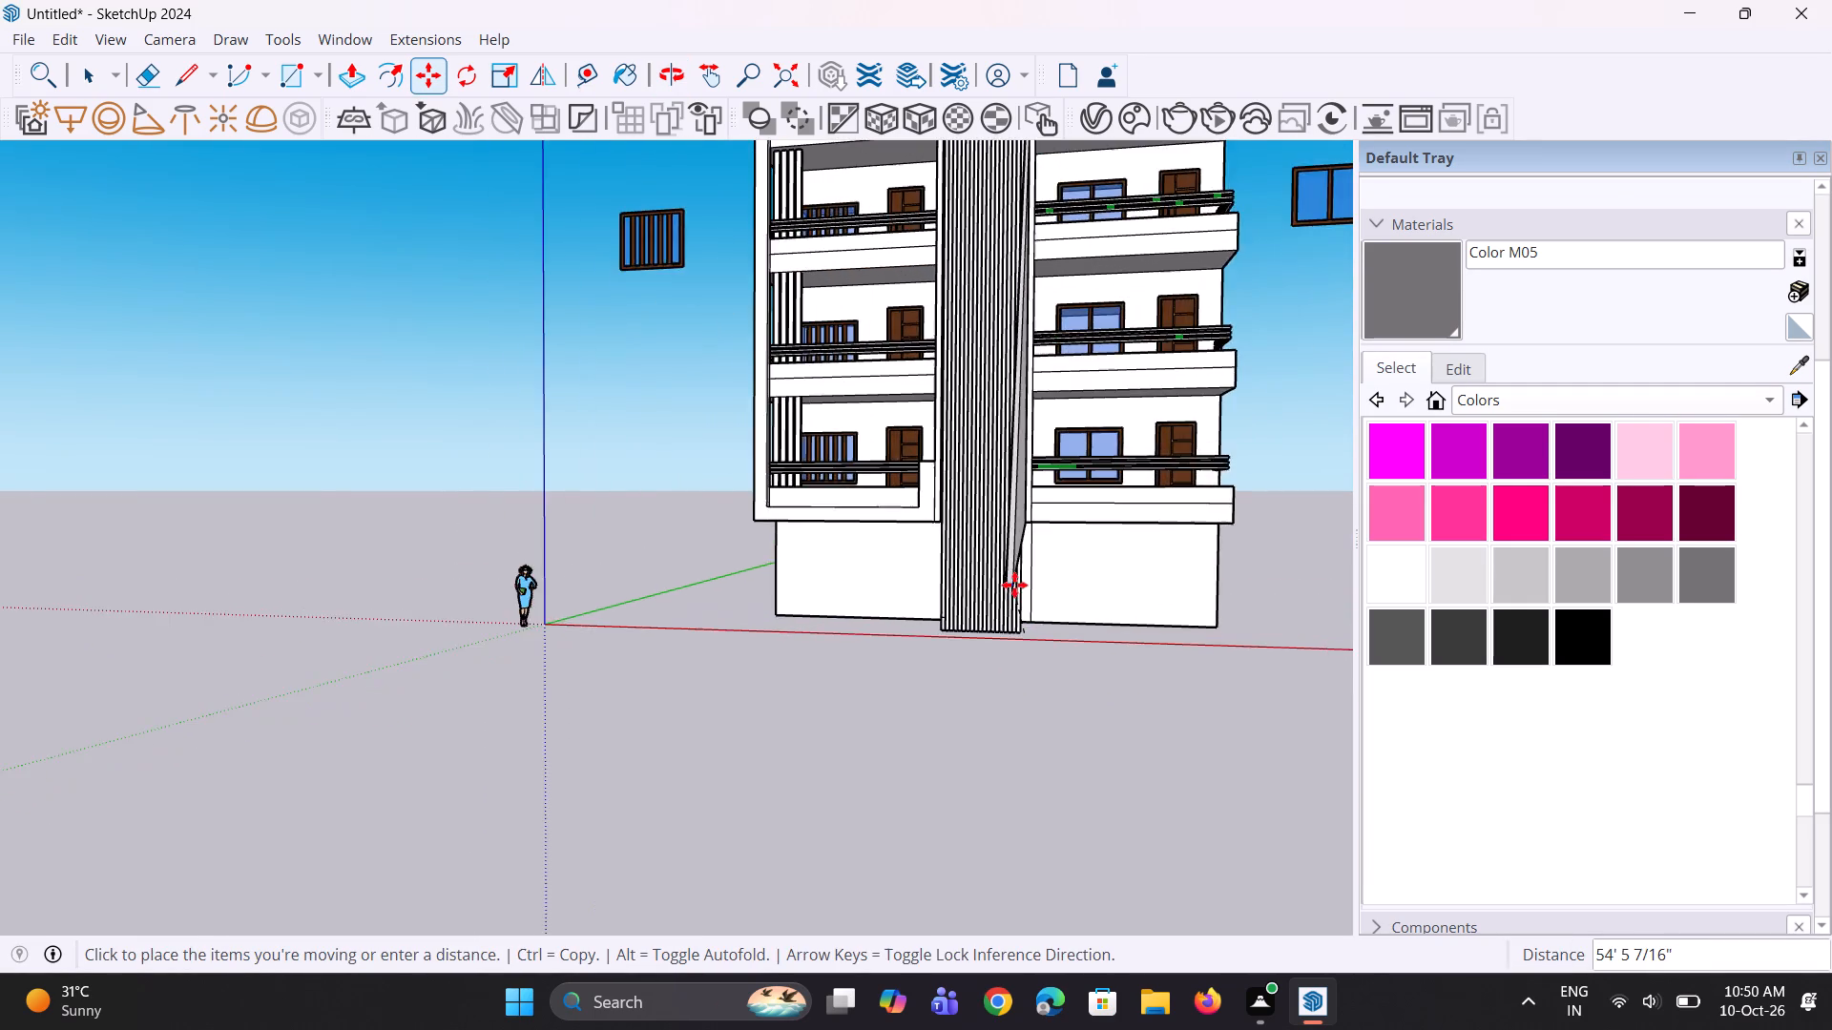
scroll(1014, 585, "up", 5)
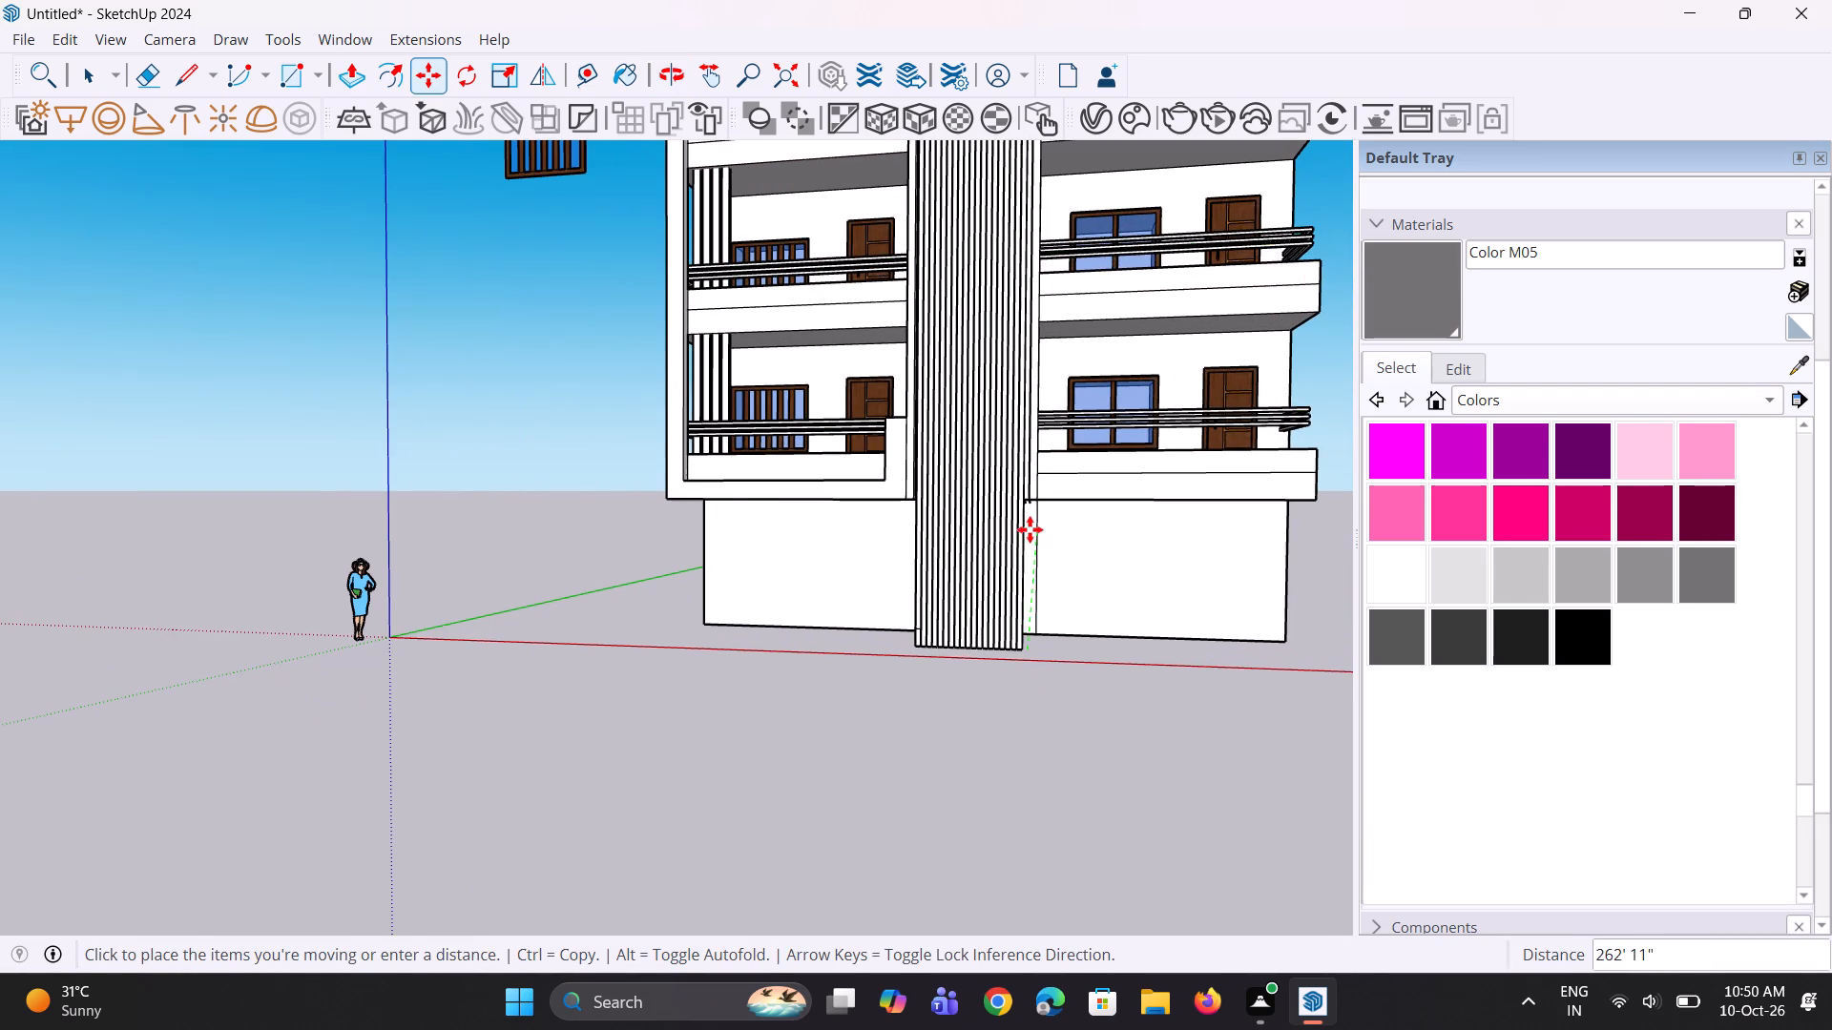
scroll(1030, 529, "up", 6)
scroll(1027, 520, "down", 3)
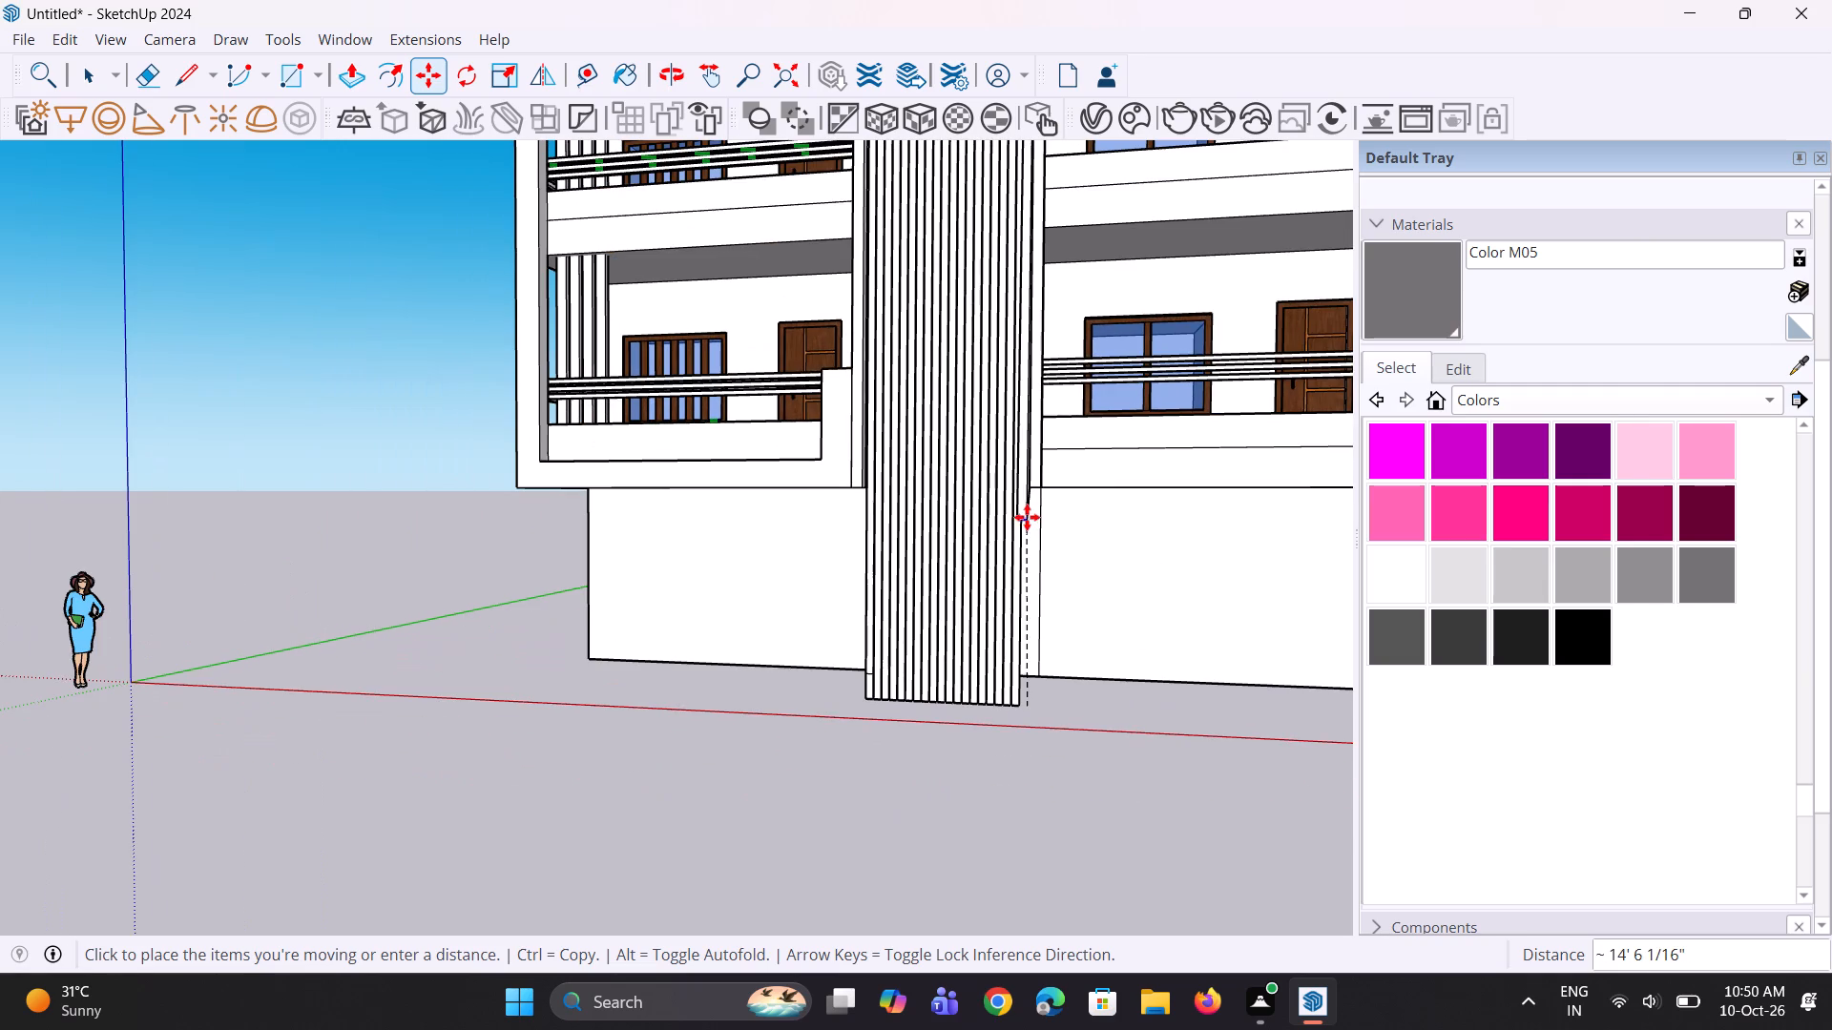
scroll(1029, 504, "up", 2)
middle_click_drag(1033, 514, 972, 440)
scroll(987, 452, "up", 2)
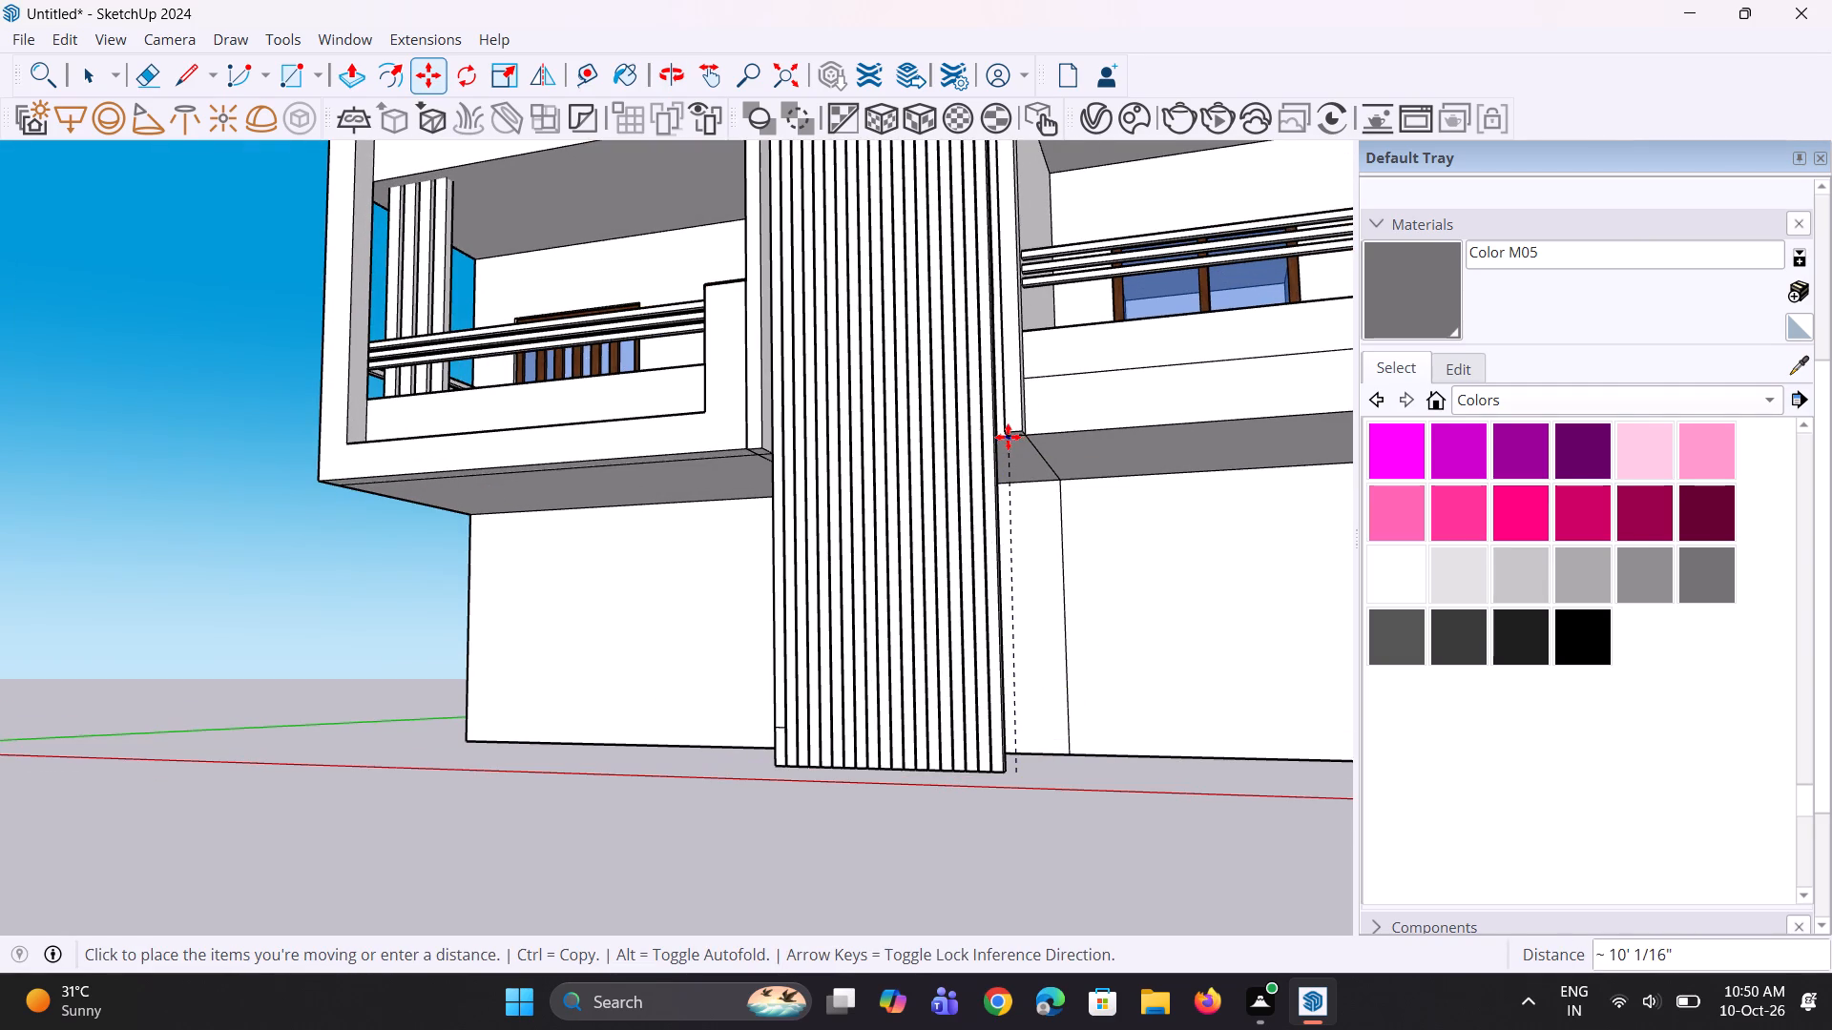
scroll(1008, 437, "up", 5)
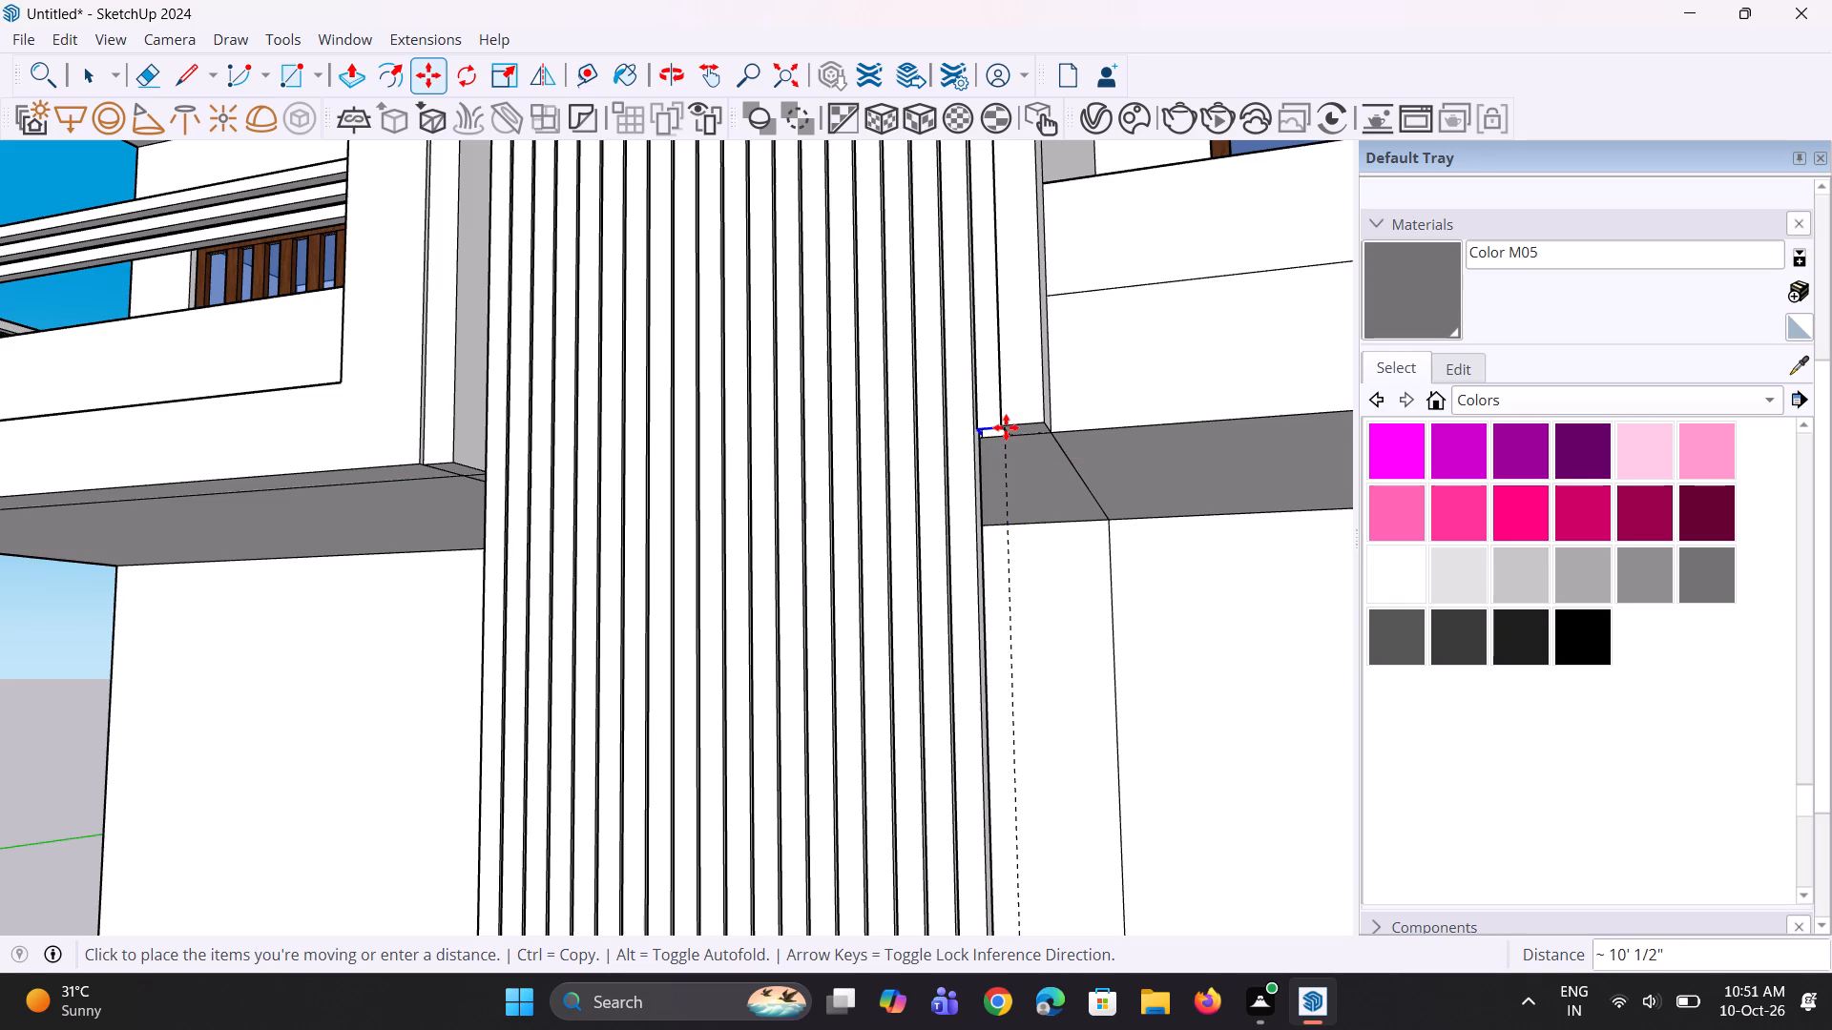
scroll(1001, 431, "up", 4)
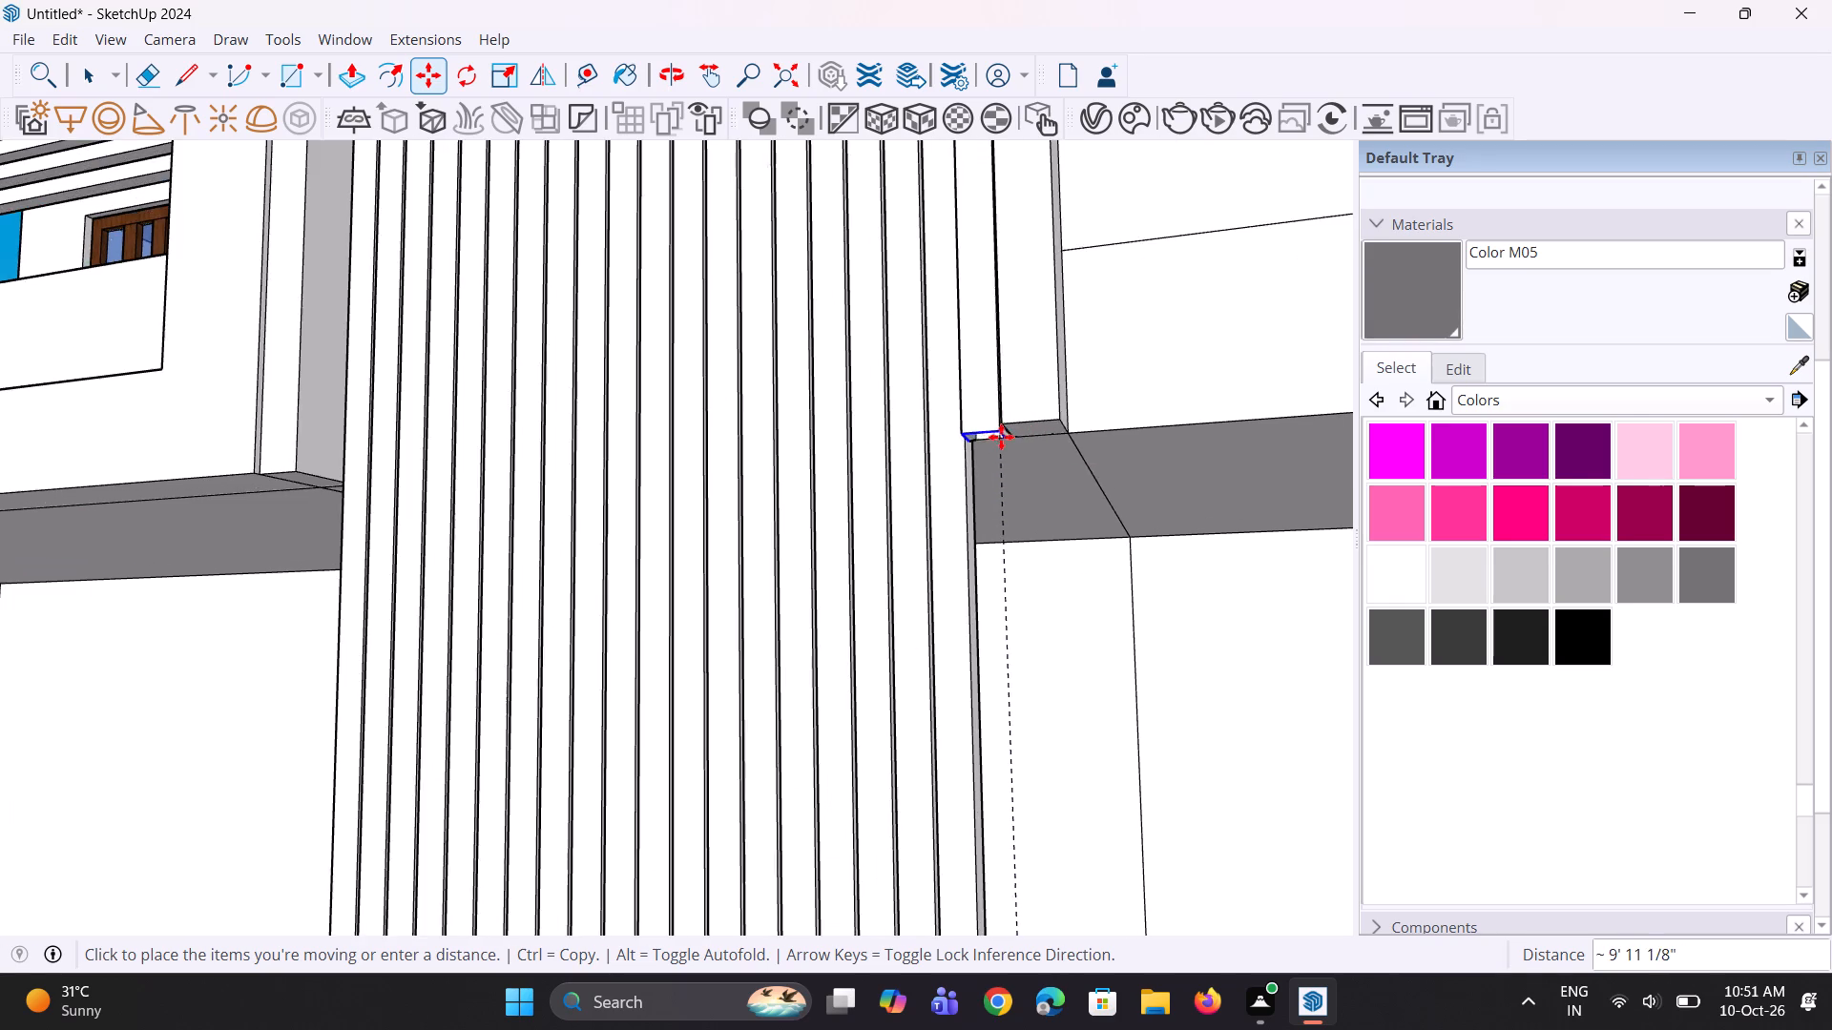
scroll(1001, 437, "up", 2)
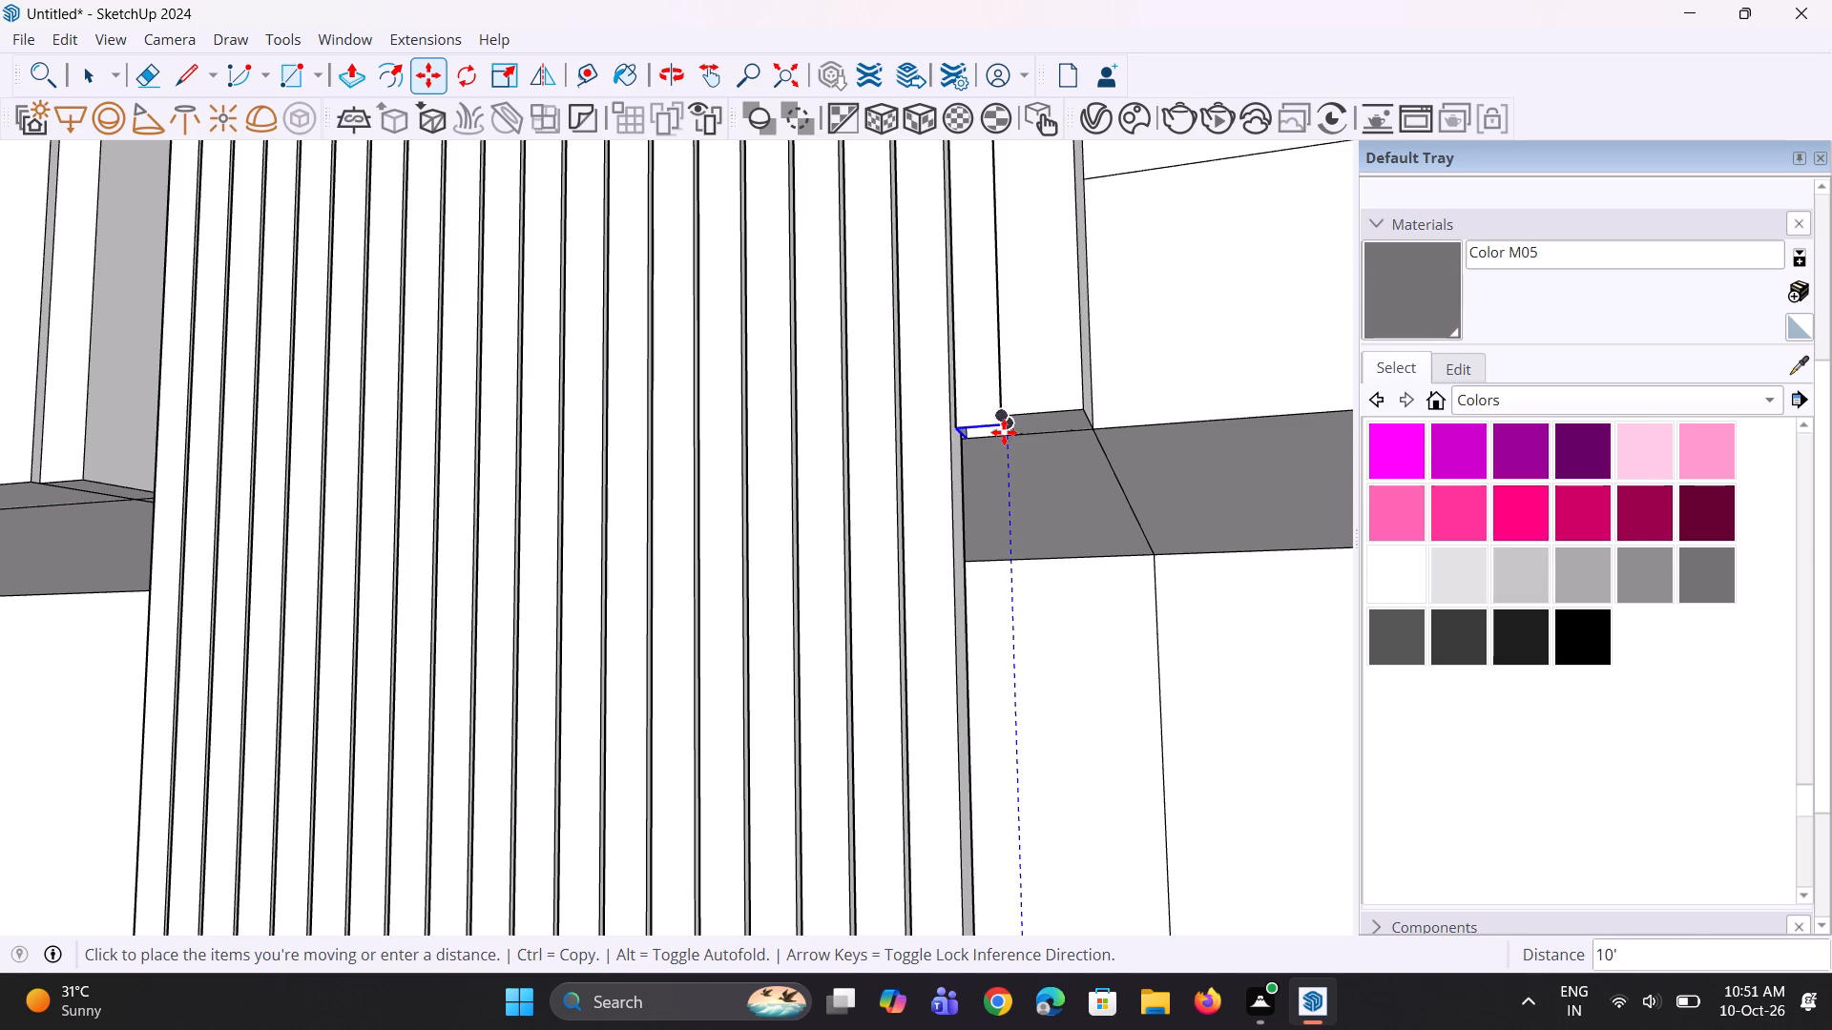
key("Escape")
Move the exploded flute's selected bottom edges up about 4' 11 11/16", partway toward the lowest balcony's underside.
middle_click_drag(1013, 537, 889, 445)
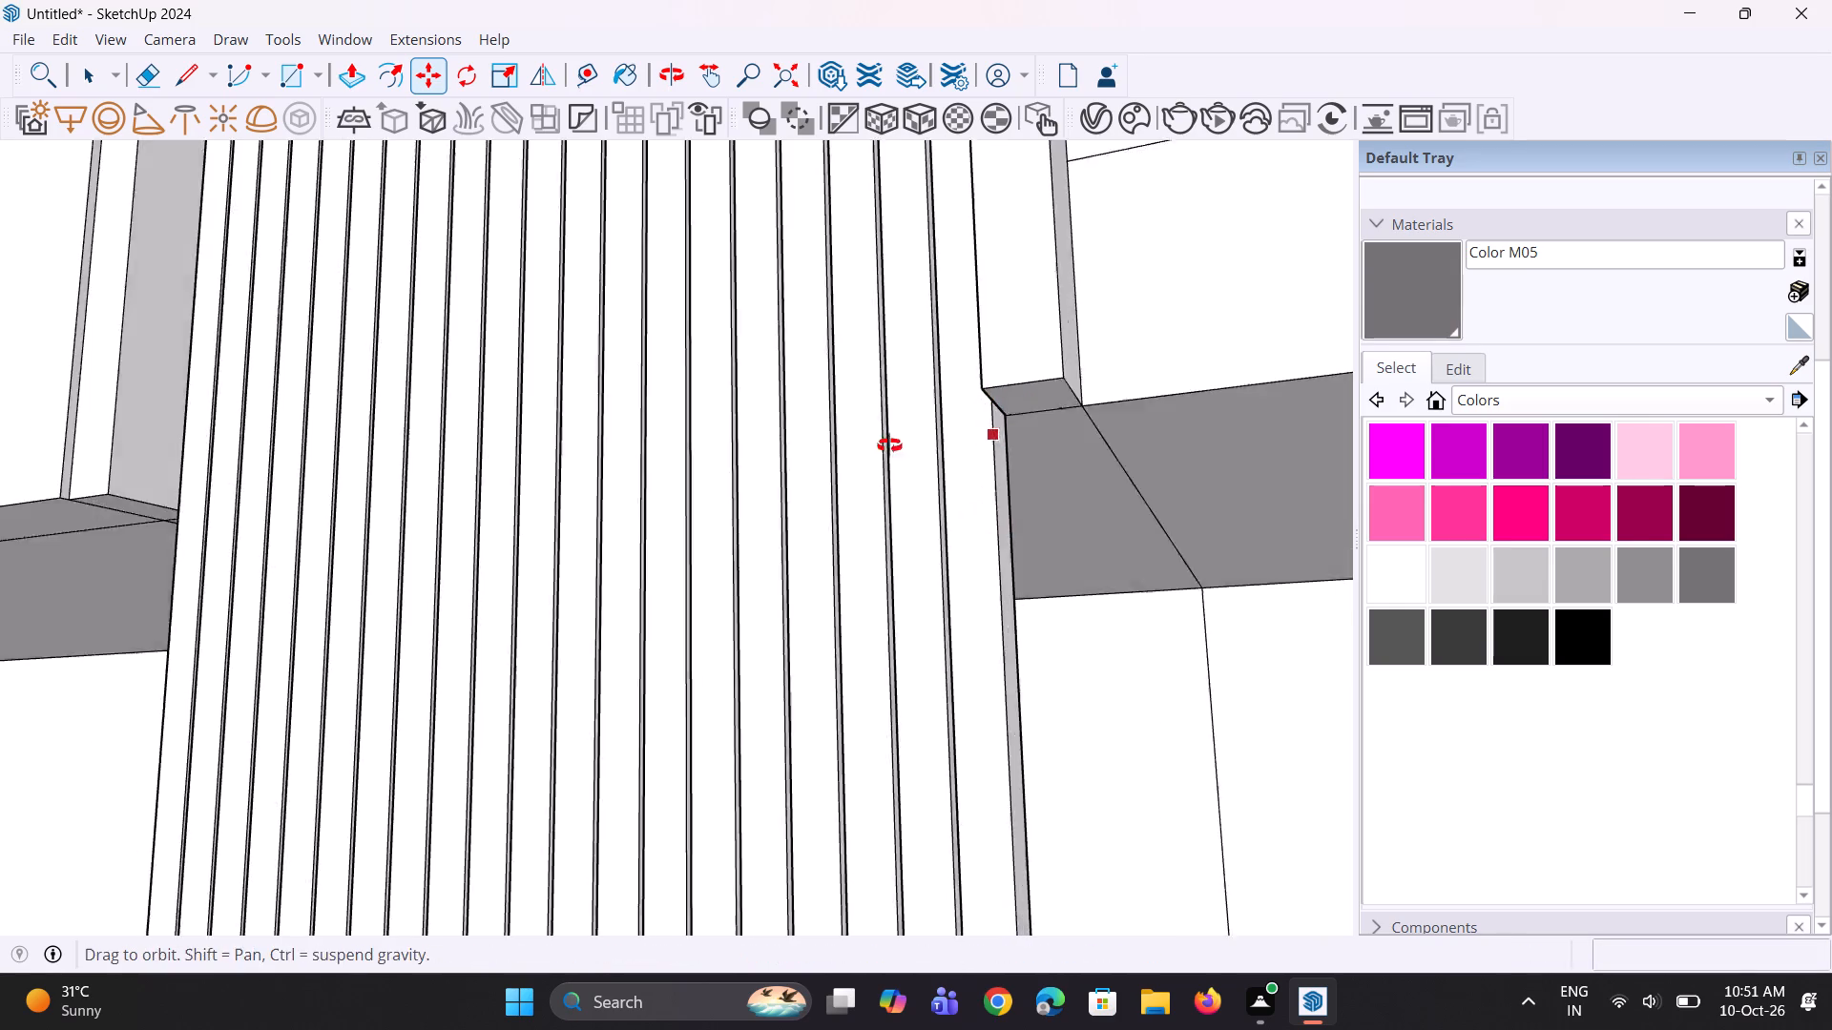
middle_click_drag(889, 445, 884, 443)
scroll(882, 427, "down", 20)
middle_click_drag(923, 668, 923, 677)
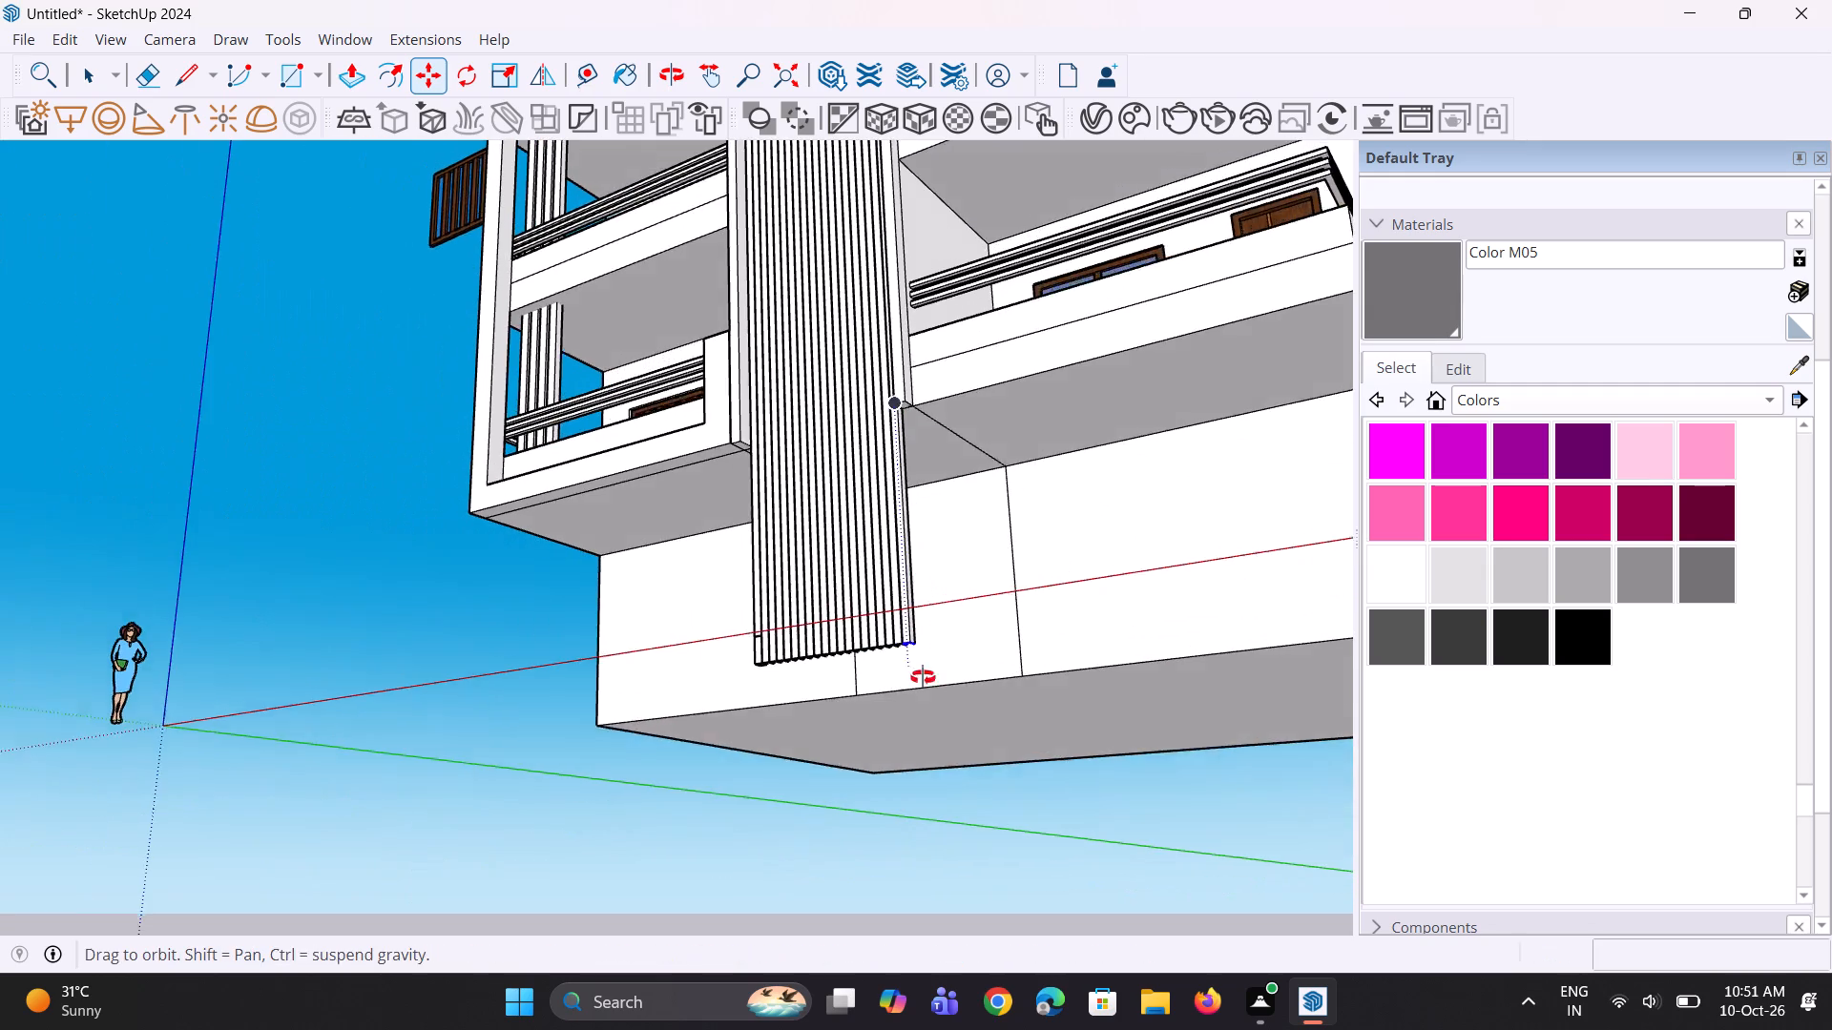
middle_click_drag(923, 677, 904, 607)
scroll(903, 583, "up", 7)
scroll(901, 586, "down", 5)
scroll(867, 344, "up", 1)
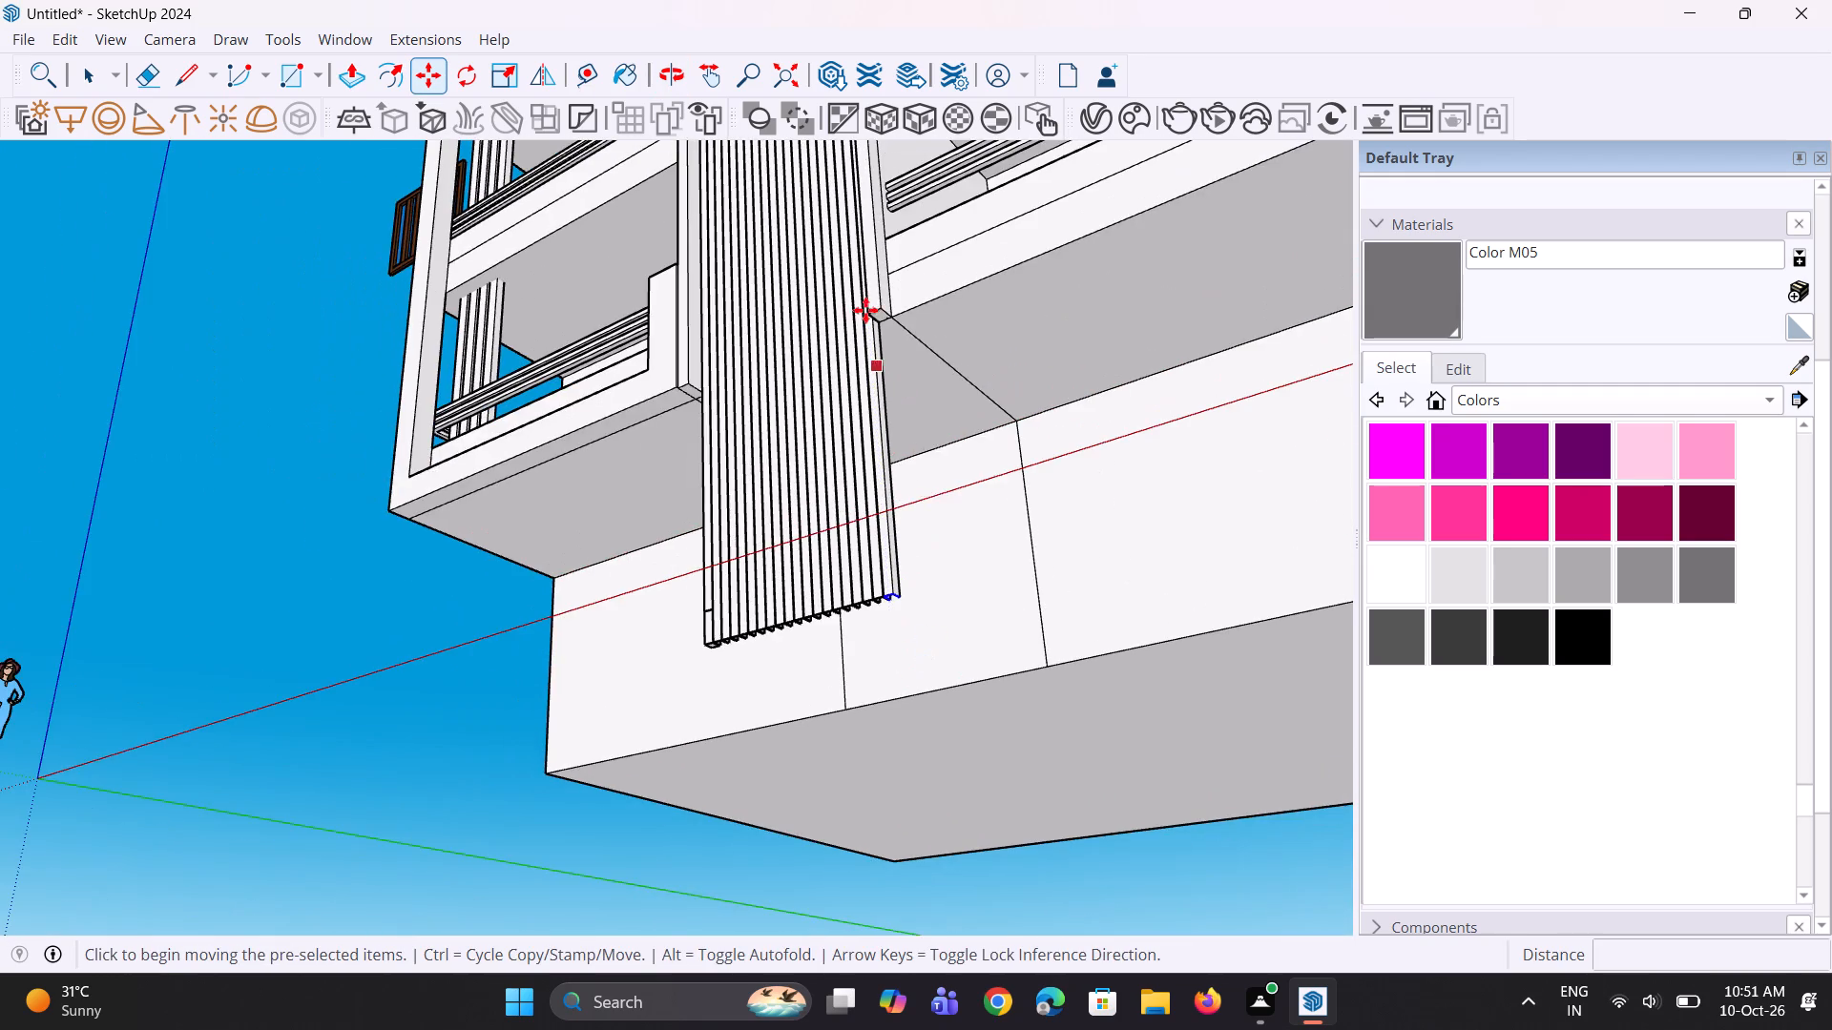
scroll(865, 310, "up", 5)
scroll(869, 358, "down", 3)
scroll(810, 818, "up", 3)
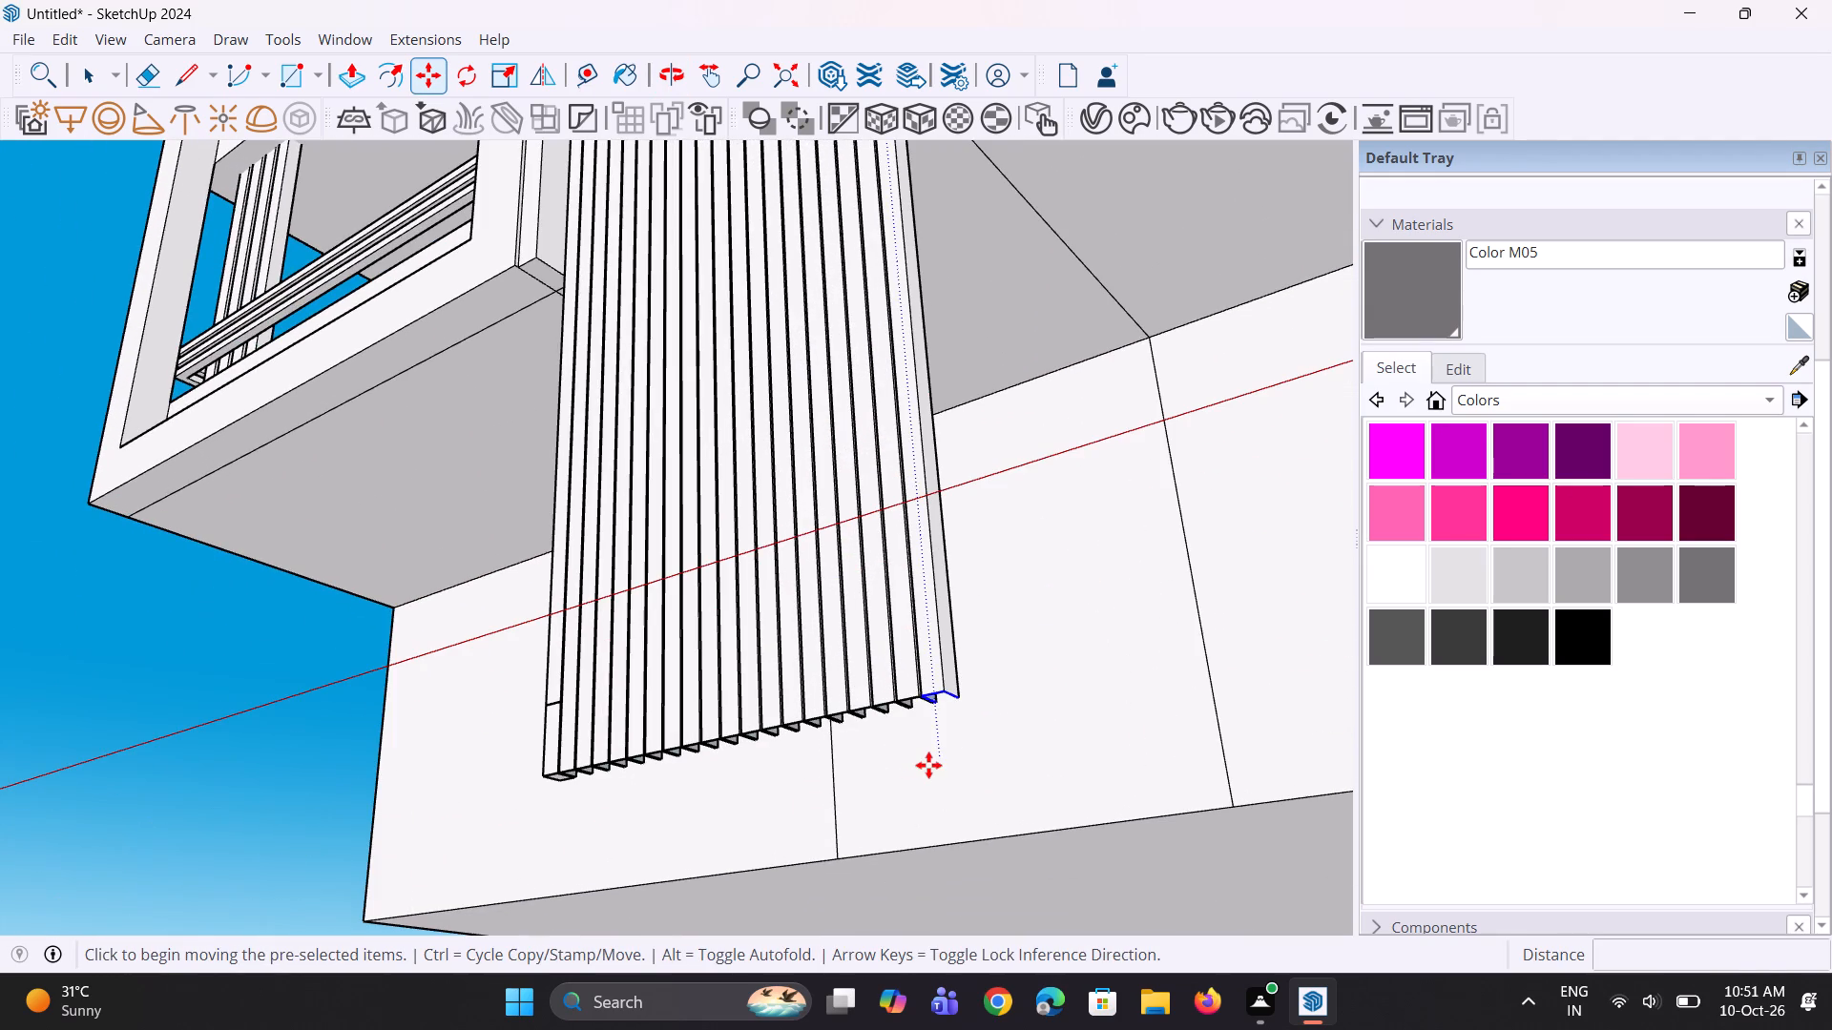
key("m")
left_click(947, 691)
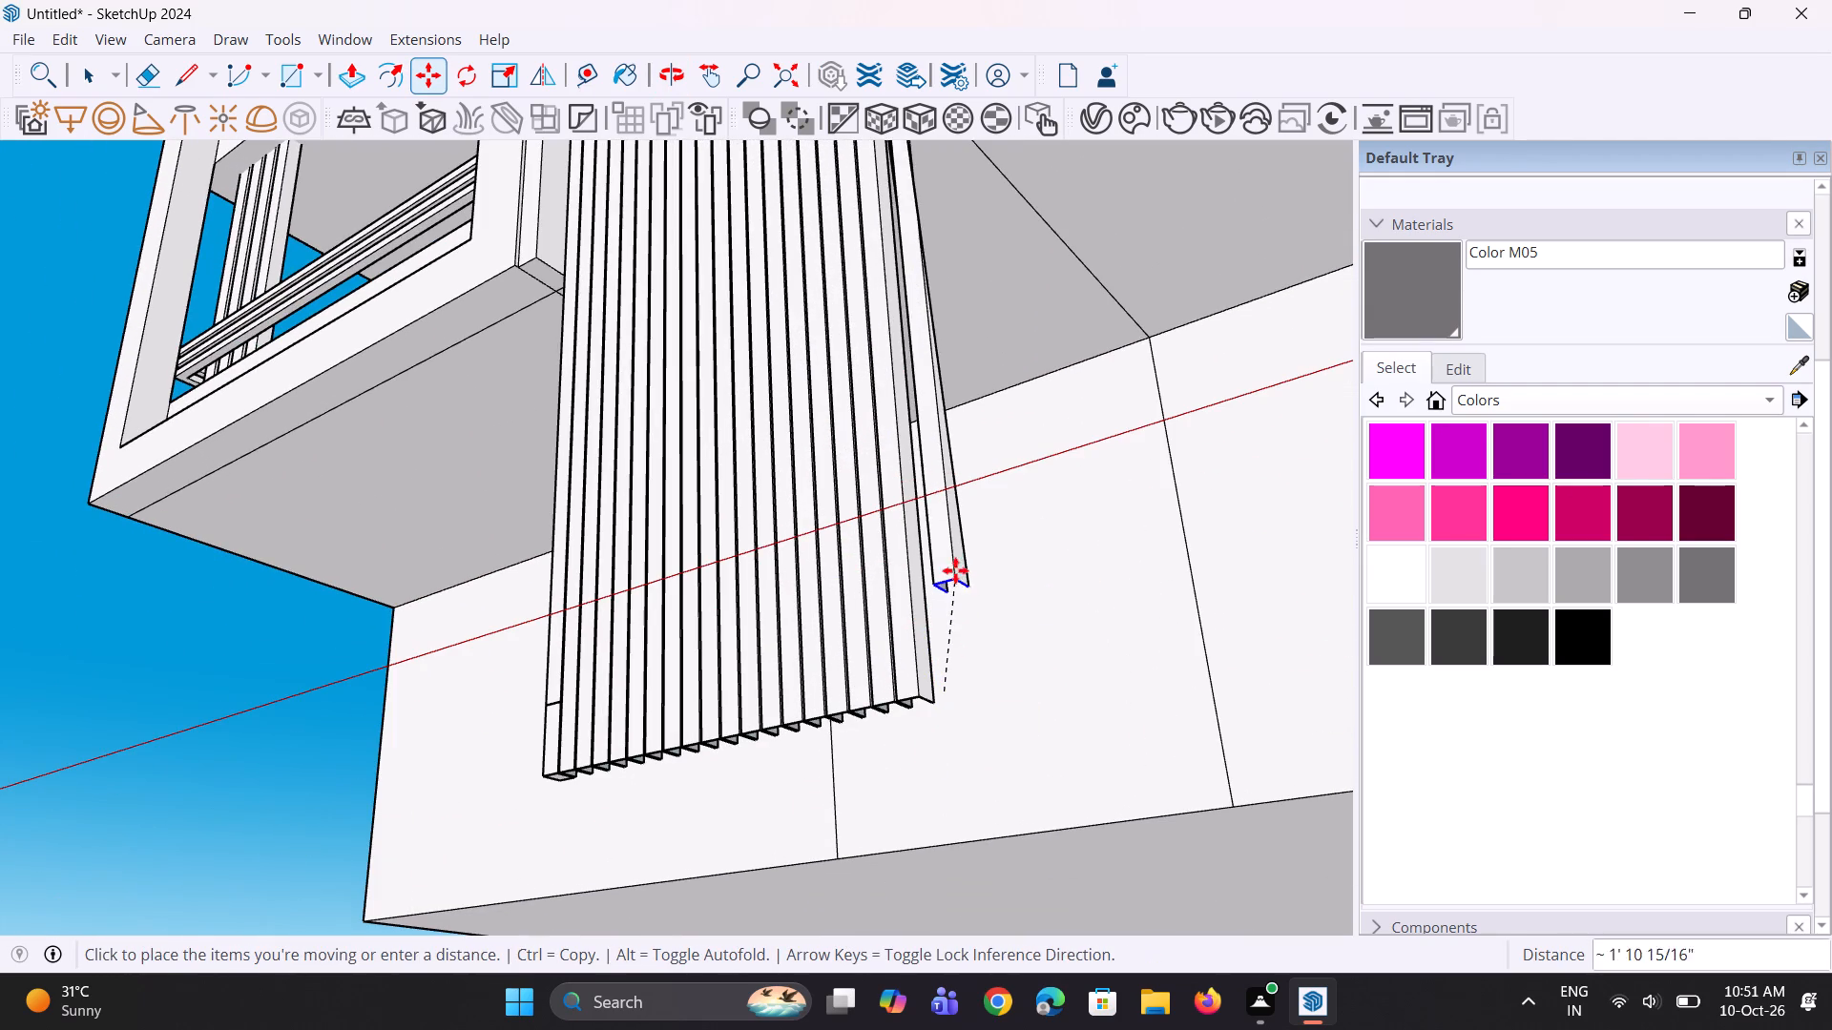
left_click(918, 362)
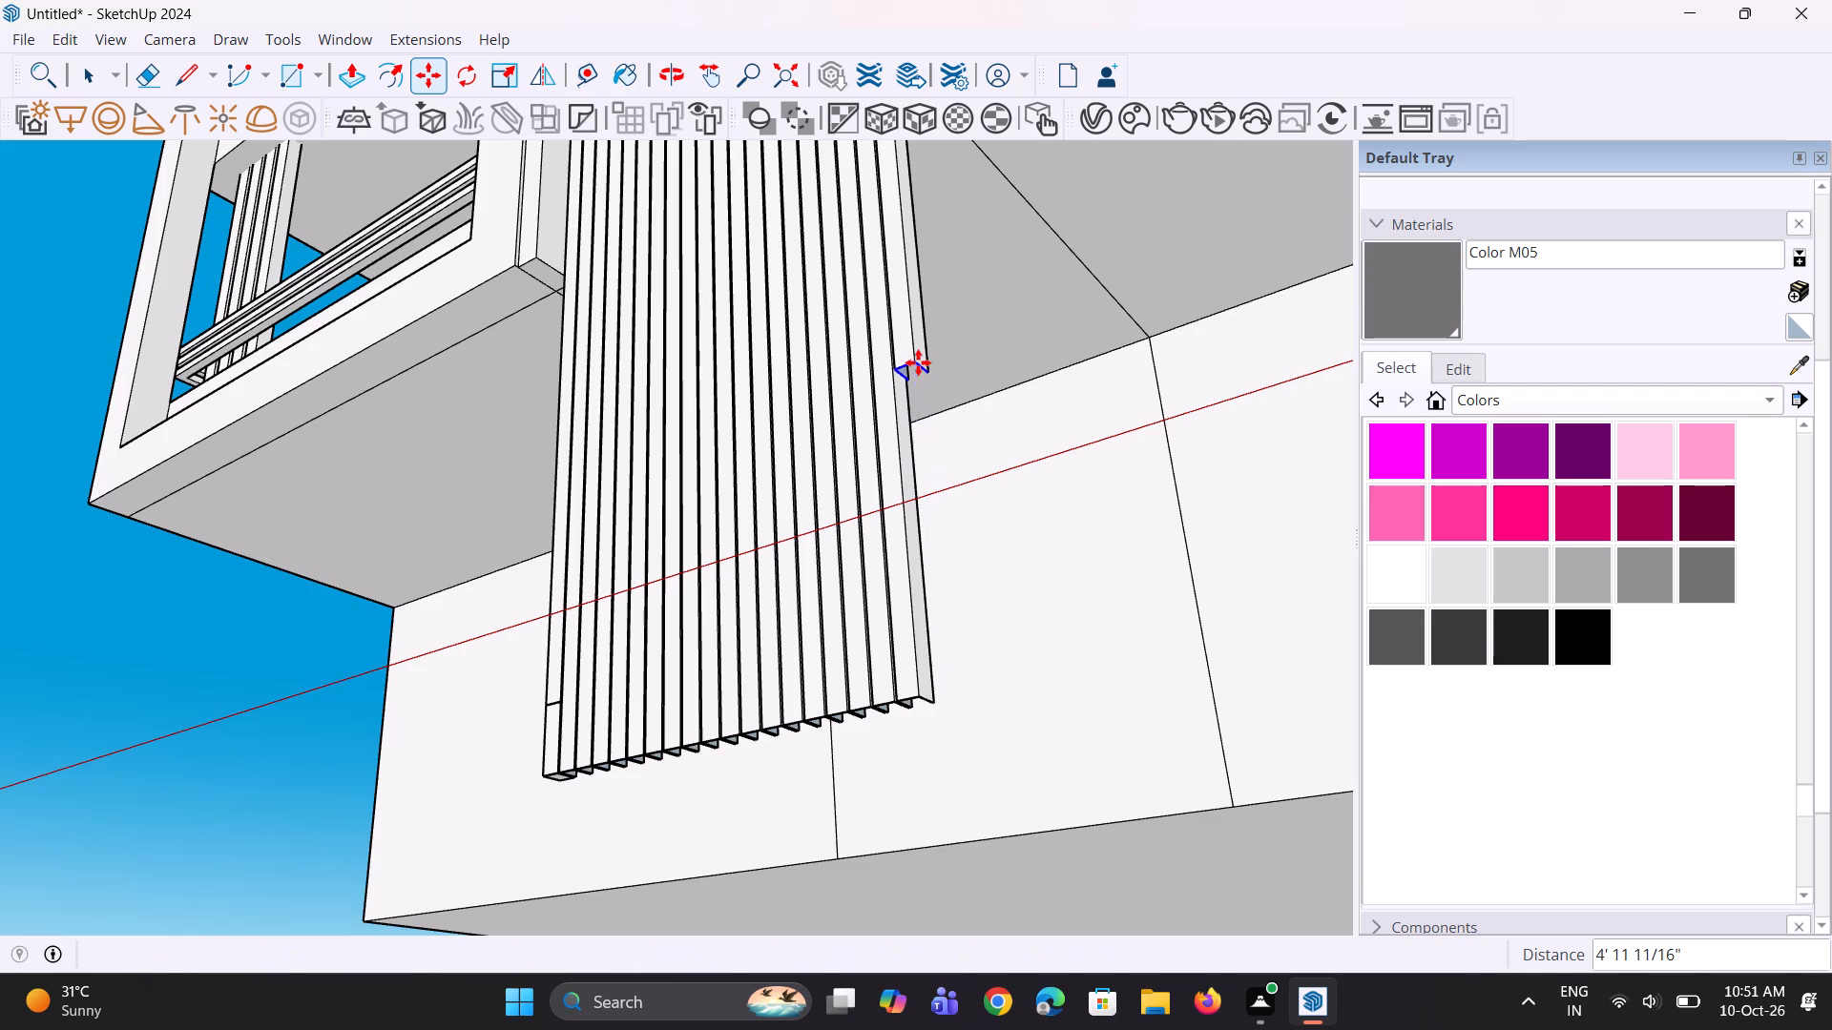
Move the same bottom edges up a further 5' 1/2" or so, to the raised pier's underside.
scroll(917, 524, "down", 7)
scroll(935, 391, "up", 8)
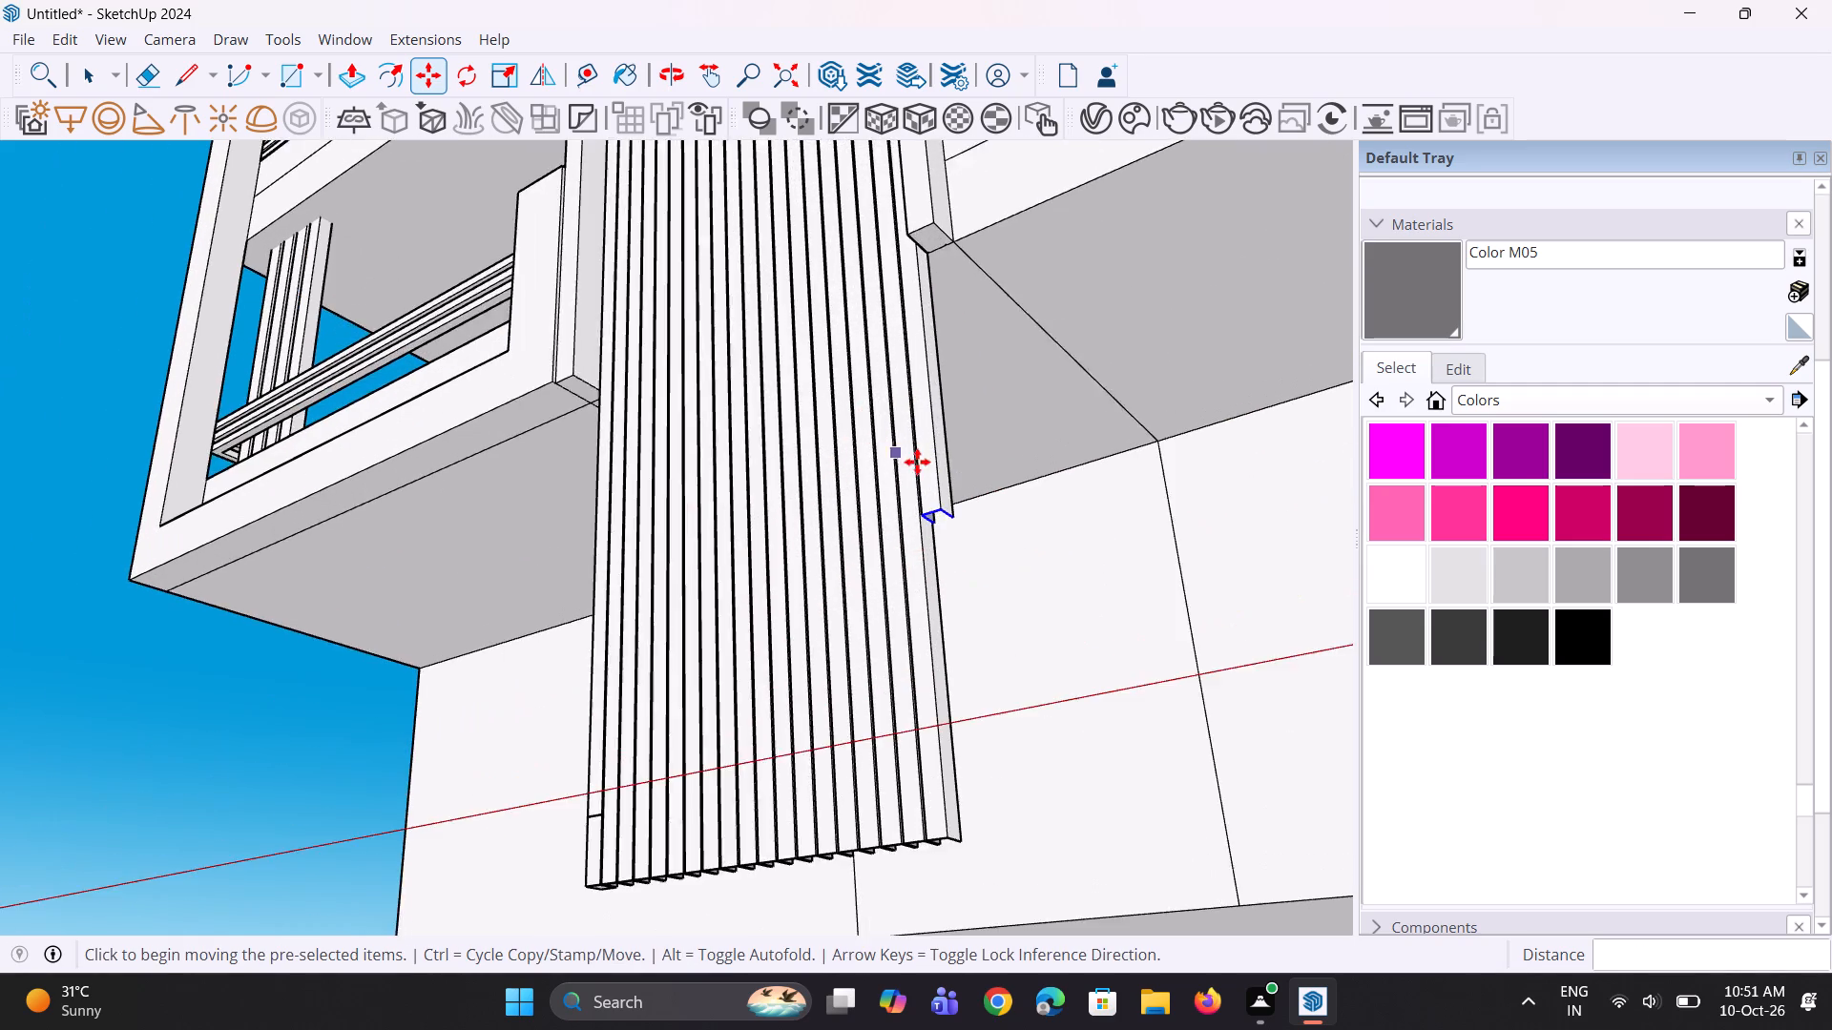
left_click(945, 528)
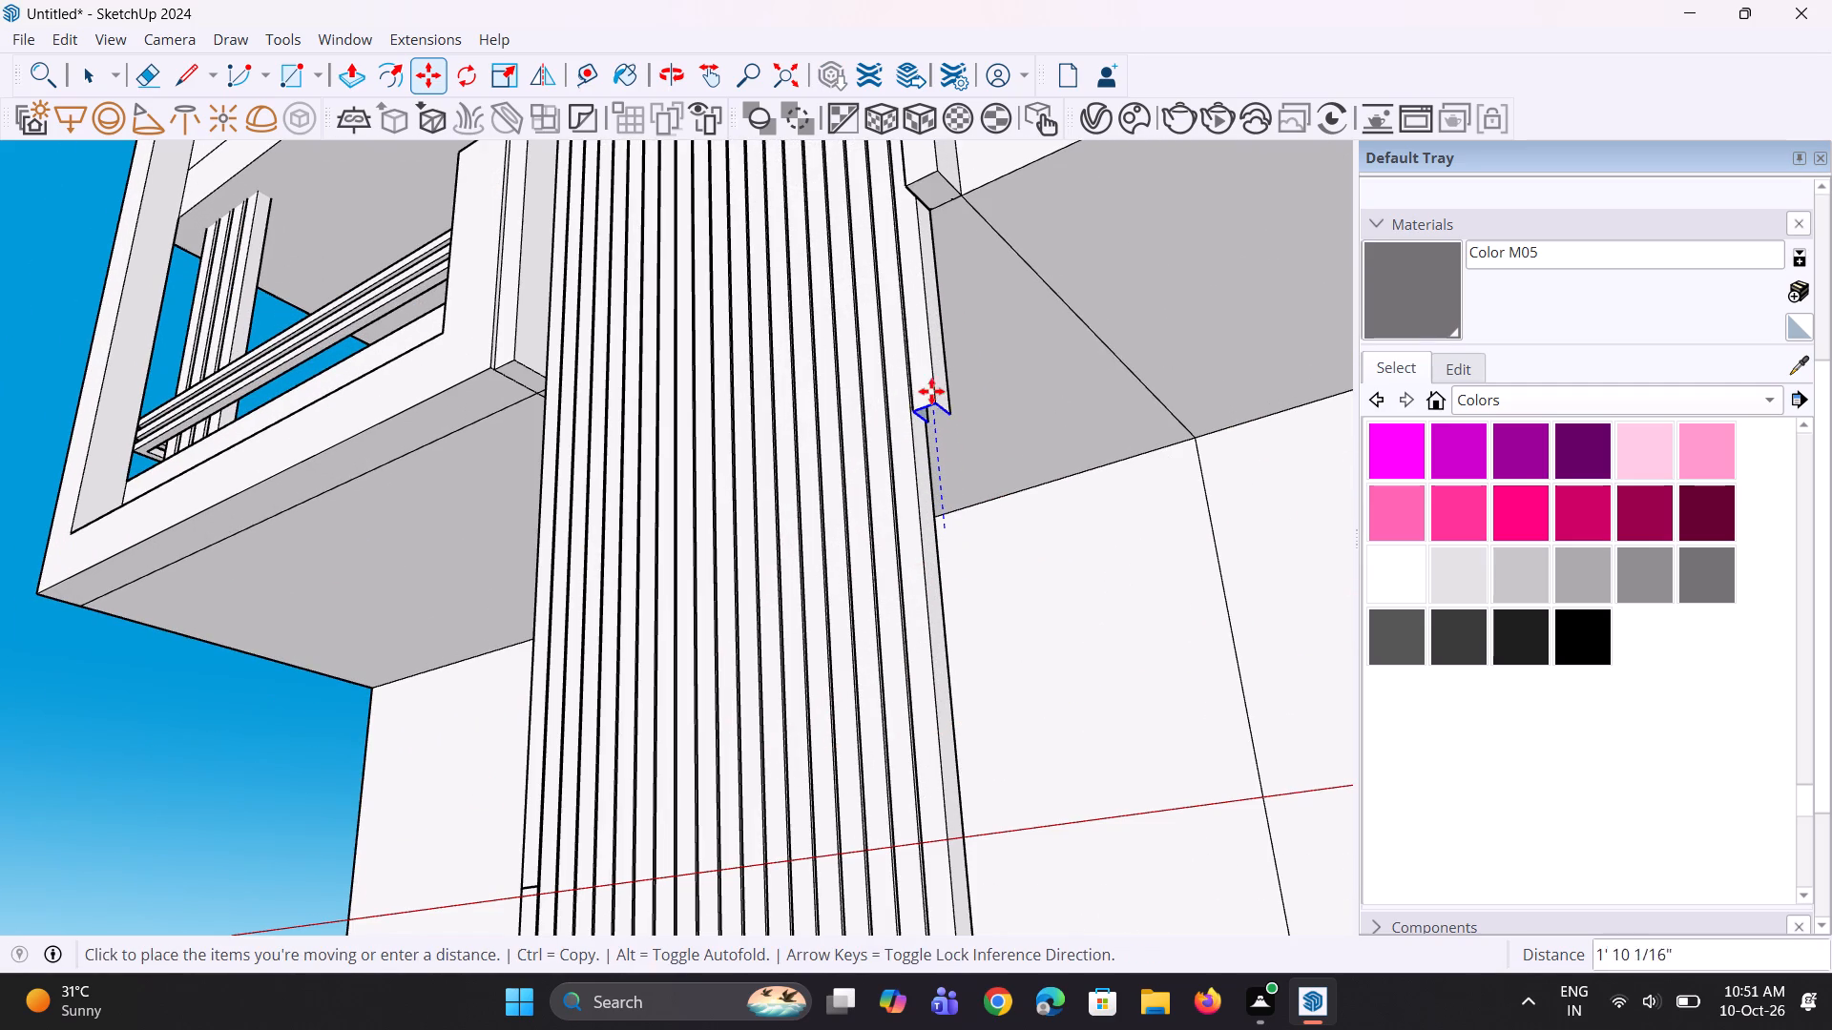
left_click(922, 199)
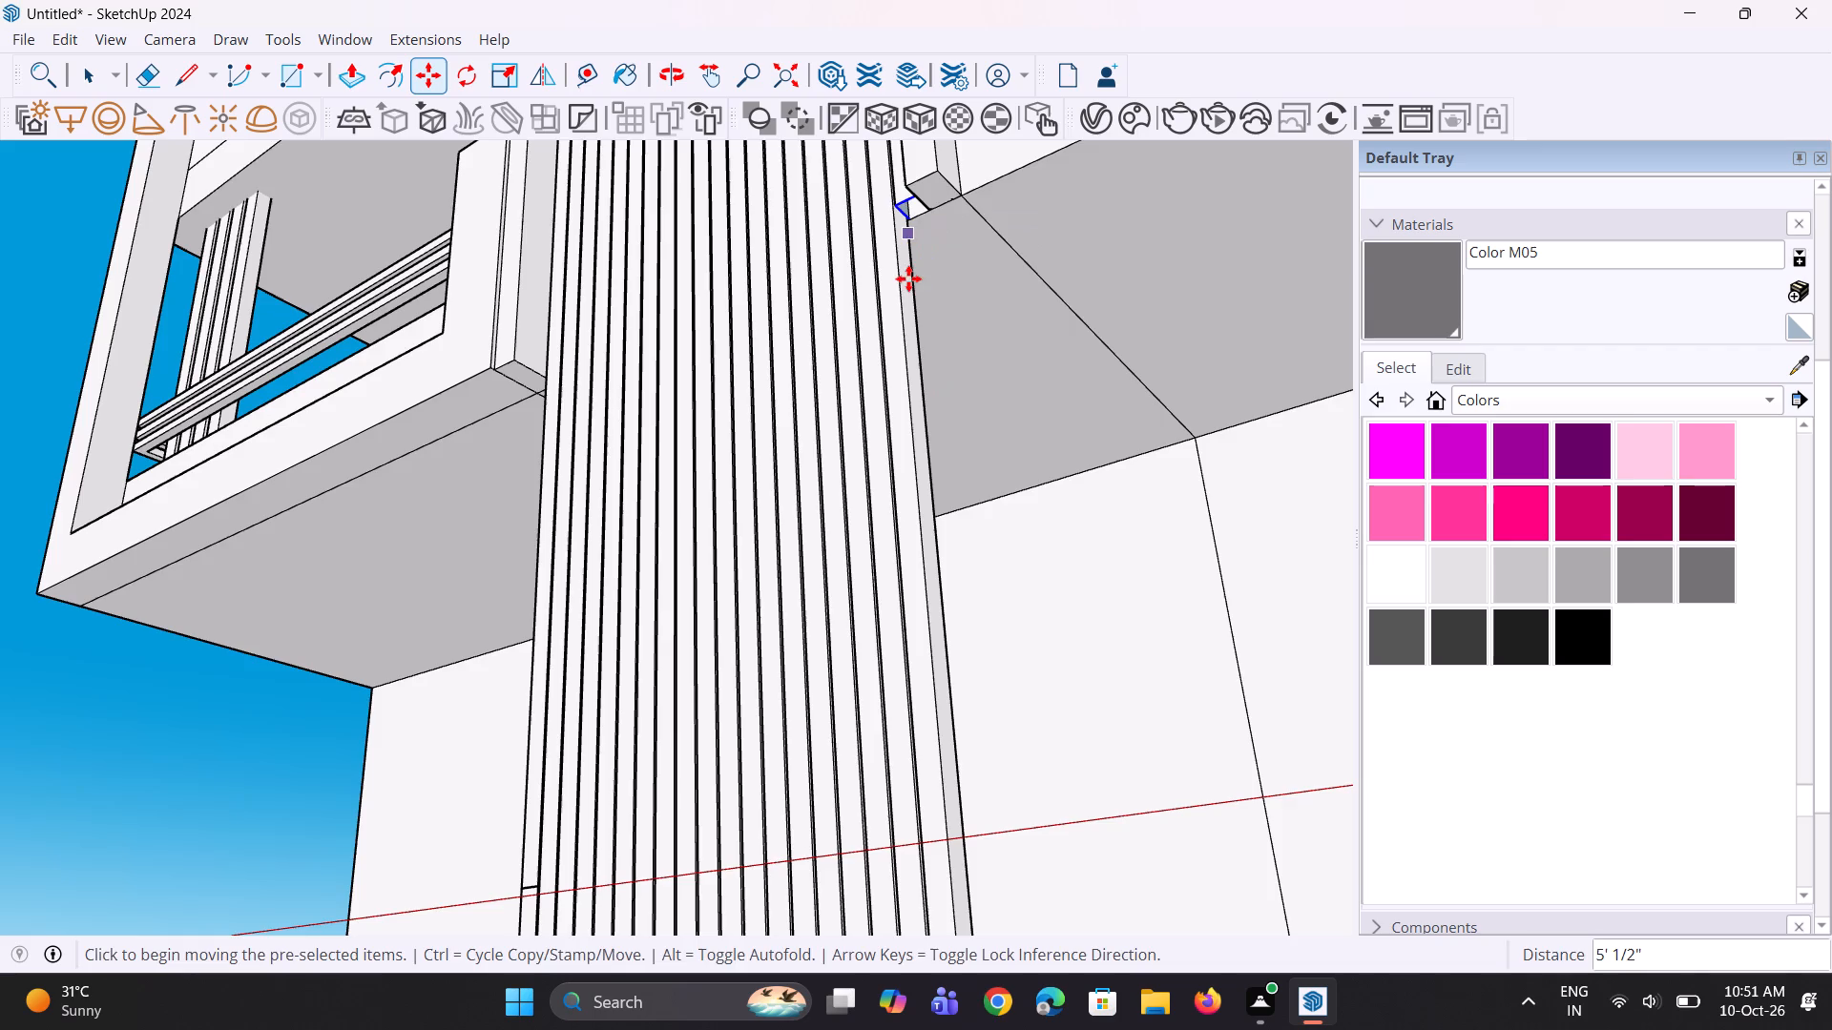
Explode the next full-height flute group, adjacent to the two shortened flutes on the fluted column.
middle_click_drag(947, 347, 1019, 420)
scroll(1019, 411, "down", 14)
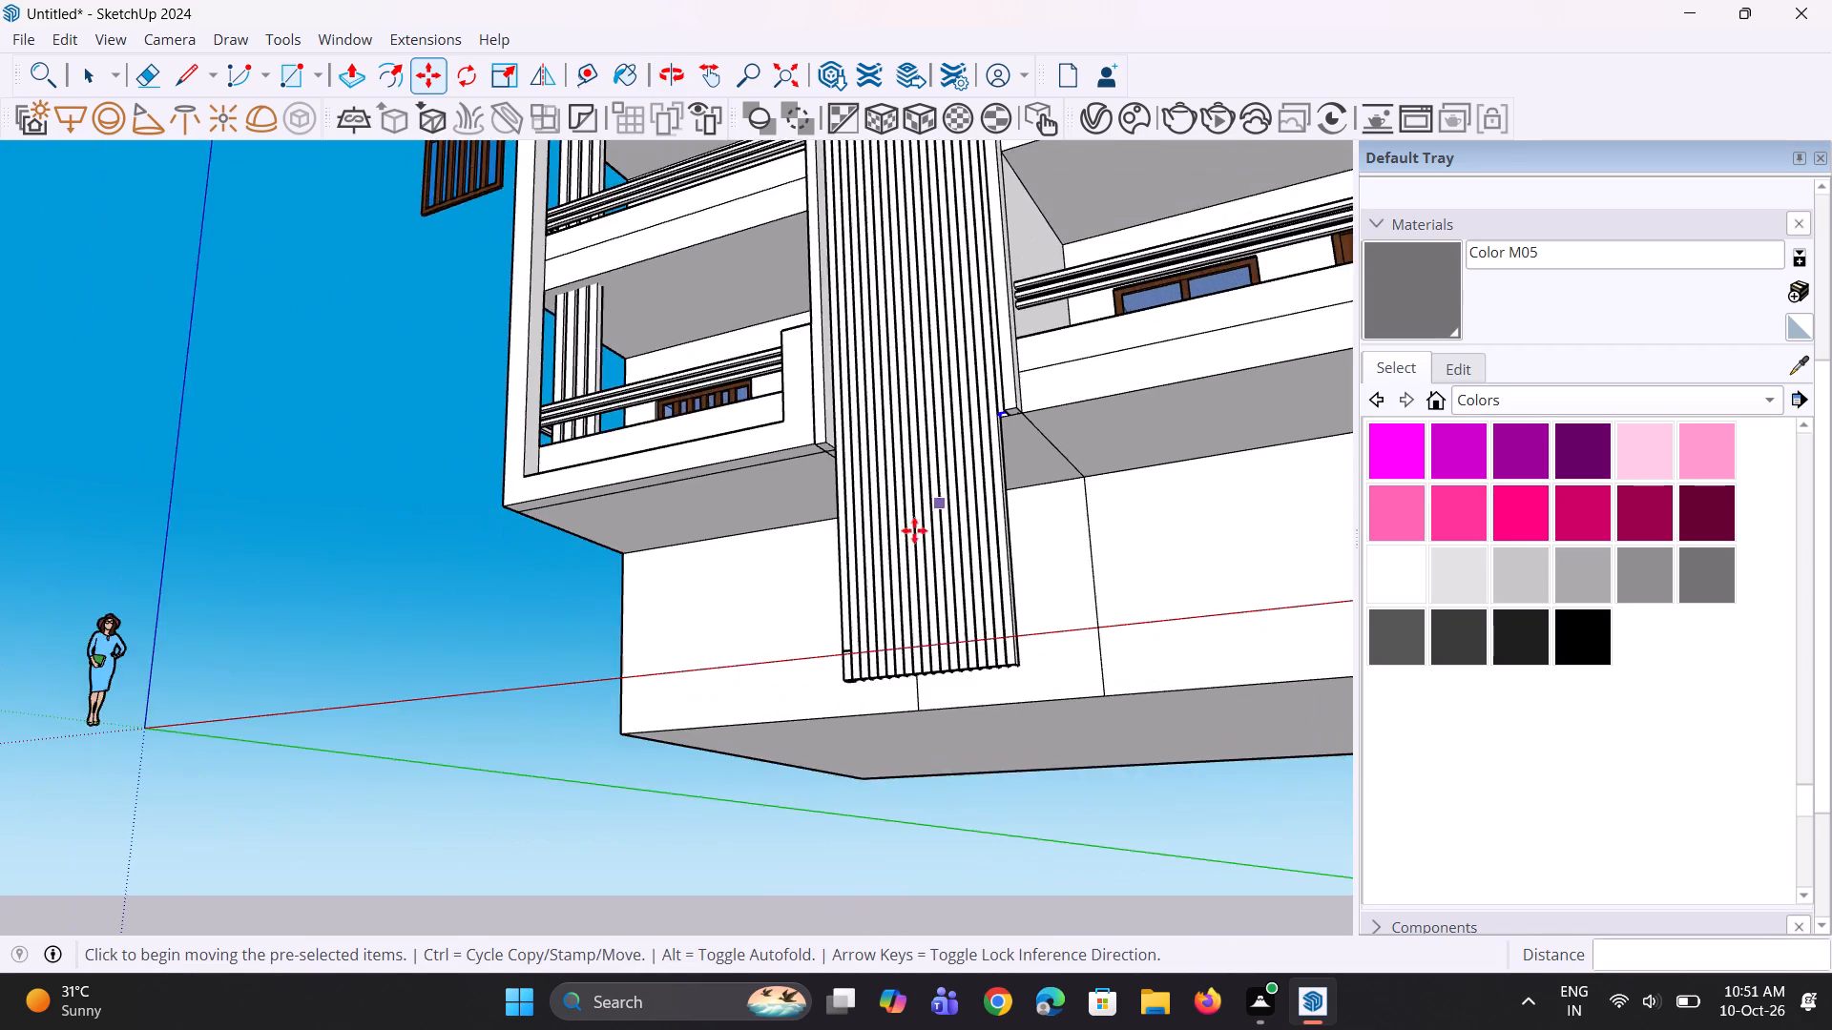
scroll(914, 530, "down", 7)
scroll(873, 608, "down", 4)
middle_click_drag(909, 603, 954, 602)
scroll(913, 630, "up", 6)
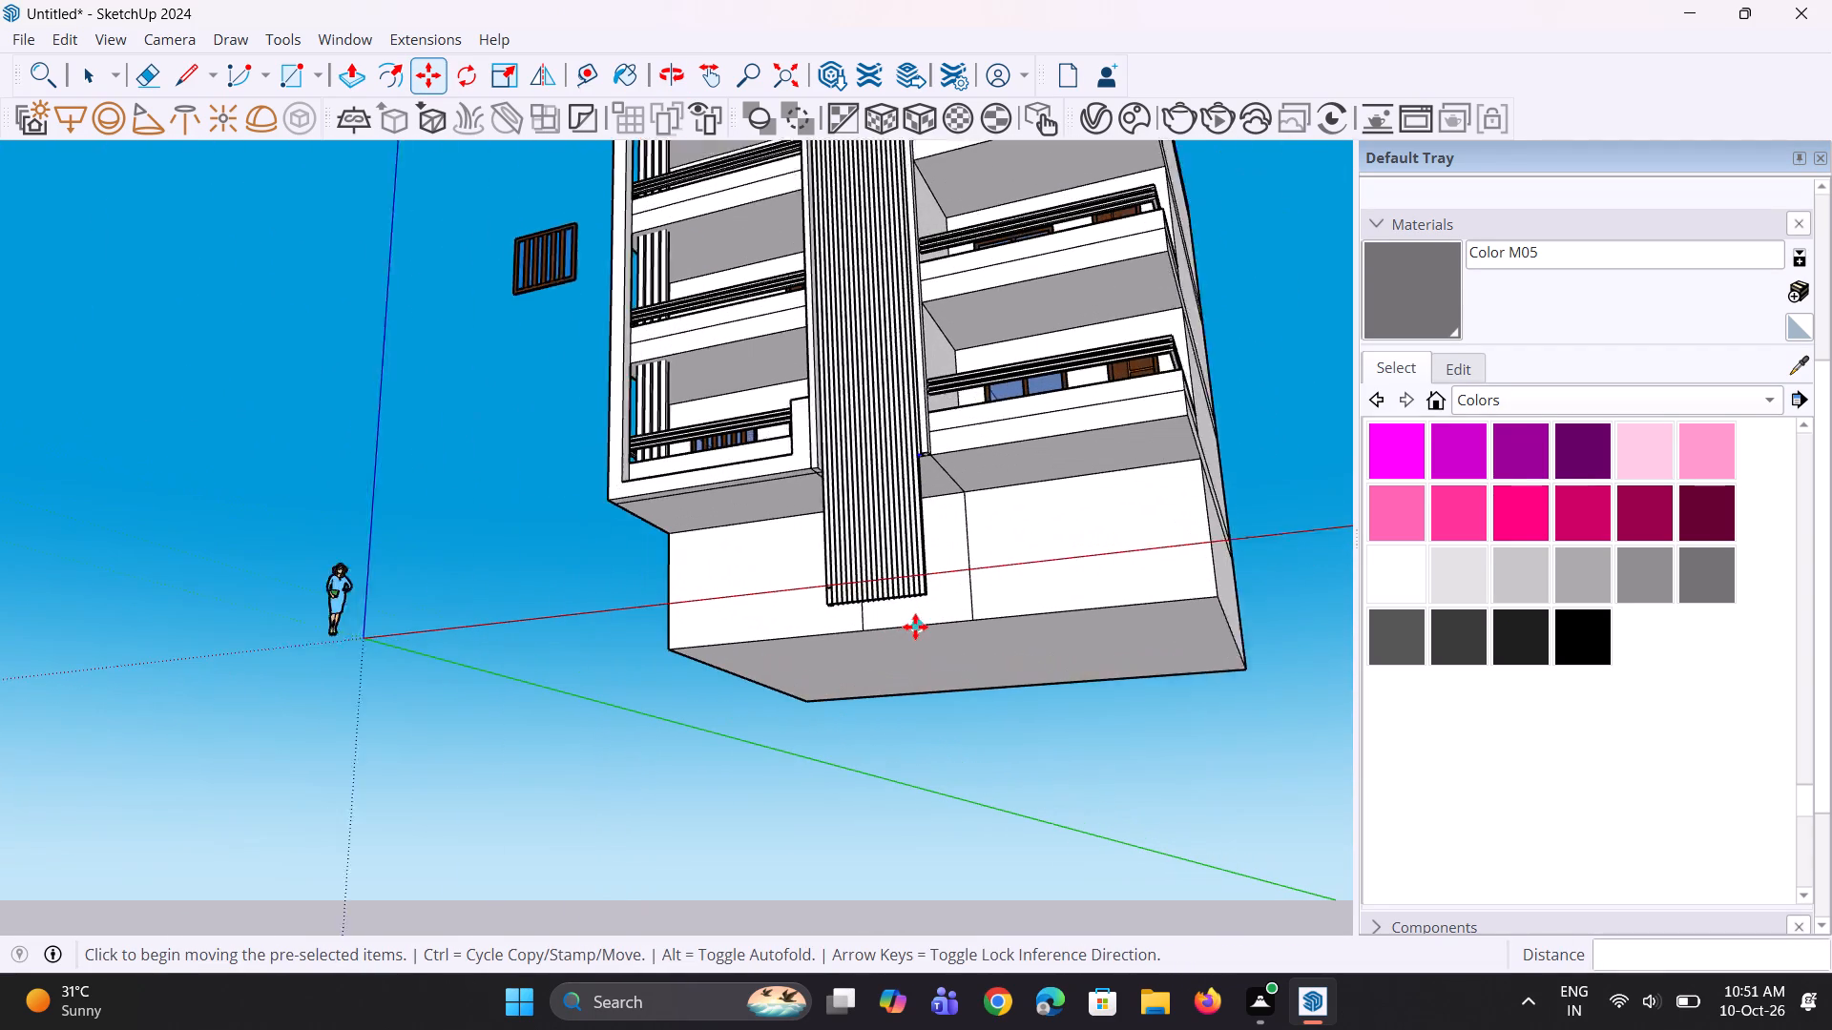
scroll(915, 627, "up", 2)
key("space")
key("space")
middle_click_drag(918, 637, 927, 532)
scroll(927, 538, "up", 8)
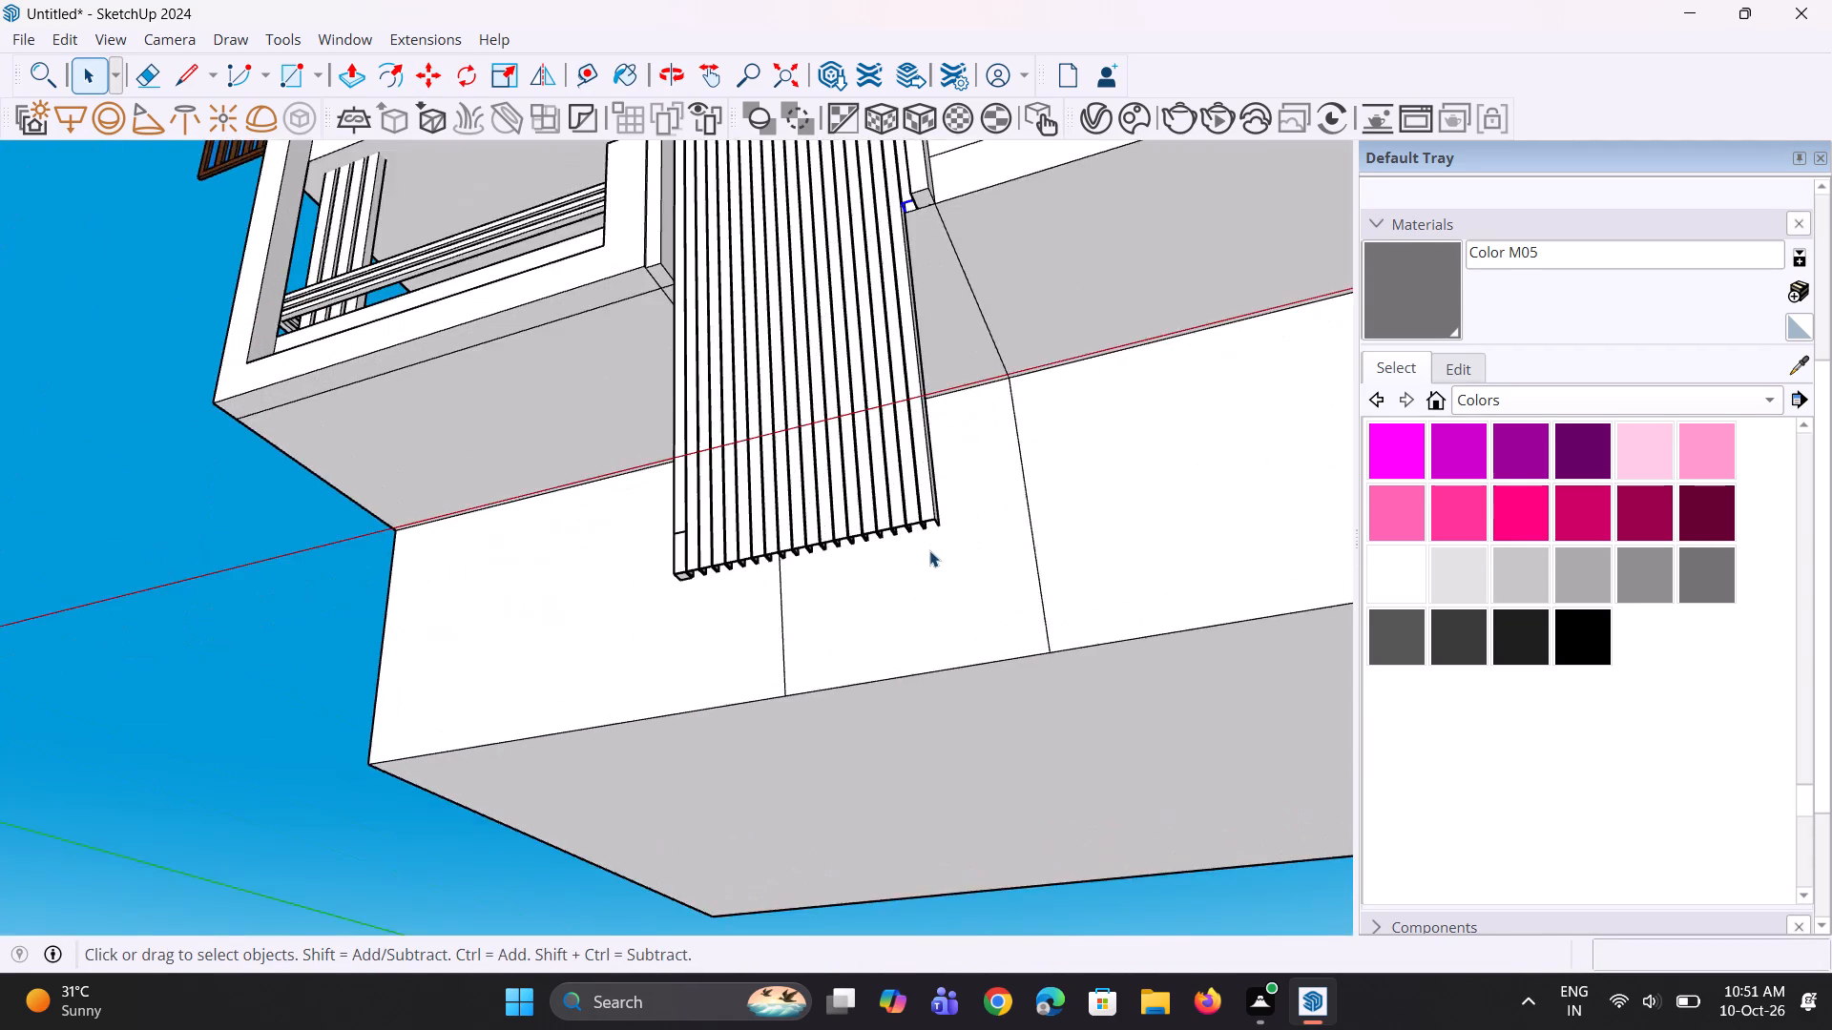
scroll(929, 550, "up", 2)
middle_click_drag(930, 543, 904, 524)
scroll(889, 470, "up", 7)
left_click(891, 480)
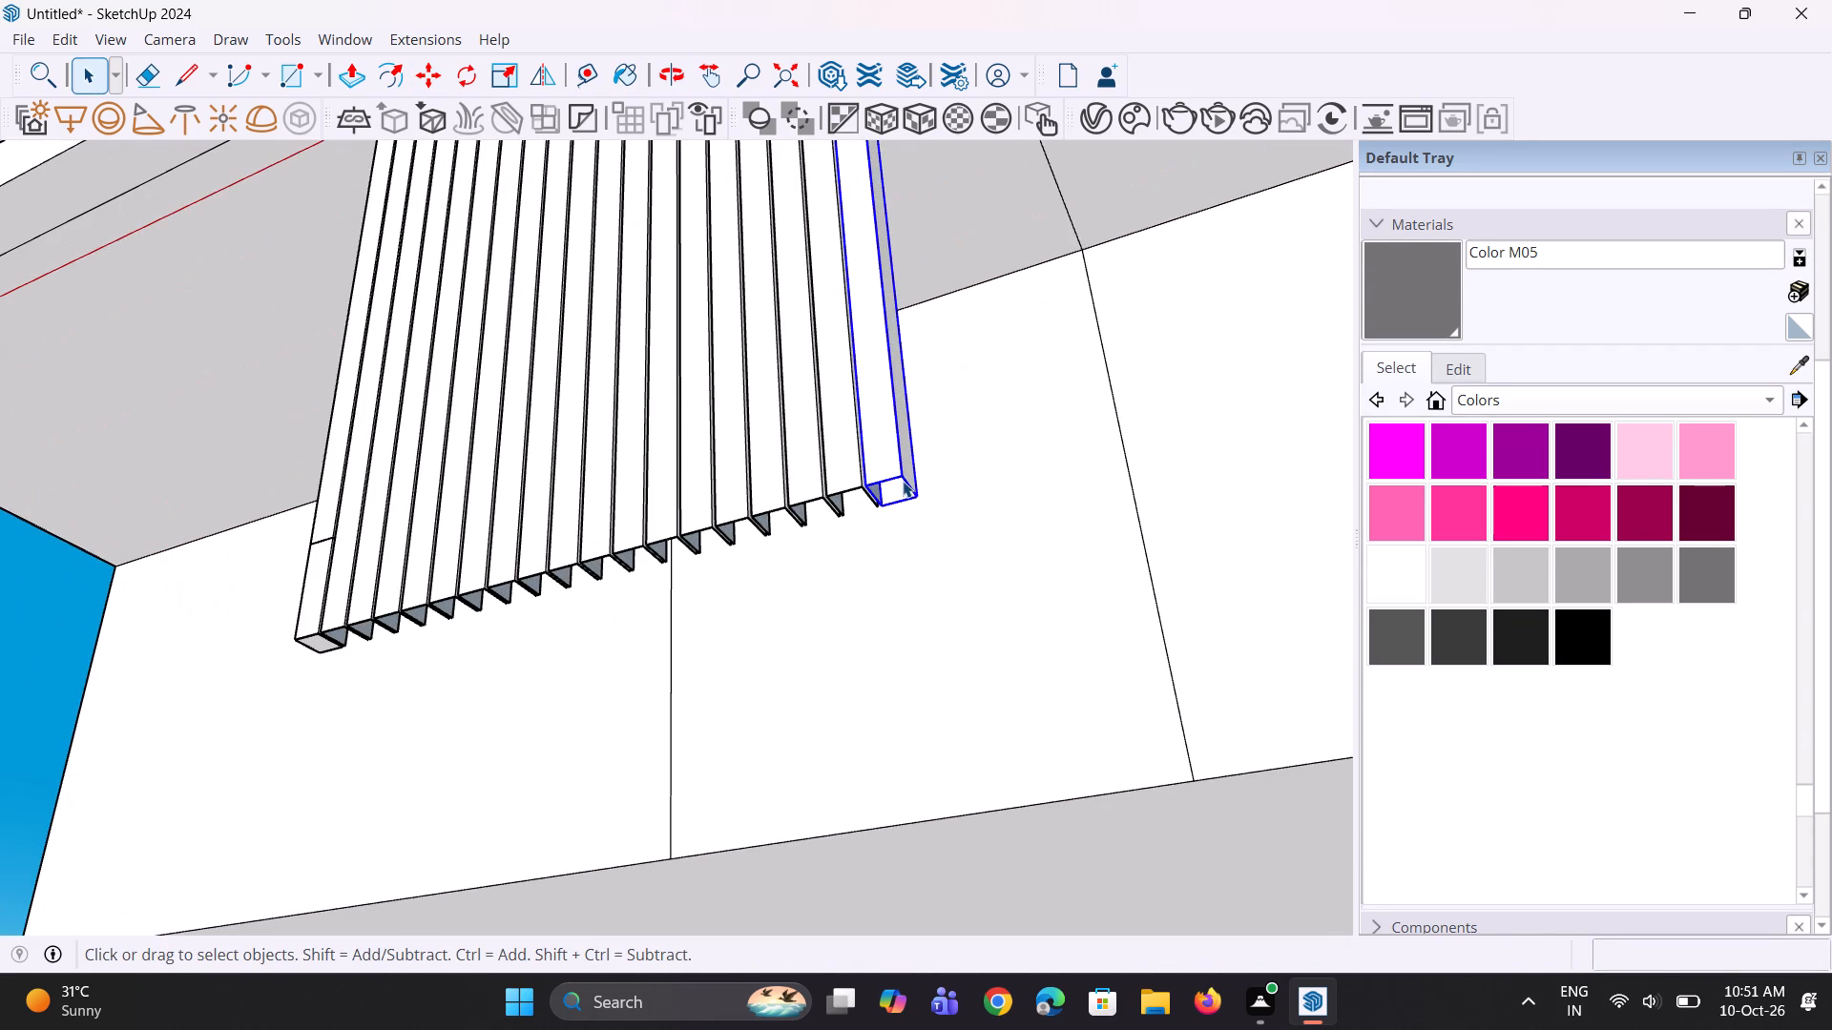
scroll(903, 481, "up", 2)
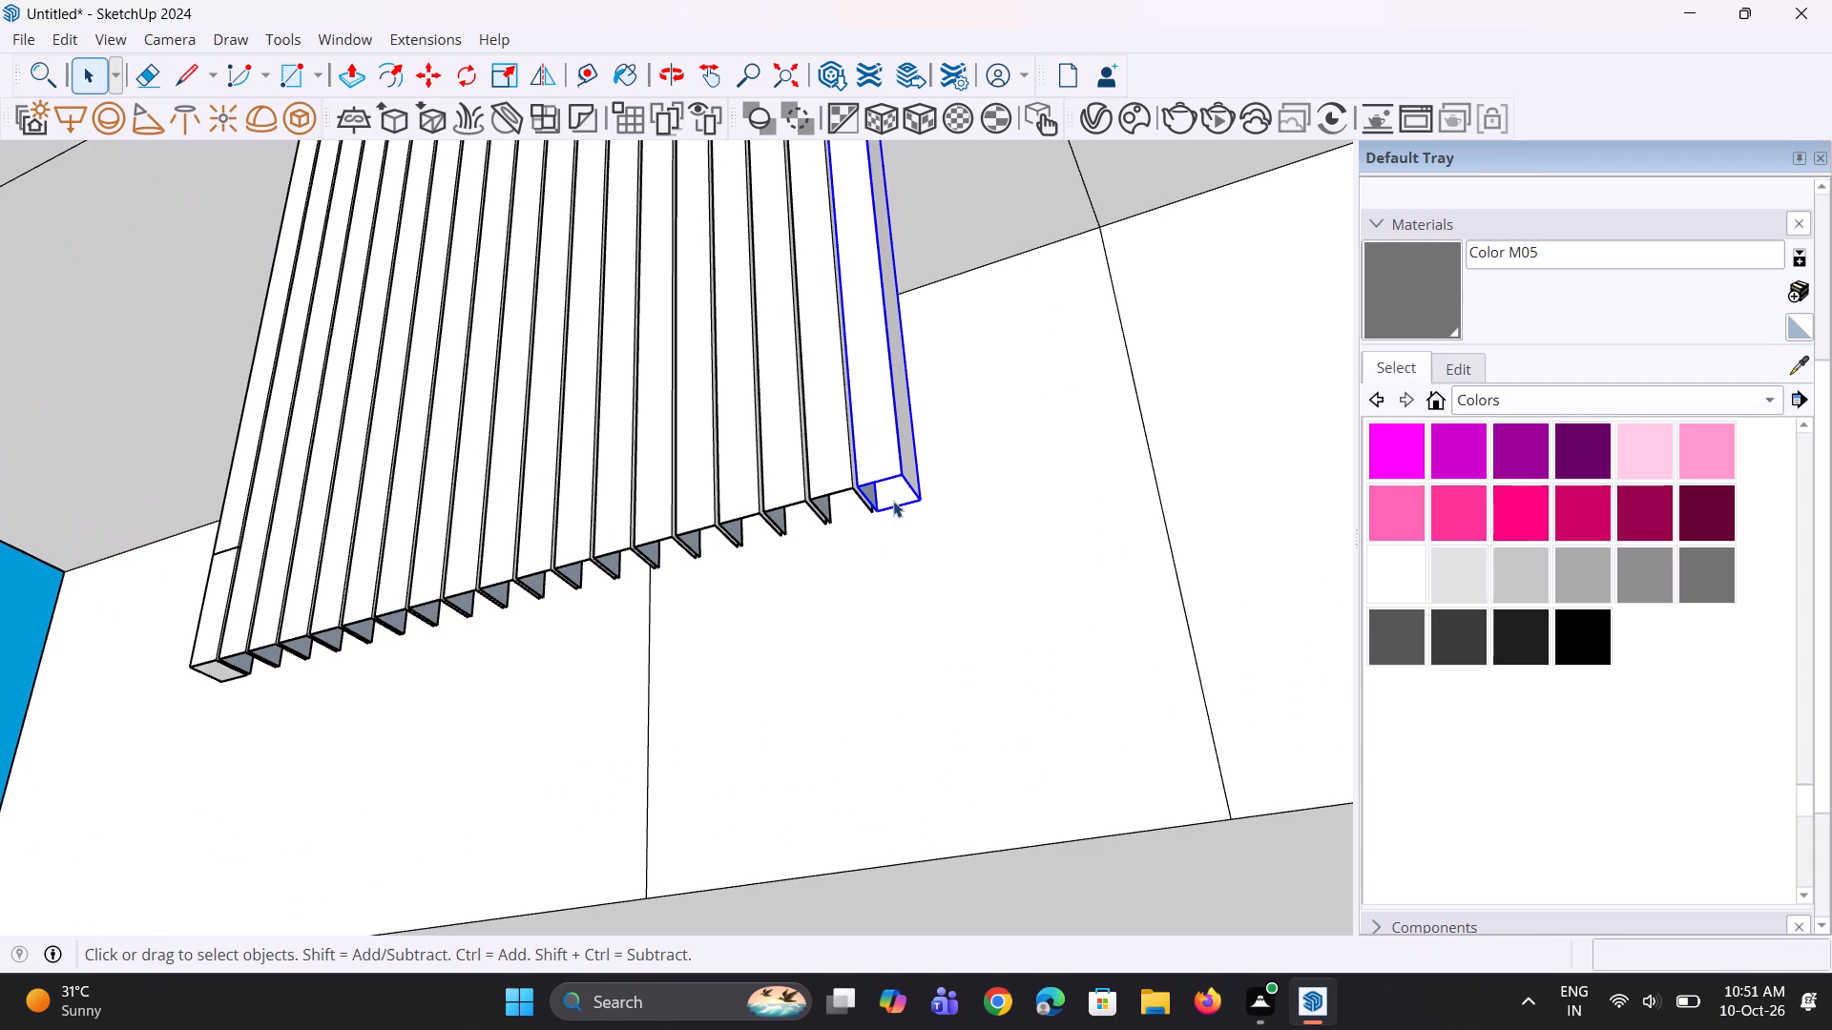
right_click(890, 469)
left_click(944, 635)
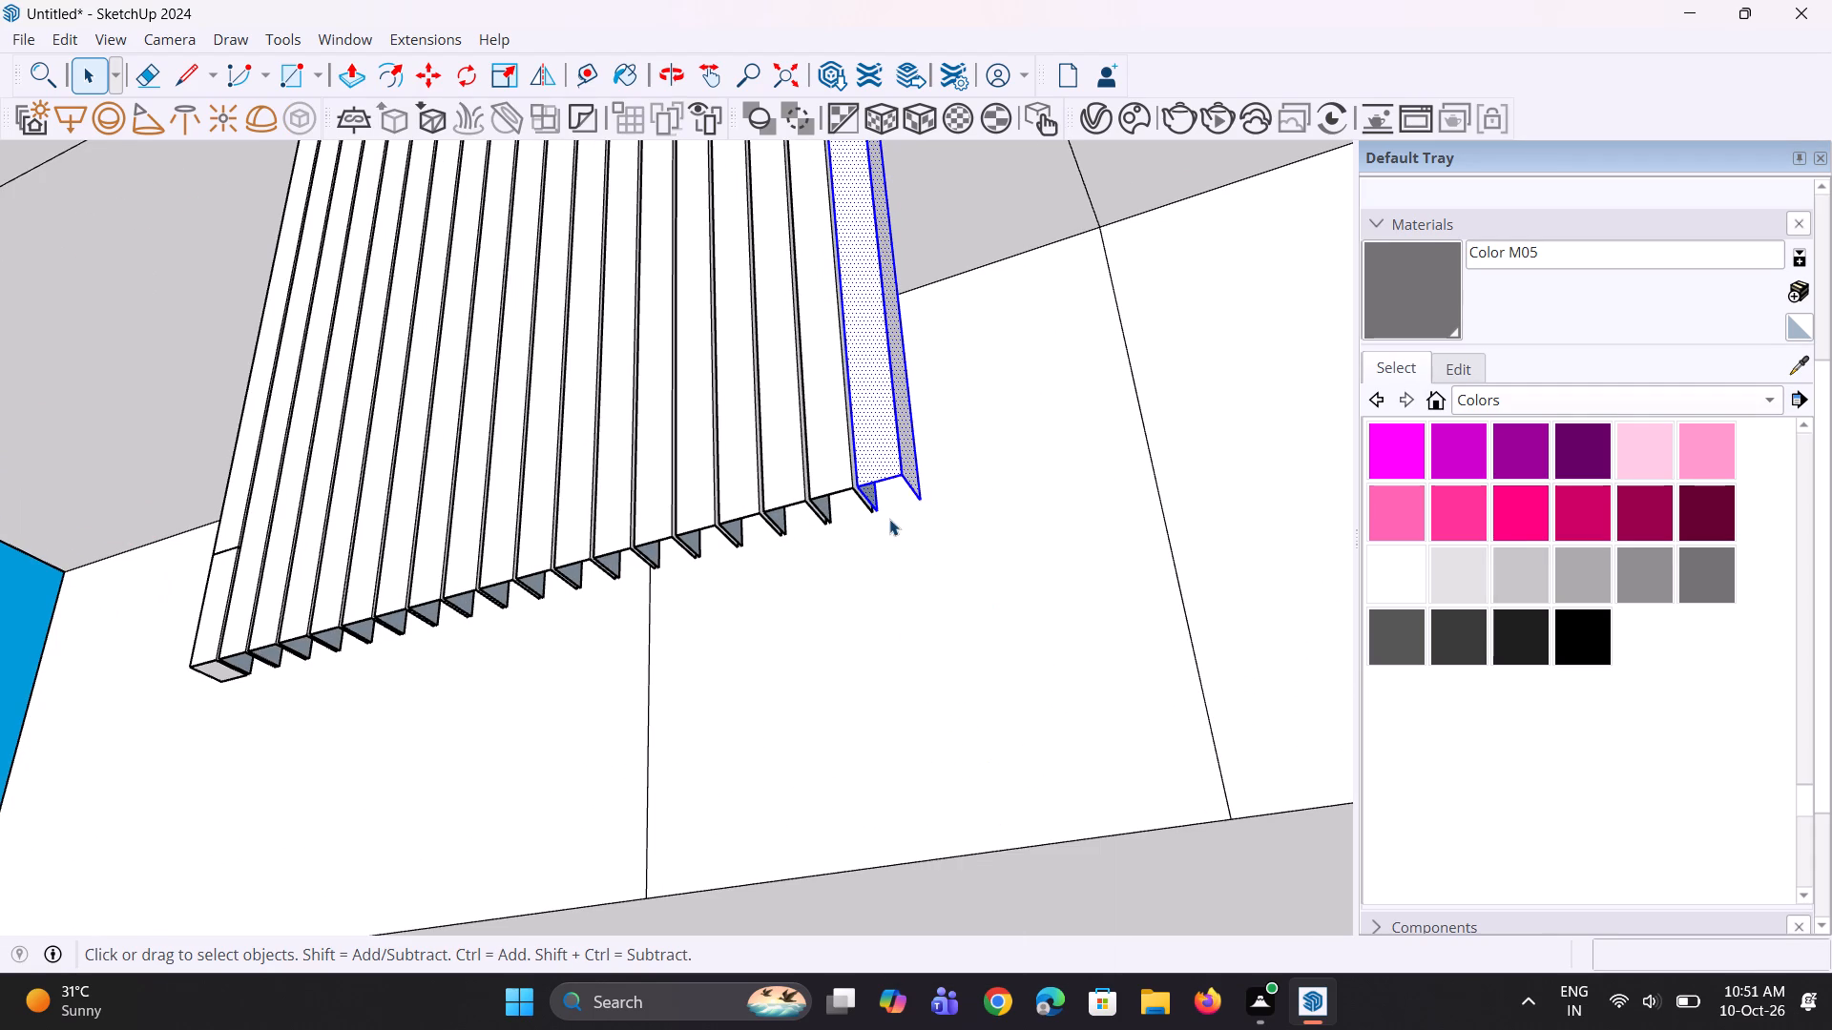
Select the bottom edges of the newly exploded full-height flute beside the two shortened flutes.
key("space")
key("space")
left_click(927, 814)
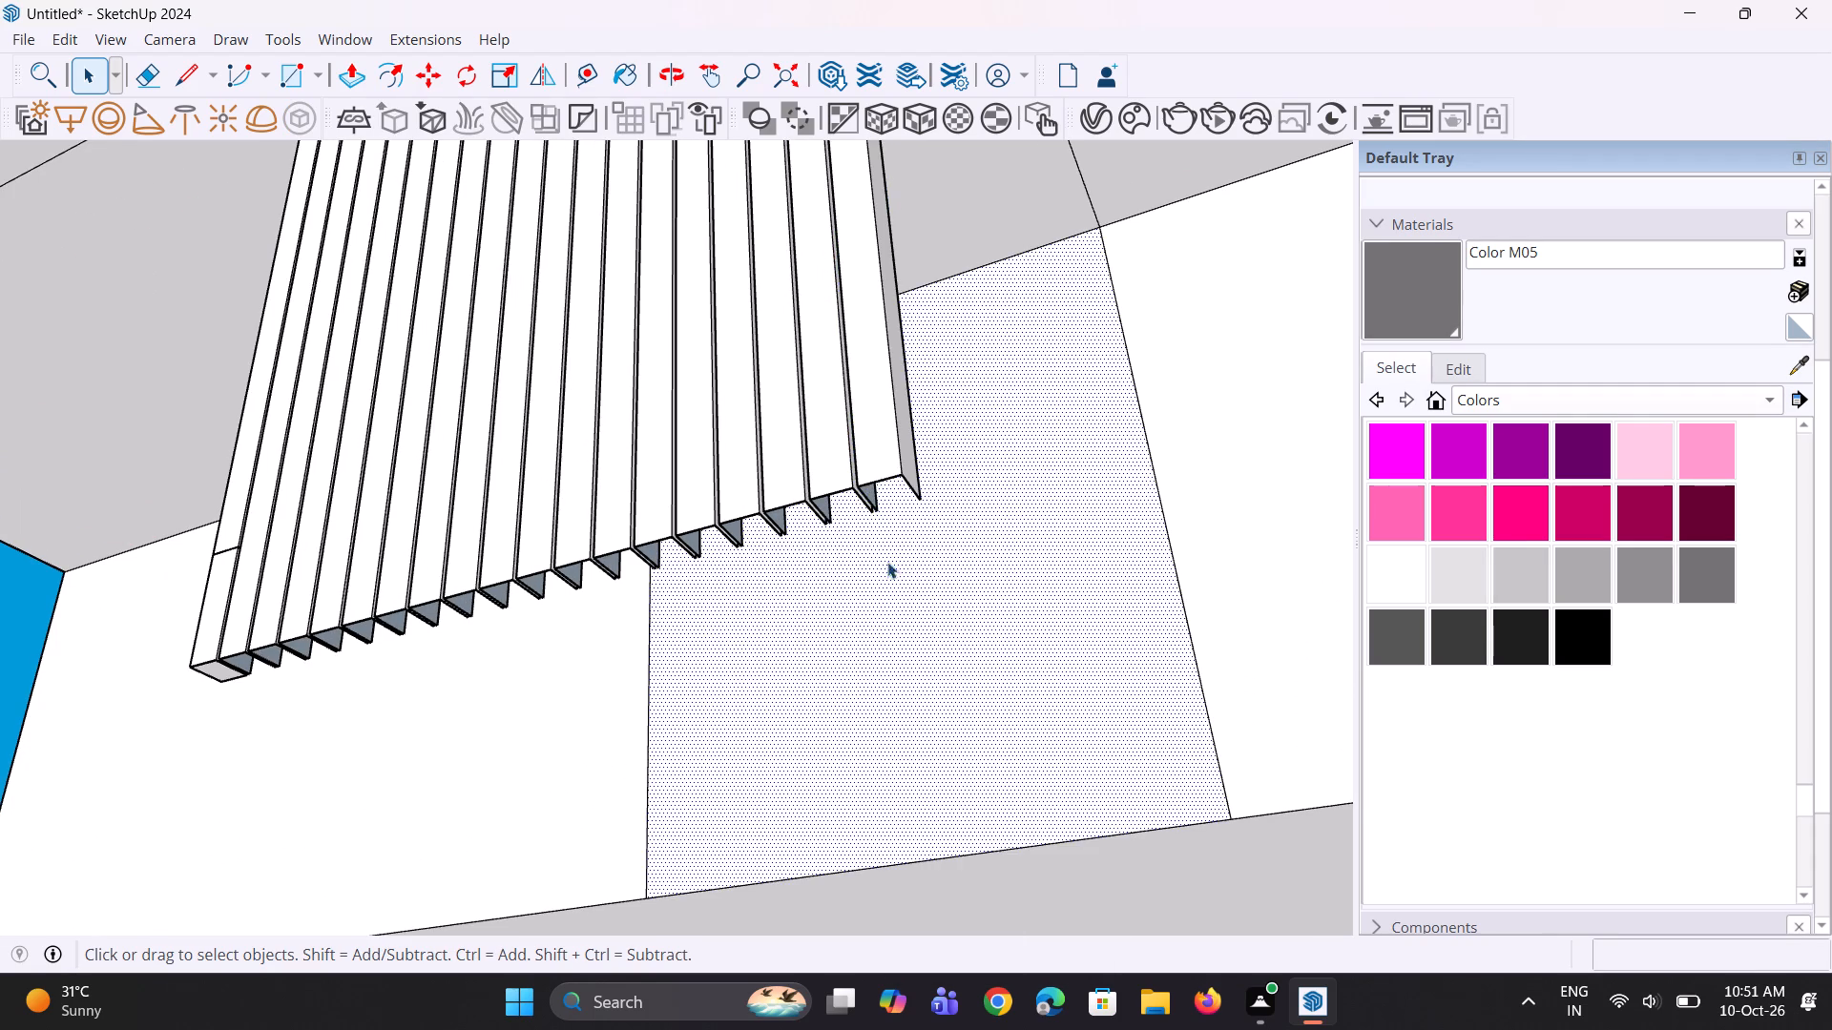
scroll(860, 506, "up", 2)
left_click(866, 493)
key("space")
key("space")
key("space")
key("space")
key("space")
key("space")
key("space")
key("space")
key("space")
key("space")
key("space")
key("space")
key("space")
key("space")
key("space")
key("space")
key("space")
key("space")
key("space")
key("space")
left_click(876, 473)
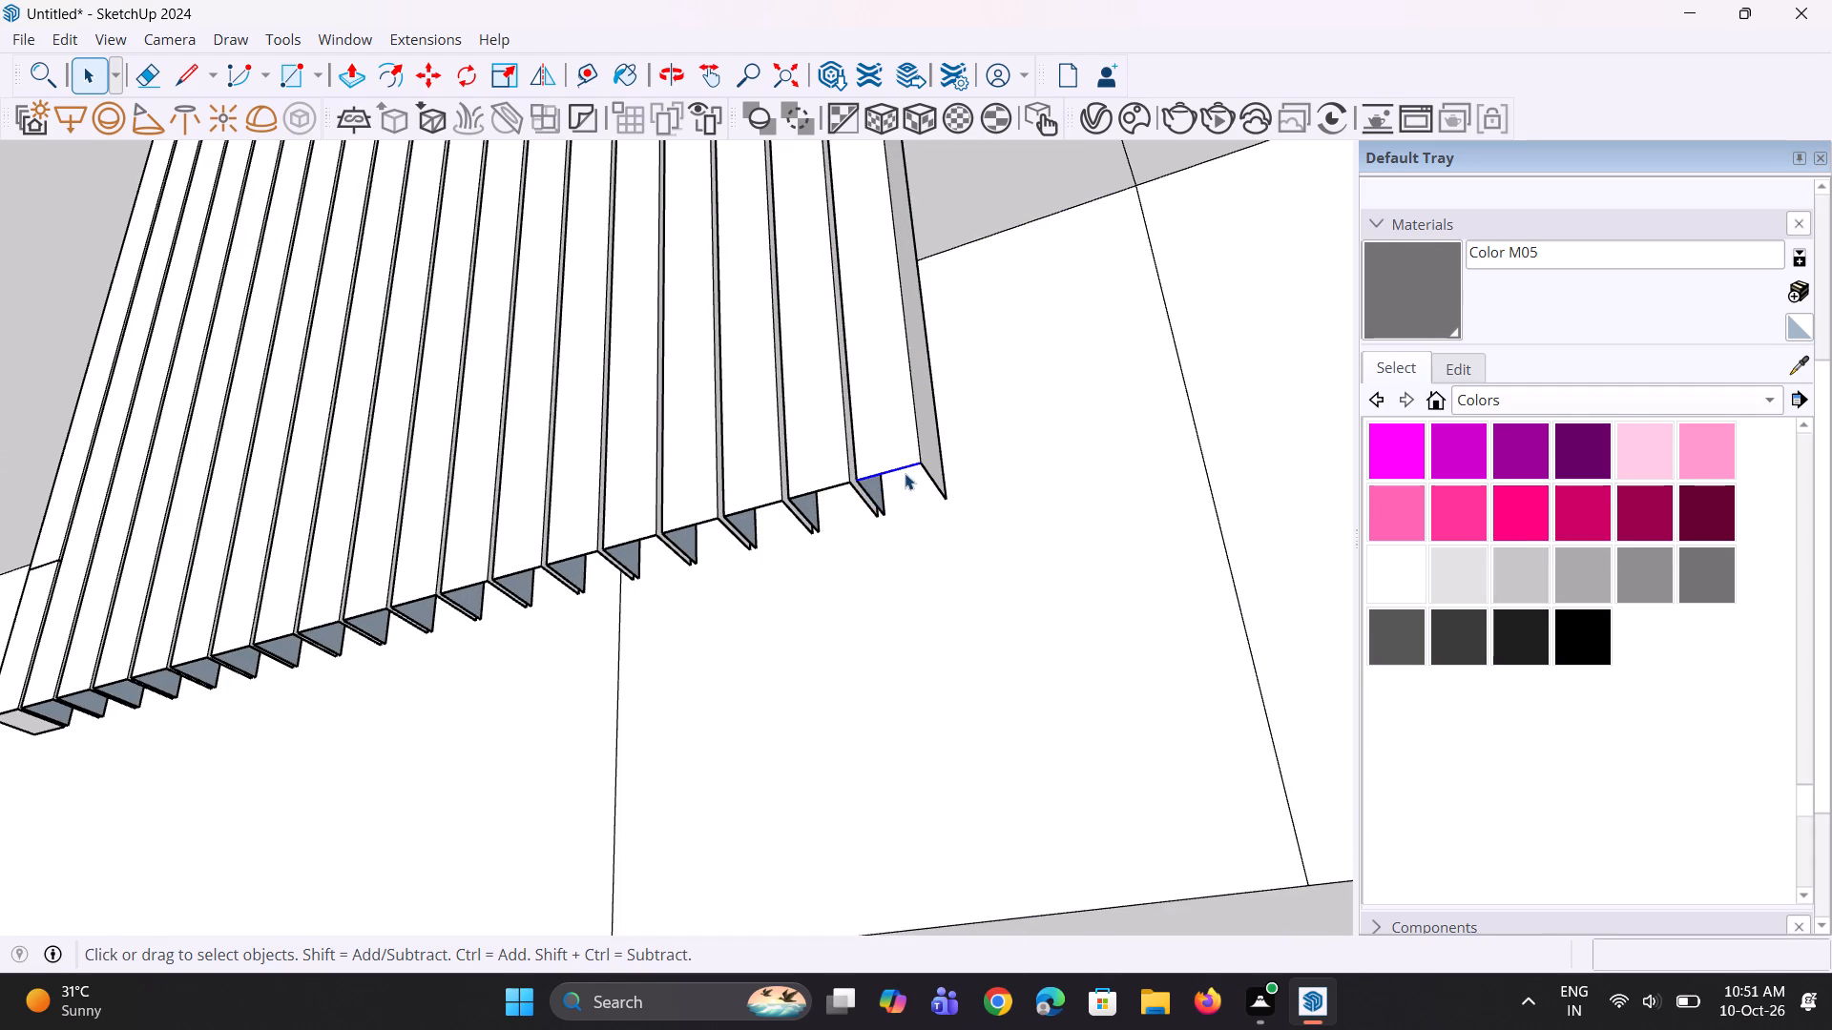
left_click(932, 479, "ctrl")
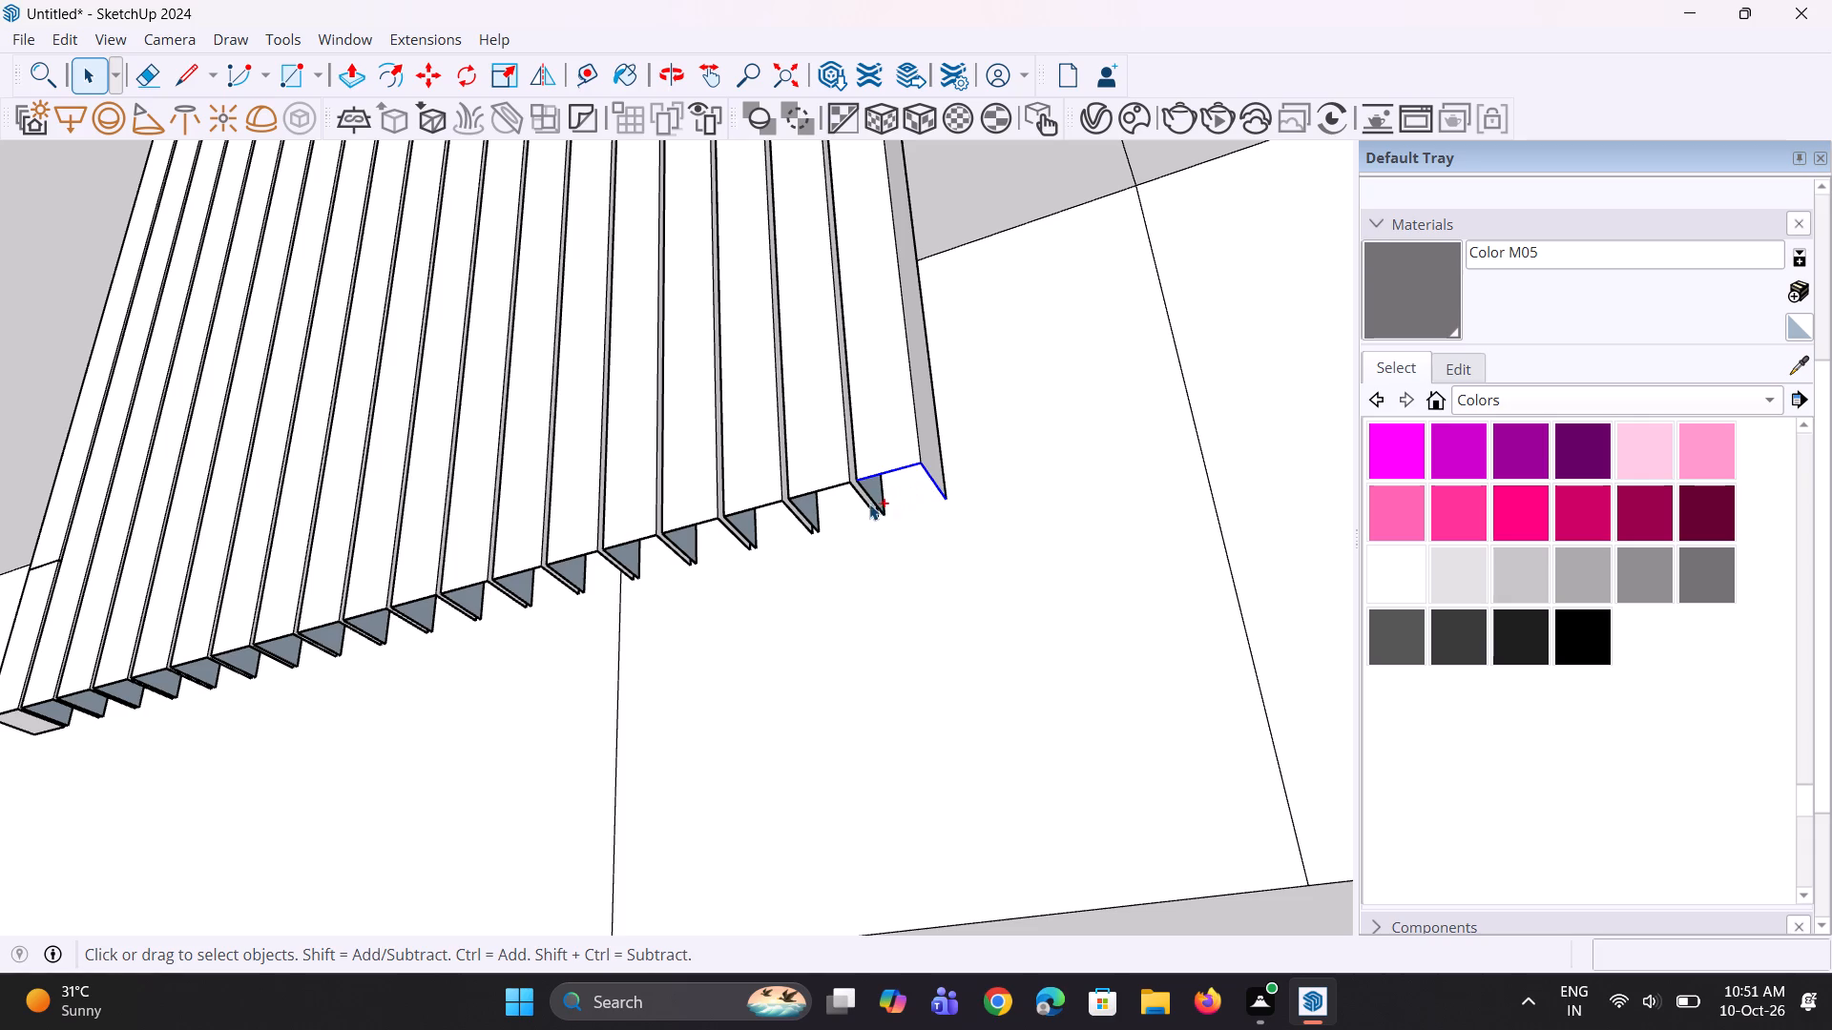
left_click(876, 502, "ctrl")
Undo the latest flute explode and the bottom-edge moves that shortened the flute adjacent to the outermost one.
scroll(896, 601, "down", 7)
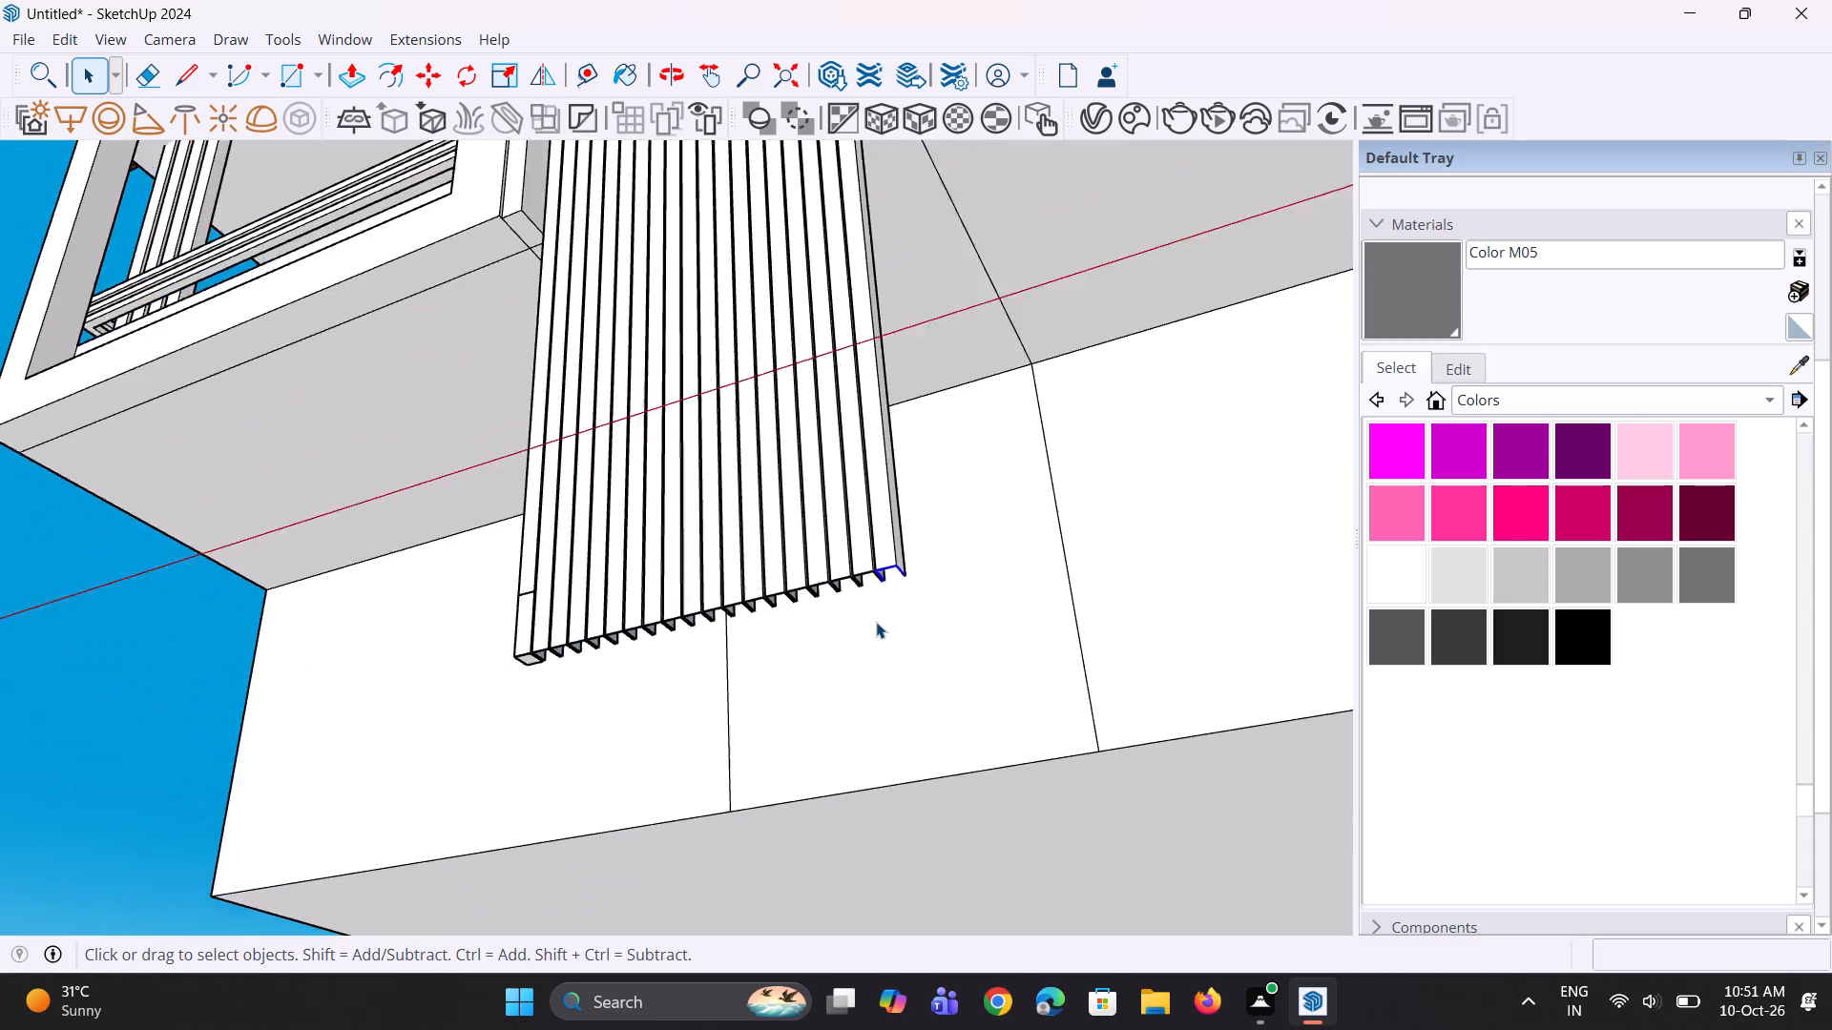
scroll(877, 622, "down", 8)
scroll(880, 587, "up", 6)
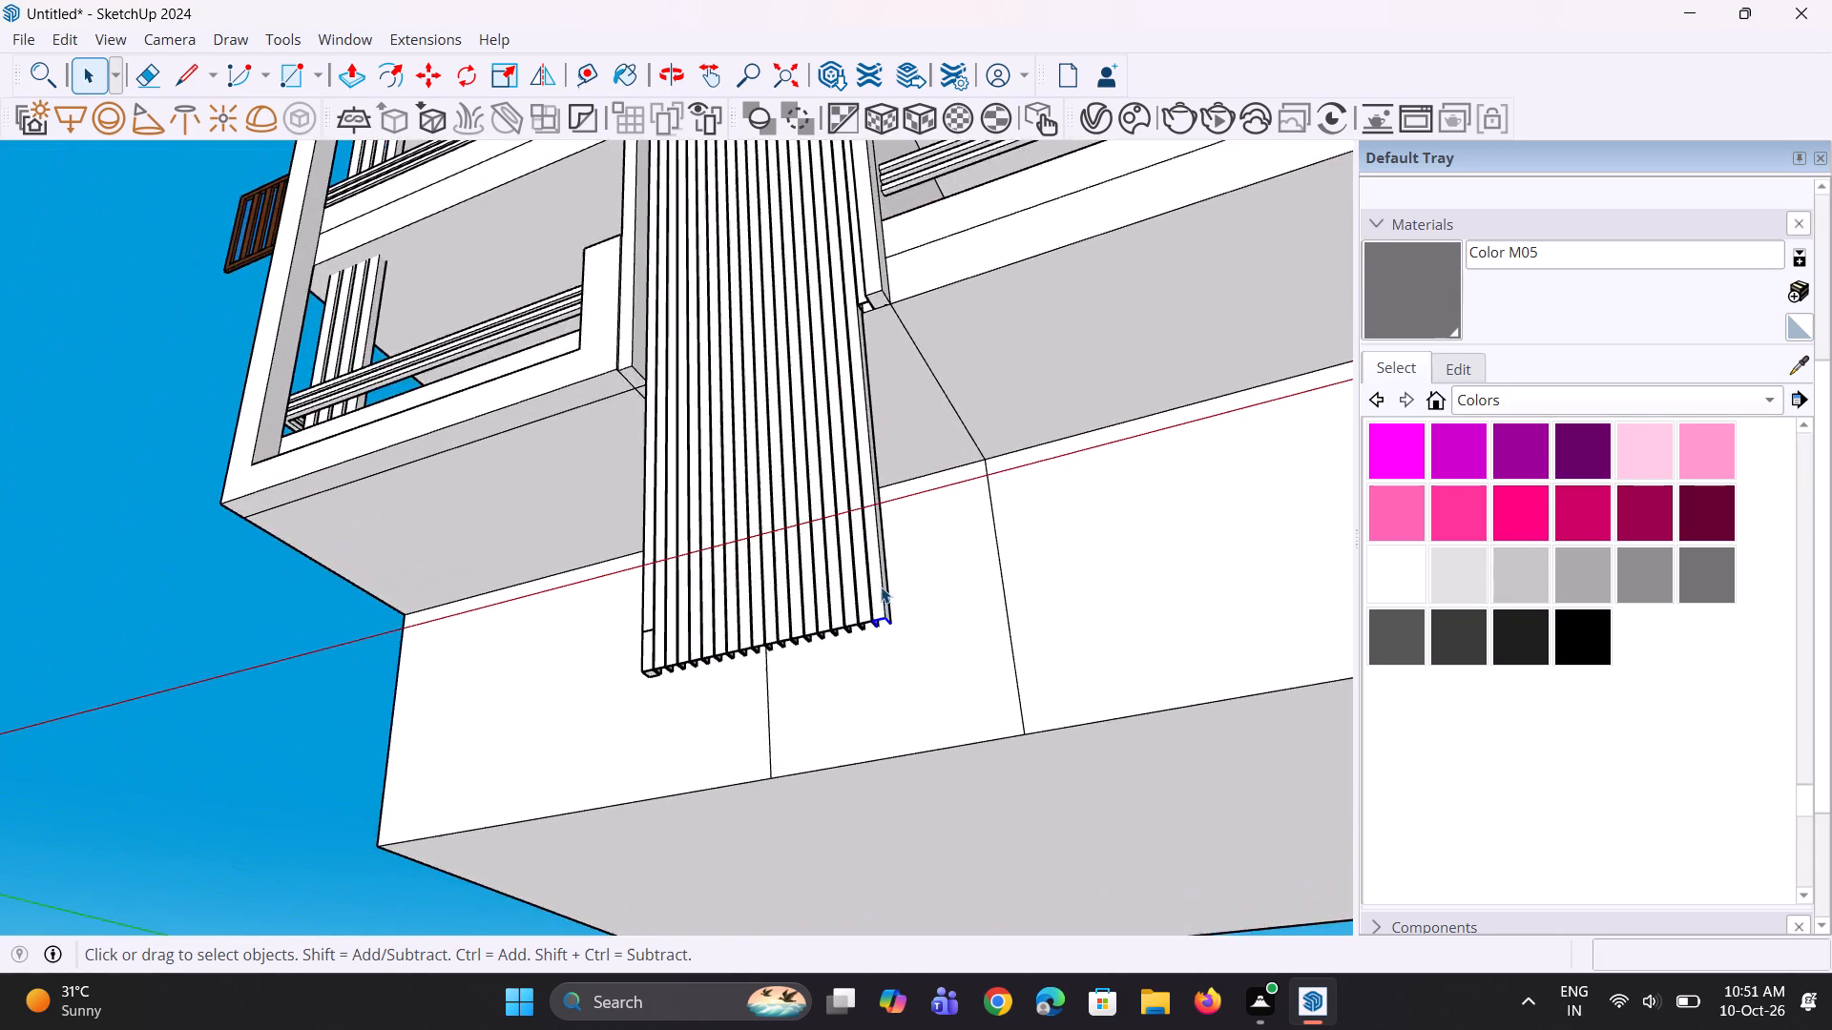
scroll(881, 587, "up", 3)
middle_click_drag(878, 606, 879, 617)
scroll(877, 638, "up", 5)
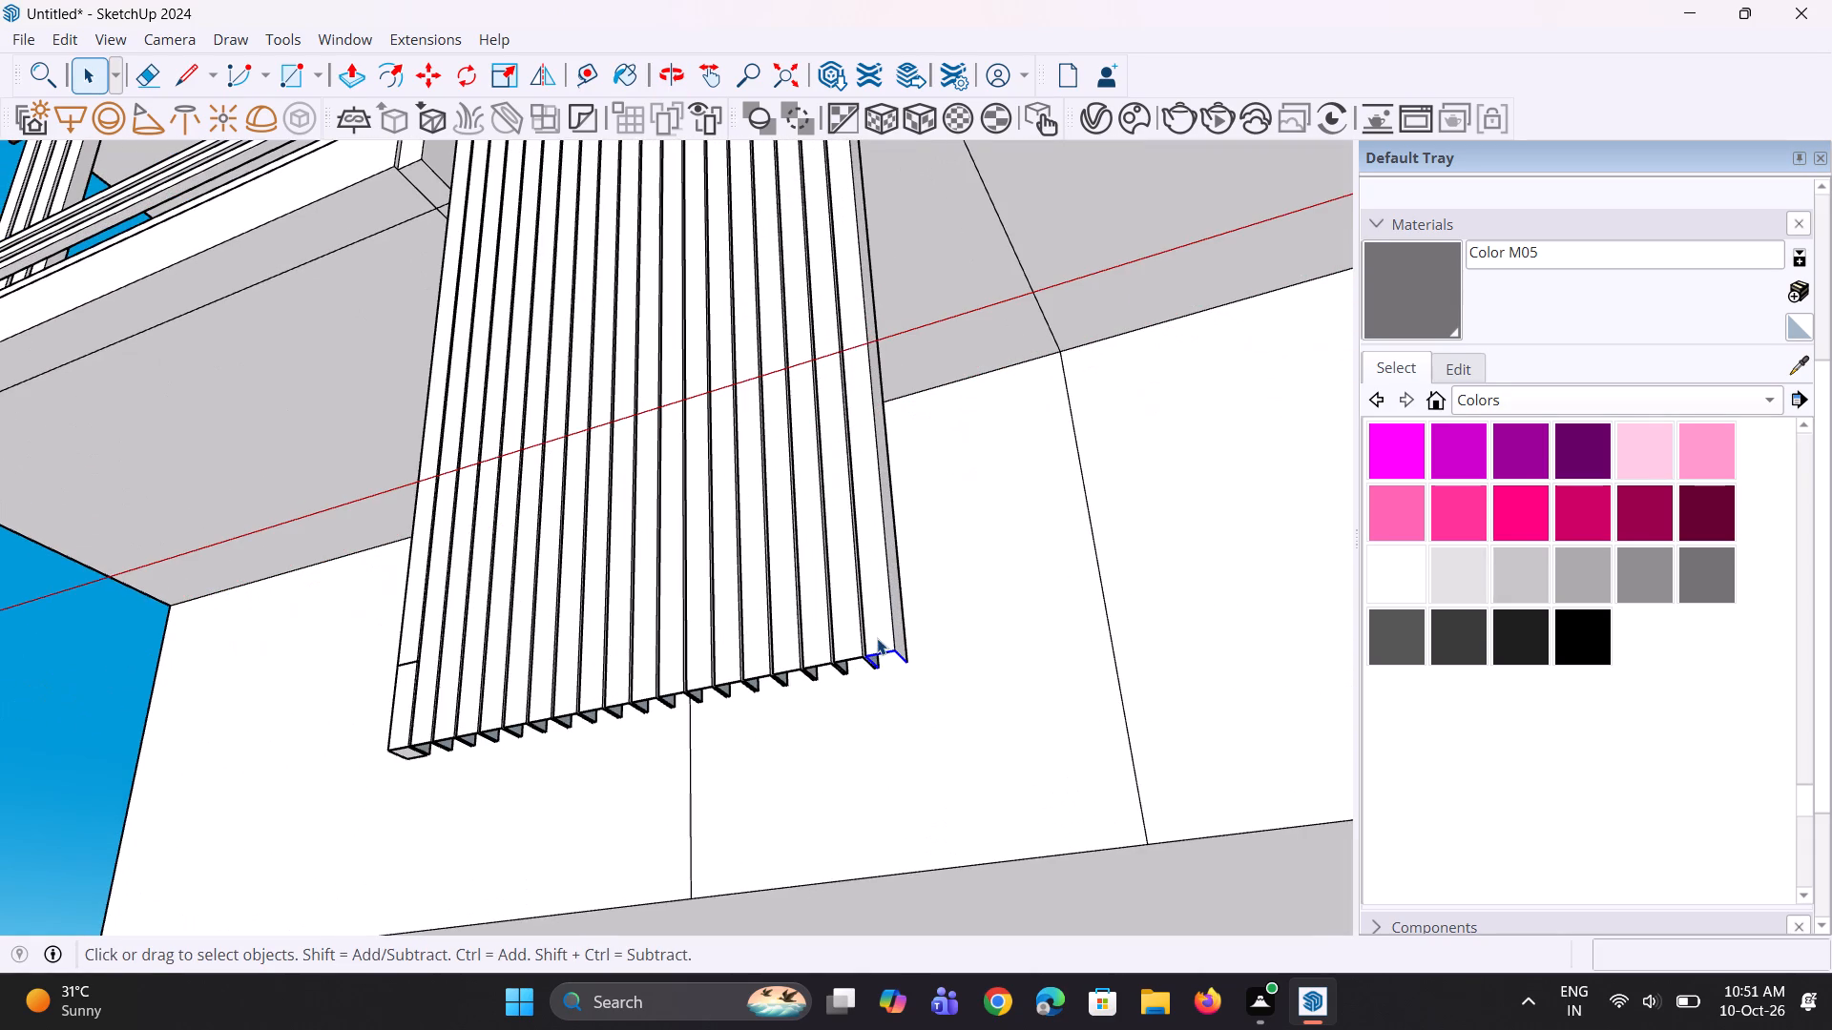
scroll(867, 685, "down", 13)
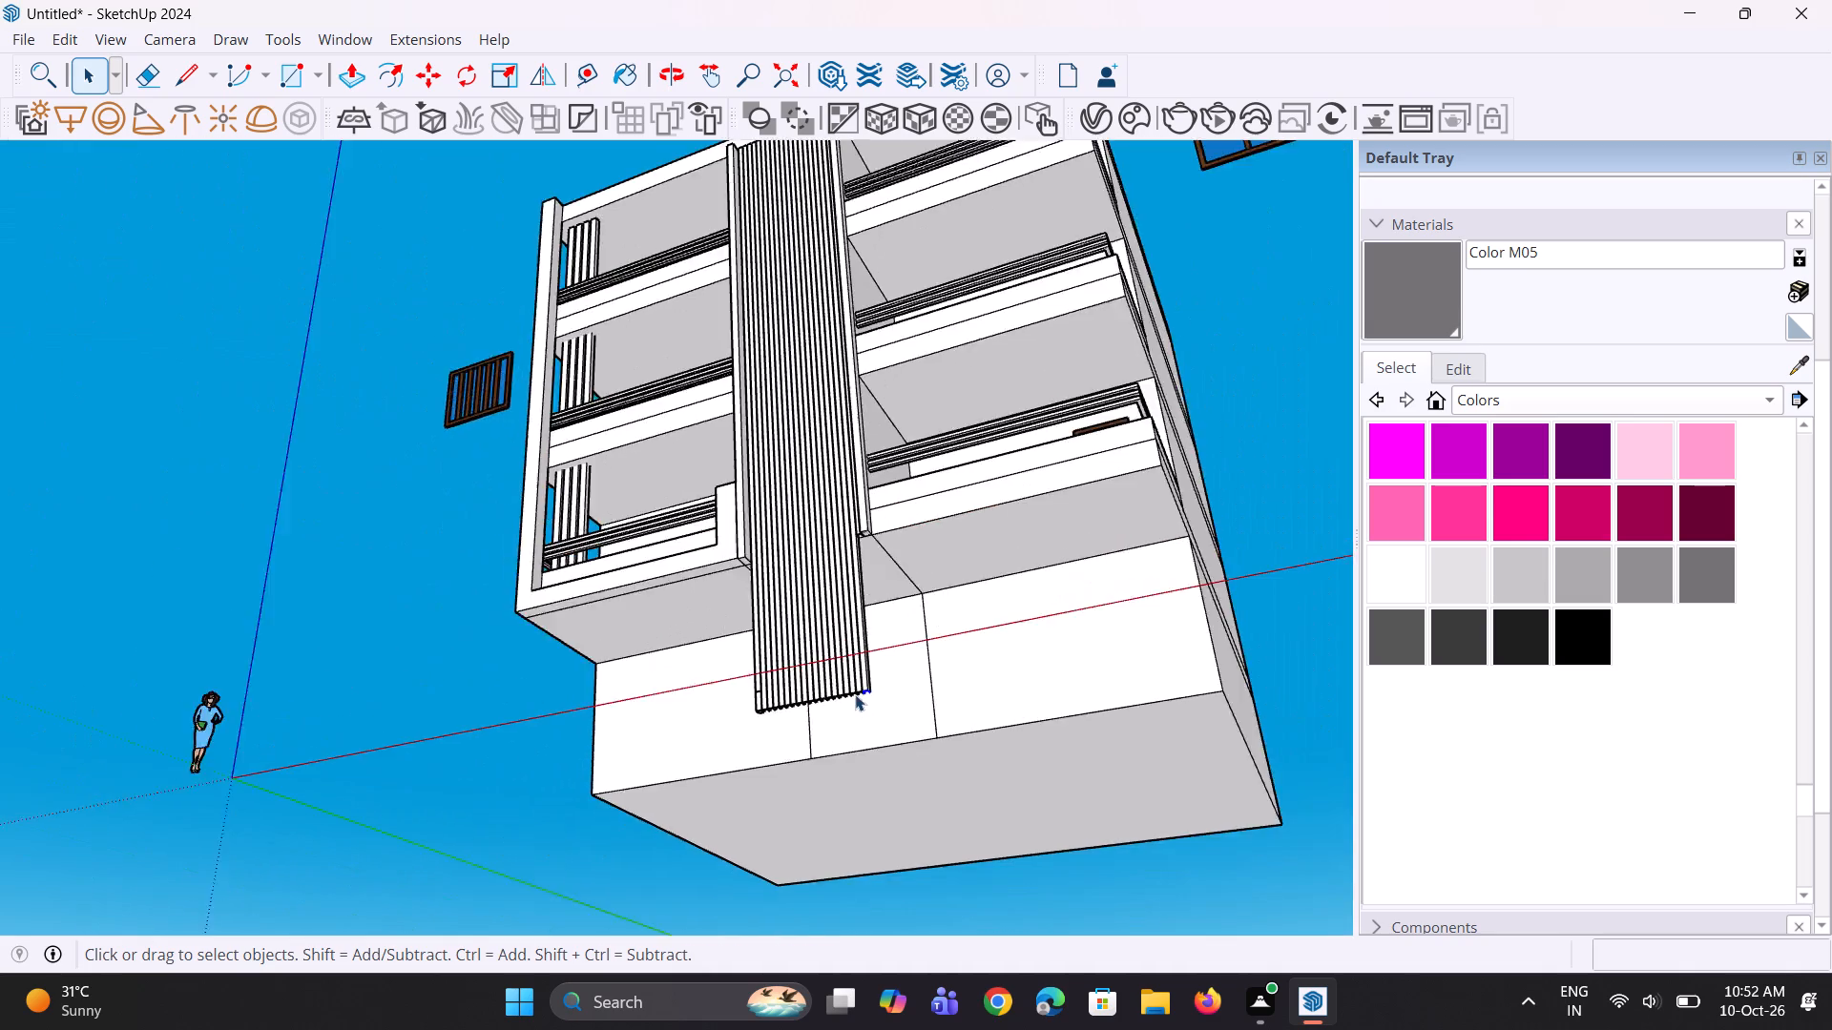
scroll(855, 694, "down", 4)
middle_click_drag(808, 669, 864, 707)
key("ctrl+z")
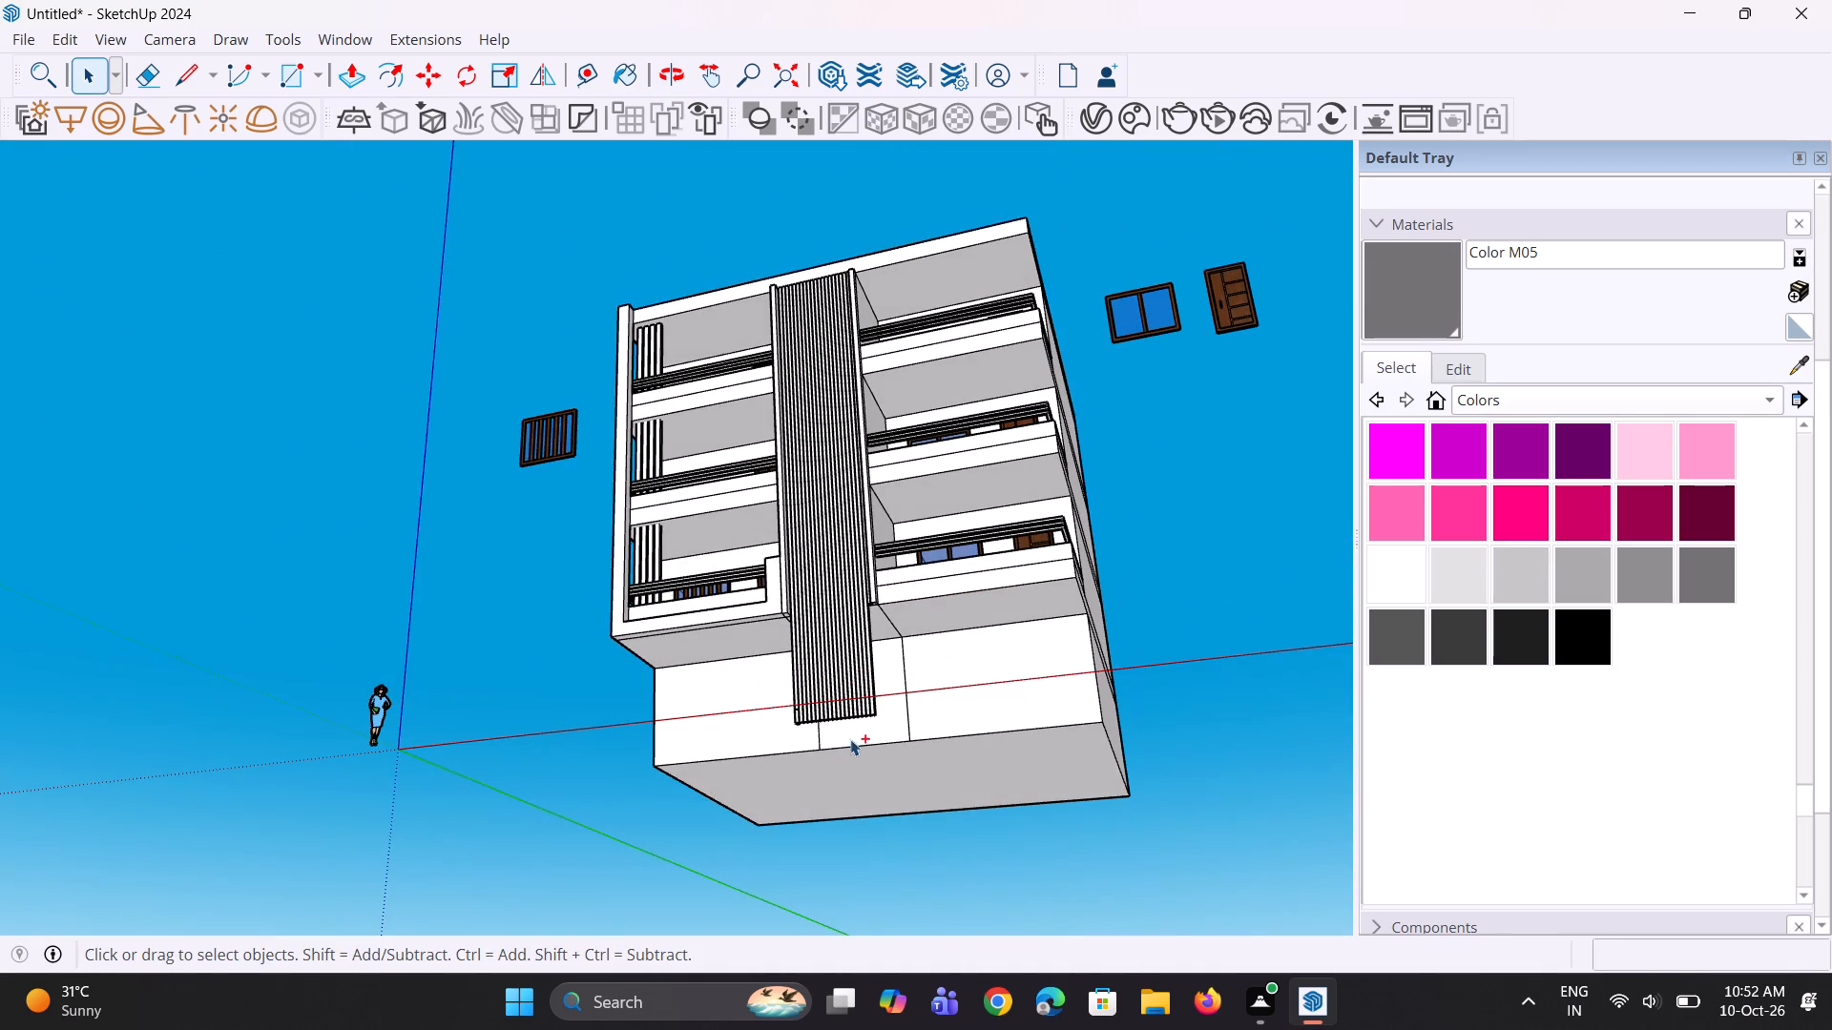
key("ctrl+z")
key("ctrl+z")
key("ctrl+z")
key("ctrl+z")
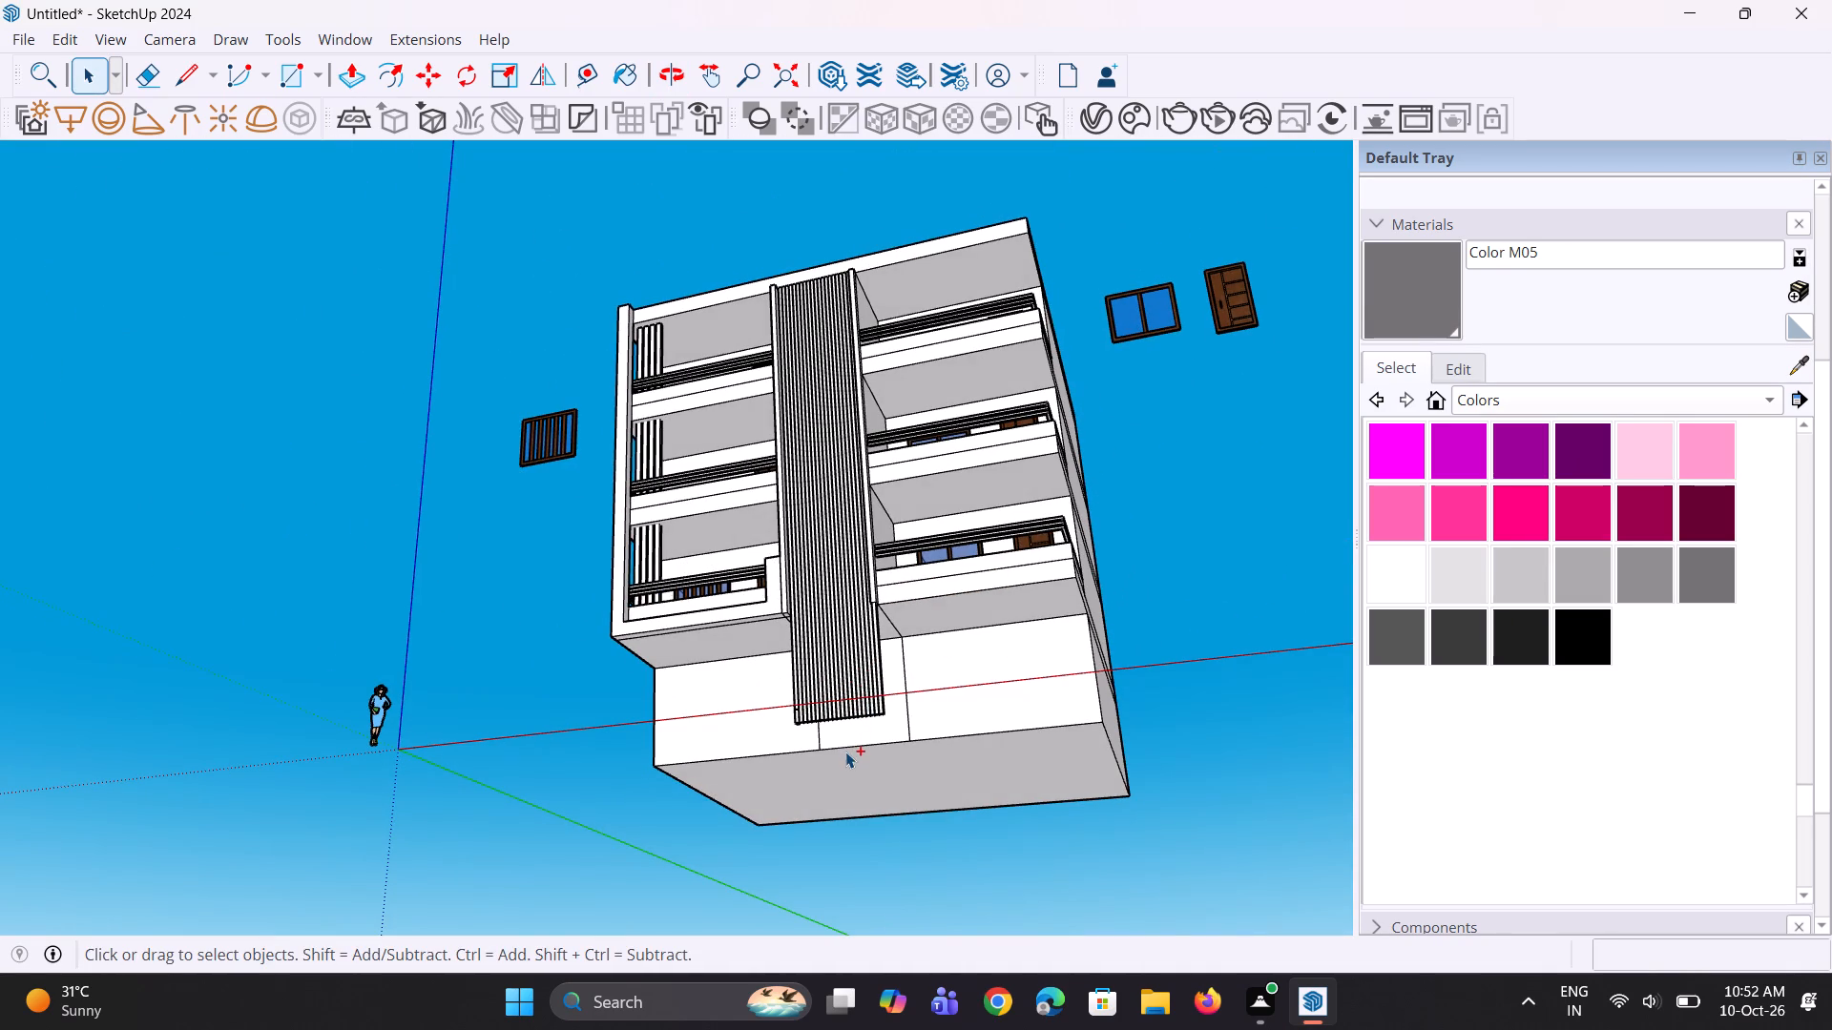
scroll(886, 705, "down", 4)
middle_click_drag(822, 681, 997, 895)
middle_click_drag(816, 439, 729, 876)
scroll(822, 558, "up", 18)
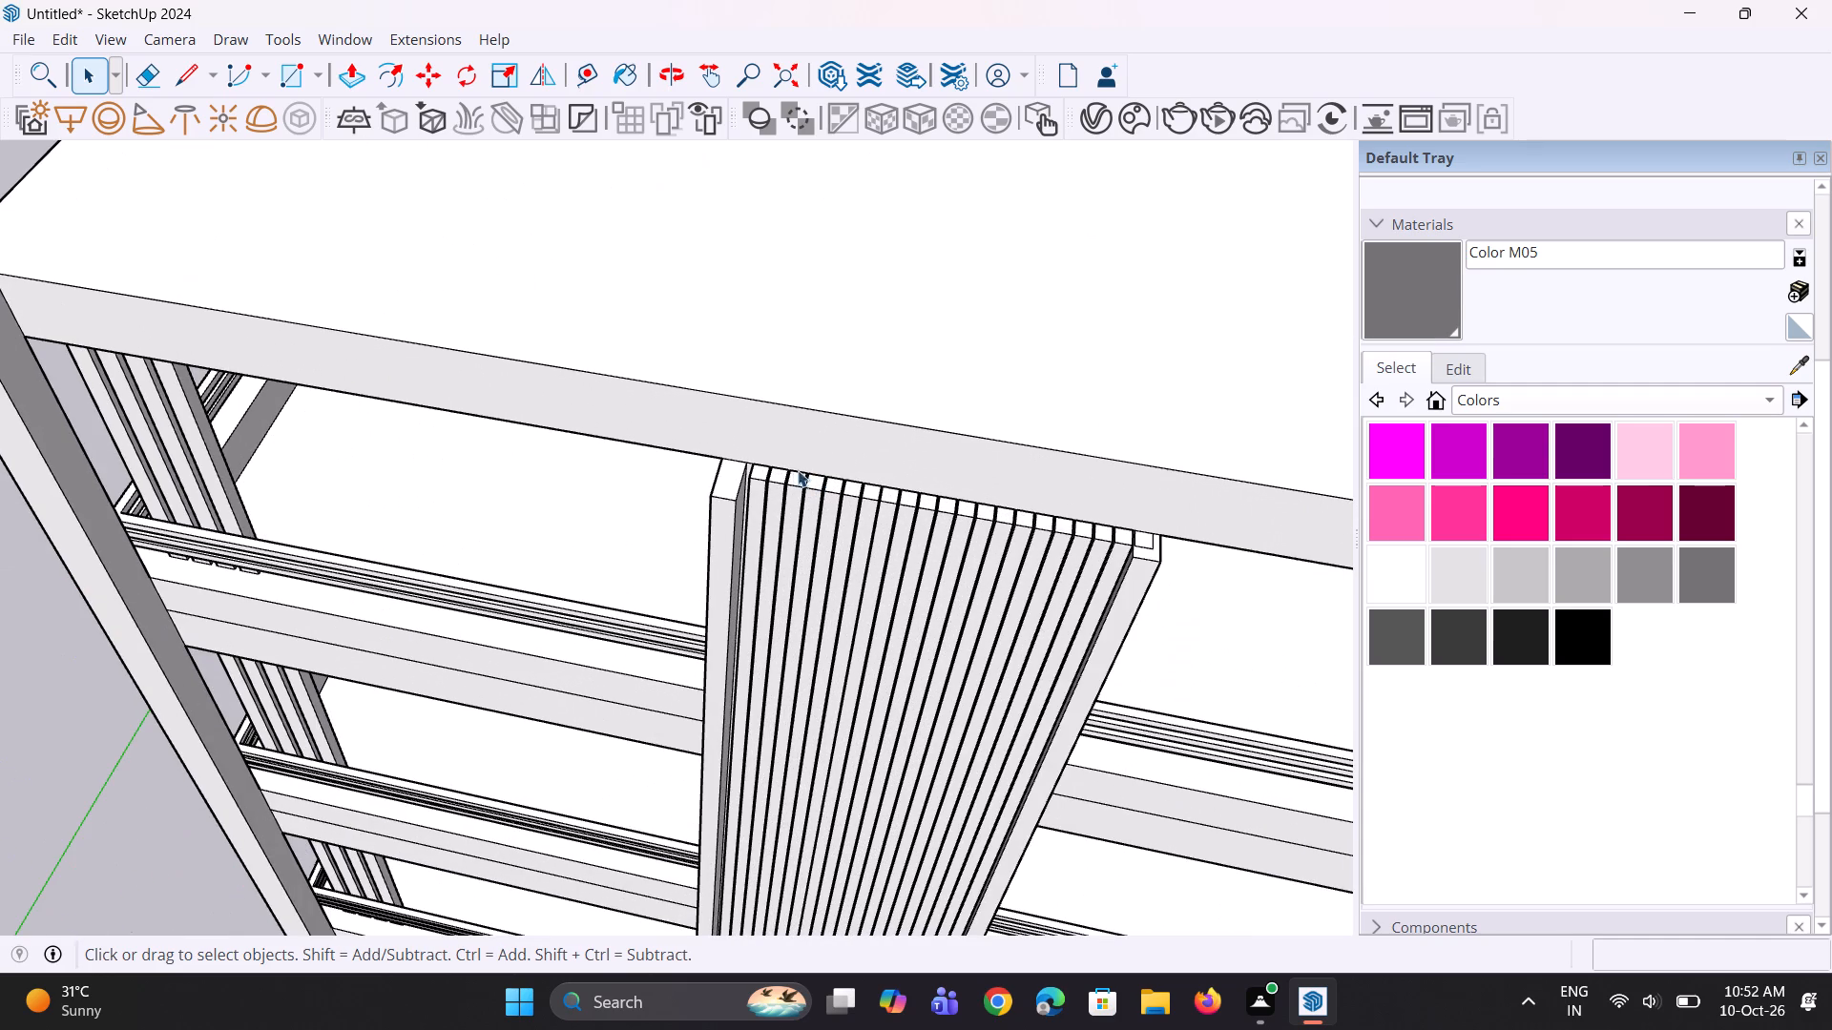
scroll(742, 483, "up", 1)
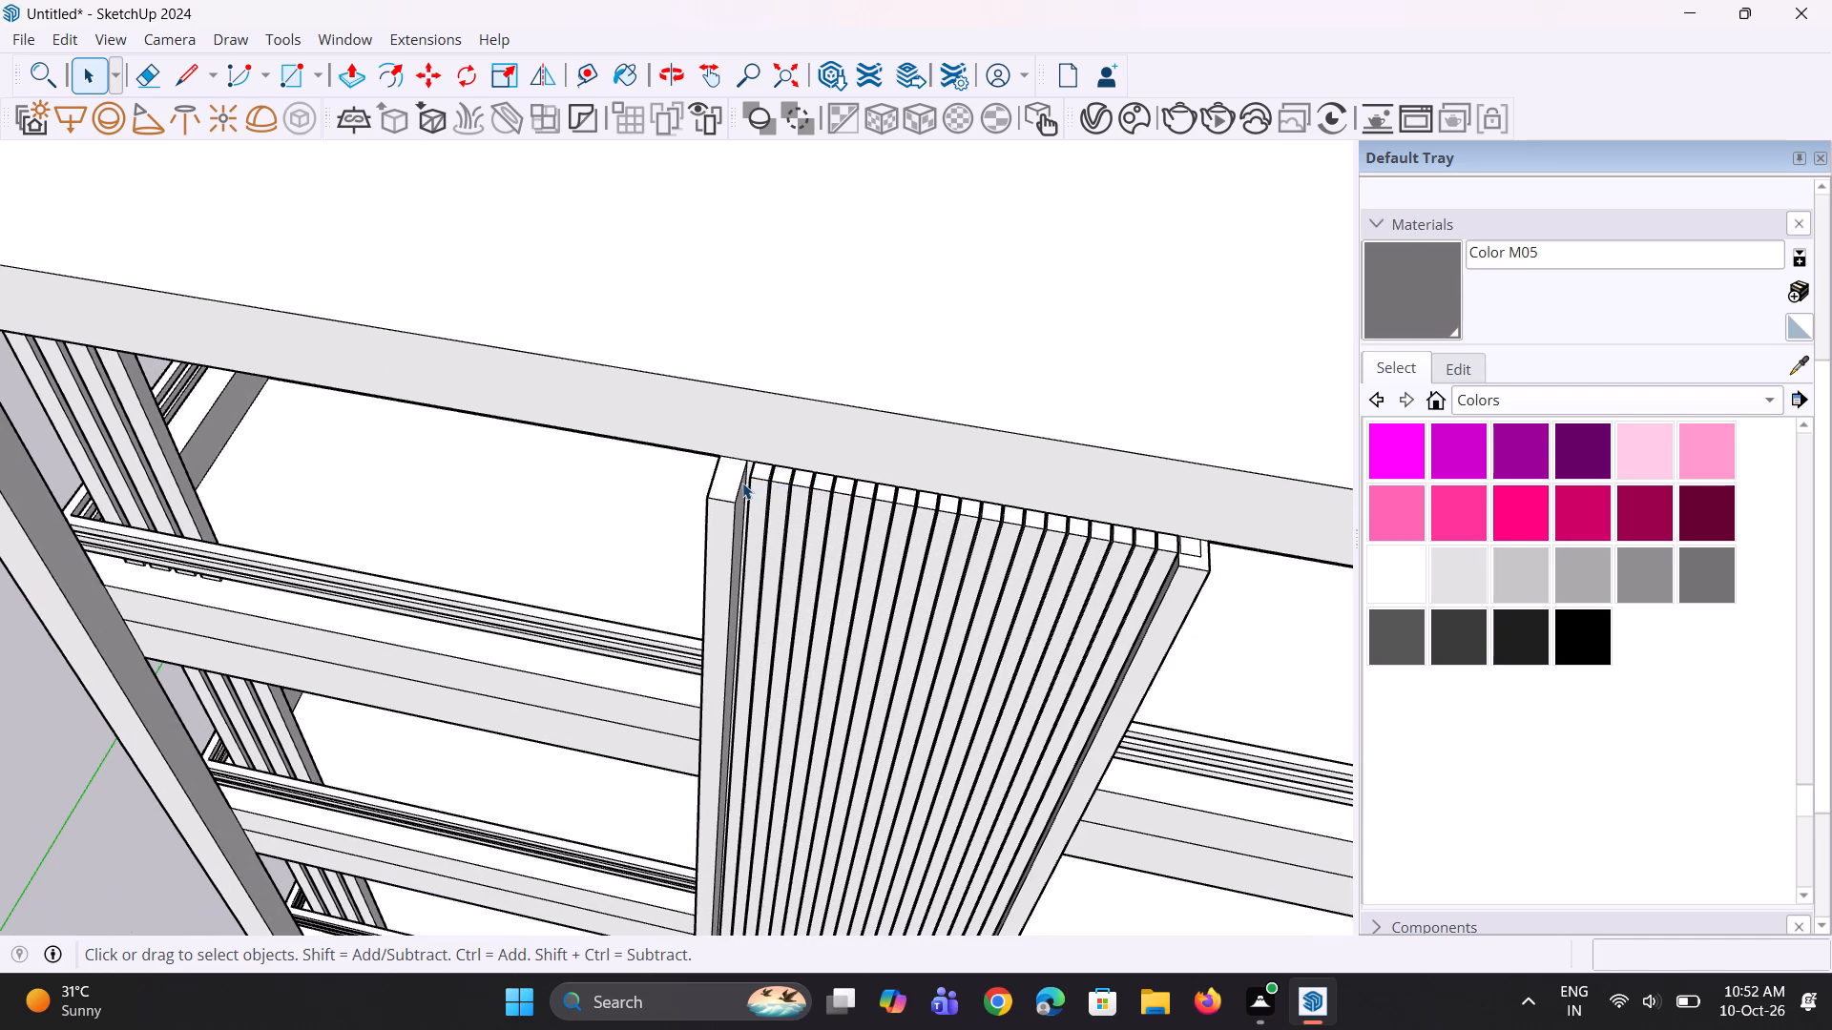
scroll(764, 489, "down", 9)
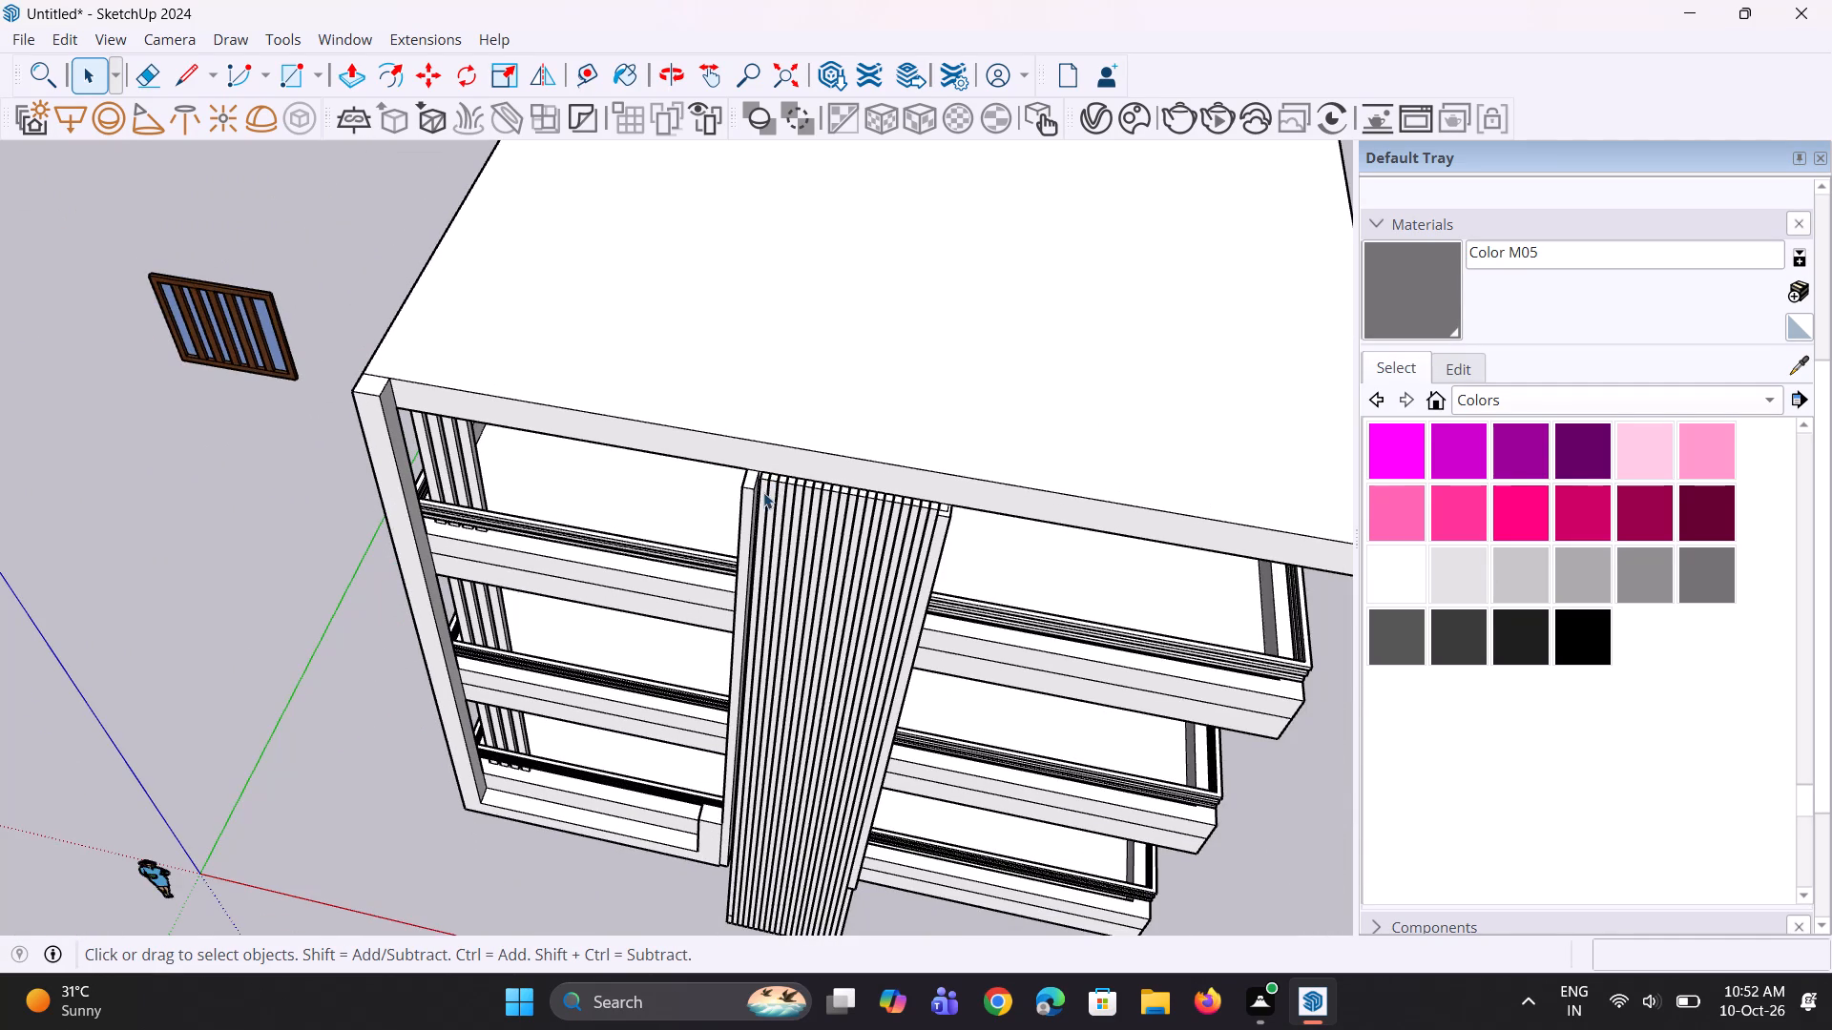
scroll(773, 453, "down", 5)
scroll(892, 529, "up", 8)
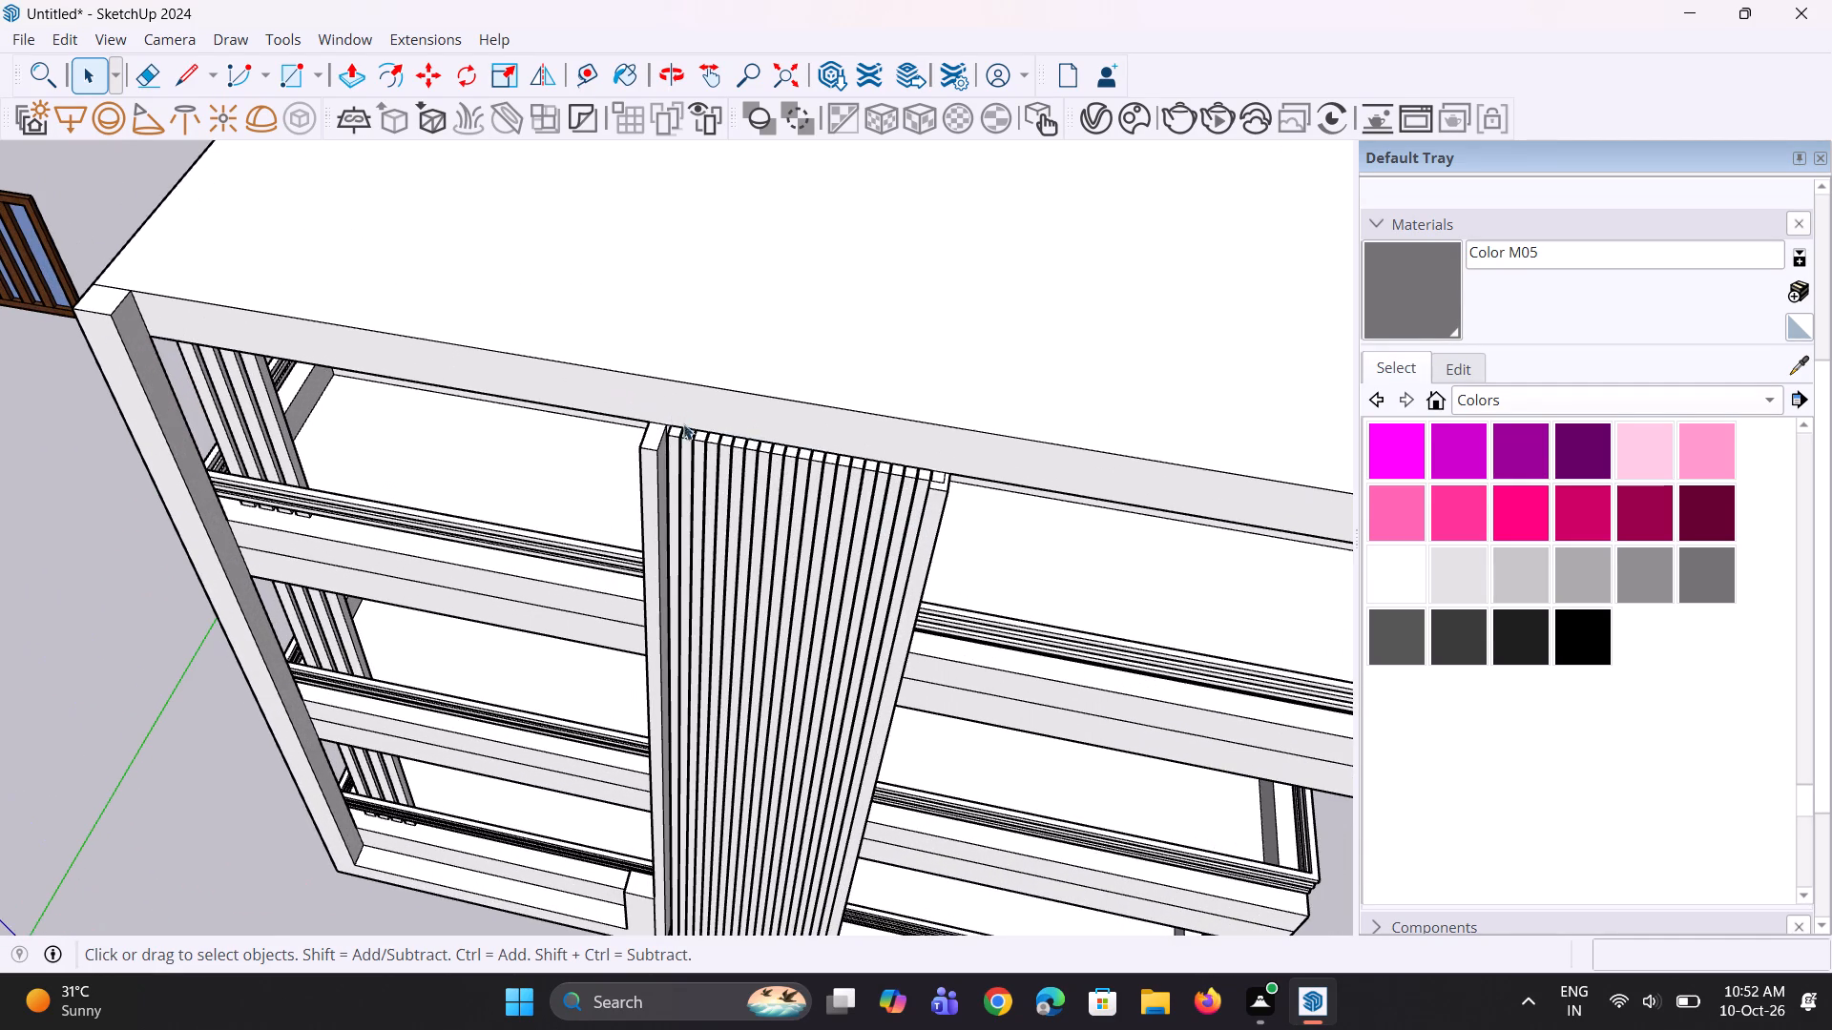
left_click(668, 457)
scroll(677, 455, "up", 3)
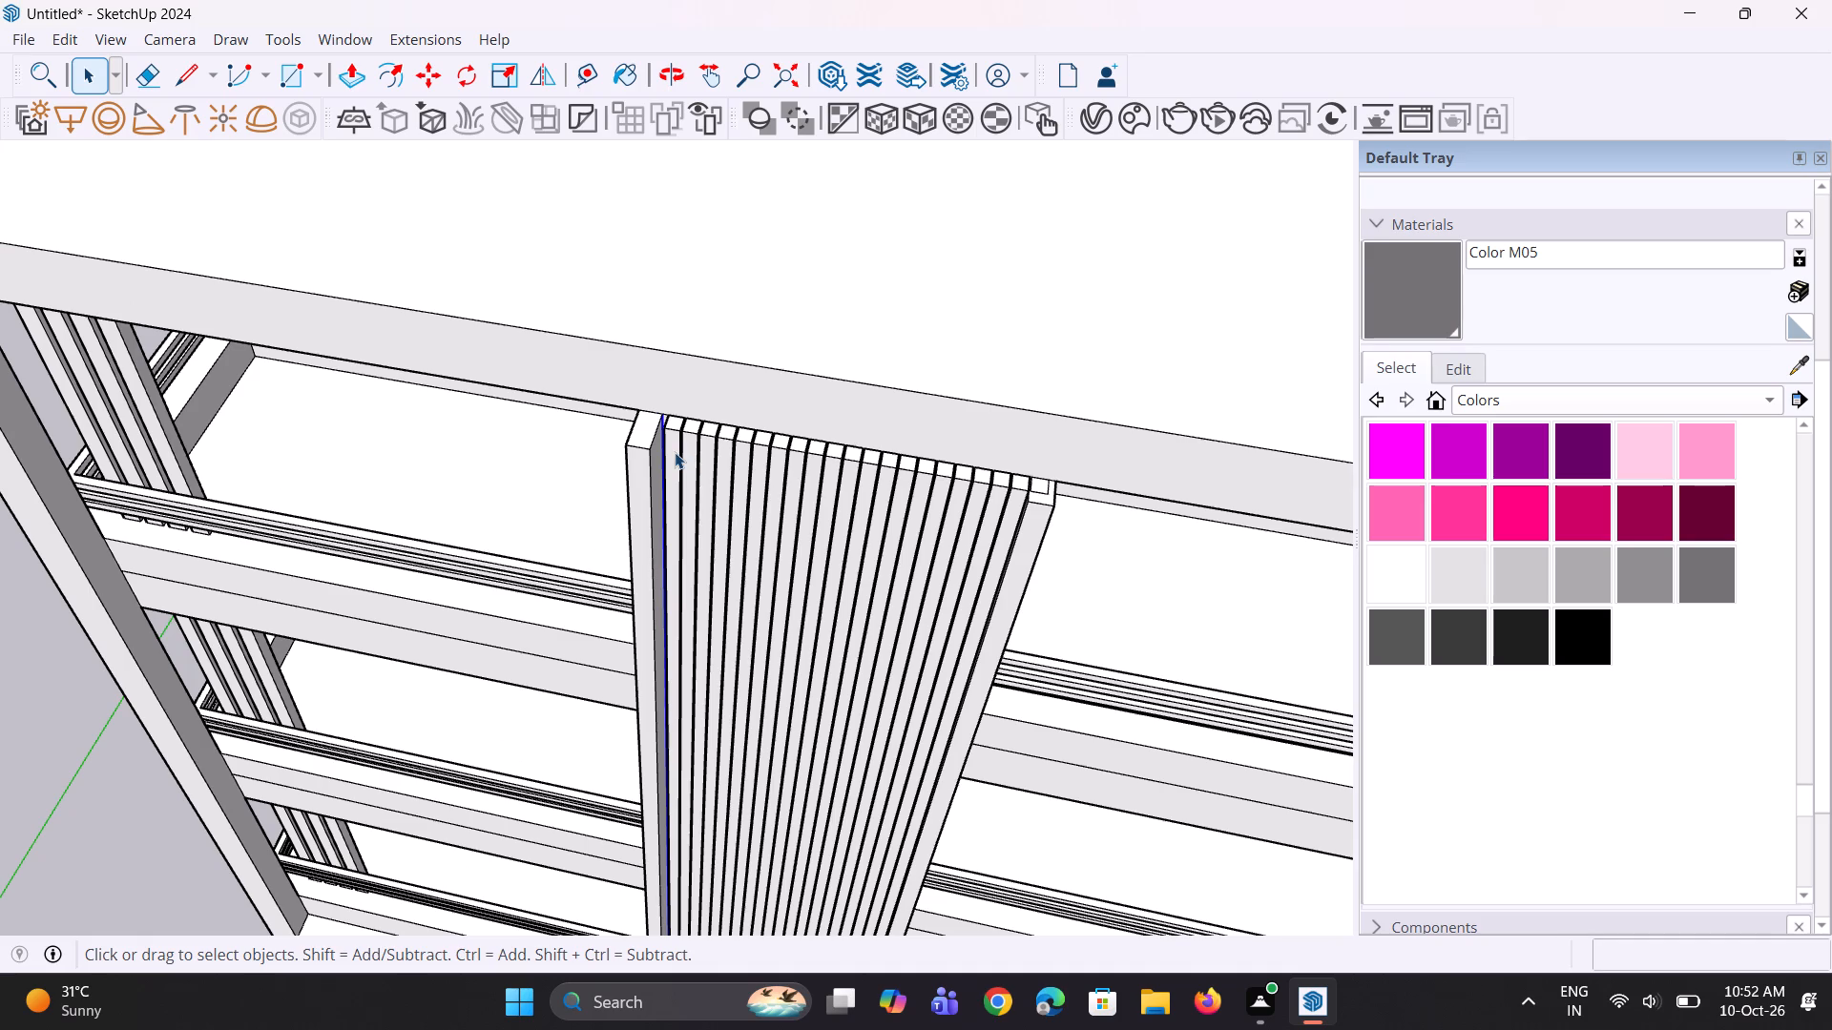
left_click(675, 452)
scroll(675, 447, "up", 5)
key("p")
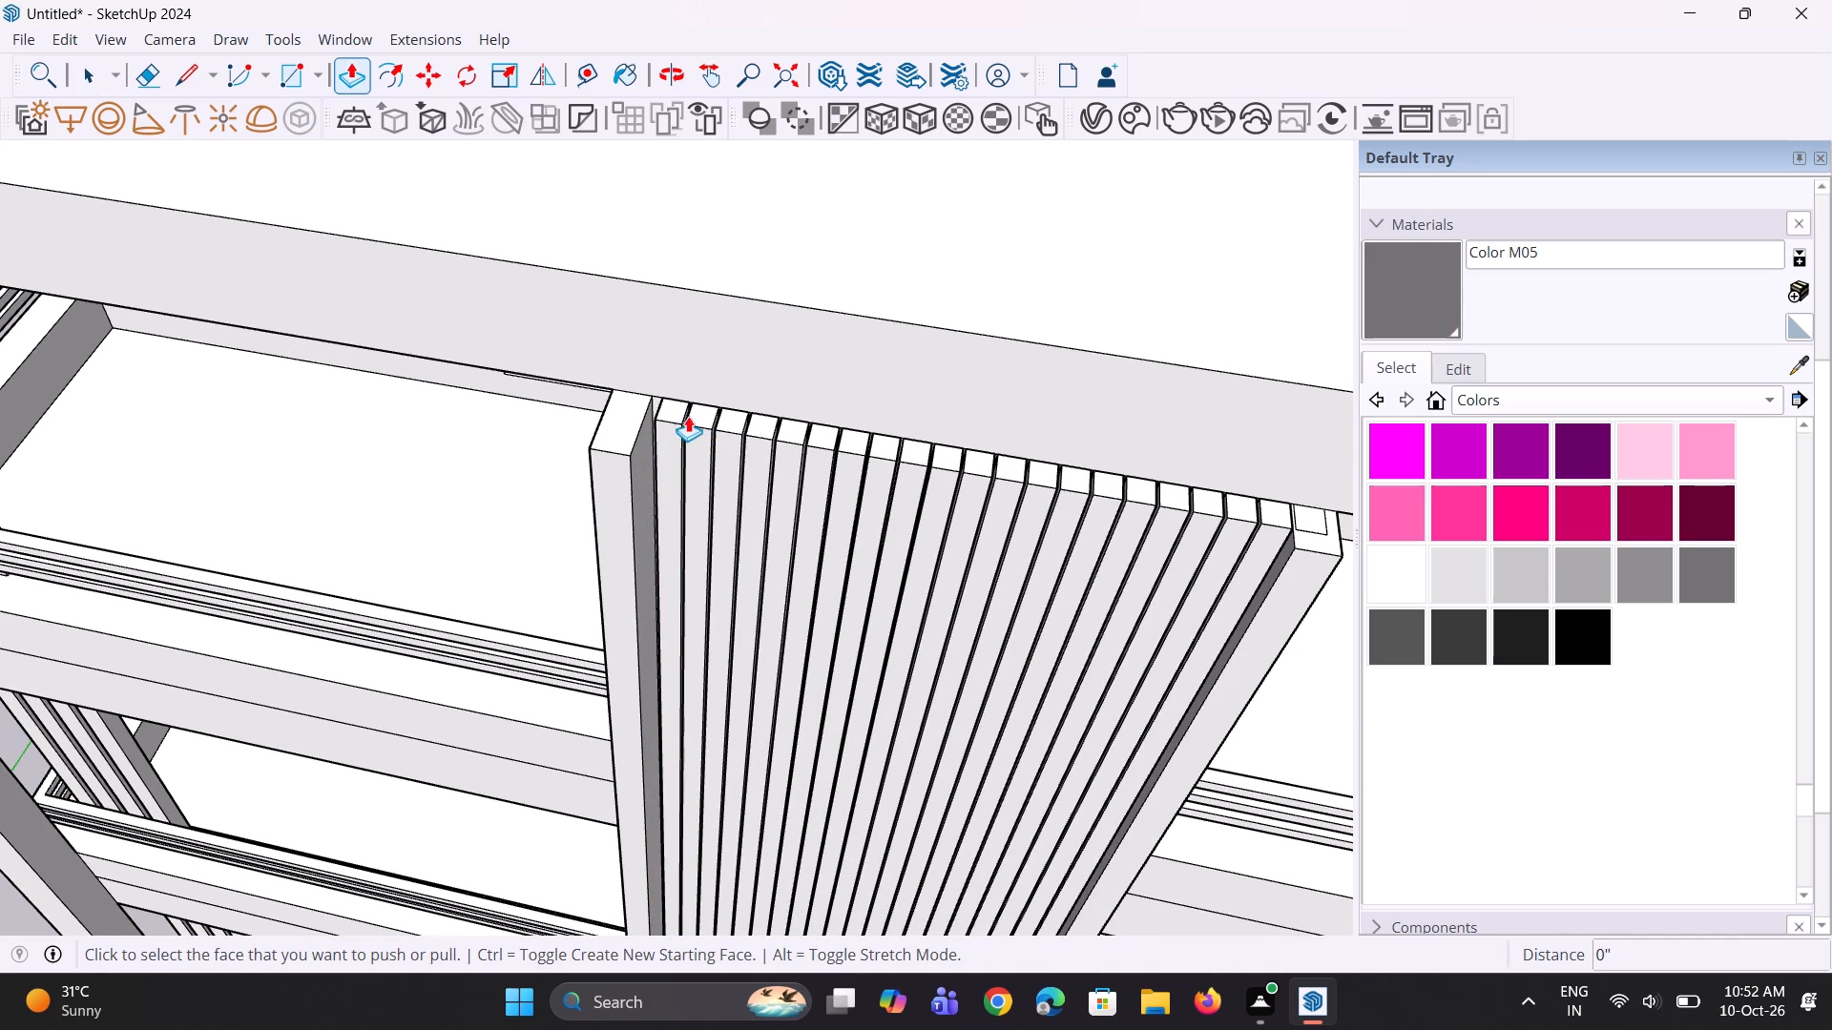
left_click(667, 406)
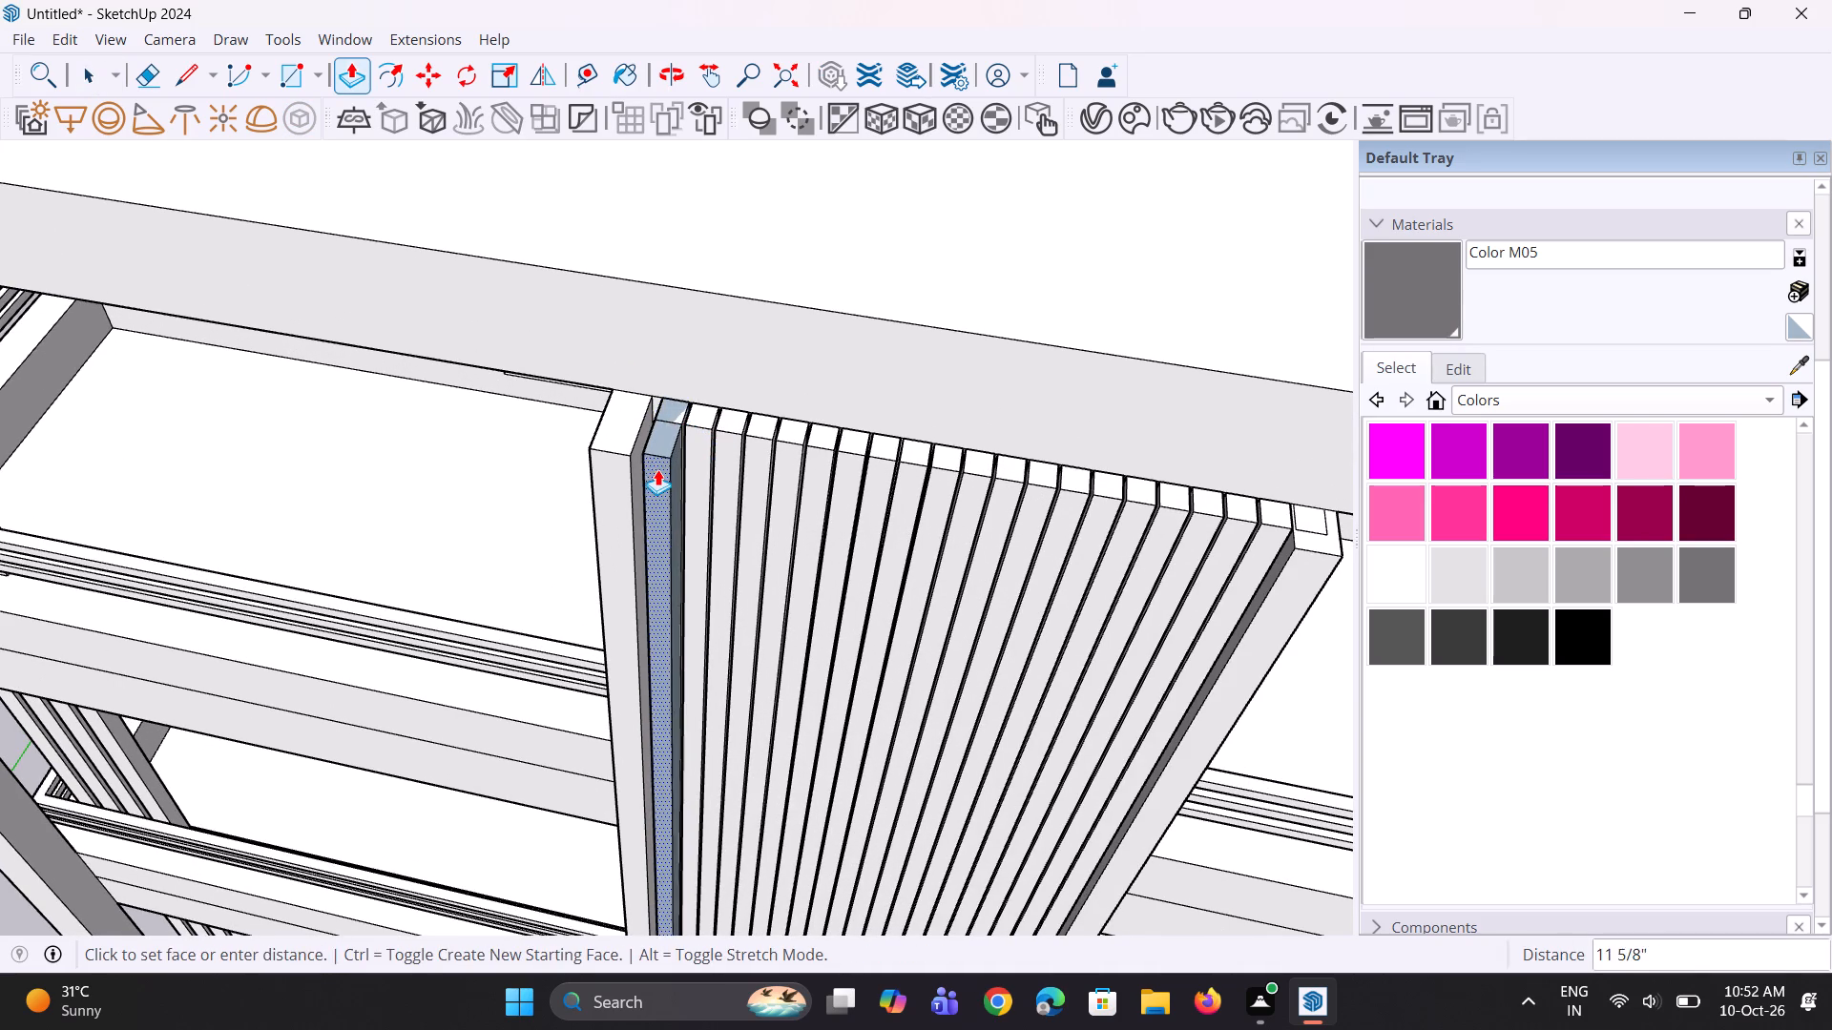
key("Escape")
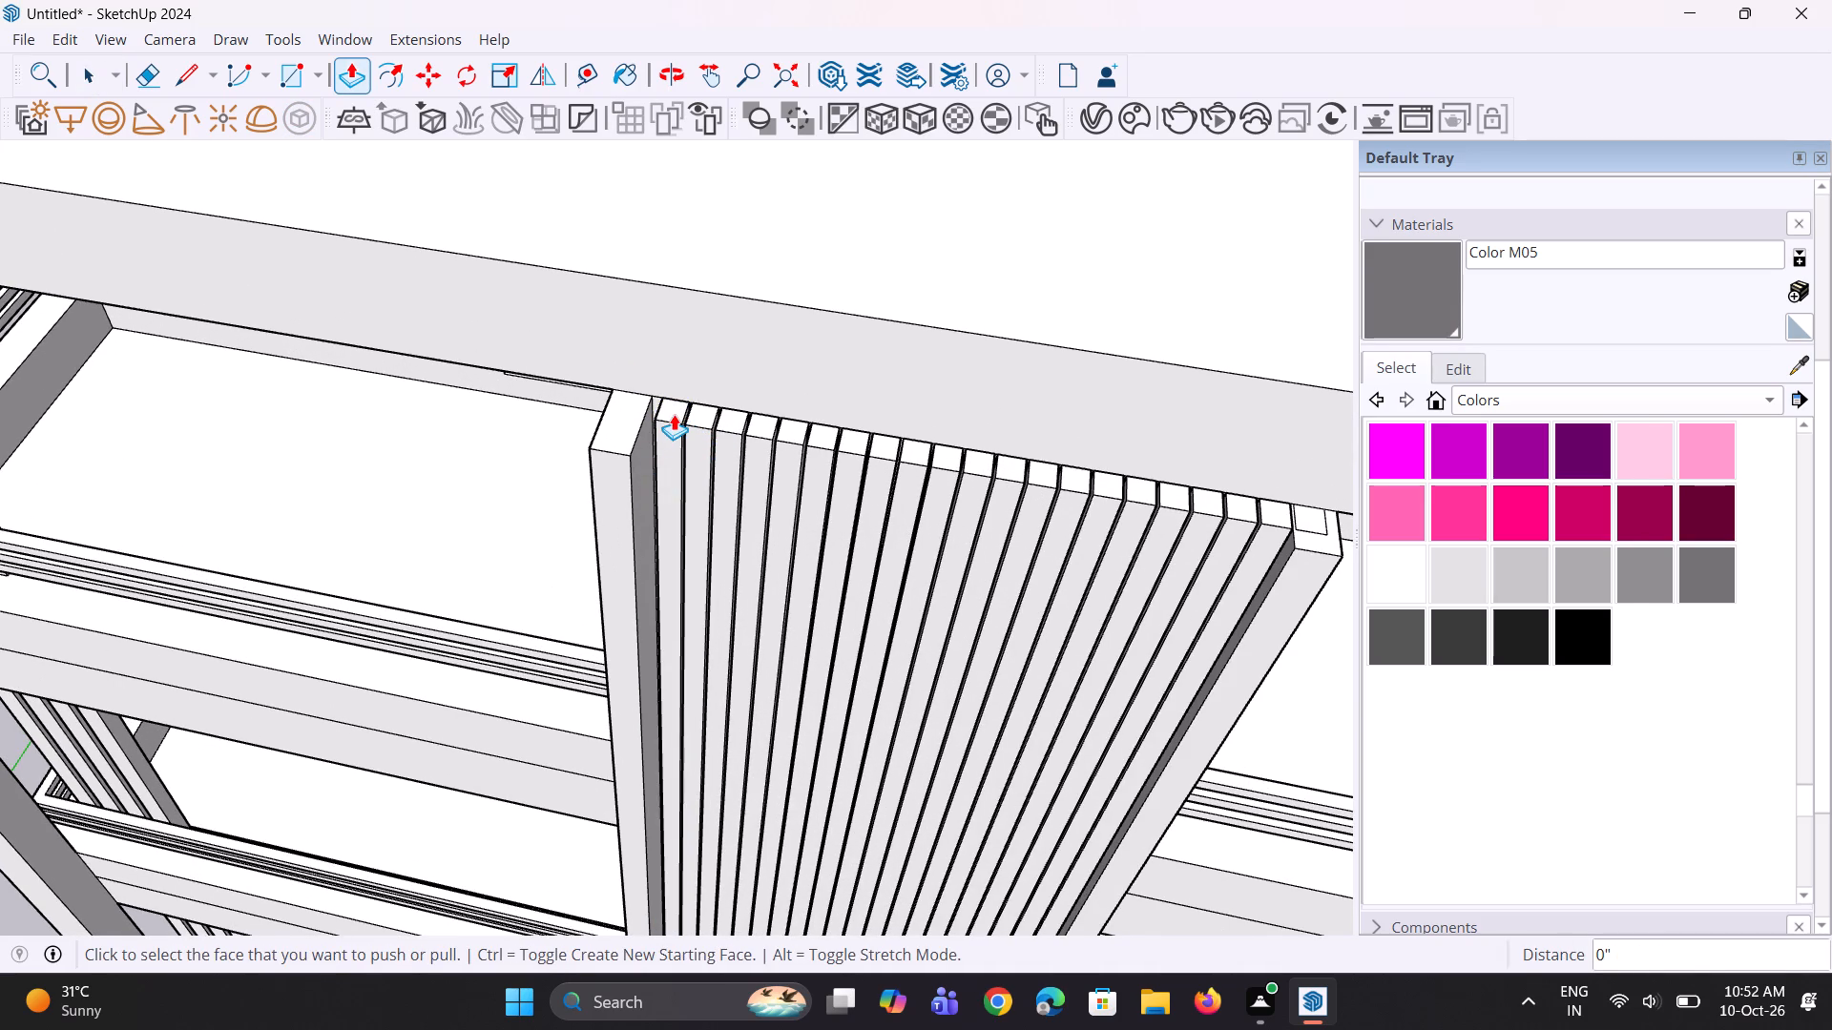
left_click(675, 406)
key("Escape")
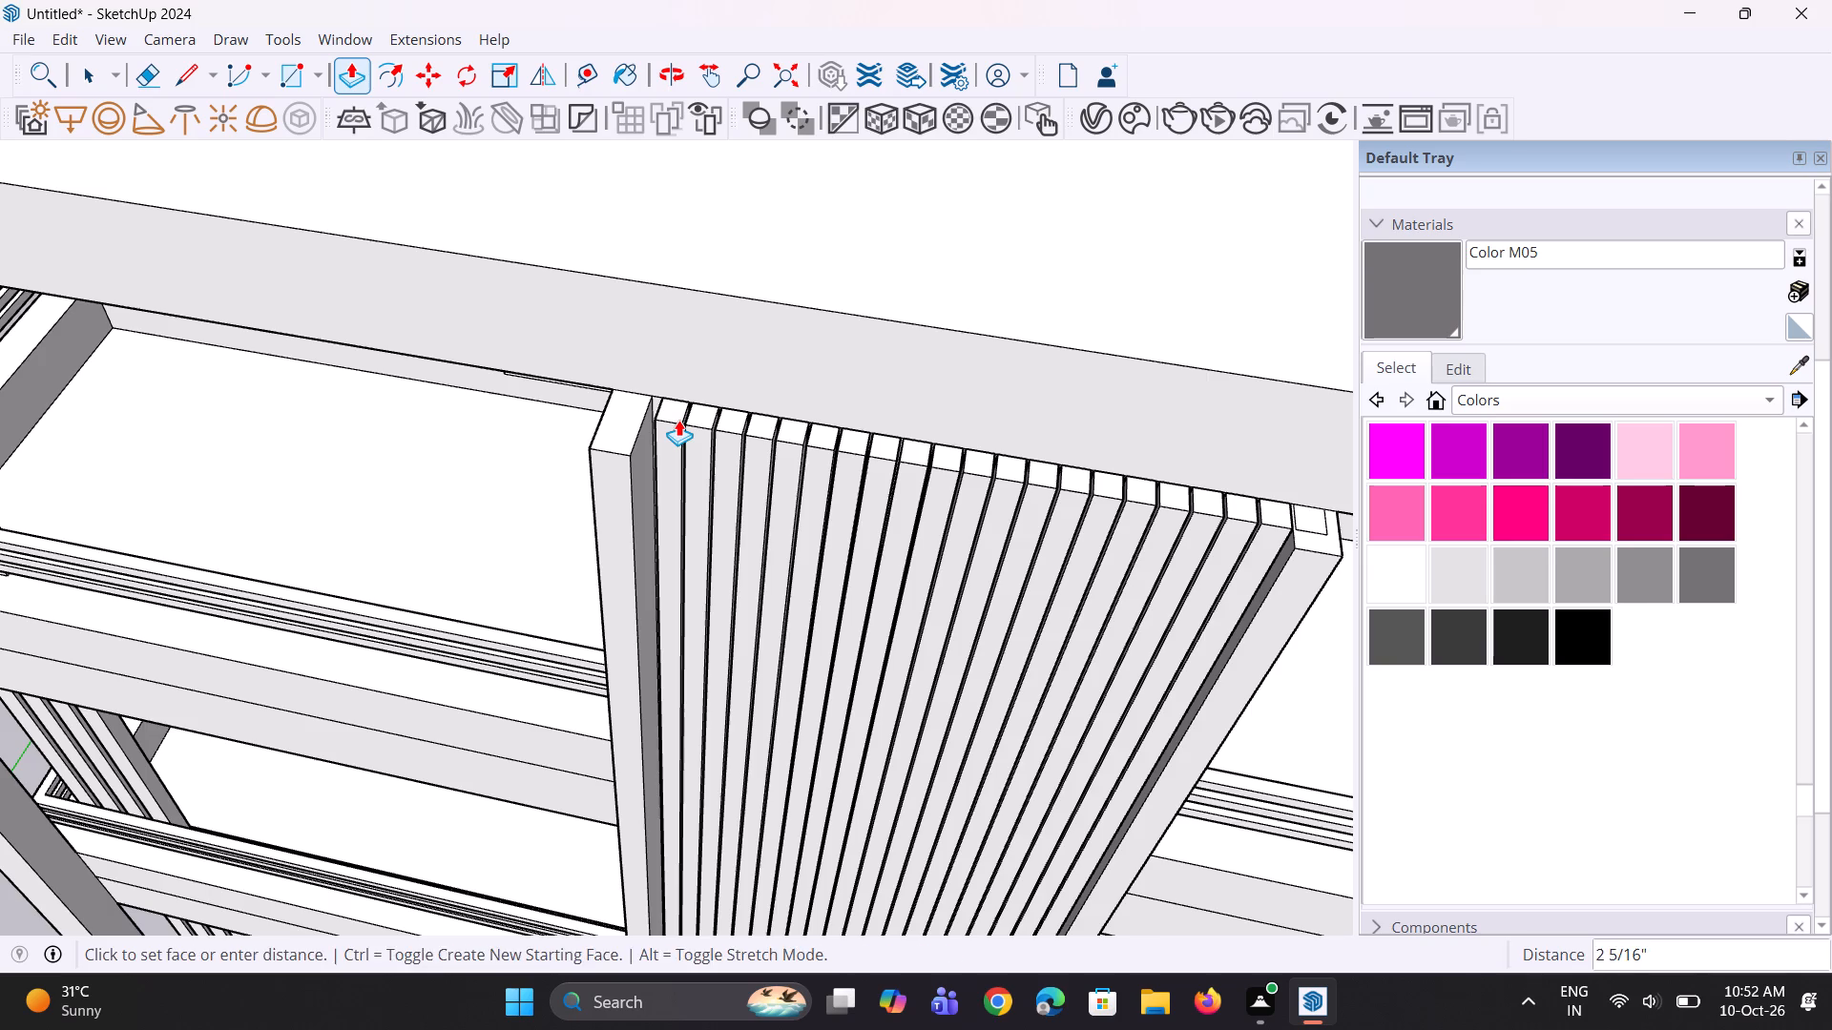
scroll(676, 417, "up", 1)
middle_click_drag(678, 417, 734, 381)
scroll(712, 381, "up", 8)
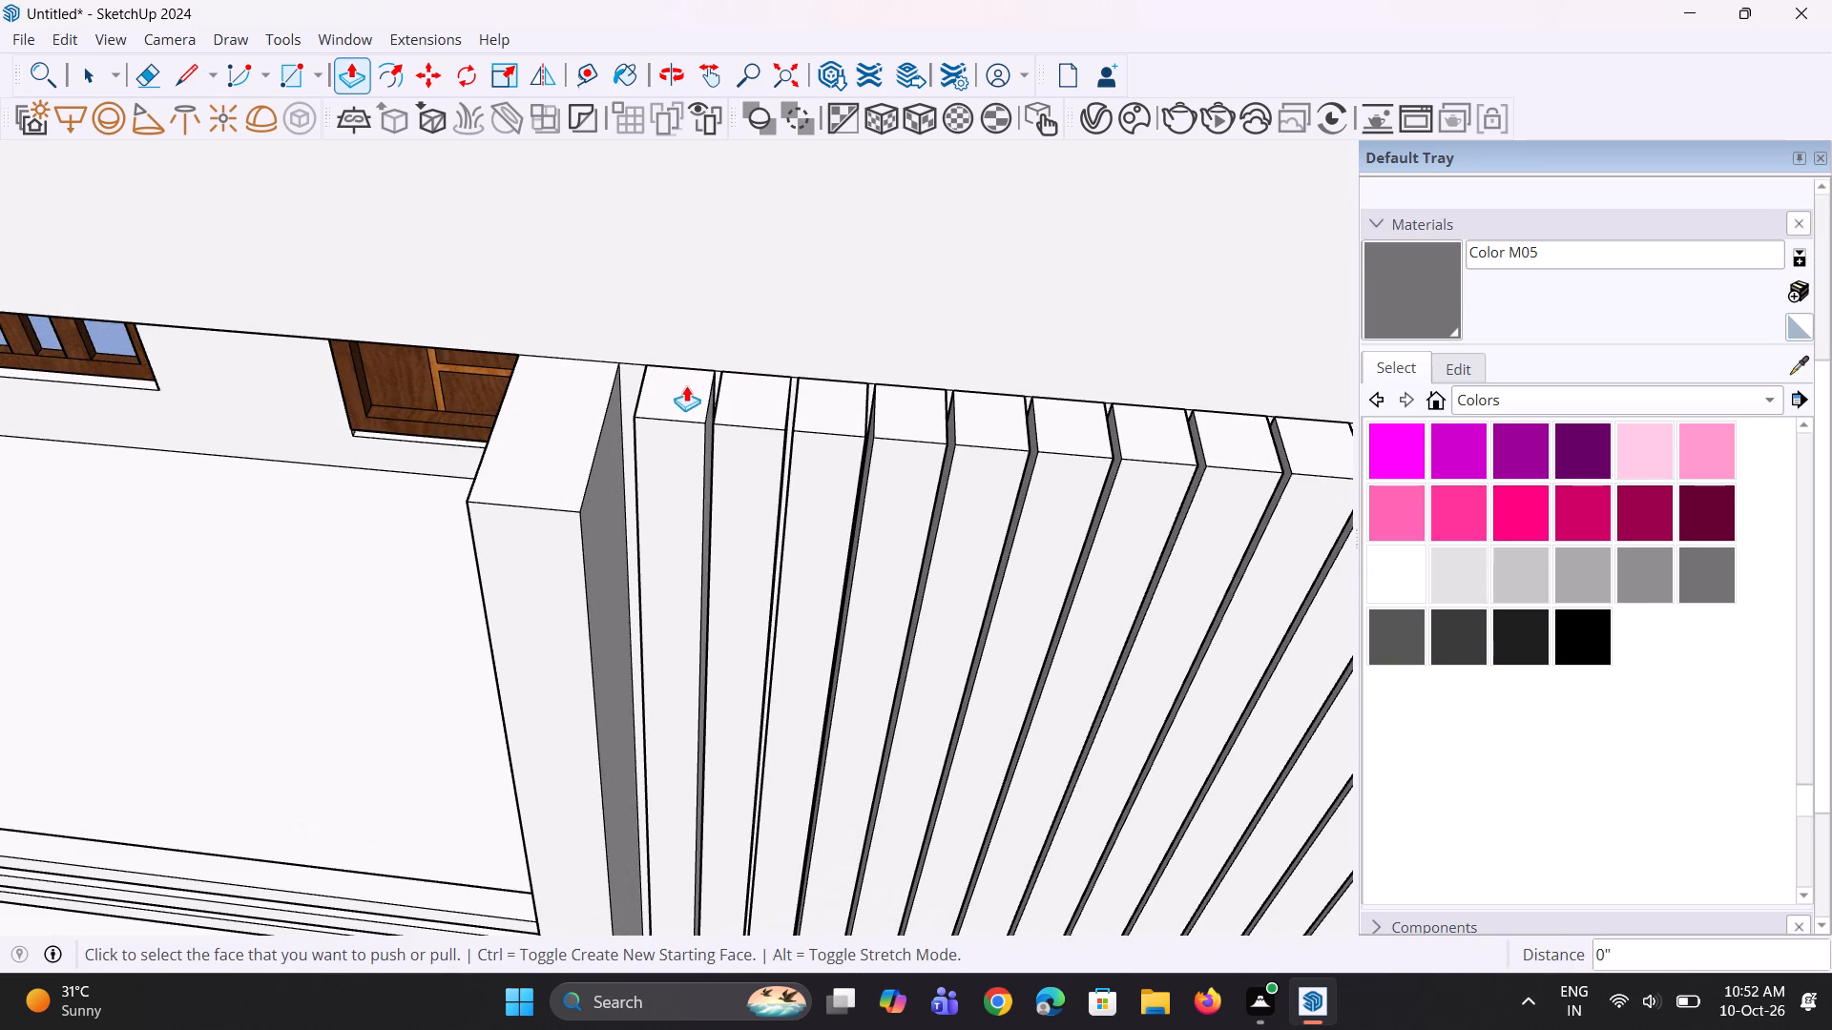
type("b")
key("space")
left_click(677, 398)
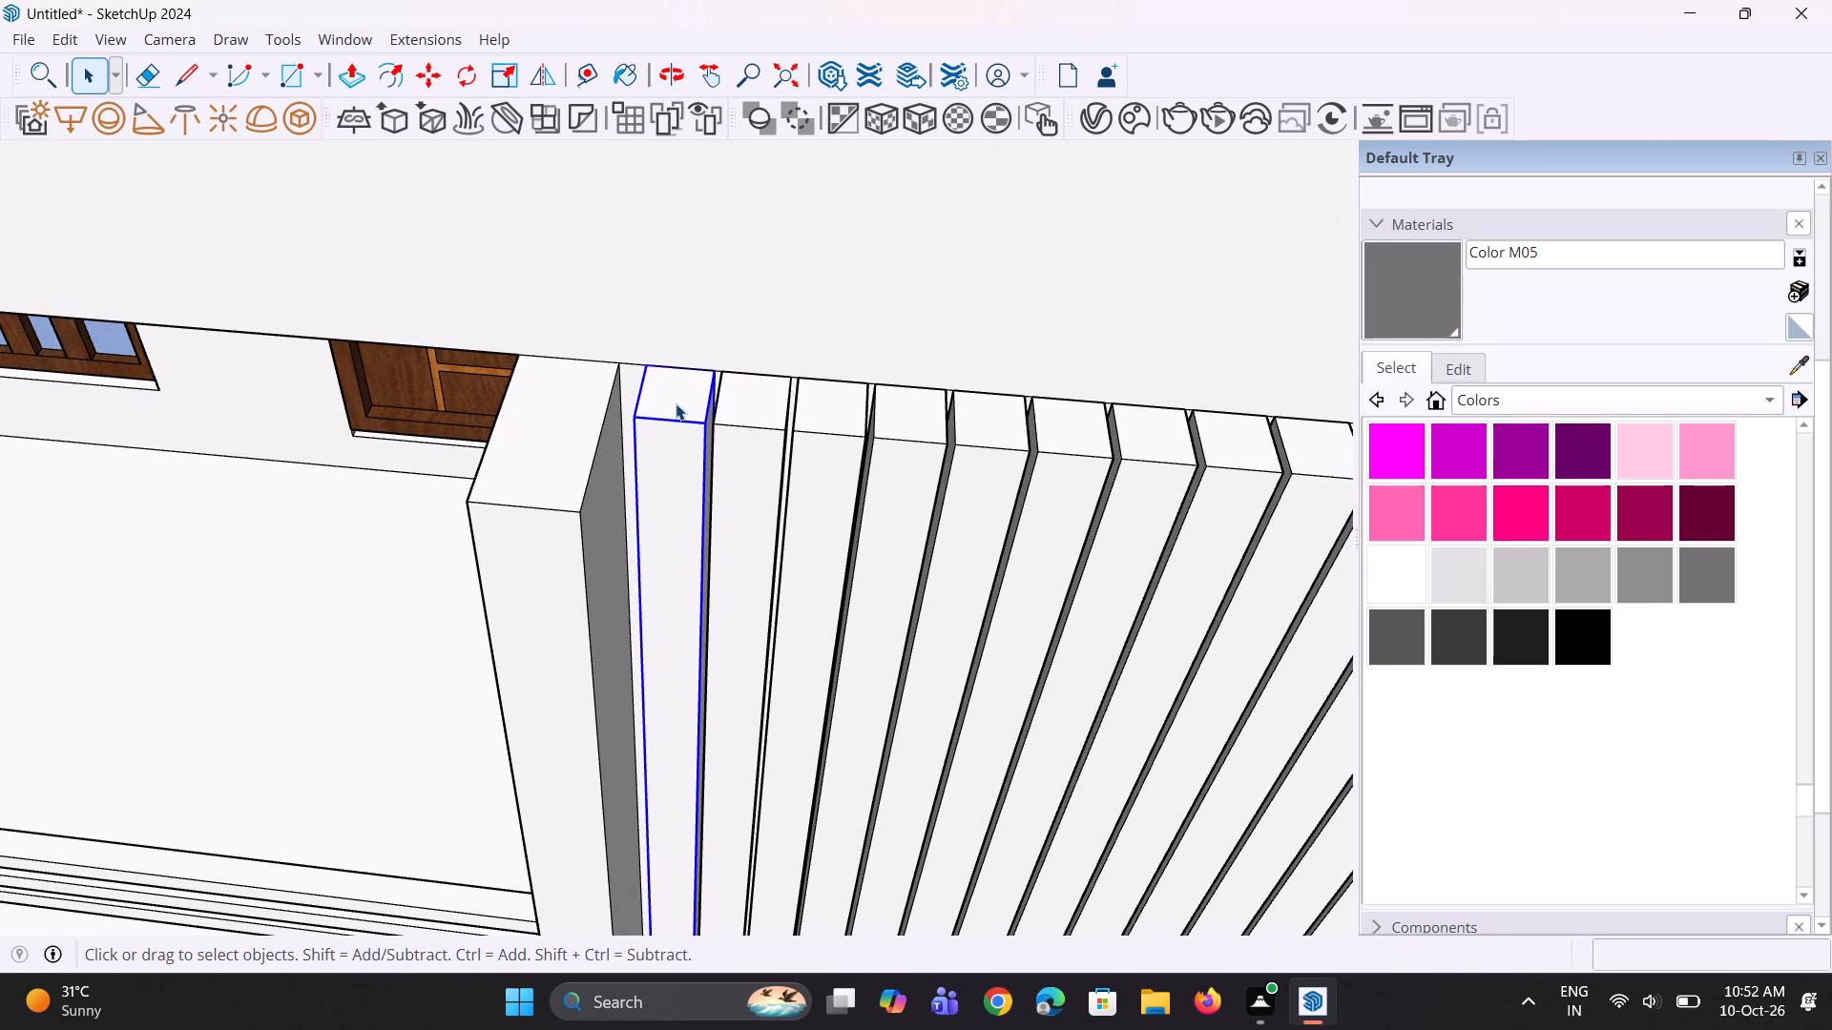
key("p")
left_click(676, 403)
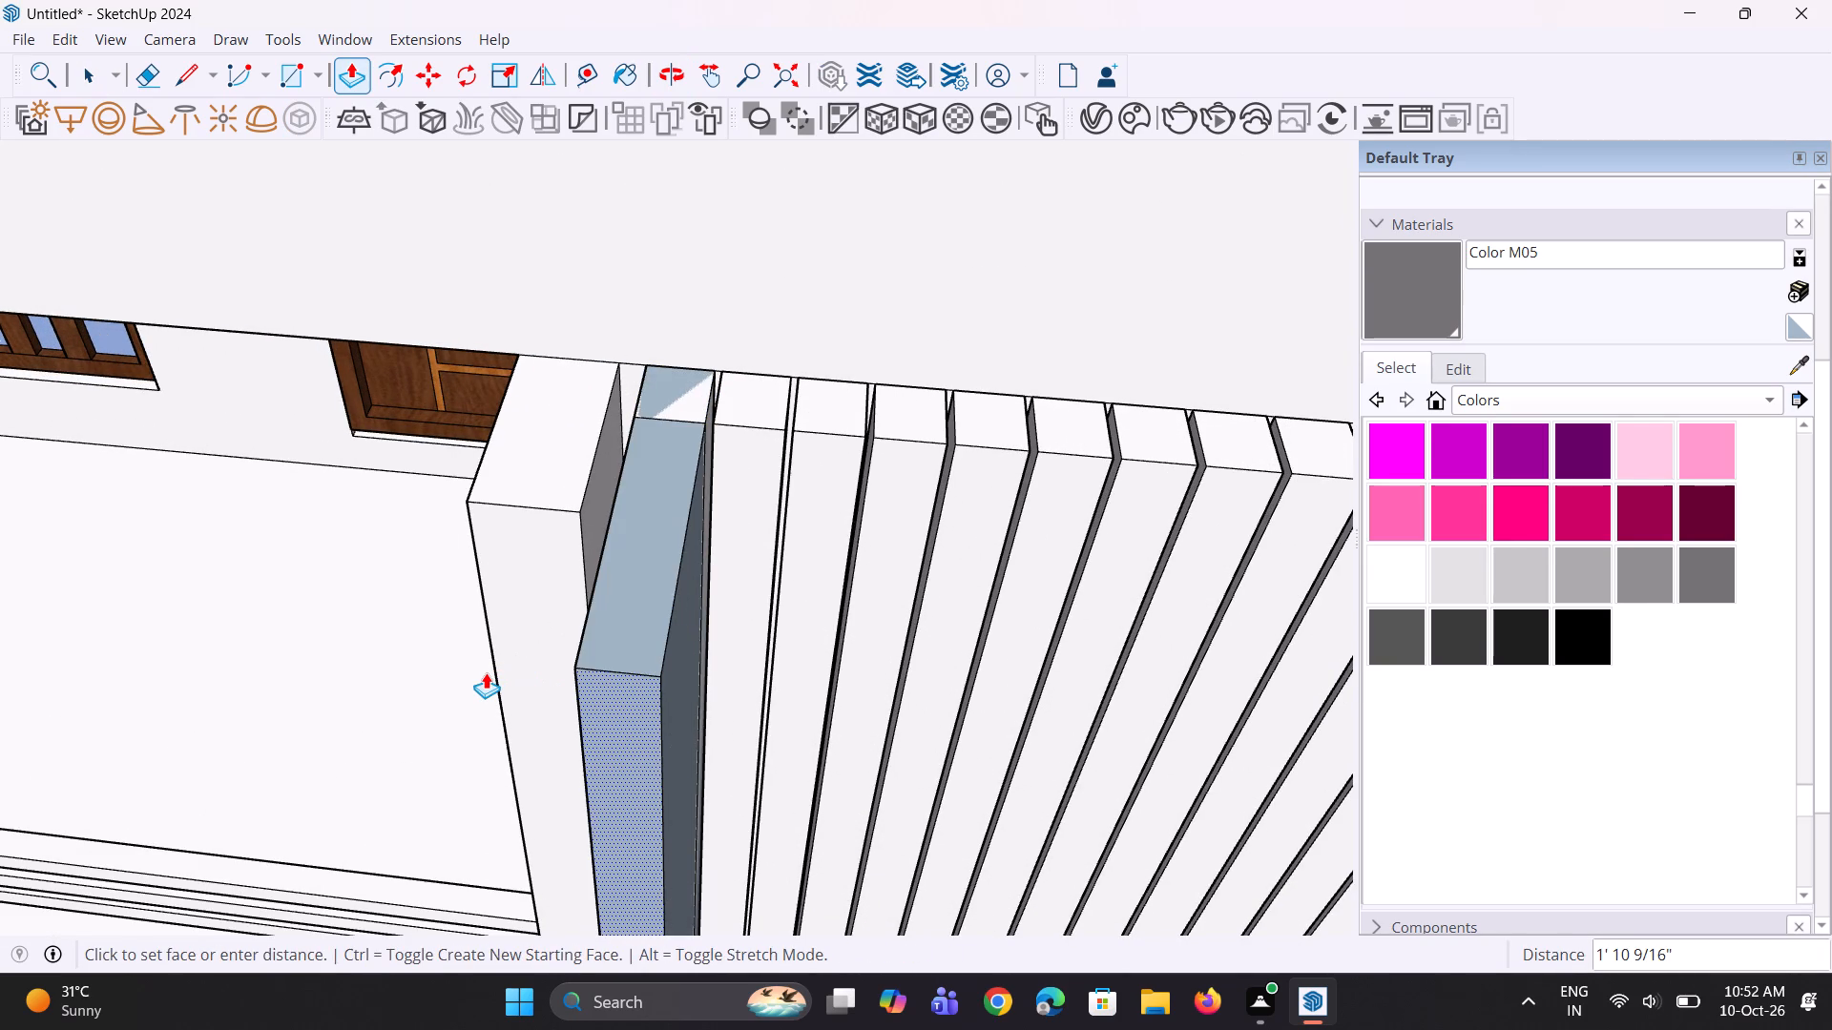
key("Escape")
Push/Pull the raised pier's bottom face to the underside edge of the lowest balcony.
scroll(619, 445, "down", 20)
scroll(619, 445, "down", 2)
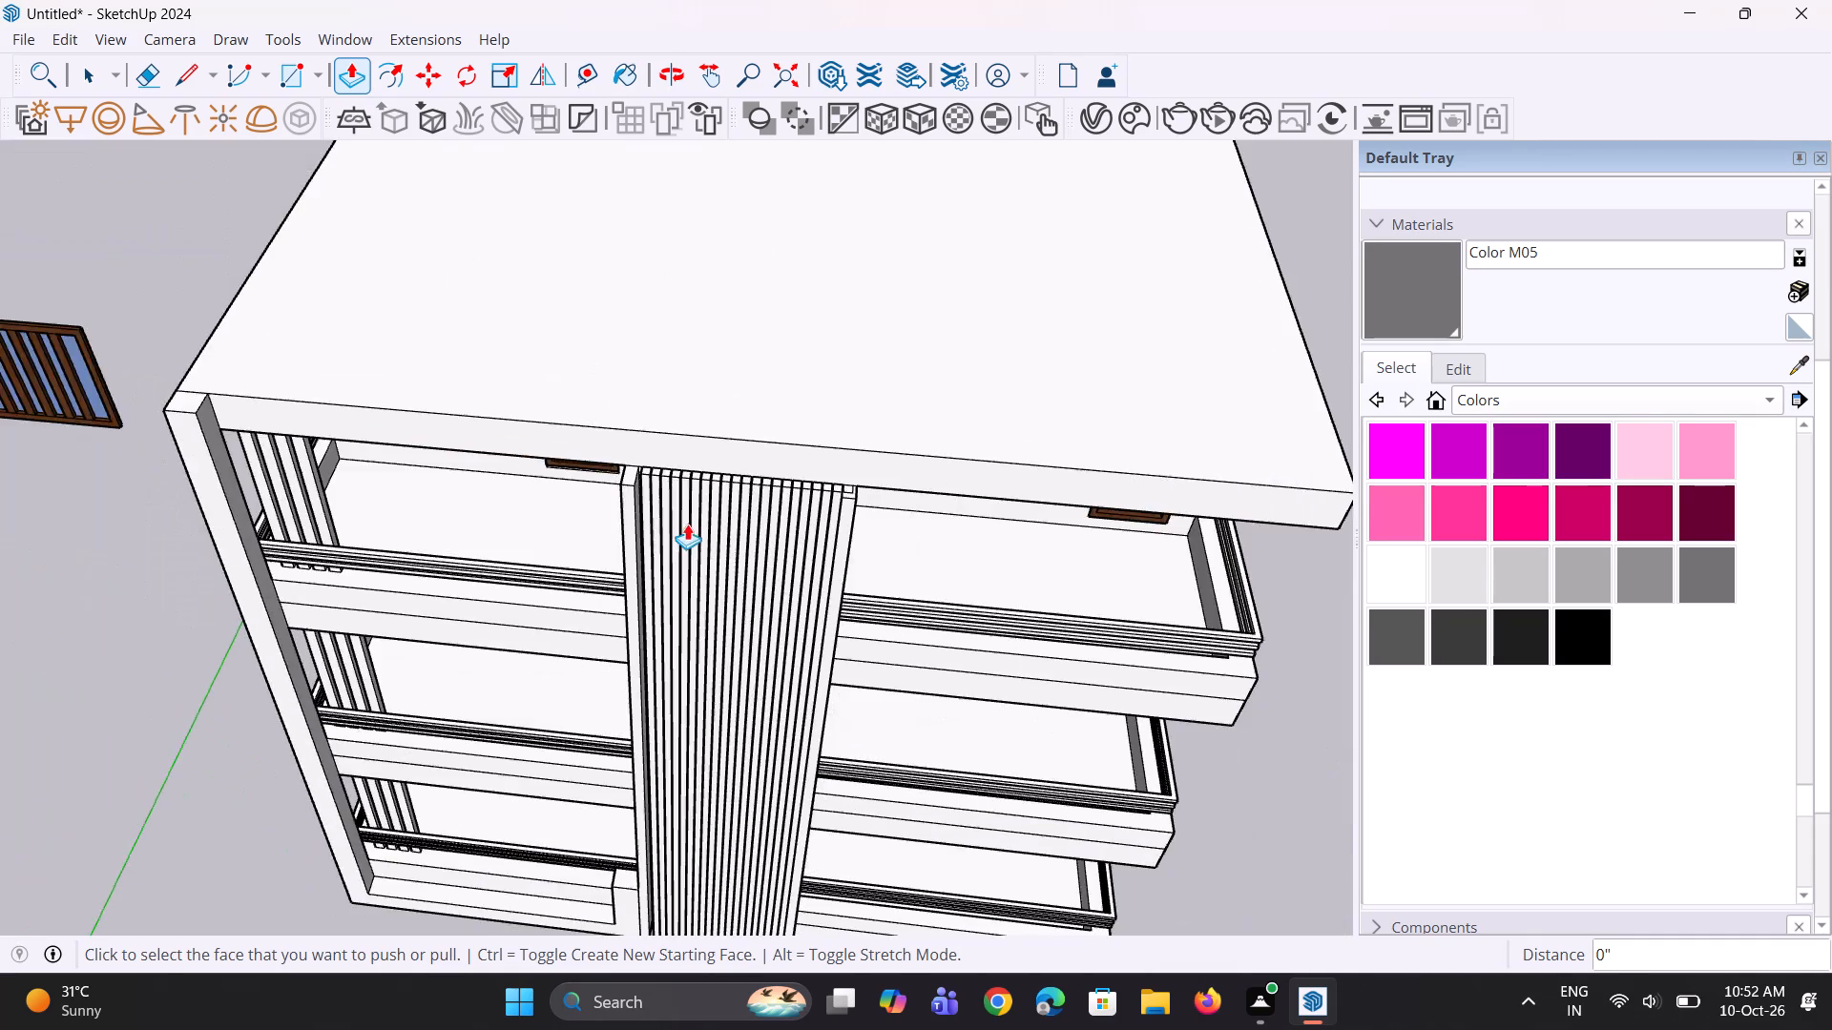
scroll(687, 524, "down", 11)
middle_click_drag(751, 769, 711, 416)
scroll(750, 510, "down", 4)
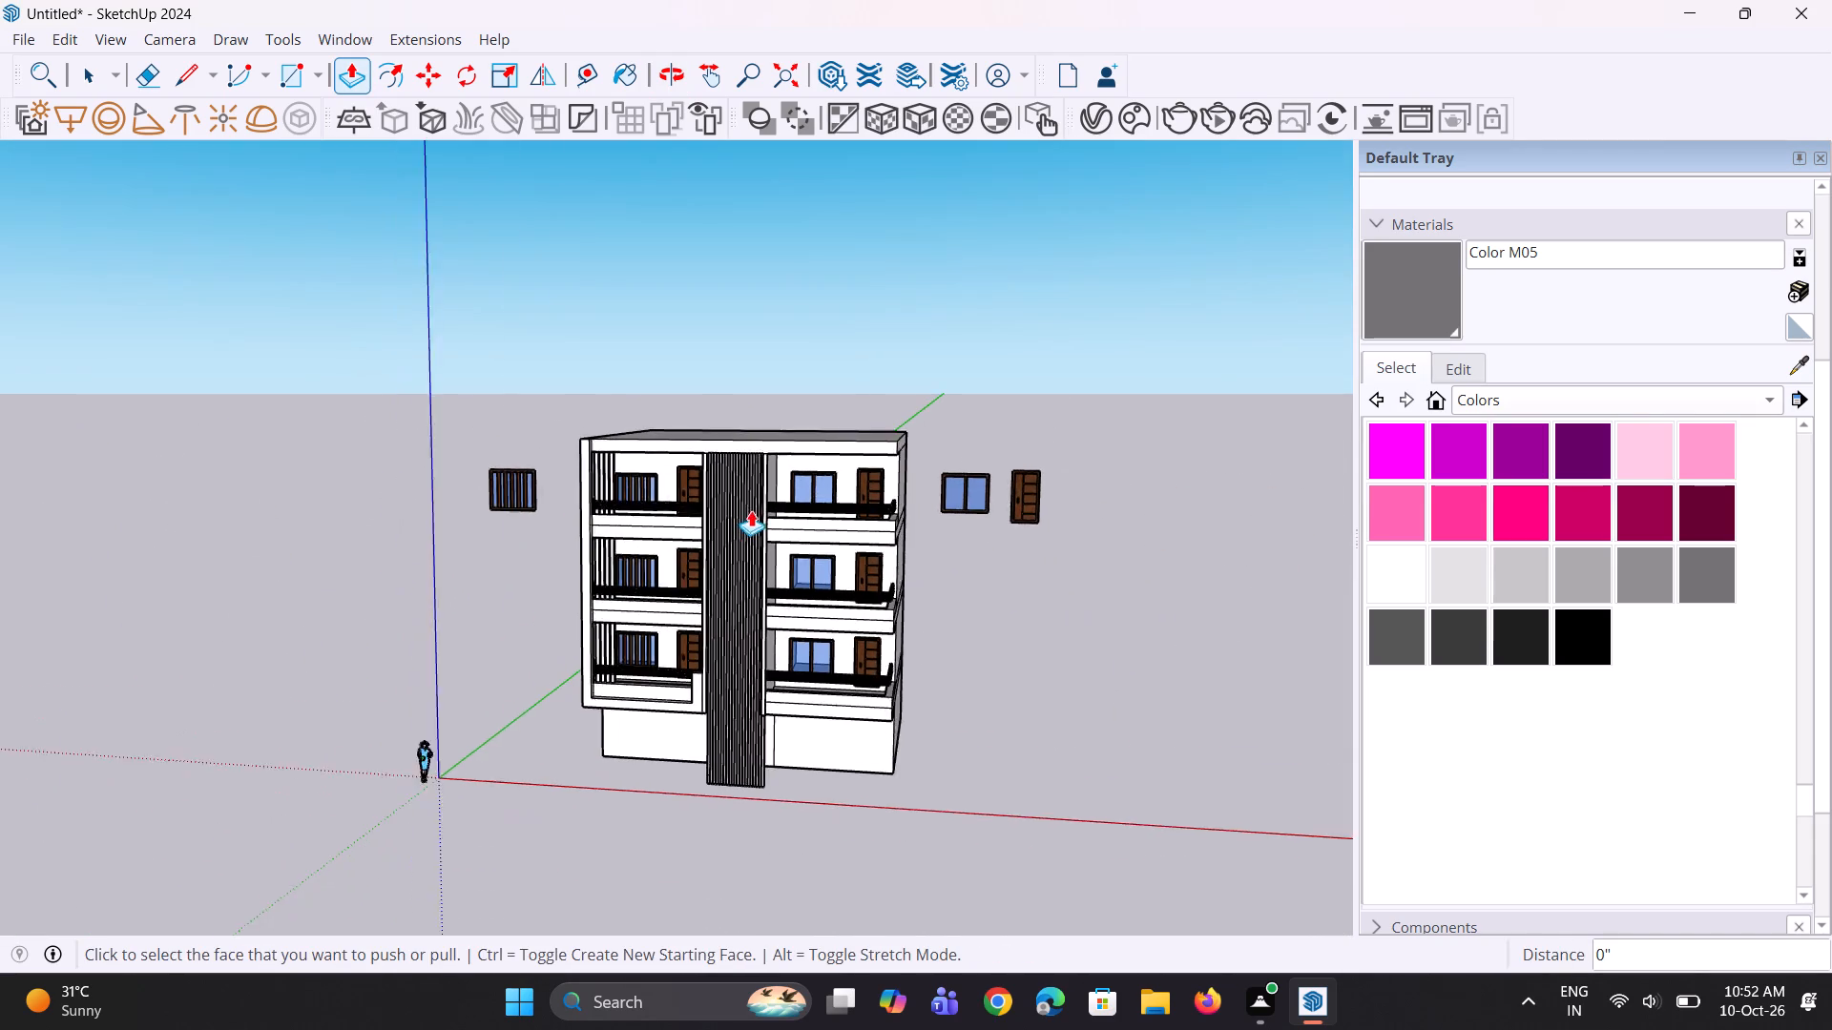
scroll(805, 741, "up", 15)
middle_click_drag(714, 671, 692, 429)
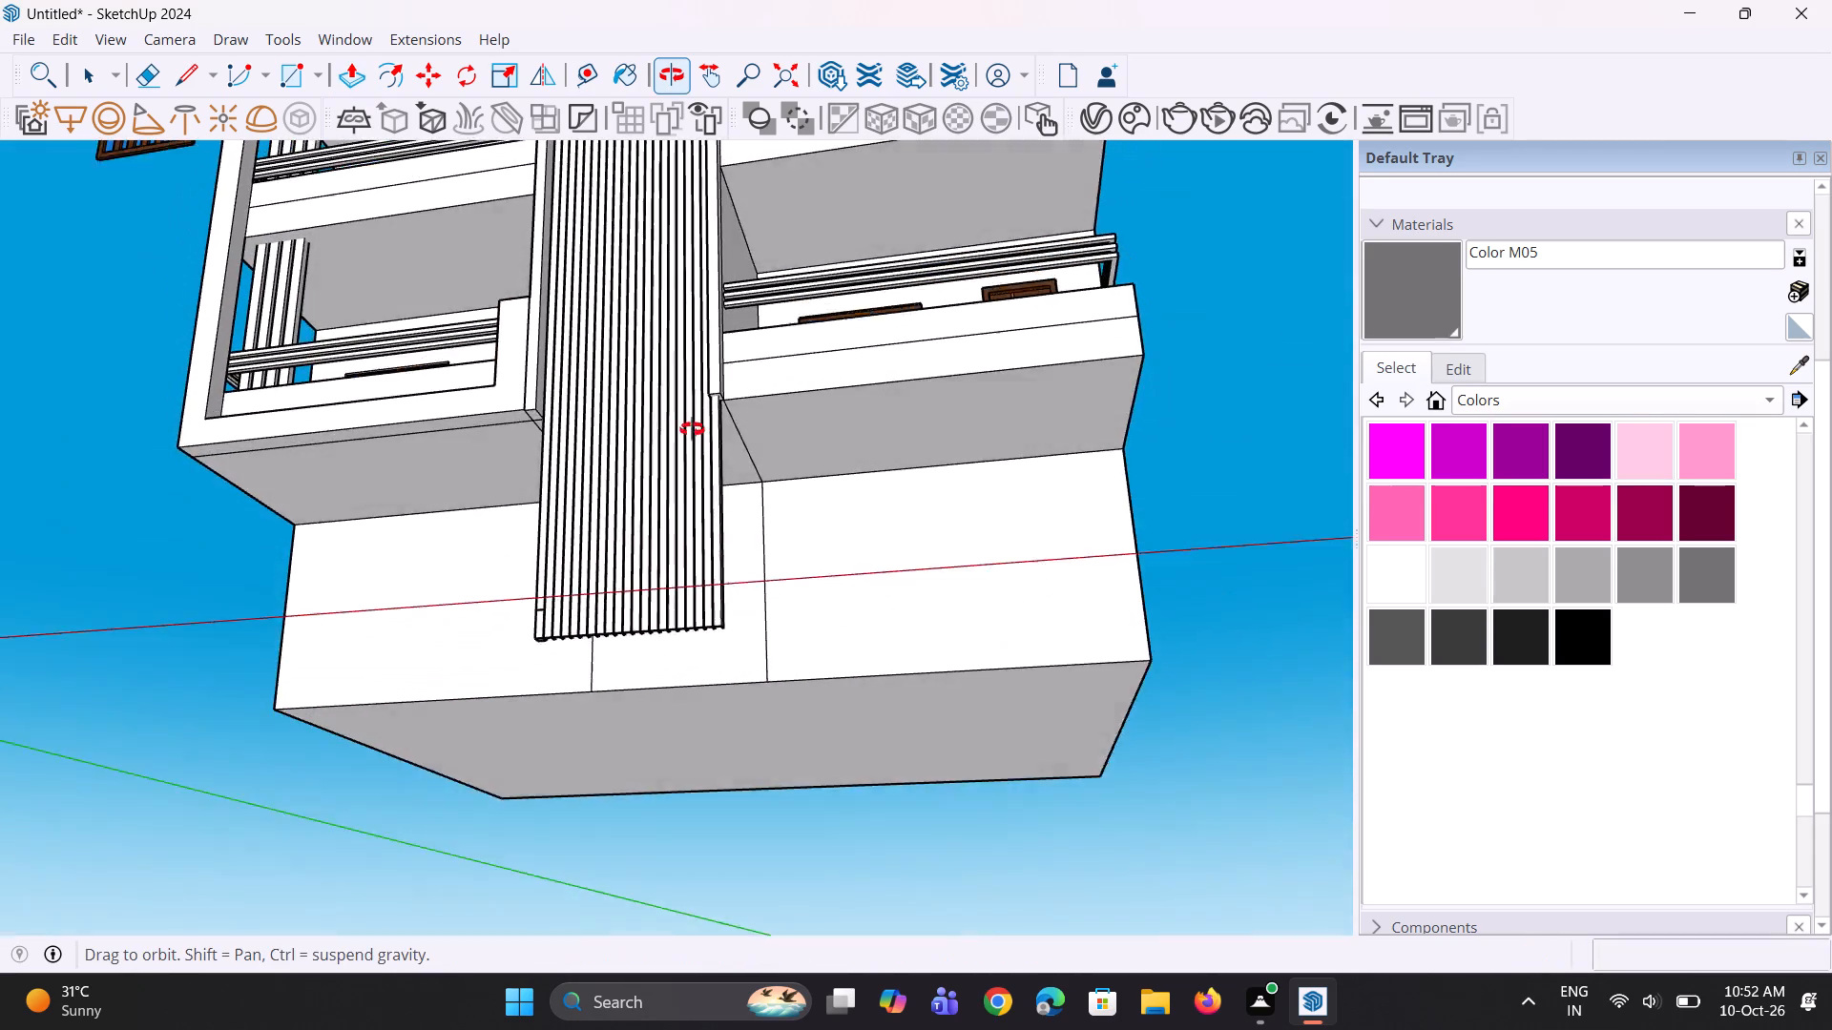
middle_click_drag(692, 429, 520, 408)
scroll(659, 406, "up", 9)
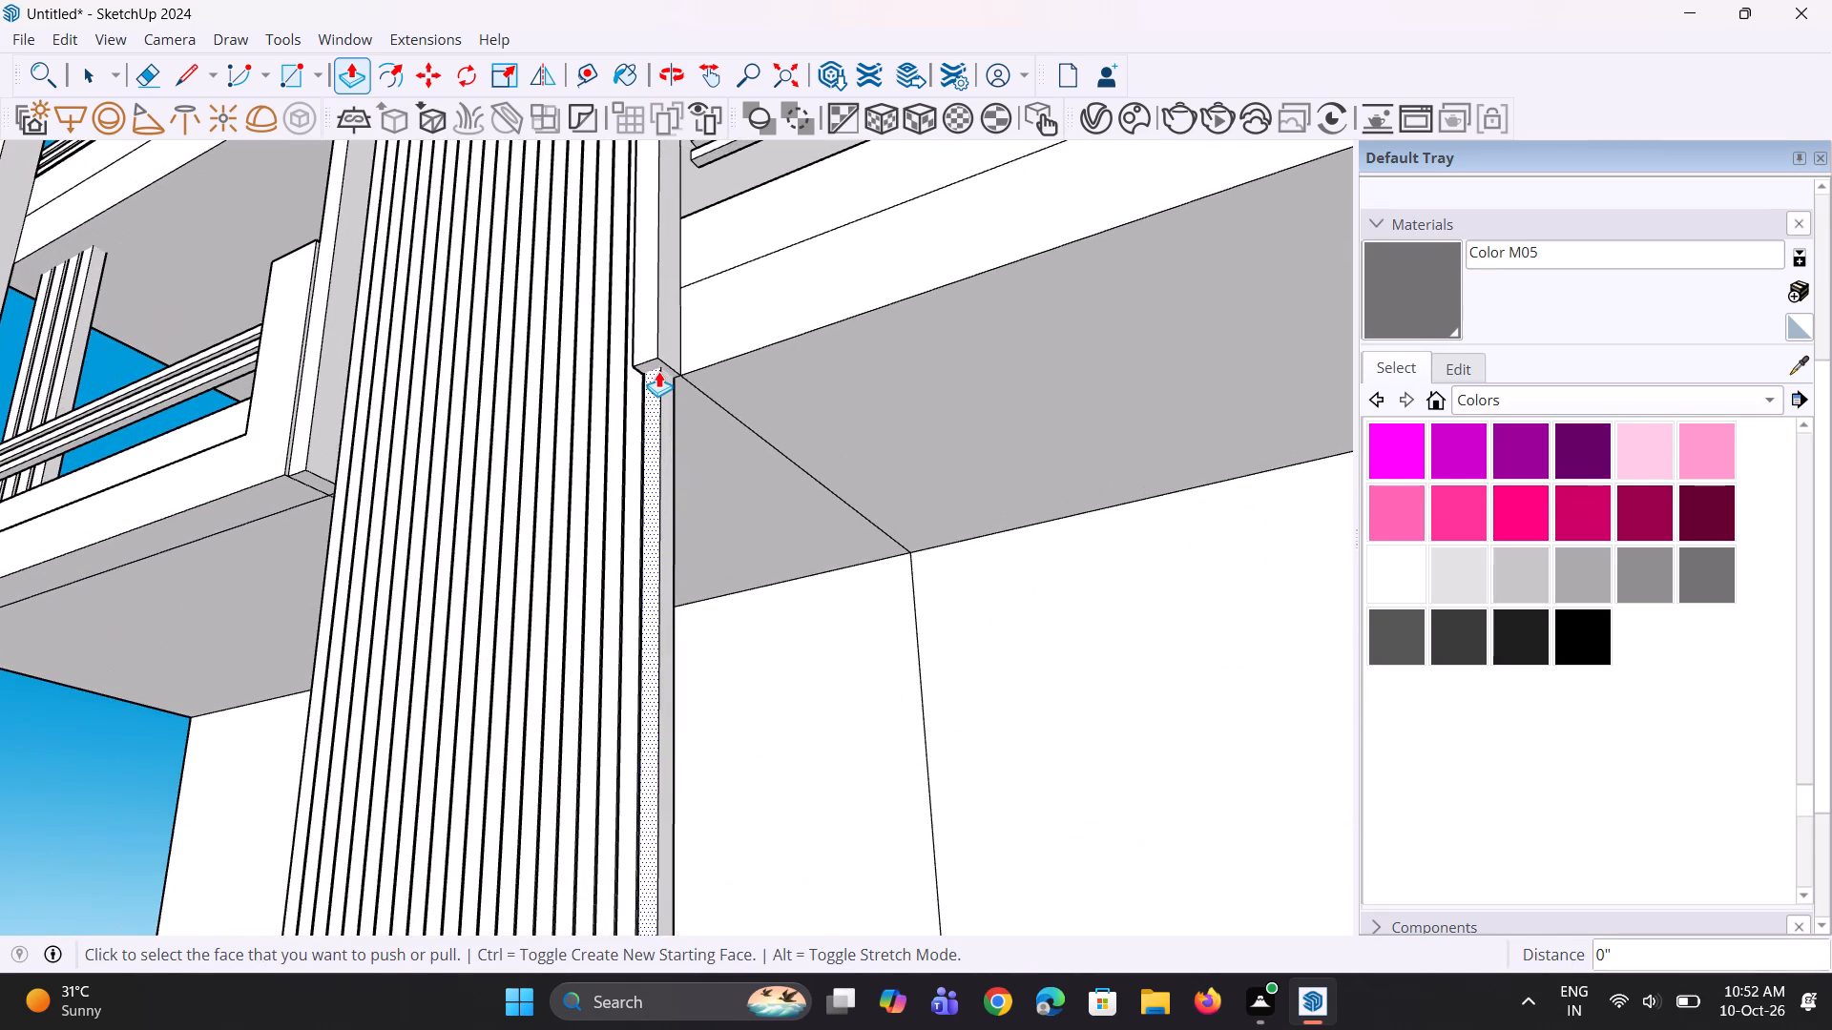
left_click(658, 365)
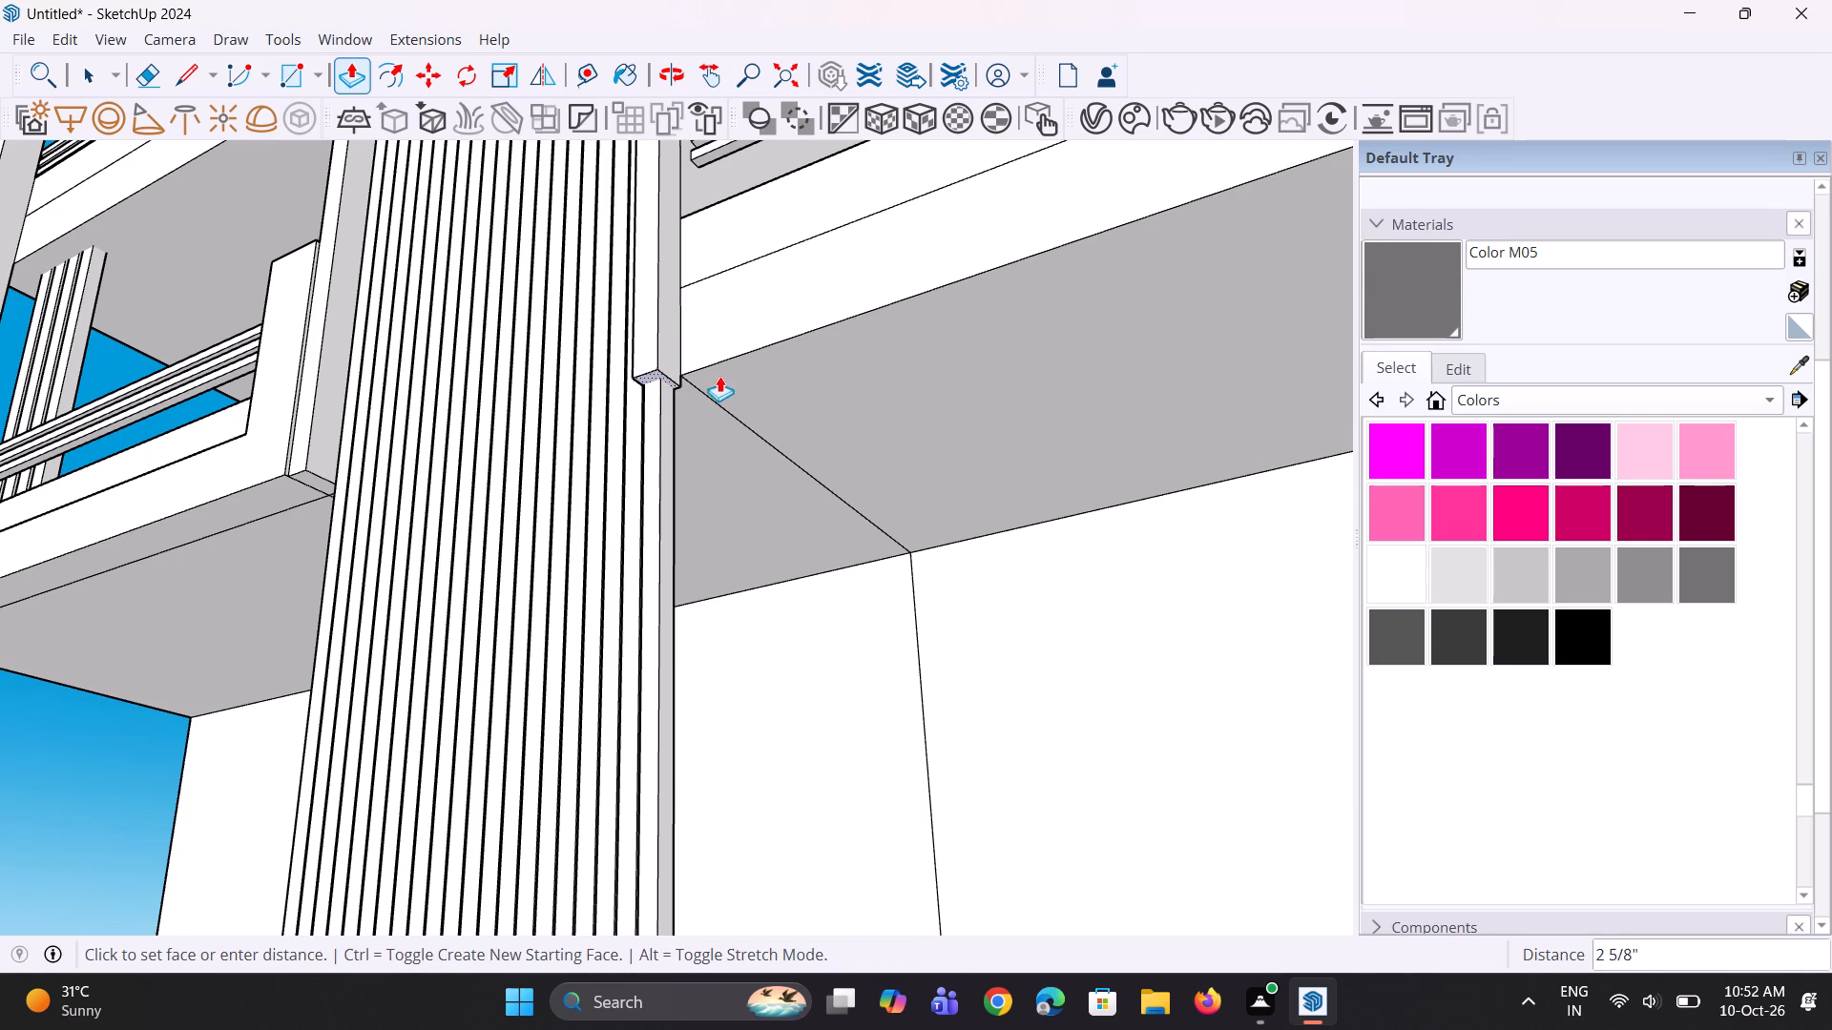
left_click(732, 363)
Move the bottom edges of the exploded flute adjacent to the shortened outermost flute up 10' to the raised pier's underside.
middle_click_drag(704, 441, 723, 411)
scroll(722, 408, "up", 1)
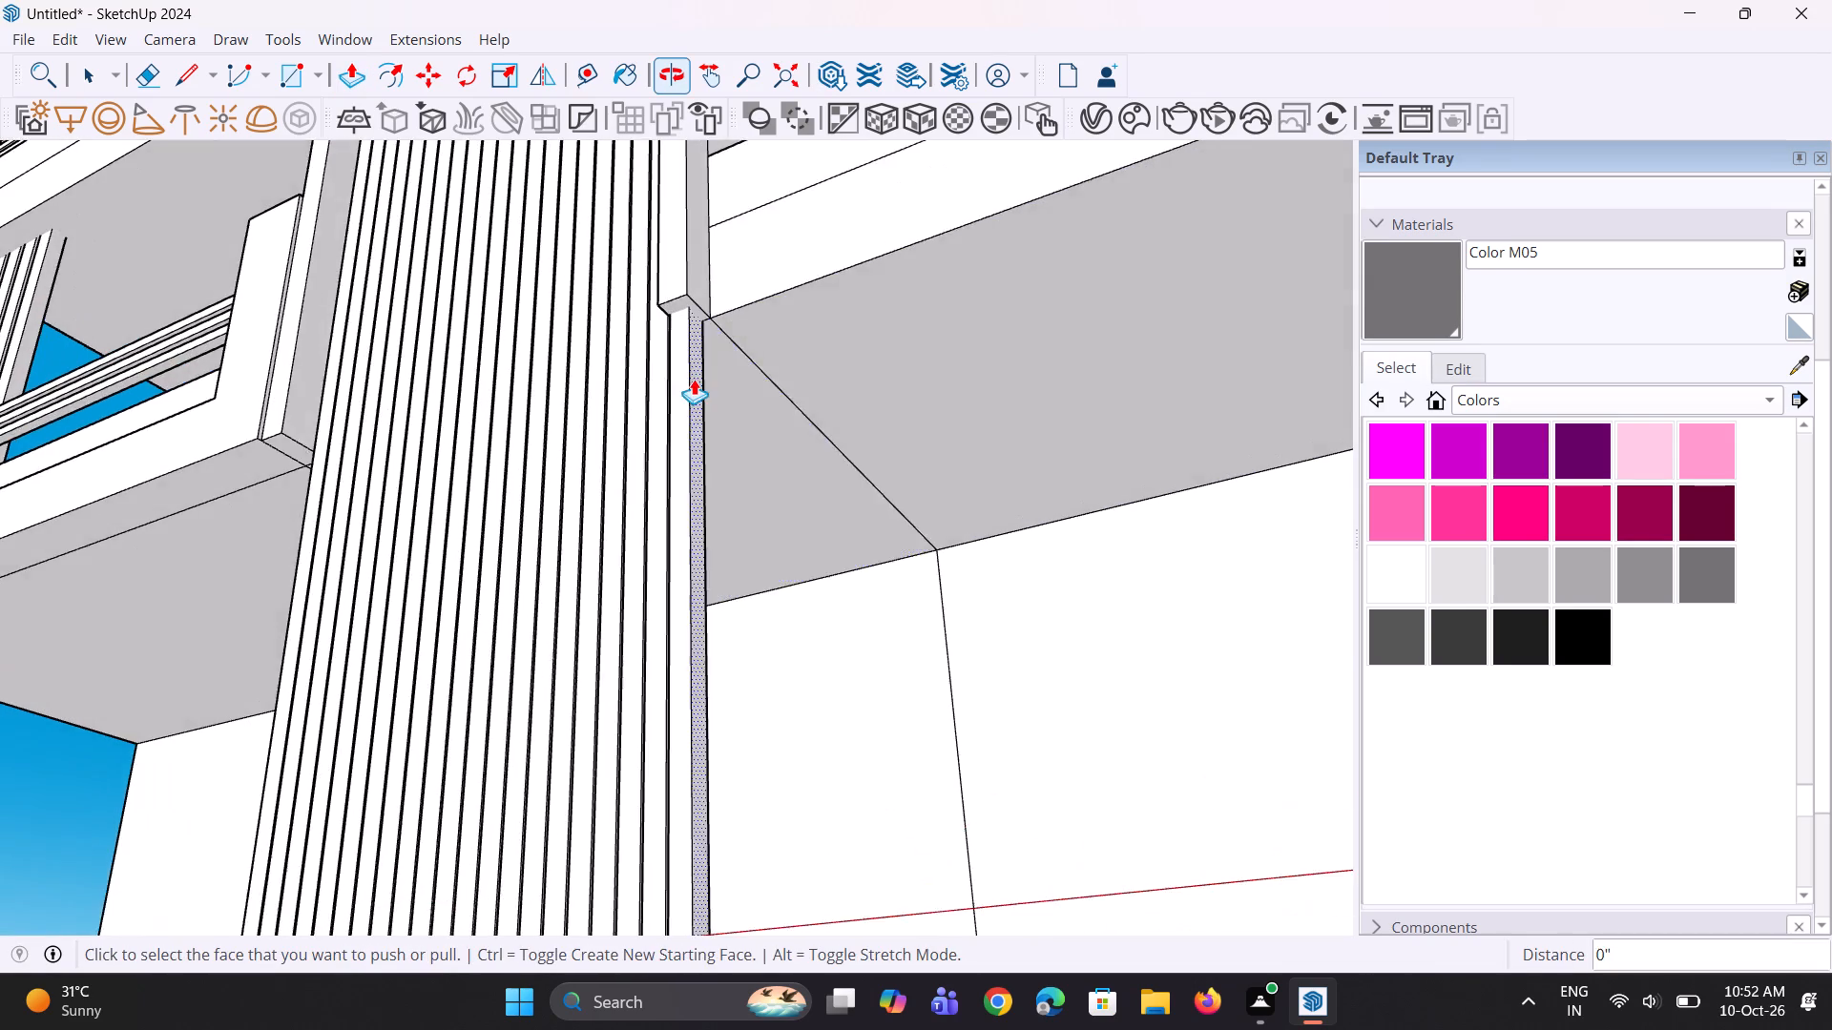
scroll(694, 379, "down", 9)
middle_click_drag(640, 613, 614, 415)
key("space")
key("space")
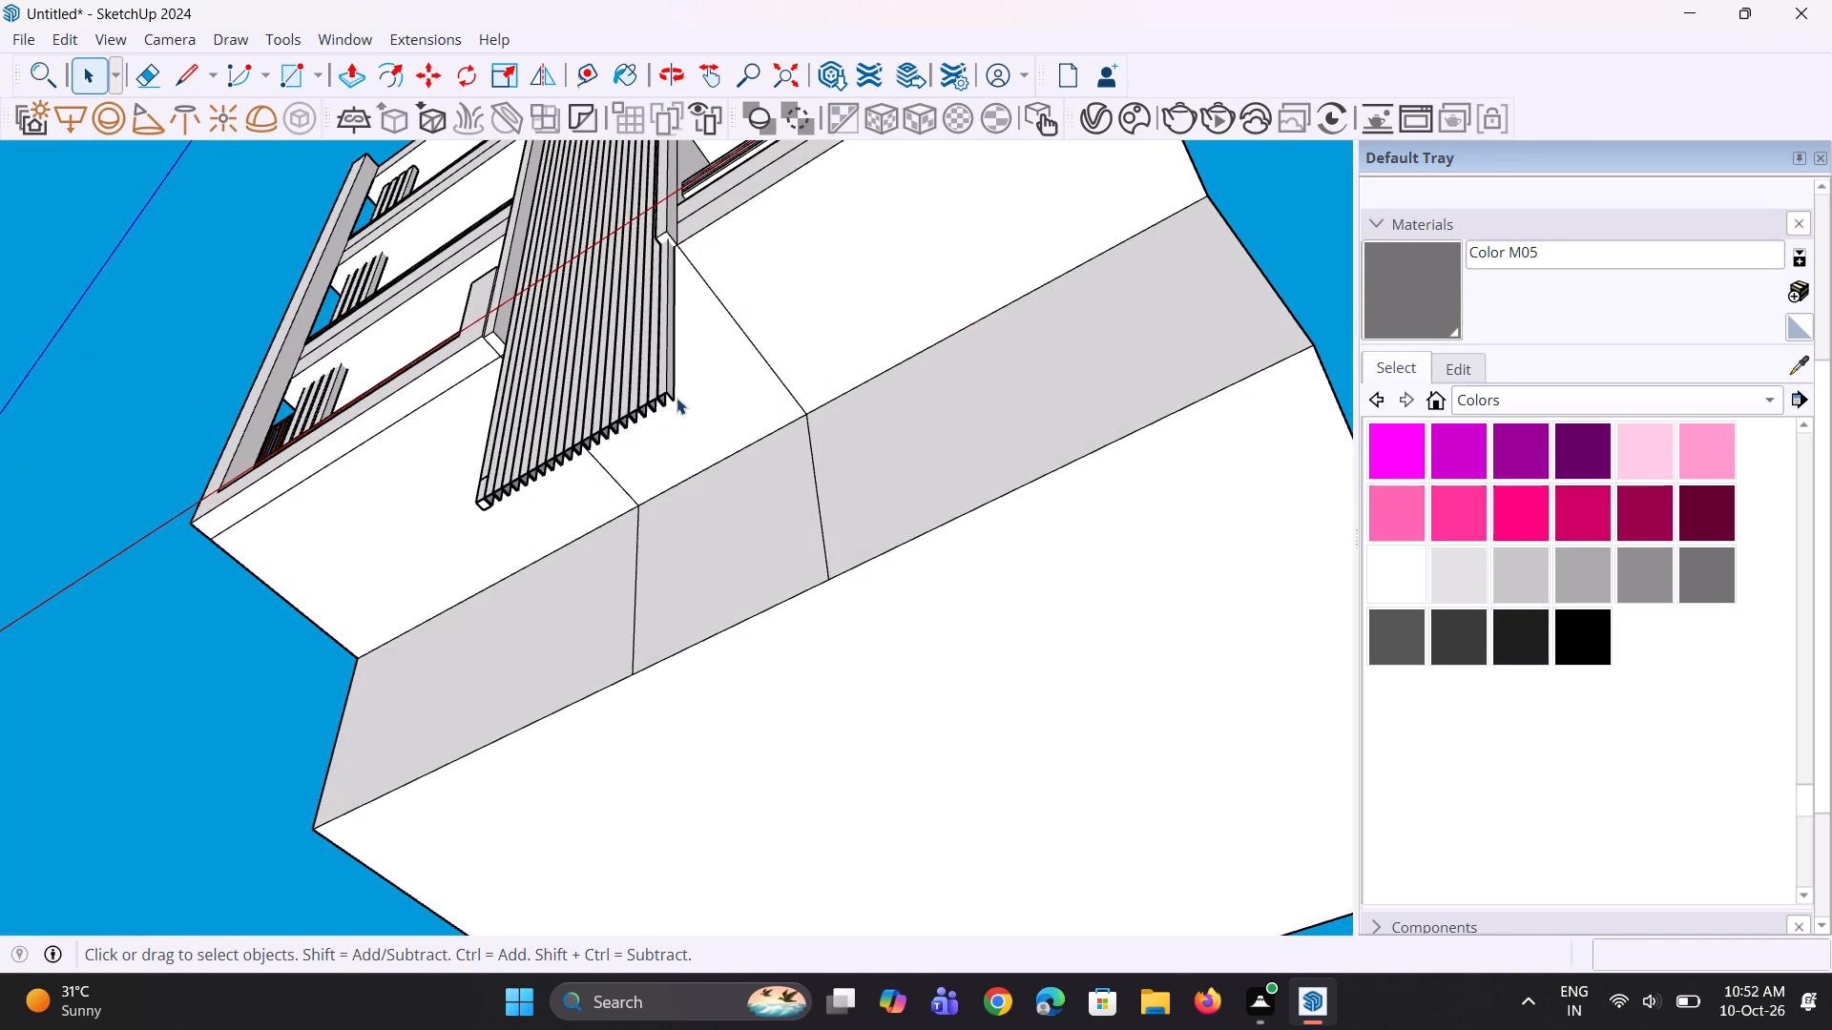
left_click(668, 396)
scroll(650, 385, "up", 12)
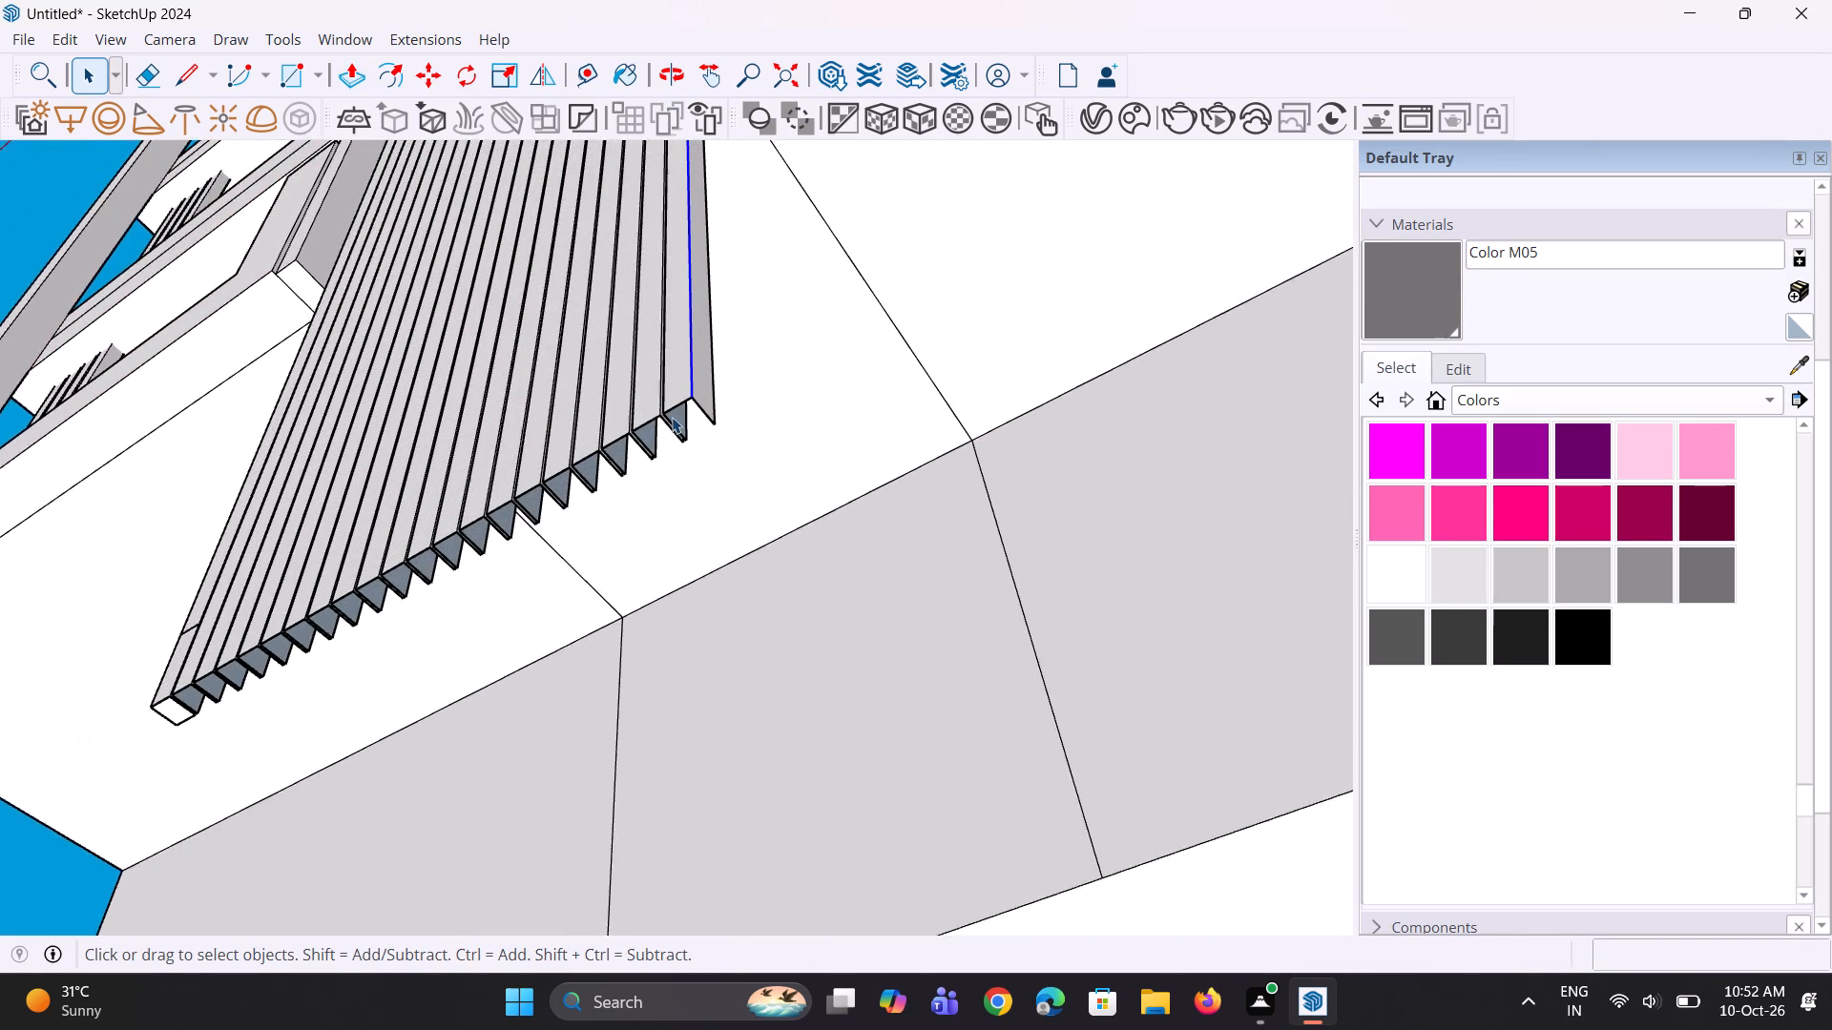
scroll(672, 417, "up", 2)
left_click(691, 393)
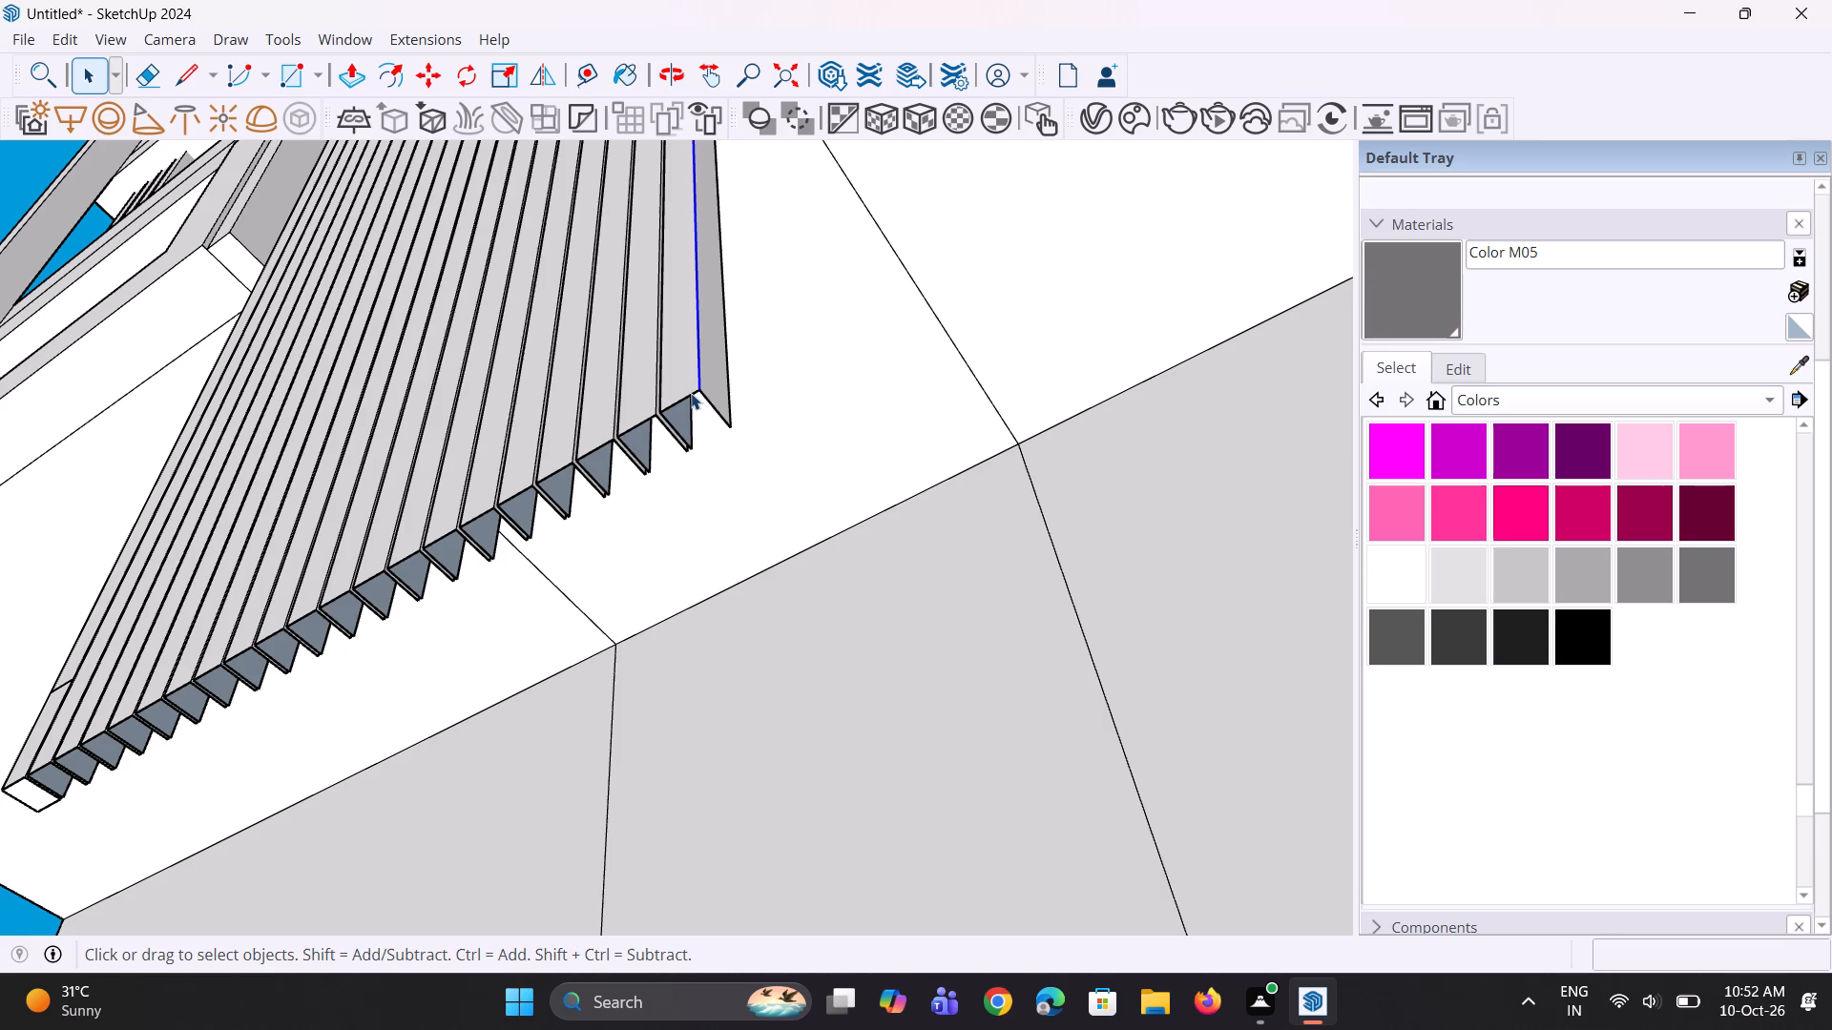
scroll(691, 405, "up", 2)
left_click(726, 414, "ctrl")
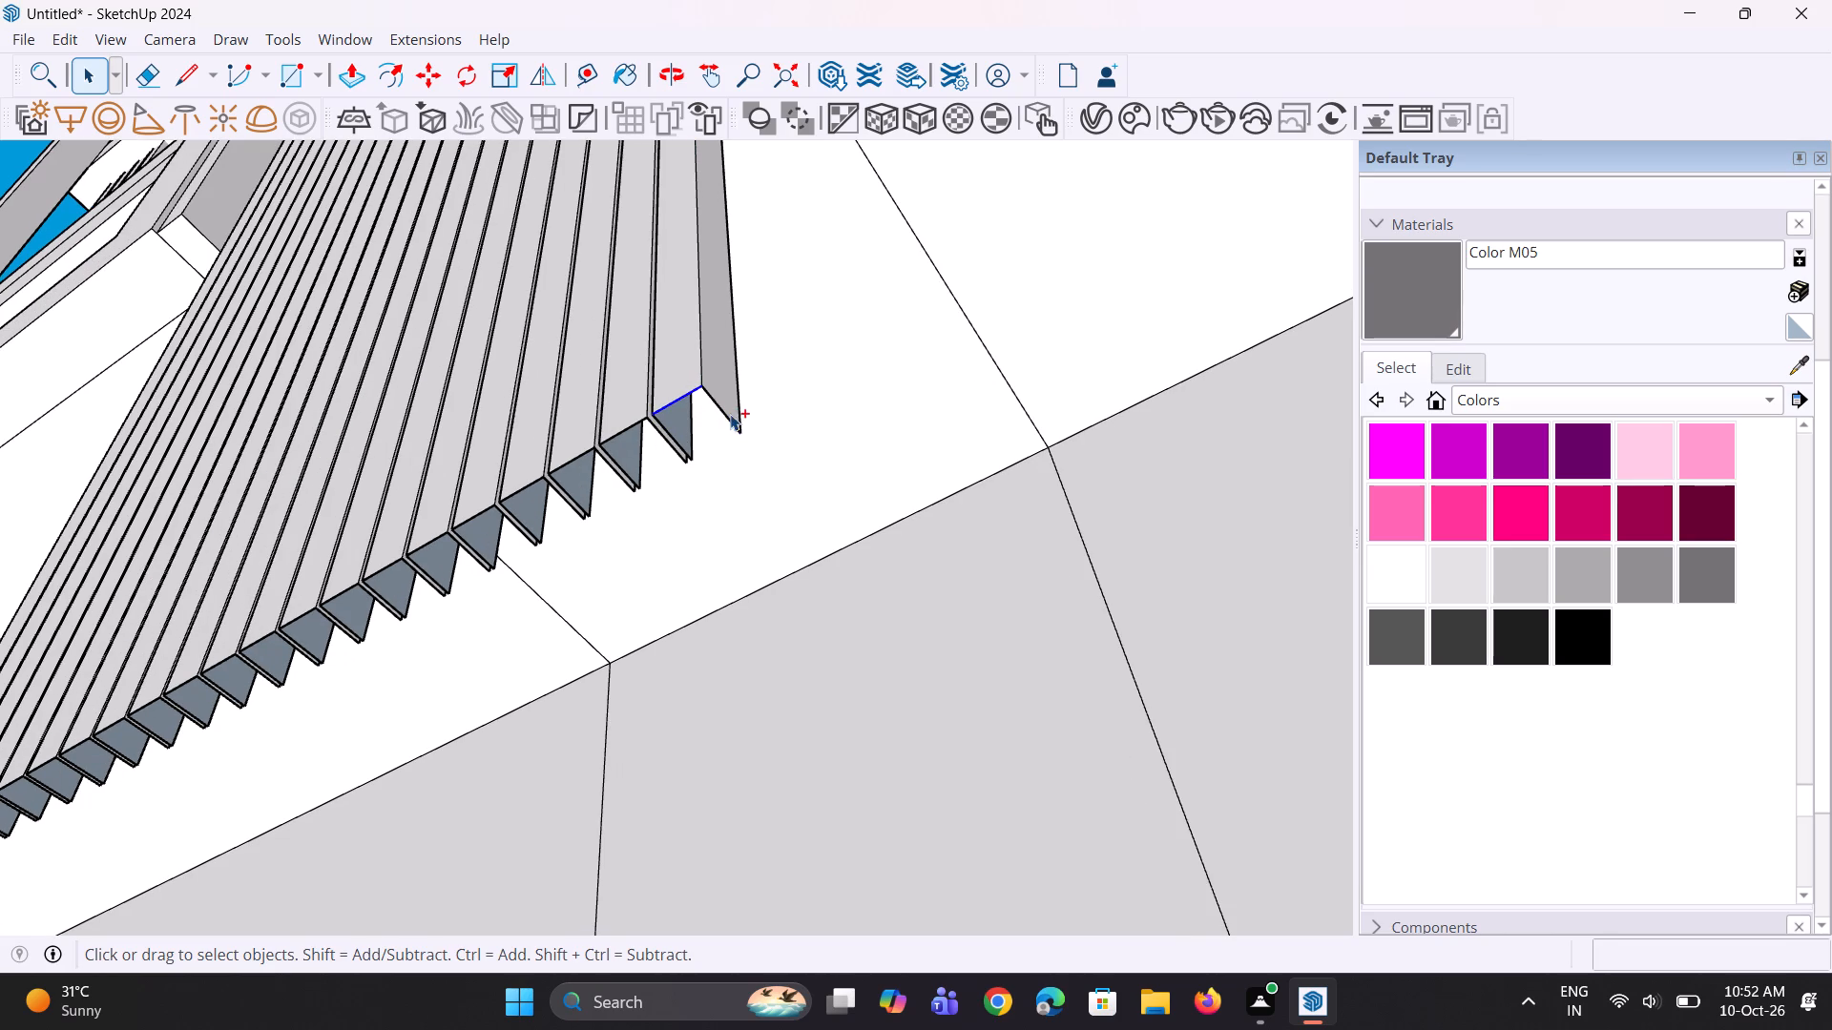
left_click(684, 452, "ctrl")
scroll(693, 533, "down", 5)
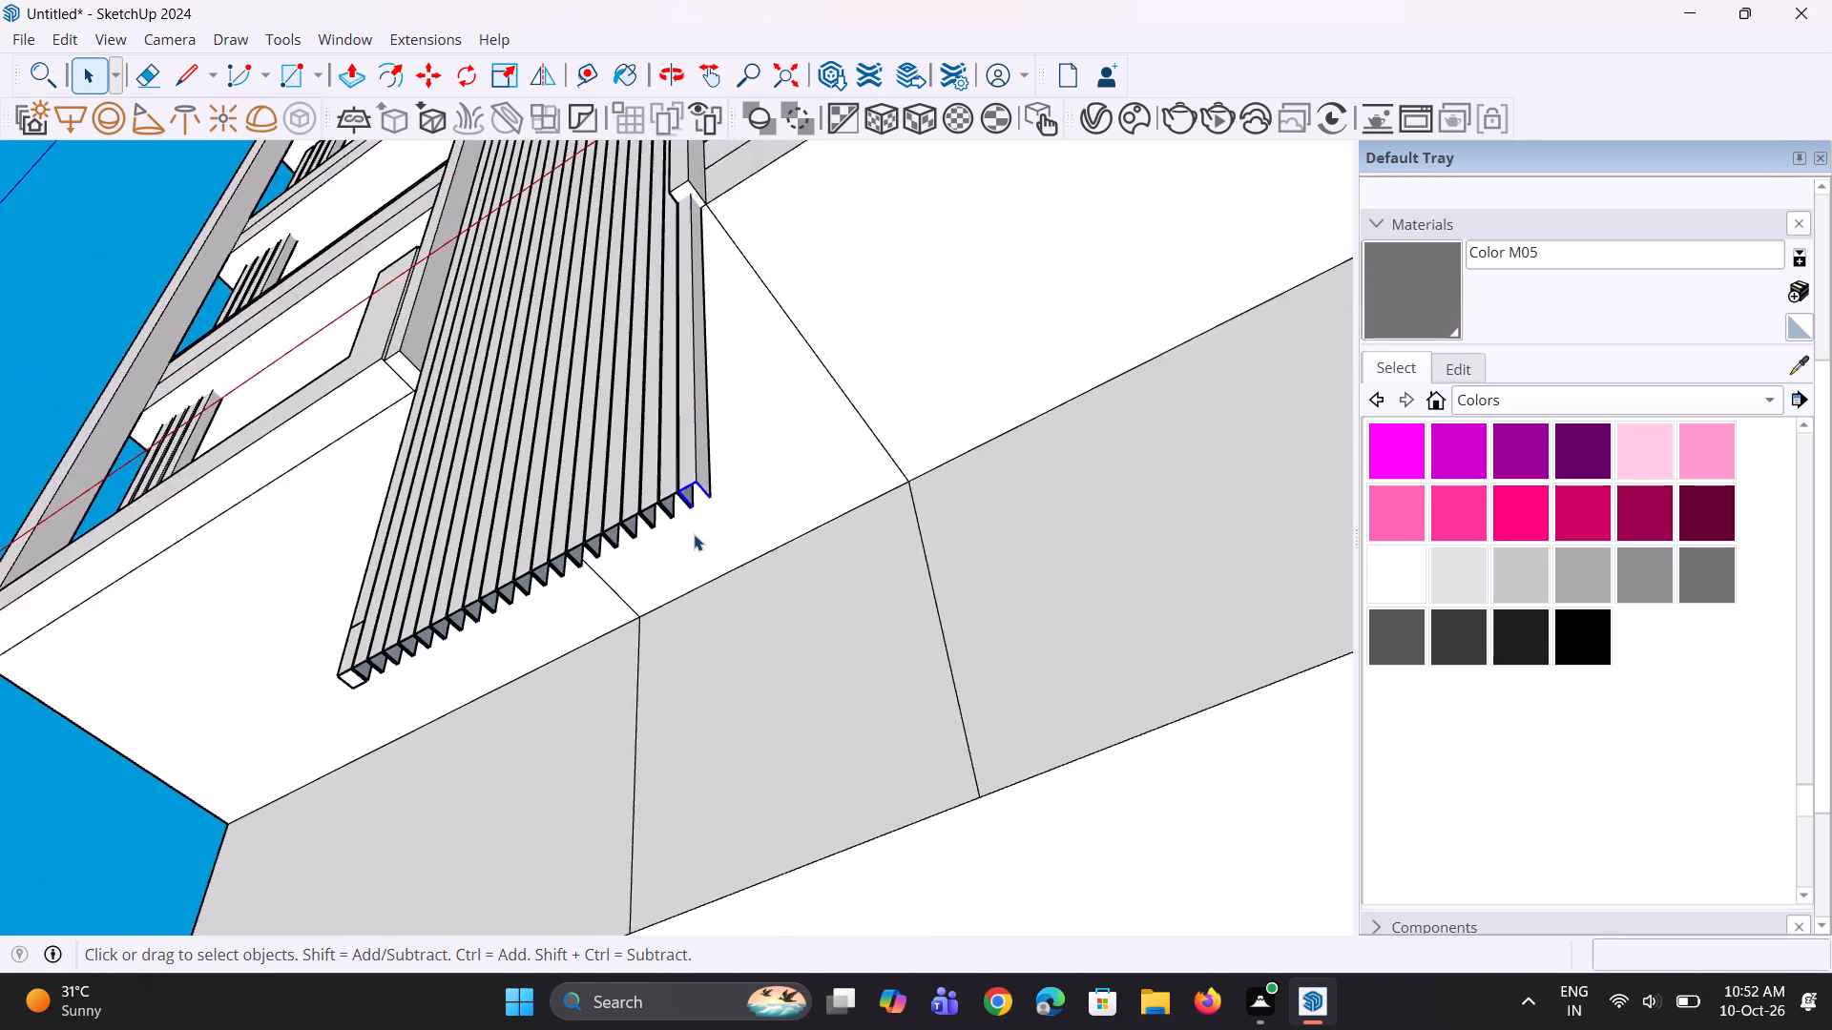
scroll(694, 534, "down", 3)
scroll(666, 418, "up", 6)
scroll(707, 314, "up", 1)
key("m")
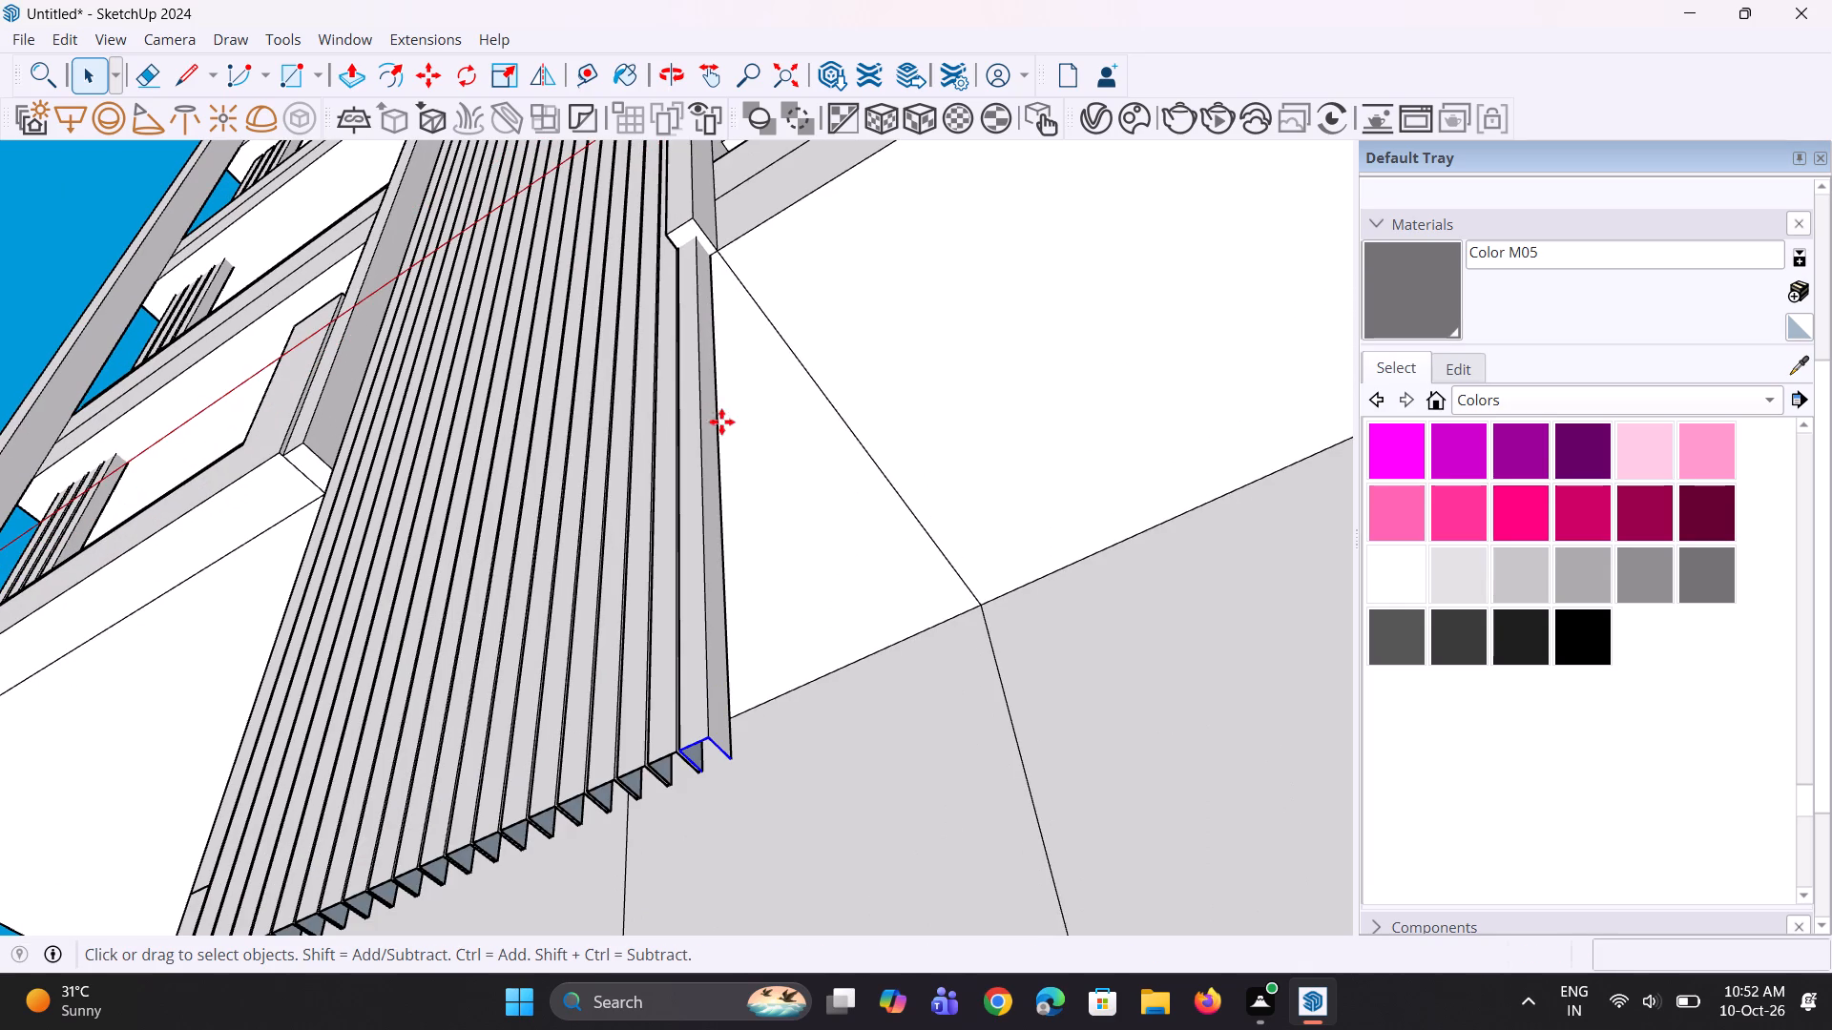
left_click(711, 737)
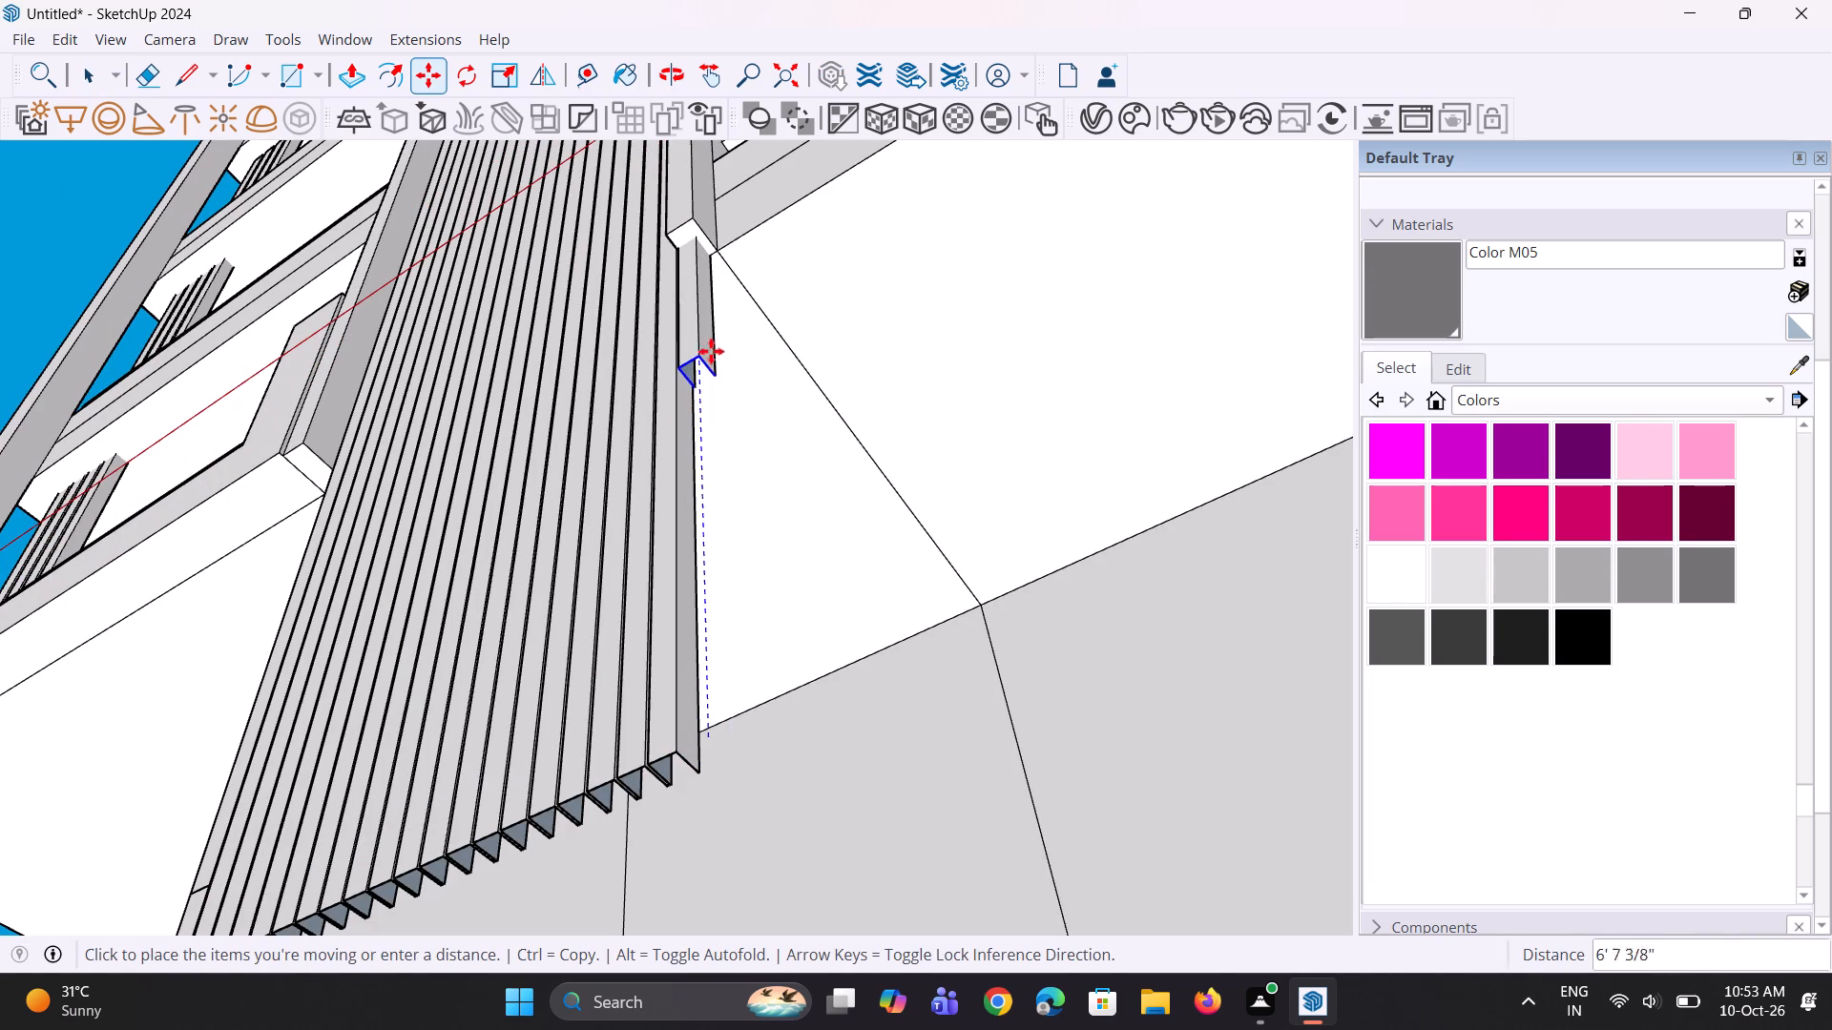
left_click(695, 238)
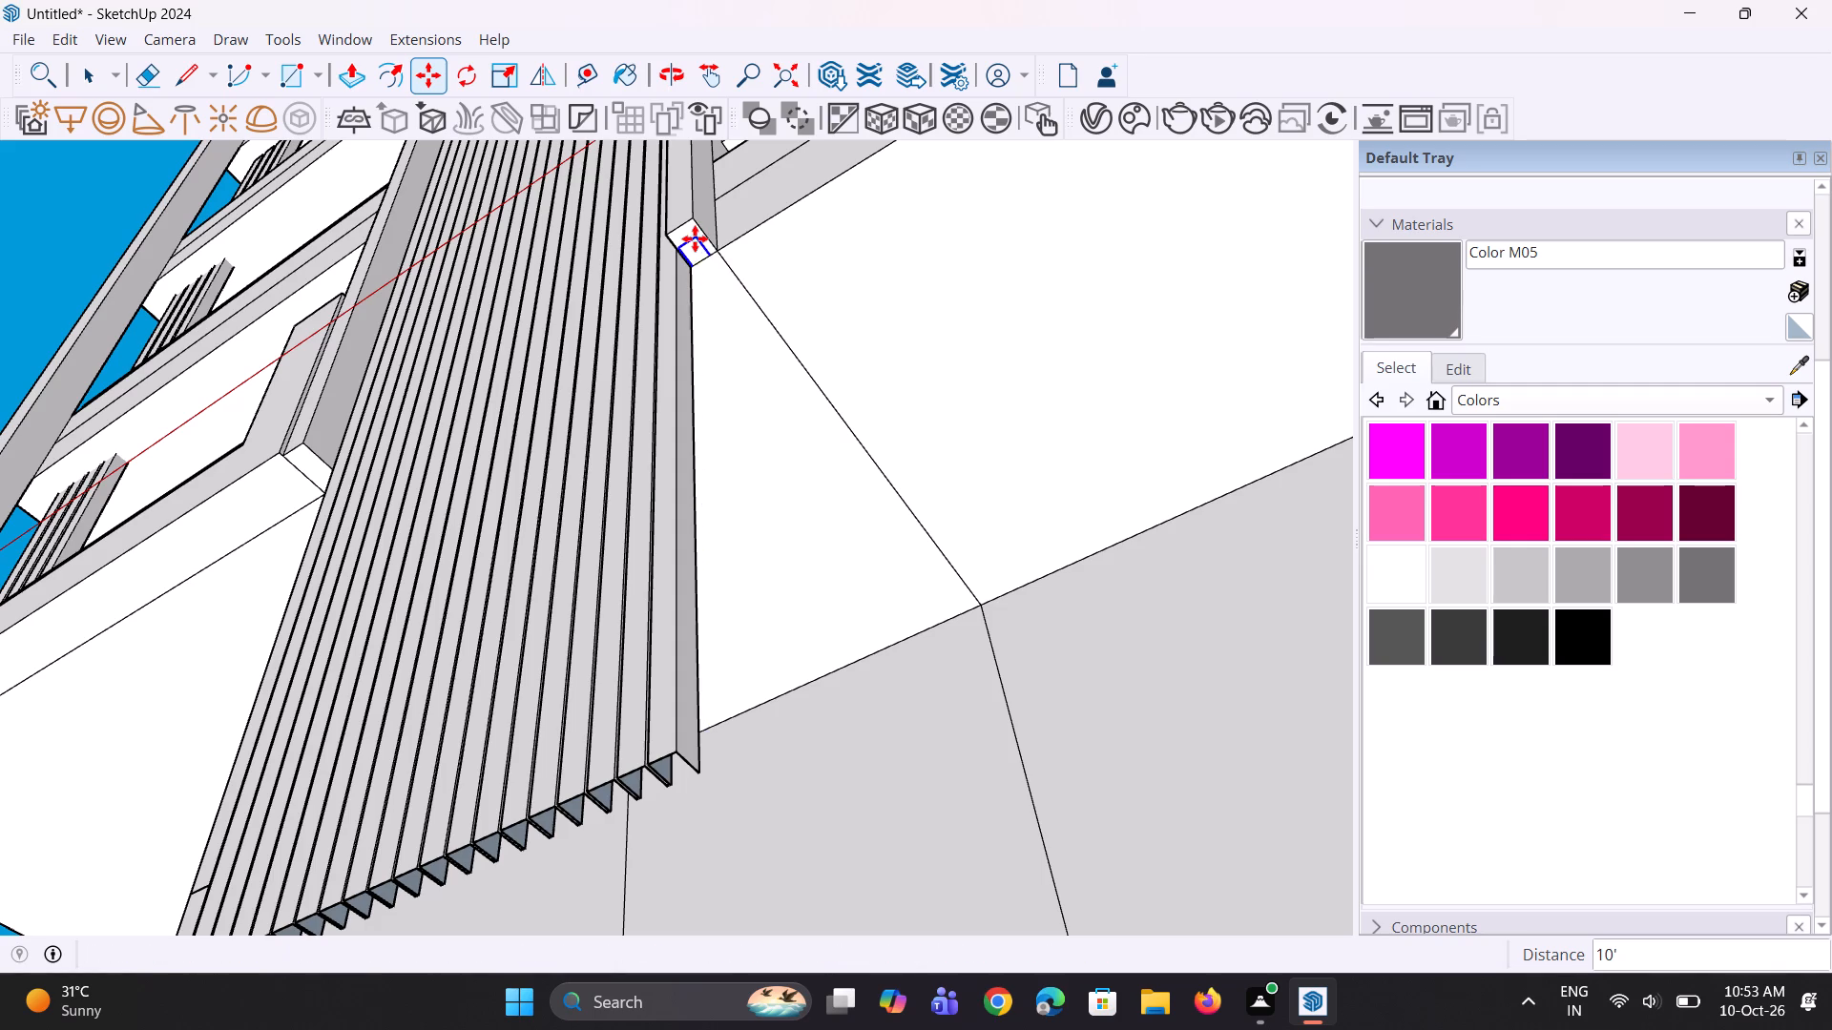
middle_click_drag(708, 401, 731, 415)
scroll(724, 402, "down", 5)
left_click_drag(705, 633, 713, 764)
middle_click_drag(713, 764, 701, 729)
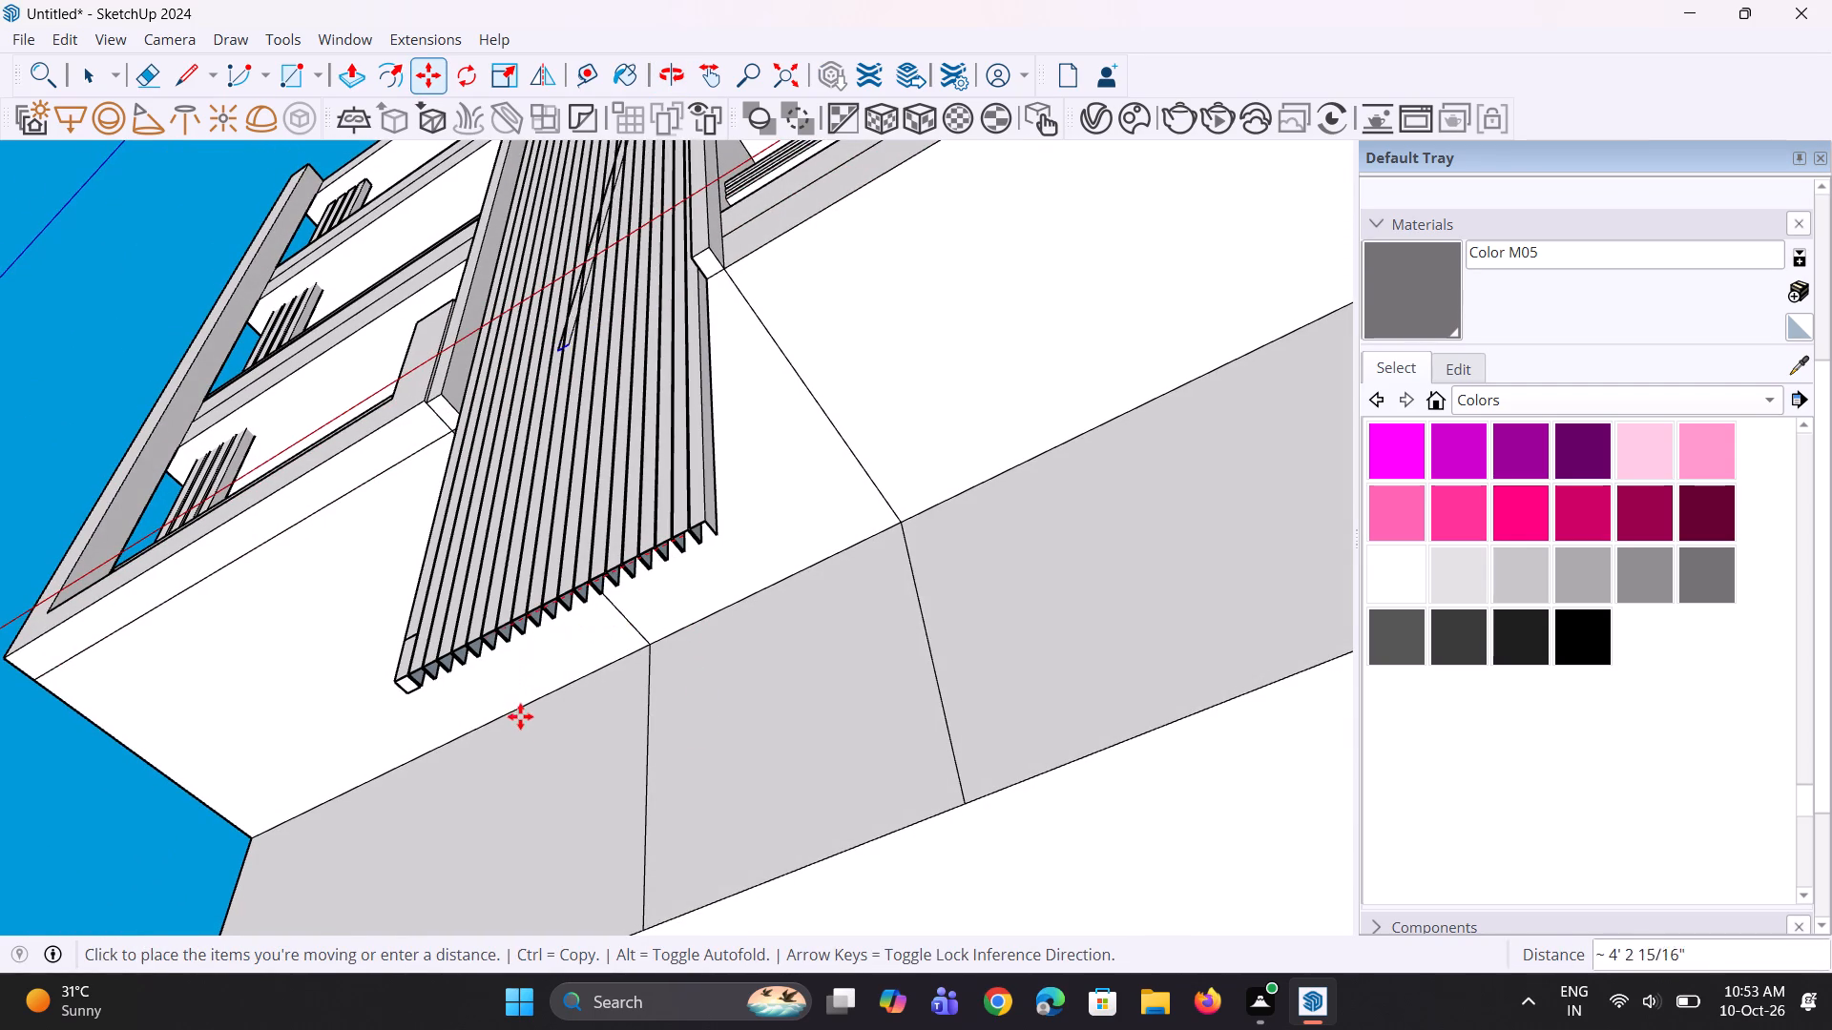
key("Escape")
Explode the next full-height flute group beside the shortened flutes.
key("space")
key("space")
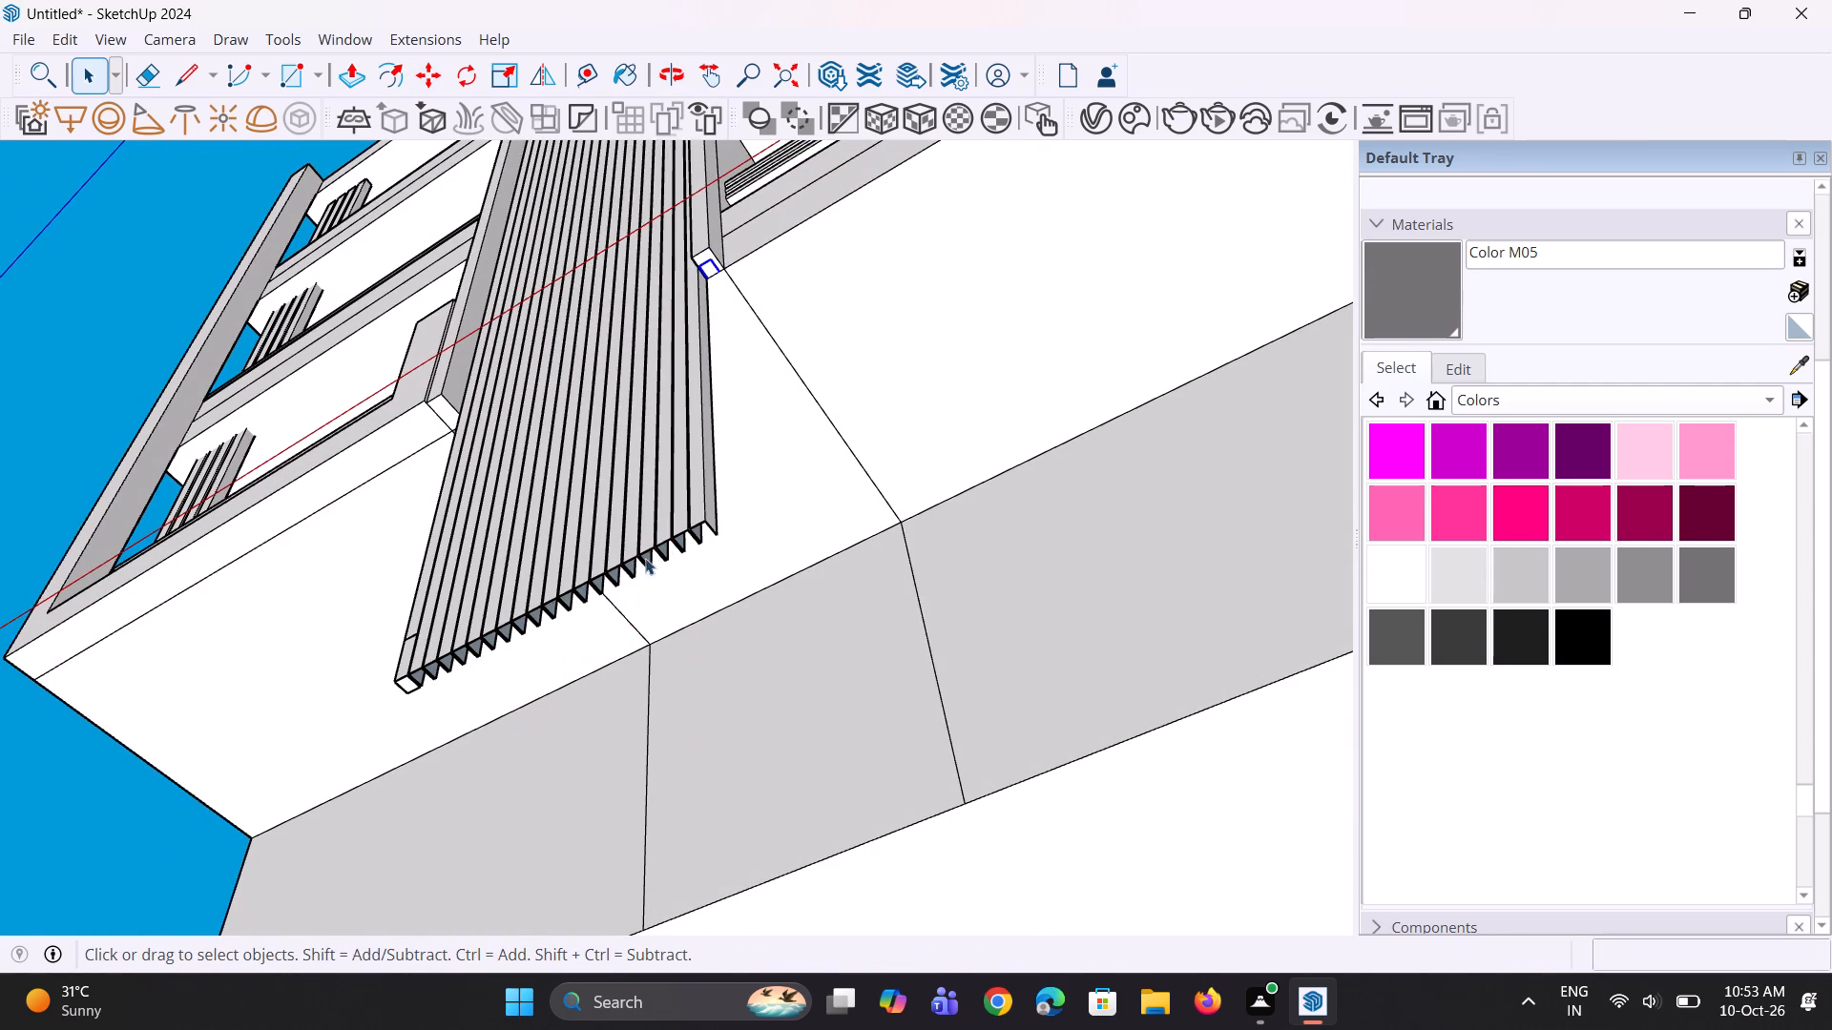
scroll(663, 537, "up", 2)
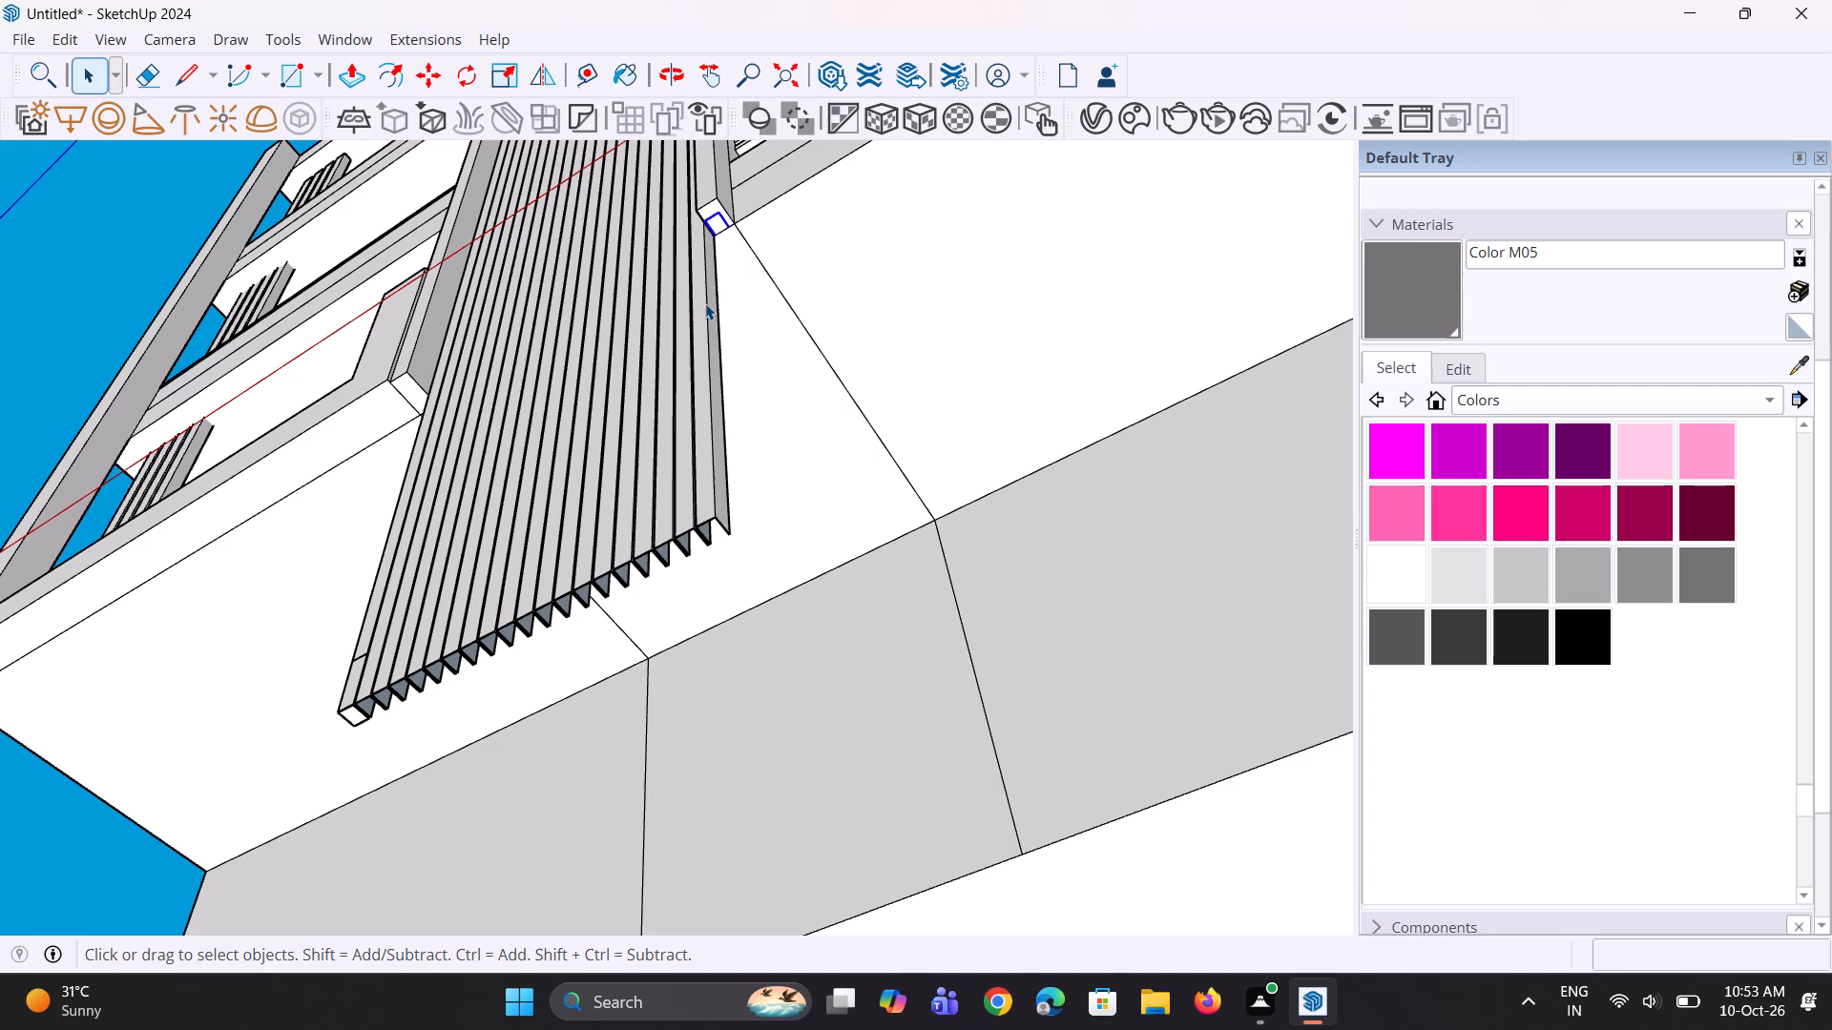
left_click(718, 522)
scroll(718, 516, "up", 5)
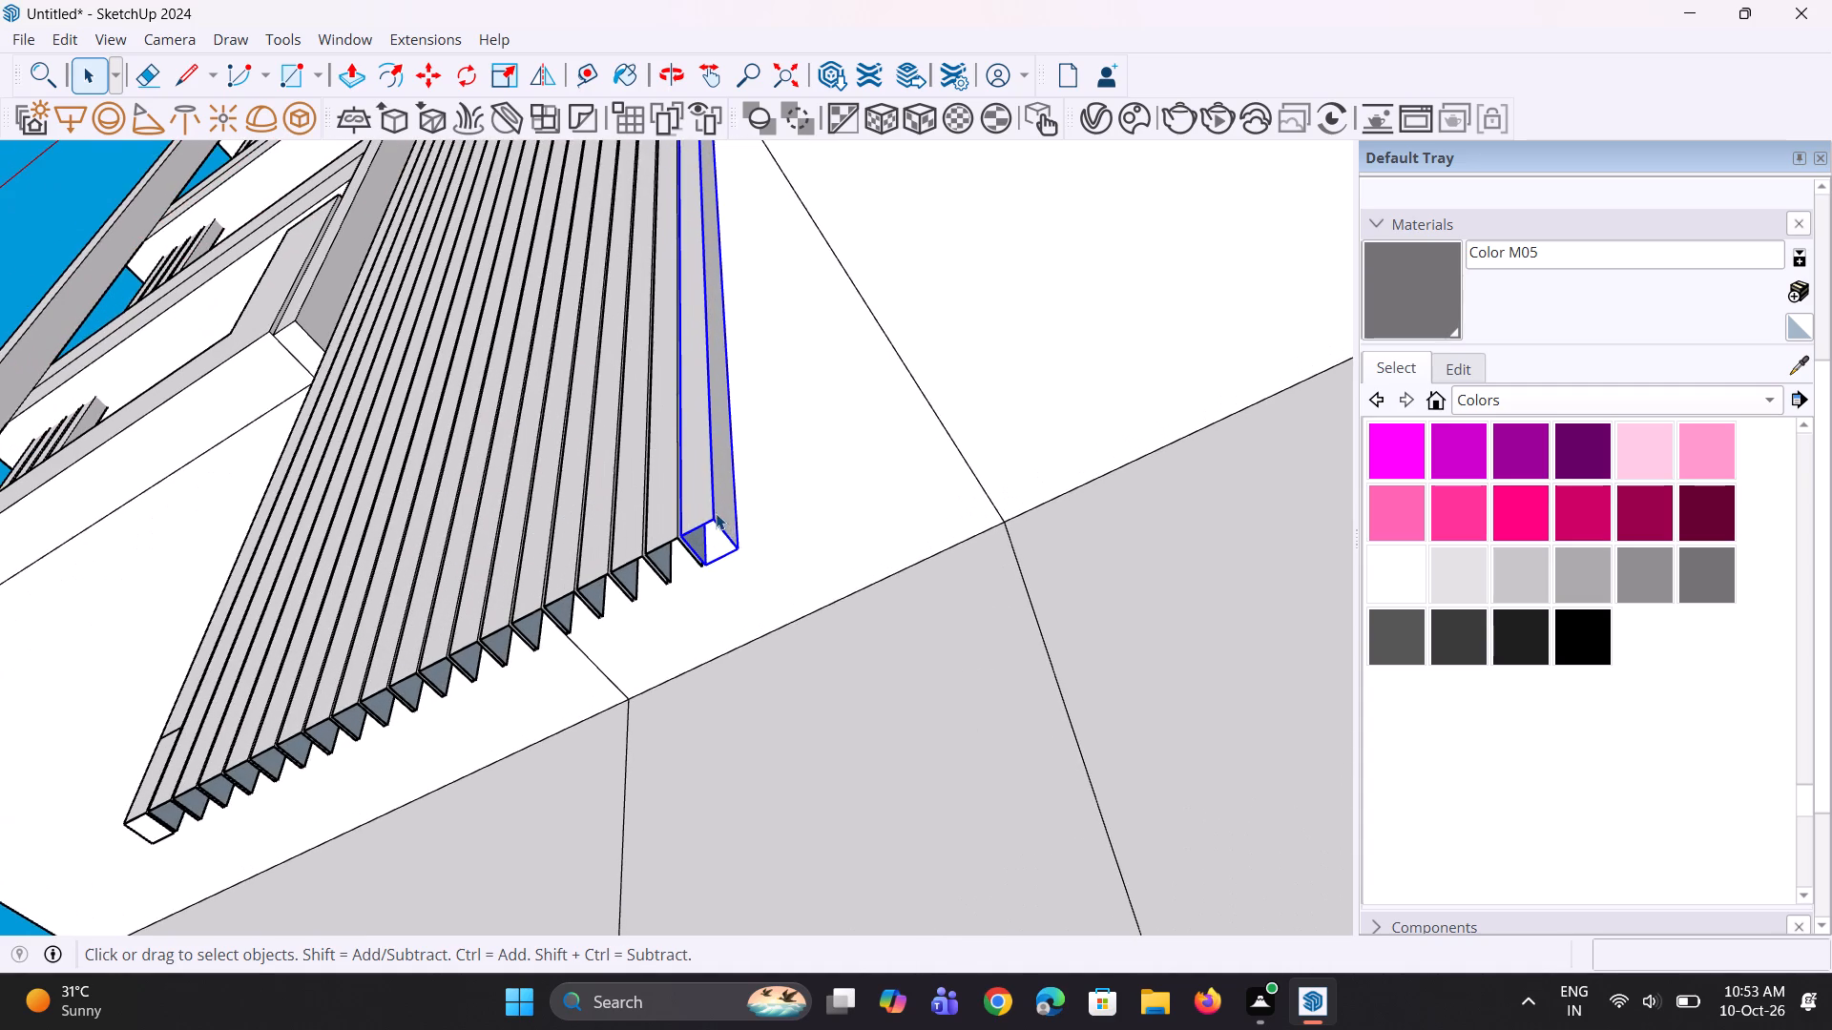
right_click(716, 513)
left_click(772, 678)
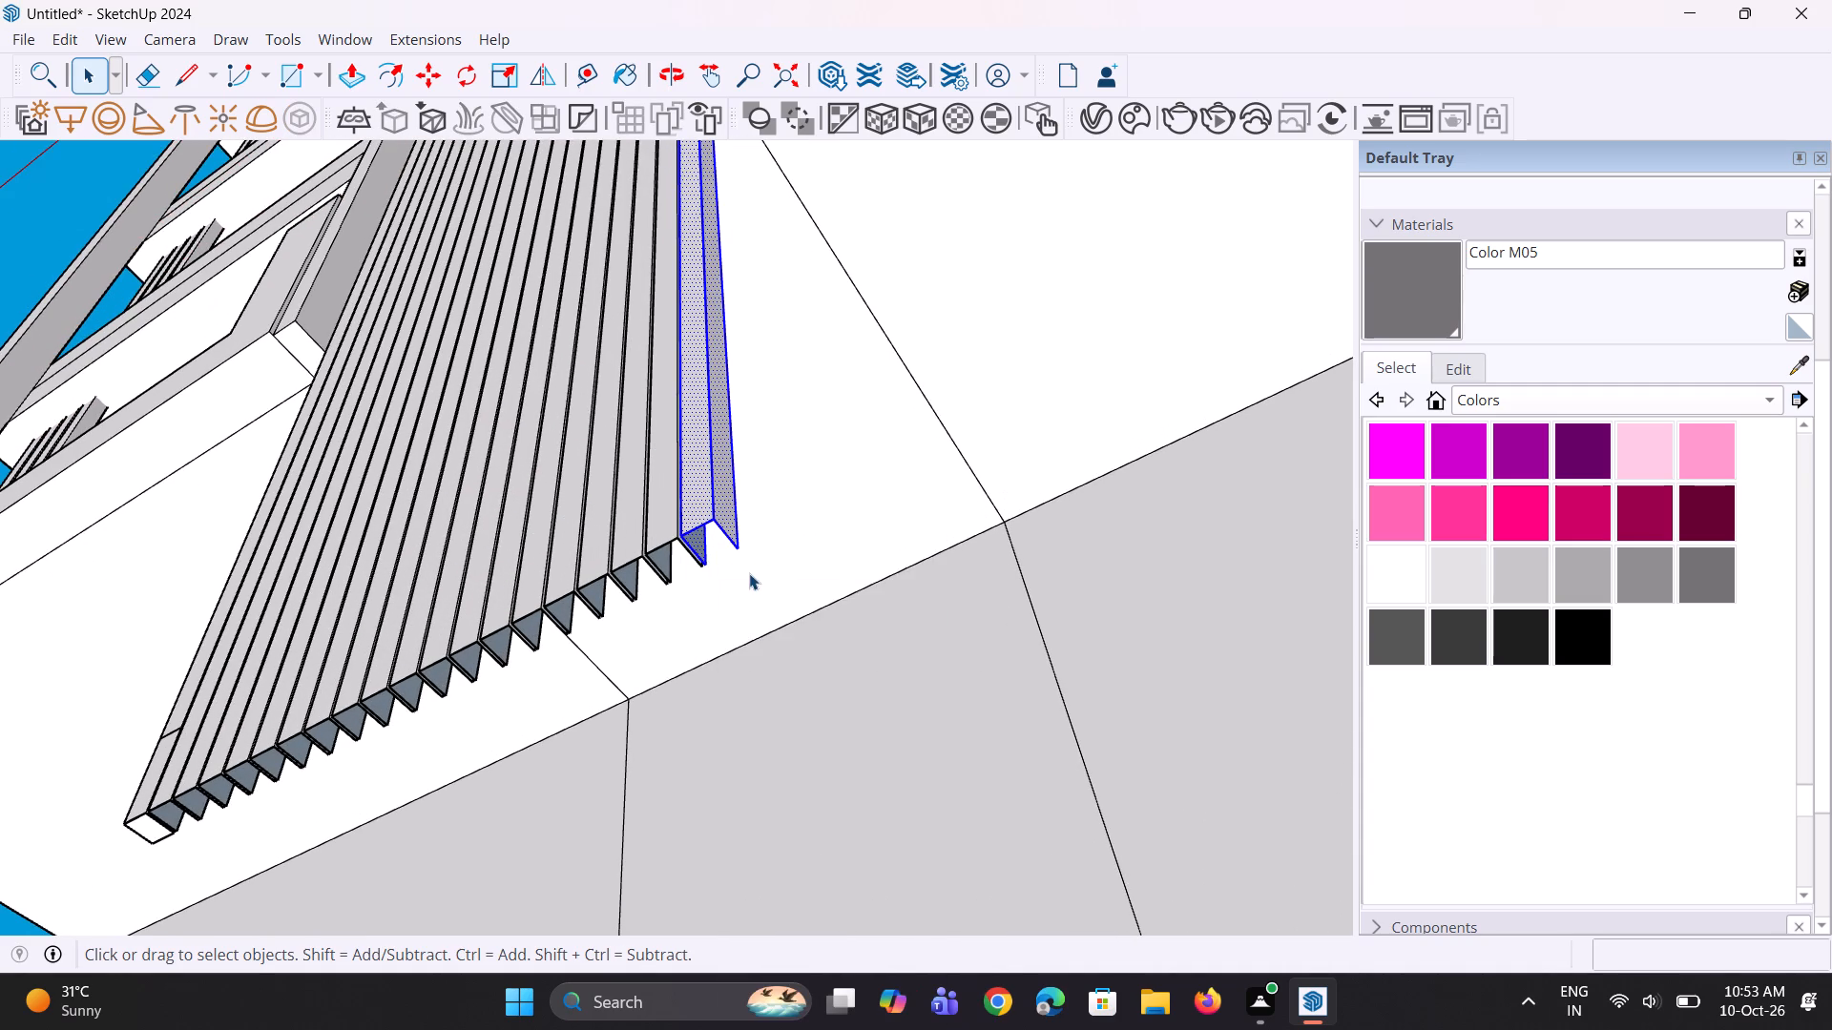
Move the newly exploded flute's three bottom edges up about 9' 11 1/4" to the shortened flutes' lower end.
scroll(749, 560, "up", 2)
key("m")
key("space")
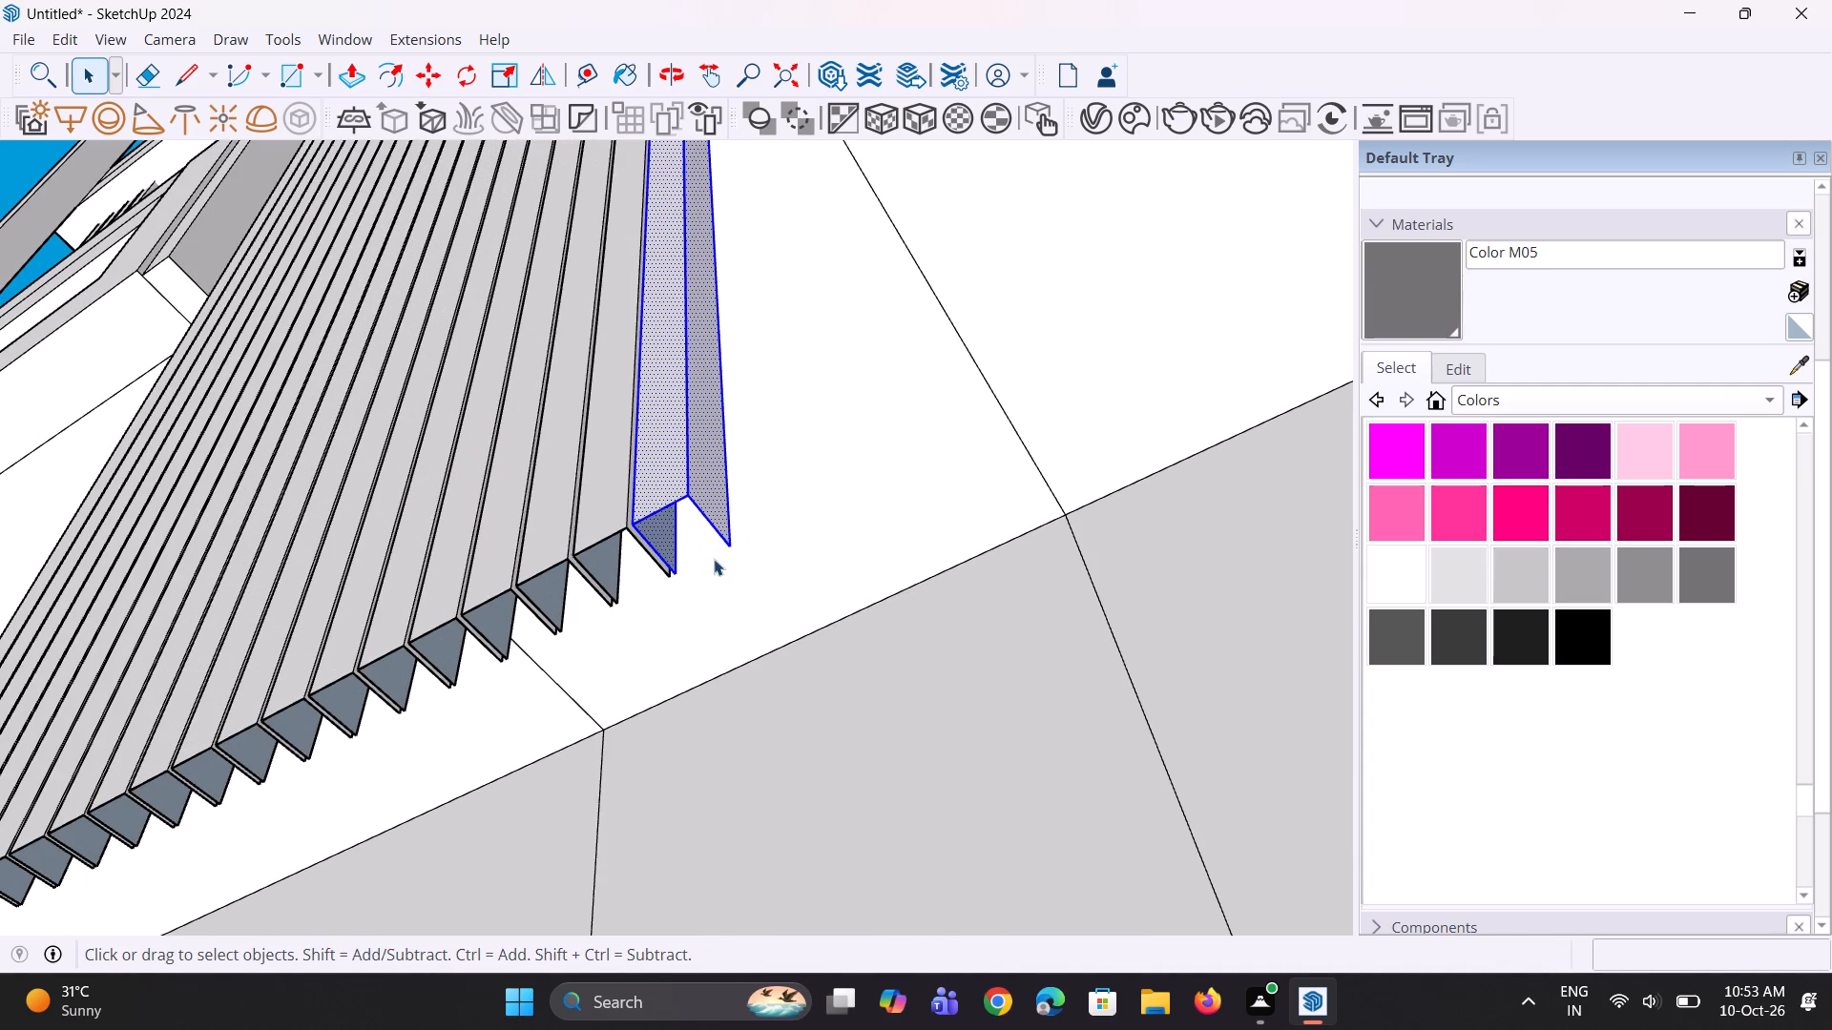
left_click(720, 534)
scroll(655, 480, "up", 1)
left_click(666, 510, "ctrl")
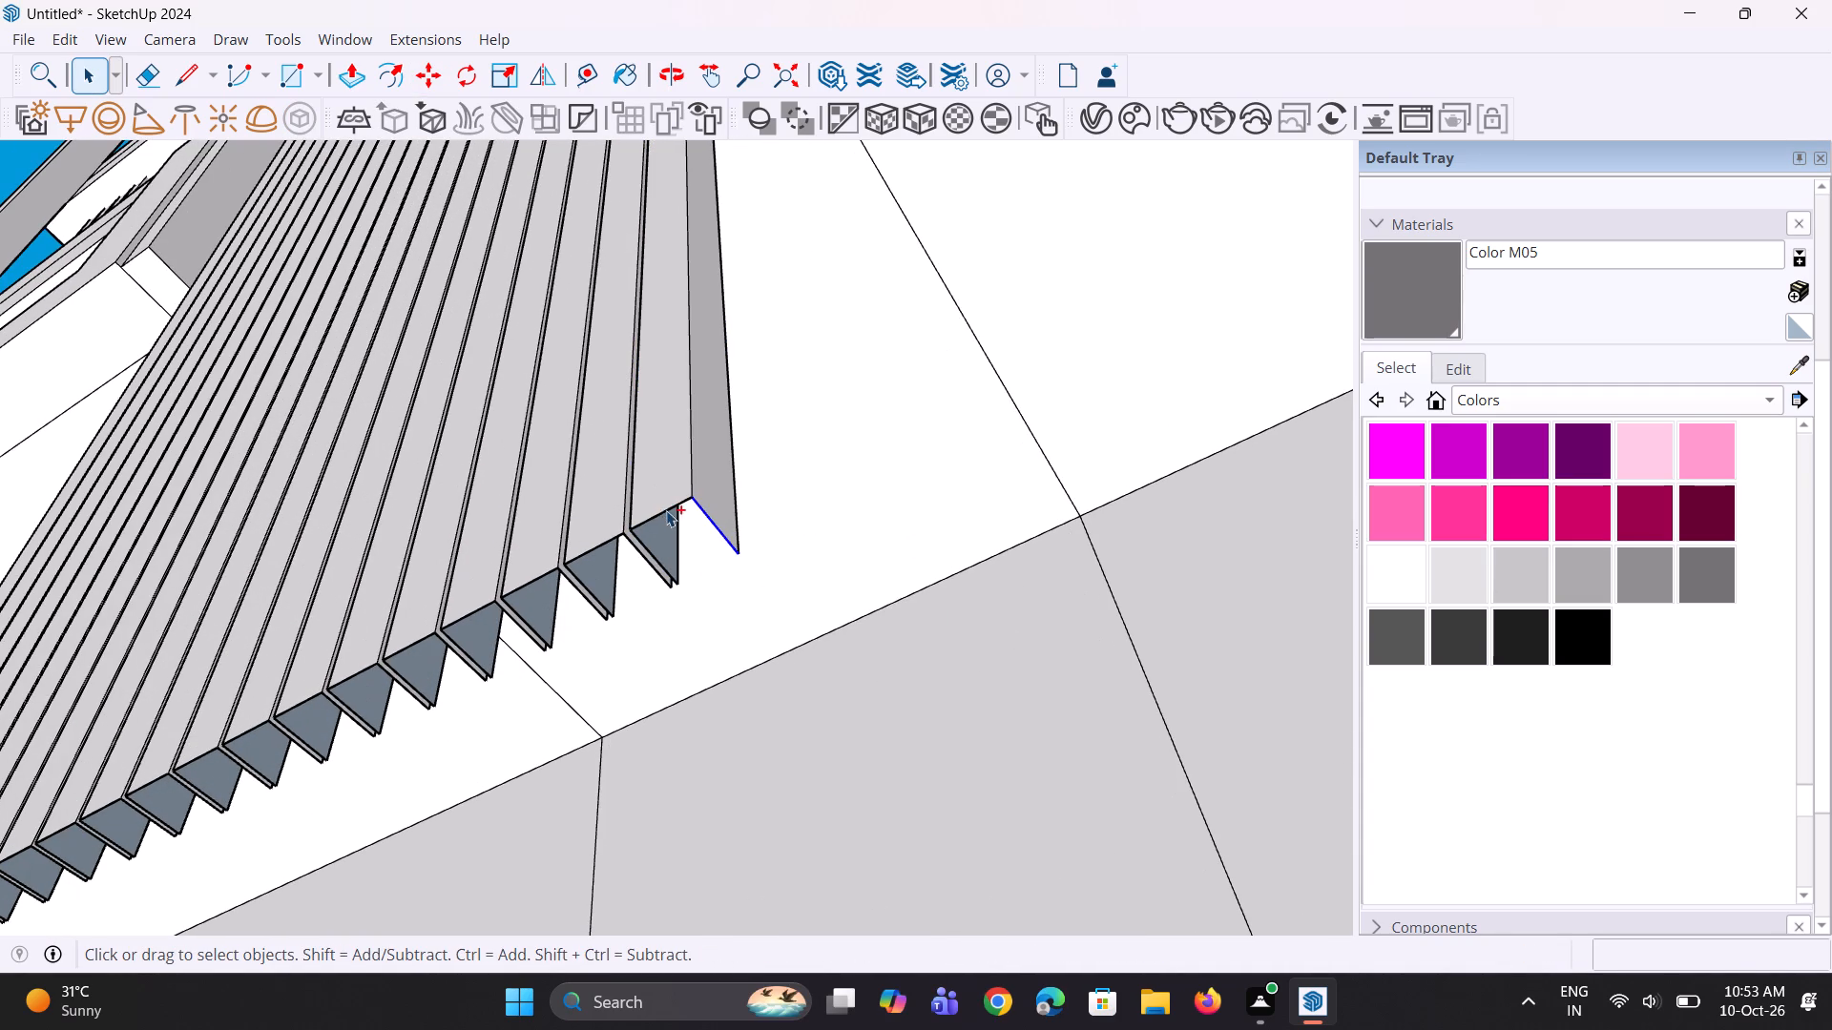
left_click(657, 557, "ctrl")
scroll(692, 612, "down", 4)
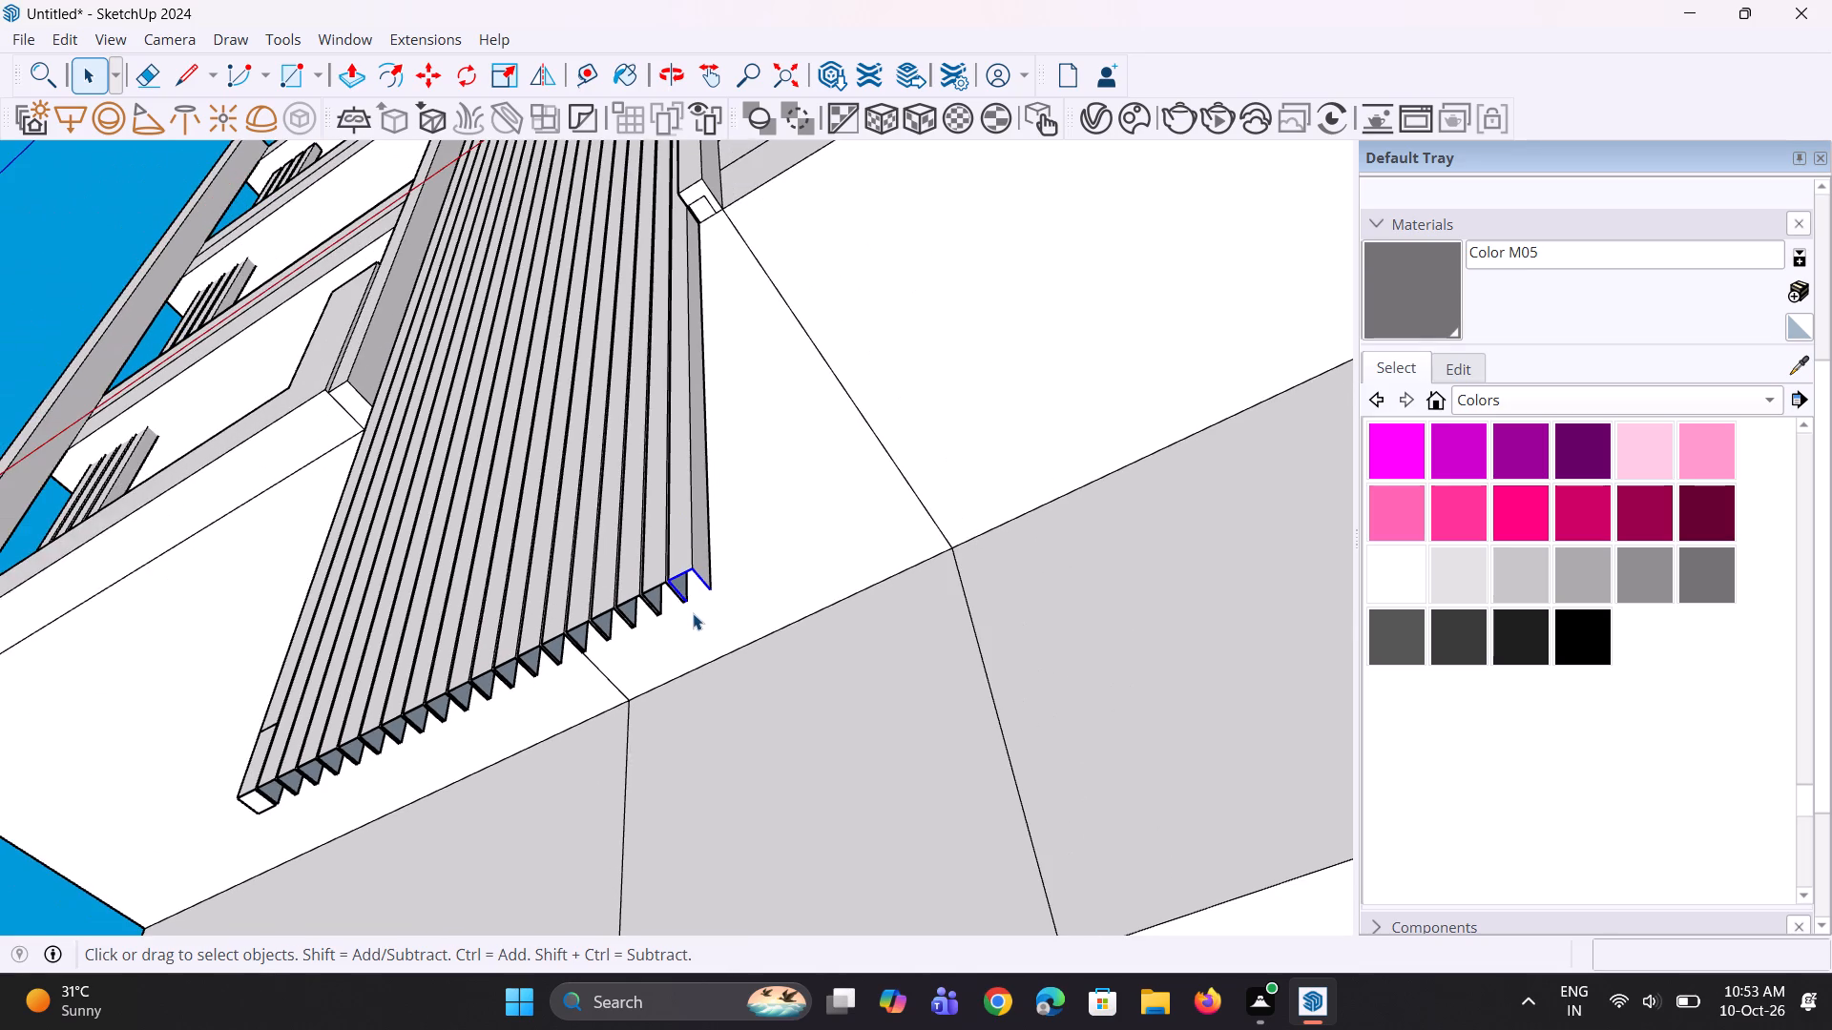
key("m")
scroll(704, 618, "down", 4)
scroll(740, 301, "up", 3)
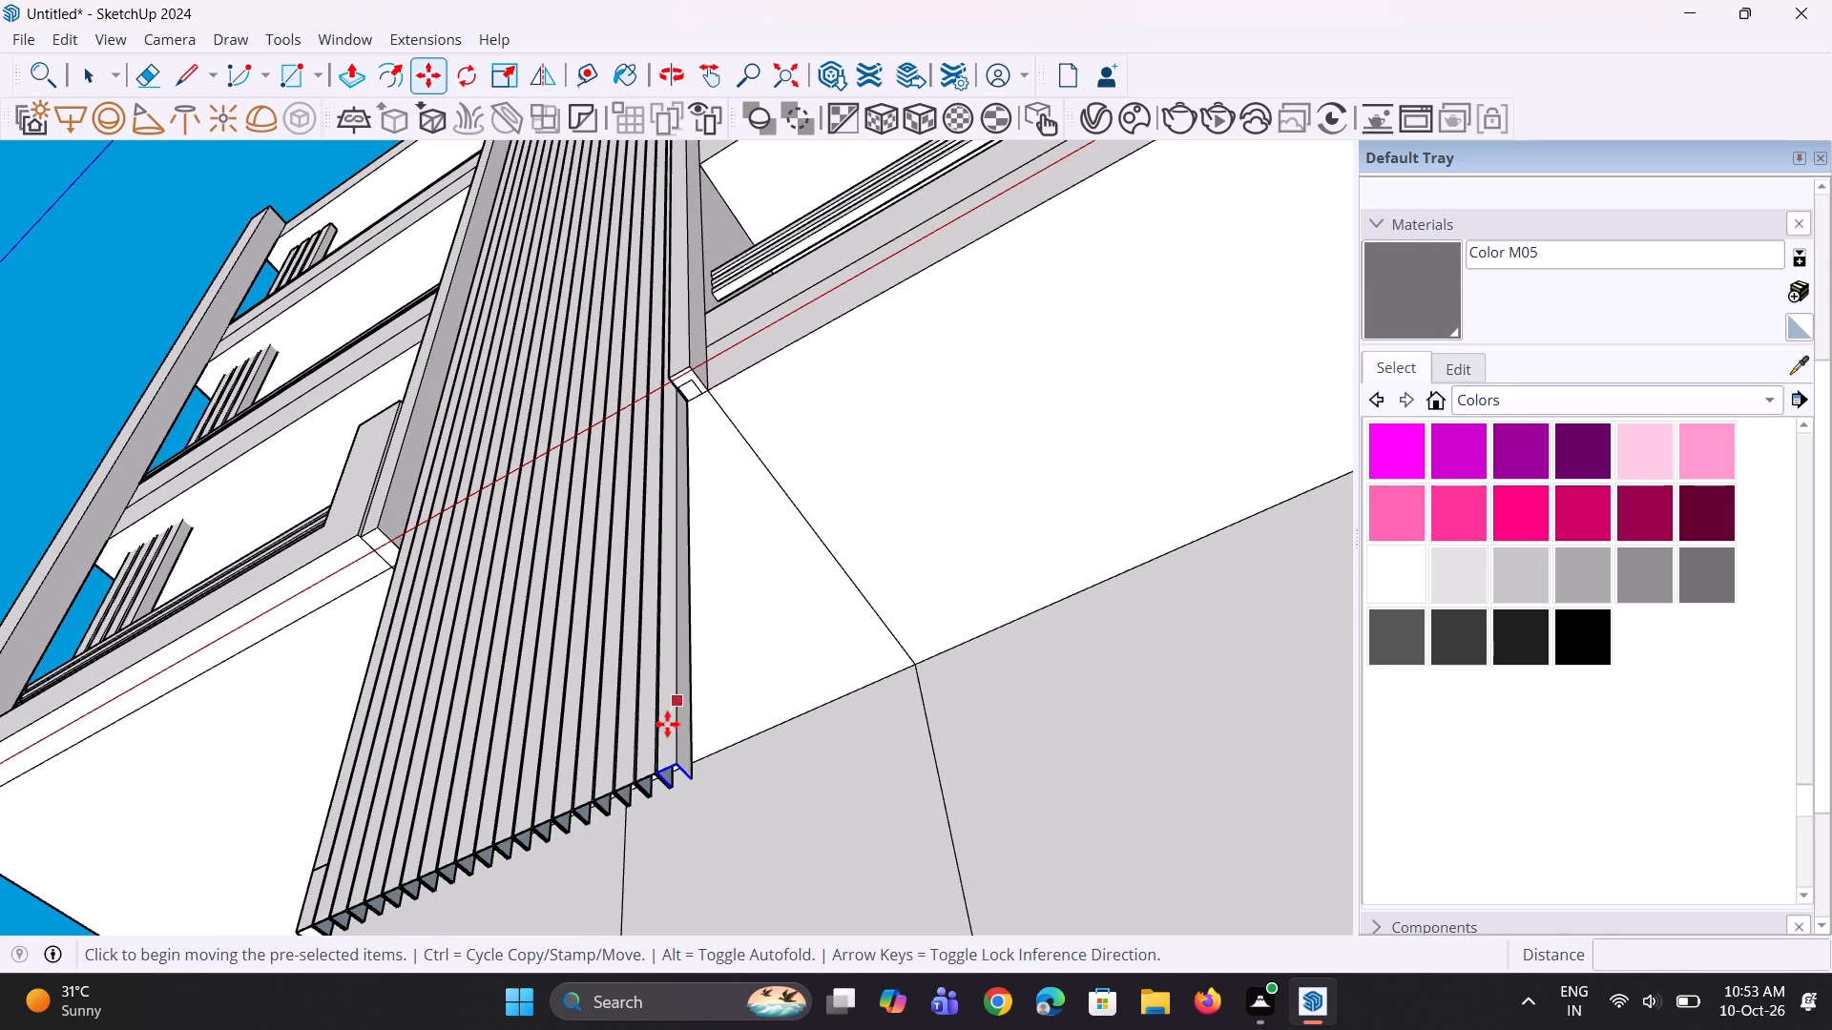
left_click(681, 763)
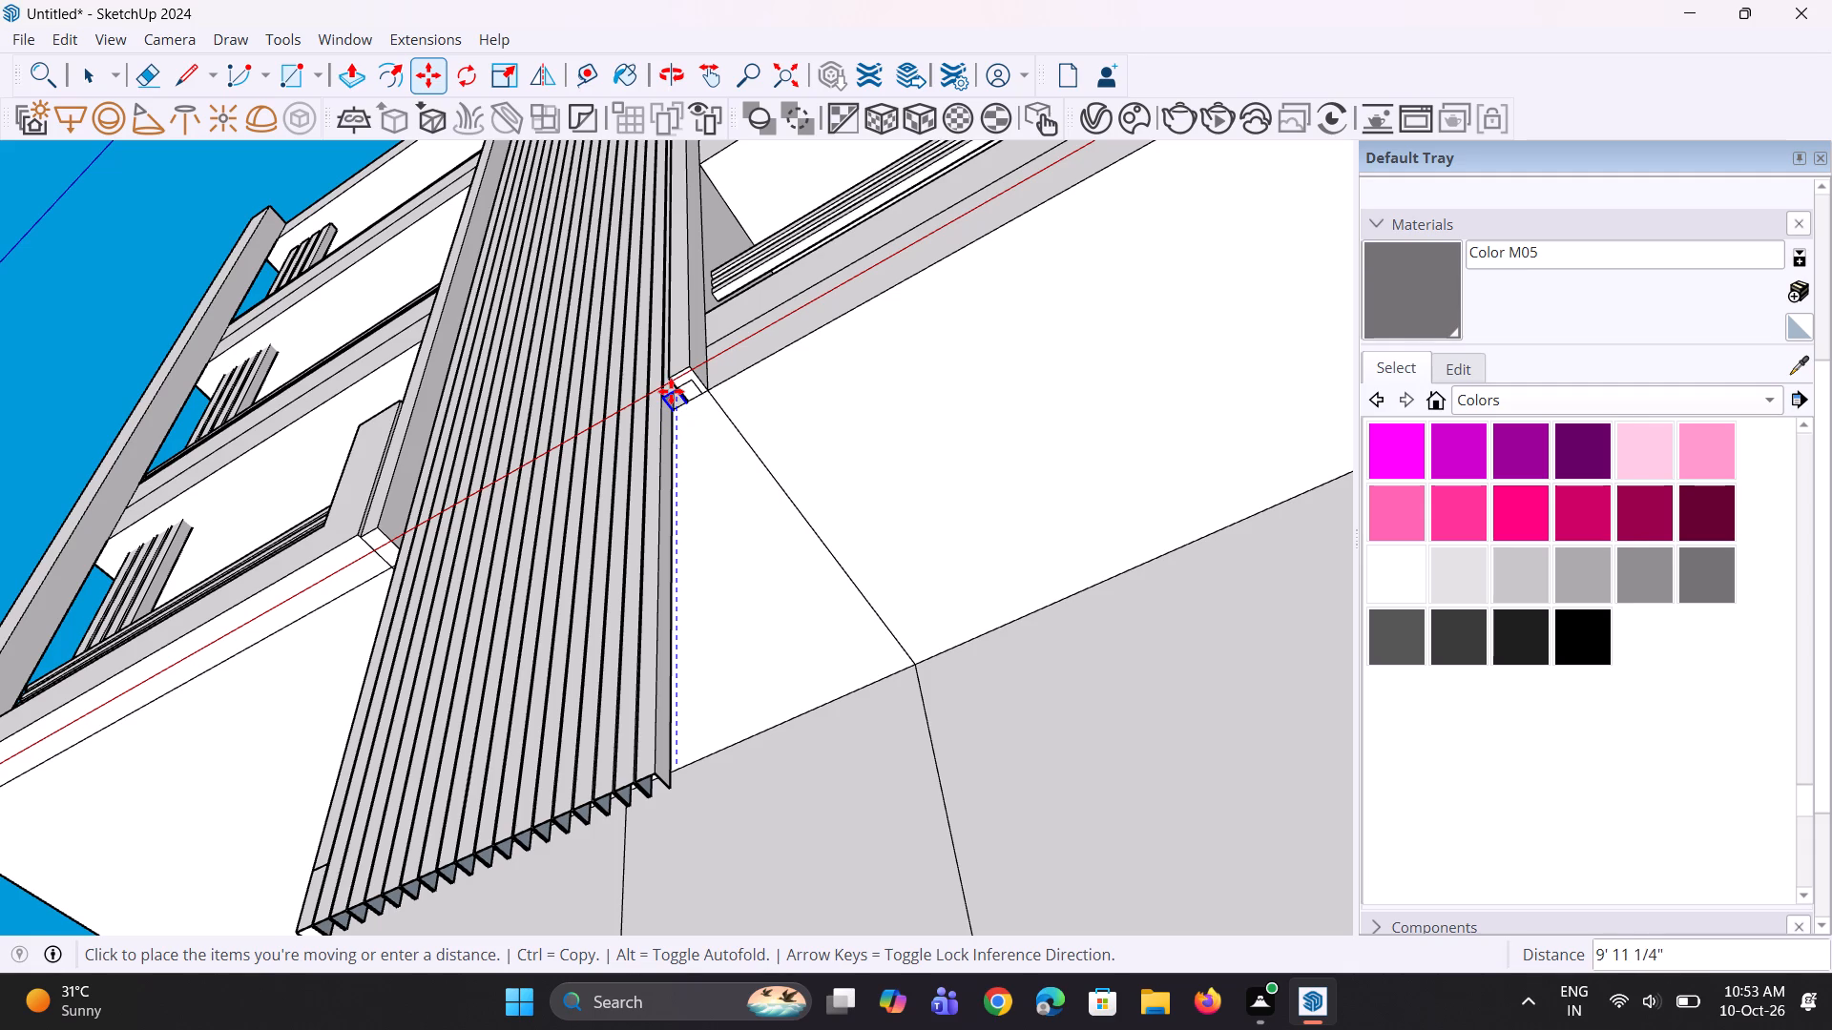
left_click(671, 391)
Explode the full-height flute group adjacent to the flute just shortened.
scroll(760, 486, "down", 3)
middle_click_drag(761, 507, 774, 503)
key("space")
key("space")
scroll(710, 707, "up", 3)
left_click(713, 649)
right_click(713, 649)
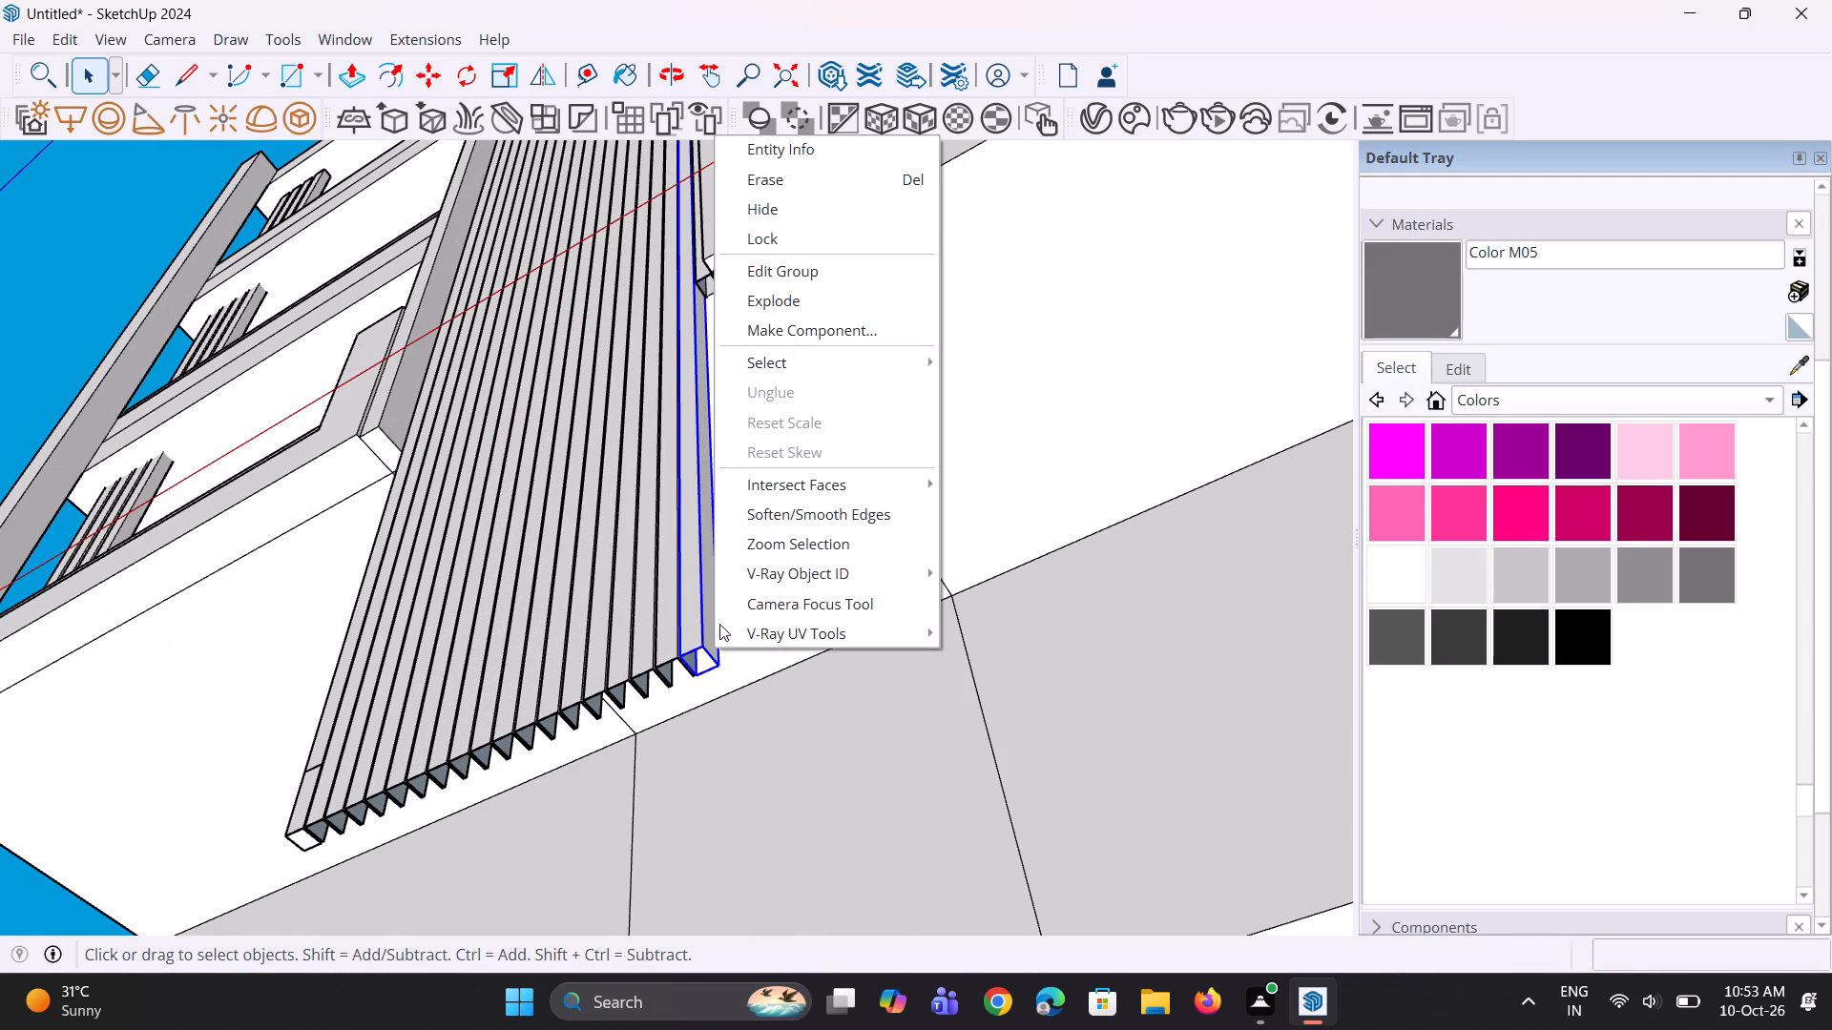
left_click(762, 307)
Move this exploded flute's three bottom edges up about 10' along the blue axis to the shortened flutes' lower end.
scroll(736, 603, "up", 3)
scroll(679, 697, "up", 3)
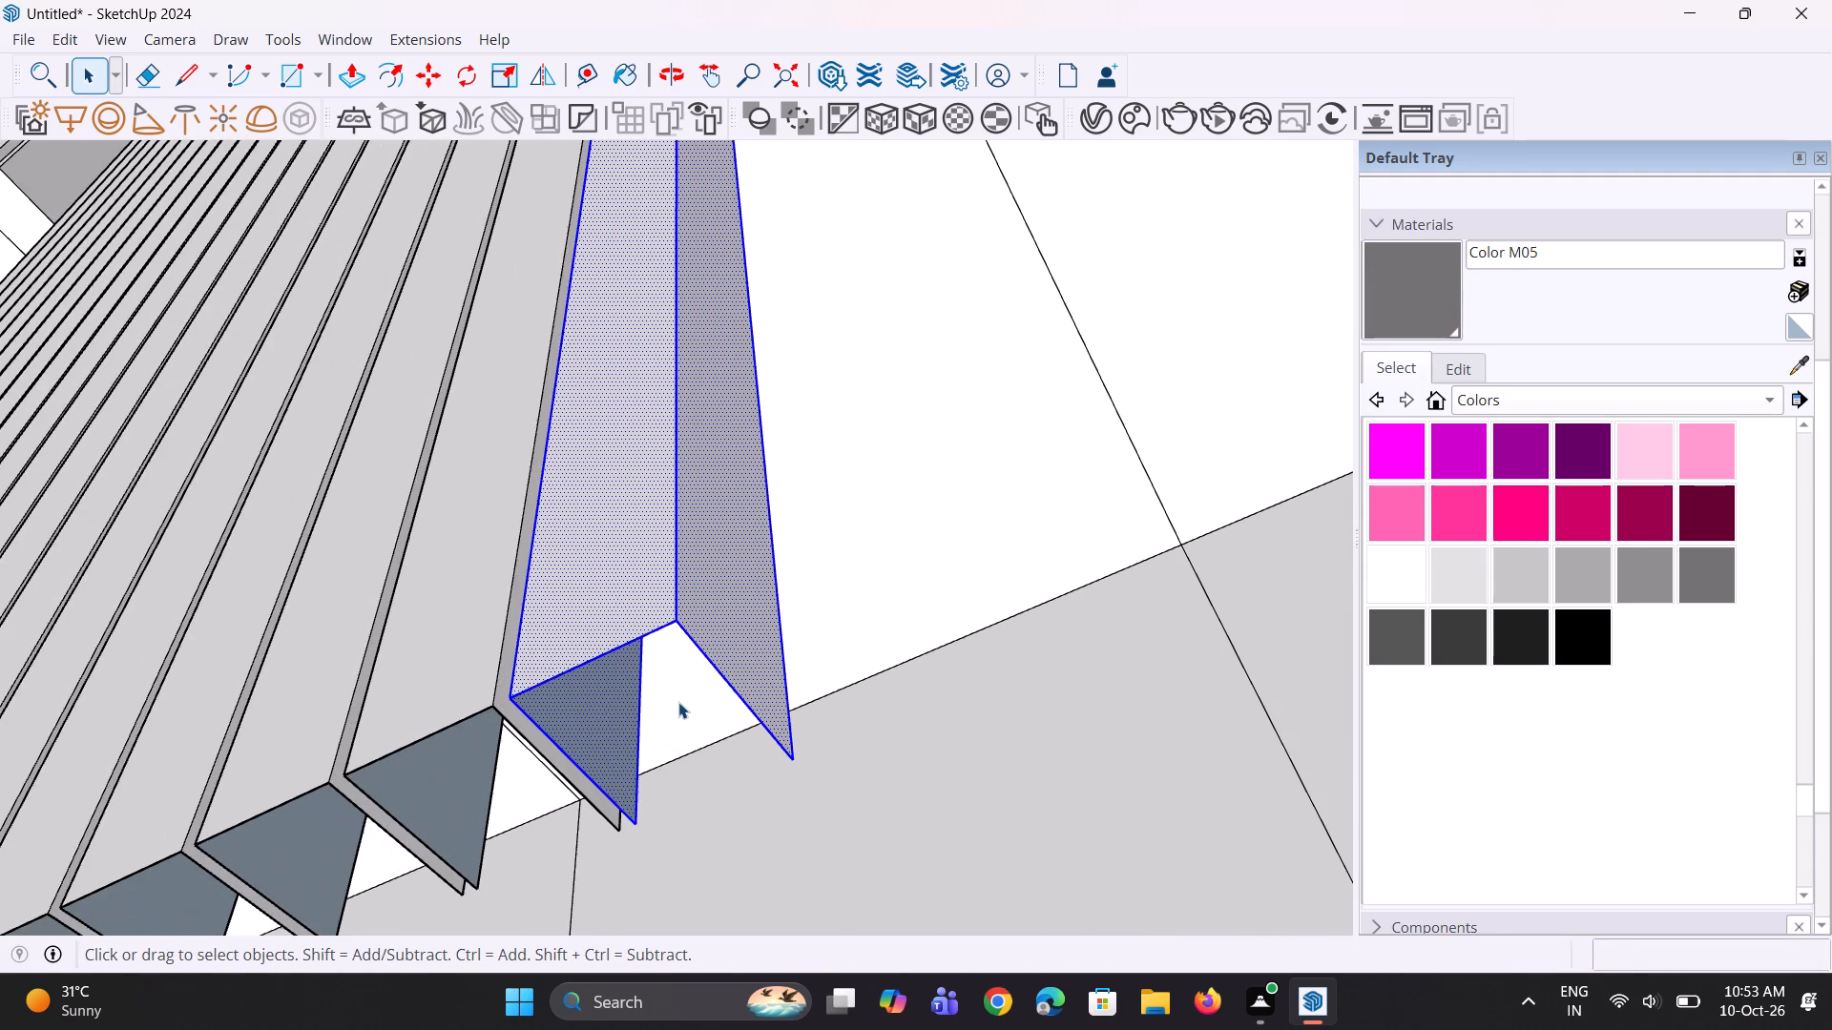
left_click(736, 692)
scroll(666, 652, "up", 1)
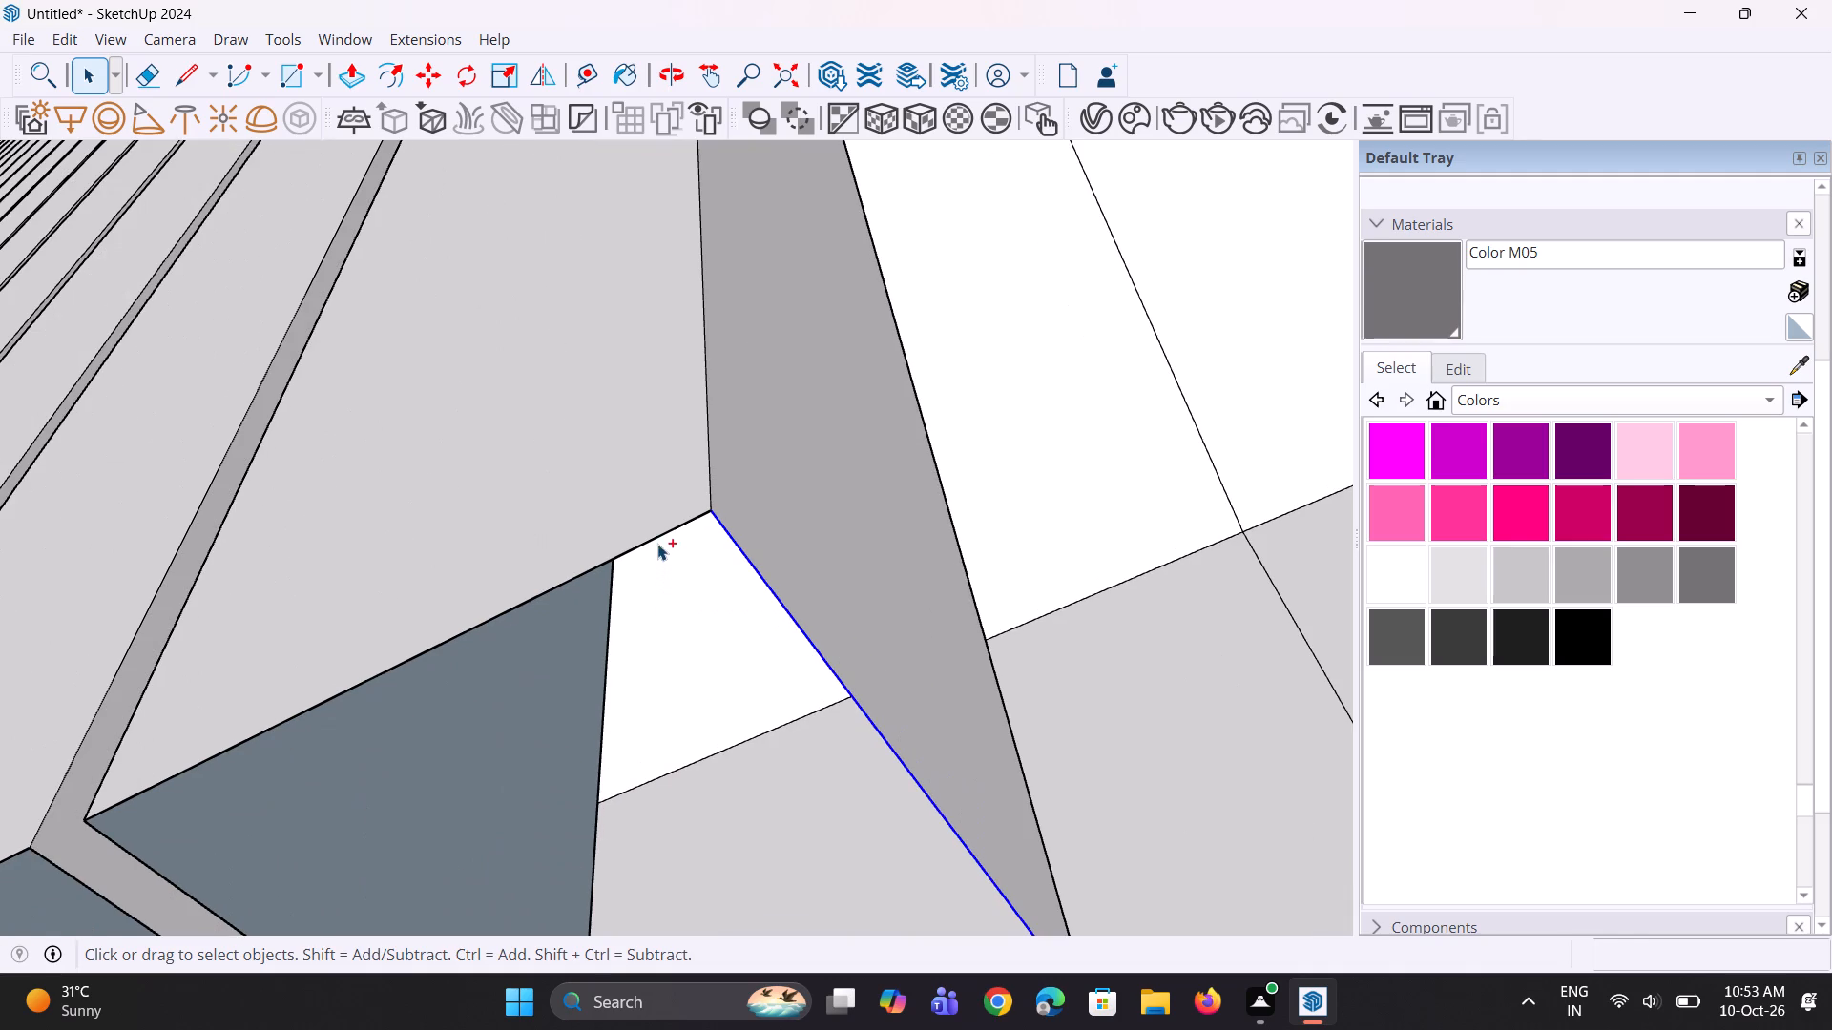
left_click(659, 534, "ctrl")
scroll(806, 668, "down", 8)
scroll(748, 744, "up", 5)
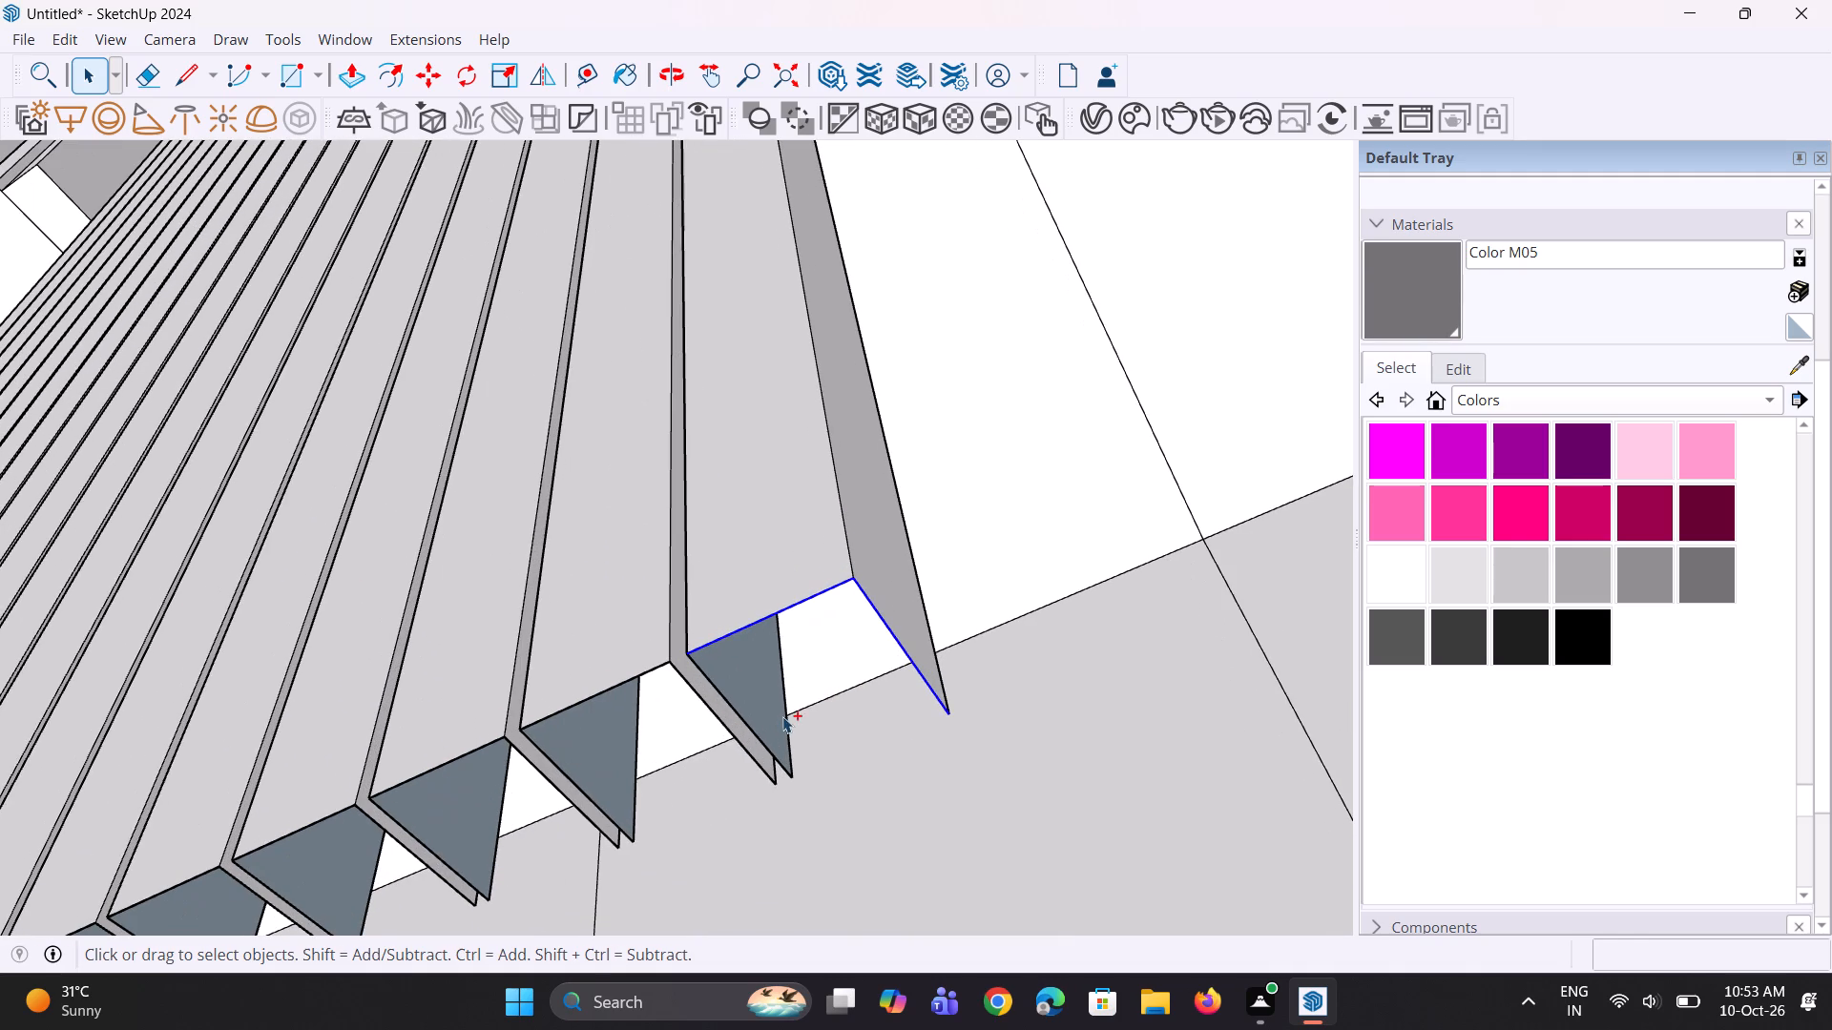
left_click(756, 735, "ctrl")
scroll(743, 768, "down", 5)
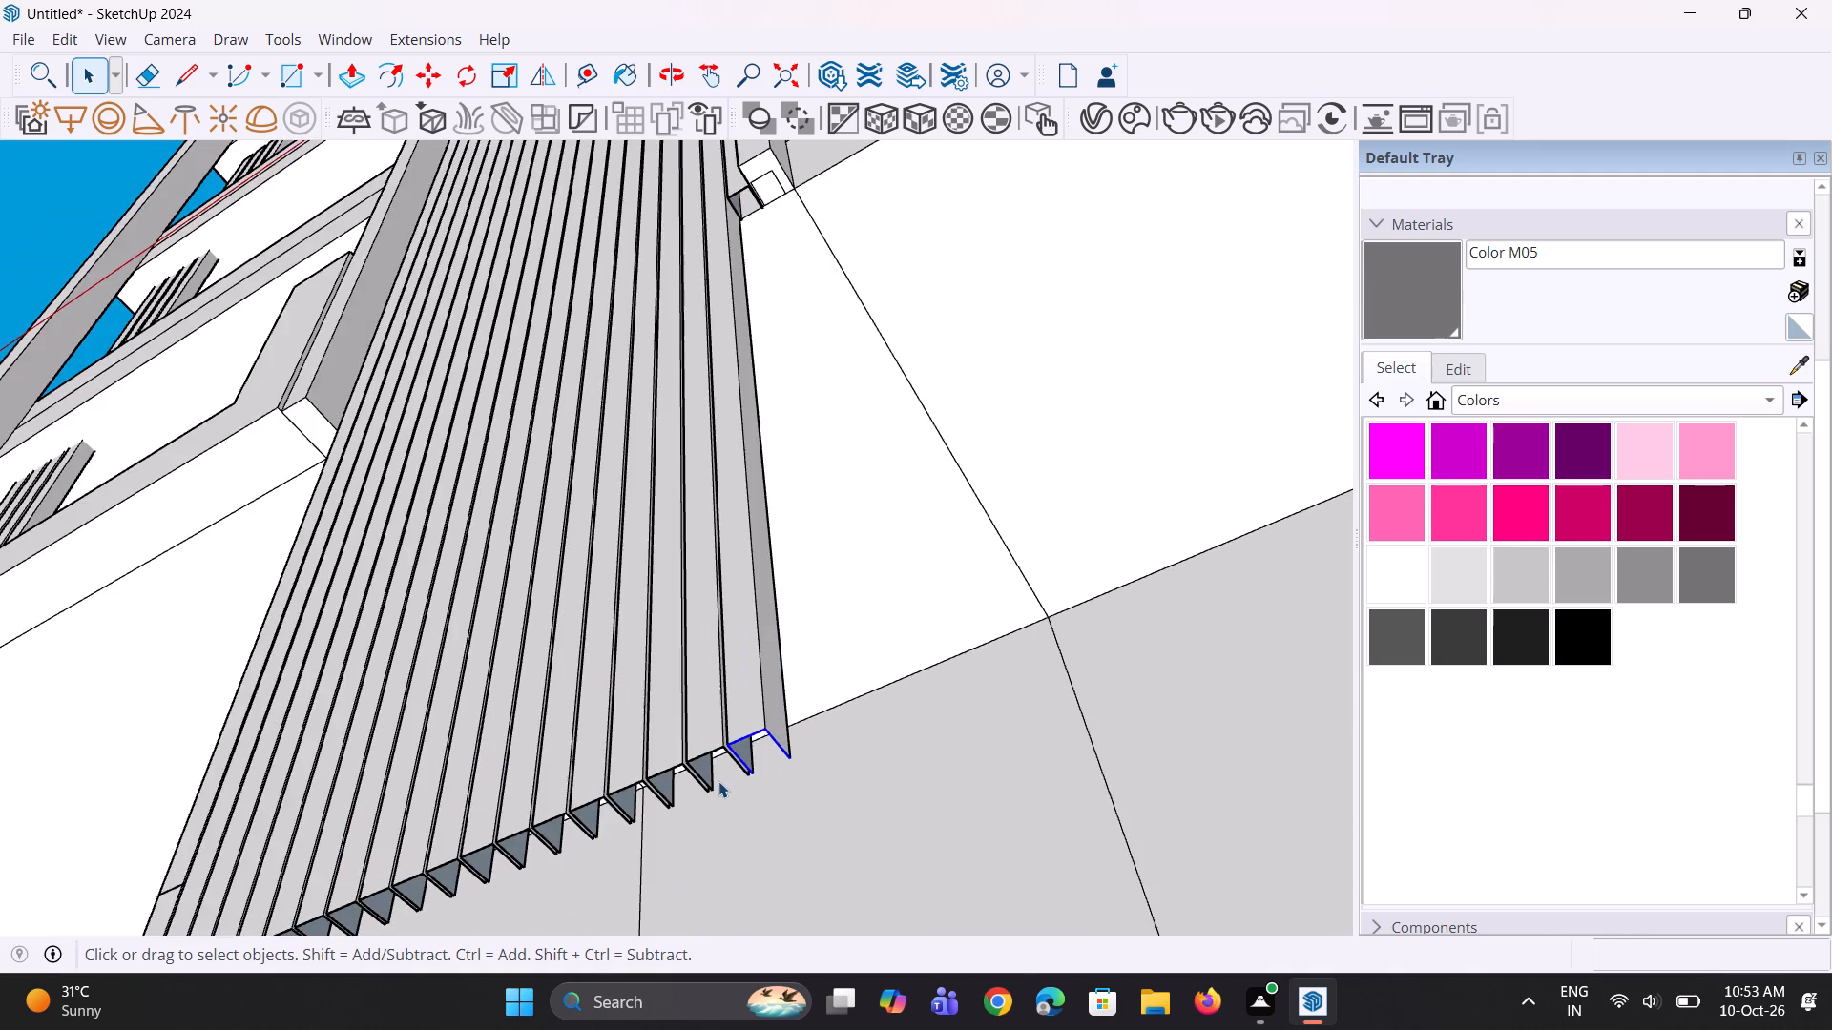
scroll(718, 781, "down", 1)
scroll(767, 713, "up", 2)
key("m")
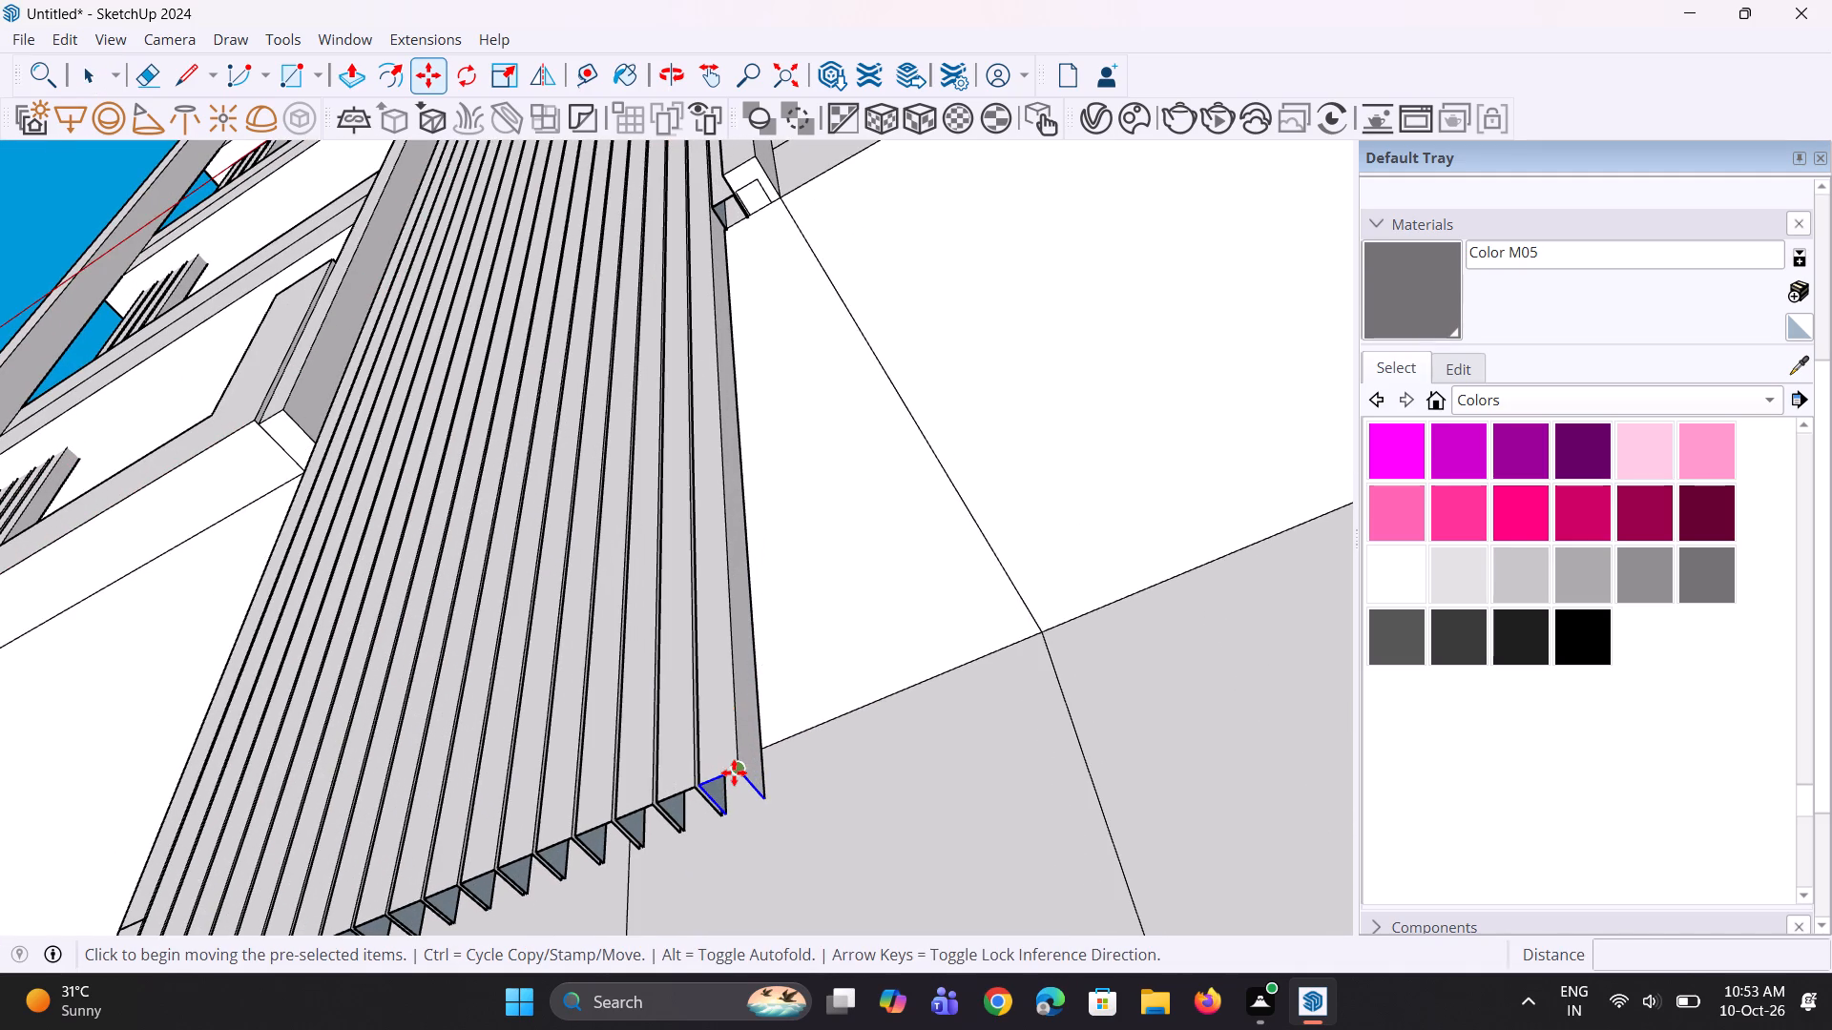
left_click(735, 773)
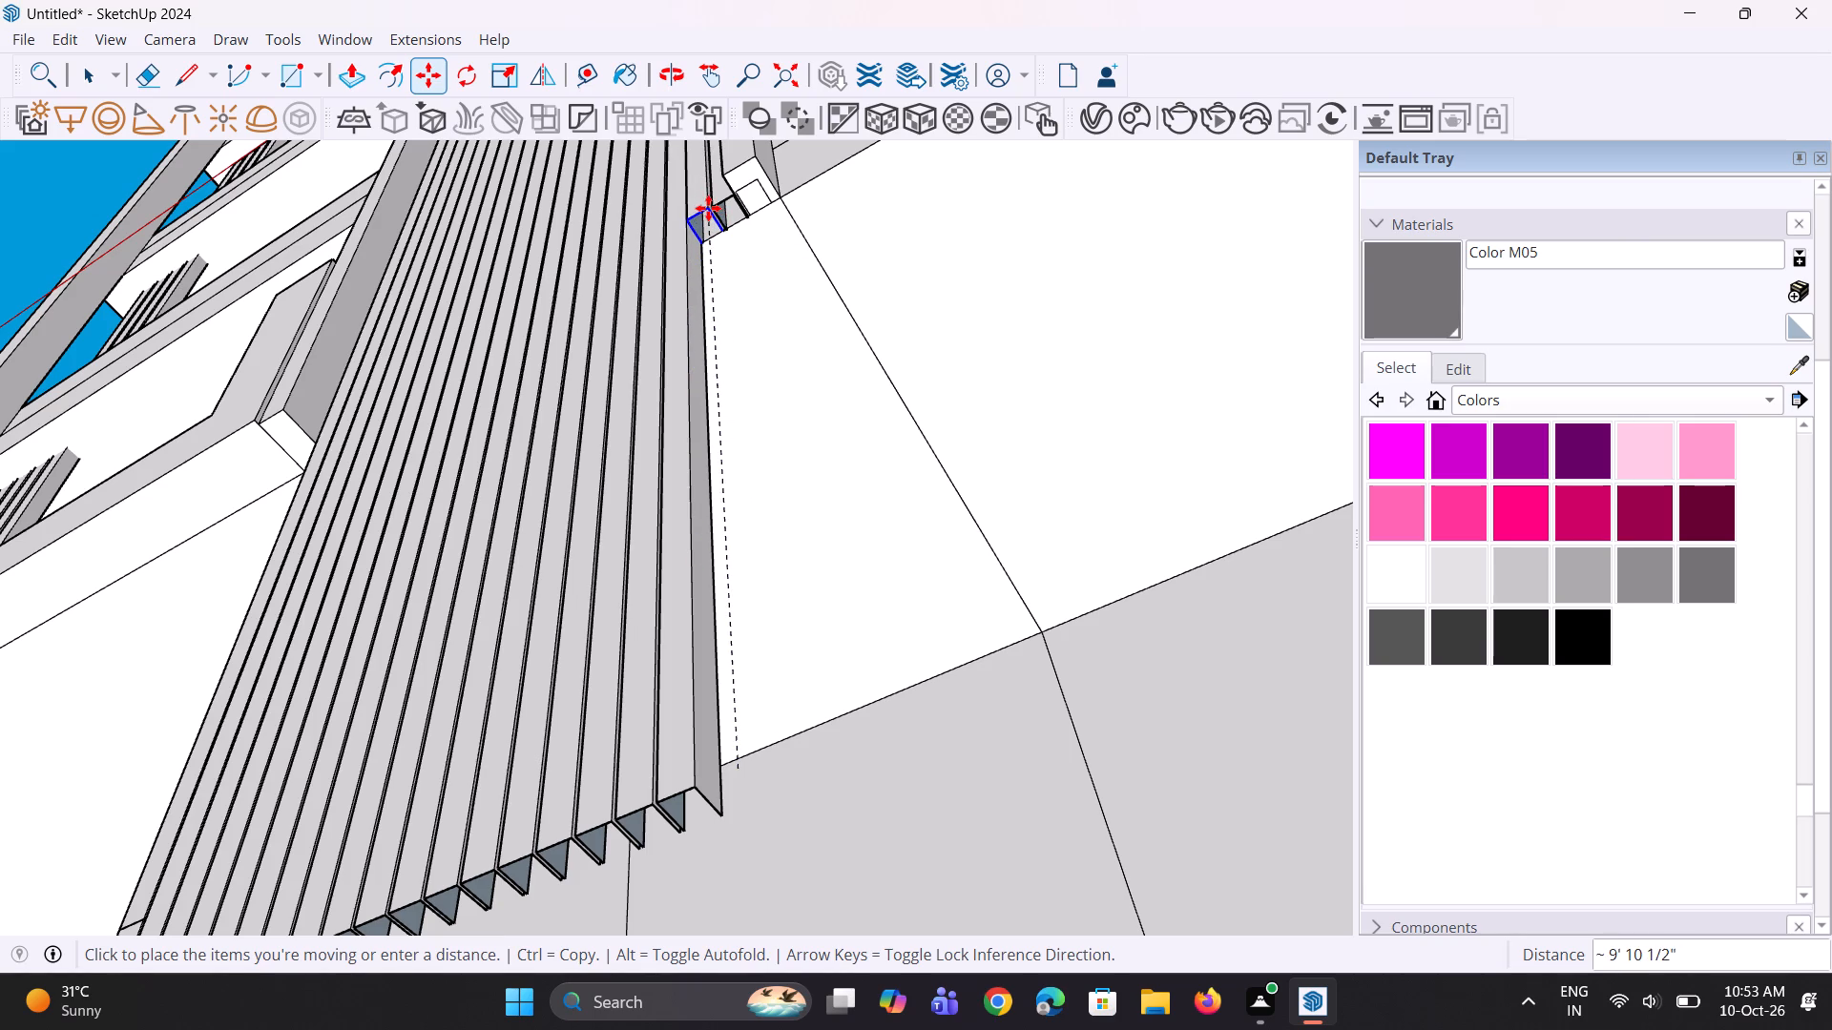
scroll(701, 224, "up", 3)
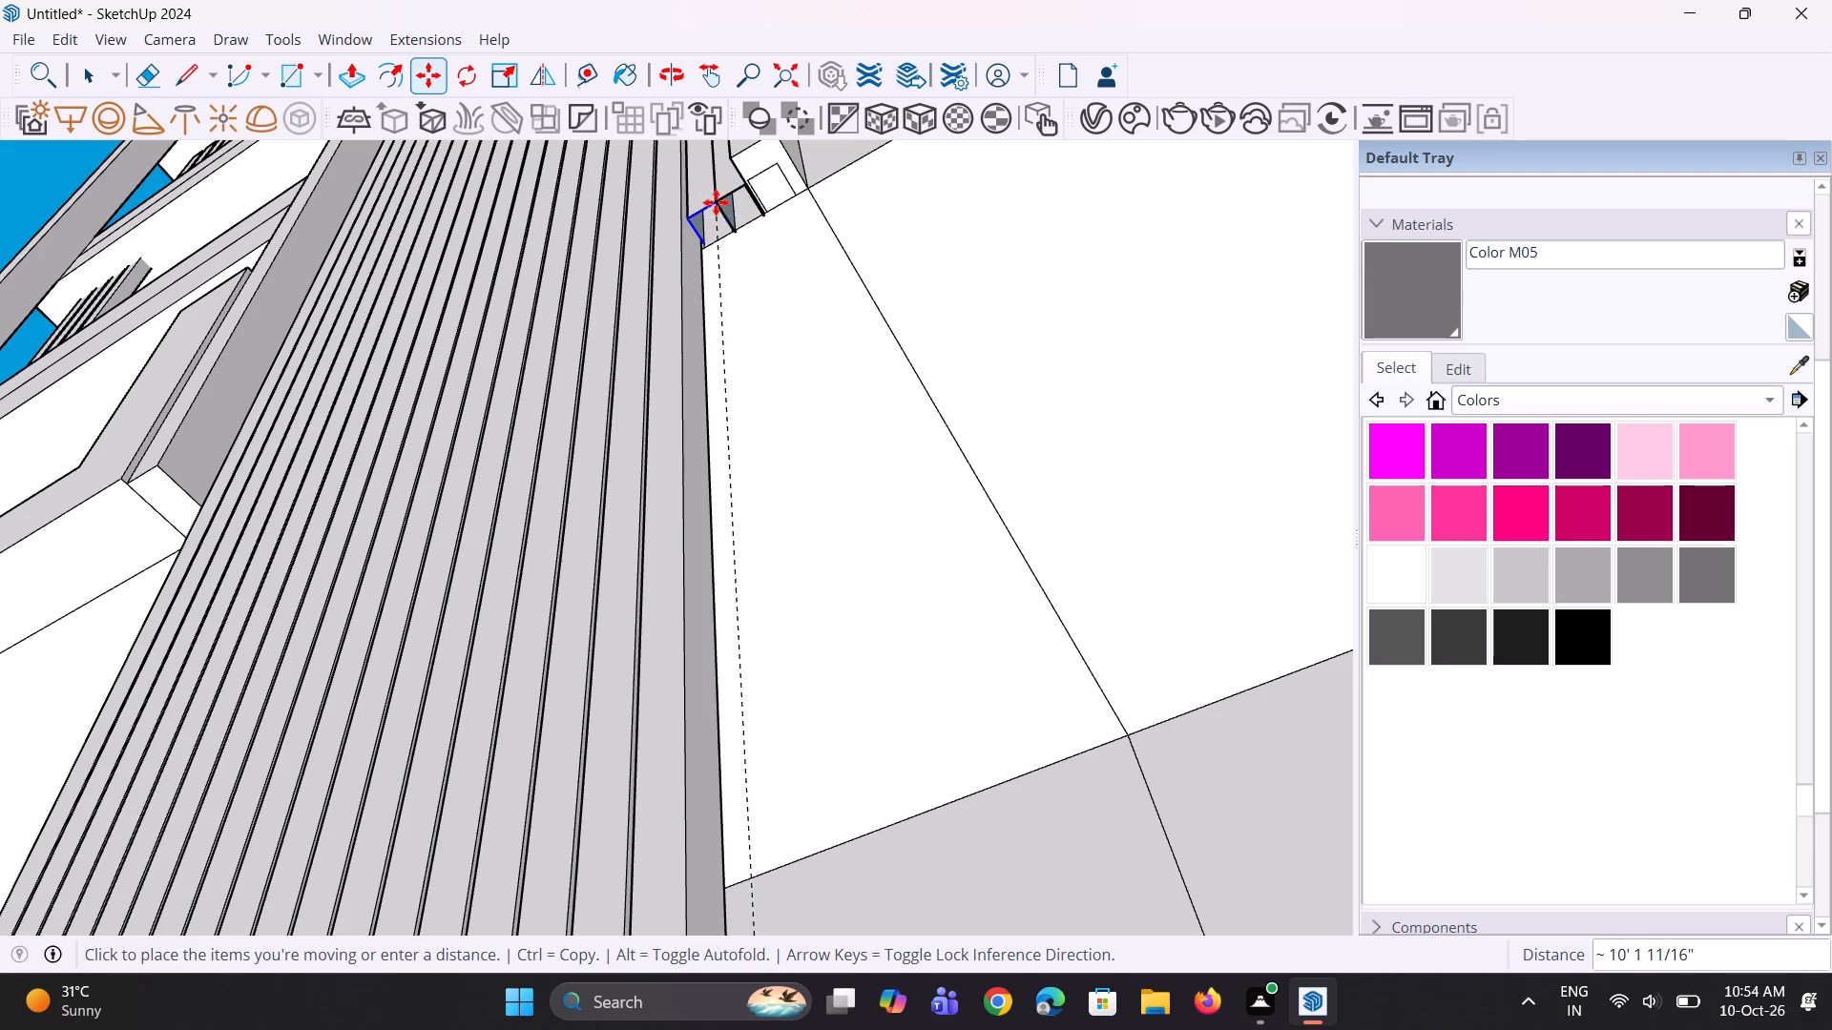
scroll(713, 202, "up", 8)
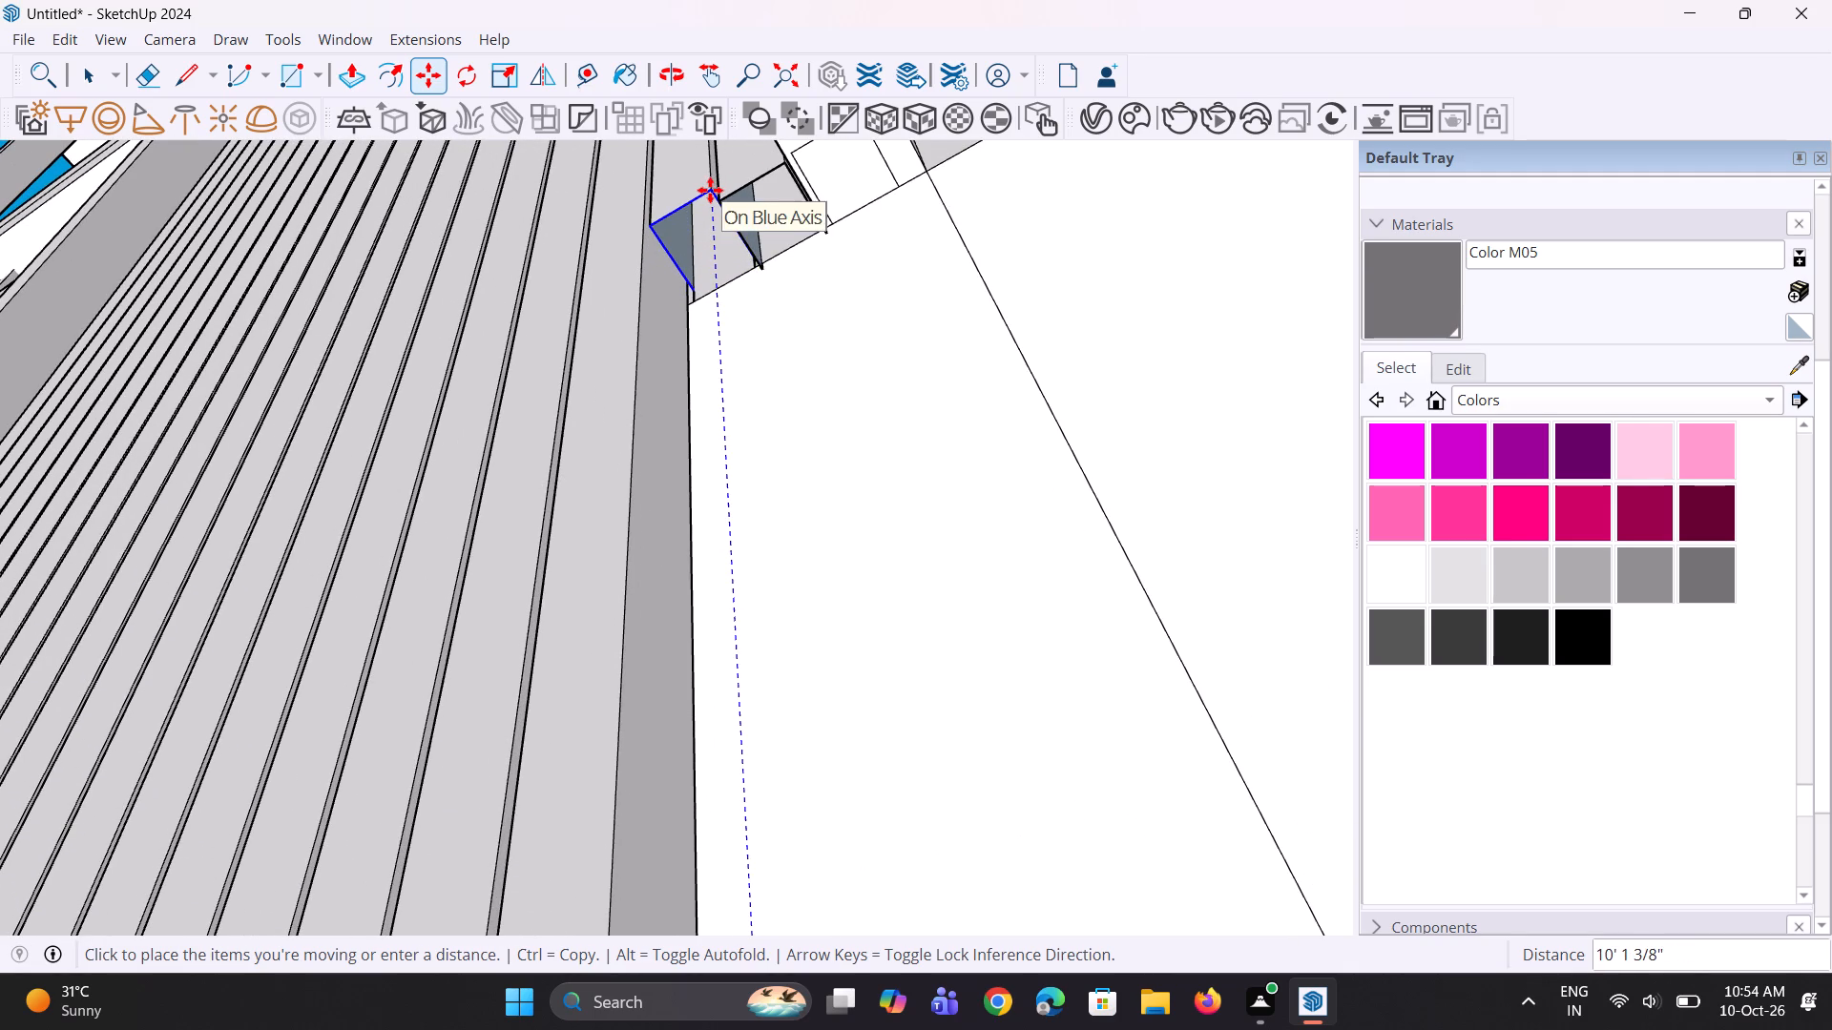
left_click(710, 198)
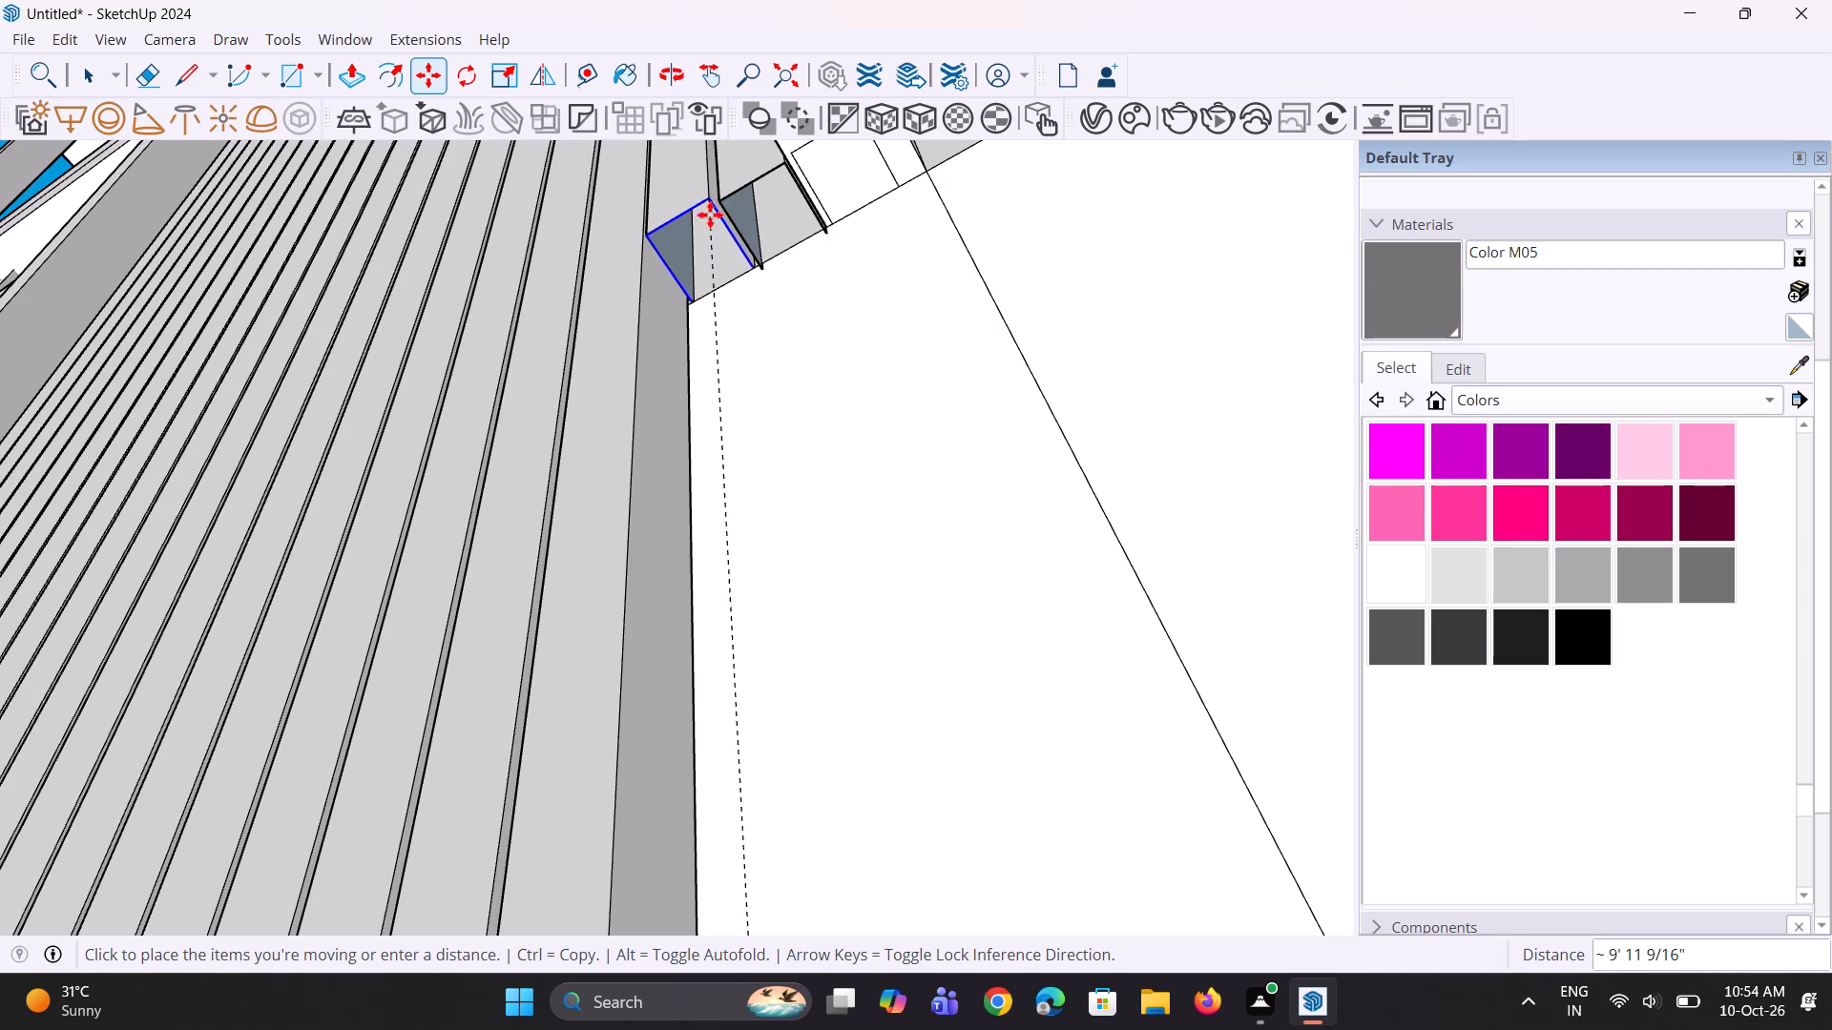
Nudge the same flute's selected bottom edges about 9/16" along the green axis beside the neighbouring shortened flute.
middle_click_drag(775, 412, 807, 498)
scroll(792, 446, "down", 4)
scroll(747, 292, "up", 5)
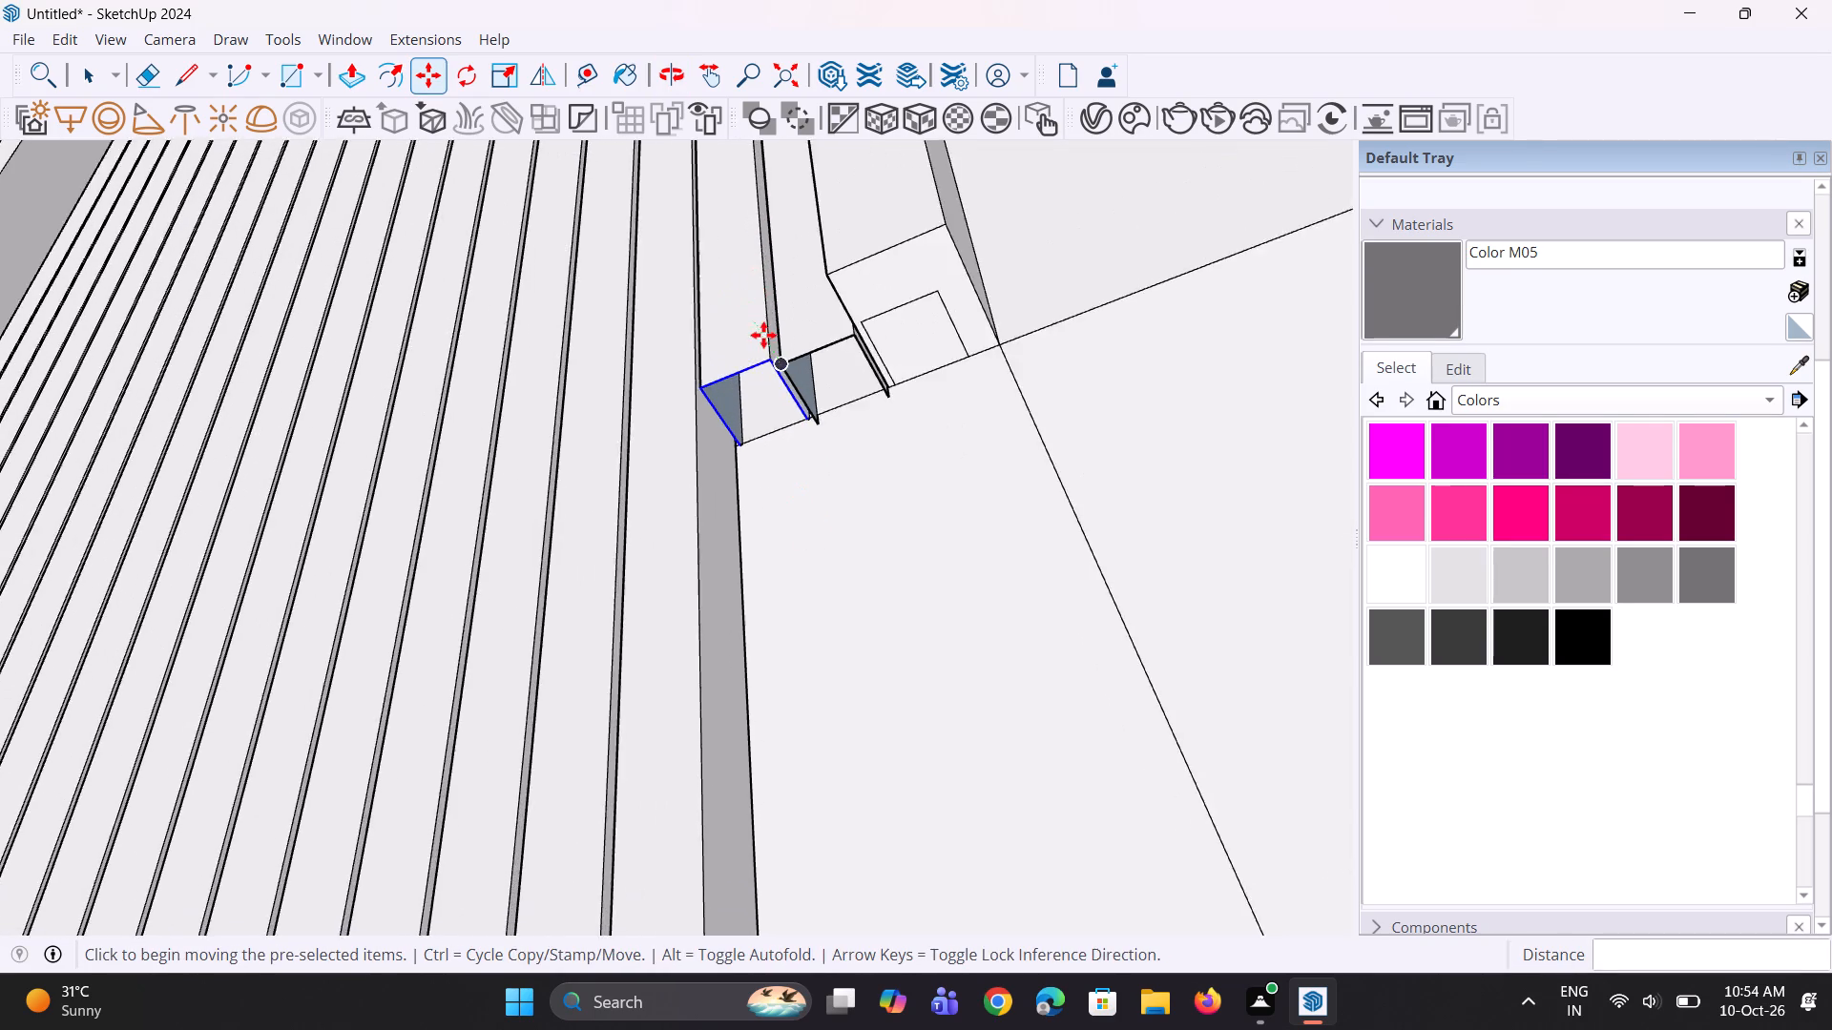
scroll(763, 335, "up", 7)
left_click(804, 407)
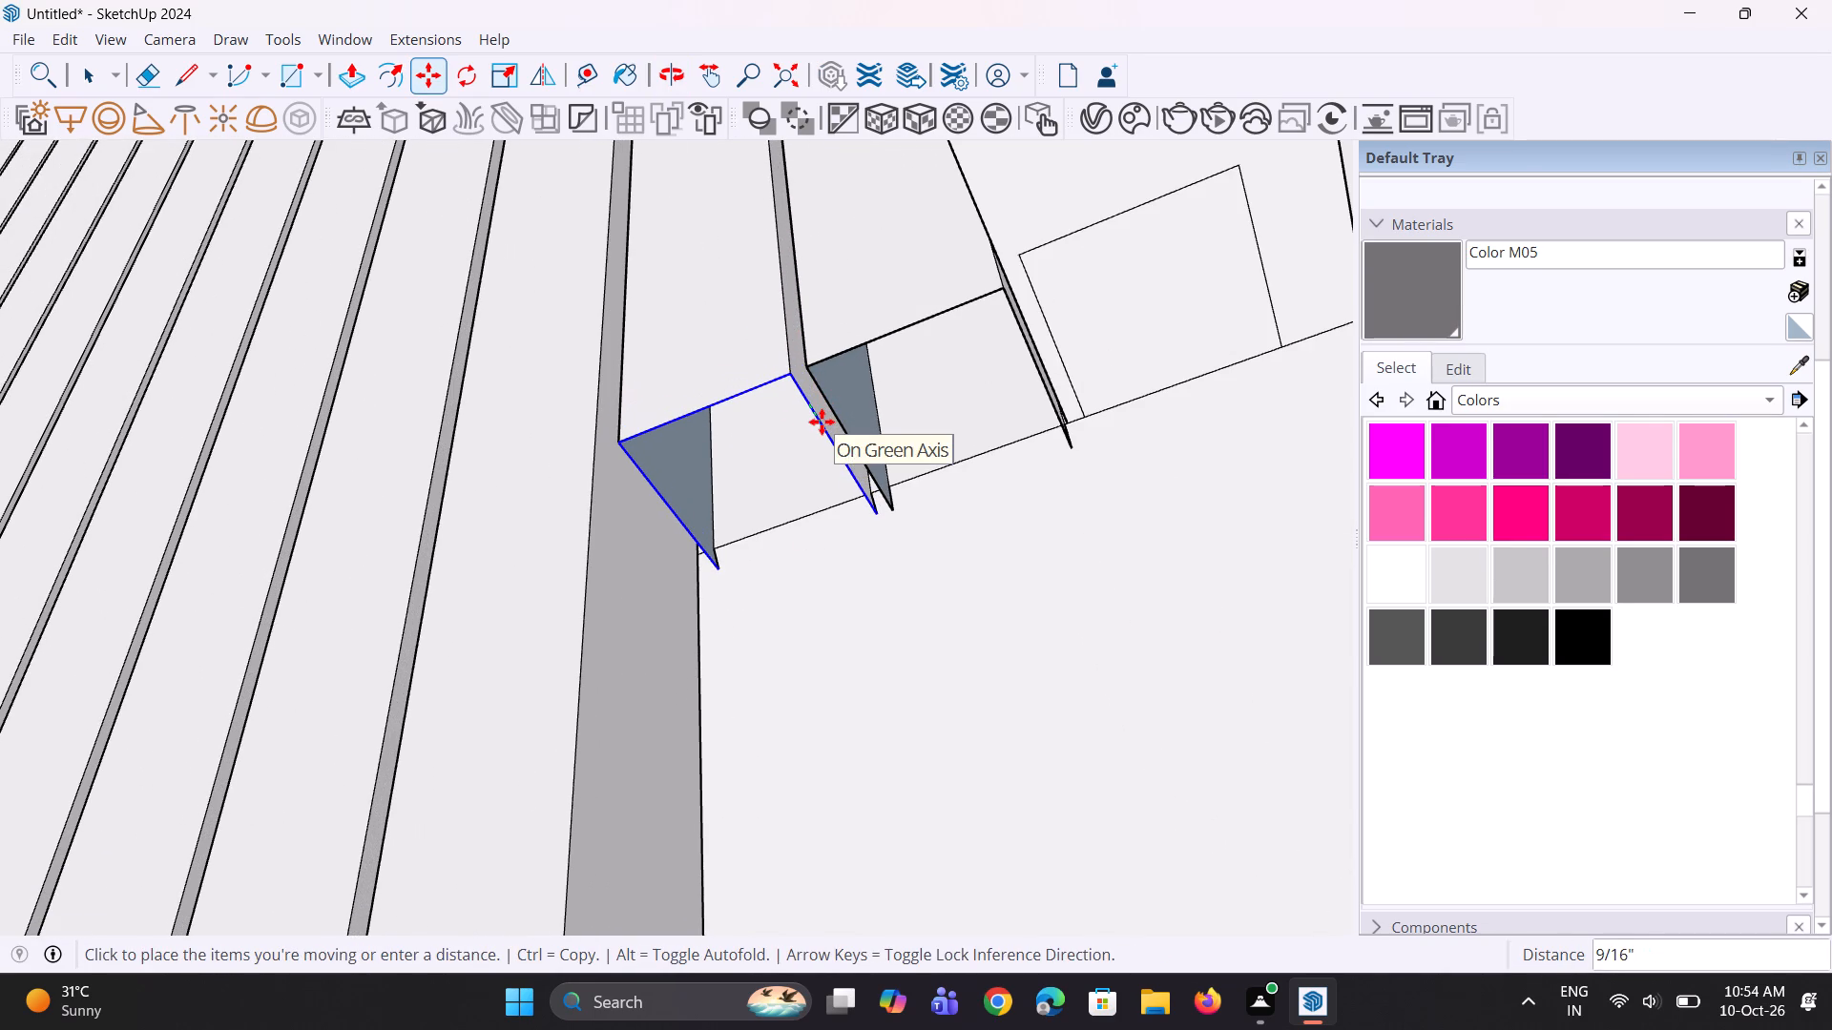
left_click(822, 422)
Explode the outermost remaining full-height flute group next to the shortened flutes.
scroll(827, 434, "down", 10)
key("space")
middle_click_drag(846, 449, 858, 453)
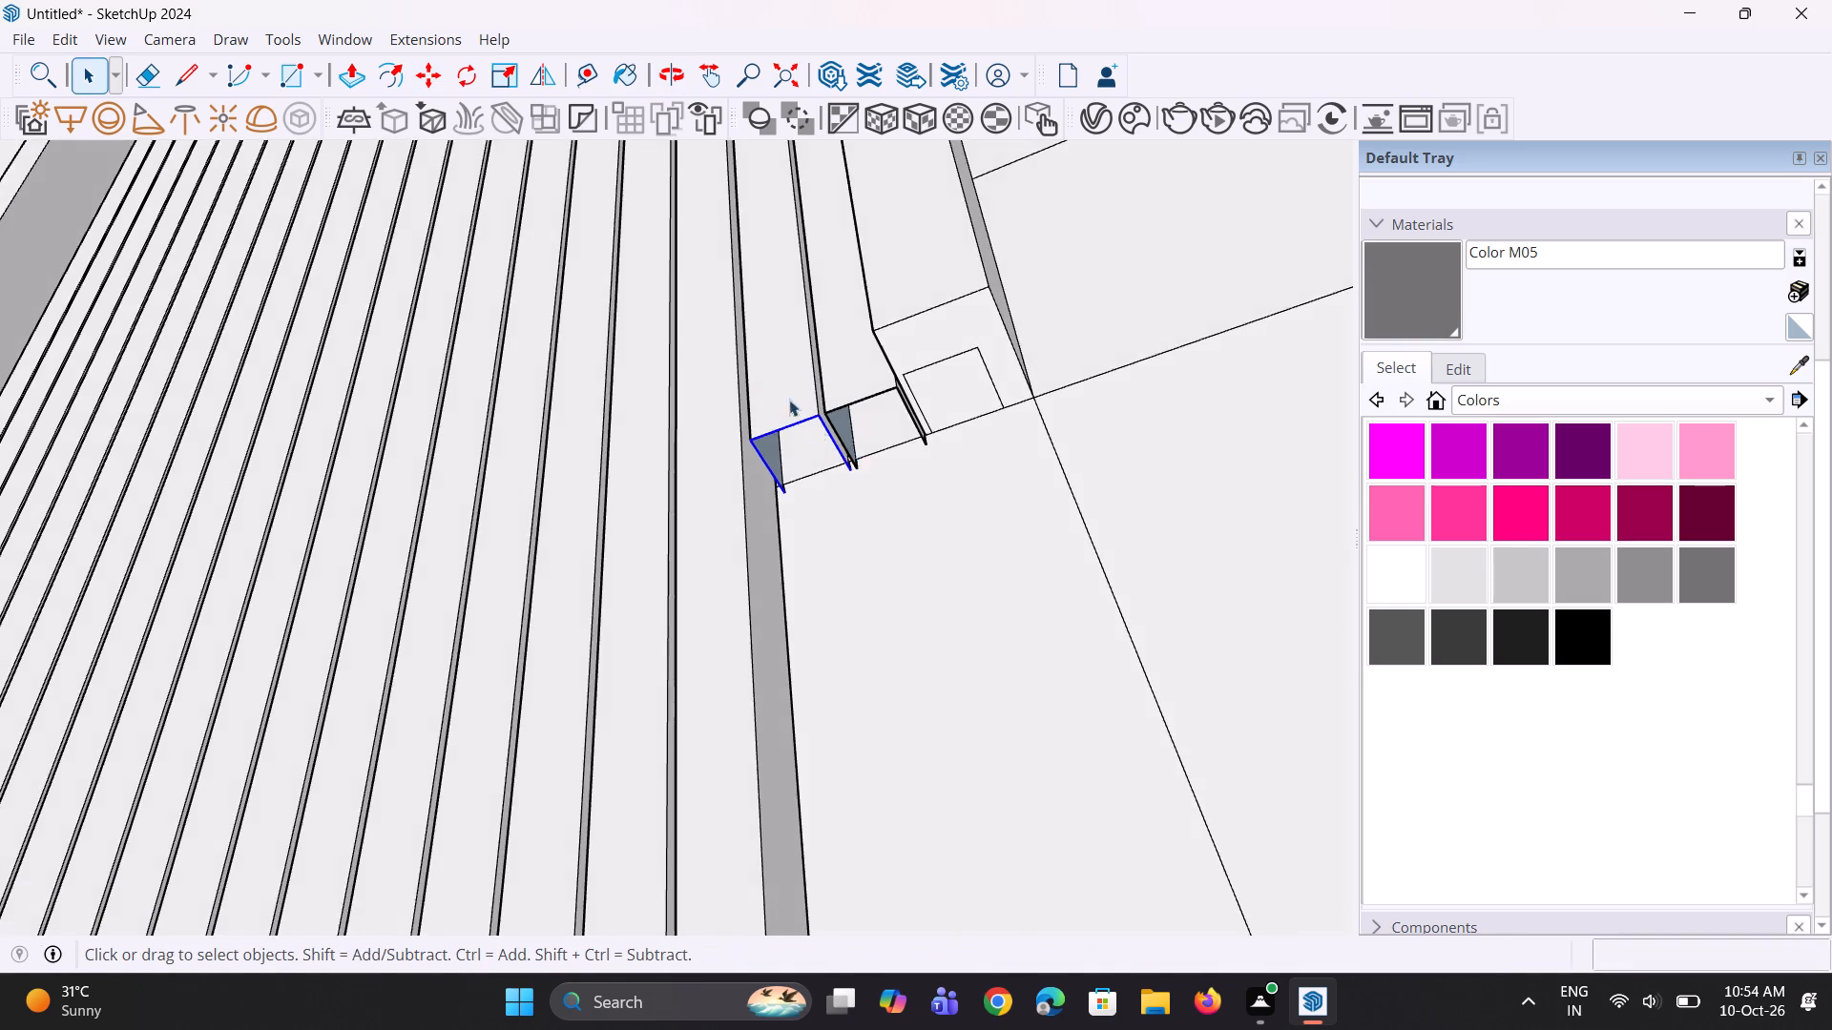
scroll(785, 398, "down", 16)
scroll(759, 418, "down", 5)
middle_click_drag(800, 662, 784, 635)
scroll(799, 662, "up", 1)
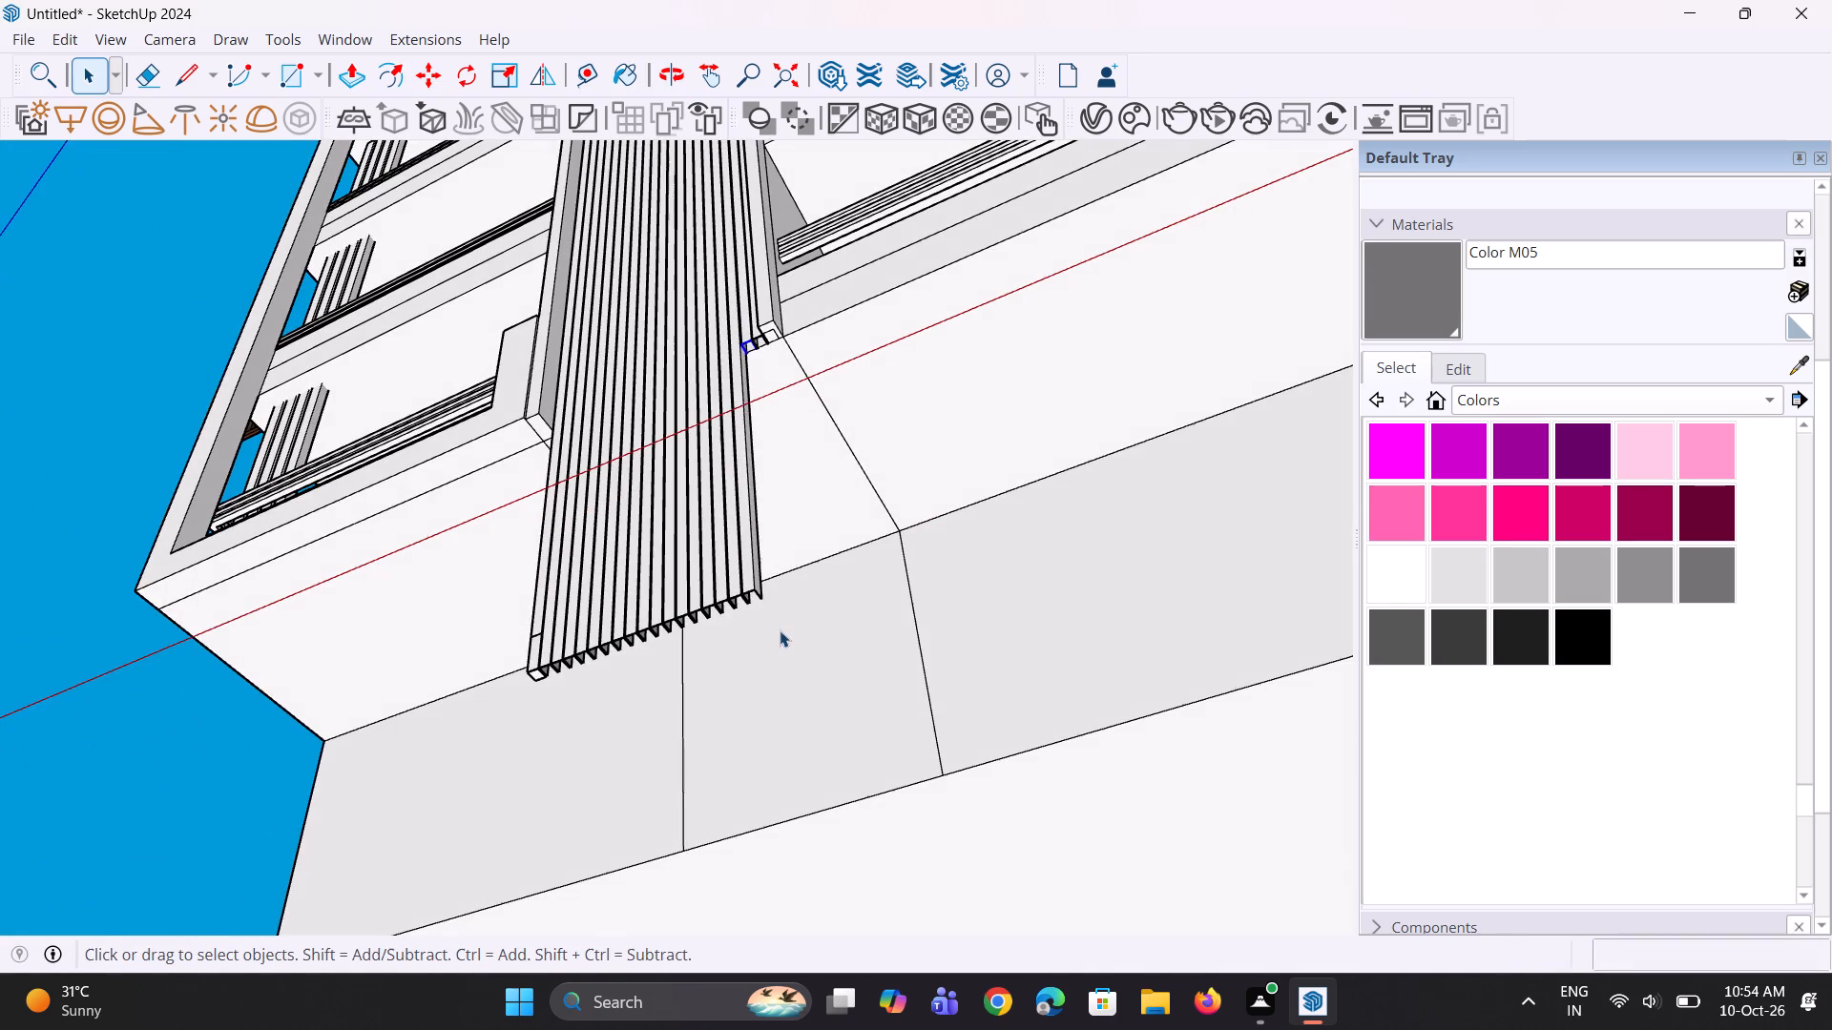
left_click(754, 584)
scroll(757, 560, "up", 4)
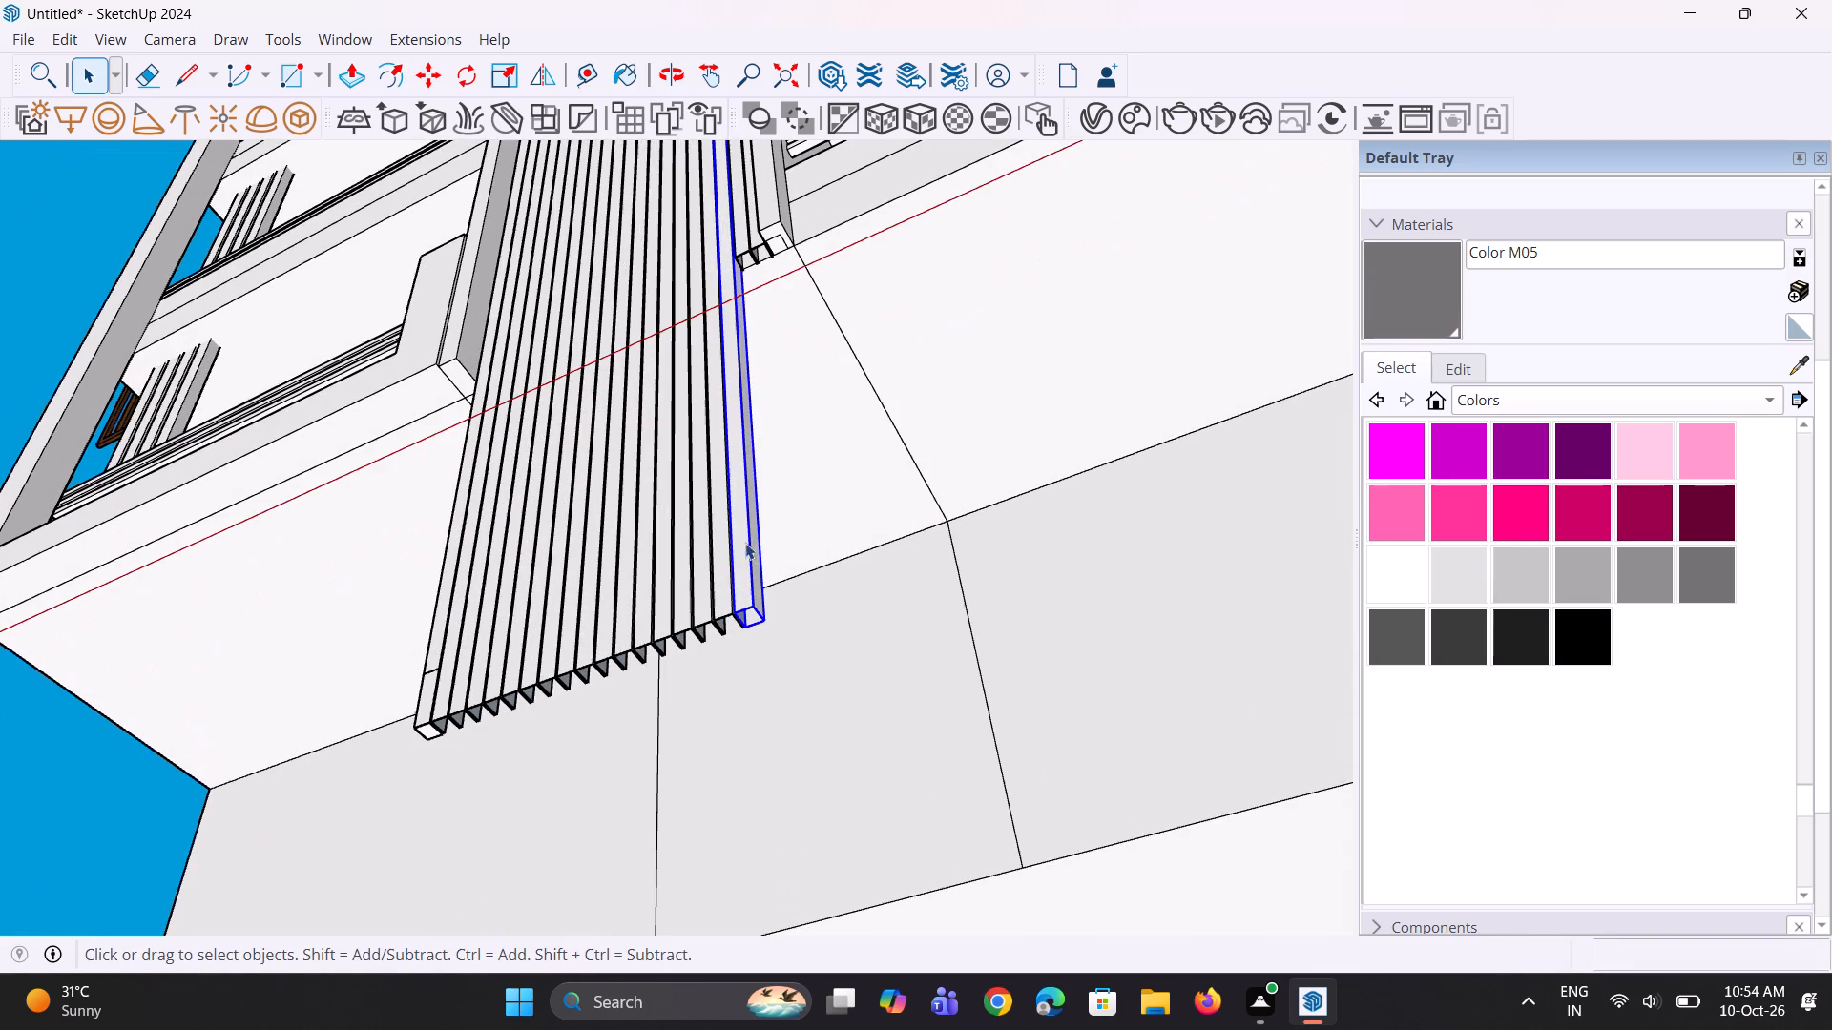
scroll(769, 601, "up", 6)
right_click(737, 587)
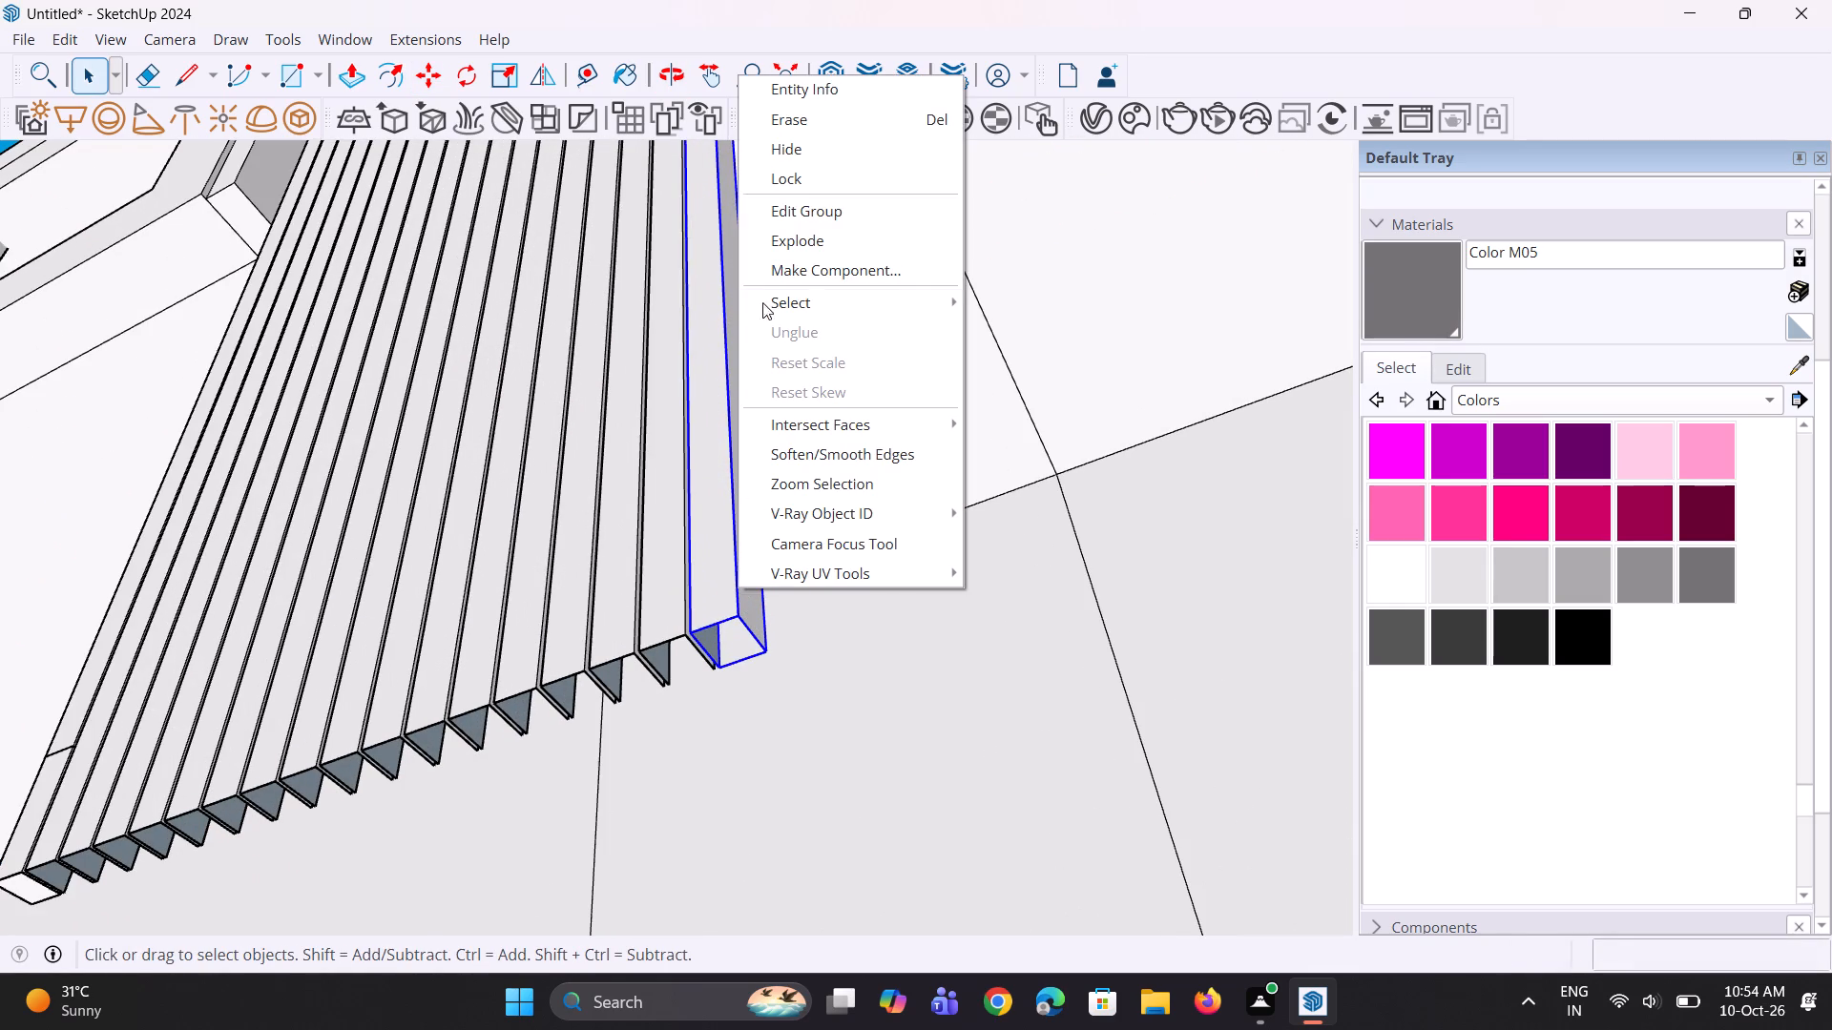
left_click(849, 244)
Move the newly exploded flute's three bottom edges up about 10' along the blue axis to the shortened flutes' lower end.
scroll(819, 510, "up", 2)
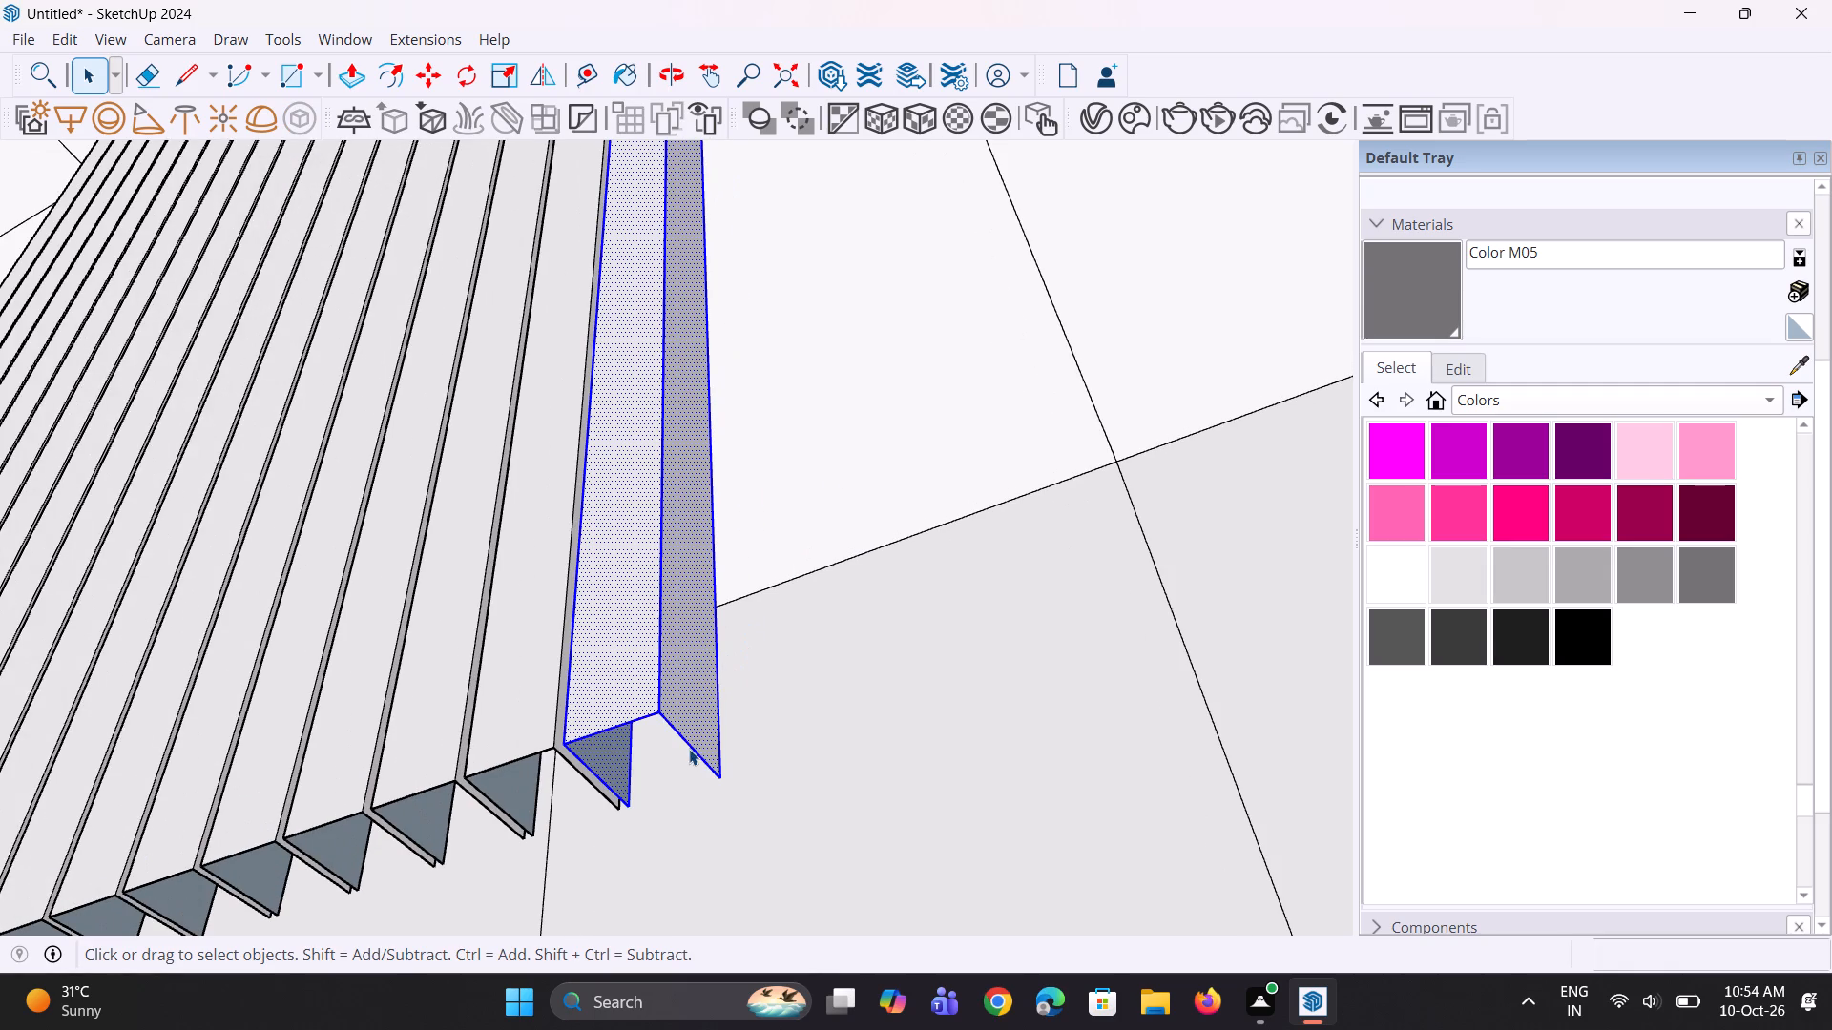
left_click(696, 748)
scroll(652, 723, "up", 1)
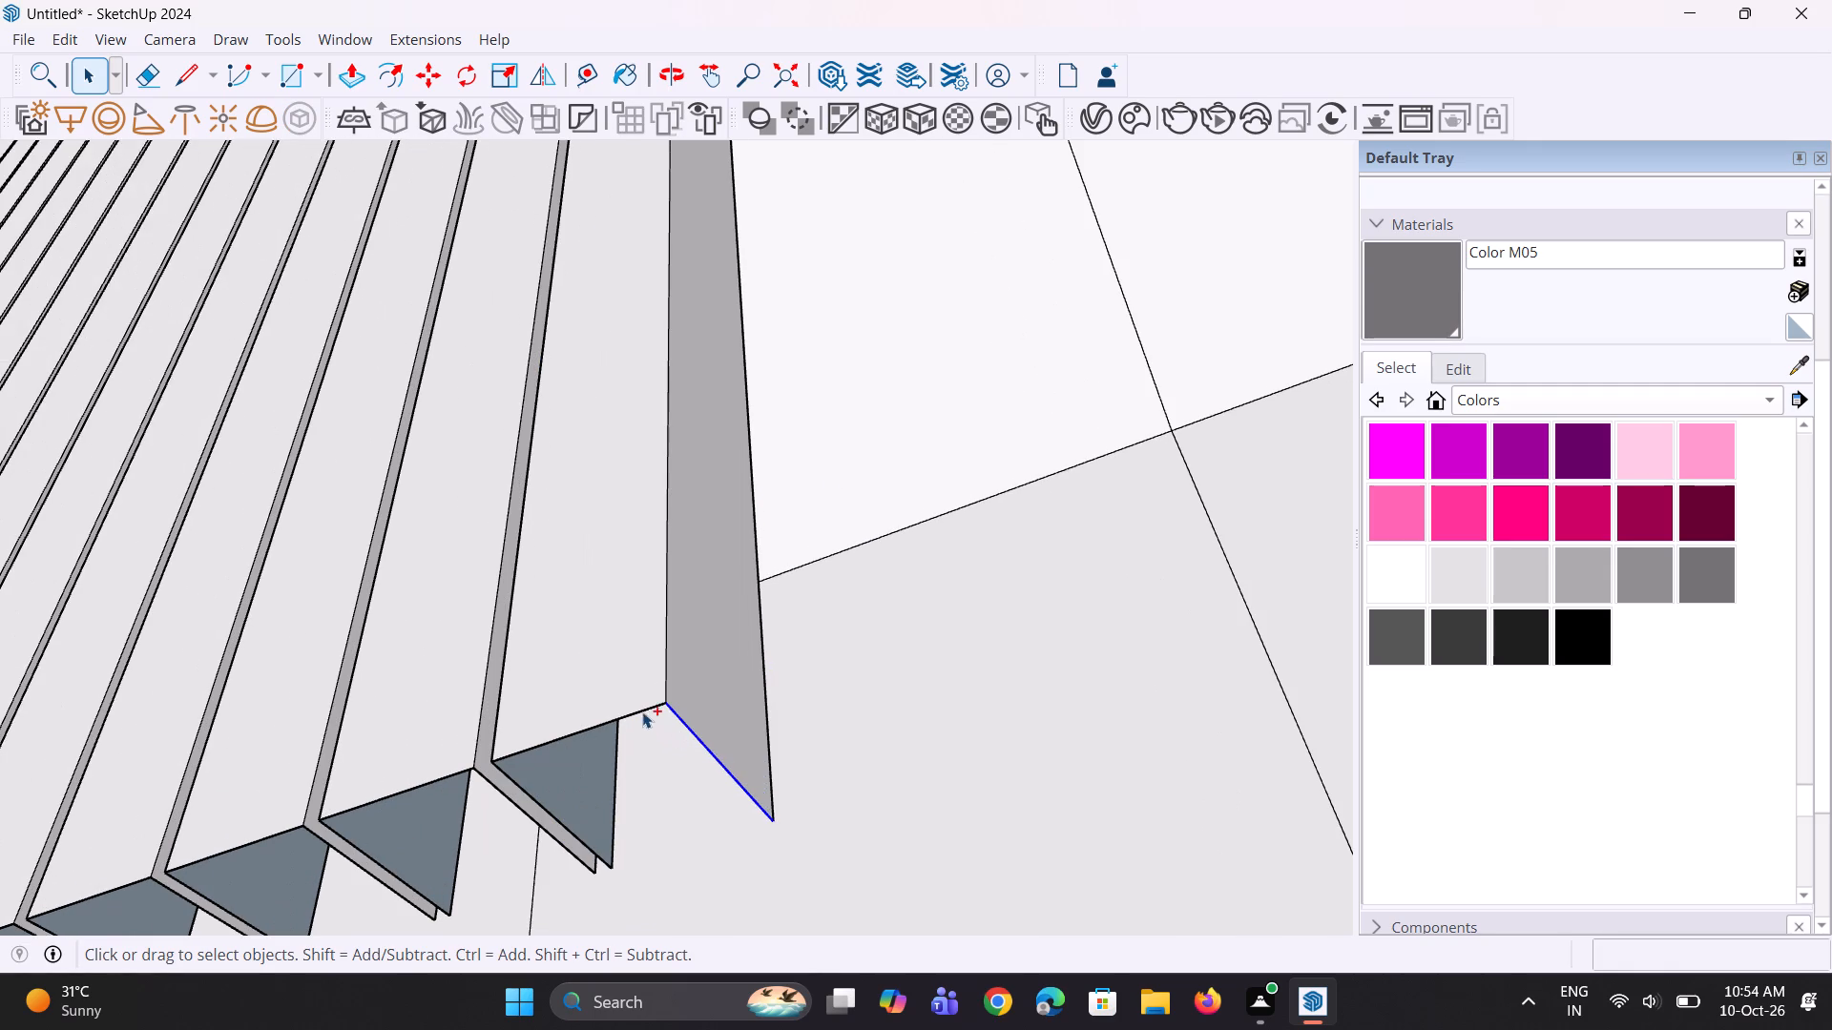
left_click(642, 708, "ctrl")
left_click(548, 810, "ctrl")
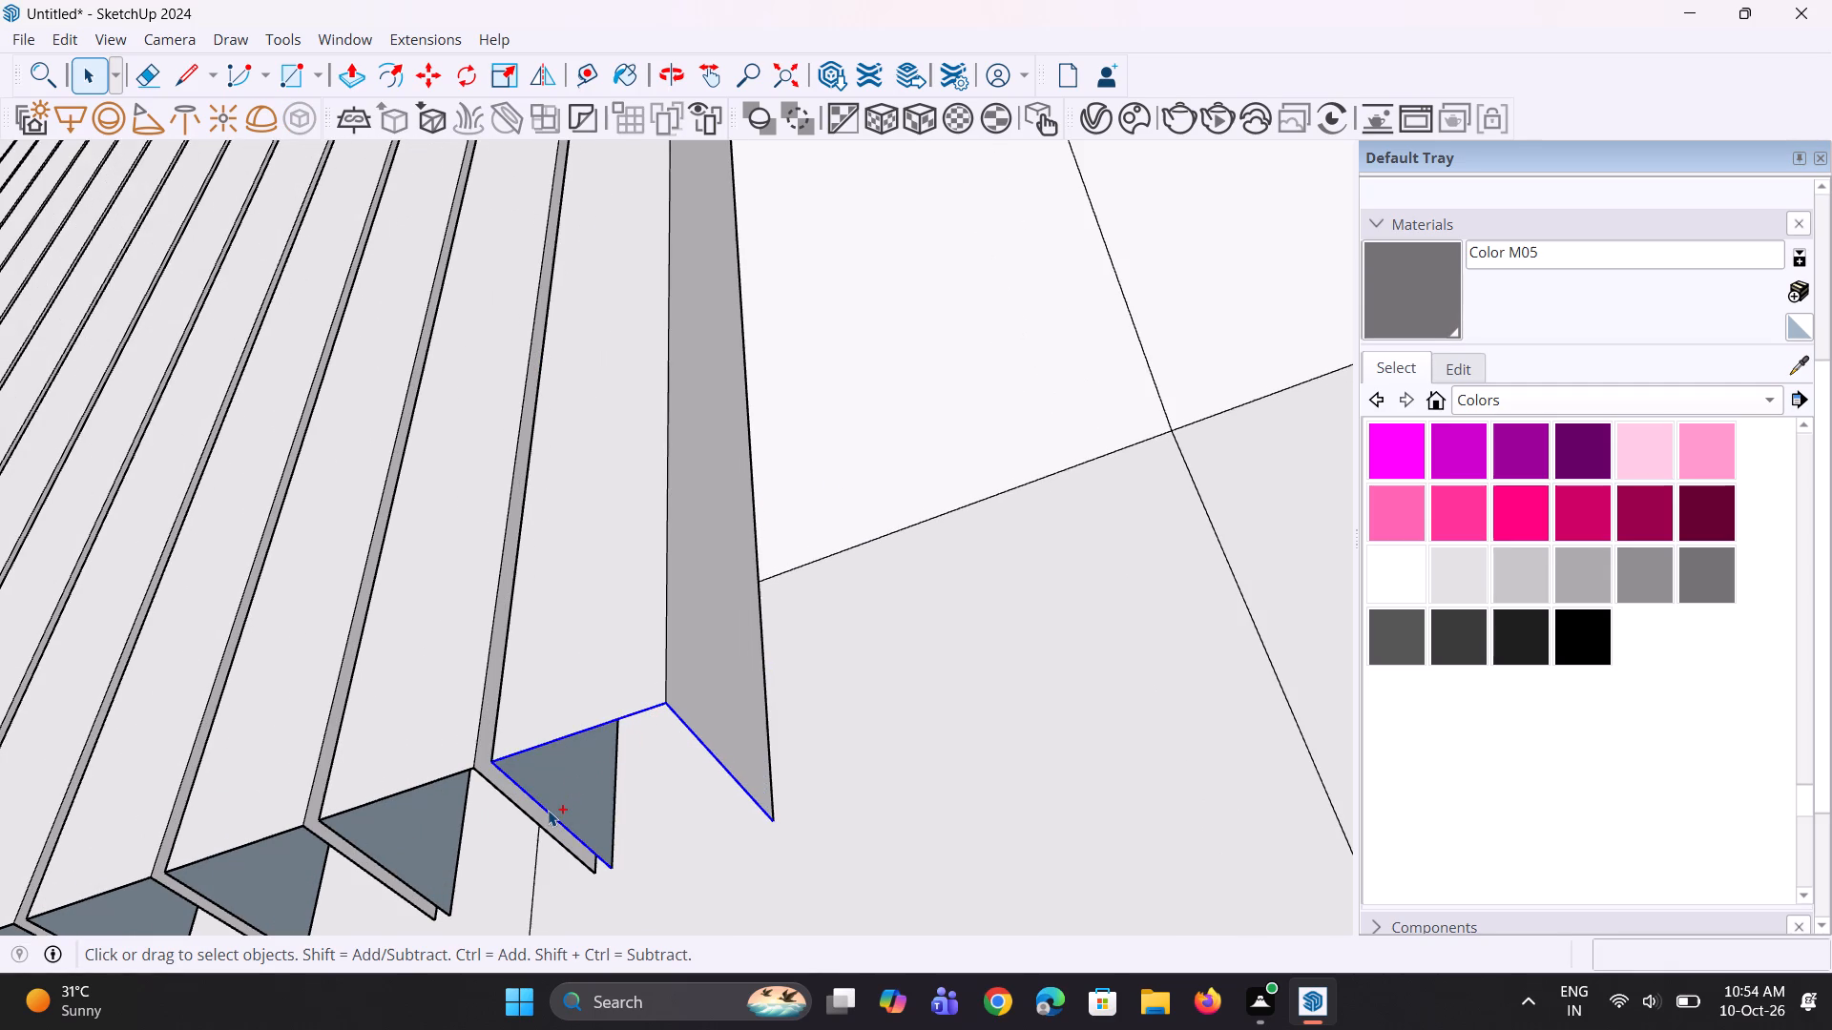
scroll(566, 821, "down", 14)
scroll(600, 739, "down", 3)
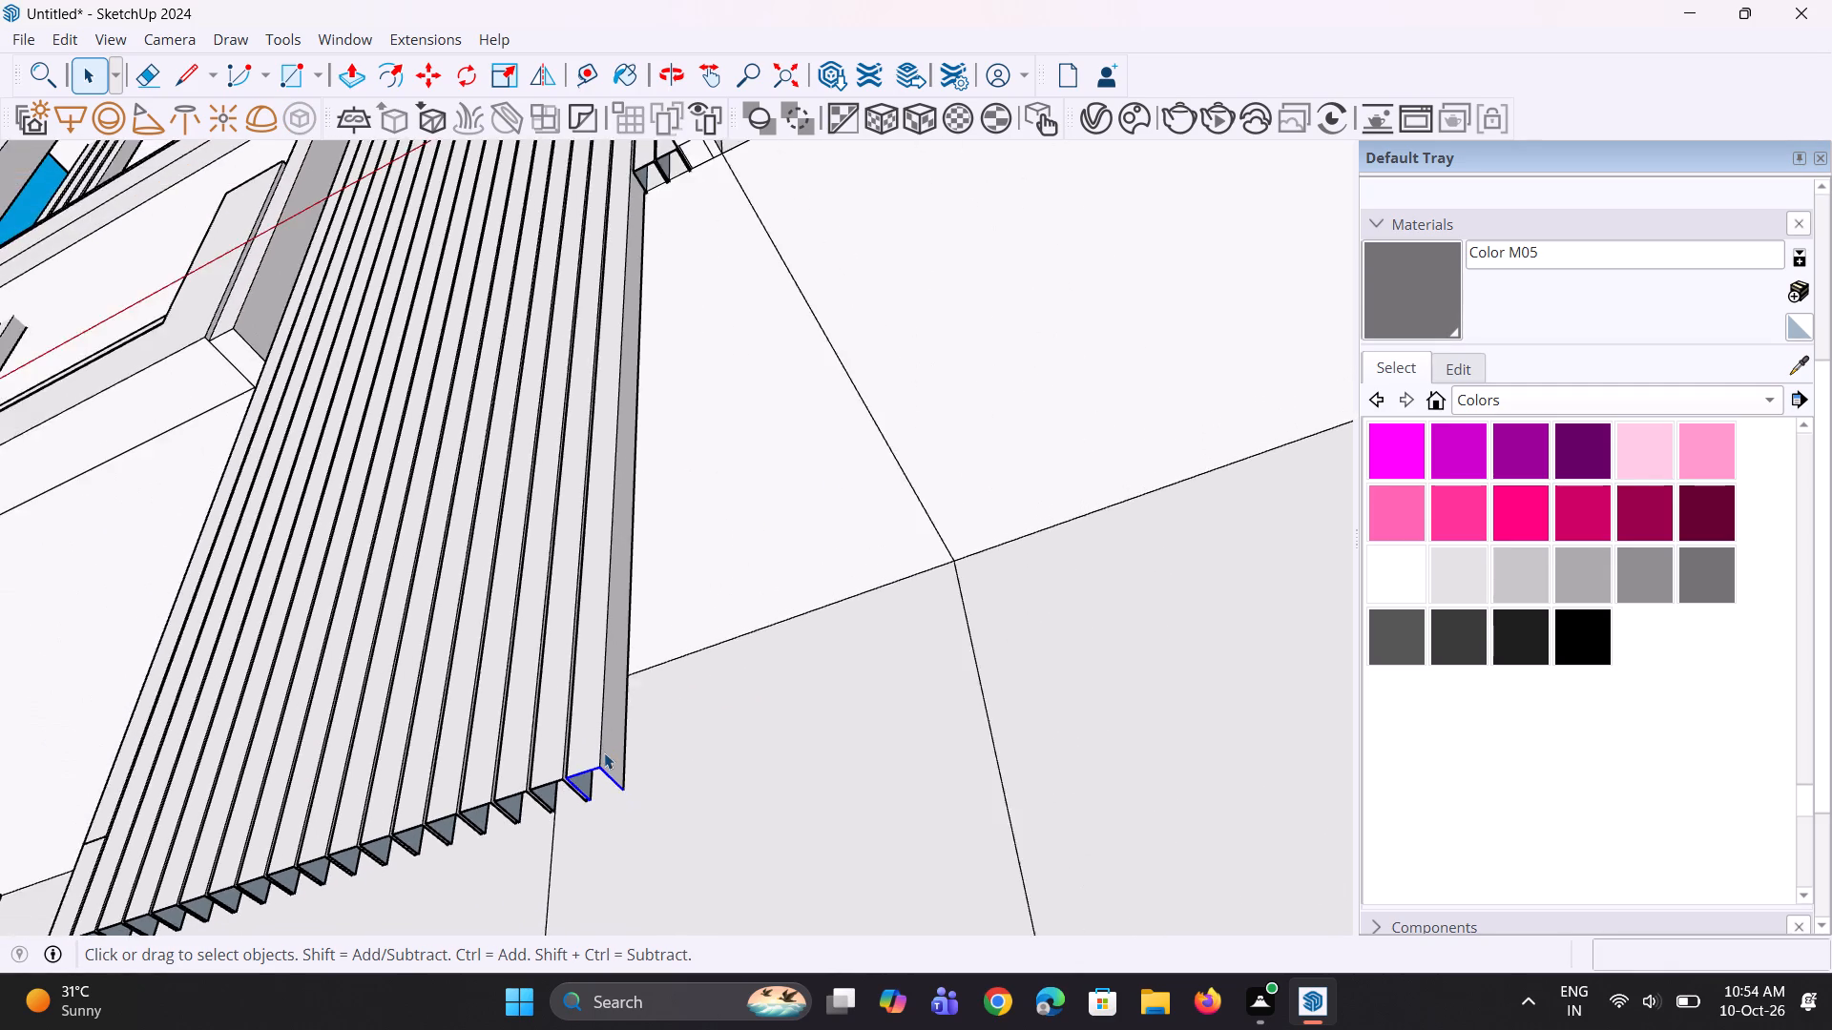
scroll(604, 752, "down", 3)
scroll(639, 316, "up", 2)
scroll(596, 628, "down", 3)
scroll(600, 833, "up", 2)
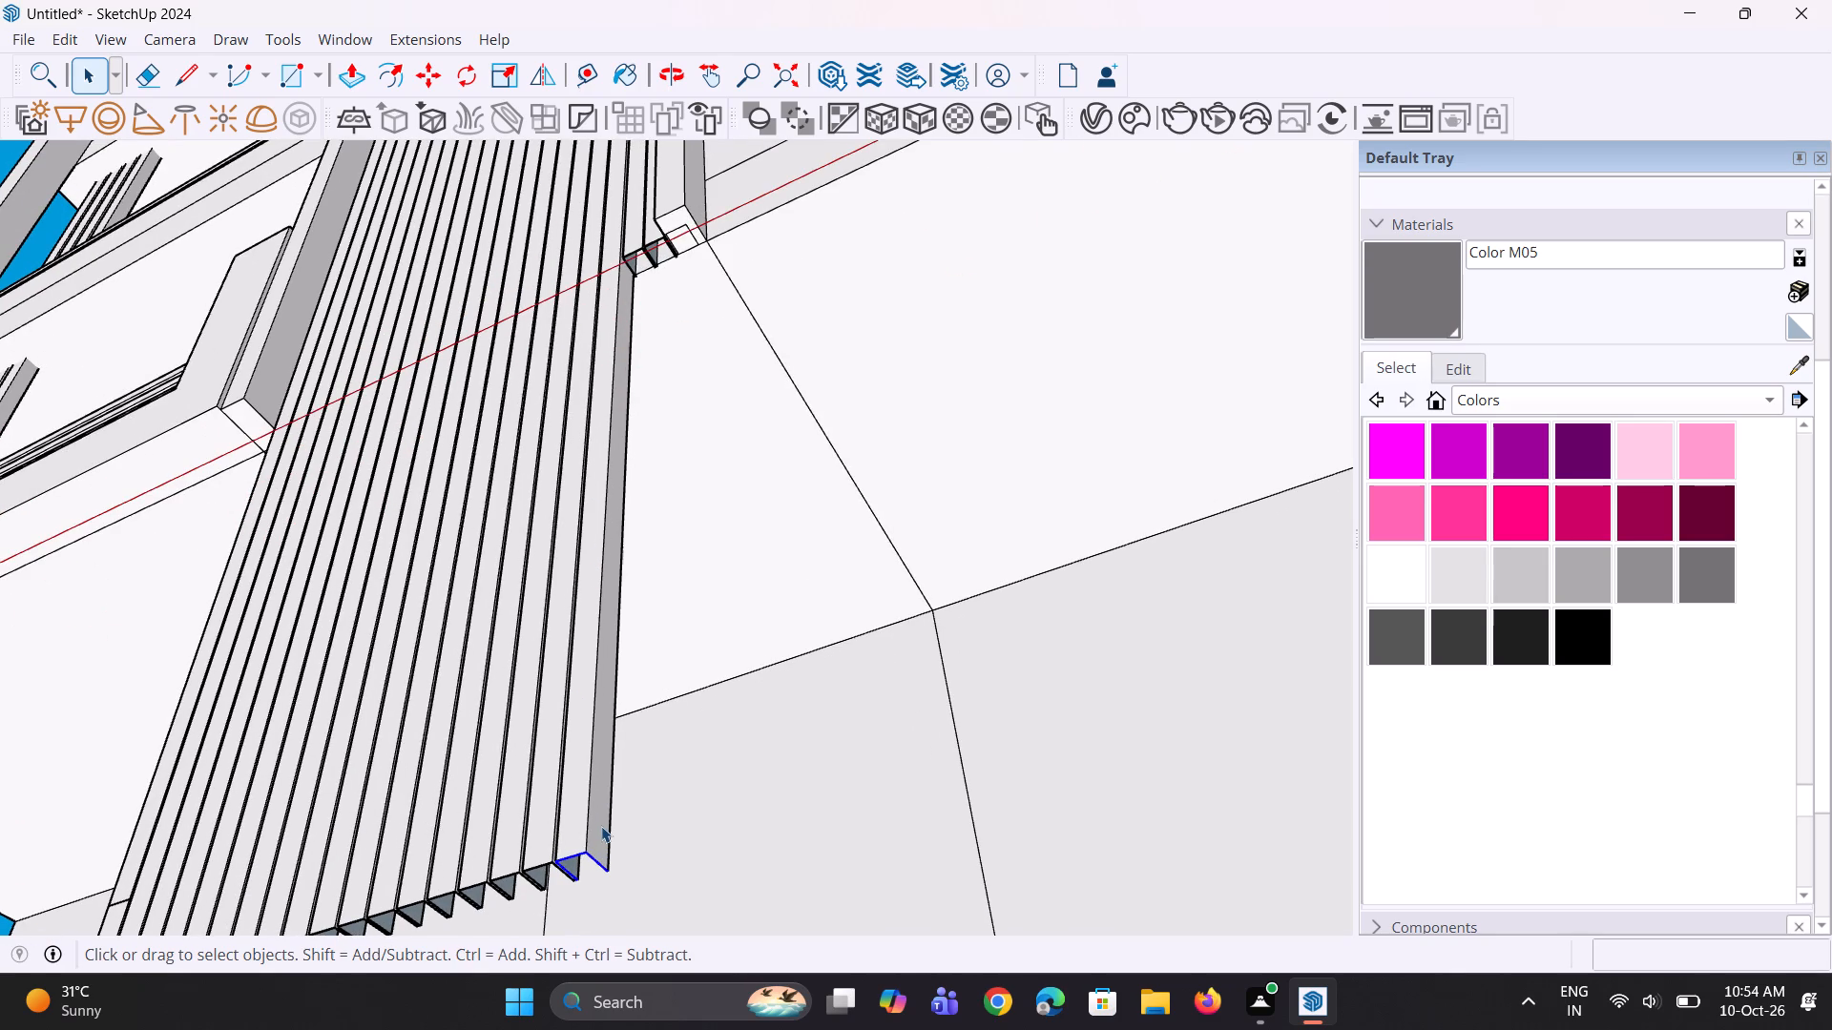
key("m")
left_click(588, 856)
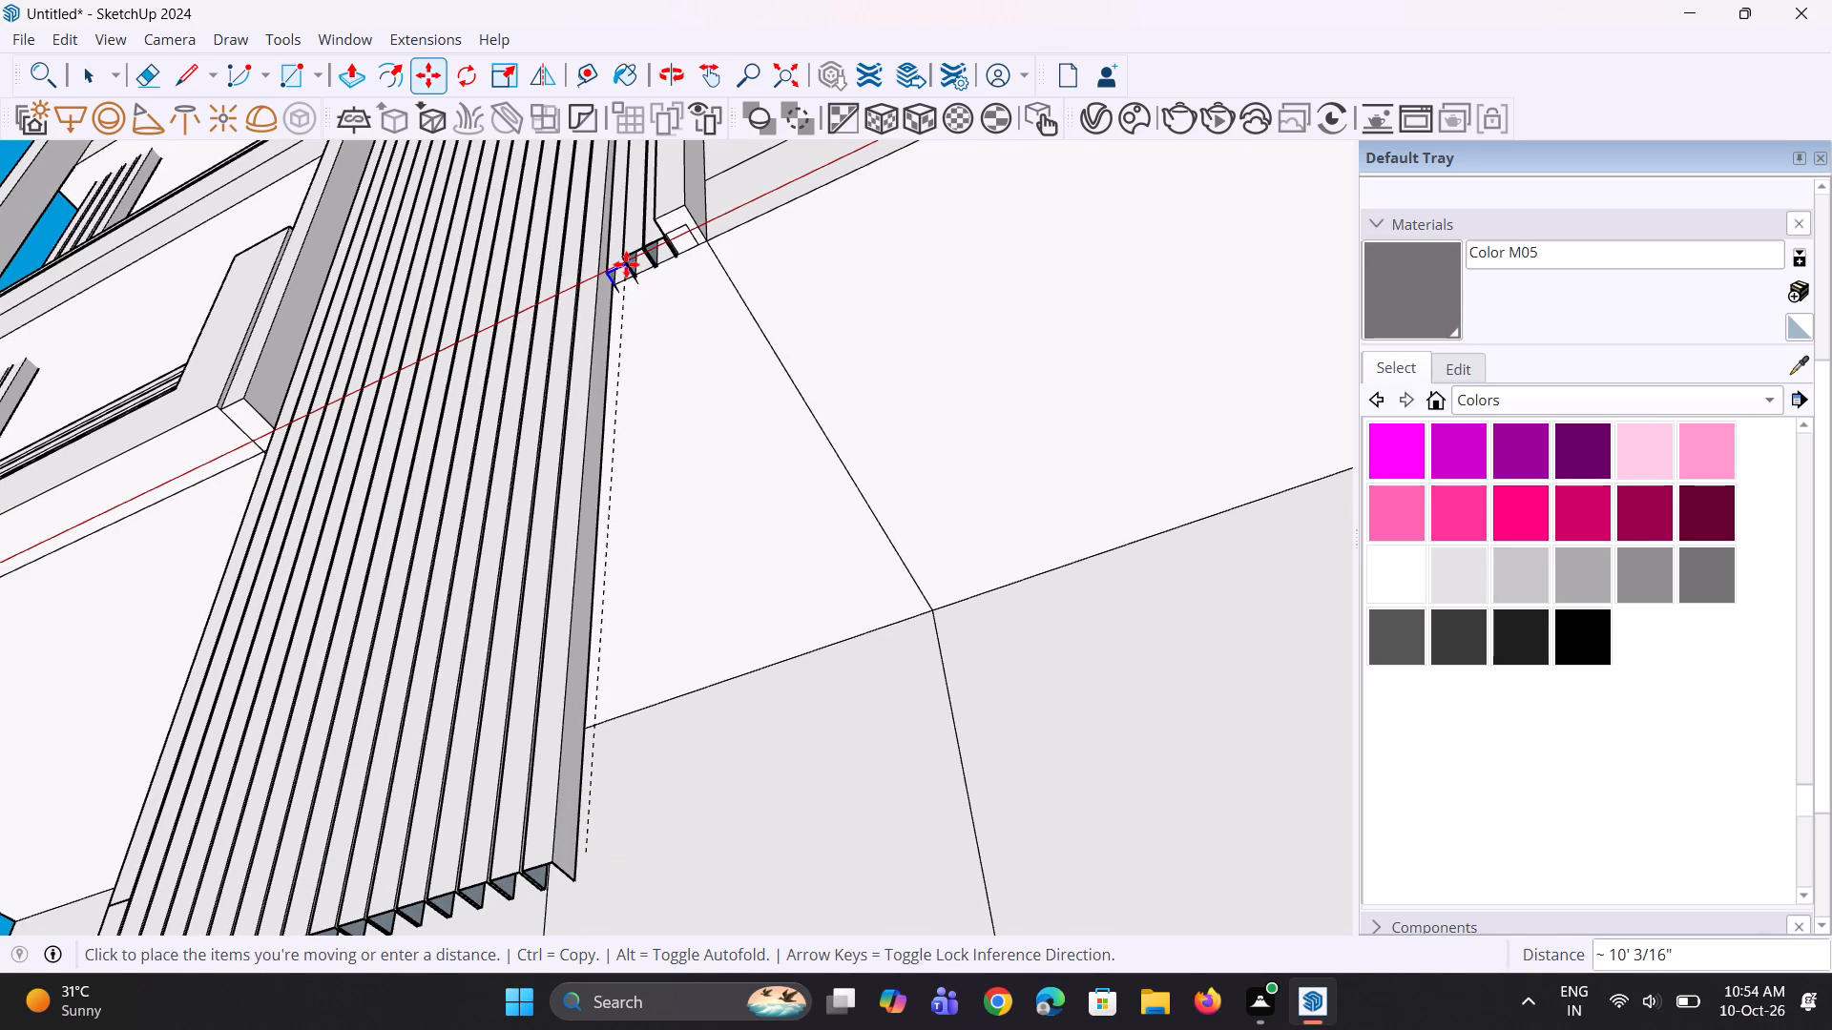
scroll(626, 264, "up", 3)
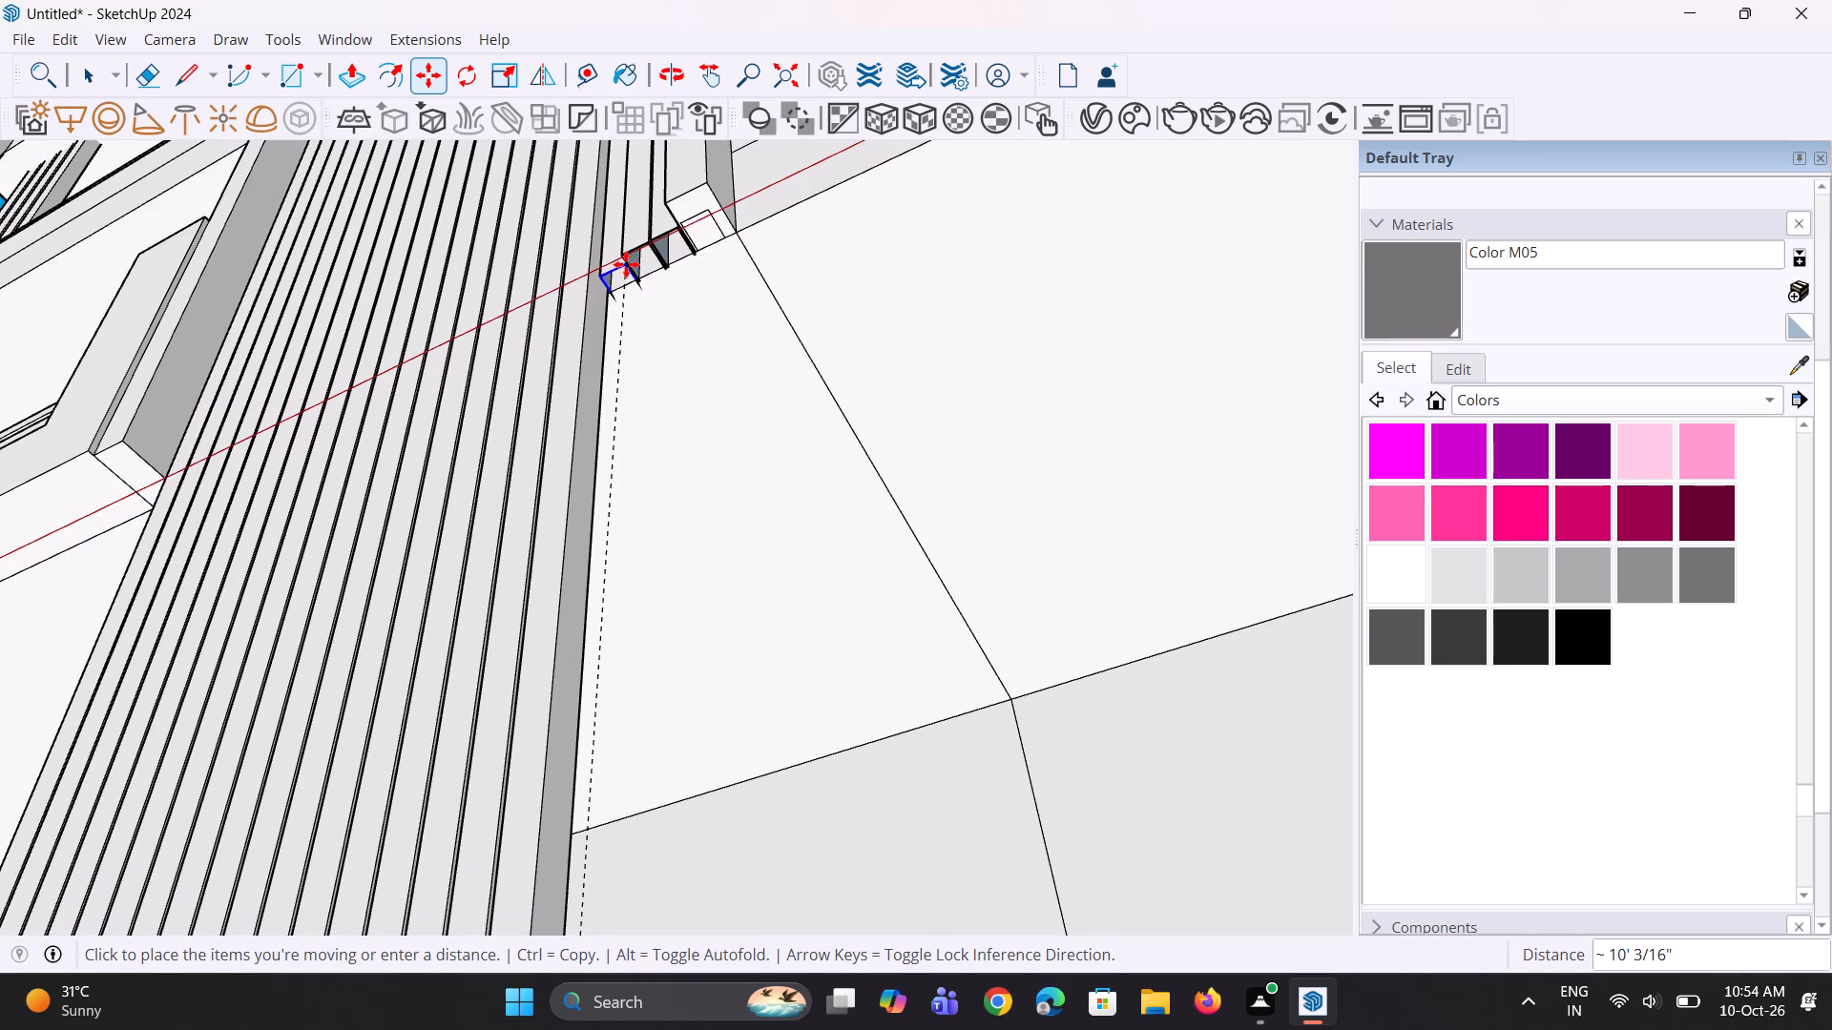
scroll(621, 260, "up", 5)
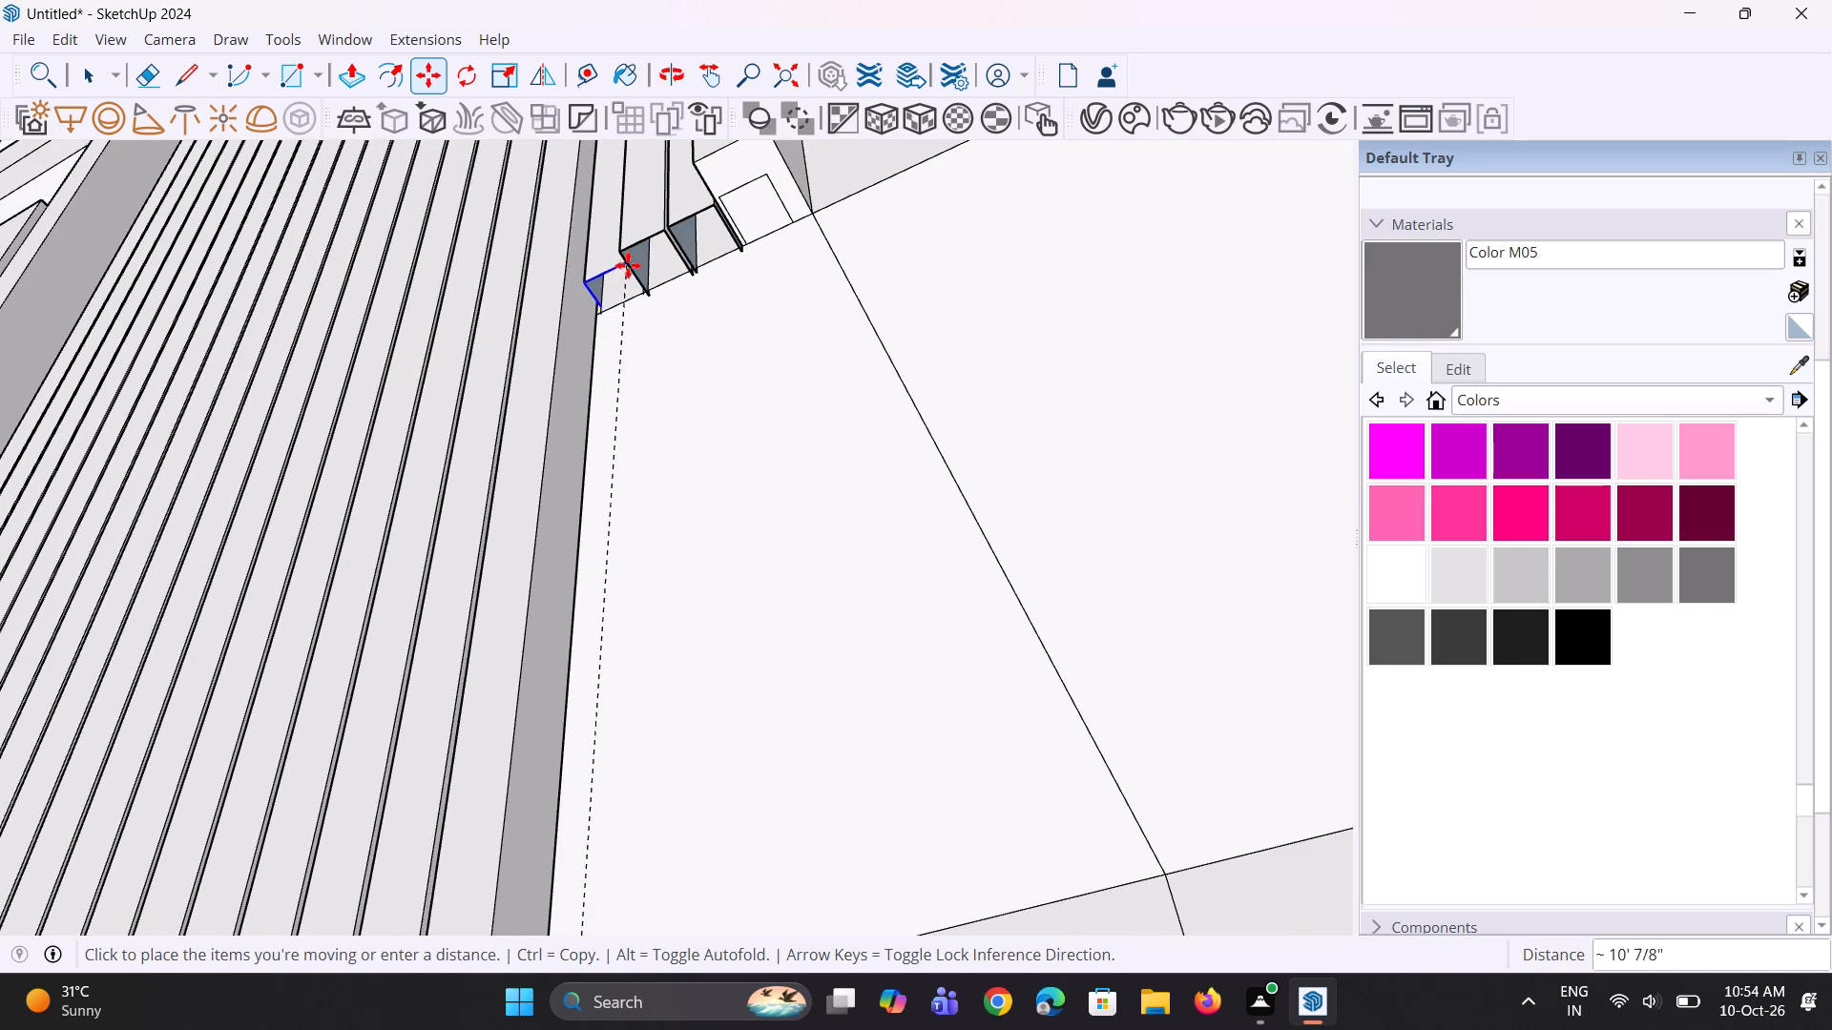
scroll(621, 270, "up", 4)
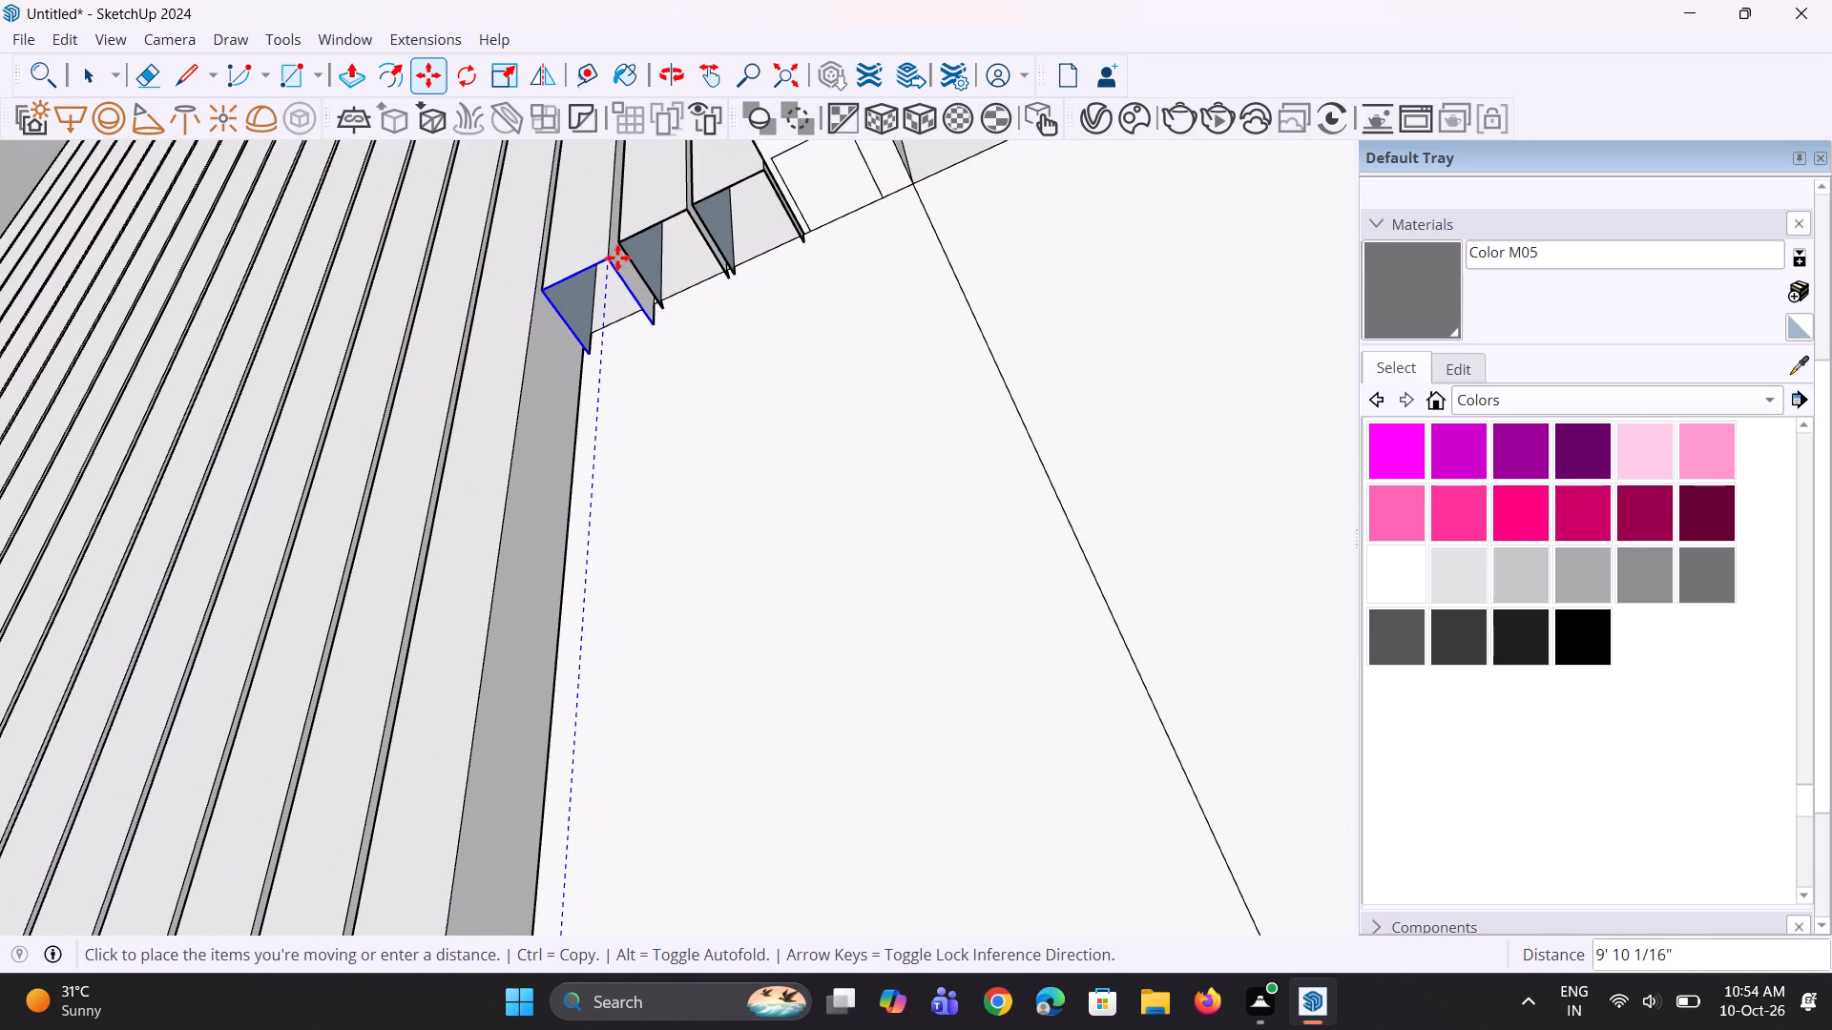
left_click(604, 254)
Explode the outermost remaining full-height flute group beside the flute just shortened.
scroll(642, 407, "down", 4)
middle_click_drag(656, 423, 797, 508)
scroll(785, 443, "down", 3)
middle_click_drag(779, 443, 773, 407)
scroll(772, 405, "up", 1)
scroll(745, 378, "down", 2)
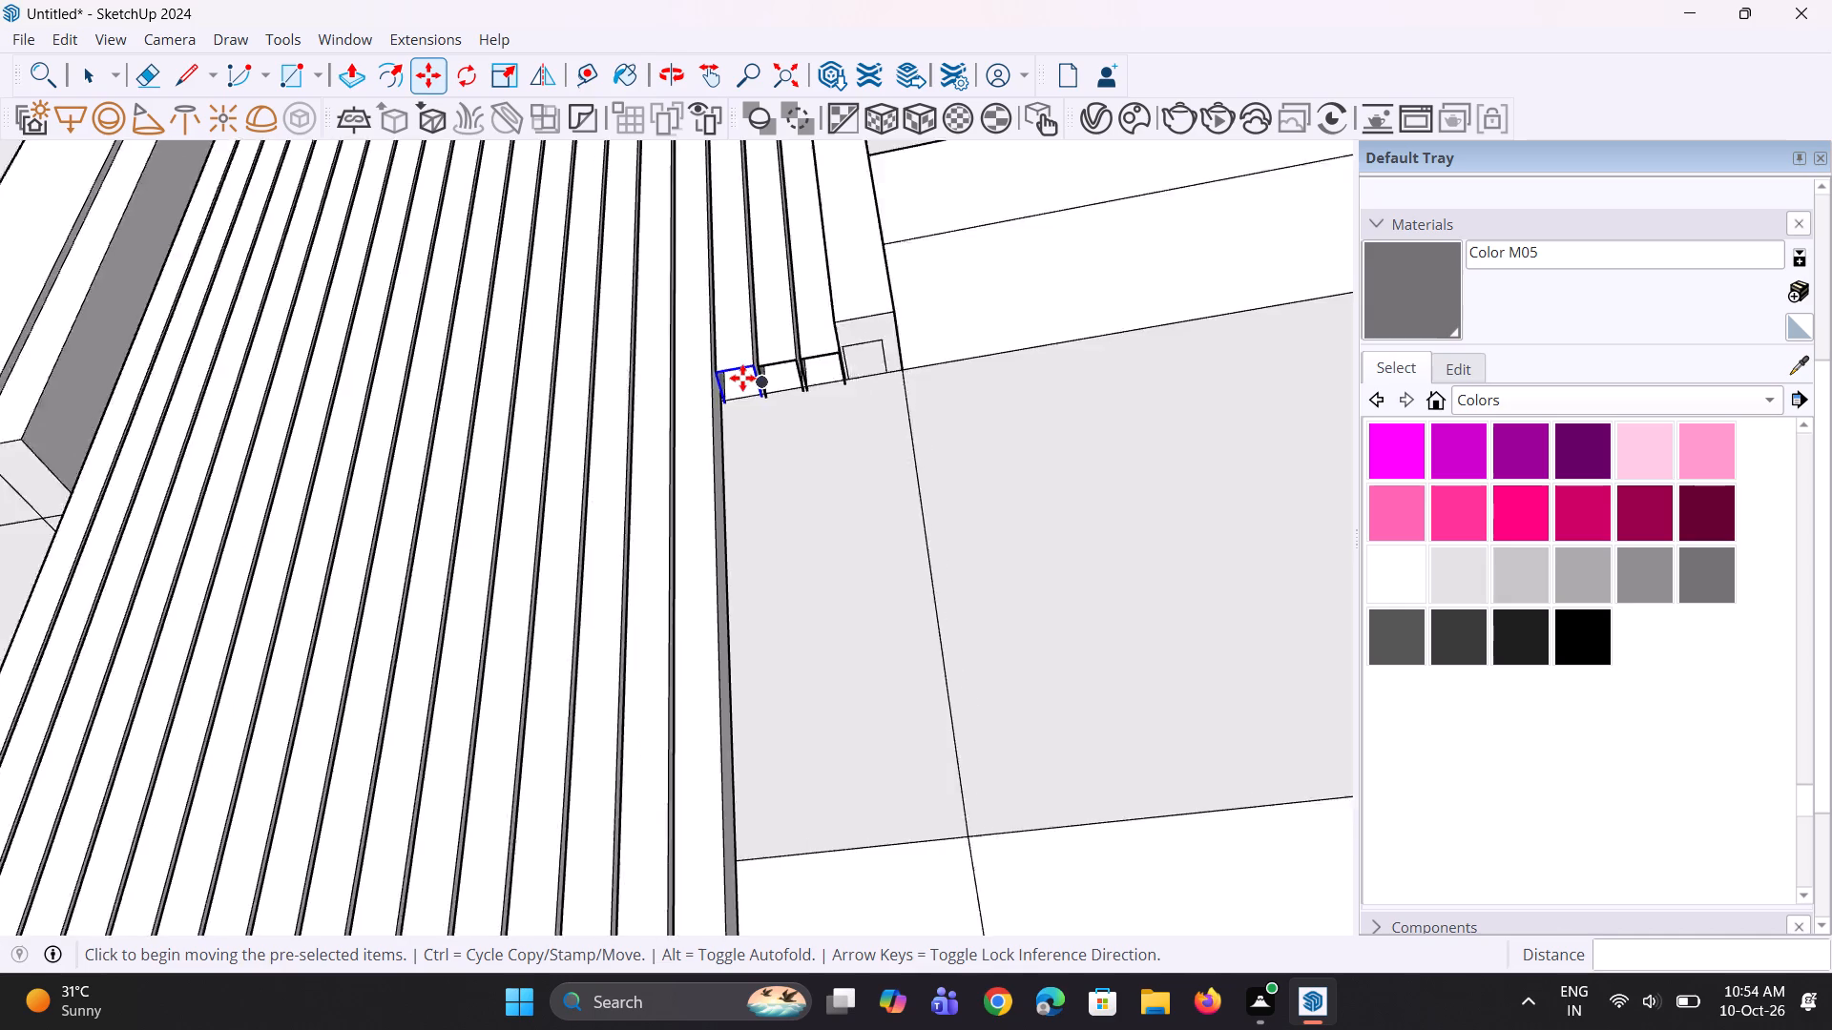
scroll(742, 378, "down", 11)
scroll(756, 653, "up", 2)
key("space")
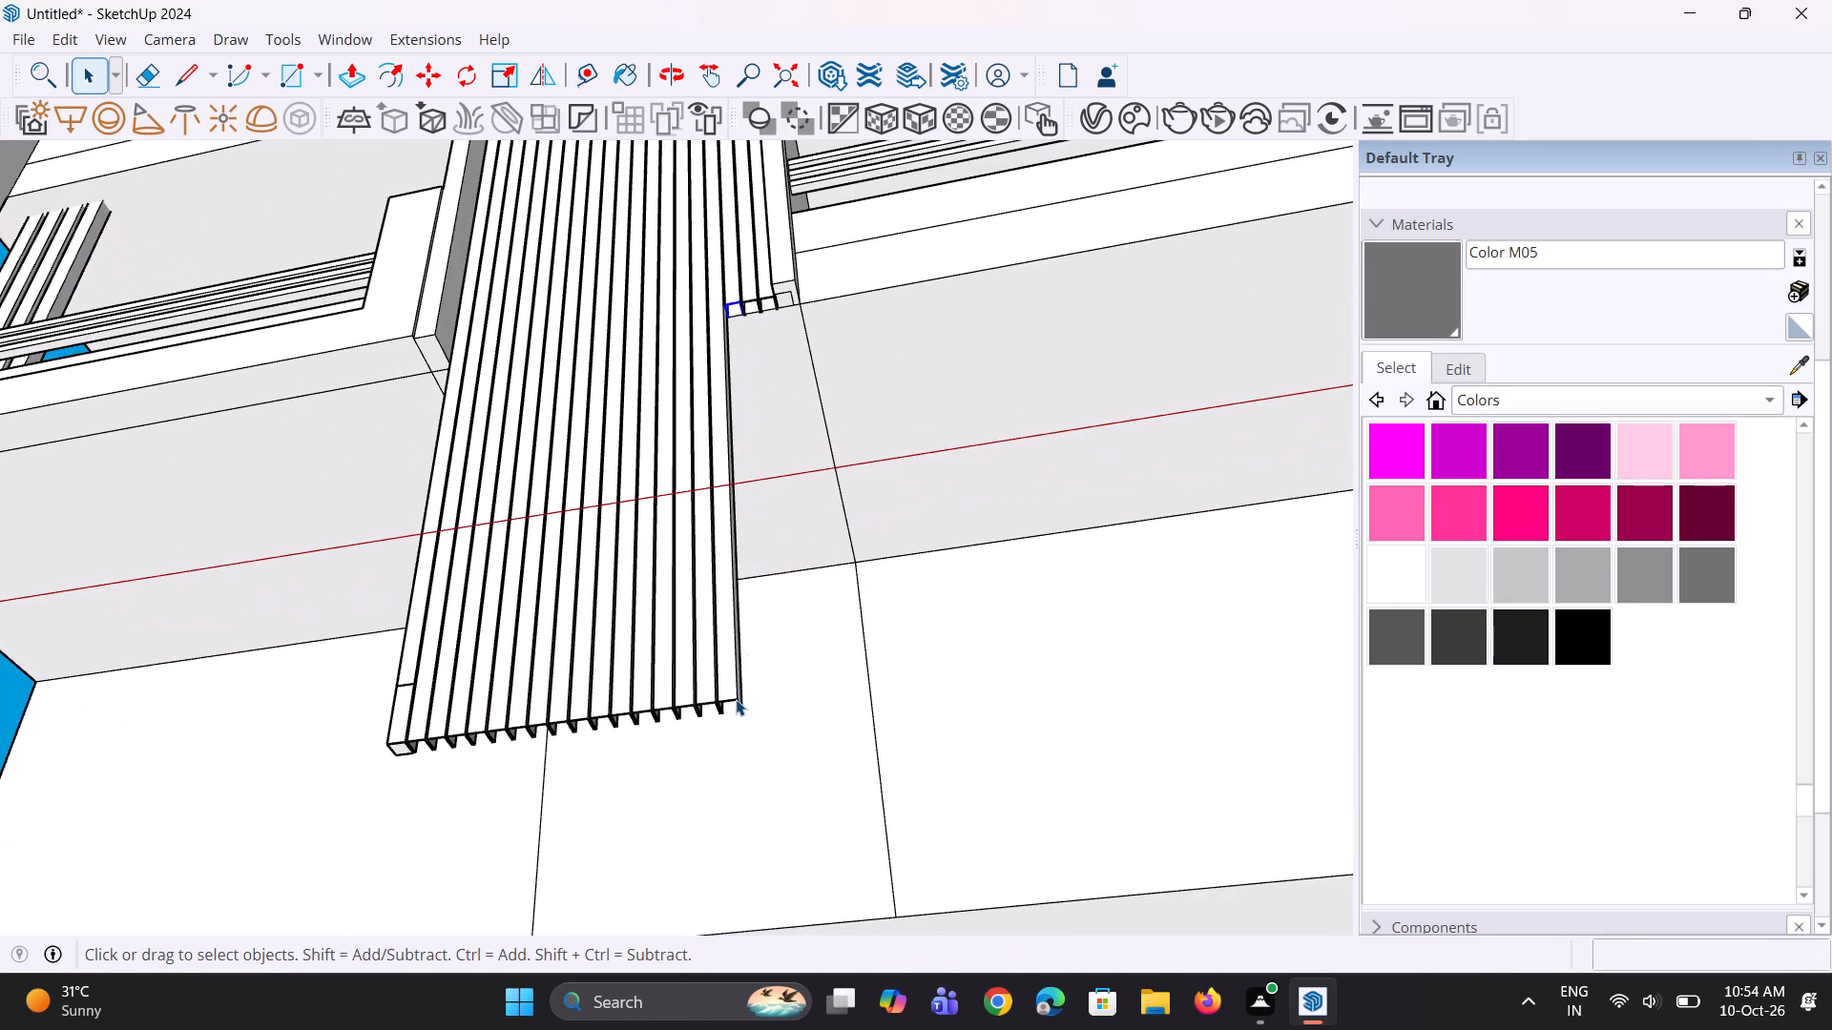
left_click(736, 699)
middle_click_drag(764, 742, 733, 669)
scroll(696, 559, "up", 5)
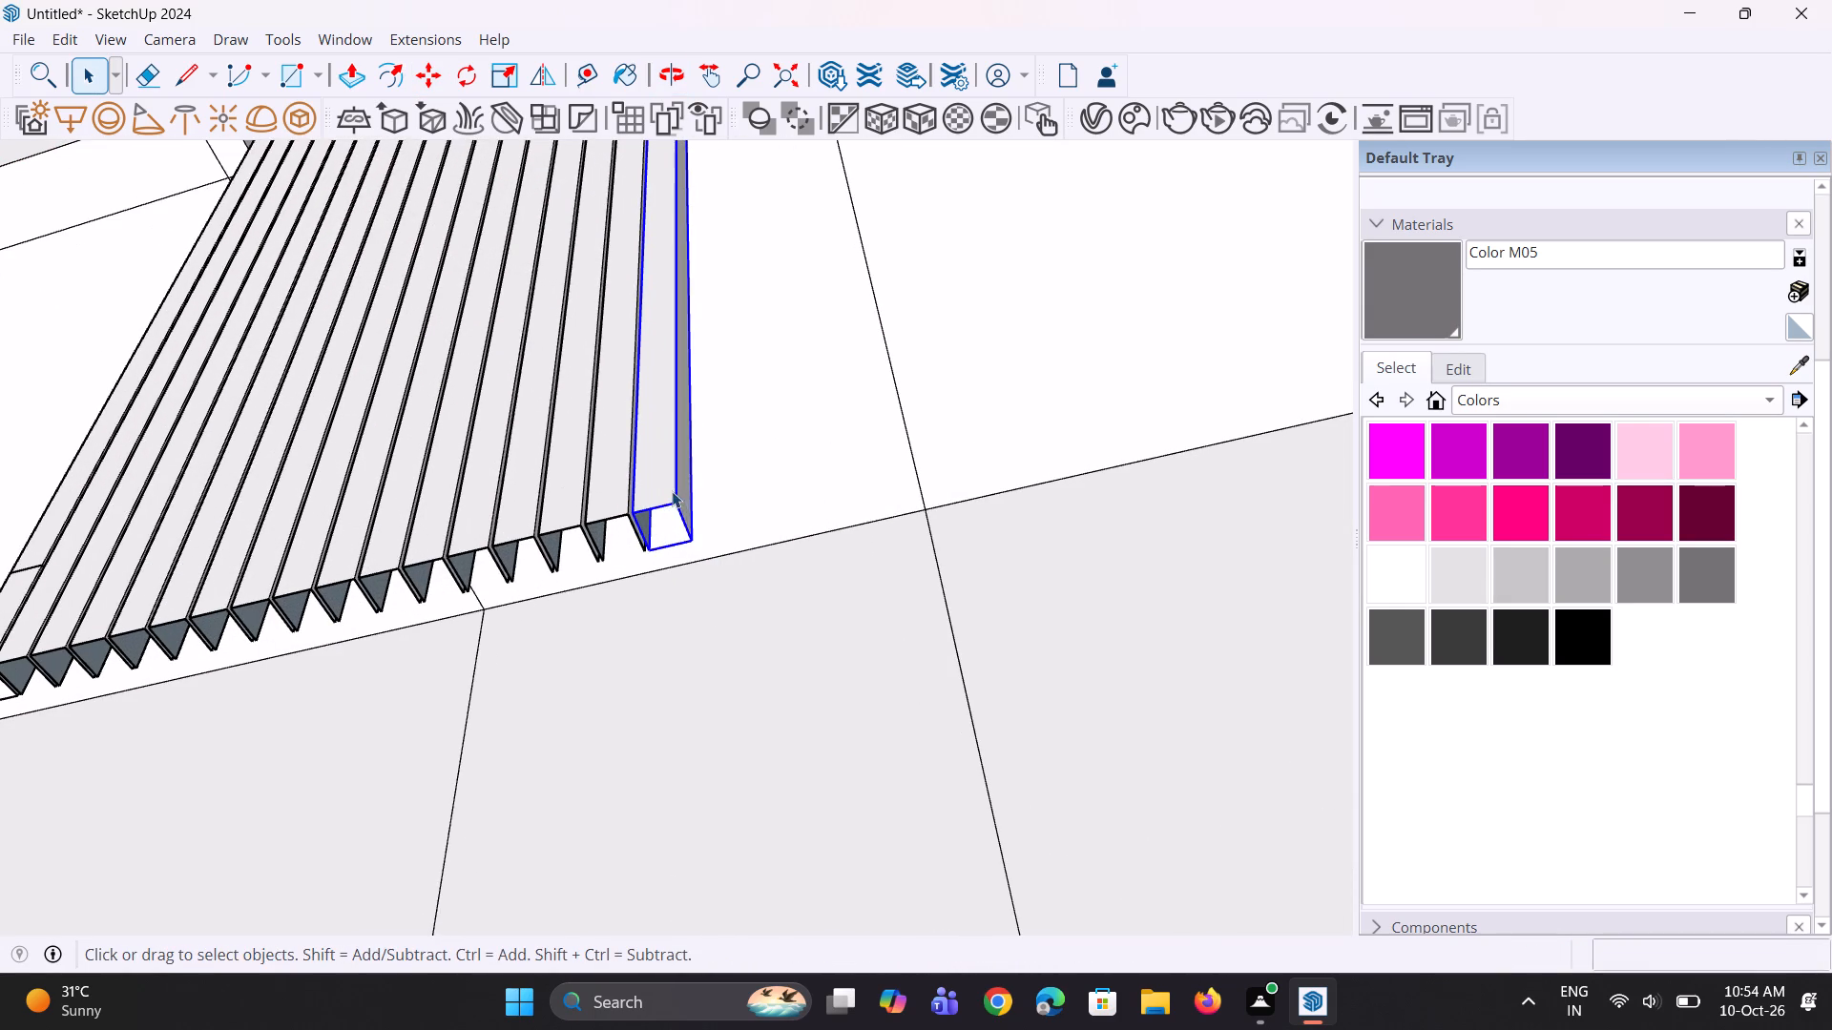
right_click(672, 491)
left_click(719, 651)
Move this exploded flute's three bottom edges up about 9' 11 9/16" to line up with the neighbouring shortened flutes.
scroll(682, 562, "up", 3)
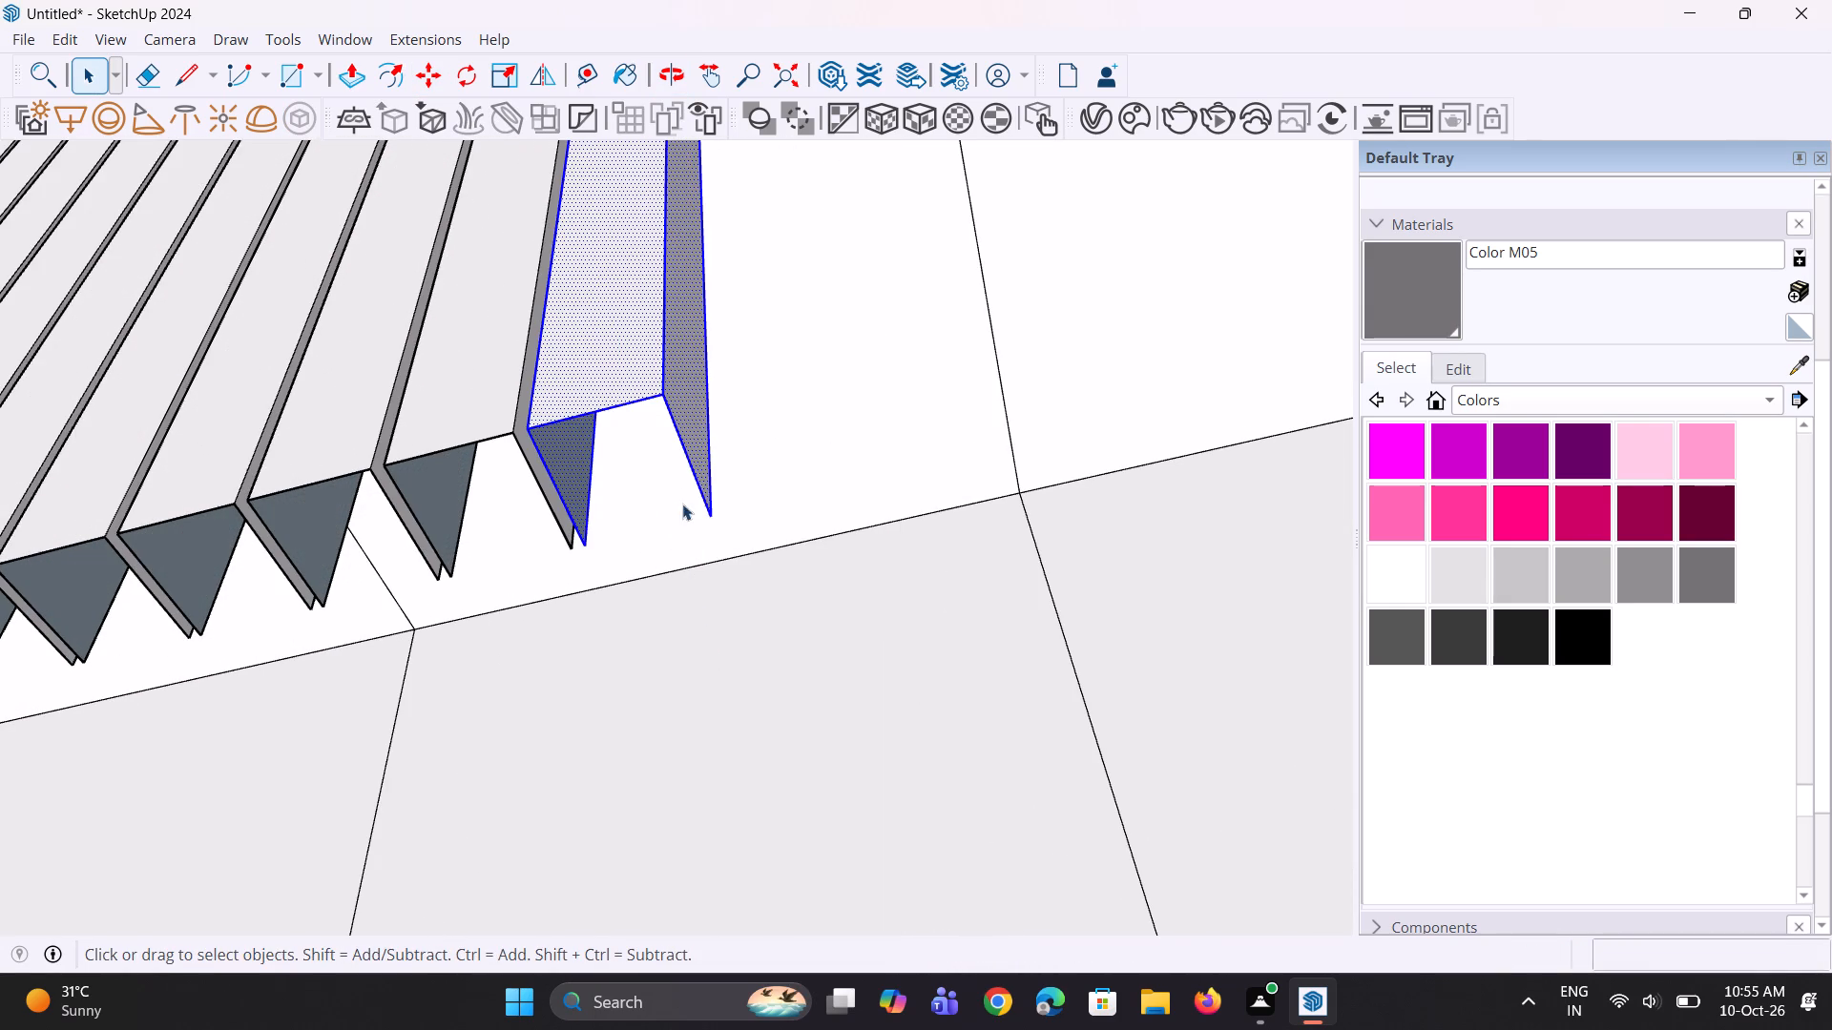
left_click(697, 484)
scroll(628, 412, "up", 1)
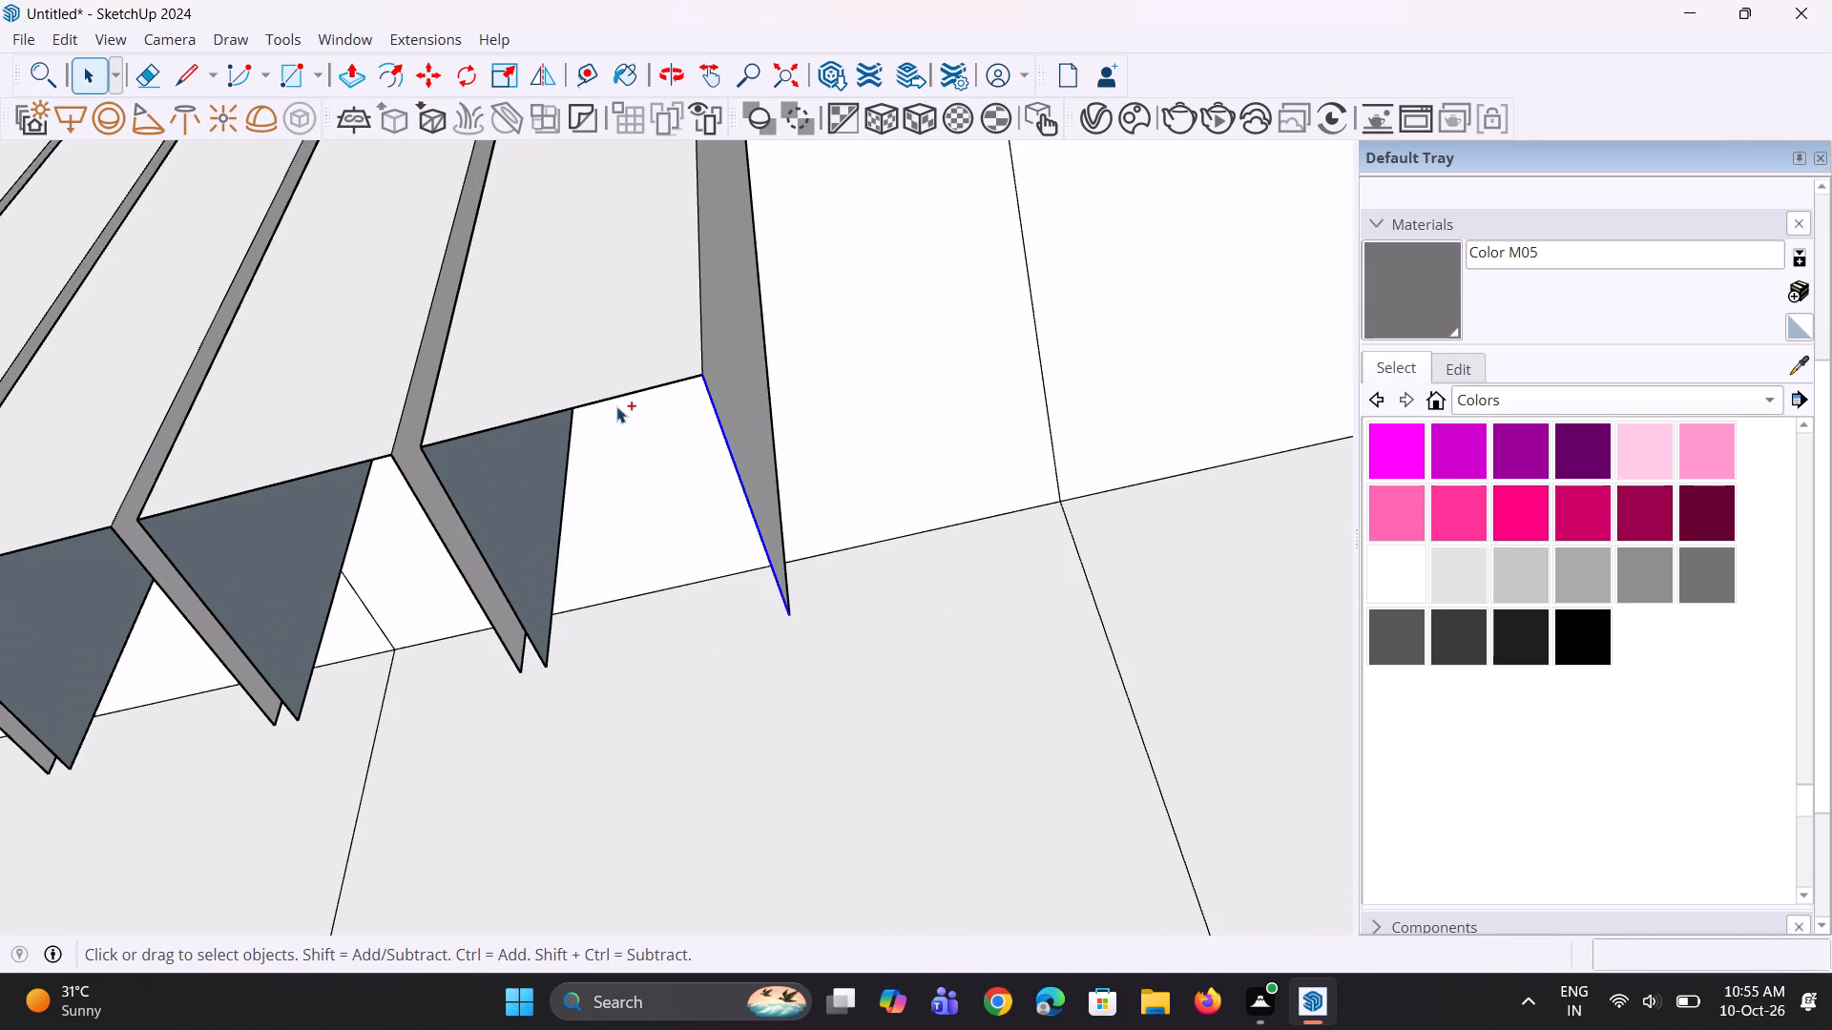
left_click(622, 394, "ctrl")
left_click(527, 629, "ctrl")
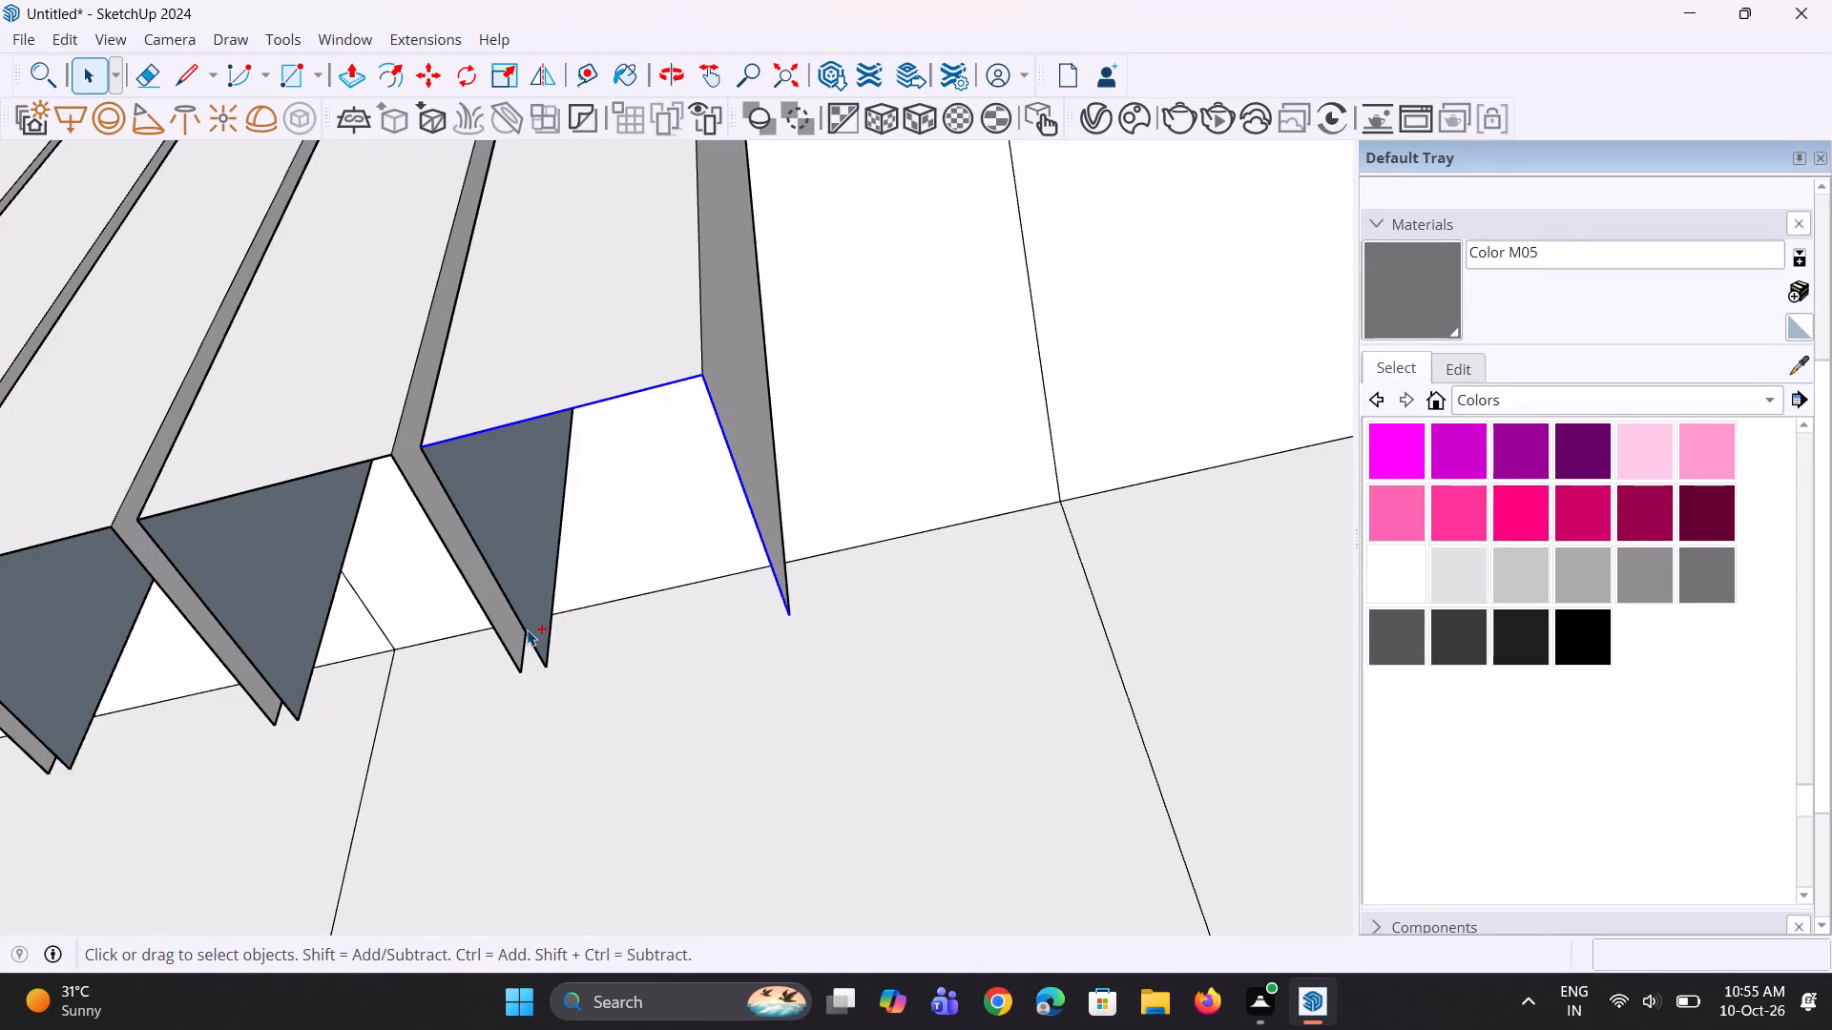
scroll(595, 698, "down", 7)
scroll(595, 555, "up", 1)
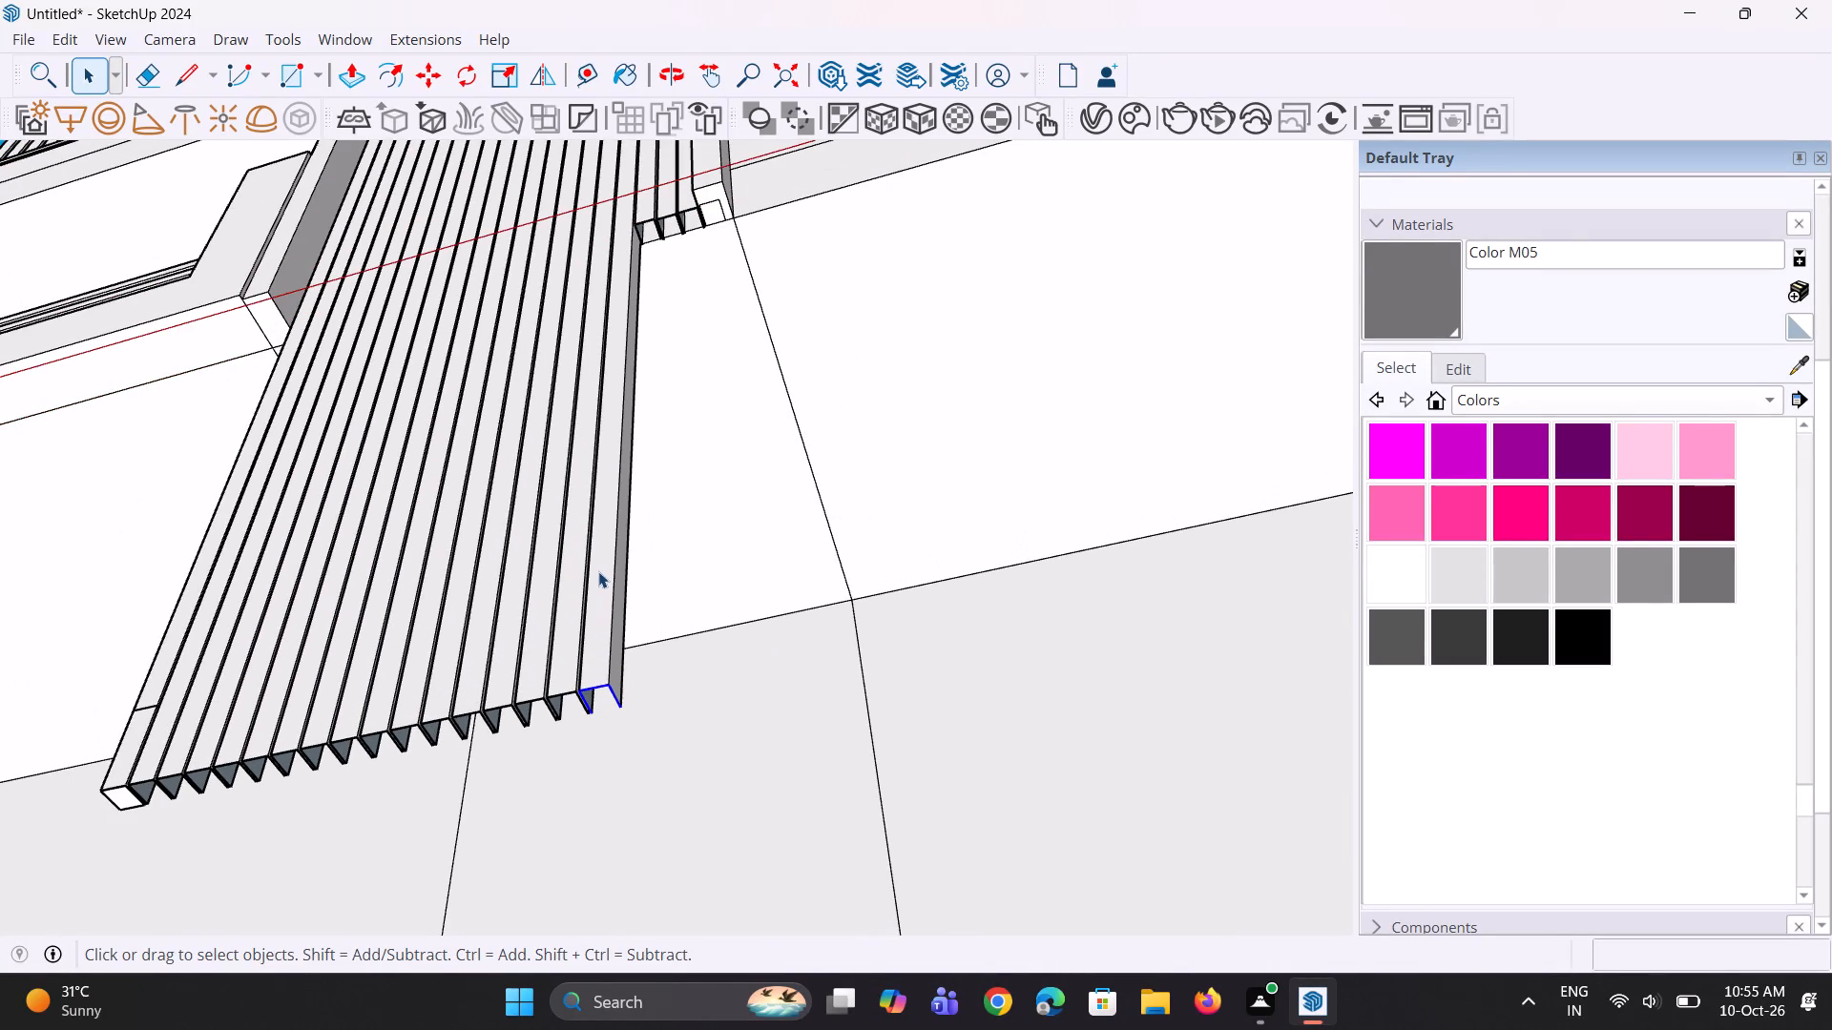
left_click_drag(595, 686, 594, 695)
key("m")
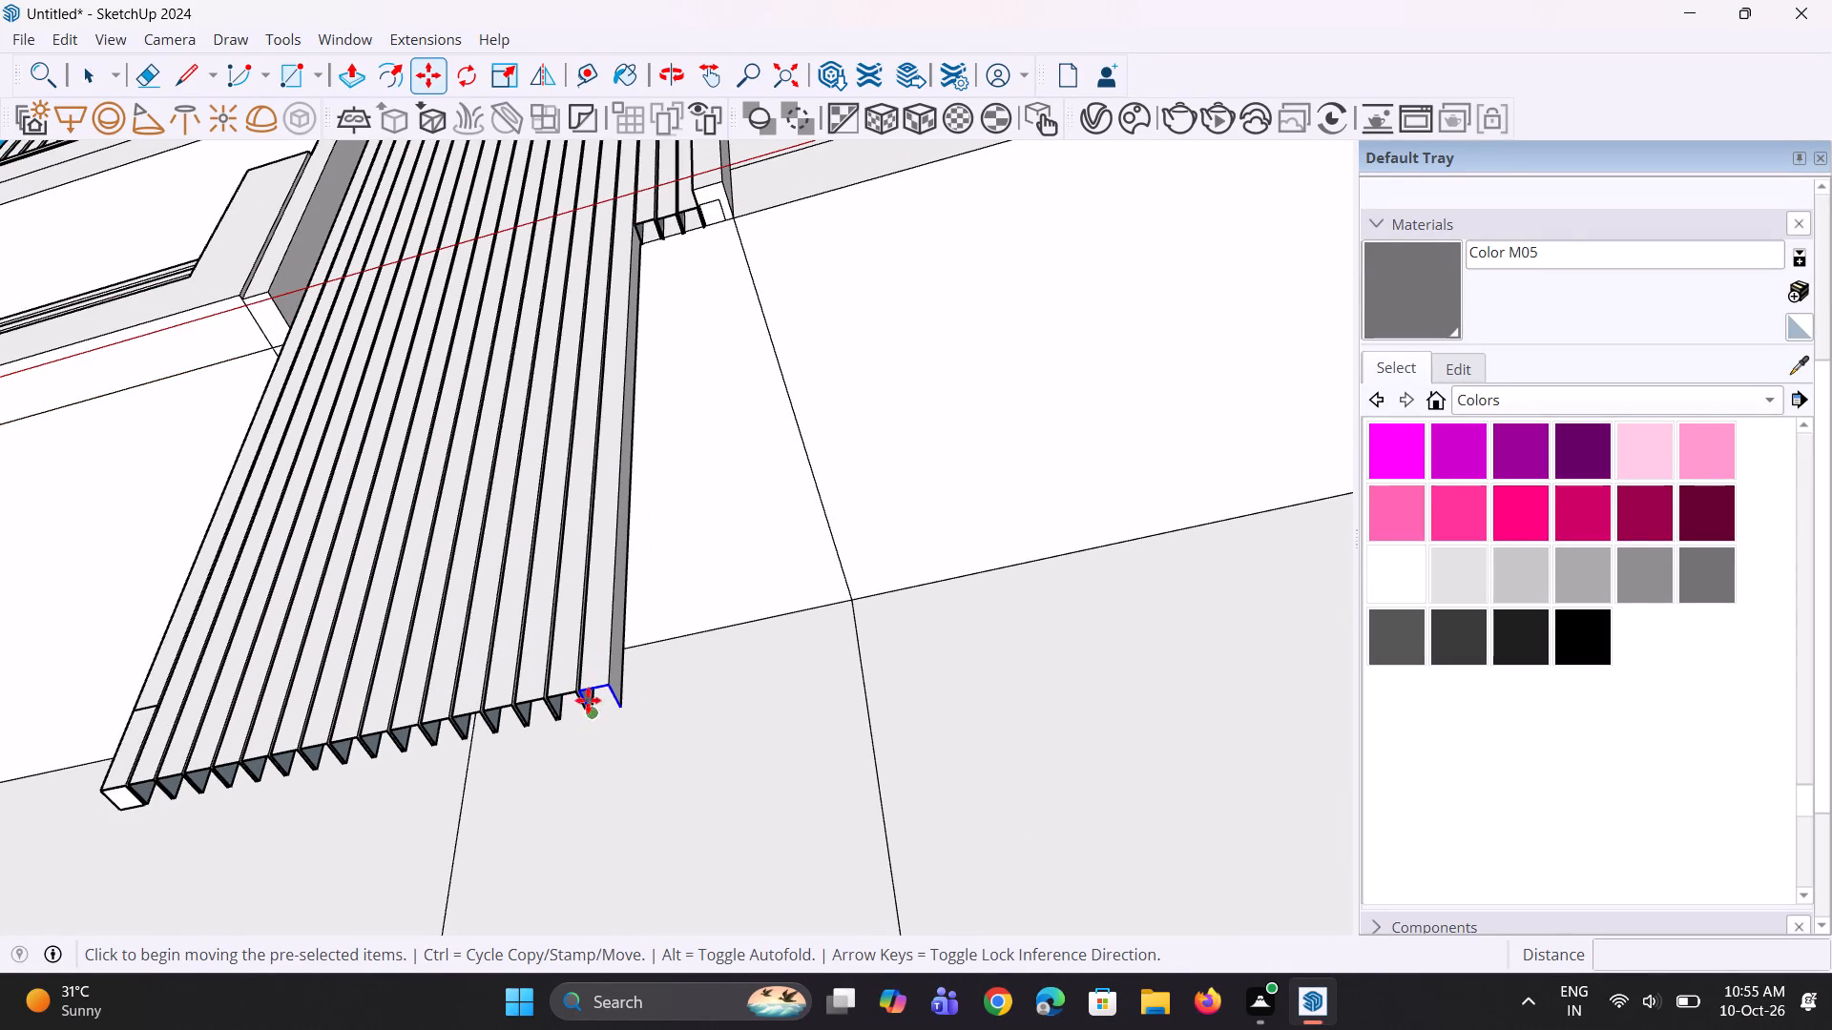
left_click(607, 684)
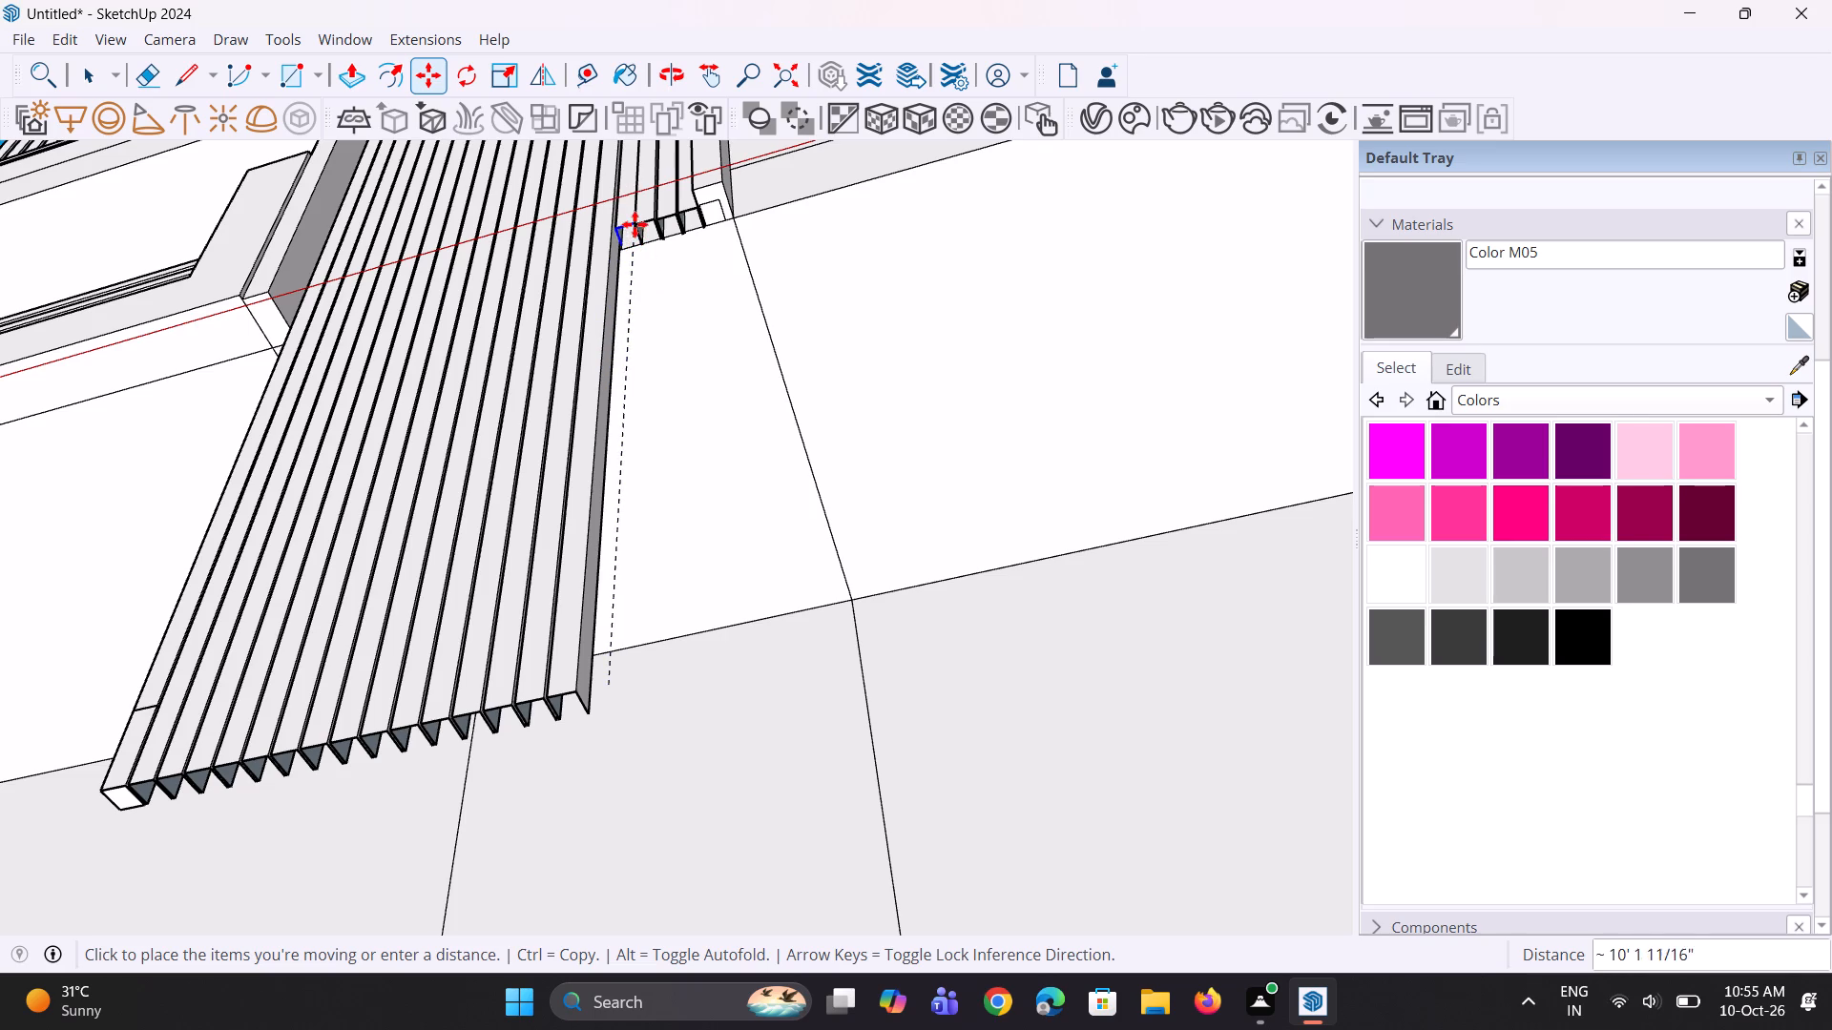
scroll(632, 222, "up", 5)
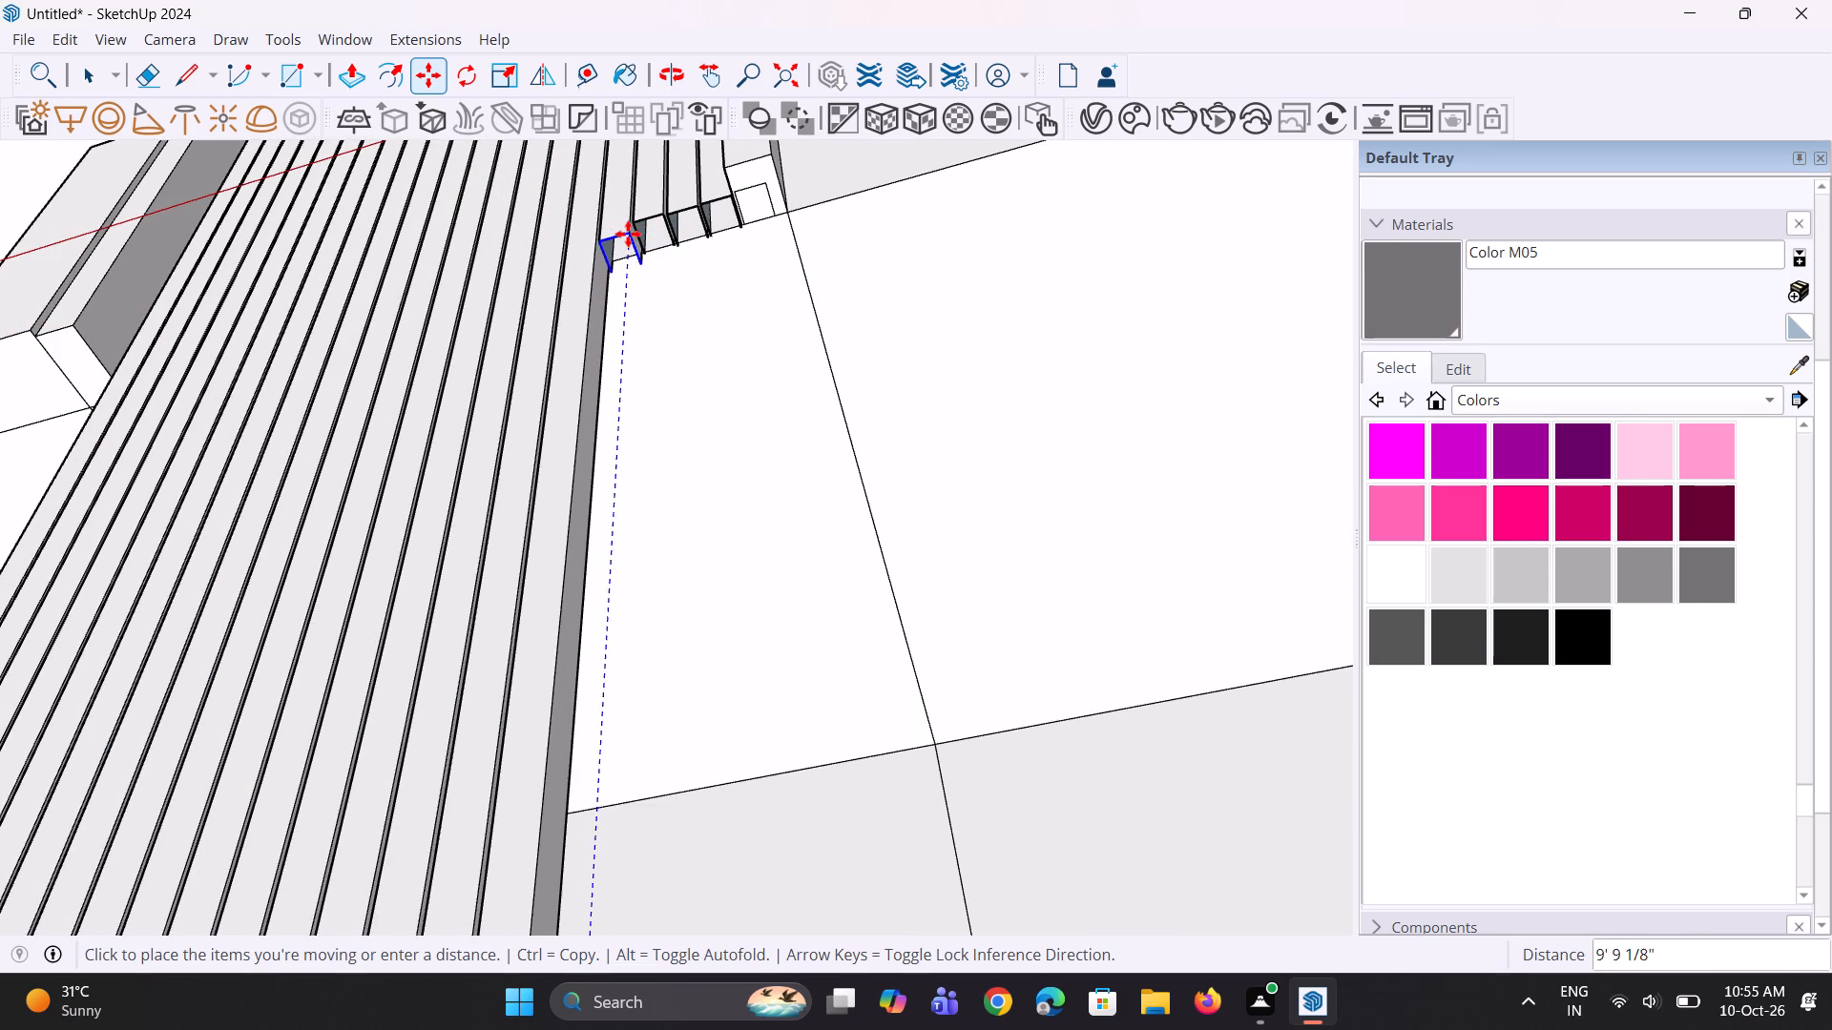
scroll(626, 236, "up", 4)
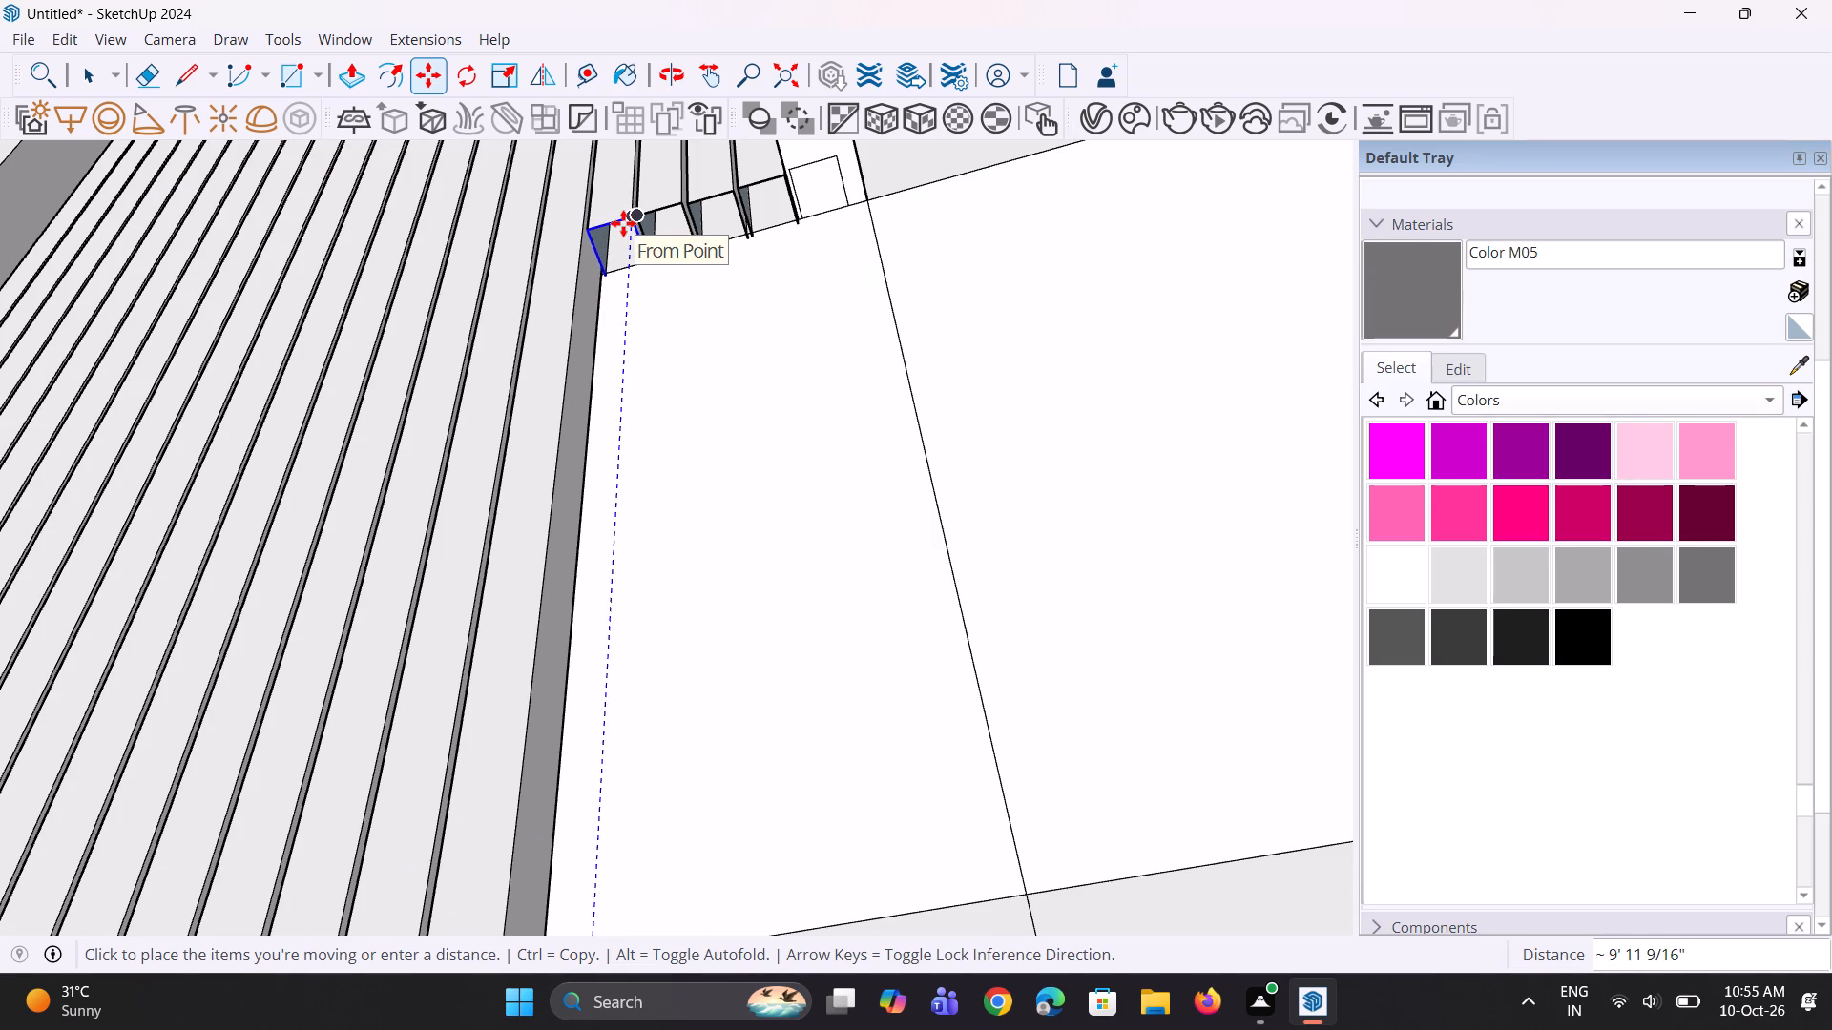
left_click(623, 223)
Explode the next full-height flute group adjacent to the shortened flutes.
scroll(668, 366, "down", 3)
key("space")
scroll(680, 362, "down", 3)
key("space")
scroll(686, 358, "down", 4)
key("space")
key("space")
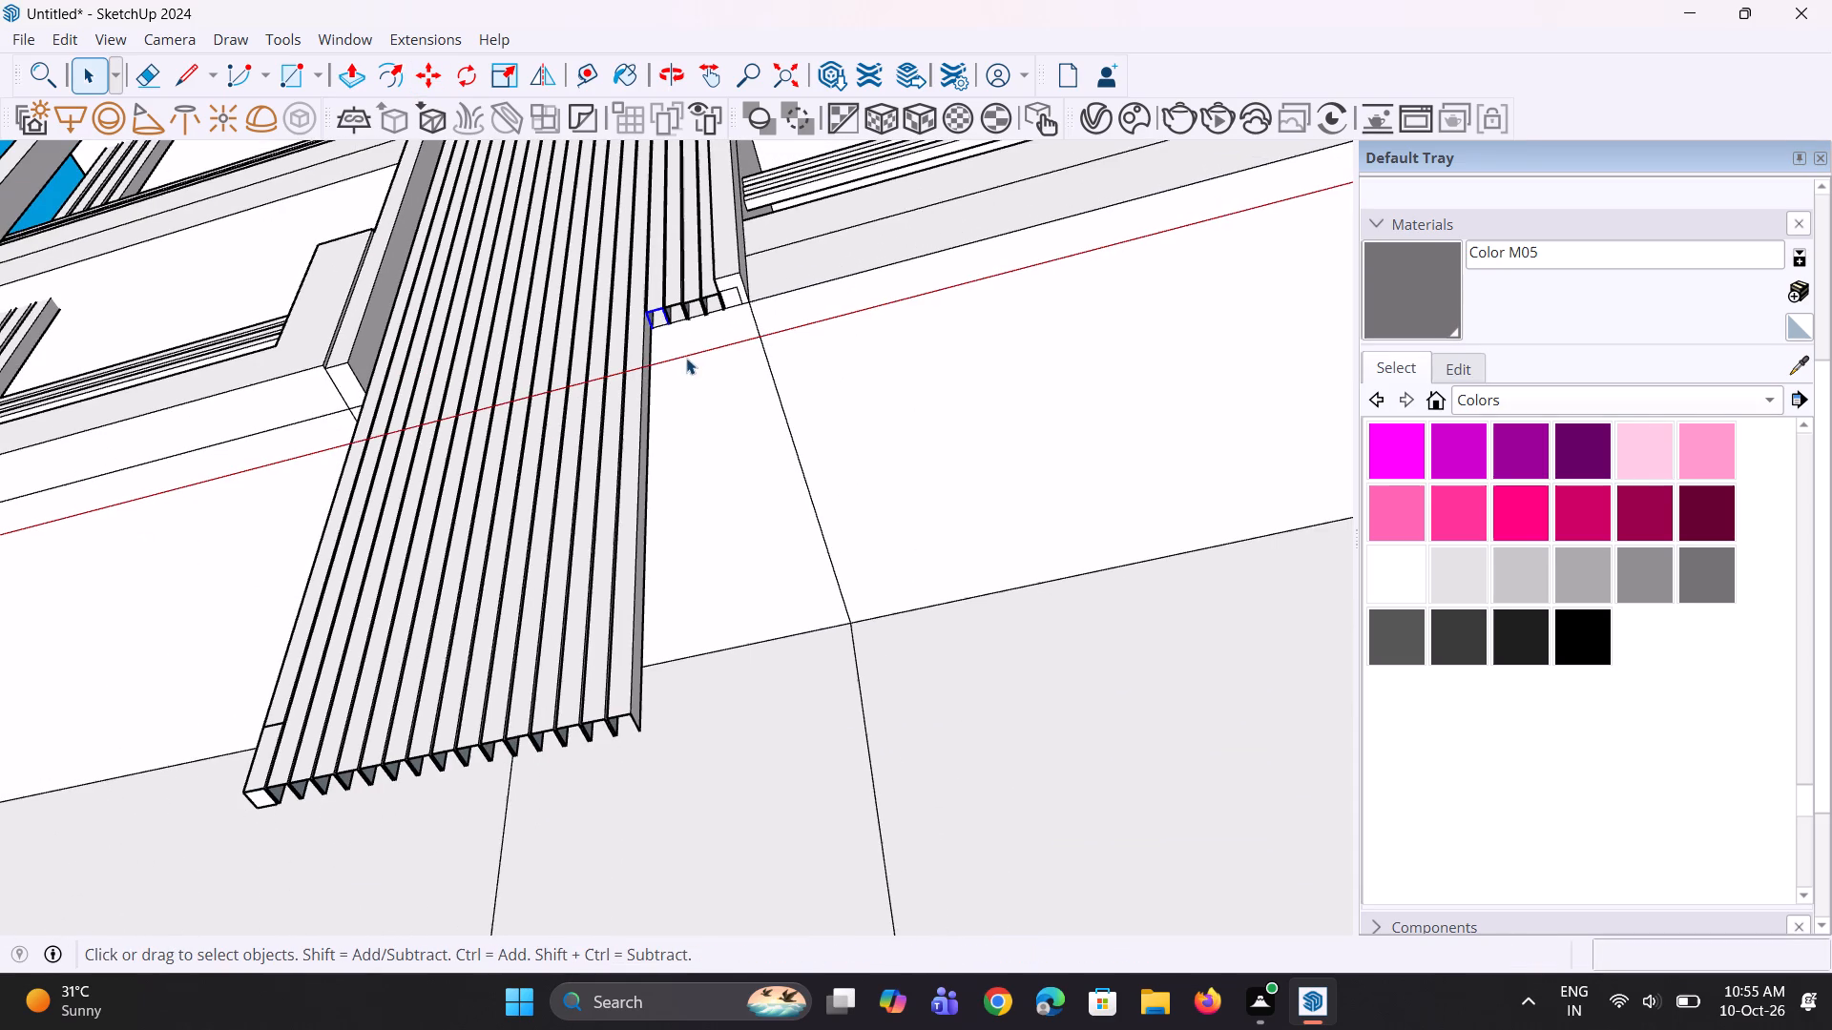
left_click(624, 708)
scroll(628, 707, "up", 3)
right_click(639, 691)
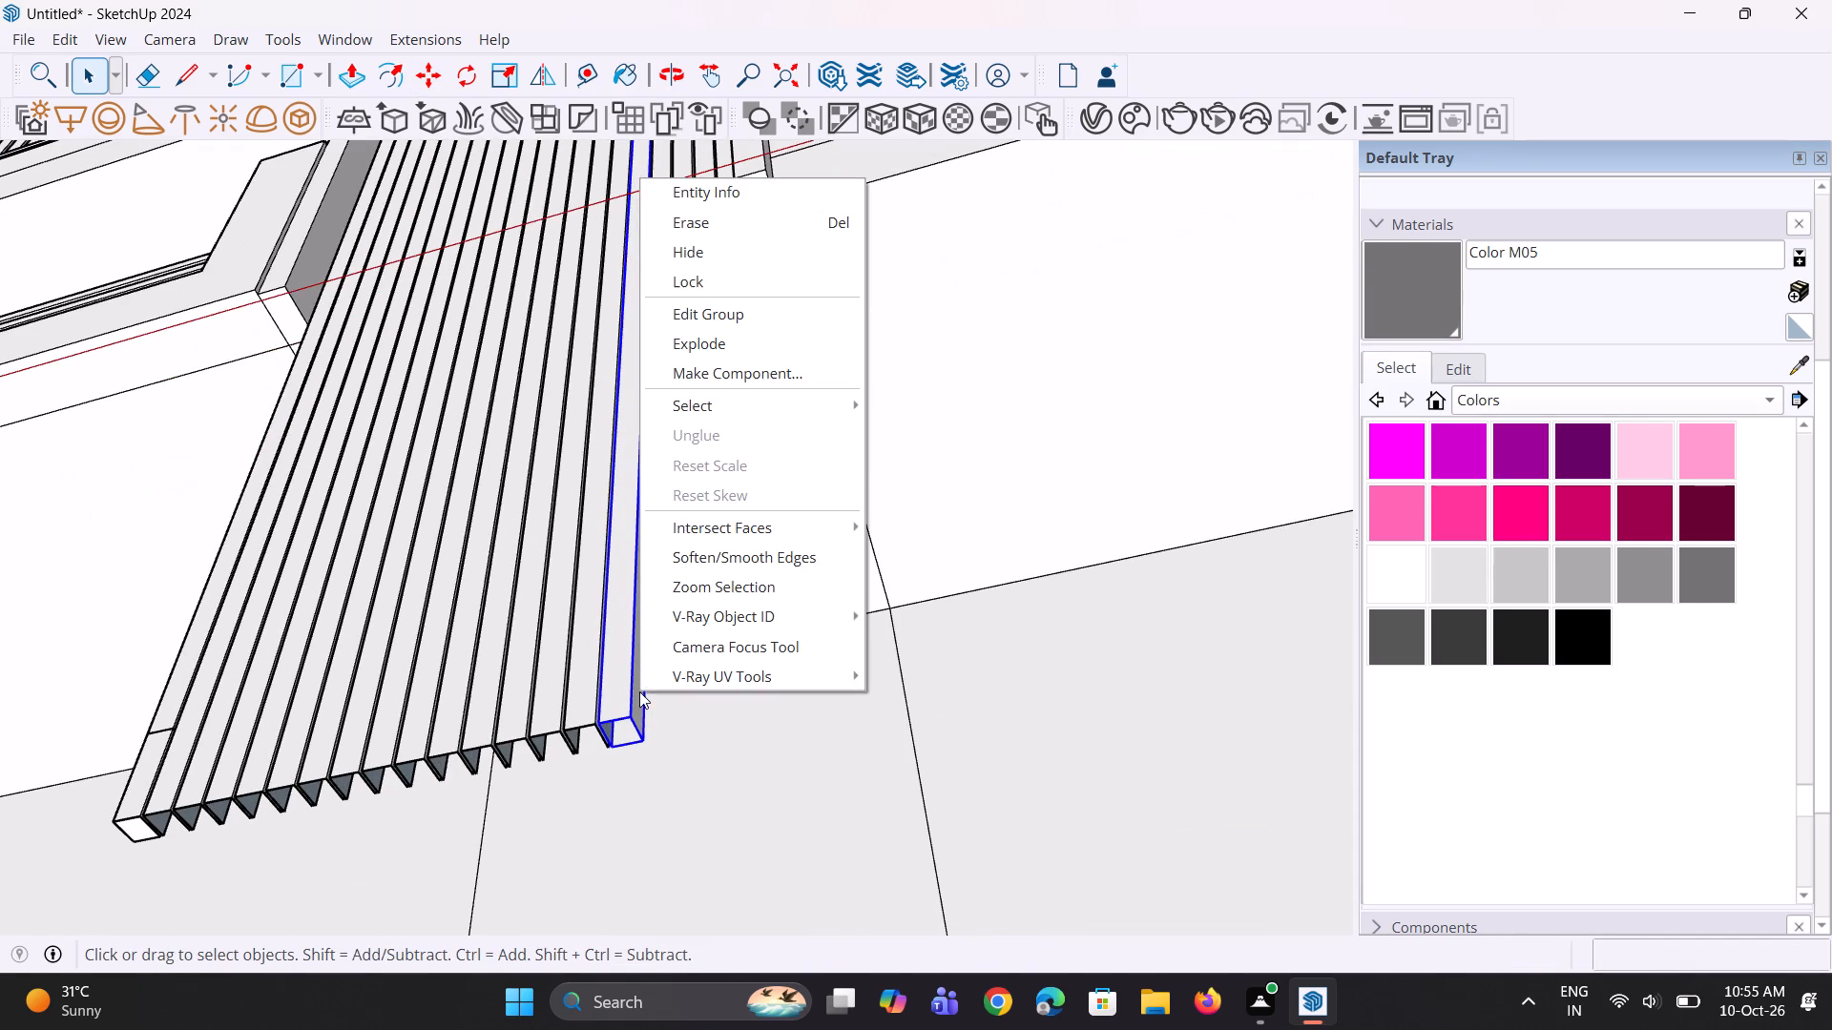
left_click(766, 342)
Move the three bottom edges of this exploded flute up about 9' 11 9/16" to the shortened flutes' lower end.
scroll(628, 753, "up", 2)
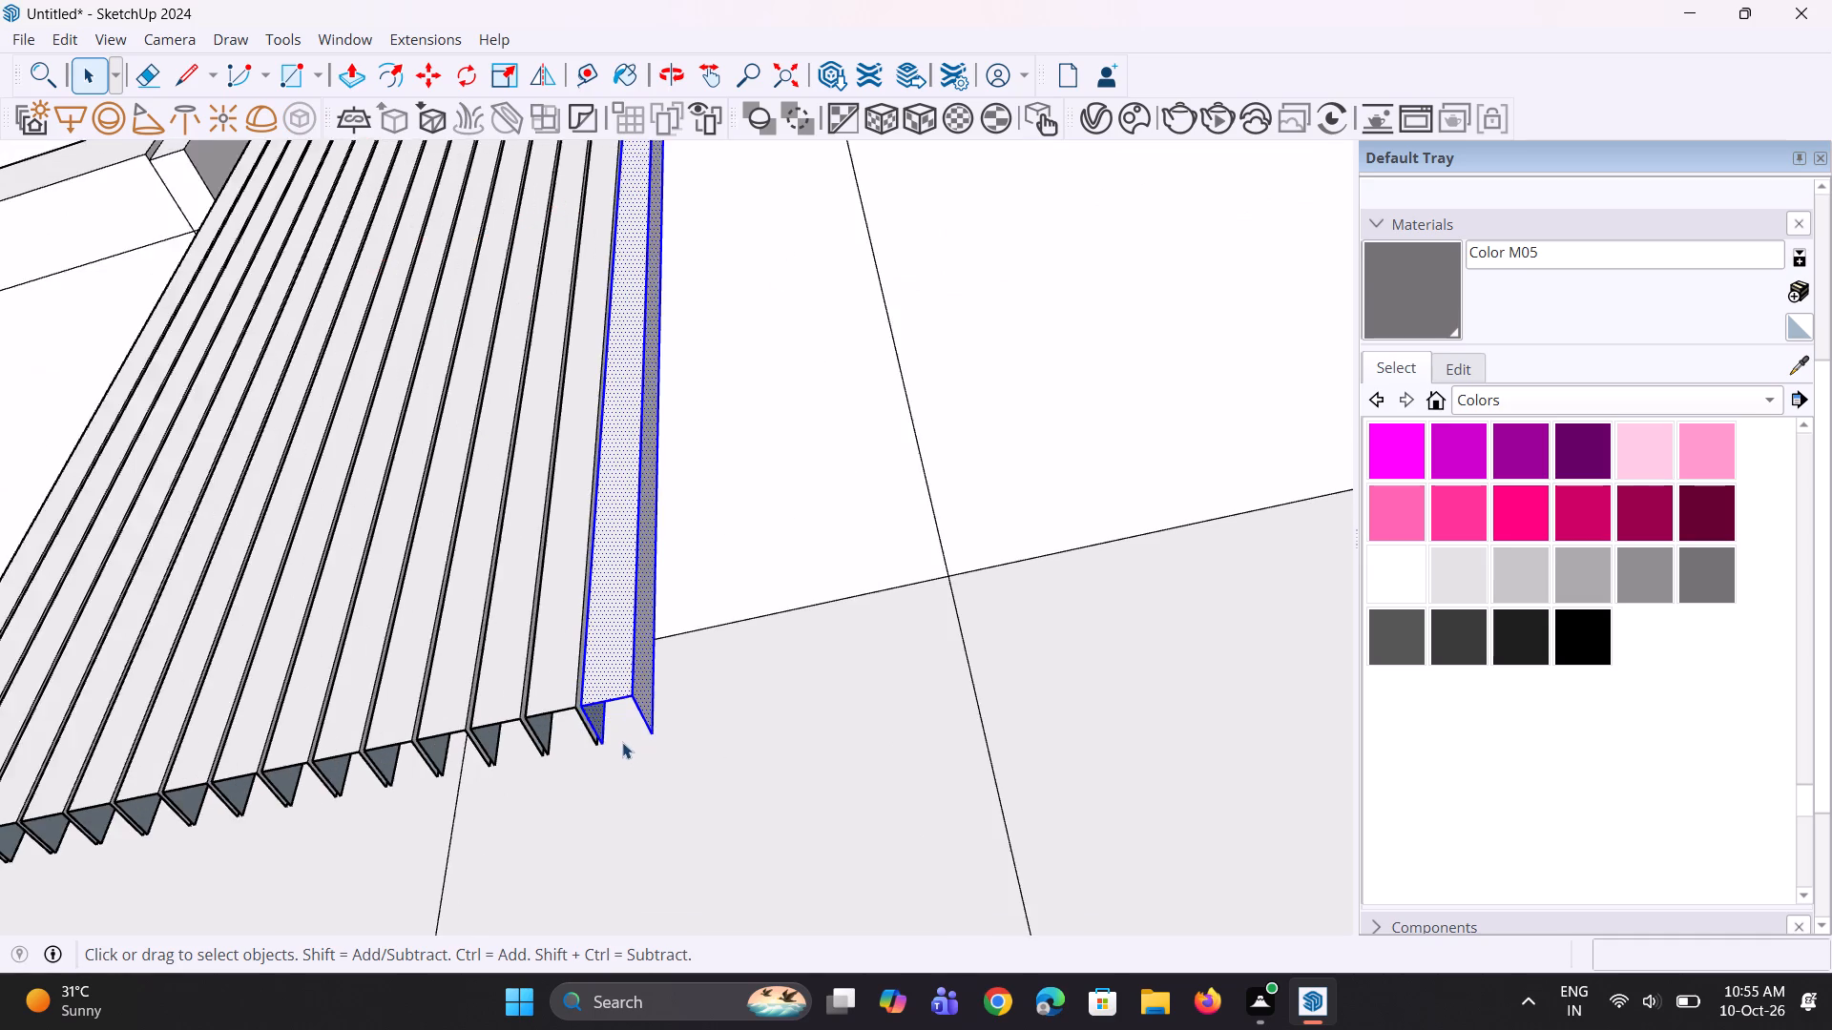
scroll(614, 740, "up", 5)
scroll(644, 739, "down", 3)
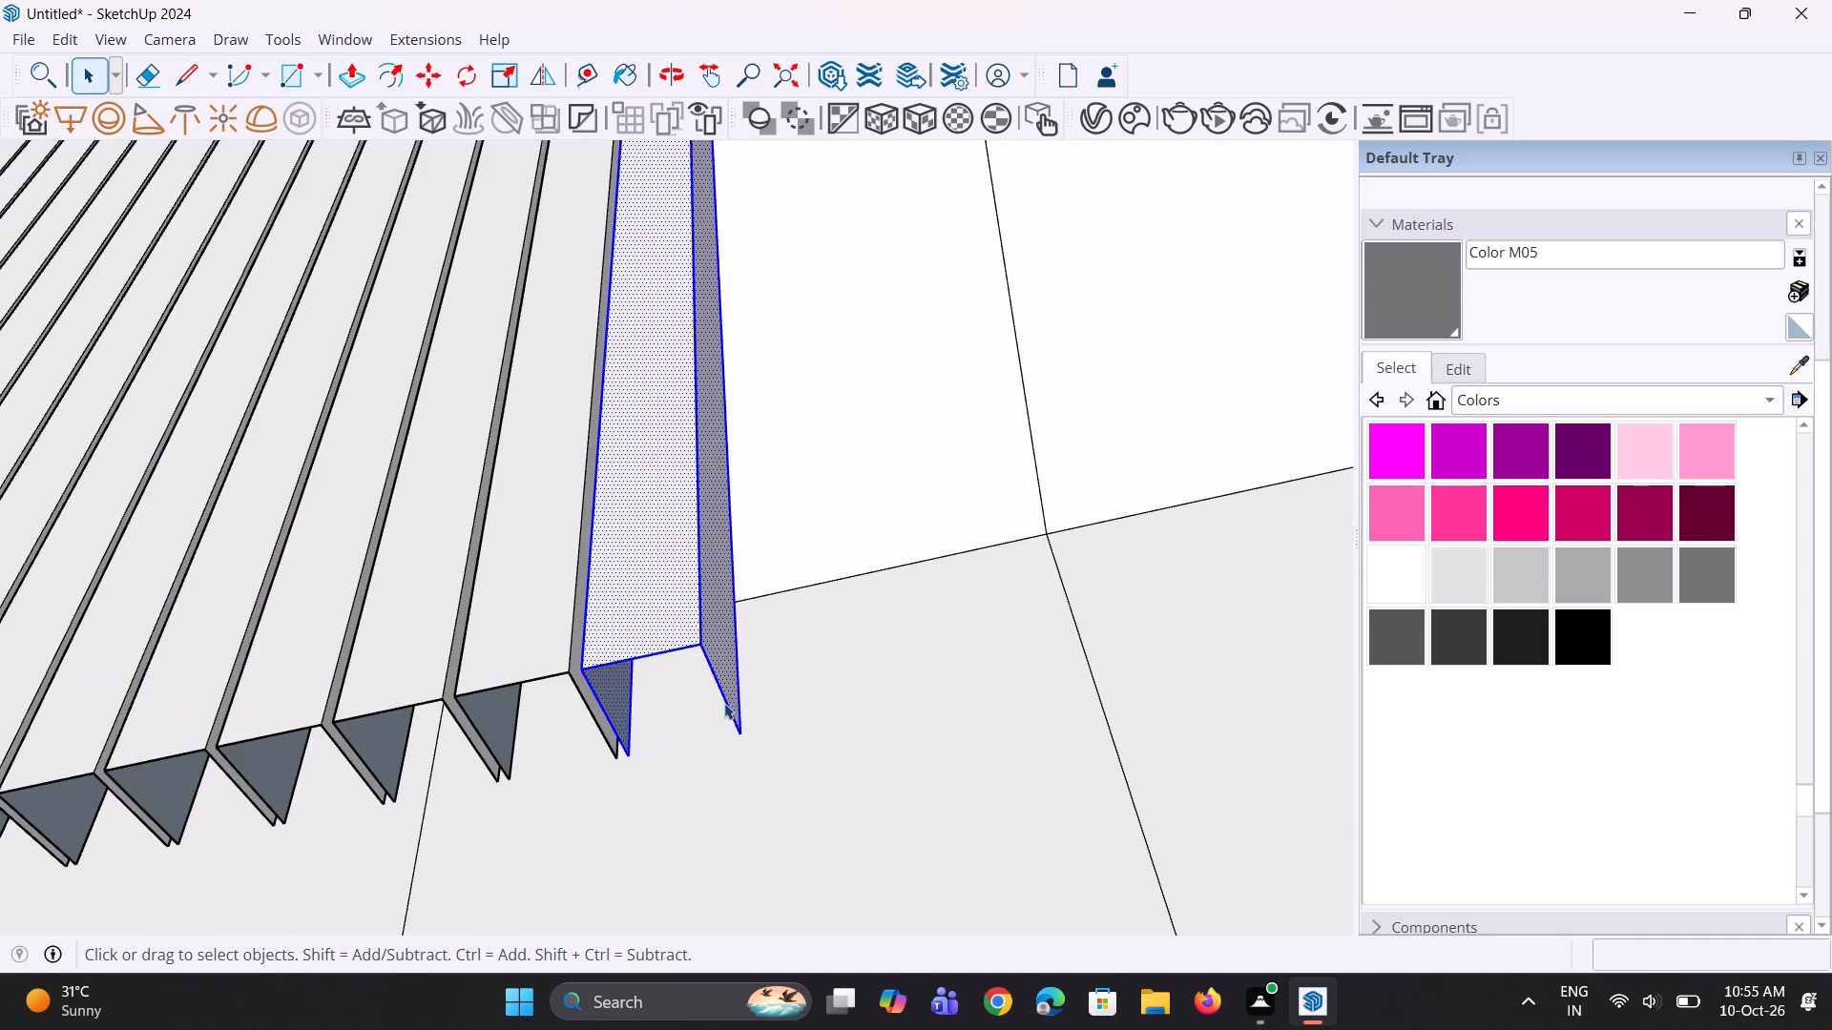
left_click(726, 703)
scroll(692, 634, "up", 1)
left_click(668, 649, "ctrl")
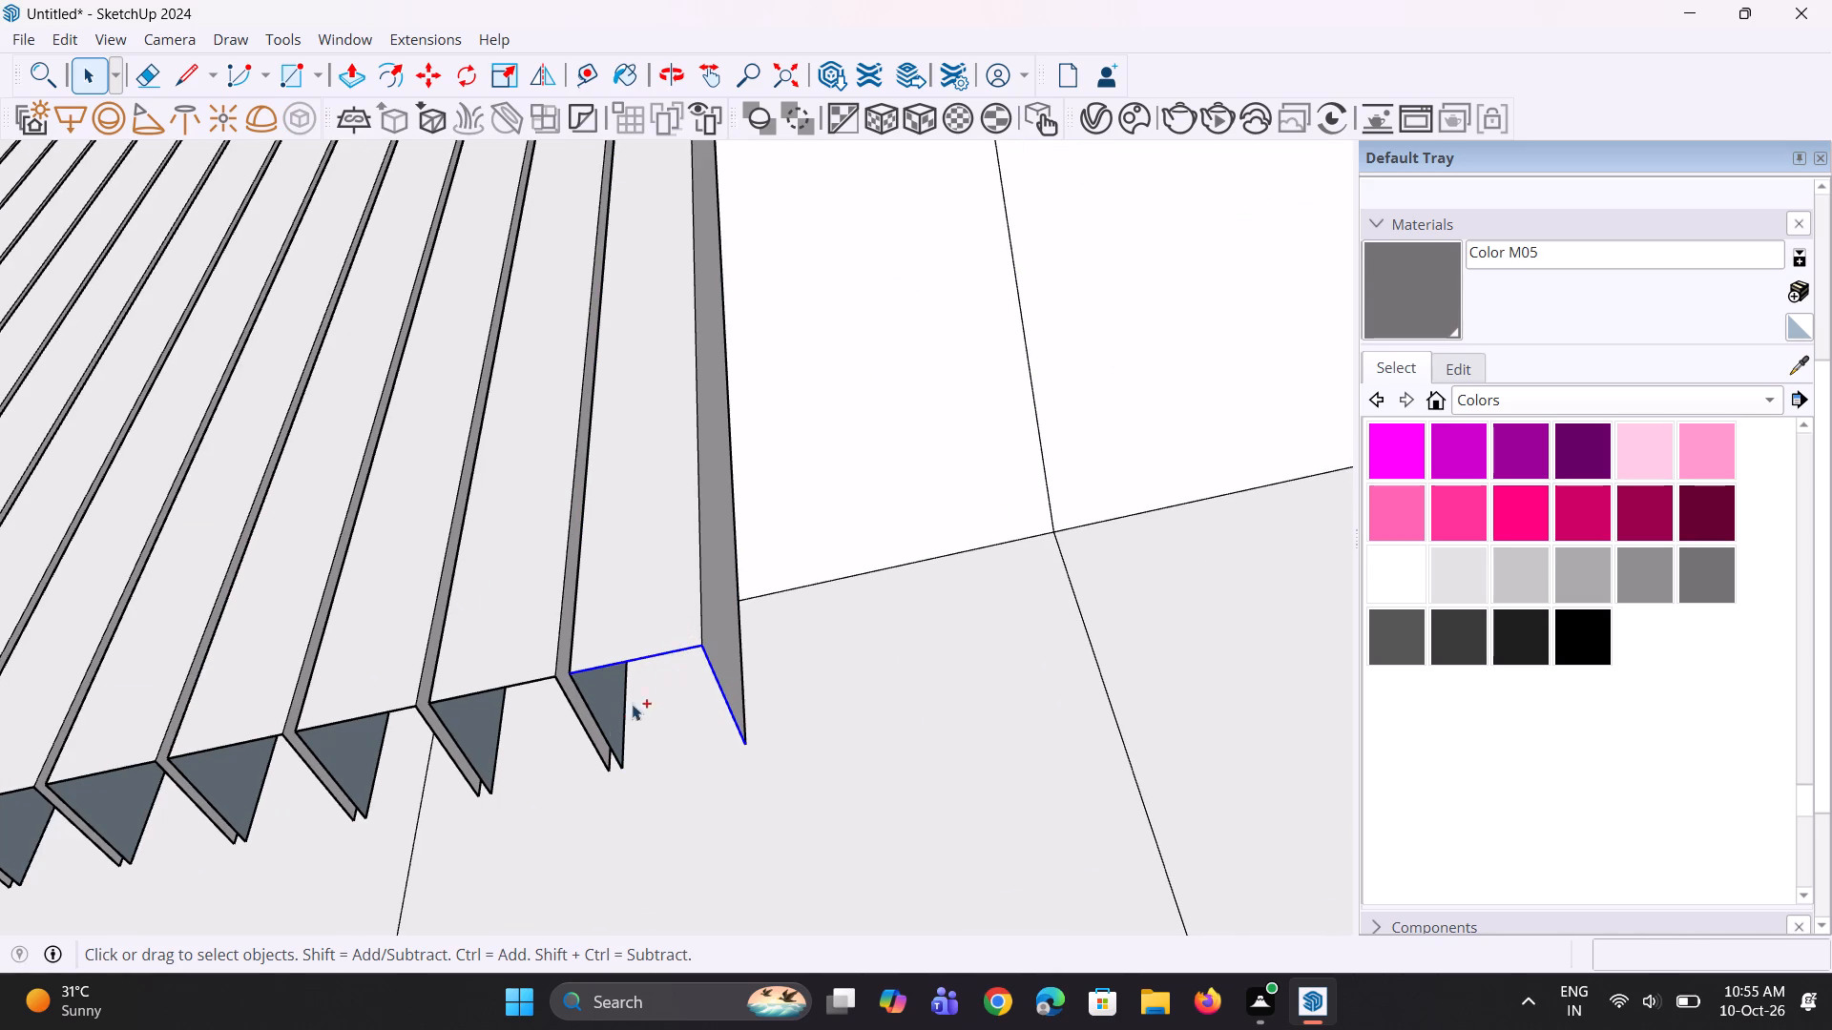
left_click(603, 728, "ctrl")
scroll(614, 764, "down", 8)
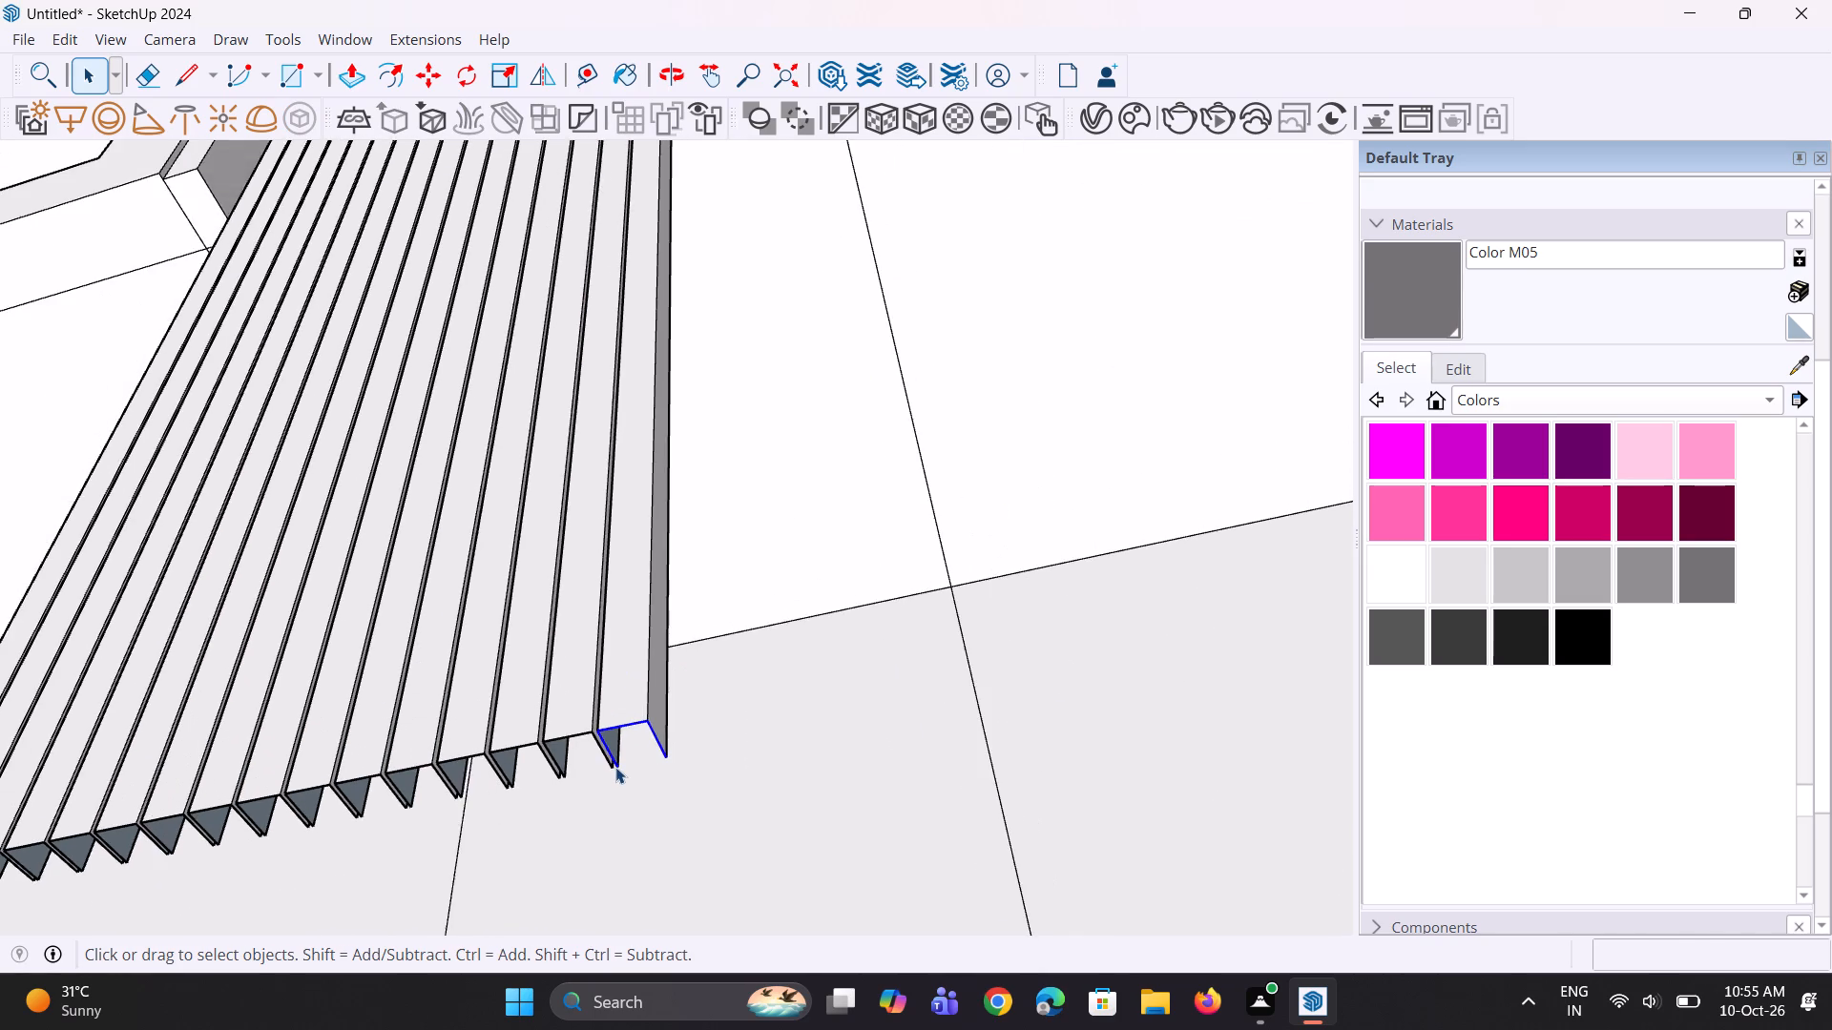
scroll(615, 767, "down", 1)
key("m")
left_click(639, 729)
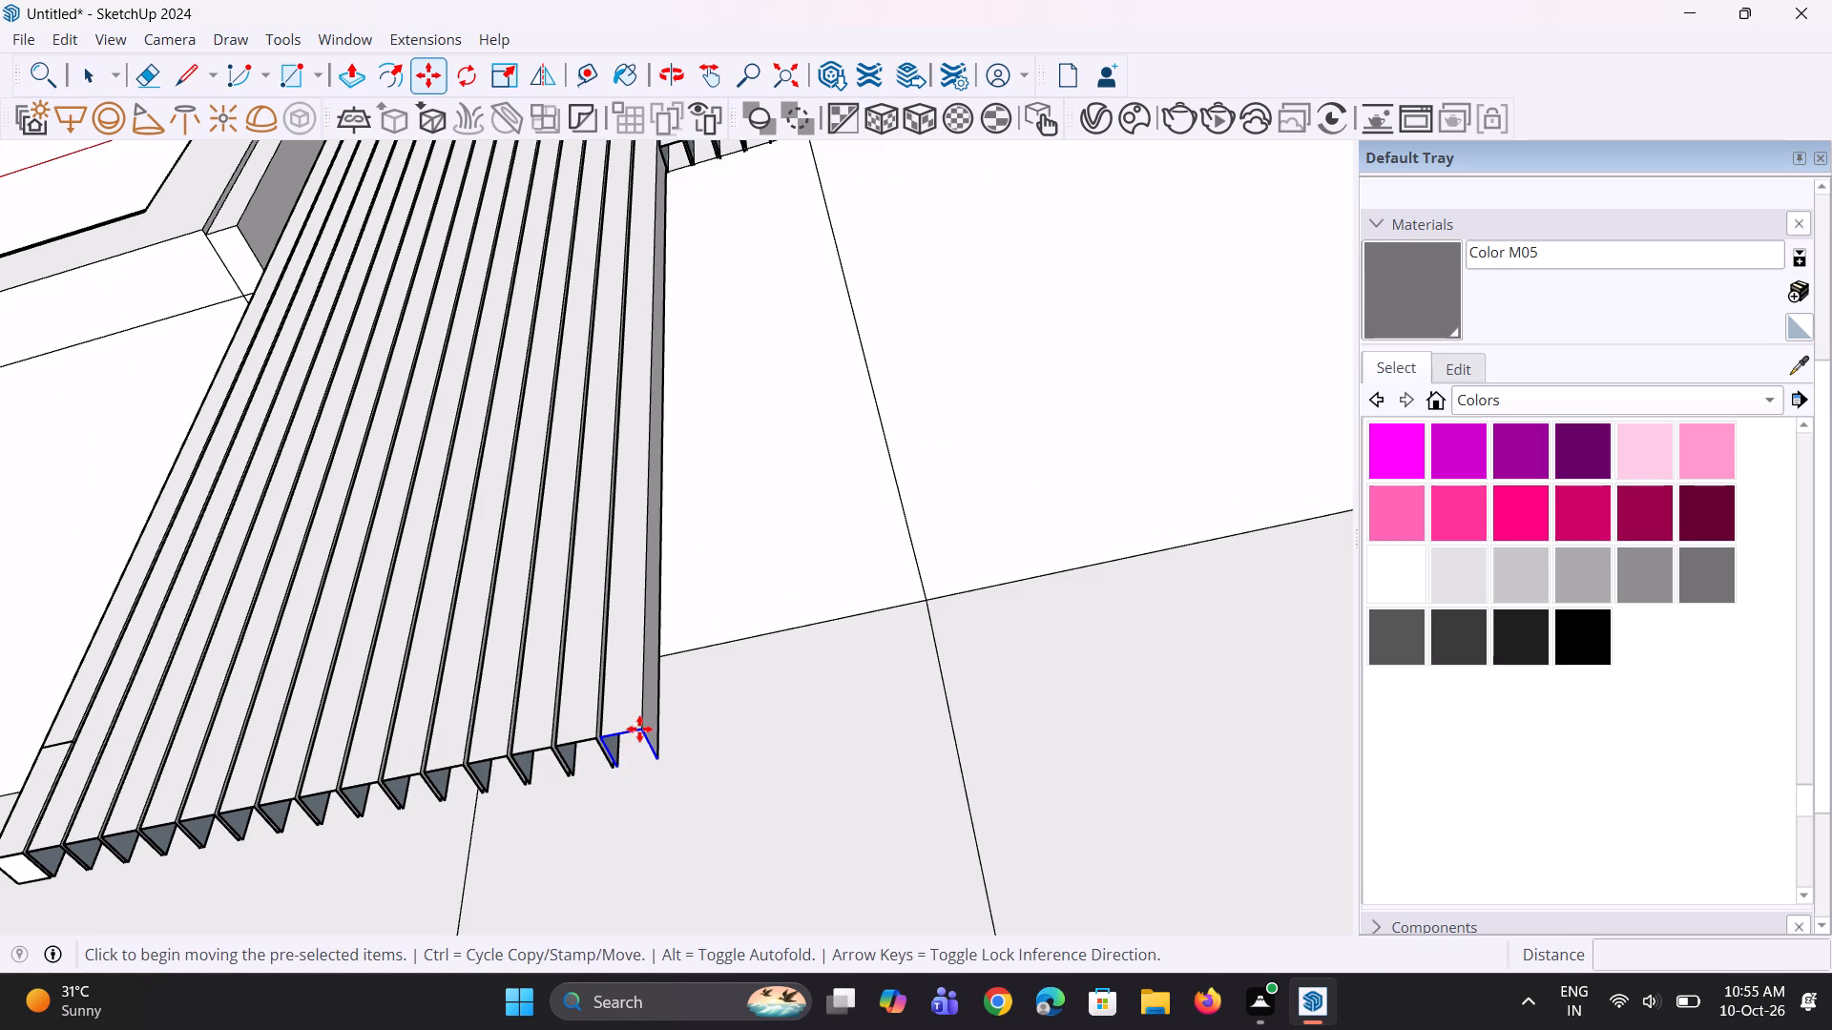
scroll(658, 660, "down", 4)
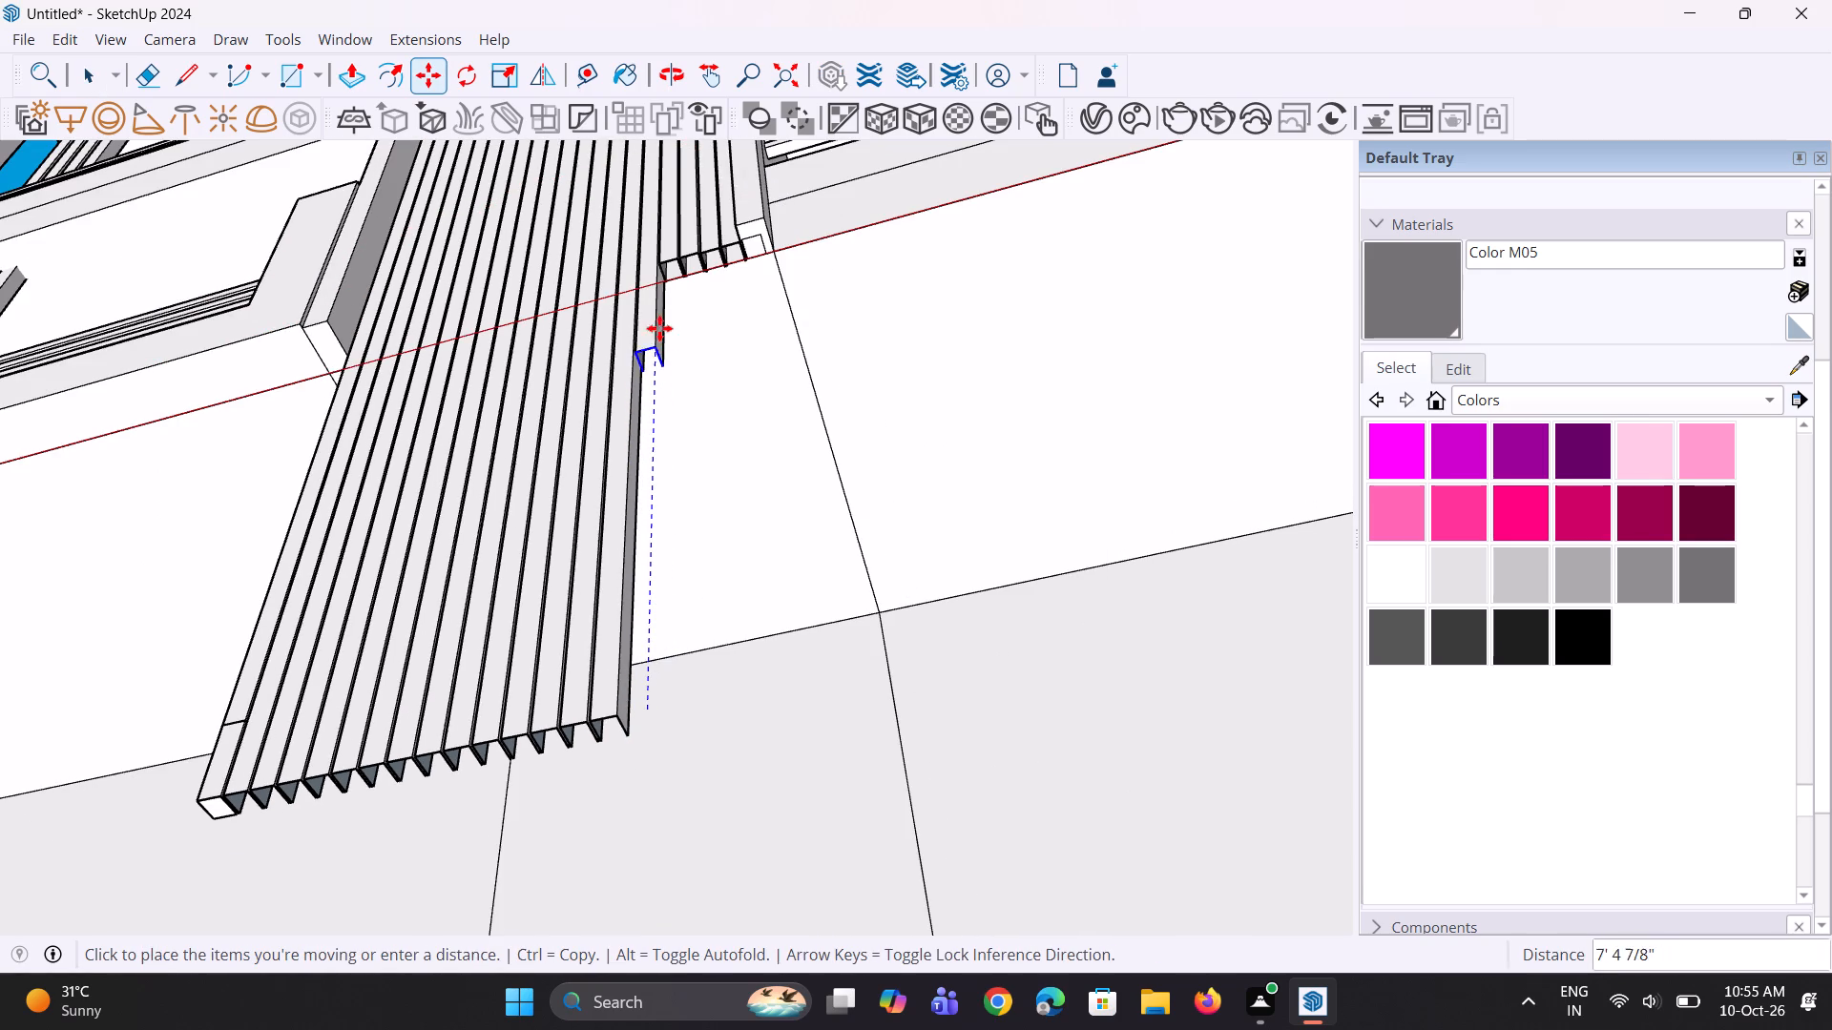
scroll(662, 277, "up", 7)
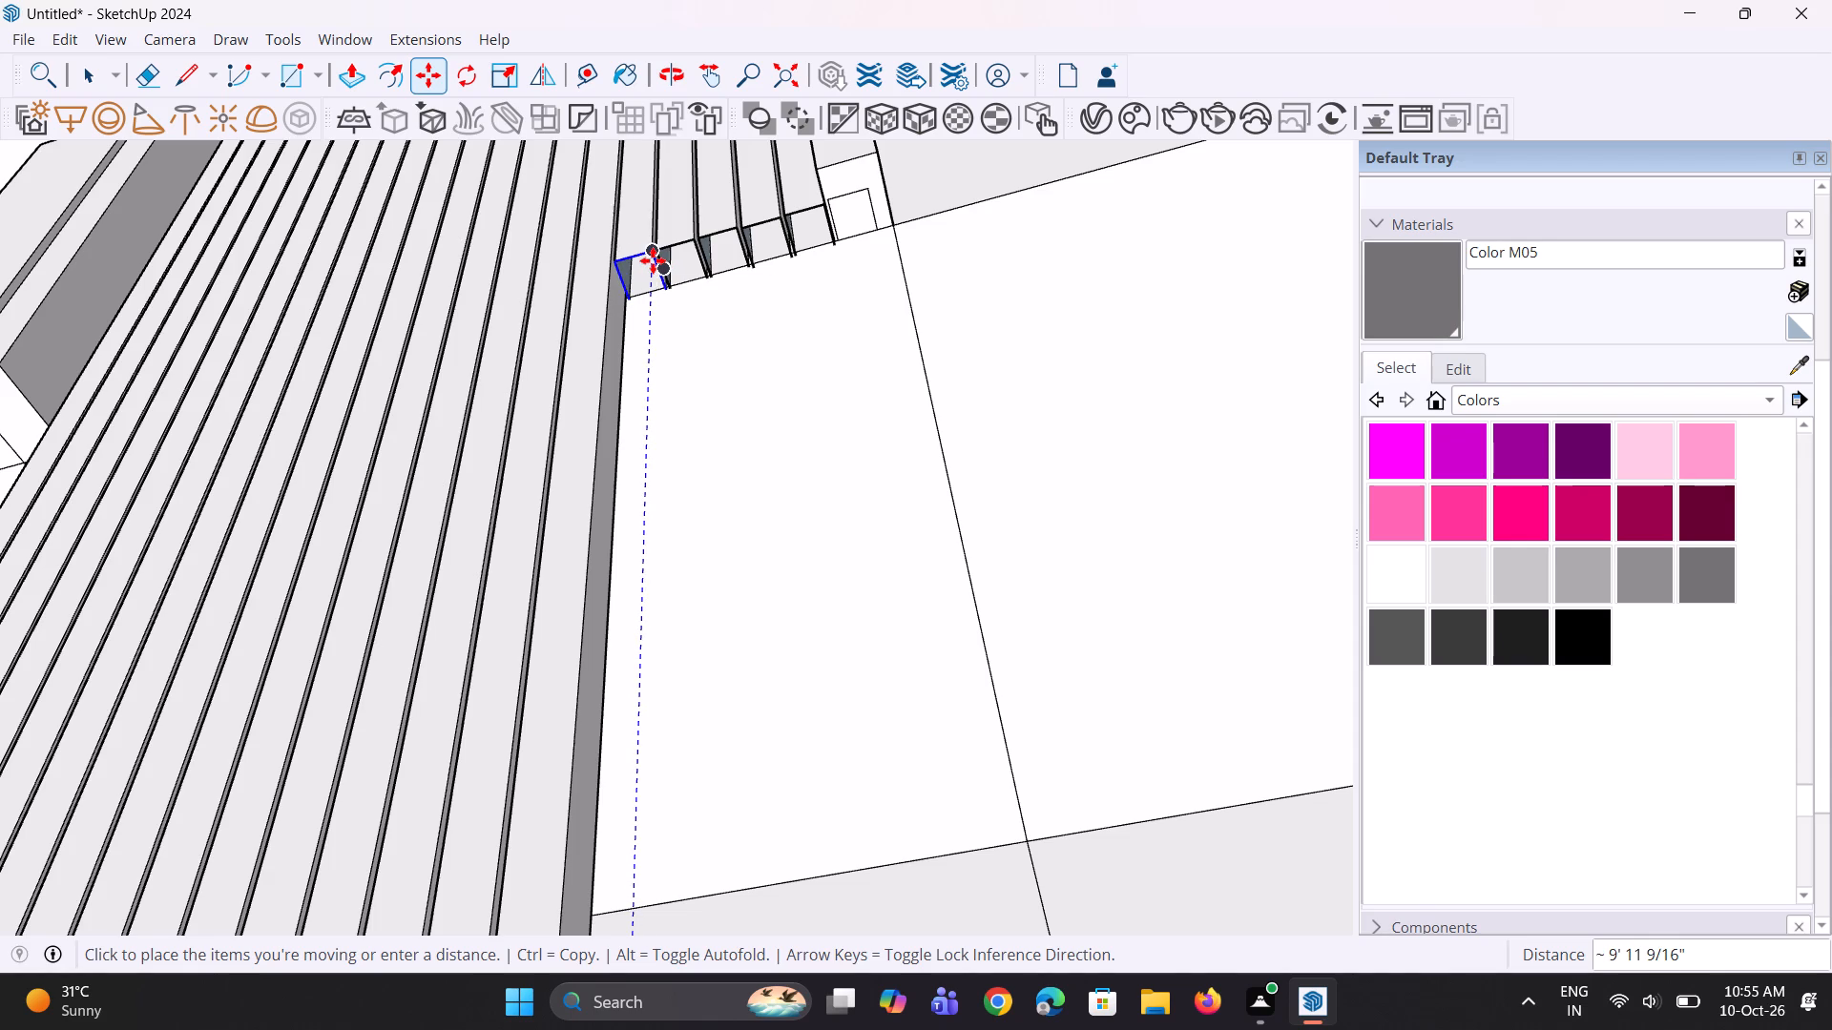
left_click(653, 260)
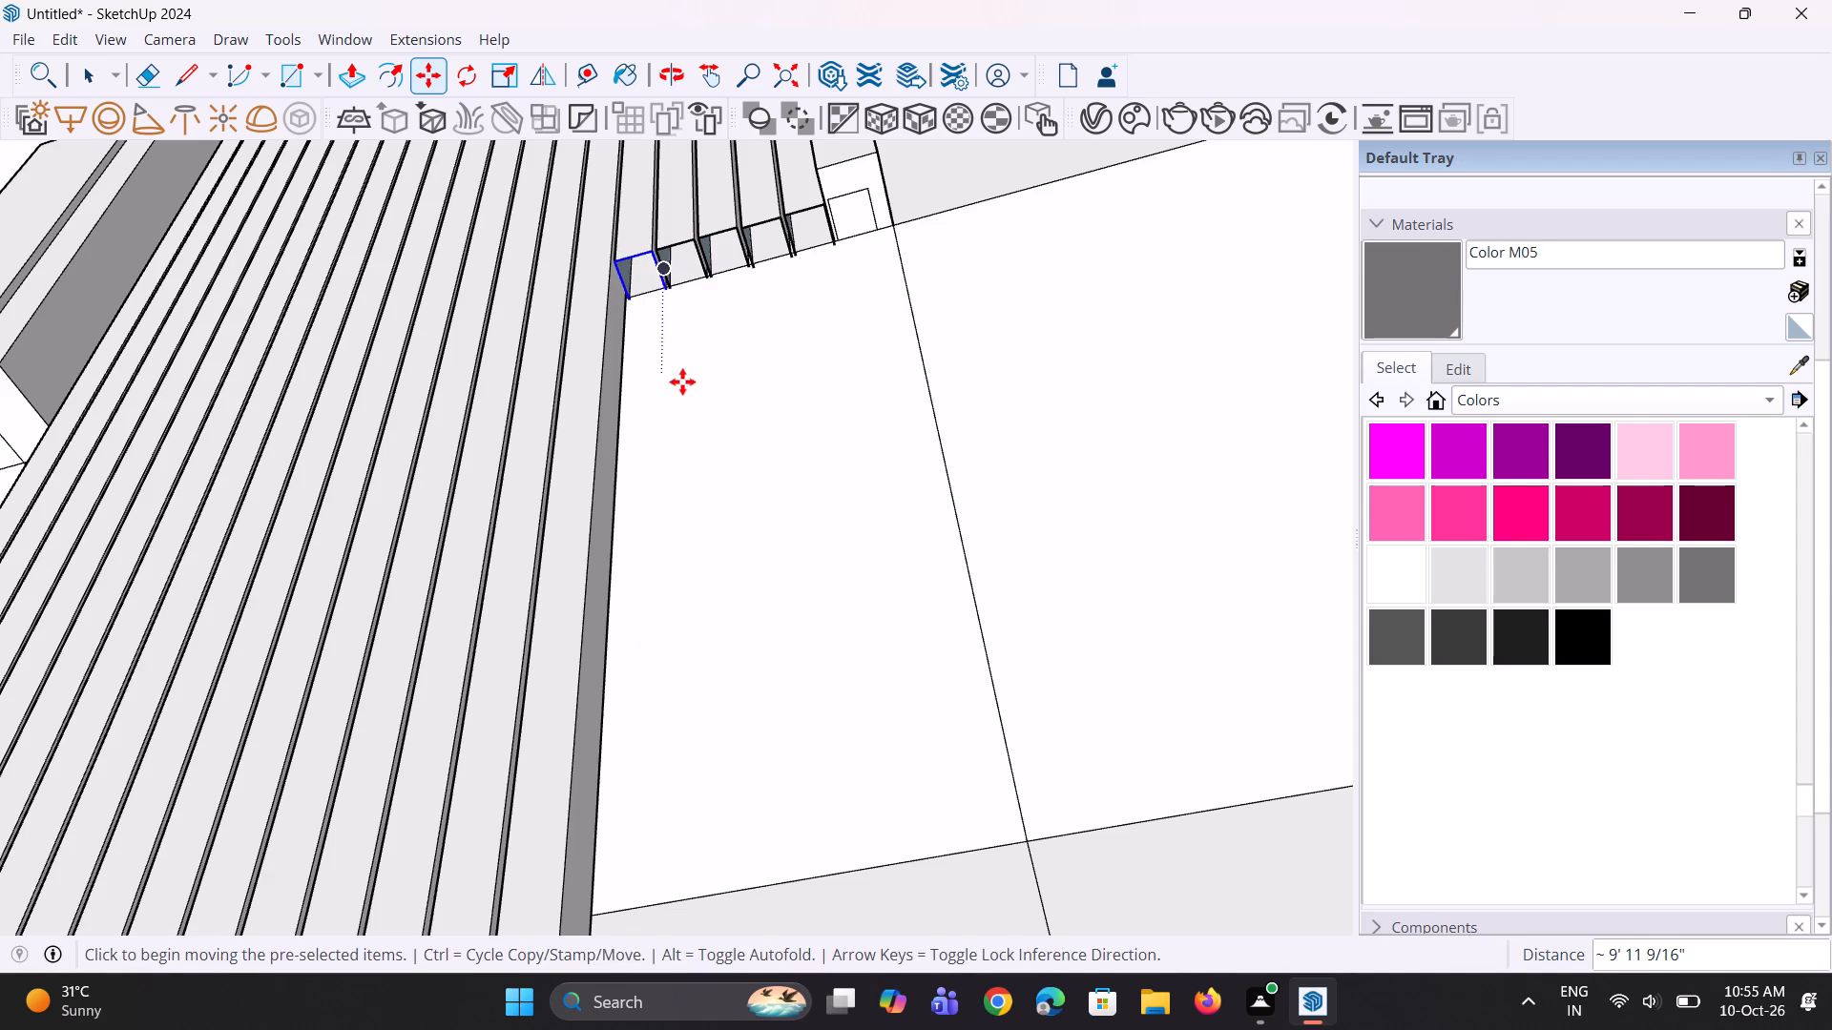
Explode the full-height flute group now outermost next to the shortened row.
scroll(682, 381, "down", 3)
key("space")
key("space")
scroll(701, 378, "down", 7)
key("space")
key("space")
scroll(664, 664, "up", 1)
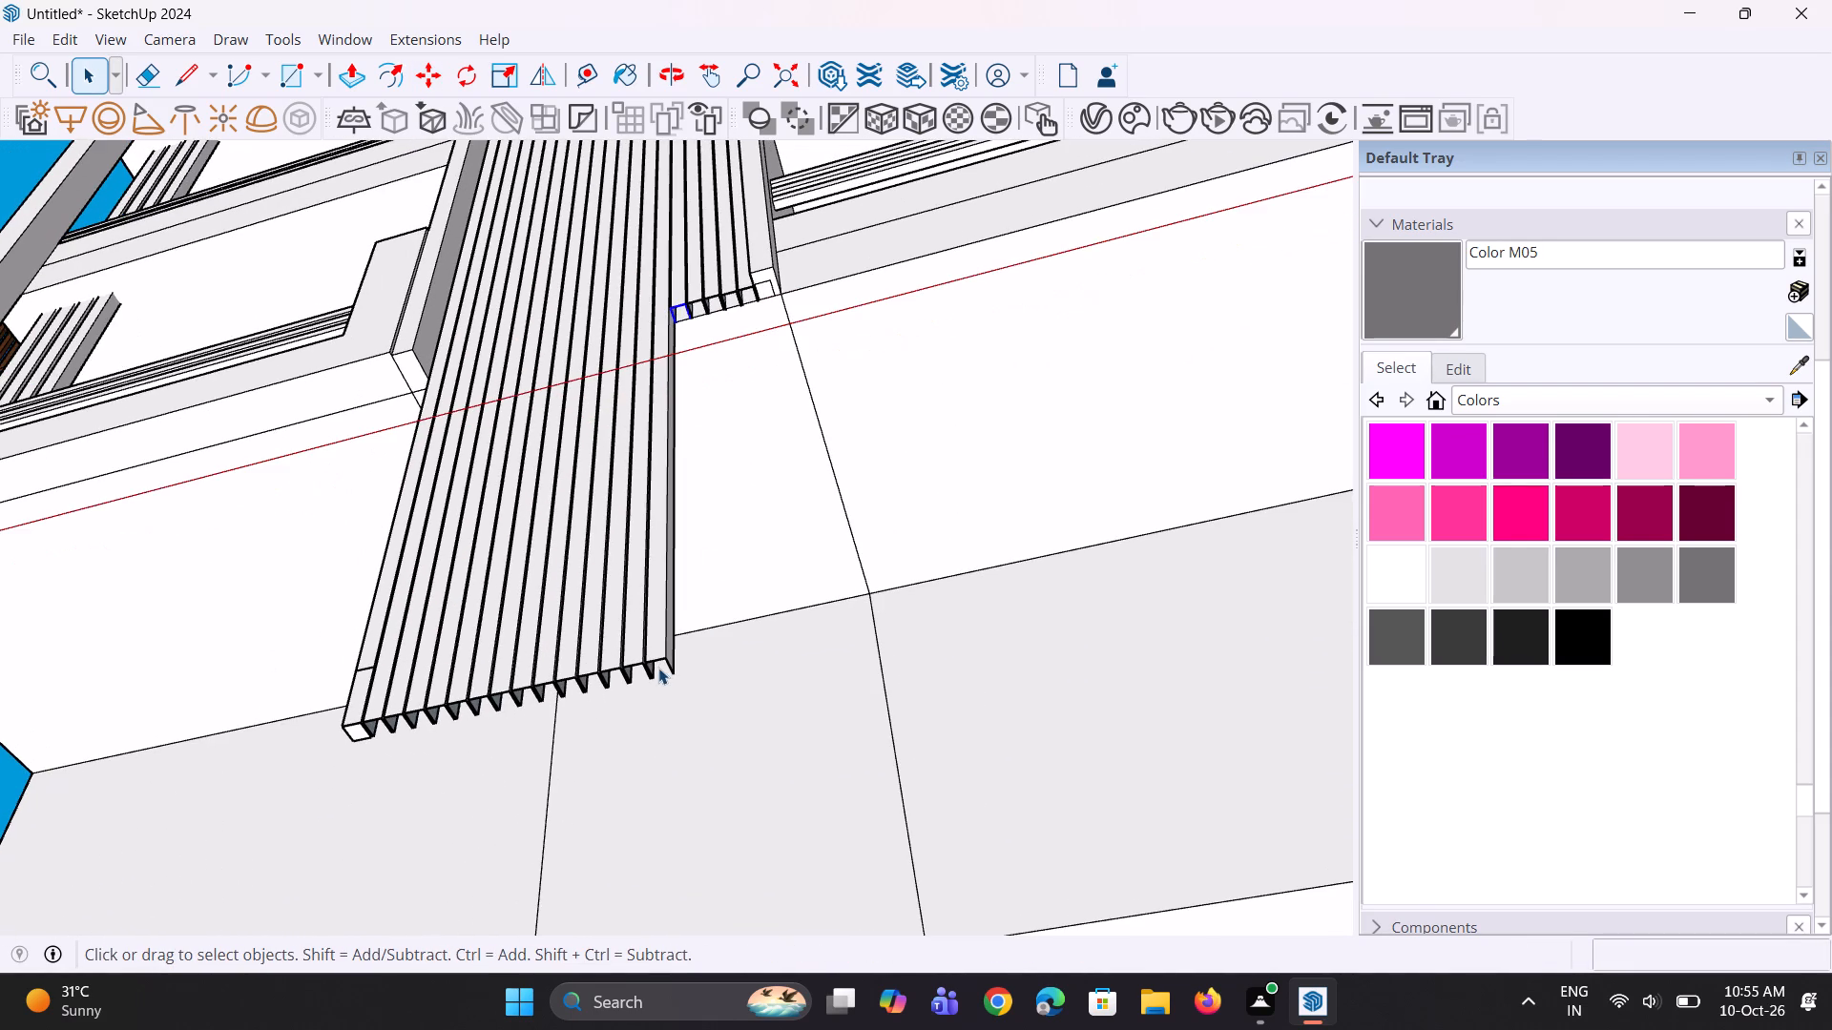
left_click(657, 658)
scroll(657, 658, "up", 6)
right_click(659, 640)
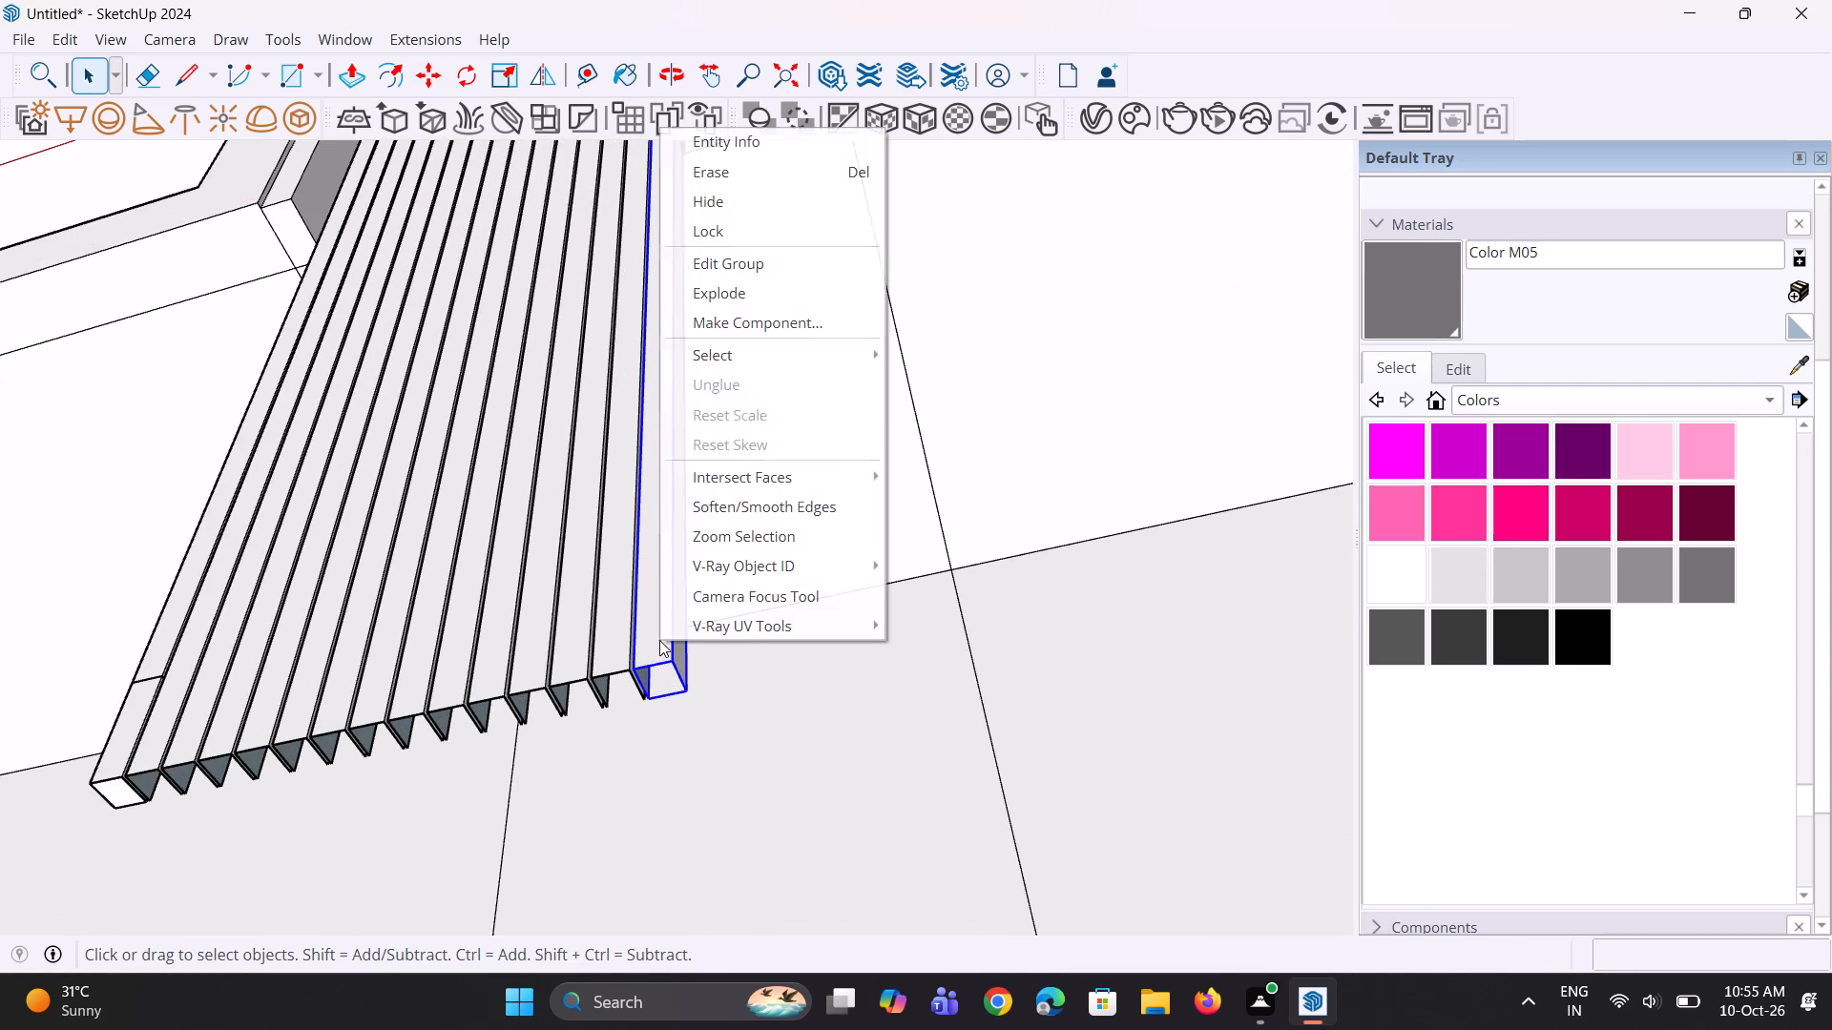
left_click(773, 299)
Move the three bottom edges of the exploded flute up about 9' 11 9/16" to the shortened flutes' lower end.
scroll(657, 659, "up", 3)
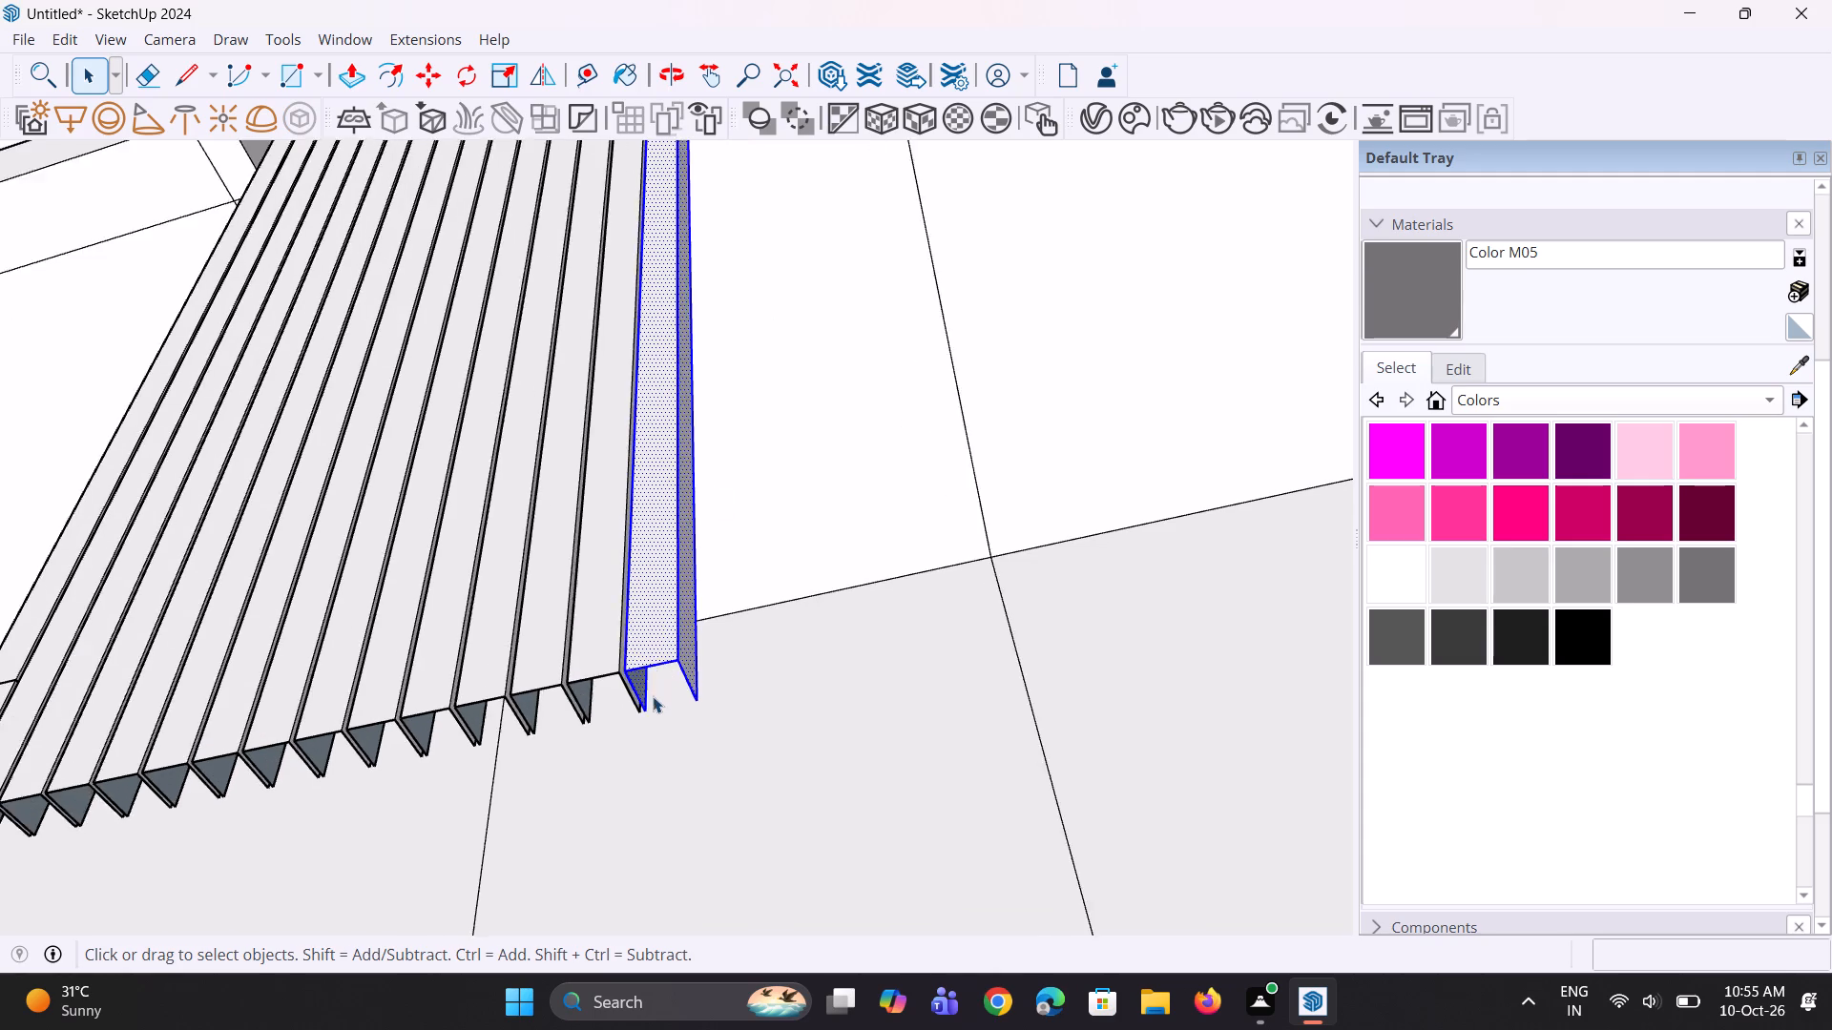
scroll(653, 696, "up", 2)
left_click(627, 697)
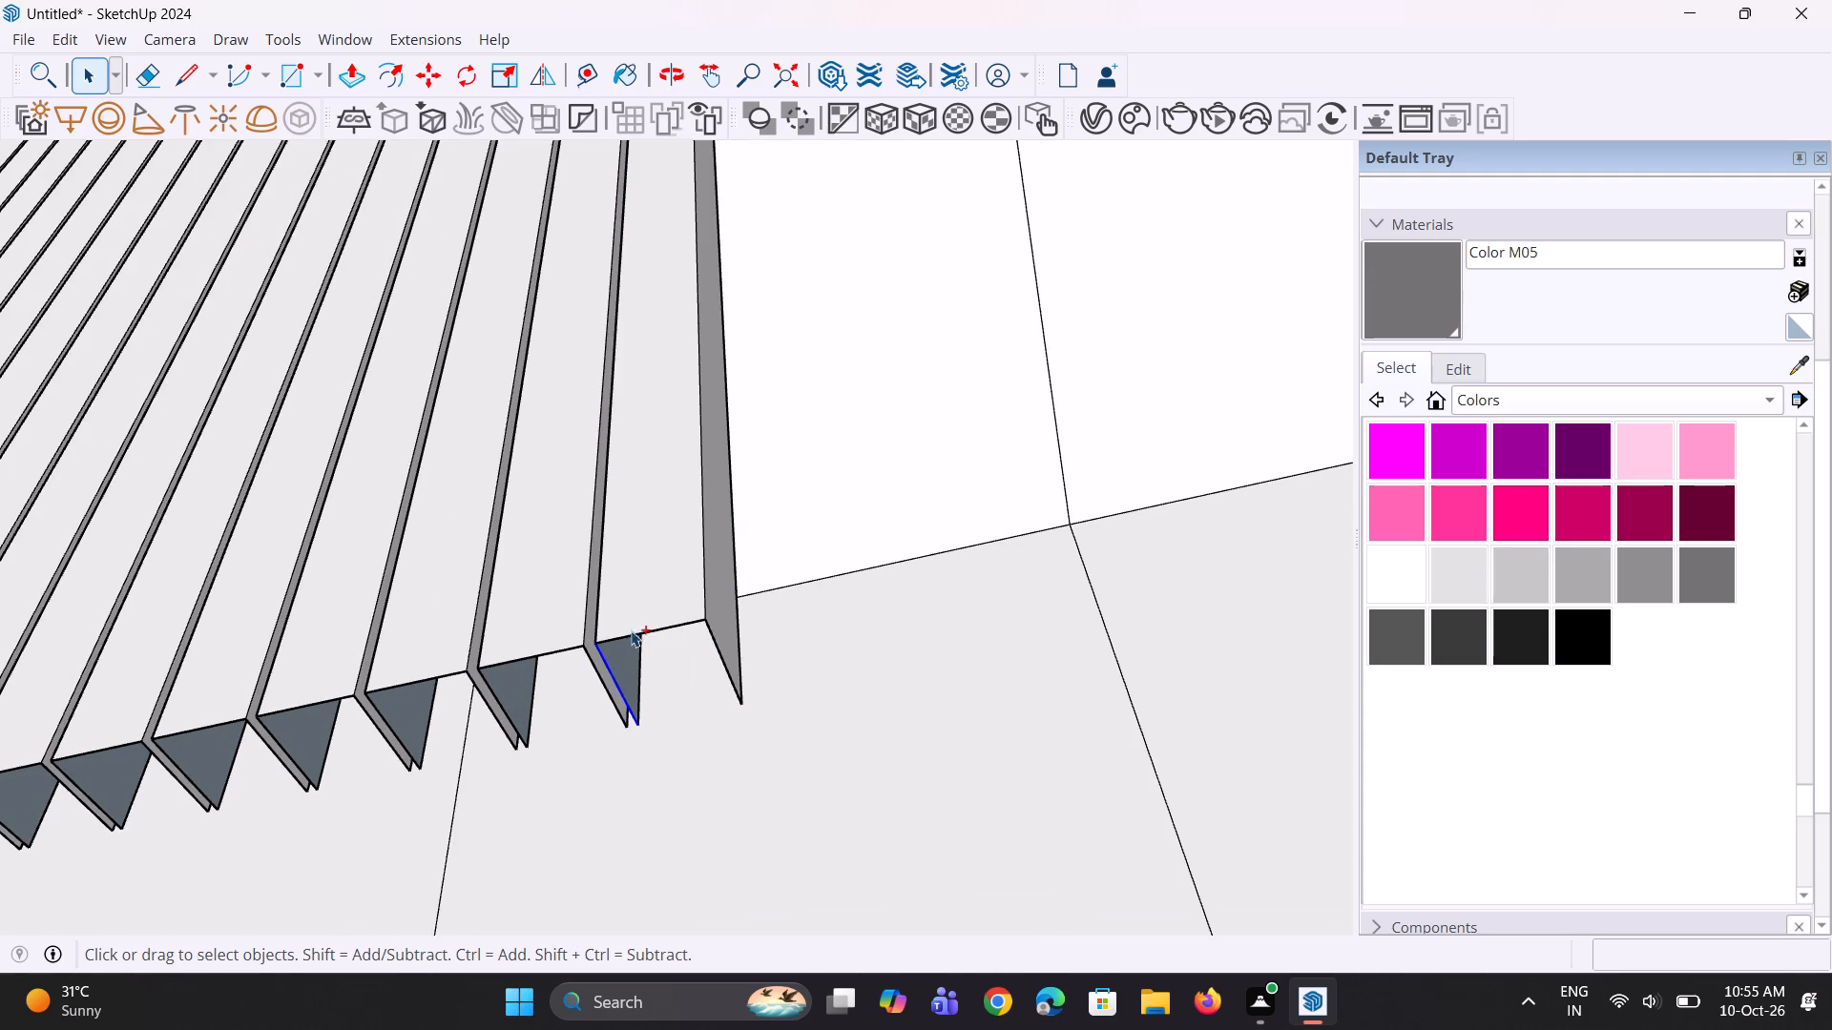
left_click(633, 637, "ctrl")
left_click(723, 664, "ctrl")
scroll(735, 786, "down", 3)
scroll(710, 701, "up", 4)
key("m")
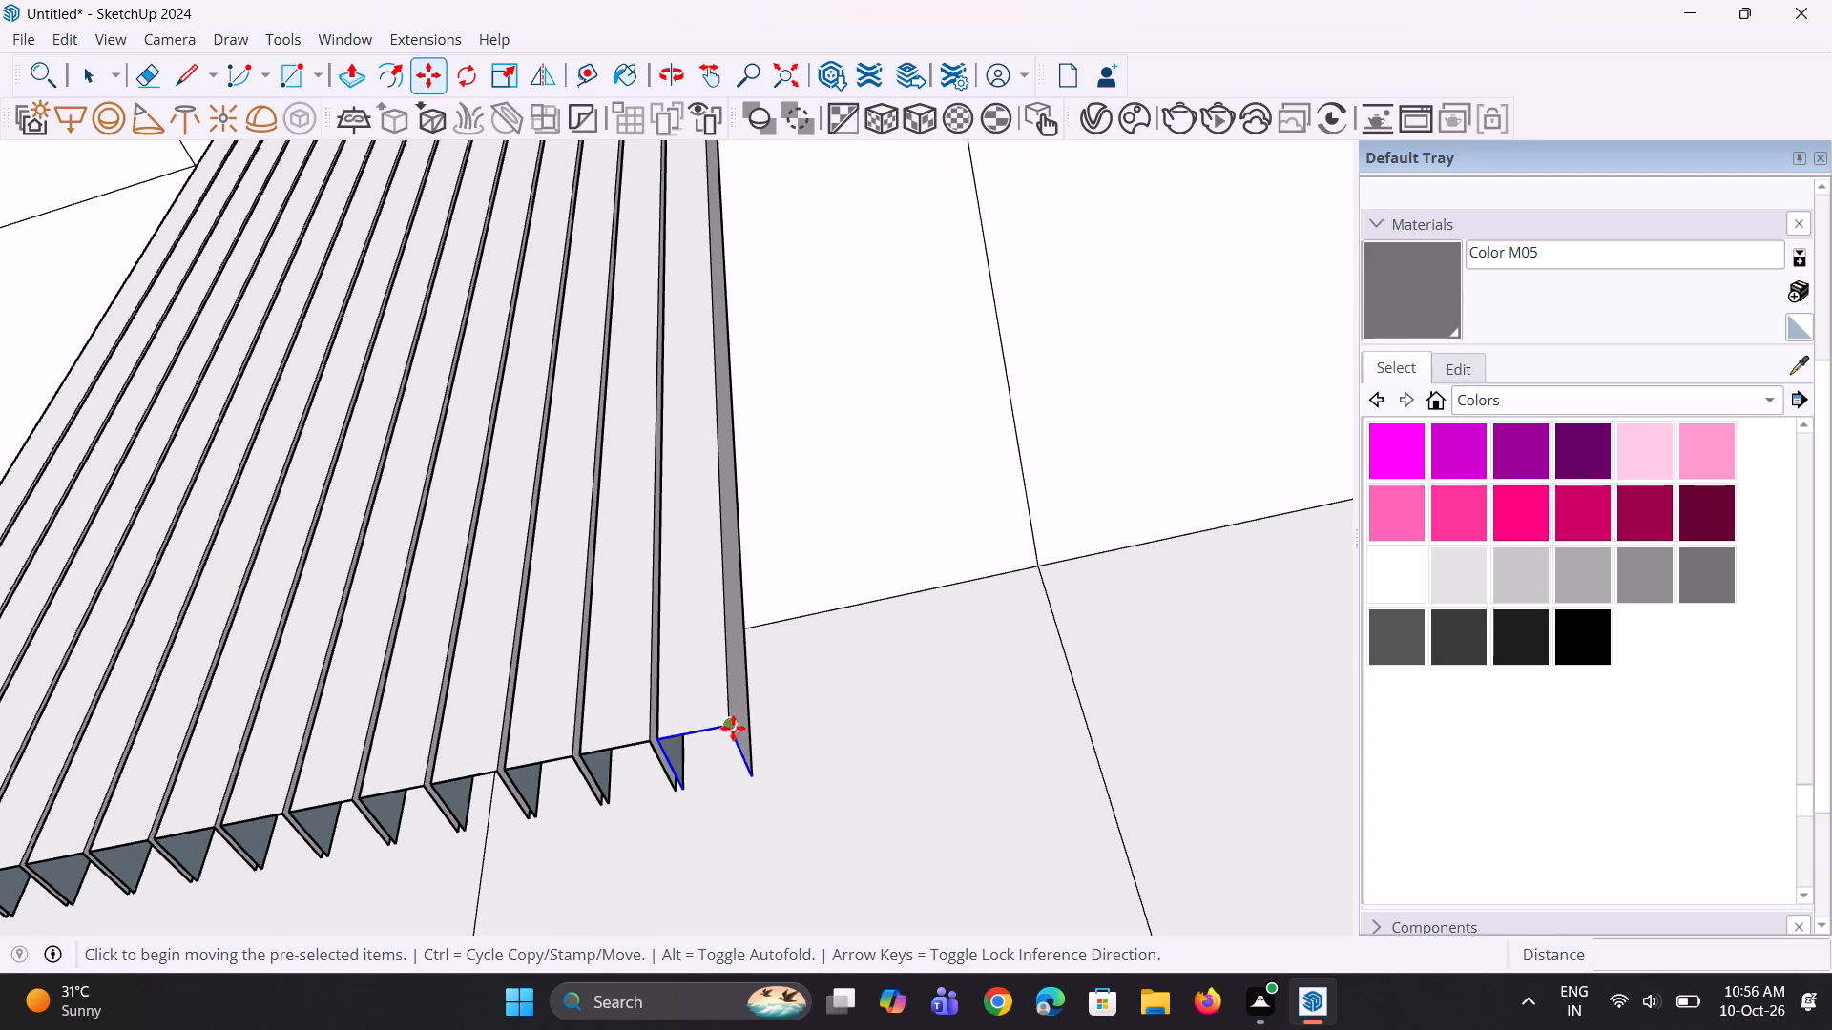
left_click(735, 729)
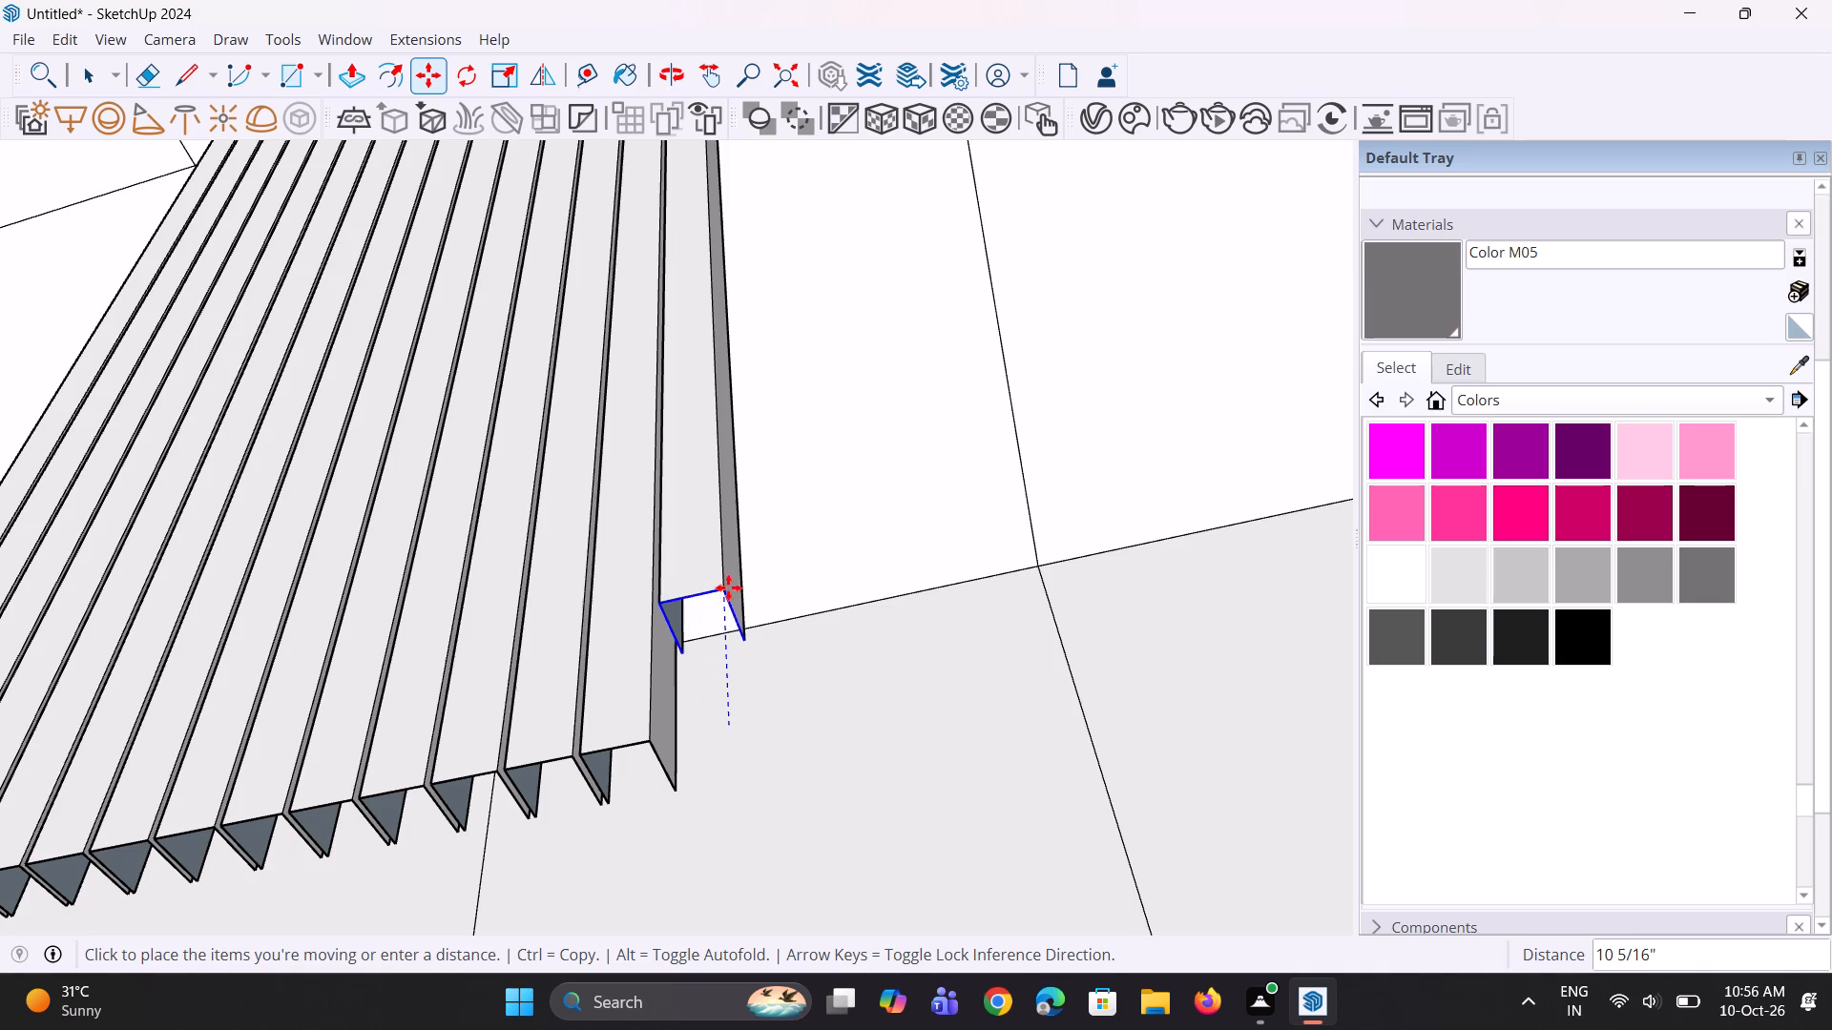
scroll(728, 594, "down", 7)
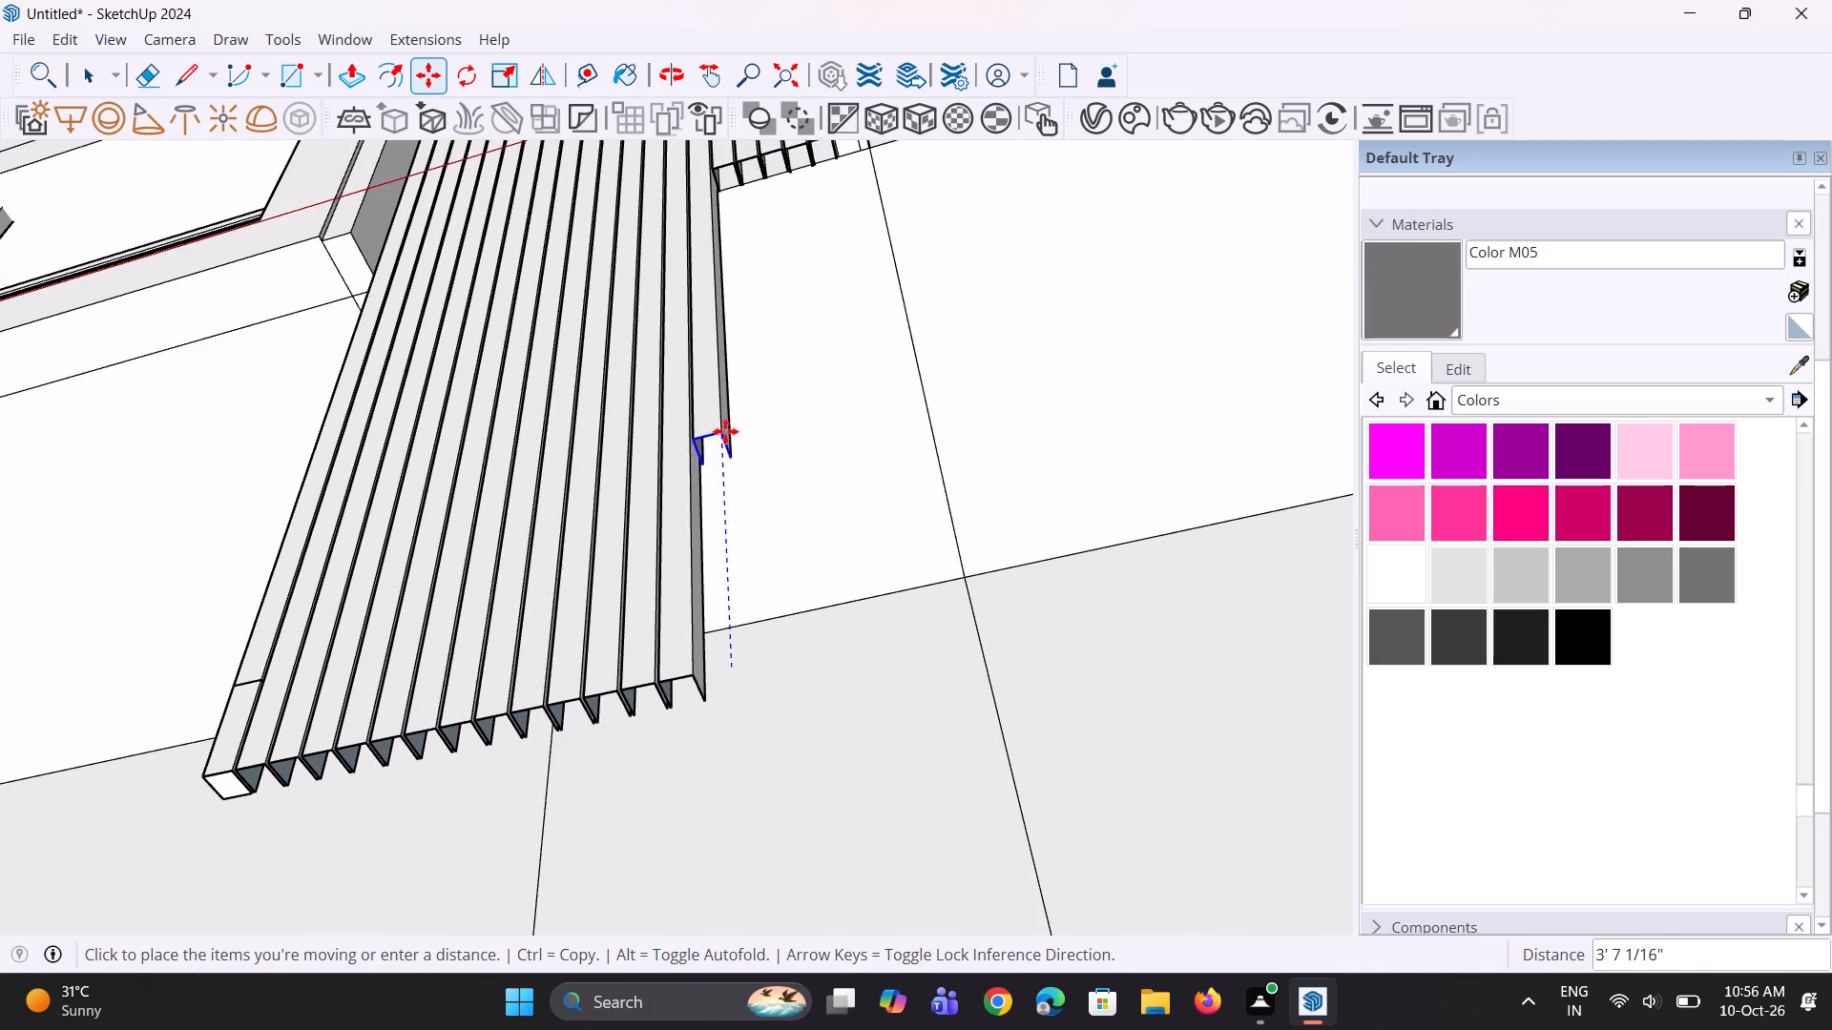
scroll(727, 535, "down", 4)
scroll(714, 341, "up", 2)
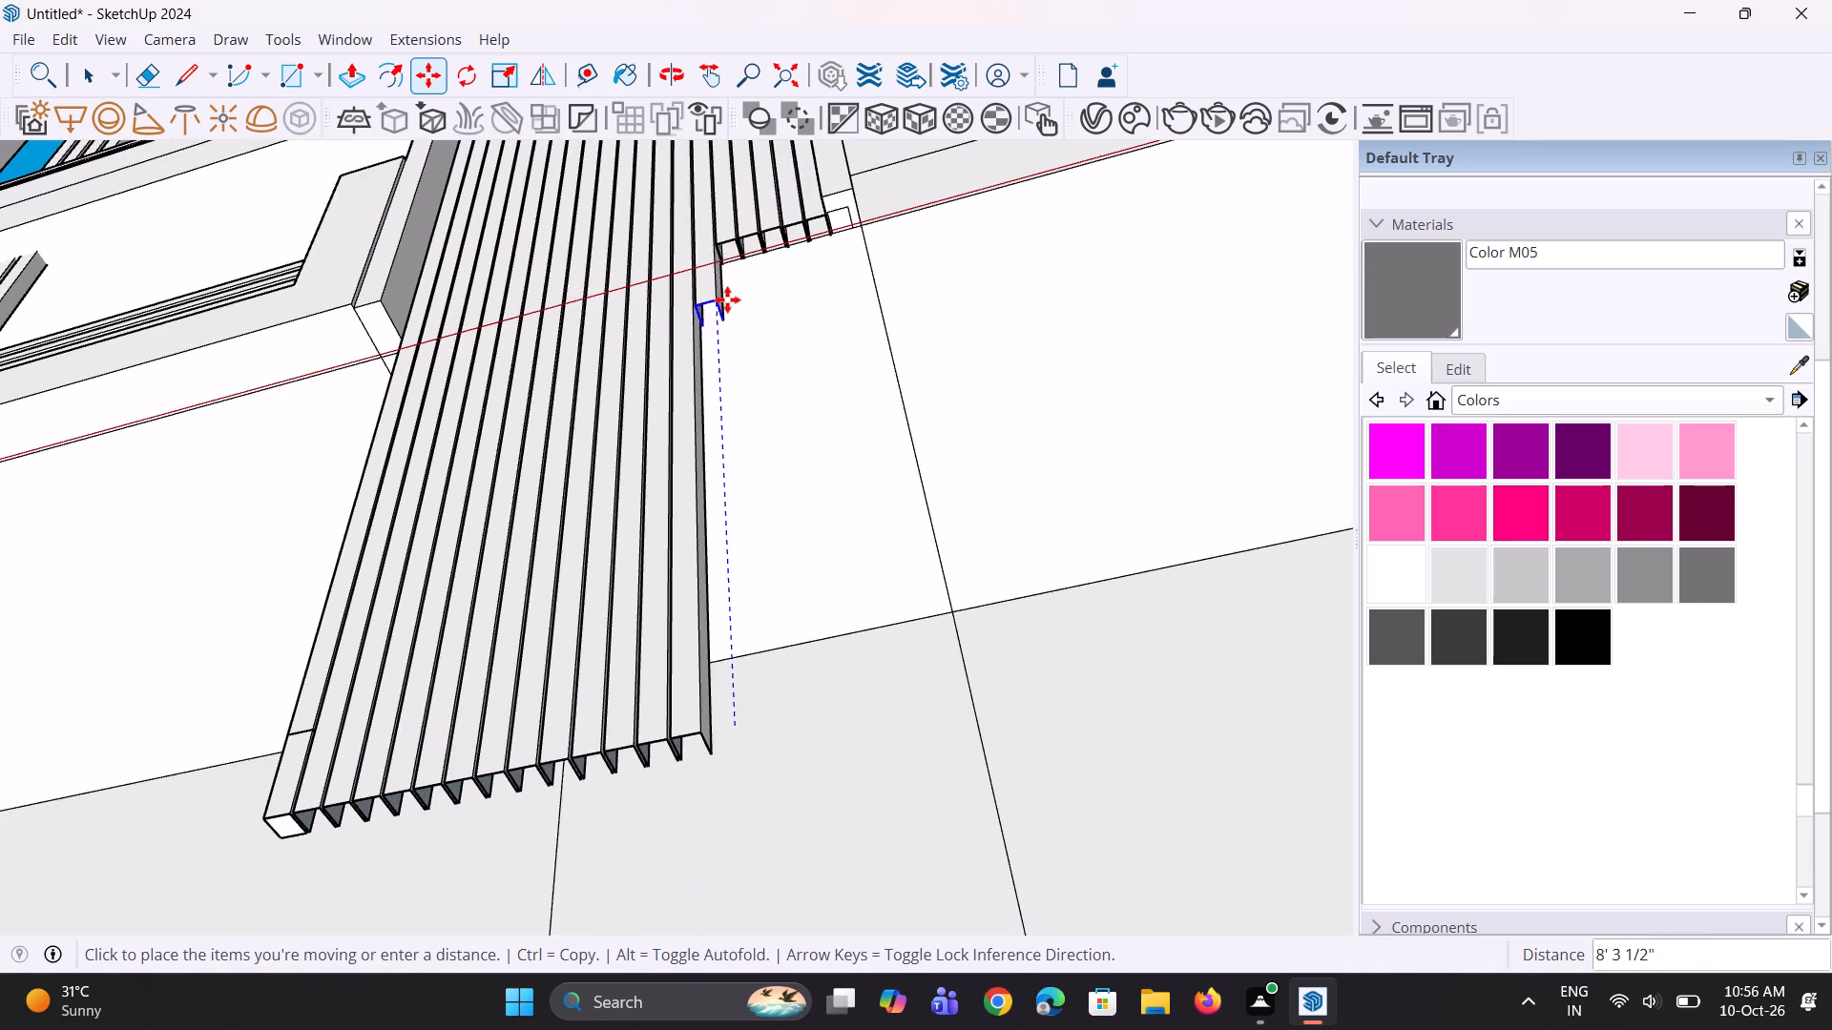
scroll(717, 261, "up", 5)
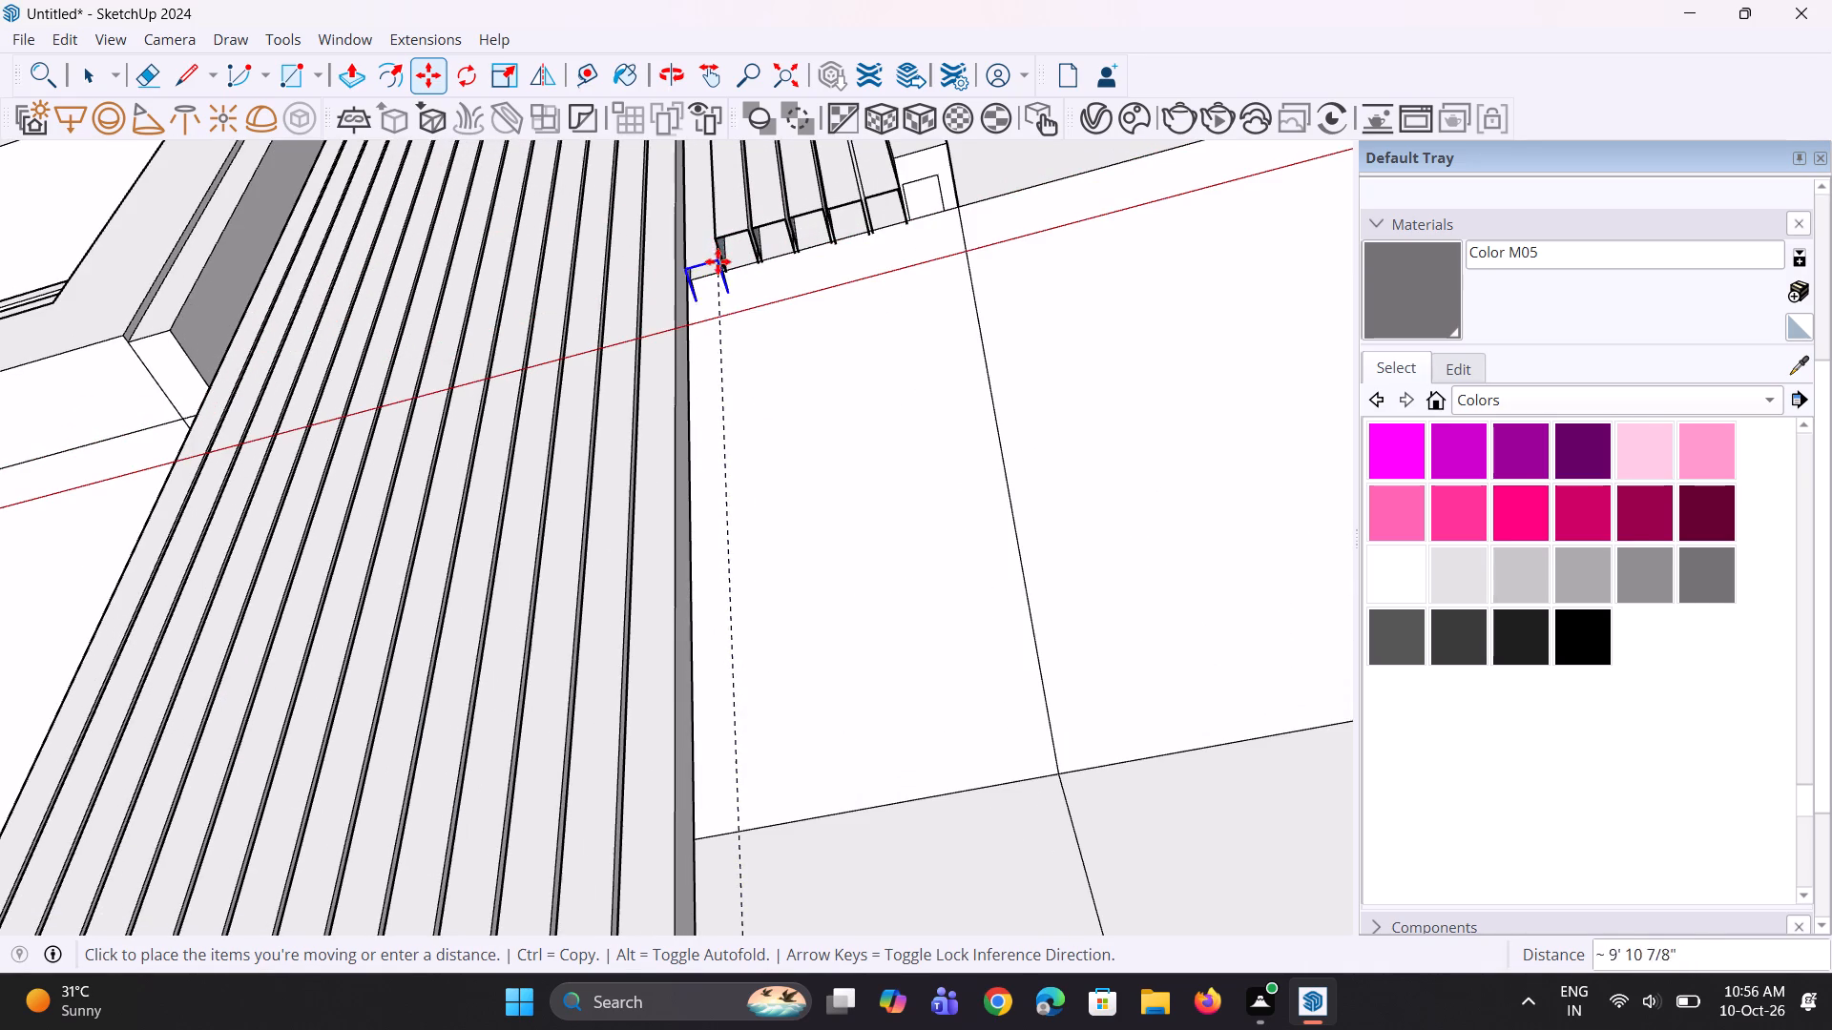
scroll(721, 263, "up", 2)
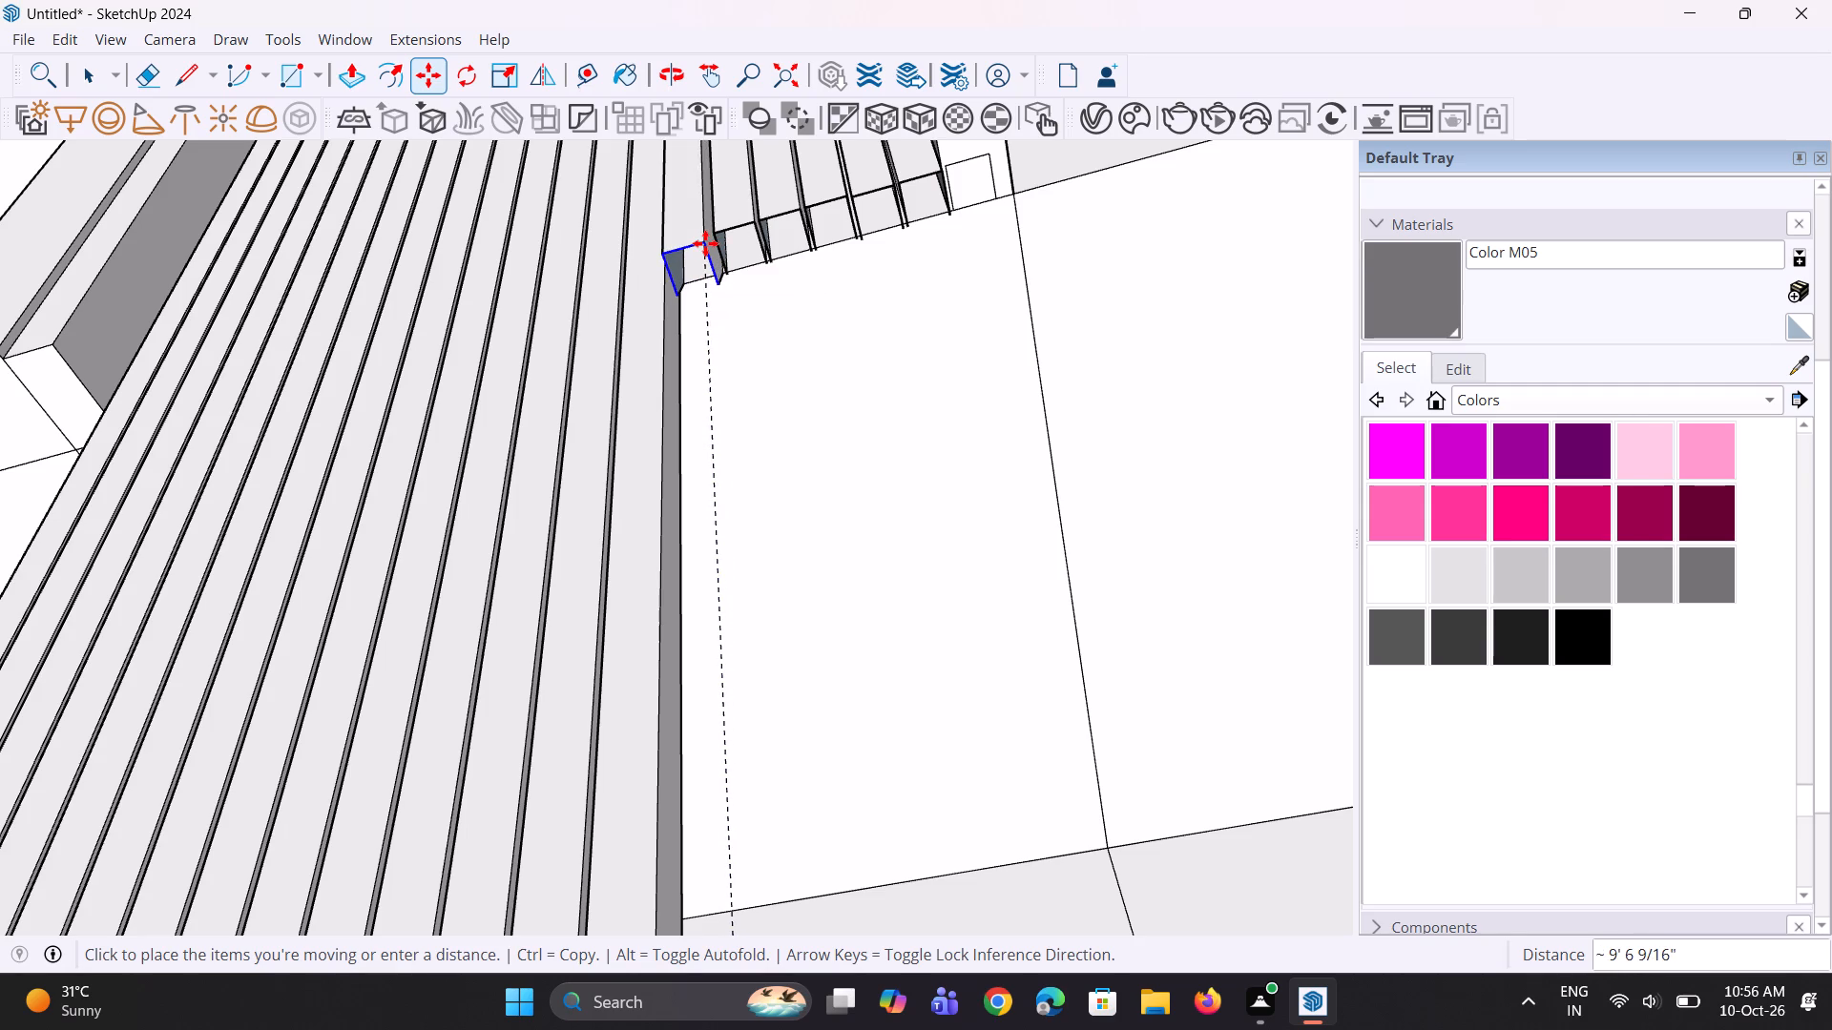
scroll(705, 243, "up", 7)
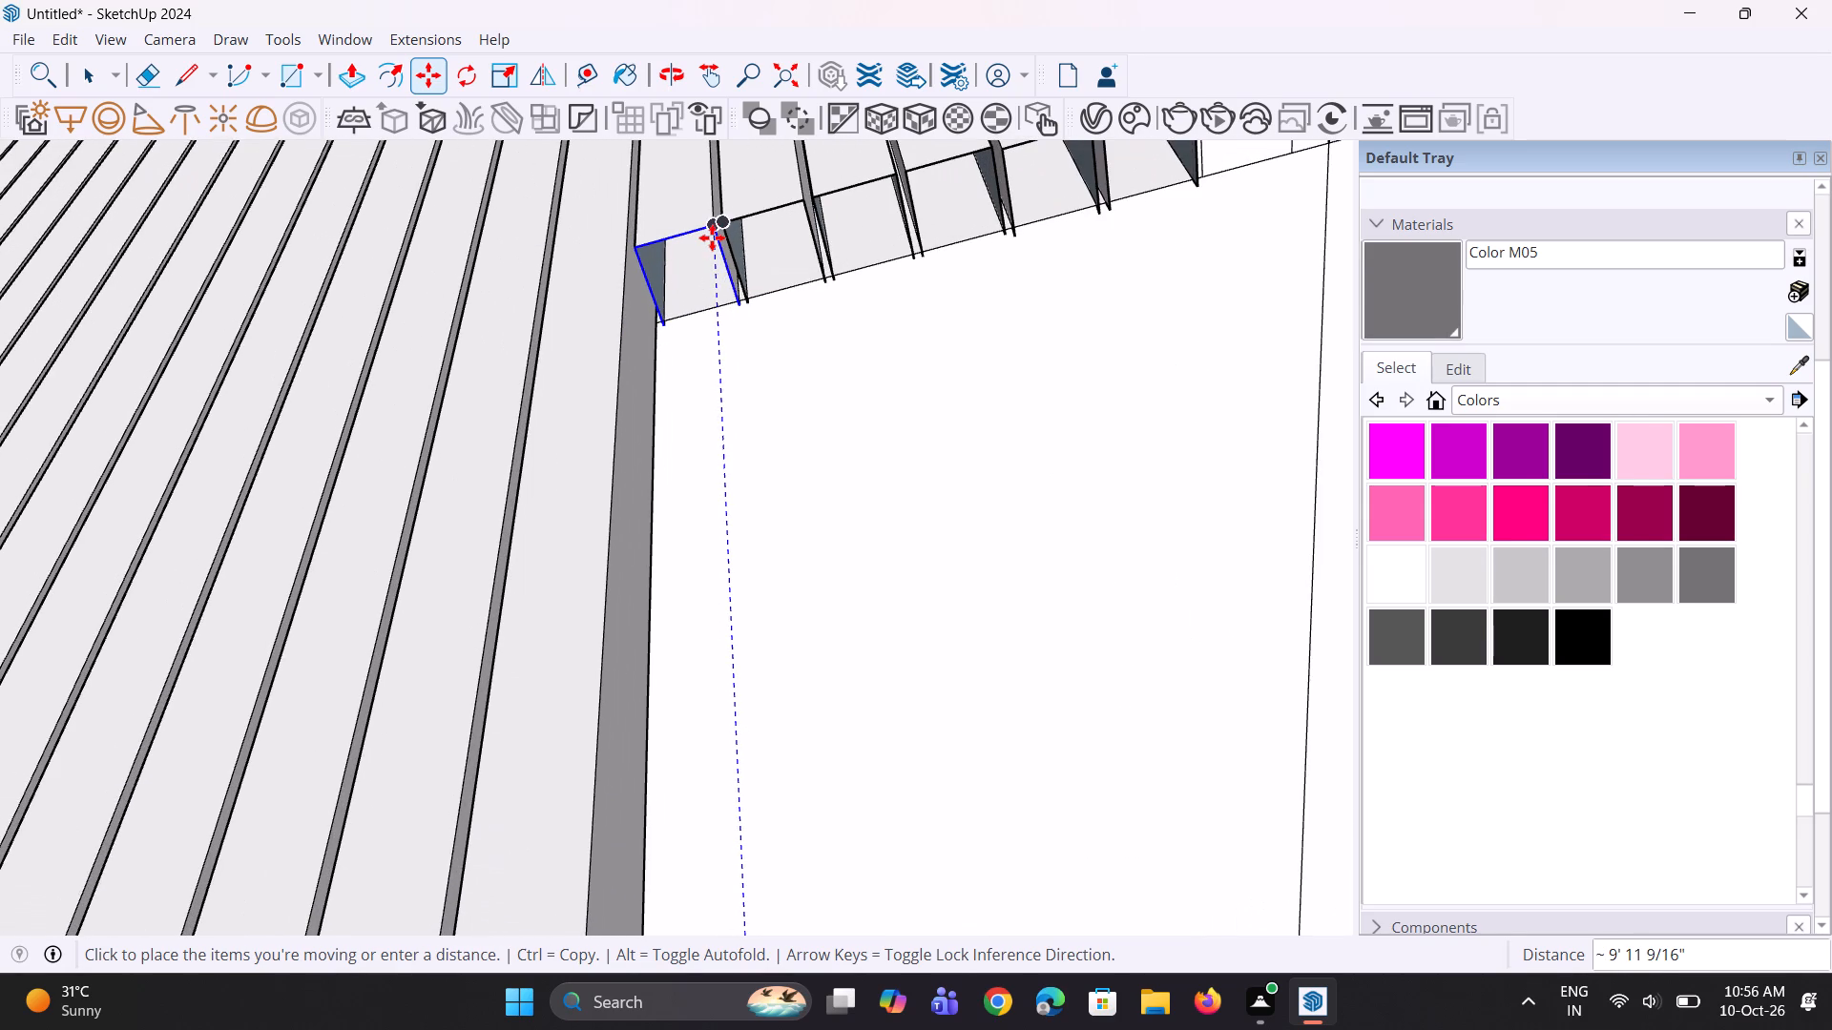
left_click(713, 237)
scroll(712, 314, "down", 5)
key("space")
scroll(792, 426, "down", 8)
key("space")
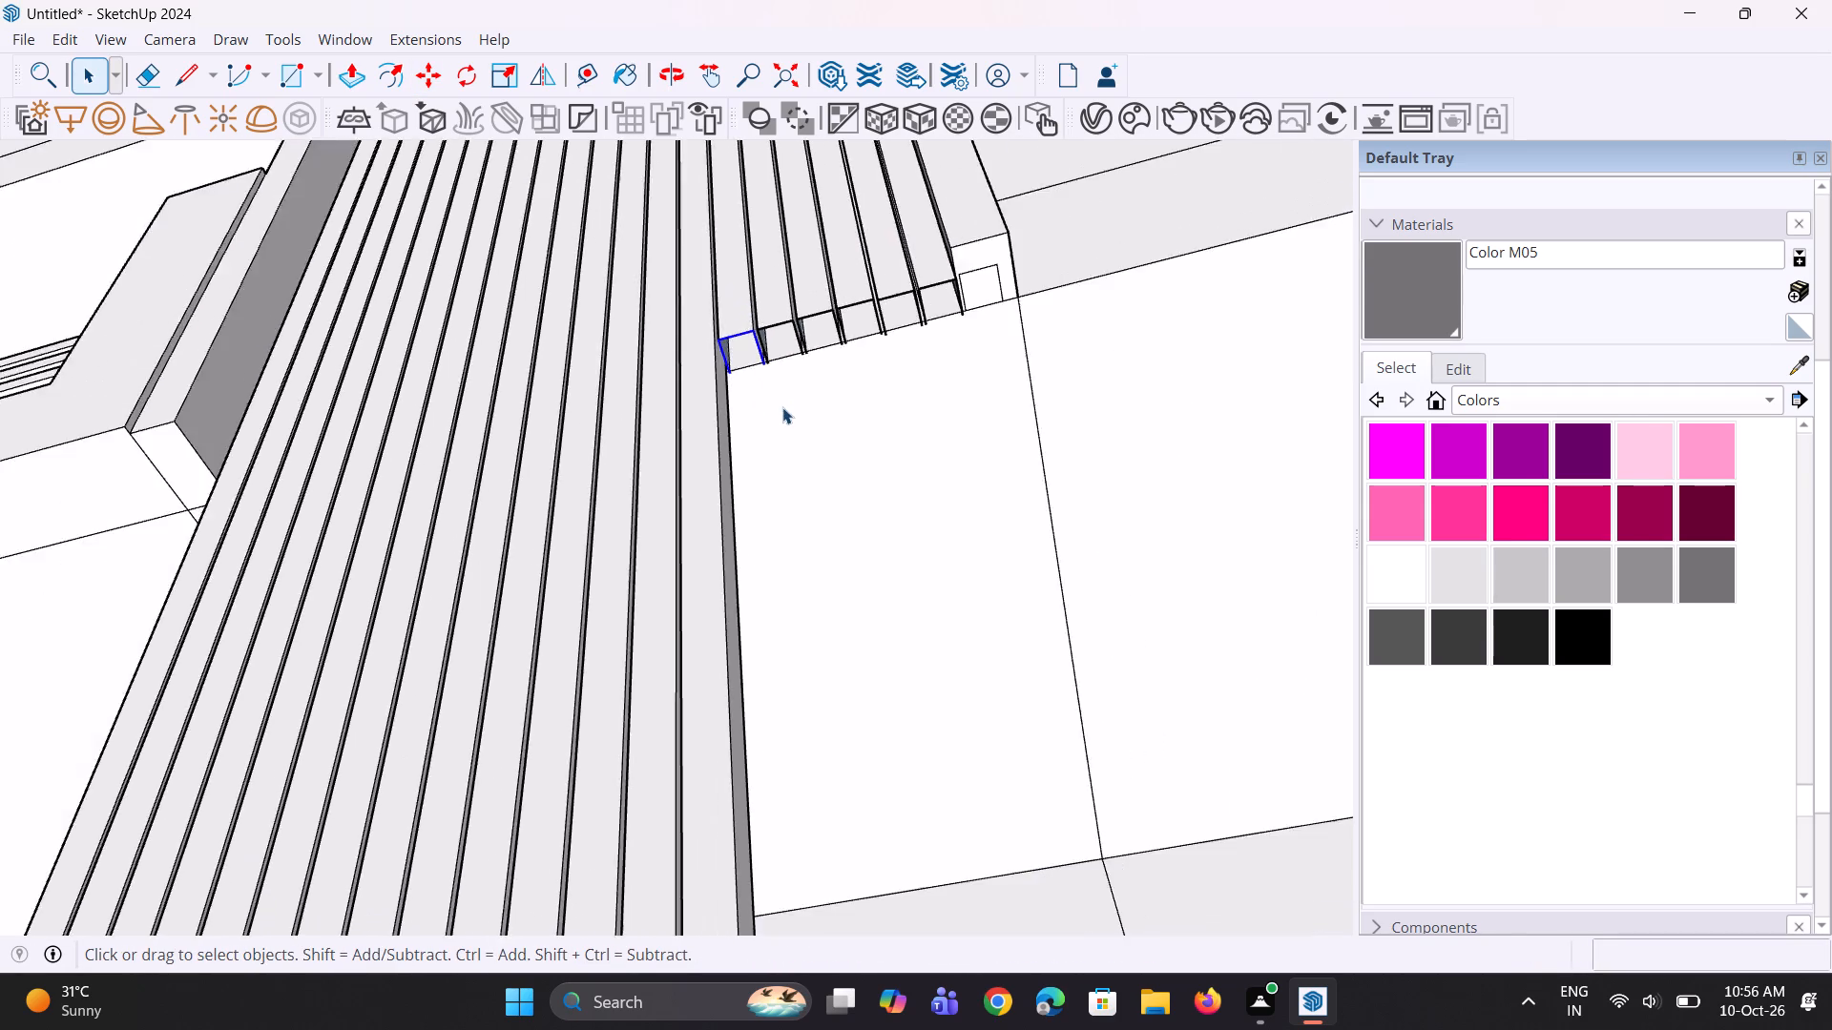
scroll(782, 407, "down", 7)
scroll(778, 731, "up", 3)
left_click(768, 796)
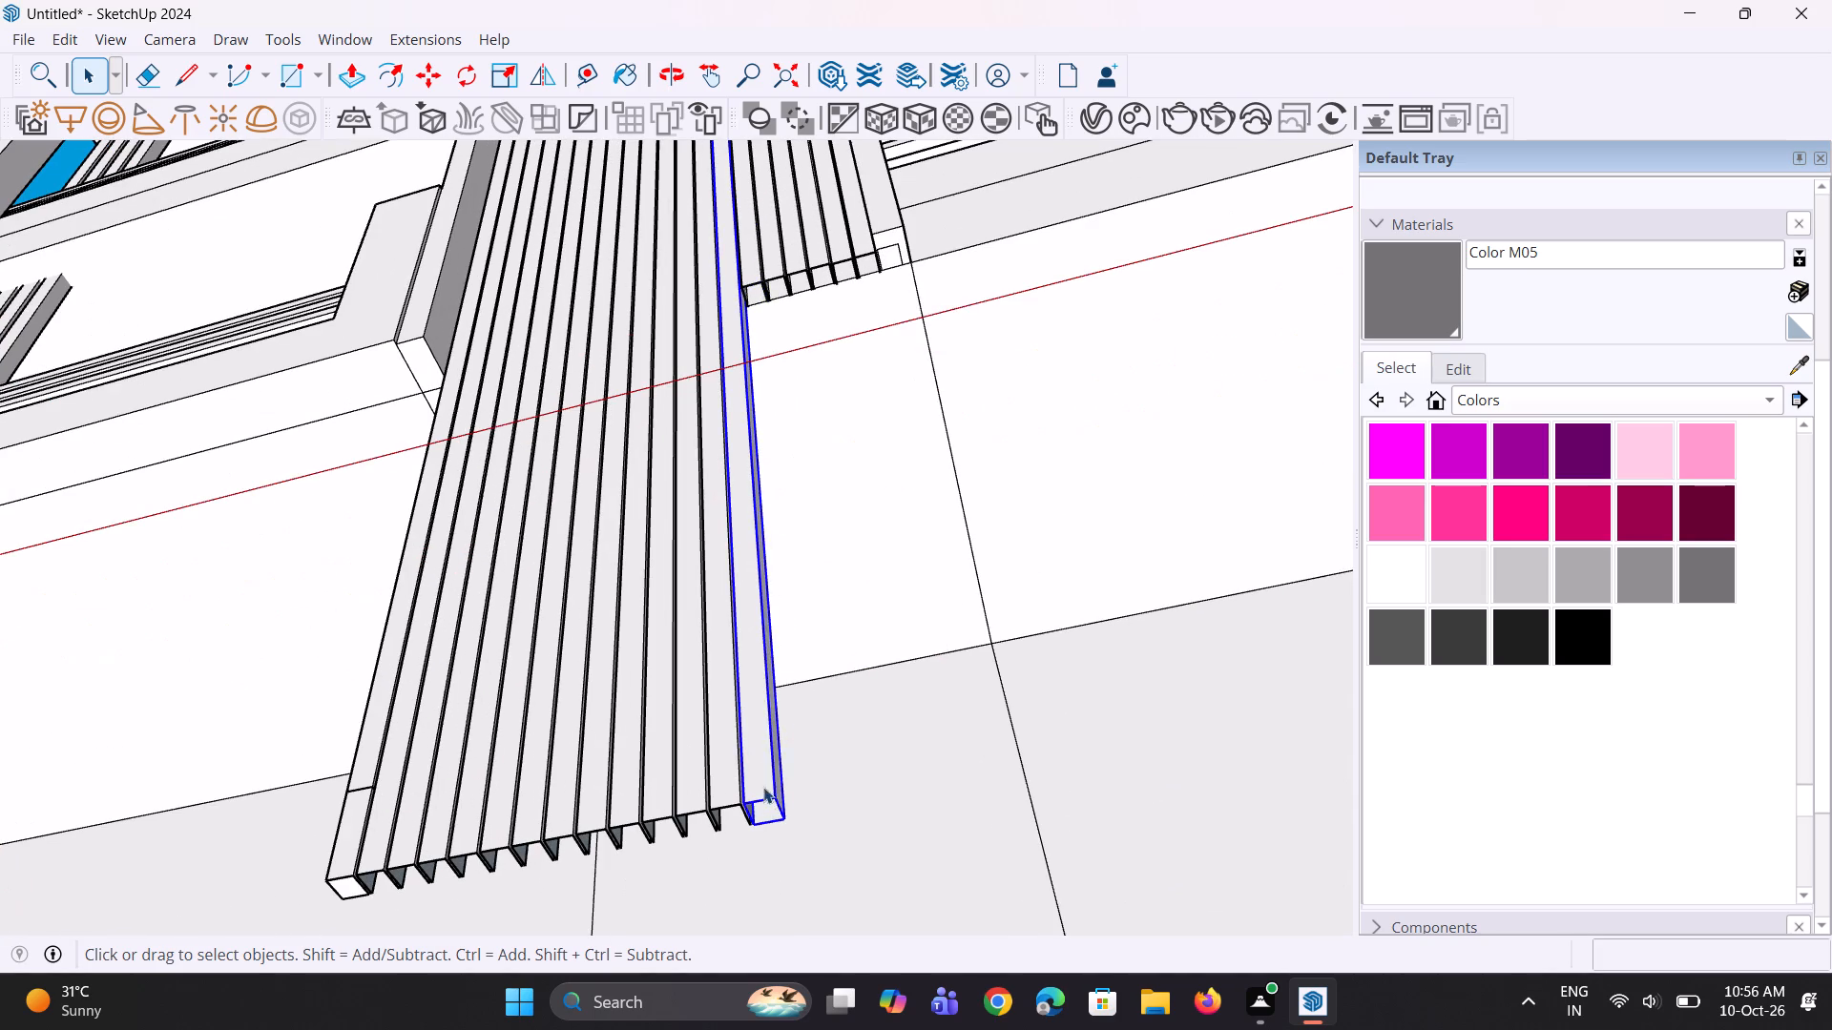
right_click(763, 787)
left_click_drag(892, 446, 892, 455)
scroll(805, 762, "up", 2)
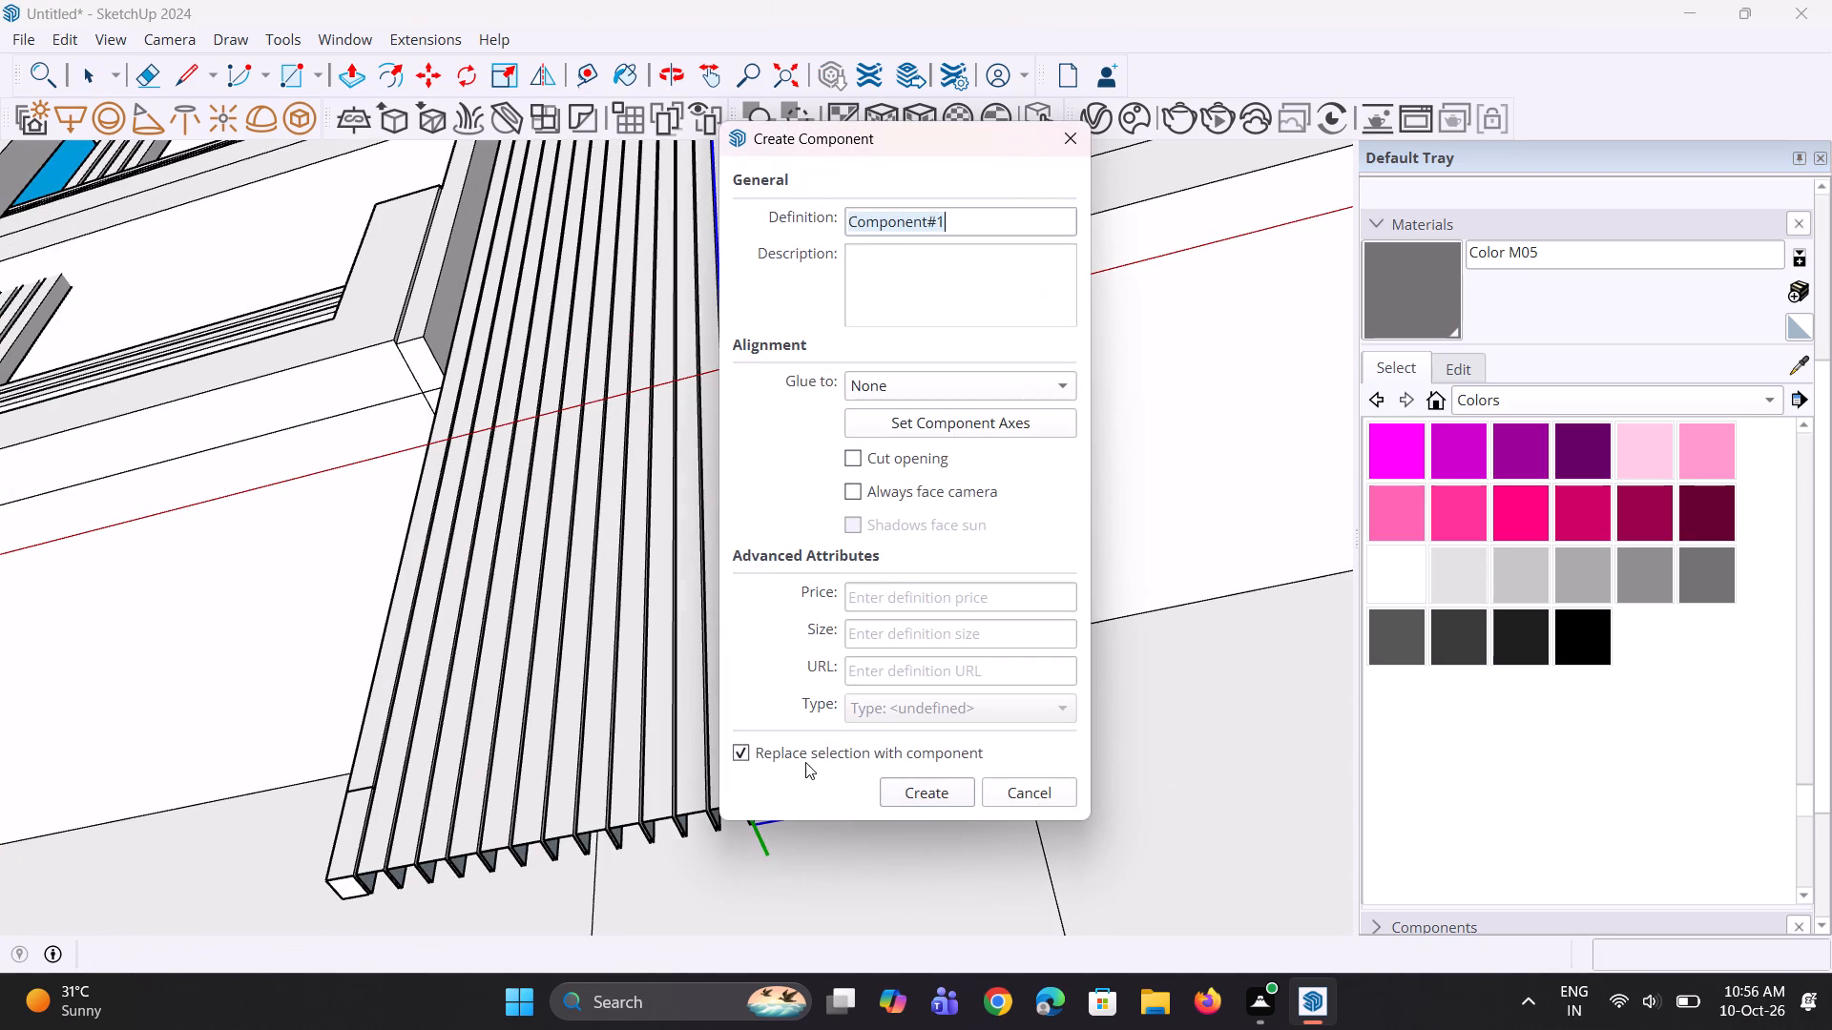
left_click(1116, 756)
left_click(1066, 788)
Explode the two outermost full-height flute groups next to the shortened row, one after the other.
right_click(778, 783)
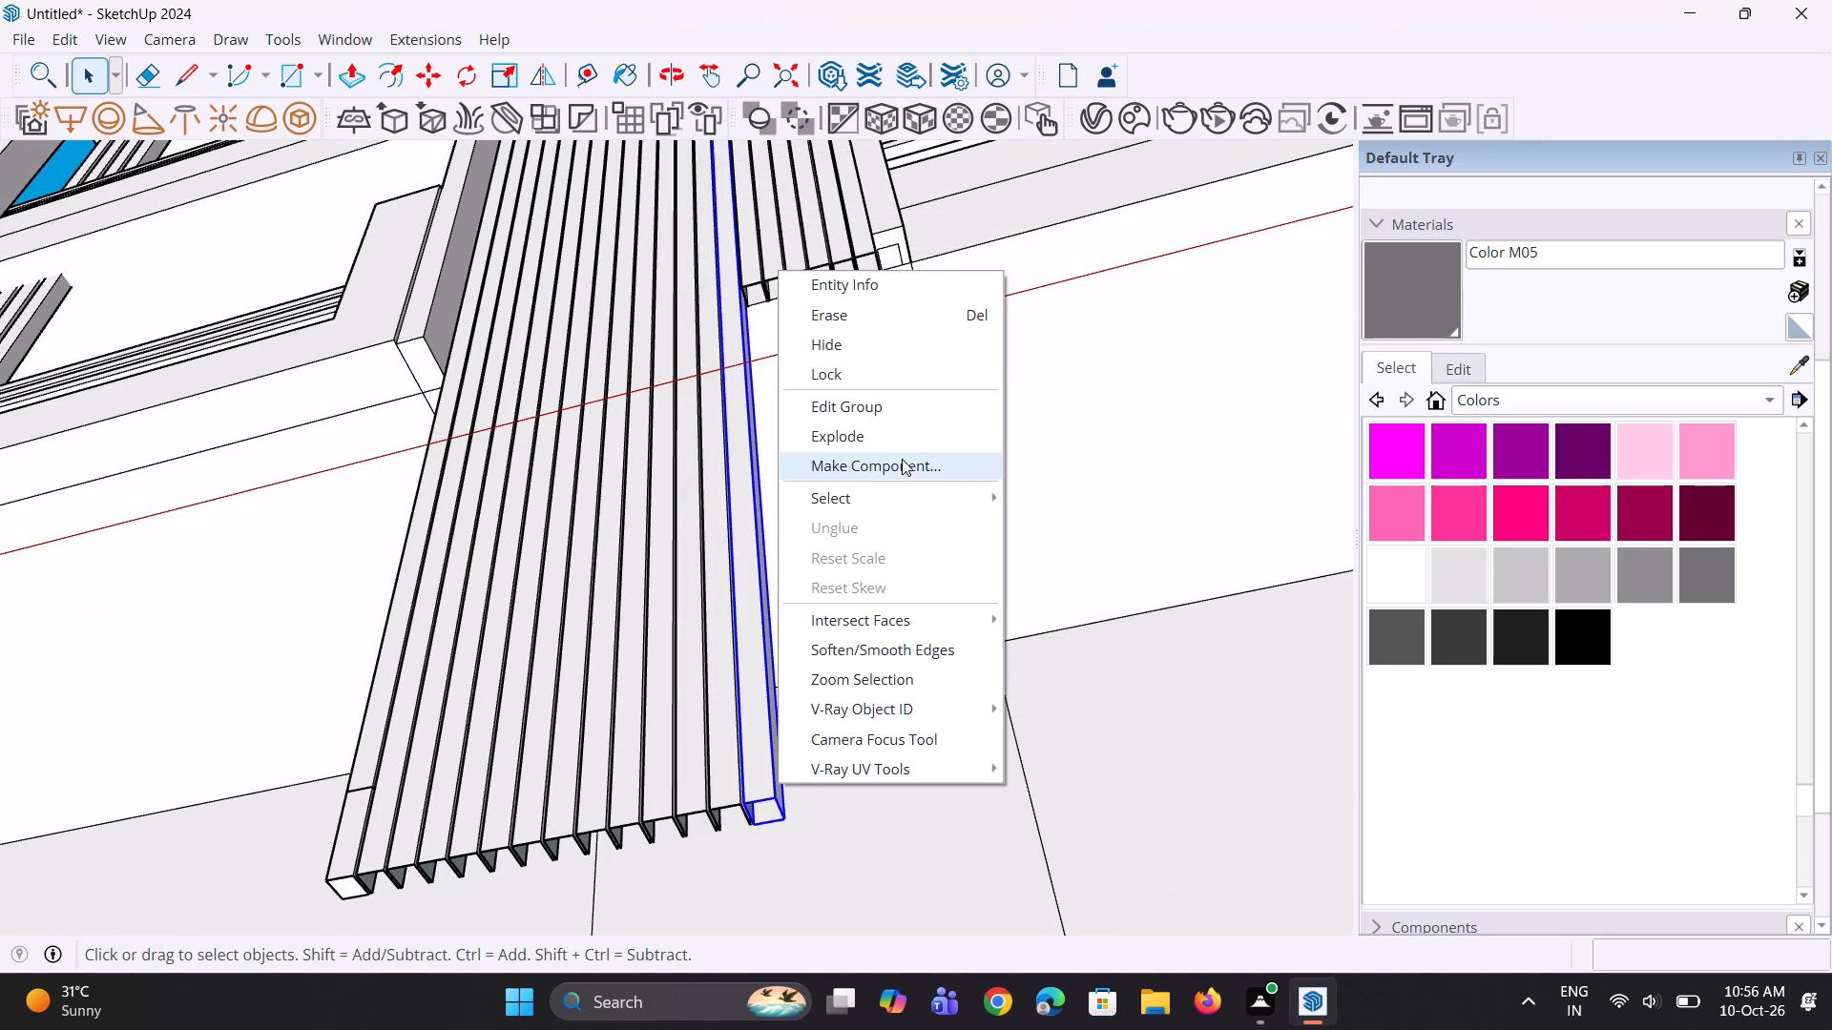
left_click(914, 443)
scroll(781, 826, "up", 2)
left_click(781, 794)
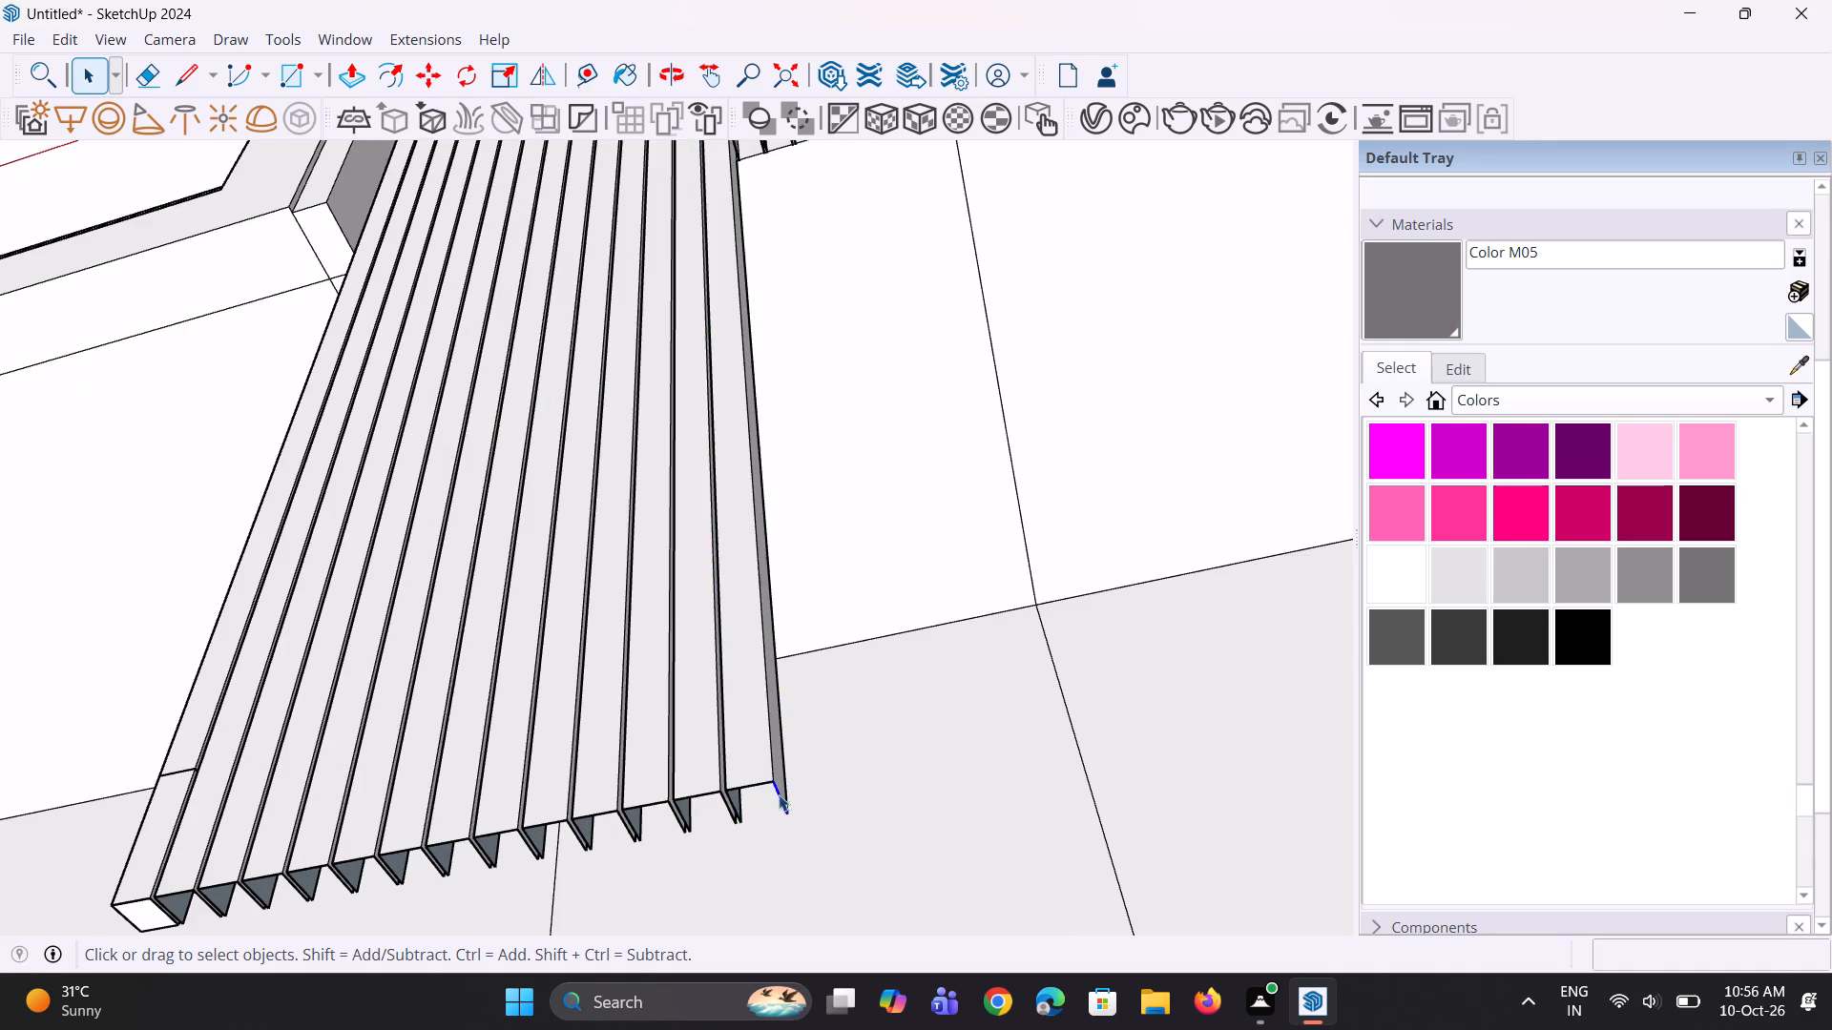
scroll(766, 796, "up", 2)
key("space")
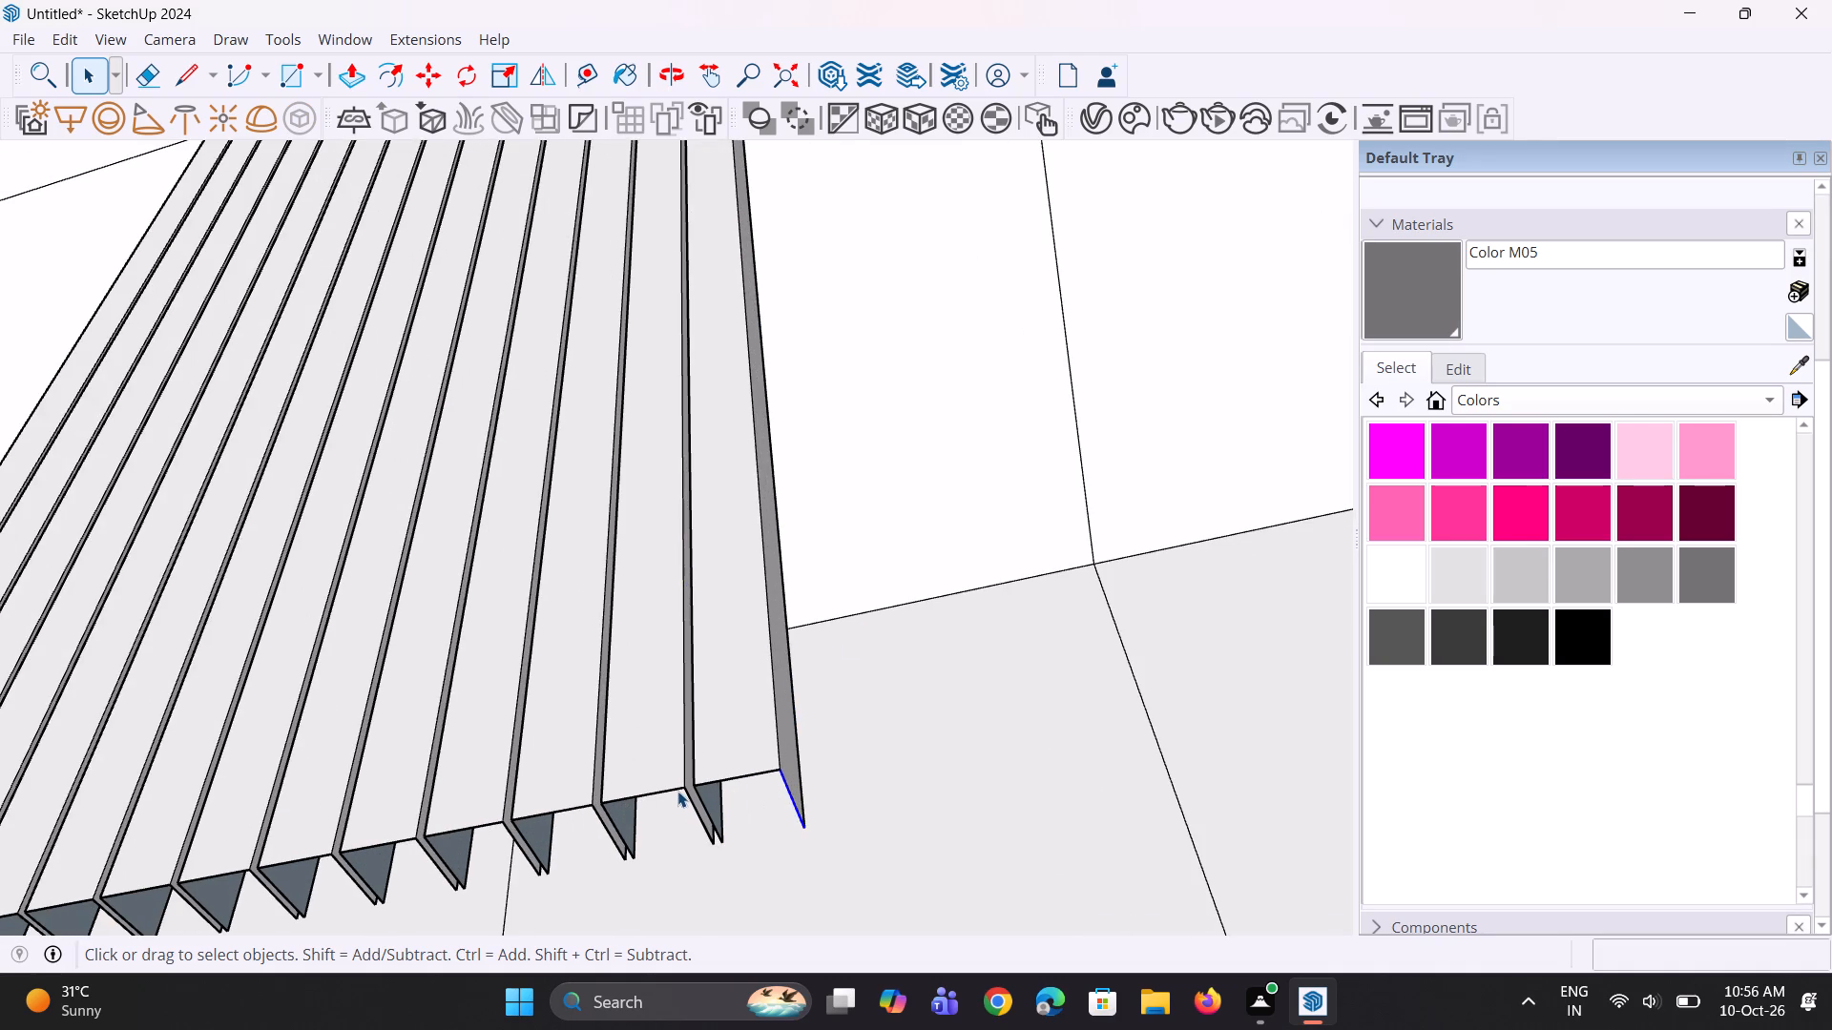
left_click(677, 791)
right_click(677, 789)
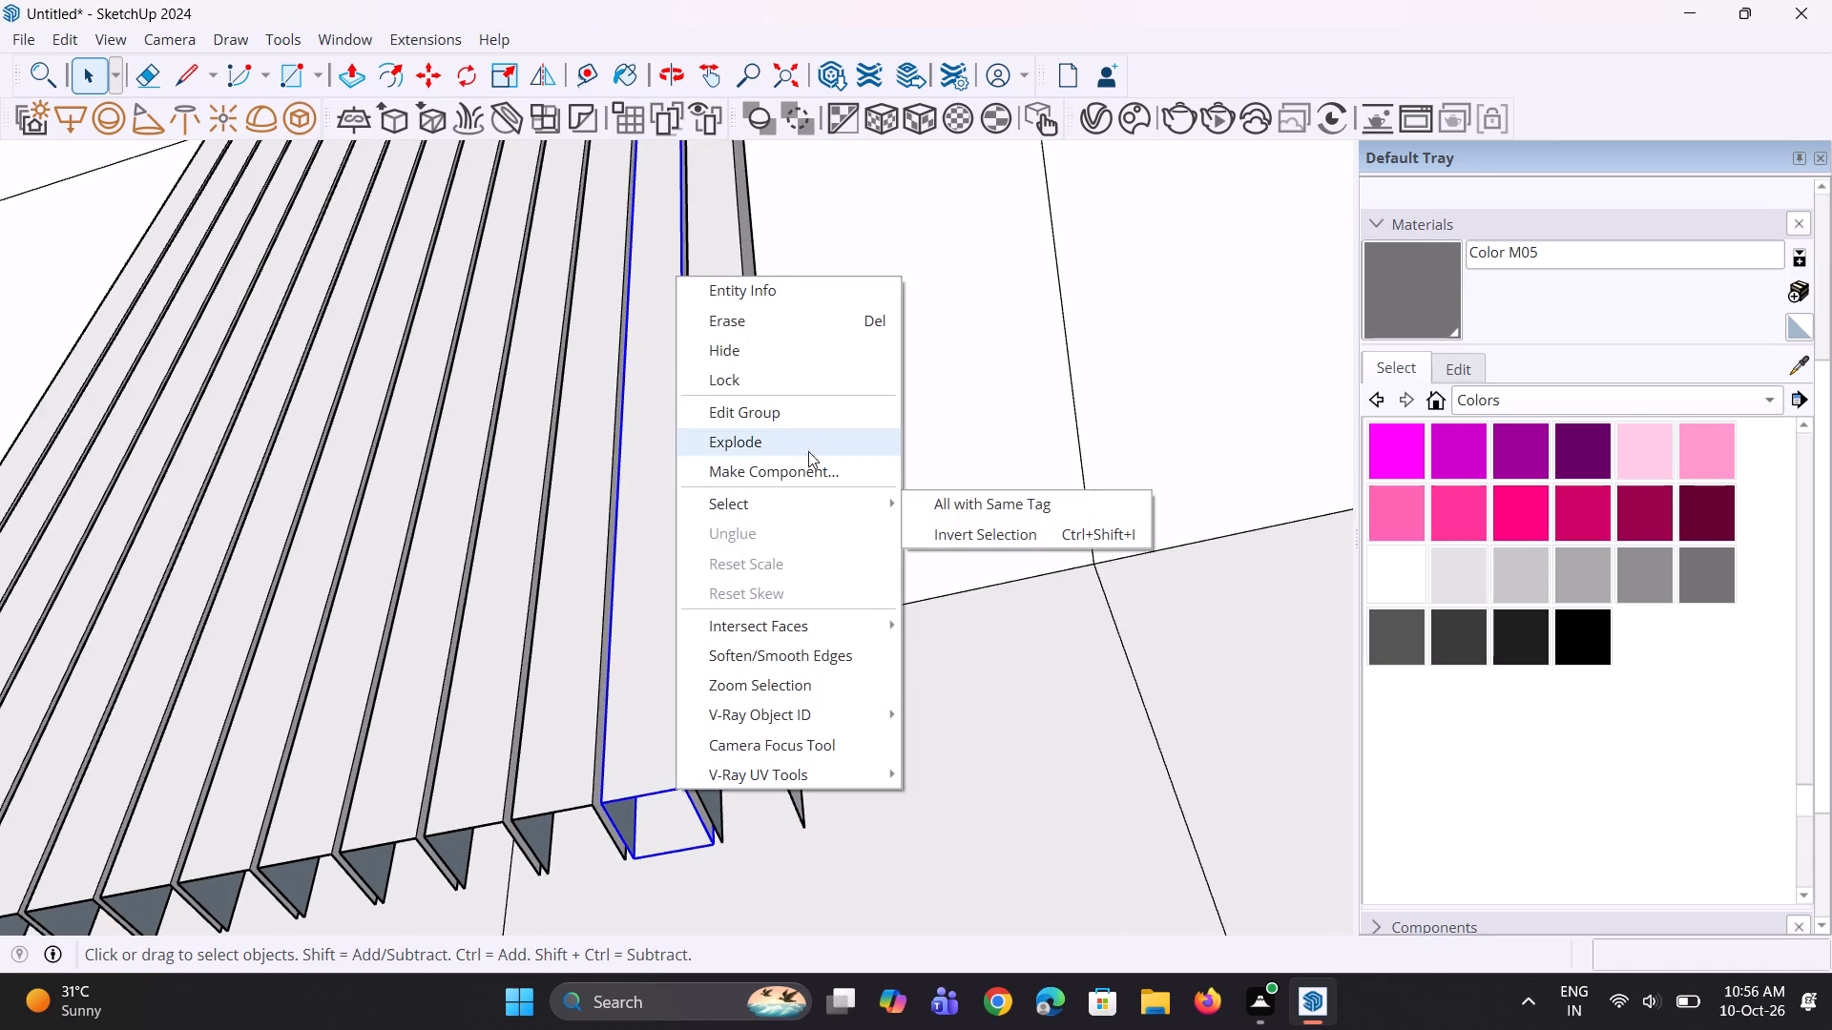
left_click(815, 440)
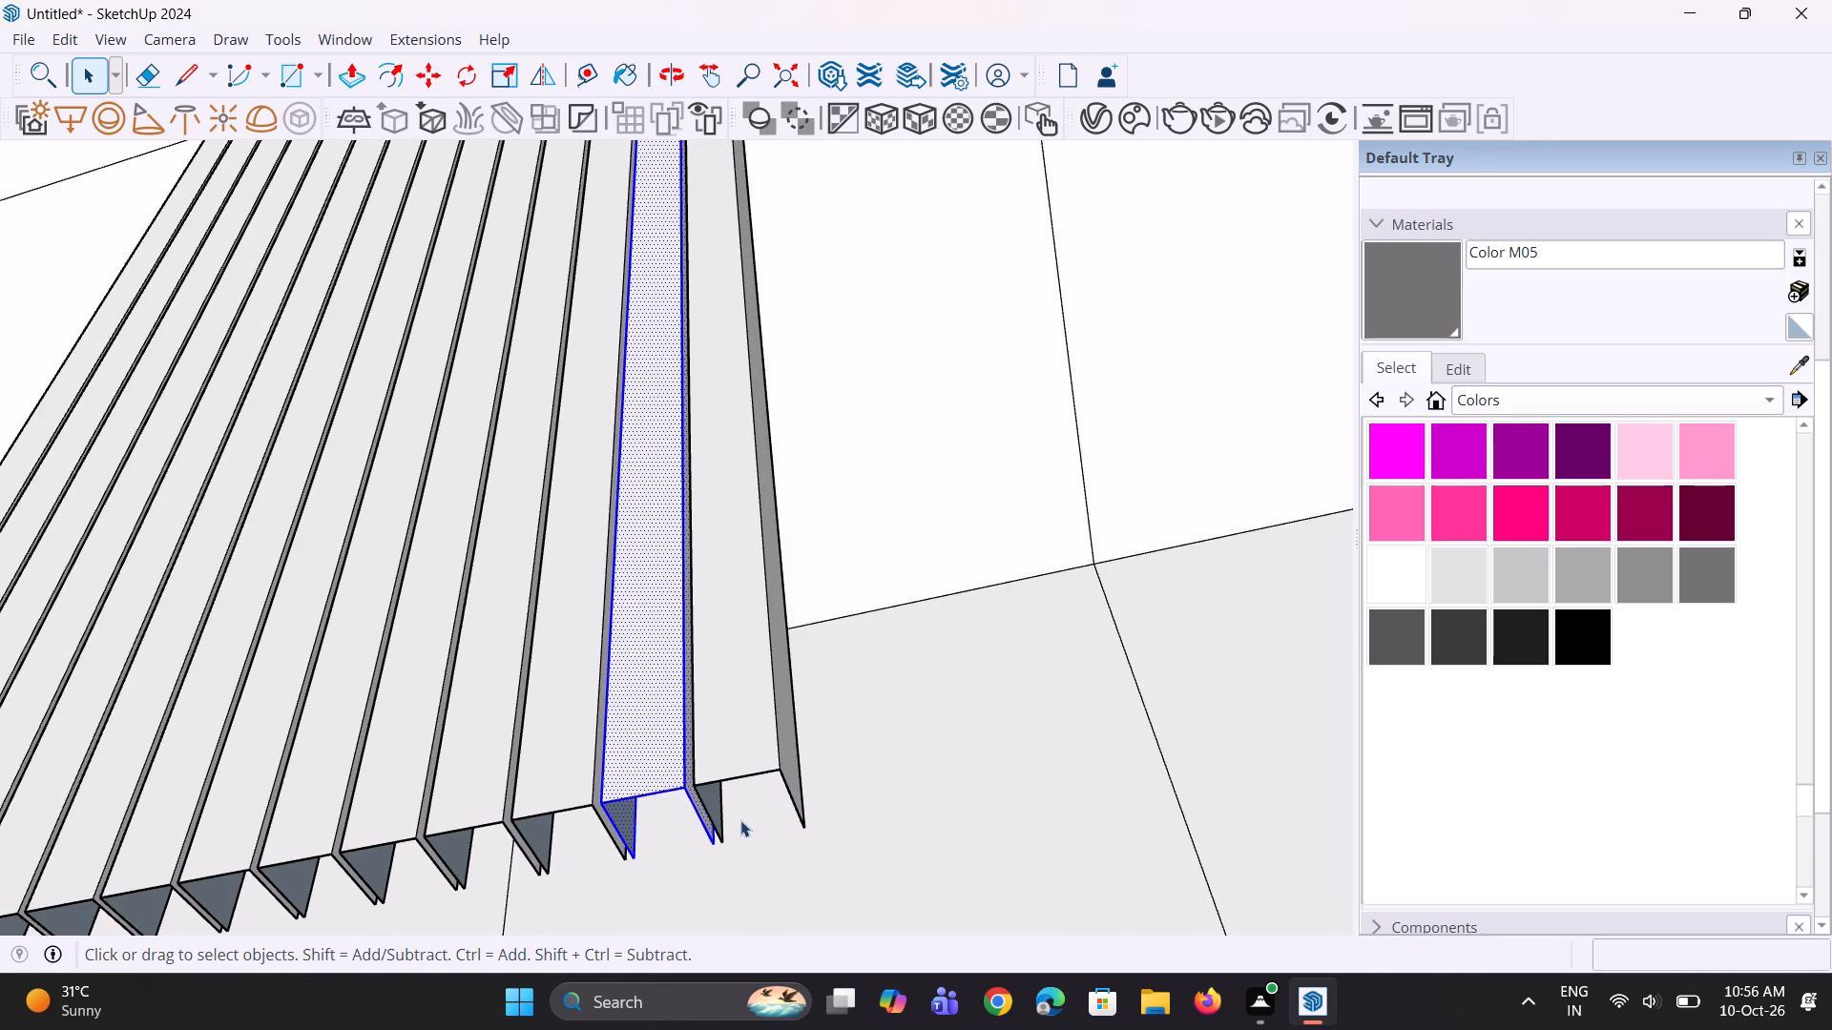
Move the six bottom edges of the two exploded flutes up about 10' to the shortened flutes' lower end.
left_click(715, 826)
scroll(719, 787, "up", 2)
left_click(720, 777, "ctrl")
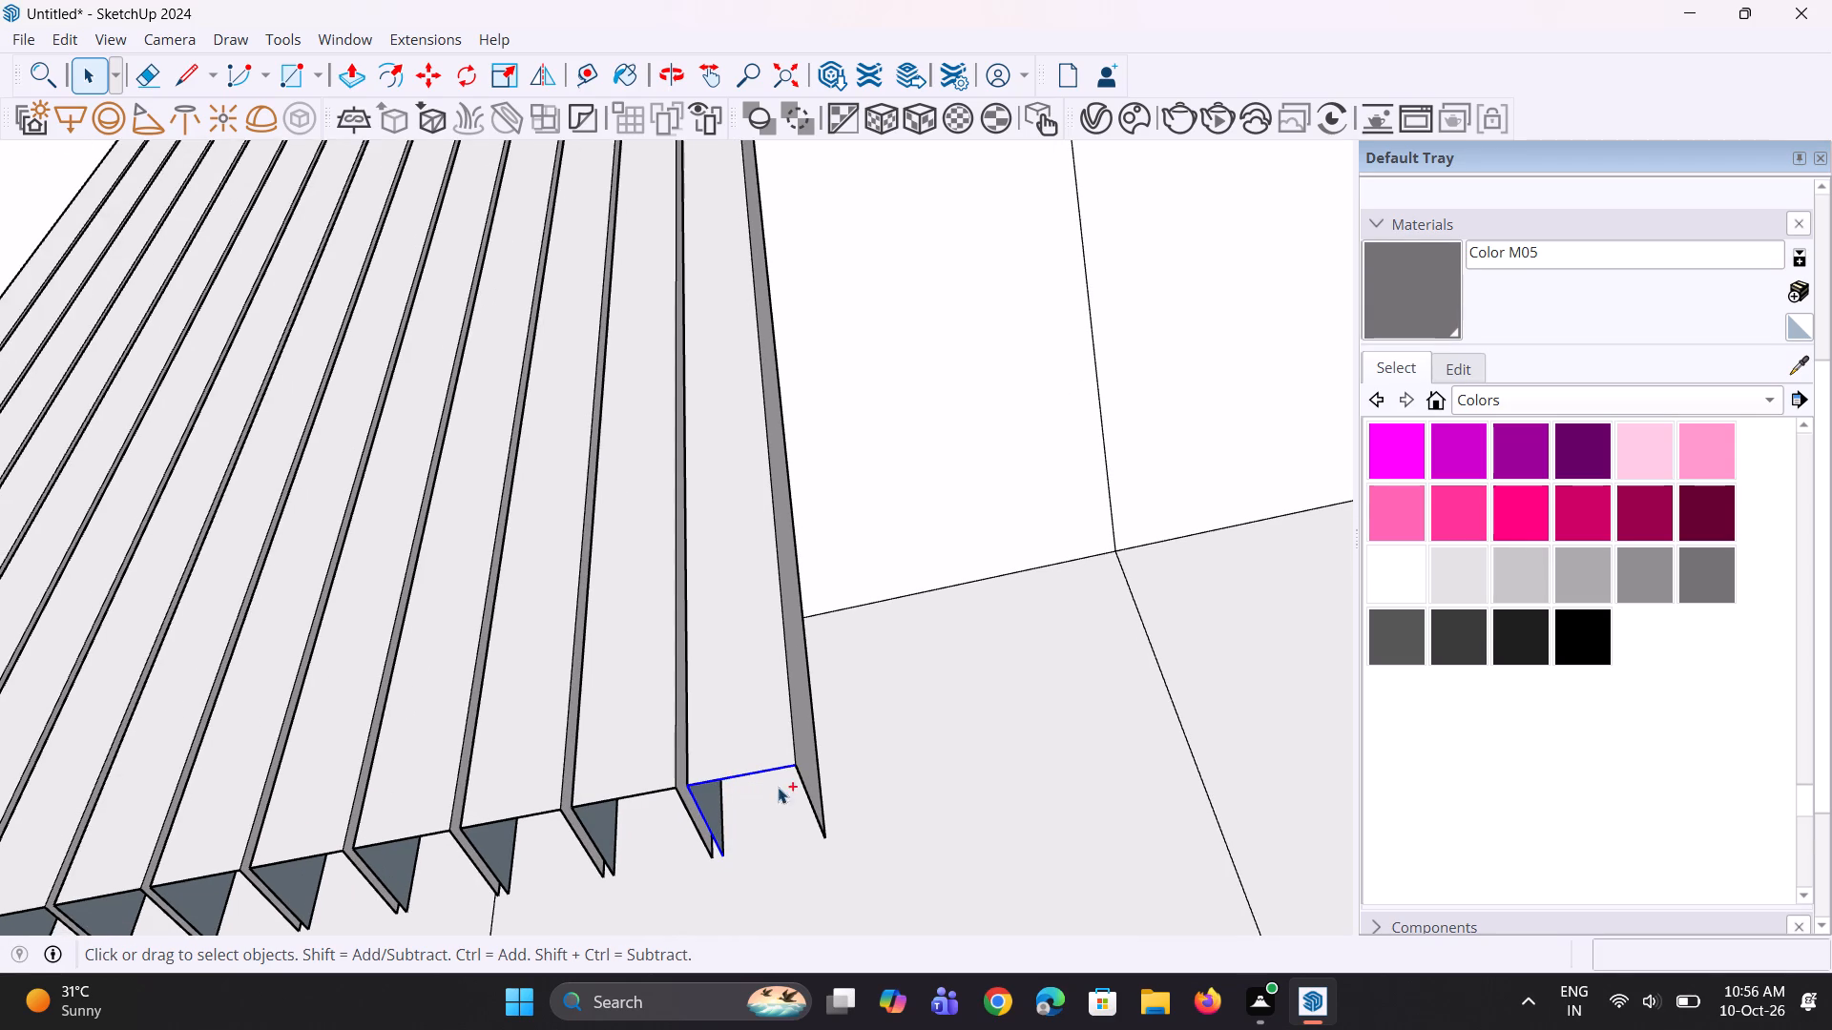
left_click(807, 792, "ctrl")
left_click(689, 817, "ctrl")
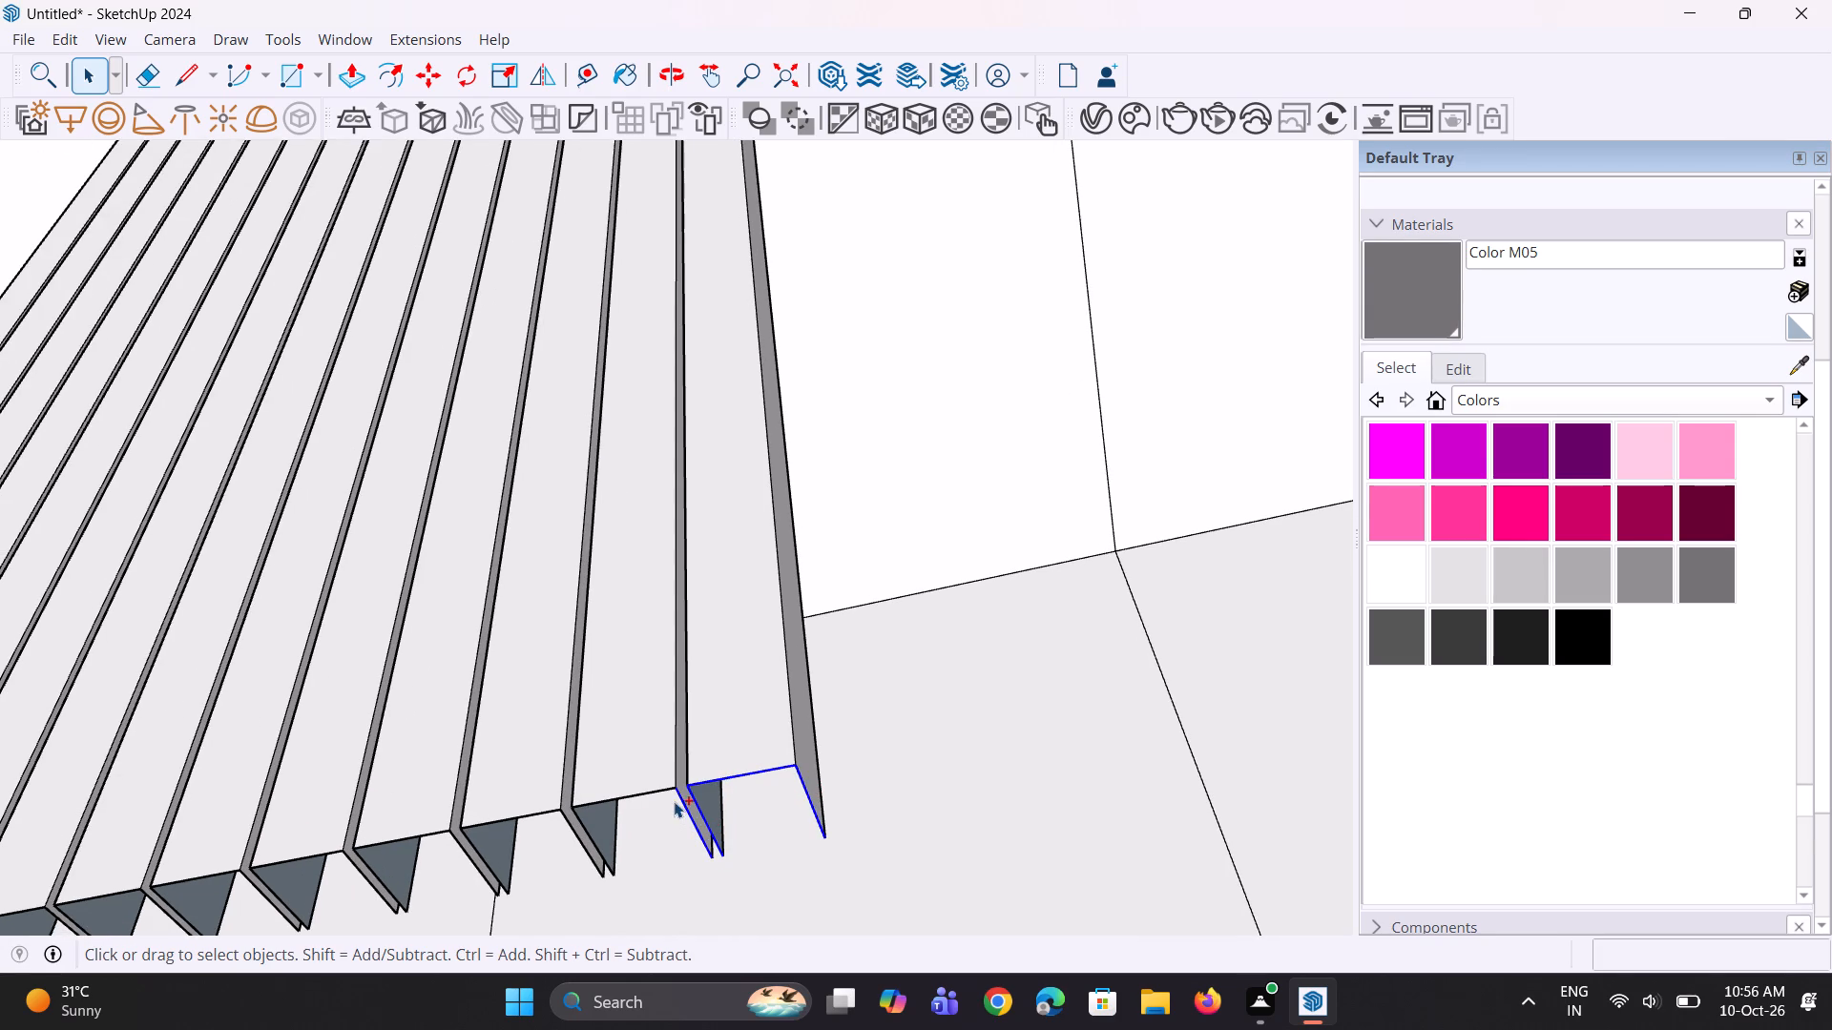
left_click(652, 793, "ctrl")
left_click(595, 842, "ctrl")
scroll(612, 867, "down", 3)
scroll(748, 791, "up", 1)
key("m")
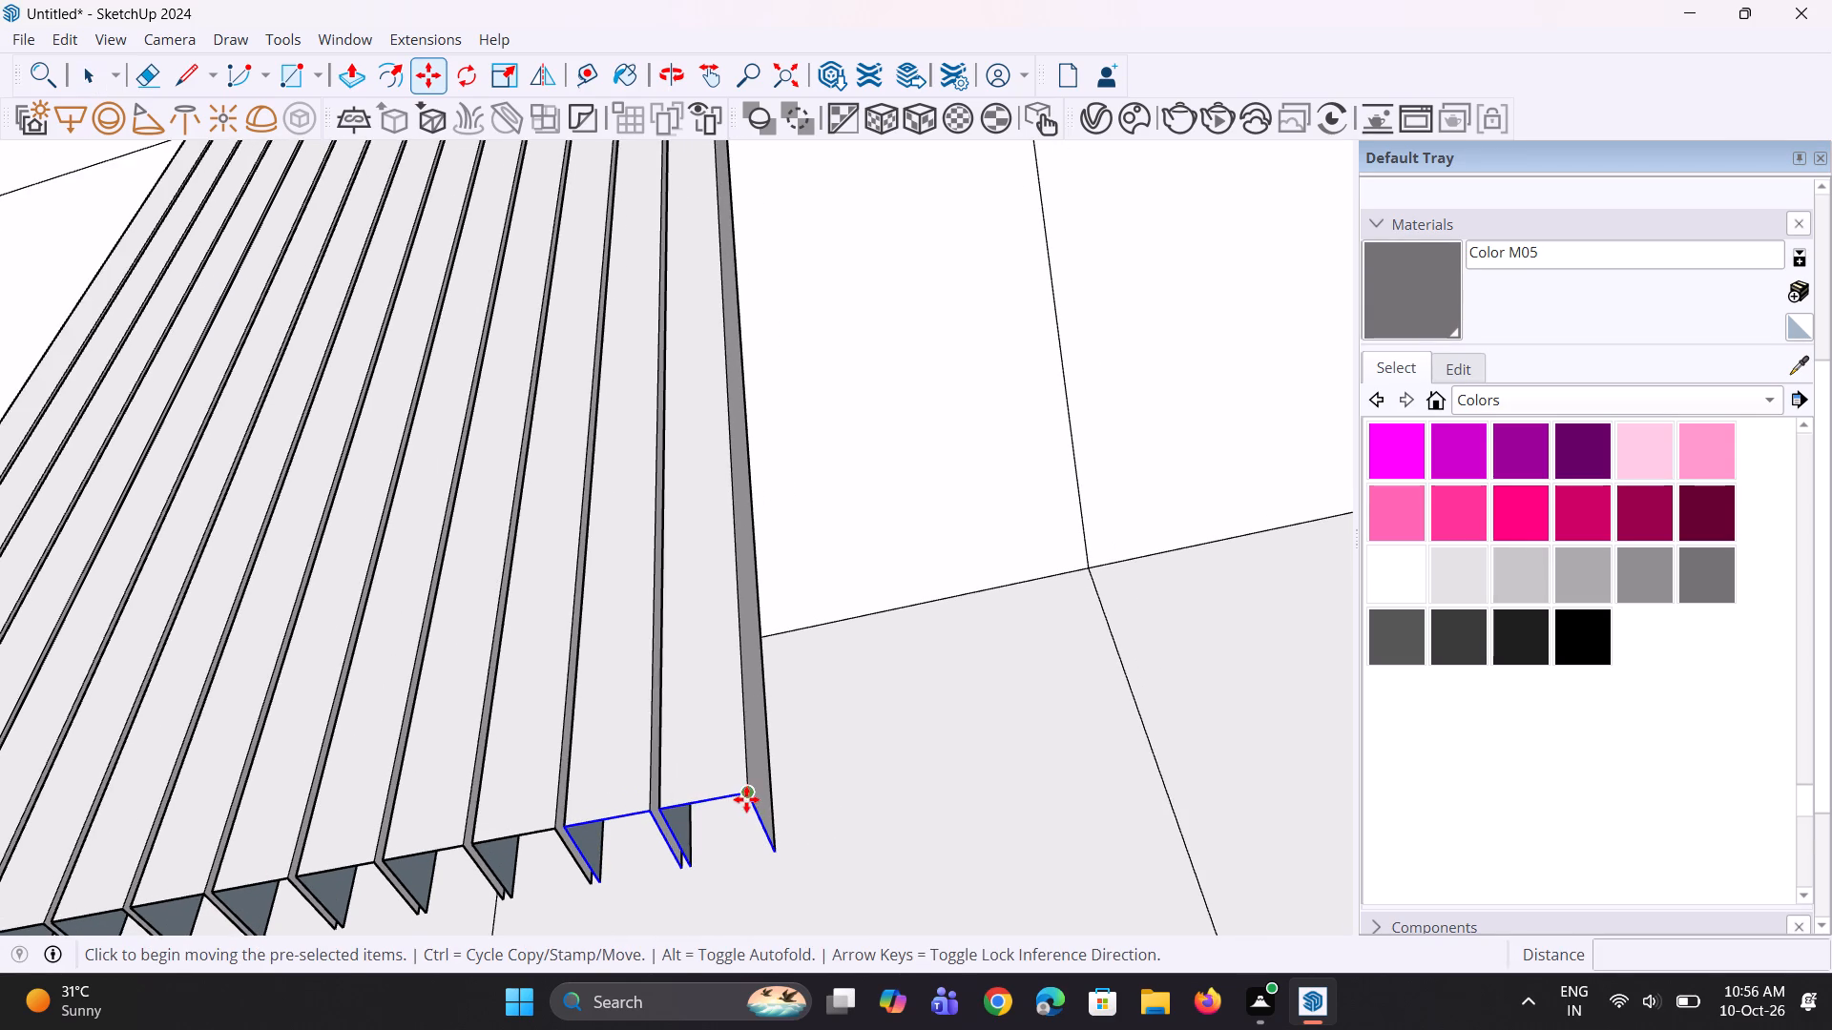
left_click(746, 799)
scroll(755, 667, "down", 6)
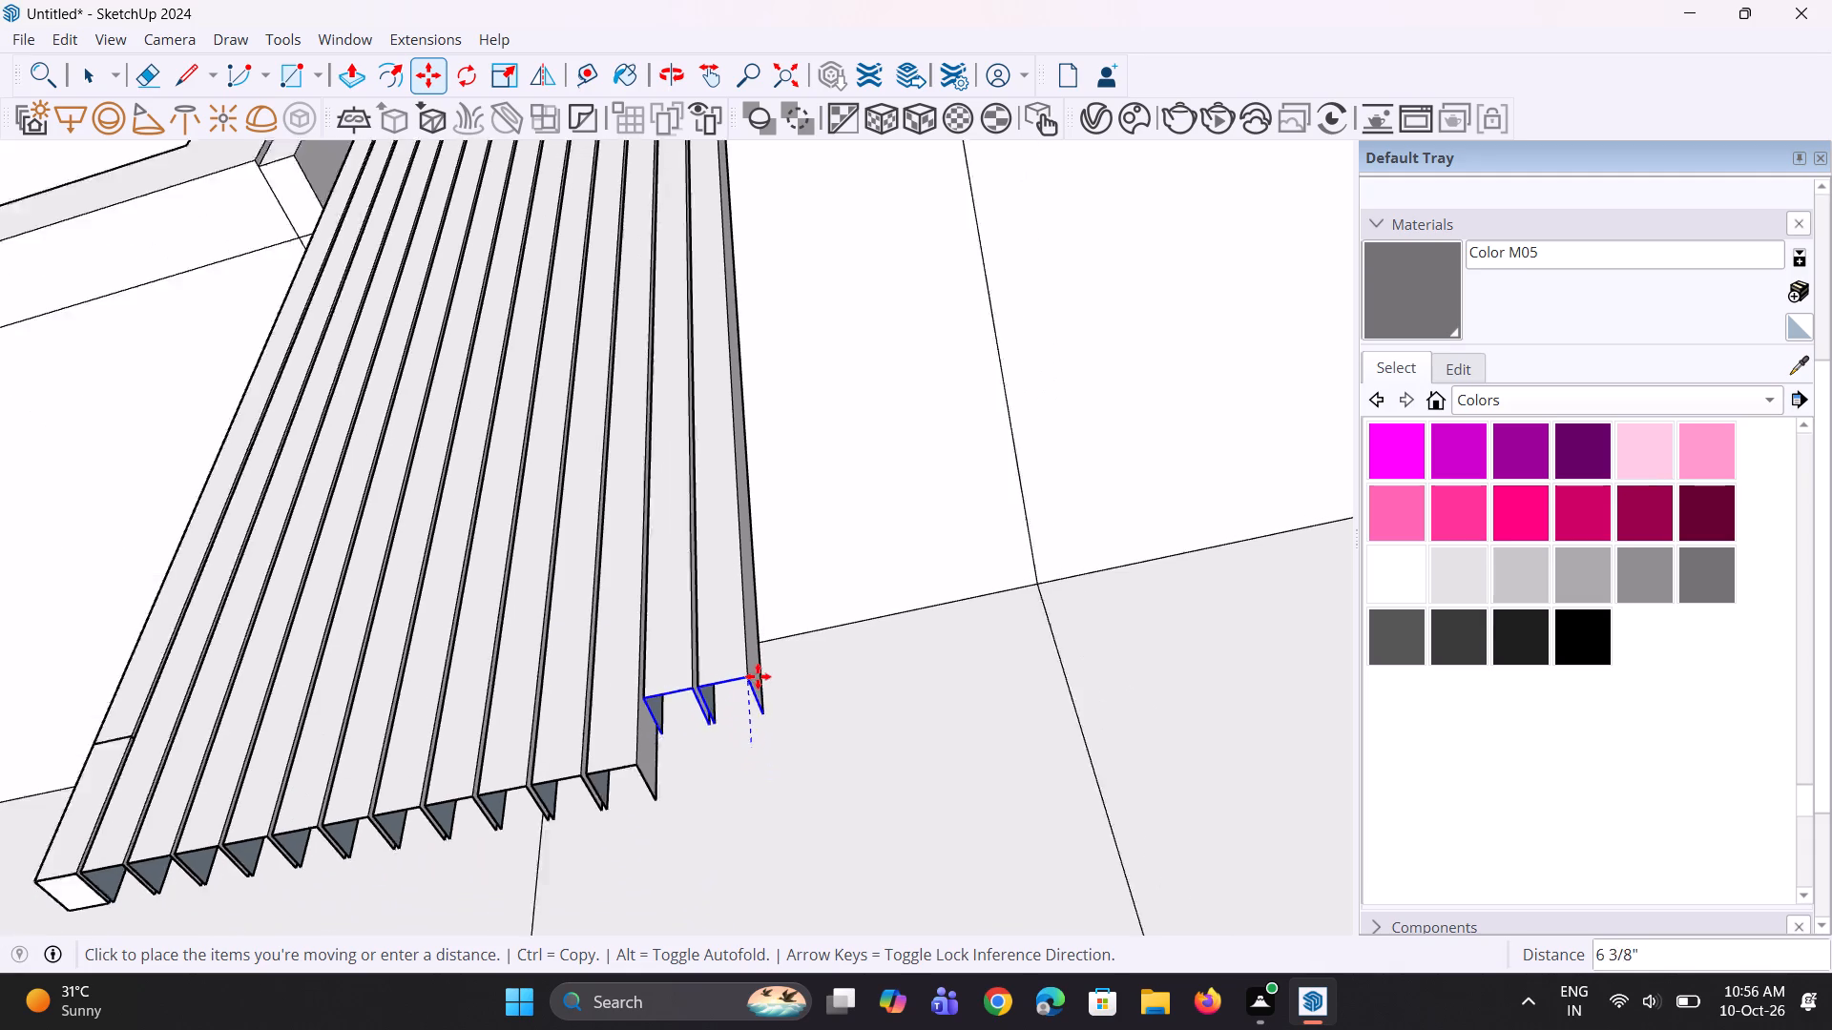
scroll(758, 676, "down", 5)
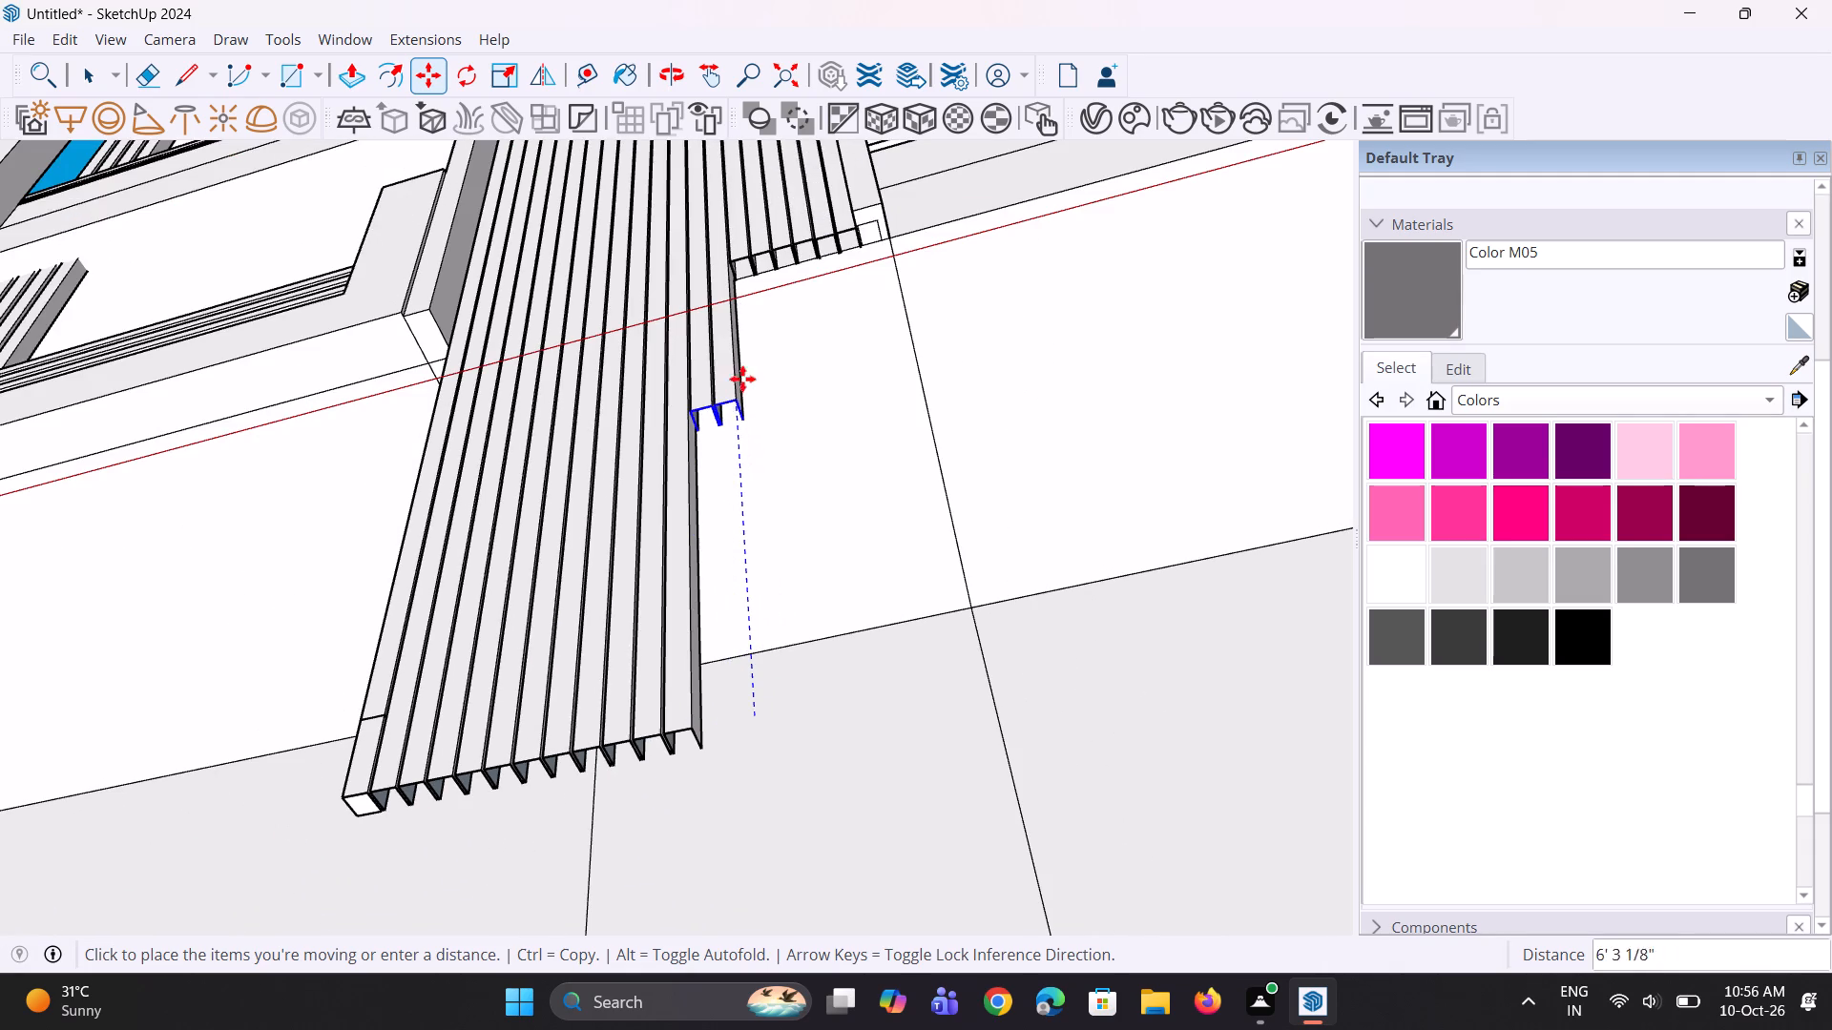
scroll(727, 273, "up", 5)
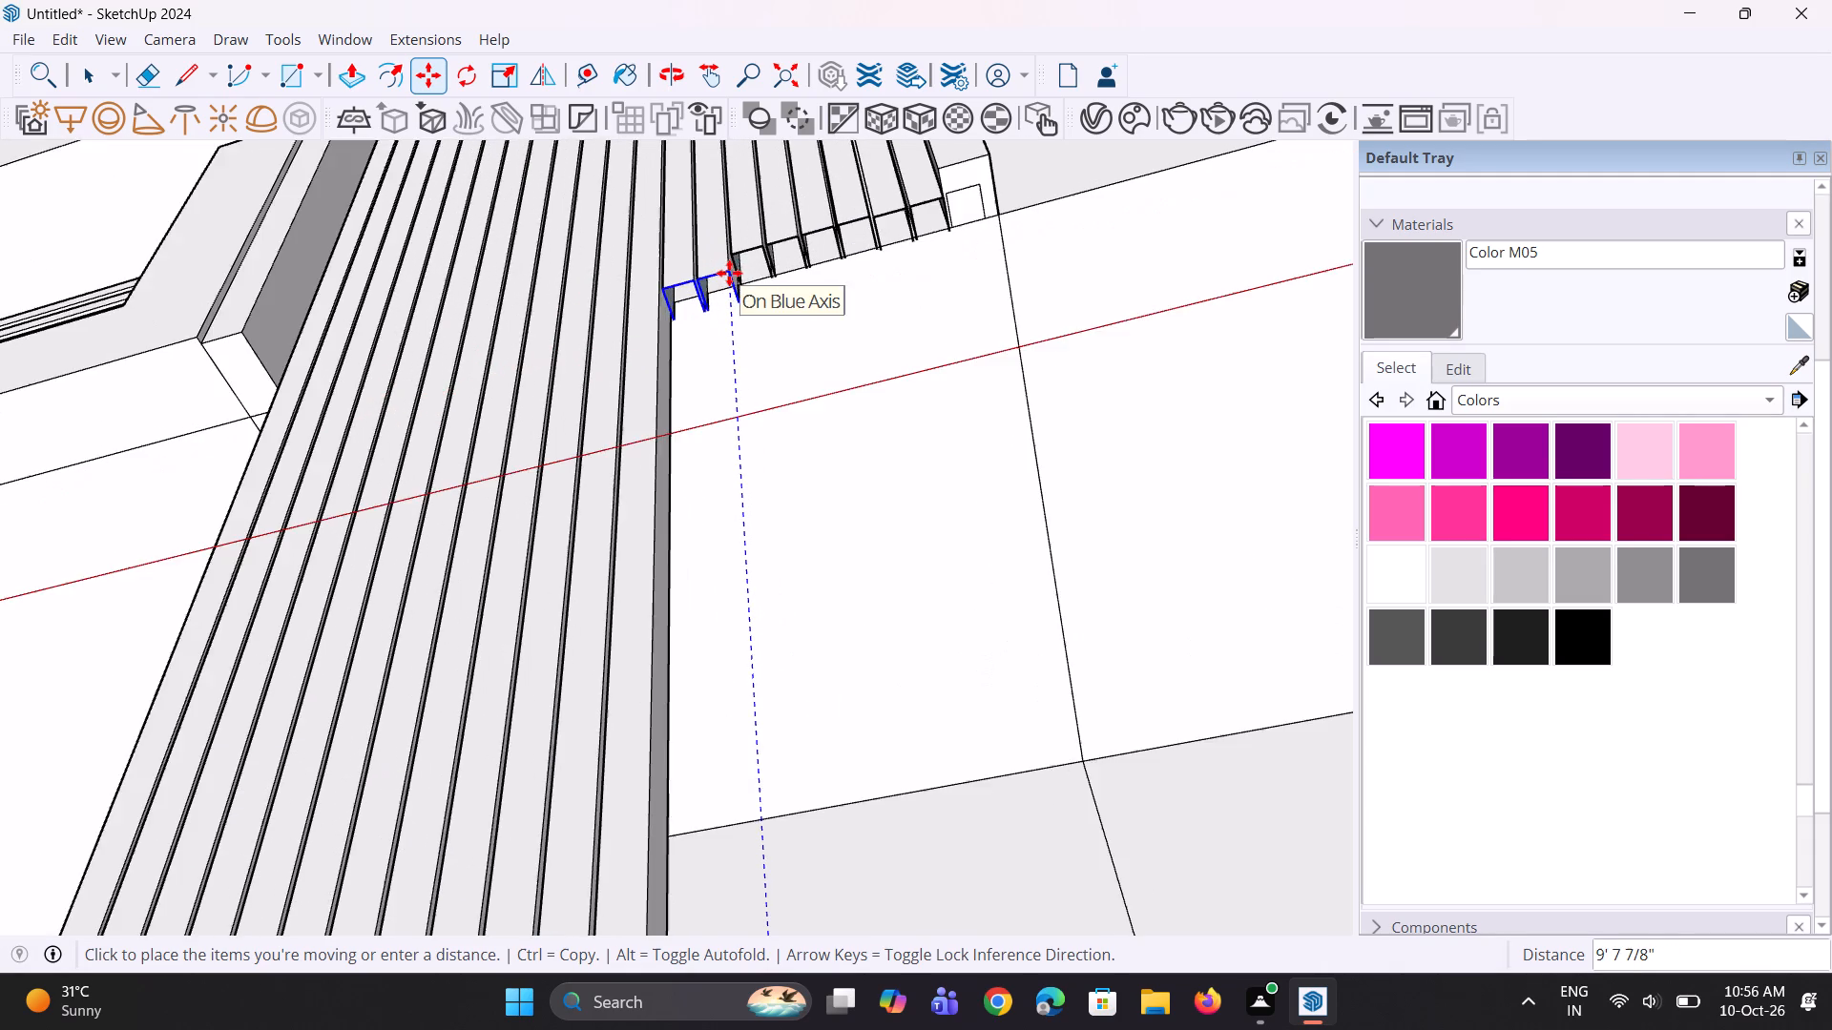
scroll(735, 269, "up", 5)
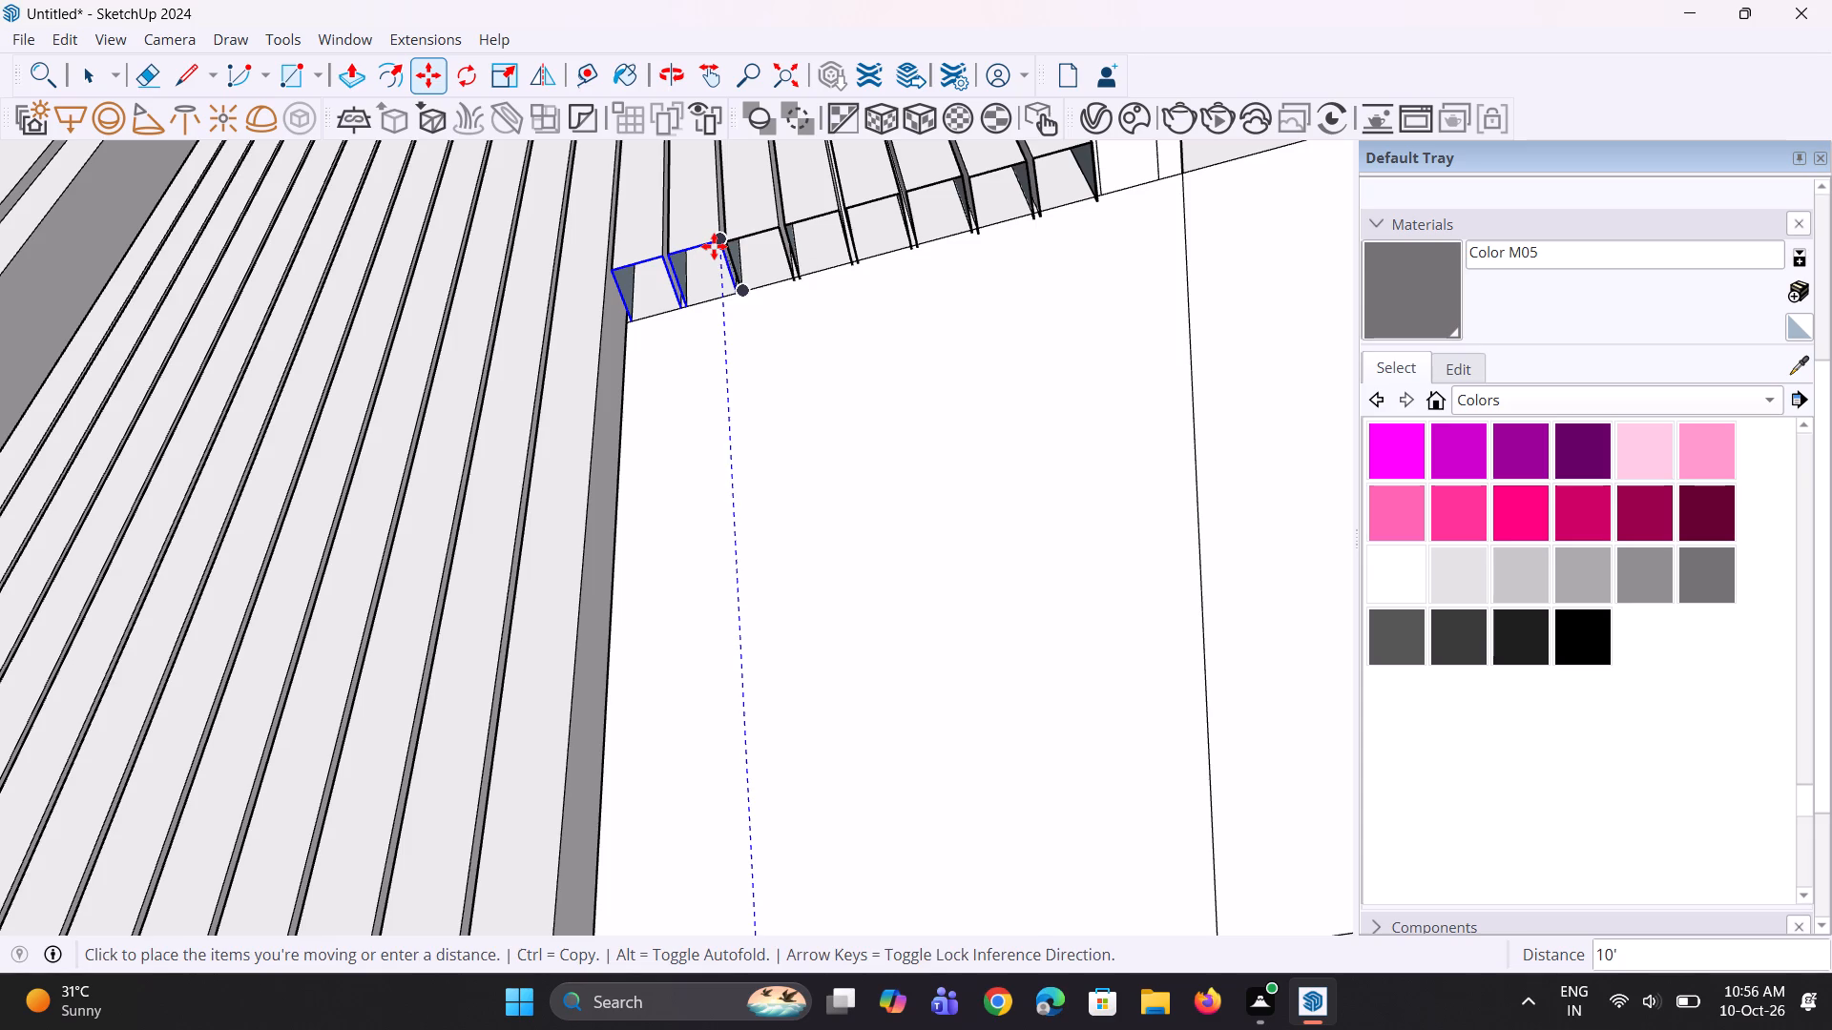
left_click(714, 246)
scroll(756, 339, "down", 13)
key("space")
key("space")
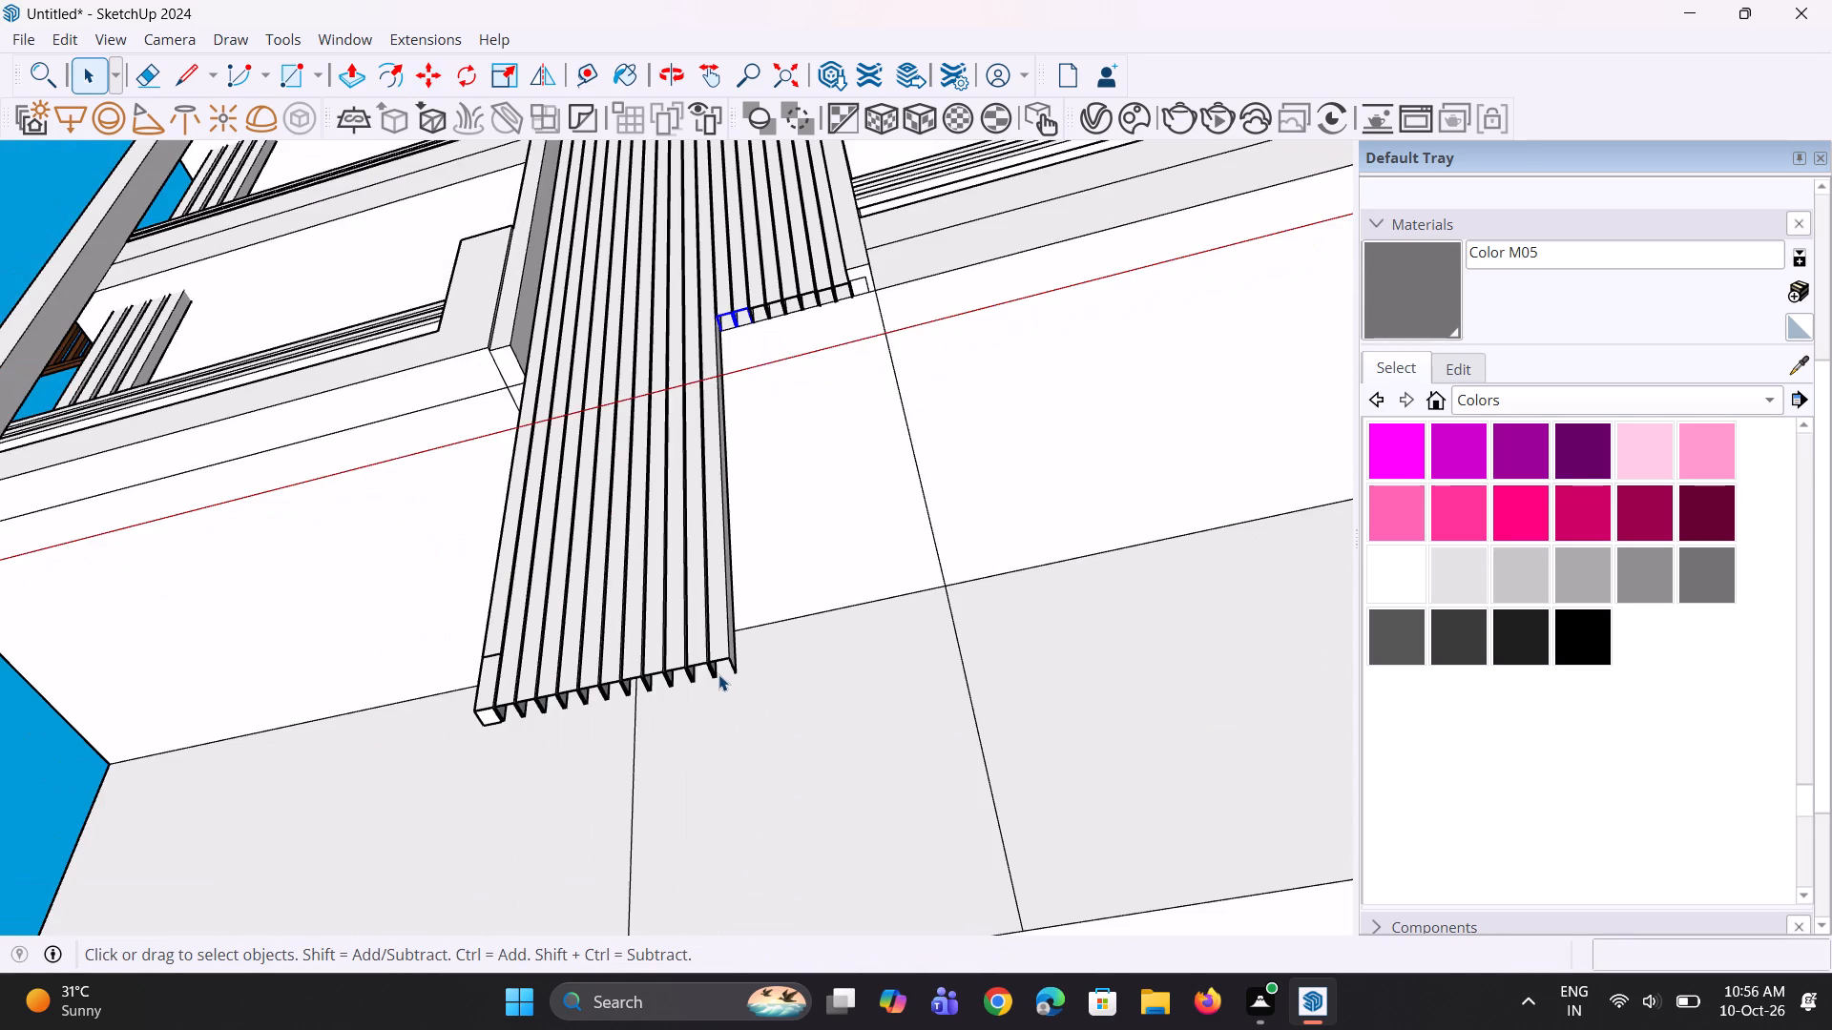
Explode the next two full-height flute groups beside the shortened row together.
scroll(718, 684, "up", 2)
left_click(718, 650)
left_click(688, 657, "ctrl")
scroll(694, 647, "up", 2)
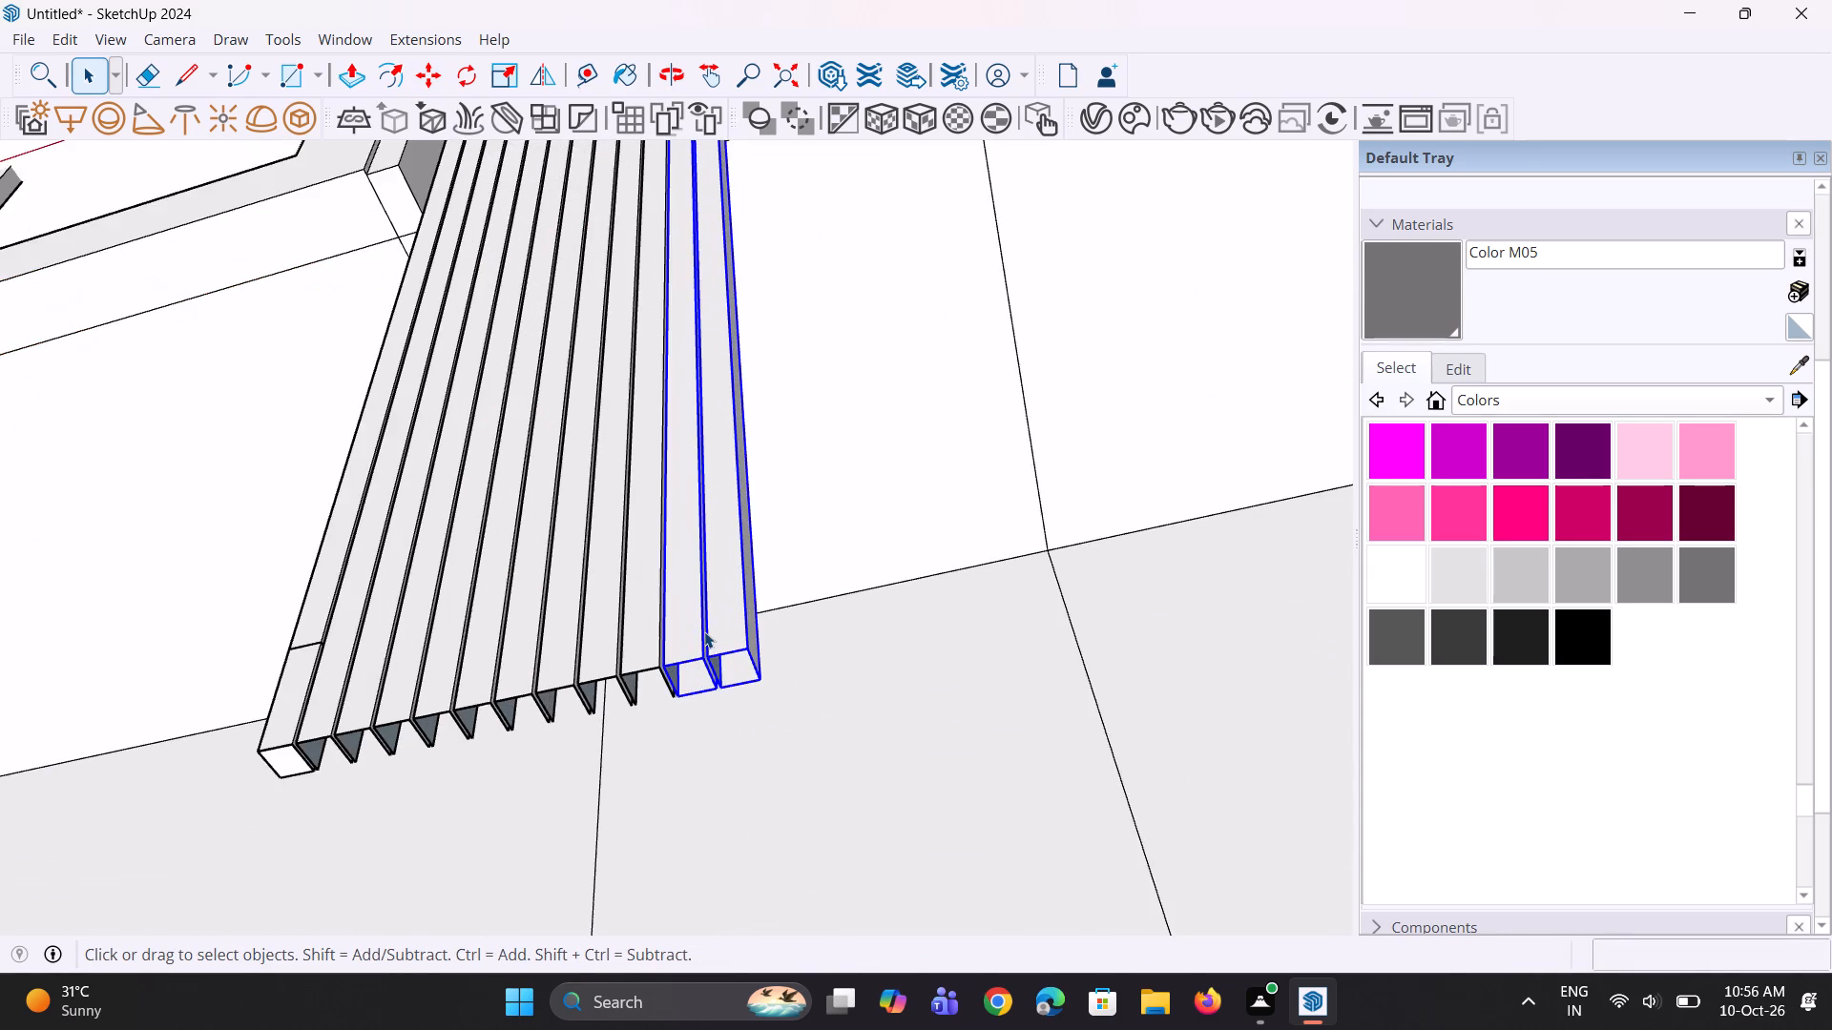
scroll(704, 631, "up", 8)
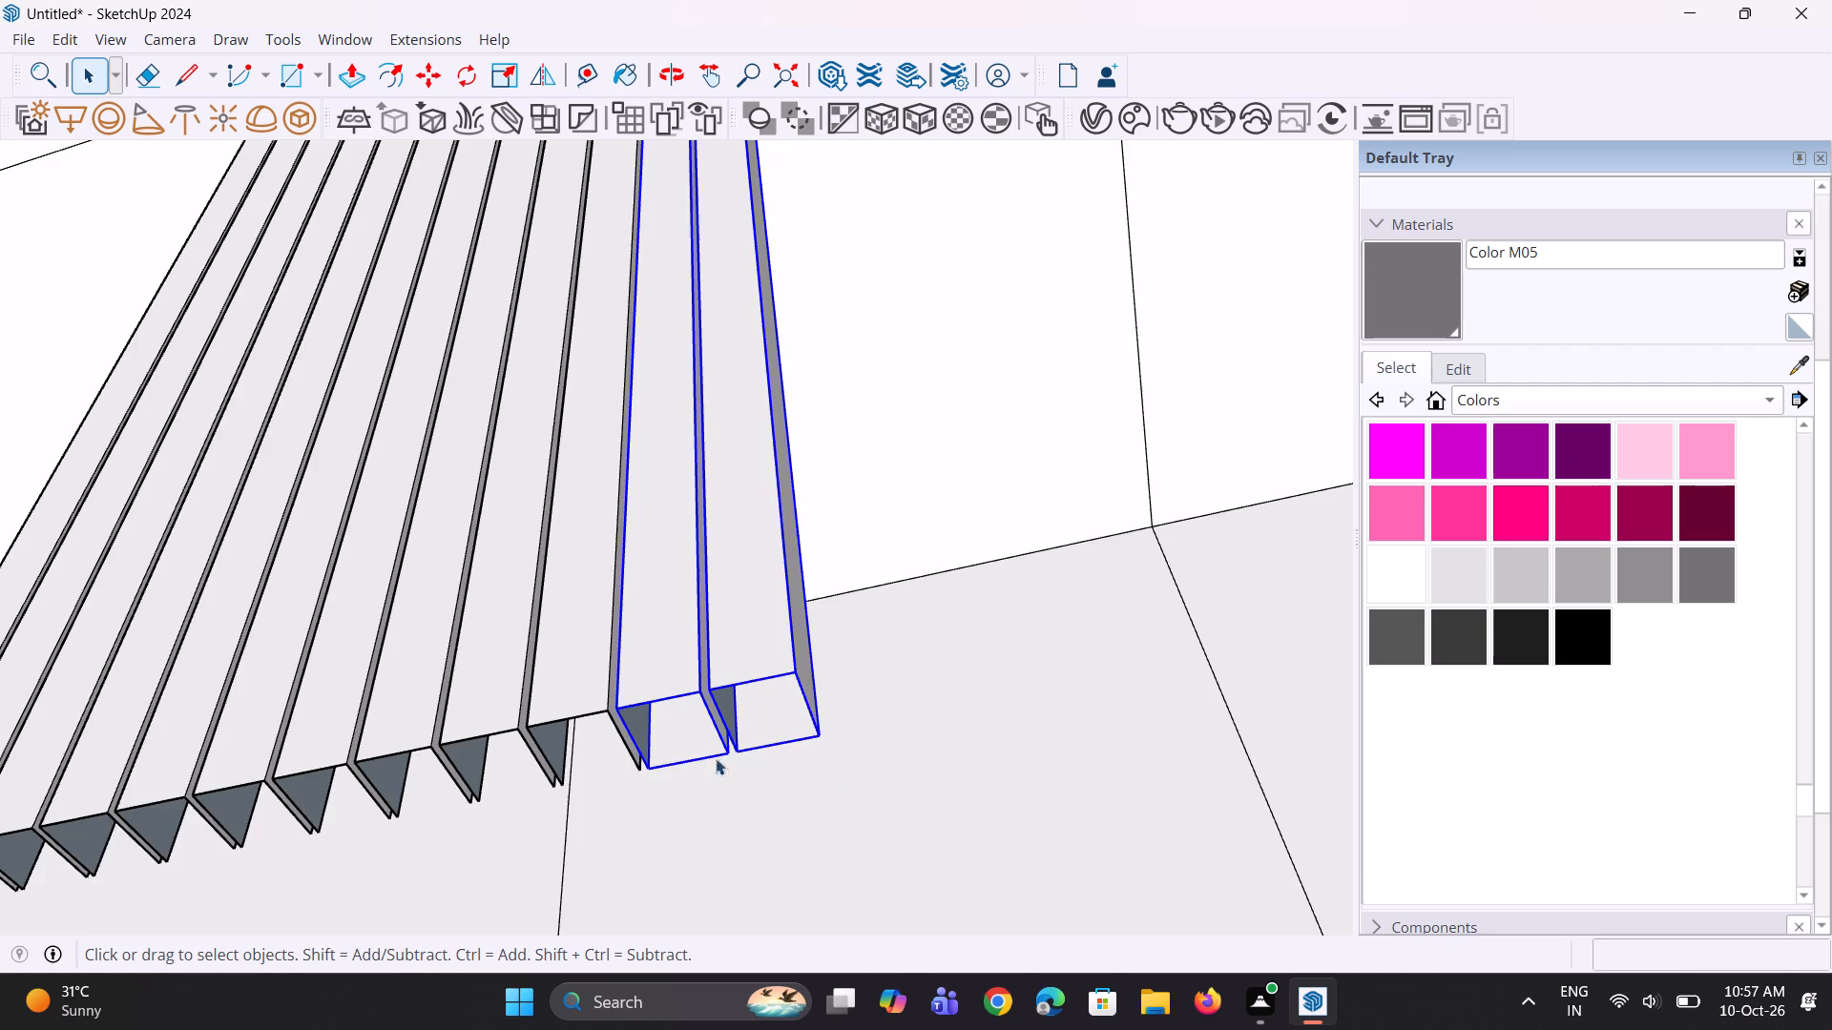
scroll(672, 675, "up", 2)
right_click(692, 624)
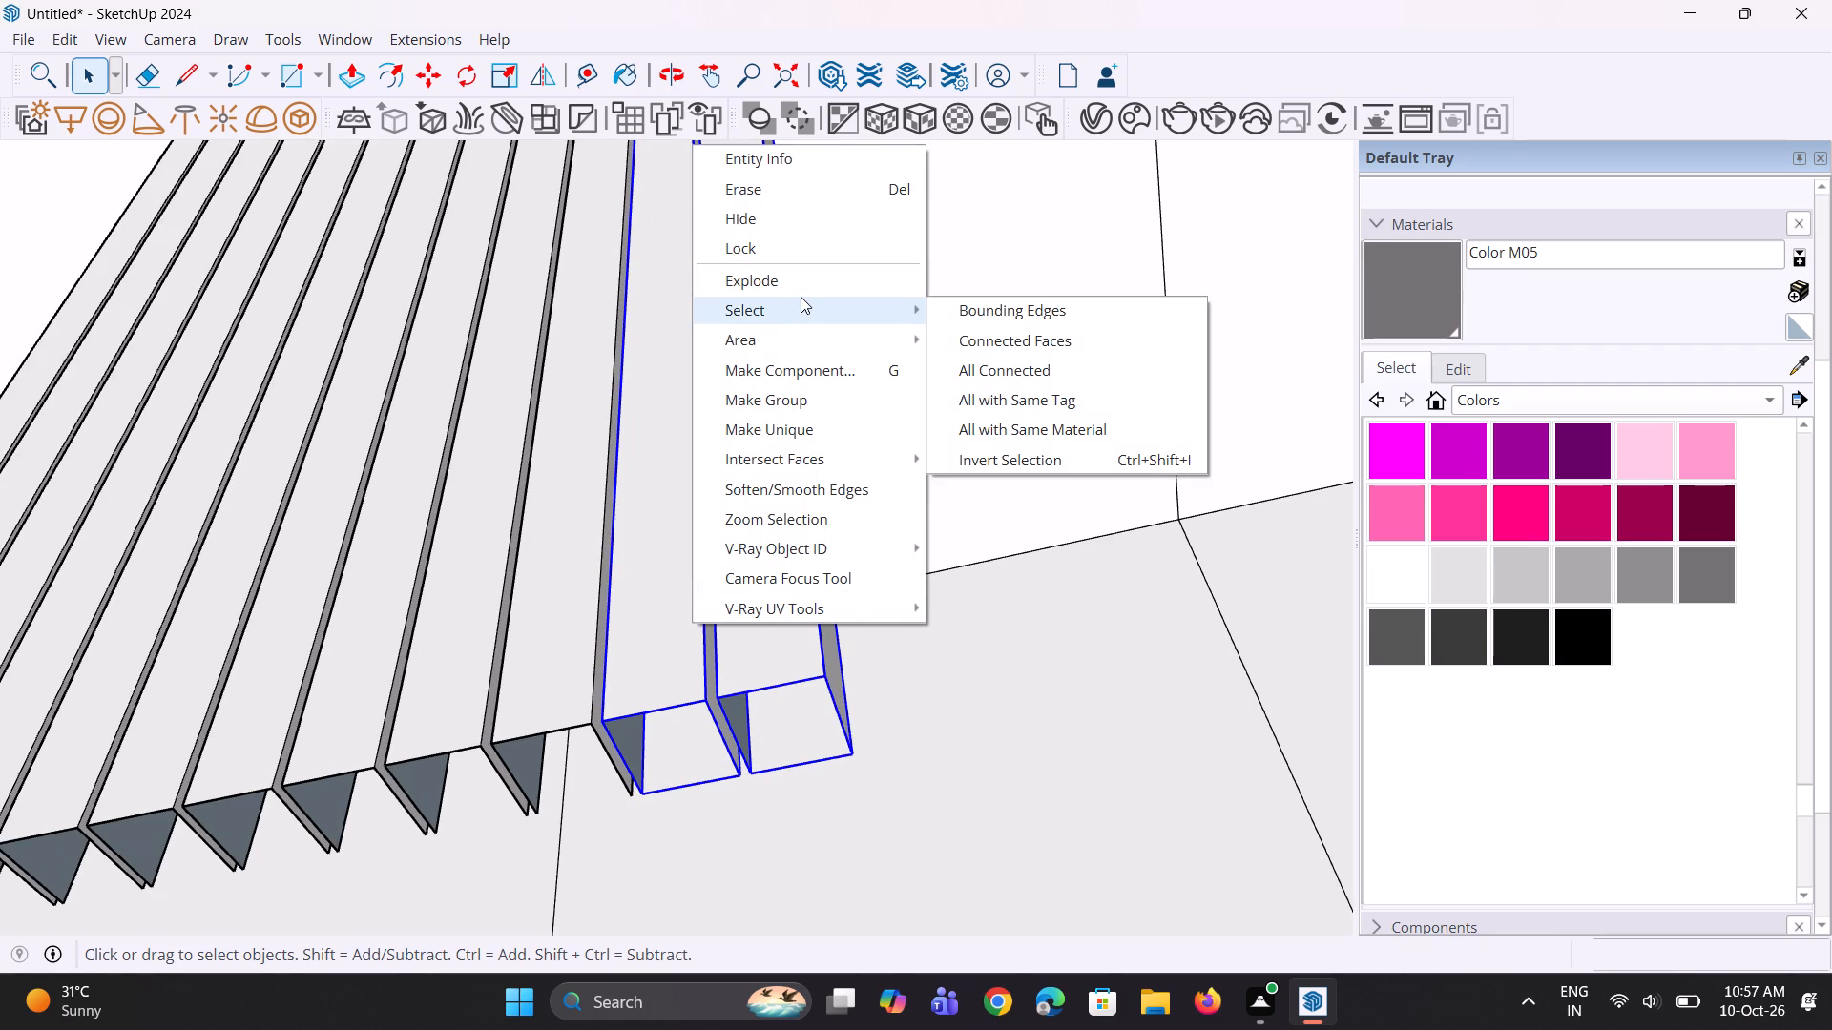
left_click(808, 287)
Move the six bottom edges of the two exploded flutes up about 9' 10" to the shortened flutes' lower end.
left_click(835, 710)
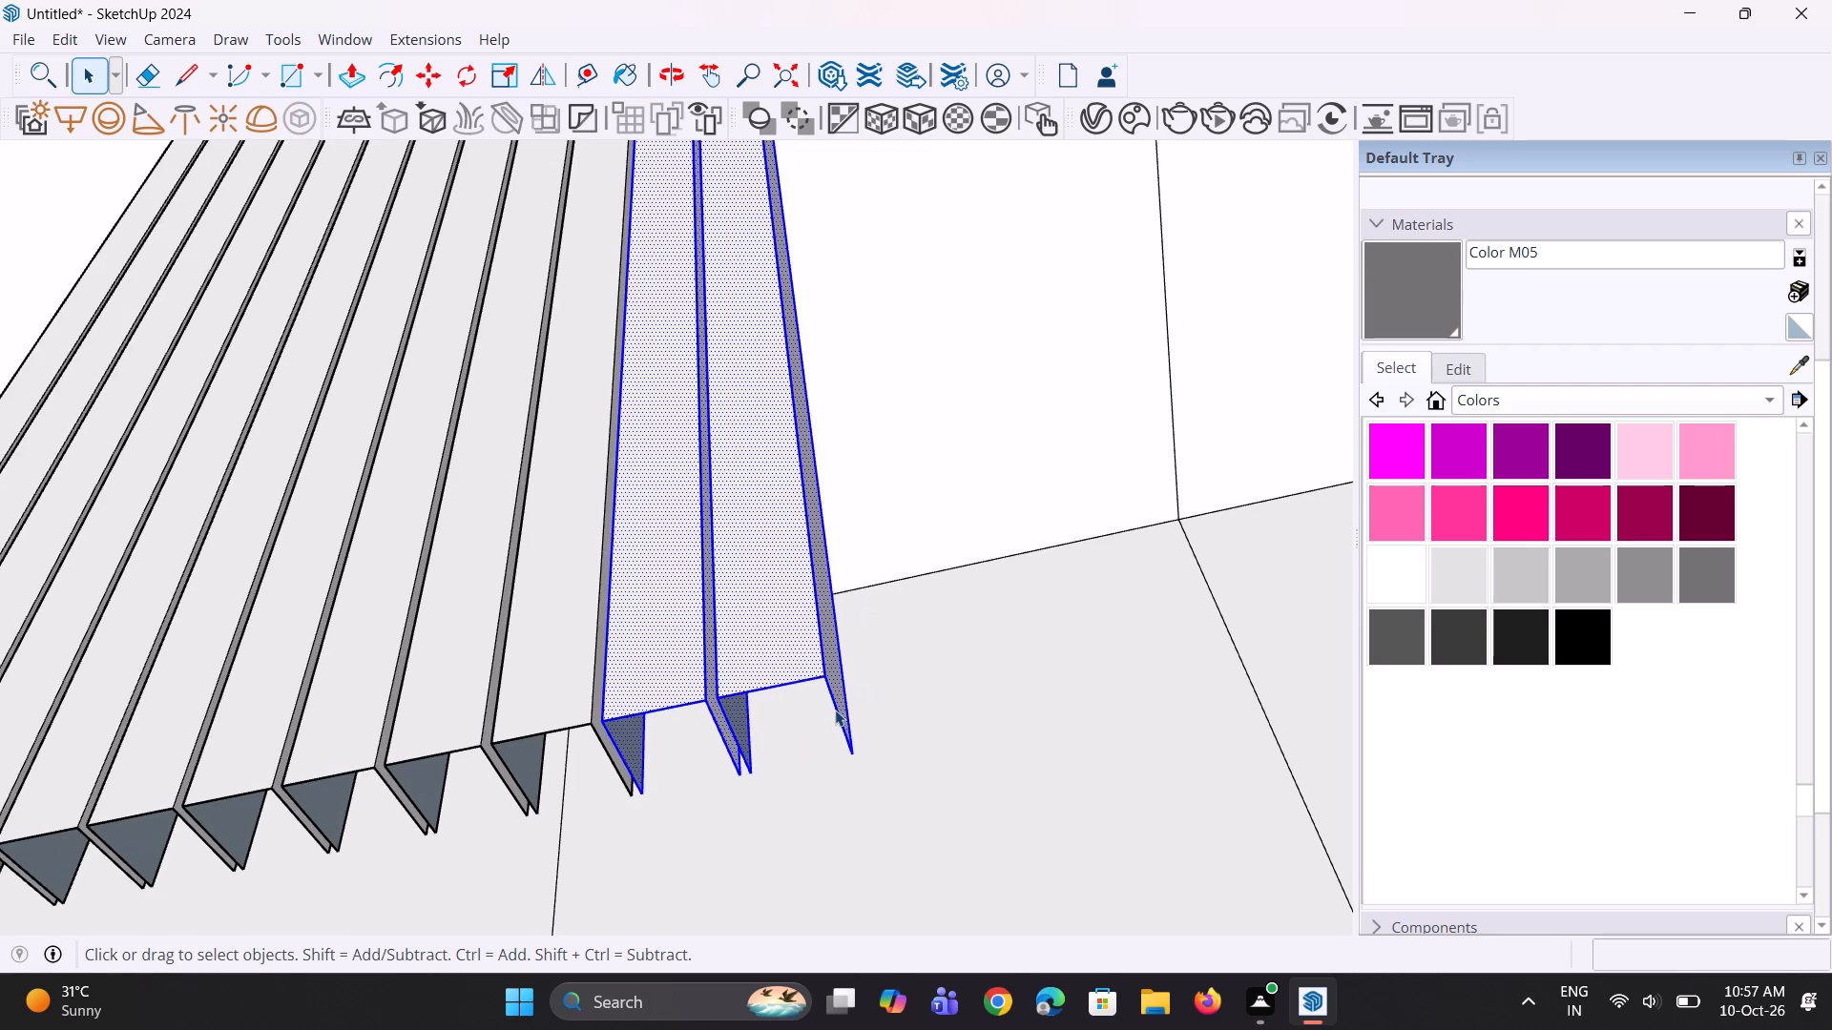
scroll(804, 700, "up", 1)
left_click(774, 674)
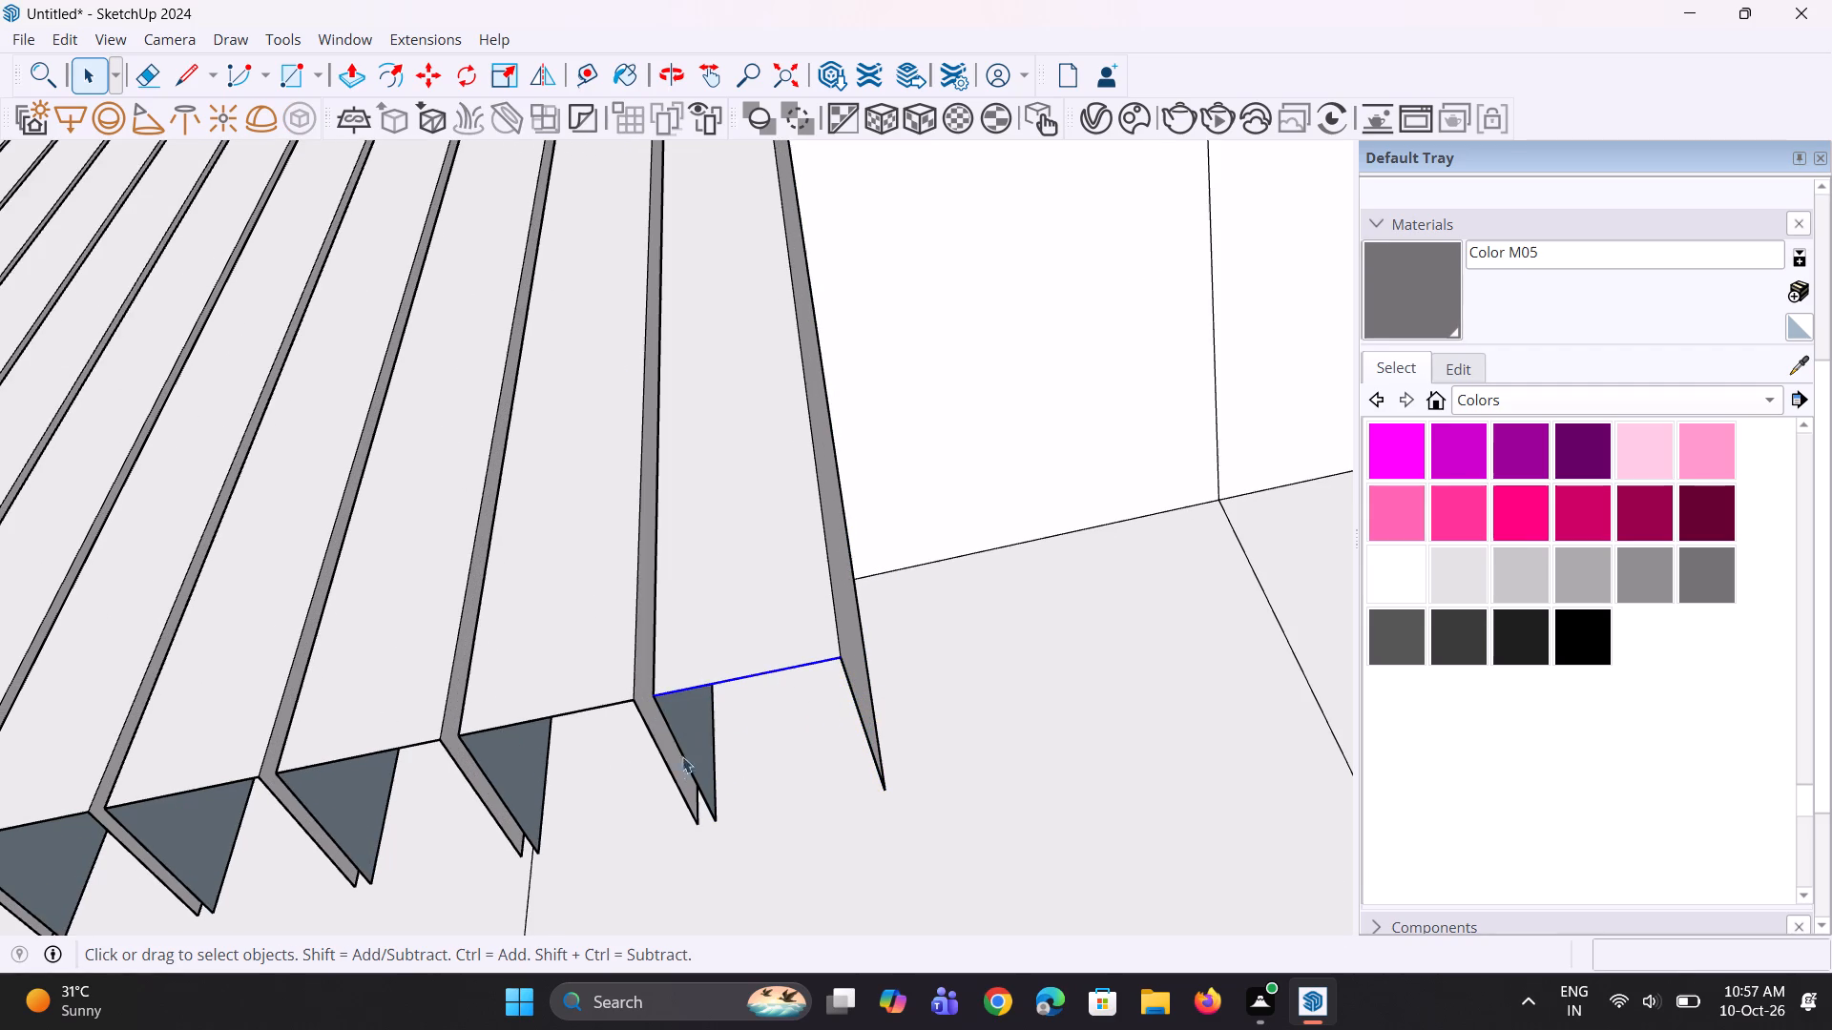
left_click(687, 762, "ctrl")
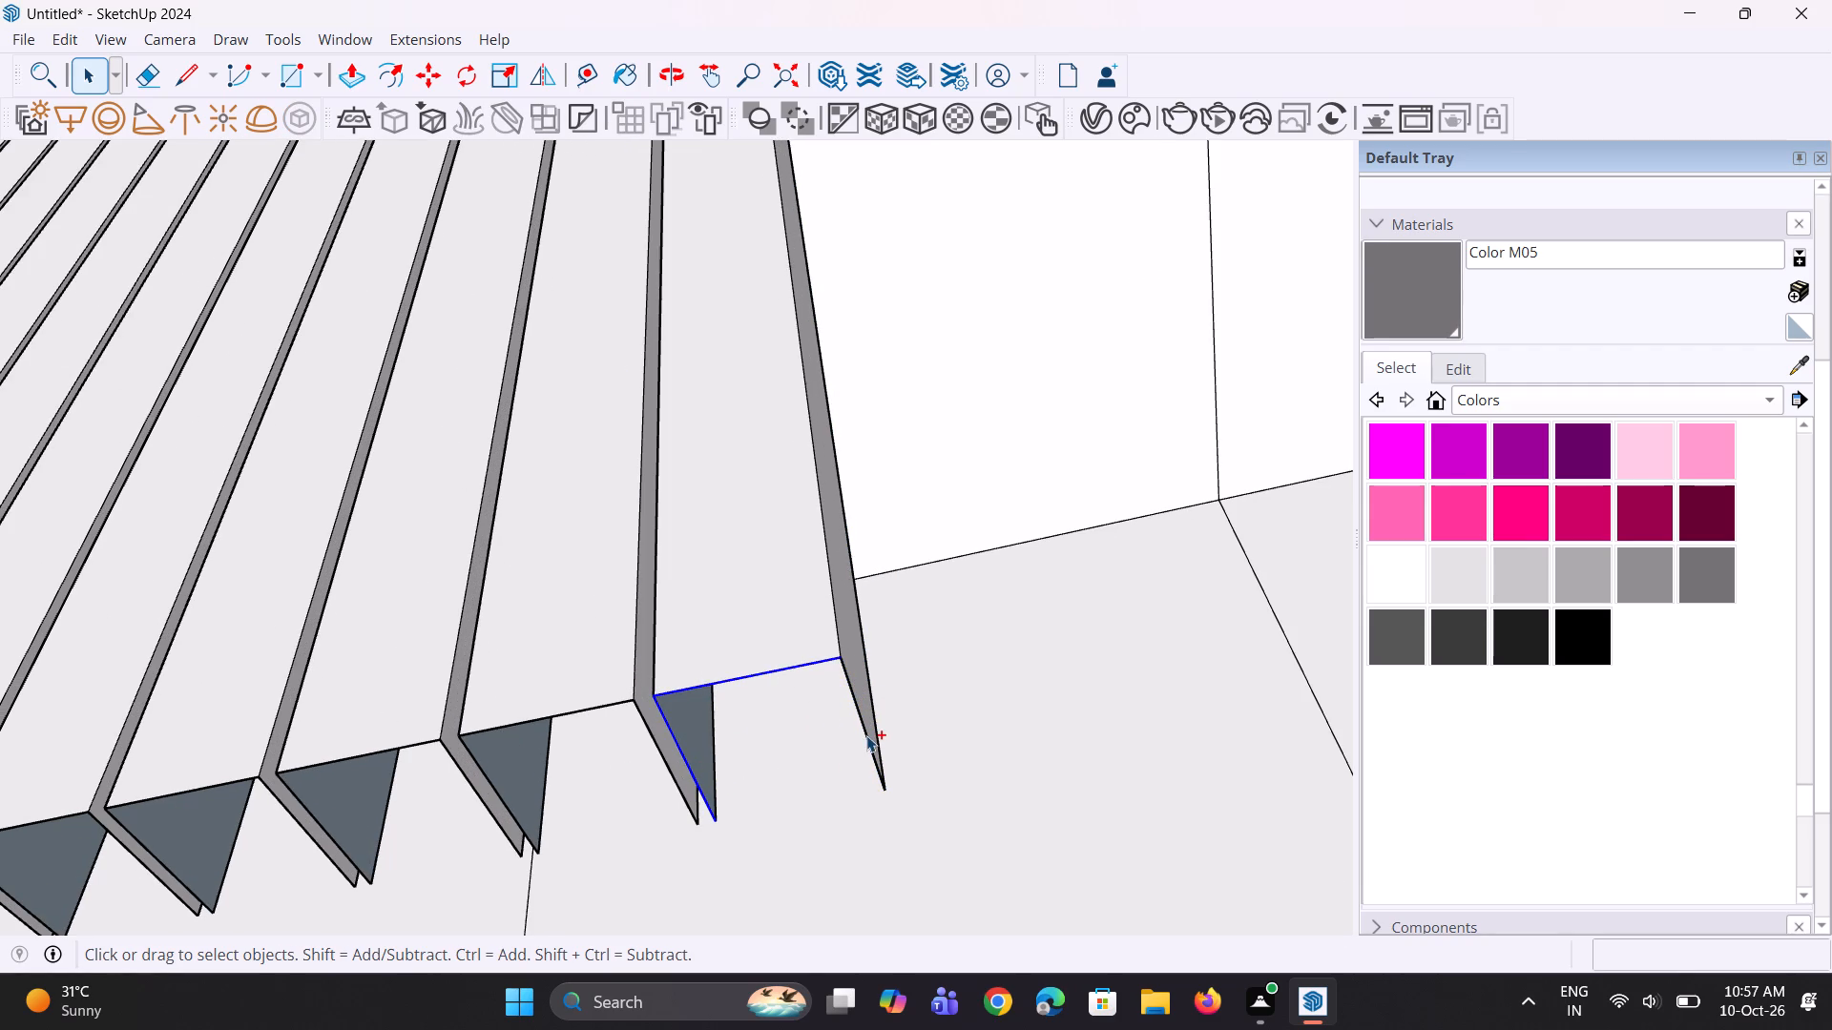
left_click(866, 735, "ctrl")
left_click(668, 766, "ctrl")
left_click(622, 701, "ctrl")
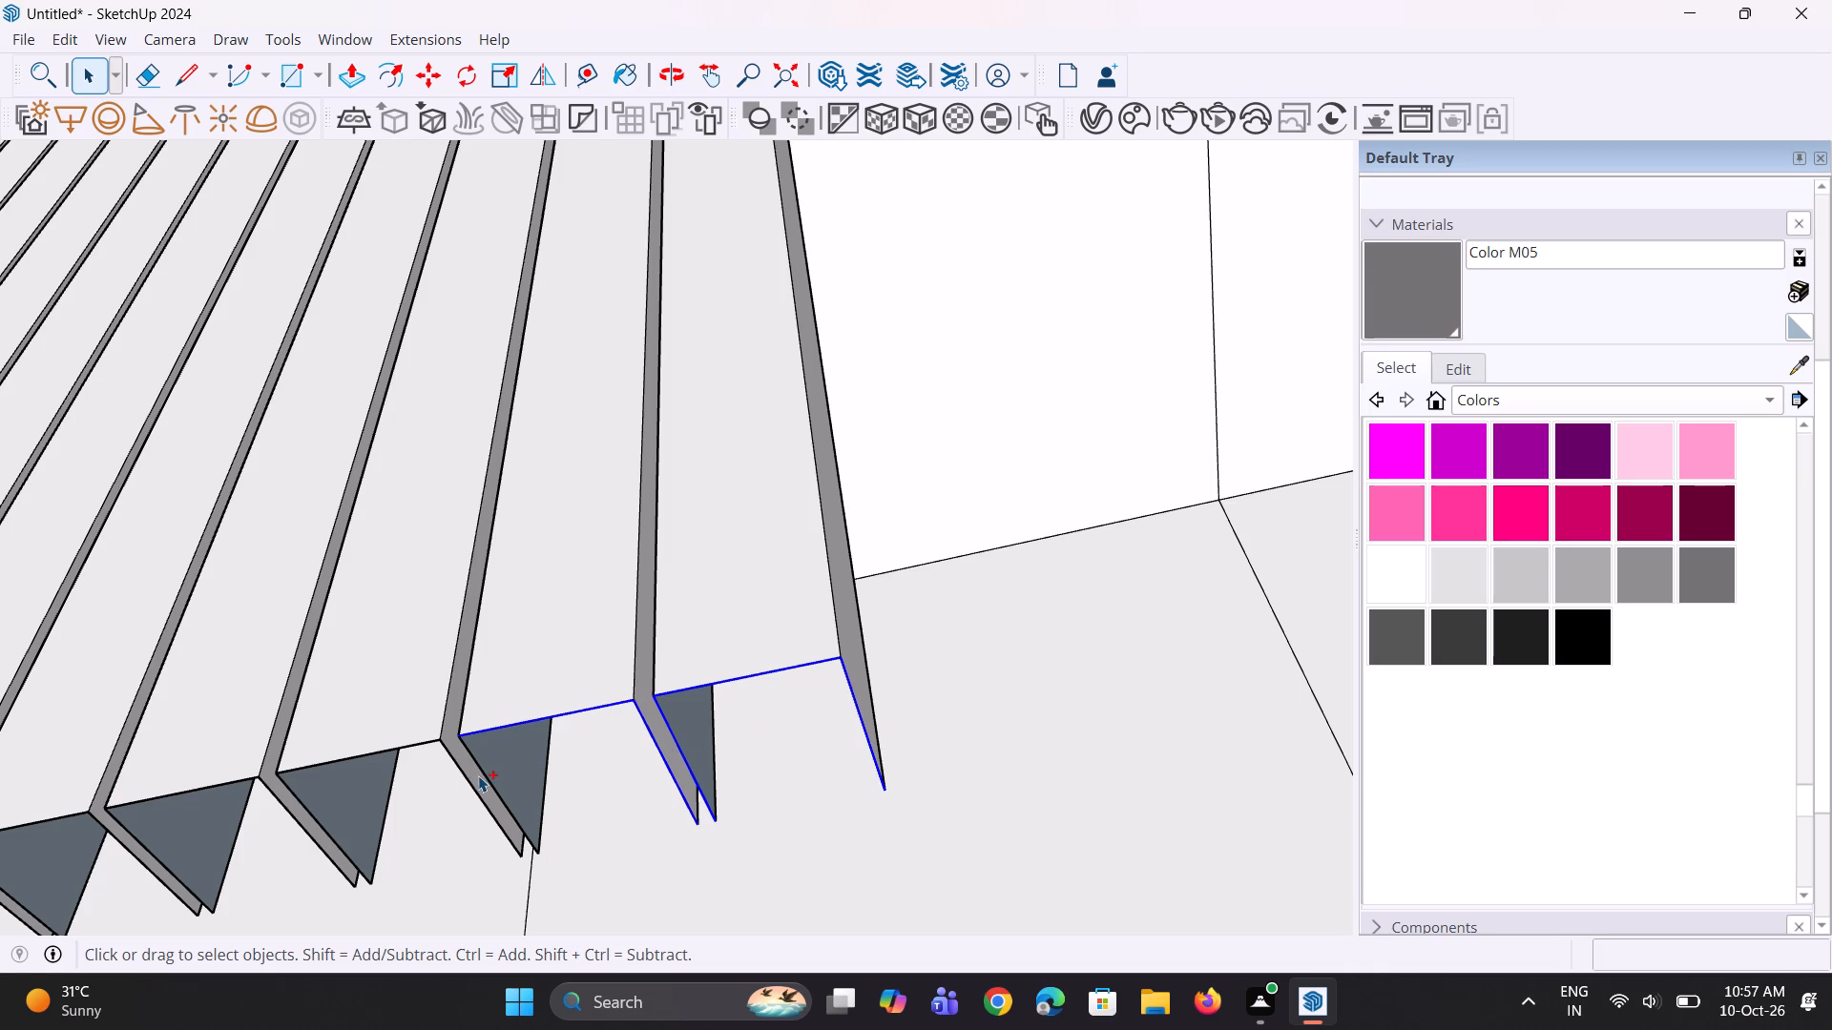
left_click(487, 772, "ctrl")
scroll(492, 784, "down", 4)
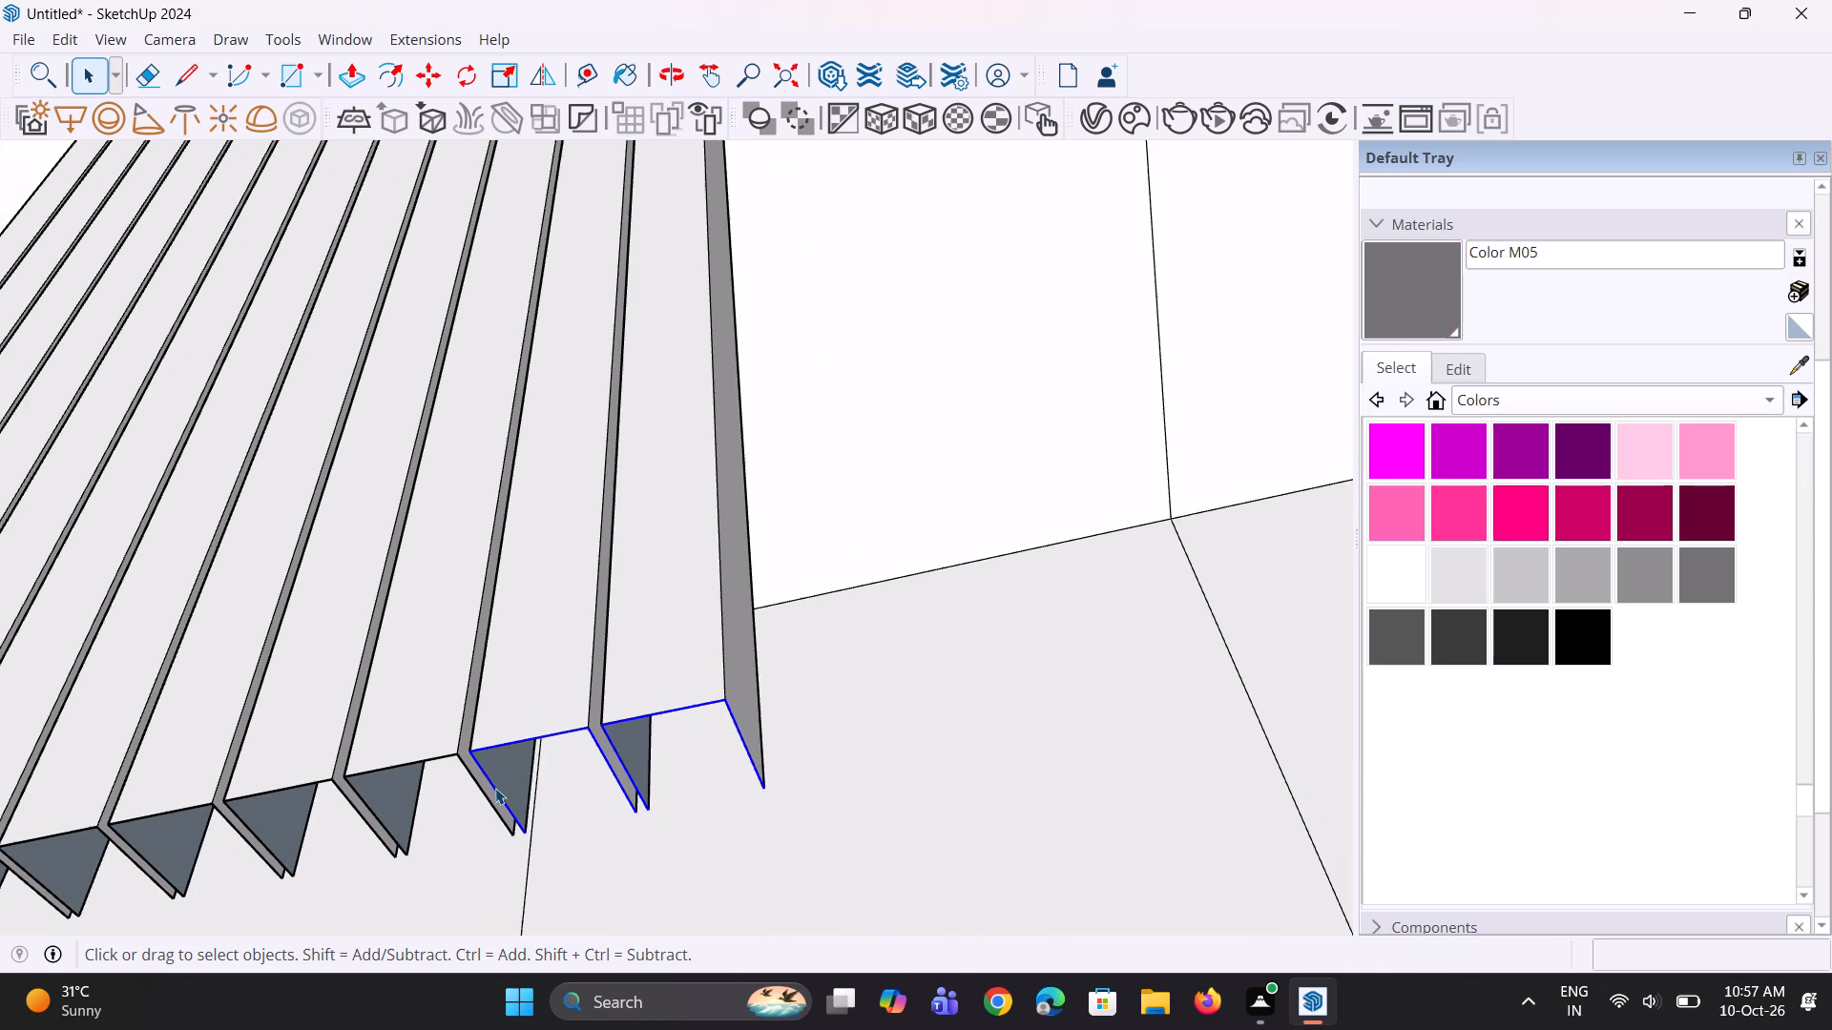
key("m")
left_click(727, 712)
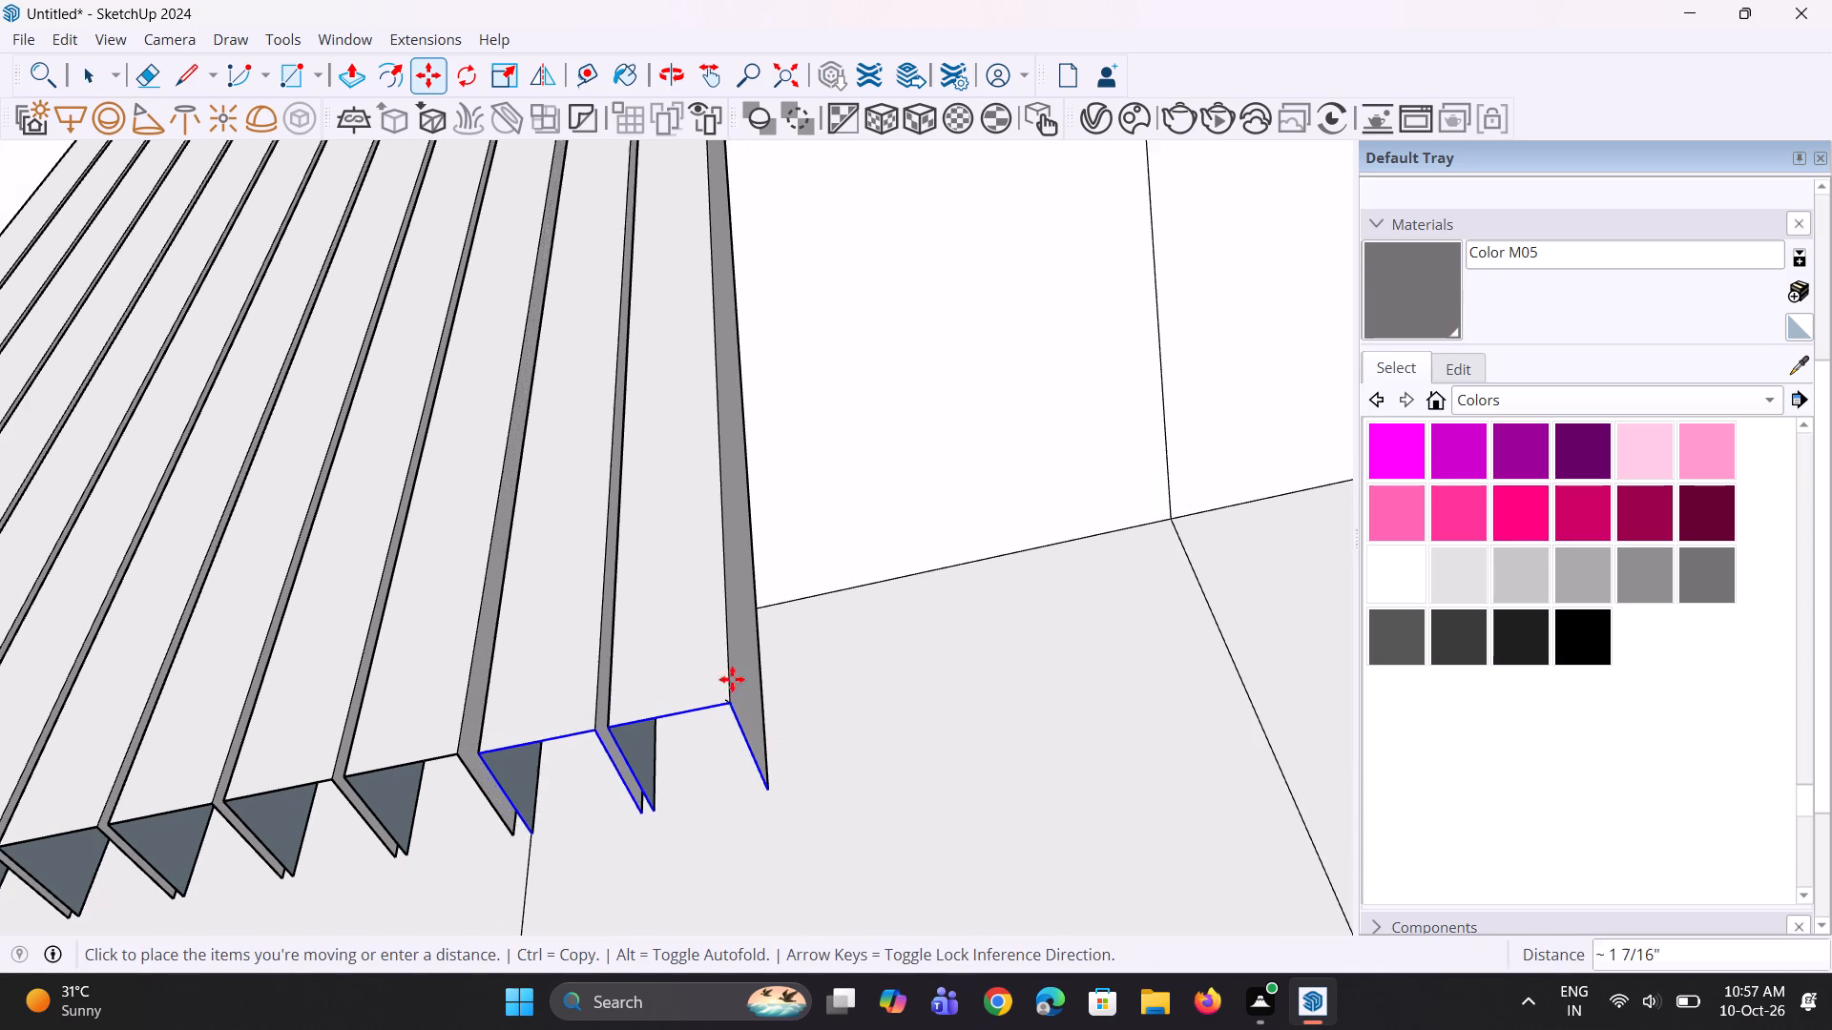
scroll(719, 639, "down", 11)
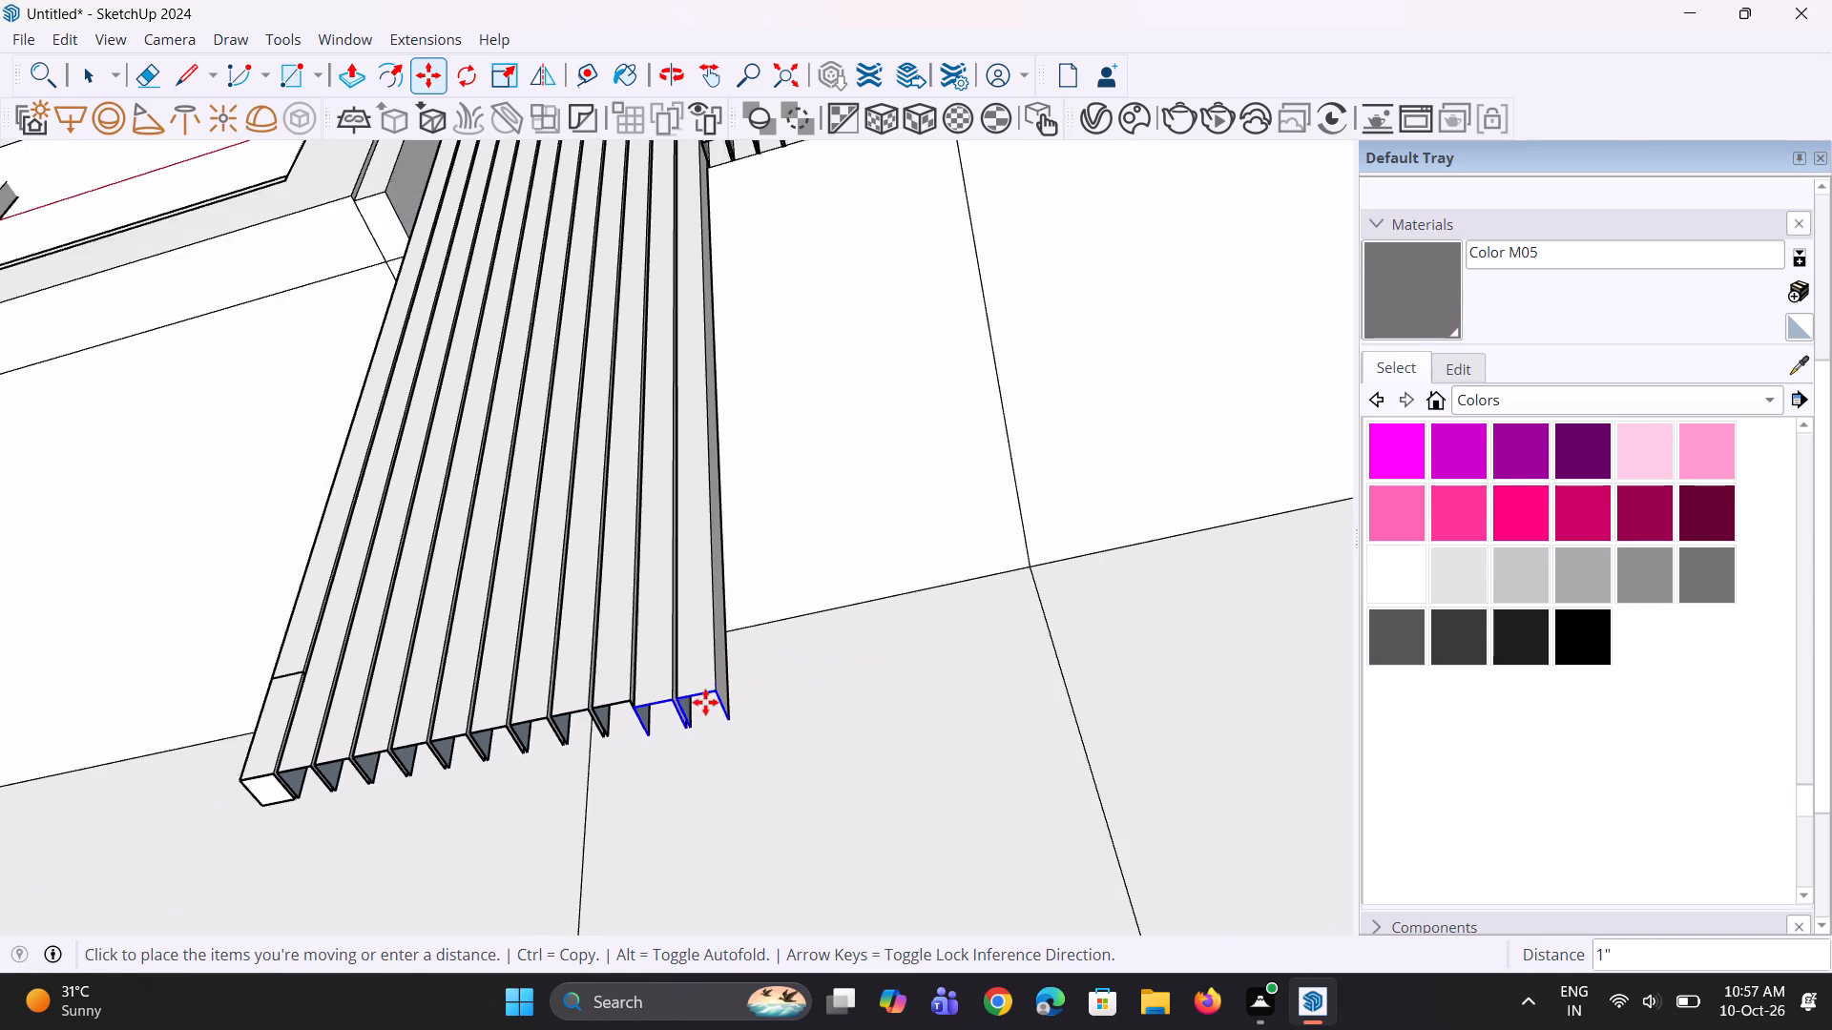
scroll(705, 702, "down", 2)
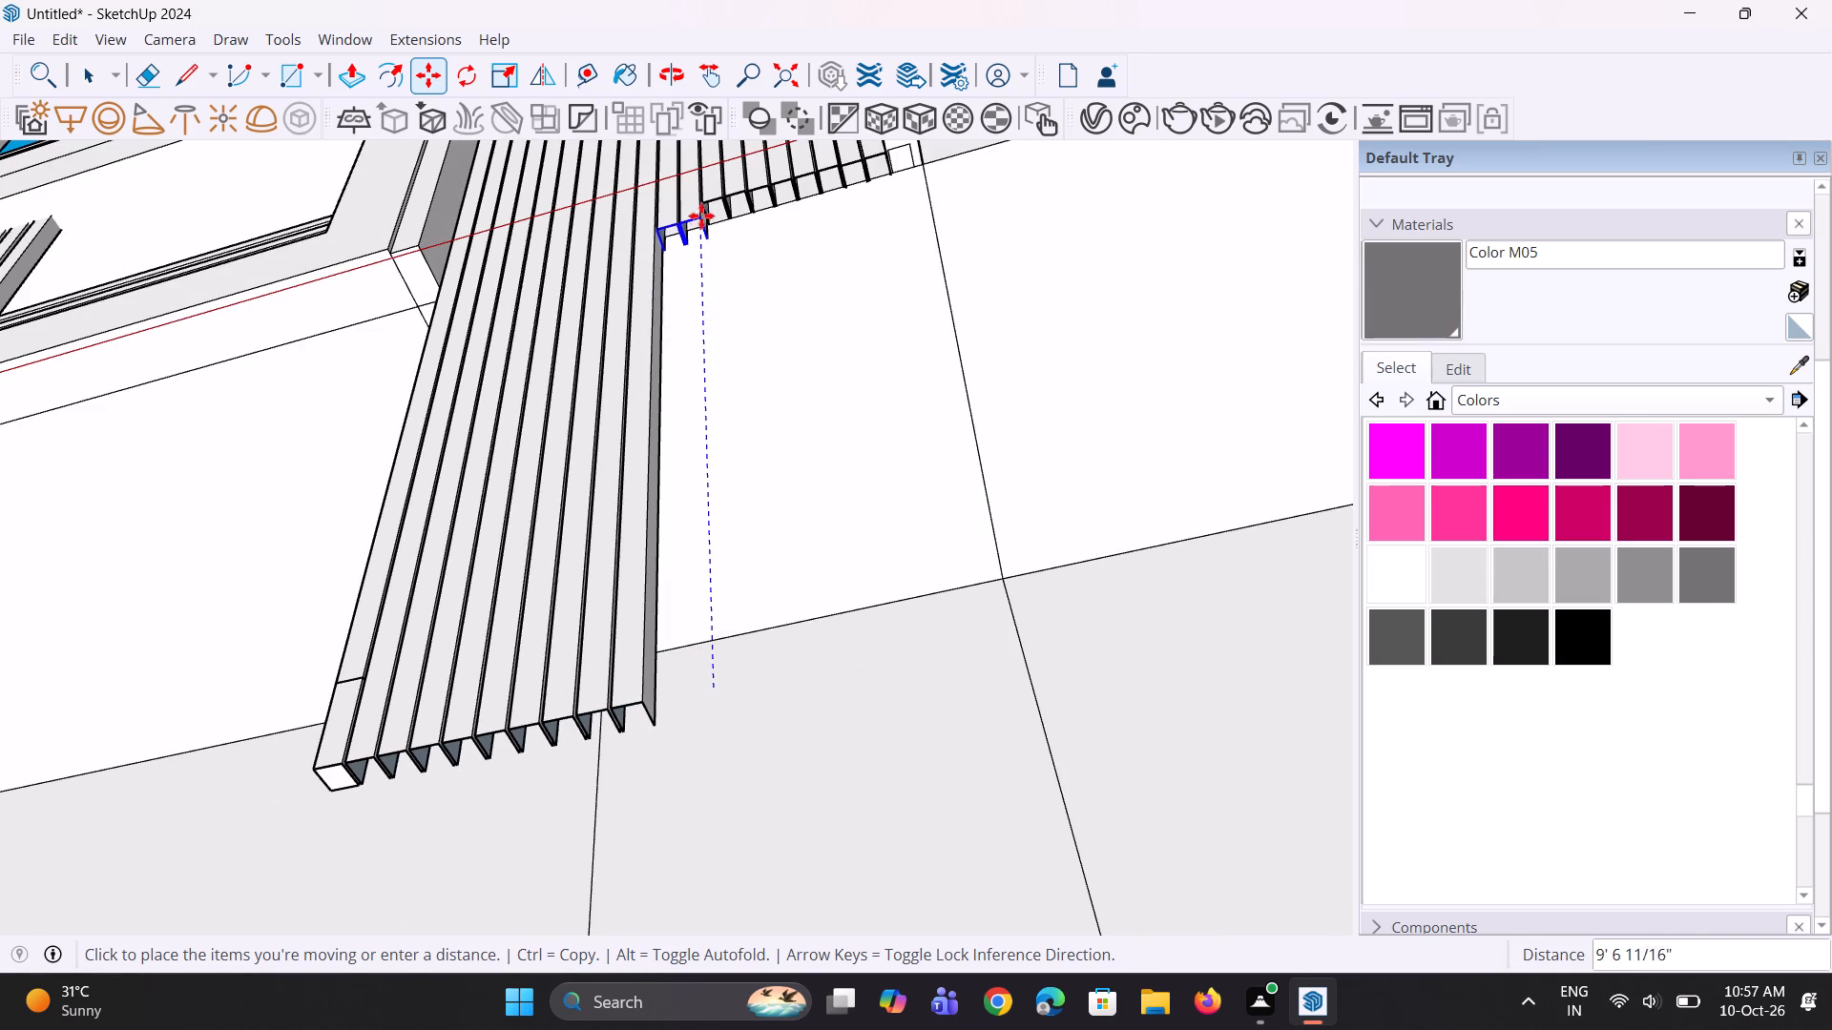
scroll(697, 201, "up", 3)
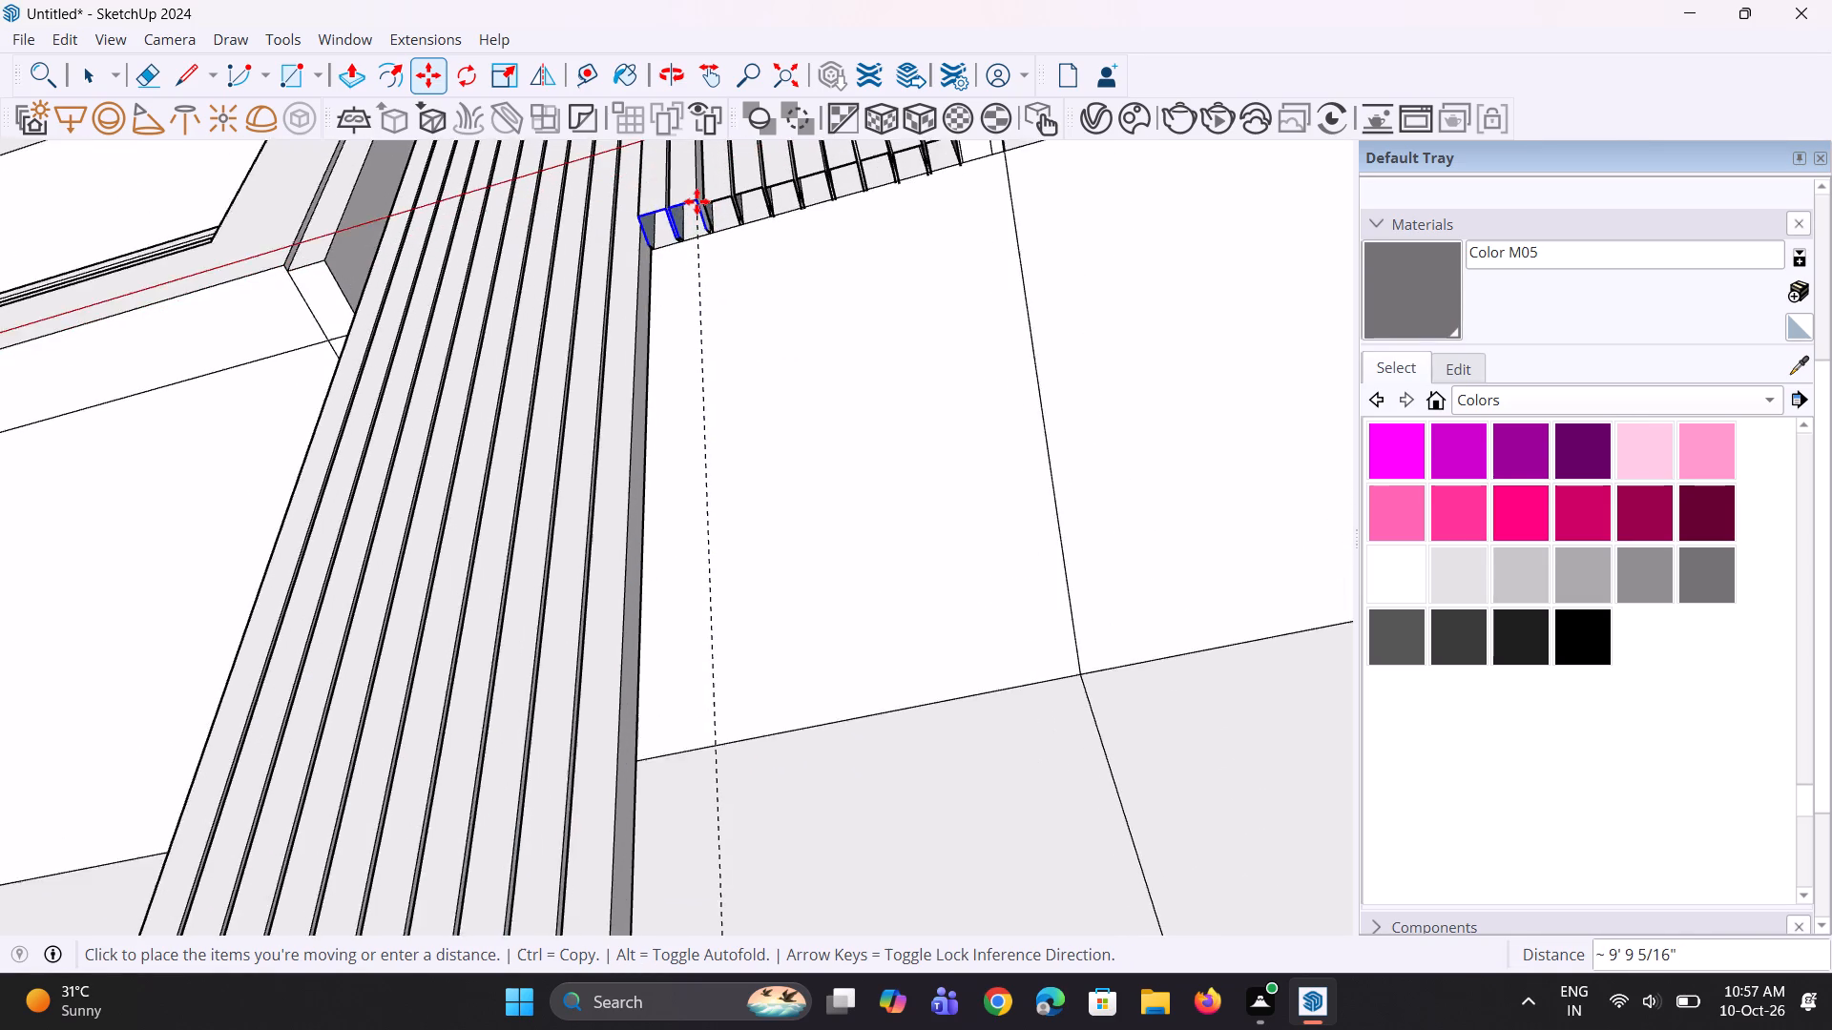
scroll(697, 201, "up", 6)
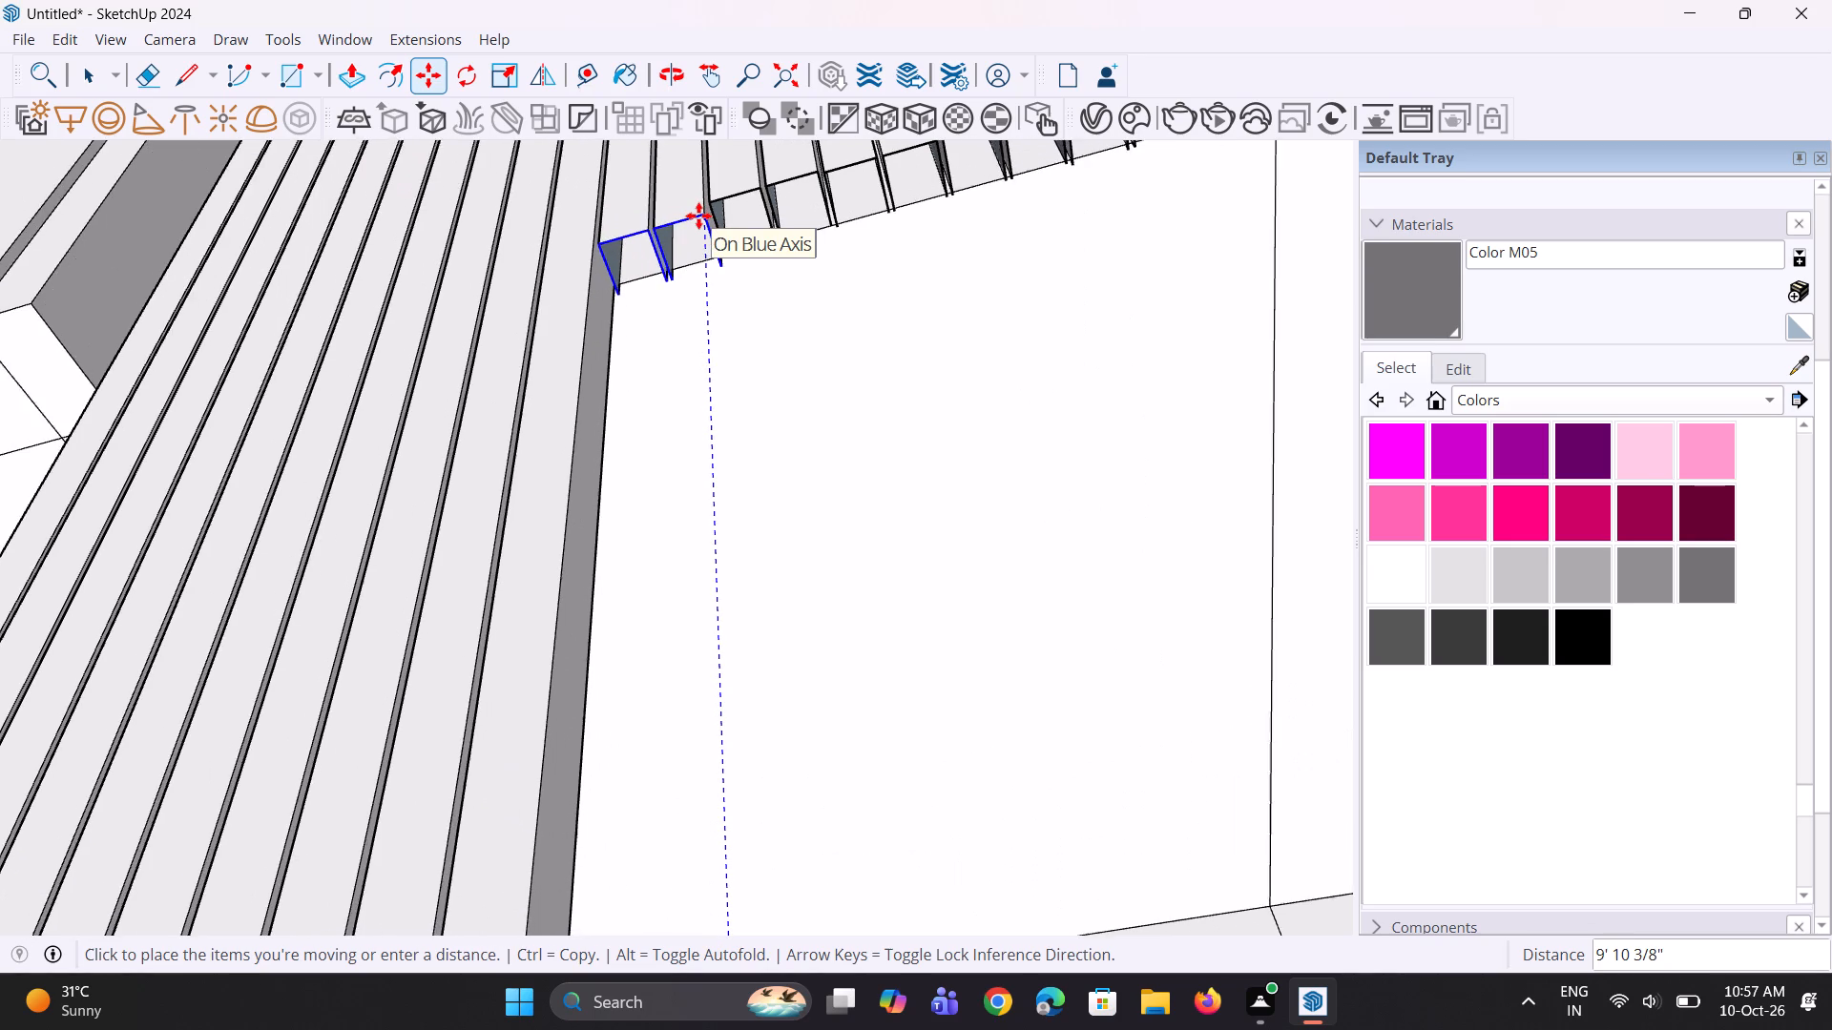
scroll(698, 216, "up", 1)
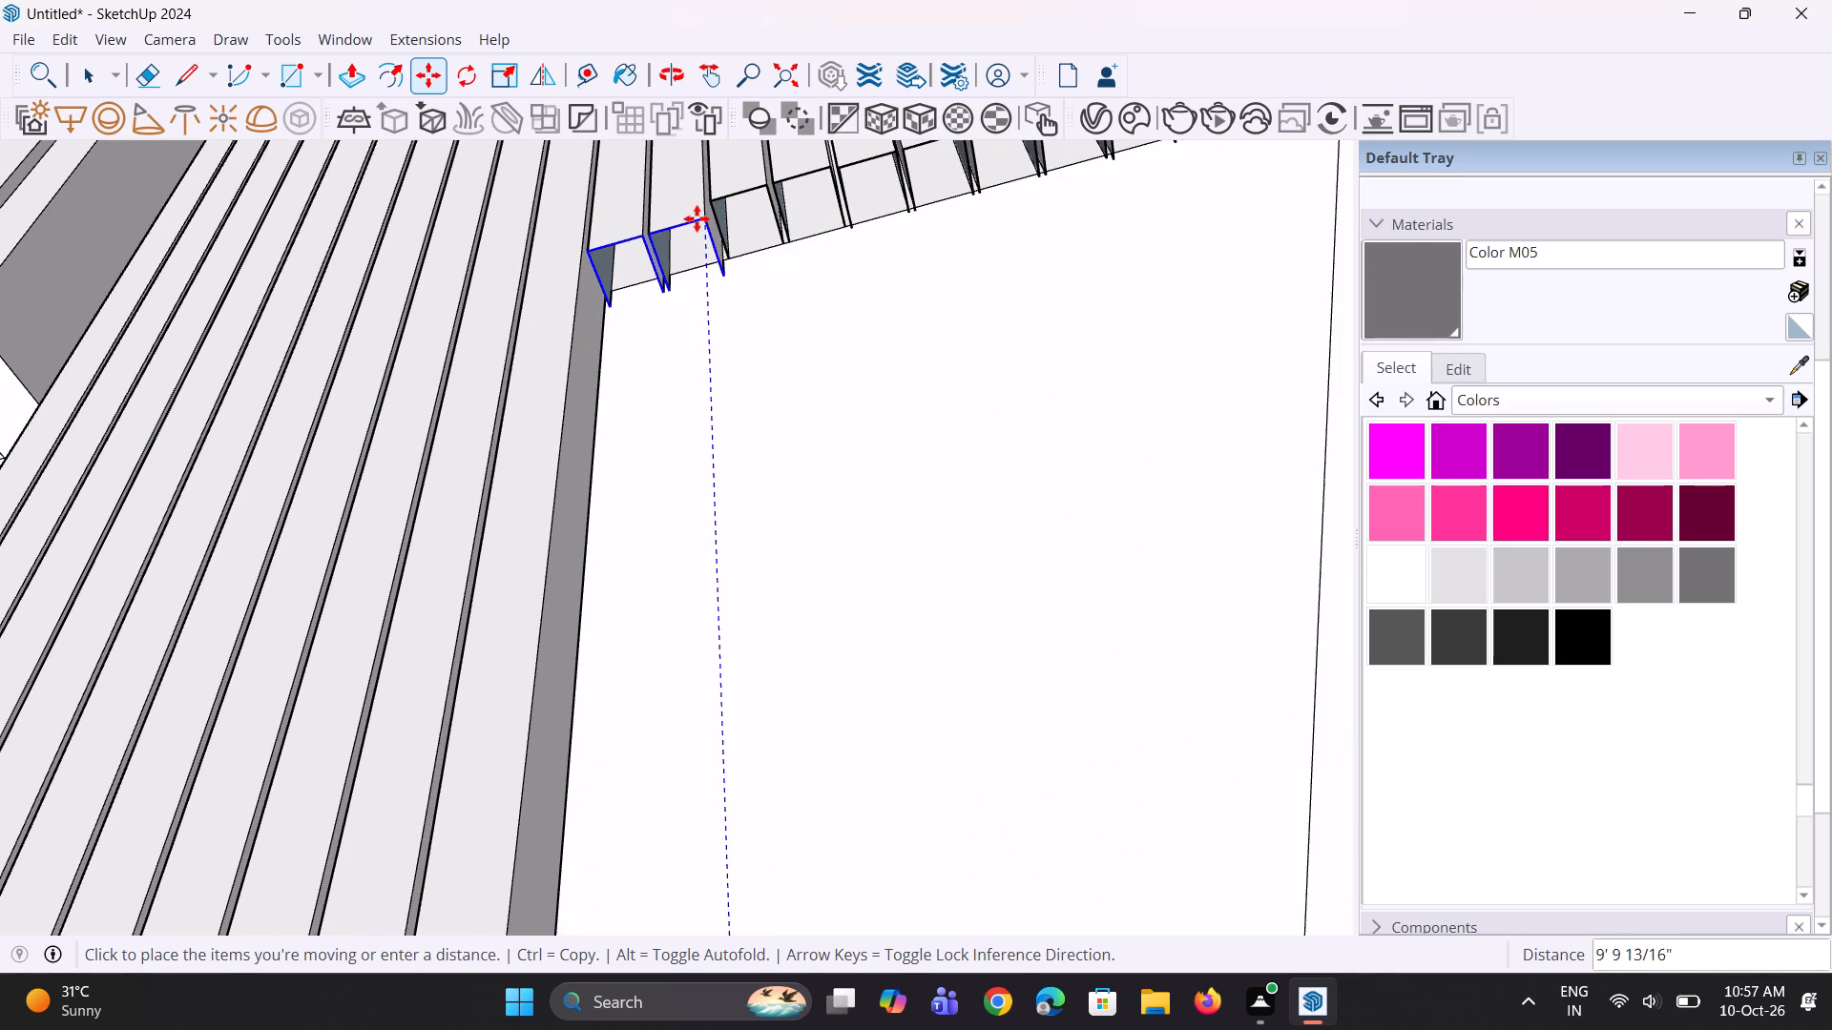
left_click(697, 215)
scroll(705, 276, "down", 8)
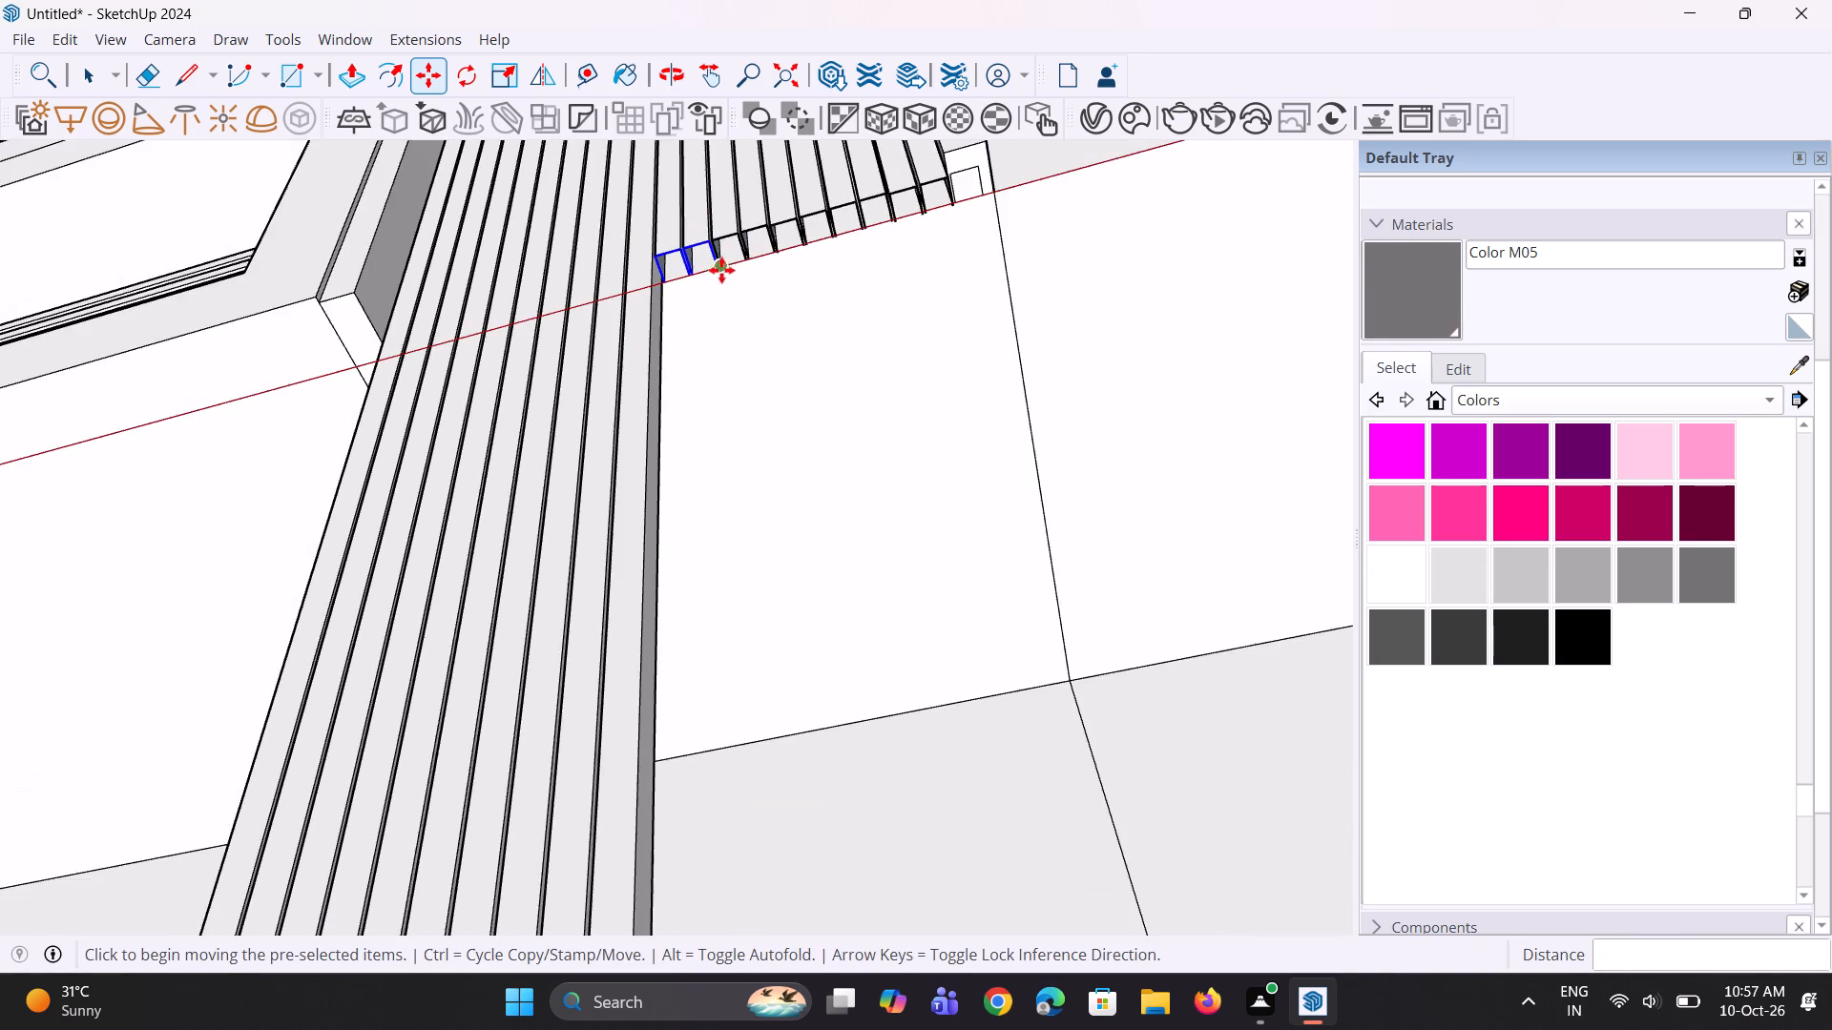
key("space")
key("space")
Explode the next two full-height flute groups beside the shortened row together.
scroll(739, 274, "down", 8)
scroll(685, 528, "up", 8)
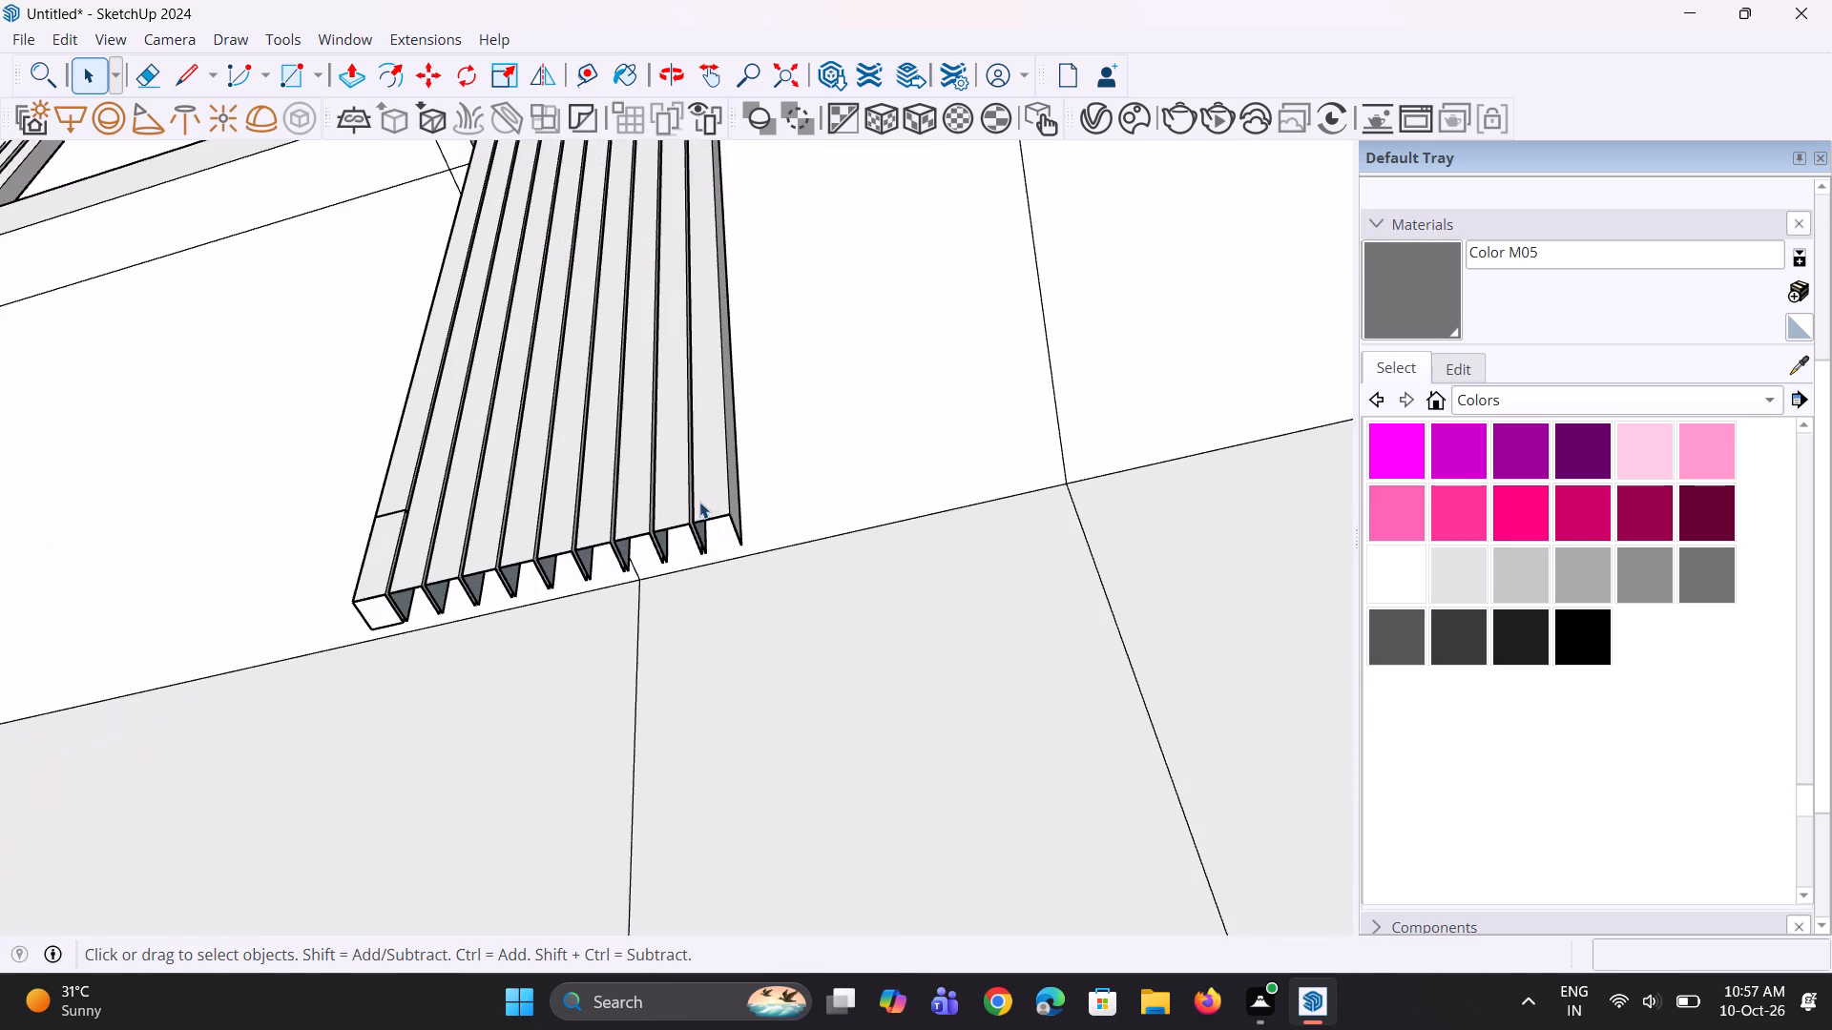
left_click(700, 505)
scroll(695, 506, "up", 3)
left_click(677, 508, "ctrl")
right_click(677, 508)
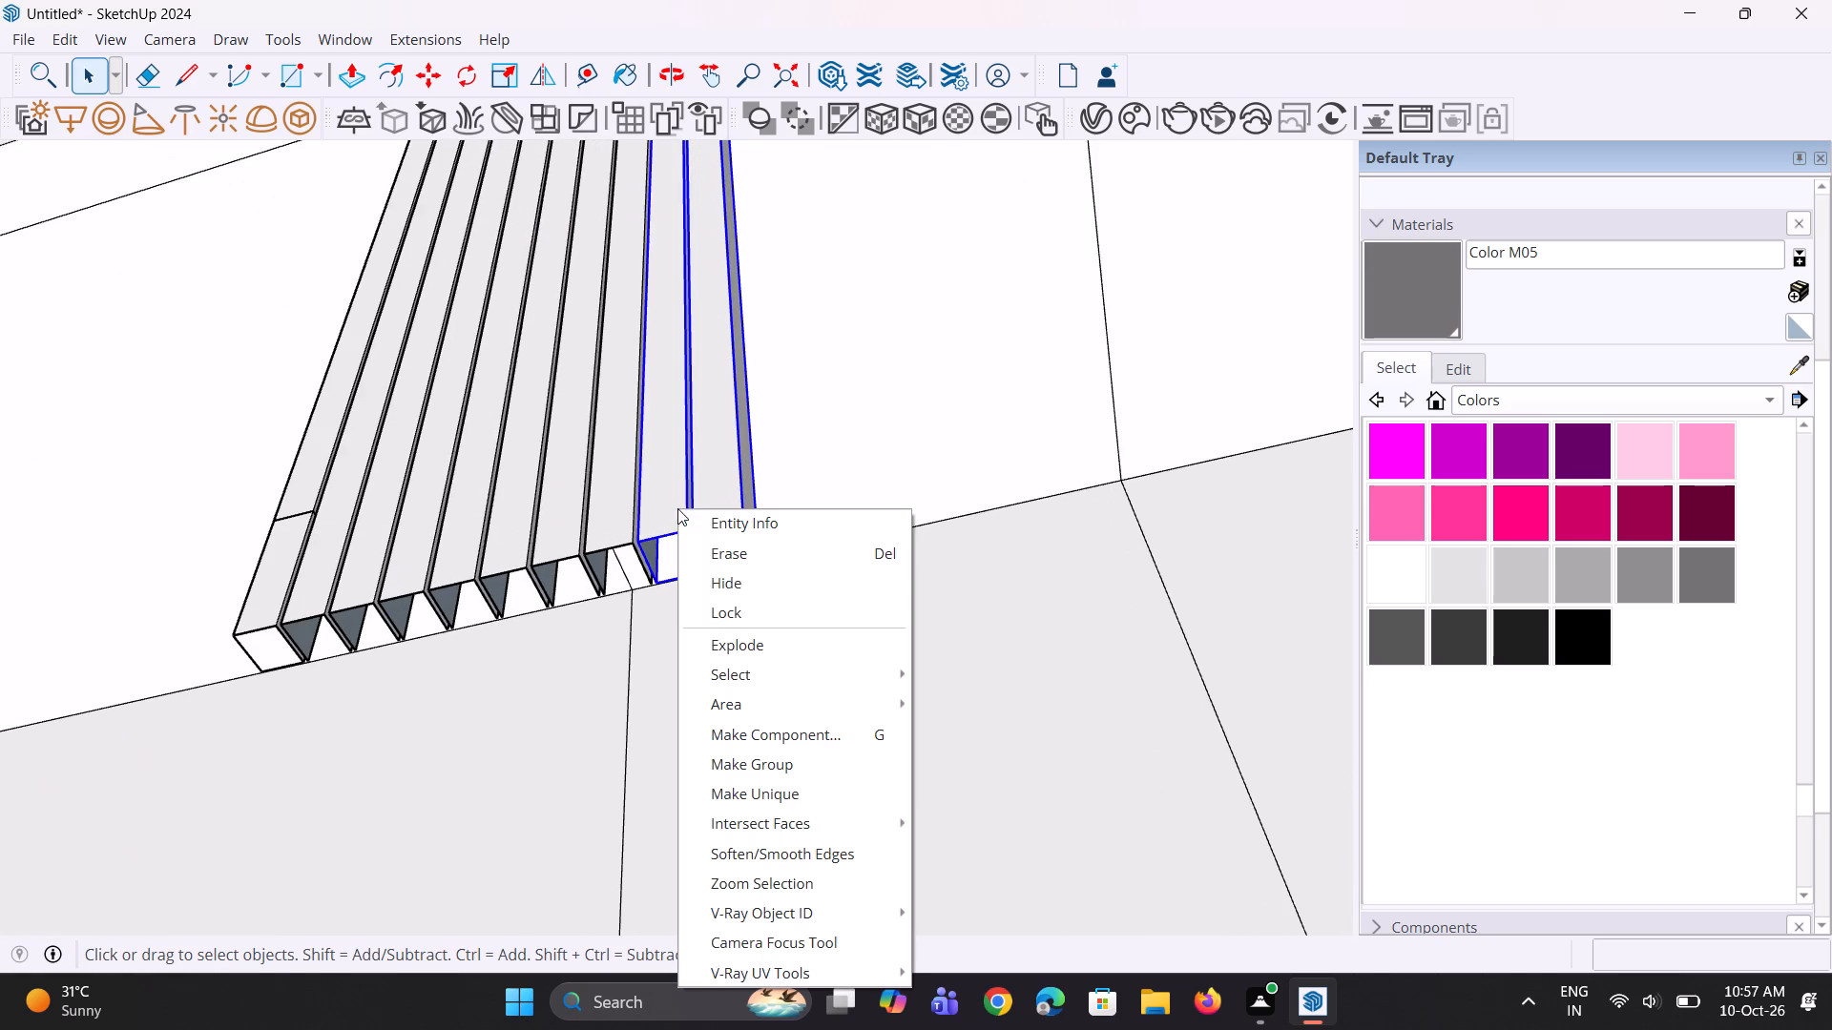
left_click(765, 633)
Move the six bottom edges of the two newly exploded flutes up about 9' 11" to the shortened flutes' lower end.
scroll(735, 515, "up", 4)
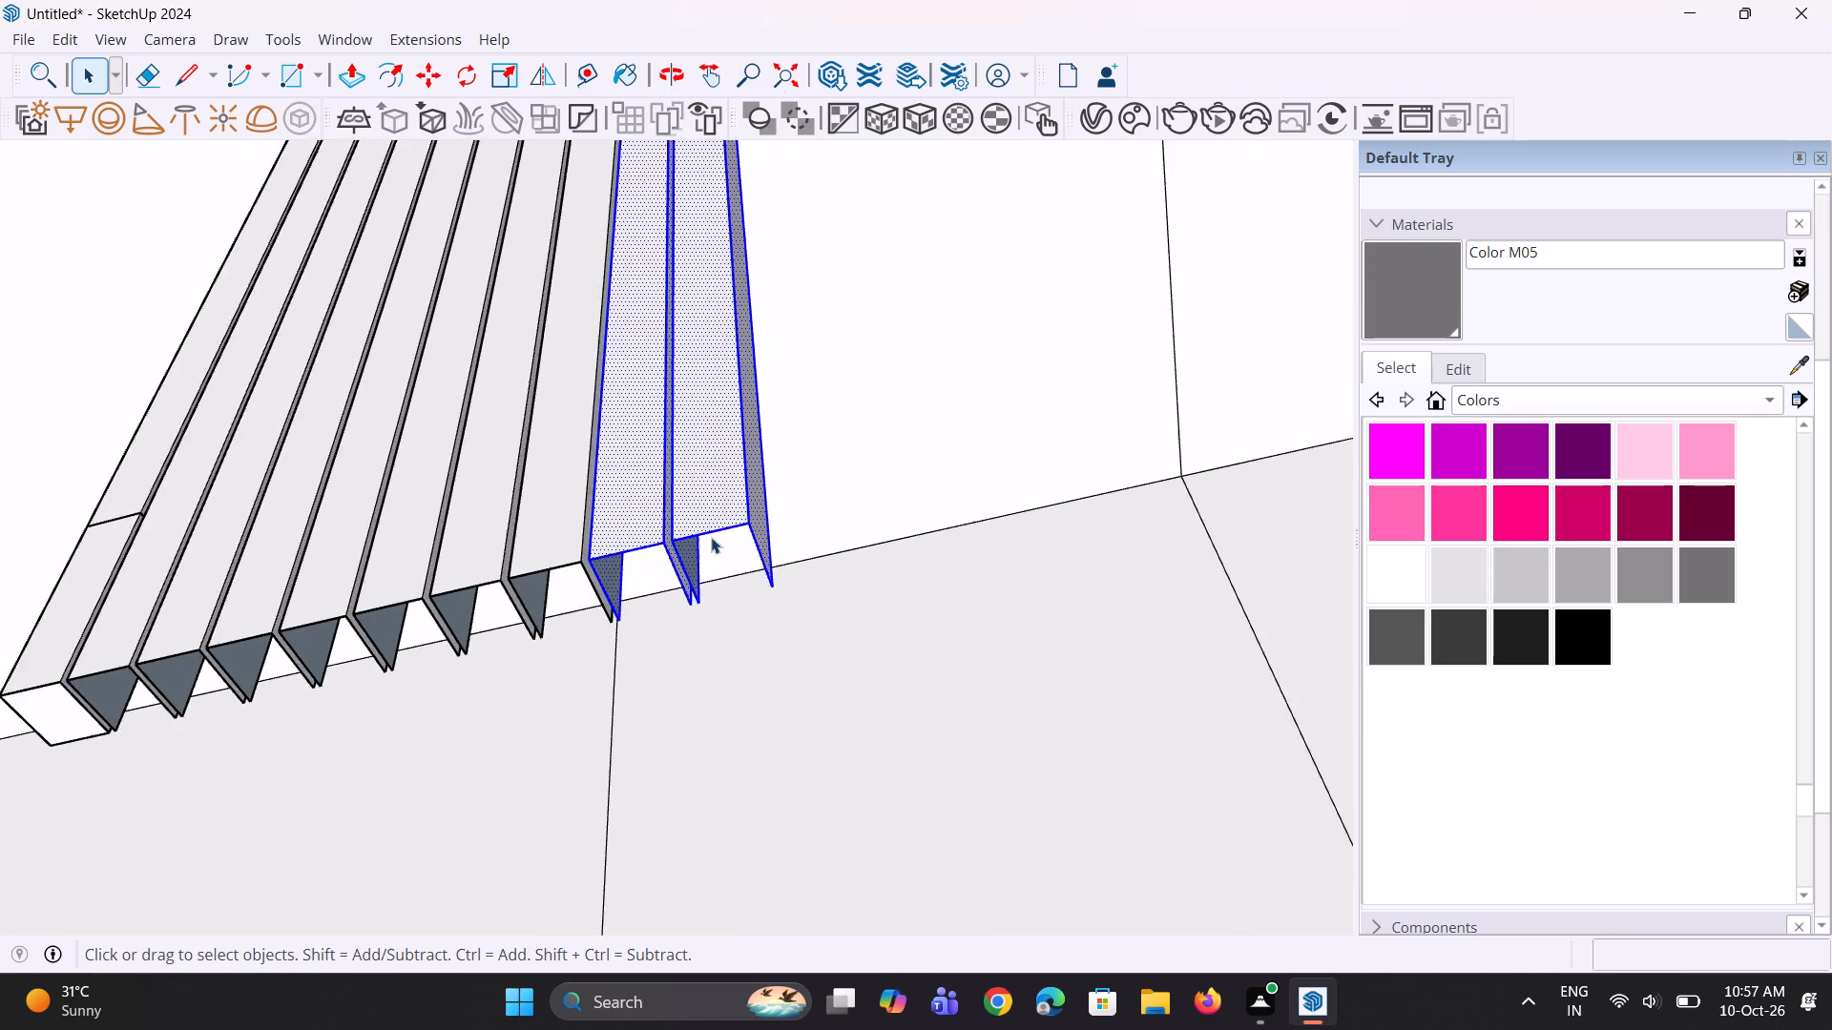
scroll(711, 537, "up", 3)
scroll(789, 545, "down", 2)
left_click(866, 563)
scroll(852, 525, "up", 1)
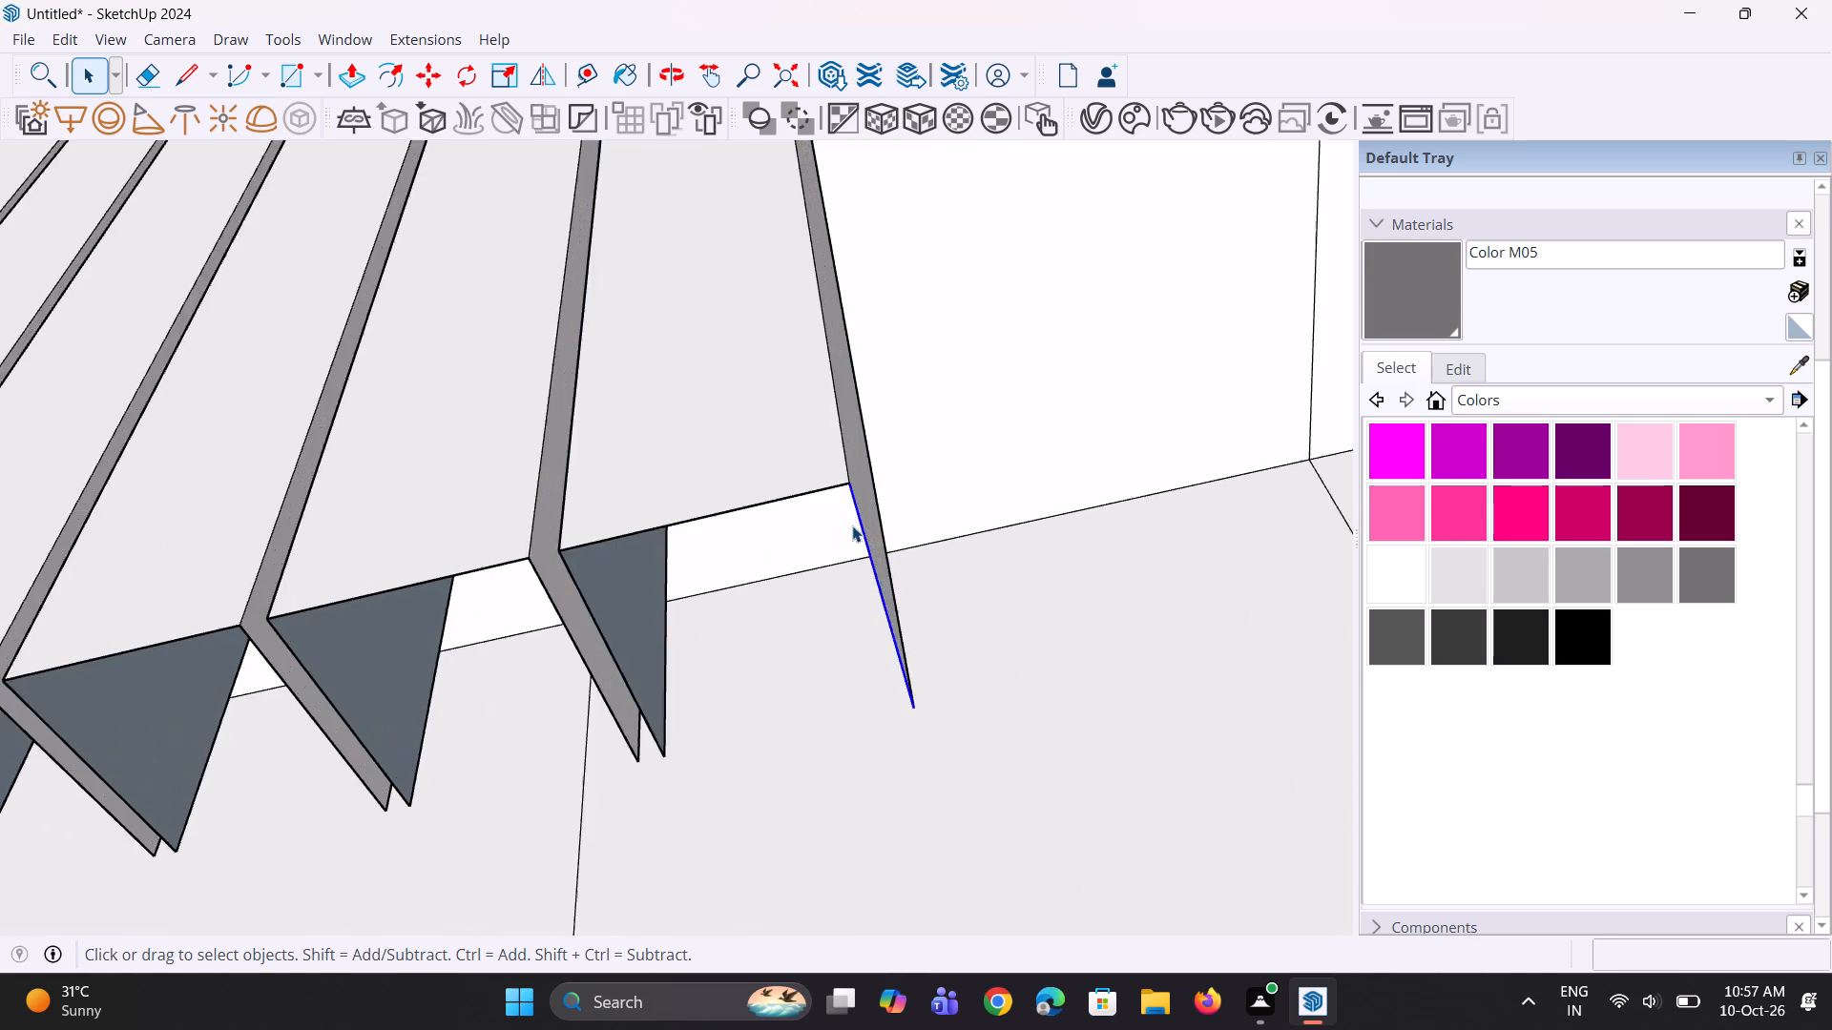
scroll(852, 525, "up", 1)
scroll(826, 524, "down", 2)
left_click(793, 508, "ctrl")
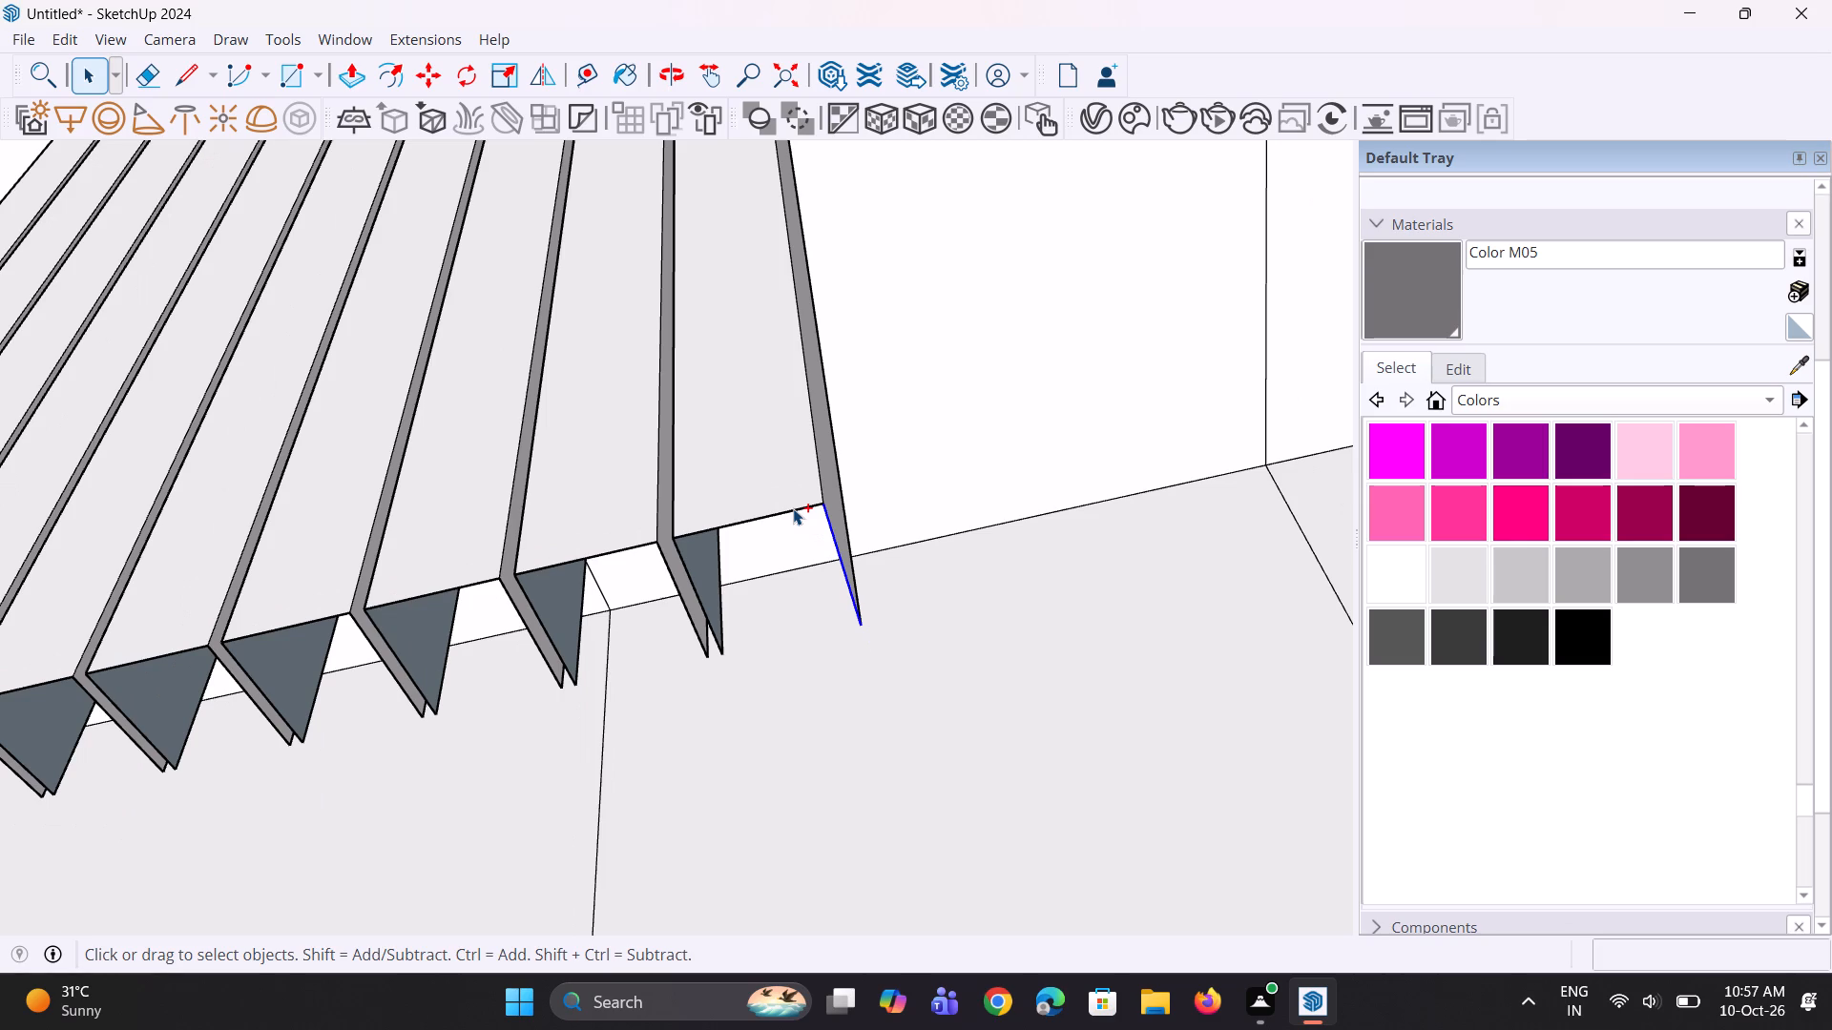
left_click(711, 616, "ctrl")
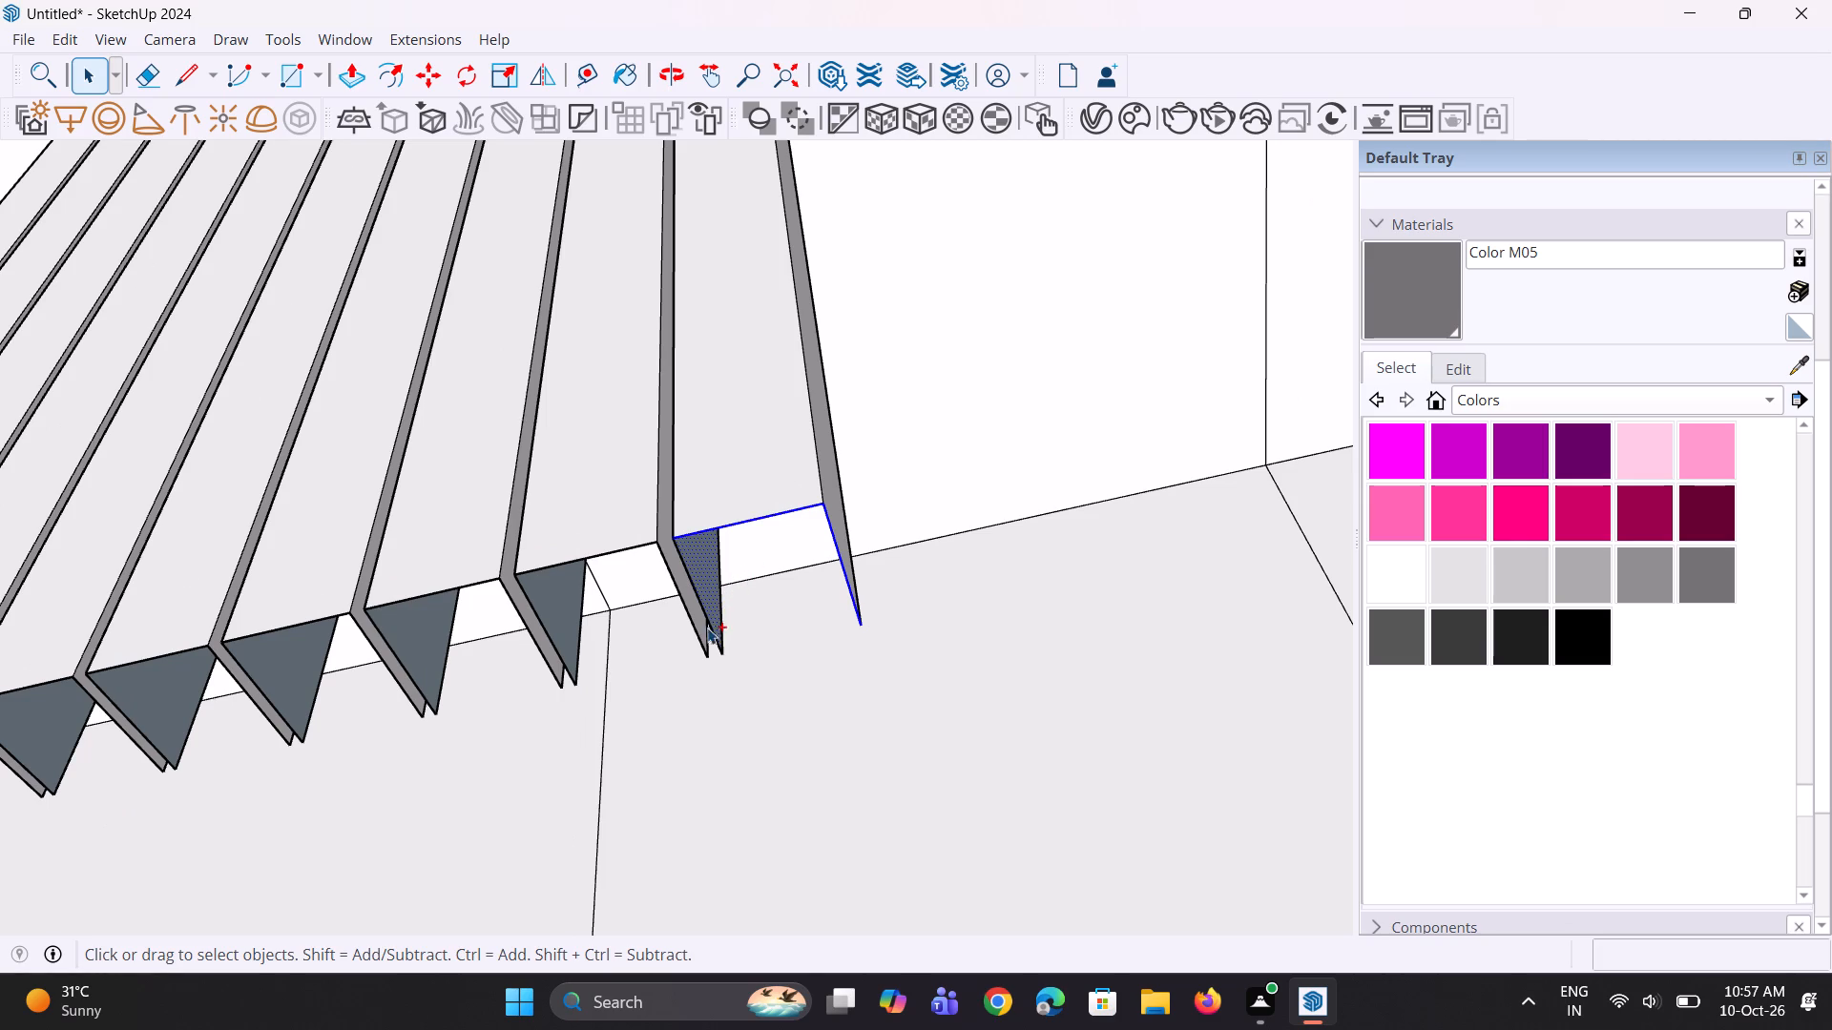
scroll(697, 594, "up", 3)
left_click(697, 594)
scroll(709, 512, "up", 2)
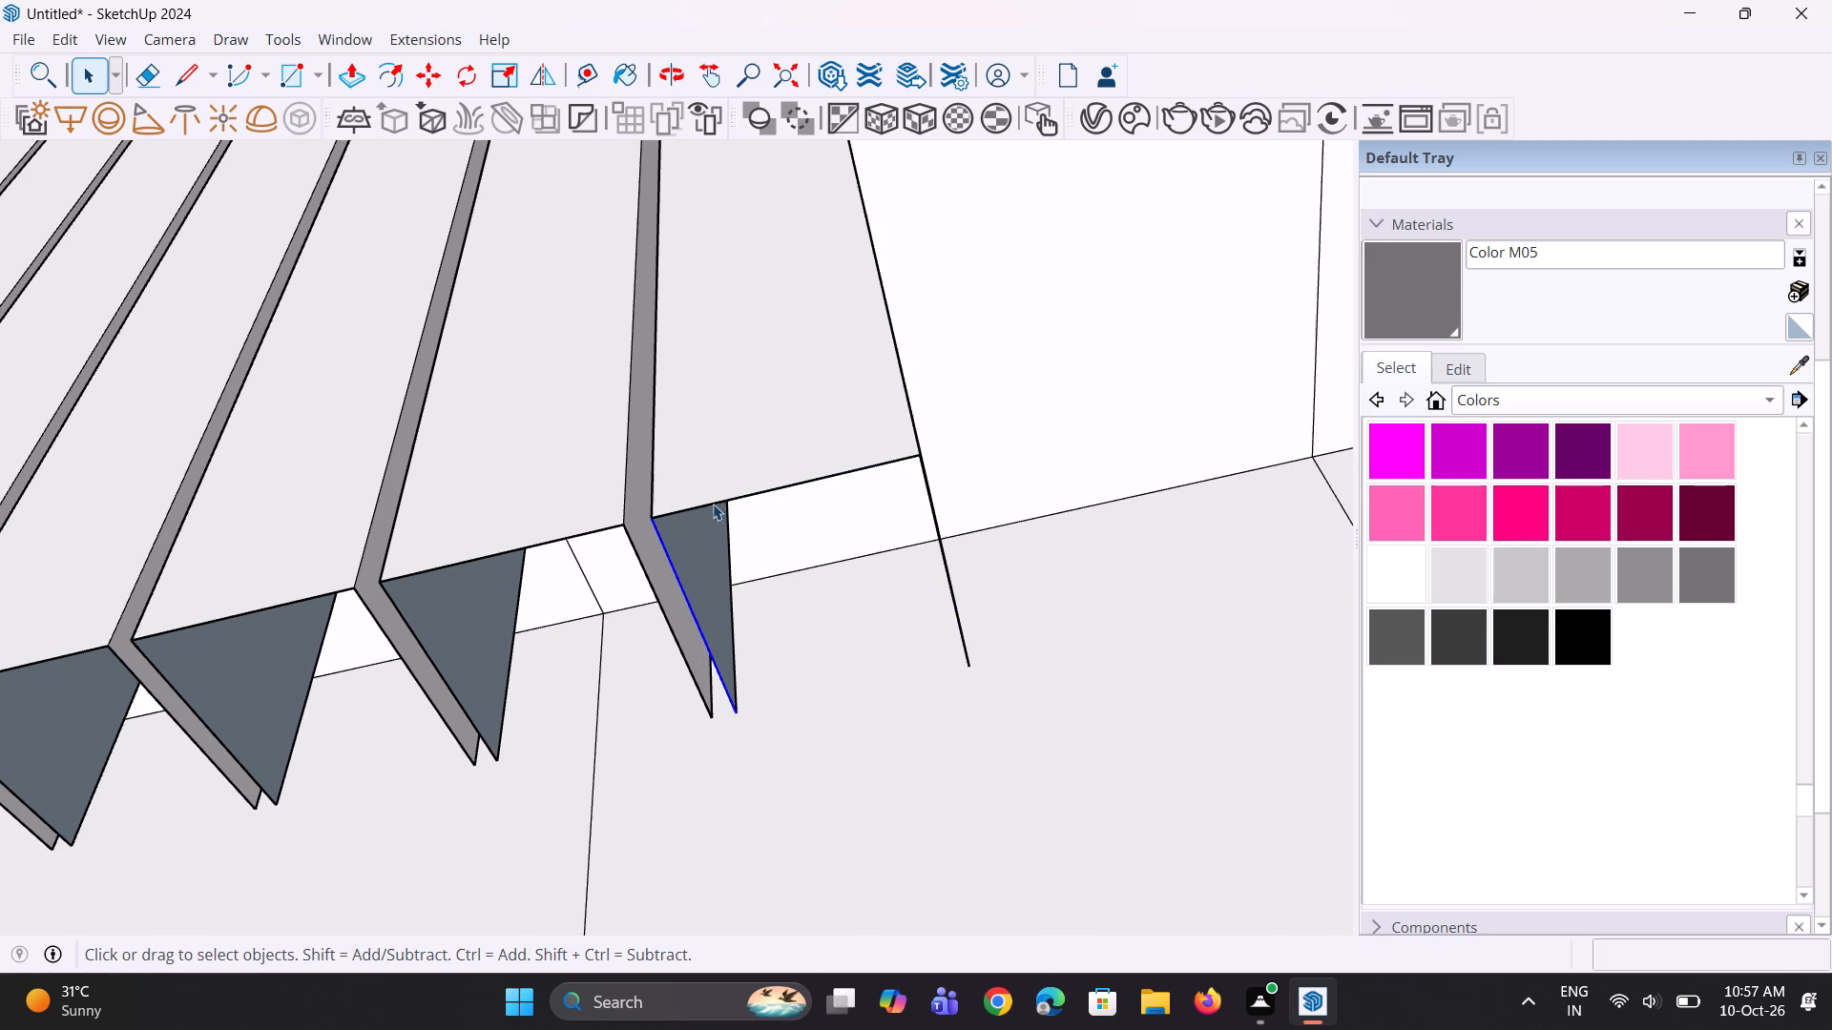
left_click(715, 504, "ctrl")
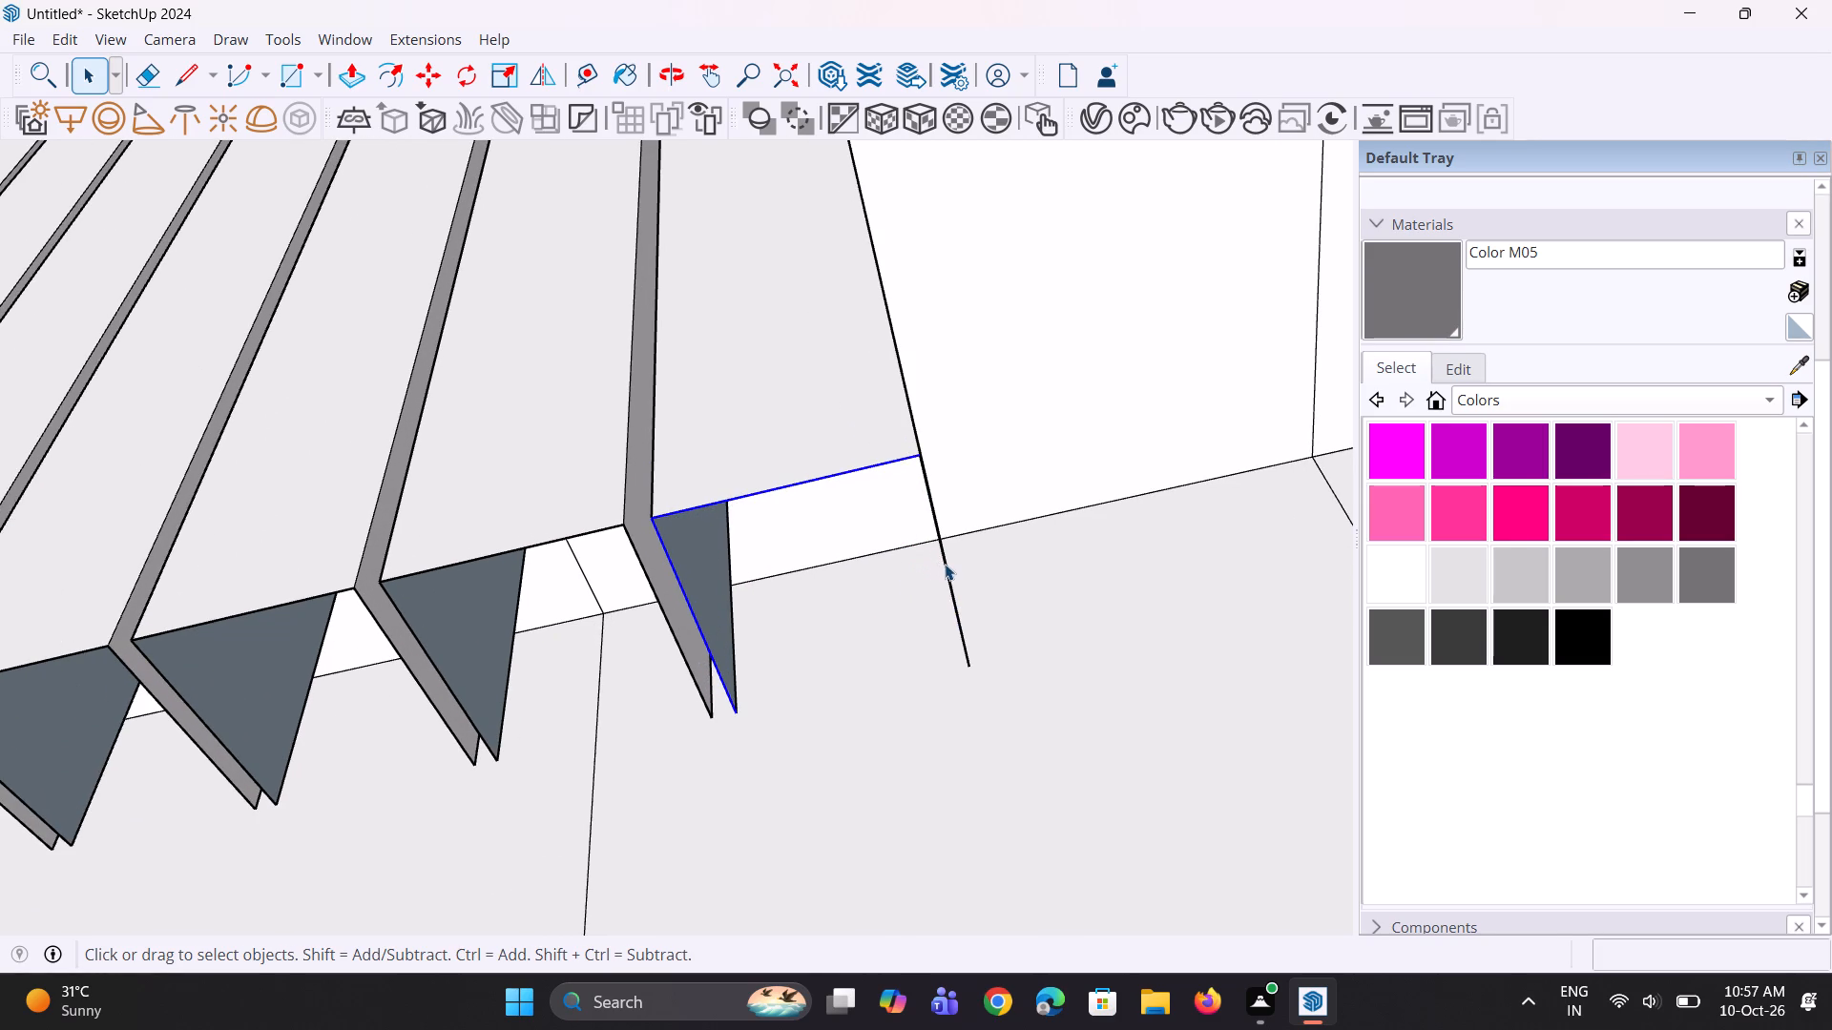
left_click(945, 564)
left_click(763, 492, "ctrl")
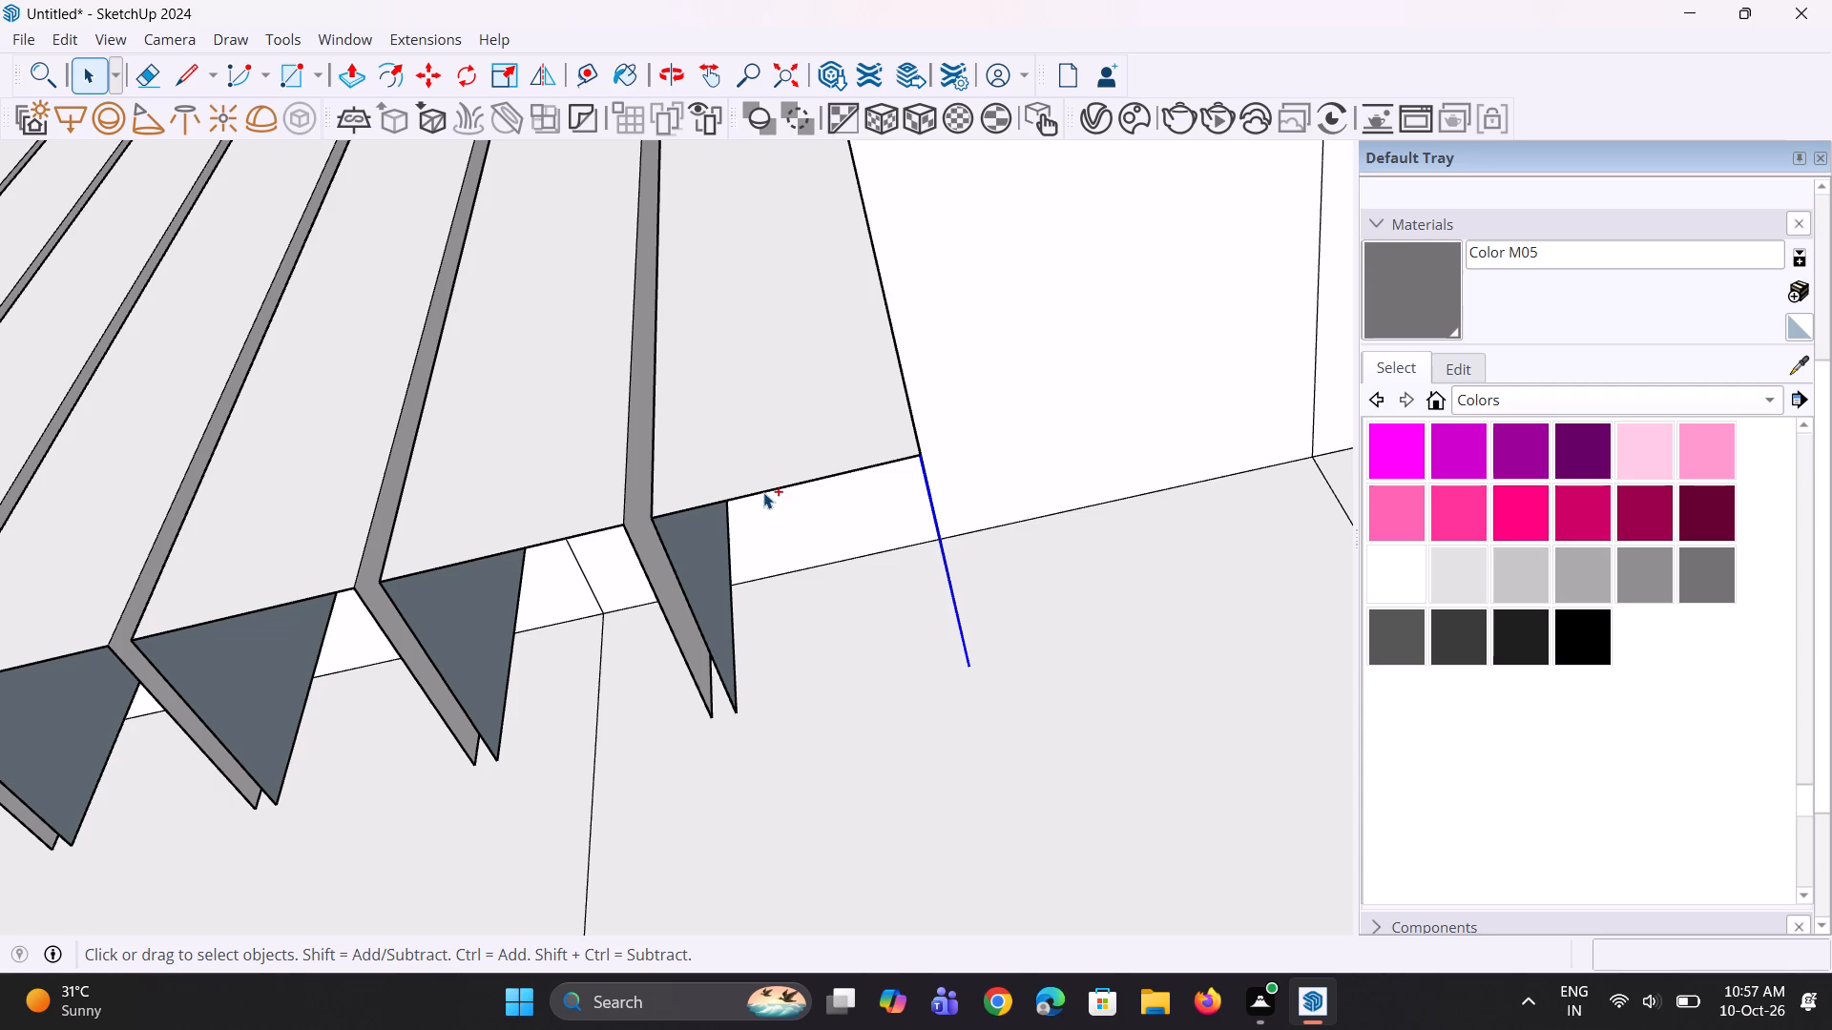
left_click(682, 584, "ctrl")
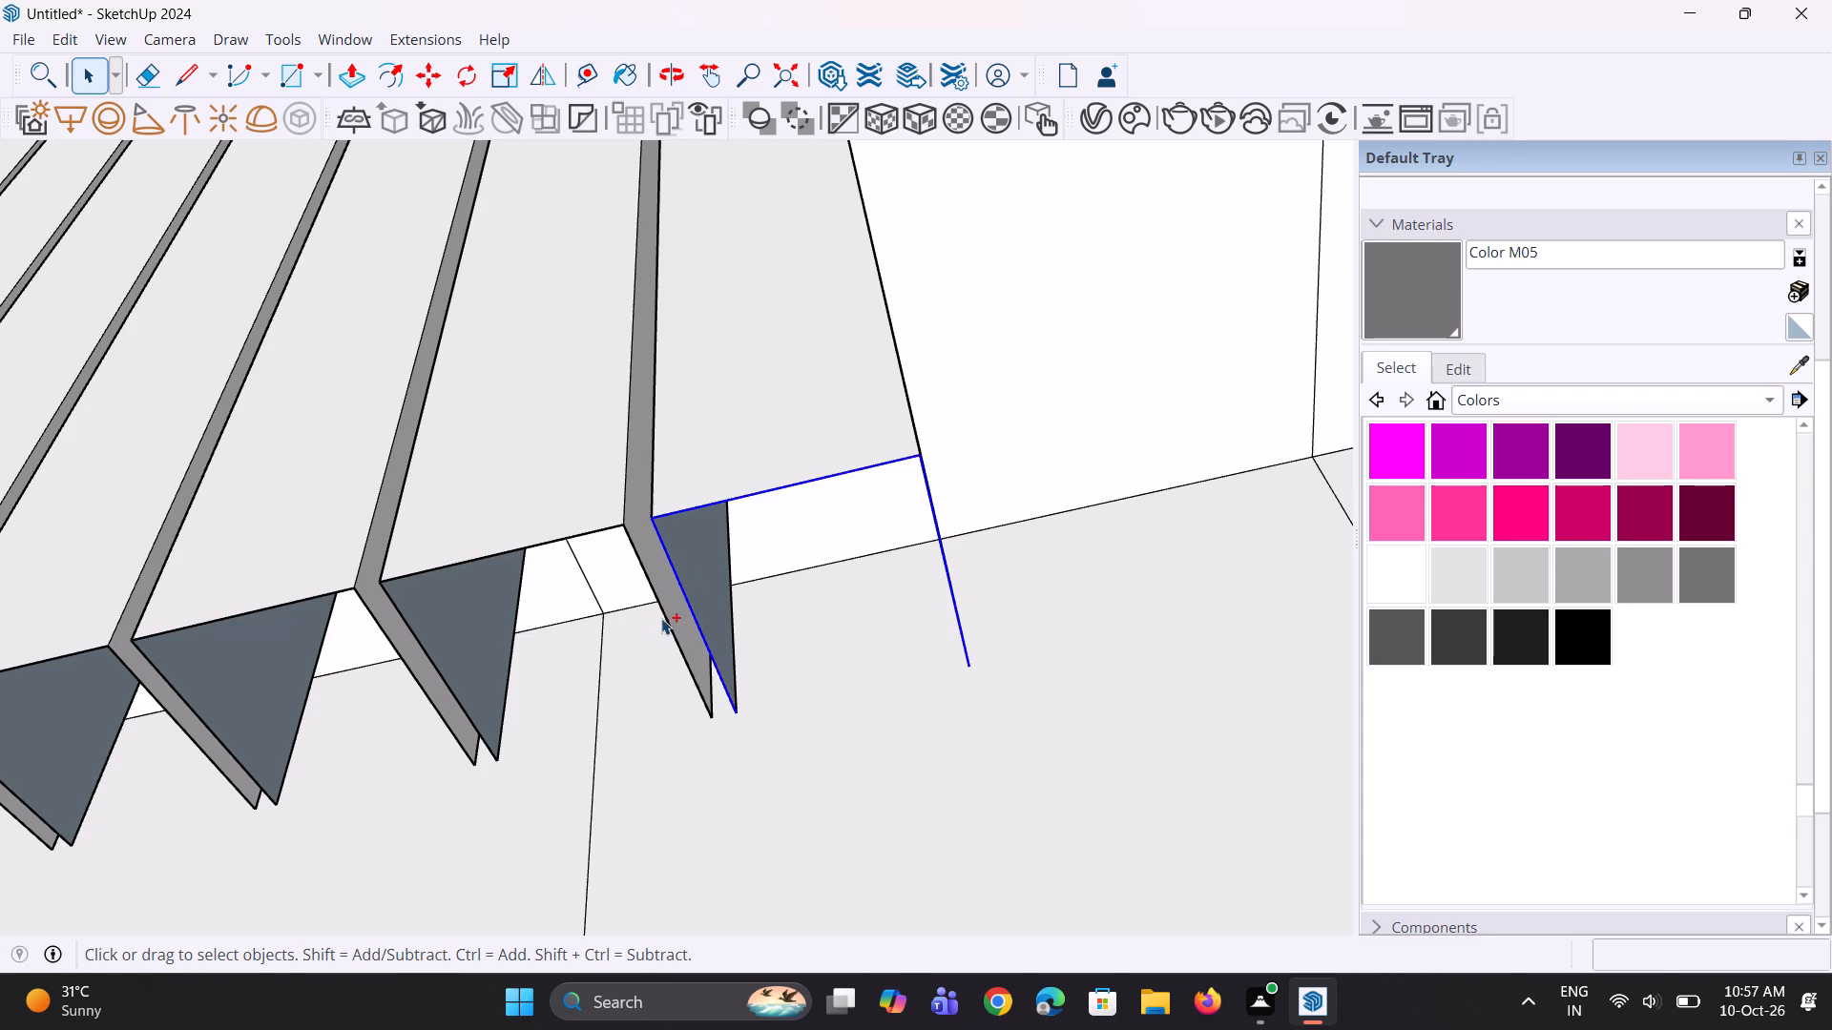
left_click(667, 618, "ctrl")
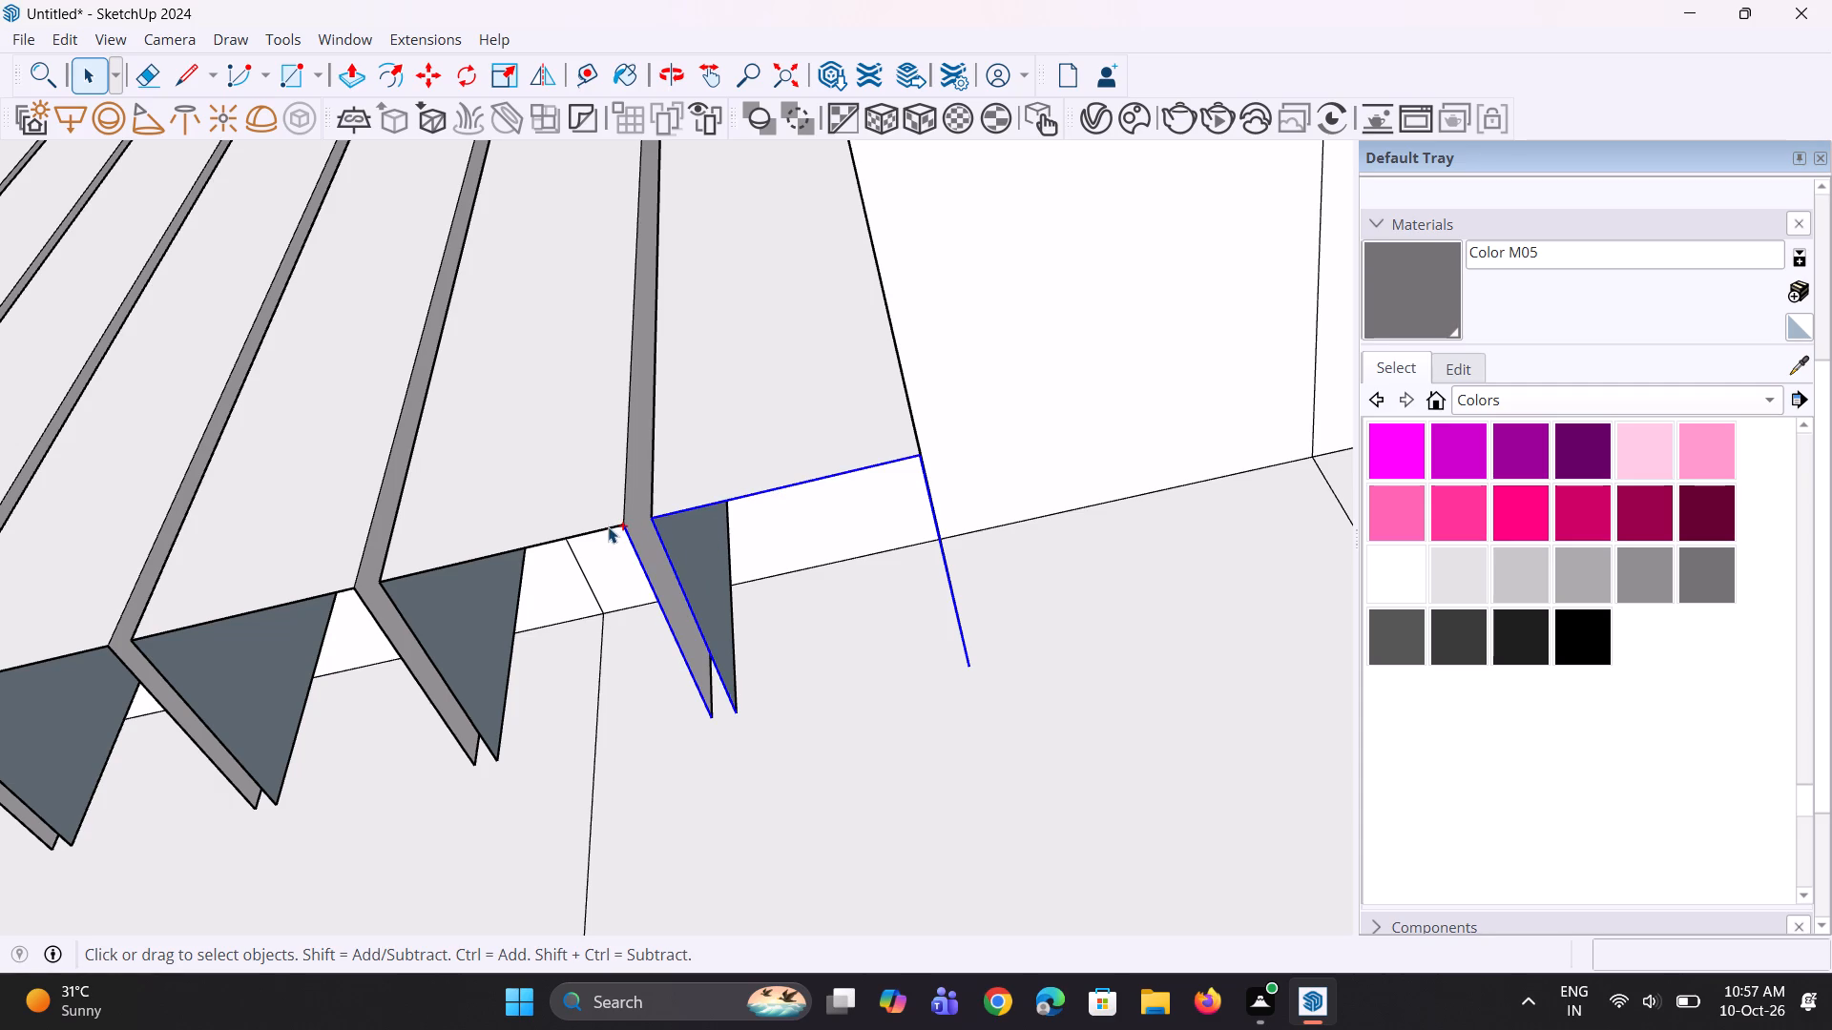
left_click(608, 526, "ctrl")
scroll(722, 594, "down", 4)
scroll(632, 635, "up", 2)
scroll(757, 594, "up", 2)
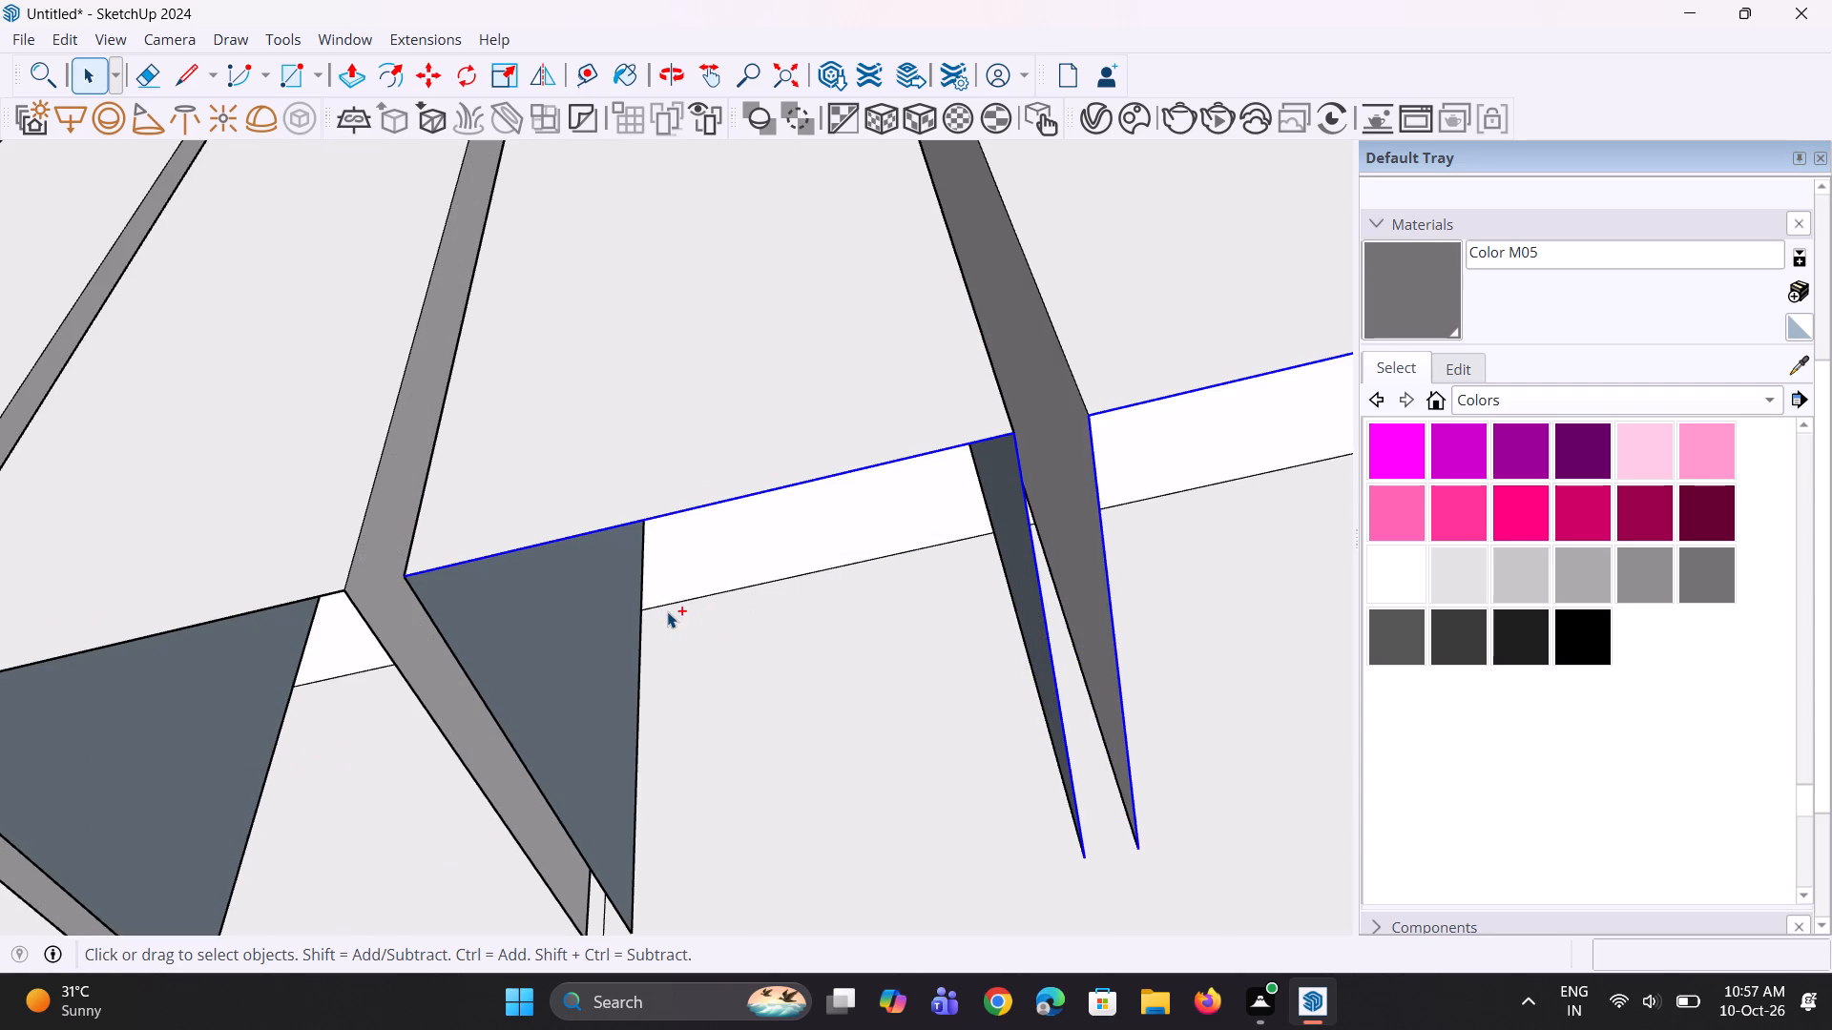
left_click(541, 790, "ctrl")
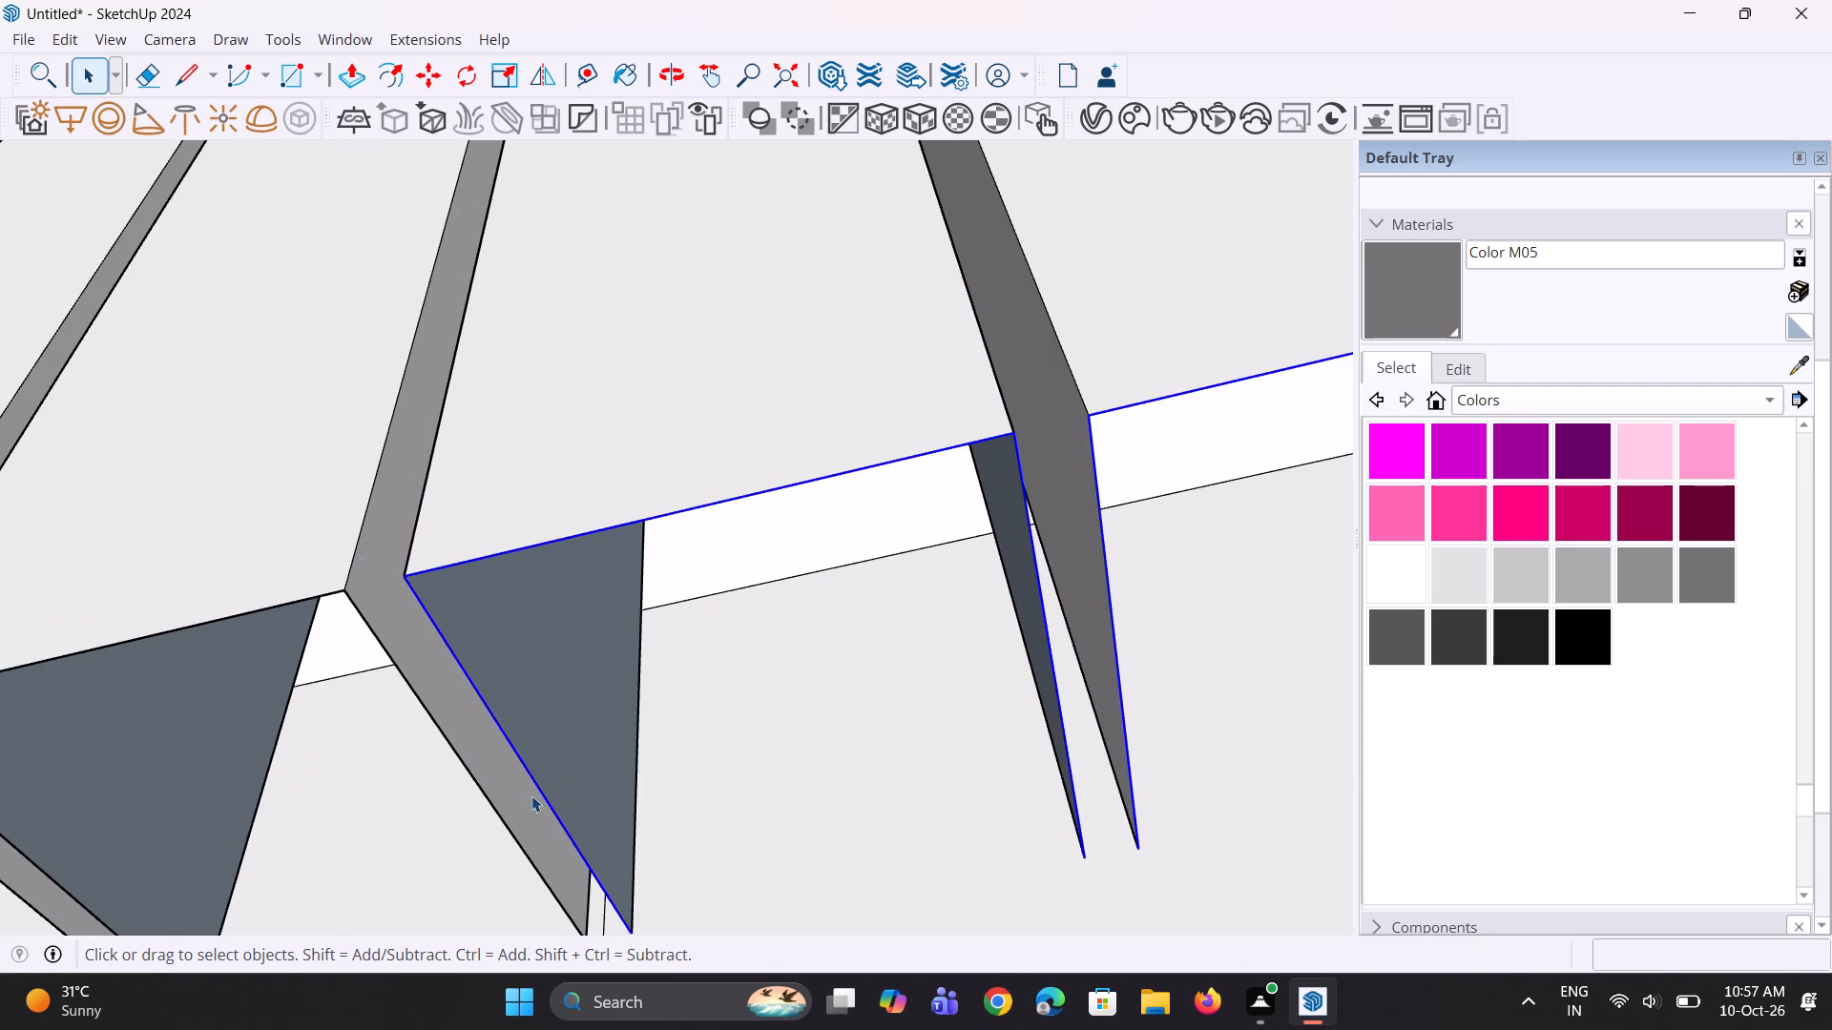
scroll(531, 795, "down", 11)
scroll(739, 725, "down", 3)
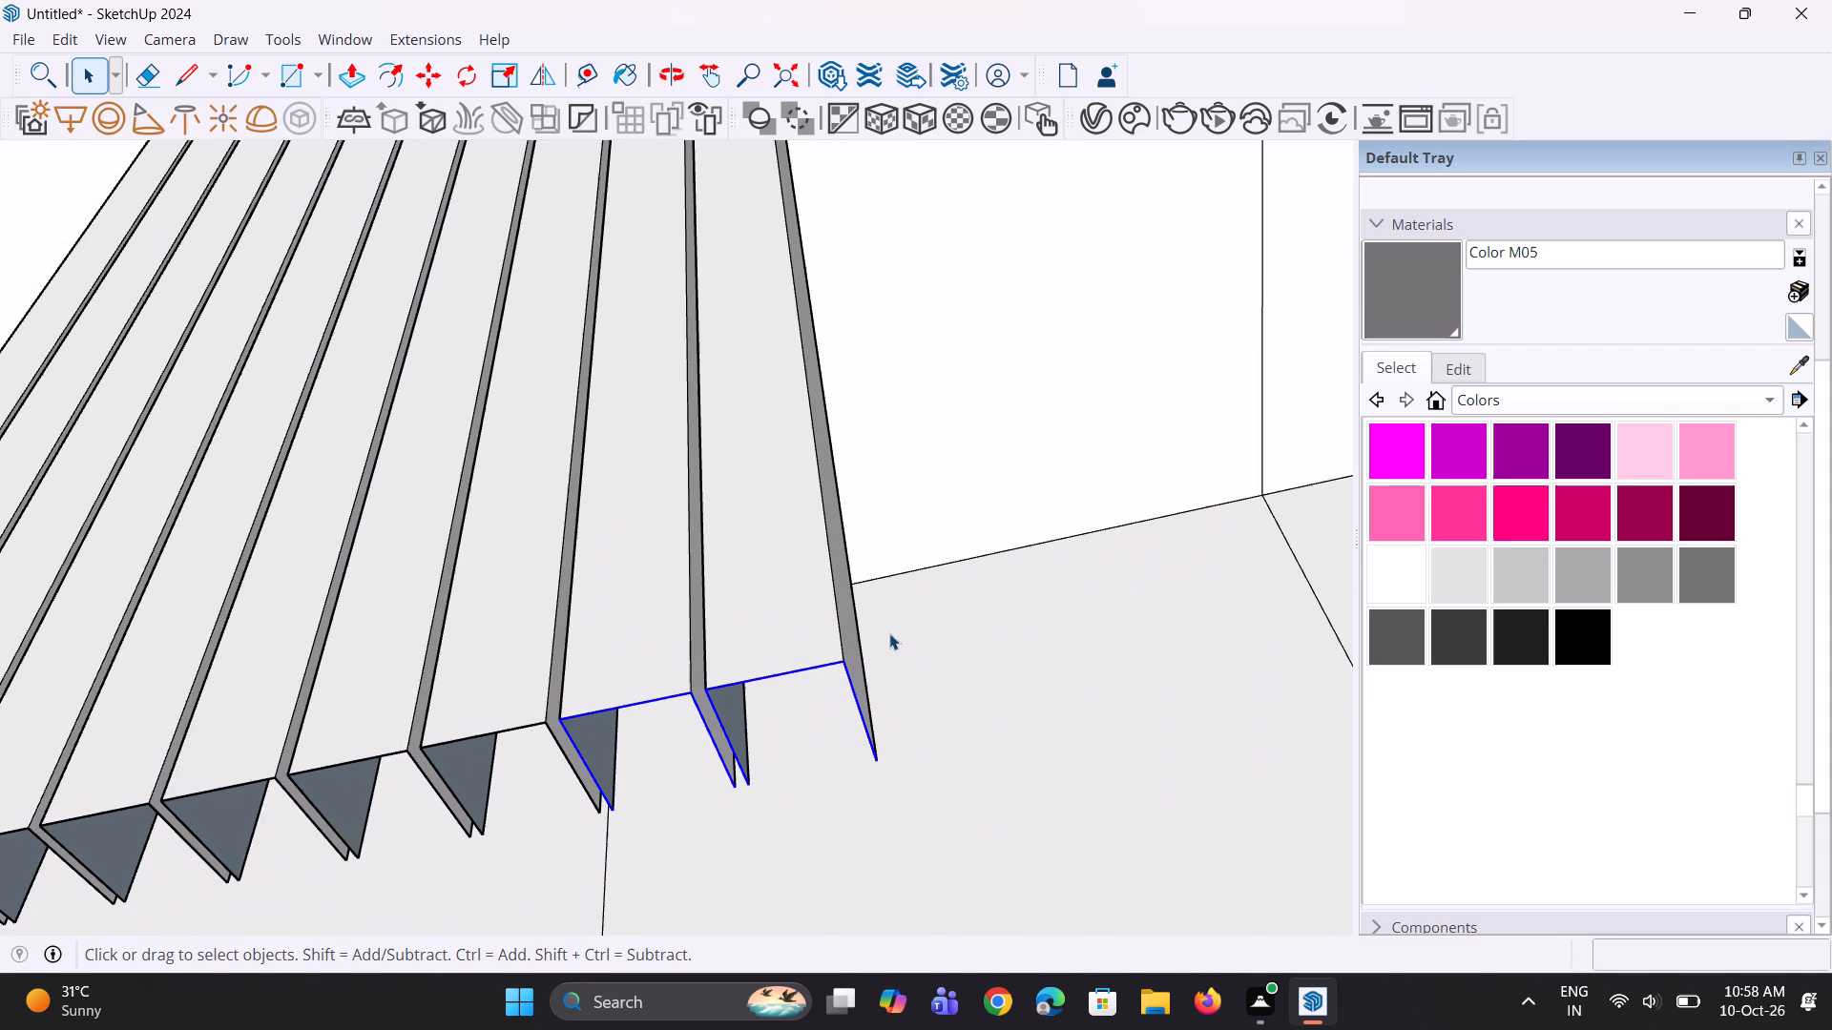
key("m")
scroll(808, 742, "down", 6)
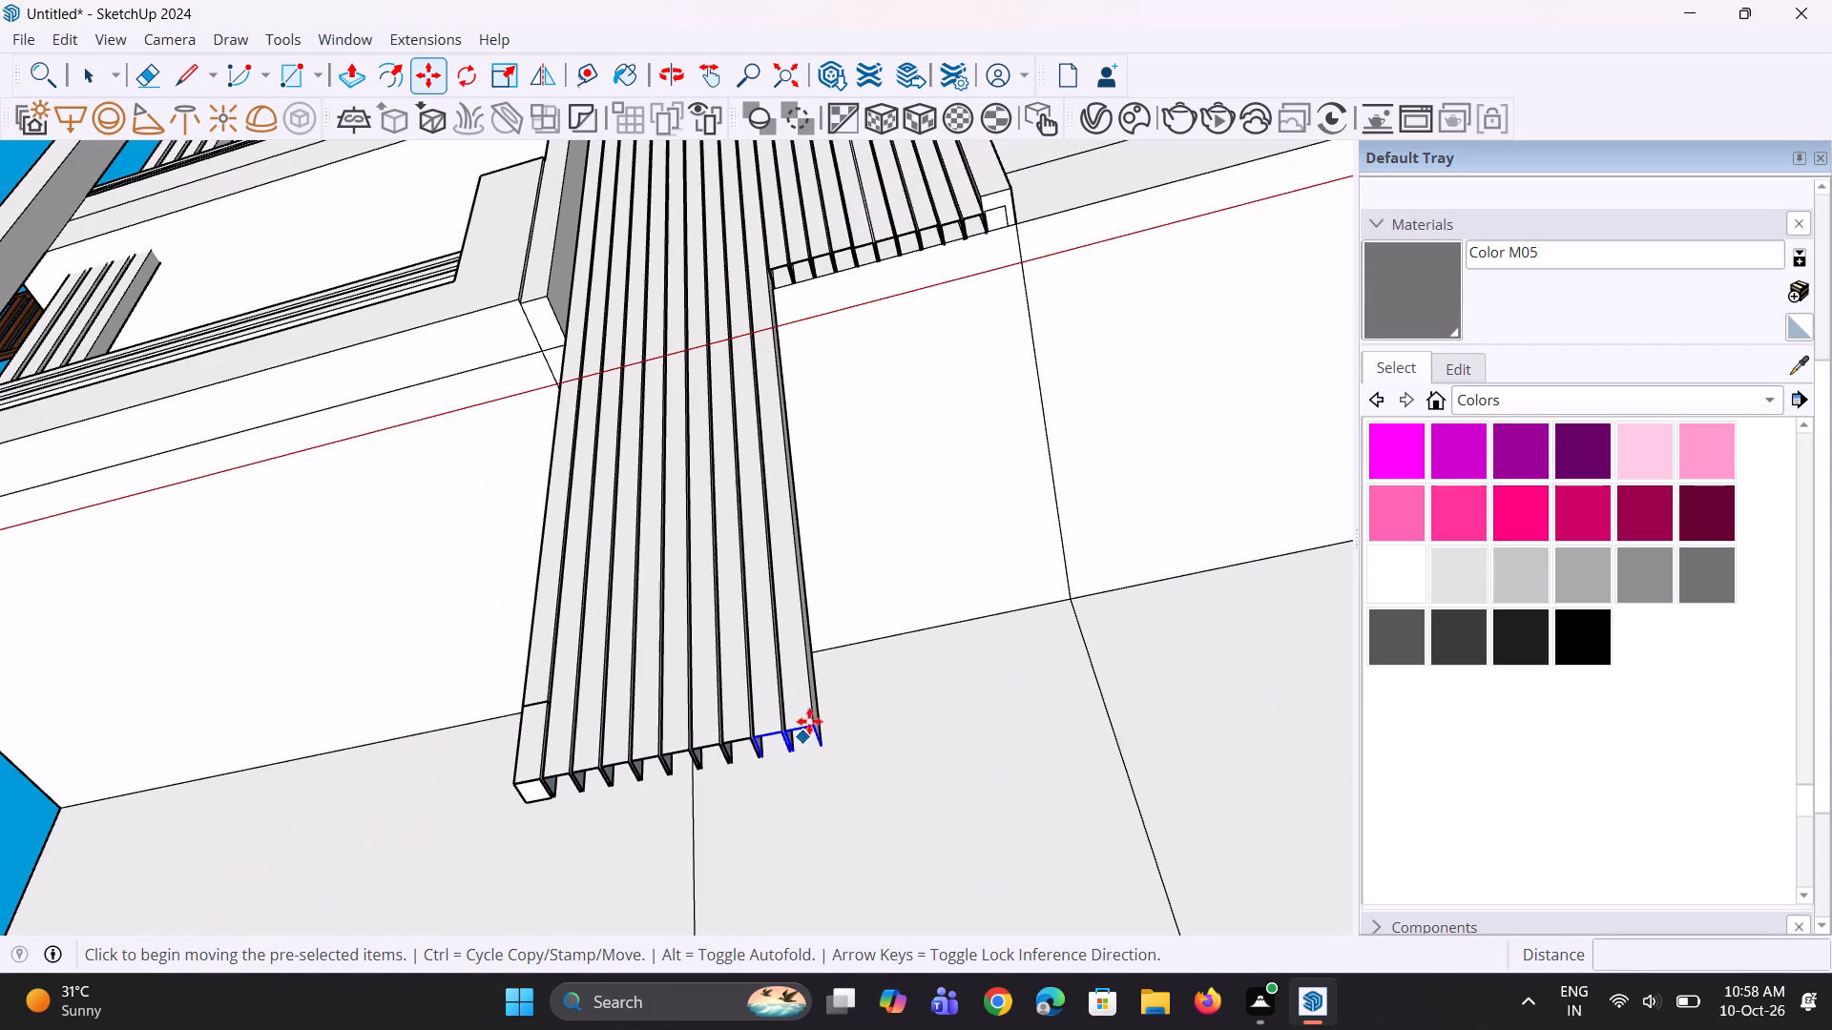
left_click(813, 720)
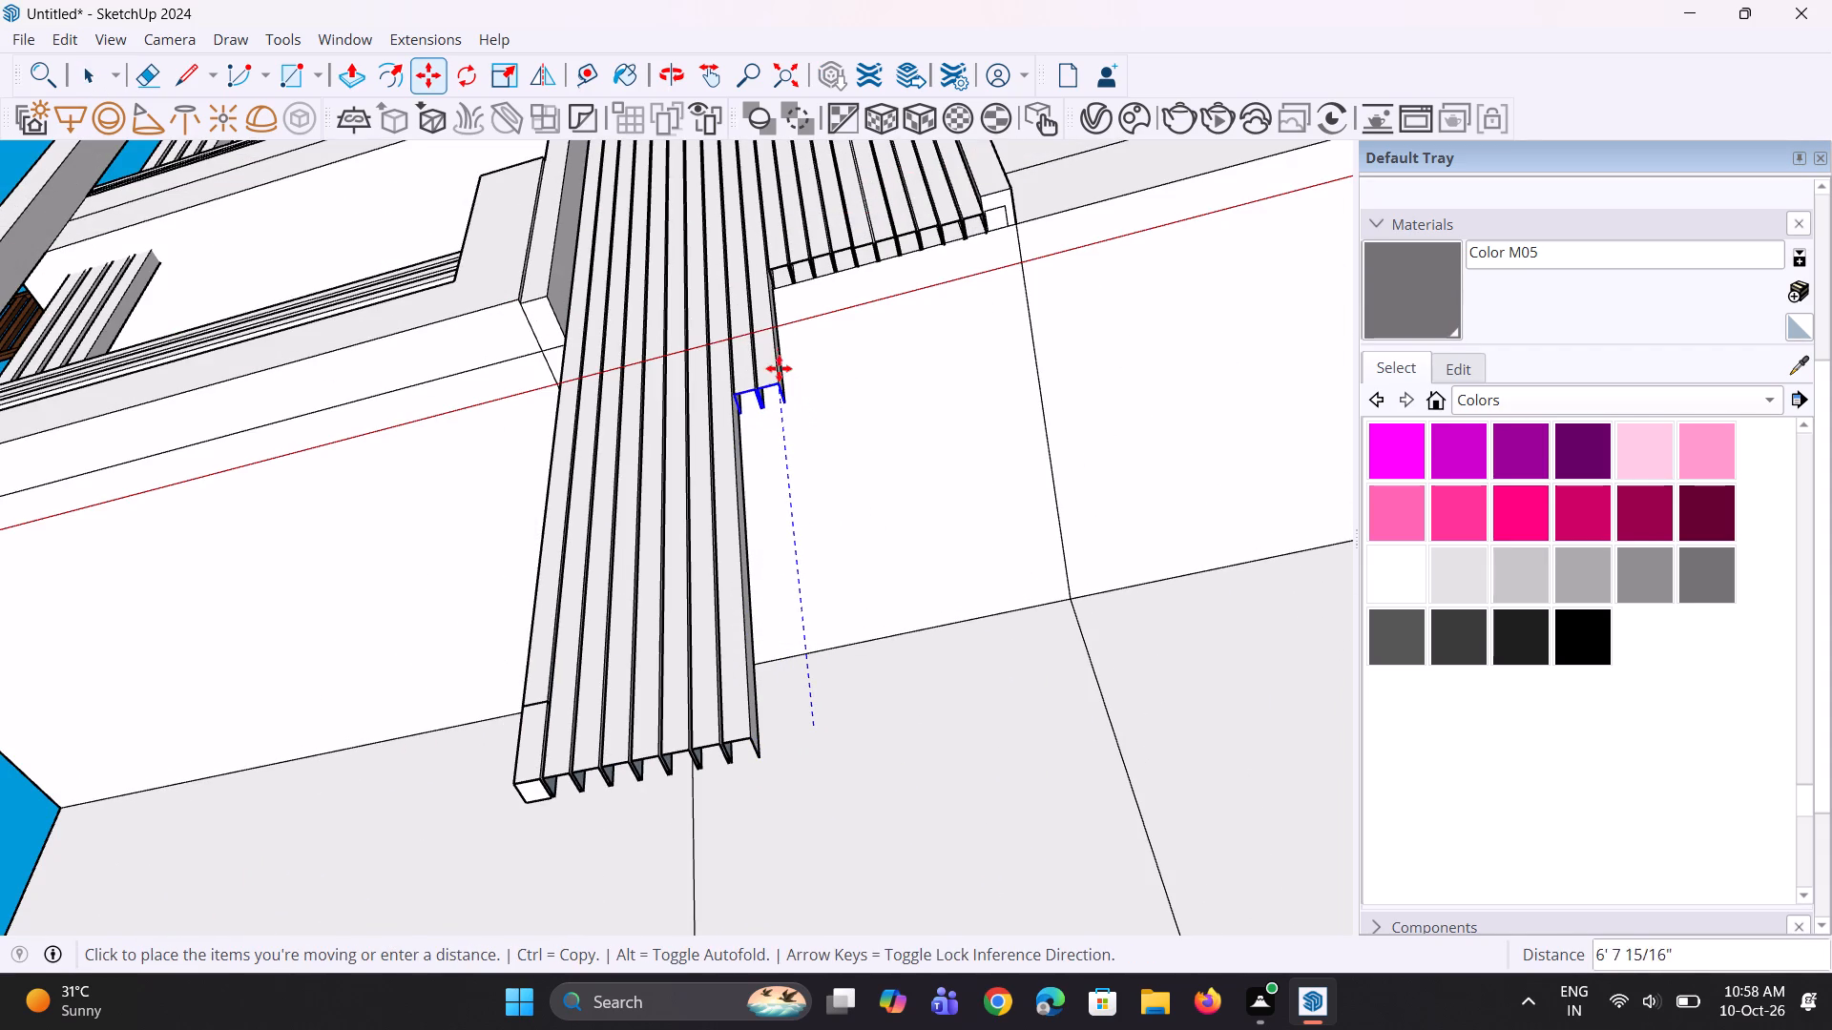
scroll(770, 293, "up", 5)
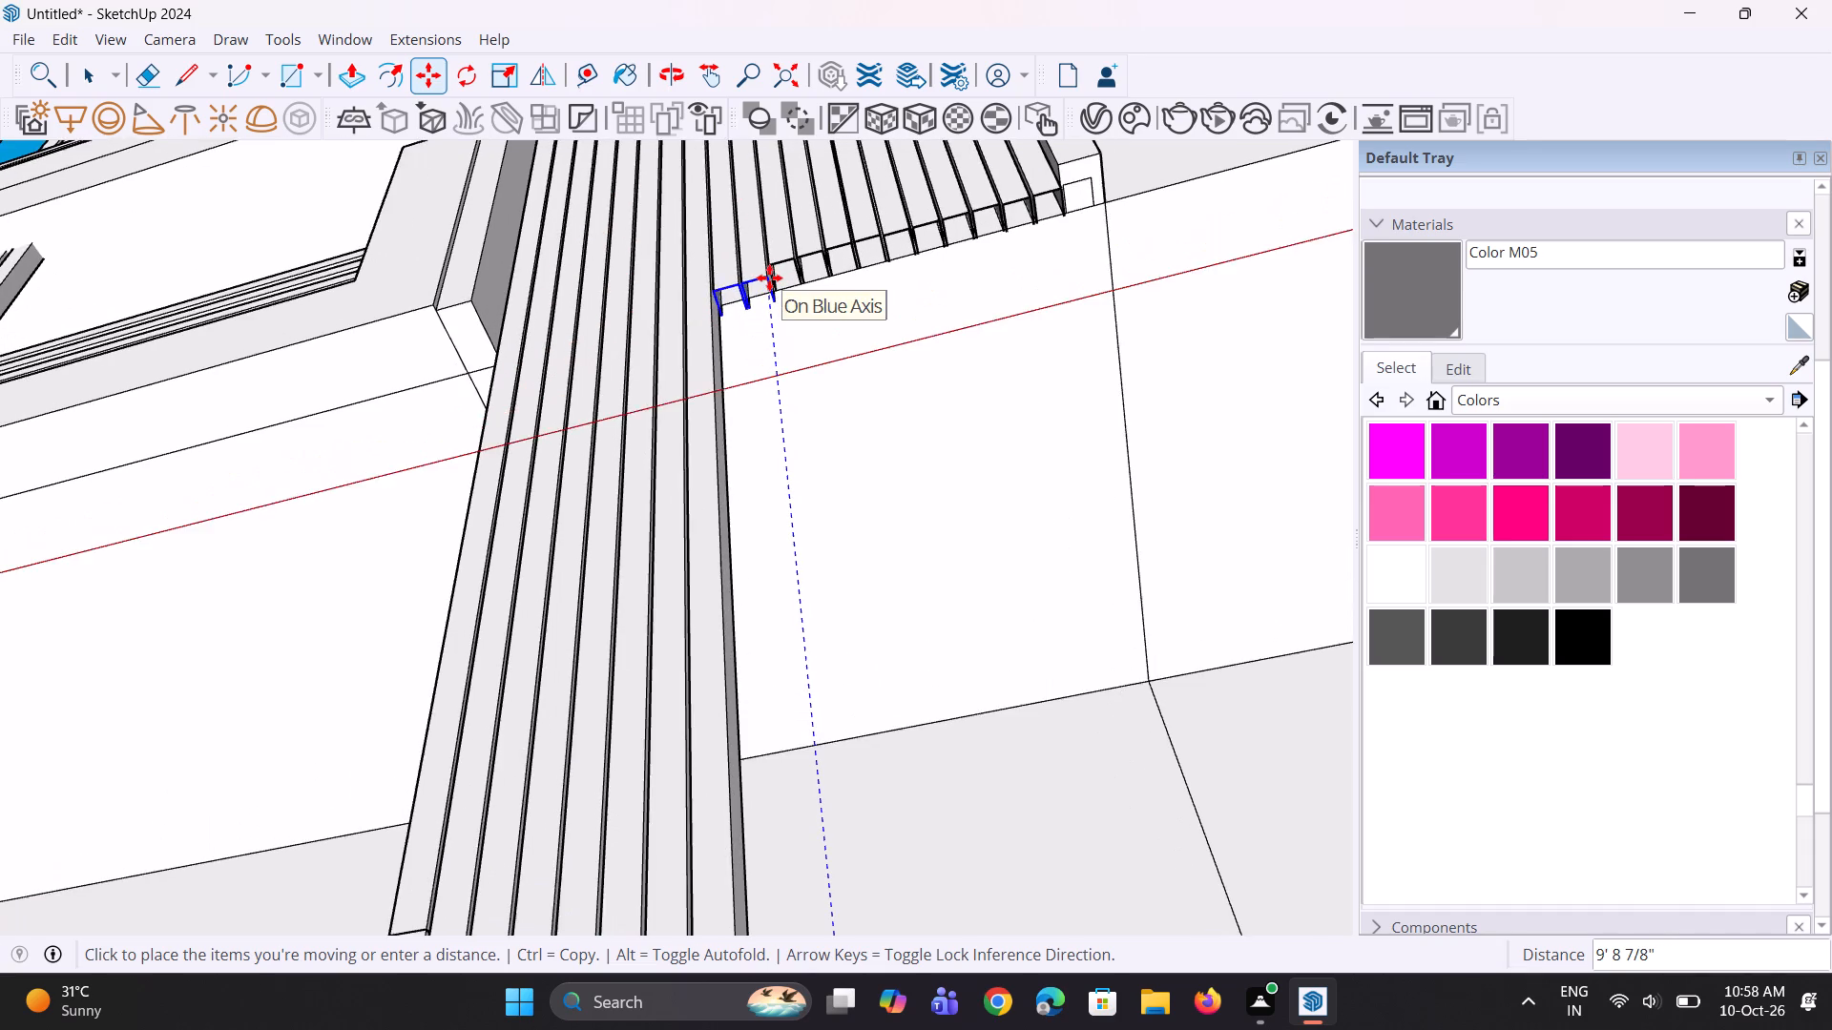
scroll(769, 278, "up", 4)
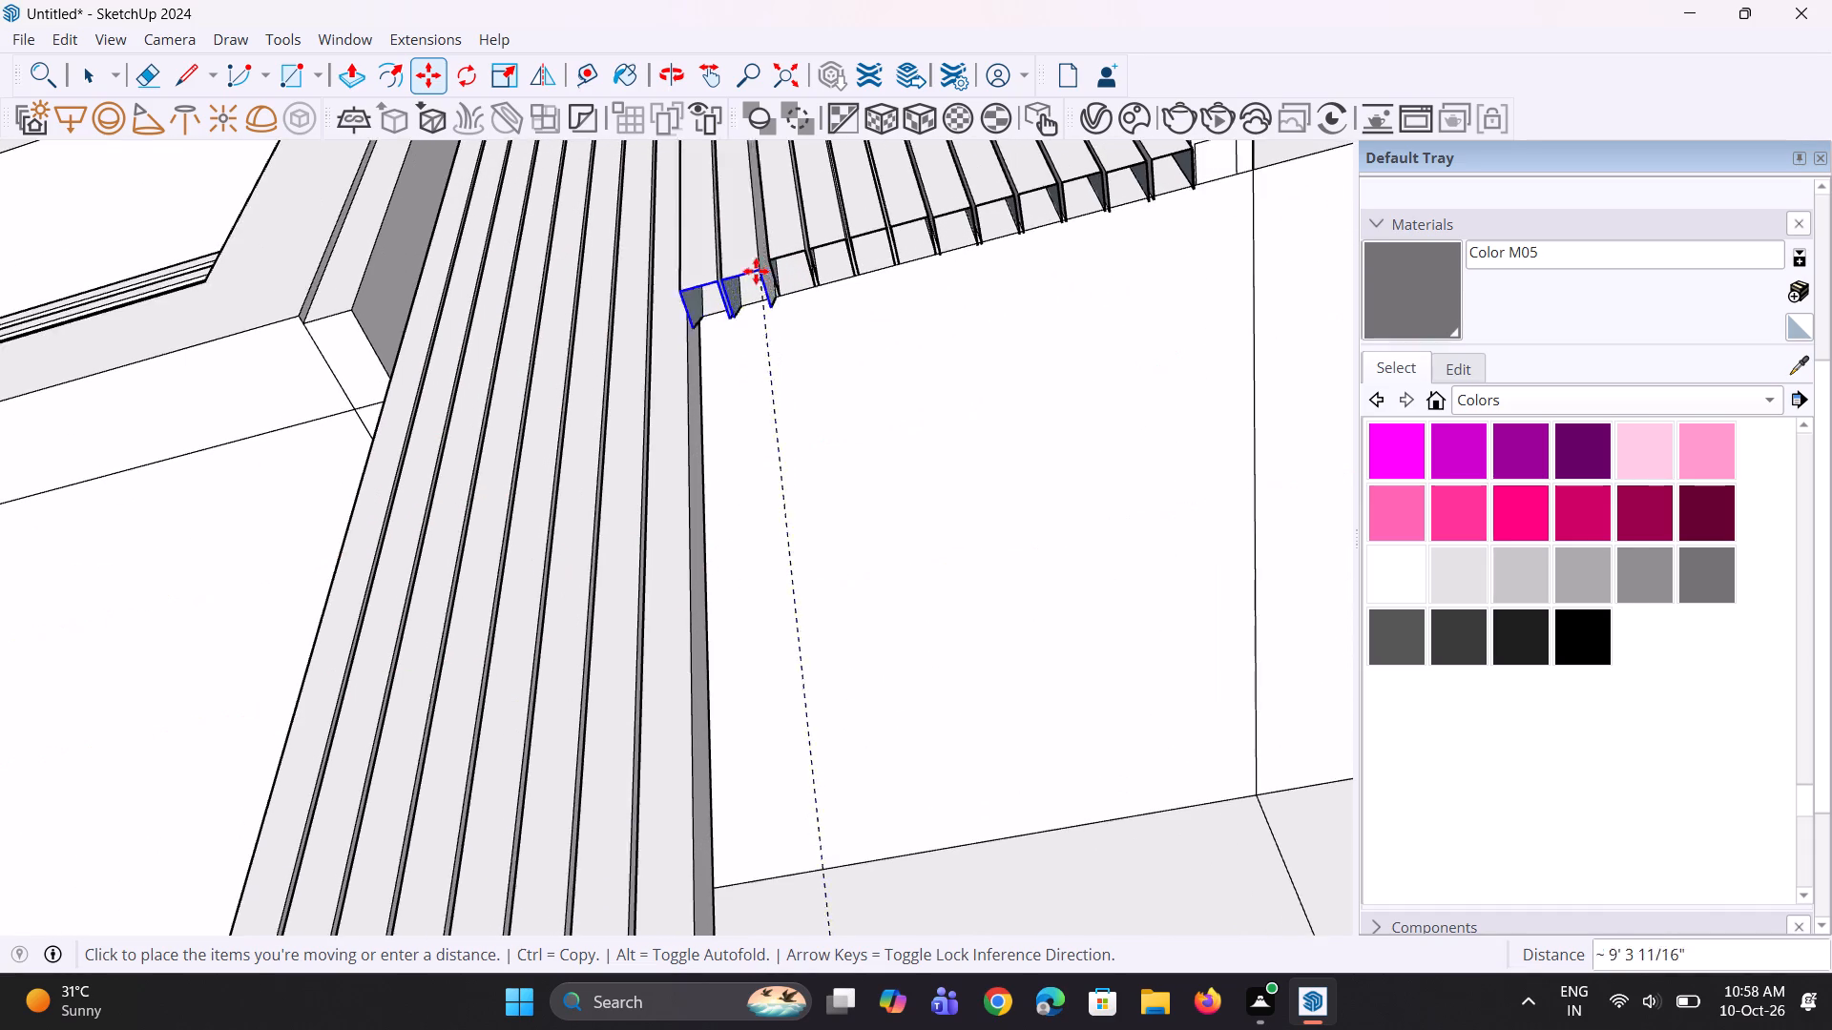
scroll(756, 271, "up", 1)
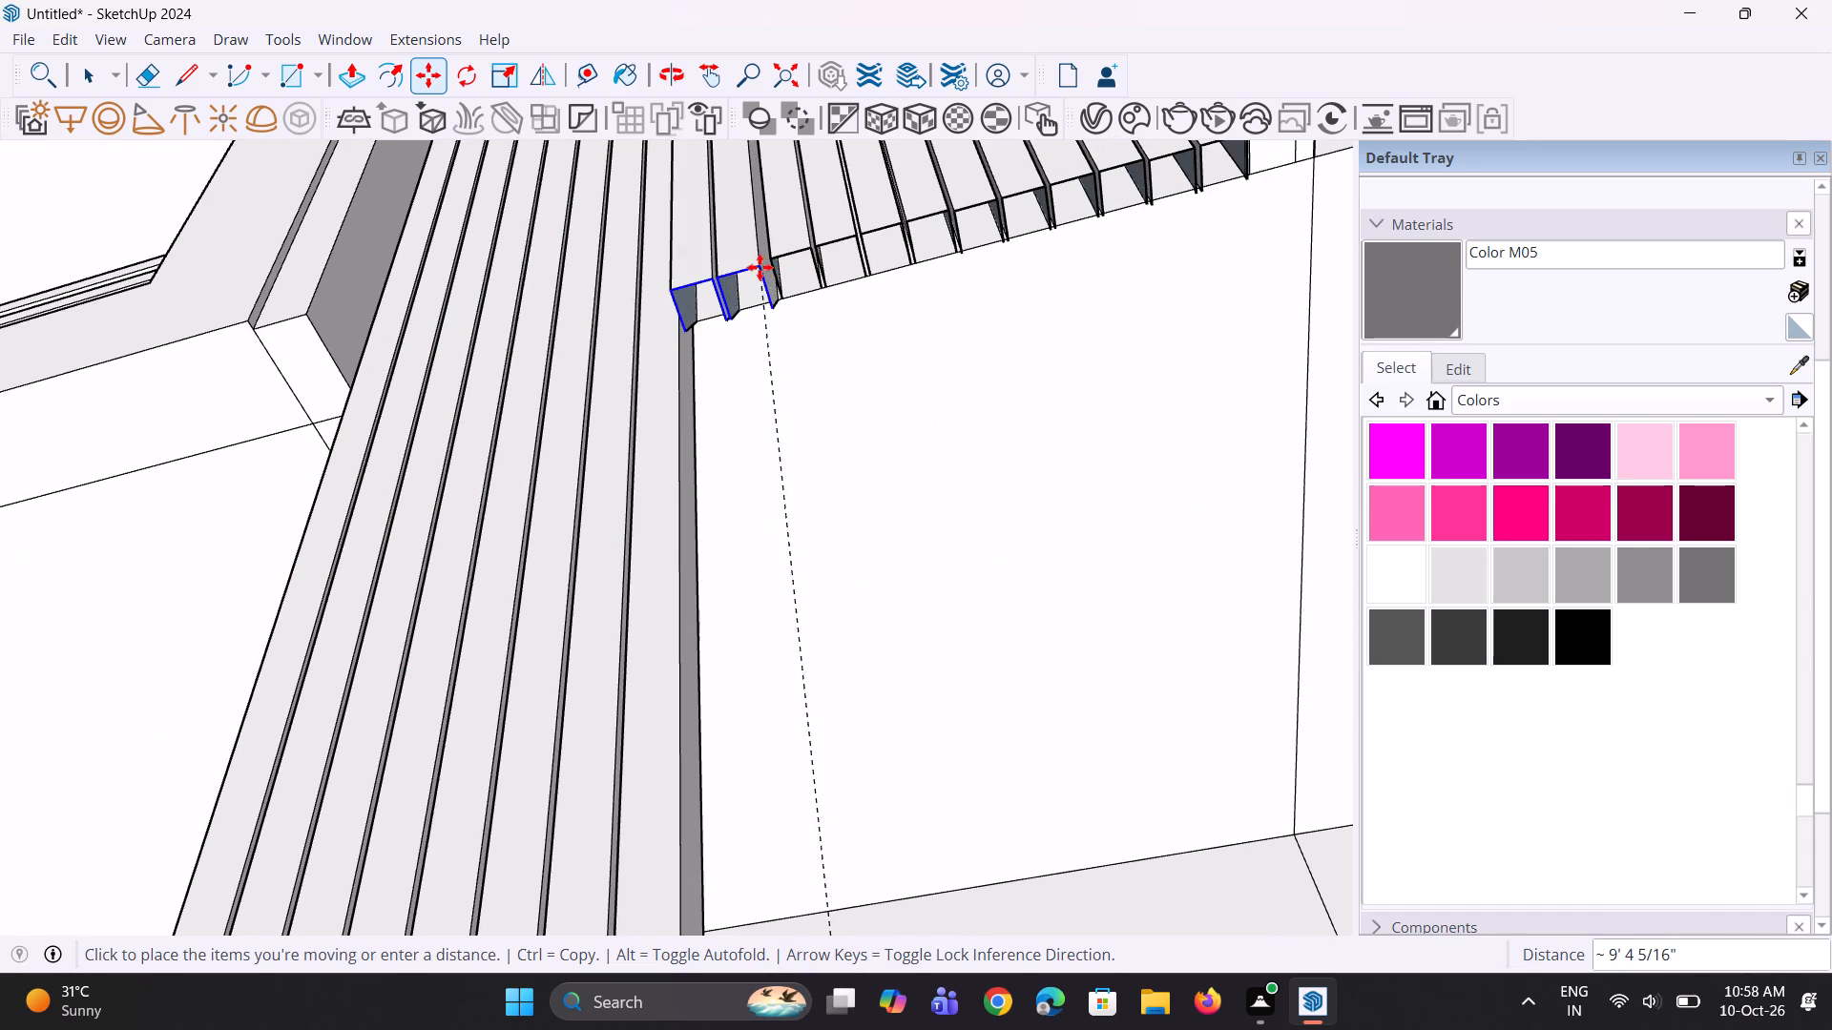
scroll(771, 269, "up", 4)
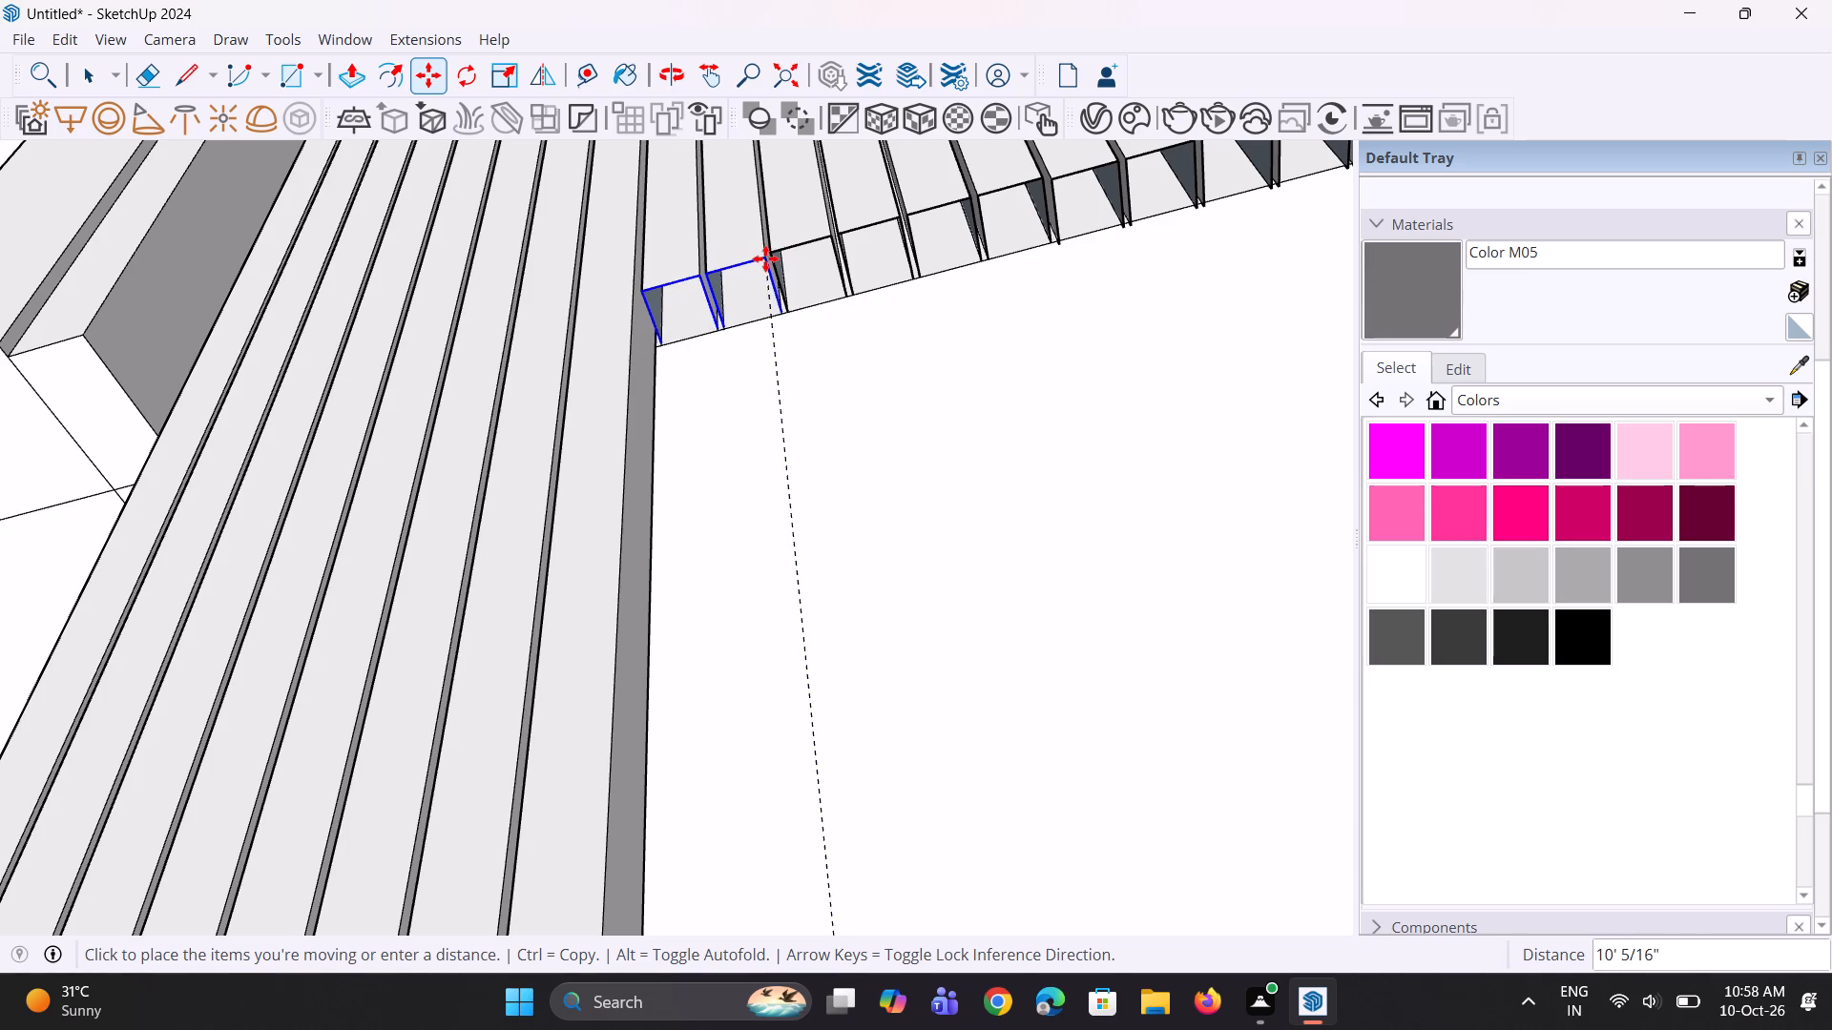
scroll(764, 259, "up", 5)
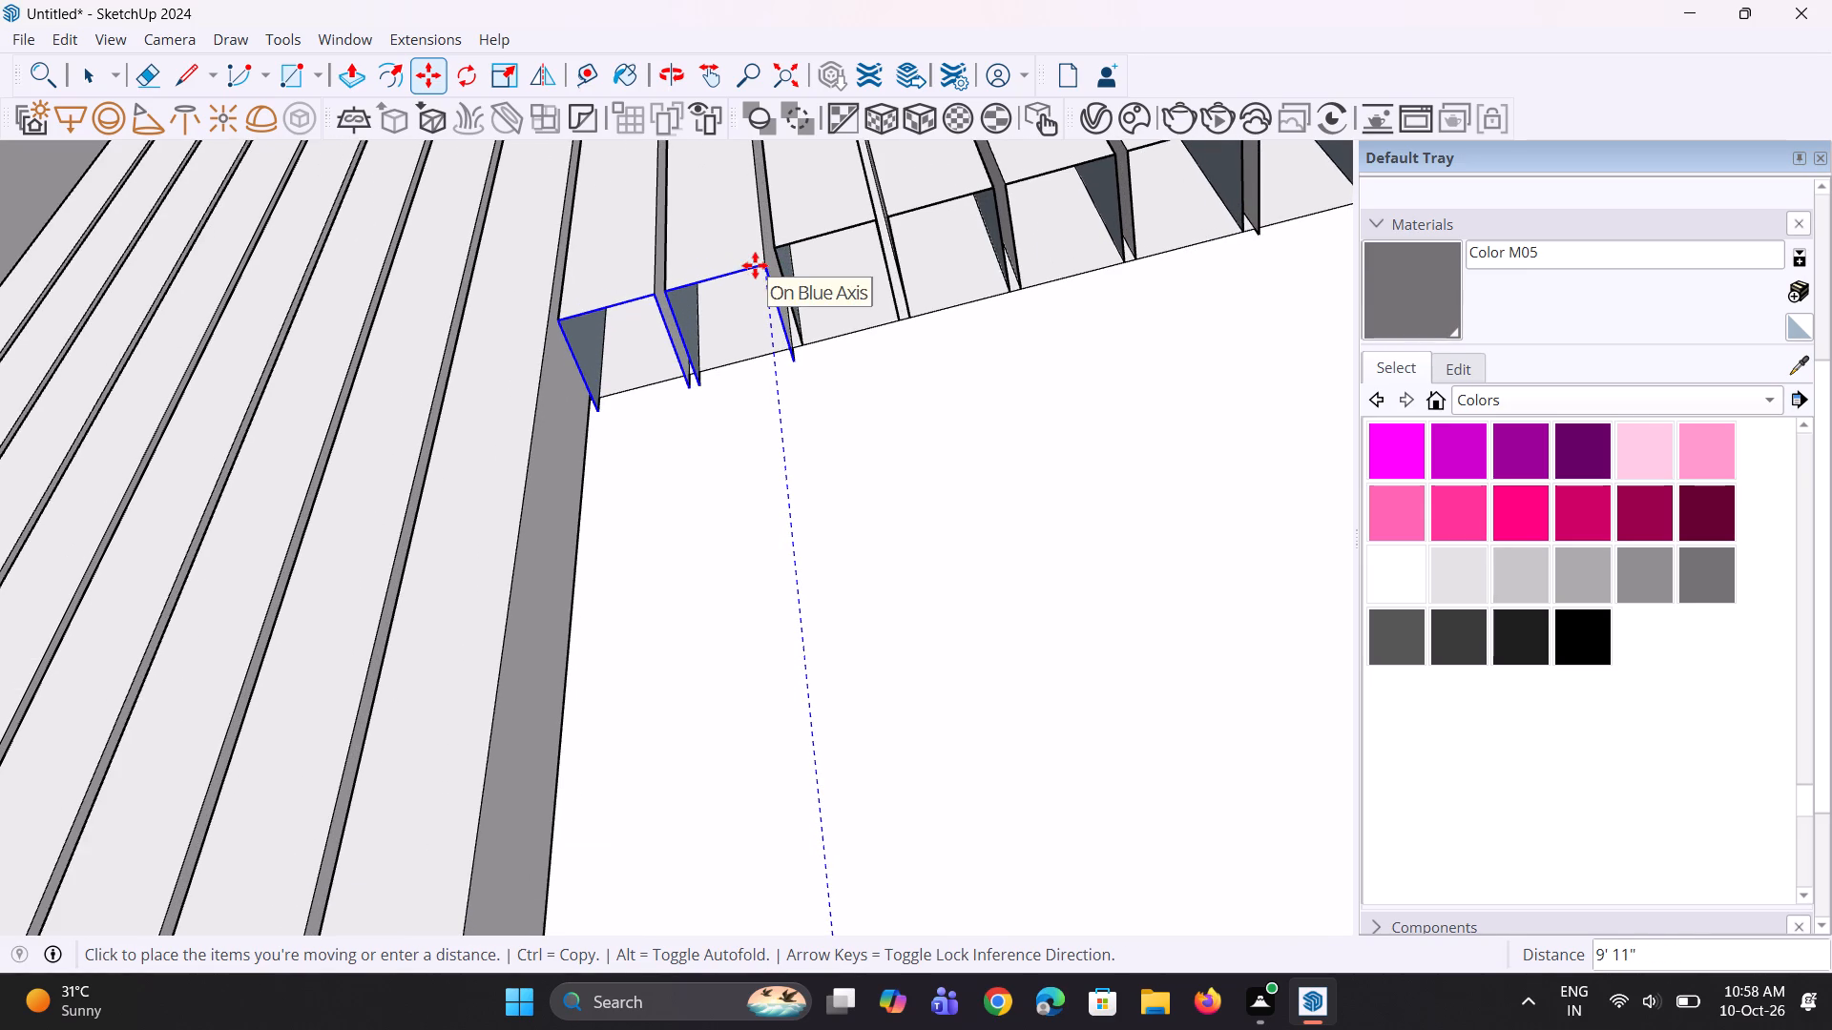
left_click(754, 262)
scroll(761, 311, "down", 10)
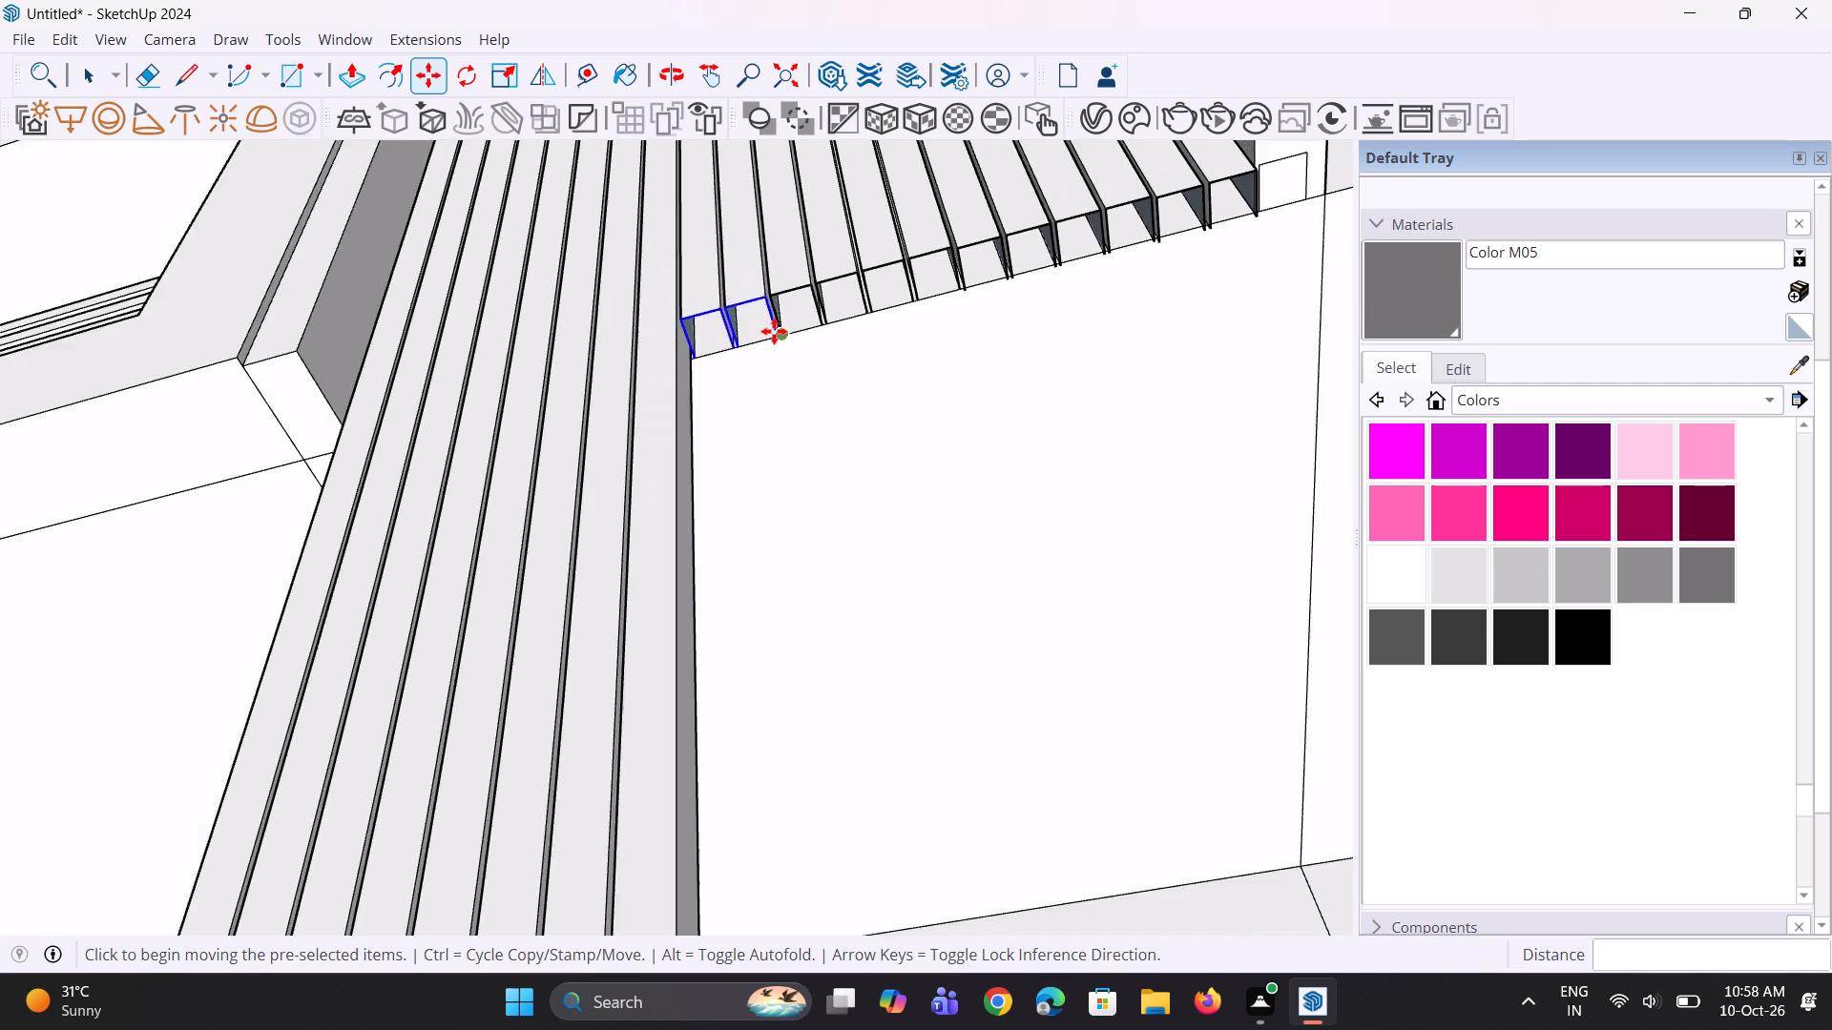
Explode the next two full-height flute groups beside the shortened row together.
scroll(774, 331, "down", 3)
key("space")
key("space")
scroll(728, 405, "down", 4)
scroll(713, 501, "down", 4)
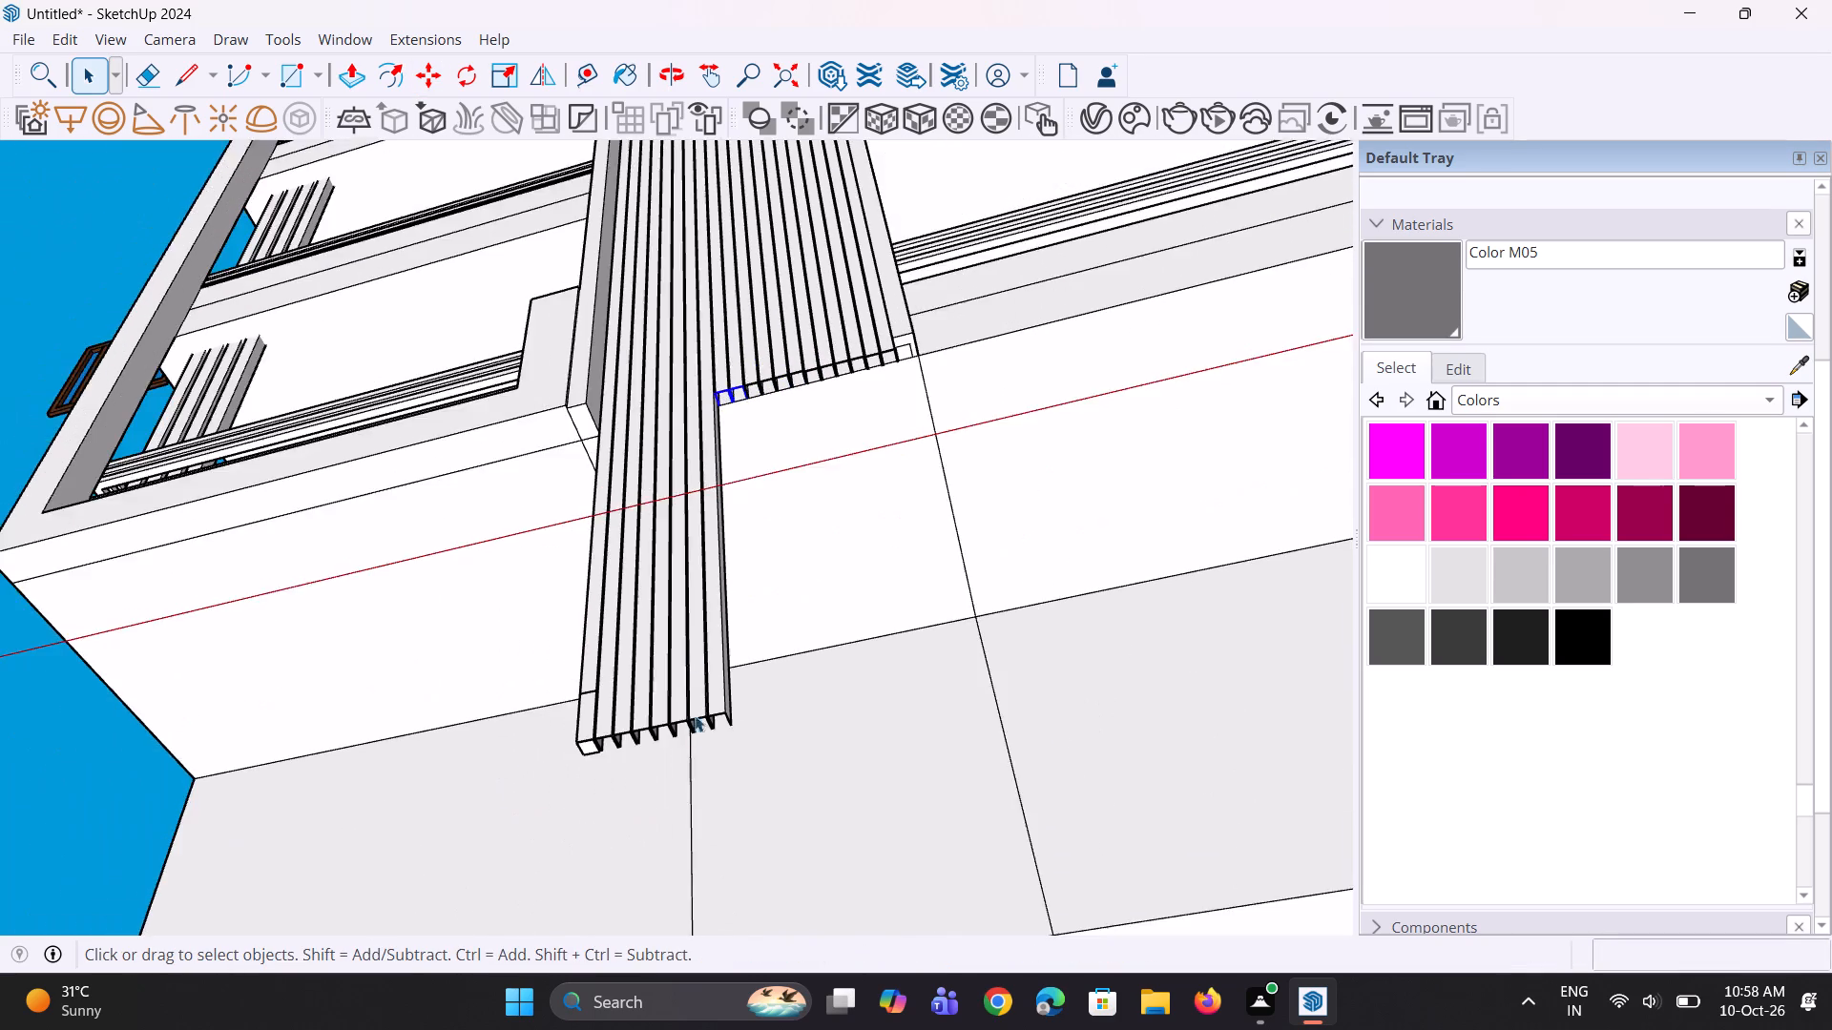
scroll(695, 723, "up", 6)
left_click(722, 697)
scroll(709, 690, "up", 5)
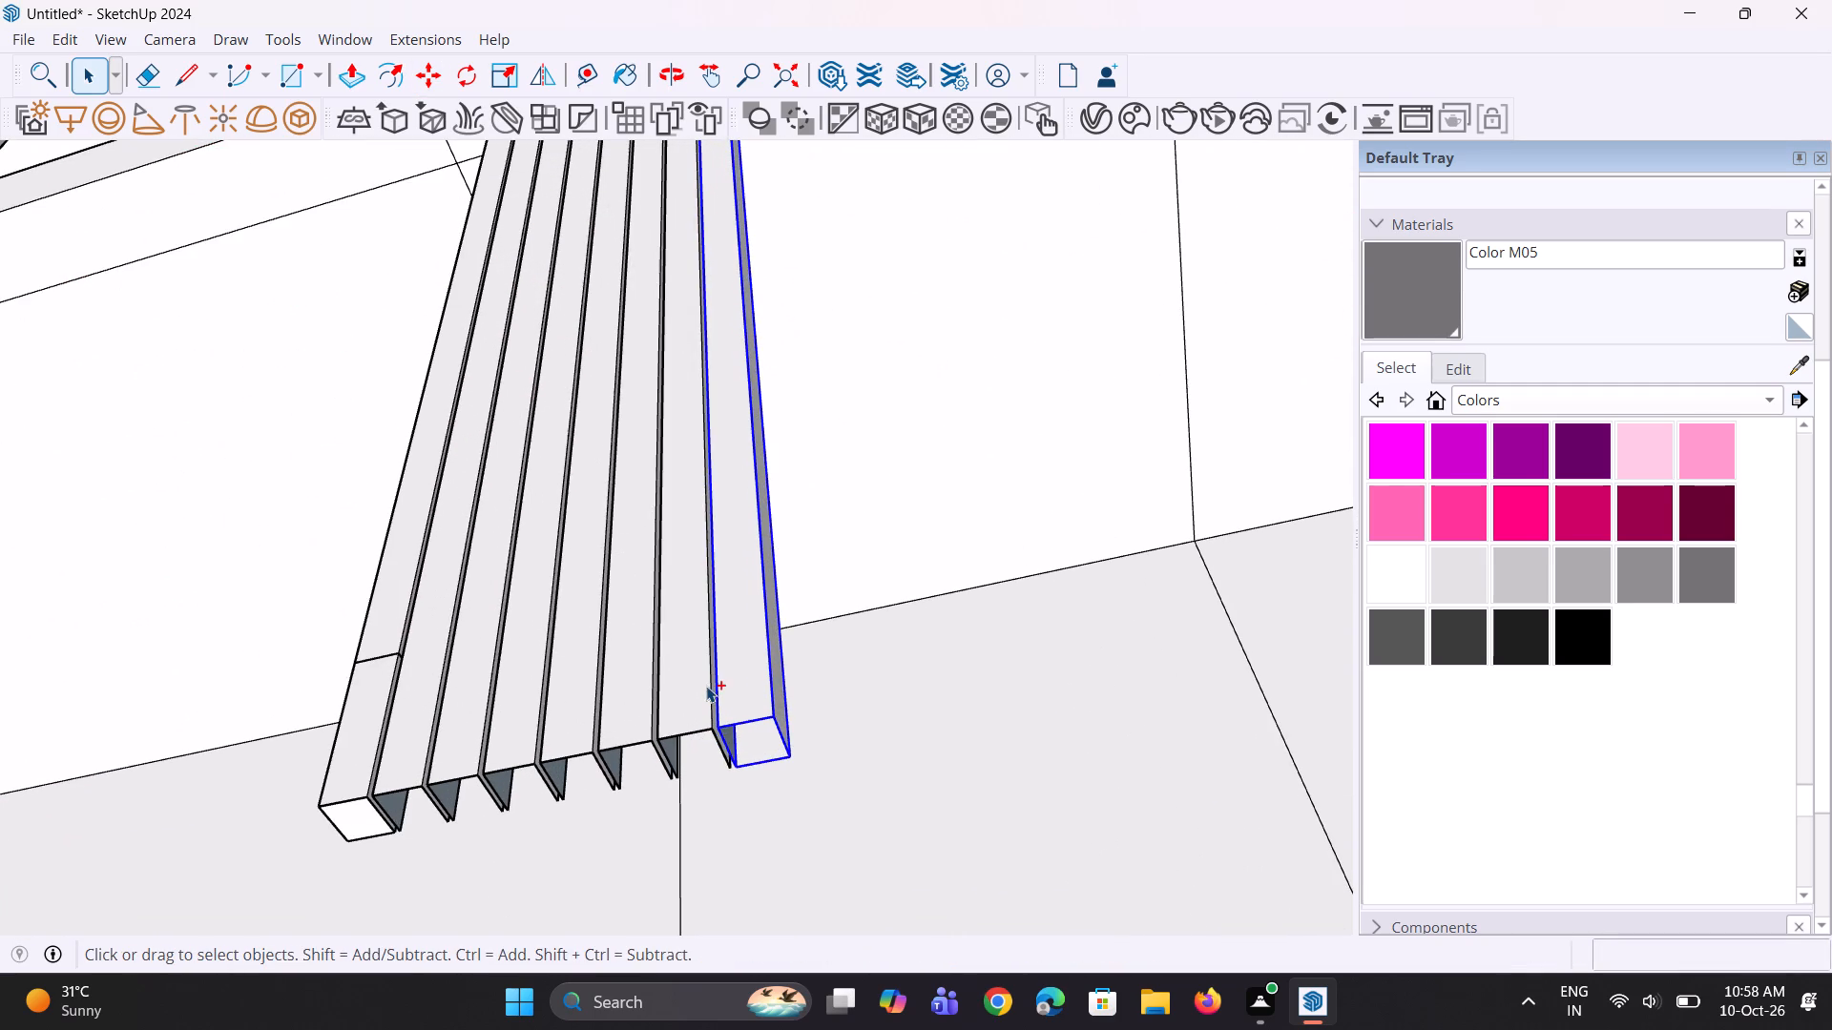
left_click(703, 687, "ctrl")
right_click(703, 687, "ctrl")
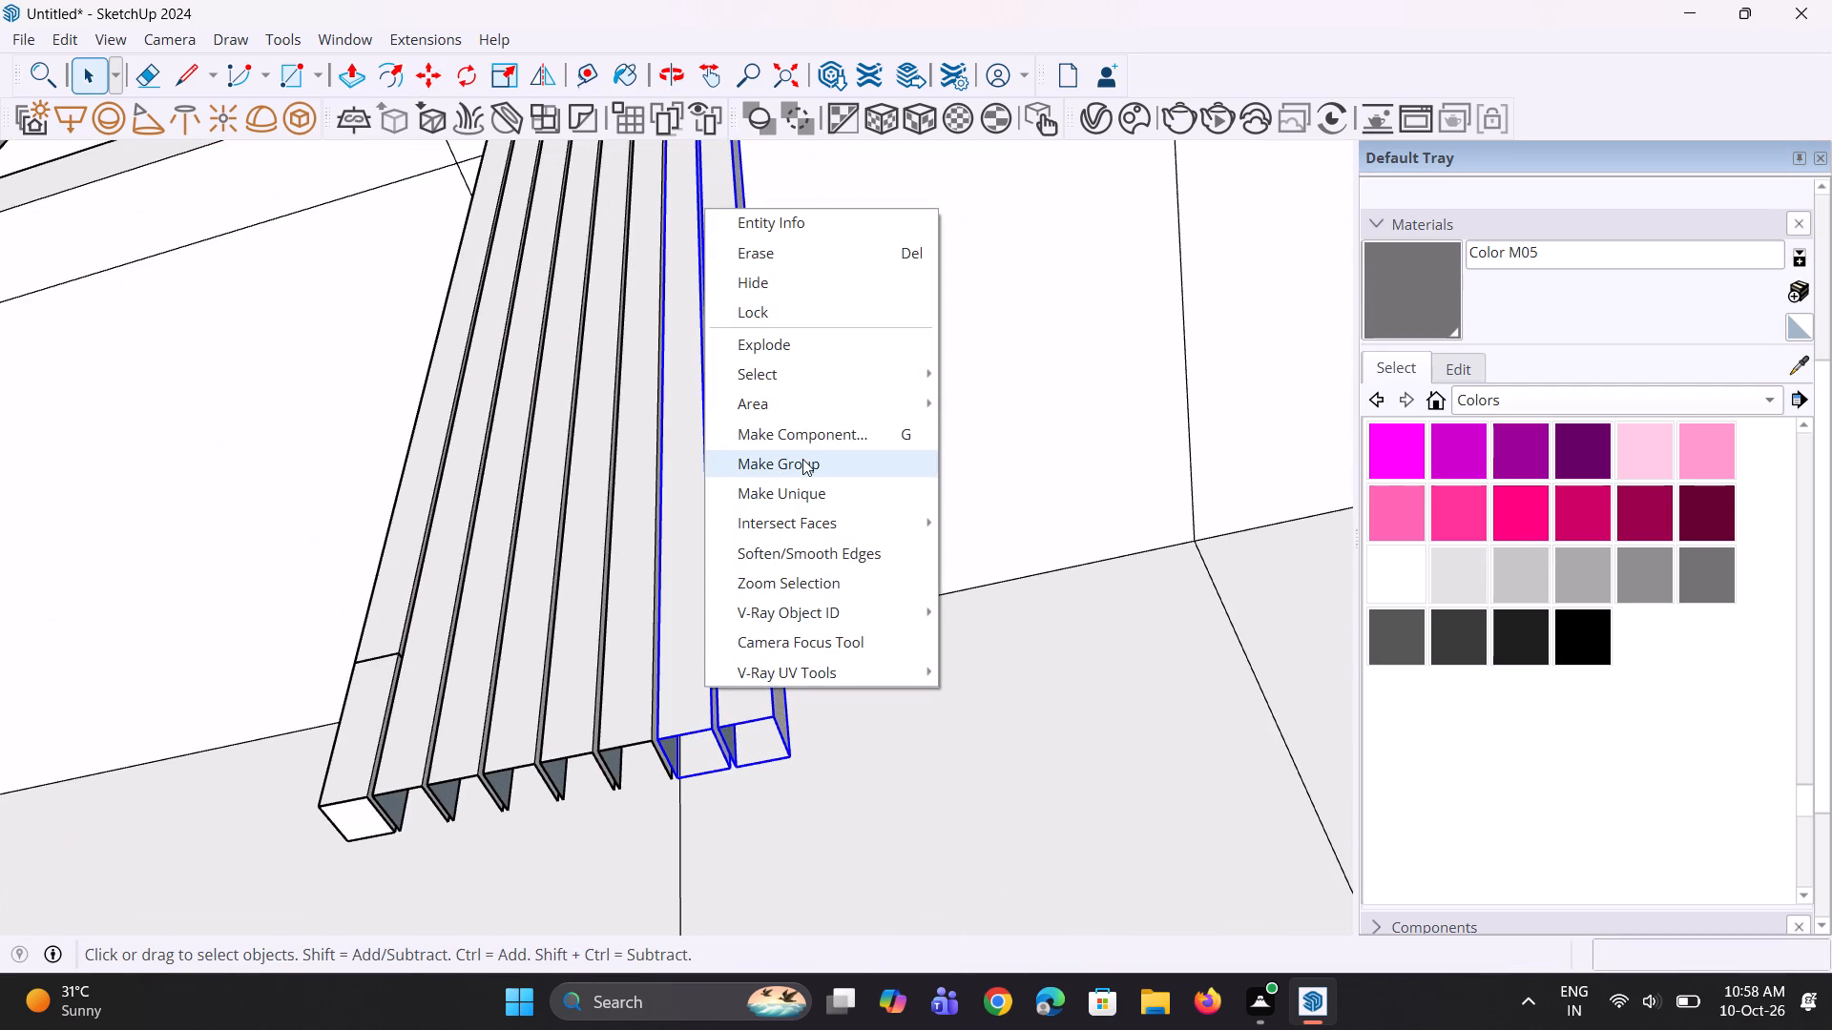
left_click(802, 459)
right_click_drag(776, 570, 768, 579)
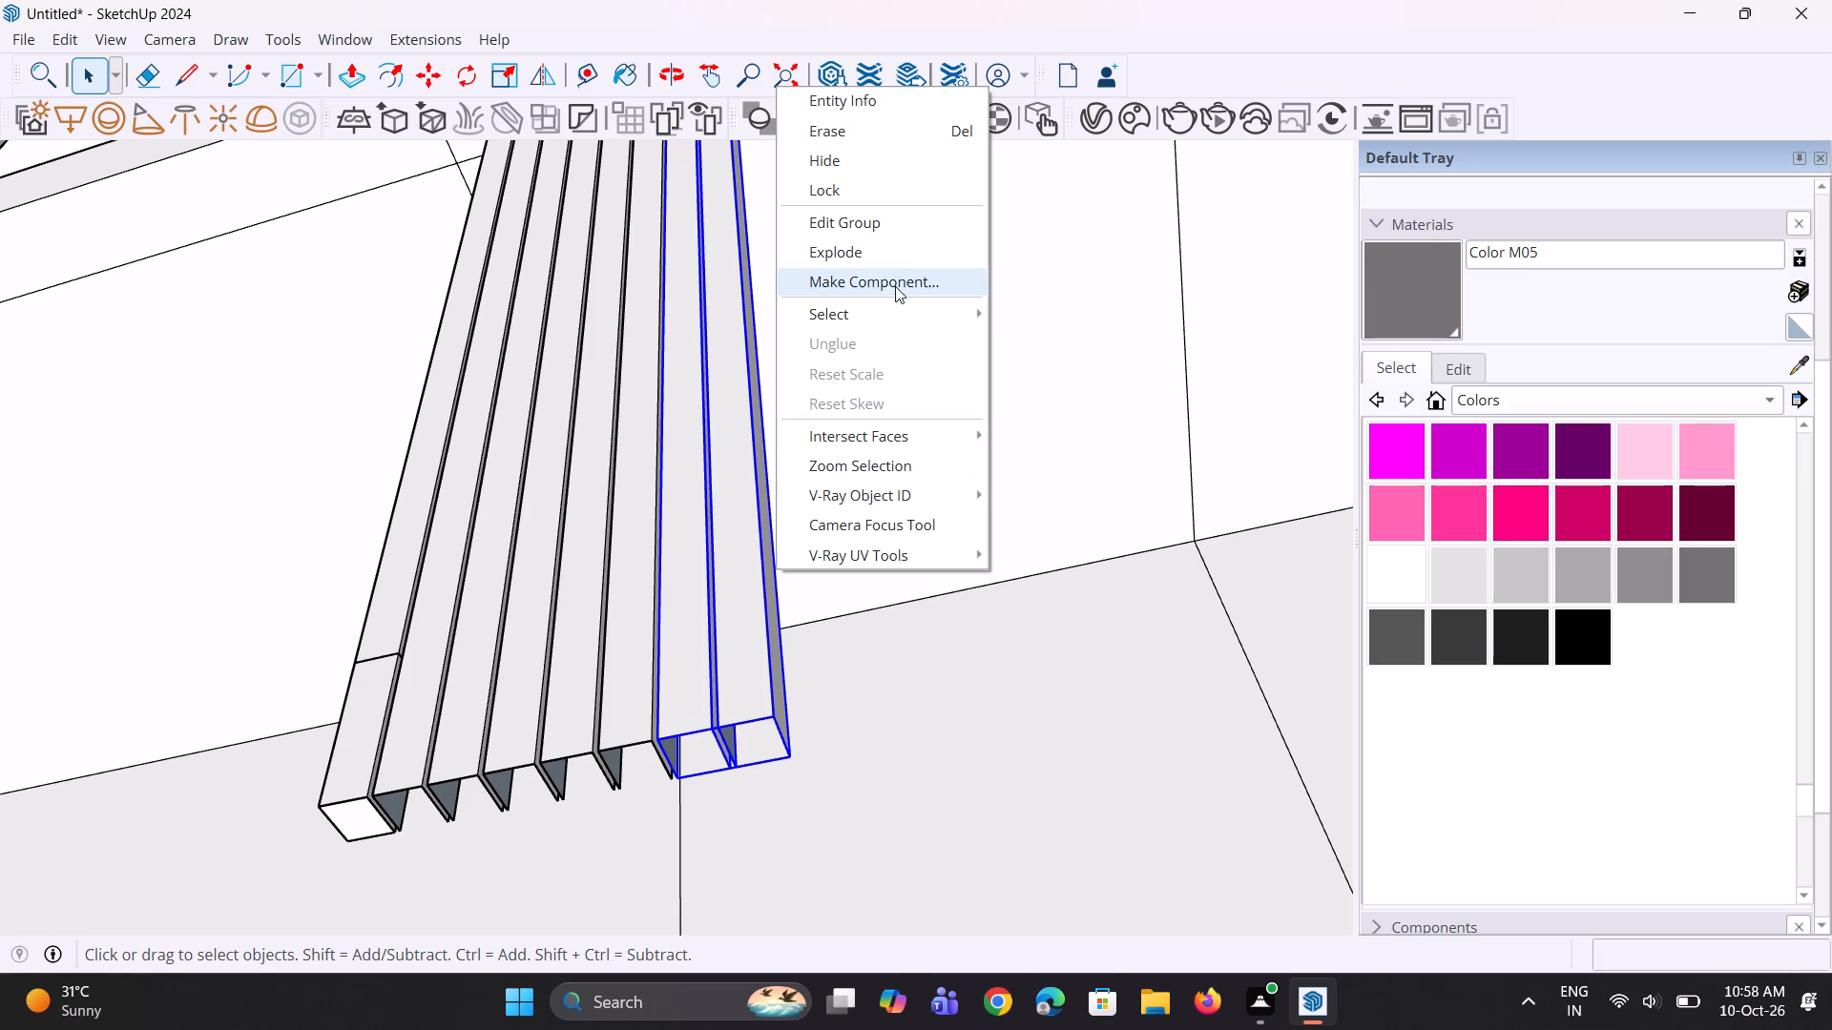
left_click(906, 251)
right_click(720, 678)
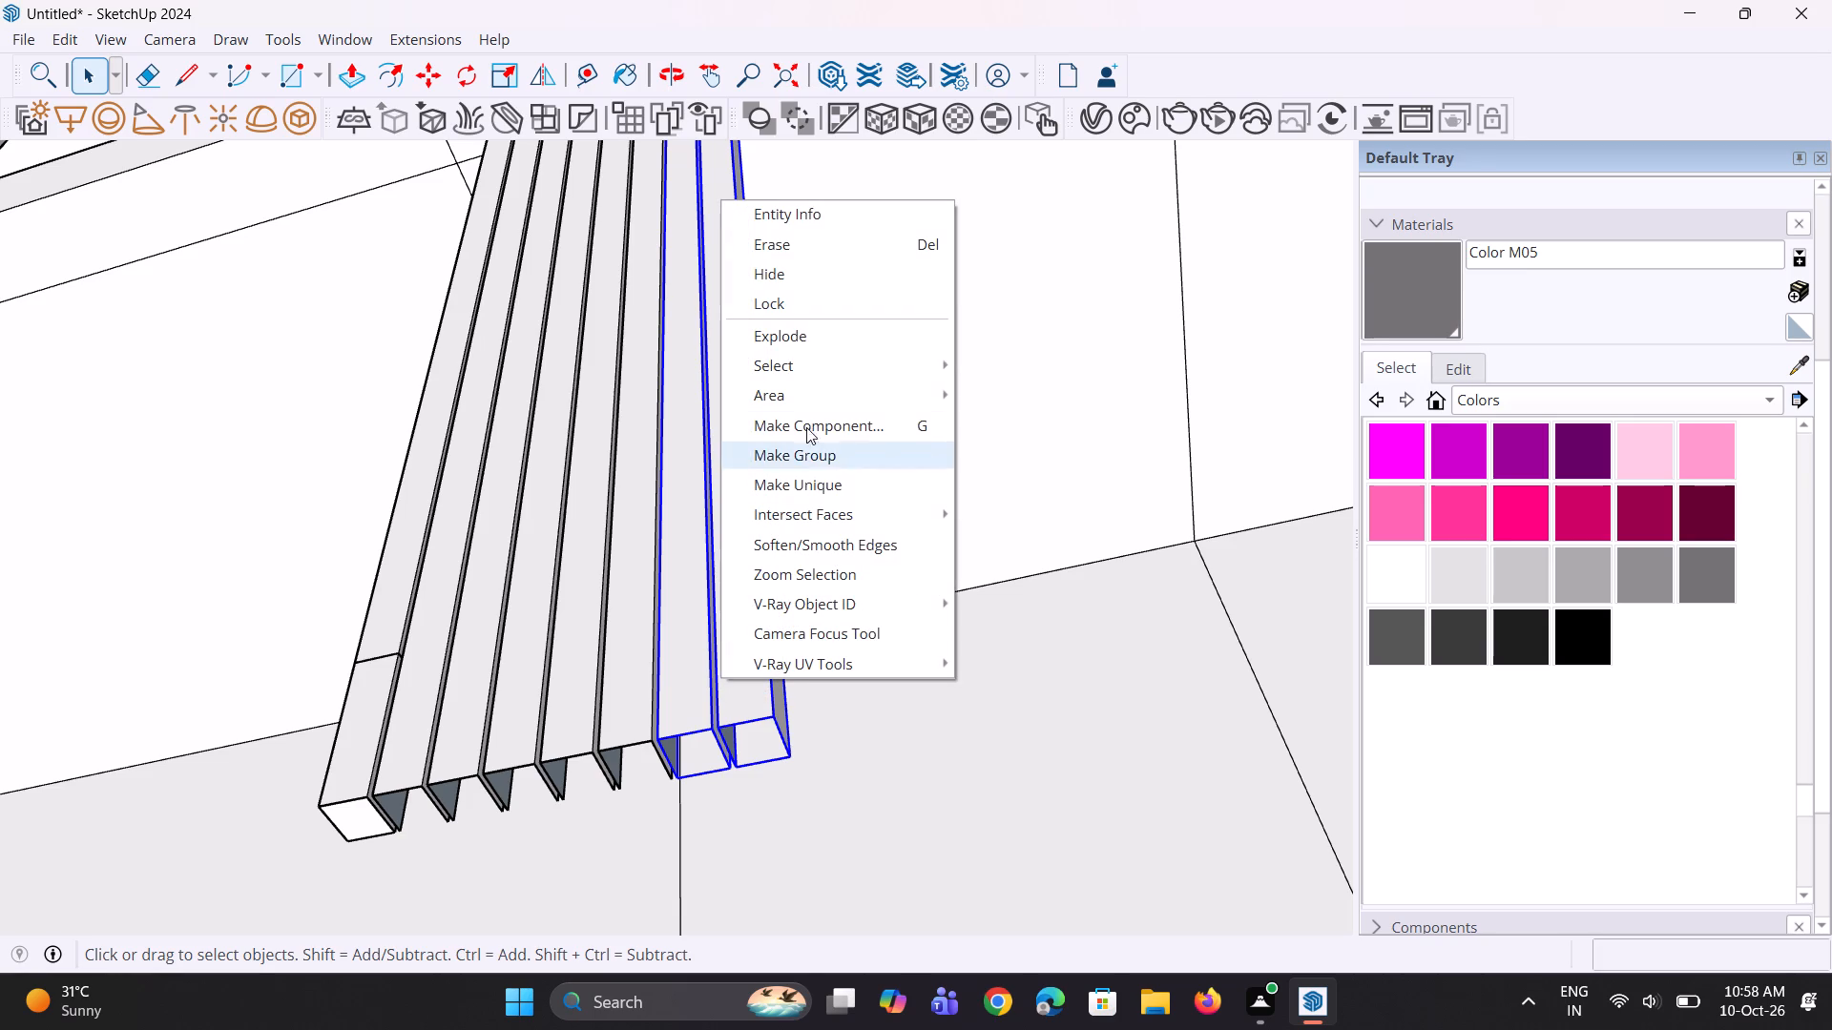
left_click(854, 336)
Move the six bottom edges of the two exploded flutes up about 10' to the shortened flutes' lower end.
scroll(793, 770, "down", 2)
key("space")
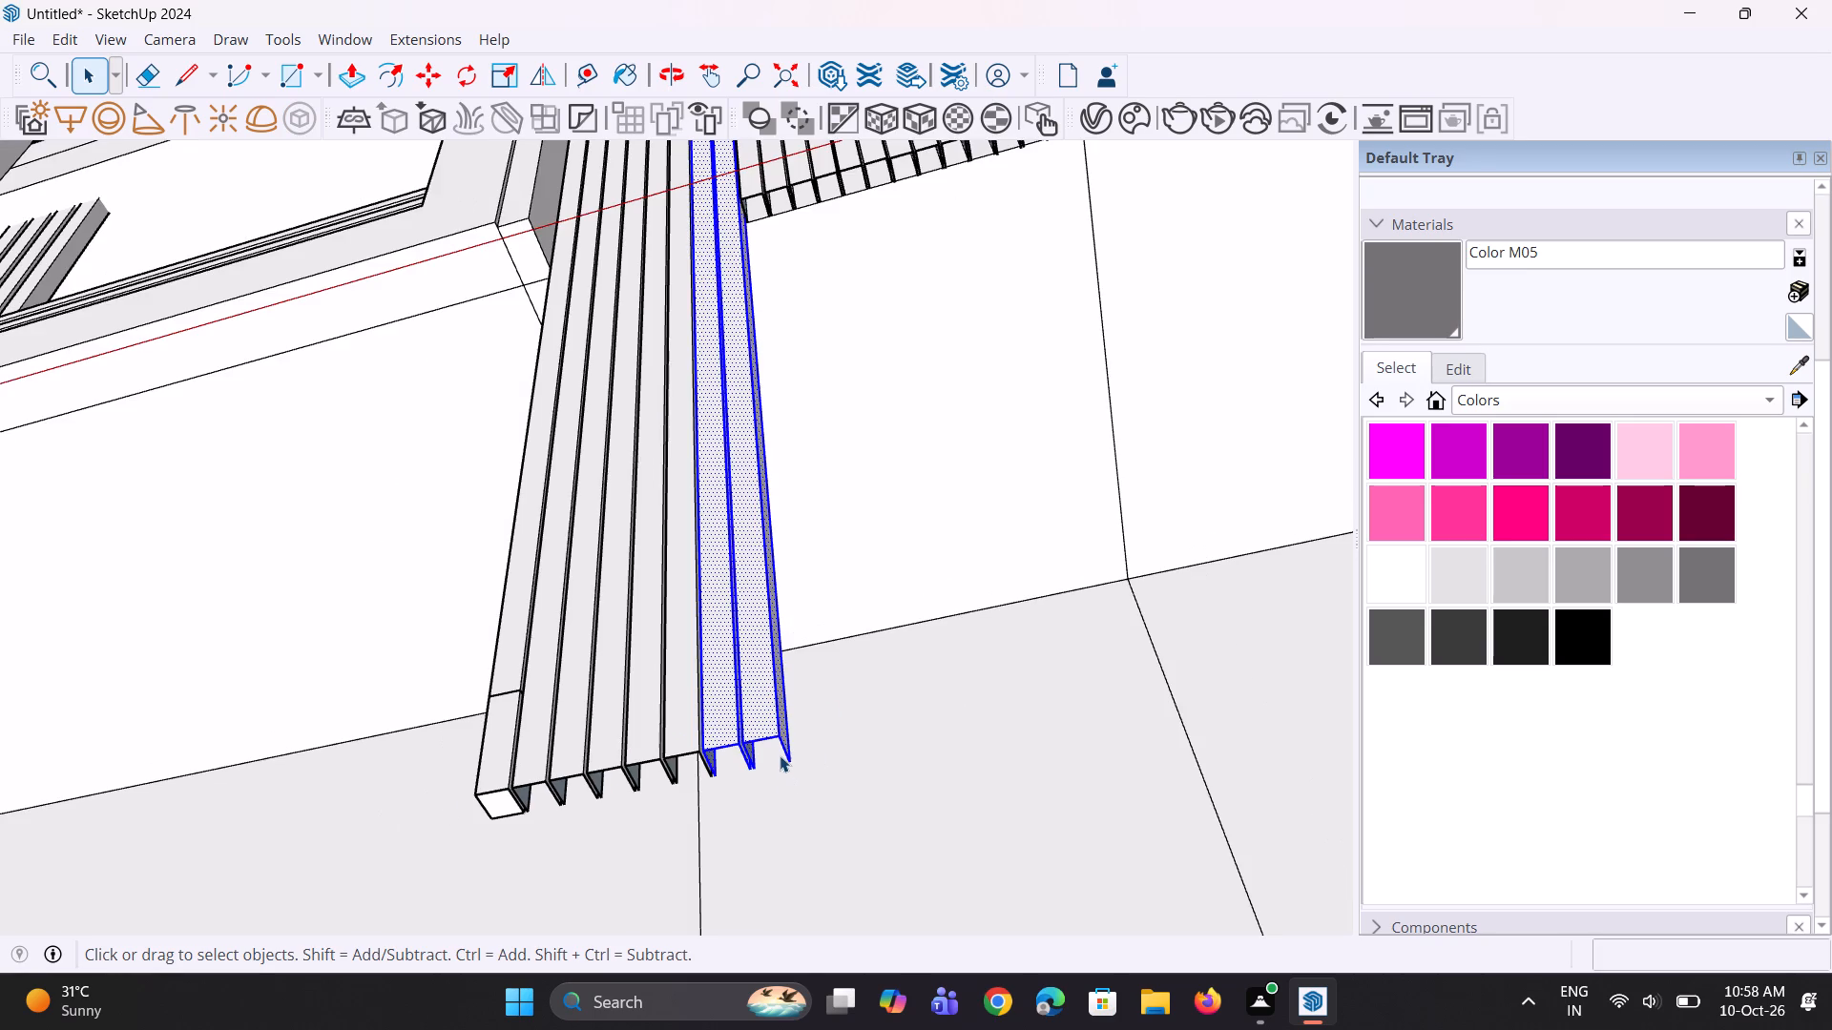
scroll(780, 753, "up", 8)
left_click(788, 743)
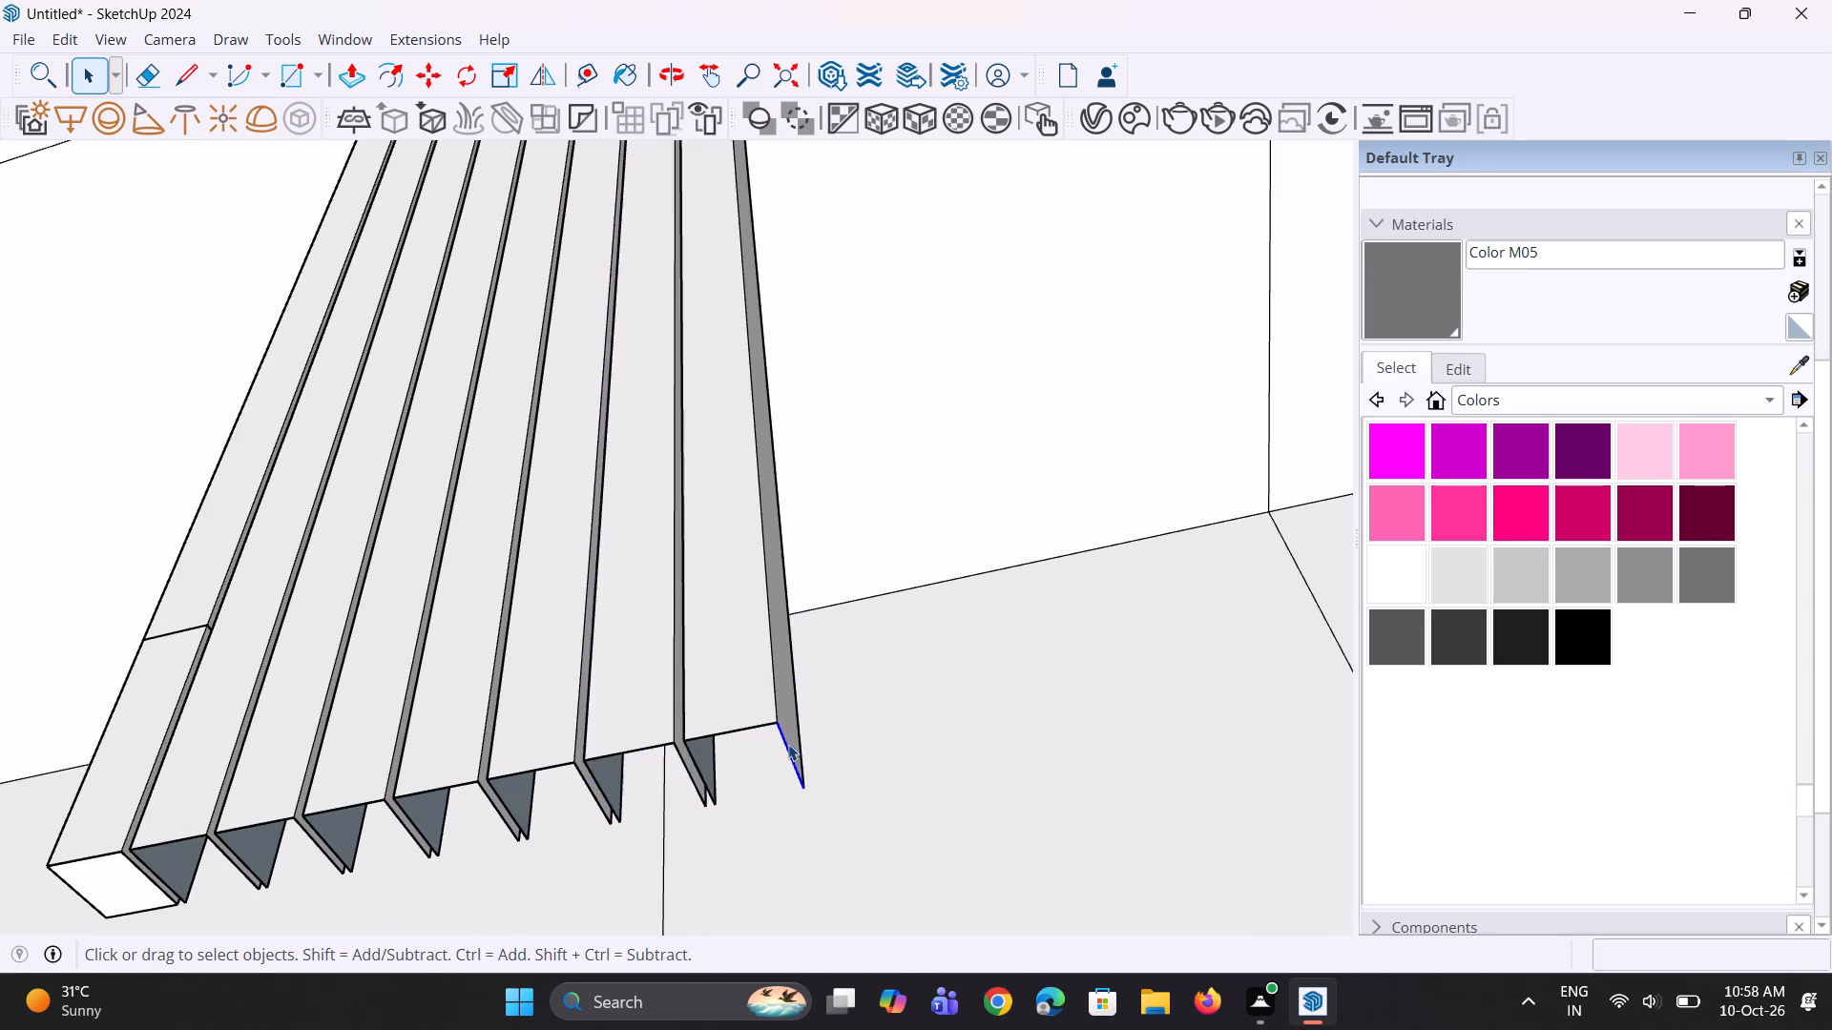
scroll(764, 740, "up", 2)
left_click(771, 680, "ctrl")
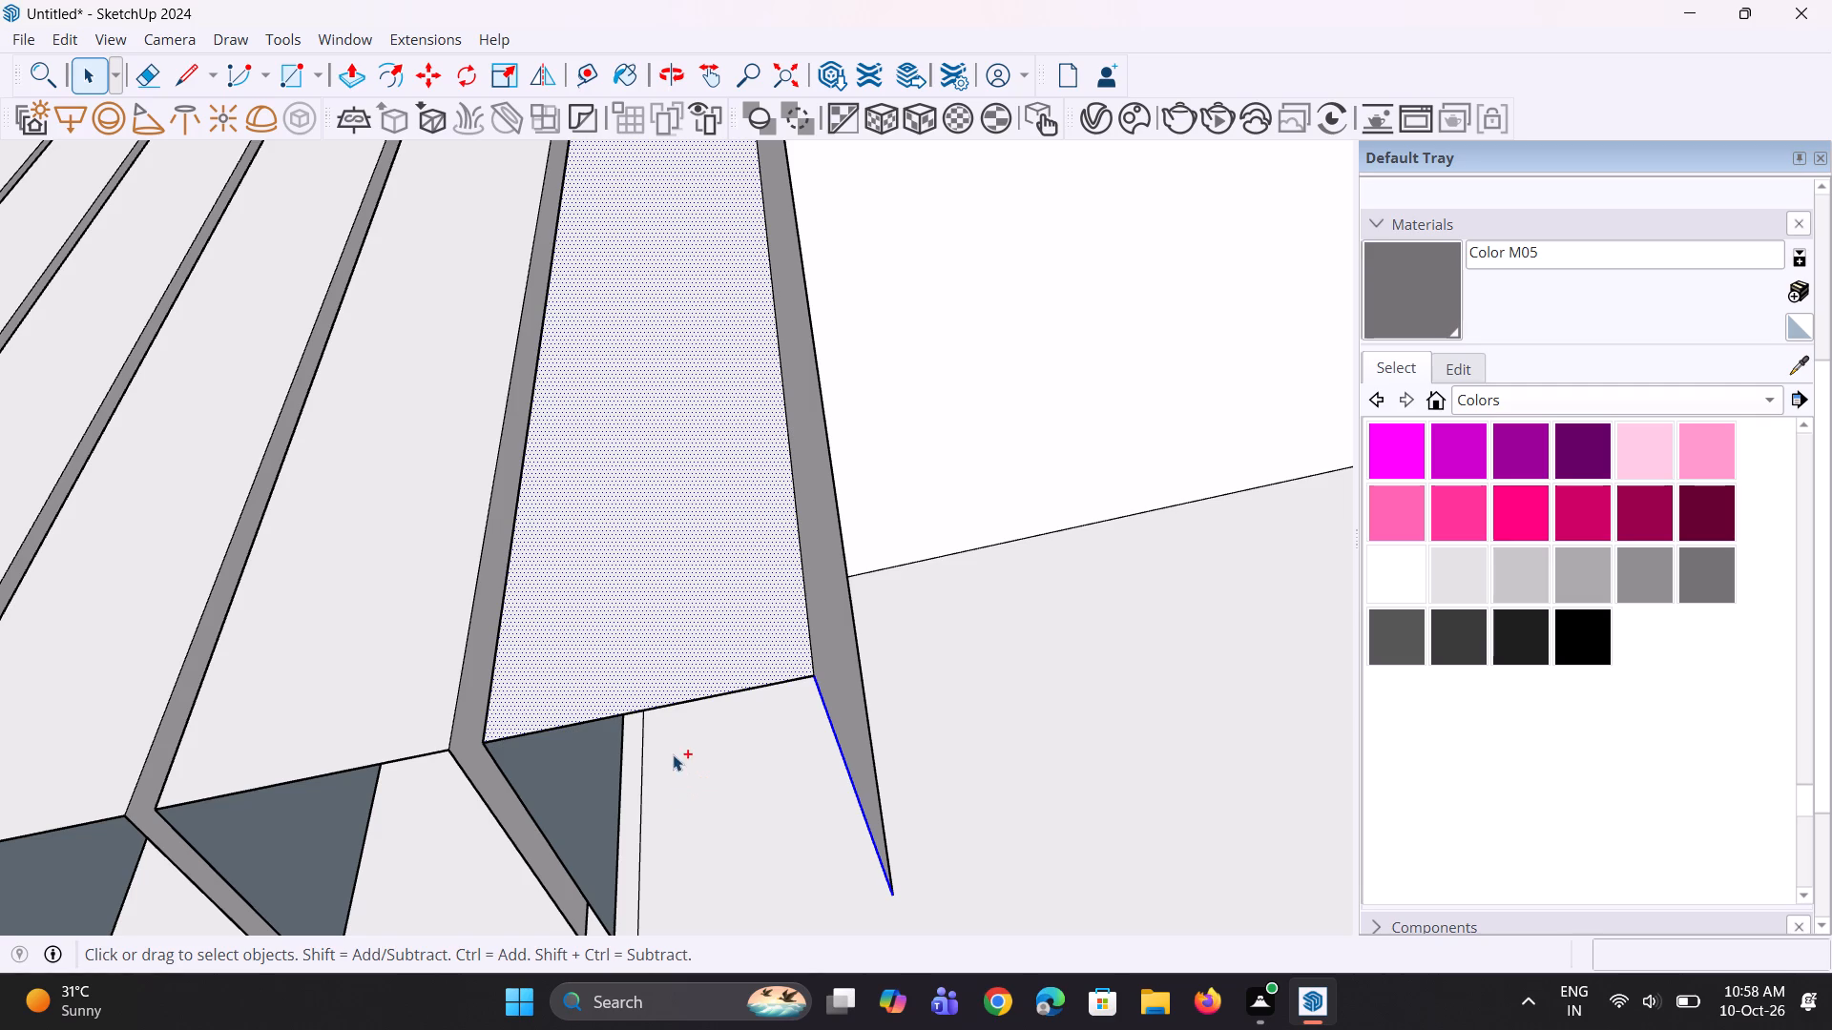
left_click(719, 694)
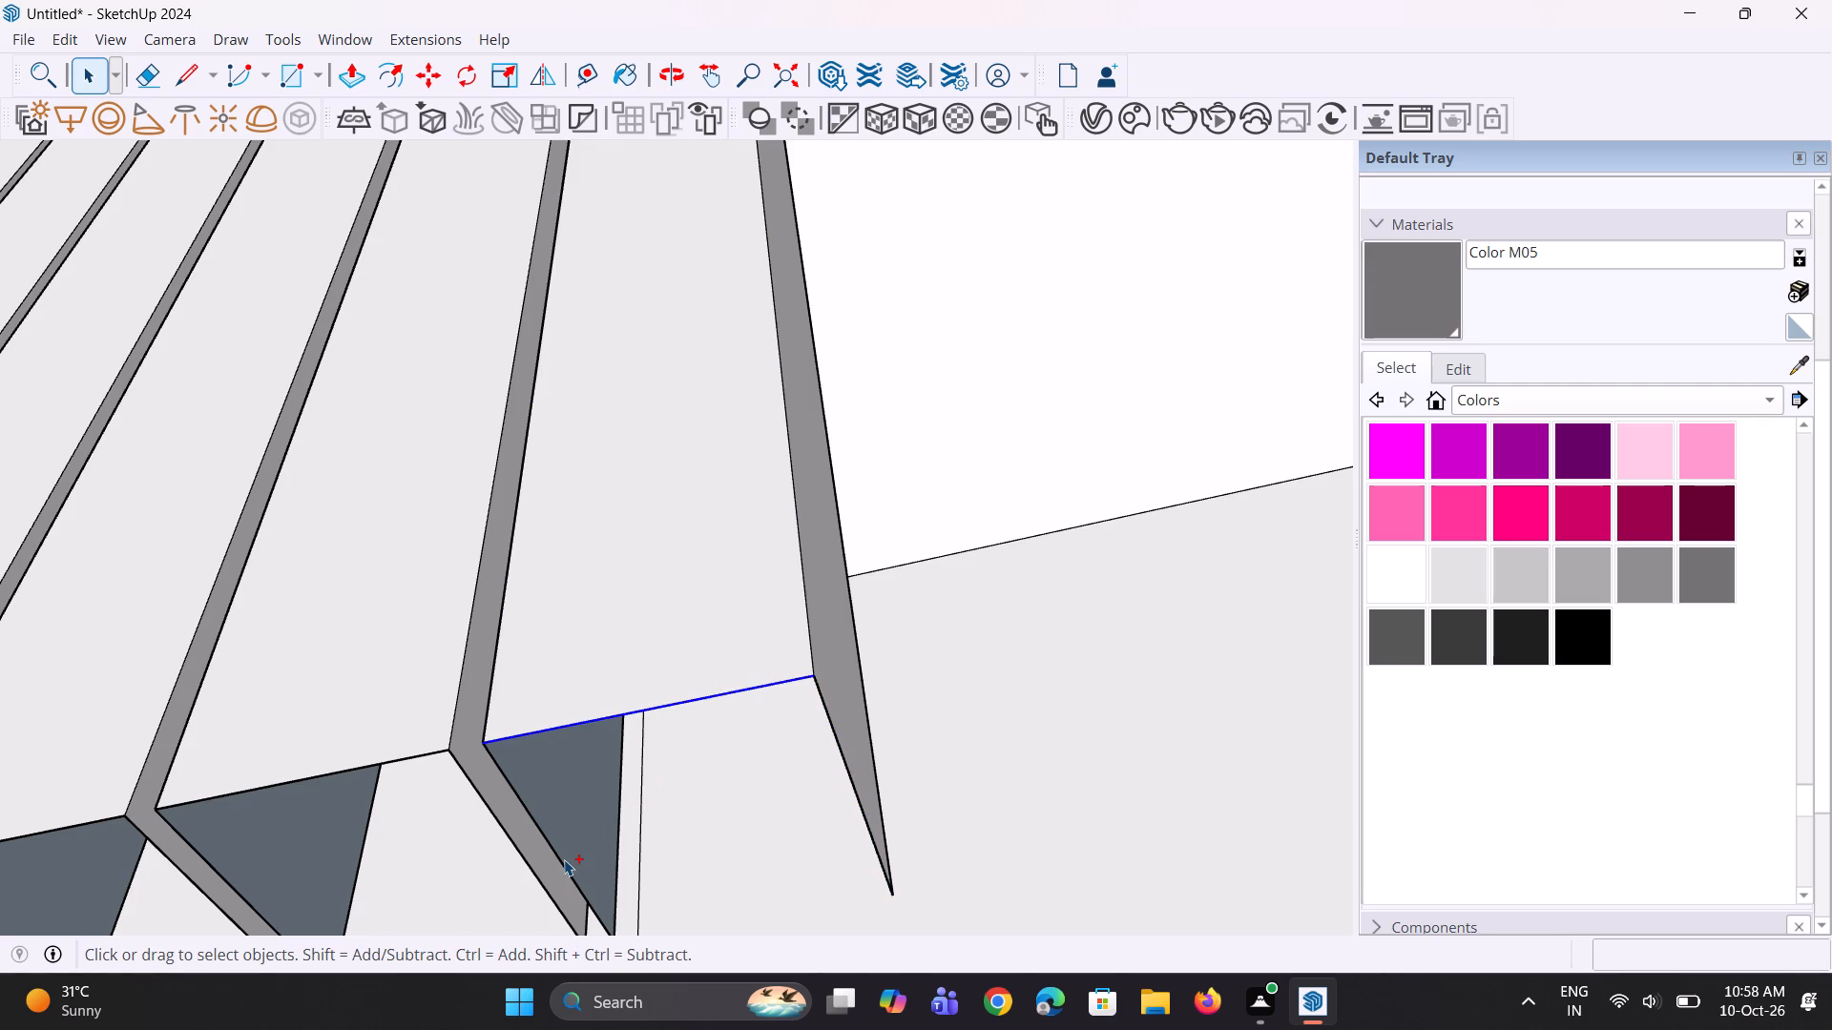
left_click(563, 864, "ctrl")
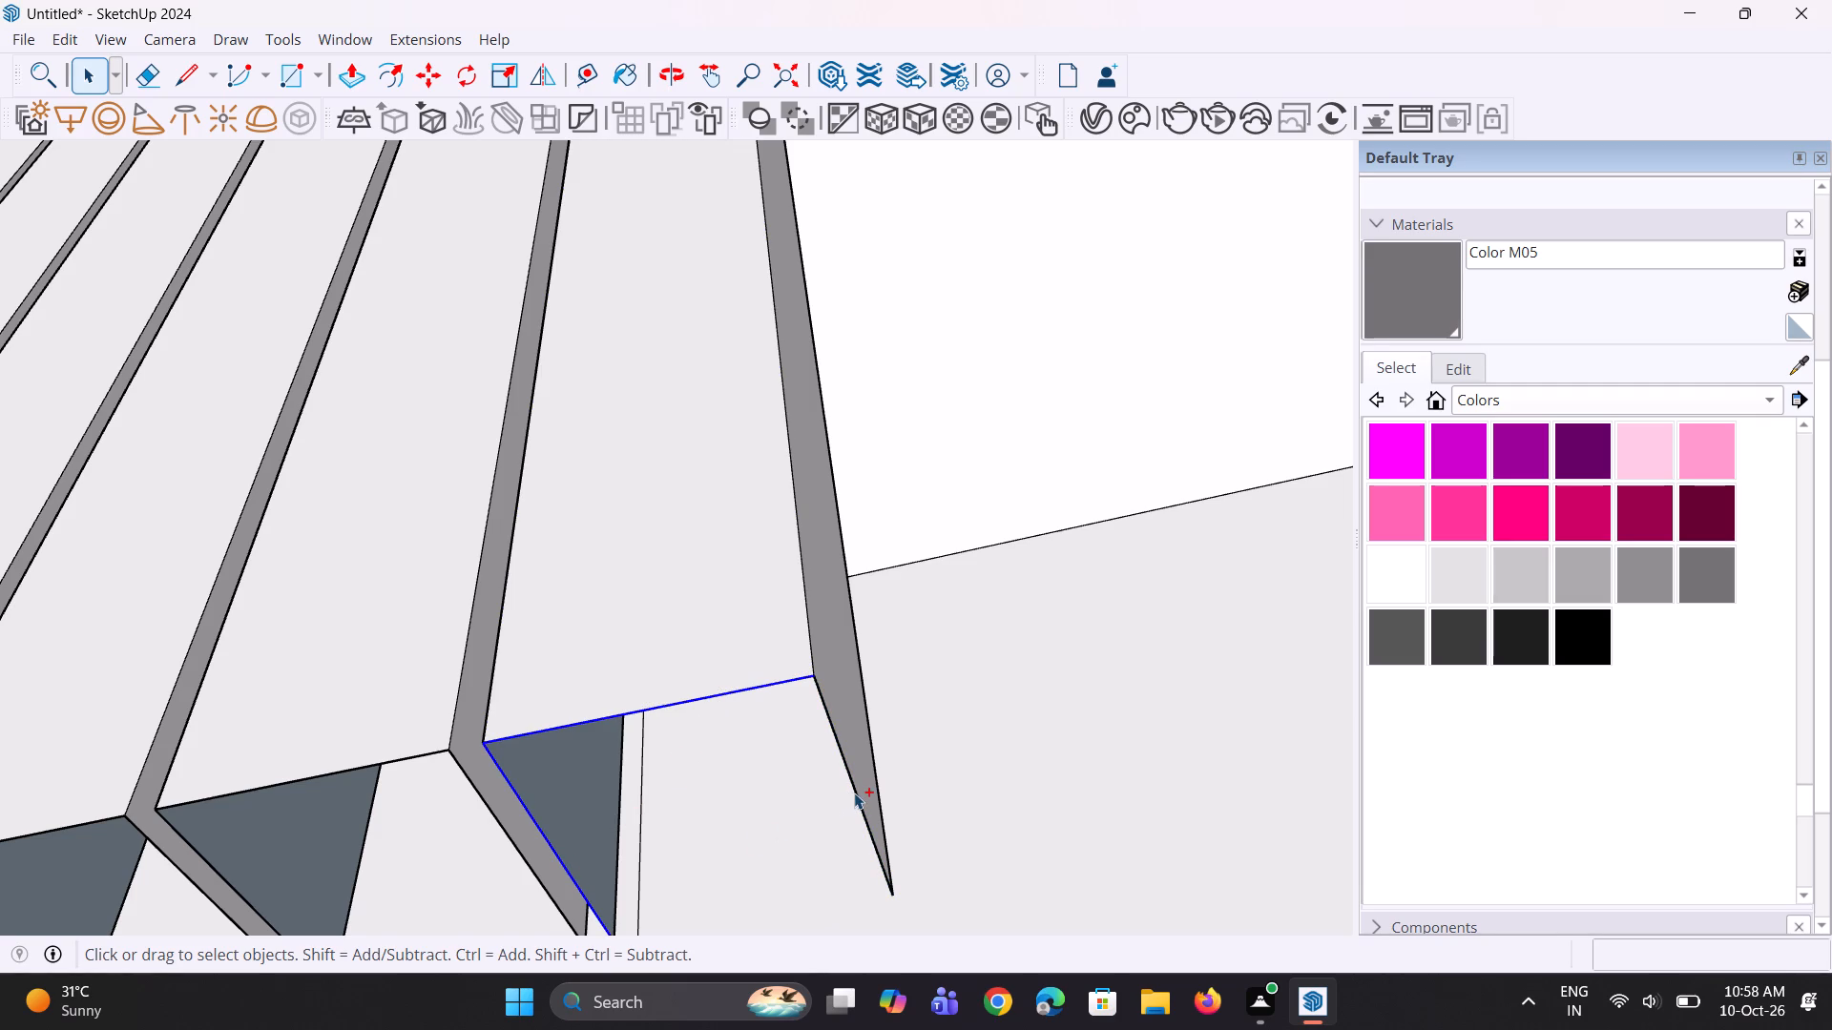
left_click(854, 793, "ctrl")
scroll(858, 791, "up", 1, "ctrl")
scroll(864, 787, "down", 7)
scroll(690, 798, "up", 1)
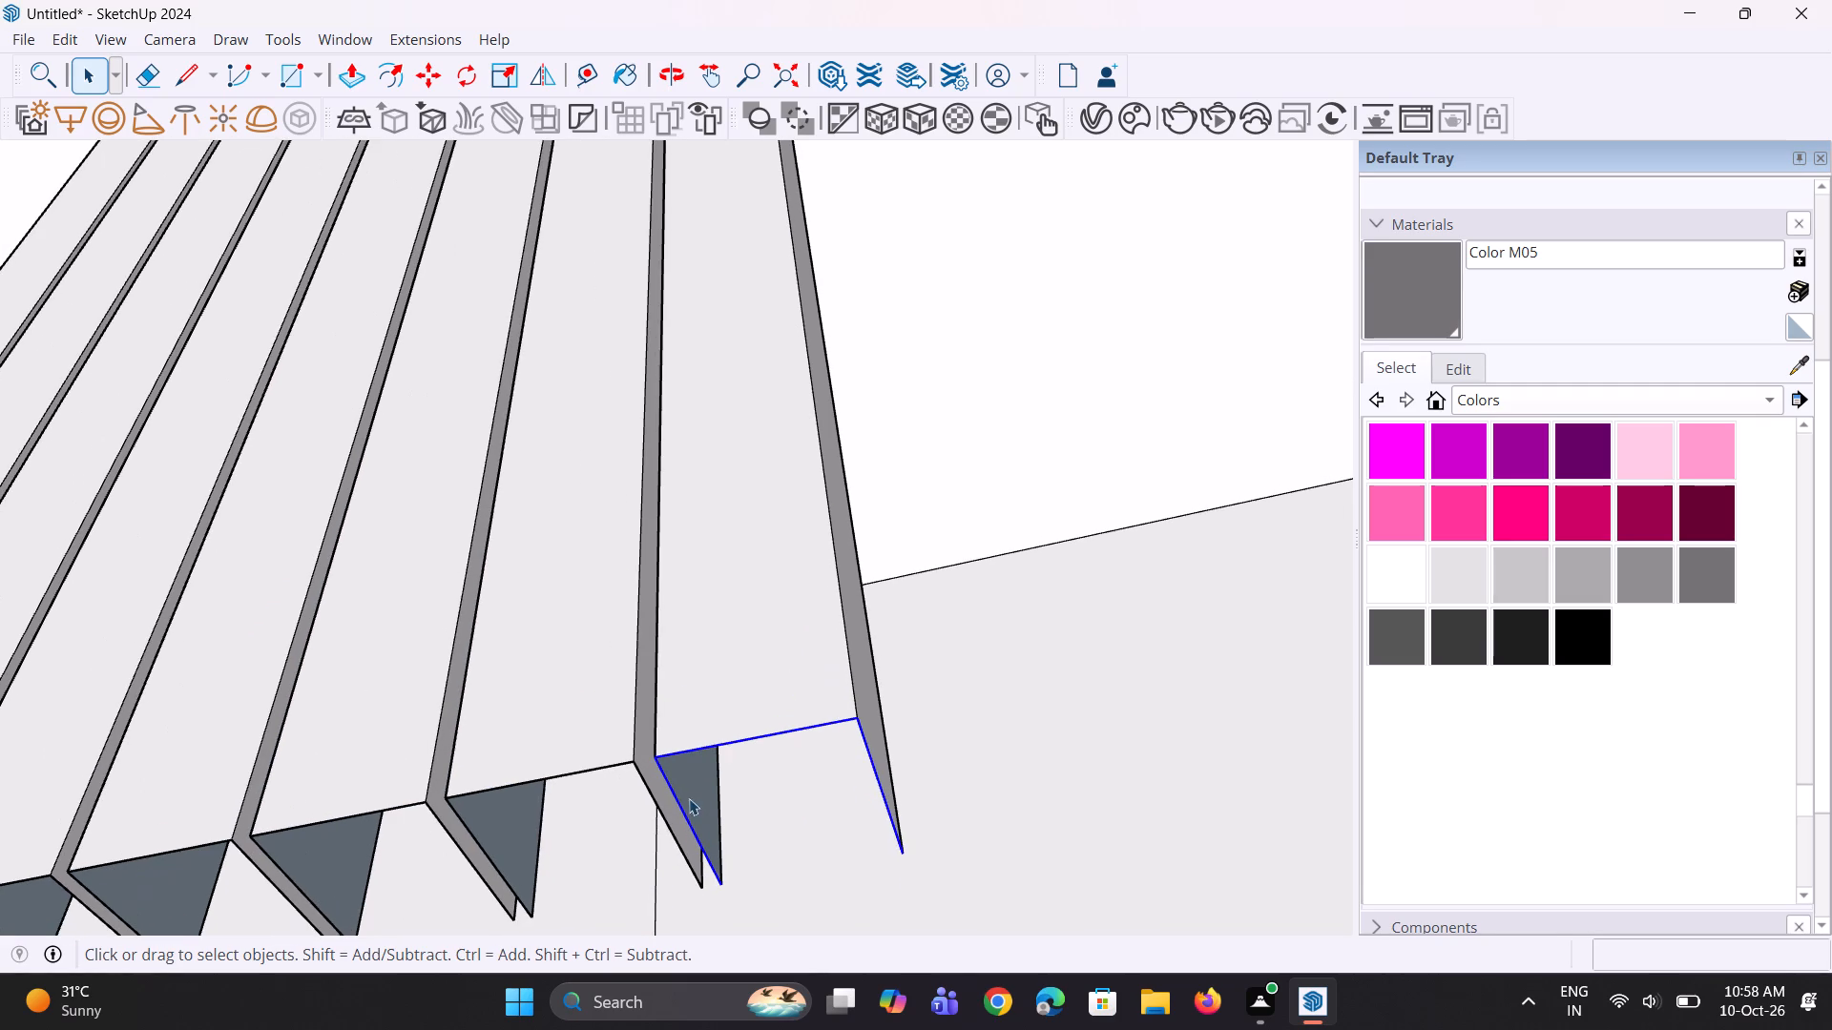
left_click(657, 810, "ctrl")
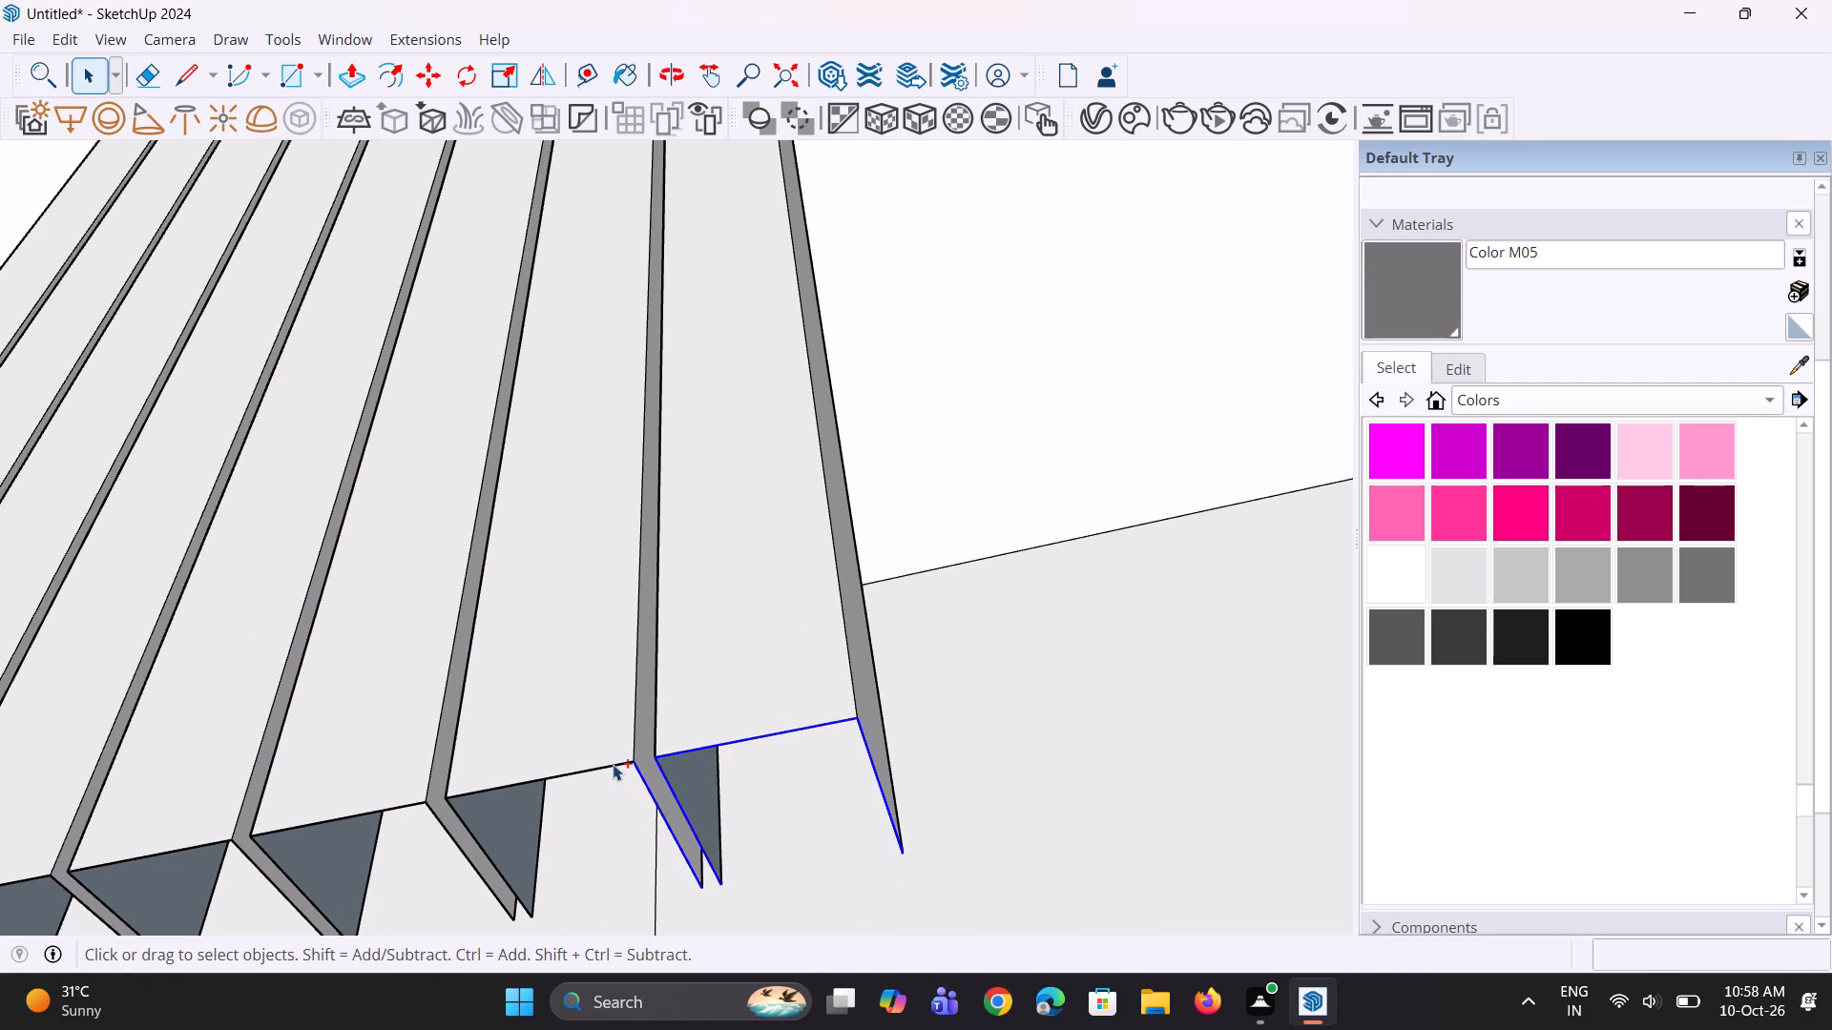
left_click(613, 764, "ctrl")
scroll(625, 787, "down", 2, "ctrl")
scroll(570, 817, "up", 4, "ctrl")
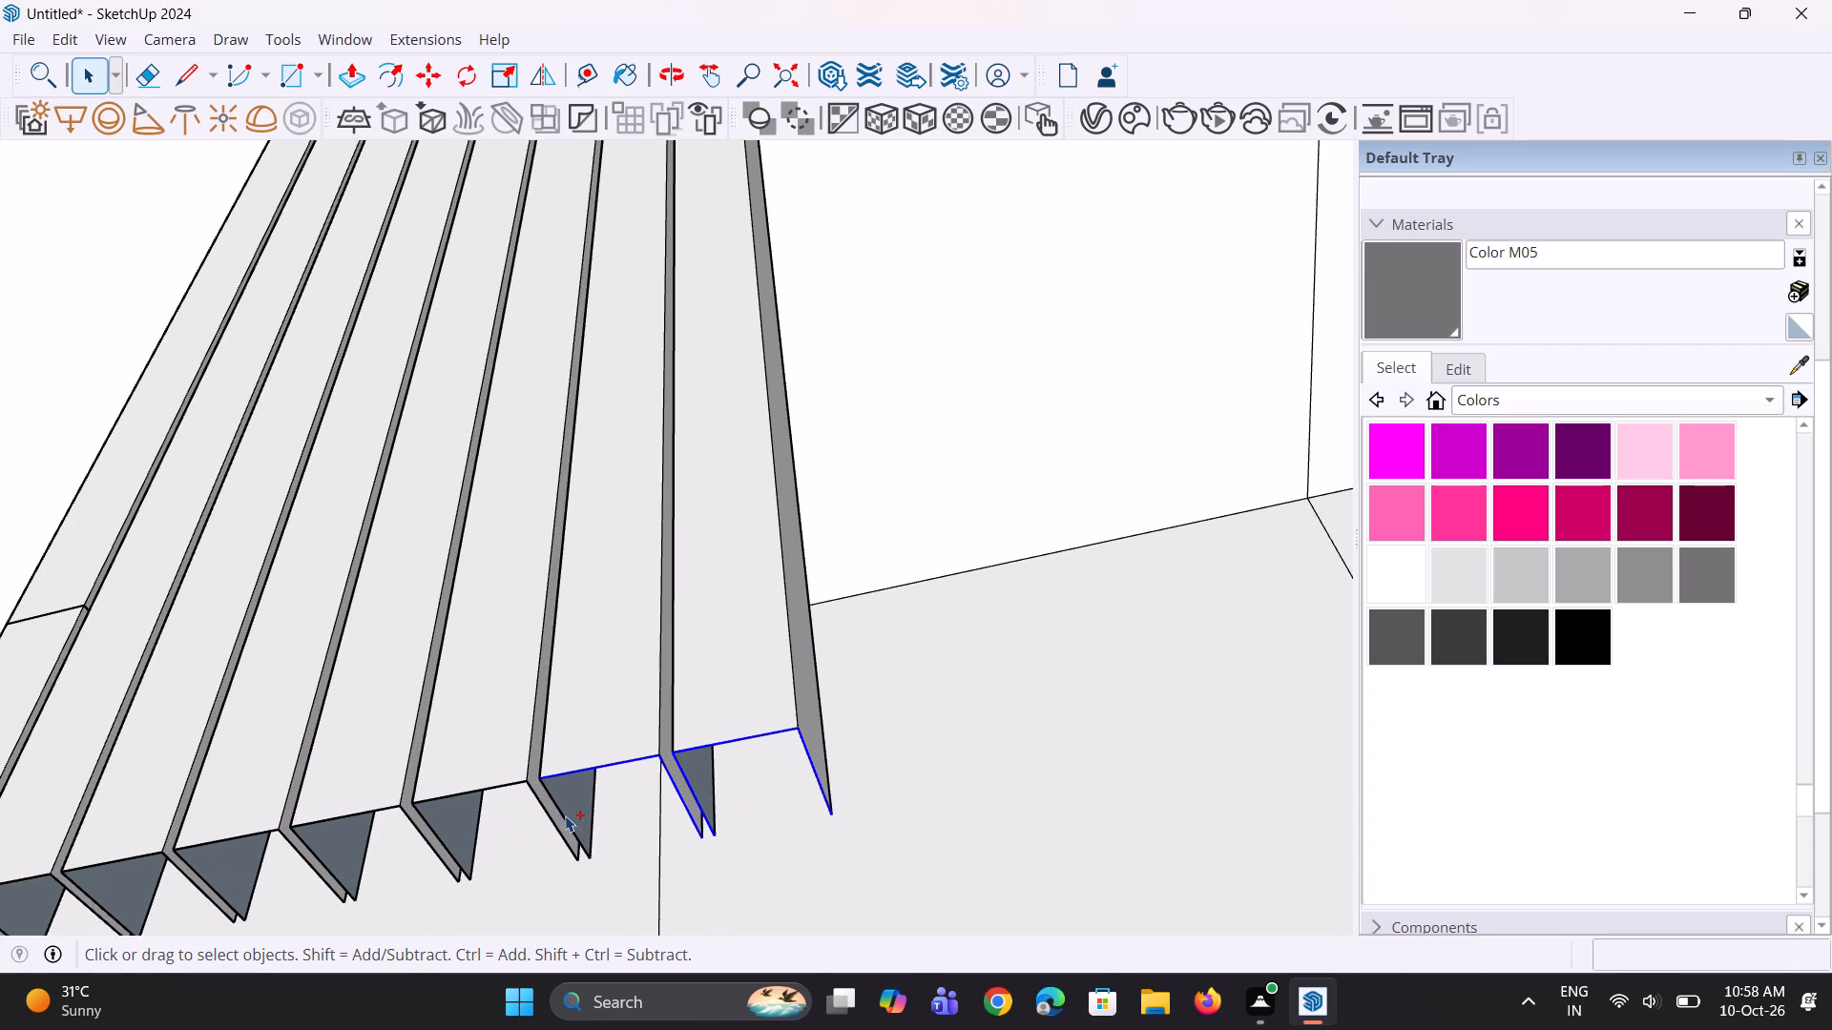
left_click(565, 815, "ctrl")
scroll(560, 836, "down", 9)
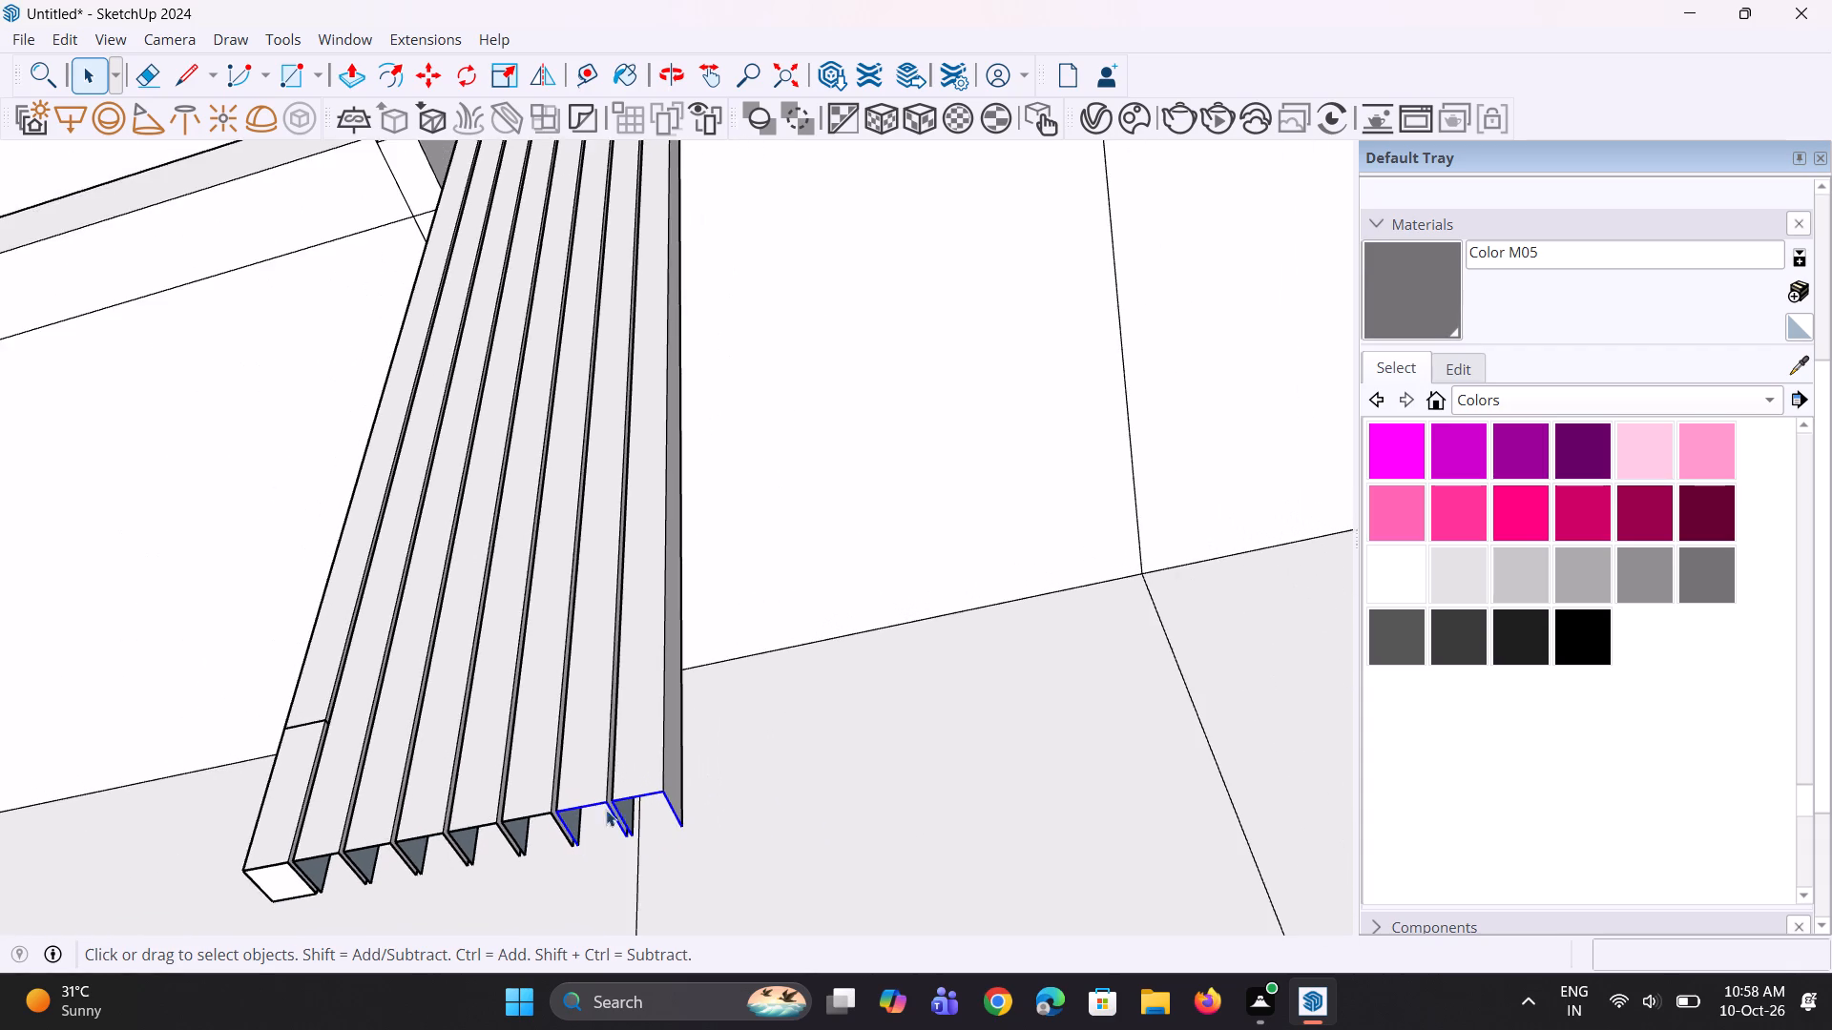
scroll(651, 802, "down", 3)
scroll(666, 783, "up", 1)
key("m")
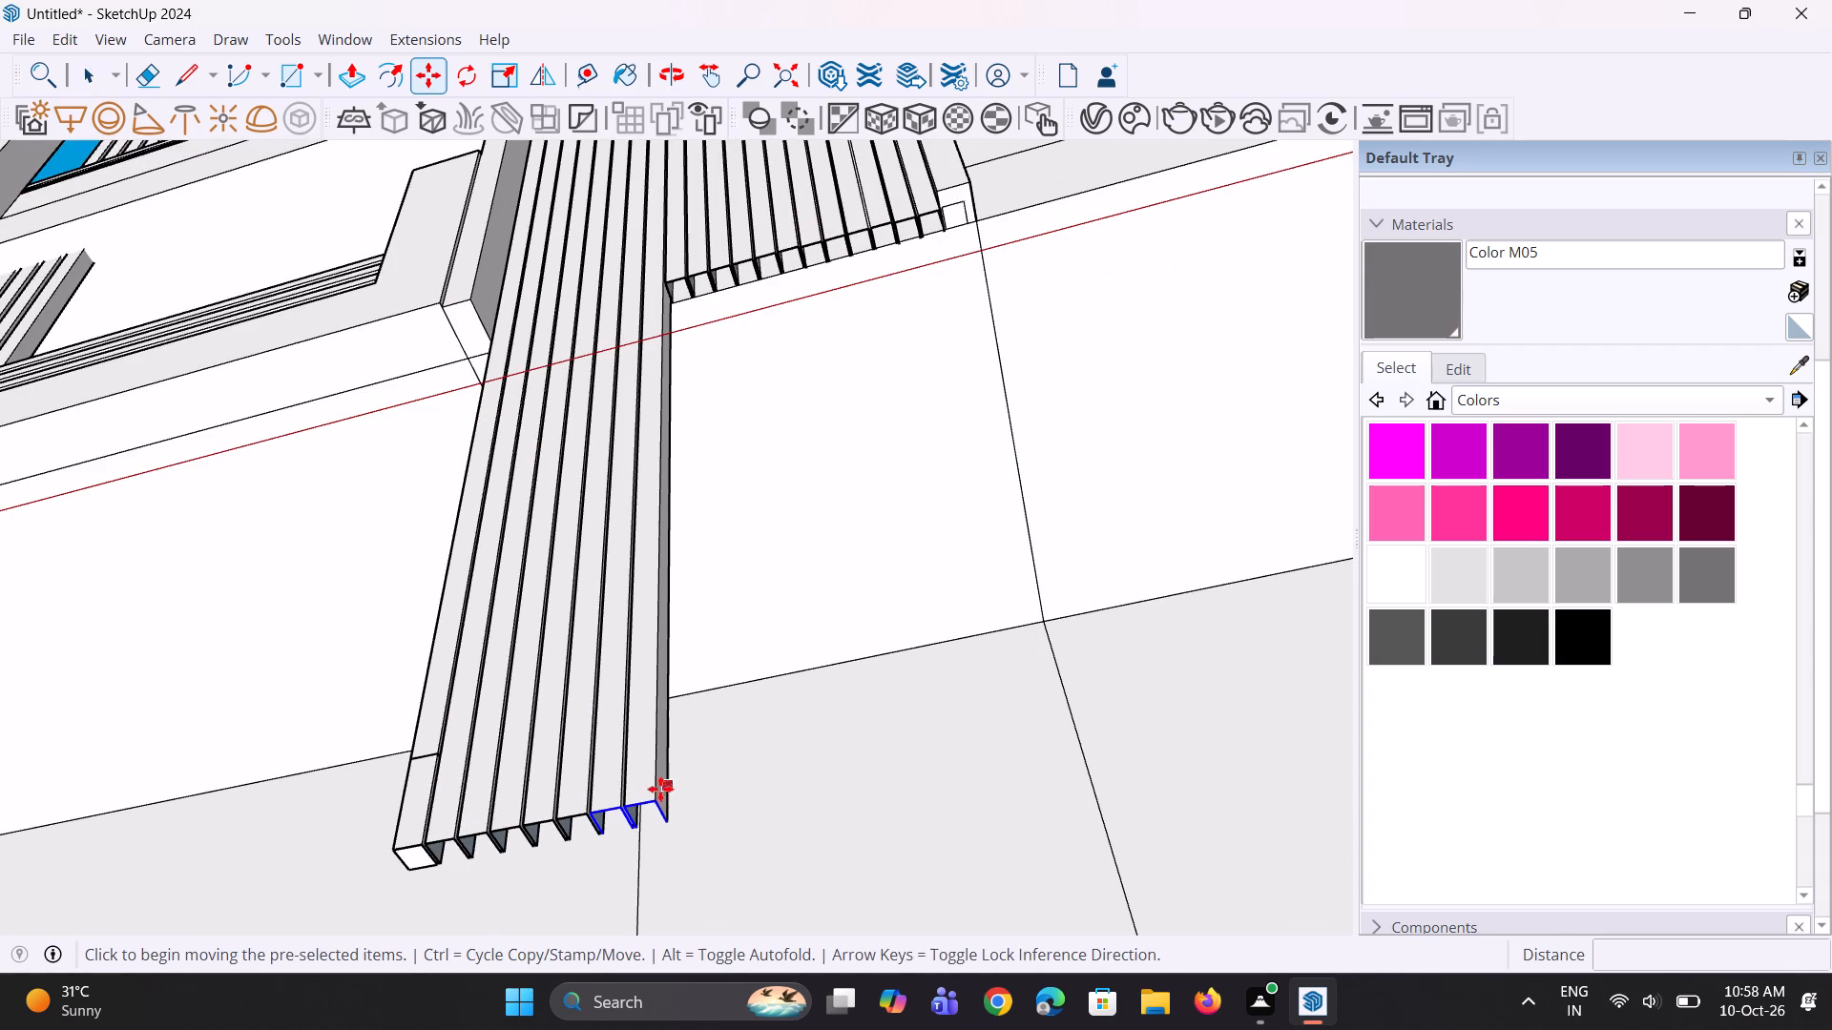
left_click(653, 803)
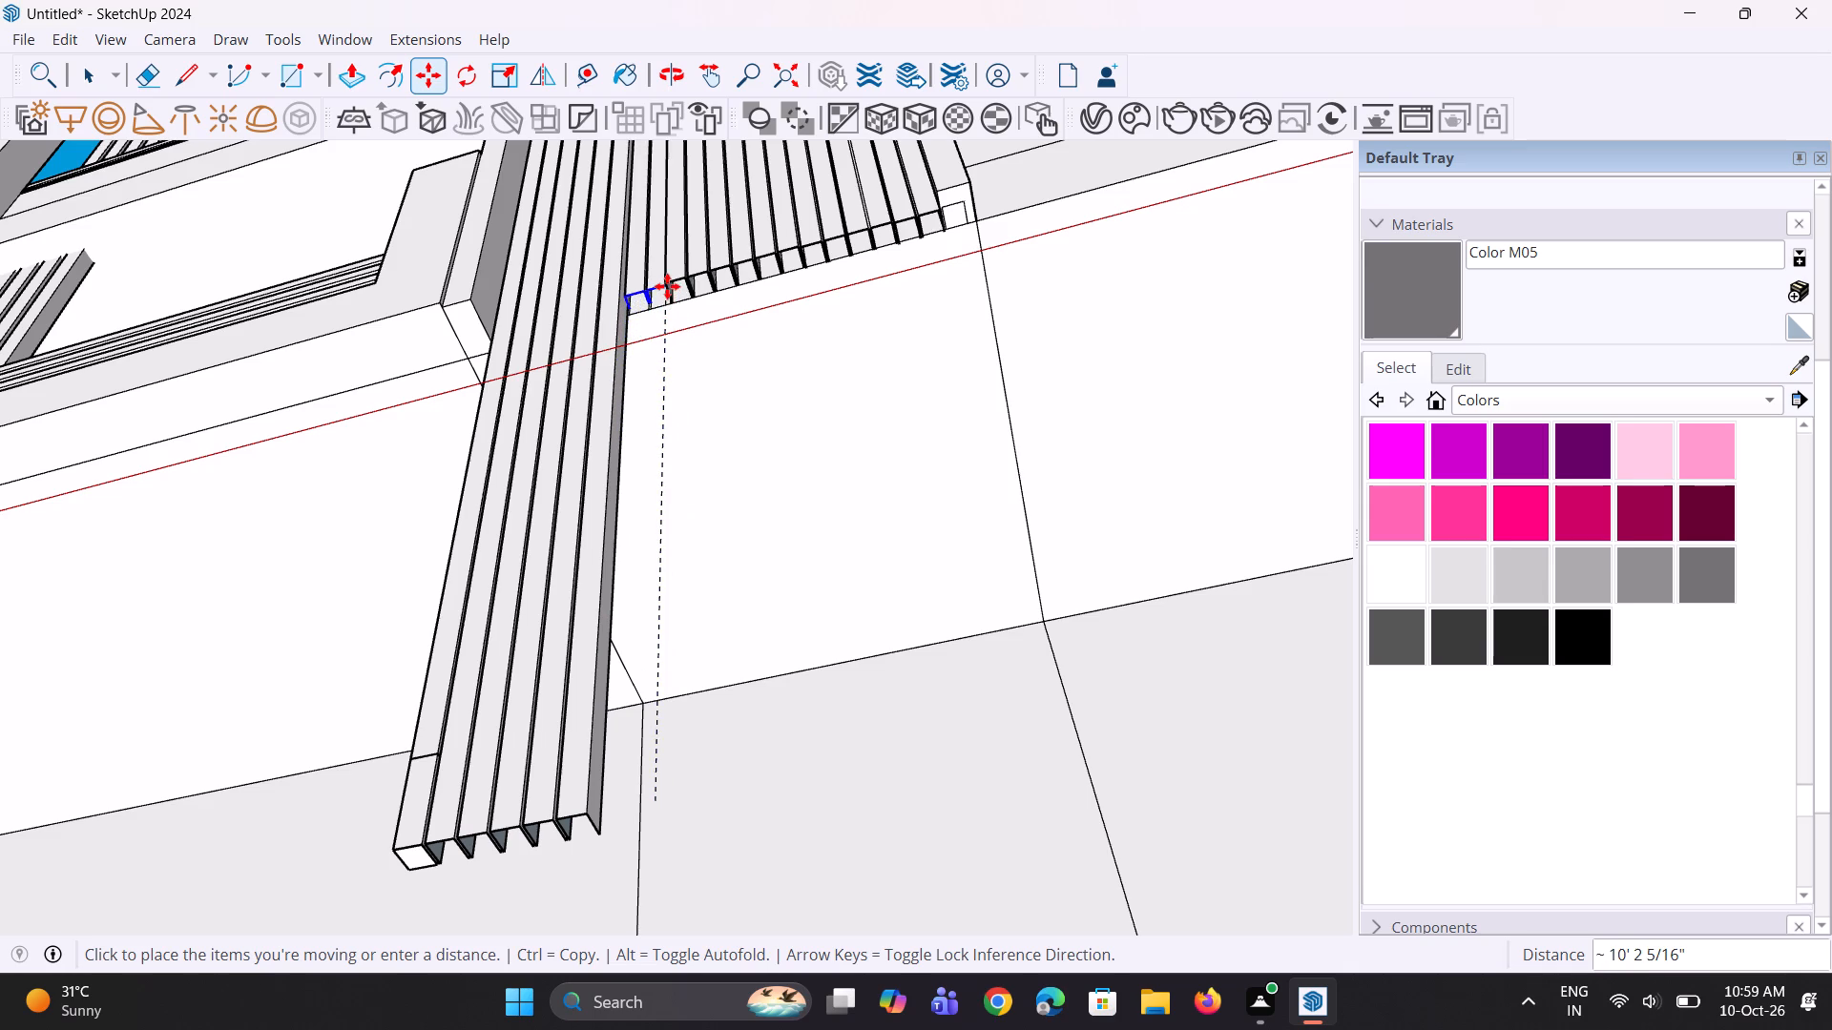
scroll(667, 286, "up", 7)
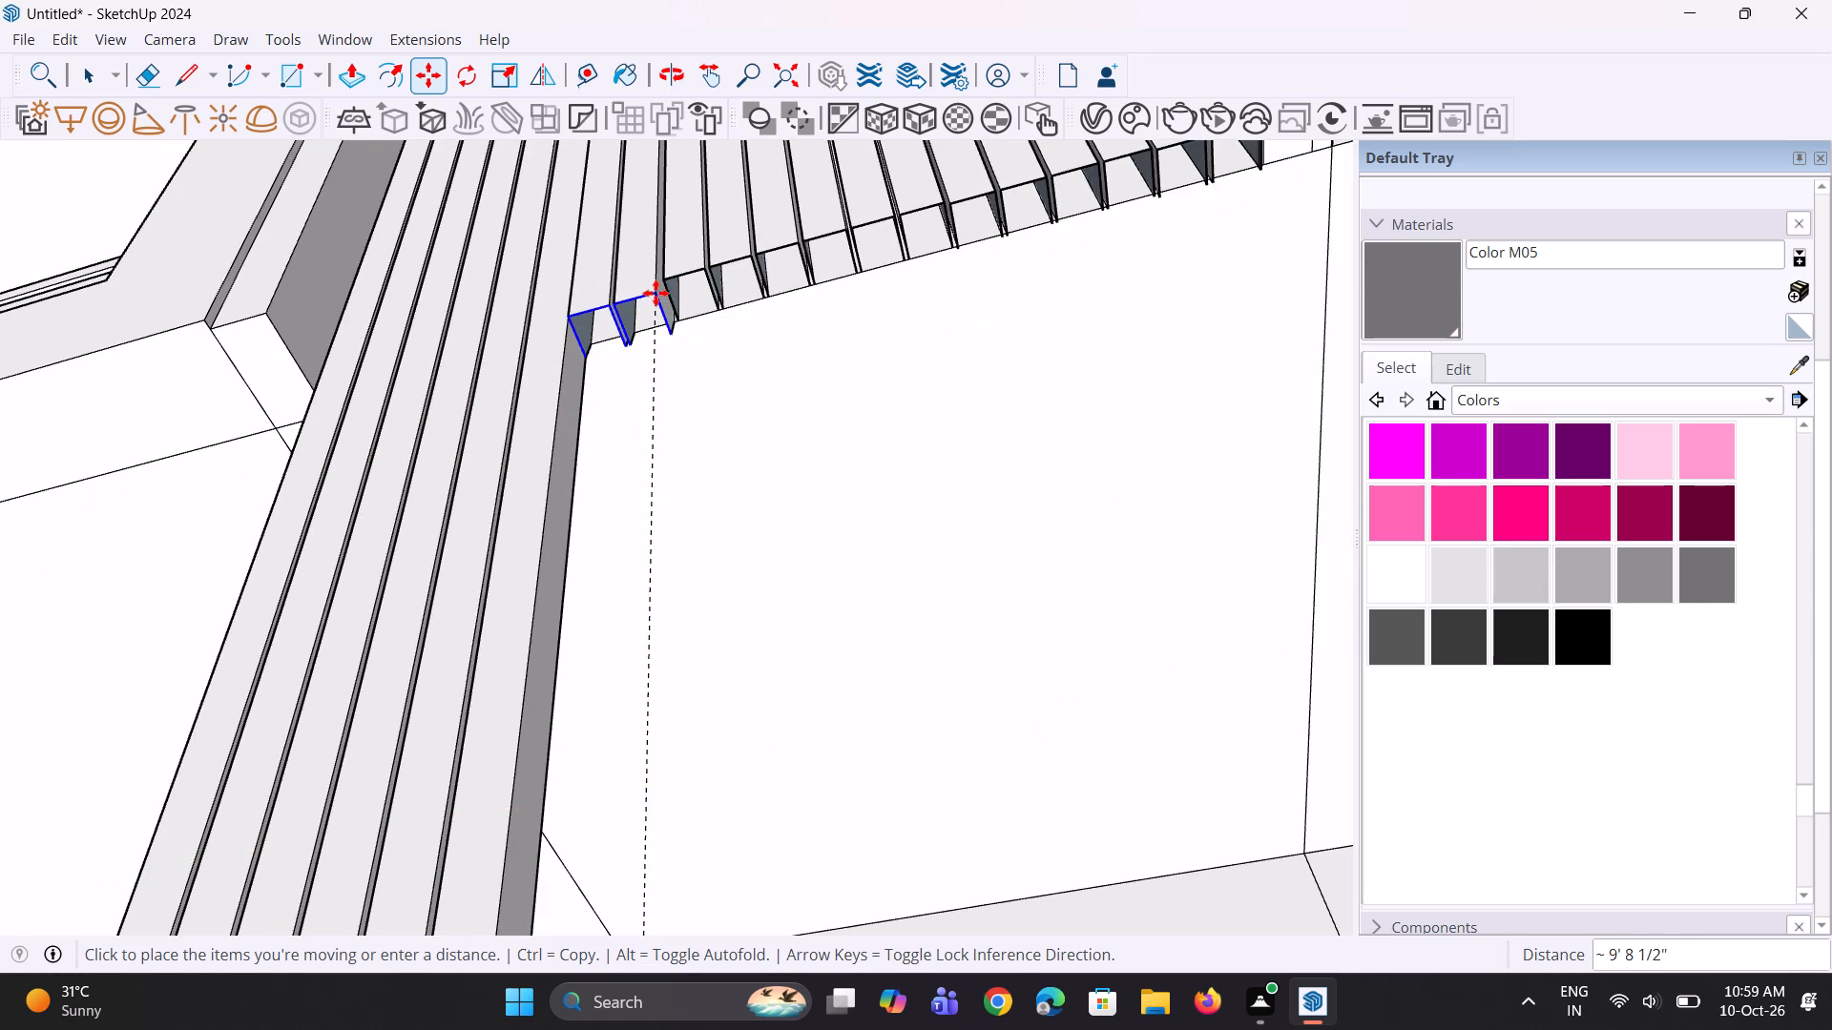
scroll(650, 300, "up", 1)
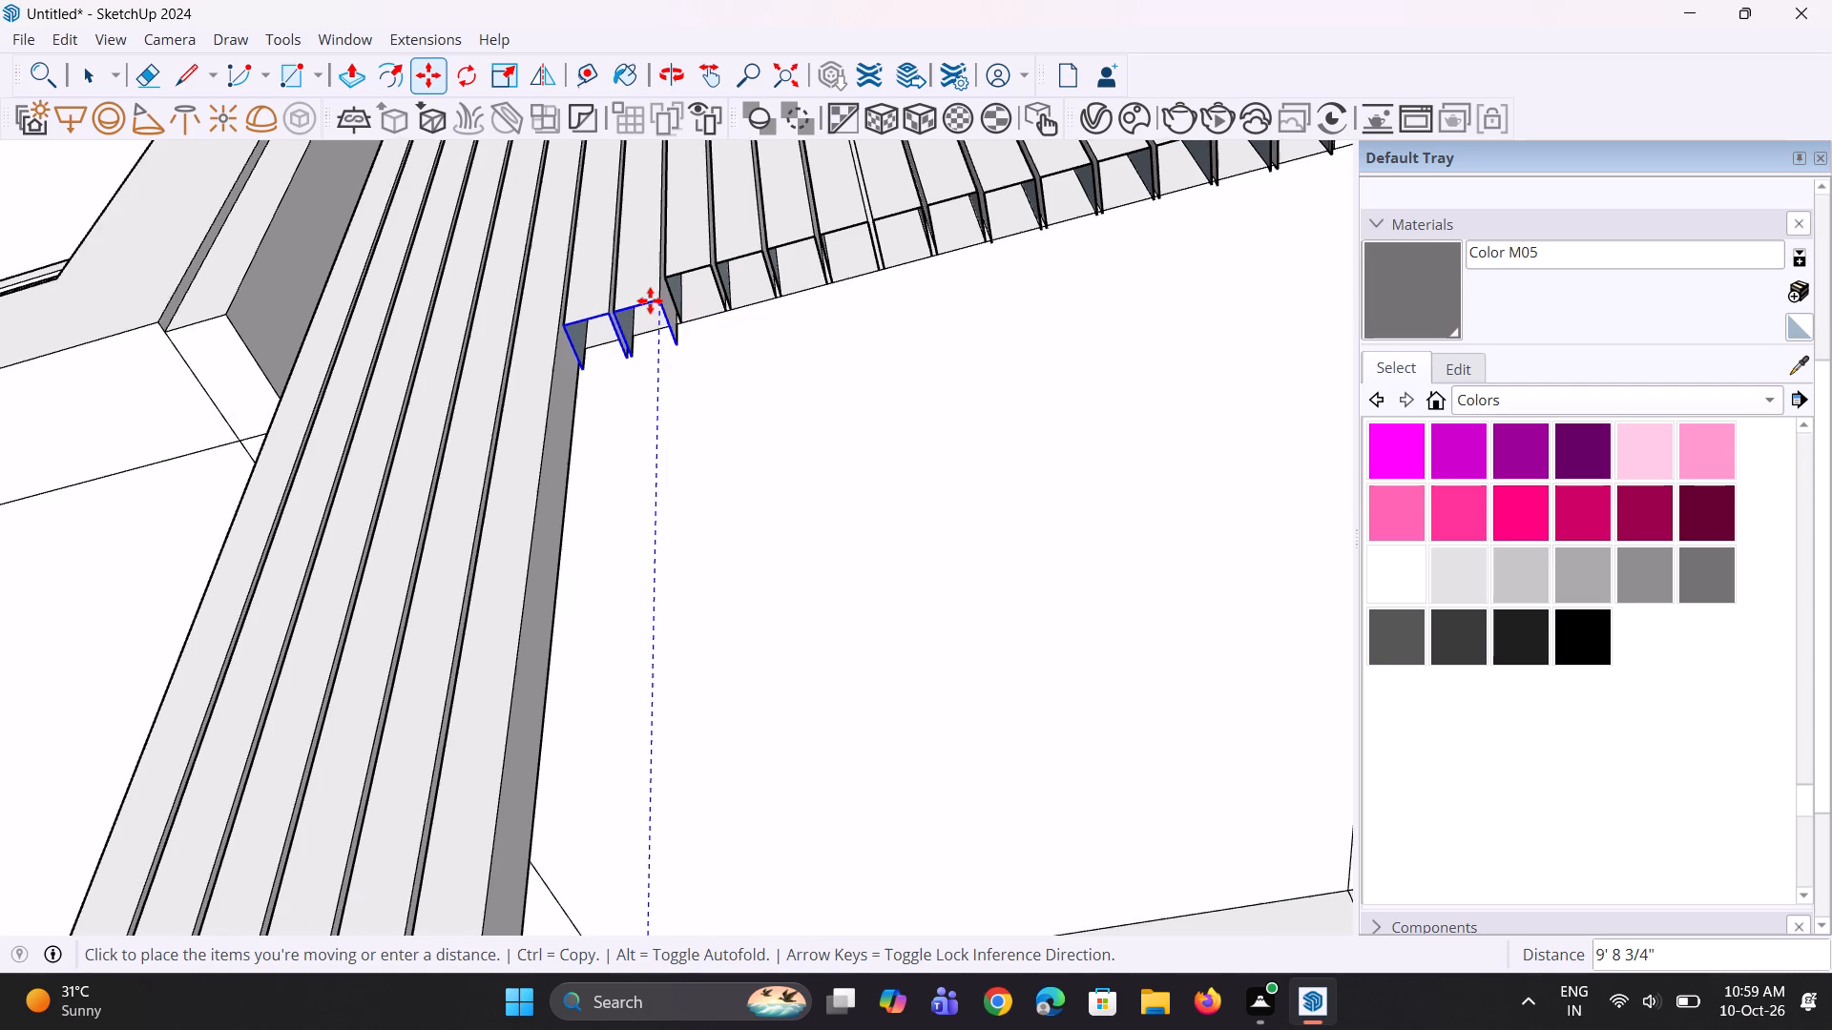
scroll(650, 300, "up", 2)
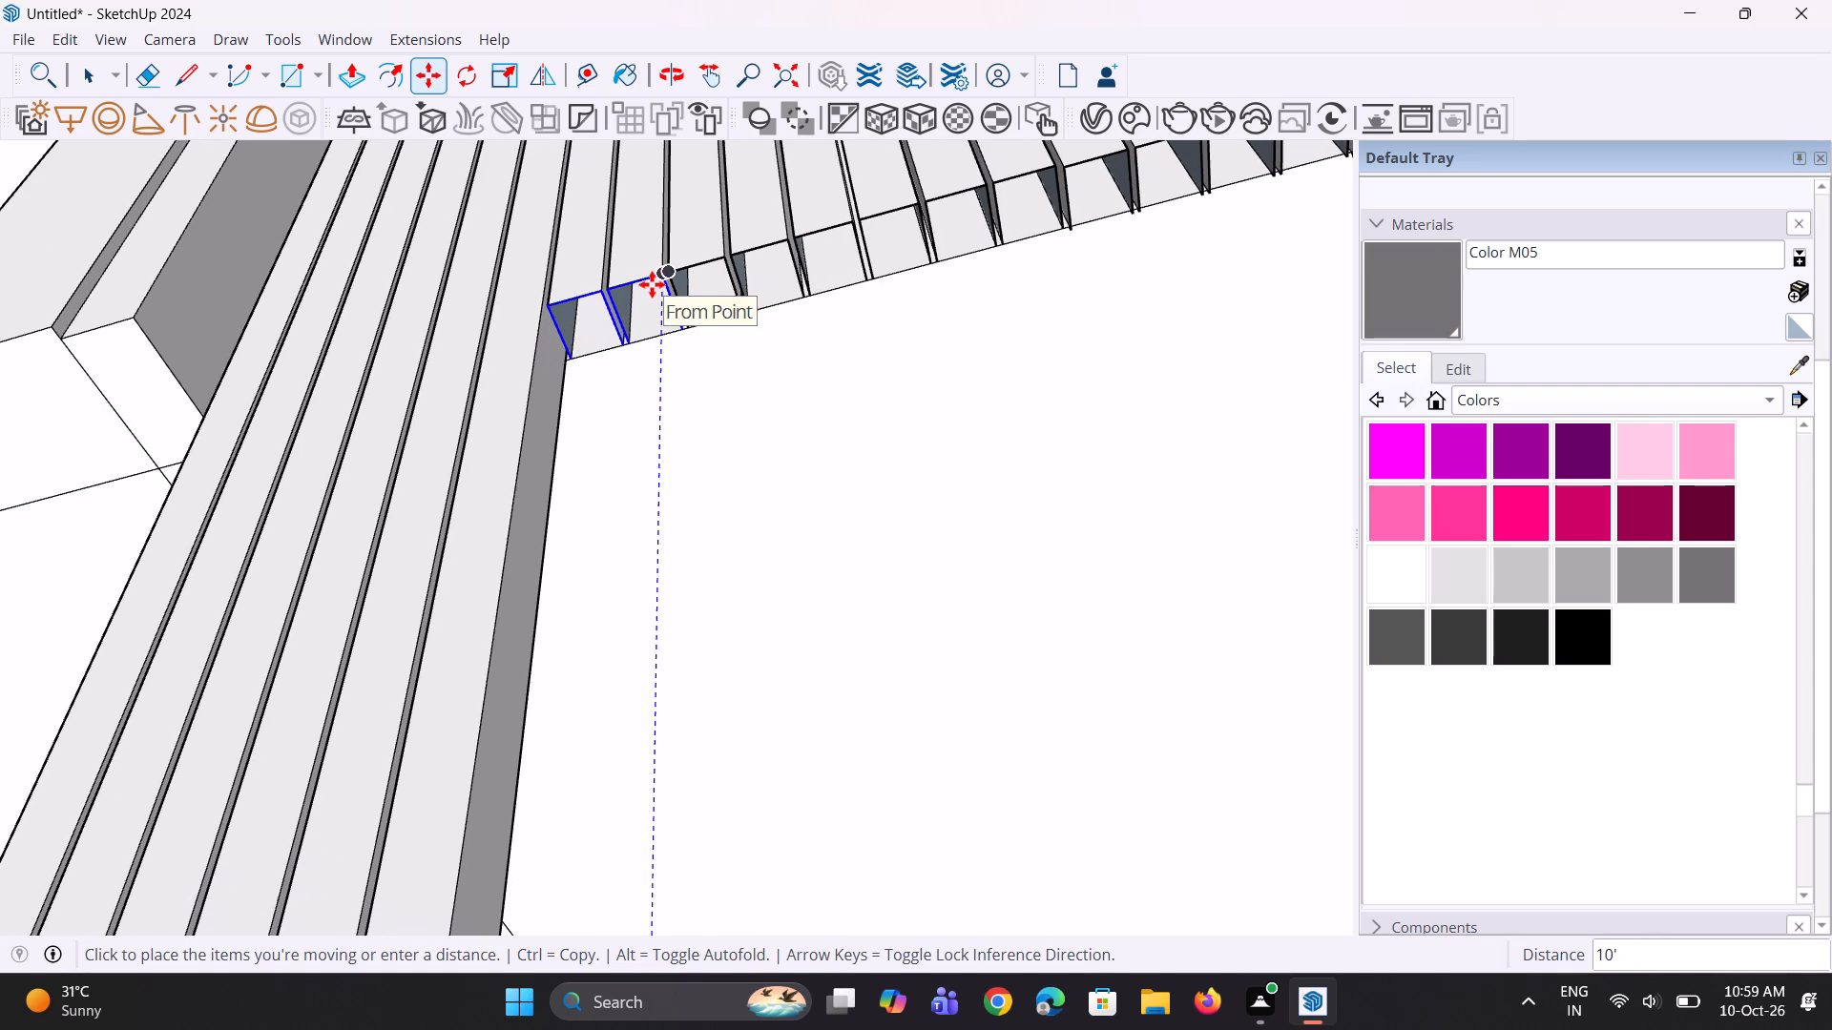
left_click(652, 284)
scroll(693, 425, "down", 8)
key("space")
key("space")
Explode the single full-height flute group adjoining the shortened row.
scroll(699, 419, "down", 8)
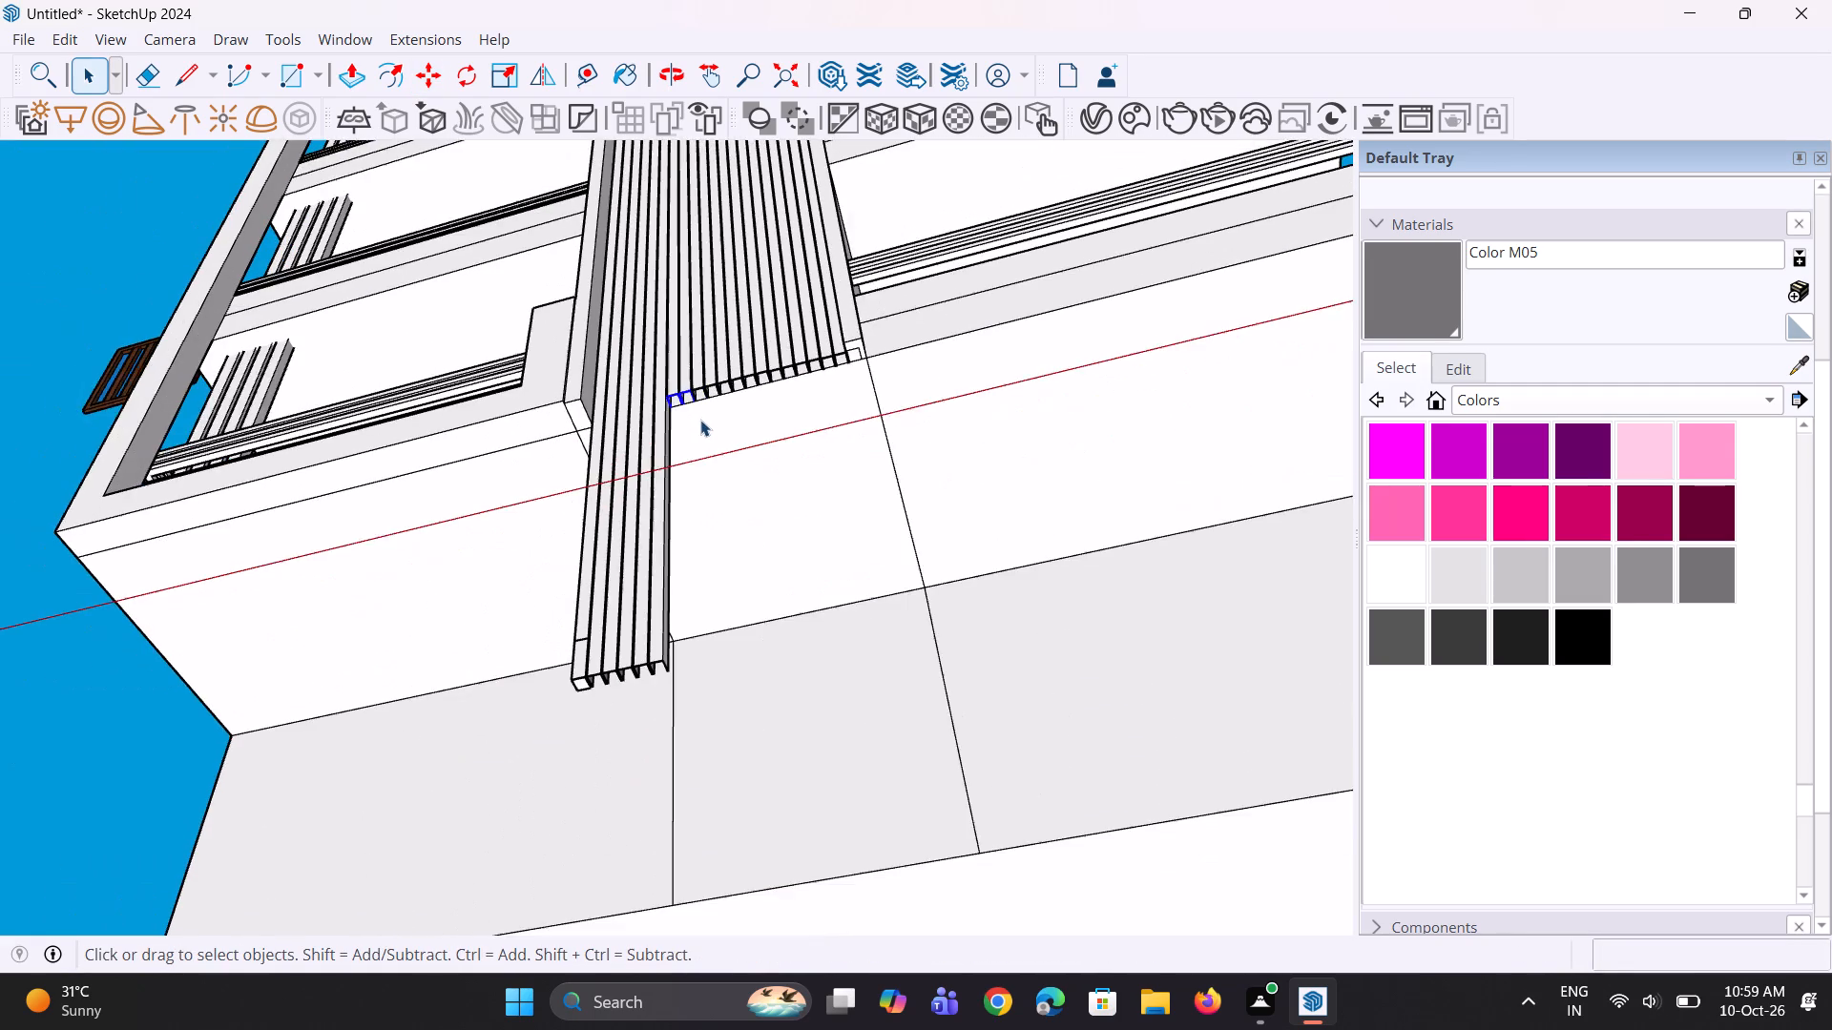
scroll(606, 684, "up", 2)
scroll(678, 627, "up", 6)
left_click(674, 643)
scroll(666, 664, "up", 3)
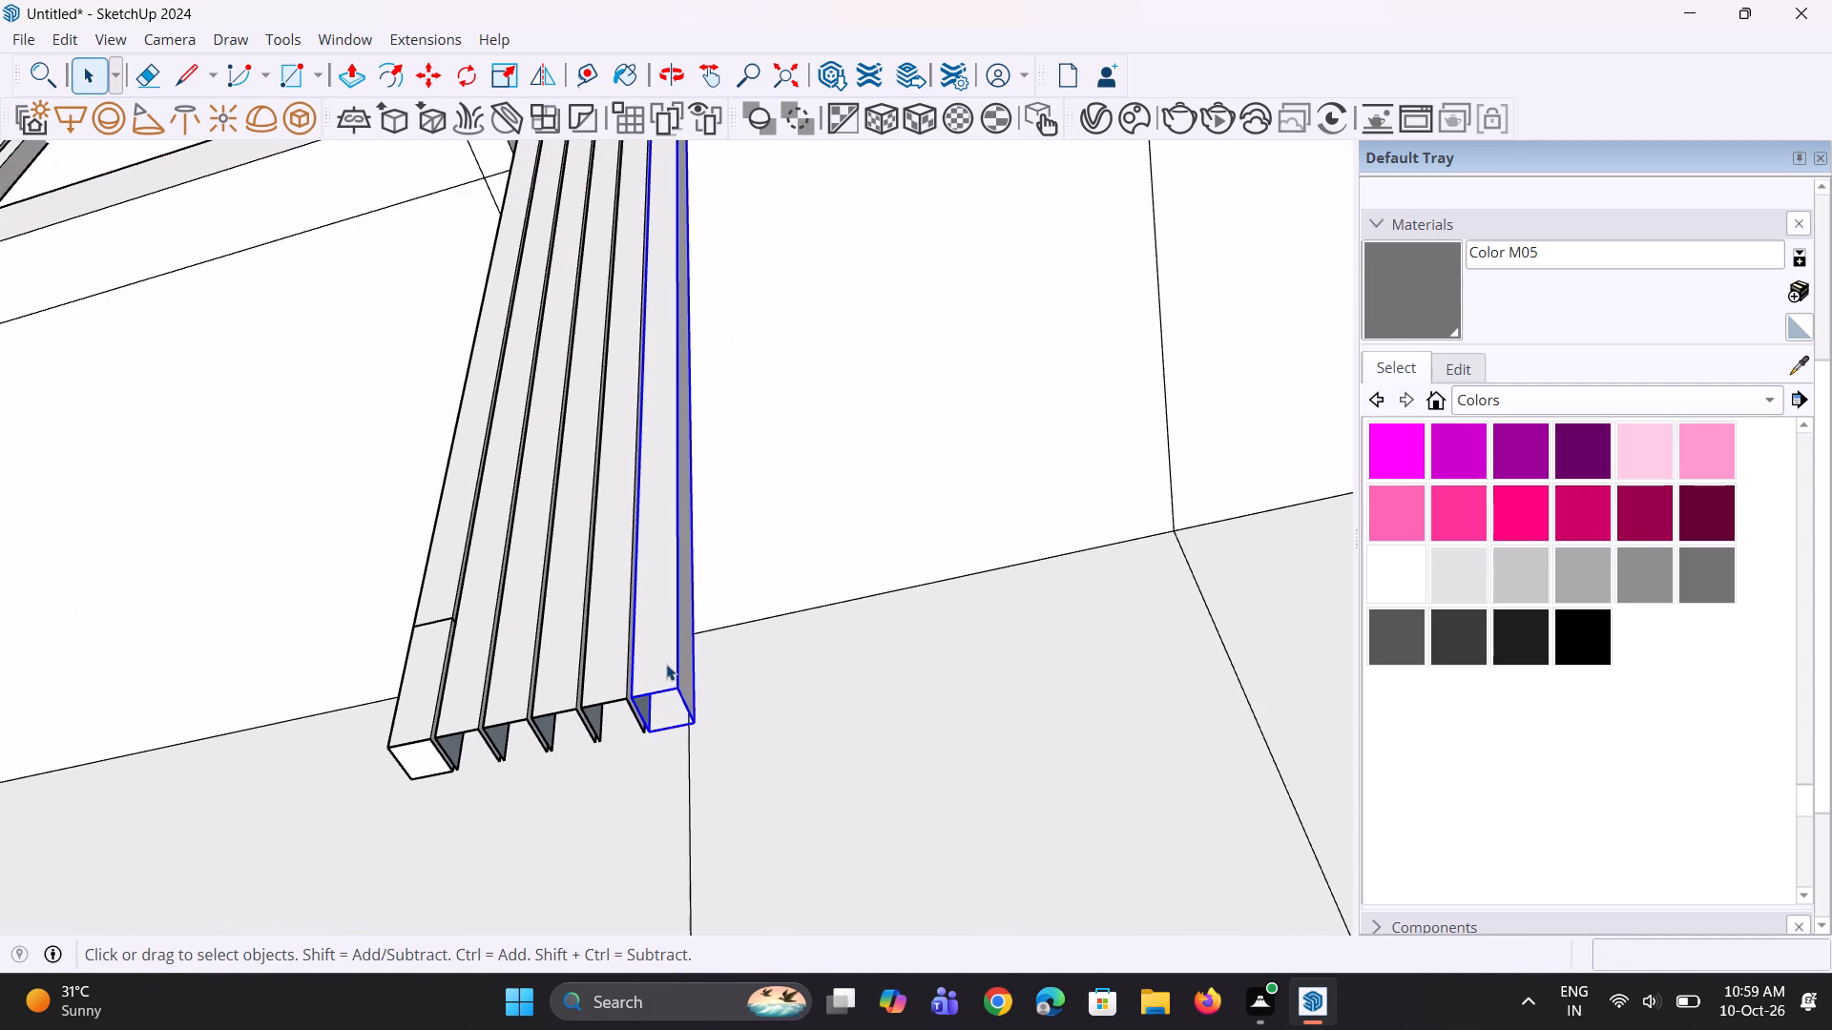
right_click(664, 668)
left_click(724, 683)
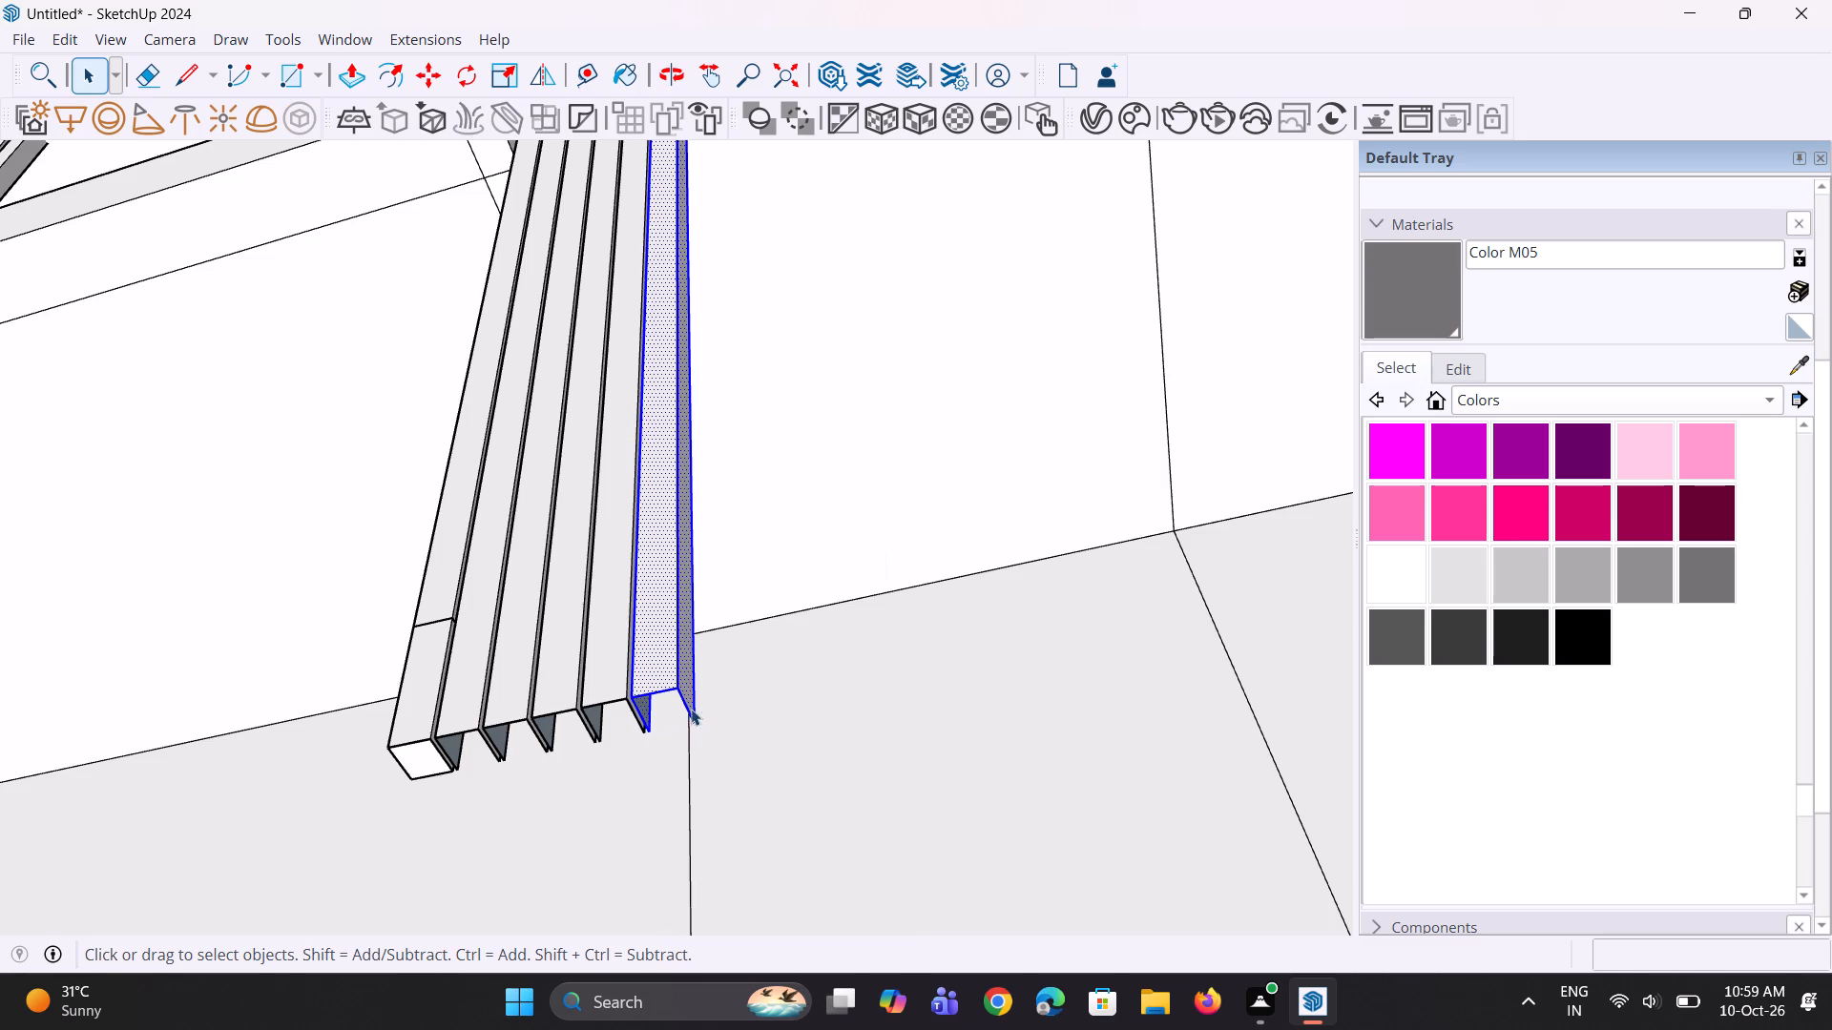
Move the three bottom edges of the exploded flute up about 9' 11 9/16" to the shortened flutes' lower end.
scroll(691, 709, "up", 3)
left_click(680, 704)
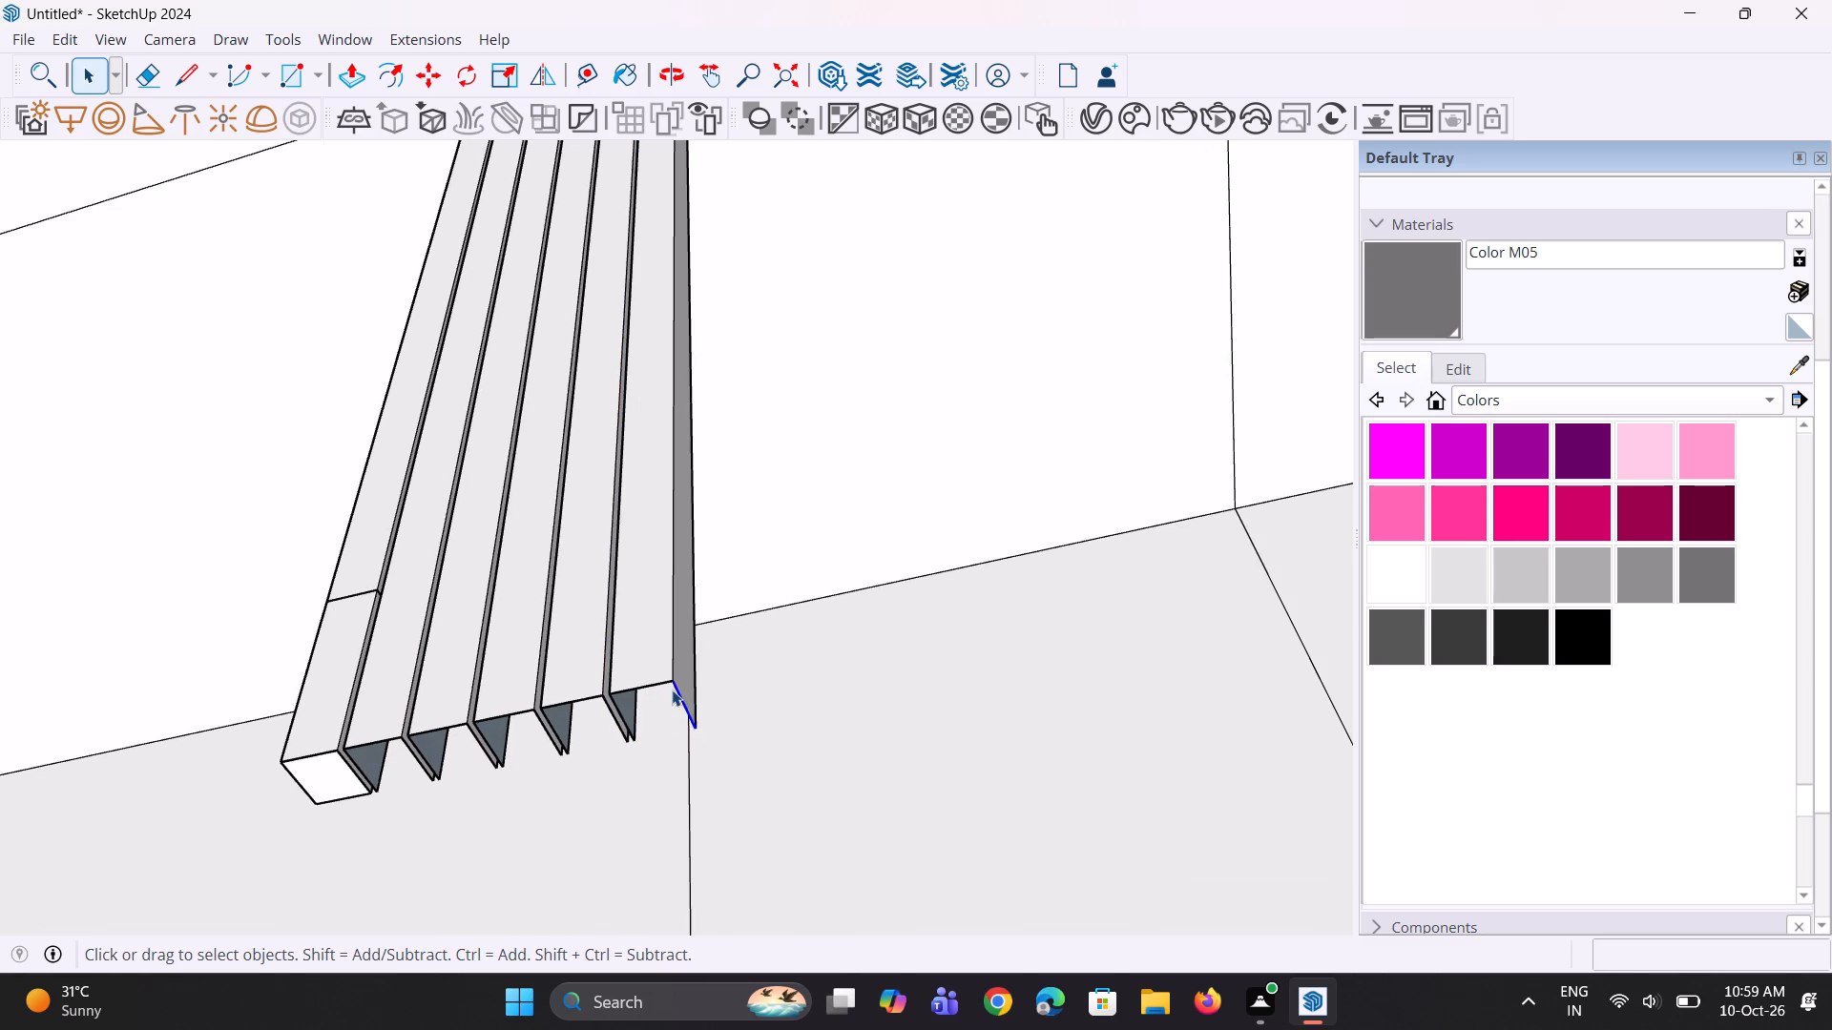
left_click(663, 682, "ctrl")
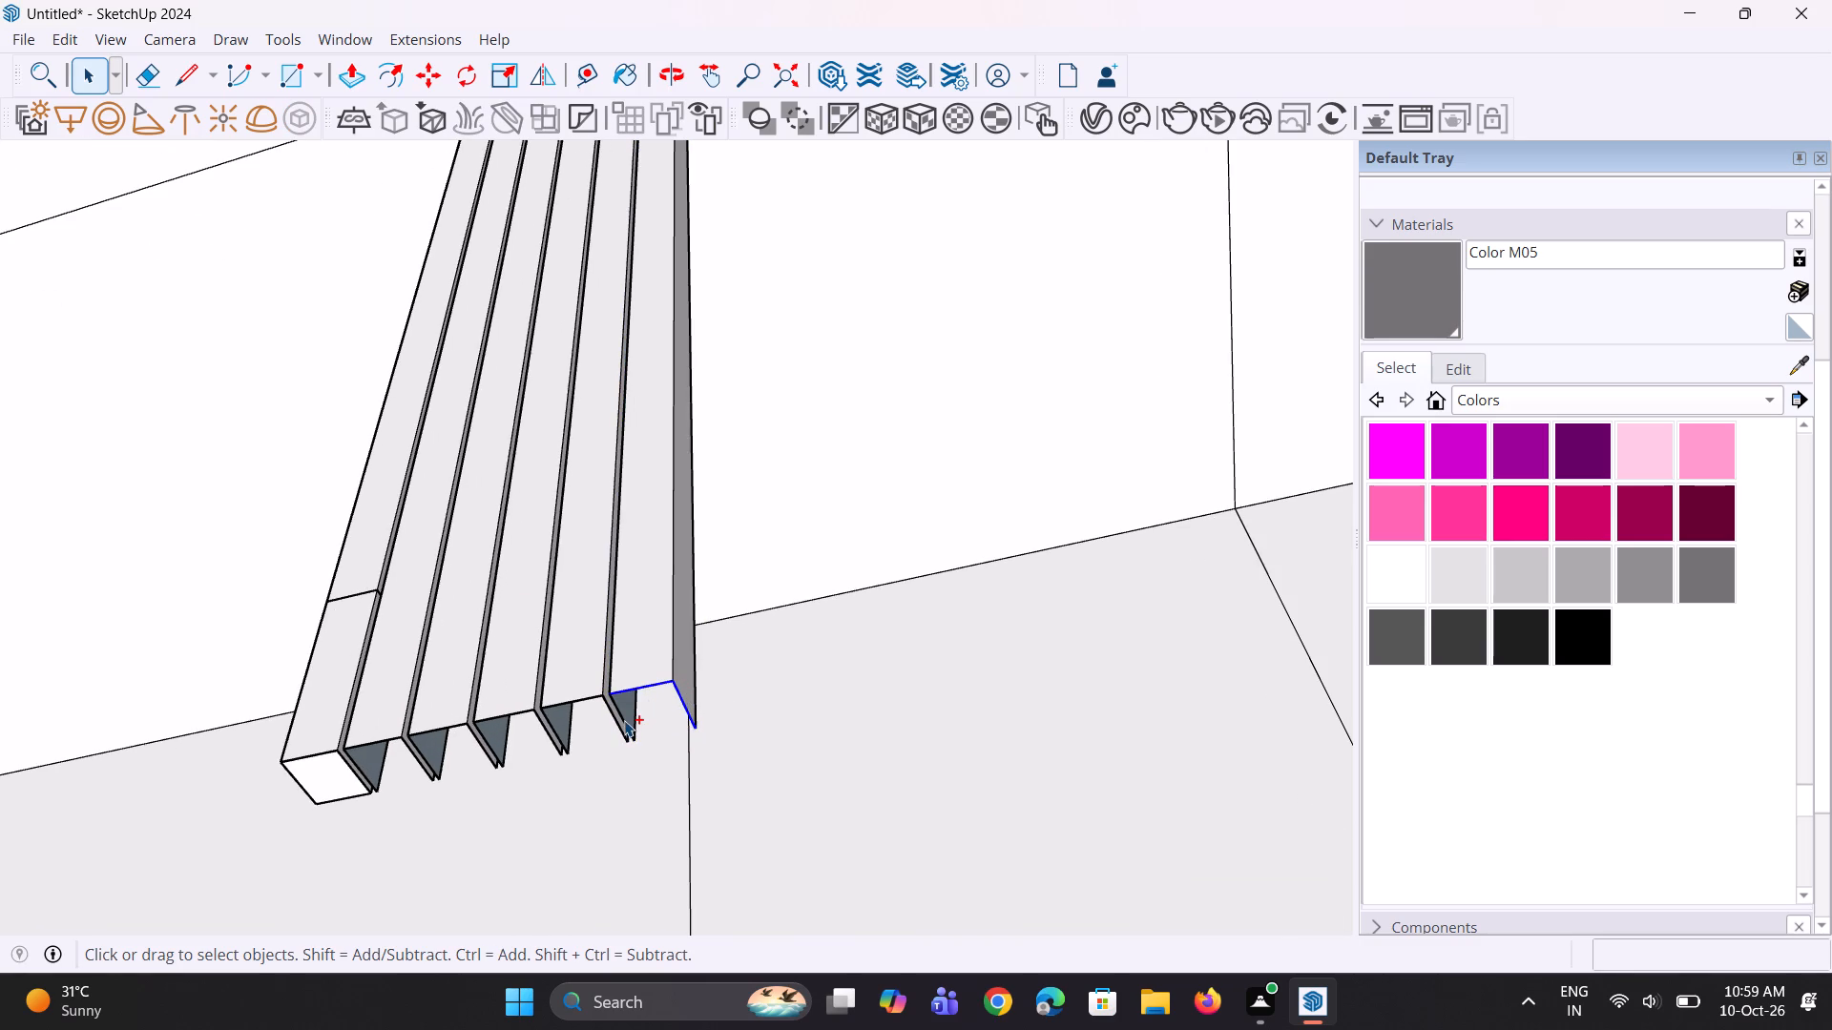
left_click(624, 720, "ctrl")
scroll(629, 752, "down", 3)
scroll(664, 655, "up", 1)
key("m")
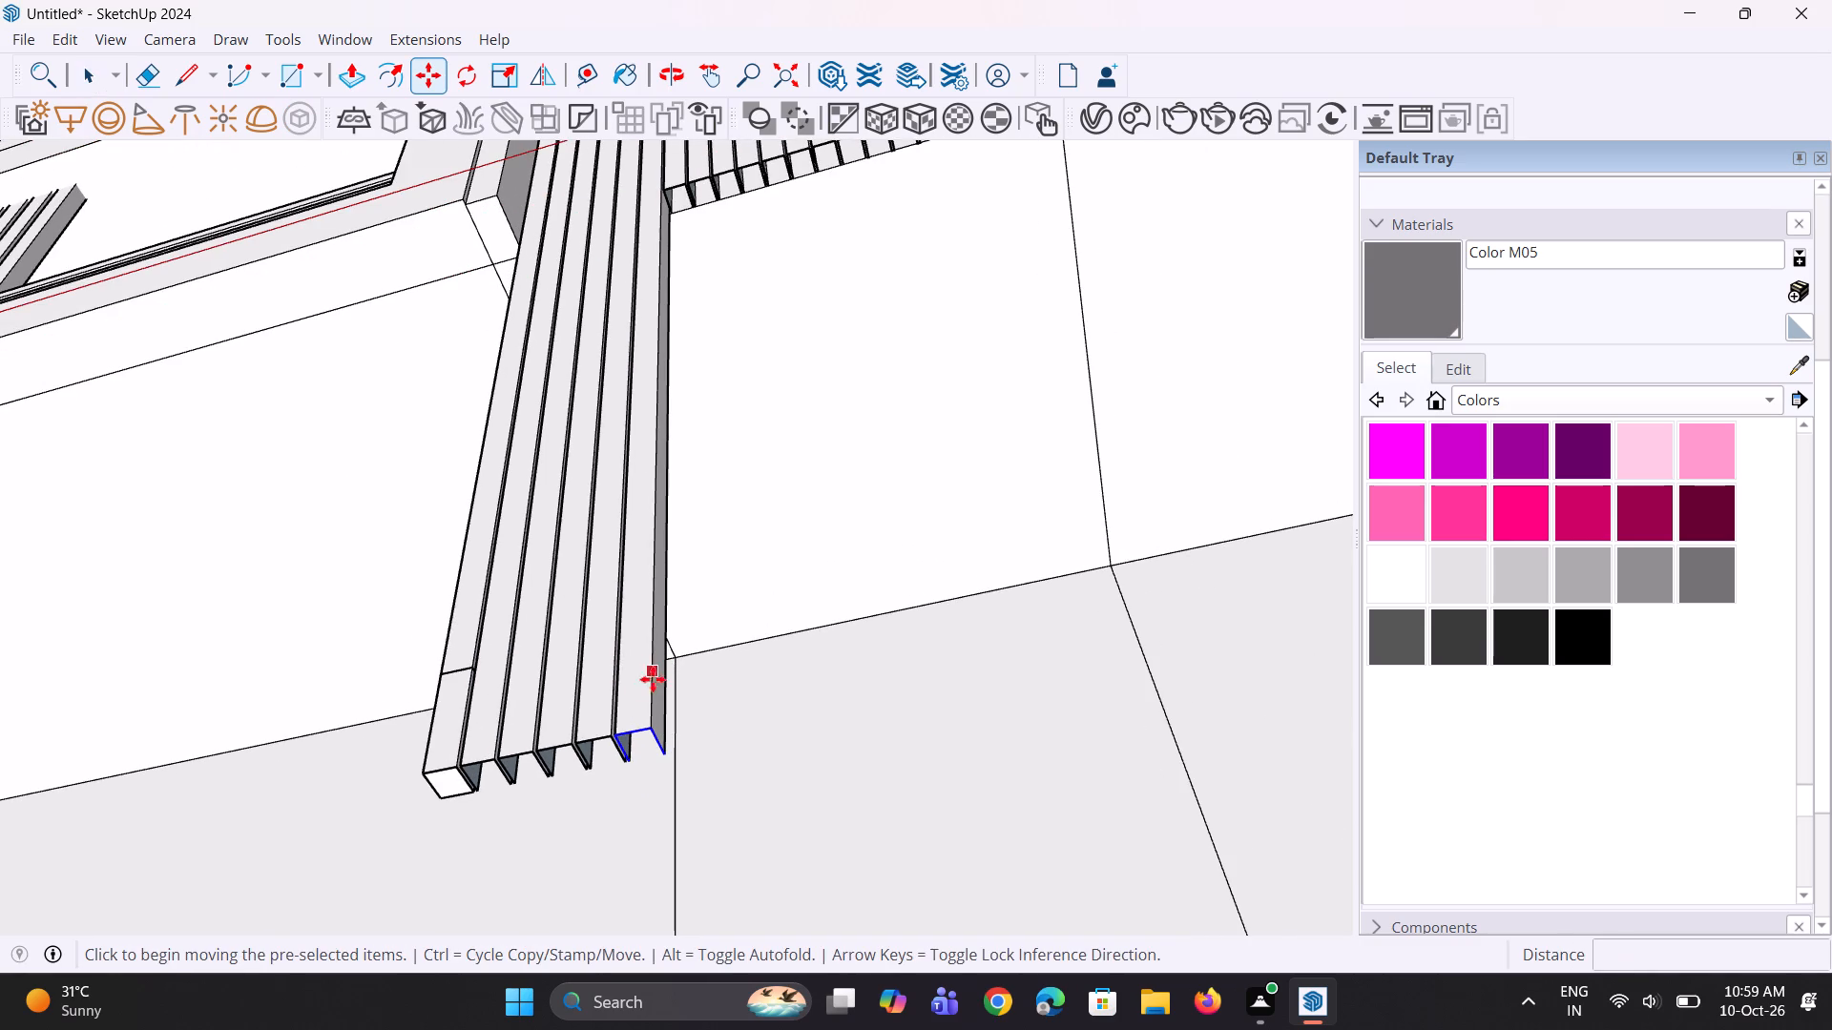
left_click(650, 727)
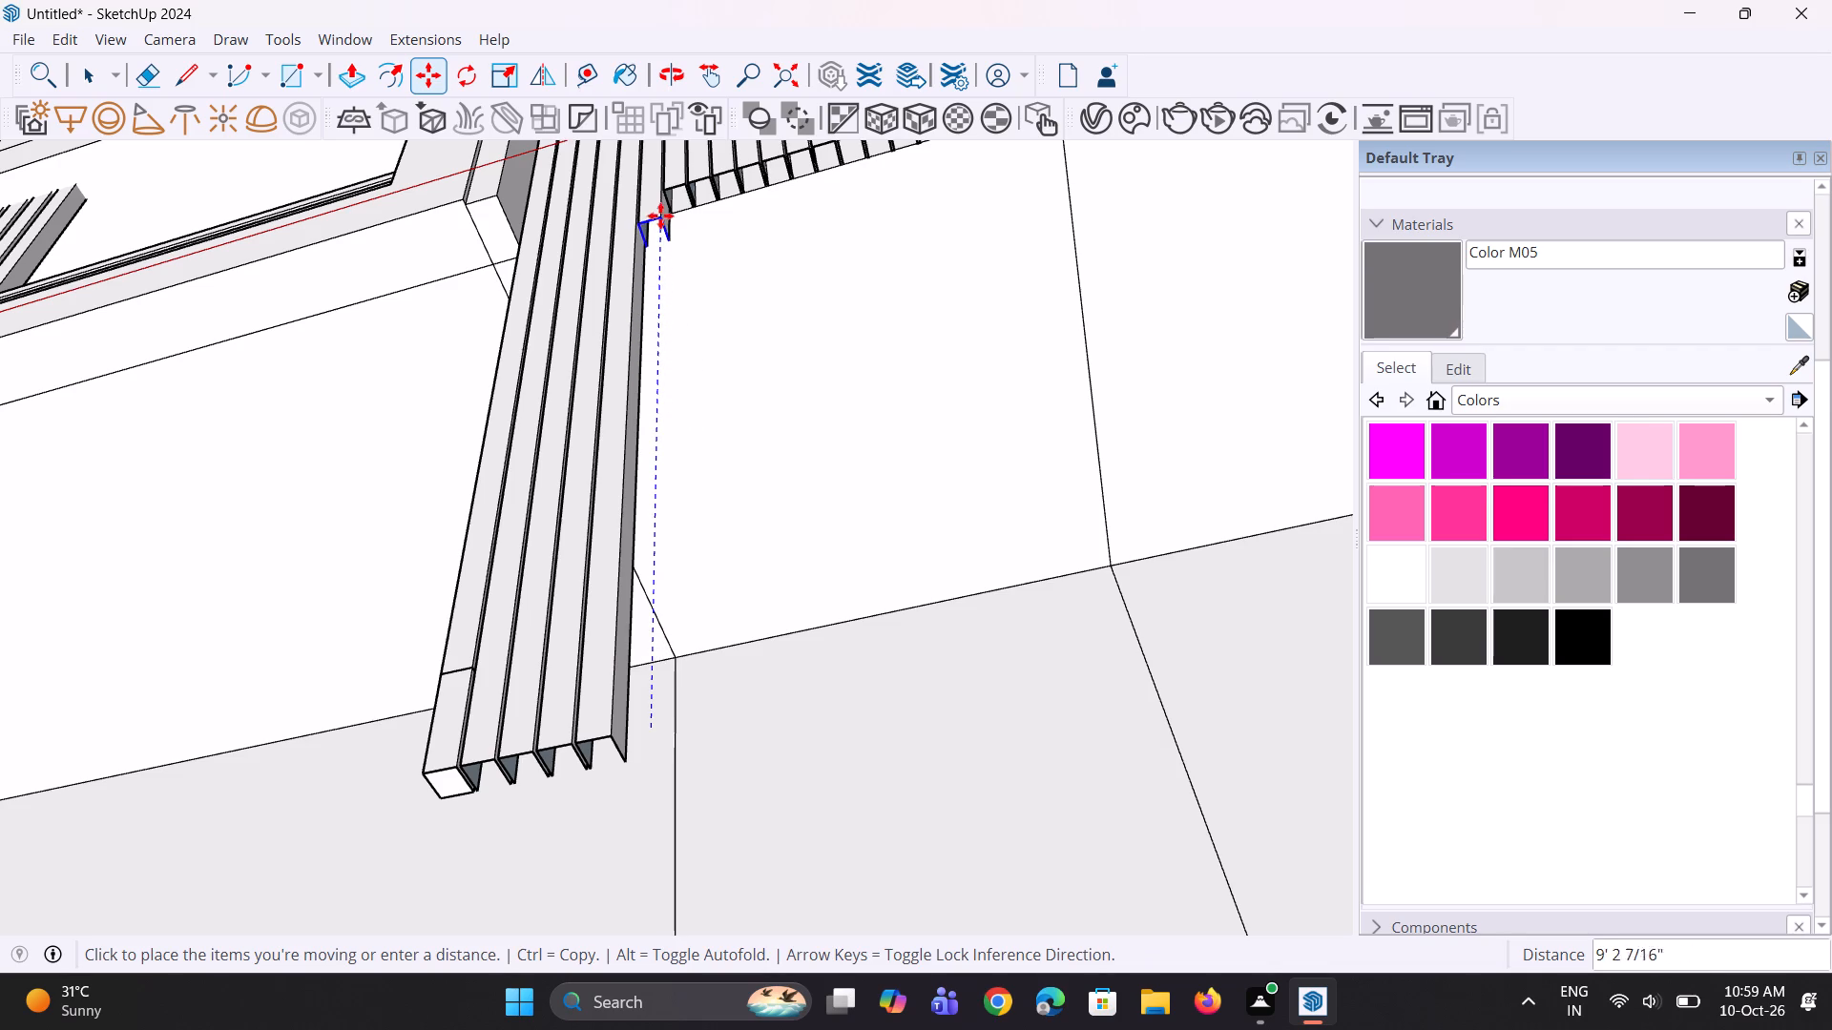
scroll(661, 194, "up", 3)
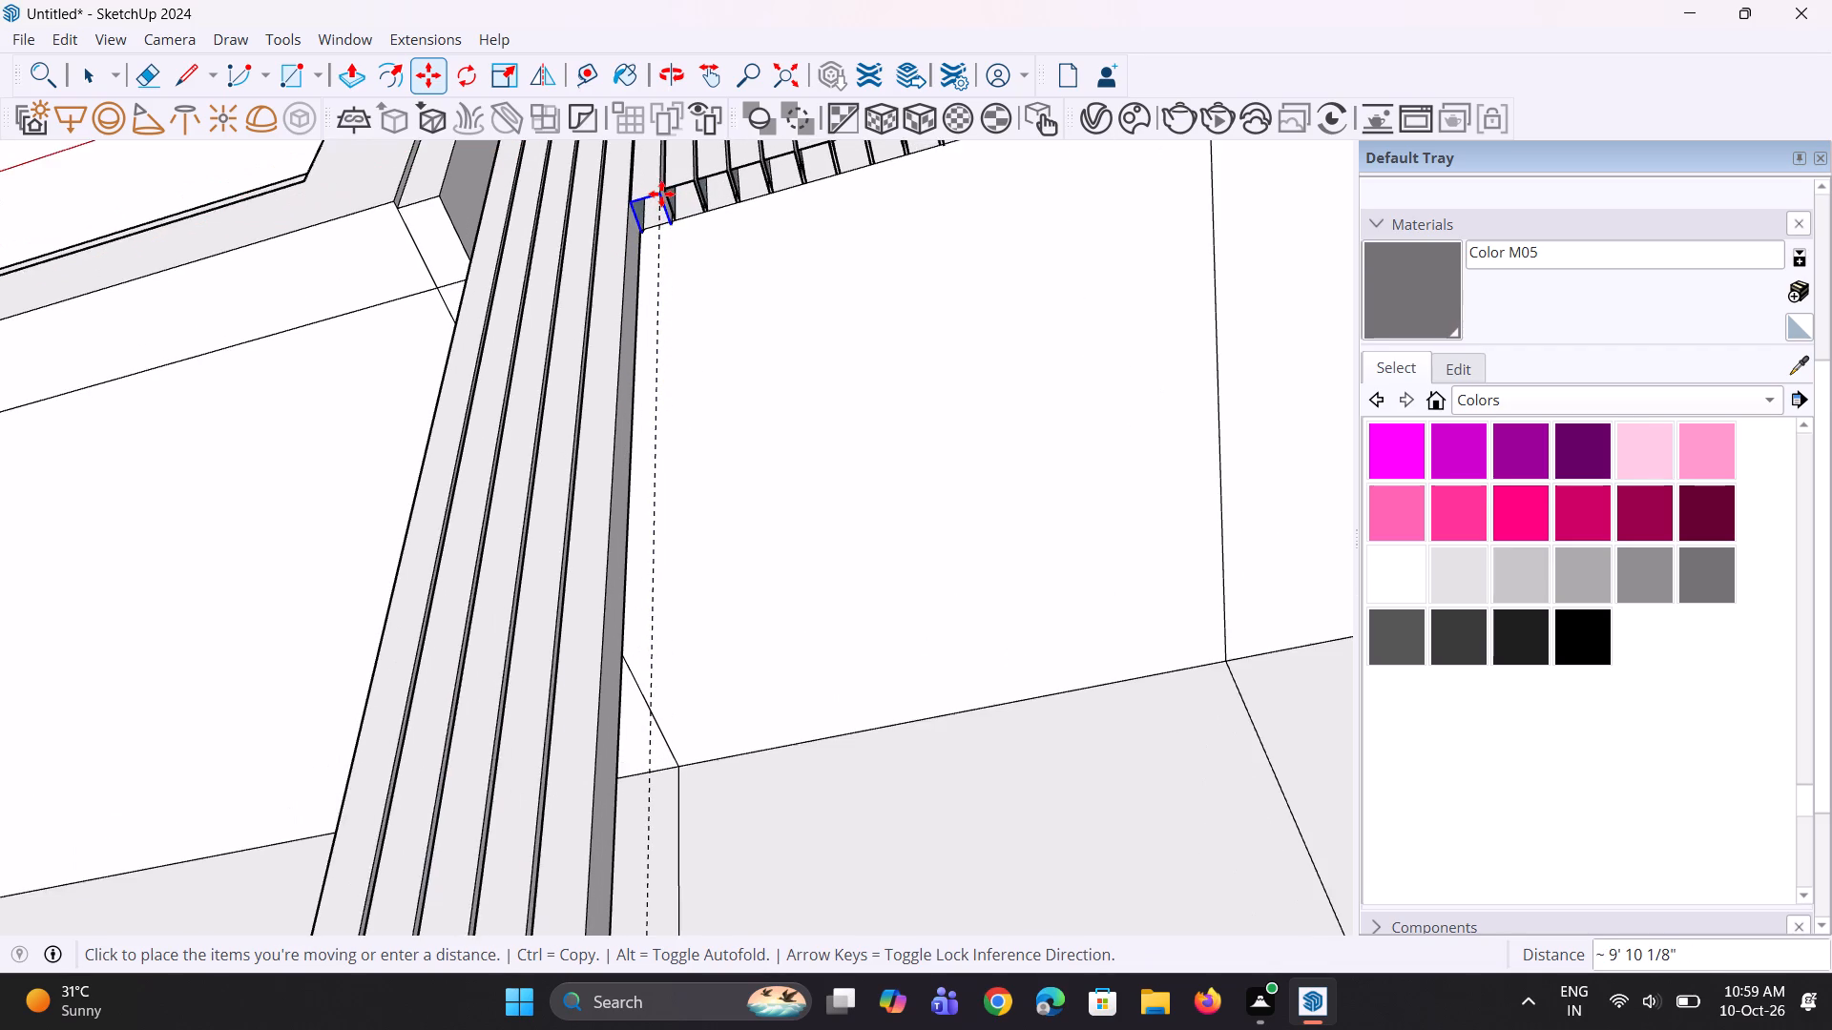
scroll(661, 194, "up", 6)
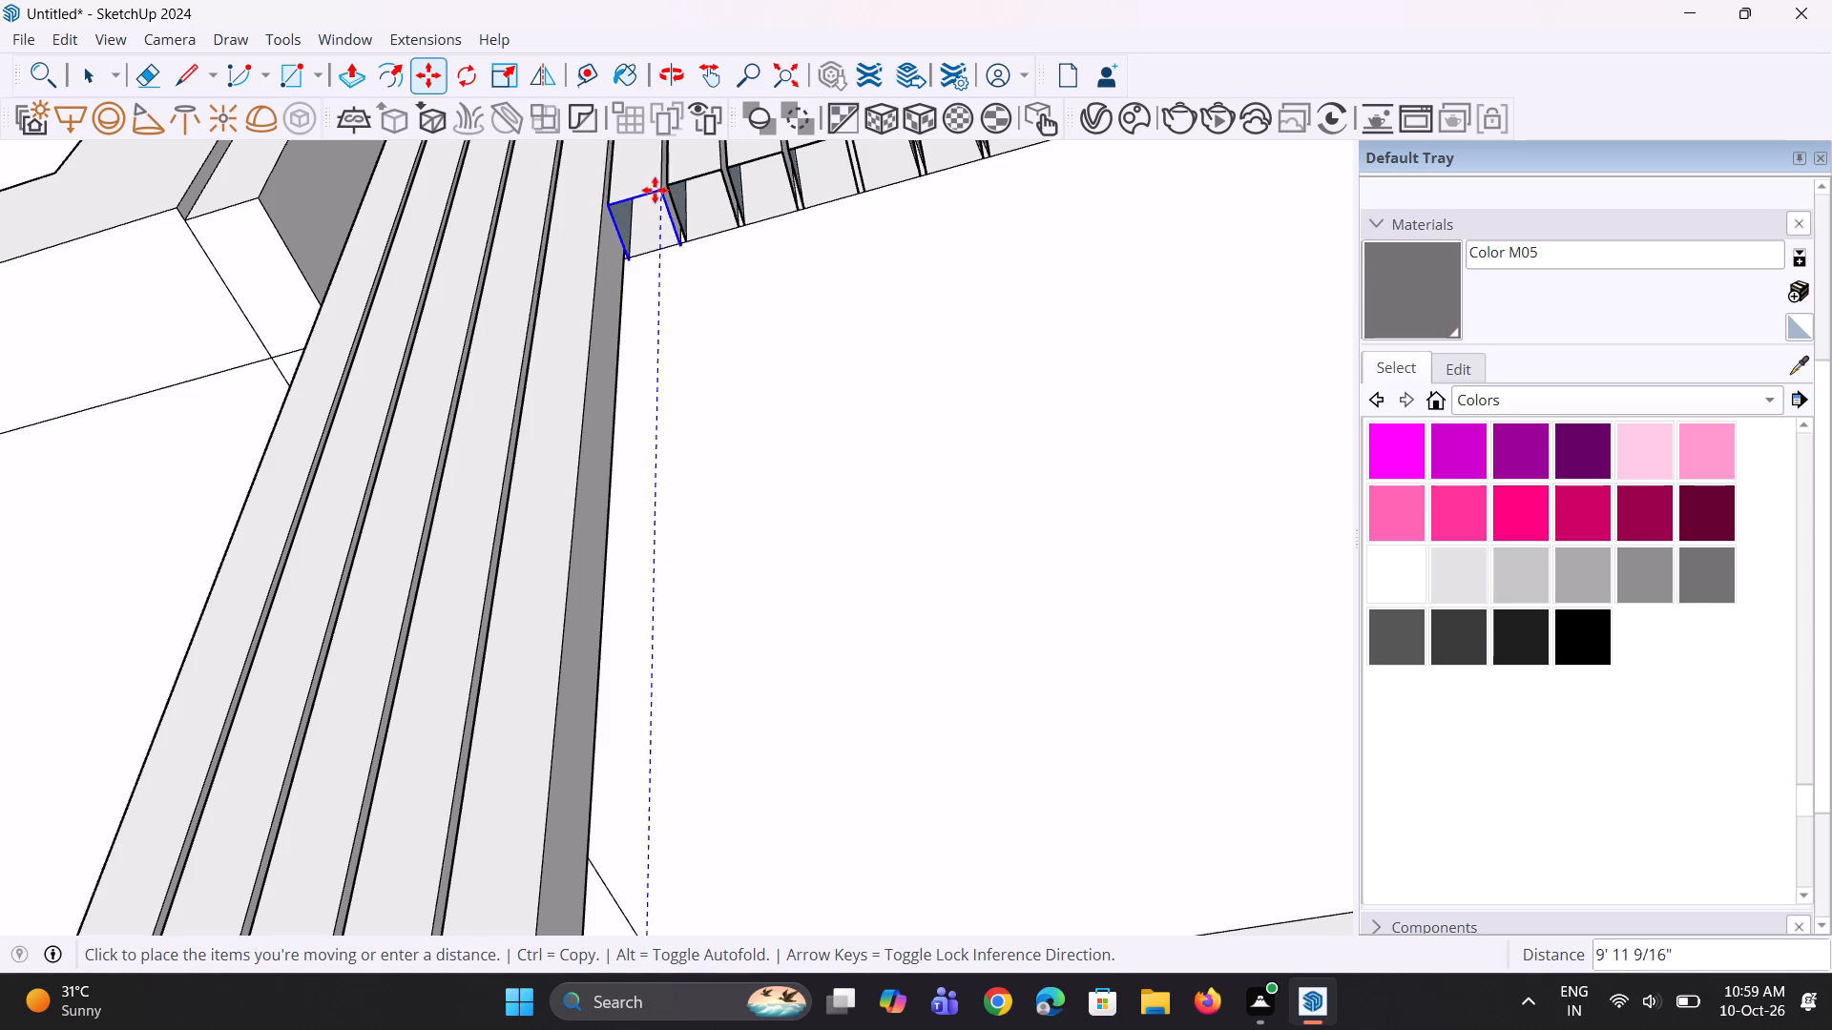
left_click(653, 189)
scroll(666, 339, "down", 10)
key("space")
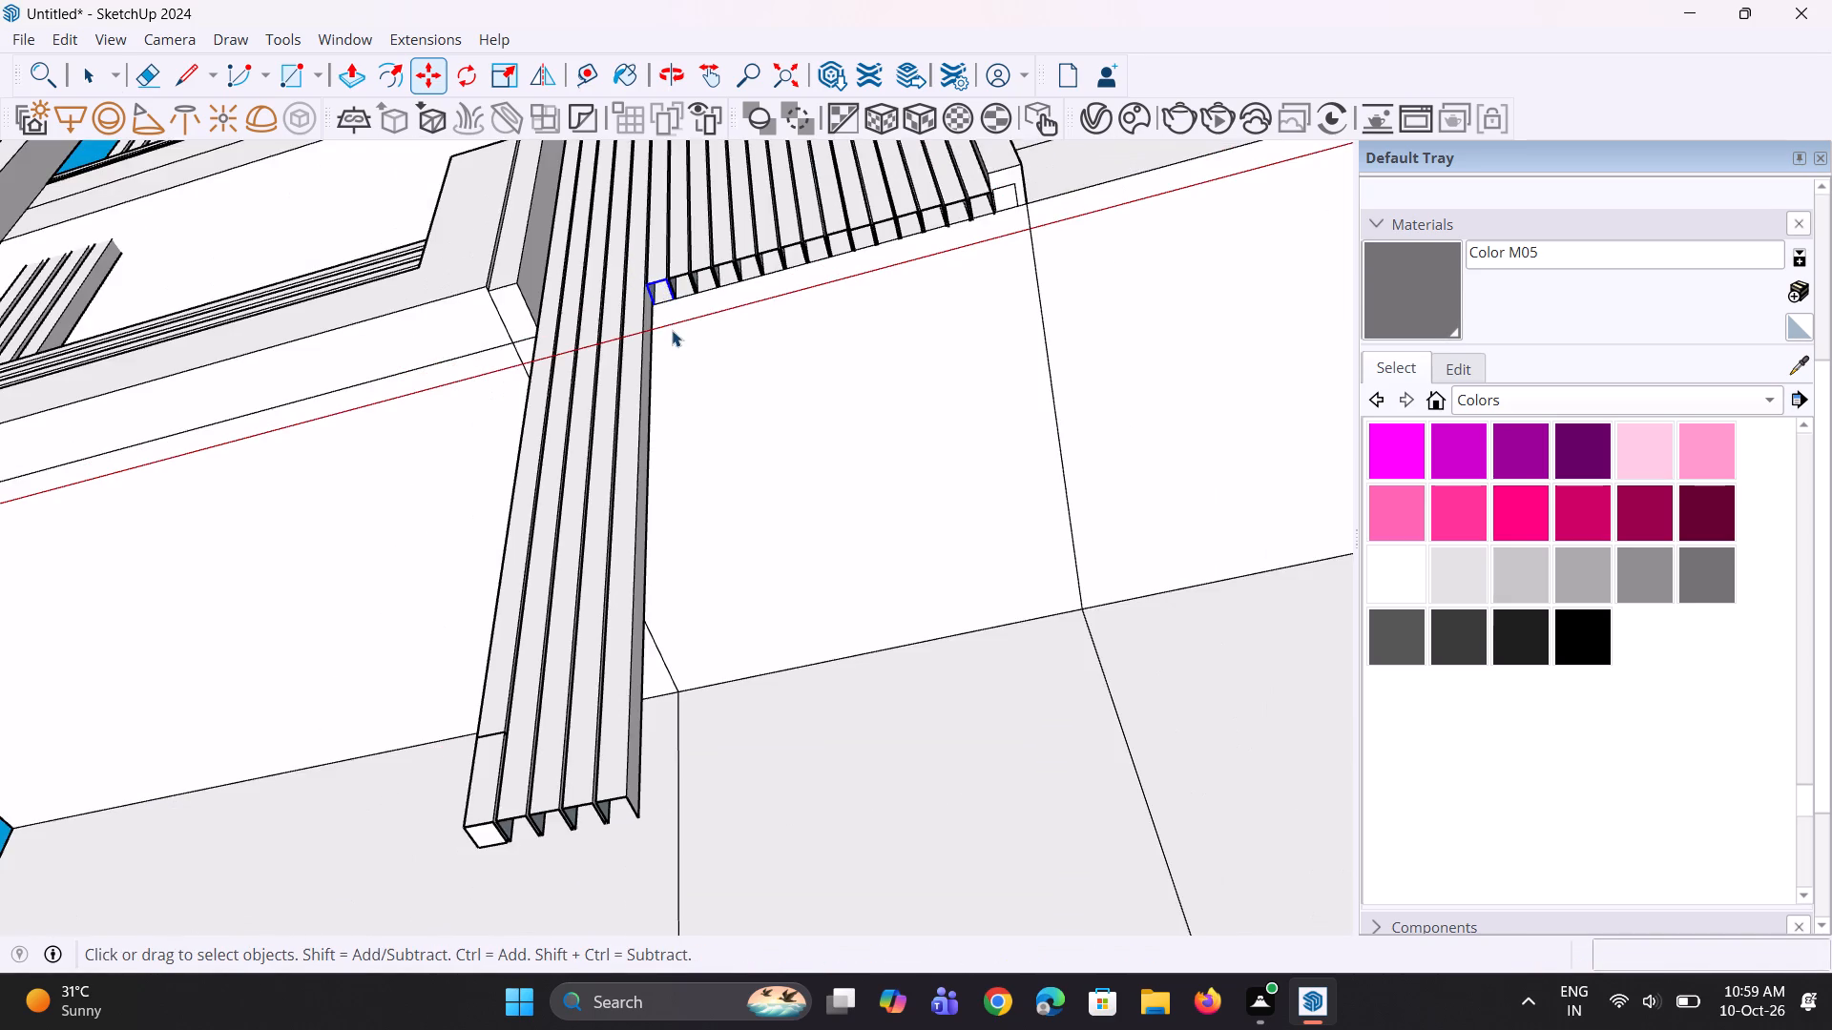
key("space")
Explode the next full-height flute group beside the shortened row.
scroll(684, 389, "down", 4)
scroll(673, 586, "up", 6)
left_click(625, 640)
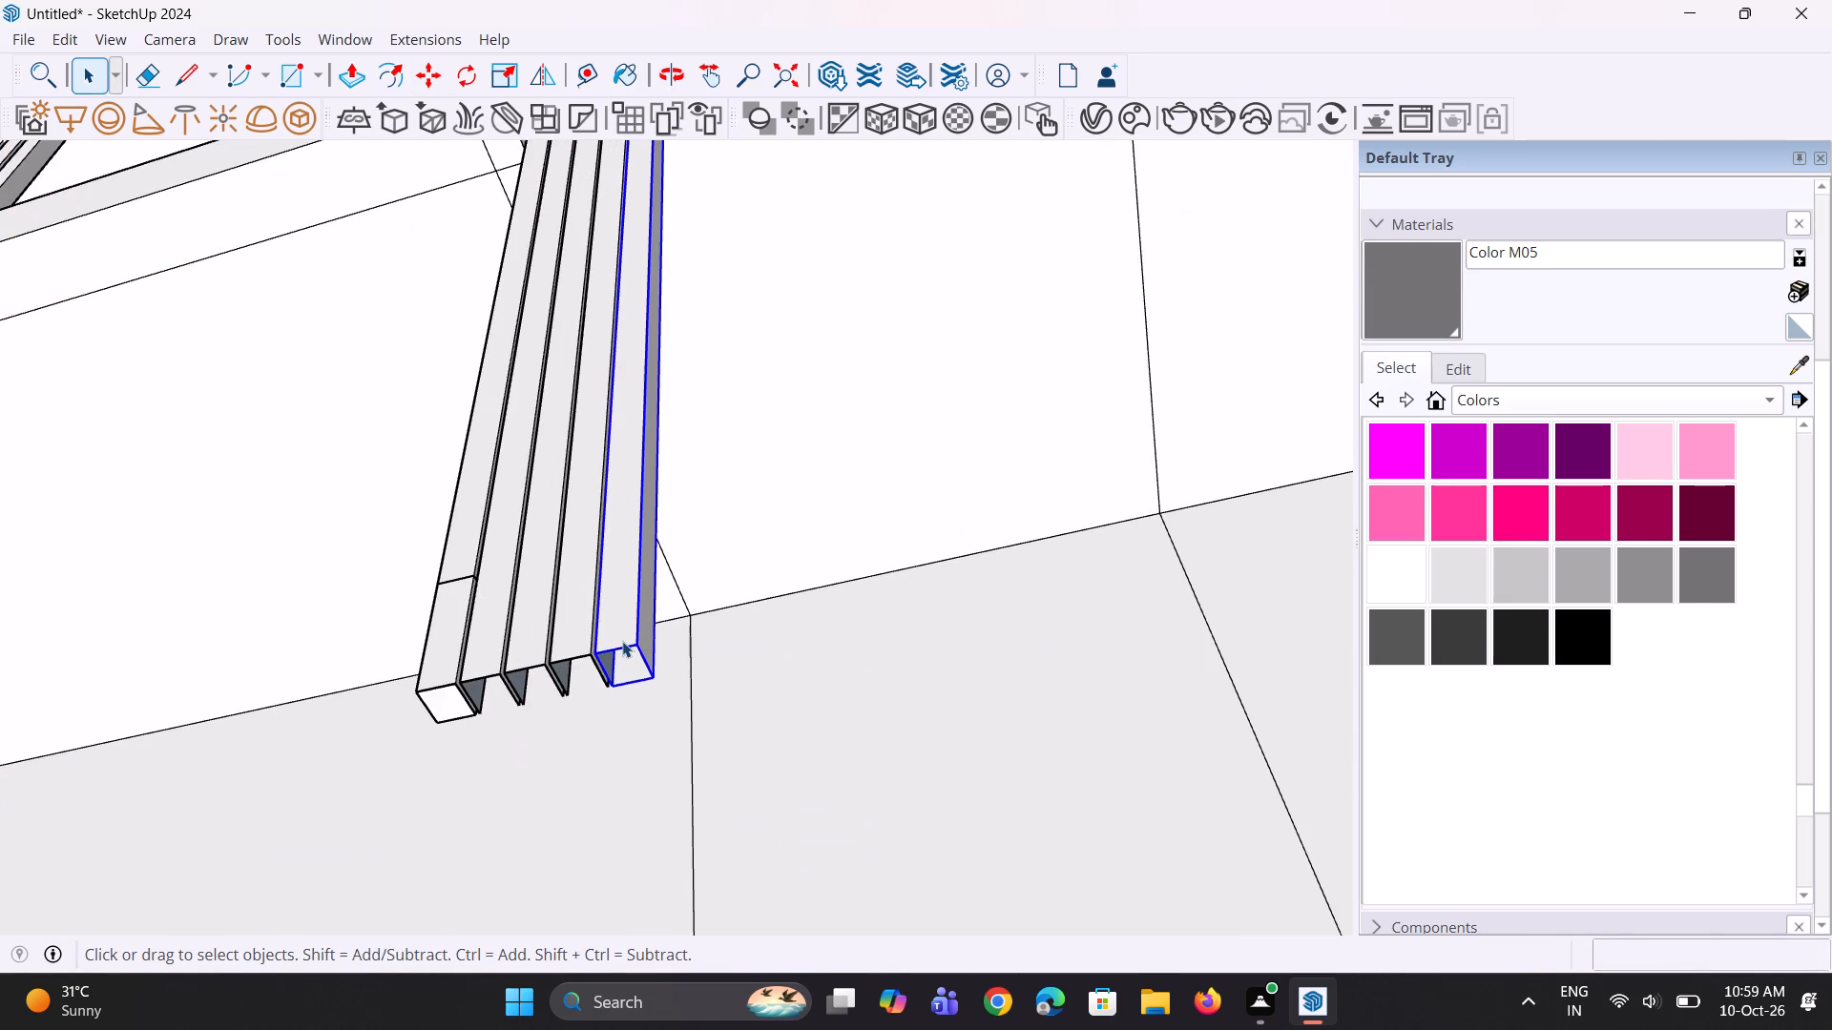
right_click(622, 641)
left_click(741, 286)
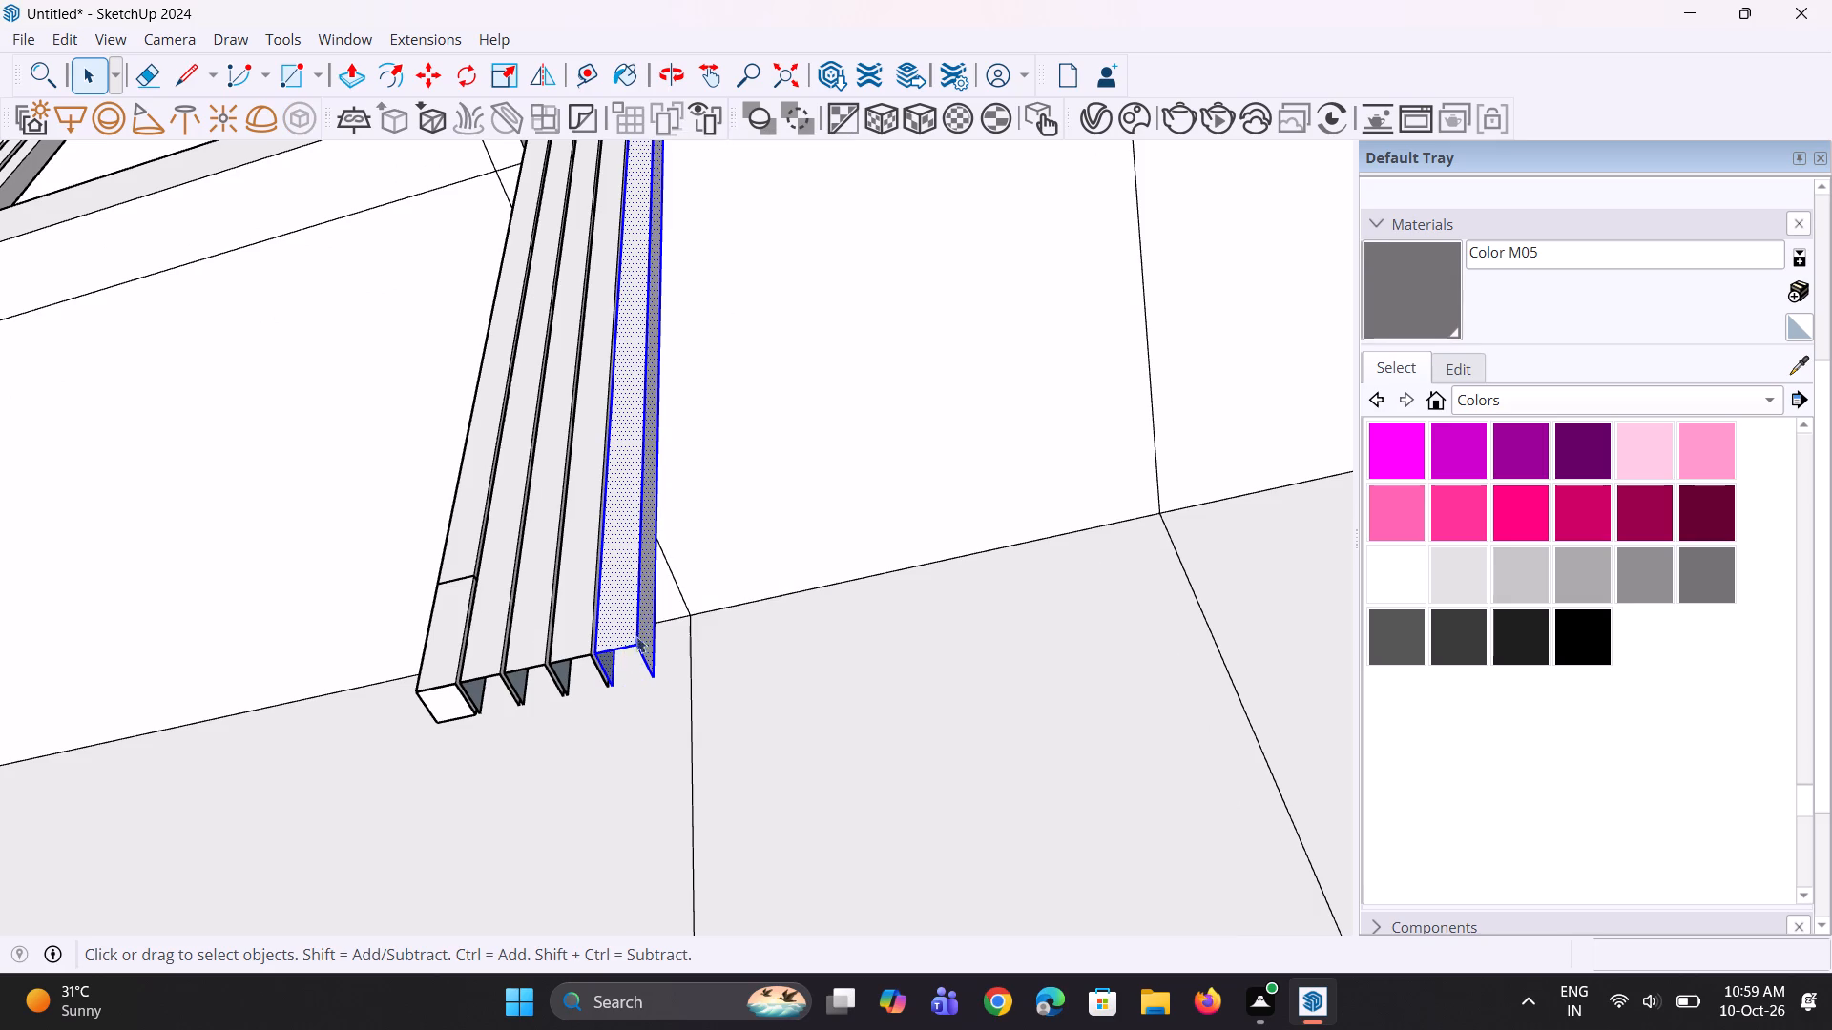
Move the three bottom edges of the newly exploded flute up to the shortened flutes' lower end.
left_click(640, 657)
scroll(624, 651, "up", 2)
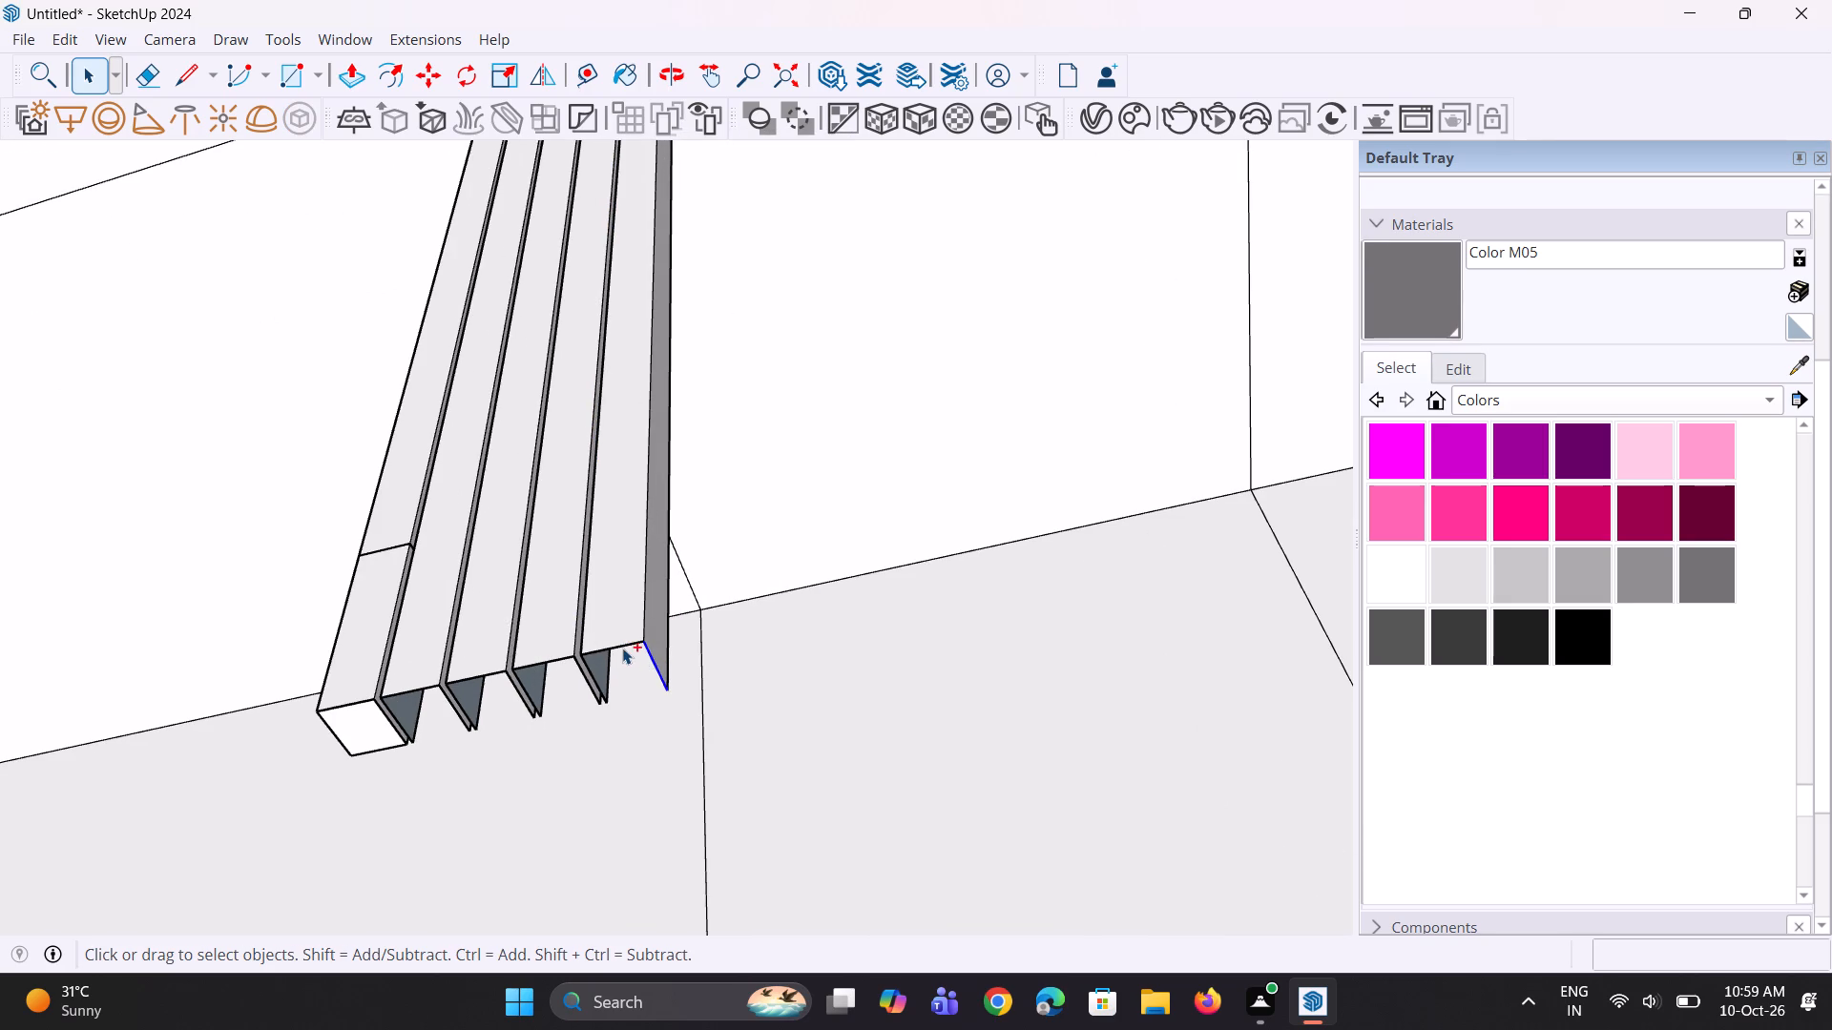
left_click(622, 648, "ctrl")
left_click(588, 669, "ctrl")
scroll(602, 709, "down", 3)
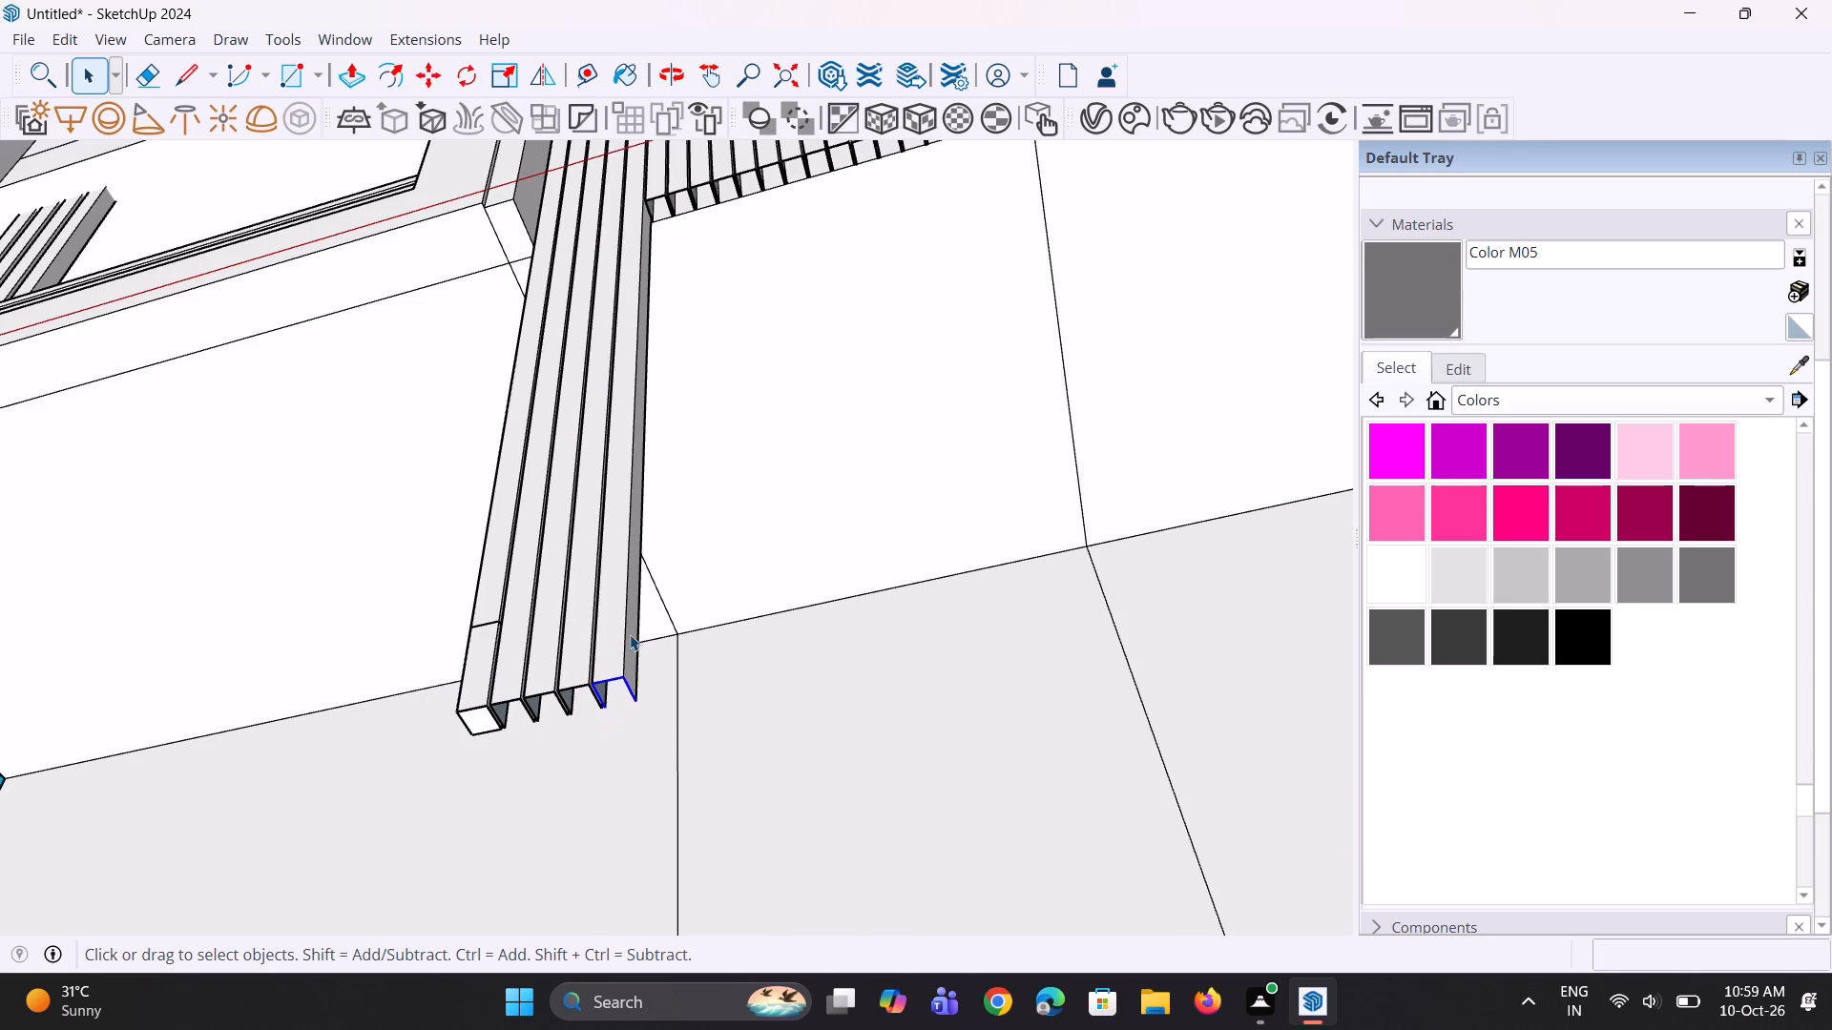
key("m")
left_click(623, 682)
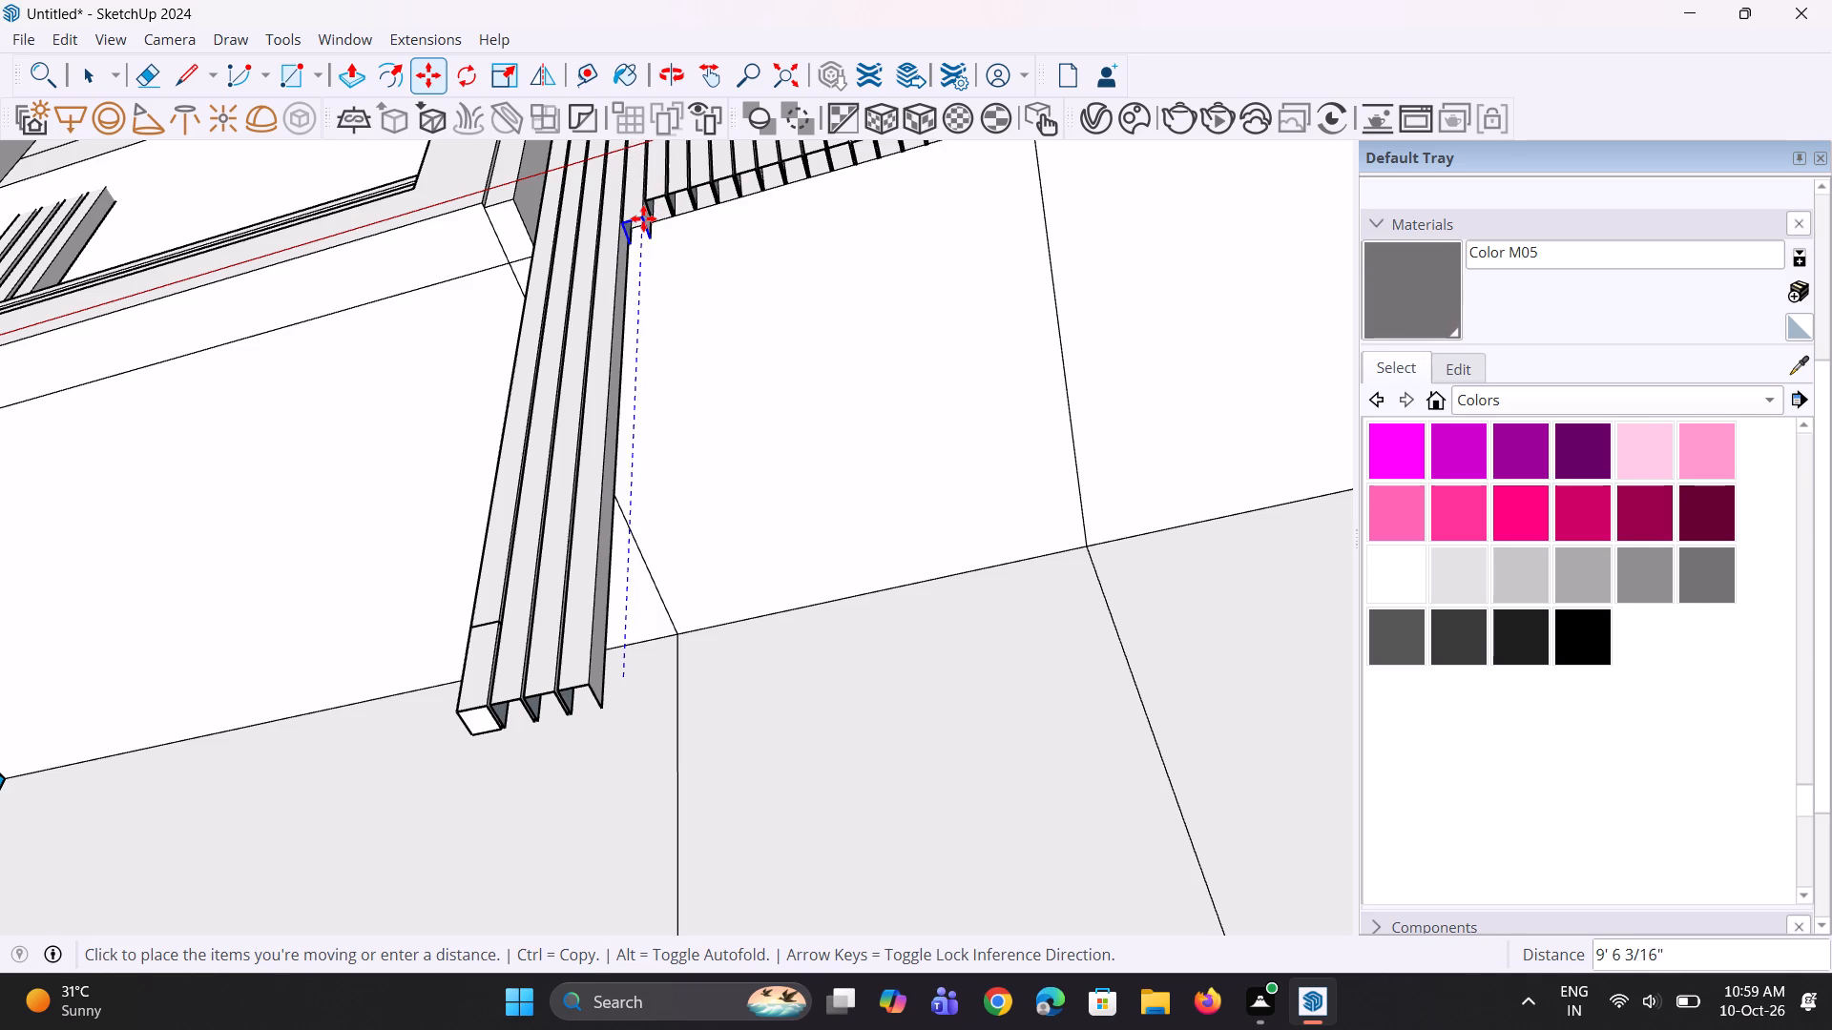
scroll(643, 218, "up", 4)
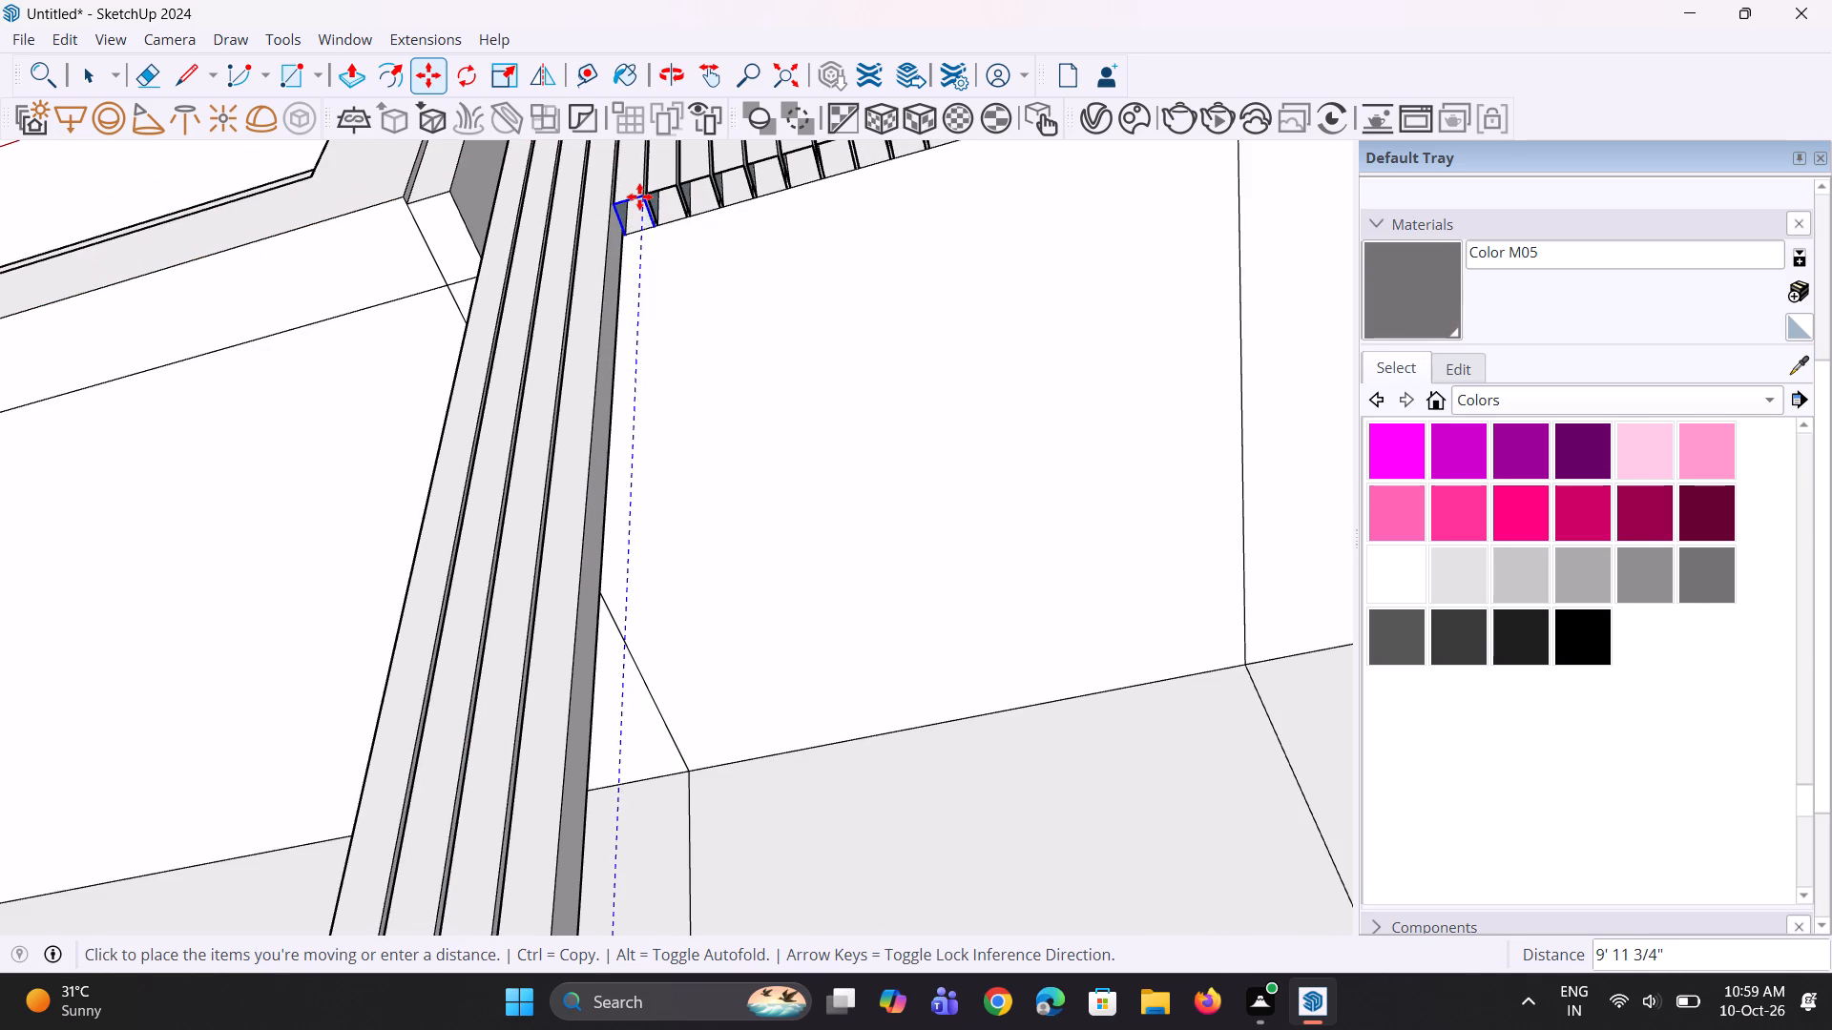
scroll(639, 196, "up", 4)
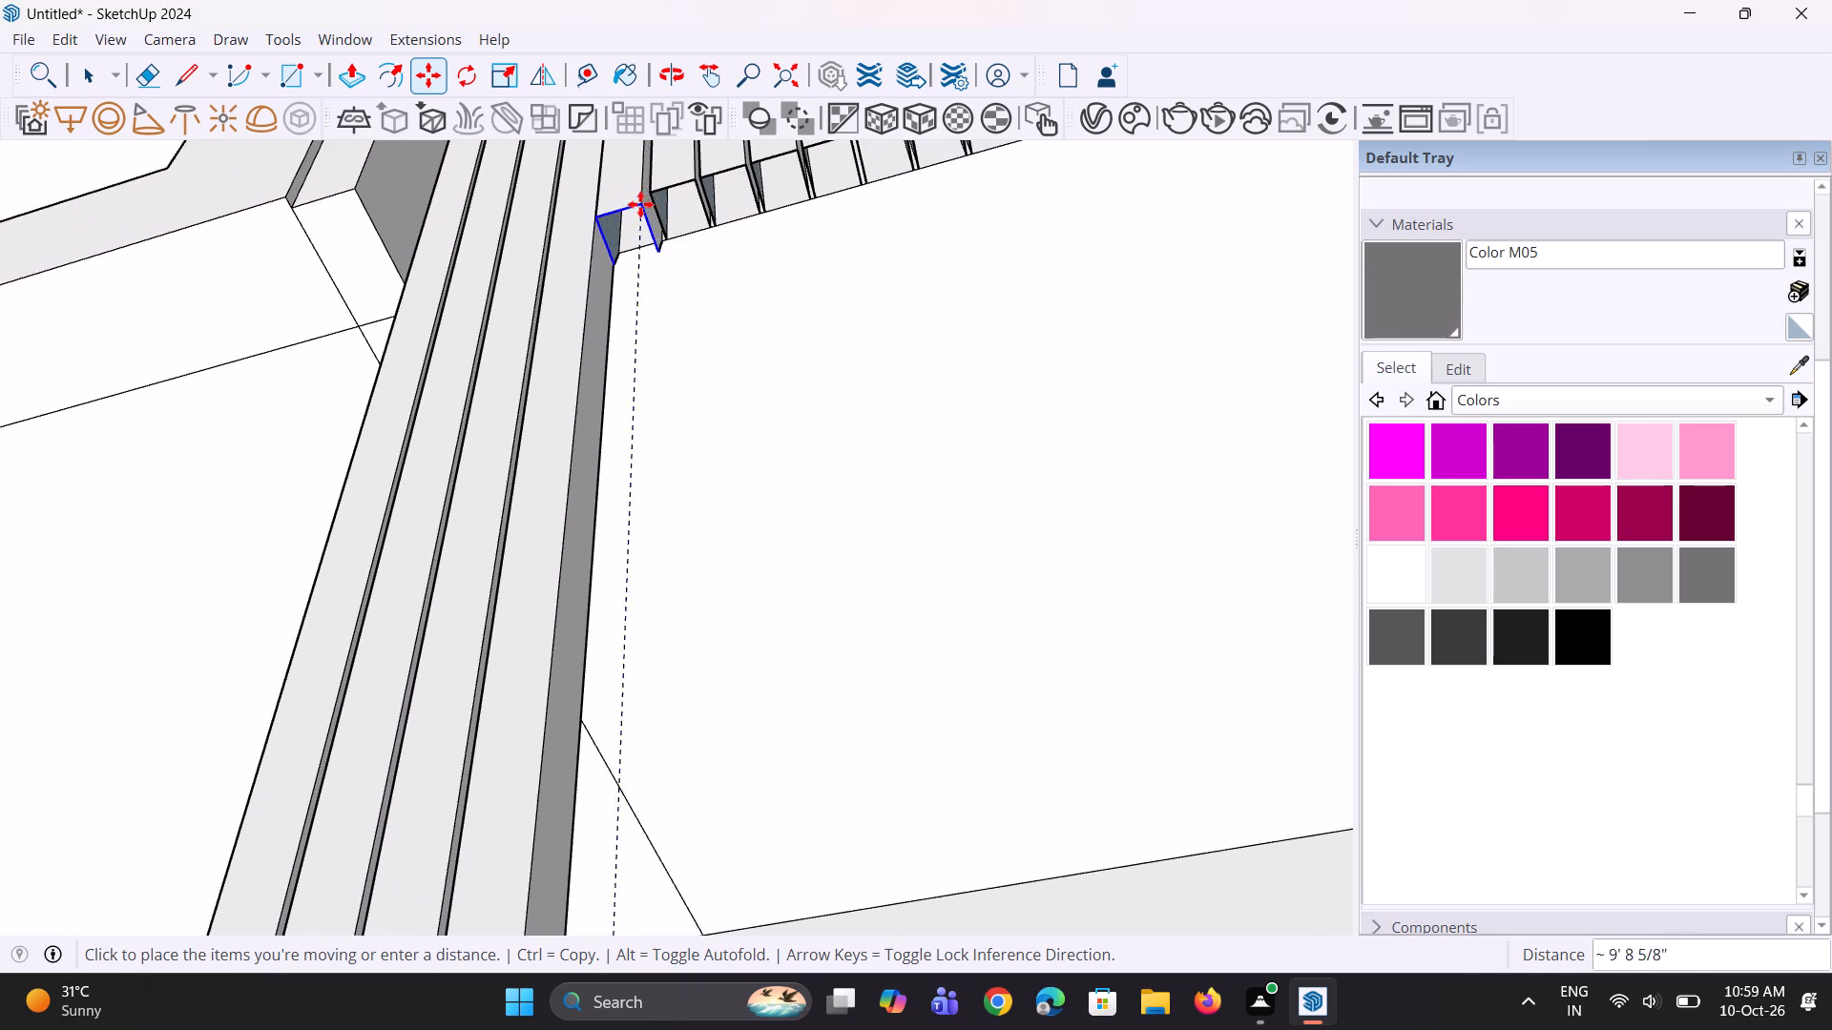
left_click(635, 204)
scroll(661, 278, "down", 7)
key("space")
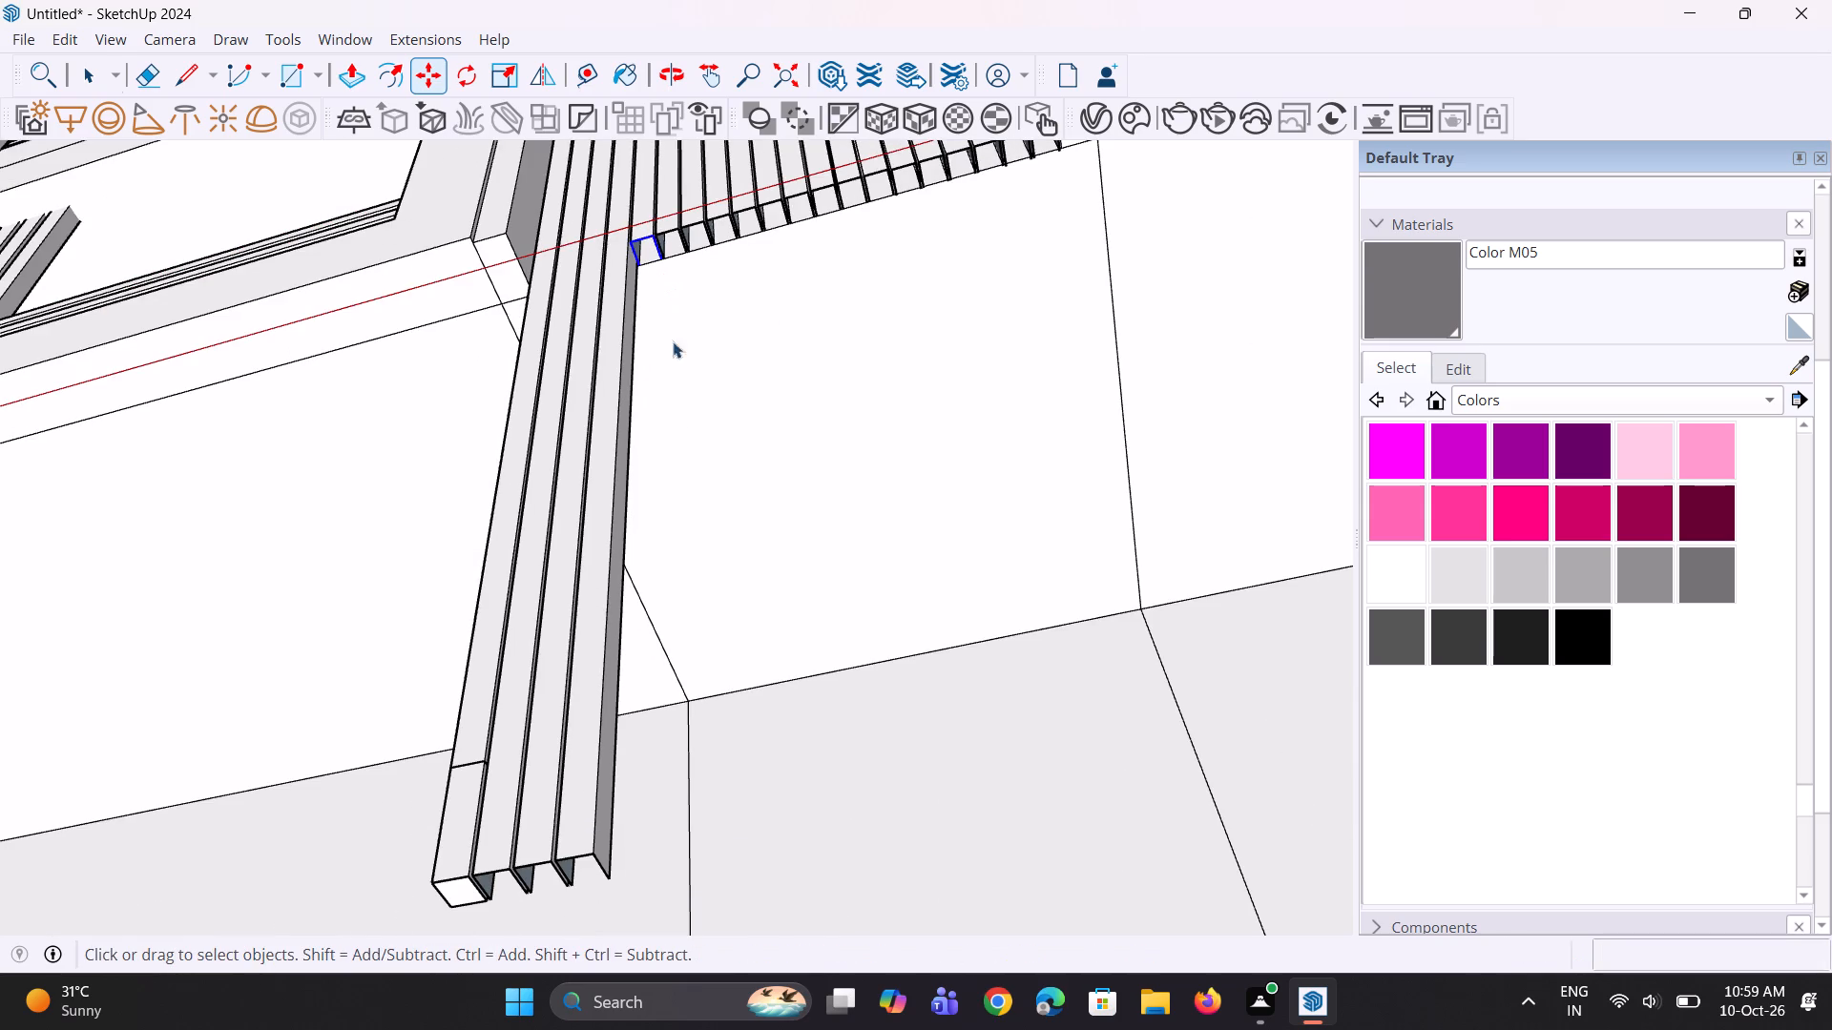
key("space")
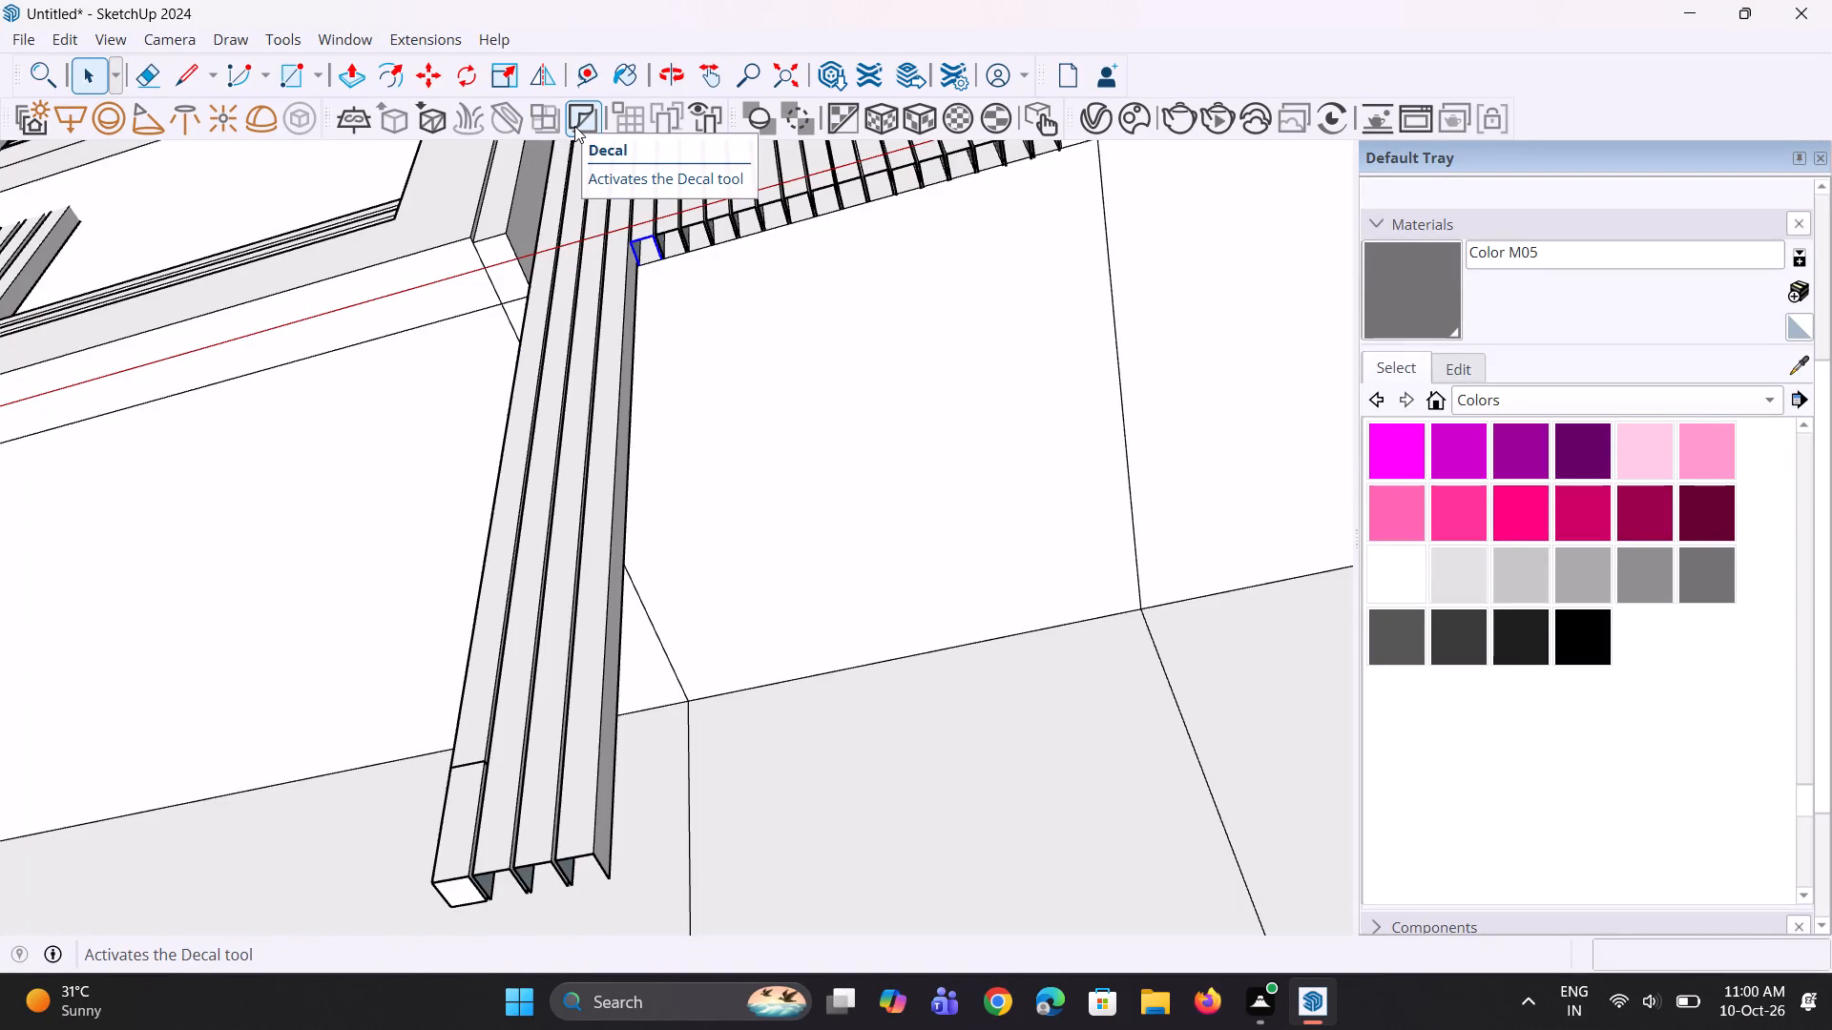
Explode the next full-height flute group adjoining the shortened row.
scroll(745, 381, "down", 3)
scroll(655, 654, "up", 2)
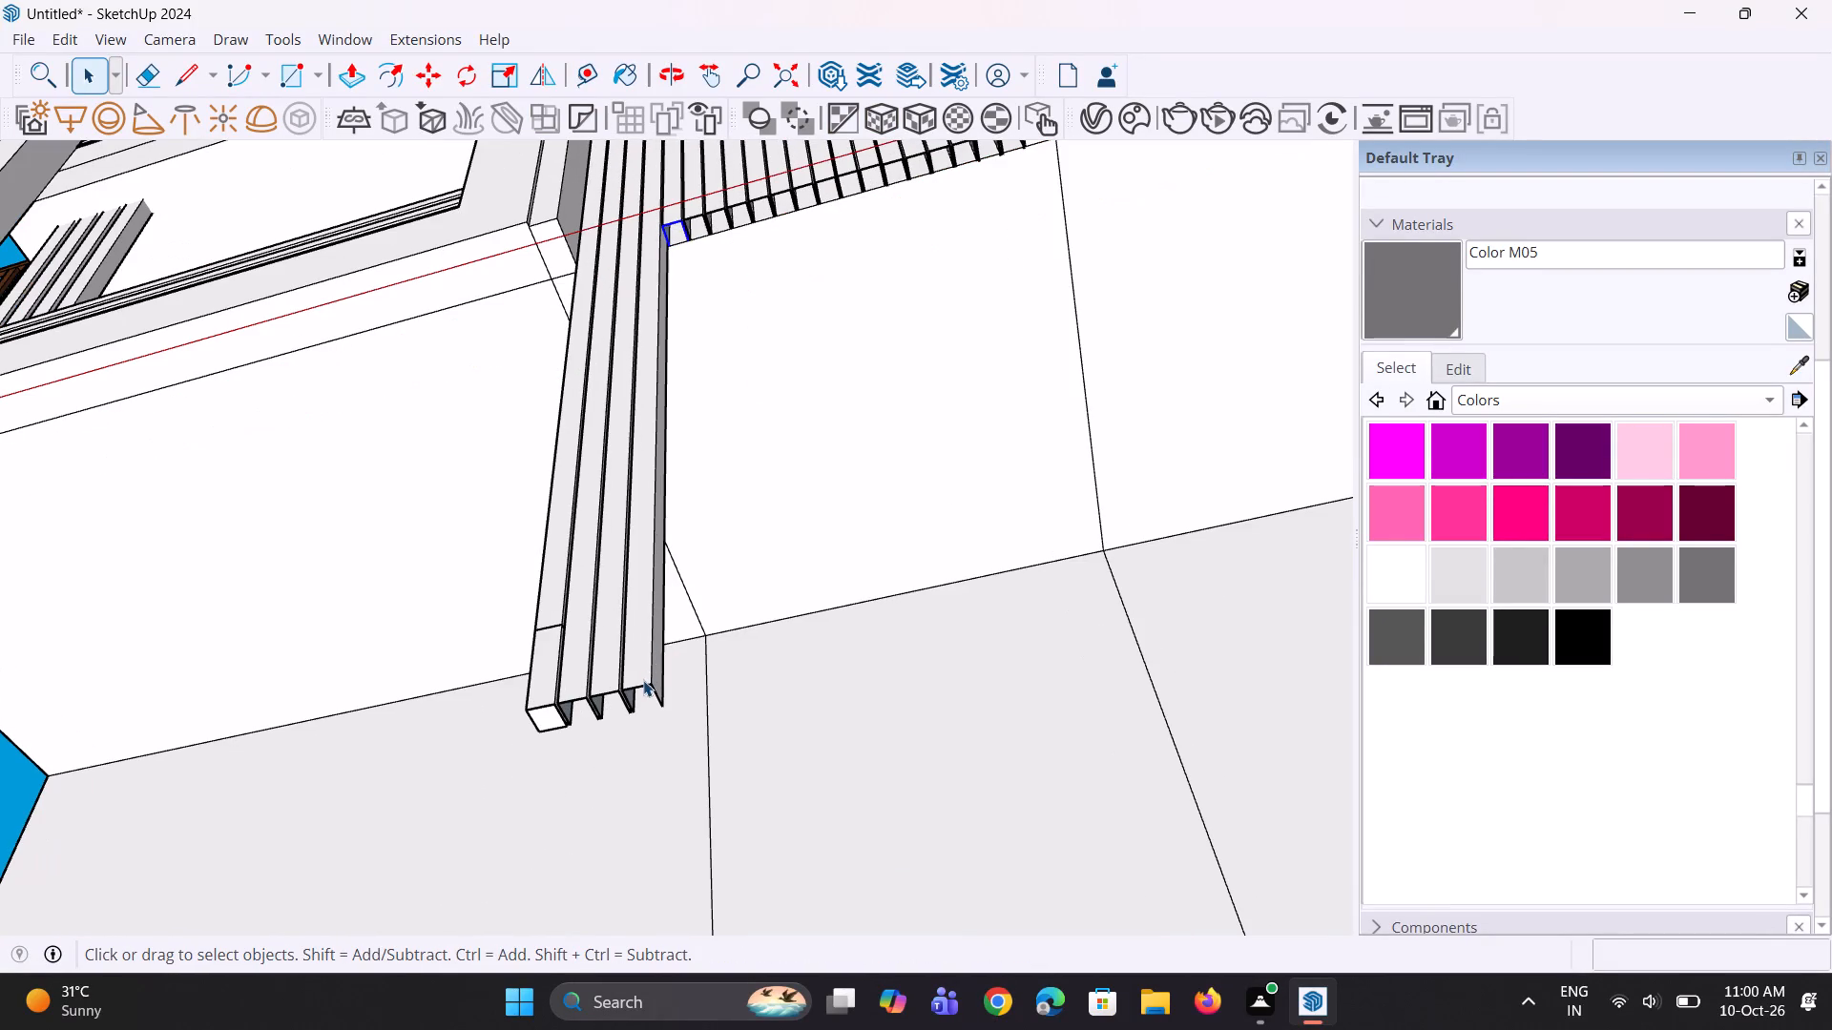
left_click(643, 680)
right_click(643, 680)
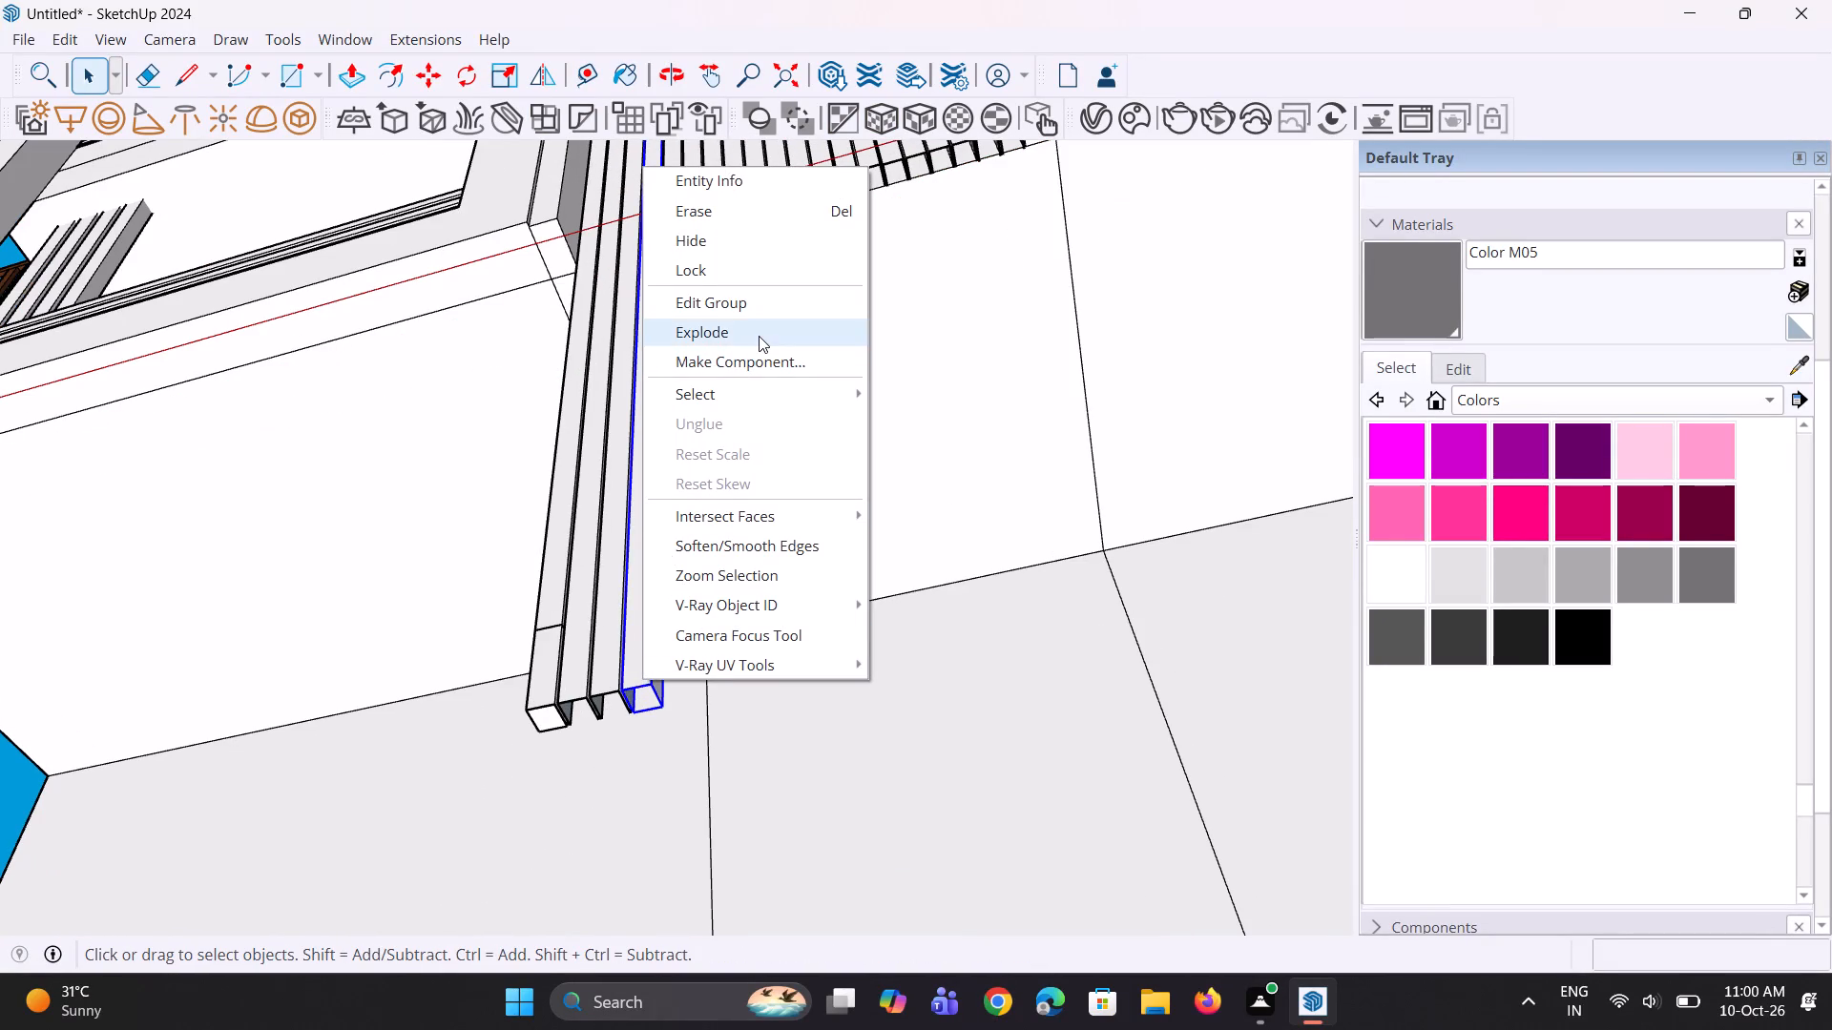
left_click(759, 336)
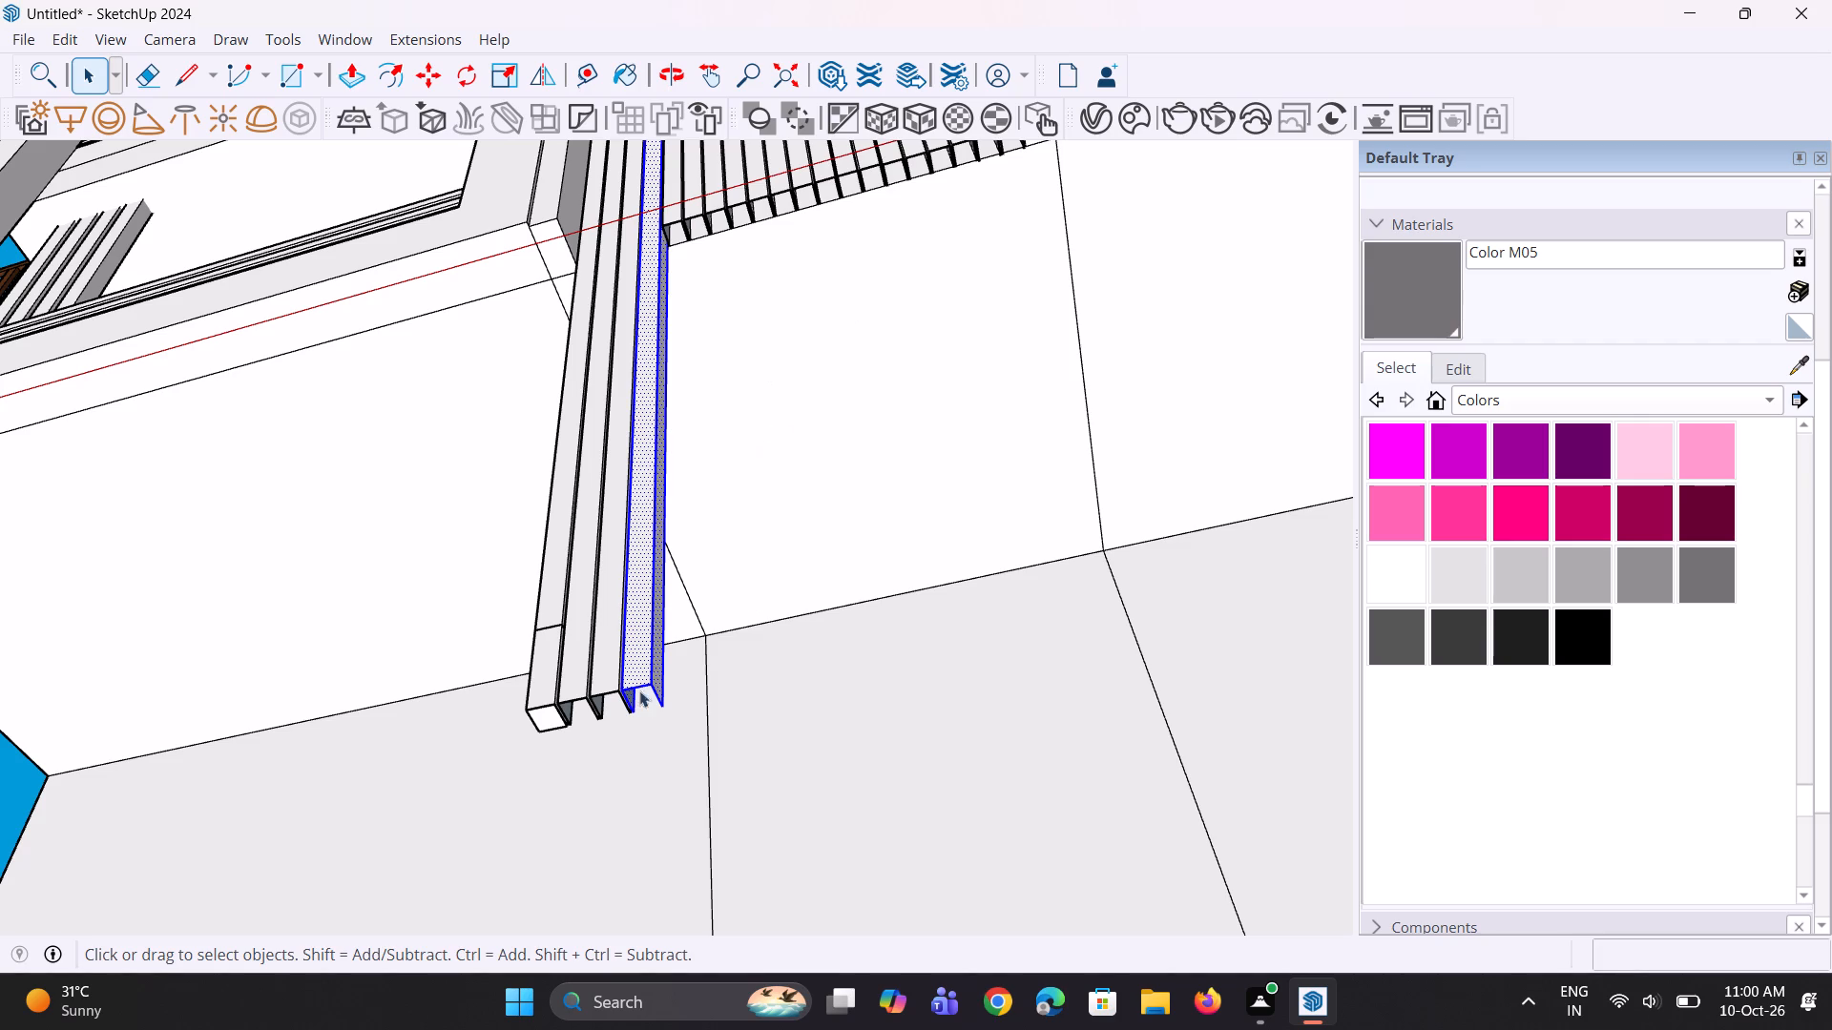
Move the three bottom edges of the exploded flute up 10' to the shortened flutes' lower end.
scroll(635, 696, "up", 4)
left_click(667, 694)
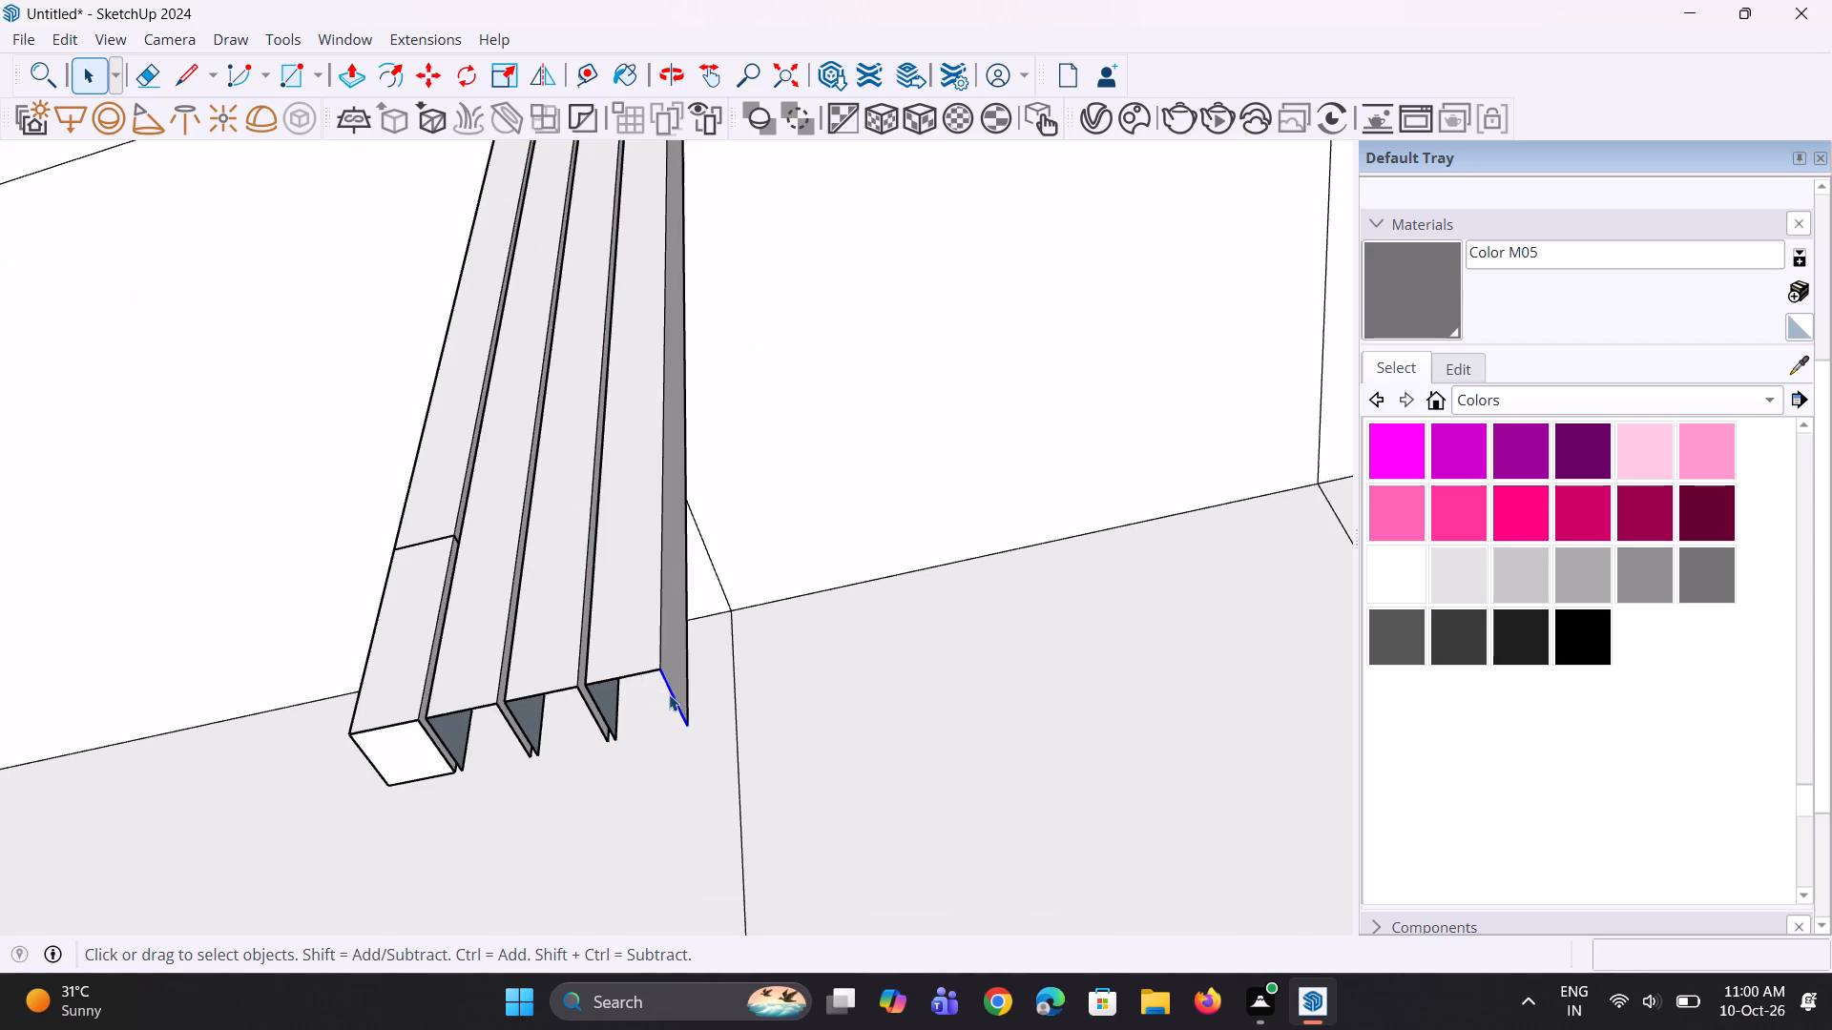
scroll(605, 676, "up", 1)
left_click(613, 681, "ctrl")
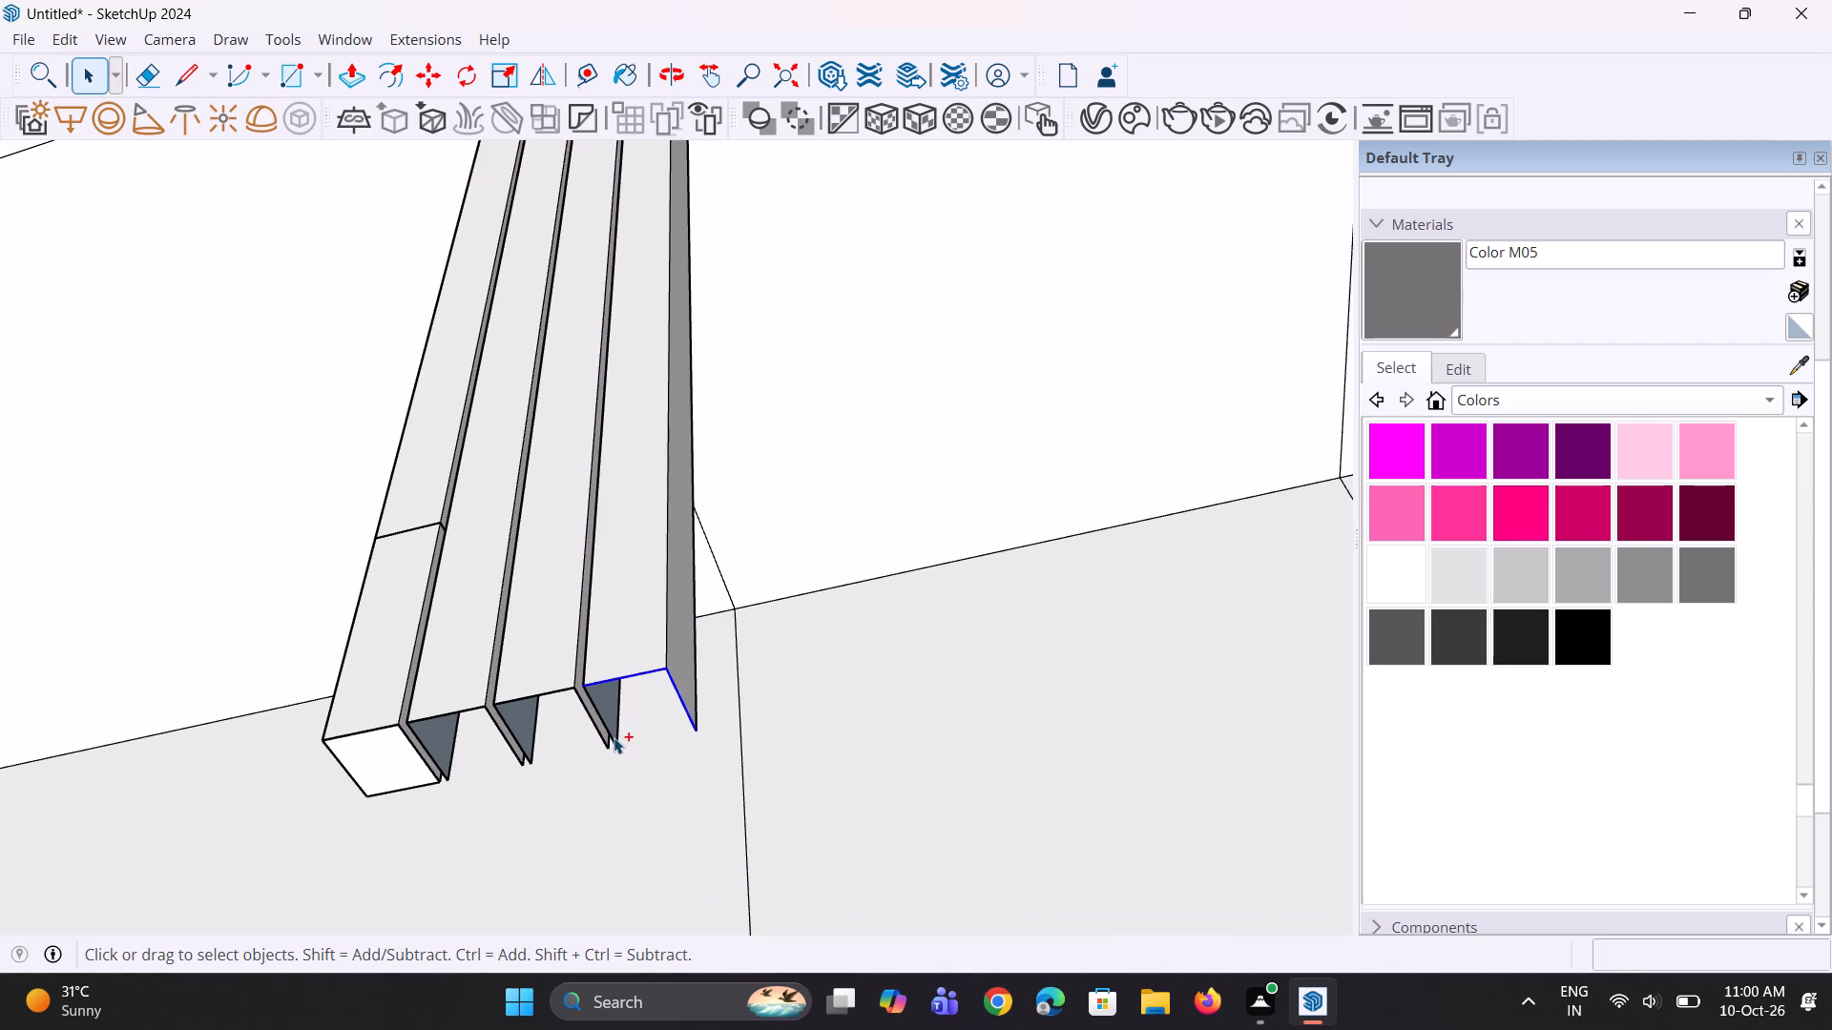
left_click(612, 738, "ctrl")
scroll(617, 740, "down", 4)
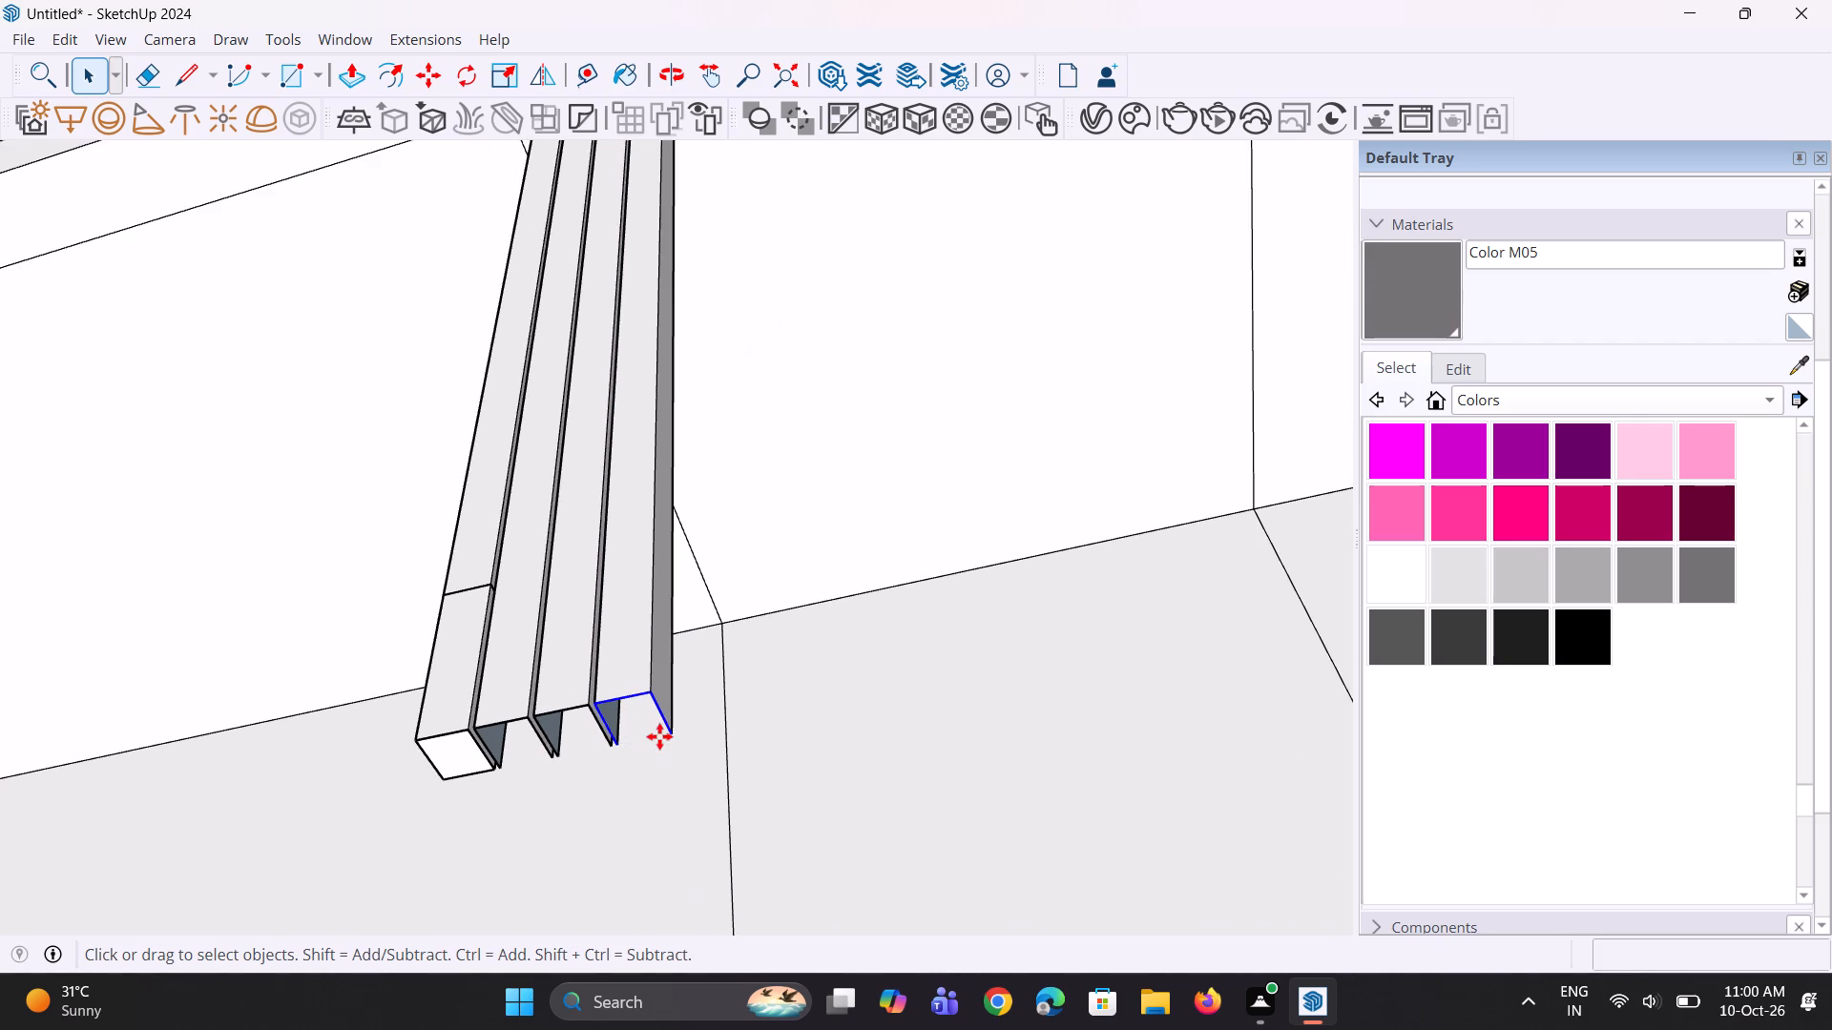
key("m")
scroll(657, 745, "down", 4)
scroll(621, 730, "up", 3)
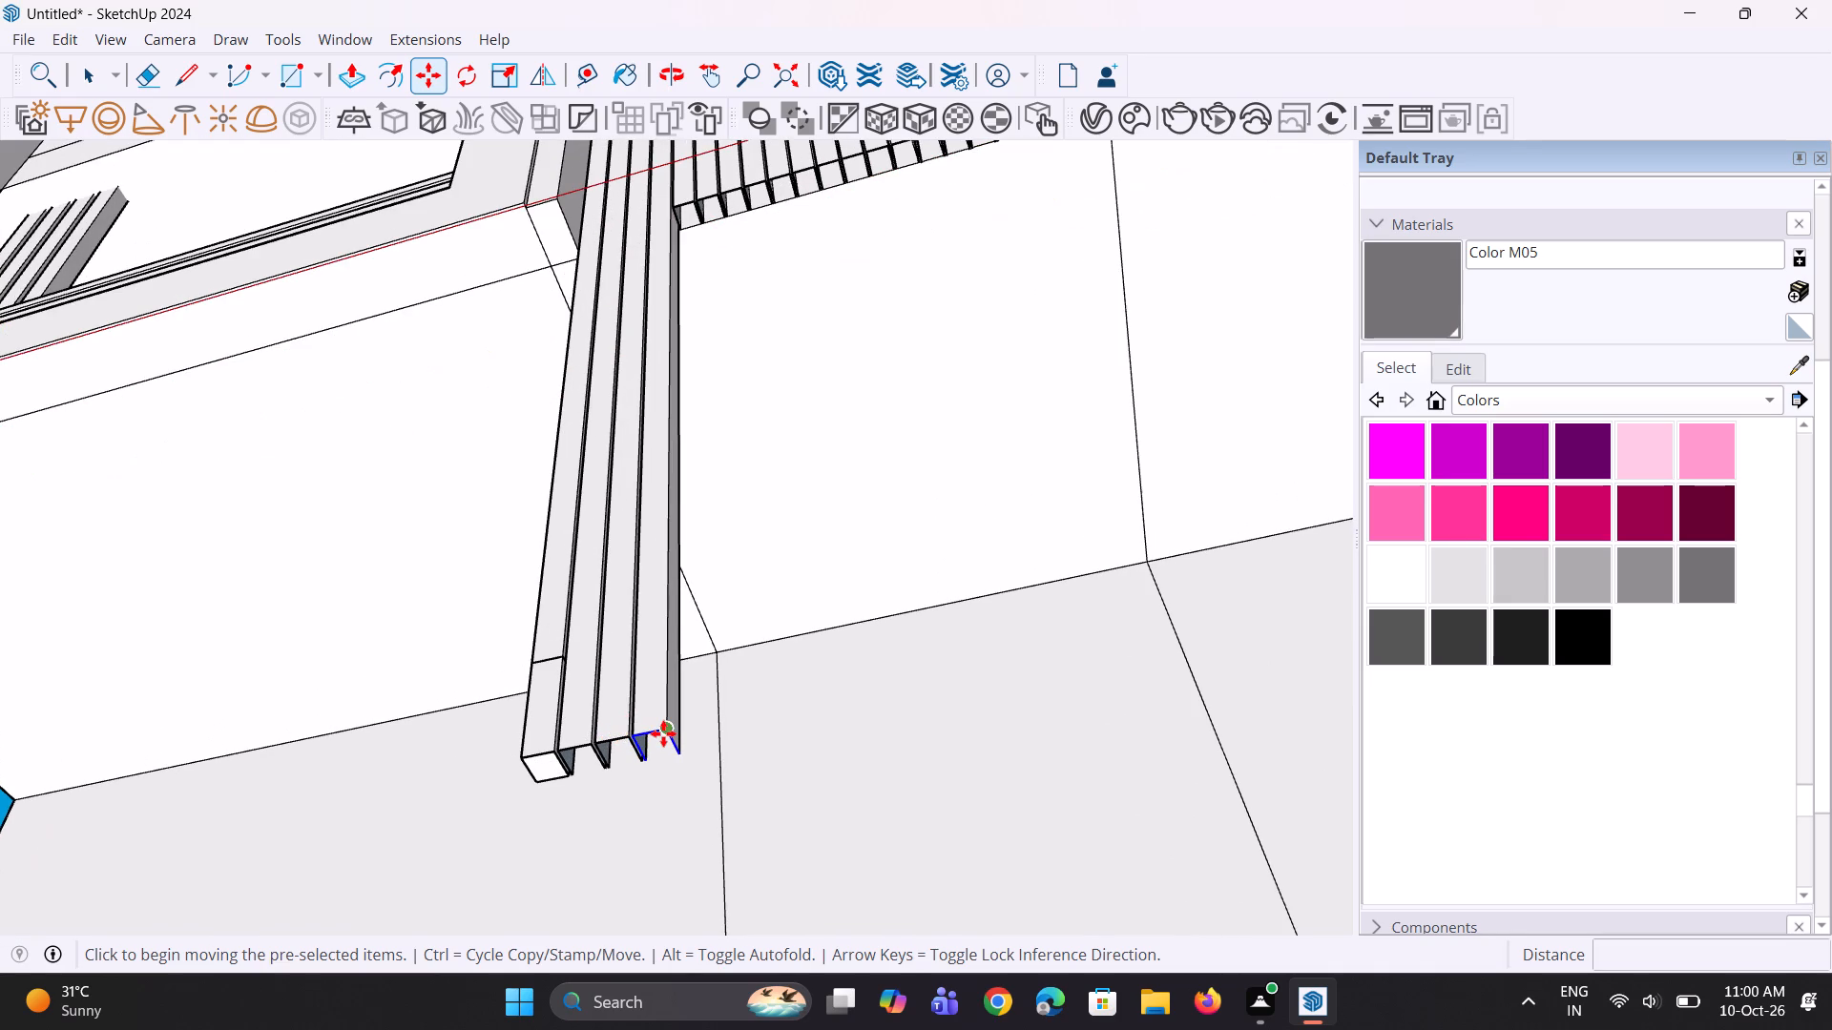
left_click(663, 733)
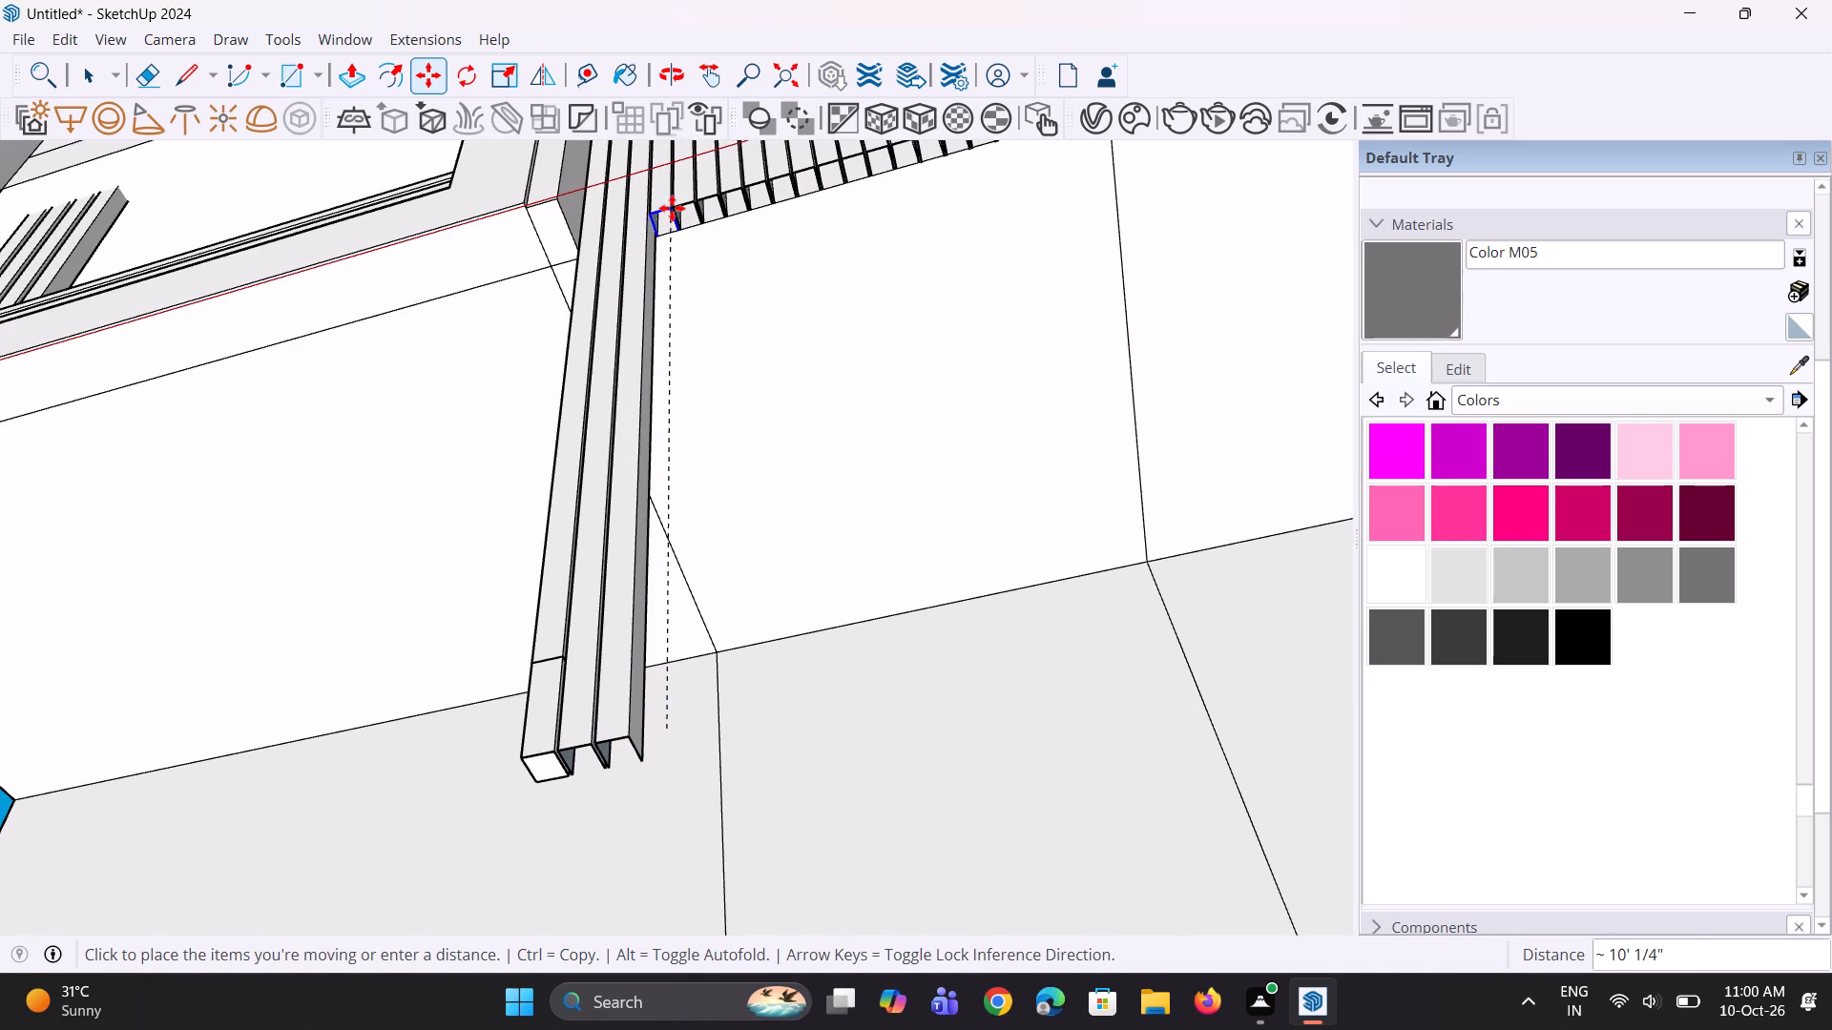
scroll(672, 206, "up", 5)
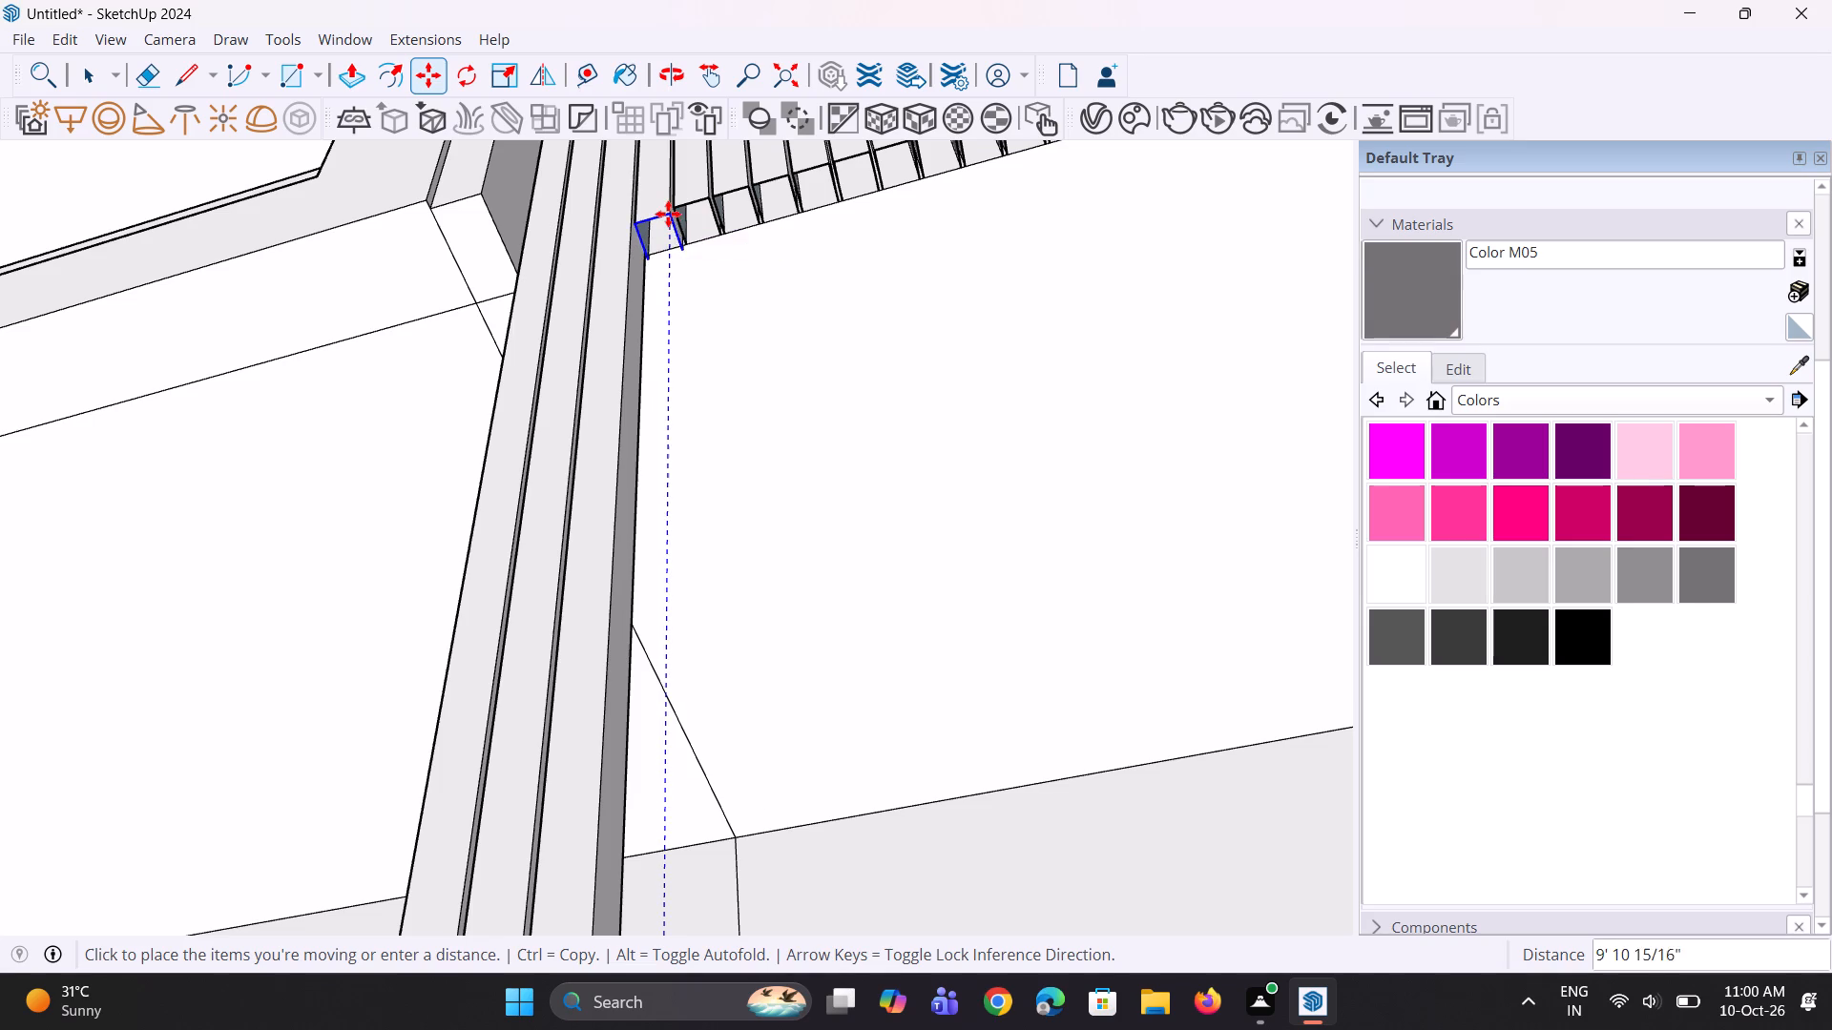
scroll(668, 212, "up", 3)
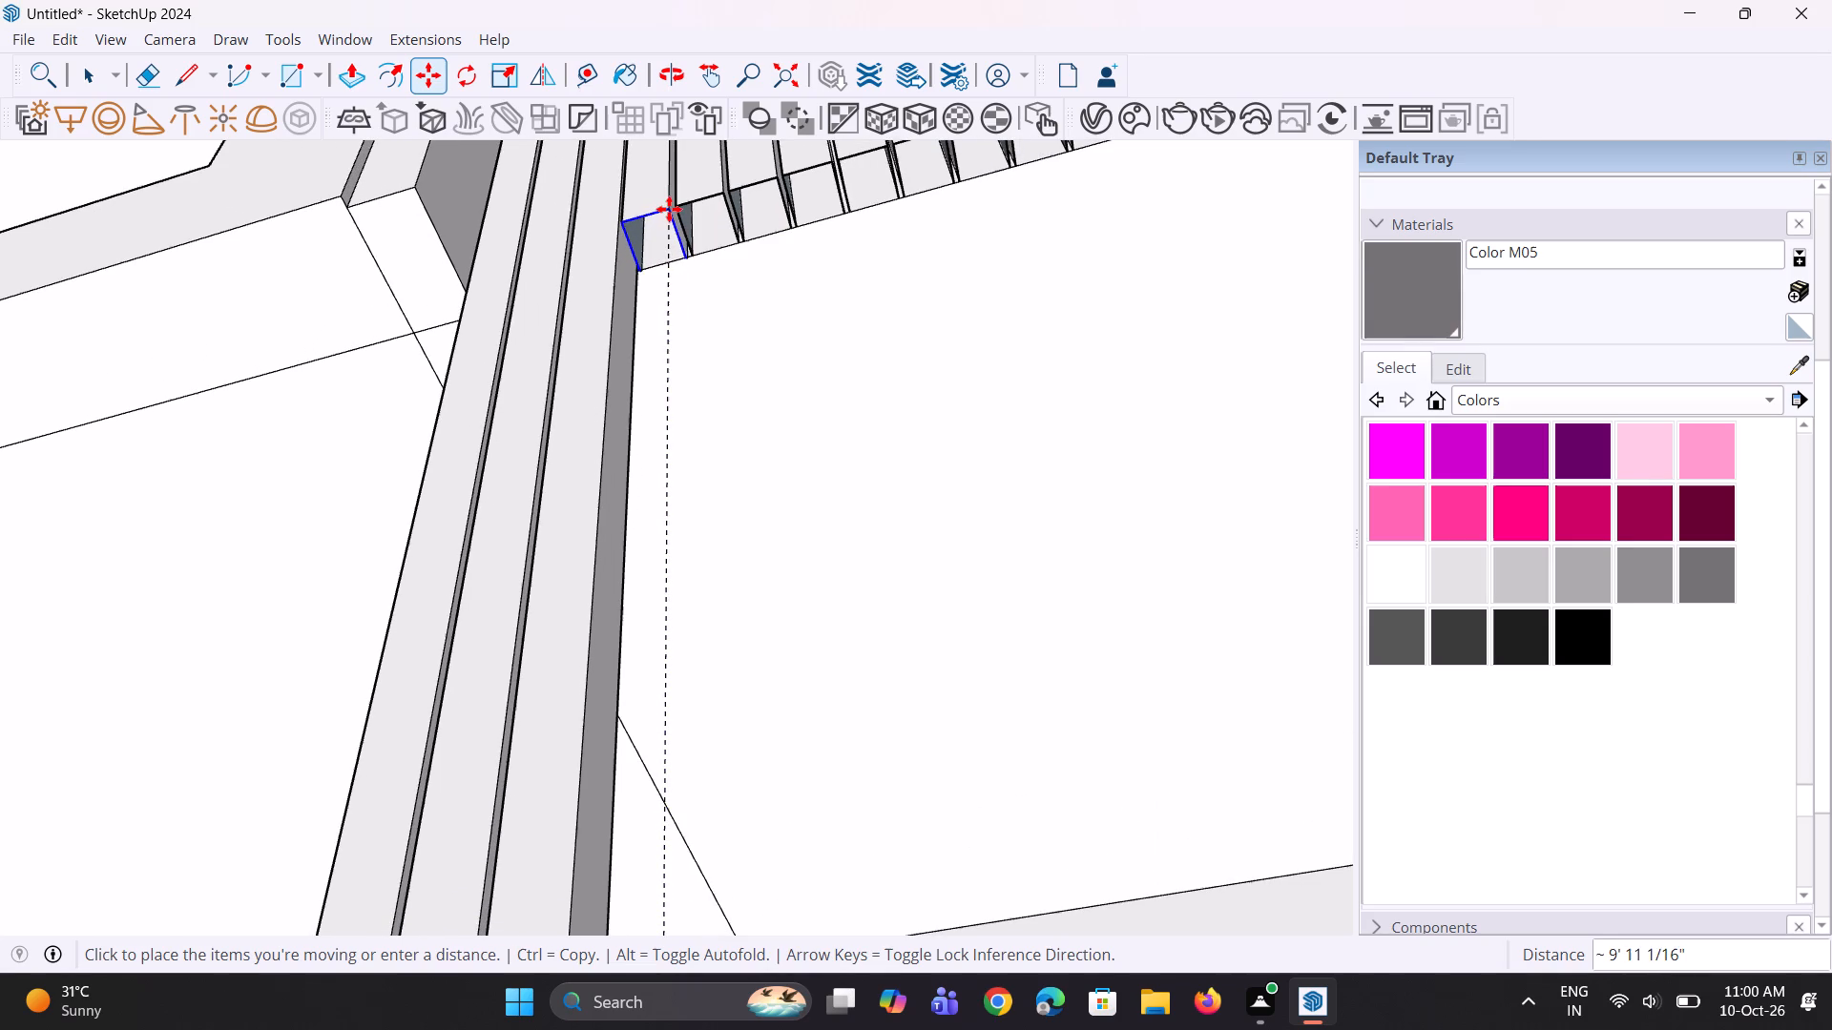
scroll(670, 216, "up", 6)
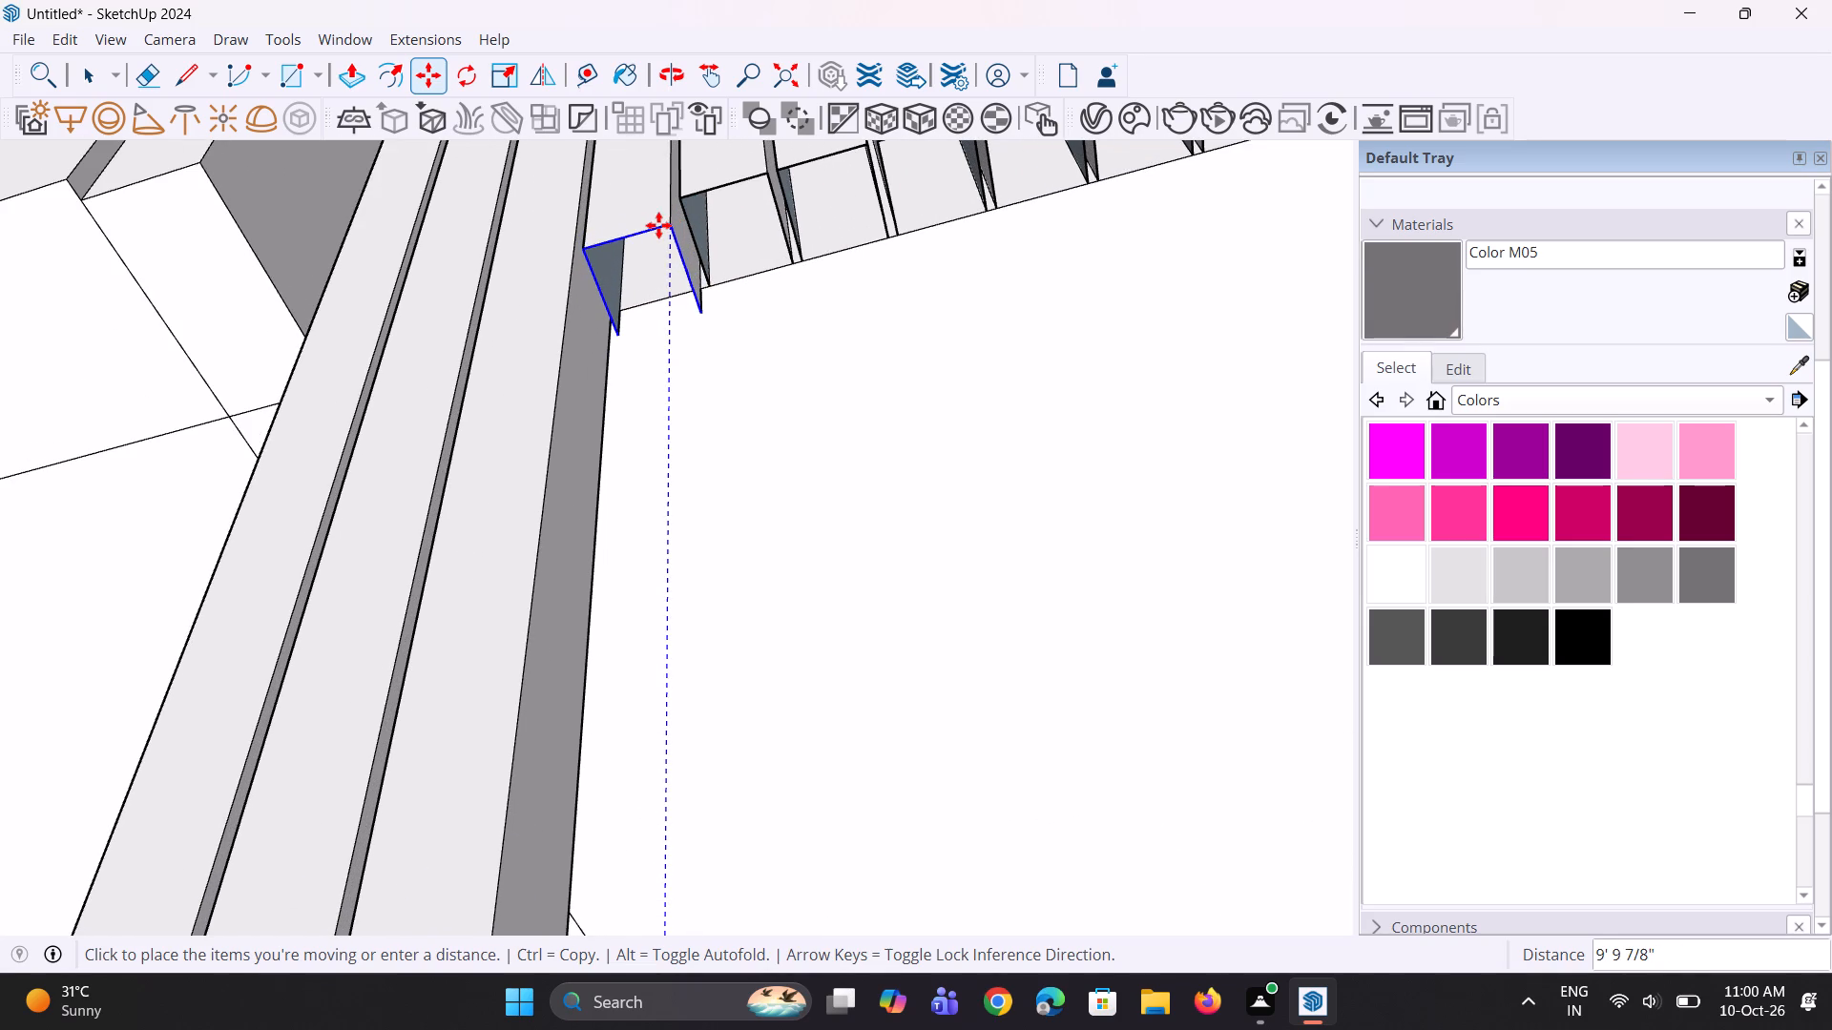
left_click(659, 212)
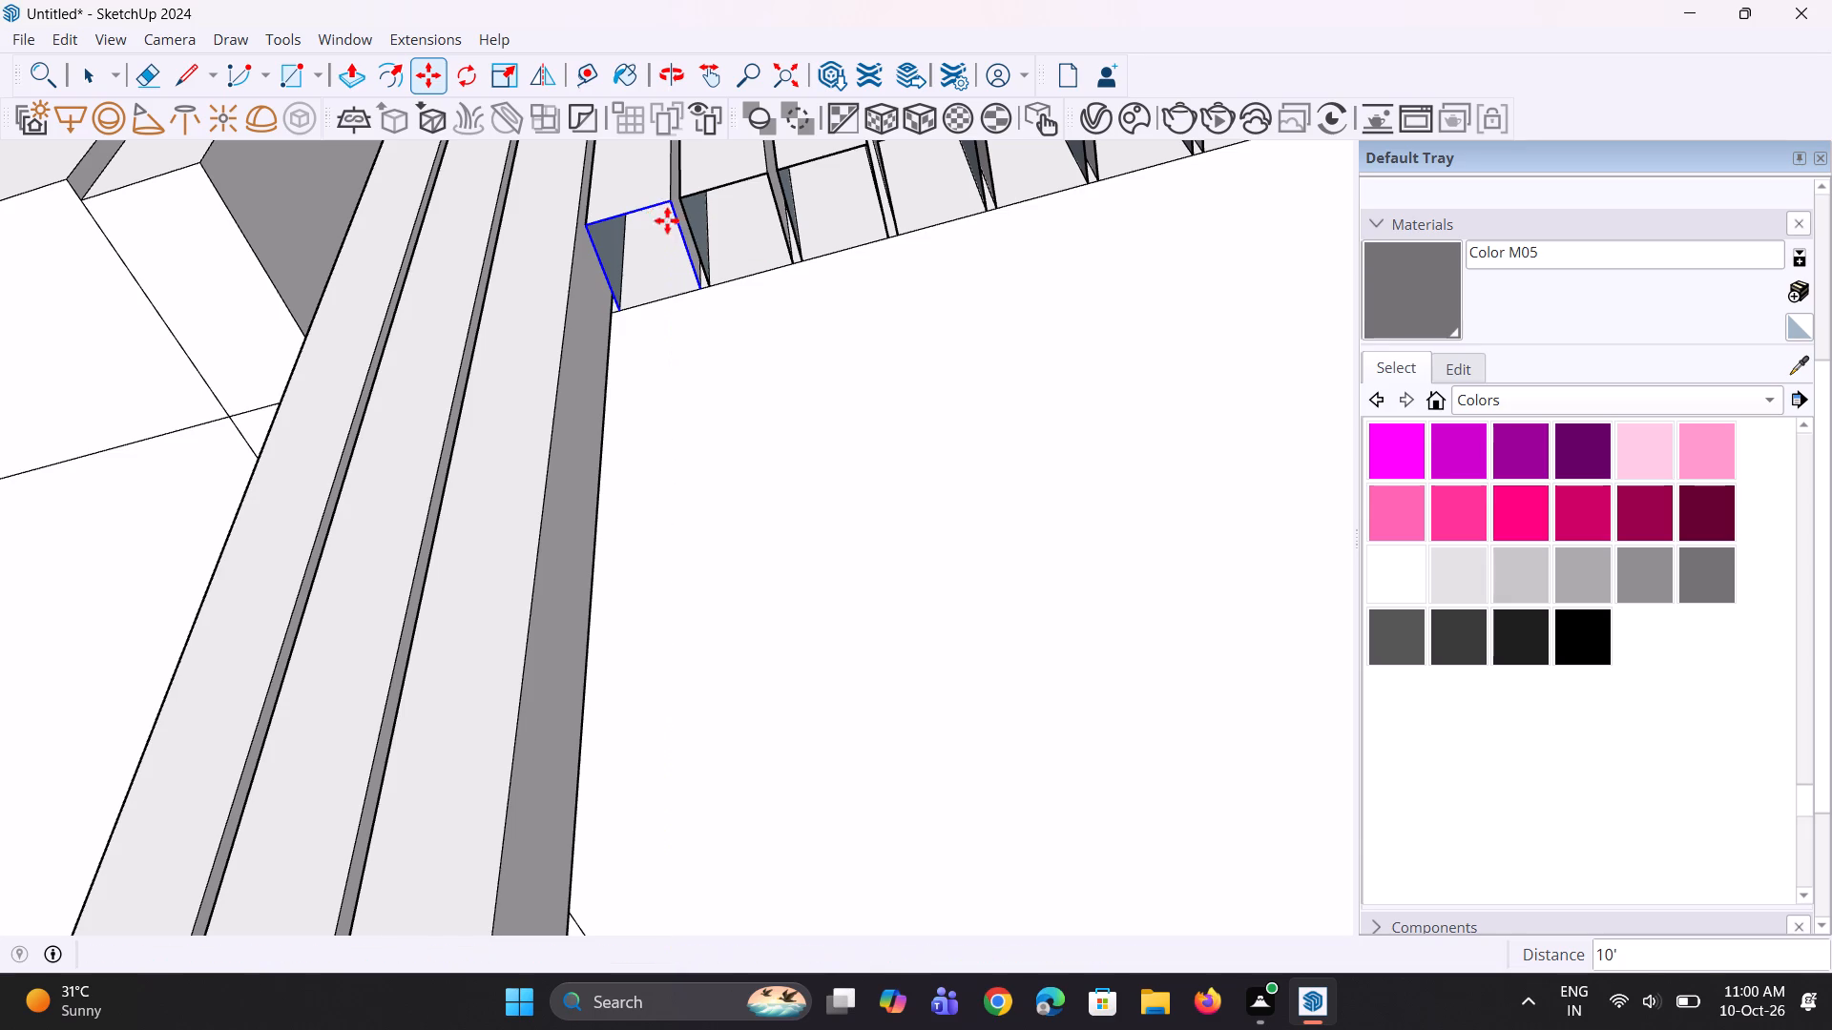
scroll(737, 324, "down", 20)
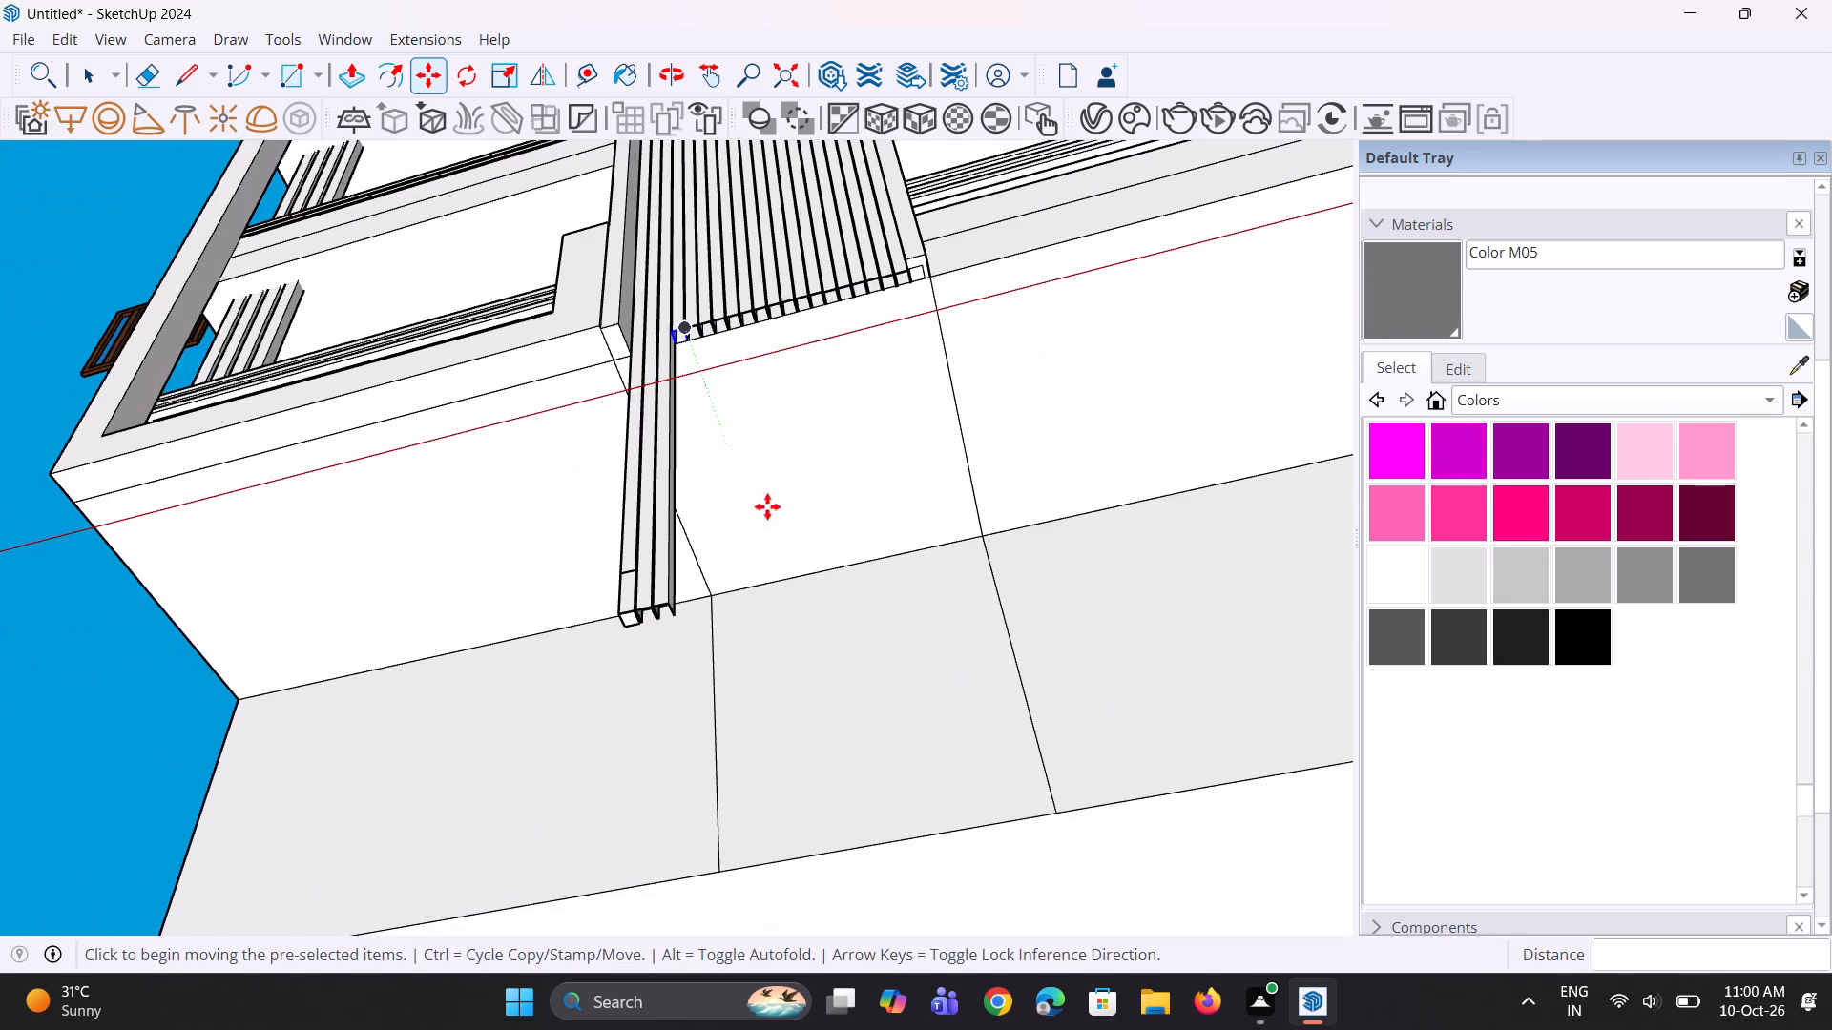
key("space")
Explode the full-height flute group that now adjoins the shortened row.
scroll(751, 576, "up", 3)
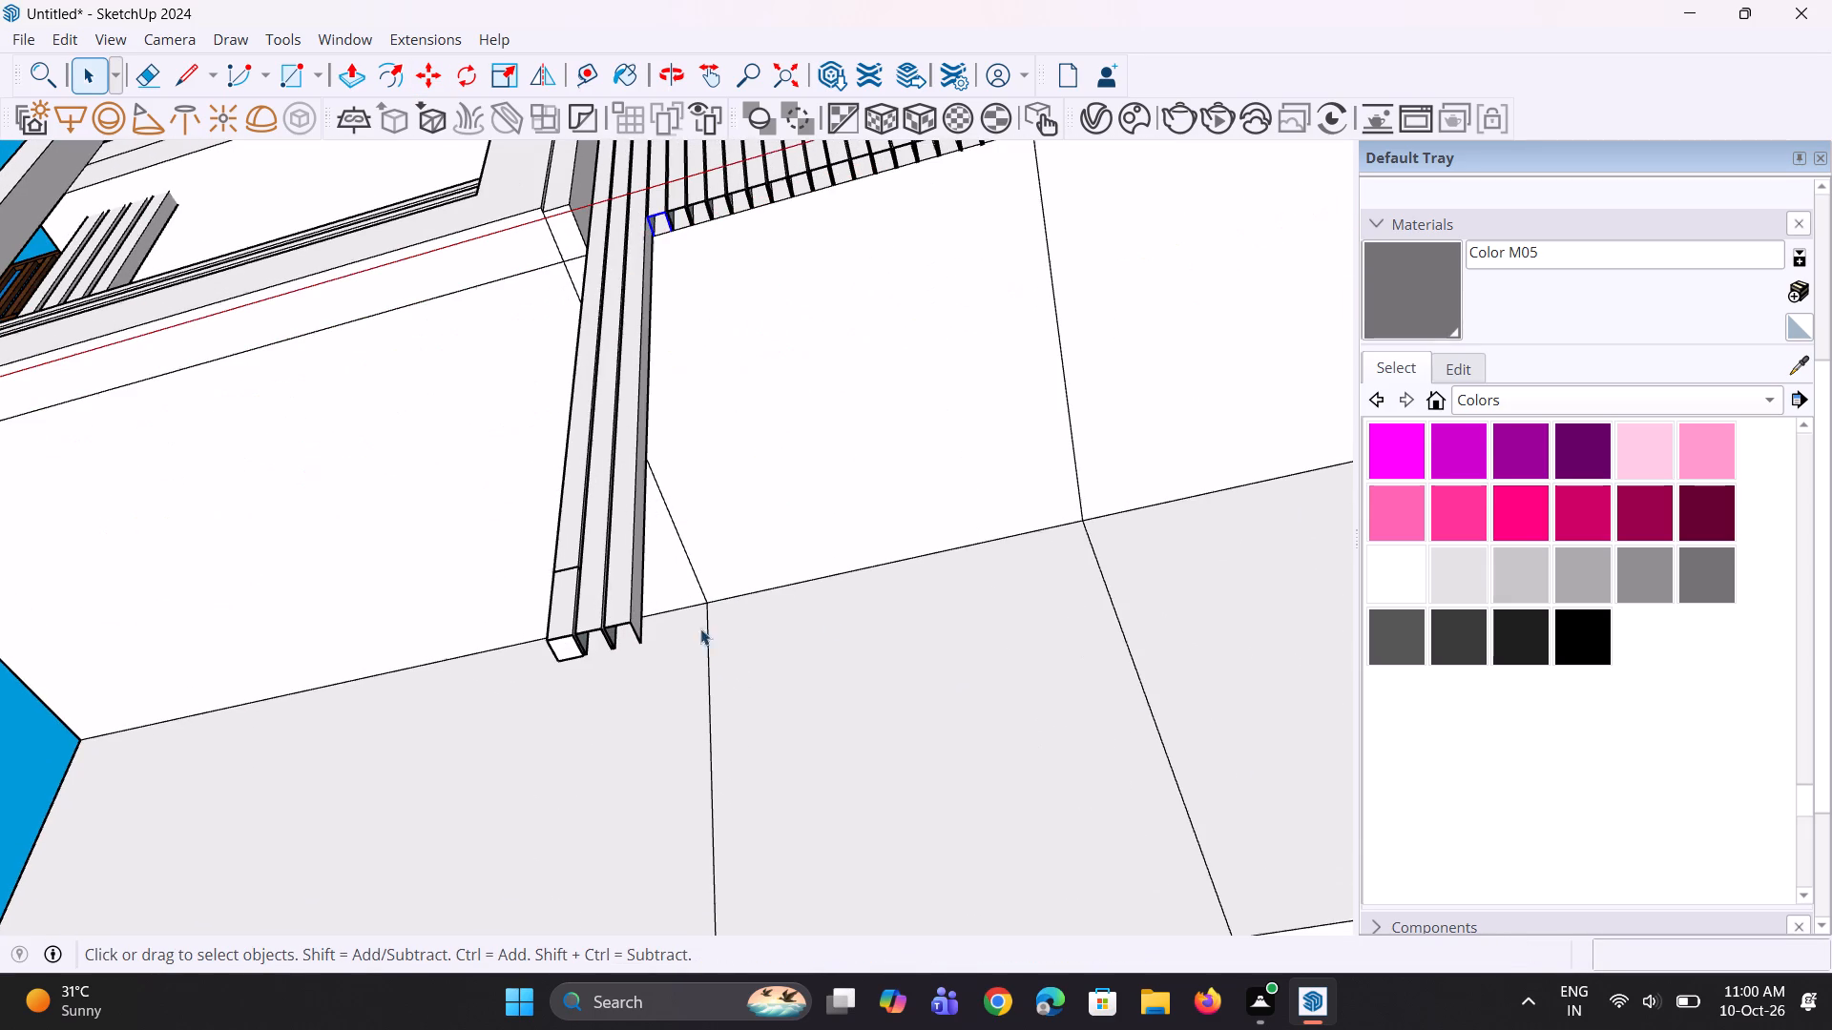
scroll(278, 551, "up", 2)
scroll(670, 585, "up", 1)
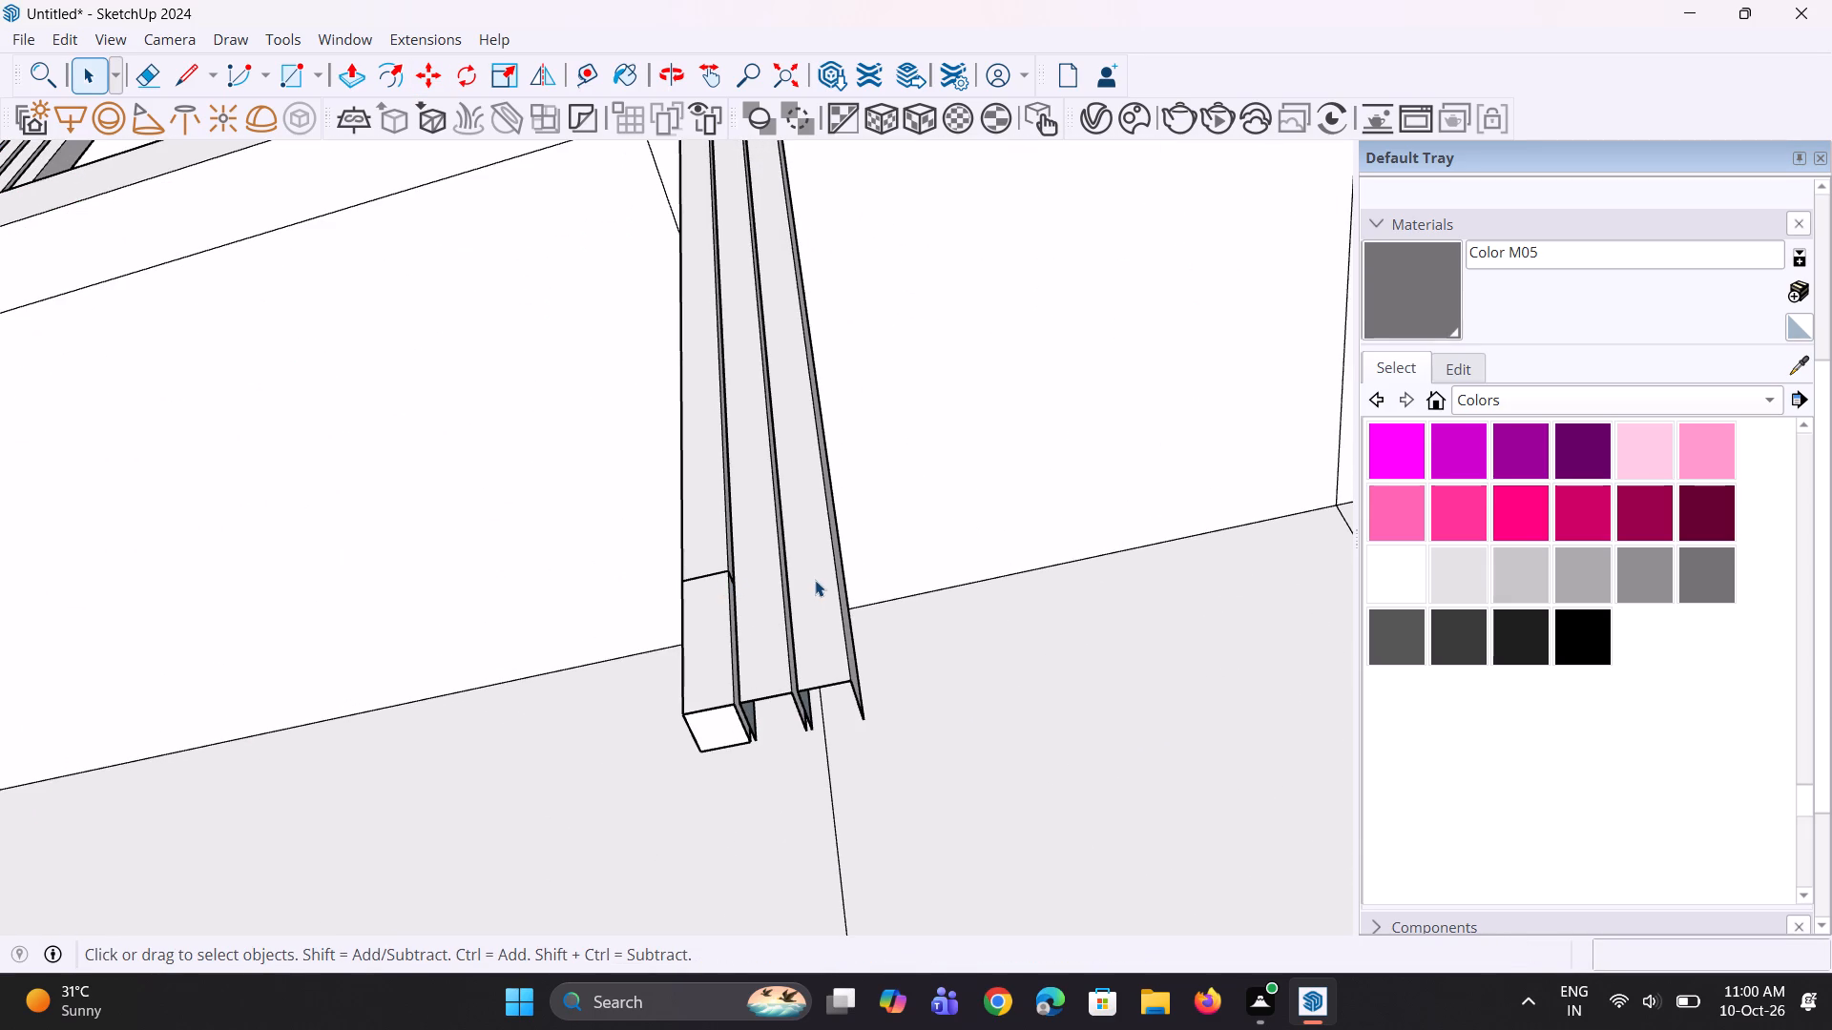
left_click(815, 580)
right_click(815, 580)
left_click(883, 238)
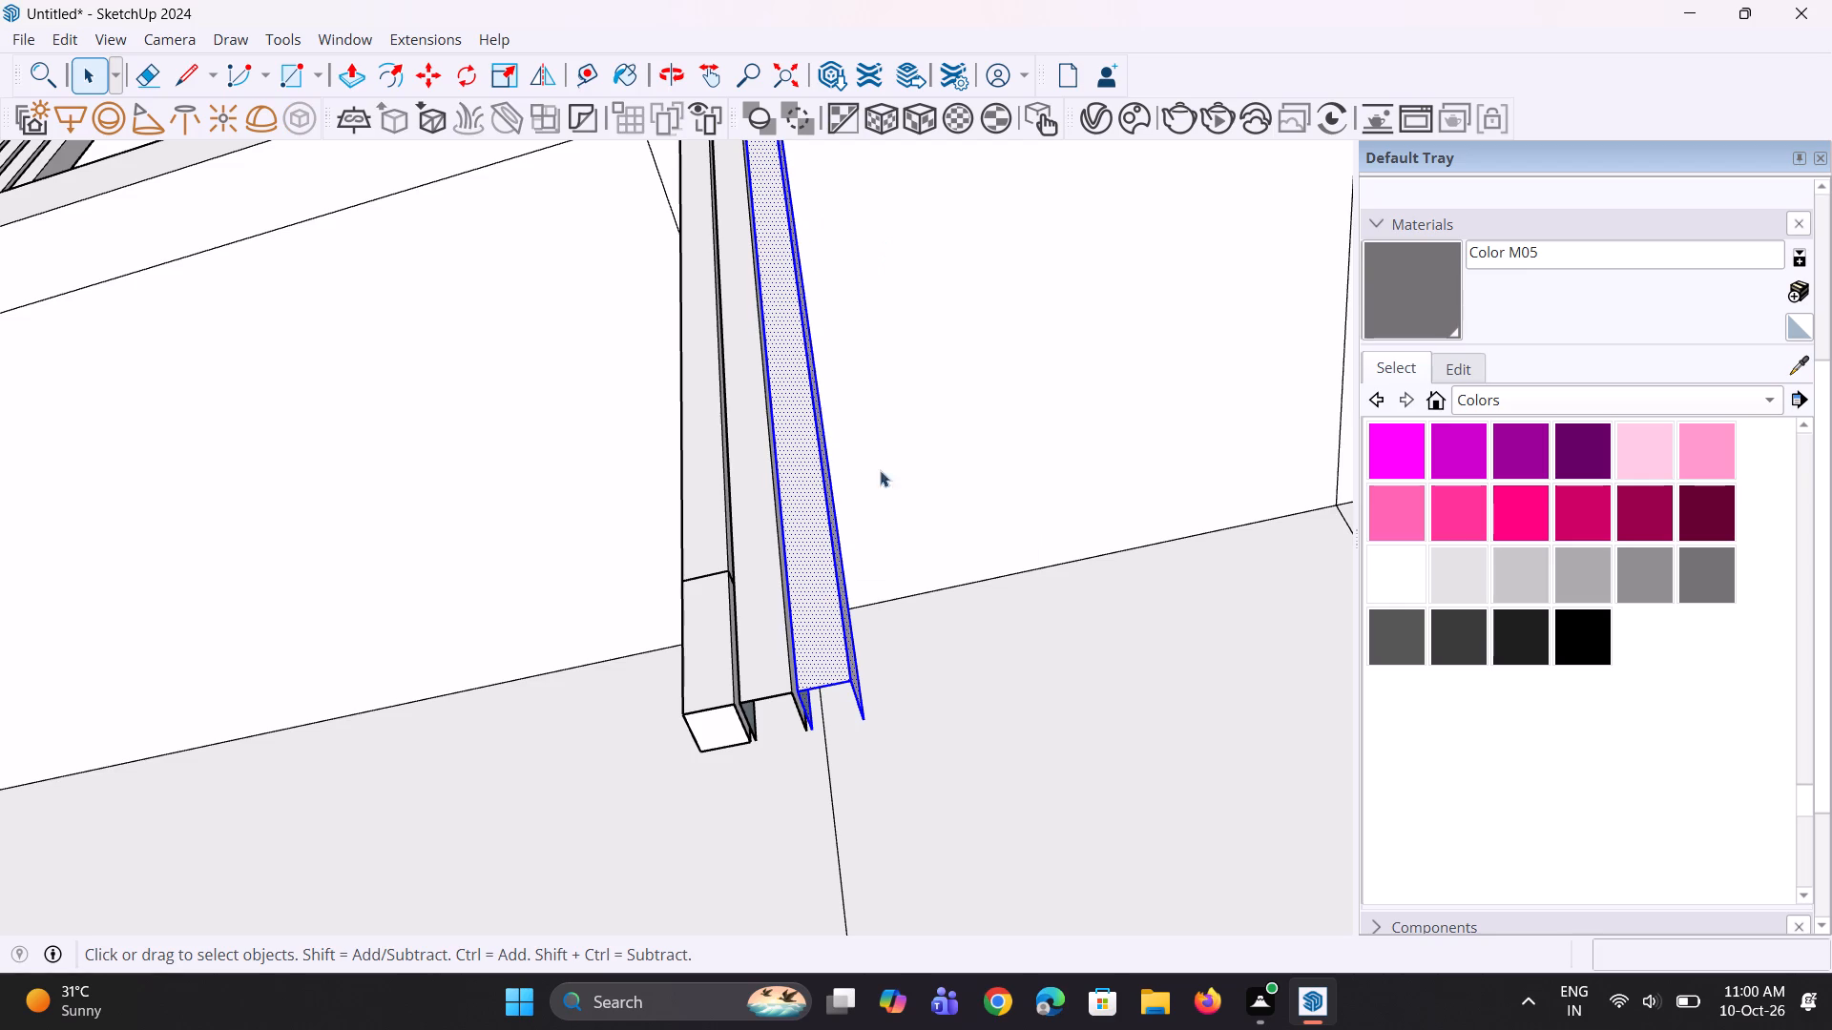
Move this exploded flute's three bottom edges up 10' to line up with the shortened flutes' lower end.
scroll(854, 681, "up", 5)
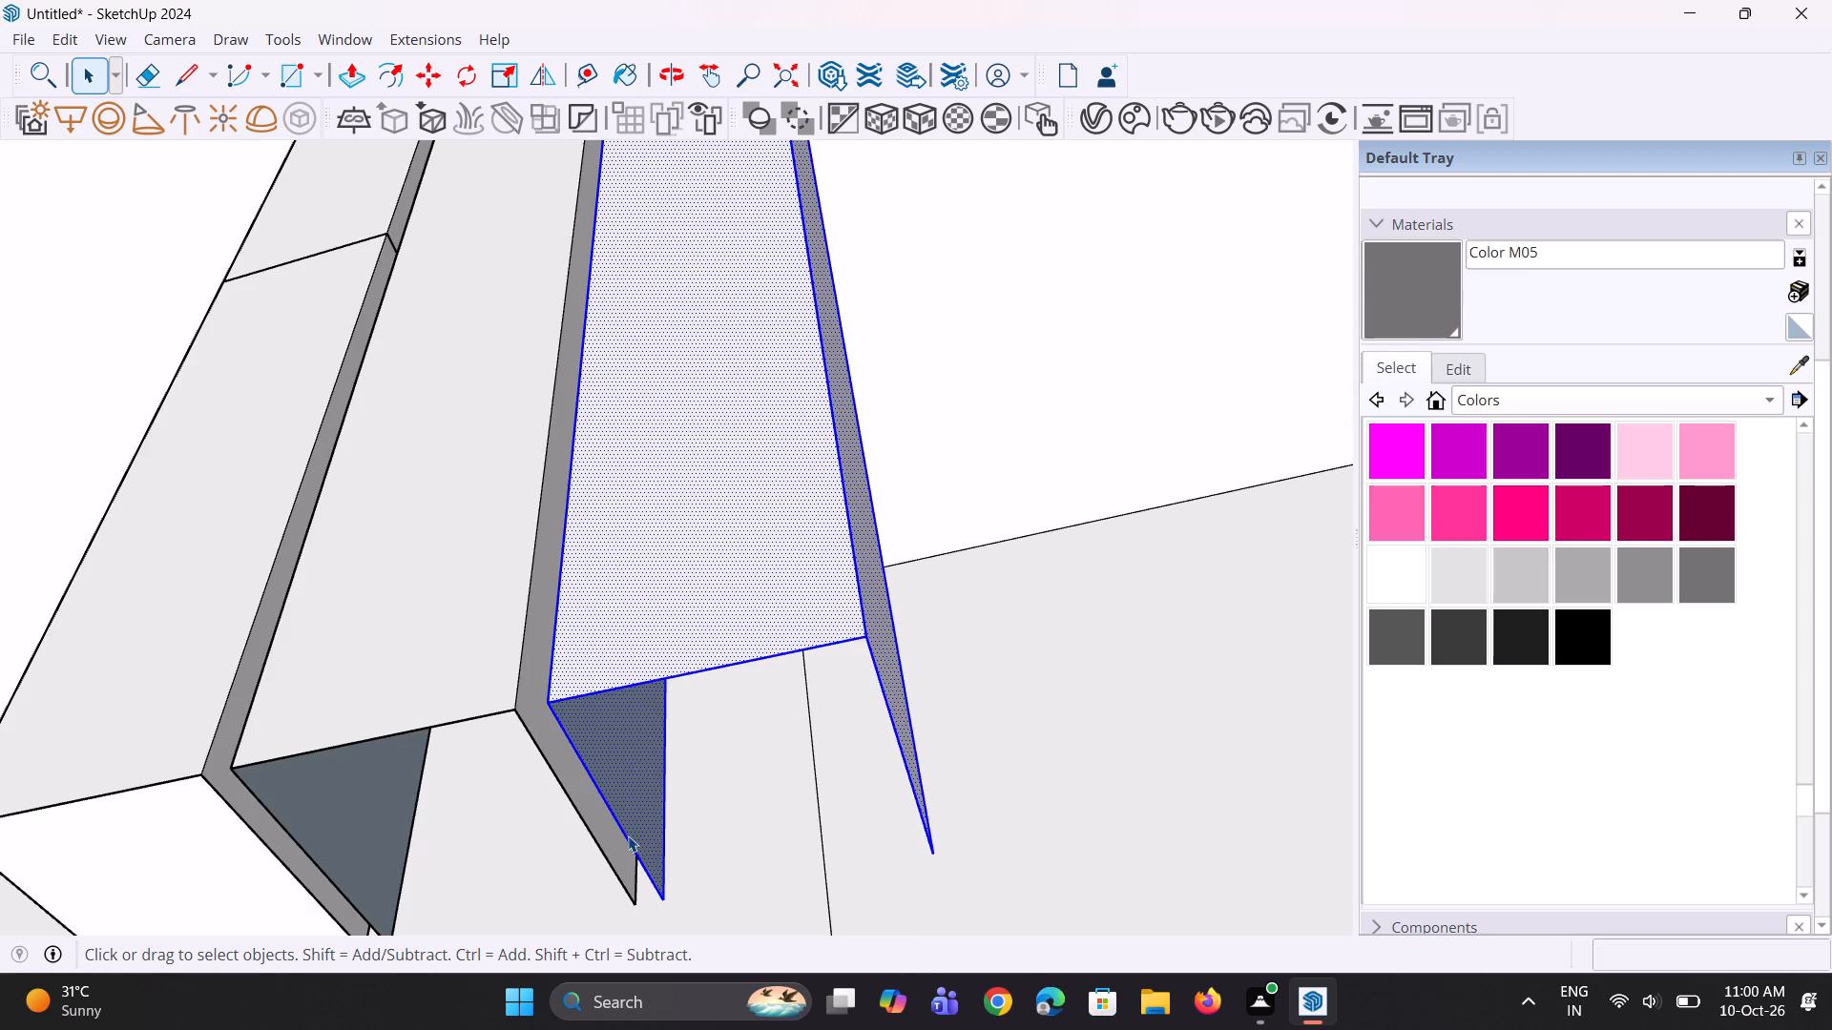
left_click(628, 835)
left_click(714, 670, "ctrl")
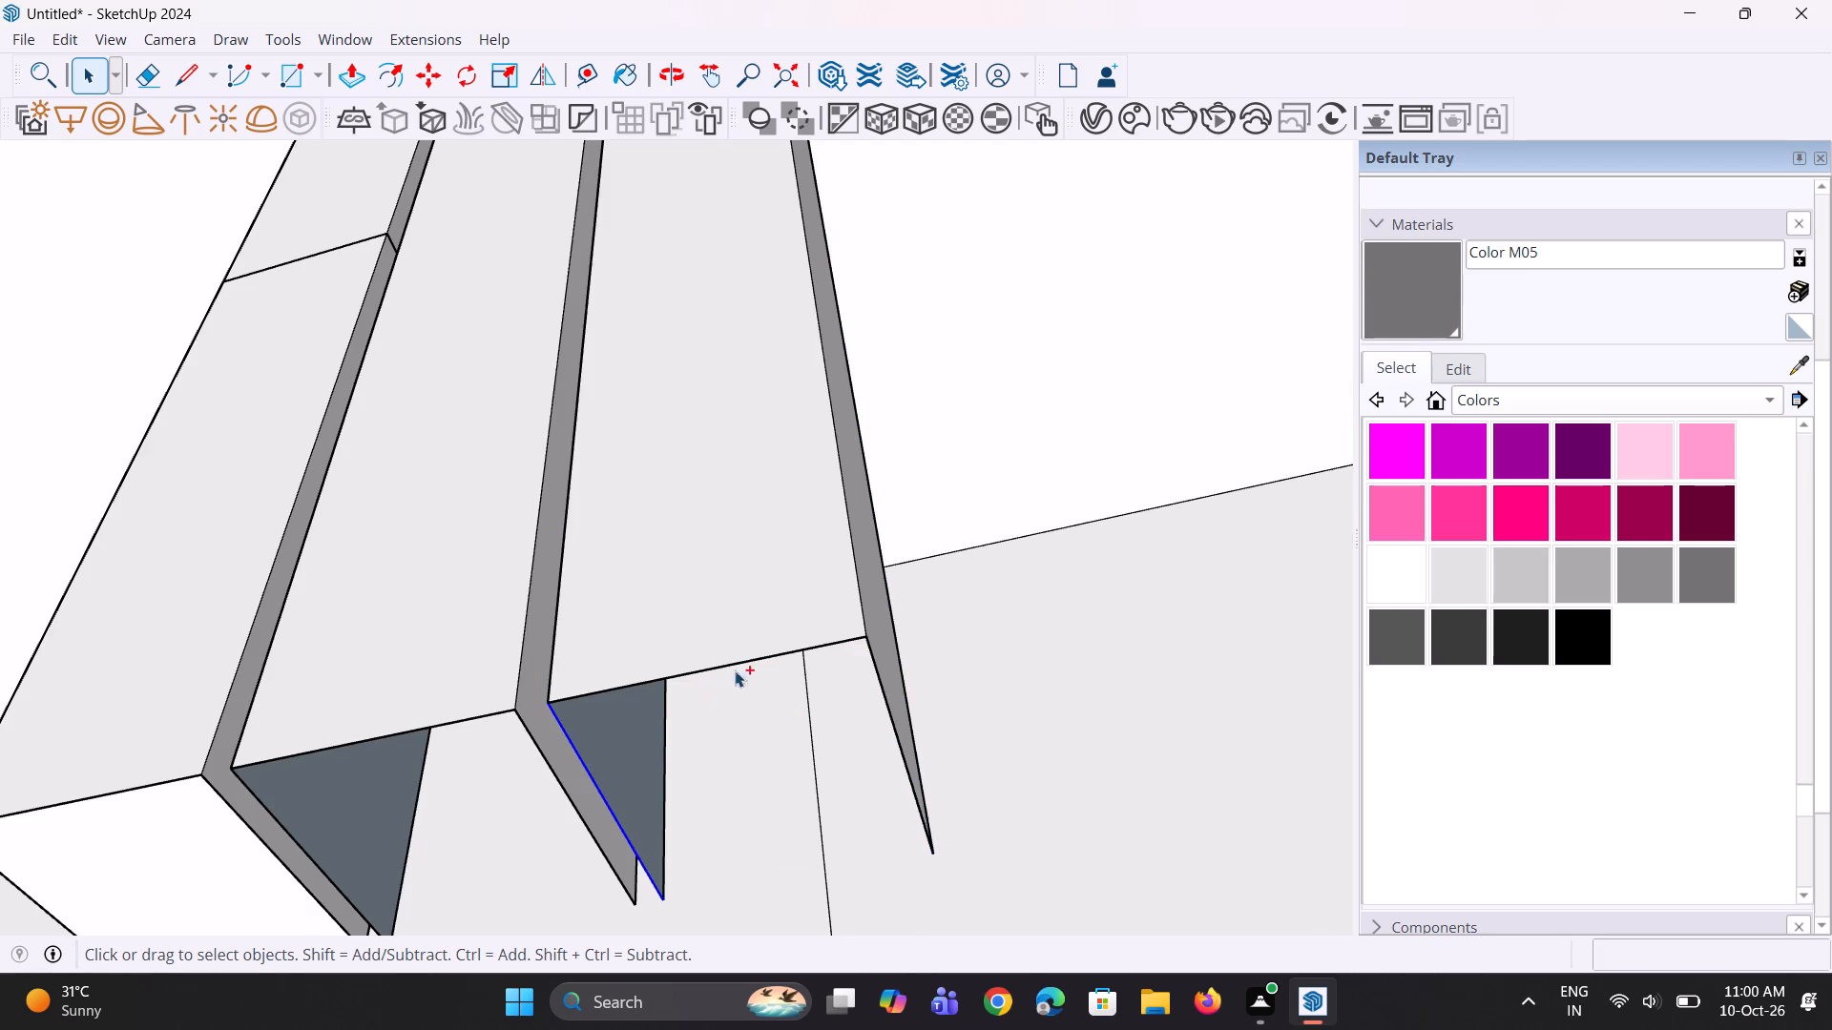
left_click(885, 708, "ctrl")
scroll(846, 776, "down", 5)
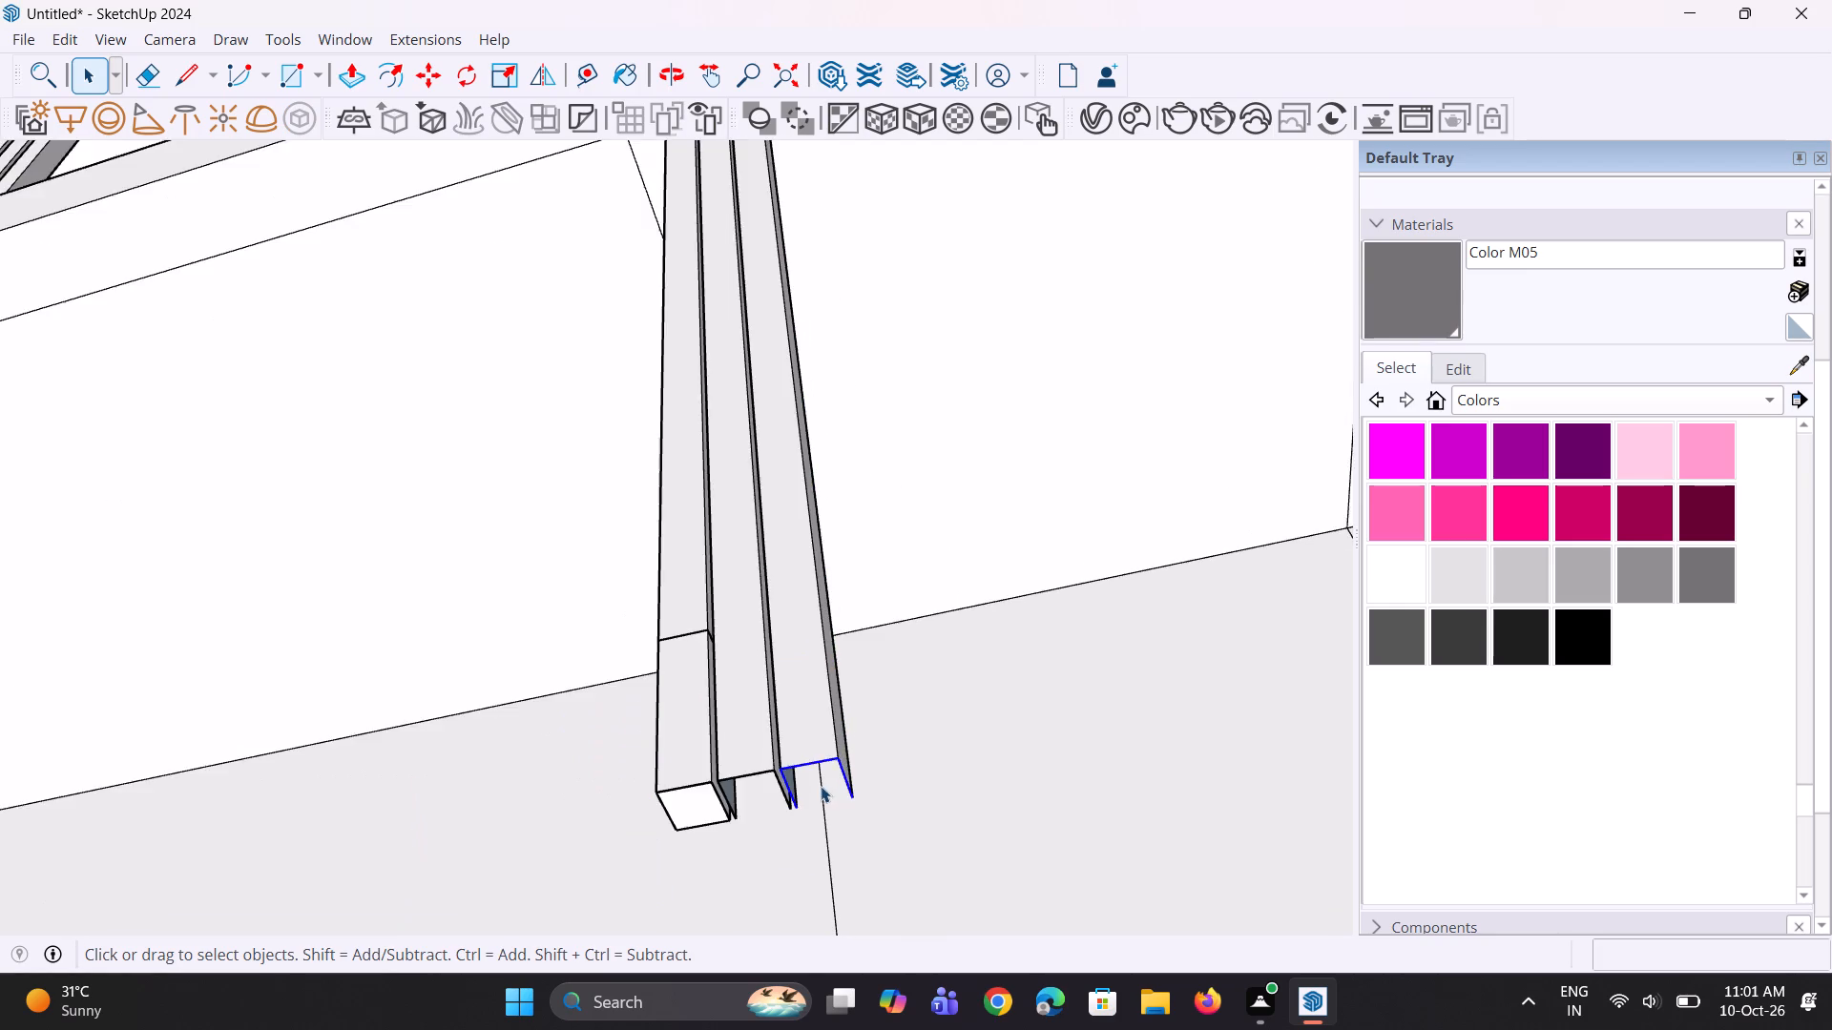
scroll(821, 786, "down", 4)
middle_click_drag(878, 774, 840, 770)
scroll(760, 751, "up", 1)
key("m")
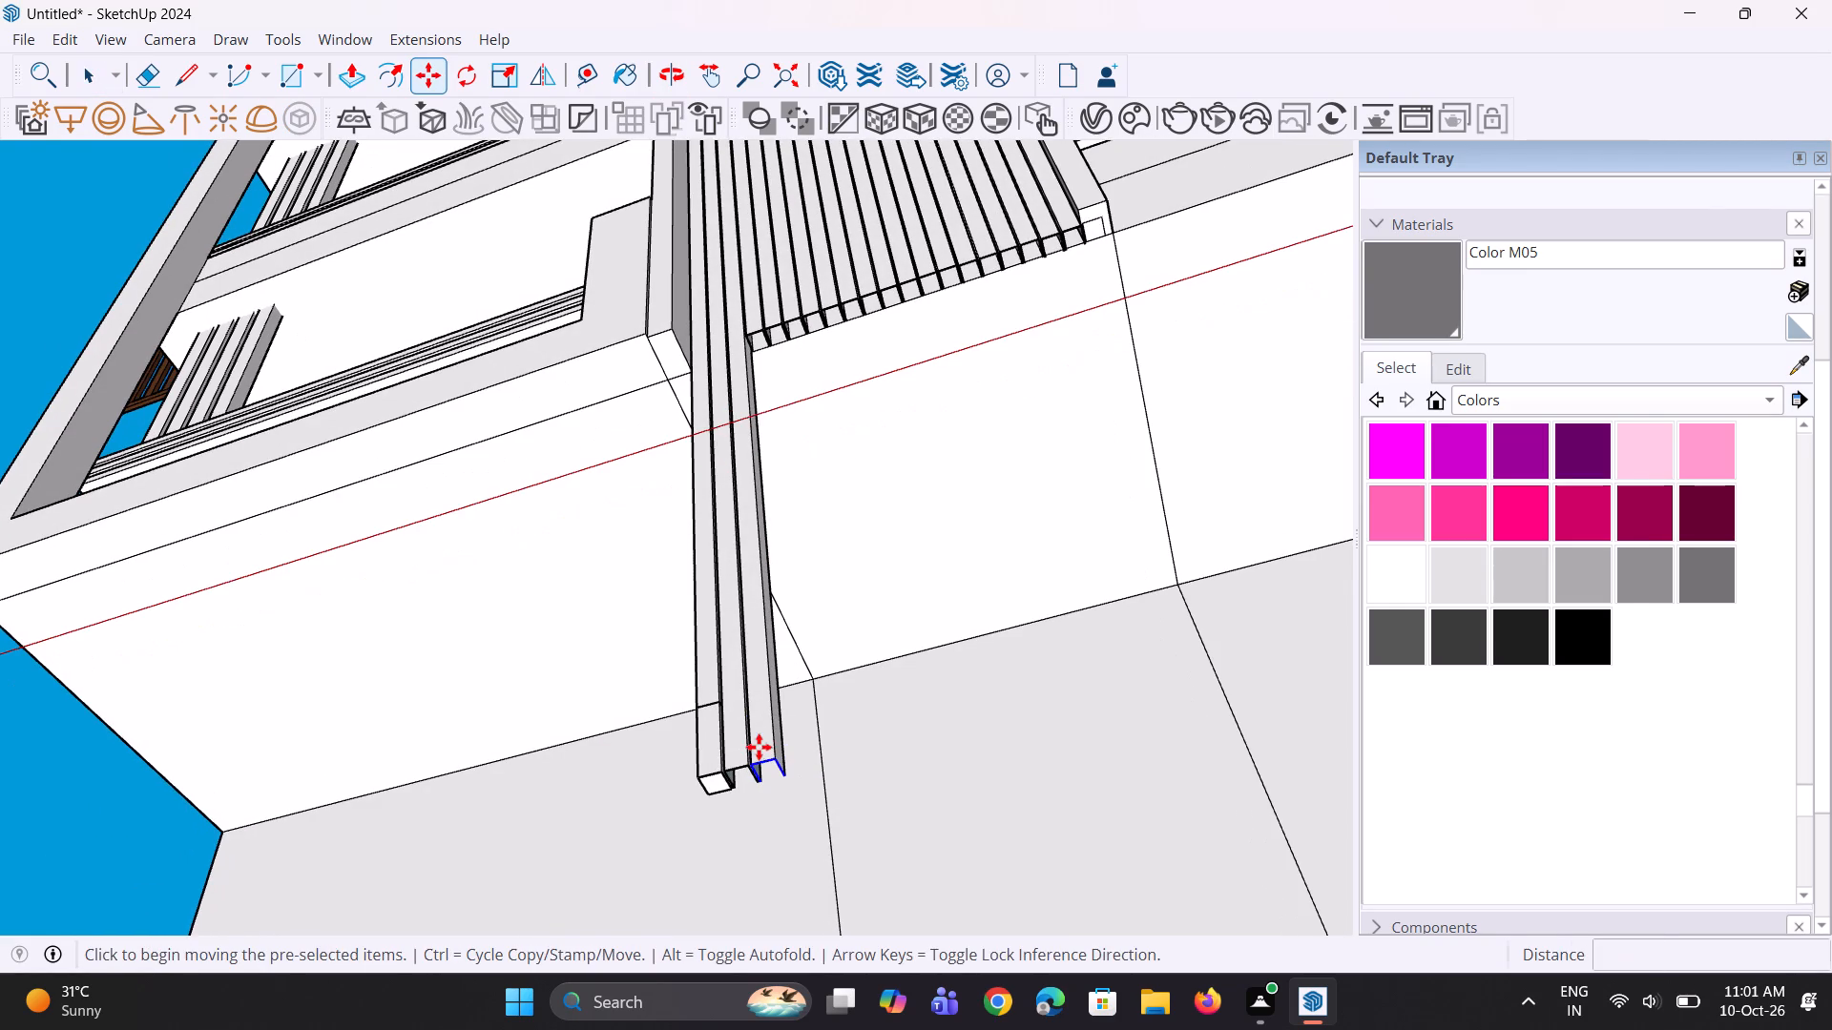
left_click(779, 755)
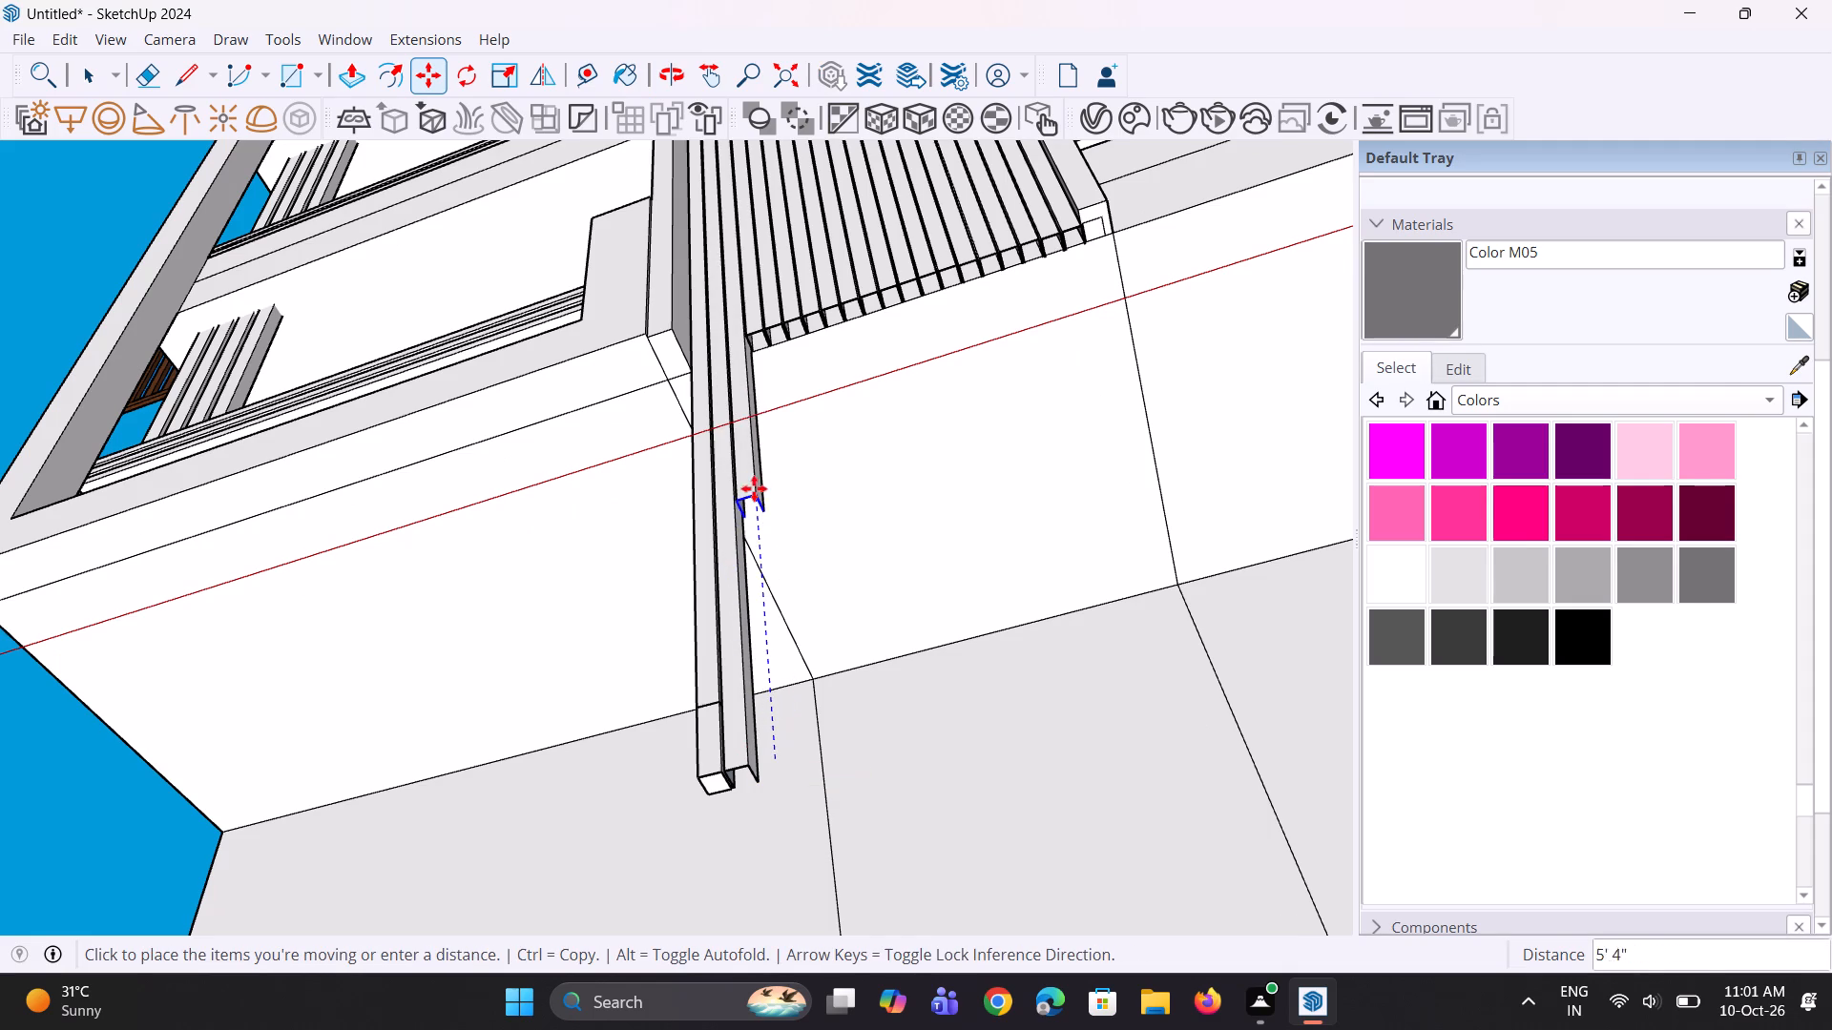
scroll(744, 354, "up", 4)
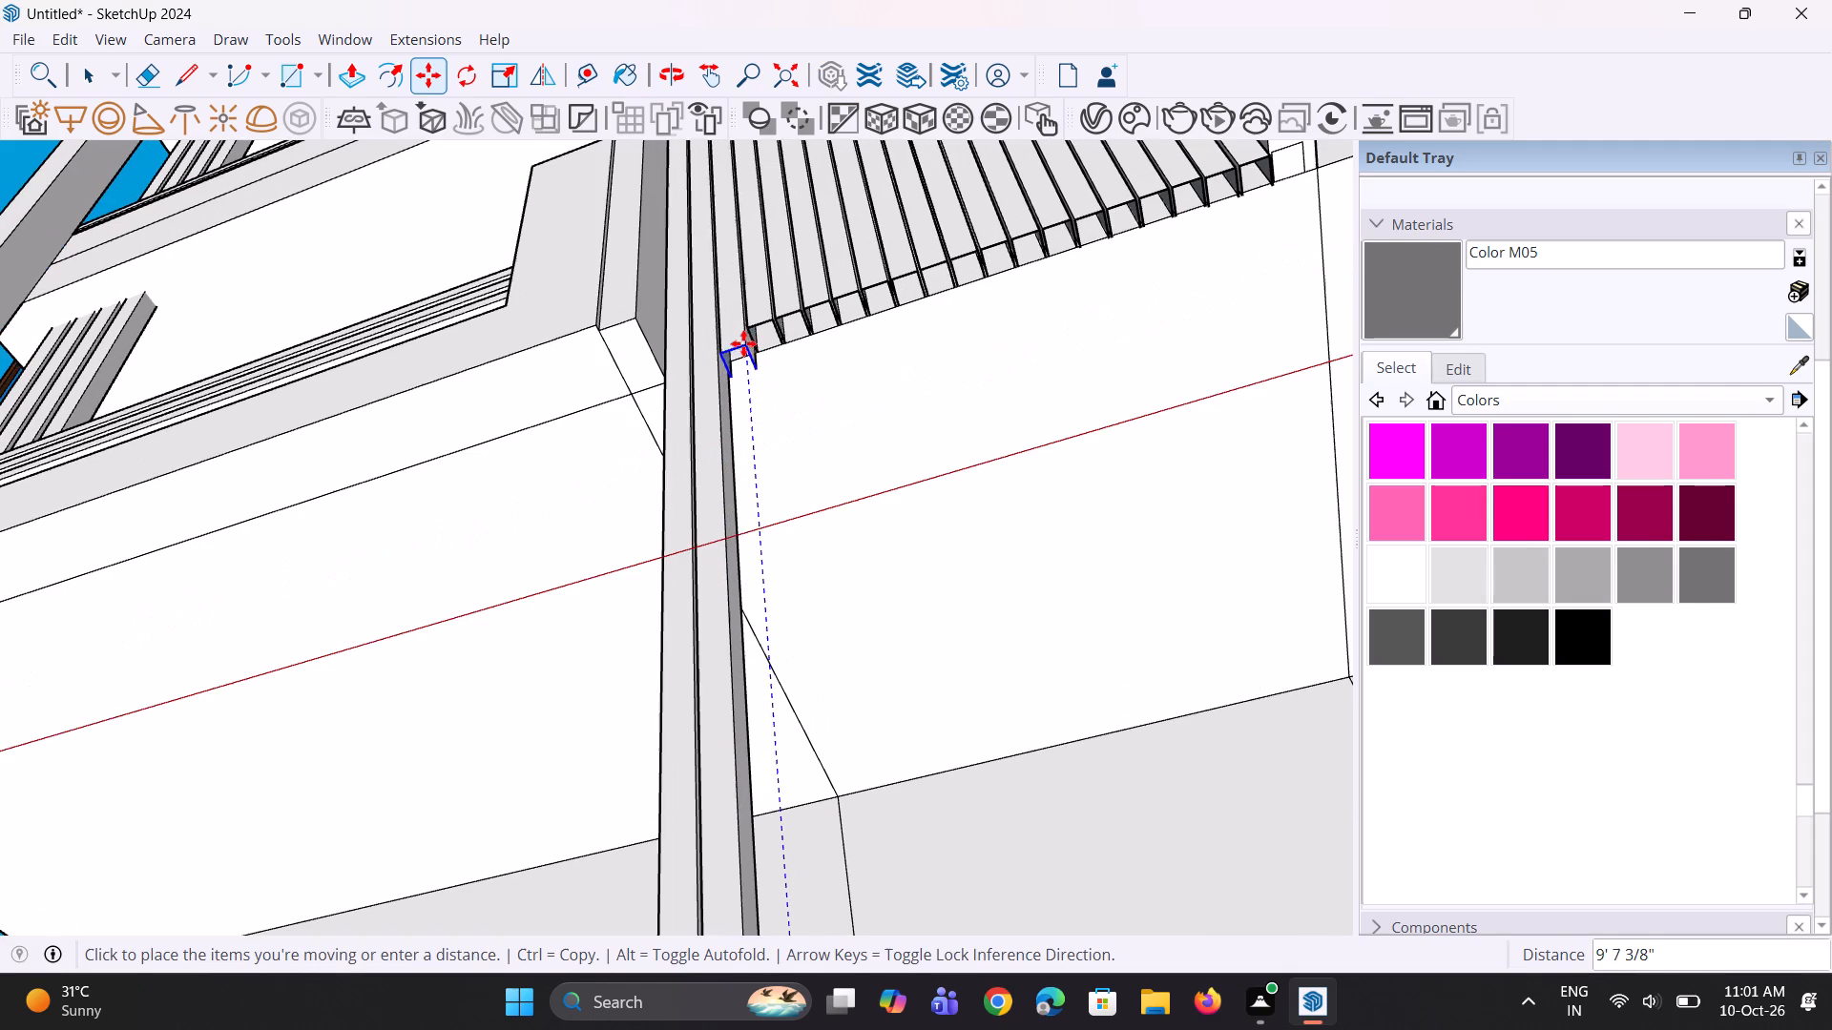
scroll(740, 328, "up", 4)
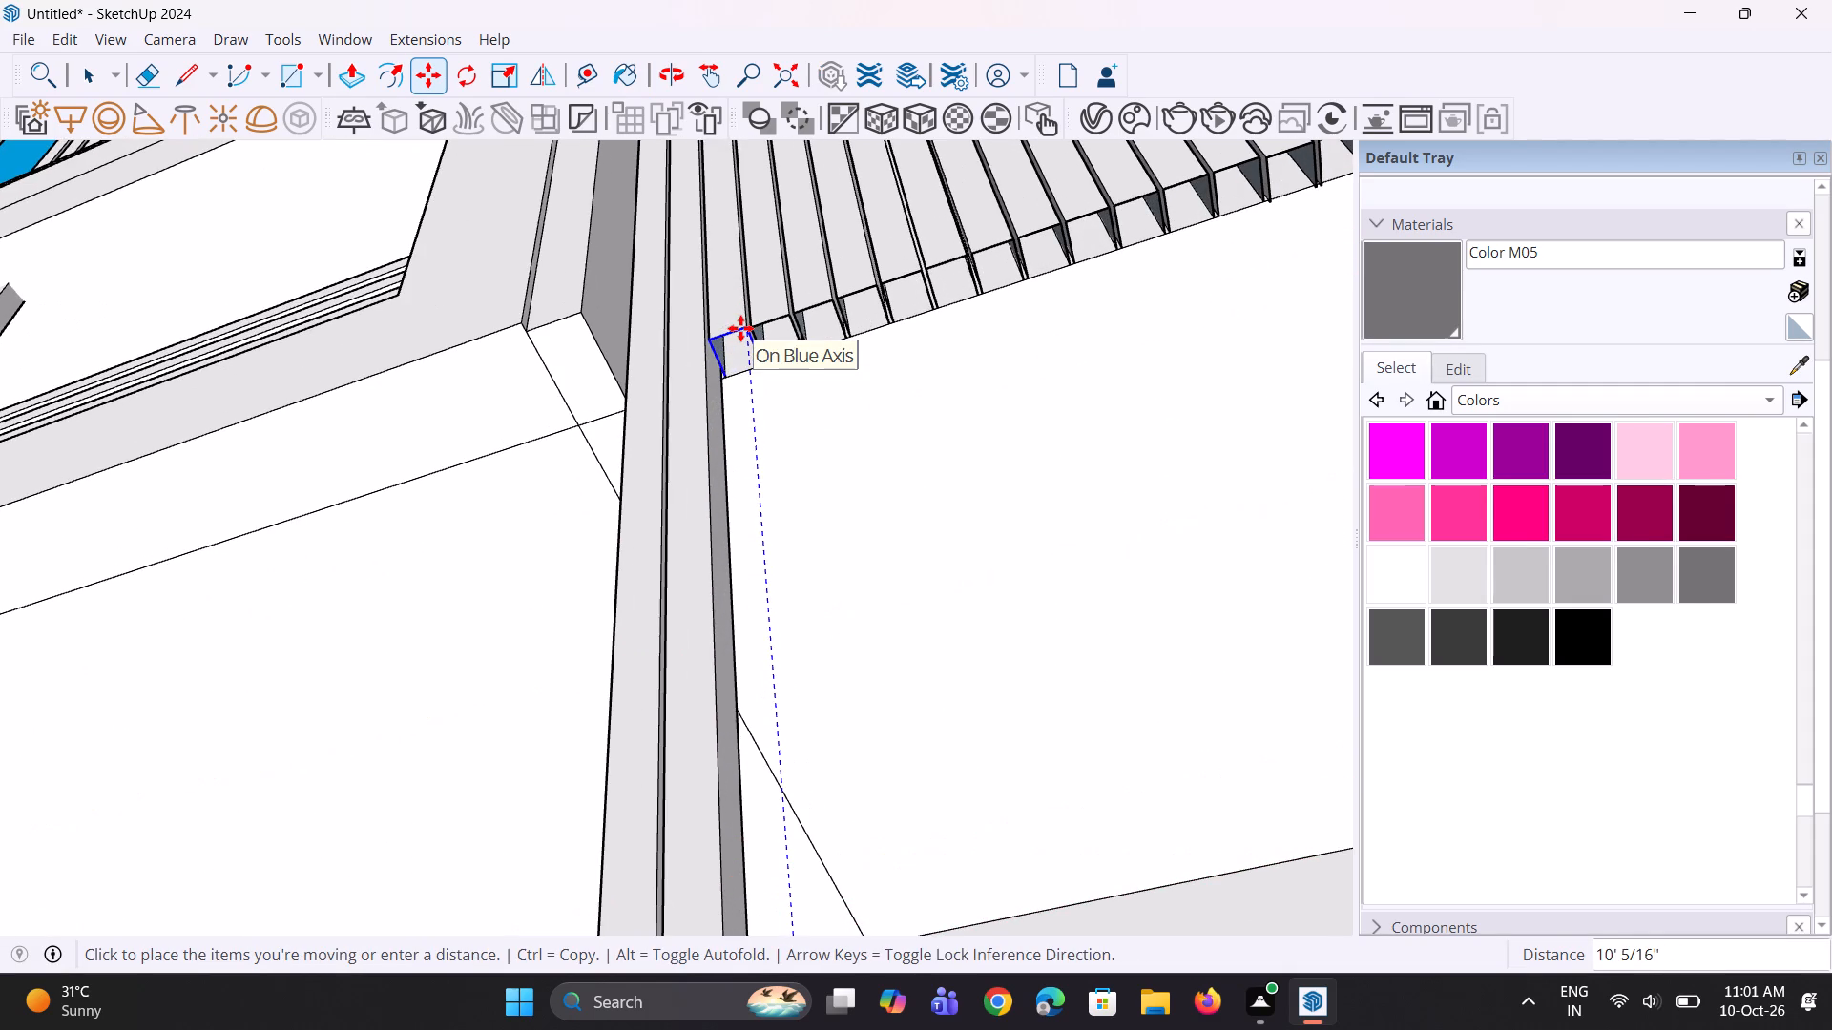
scroll(747, 327, "up", 4)
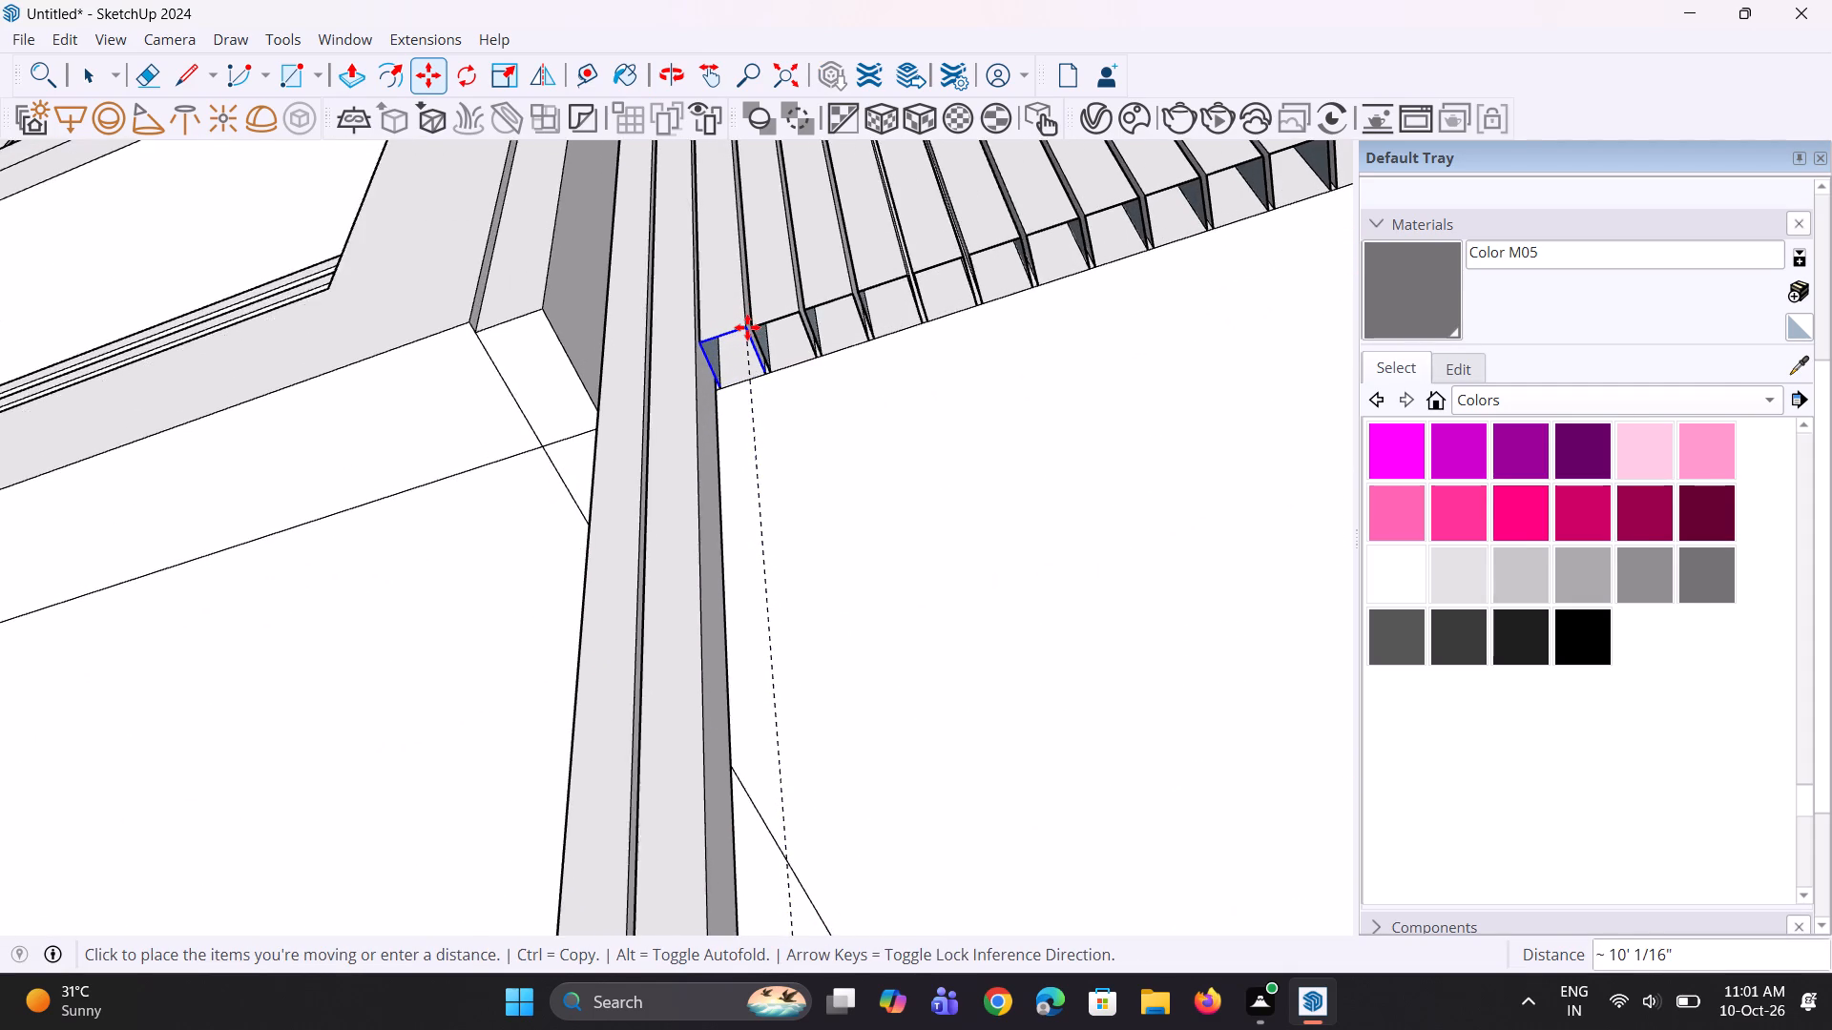
scroll(747, 327, "up", 1)
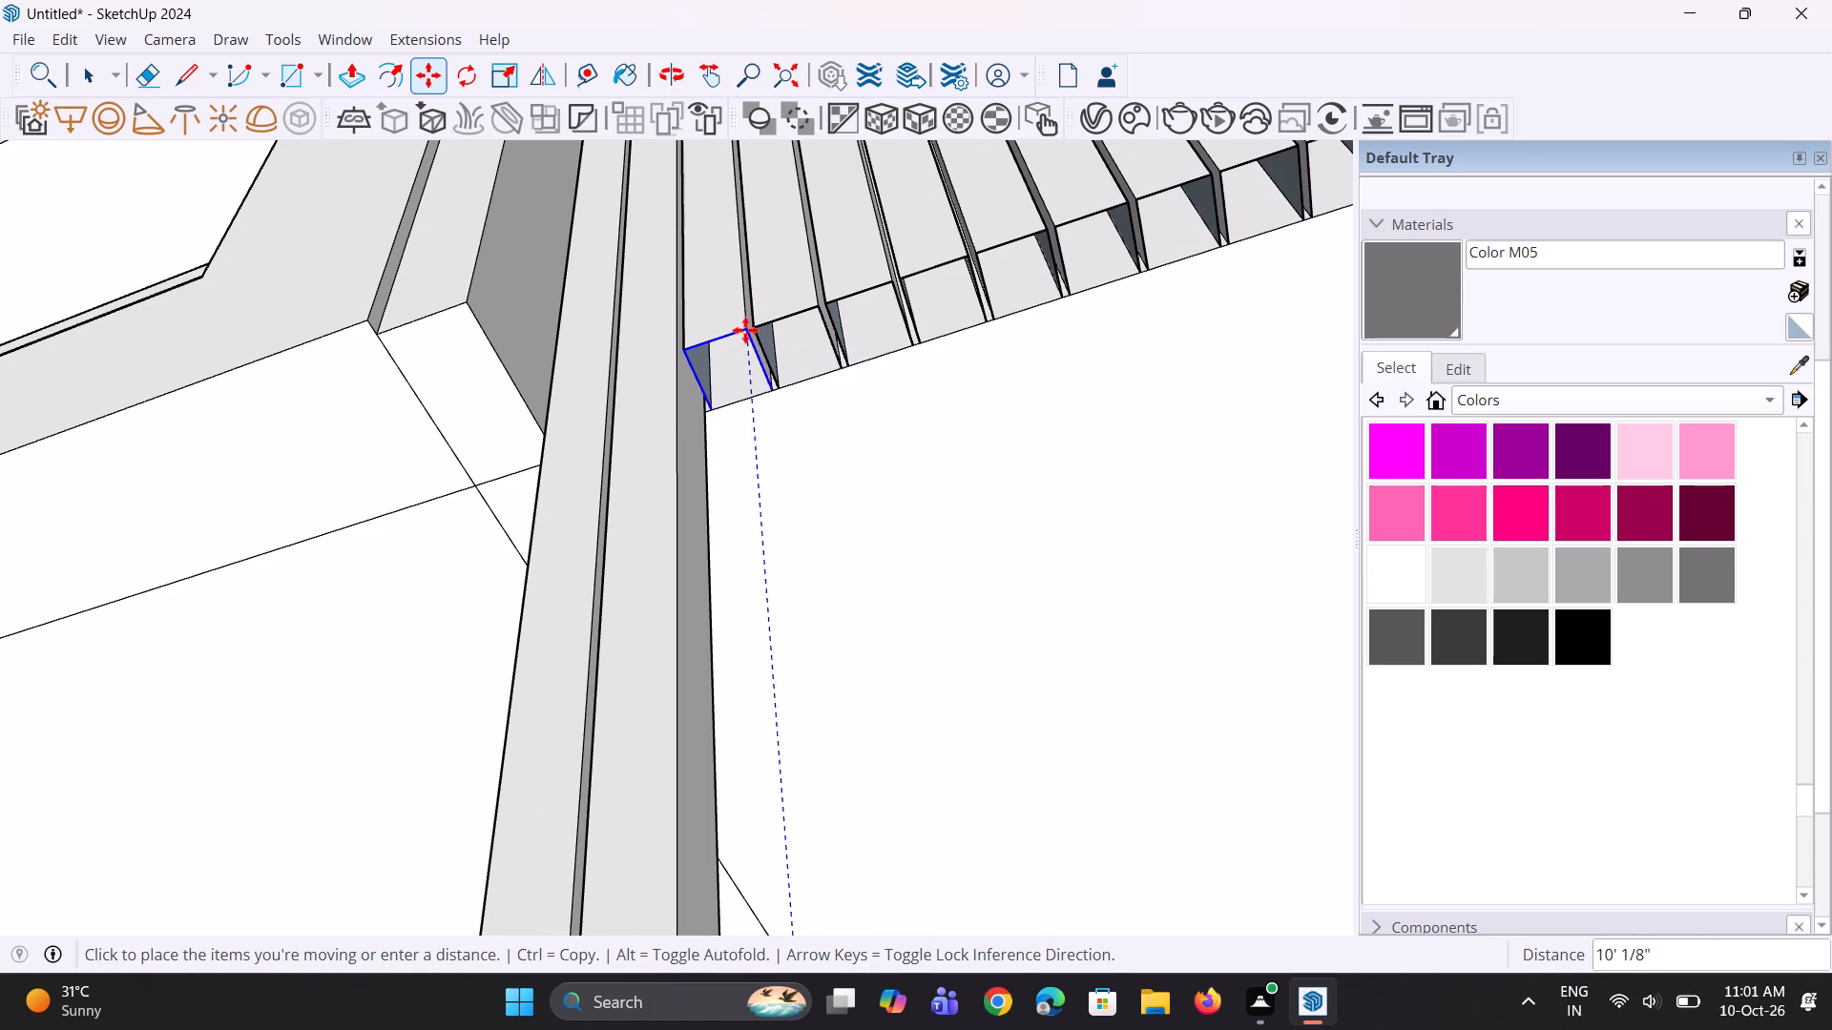
scroll(745, 326, "up", 1)
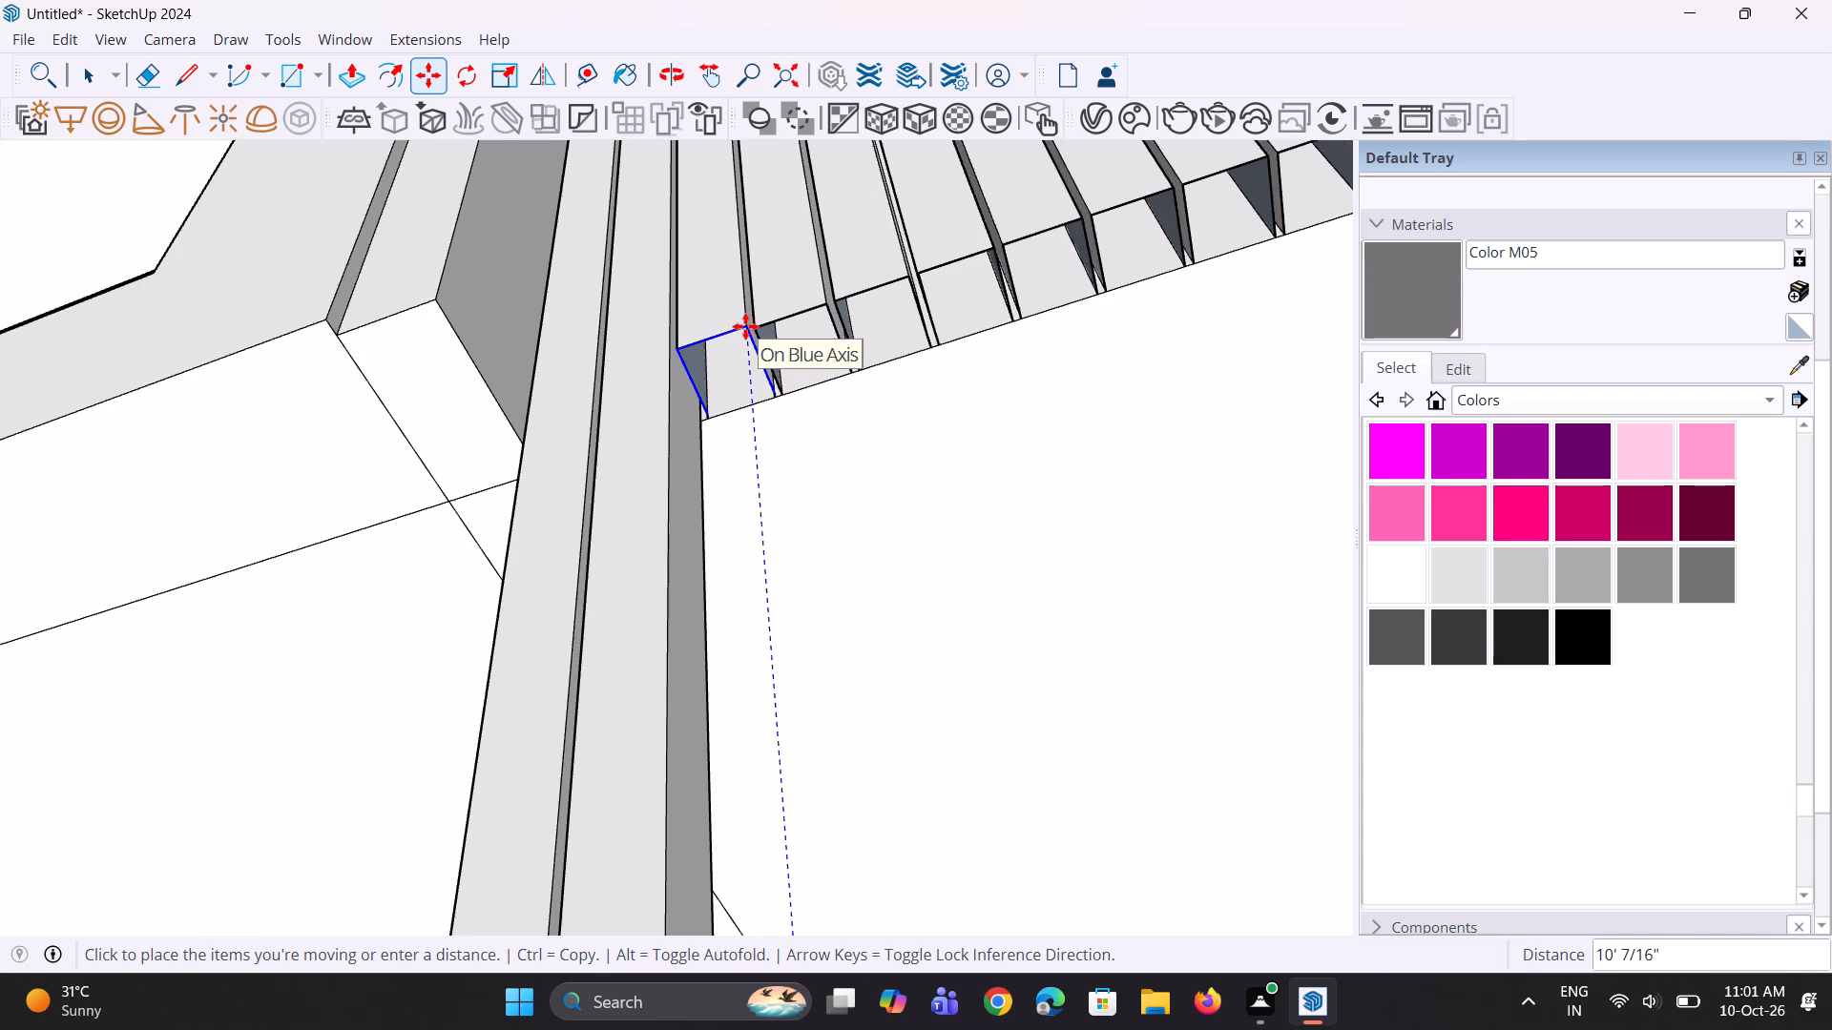
scroll(745, 326, "up", 4)
left_click(744, 332)
scroll(744, 336, "down", 4)
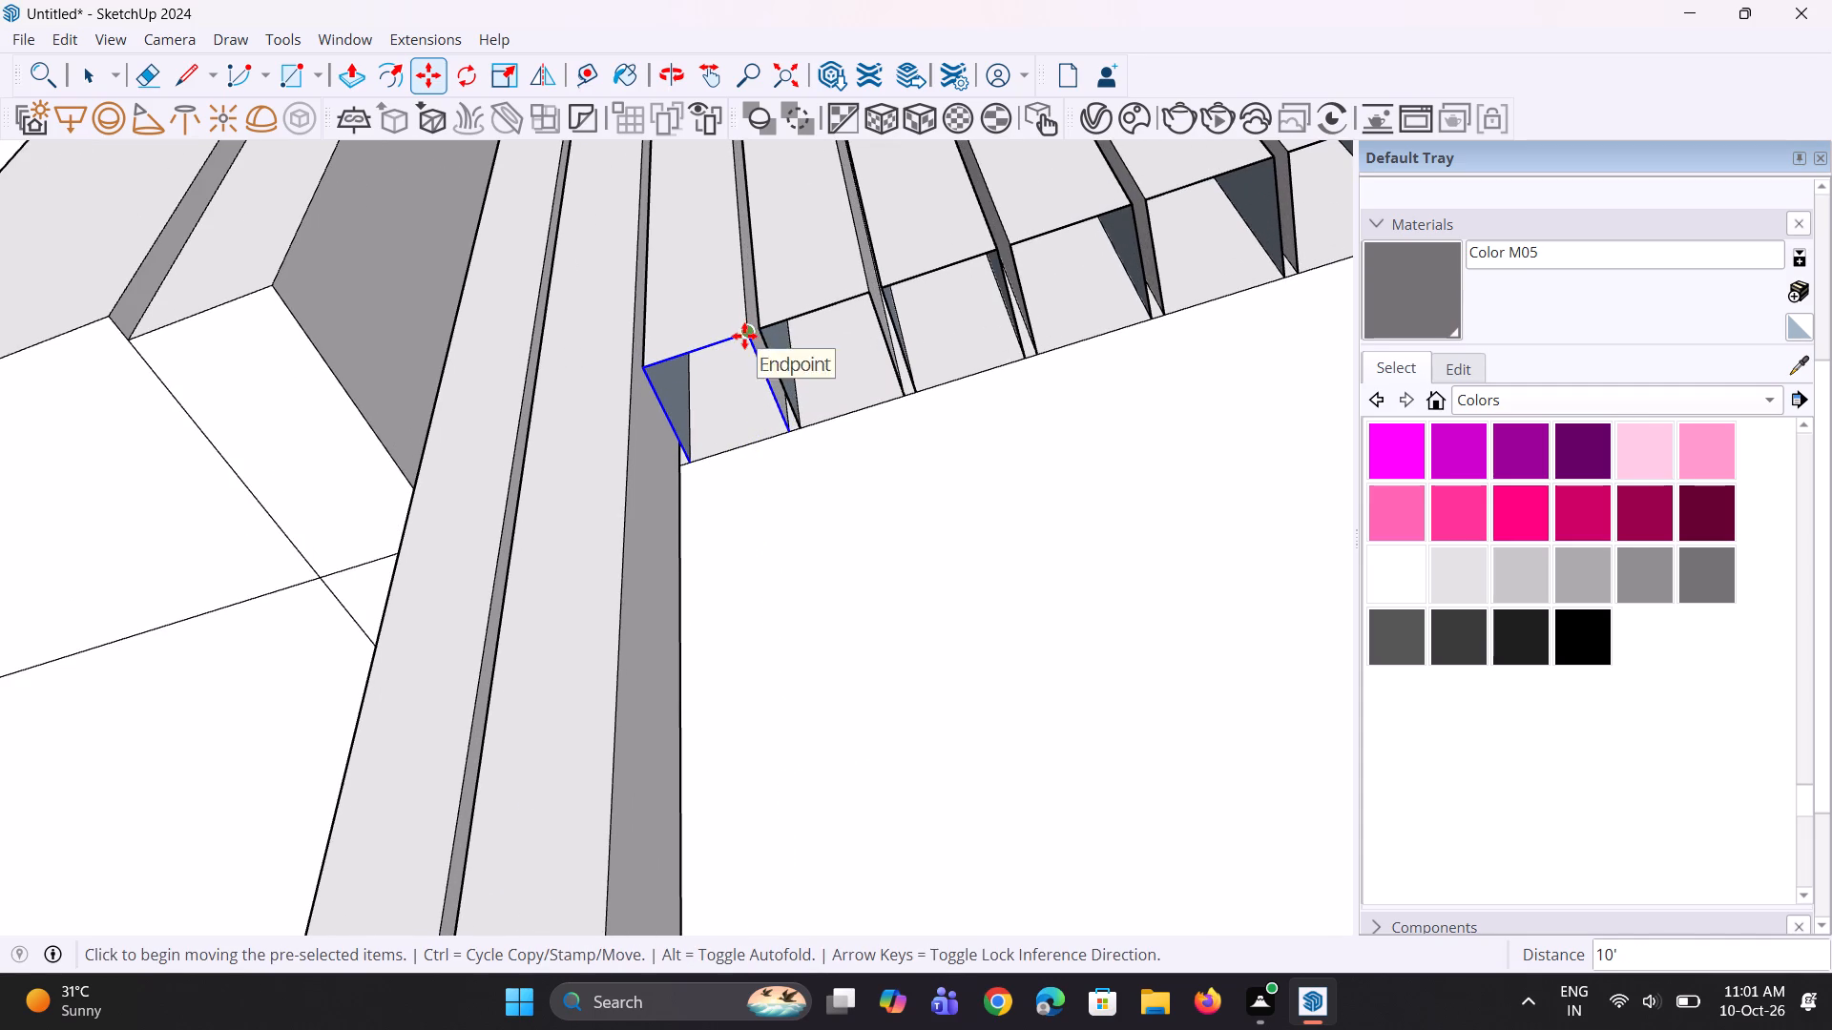
scroll(744, 336, "down", 9)
key("space")
key("space")
Explode the next full-height flute group adjoining the shortened row.
left_click(714, 473)
scroll(713, 478, "down", 2)
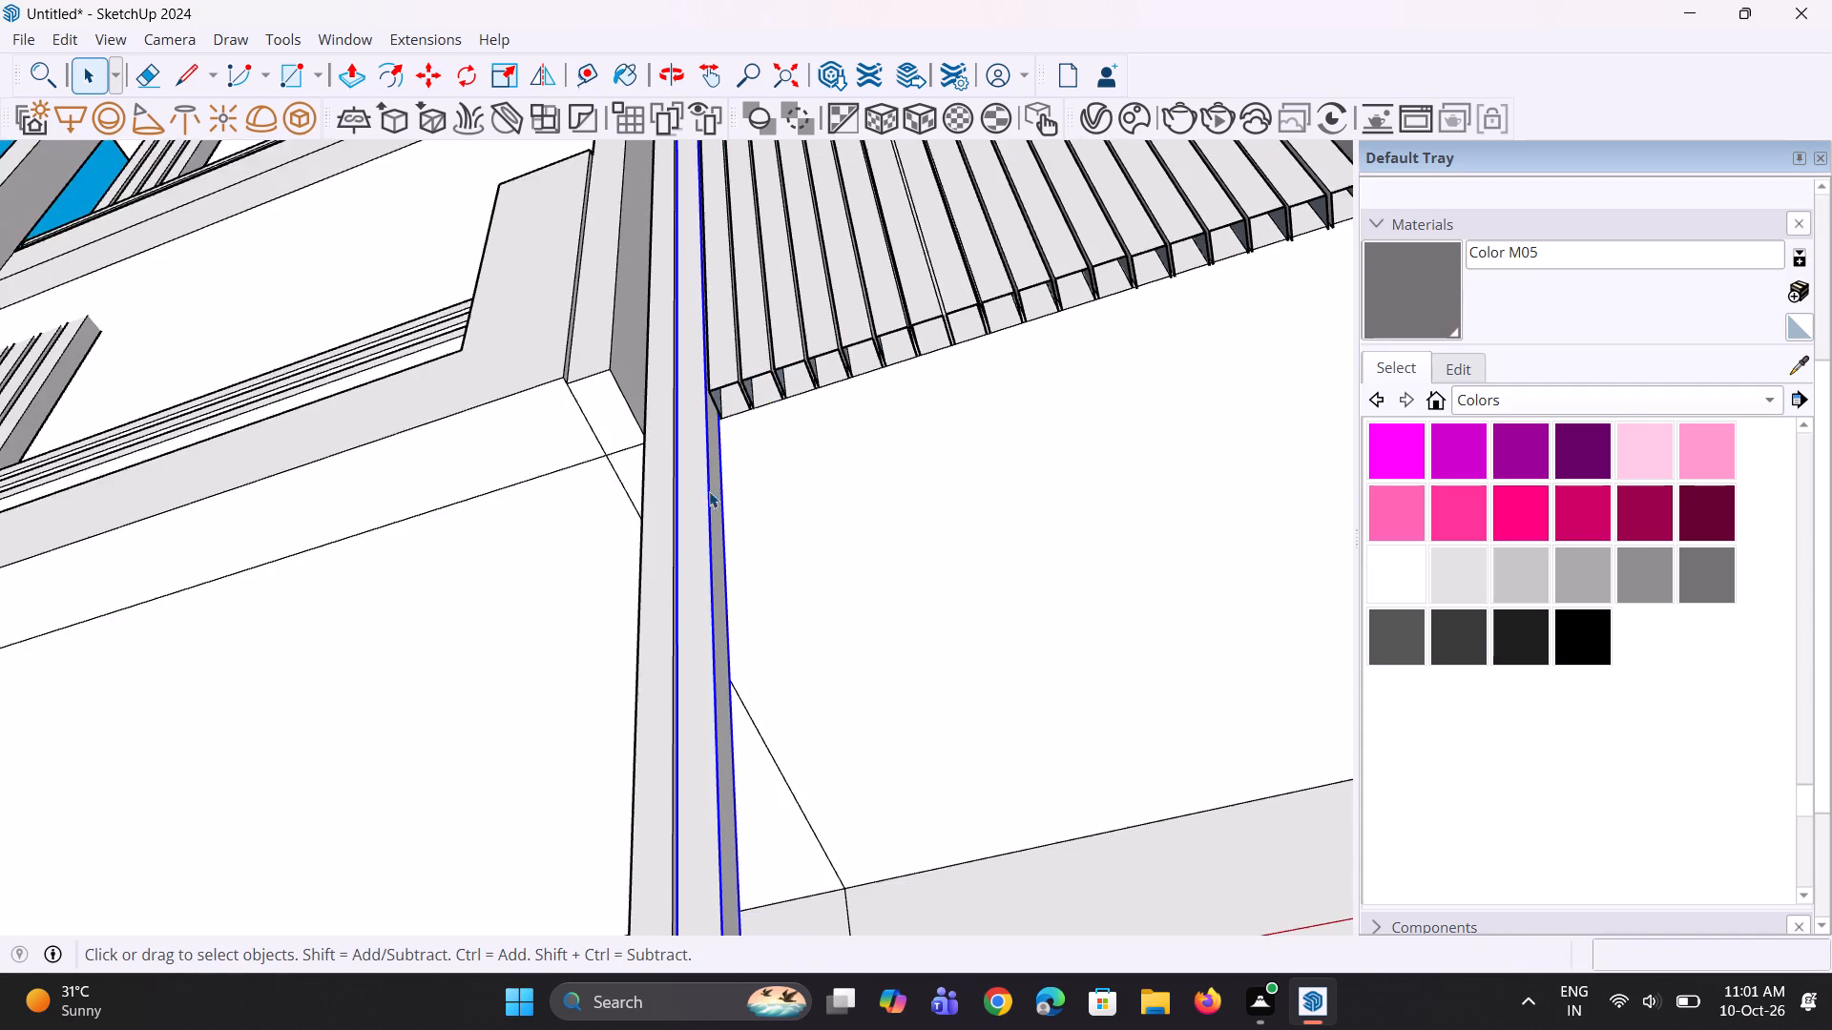
scroll(709, 491, "down", 11)
scroll(697, 681, "up", 2)
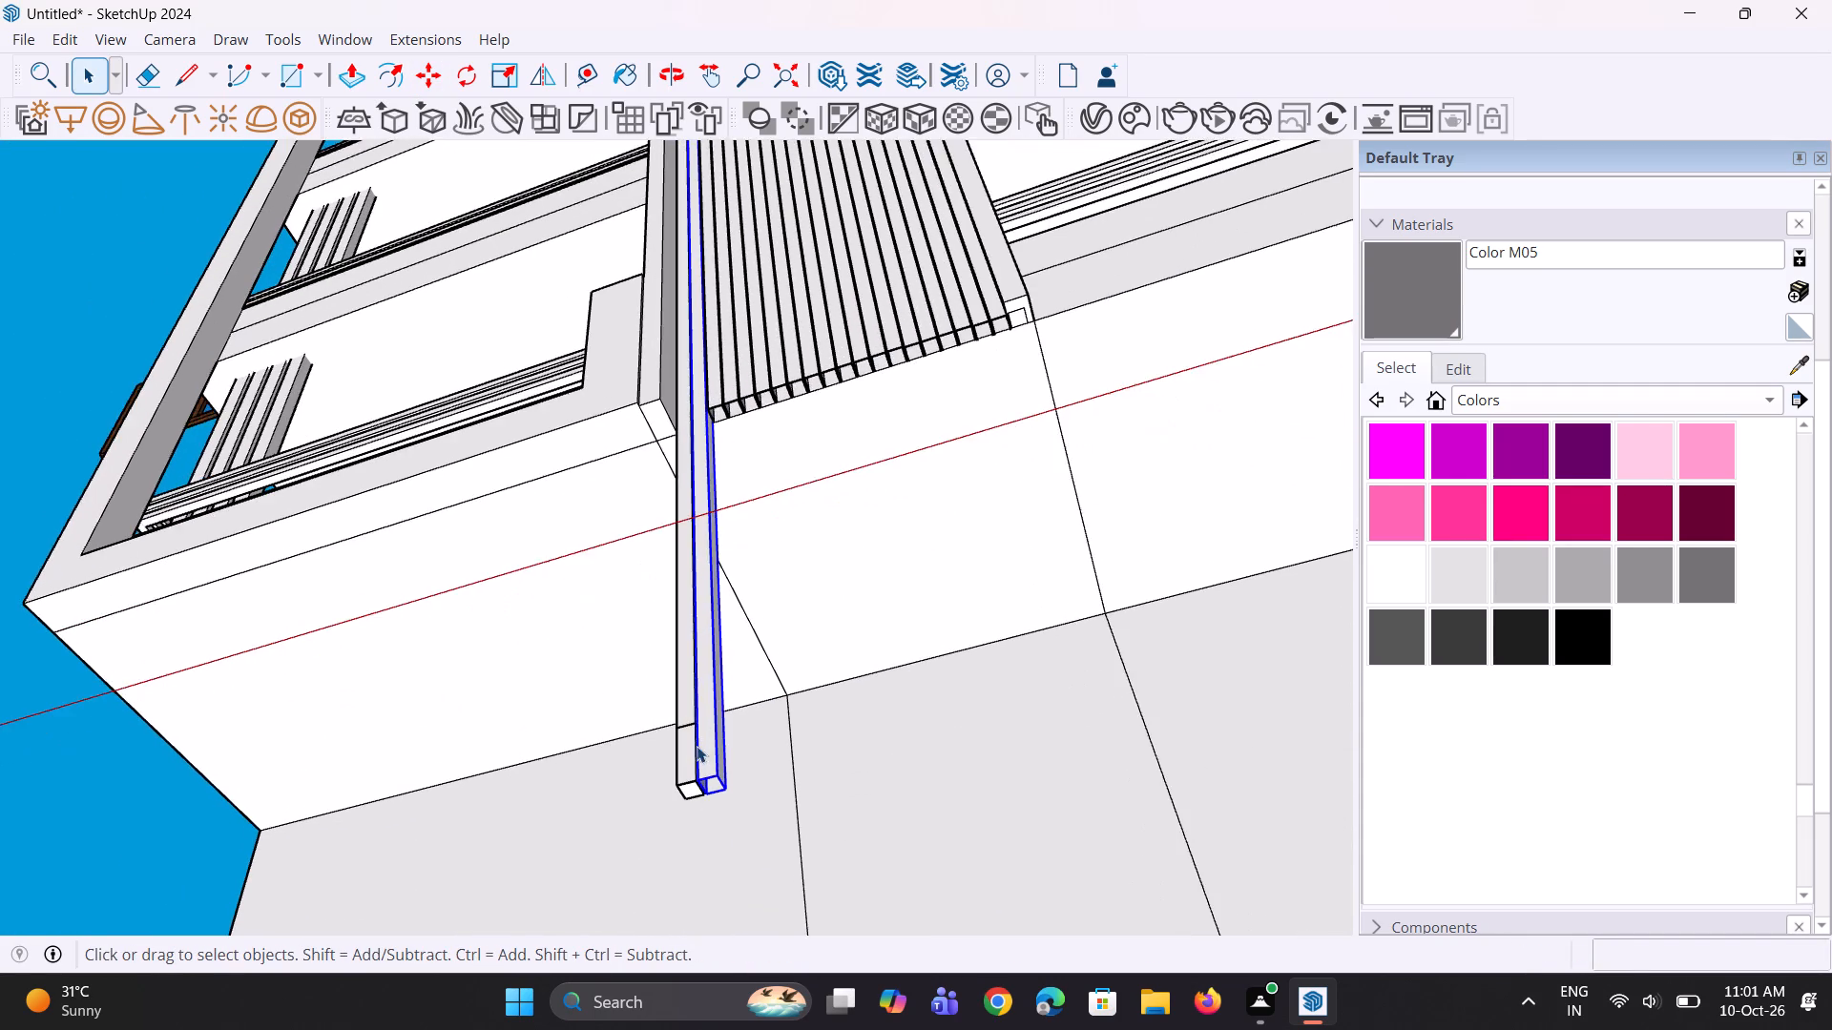
scroll(697, 746, "up", 2)
right_click(707, 762)
left_click(839, 426)
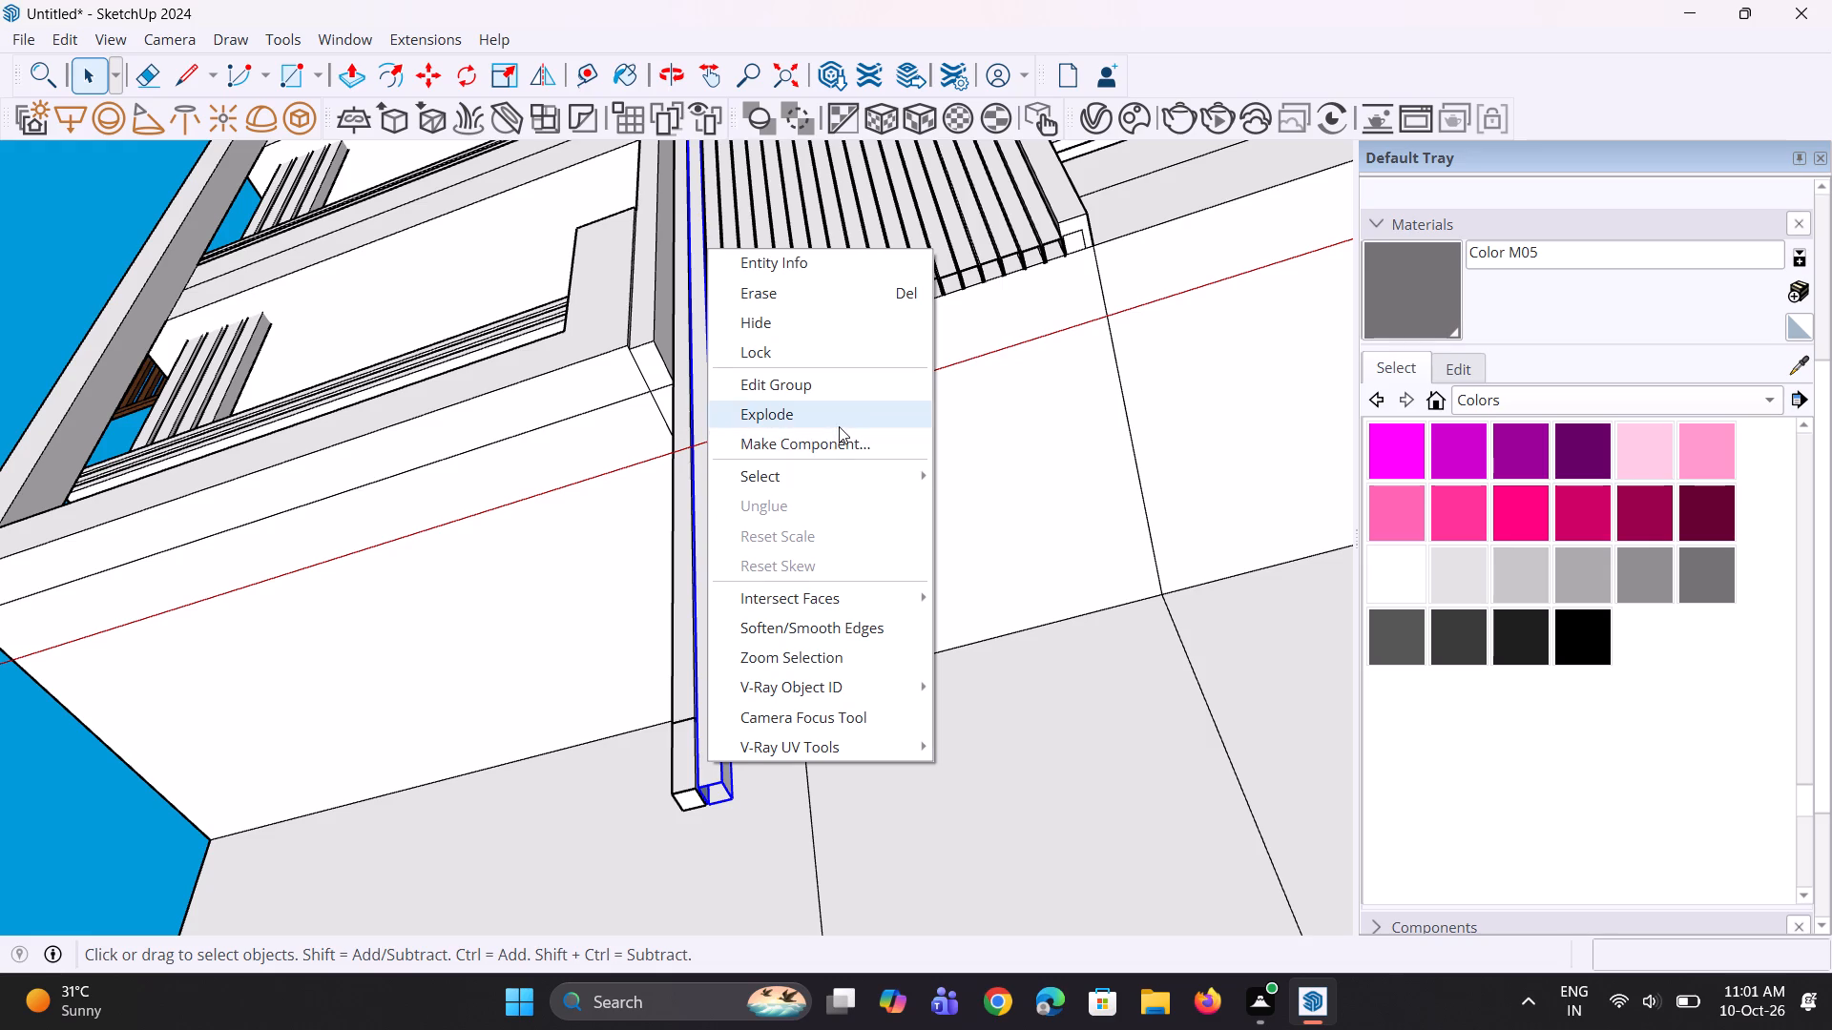
Move the exploded flute's three bottom edges up about 10' to line up with the shortened flutes' lower end.
scroll(768, 777, "up", 10)
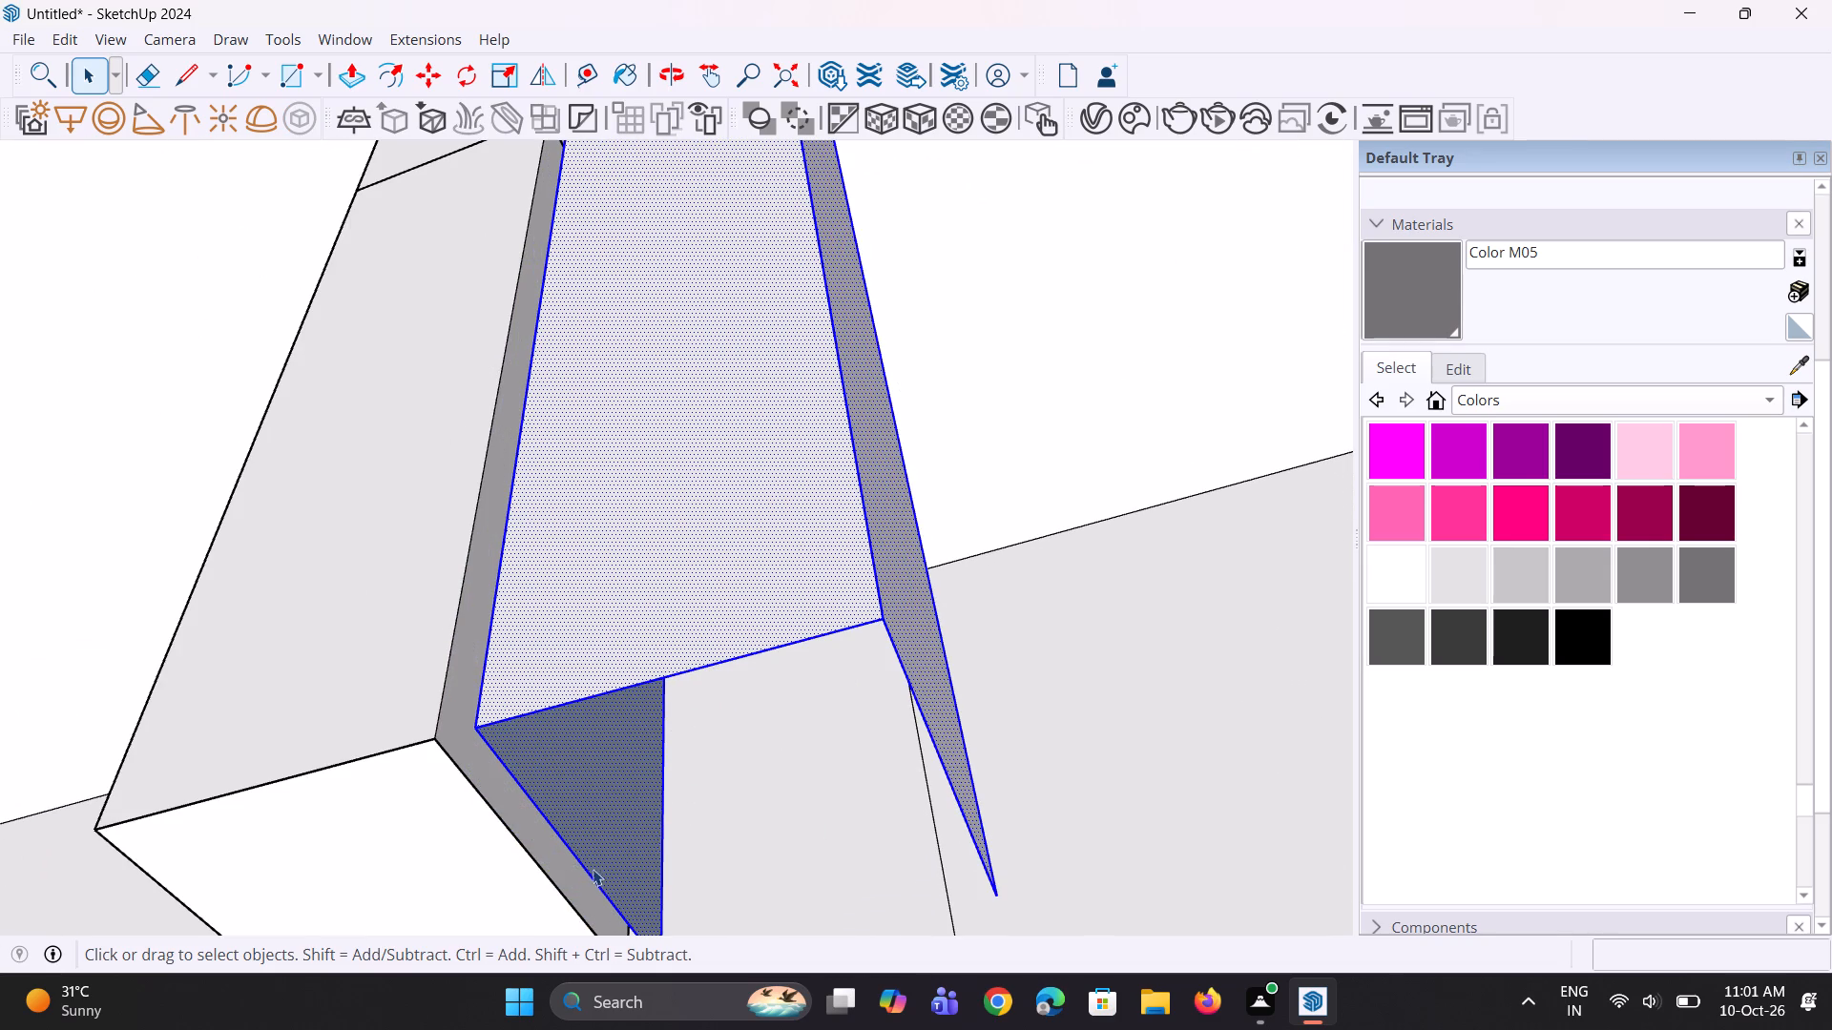
left_click(591, 874)
left_click(635, 686, "ctrl")
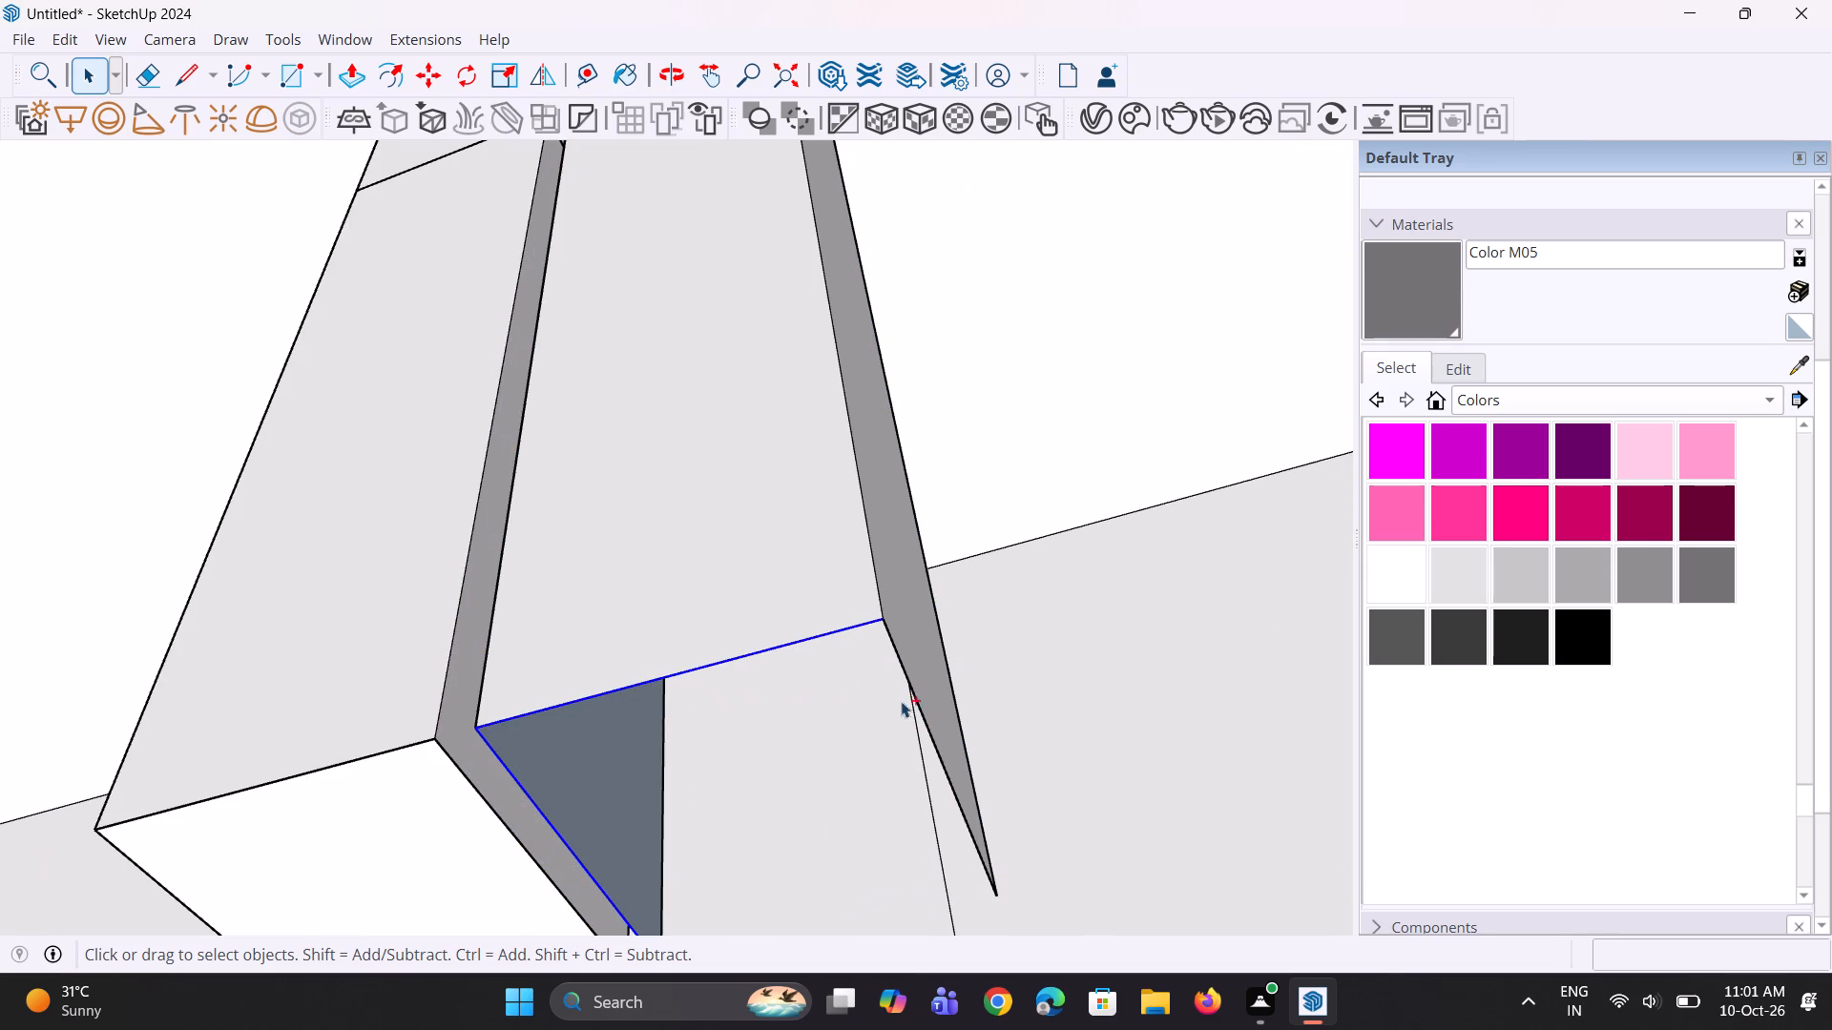
left_click(933, 721, "ctrl")
left_click(926, 730, "ctrl")
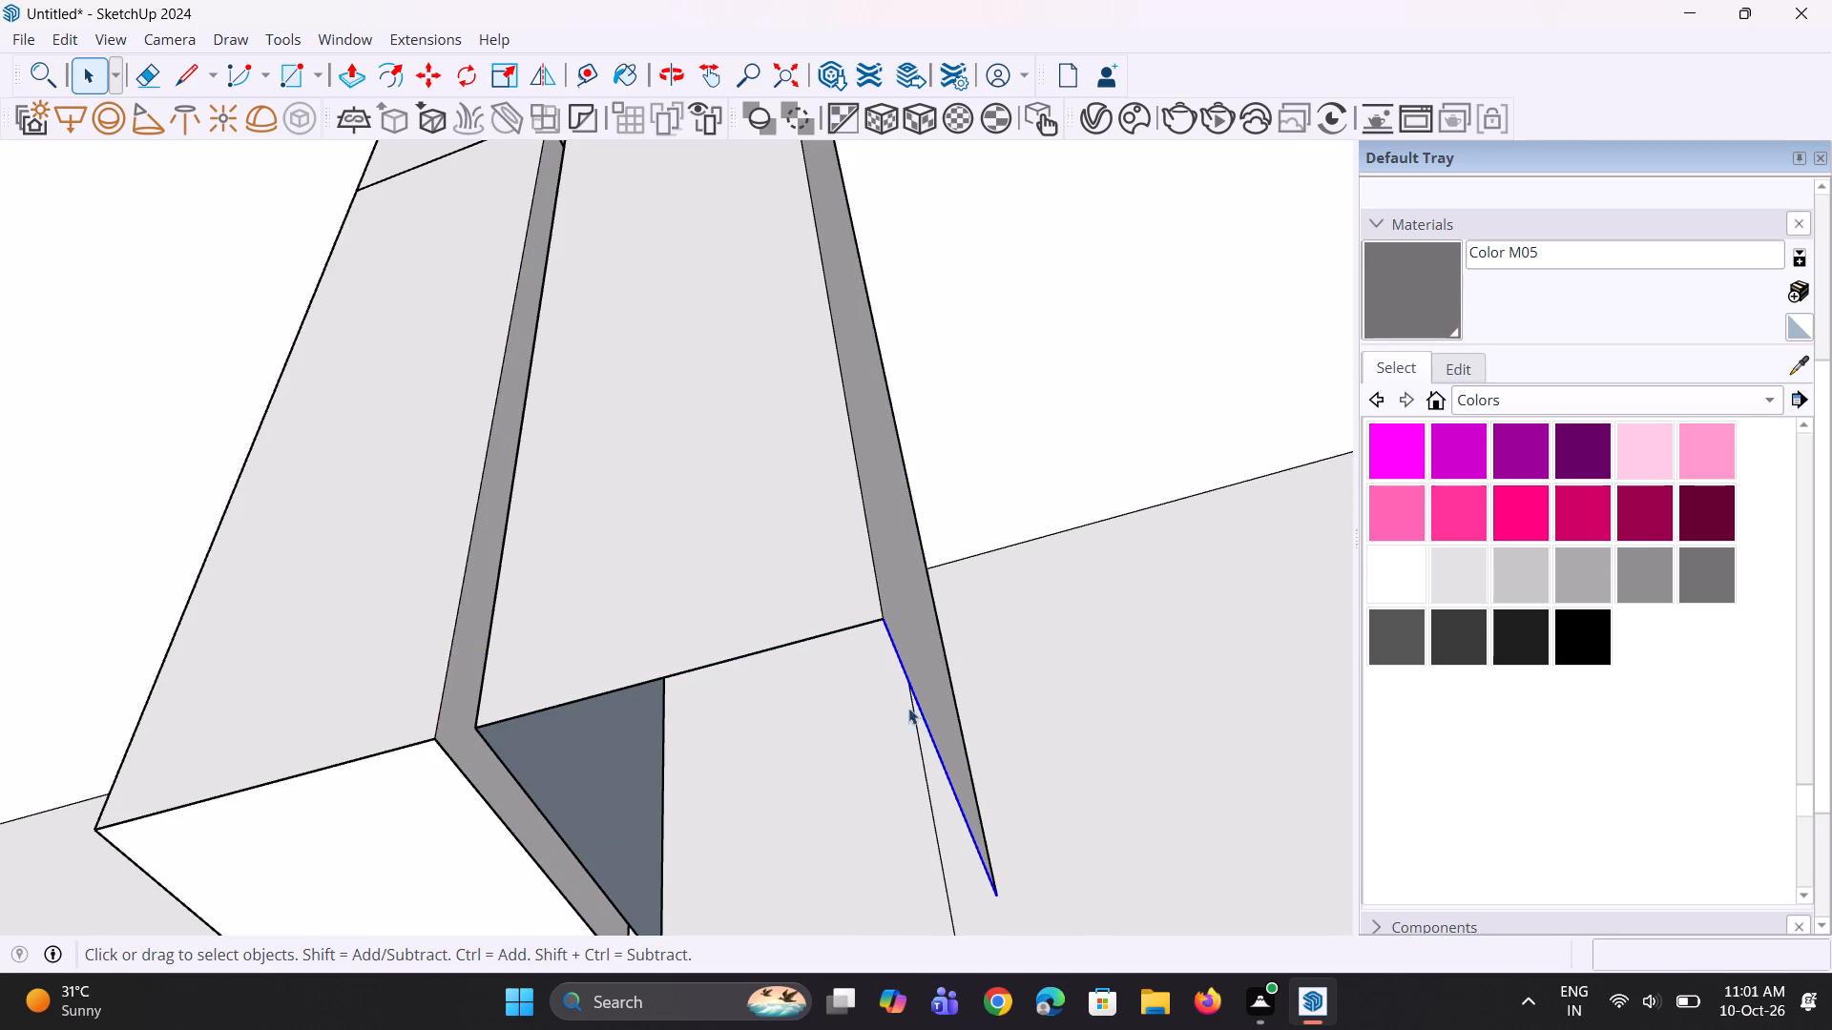
left_click(857, 627, "ctrl")
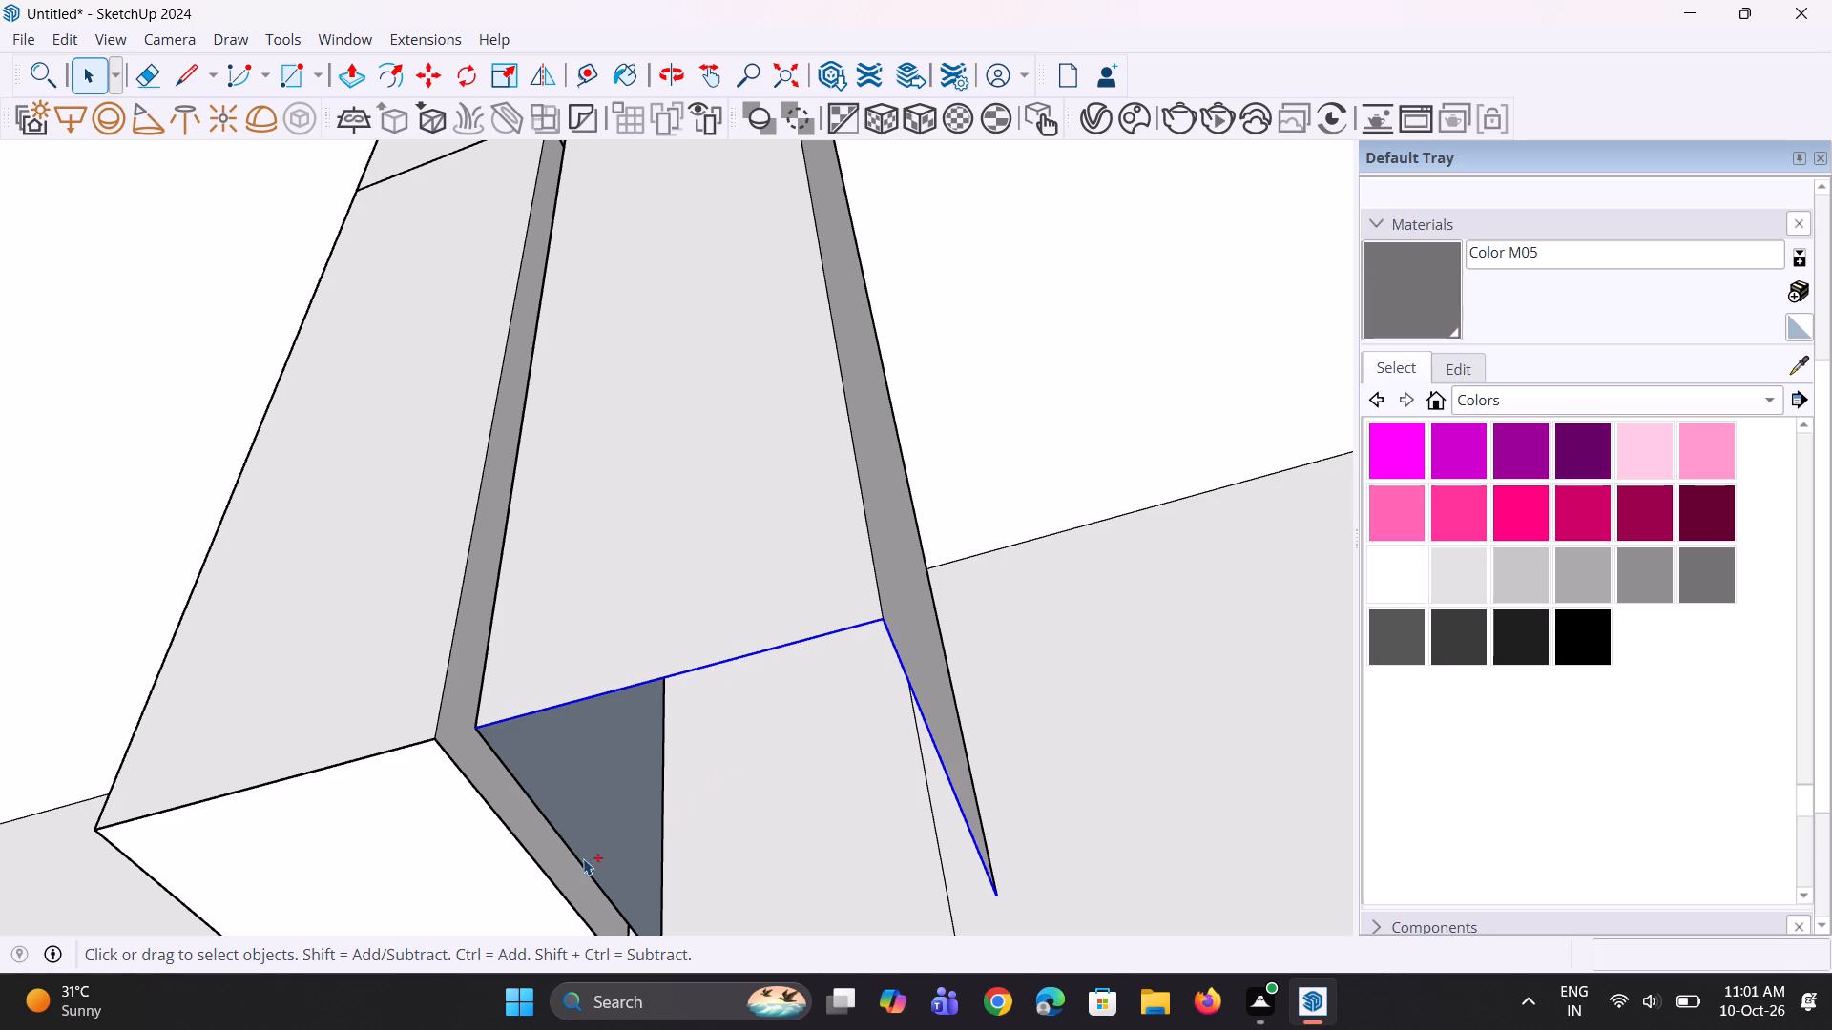
left_click(585, 869, "ctrl")
scroll(586, 863, "down", 3)
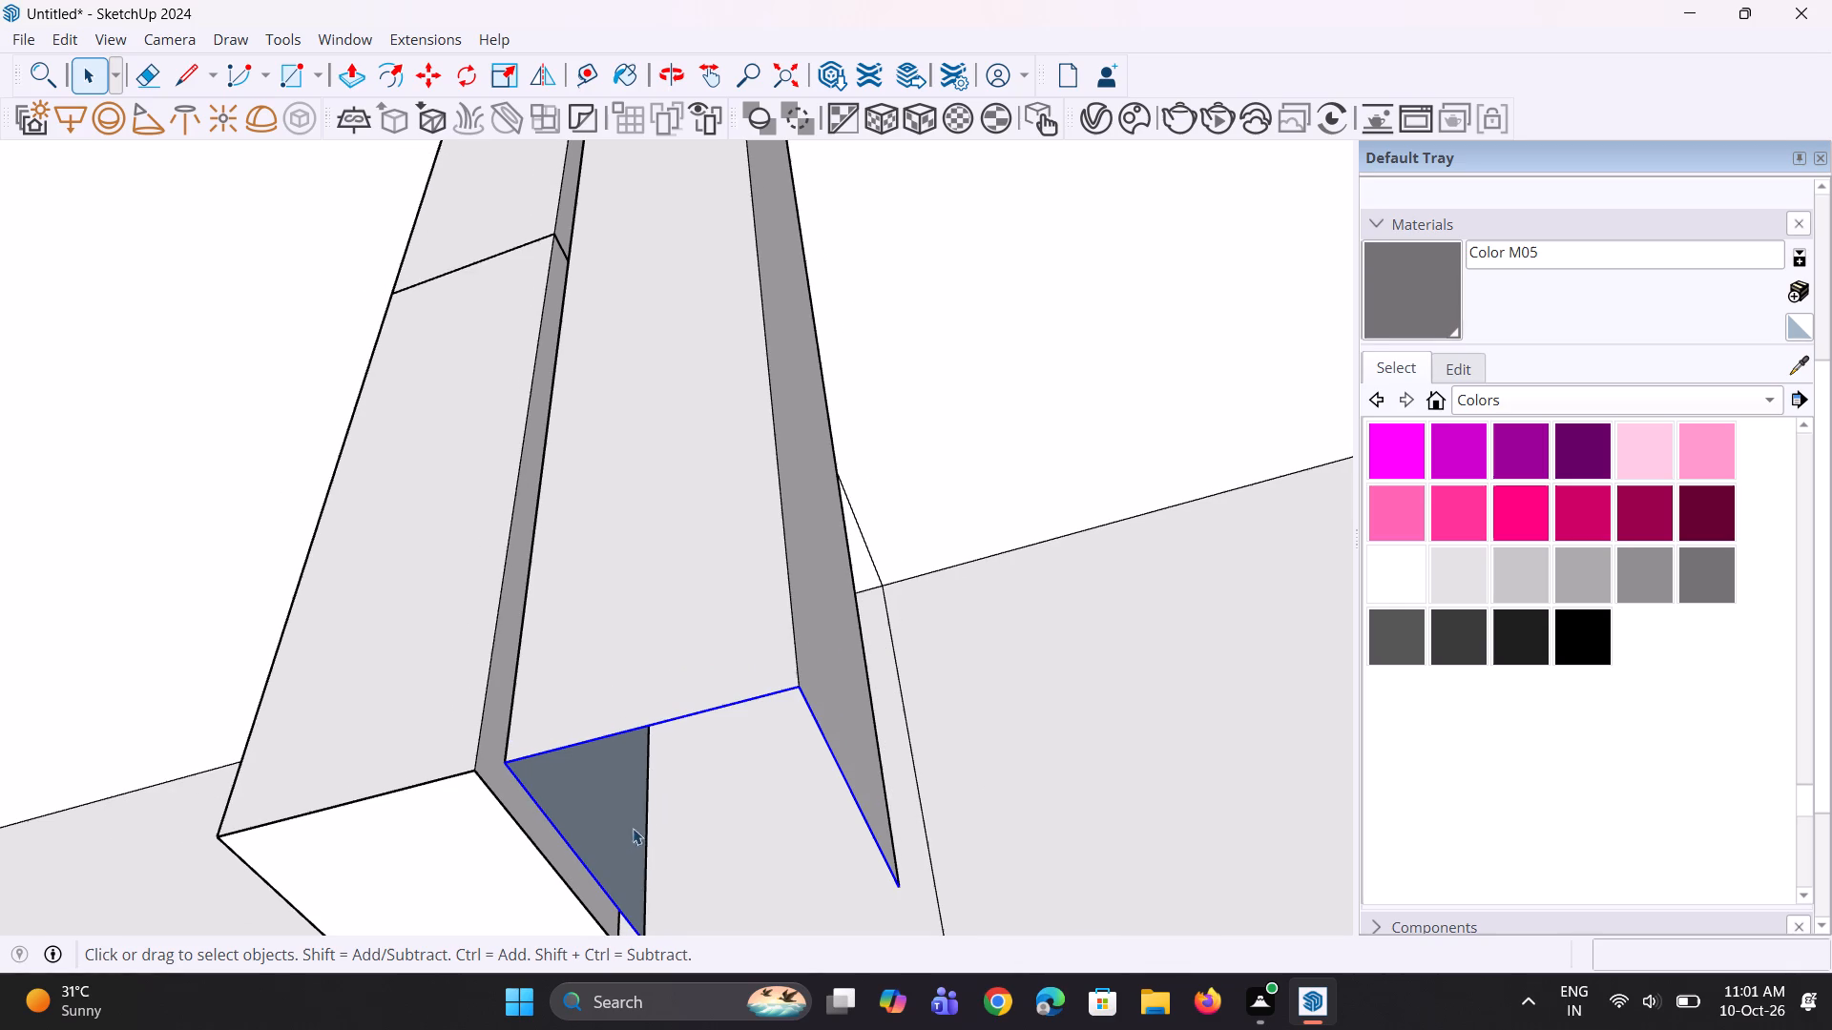
key("m")
left_click(796, 688)
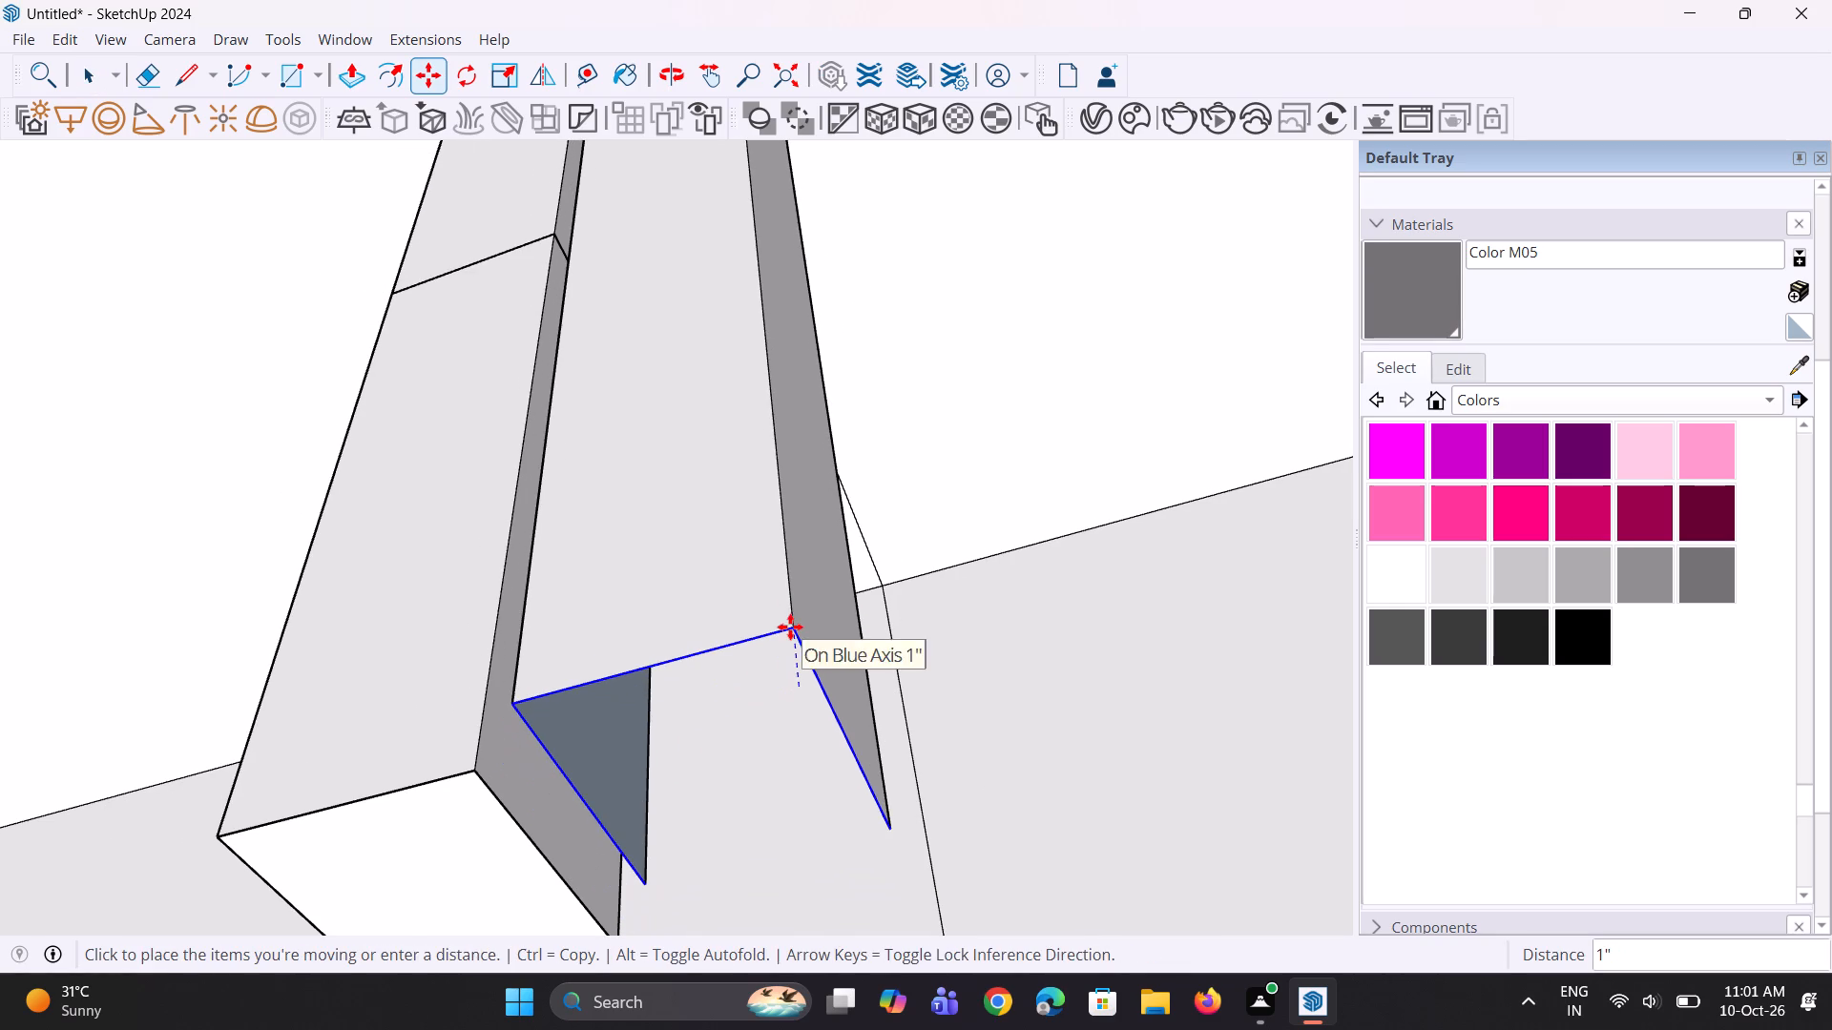
scroll(790, 627, "down", 14)
scroll(794, 711, "down", 3)
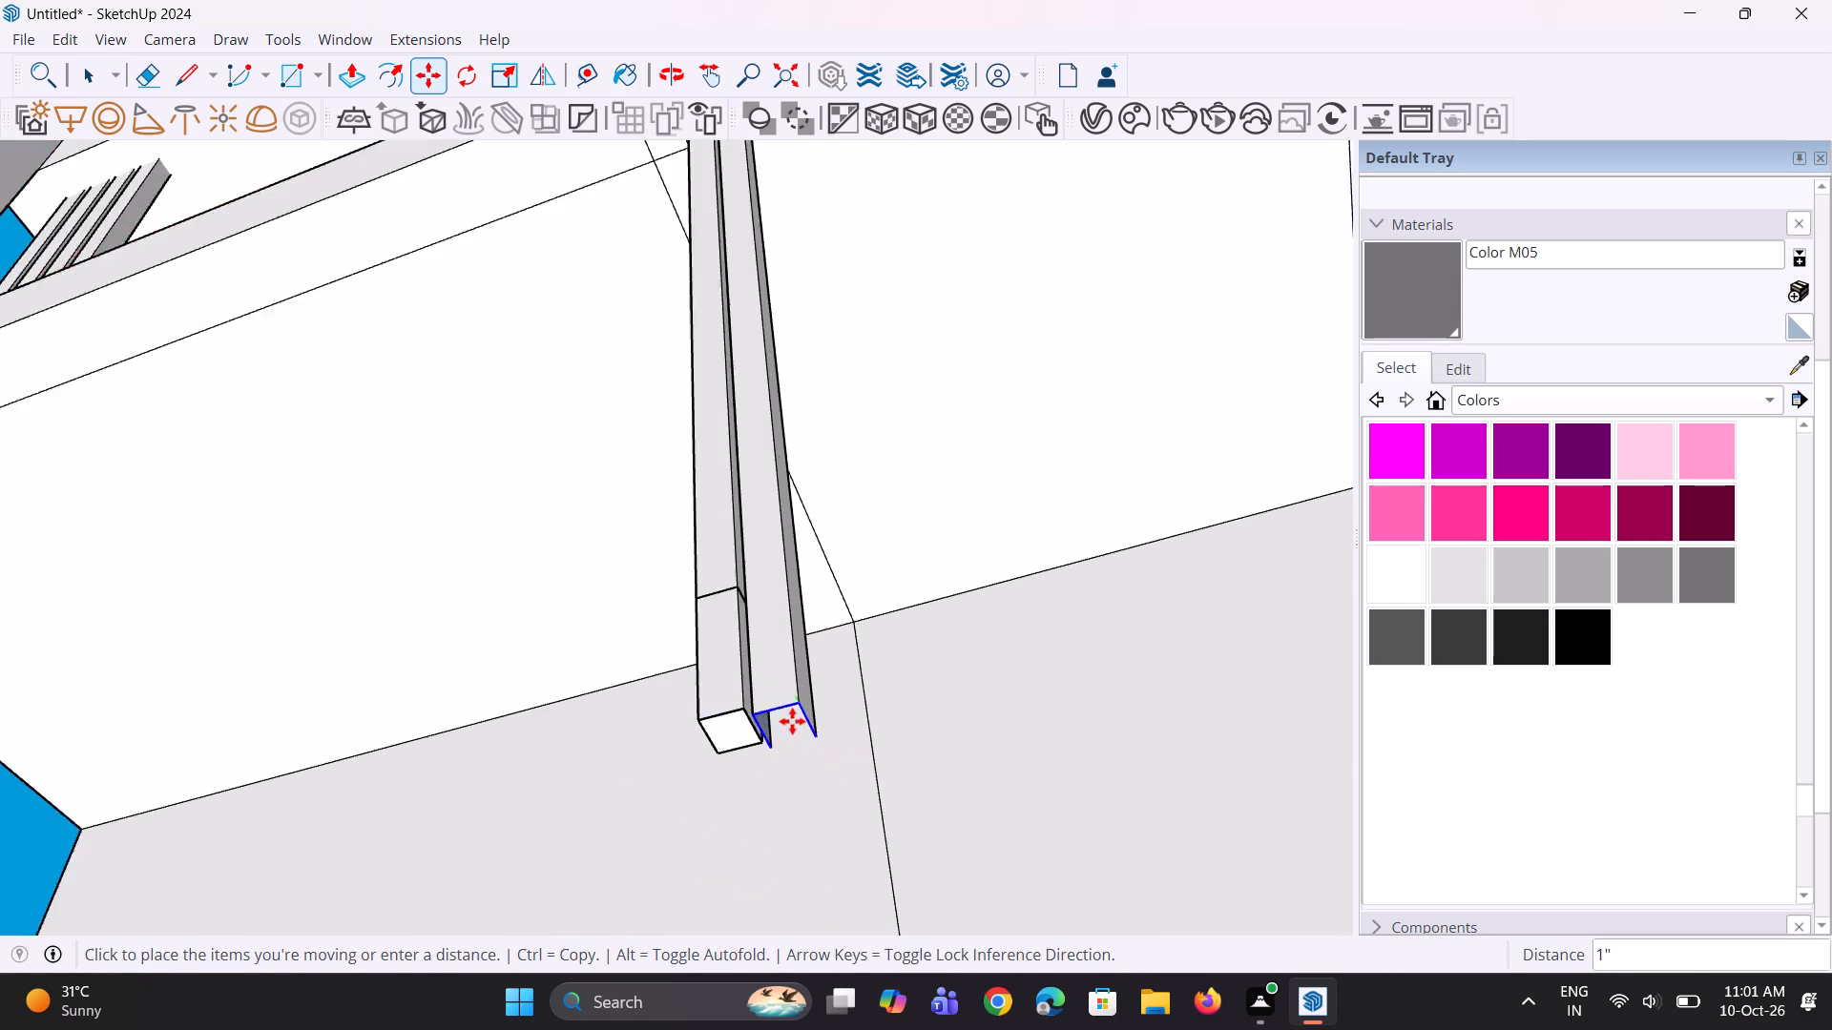
scroll(791, 722, "down", 4)
scroll(767, 417, "up", 3)
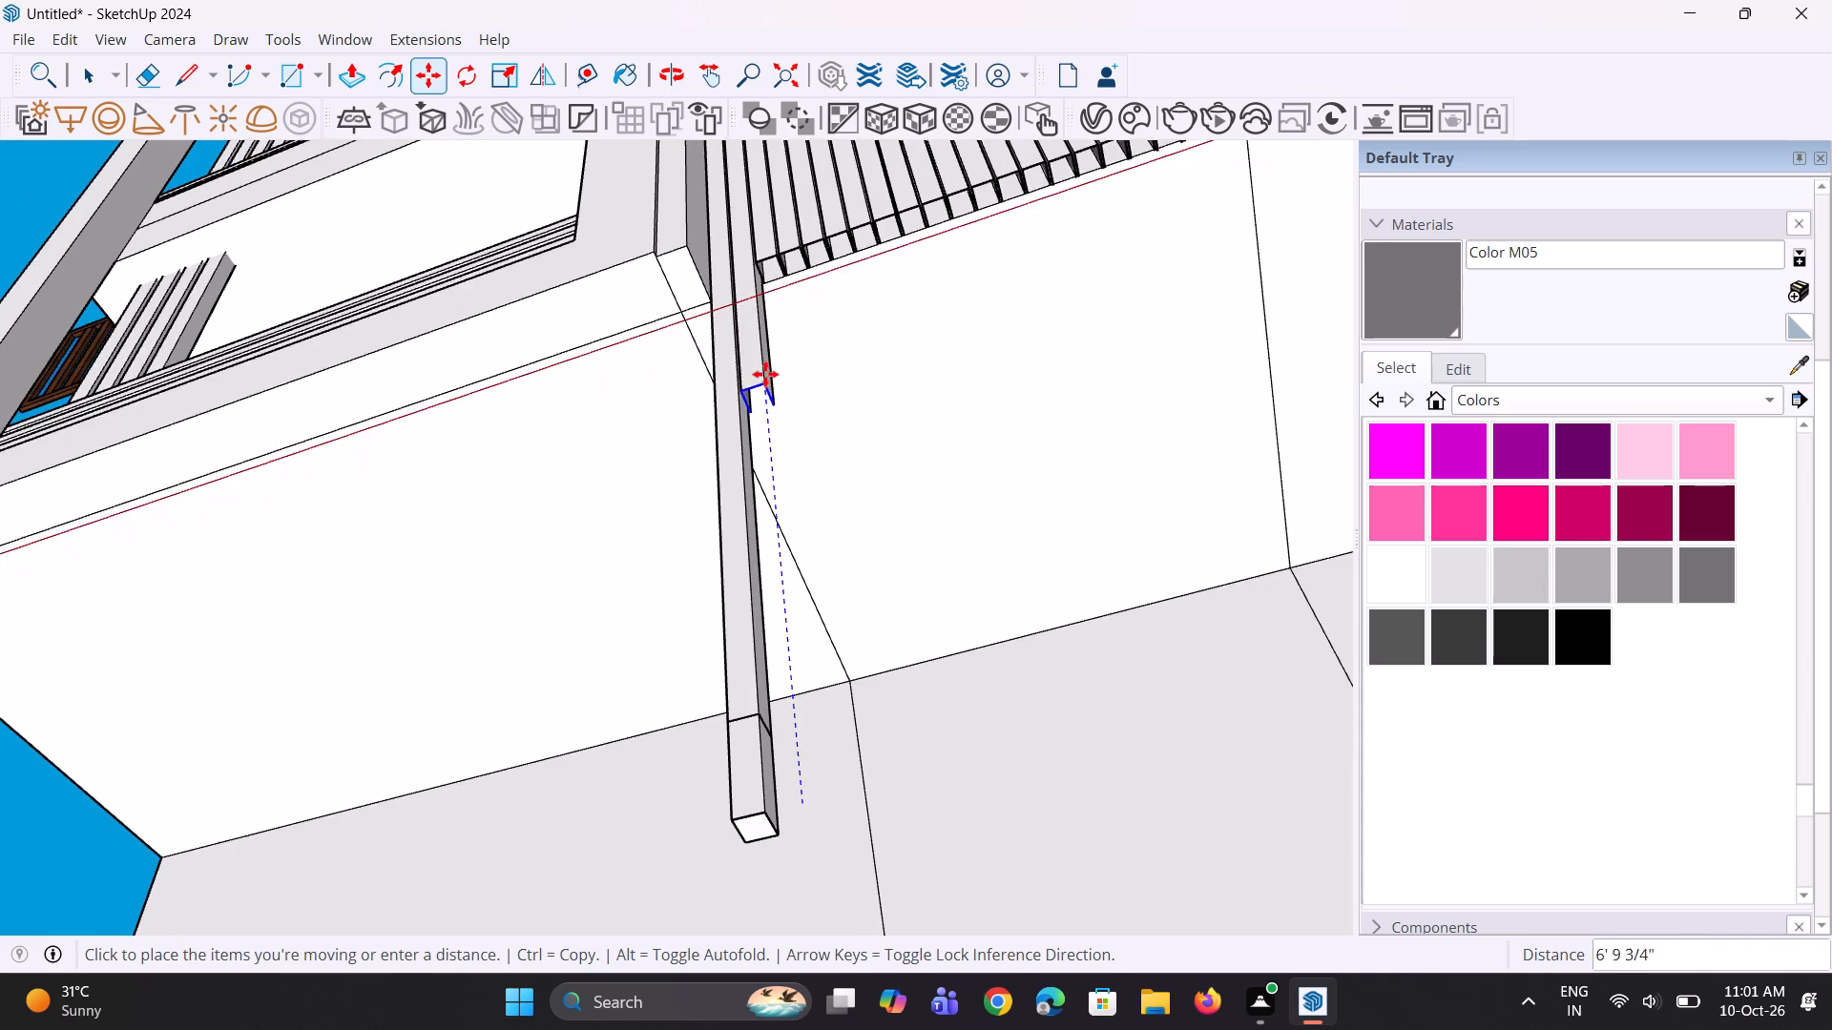
scroll(754, 296, "up", 9)
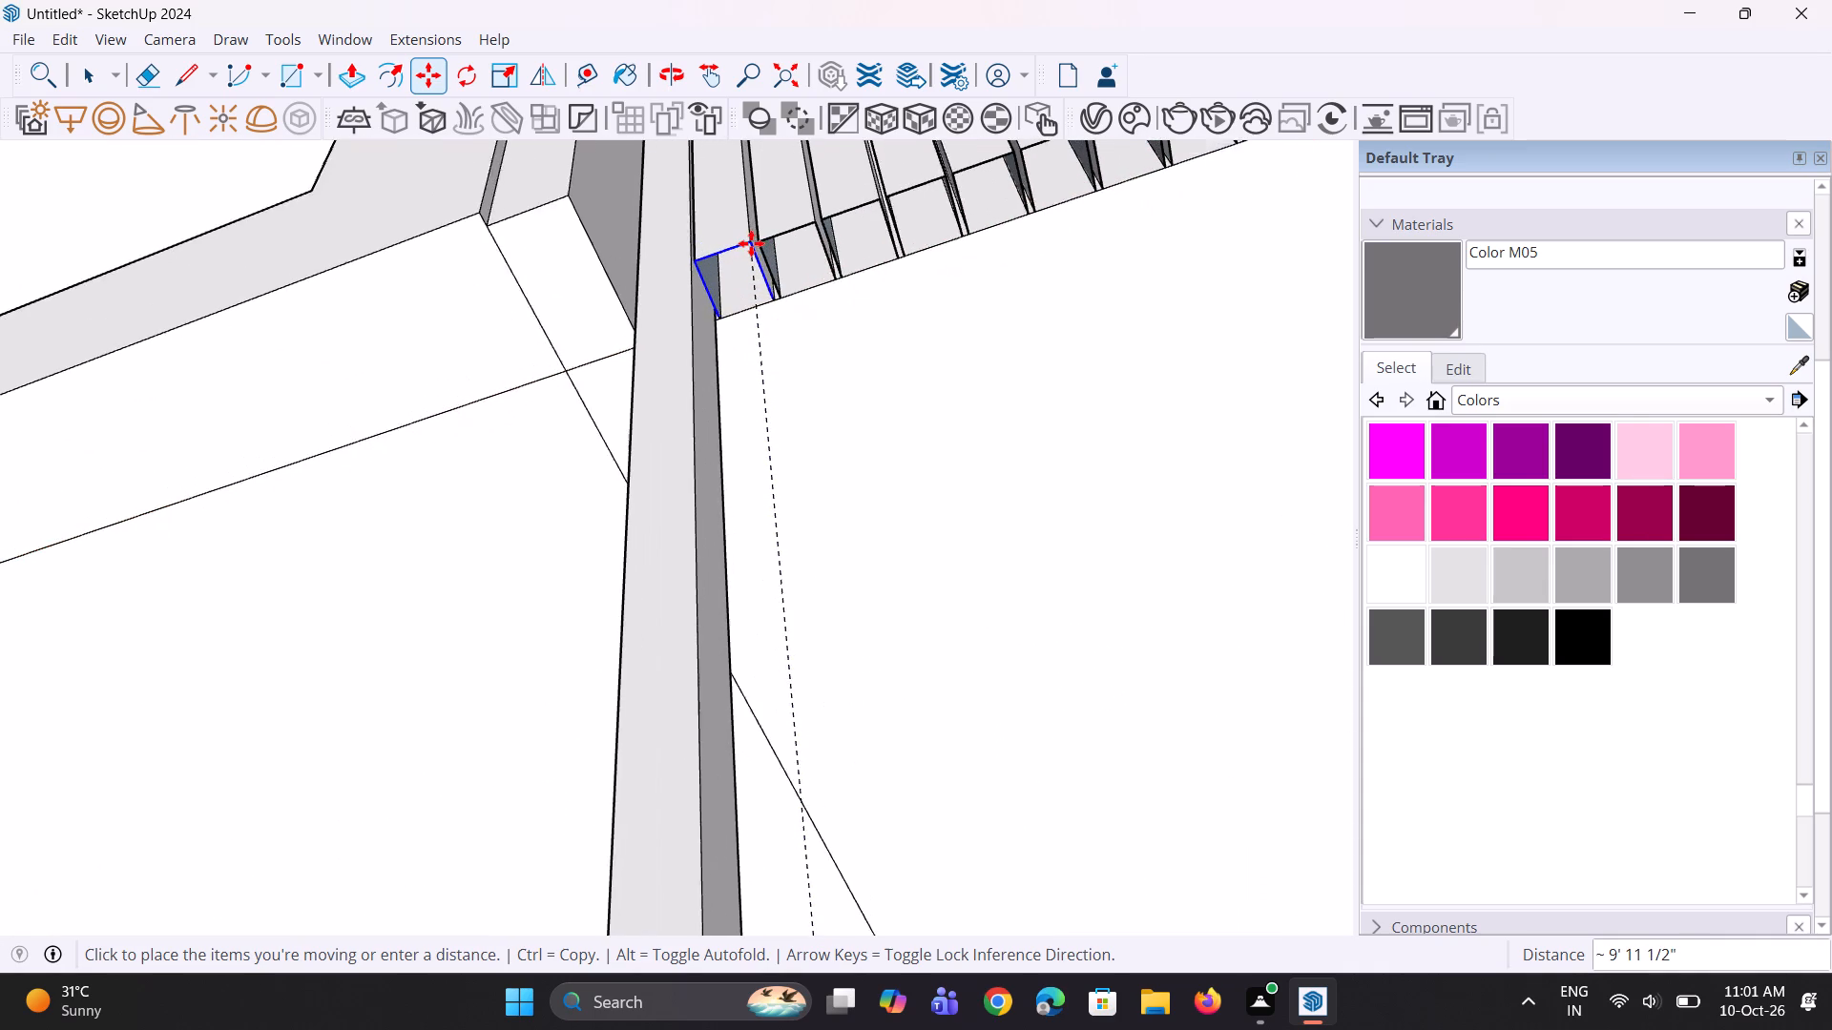
scroll(751, 243, "up", 2)
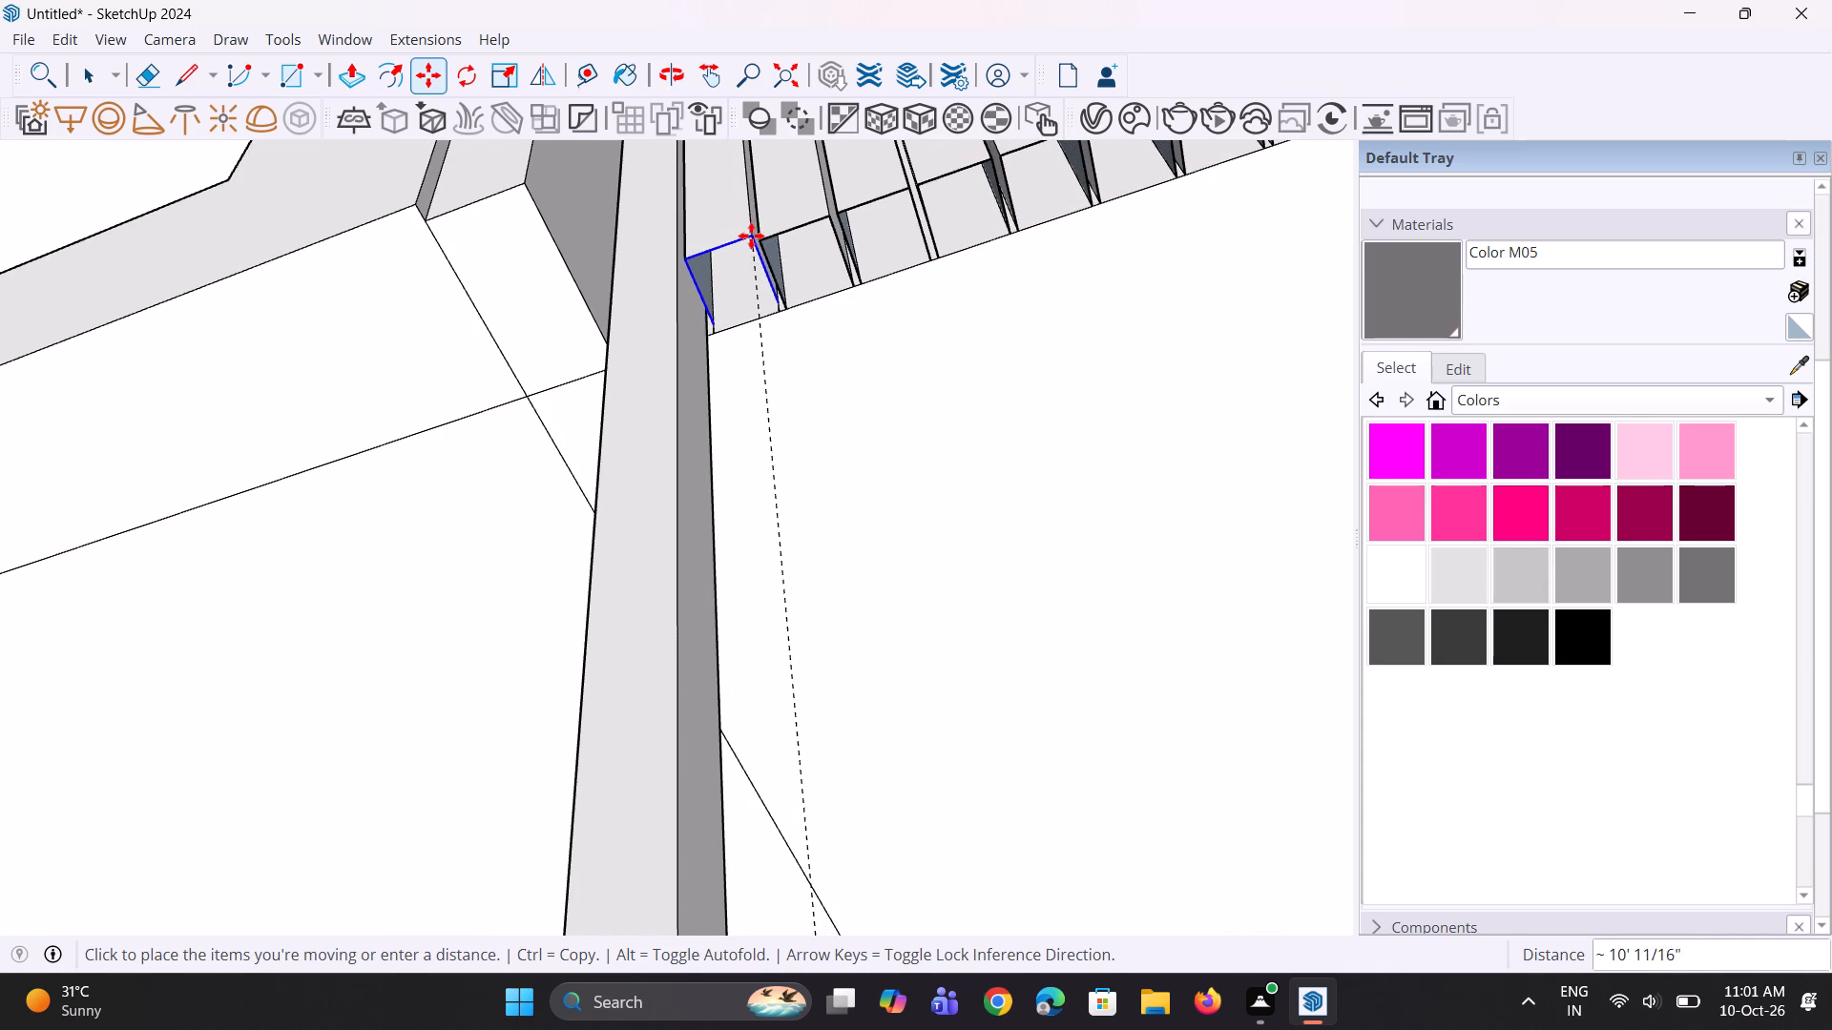
left_click(740, 239)
scroll(768, 389, "down", 13)
key("space")
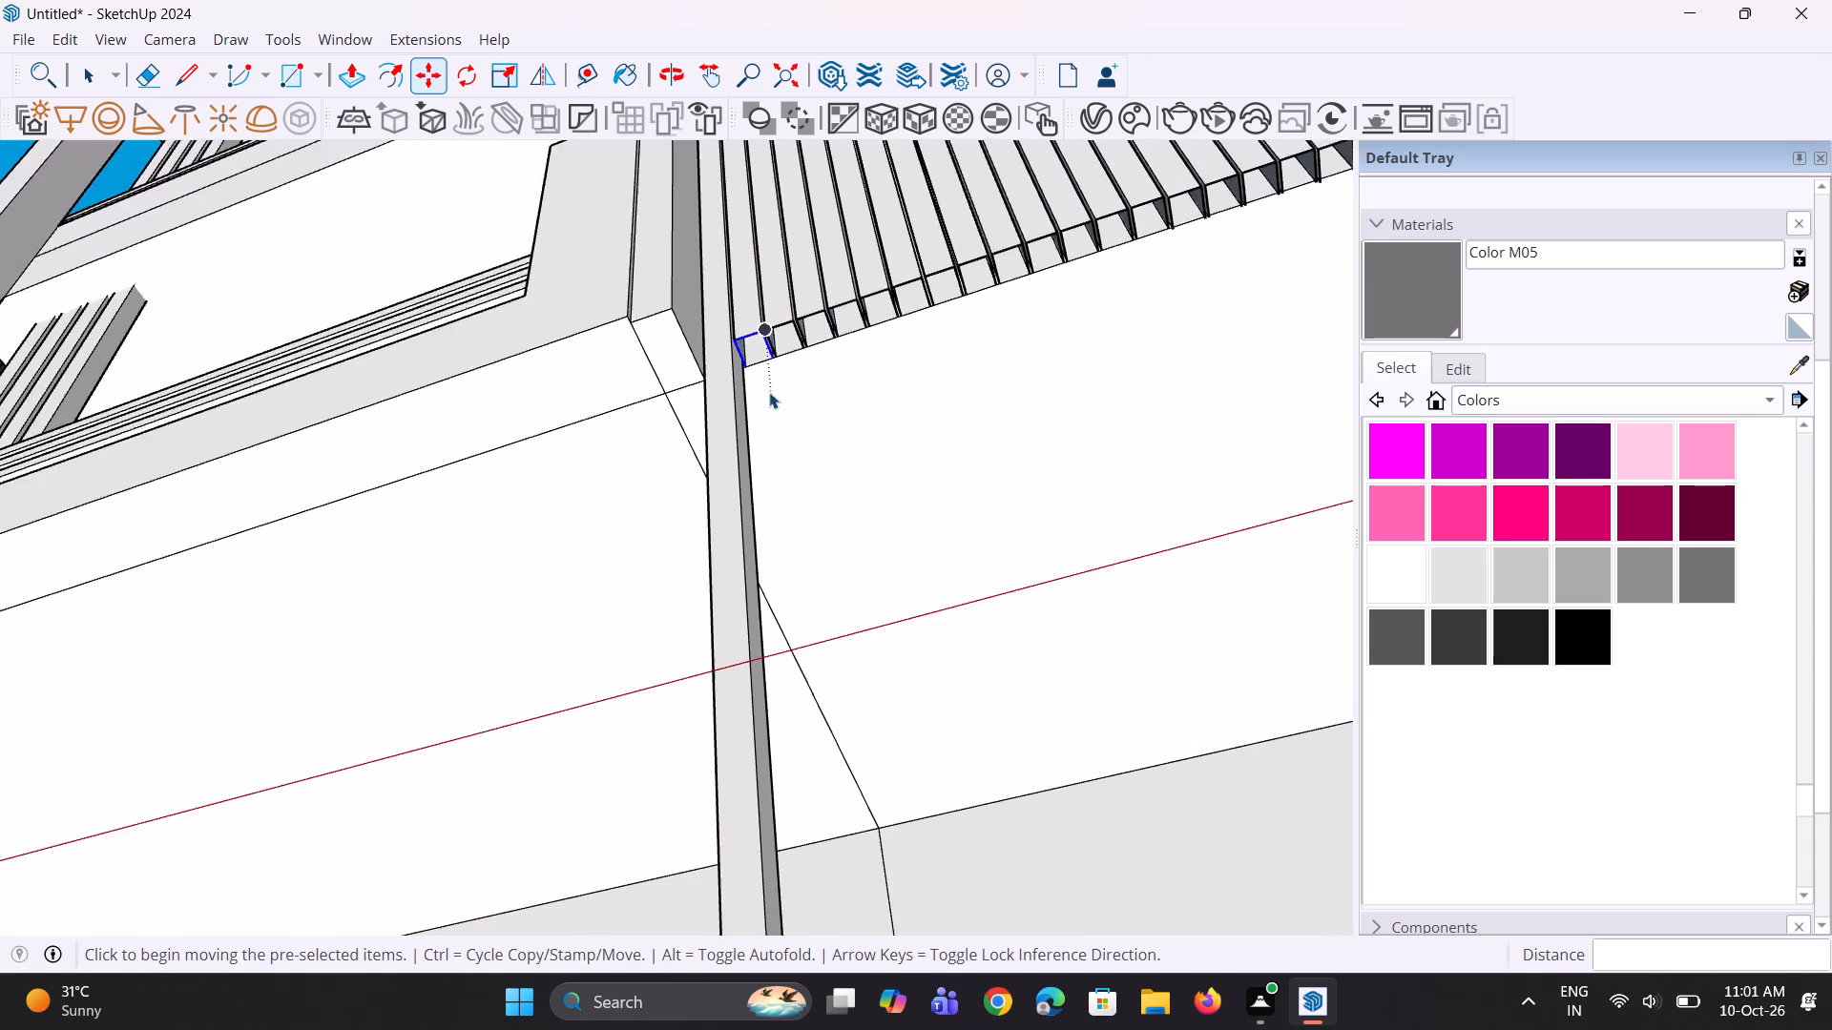
key("space")
Erase the leftover horizontal edges crossing the sides of the last full-height flute just above its bottom end.
scroll(761, 421, "down", 8)
scroll(774, 594, "up", 5)
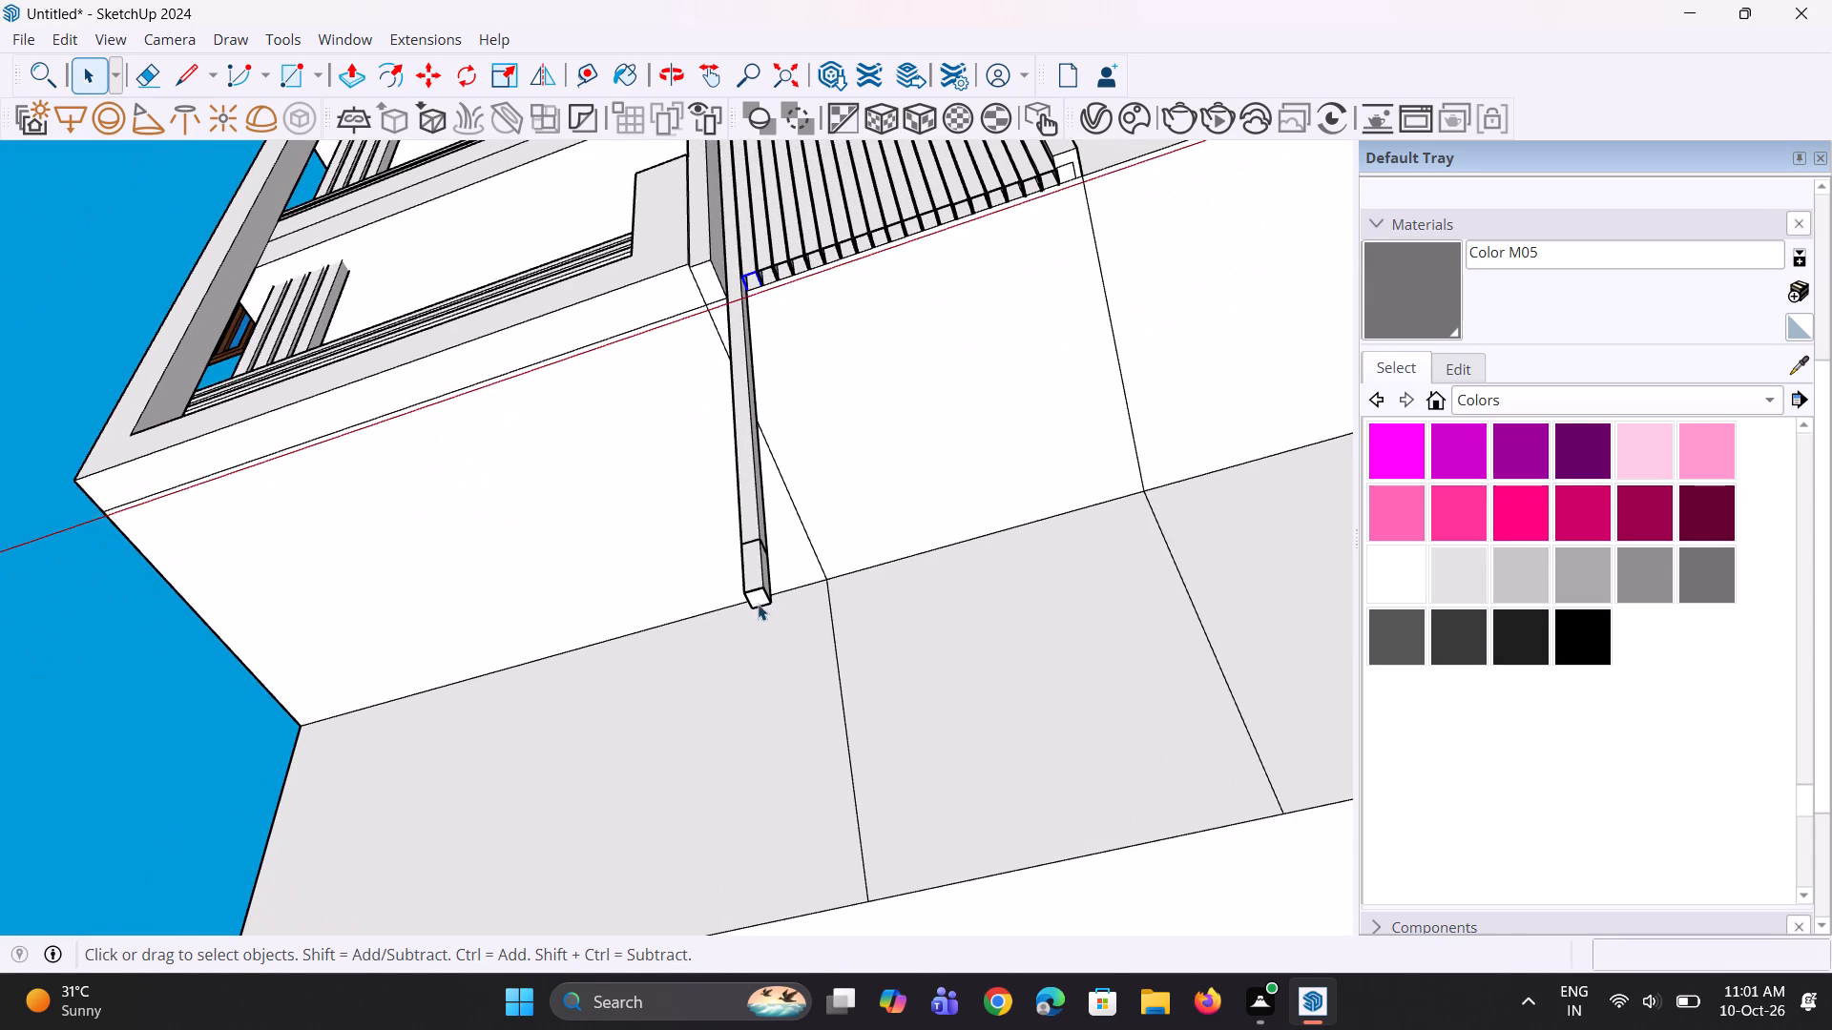
scroll(753, 572, "up", 7)
middle_click_drag(752, 538, 762, 590)
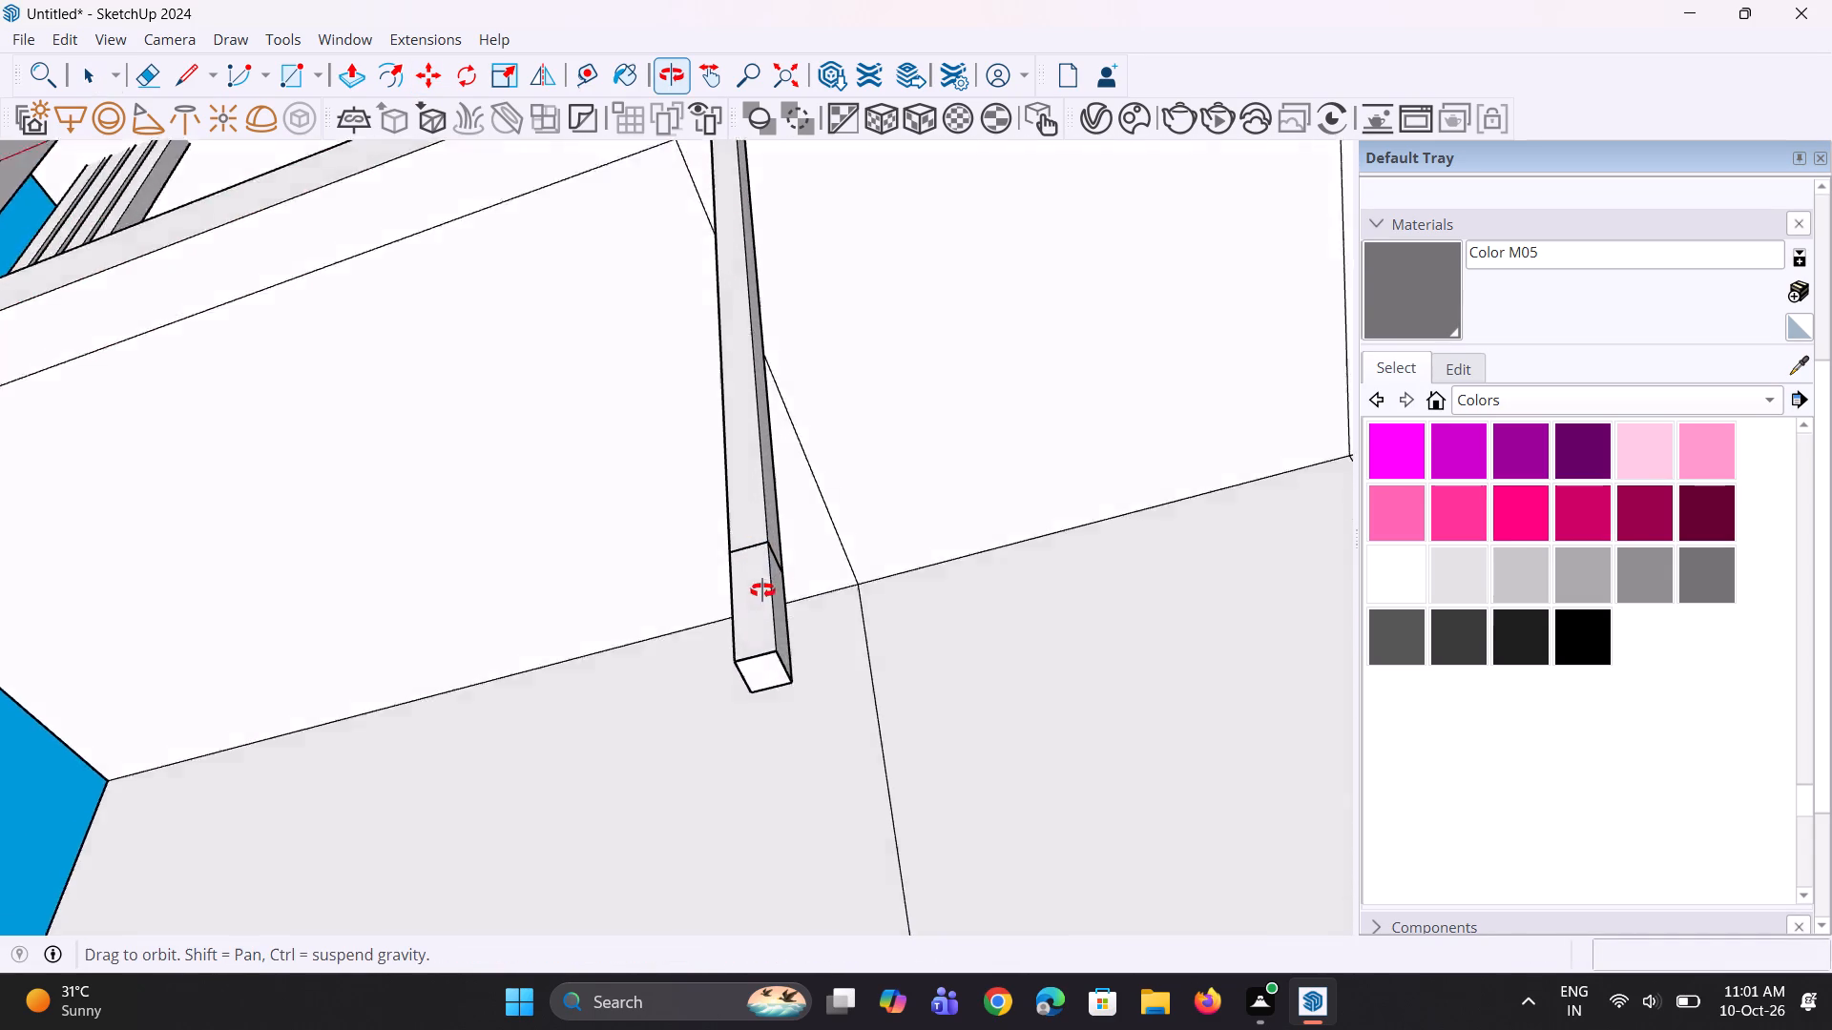
middle_click_drag(762, 590, 1103, 705)
key("e")
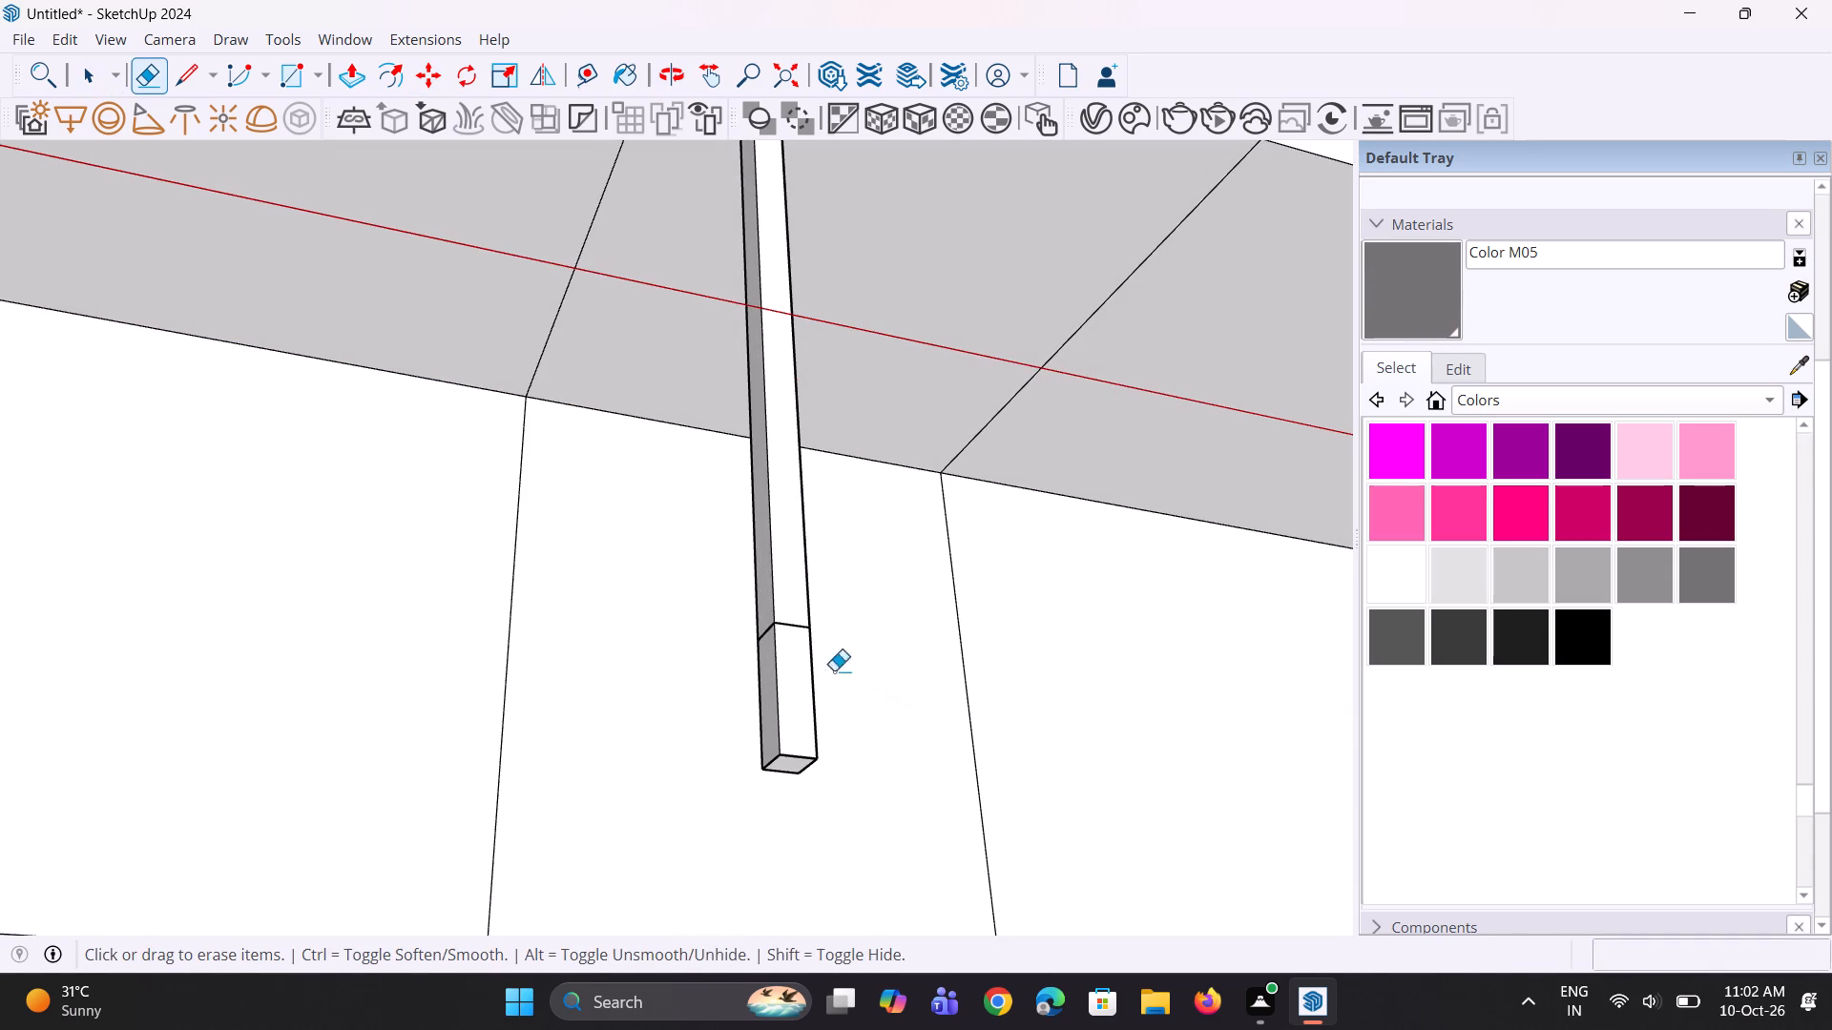
scroll(807, 643, "up", 2)
left_click(801, 625)
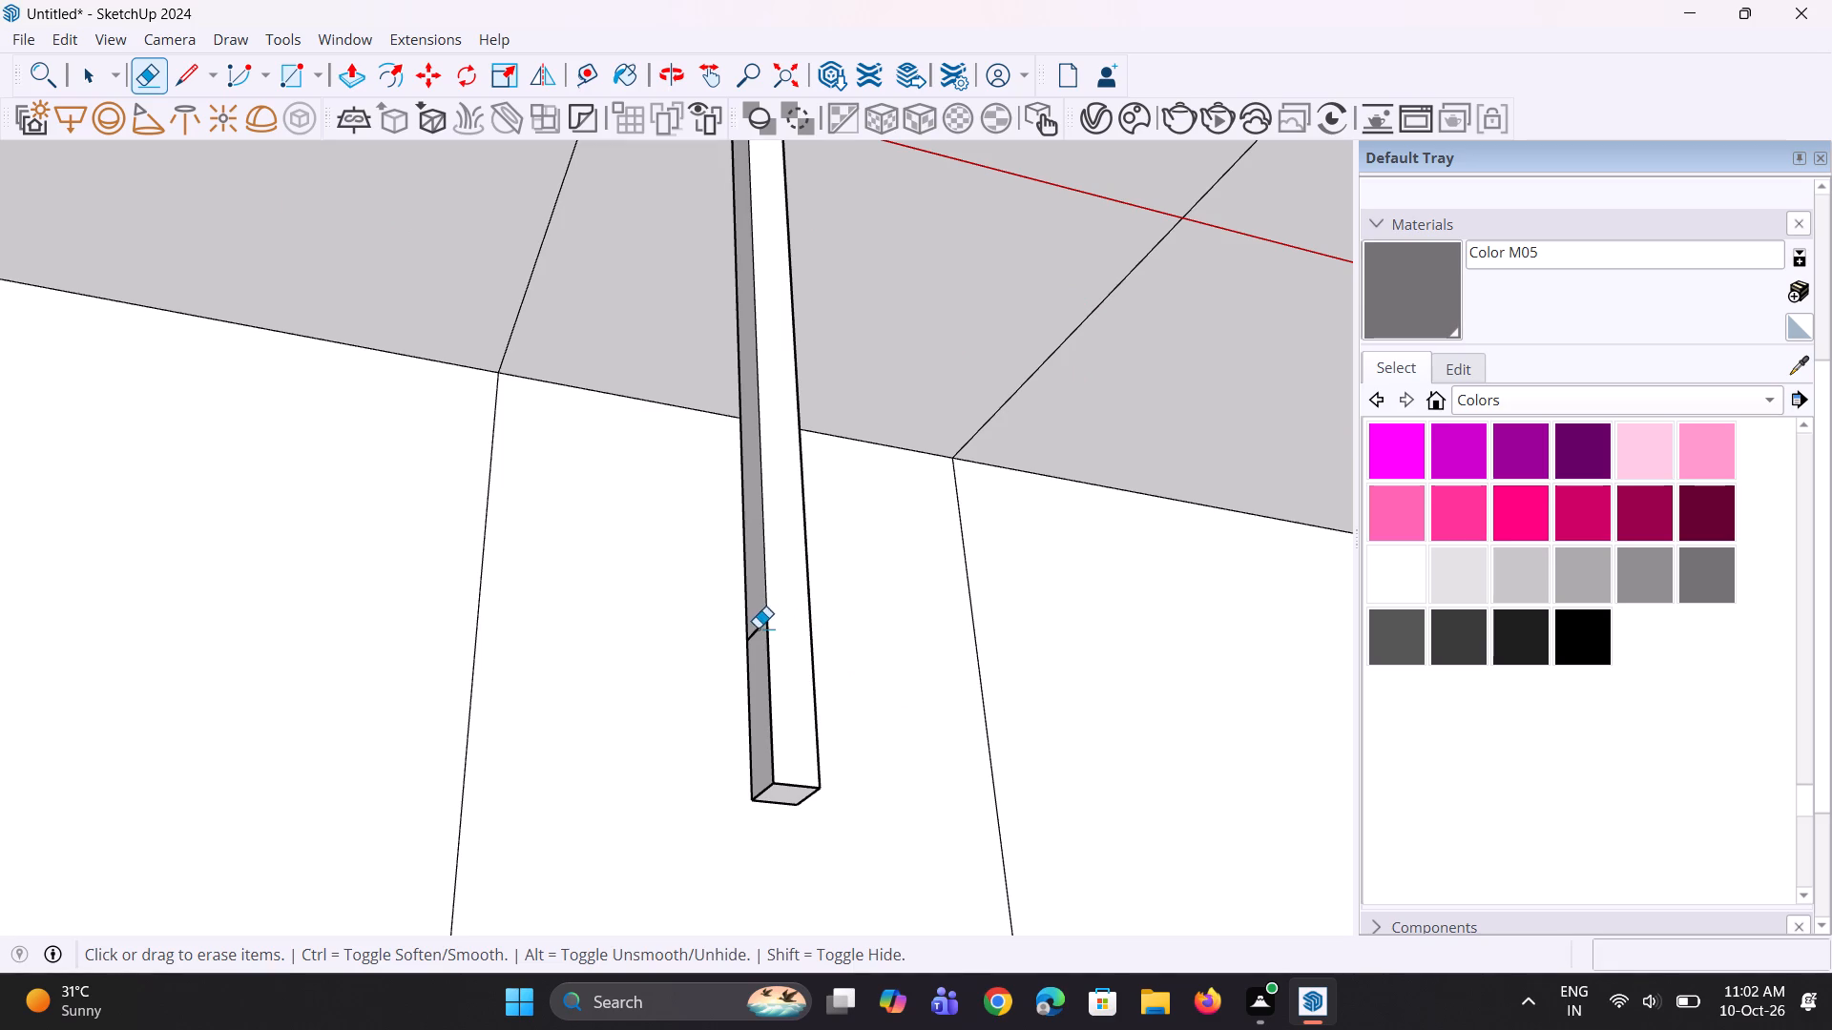
left_click(758, 628)
scroll(815, 635, "down", 3)
middle_click_drag(797, 655, 465, 668)
scroll(540, 642, "up", 2)
left_click(546, 654)
middle_click_drag(552, 656, 923, 668)
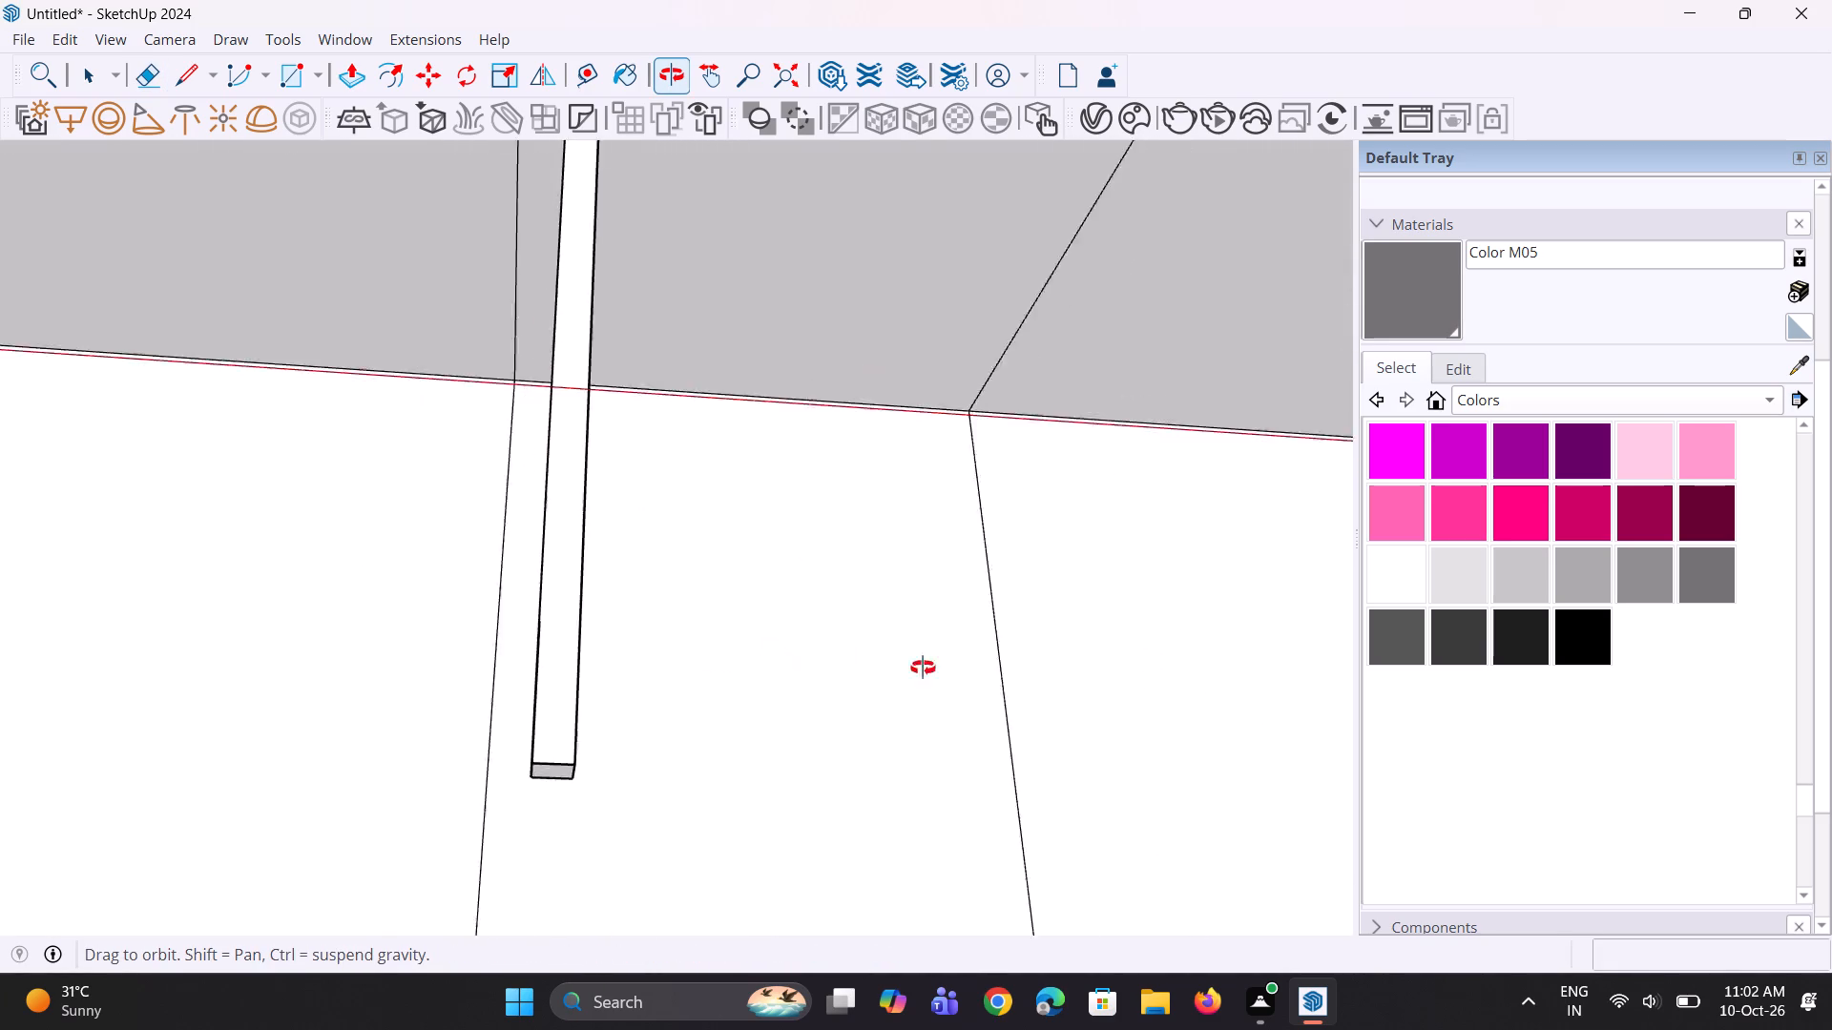
middle_click_drag(923, 668, 1669, 688)
scroll(834, 684, "up", 3)
scroll(763, 646, "up", 2)
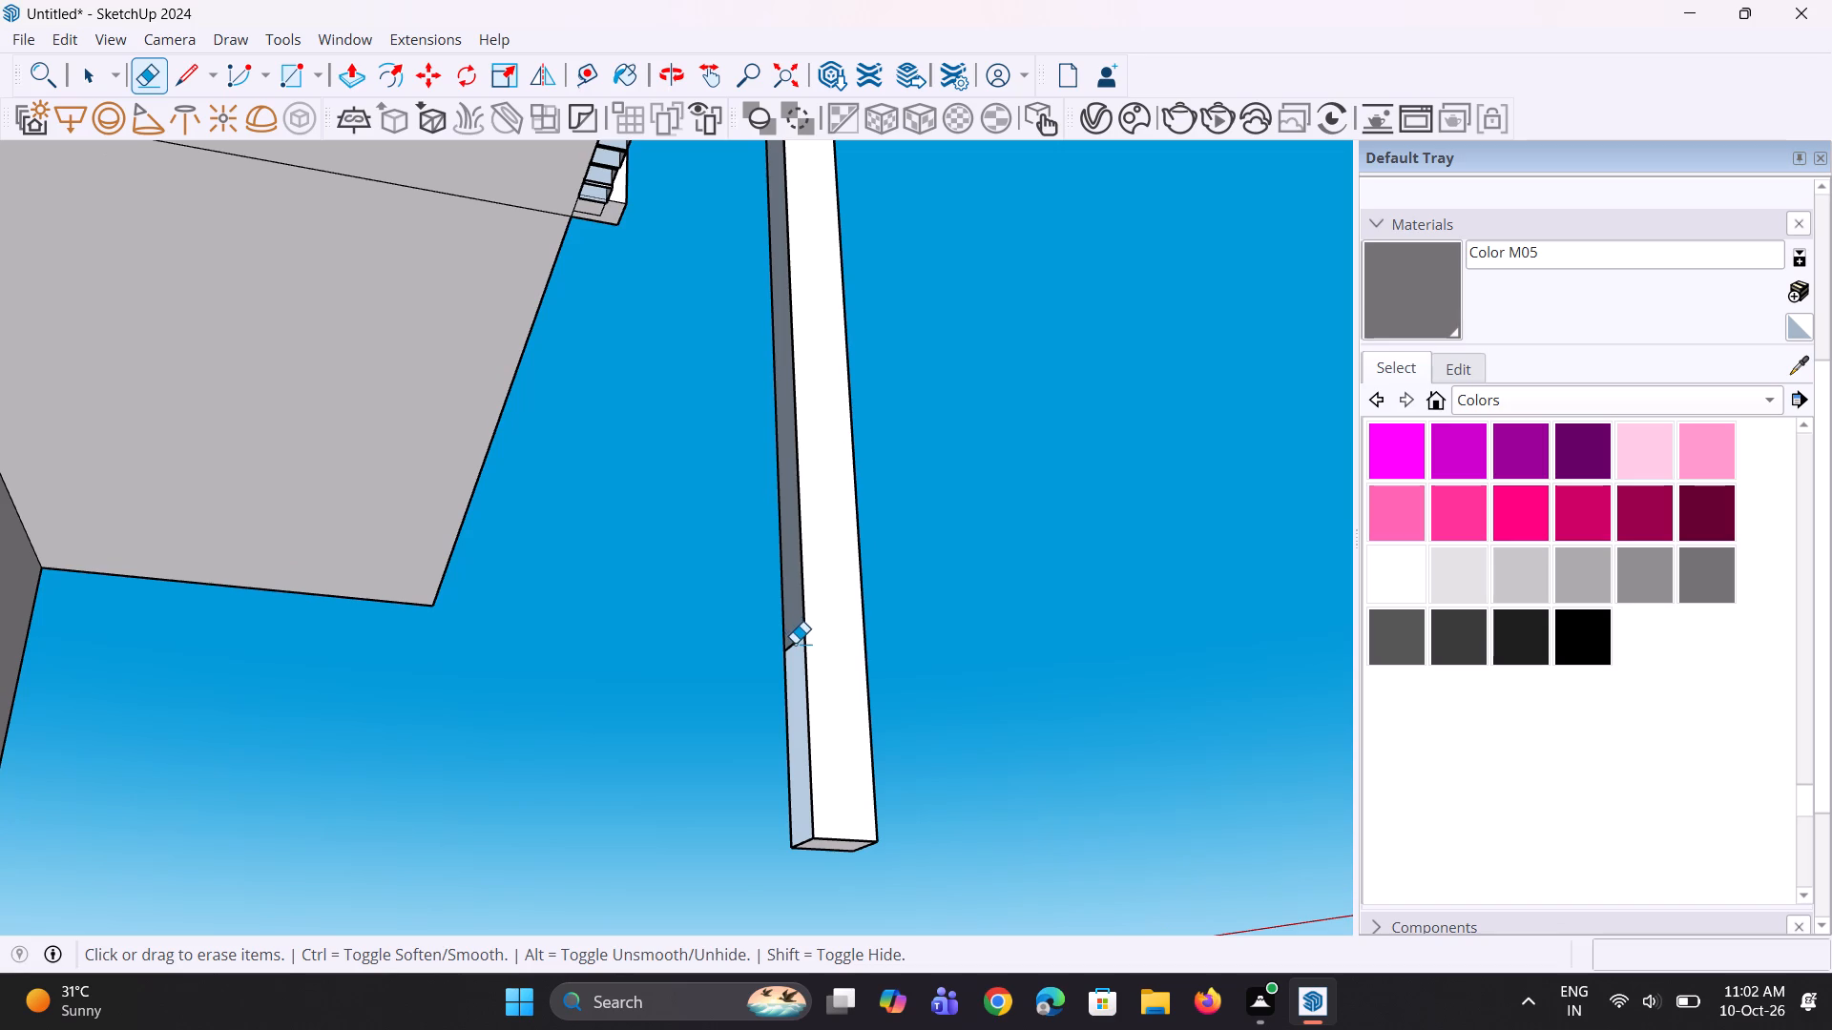
left_click(795, 643)
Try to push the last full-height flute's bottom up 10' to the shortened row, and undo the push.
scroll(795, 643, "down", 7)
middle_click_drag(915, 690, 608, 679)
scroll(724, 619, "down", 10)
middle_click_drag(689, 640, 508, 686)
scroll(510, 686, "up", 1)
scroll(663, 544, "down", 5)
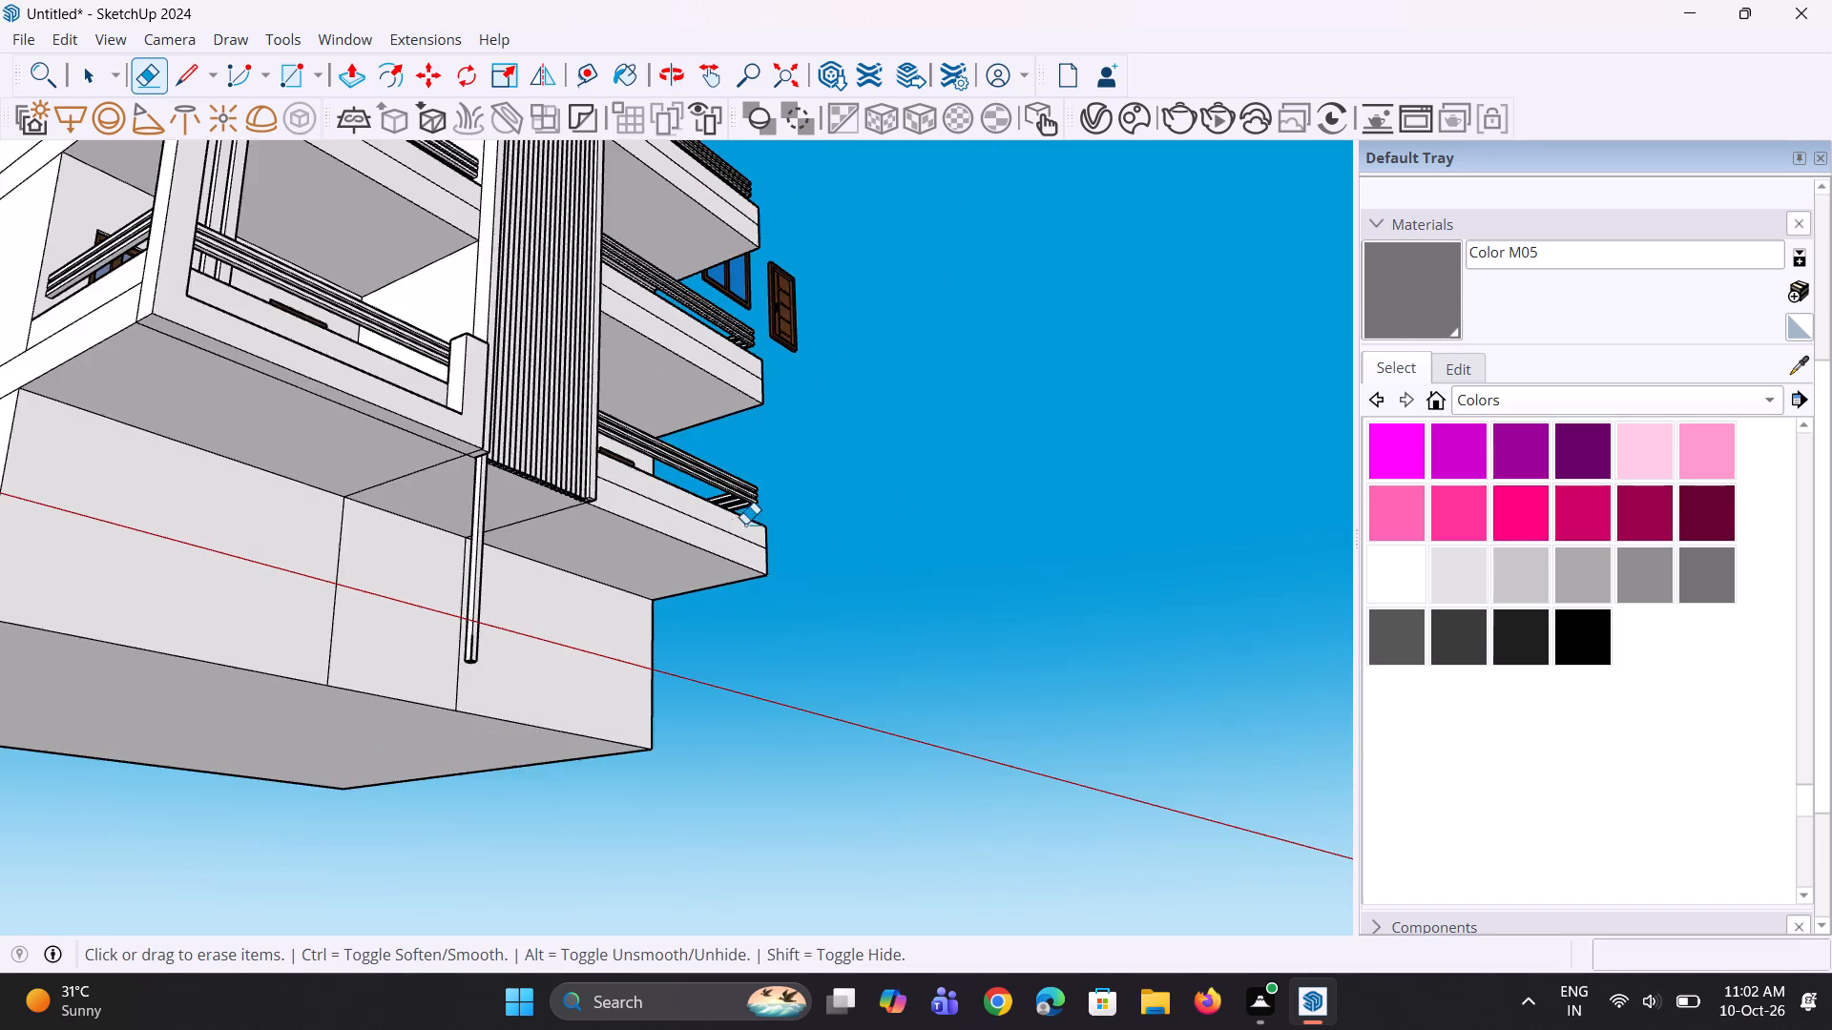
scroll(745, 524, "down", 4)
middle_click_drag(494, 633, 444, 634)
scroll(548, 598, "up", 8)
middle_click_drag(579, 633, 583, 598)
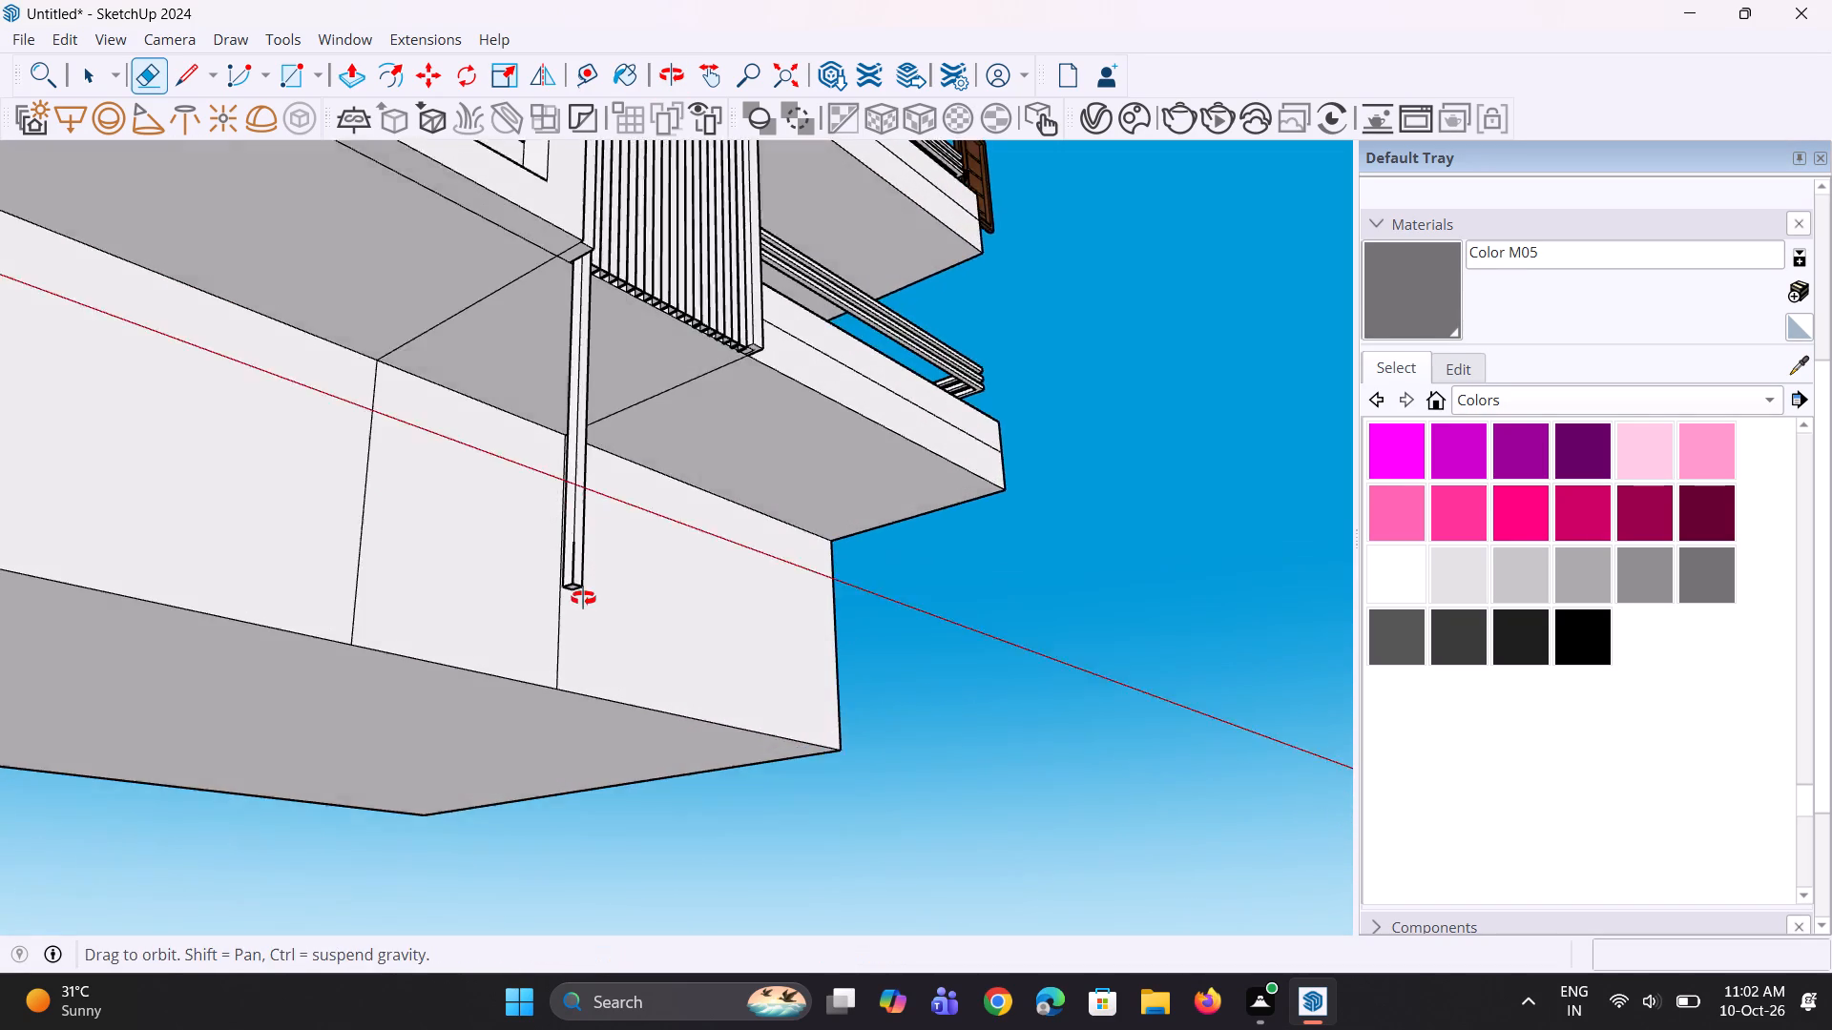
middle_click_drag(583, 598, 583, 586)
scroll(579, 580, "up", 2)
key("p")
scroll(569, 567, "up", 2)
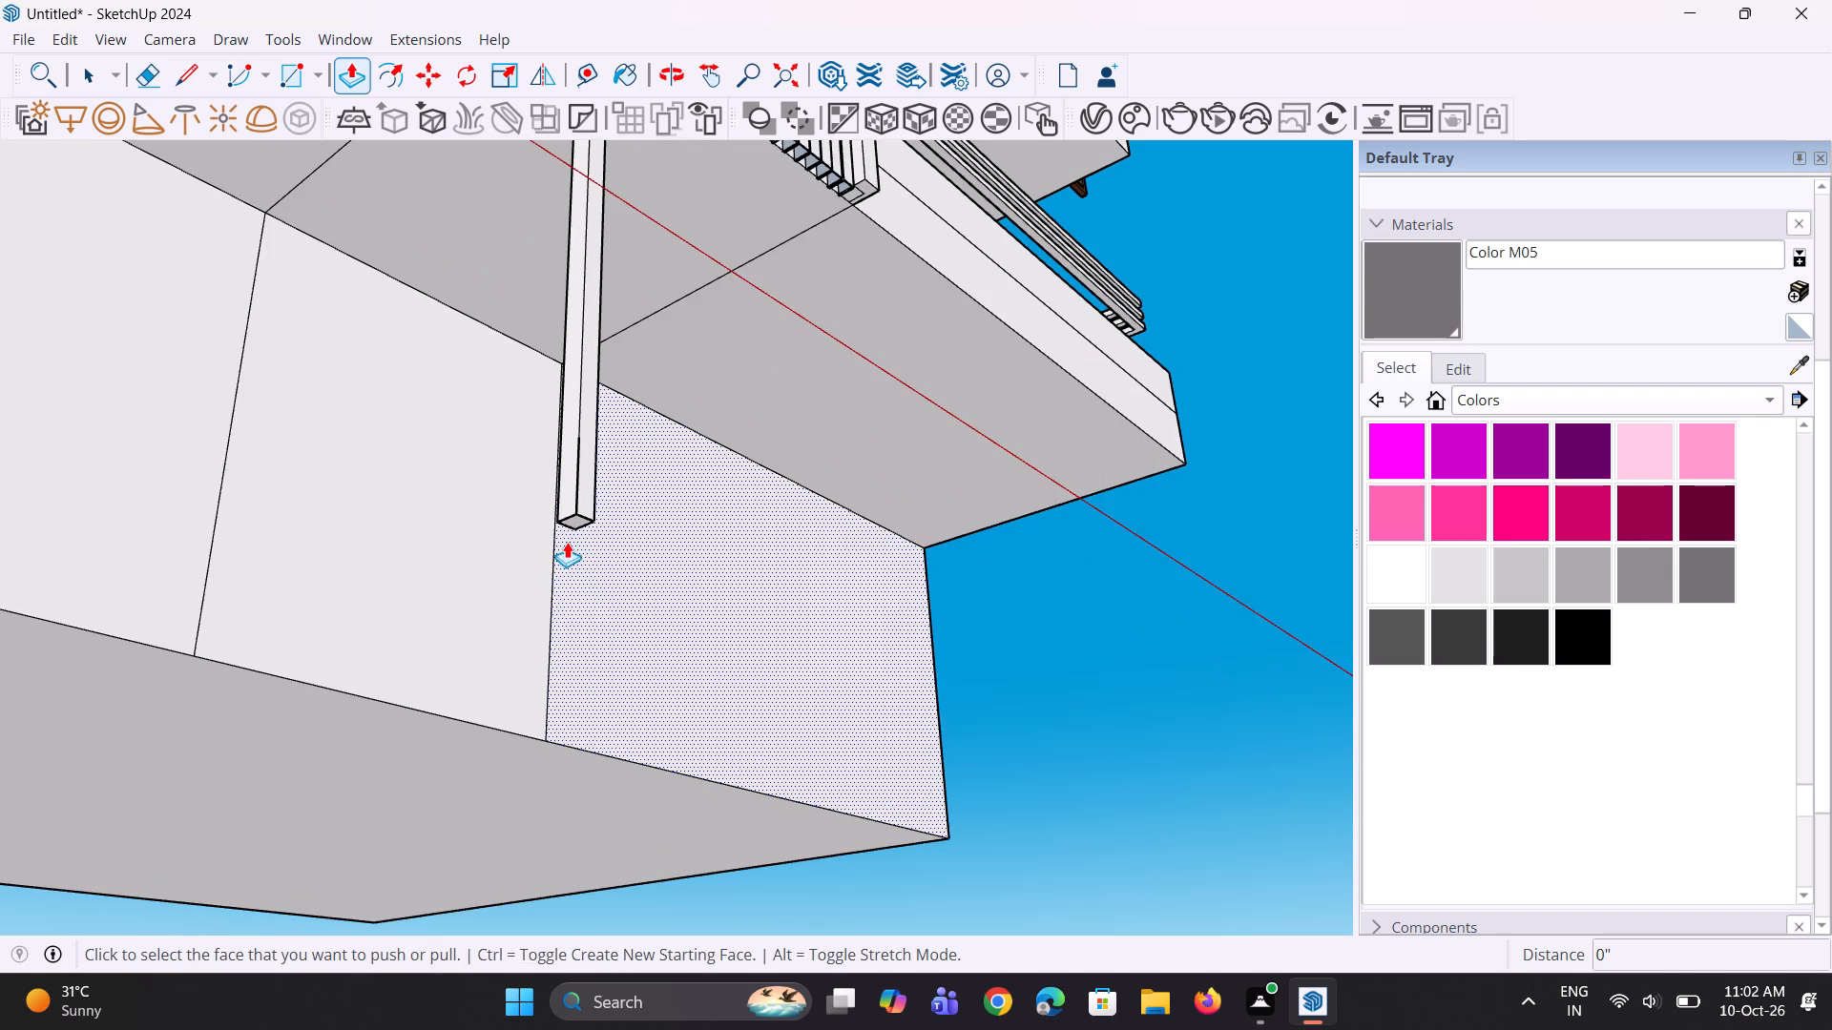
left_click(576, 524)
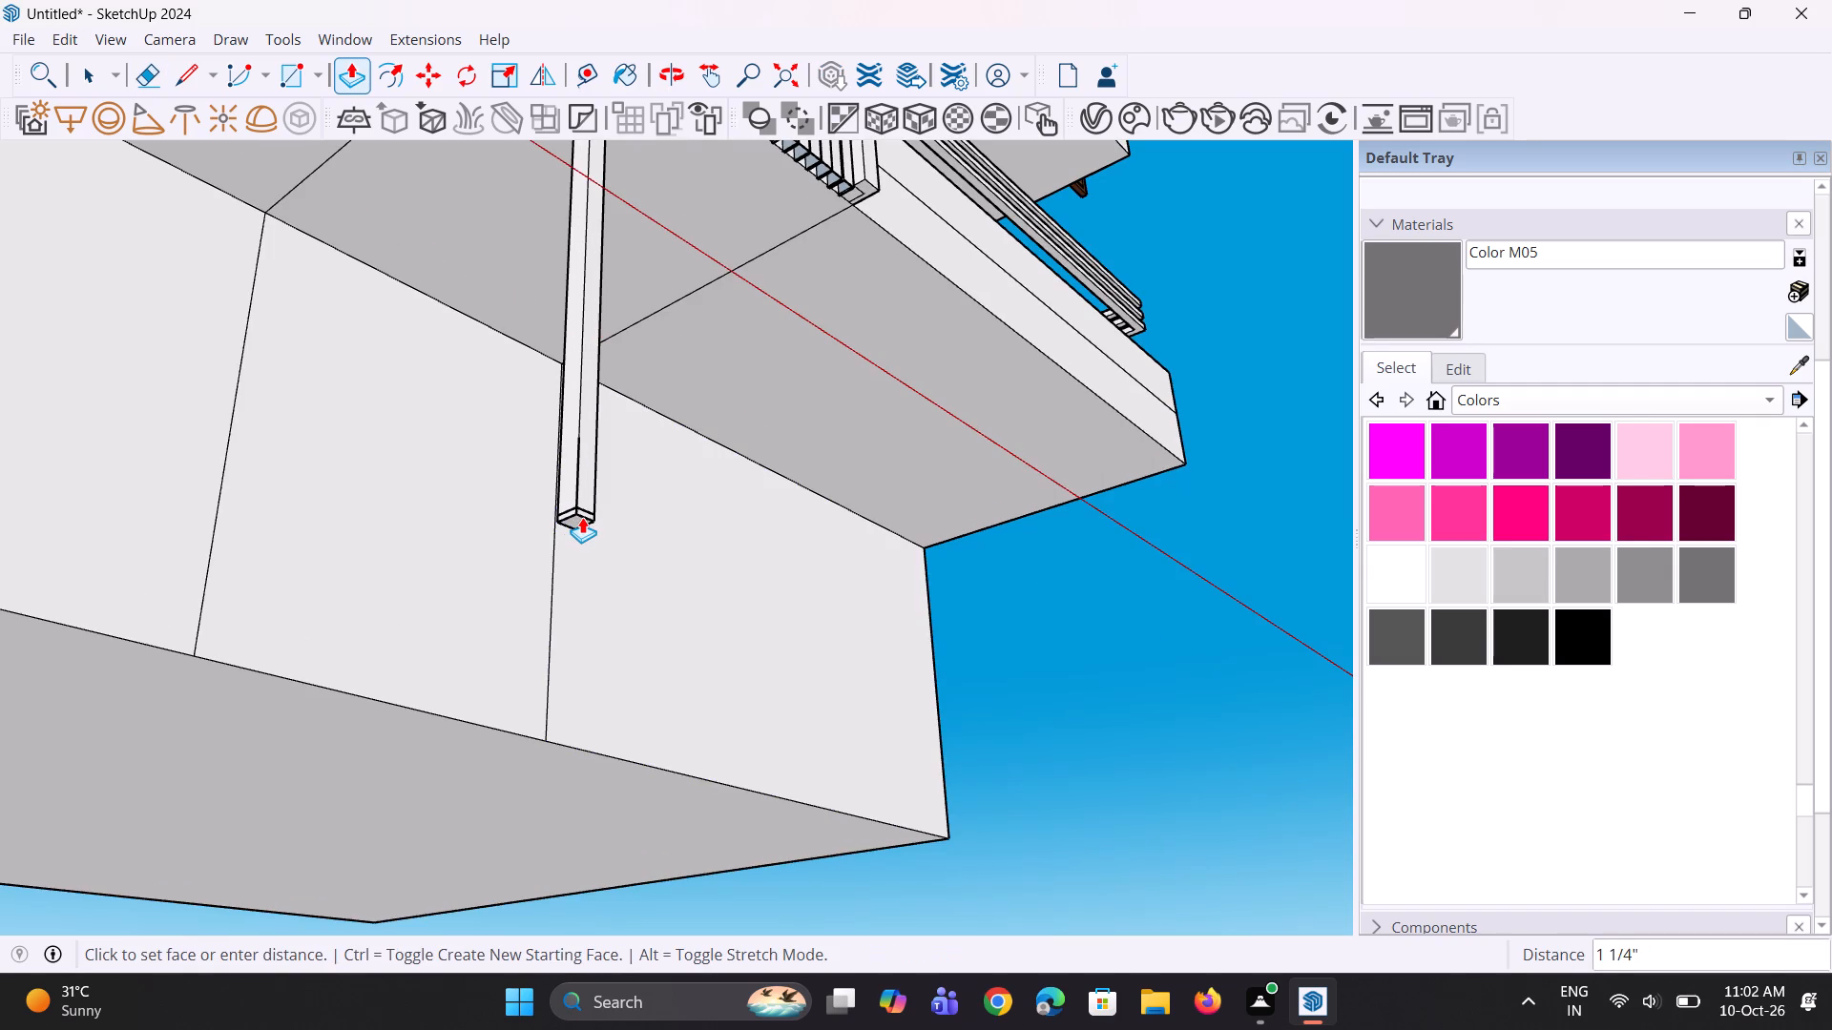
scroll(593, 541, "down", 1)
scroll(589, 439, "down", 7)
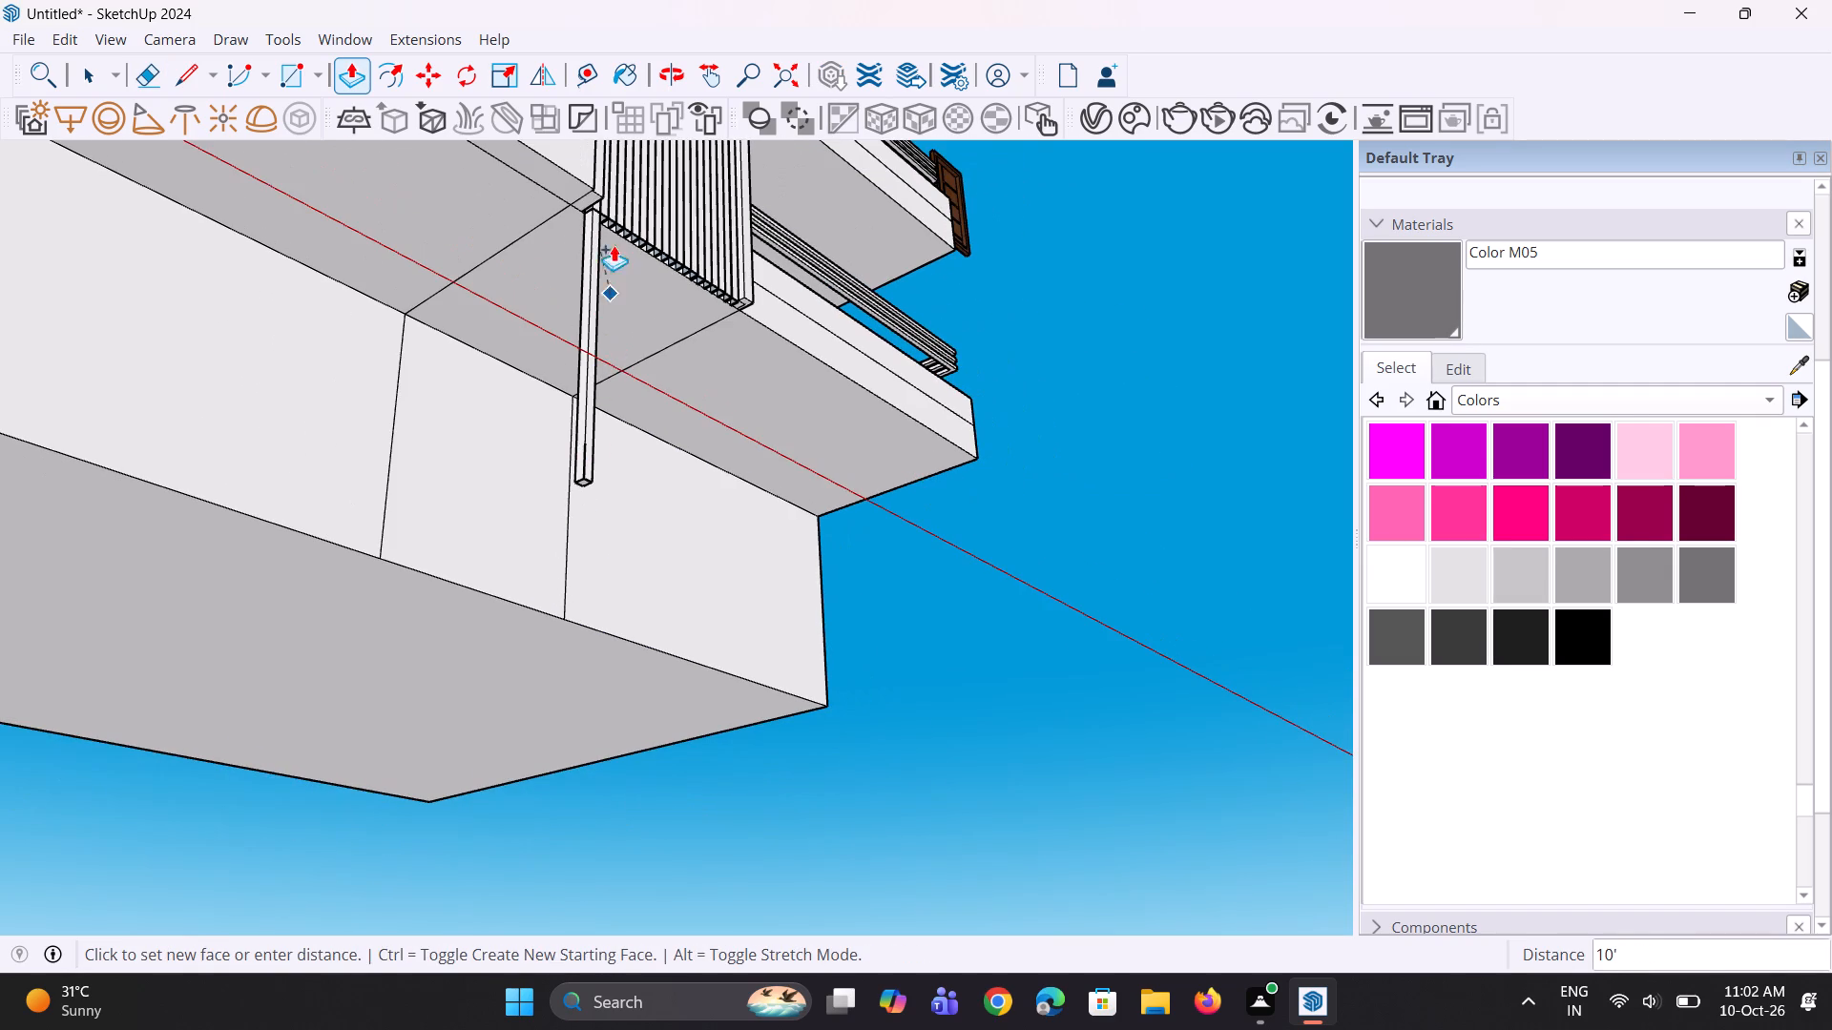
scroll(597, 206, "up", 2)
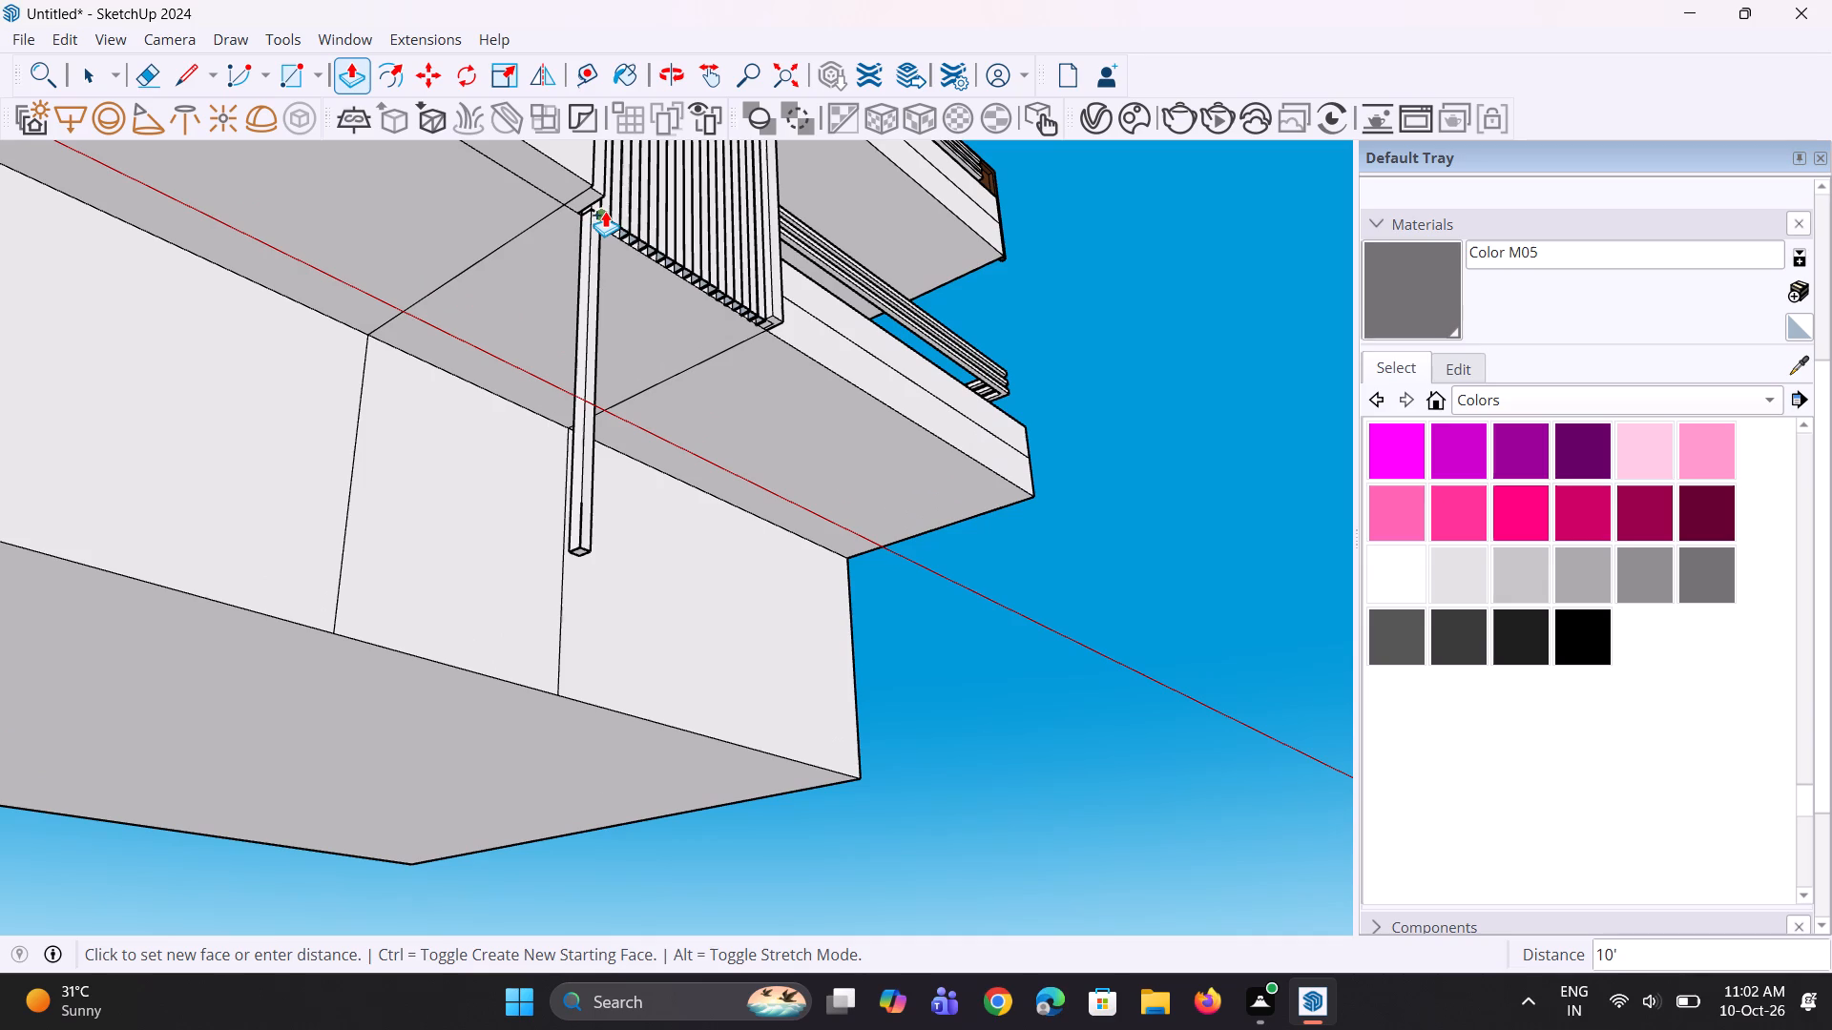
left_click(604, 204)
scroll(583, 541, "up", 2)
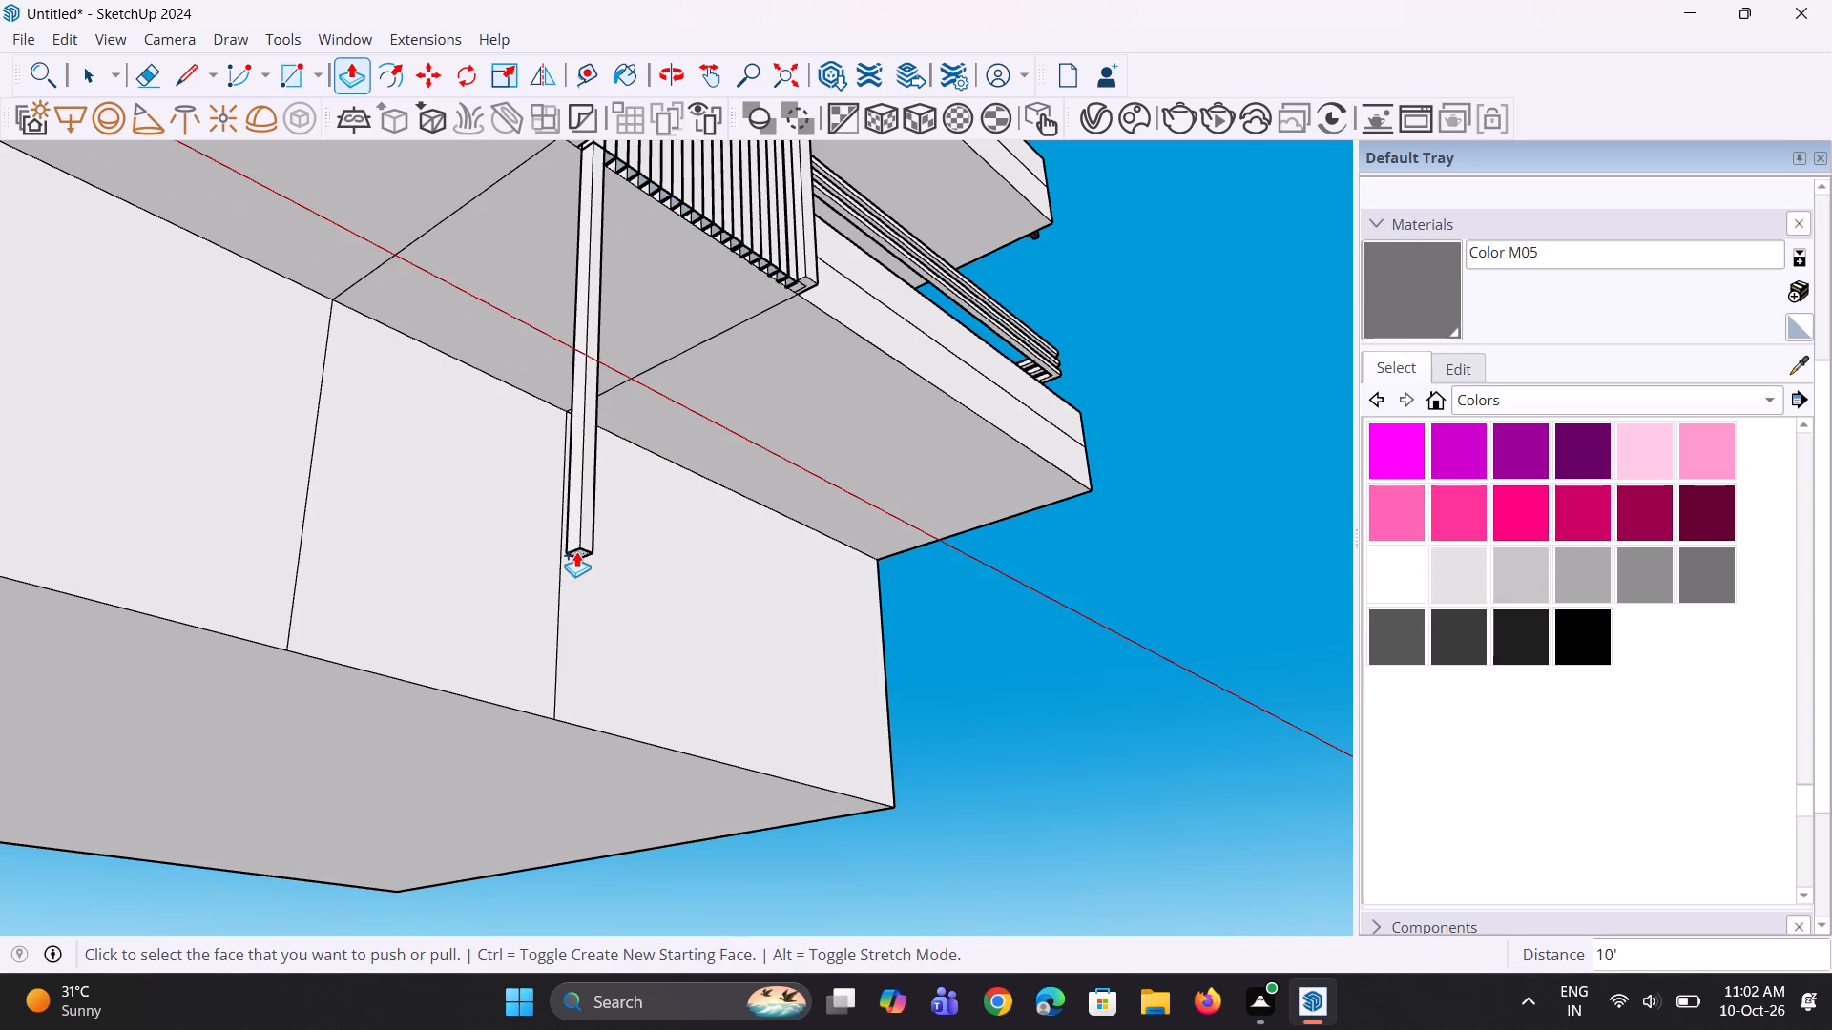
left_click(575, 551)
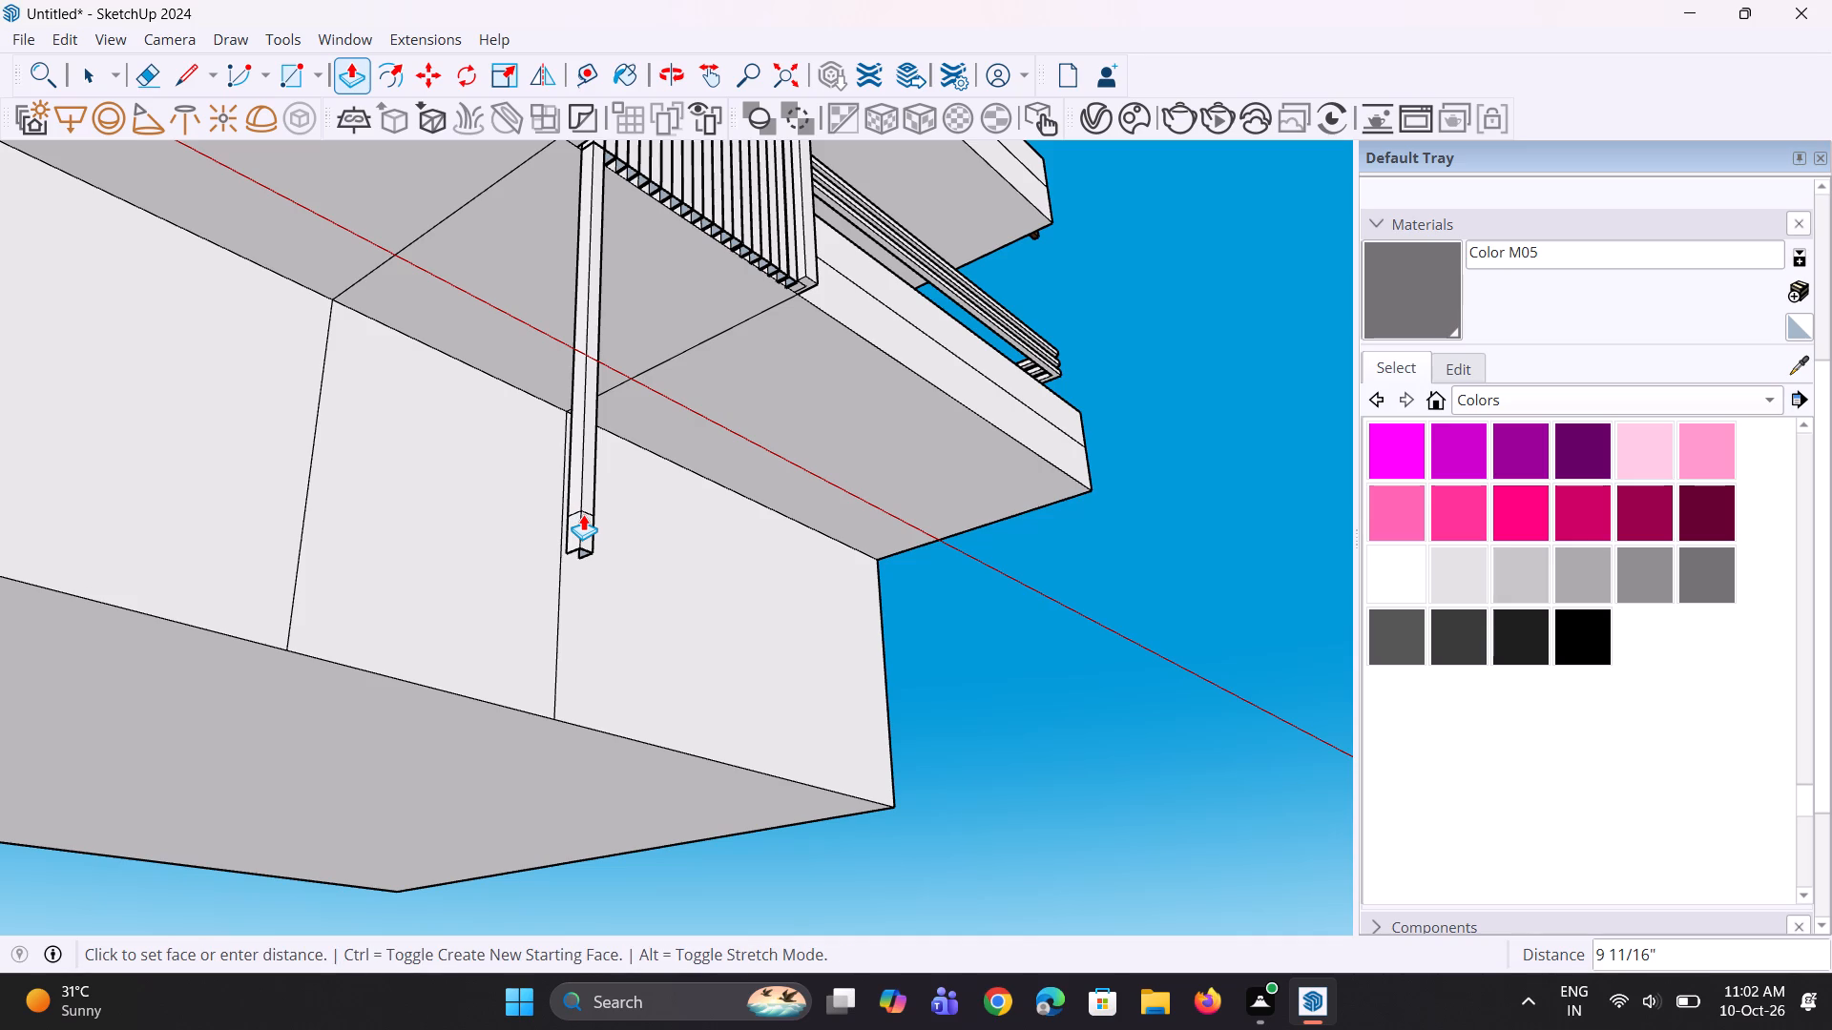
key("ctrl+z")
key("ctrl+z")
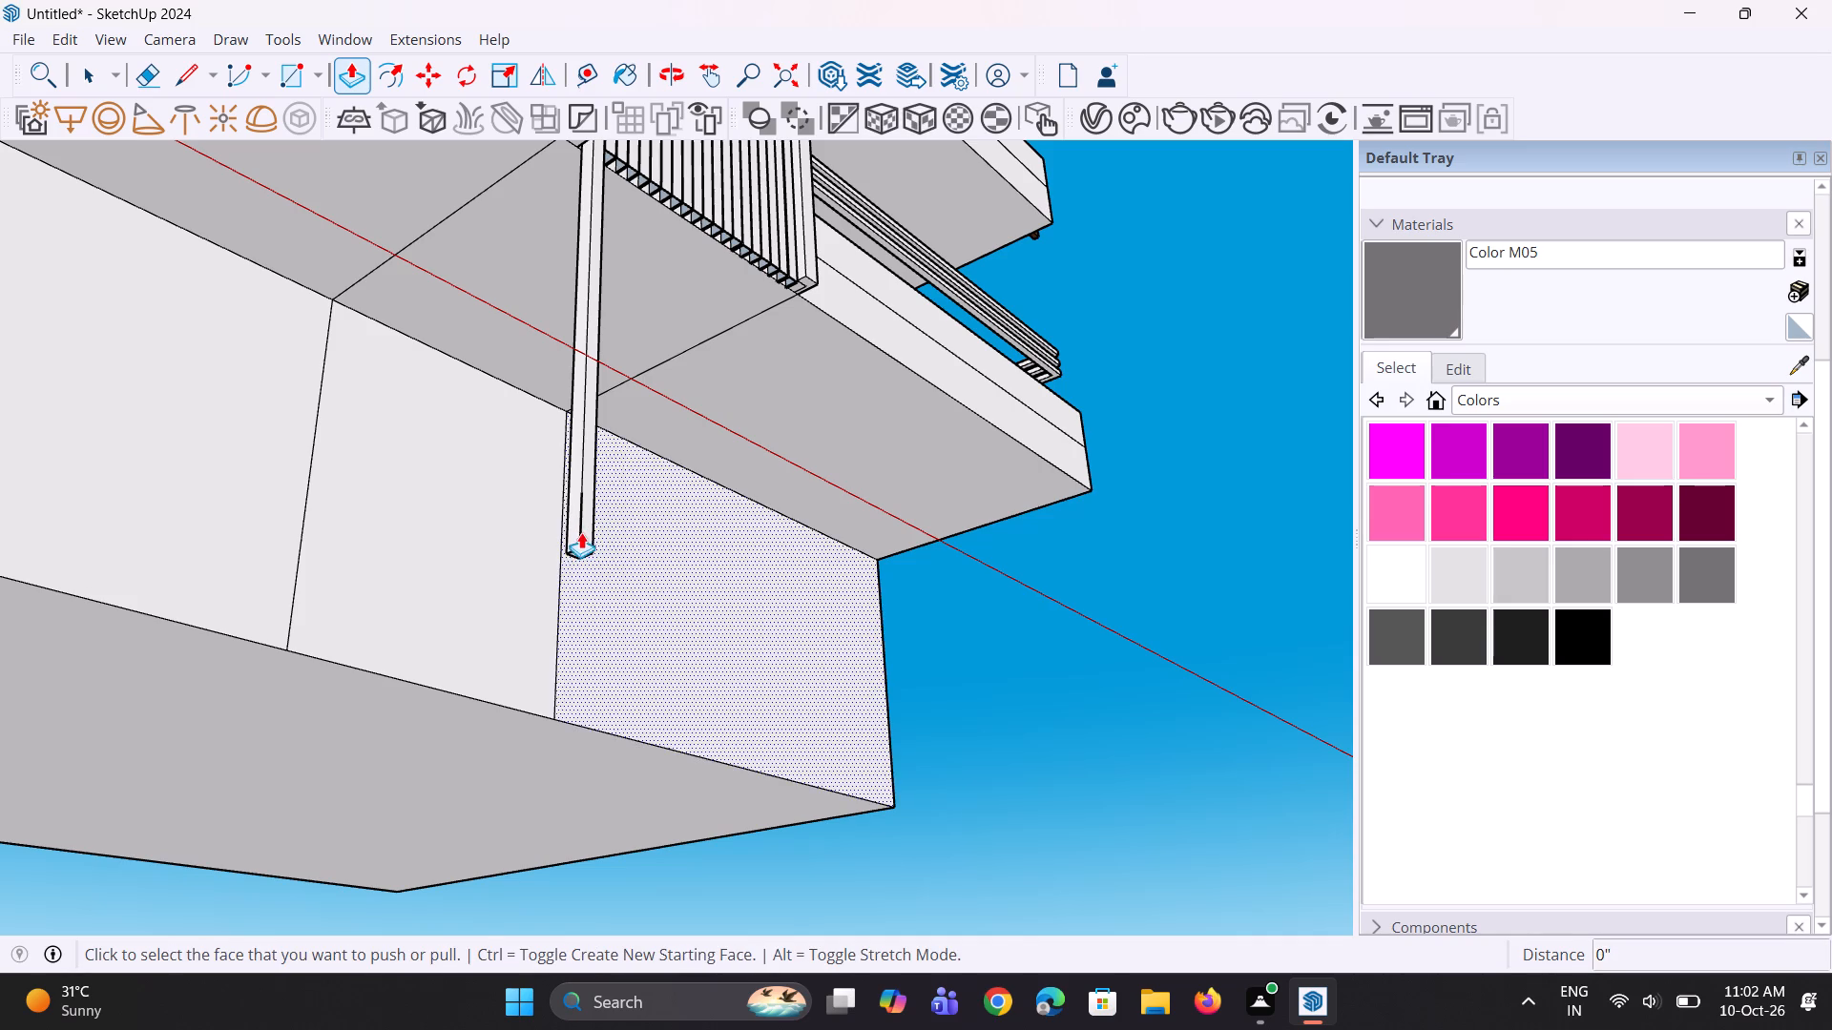
Explode the last full-height flute group.
key("space")
key("space")
scroll(663, 620, "down", 4)
middle_click_drag(618, 617, 549, 614)
scroll(546, 596, "up", 1)
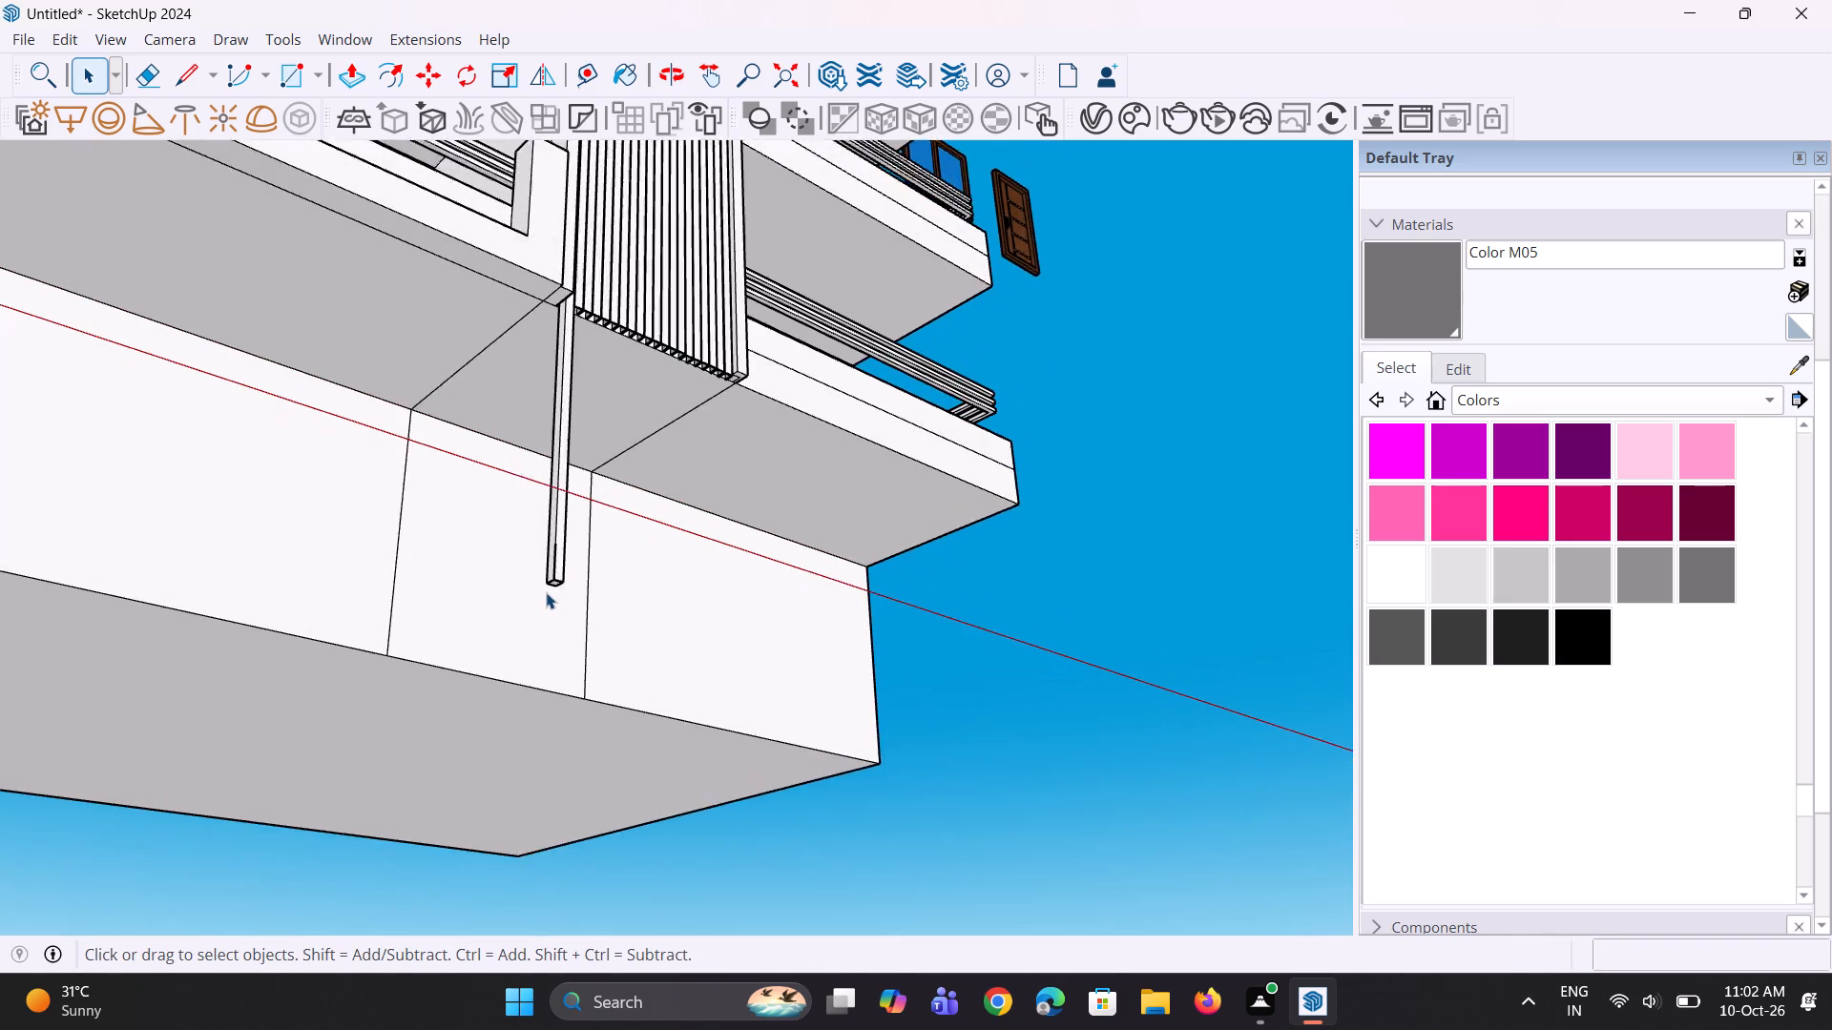
scroll(546, 592, "up", 1)
left_click(552, 572)
right_click(552, 572)
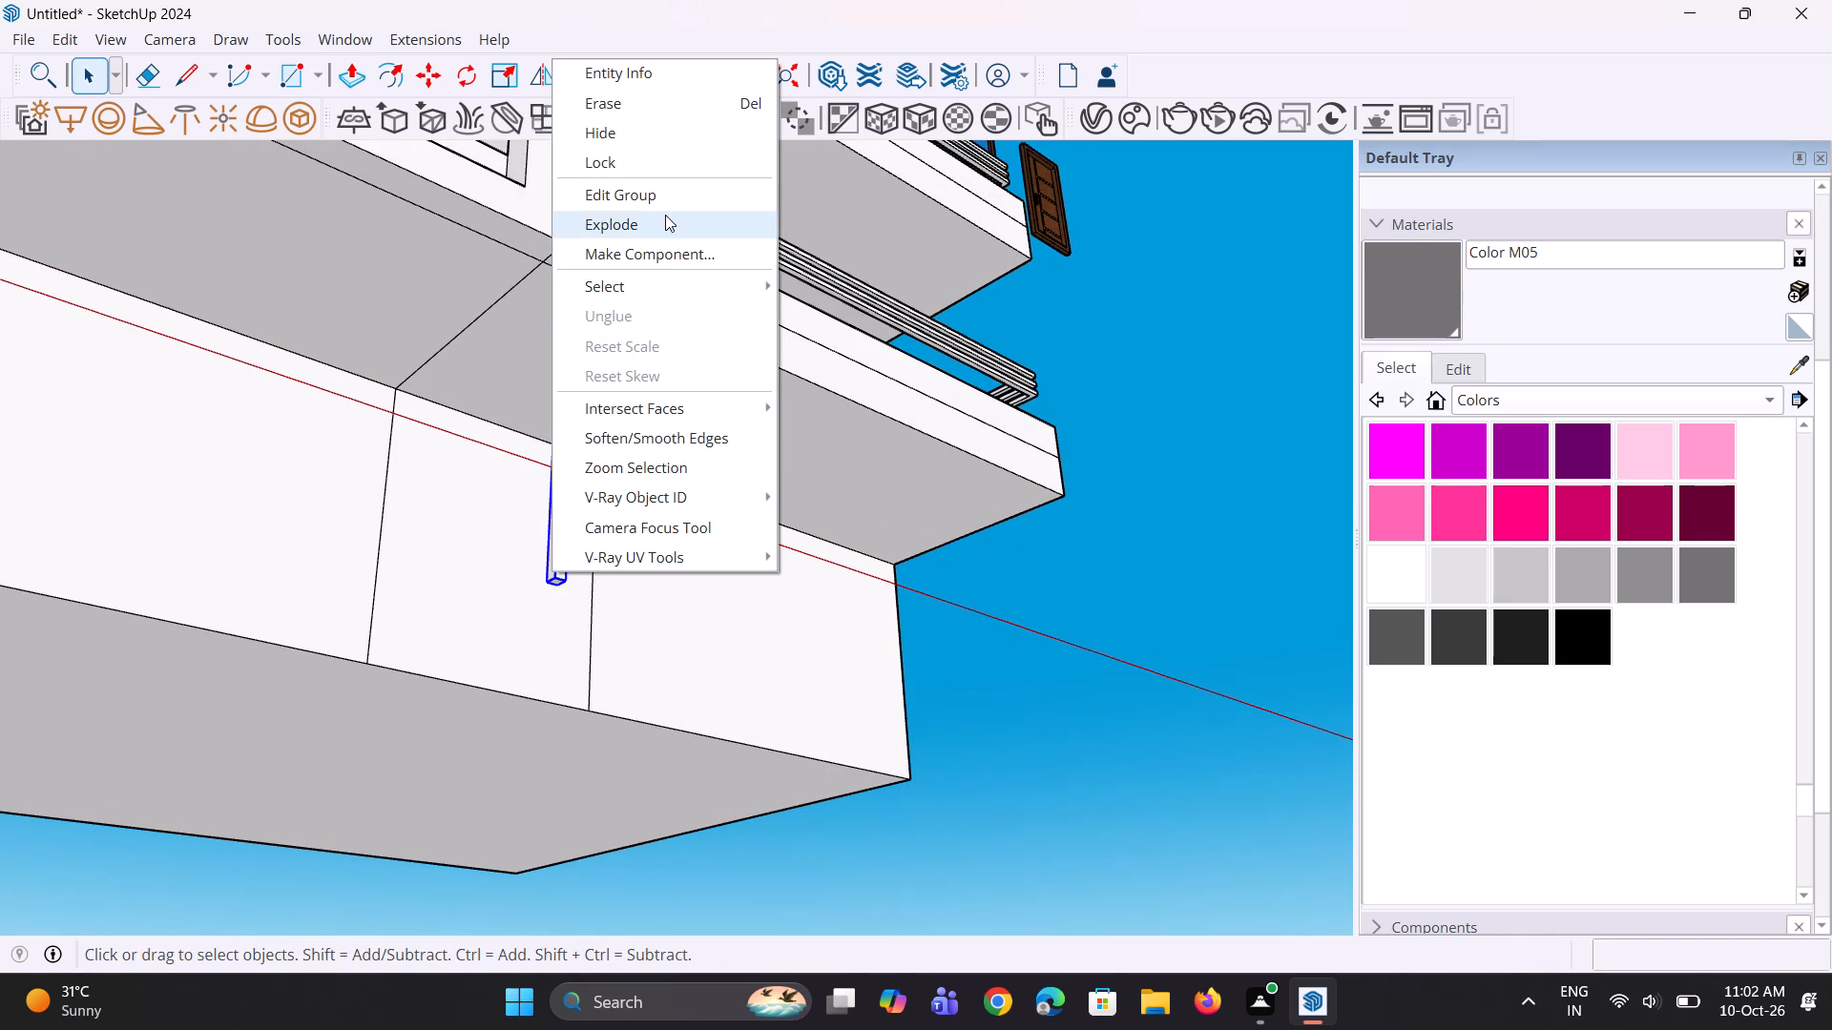
left_click(665, 215)
Push the exploded last flute's bottom face up about 11' to the lowest balcony's underside.
scroll(613, 503, "up", 5)
middle_click_drag(562, 632, 596, 609)
scroll(592, 616, "up", 2)
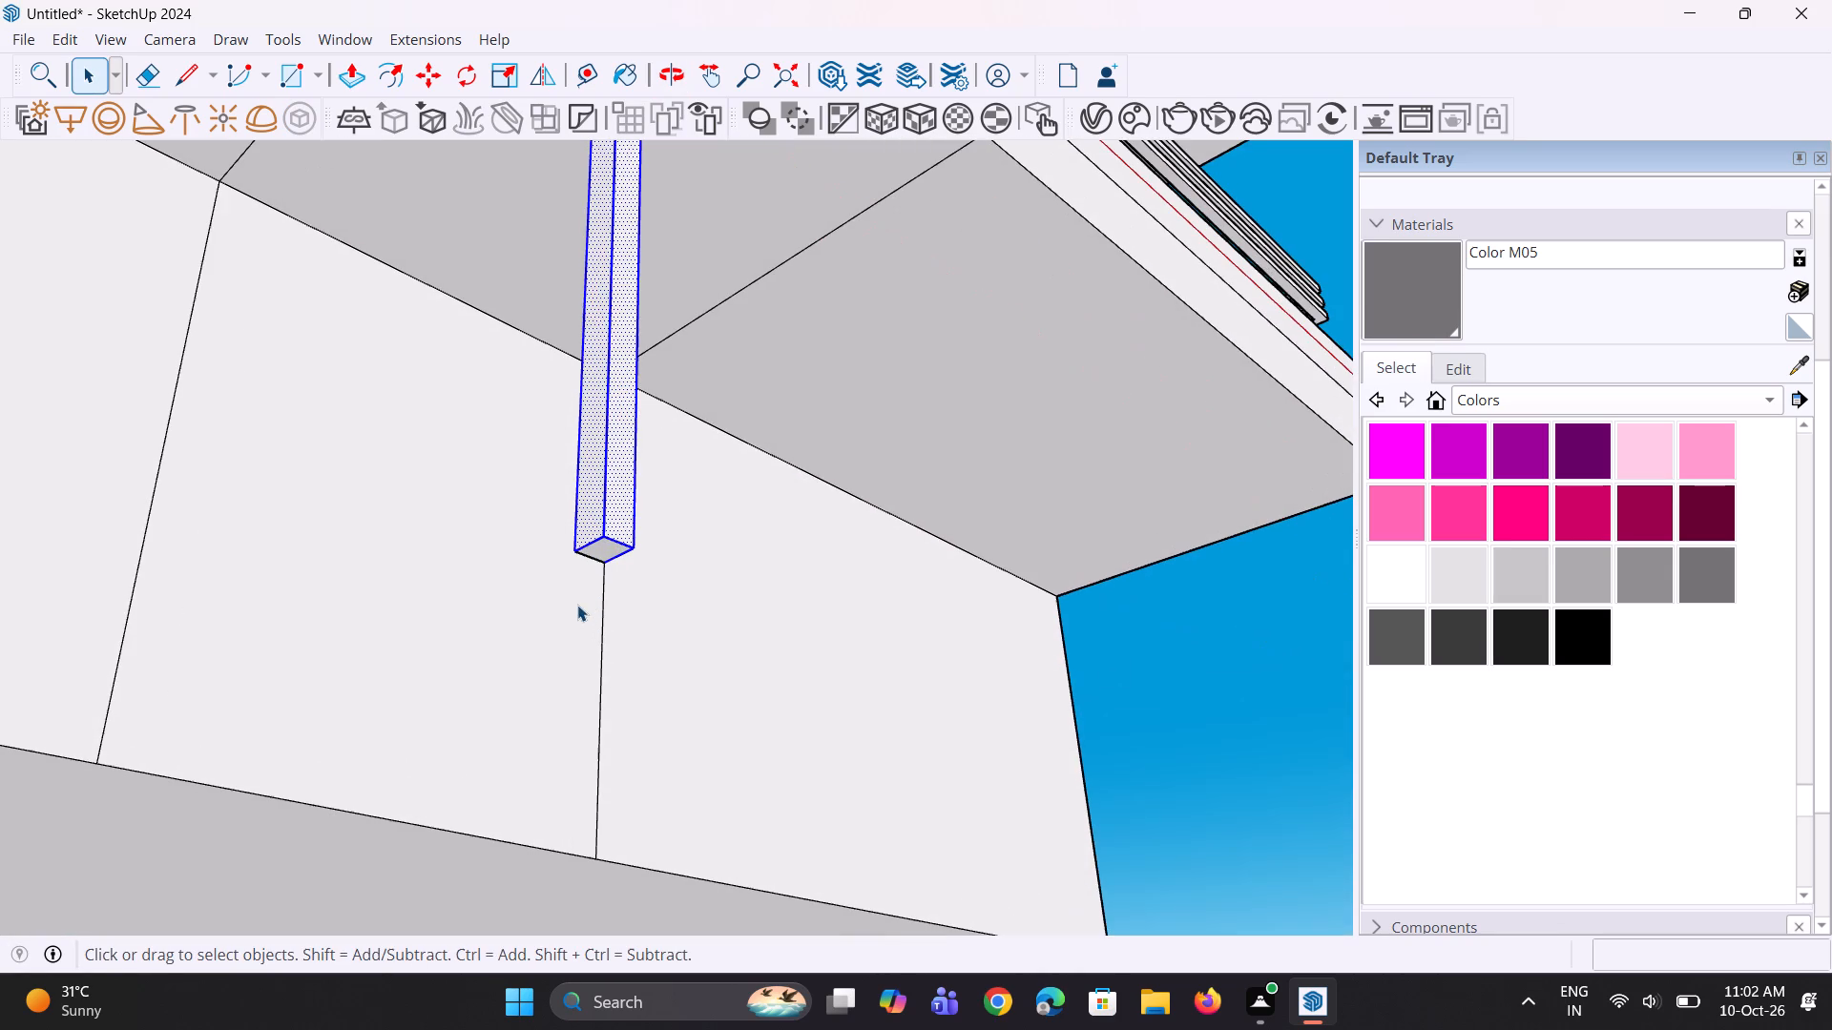
key("p")
left_click(605, 544)
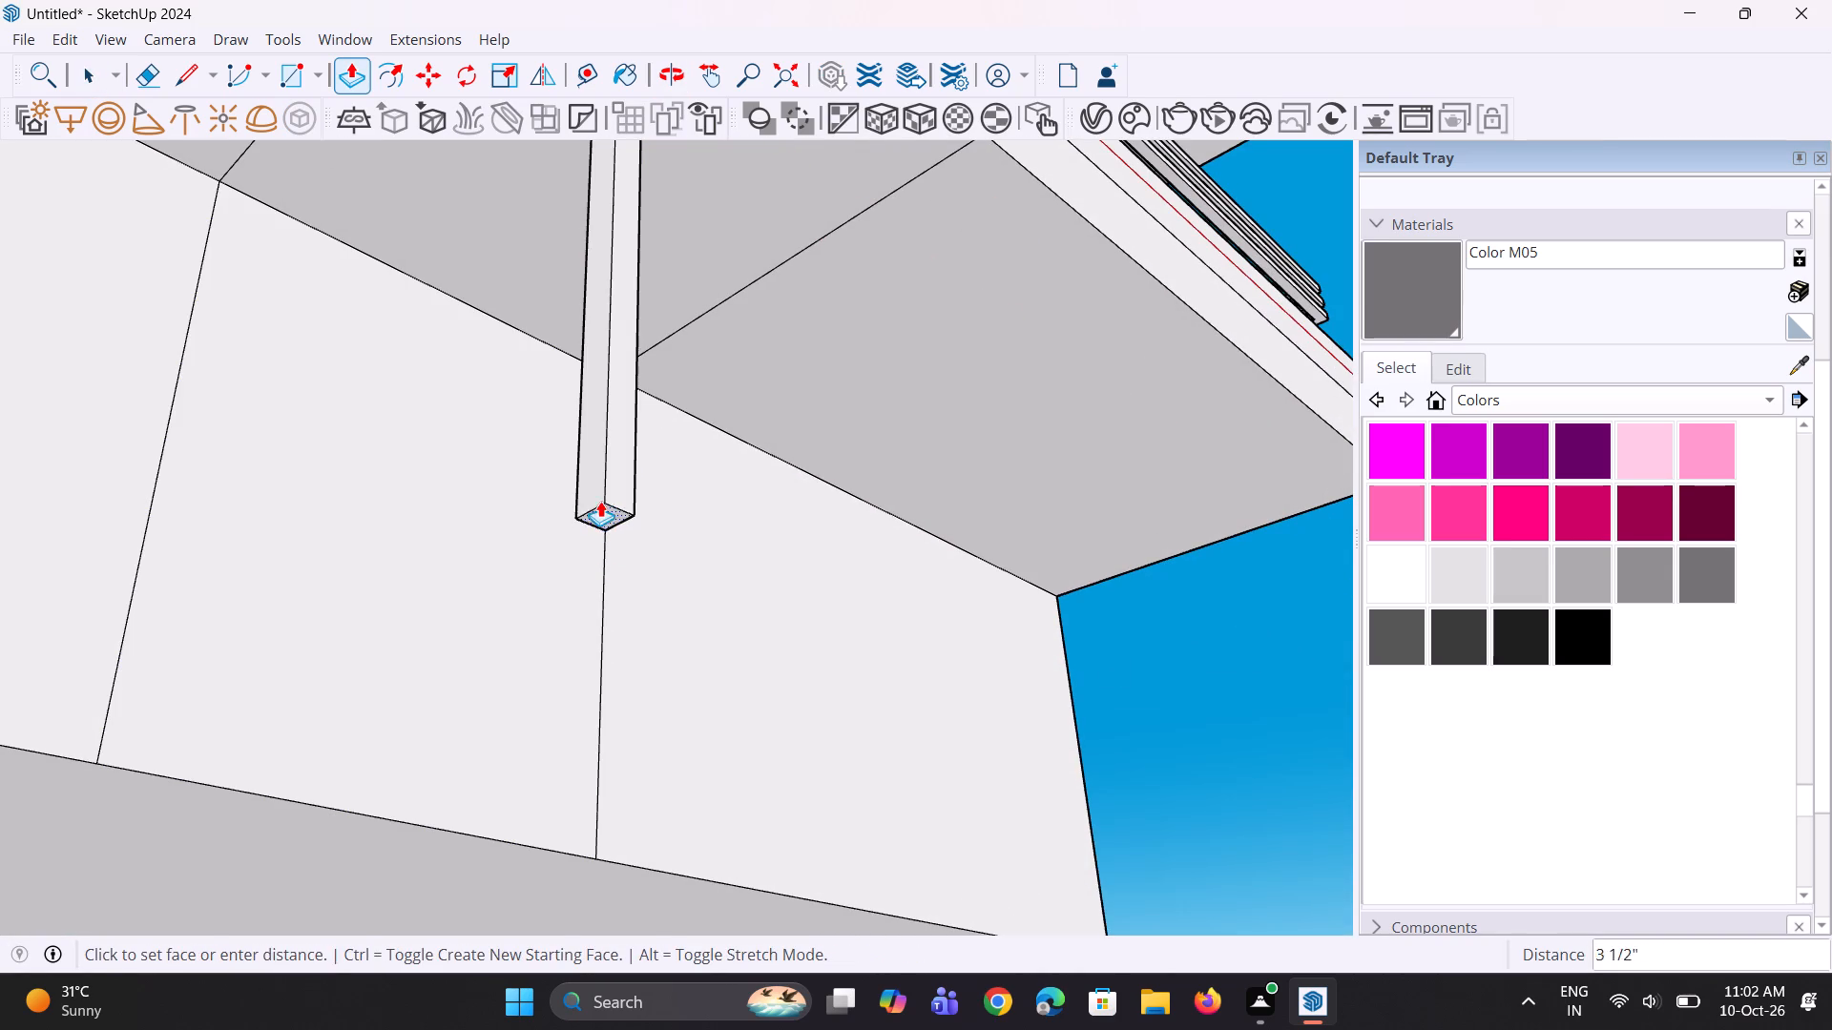
scroll(600, 495, "down", 11)
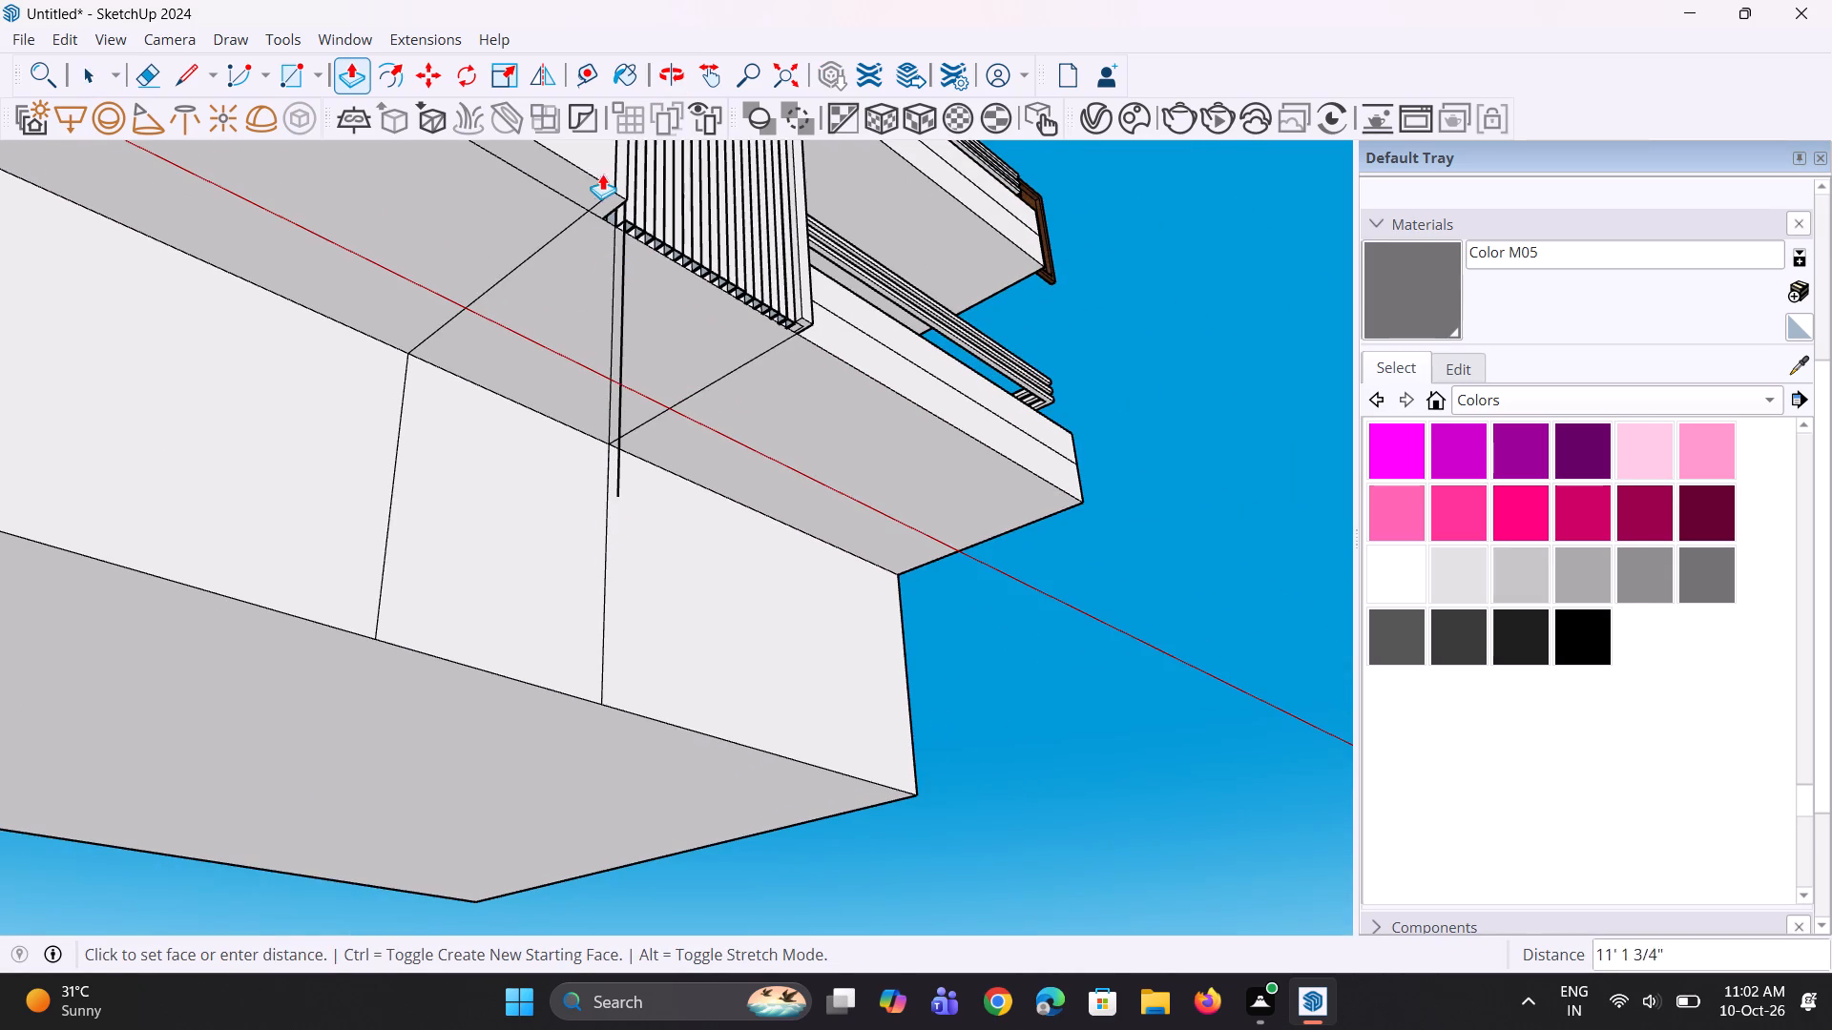
left_click(605, 189)
scroll(651, 342, "down", 3)
middle_click_drag(642, 328, 288, 454)
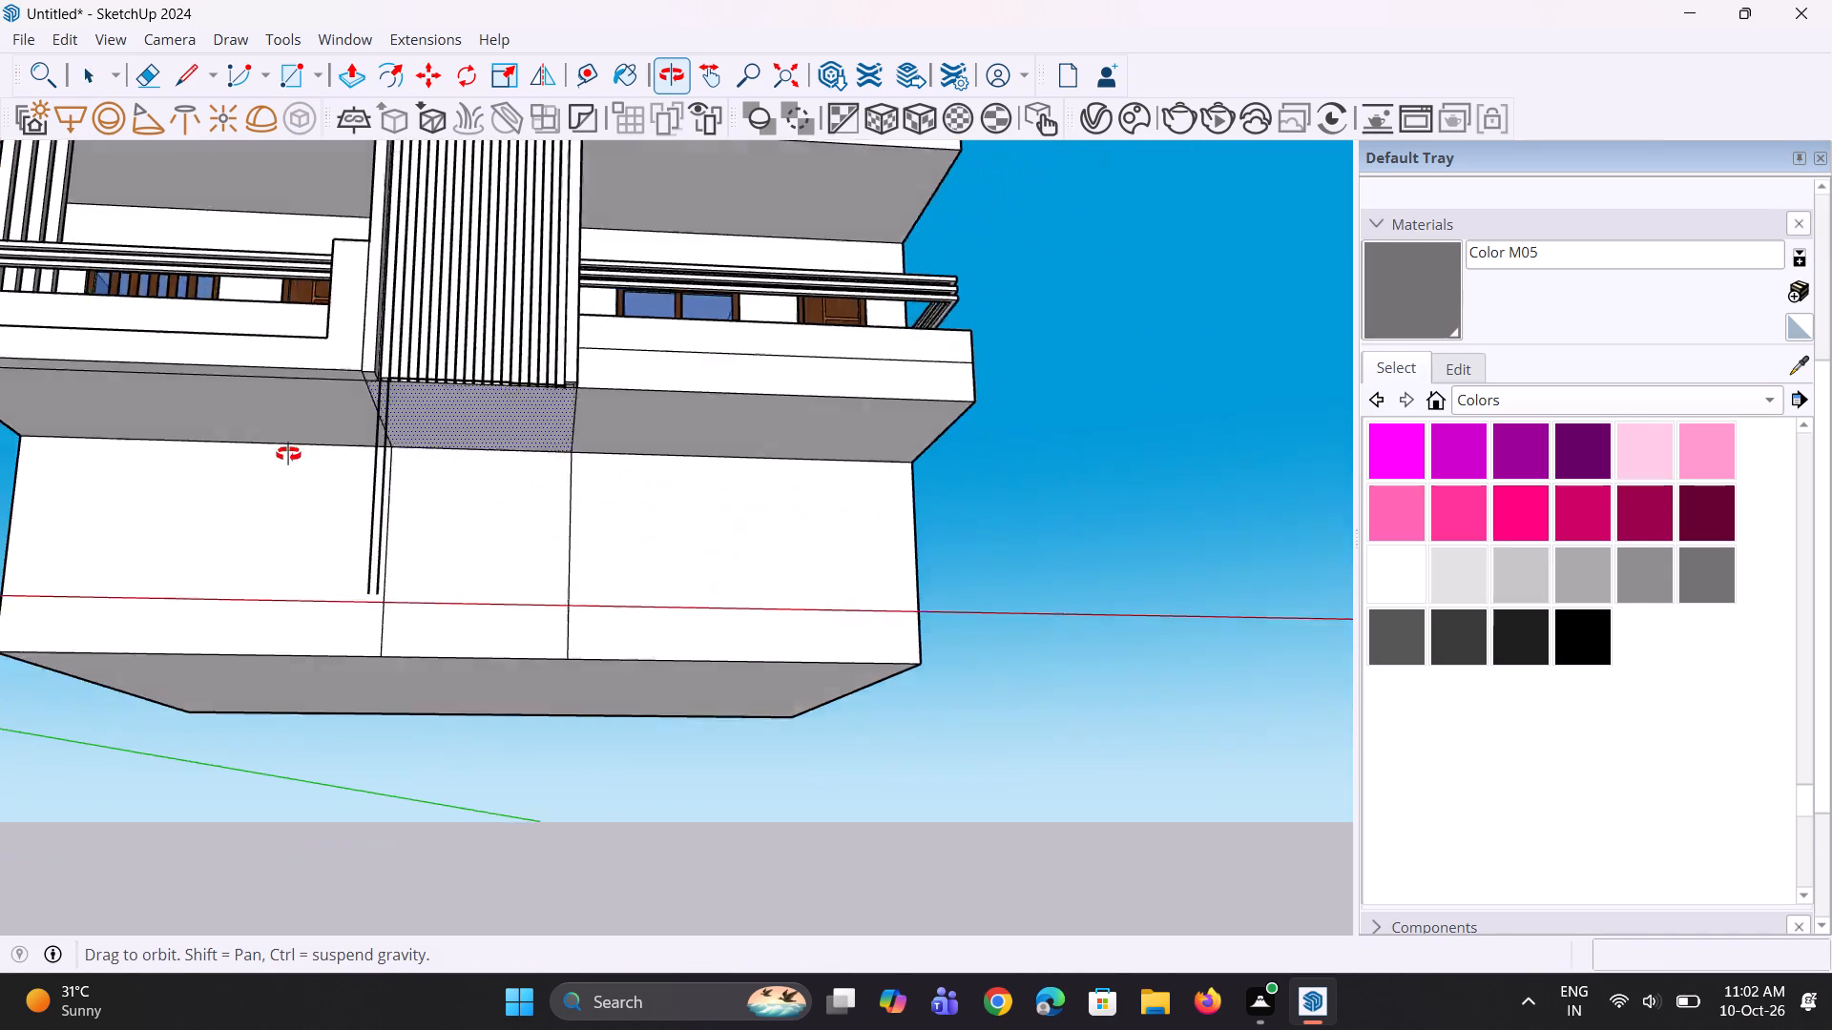
Erase the leftover vertical edges of the last full-height flute hanging below the lowest balcony's underside.
middle_click_drag(288, 454, 287, 454)
middle_click_drag(329, 421, 666, 334)
scroll(502, 511, "up", 2)
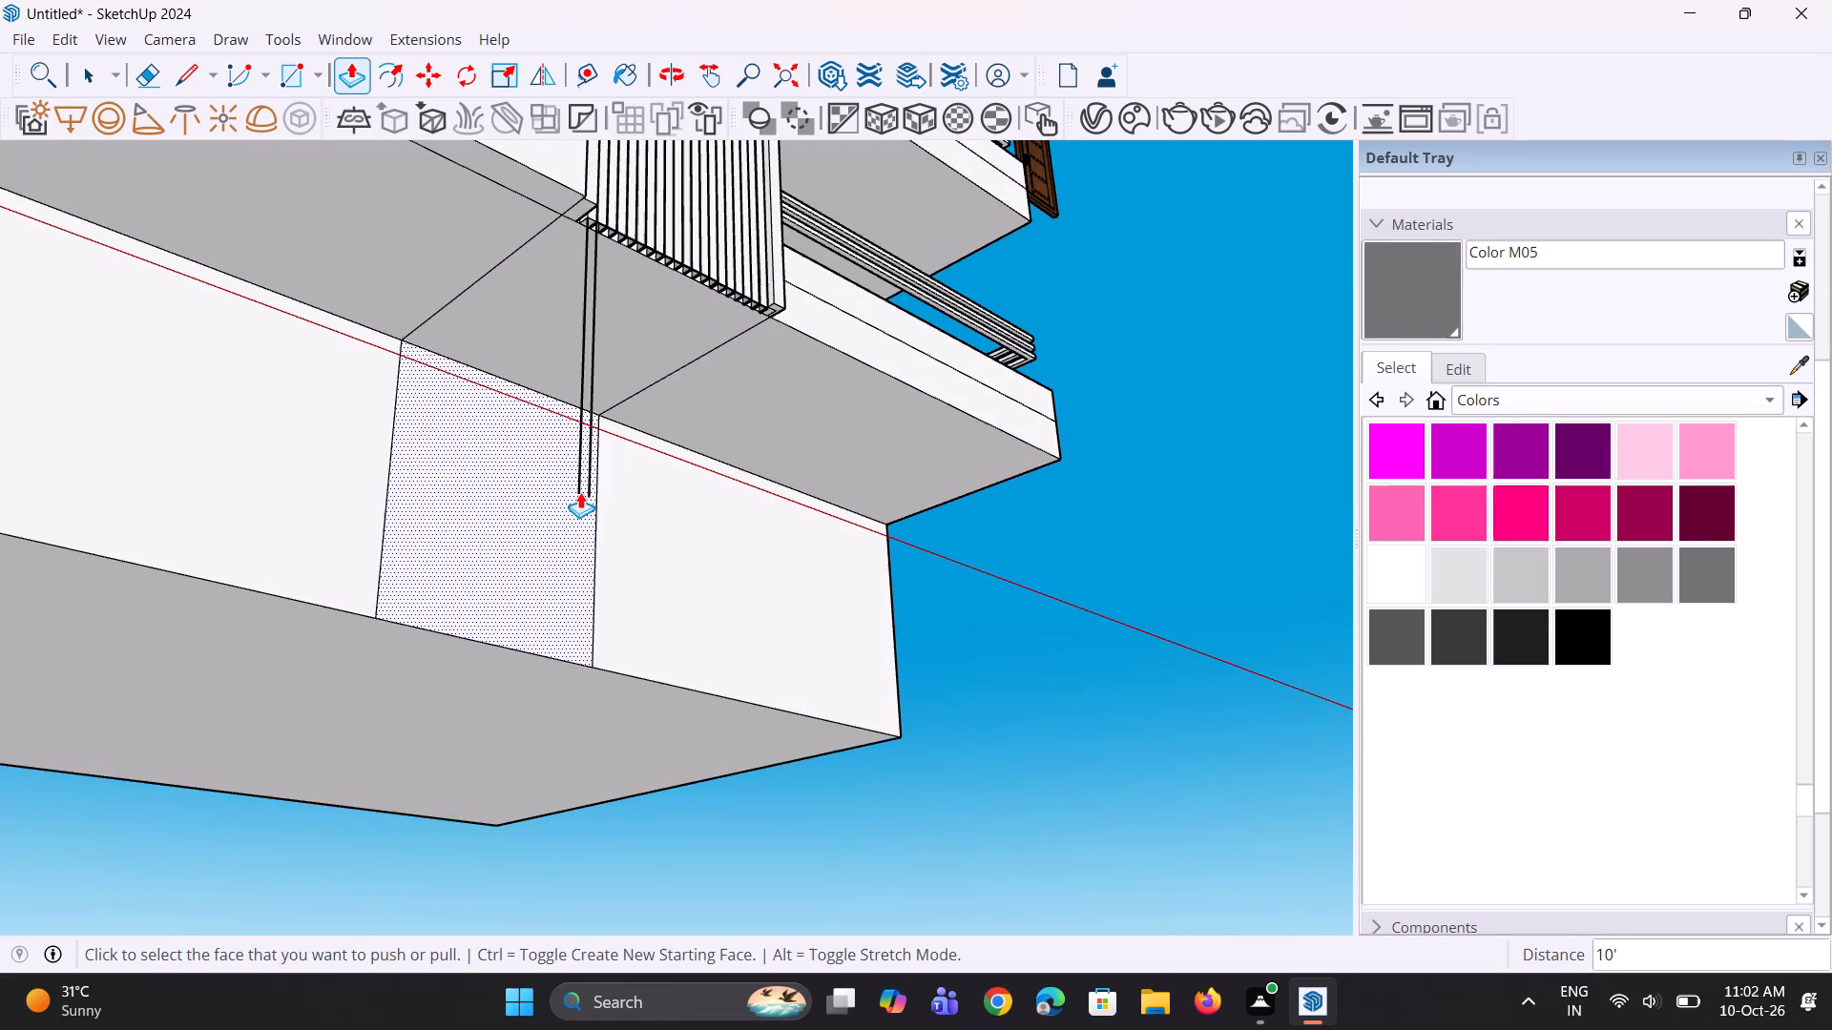
middle_click_drag(587, 470, 572, 464)
key("e")
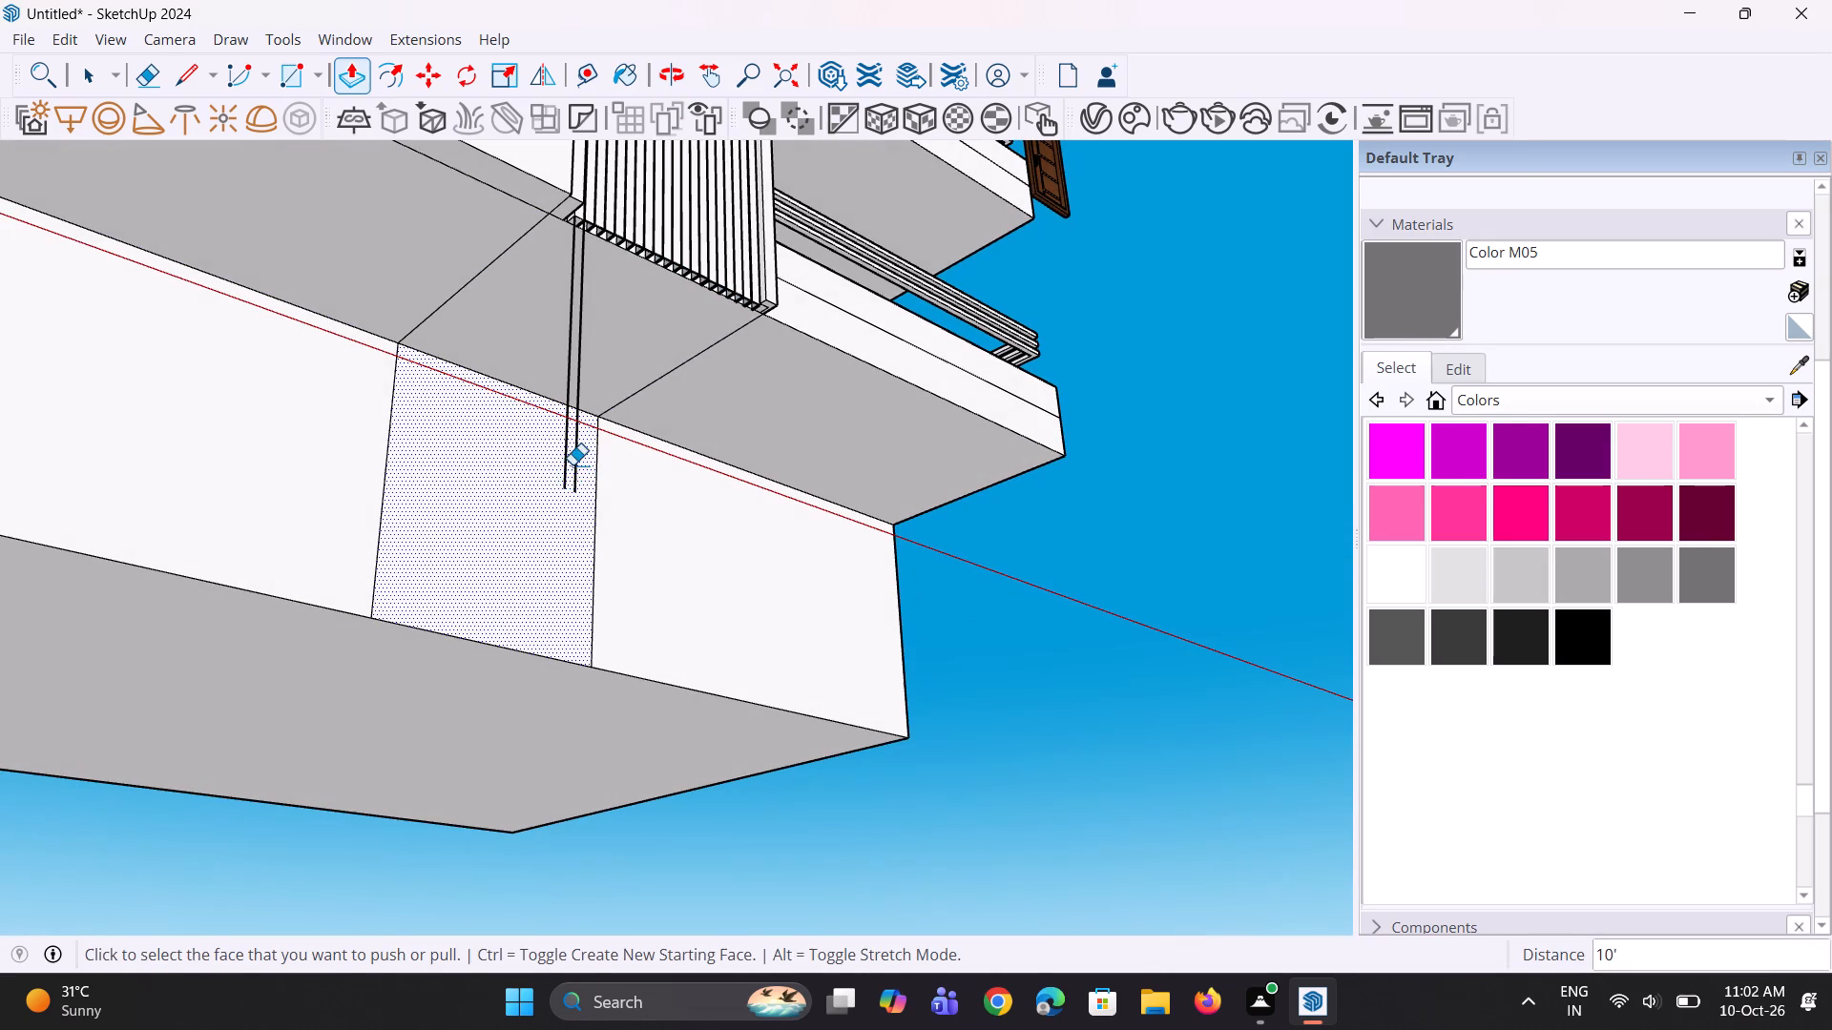
left_click(569, 450)
left_click(581, 443)
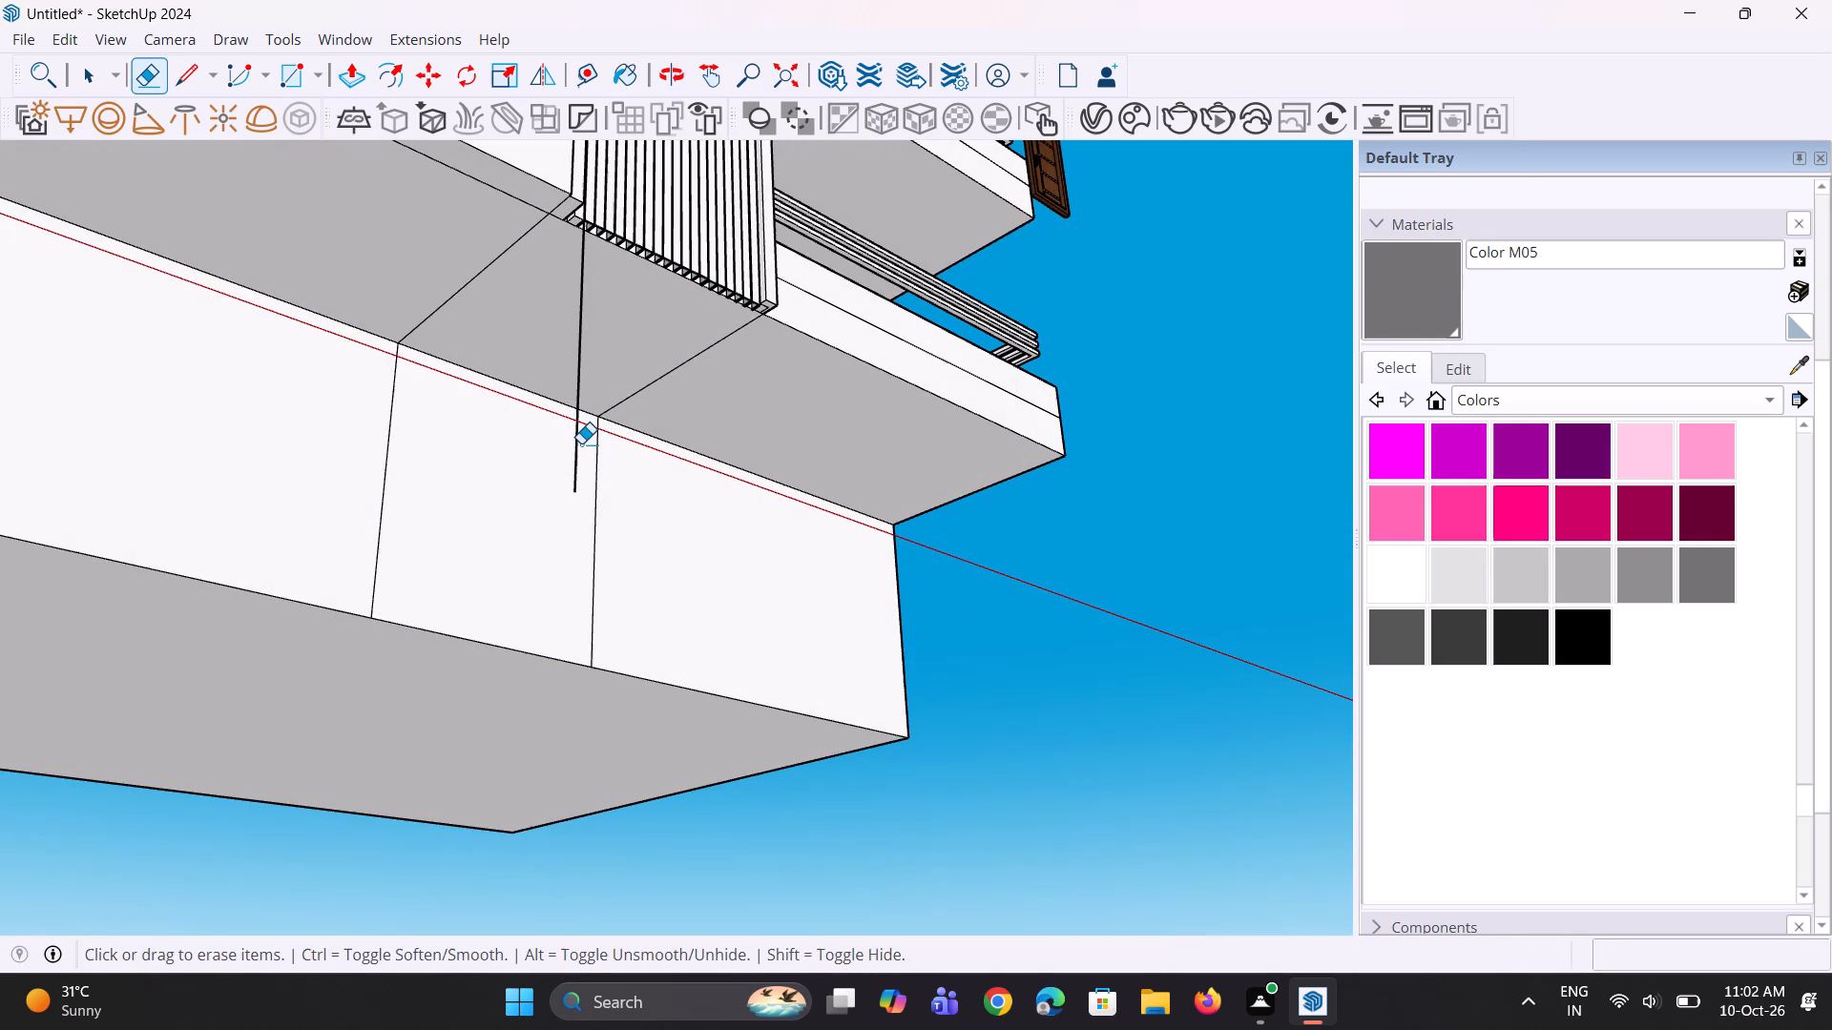
left_click(581, 443)
left_click(579, 443)
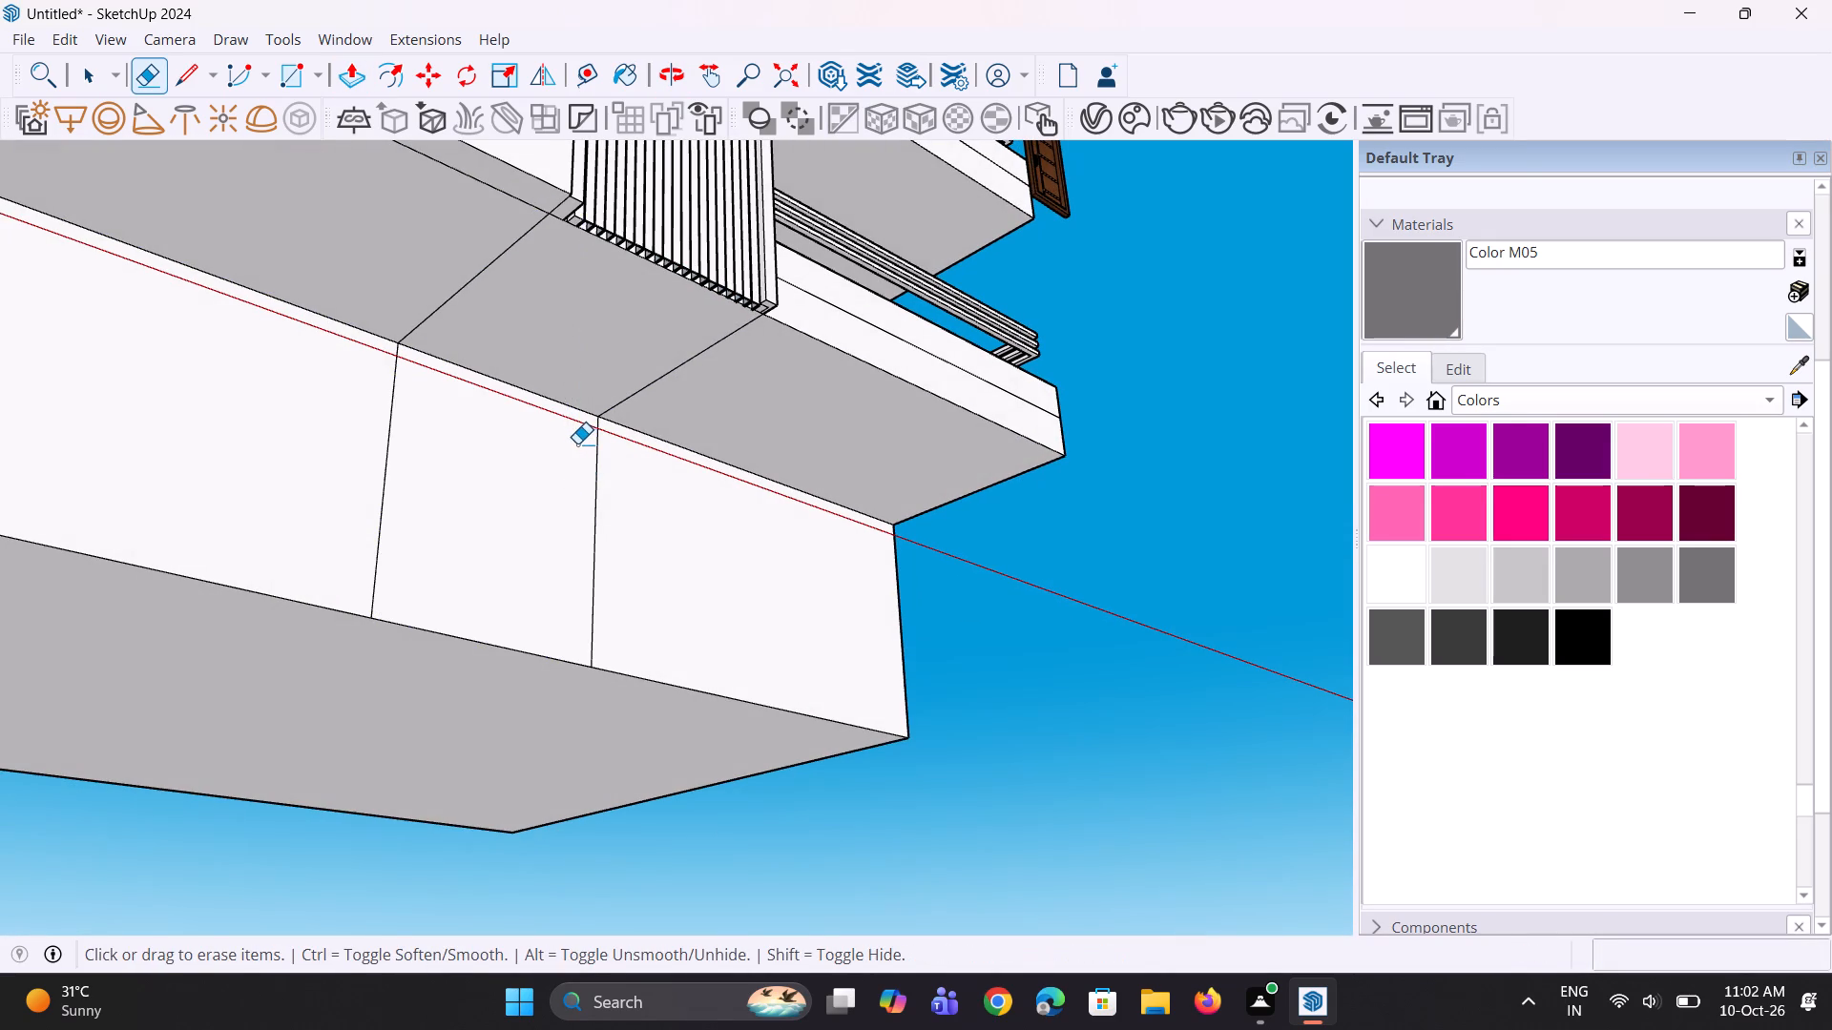
Examine the fluted column's trimmed bottom end and the surrounding balconies from the front of the building.
scroll(577, 443, "down", 10)
middle_click_drag(765, 324, 461, 497)
scroll(460, 500, "up", 1)
scroll(462, 499, "down", 5)
middle_click_drag(491, 467, 468, 607)
scroll(539, 251, "up", 9)
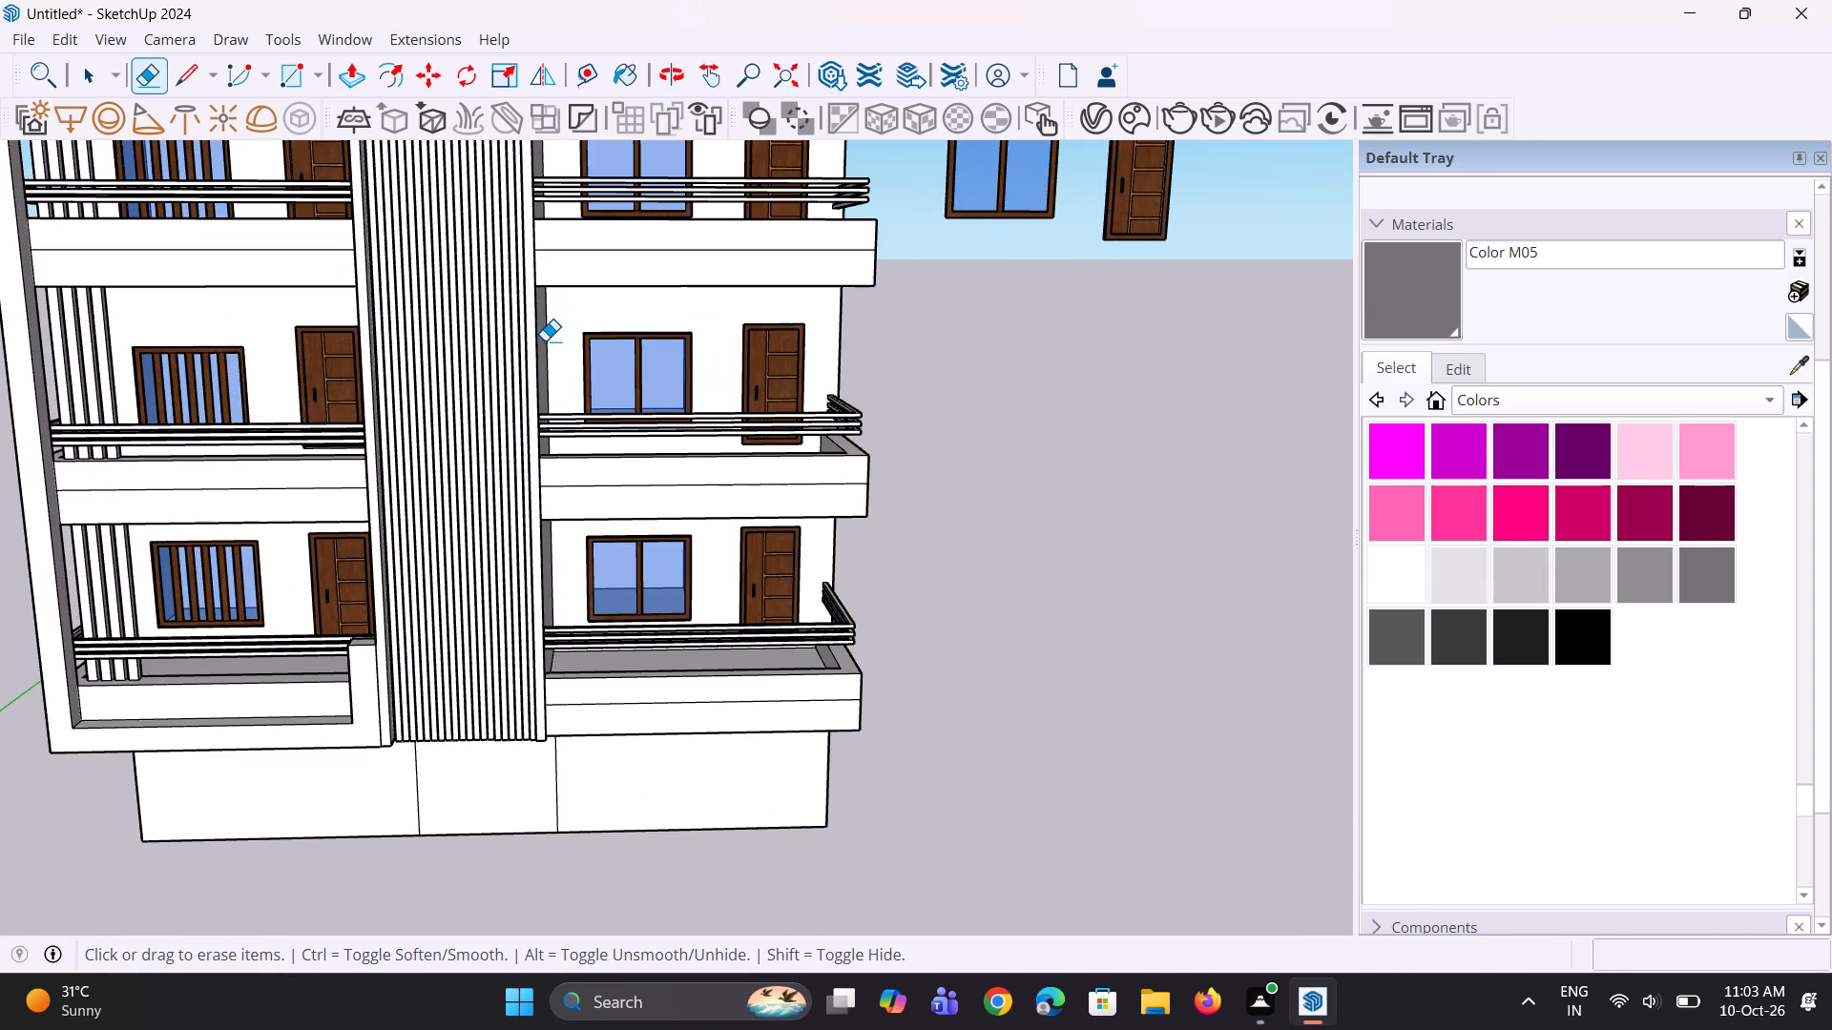
scroll(611, 438, "down", 7)
middle_click_drag(565, 445, 536, 396)
scroll(441, 512, "up", 5)
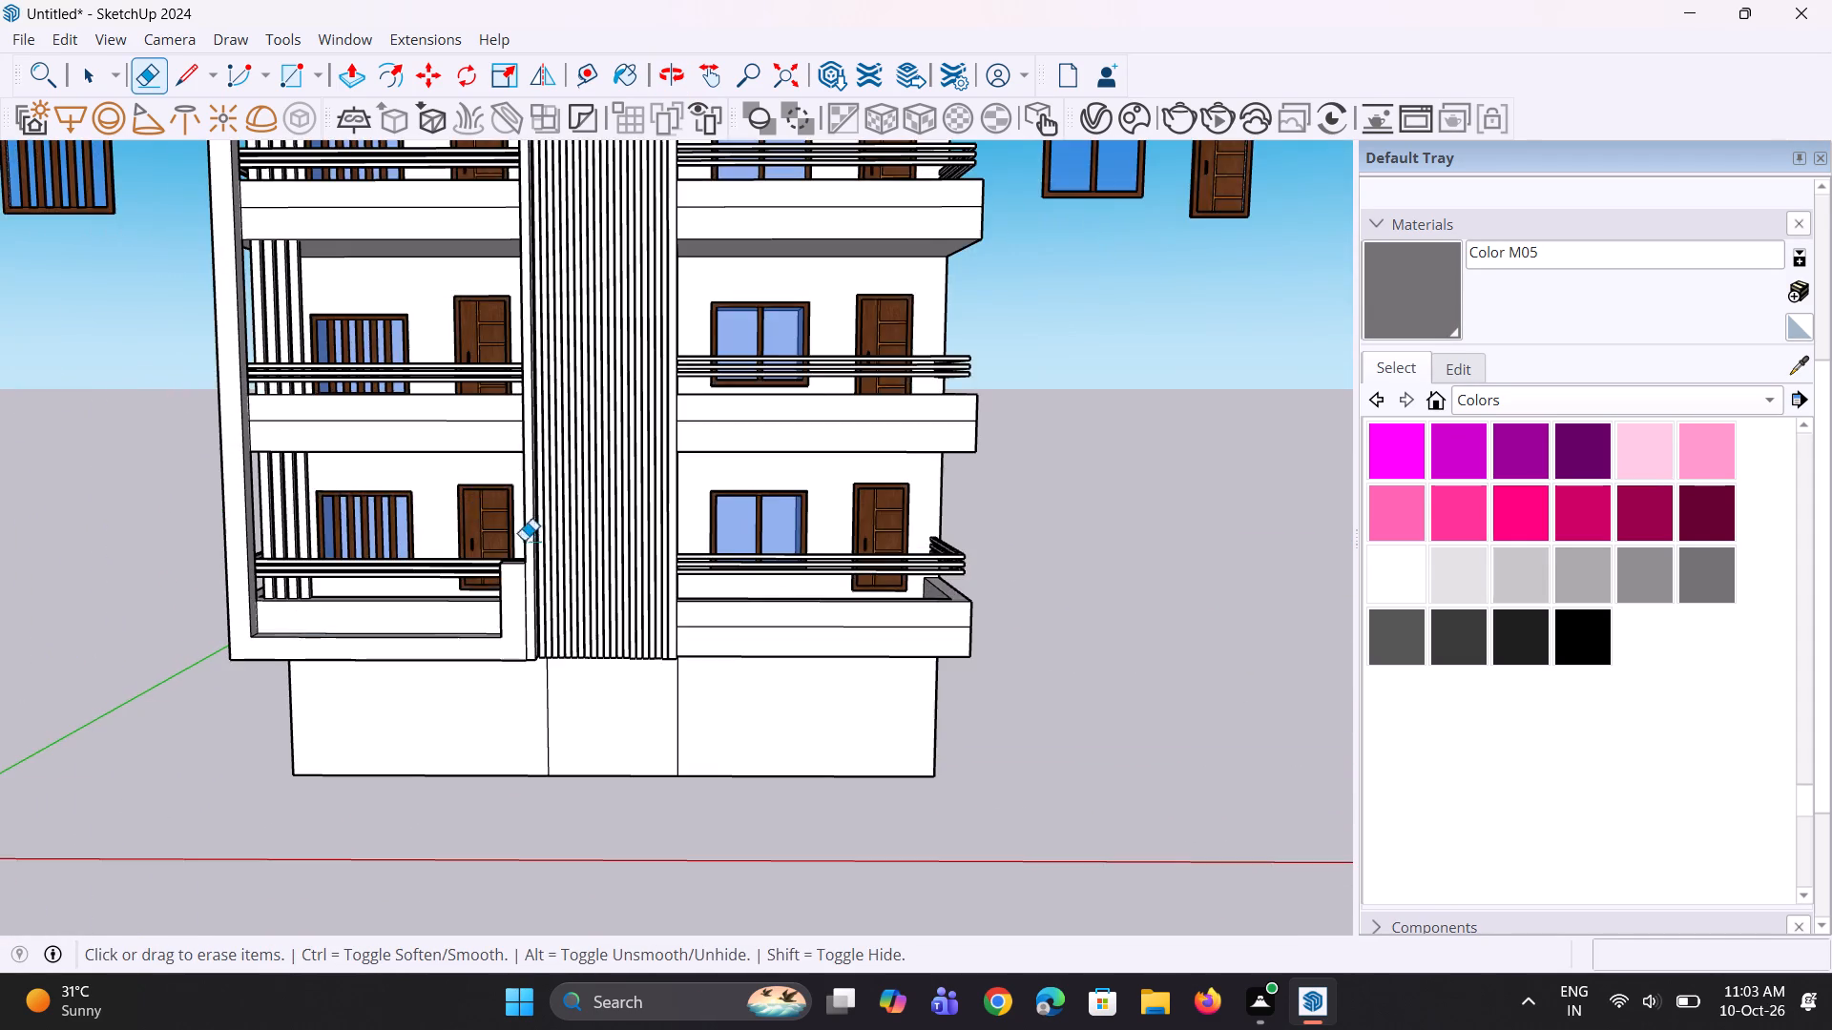
scroll(524, 540, "up", 1)
middle_click_drag(529, 542, 564, 536)
key("space")
key("space")
key("space")
left_click(1162, 578)
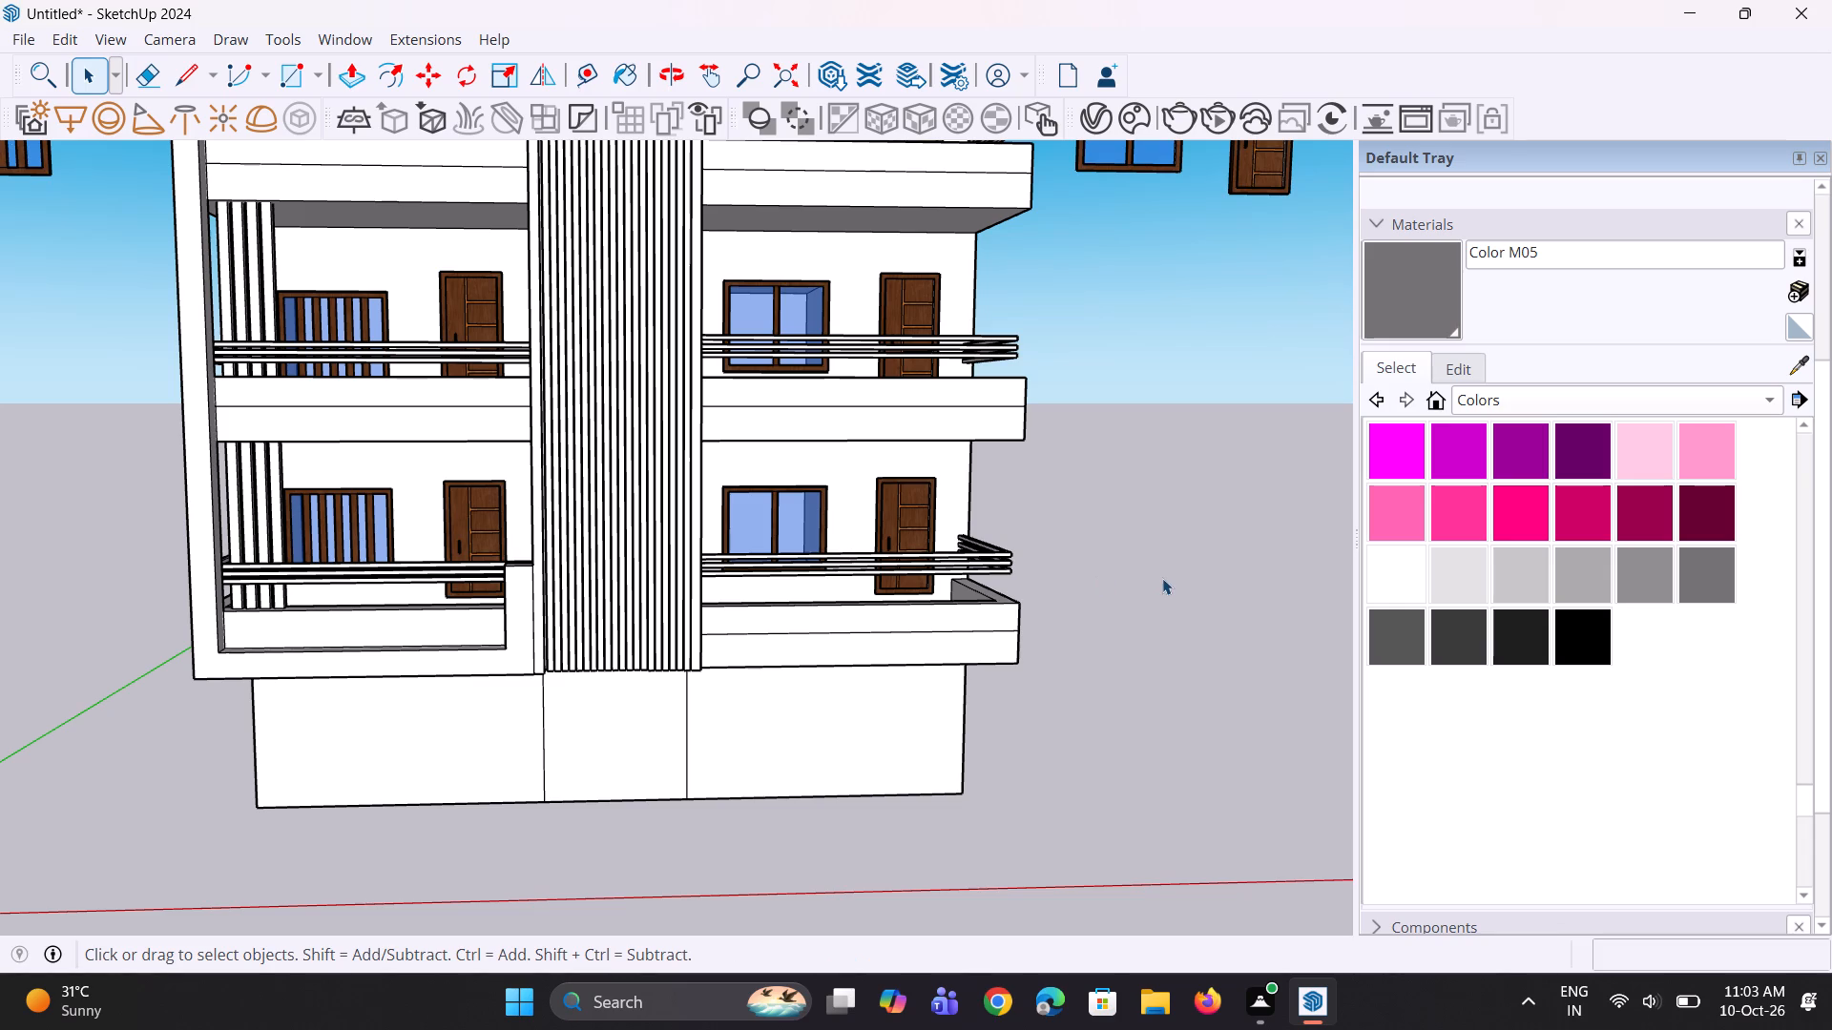
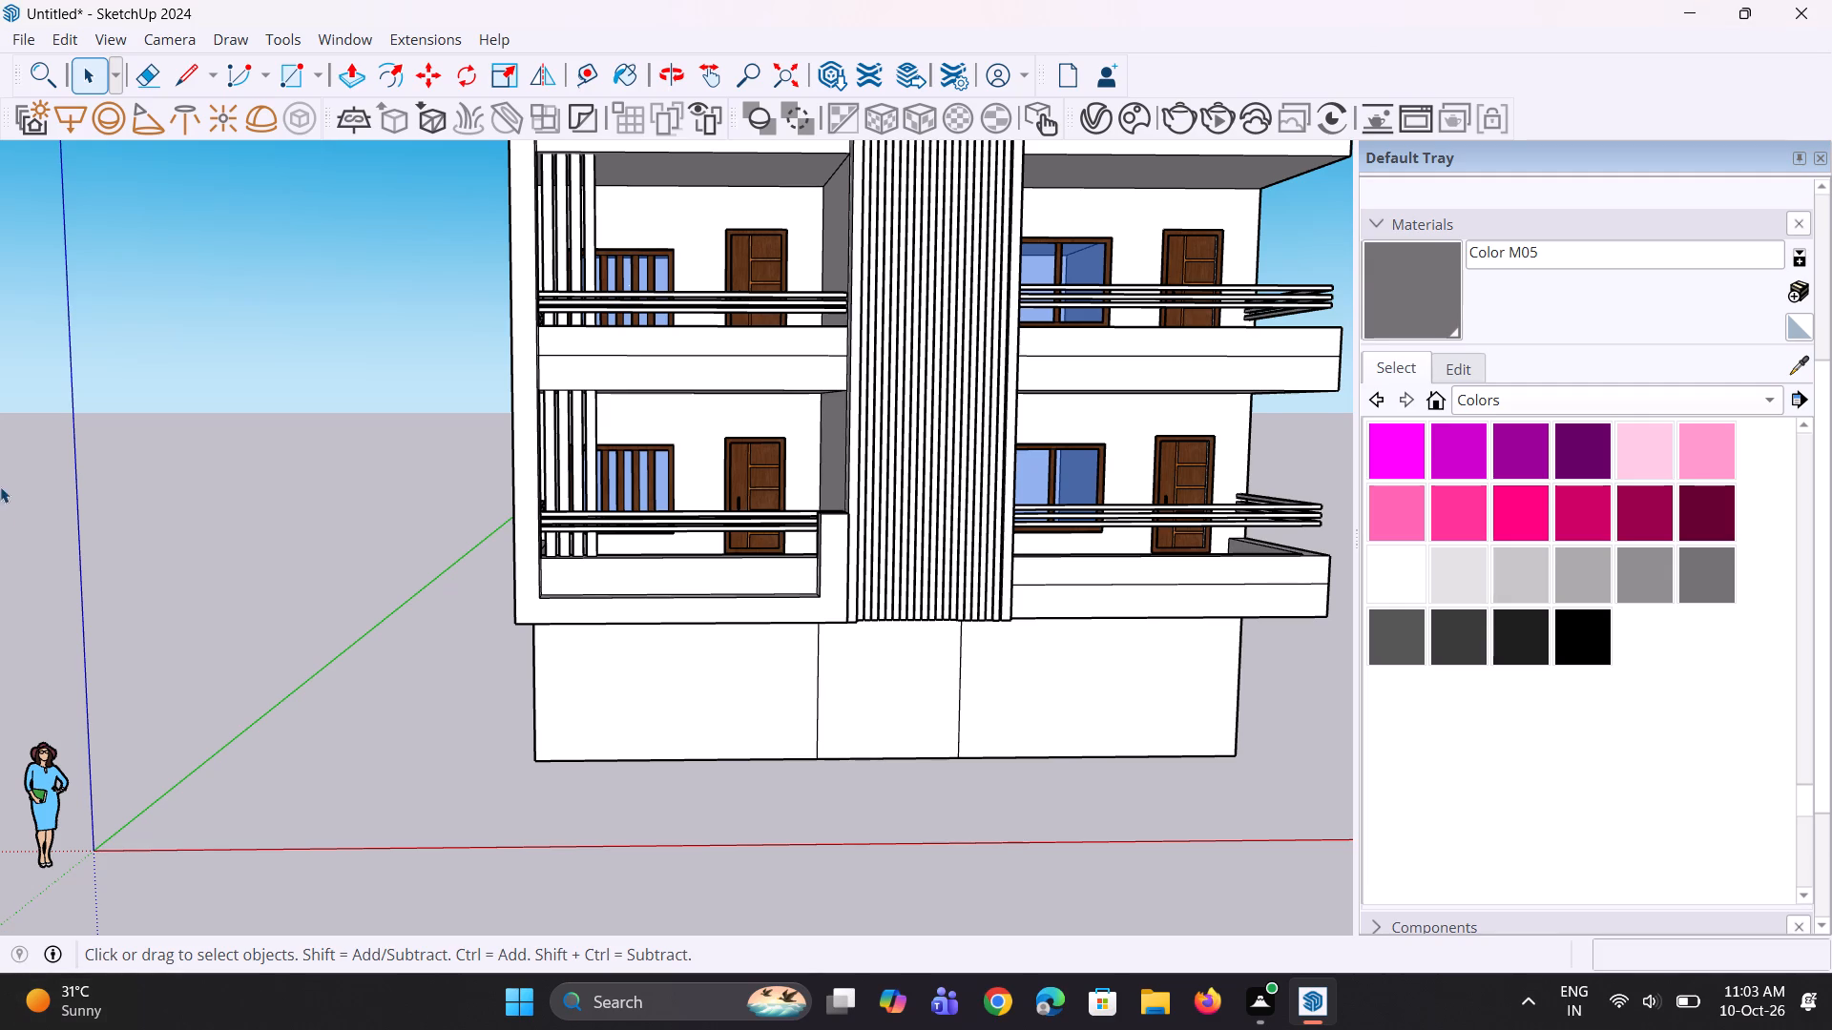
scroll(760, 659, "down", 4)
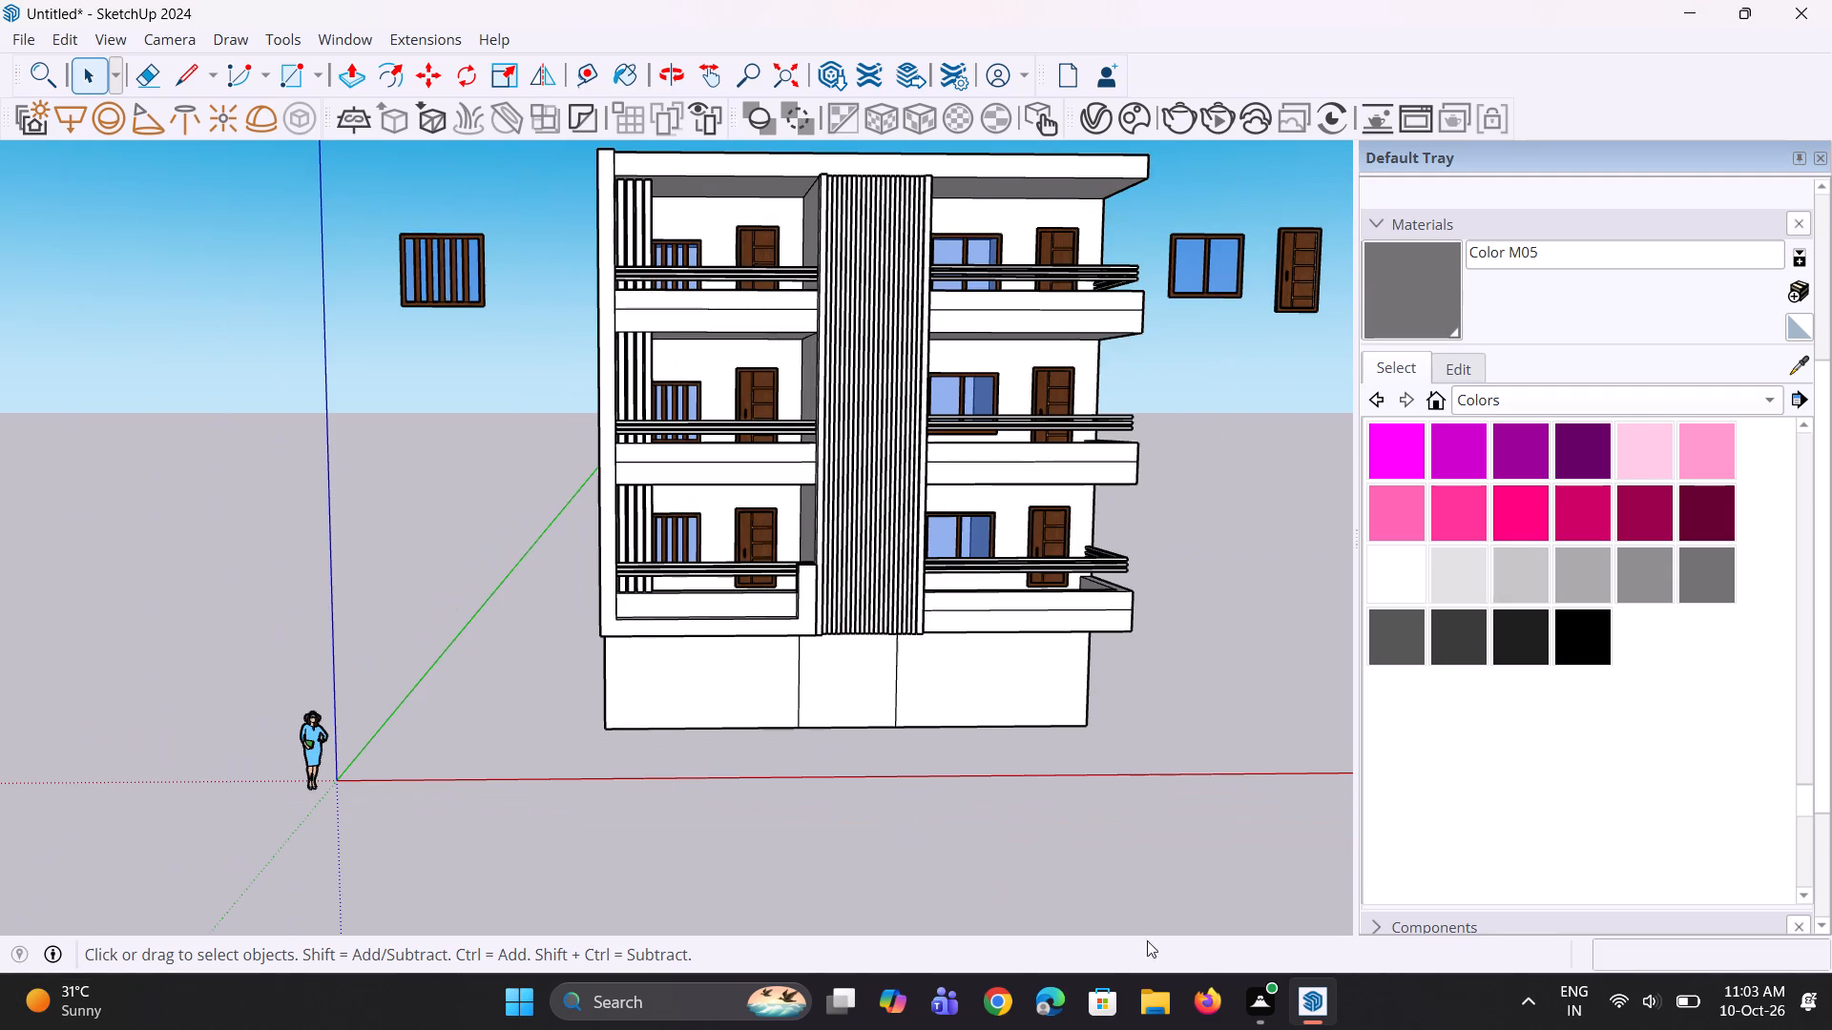
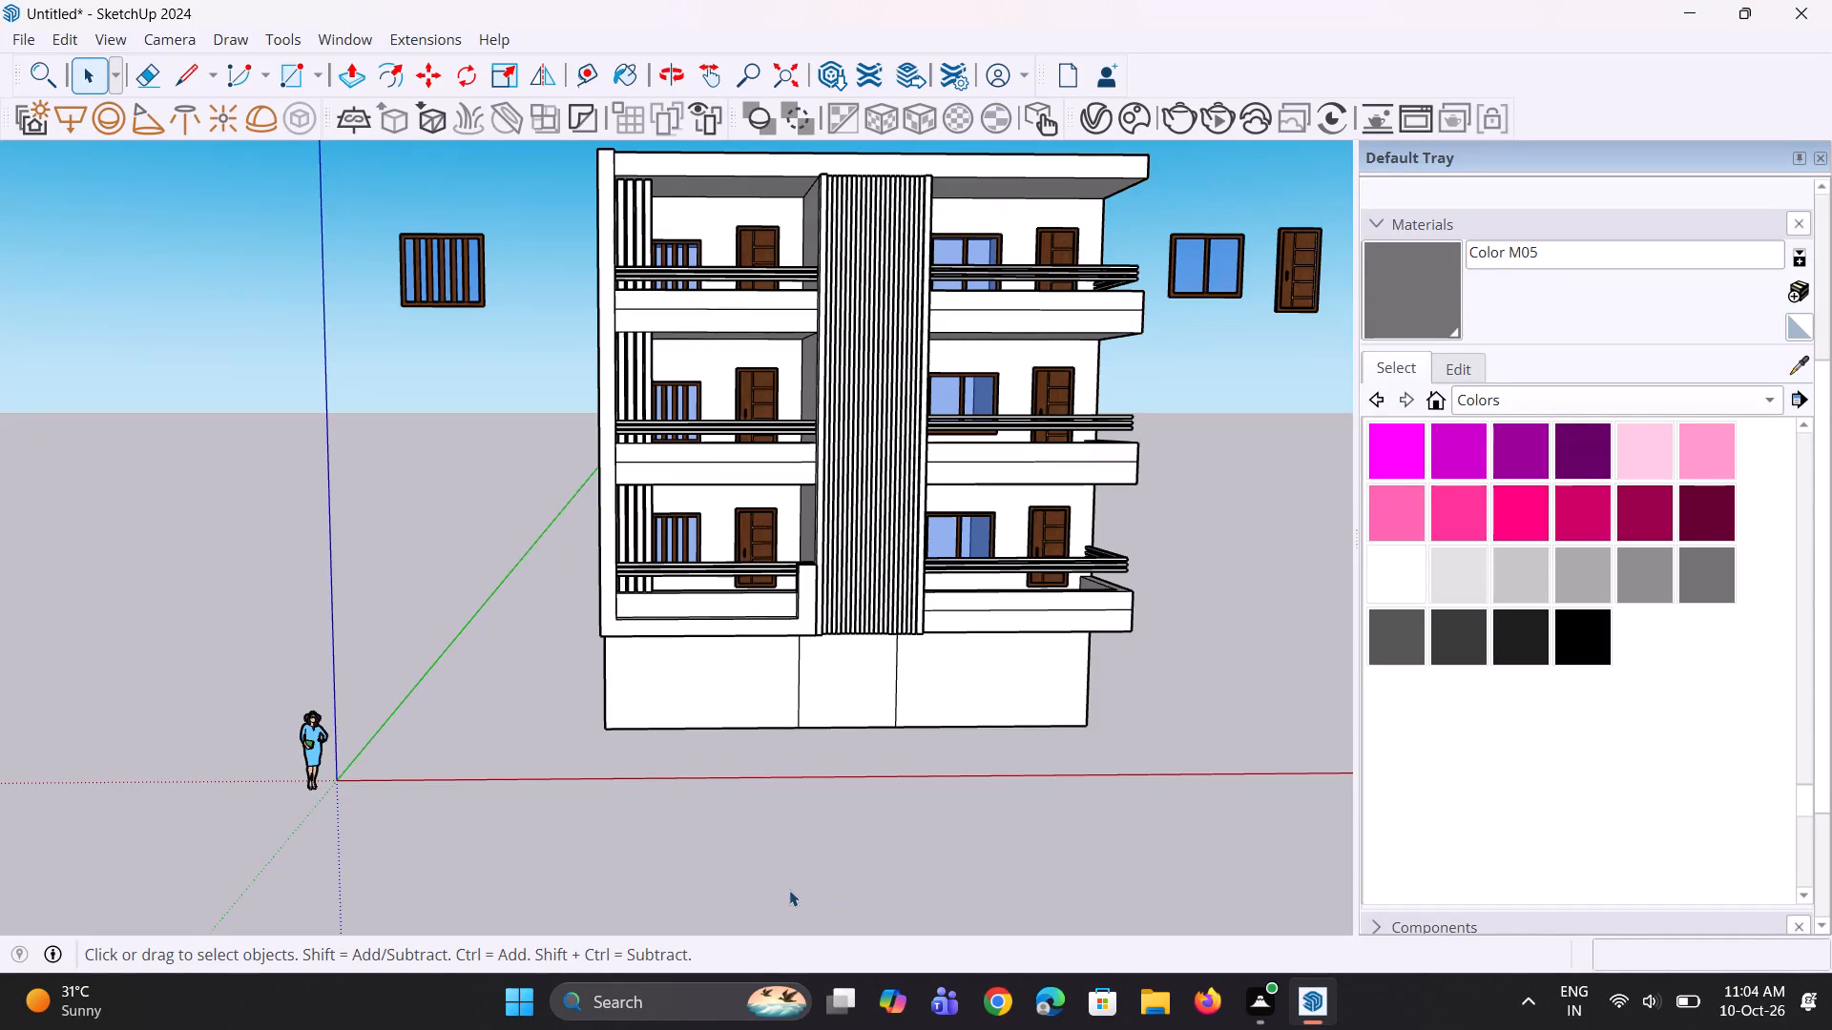
Examine the building's front facade, balconies and roof slab from the front and from above.
scroll(736, 847, "down", 5)
middle_click_drag(758, 780, 718, 758)
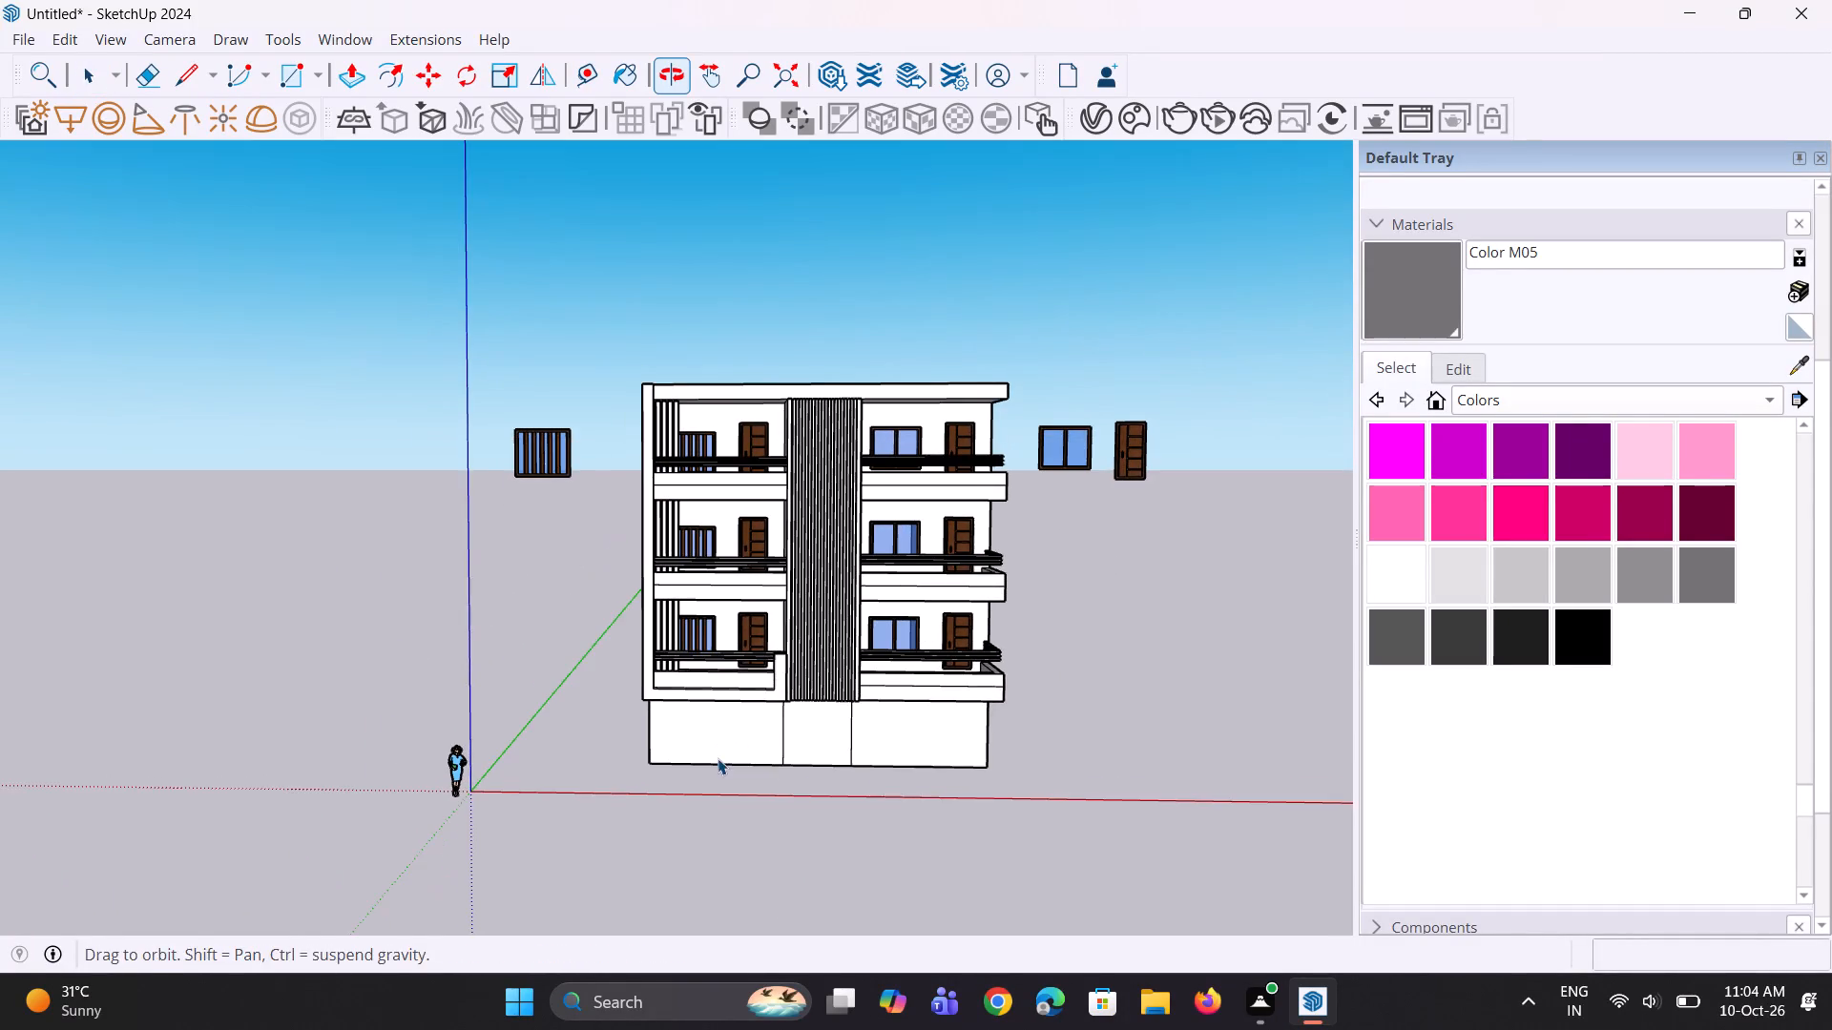
scroll(1064, 484, "up", 3)
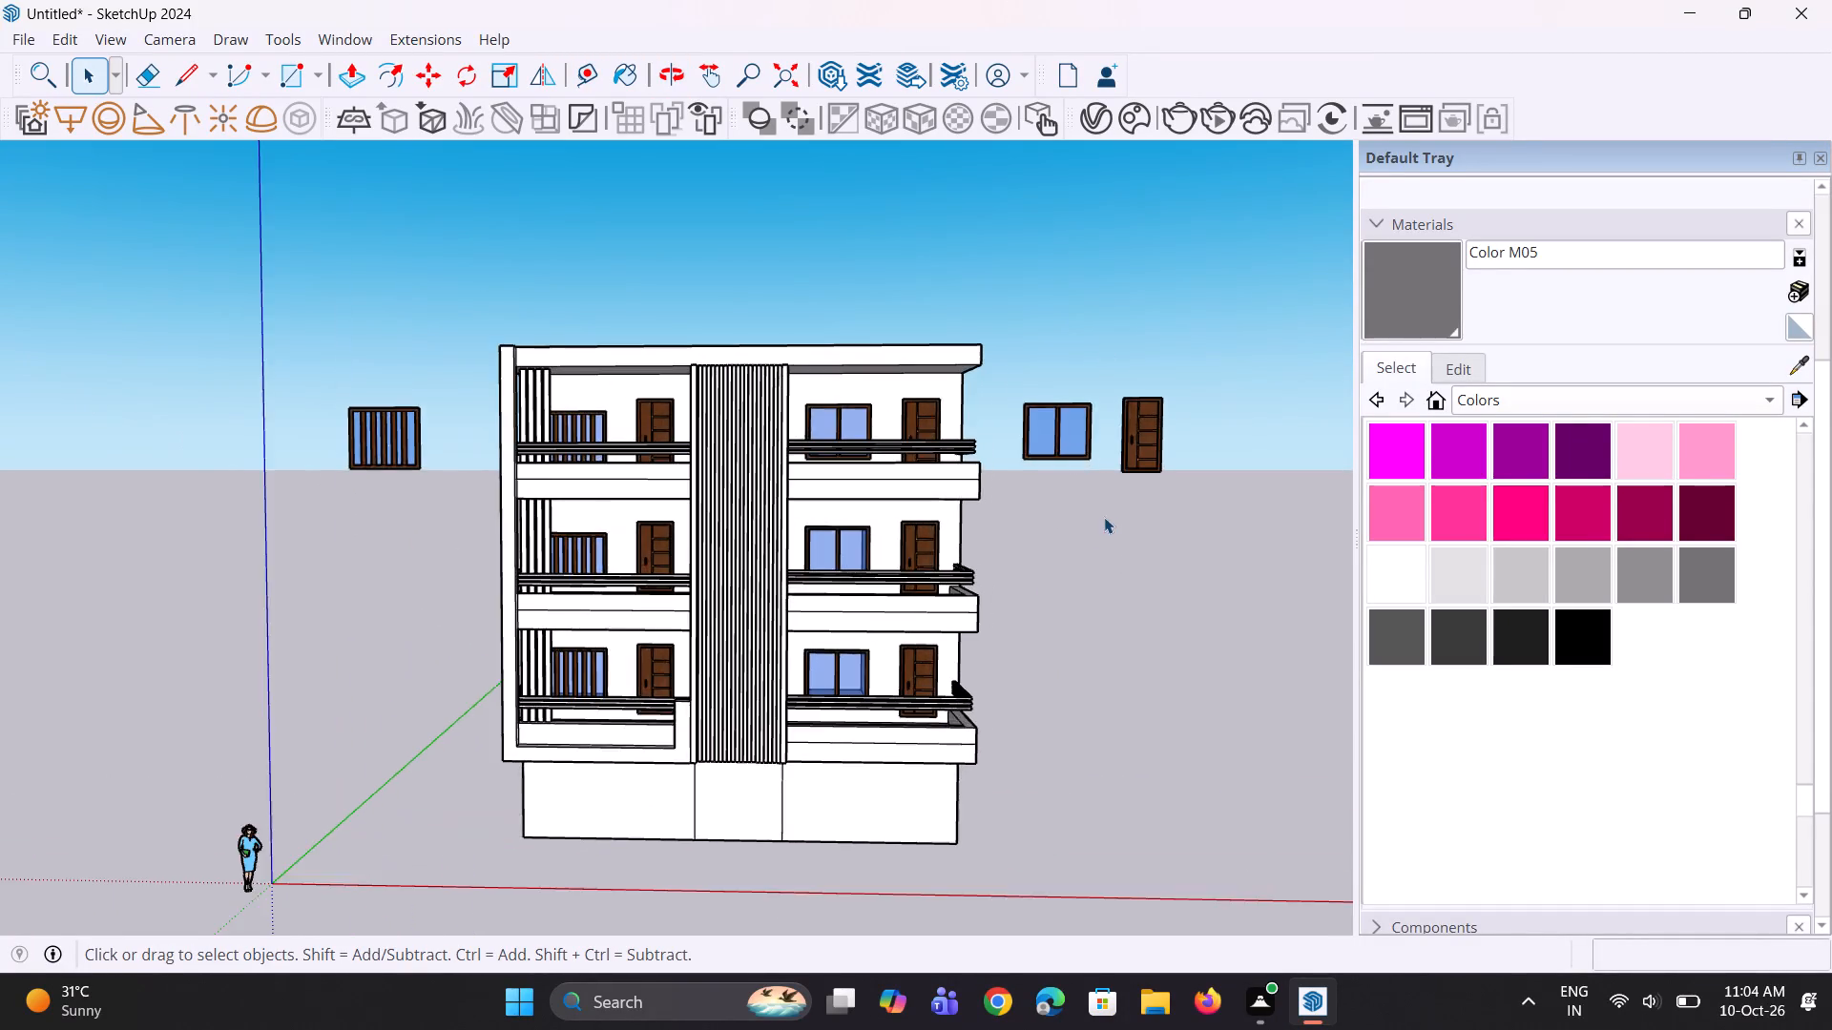
scroll(1104, 517, "up", 3)
middle_click_drag(1038, 578, 1067, 577)
scroll(1064, 581, "down", 4)
key("space")
key("space")
left_click(1050, 578)
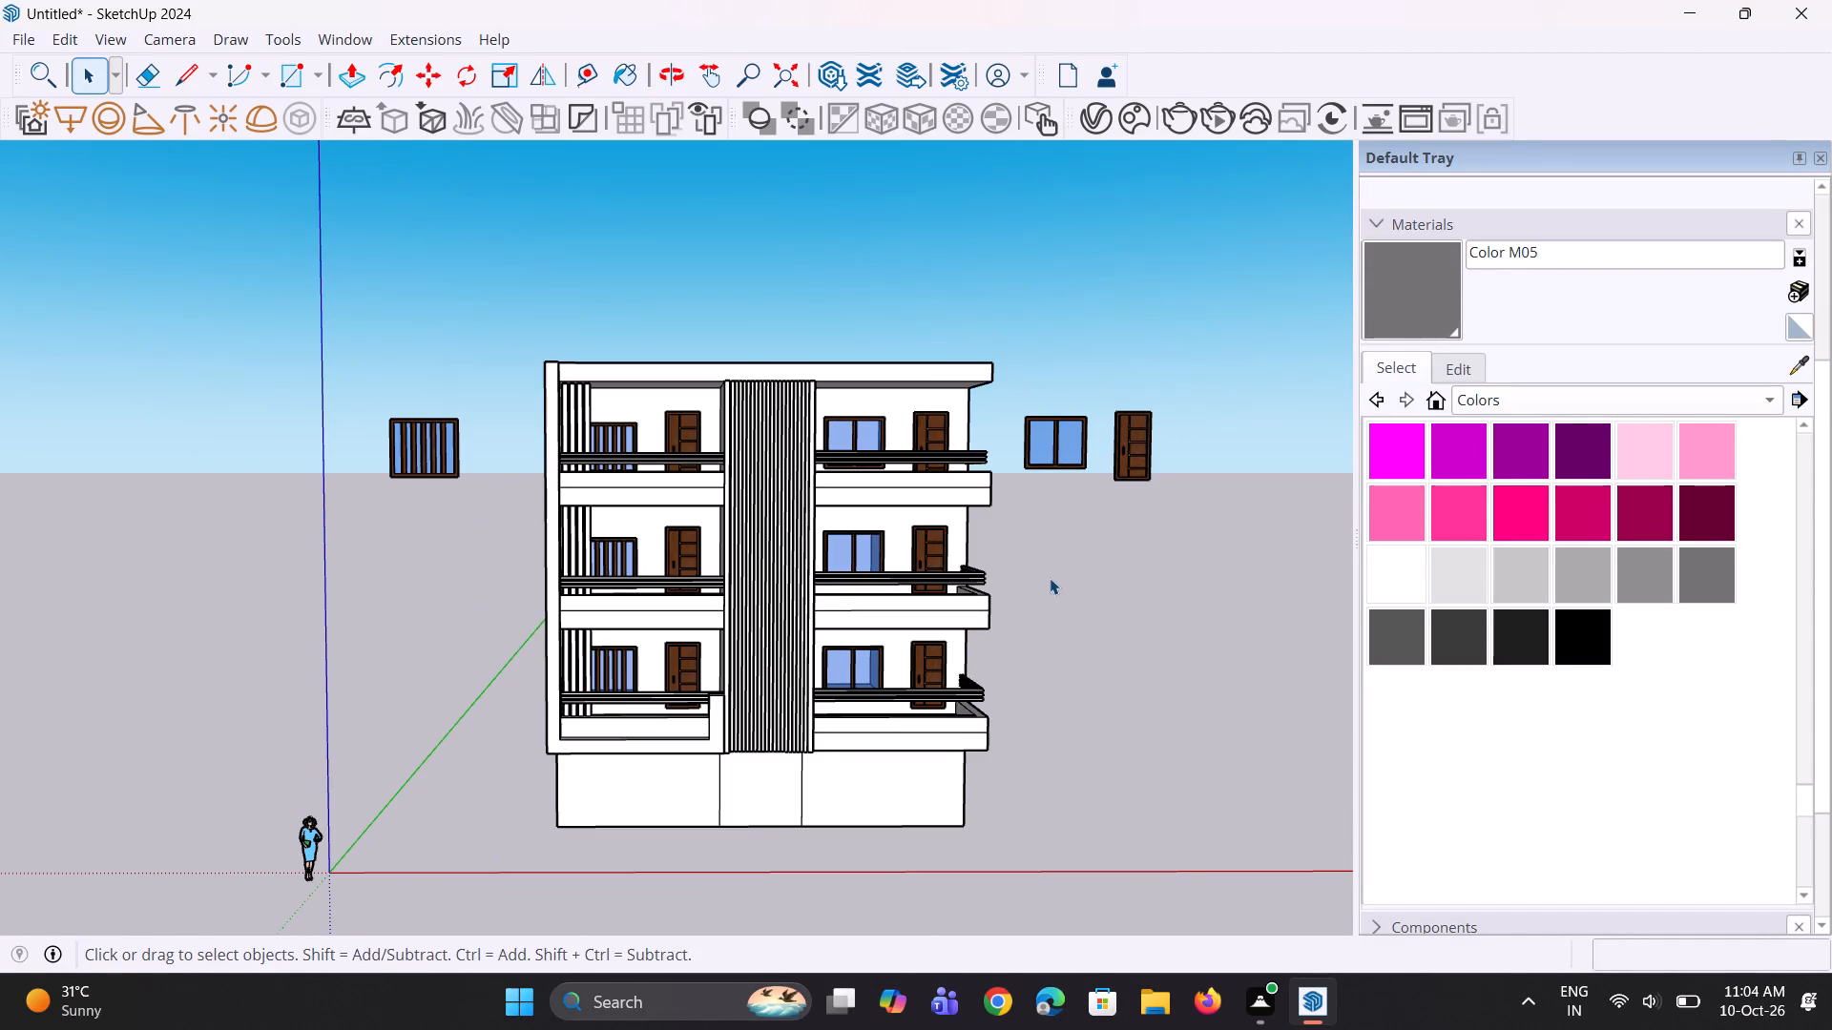
middle_click_drag(1043, 583, 1019, 584)
scroll(1000, 577, "up", 1)
scroll(930, 499, "down", 4)
middle_click_drag(906, 505, 796, 475)
scroll(758, 437, "up", 2)
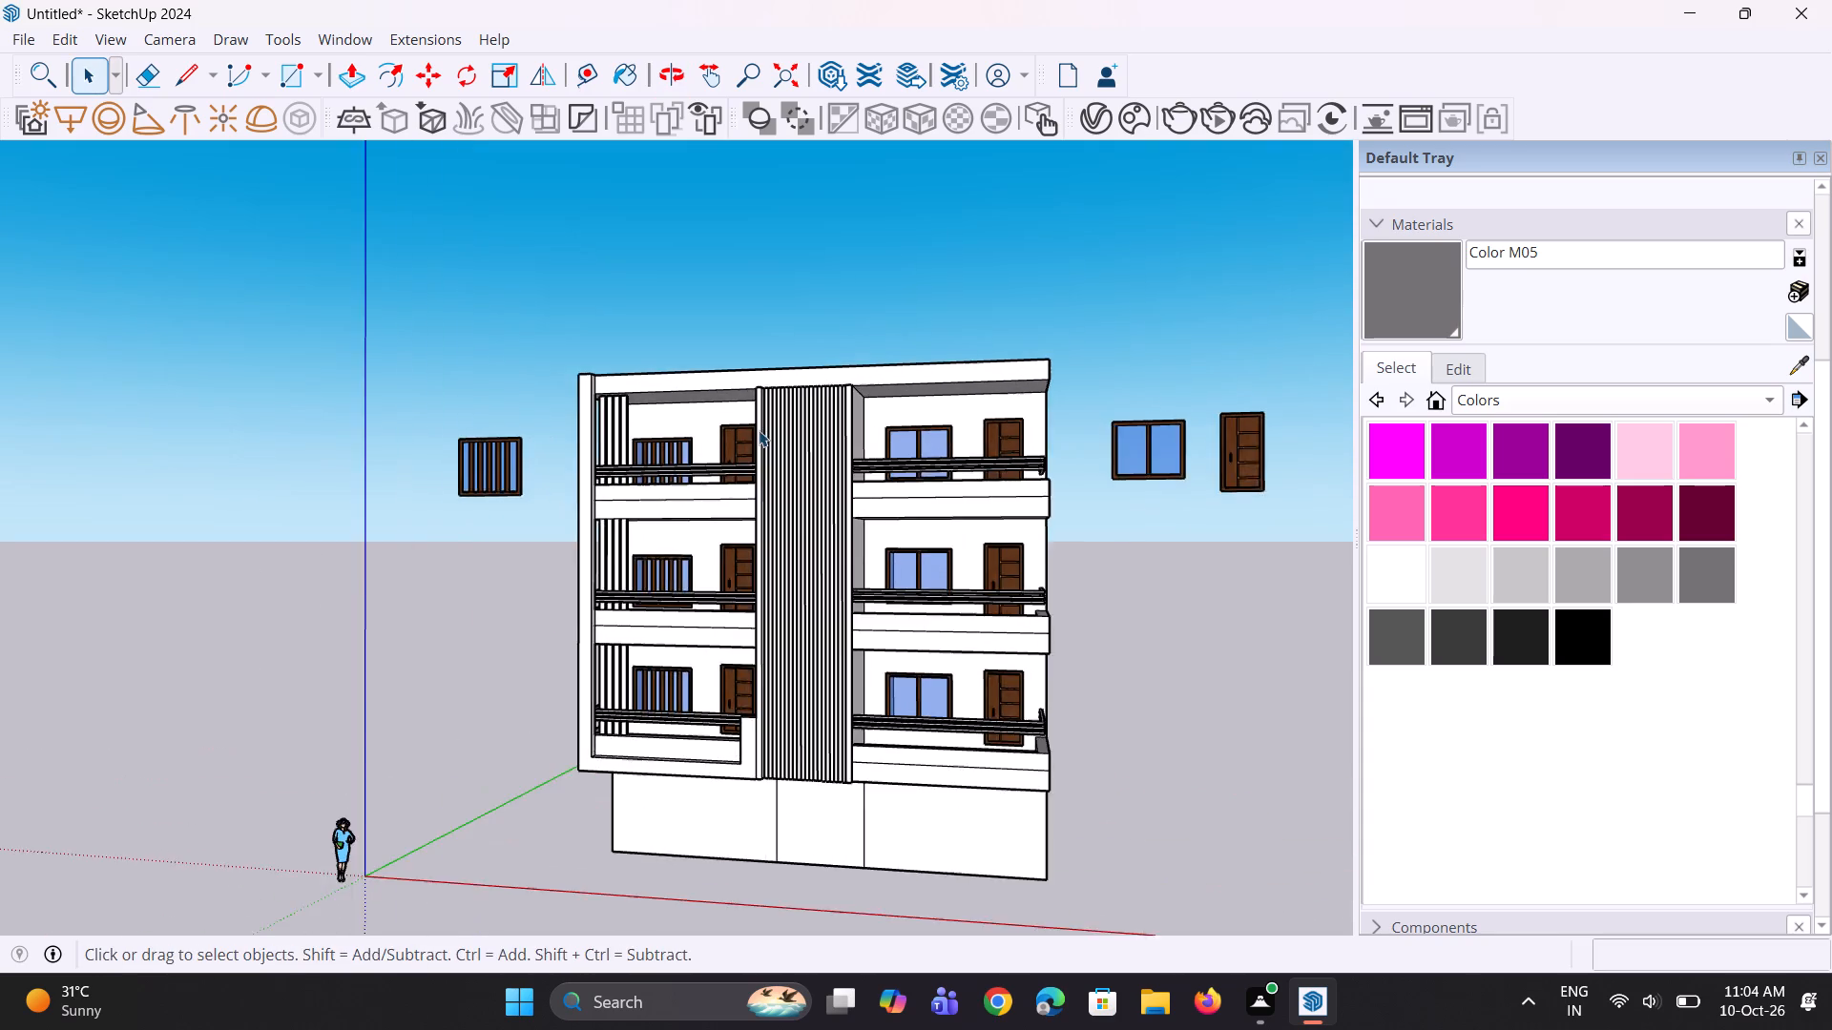
scroll(759, 430, "up", 2)
middle_click_drag(774, 427, 778, 671)
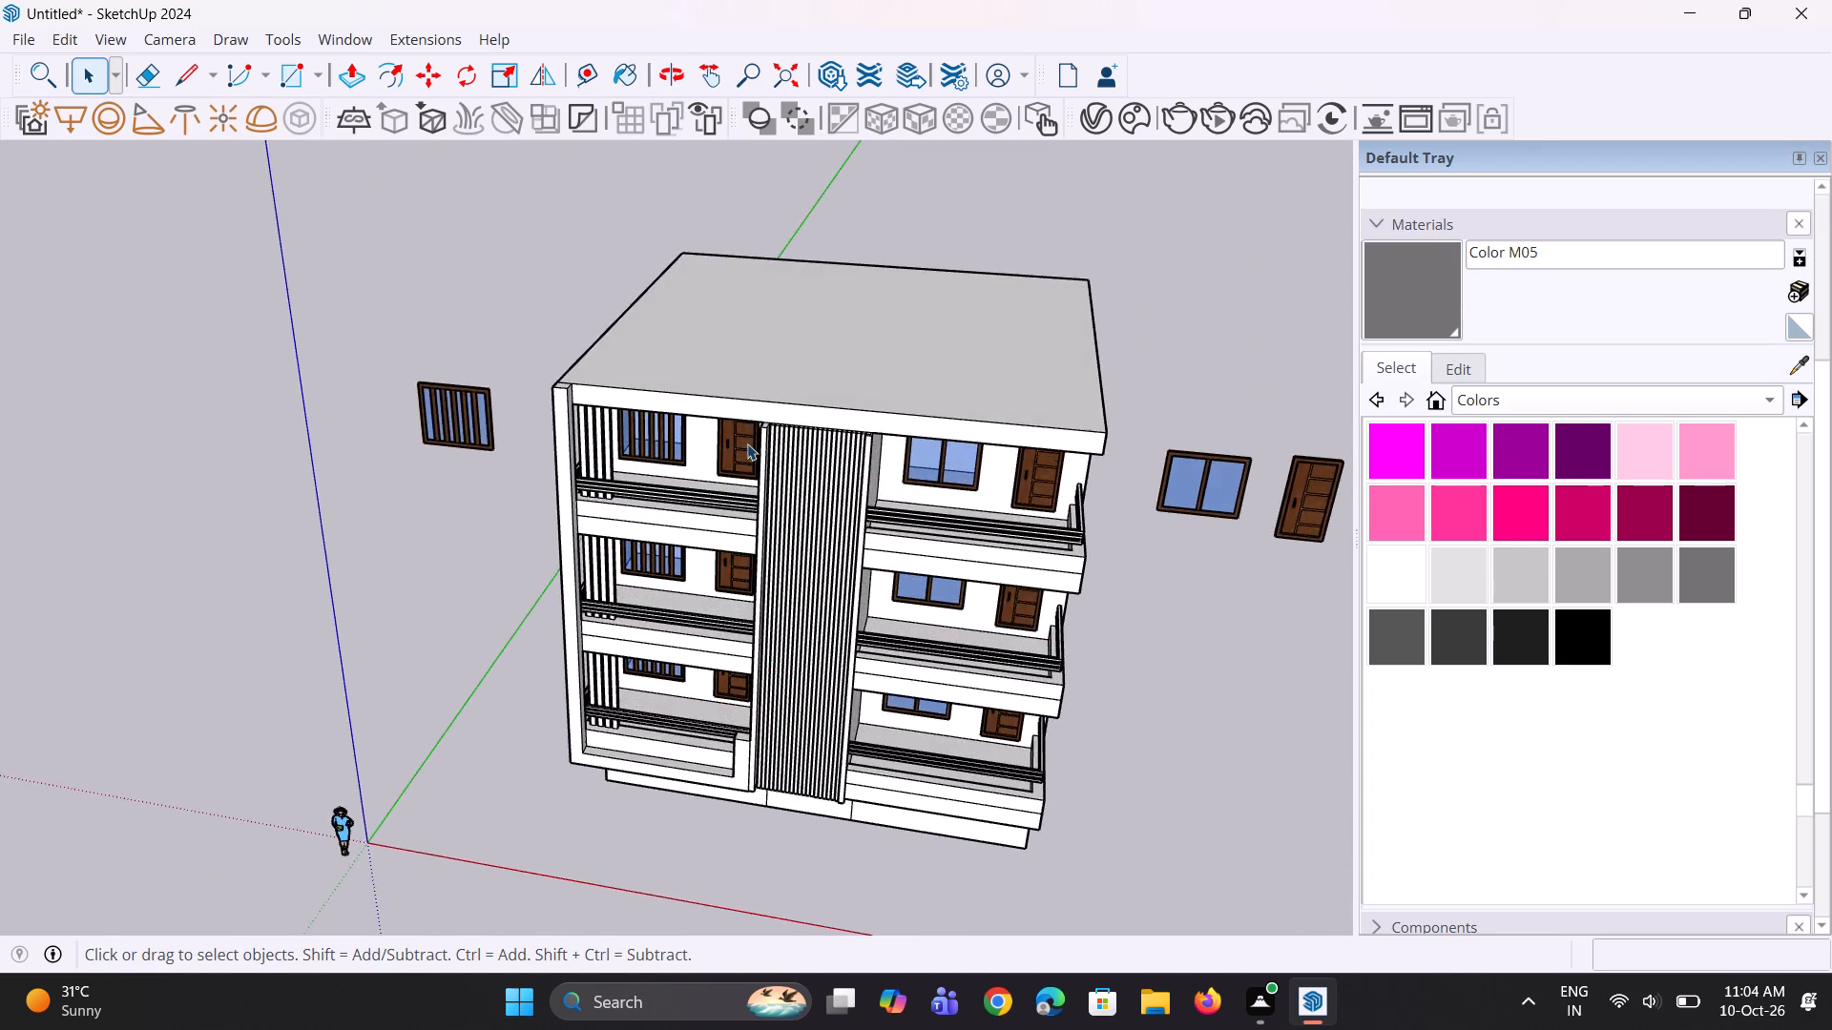
scroll(747, 443, "down", 8)
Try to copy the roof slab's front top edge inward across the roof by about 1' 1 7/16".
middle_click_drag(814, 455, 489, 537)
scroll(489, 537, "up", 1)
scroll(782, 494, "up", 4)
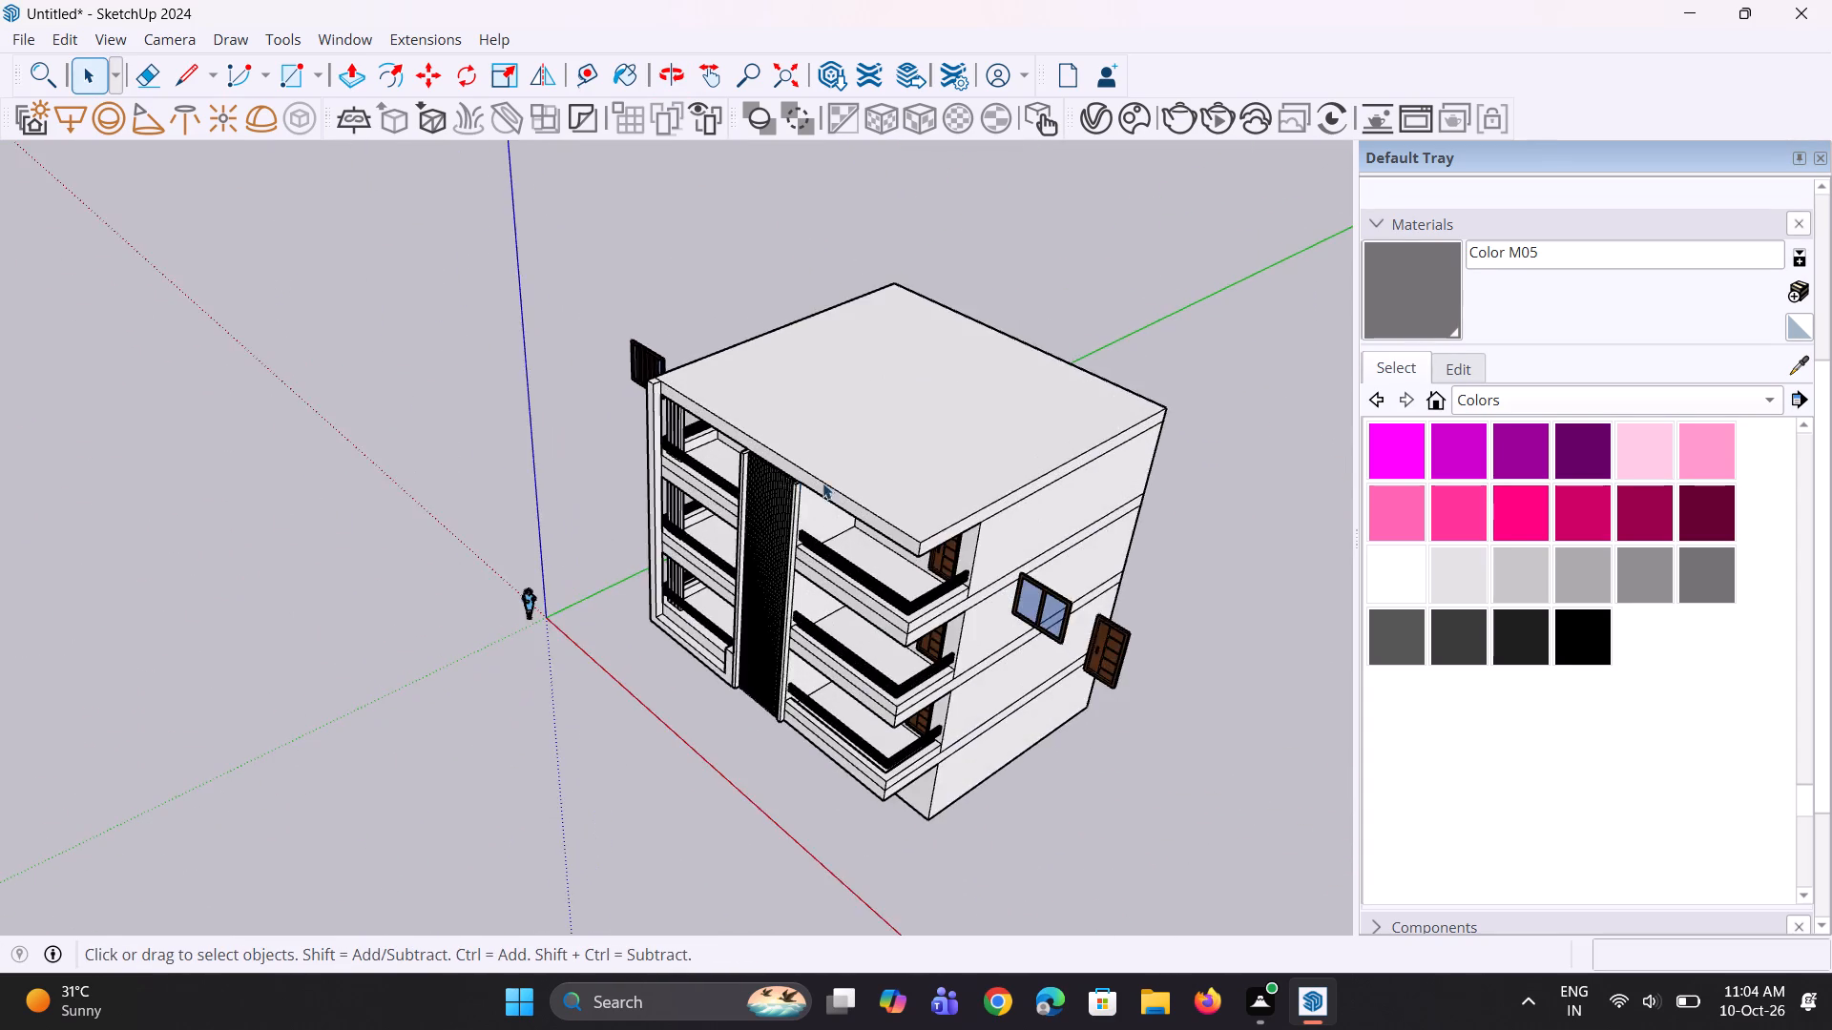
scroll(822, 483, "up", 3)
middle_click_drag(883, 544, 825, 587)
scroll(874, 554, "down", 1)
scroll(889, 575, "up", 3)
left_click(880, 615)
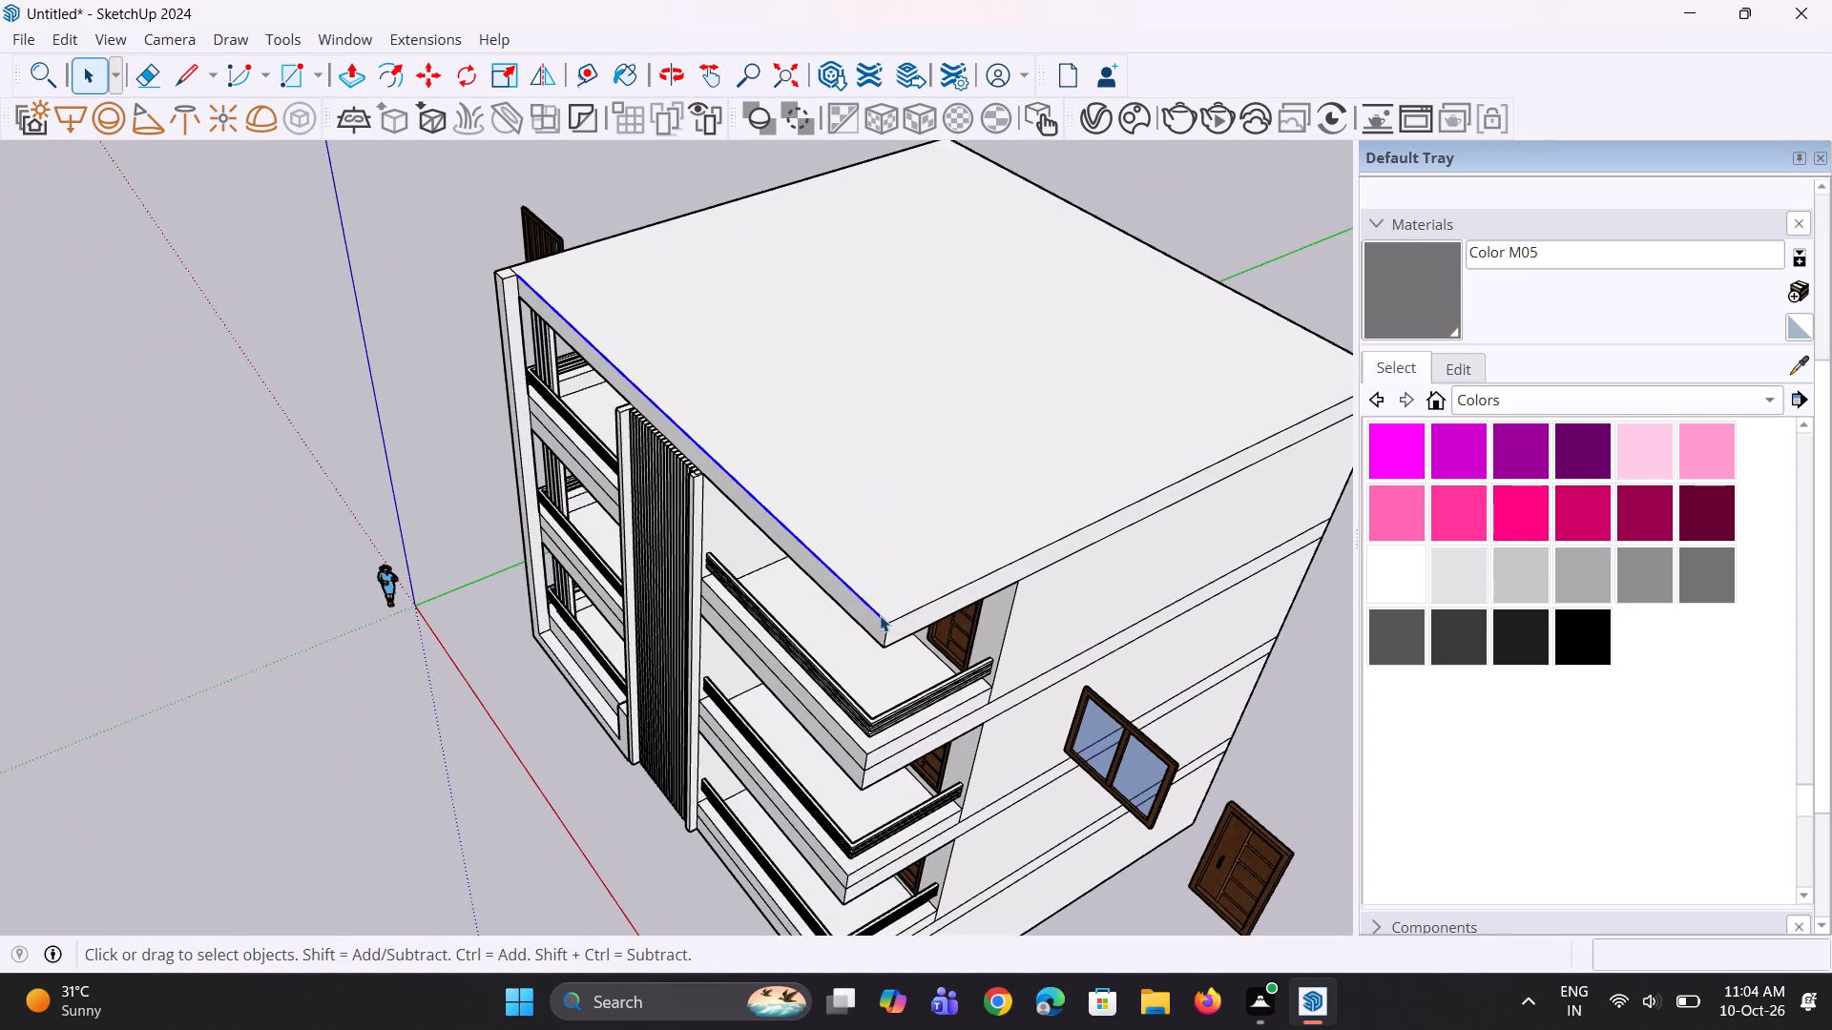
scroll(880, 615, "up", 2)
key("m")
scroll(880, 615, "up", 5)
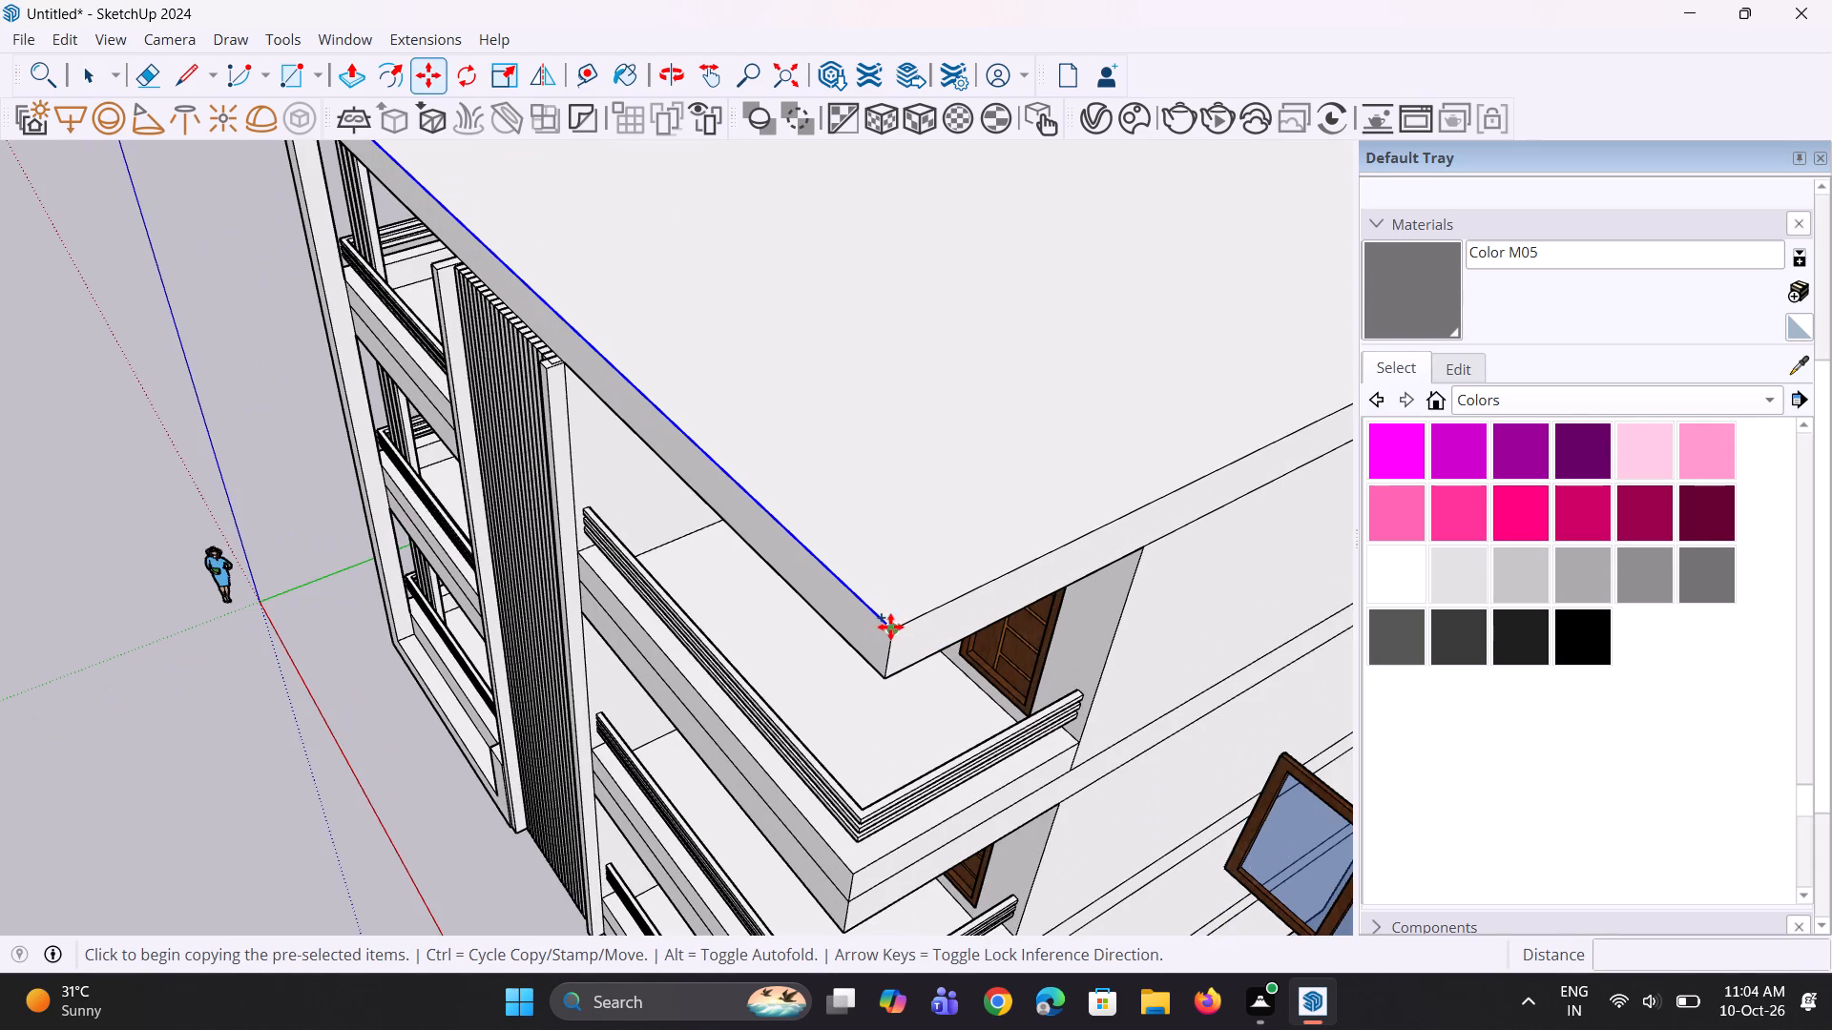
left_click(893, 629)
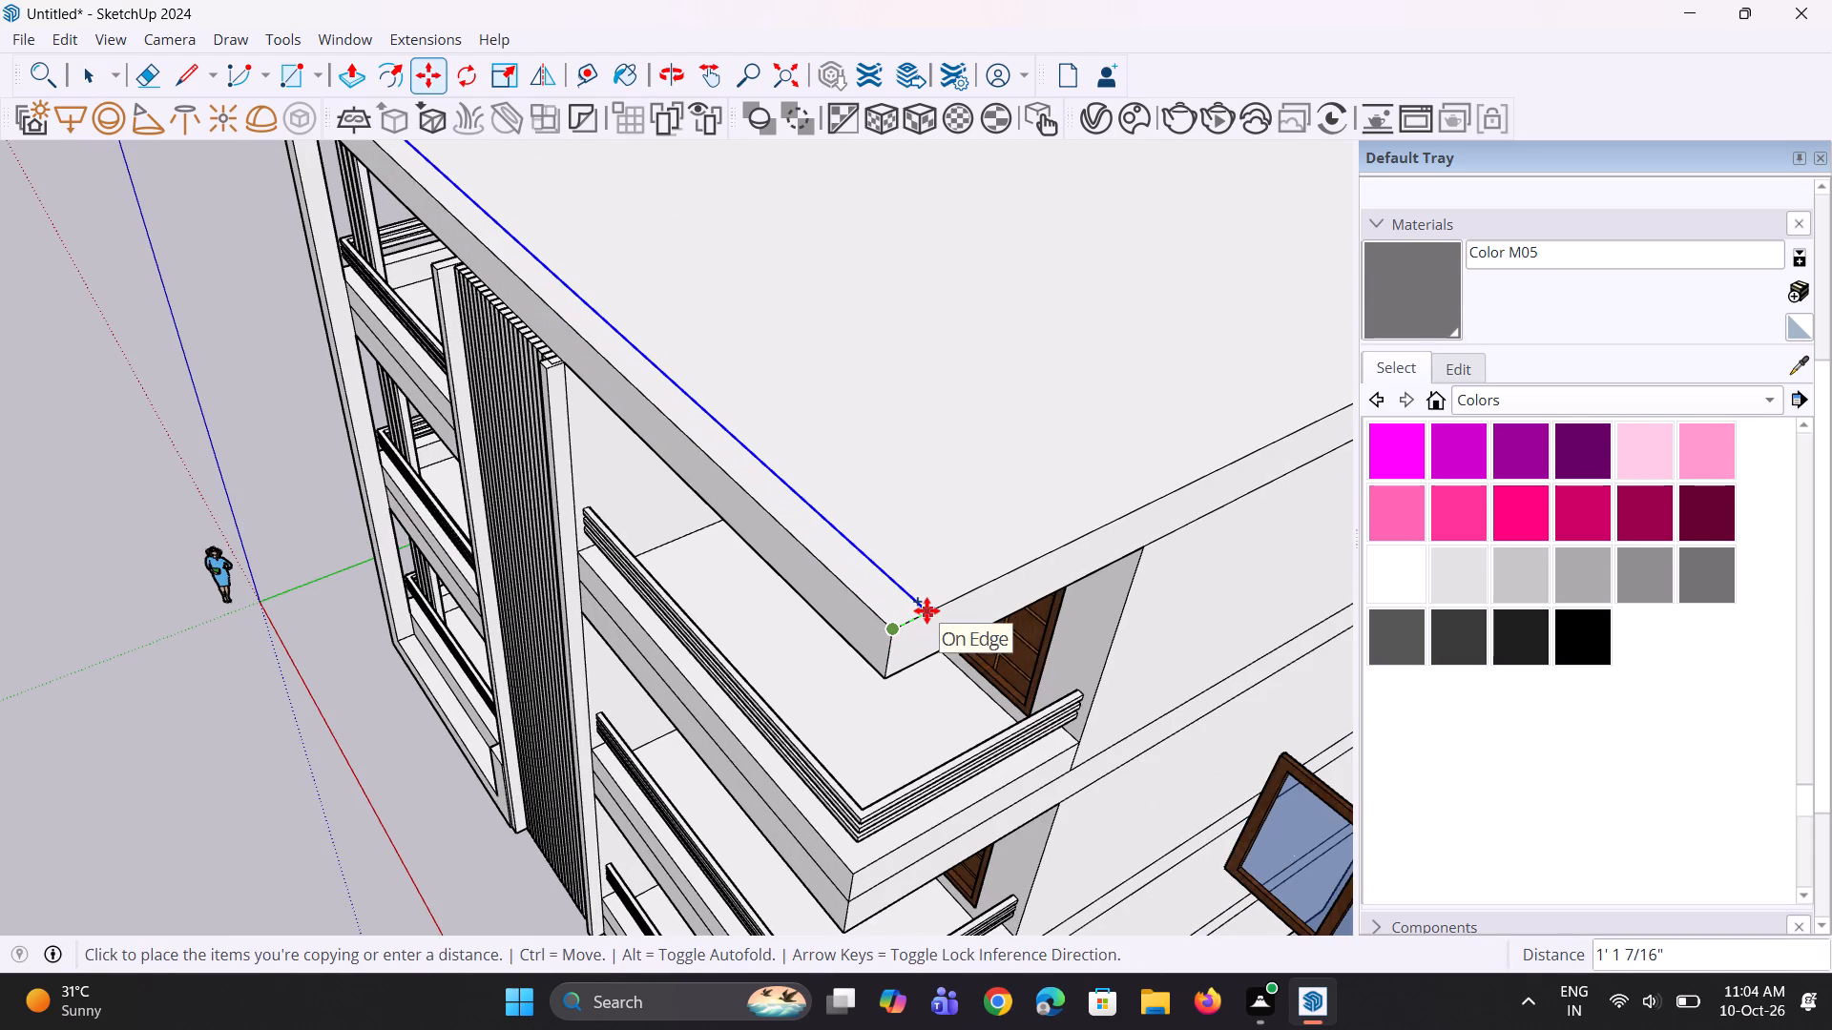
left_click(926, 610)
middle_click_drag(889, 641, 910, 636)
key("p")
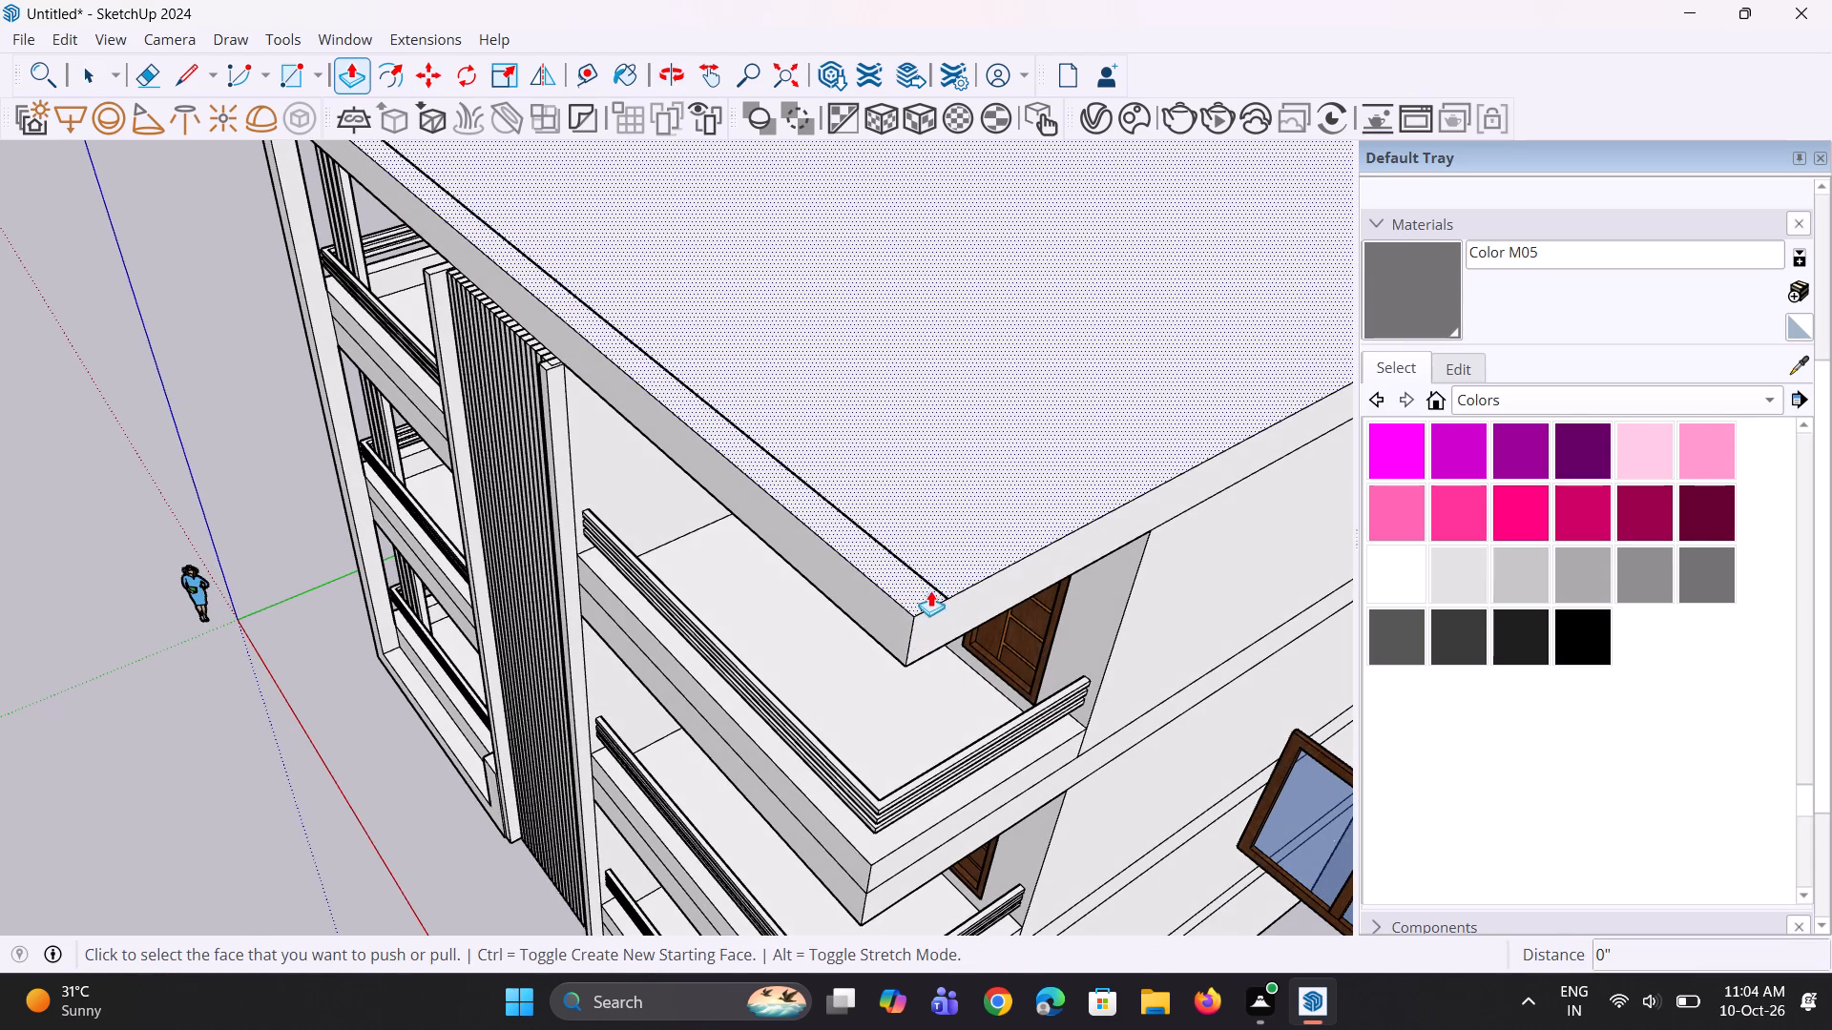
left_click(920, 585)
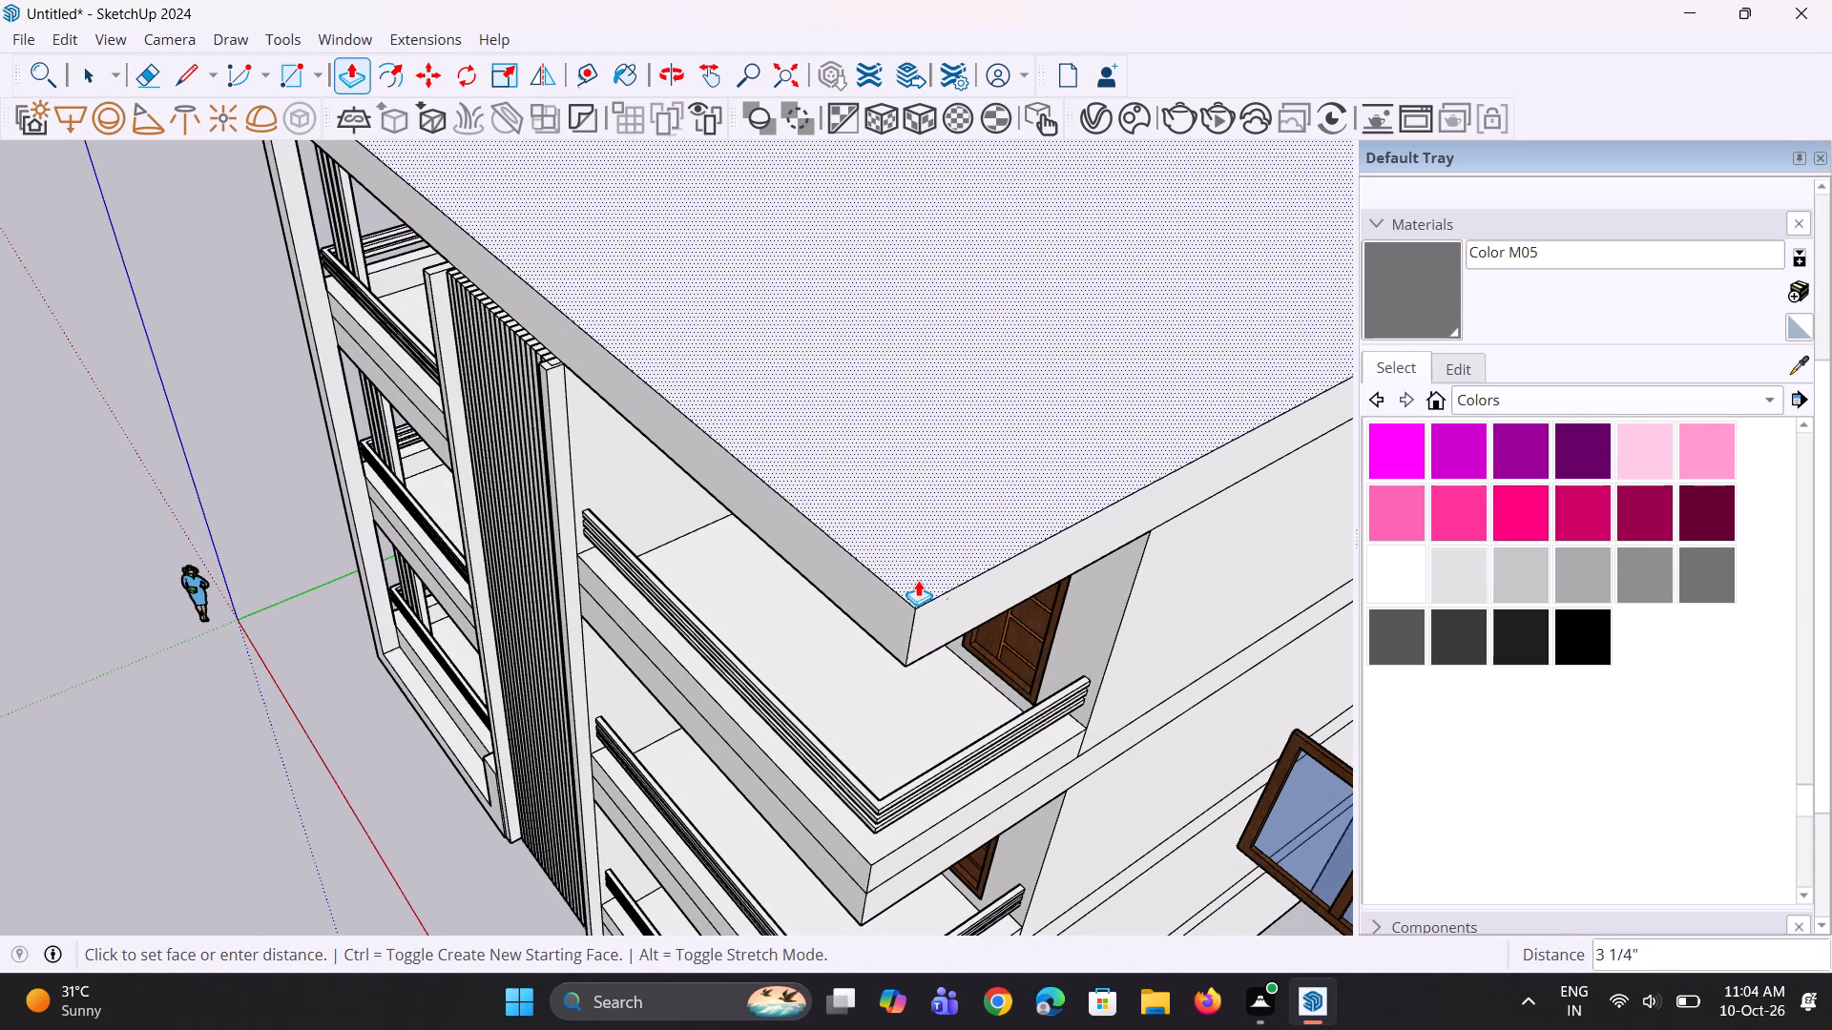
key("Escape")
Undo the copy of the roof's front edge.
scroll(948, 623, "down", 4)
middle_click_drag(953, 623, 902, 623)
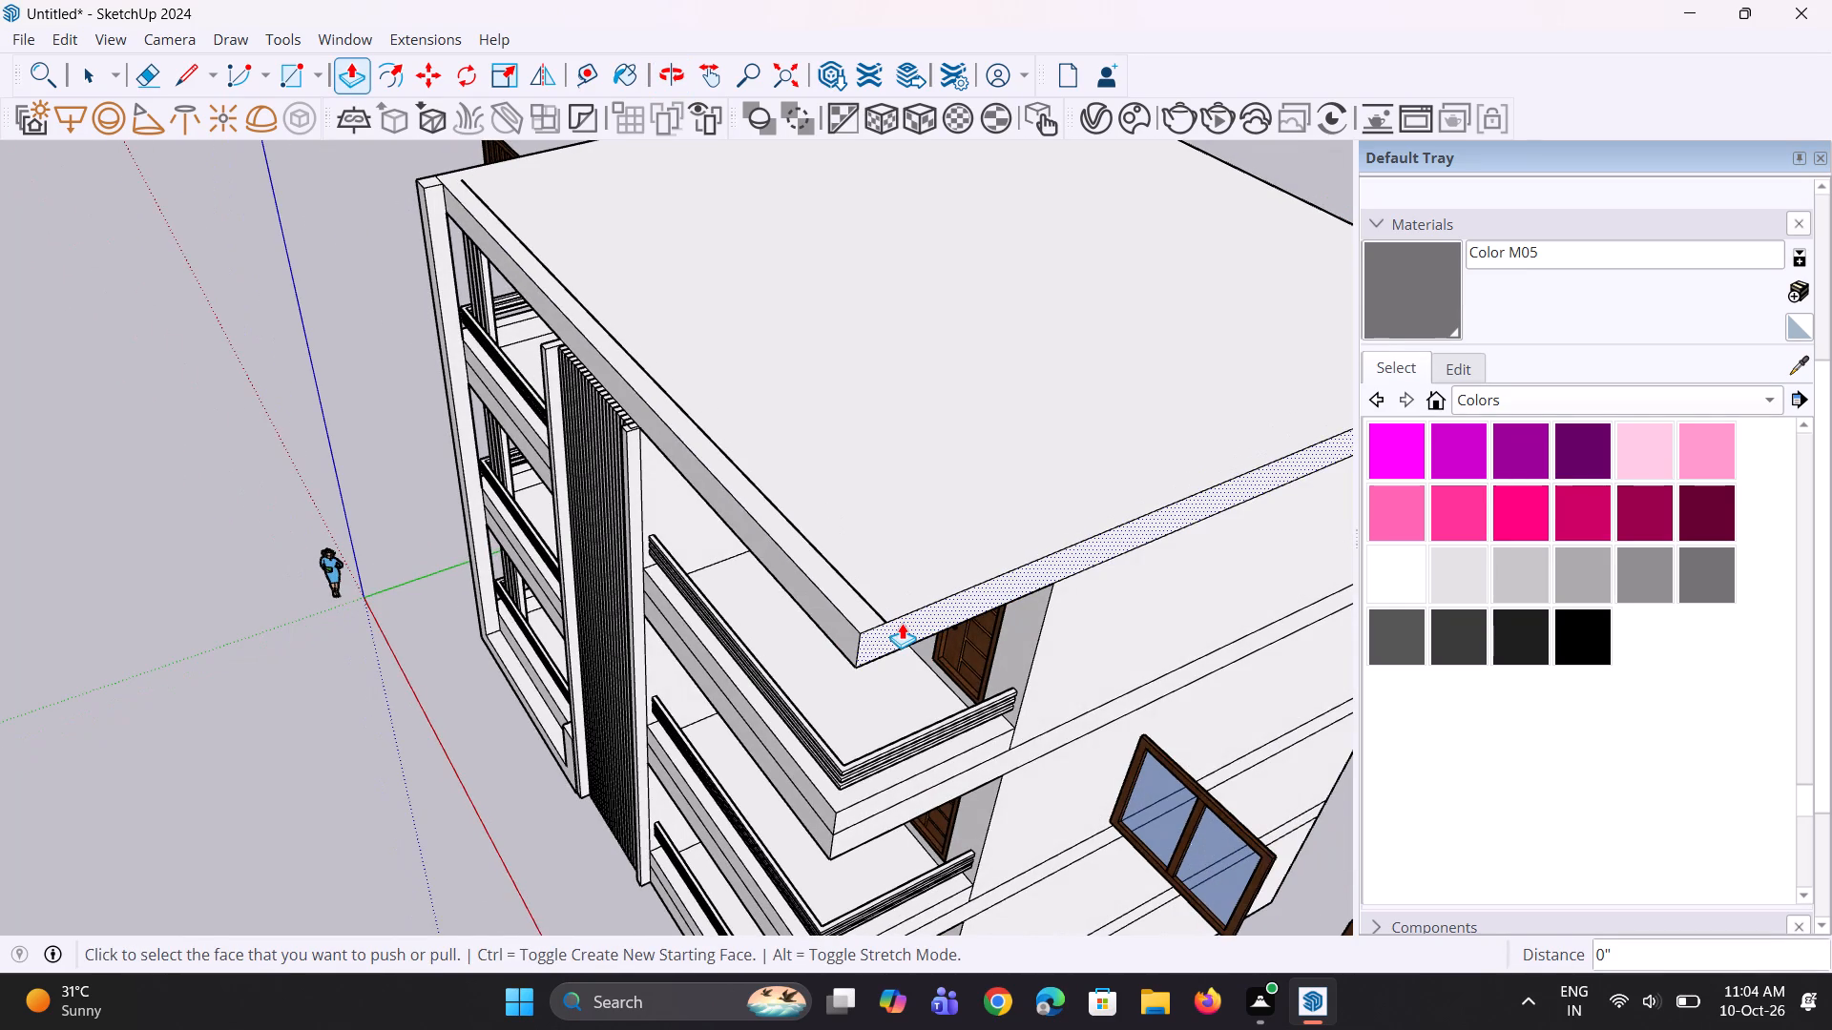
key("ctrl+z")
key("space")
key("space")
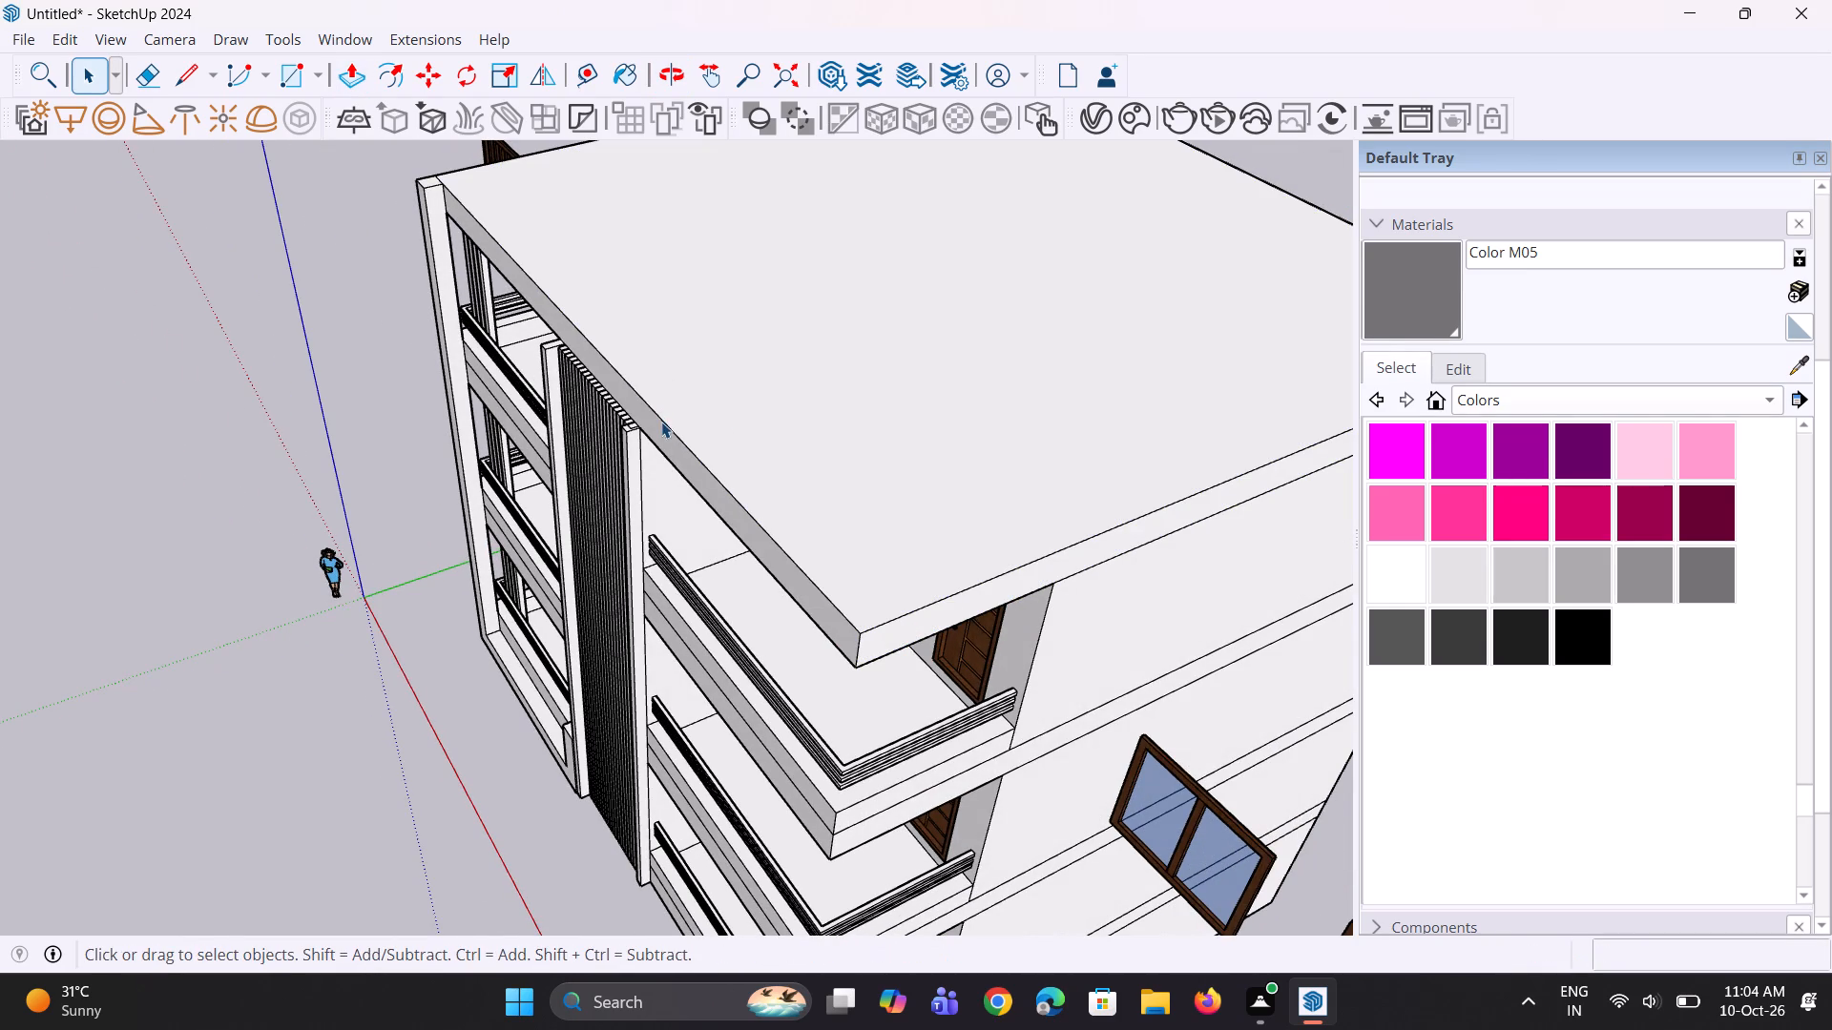
Copy the roof's front top edge, including its short segment at the corner column, slightly inward to mark a narrow parapet strip.
left_click(661, 422)
scroll(458, 251, "up", 3)
scroll(453, 150, "up", 2)
middle_click_drag(452, 208, 506, 396)
scroll(385, 271, "up", 2)
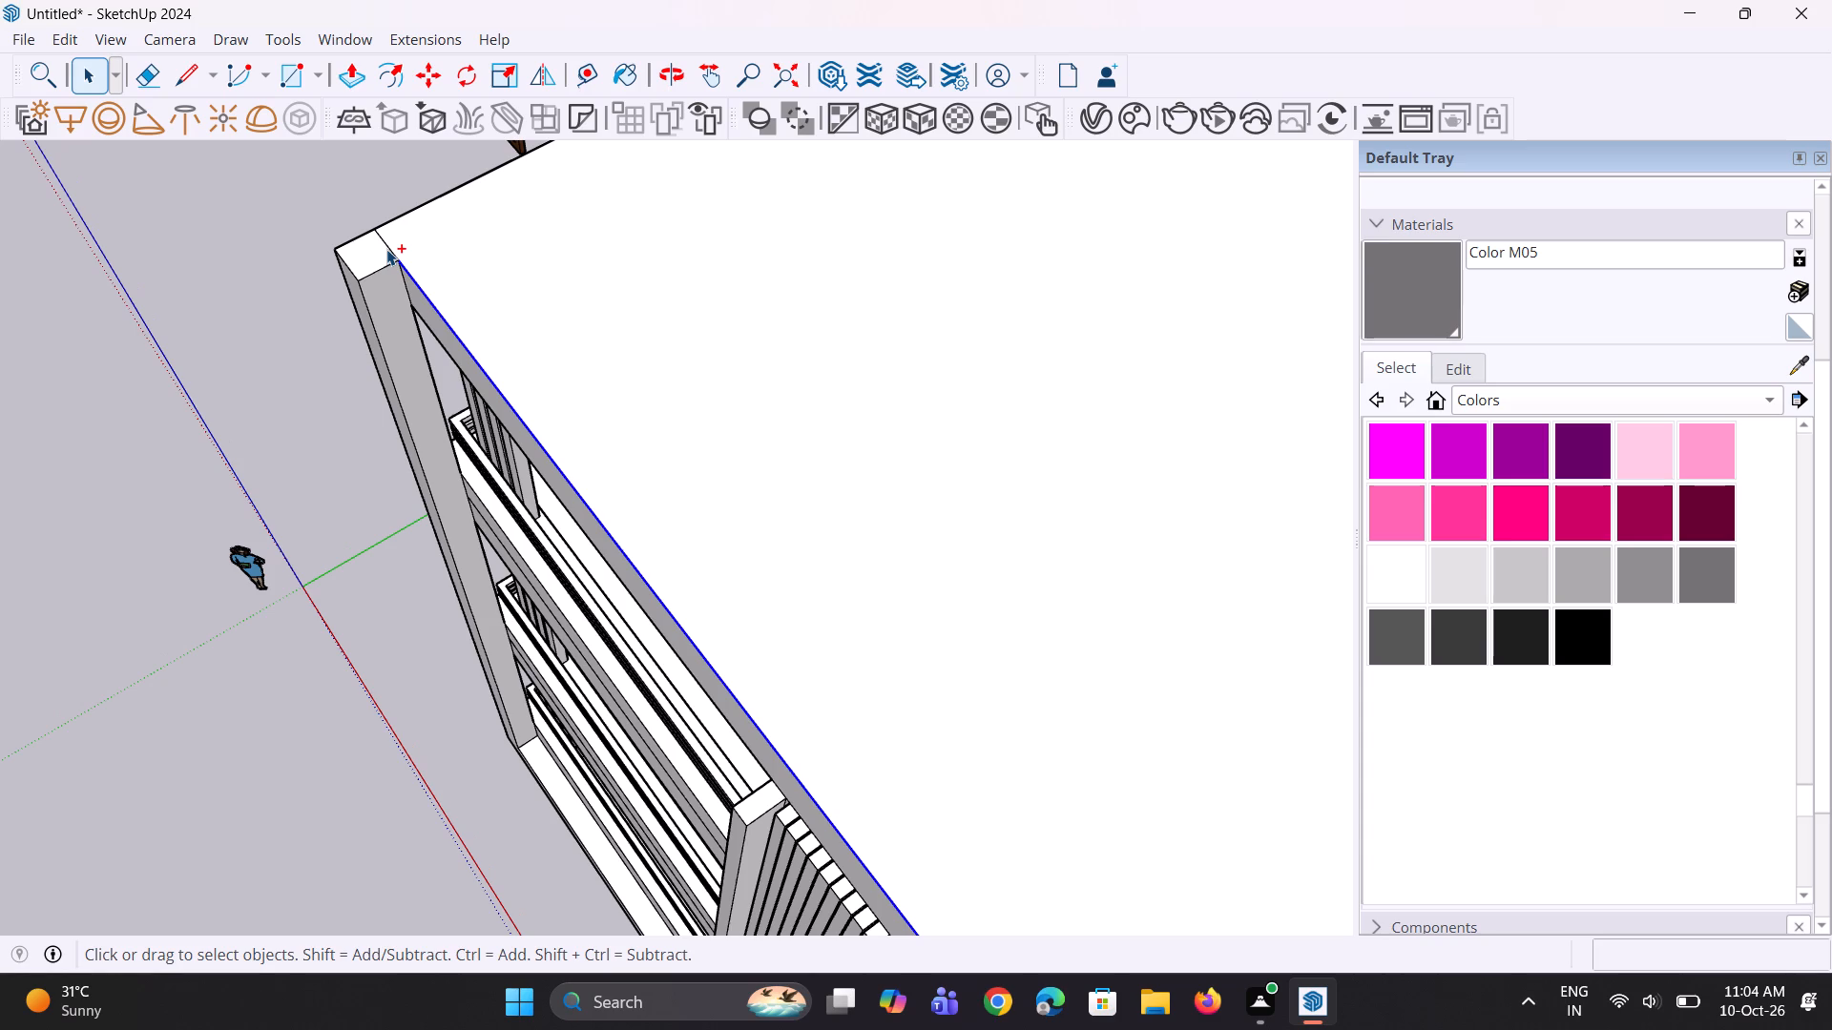
left_click(386, 245, "ctrl")
scroll(389, 237, "down", 12)
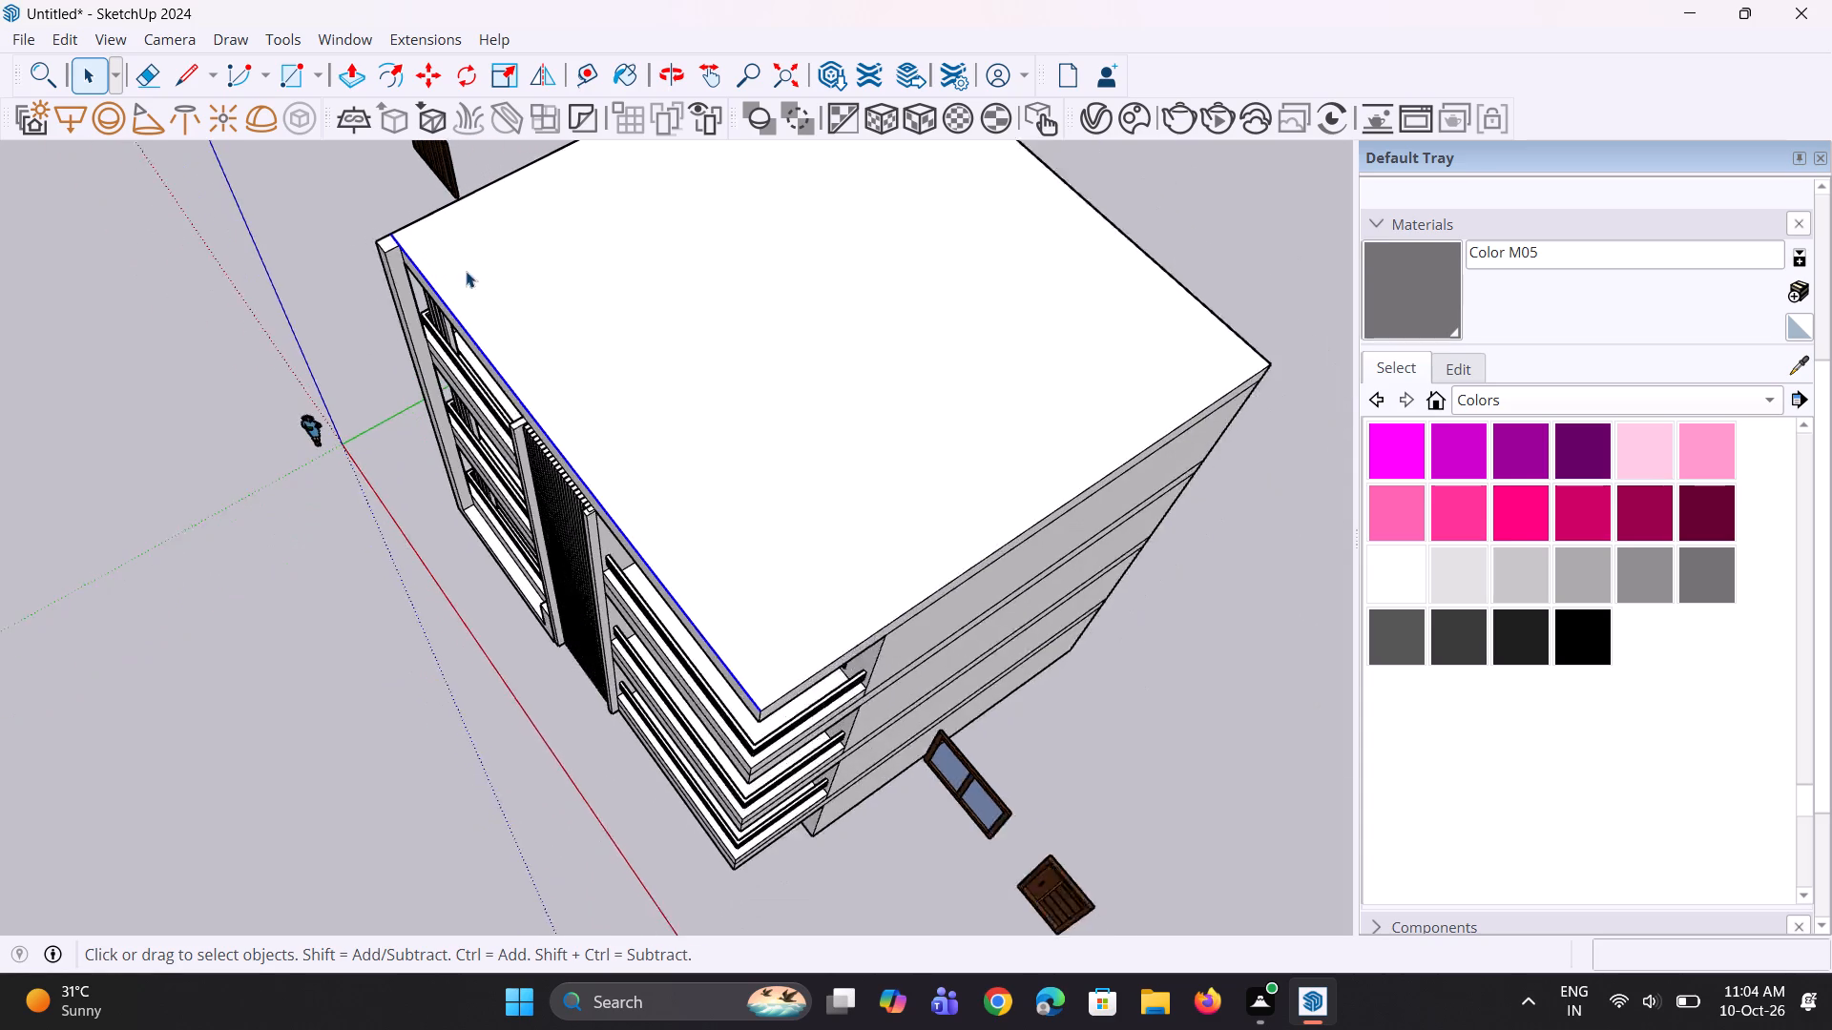
scroll(466, 271, "down", 1)
scroll(673, 652, "up", 7)
key("m")
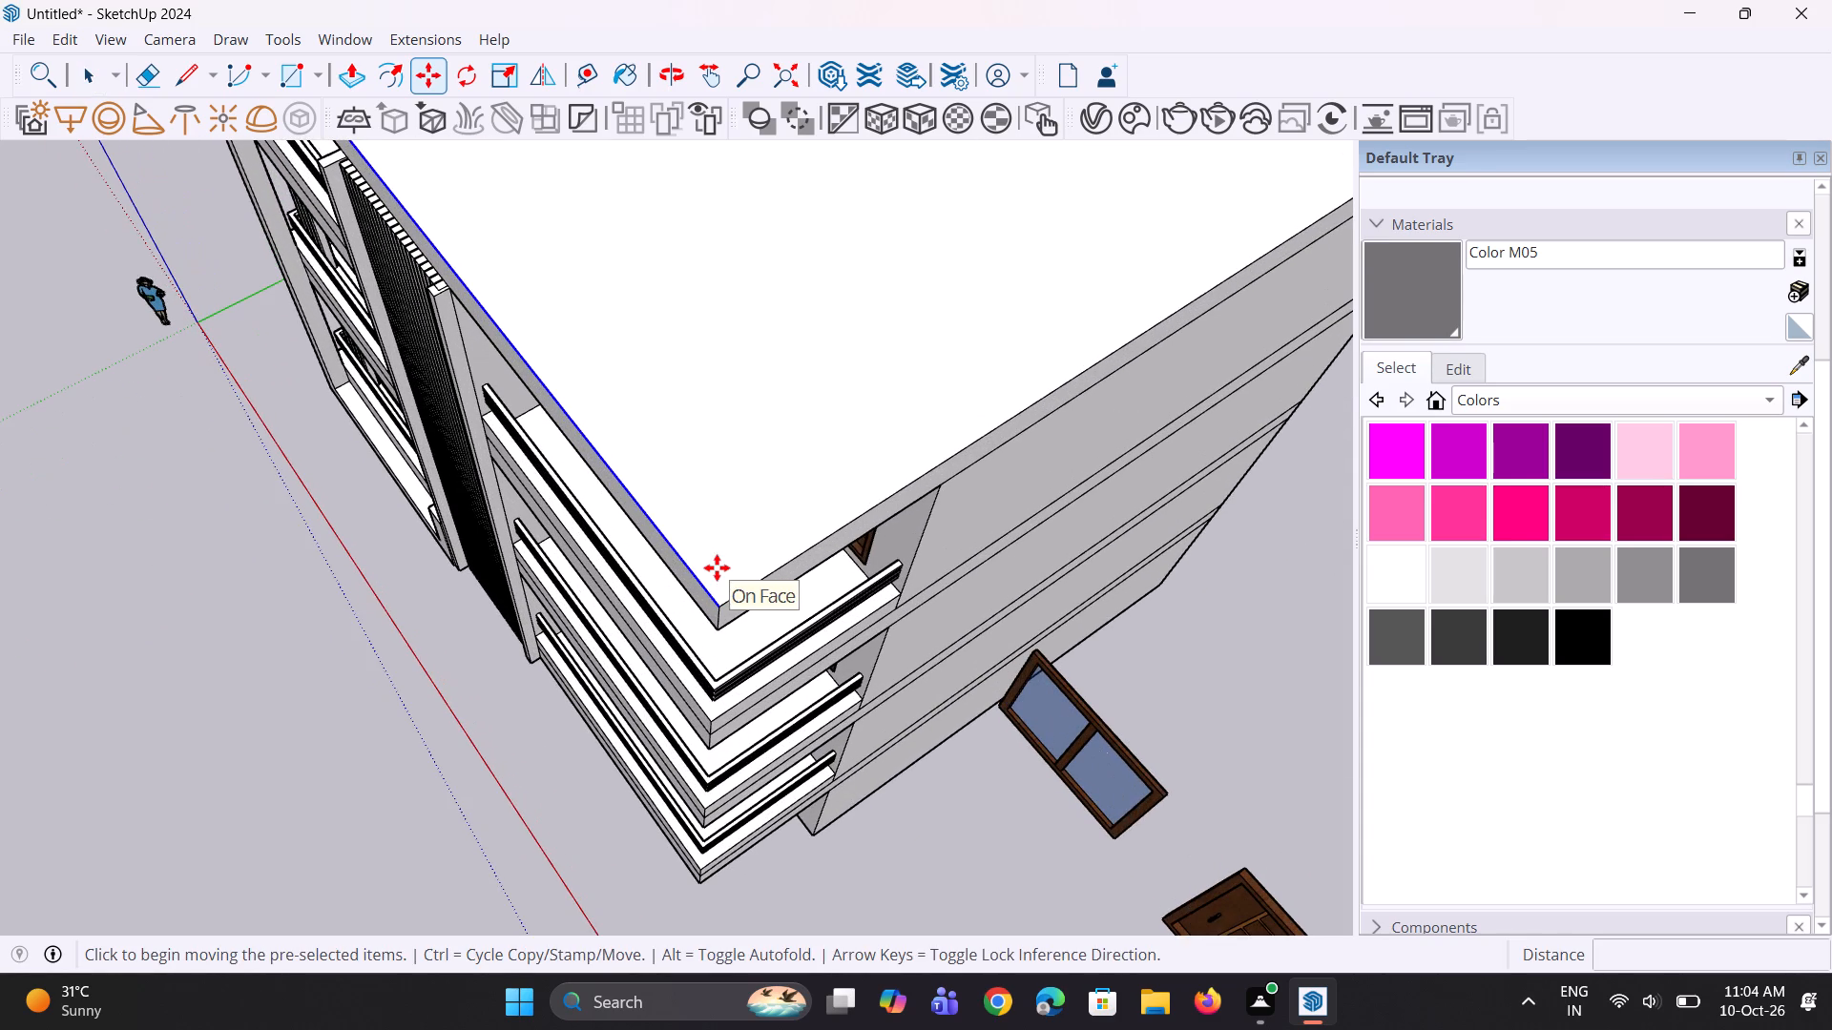
scroll(717, 567, "up", 4)
left_click(724, 619)
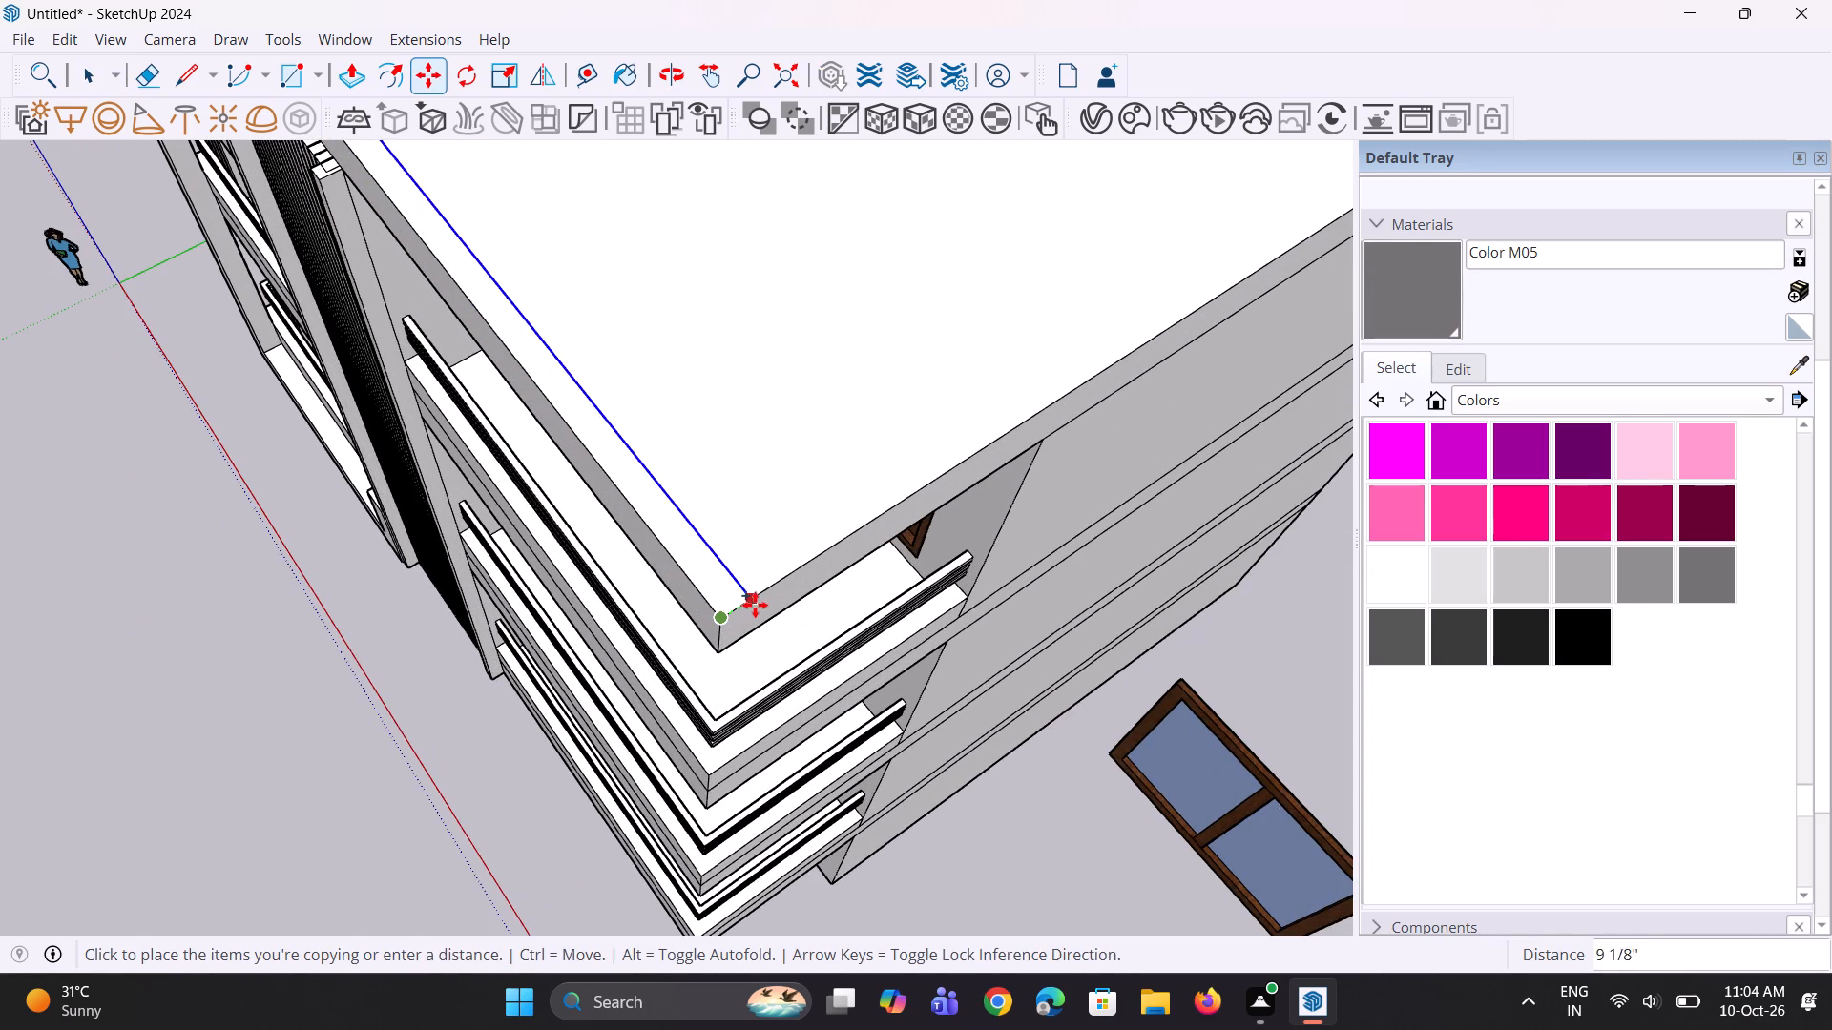
left_click(760, 601)
scroll(760, 601, "down", 2)
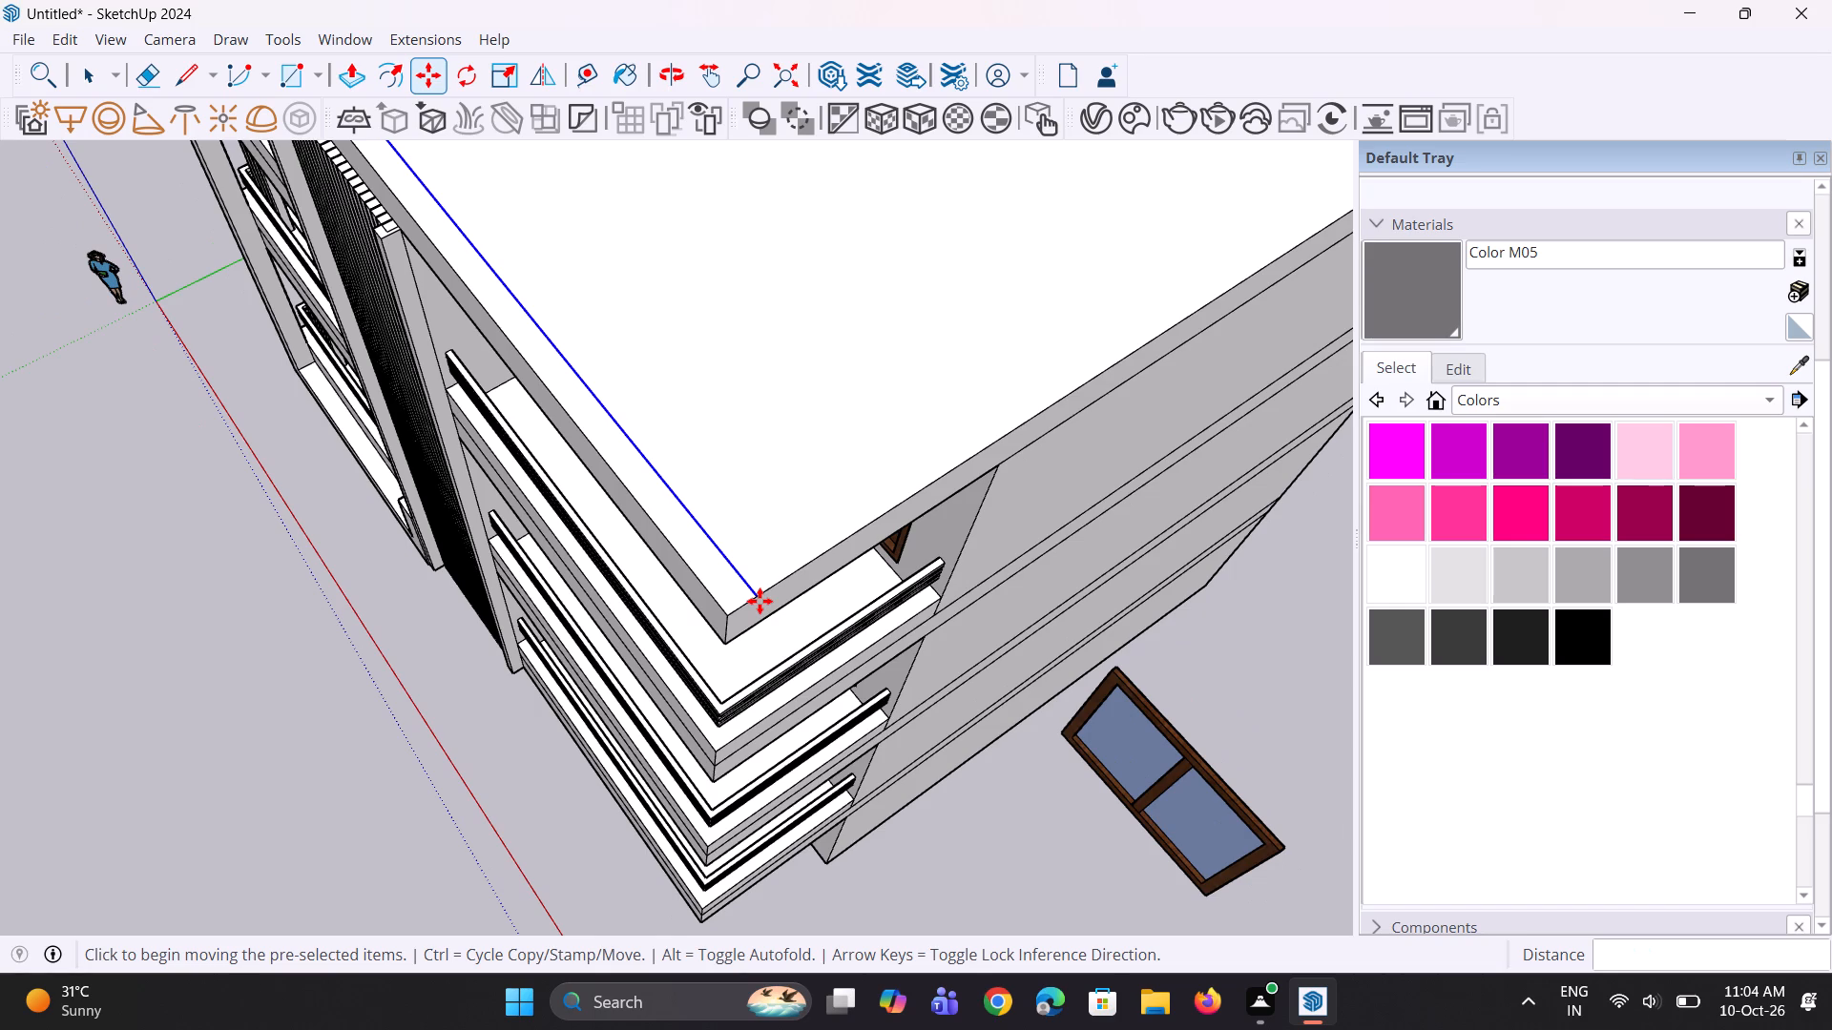
key("0")
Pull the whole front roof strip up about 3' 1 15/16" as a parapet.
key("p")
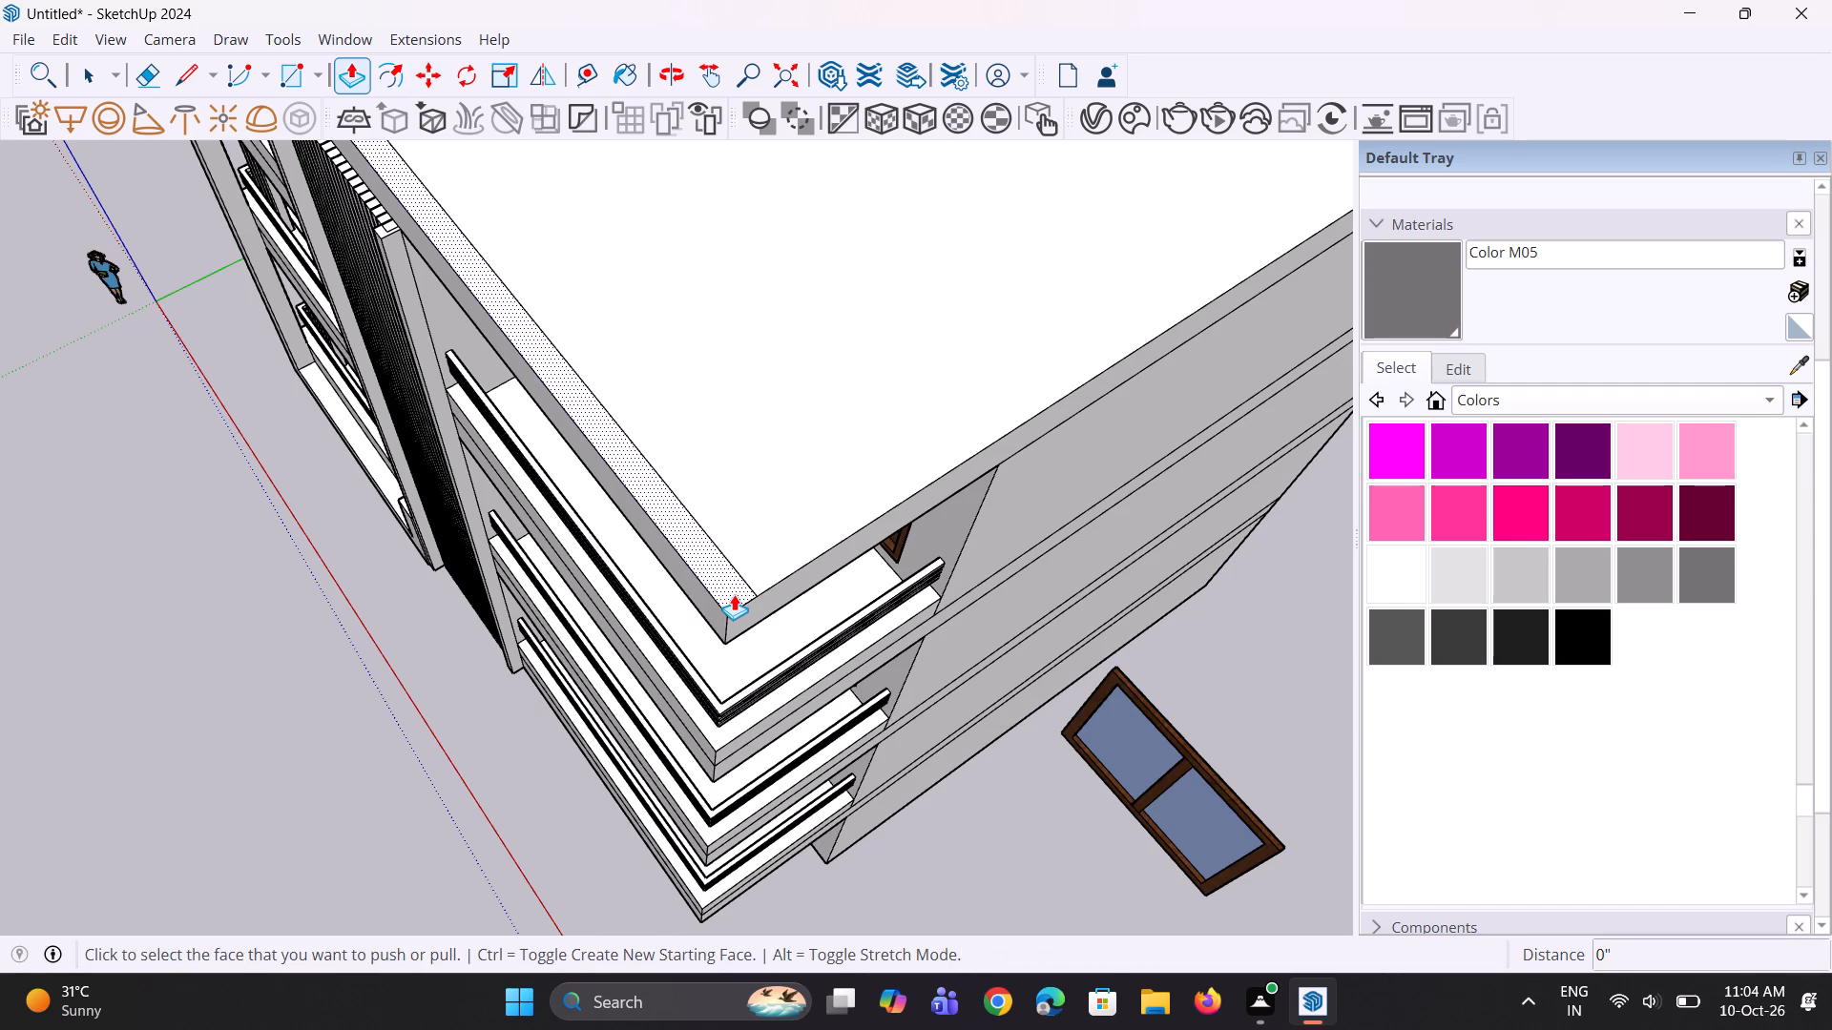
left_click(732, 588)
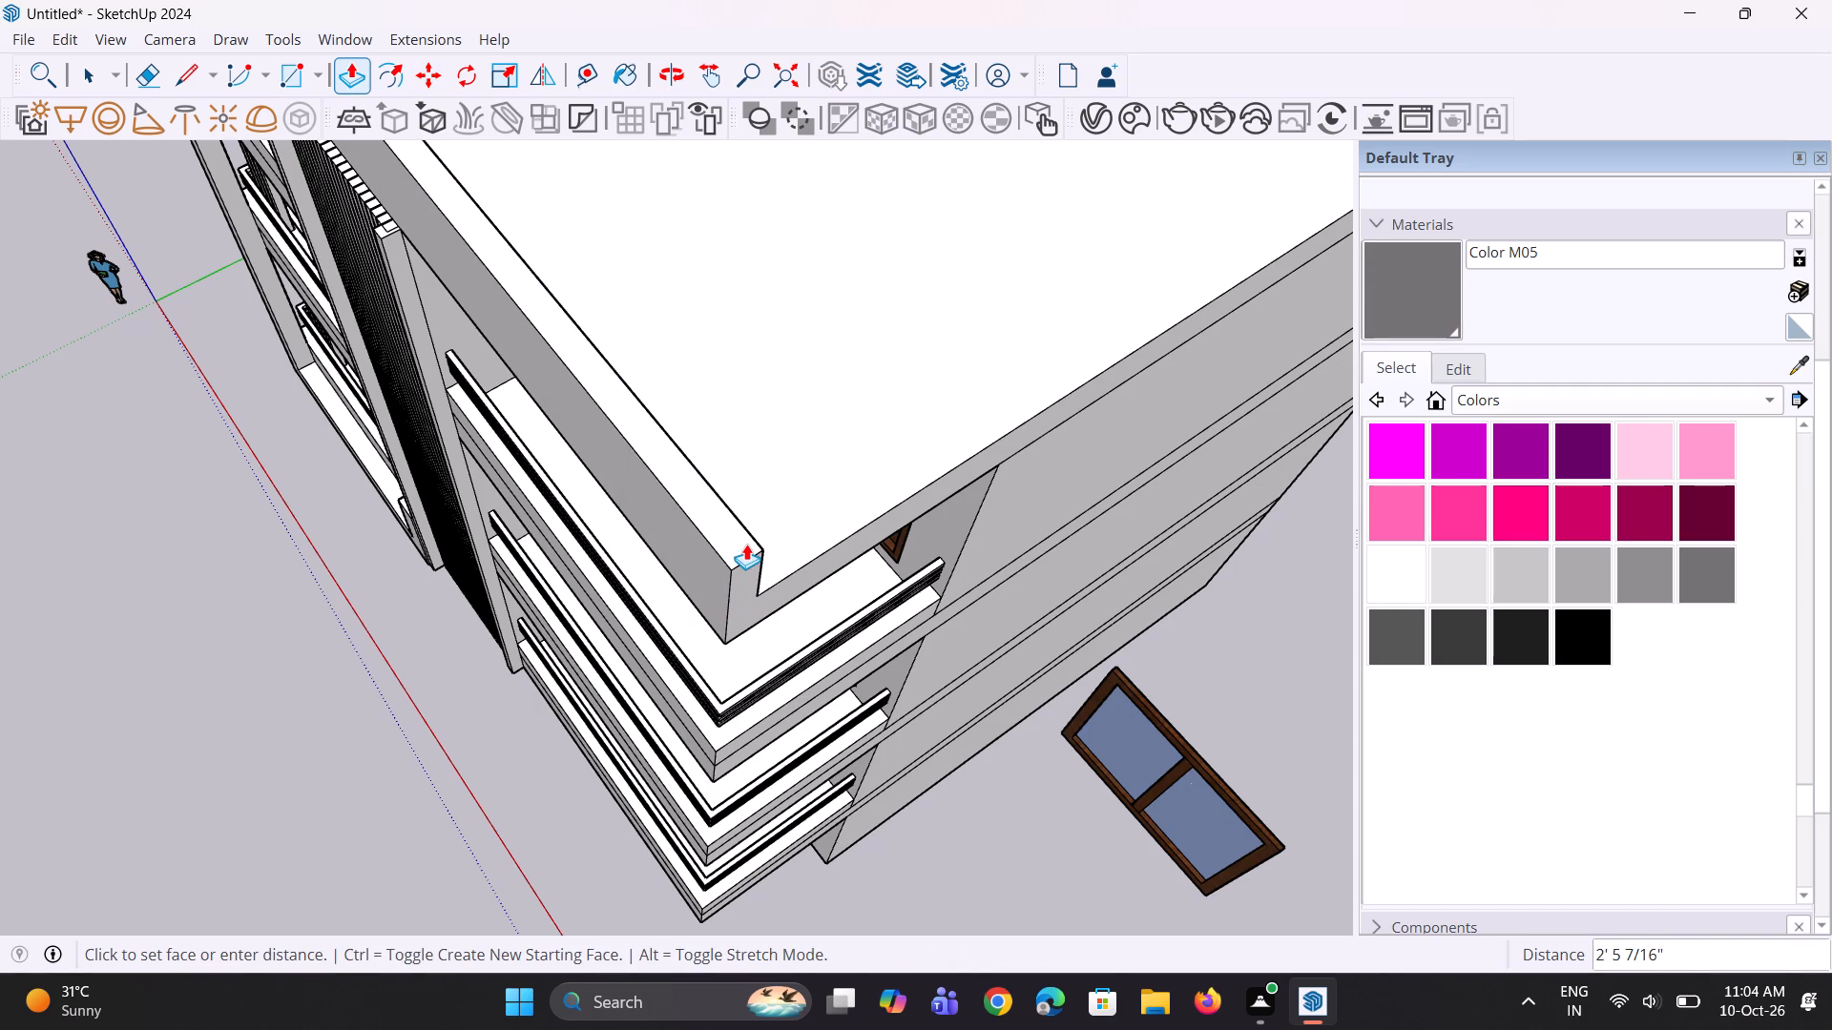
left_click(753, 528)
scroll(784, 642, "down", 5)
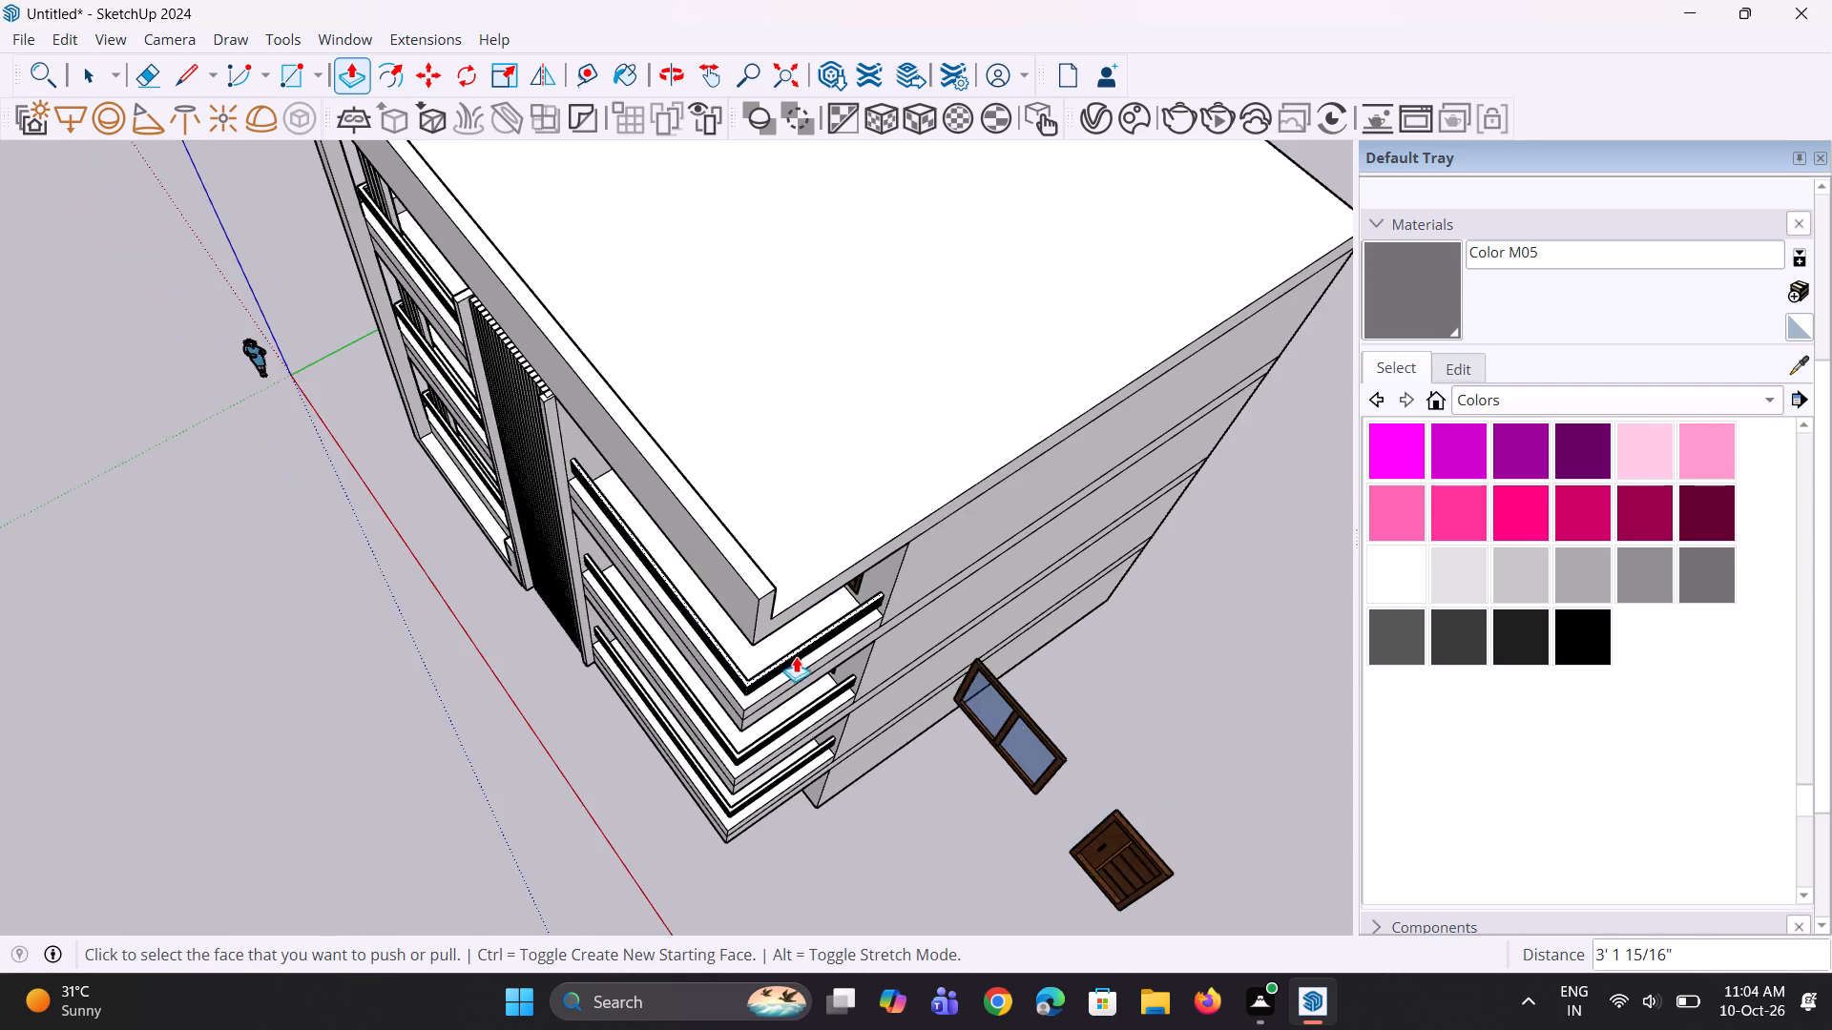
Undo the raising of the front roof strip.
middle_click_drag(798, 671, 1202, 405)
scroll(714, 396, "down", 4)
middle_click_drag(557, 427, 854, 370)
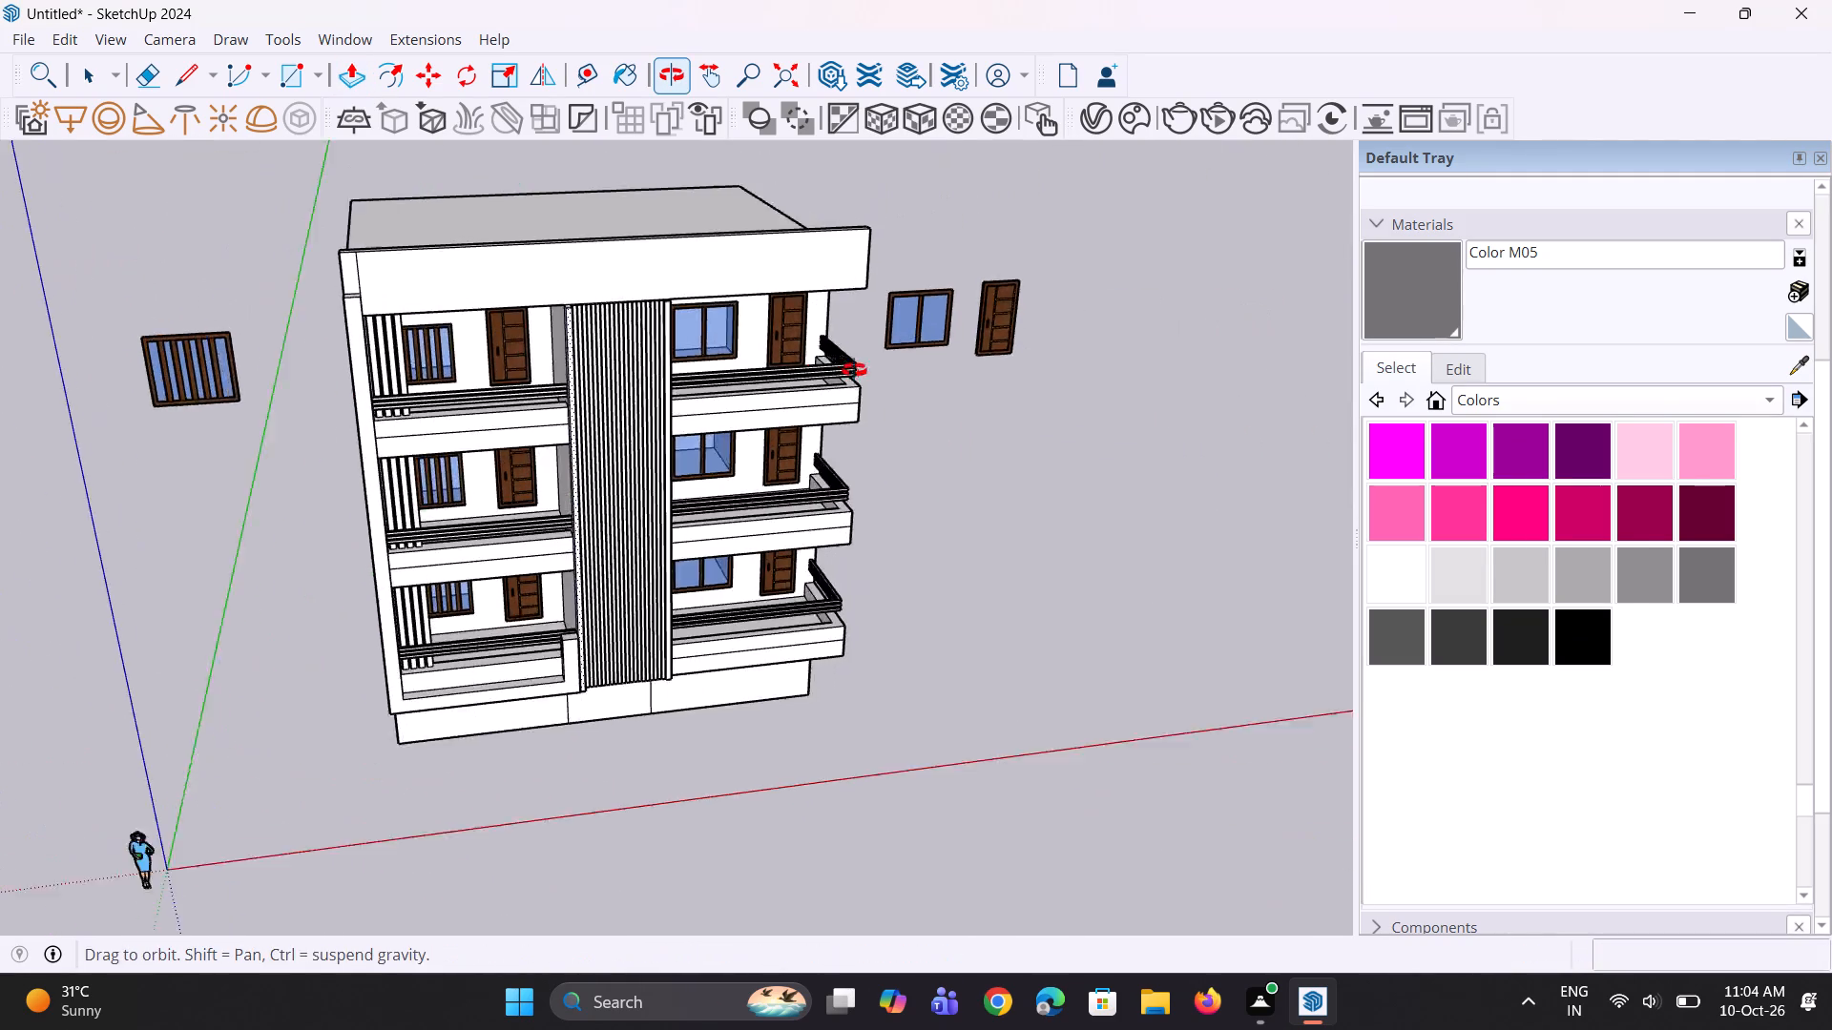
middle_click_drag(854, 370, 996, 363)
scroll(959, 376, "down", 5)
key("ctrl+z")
Draw a short line across the front roof strip at the slat panel's left edge, splitting the strip in two.
scroll(898, 403, "down", 4)
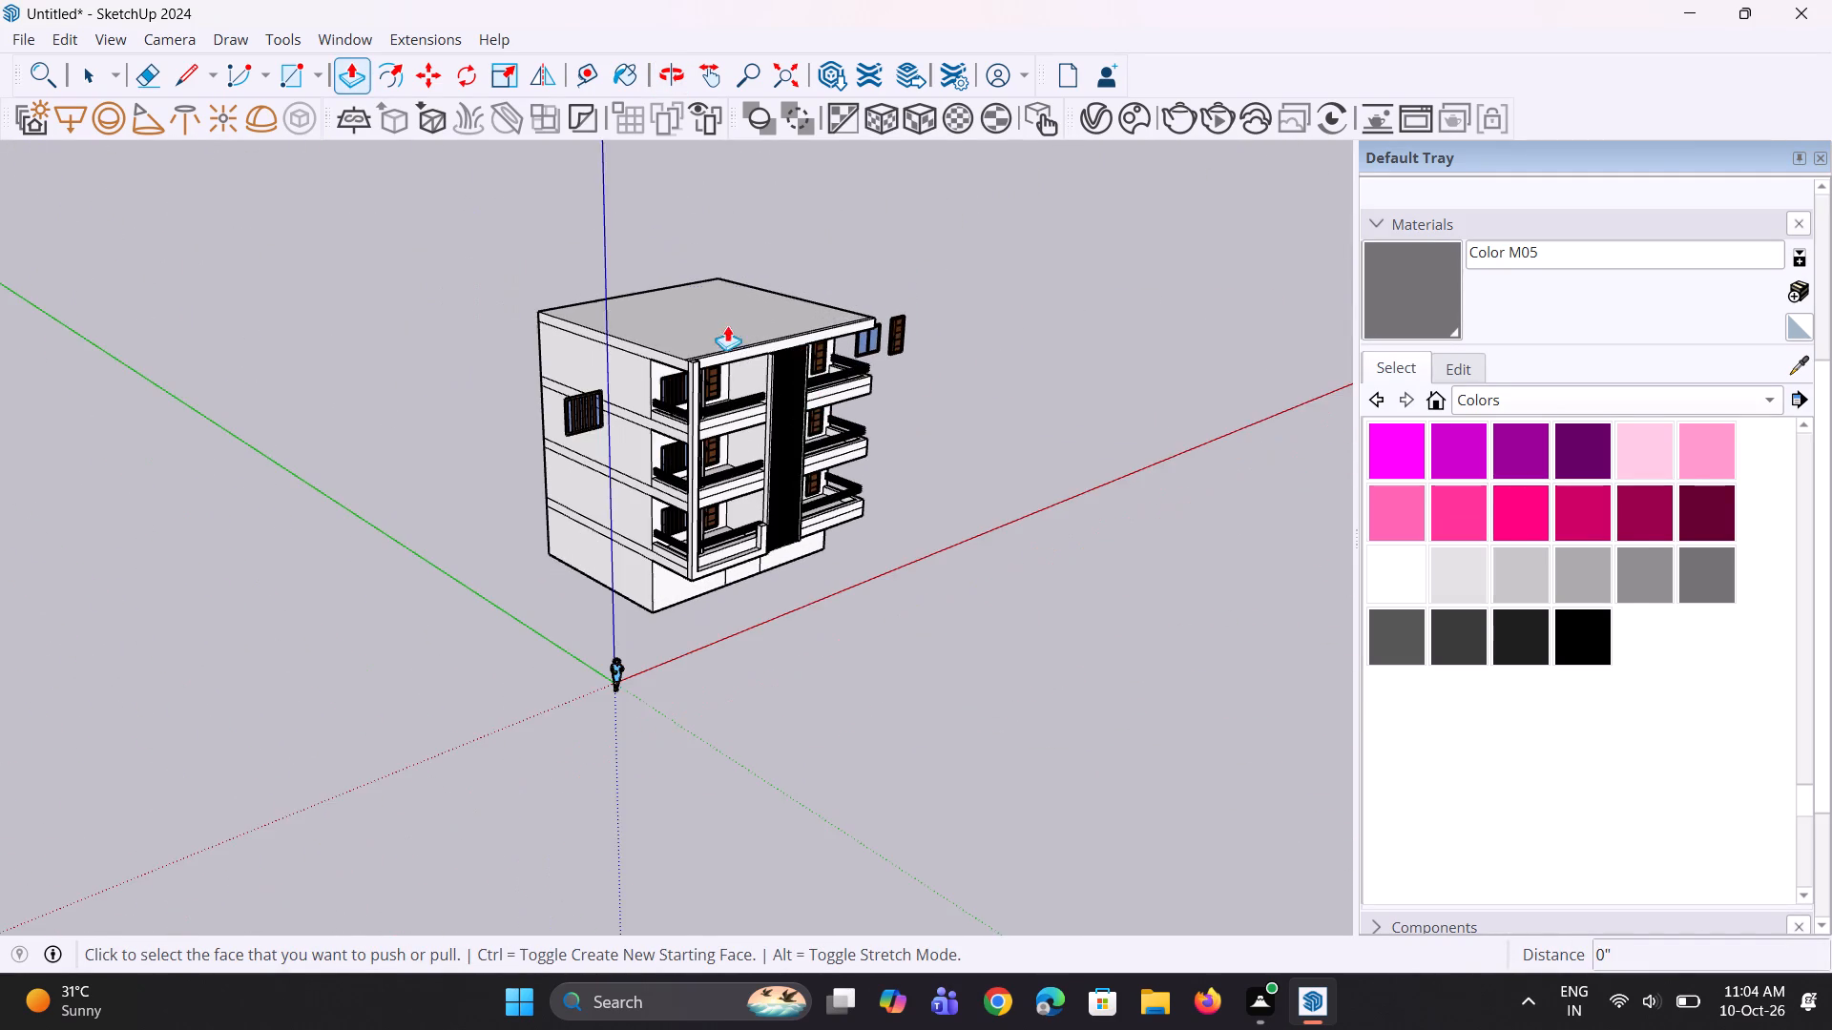
middle_click_drag(731, 325, 545, 527)
scroll(685, 464, "up", 10)
middle_click_drag(664, 382, 595, 474)
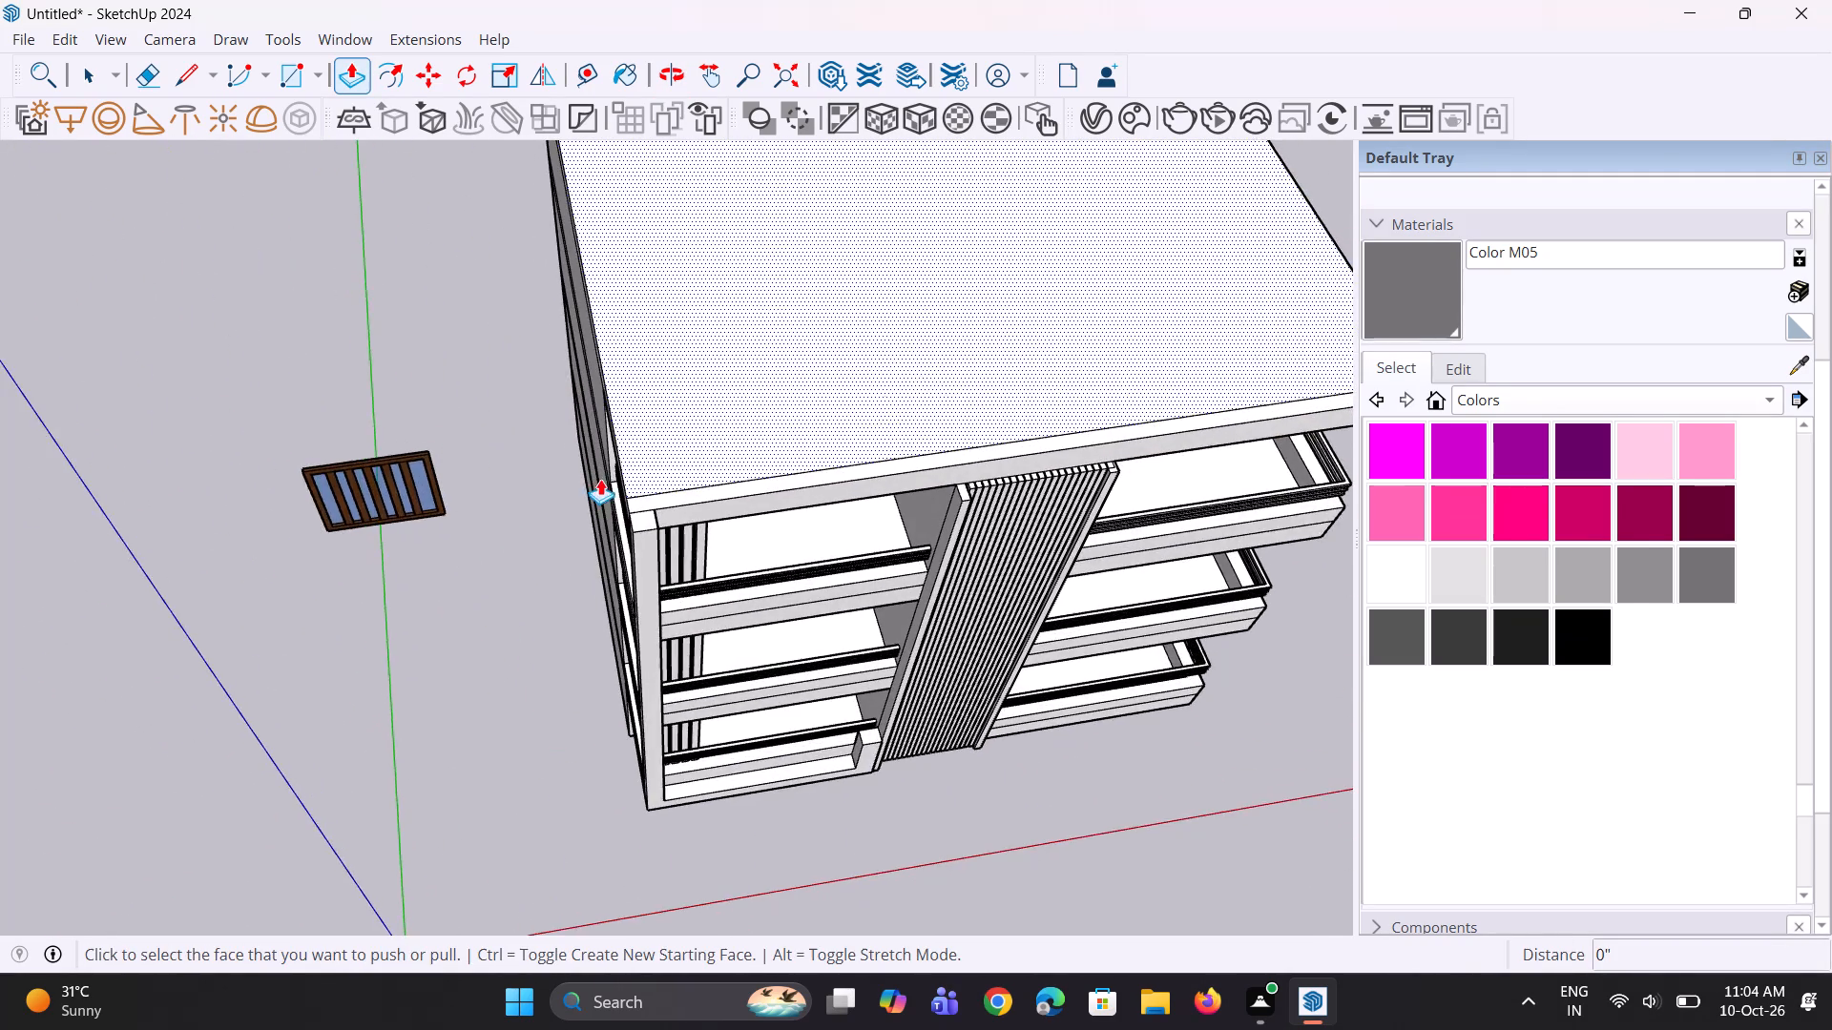
scroll(676, 551, "up", 7)
scroll(659, 508, "down", 4)
middle_click_drag(621, 502, 625, 472)
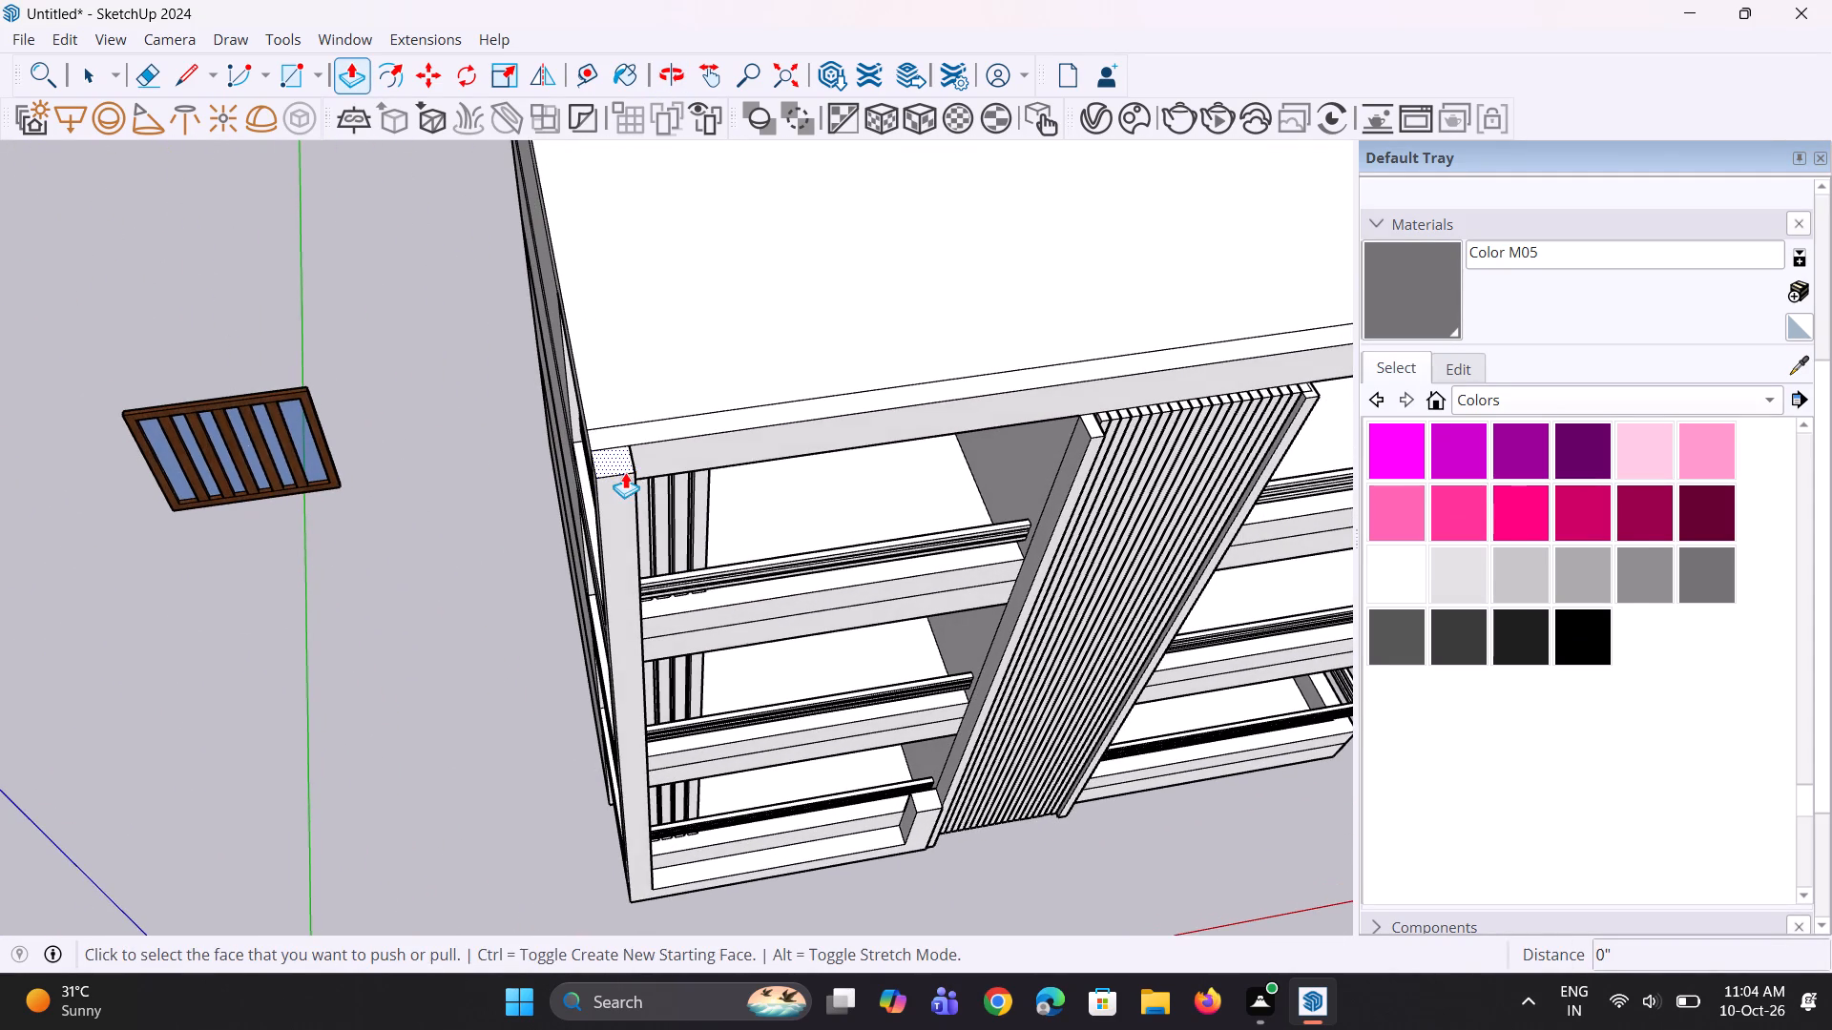
scroll(622, 485, "down", 3)
middle_click_drag(773, 499, 693, 479)
key("l")
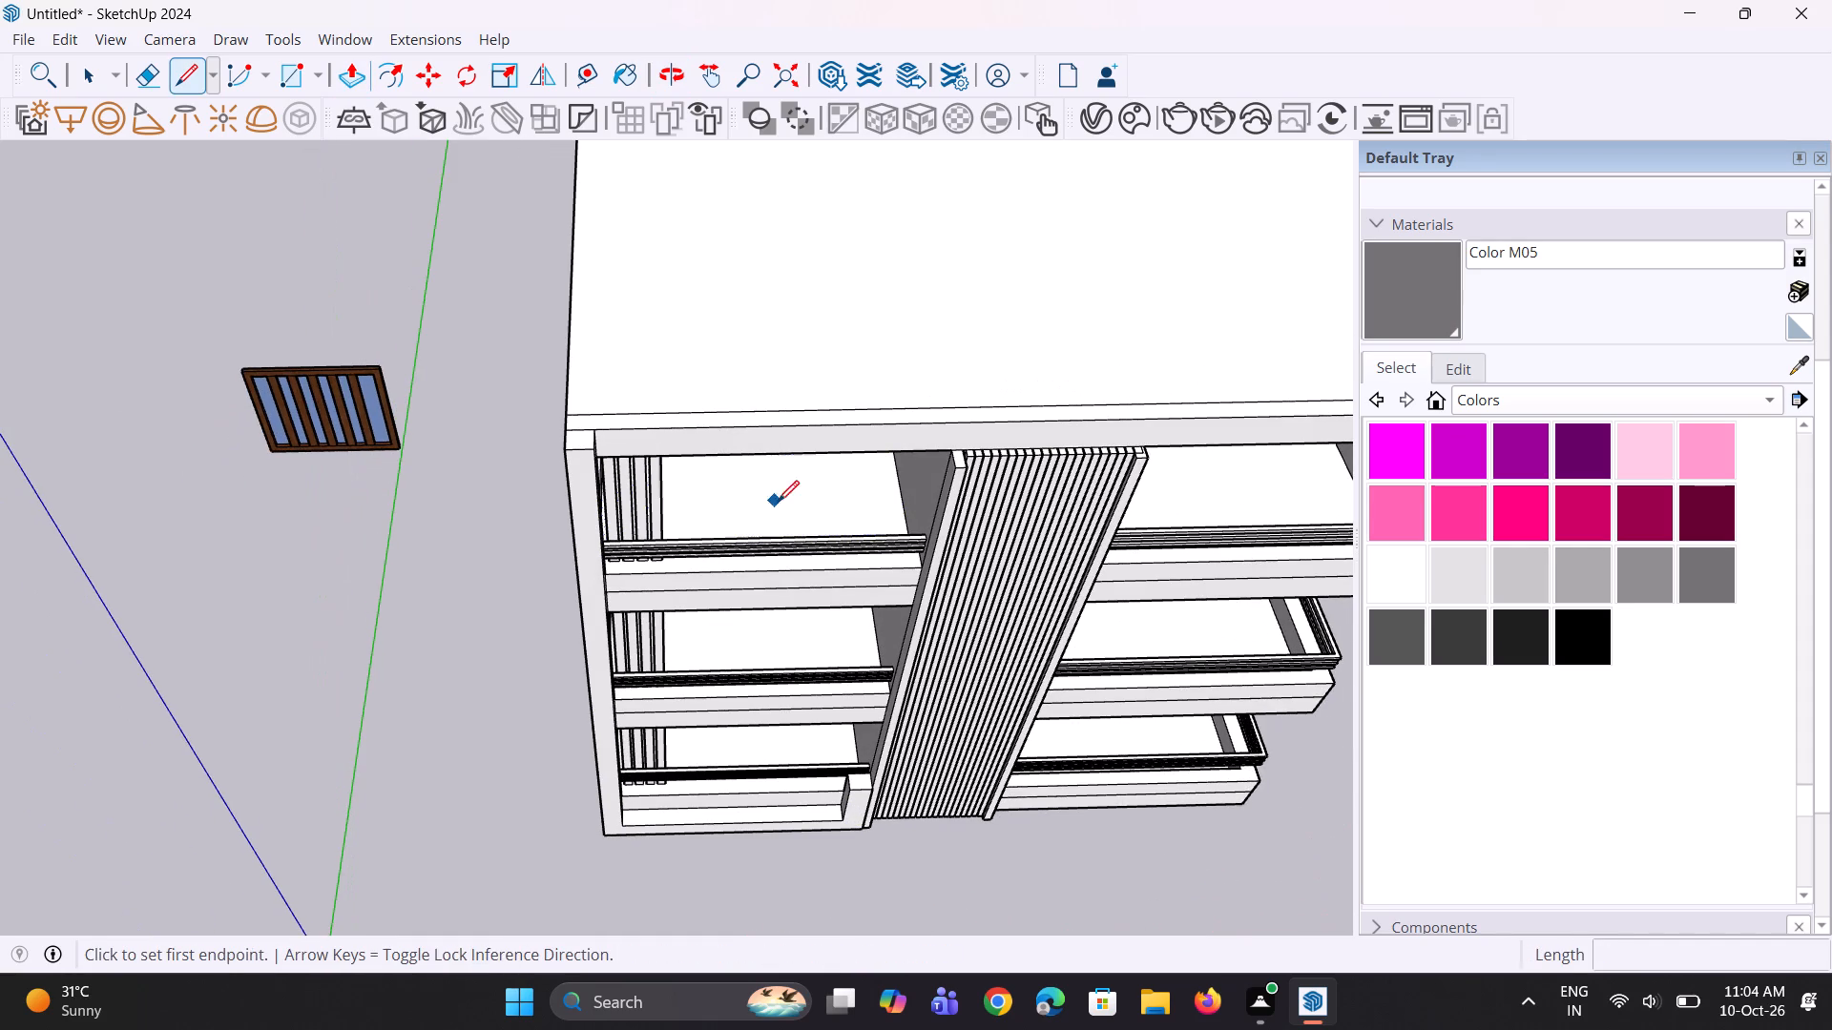
scroll(763, 516, "down", 2)
scroll(1014, 441, "up", 5)
scroll(885, 467, "up", 3)
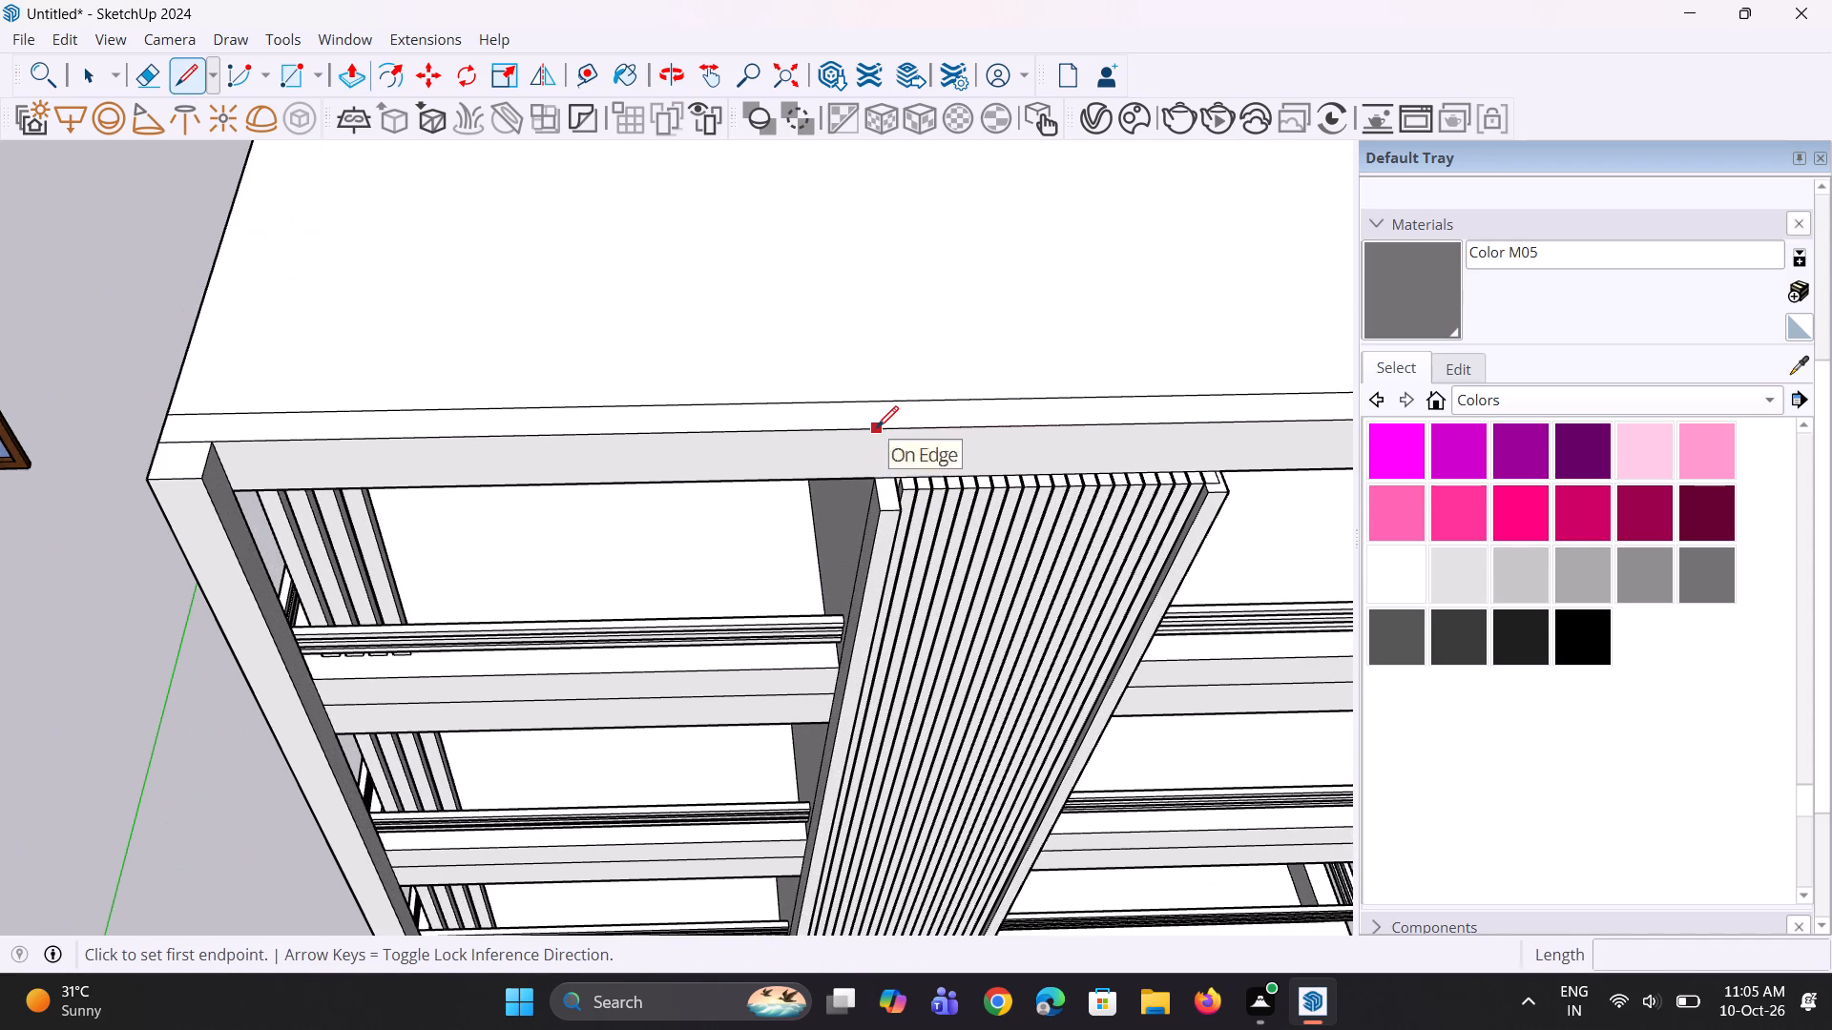
left_click(877, 427)
left_click(873, 402)
Pull up the roof strip between the corner column and the slat panel about 2' 2 1/16" as a parapet.
scroll(792, 499, "down", 4)
middle_click_drag(791, 500, 786, 490)
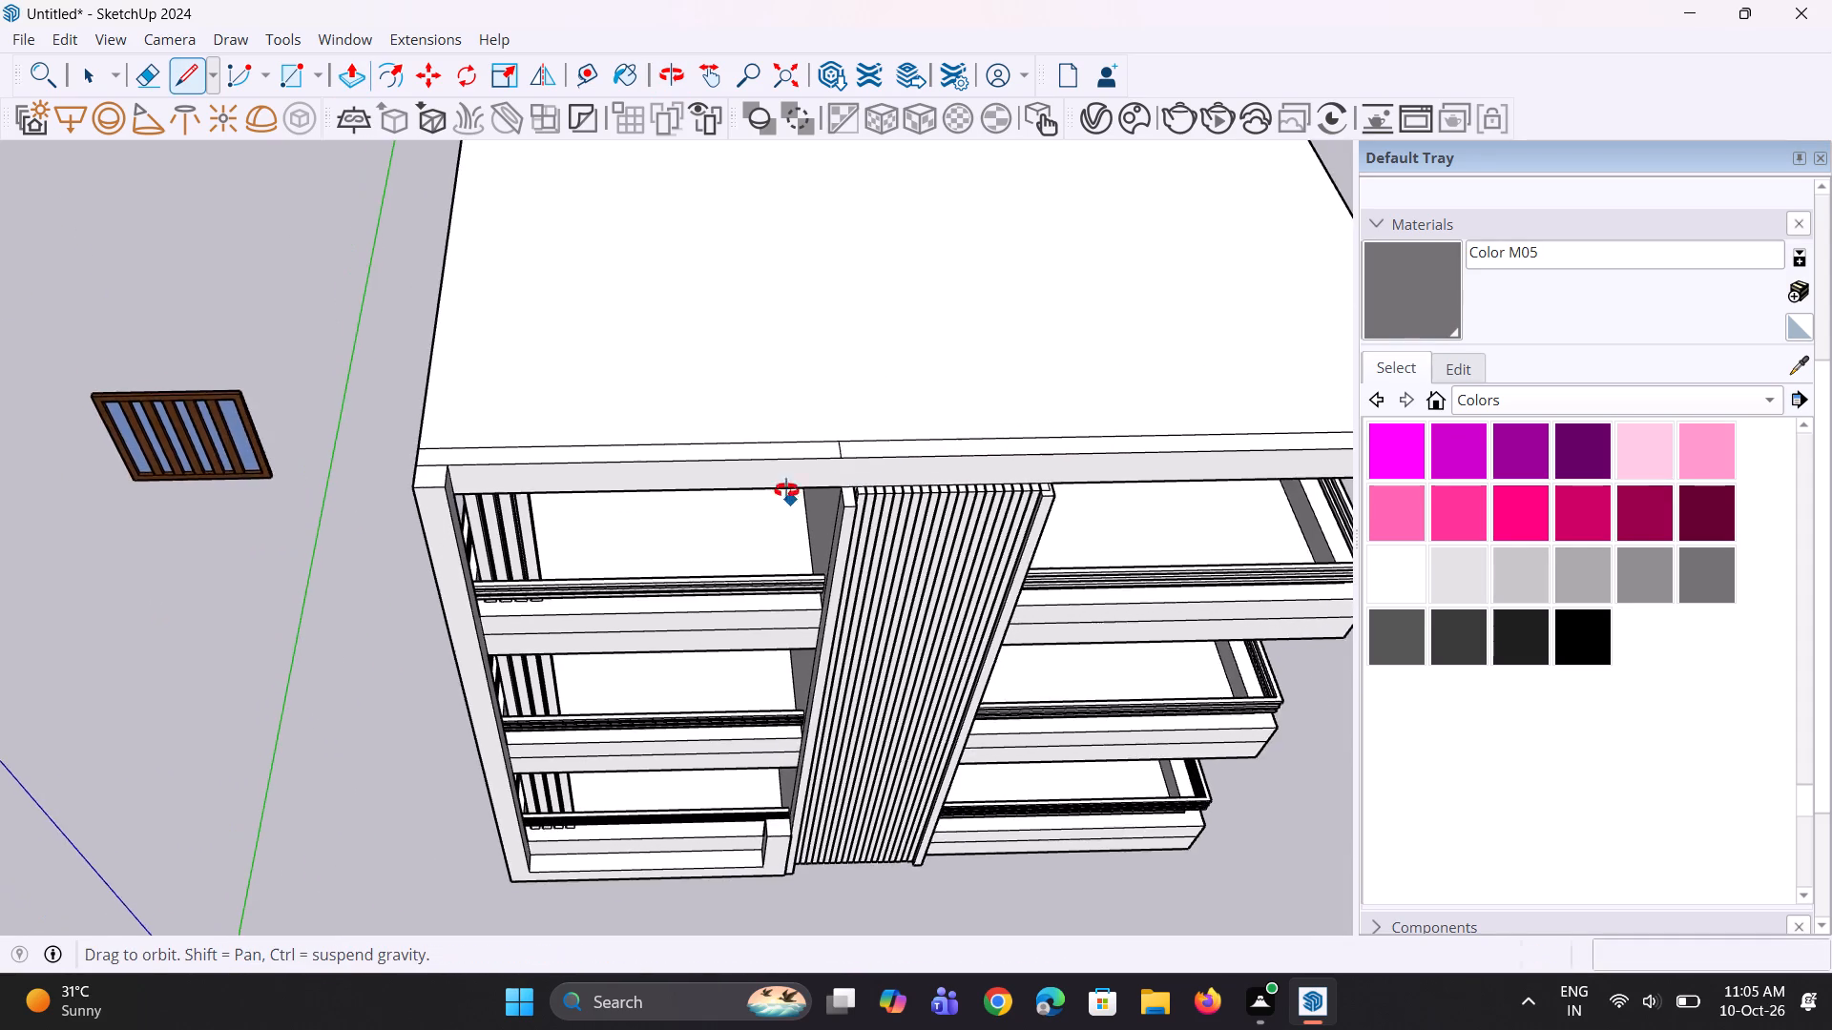
middle_click_drag(786, 490, 722, 503)
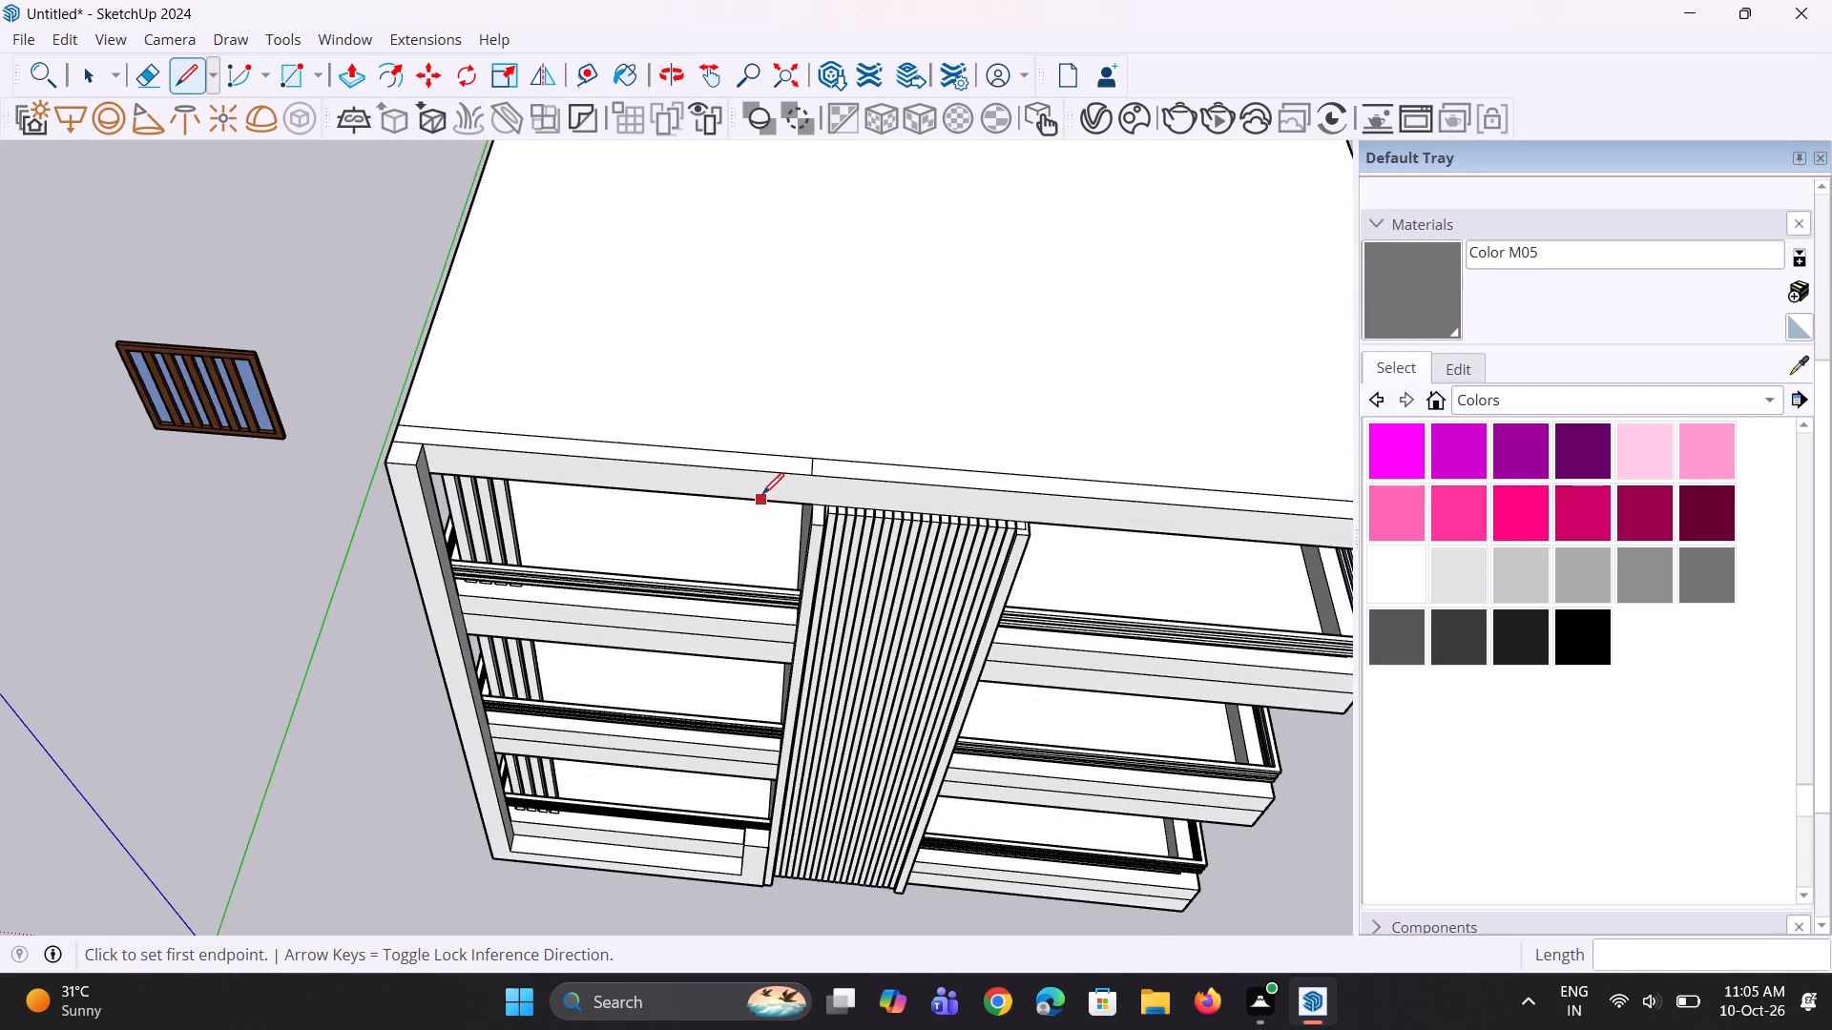
key("p")
left_click(774, 455)
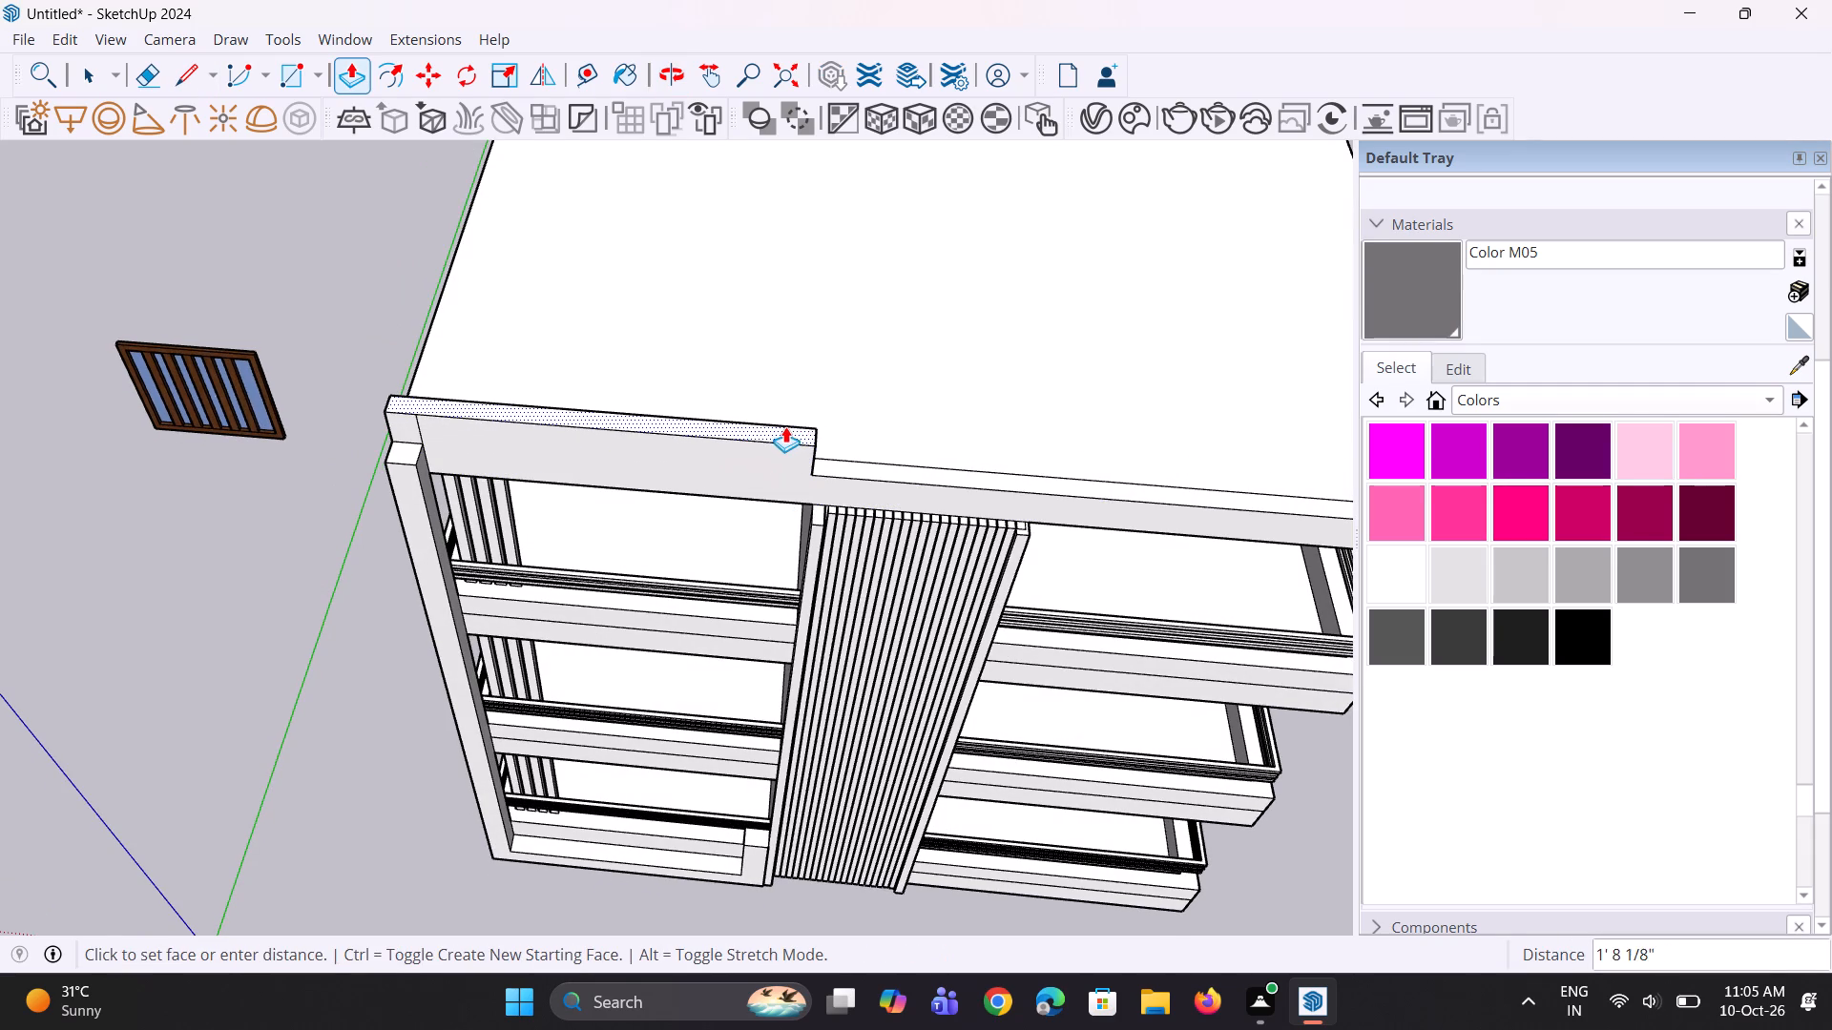
left_click(790, 418)
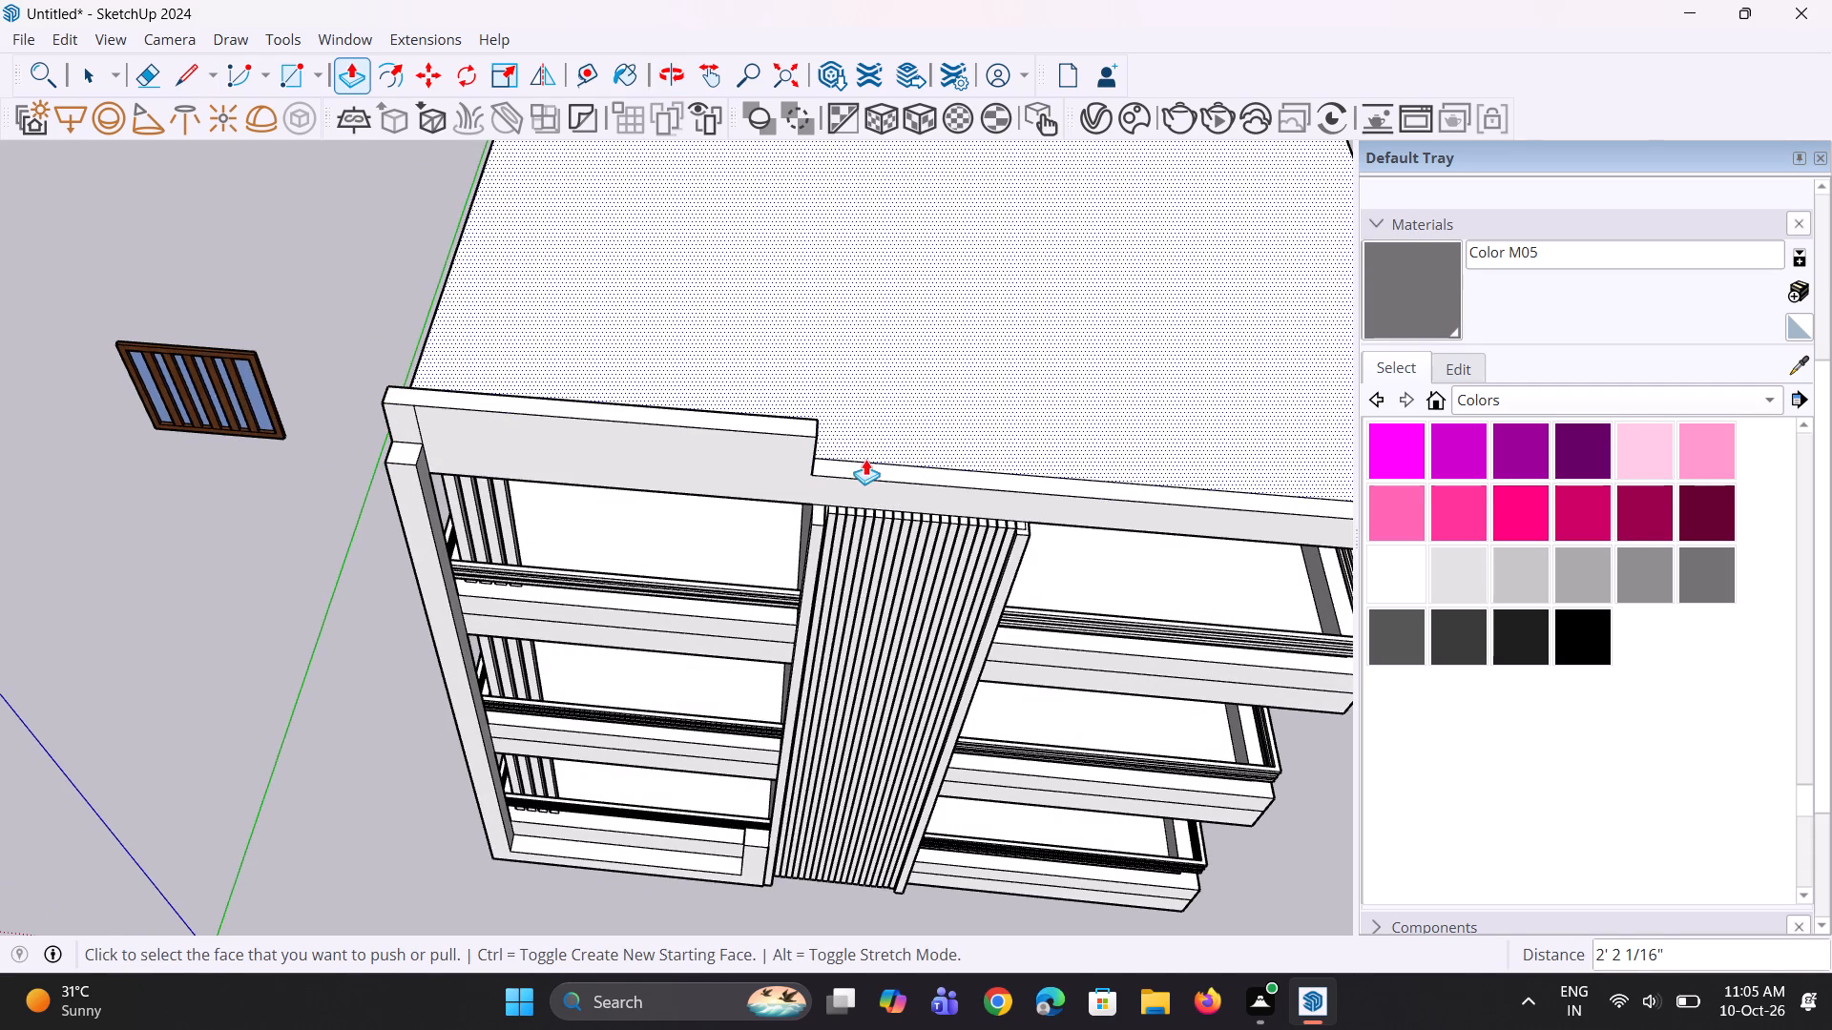
Raise the remaining strip, from the slat panel to the right end, level with the left parapet and about 2' 9 3/16" higher.
left_click(875, 465)
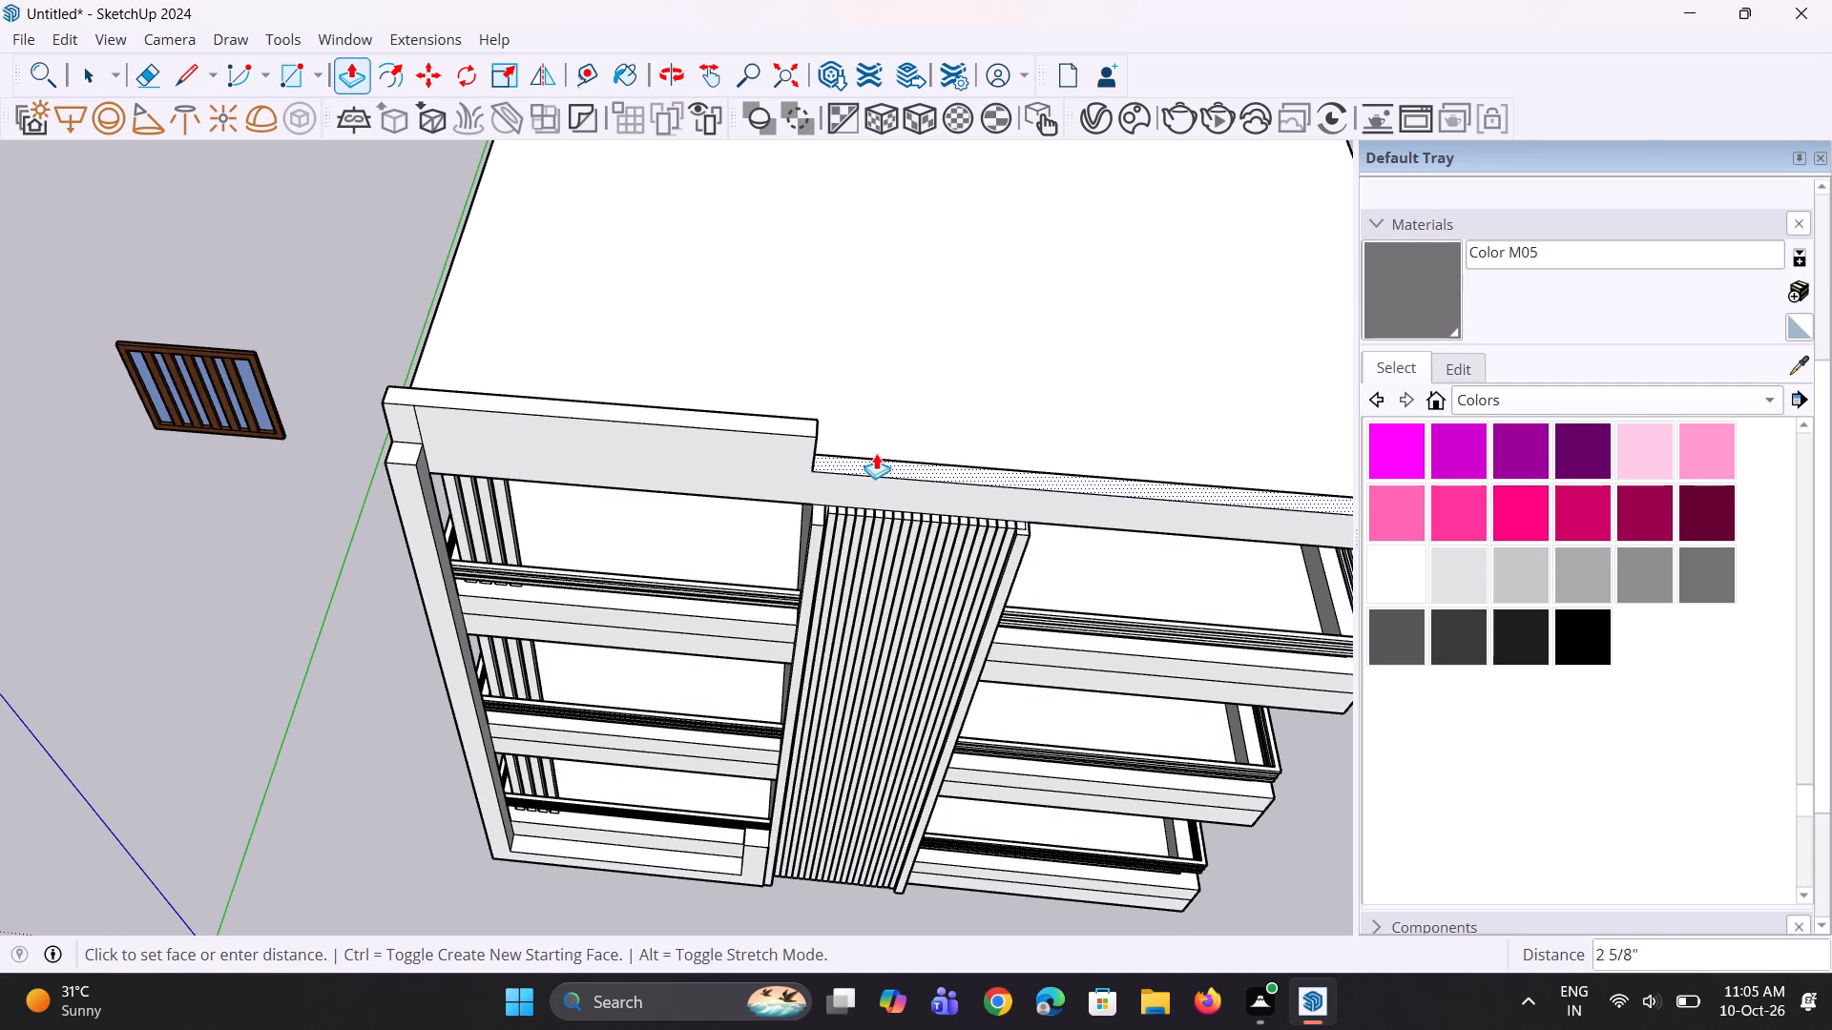
left_click(868, 385)
left_click(868, 428)
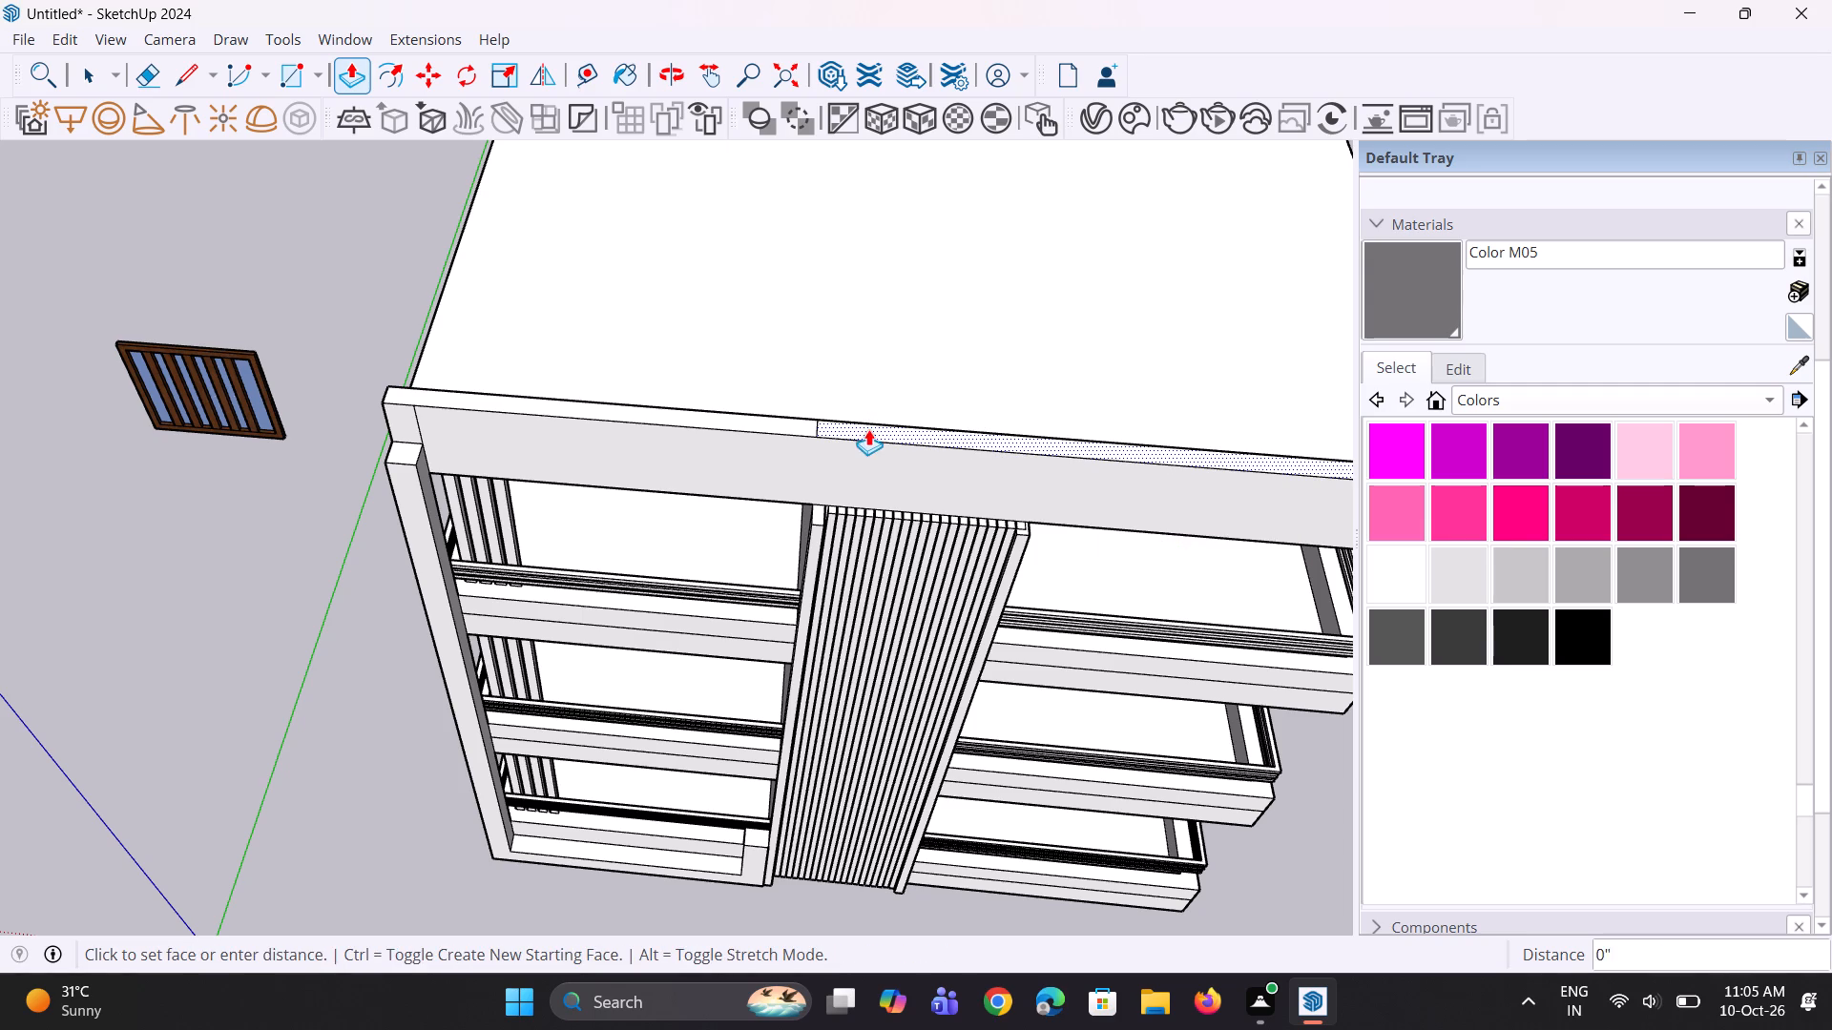
left_click(880, 376)
scroll(817, 446, "down", 4)
middle_click_drag(890, 512, 931, 417)
scroll(926, 432, "up", 1)
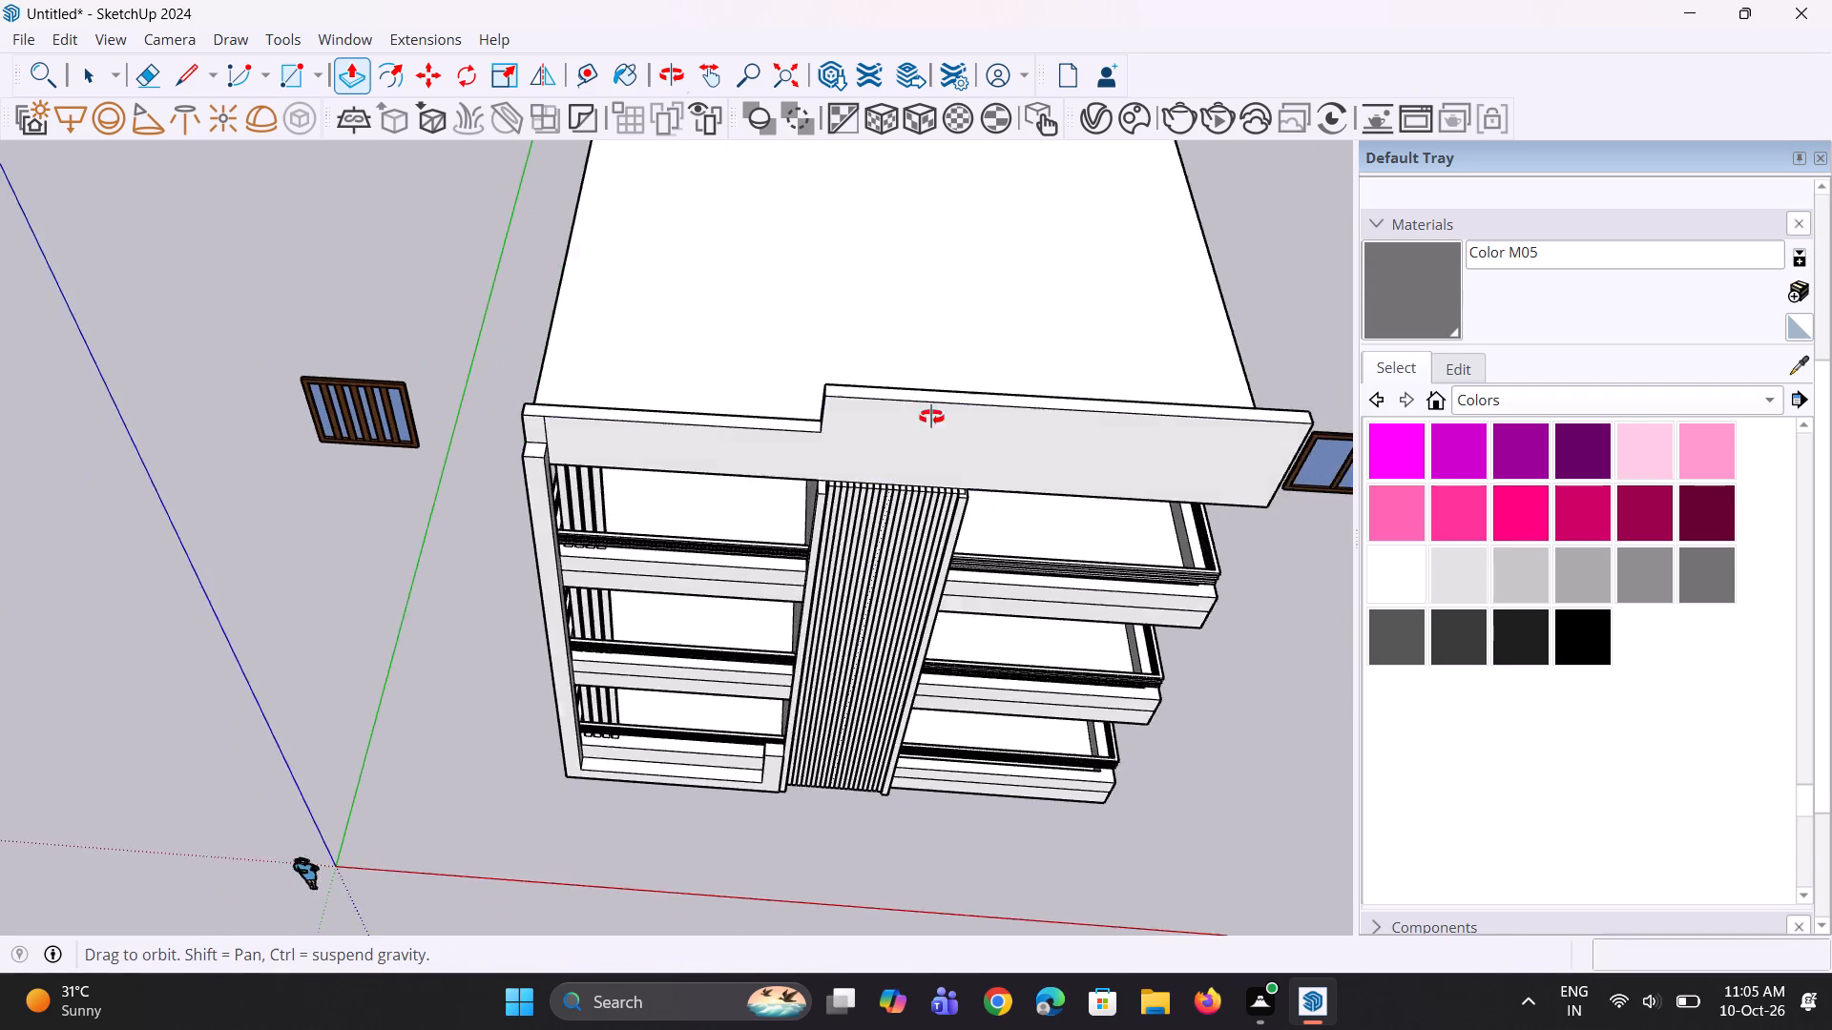
middle_click_drag(931, 417, 969, 292)
scroll(828, 397, "down", 4)
middle_click_drag(762, 447, 1513, 436)
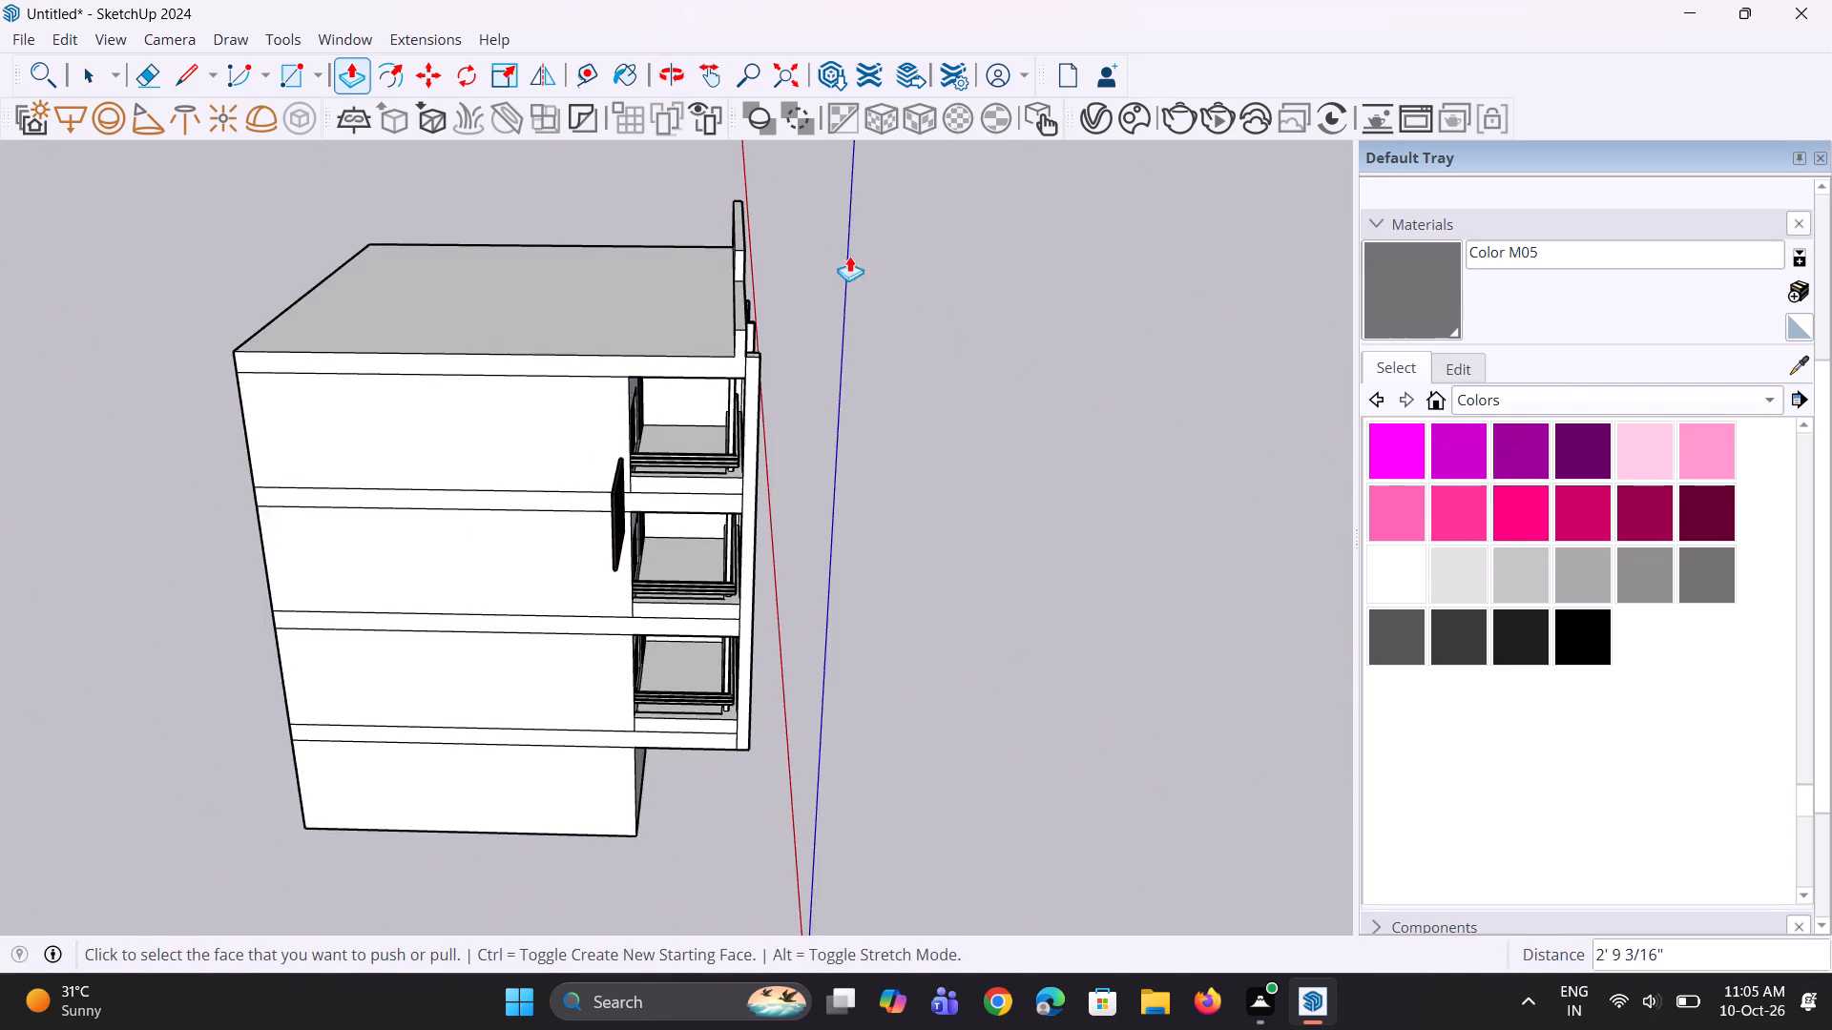
Thicken the high and low parapet sections inwards over the roof by about 11 1/8".
scroll(701, 228, "up", 3)
middle_click_drag(654, 347, 834, 372)
scroll(827, 362, "up", 1)
scroll(723, 283, "up", 1)
left_click(729, 269)
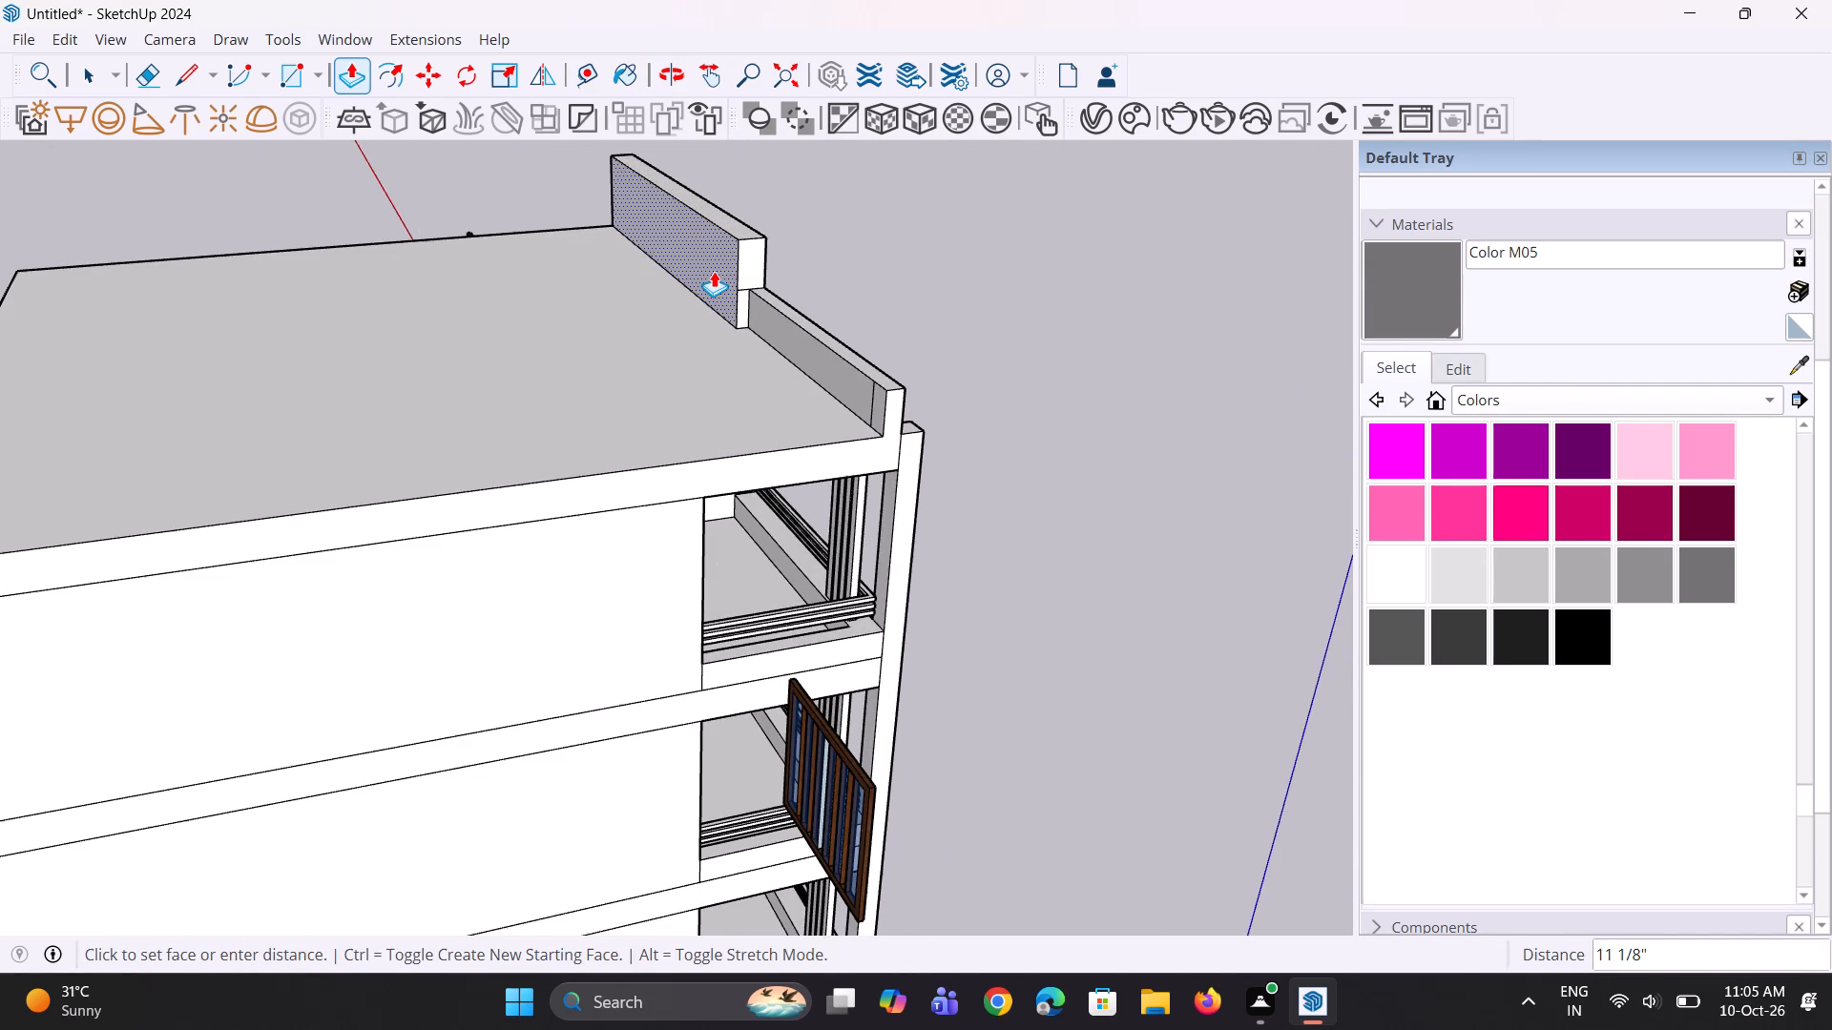
left_click(714, 271)
double_click(760, 325)
Pull the short leftover face at the corner end of the low parapet 11 1/8" inwards, flush with its back face.
middle_click_drag(766, 356, 634, 385)
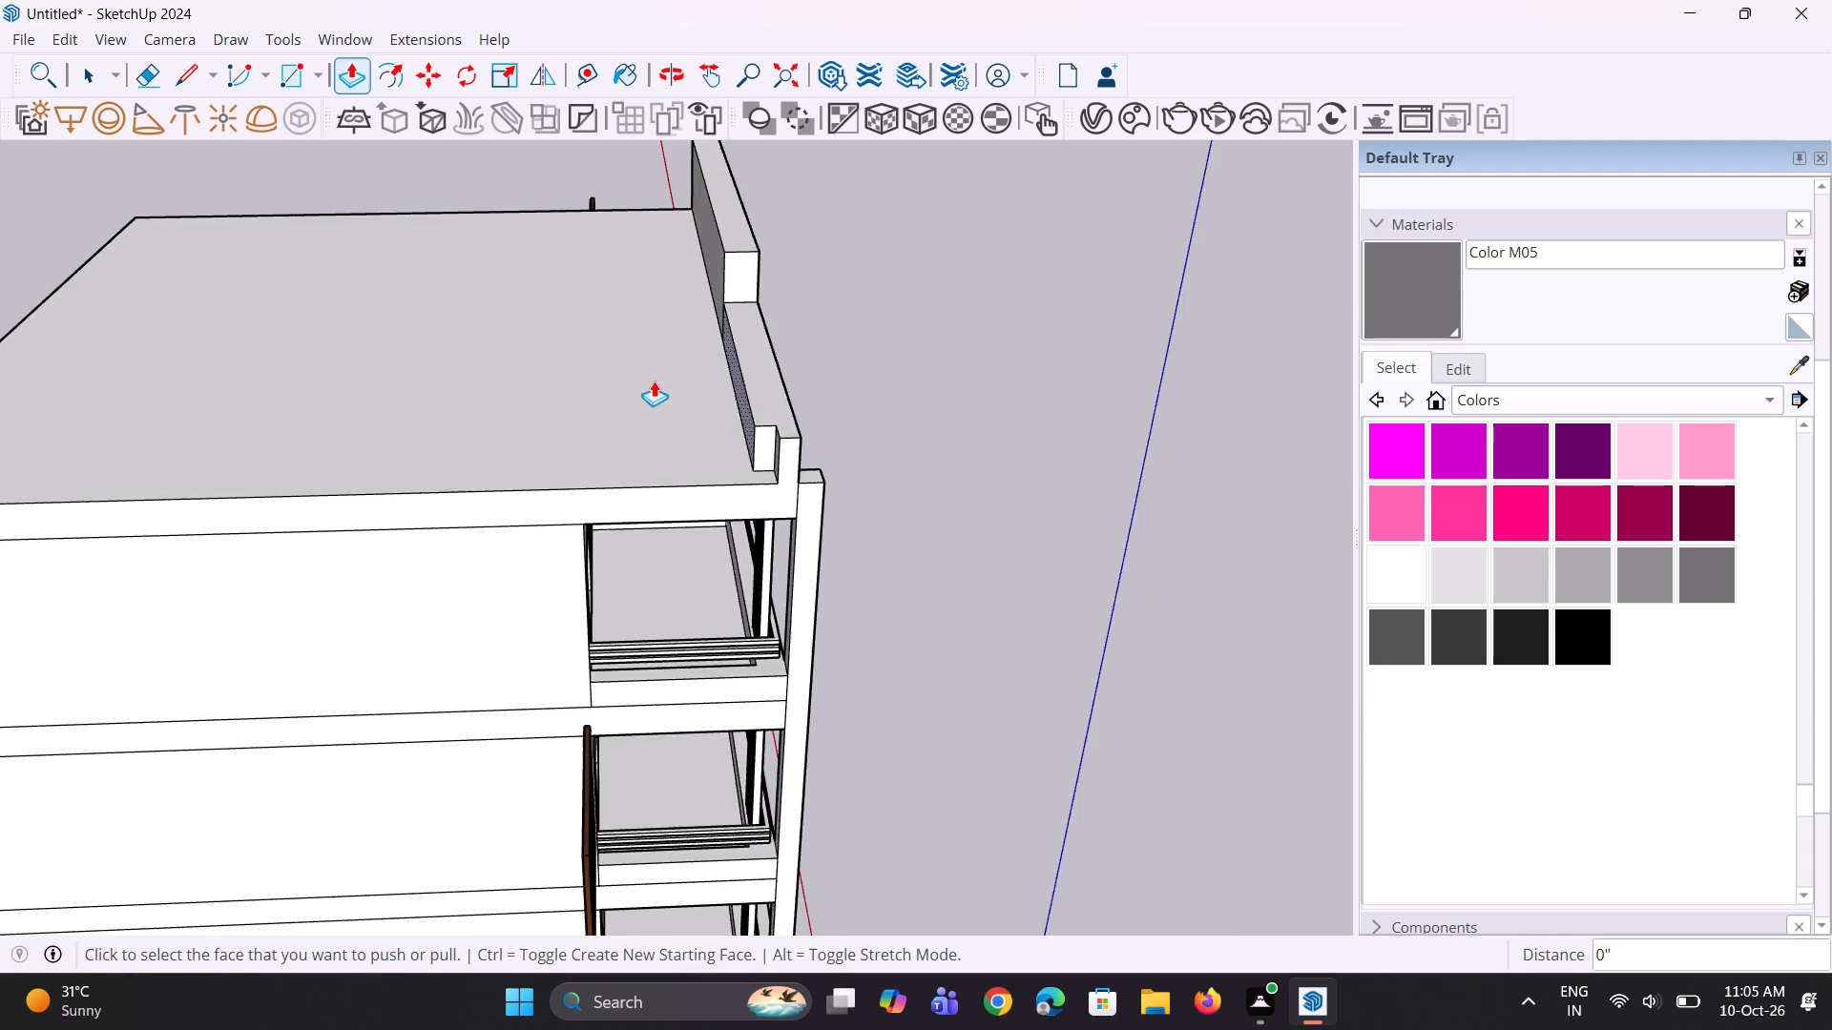
scroll(658, 379, "down", 4)
middle_click_drag(764, 413, 332, 354)
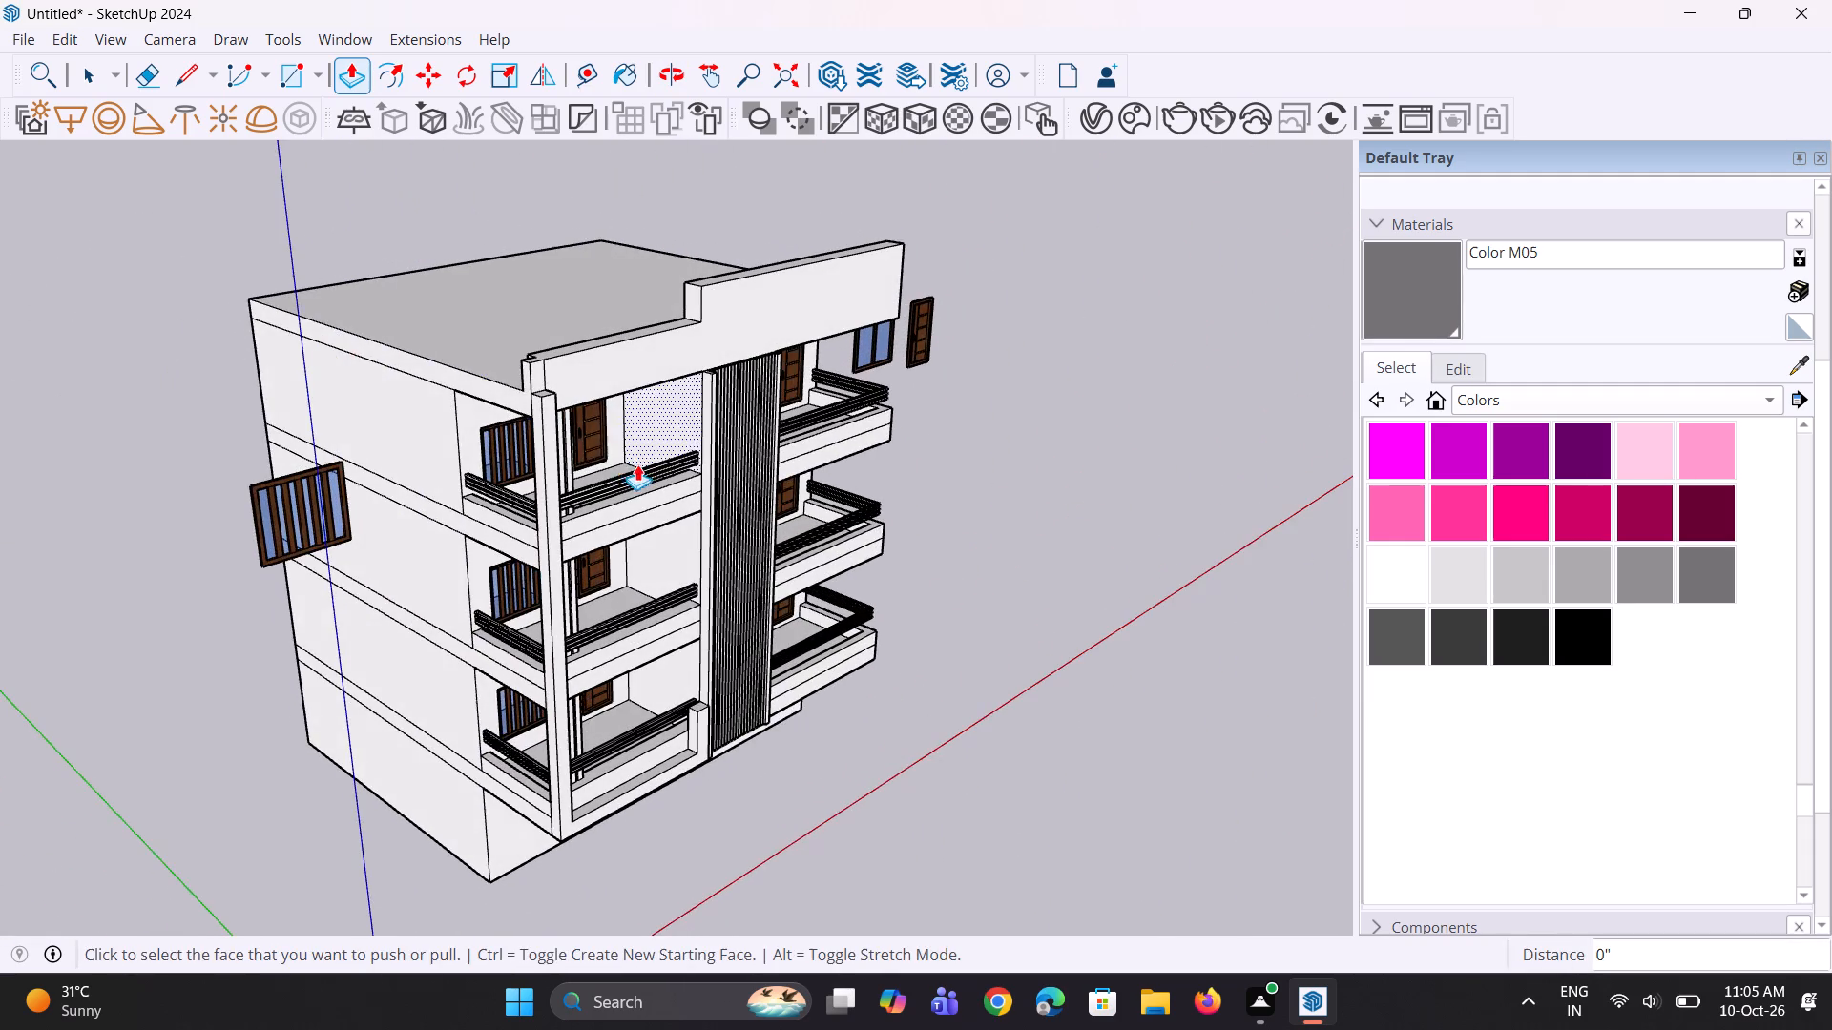
scroll(637, 464, "down", 3)
middle_click_drag(676, 471, 601, 451)
scroll(604, 401, "up", 6)
middle_click_drag(613, 390, 908, 412)
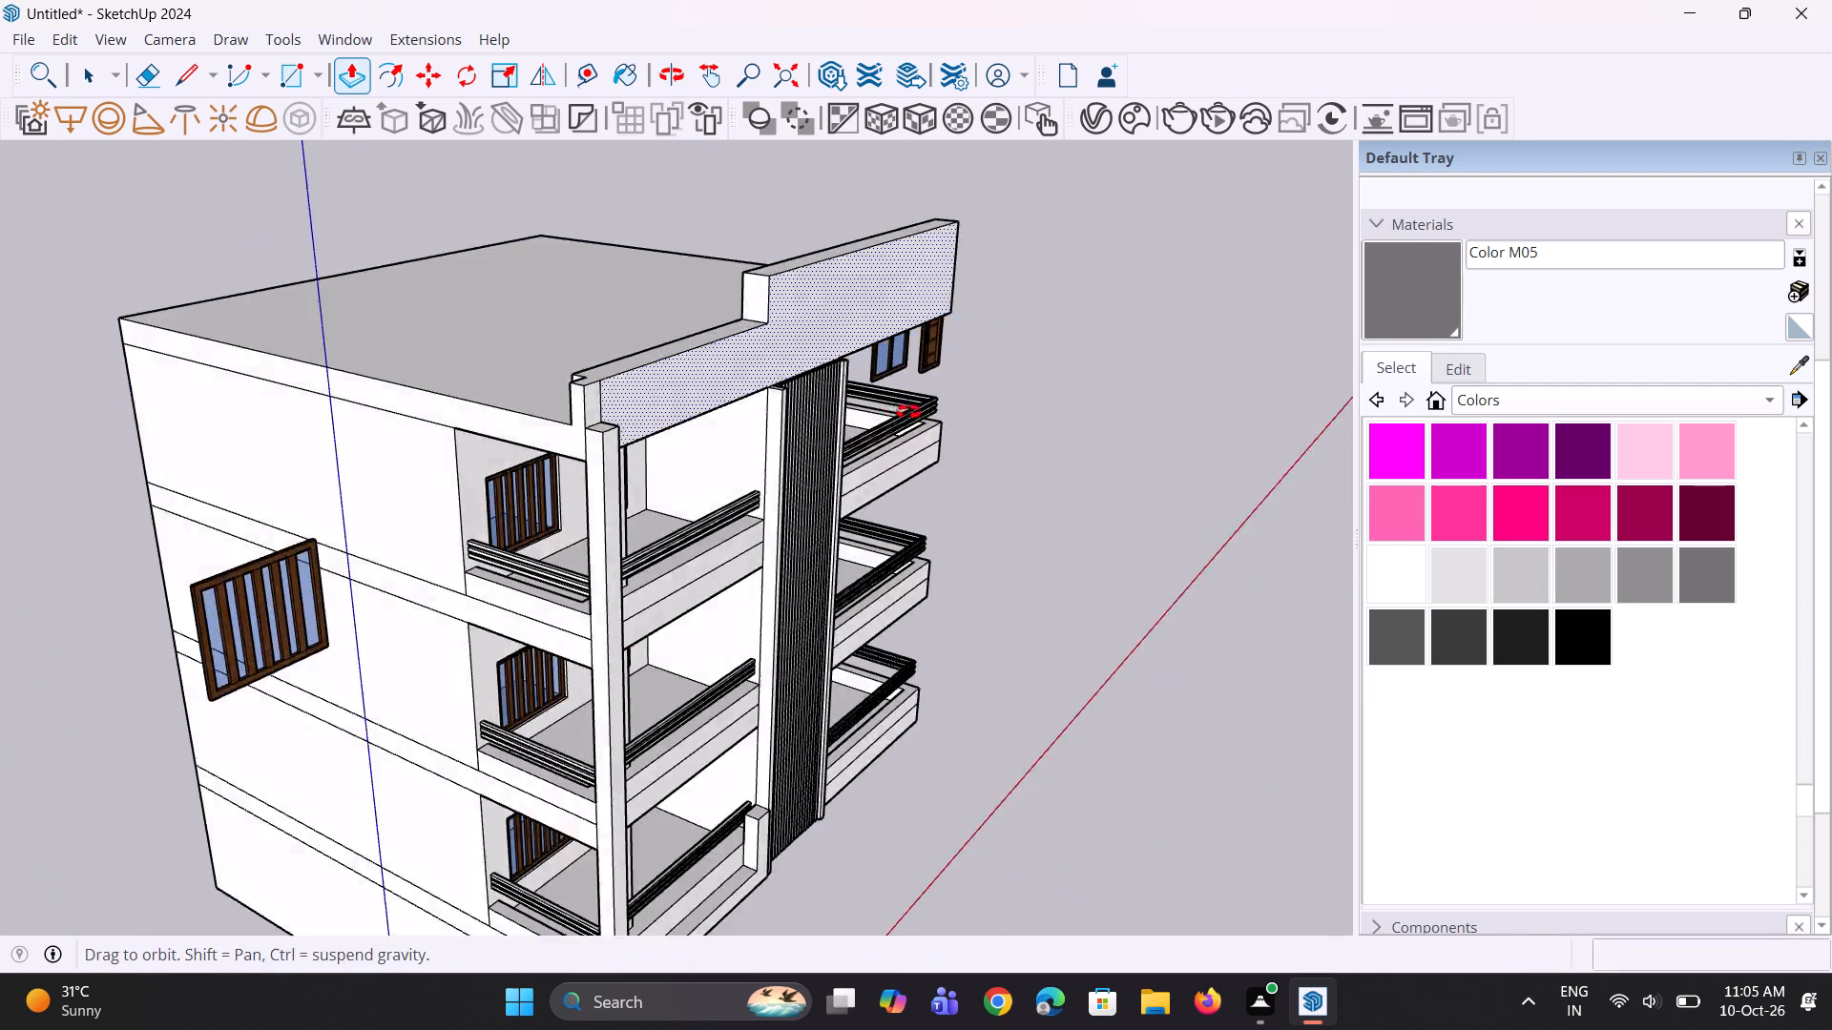
middle_click_drag(908, 412, 961, 435)
scroll(961, 435, "up", 1)
scroll(801, 455, "up", 2)
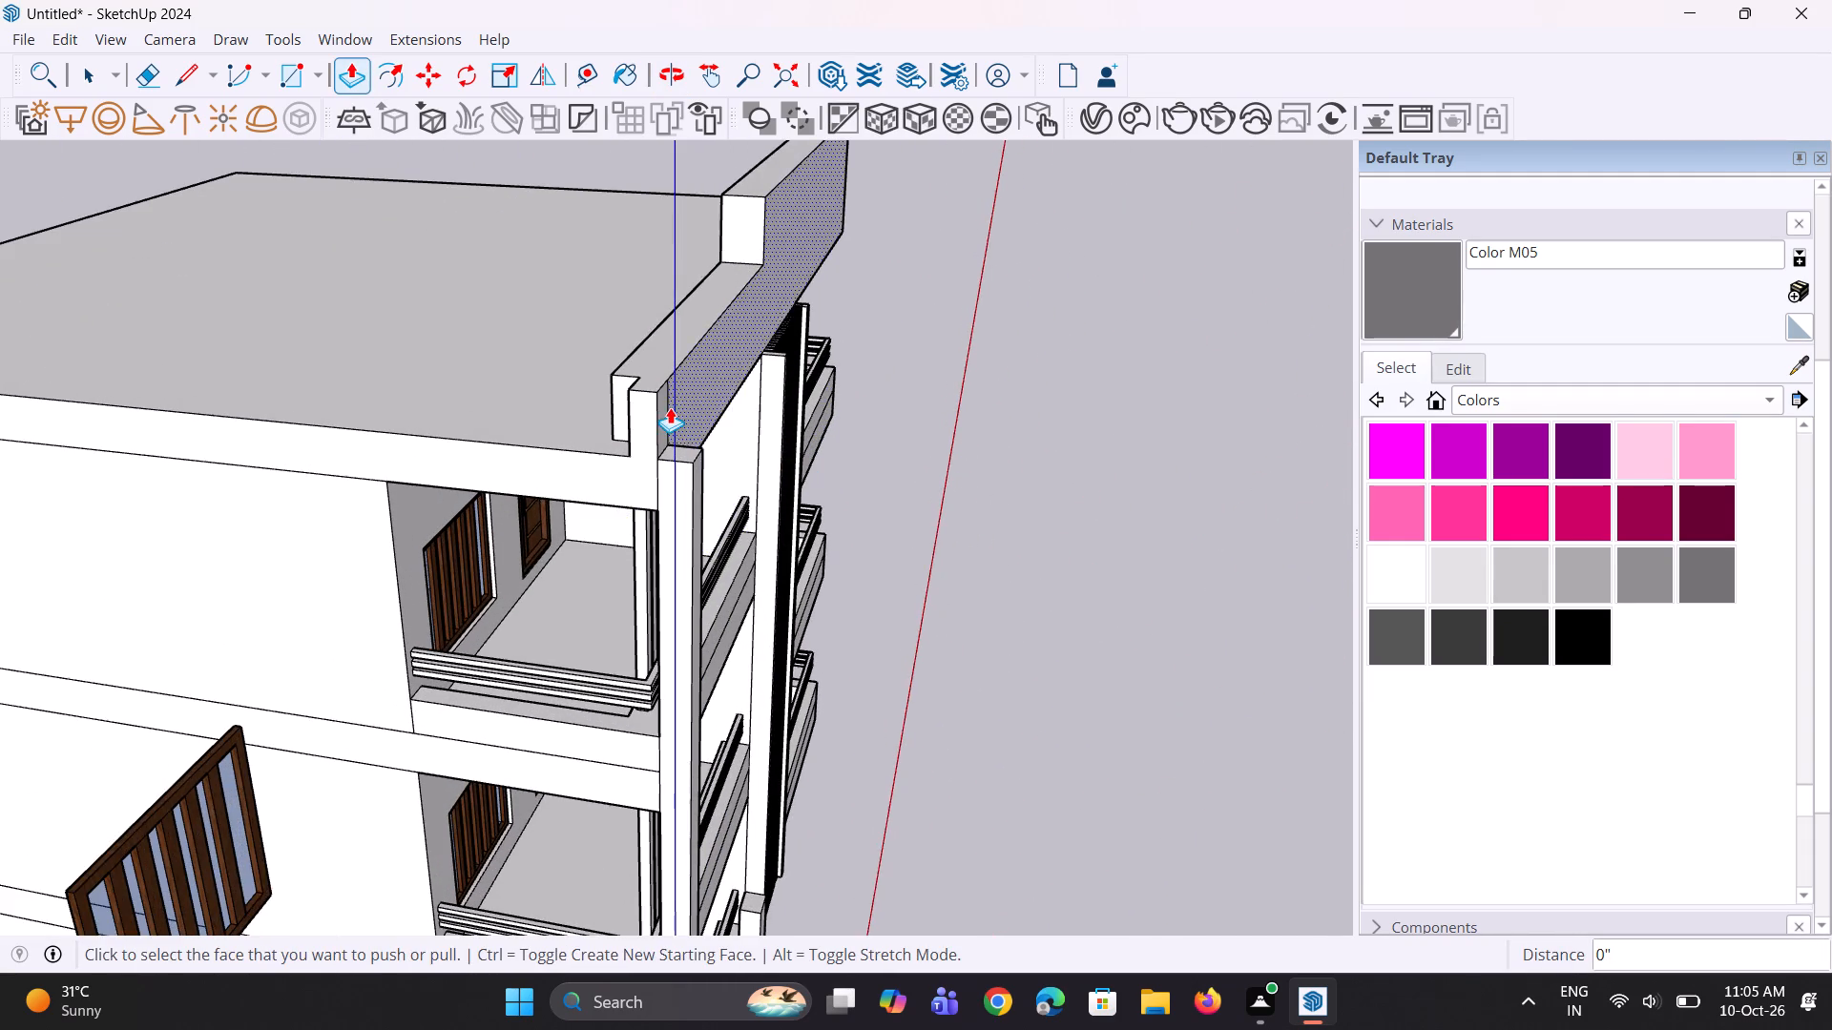
middle_click_drag(680, 416, 892, 452)
left_click(872, 449)
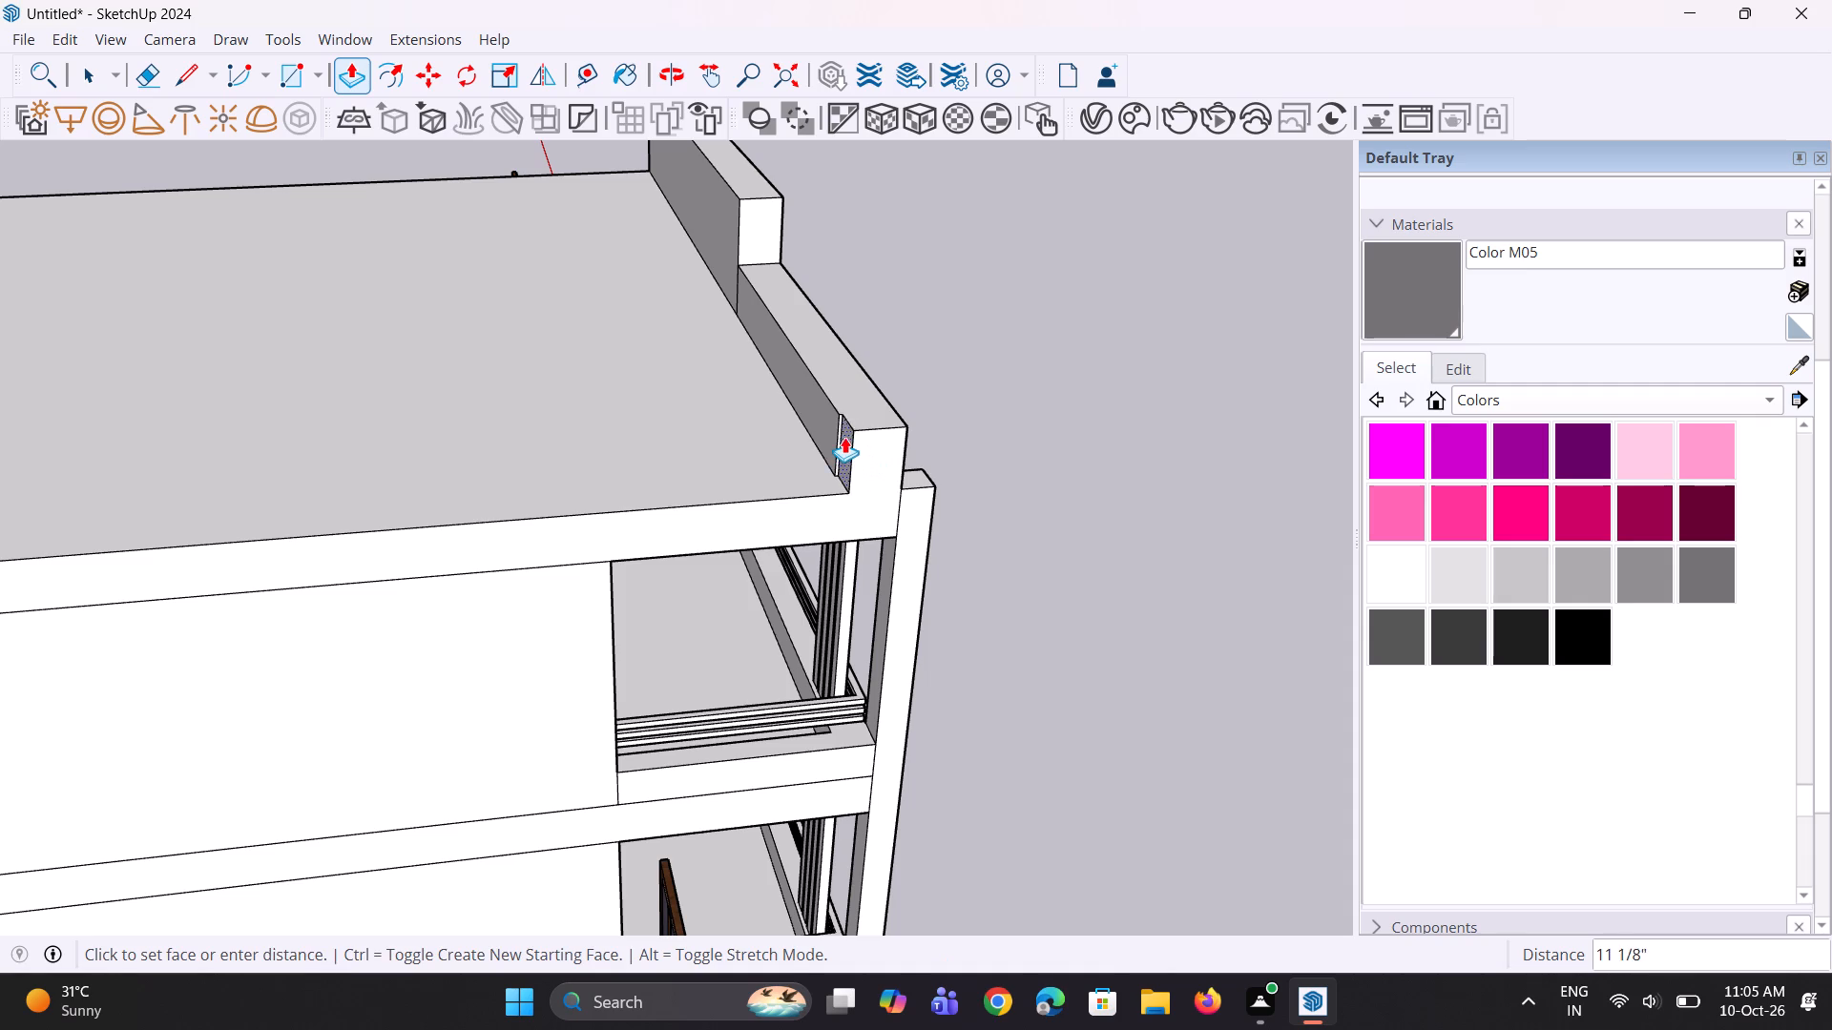
left_click(837, 419)
Draw a line about 1' 11 15/16" long across the top of the low parapet near the corner column.
middle_click_drag(832, 451, 793, 491)
scroll(834, 459, "up", 2)
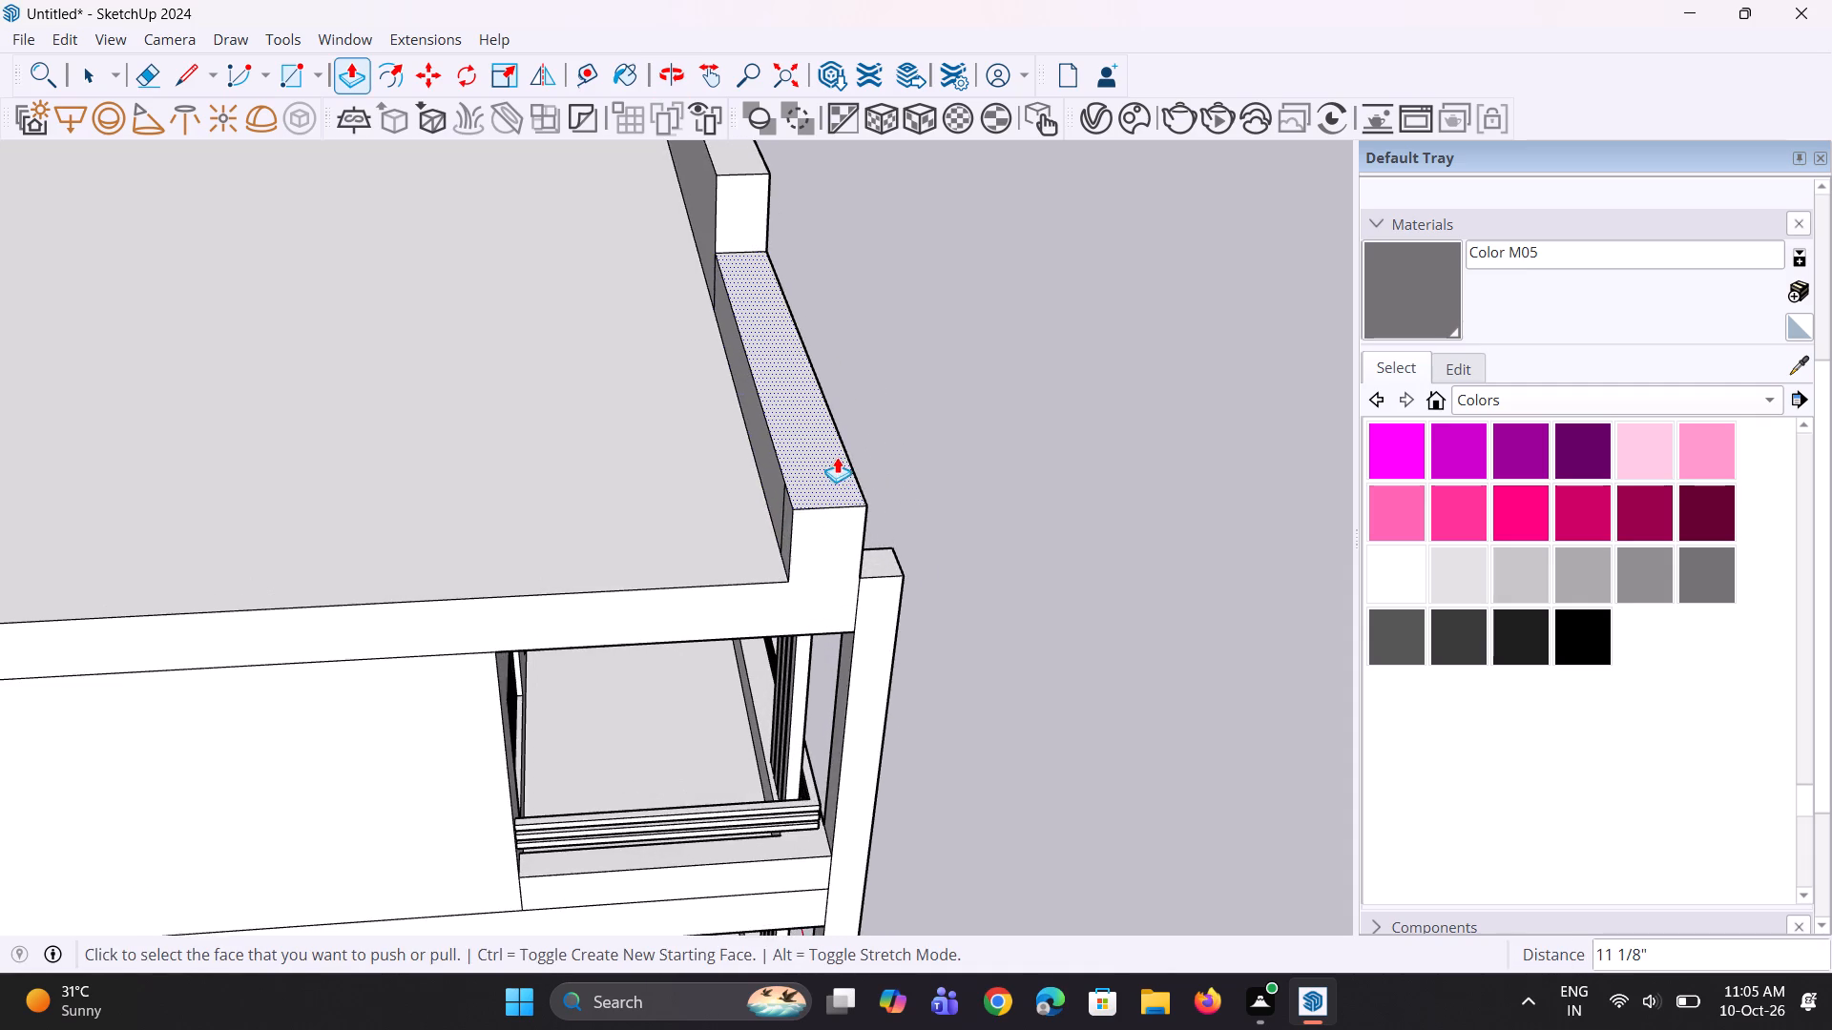
middle_click_drag(842, 458, 804, 494)
scroll(794, 540, "up", 2)
key("l")
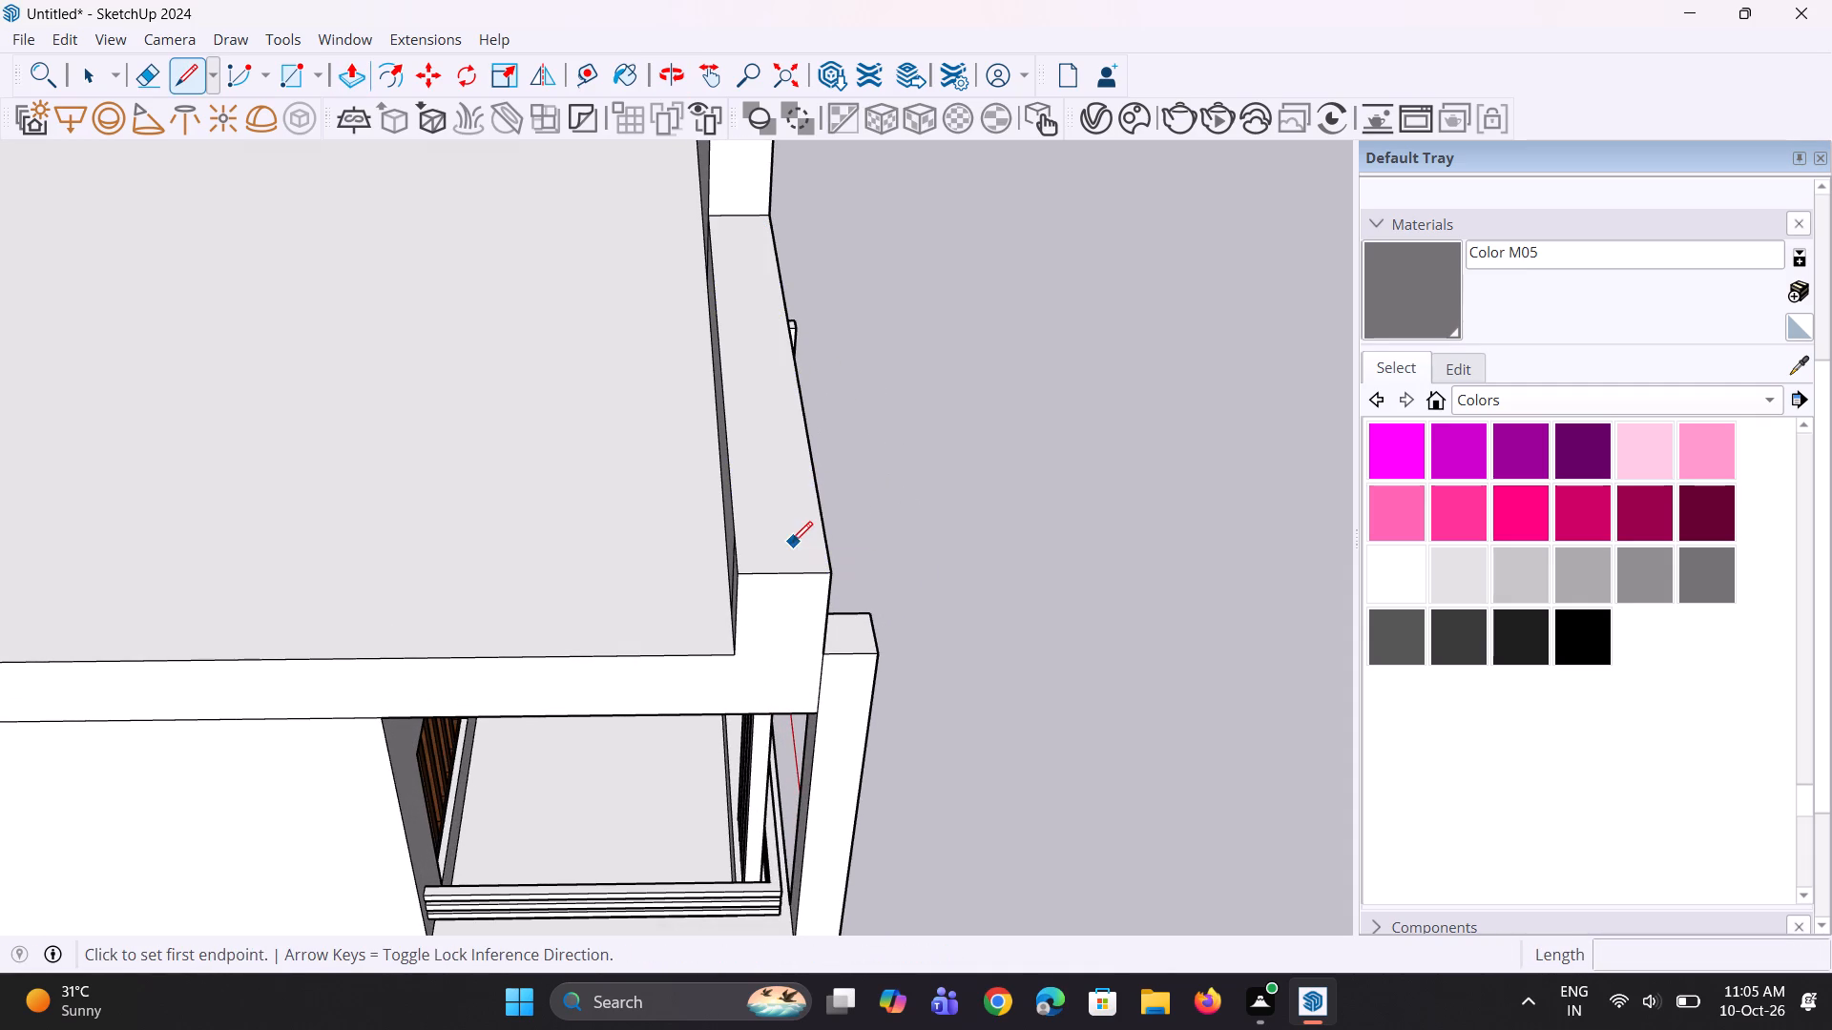
left_click(732, 539)
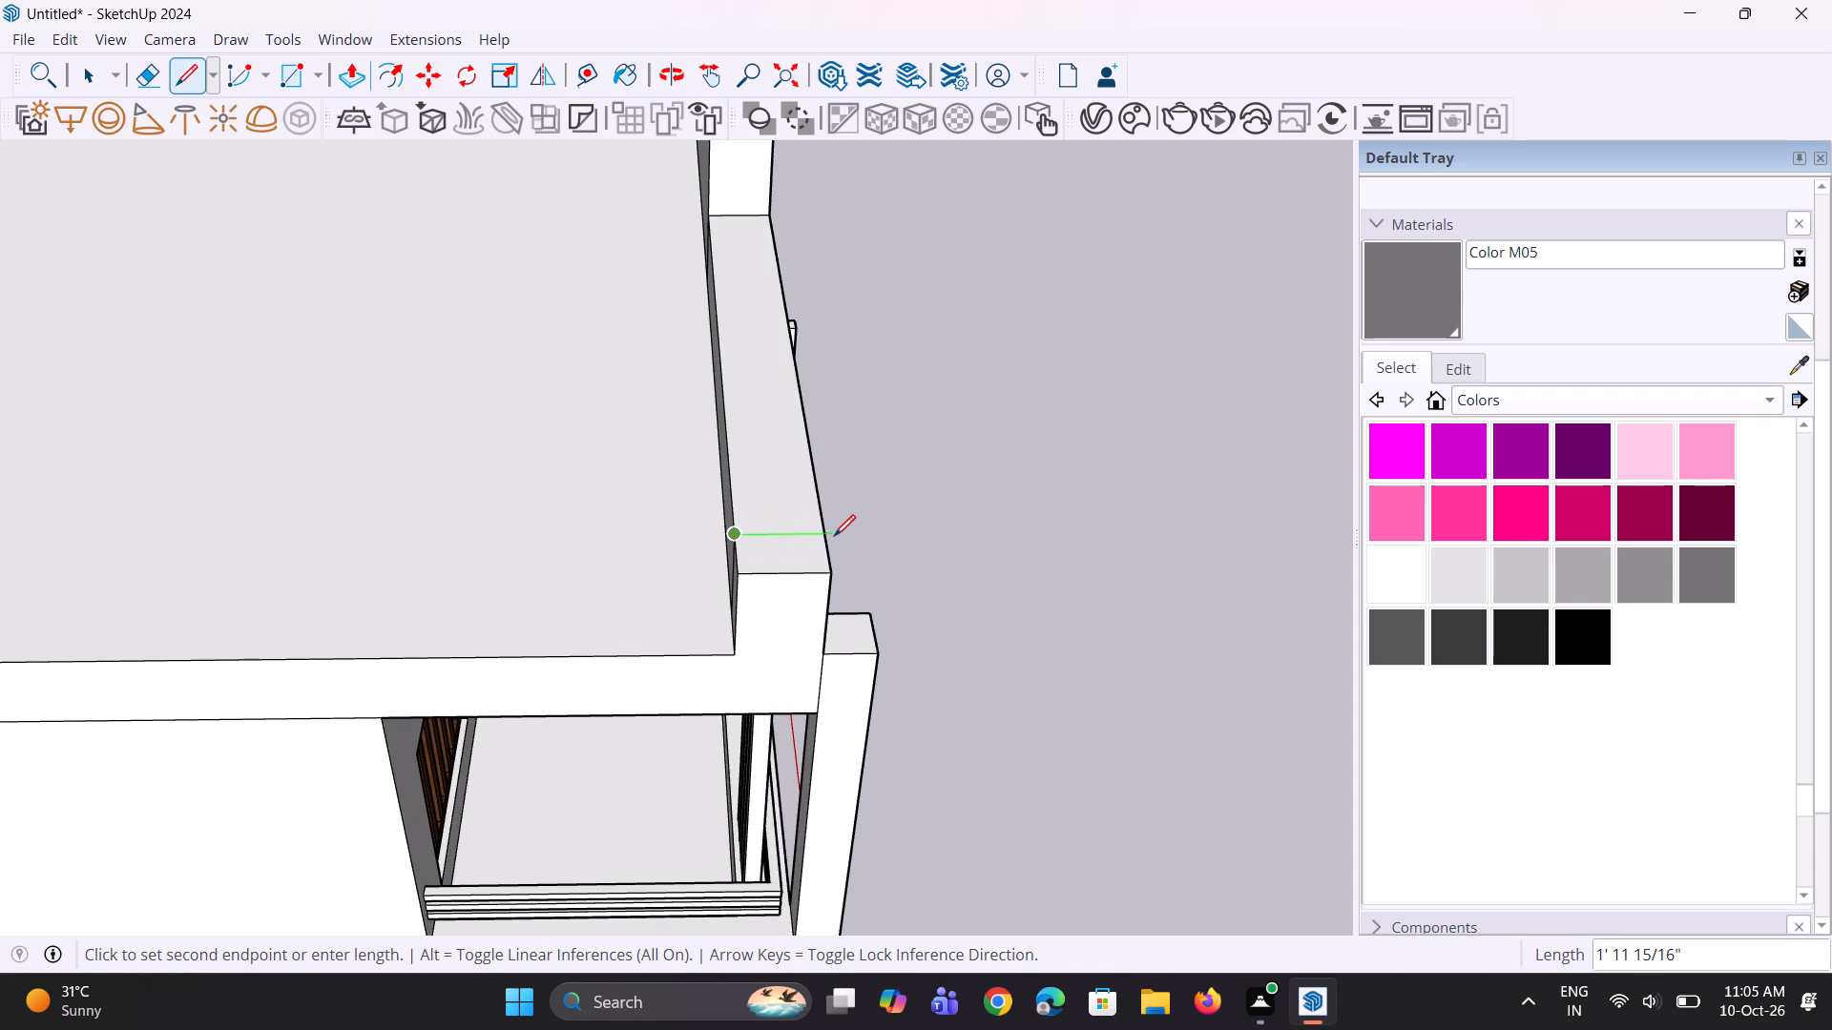
left_click(824, 536)
key("space")
Pull up the small corner end of the low parapet about 1' 1 15/16" as a post.
key("p")
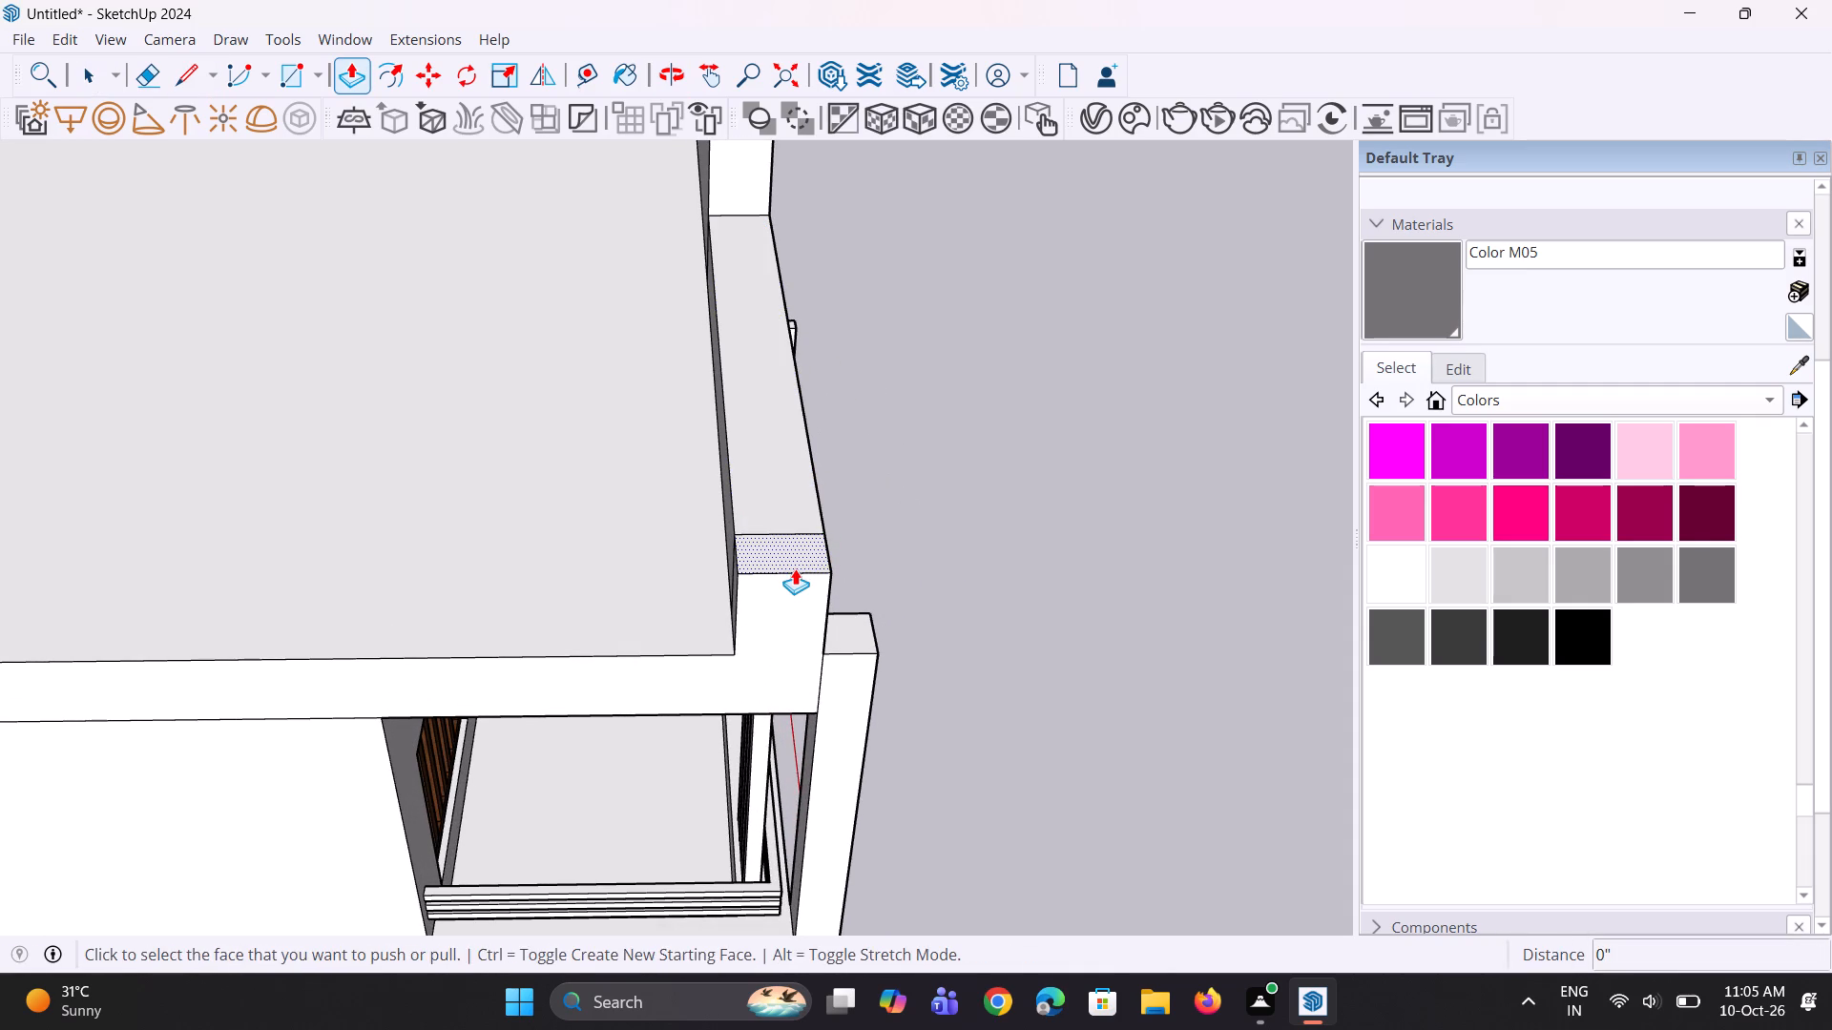
left_click(795, 569)
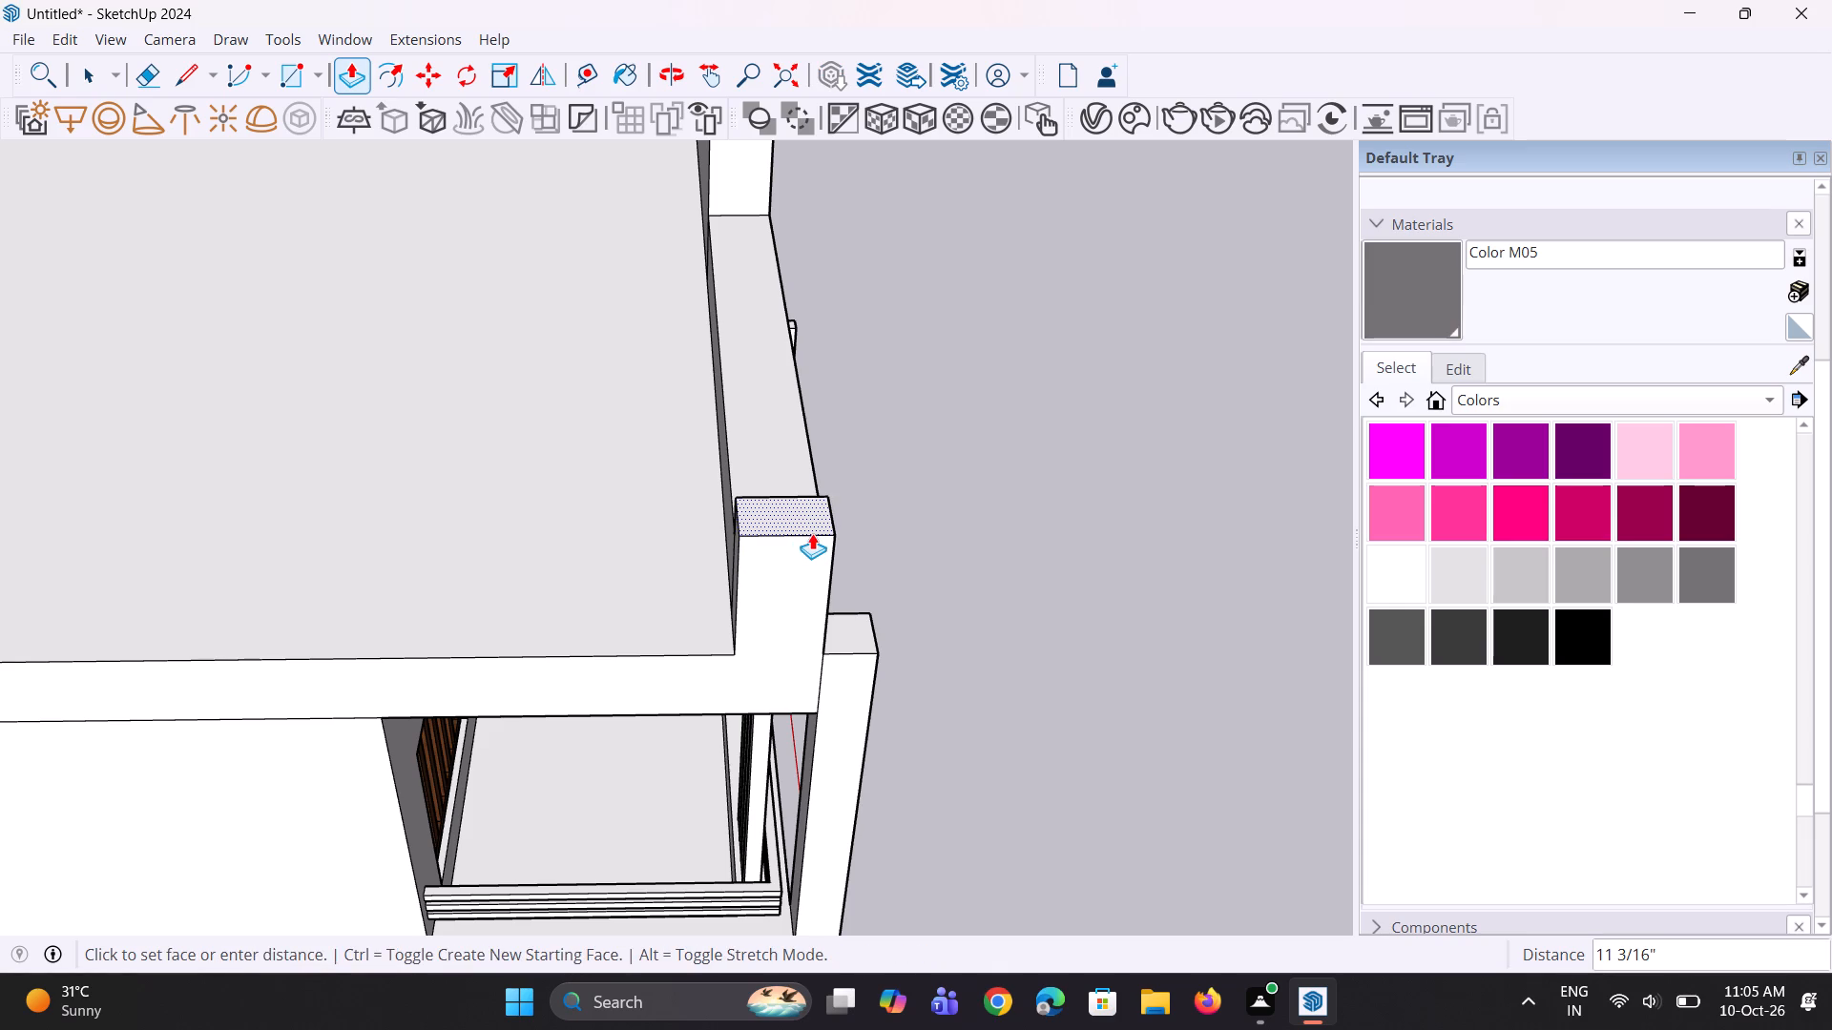
left_click(814, 525)
Raise the top of the parapet's corner post by about another 10 9/16".
scroll(893, 485, "down", 5)
middle_click_drag(947, 591, 633, 492)
scroll(642, 475, "up", 1)
scroll(736, 420, "down", 5)
scroll(832, 401, "down", 4)
middle_click_drag(875, 512, 656, 542)
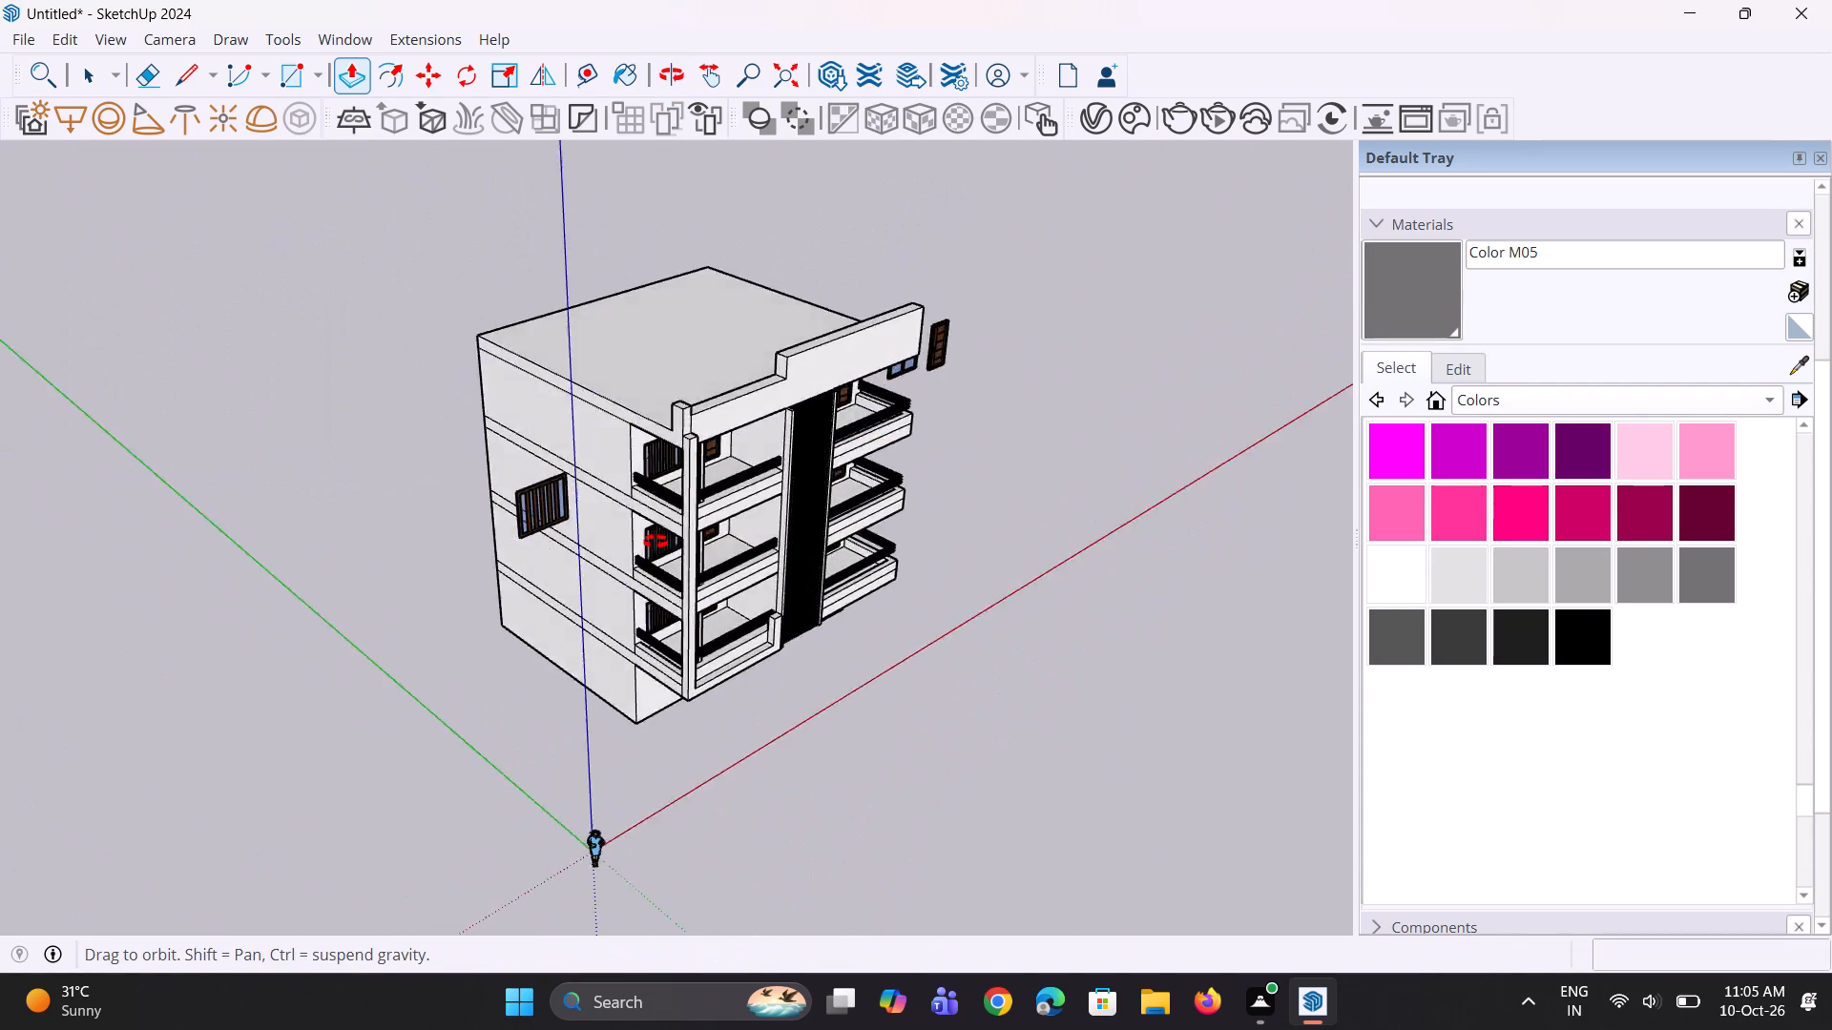
middle_click_drag(656, 542, 378, 406)
scroll(531, 393, "up", 5)
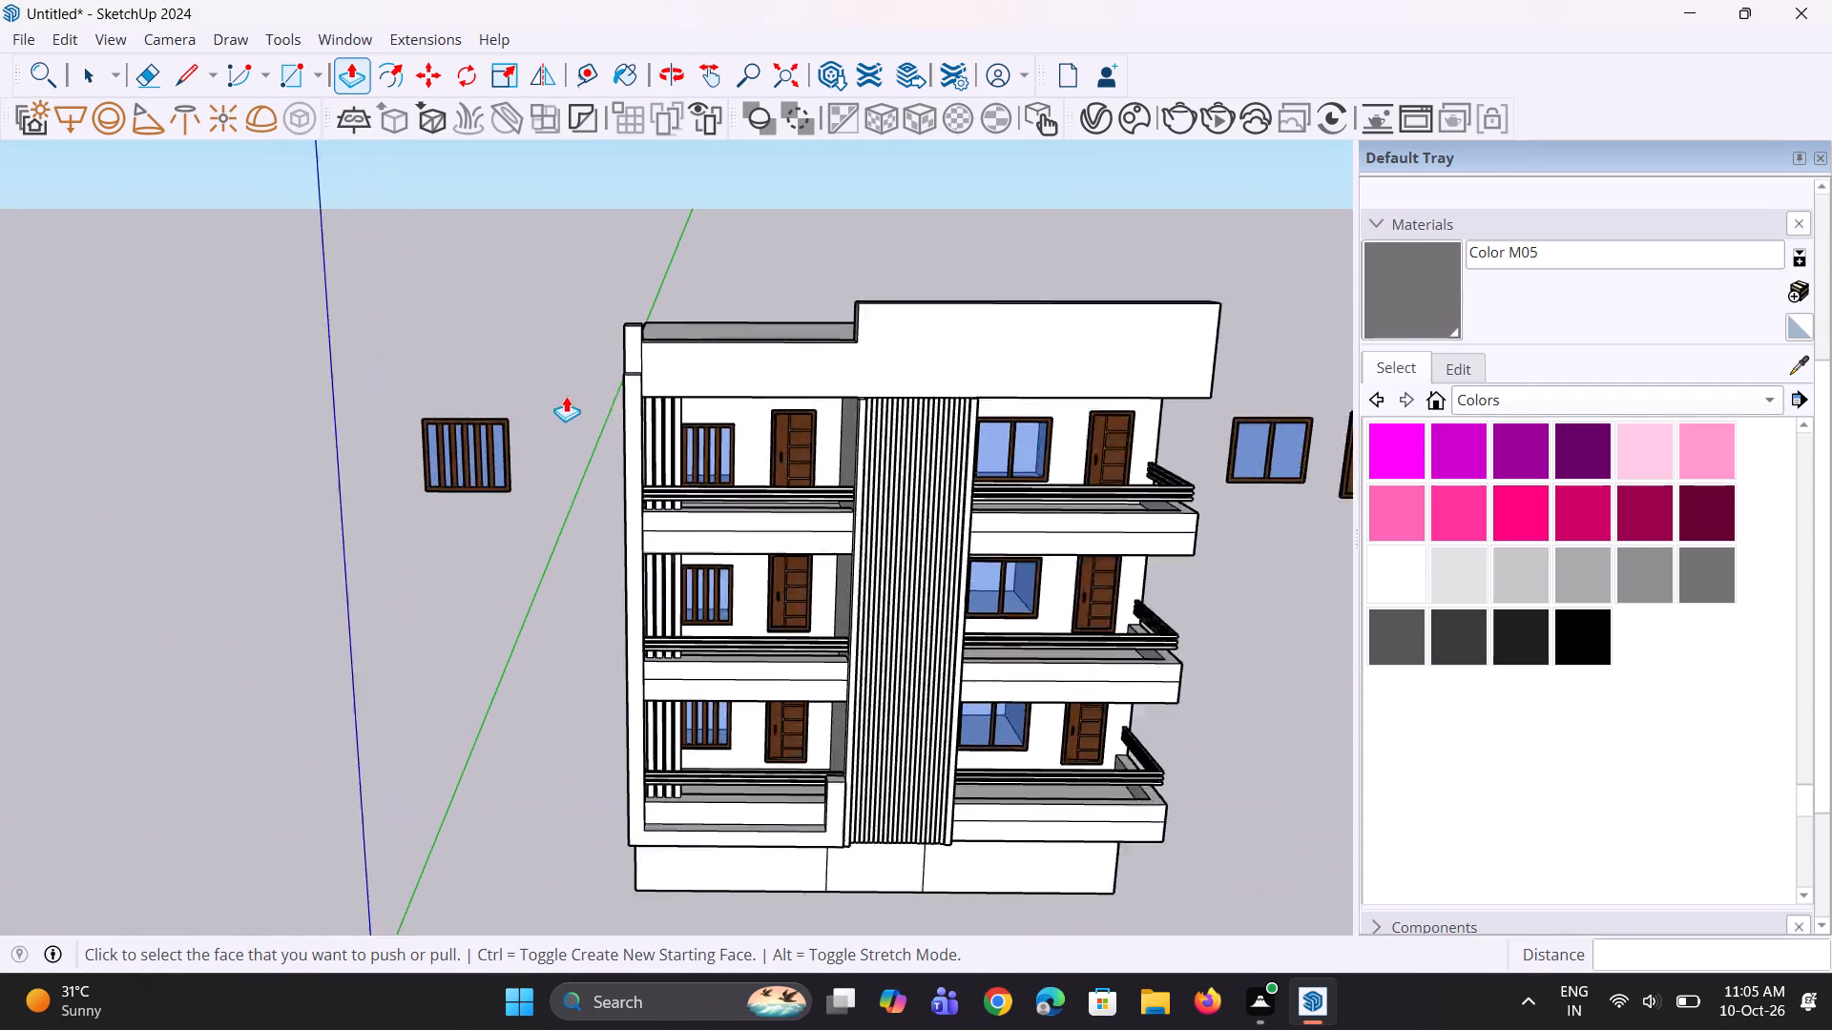
scroll(566, 396, "up", 2)
middle_click_drag(589, 399, 286, 426)
scroll(591, 322, "up", 6)
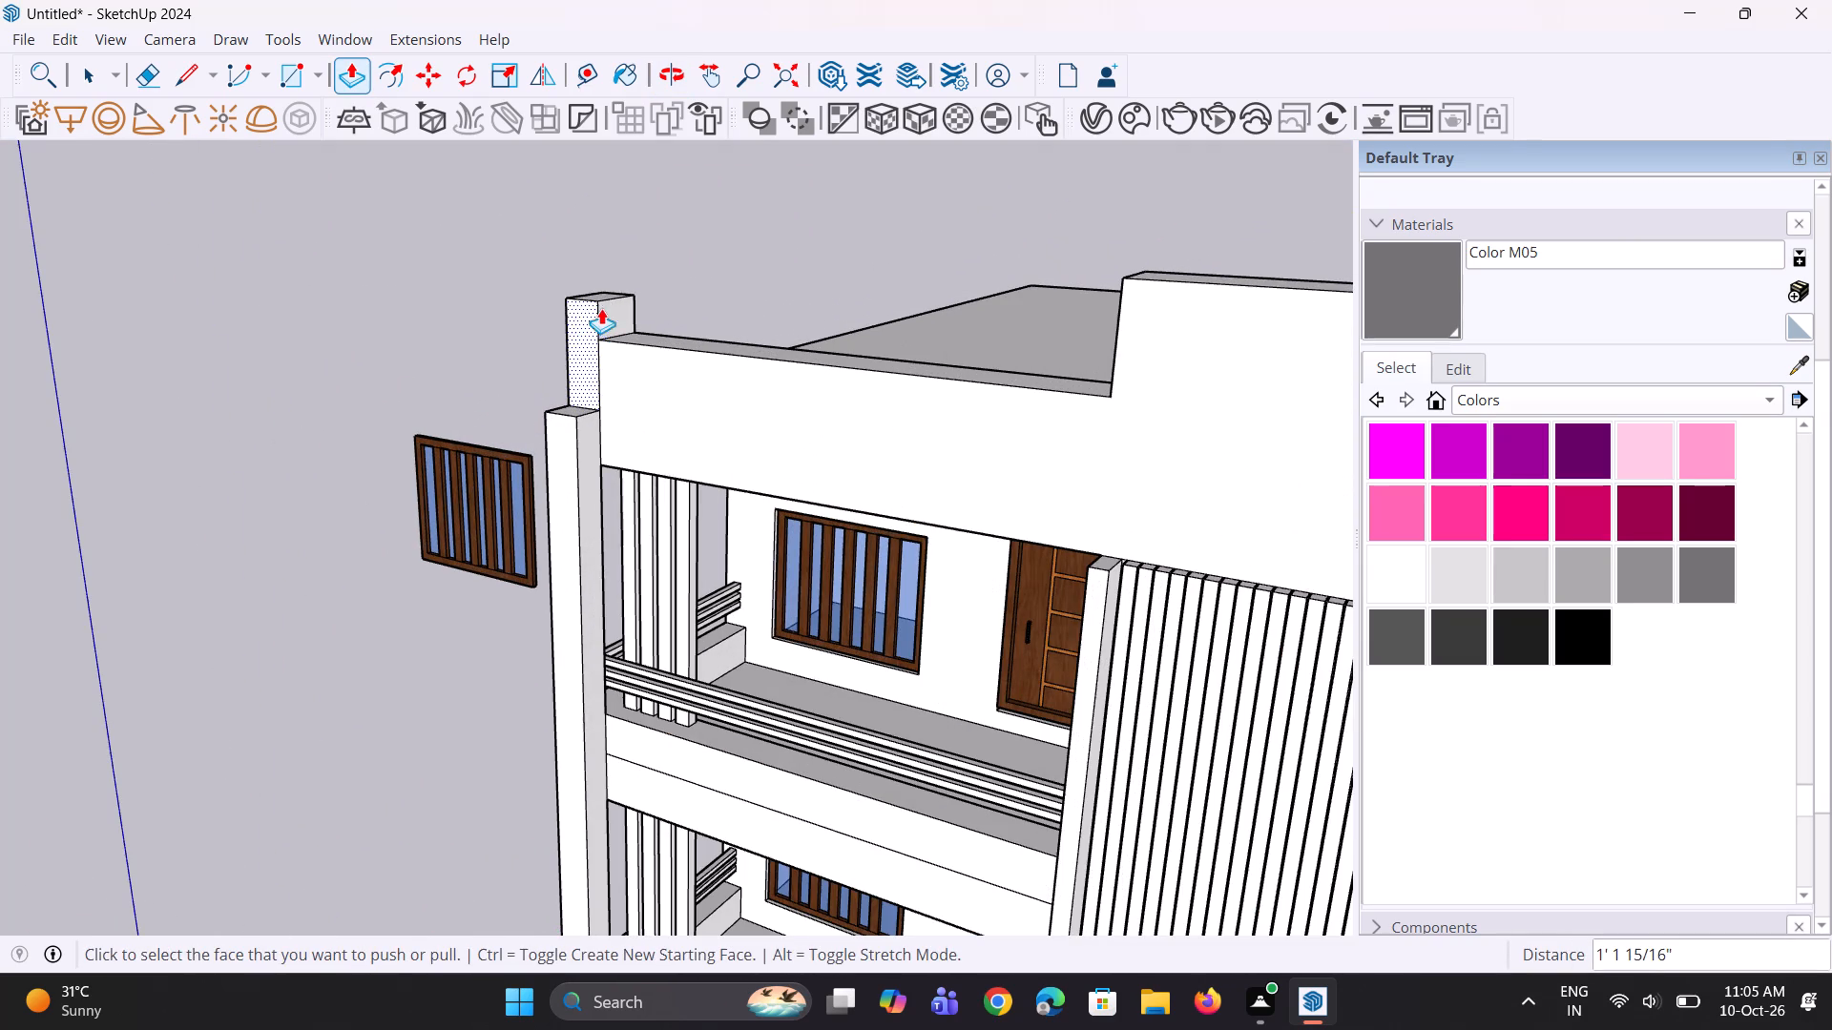
left_click(602, 294)
left_click(614, 265)
Push the high parapet section down level with the low parapet section.
middle_click_drag(765, 439, 1070, 531)
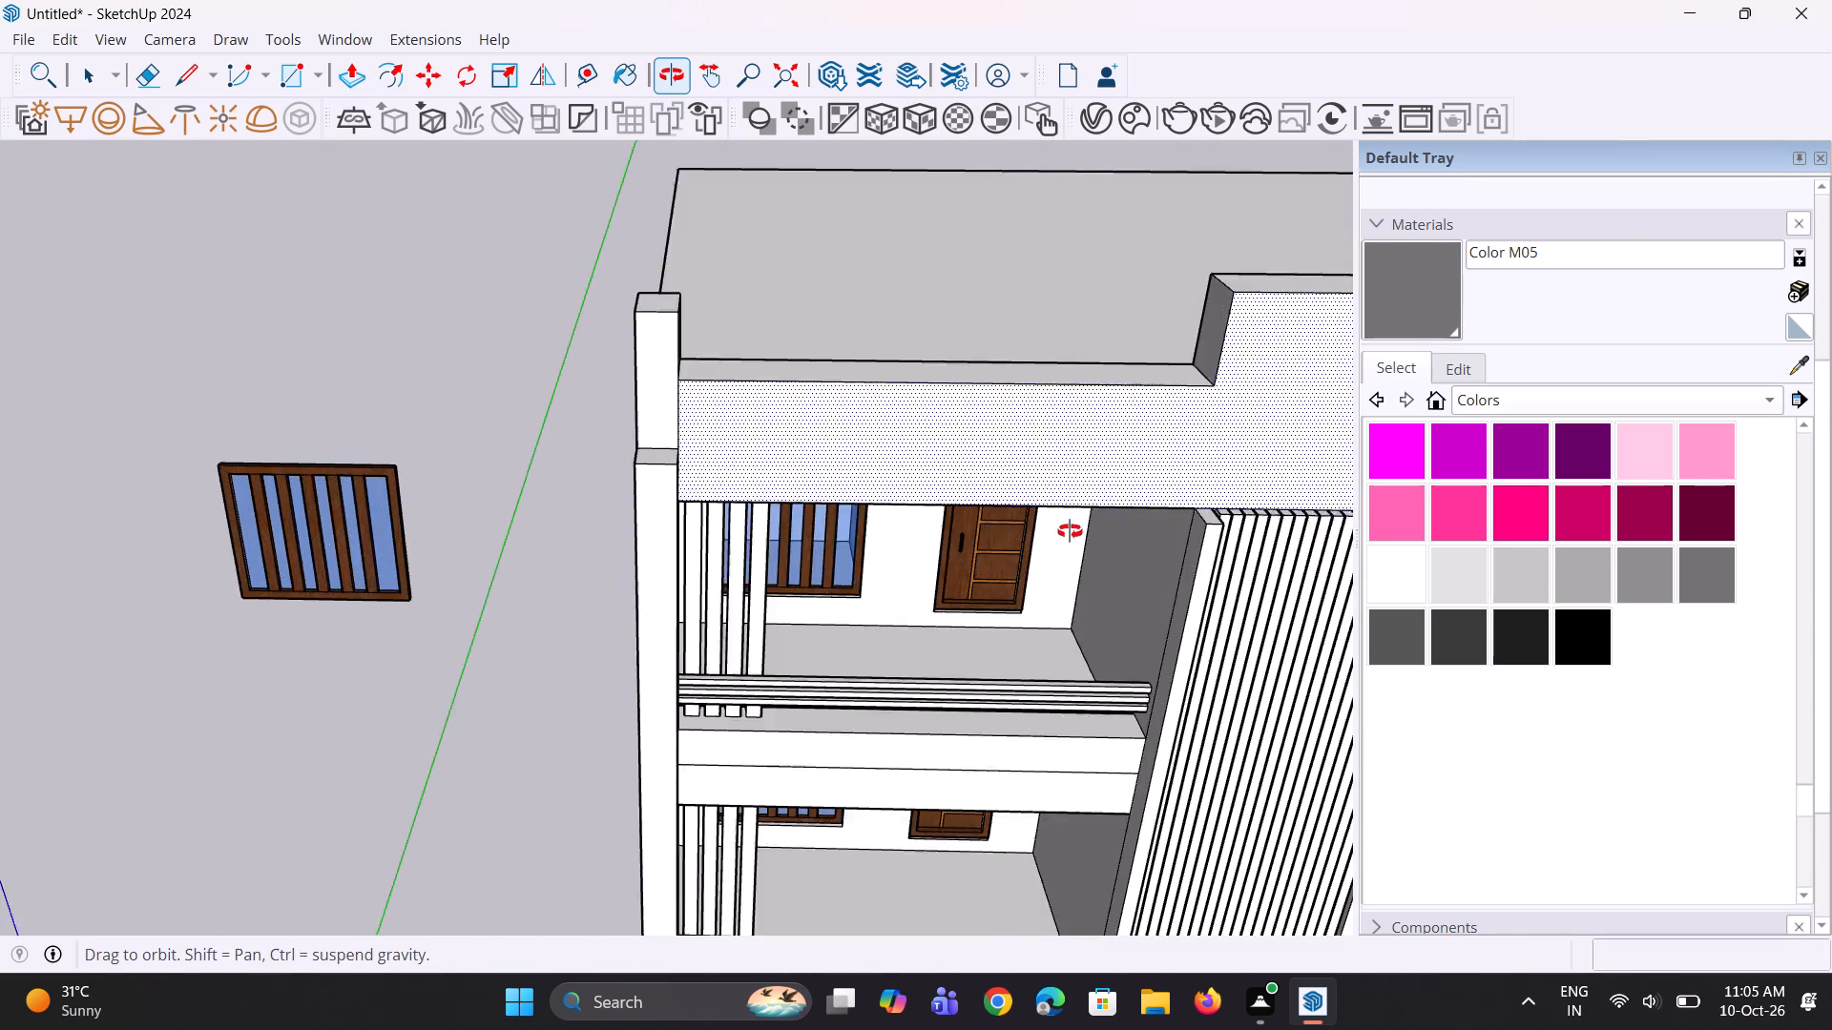
middle_click_drag(1070, 531, 1093, 516)
scroll(1242, 282, "up", 2)
scroll(1108, 368, "up", 1)
middle_click_drag(1118, 383, 1234, 424)
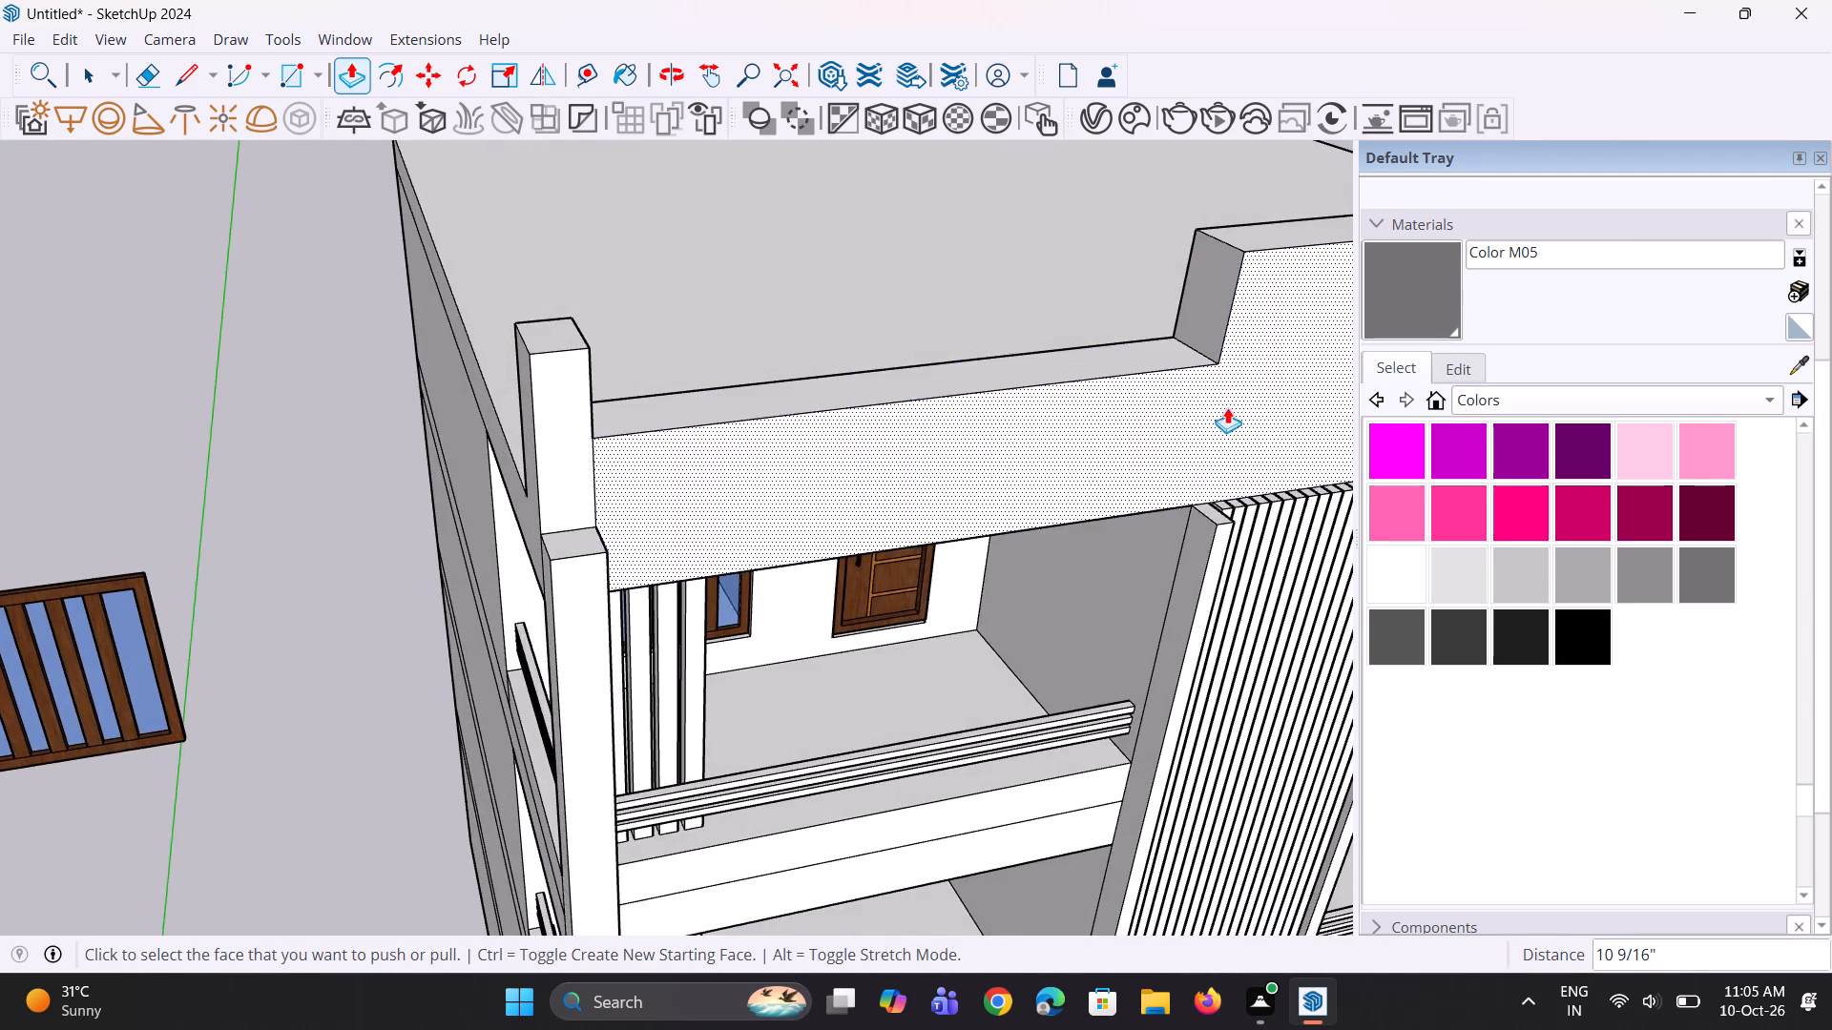
scroll(1218, 379, "up", 2)
middle_click_drag(1217, 376, 1138, 389)
scroll(1191, 384, "up", 1)
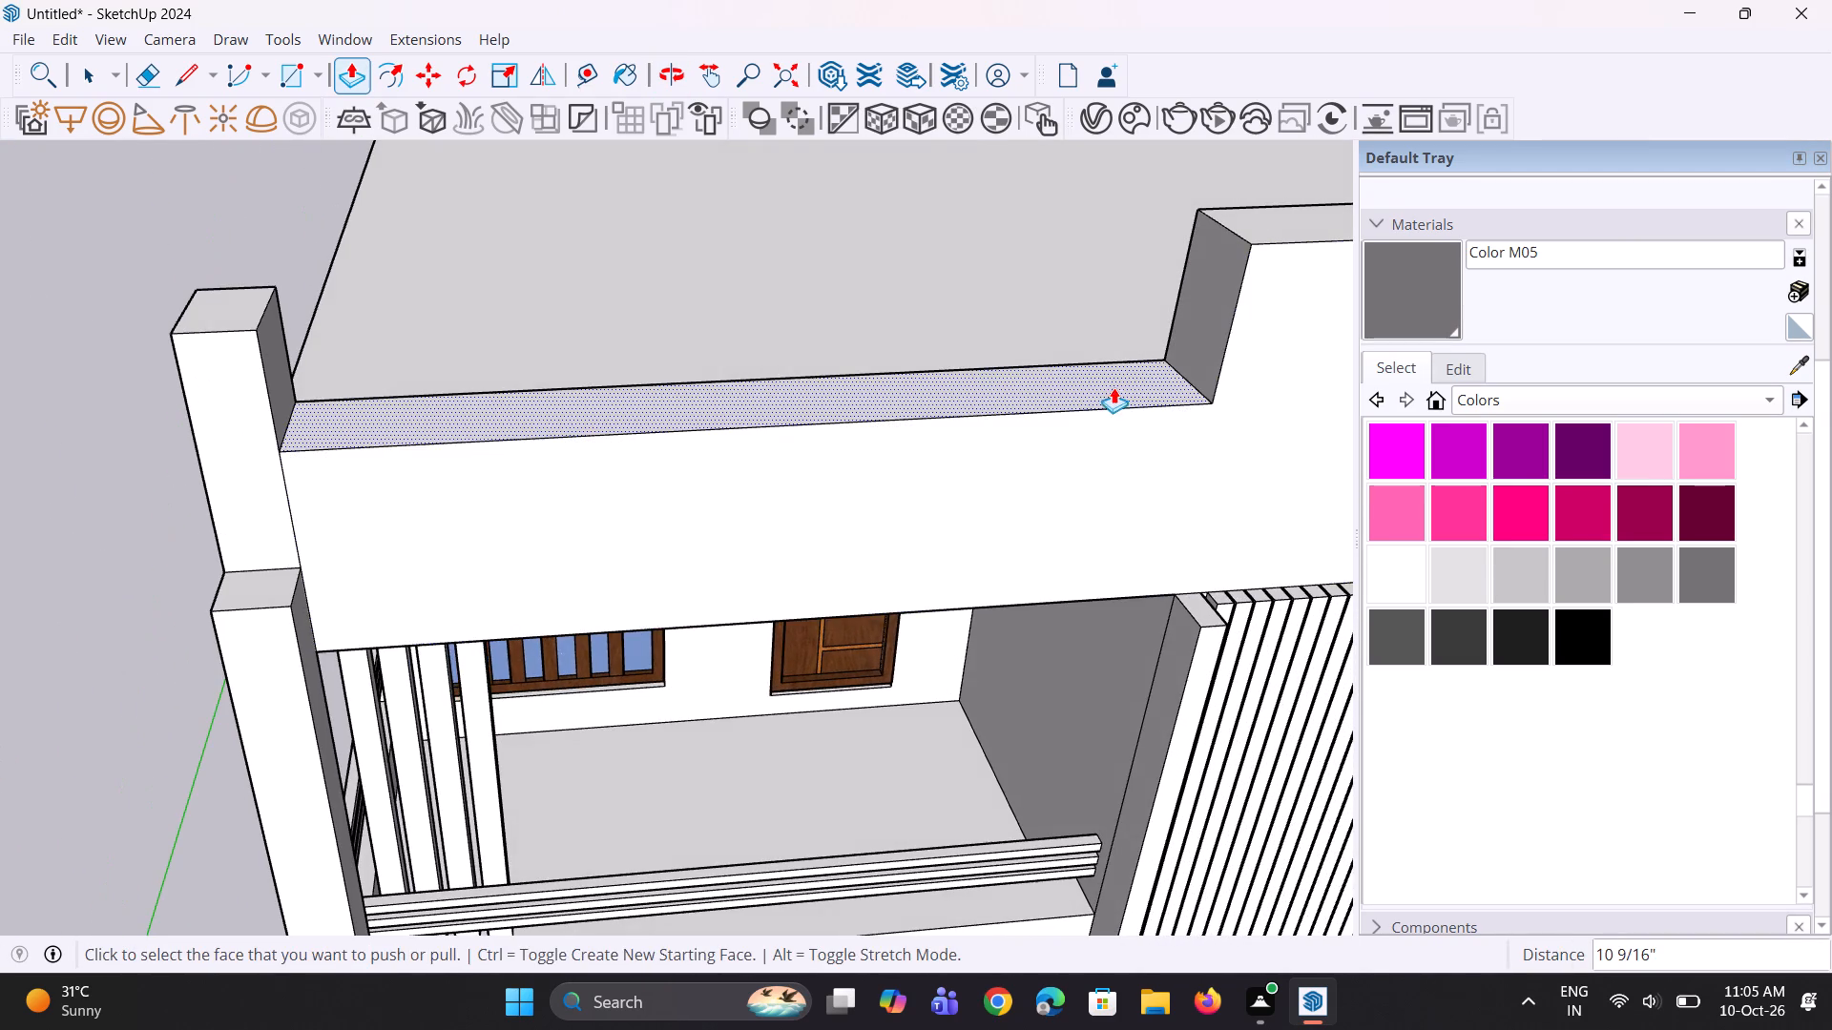
scroll(825, 329, "down", 4)
left_click(1091, 268)
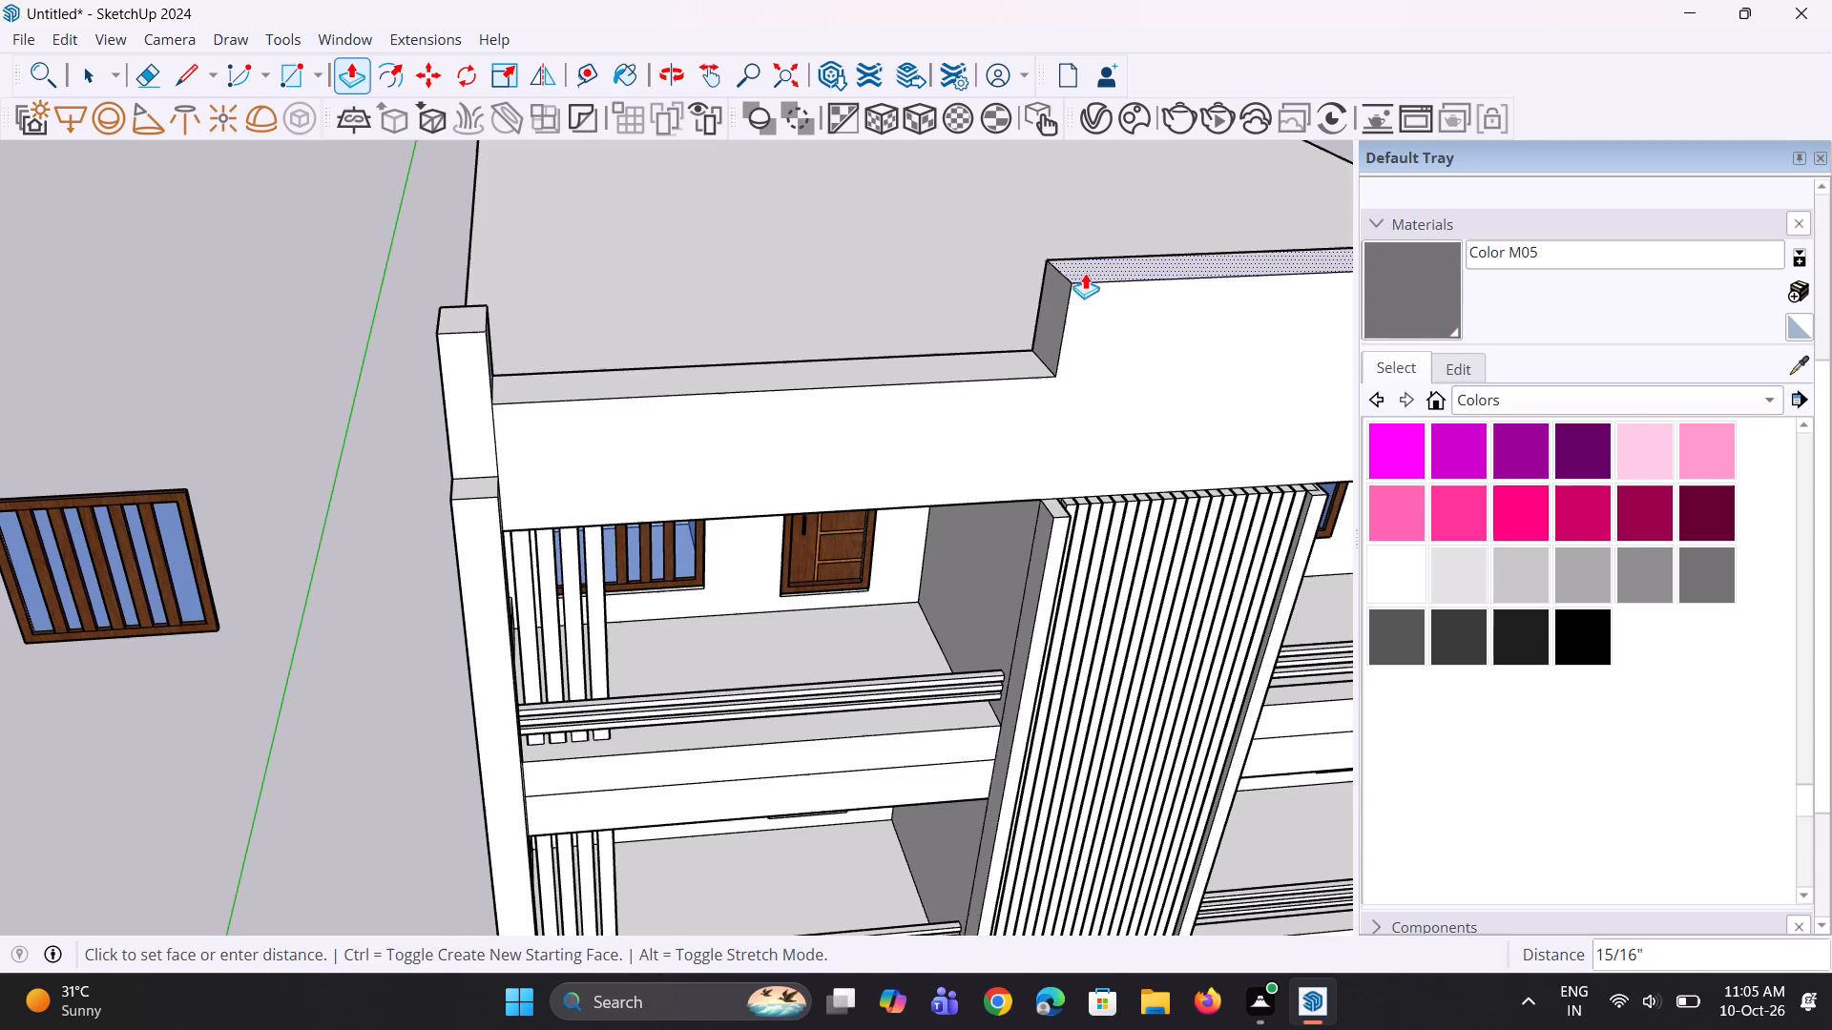
left_click(996, 358)
Erase the dividing line across the parapet top near the slat panel.
scroll(883, 435, "down", 5)
middle_click_drag(906, 452, 719, 608)
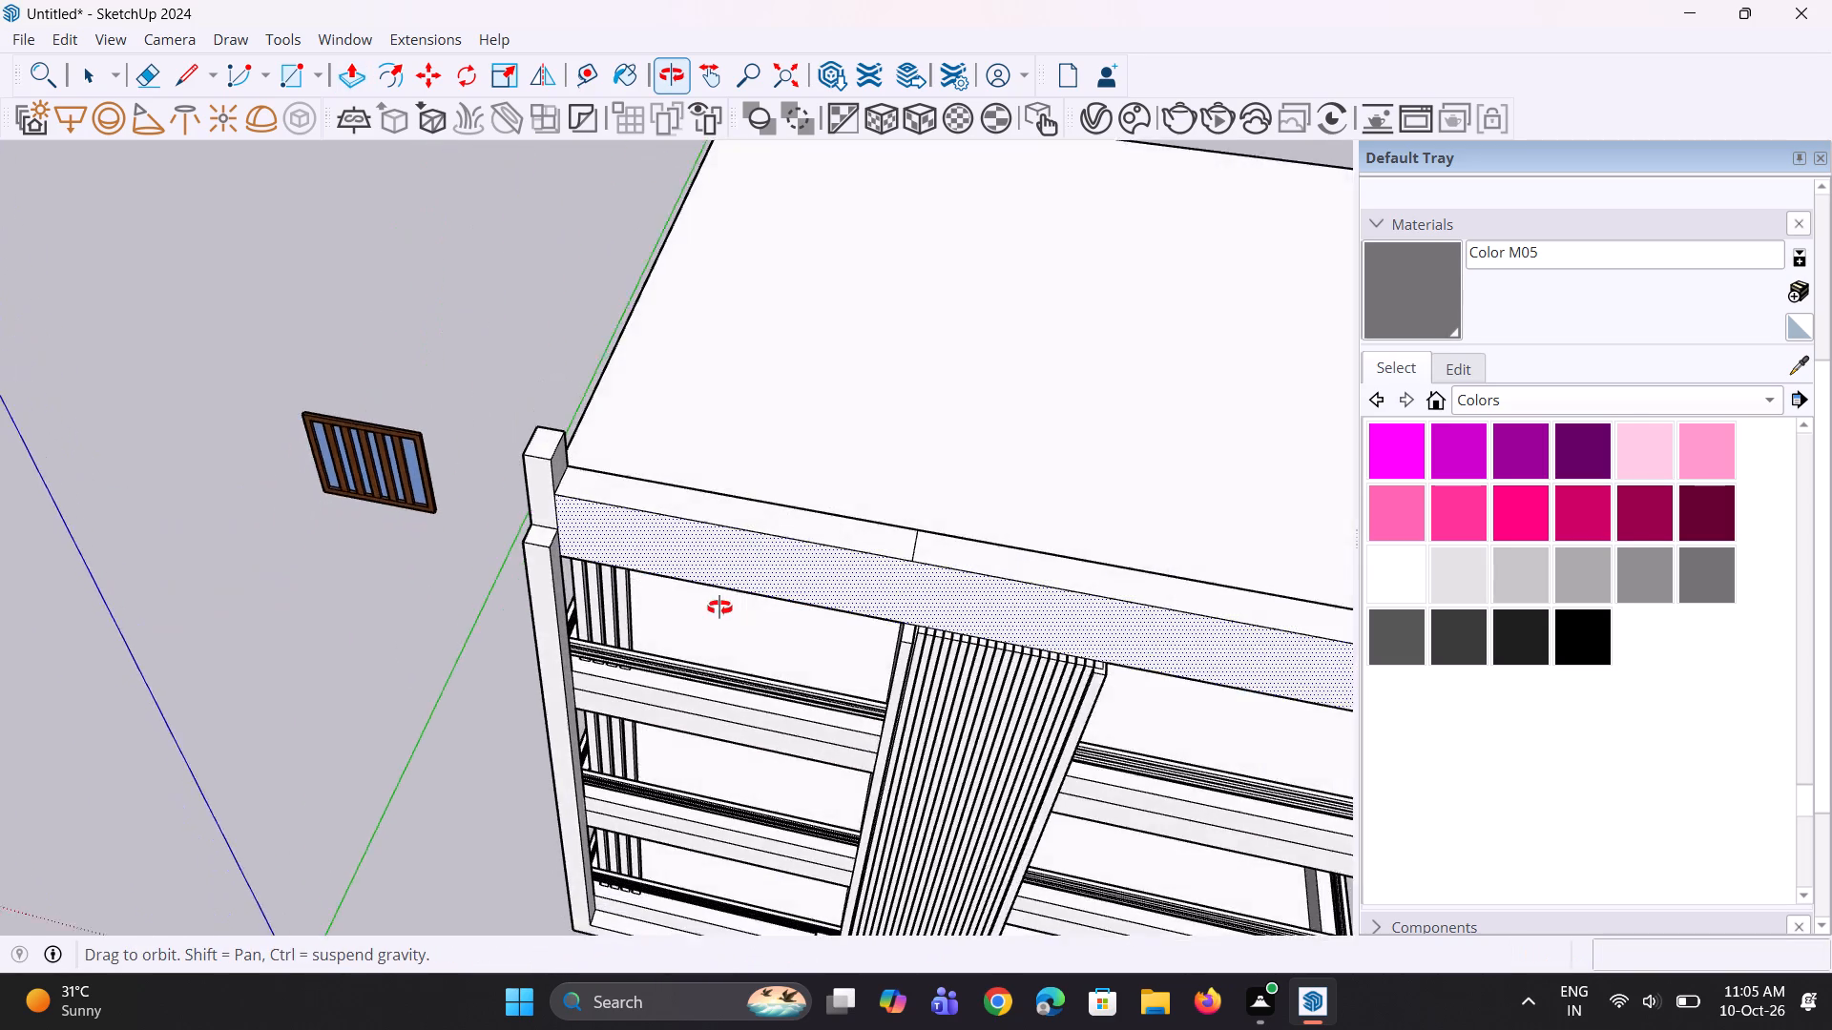
middle_click_drag(719, 608, 729, 622)
scroll(914, 593, "up", 5)
key("e")
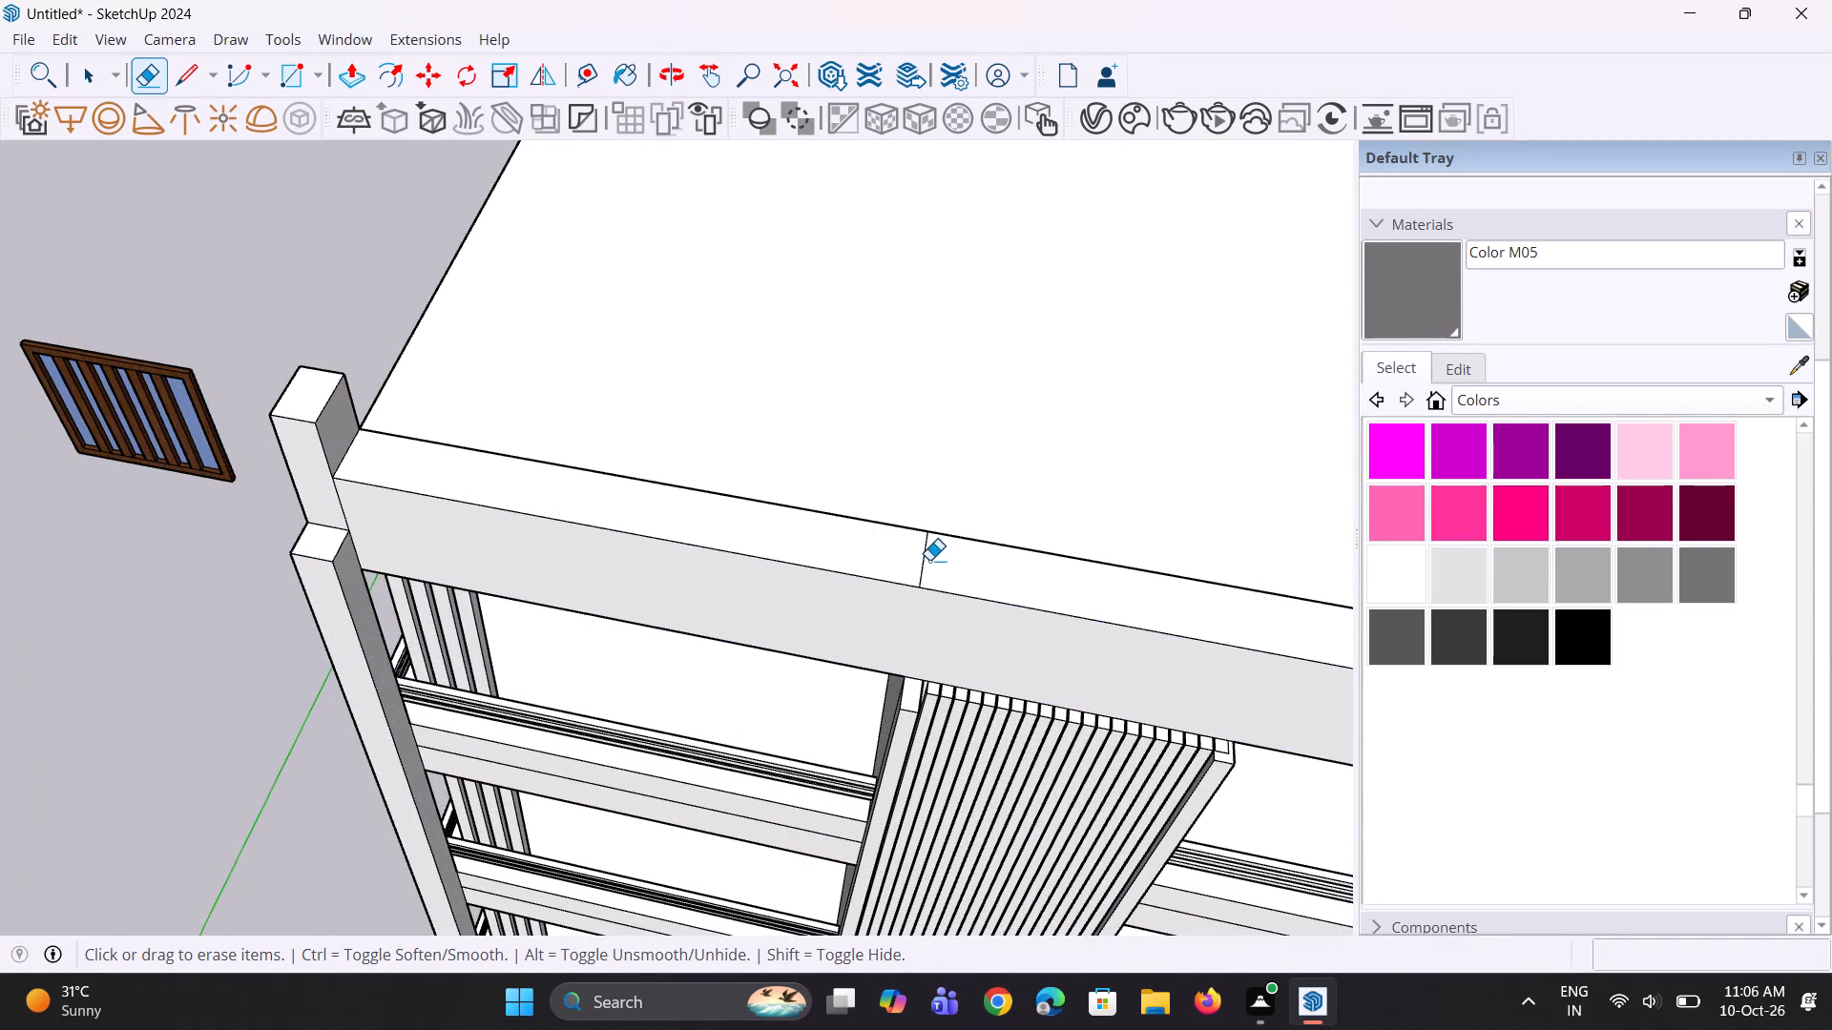
left_click(926, 560)
Draw a new dividing line across the parapet top near the slat panel's corner-side edge.
scroll(844, 575, "down", 8)
key("l")
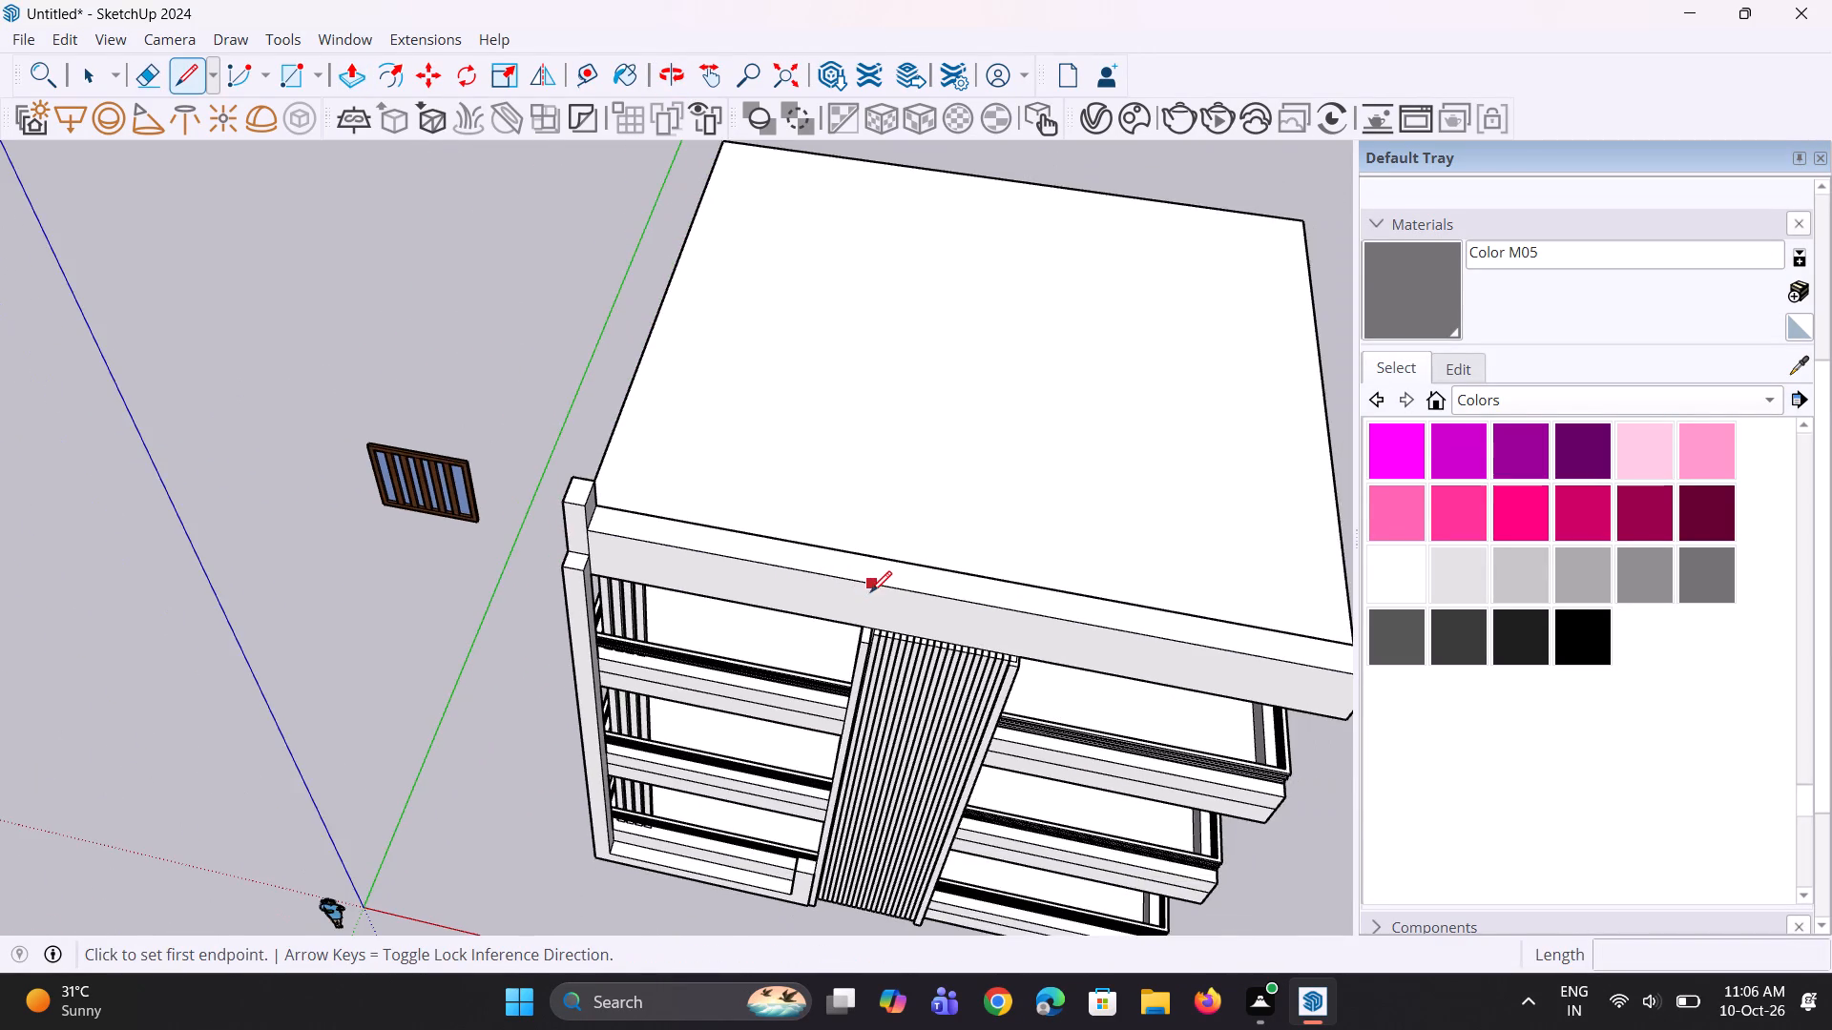
scroll(883, 583, "up", 2)
left_click(885, 582)
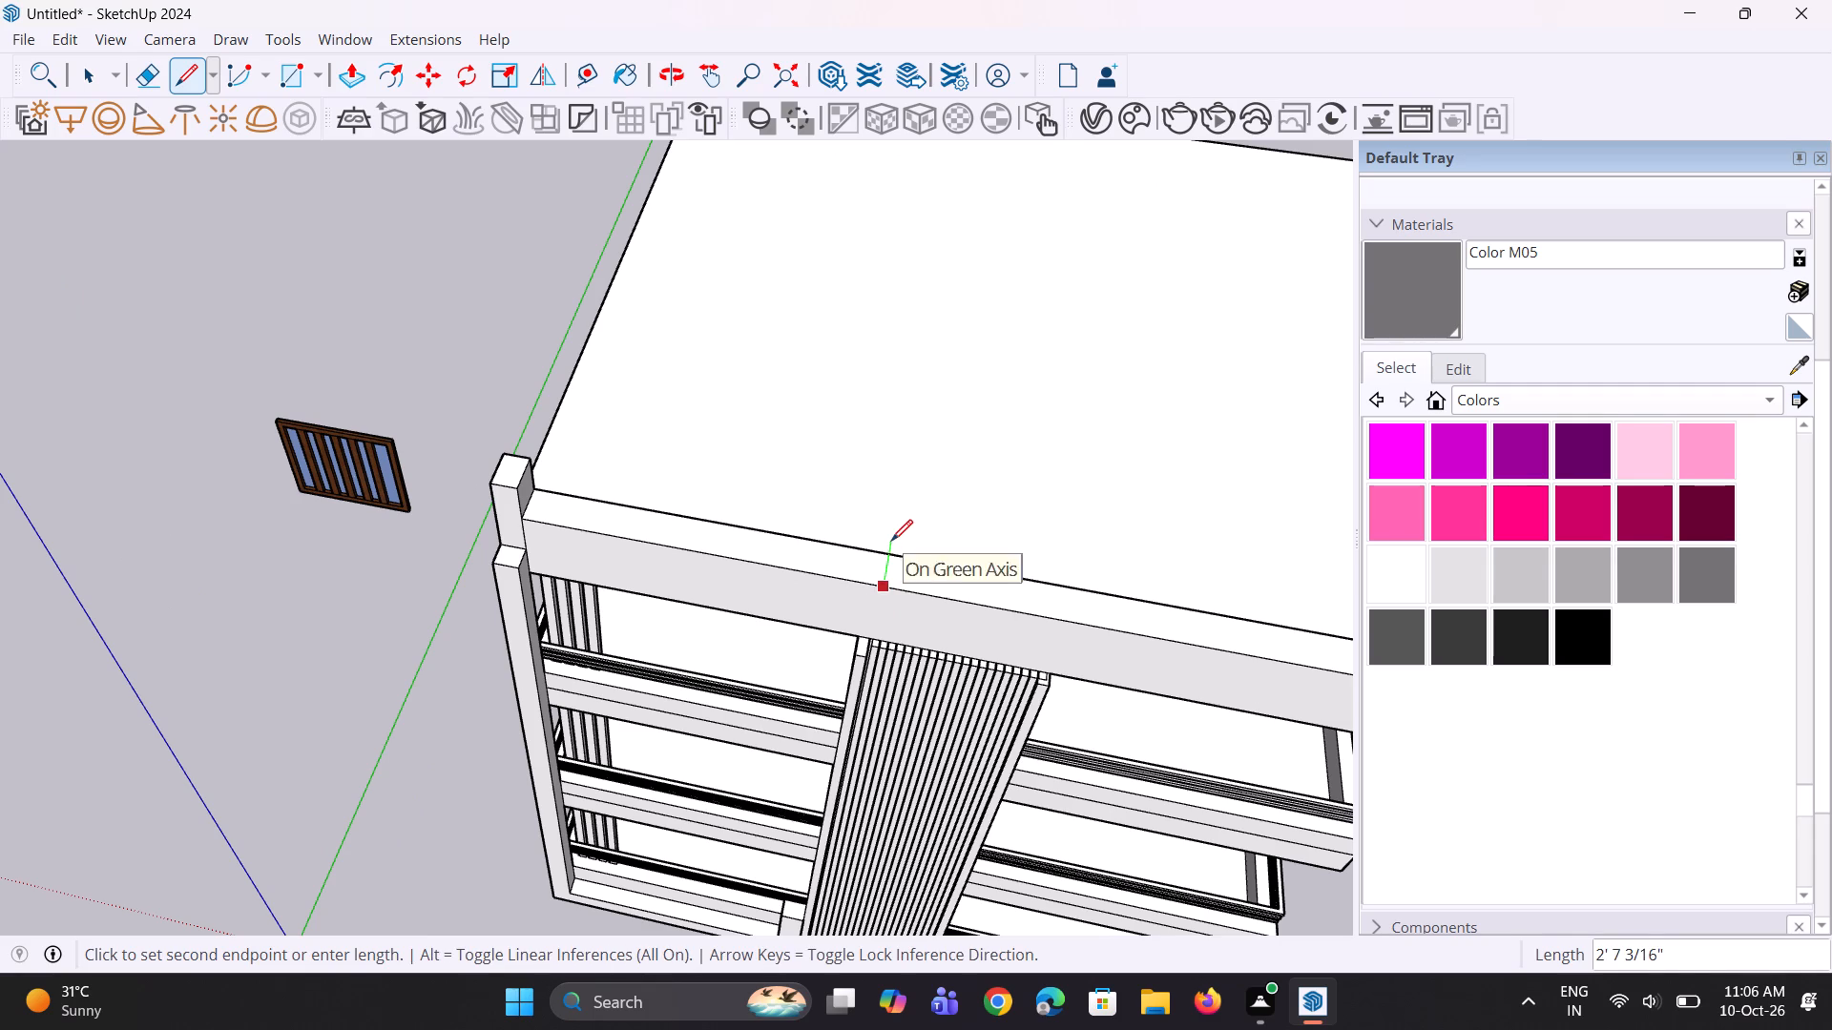
left_click(891, 548)
Move the dividing line on the parapet top about 1' 3 15/16" towards the corner post.
scroll(840, 586, "down", 4)
middle_click_drag(857, 586, 939, 561)
scroll(927, 575, "up", 1)
key("space")
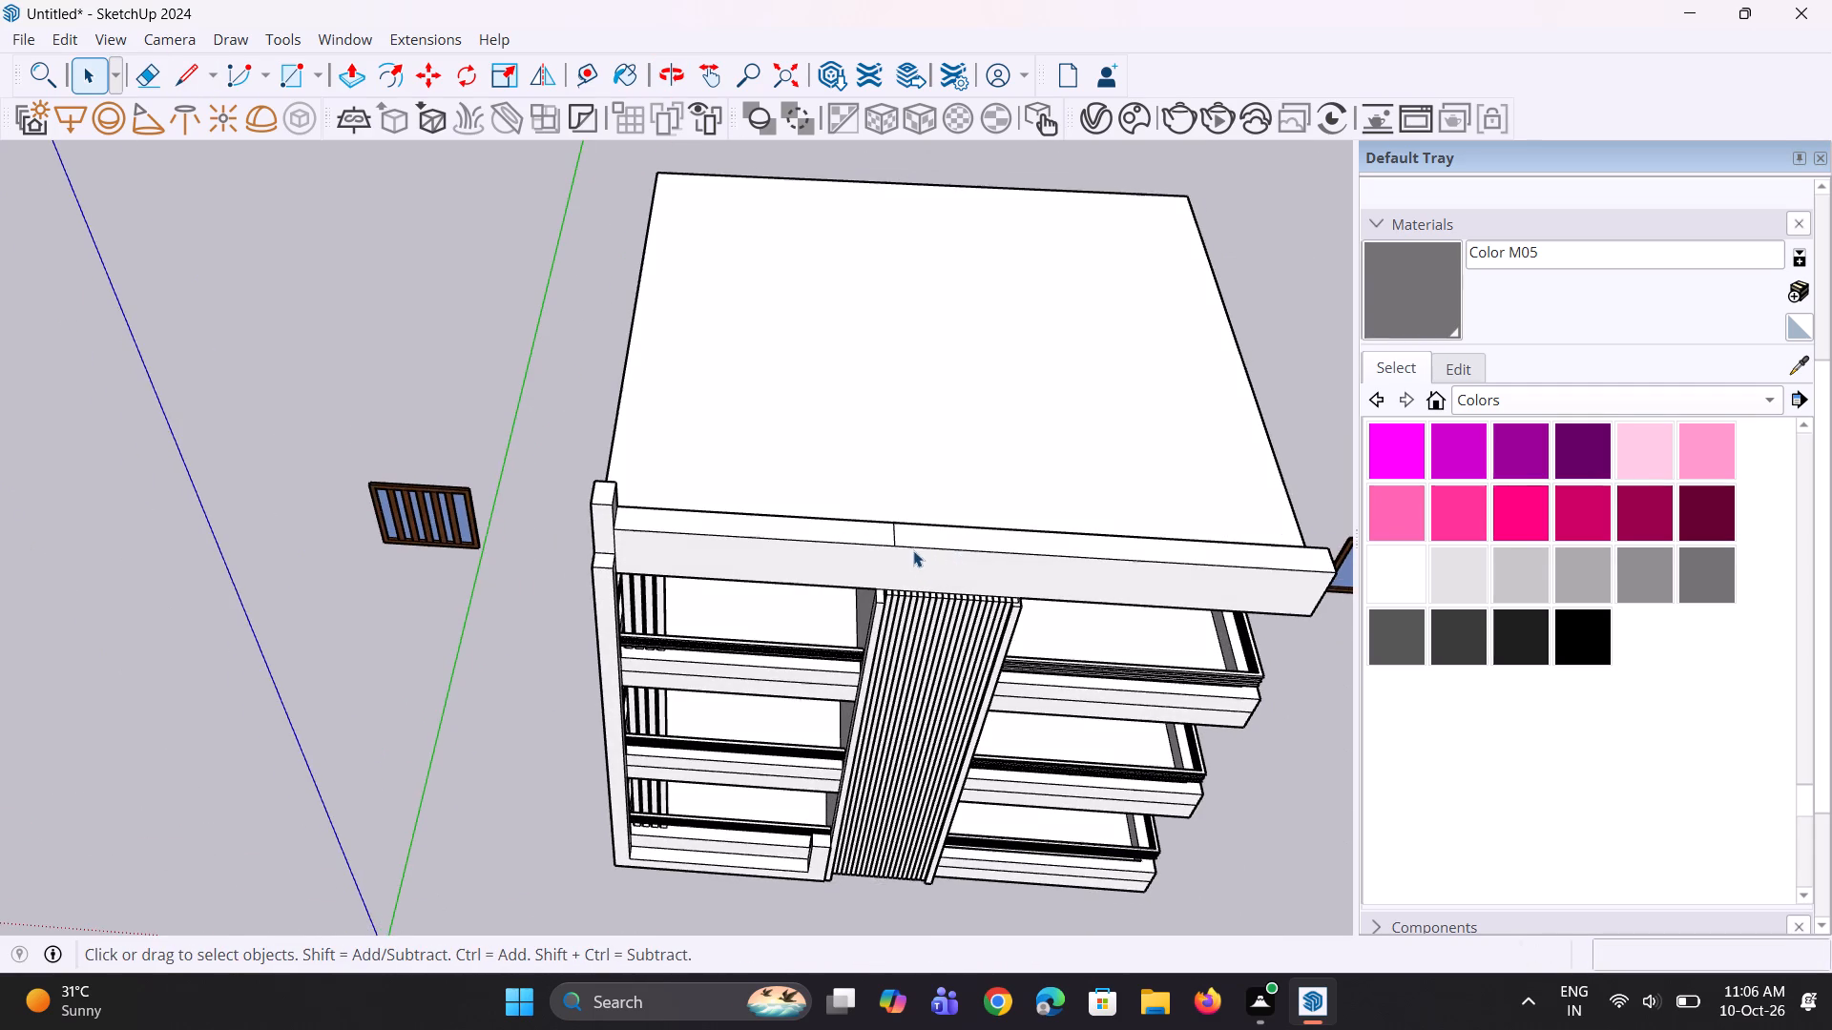
scroll(906, 545, "up", 2)
left_click(893, 534)
scroll(887, 536, "up", 4)
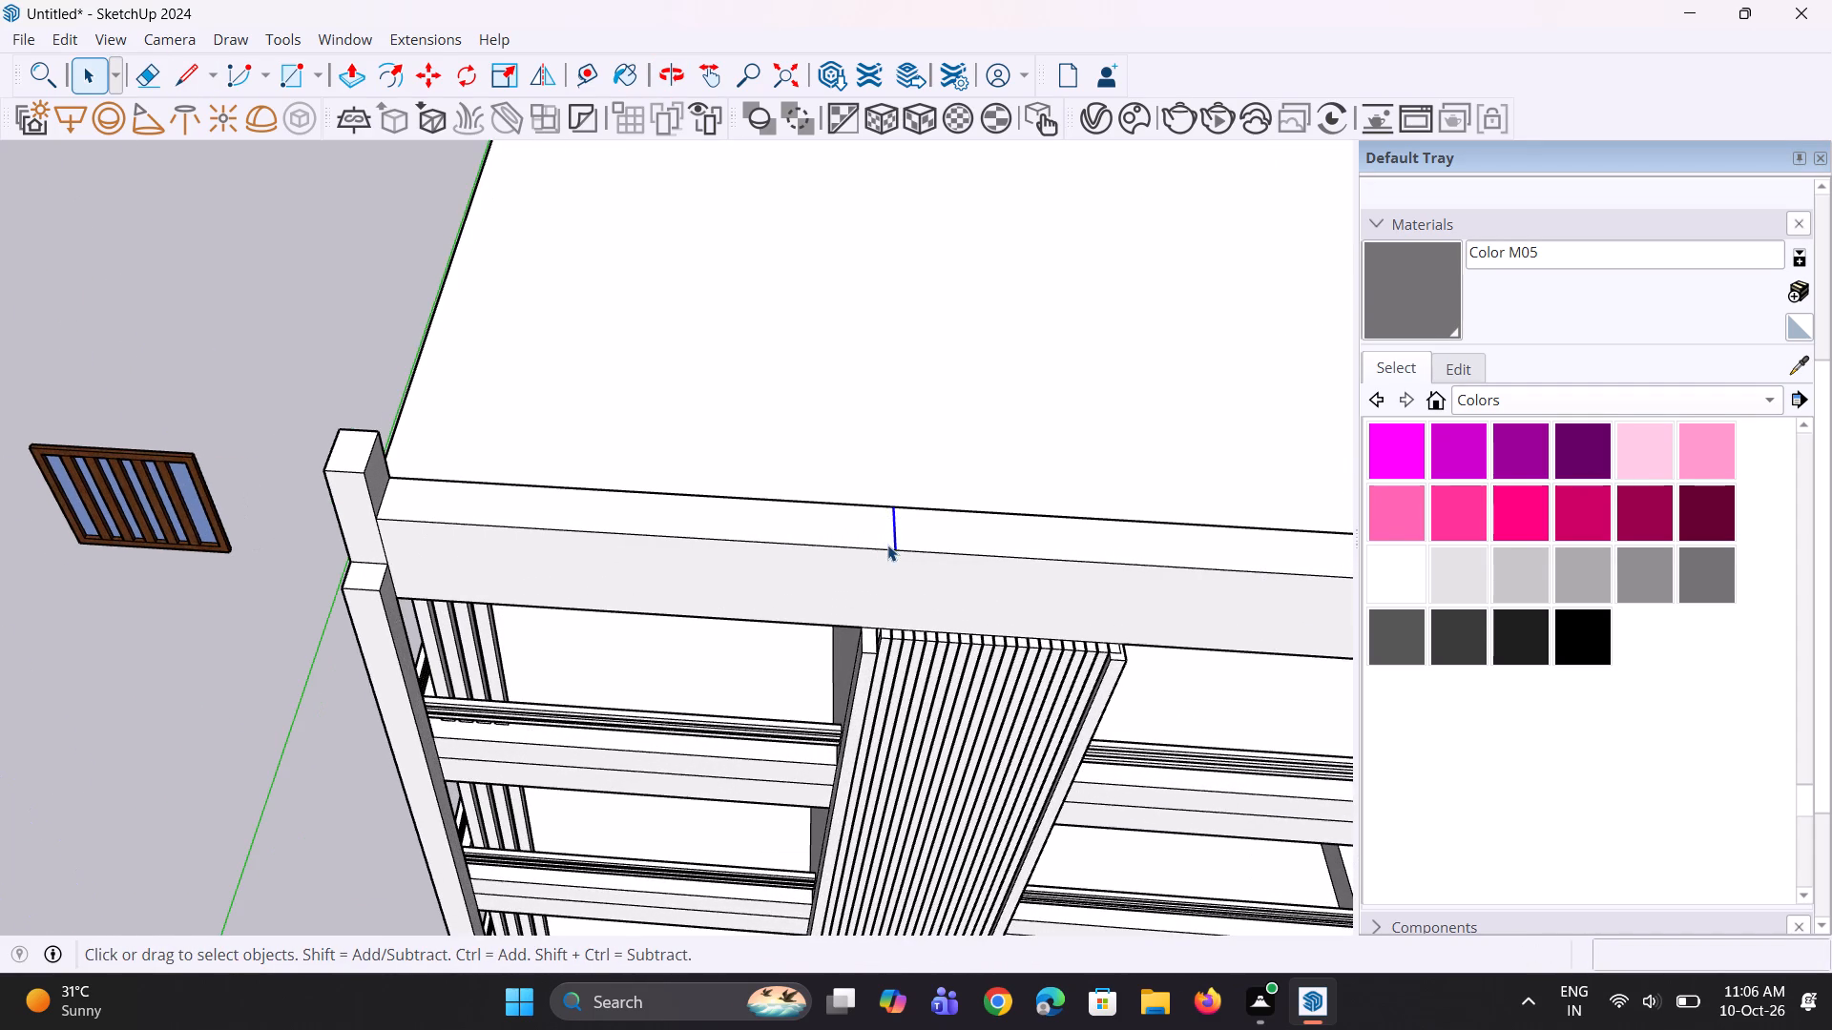
key("m")
left_click(891, 546)
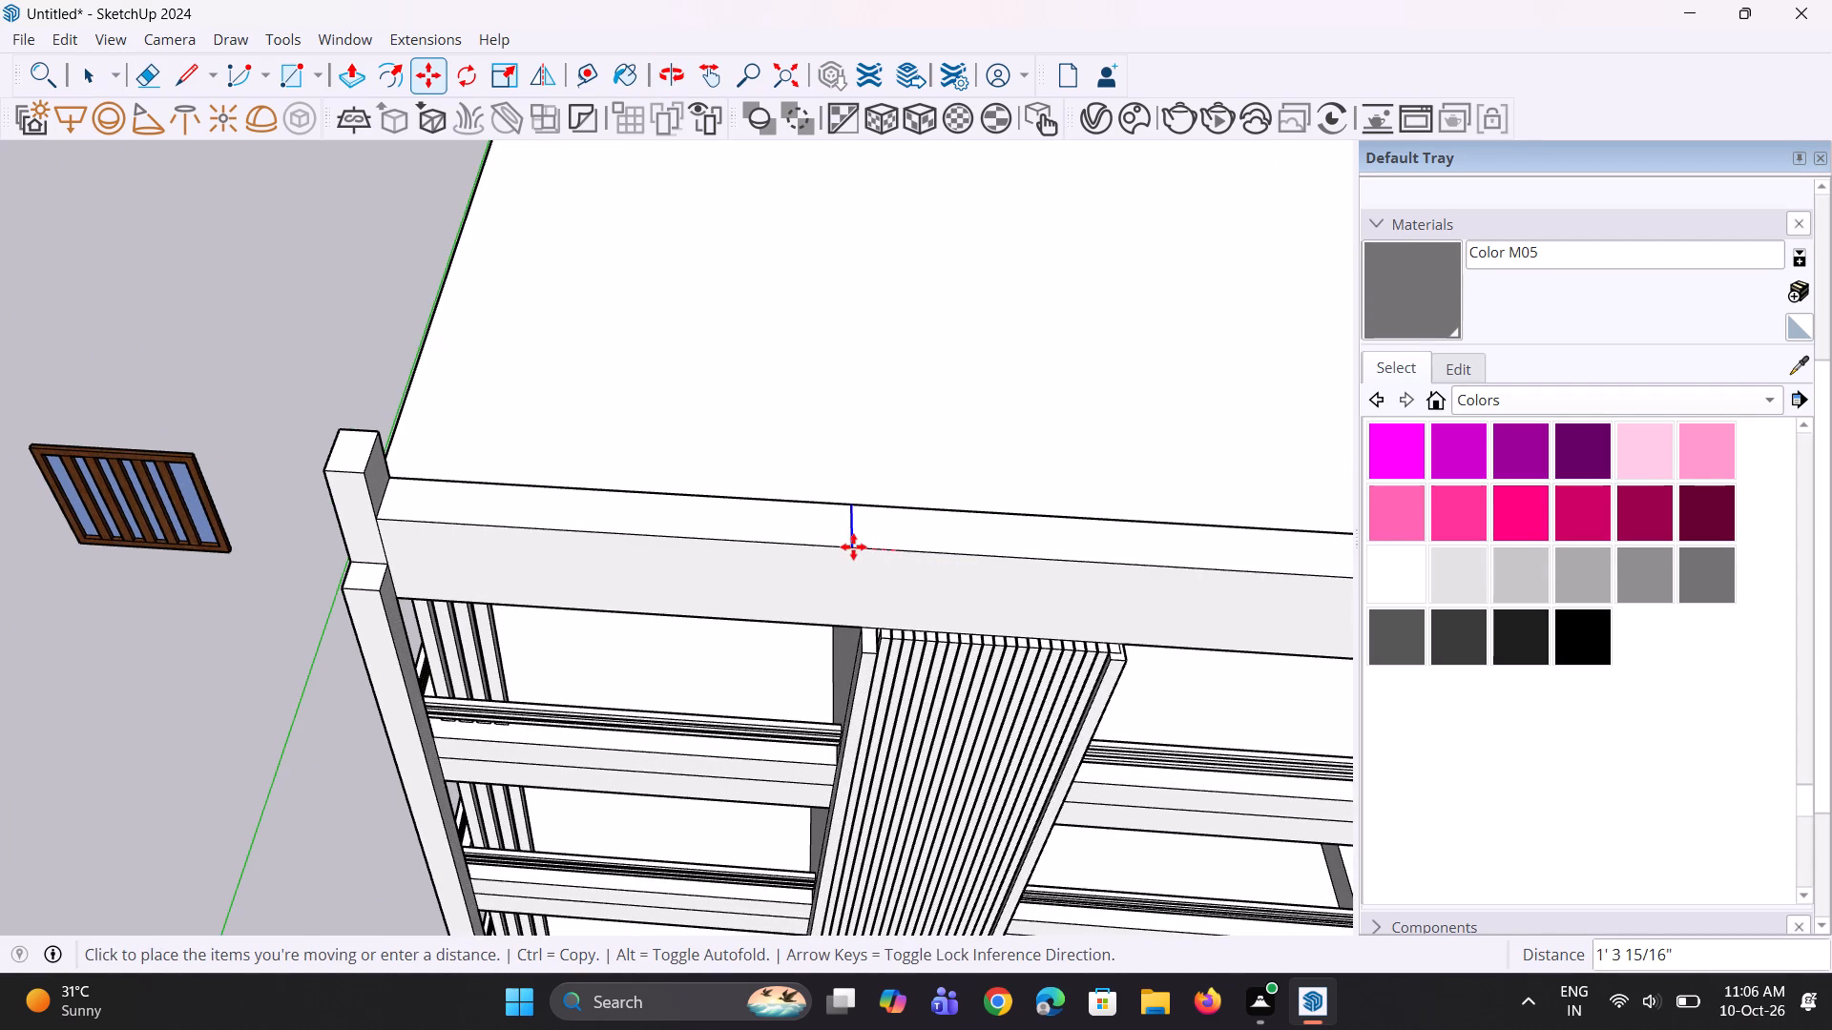
left_click(853, 546)
Pull up the parapet section from the dividing line past the slat panel to the far end about 3' 1 15/16".
key("space")
key("p")
left_click(933, 533)
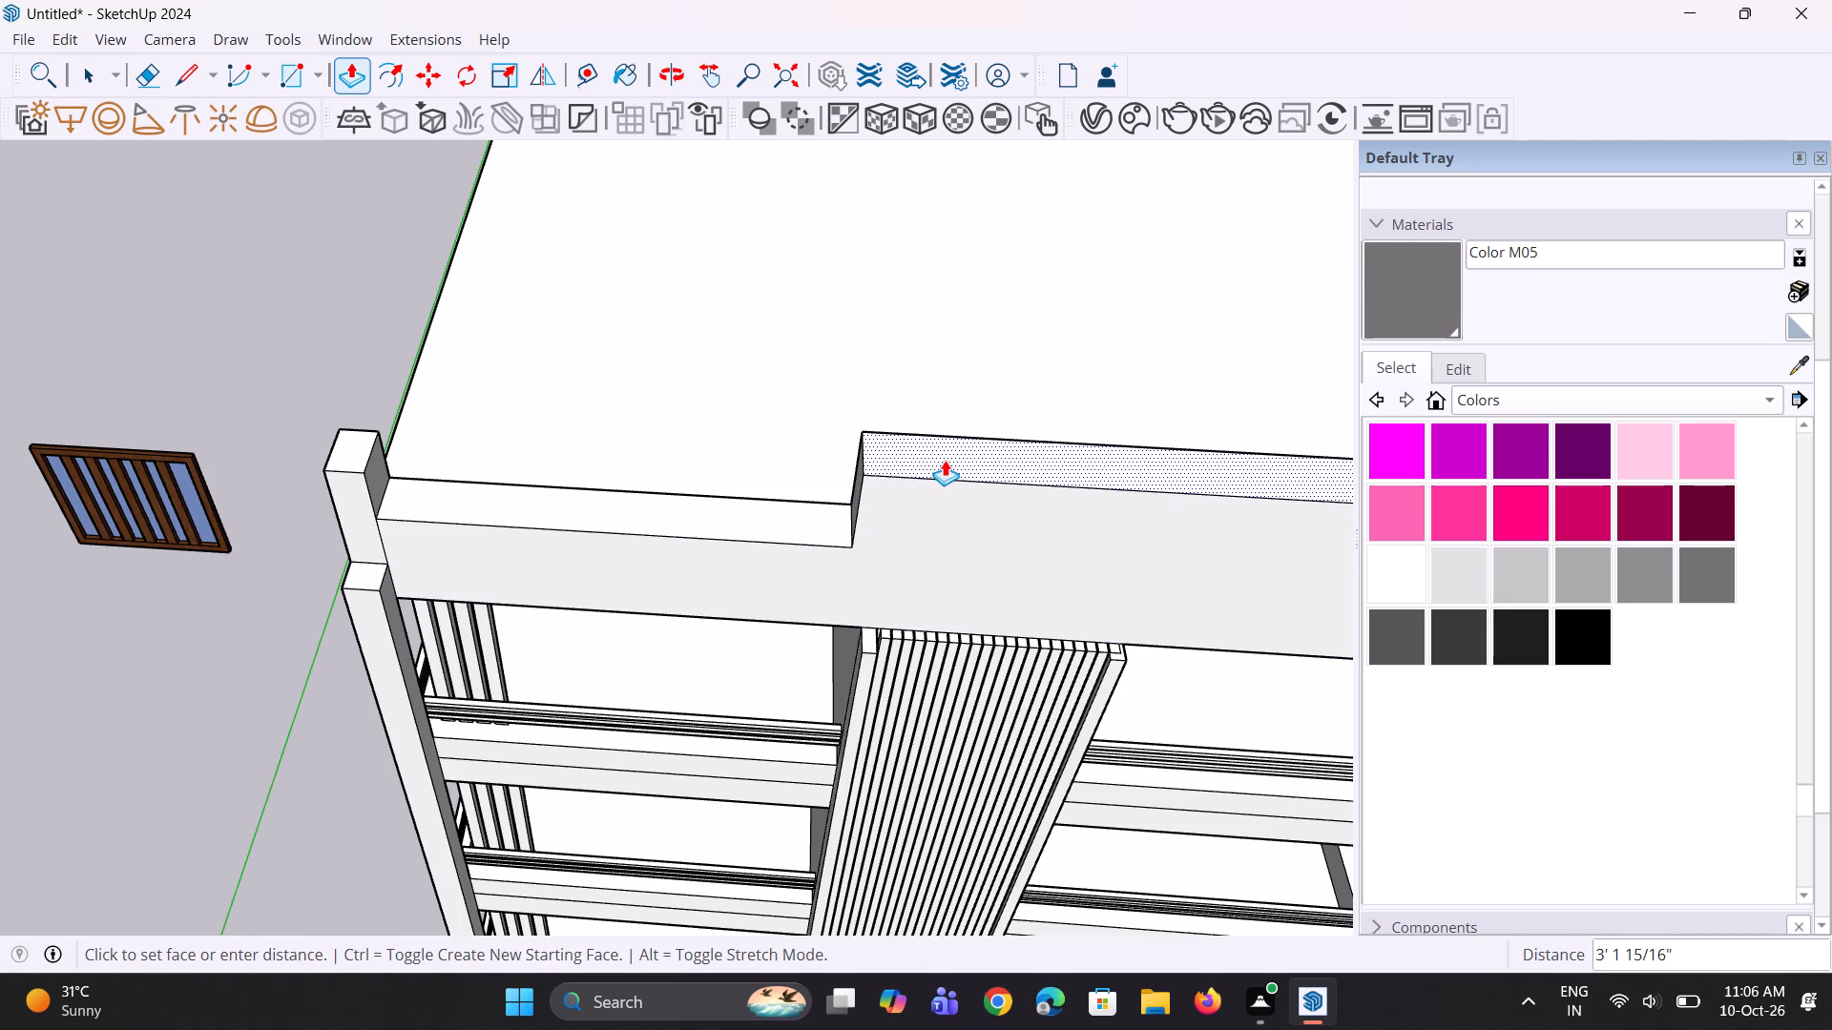
left_click(945, 460)
Lower the high parapet section about 1' 1 7/16", level with the top of the corner post.
middle_click_drag(914, 482, 1048, 392)
scroll(914, 444, "down", 4)
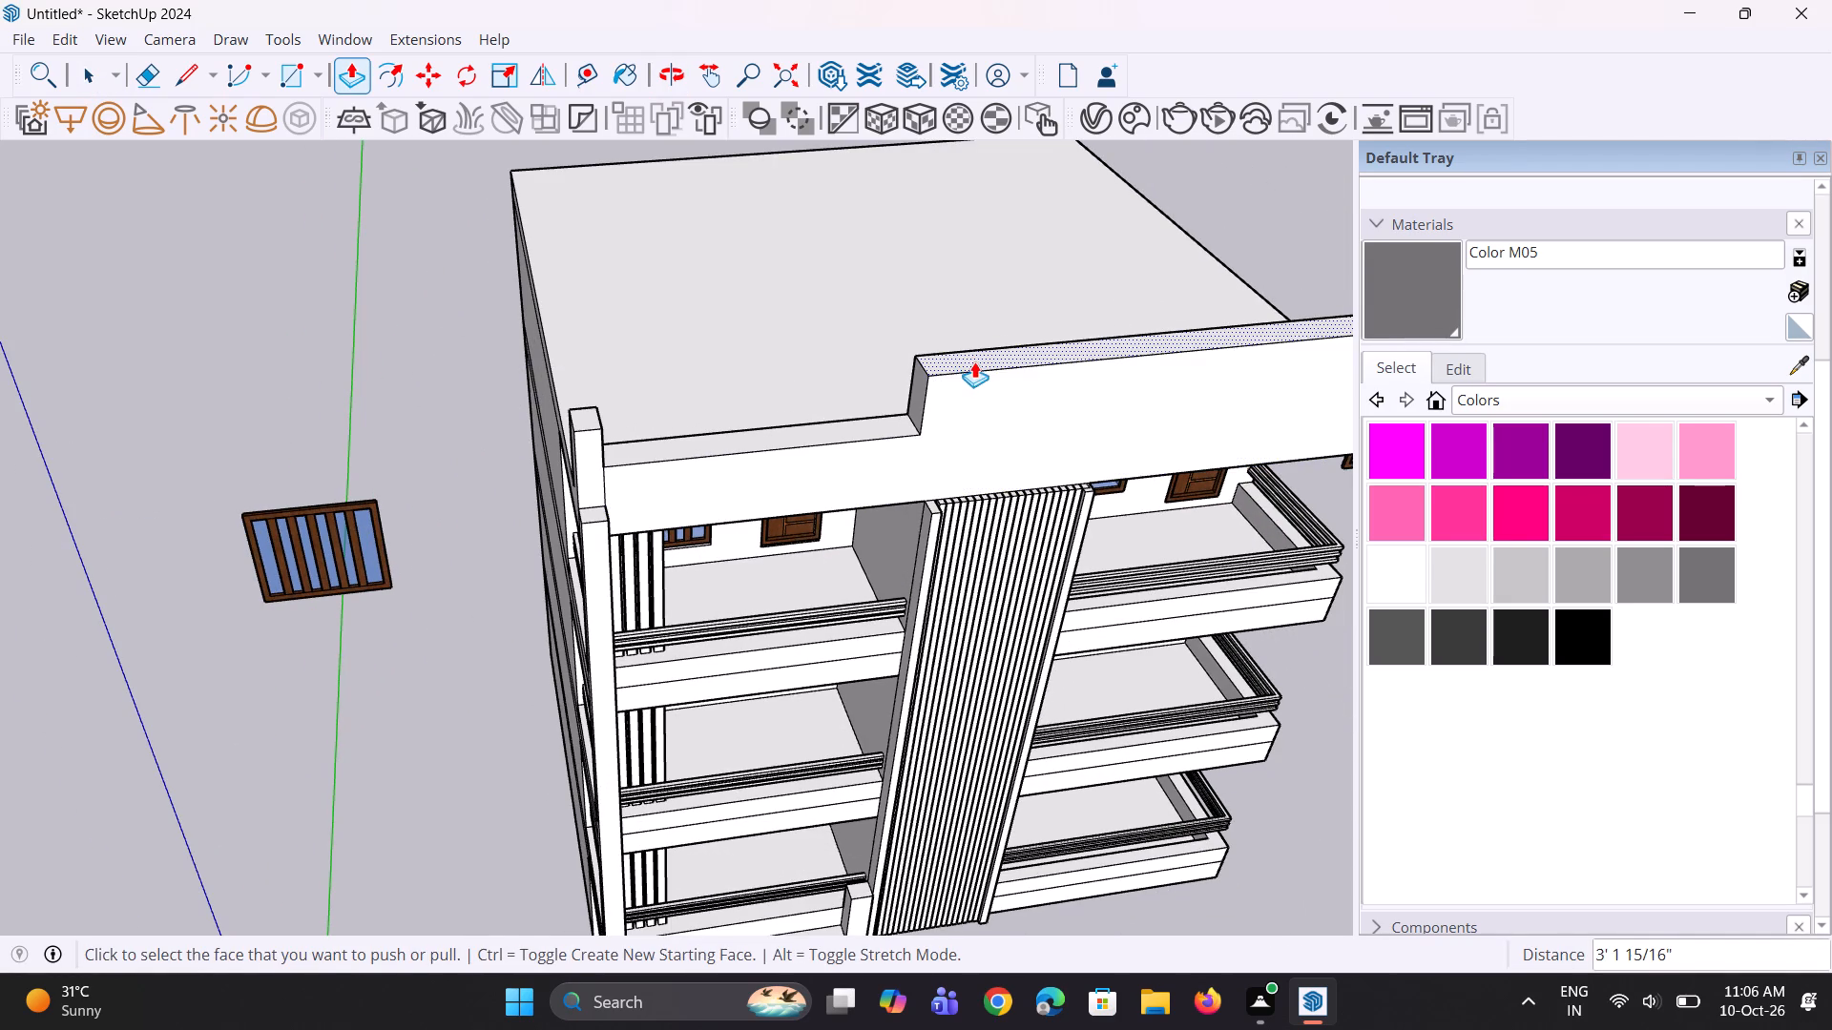
left_click(975, 362)
left_click(599, 410)
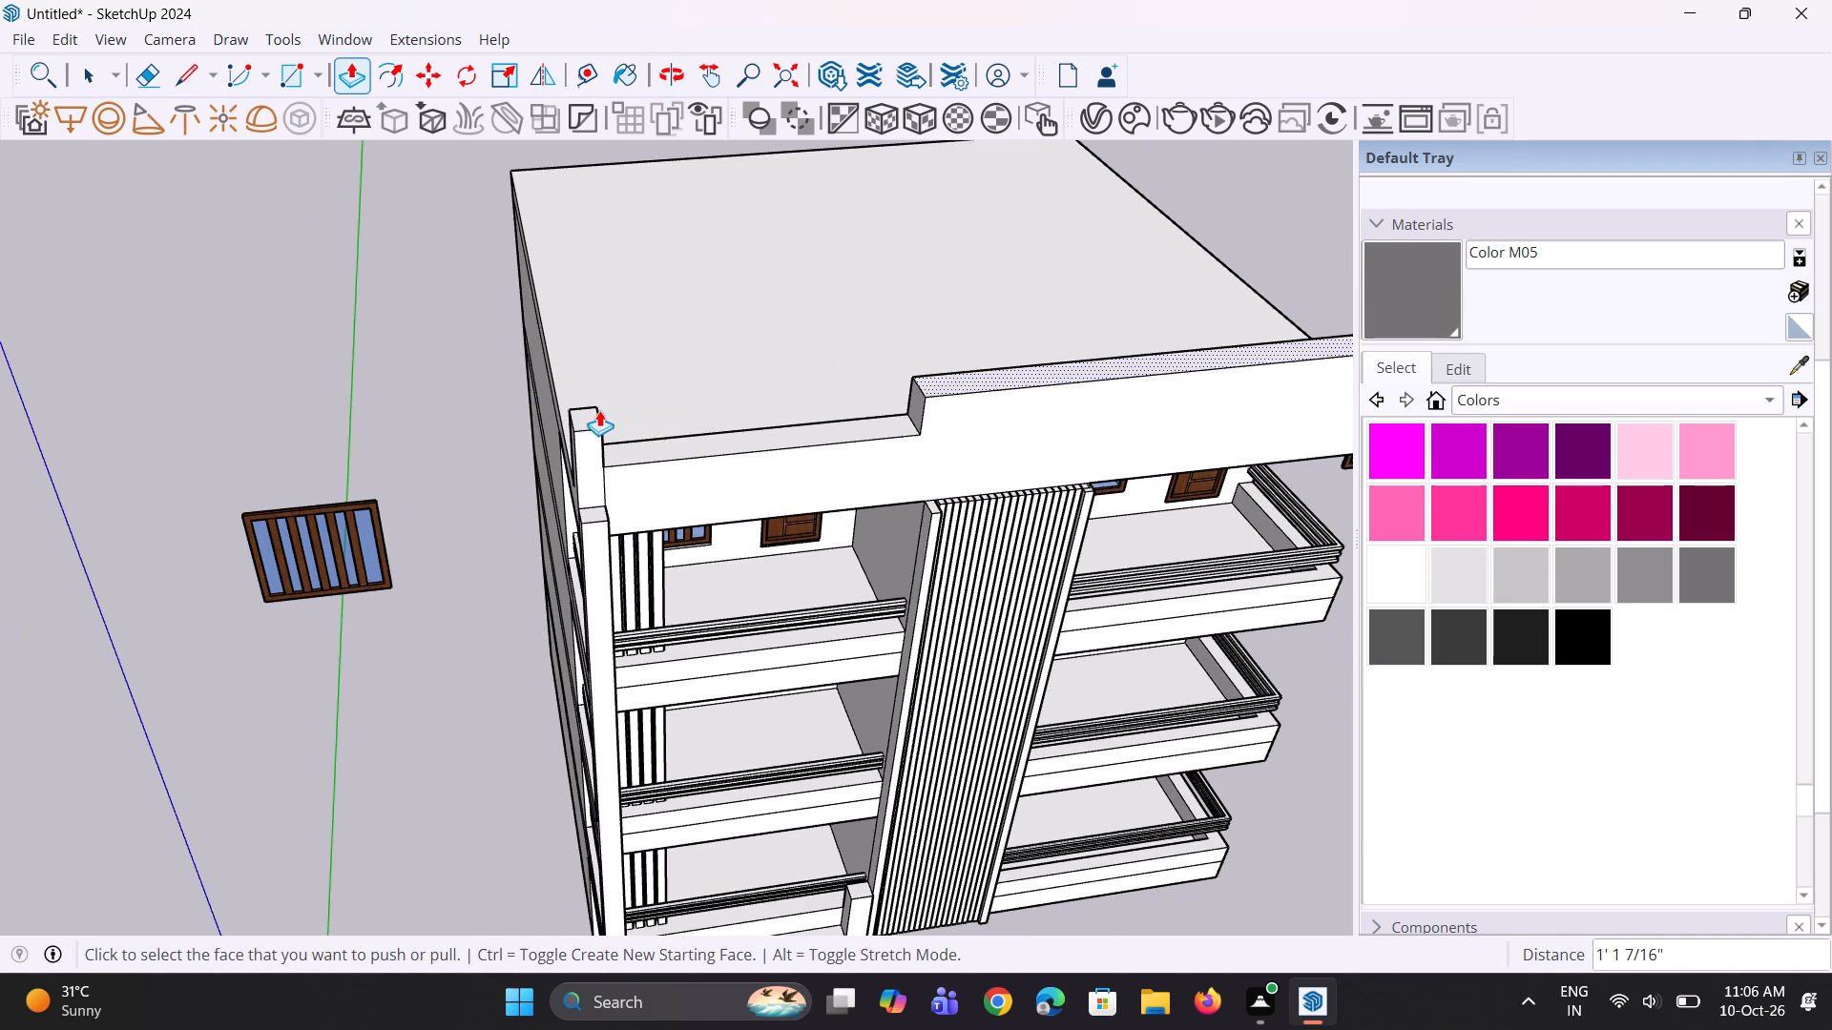
Raise both the high parapet section and the corner post by about 5 5/16".
middle_click_drag(648, 474, 655, 411)
scroll(976, 317, "up", 5)
middle_click_drag(955, 391, 1076, 378)
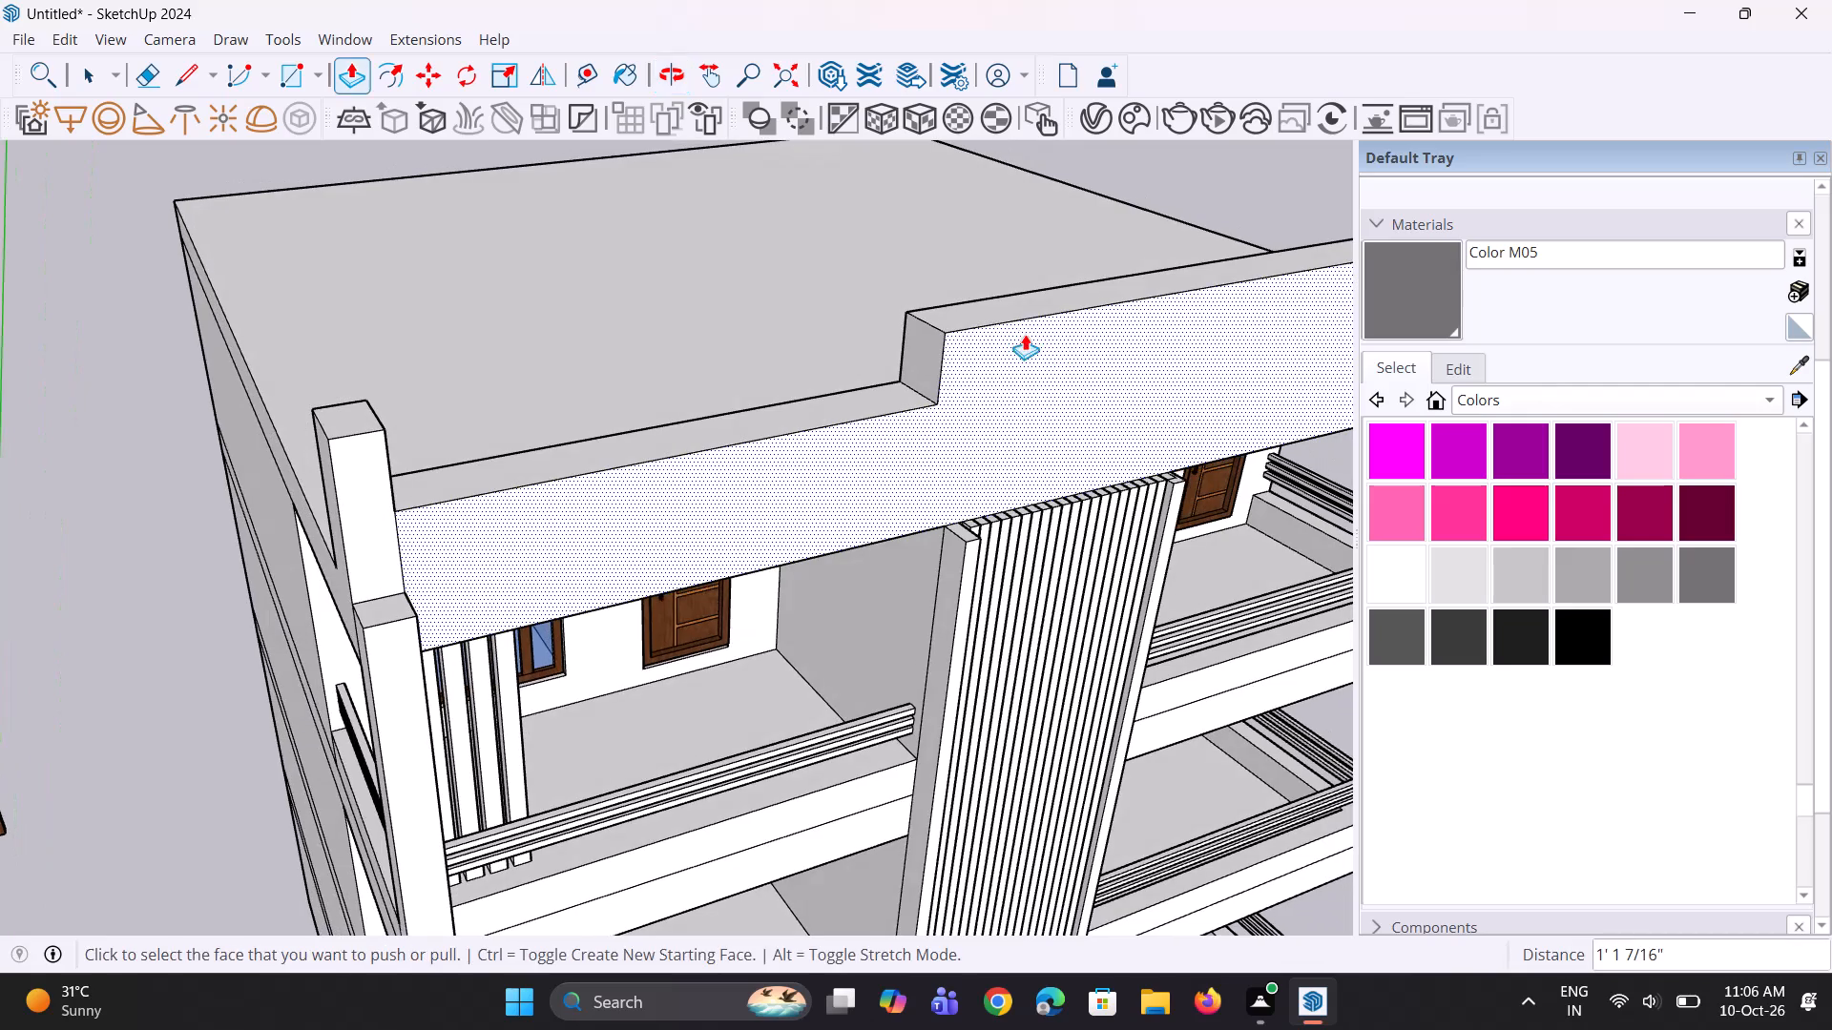
left_click(1017, 316)
left_click(1024, 300)
scroll(1052, 373, "down", 3)
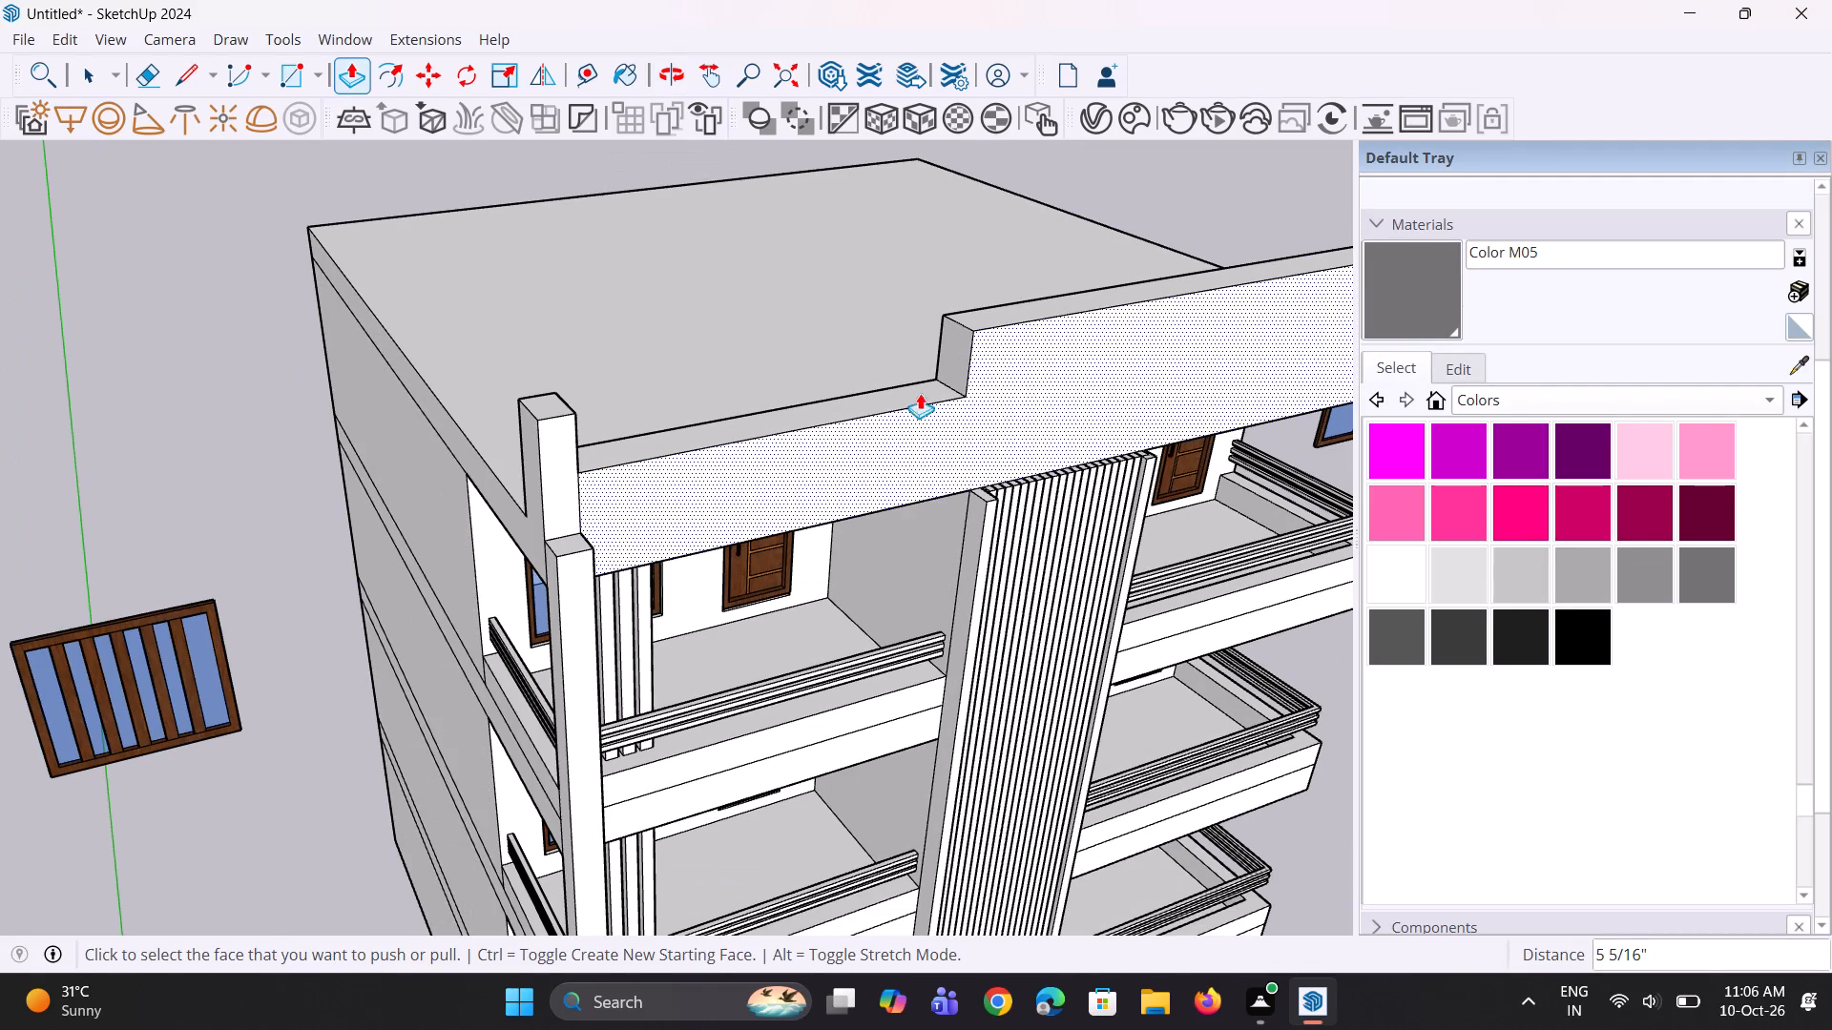
double_click(556, 403)
Draw a line about 14' 7 7/16" long from the parapet step's end face to the corner post, above the low parapet section.
middle_click_drag(671, 425, 765, 409)
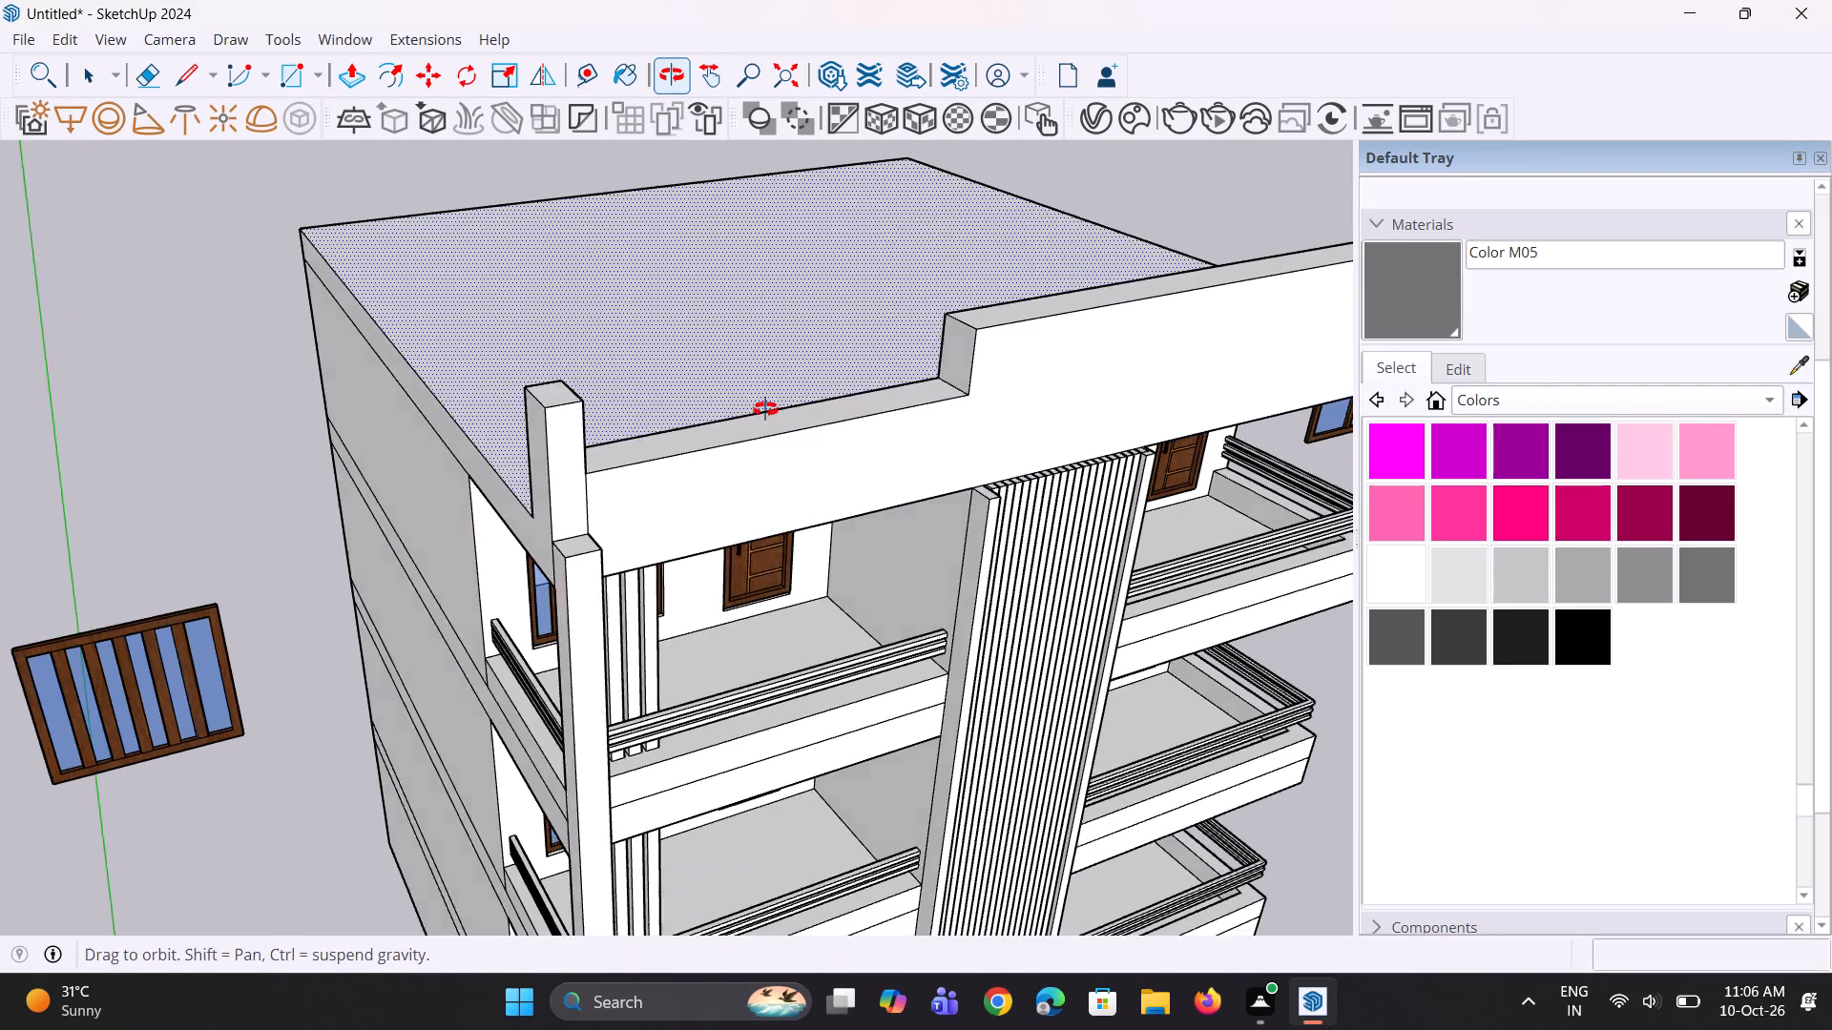
middle_click_drag(765, 409, 793, 406)
scroll(950, 316, "up", 4)
key("l")
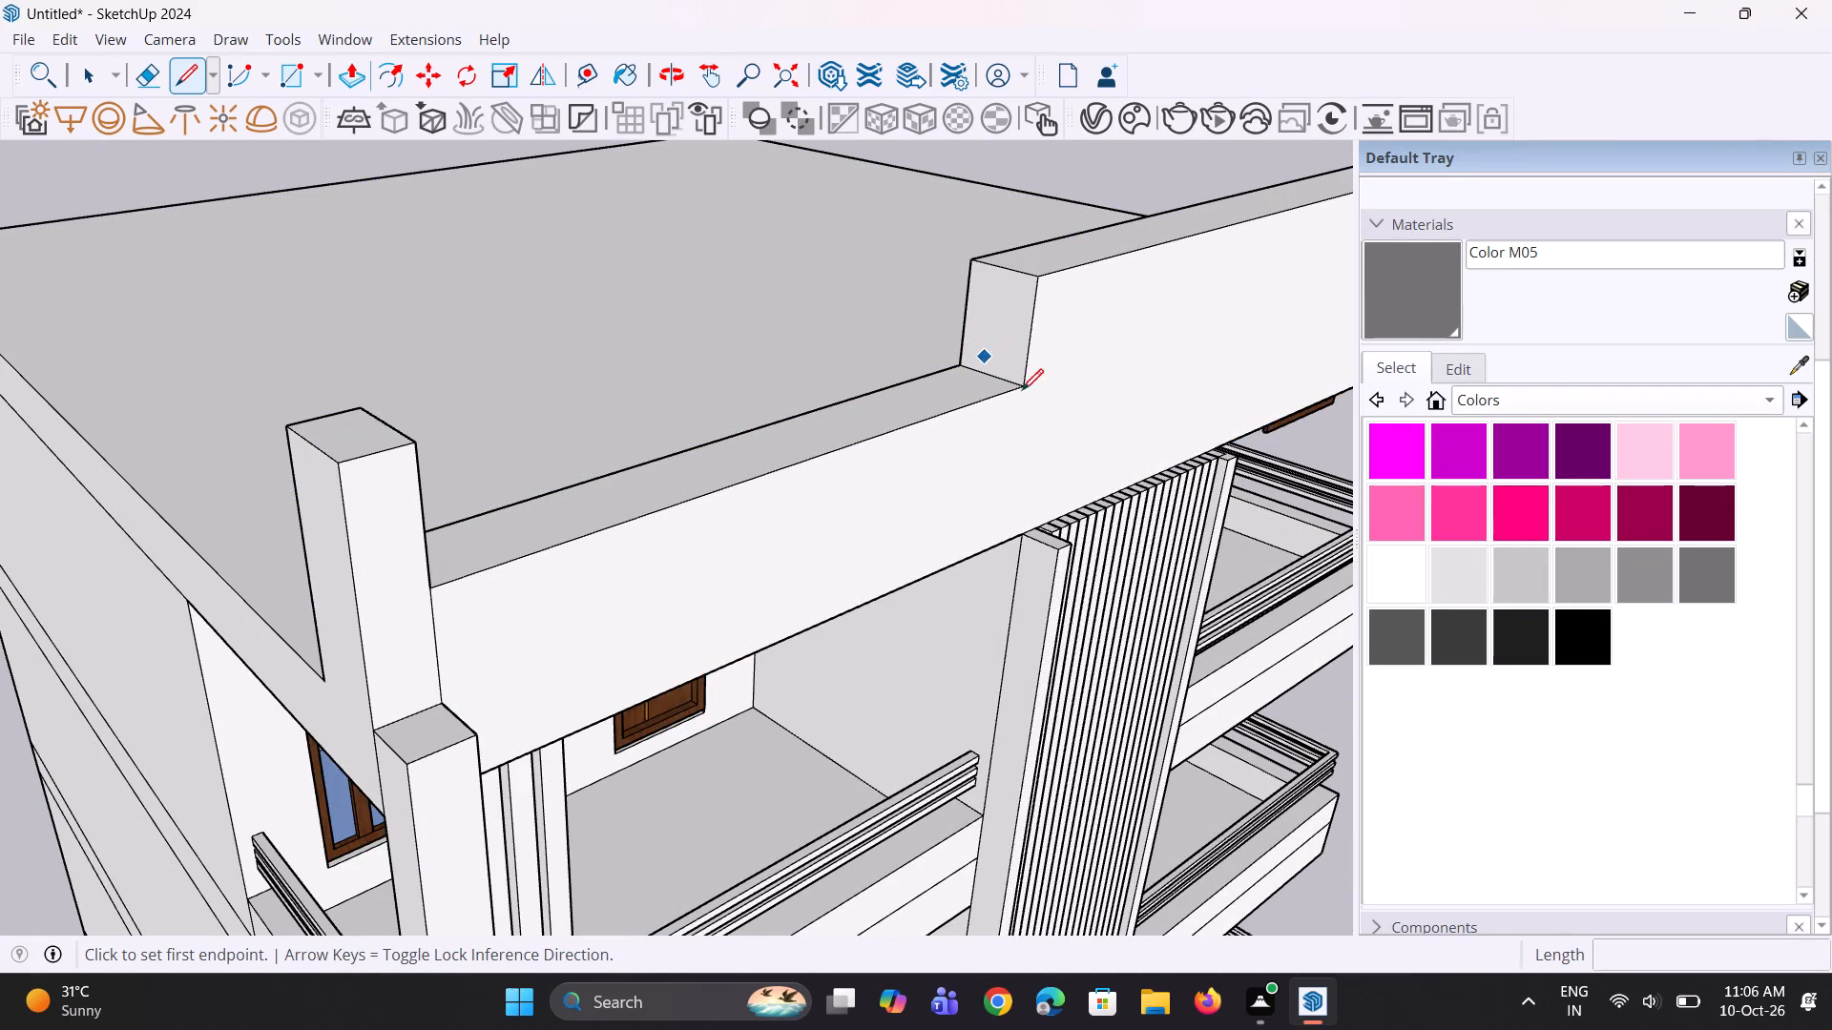
scroll(990, 338, "up", 2)
left_click(1005, 333)
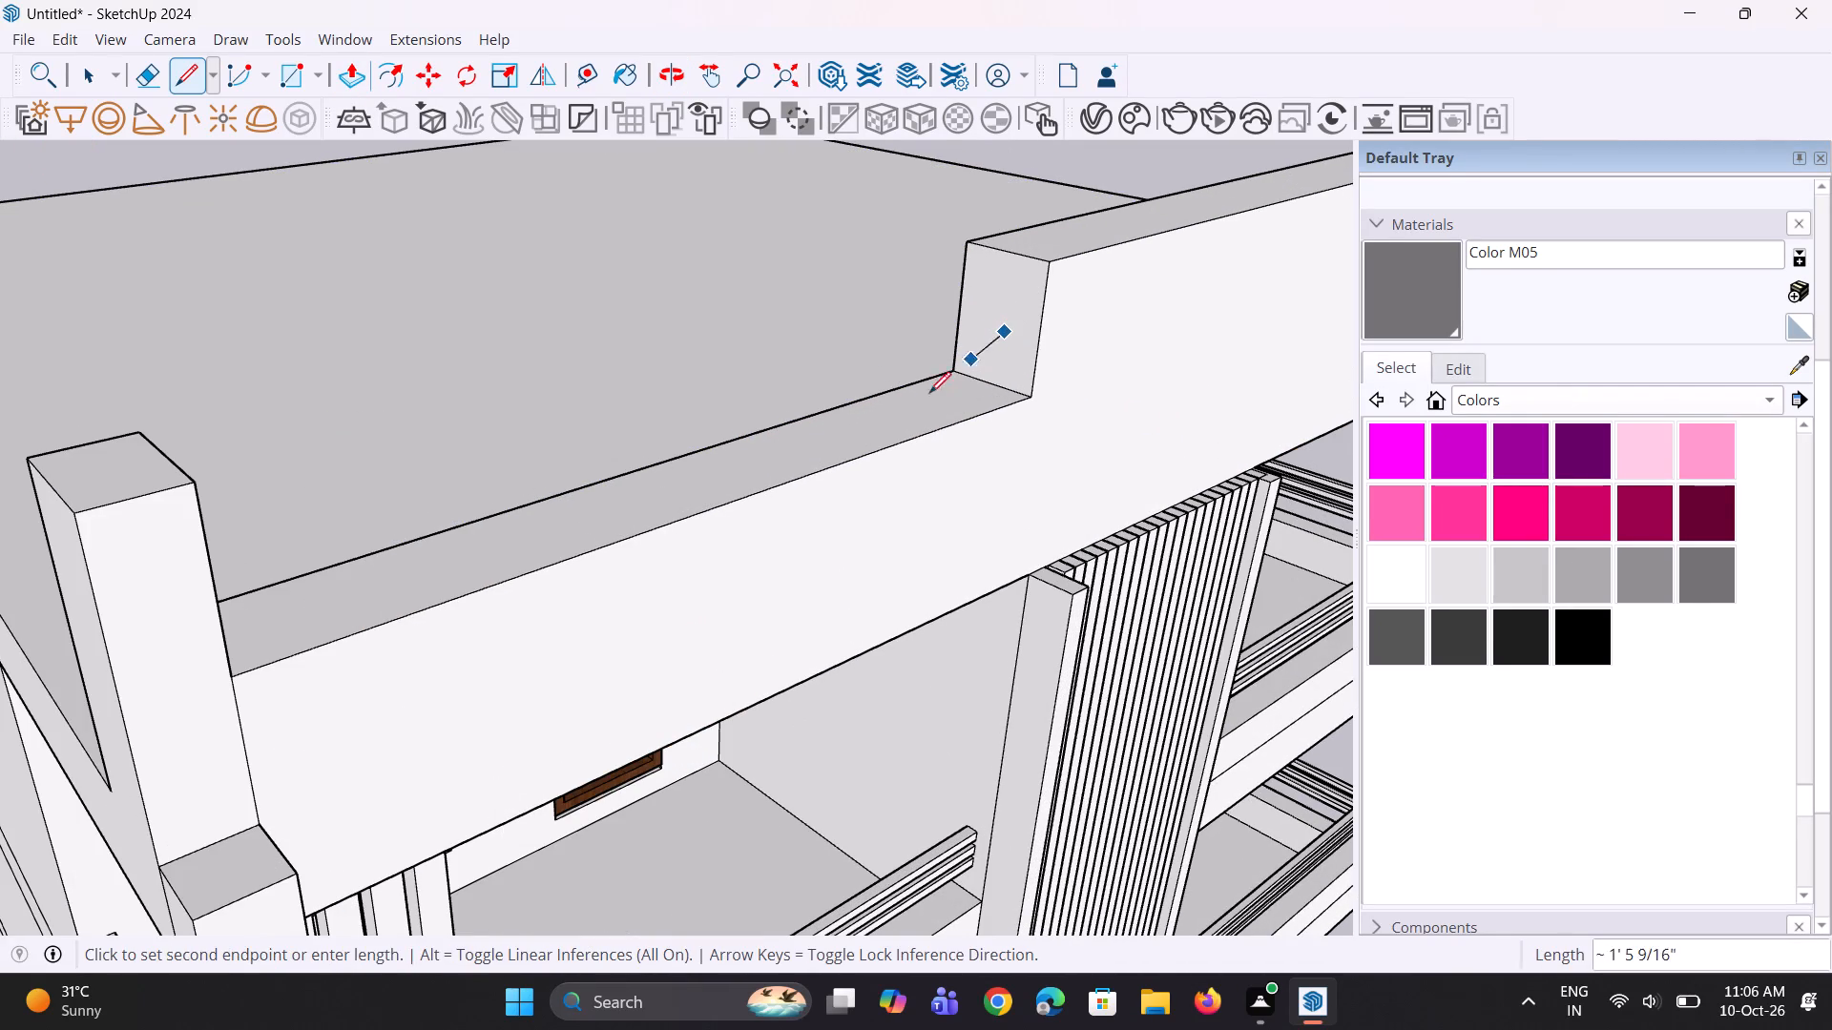
scroll(932, 380, "down", 9)
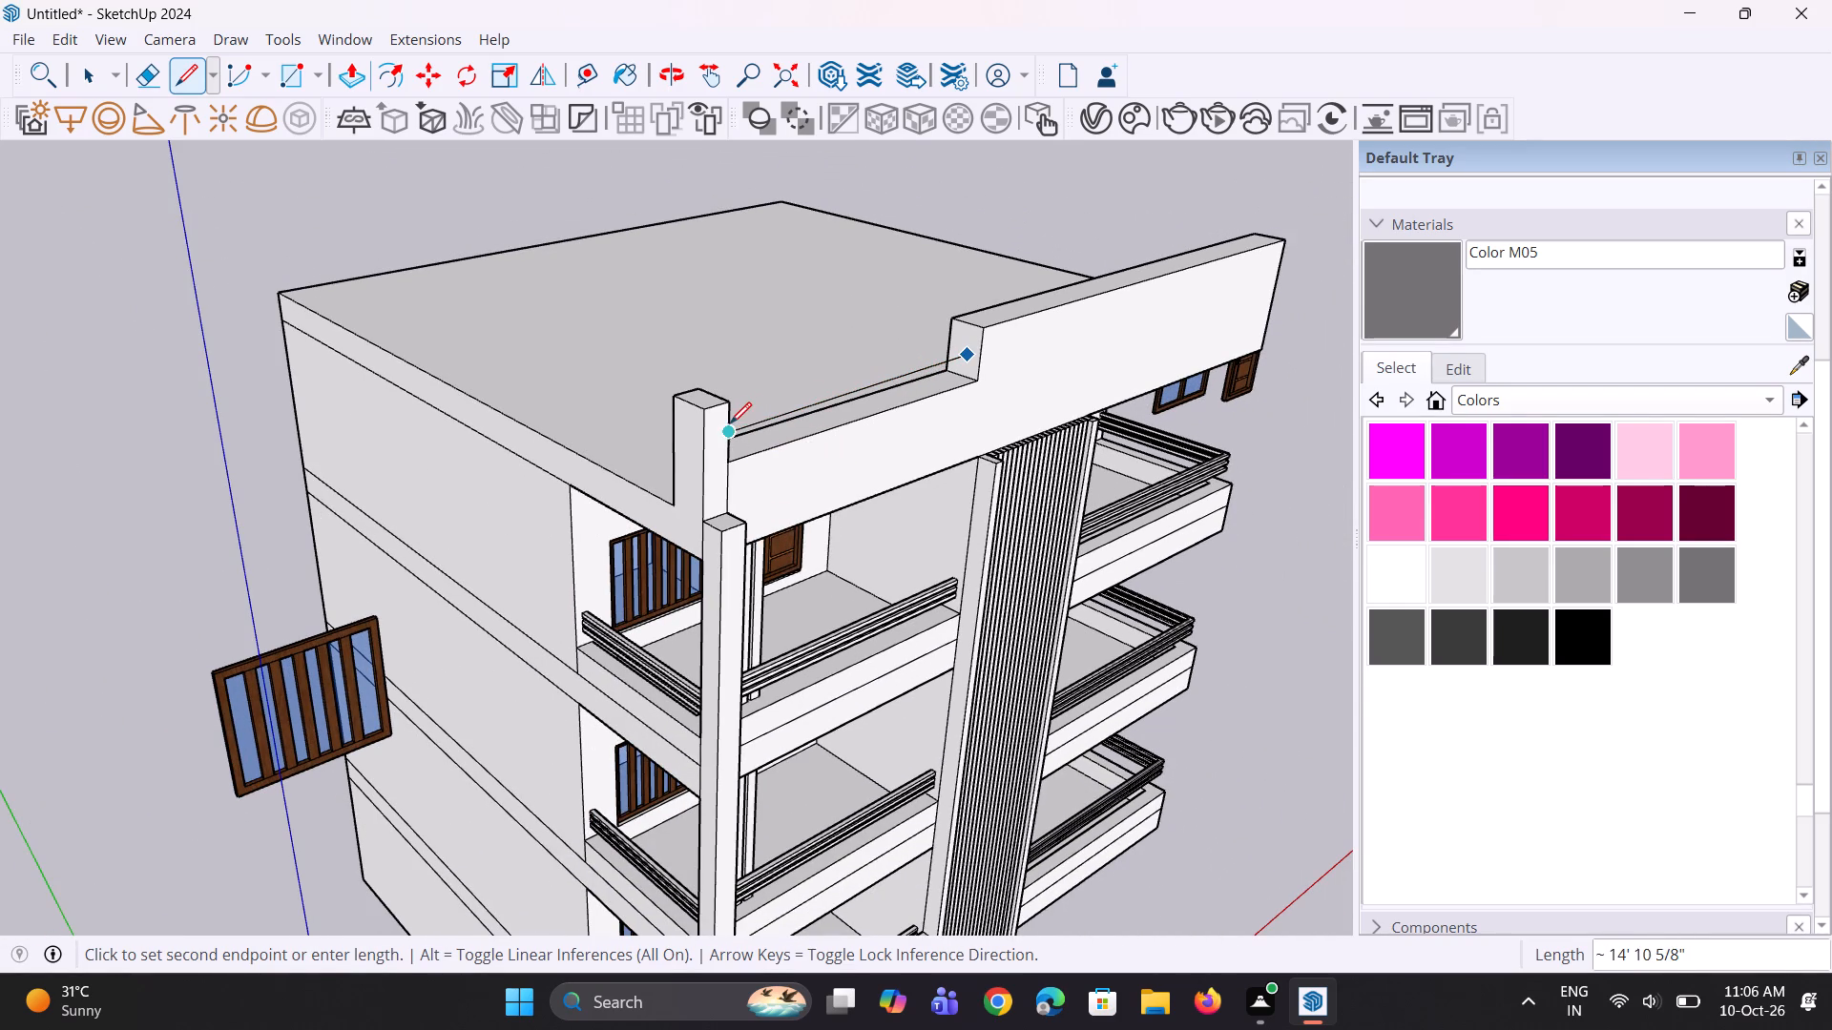
middle_click_drag(720, 462, 1421, 552)
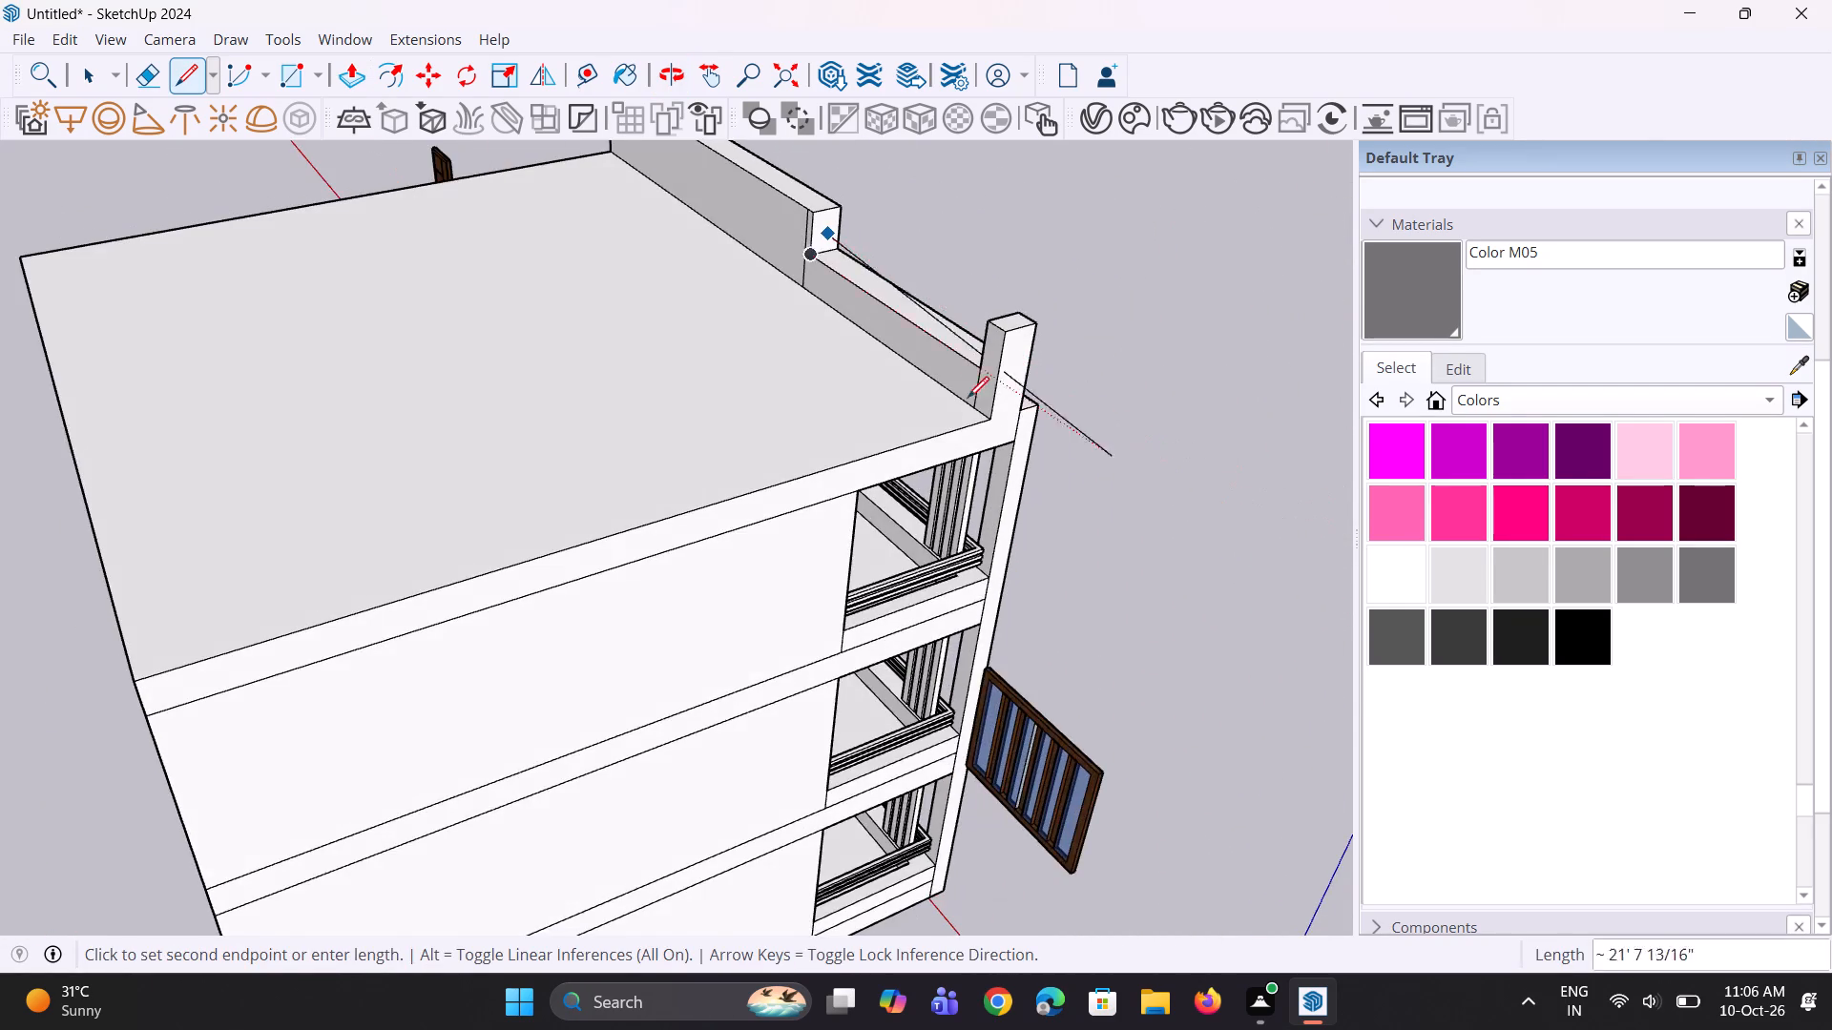
scroll(966, 389, "up", 8)
middle_click_drag(981, 360, 1312, 439)
scroll(1083, 262, "up", 3)
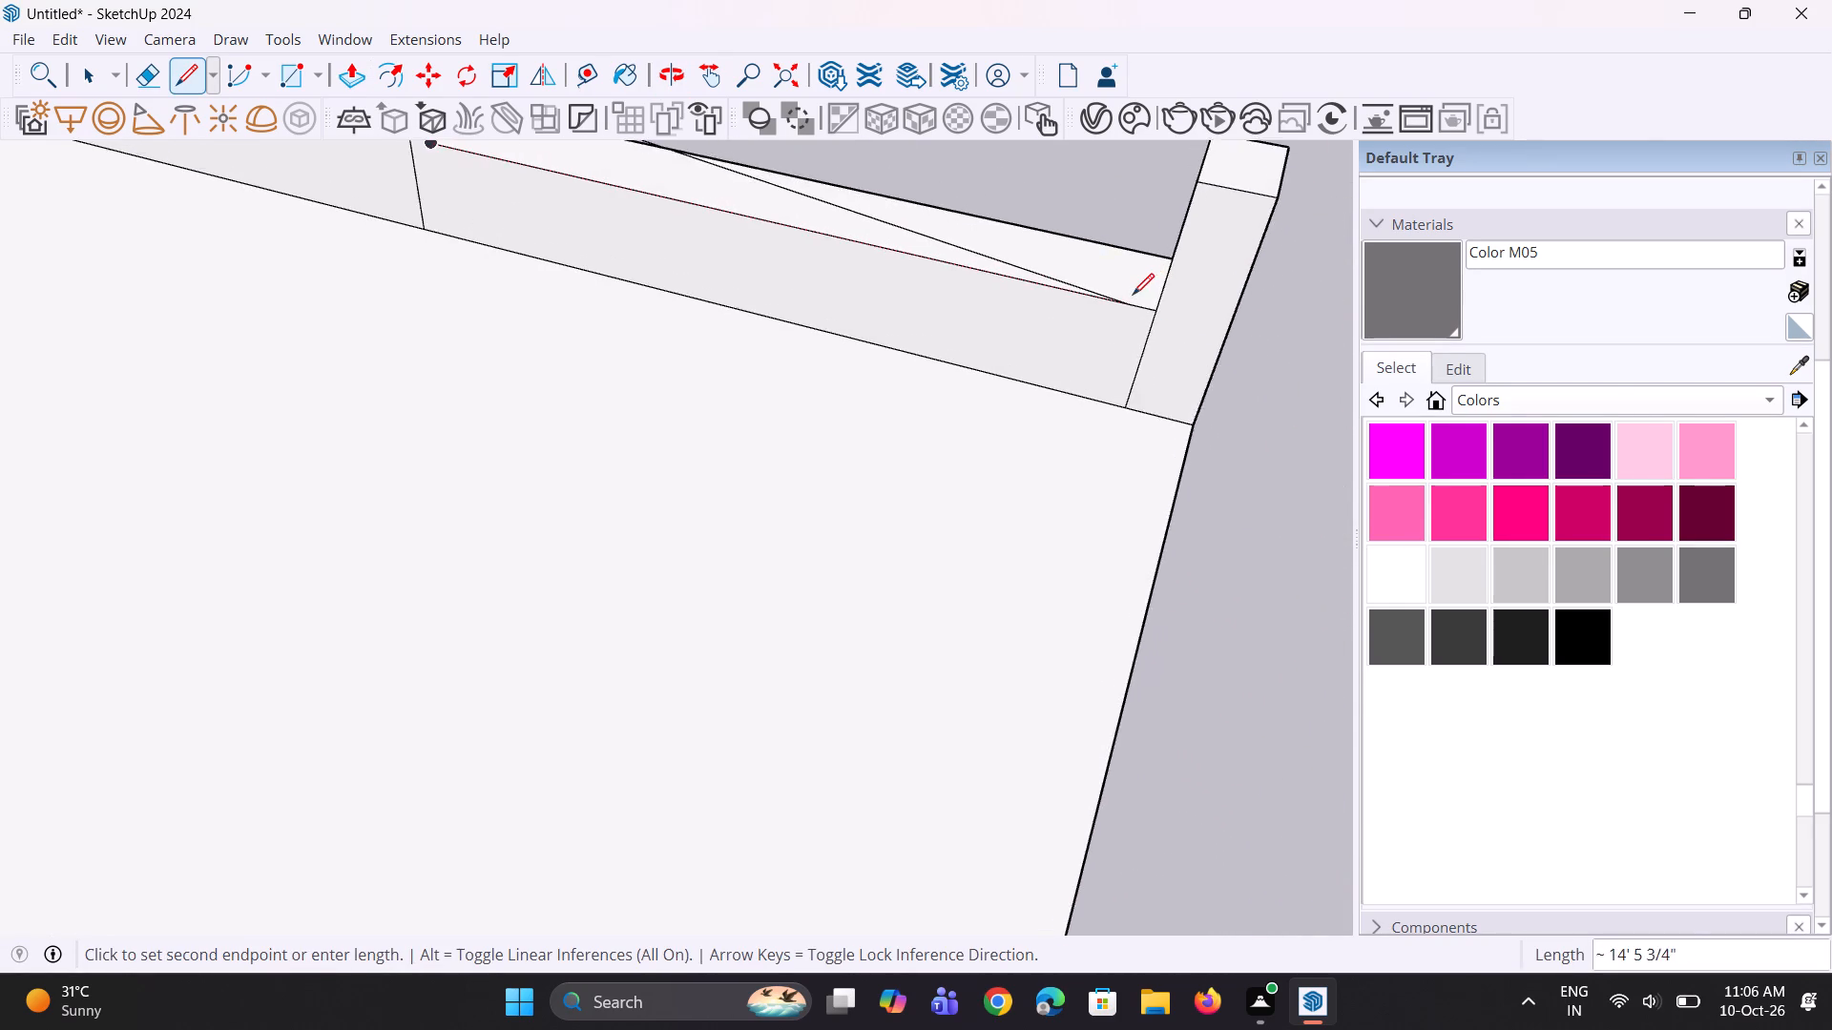
scroll(1133, 295, "up", 3)
middle_click_drag(1130, 305, 1254, 351)
scroll(796, 485, "down", 9)
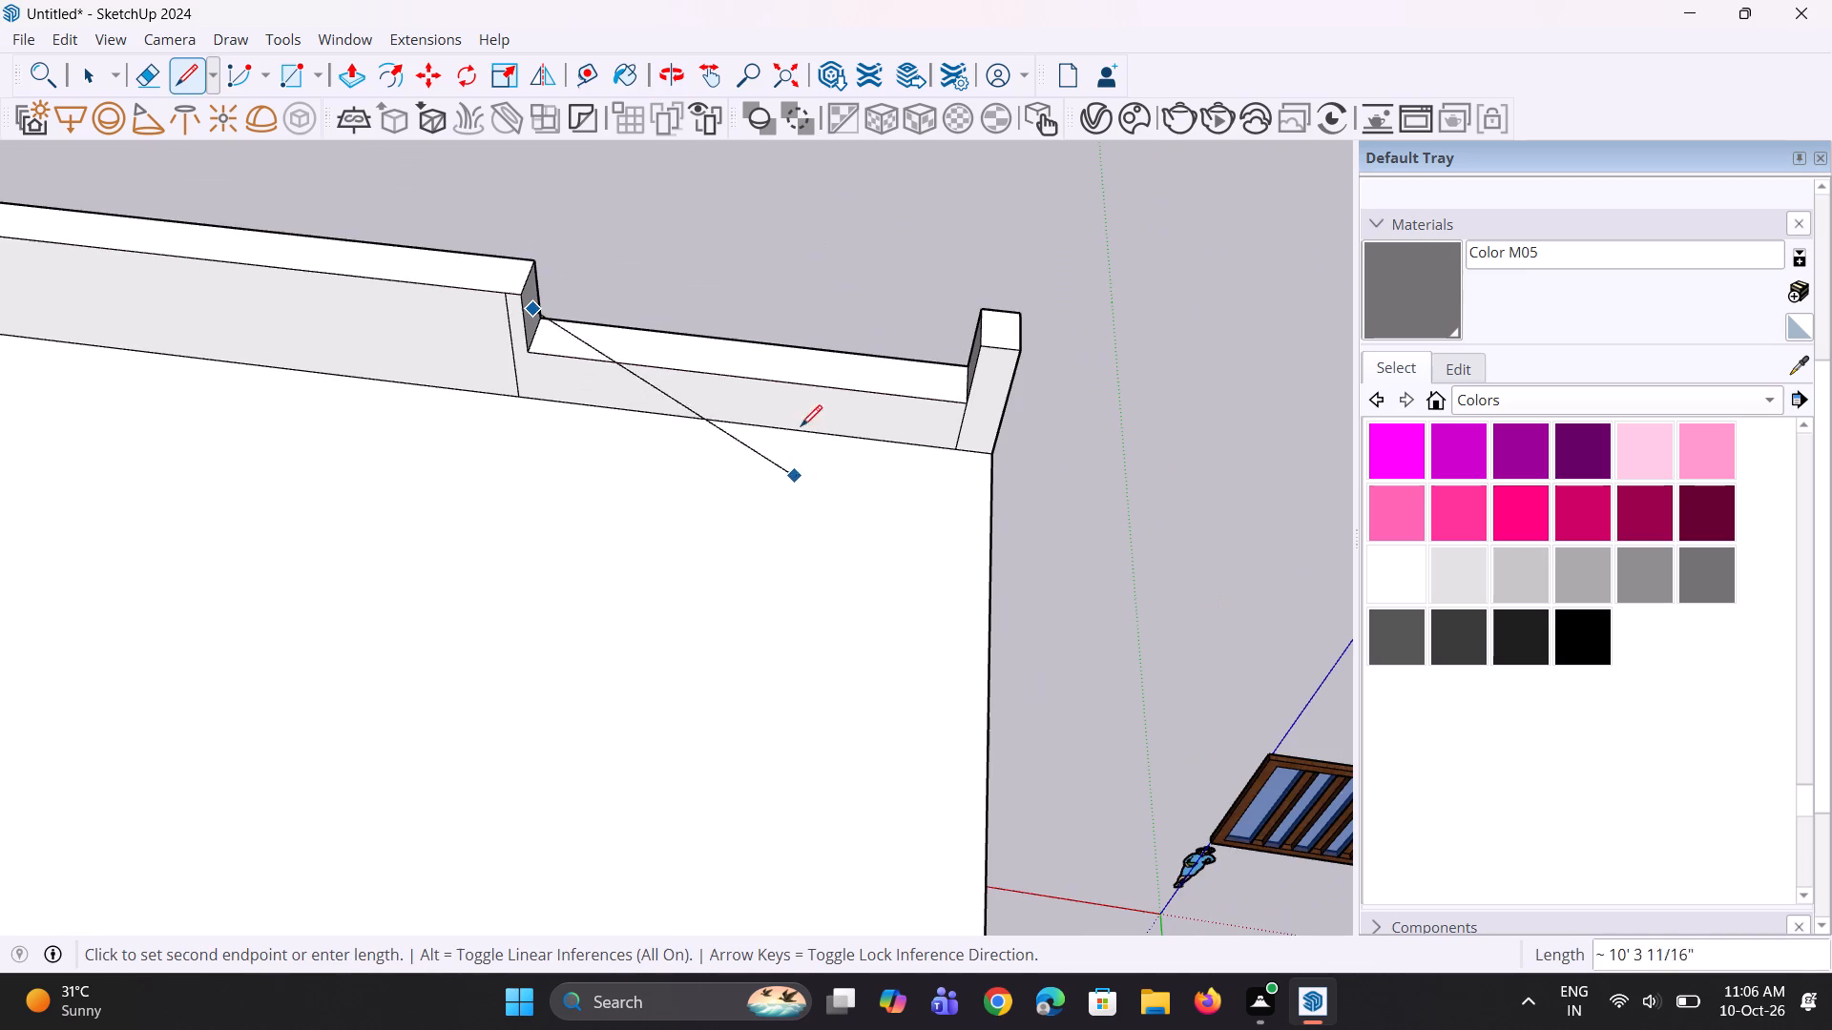
scroll(954, 308, "up", 7)
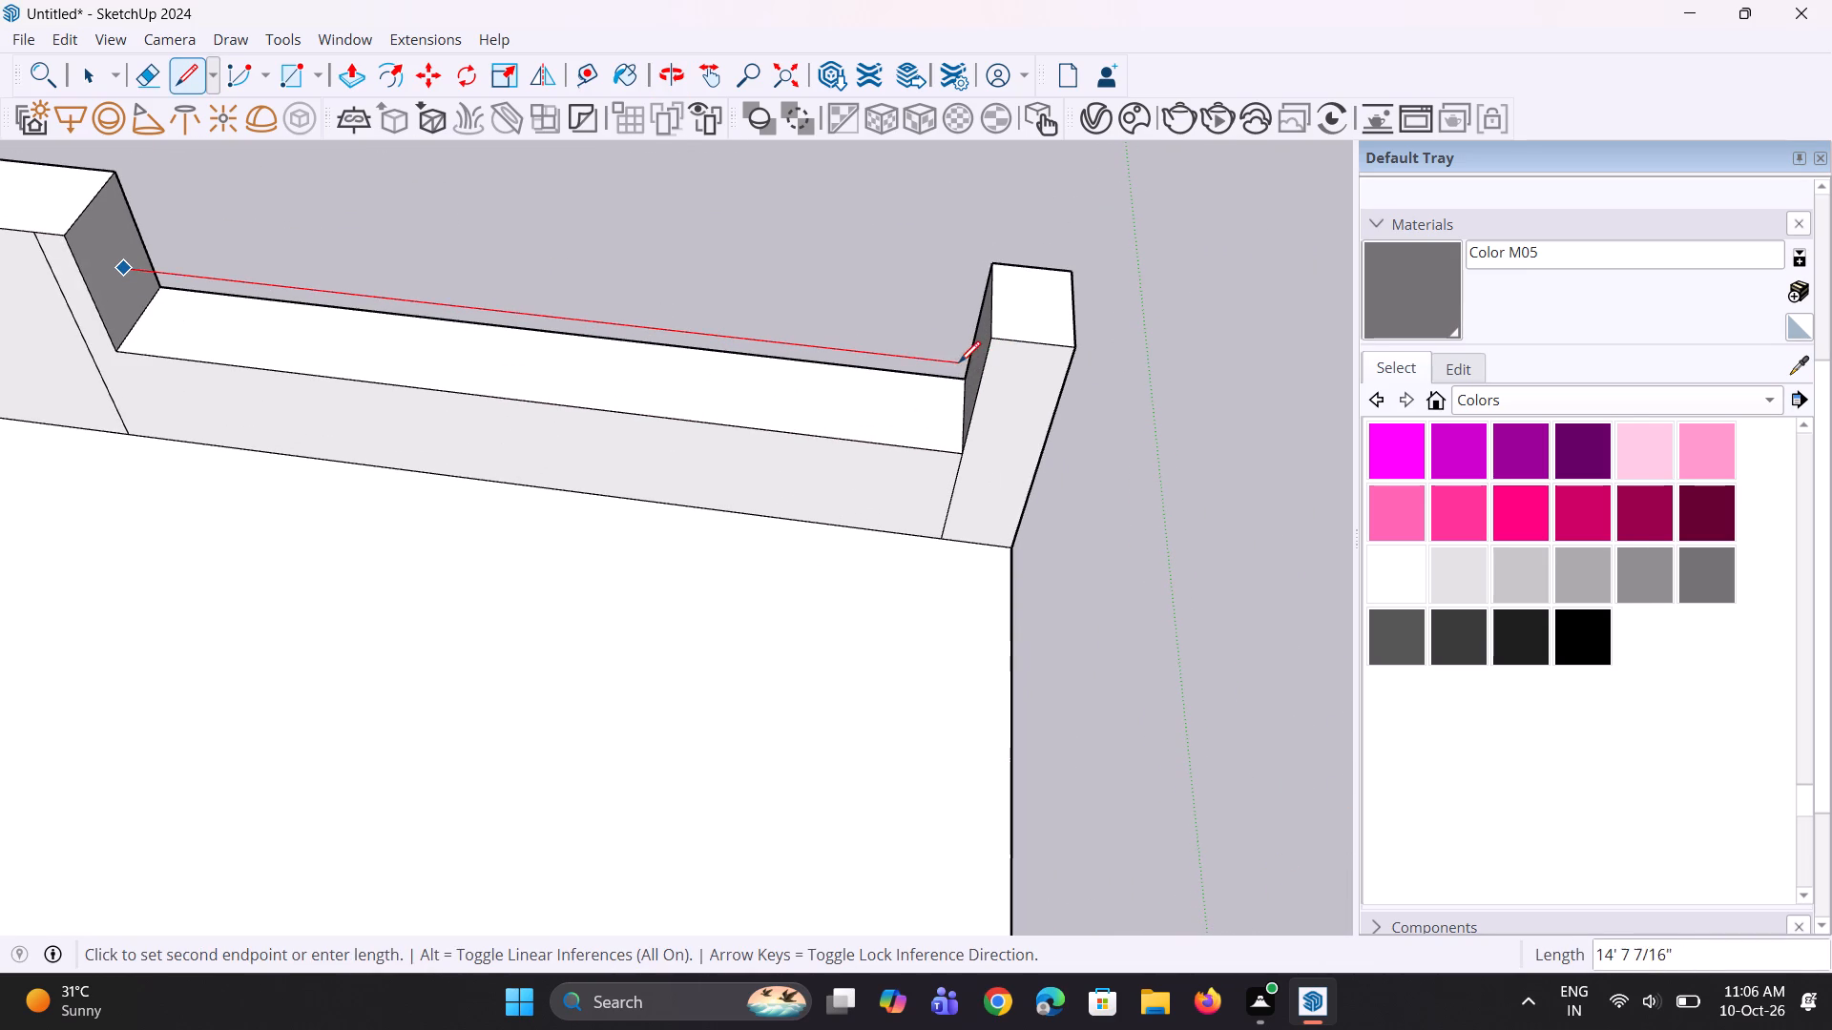
left_click(968, 361)
Move the line between the parapet step and the corner post down about 7 9/16", towards the low parapet top.
middle_click_drag(993, 451, 1156, 455)
scroll(975, 426, "down", 4)
key("space")
key("space")
scroll(947, 329, "up", 2)
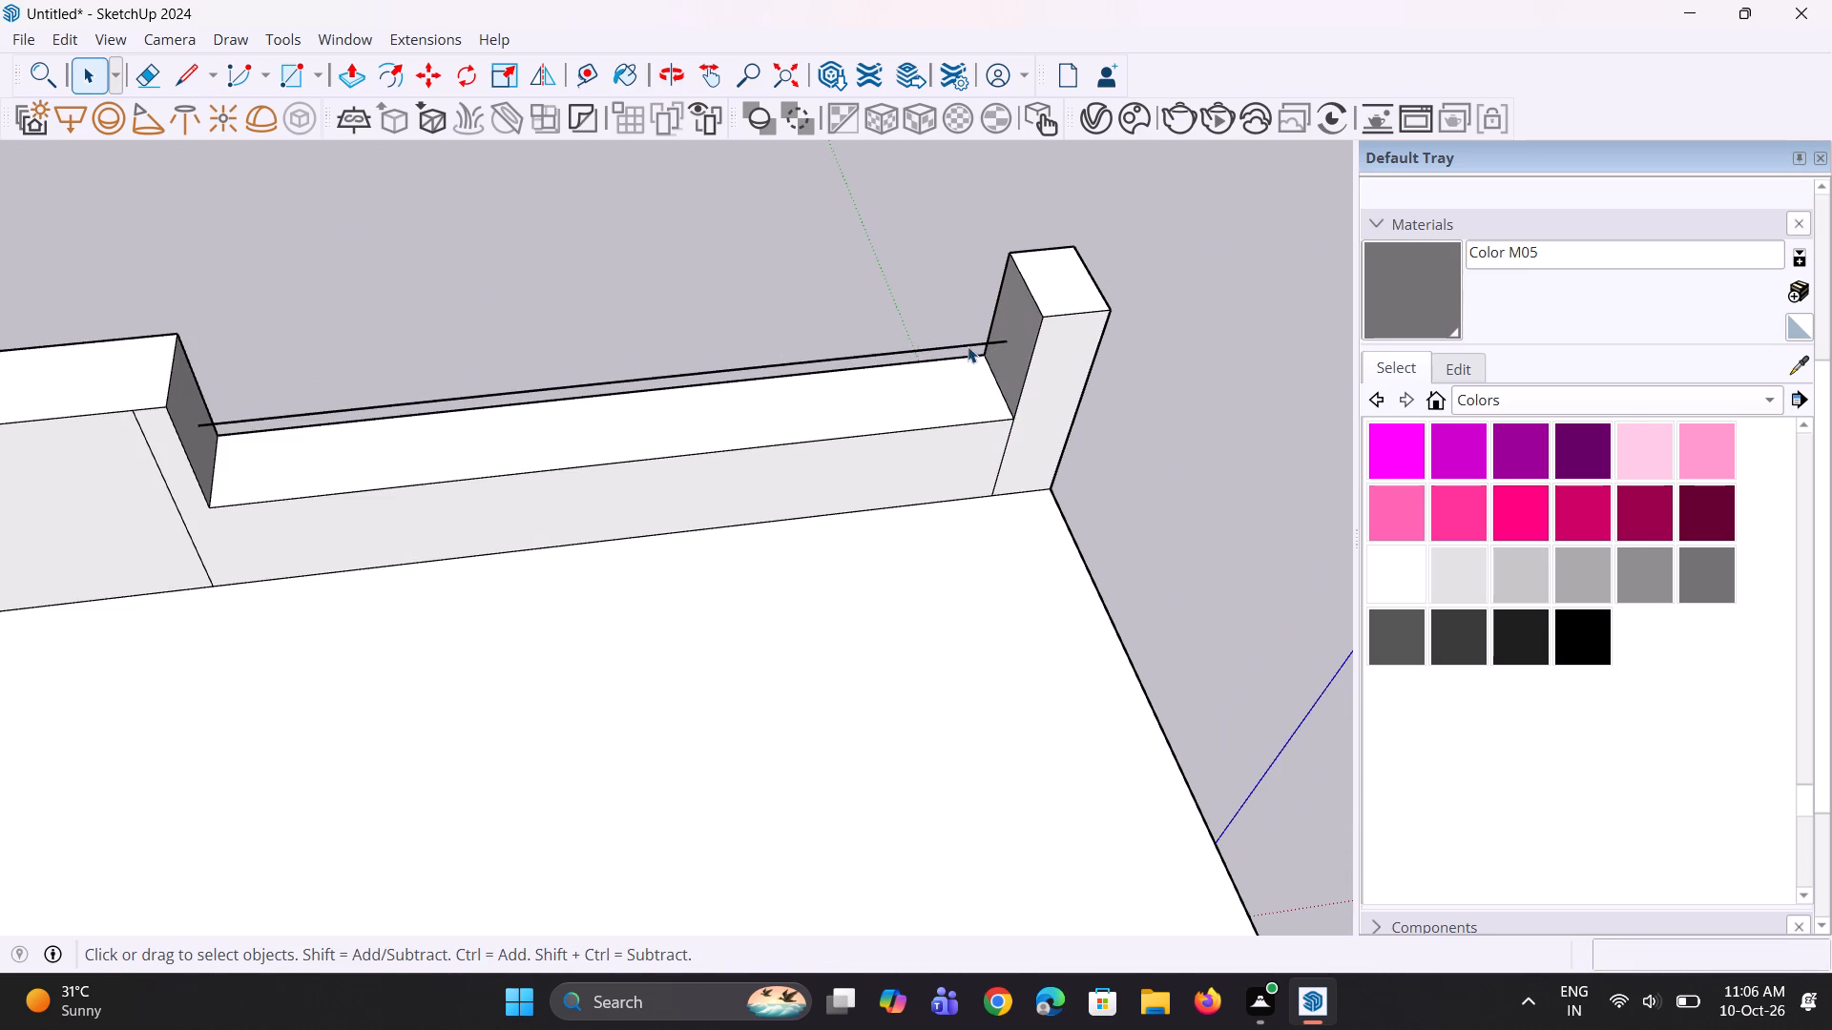
left_click(968, 346)
scroll(978, 350, "up", 3)
key("m")
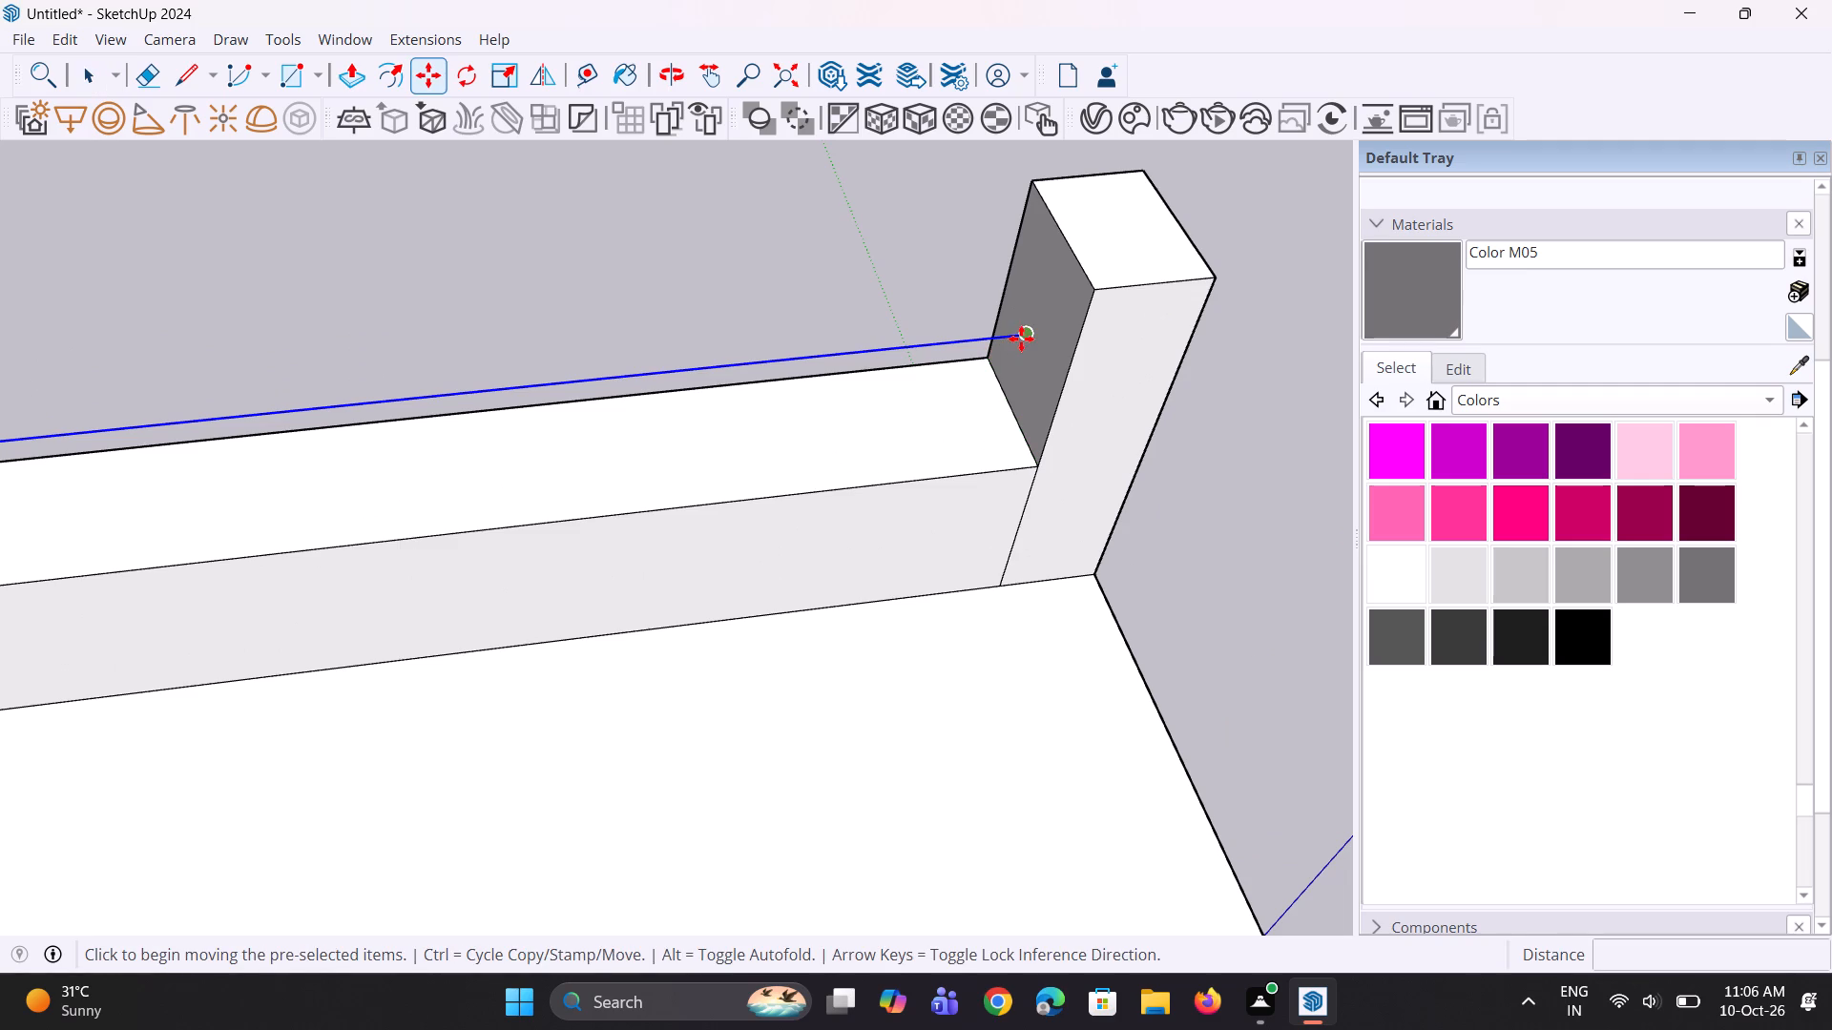
left_click(1024, 339)
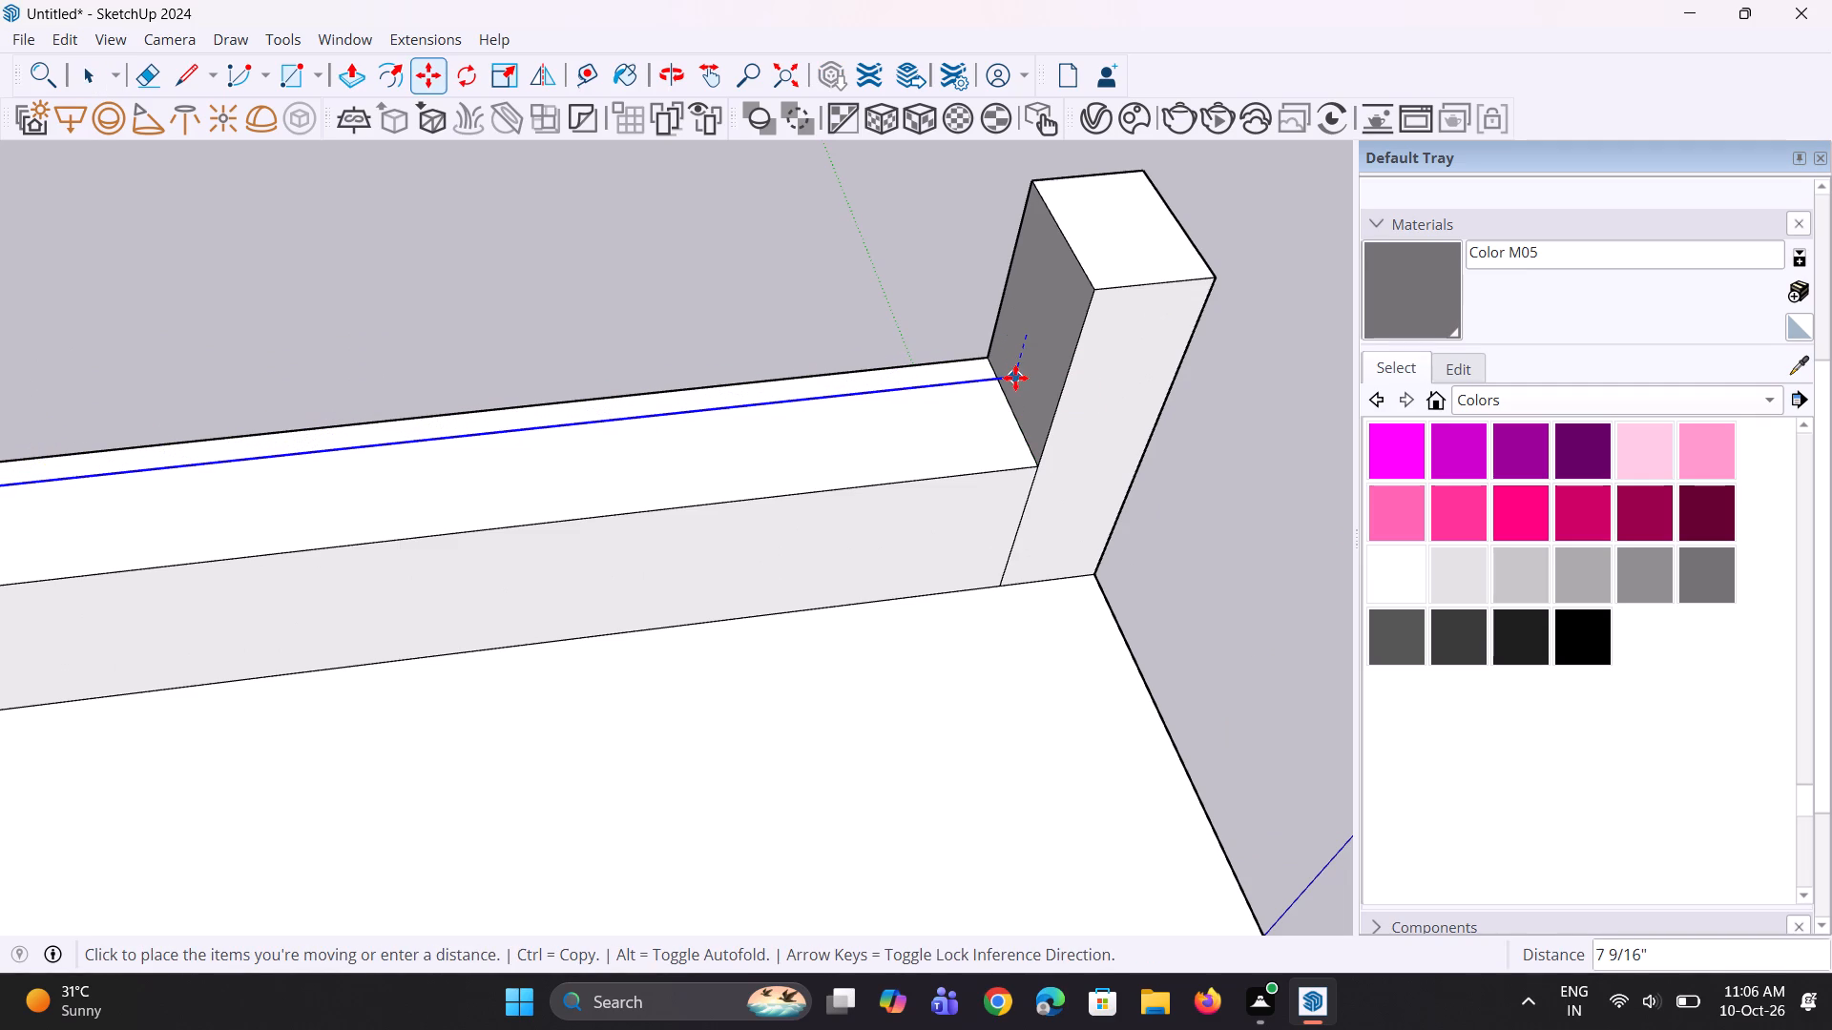
left_click(1015, 378)
Raise the line between the parapet step and the corner post by about 4 1/8".
scroll(1009, 396, "down", 20)
scroll(1009, 396, "down", 1)
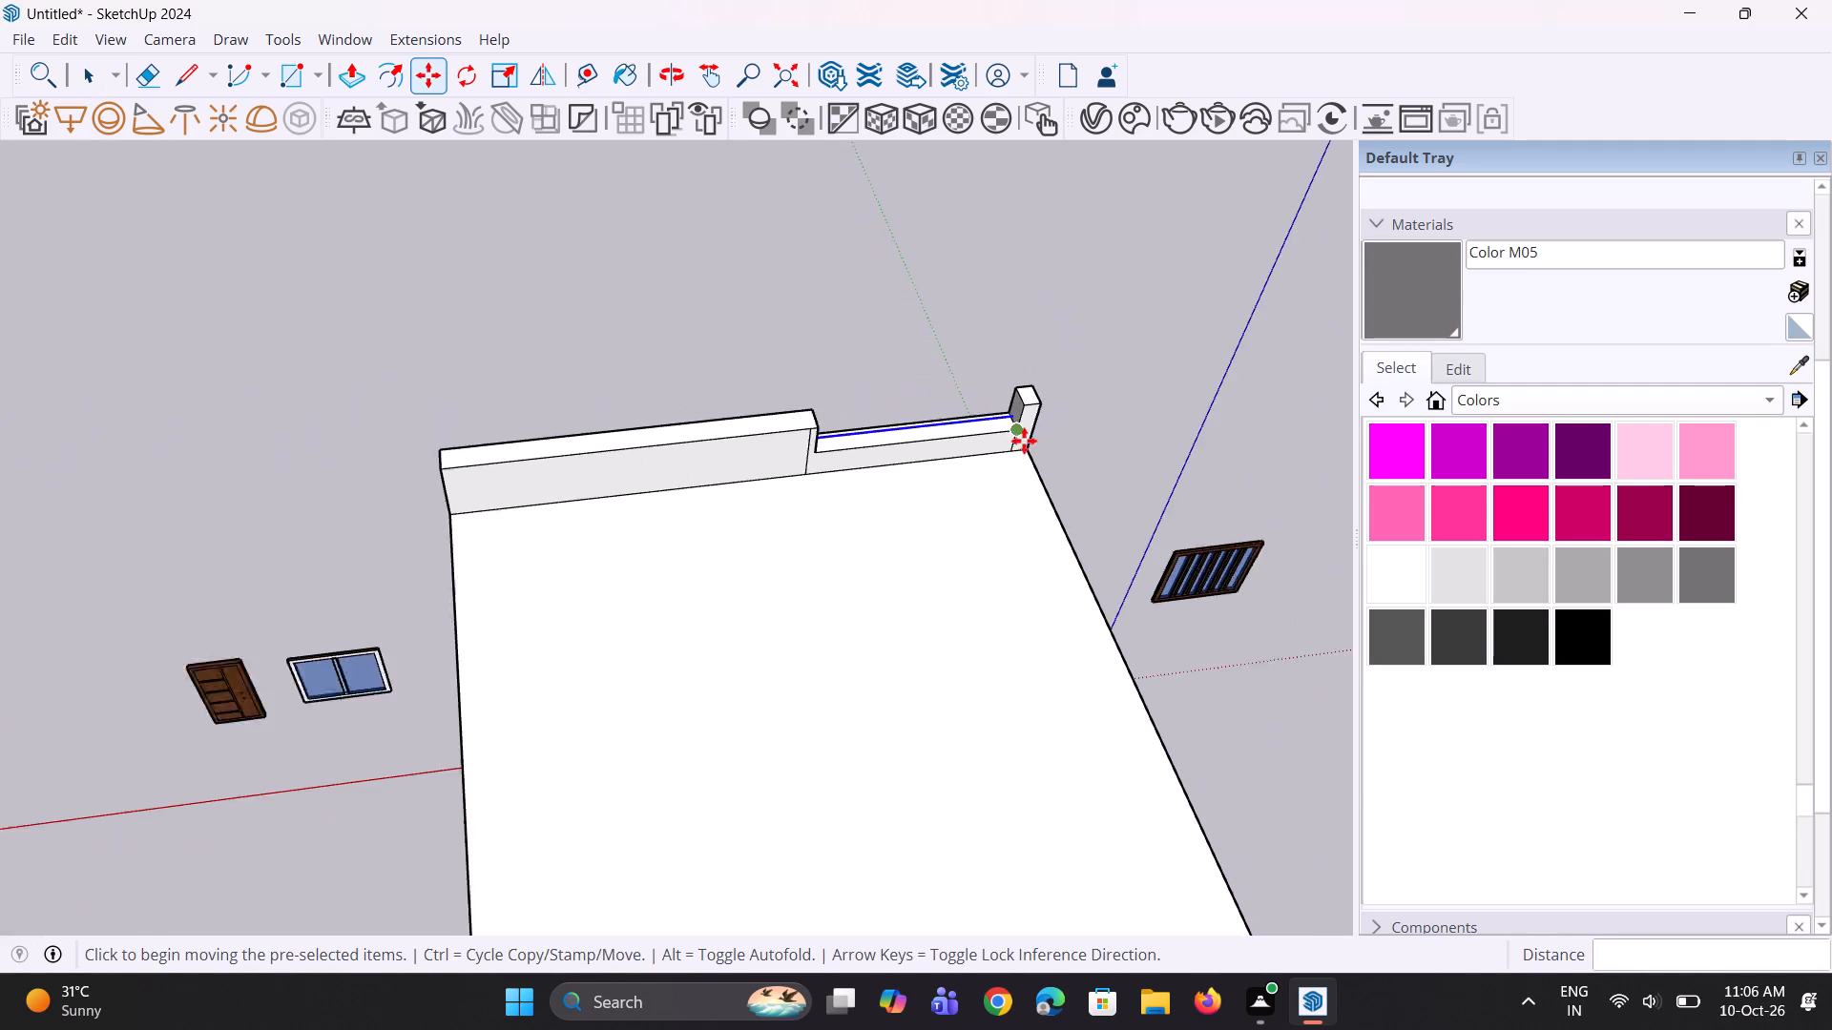
middle_click_drag(680, 578, 1265, 525)
middle_click_drag(593, 595, 1078, 646)
middle_click_drag(504, 671, 928, 669)
middle_click_drag(691, 631, 908, 669)
scroll(663, 341, "up", 3)
scroll(1011, 571, "down", 9)
middle_click_drag(820, 694, 474, 424)
scroll(695, 423, "up", 10)
middle_click_drag(688, 502, 637, 567)
scroll(660, 475, "up", 3)
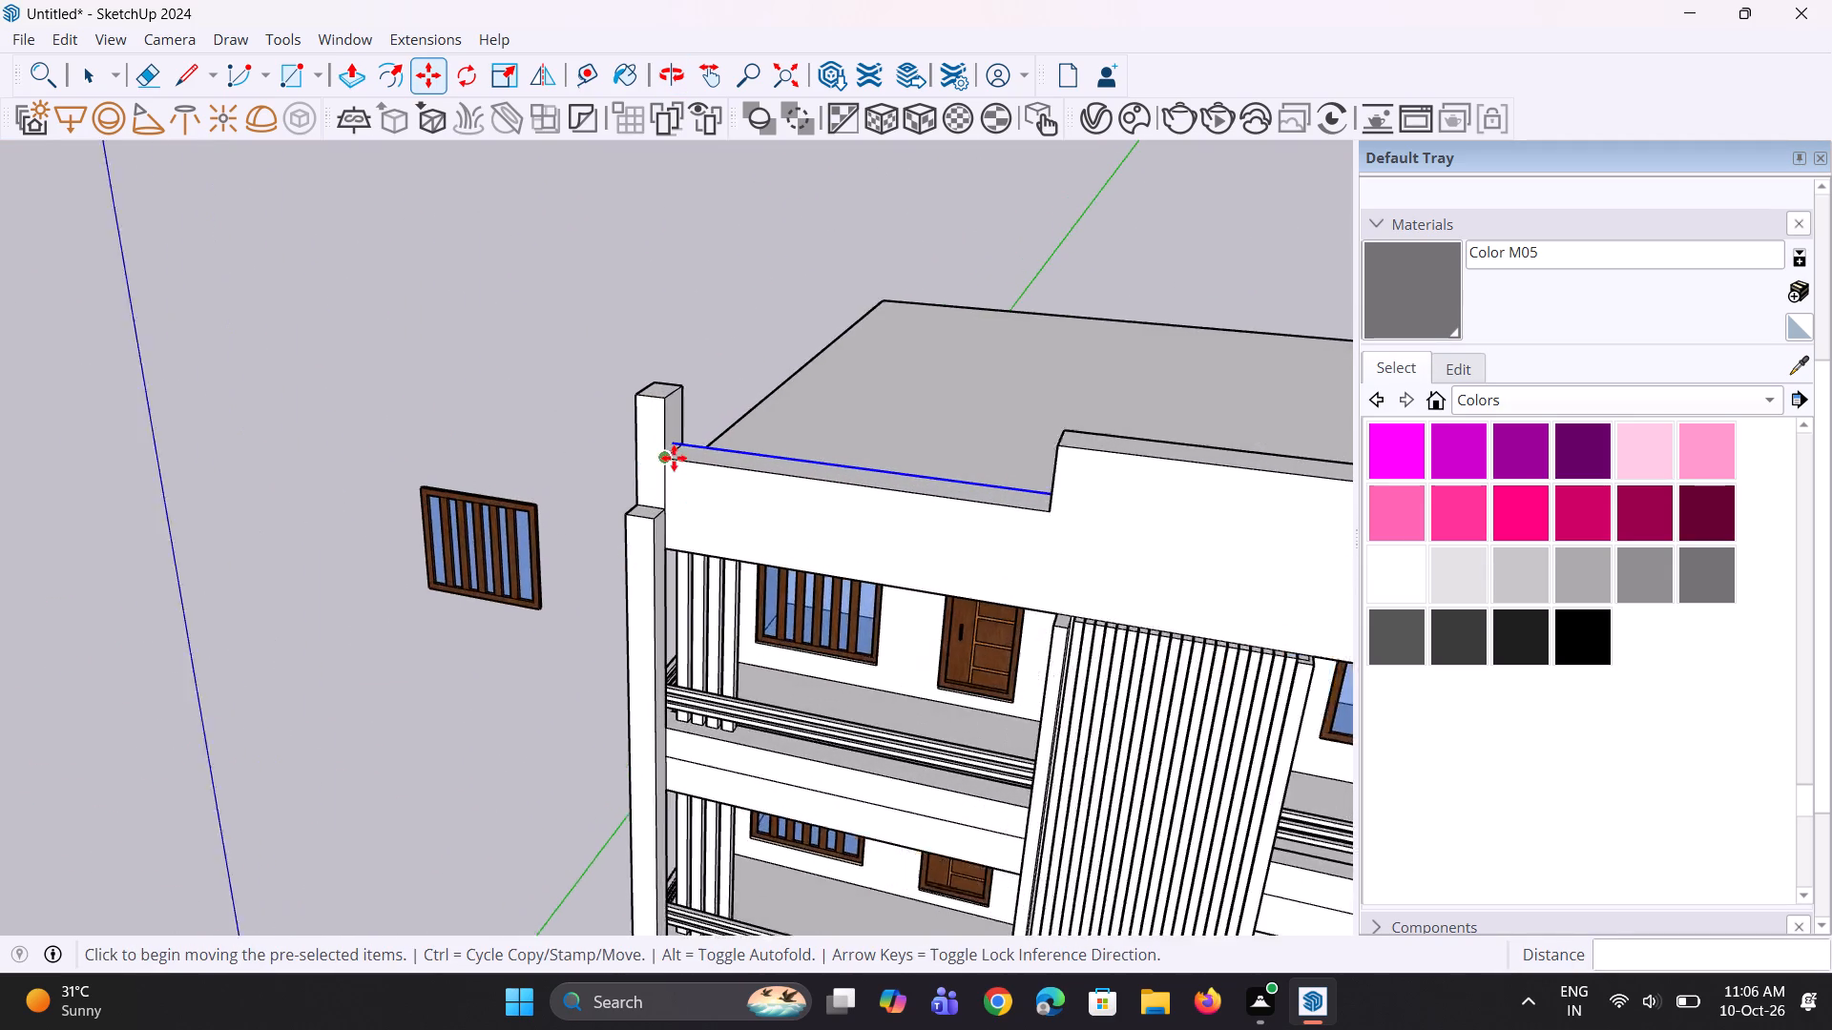
scroll(674, 458, "up", 8)
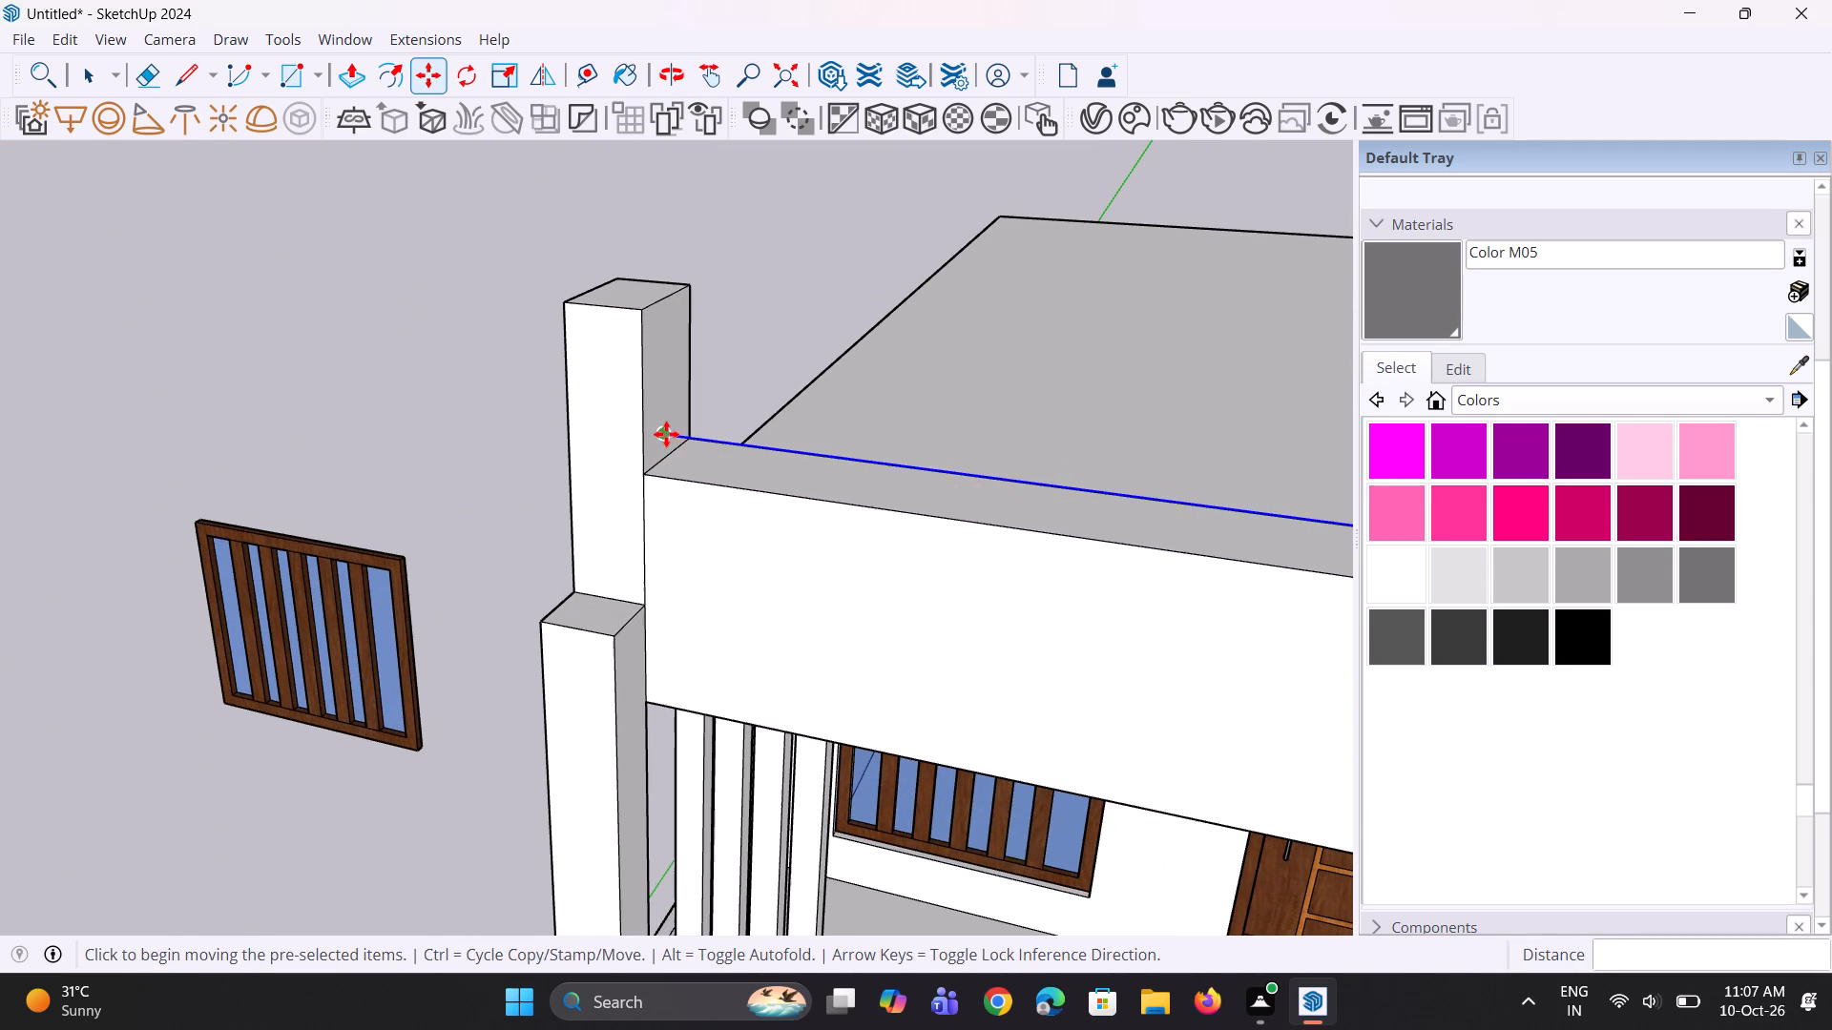
left_click(664, 434)
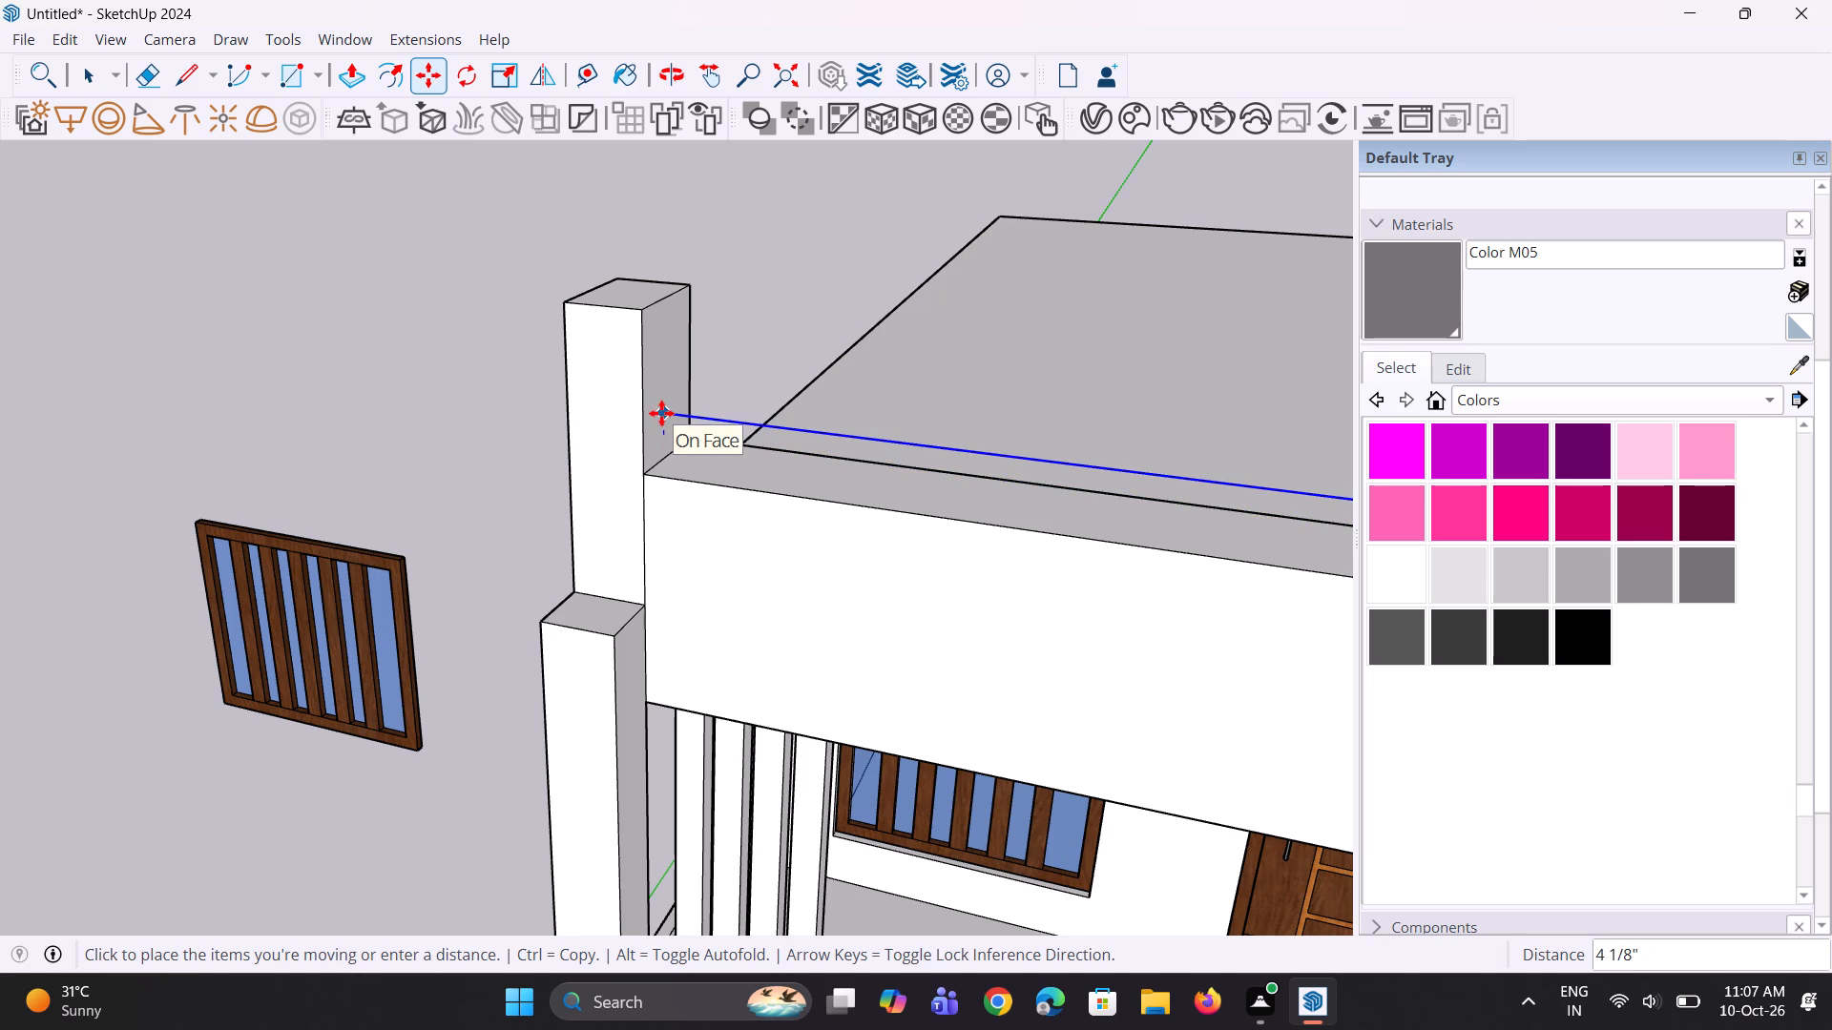
left_click(661, 413)
Copy the line upward about 8 1/8" to form a second rail line between the post and the parapet step.
key("m")
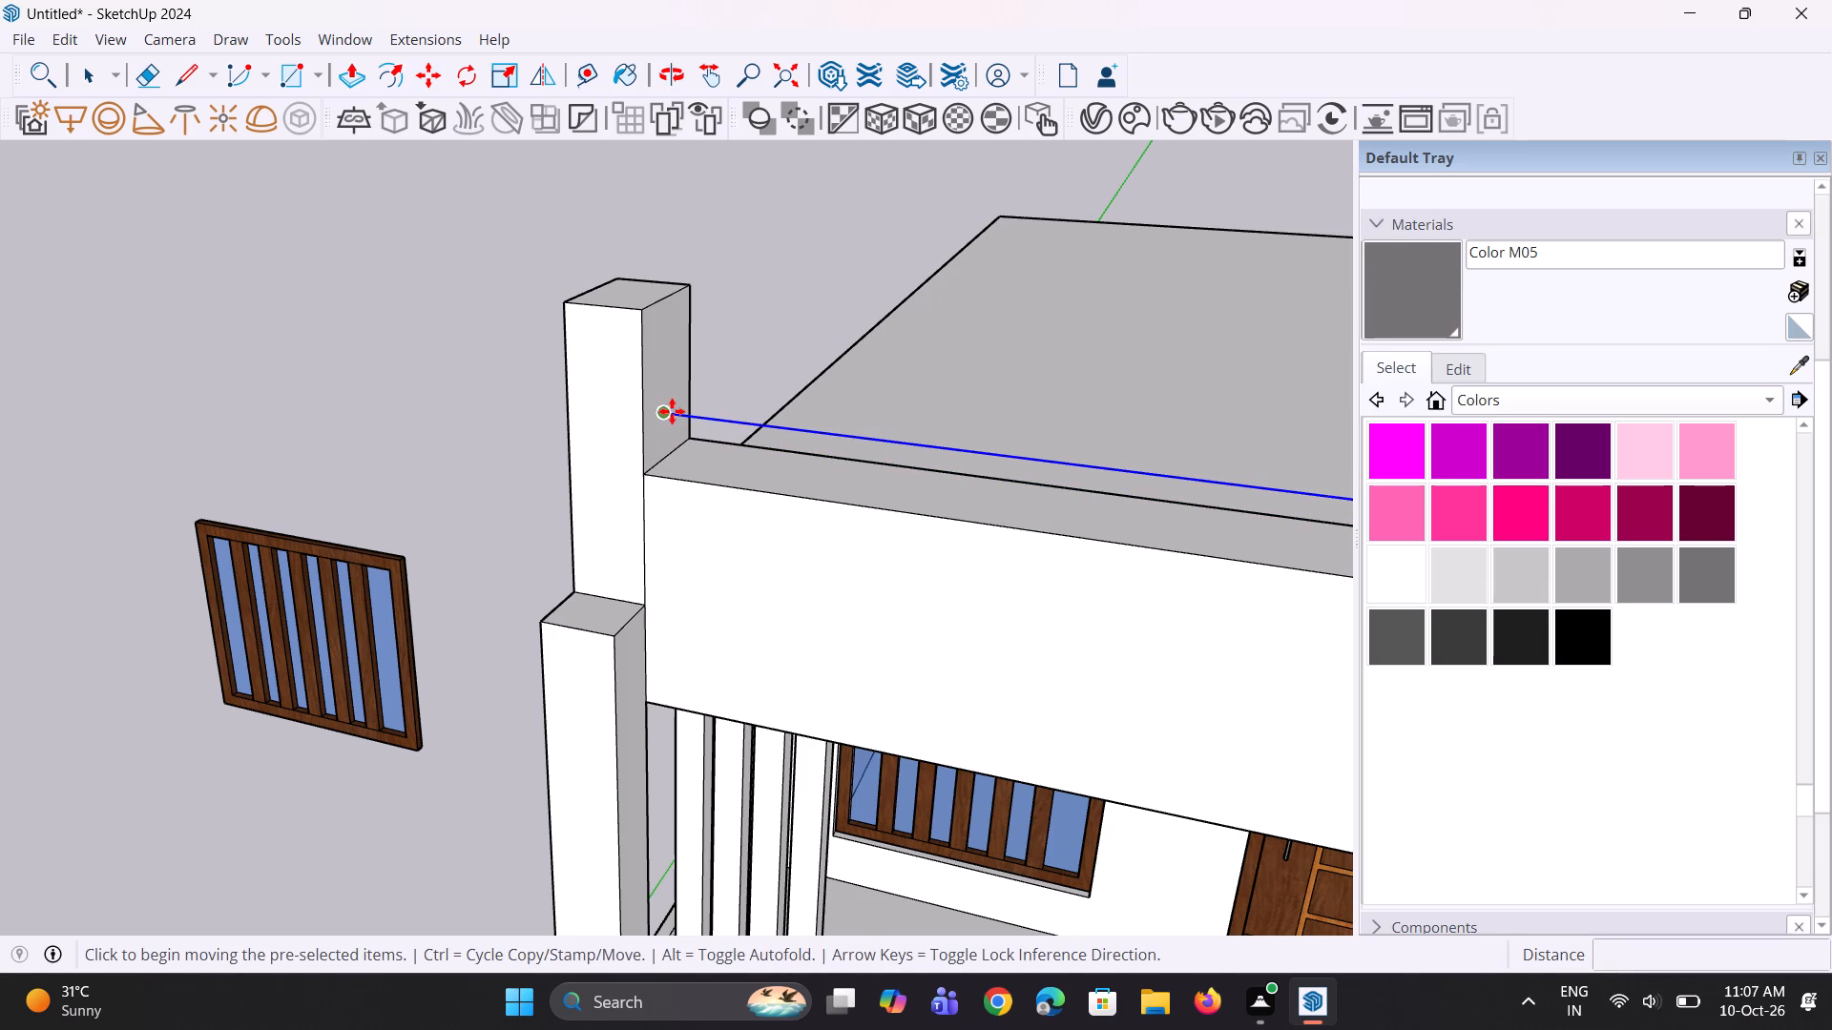
scroll(674, 408, "up", 2)
left_click(673, 420)
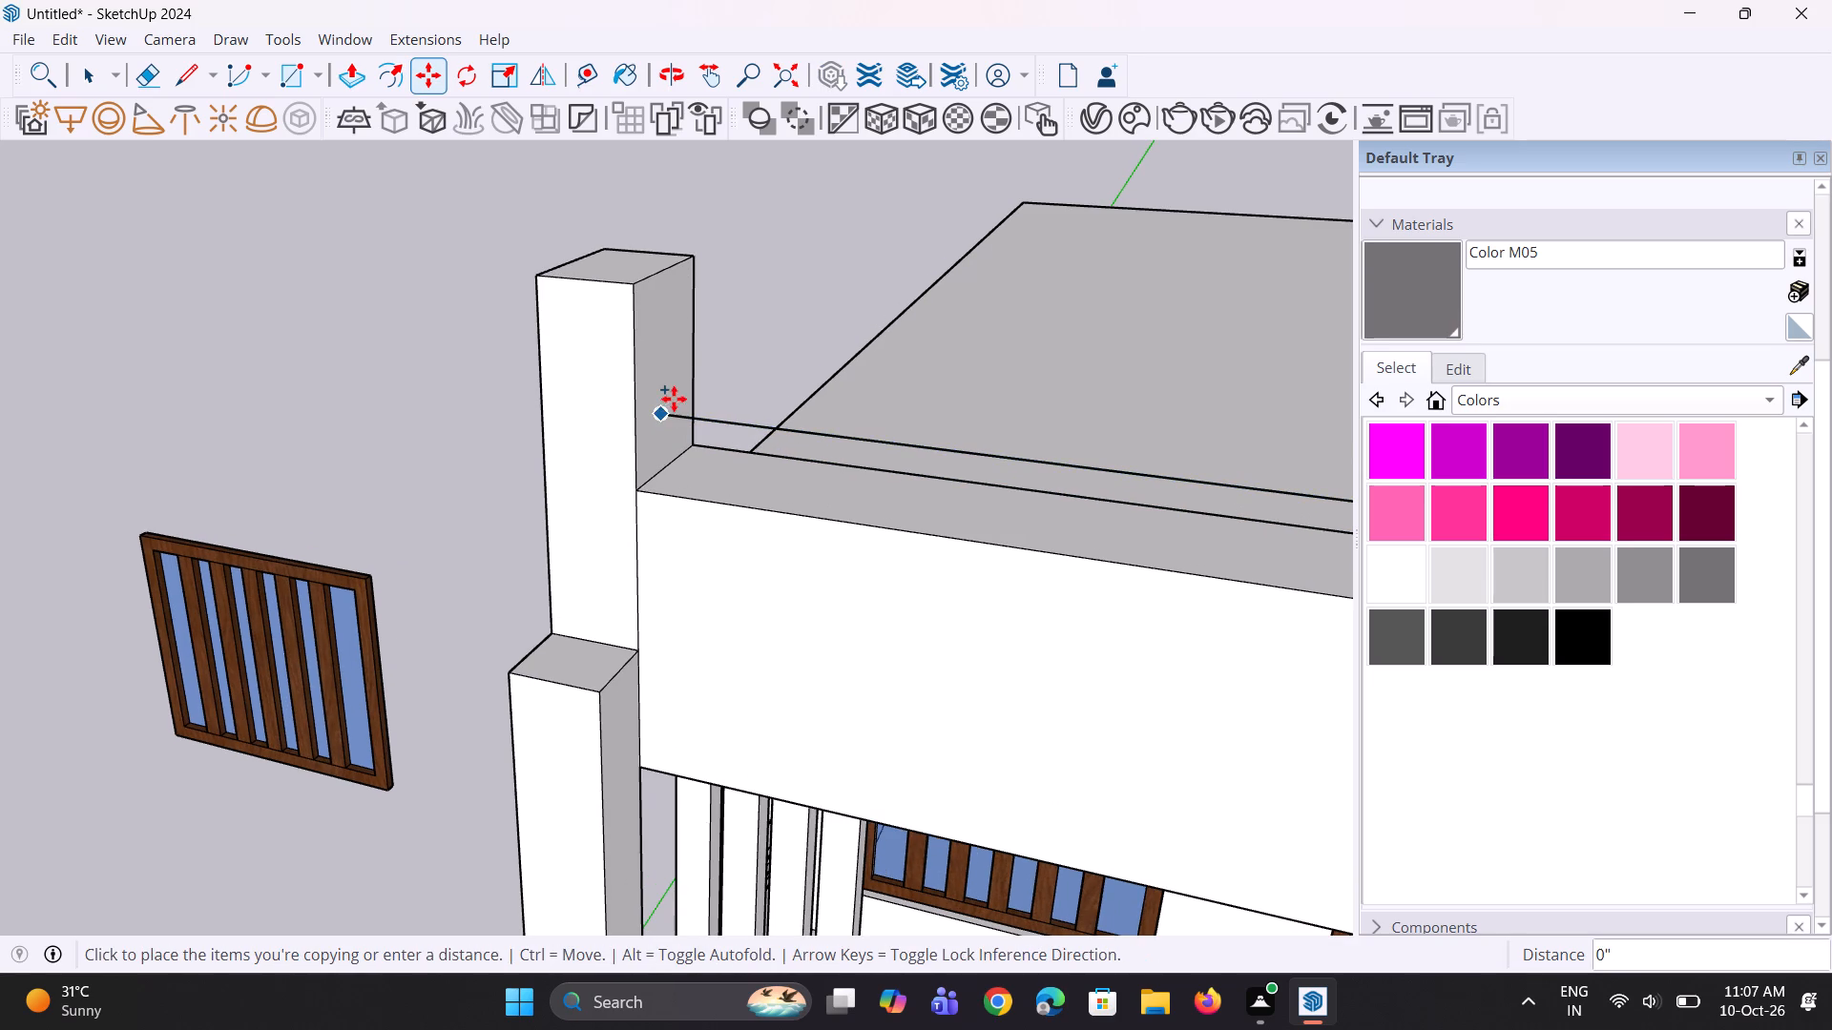
left_click(665, 360)
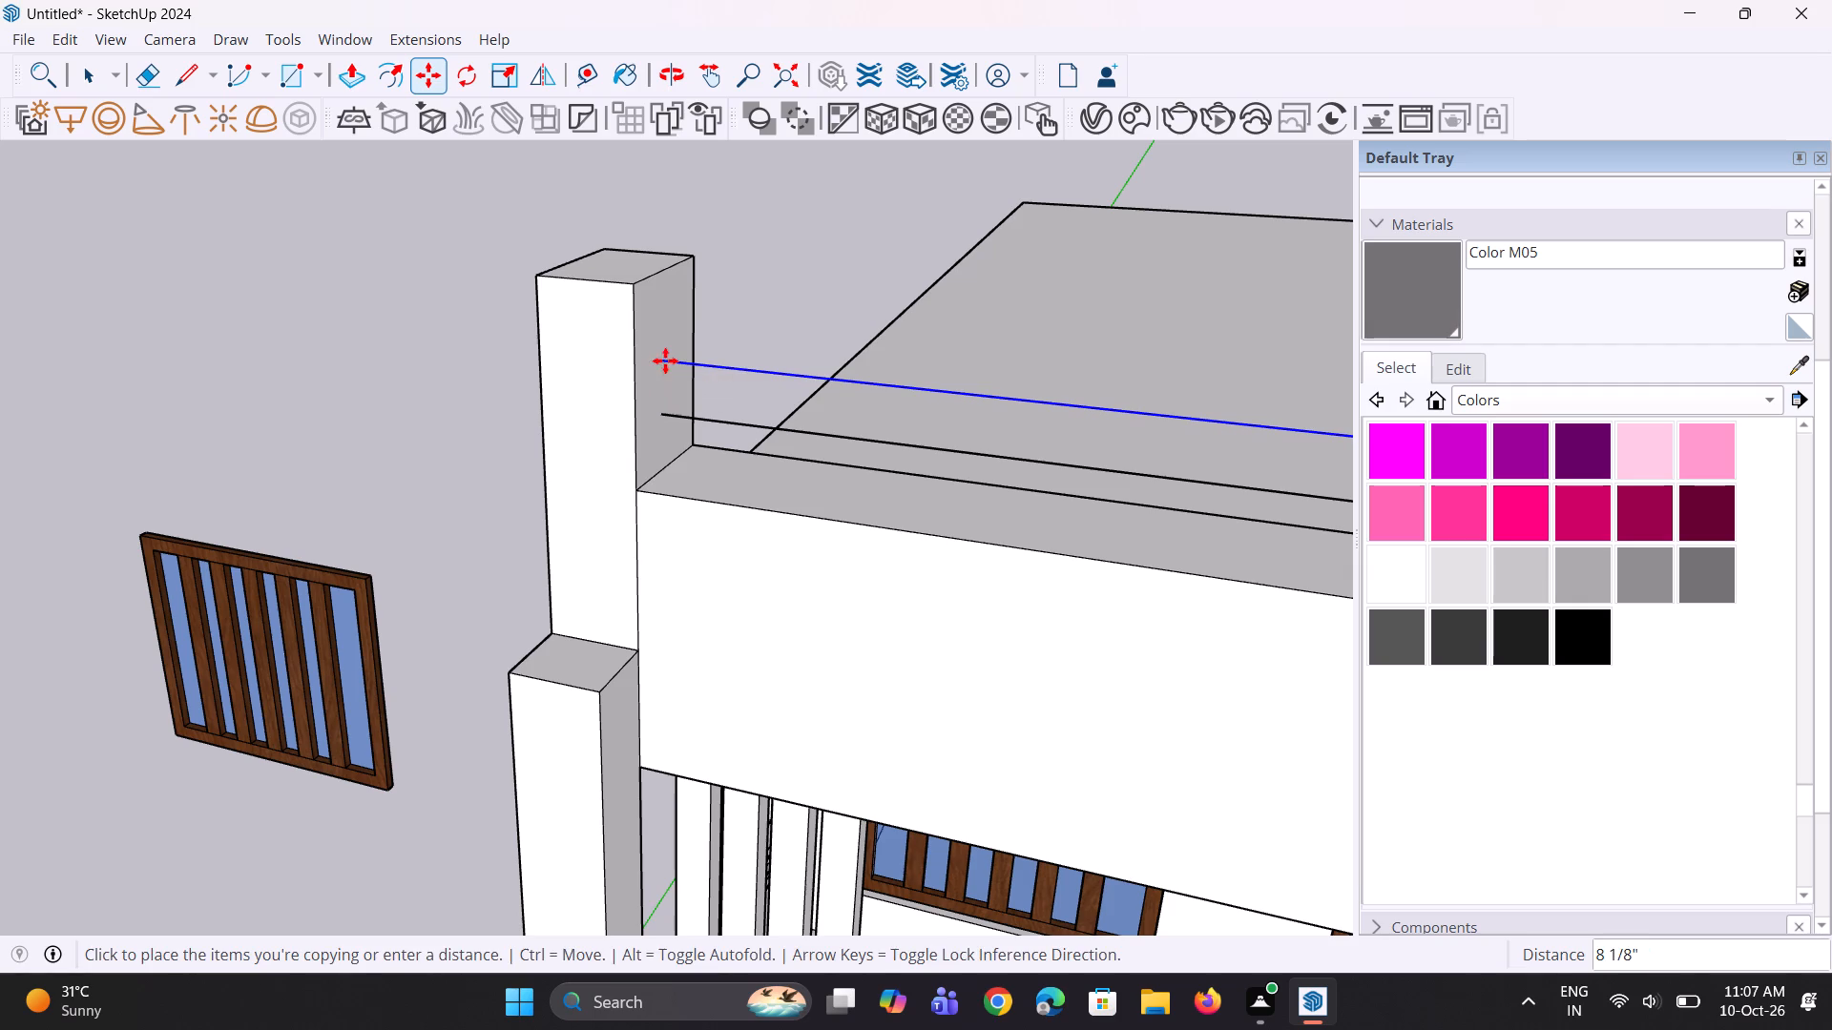
scroll(669, 409, "down", 14)
middle_click_drag(702, 425, 775, 443)
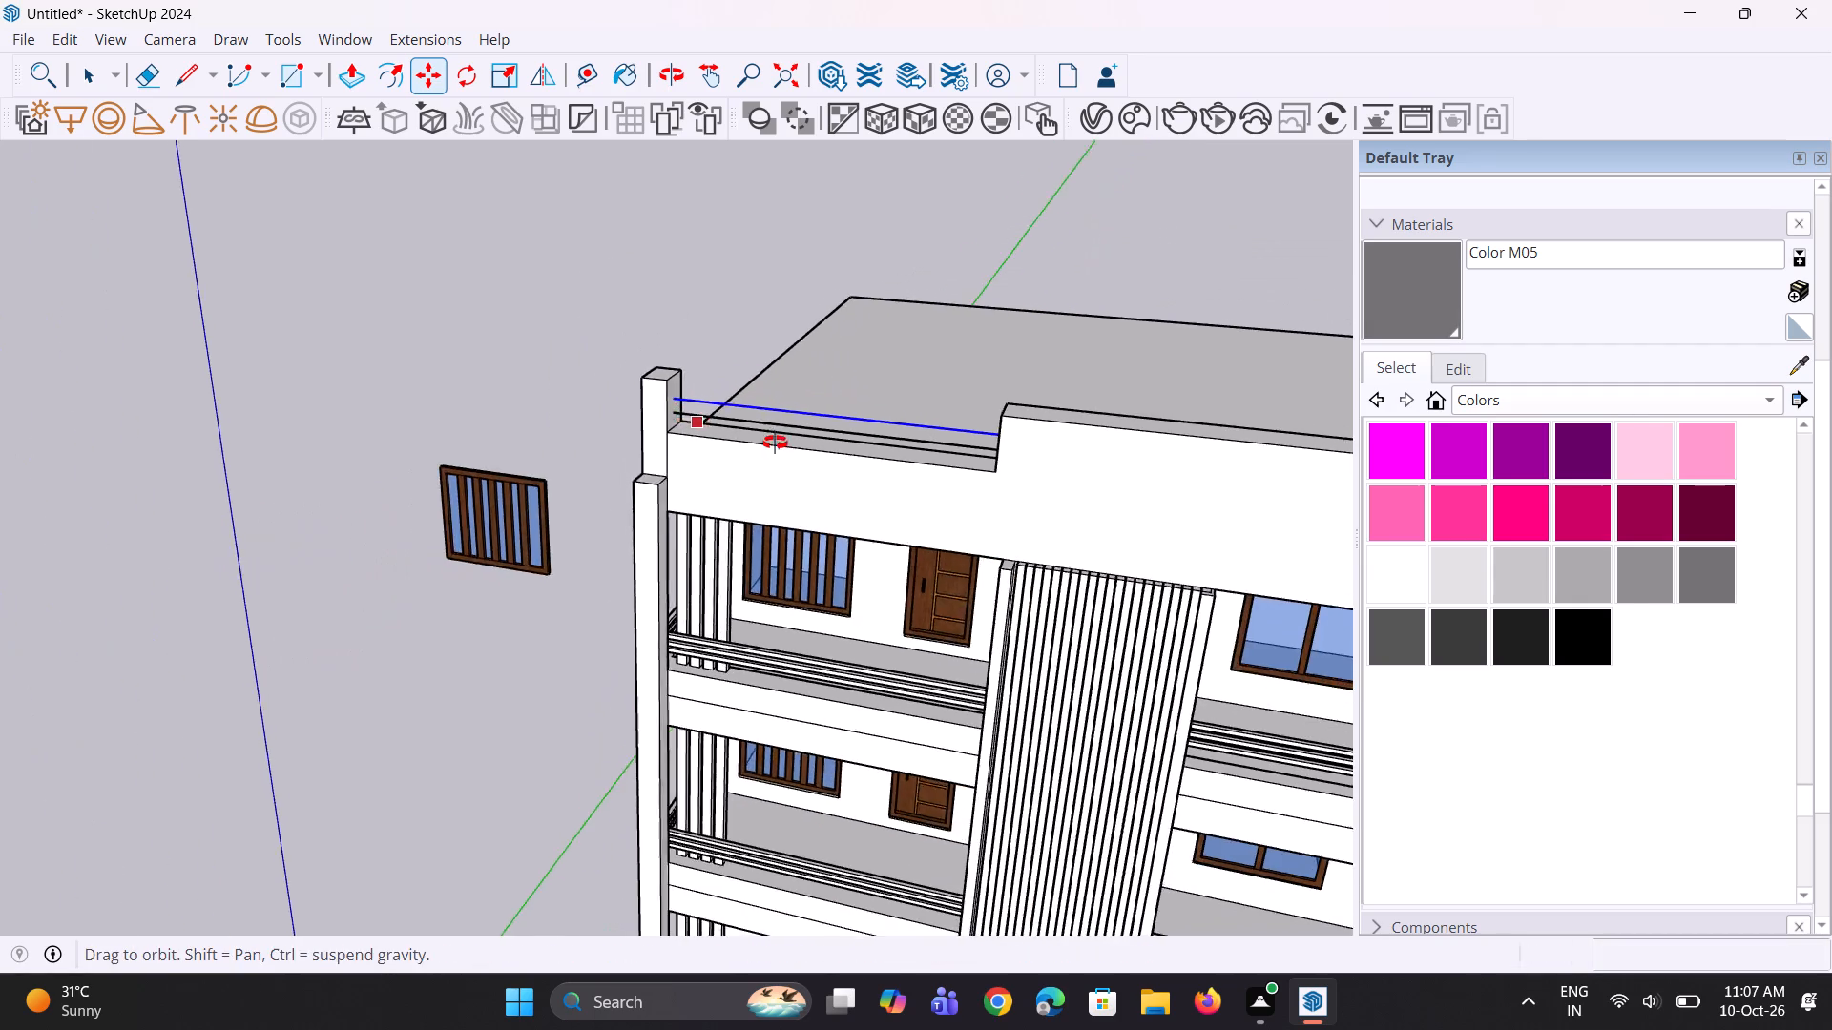
middle_click_drag(775, 443, 996, 486)
scroll(1010, 391, "up", 6)
key("space")
key("space")
Draw a small rectangle around the upper line's end on the parapet step's end face.
scroll(848, 896, "down", 5)
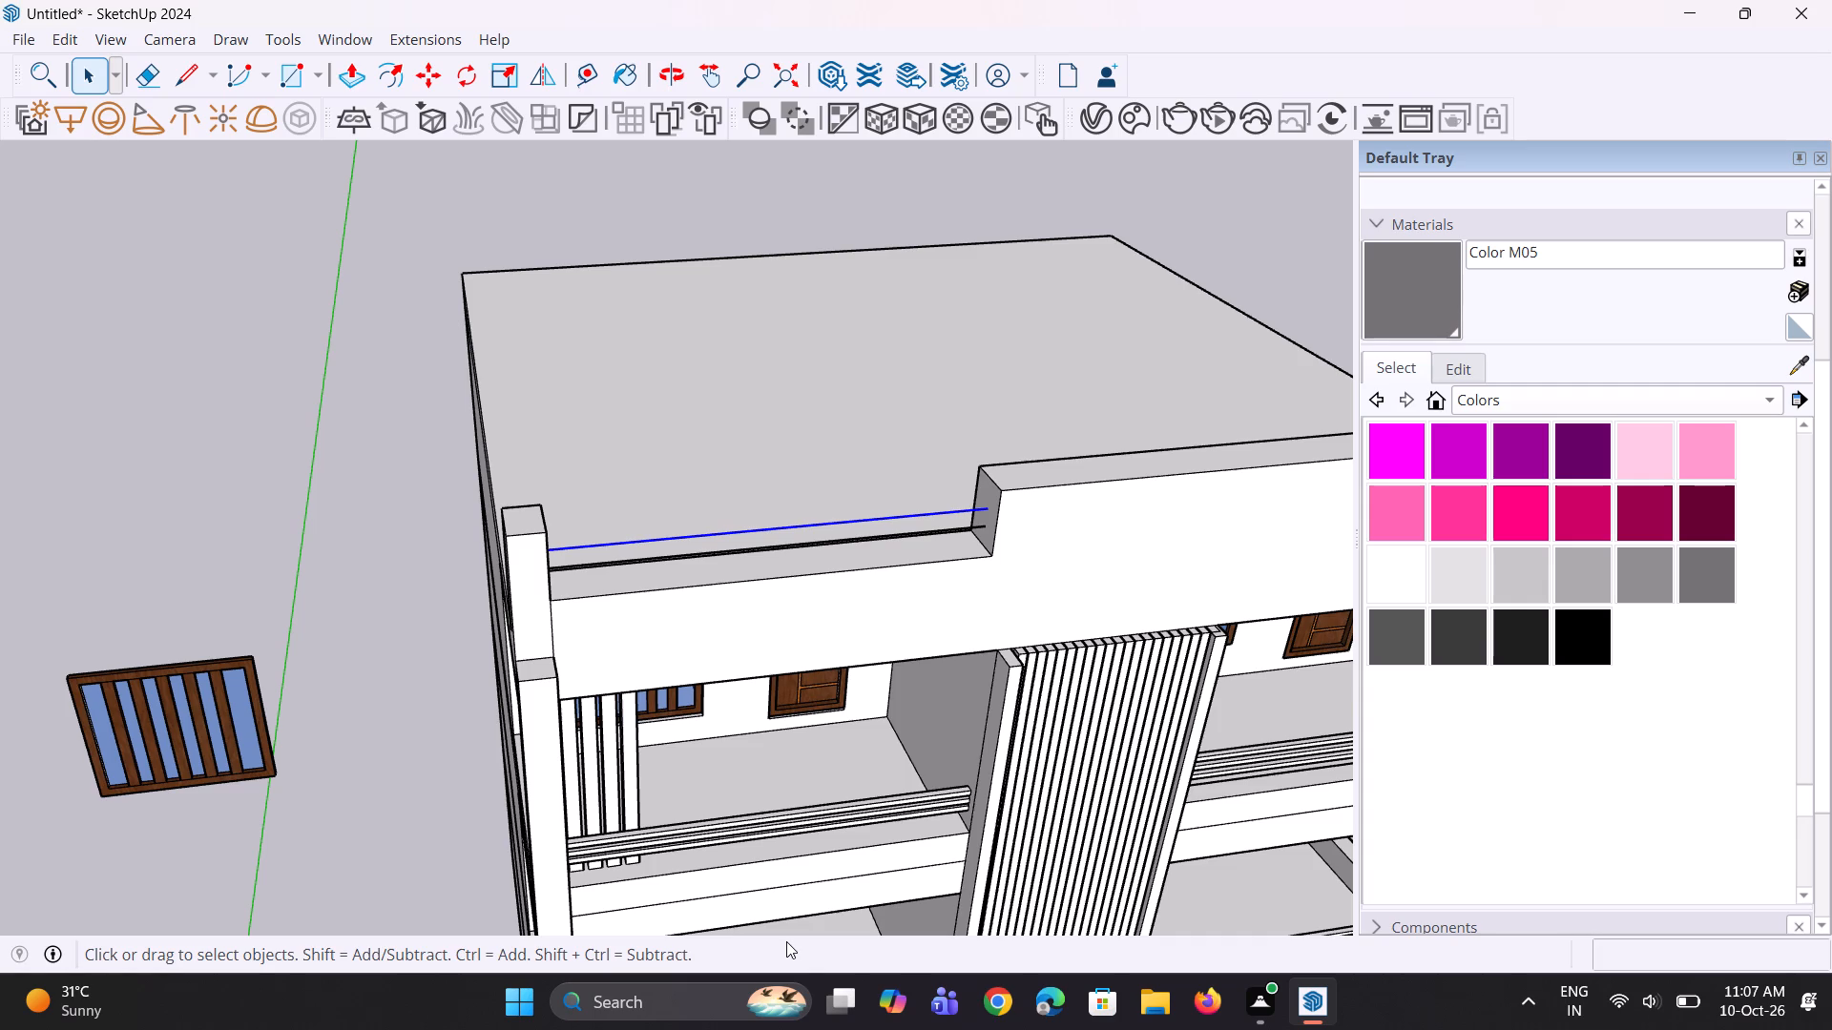
key("r")
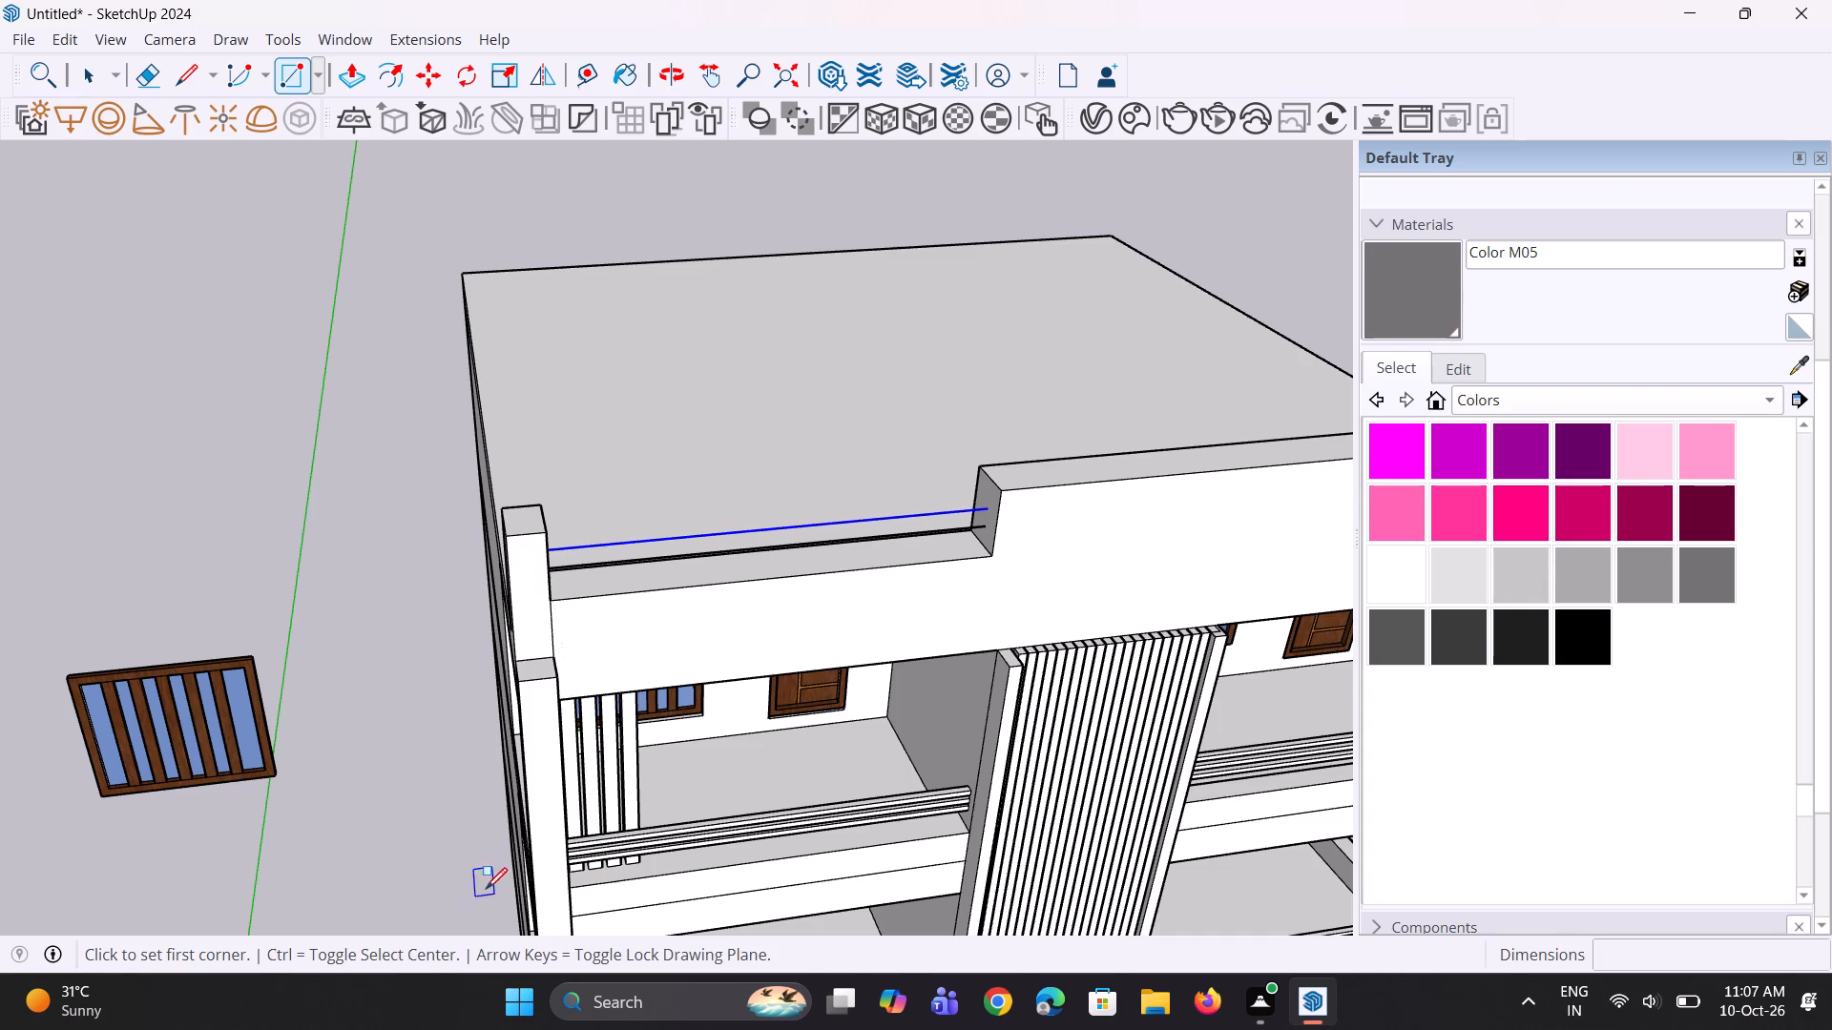
key("space")
key("space")
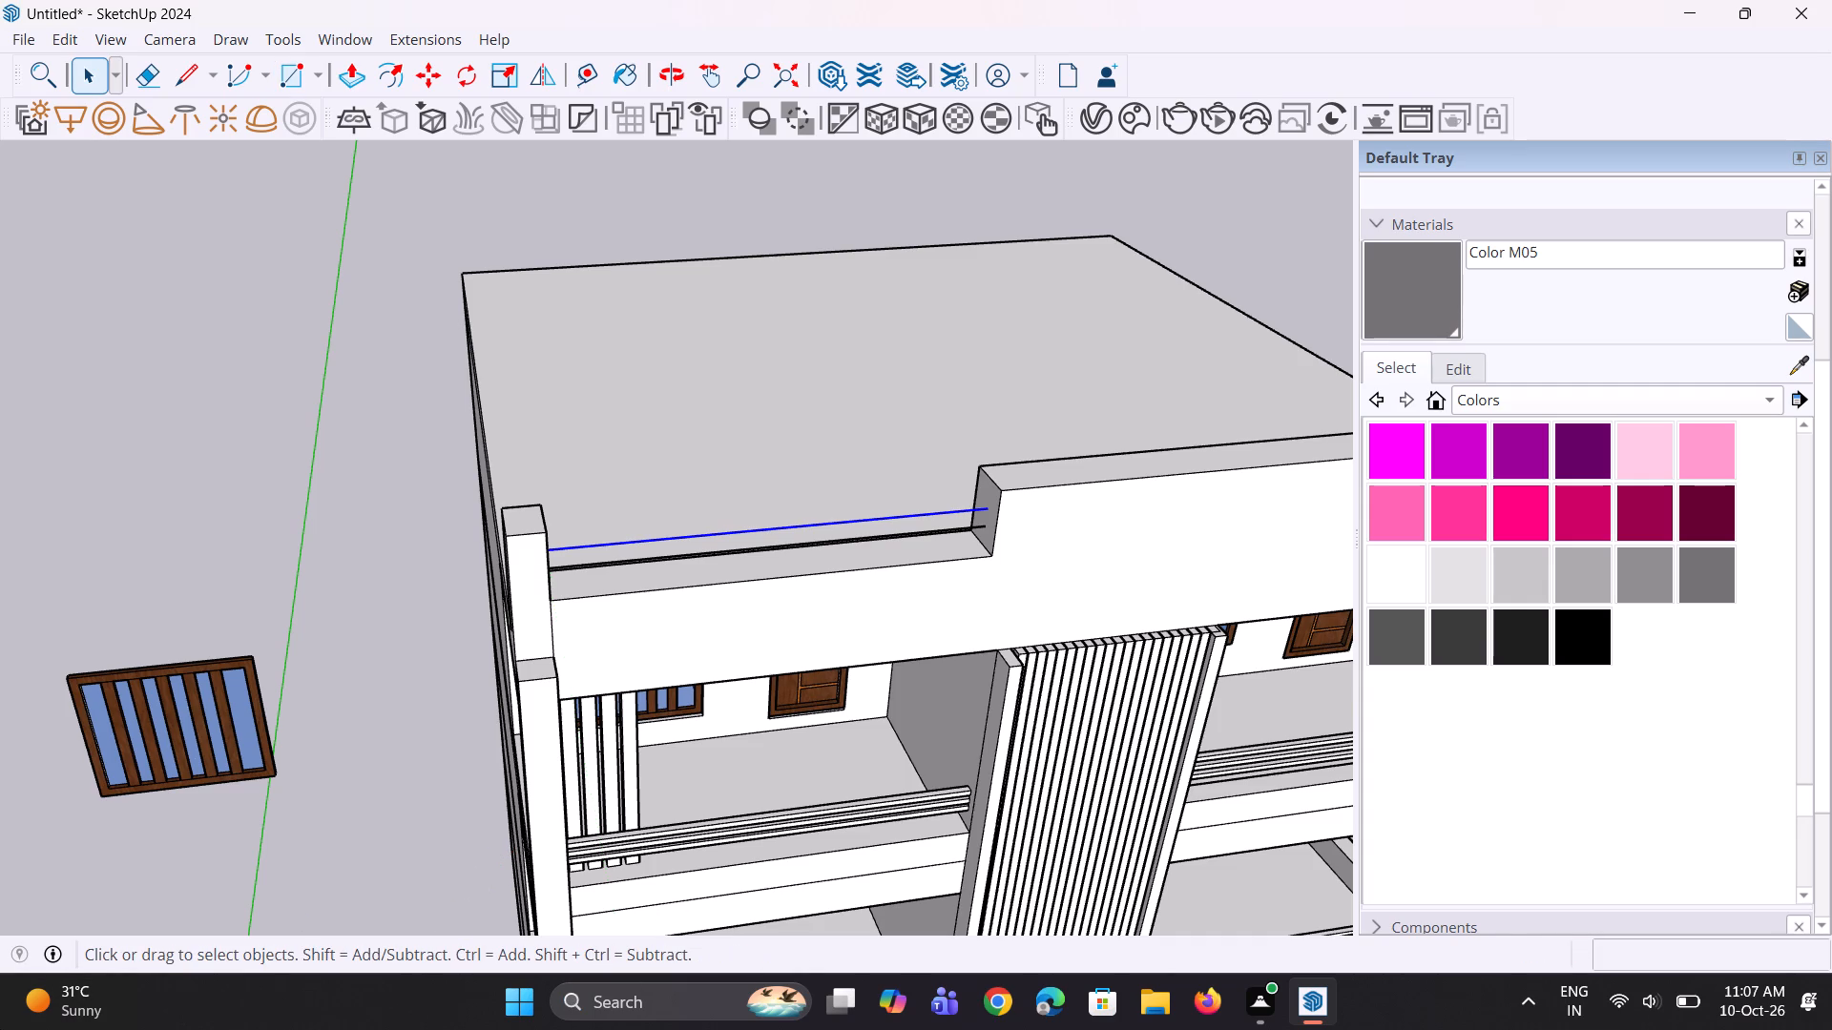
scroll(909, 322, "down", 1)
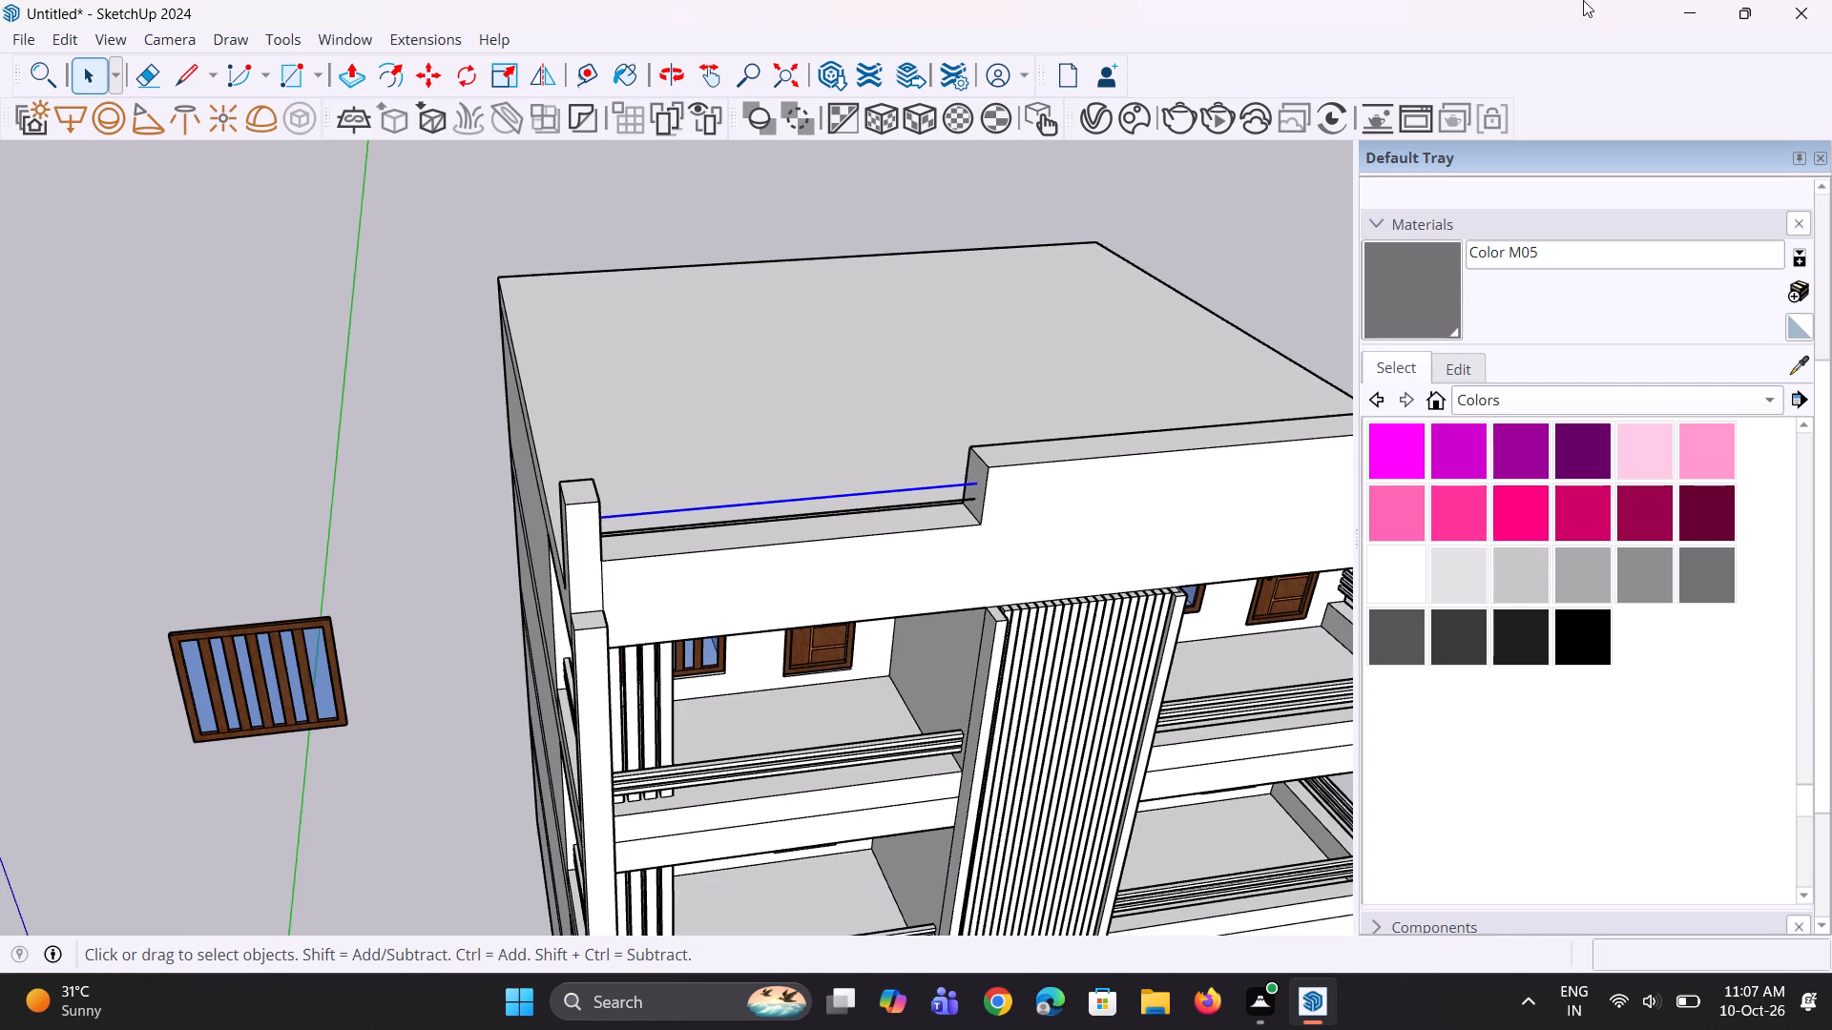
scroll(1378, 156, "down", 3)
middle_click_drag(791, 572, 1138, 625)
scroll(1066, 314, "up", 4)
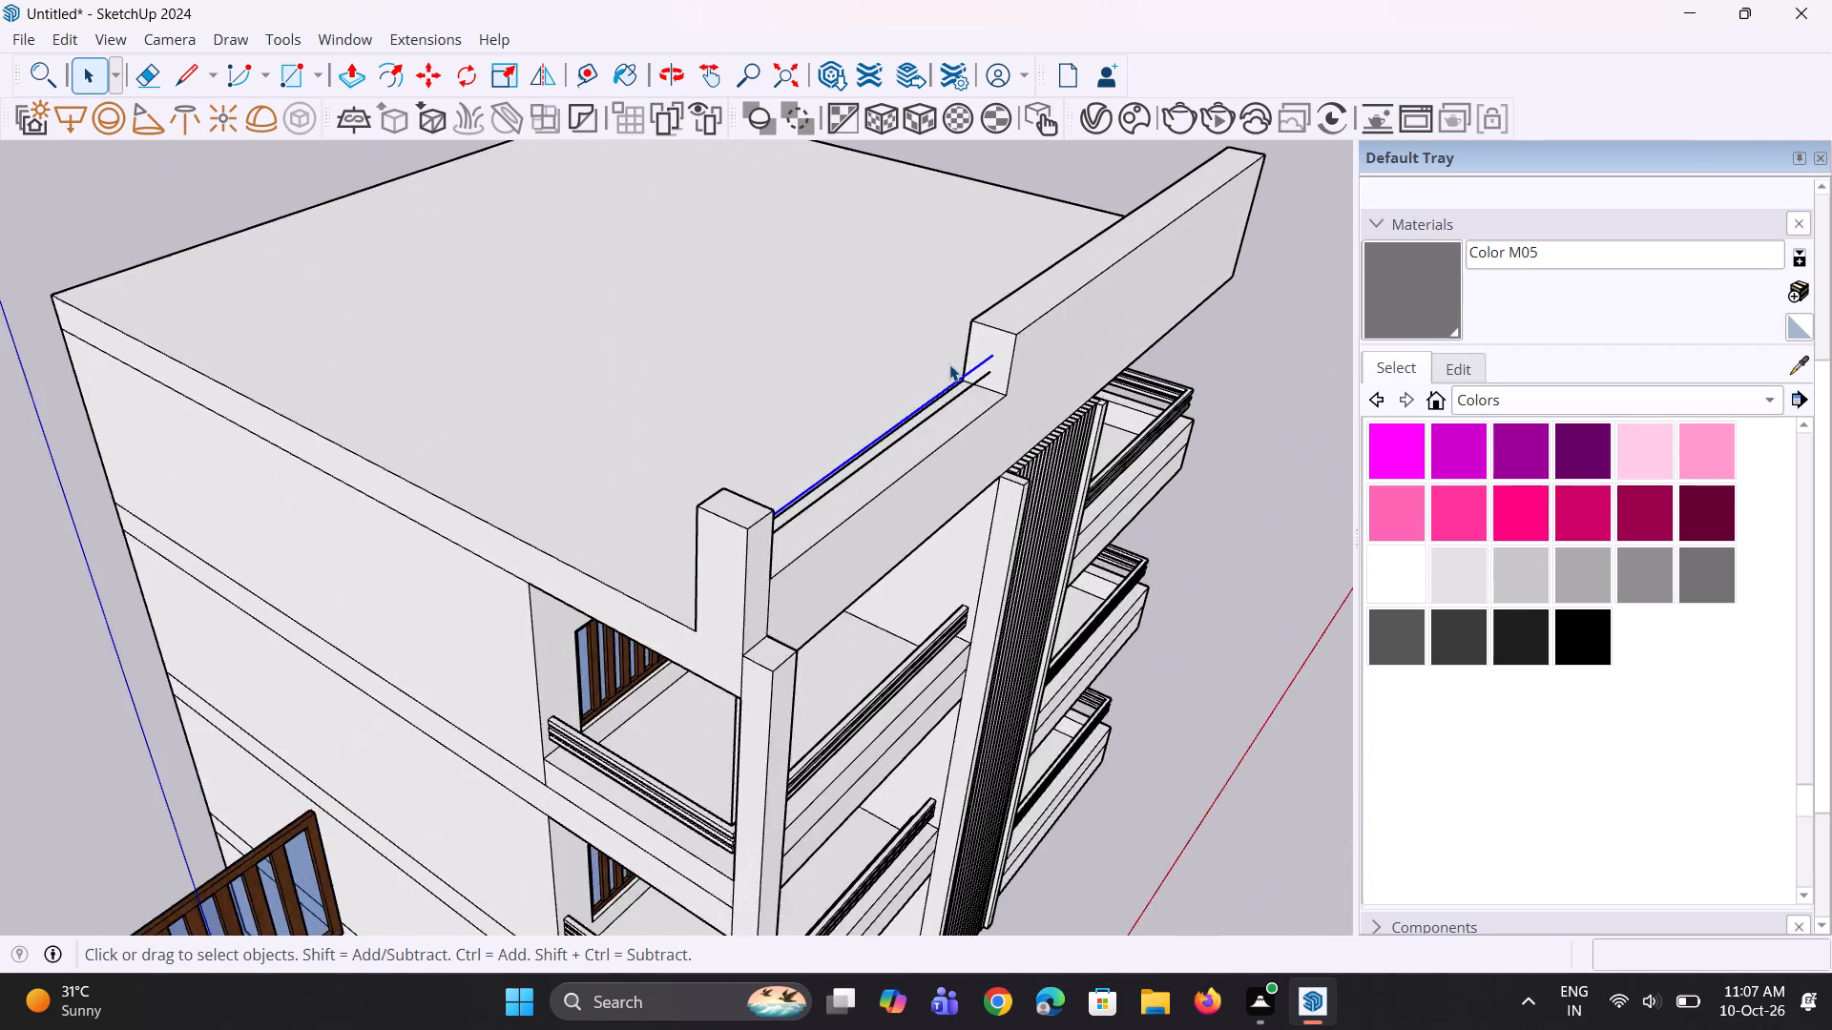
scroll(949, 364, "up", 7)
middle_click_drag(1022, 352, 1085, 350)
scroll(1031, 315, "up", 5)
key("r")
scroll(1054, 301, "up", 6)
left_click(1010, 347)
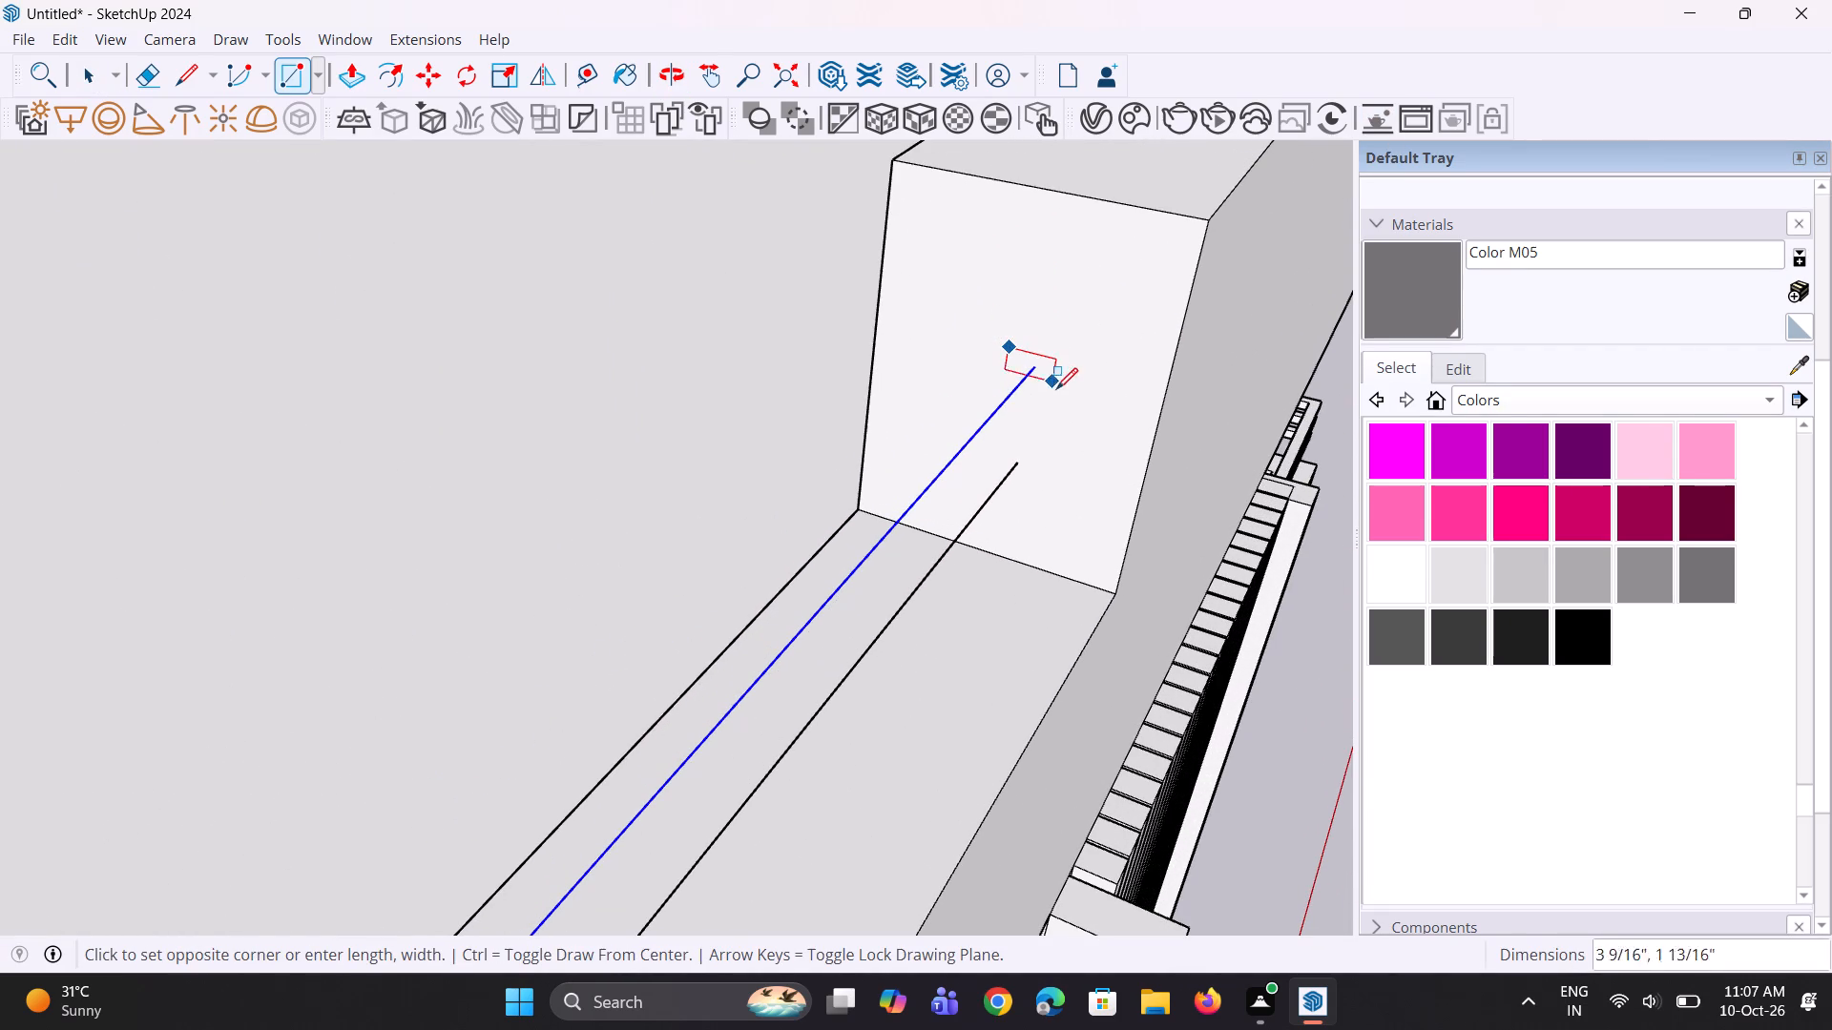
left_click(1059, 402)
middle_click_drag(1062, 413, 1062, 360)
key("space")
key("space")
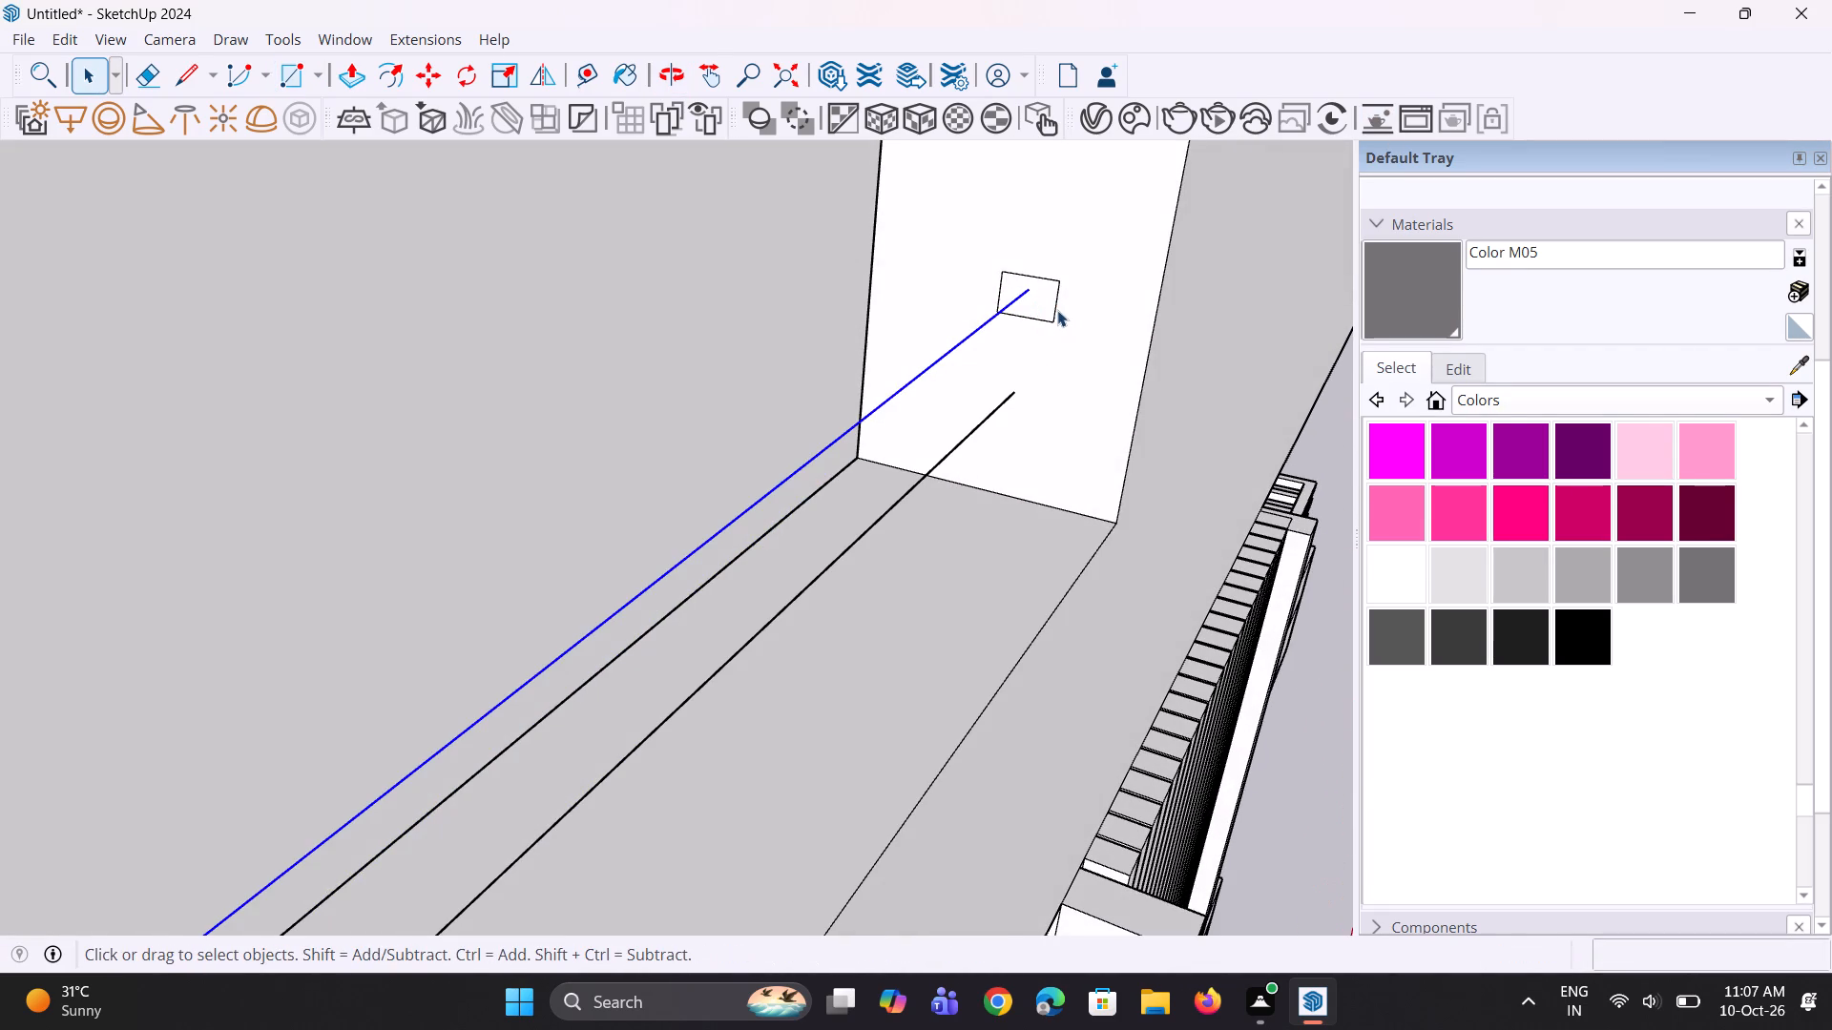
Move the small rectangle's facade-side vertical edge inward about 1".
left_click(1057, 310)
scroll(1023, 307, "up", 7)
key("m")
scroll(1067, 339, "up", 1)
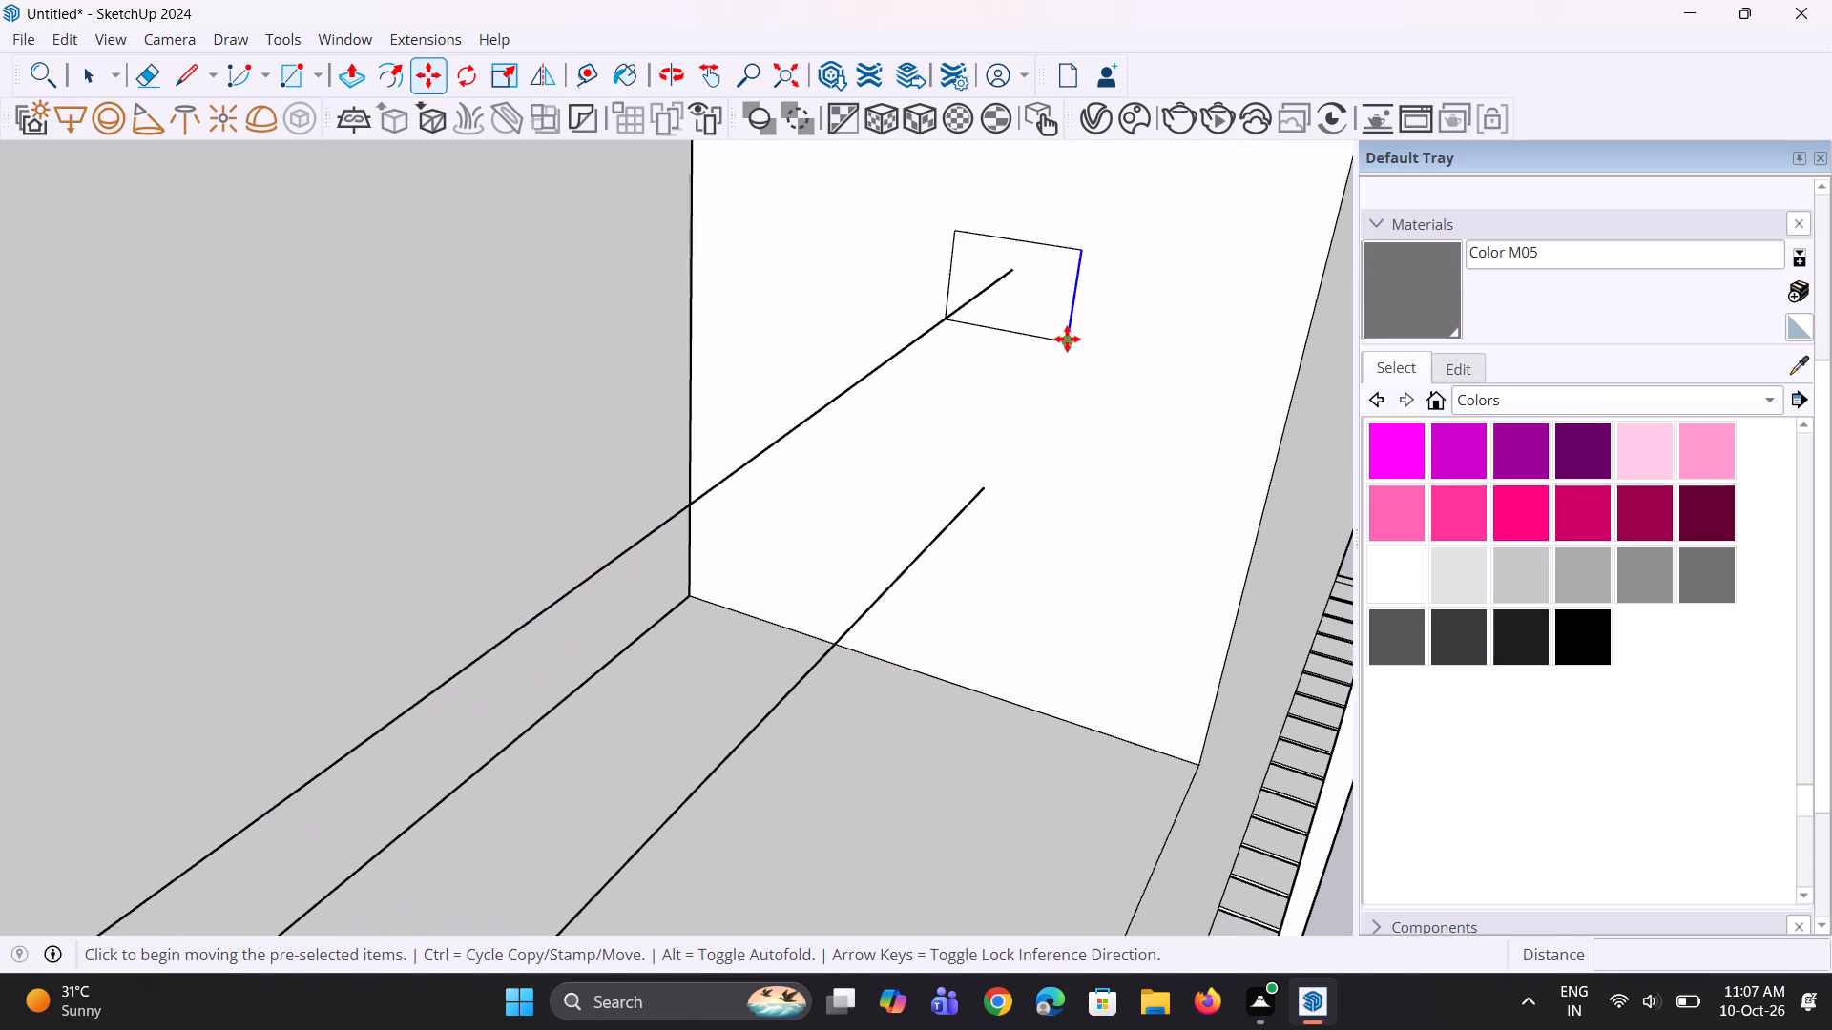
scroll(1067, 339, "up", 1)
left_click(1067, 339)
left_click(1030, 334)
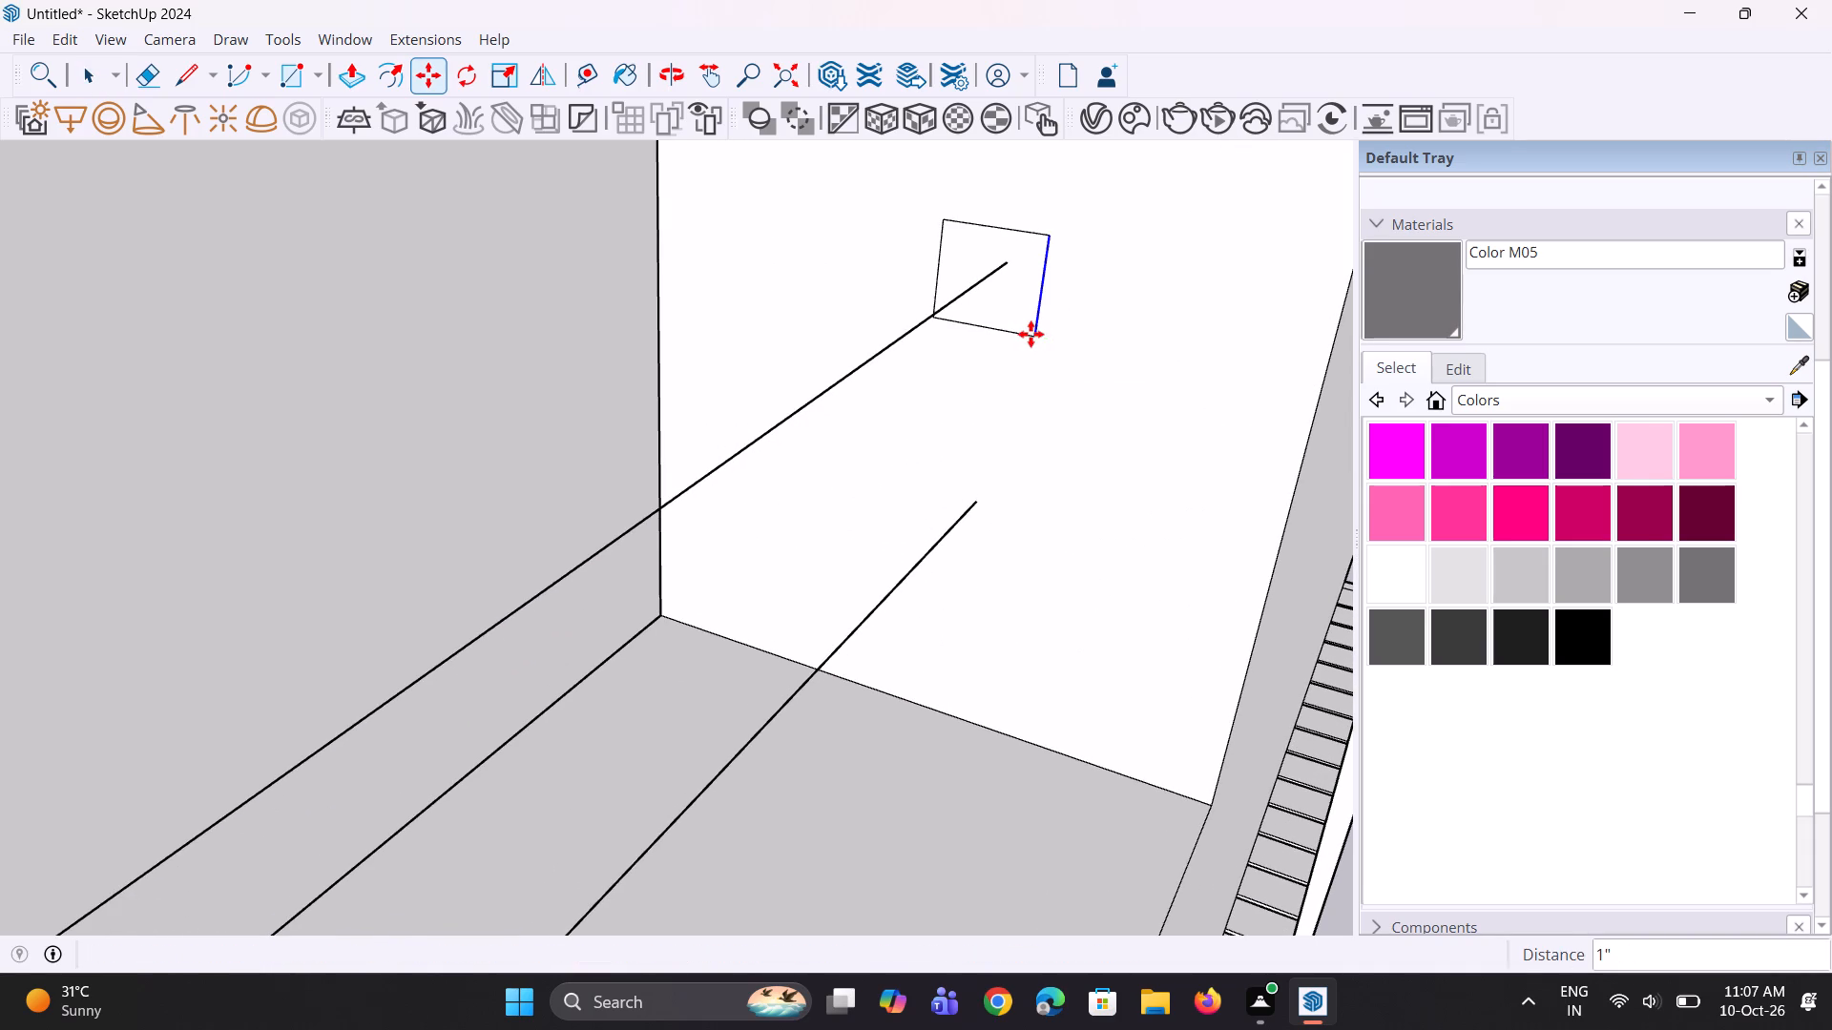
key("space")
key("space")
Move the small rectangle's roof-side vertical edge inward about 1".
left_click(940, 271)
scroll(953, 336, "up", 1)
middle_click_drag(956, 329, 926, 292)
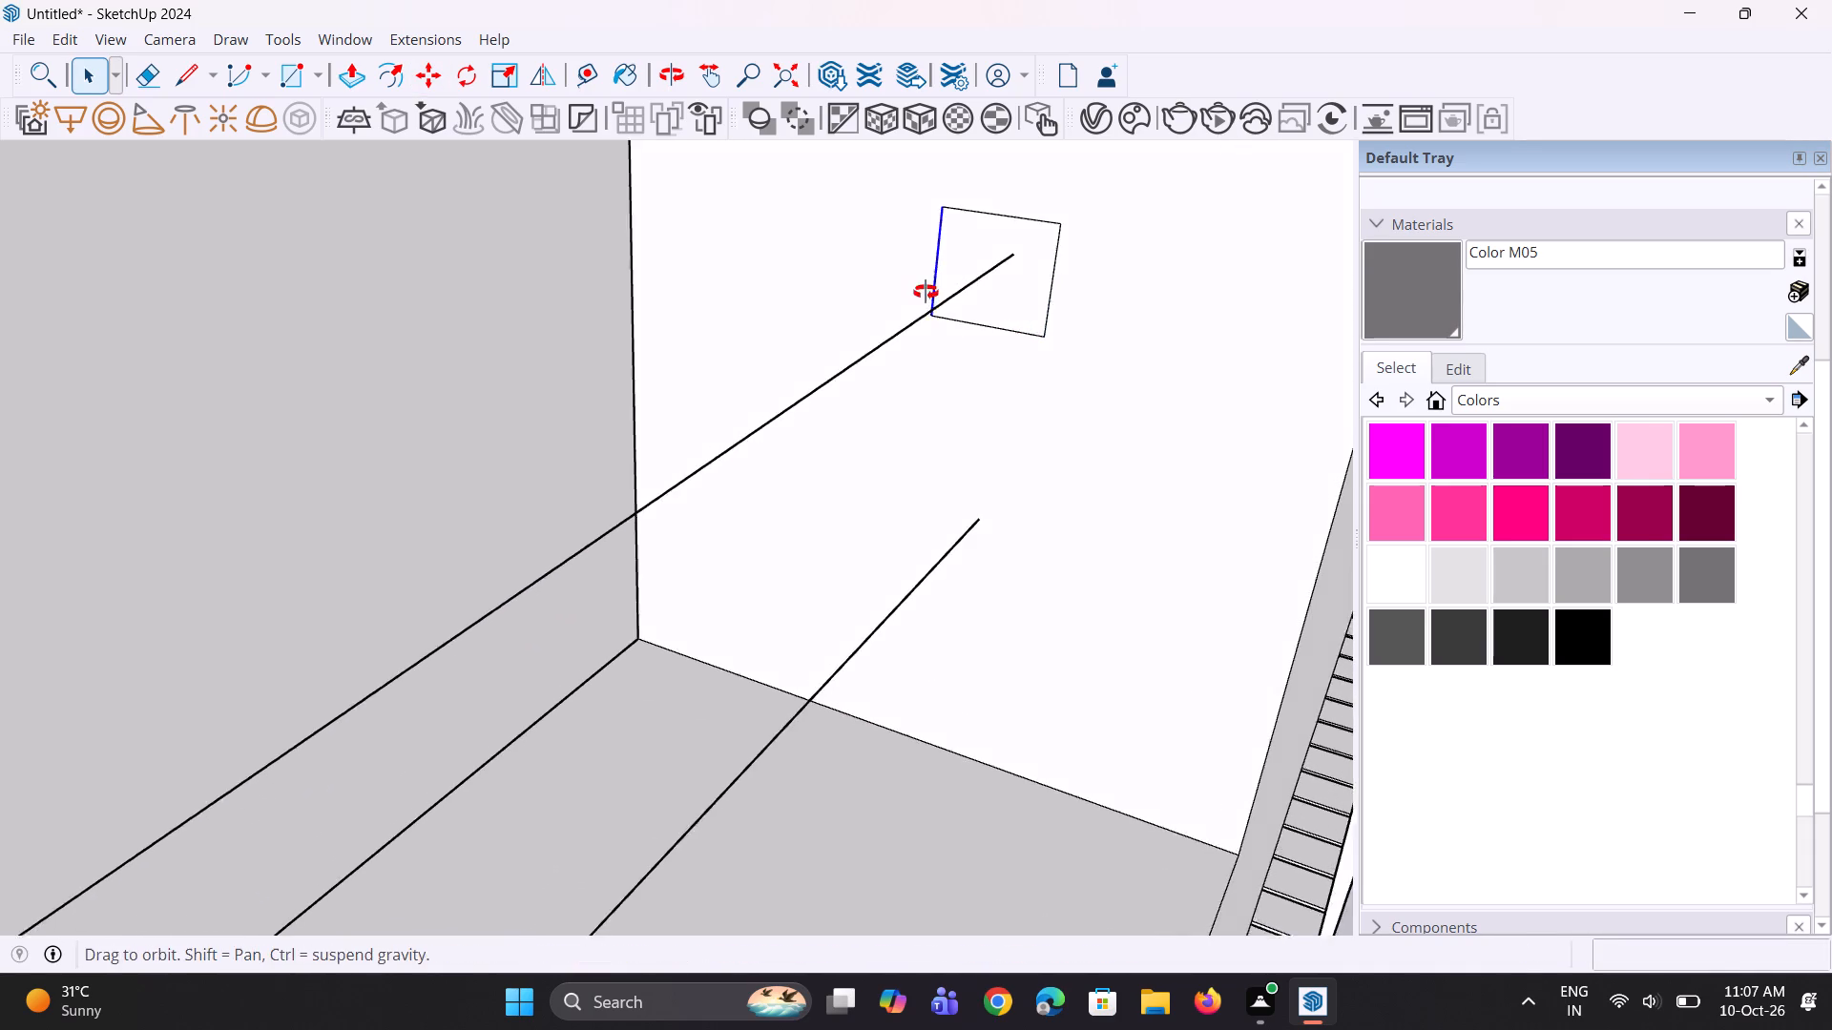
middle_click_drag(926, 292, 914, 282)
scroll(928, 315, "up", 3)
key("m")
left_click(939, 321)
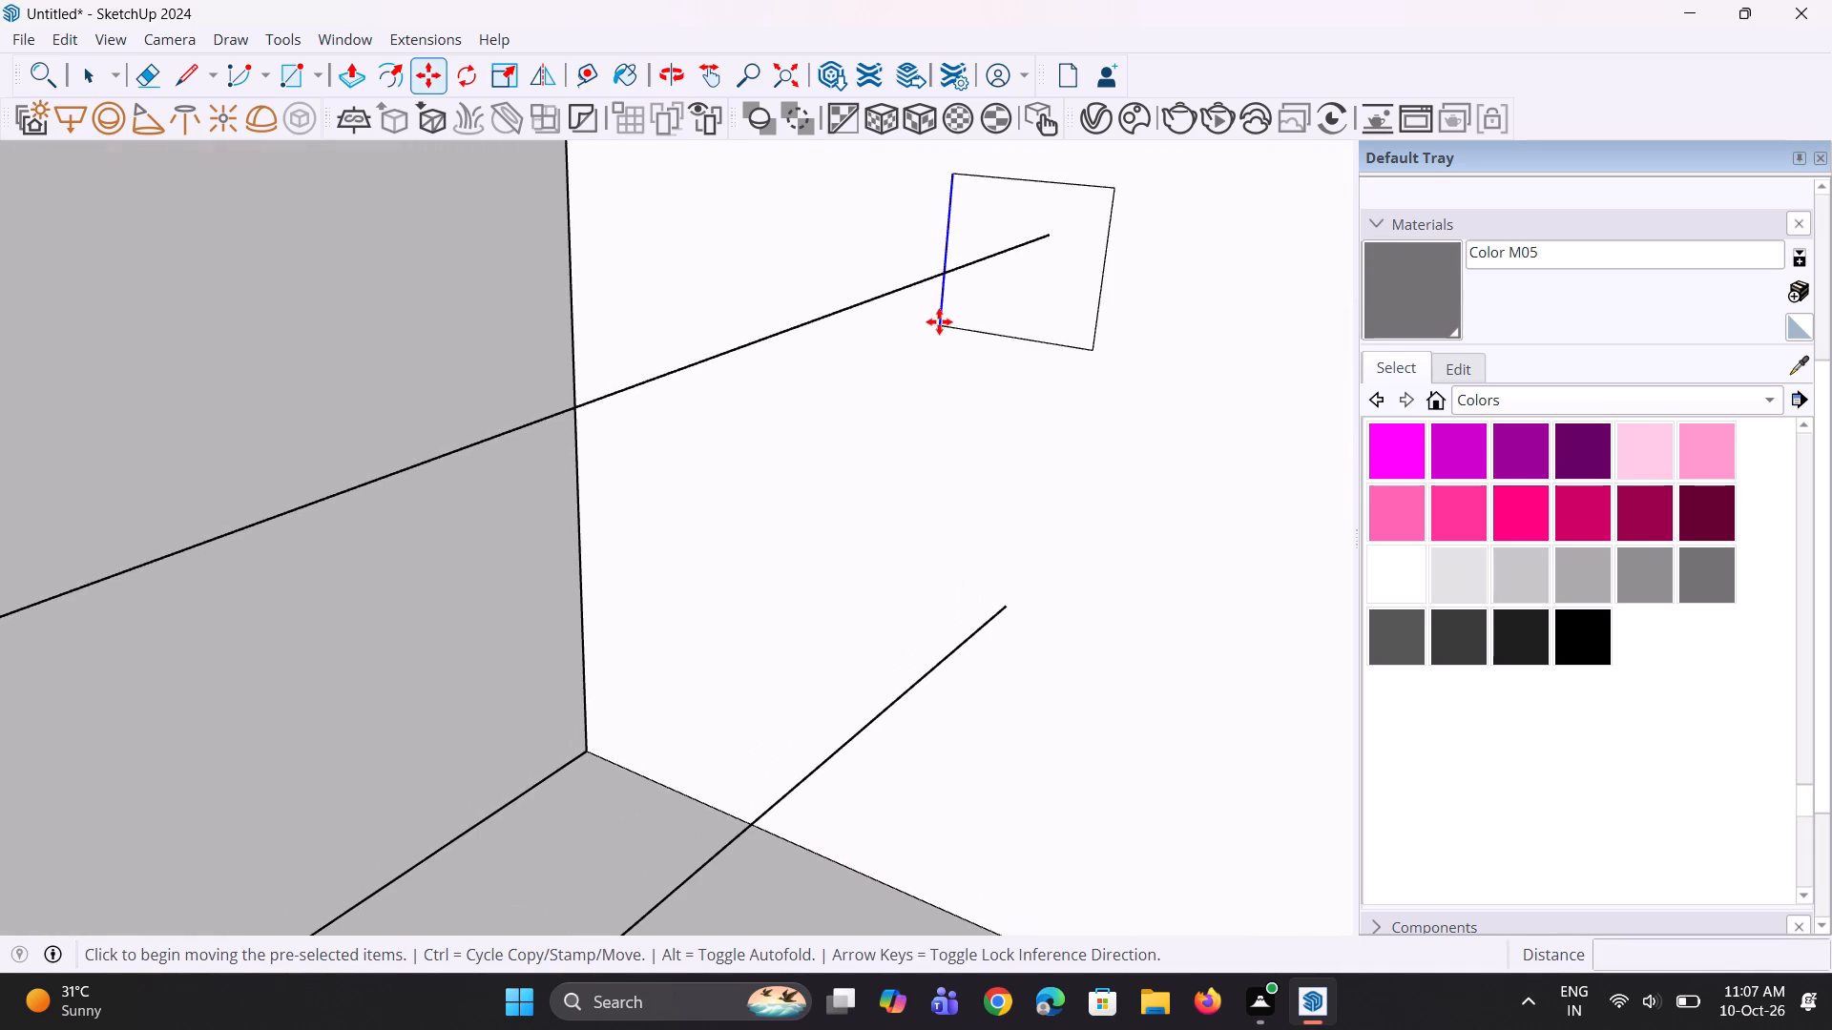
left_click(972, 332)
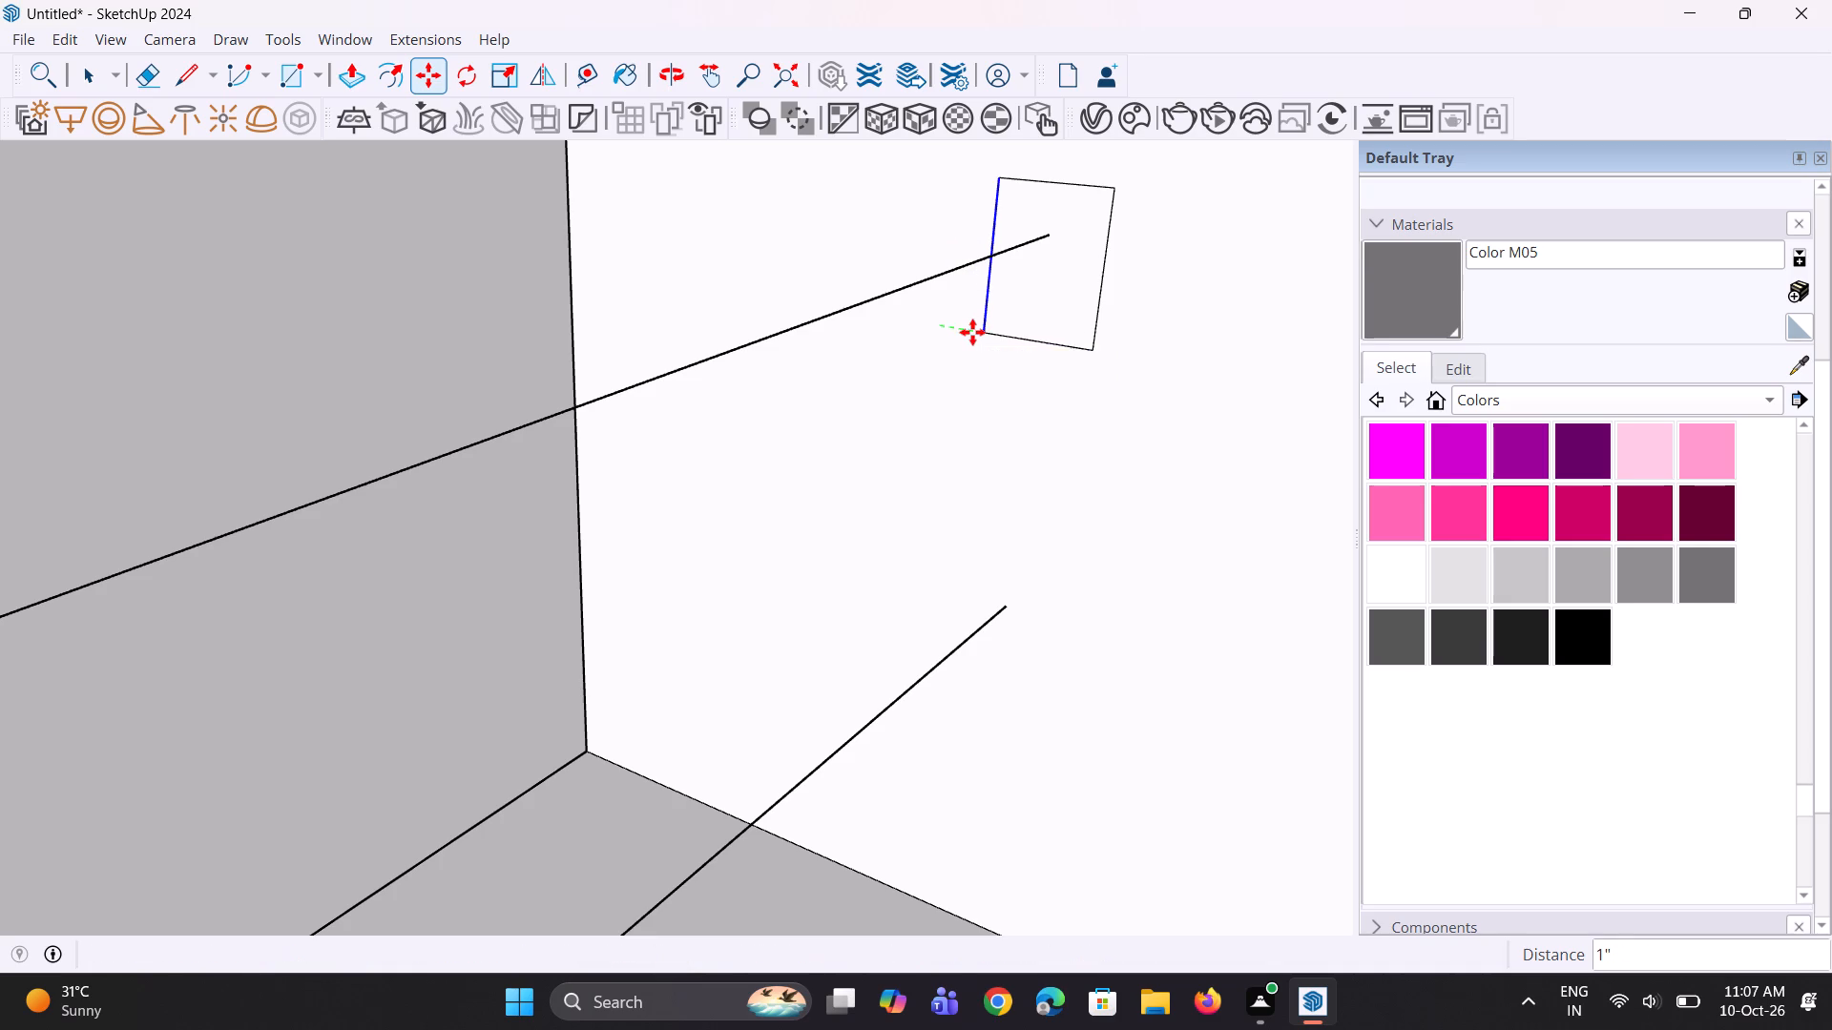
middle_click_drag(1111, 386, 1116, 372)
key("space")
Raise the small rectangle's bottom edge about 9/16".
left_click(1078, 348)
scroll(1083, 346, "up", 2)
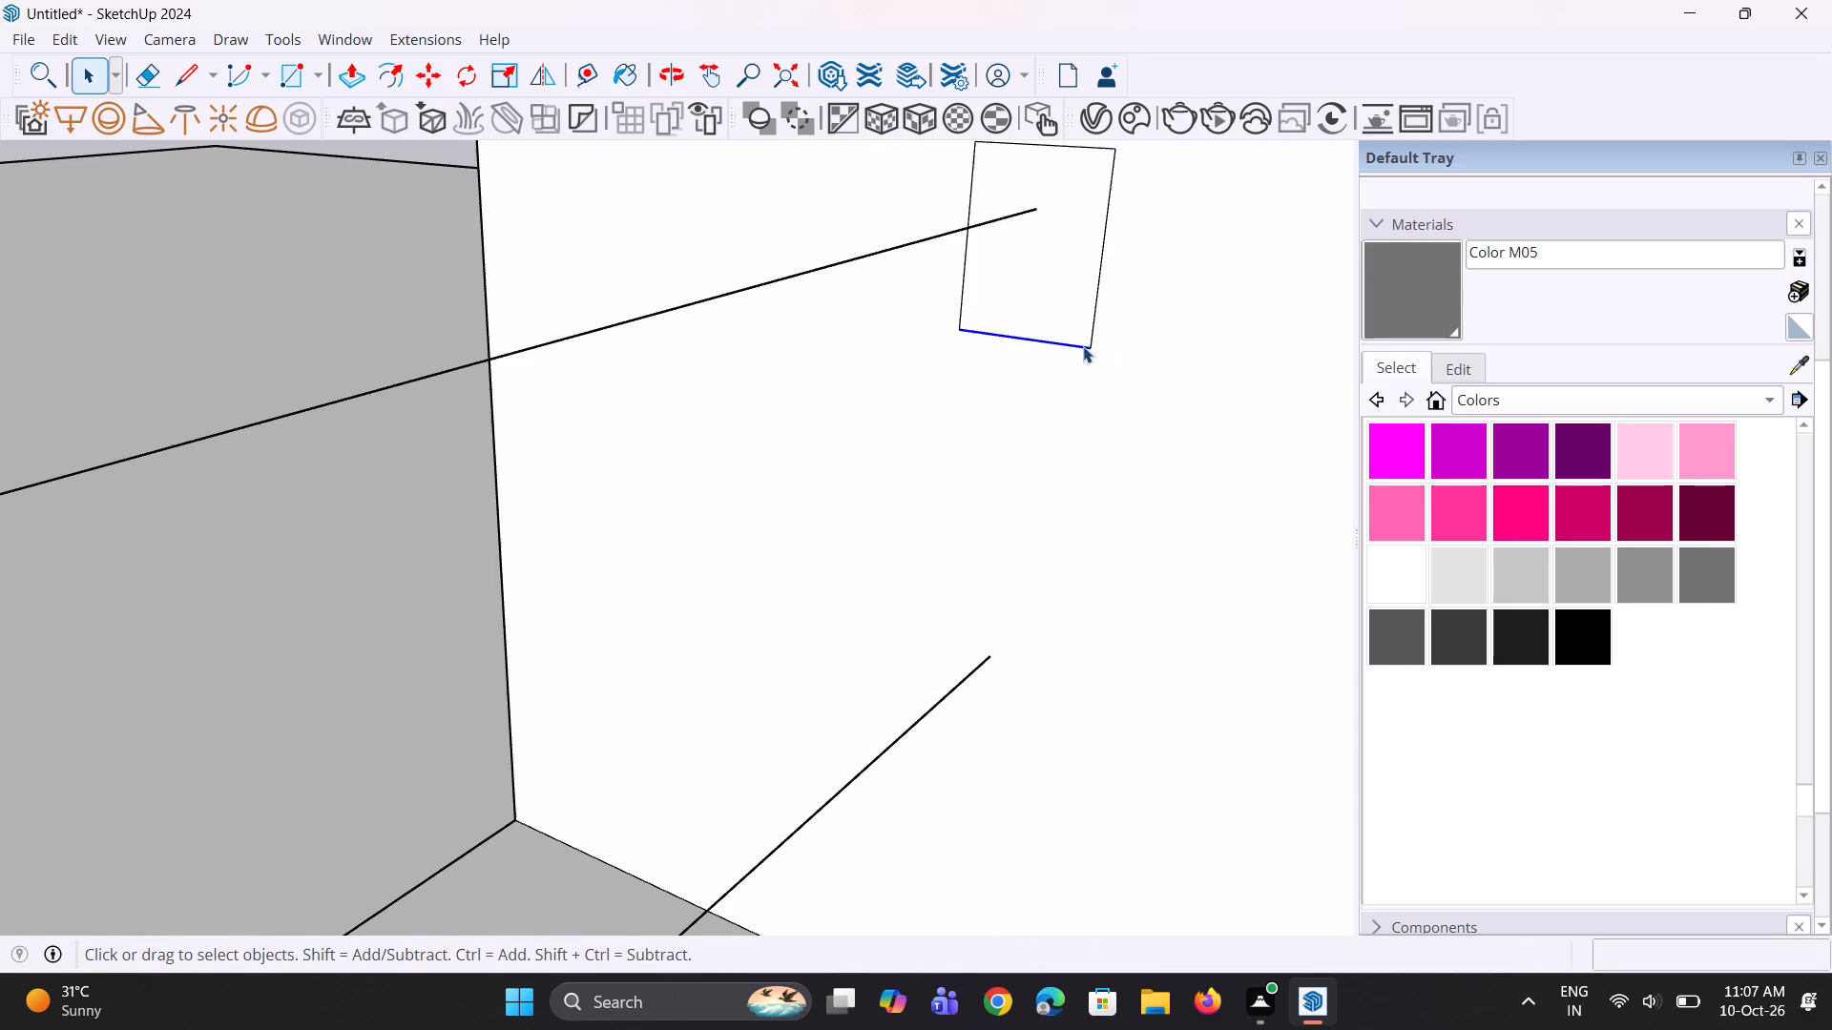
key("m")
left_click(1083, 346)
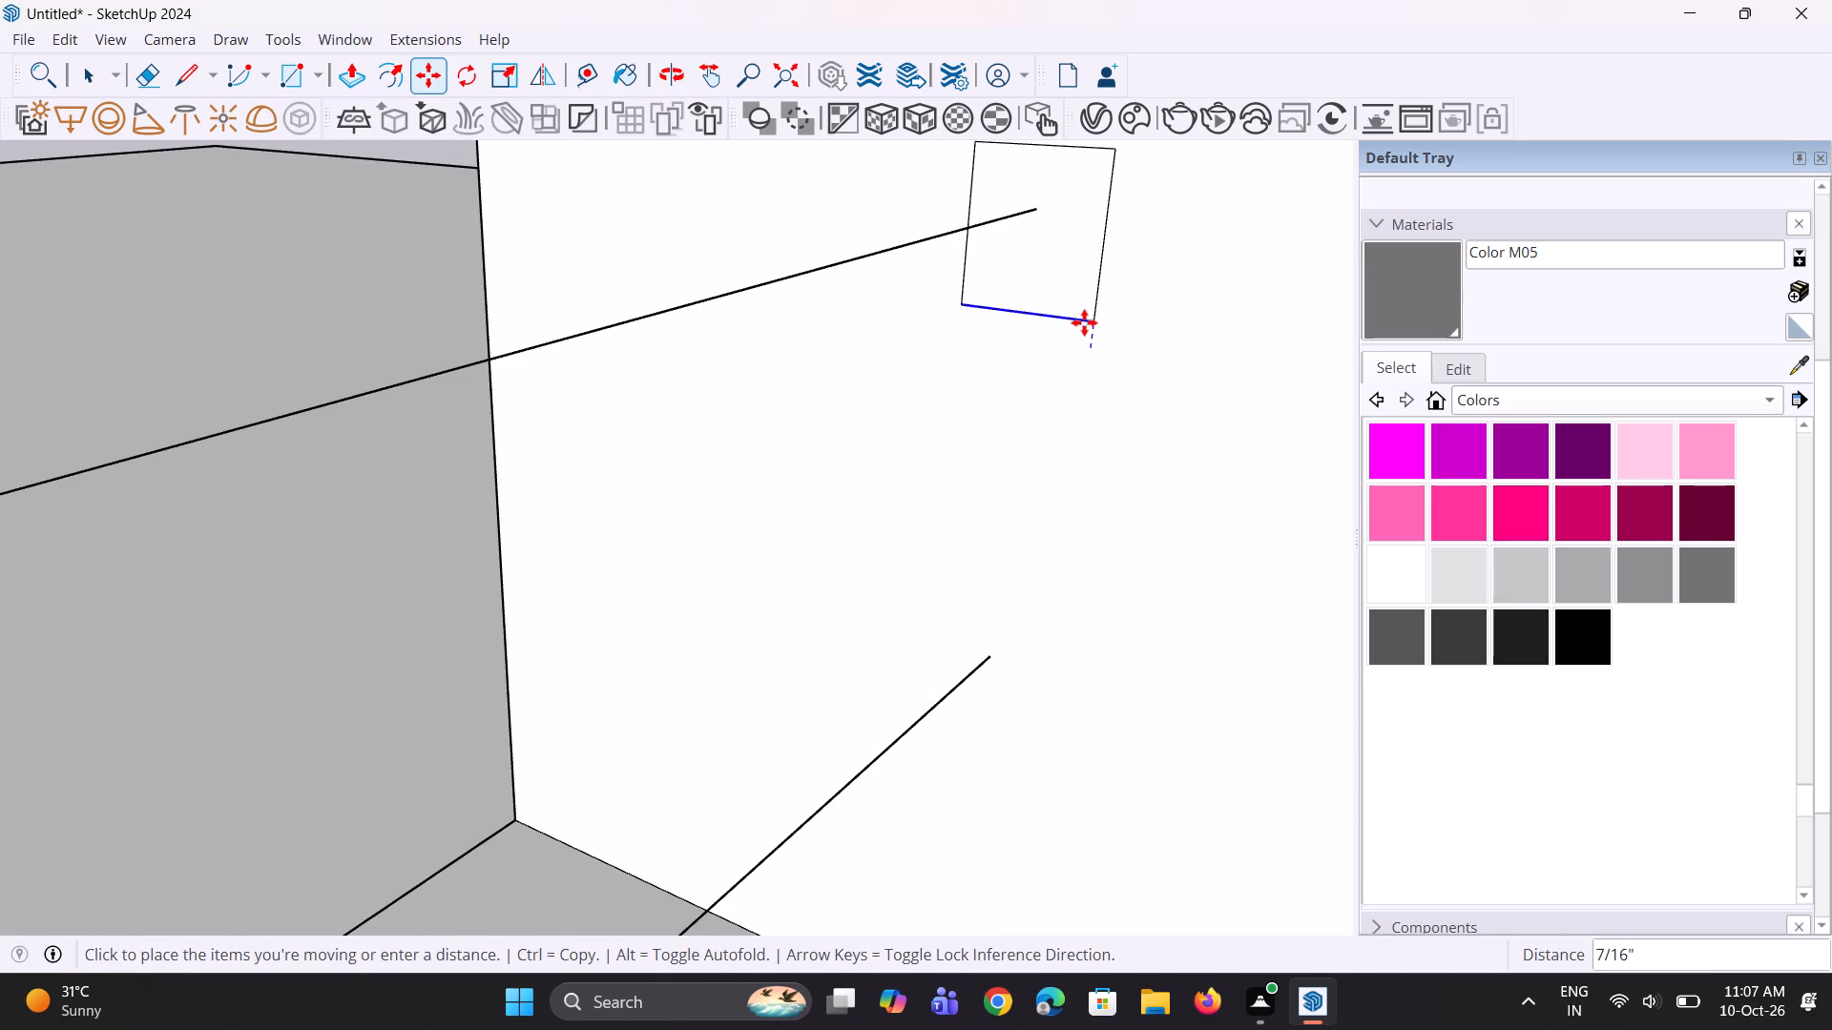
left_click(1084, 312)
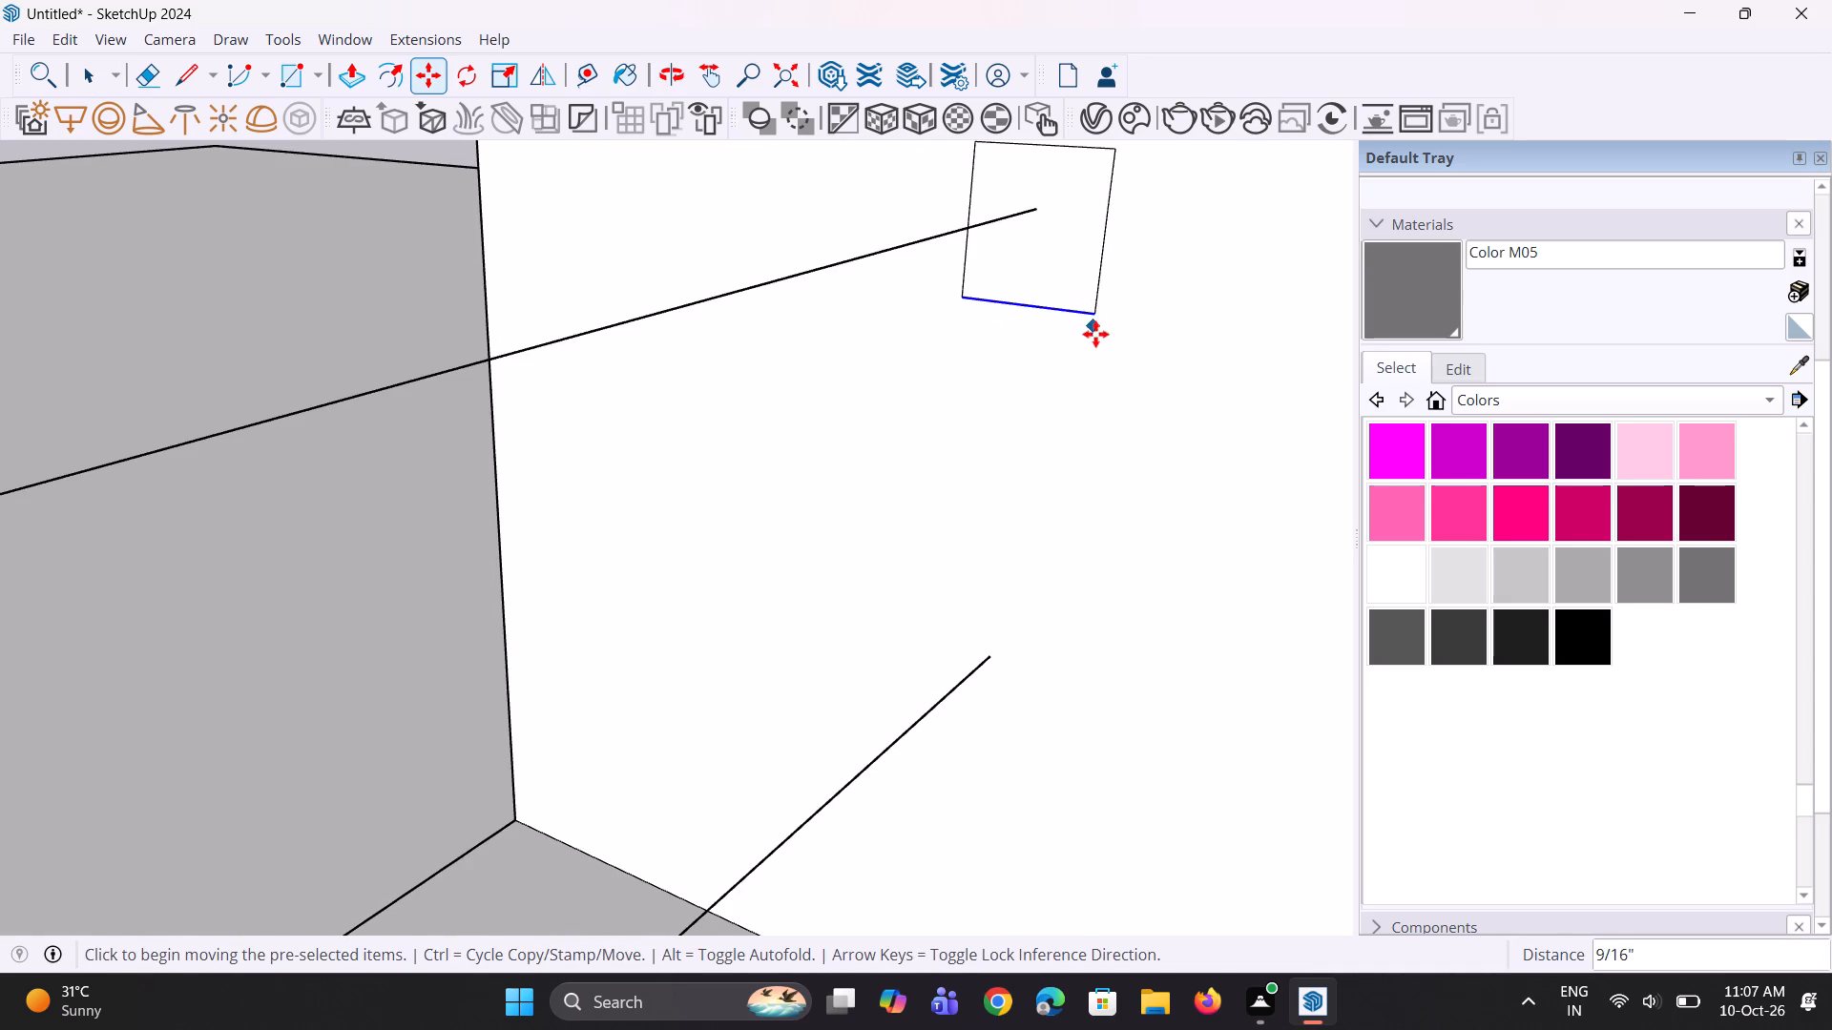
scroll(1095, 335, "down", 6)
key("space")
key("space")
Lower the top edge of the small rectangle at the upper line's end slightly.
left_click(1093, 230)
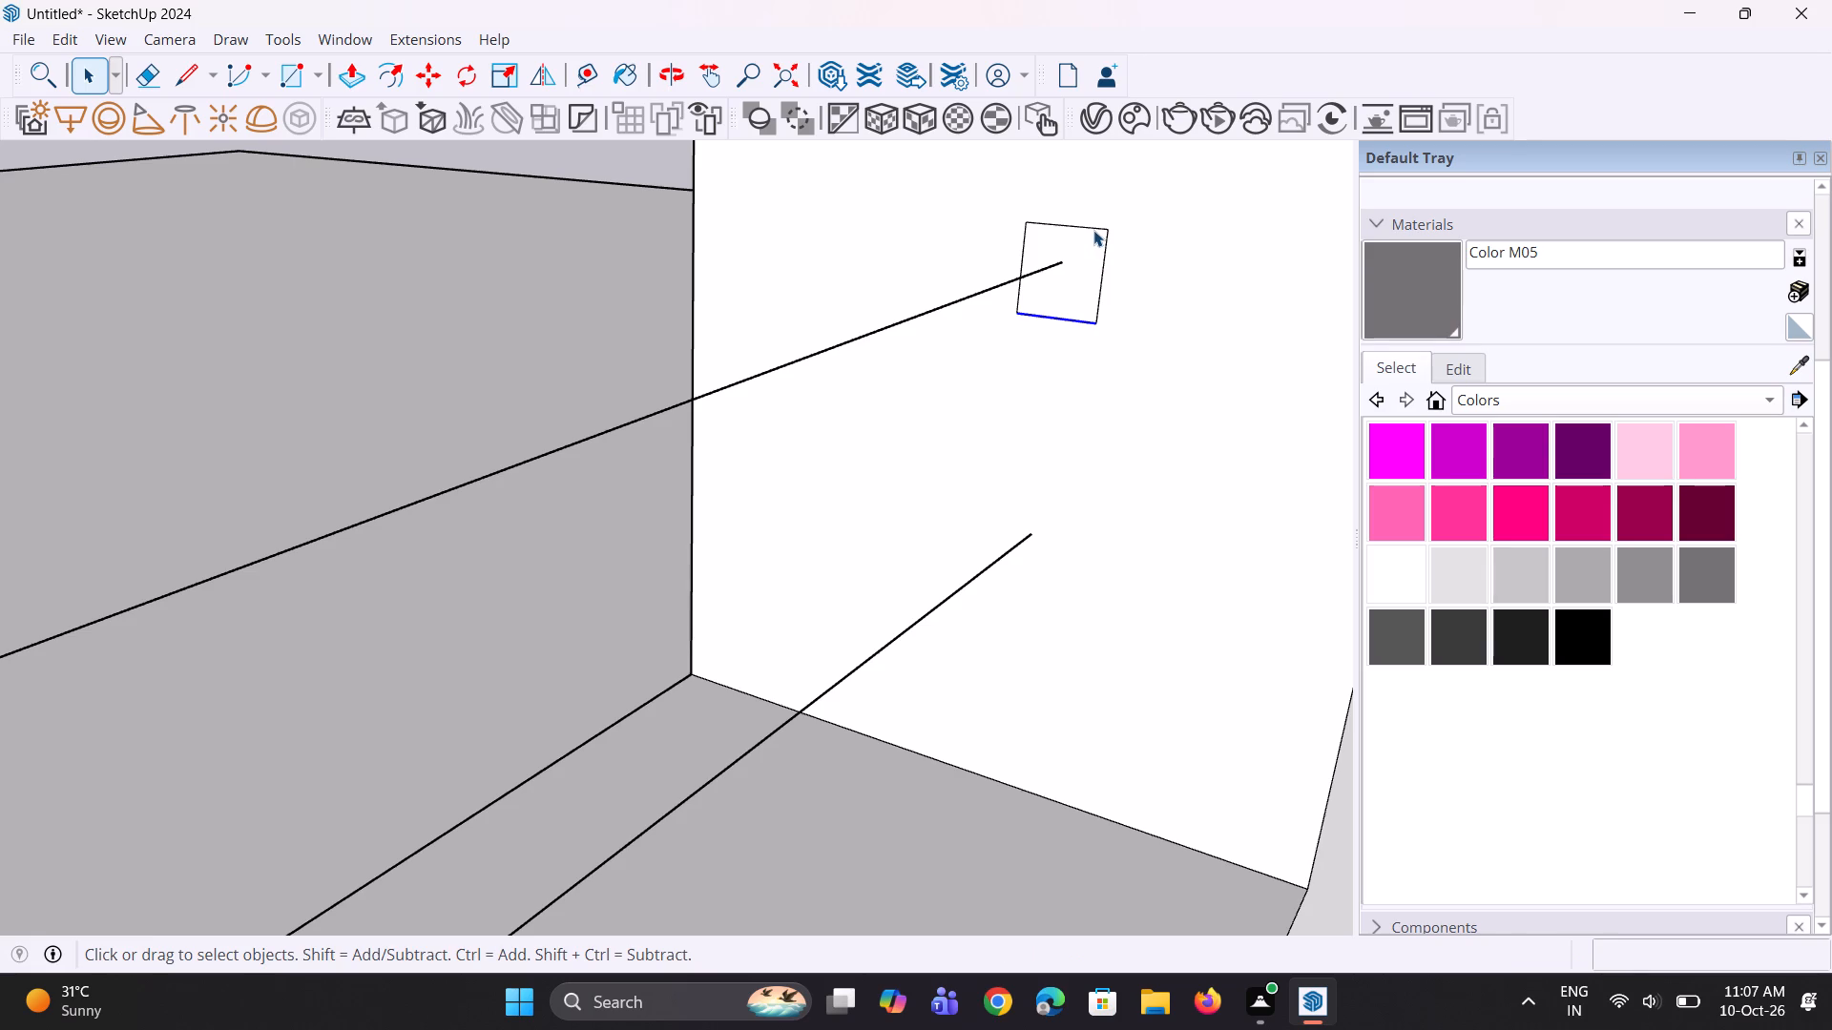
scroll(1093, 230, "up", 5)
key("m")
left_click(1113, 231)
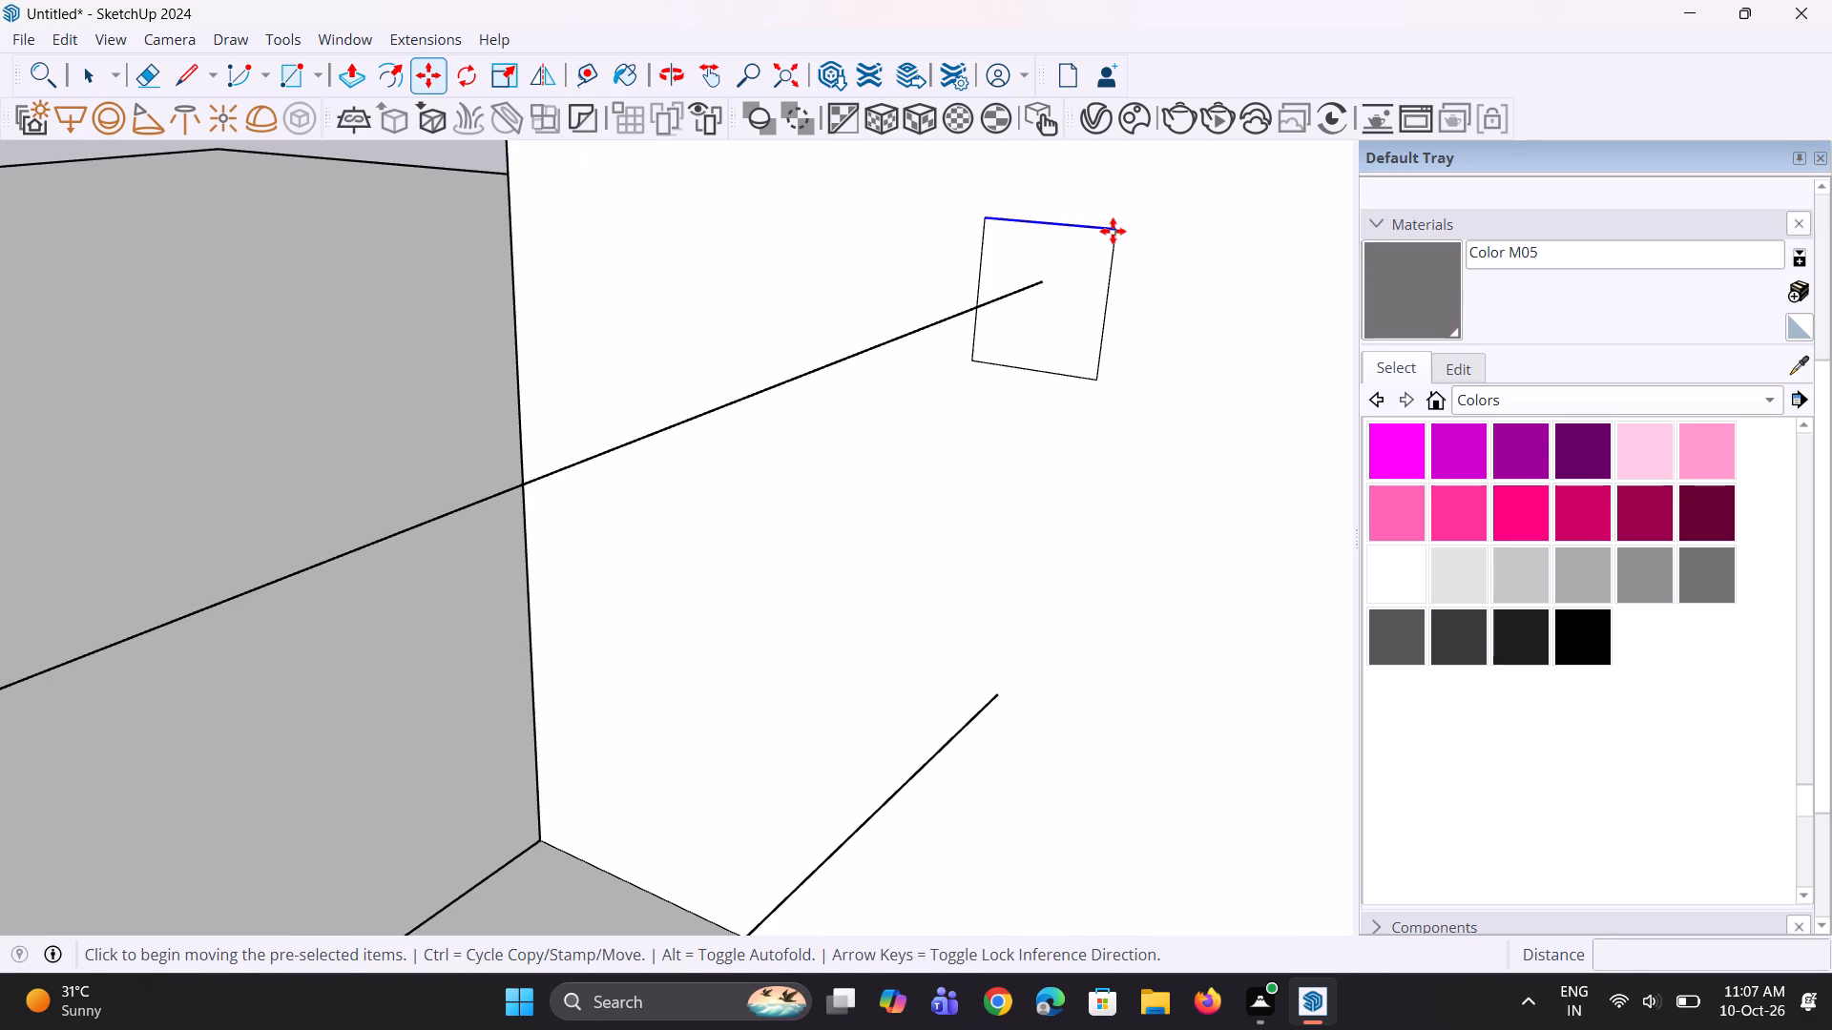
left_click(1114, 241)
key("space")
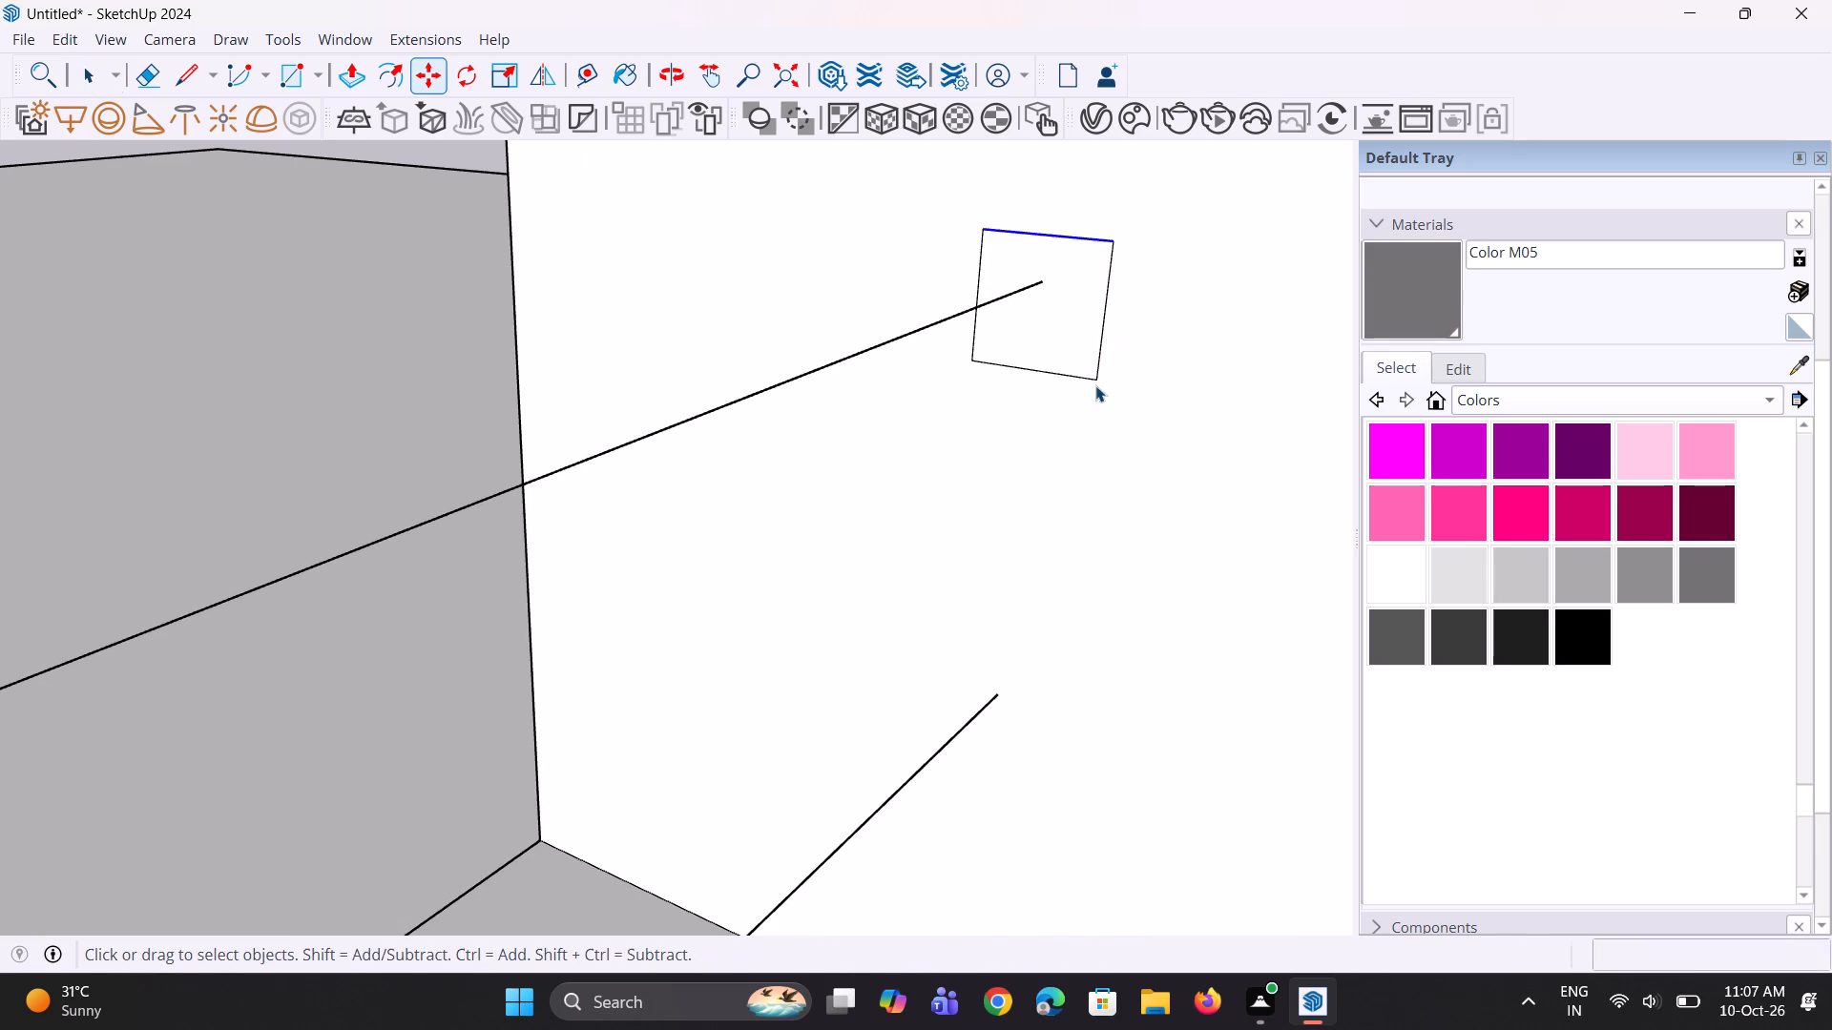
Raise the small rectangle's bottom edge slightly further toward the upper line's end.
left_click(1074, 377)
middle_click_drag(1121, 379, 1081, 337)
scroll(1099, 366, "up", 1)
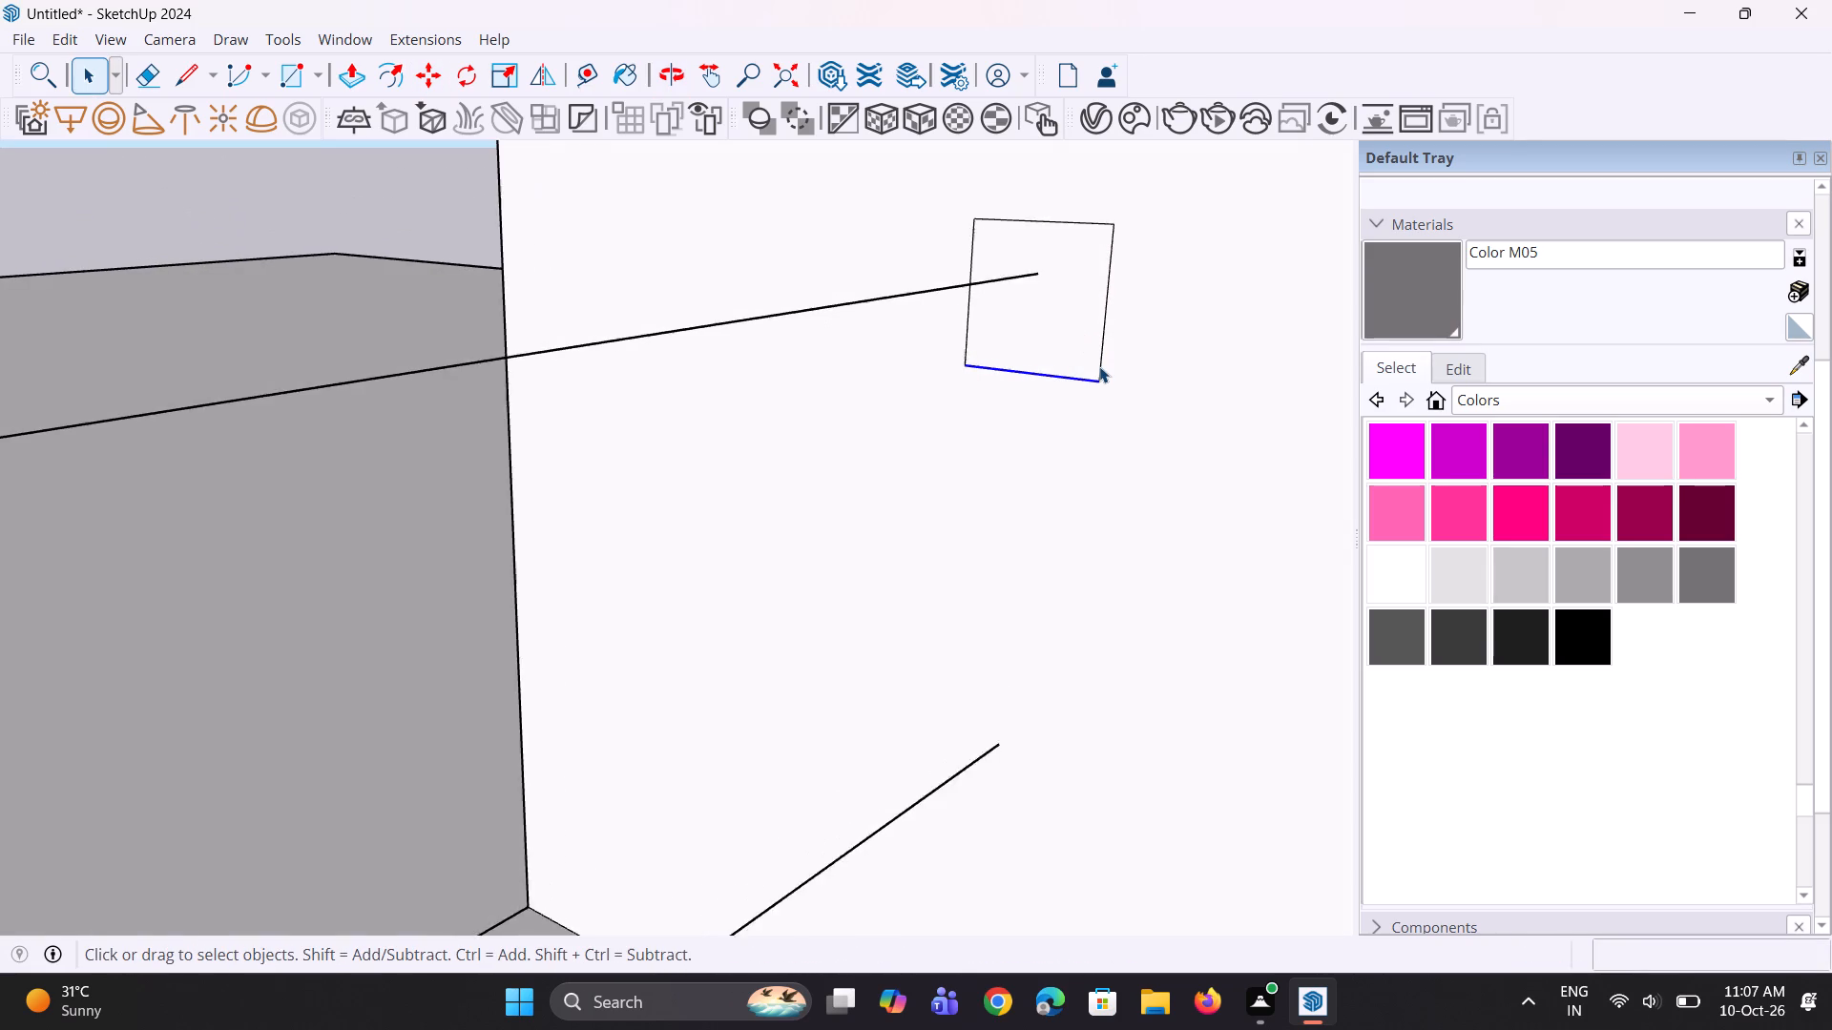
scroll(1099, 366, "up", 3)
key("m")
left_click(1100, 381)
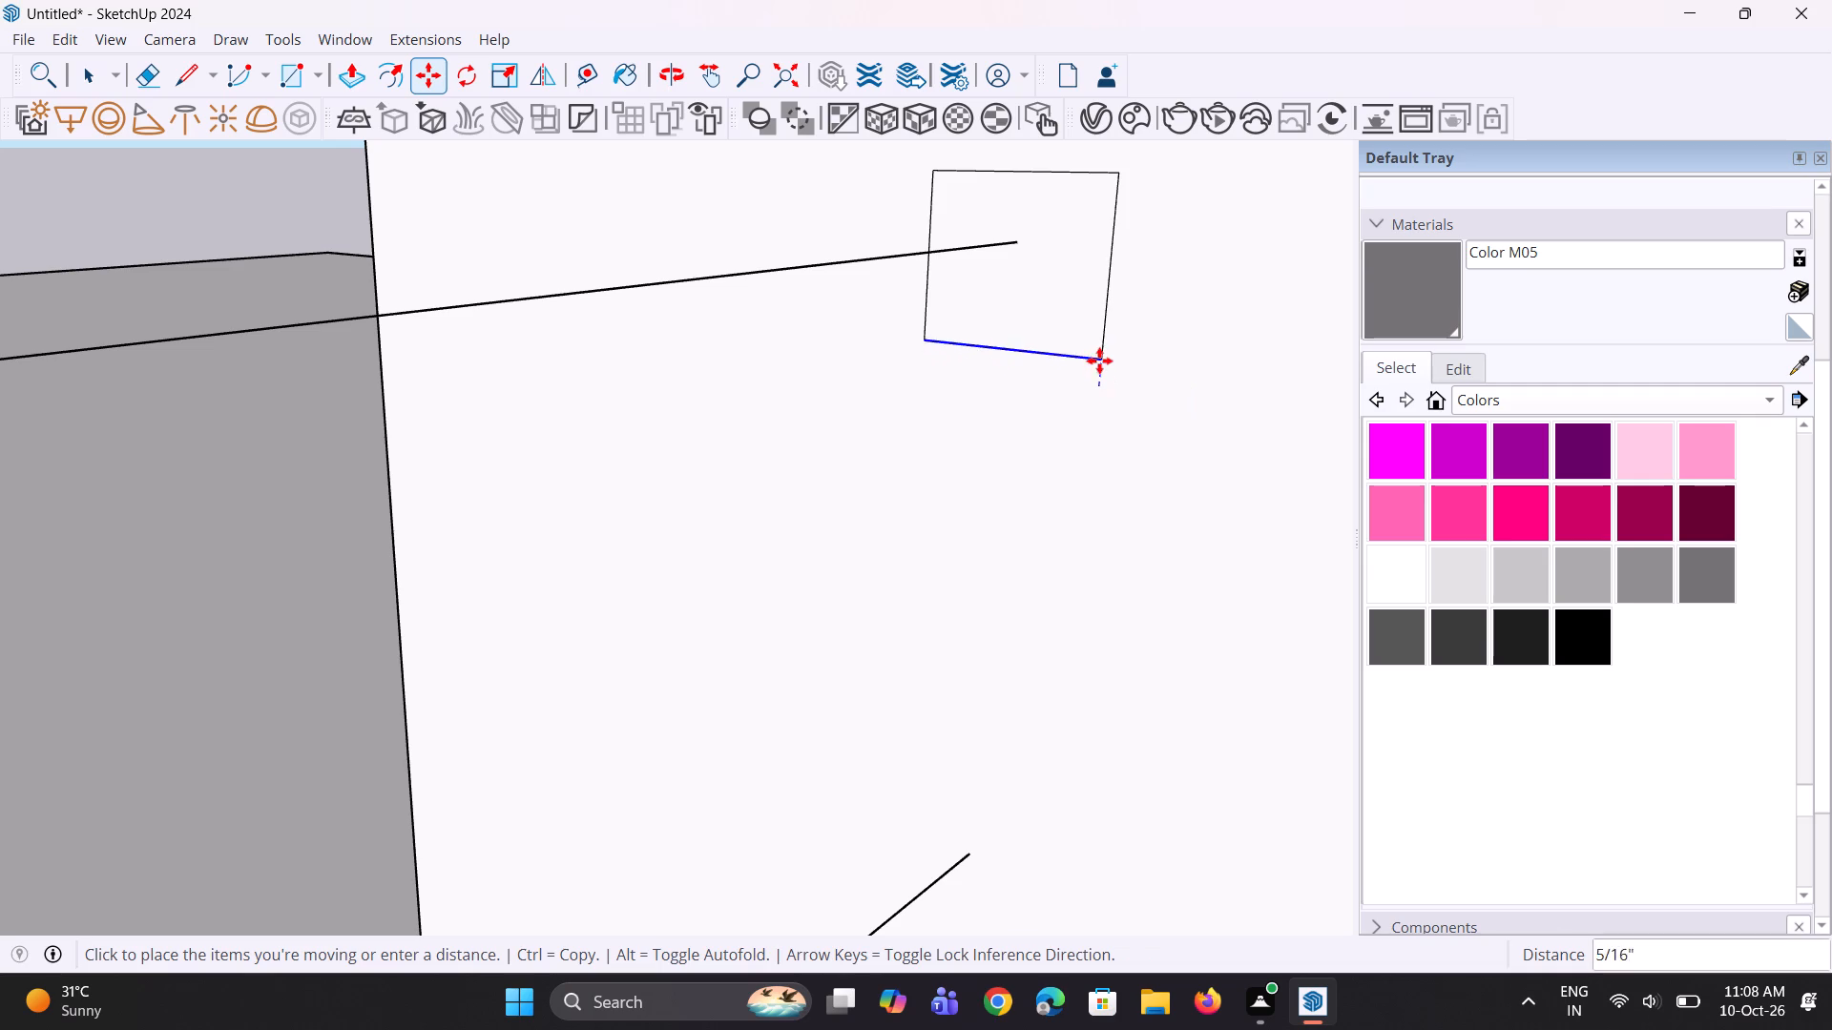
left_click(1102, 346)
key("space")
key("space")
Move the small rectangle's facade-side vertical edge inward about 3/16".
left_click(1105, 329)
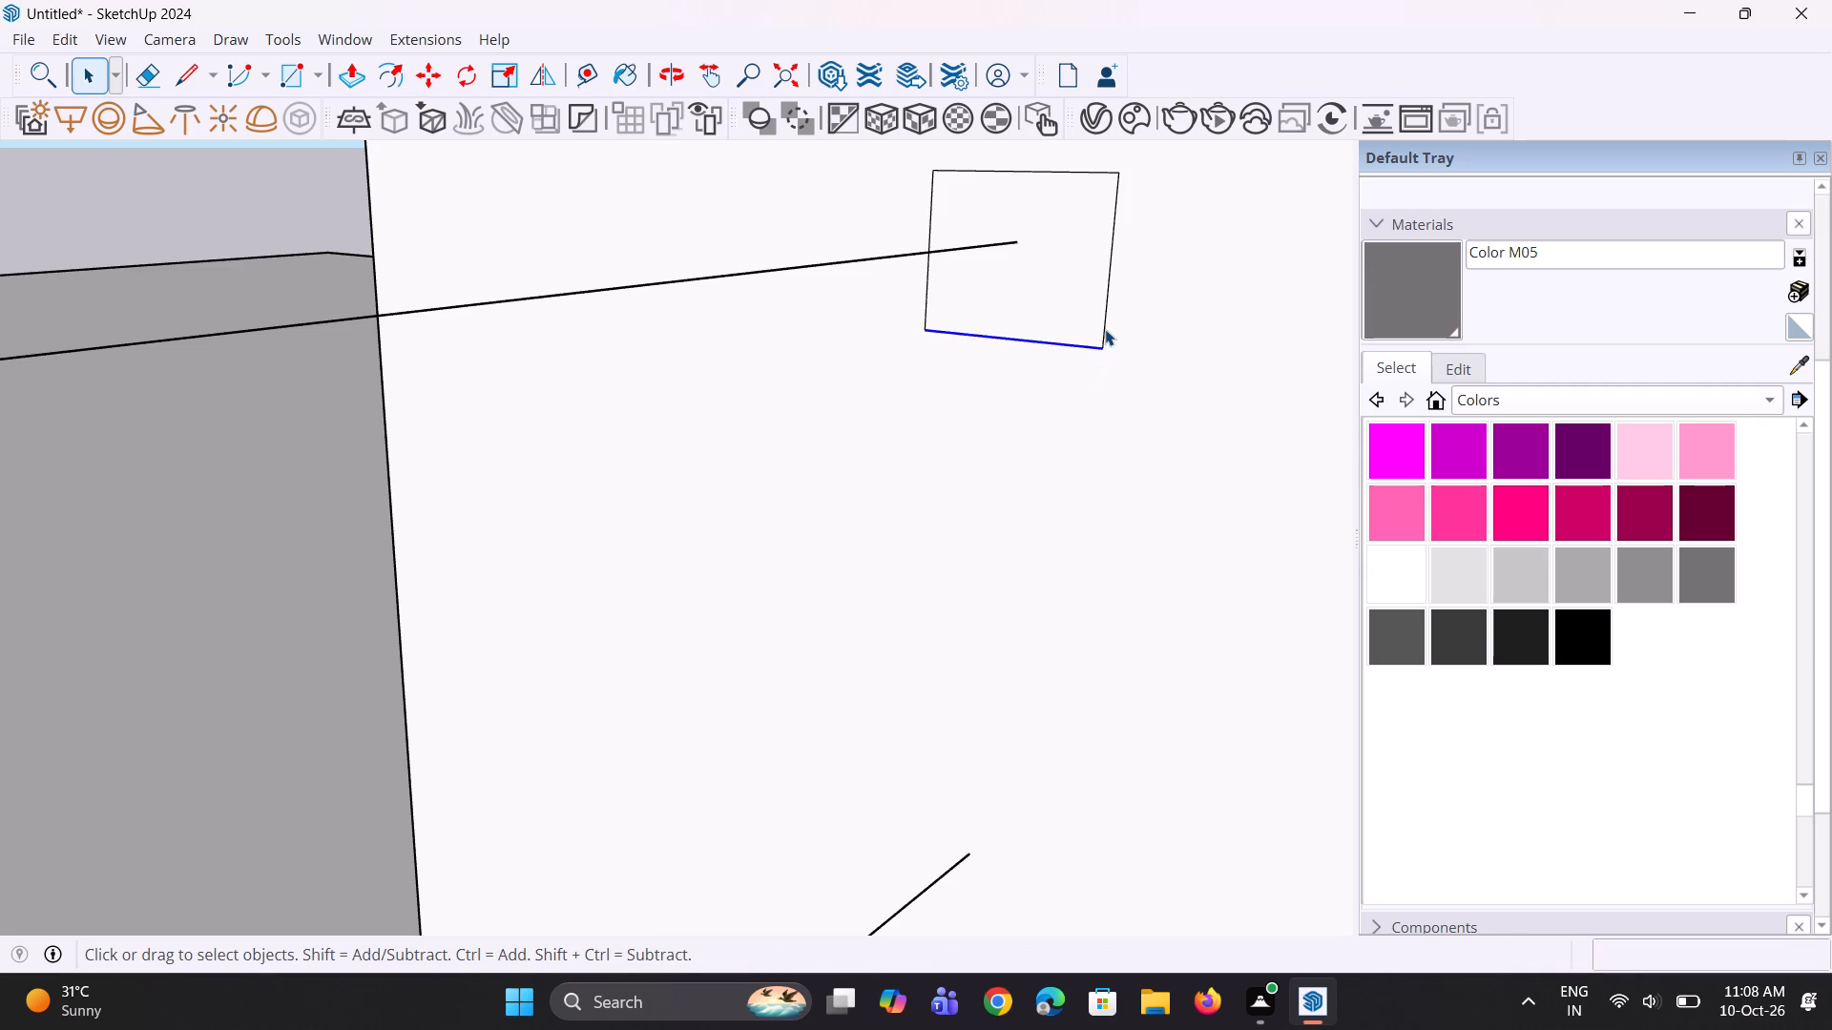
scroll(1105, 329, "up", 1)
key("m")
left_click(1103, 357)
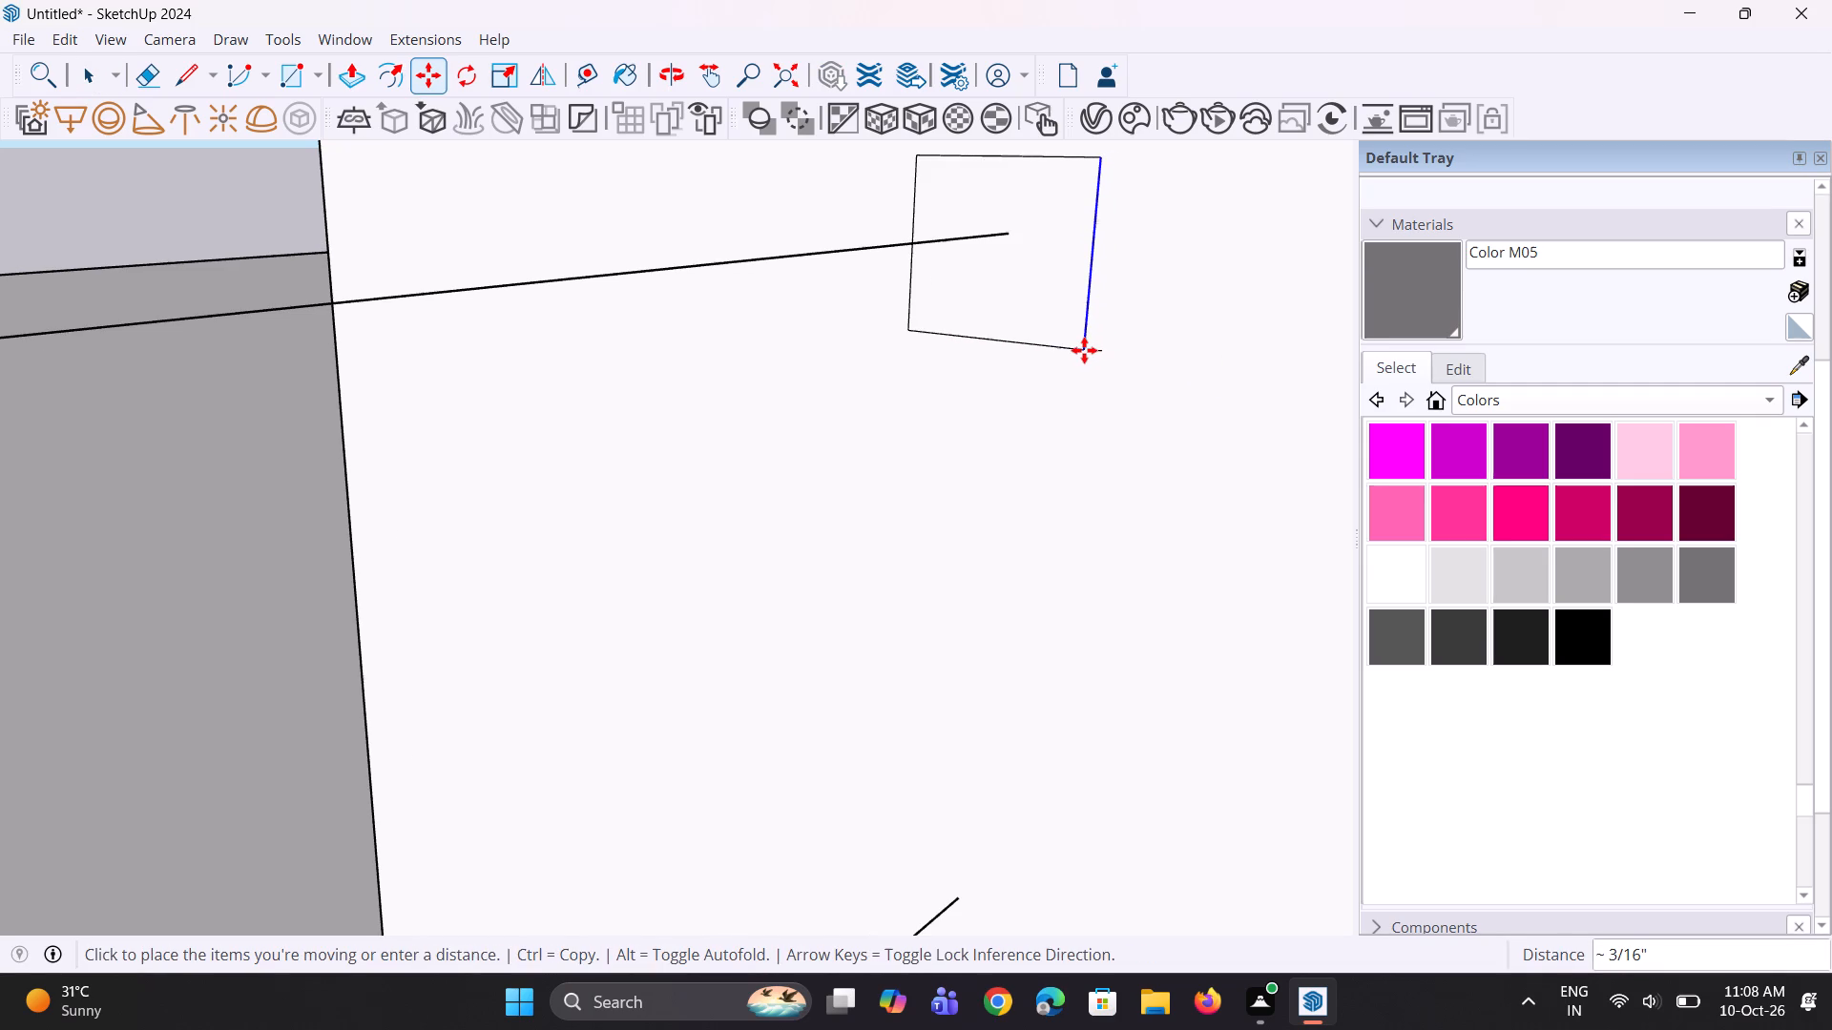
left_click(1084, 350)
scroll(1072, 406, "down", 3)
middle_click_drag(1156, 458, 1109, 458)
key("space")
key("space")
Copy the small rectangle's face straight down about 7 15/16" onto the lower line's end.
left_click(1084, 336)
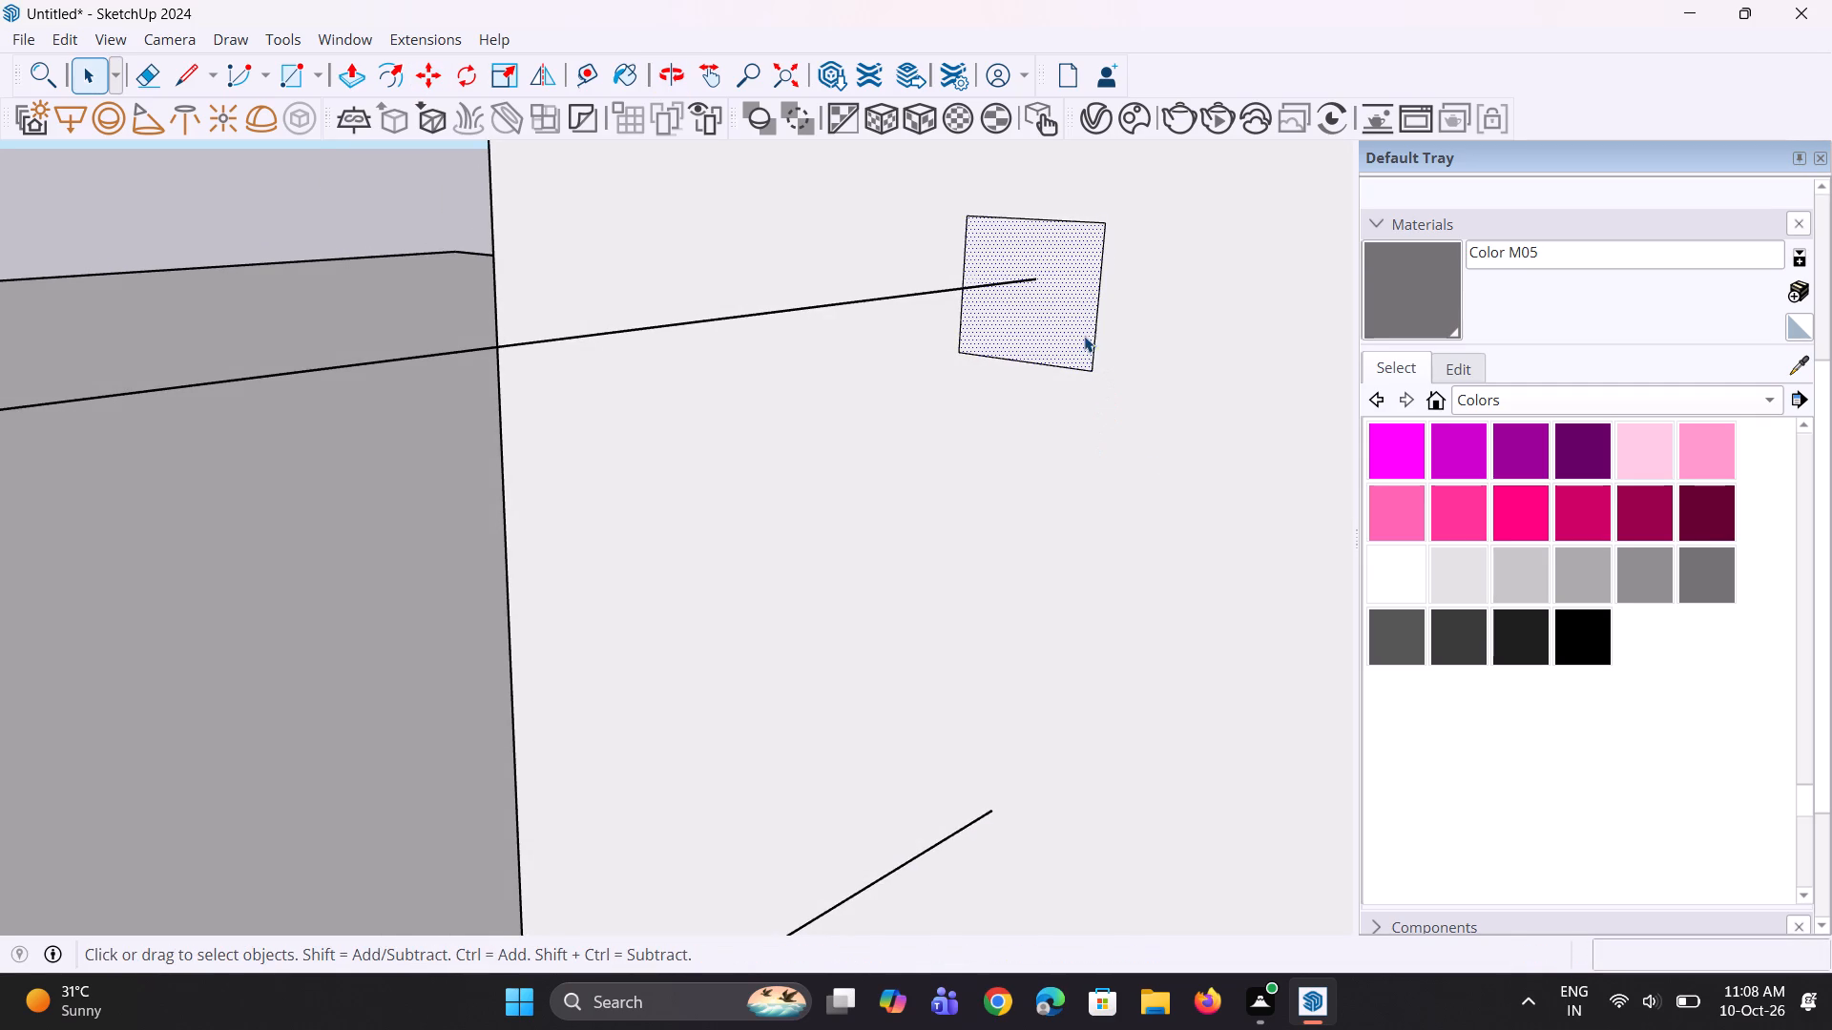
key("m")
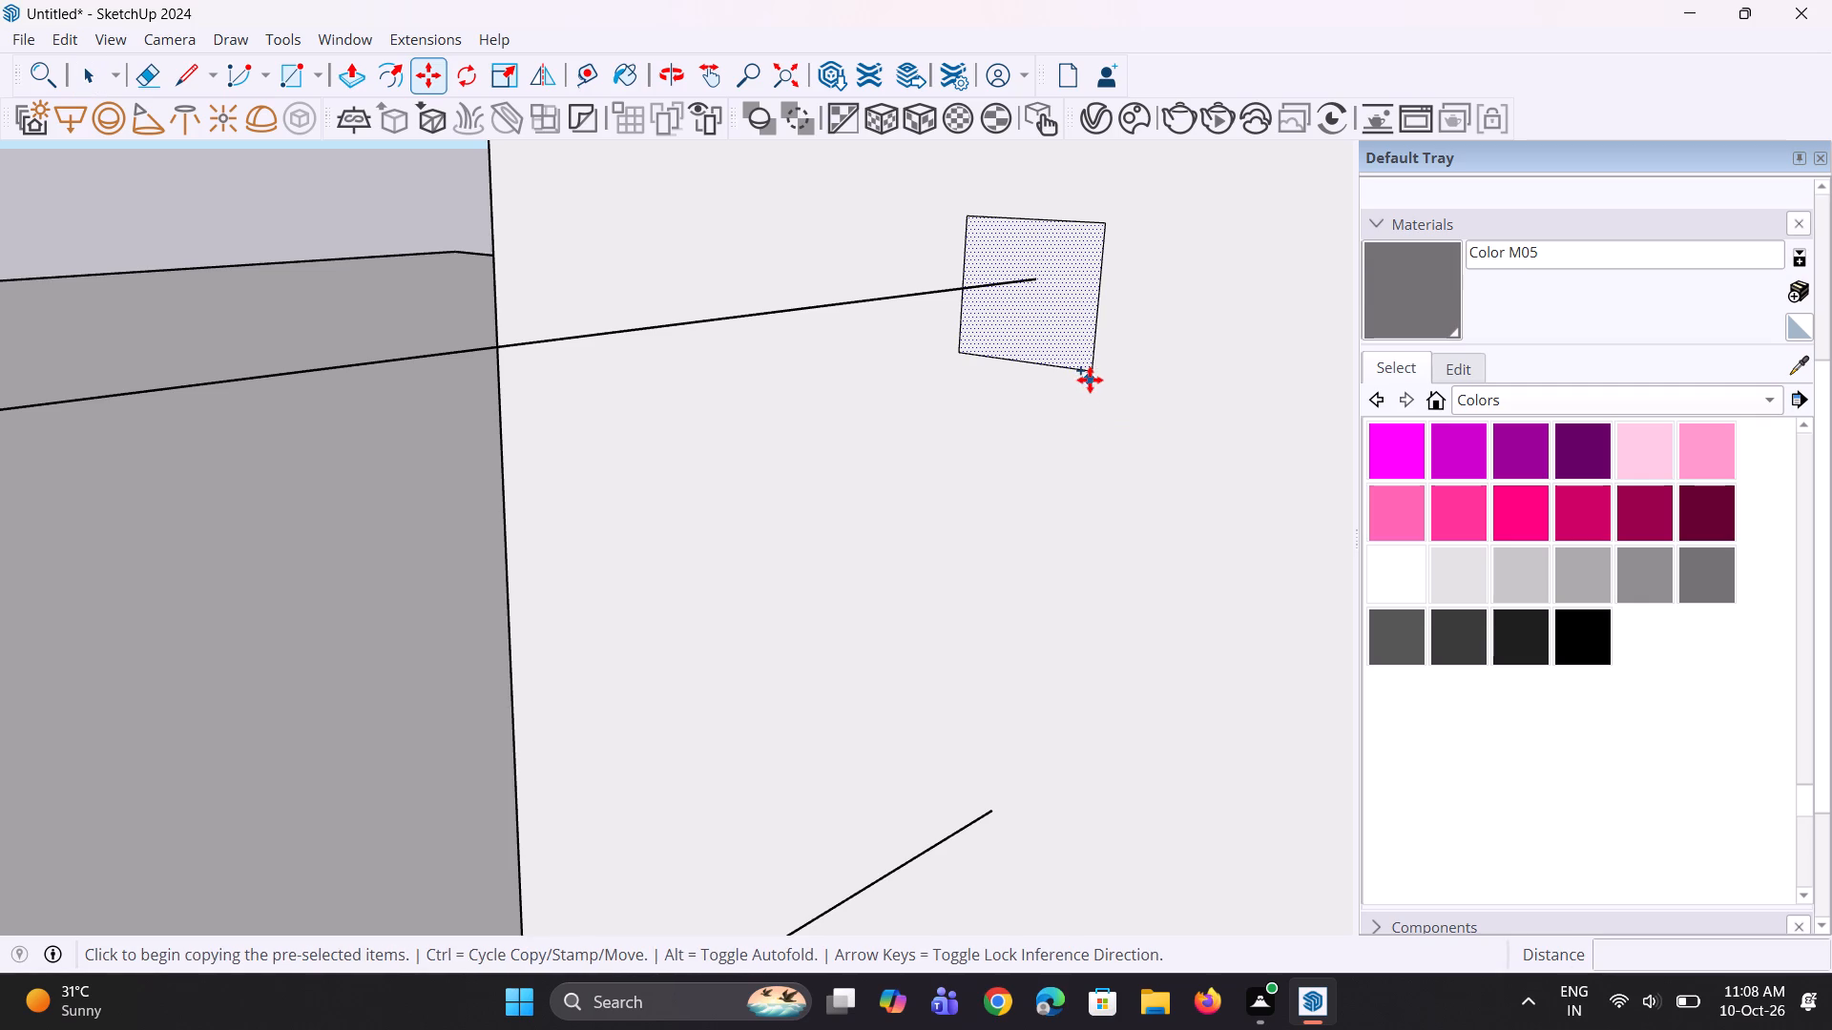
left_click(1090, 380)
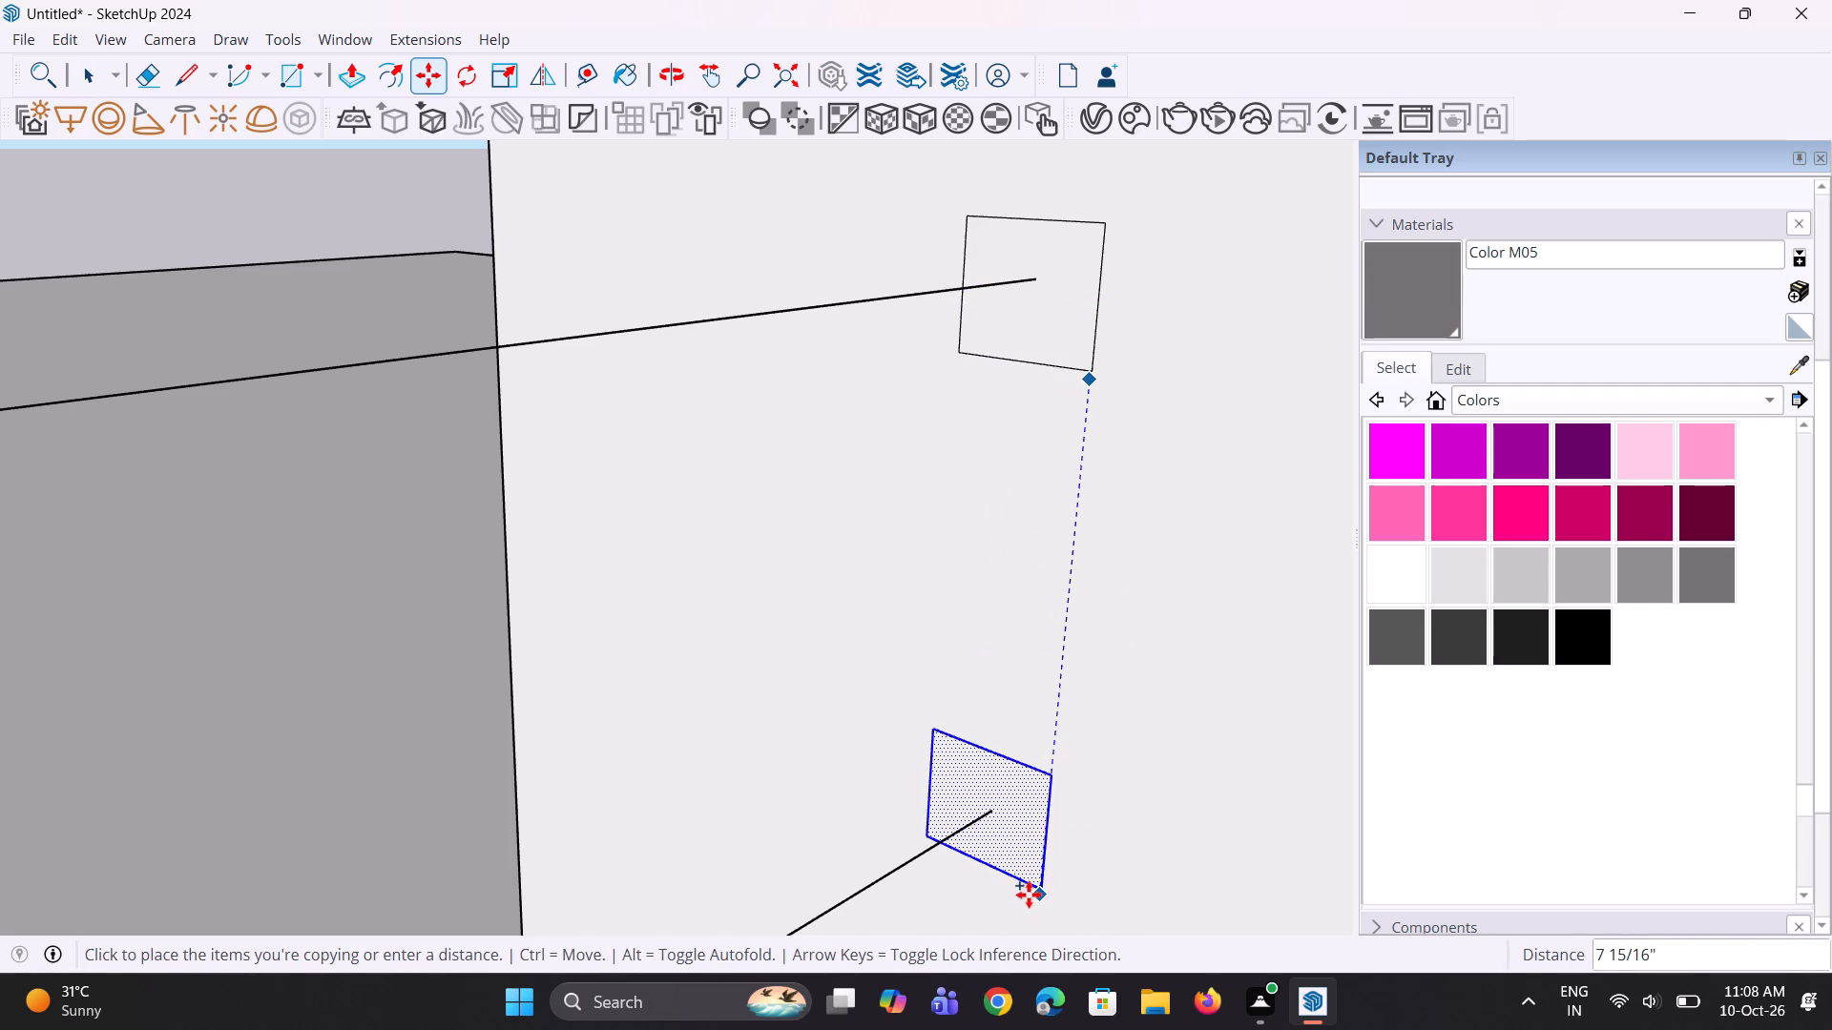
left_click(1029, 895)
scroll(965, 583, "down", 11)
scroll(950, 404, "down", 2)
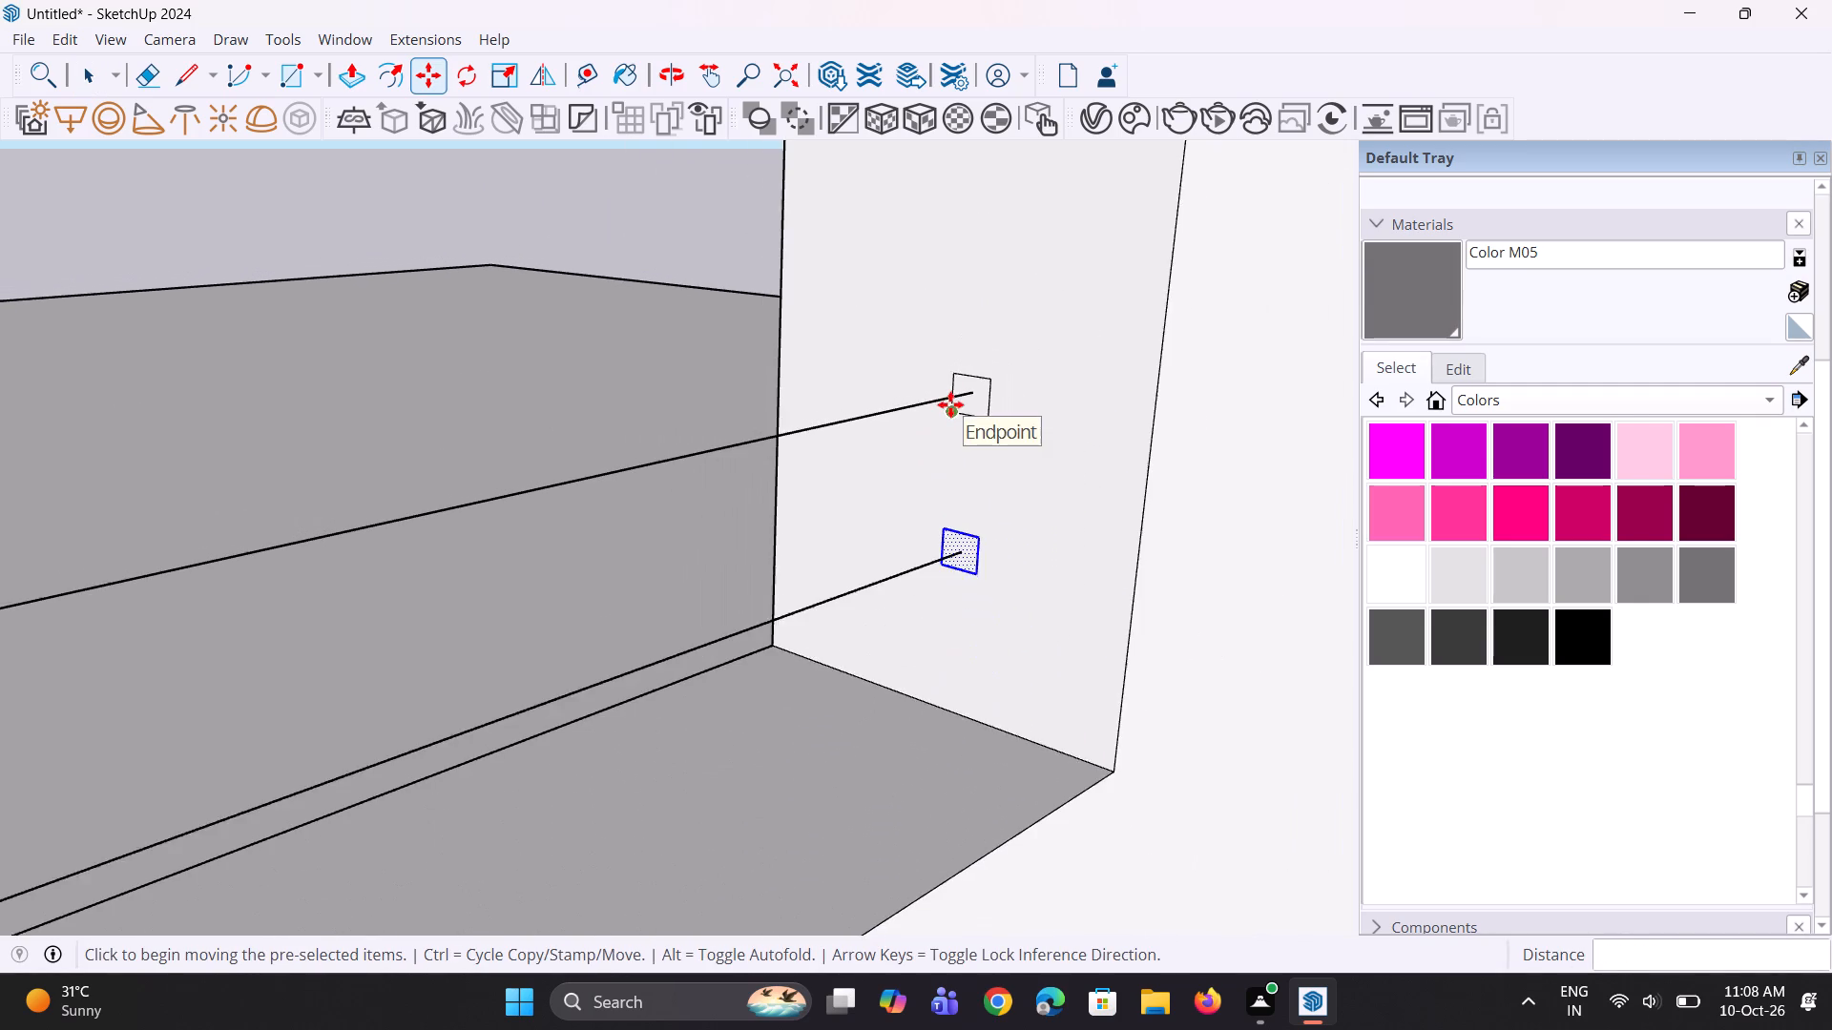
scroll(950, 404, "down", 1)
middle_click_drag(956, 410, 963, 395)
scroll(963, 395, "up", 1)
key("space")
key("space")
Sweep the upper small rectangle along the upper line with Follow Me to form the top rail.
left_click(954, 397)
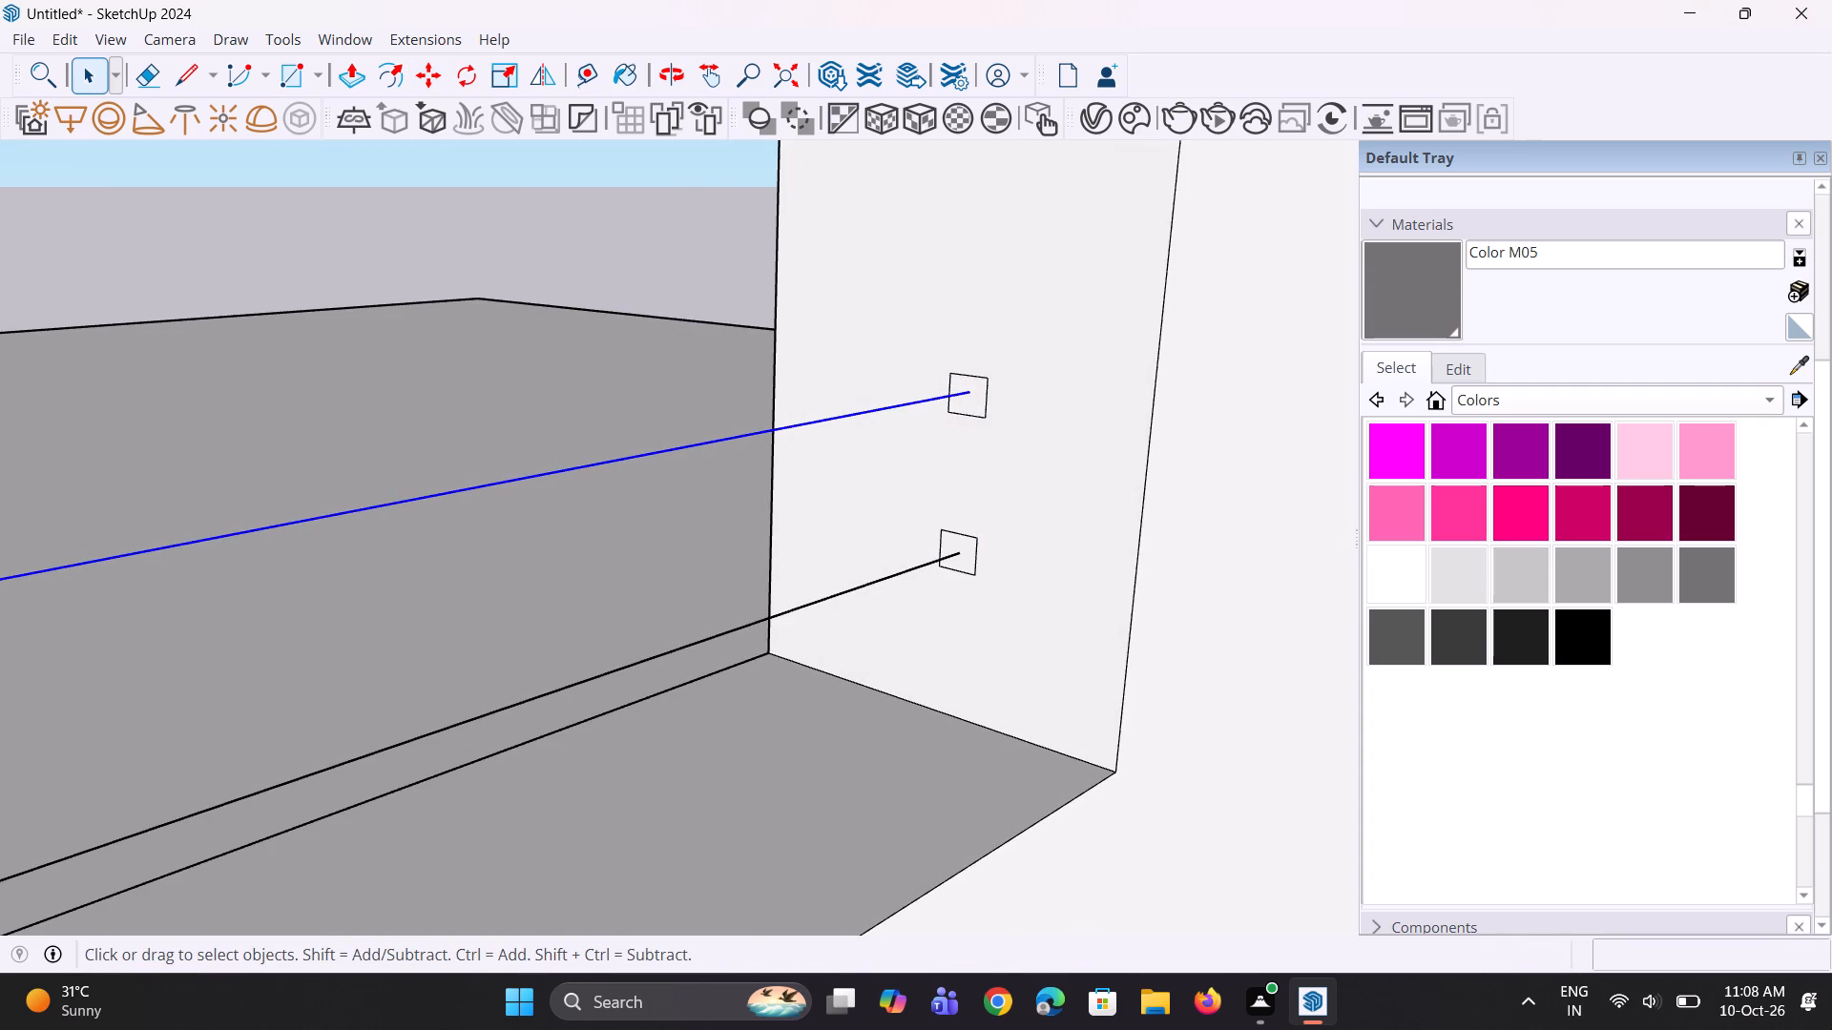
left_click(36, 74)
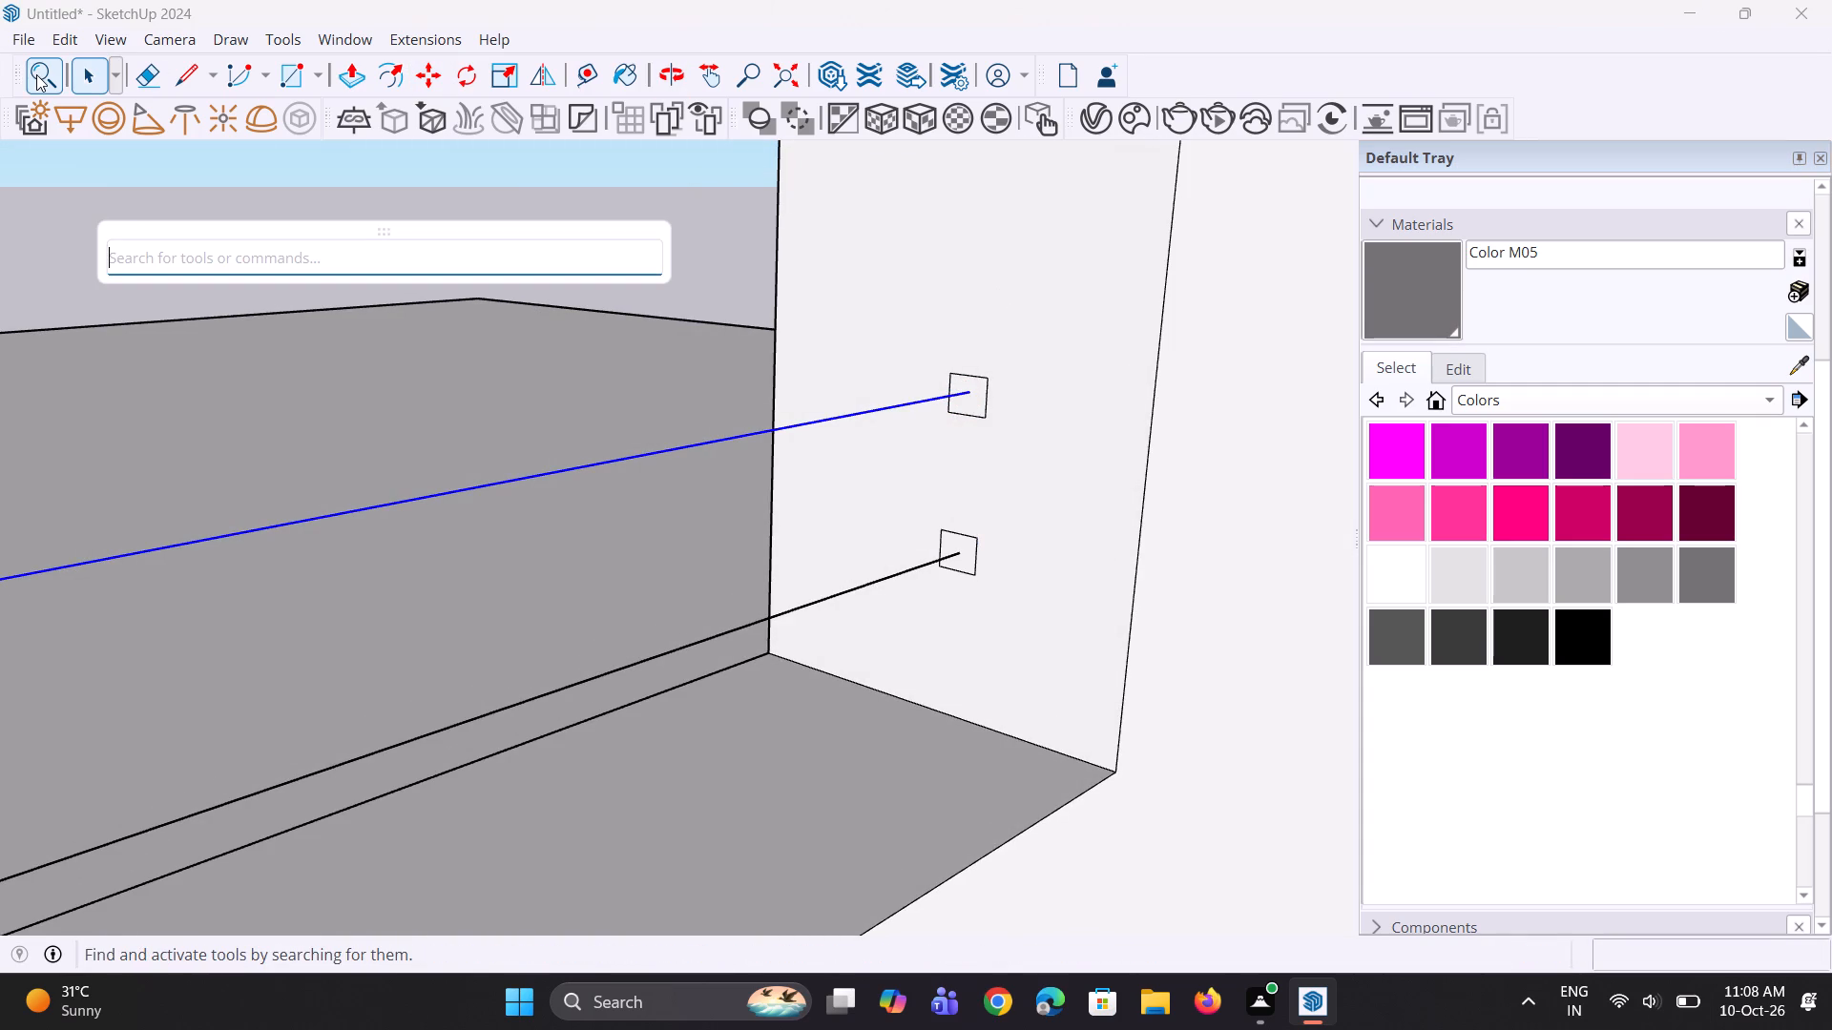
key("f")
type("ol")
key("l")
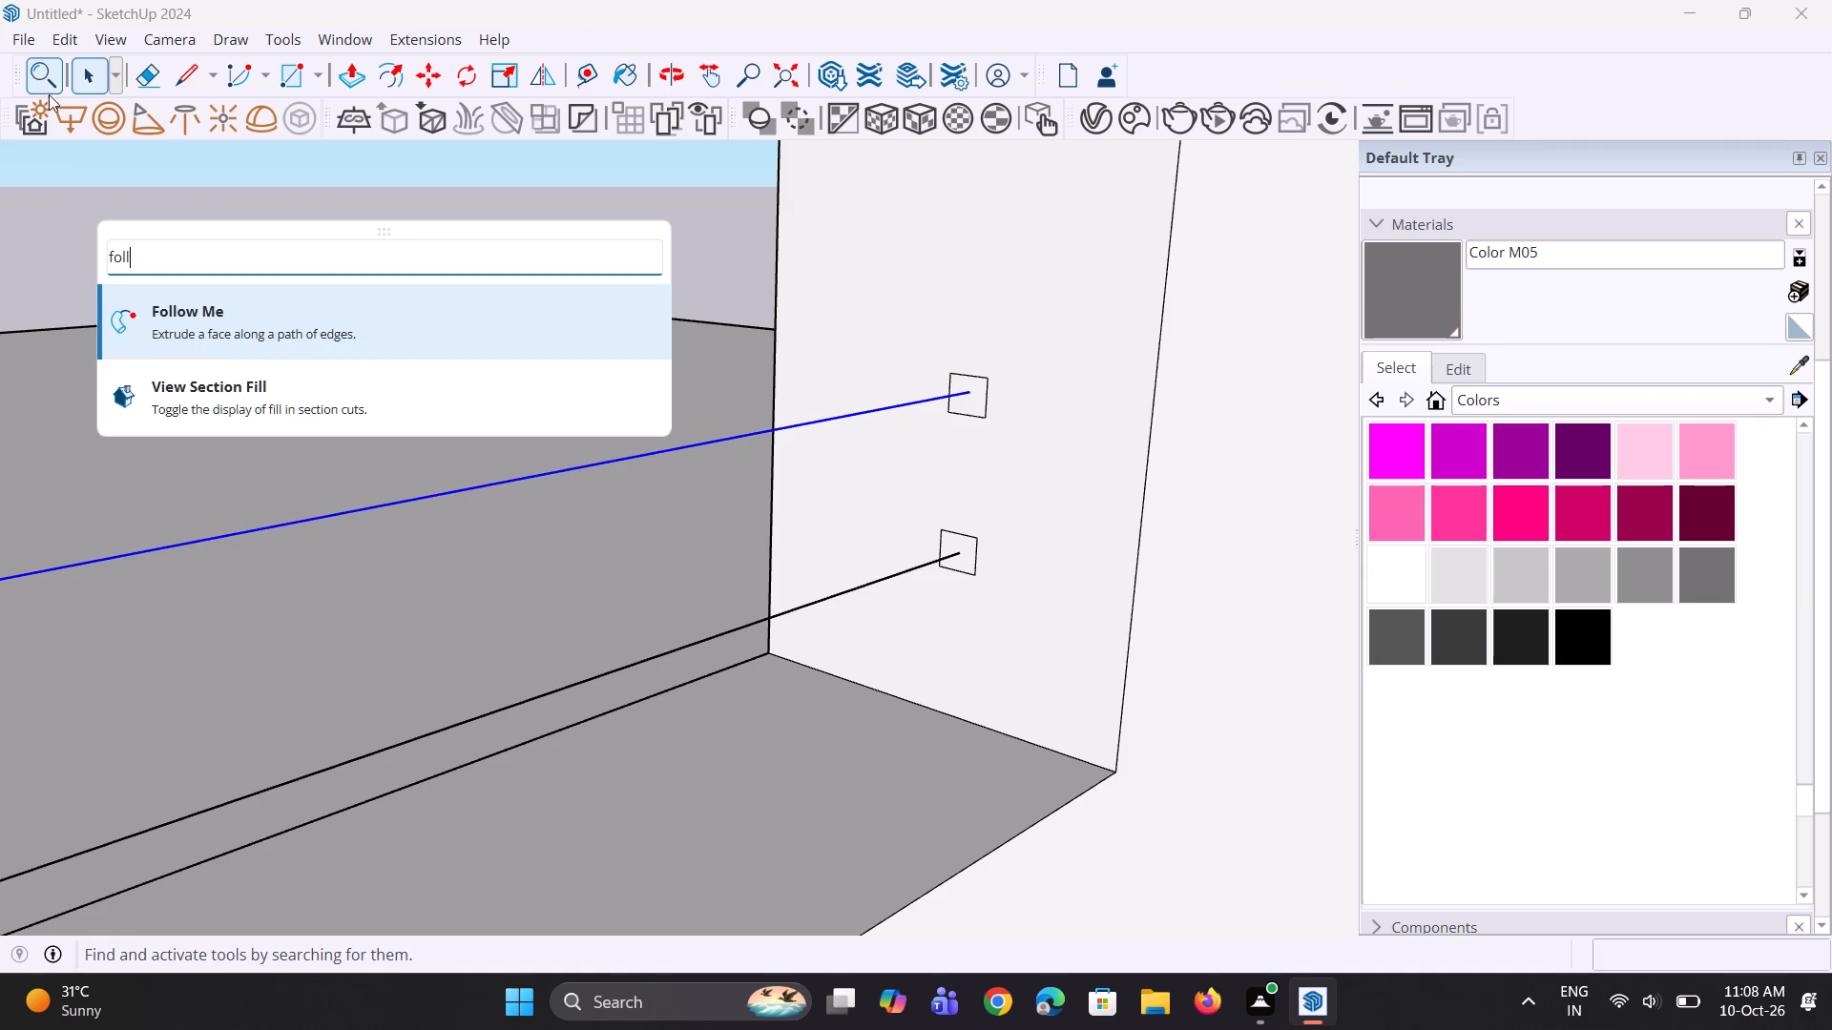
left_click(142, 320)
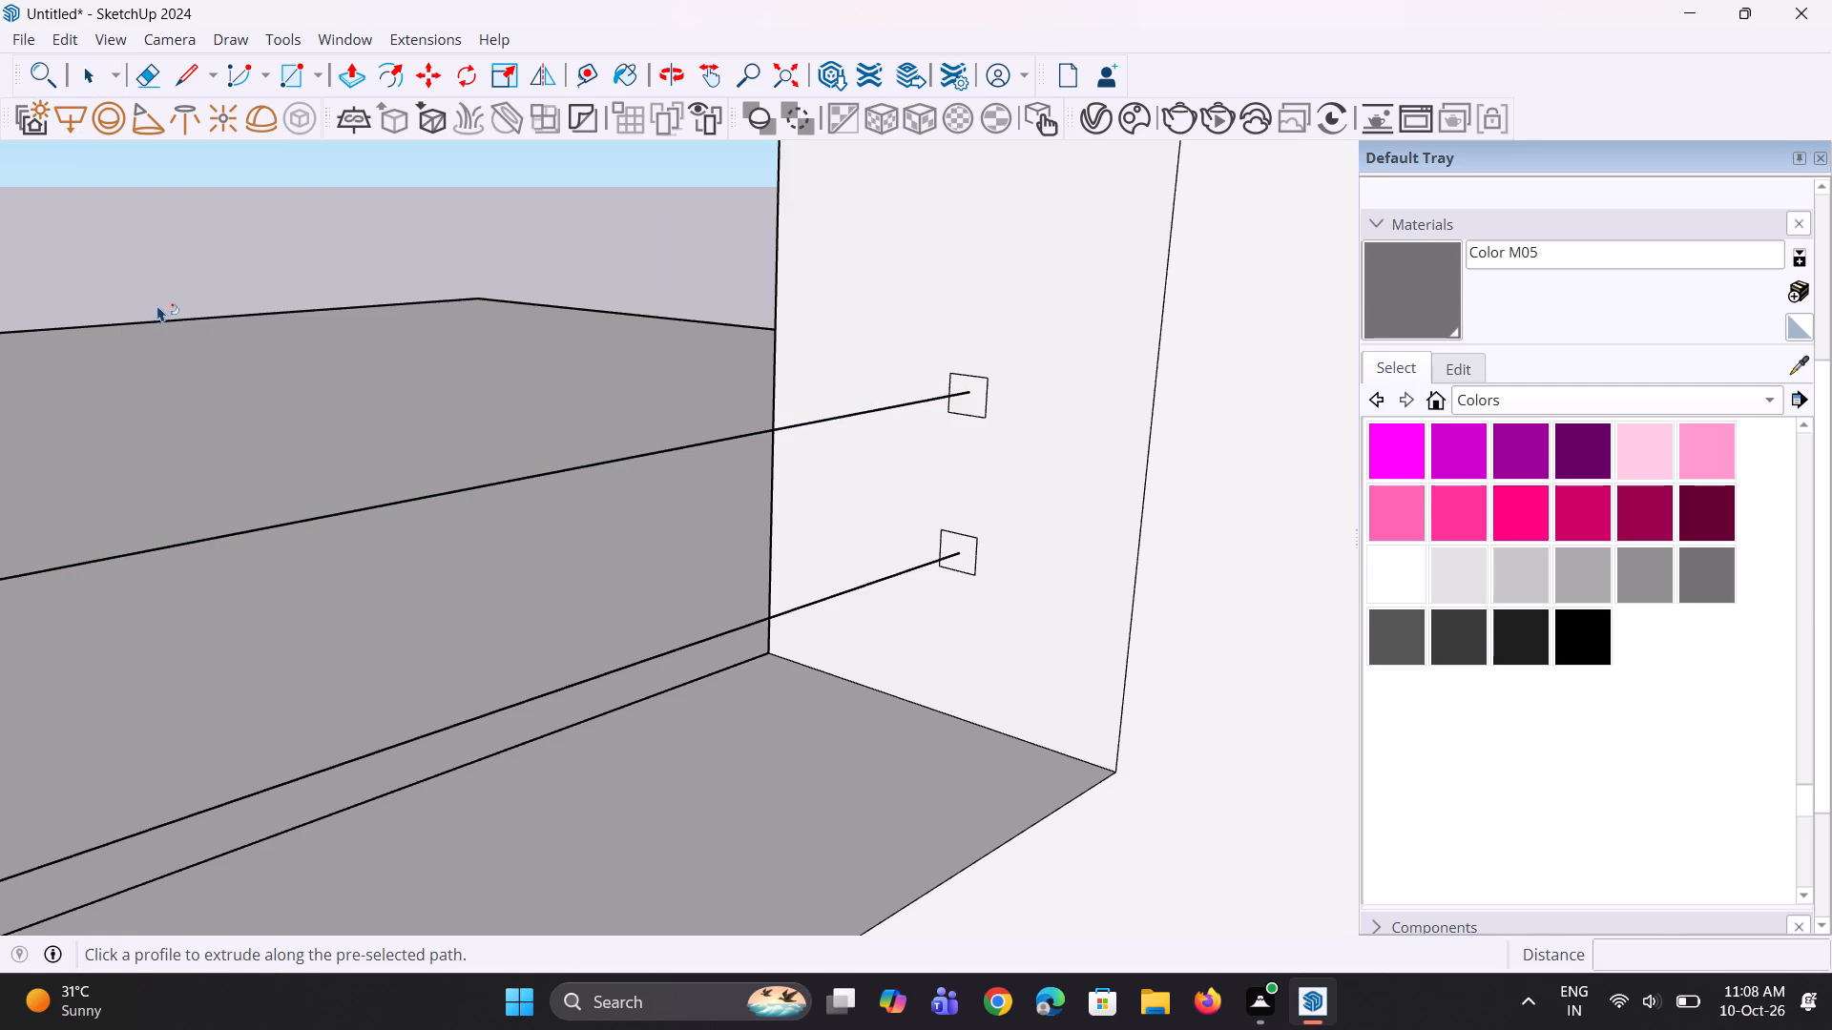
left_click(984, 406)
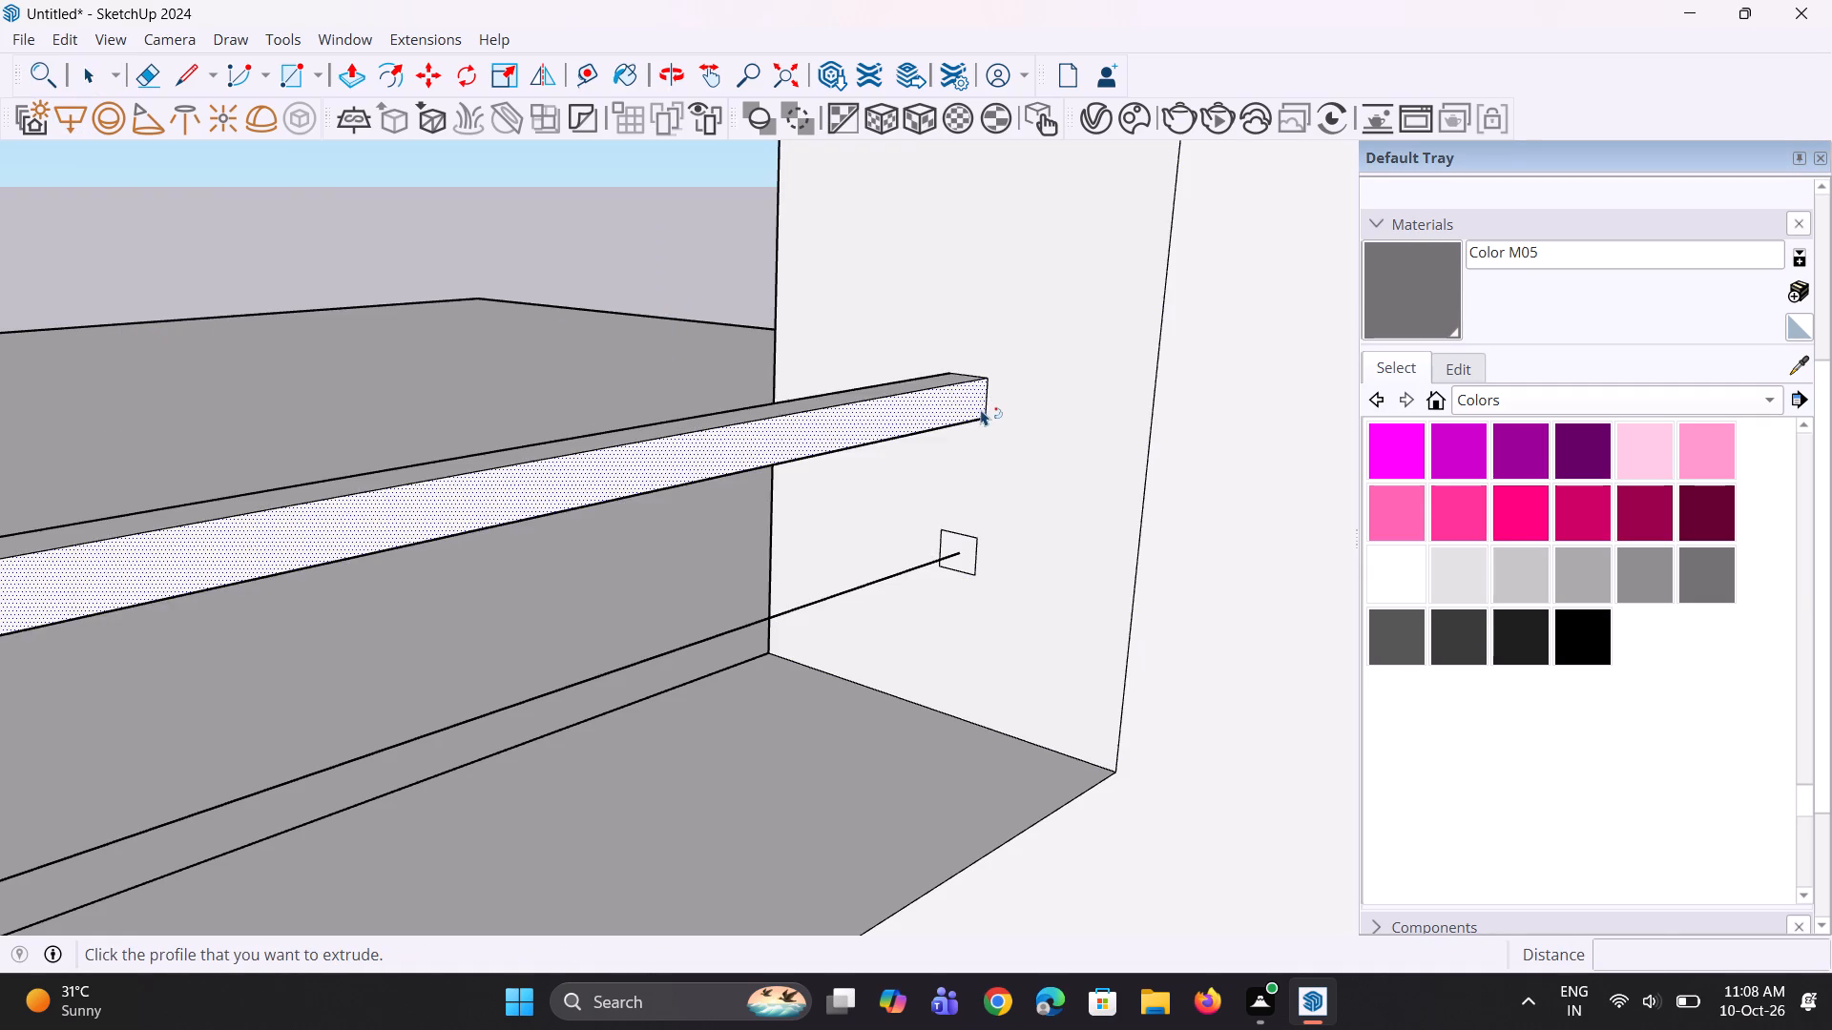
scroll(953, 522, "down", 4)
key("space")
key("space")
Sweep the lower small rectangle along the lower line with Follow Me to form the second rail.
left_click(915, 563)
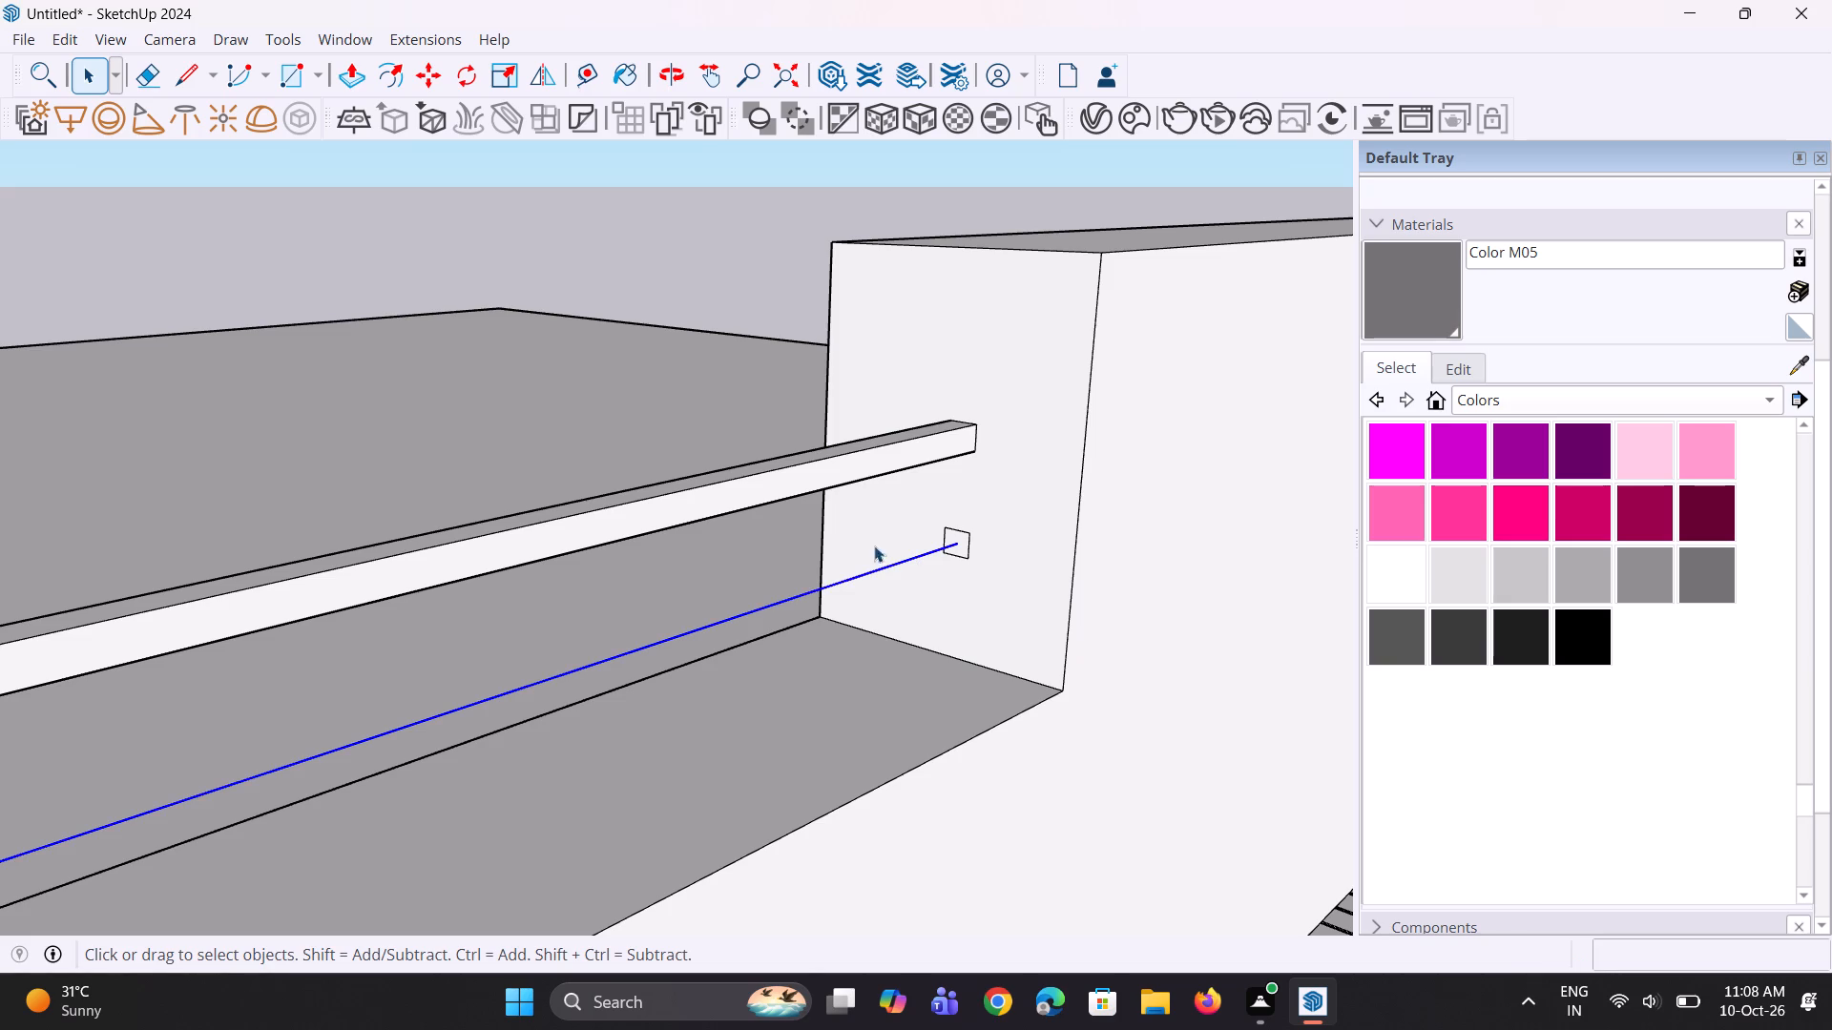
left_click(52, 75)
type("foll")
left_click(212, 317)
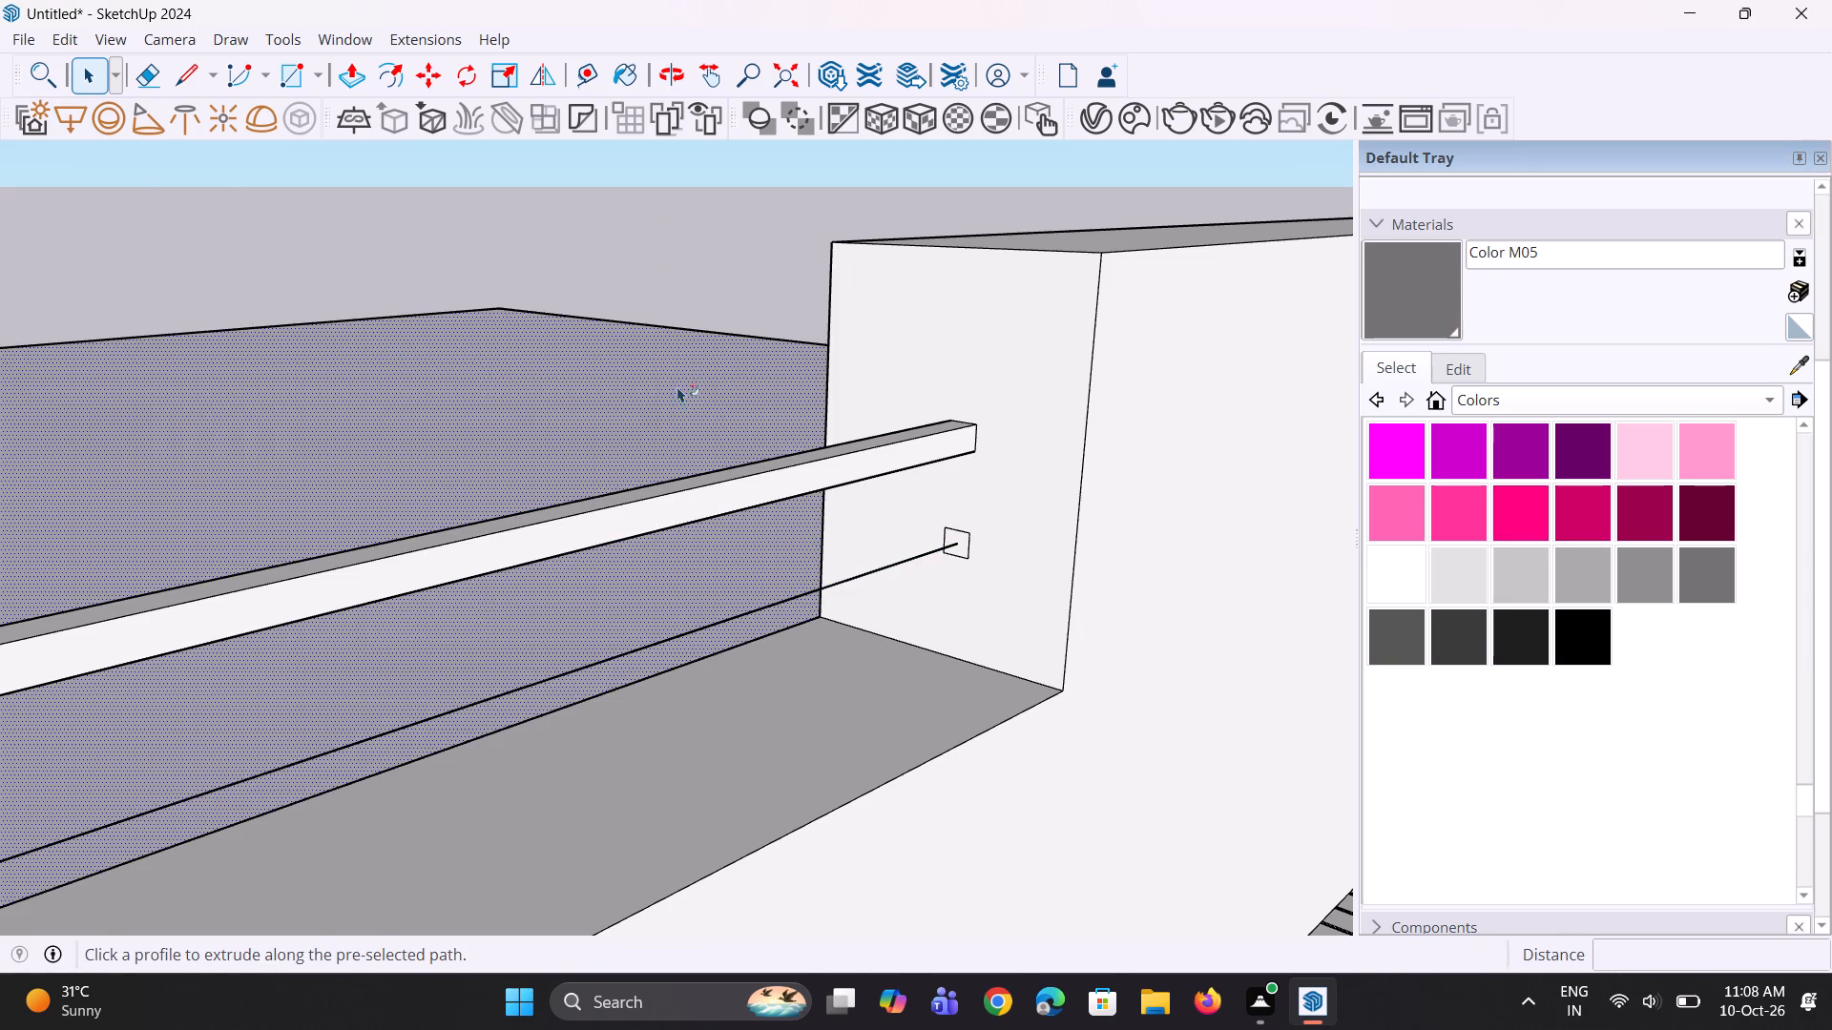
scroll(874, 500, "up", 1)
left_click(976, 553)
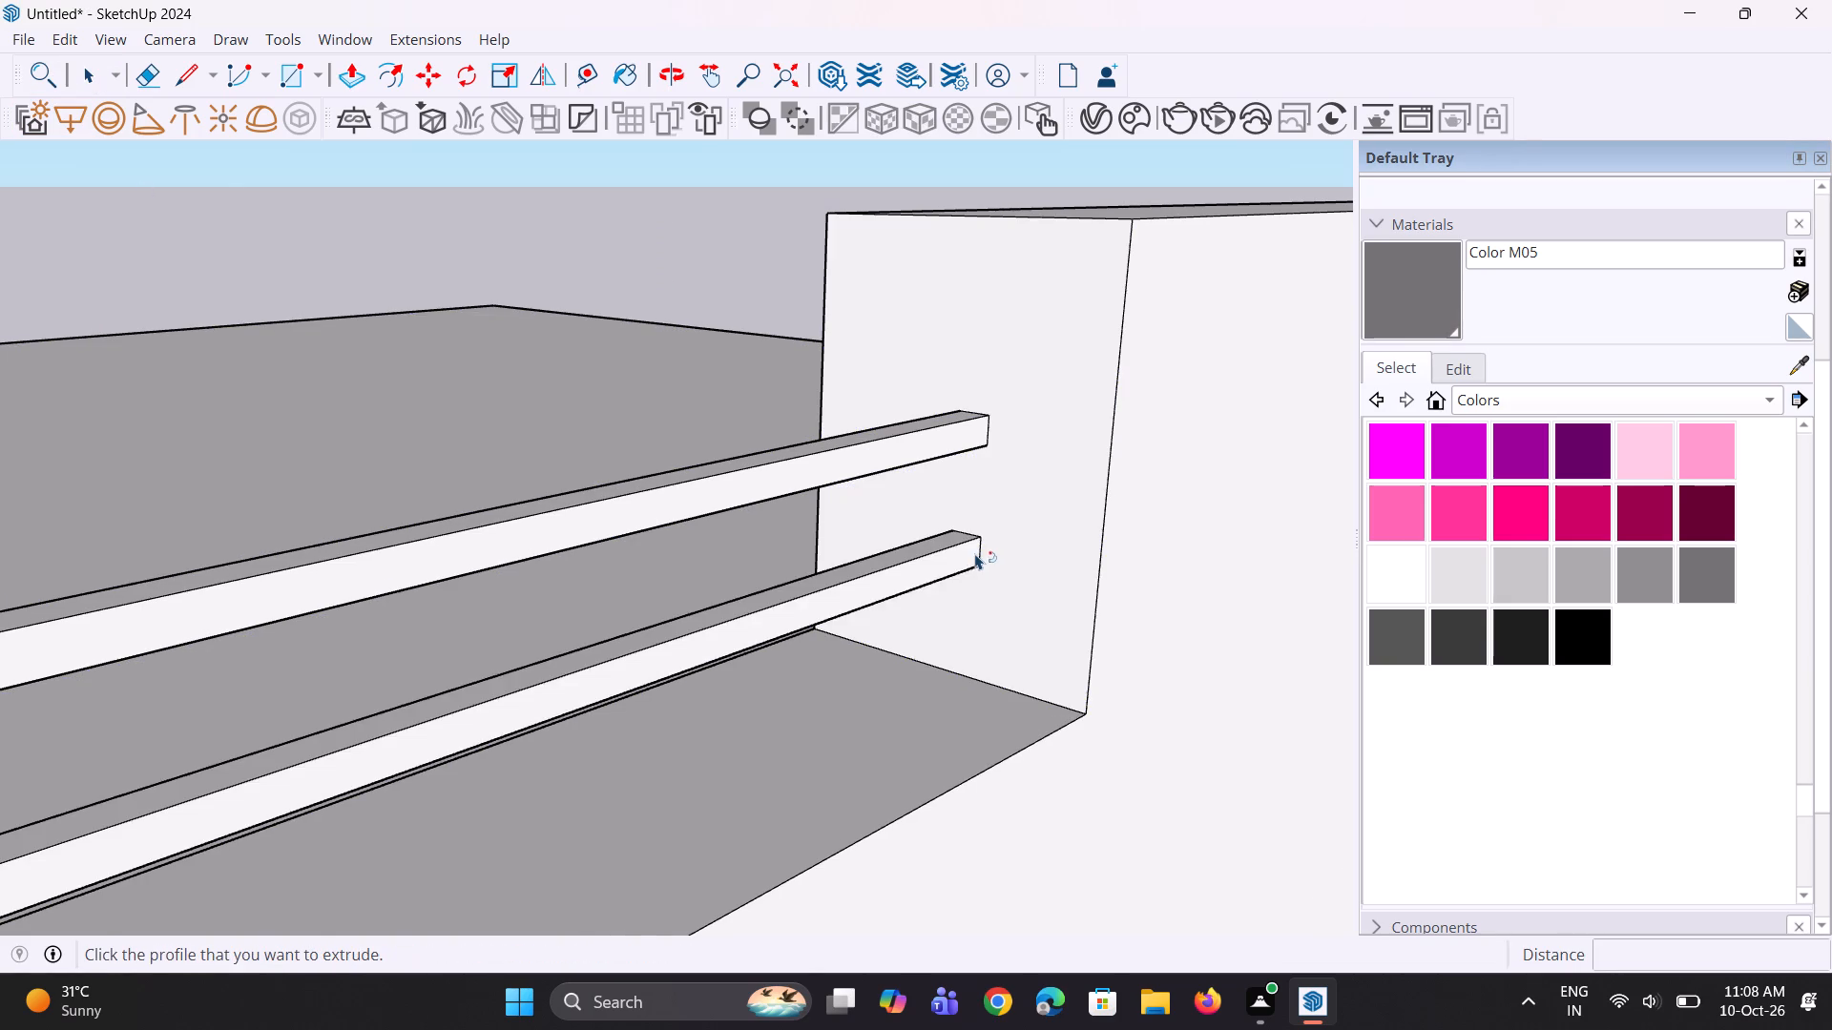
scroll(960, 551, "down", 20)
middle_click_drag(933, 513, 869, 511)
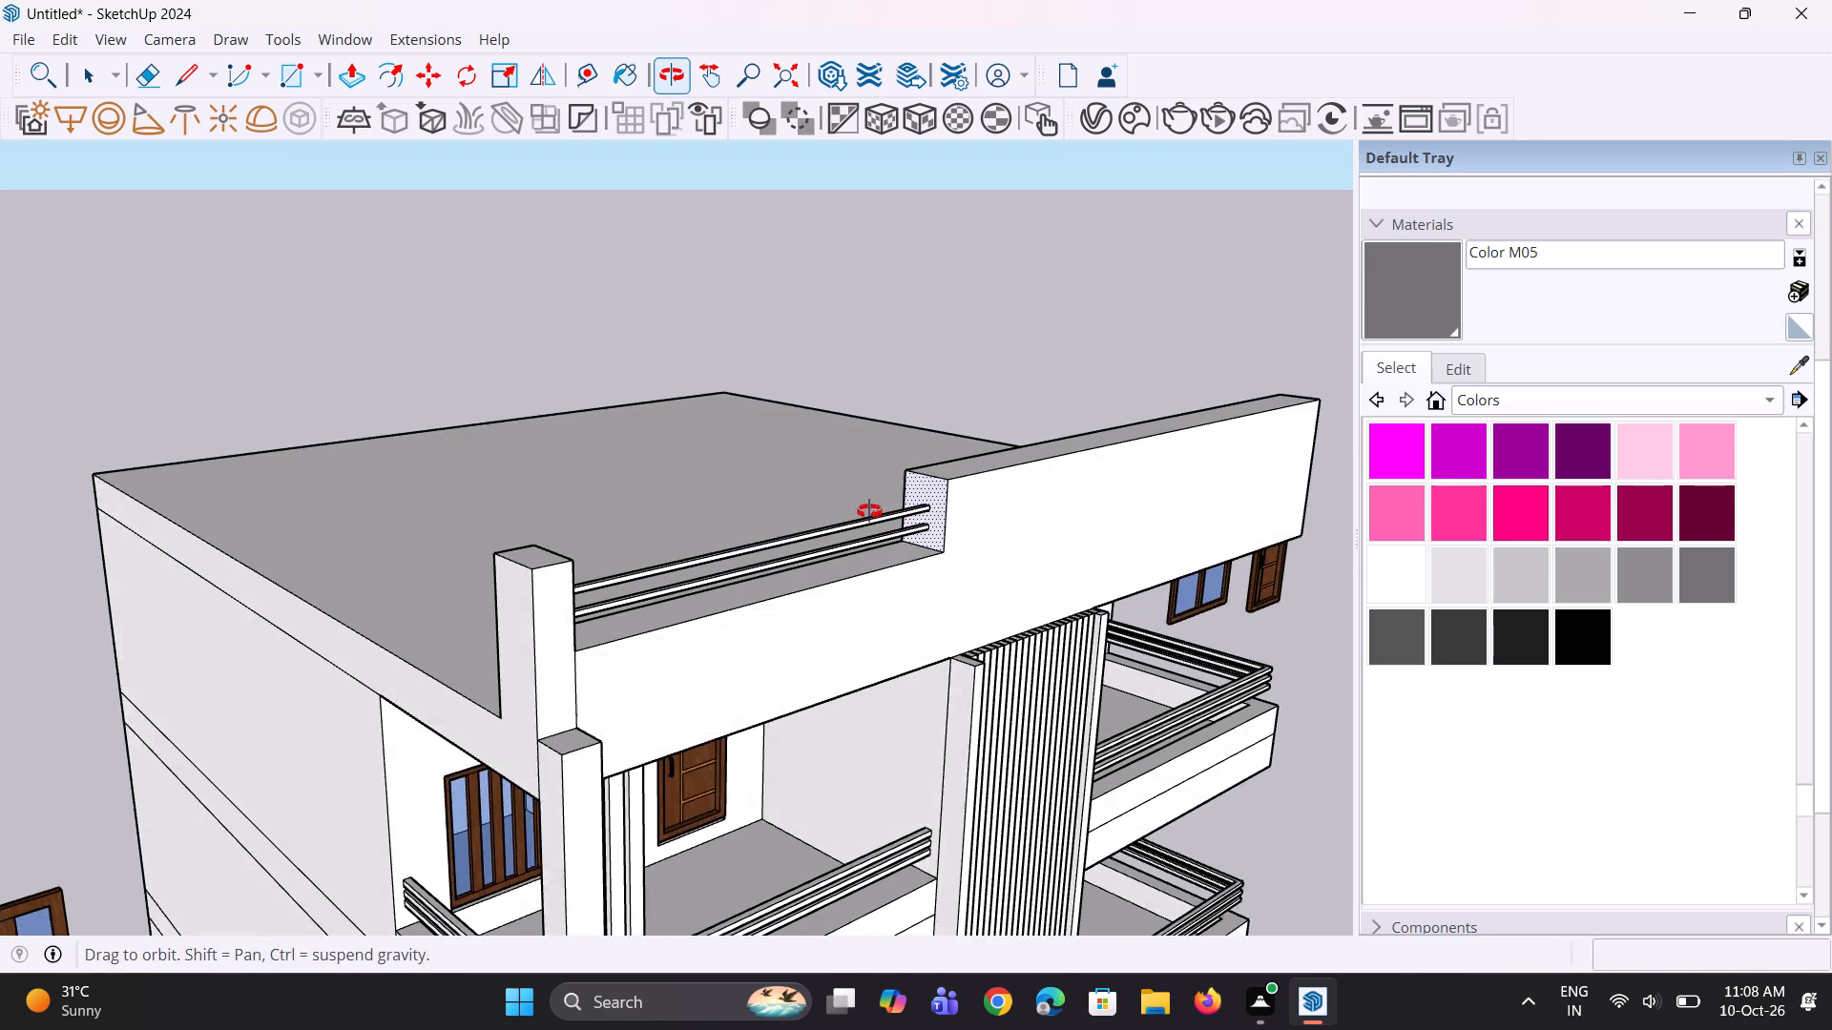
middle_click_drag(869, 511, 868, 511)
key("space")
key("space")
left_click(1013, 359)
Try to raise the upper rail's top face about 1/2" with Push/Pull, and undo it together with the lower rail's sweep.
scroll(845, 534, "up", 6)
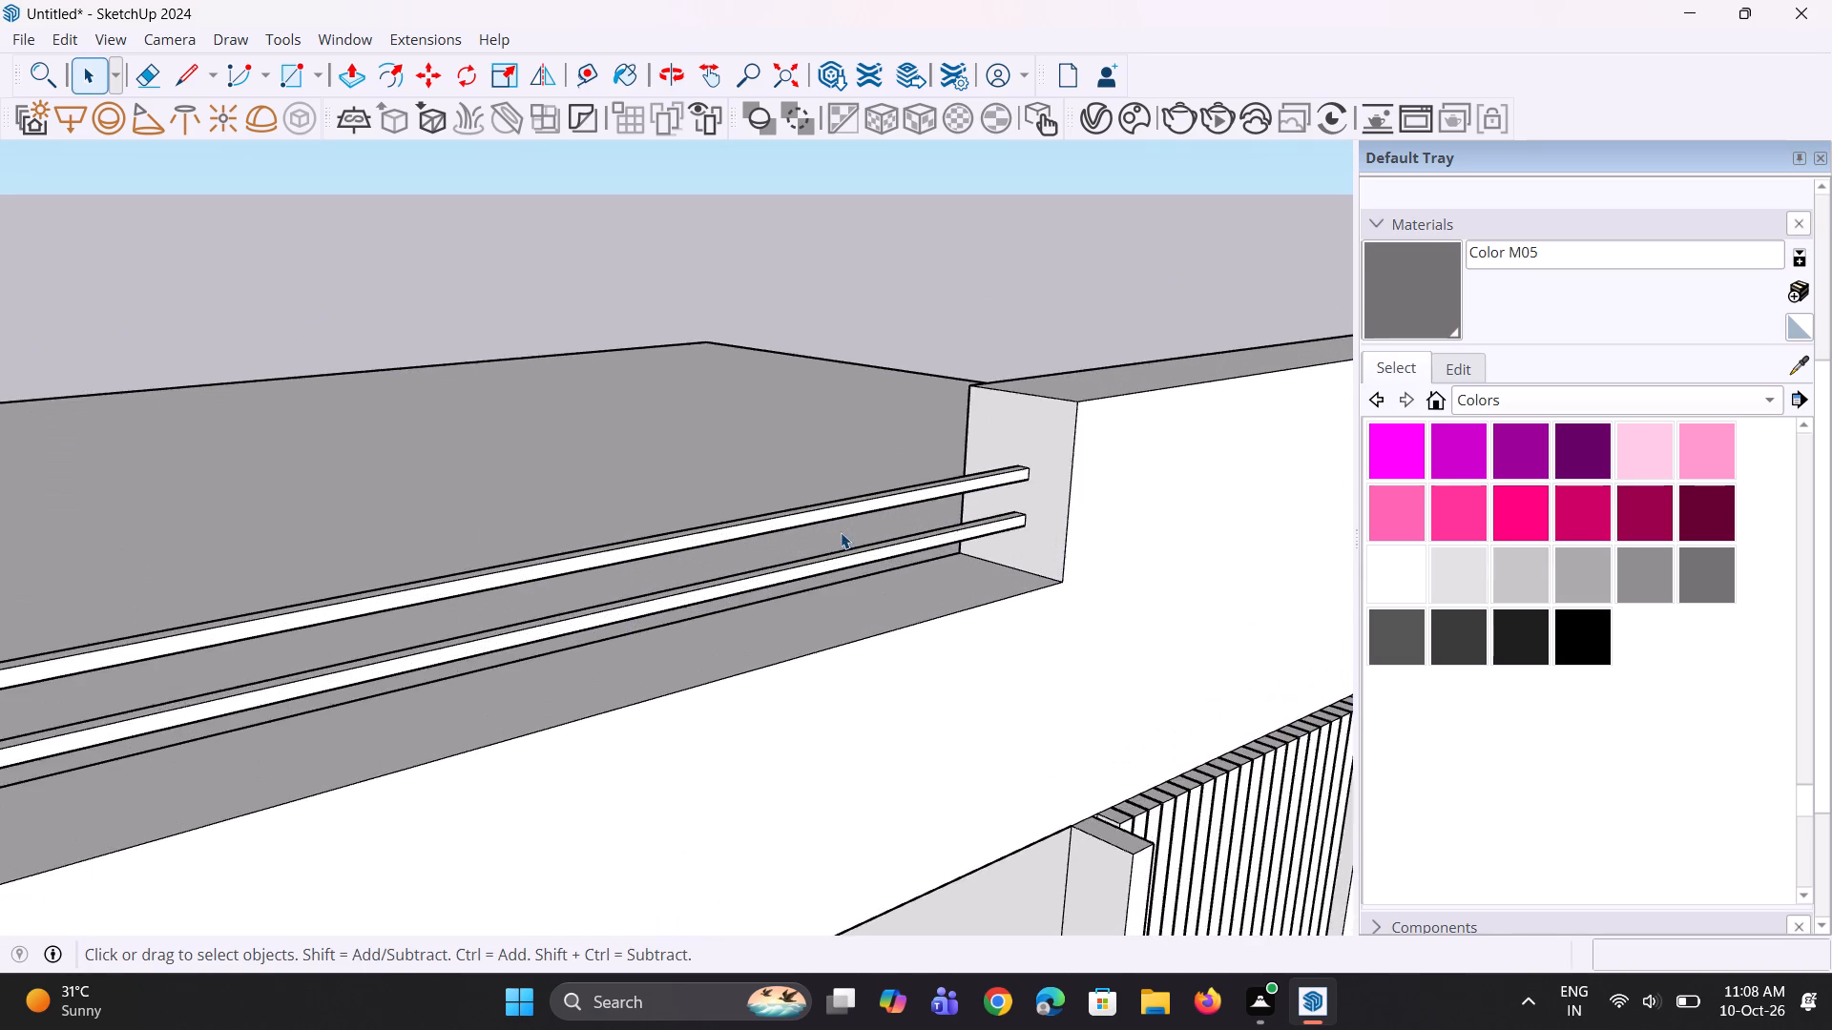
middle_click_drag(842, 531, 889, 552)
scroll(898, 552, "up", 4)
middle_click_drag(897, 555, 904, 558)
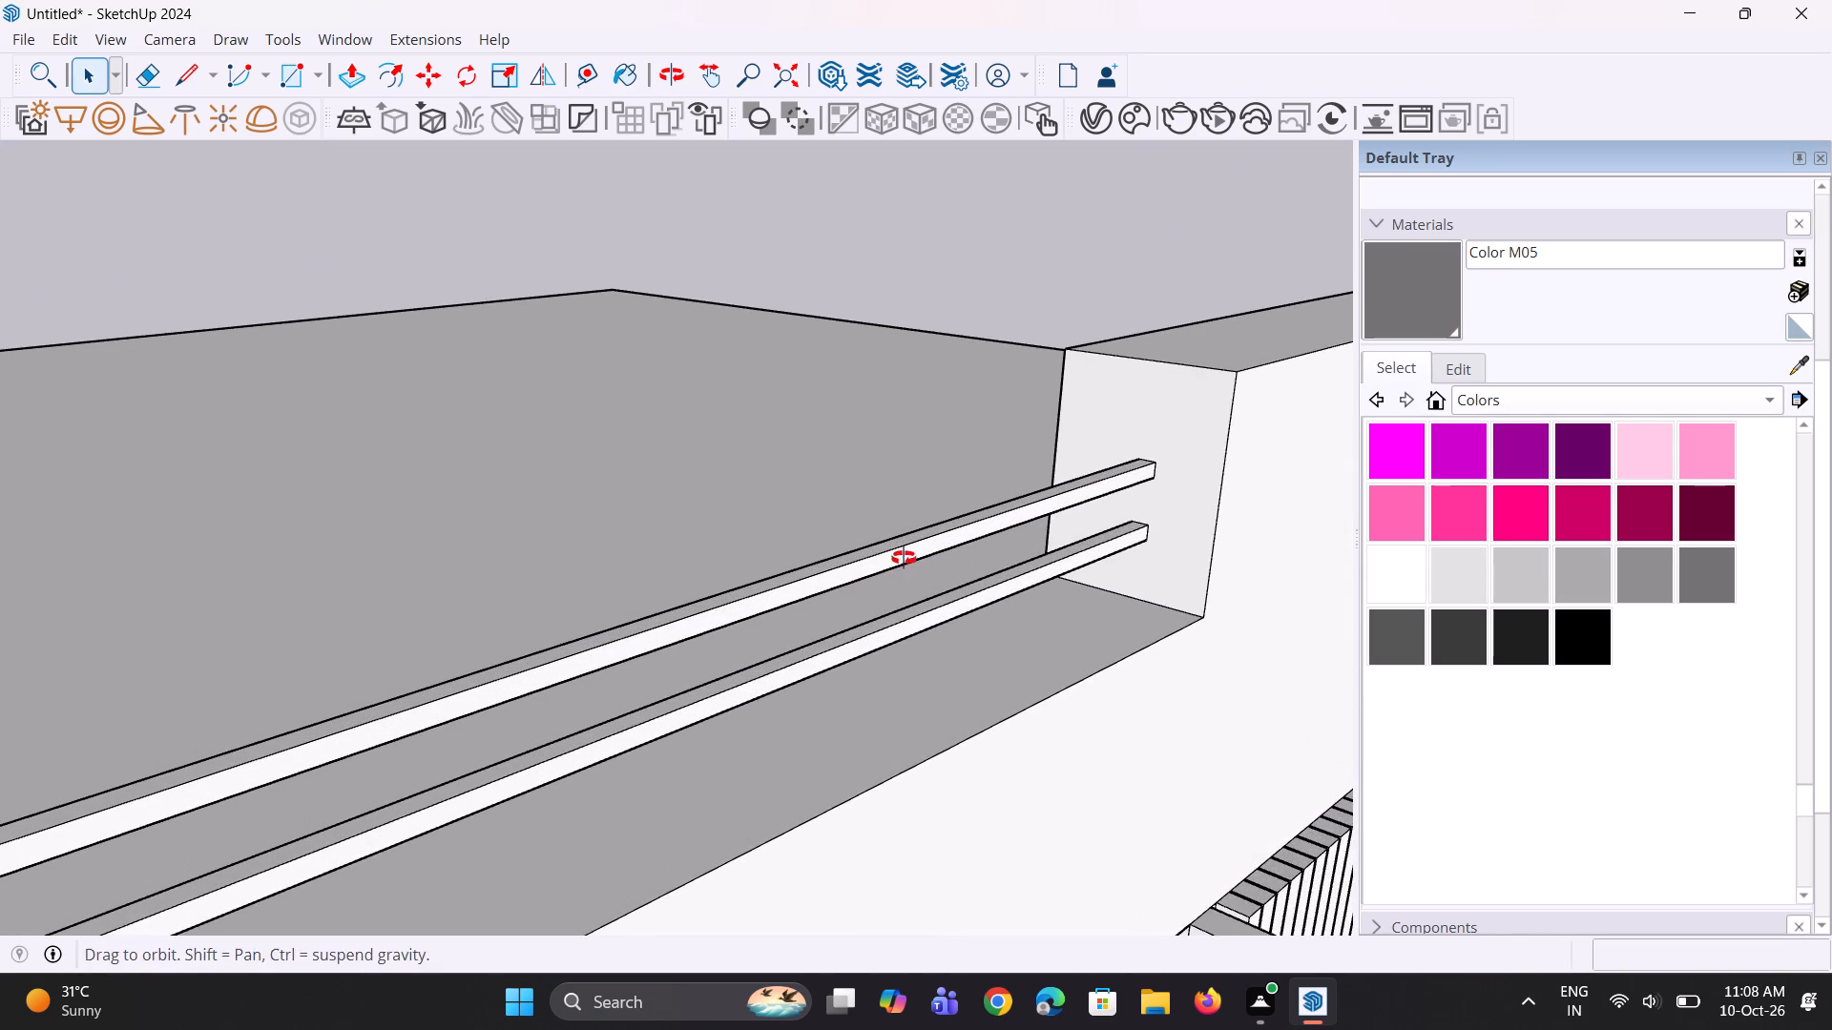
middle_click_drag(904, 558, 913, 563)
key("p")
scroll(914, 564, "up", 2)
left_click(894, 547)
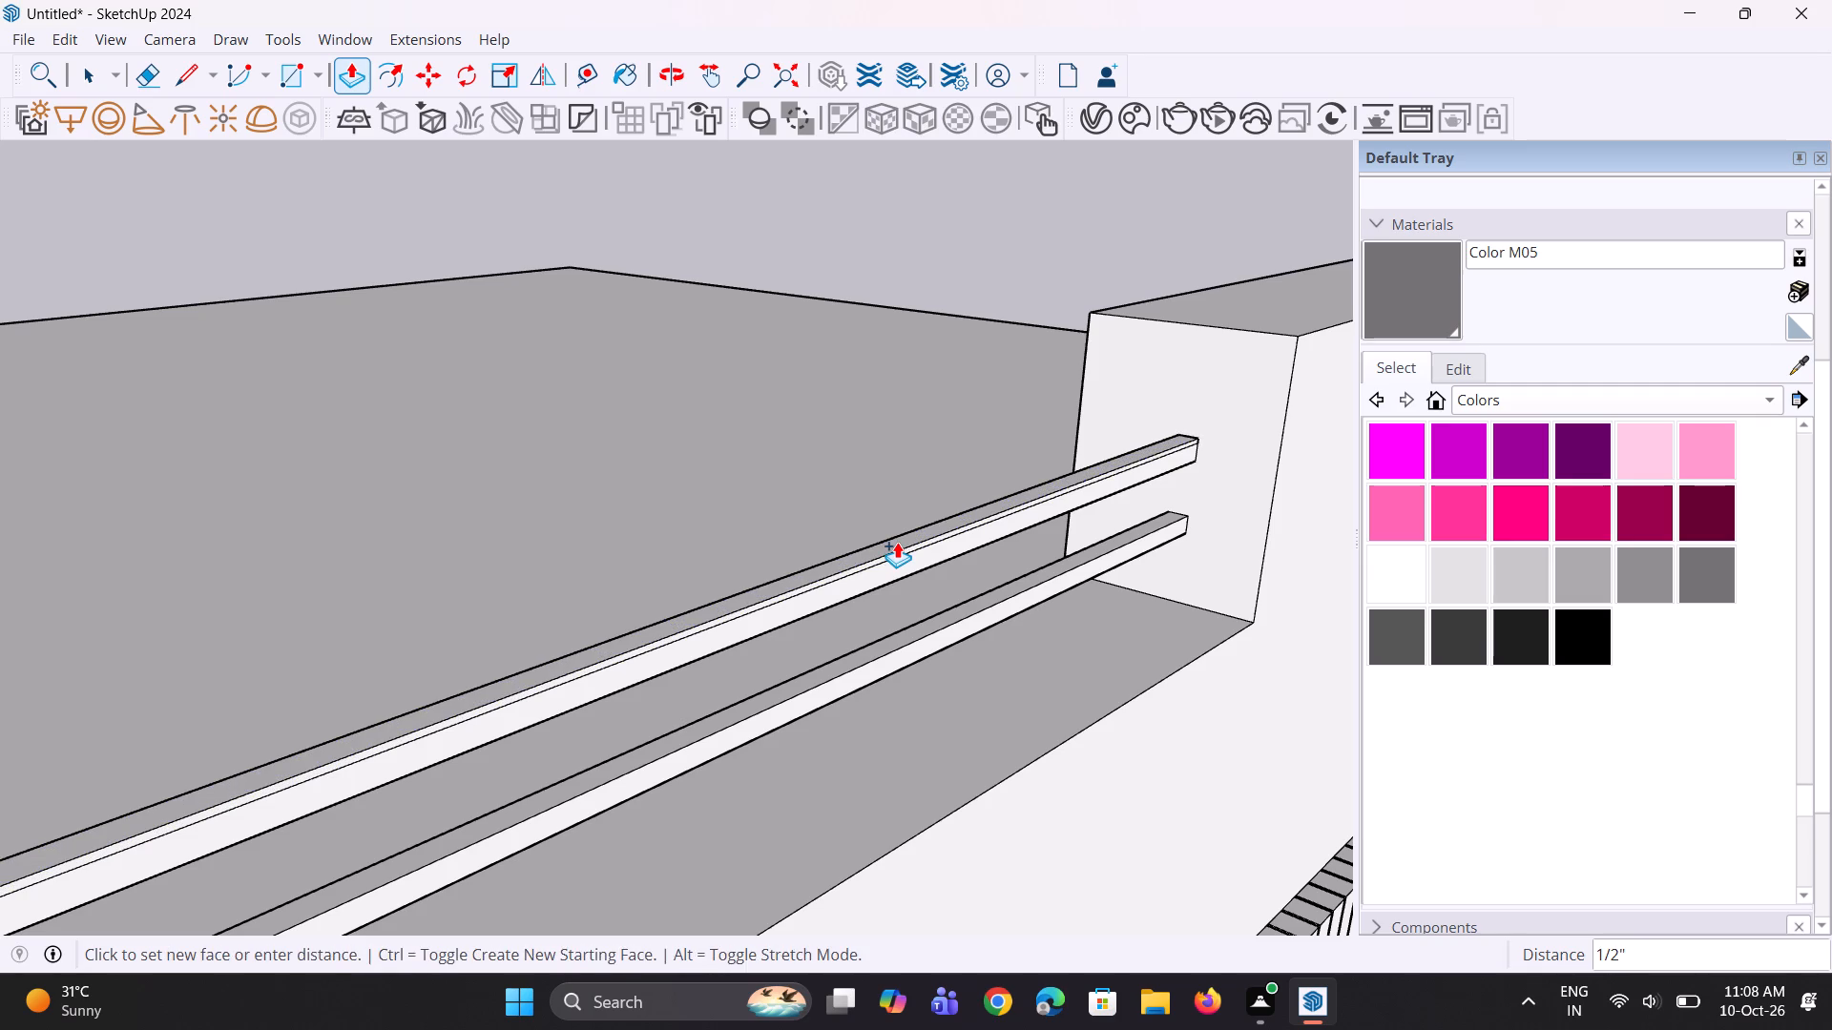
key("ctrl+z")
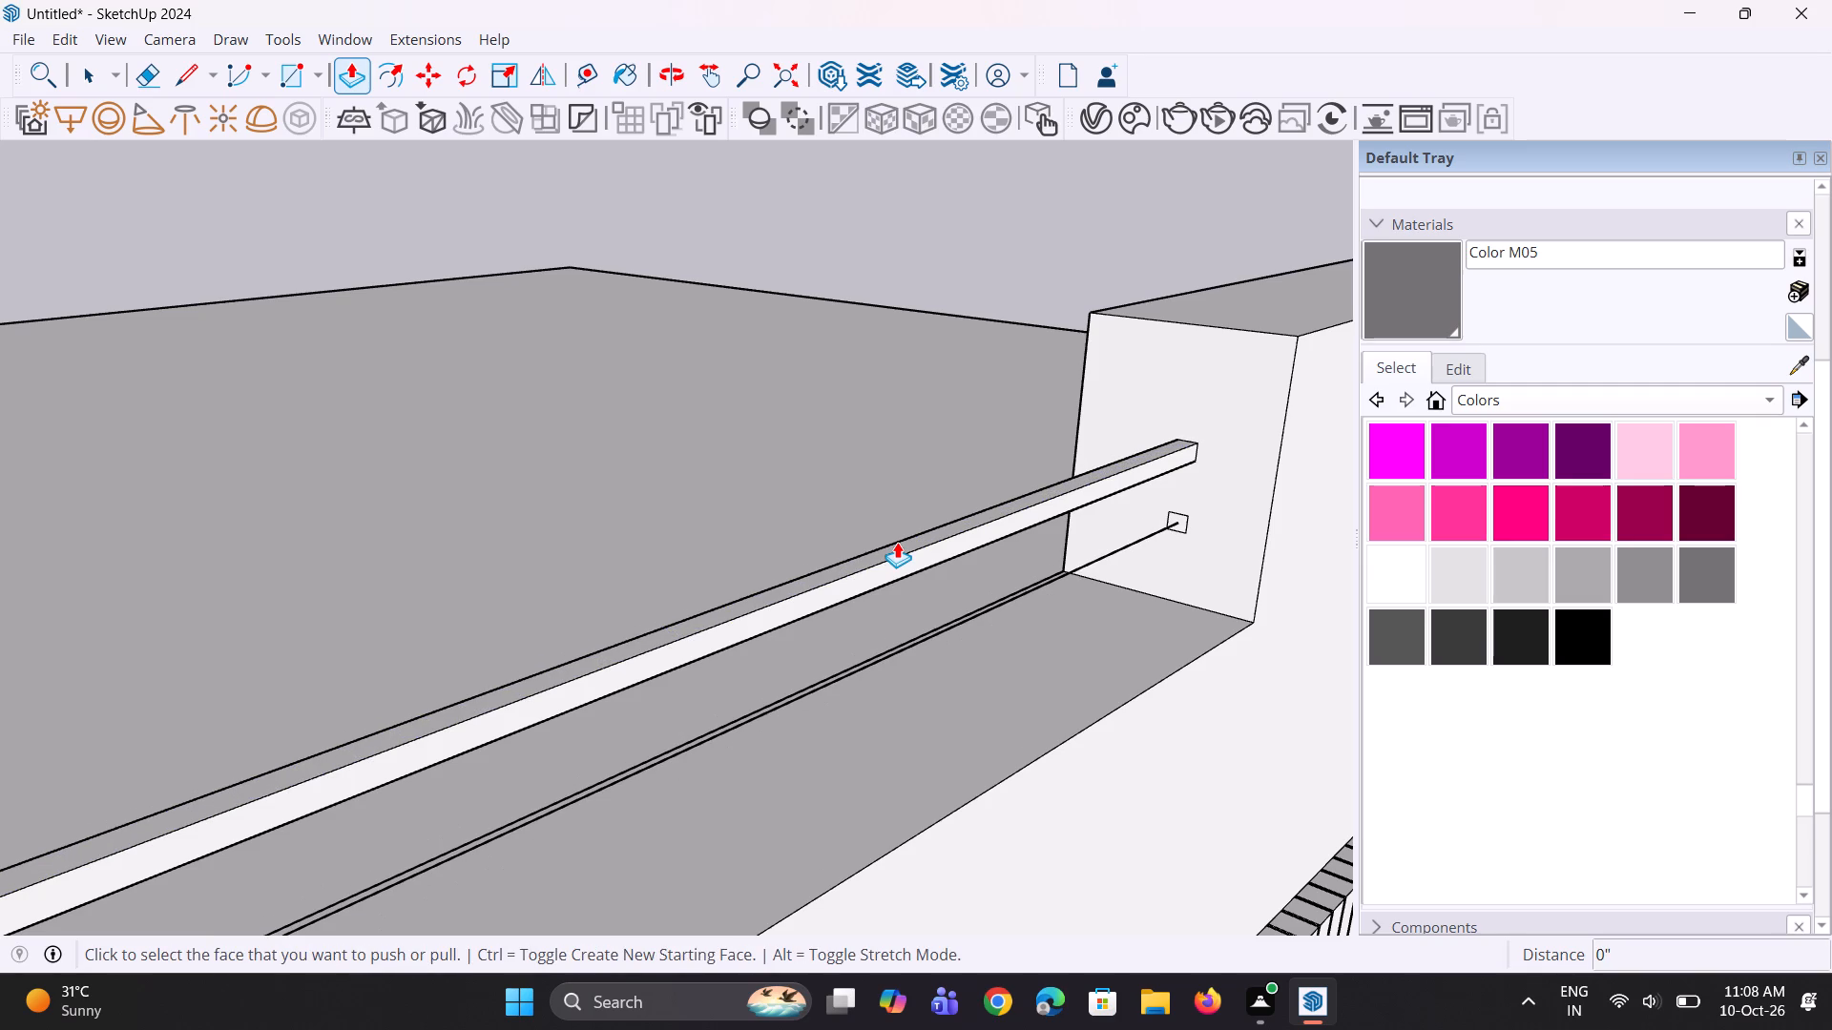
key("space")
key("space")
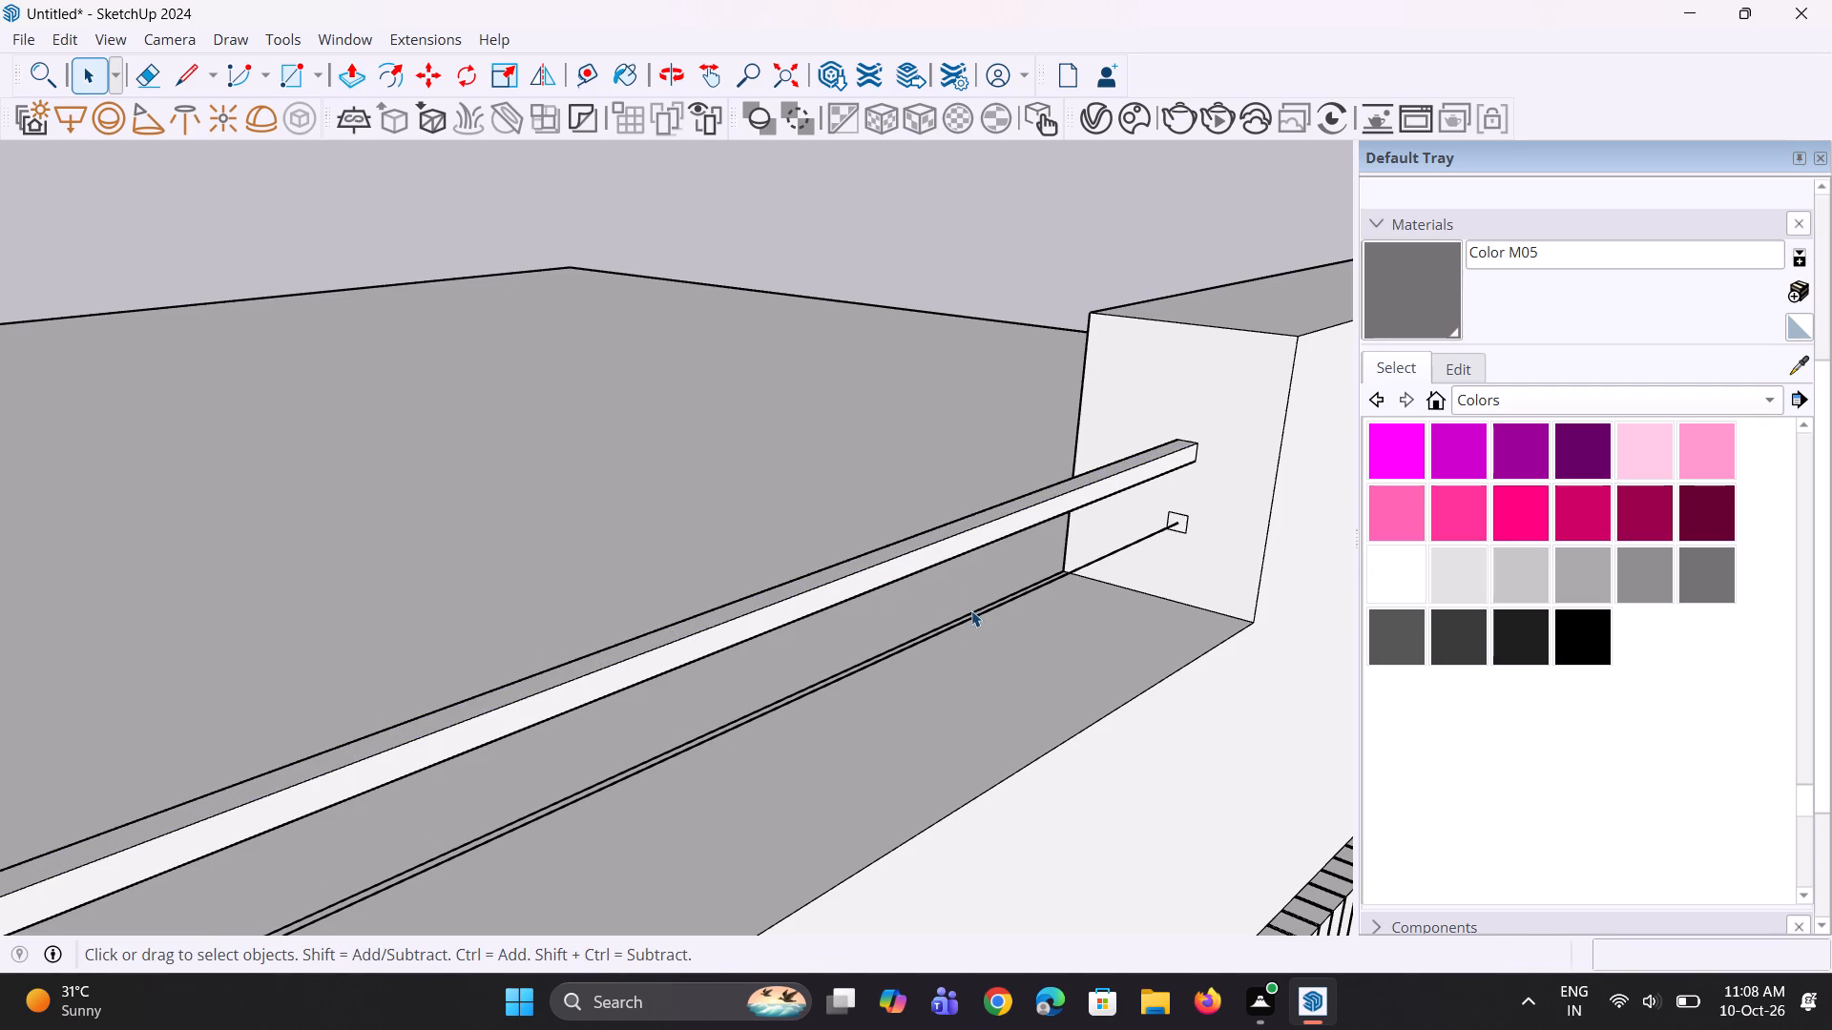
Sweep the lower small rectangle along the lower line again with Follow Me to form the second rail.
left_click(975, 618)
scroll(940, 601, "down", 4)
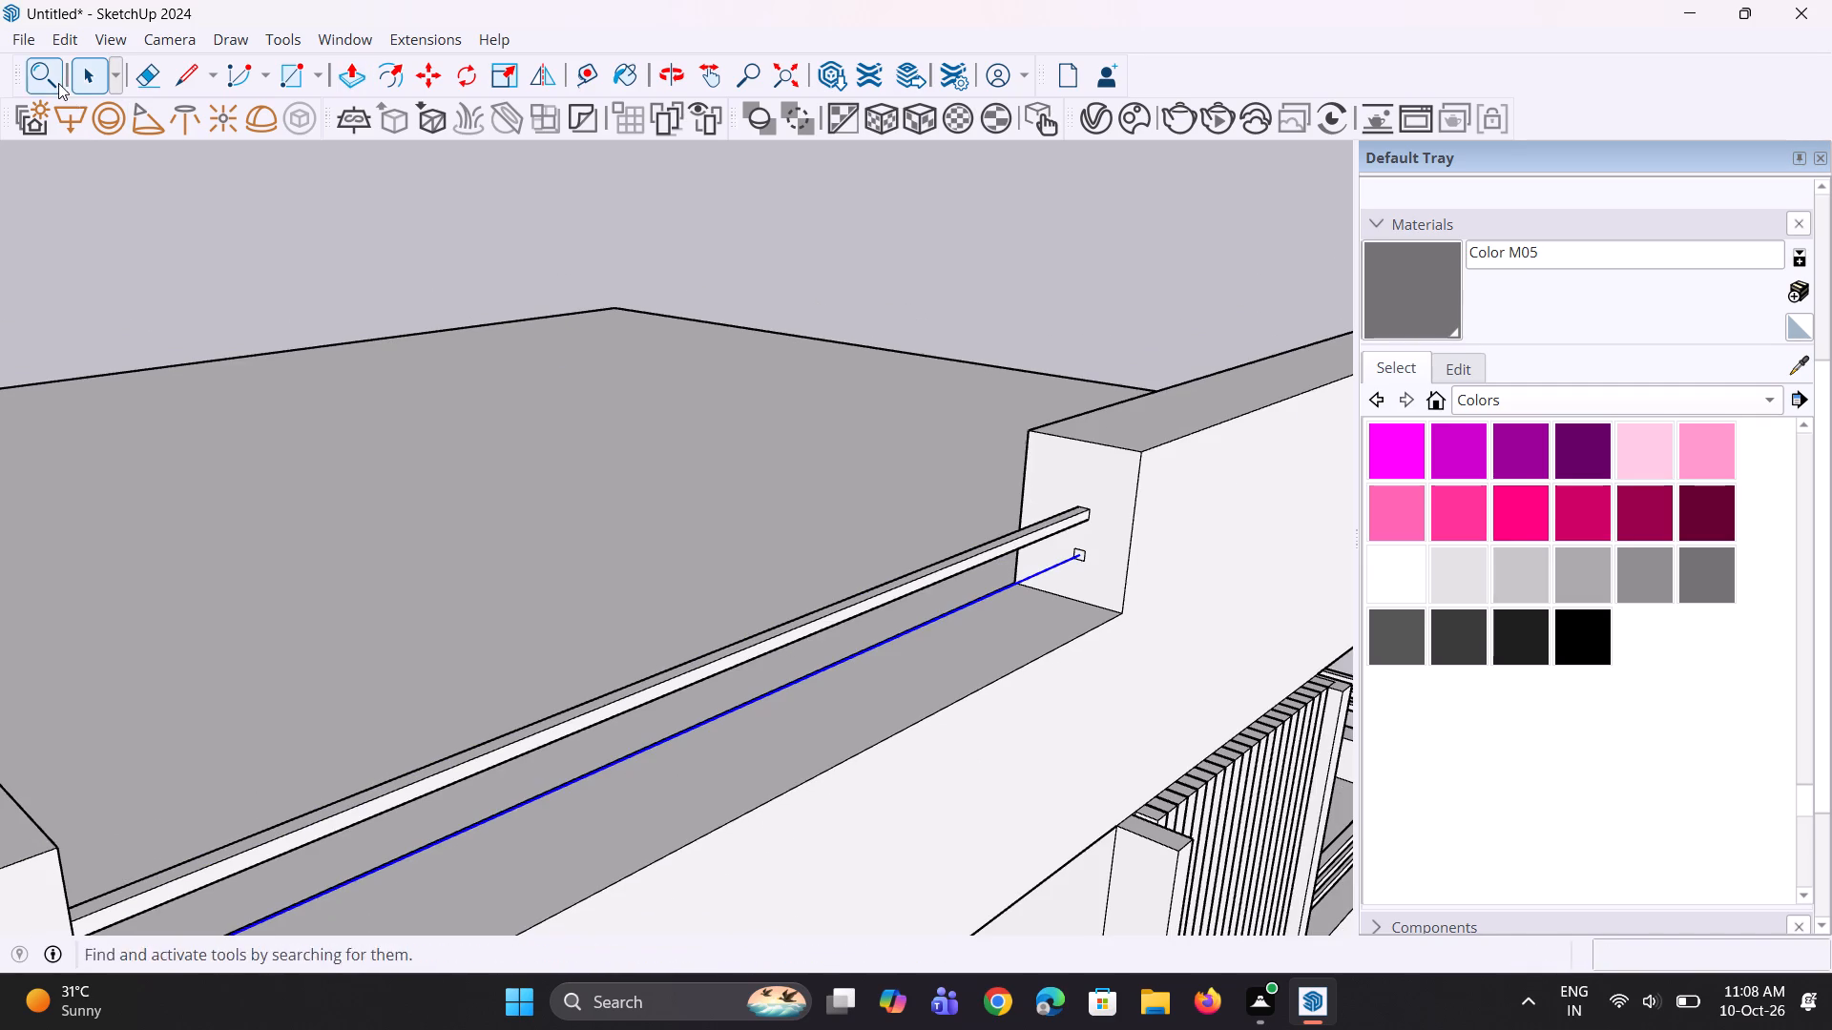
left_click(58, 83)
type("fol")
key("l")
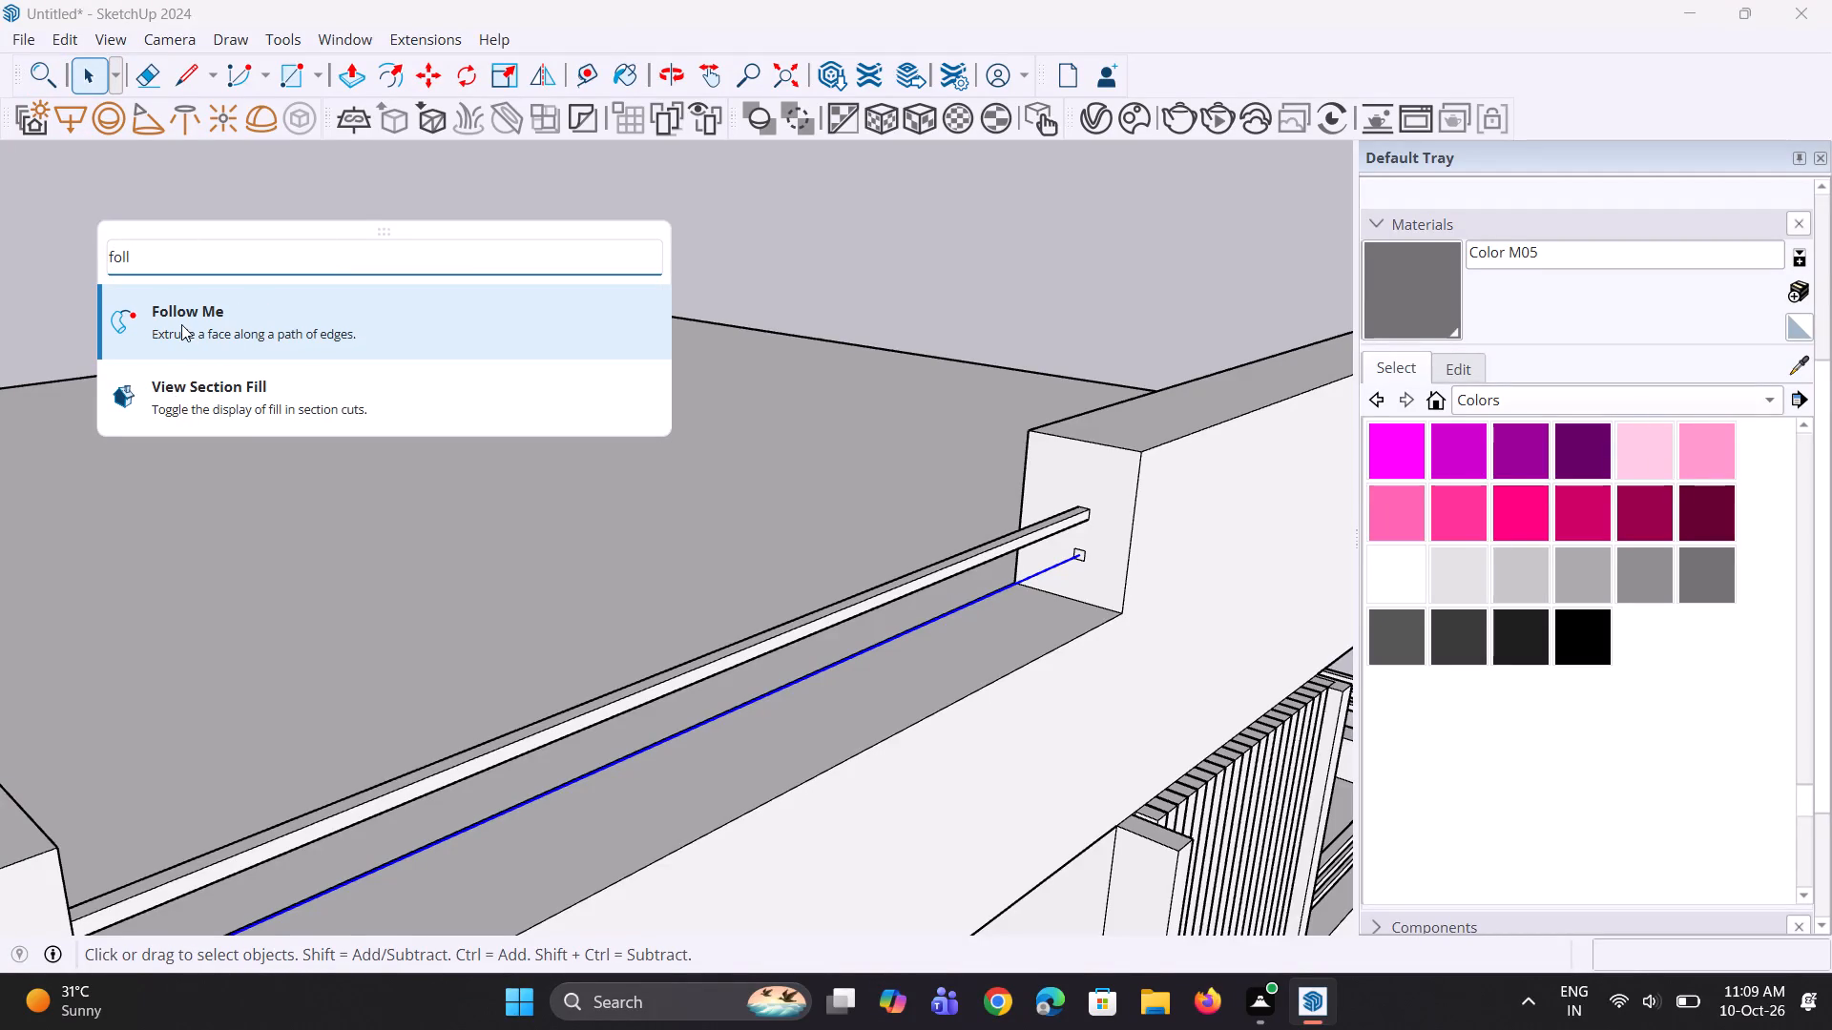
left_click(181, 324)
scroll(1022, 509, "up", 8)
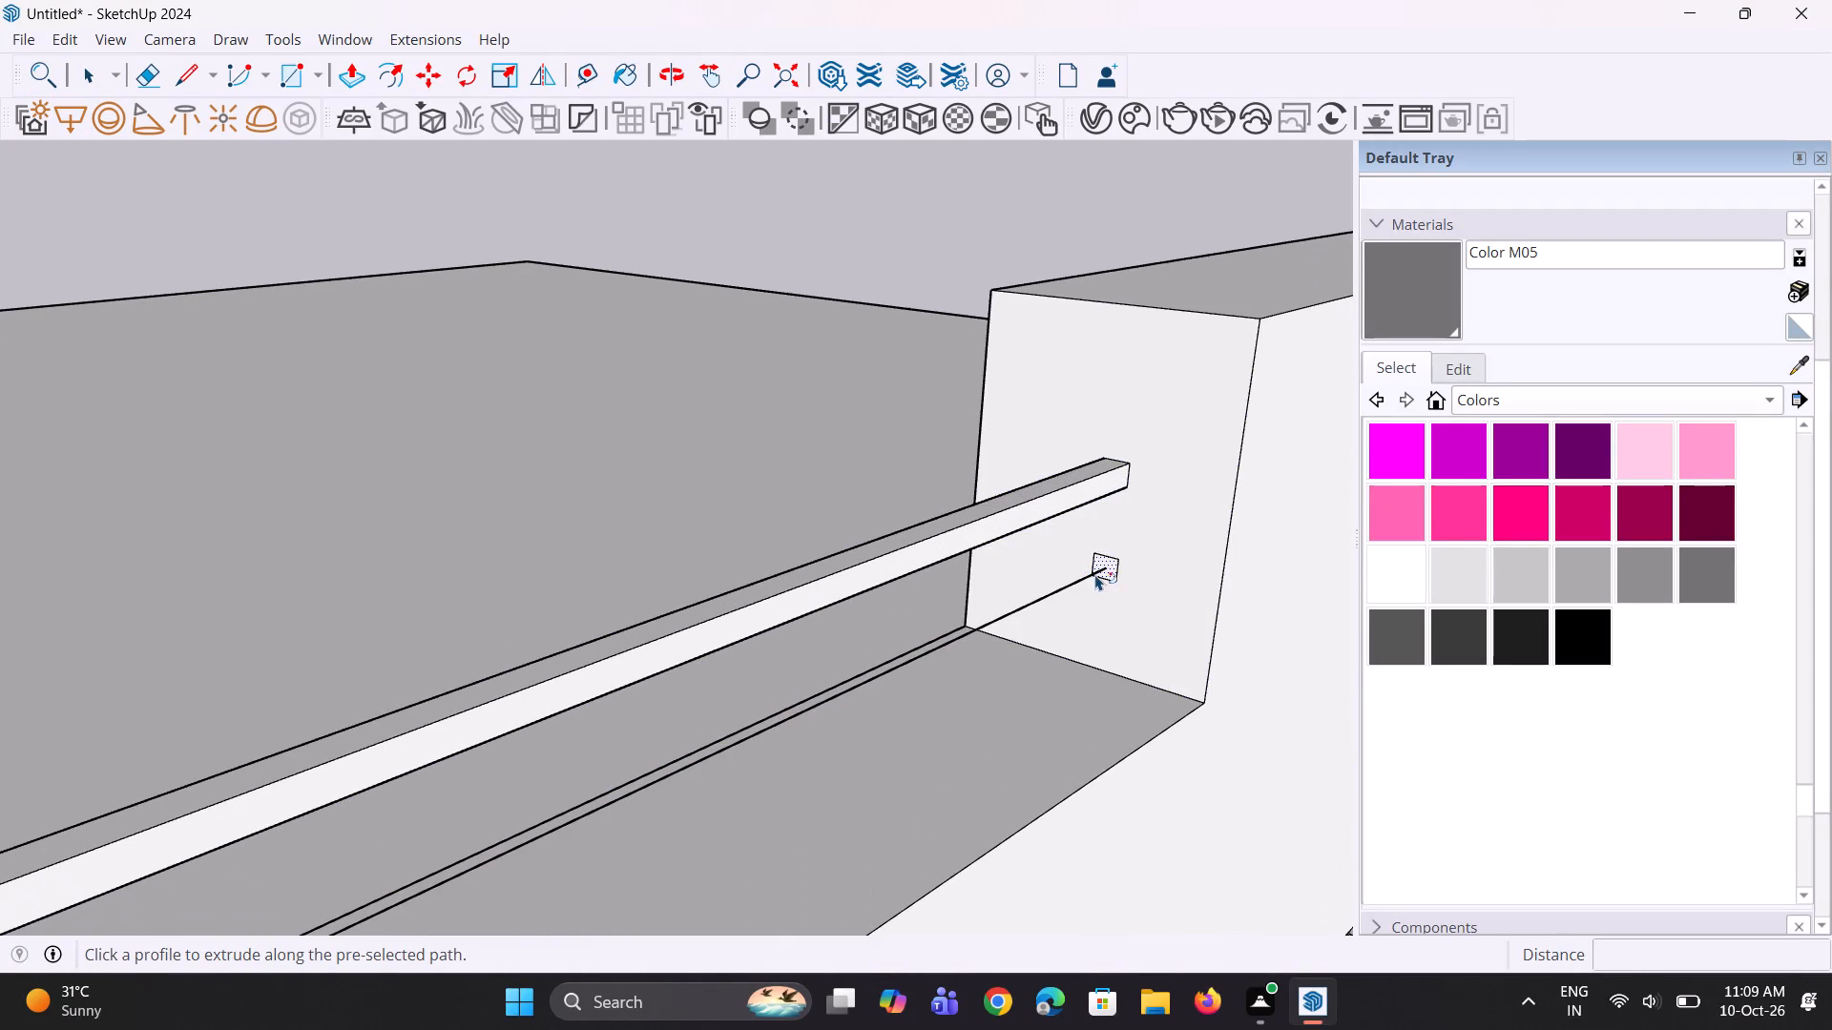
left_click(1111, 570)
scroll(1096, 577, "down", 15)
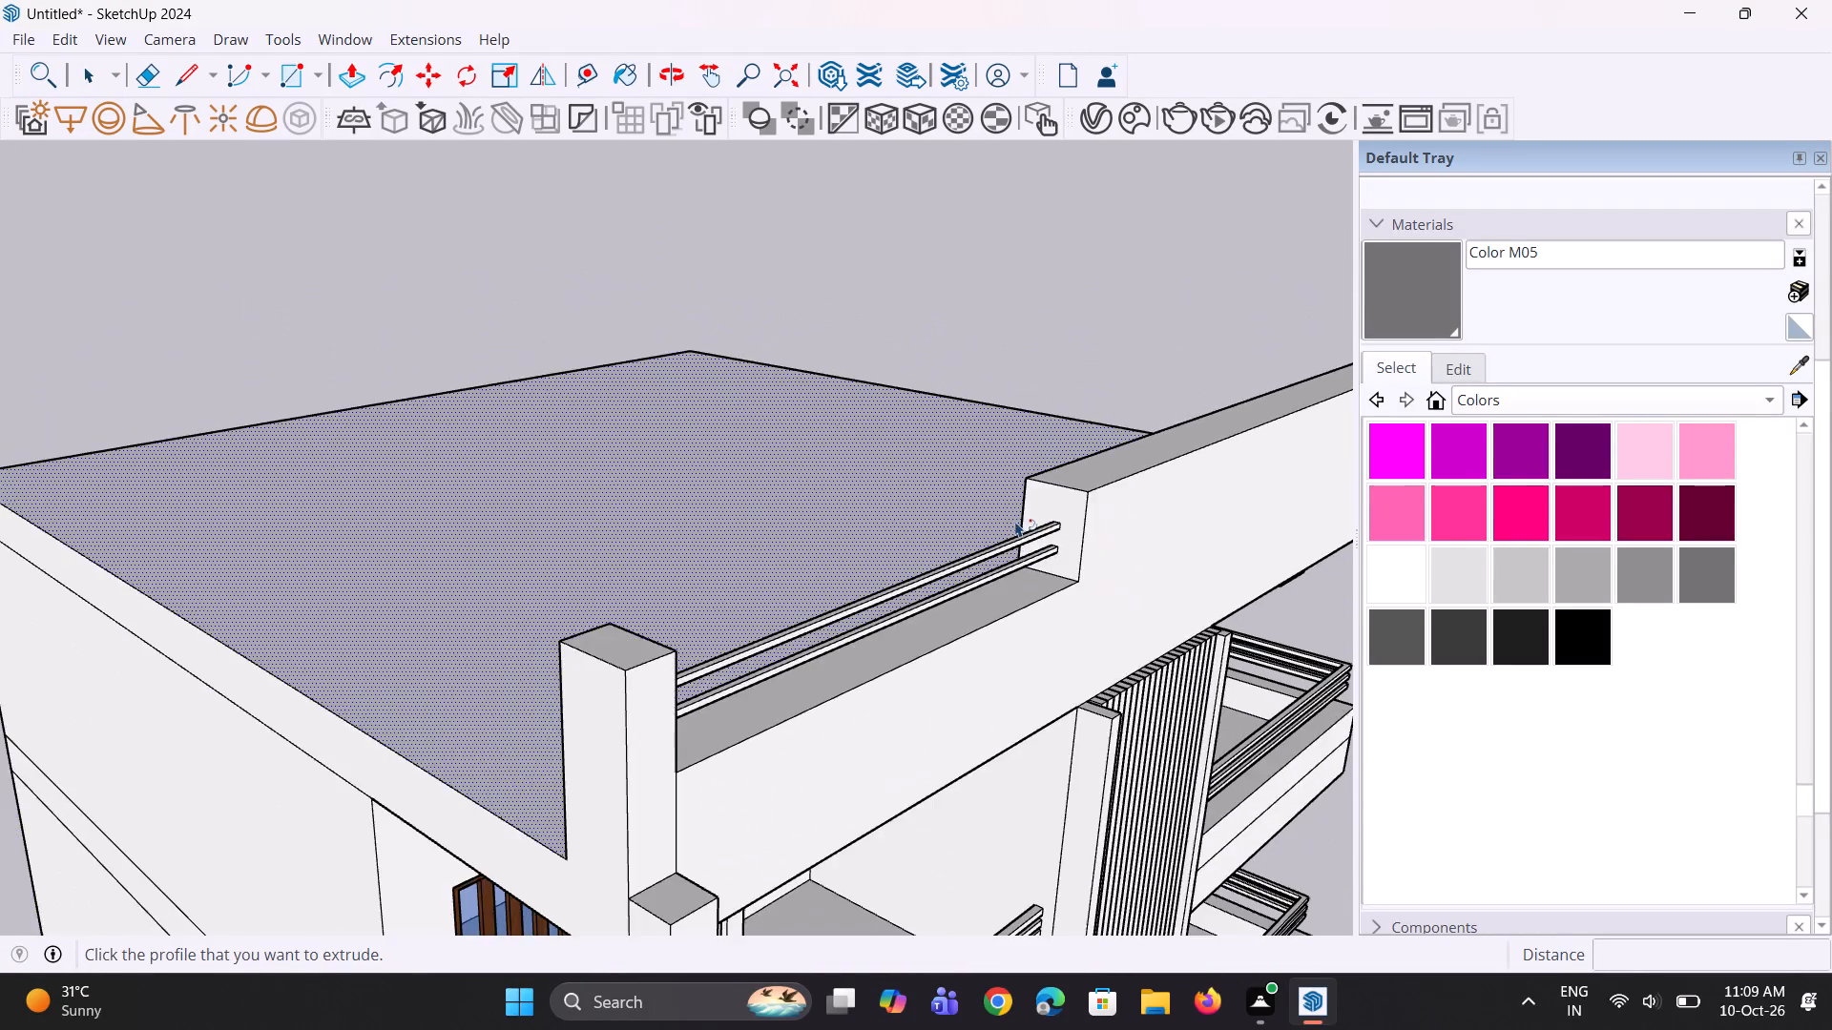
middle_click_drag(1010, 518, 872, 458)
key("space")
key("space")
Examine the two parapet rails between corner post and step from the facade side, above and the roof side.
scroll(872, 458, "down", 8)
middle_click_drag(709, 483, 797, 538)
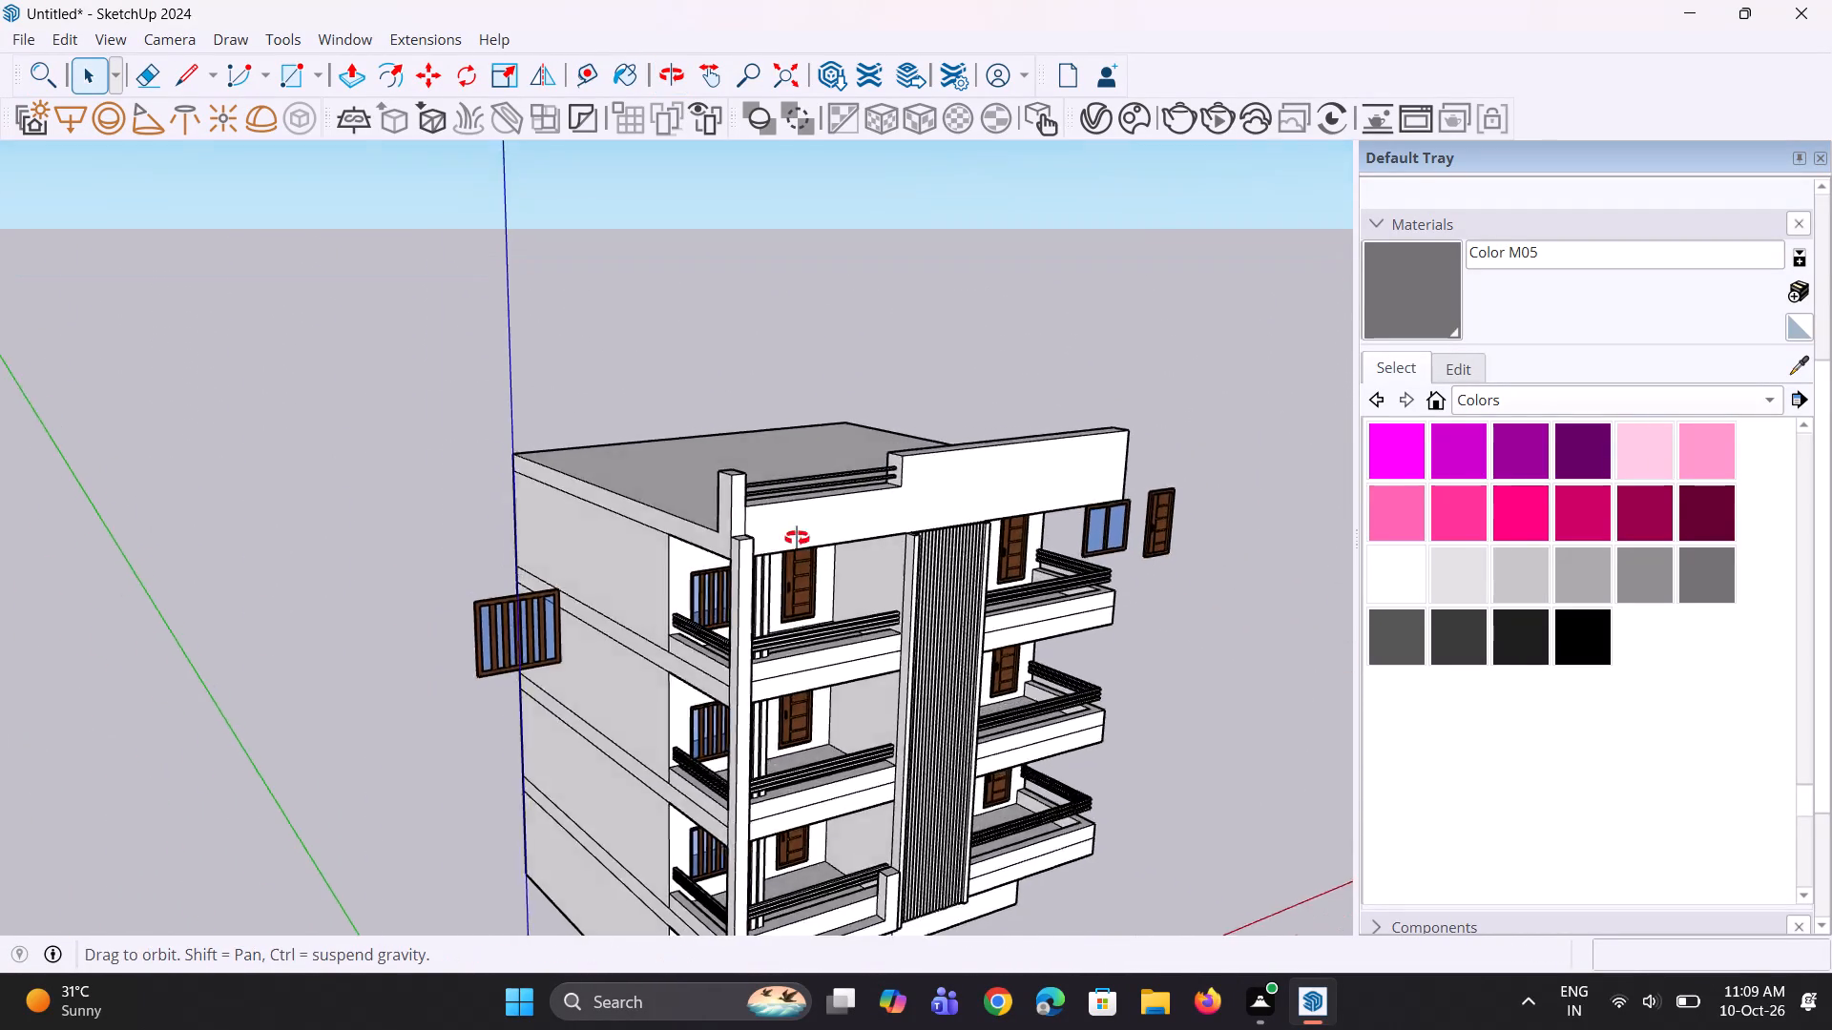
middle_click_drag(797, 538, 1187, 665)
scroll(763, 462, "up", 10)
middle_click_drag(717, 455, 442, 432)
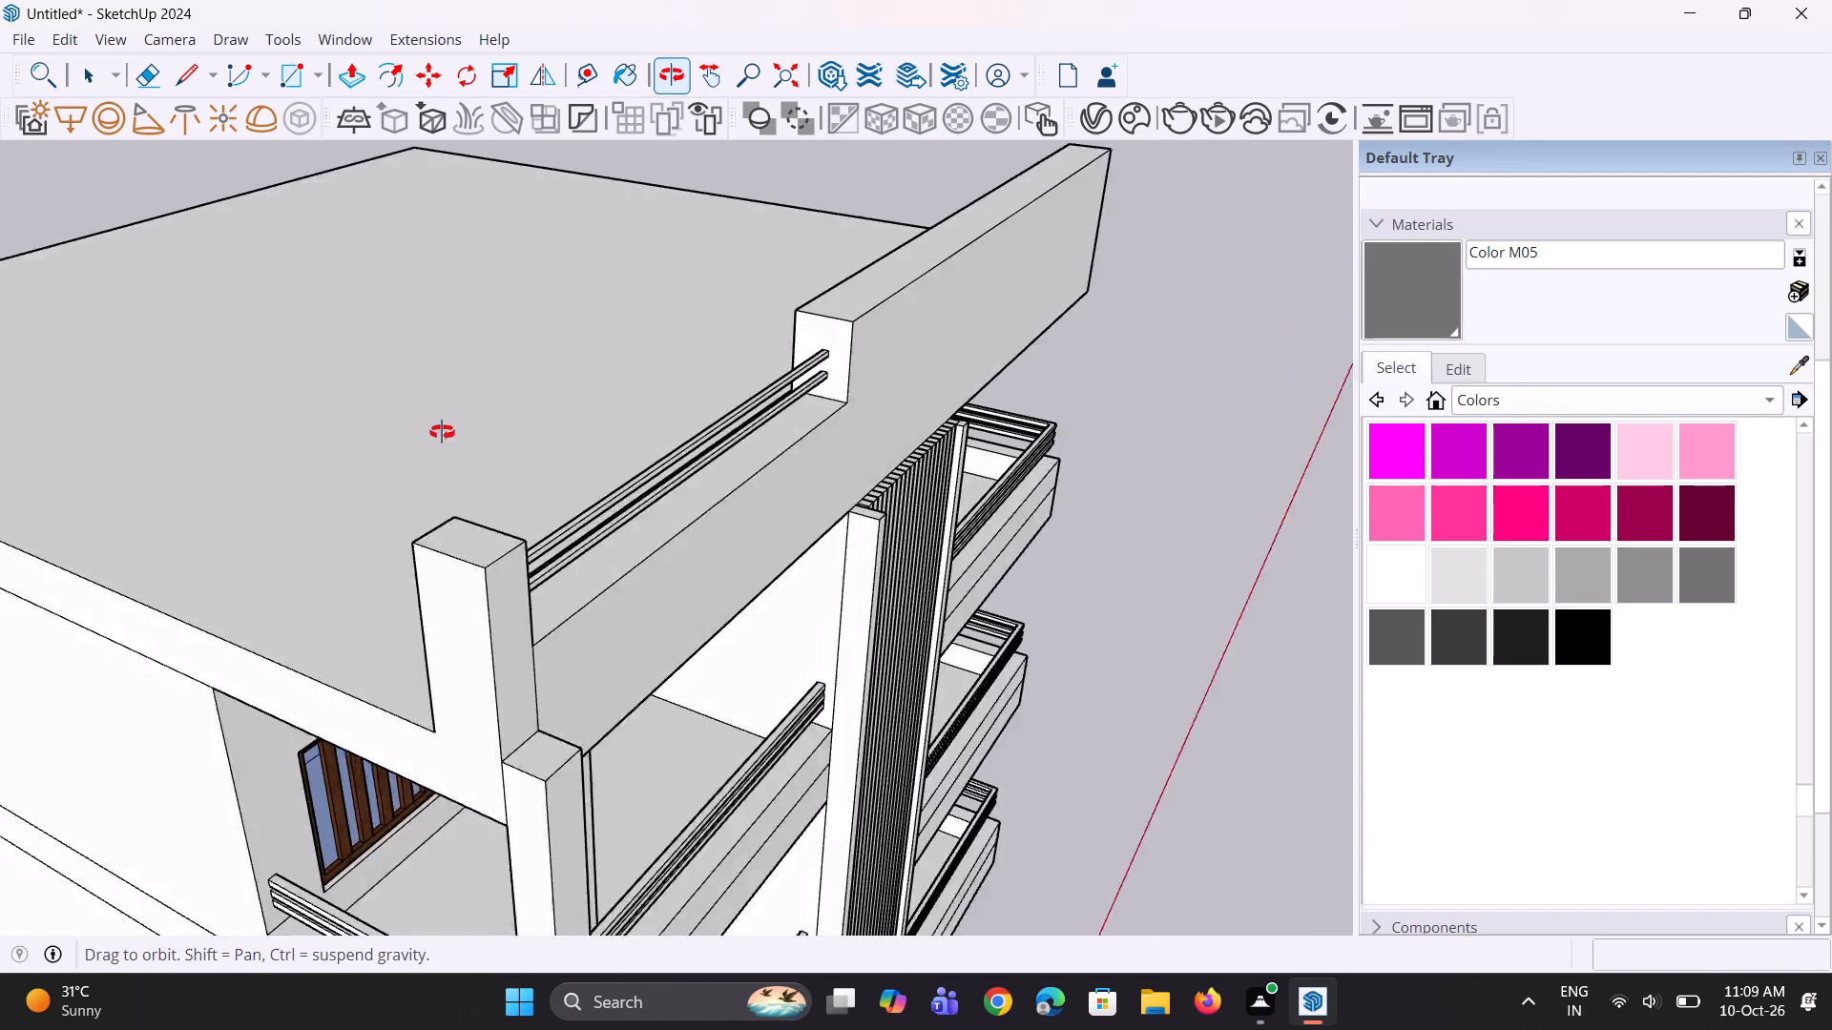
middle_click_drag(442, 432, 405, 431)
scroll(509, 452, "up", 3)
scroll(597, 448, "down", 4)
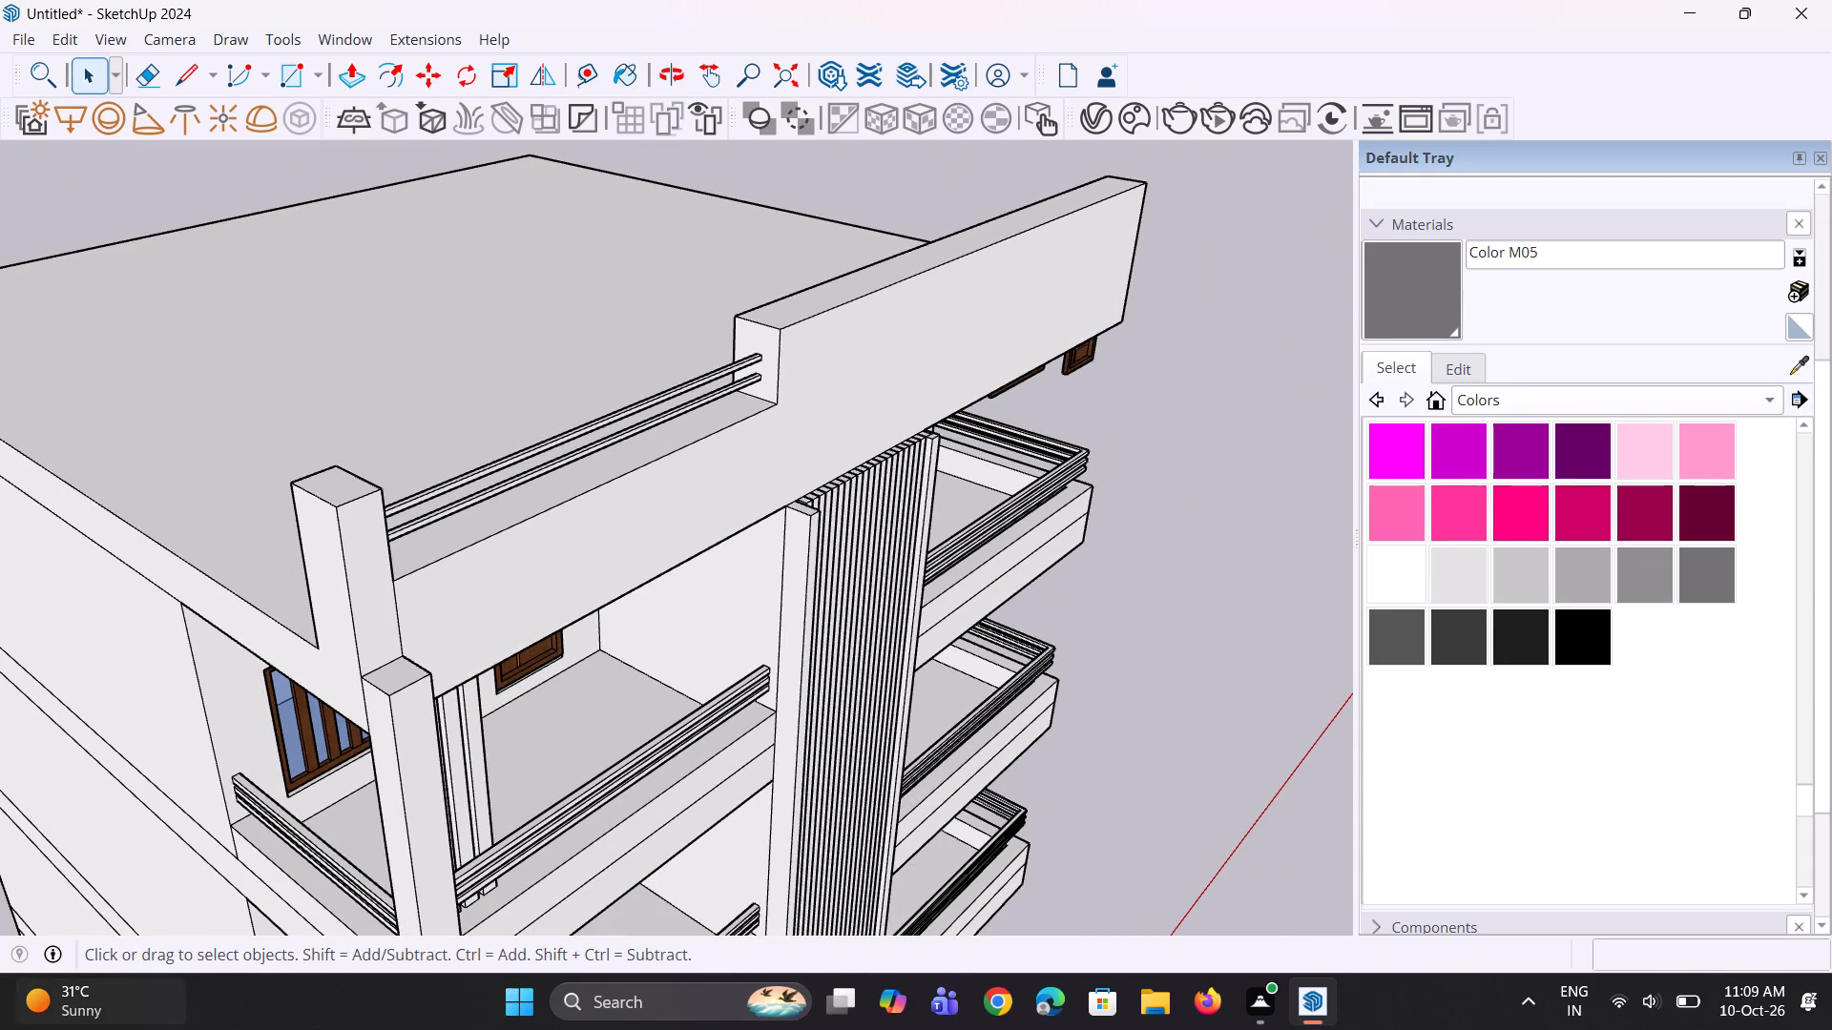
scroll(658, 647, "down", 5)
middle_click_drag(635, 729, 782, 780)
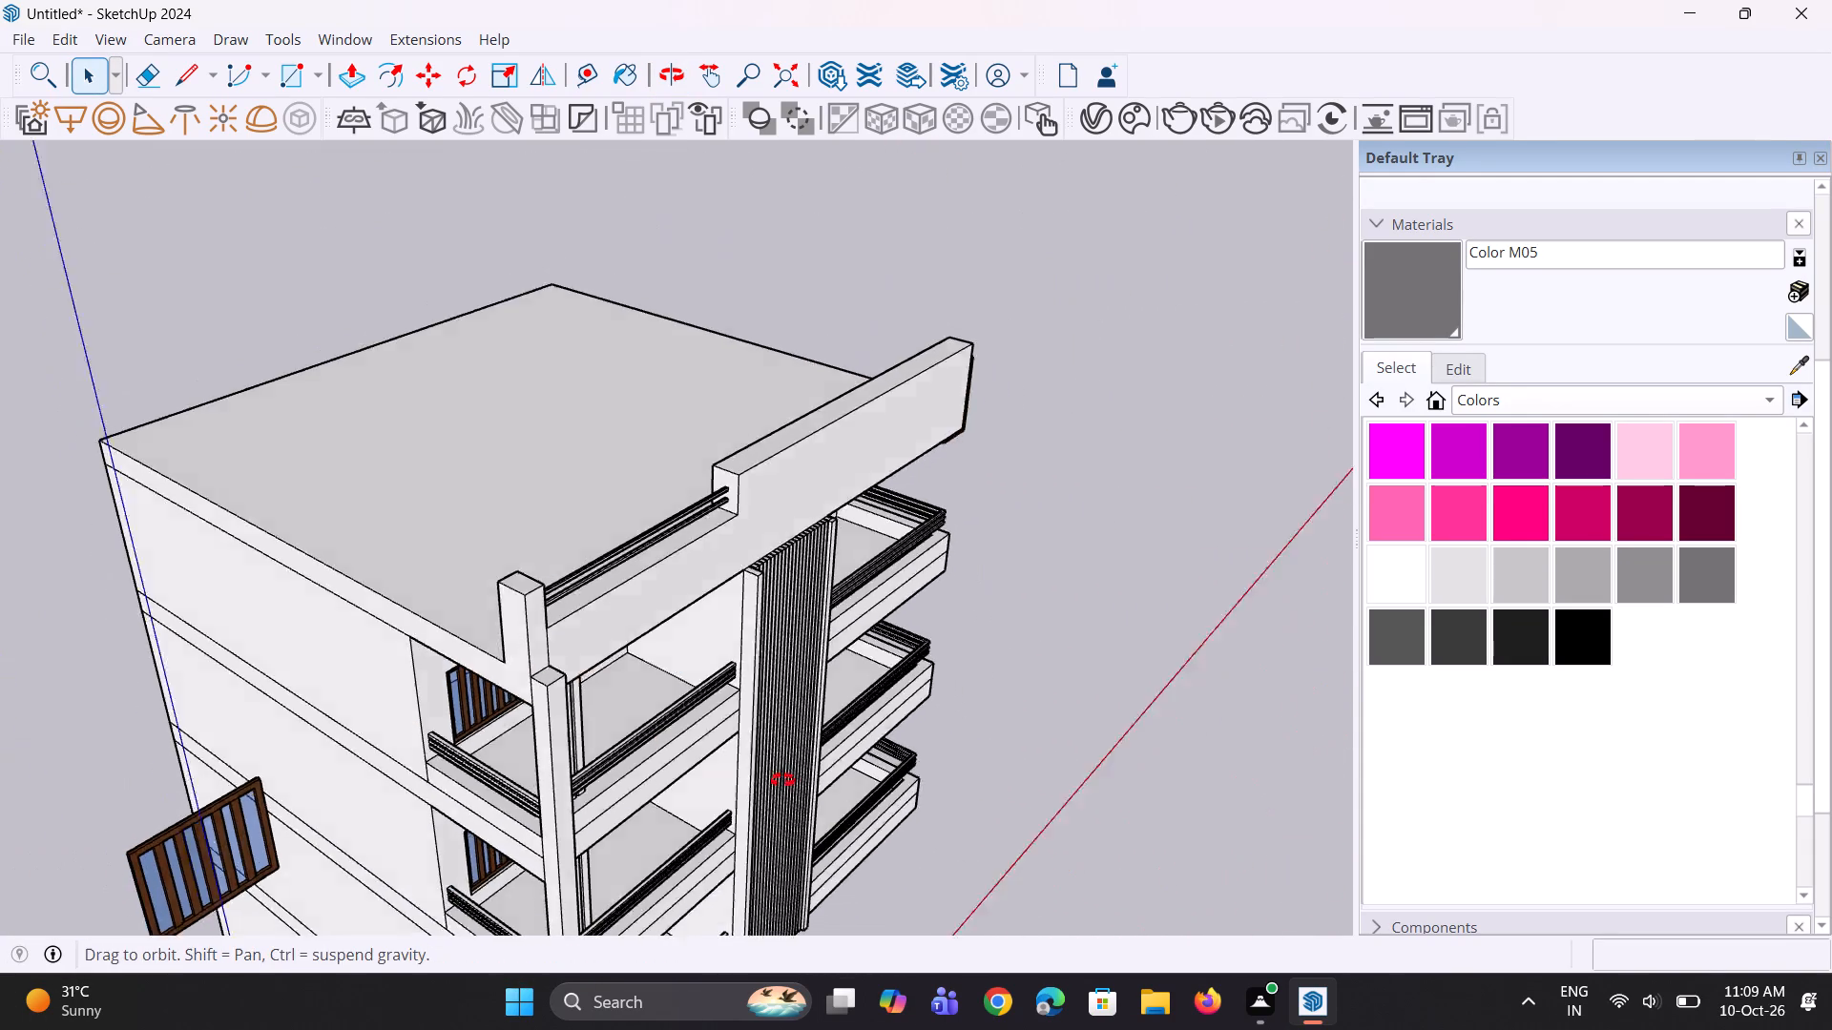
middle_click_drag(782, 780, 1216, 793)
scroll(755, 443, "up", 7)
middle_click_drag(917, 487, 844, 518)
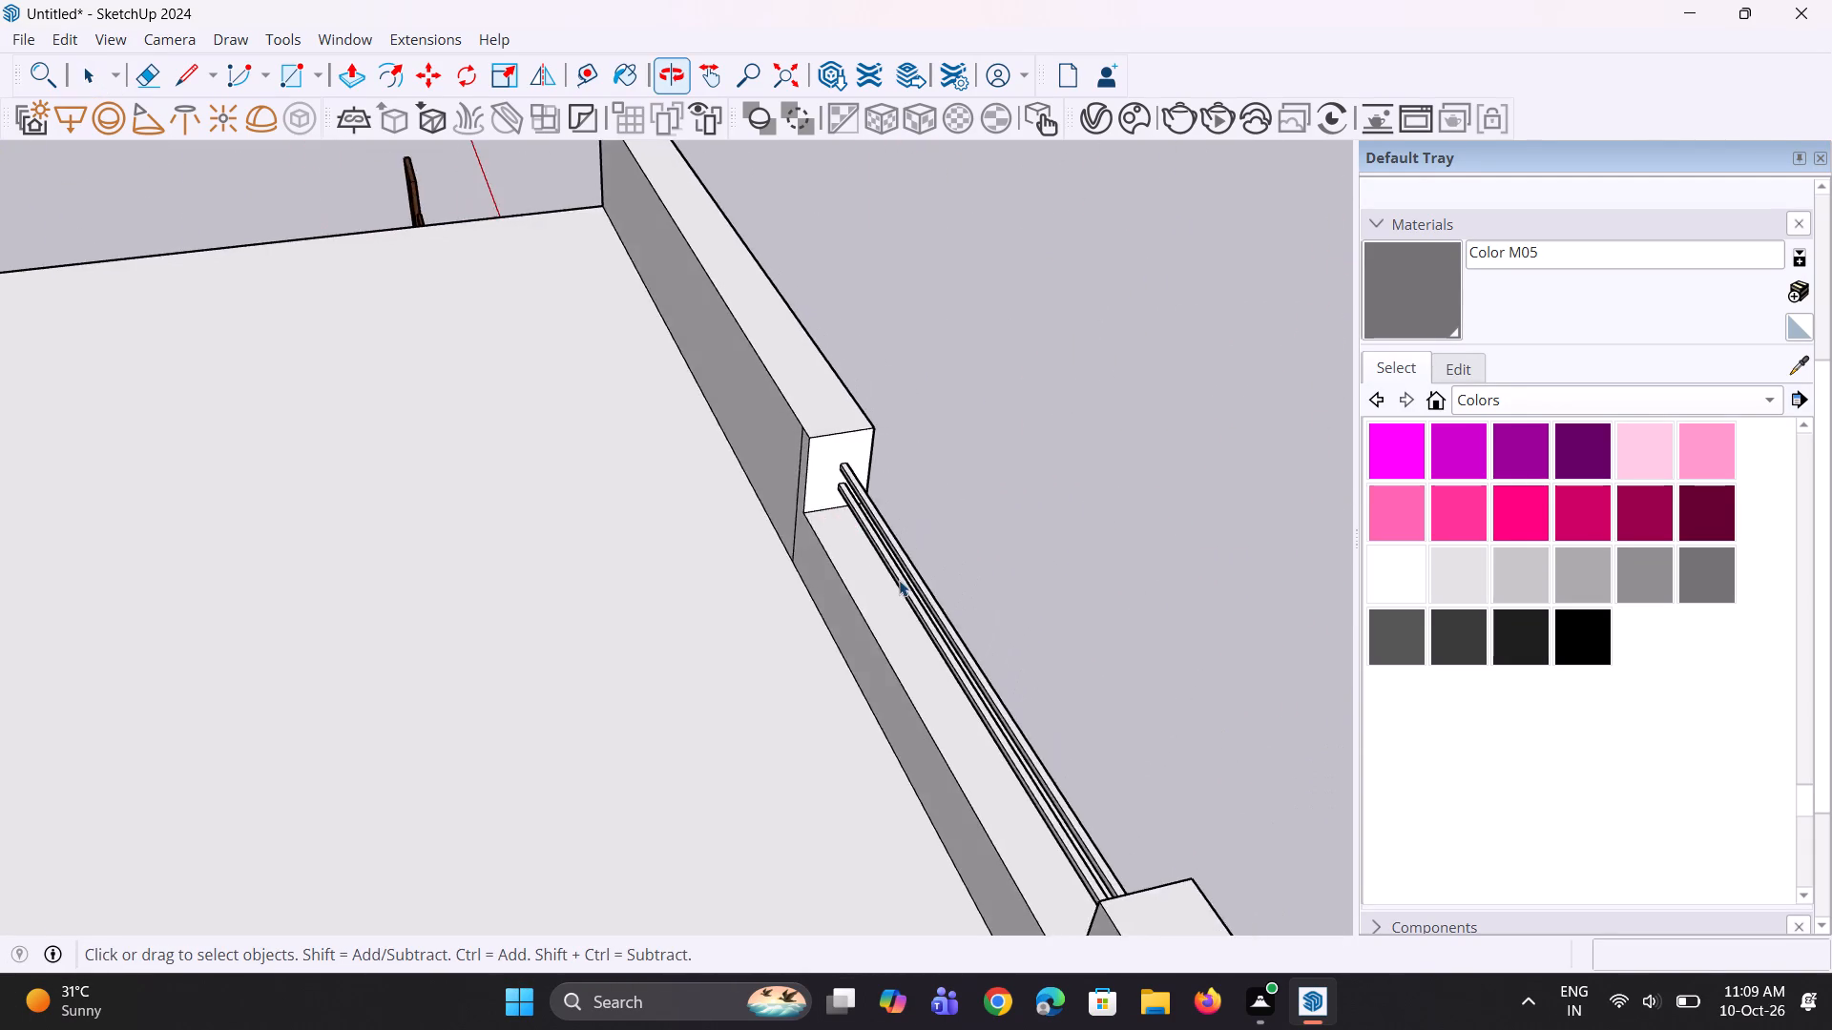
scroll(899, 581, "up", 7)
middle_click_drag(885, 578, 855, 519)
scroll(855, 519, "up", 1)
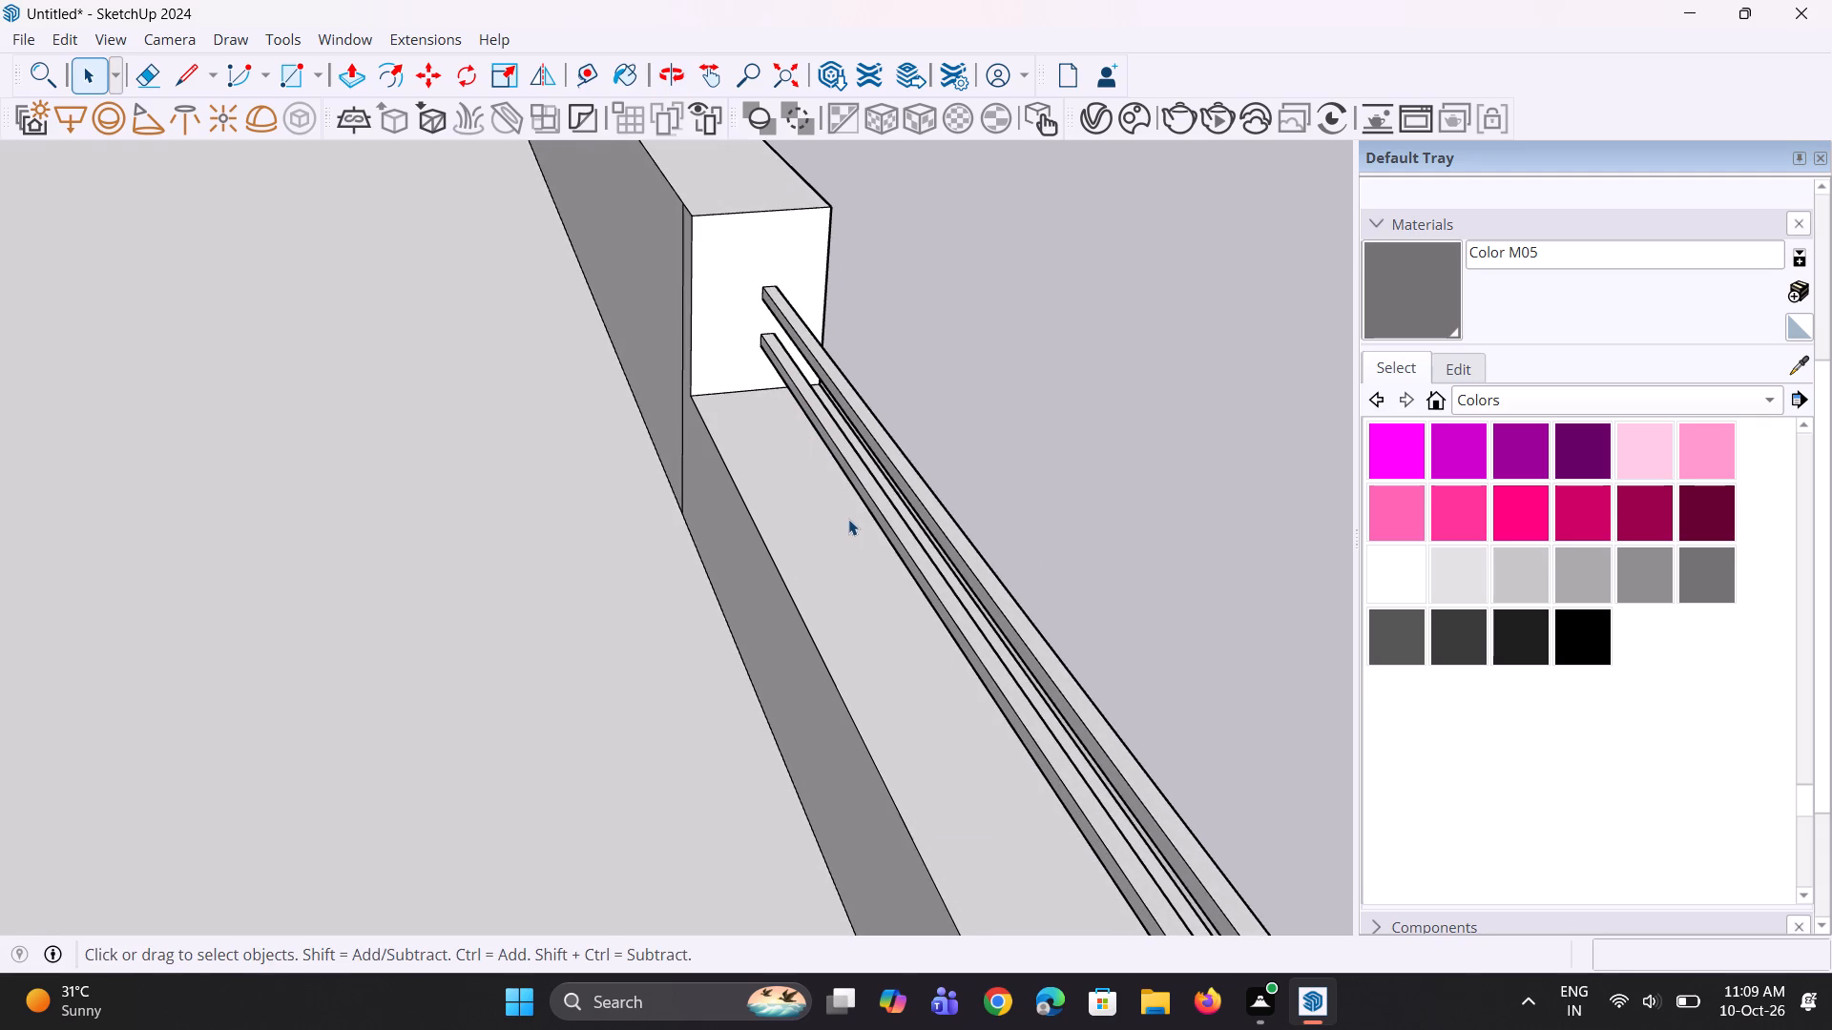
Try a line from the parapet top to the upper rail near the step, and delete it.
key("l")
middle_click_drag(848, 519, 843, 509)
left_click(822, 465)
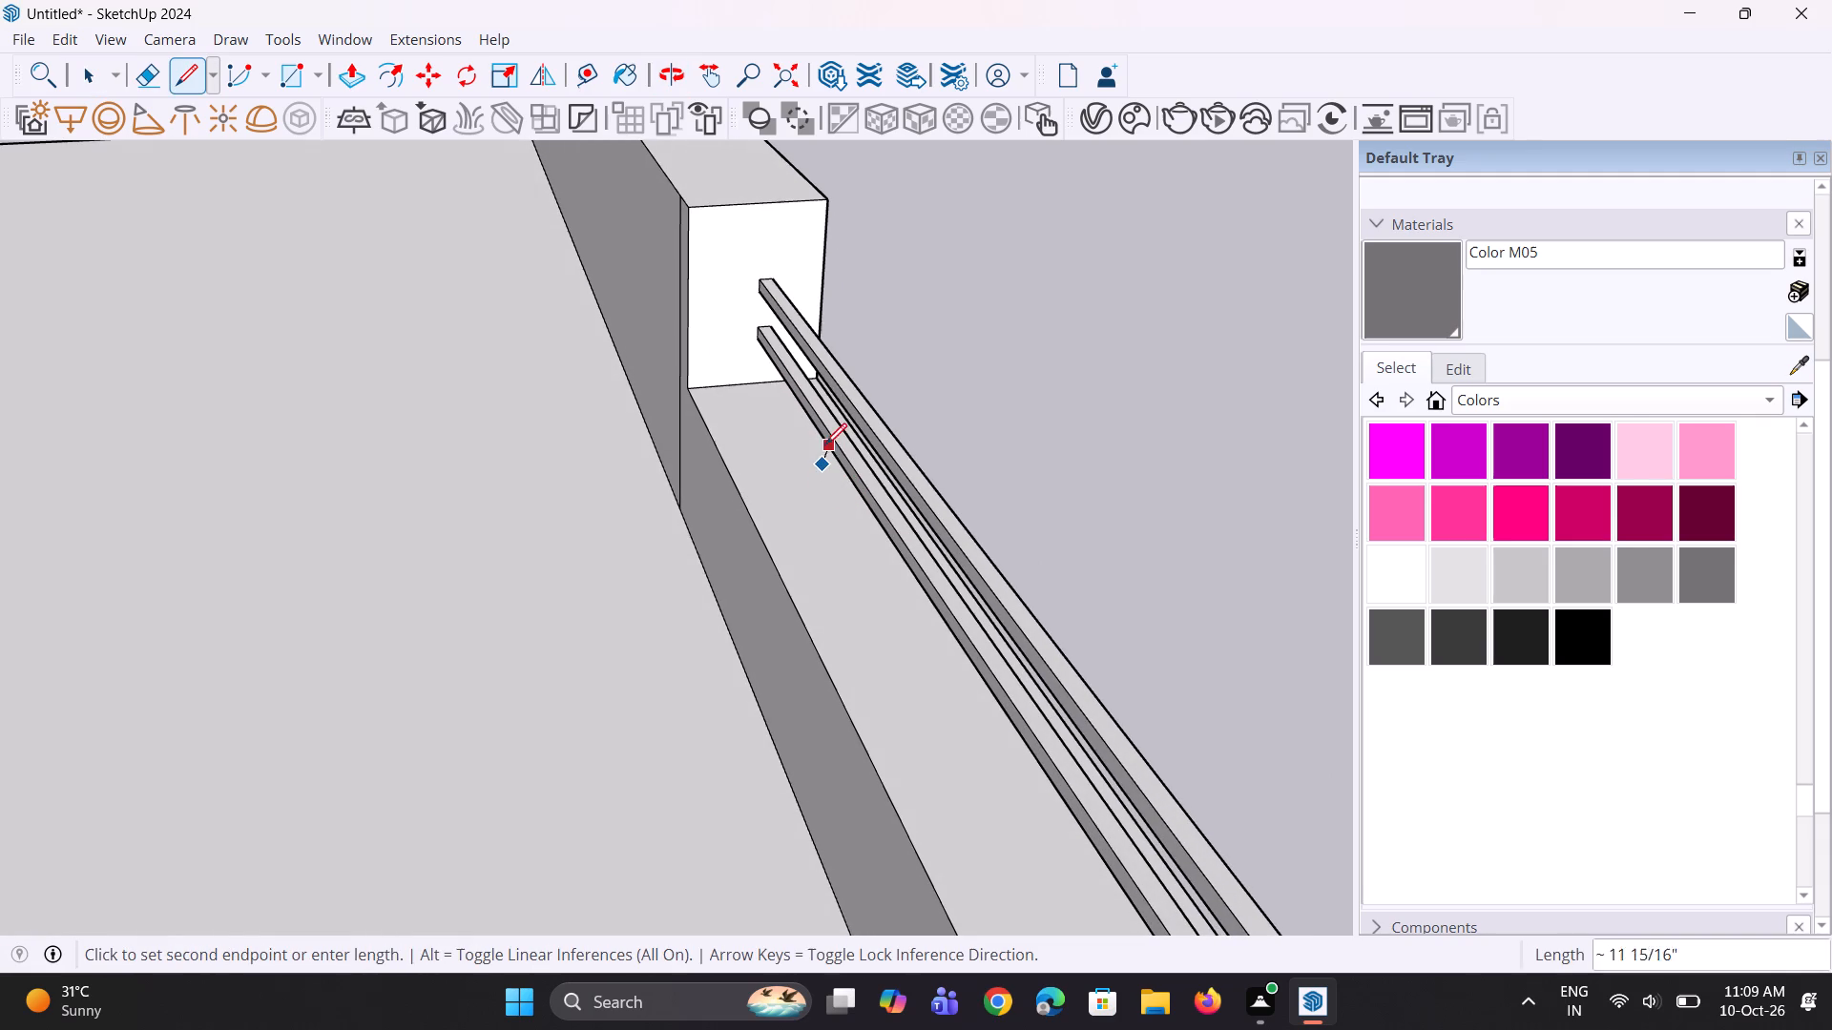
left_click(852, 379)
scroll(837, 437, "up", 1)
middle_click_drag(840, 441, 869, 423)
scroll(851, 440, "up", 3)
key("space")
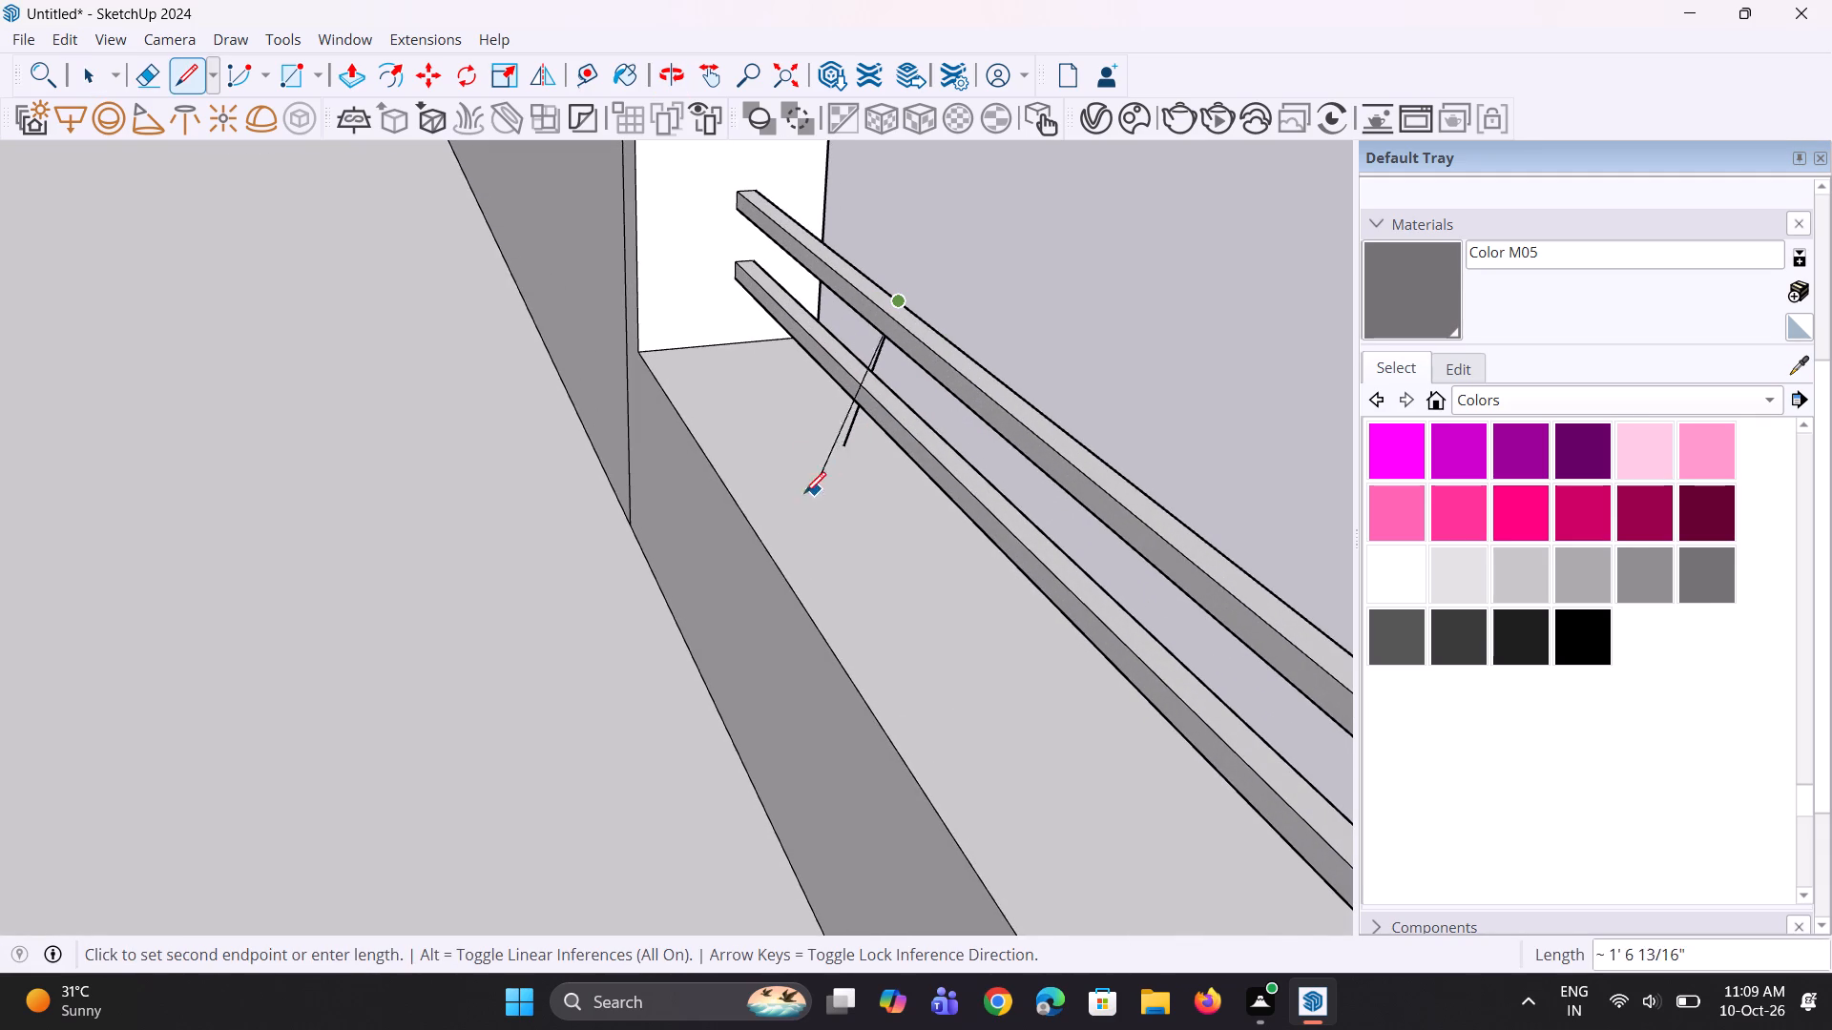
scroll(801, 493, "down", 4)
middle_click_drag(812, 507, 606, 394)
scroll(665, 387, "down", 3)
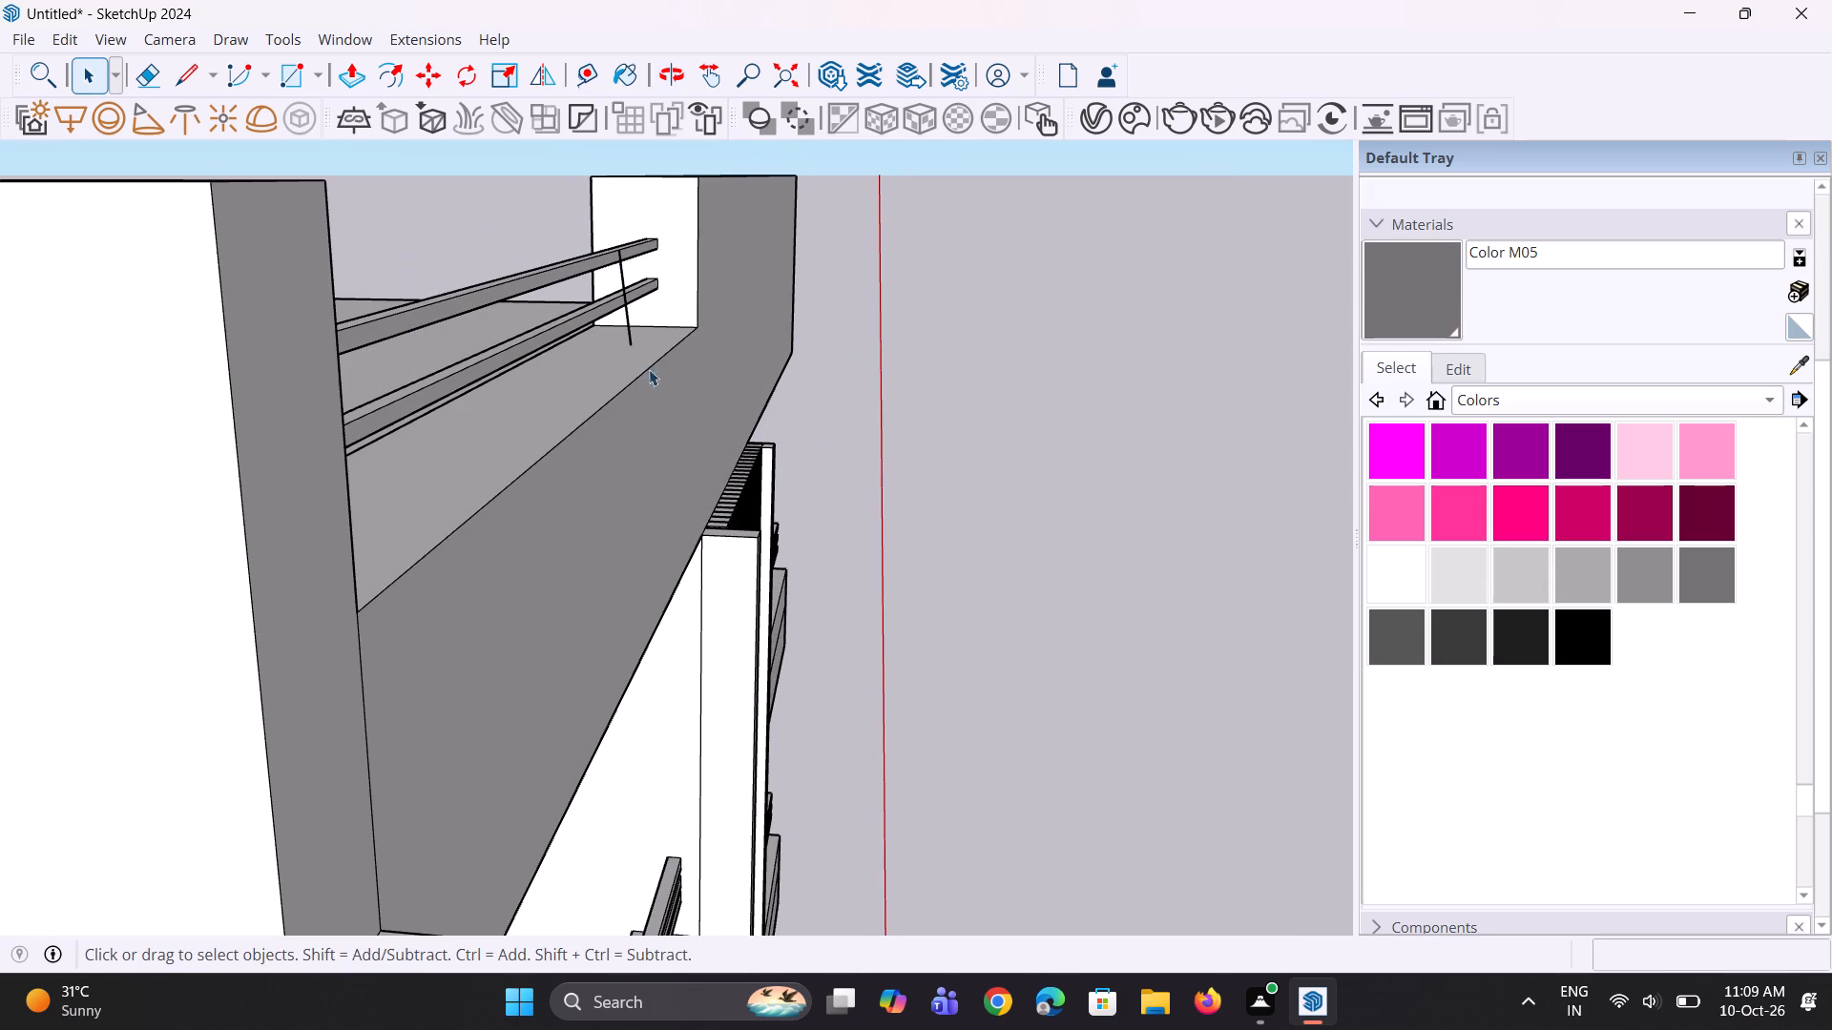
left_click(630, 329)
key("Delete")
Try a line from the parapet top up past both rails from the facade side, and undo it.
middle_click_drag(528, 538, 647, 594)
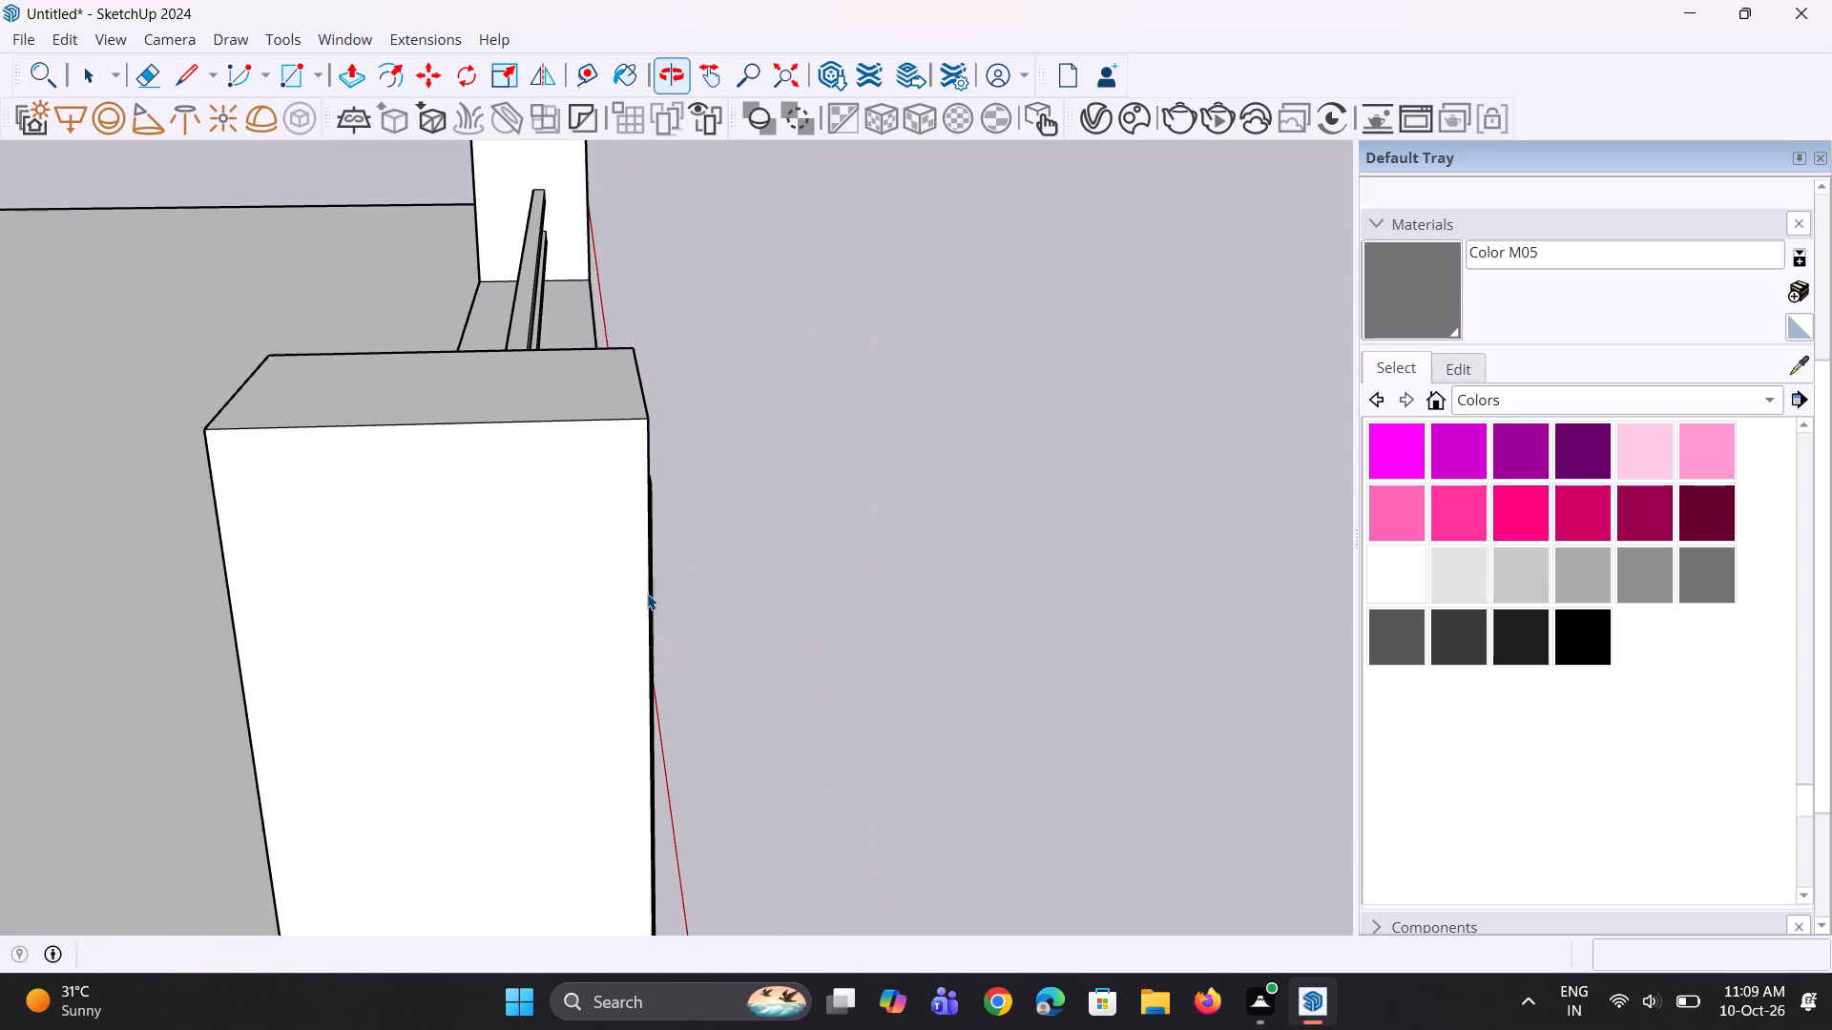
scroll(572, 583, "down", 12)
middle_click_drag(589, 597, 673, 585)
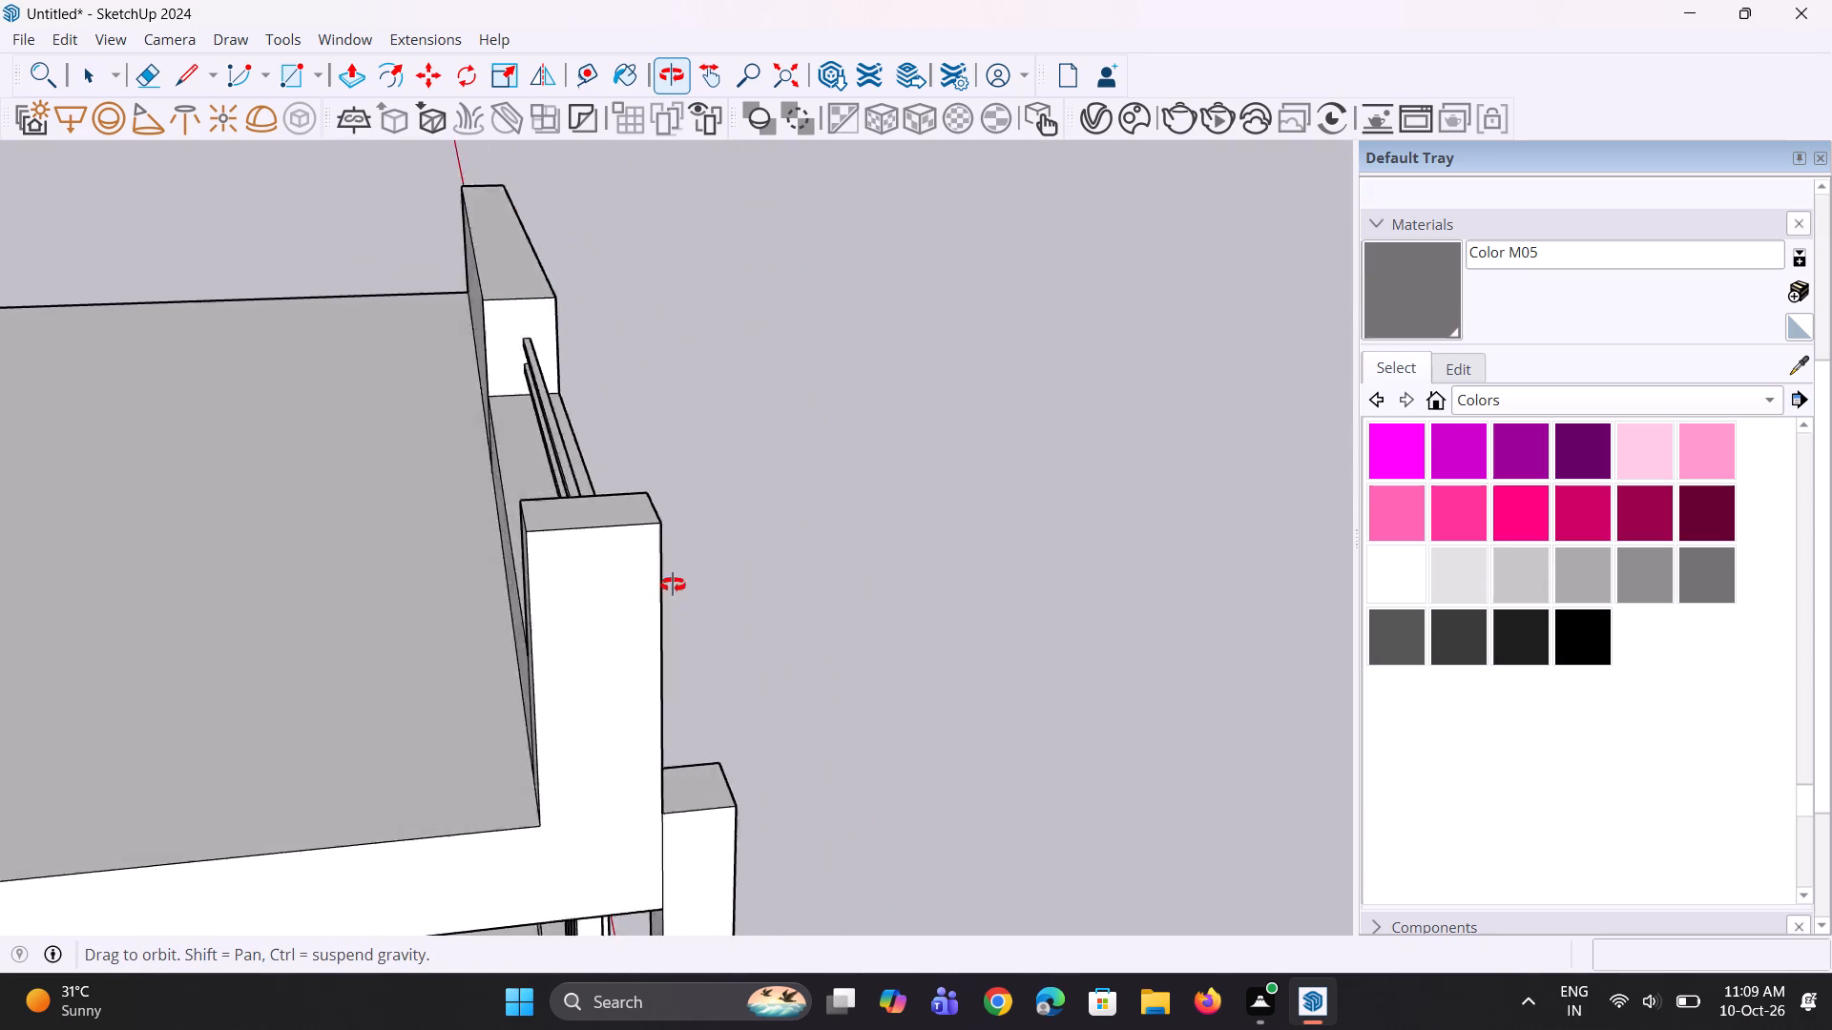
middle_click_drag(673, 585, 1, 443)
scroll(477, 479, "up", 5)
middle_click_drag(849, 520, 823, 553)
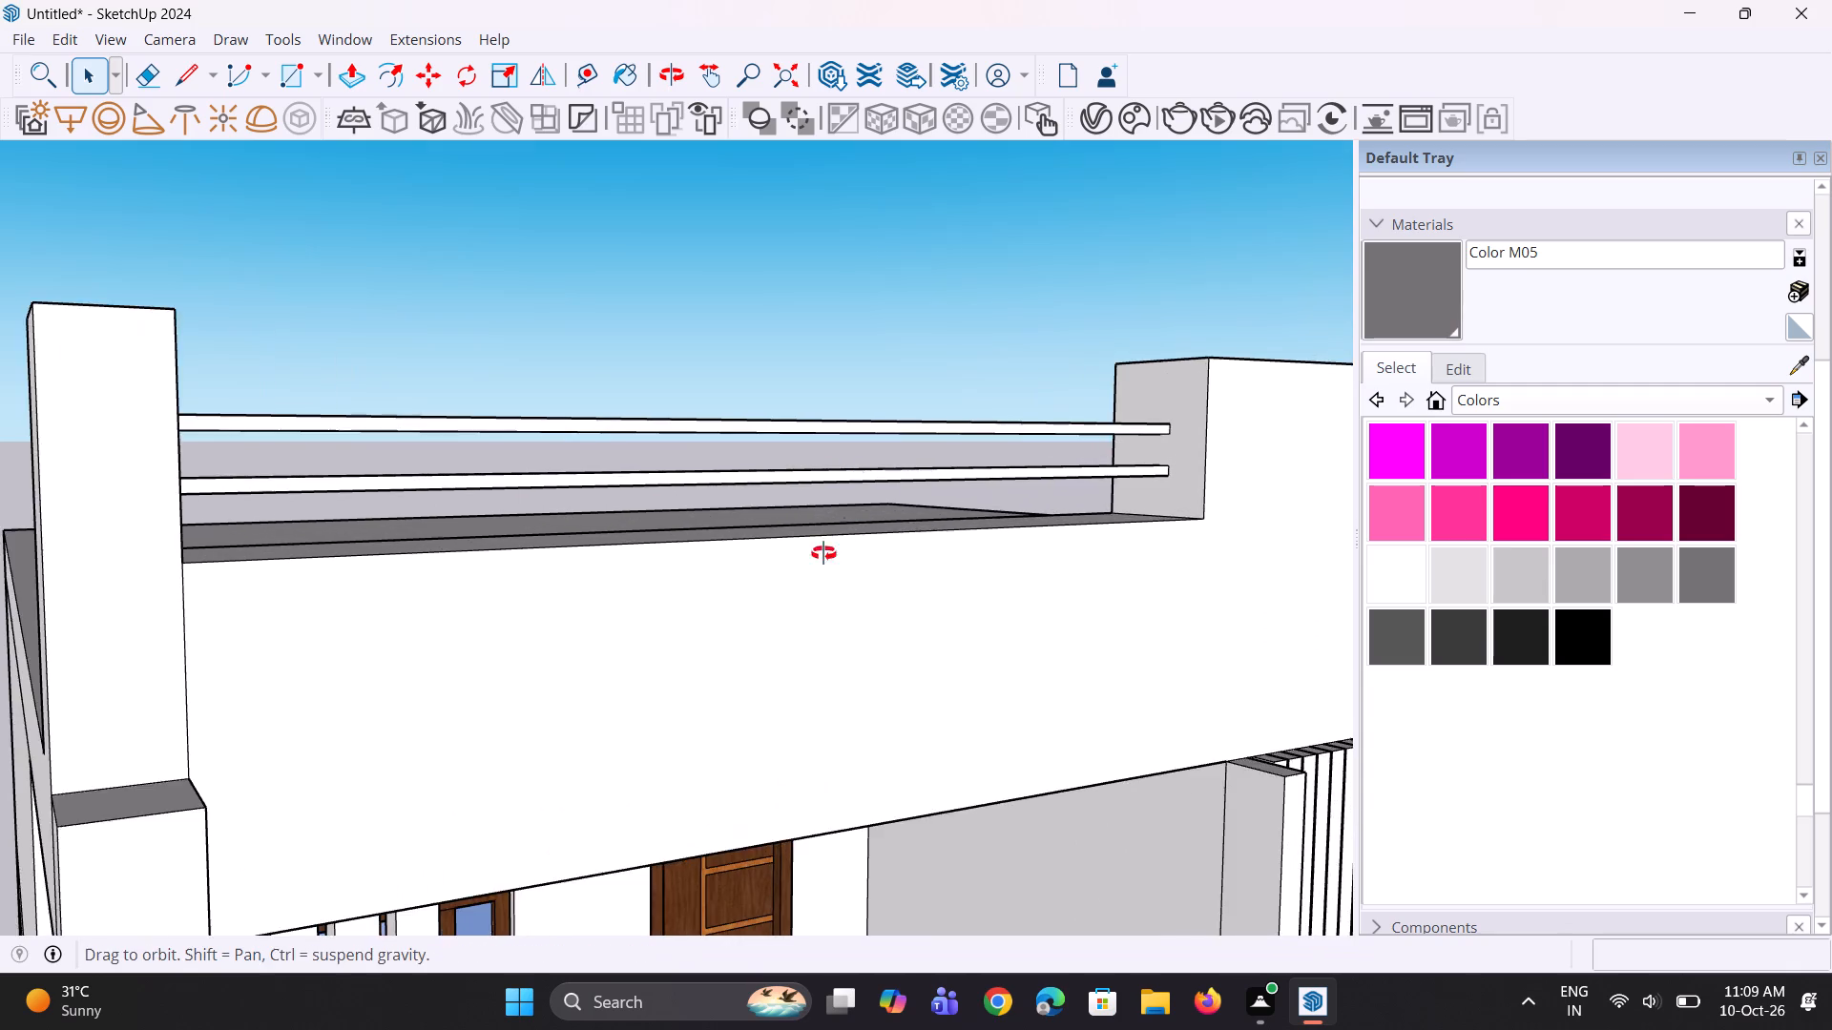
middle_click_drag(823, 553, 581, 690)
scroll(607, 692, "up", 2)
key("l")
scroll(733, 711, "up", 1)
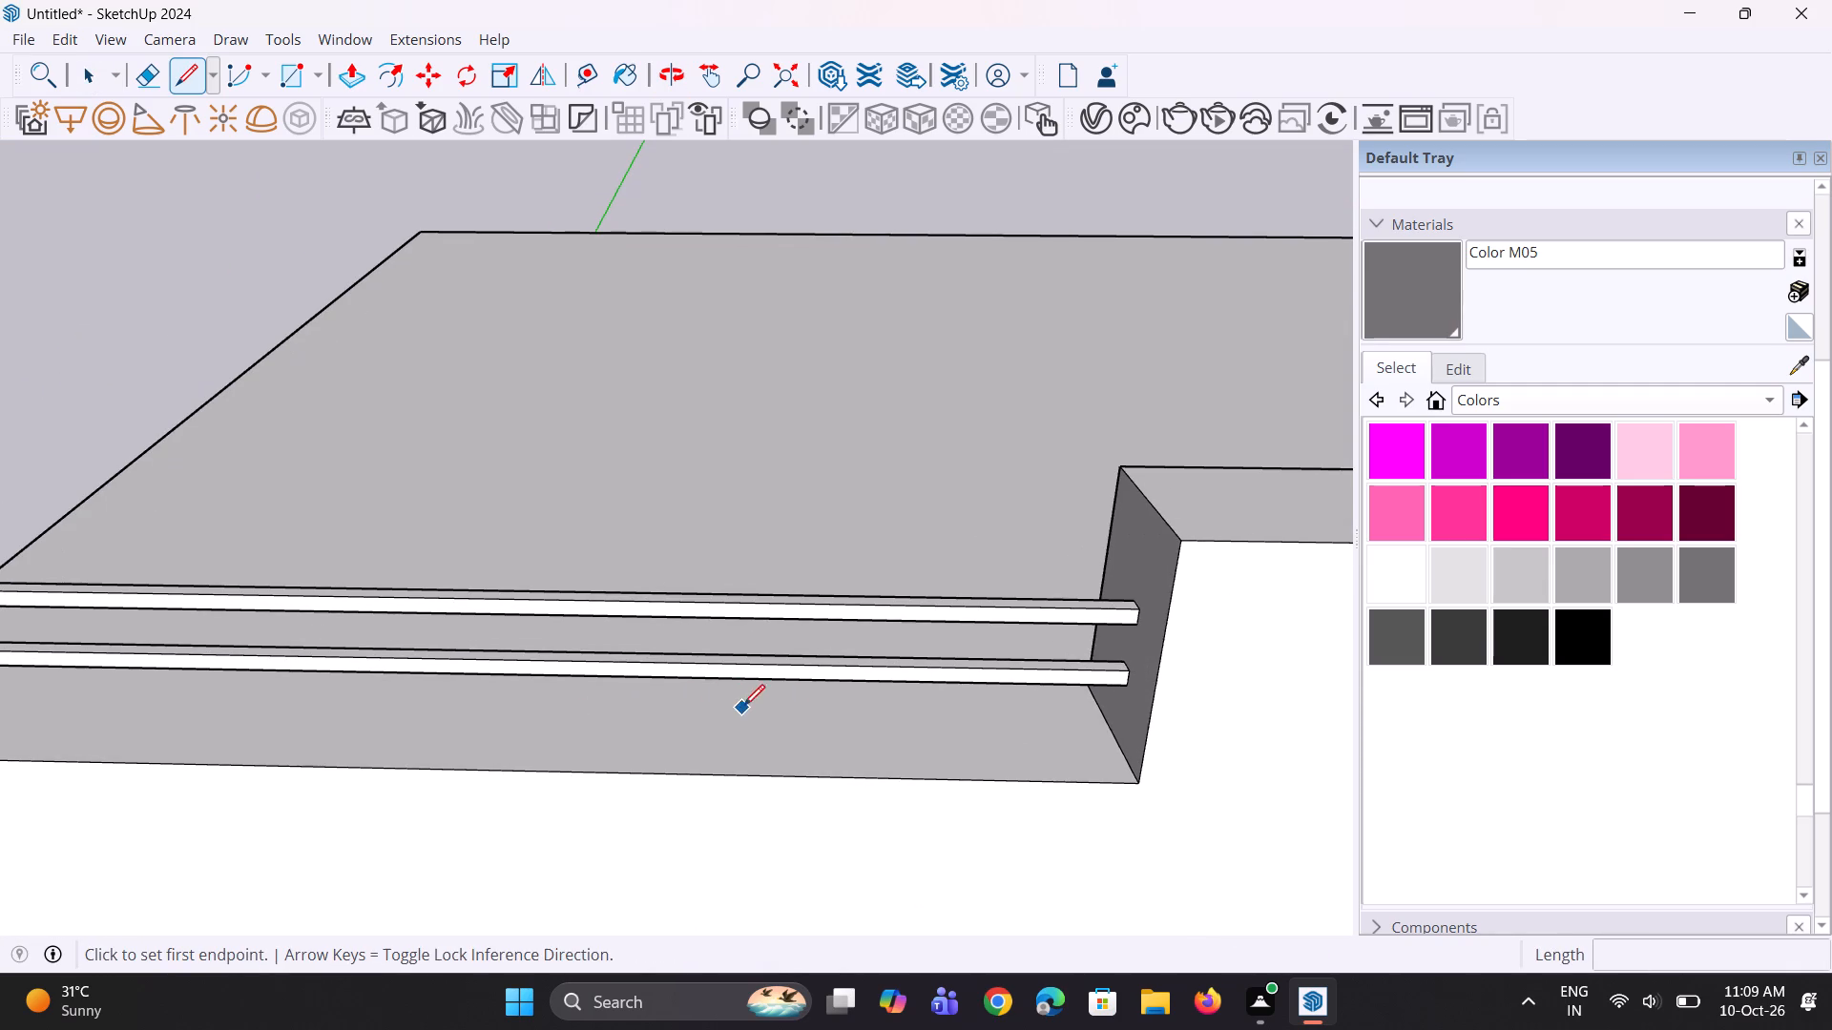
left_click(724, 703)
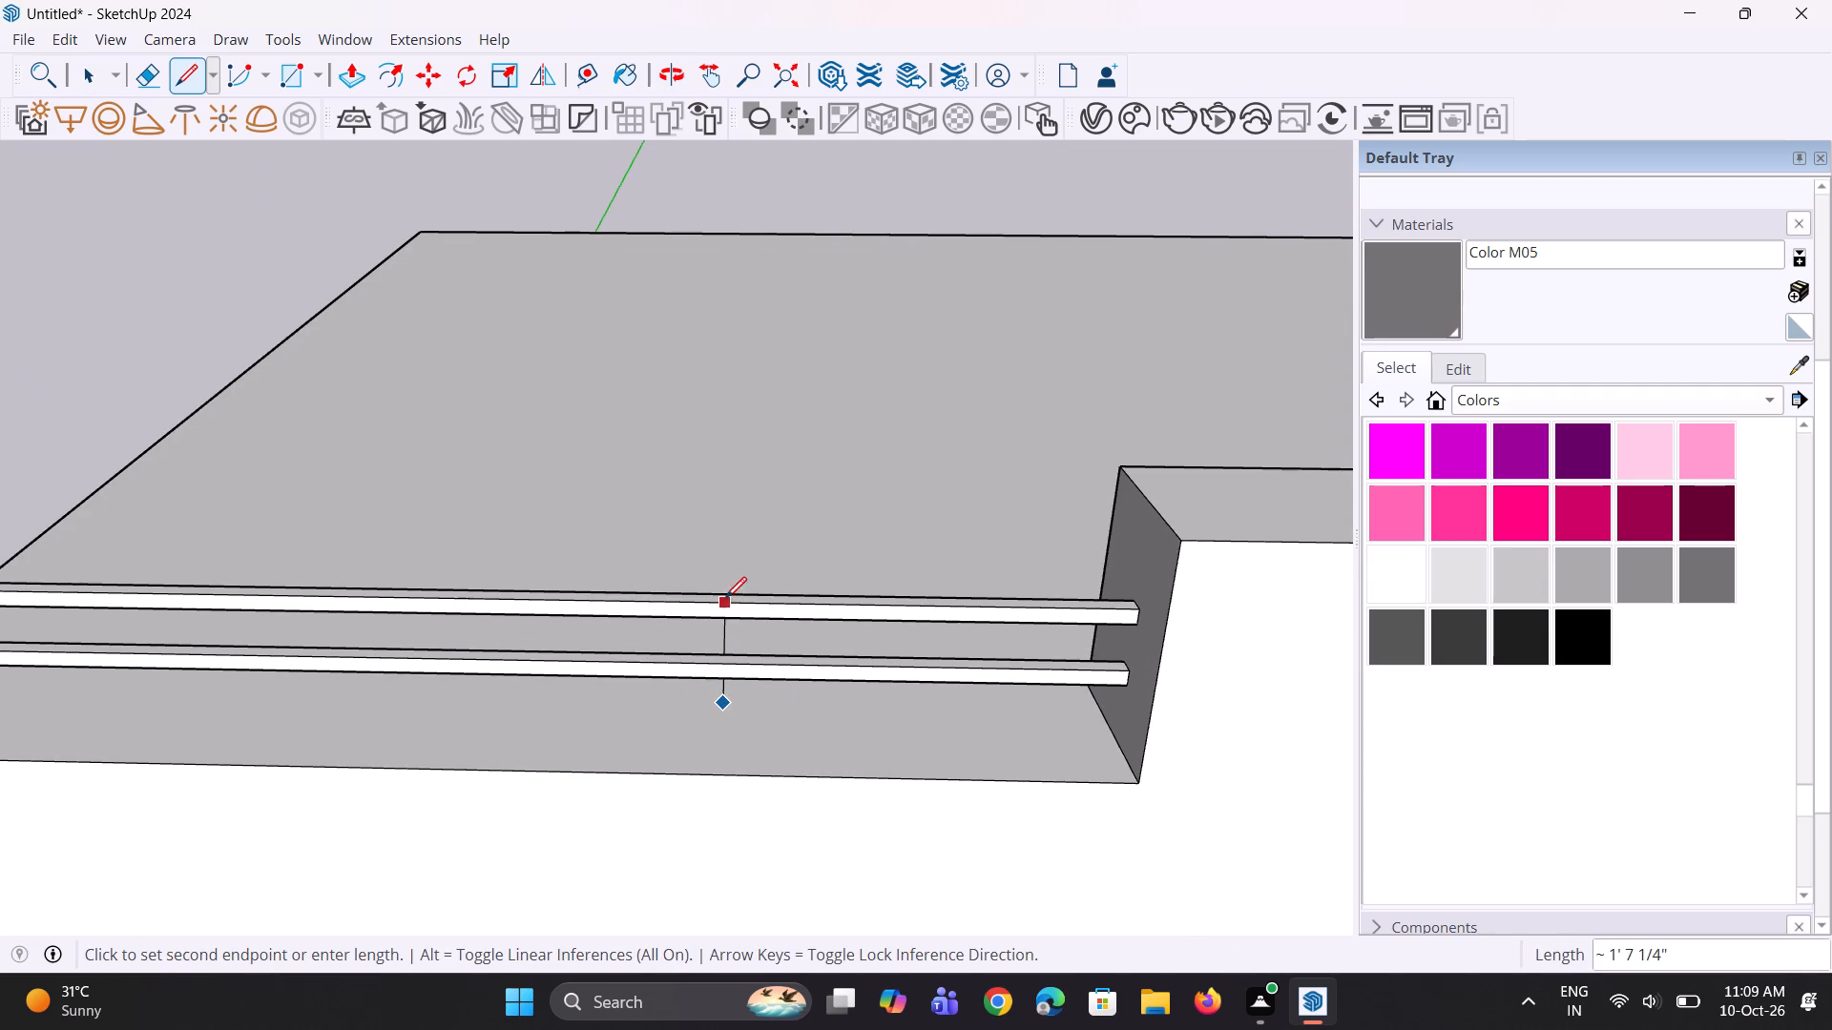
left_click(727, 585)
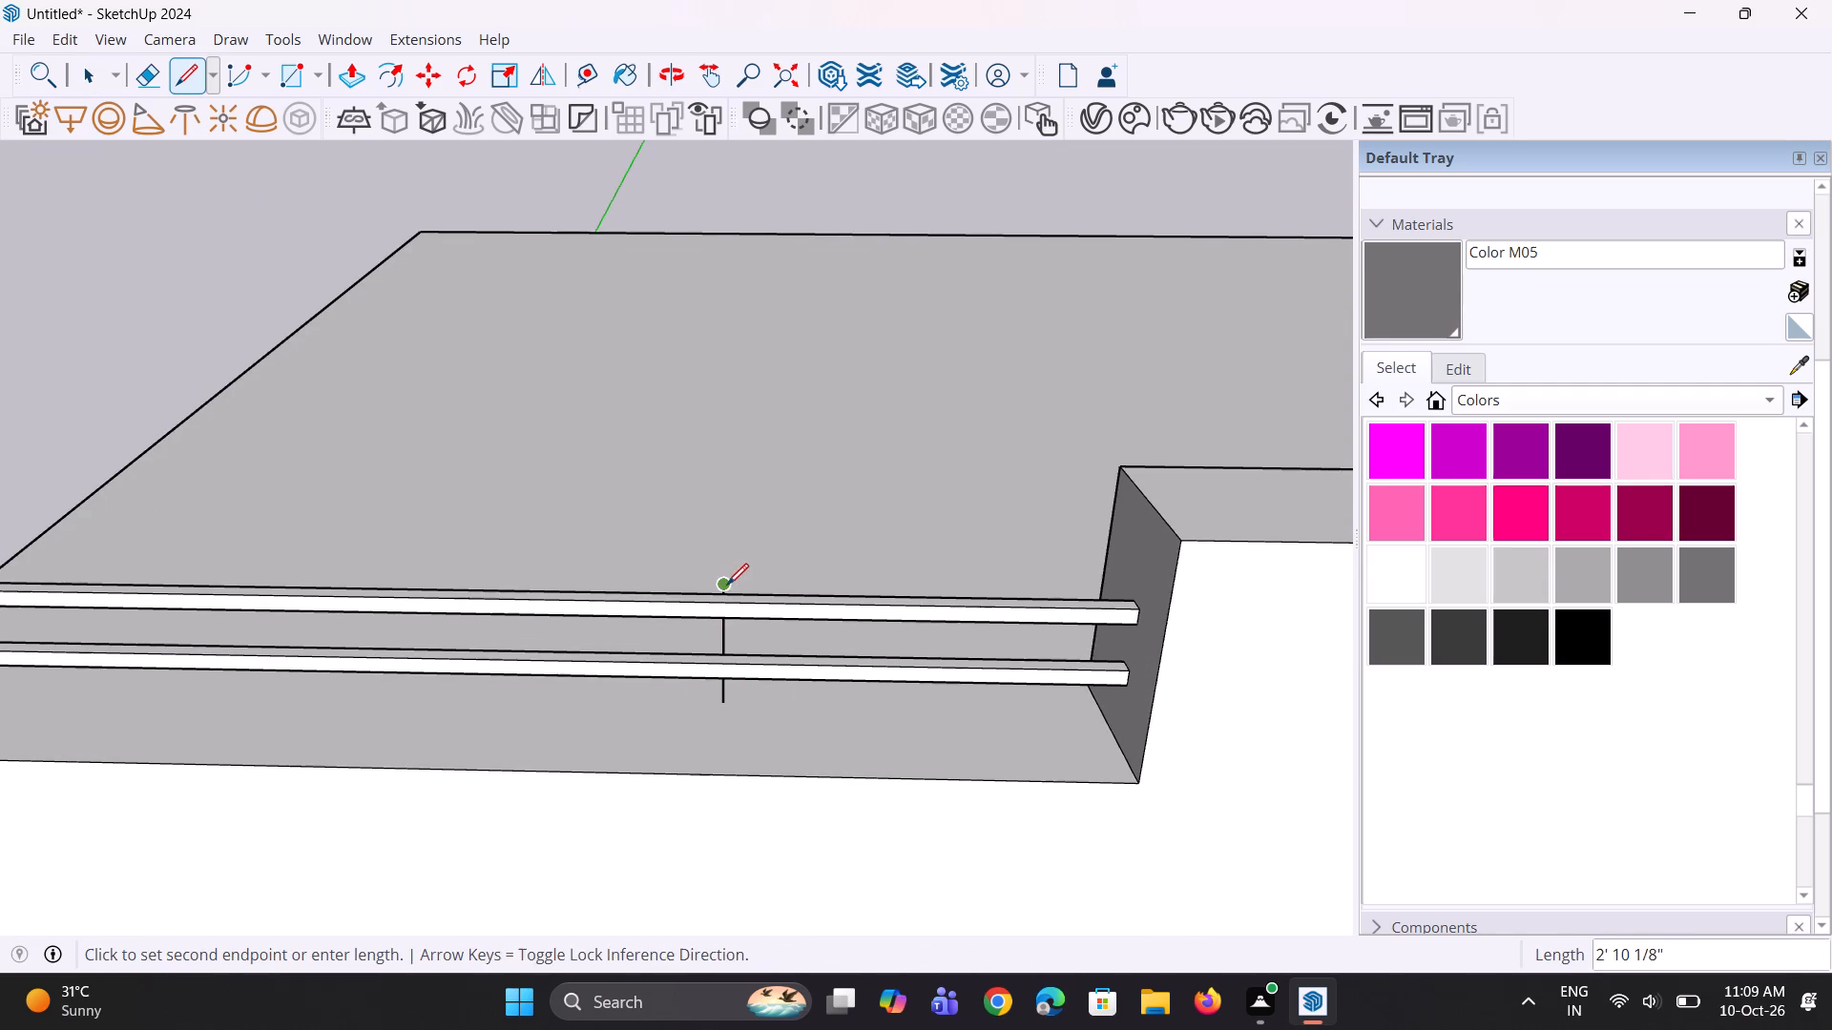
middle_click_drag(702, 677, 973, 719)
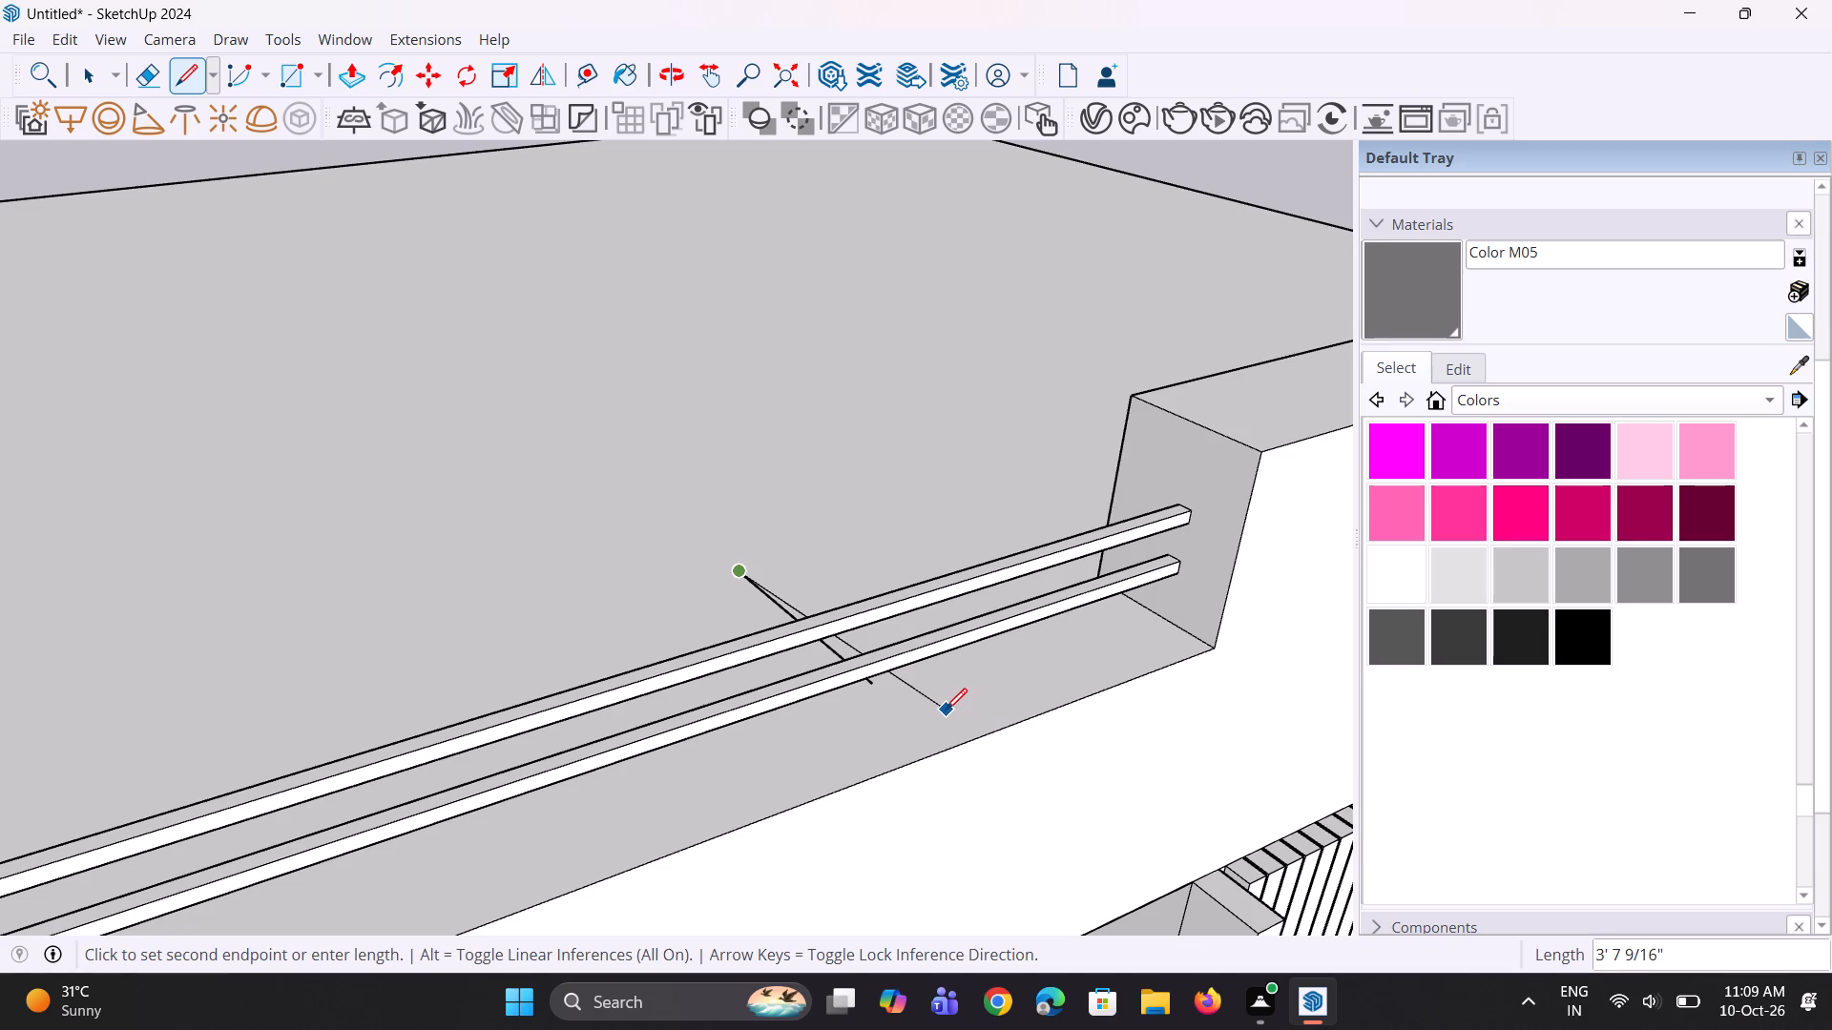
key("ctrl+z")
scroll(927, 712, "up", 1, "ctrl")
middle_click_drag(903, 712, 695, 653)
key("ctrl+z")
Draw a vertical line about 1' 6" long from the parapet top up past both rails, near the step.
left_click(733, 686)
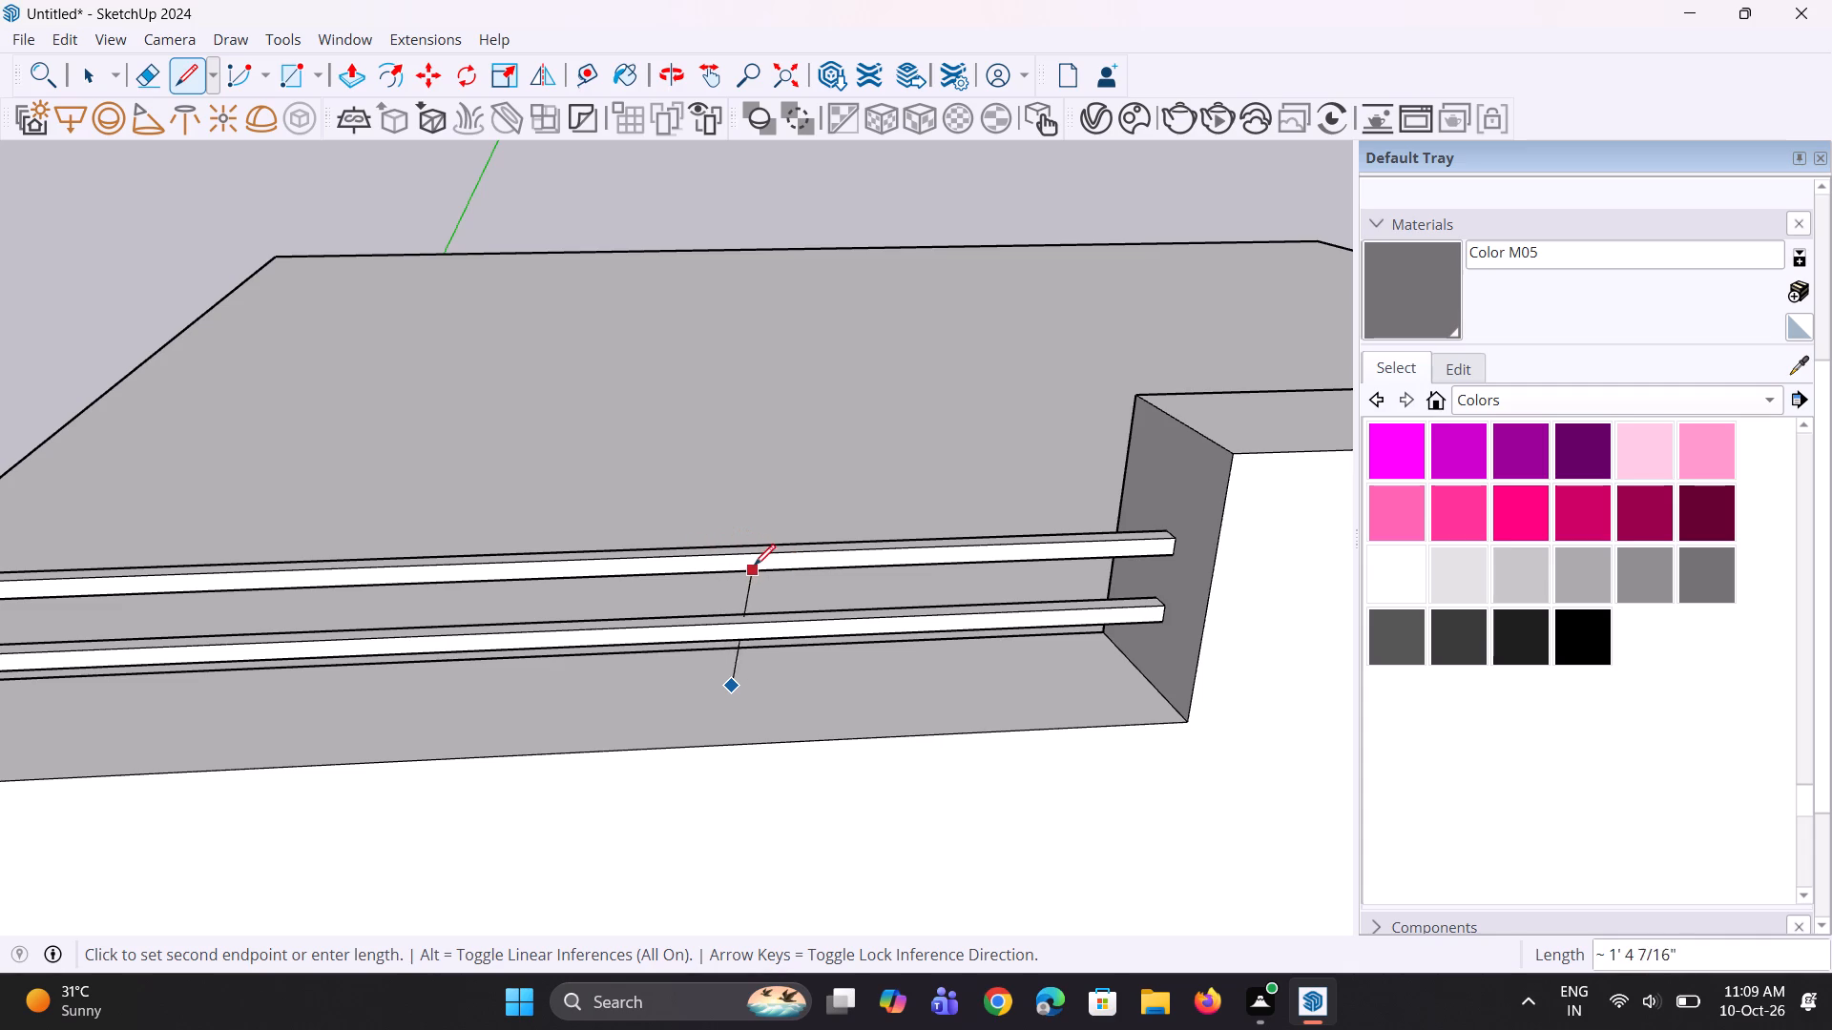
scroll(744, 568, "up", 3)
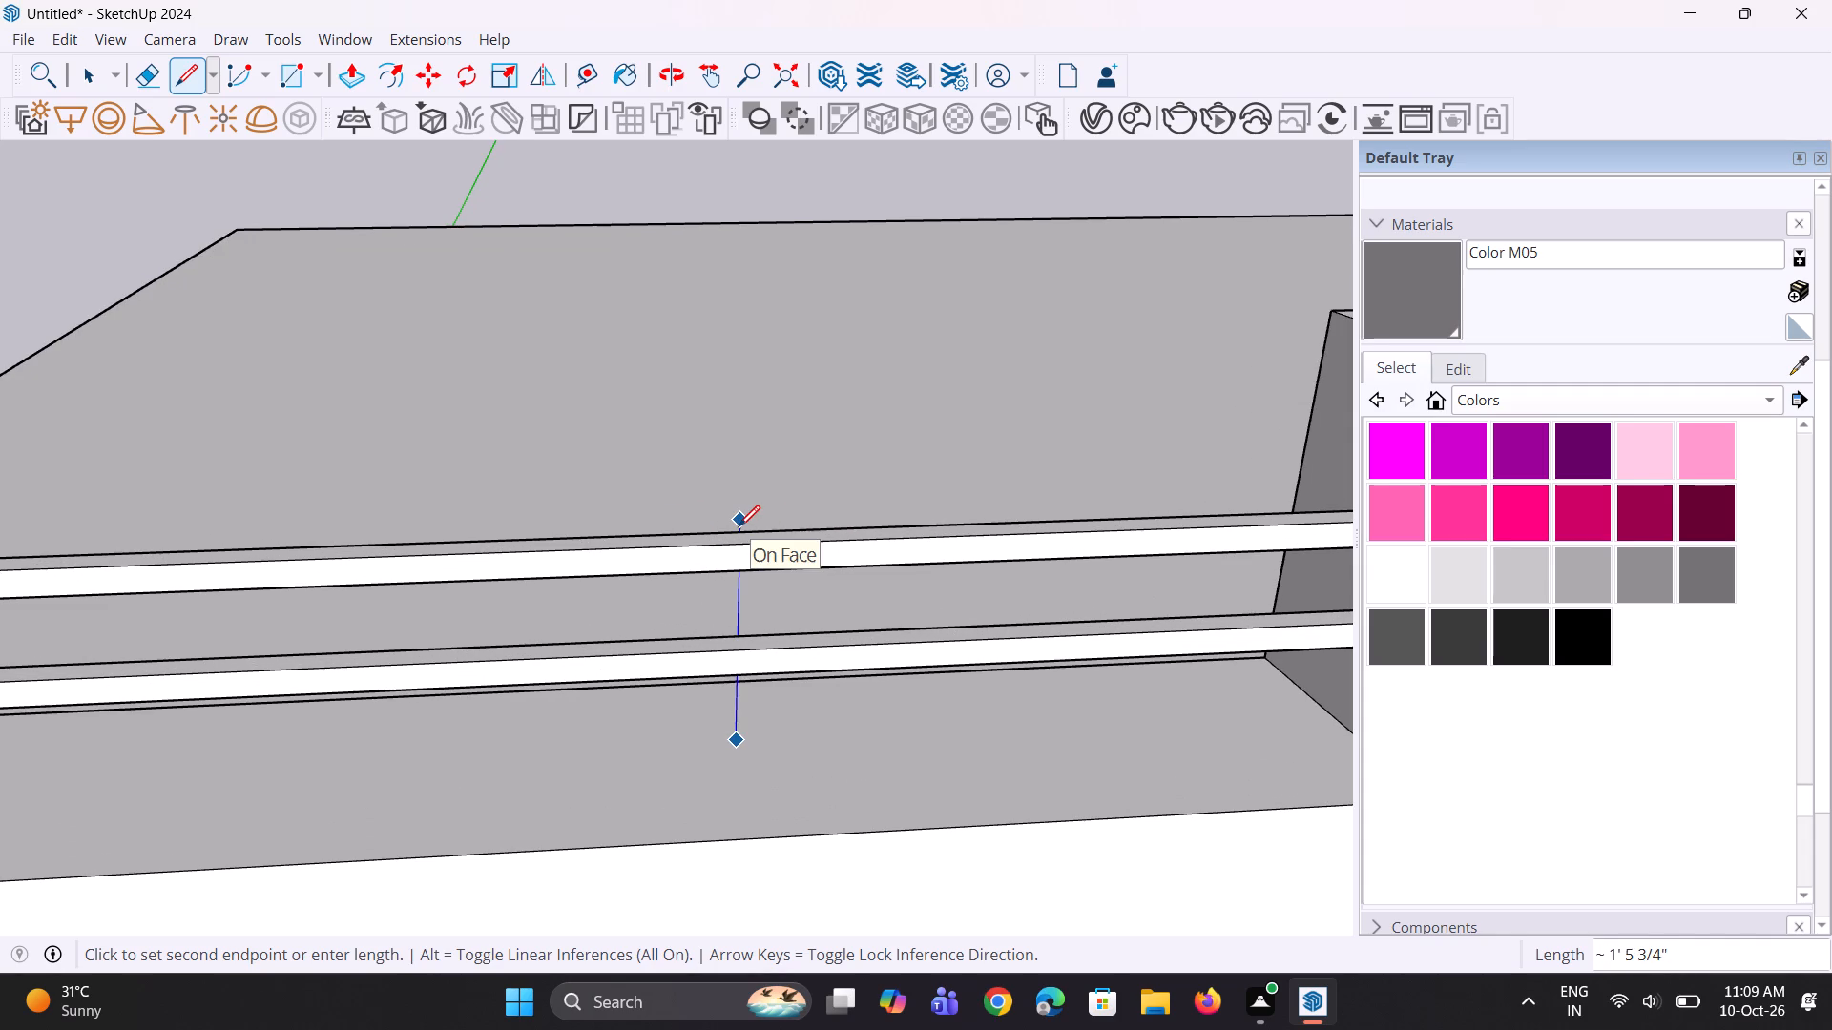
left_click(739, 526)
middle_click_drag(742, 618, 1155, 726)
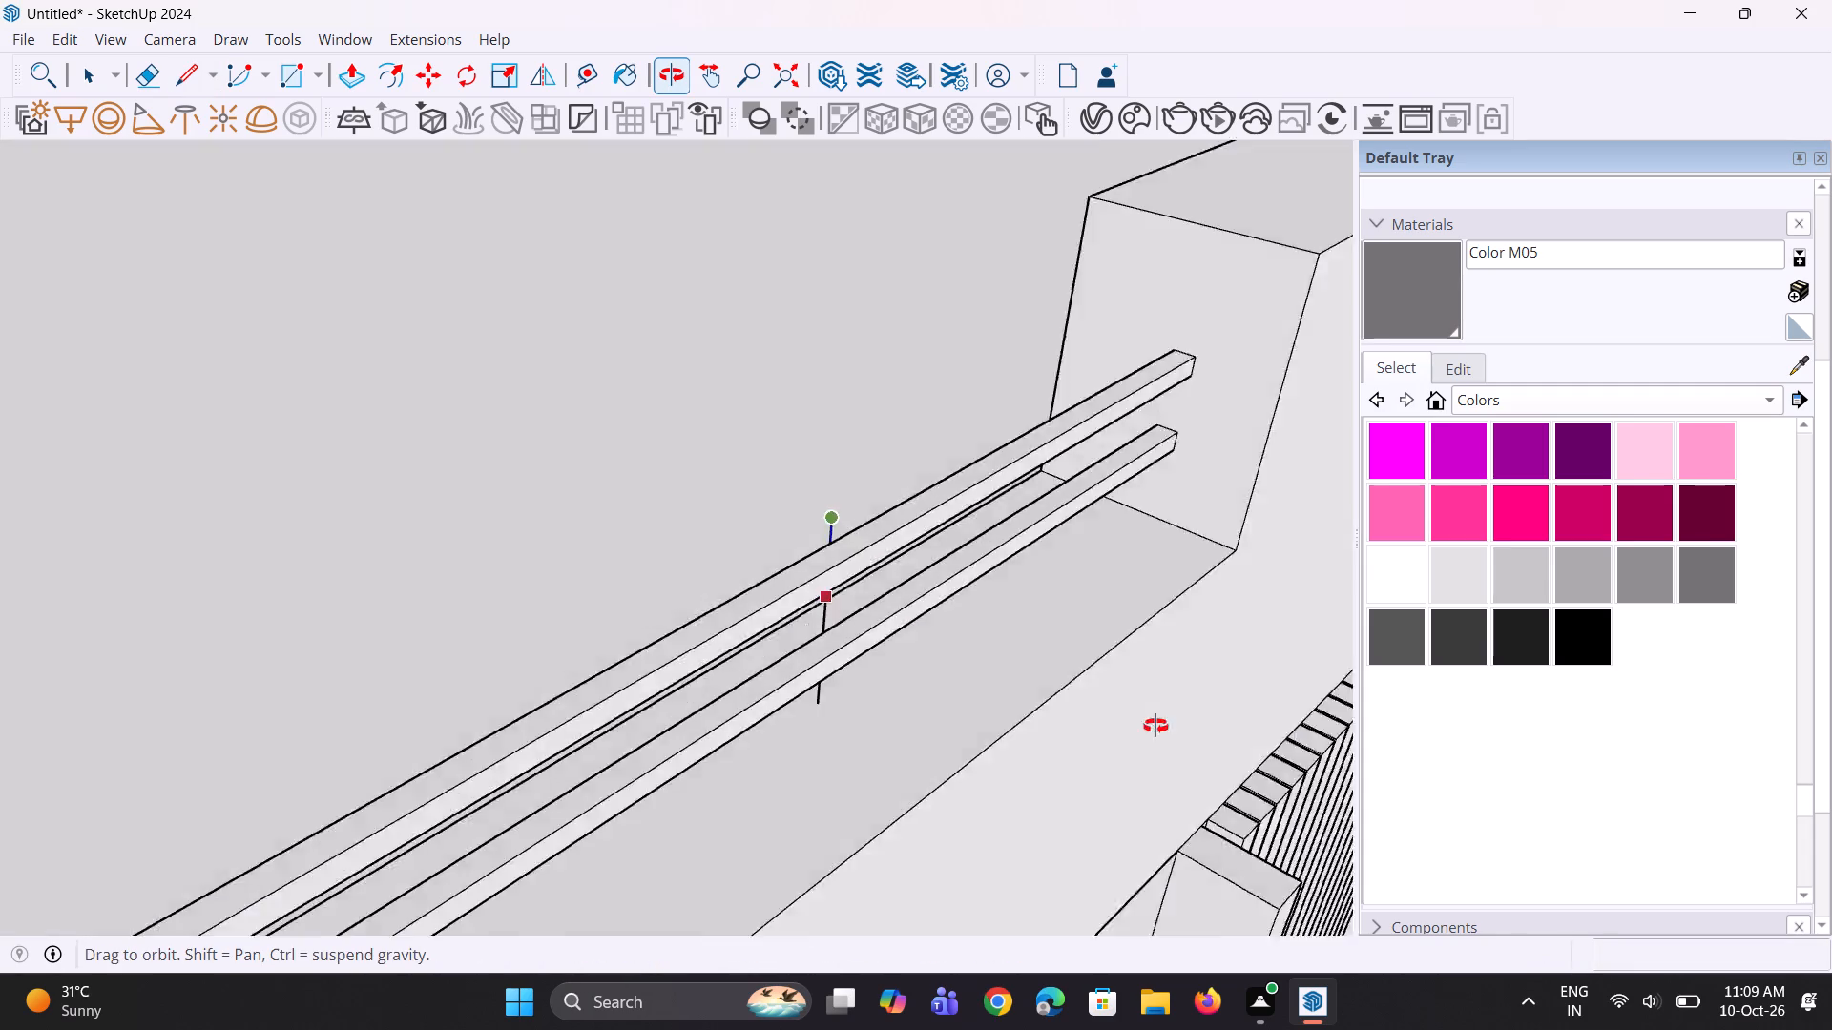
middle_click_drag(1155, 726, 1181, 727)
key("space")
key("space")
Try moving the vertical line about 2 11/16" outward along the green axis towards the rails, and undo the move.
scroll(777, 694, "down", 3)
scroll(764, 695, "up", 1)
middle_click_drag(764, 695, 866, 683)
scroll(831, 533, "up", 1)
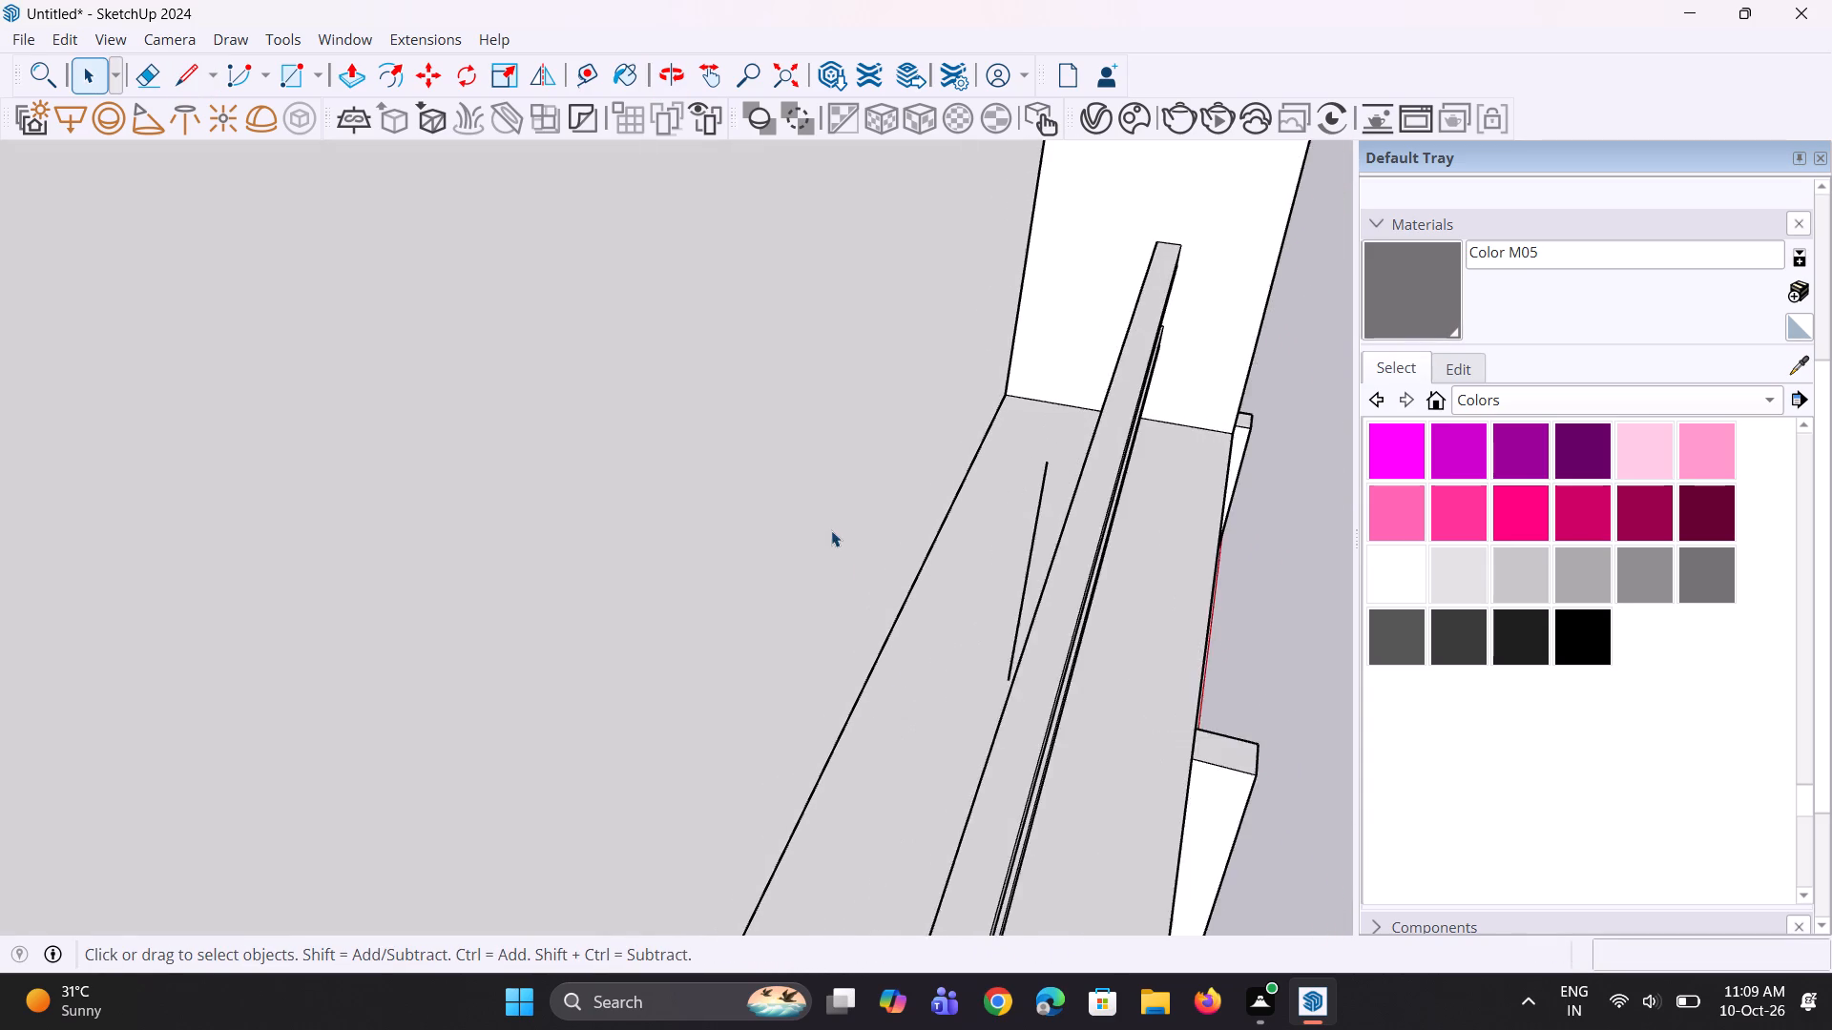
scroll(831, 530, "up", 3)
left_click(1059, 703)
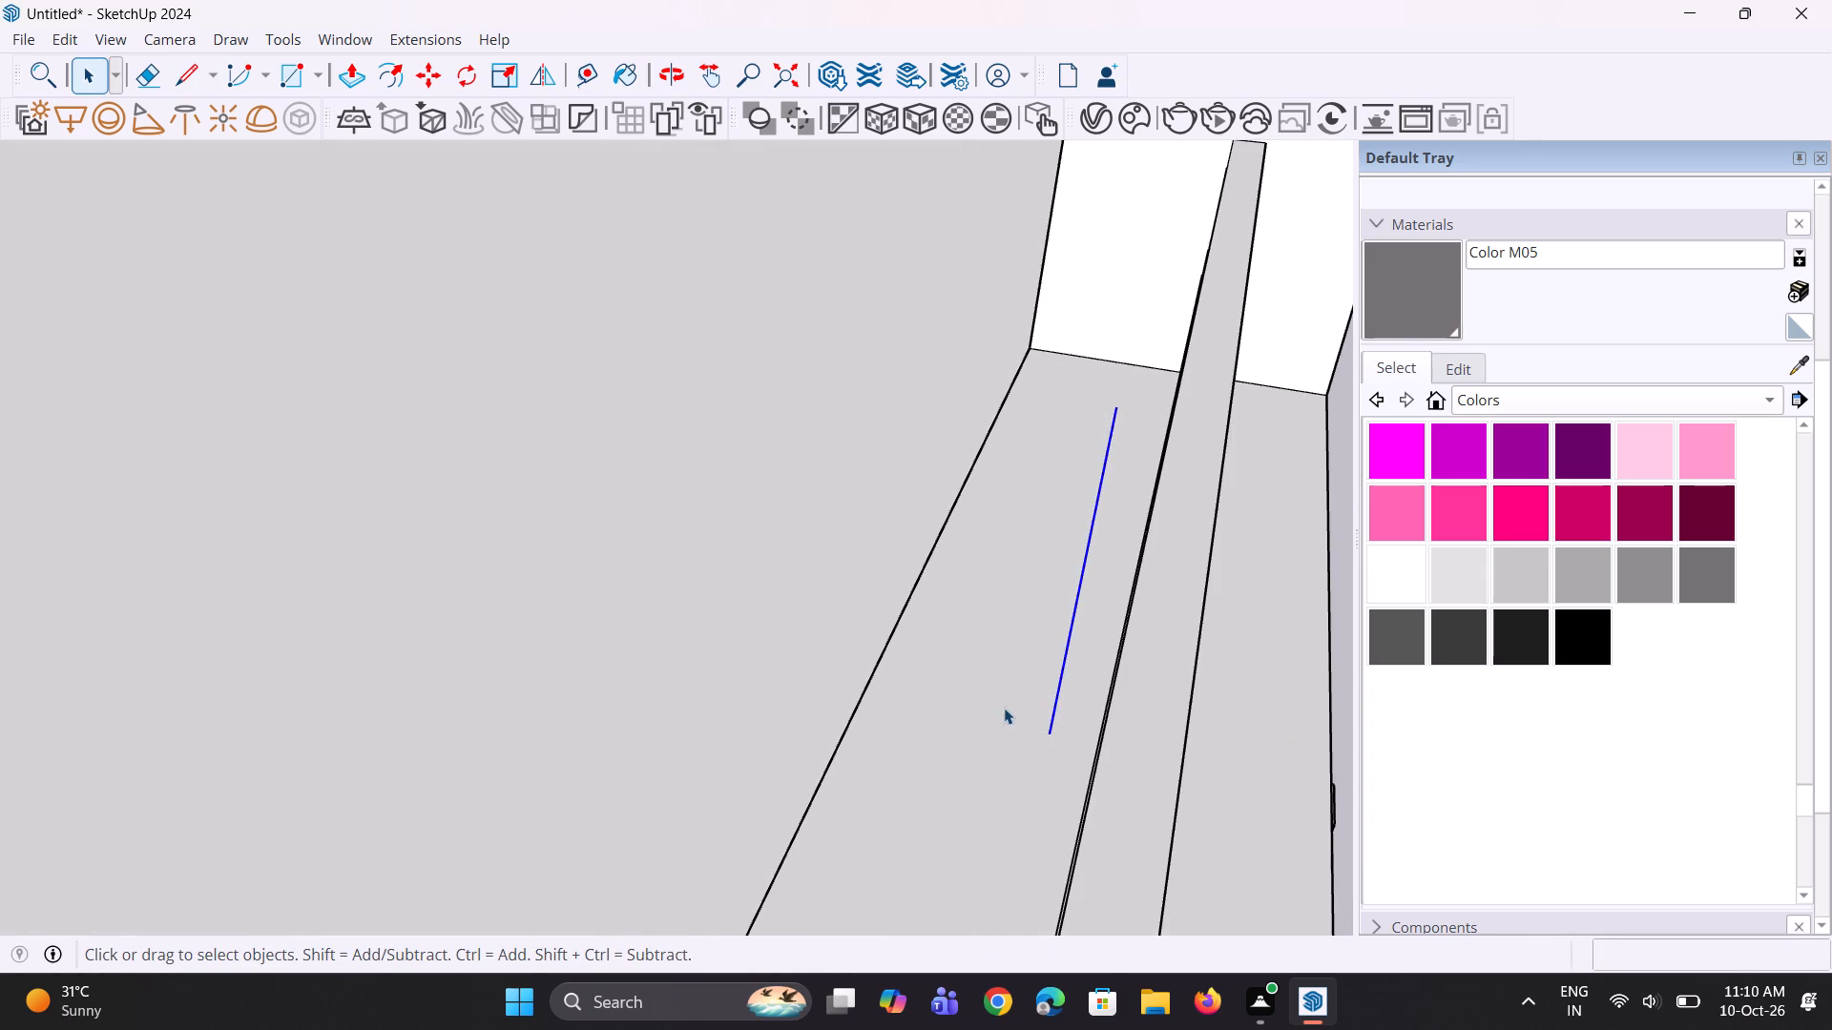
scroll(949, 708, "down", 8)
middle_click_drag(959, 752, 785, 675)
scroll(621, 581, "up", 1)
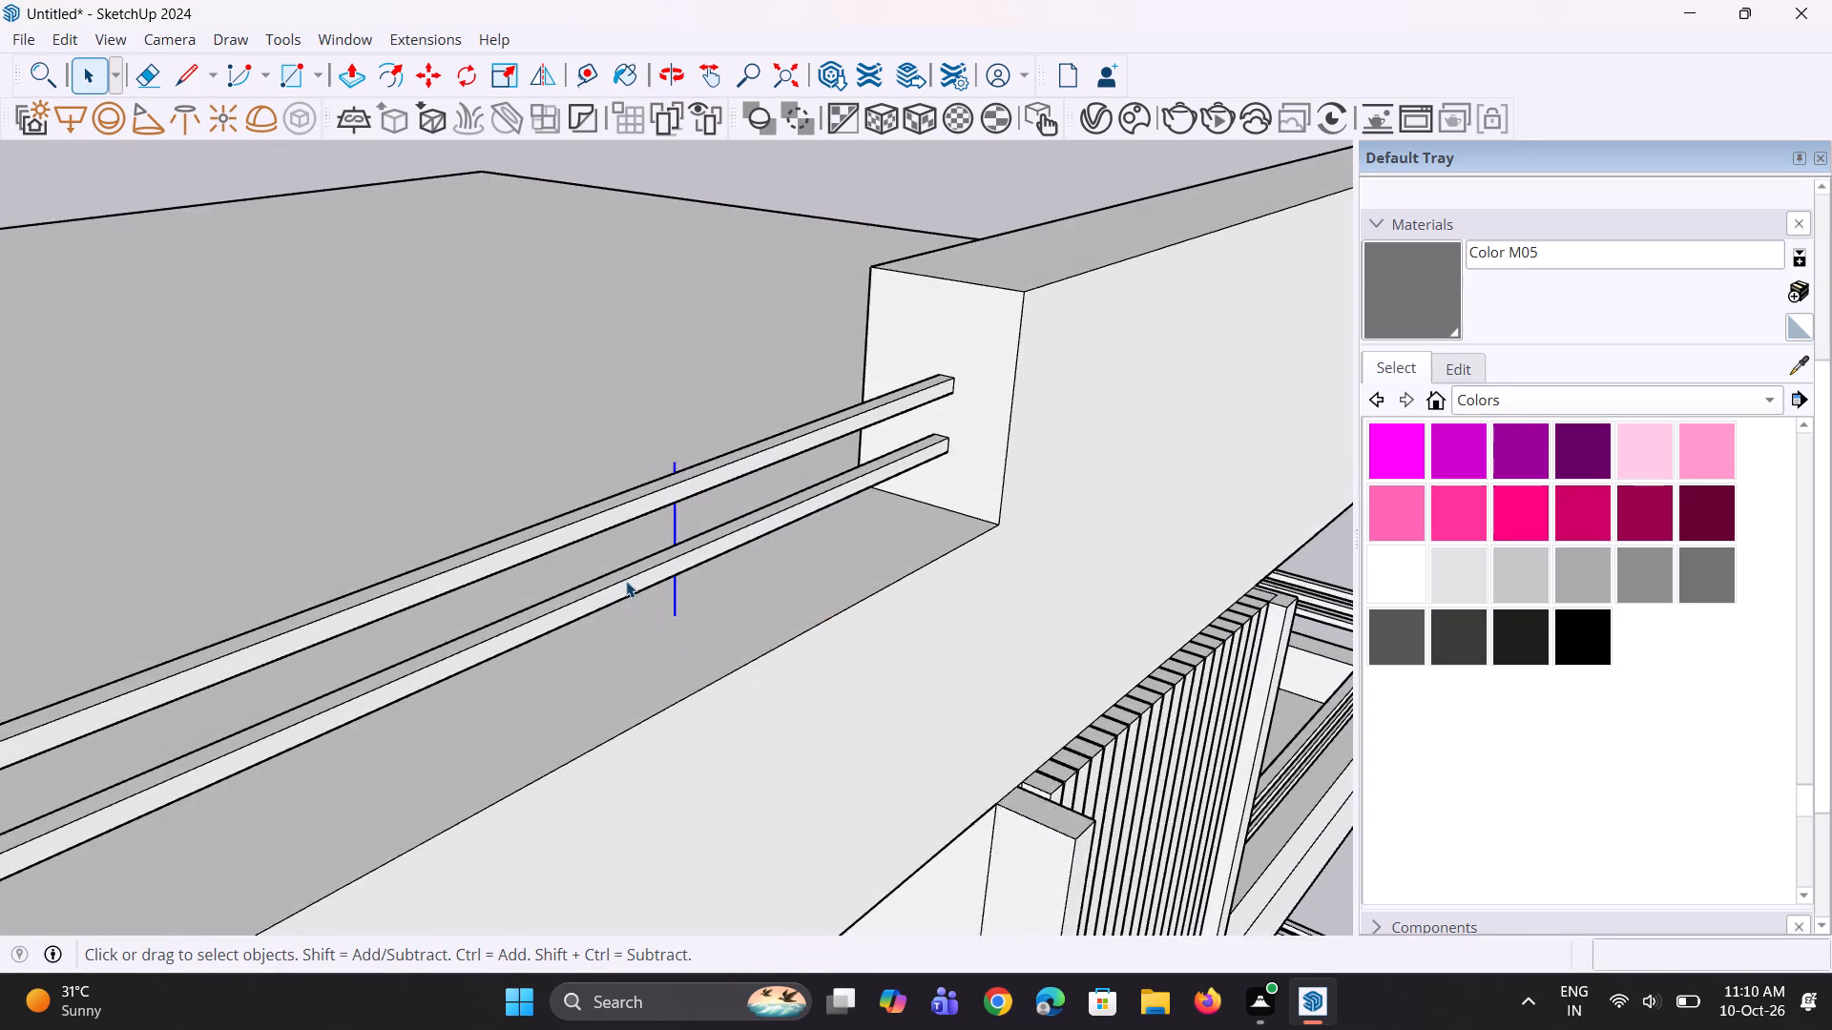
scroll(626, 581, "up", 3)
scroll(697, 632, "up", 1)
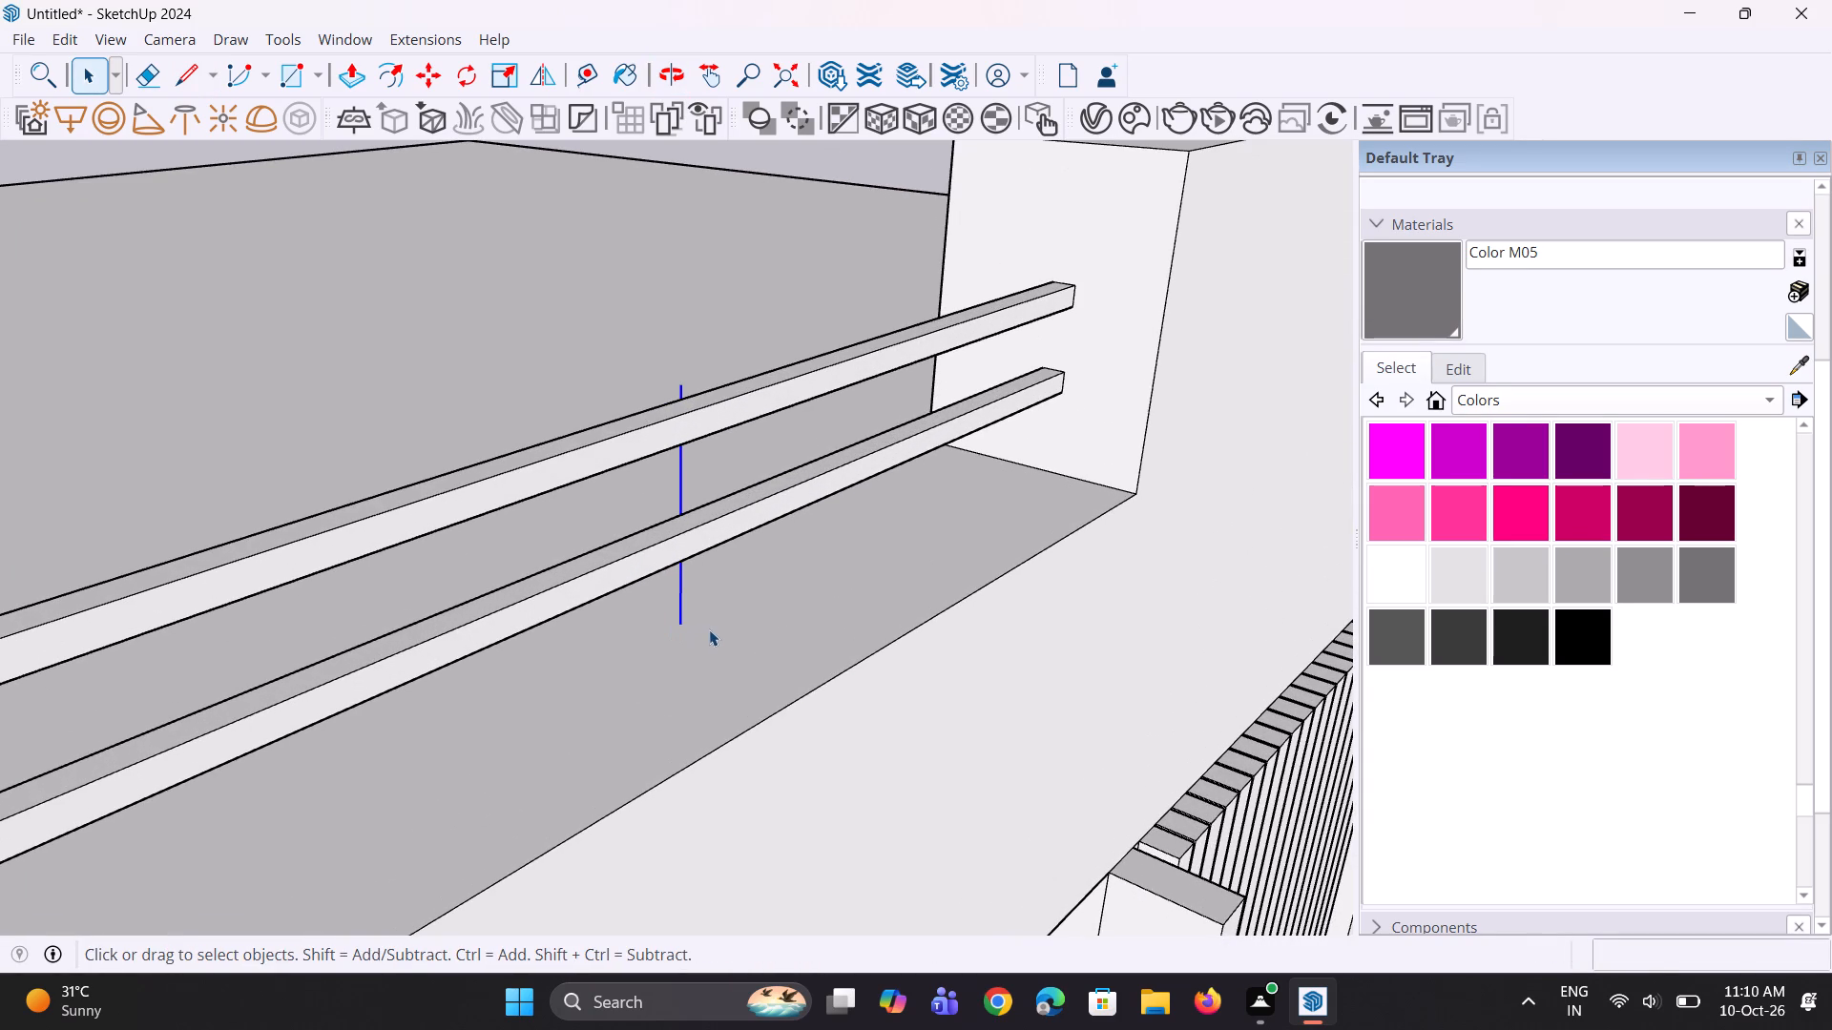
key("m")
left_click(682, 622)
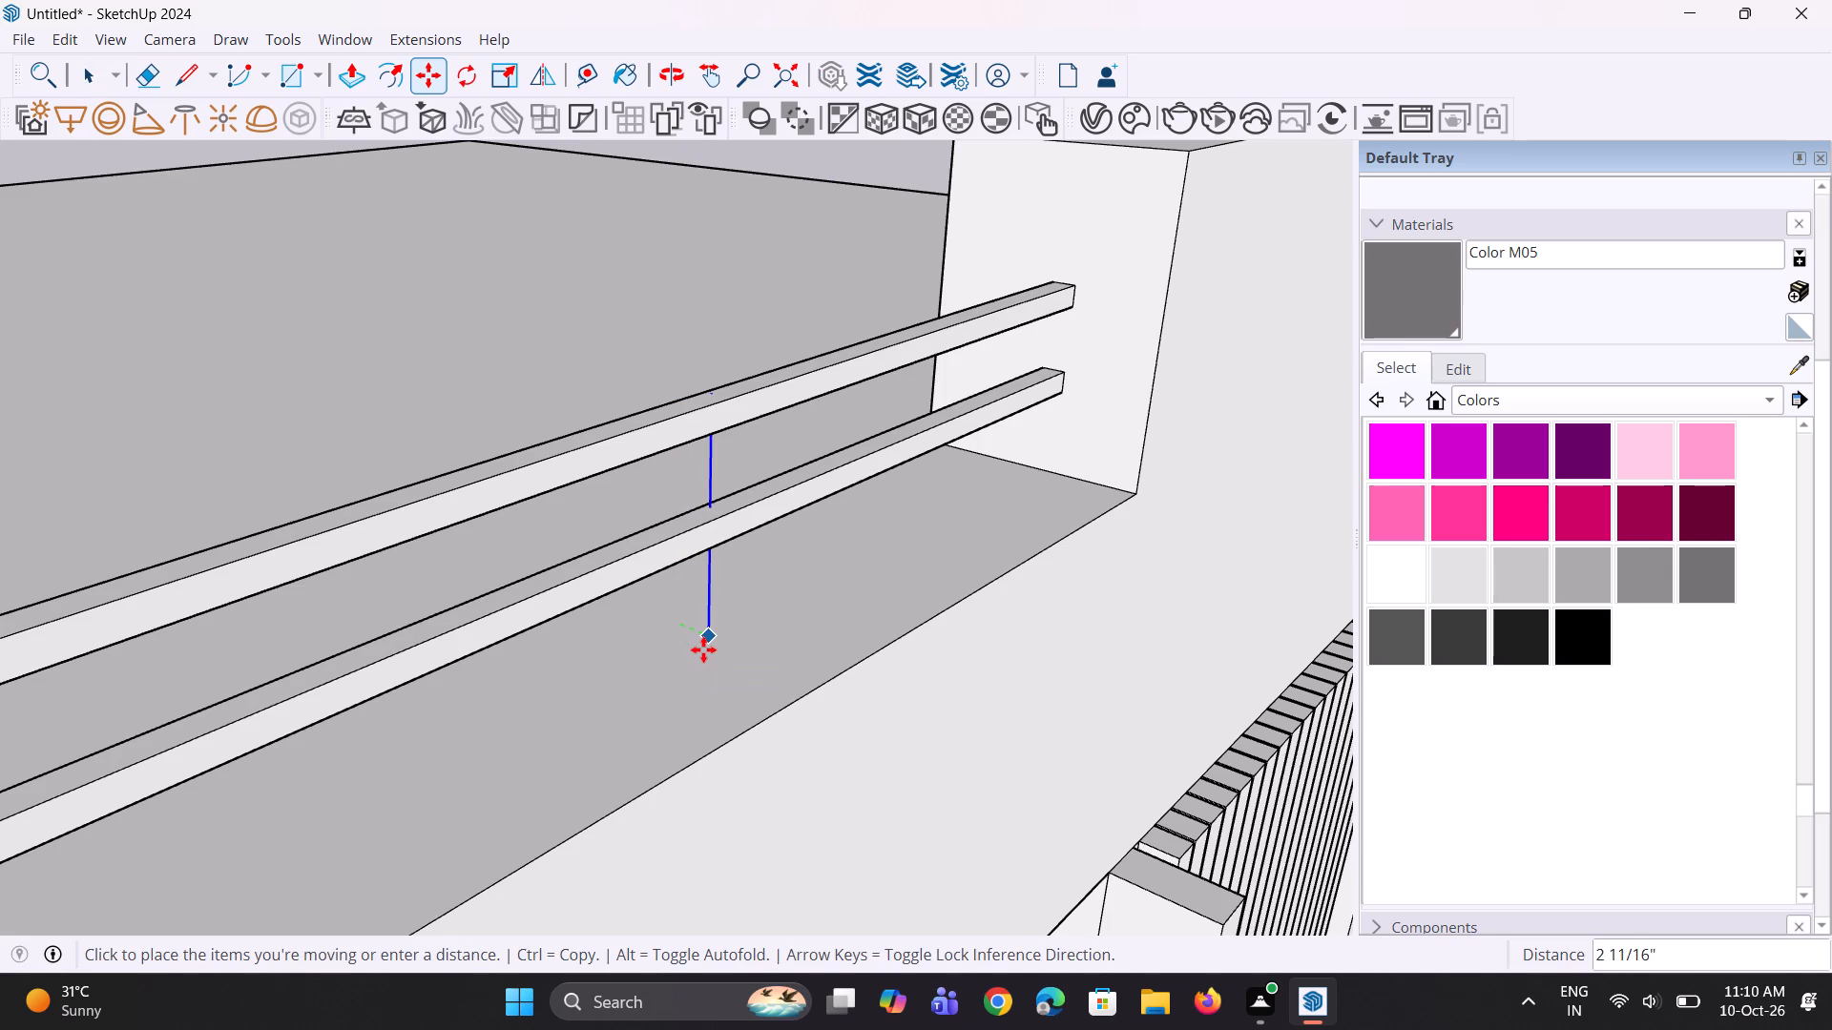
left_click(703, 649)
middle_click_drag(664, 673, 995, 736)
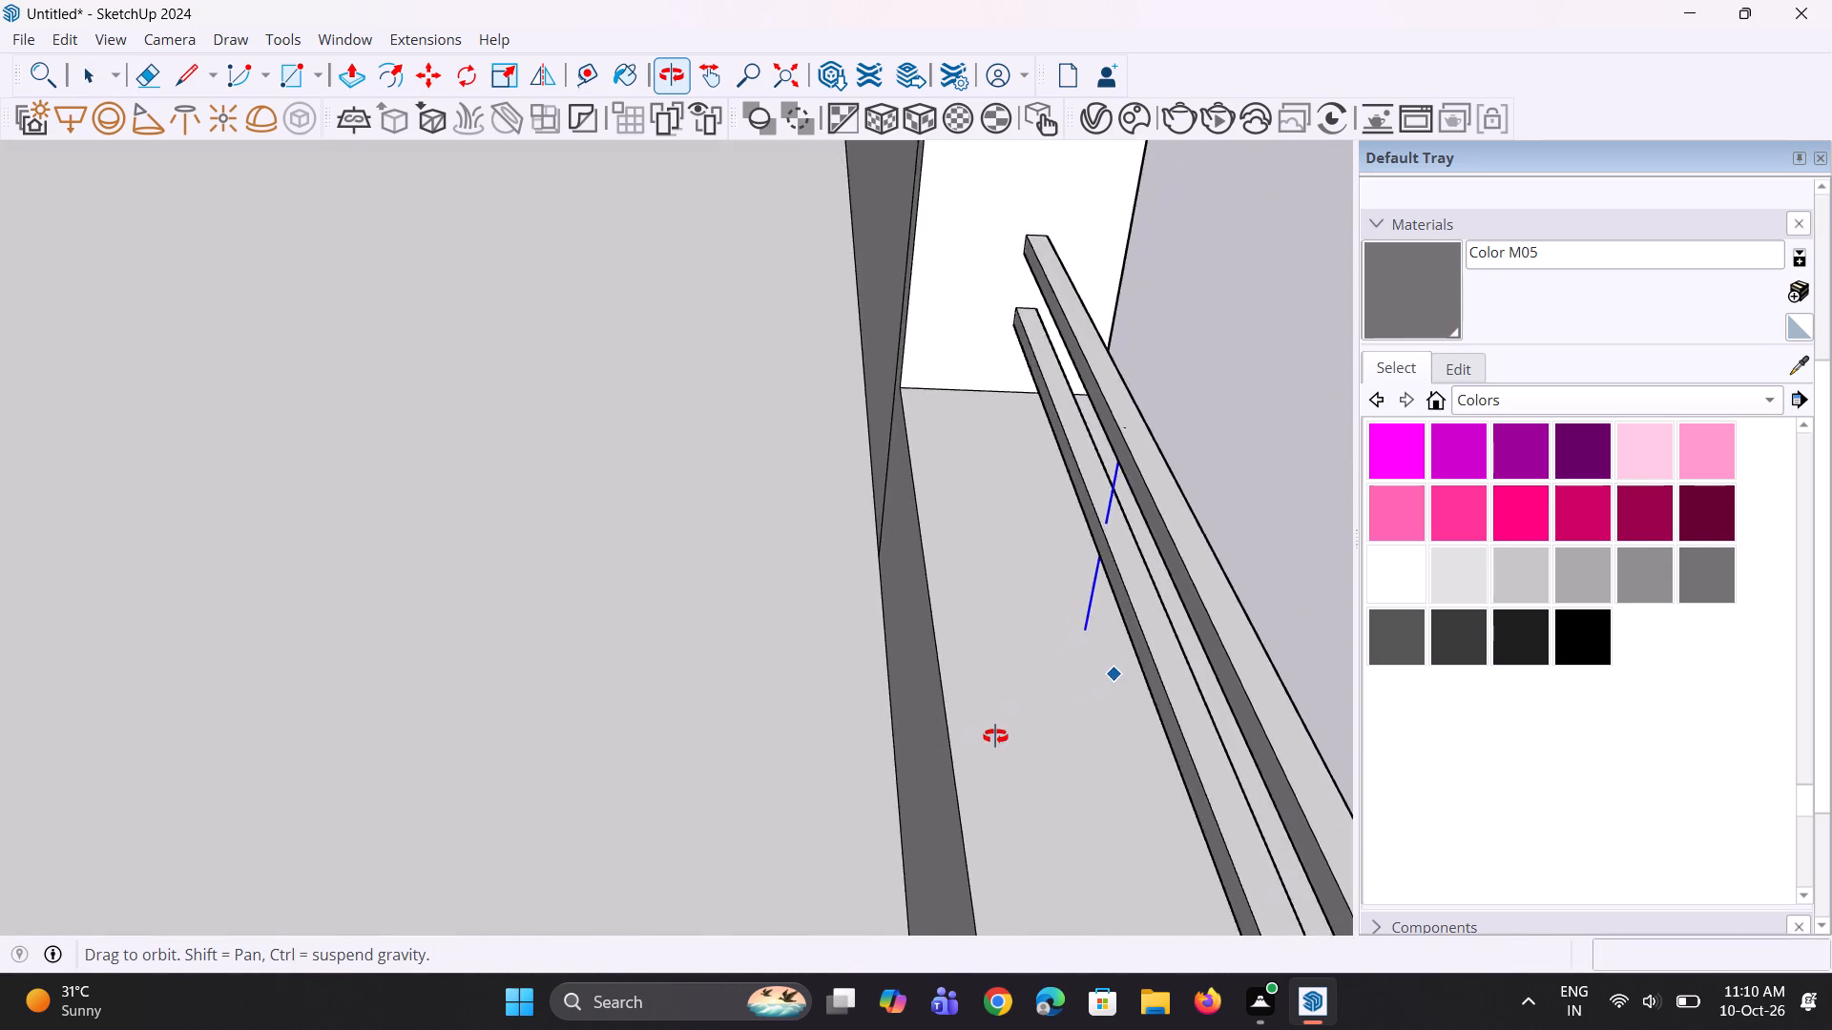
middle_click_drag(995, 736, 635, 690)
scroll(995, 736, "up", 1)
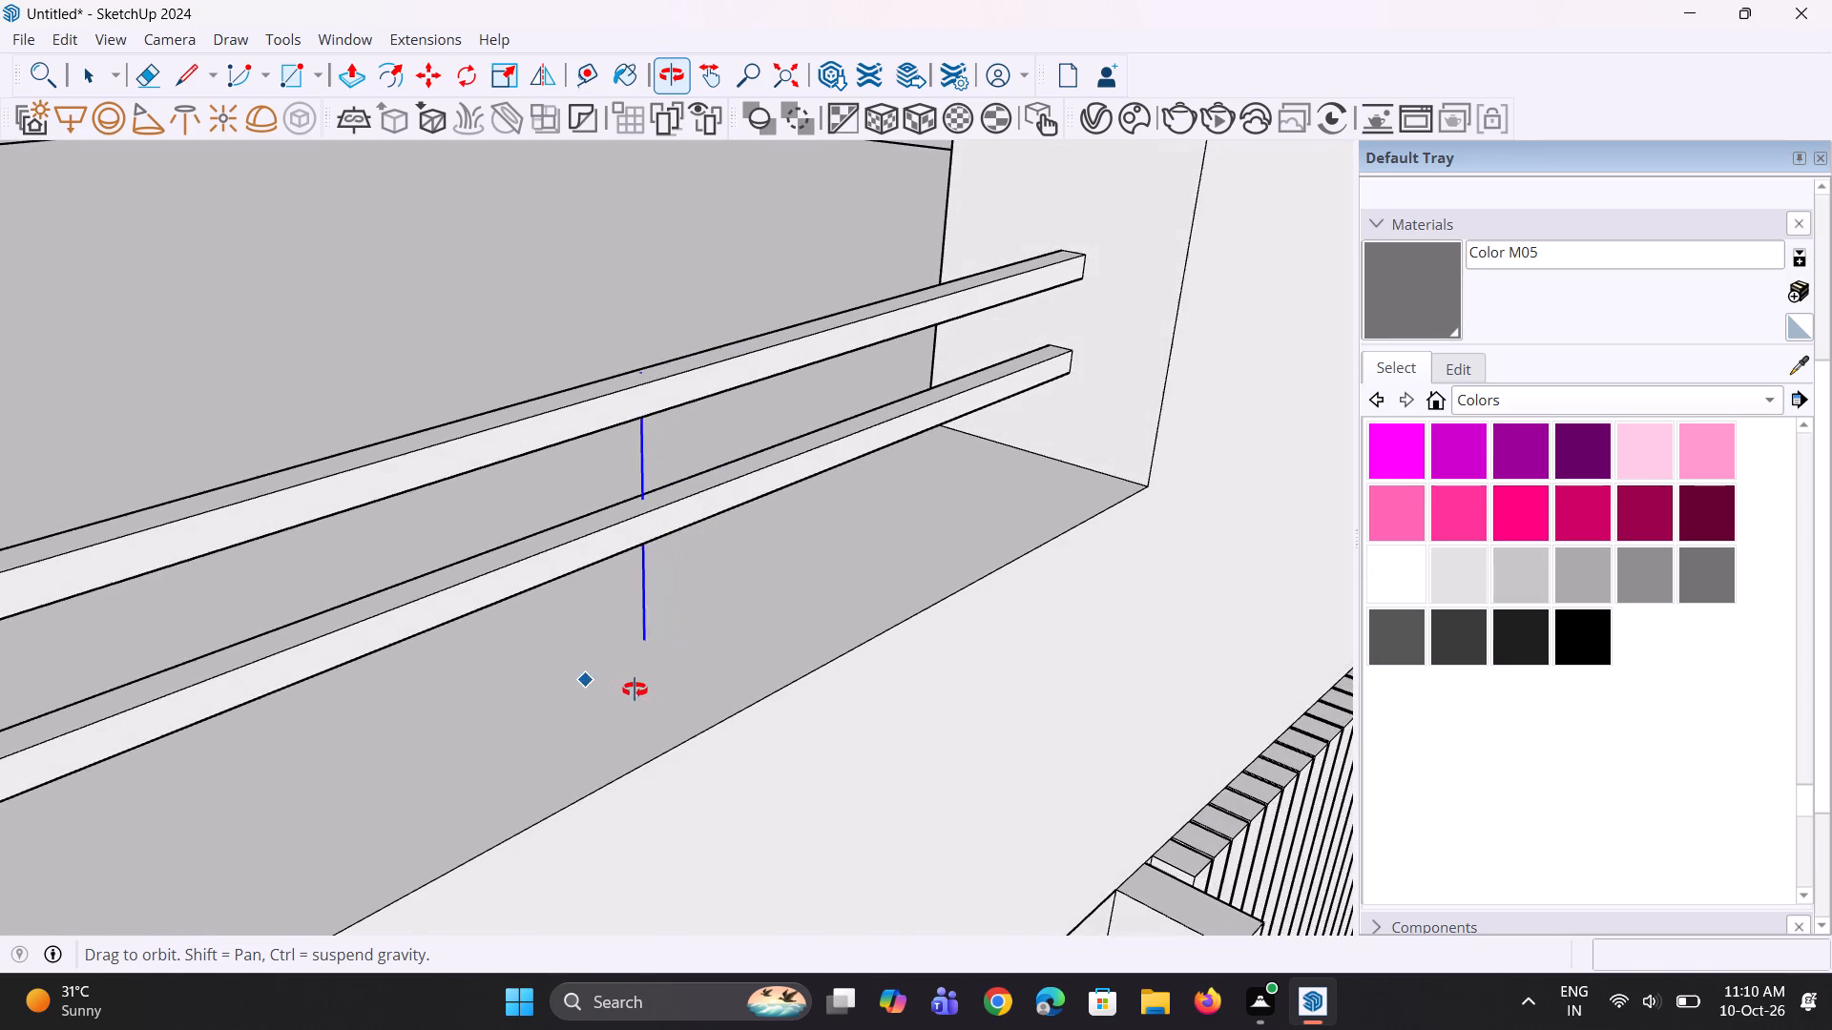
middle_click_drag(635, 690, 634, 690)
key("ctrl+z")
Extend the vertical line a short distance upward along the blue axis from its top end above the upper rail.
middle_click_drag(594, 668, 552, 682)
scroll(641, 669, "down", 2)
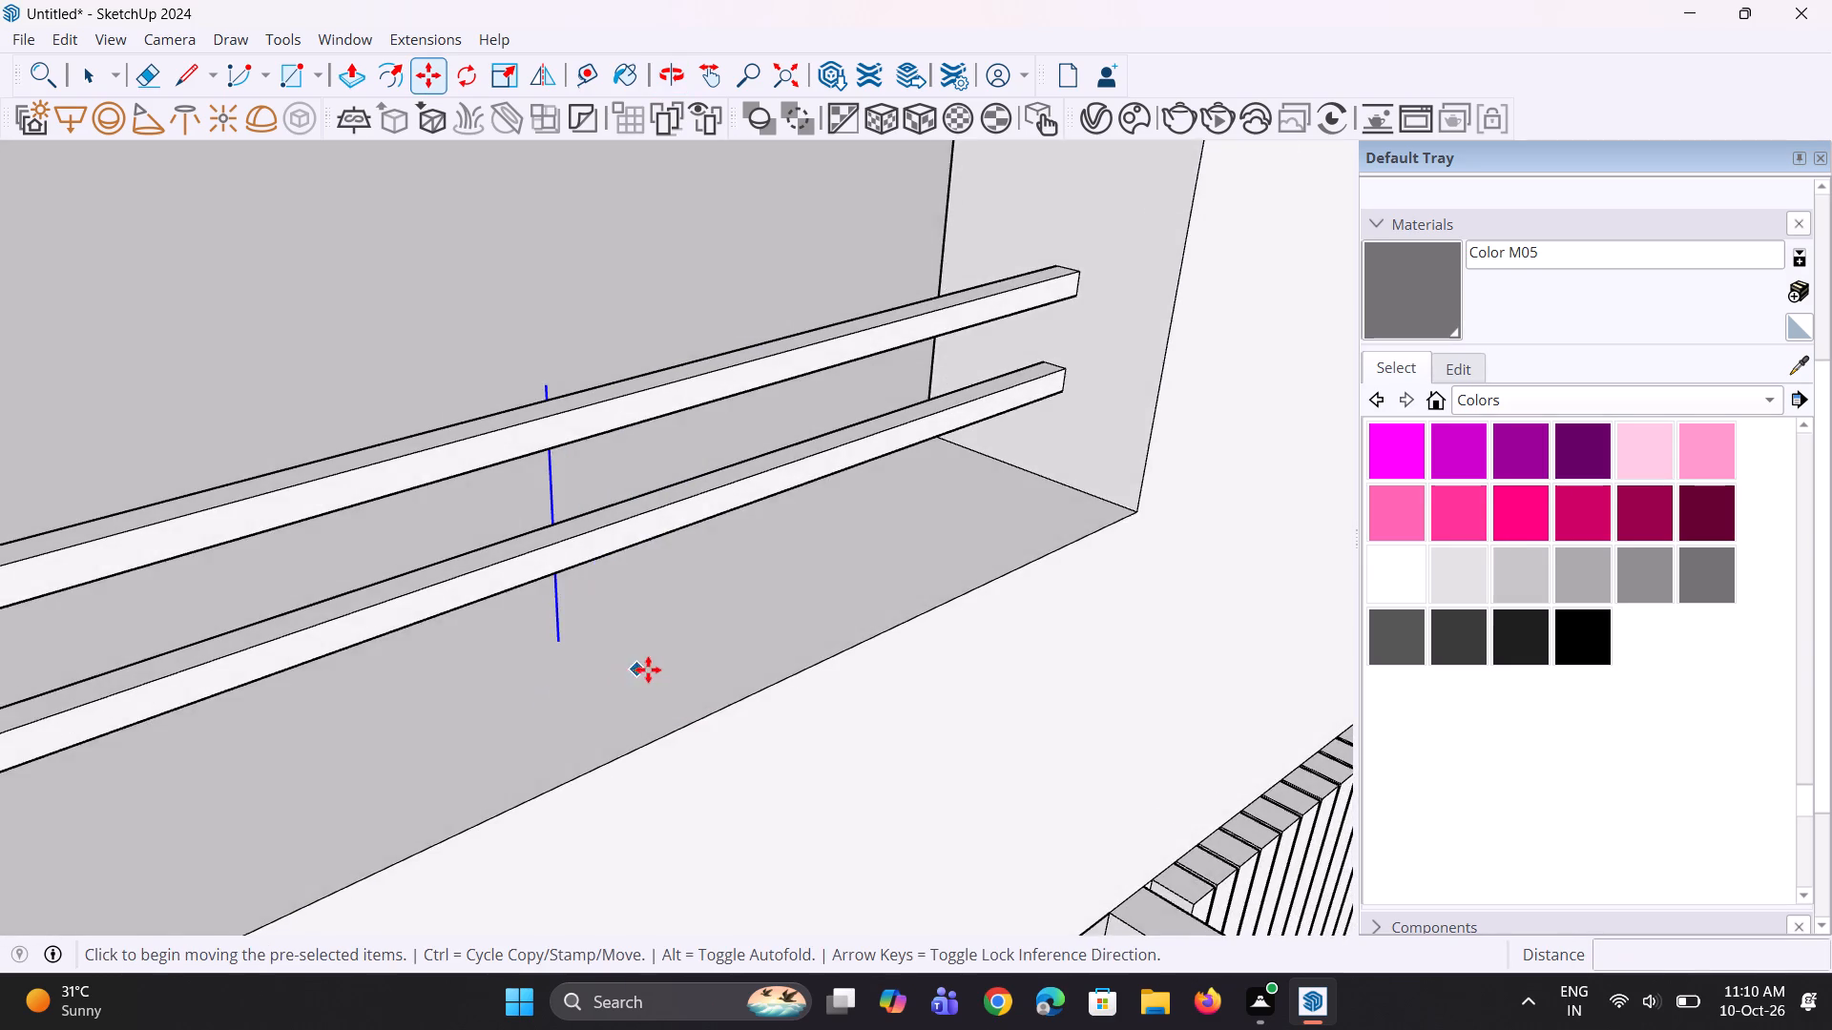
scroll(648, 669, "down", 7)
middle_click_drag(408, 668, 398, 663)
scroll(521, 551, "up", 6)
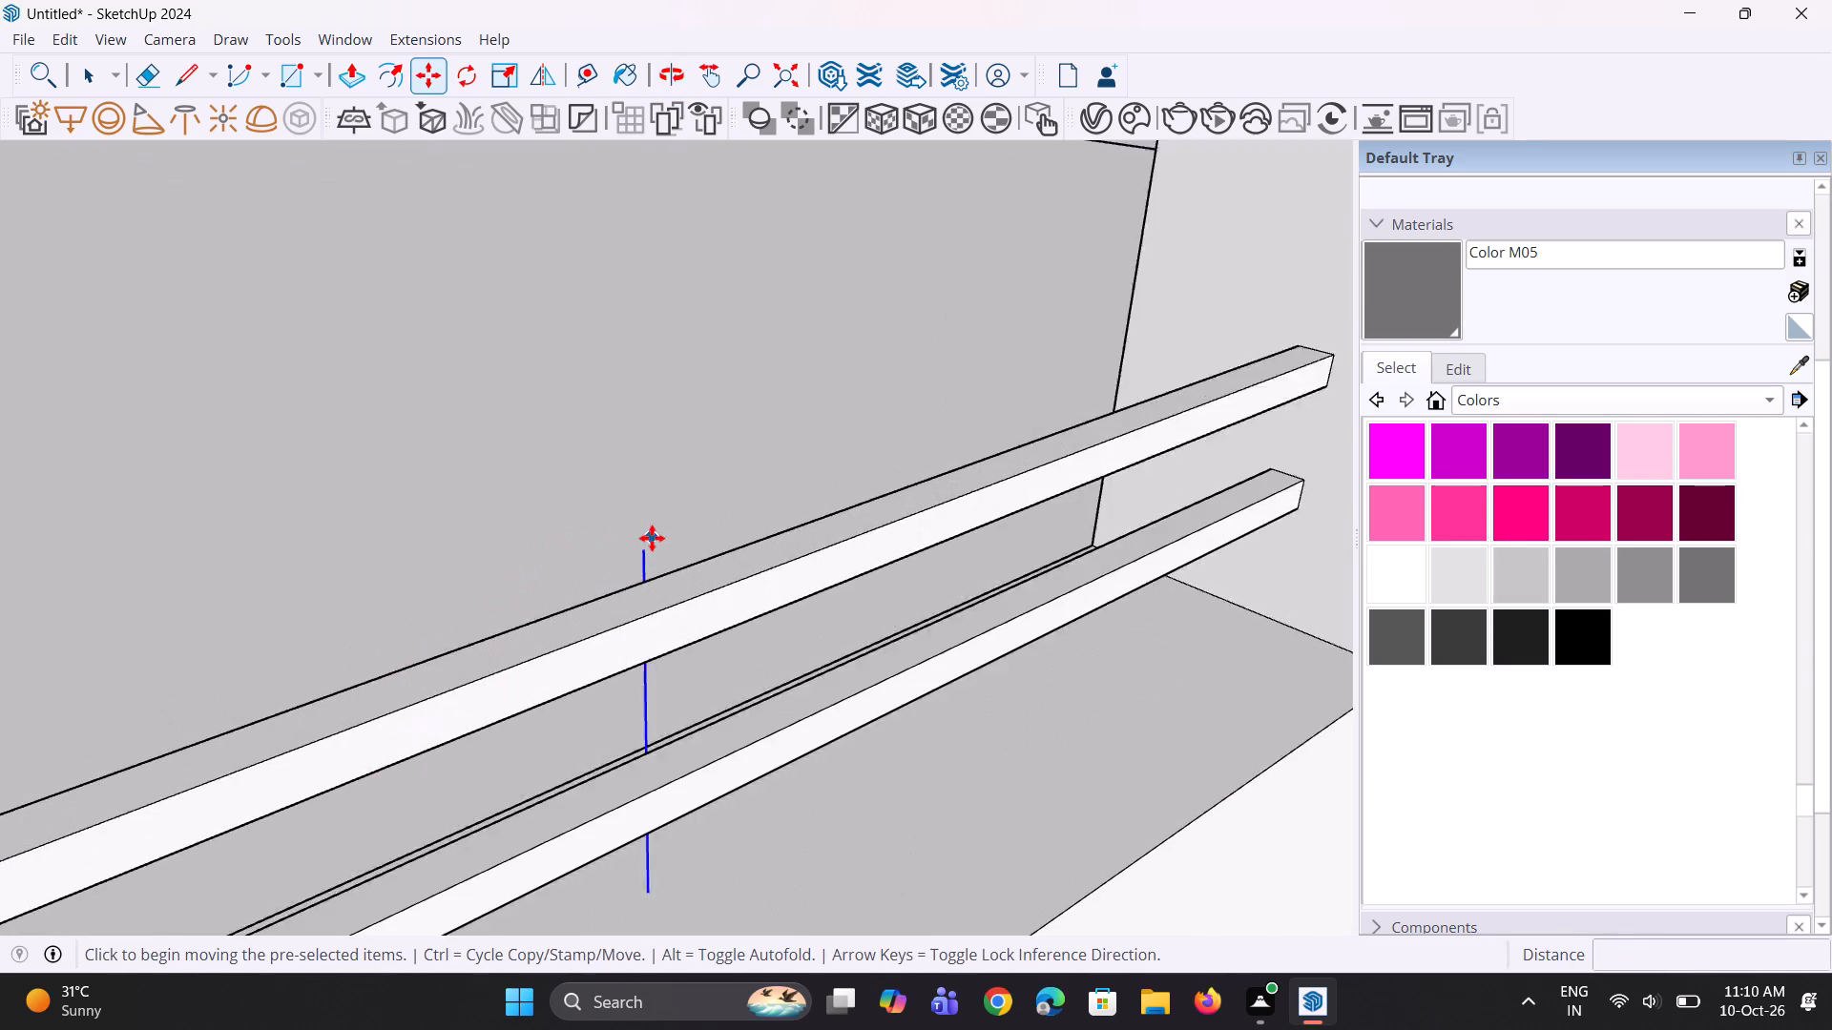
scroll(652, 538, "up", 2)
key("l")
left_click(632, 569)
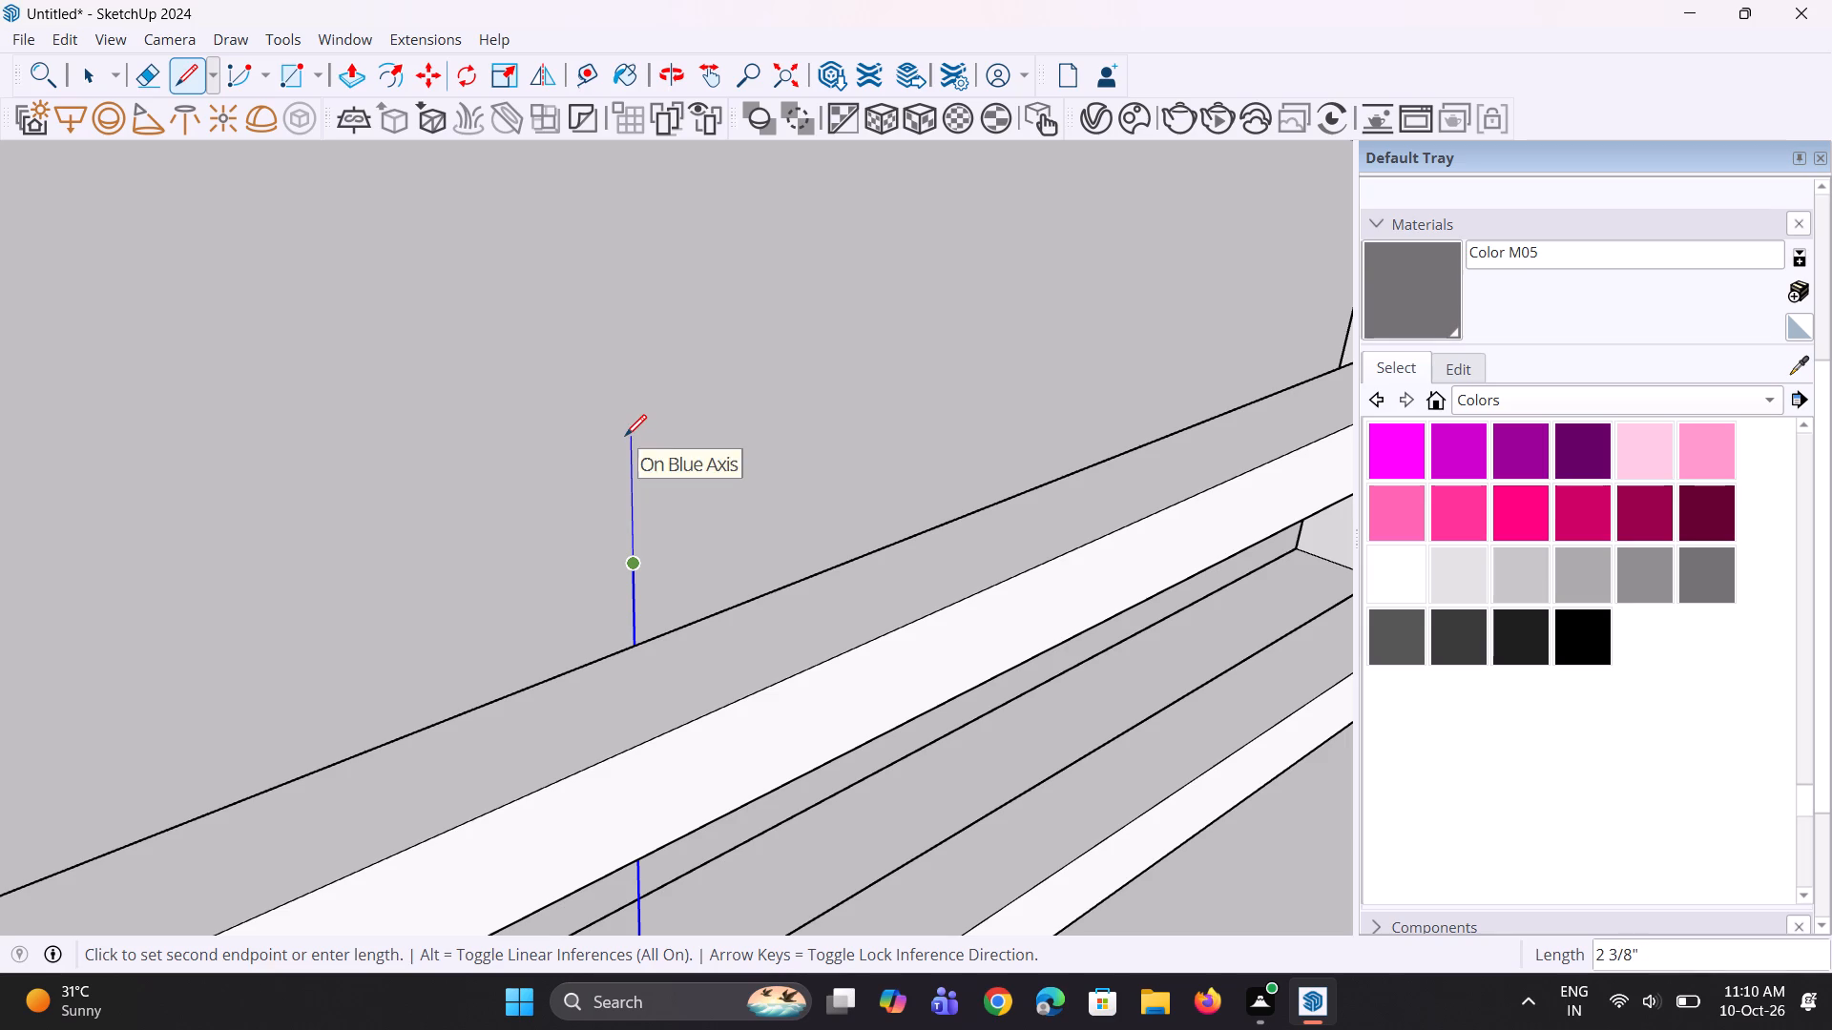
left_click(625, 500)
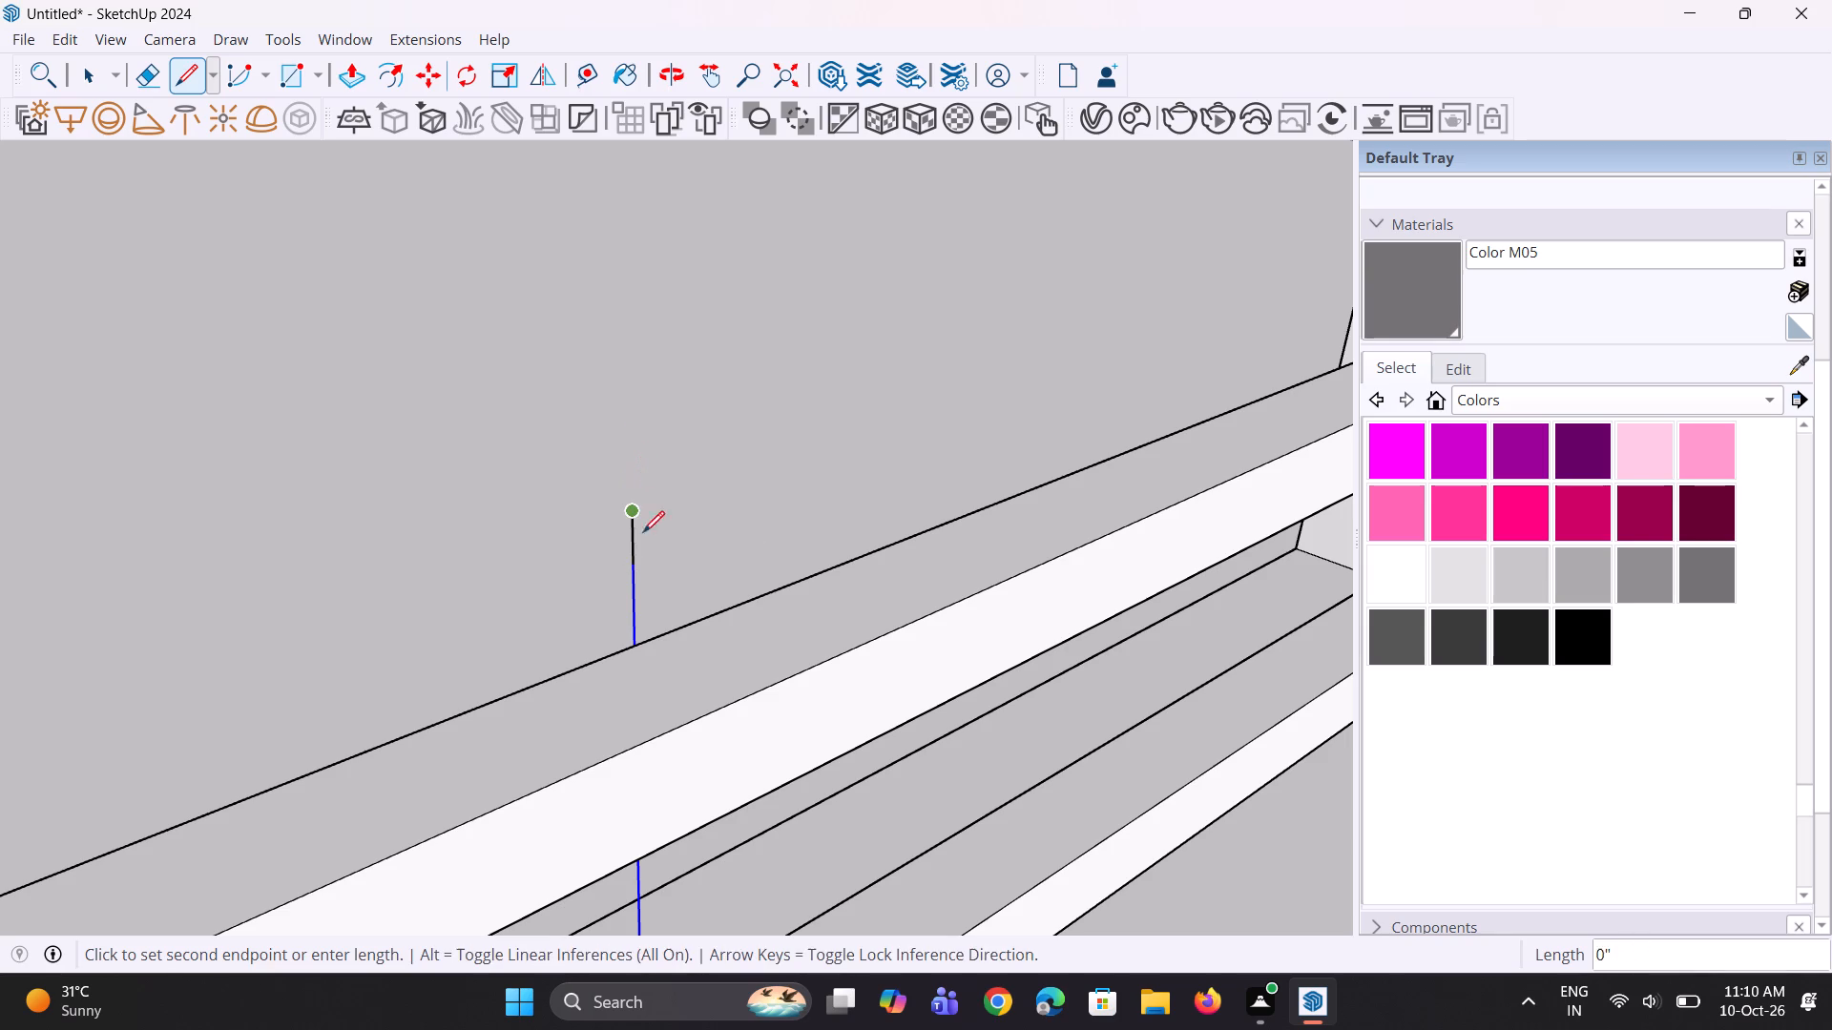
key("space")
key("space")
Select both segments of the vertical line and make them a group.
left_click(635, 578)
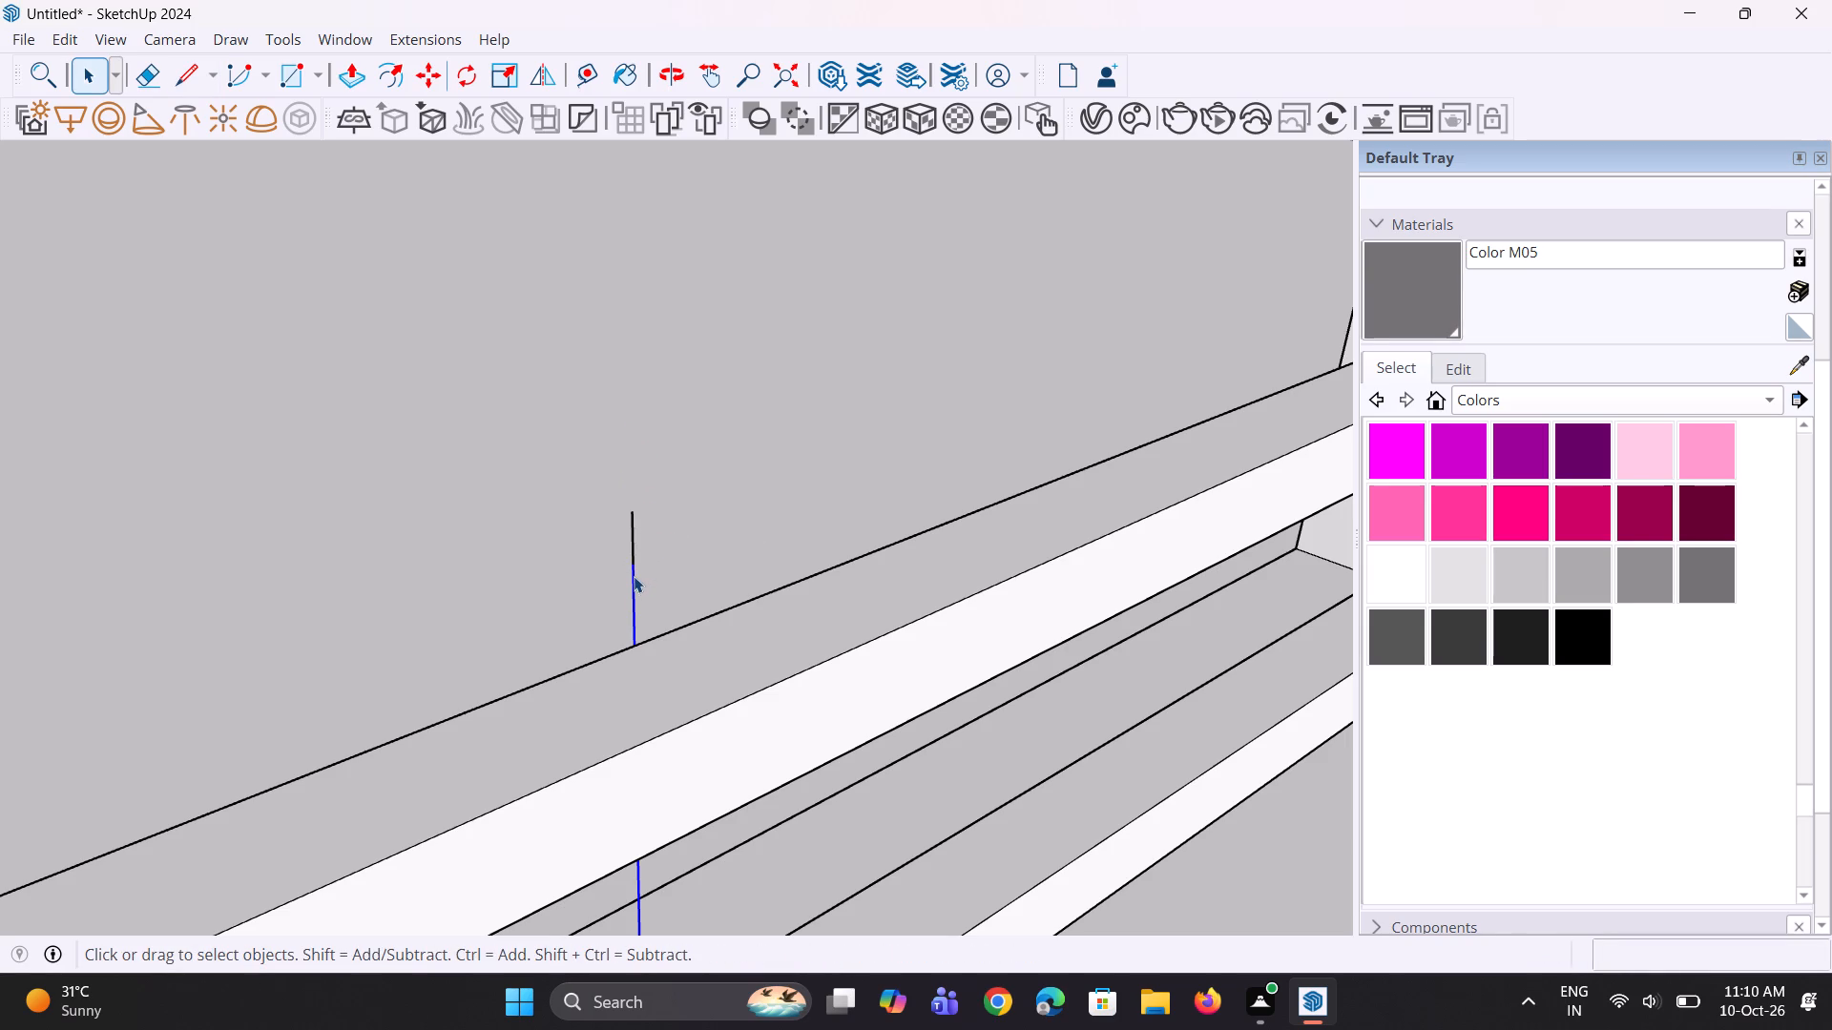
left_click(634, 576)
left_click(633, 552)
left_click(635, 575, "ctrl")
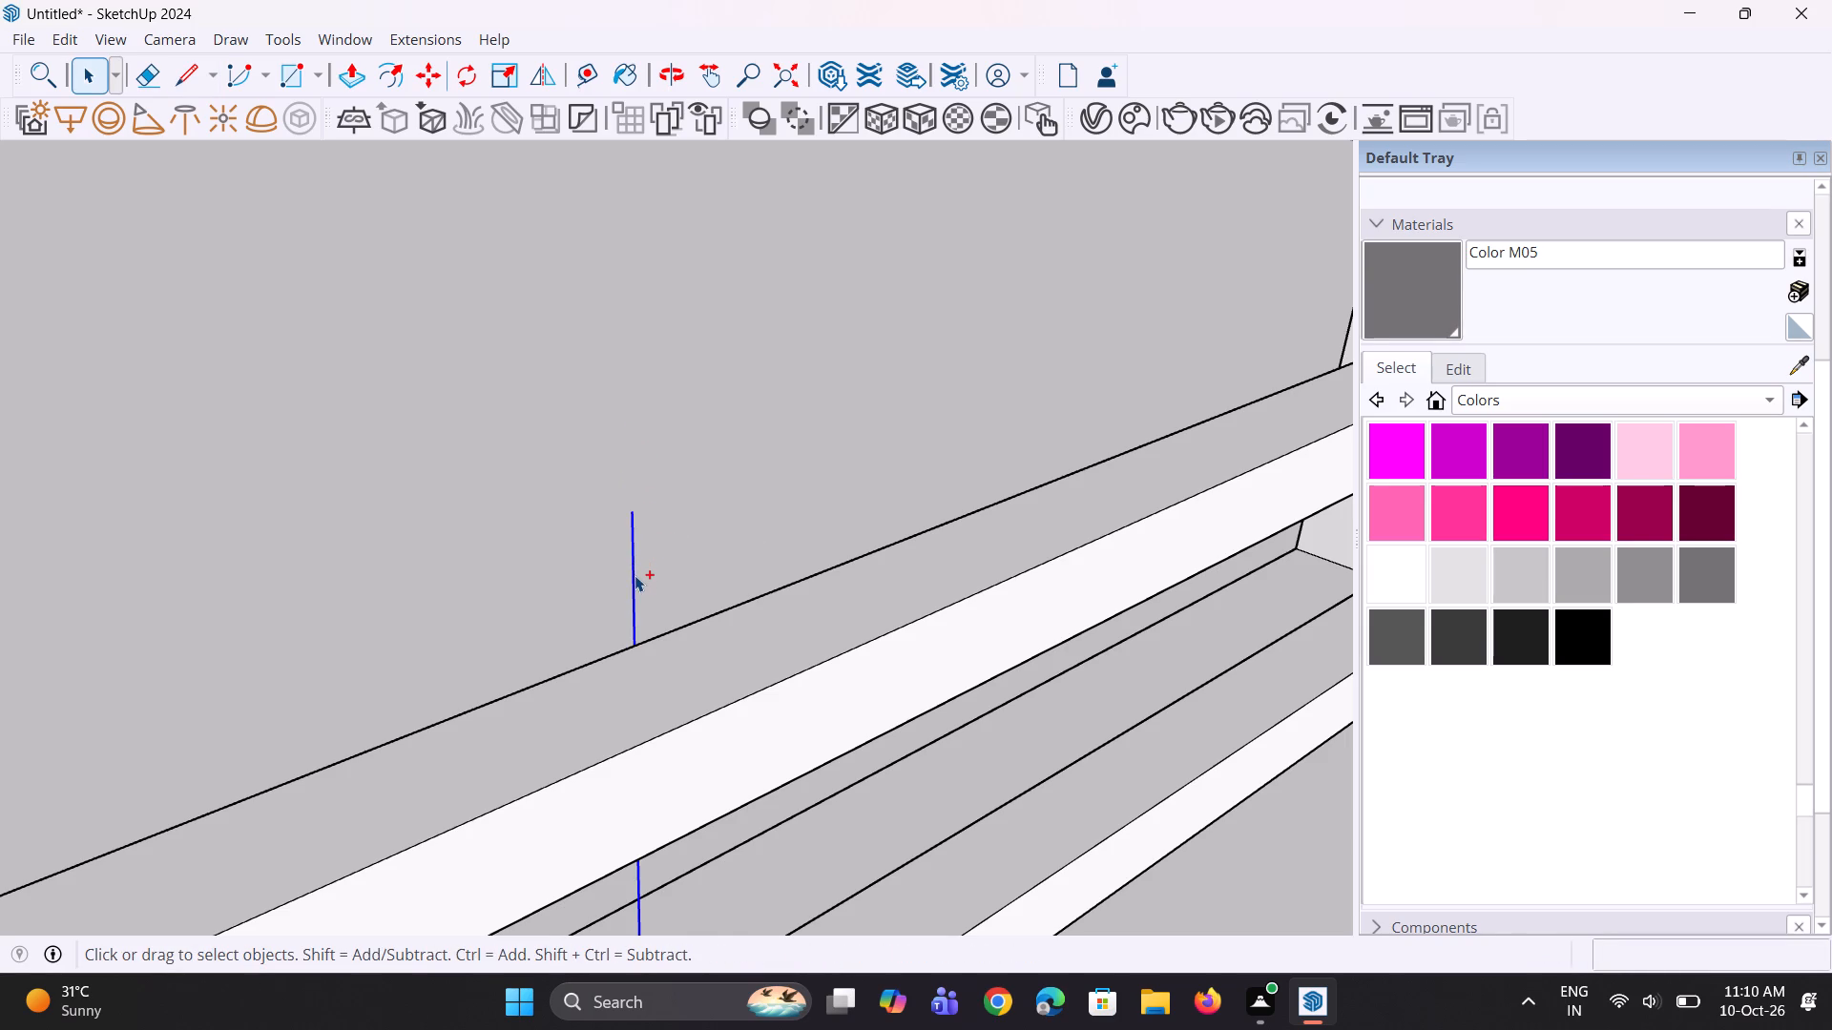
right_click(635, 575, "ctrl")
left_click(714, 806)
Move the grouped vertical line about 2 7/8" outward along the green axis to bring it in line with the rails.
scroll(674, 657, "down", 8)
scroll(629, 812, "up", 2)
scroll(635, 829, "down", 4)
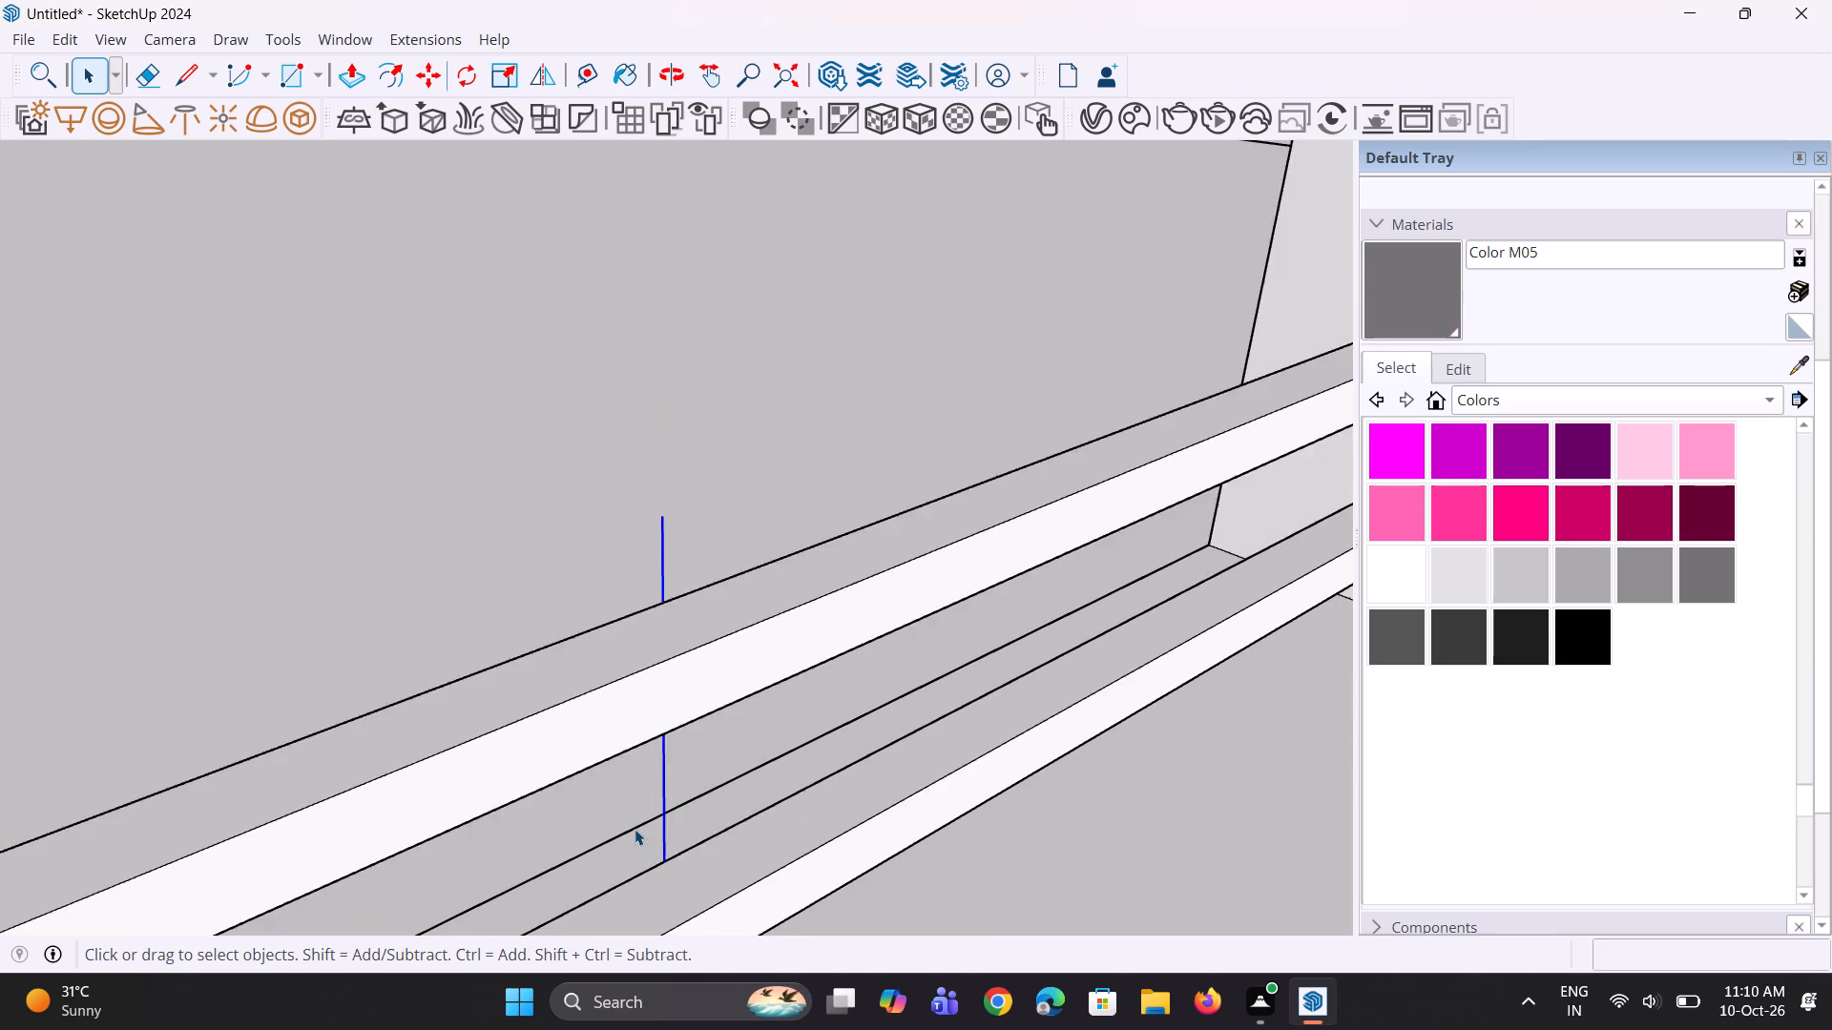
key("m")
scroll(670, 861, "down", 12)
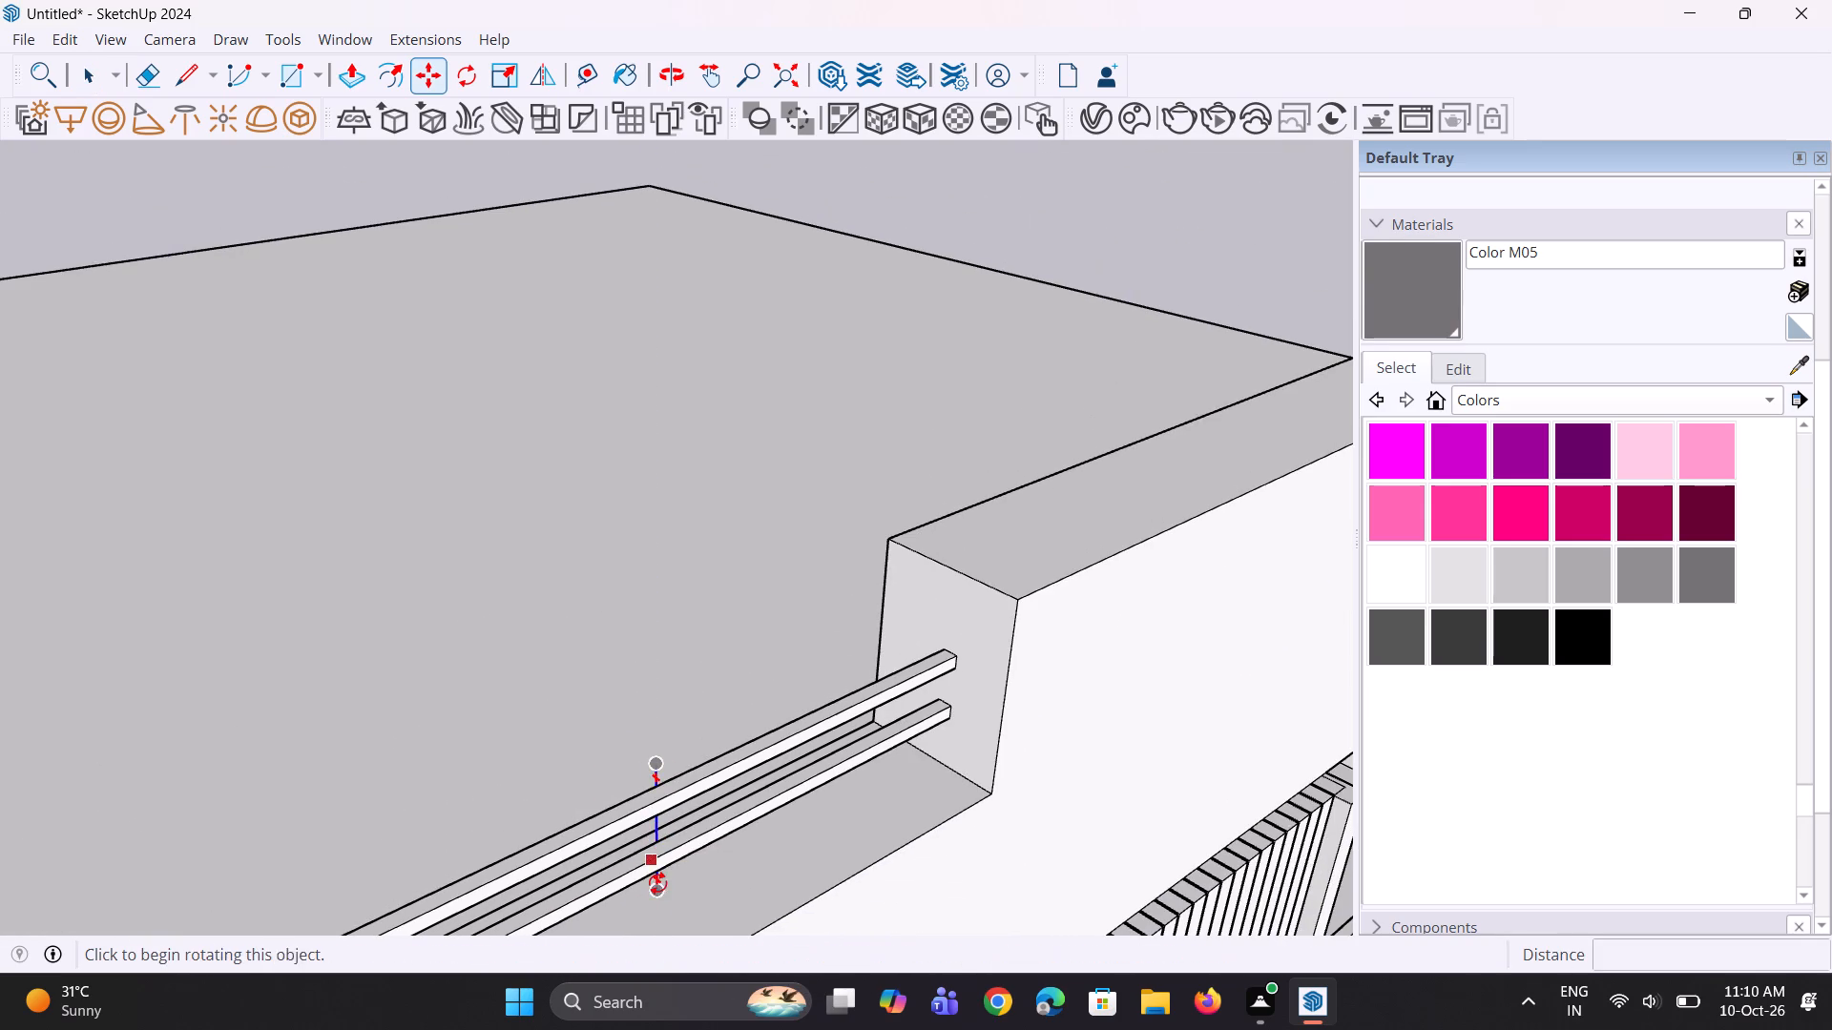
scroll(661, 915, "up", 10)
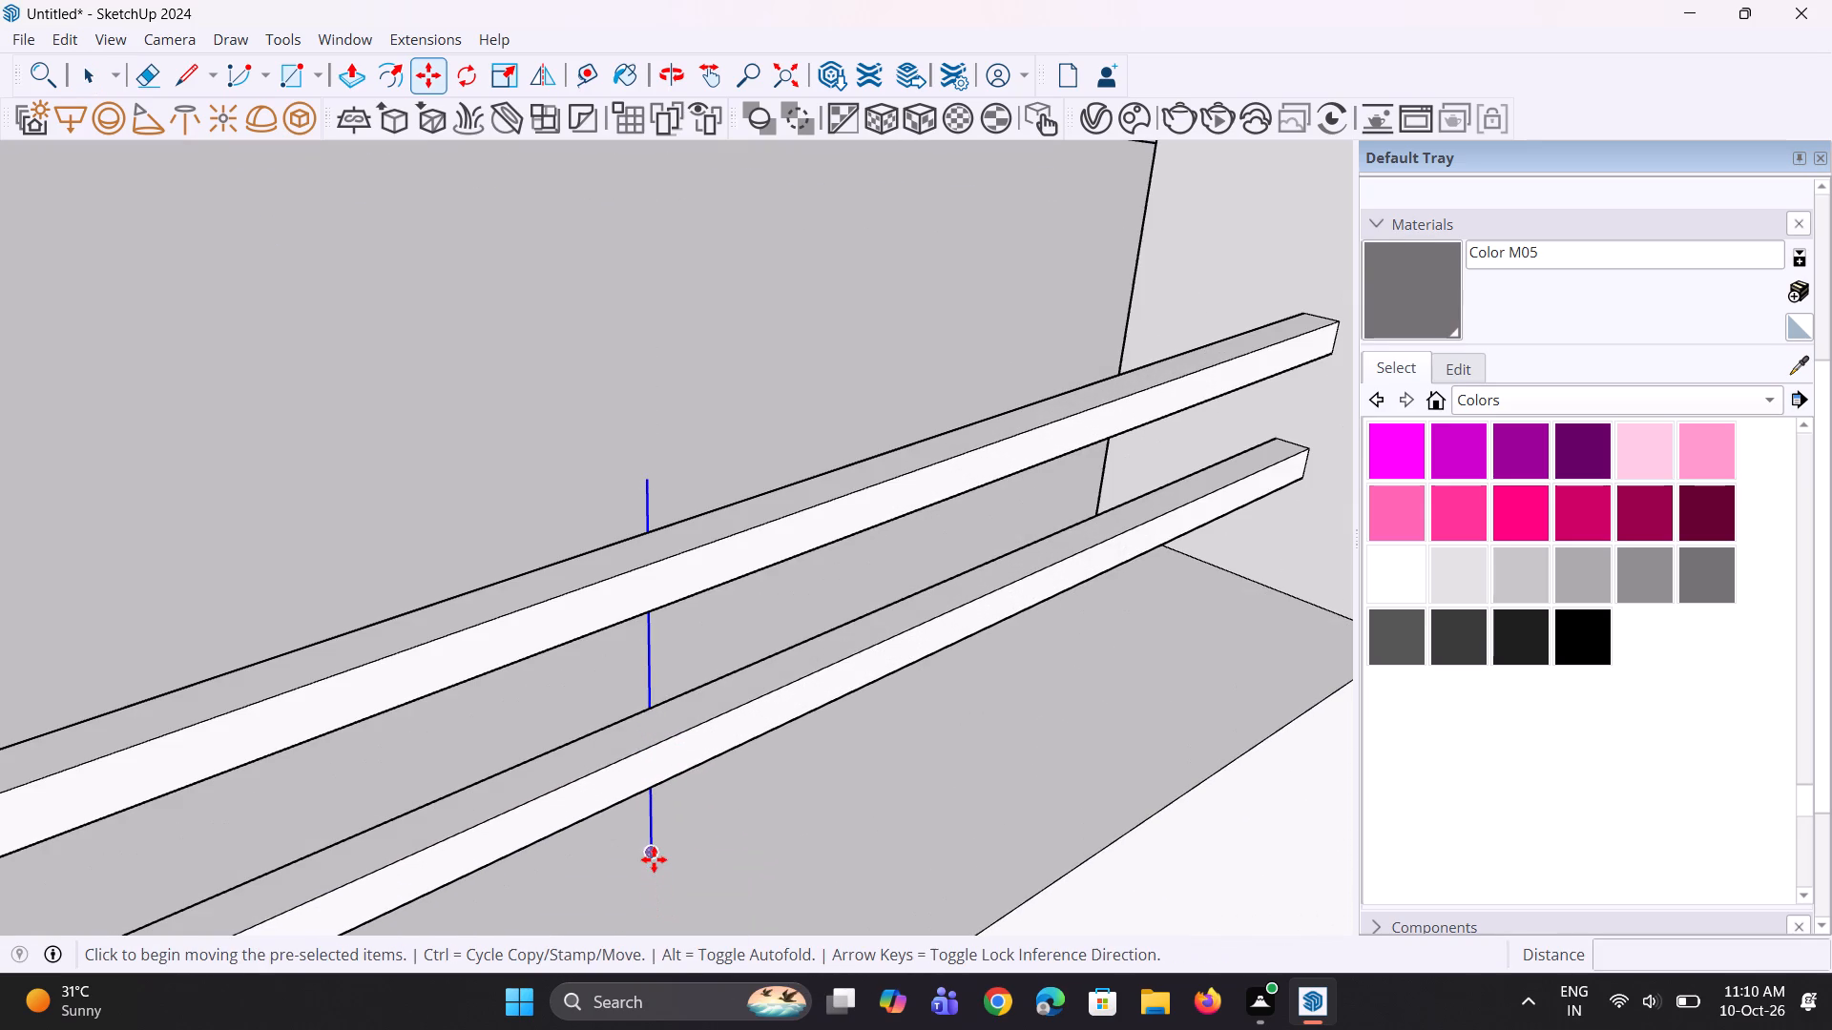
left_click(654, 859)
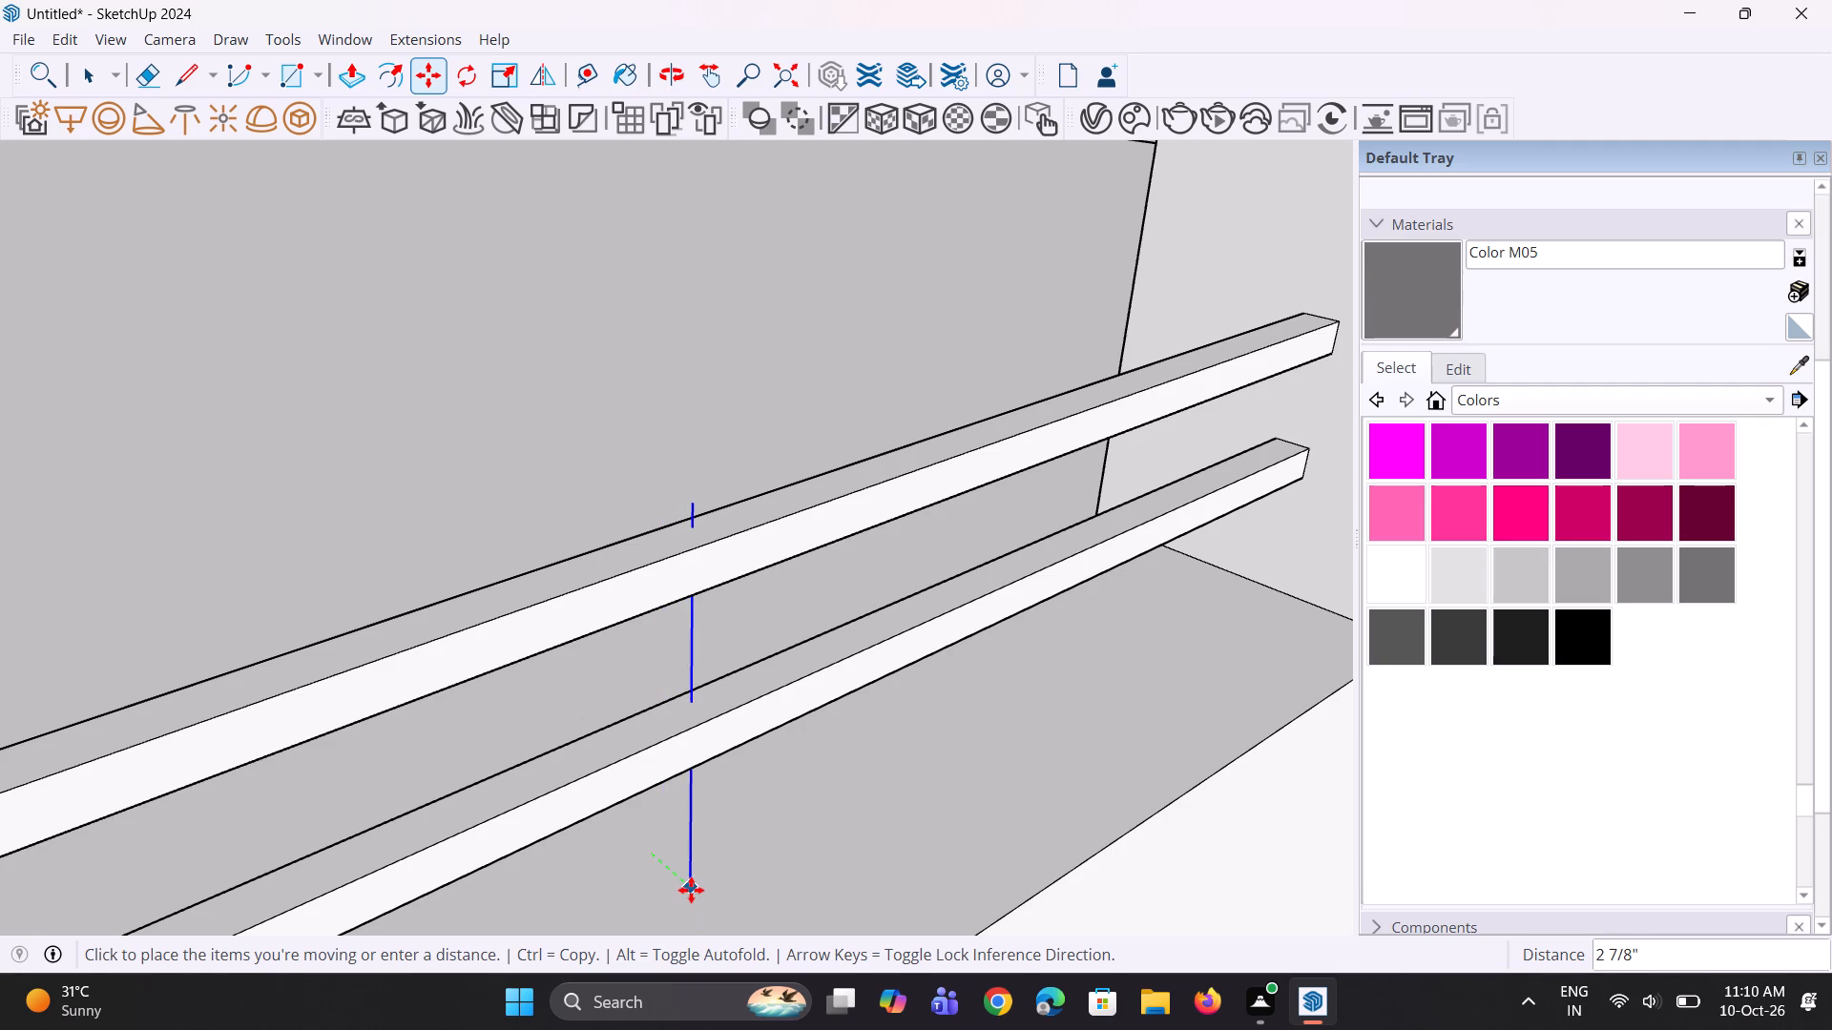
left_click(691, 890)
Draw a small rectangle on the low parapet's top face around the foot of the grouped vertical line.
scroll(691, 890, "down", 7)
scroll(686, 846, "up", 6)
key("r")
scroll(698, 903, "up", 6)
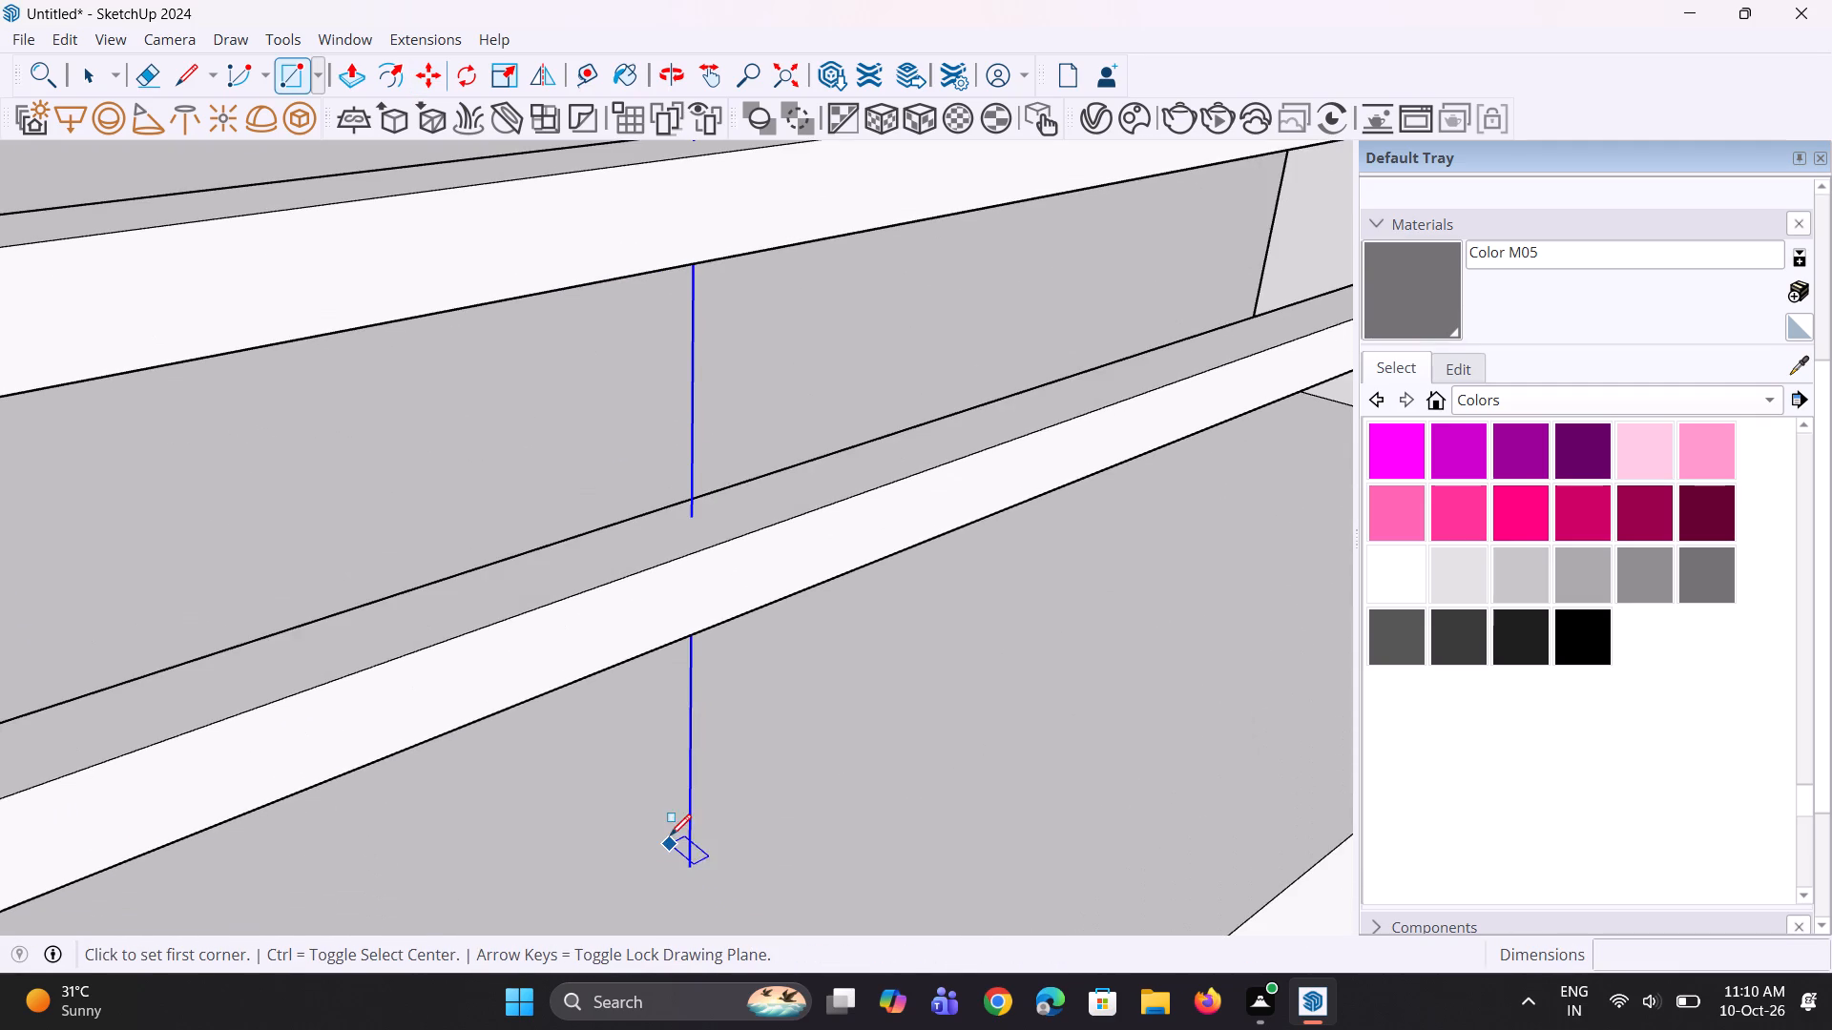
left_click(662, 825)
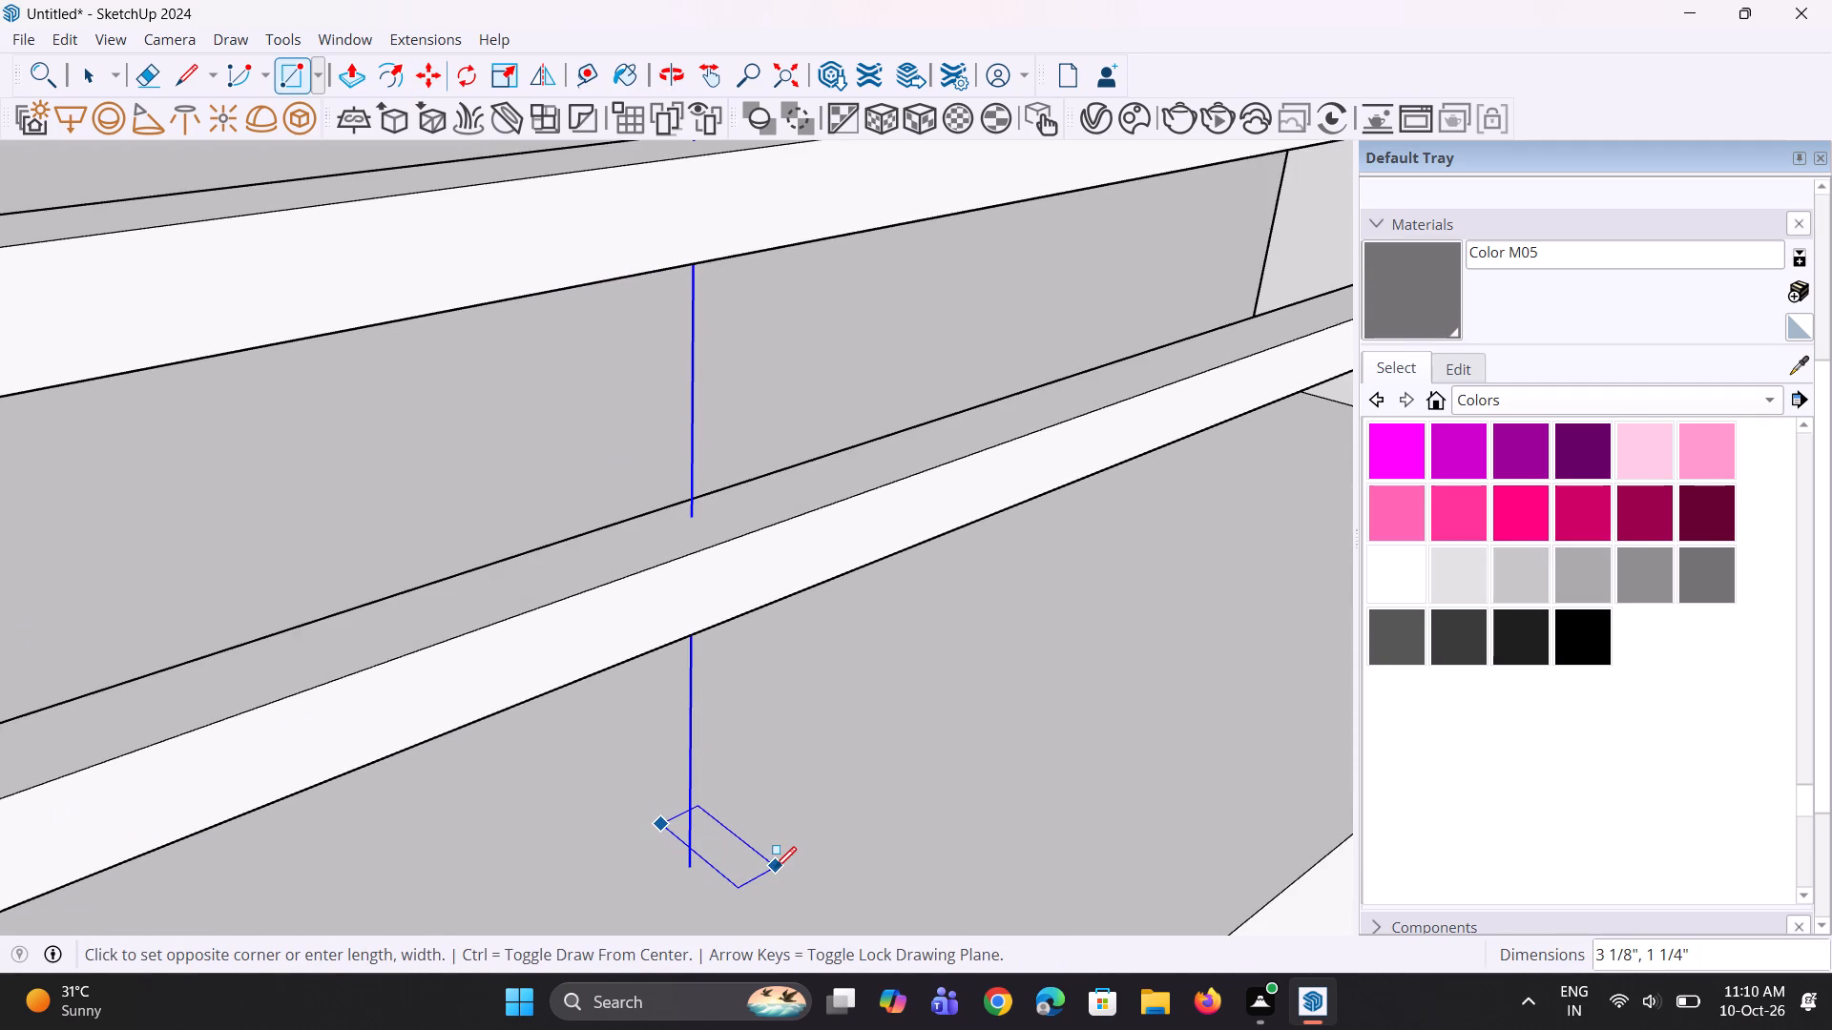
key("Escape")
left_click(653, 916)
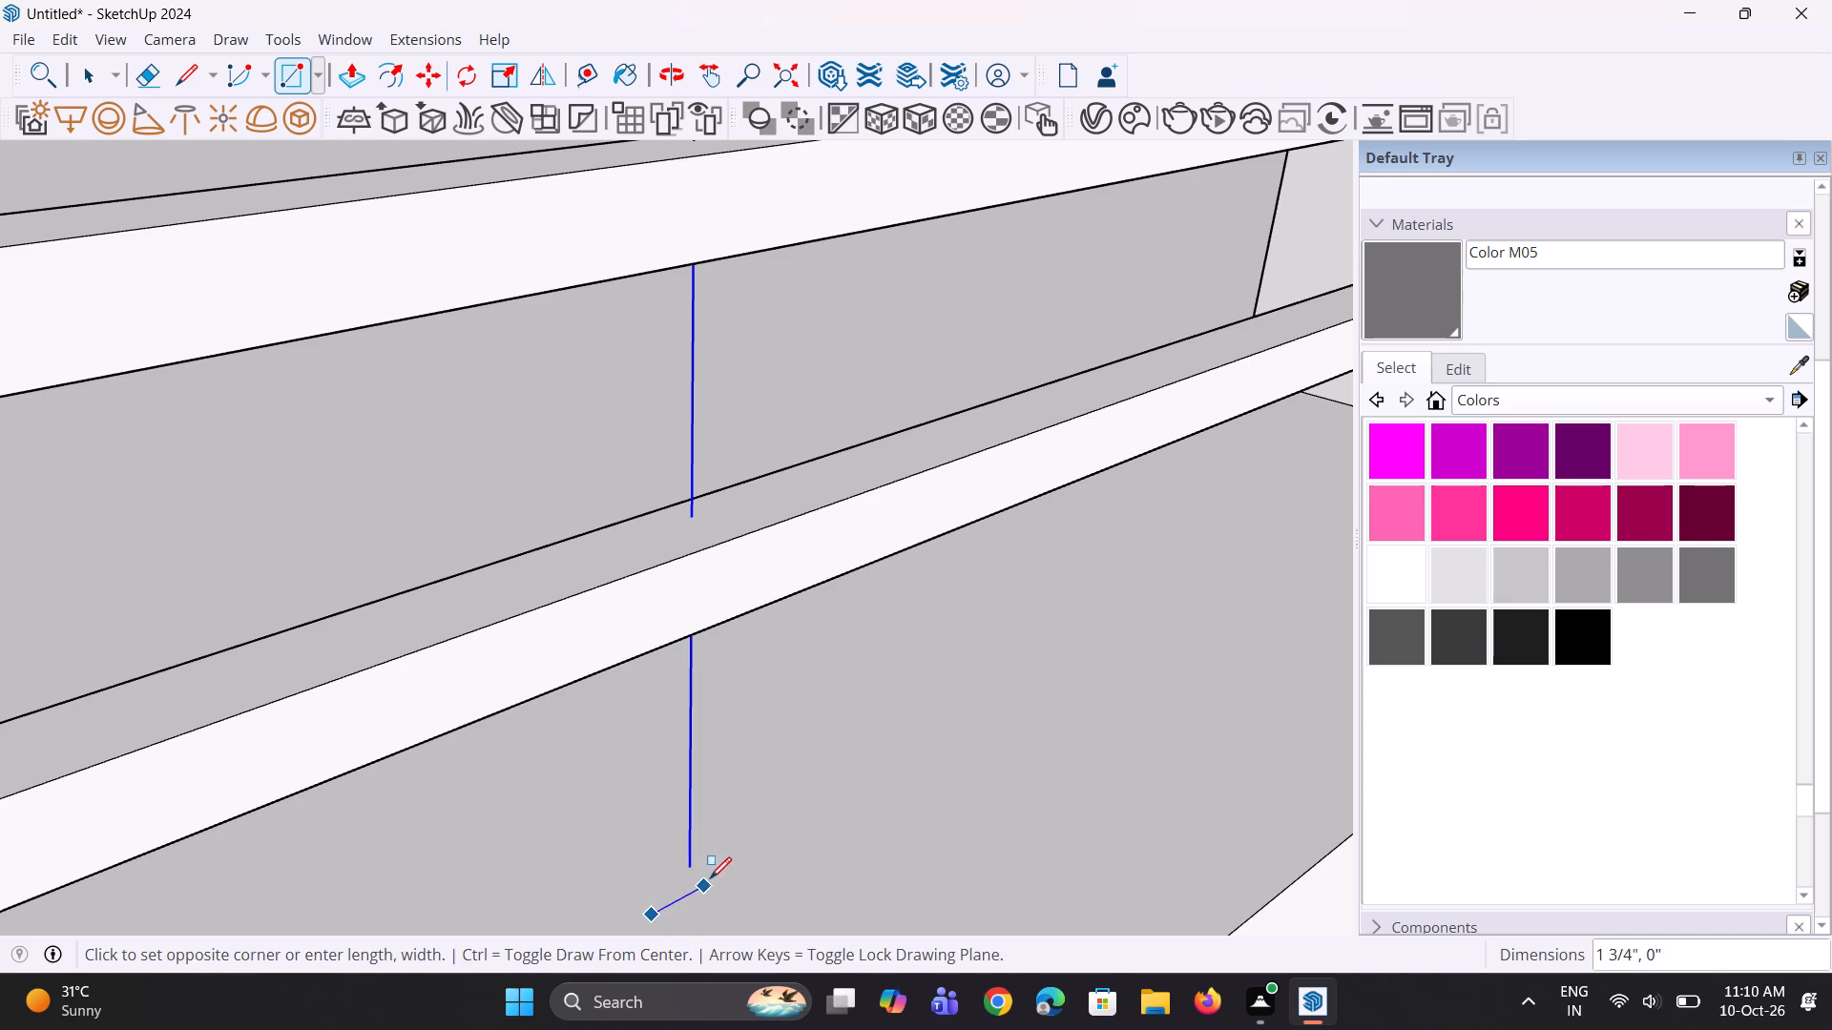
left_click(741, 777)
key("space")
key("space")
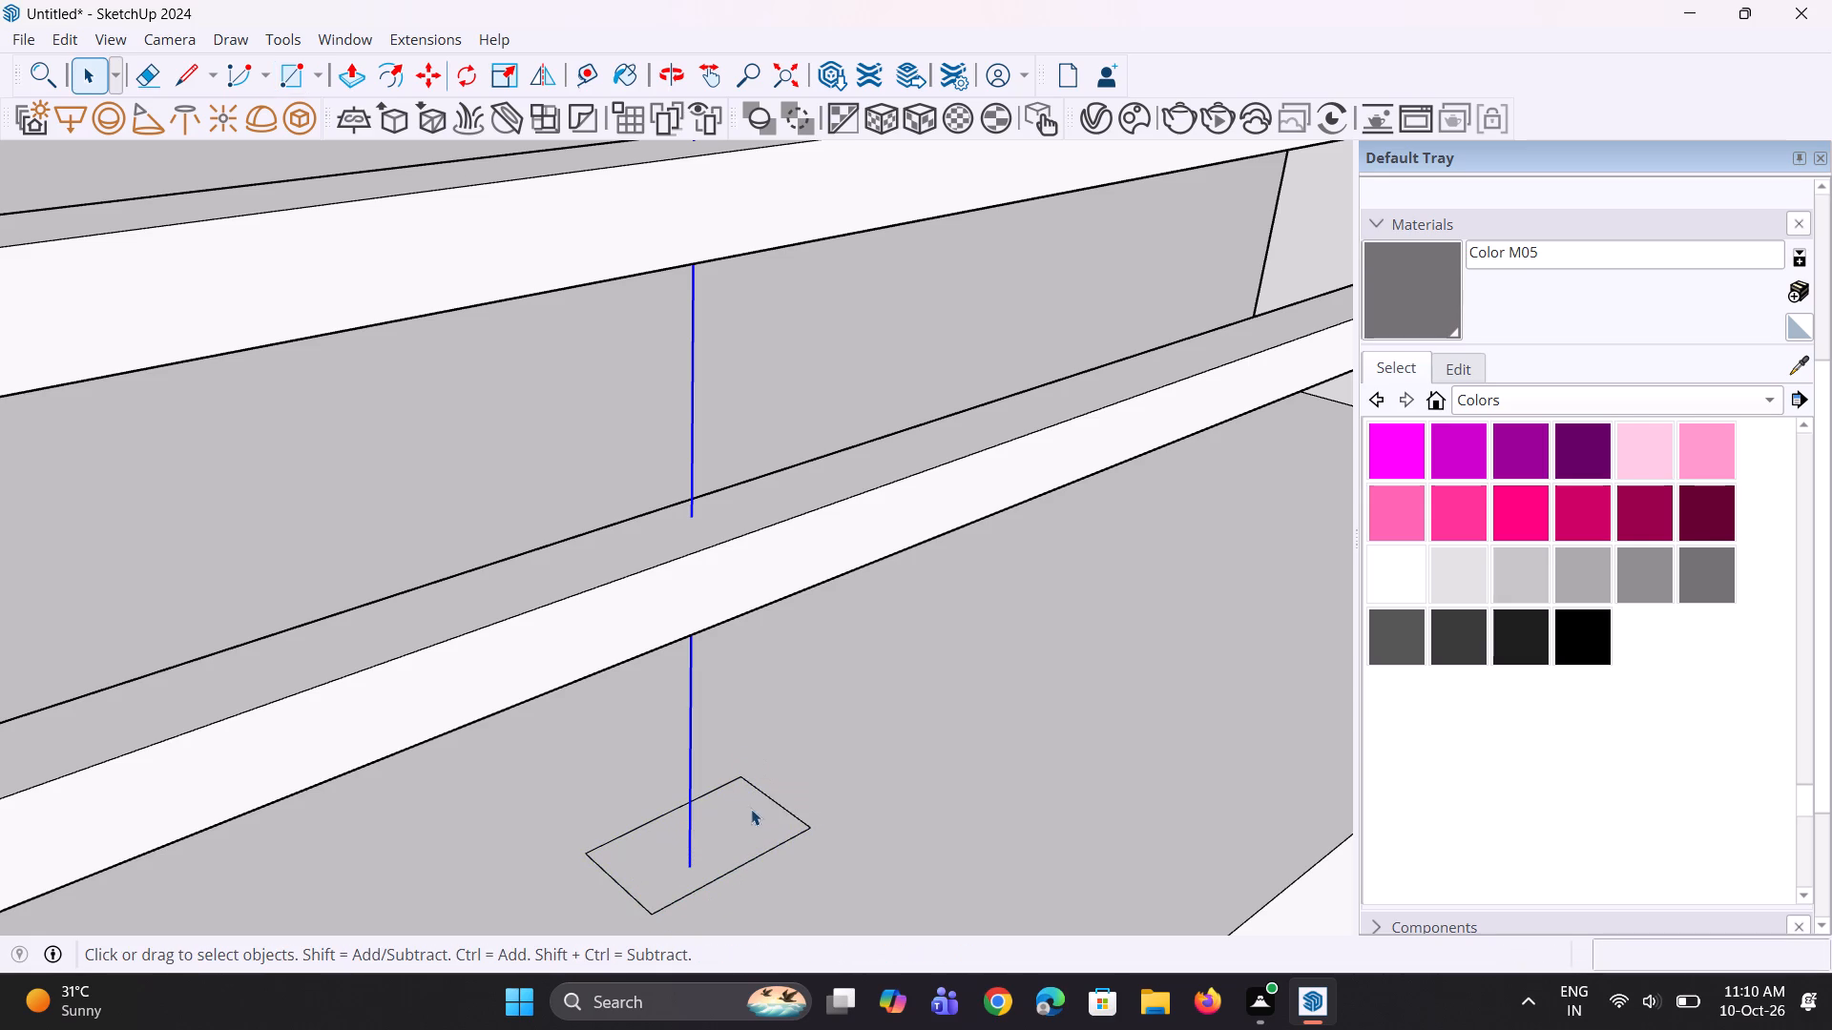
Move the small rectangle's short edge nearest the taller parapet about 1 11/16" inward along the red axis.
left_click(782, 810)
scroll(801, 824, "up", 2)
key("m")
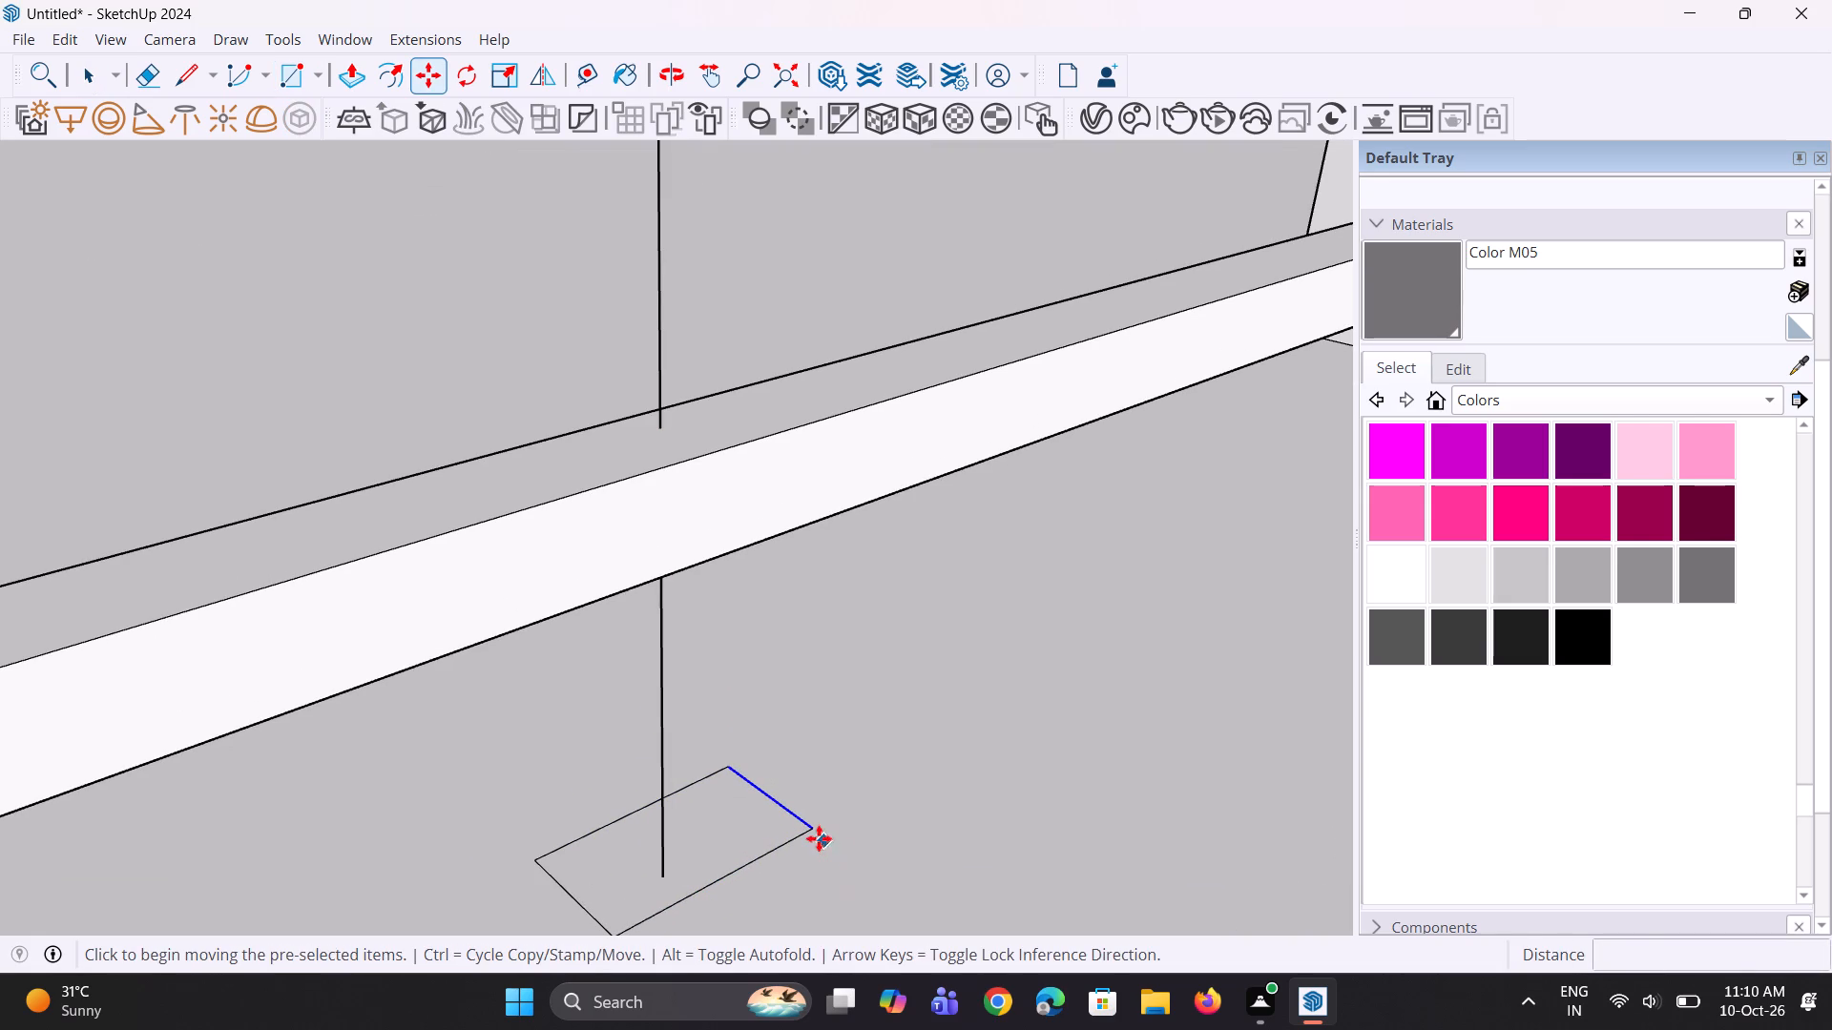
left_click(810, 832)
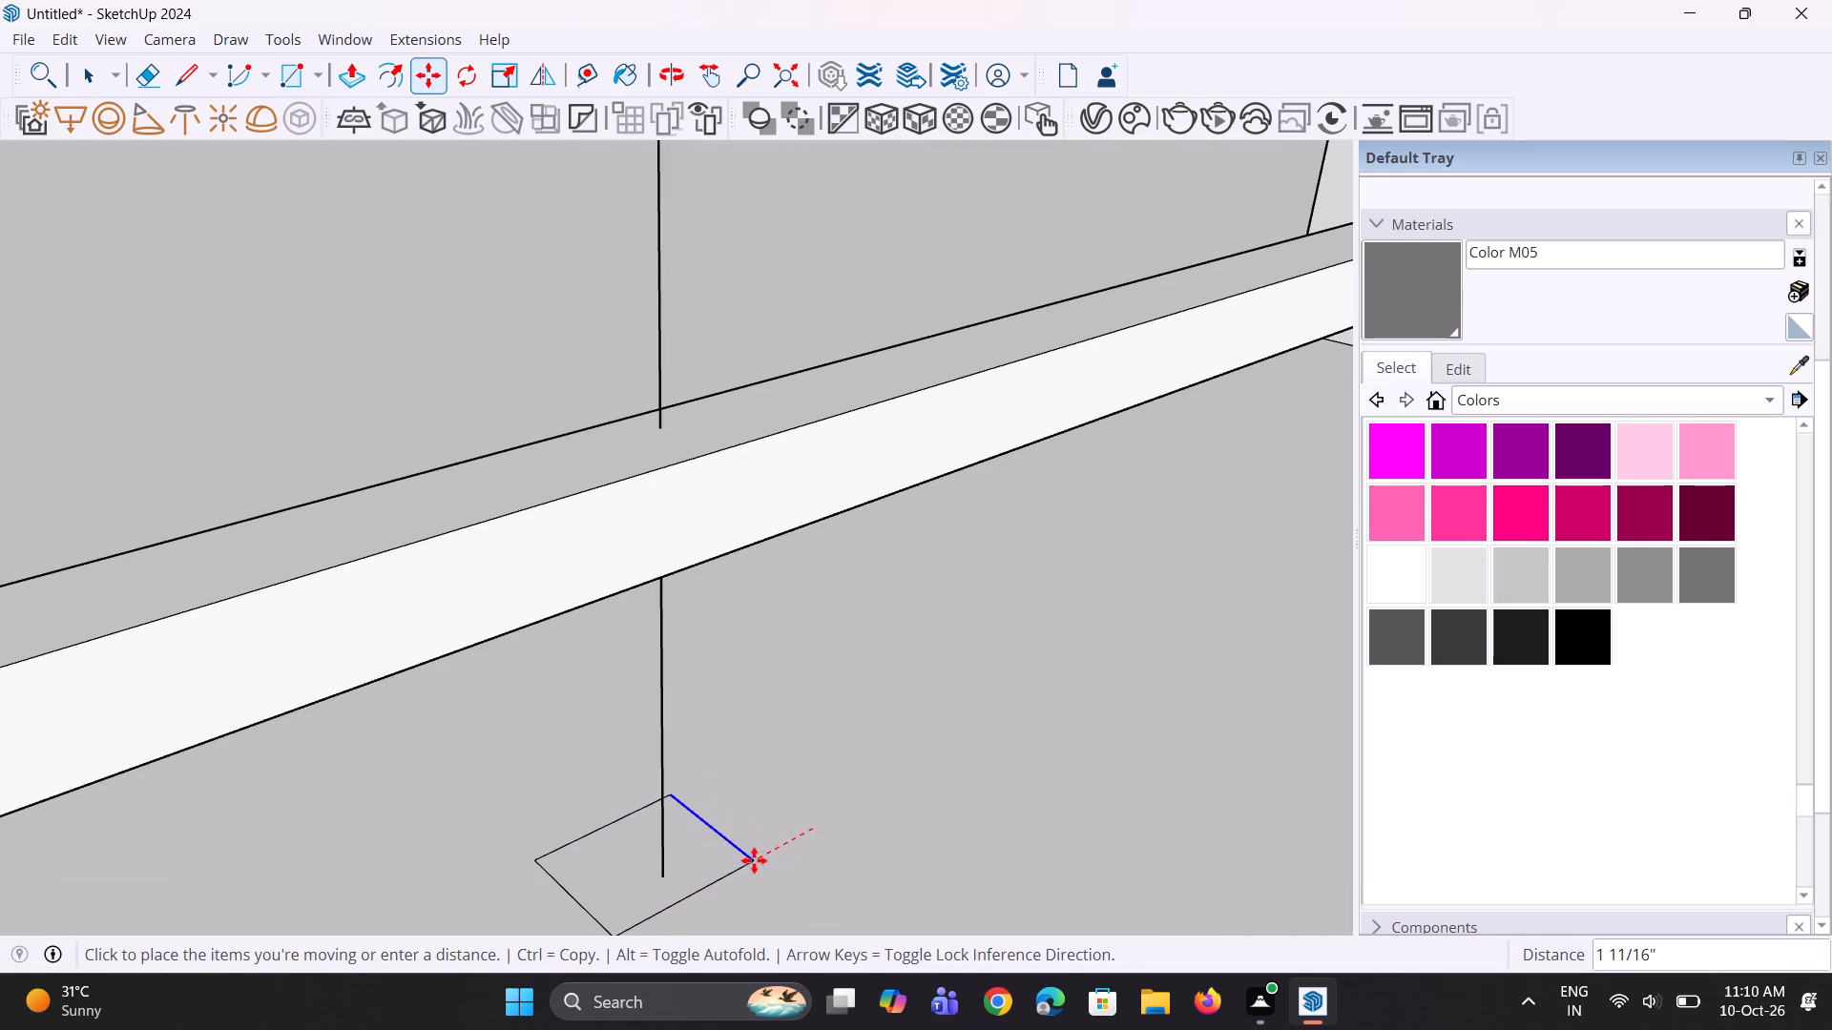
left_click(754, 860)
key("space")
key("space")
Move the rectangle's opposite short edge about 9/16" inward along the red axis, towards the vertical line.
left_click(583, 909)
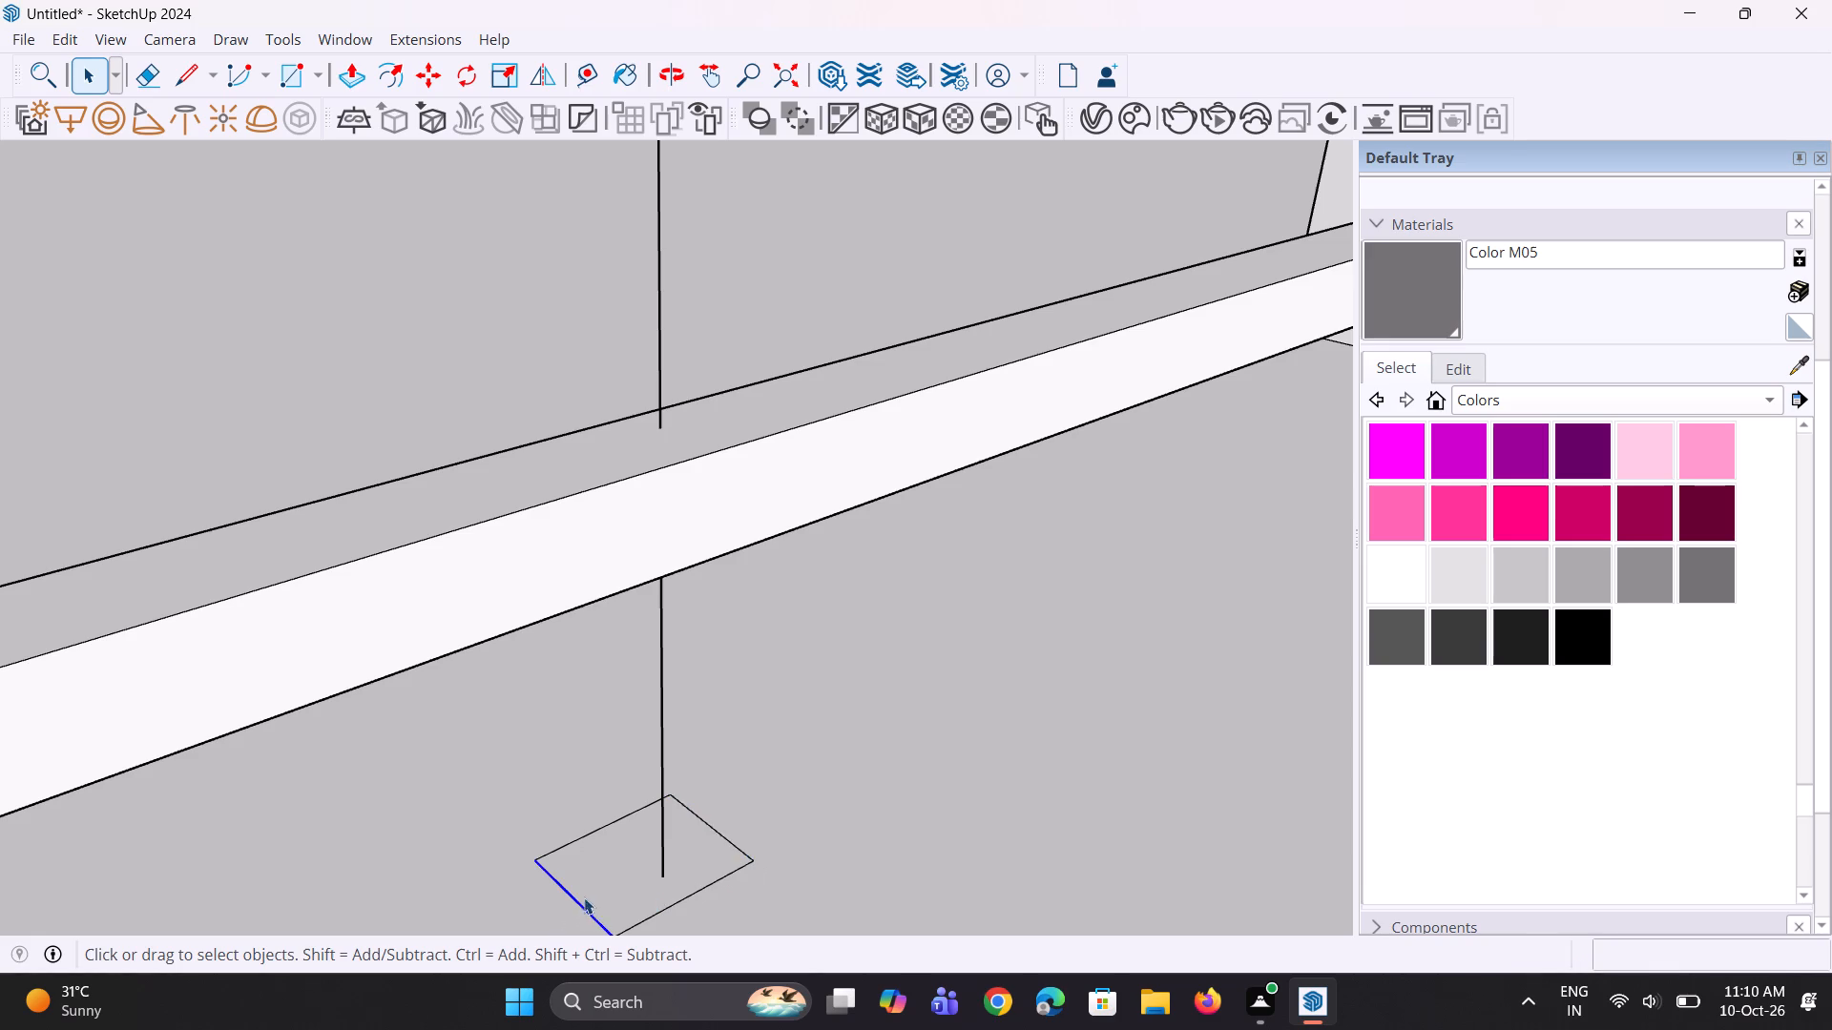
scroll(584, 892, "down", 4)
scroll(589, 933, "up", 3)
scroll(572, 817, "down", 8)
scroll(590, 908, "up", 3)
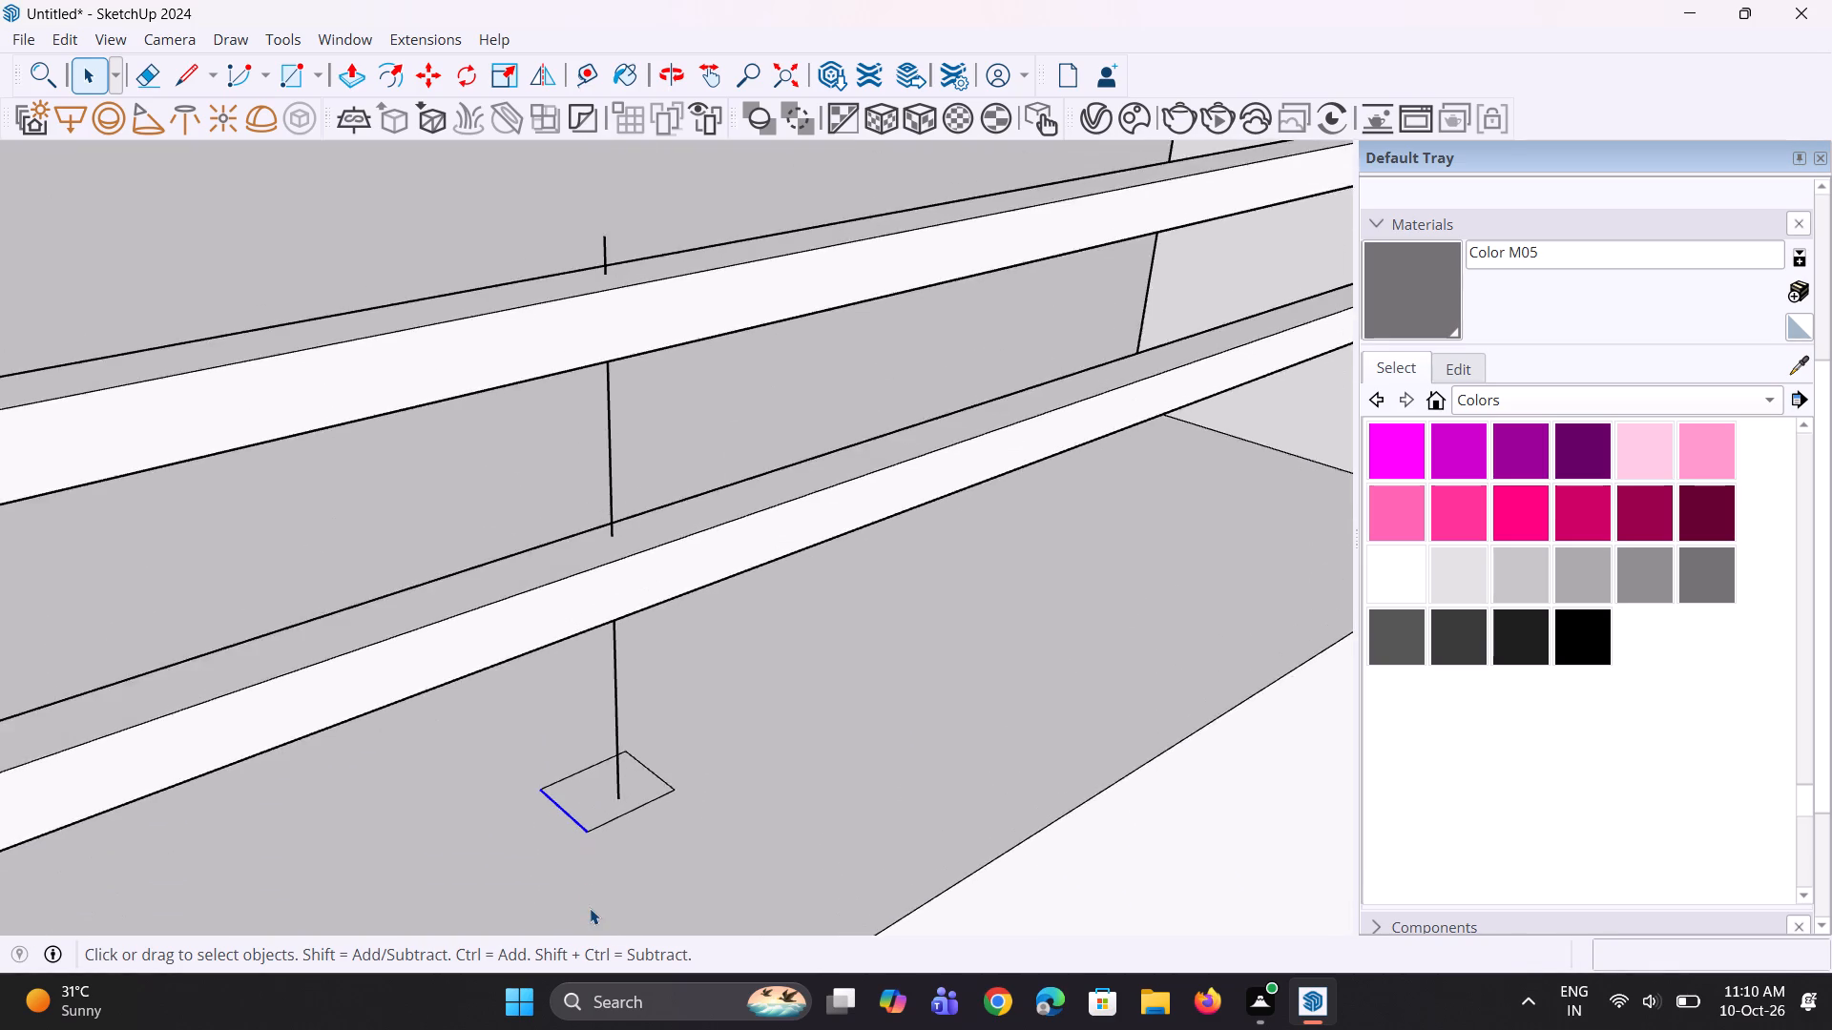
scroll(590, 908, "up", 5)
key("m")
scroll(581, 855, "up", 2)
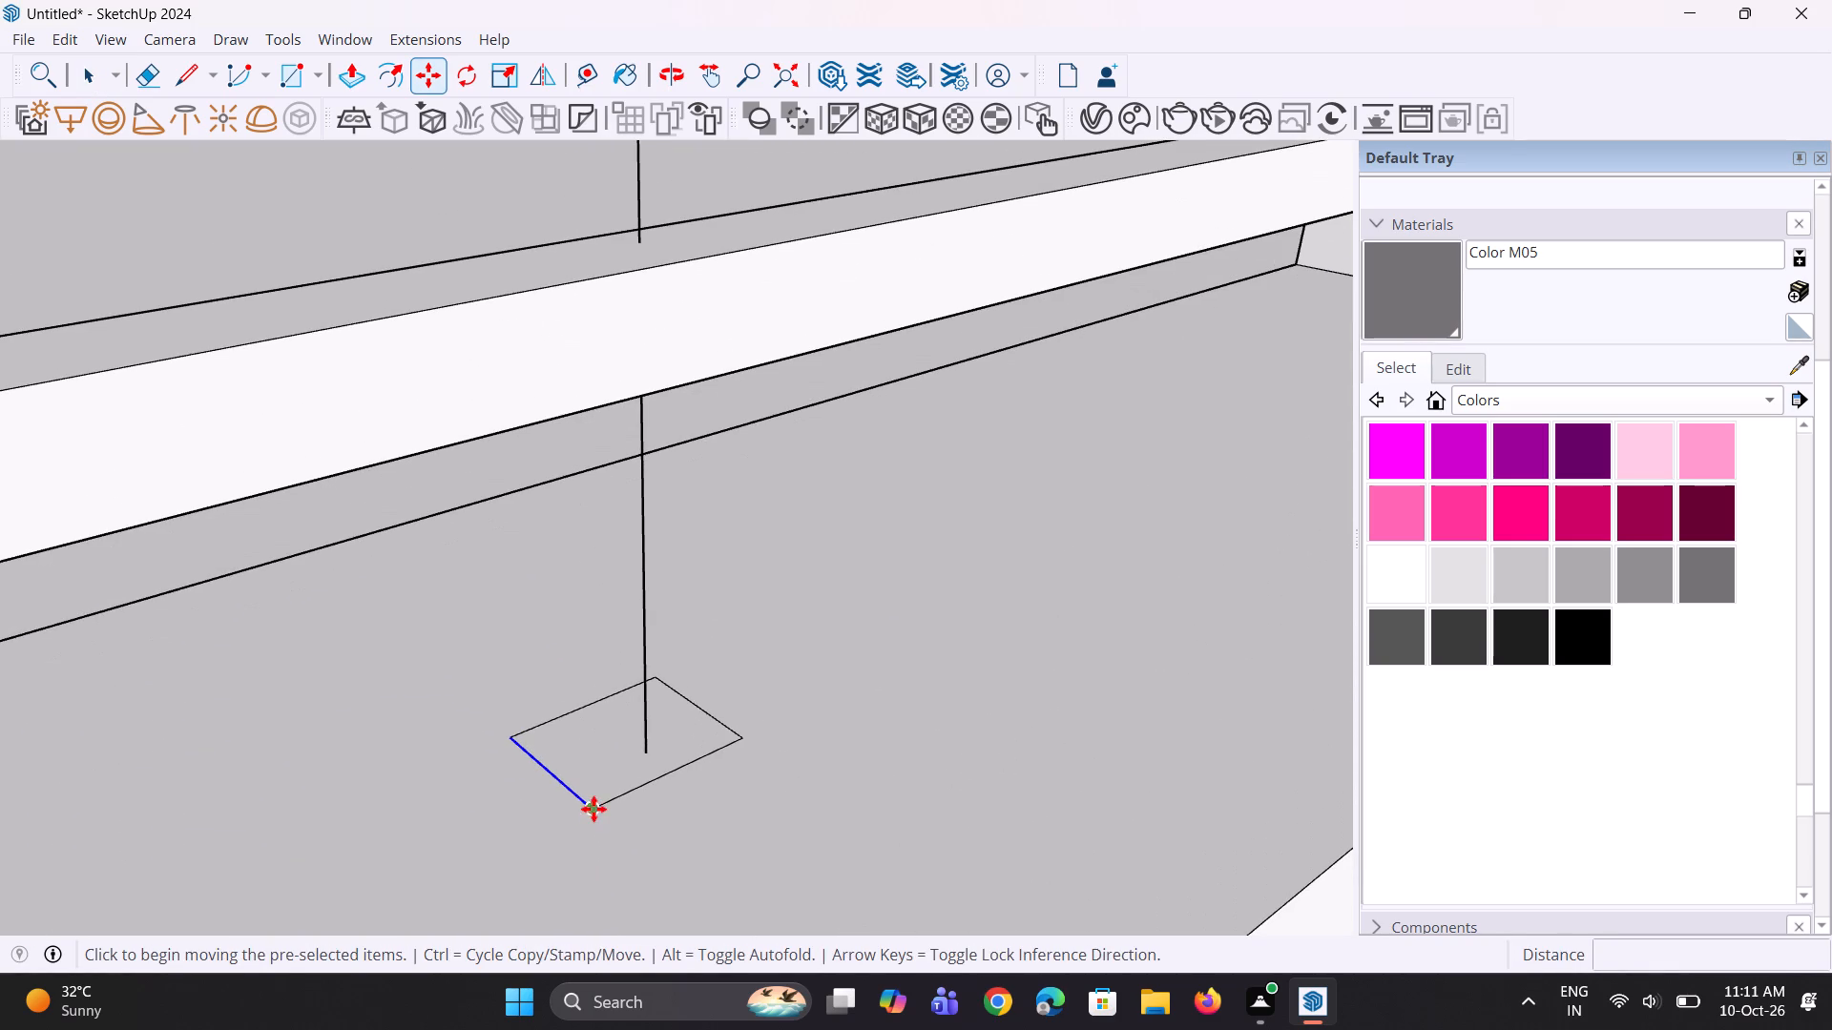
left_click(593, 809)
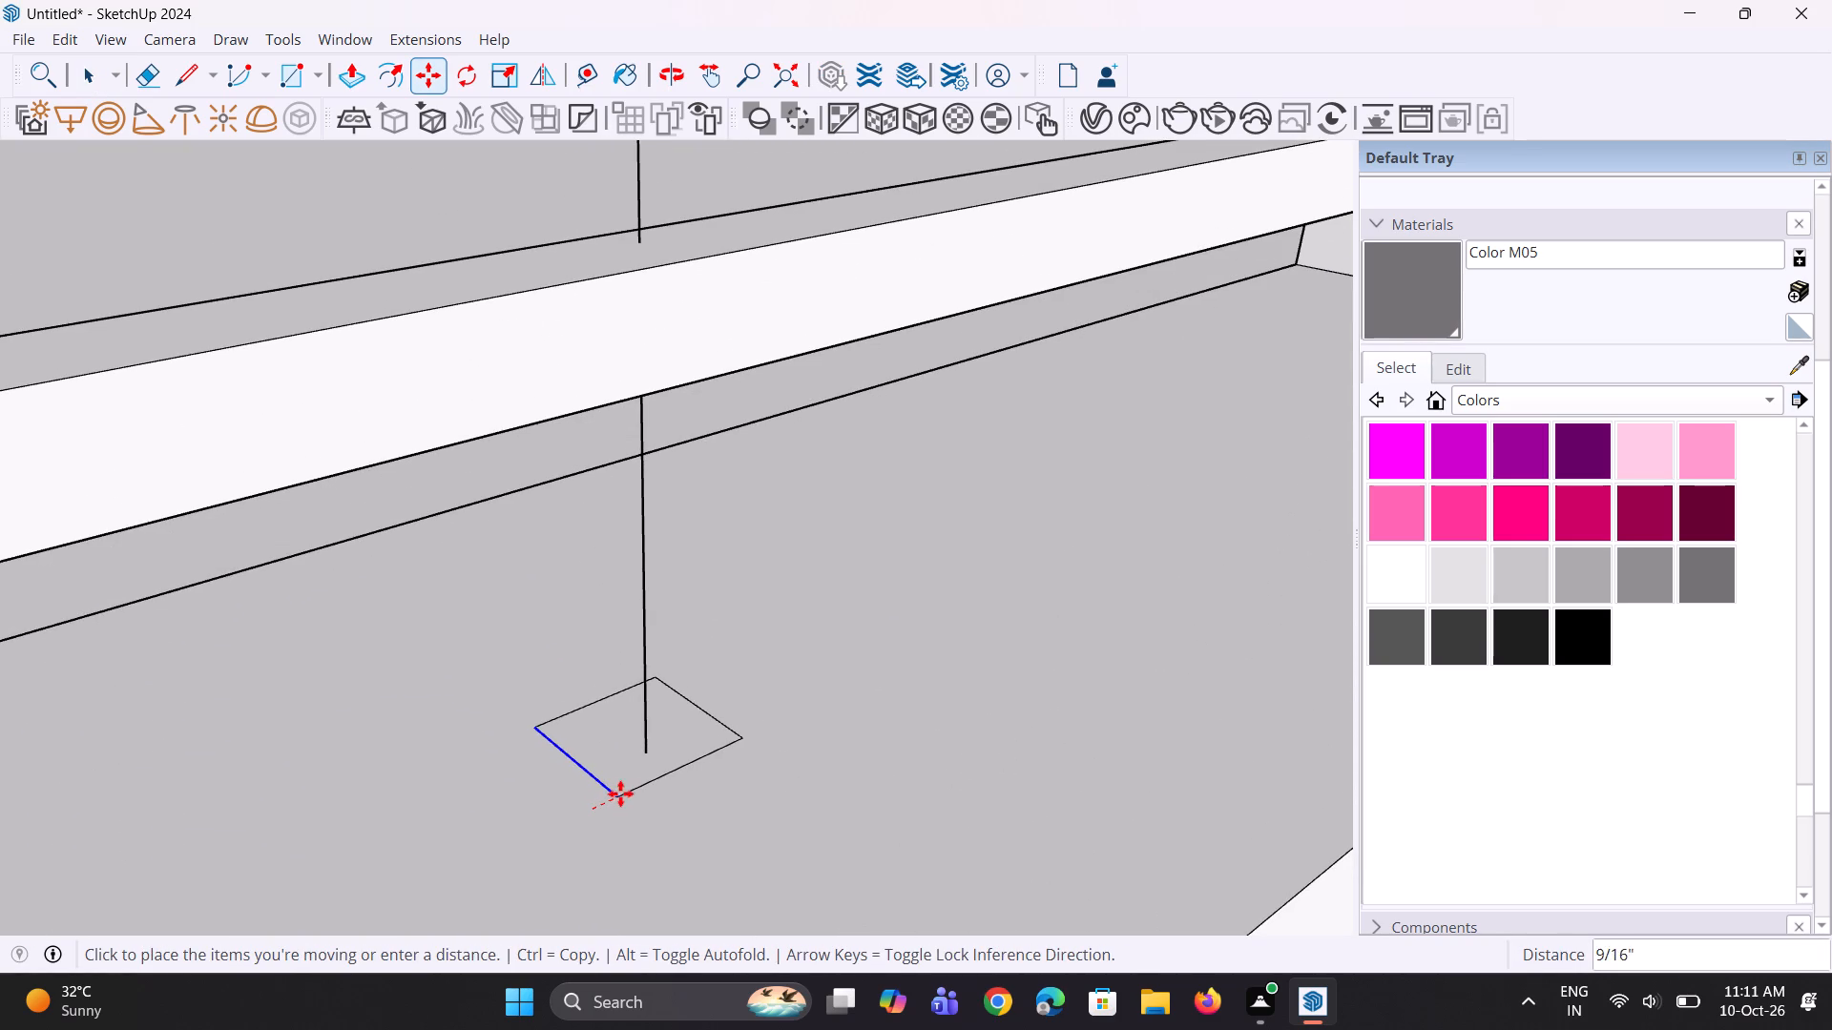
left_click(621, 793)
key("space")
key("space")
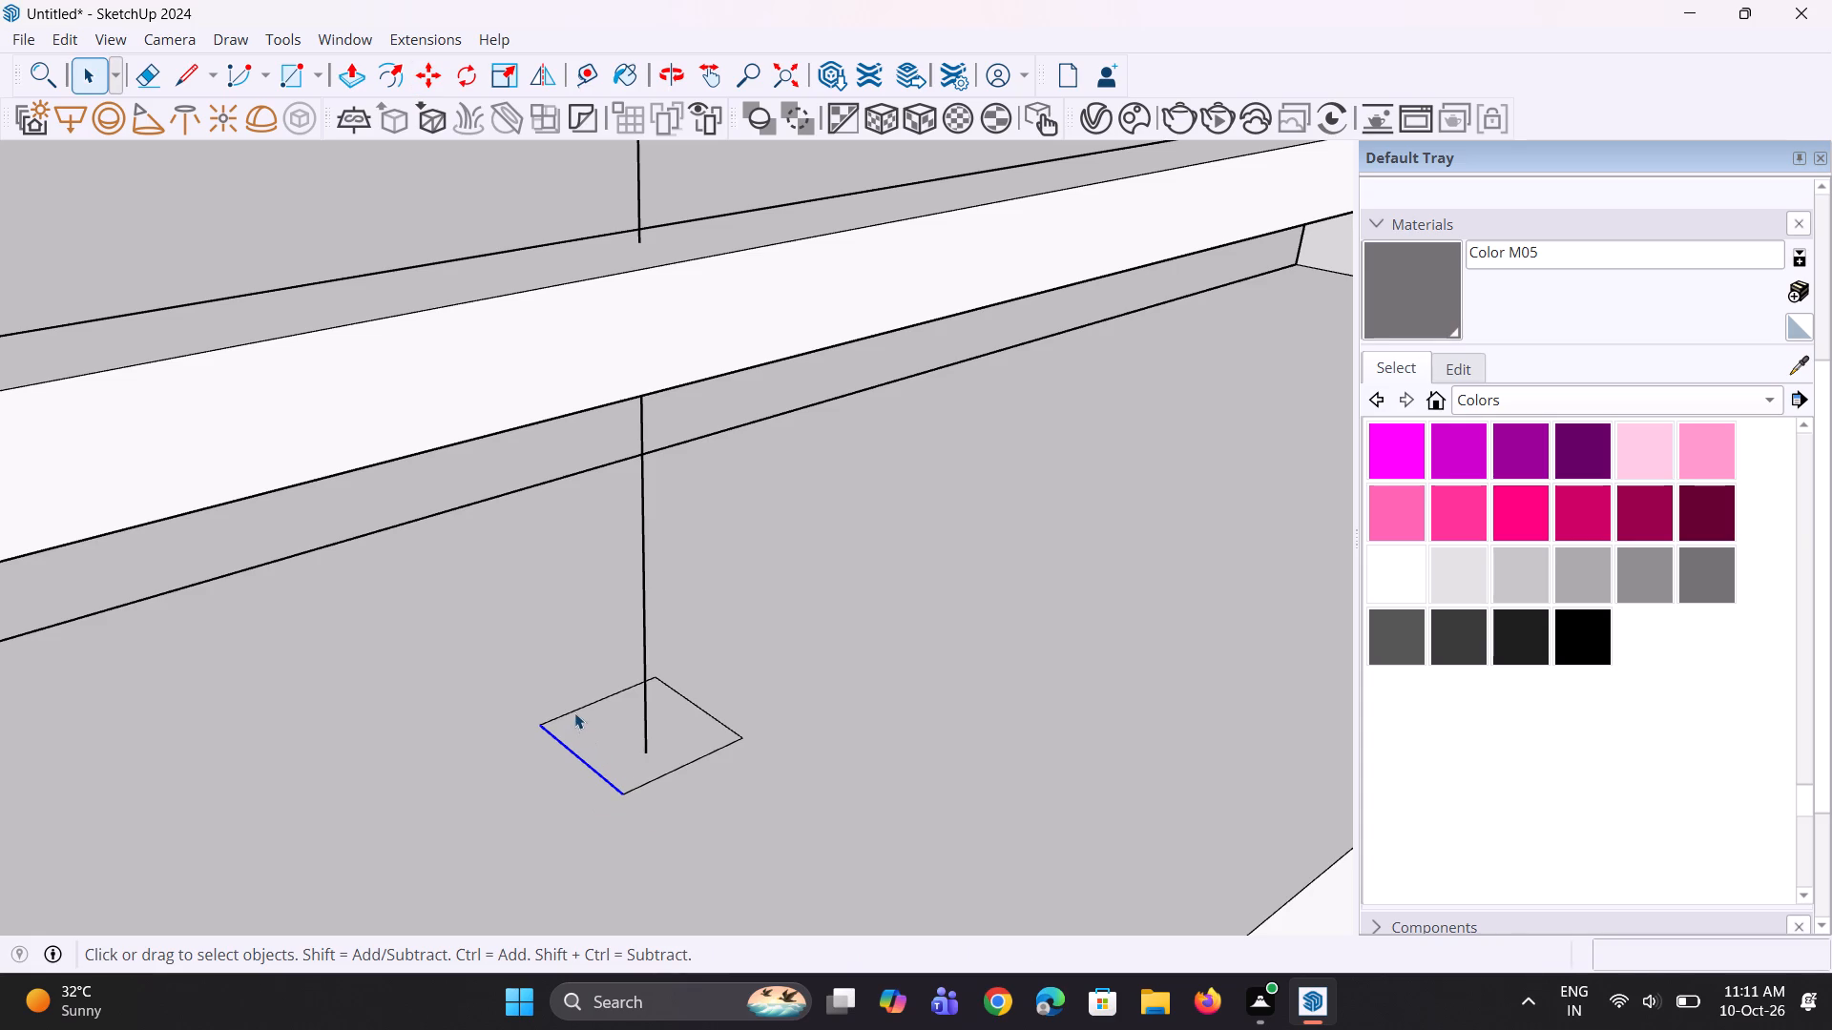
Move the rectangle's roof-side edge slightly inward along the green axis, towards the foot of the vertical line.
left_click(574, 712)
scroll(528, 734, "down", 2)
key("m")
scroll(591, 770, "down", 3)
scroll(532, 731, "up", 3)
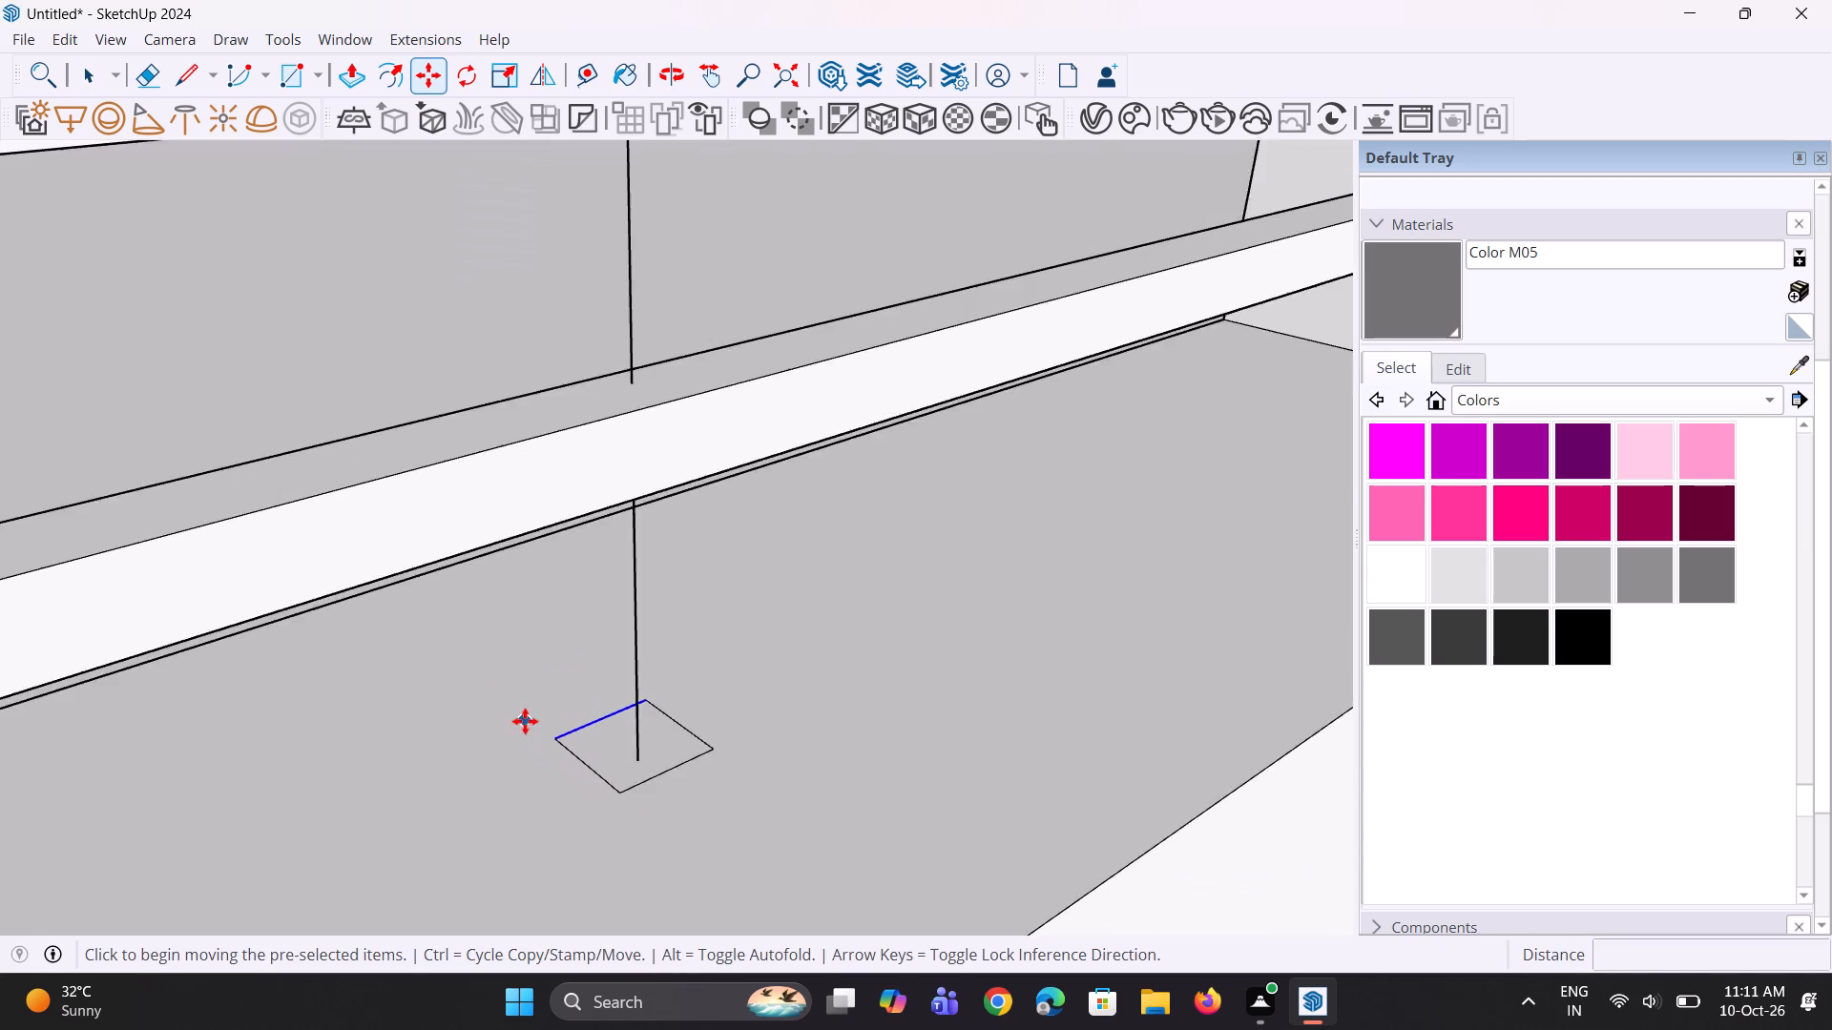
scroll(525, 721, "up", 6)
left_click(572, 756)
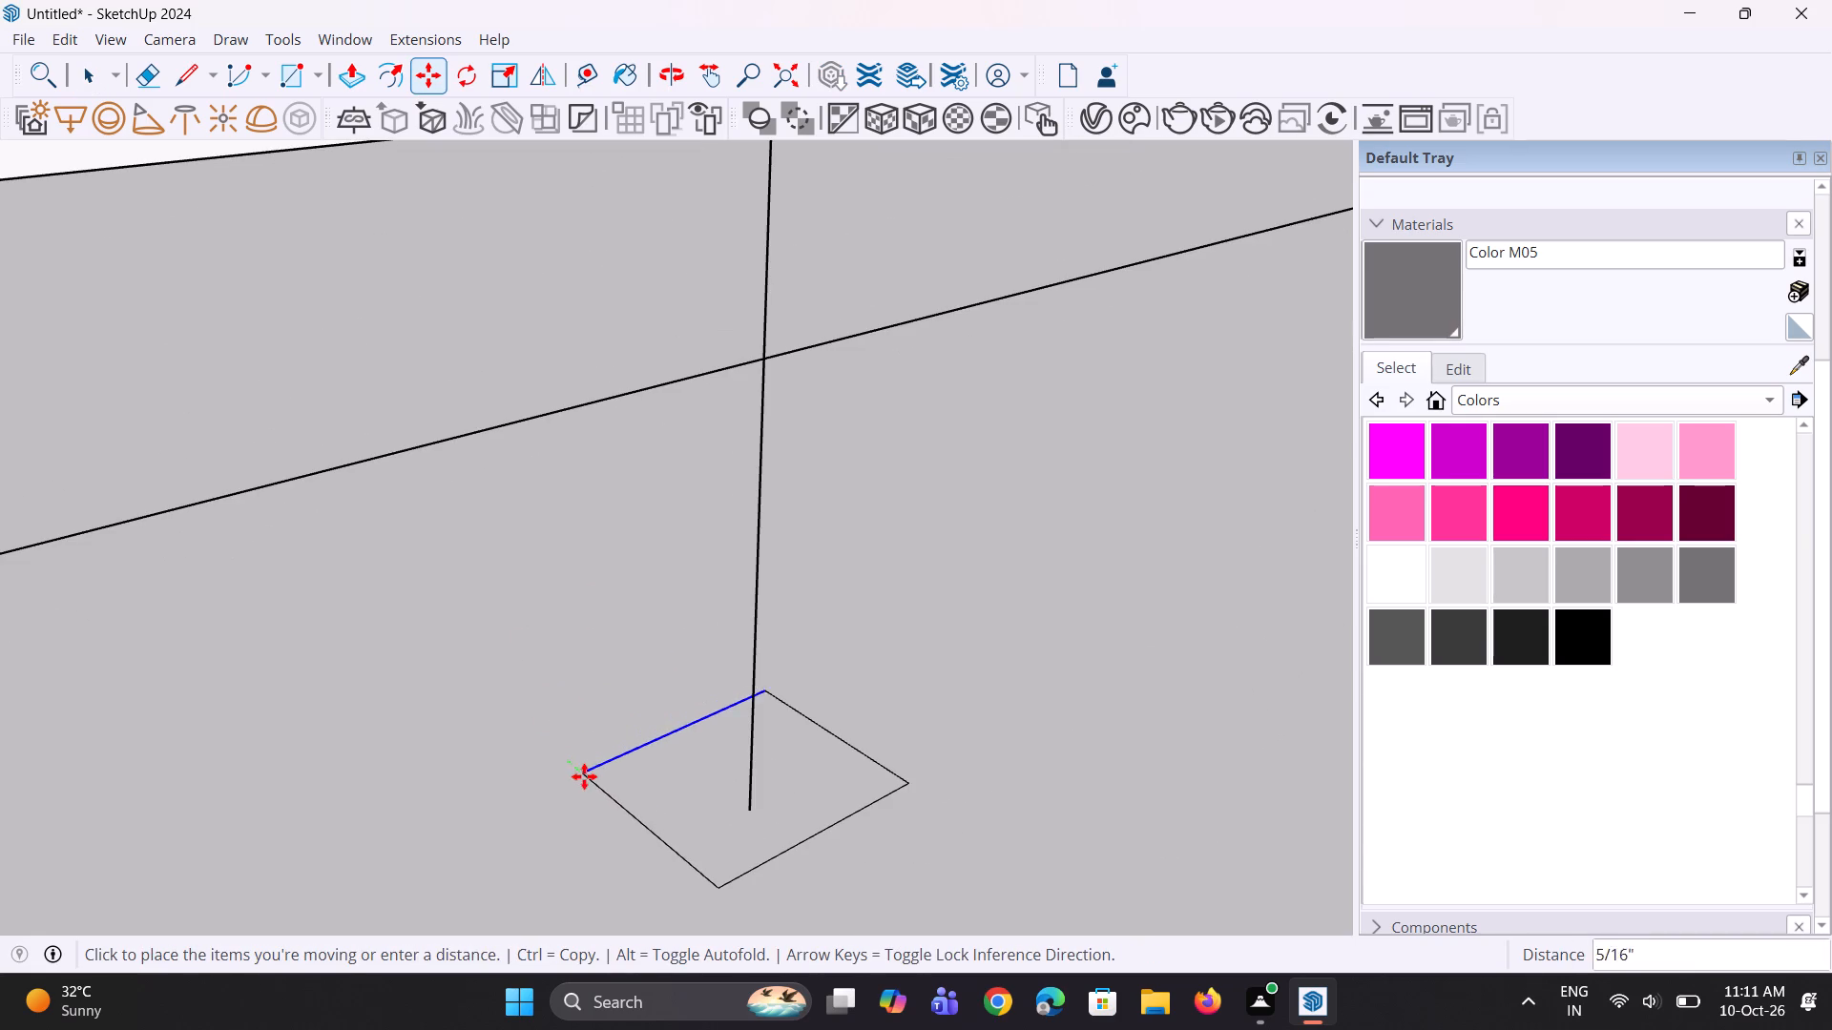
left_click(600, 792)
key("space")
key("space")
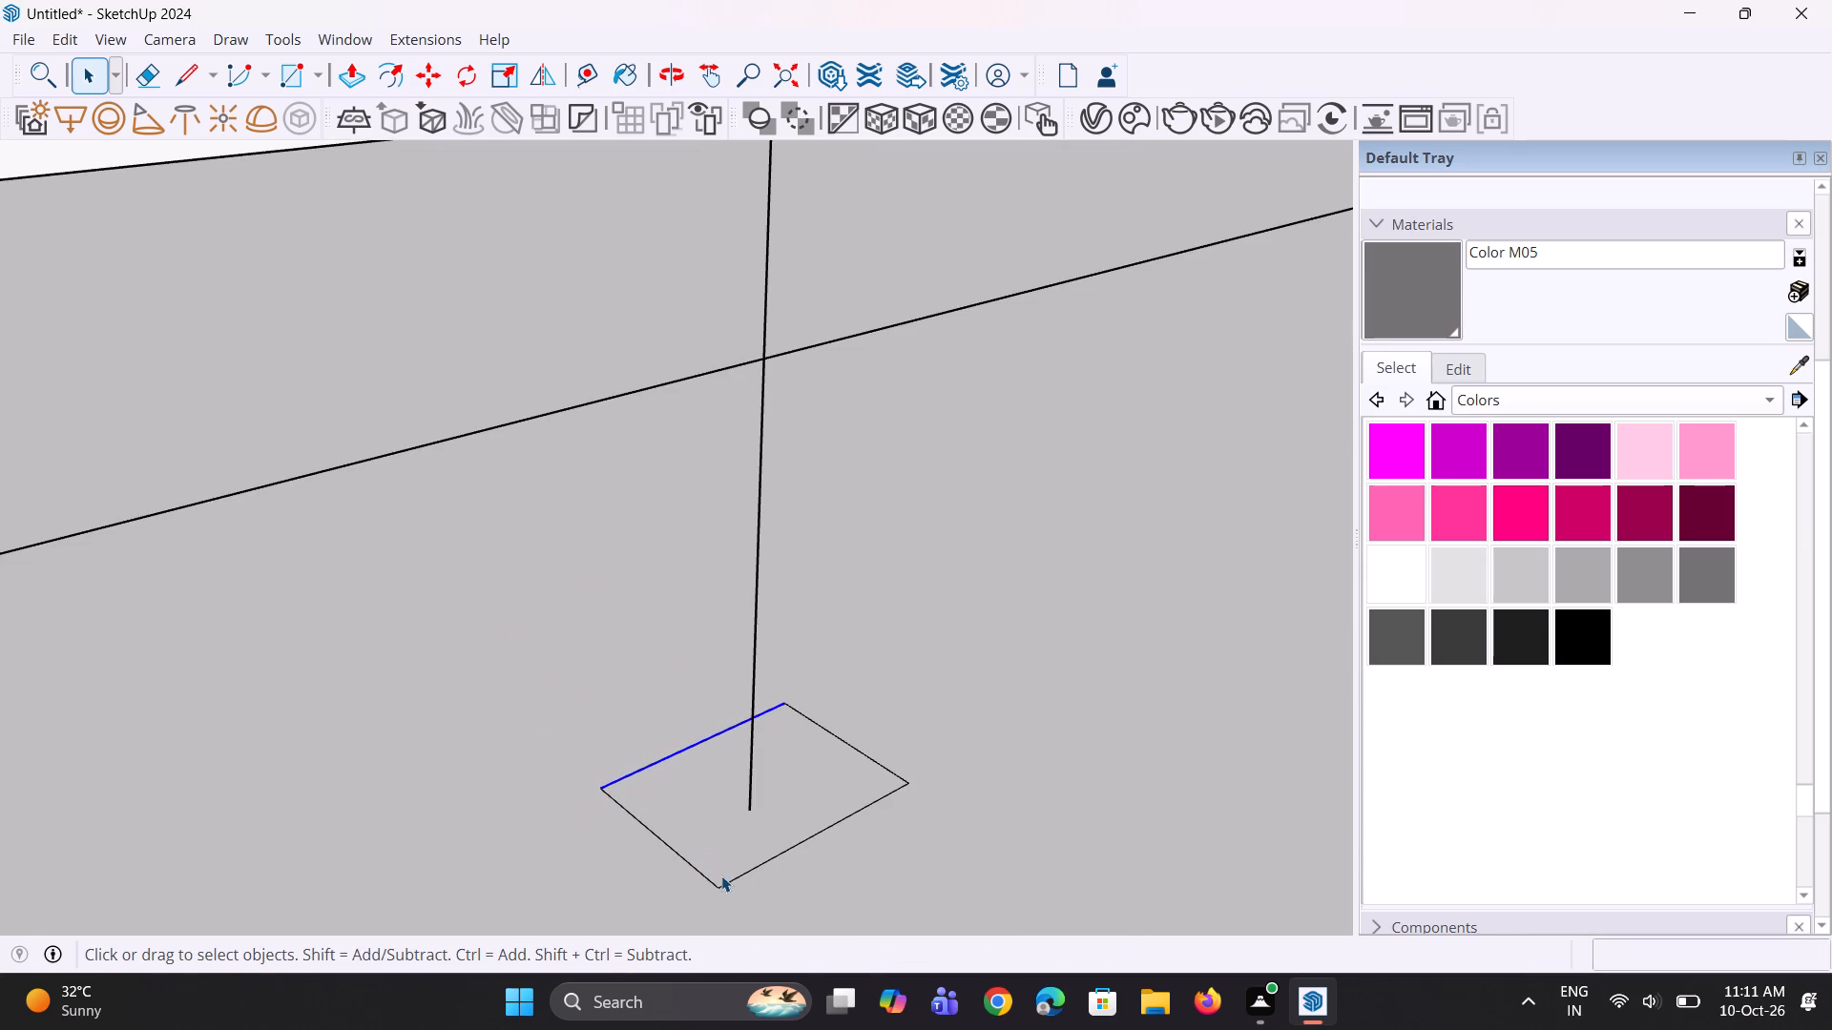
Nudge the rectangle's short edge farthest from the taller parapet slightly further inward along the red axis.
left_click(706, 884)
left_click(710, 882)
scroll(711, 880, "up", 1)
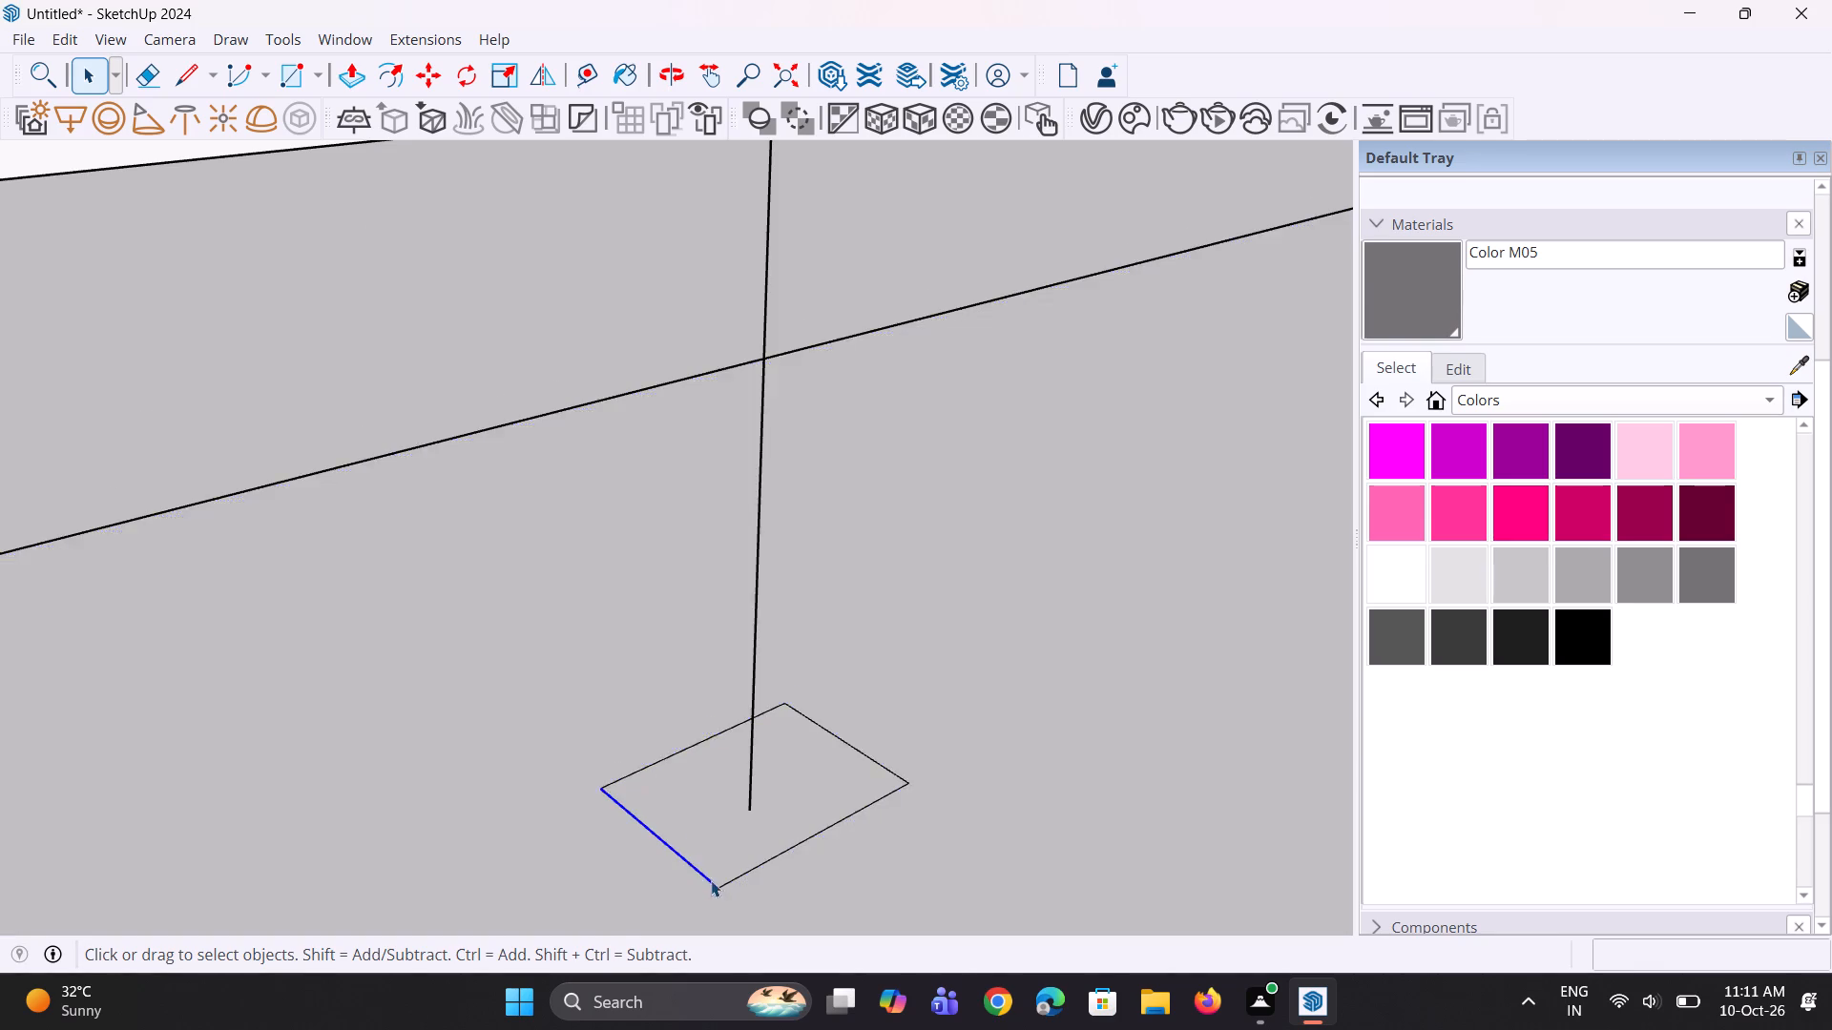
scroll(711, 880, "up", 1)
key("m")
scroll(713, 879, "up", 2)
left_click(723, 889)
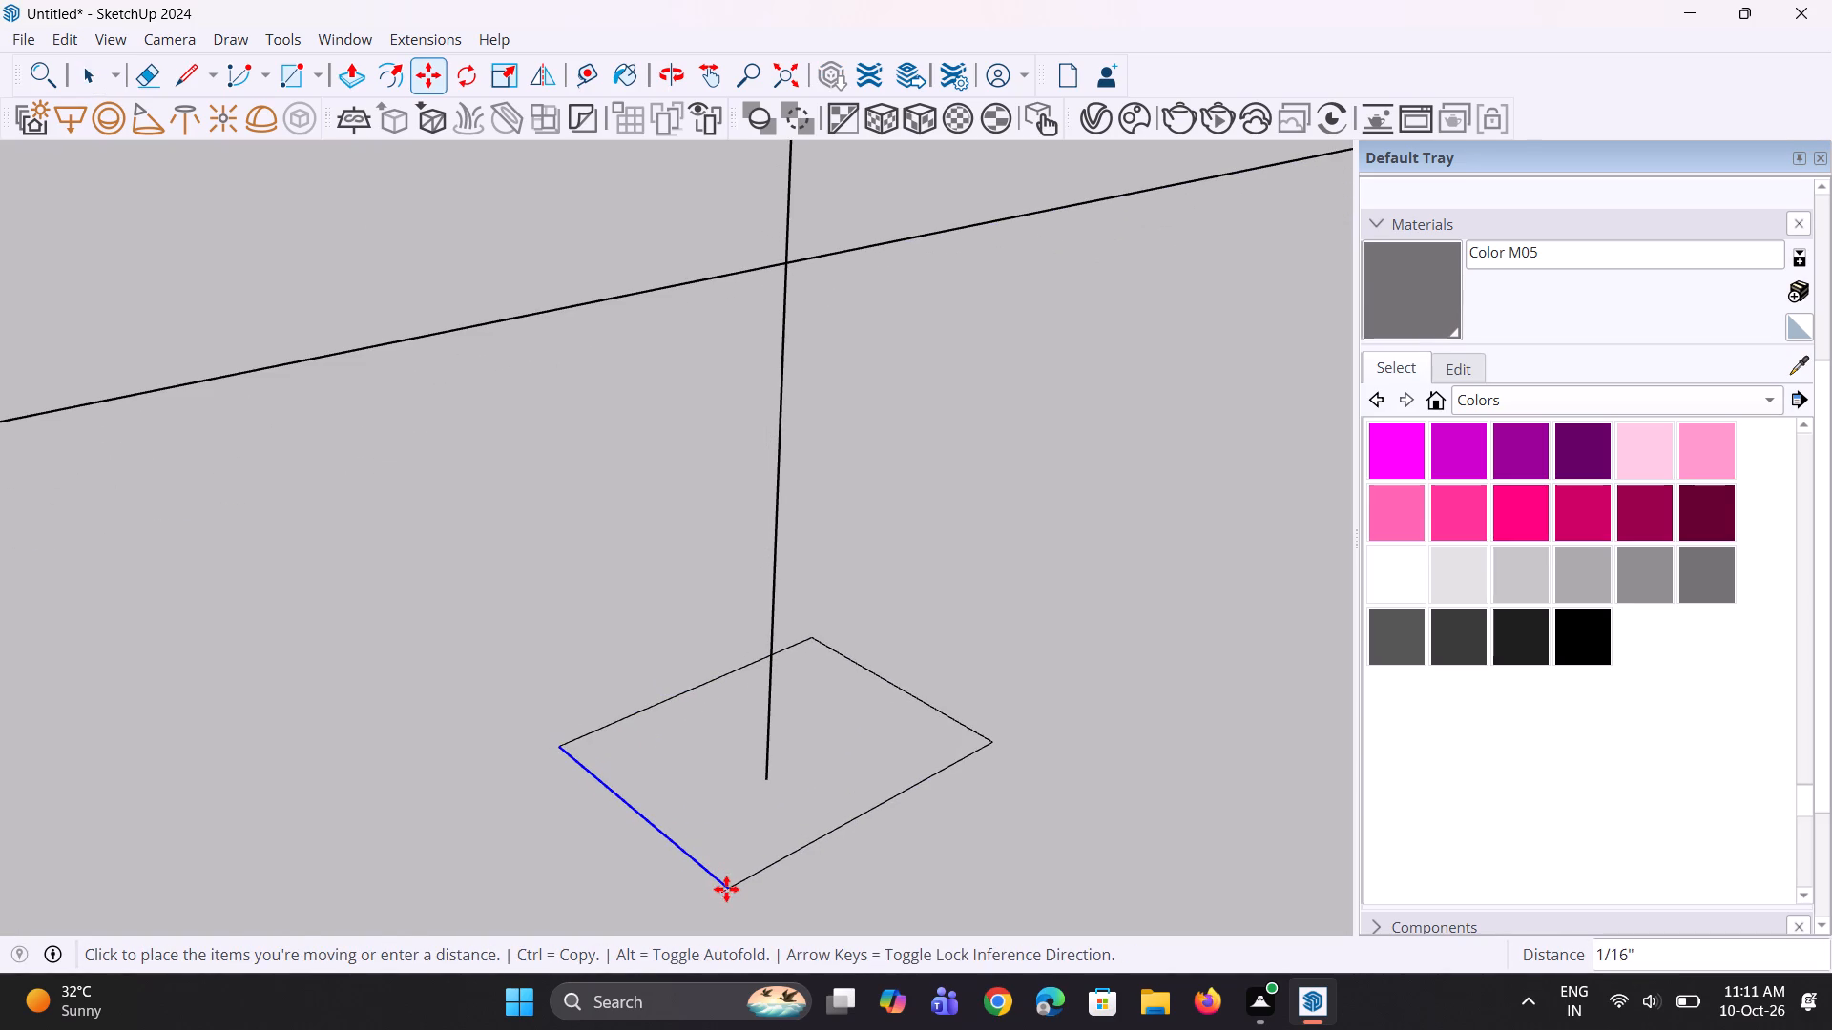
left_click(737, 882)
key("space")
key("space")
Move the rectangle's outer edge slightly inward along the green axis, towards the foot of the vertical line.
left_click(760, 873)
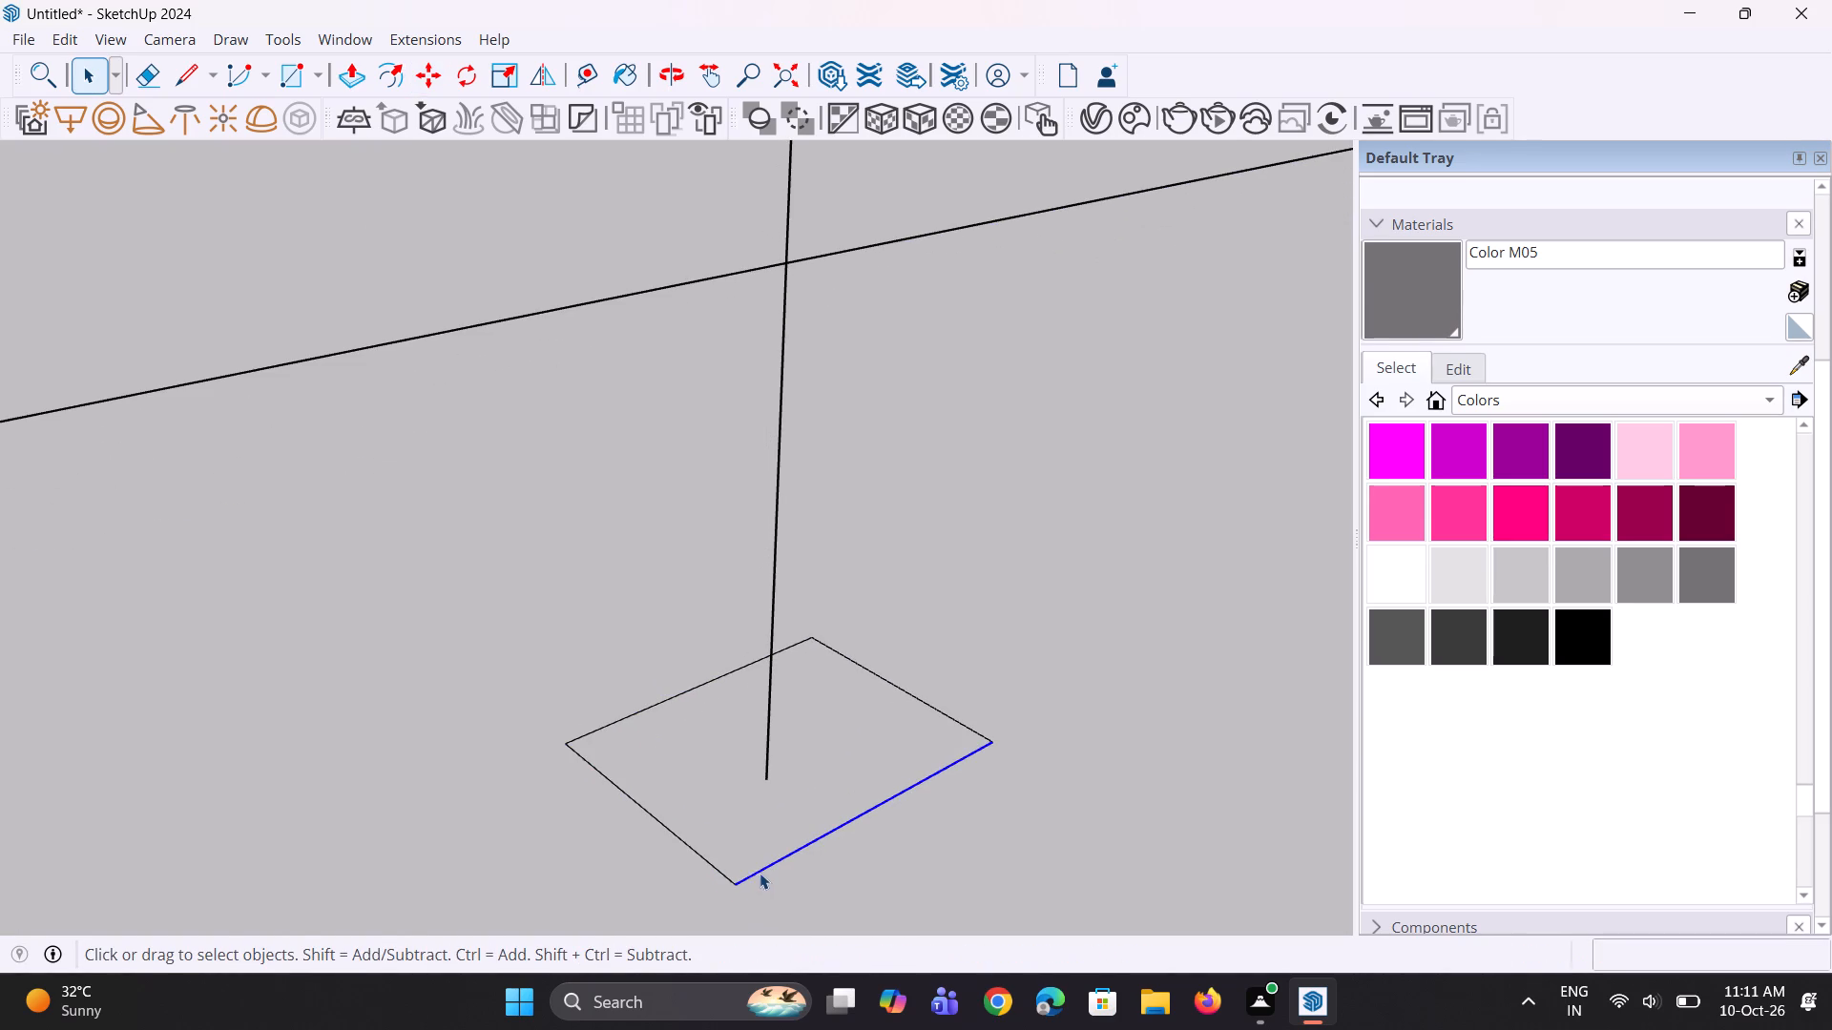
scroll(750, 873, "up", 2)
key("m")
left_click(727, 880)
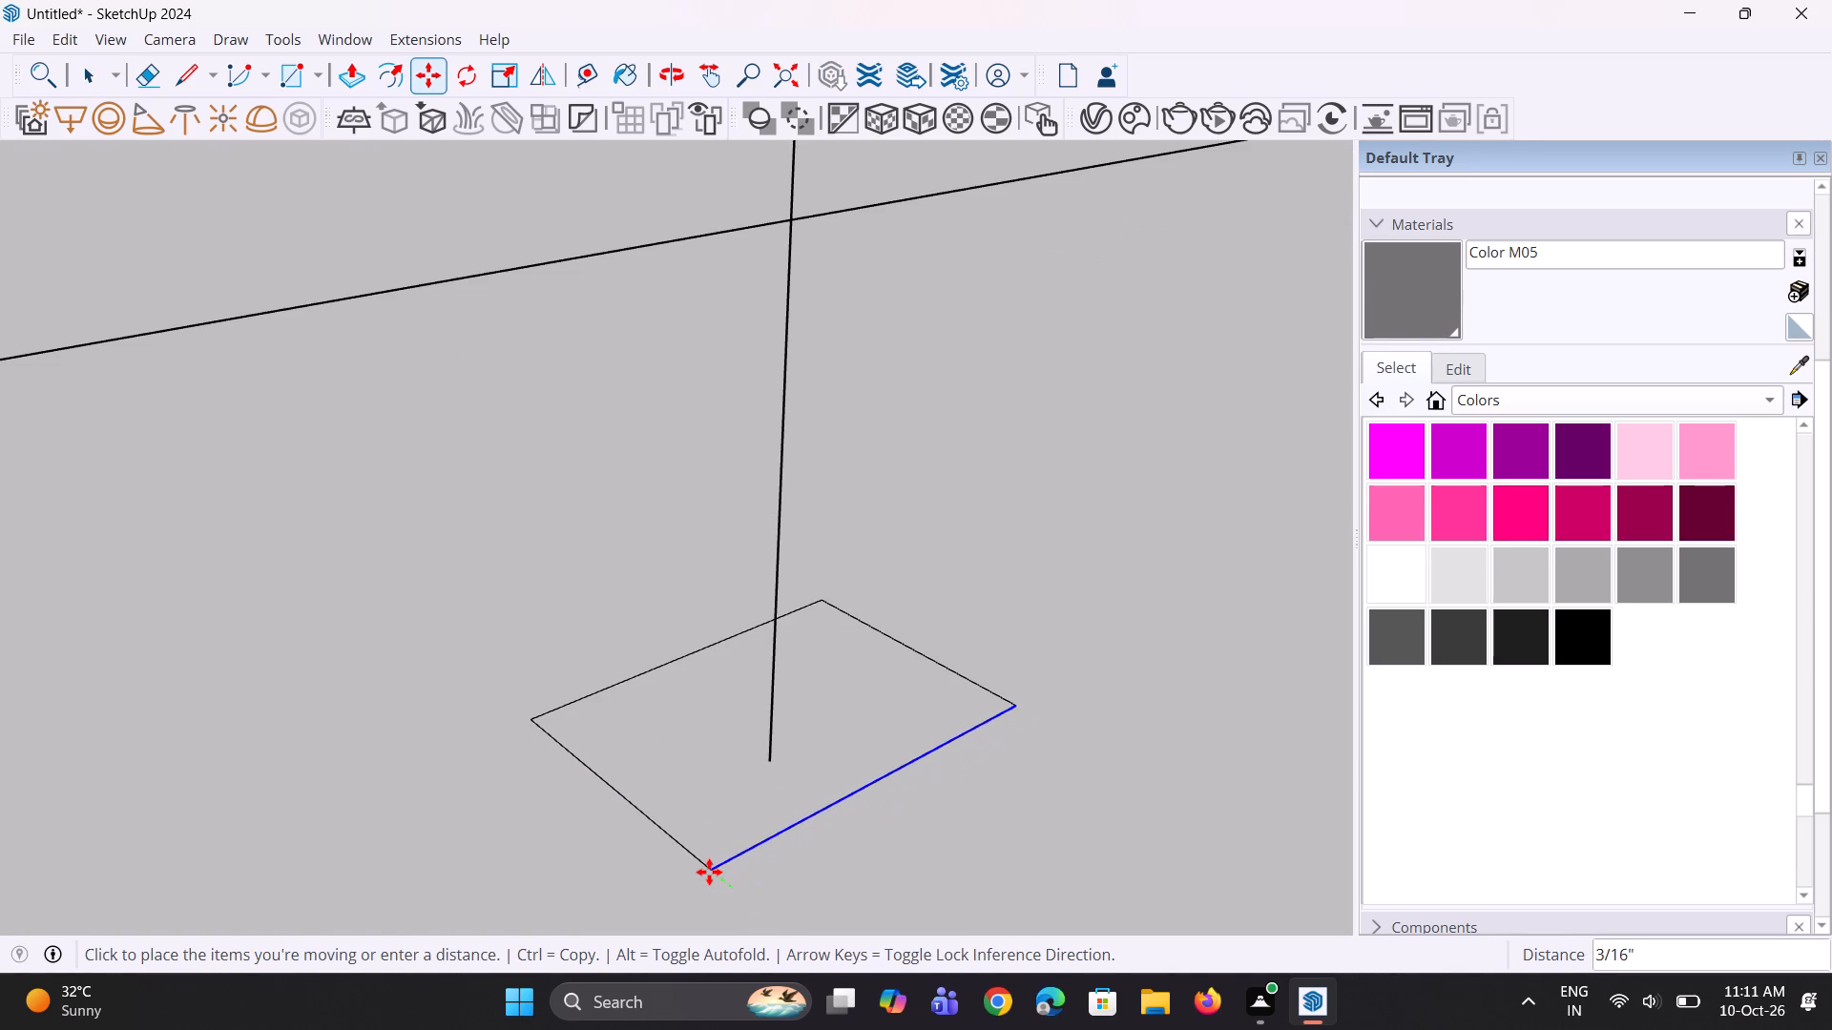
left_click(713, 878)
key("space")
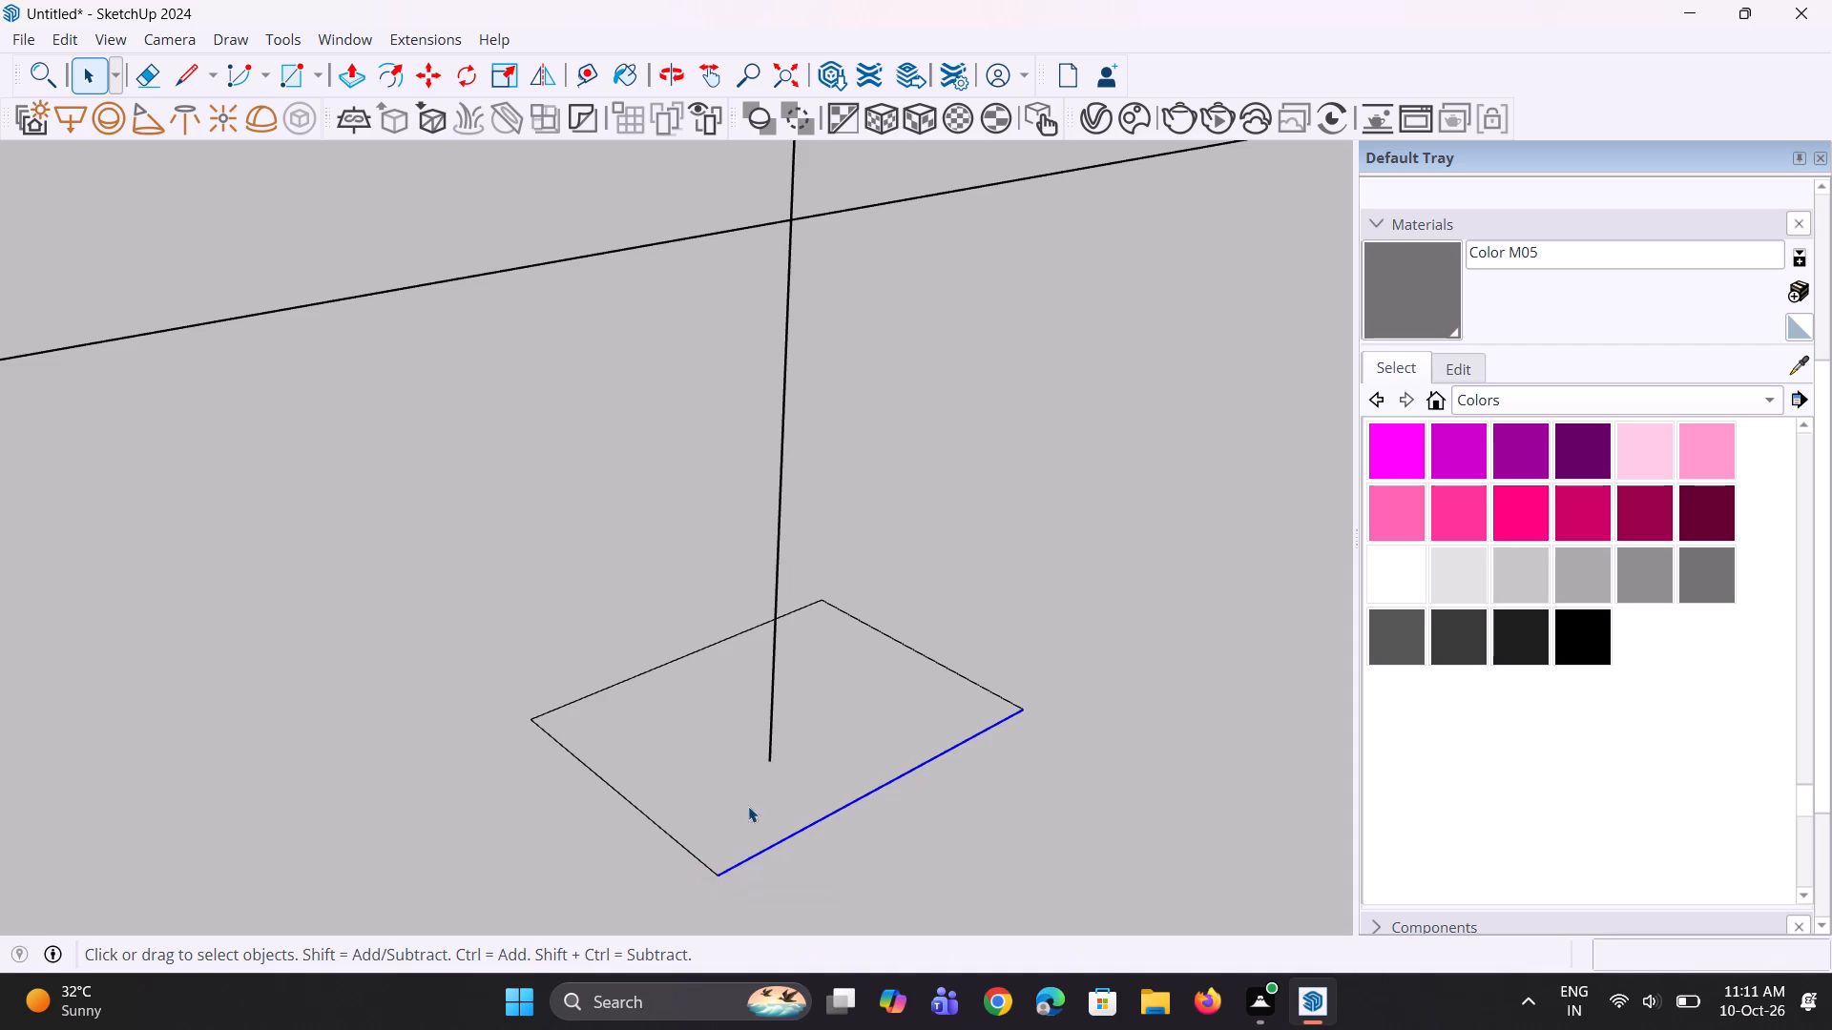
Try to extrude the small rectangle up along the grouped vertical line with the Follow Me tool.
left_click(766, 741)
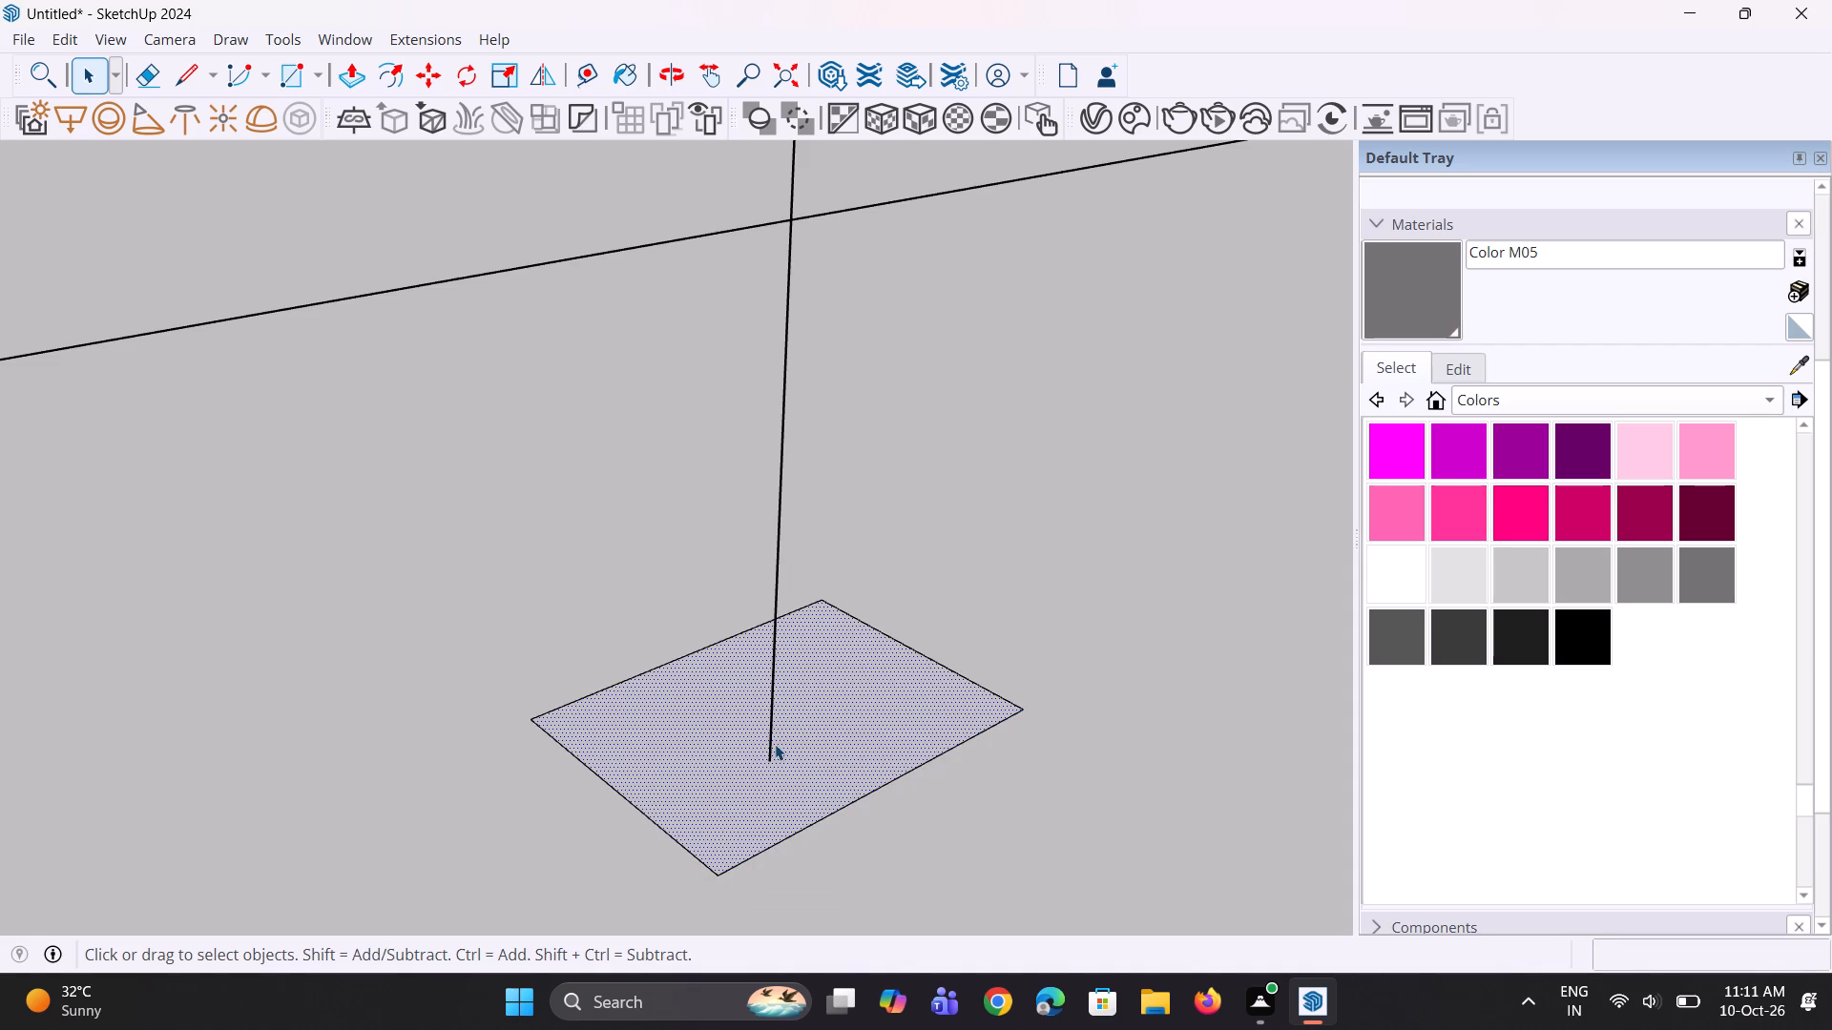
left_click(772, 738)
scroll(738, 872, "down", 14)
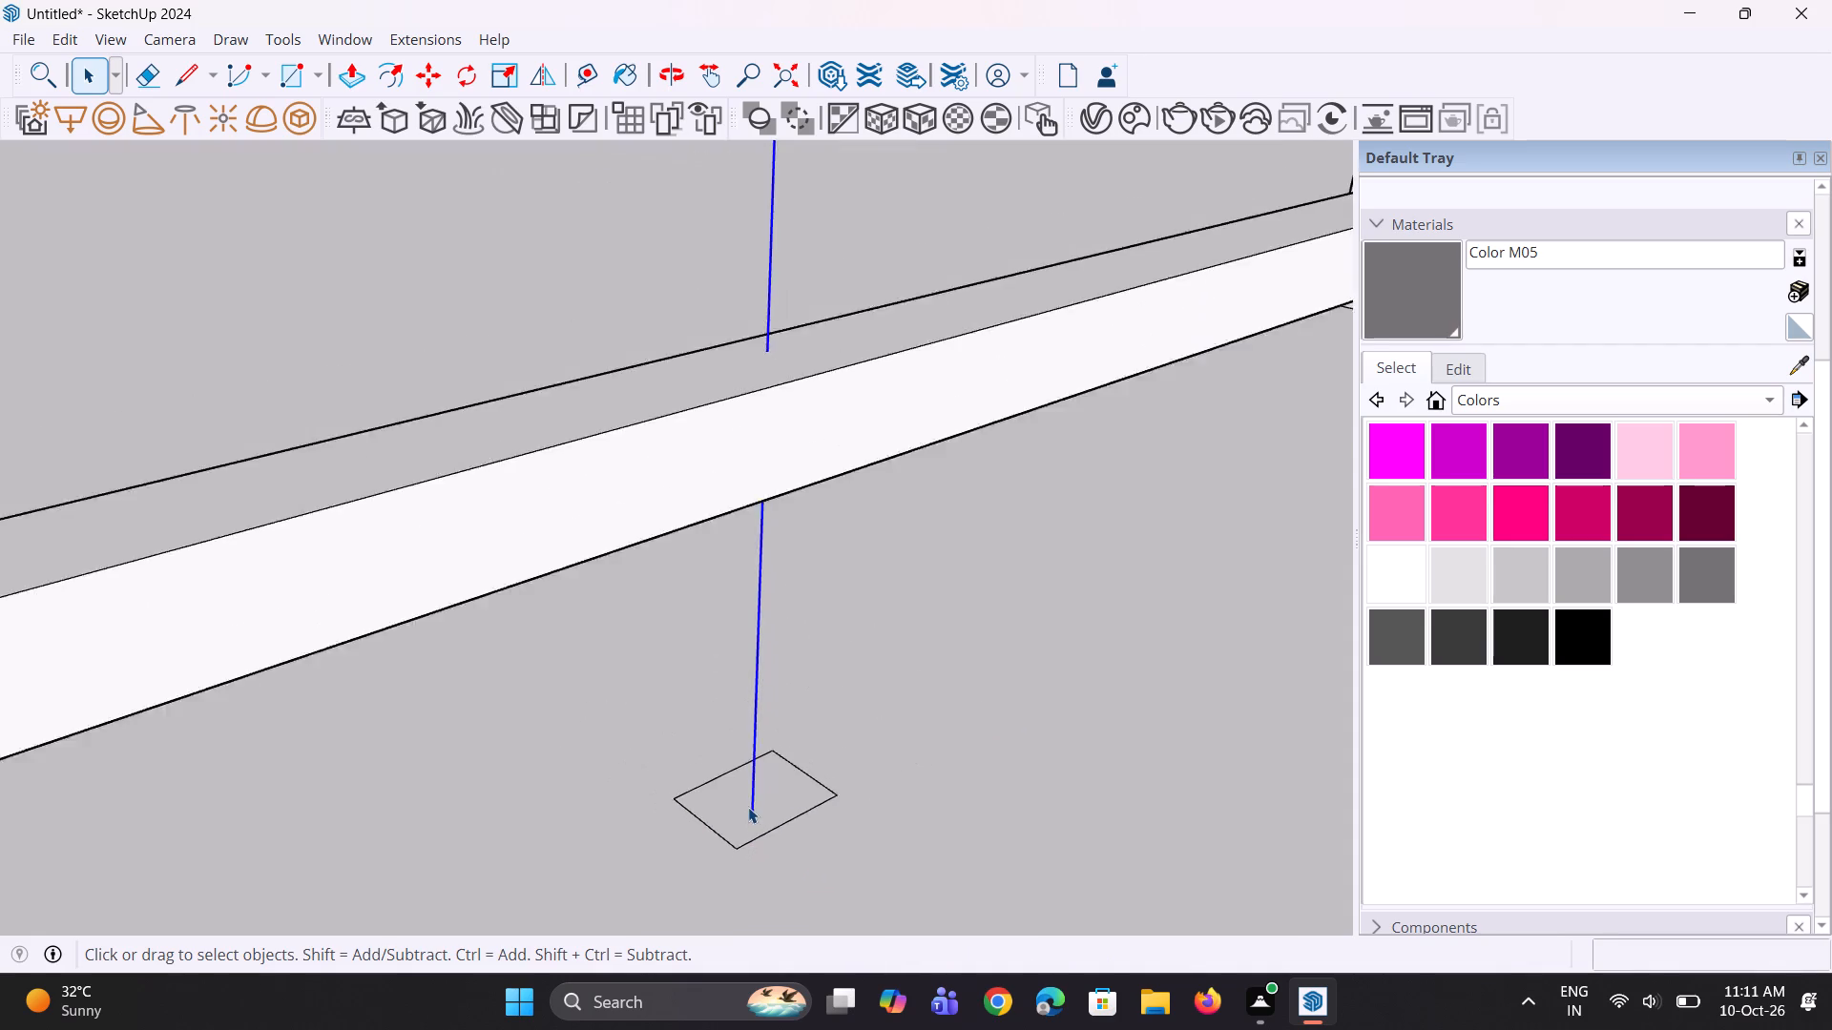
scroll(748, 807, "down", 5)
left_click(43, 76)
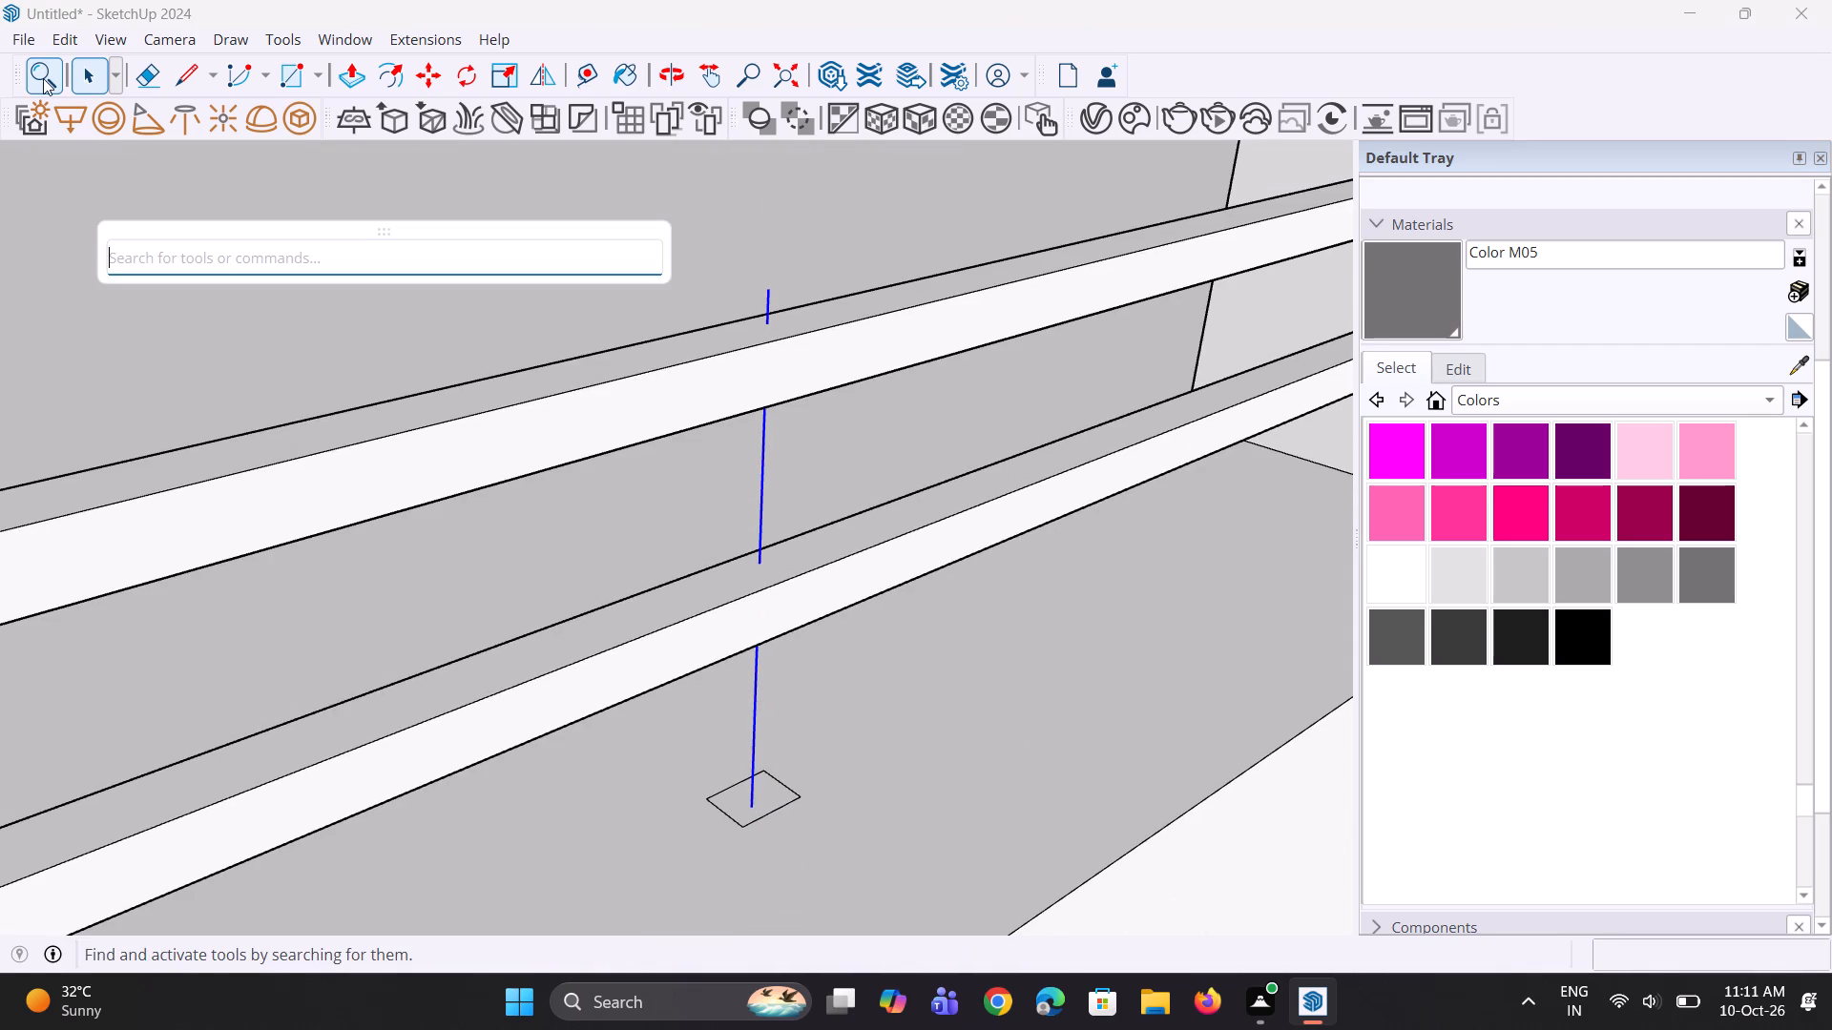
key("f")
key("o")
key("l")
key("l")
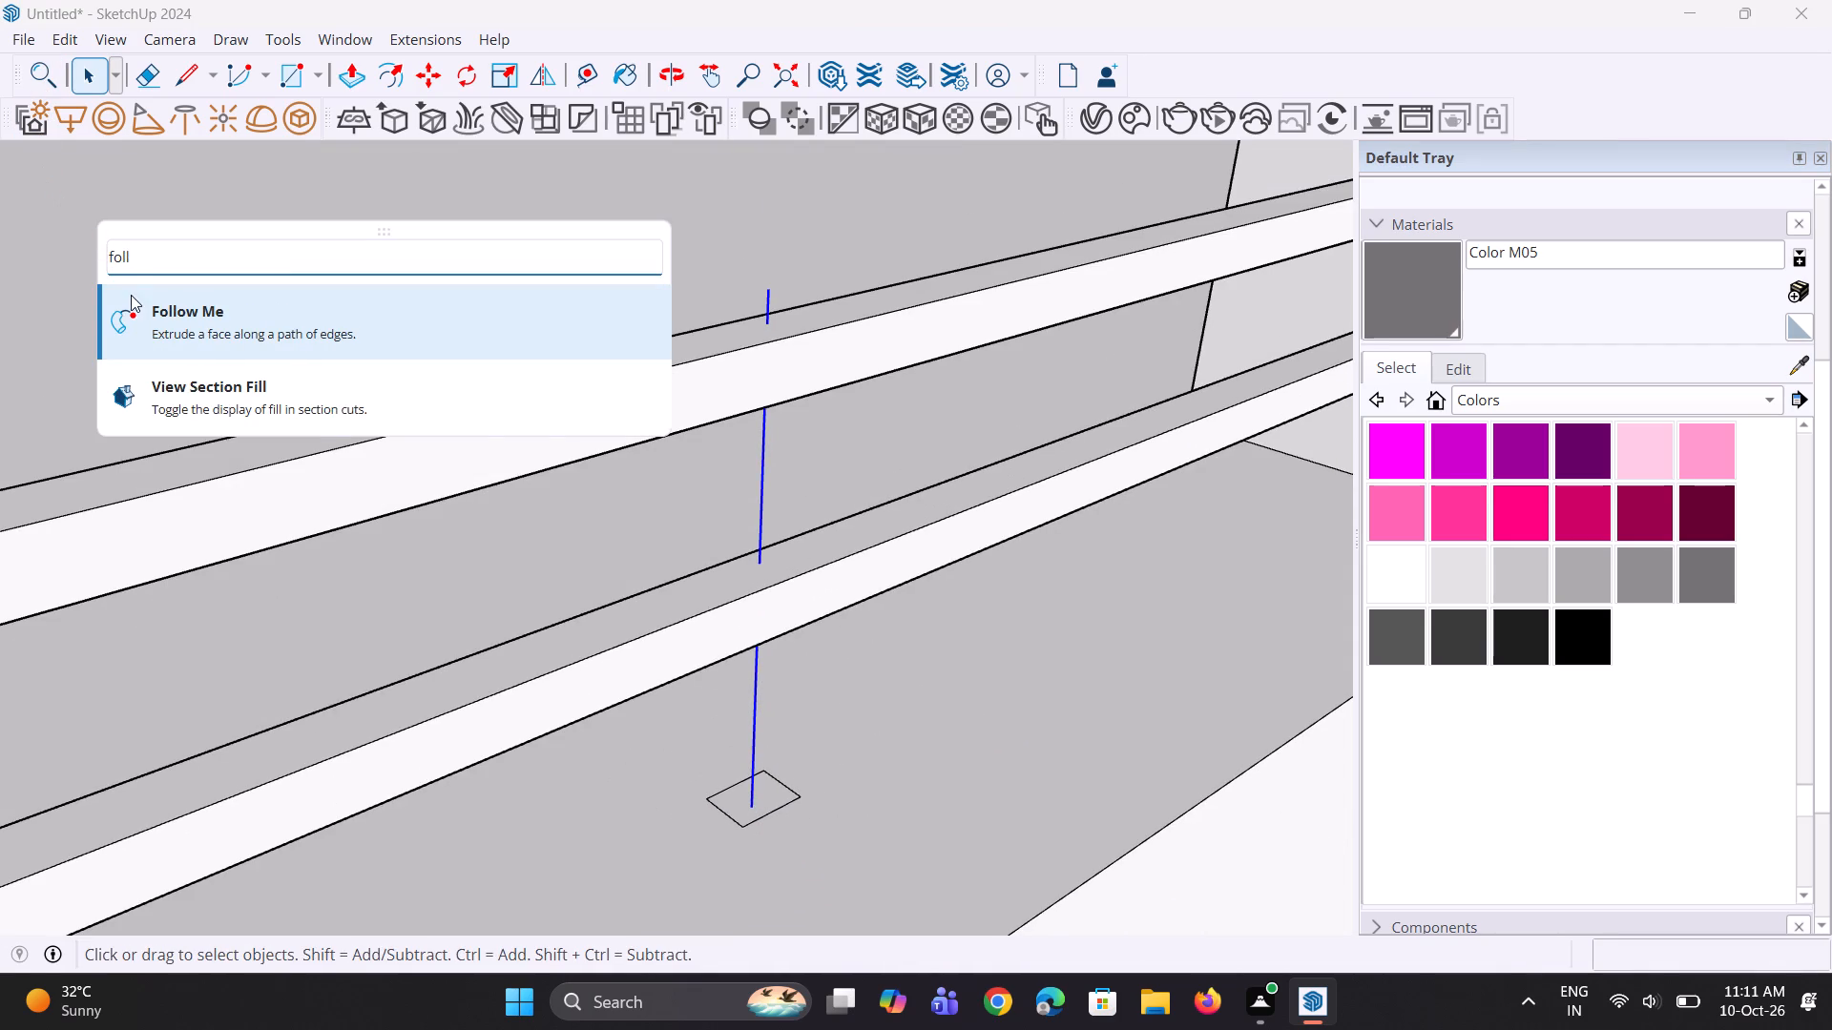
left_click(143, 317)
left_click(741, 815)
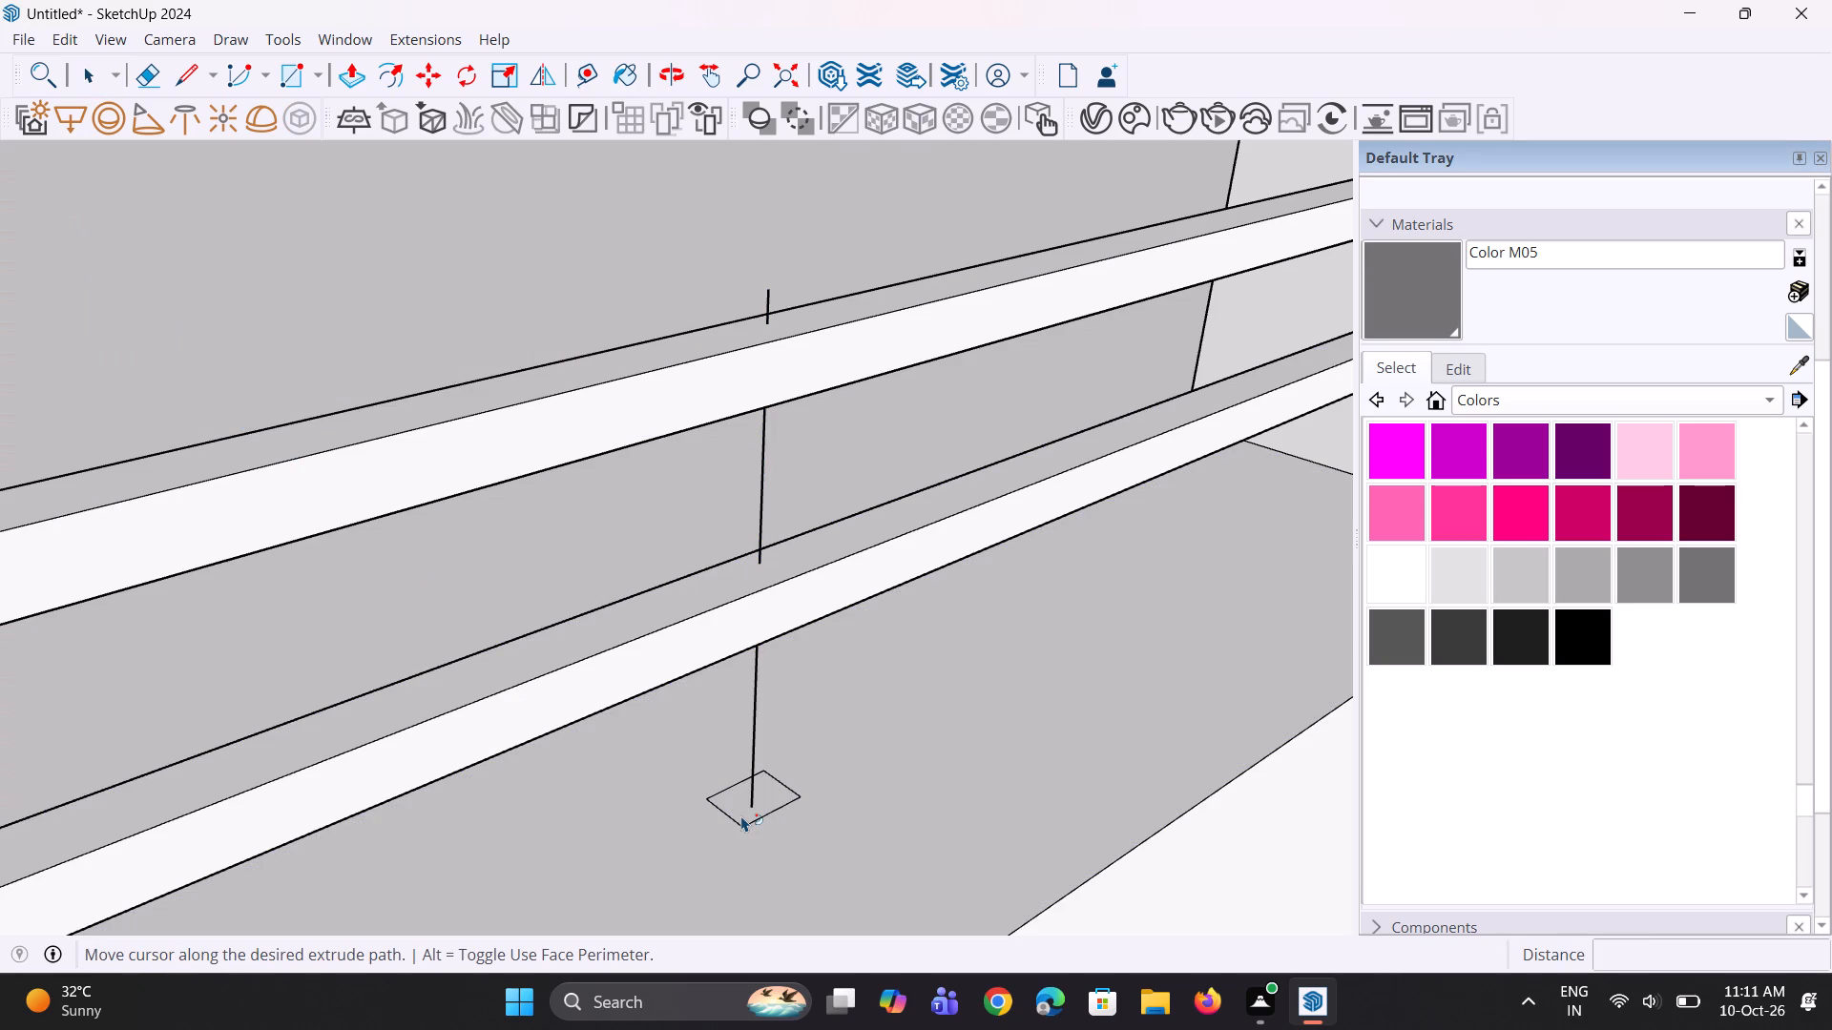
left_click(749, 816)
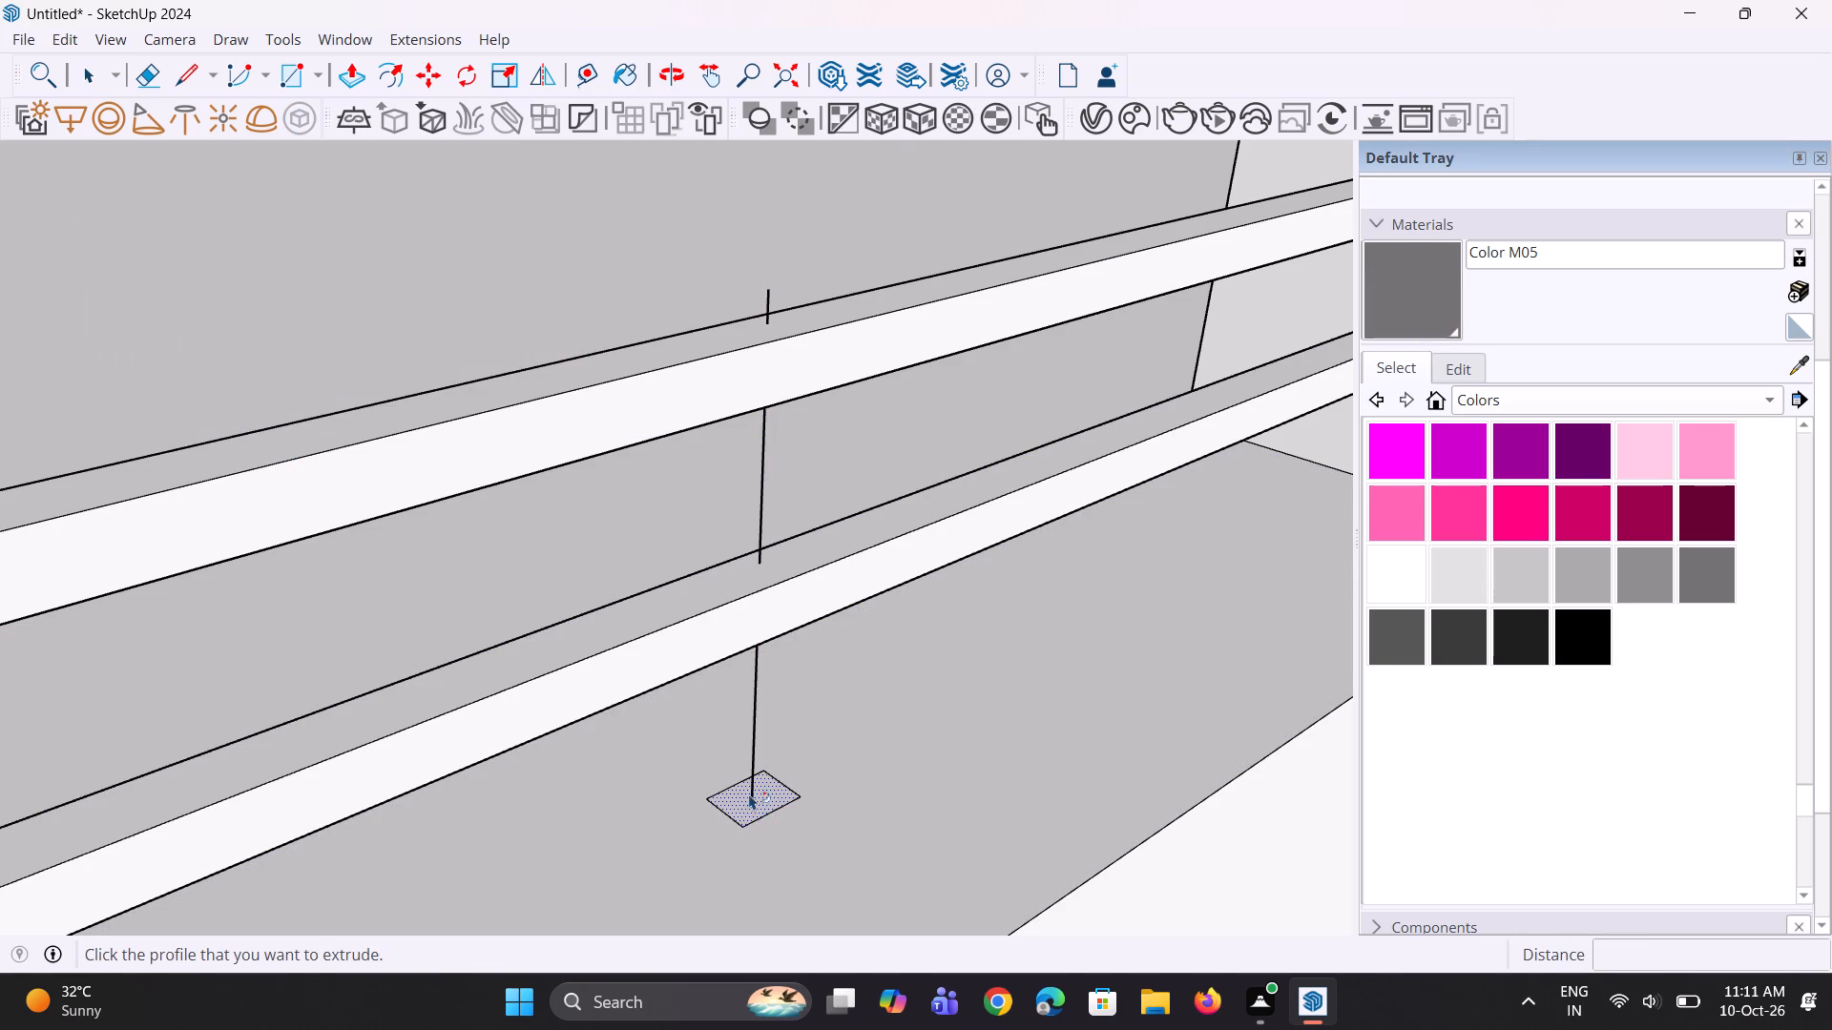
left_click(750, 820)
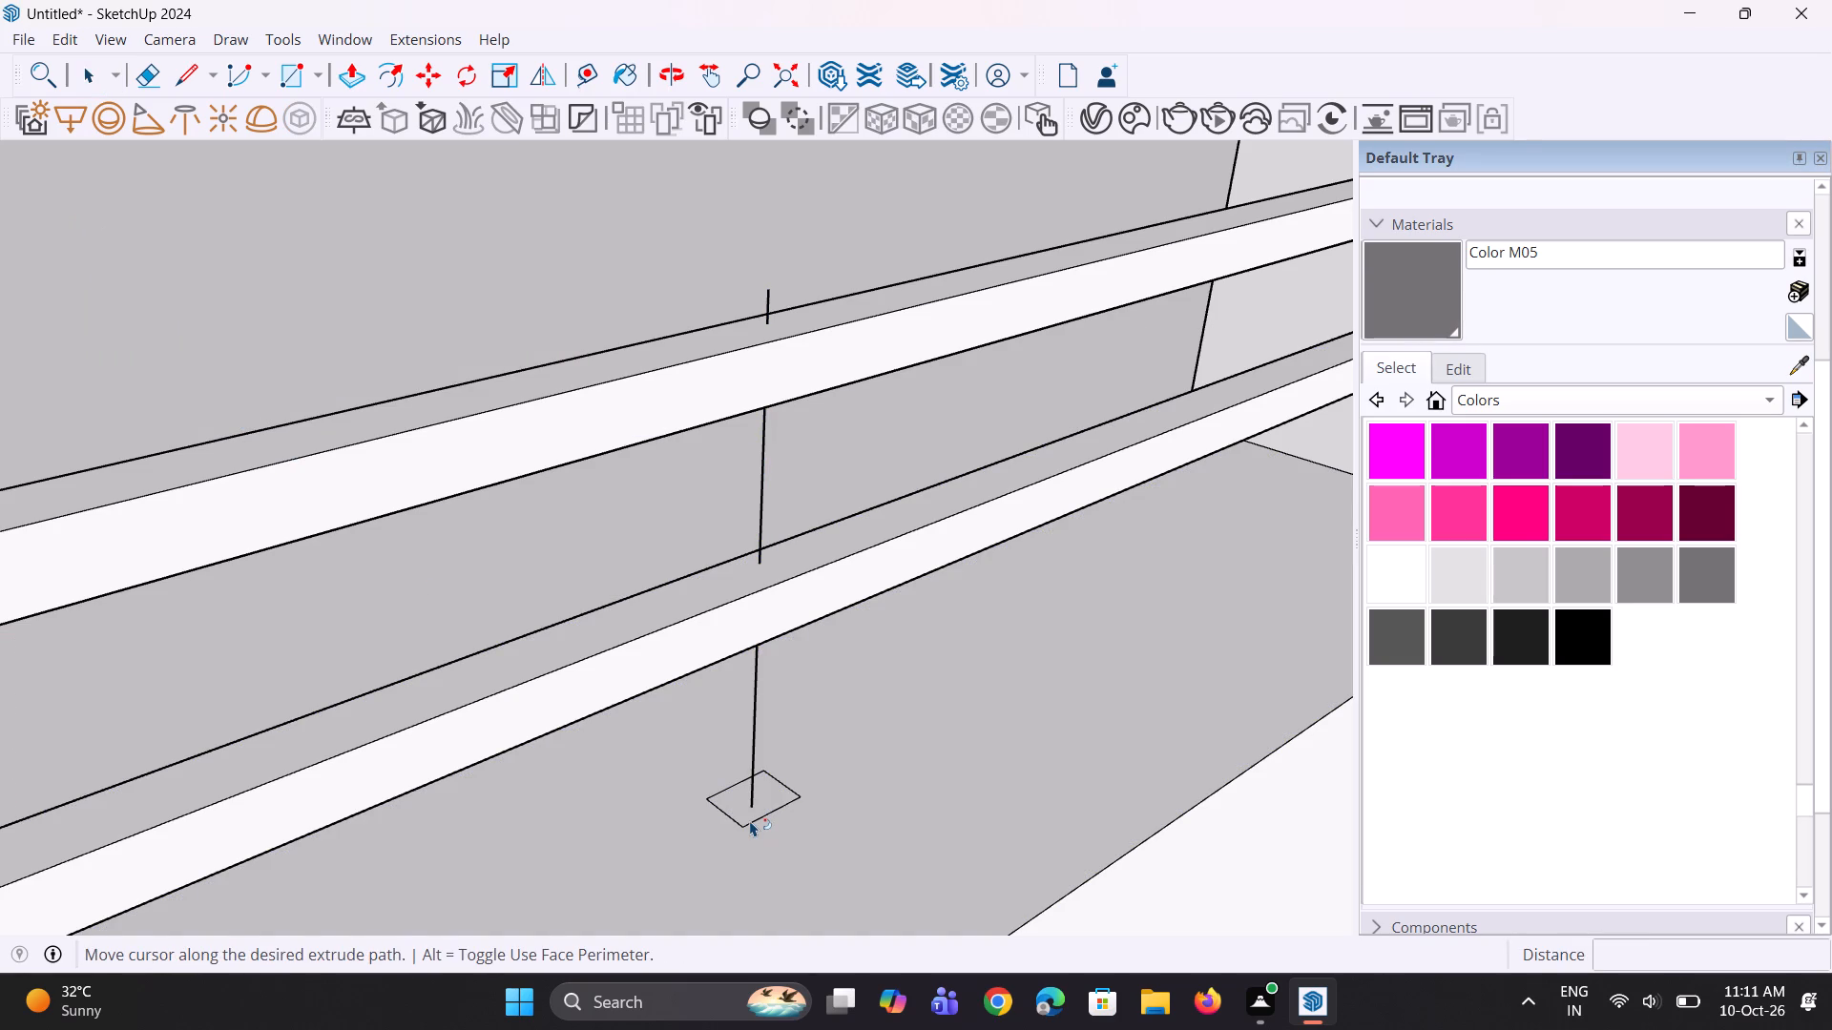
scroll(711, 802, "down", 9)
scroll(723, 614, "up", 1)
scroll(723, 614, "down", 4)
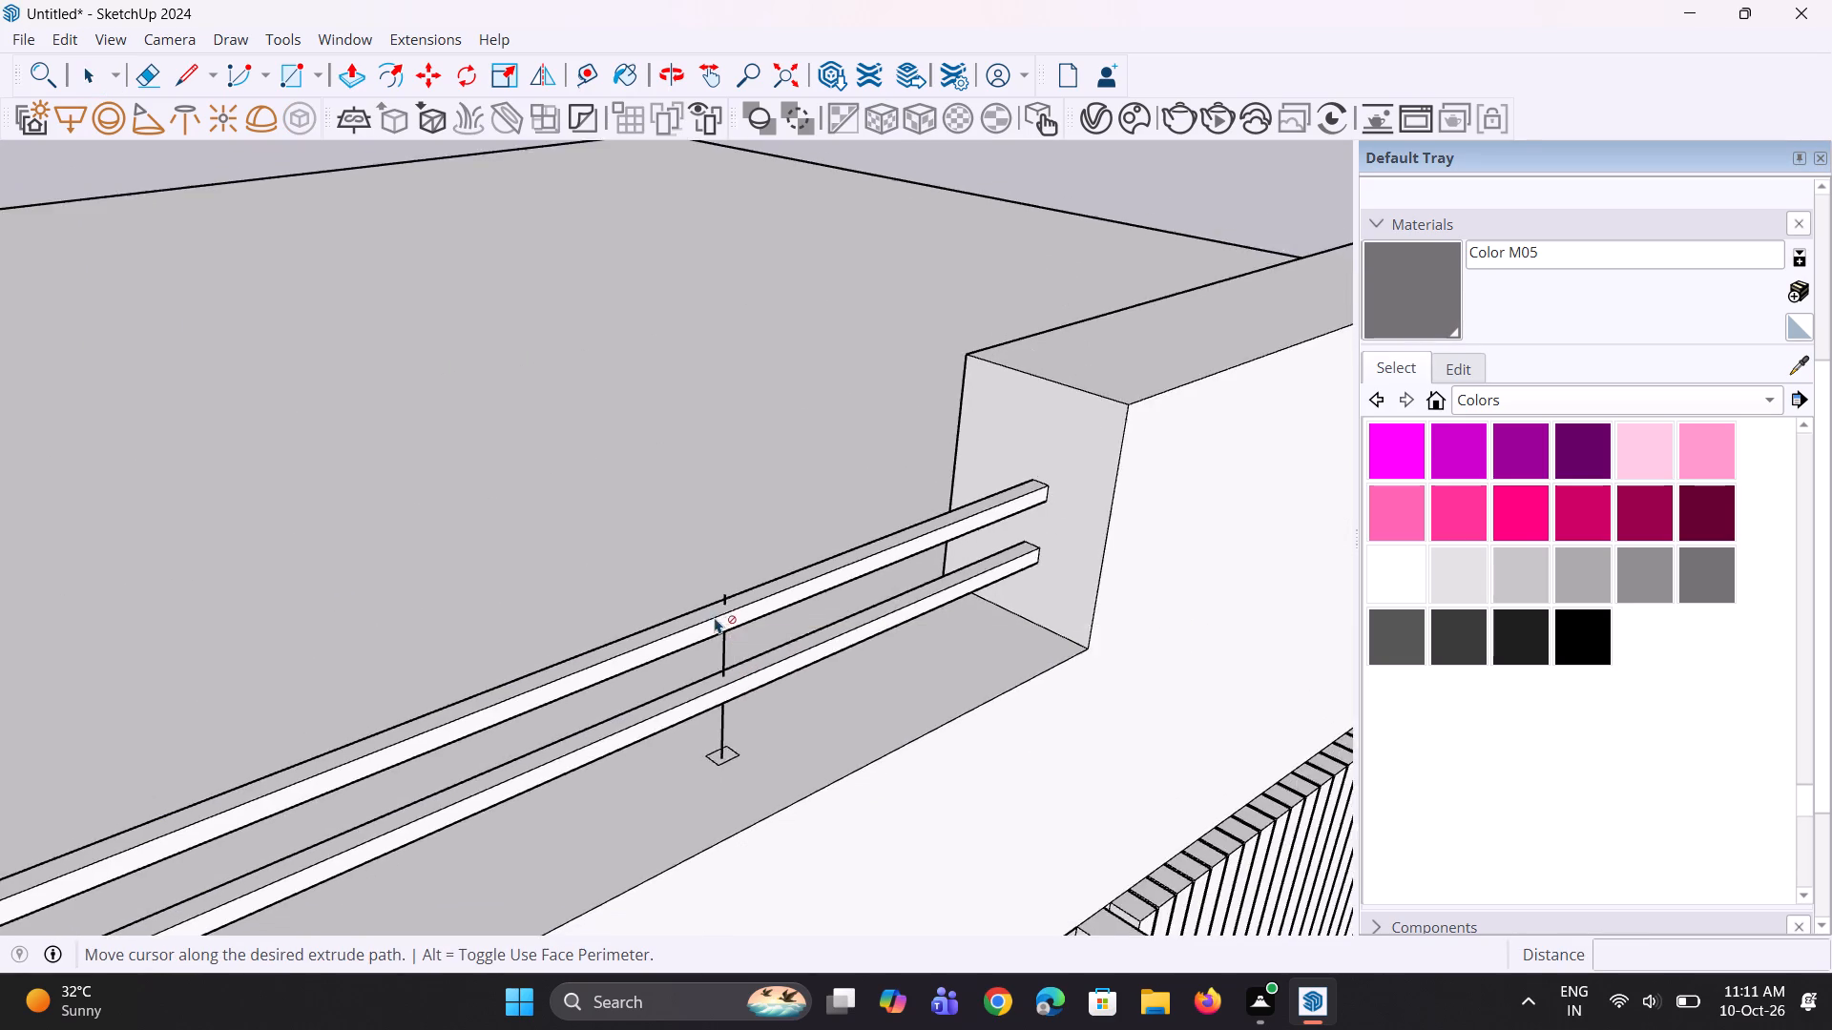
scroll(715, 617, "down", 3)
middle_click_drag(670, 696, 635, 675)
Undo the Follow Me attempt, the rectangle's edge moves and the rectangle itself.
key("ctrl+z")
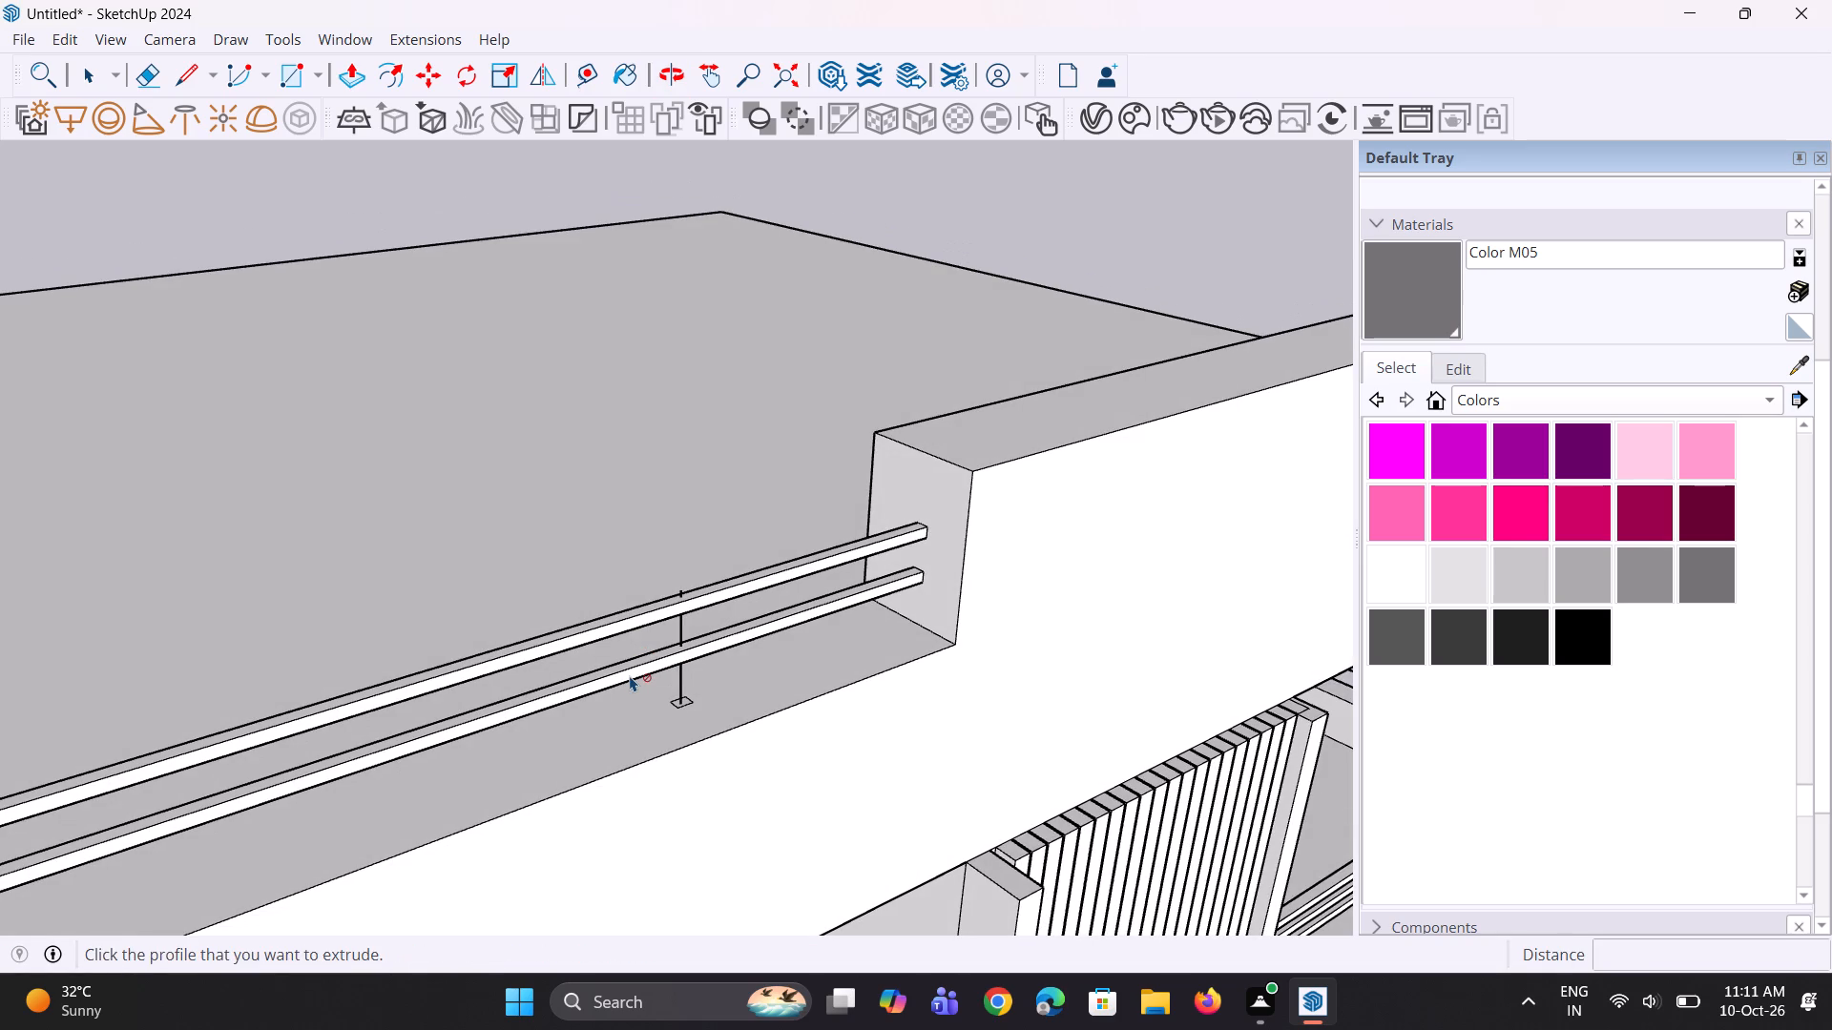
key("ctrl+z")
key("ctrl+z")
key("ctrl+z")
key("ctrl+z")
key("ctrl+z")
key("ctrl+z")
Undo the vertical line's outward move, grouping and drawing to remove it from beside the rails.
key("ctrl+z")
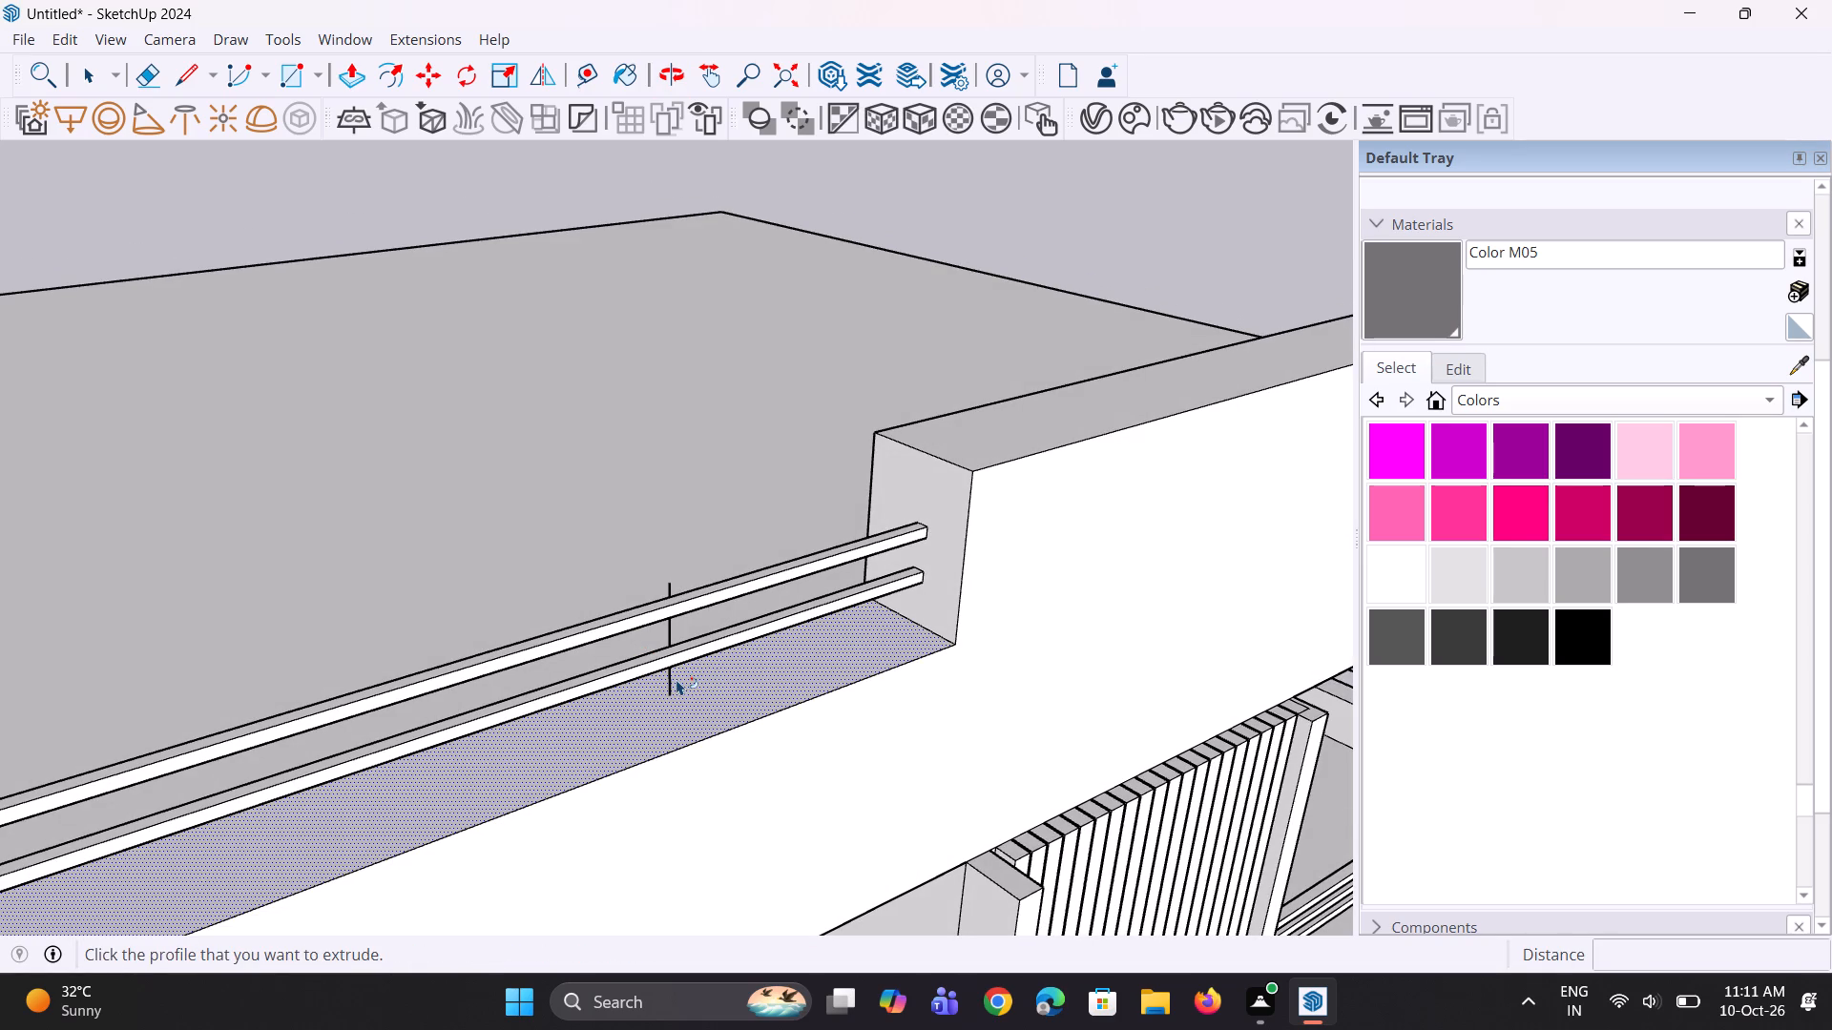
key("ctrl+z")
key("ctrl+z")
key("ctrl+z")
Draw a vertical line about 1' 5 3/4" tall from the low parapet's top face, beside the two rails near the higher parapet's end.
middle_click_drag(657, 684, 647, 722)
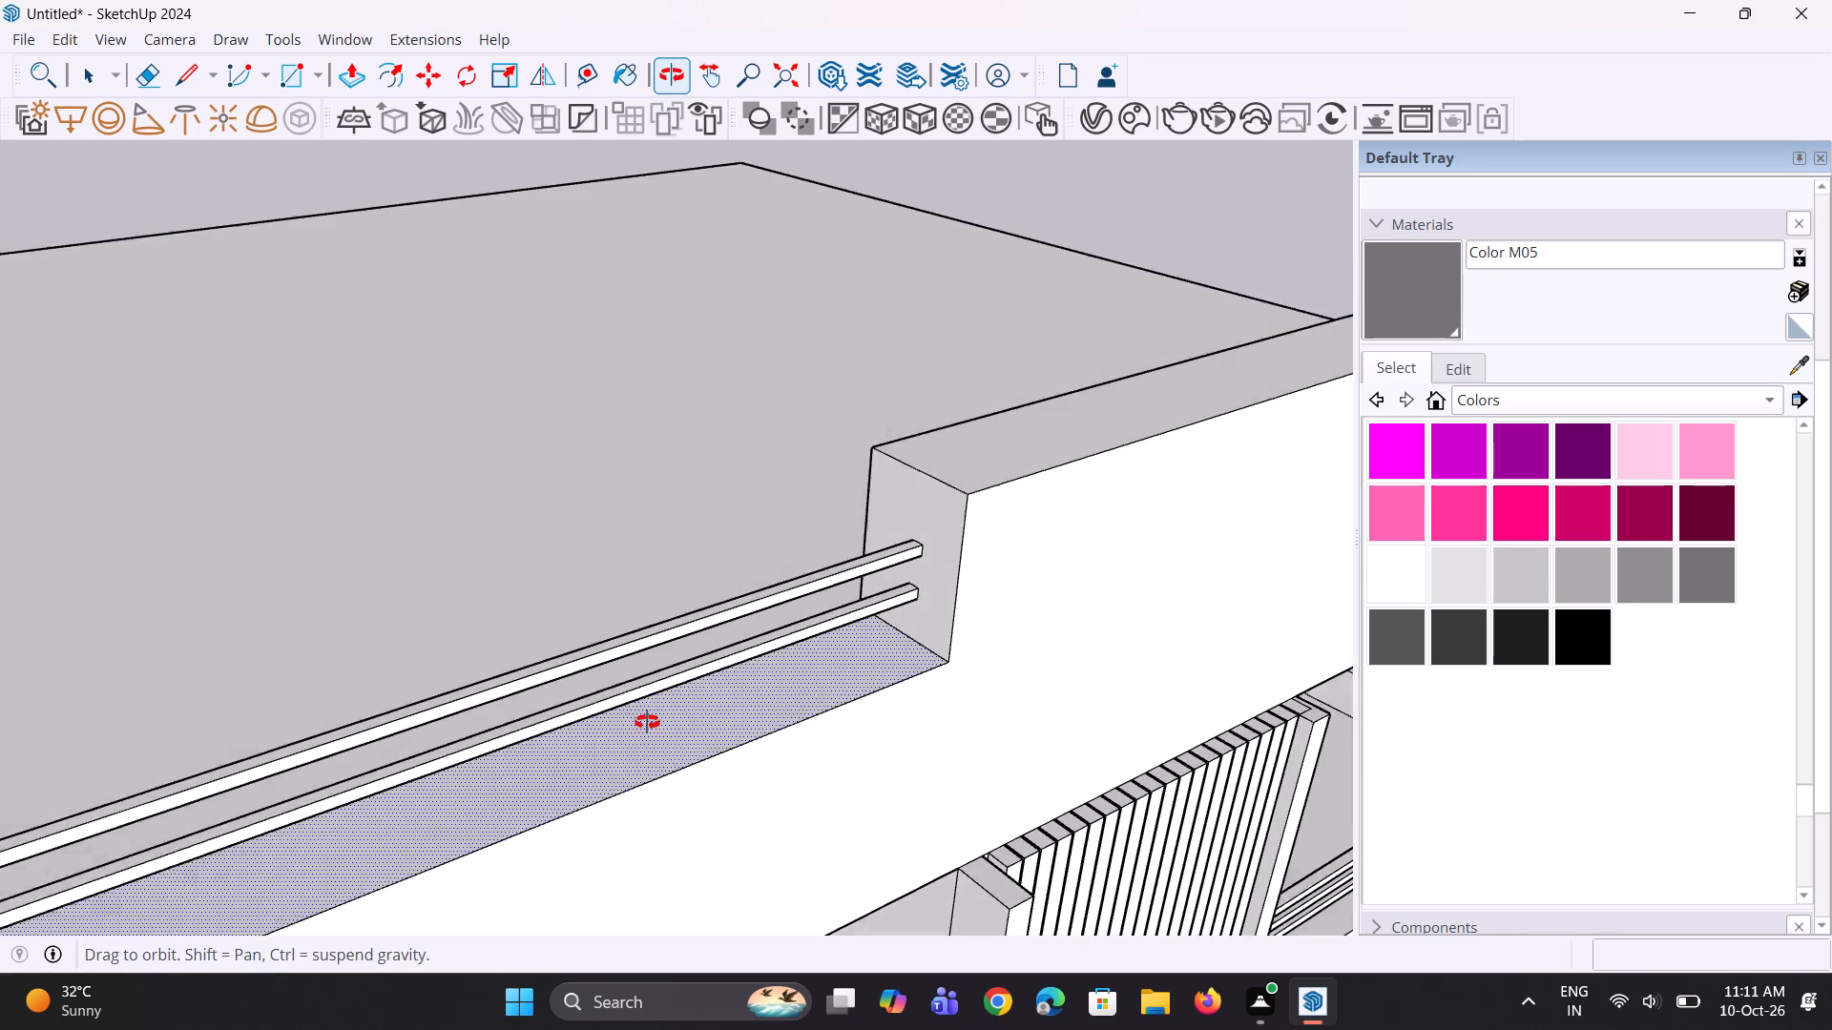
middle_click_drag(647, 722, 735, 715)
scroll(716, 702, "down", 5)
middle_click_drag(714, 704, 642, 649)
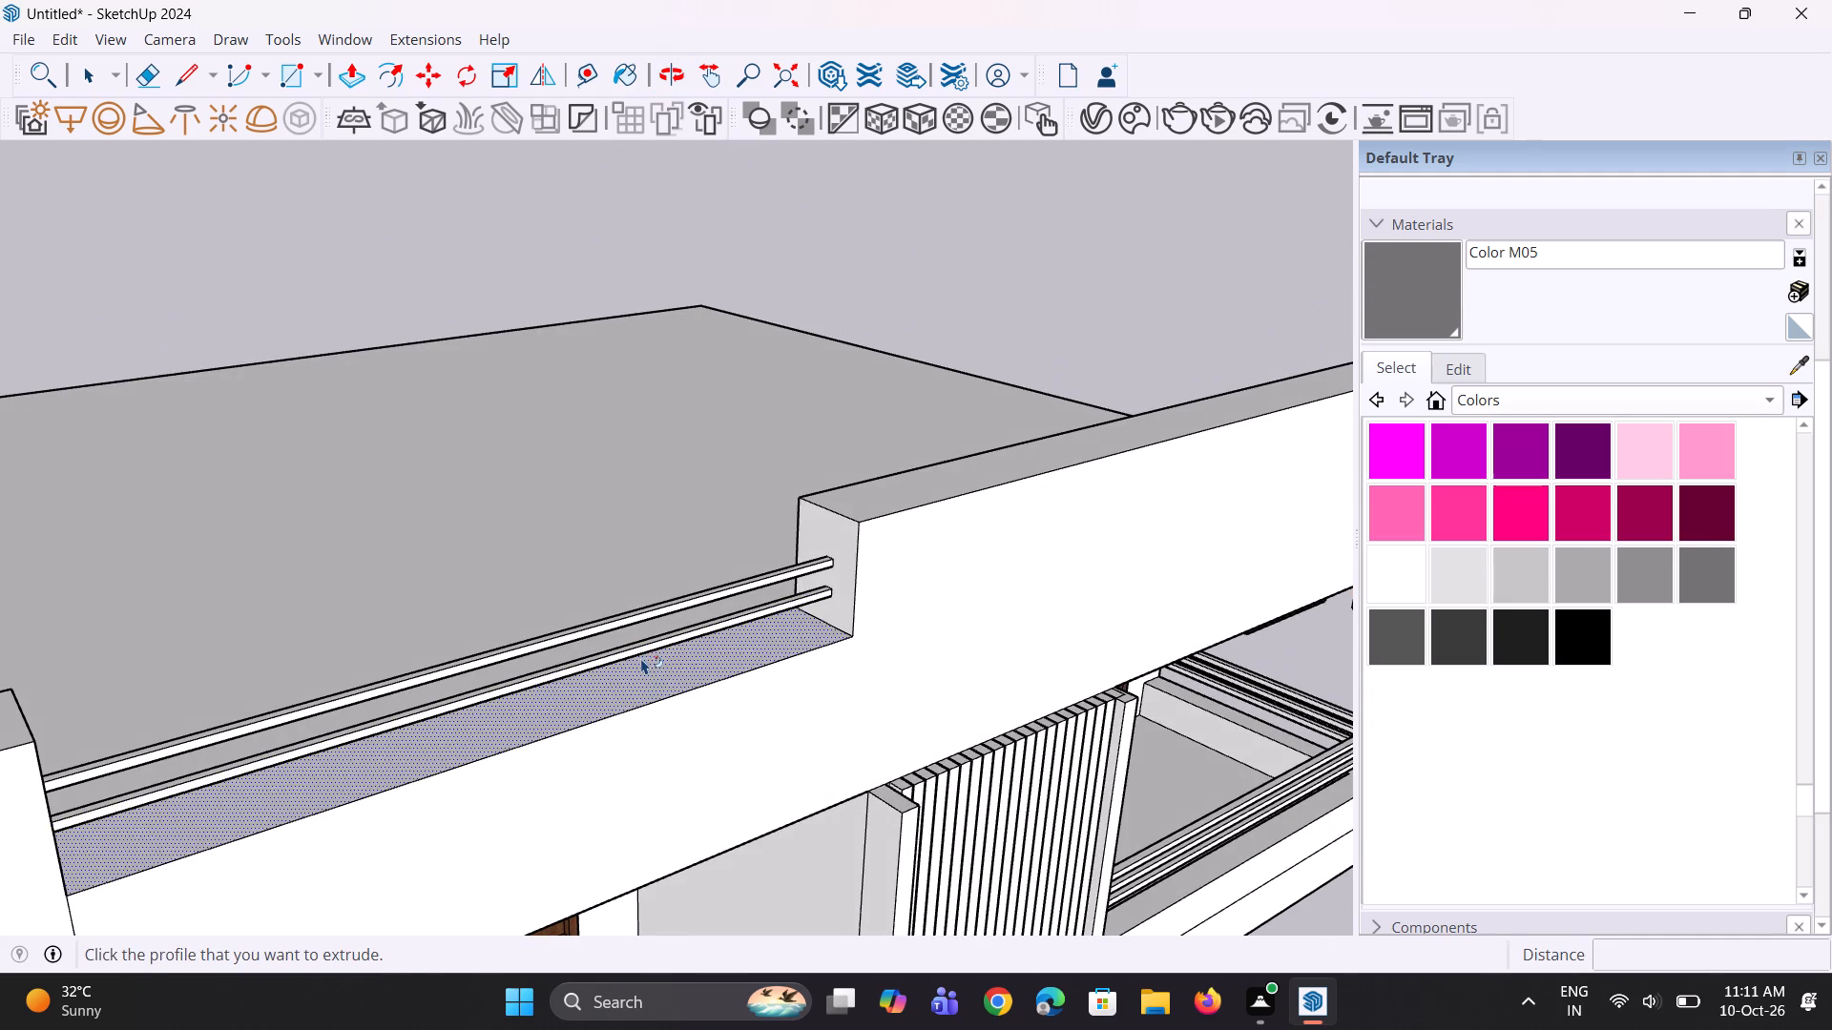
key("l")
scroll(641, 658, "down", 4)
middle_click_drag(558, 643, 753, 683)
scroll(775, 682, "up", 6)
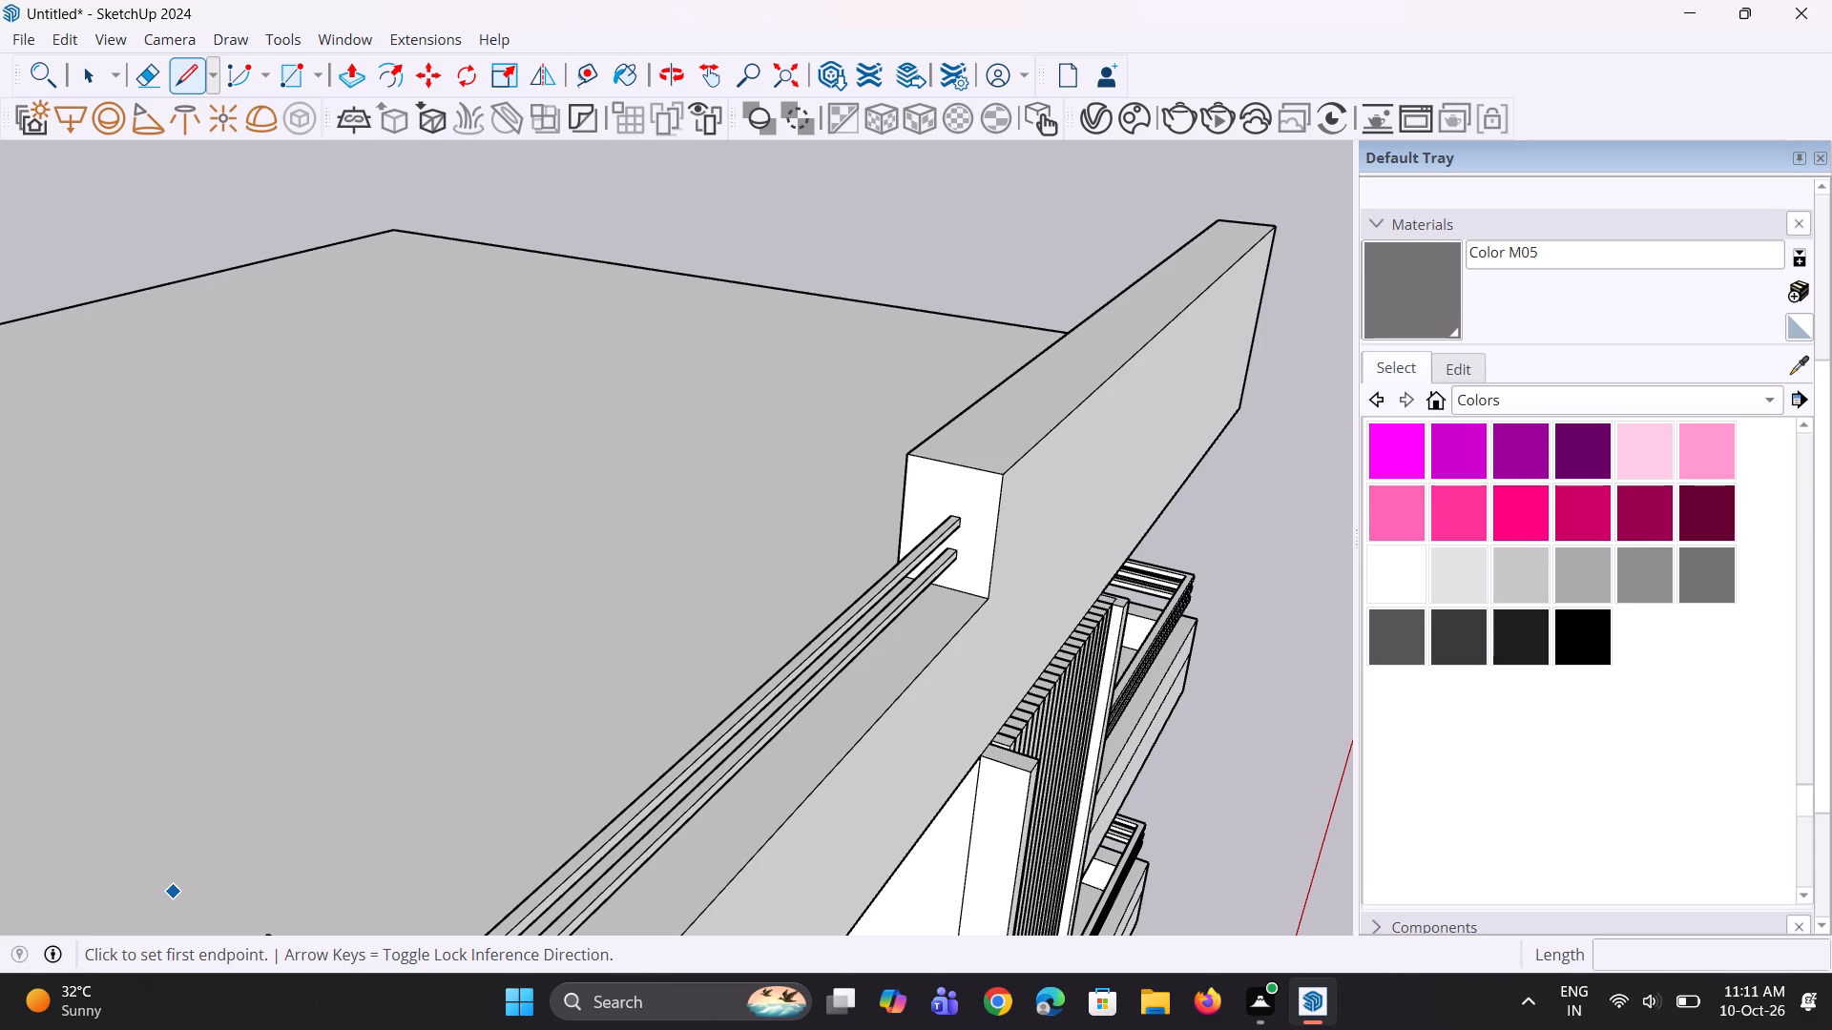
scroll(422, 561, "down", 4)
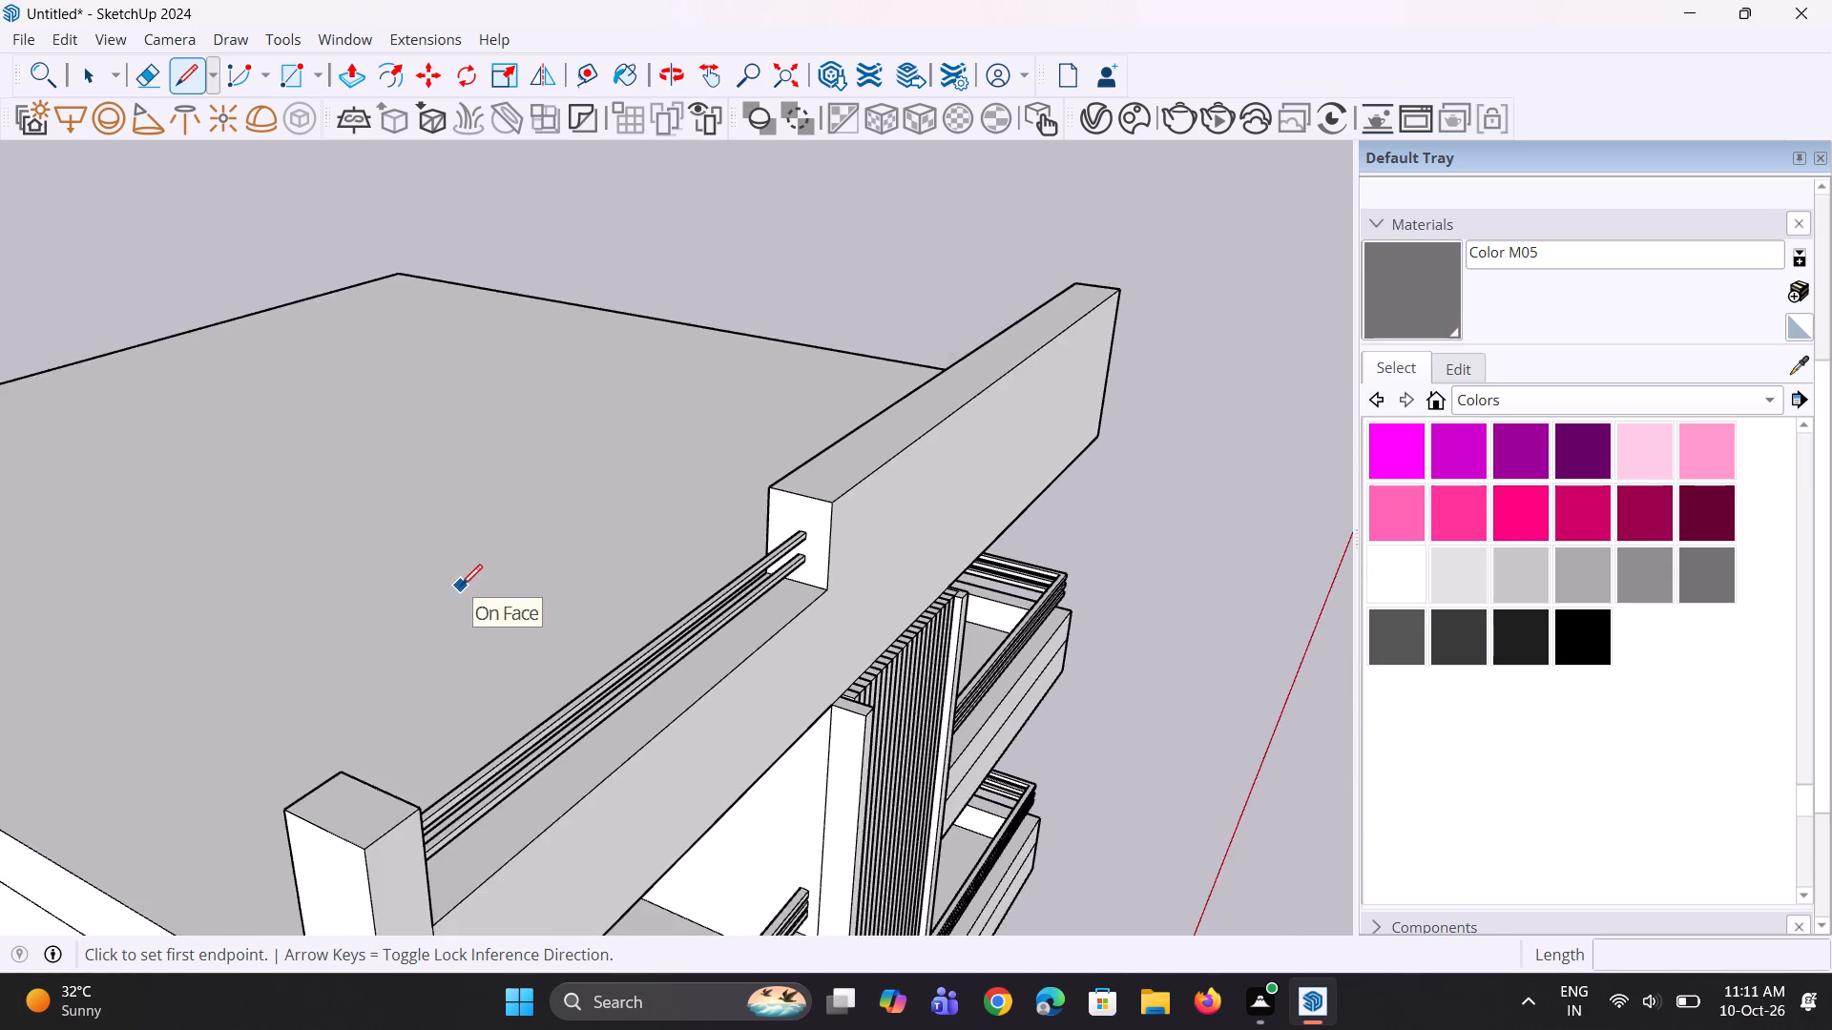
scroll(461, 586, "down", 2)
middle_click_drag(484, 795, 912, 848)
scroll(882, 624, "up", 7)
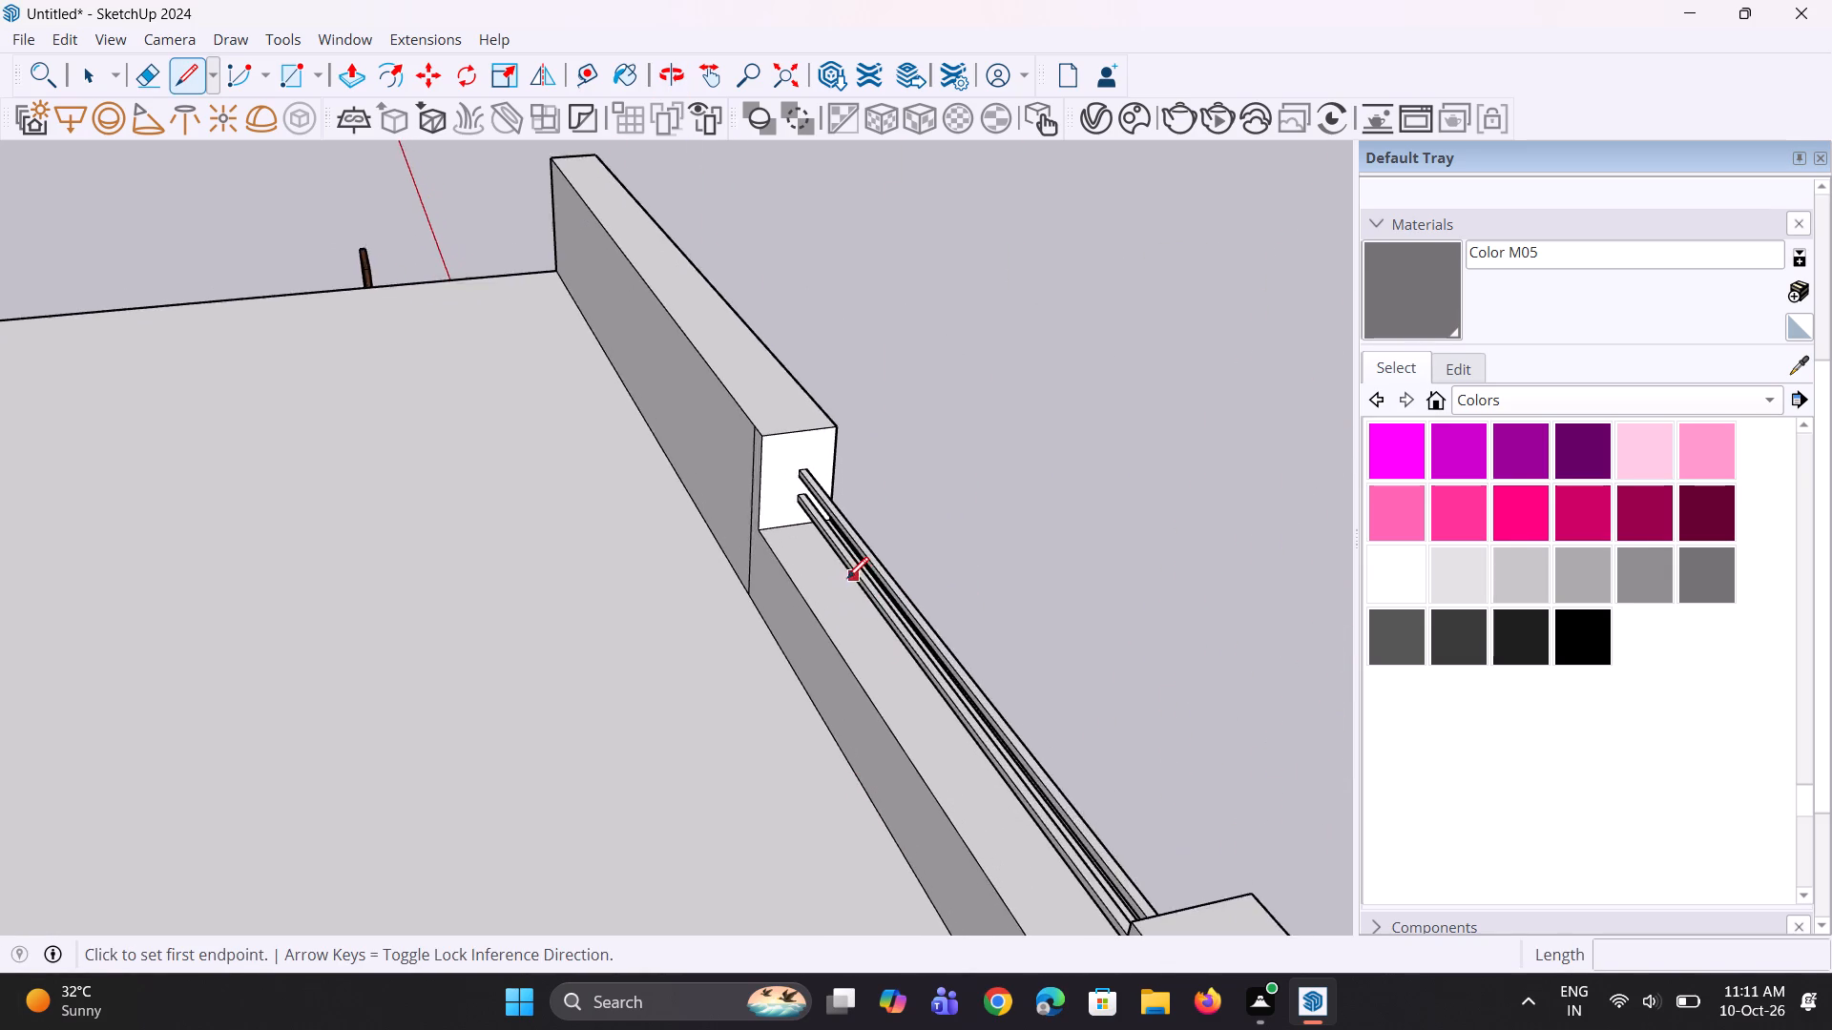
scroll(847, 578, "up", 2)
left_click(835, 586)
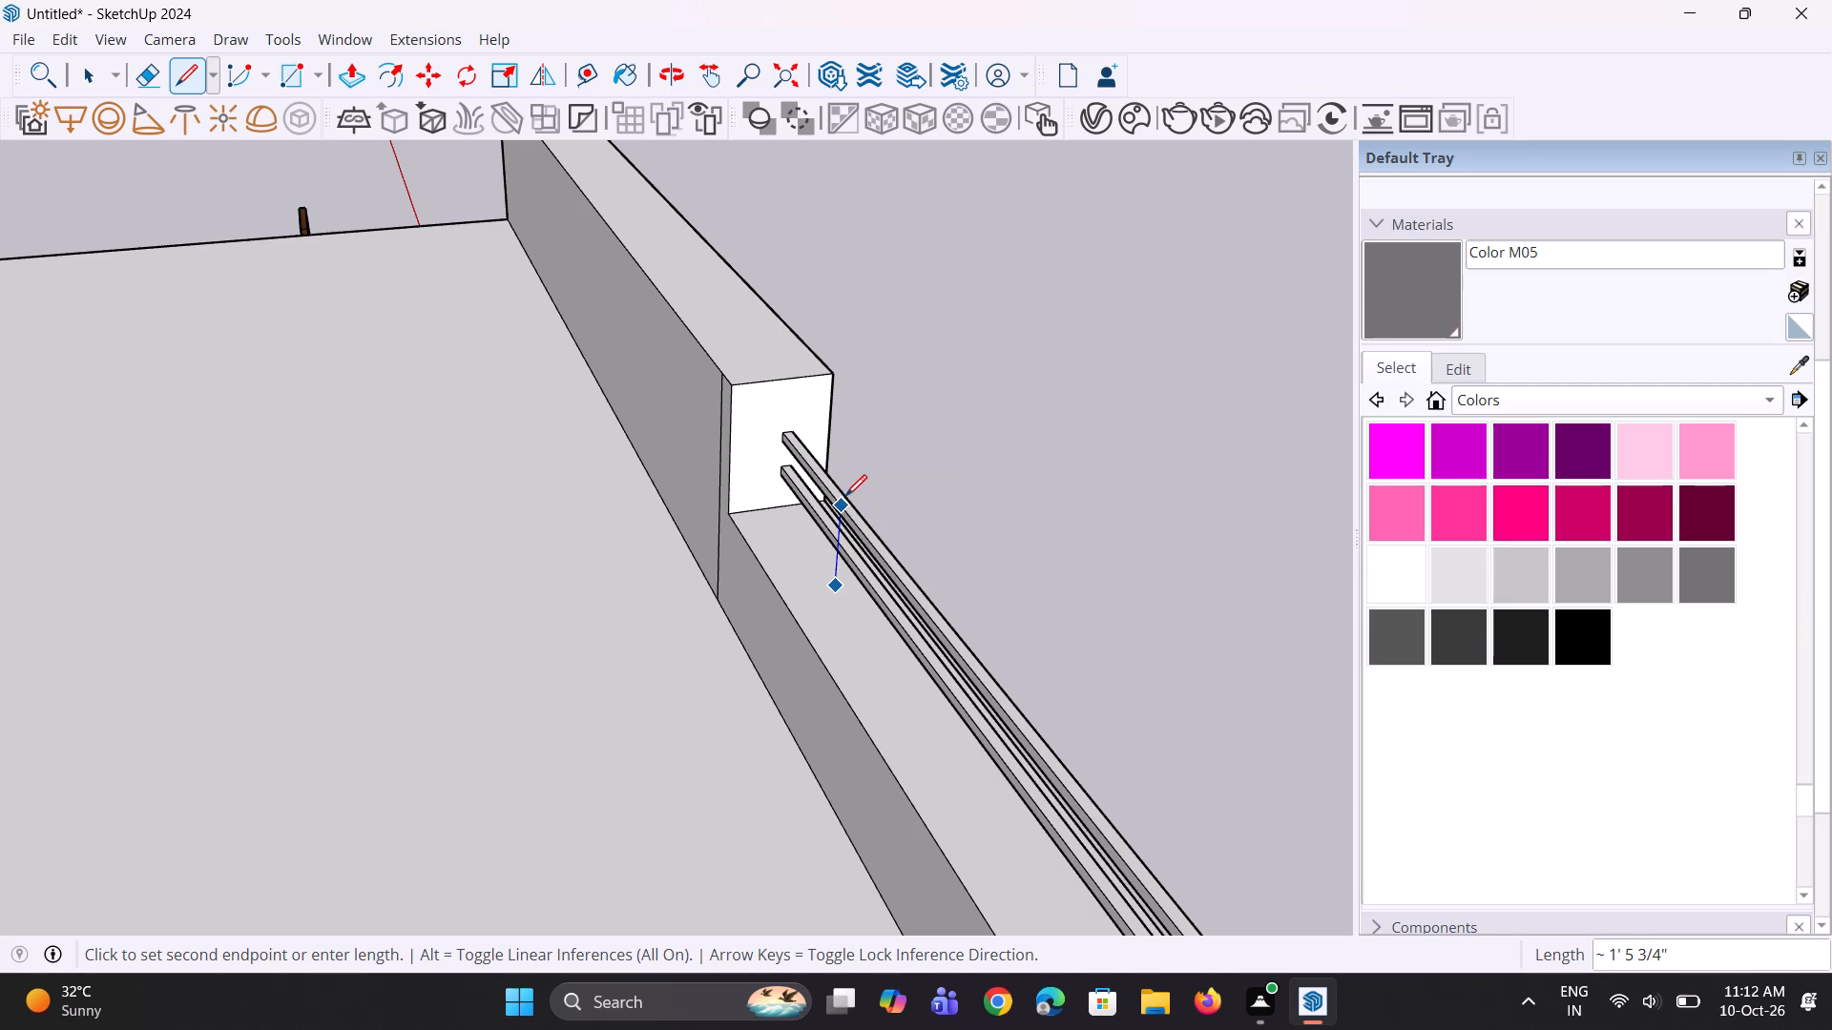
left_click(845, 496)
middle_click_drag(866, 585, 817, 612)
scroll(800, 612, "up", 9)
key("space")
Draw a rectangle about 6 7/16" by 2 1/2" on the low parapet's top face around the vertical line's foot.
scroll(832, 620, "up", 3)
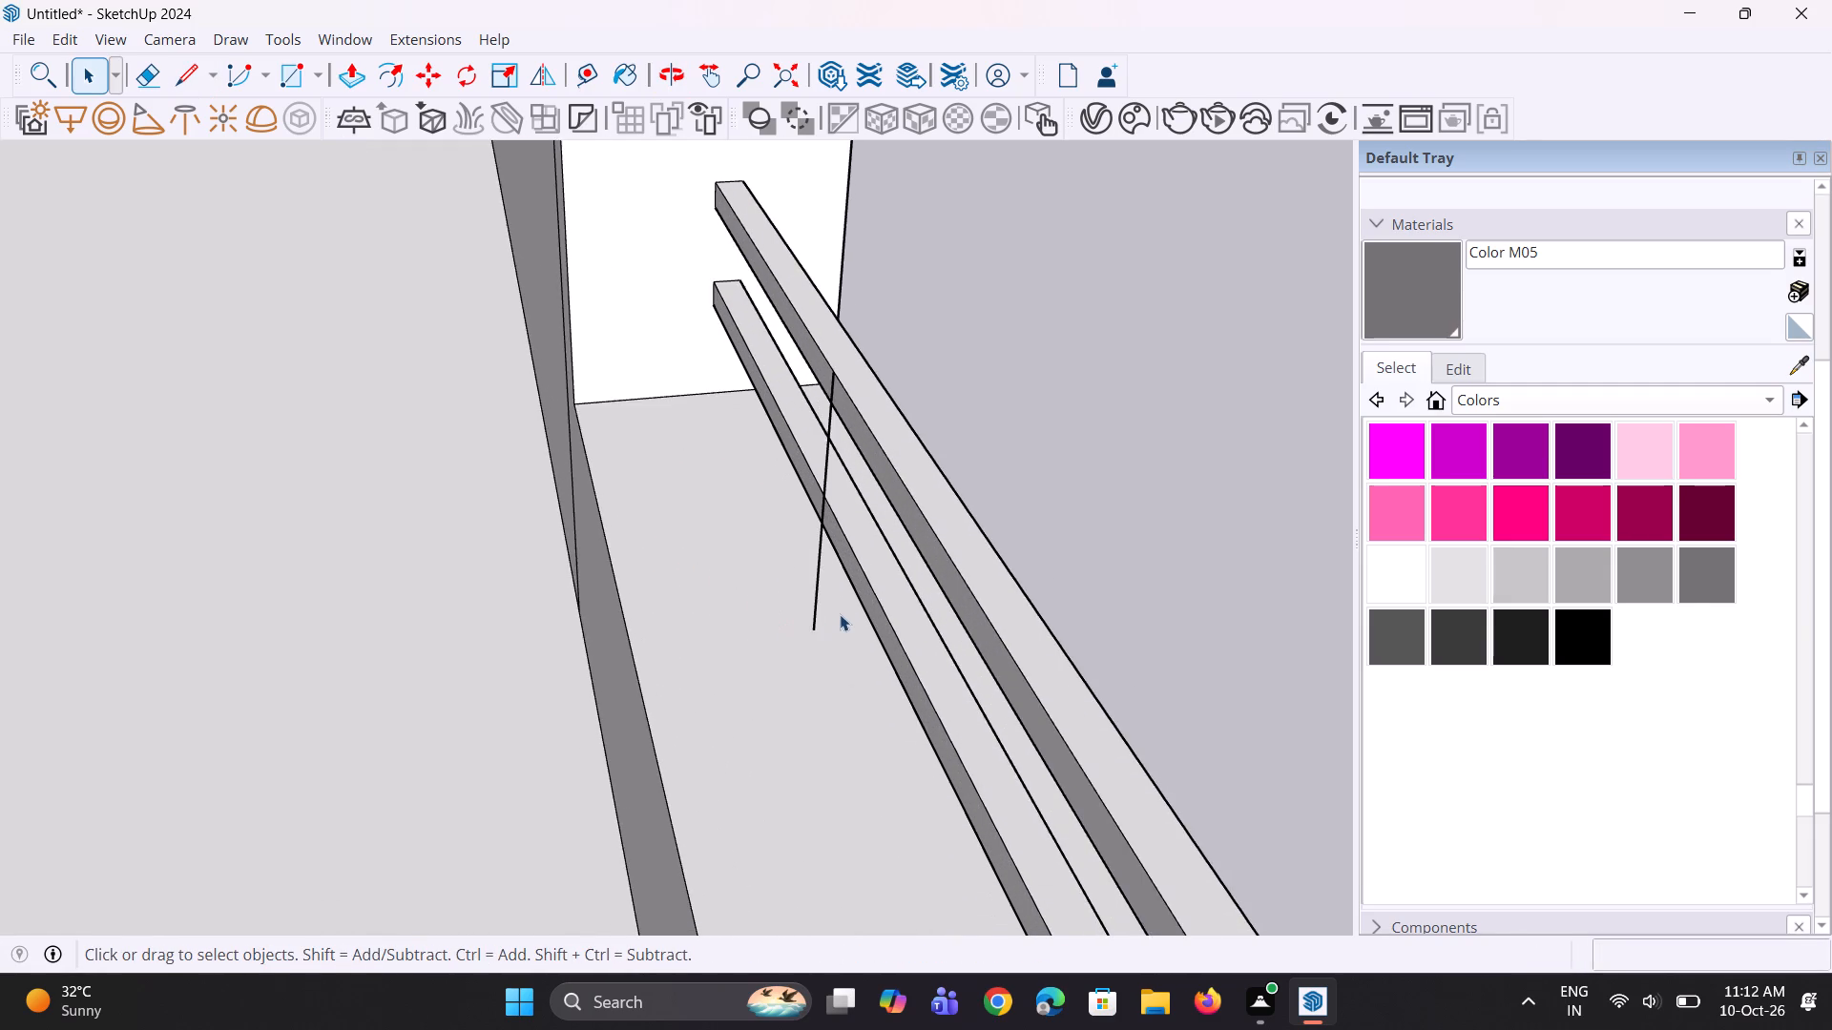
scroll(840, 614, "up", 1)
key("r")
left_click(774, 599)
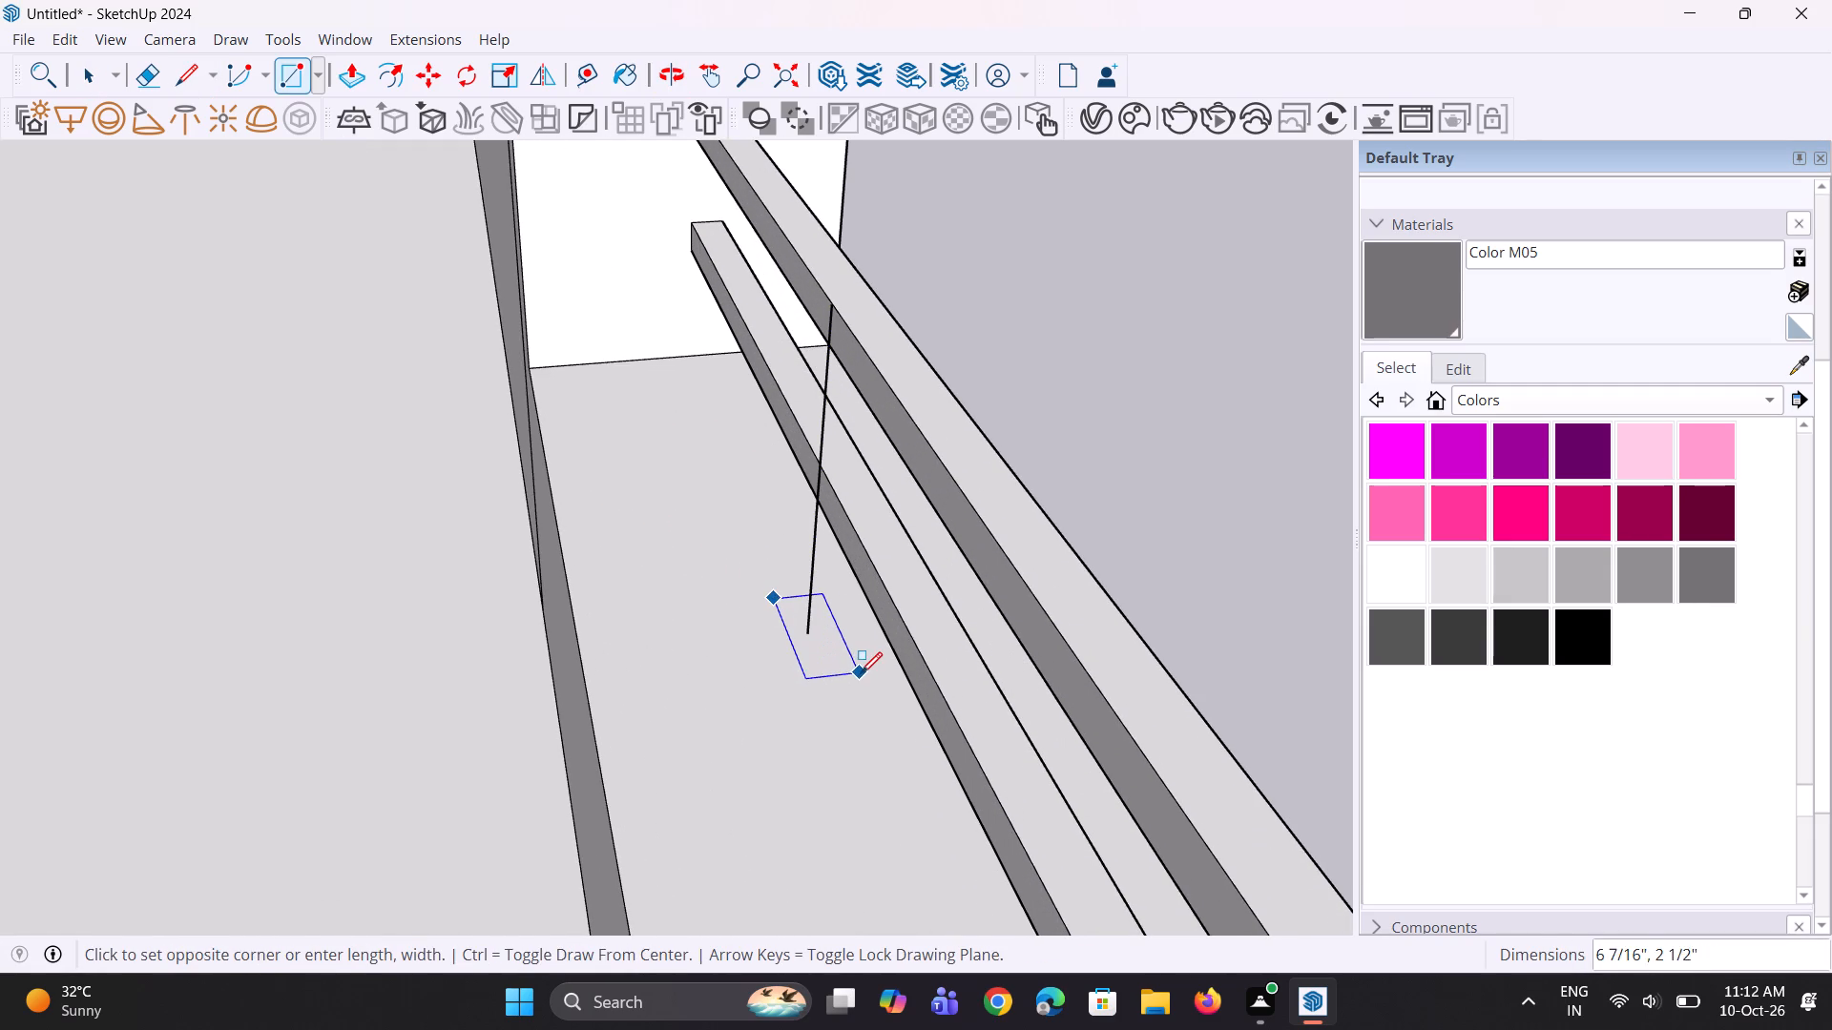
left_click(861, 673)
key("space")
key("space")
Shorten the rectangle along the red axis, moving the edge farther from the high parapet inward about 1" and the opposite edge slightly inward.
left_click(821, 675)
scroll(818, 678, "up", 2)
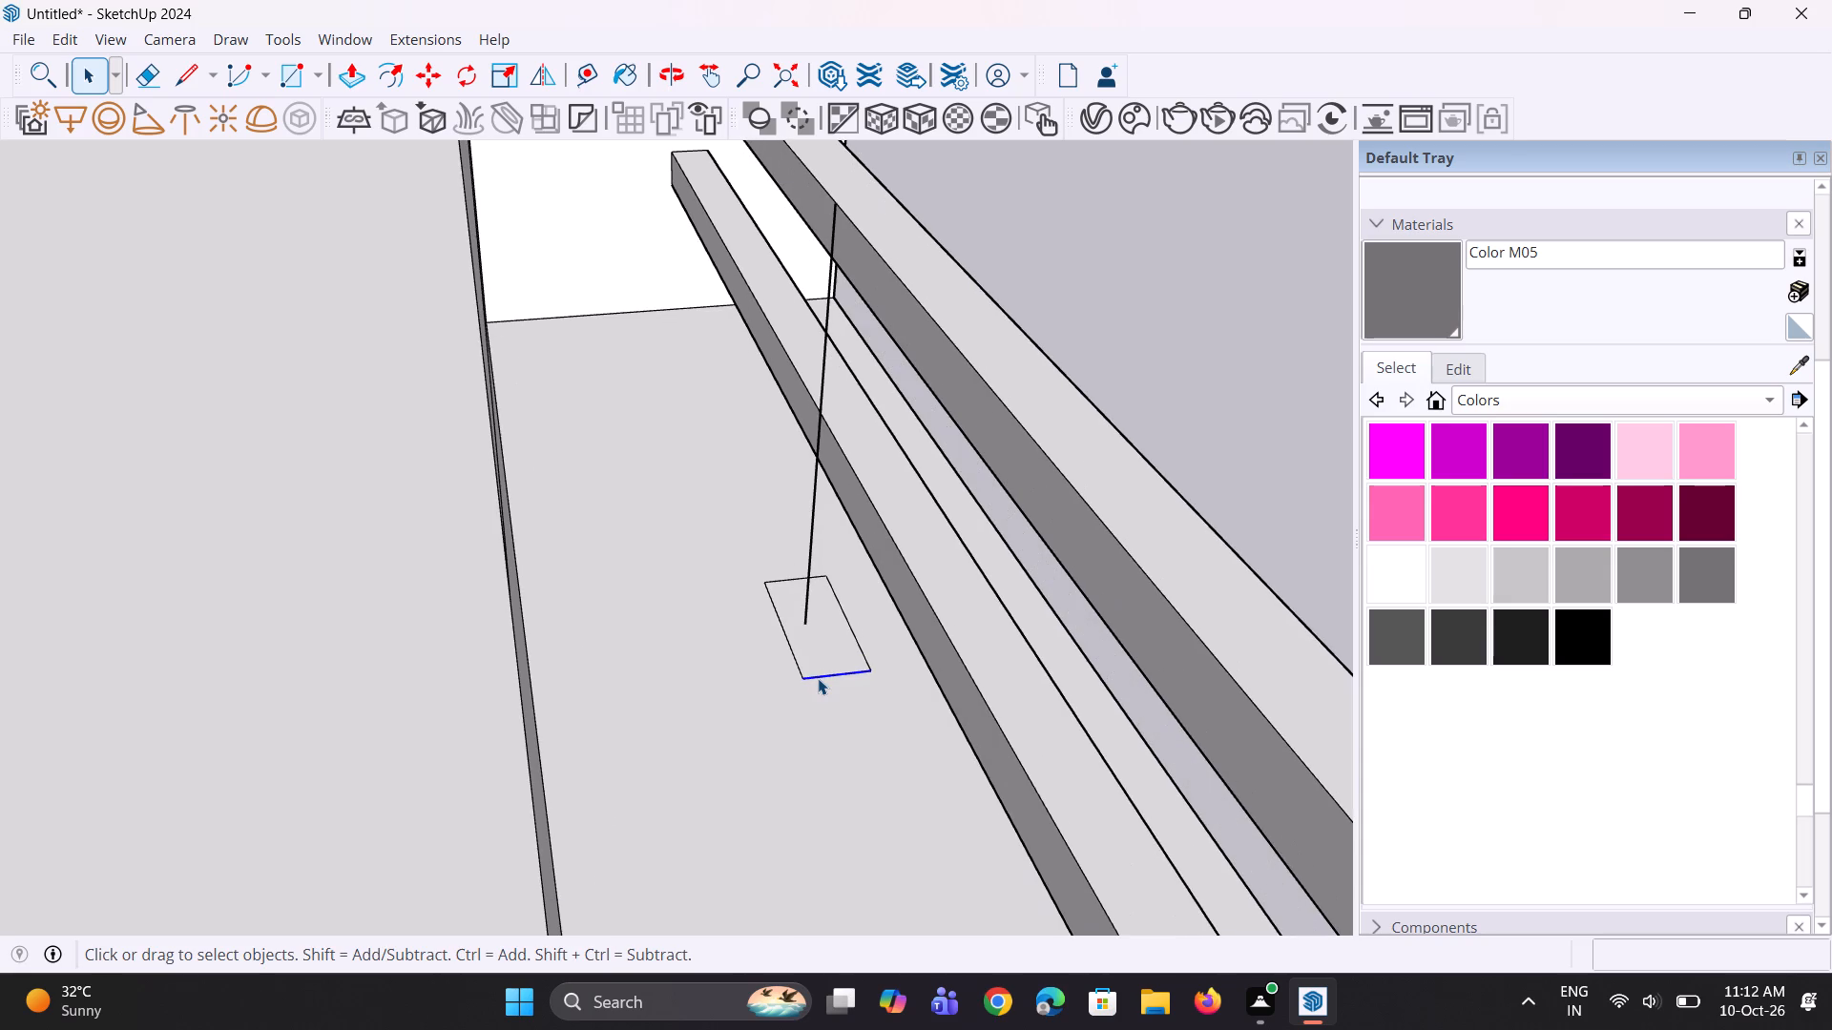
key("m")
left_click(807, 686)
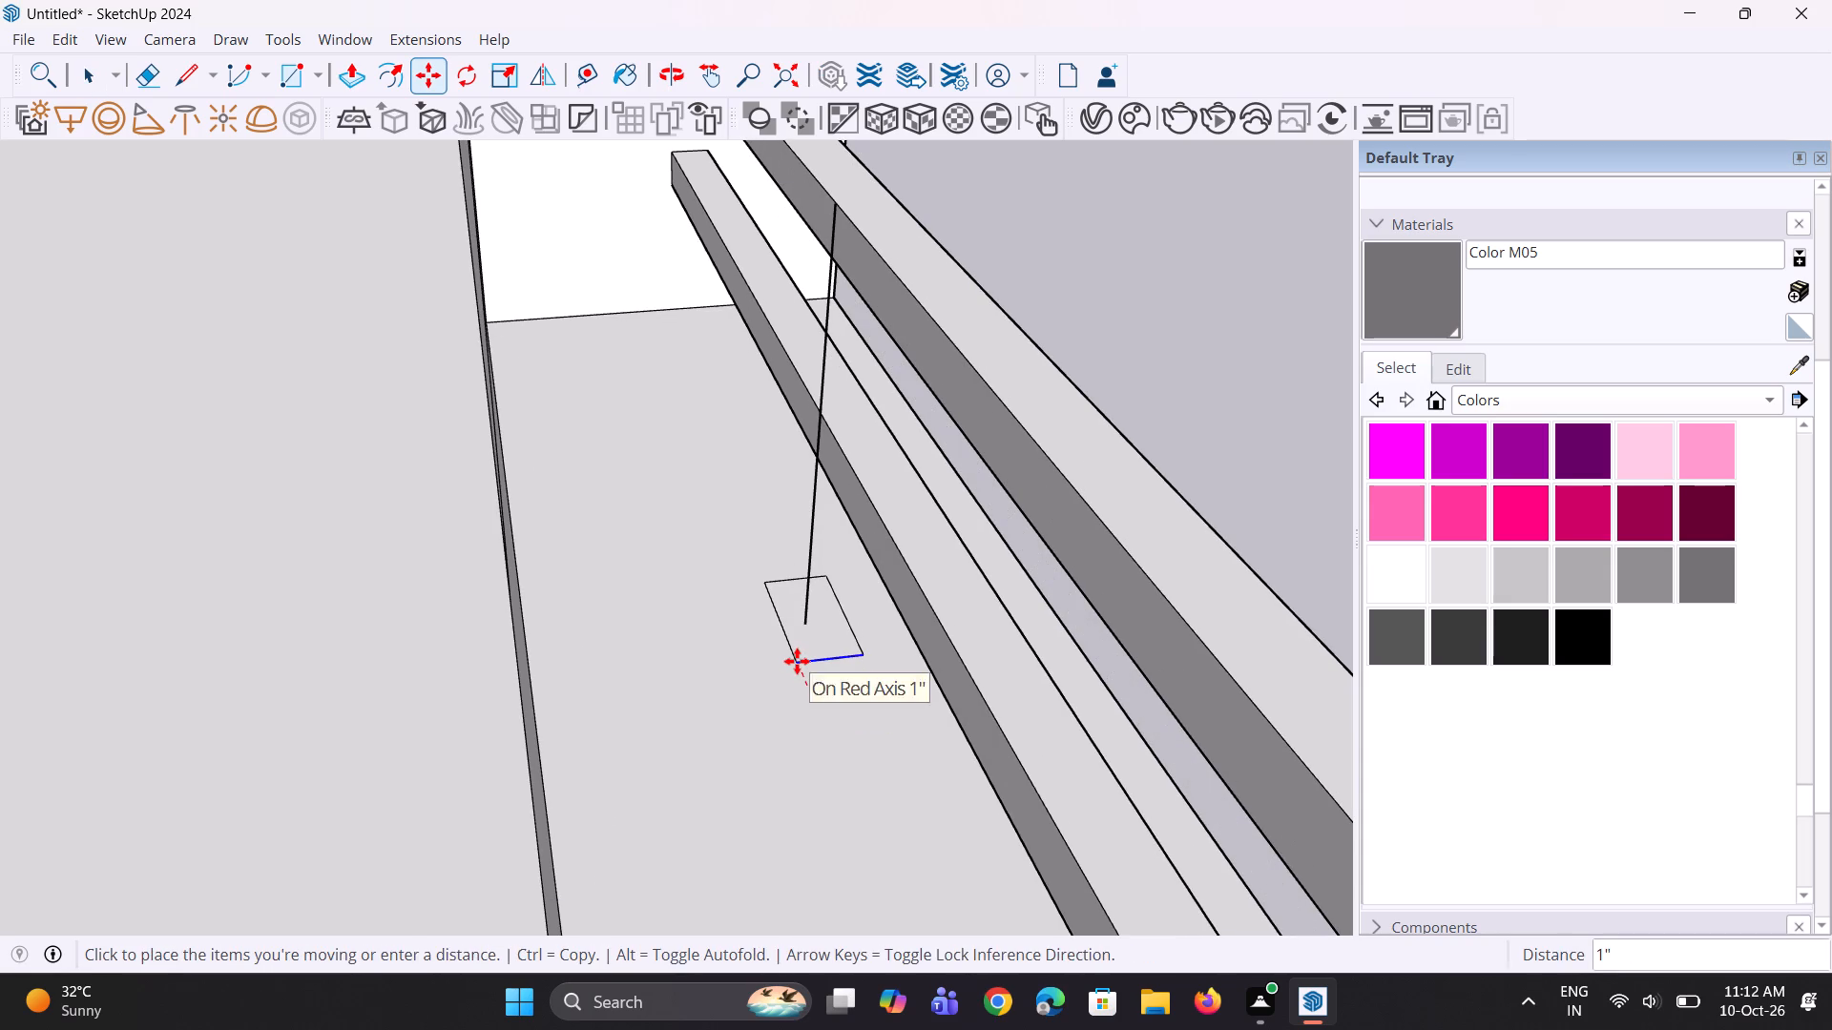
left_click(797, 661)
key("space")
left_click(797, 578)
key("m")
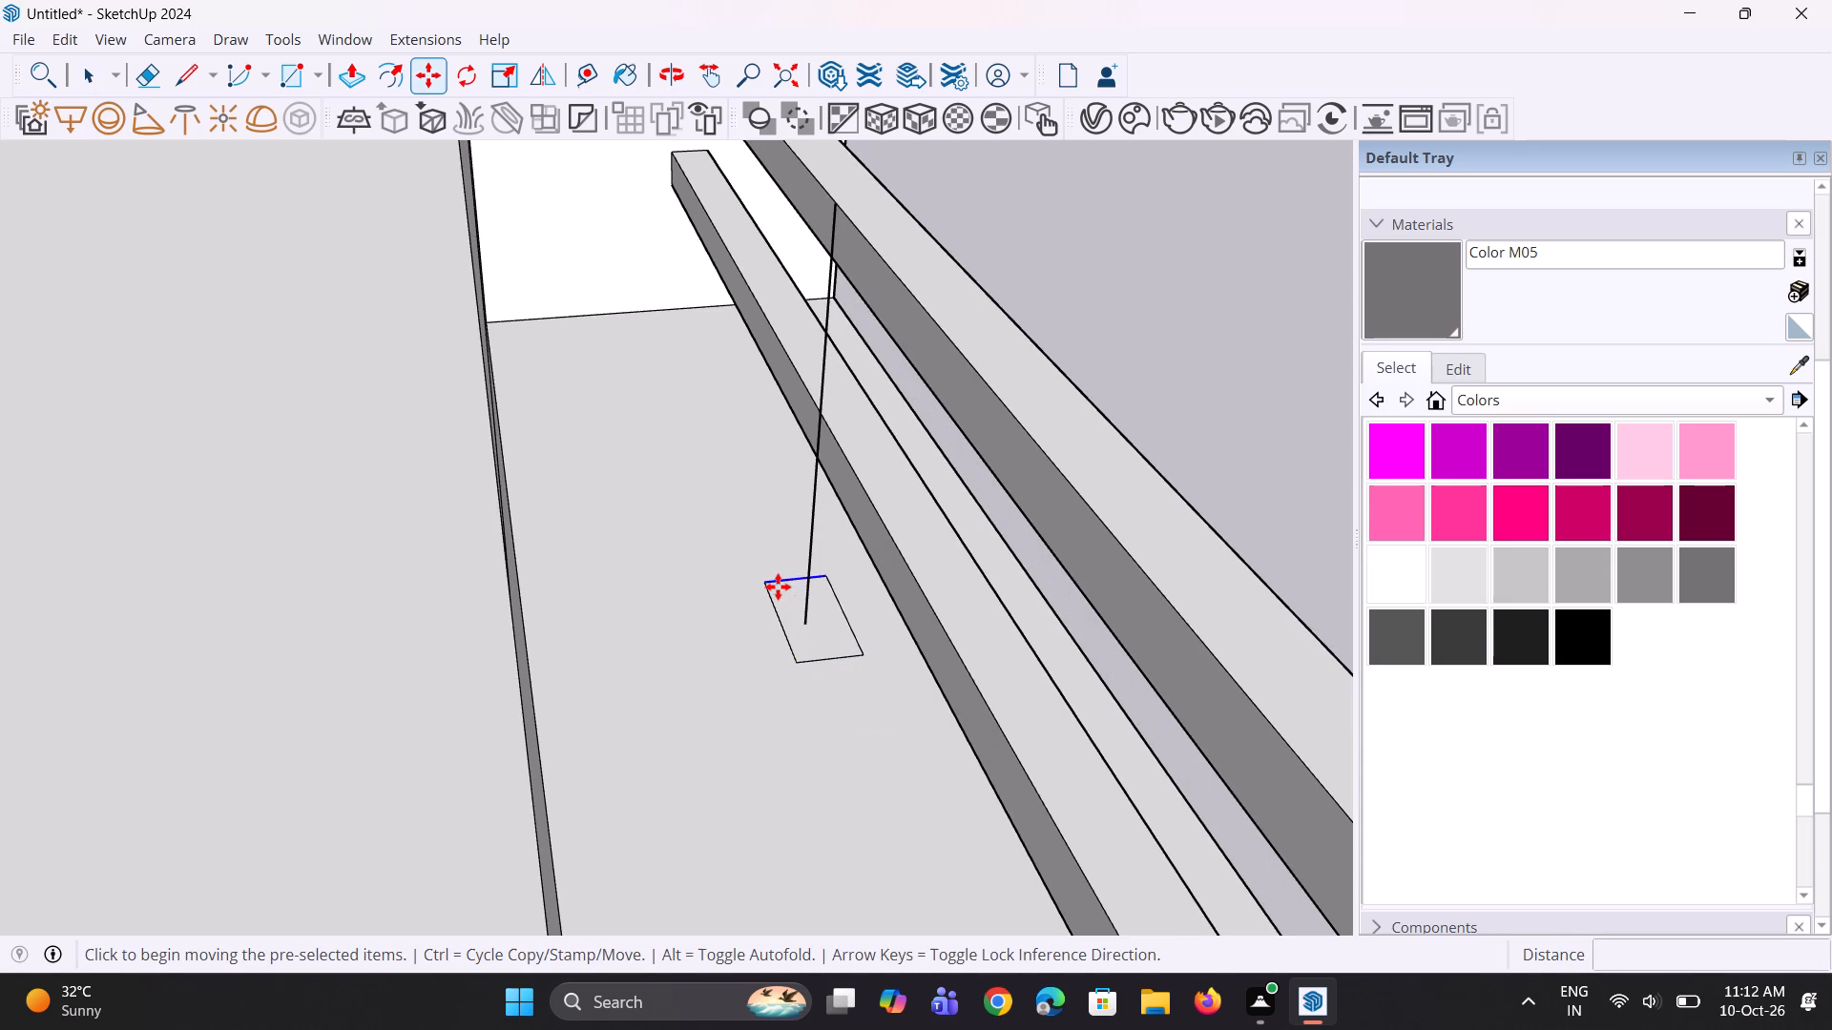
left_click(772, 580)
left_click(774, 597)
key("space")
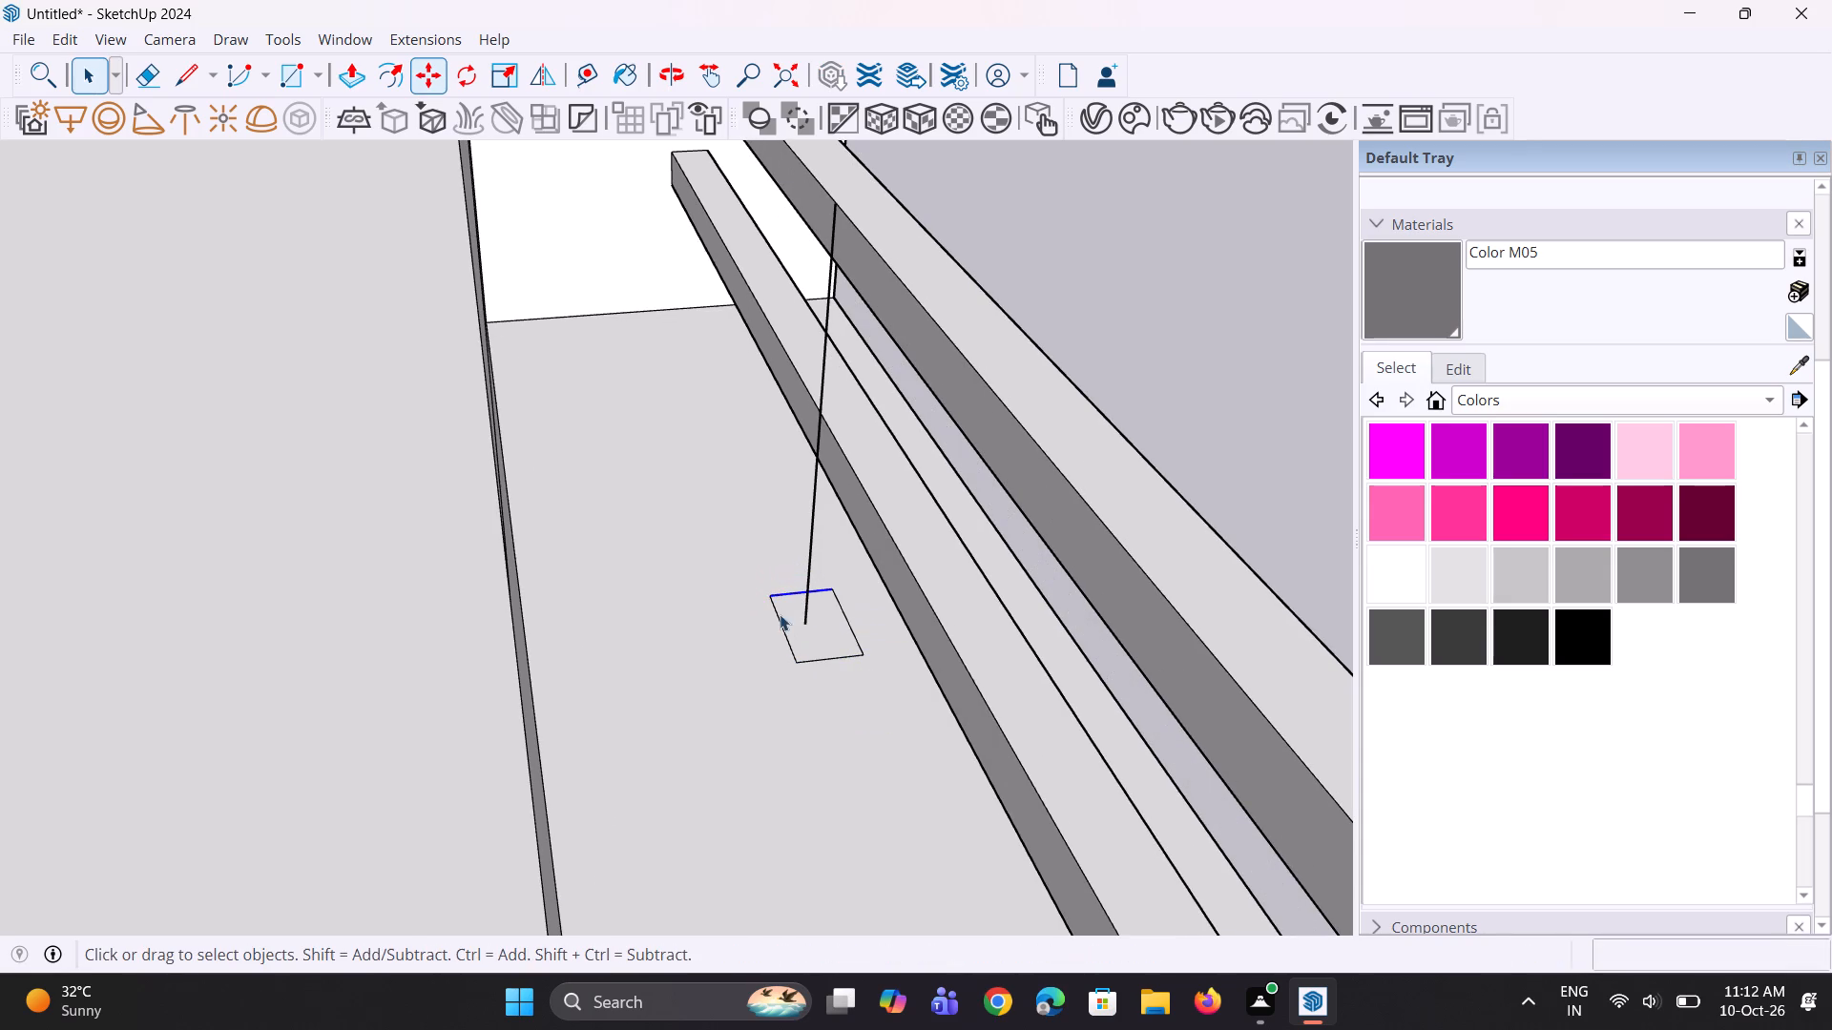
Move the rectangle's edge farther from the high parapet slightly closer to the vertical line's foot.
left_click(813, 660)
scroll(806, 659, "up", 2)
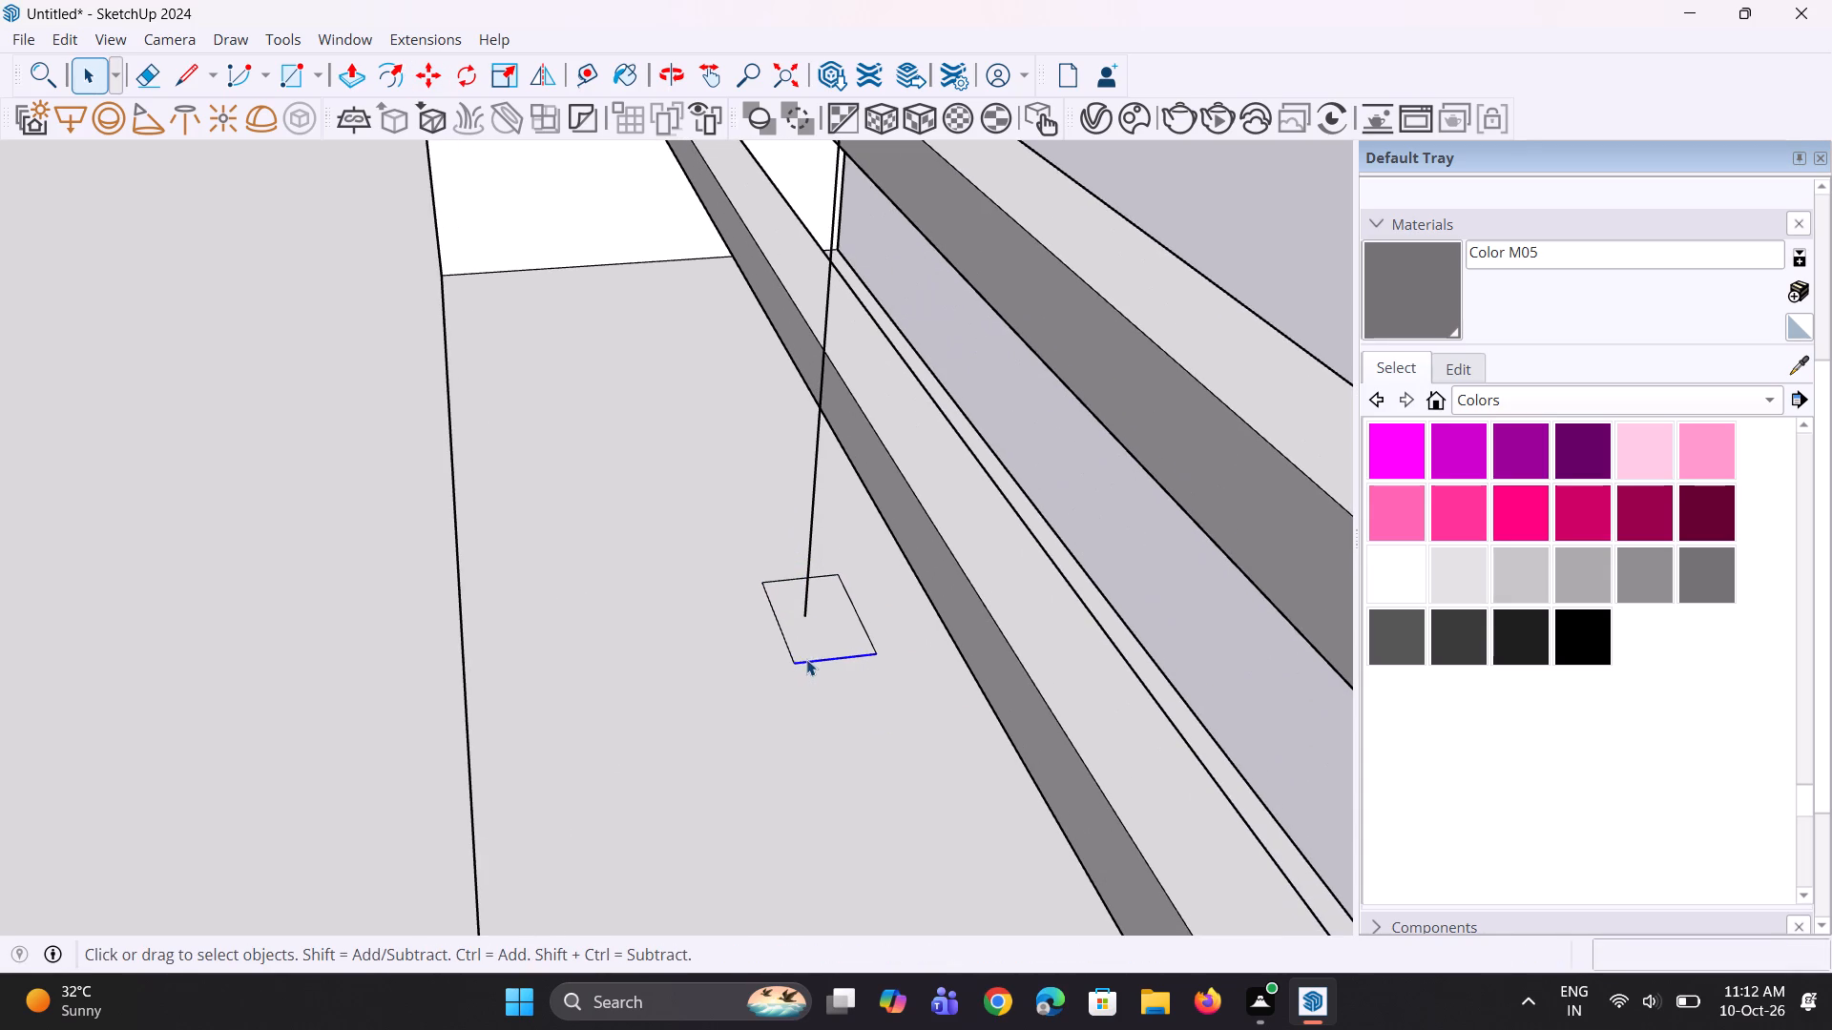
key("m")
left_click(799, 663)
left_click(795, 651)
key("space")
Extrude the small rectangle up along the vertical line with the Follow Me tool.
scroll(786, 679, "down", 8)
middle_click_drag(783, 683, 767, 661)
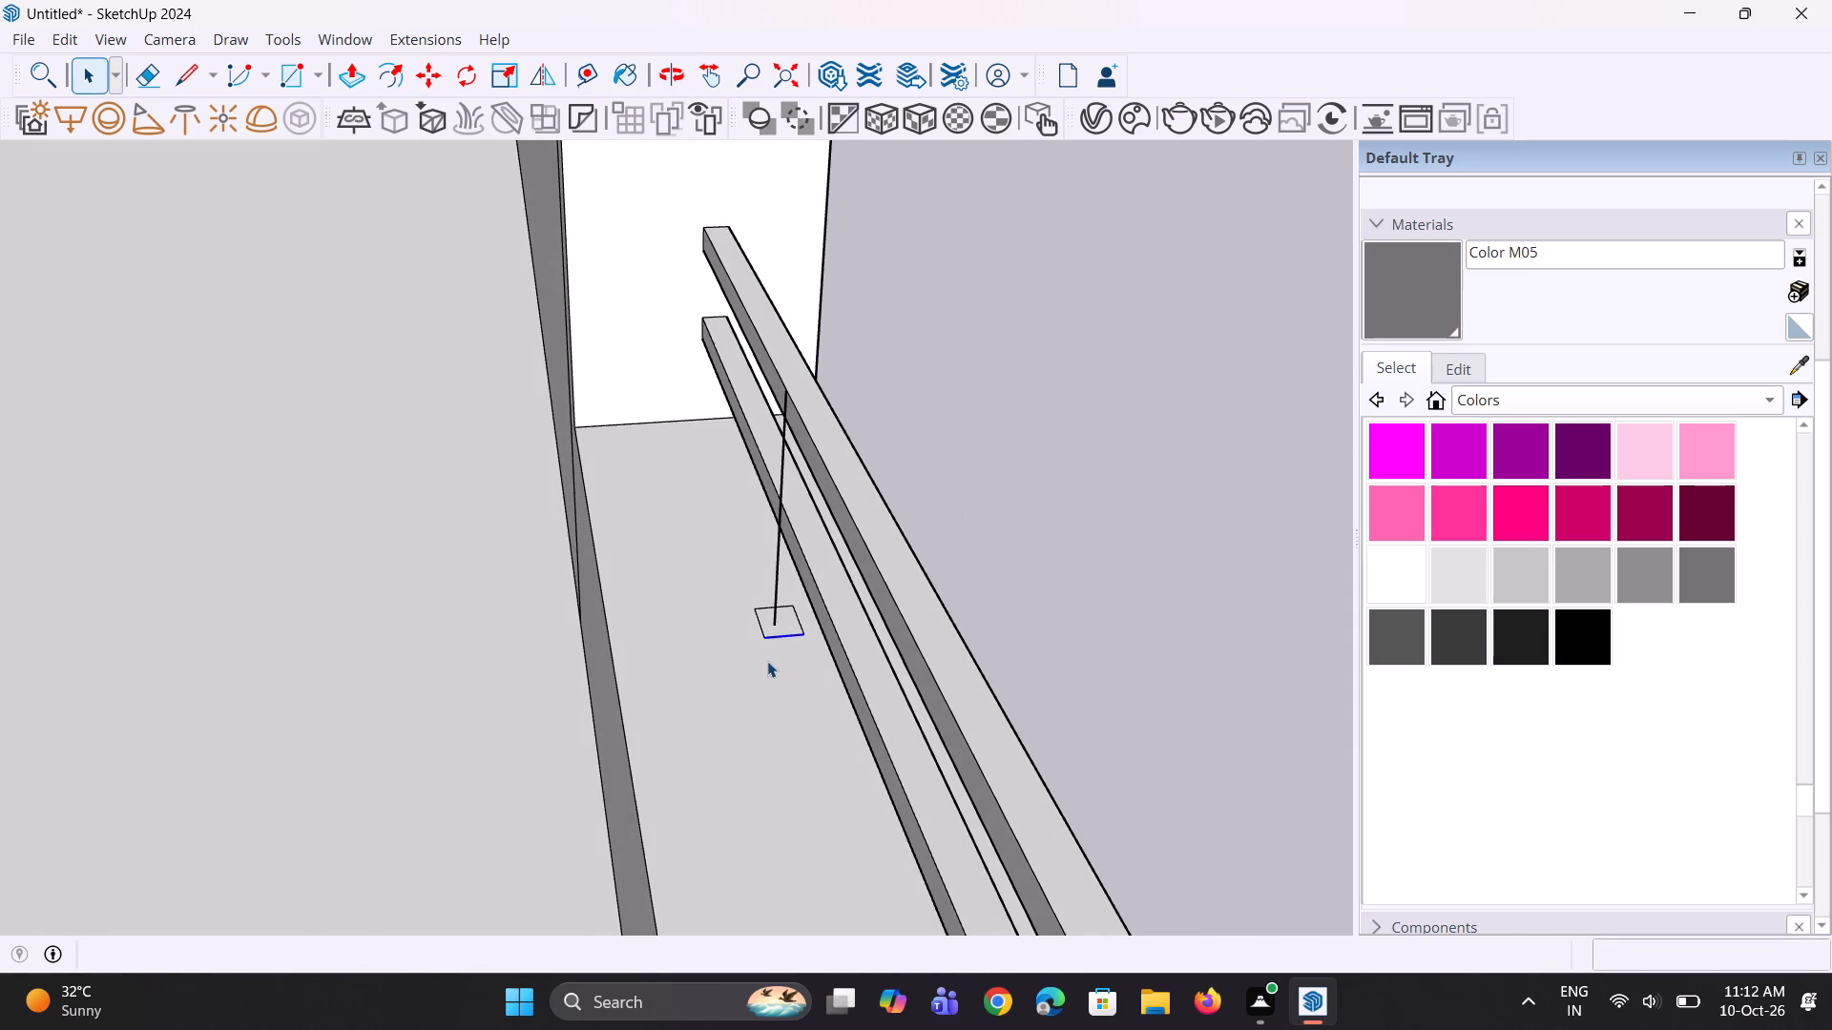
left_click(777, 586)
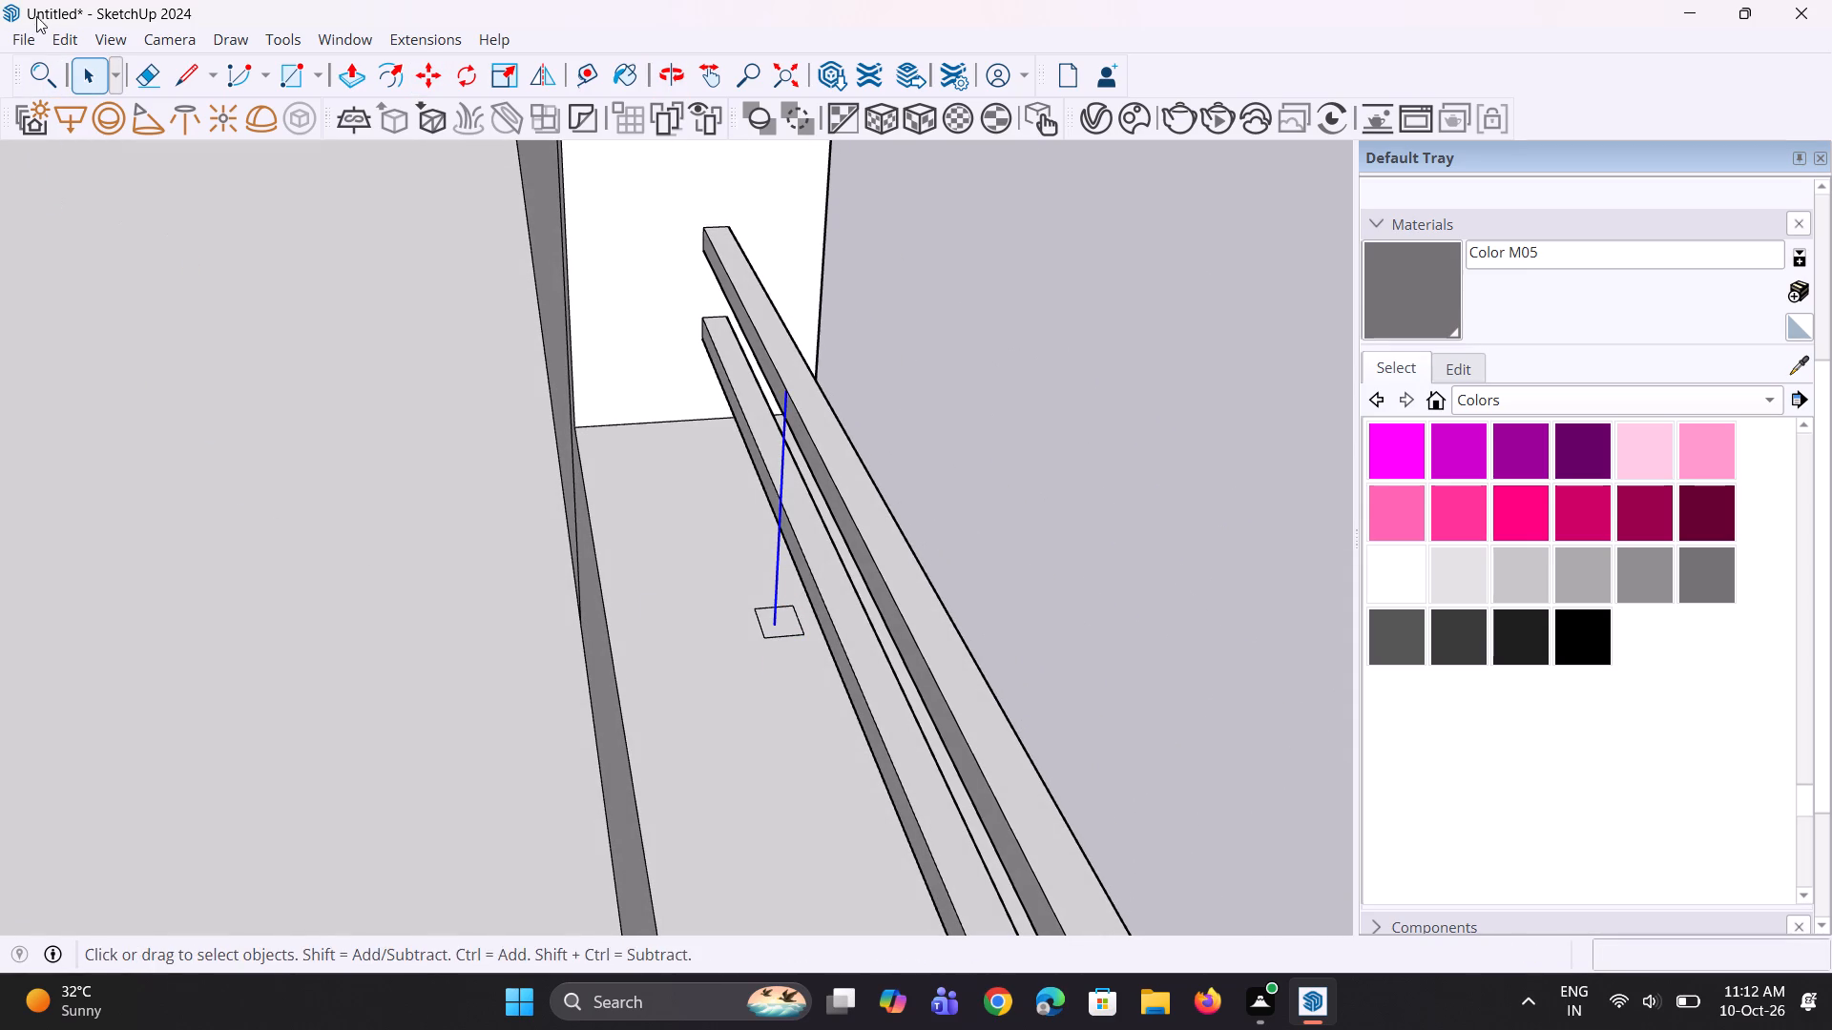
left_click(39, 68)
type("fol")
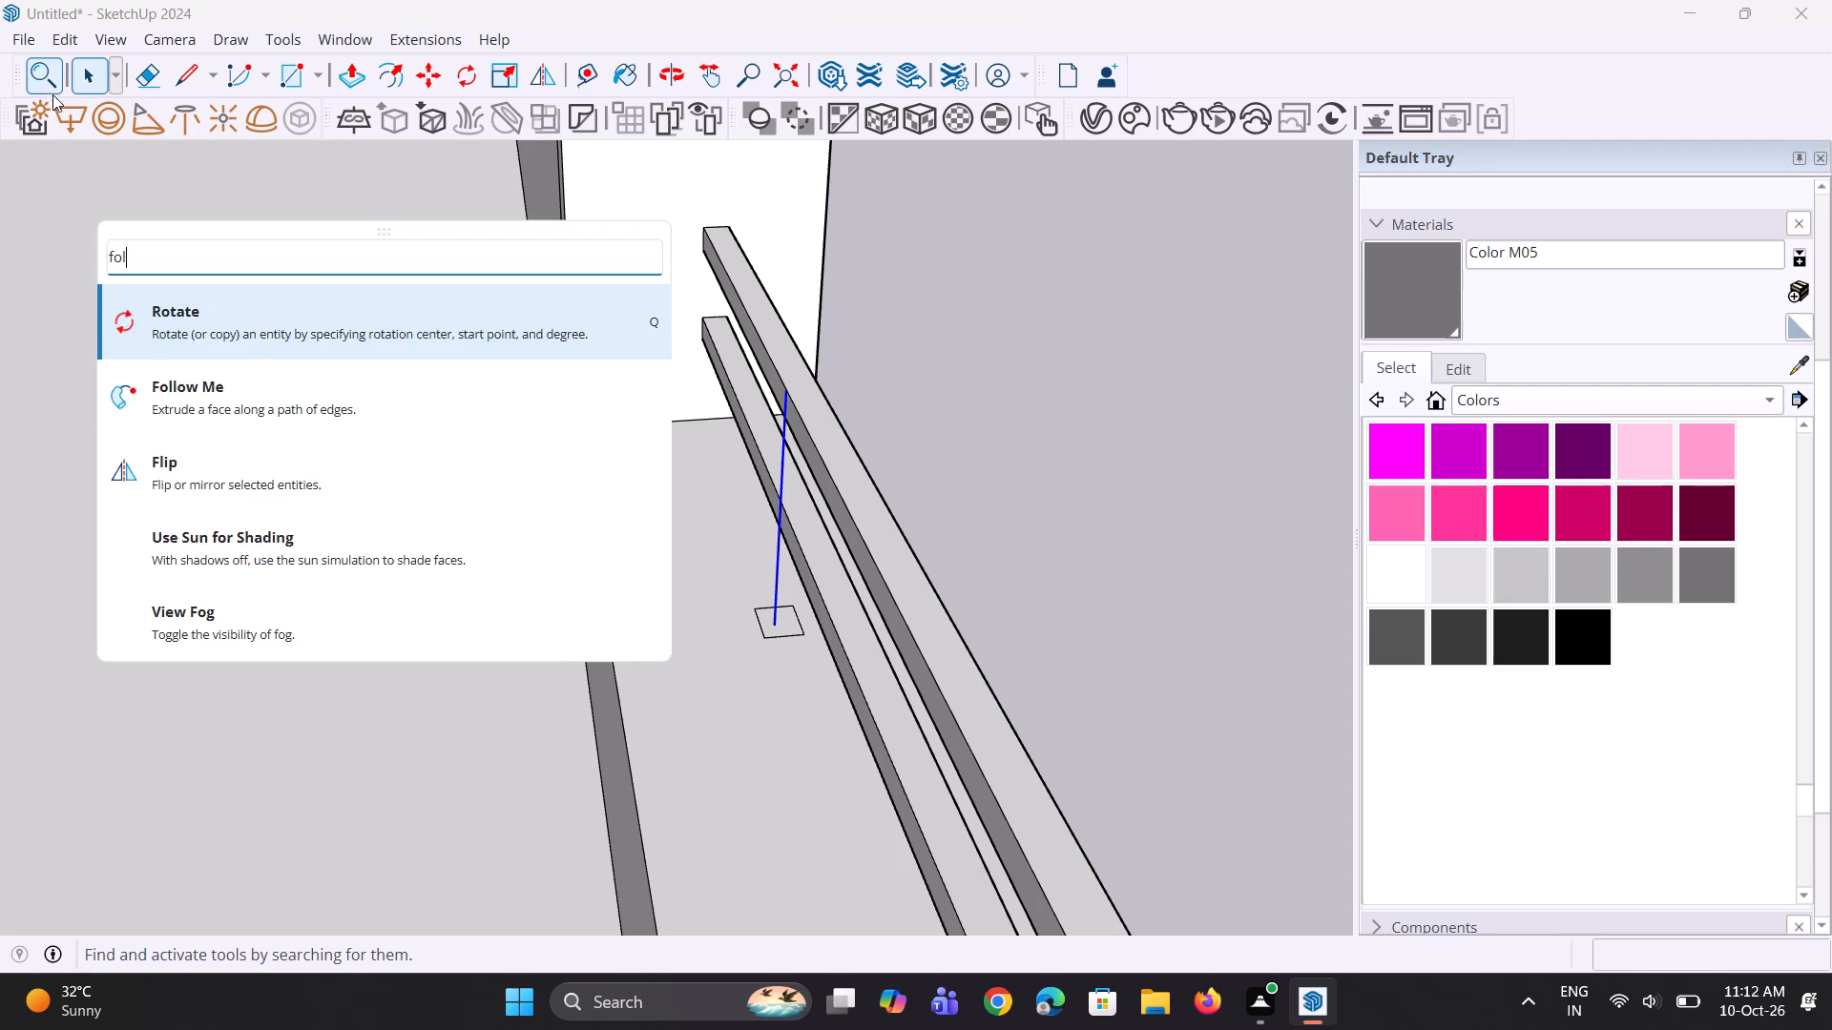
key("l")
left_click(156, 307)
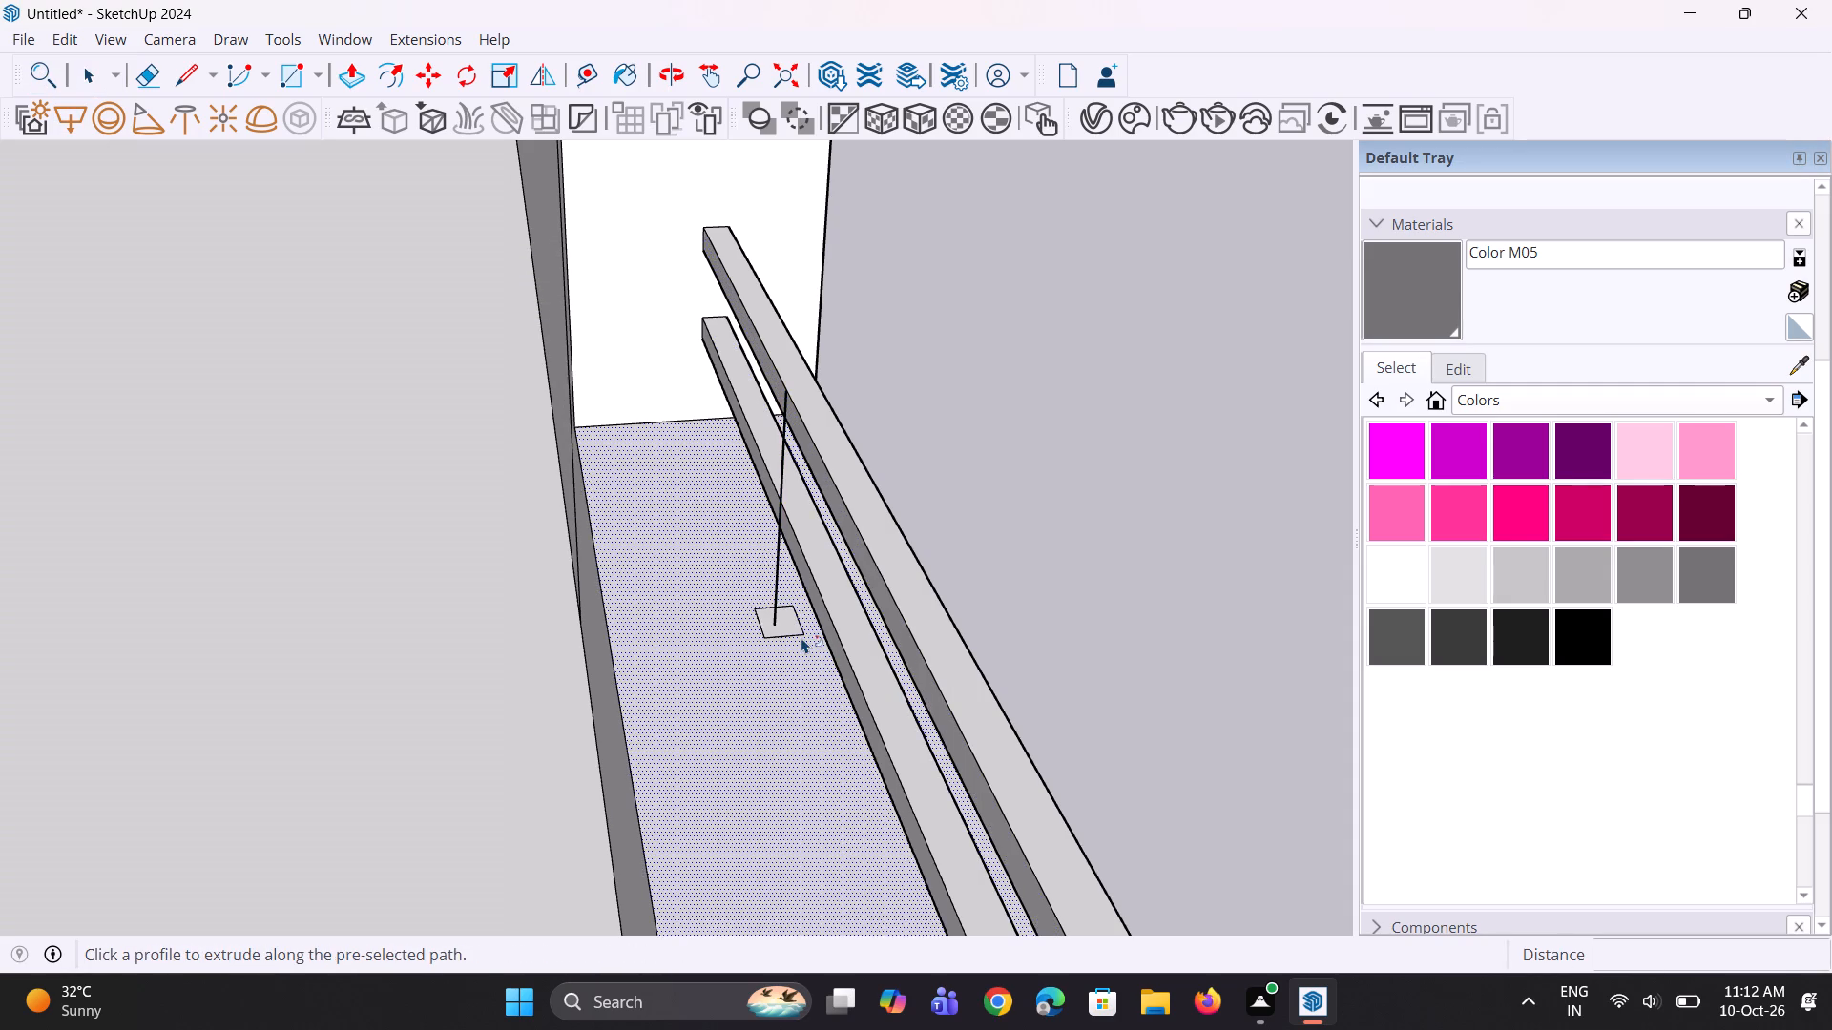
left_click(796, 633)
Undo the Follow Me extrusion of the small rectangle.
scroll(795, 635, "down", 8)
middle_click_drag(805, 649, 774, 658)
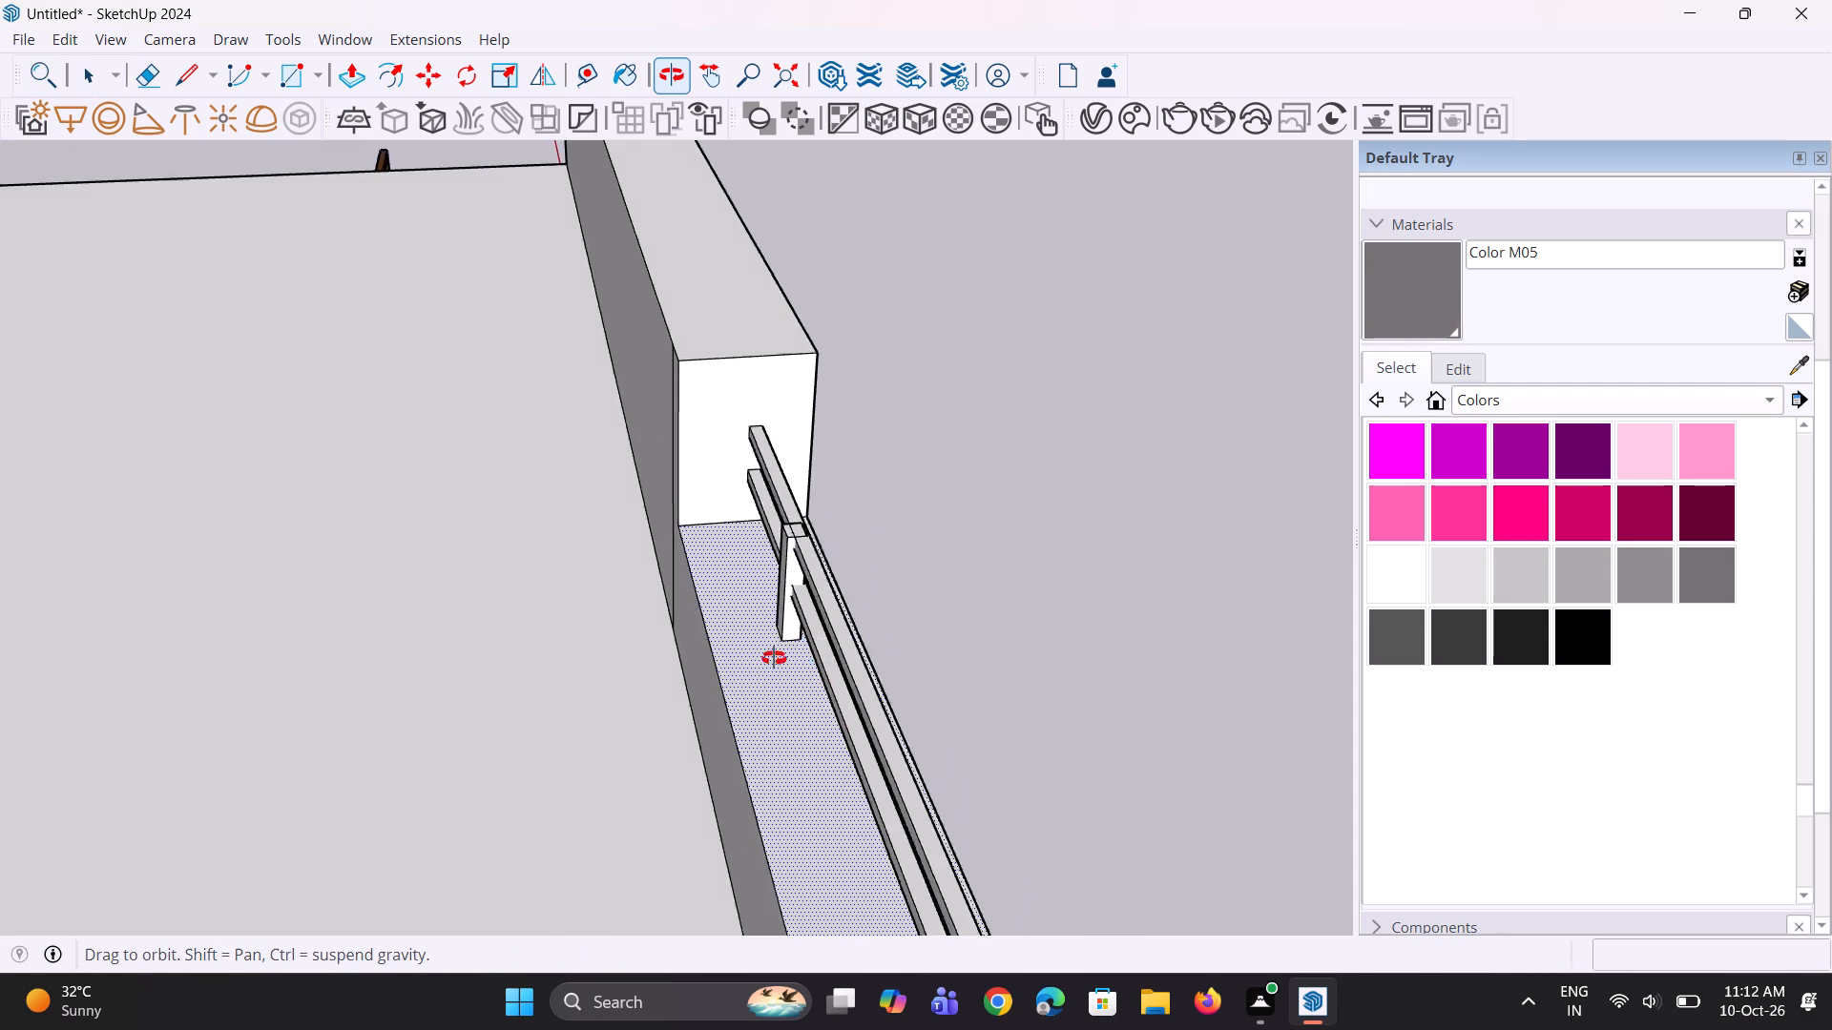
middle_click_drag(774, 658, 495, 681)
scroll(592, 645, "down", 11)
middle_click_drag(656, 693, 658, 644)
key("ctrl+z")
Move the rectangle's edge nearest the high parapet slightly inward, towards the vertical line's foot.
middle_click_drag(621, 694, 706, 715)
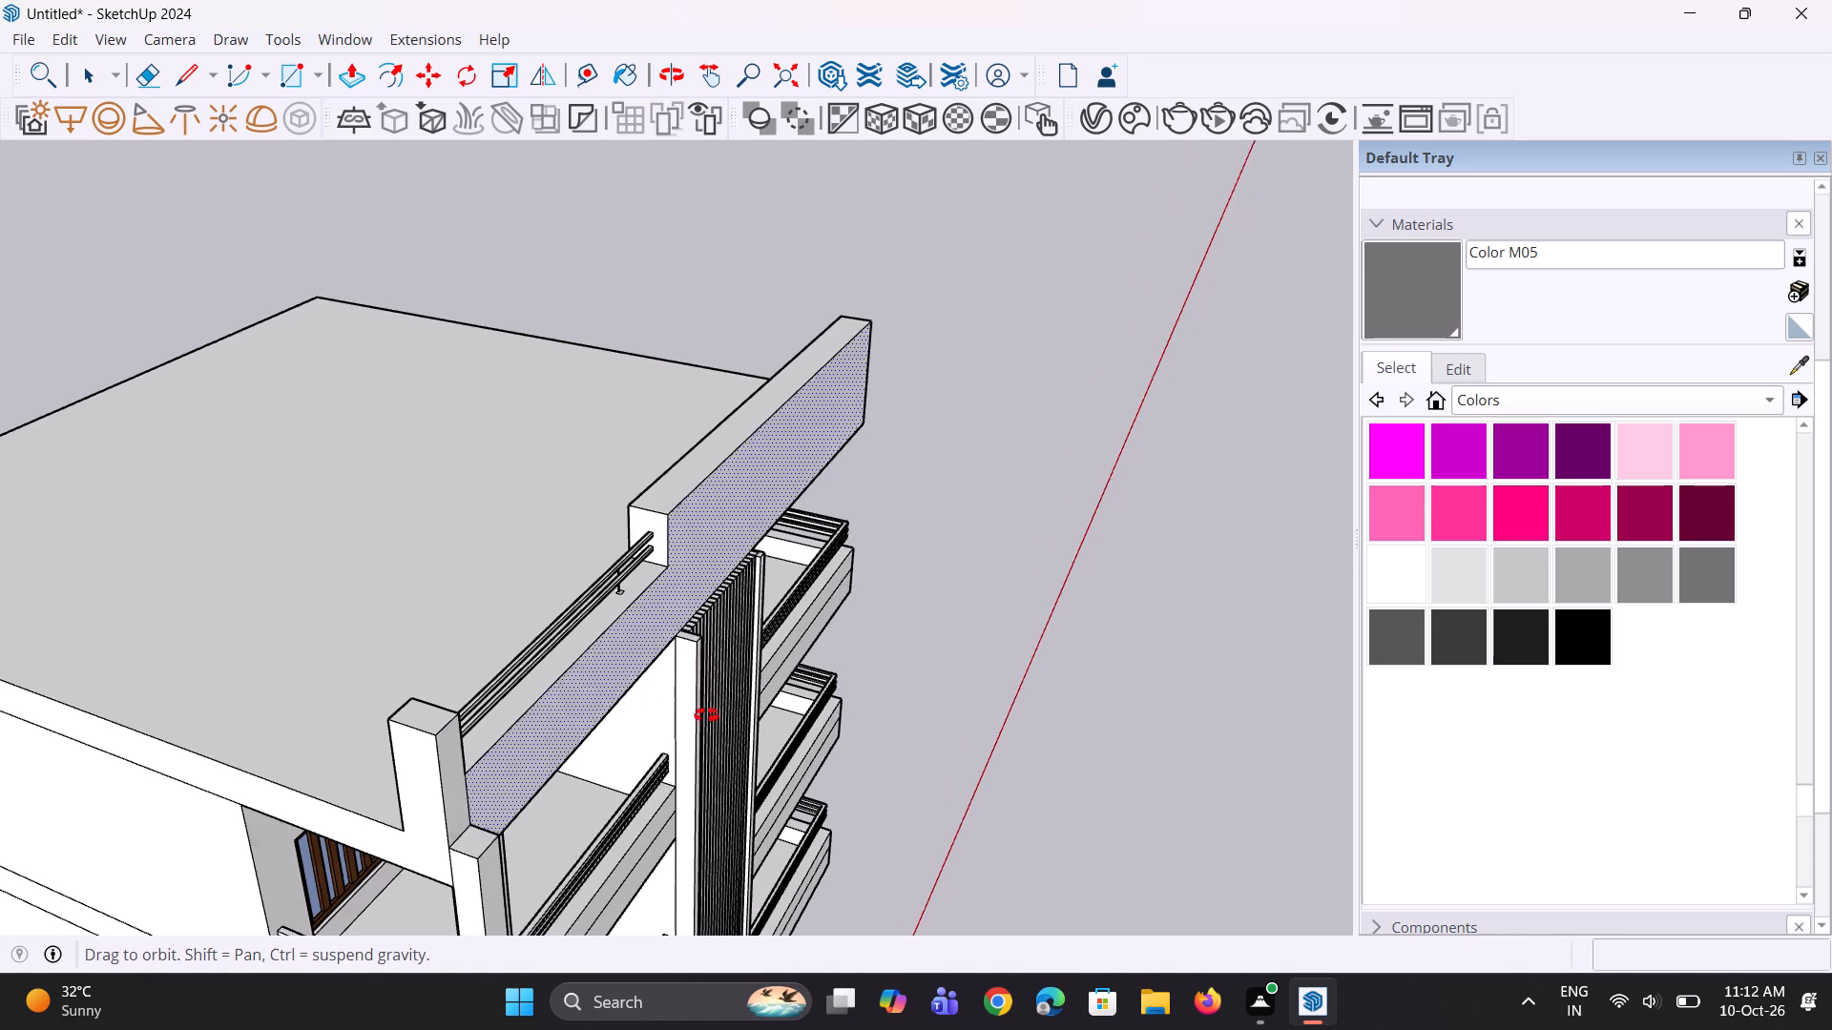
middle_click_drag(706, 715, 1338, 798)
scroll(1094, 478, "up", 16)
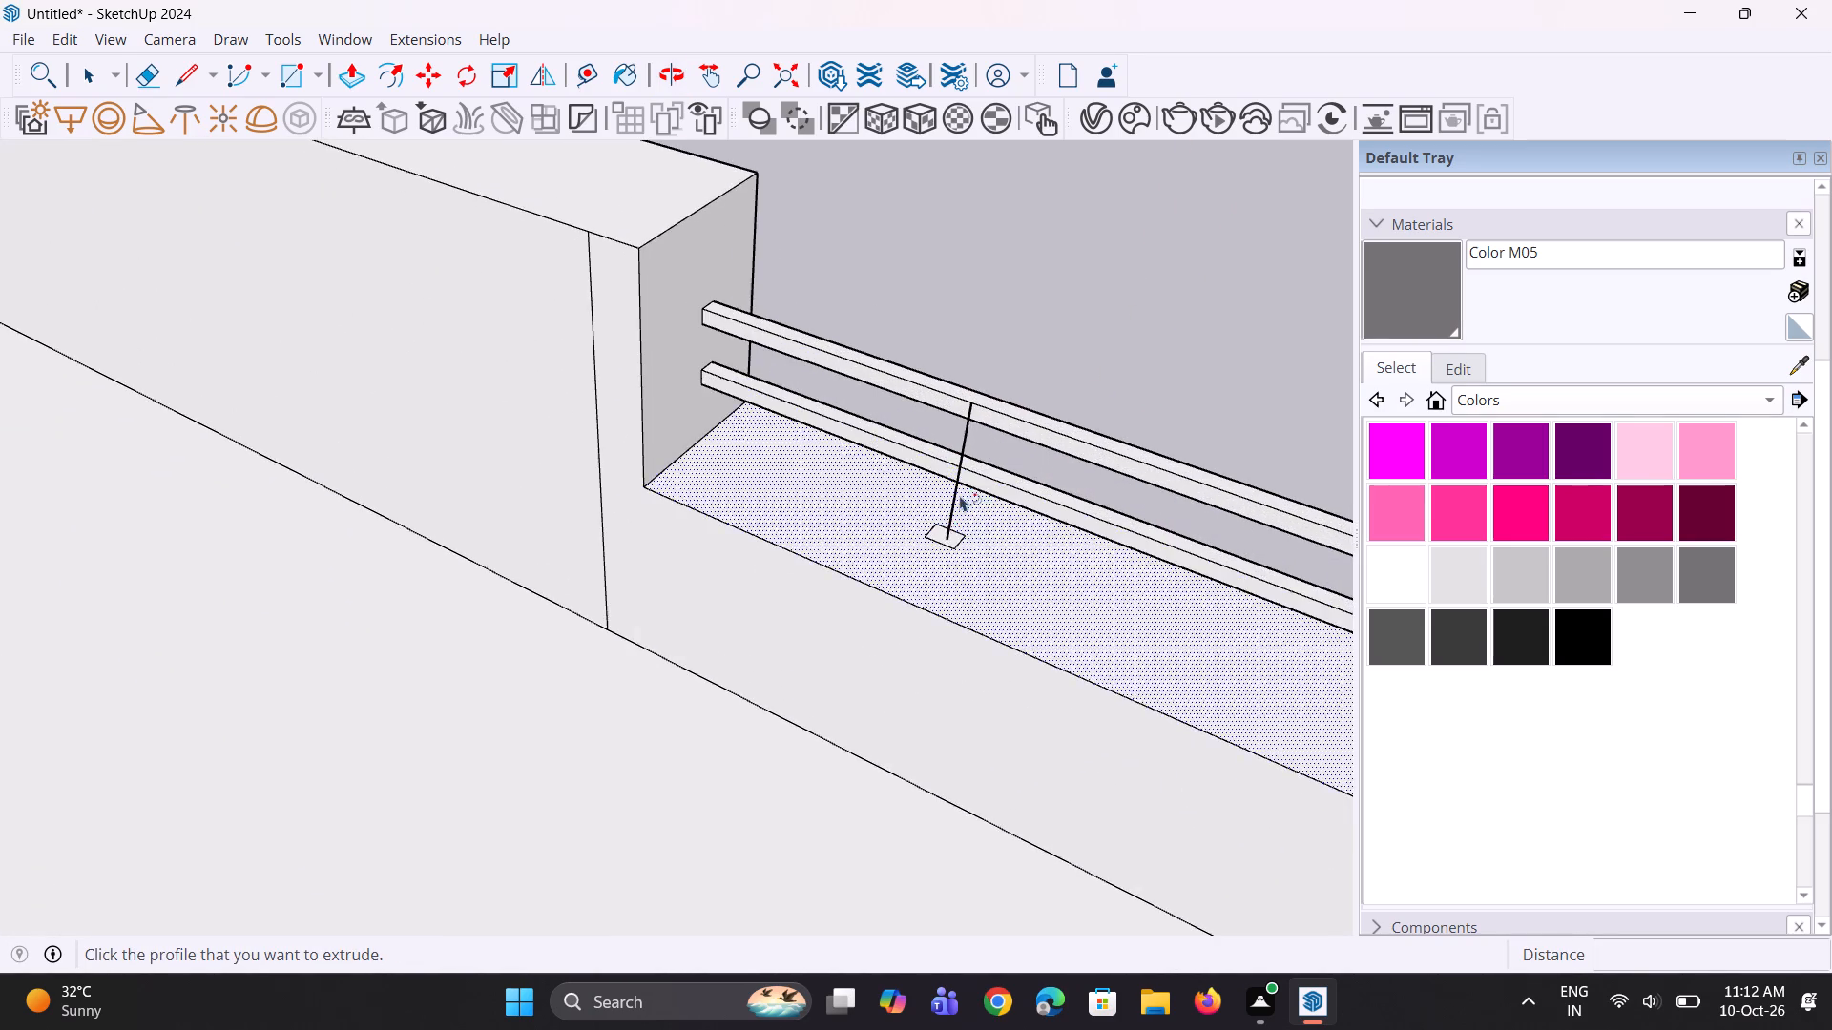
key("space")
key("space")
scroll(933, 549, "up", 9)
left_click(921, 530)
scroll(921, 548, "up", 2)
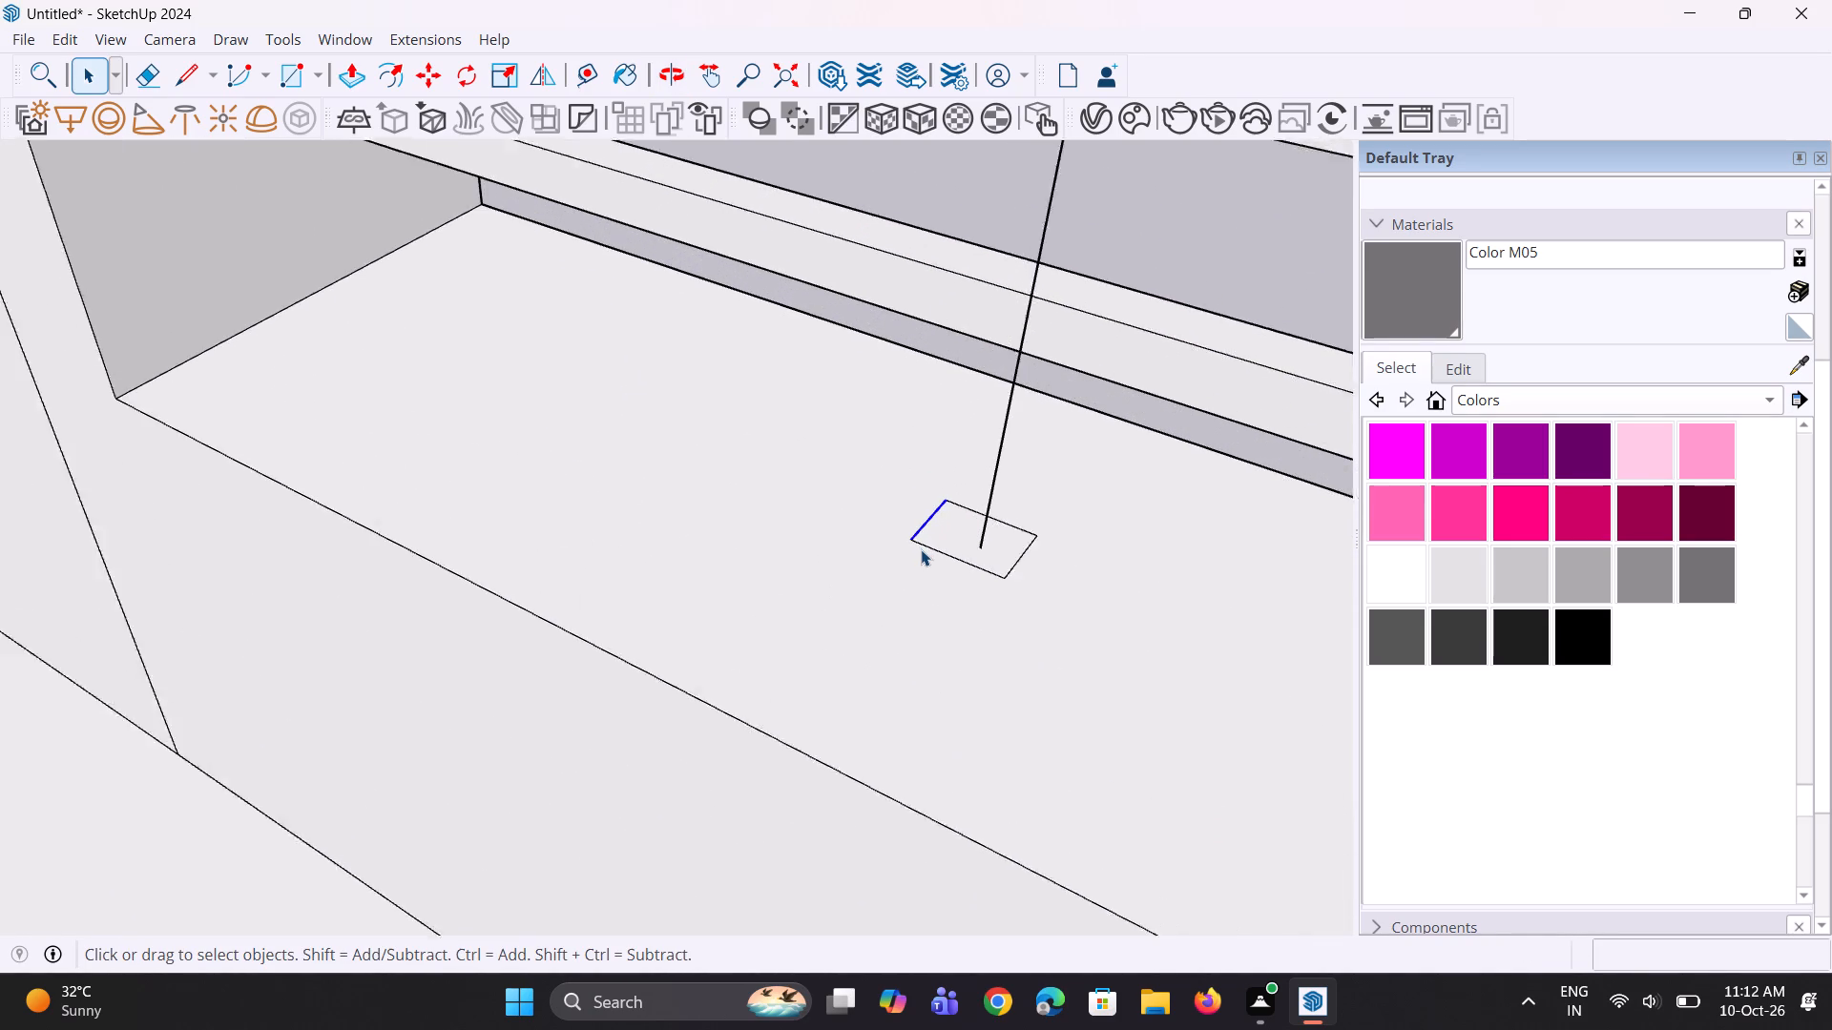
scroll(921, 549, "up", 3)
key("m")
left_click(903, 528)
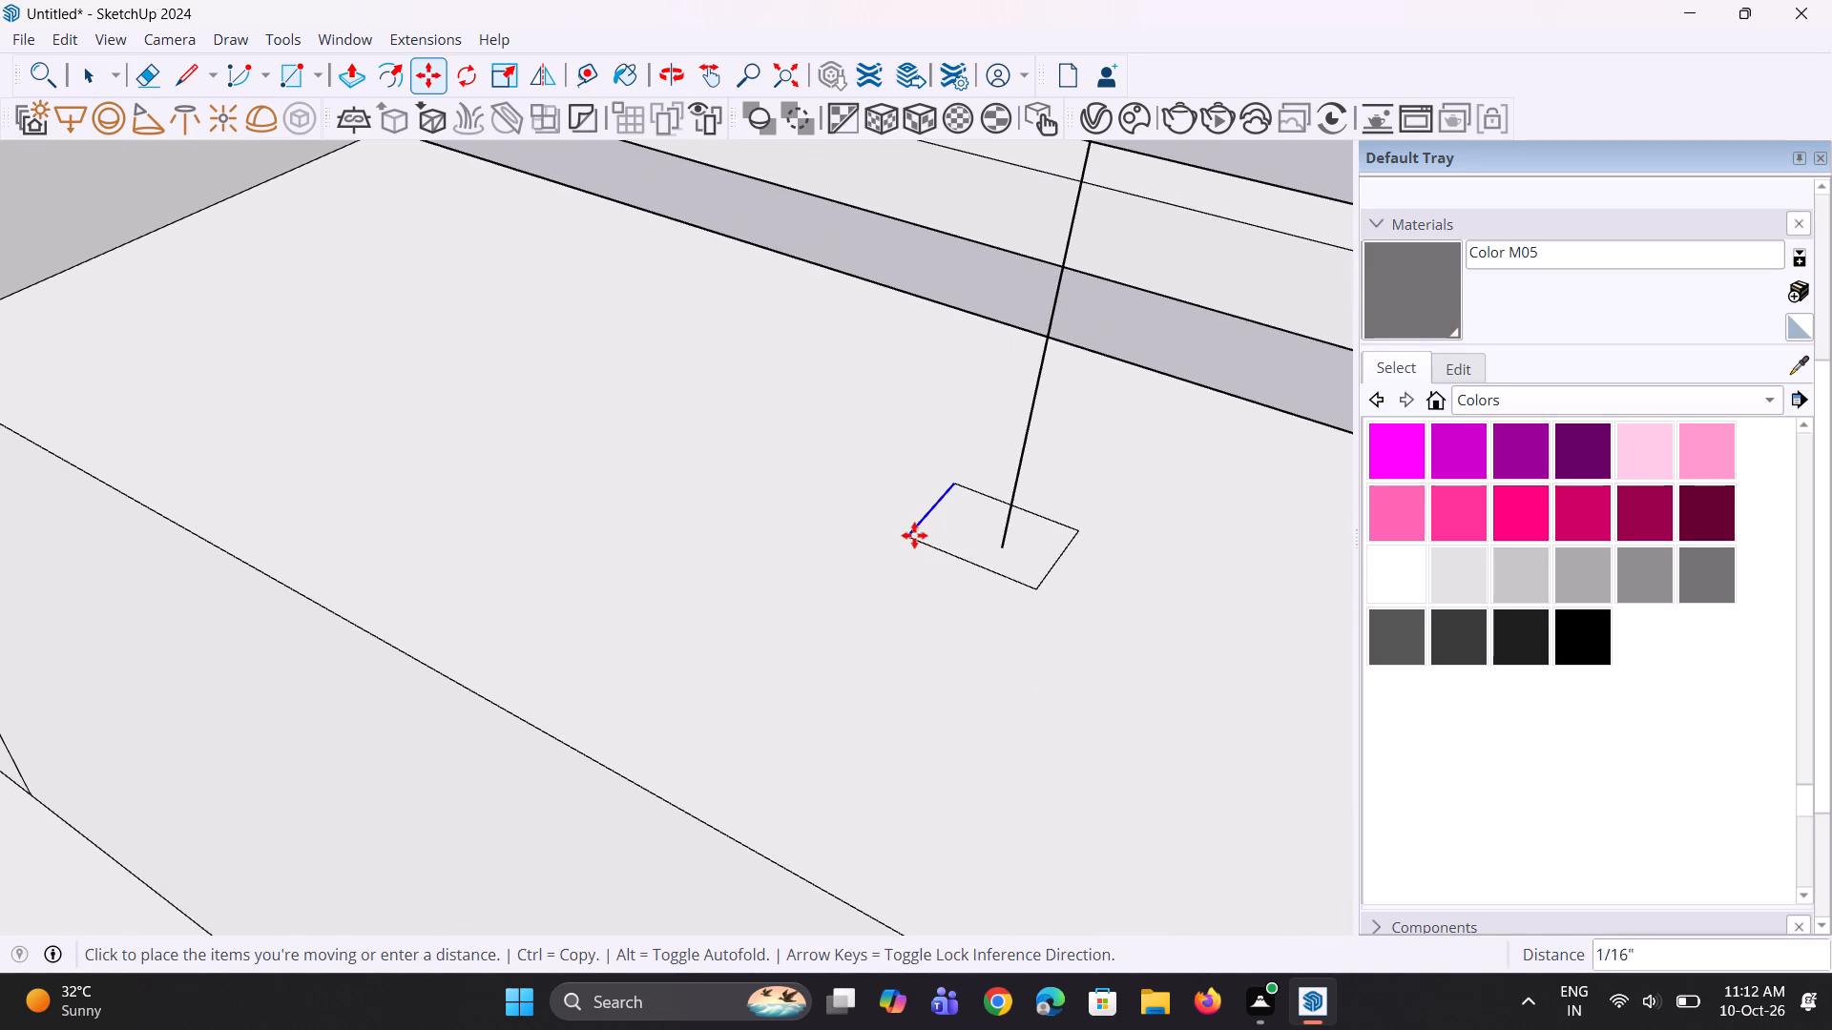
left_click(938, 543)
key("space")
key("space")
Move the rectangle's opposite edge, farther from the high parapet, slightly inward towards the vertical line's foot.
left_click(1049, 570)
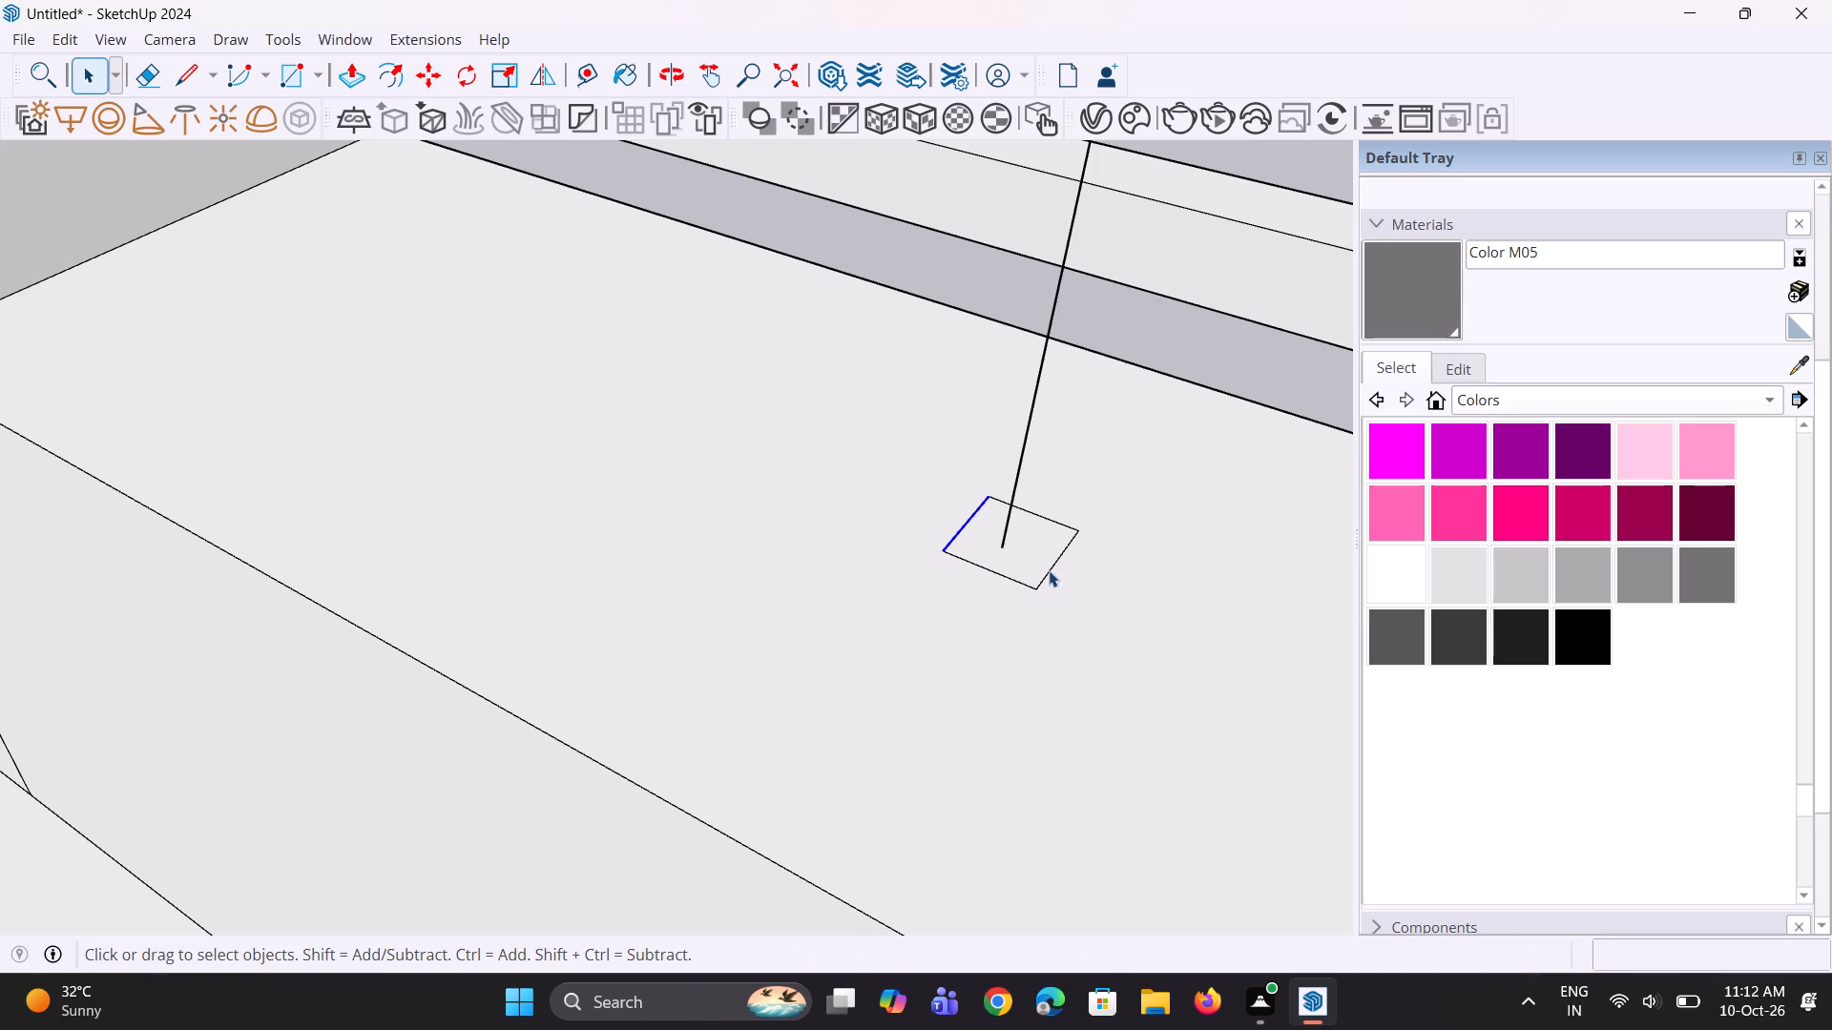
scroll(1039, 579, "up", 4)
key("m")
left_click(1028, 593)
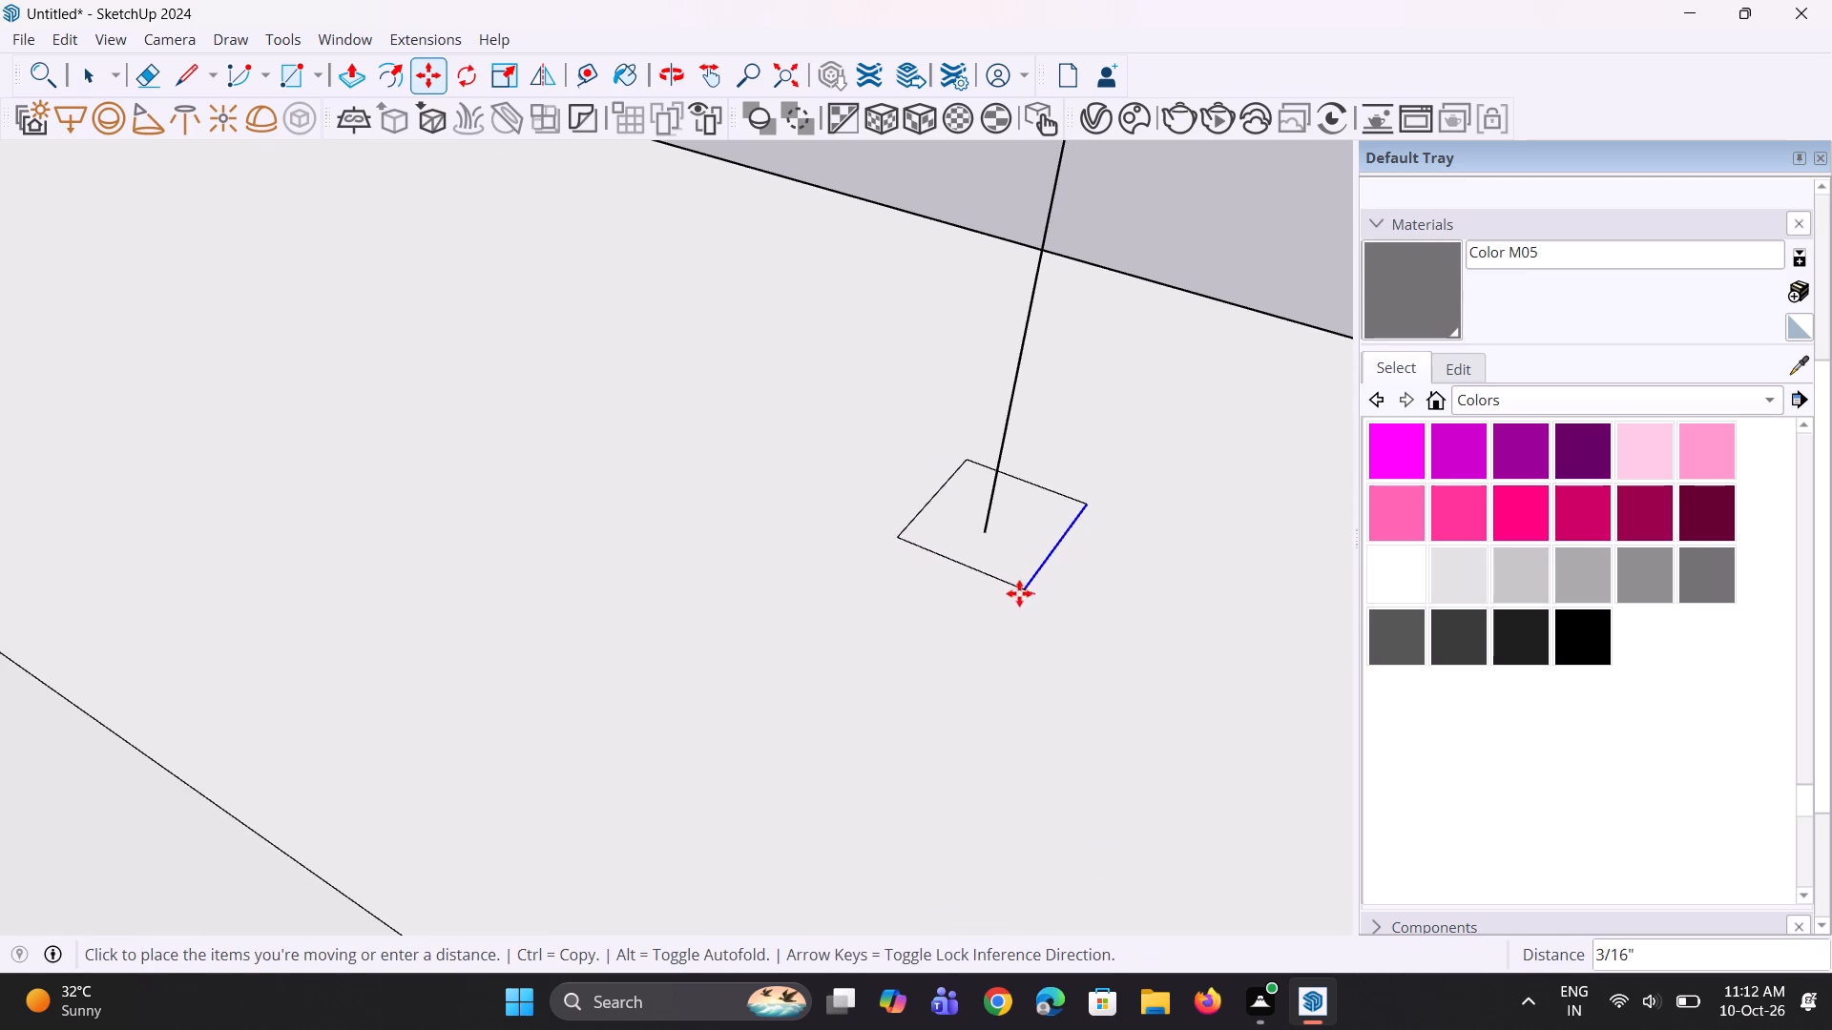
left_click(1015, 591)
key("space")
key("space")
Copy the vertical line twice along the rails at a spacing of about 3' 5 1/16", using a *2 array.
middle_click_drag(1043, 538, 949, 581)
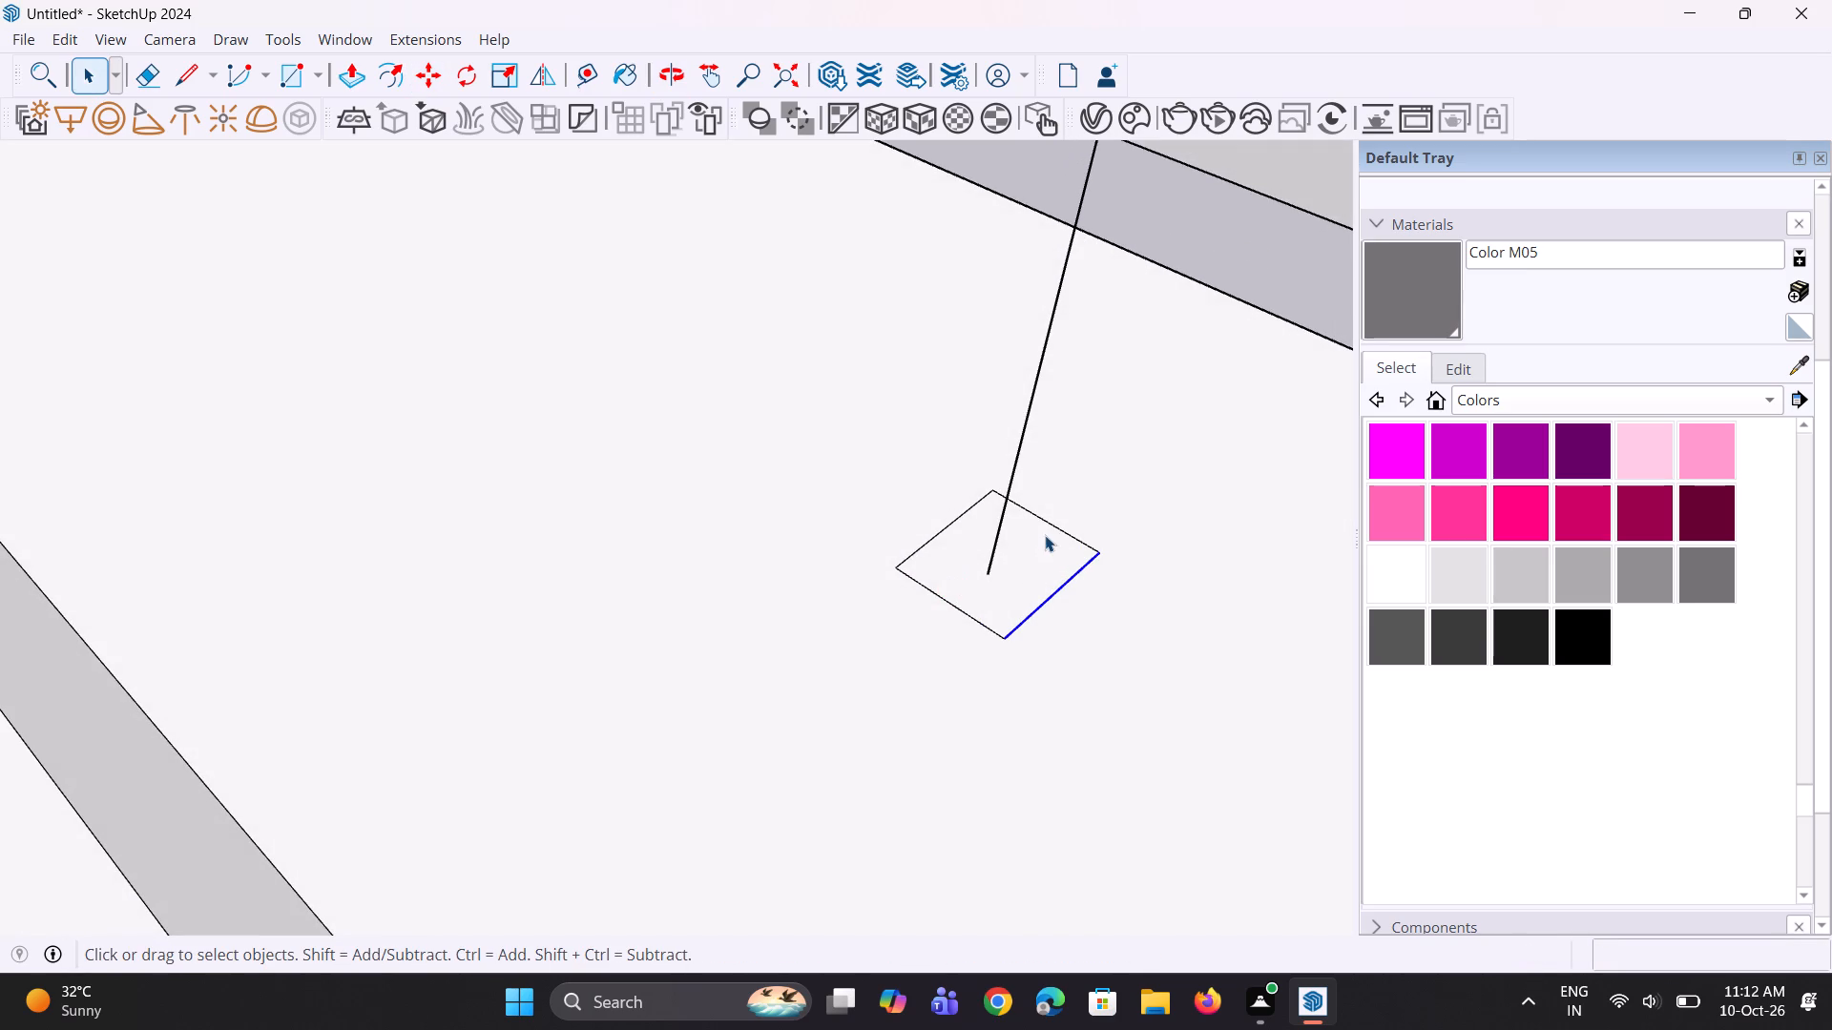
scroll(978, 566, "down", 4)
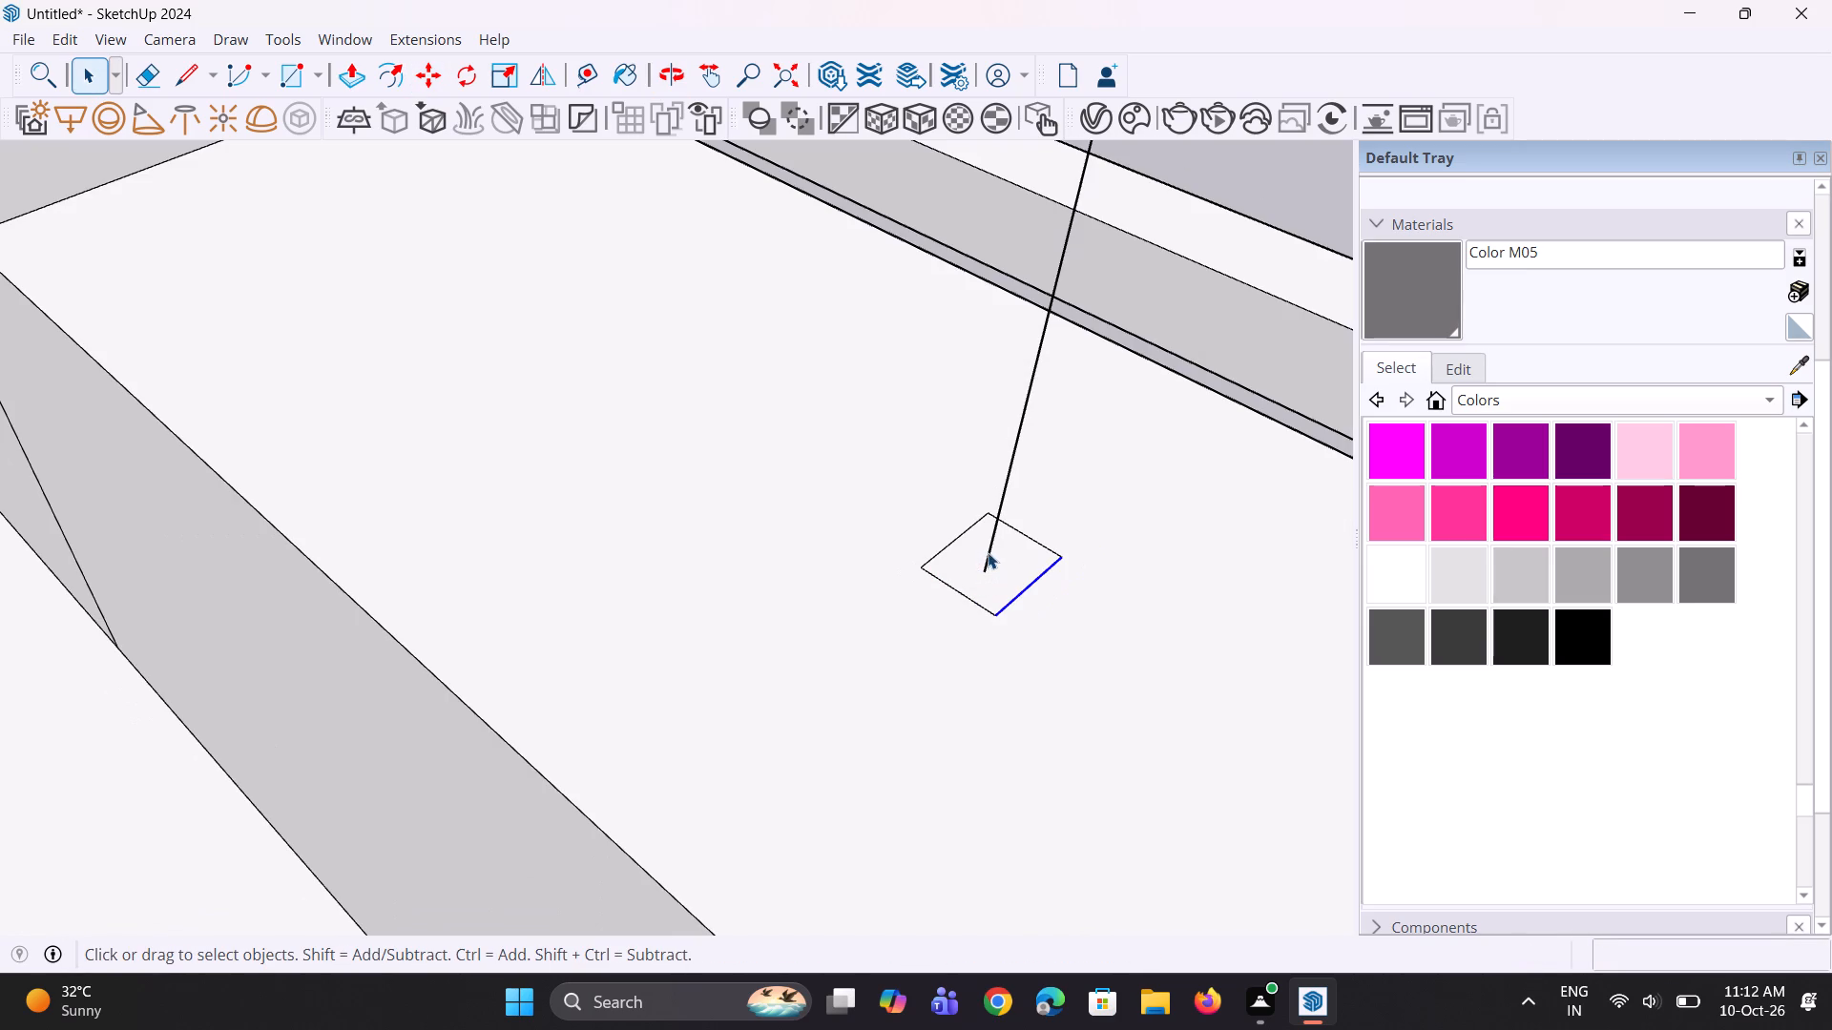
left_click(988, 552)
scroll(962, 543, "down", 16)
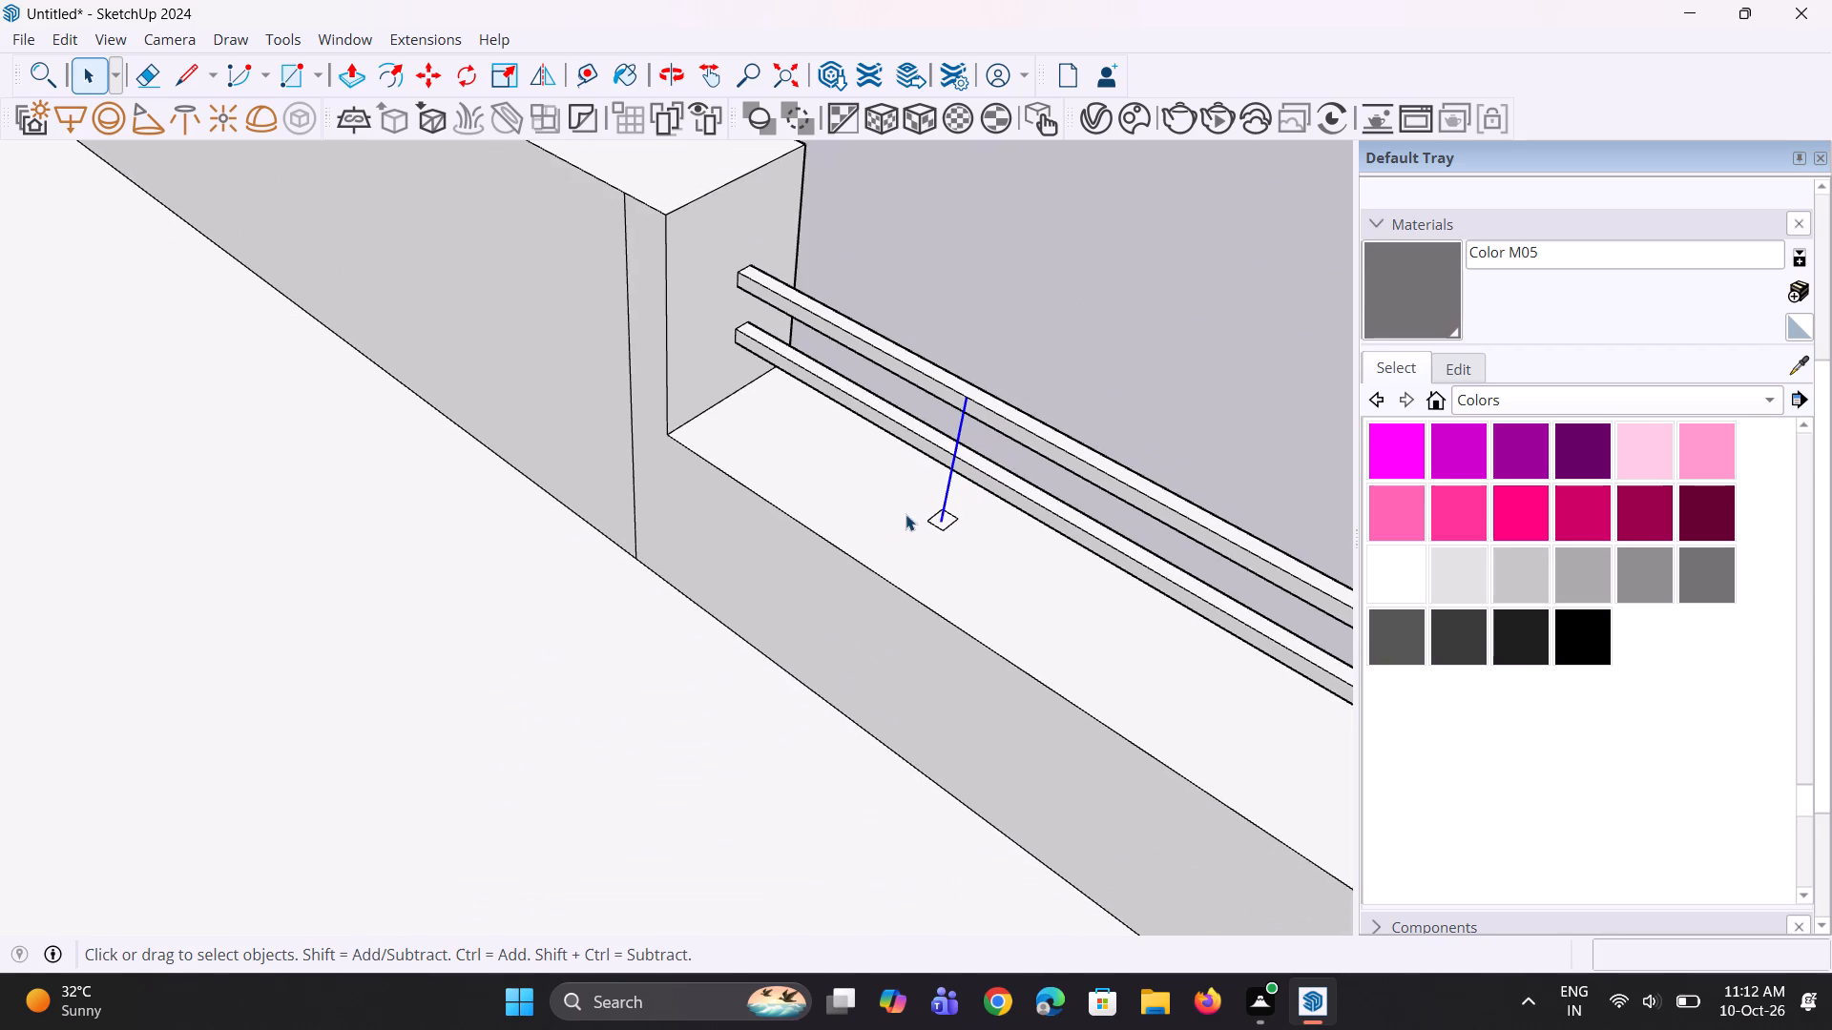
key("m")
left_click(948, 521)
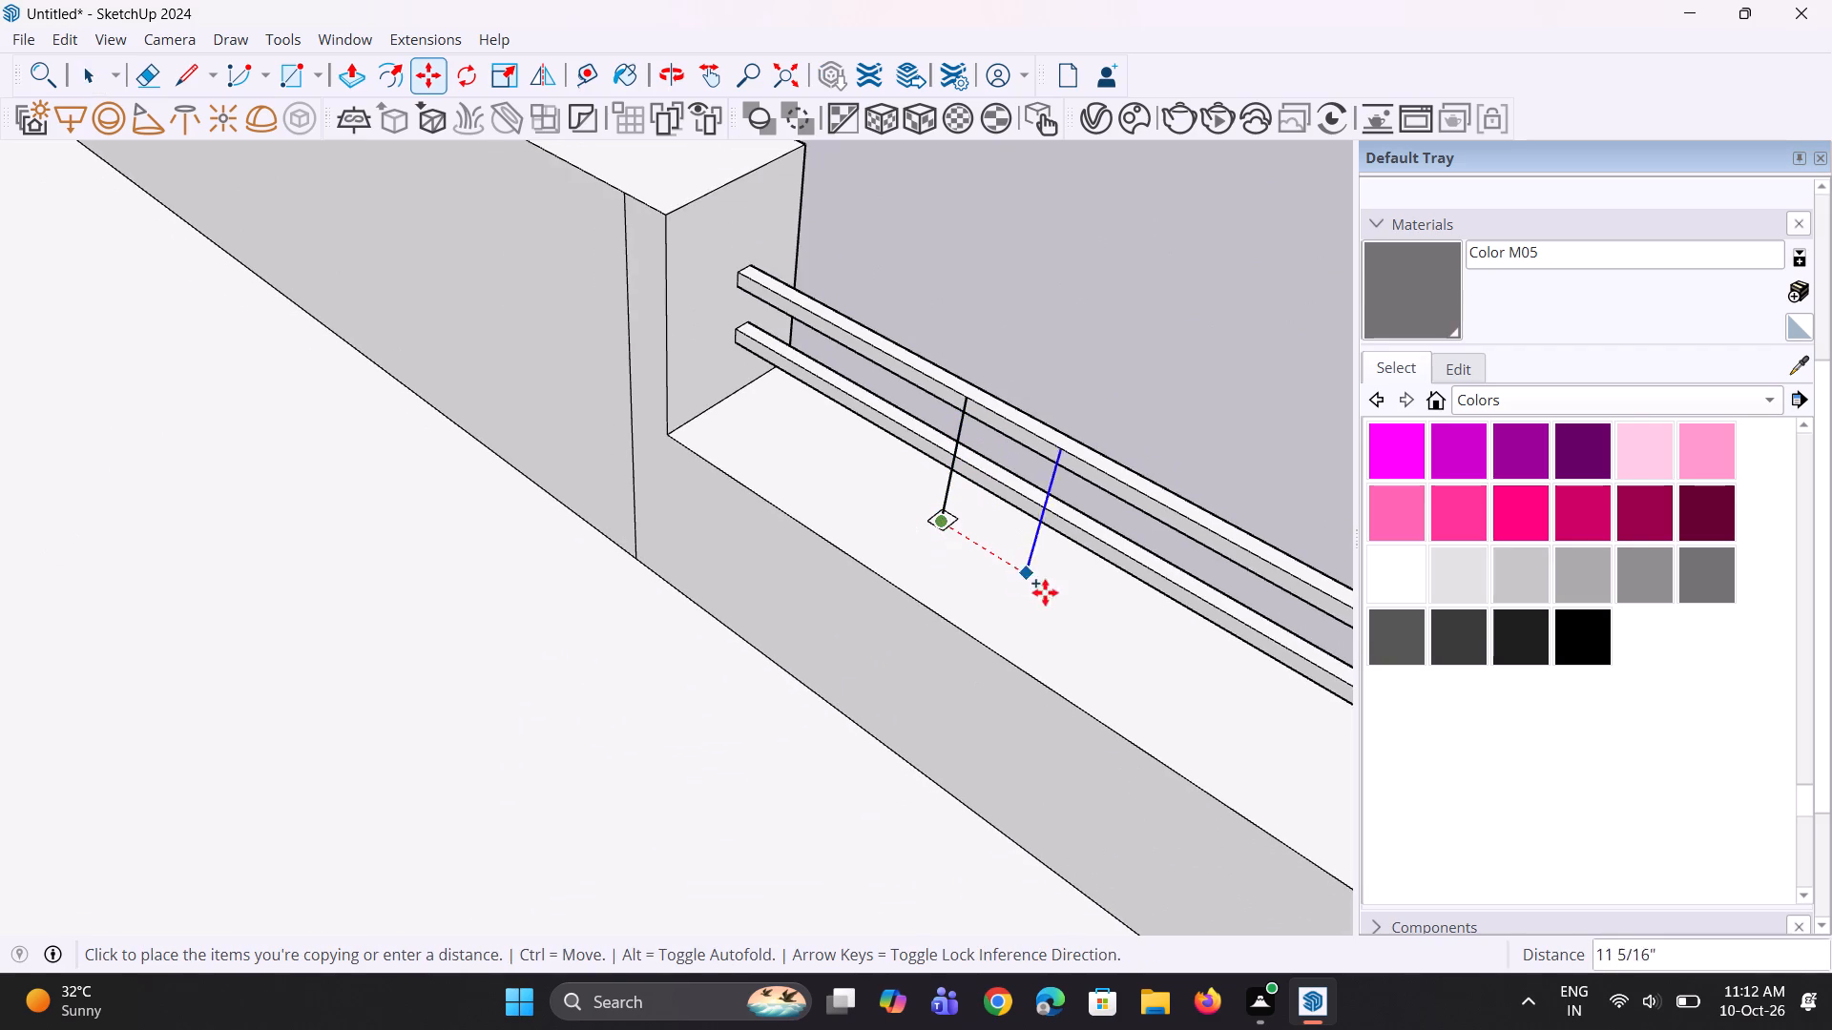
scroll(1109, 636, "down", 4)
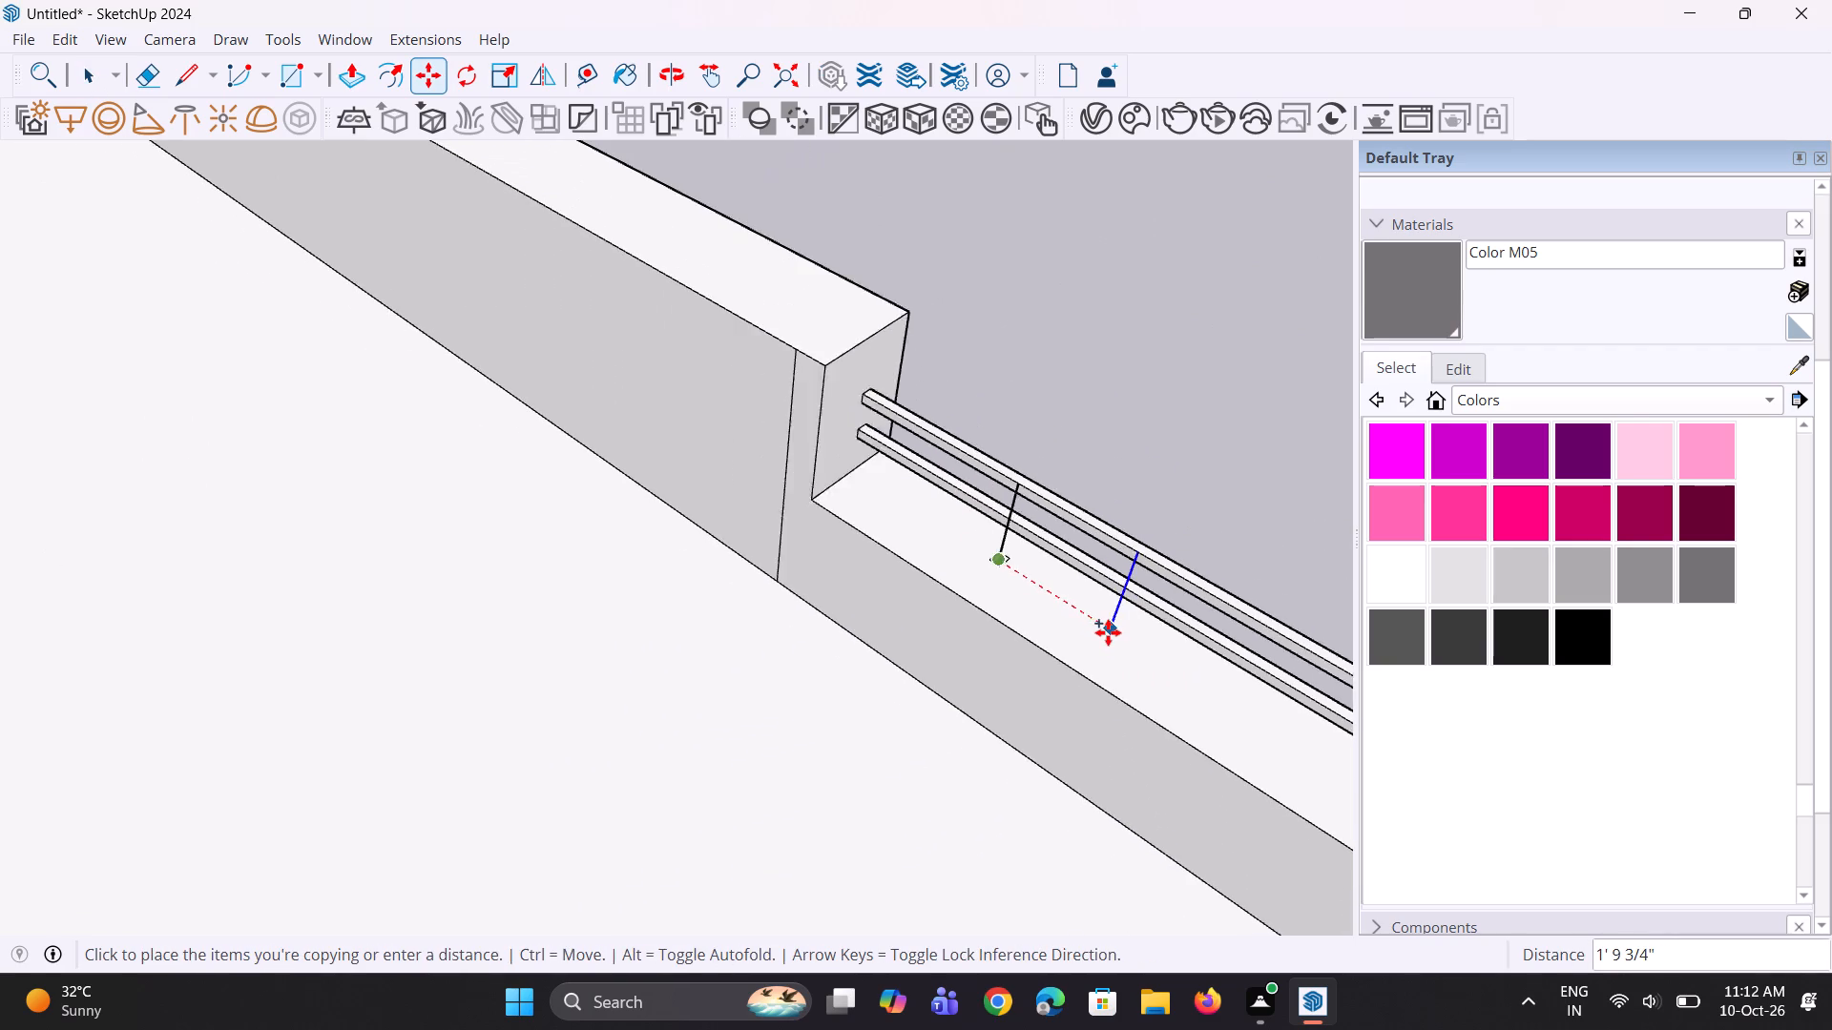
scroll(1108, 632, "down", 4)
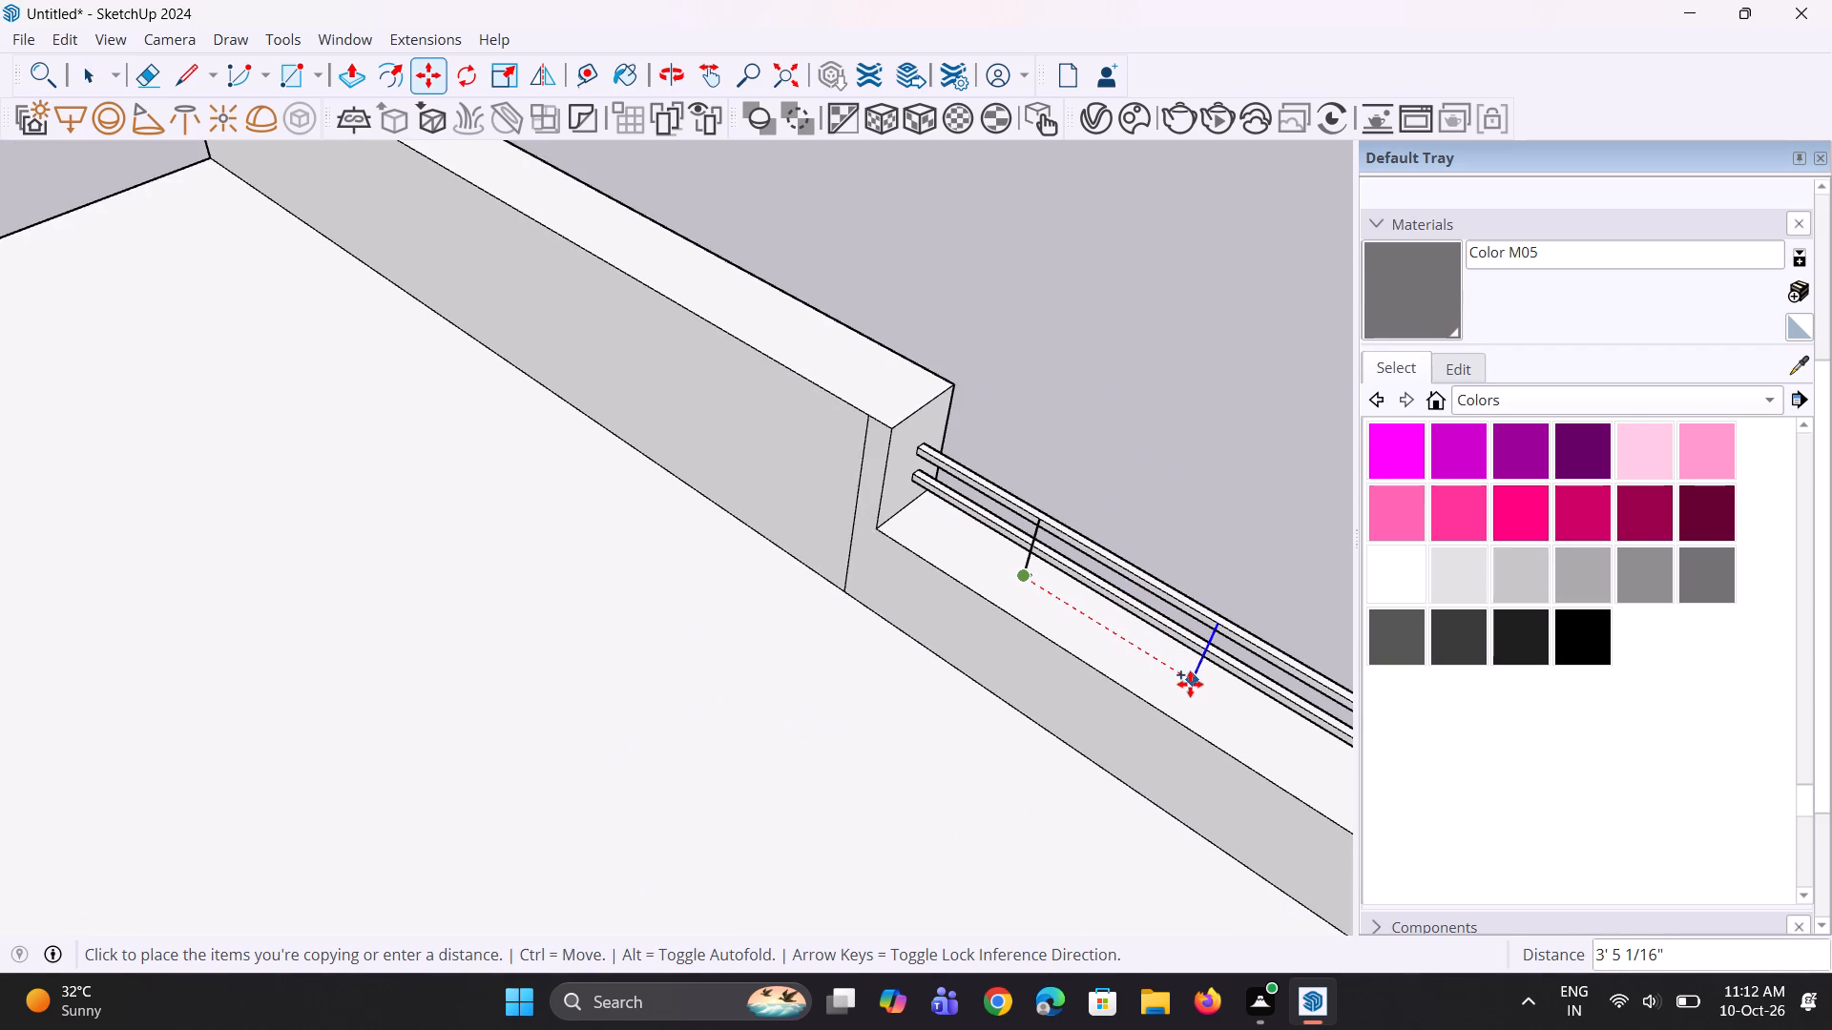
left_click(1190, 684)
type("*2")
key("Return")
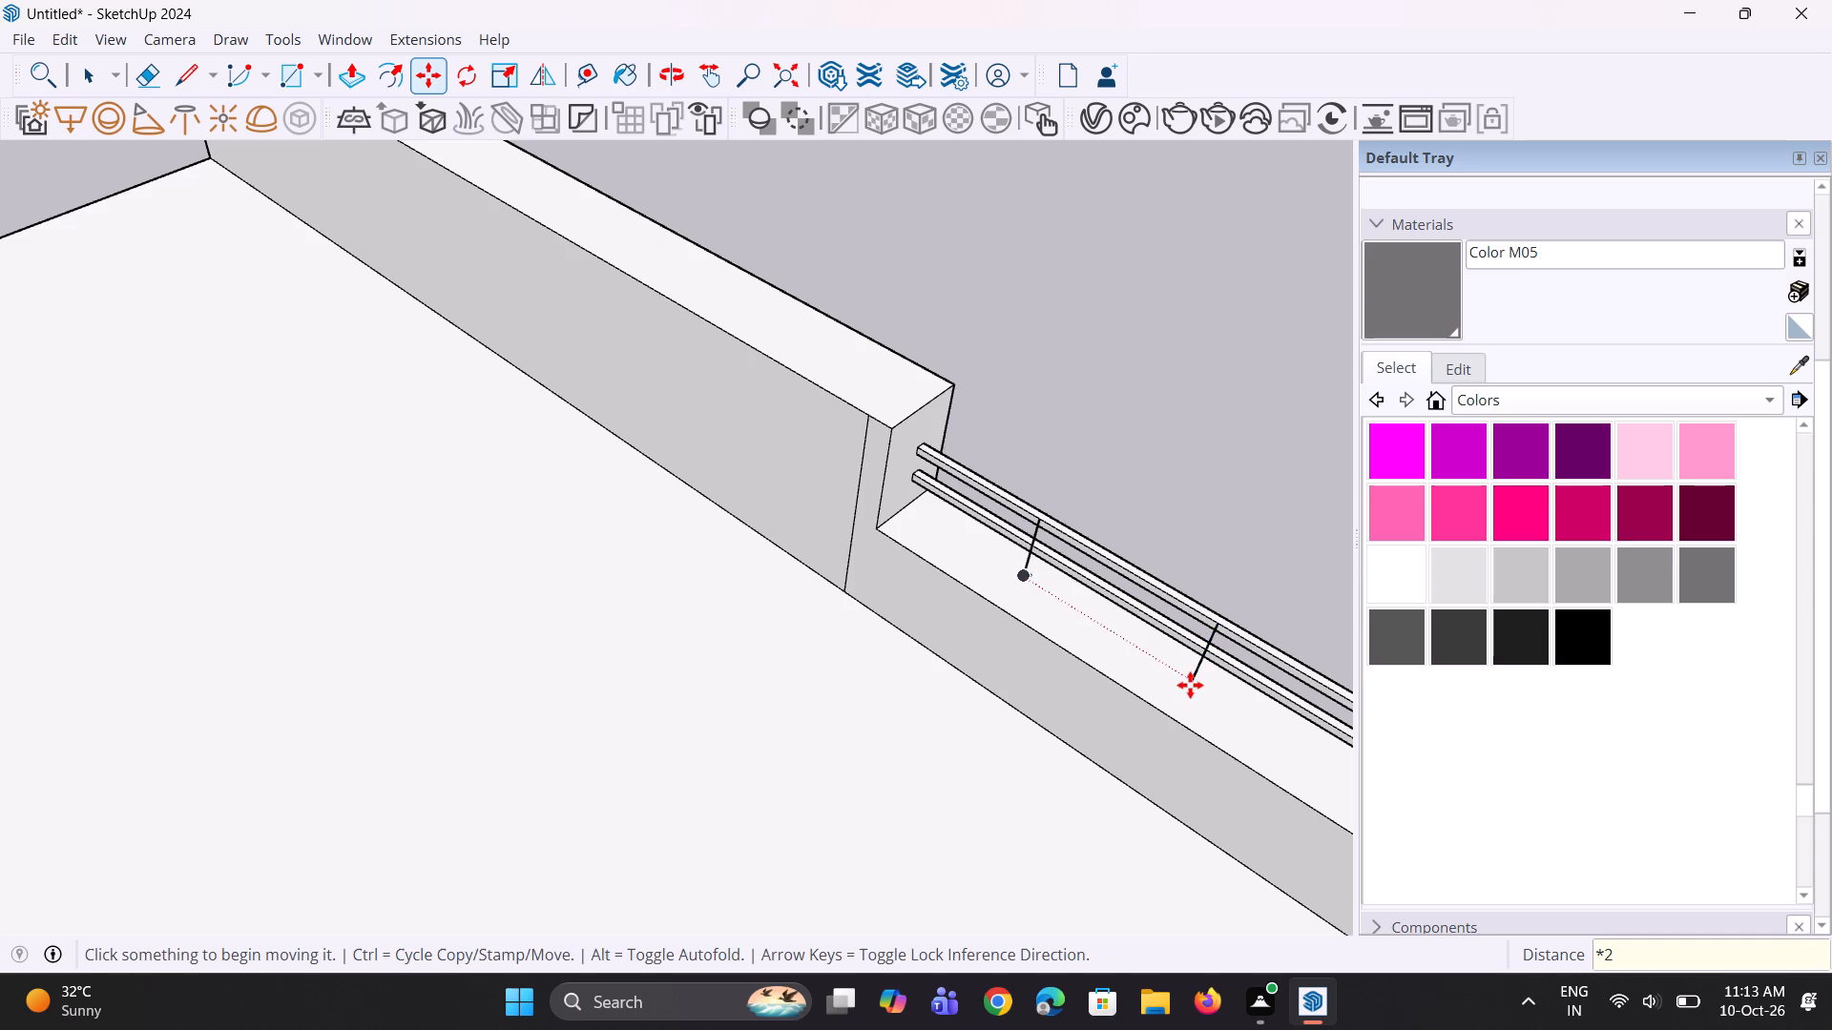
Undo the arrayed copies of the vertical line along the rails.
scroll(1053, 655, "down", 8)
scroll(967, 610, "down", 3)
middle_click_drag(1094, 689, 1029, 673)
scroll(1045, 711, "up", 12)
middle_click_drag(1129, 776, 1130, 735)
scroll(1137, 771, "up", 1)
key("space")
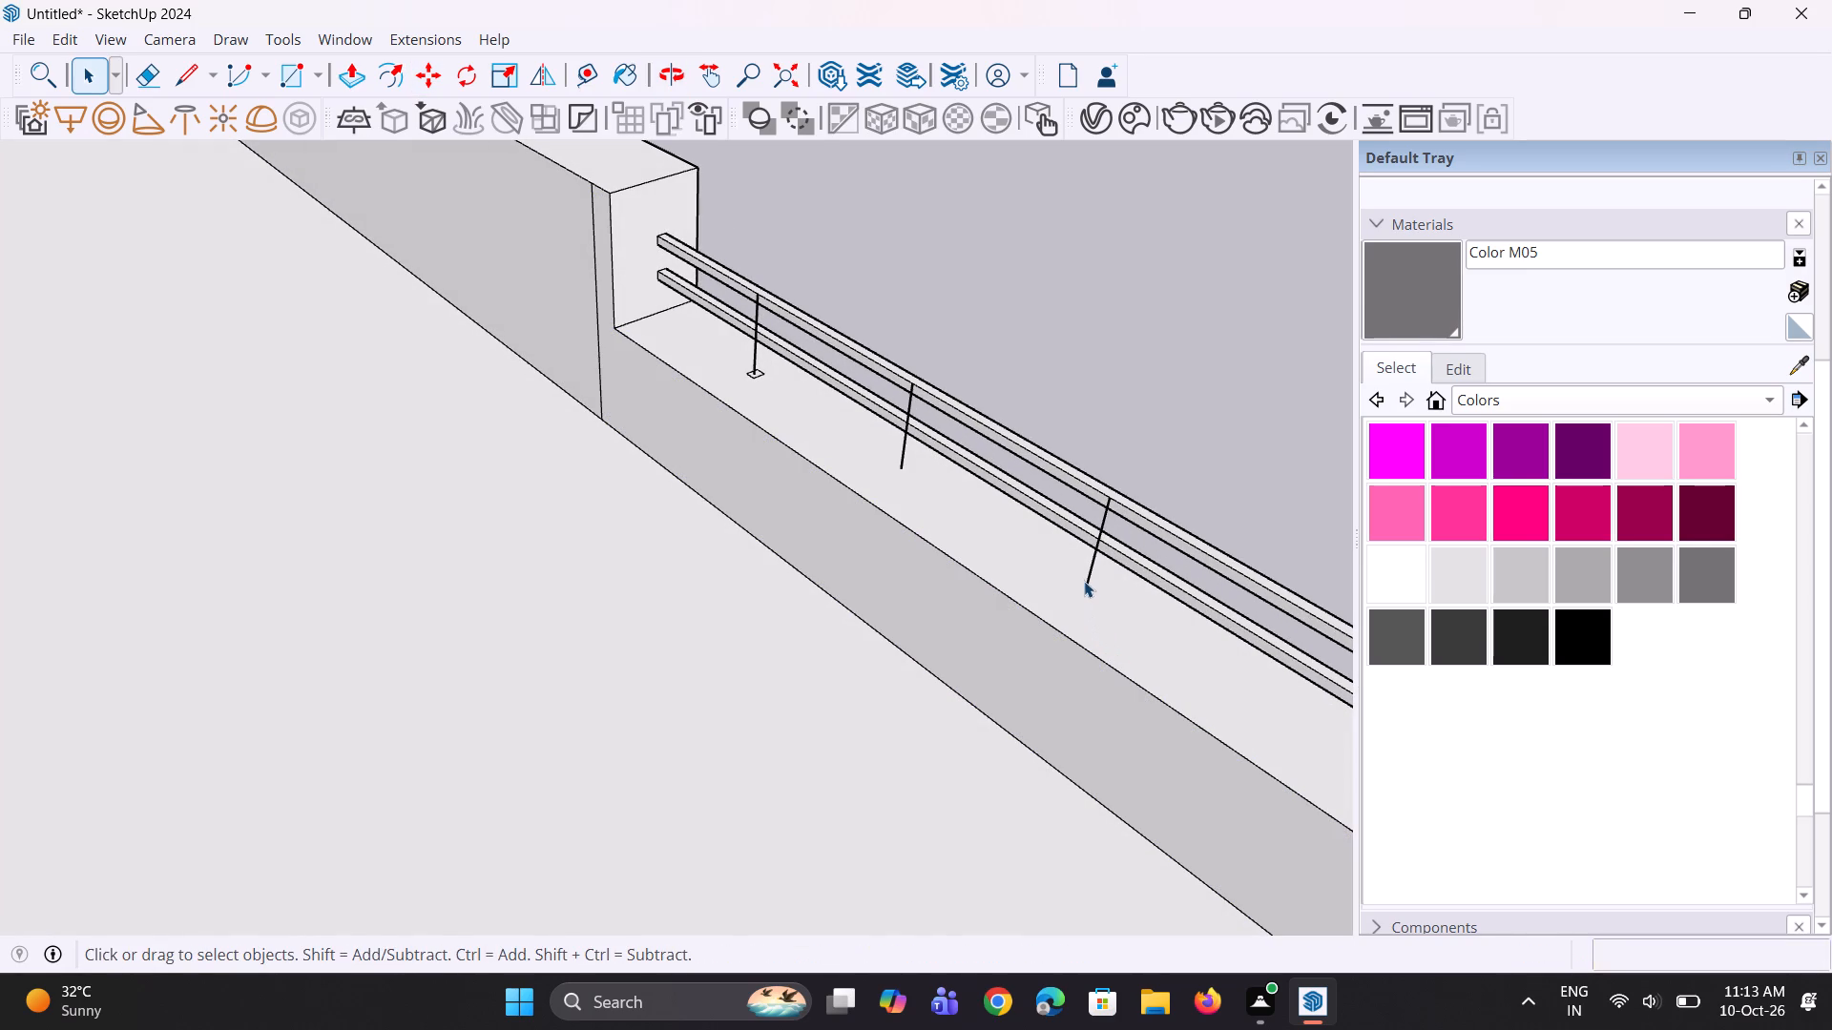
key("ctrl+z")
Copy the vertical line three times along the rails at a spacing of about 3' 5/16", using a *3 array.
scroll(746, 387, "up", 3)
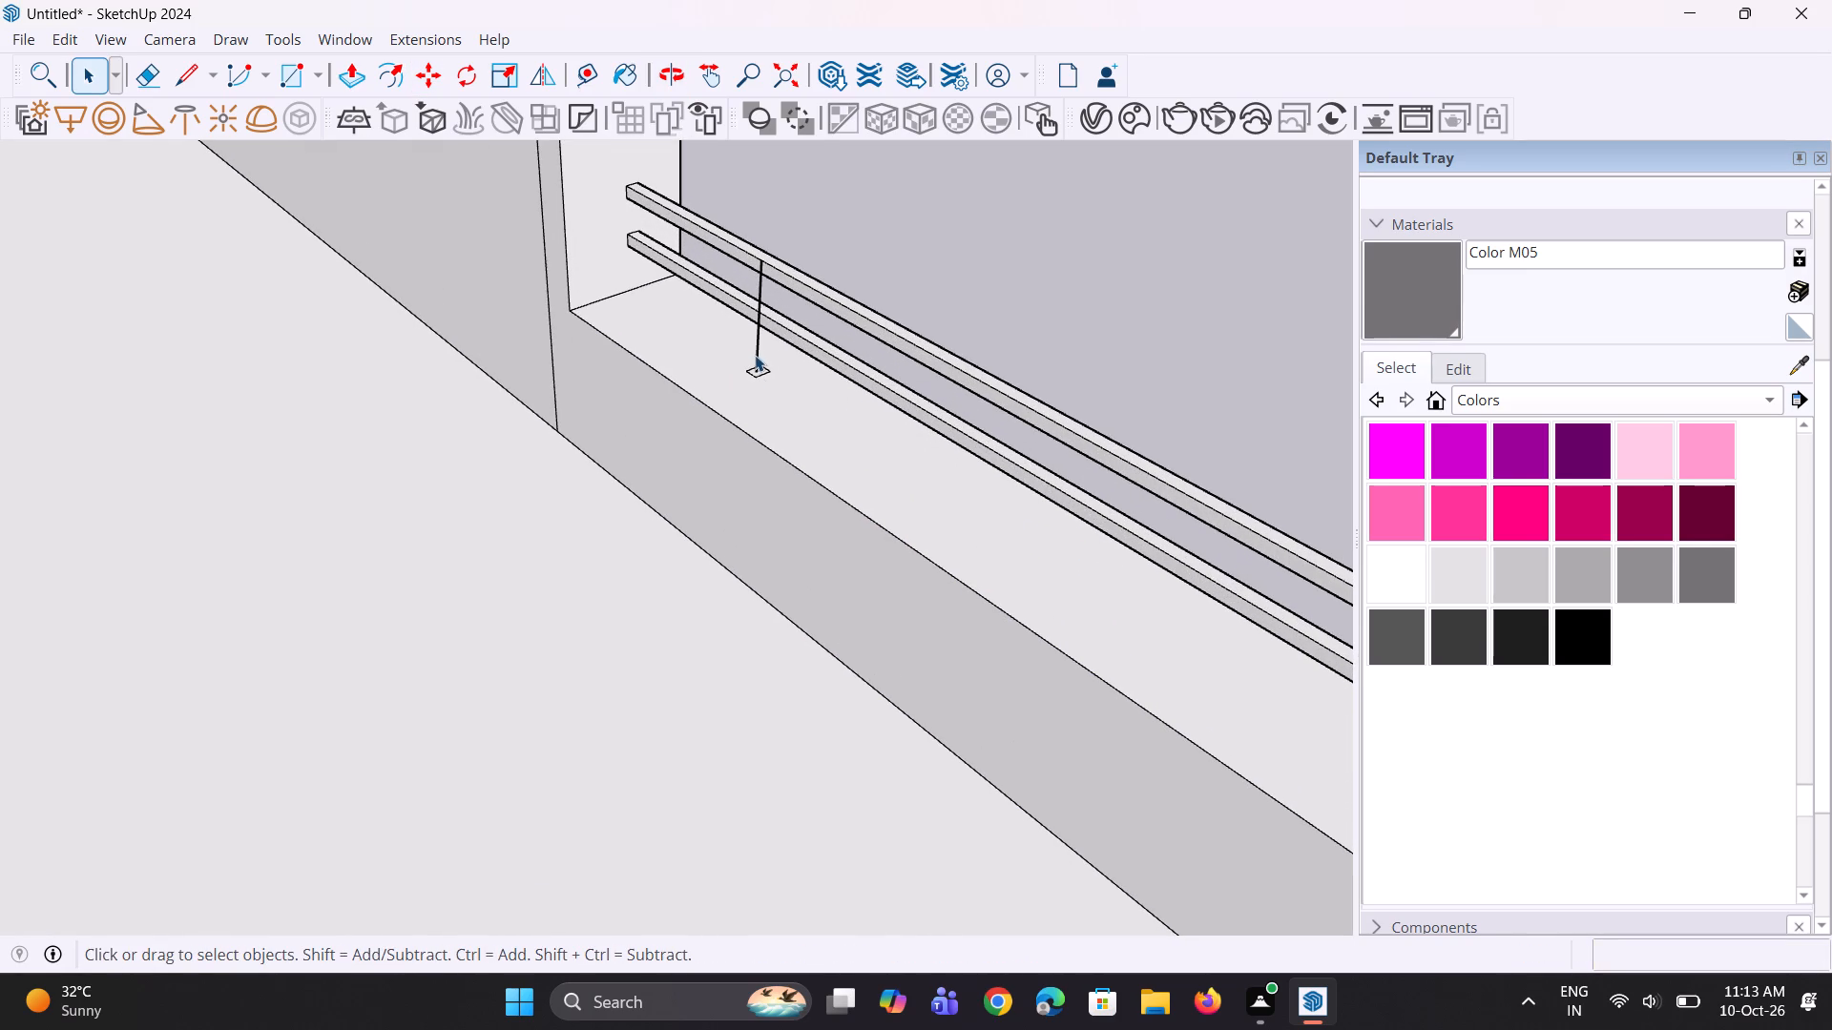
left_click(759, 351)
key("m")
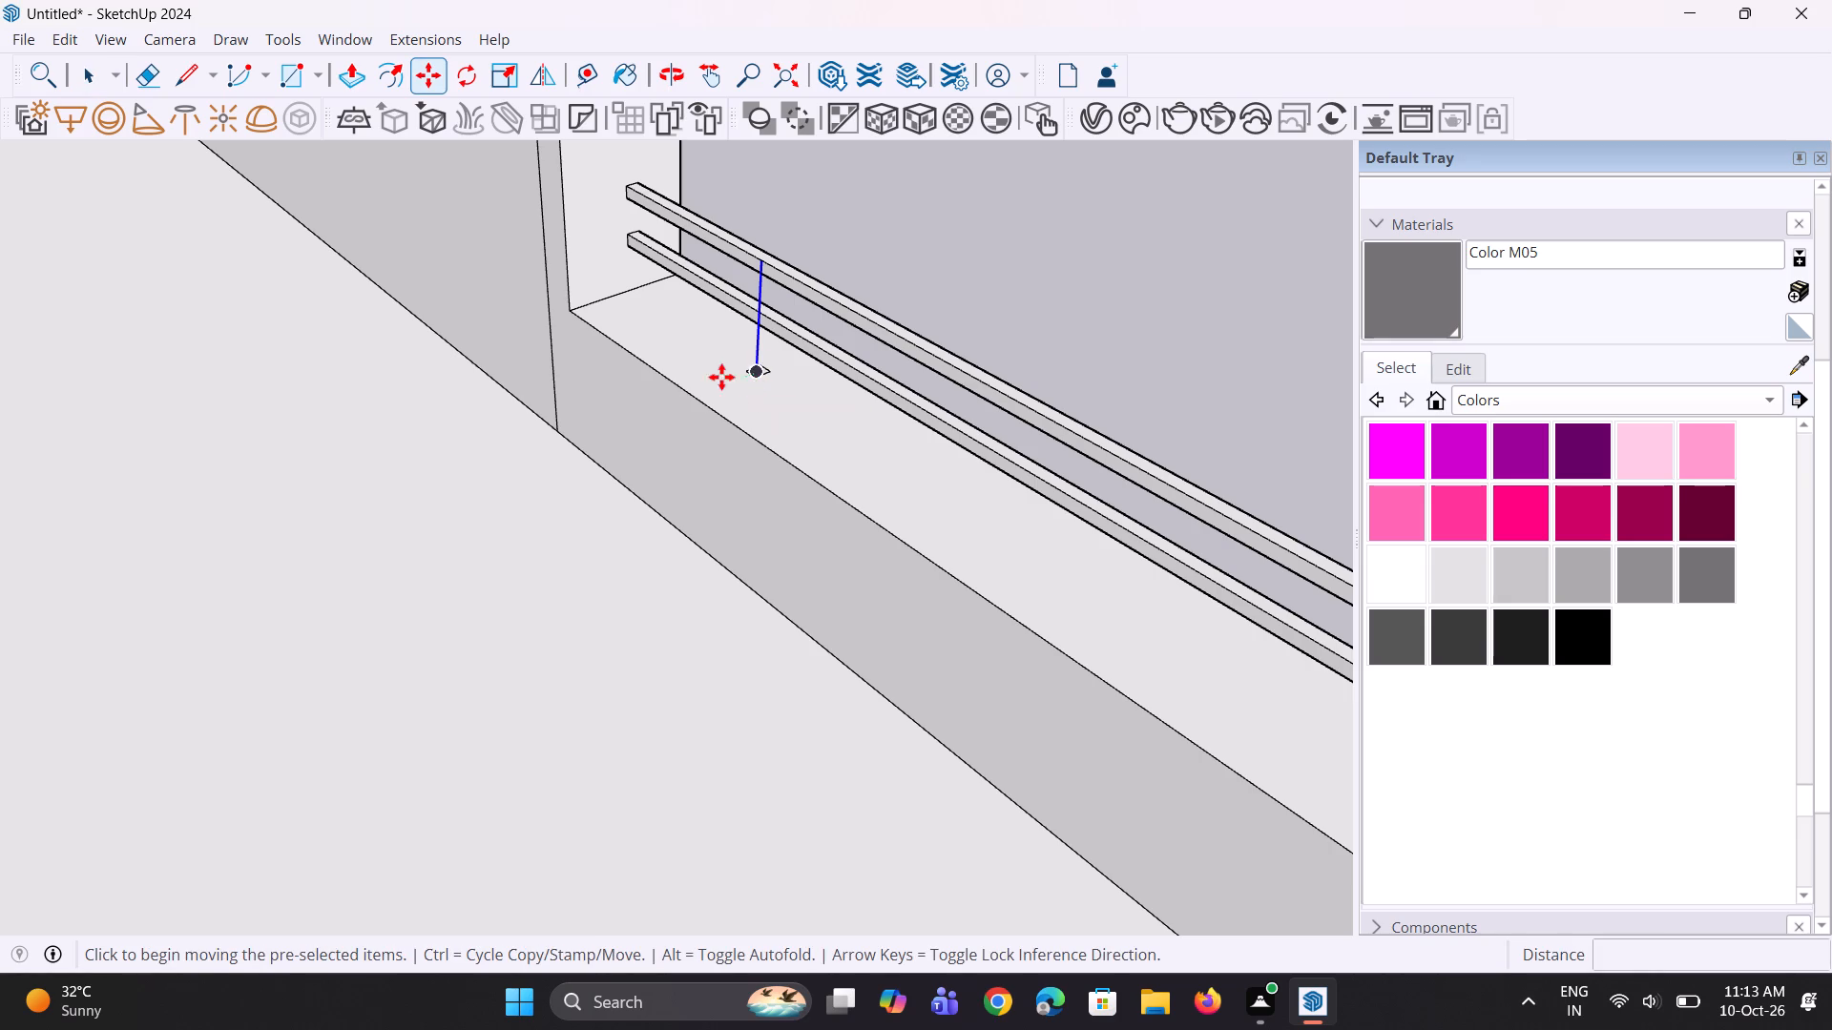
scroll(713, 359, "down", 8)
middle_click_drag(802, 488, 943, 518)
scroll(823, 366, "up", 6)
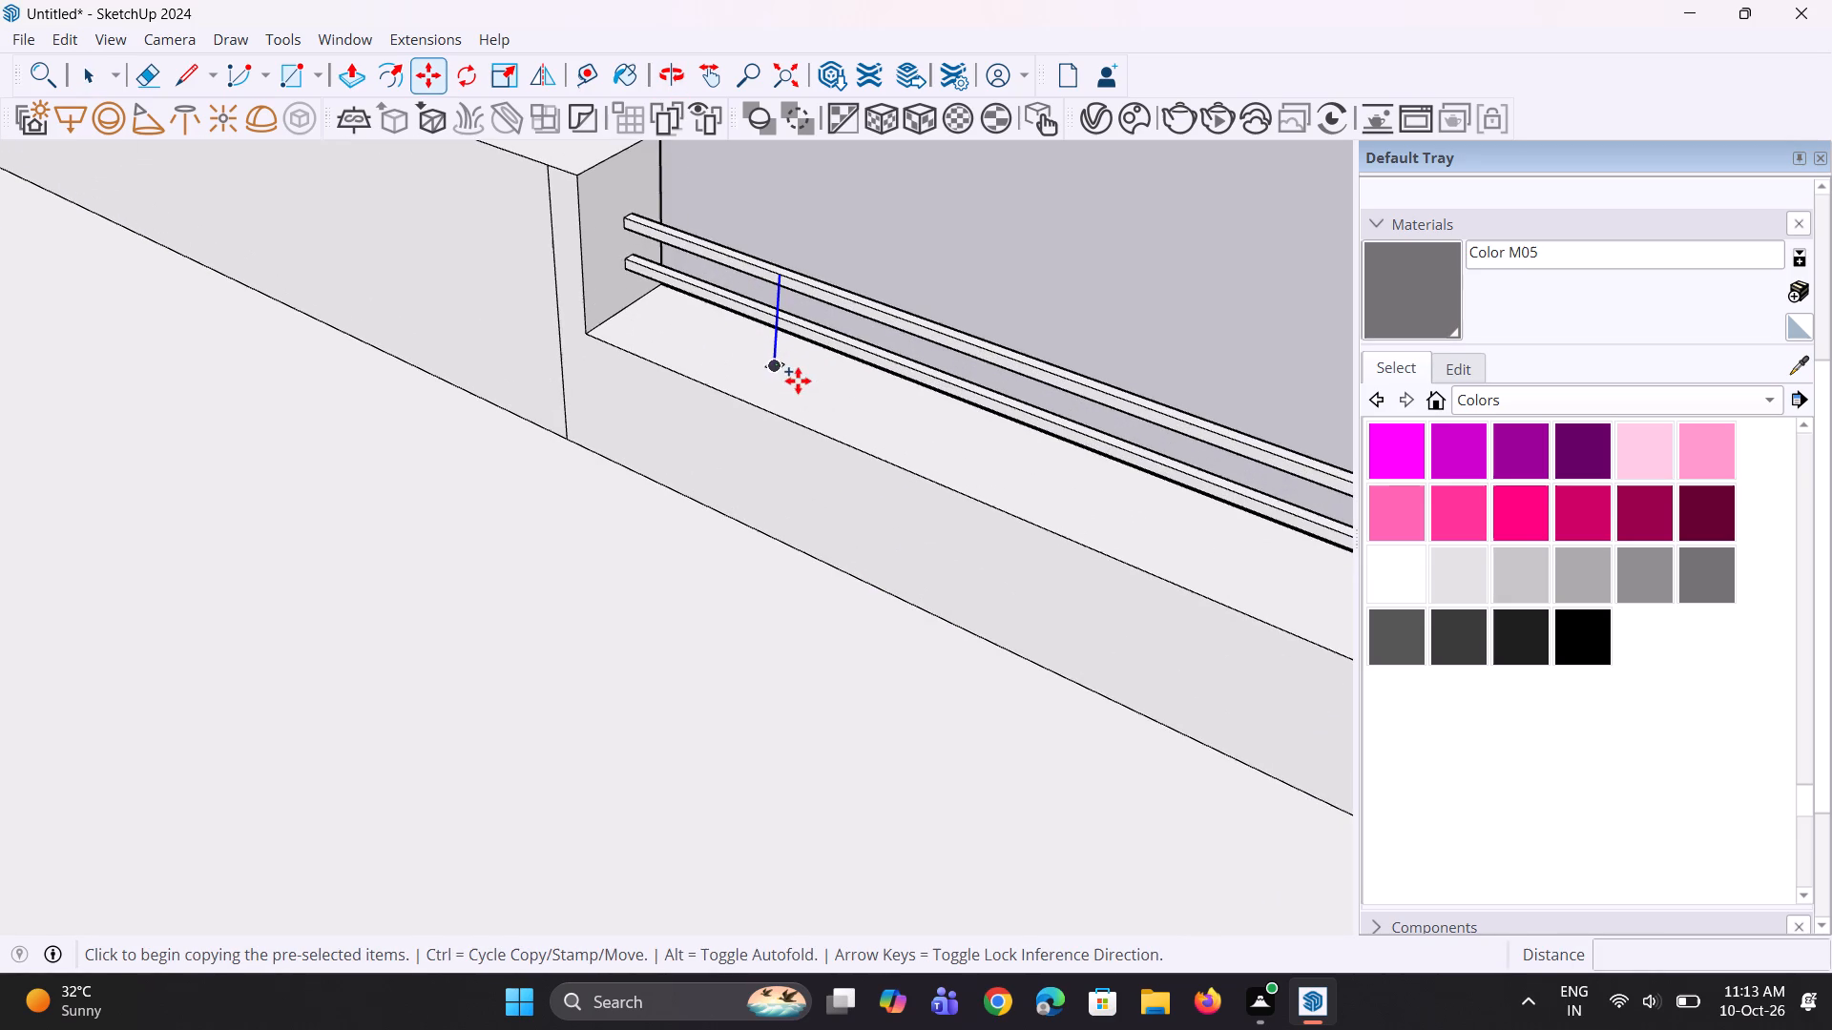
left_click(773, 373)
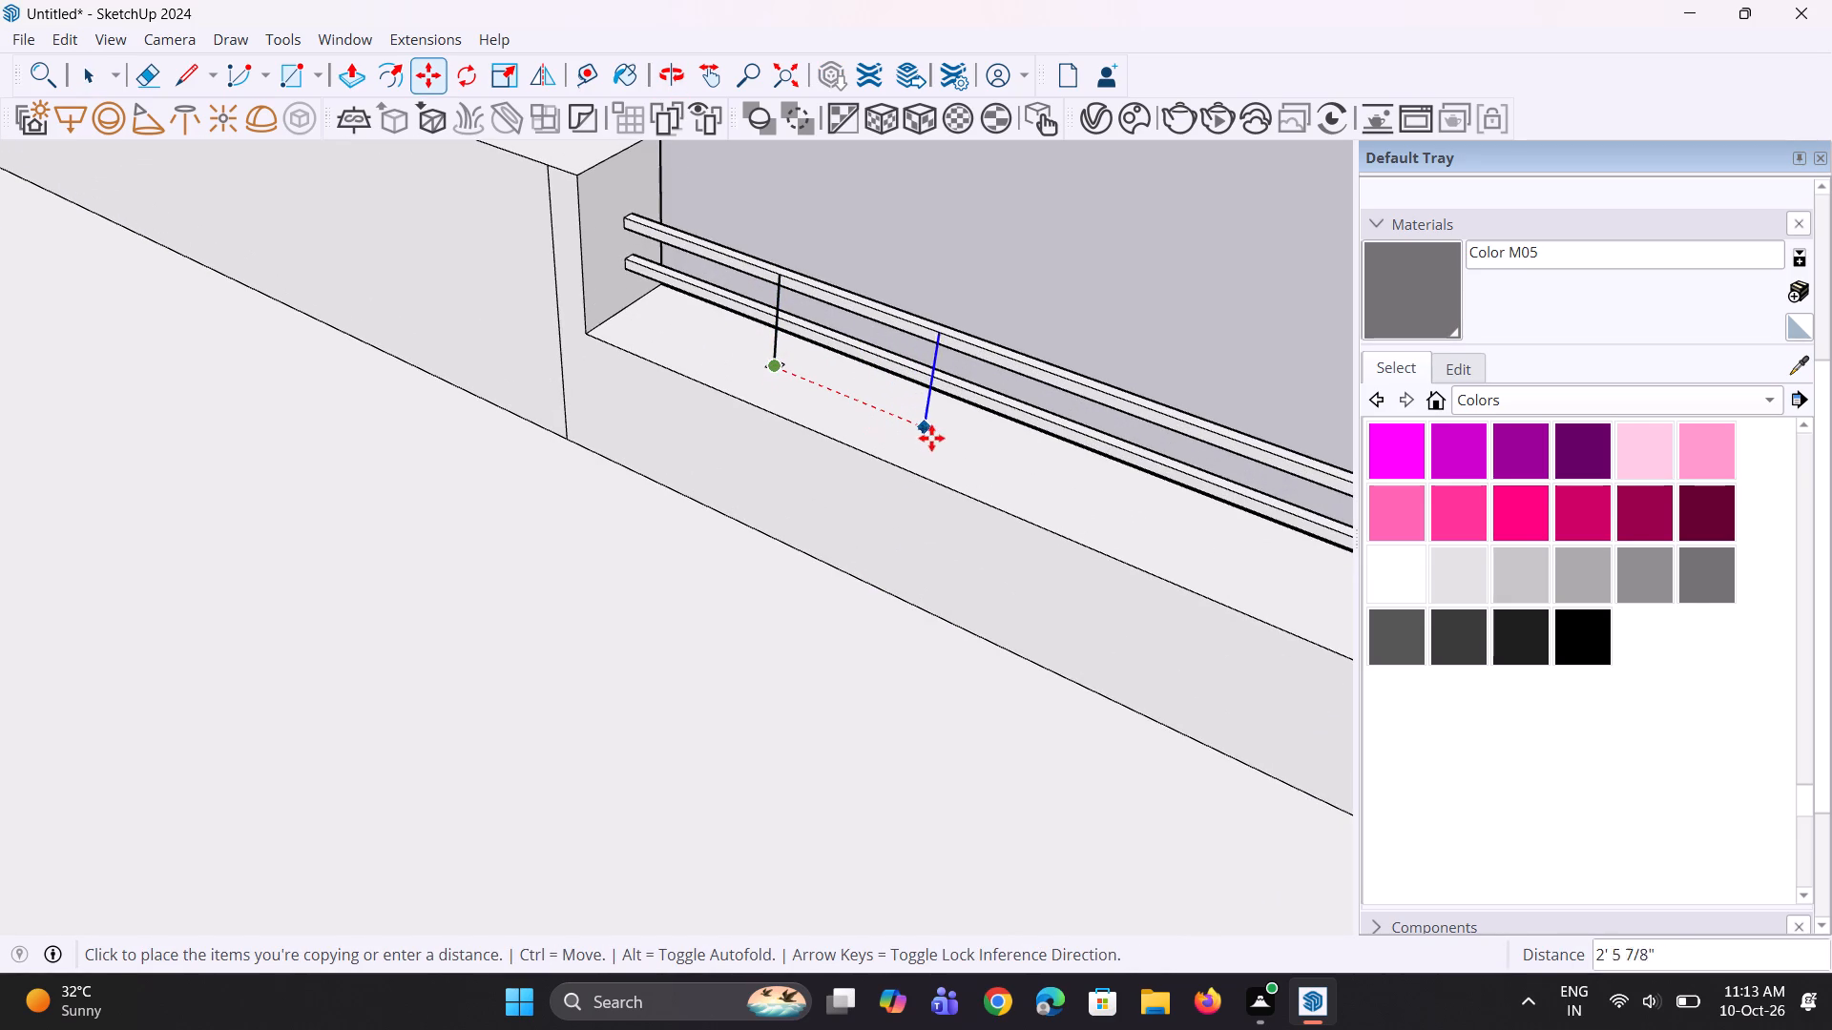
left_click(962, 455)
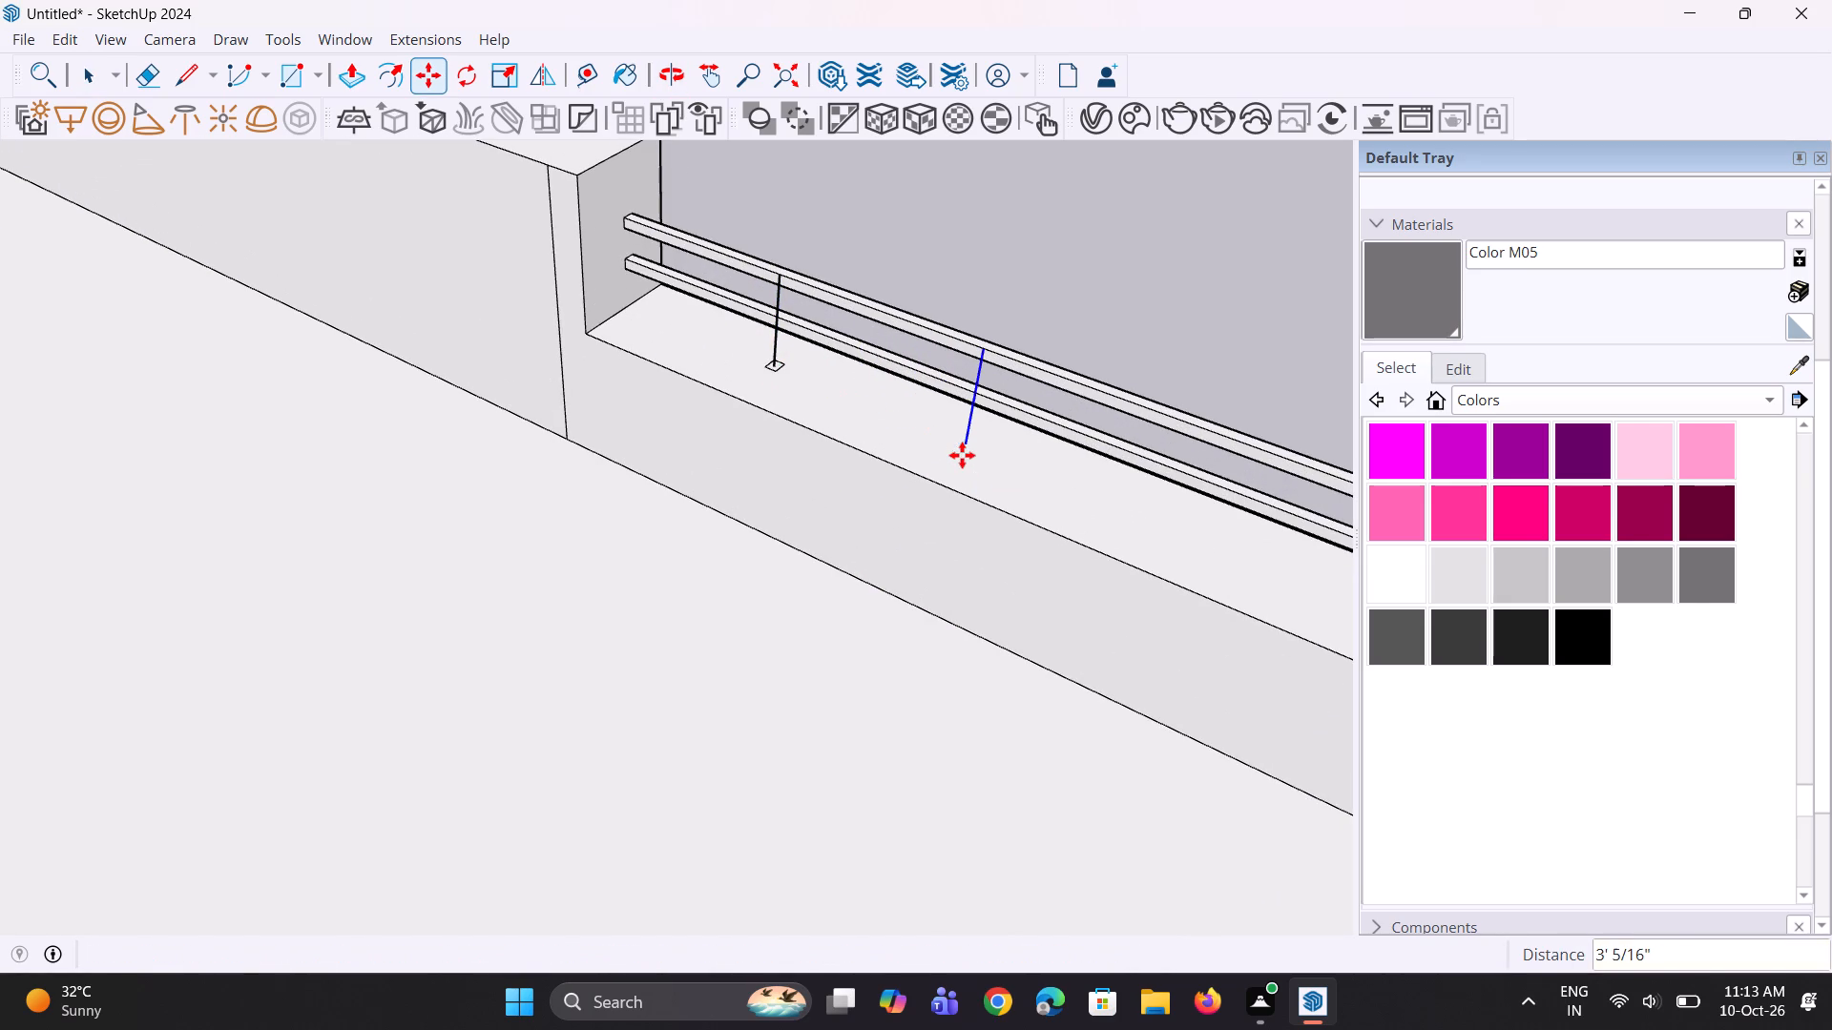
type("*3")
key("Return")
scroll(855, 453, "down", 8)
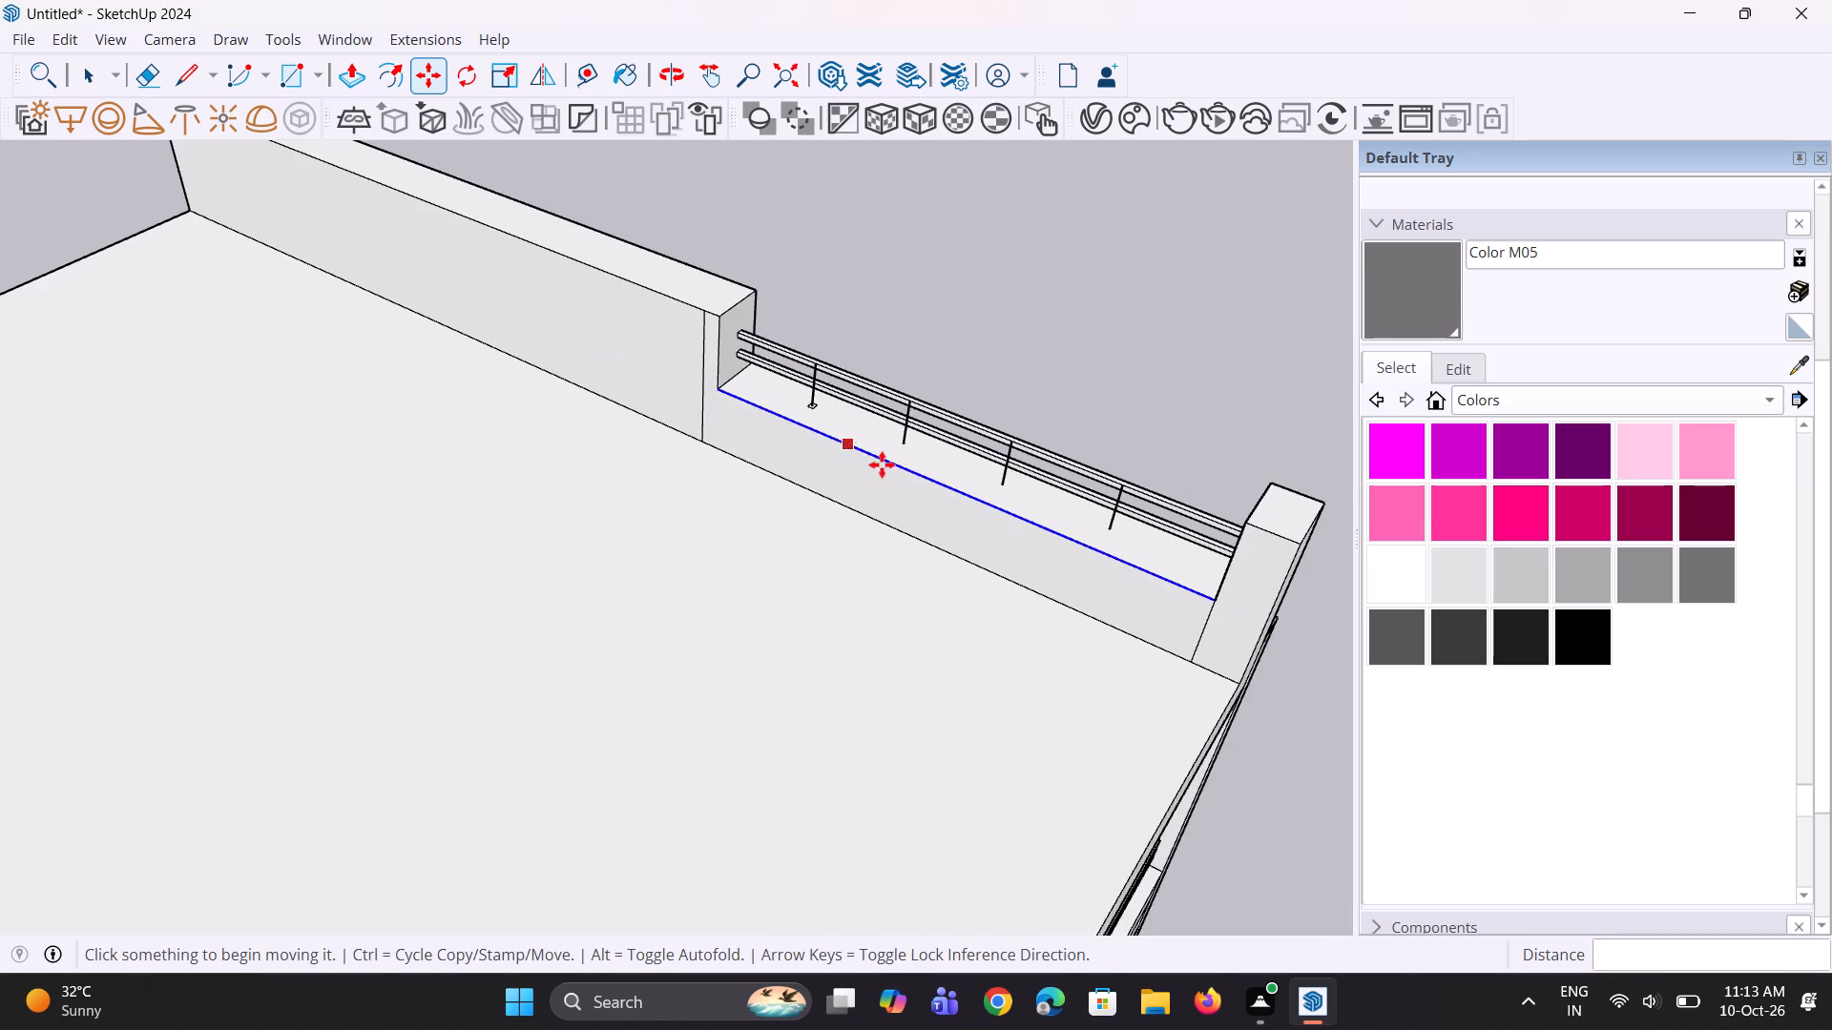
middle_click_drag(913, 485, 904, 481)
key("space")
key("space")
Copy the small base rectangle to the other vertical lines' feet at a spacing of about 3' 3/16", using a *3 array.
scroll(881, 389, "up", 13)
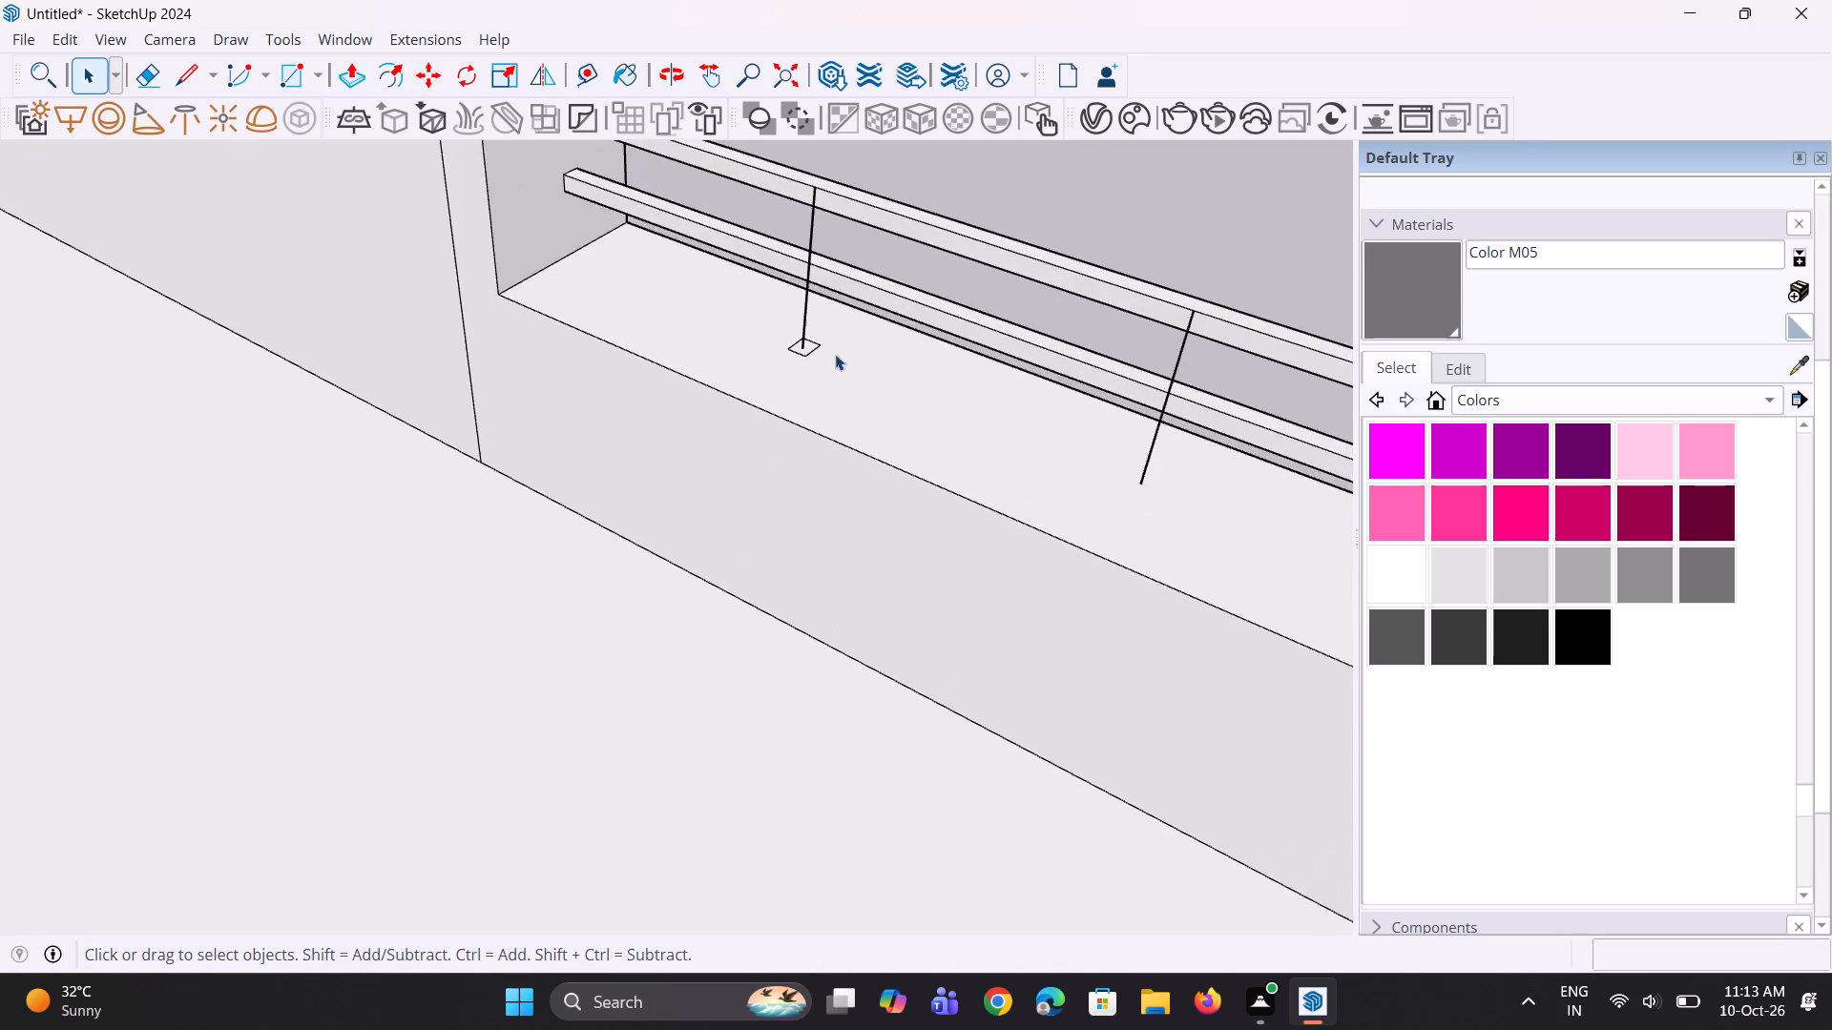
scroll(835, 354, "up", 6)
left_click(803, 357)
scroll(803, 357, "up", 1)
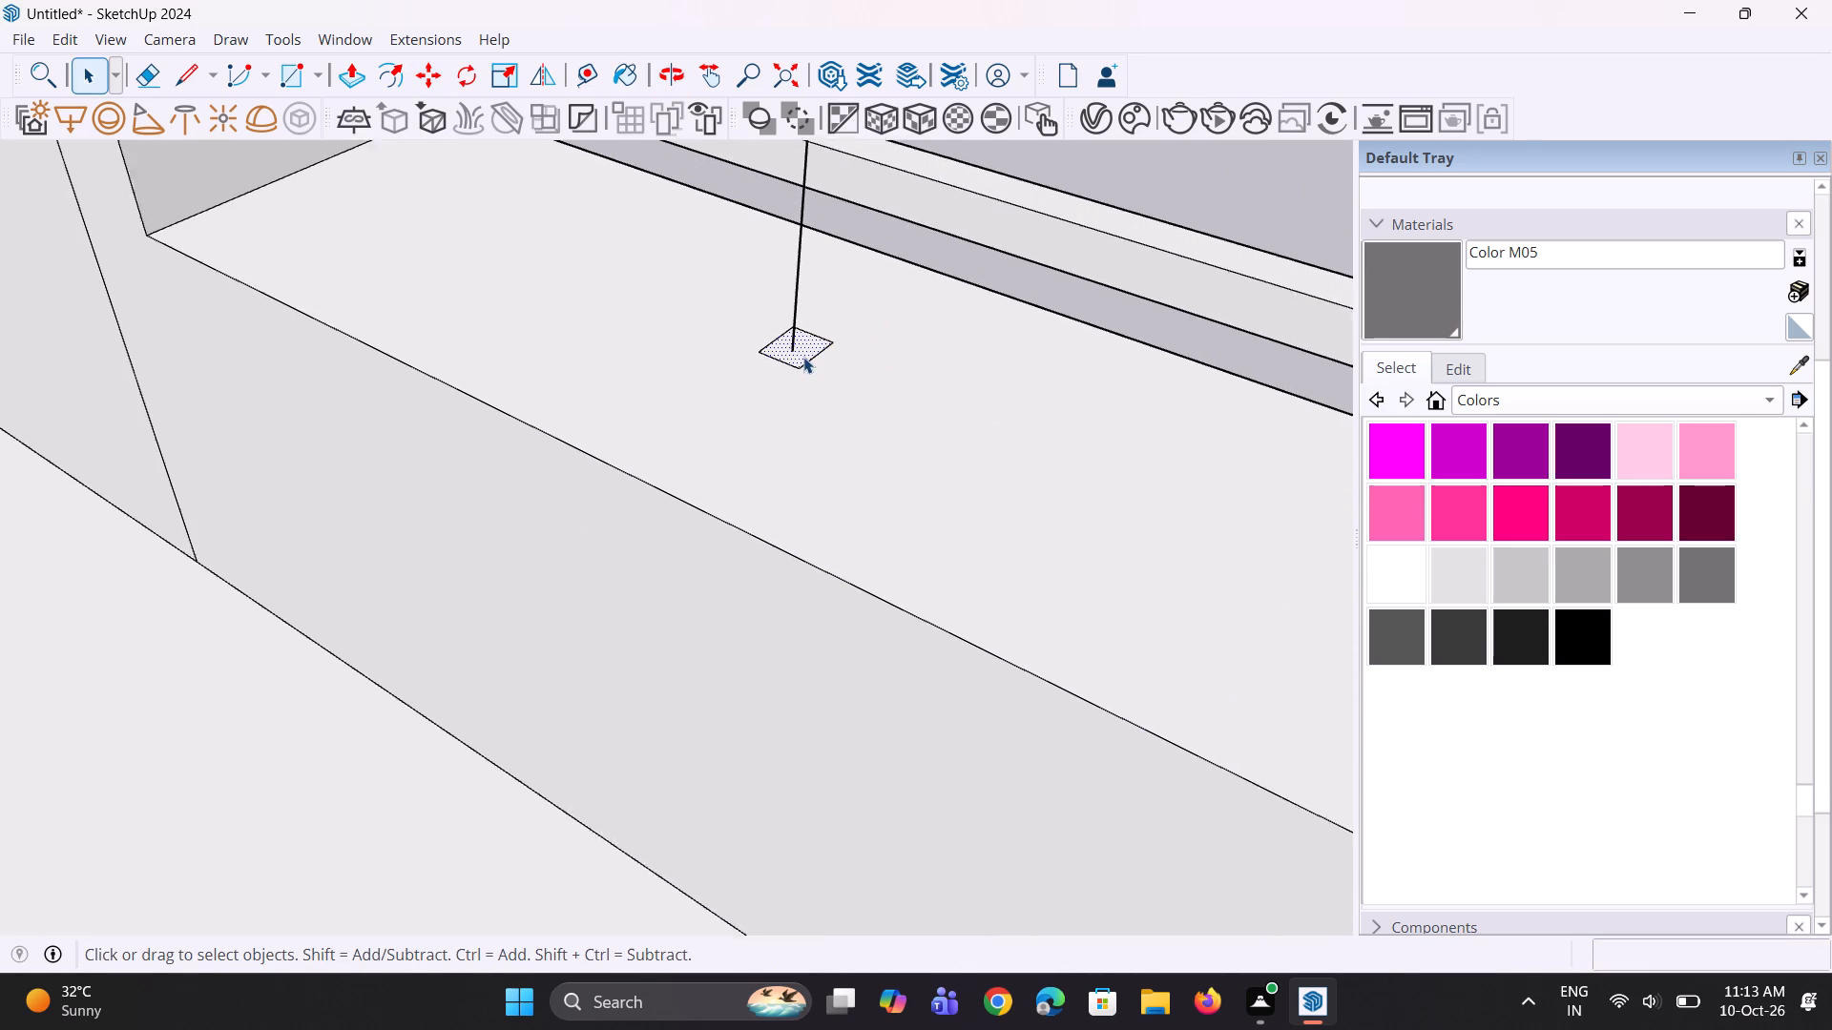
scroll(803, 357, "up", 1)
key("m")
left_click(796, 370)
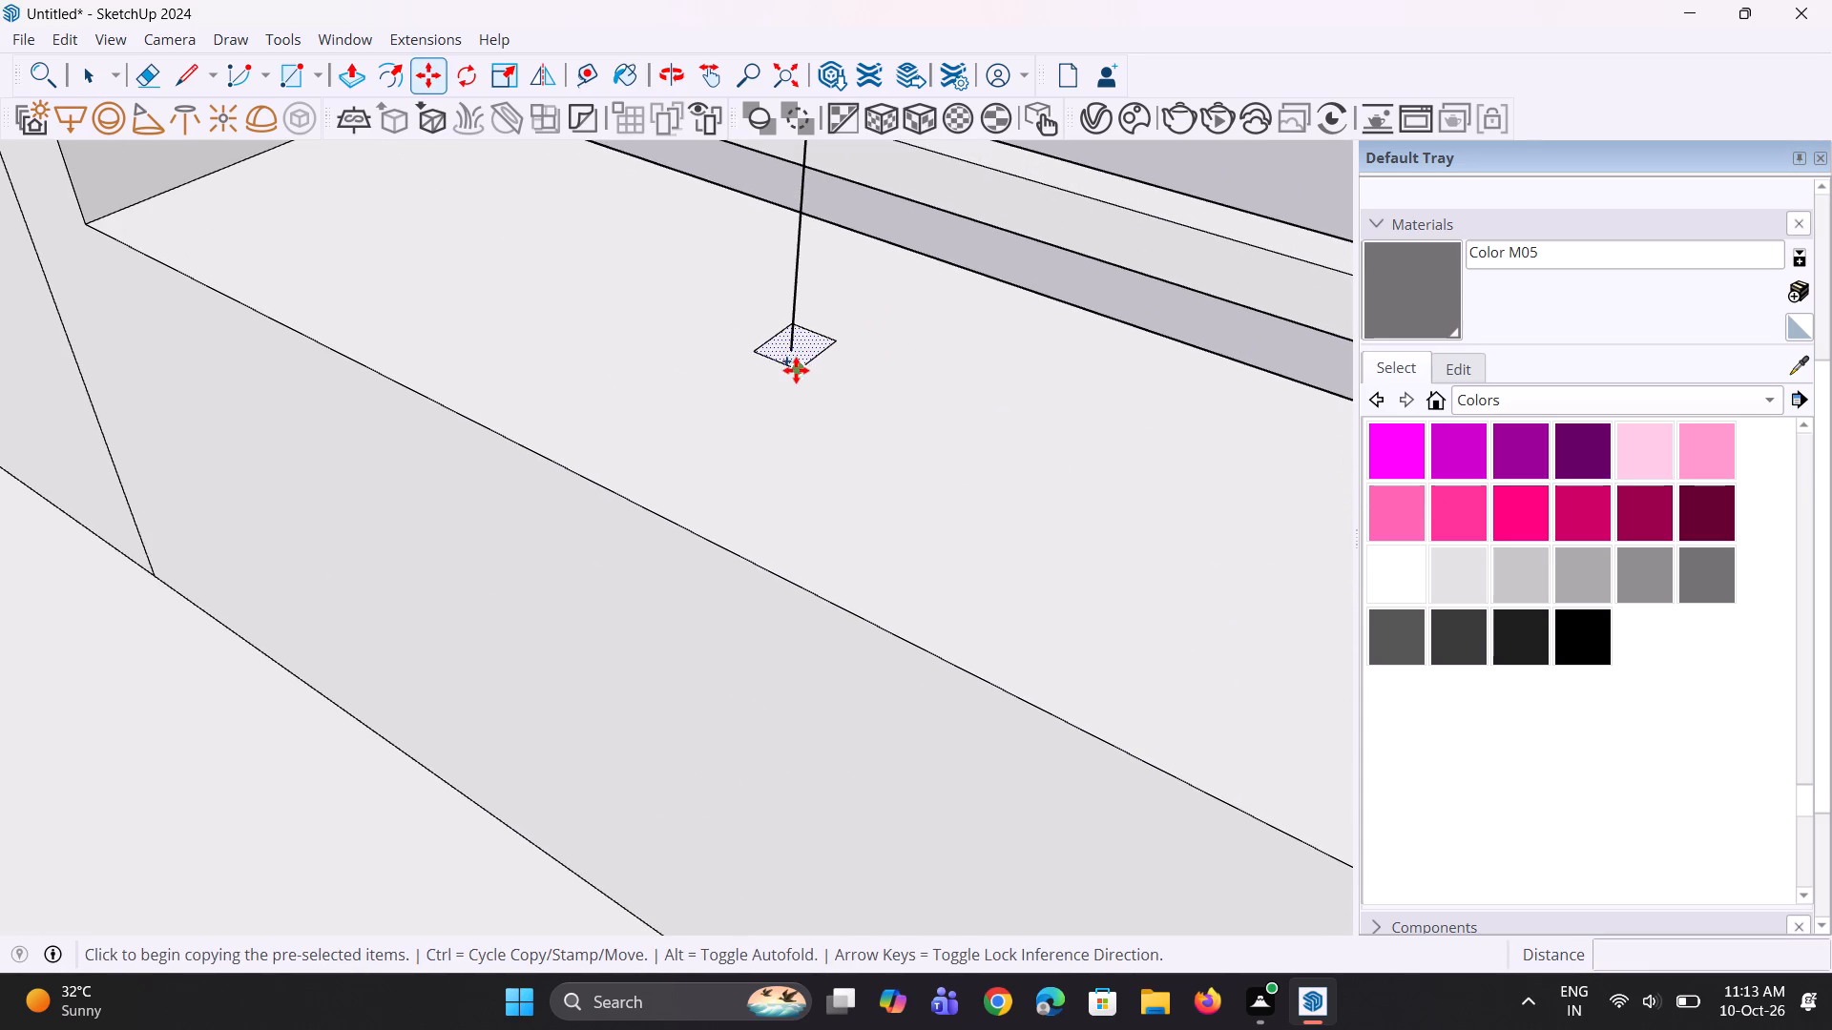
scroll(859, 418, "down", 9)
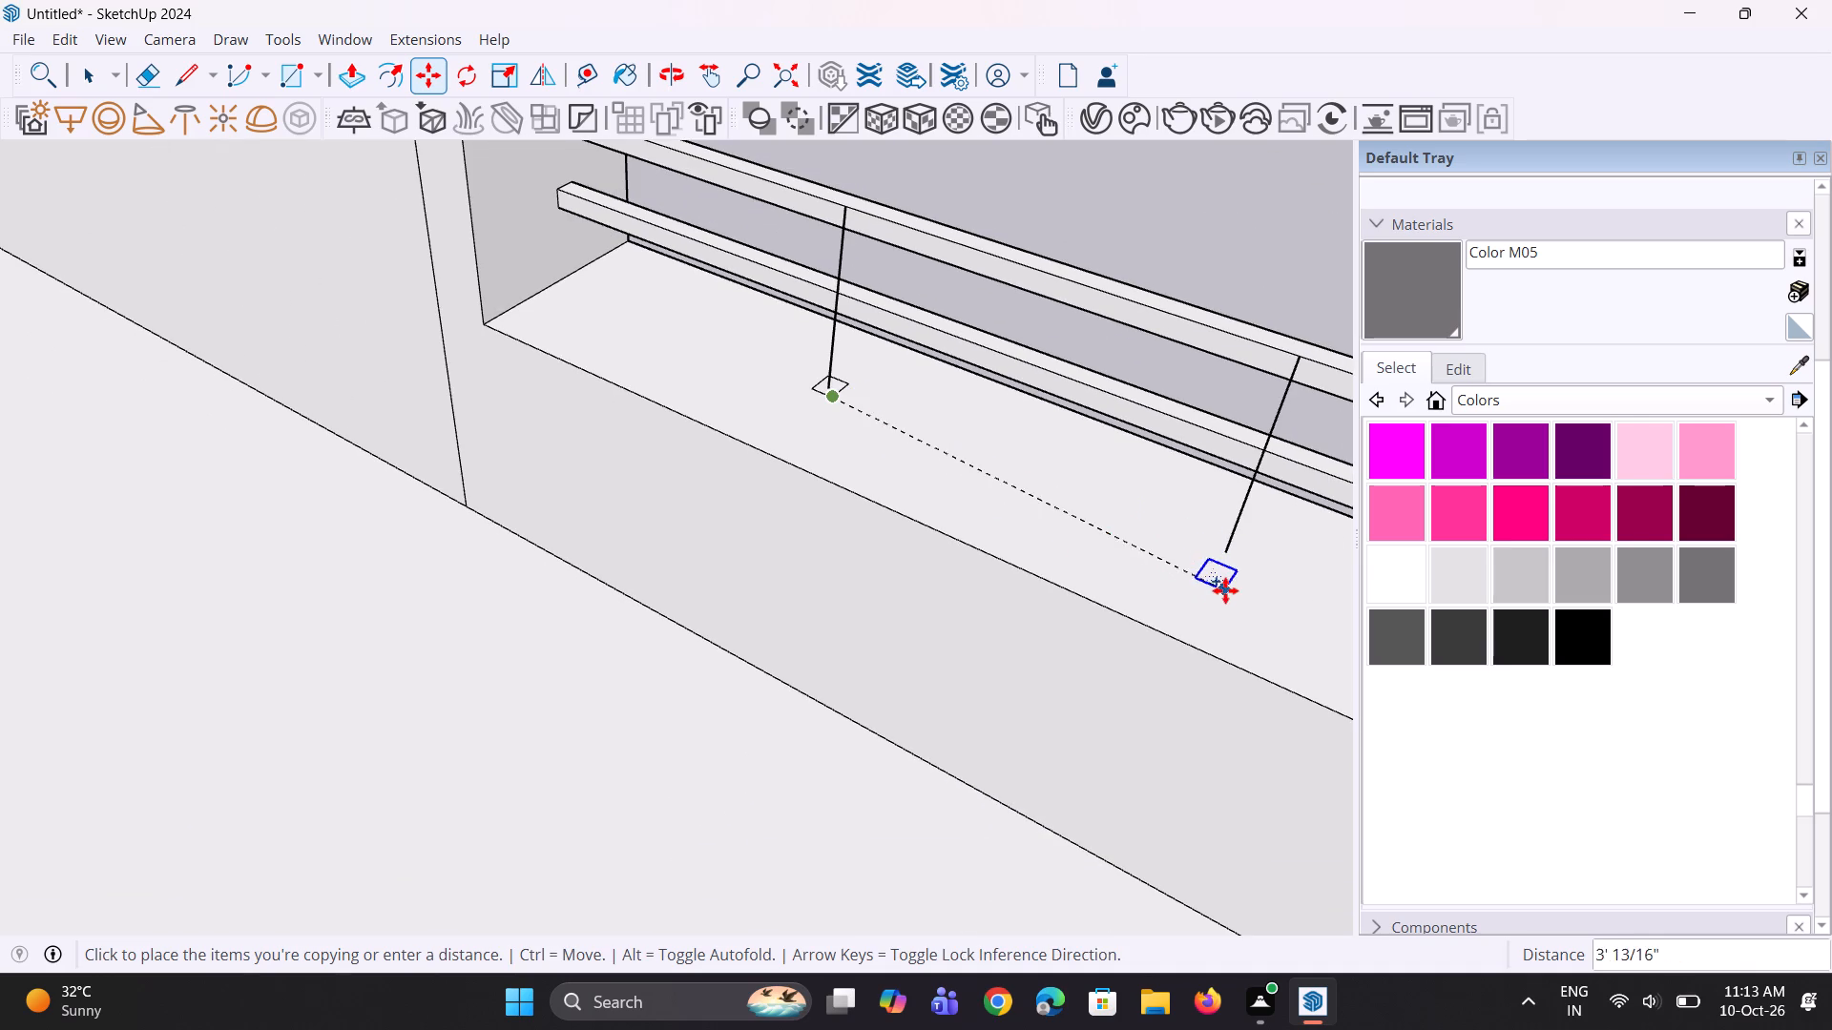
scroll(1231, 586, "up", 8)
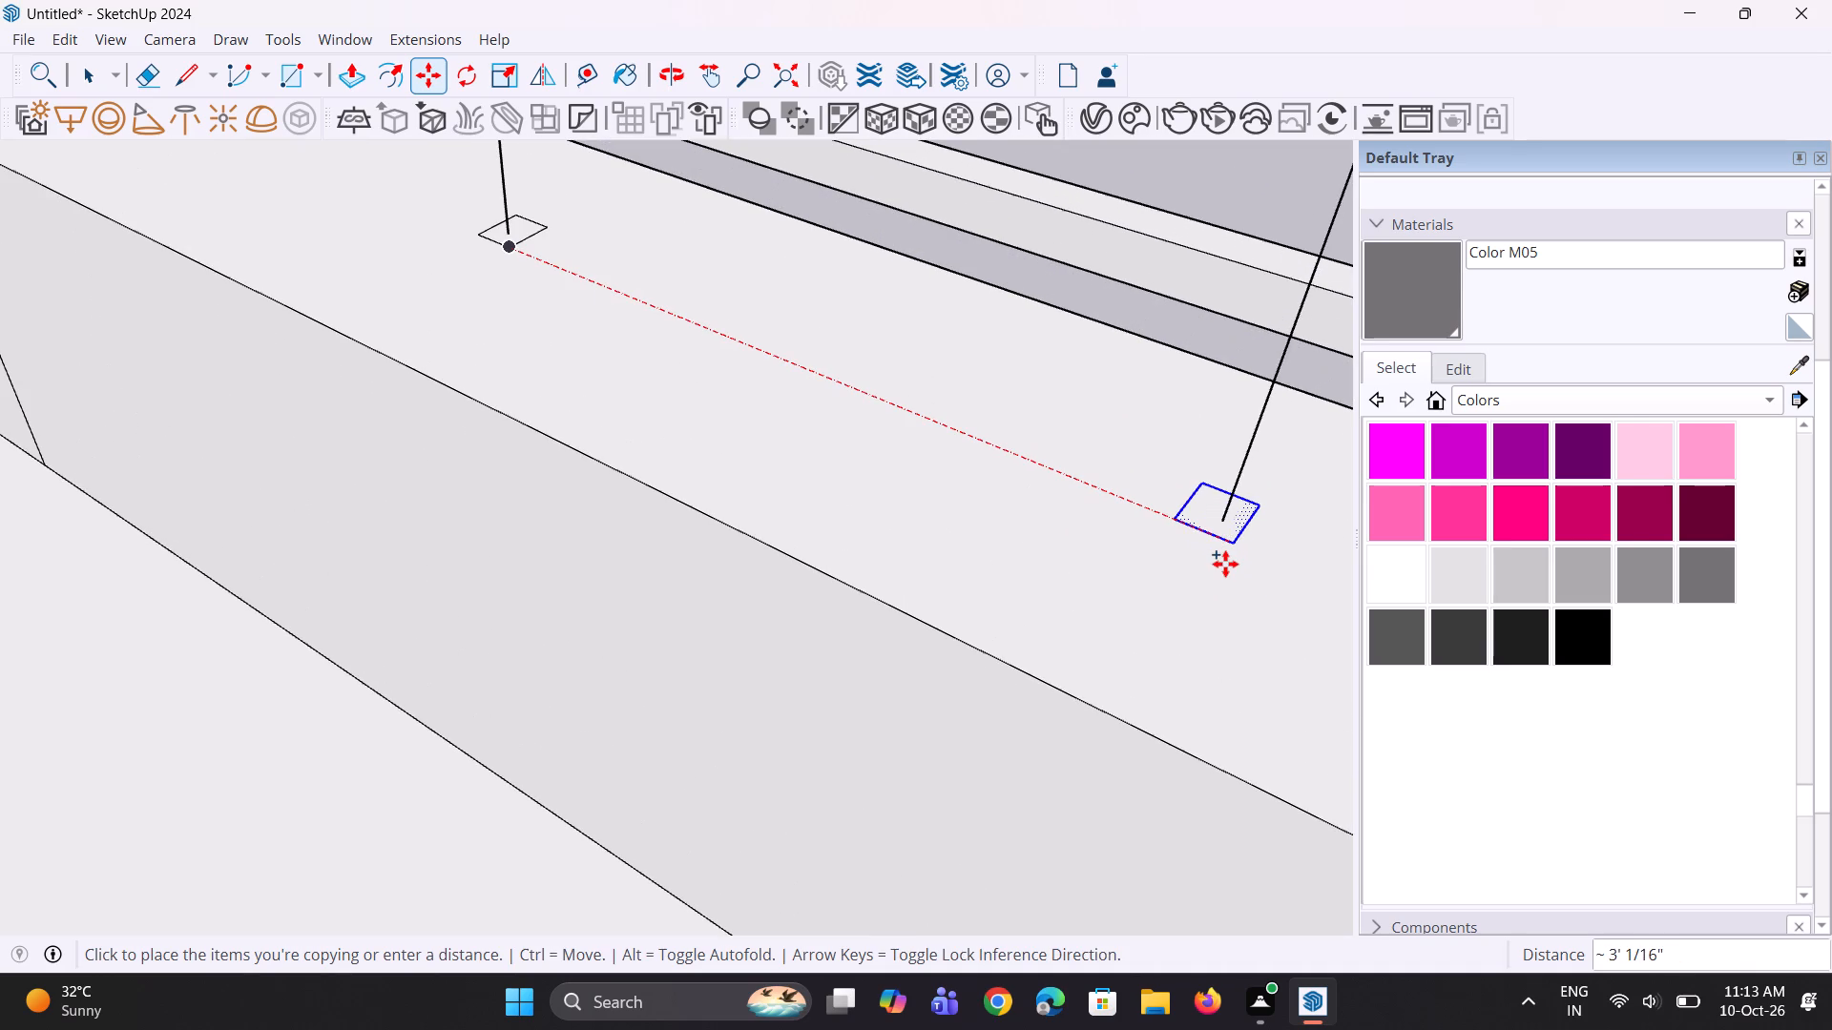
left_click(1229, 566)
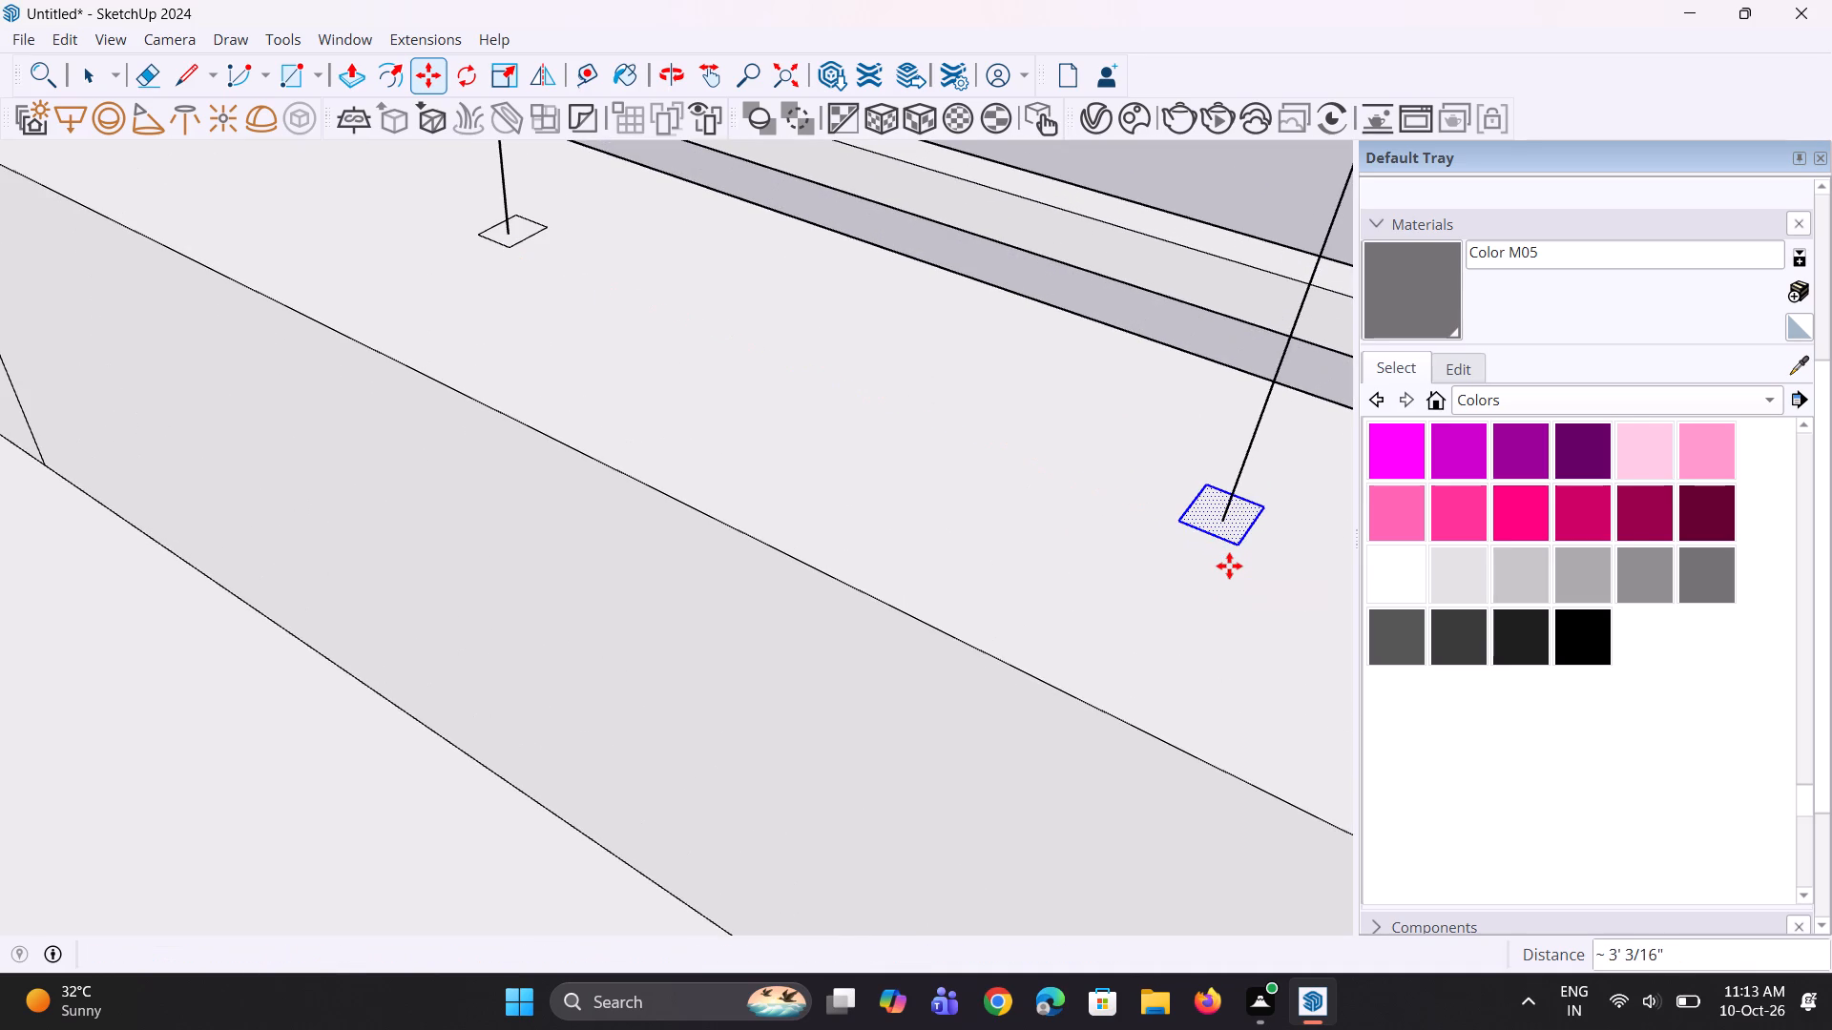
type("*3")
key("Return")
scroll(1165, 550, "down", 4)
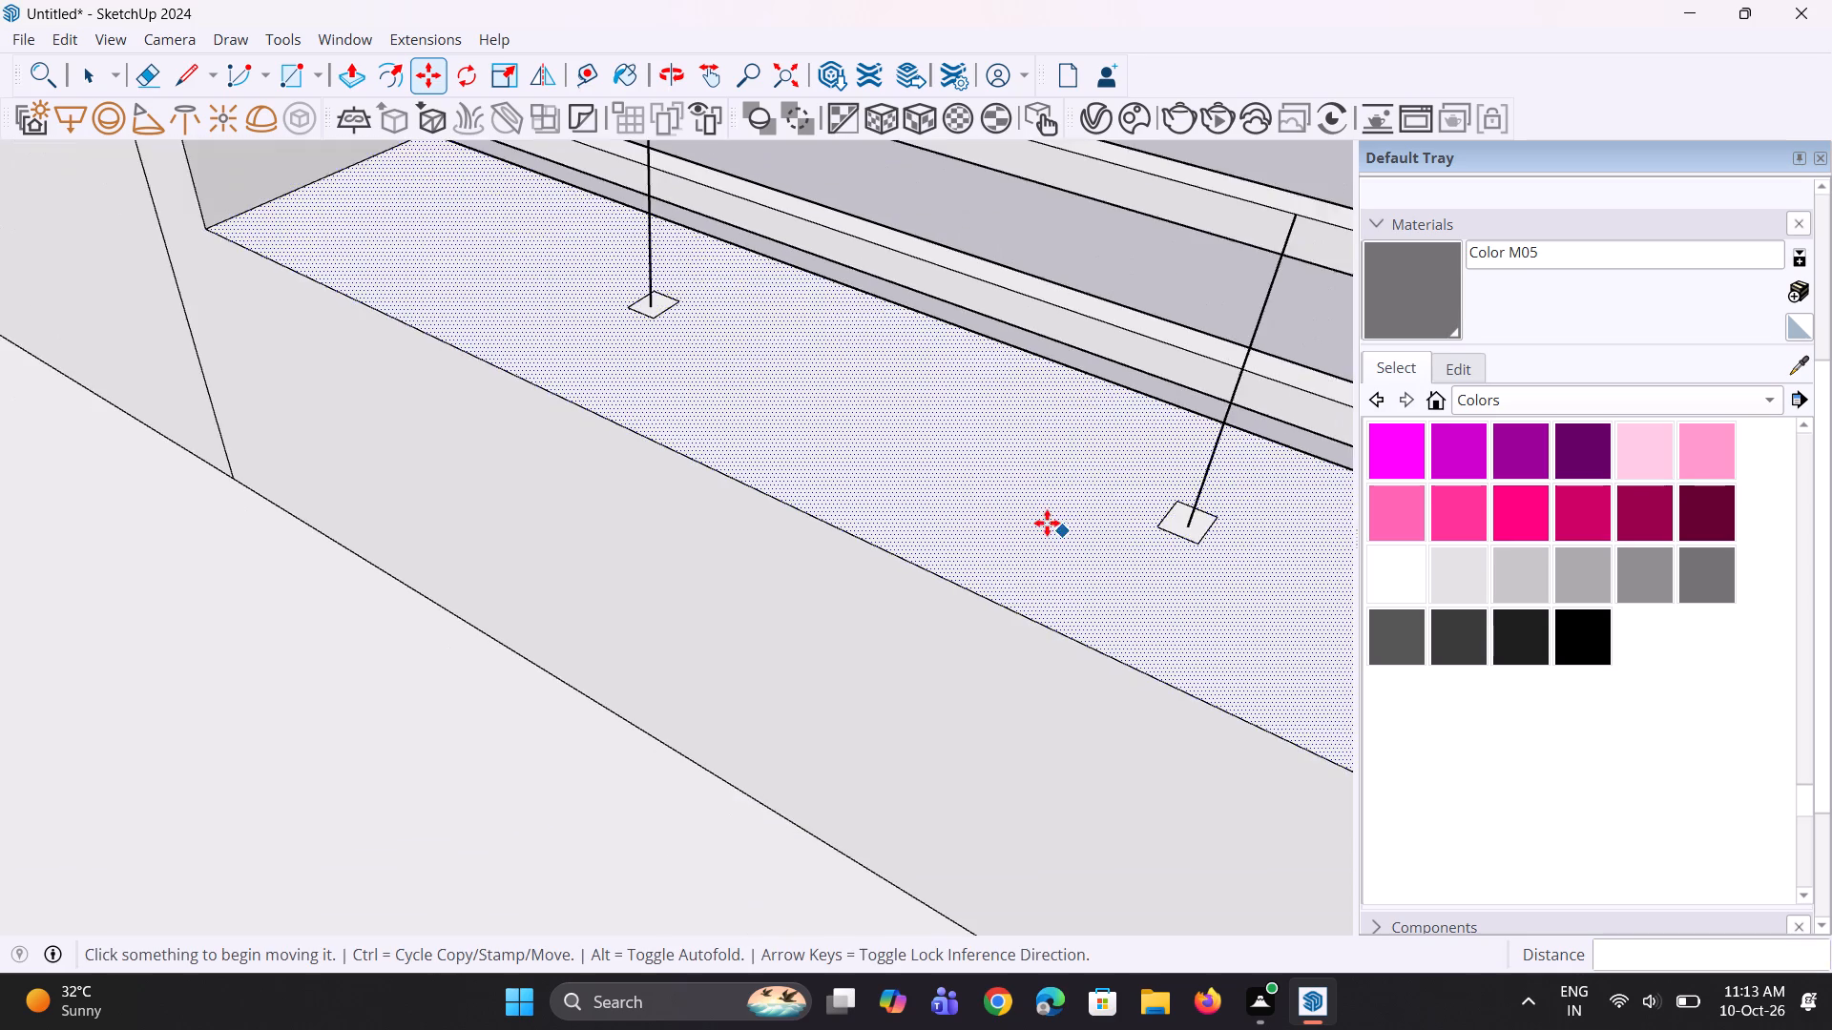
scroll(1047, 523, "down", 16)
key("space")
key("space")
Extrude the base rectangle nearest the high parapet along its vertical line with Follow Me to form the first support post.
scroll(942, 445, "up", 8)
left_click(885, 394)
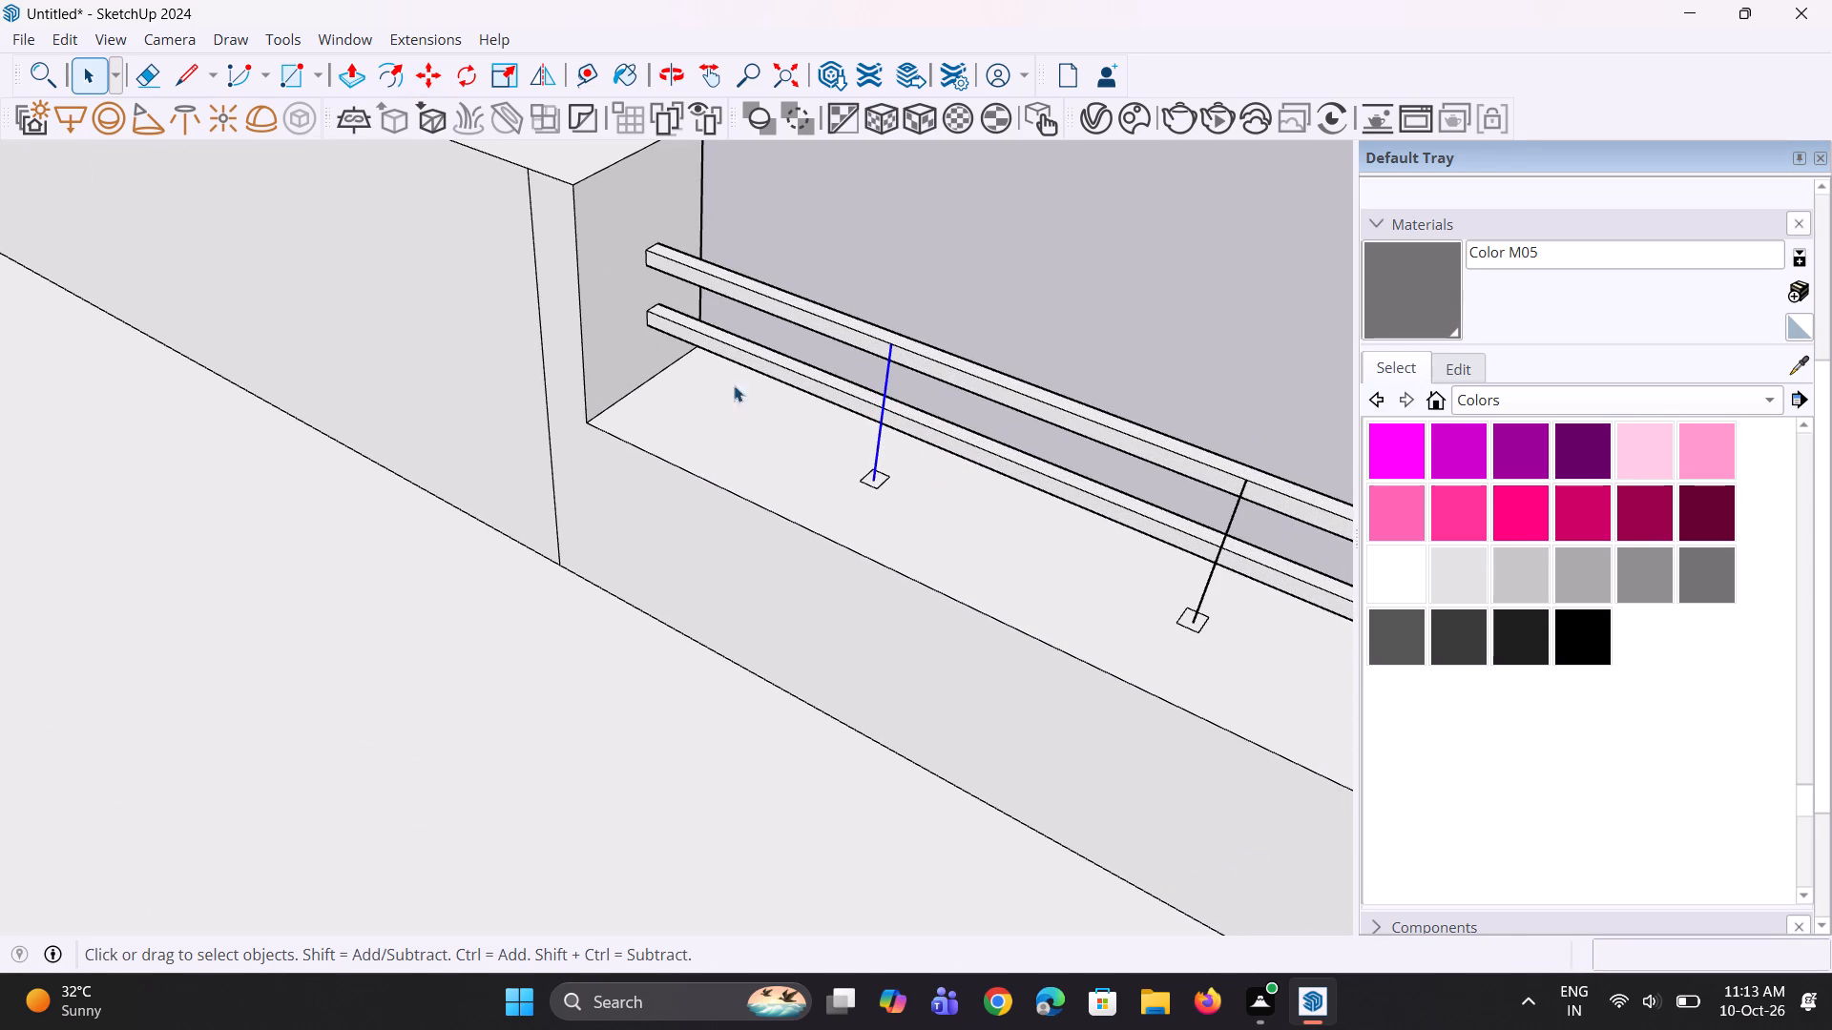
left_click(52, 82)
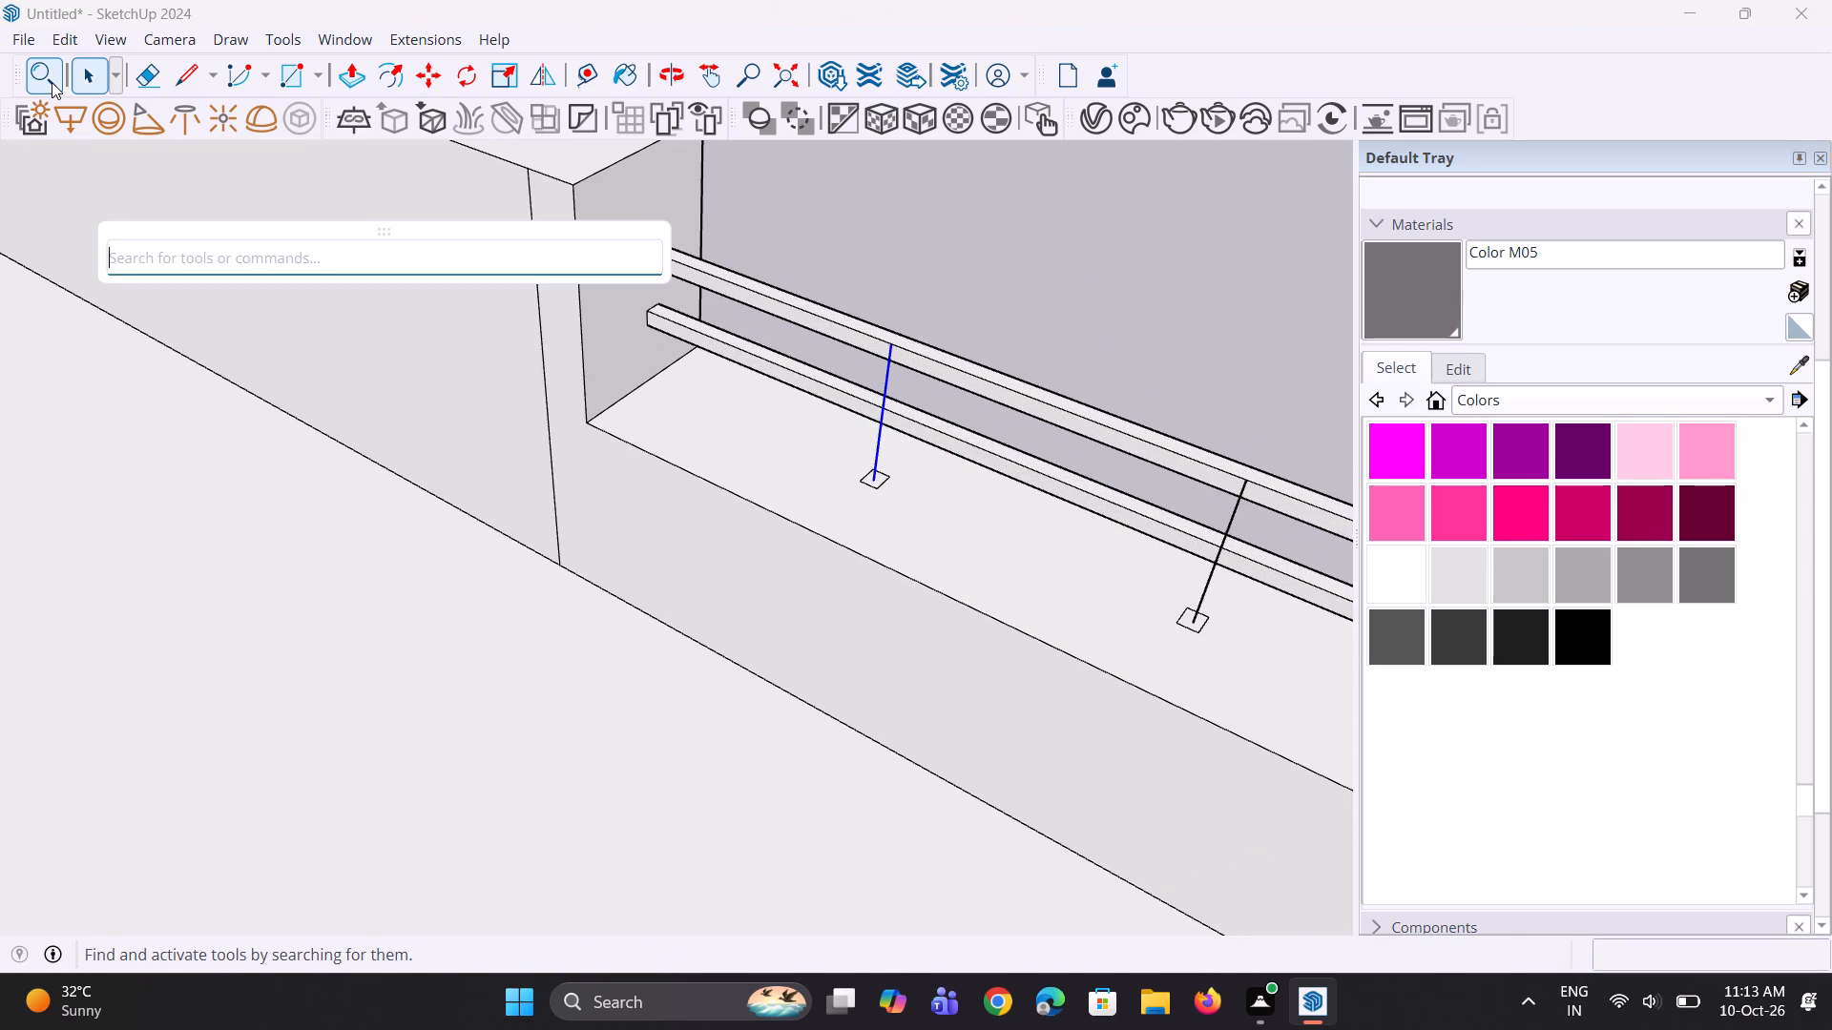
type("foll")
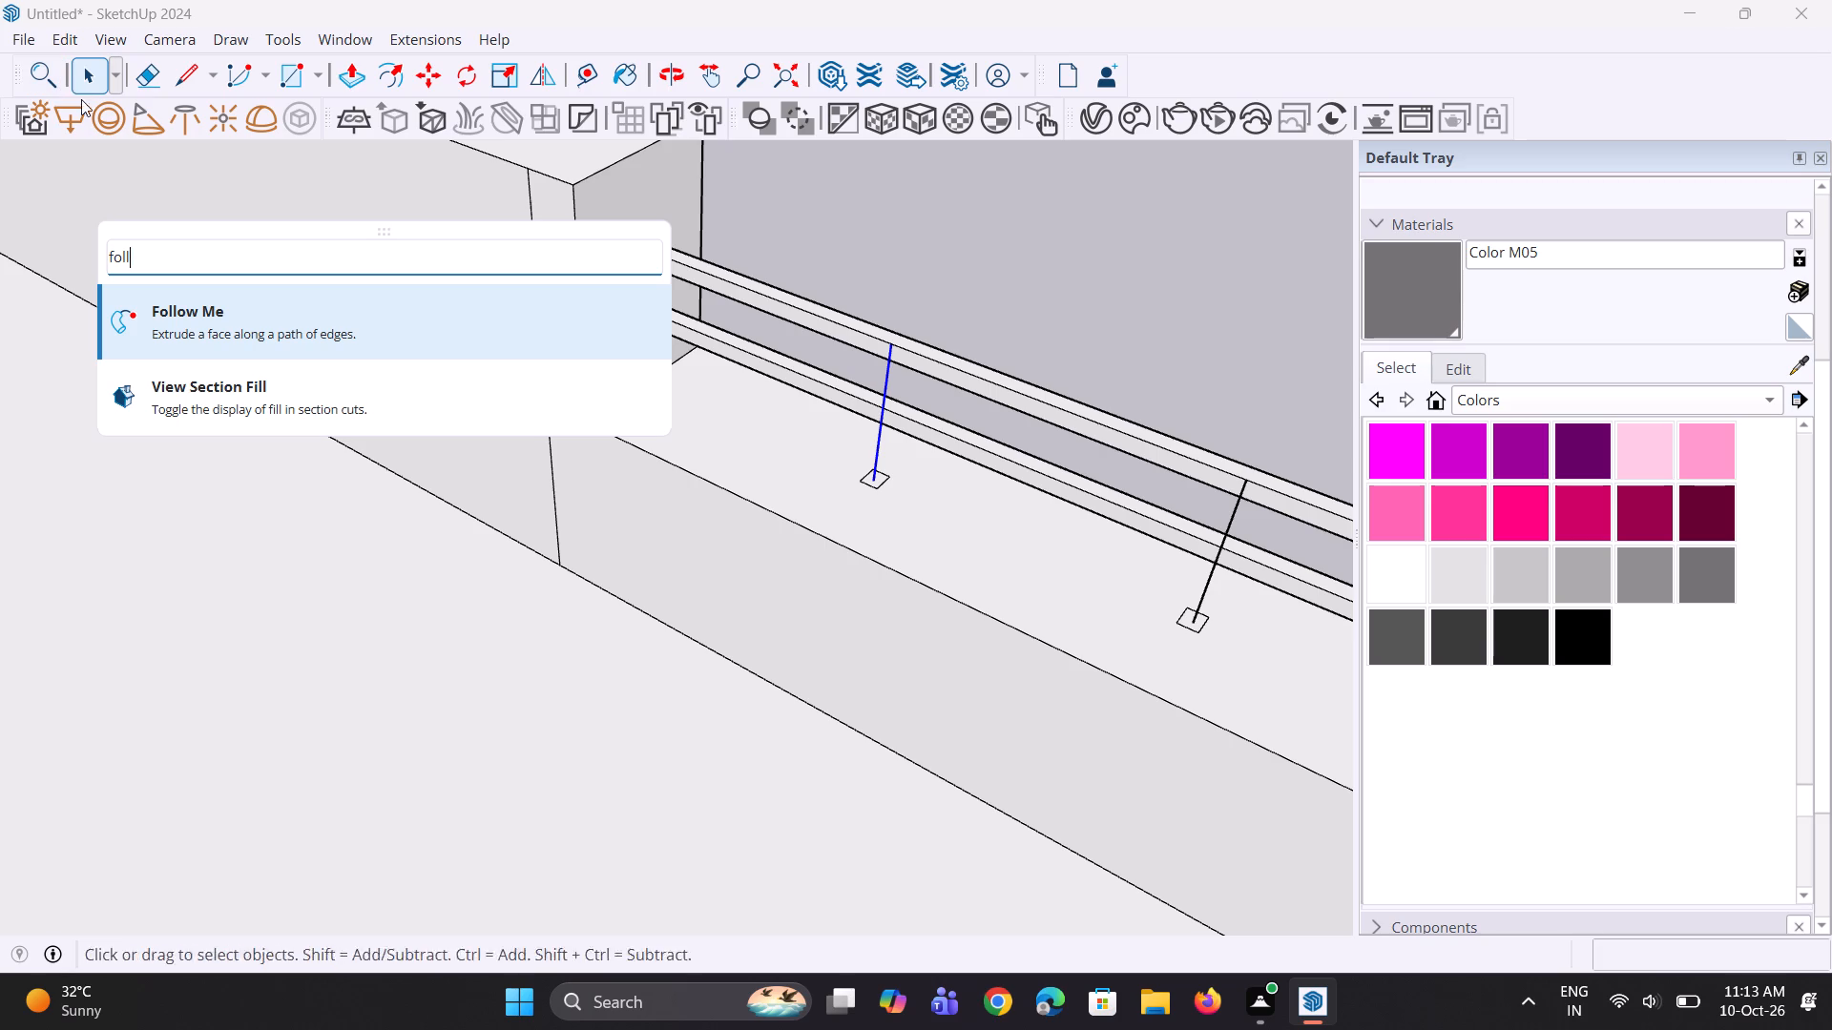
left_click(209, 309)
scroll(881, 483, "up", 3)
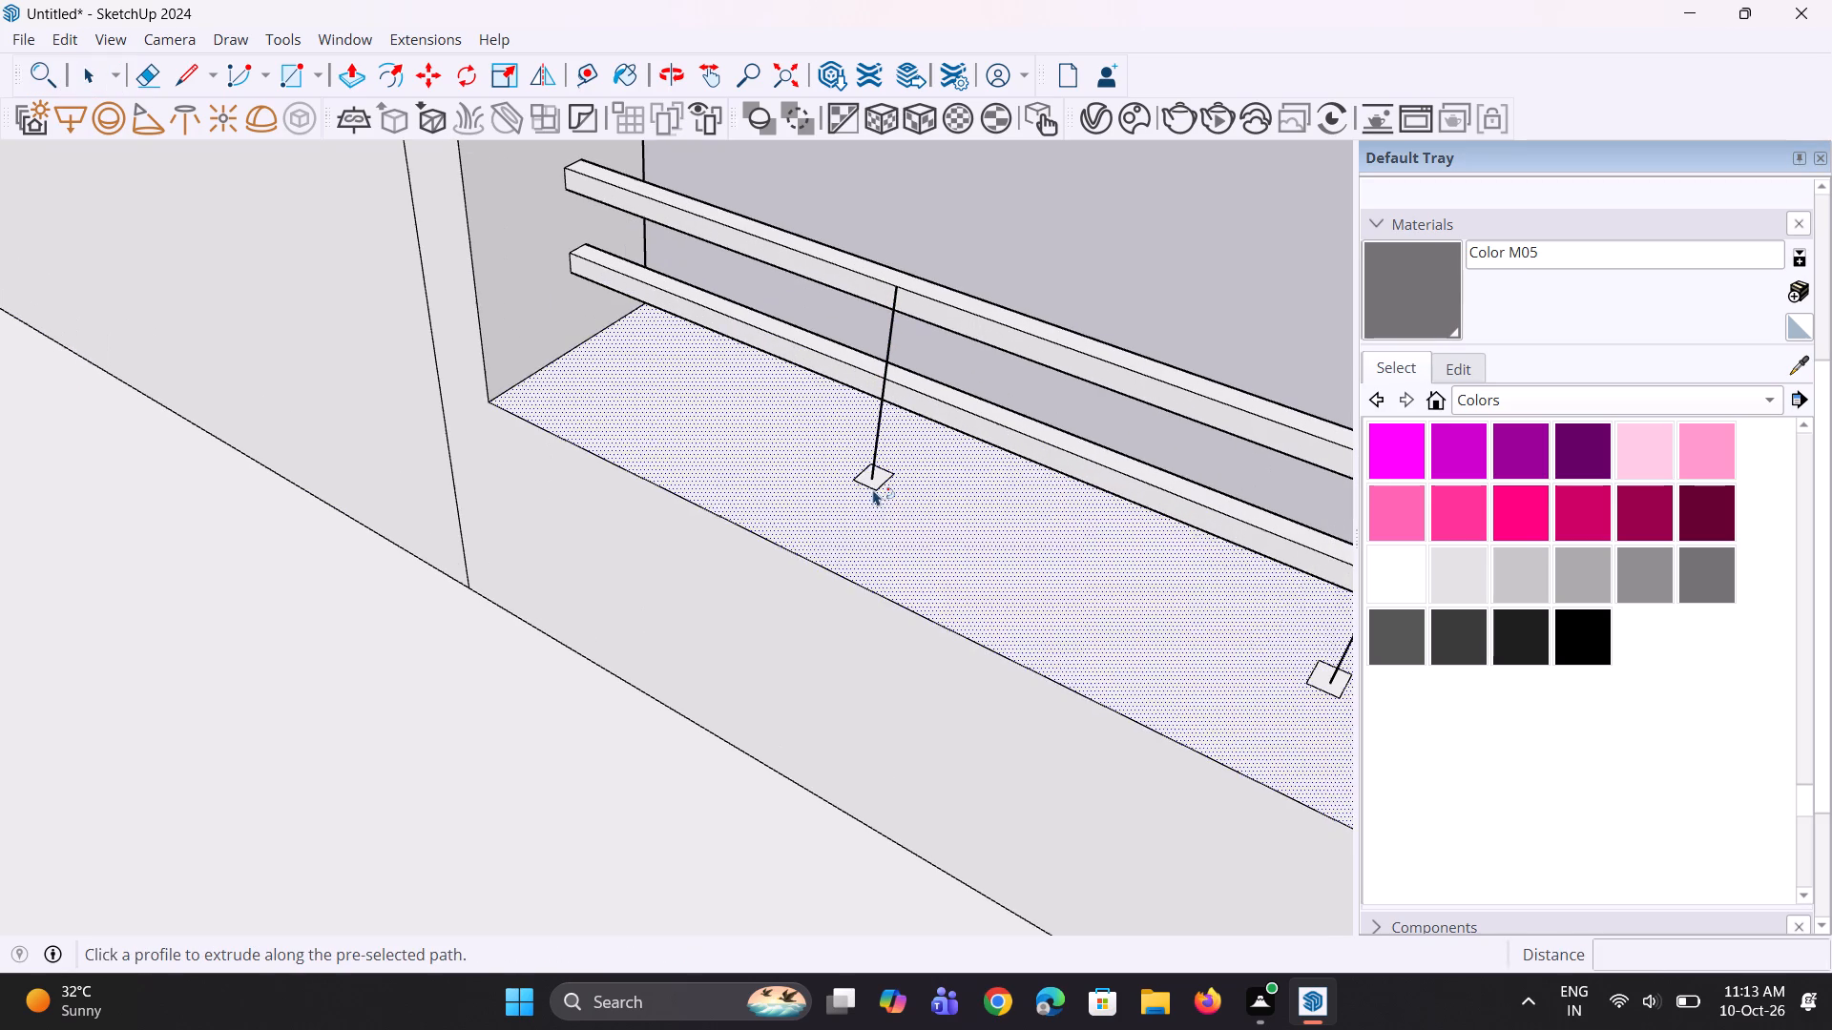
left_click(880, 484)
scroll(872, 490, "down", 9)
scroll(1063, 537, "up", 3)
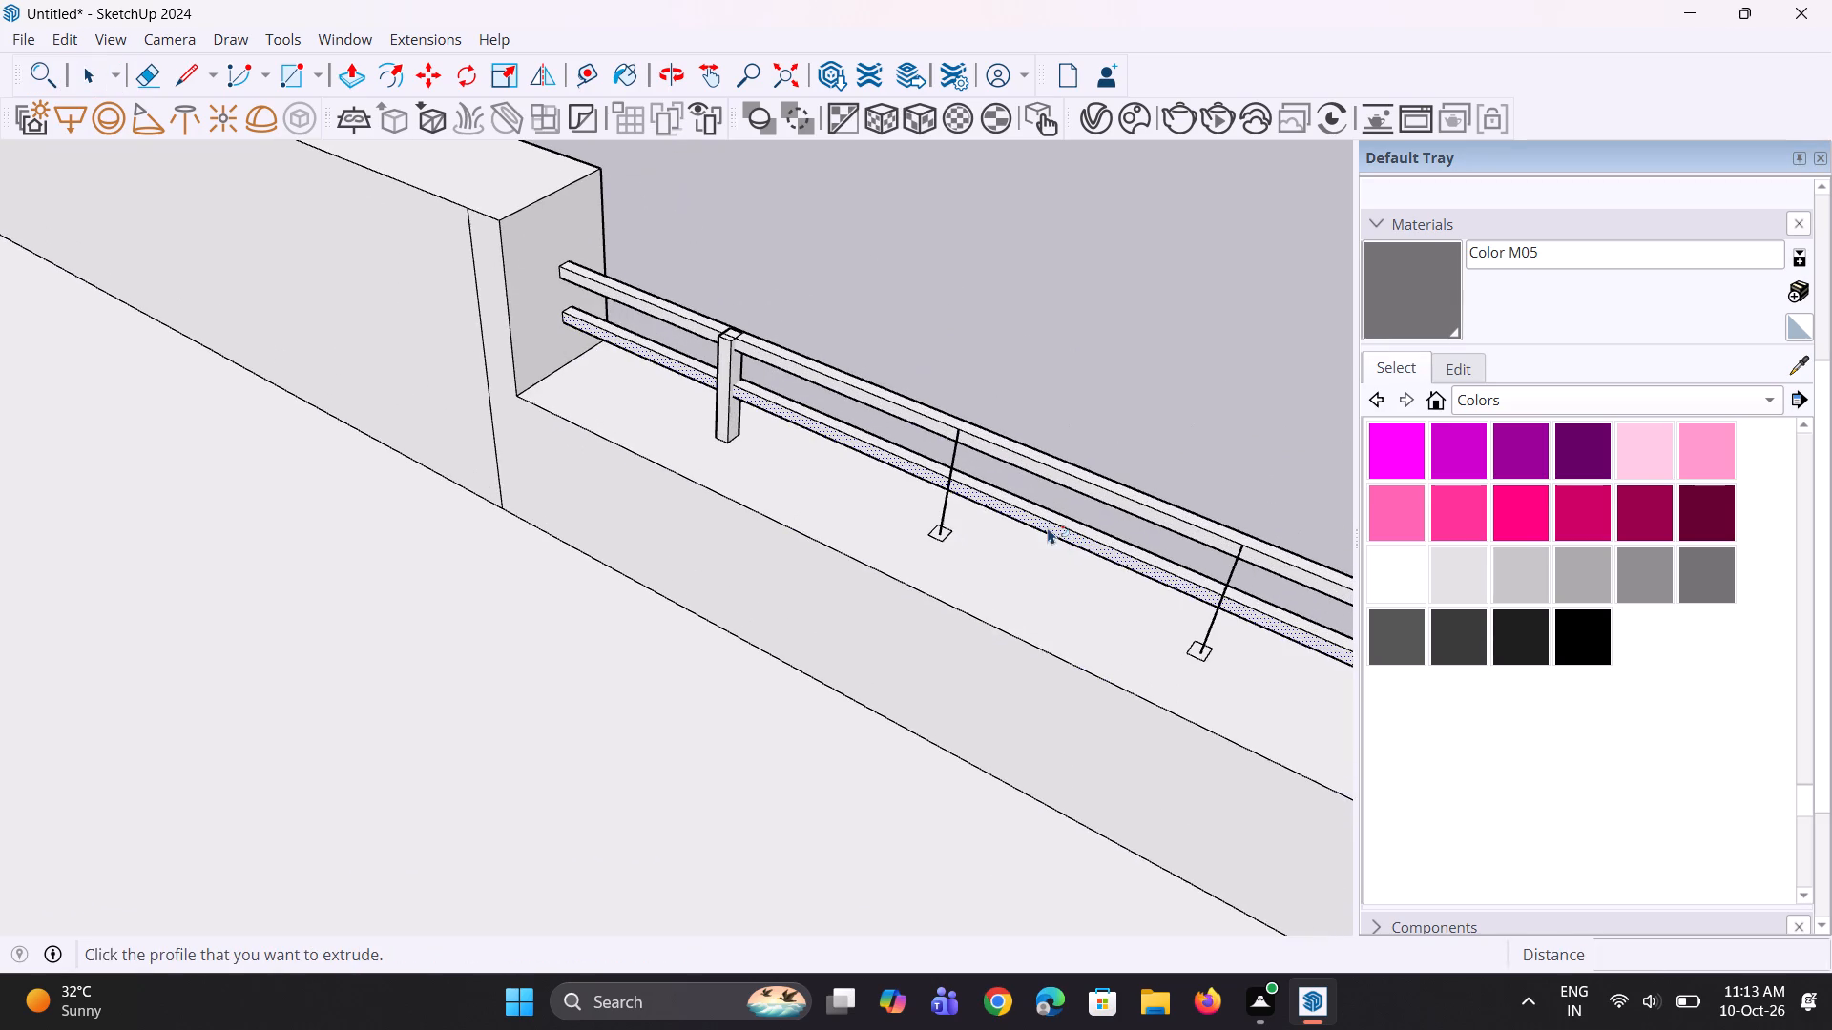
key("space")
Extrude the second base rectangle from the high parapet along its vertical line with Follow Me to form a post.
left_click(949, 473)
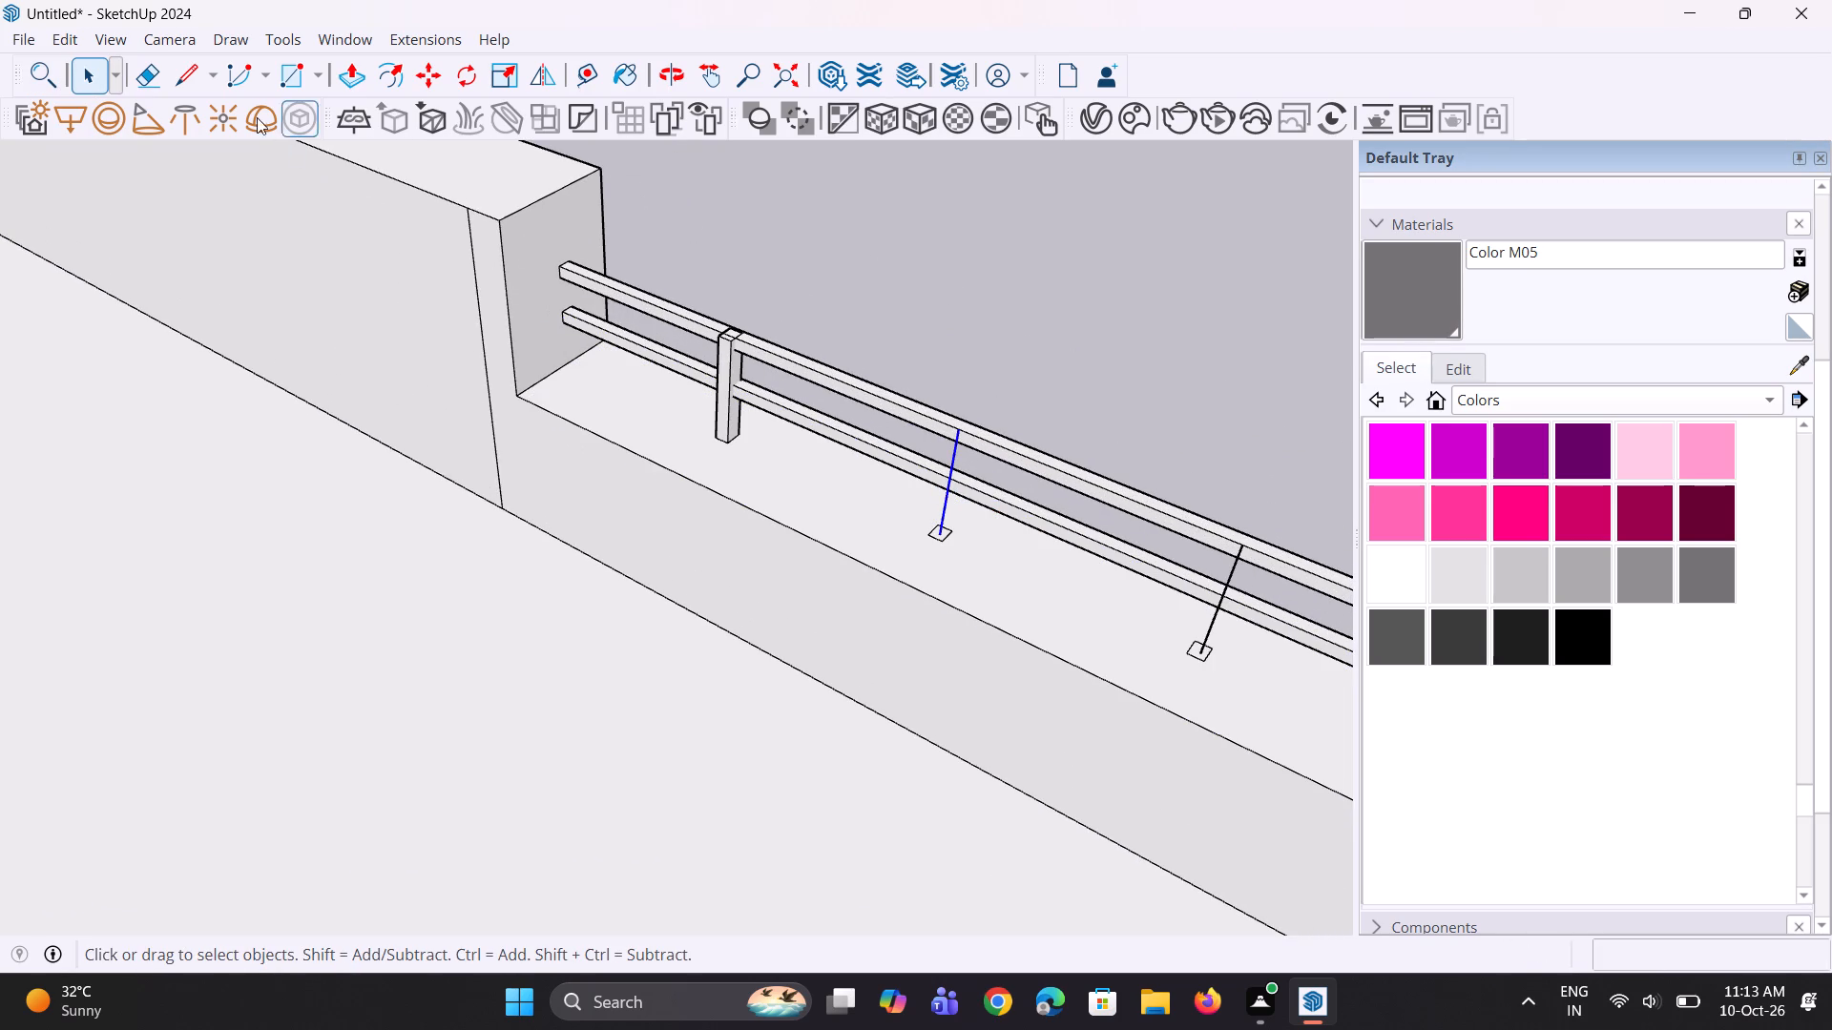
left_click(41, 69)
key("f")
key("o")
key("l")
key("l")
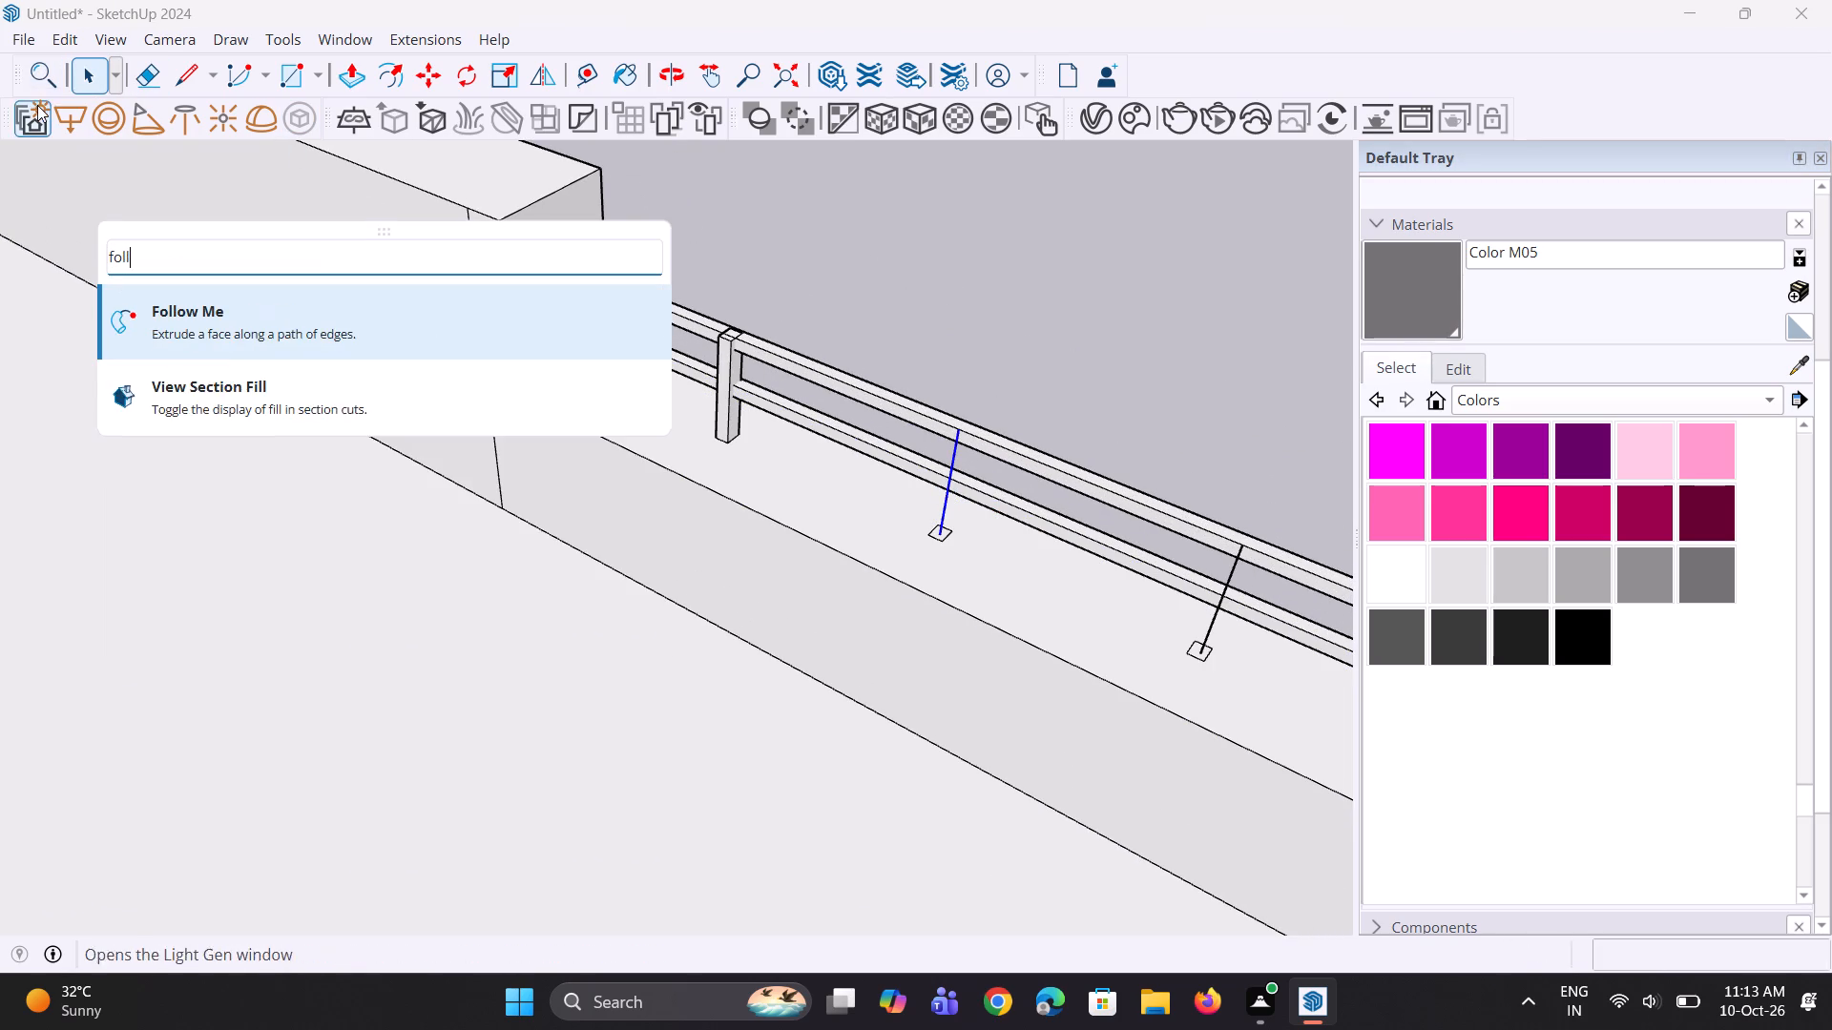
left_click(156, 309)
scroll(859, 501, "up", 2)
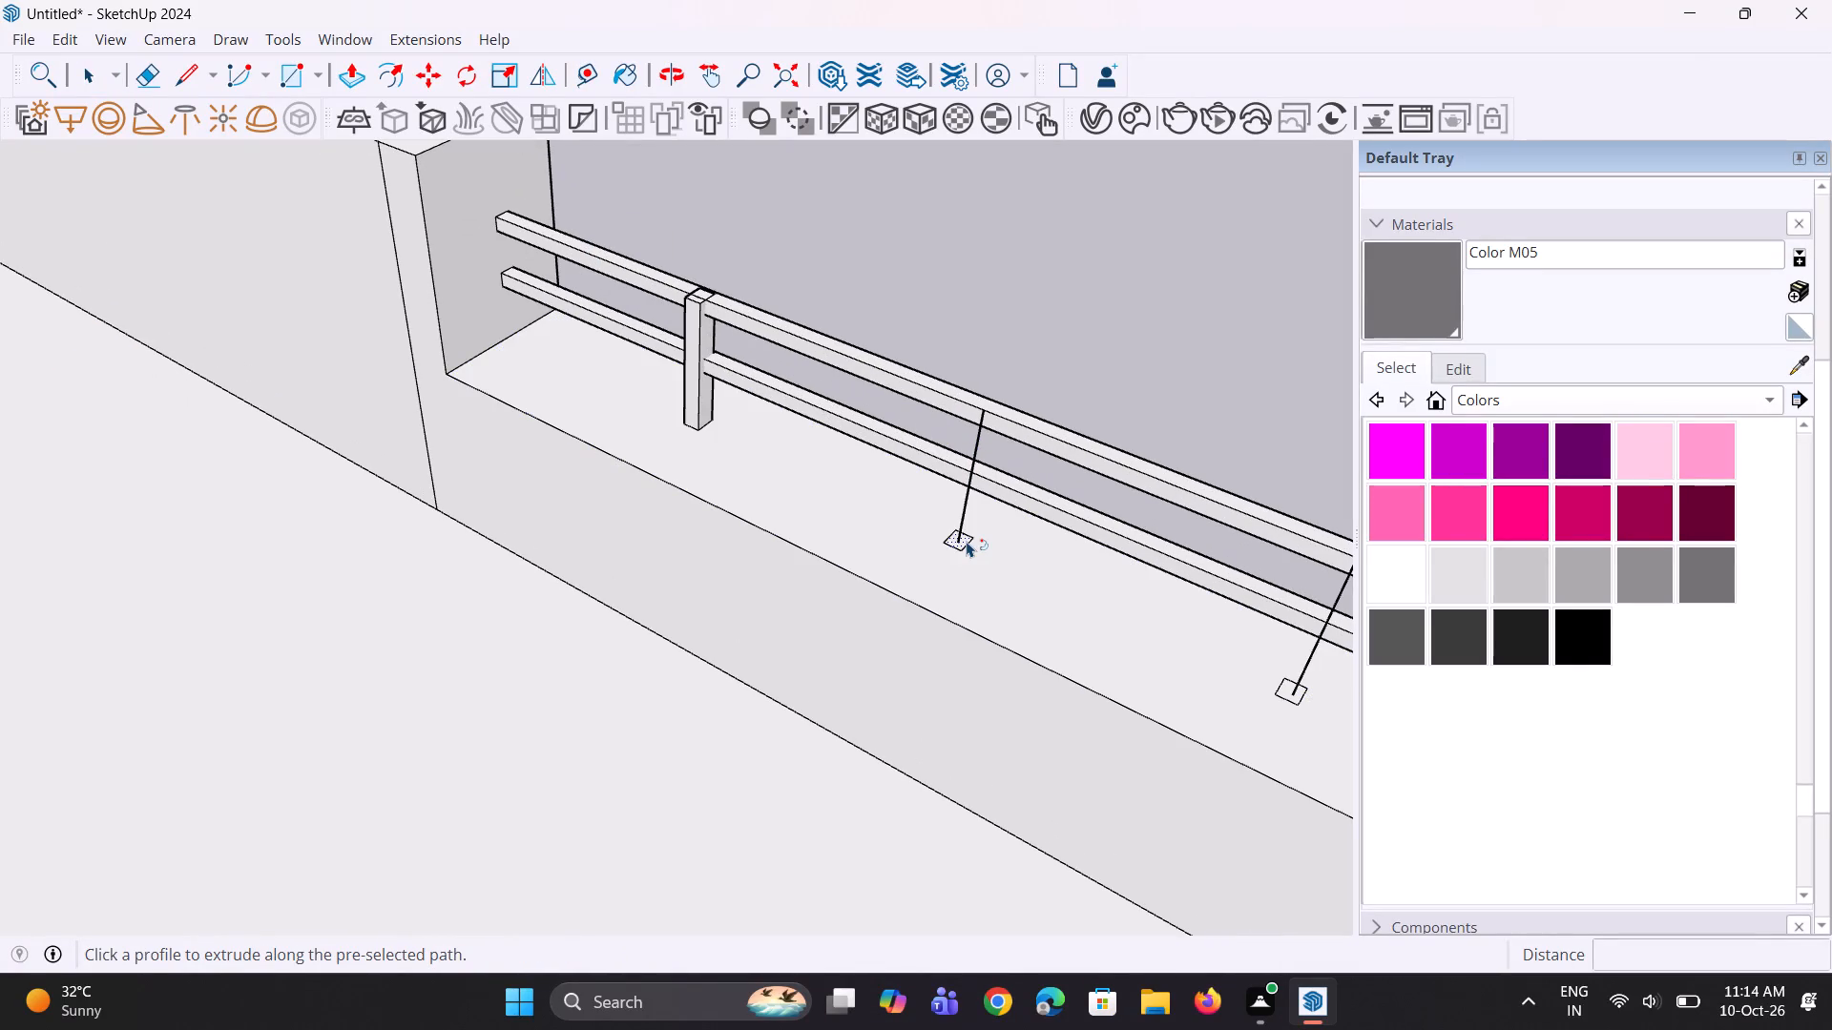
left_click(967, 541)
scroll(886, 517, "down", 7)
key("space")
key("space")
Extrude the third base rectangle from the high parapet along its vertical line with Follow Me to form a post.
scroll(1069, 540, "up", 2)
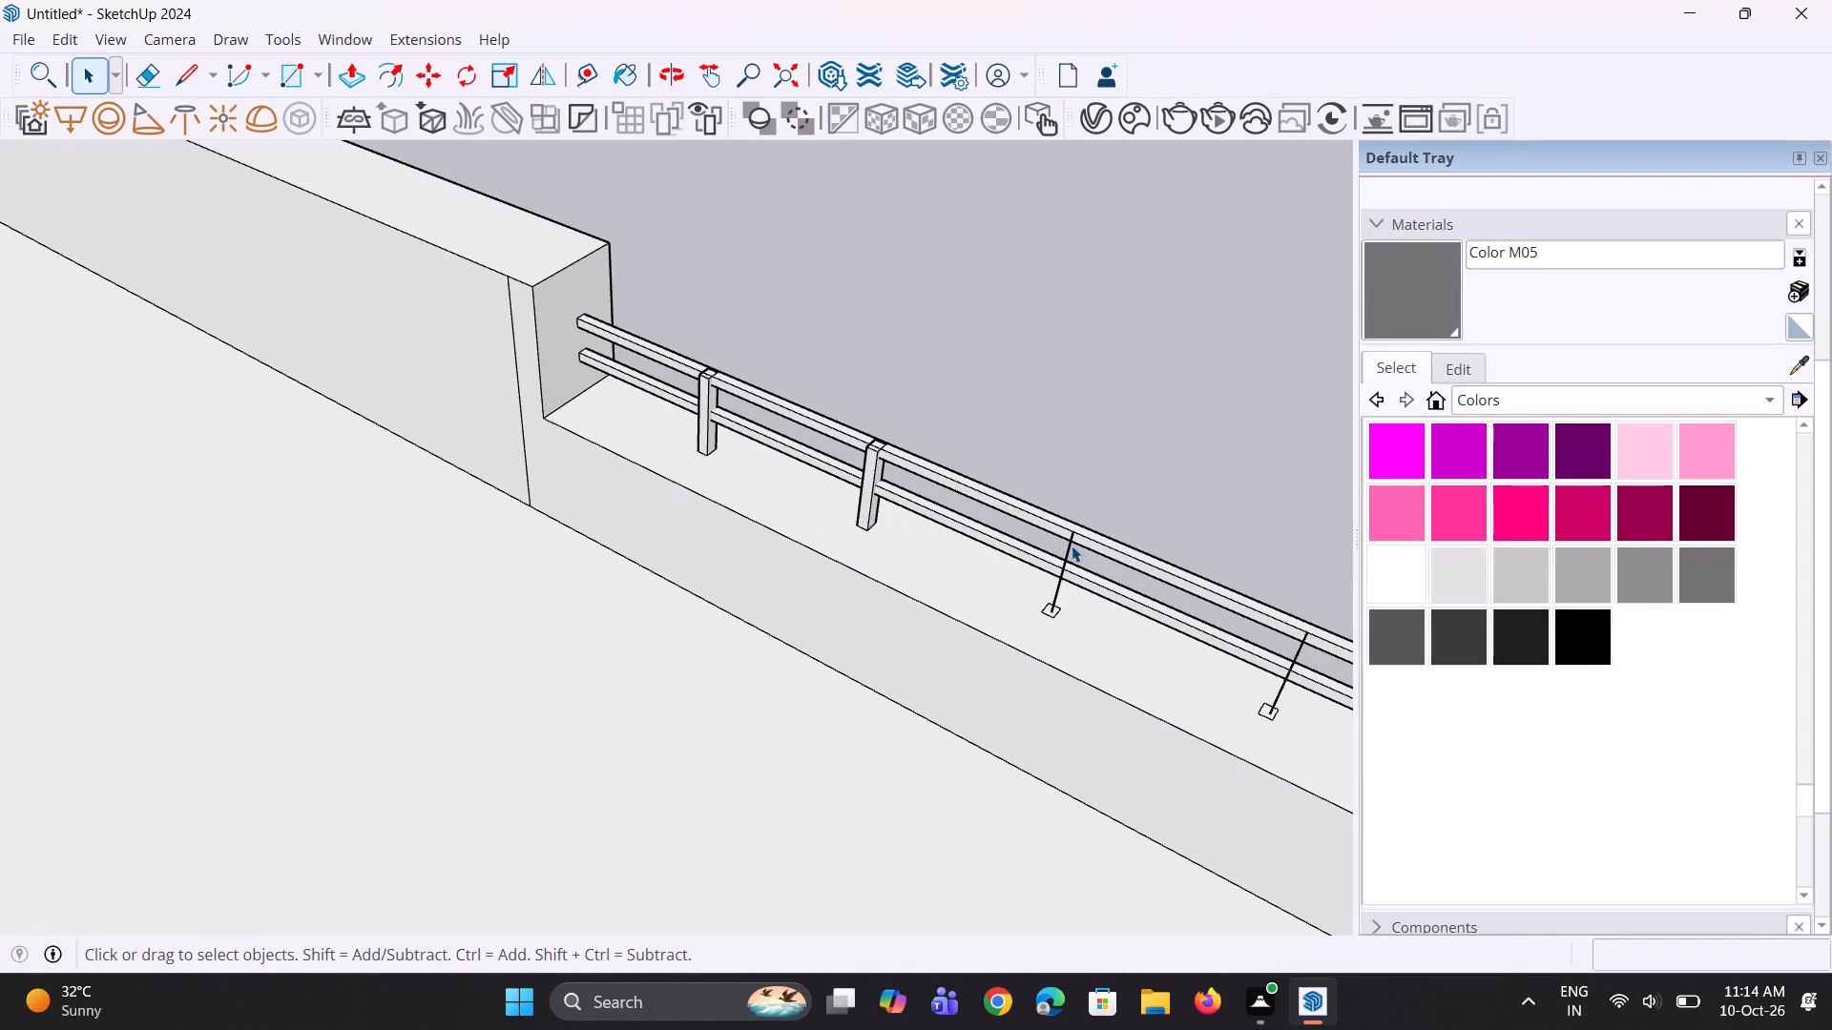
left_click(1072, 546)
left_click(52, 73)
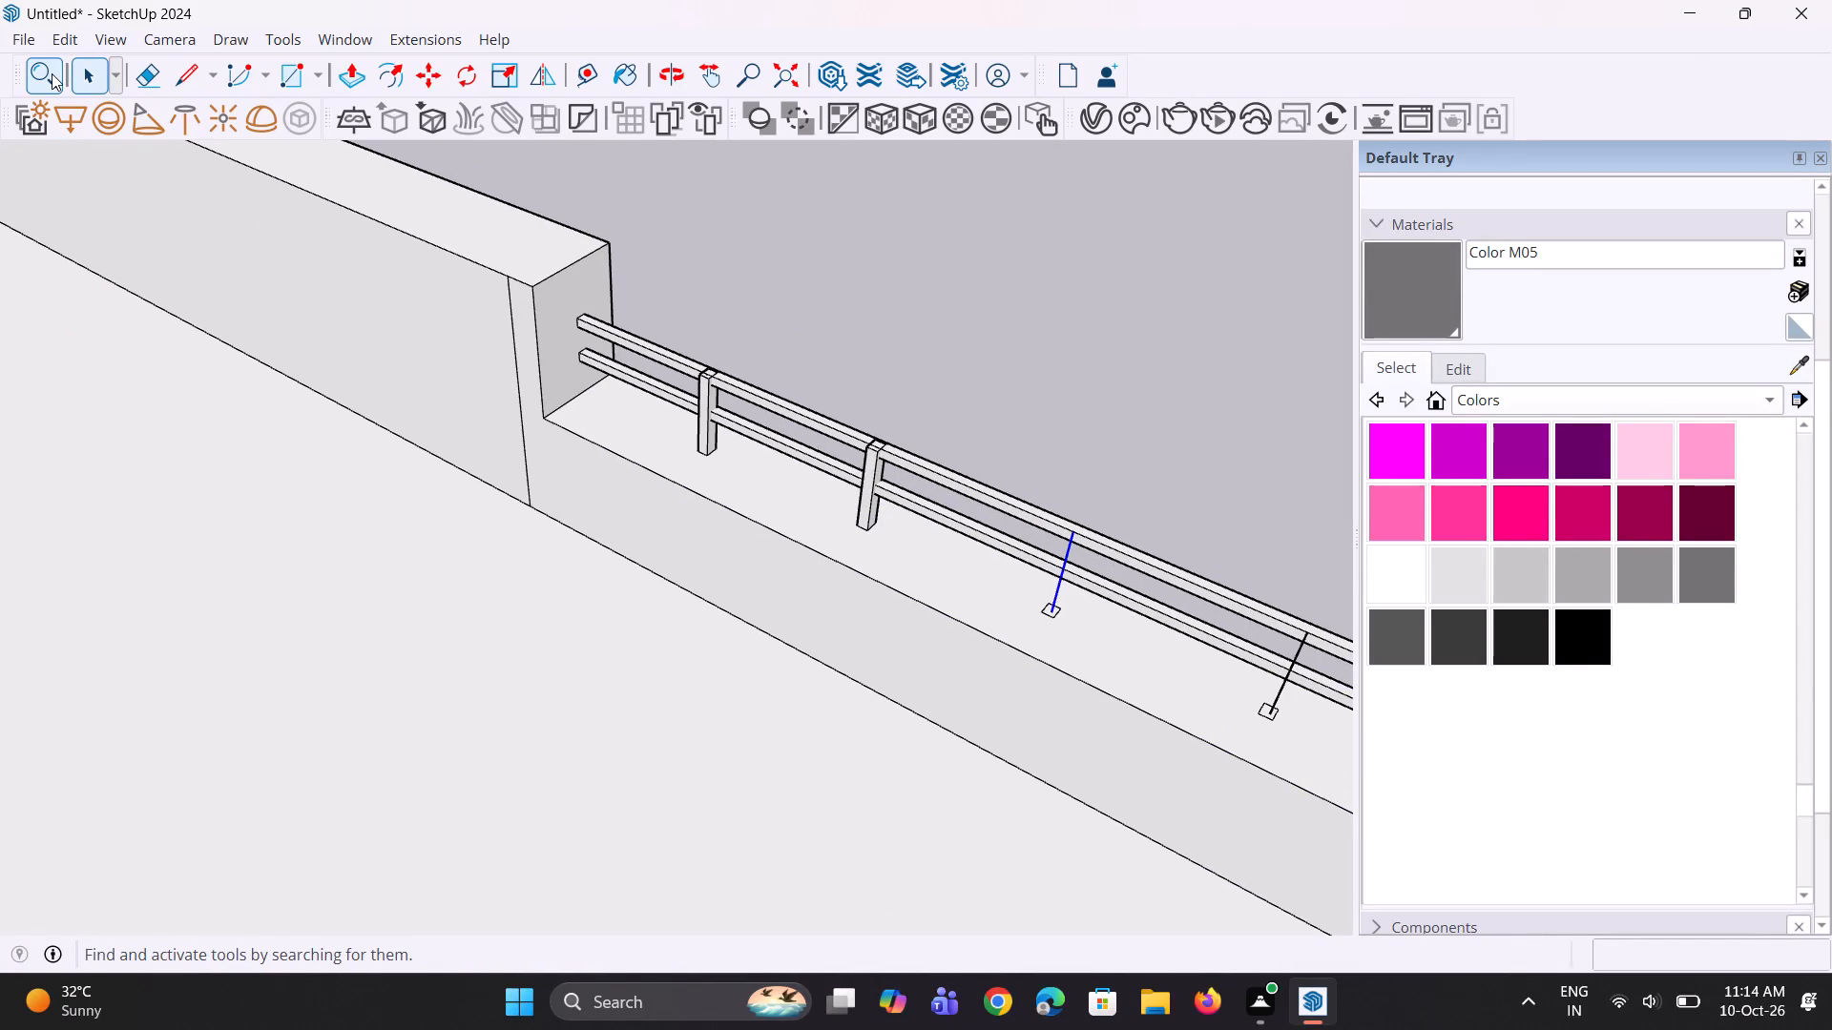
key("f")
type("ol")
key("l")
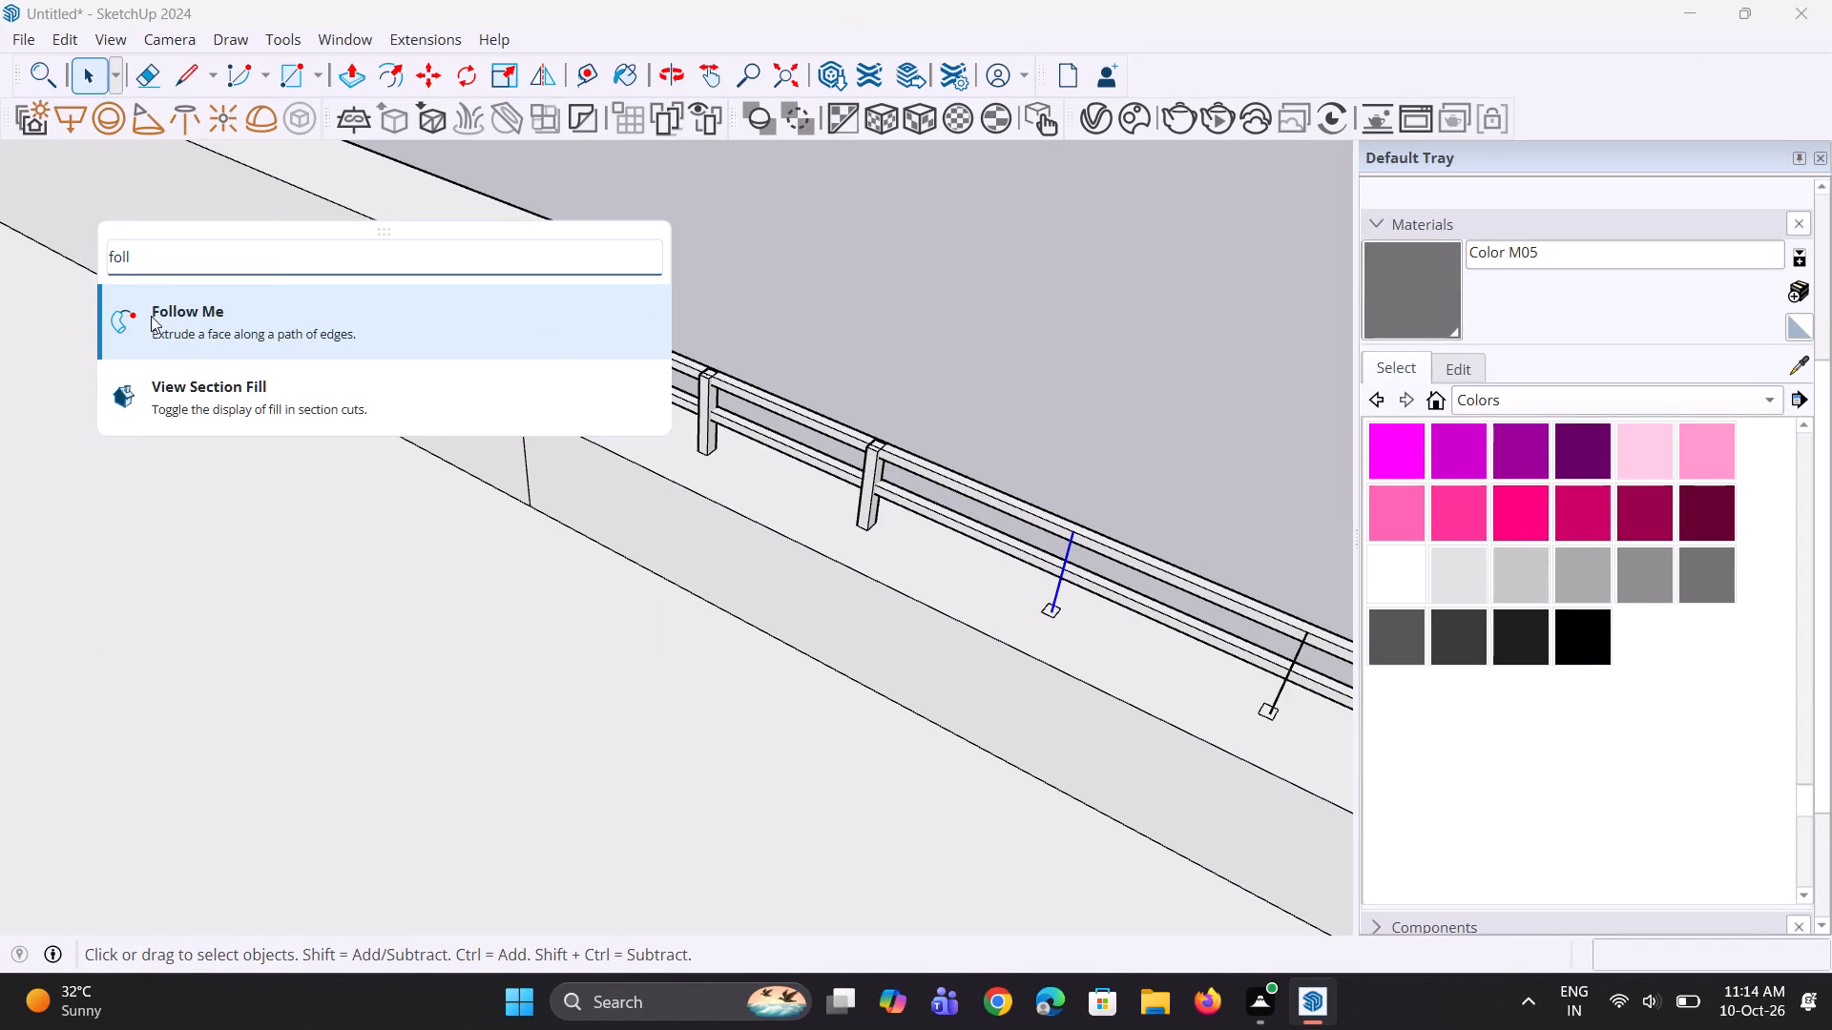
left_click(151, 316)
scroll(847, 565, "up", 3)
scroll(1117, 622, "up", 3)
left_click(1117, 627)
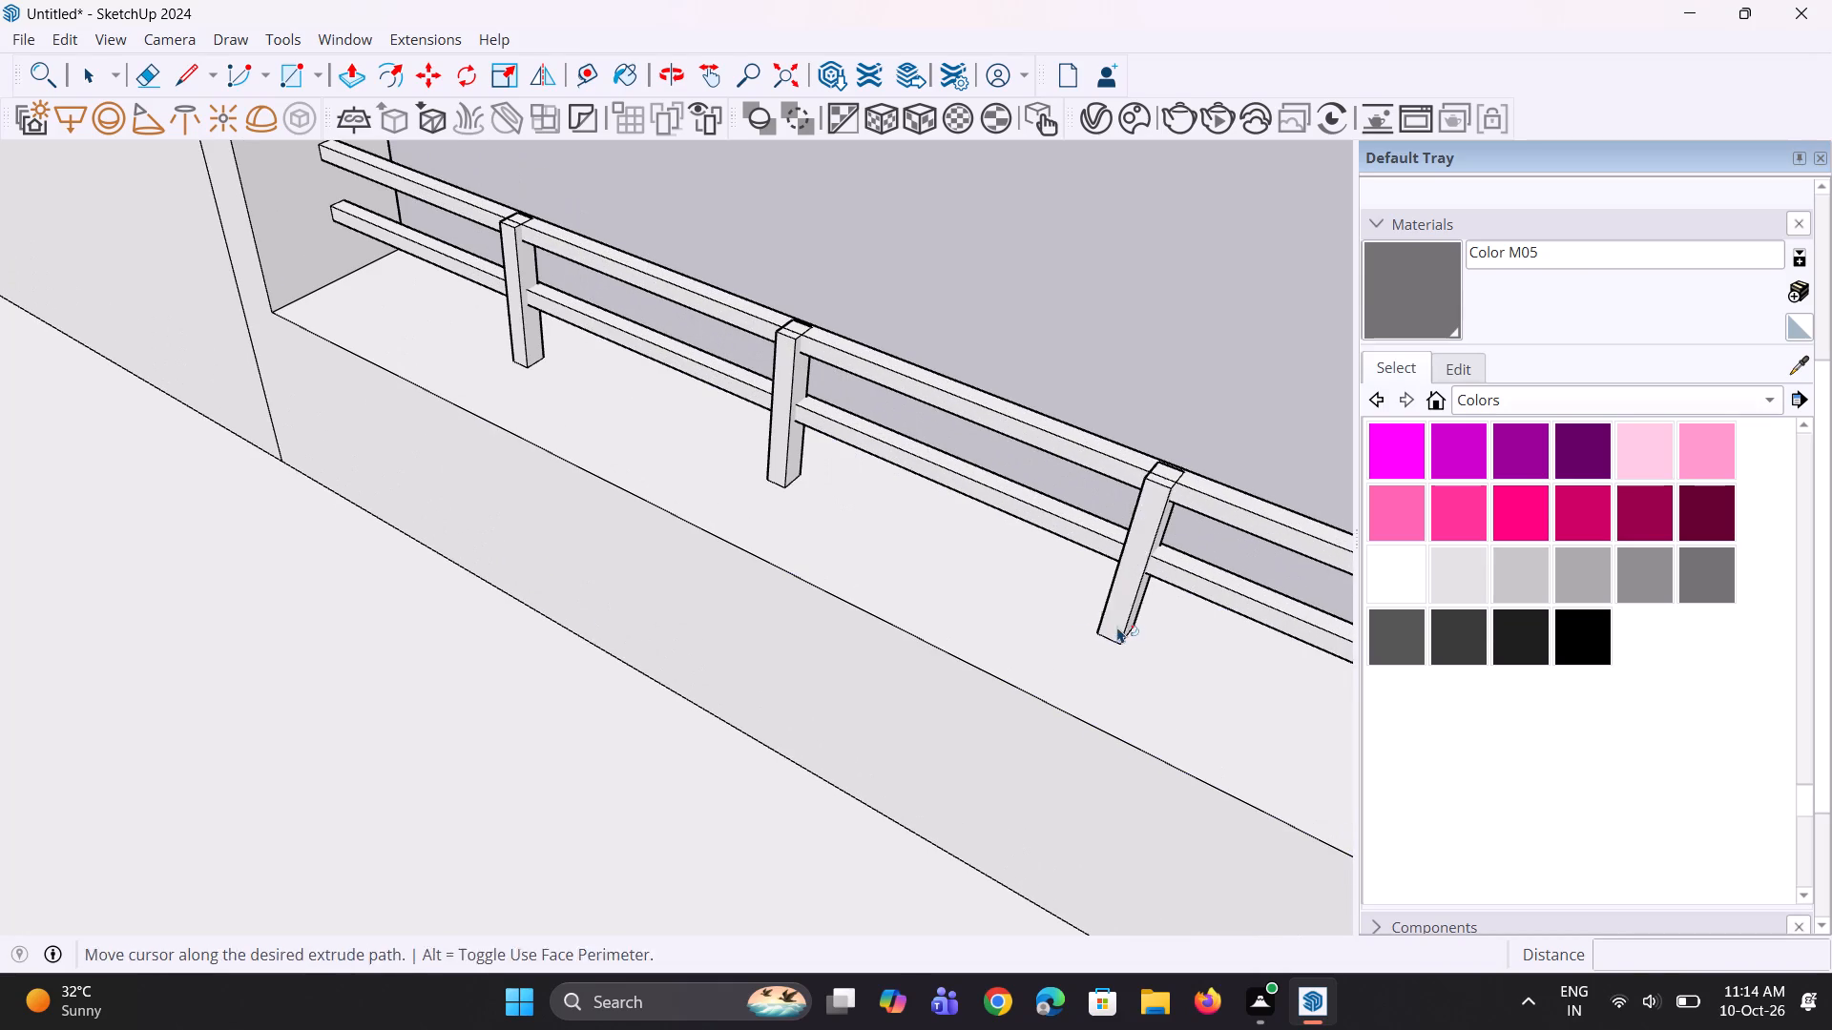
scroll(903, 590, "down", 8)
key("space")
key("space")
Extrude the fourth base rectangle, farthest from the high parapet, along its vertical line with Follow Me to form the last post.
scroll(1222, 645, "up", 2)
scroll(1121, 637, "up", 3)
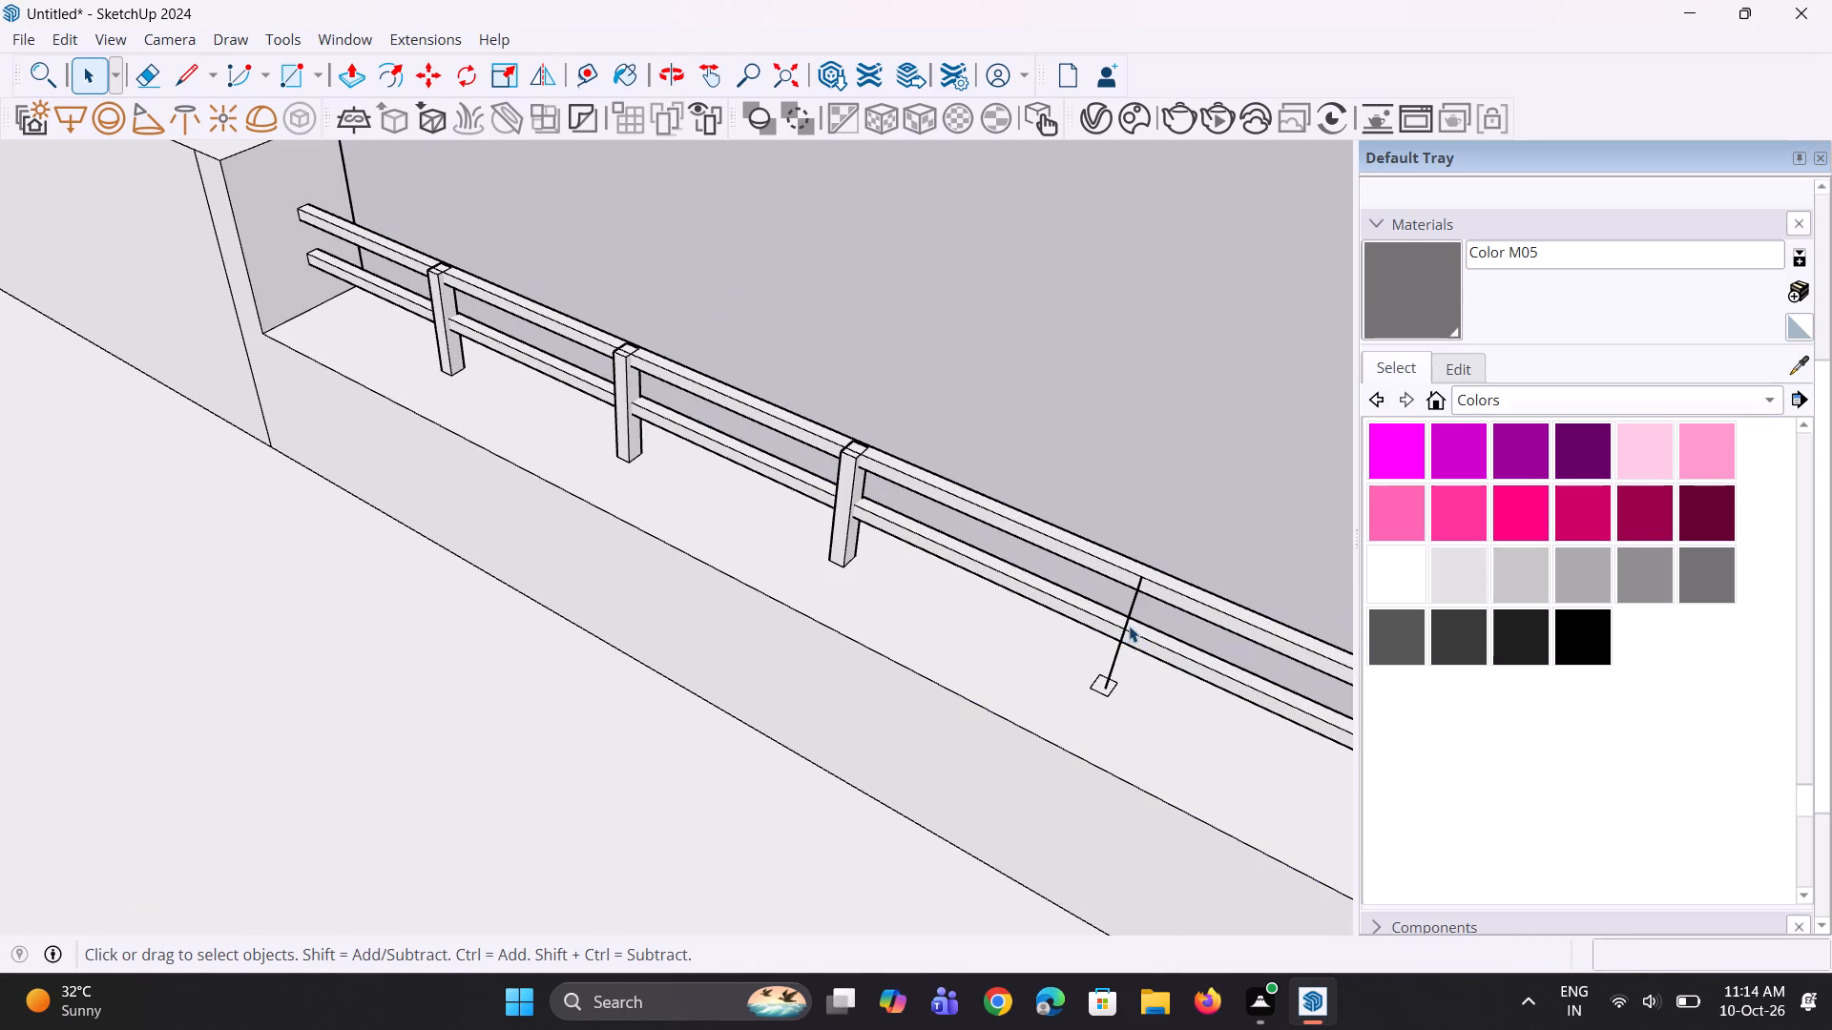
left_click(1128, 618)
left_click(34, 88)
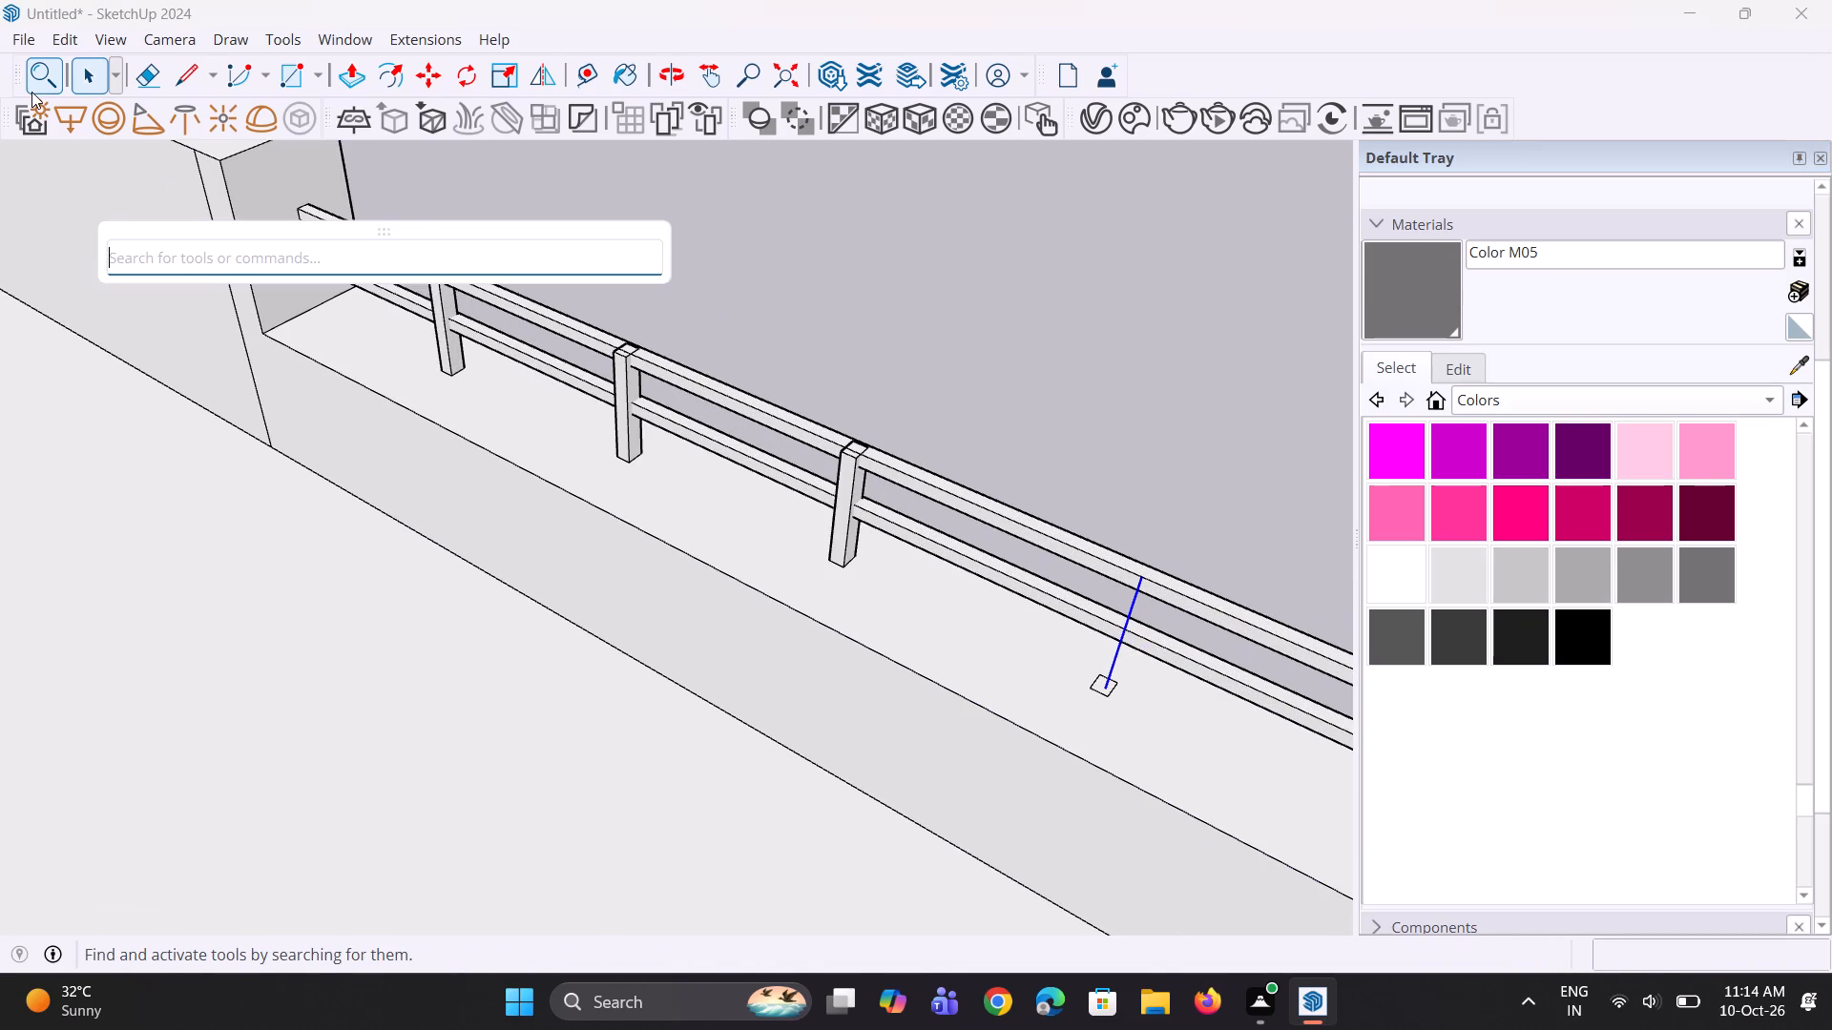
key("f")
key("o")
key("l")
key("l")
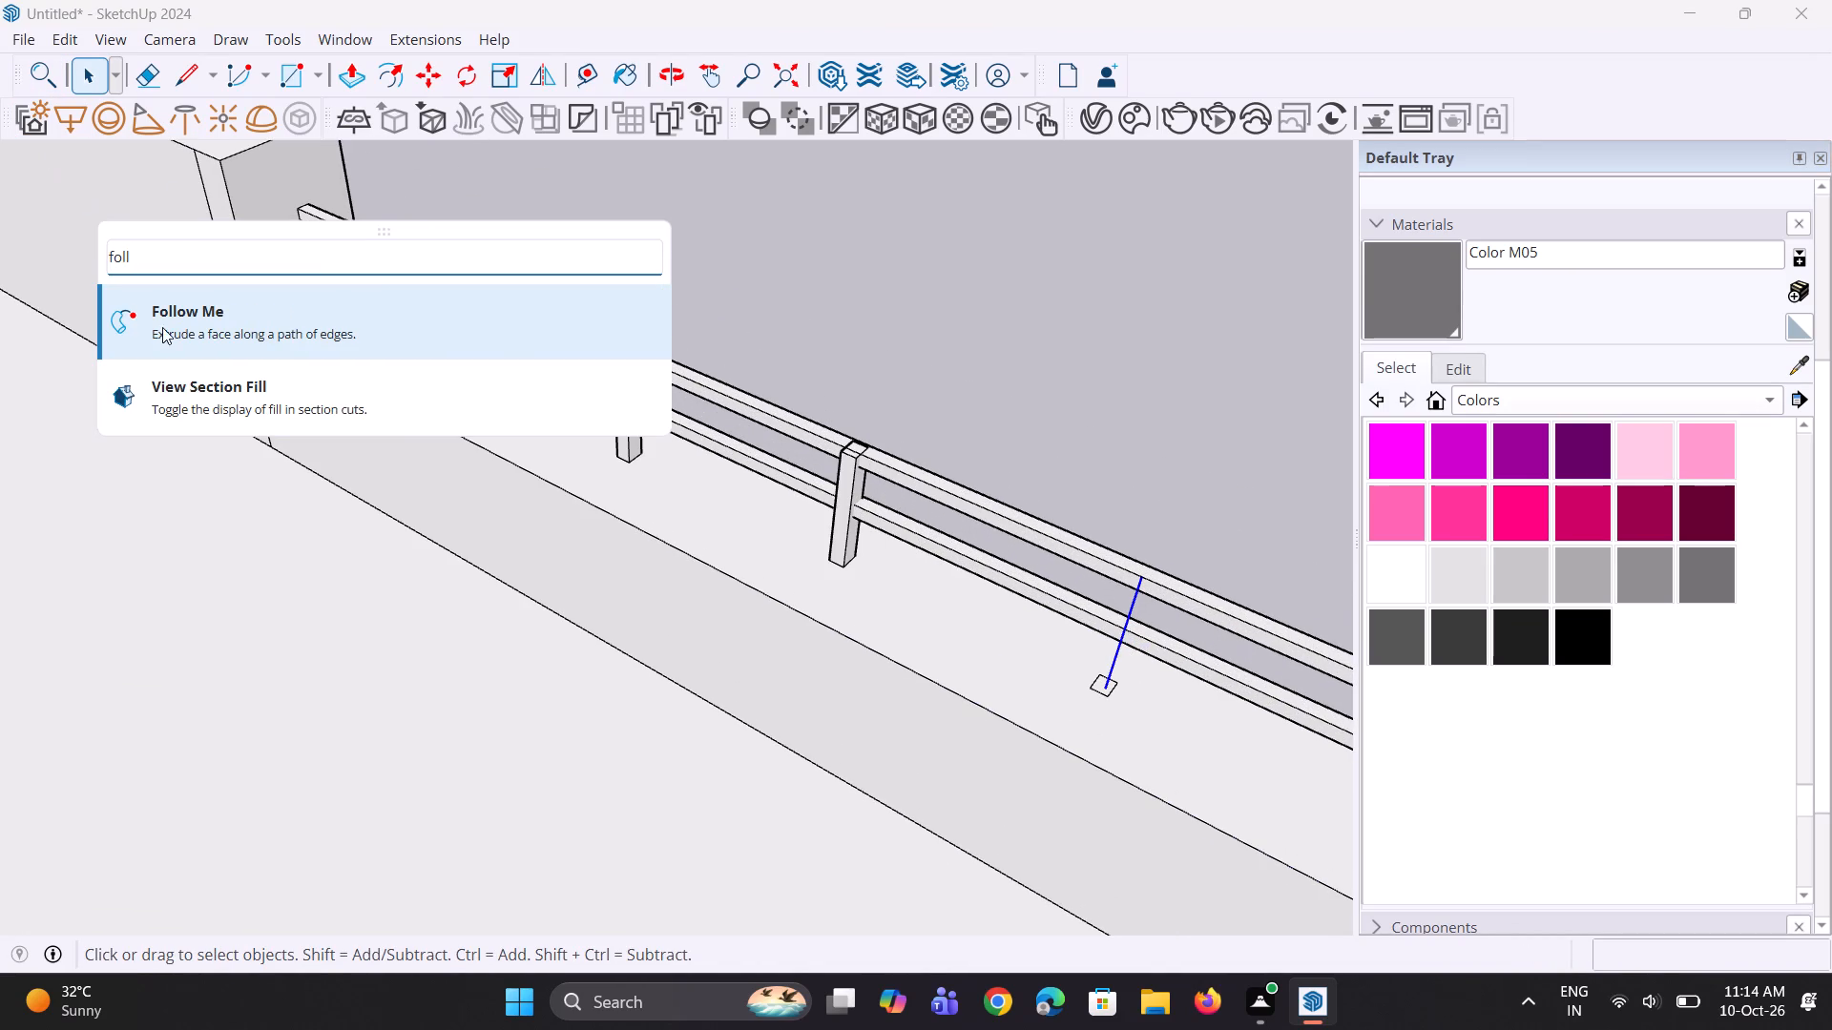
left_click(162, 336)
scroll(1096, 706, "up", 2)
left_click(1110, 682)
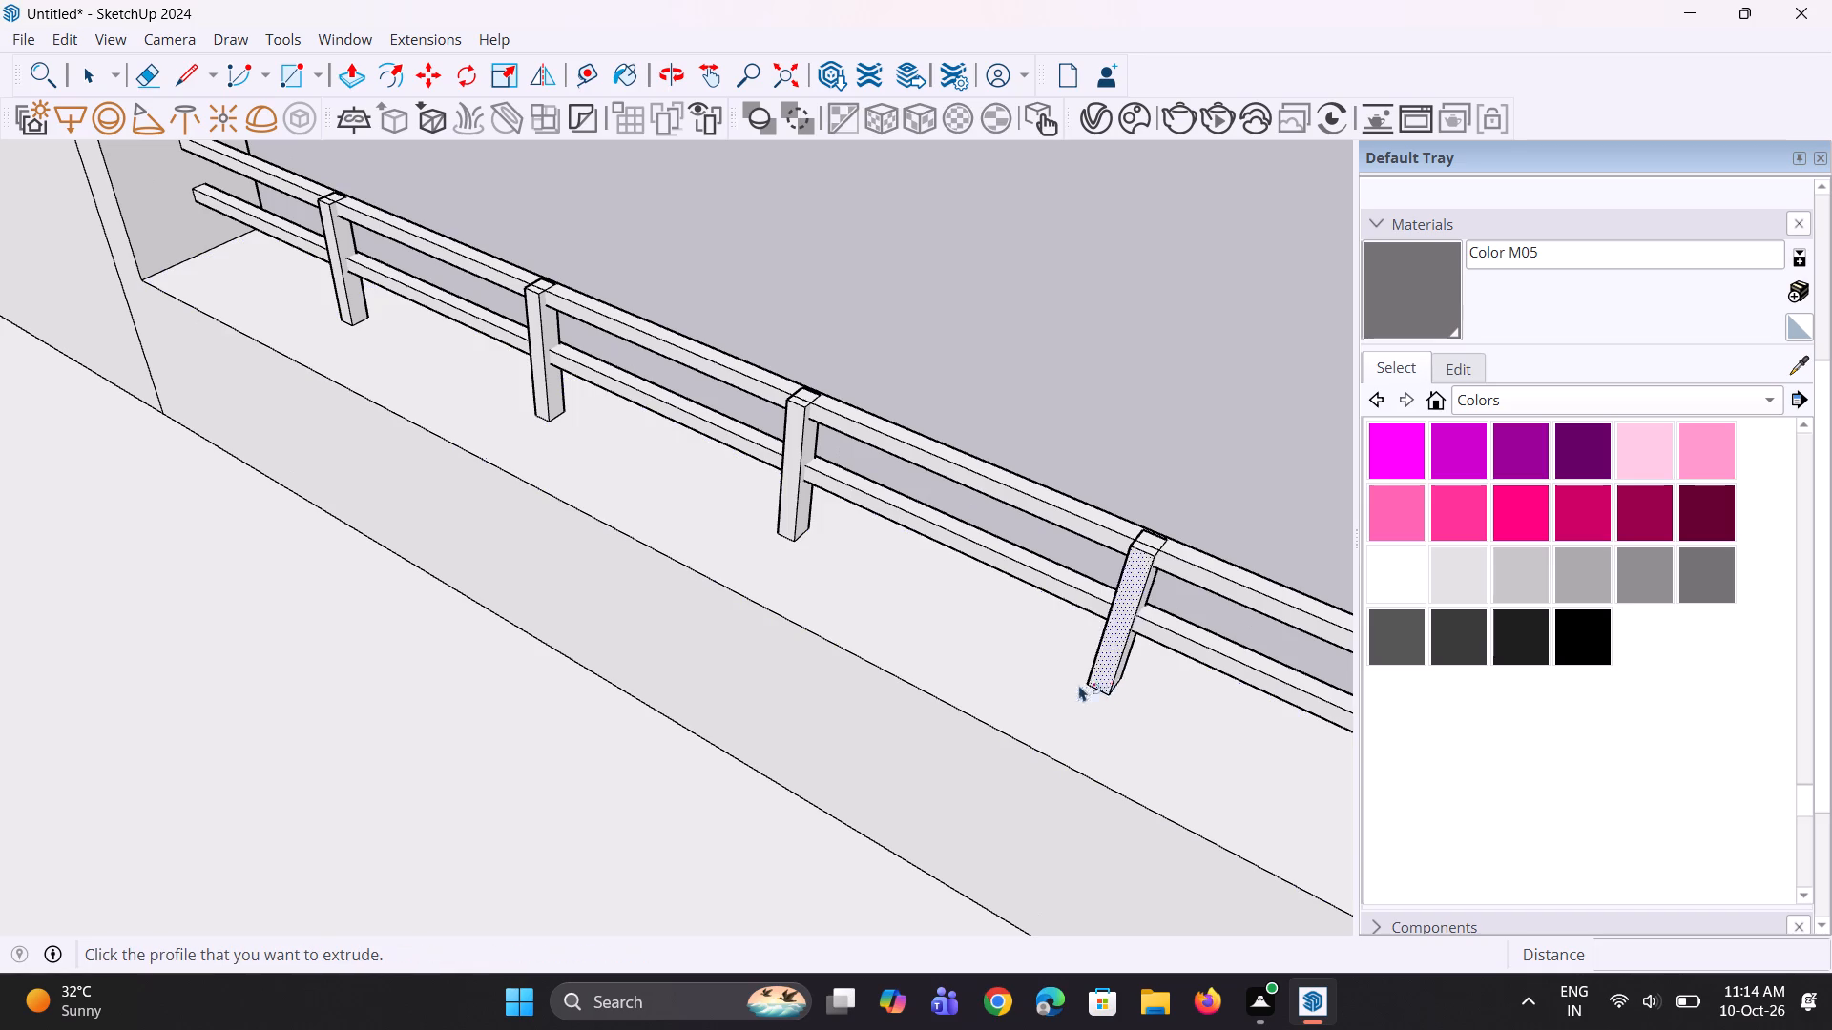
scroll(843, 559, "down", 8)
key("space")
key("space")
left_click(1105, 377)
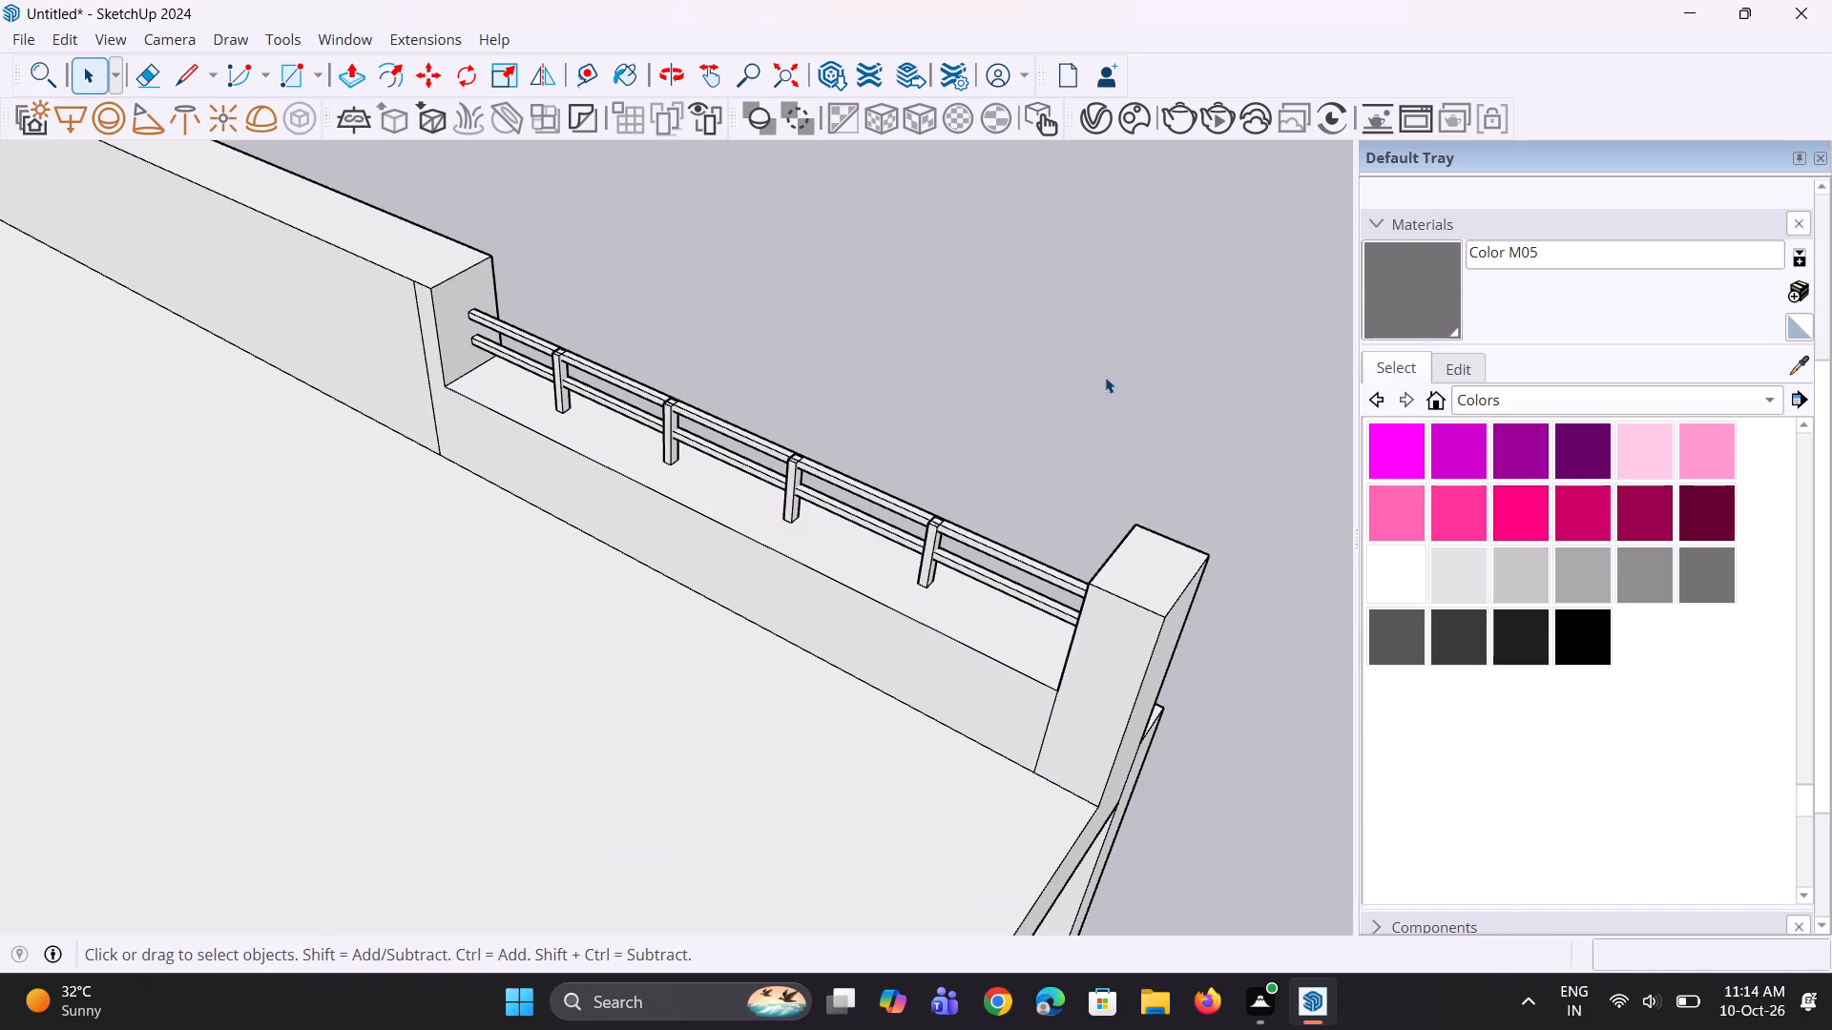
Examine the rooftop railing and its posts from outside, along with the building's front and side facades.
scroll(1105, 377, "down", 4)
middle_click_drag(1101, 388, 1012, 378)
scroll(1012, 378, "up", 1)
scroll(1012, 378, "down", 8)
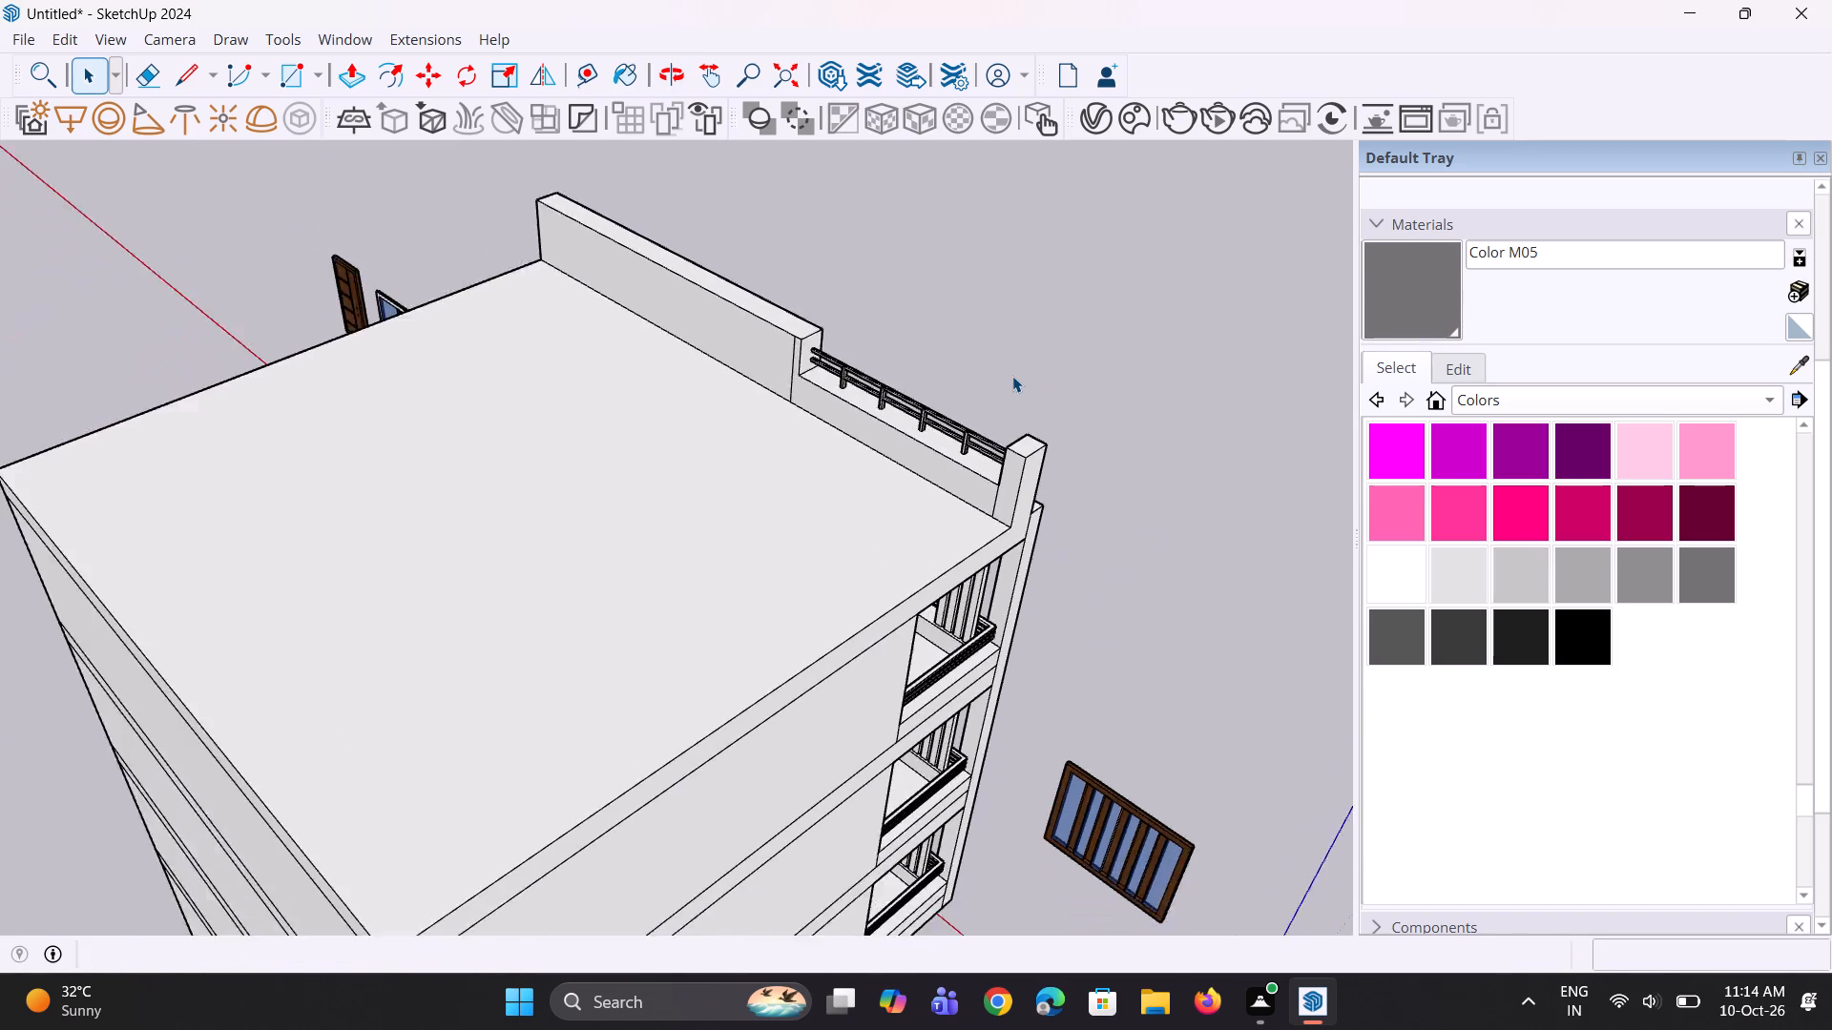
scroll(1015, 373, "down", 3)
middle_click_drag(1025, 410, 269, 473)
scroll(670, 487, "down", 4)
middle_click_drag(506, 622, 460, 476)
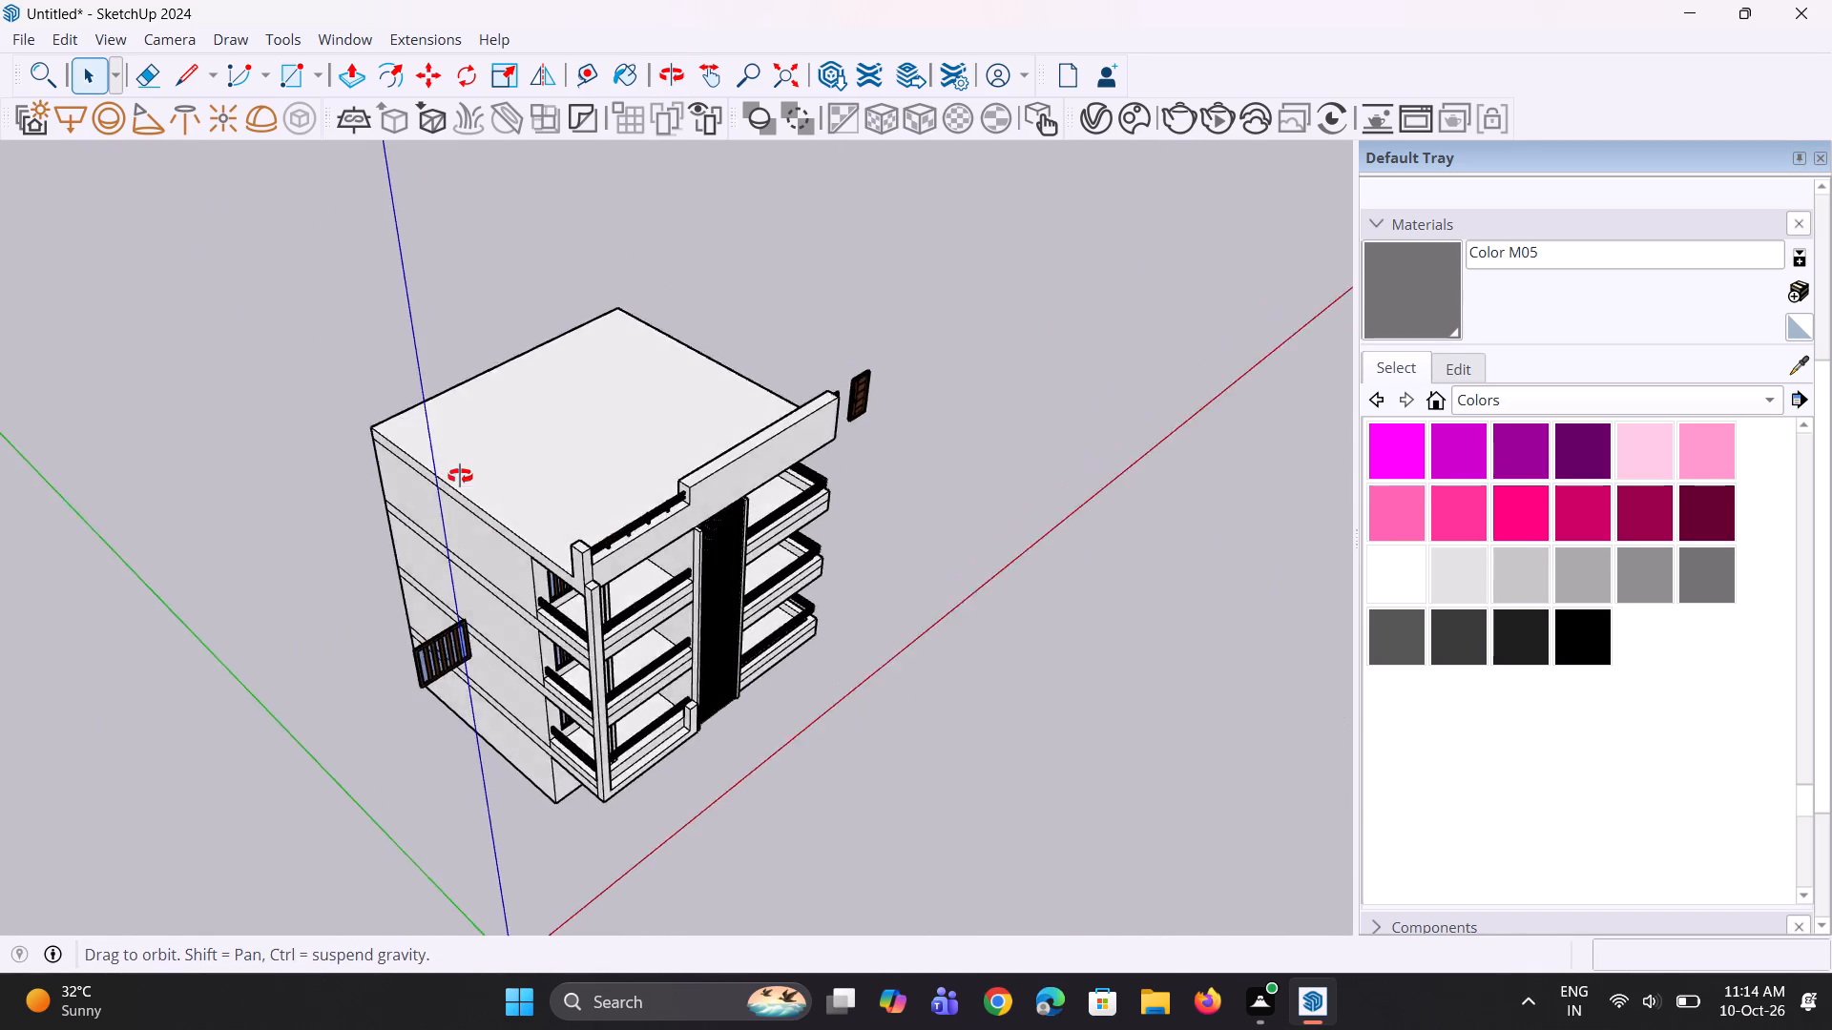
middle_click_drag(460, 476, 420, 429)
scroll(517, 467, "up", 12)
middle_click_drag(779, 496, 752, 421)
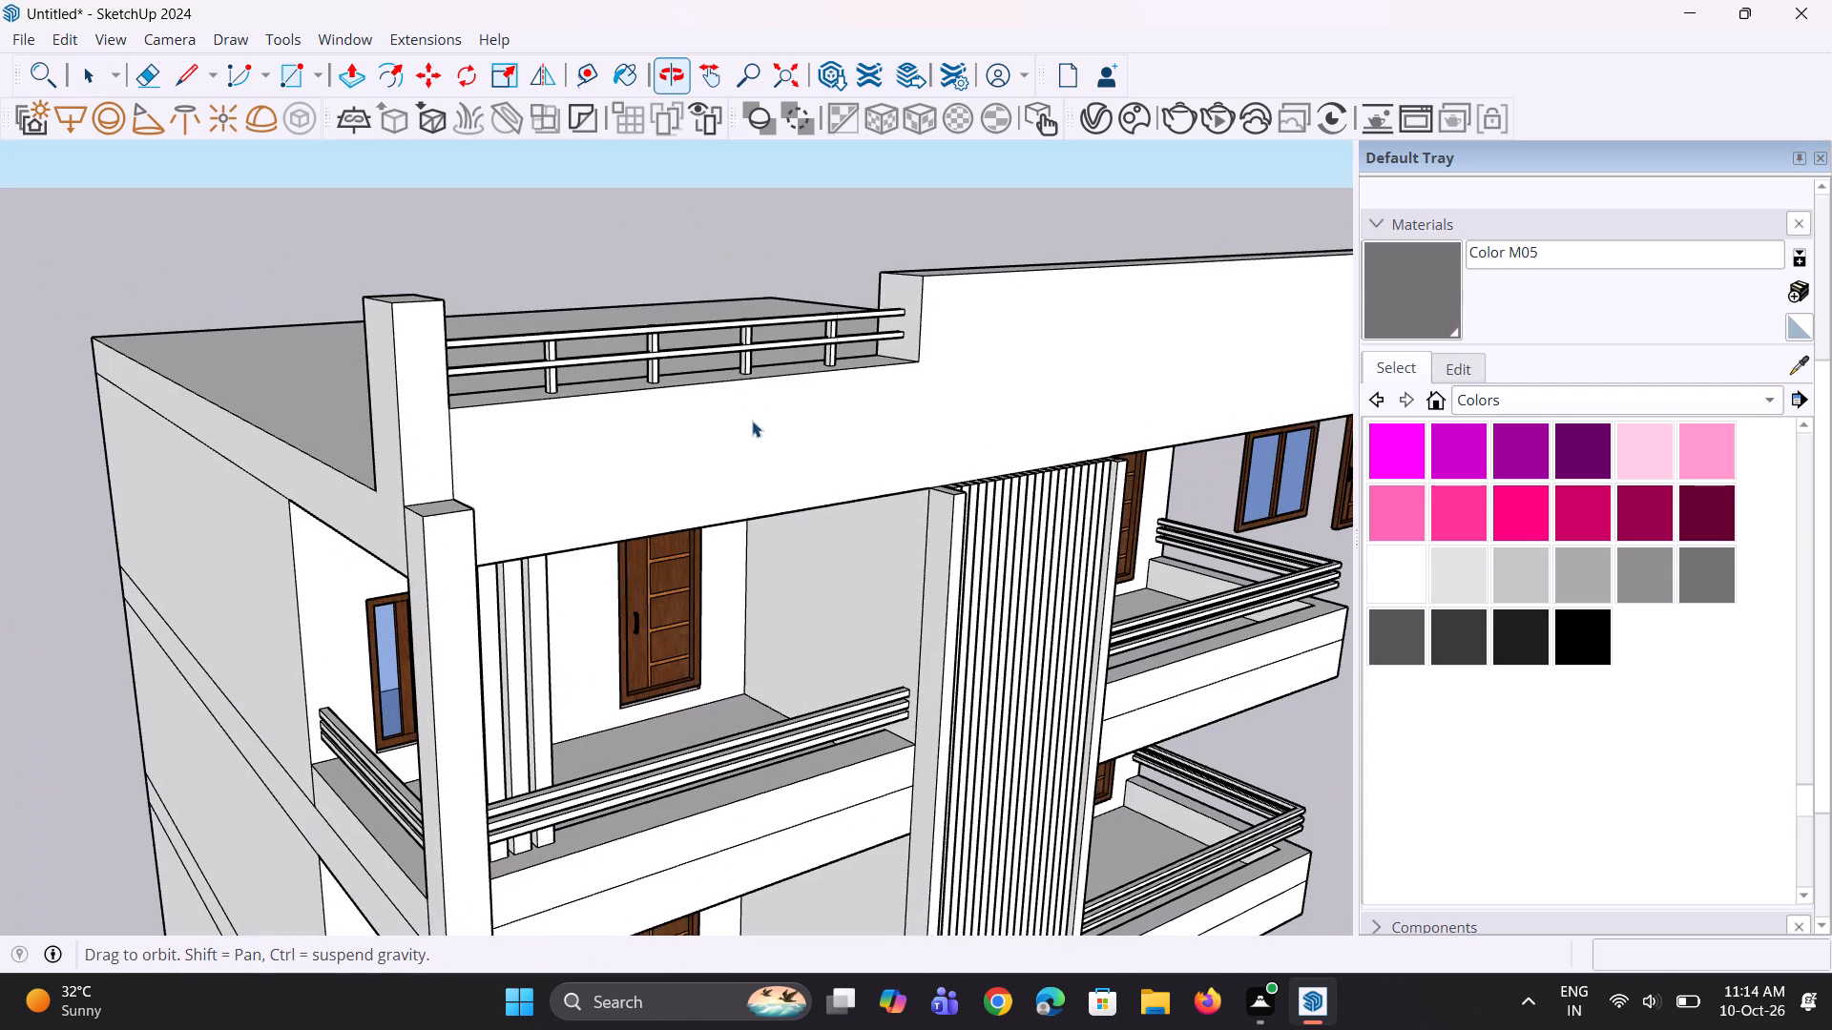
scroll(749, 402, "down", 10)
middle_click_drag(564, 407, 579, 451)
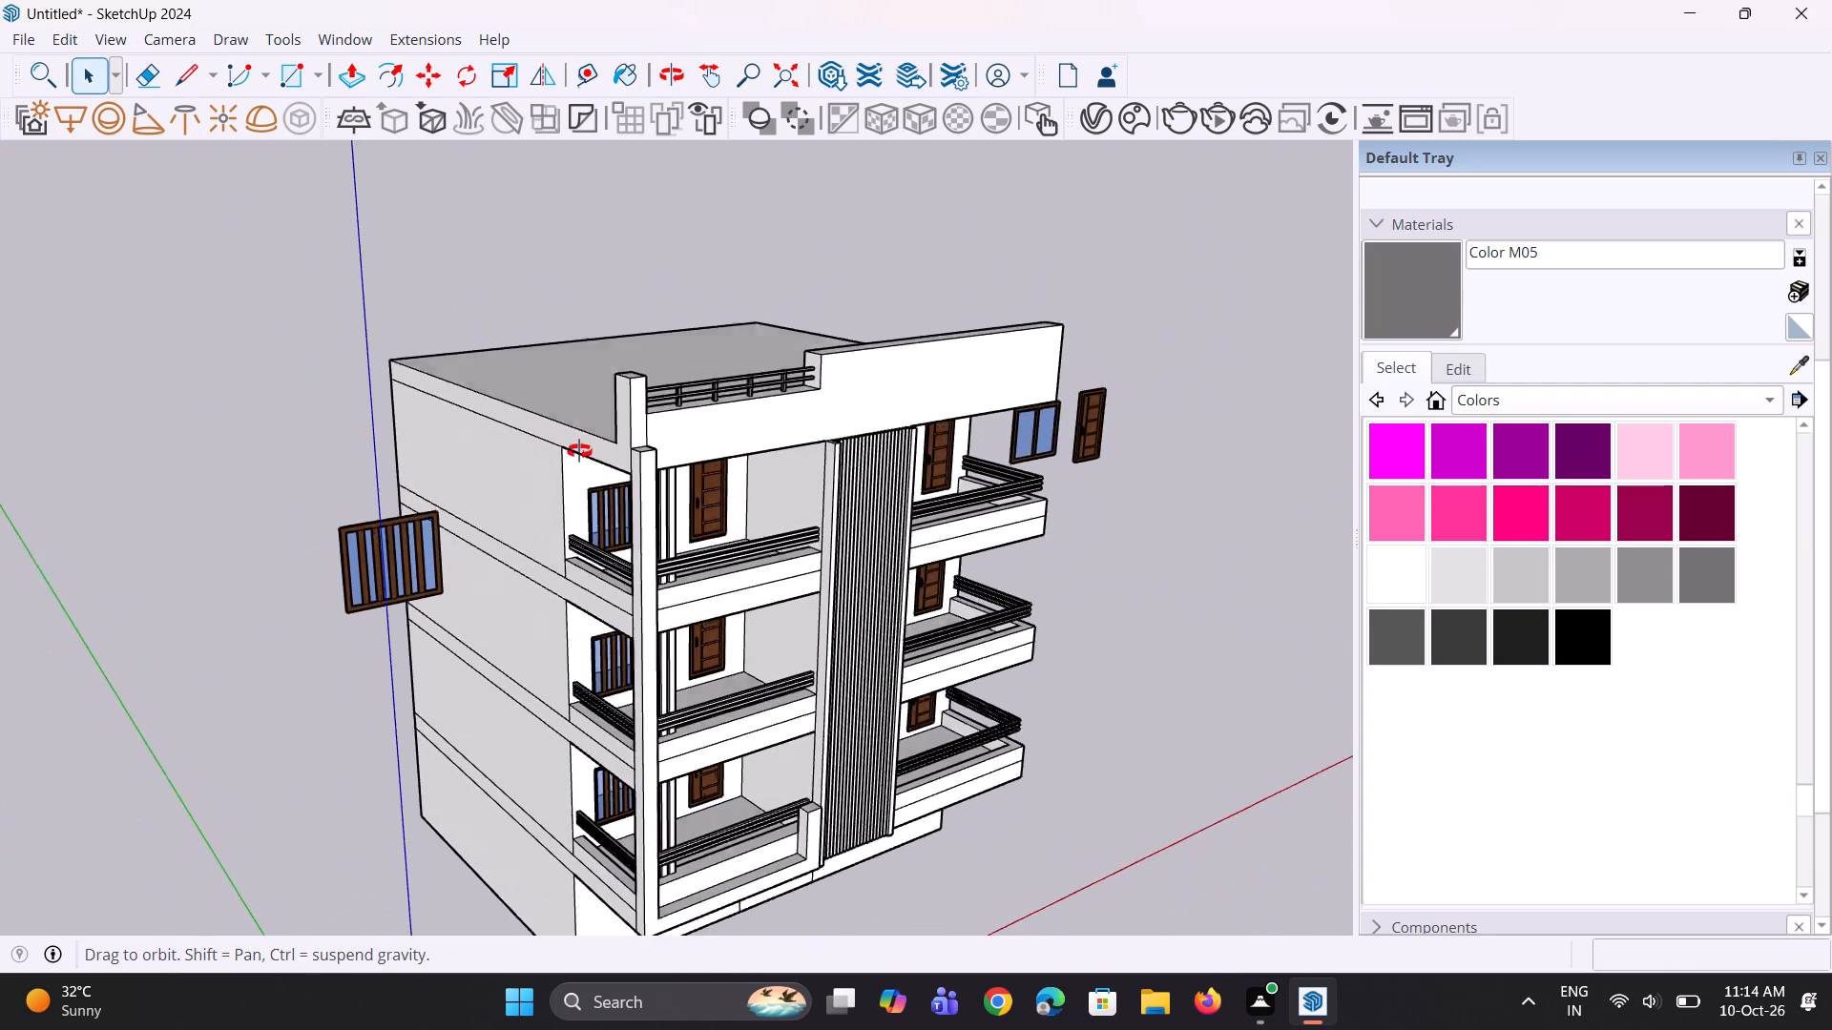
middle_click_drag(579, 451, 556, 433)
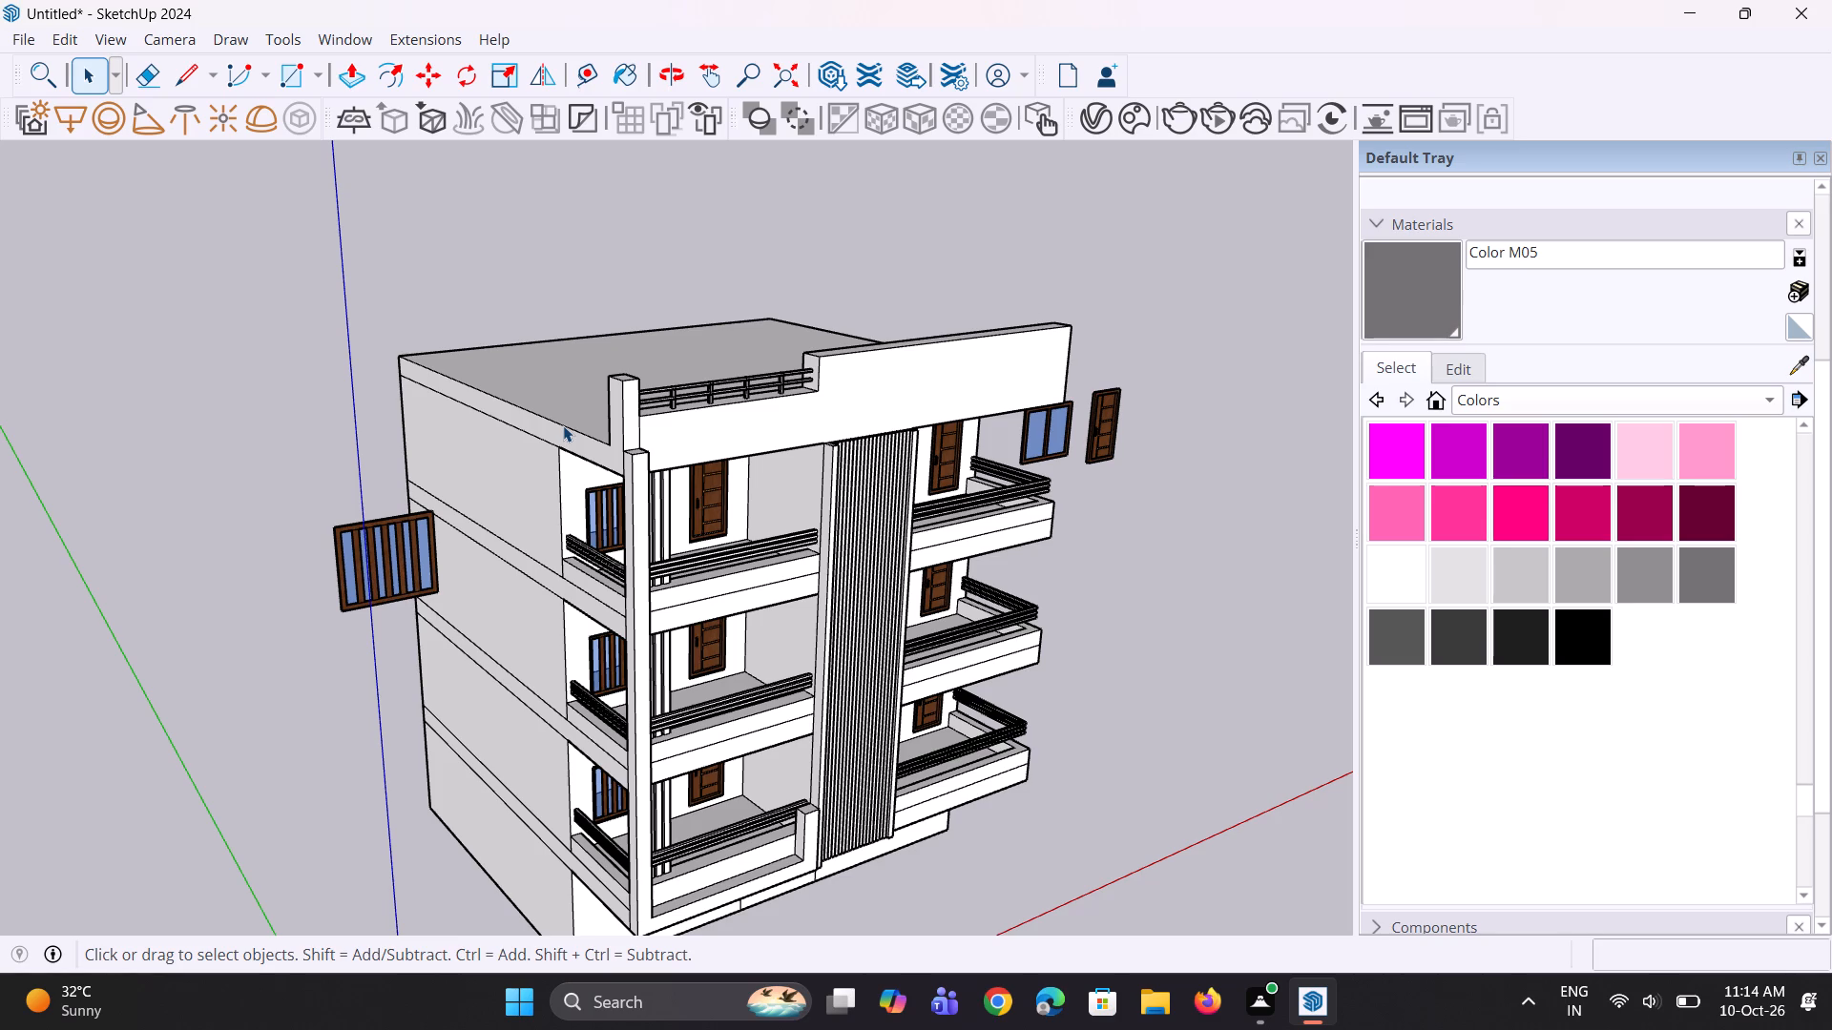
Draw a line across the corner pillar's roof-side face, level with the top of the low railing parapet.
scroll(758, 324, "down", 4)
middle_click_drag(739, 381, 573, 355)
scroll(645, 338, "up", 5)
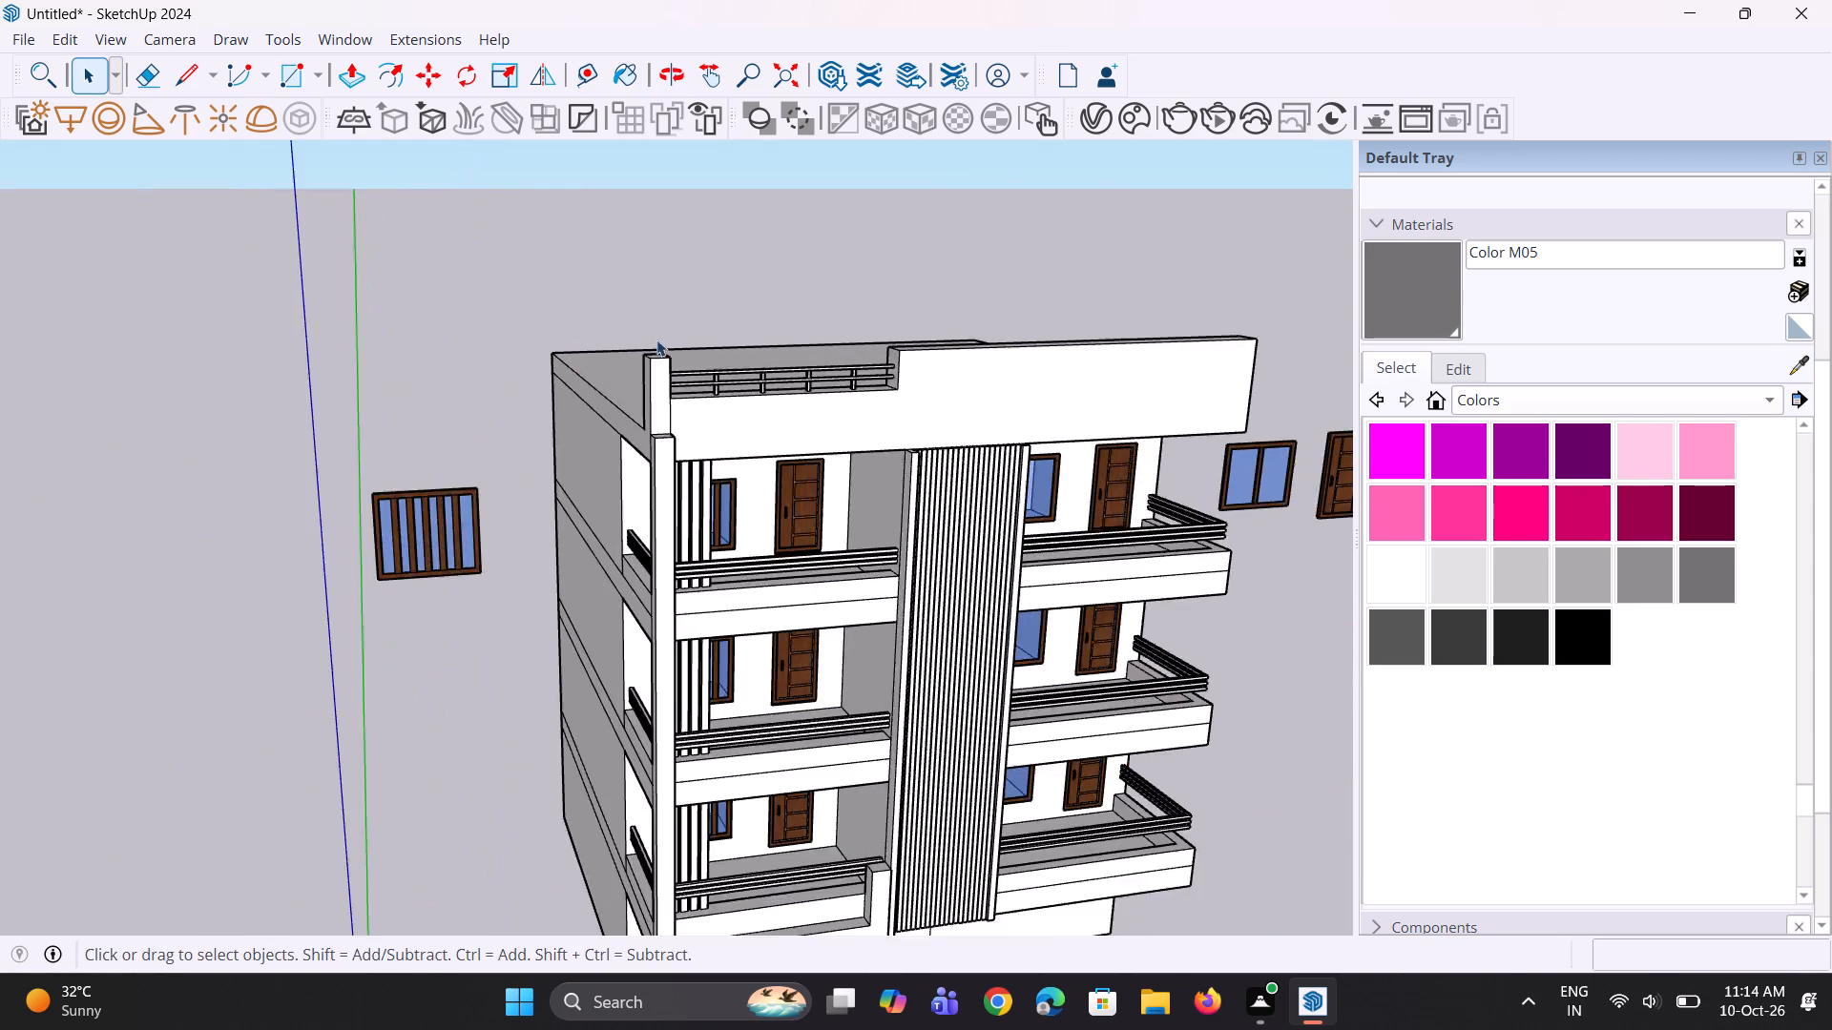
scroll(656, 340, "up", 7)
middle_click_drag(677, 386, 690, 429)
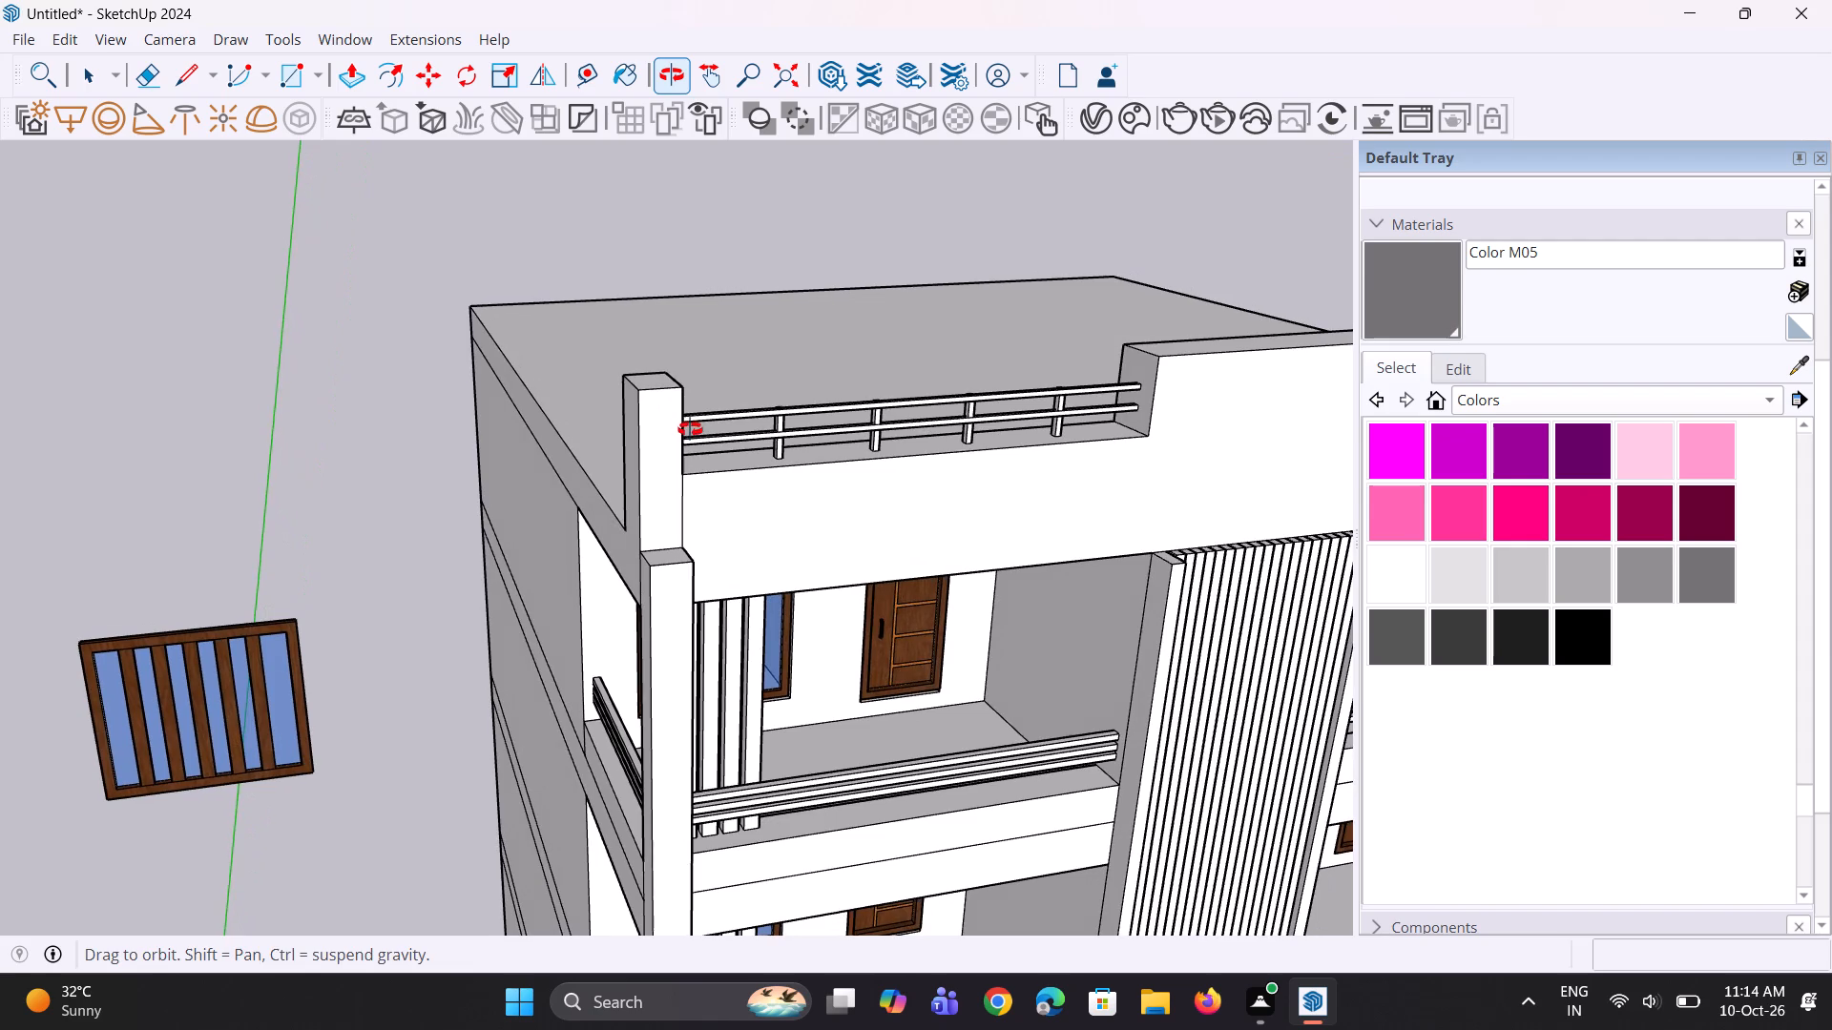
middle_click_drag(690, 429, 693, 426)
scroll(705, 390, "down", 5)
middle_click_drag(707, 388, 1689, 380)
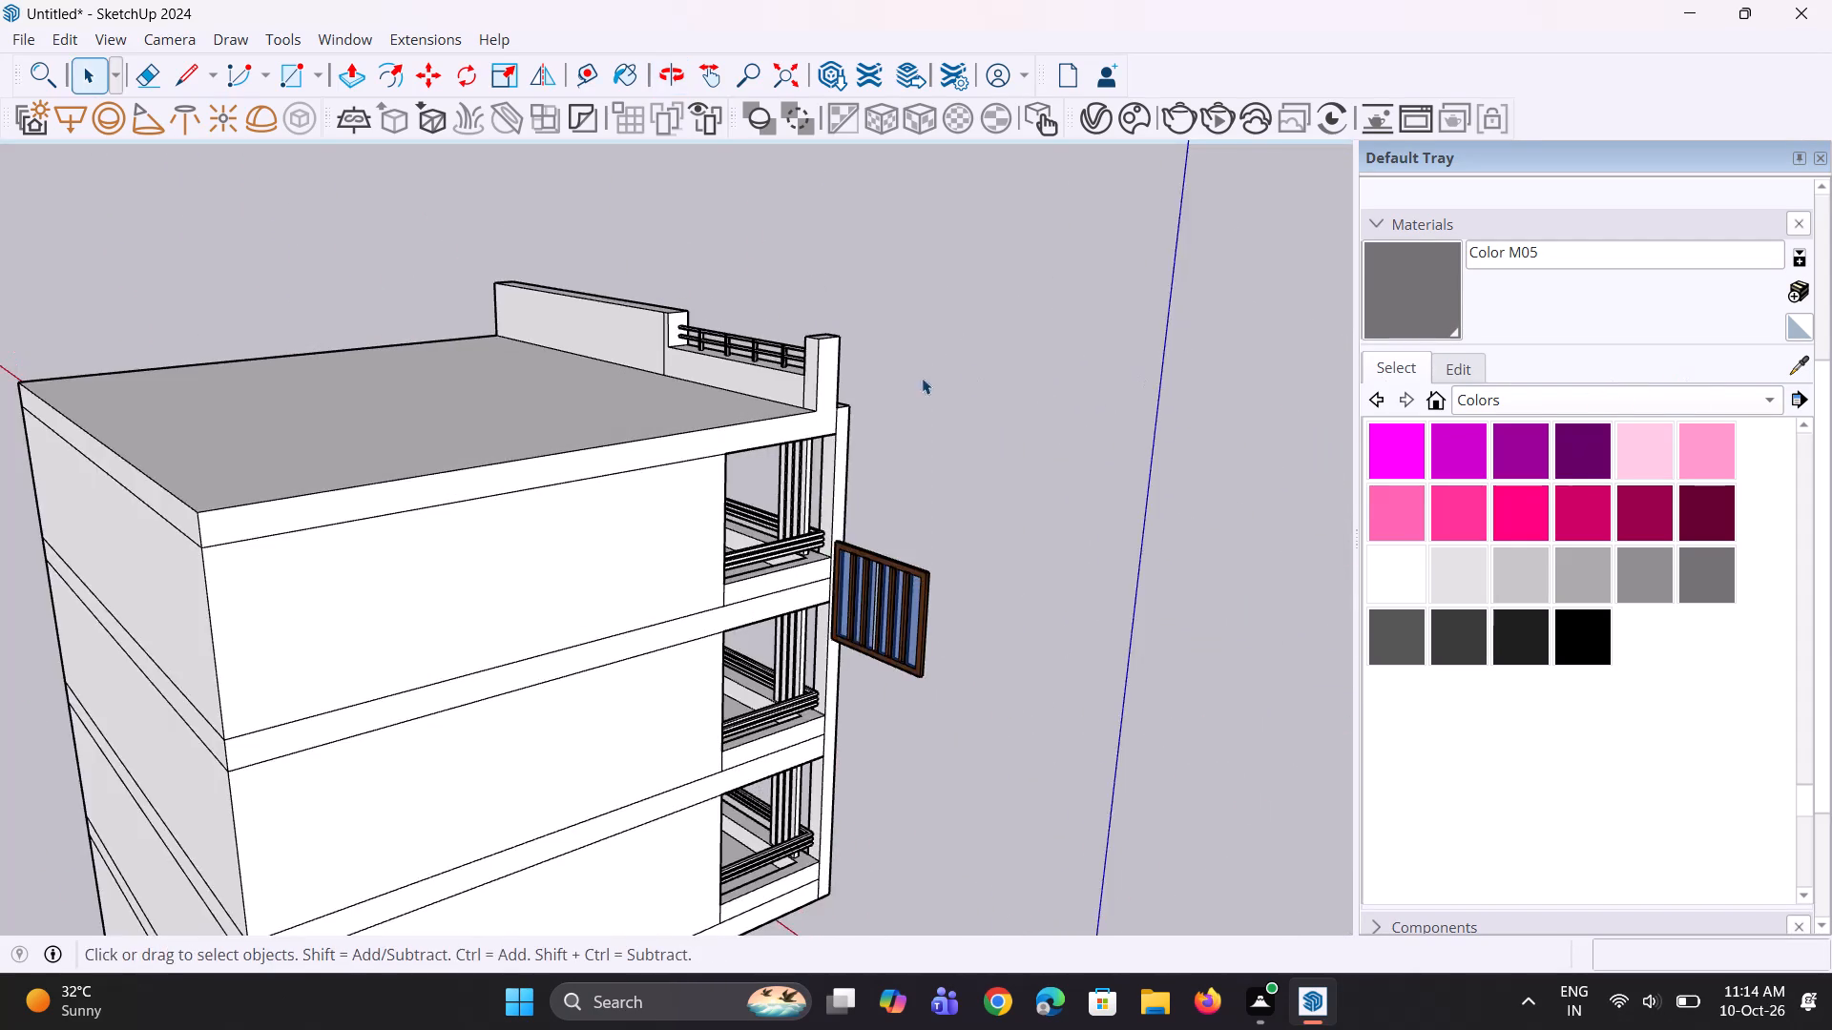
scroll(871, 384, "up", 3)
middle_click_drag(765, 386, 874, 402)
scroll(849, 370, "up", 5)
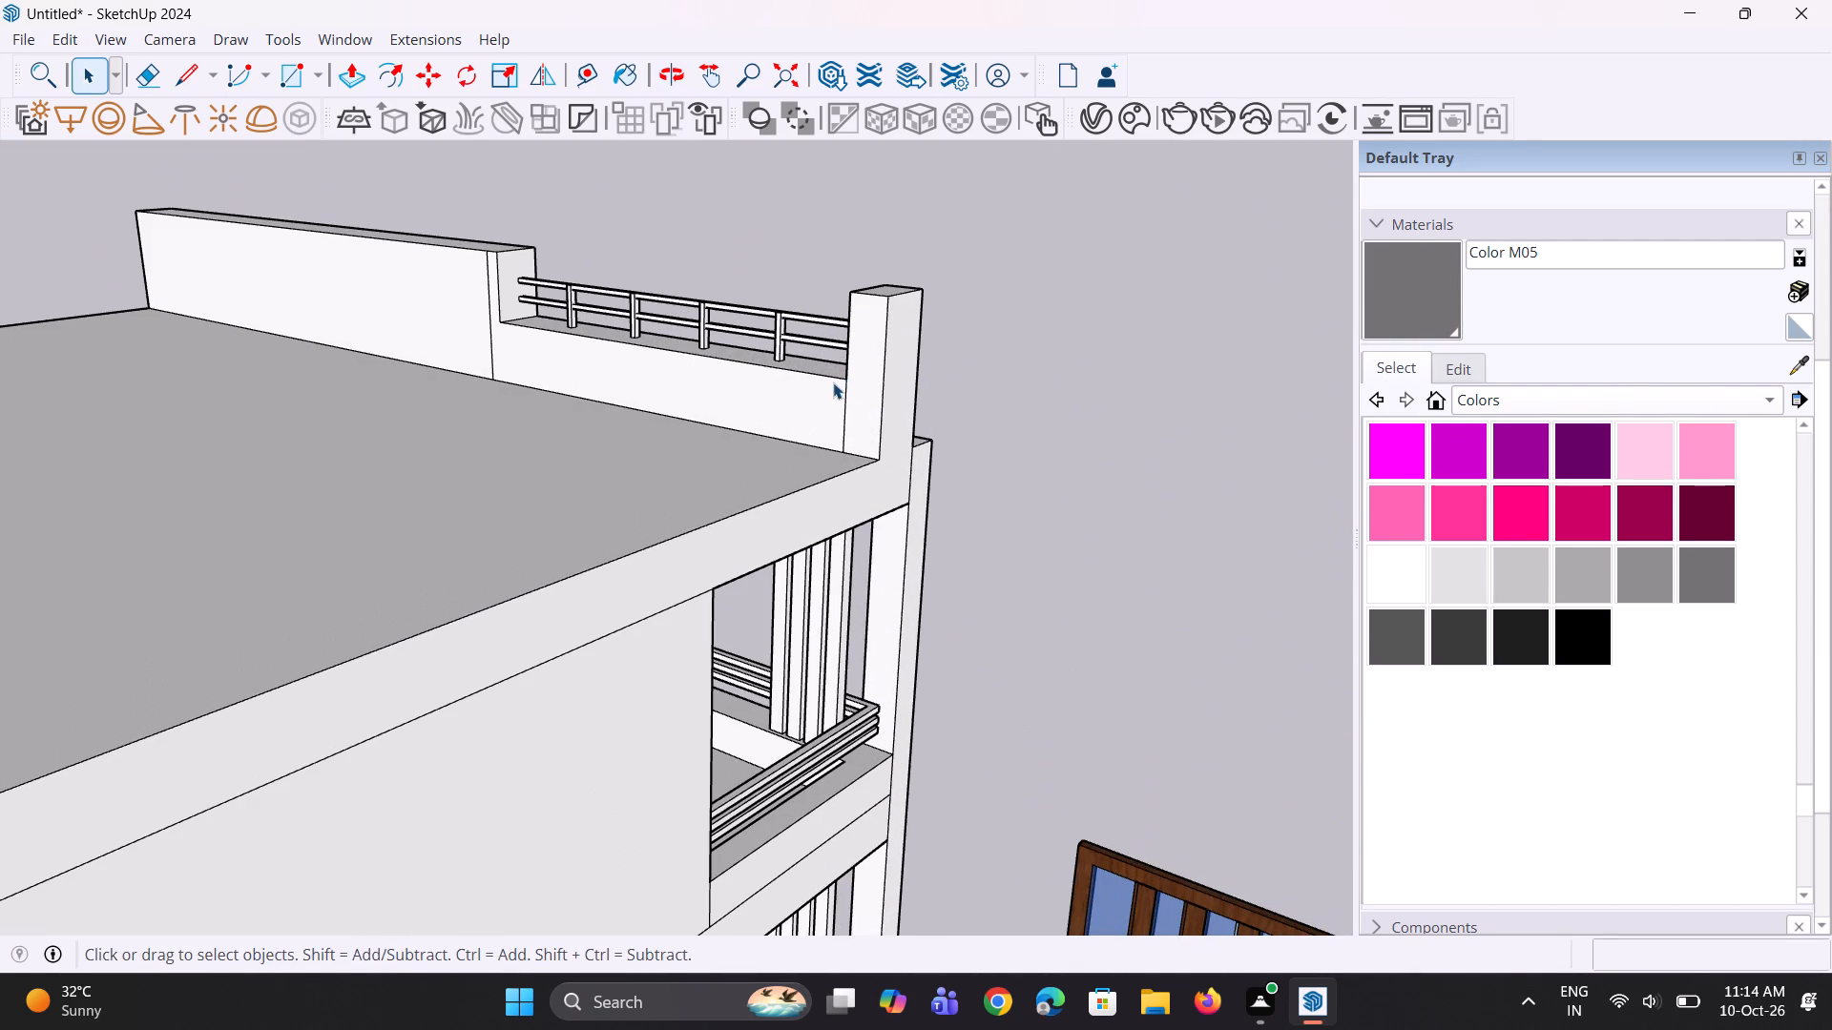
key("l")
left_click(845, 382)
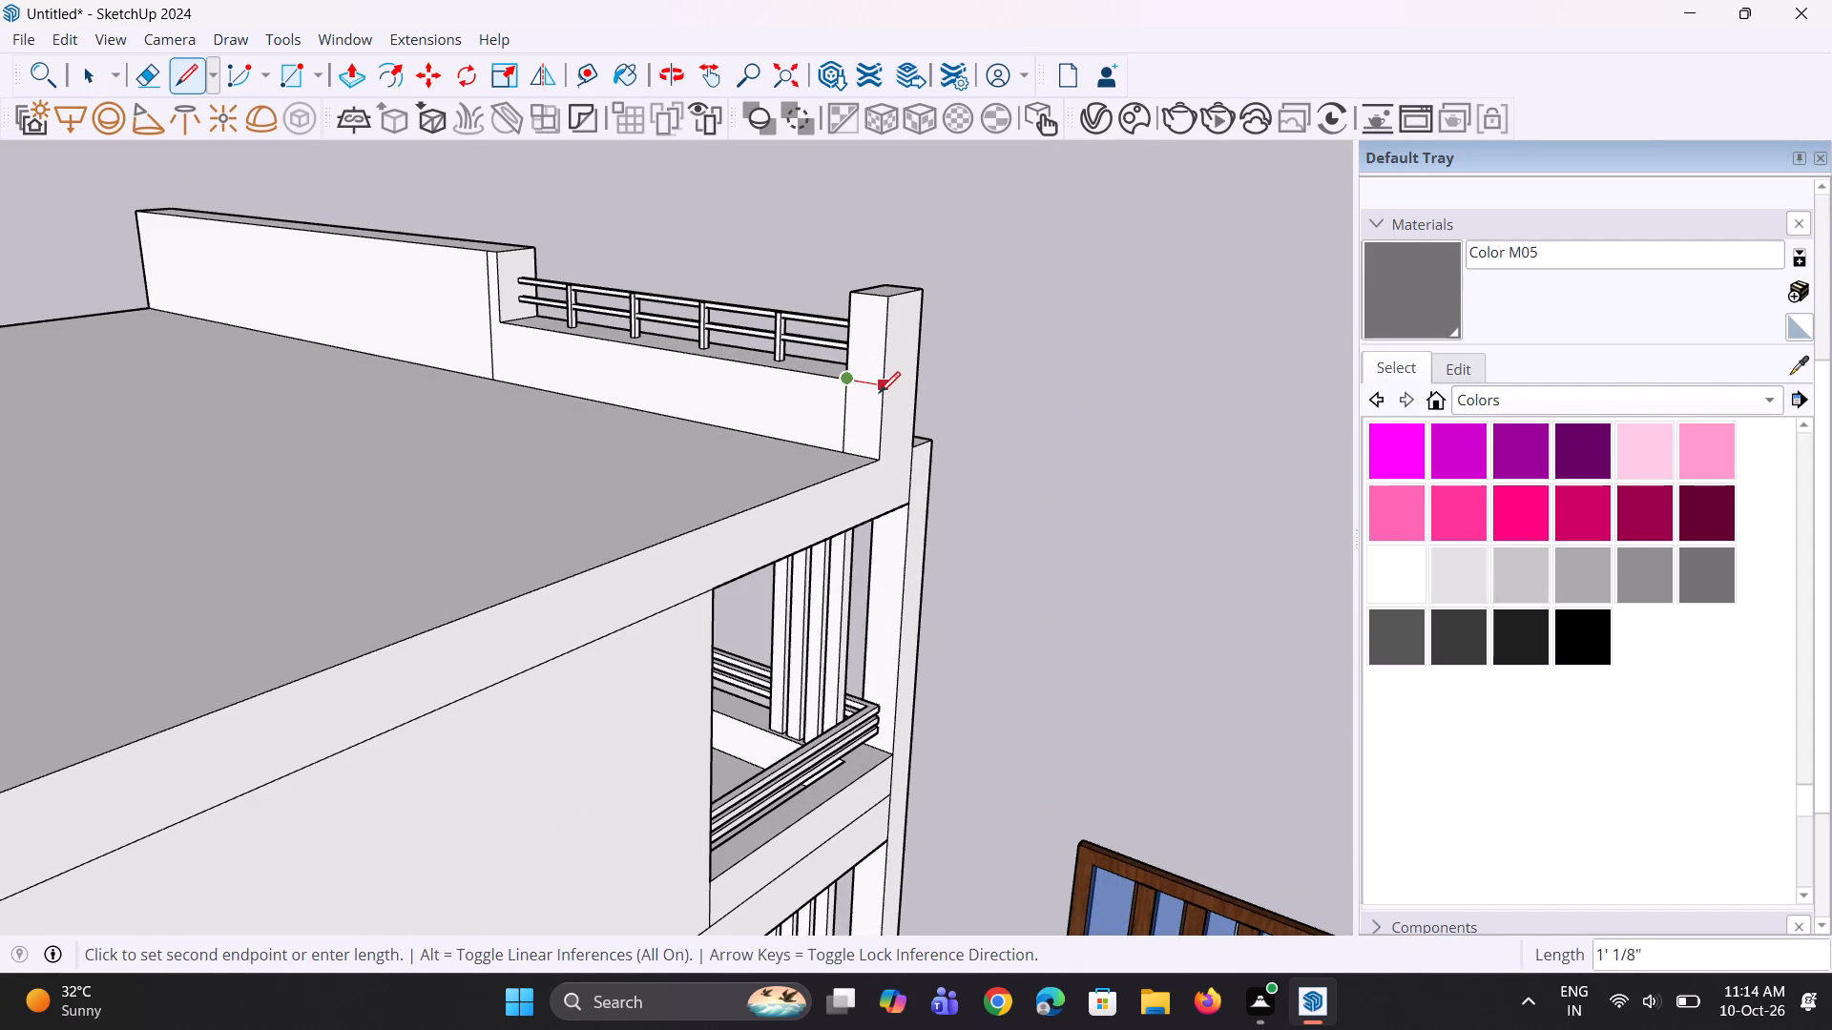
left_click(891, 394)
Push/Pull the pillar face below that line along the roof edge to the rear corner, forming a side parapet.
key("p")
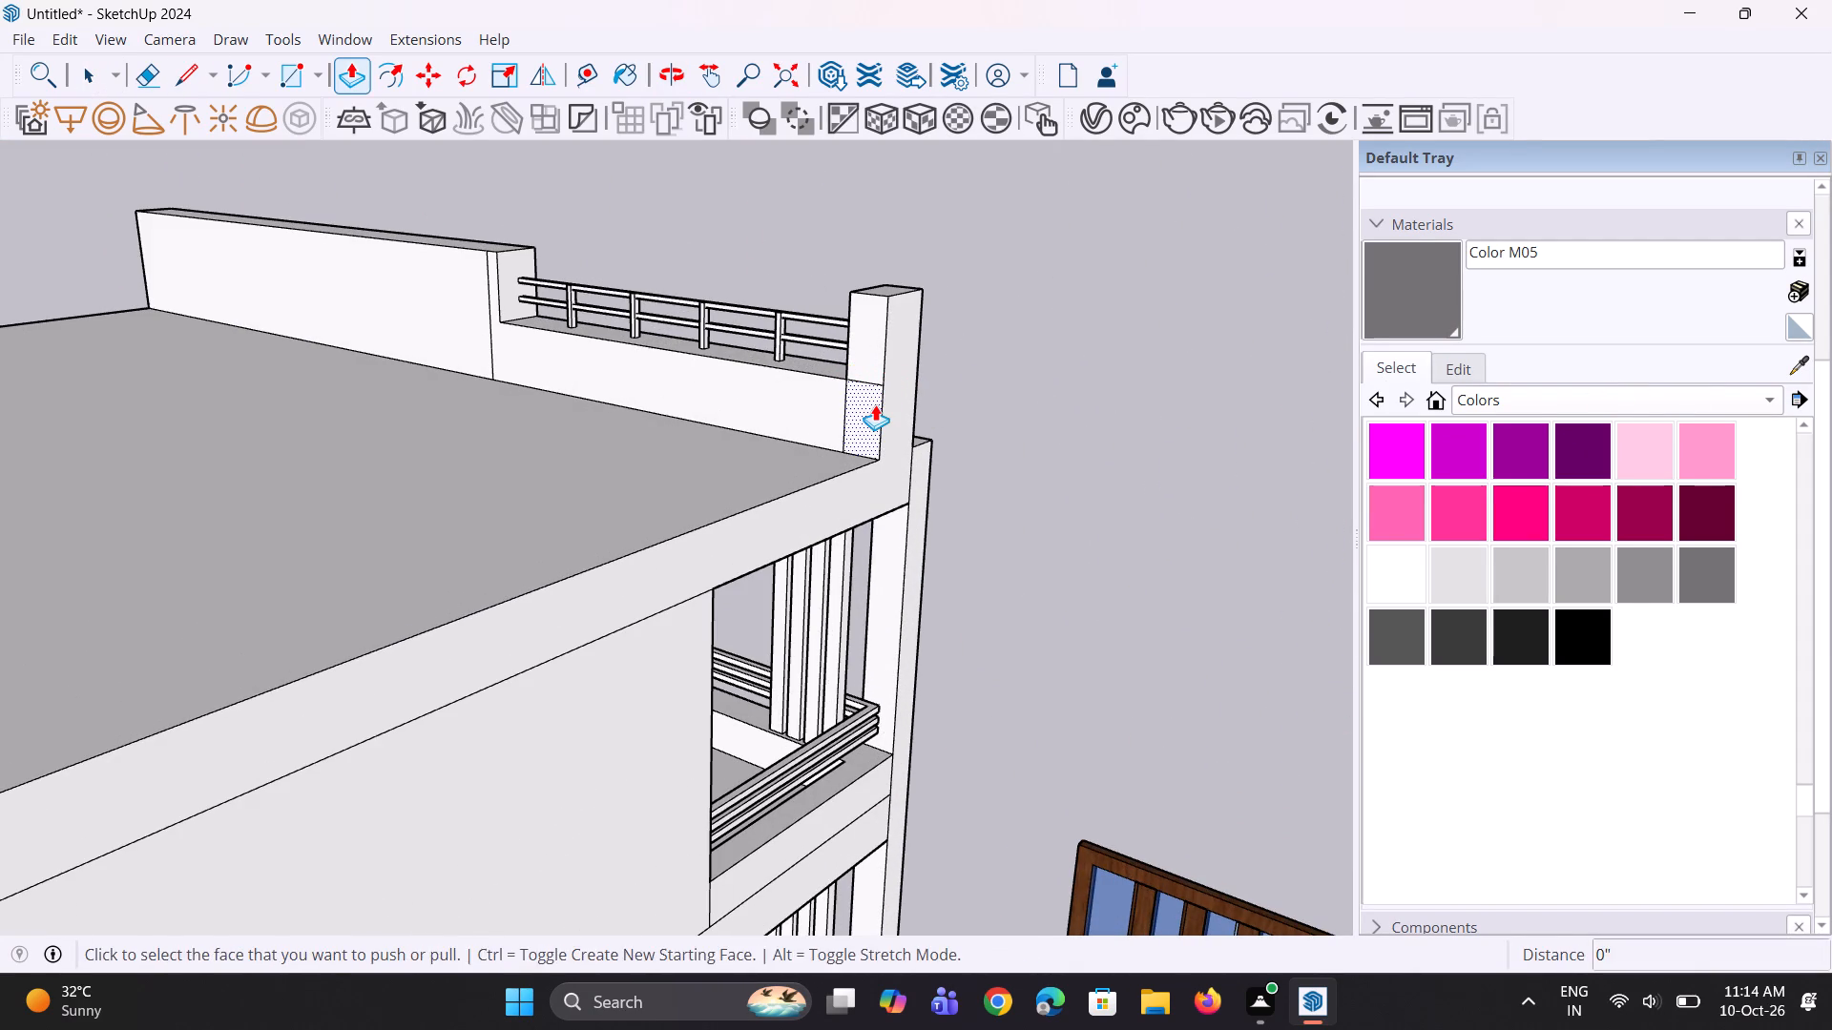
left_click(875, 404)
scroll(860, 413, "down", 2)
left_click(857, 432)
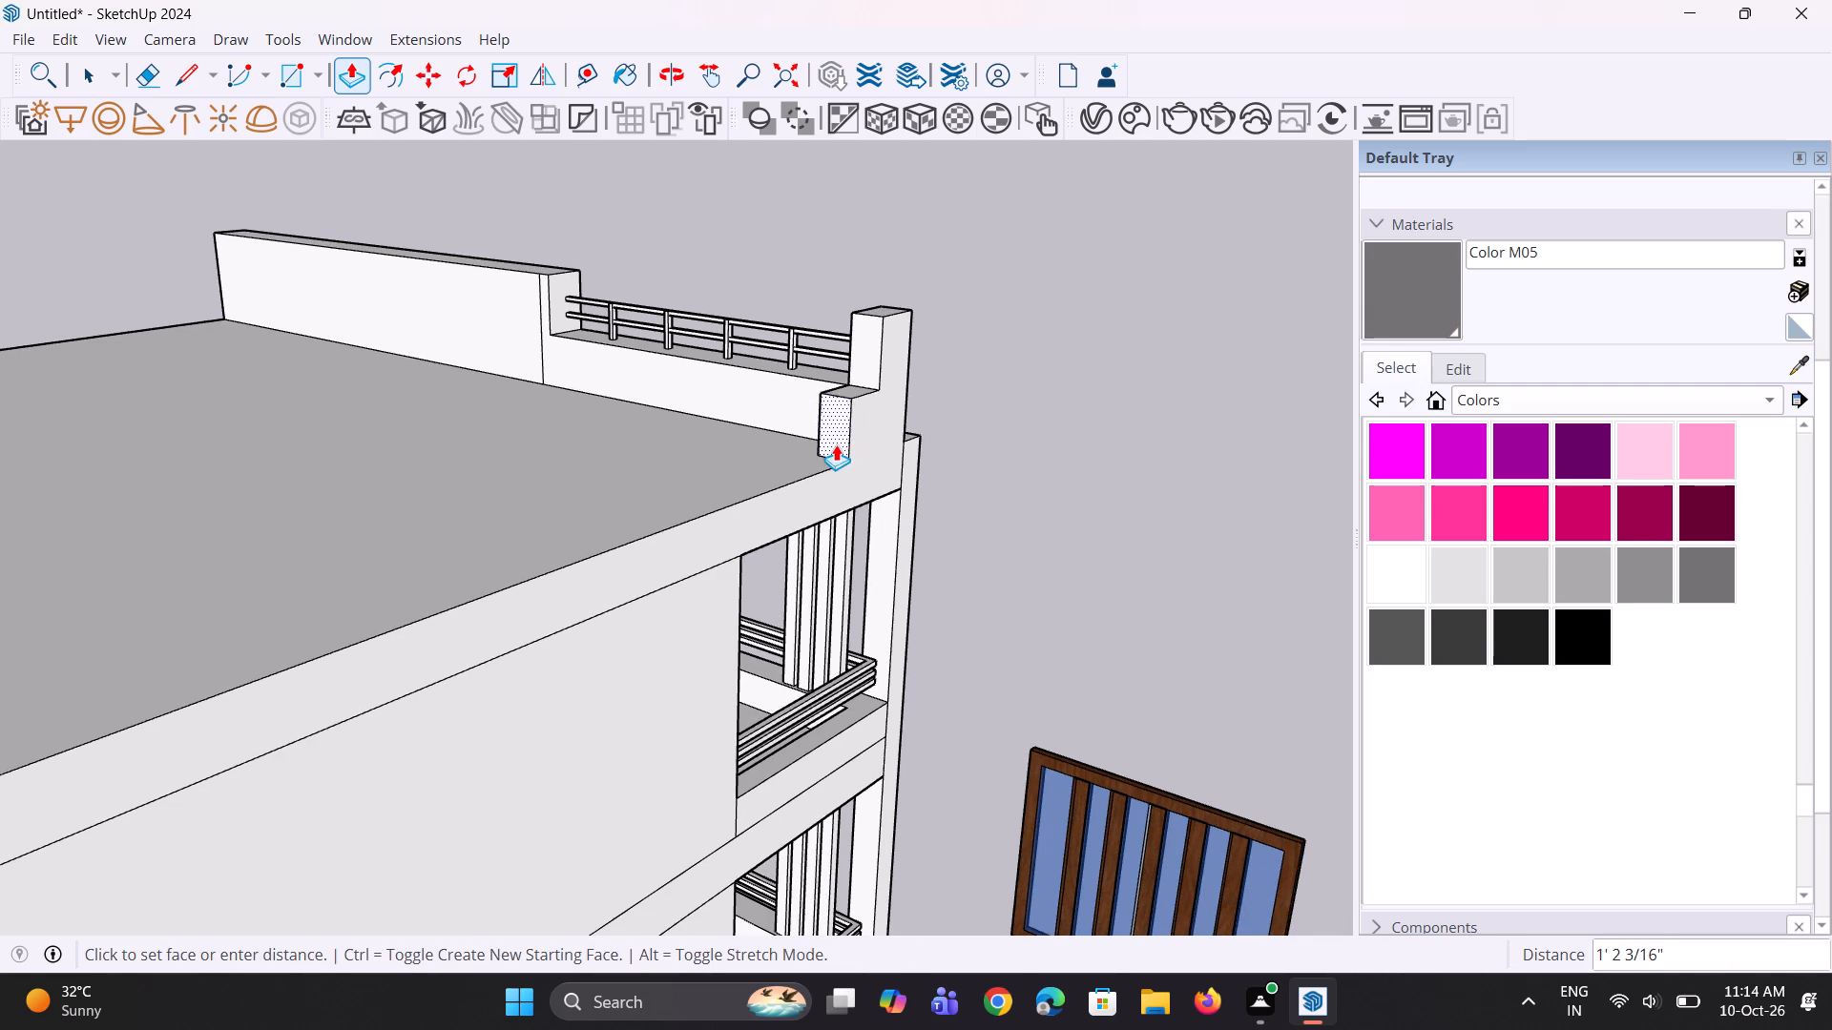
scroll(836, 444, "down", 14)
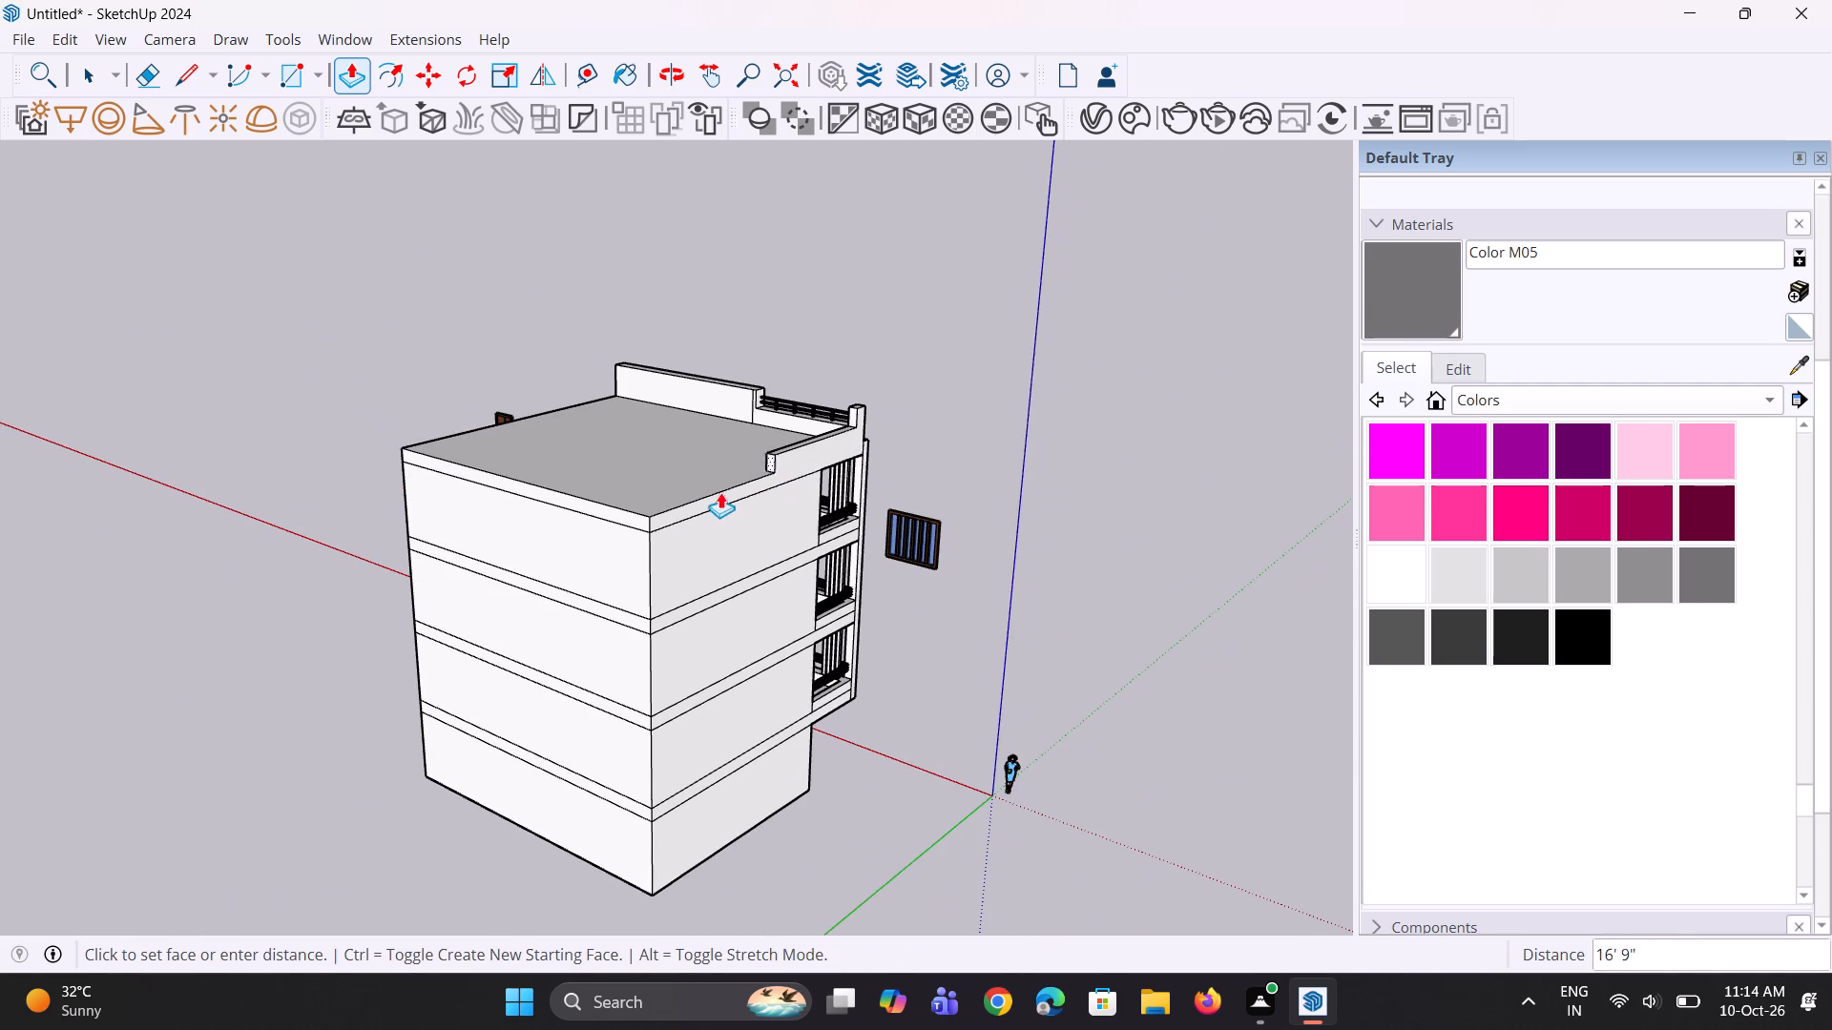
left_click(653, 526)
Copy the vertical end edge at the rear of the side parapet about 1' 3 1/8" inward along its inner face.
middle_click_drag(641, 587, 1698, 614)
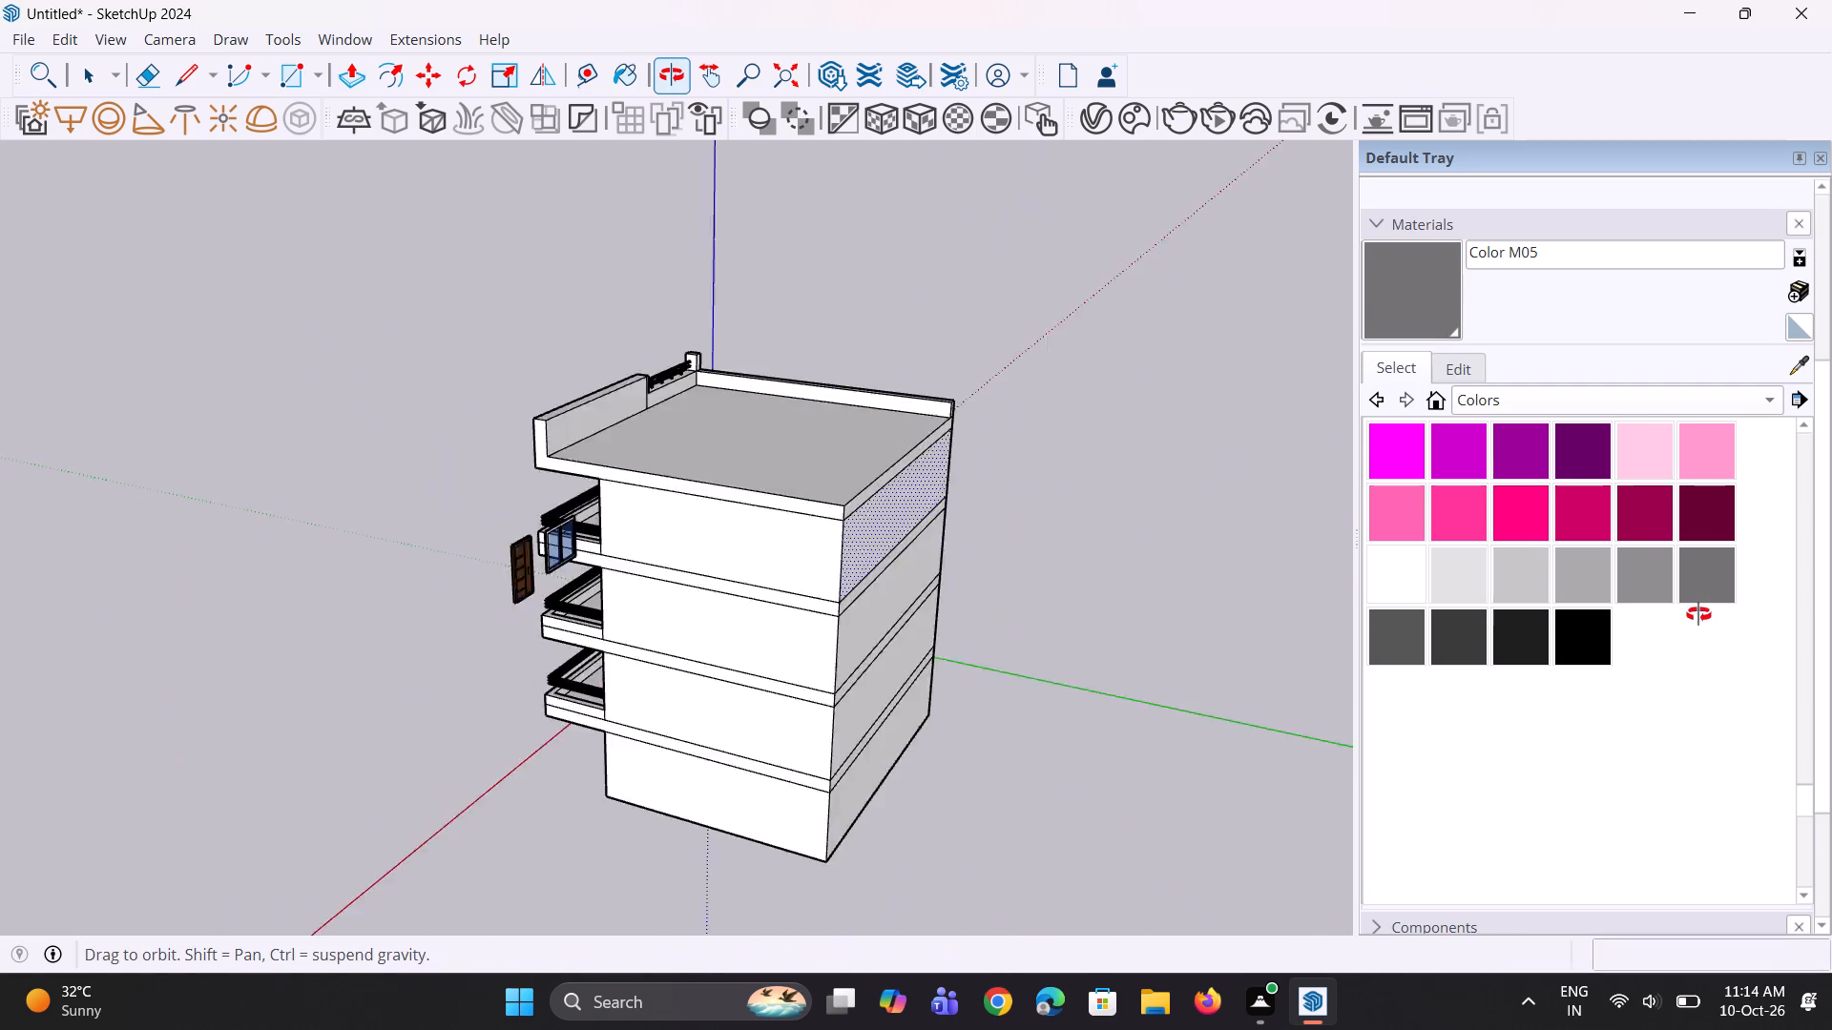
middle_click_drag(1698, 614, 1723, 614)
scroll(1064, 414, "up", 12)
middle_click_drag(810, 390, 801, 369)
key("space")
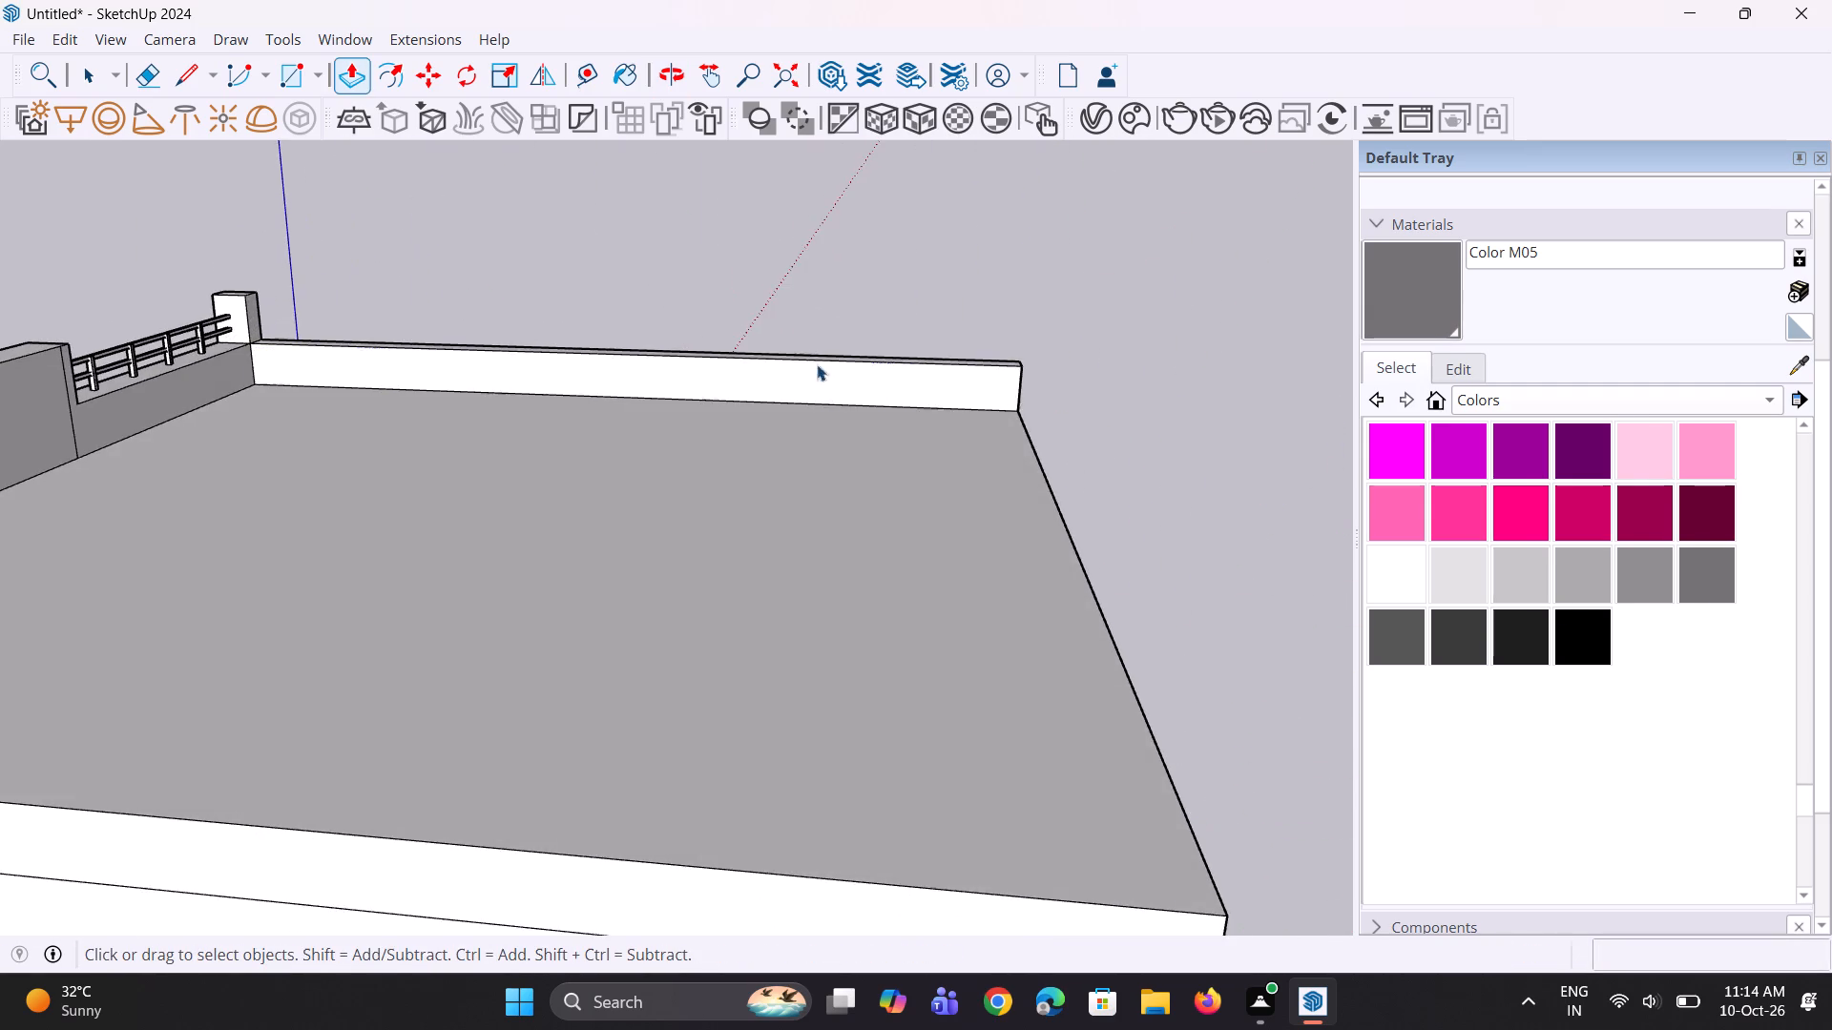
scroll(894, 385, "up", 3)
key("space")
left_click(1065, 391)
scroll(1061, 395, "up", 1)
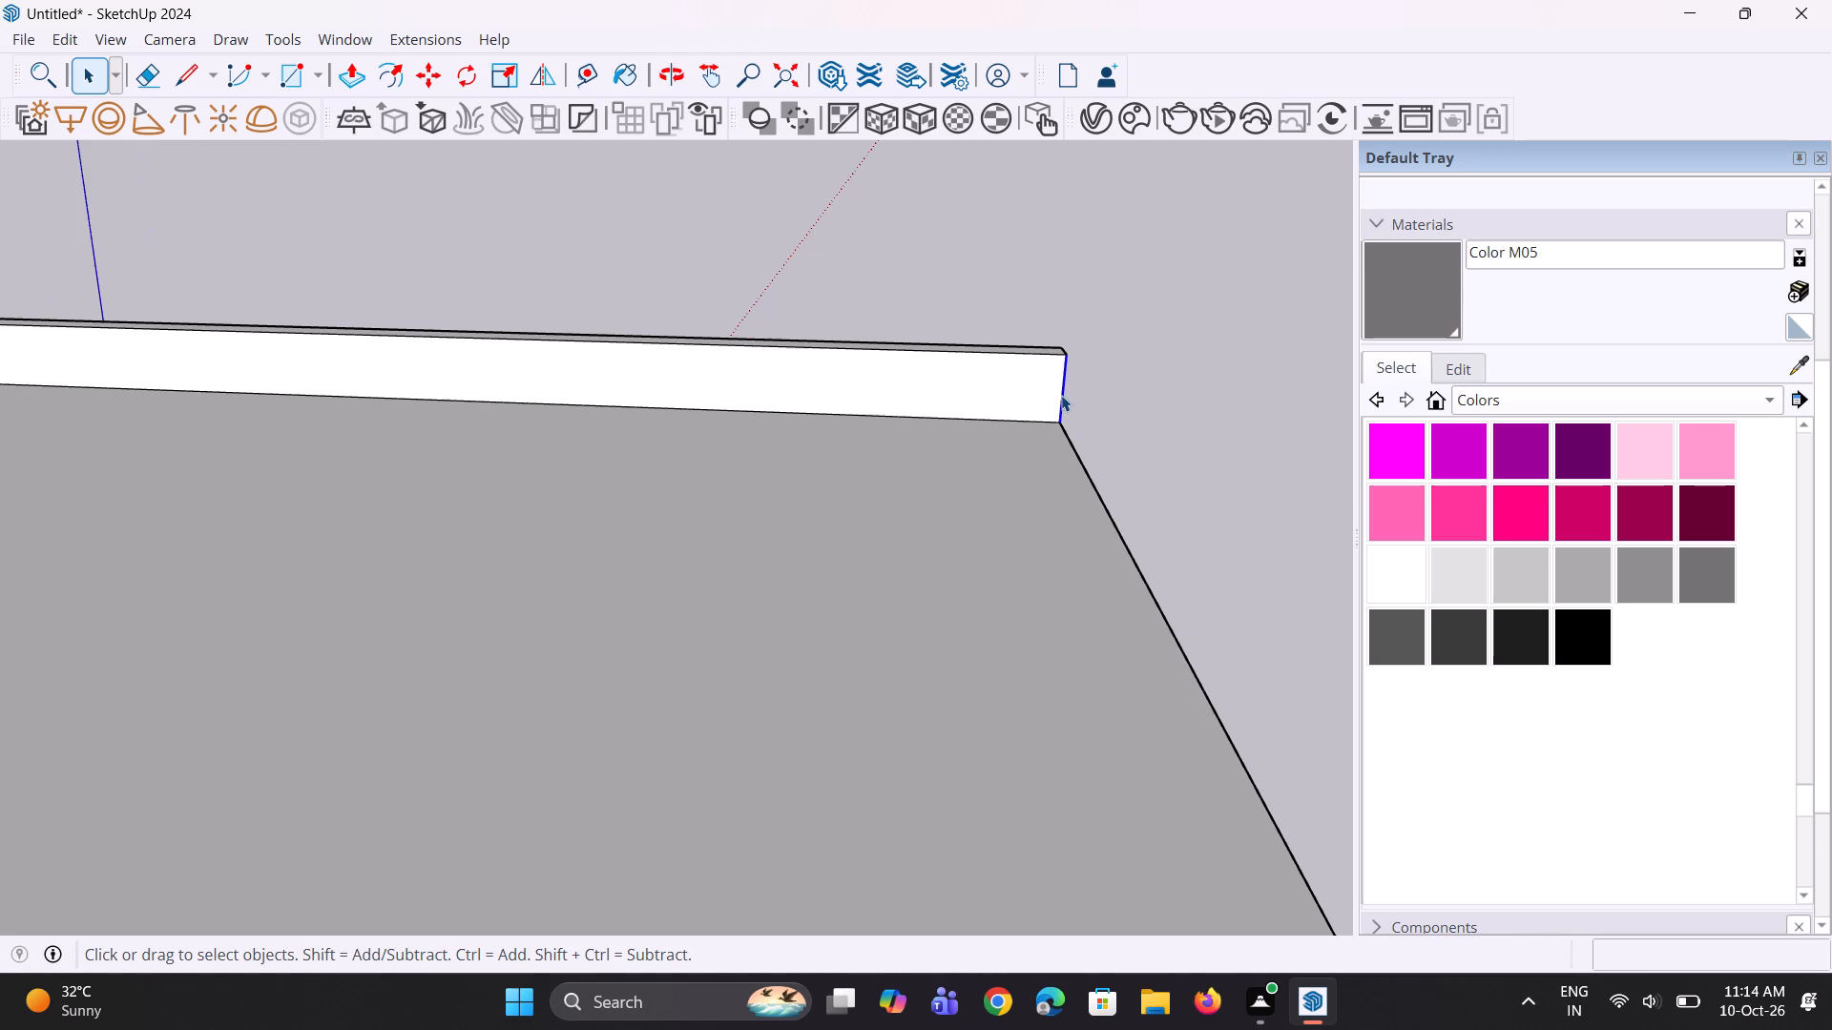
key("m")
left_click(1056, 427)
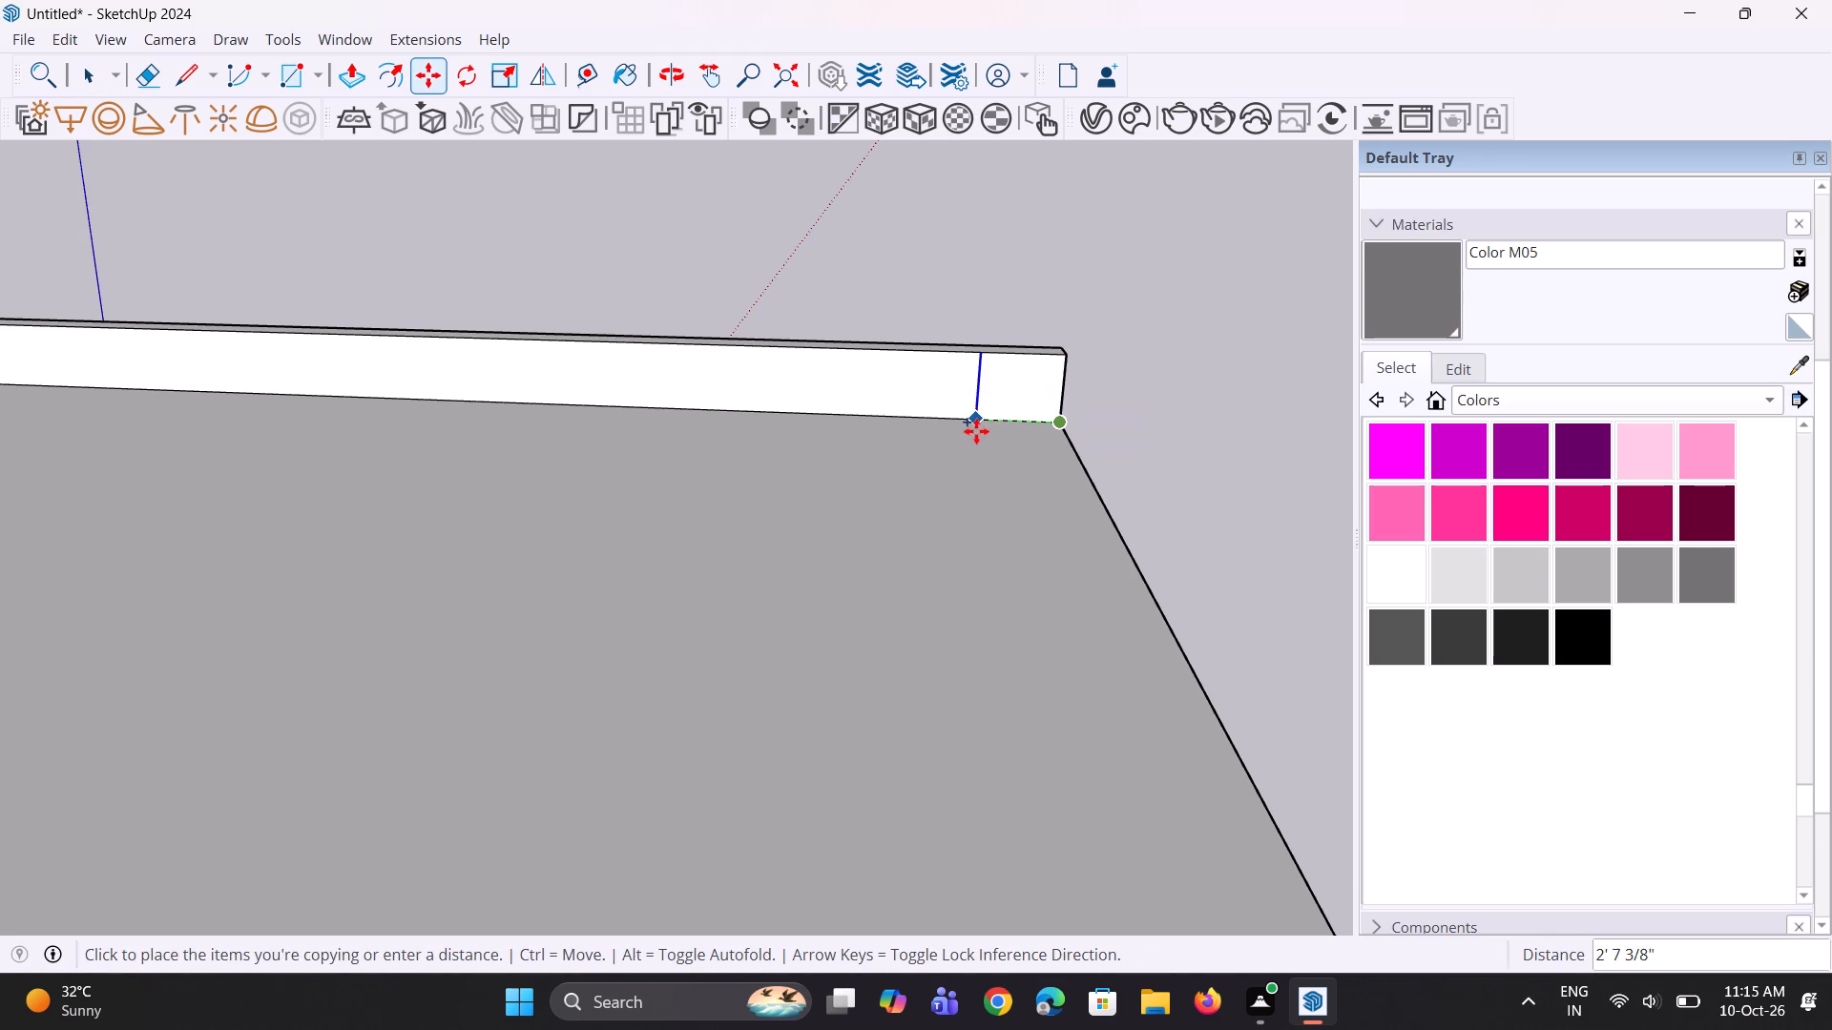
left_click(1018, 436)
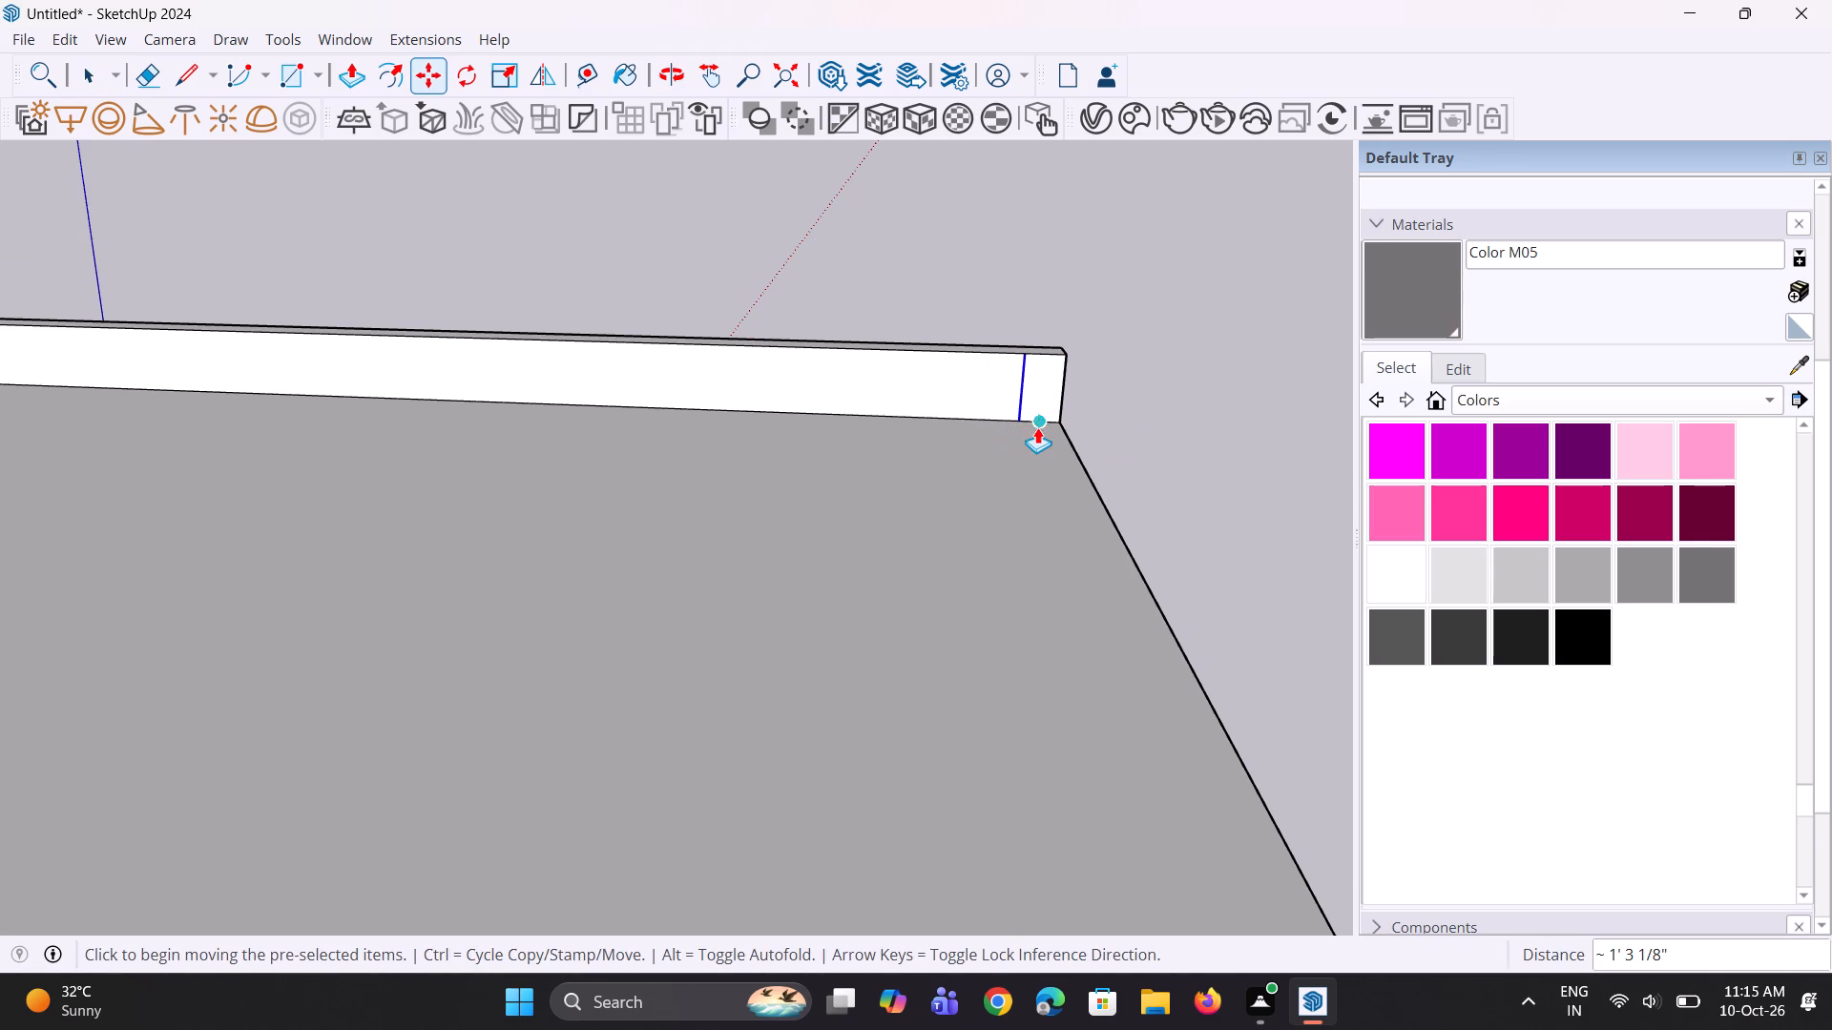
Push/Pull the narrow face about 40' 10 3/4" along the roof's rear edge to the opposite side, forming the rear parapet.
key("p")
left_click(1042, 411)
scroll(1015, 488, "down", 11)
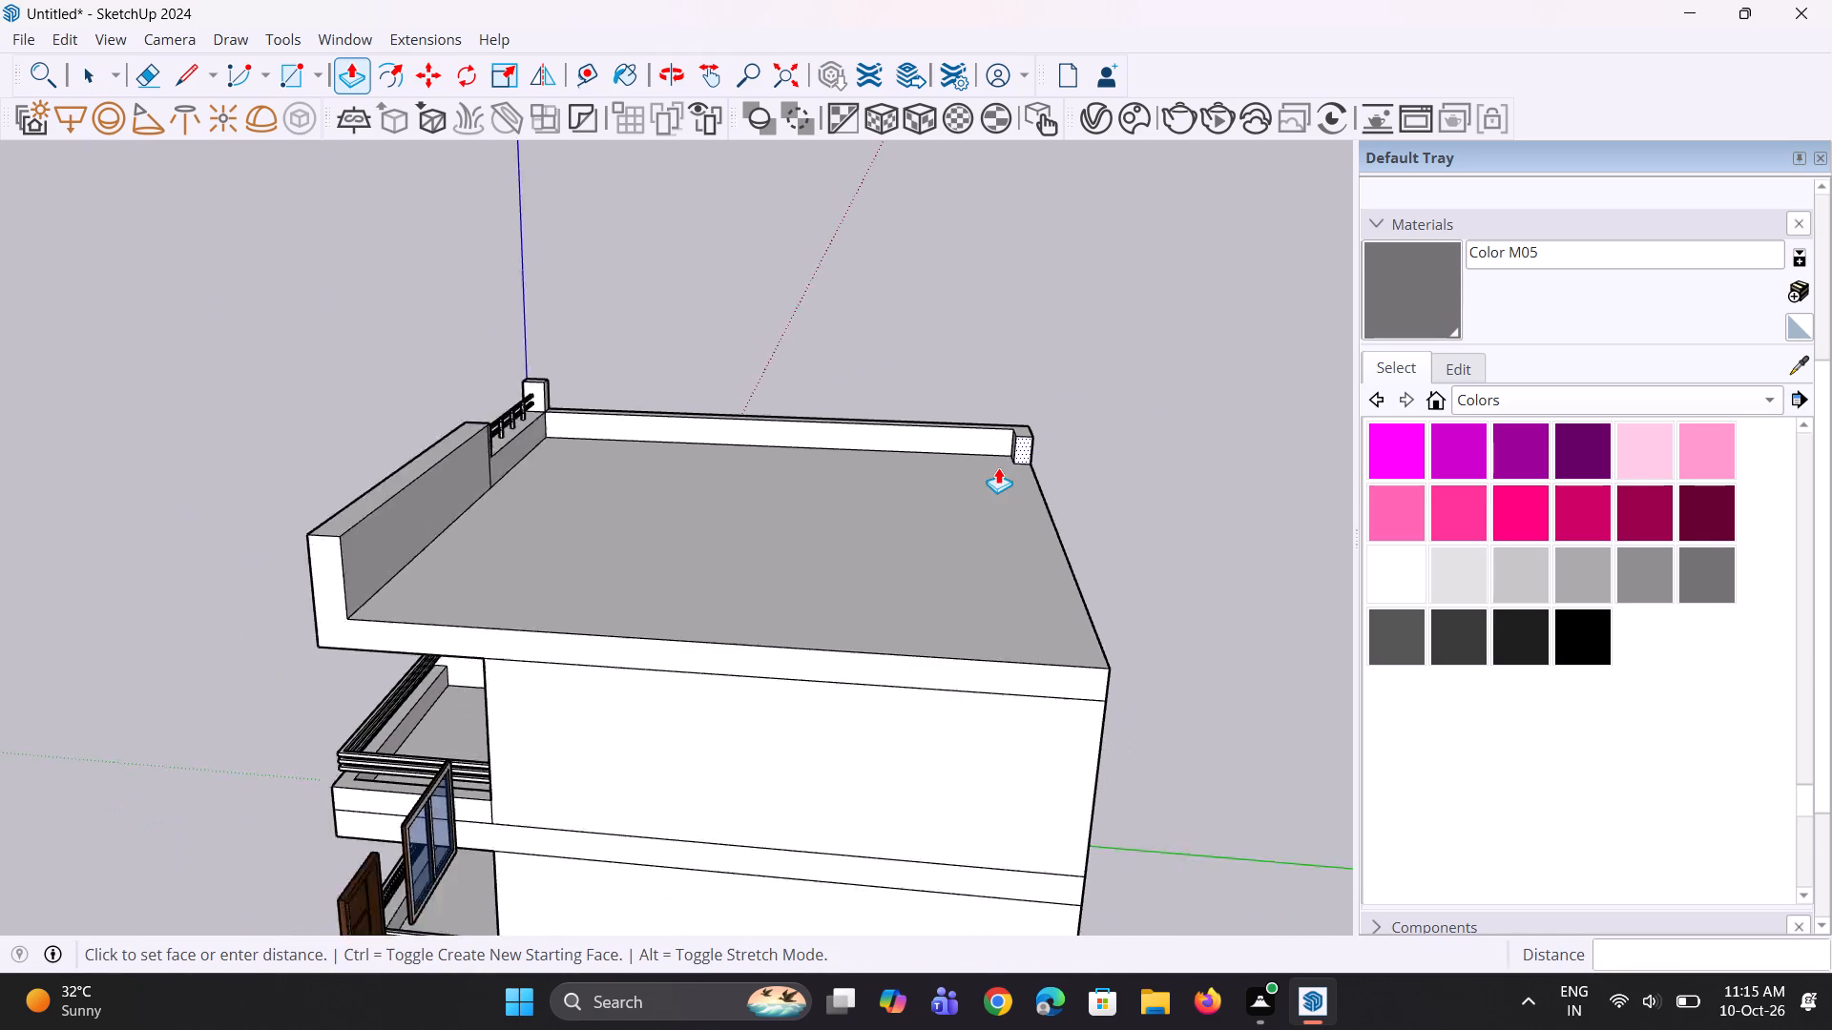
scroll(998, 467, "down", 1)
left_click(949, 633)
Copy the vertical edge at the open end of the rear parapet 1' 3 1/8" inward along its inner face.
middle_click_drag(987, 673, 1378, 669)
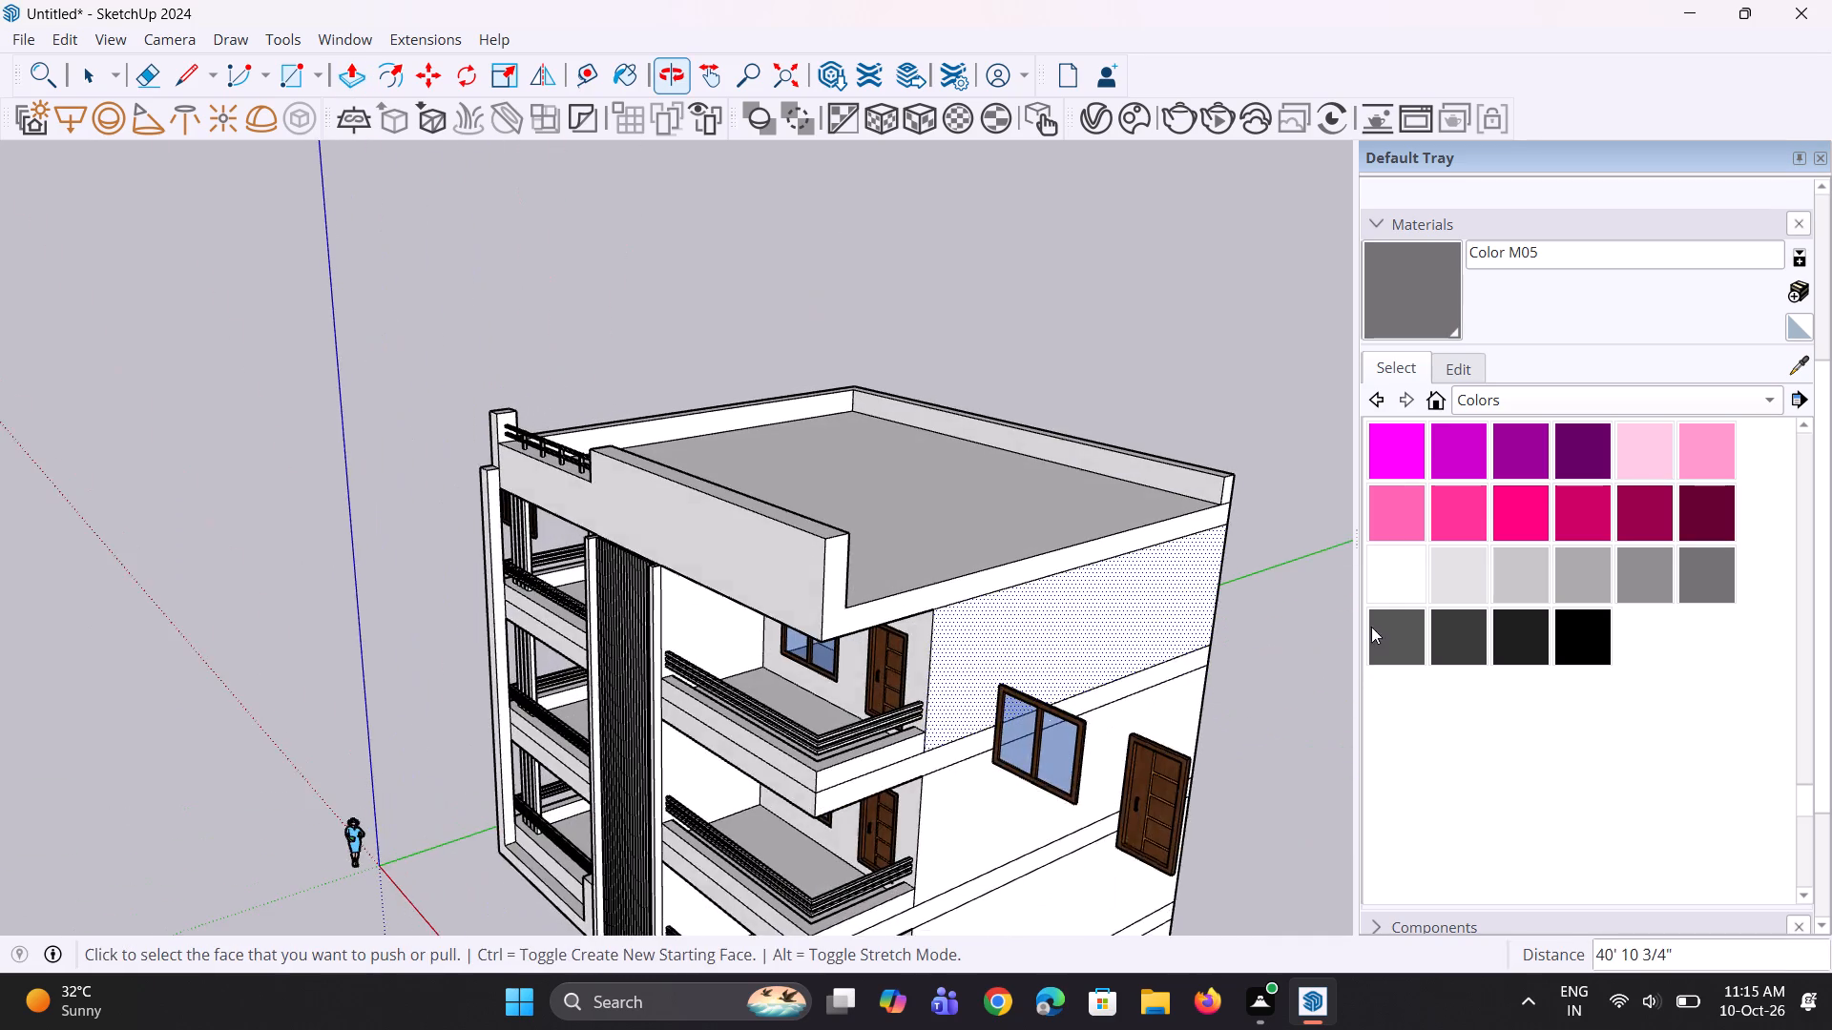
scroll(1280, 510, "up", 3)
middle_click_drag(1087, 506, 1195, 529)
scroll(1182, 432, "up", 5)
key("space")
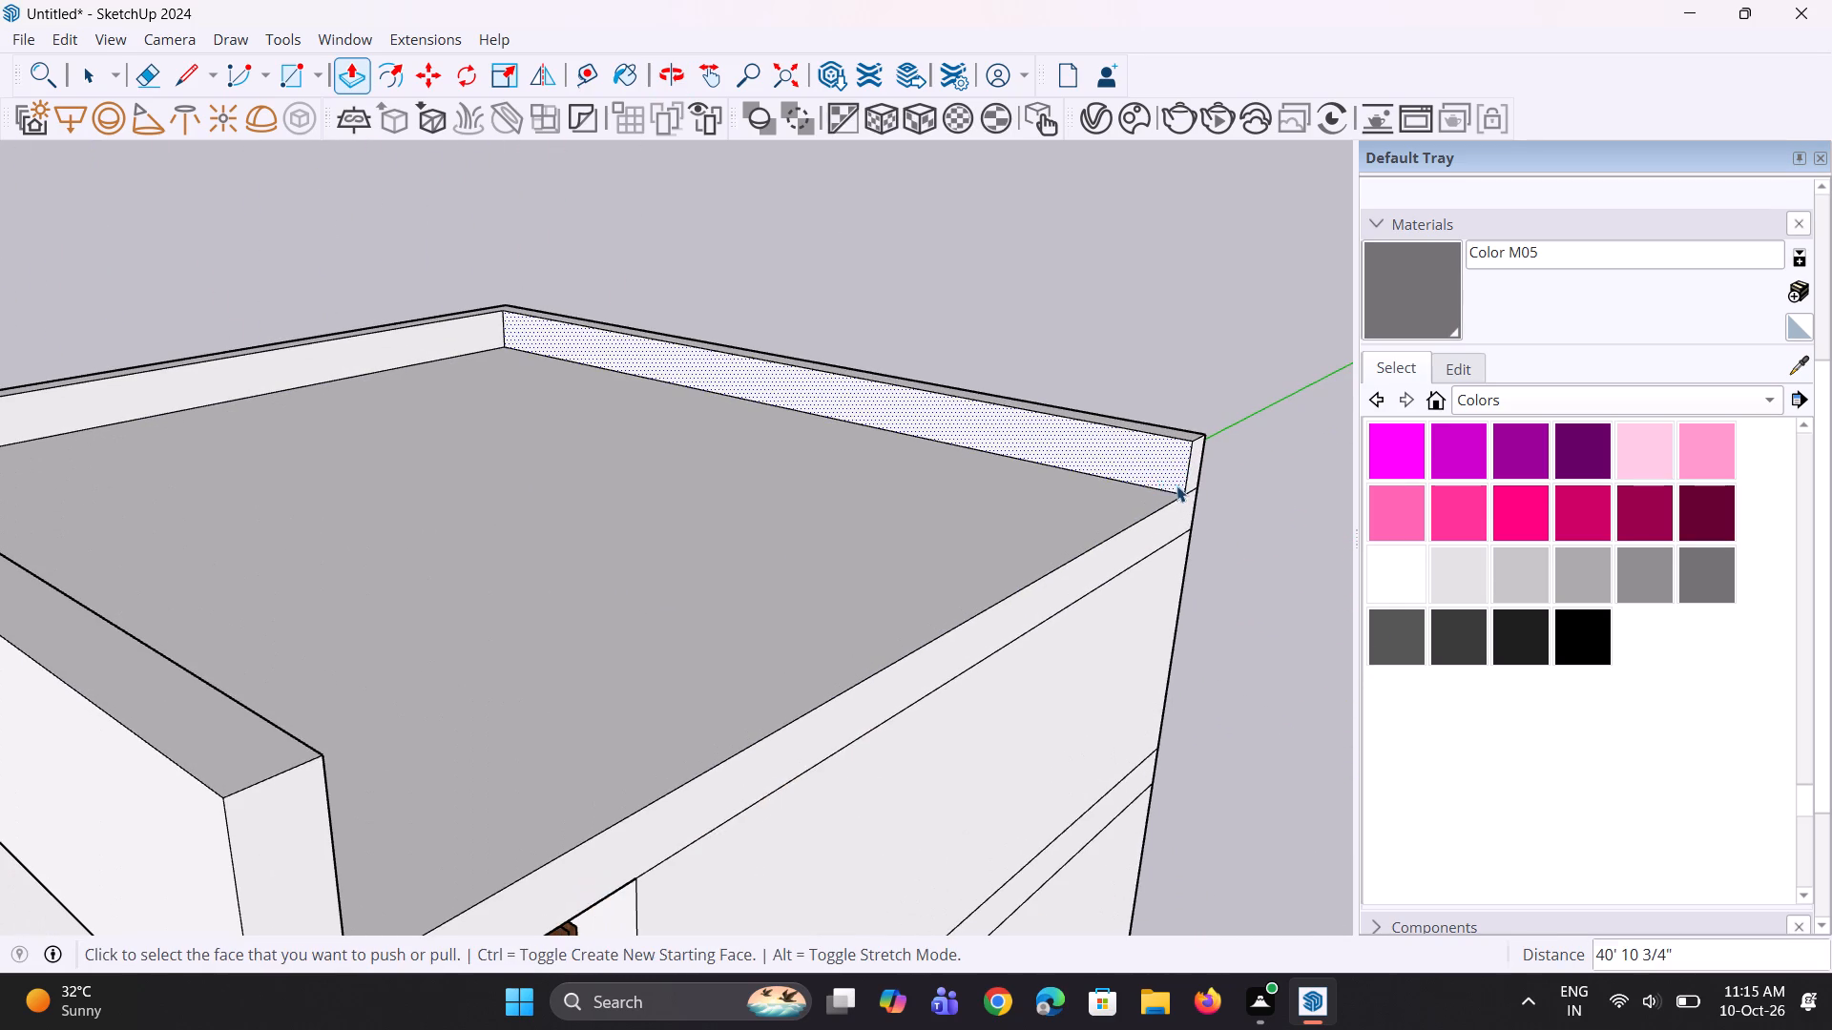
left_click(1179, 485)
scroll(1179, 489, "up", 2)
left_click(1189, 484)
scroll(1189, 484, "up", 2)
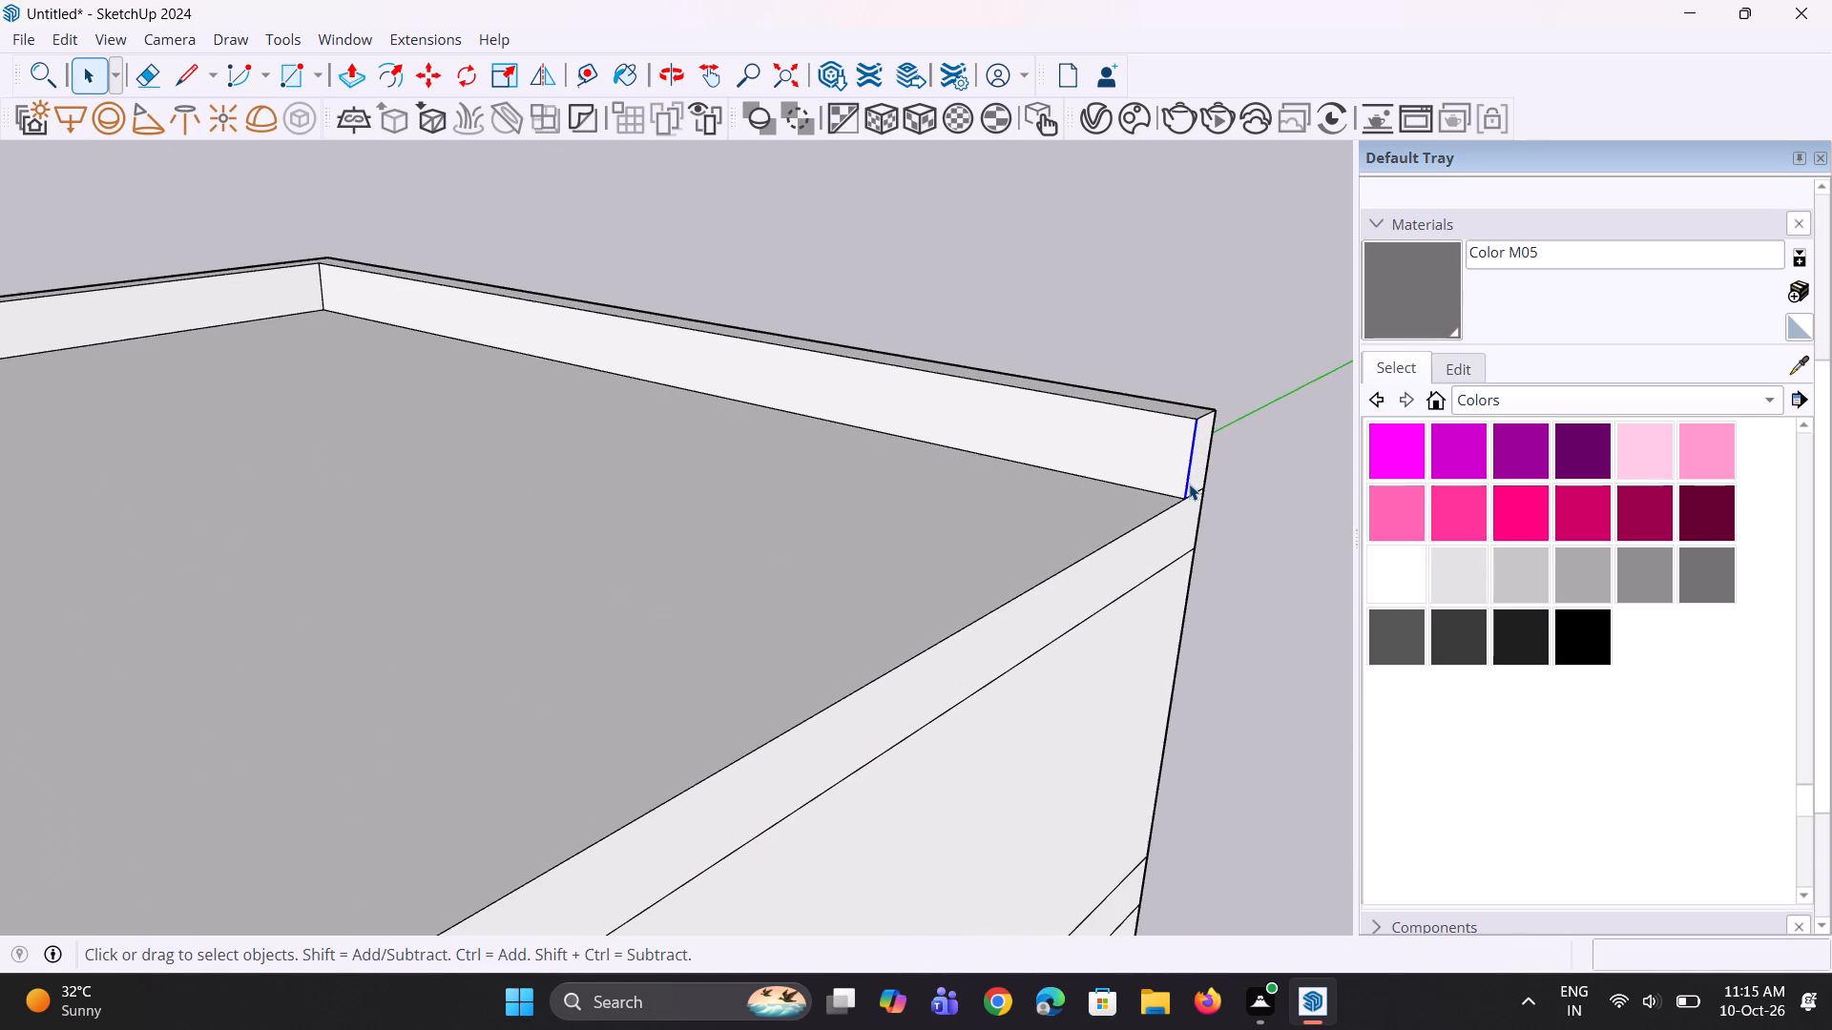
key("m")
left_click(1190, 496)
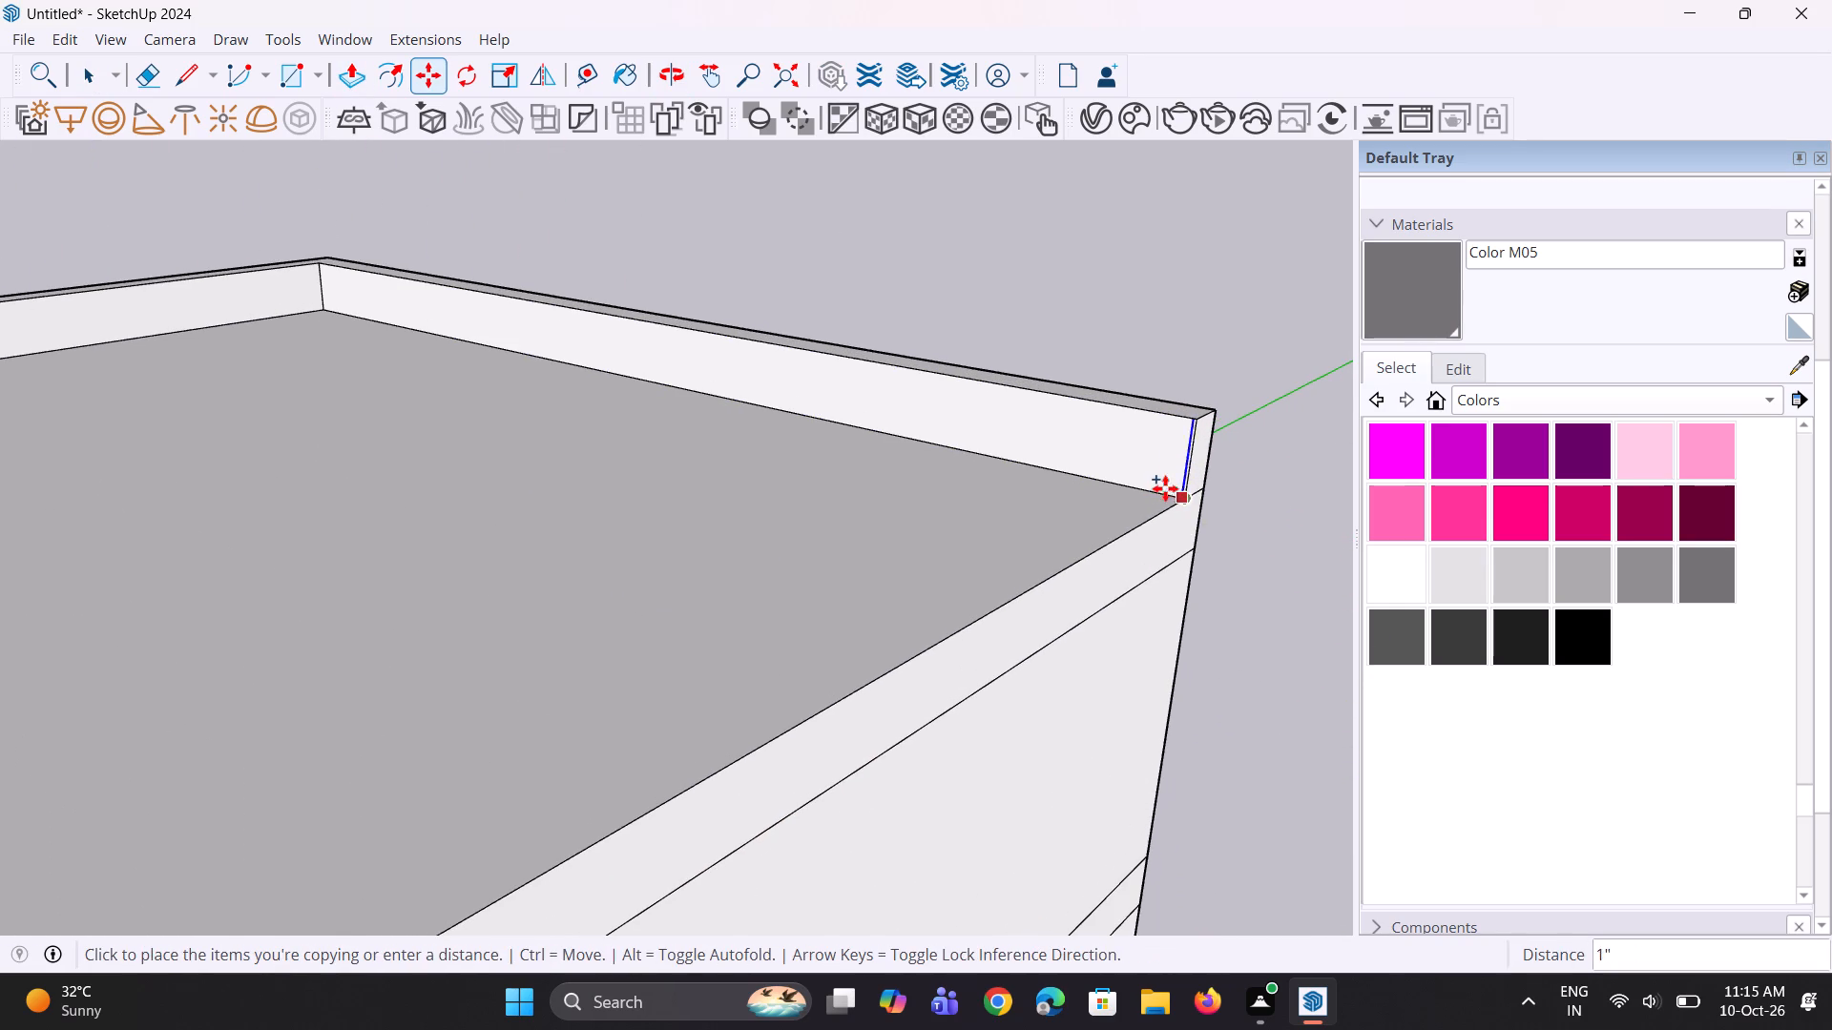
left_click(1141, 480)
Push/Pull the narrow face about 37' 11 1/4" along the remaining roof side to the high front parapet, closing the parapet.
key("p")
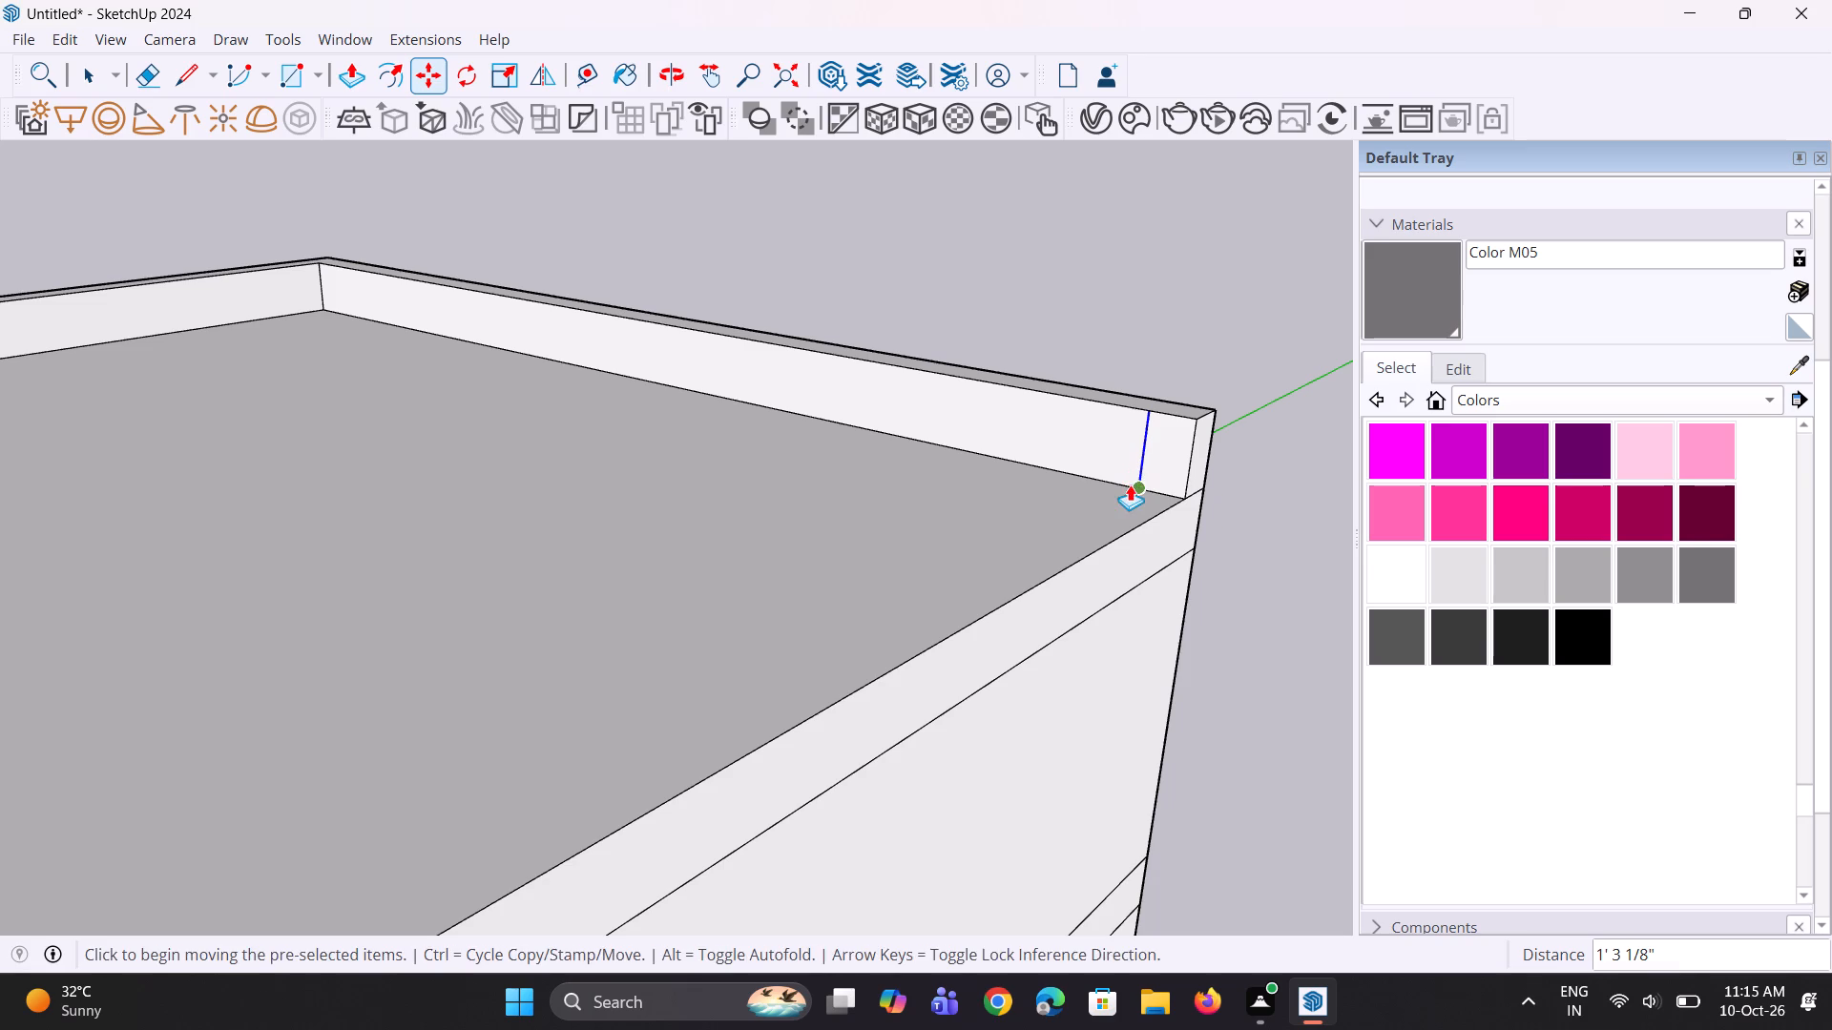
left_click(1153, 468)
scroll(1108, 499, "down", 9)
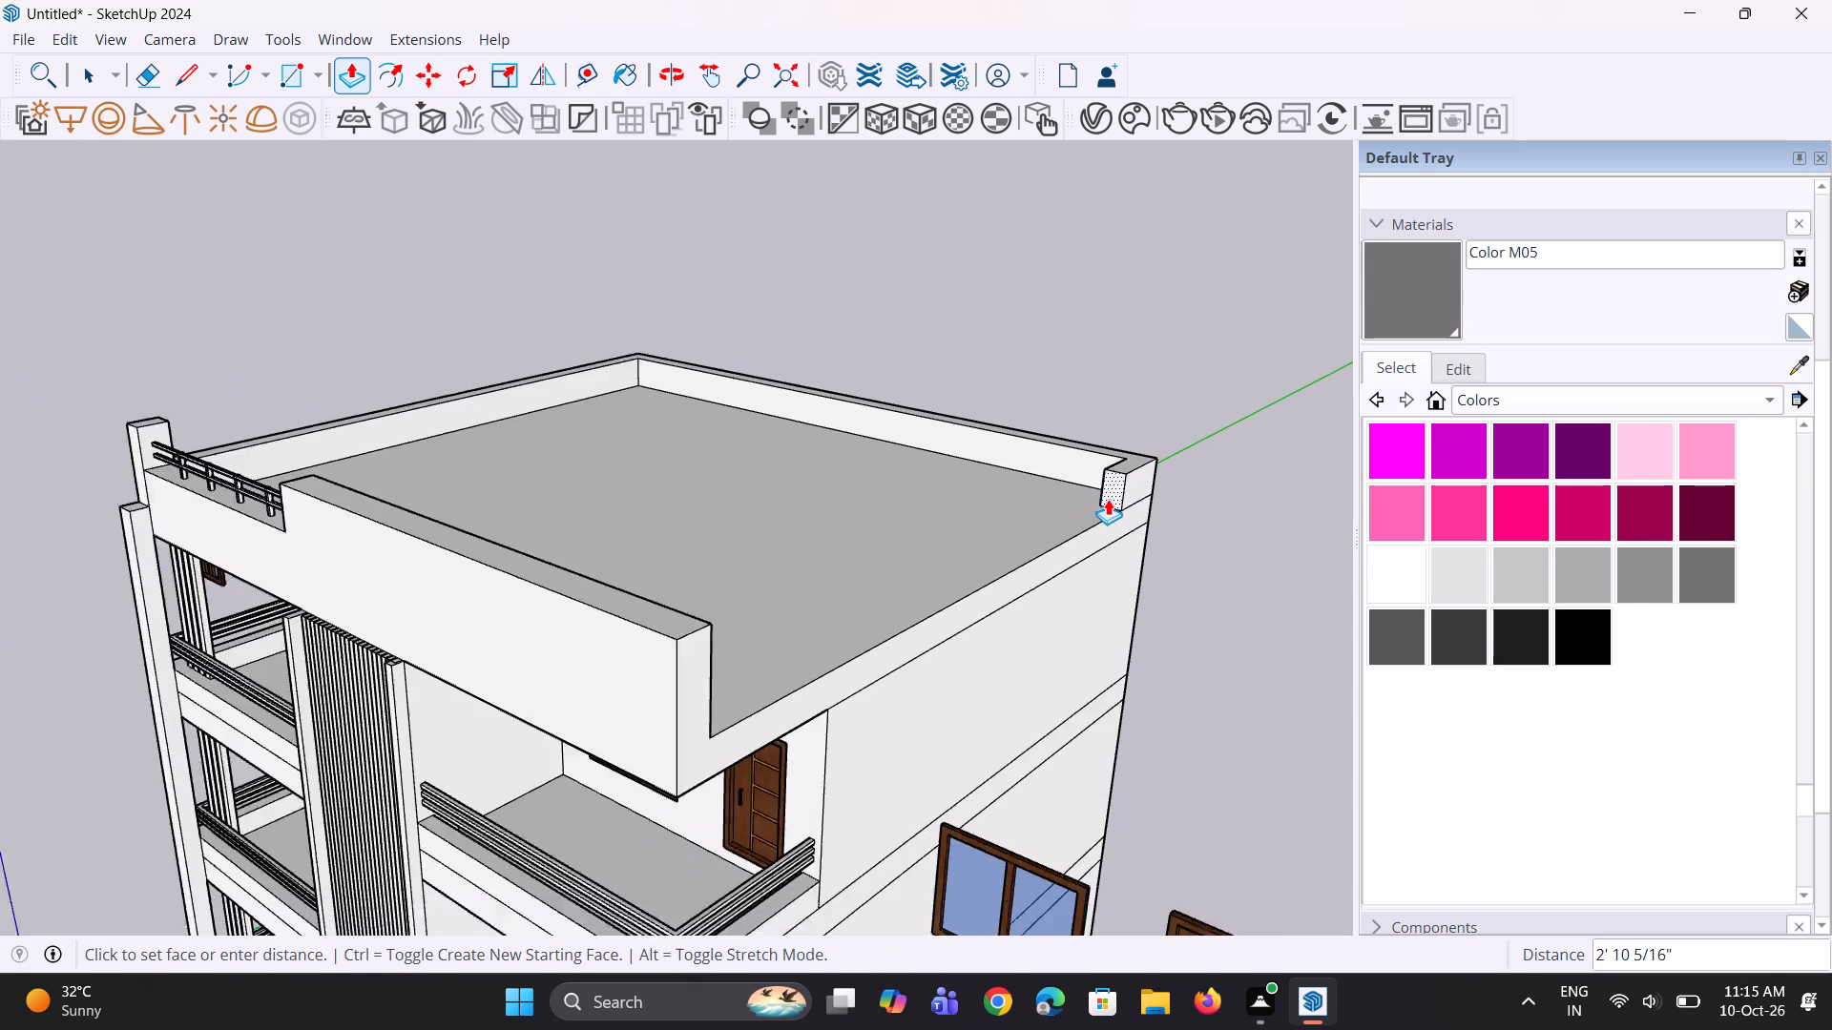
scroll(1108, 499, "down", 3)
left_click(822, 611)
Push/Pull the top face of the side and rear parapets up to the top of the high front parapet.
scroll(830, 607, "down", 5)
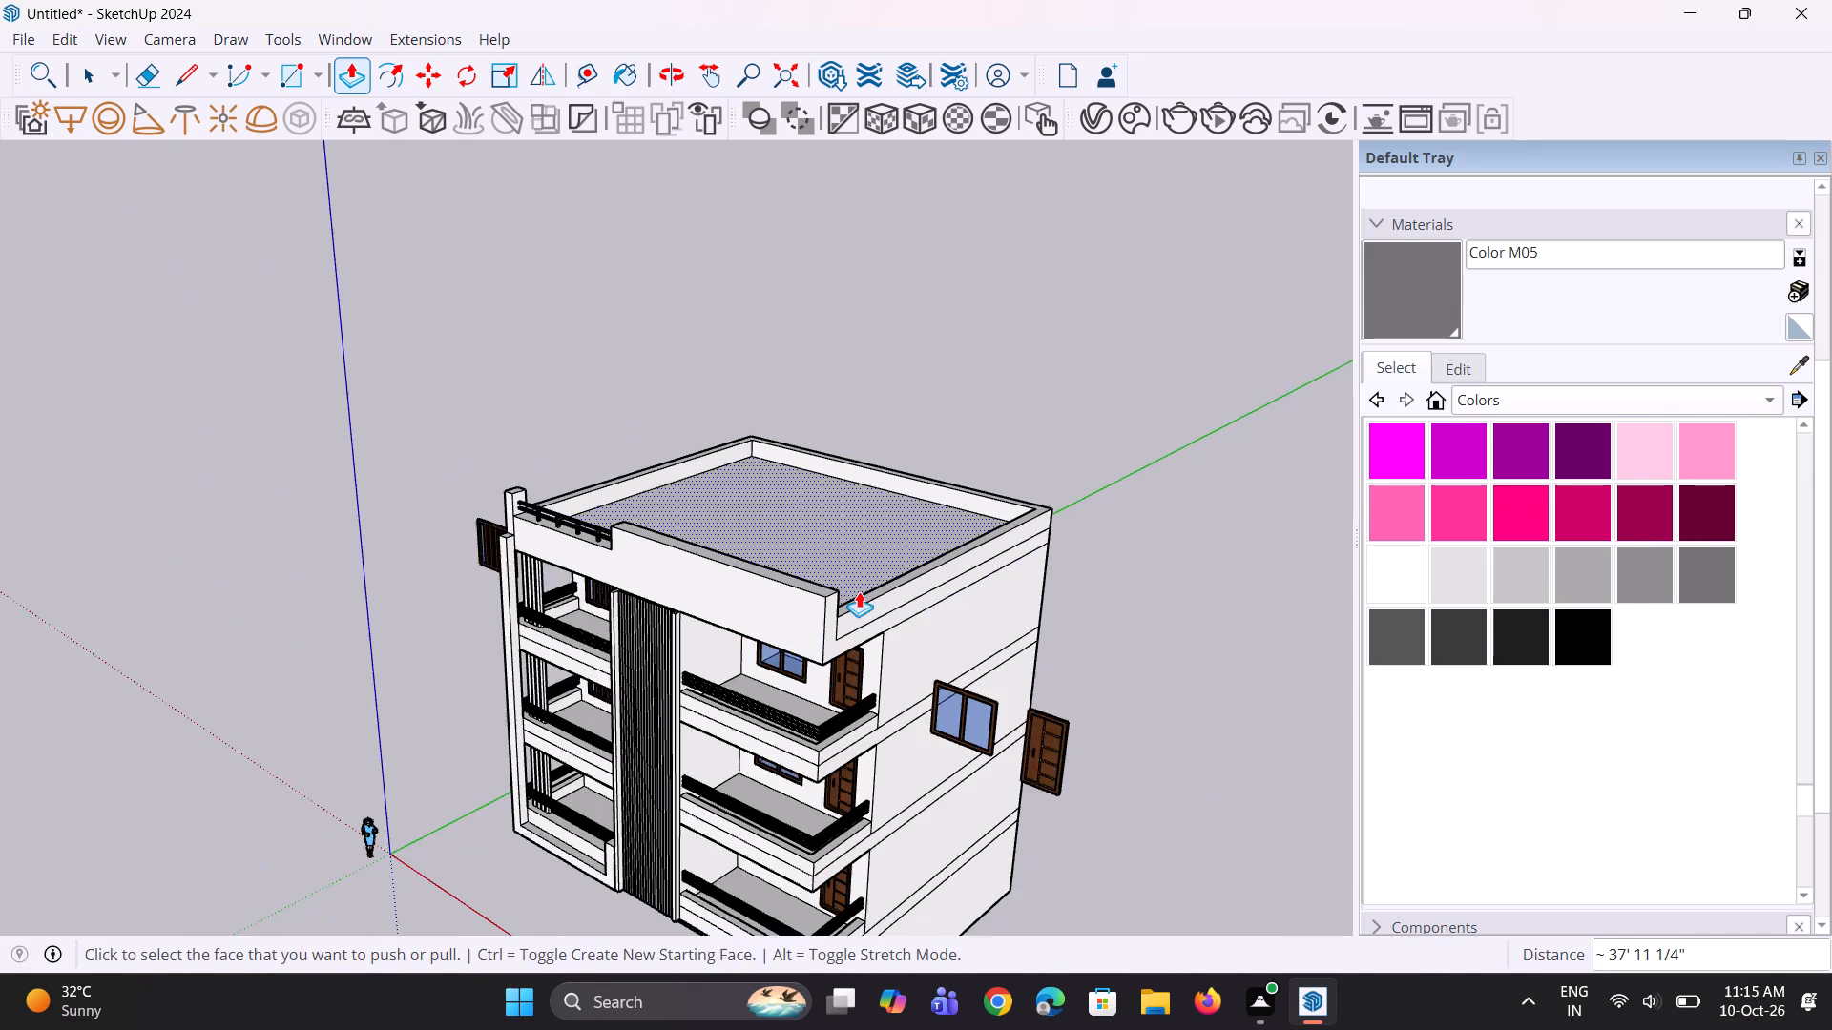
middle_click_drag(905, 581, 731, 582)
scroll(744, 584, "up", 3)
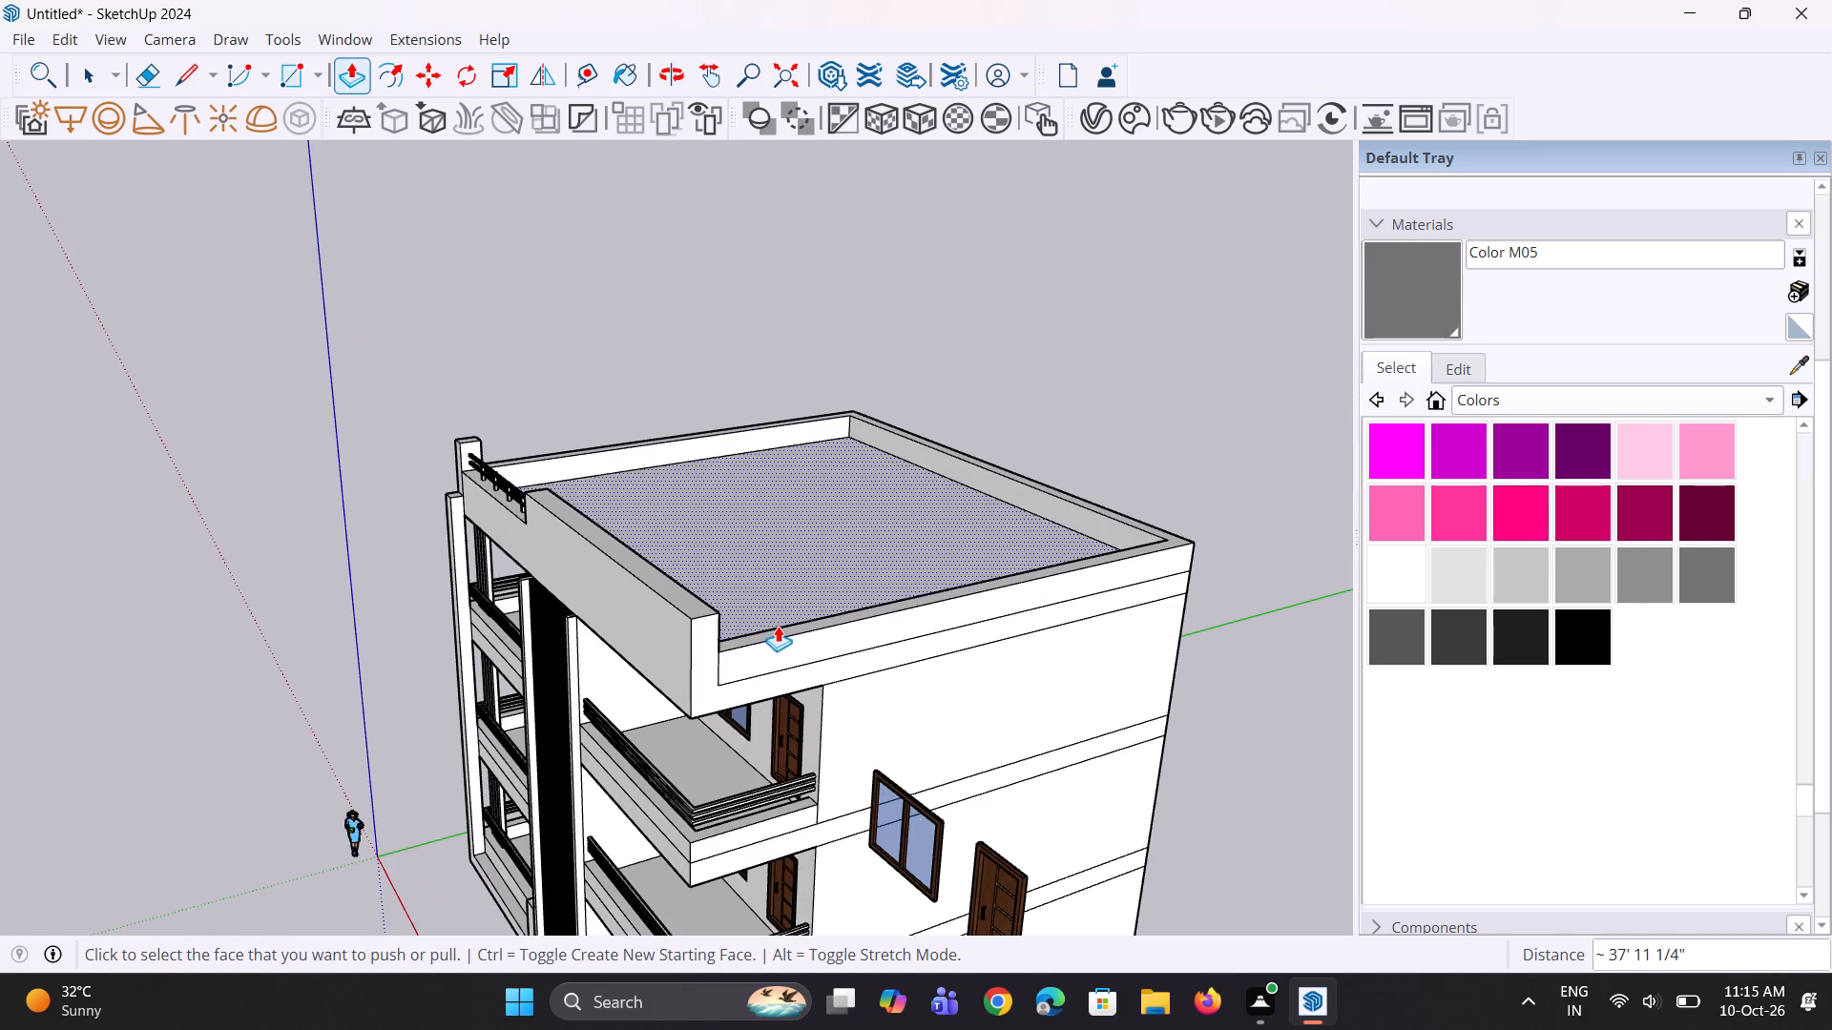
left_click(778, 626)
key("Escape")
scroll(784, 622, "up", 3)
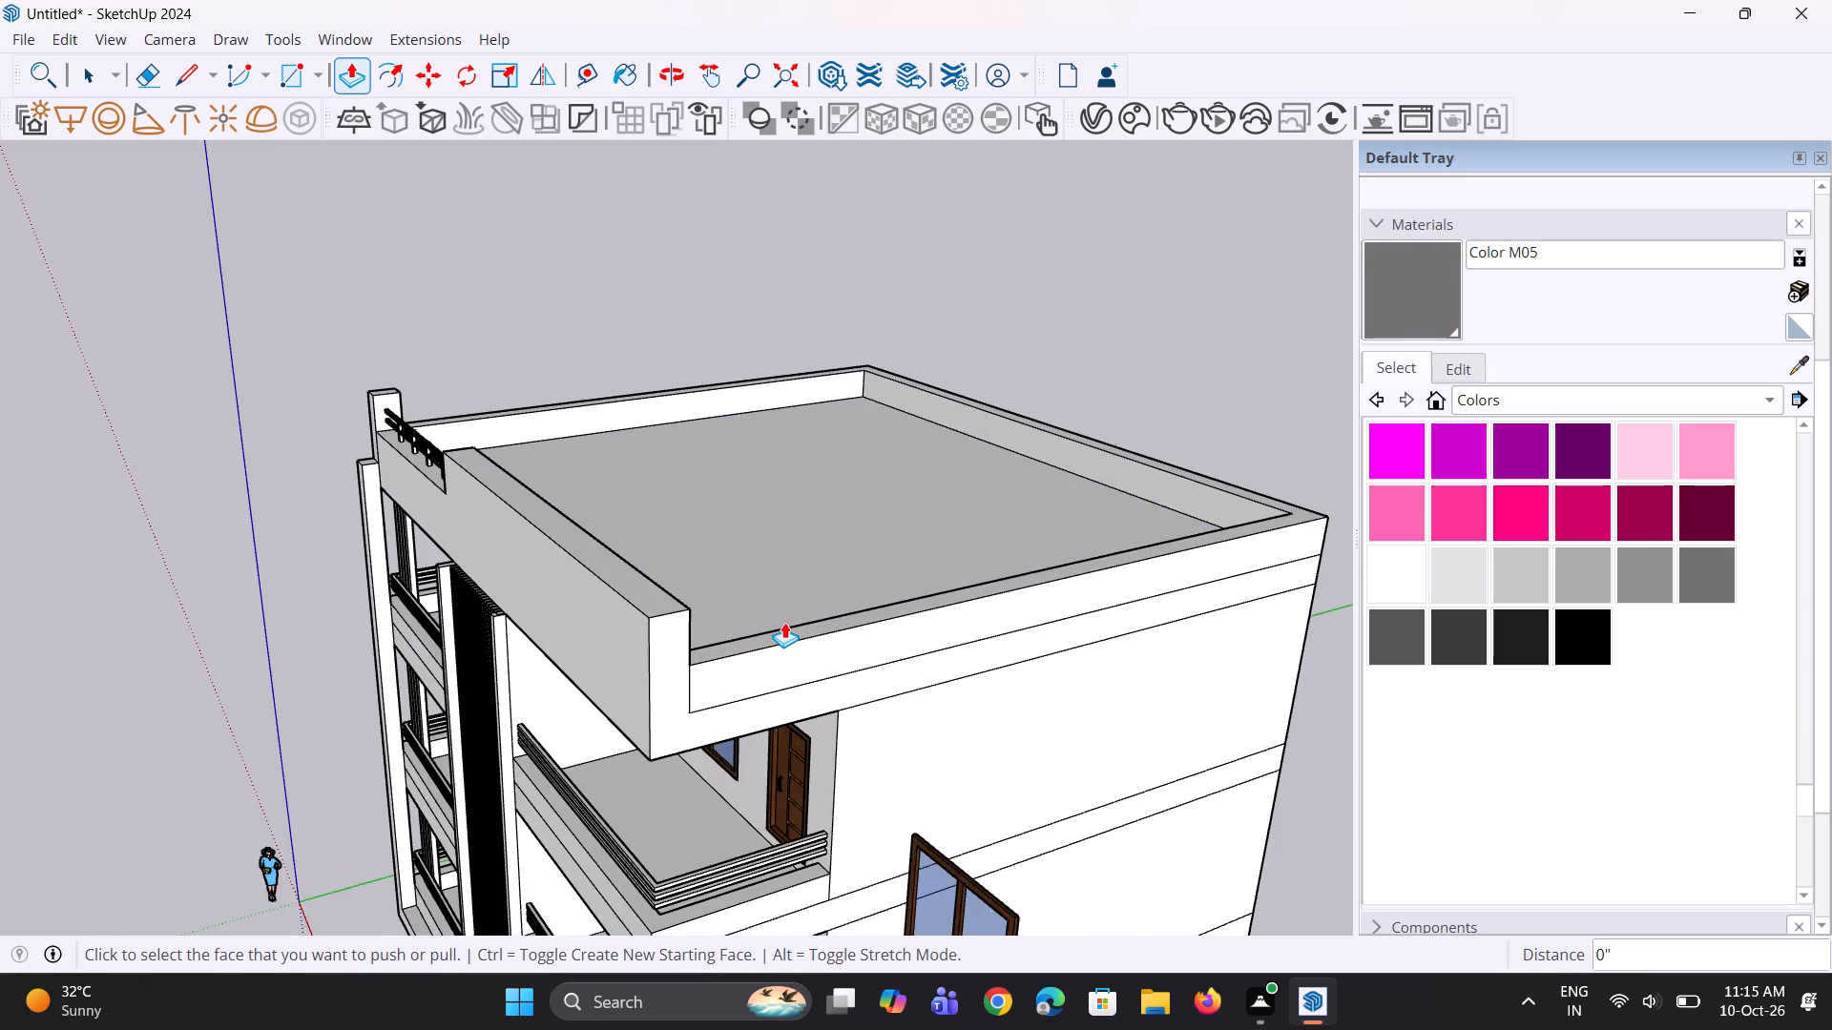
scroll(784, 622, "up", 2)
left_click(795, 635)
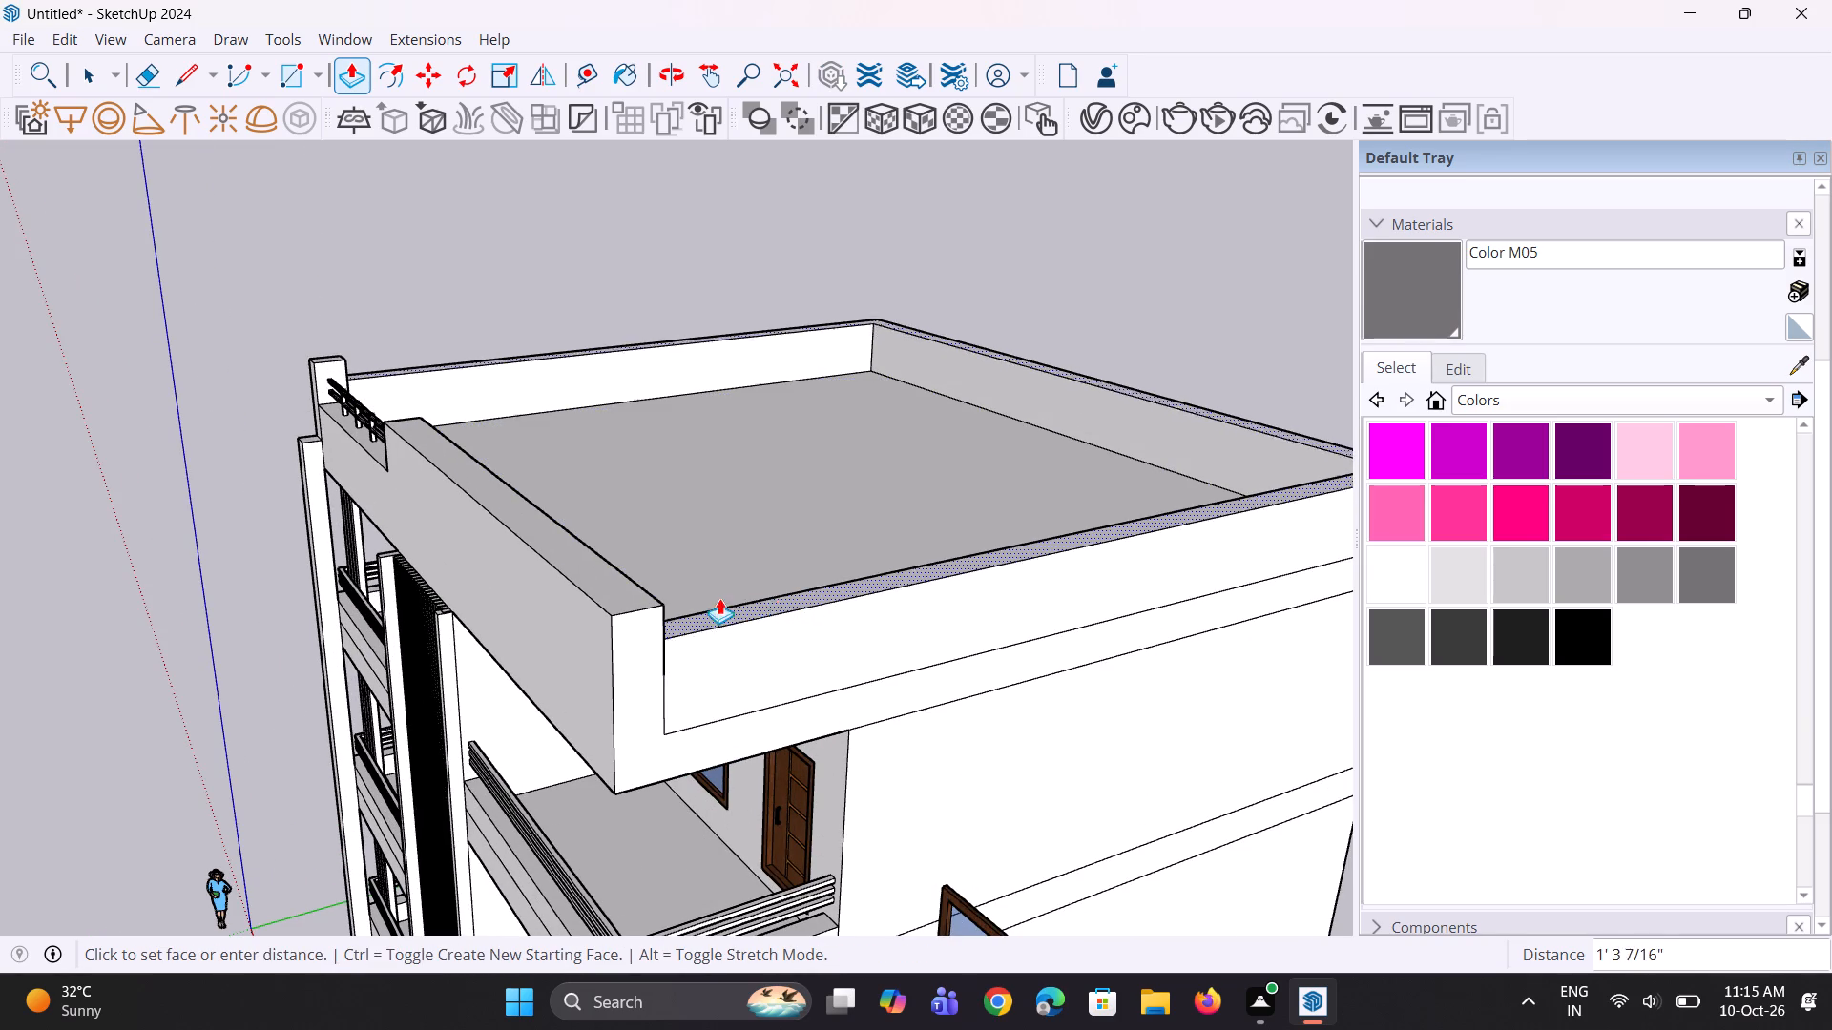
left_click(656, 595)
Examine the raised roof parapet and the whole building from the front, both sides and a distance.
scroll(656, 595, "down", 5)
middle_click_drag(741, 670, 949, 653)
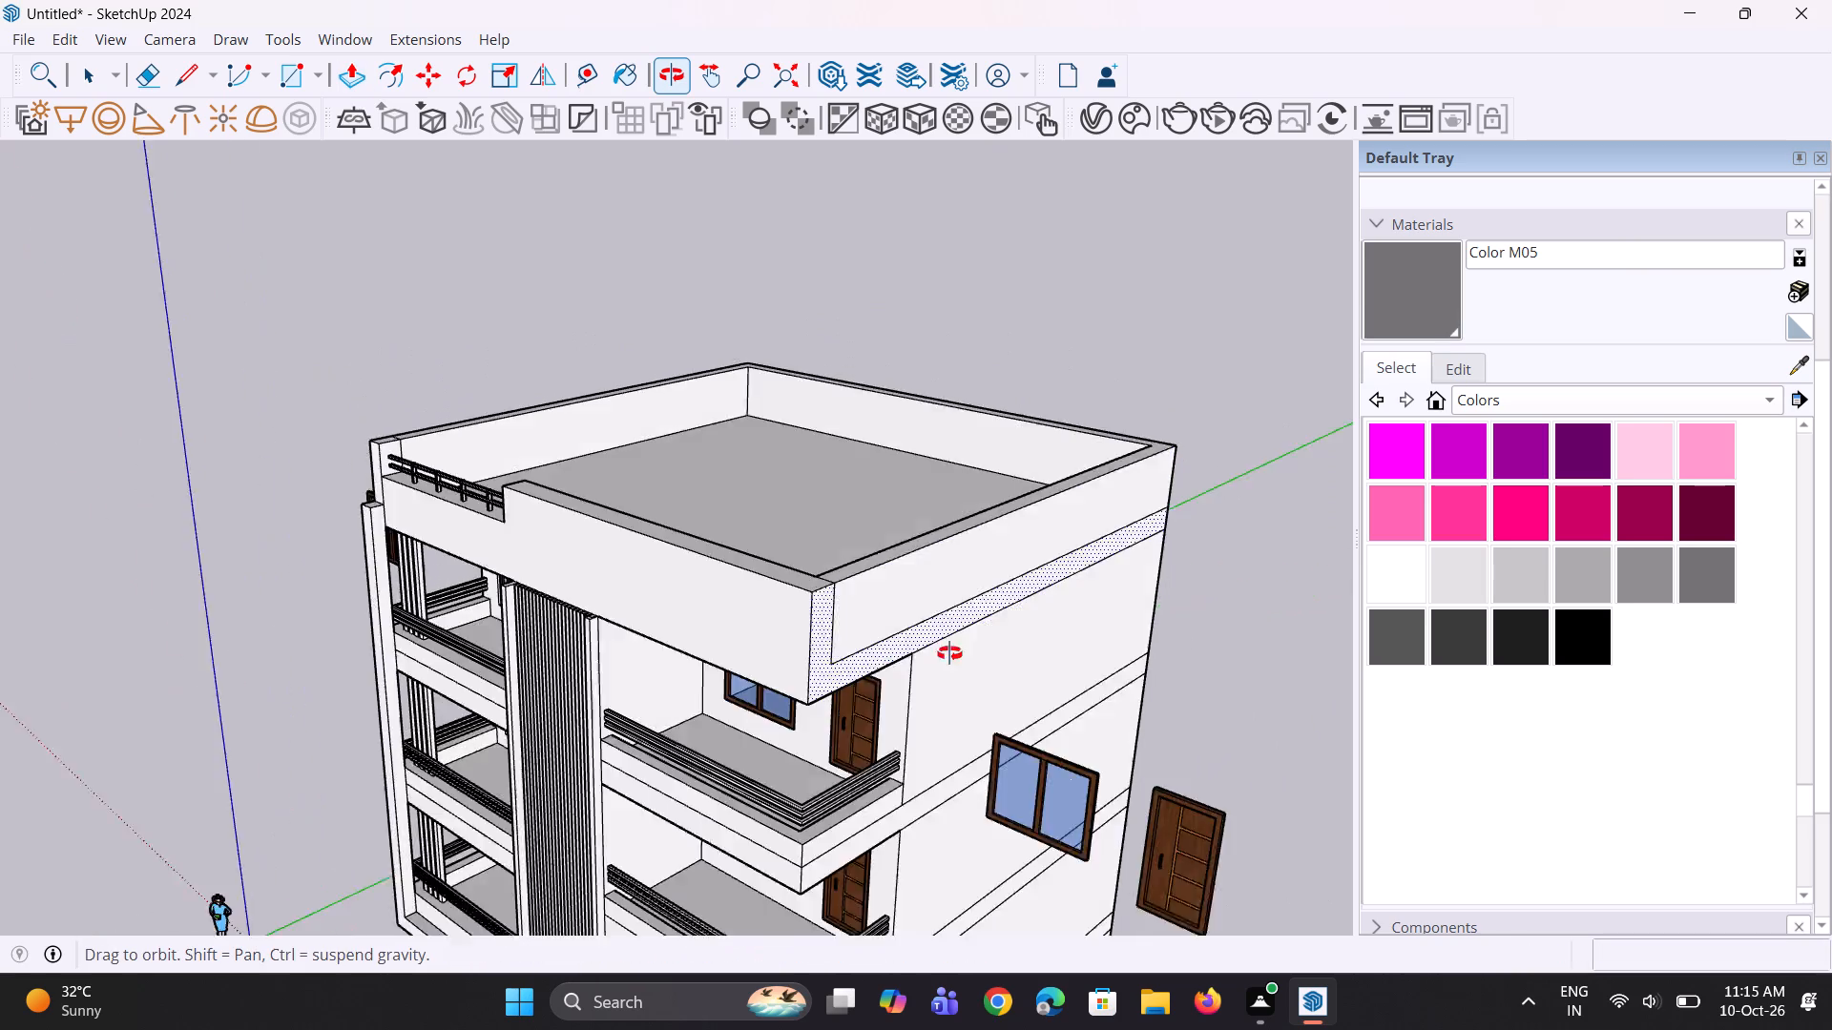
middle_click_drag(949, 653, 1466, 637)
scroll(827, 563, "down", 4)
middle_click_drag(813, 557, 764, 609)
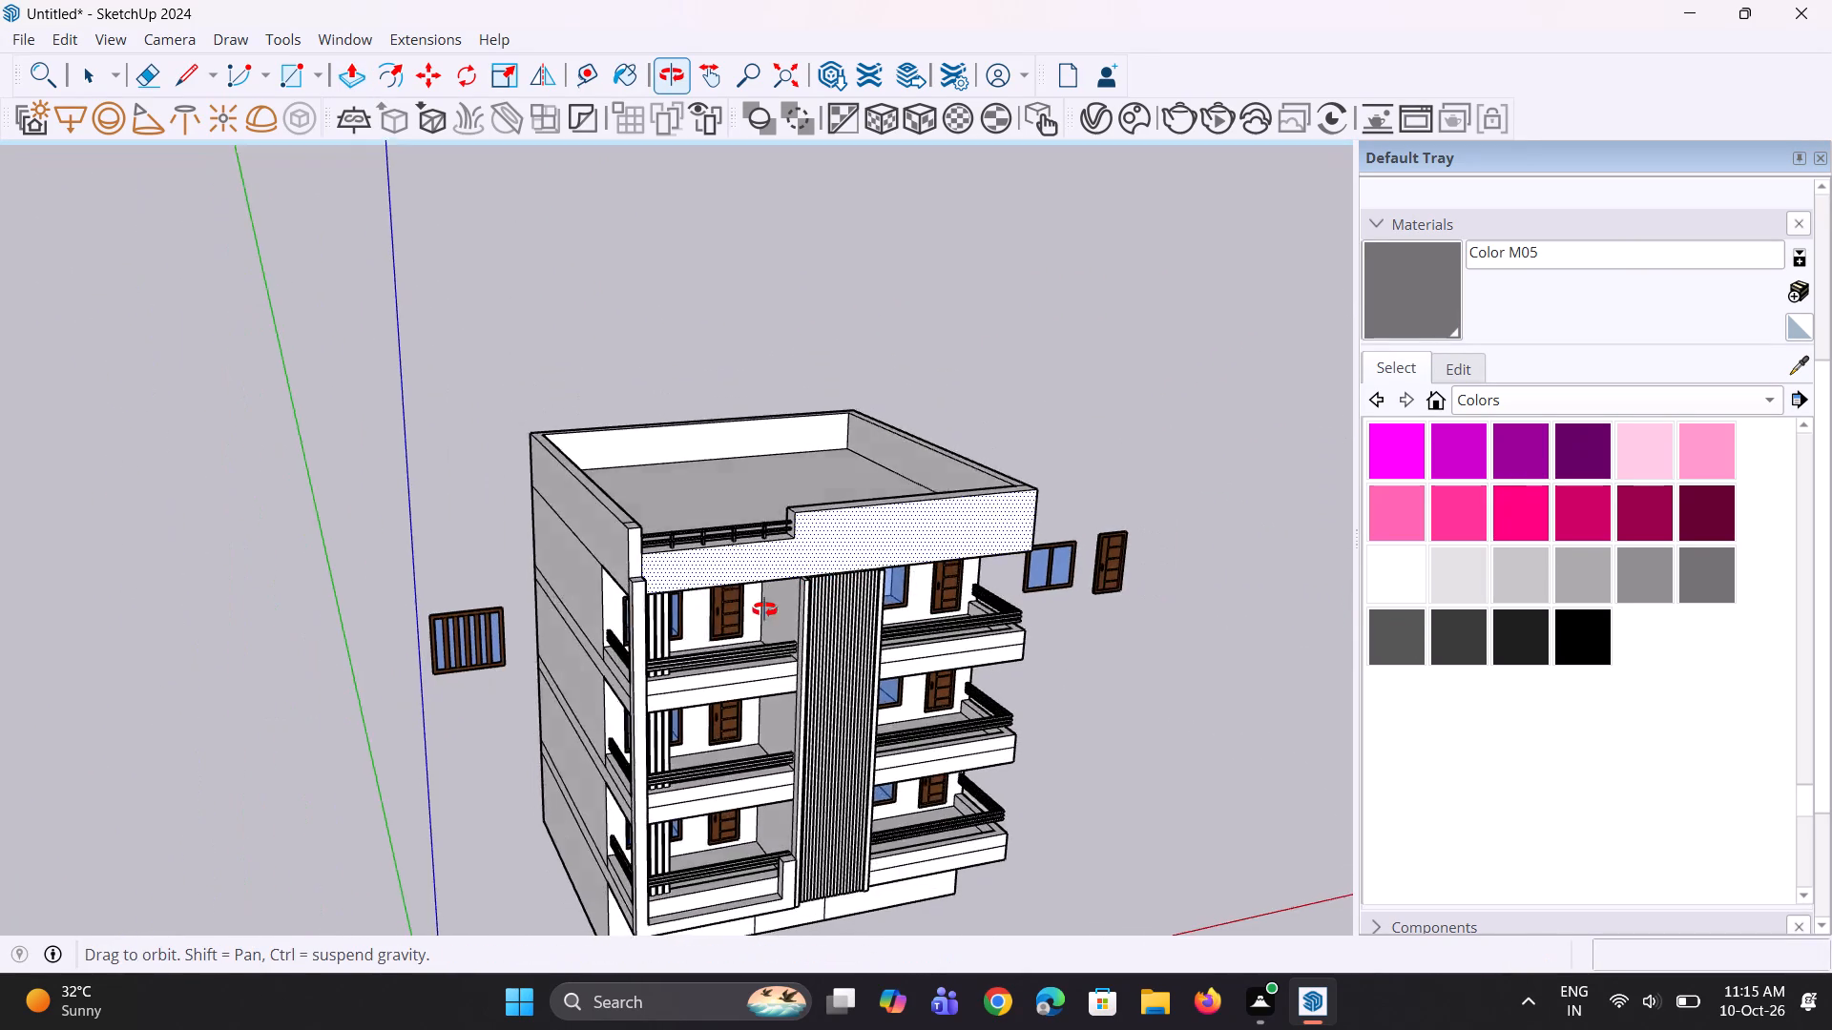
middle_click_drag(764, 609, 218, 678)
scroll(502, 597, "down", 9)
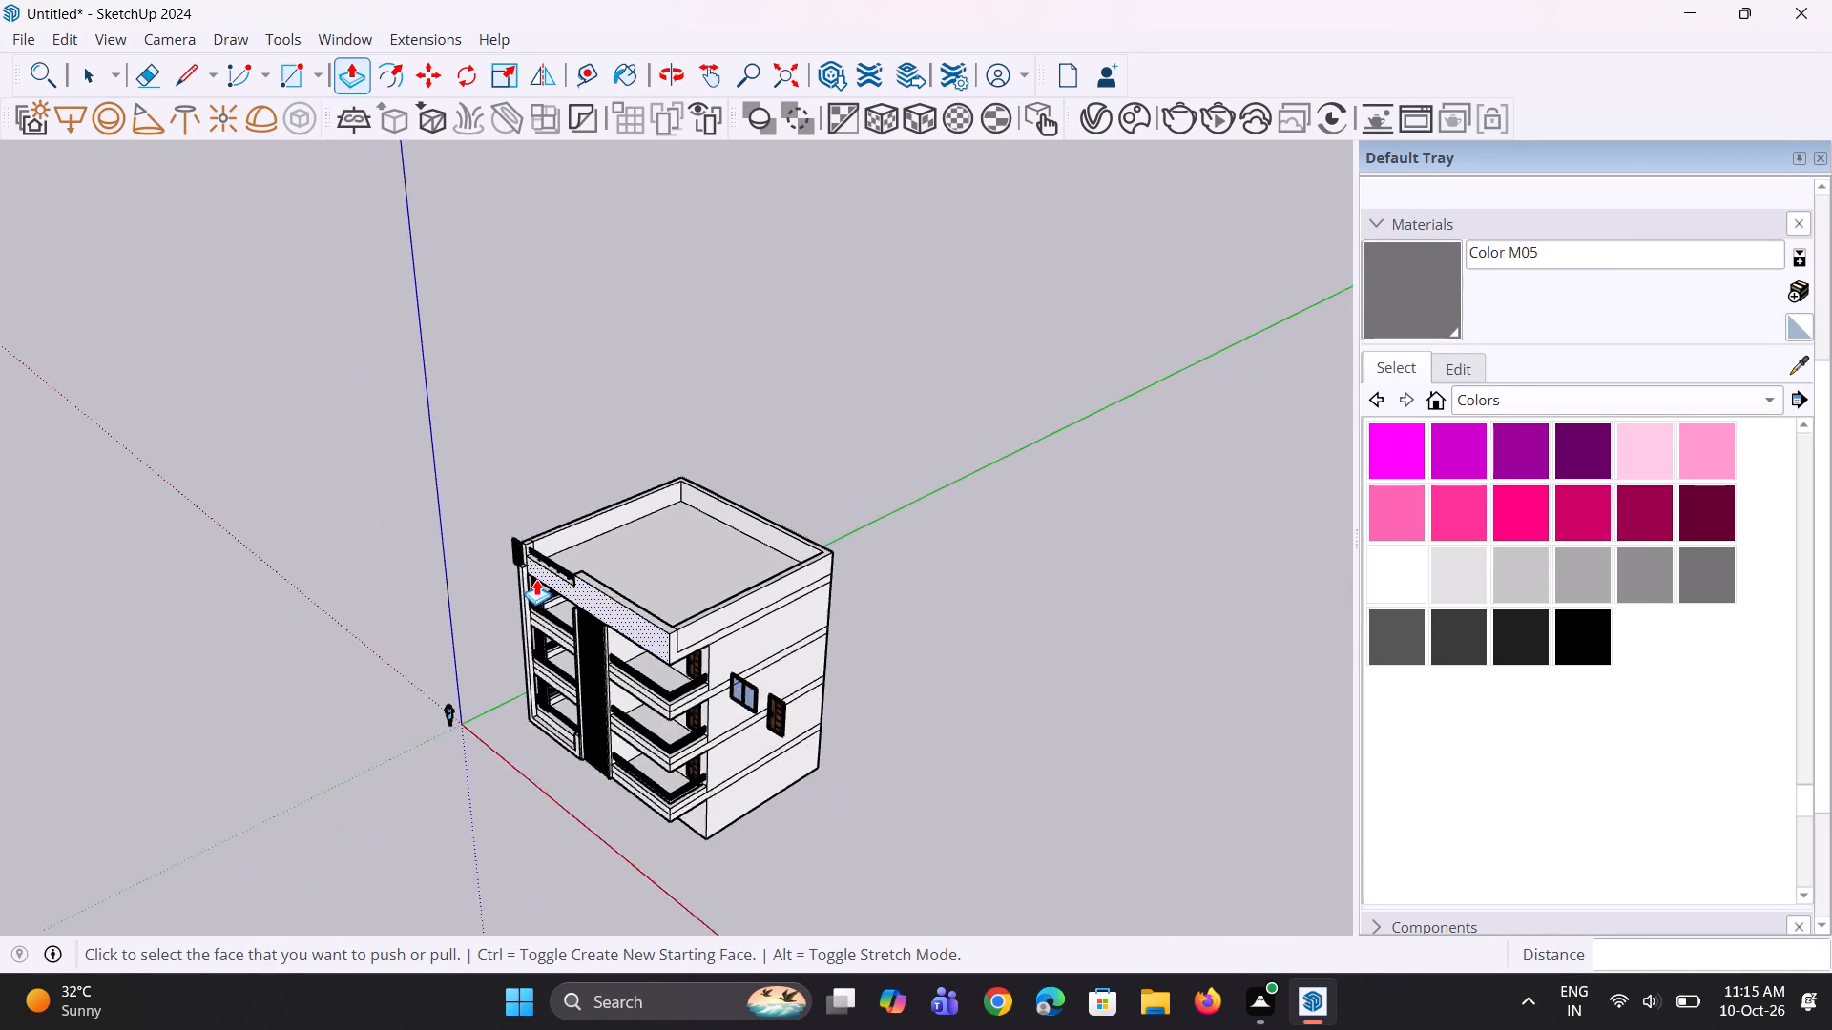
scroll(536, 579, "down", 5)
middle_click_drag(545, 580, 1384, 563)
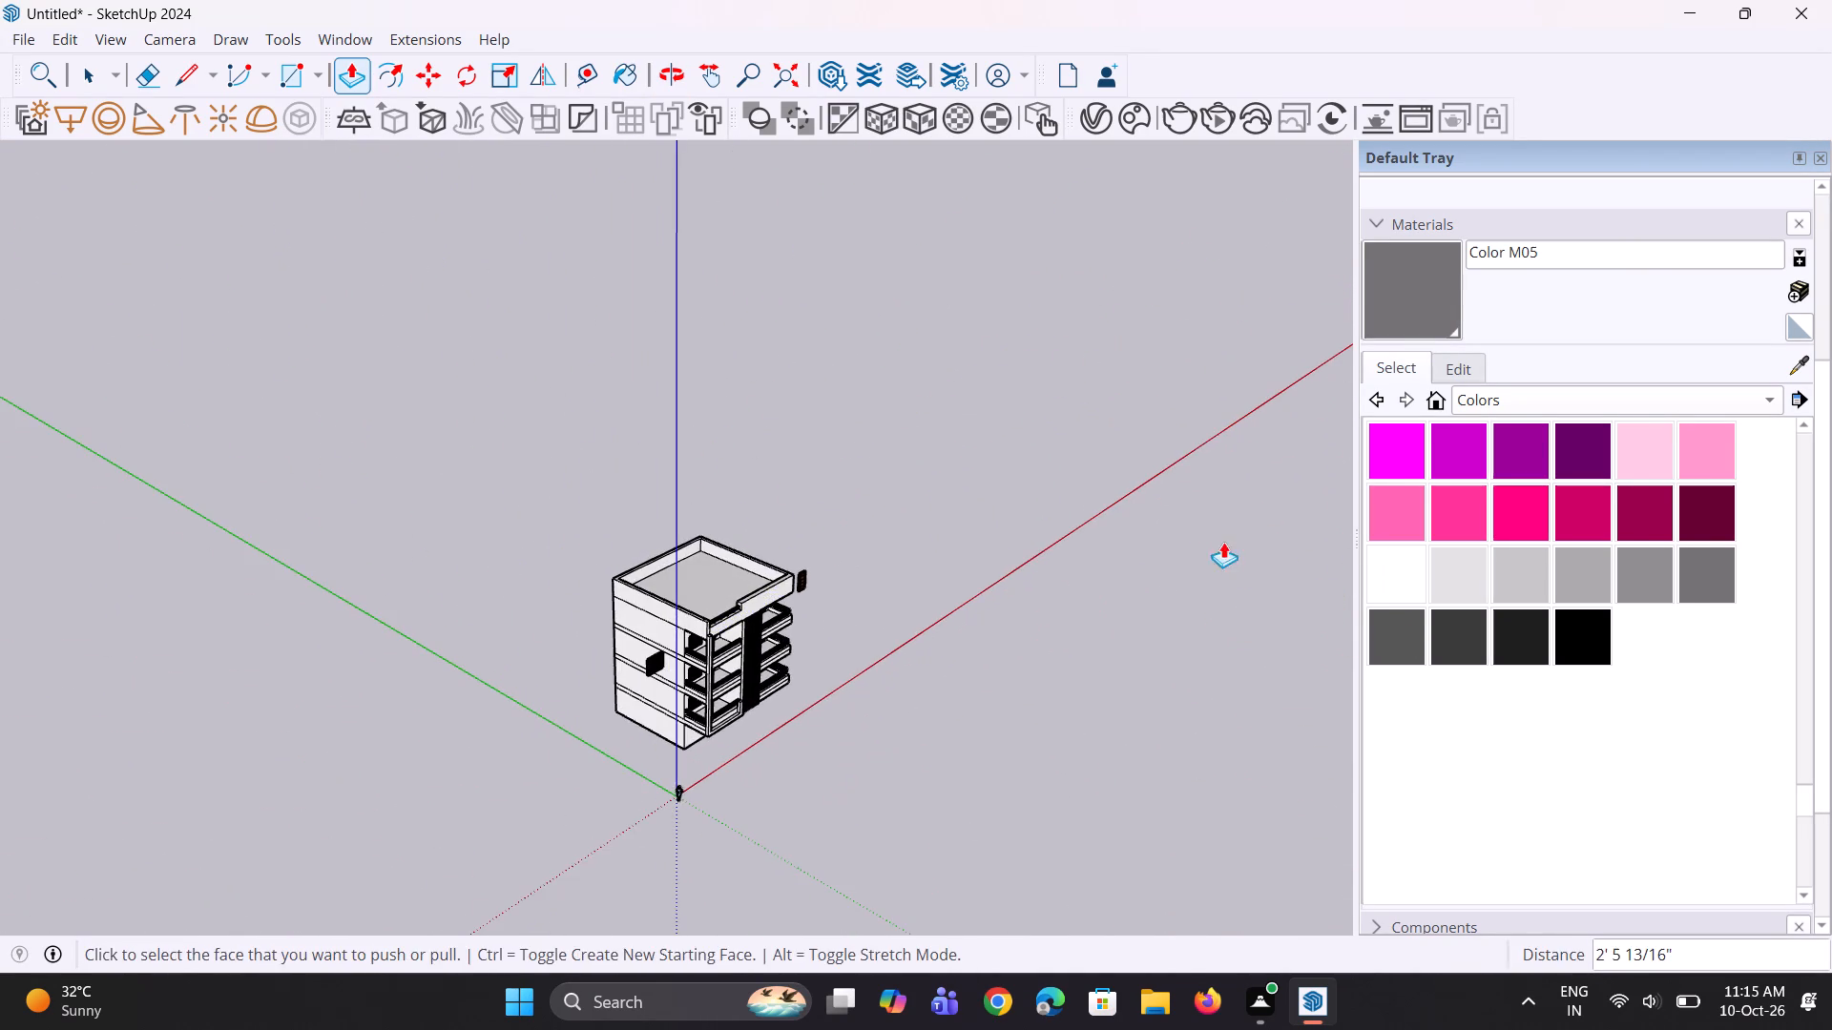
middle_click_drag(888, 564, 0, 509)
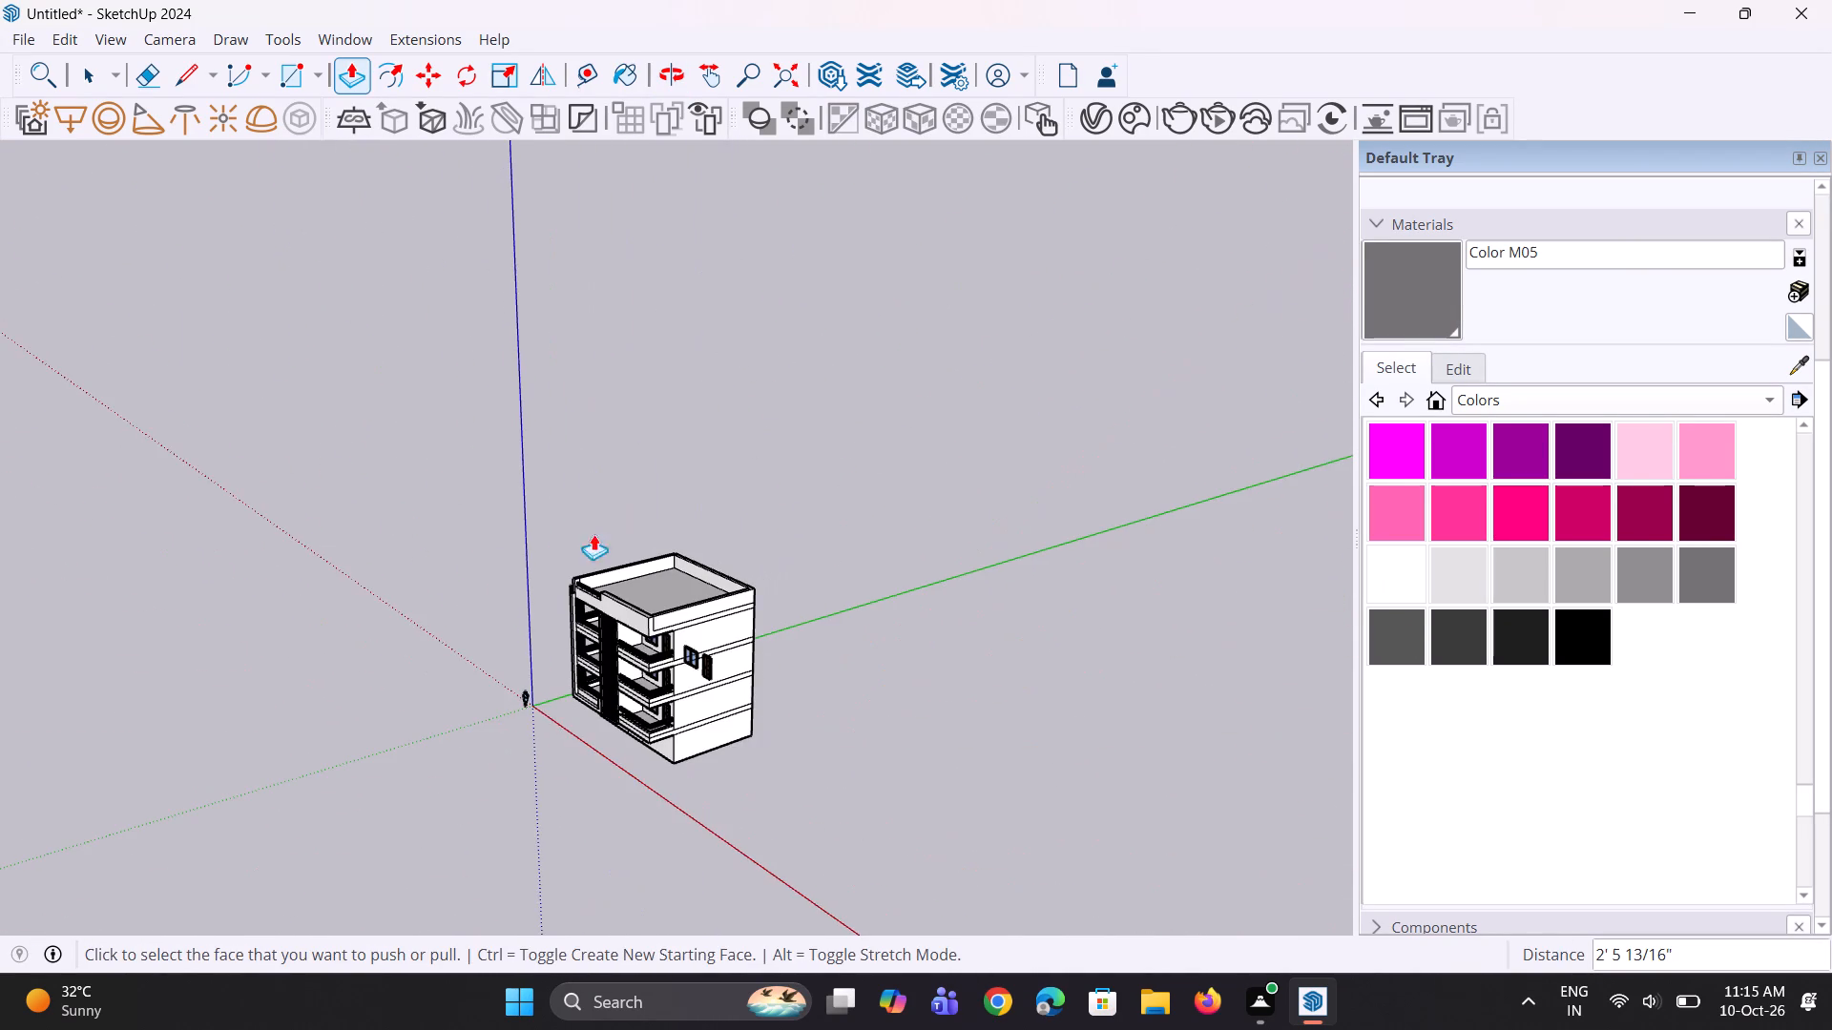
scroll(632, 539, "up", 3)
scroll(665, 539, "down", 10)
middle_click_drag(767, 591, 880, 583)
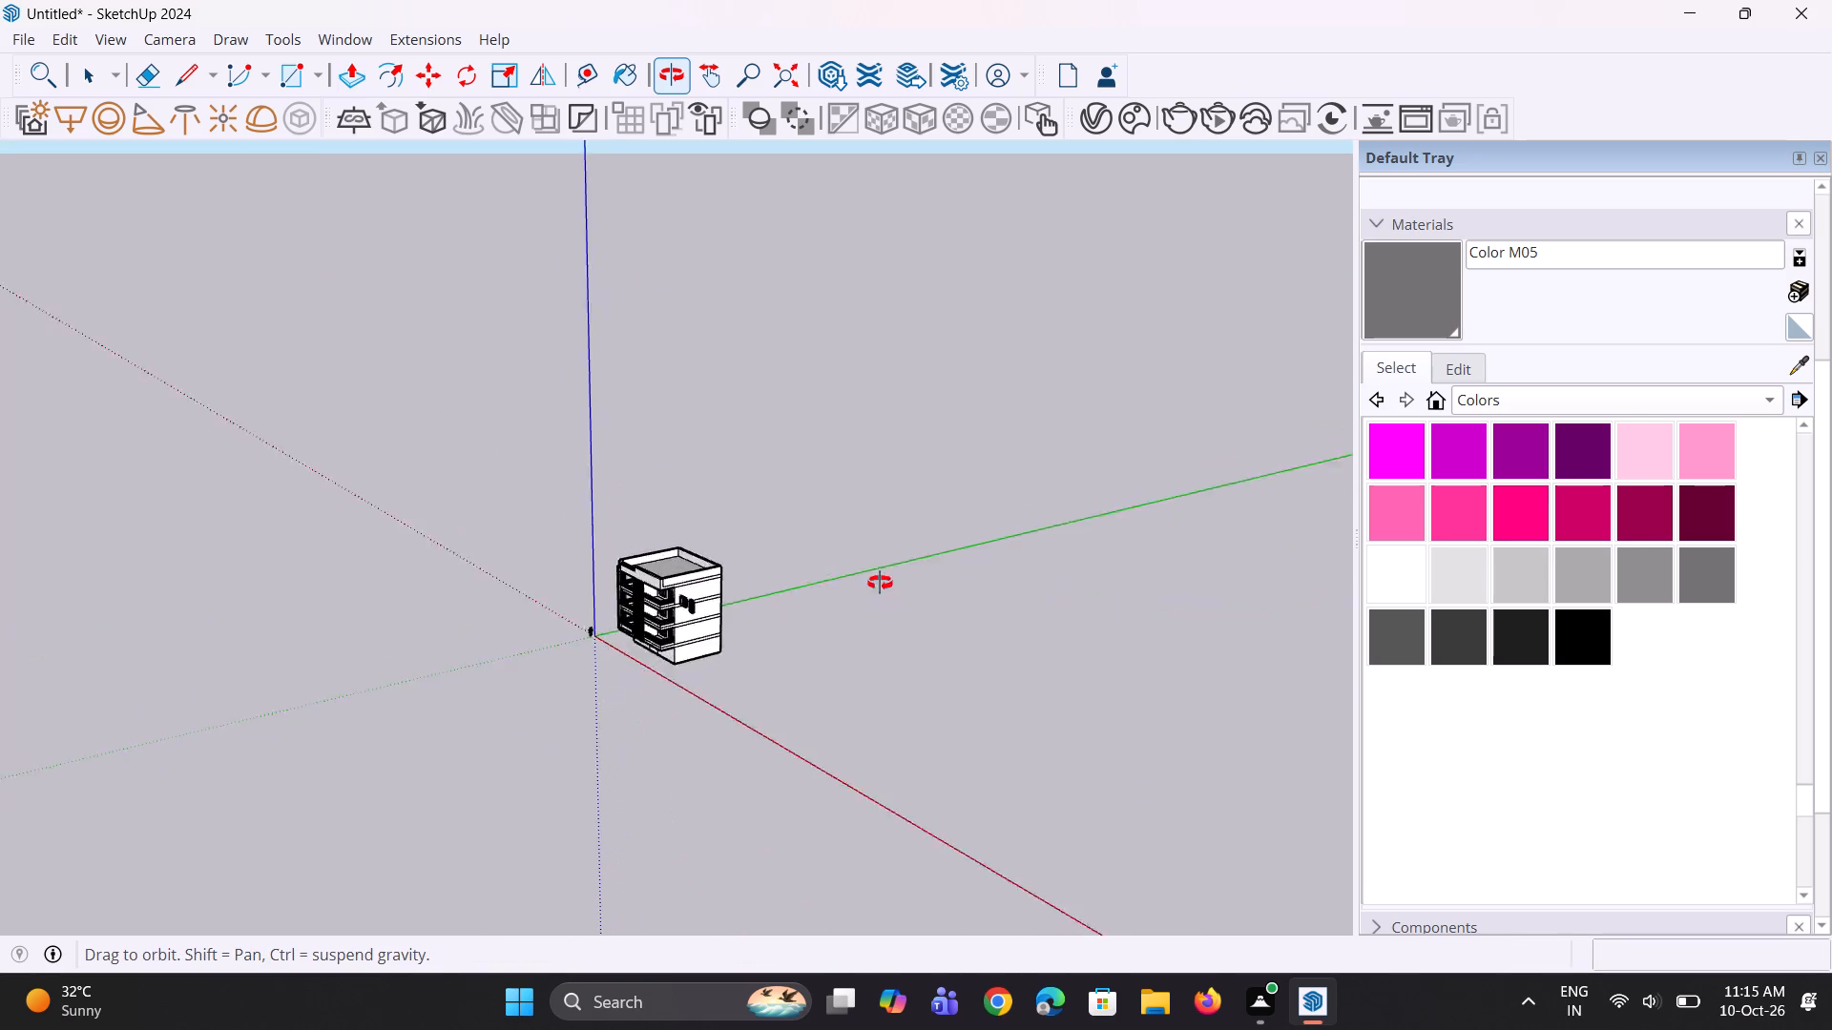
middle_click_drag(880, 583, 1007, 585)
Copy the short edge at the front corner of the solid side's parapet rearward along the parapet's top face.
scroll(712, 556, "up", 18)
middle_click_drag(692, 696, 702, 691)
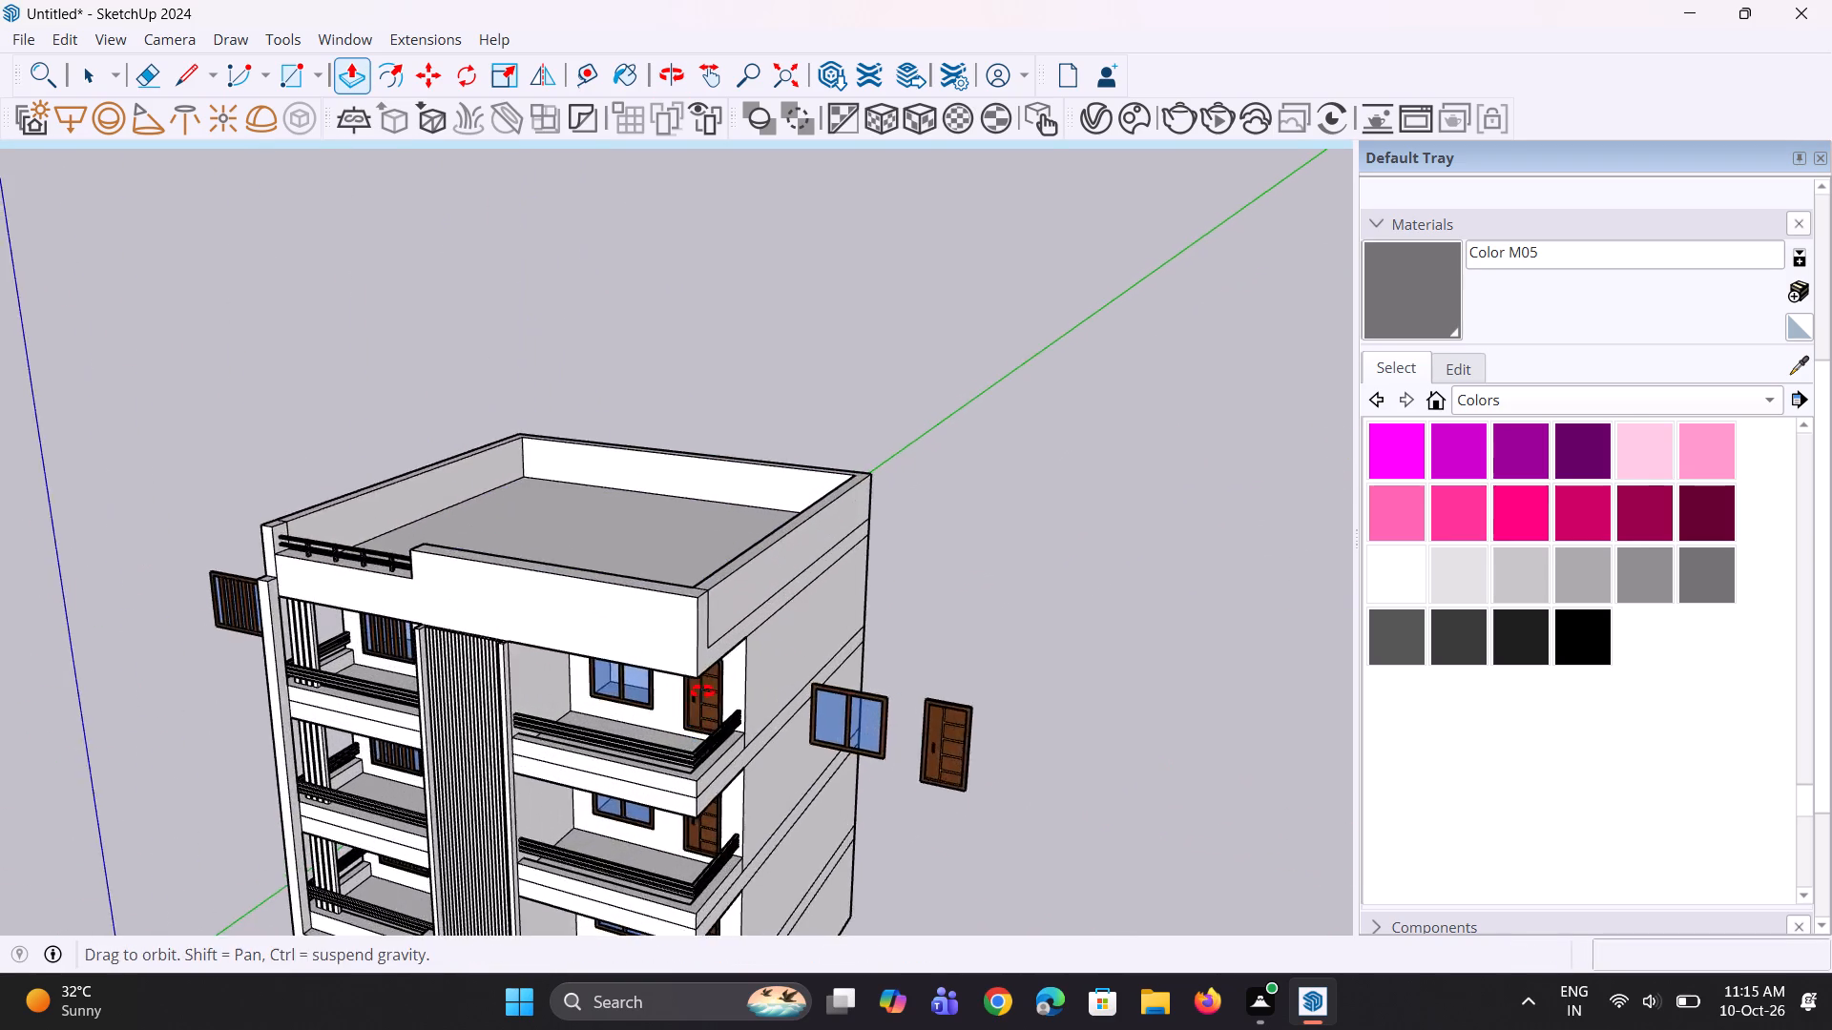
middle_click_drag(702, 691, 983, 691)
scroll(911, 521, "up", 4)
middle_click_drag(800, 580, 732, 797)
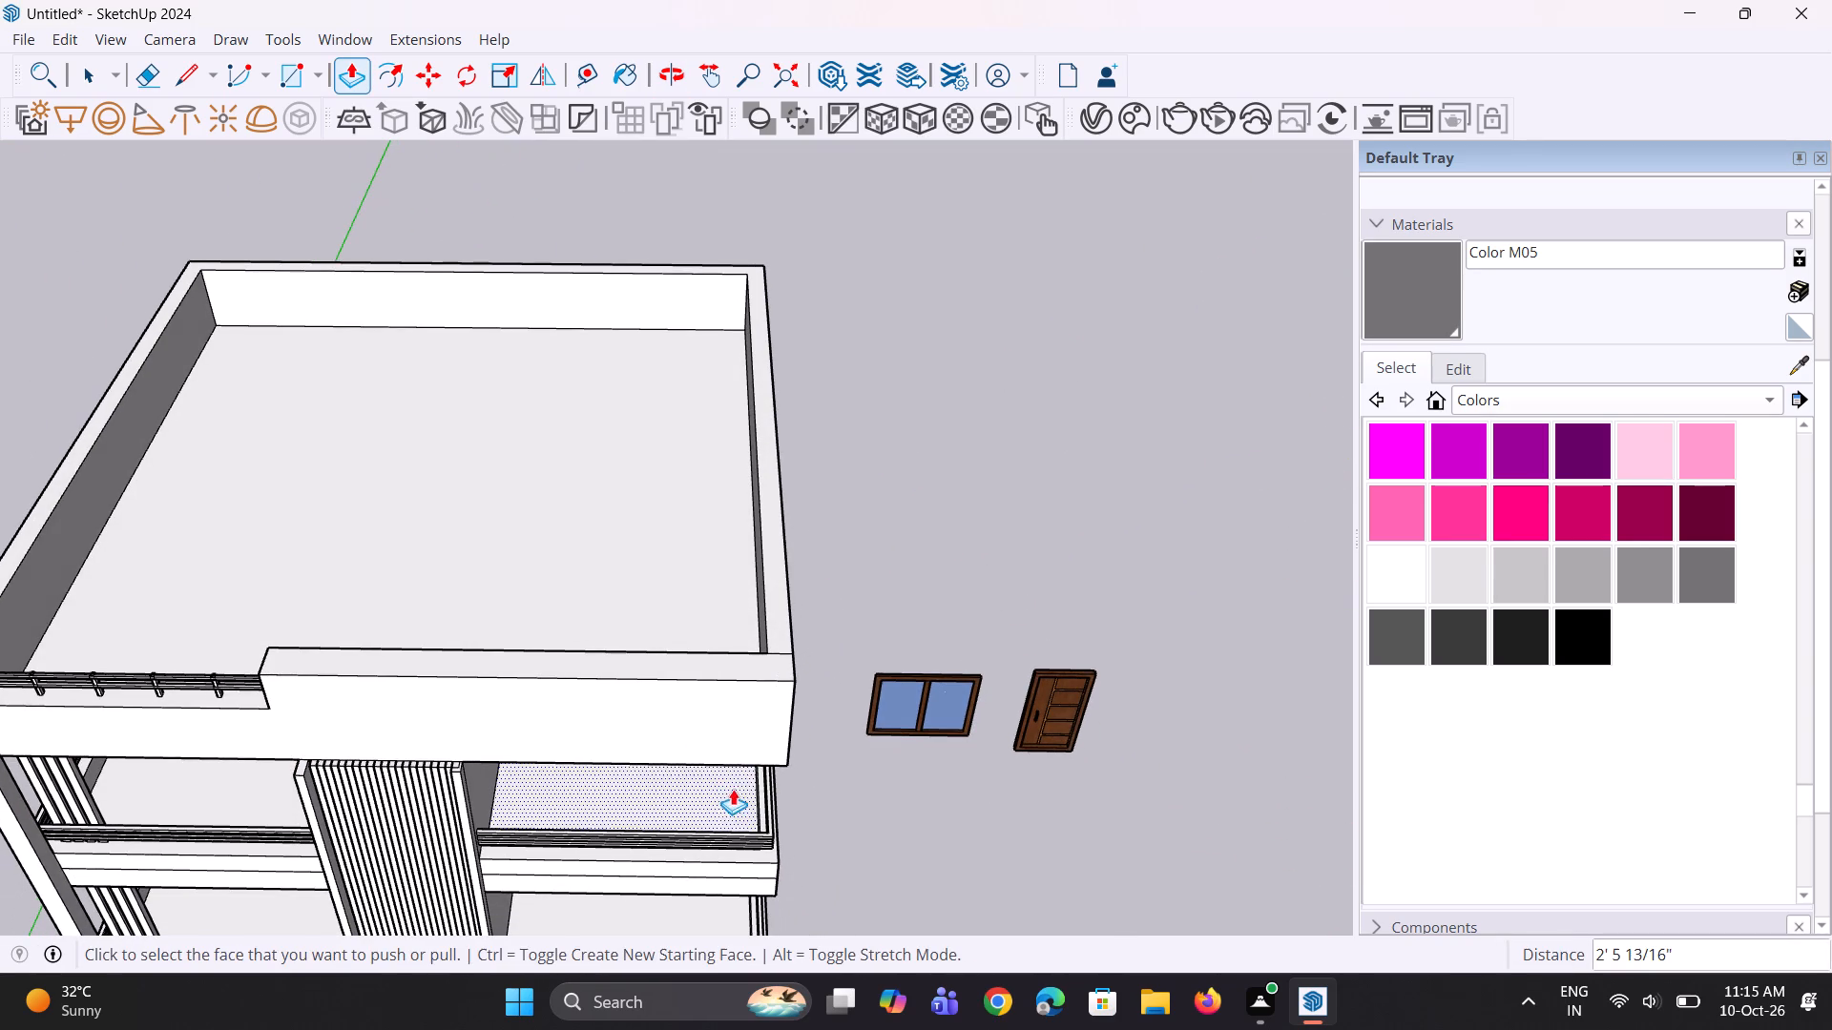
key("space")
left_click(774, 651)
middle_click_drag(771, 654, 750, 668)
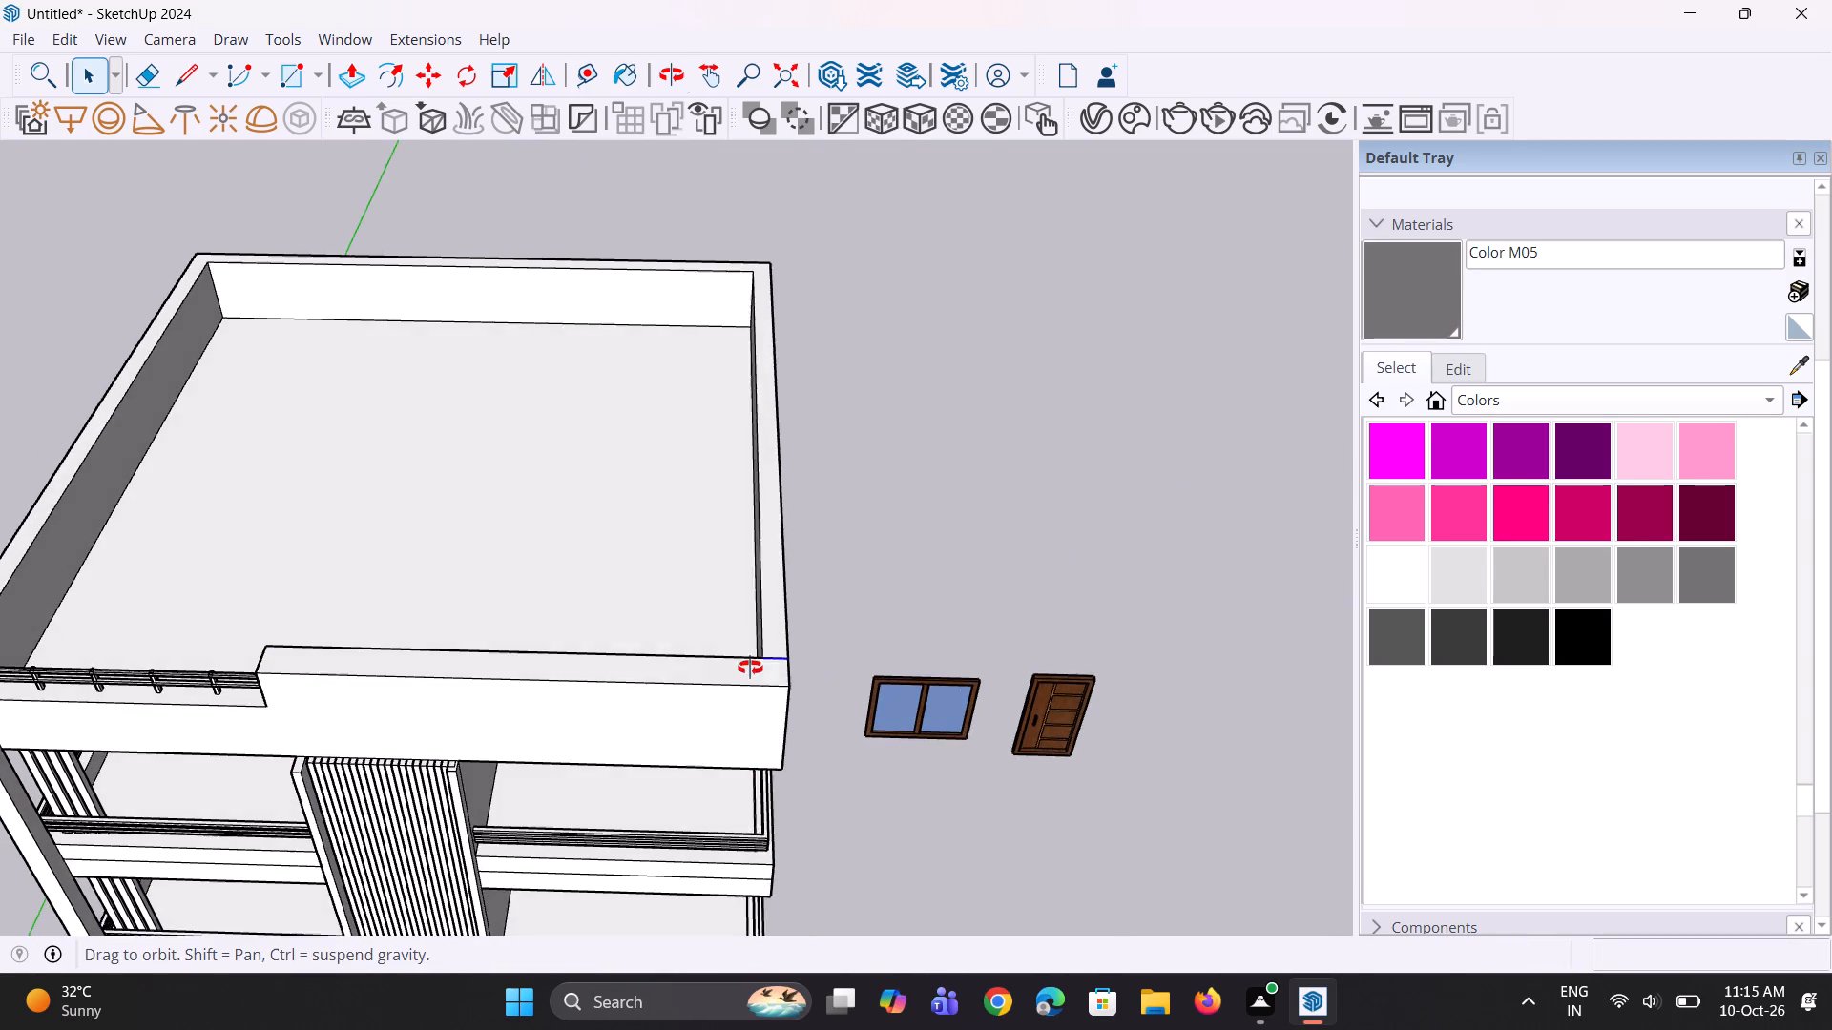
middle_click_drag(750, 668, 648, 769)
scroll(702, 737, "up", 2)
key("m")
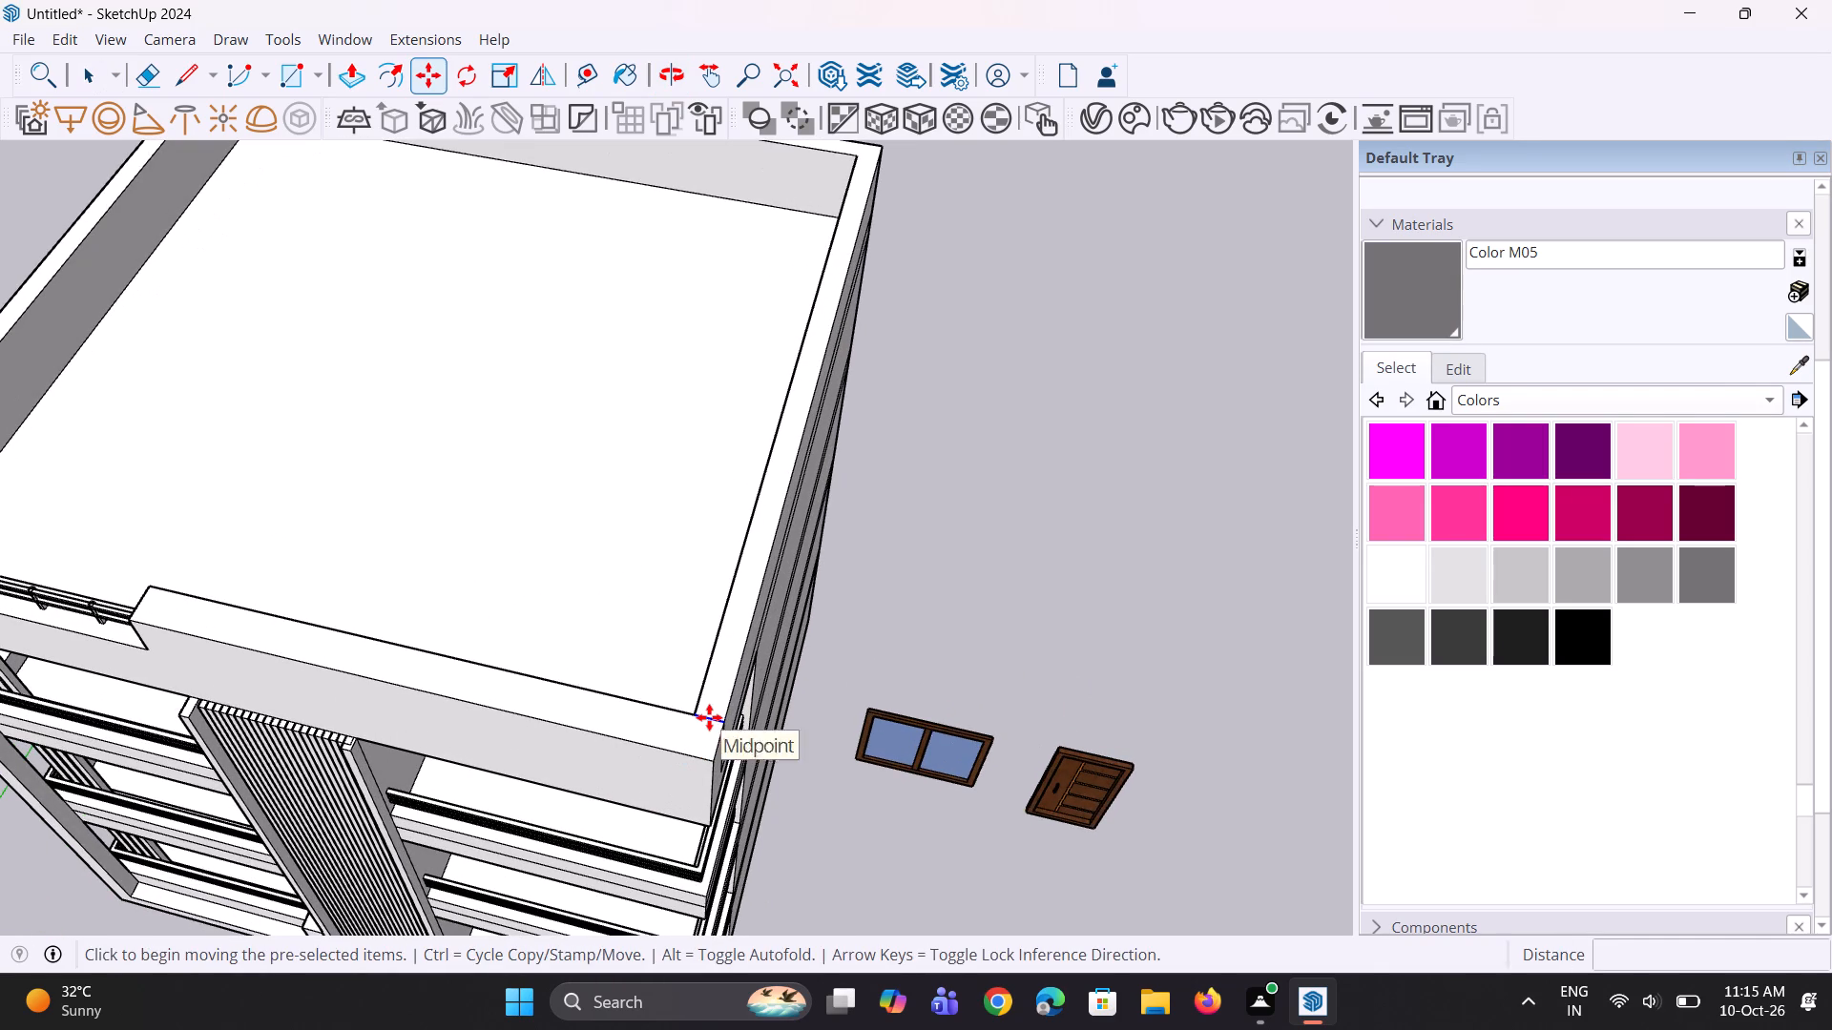
left_click(719, 714)
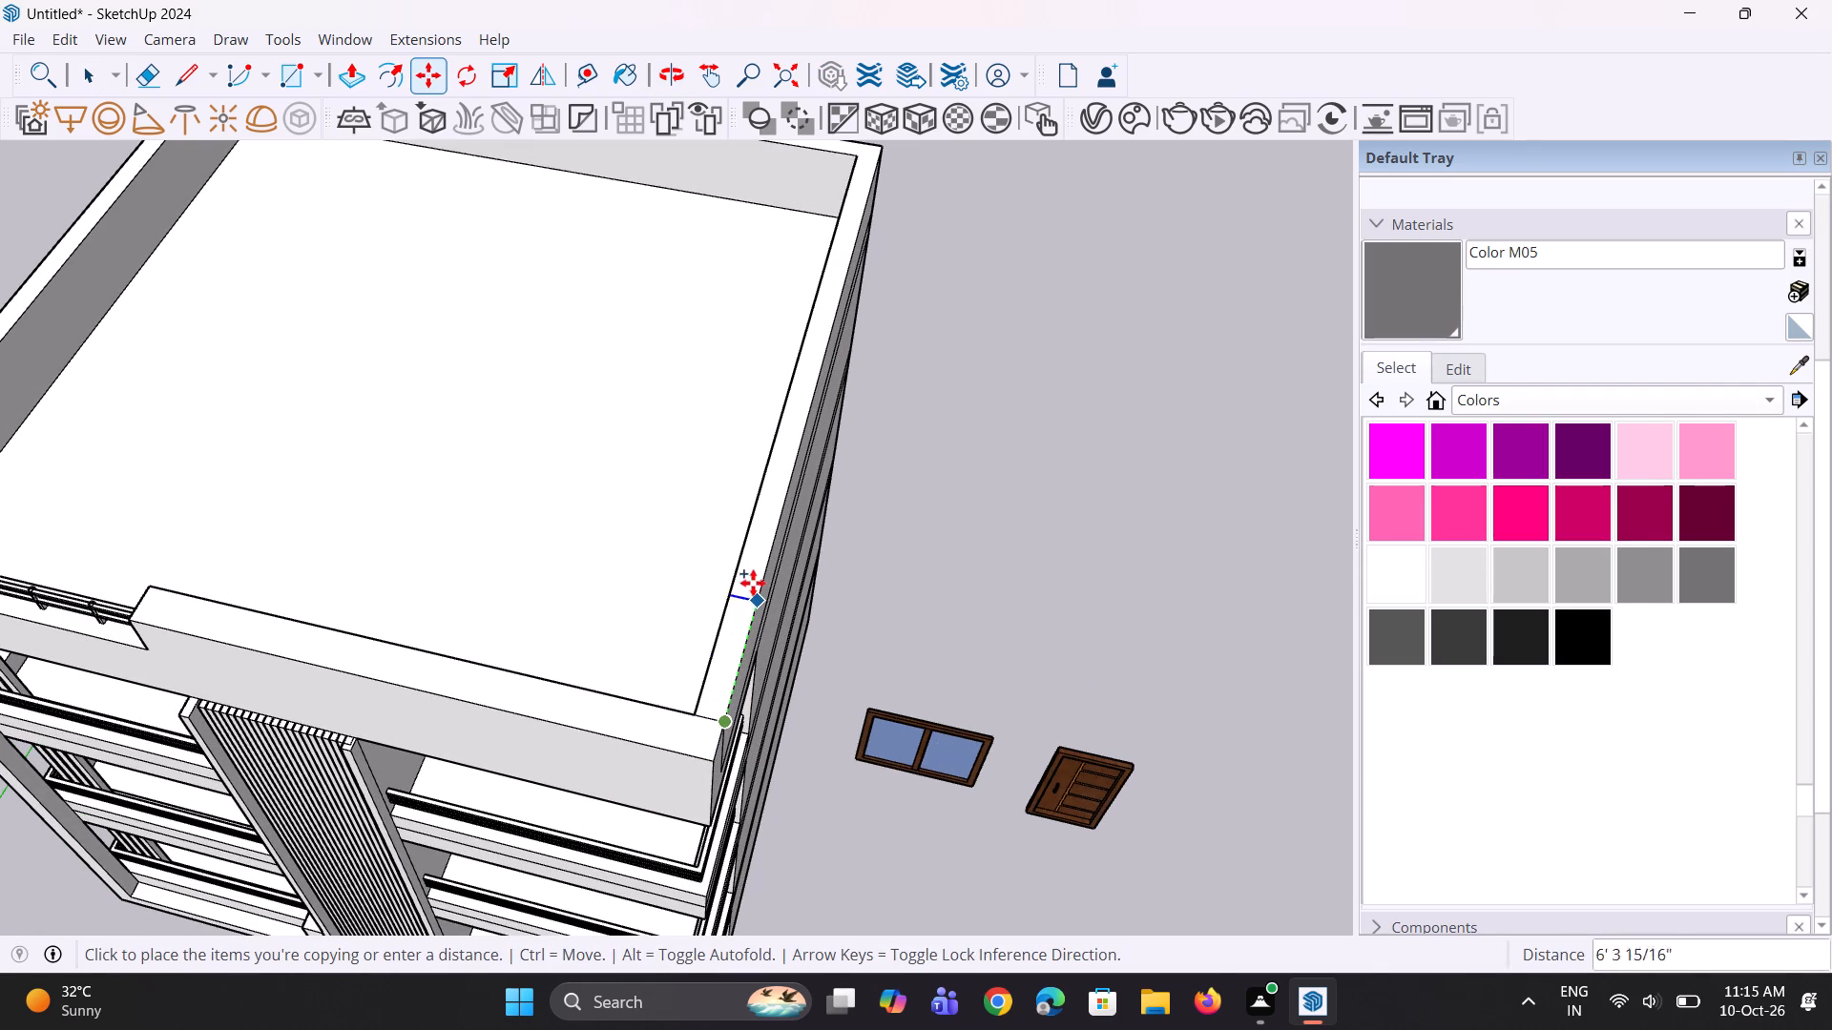
left_click(774, 505)
Push/Pull the marked-off front part of that side parapet's top face up about 6' 5".
scroll(753, 550, "up", 1)
middle_click_drag(753, 550, 795, 534)
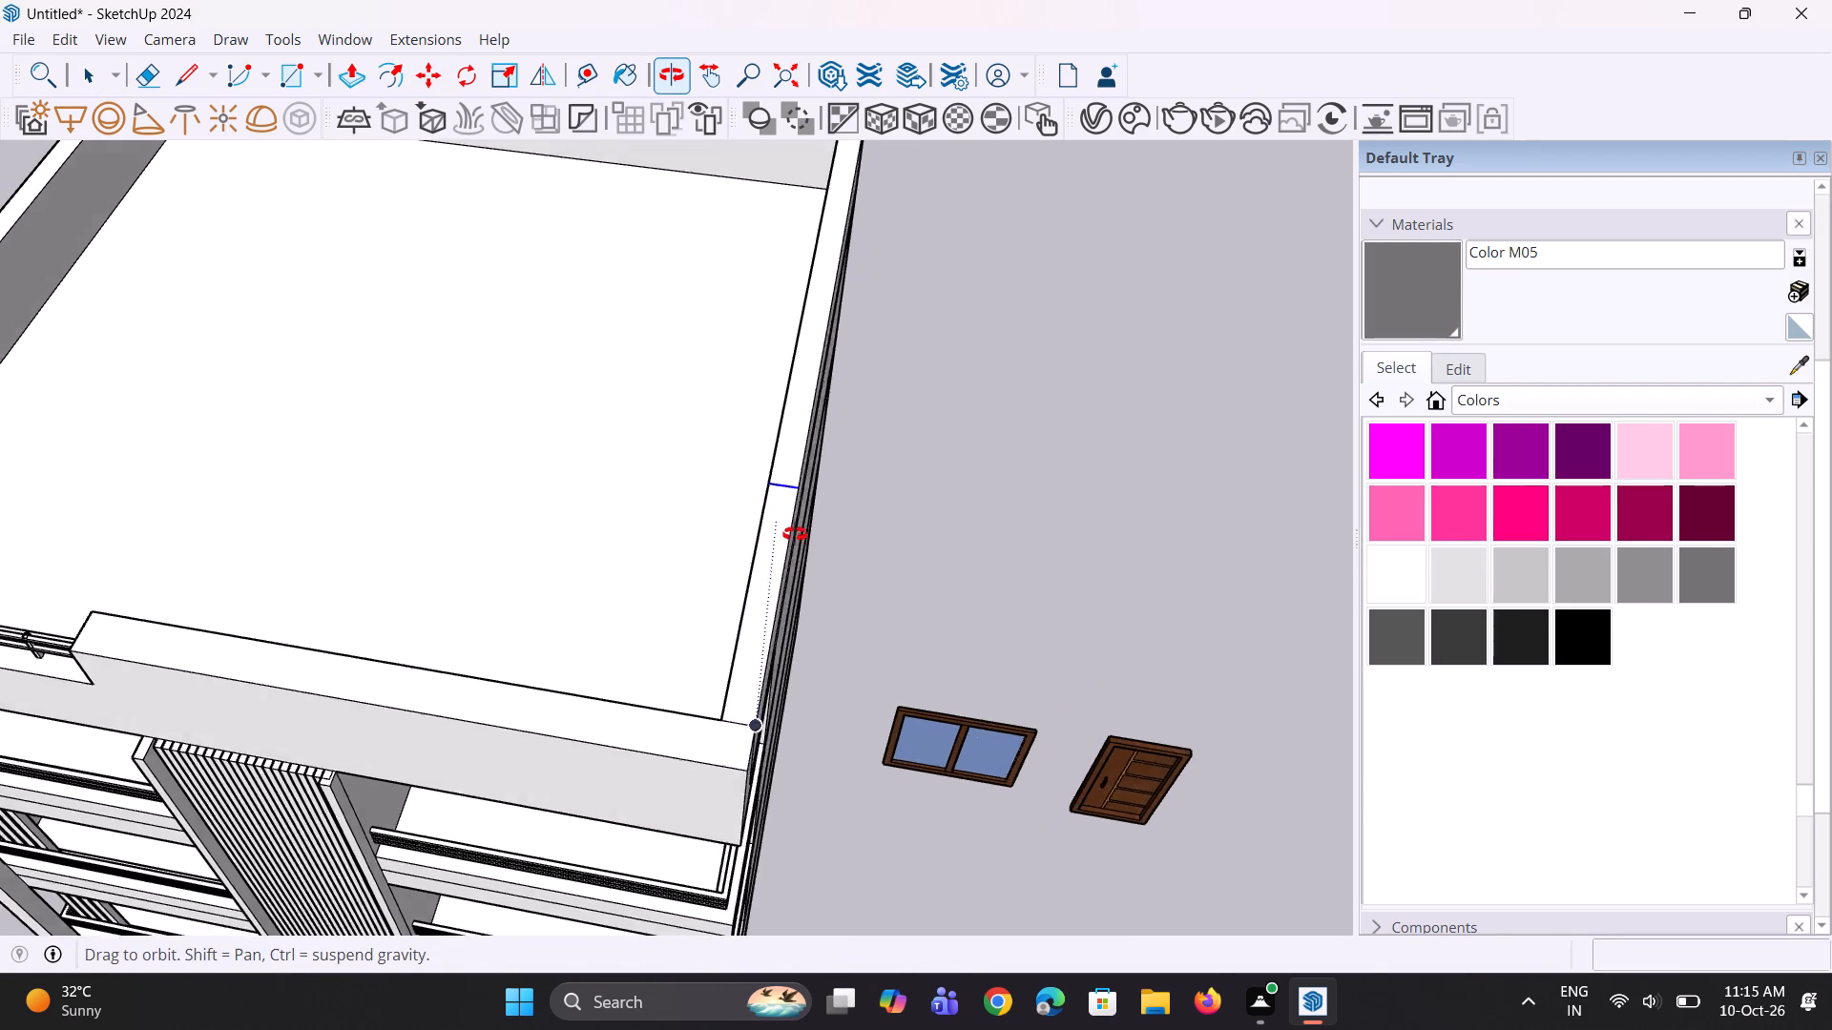
middle_click_drag(795, 534, 795, 533)
key("p")
left_click(770, 589)
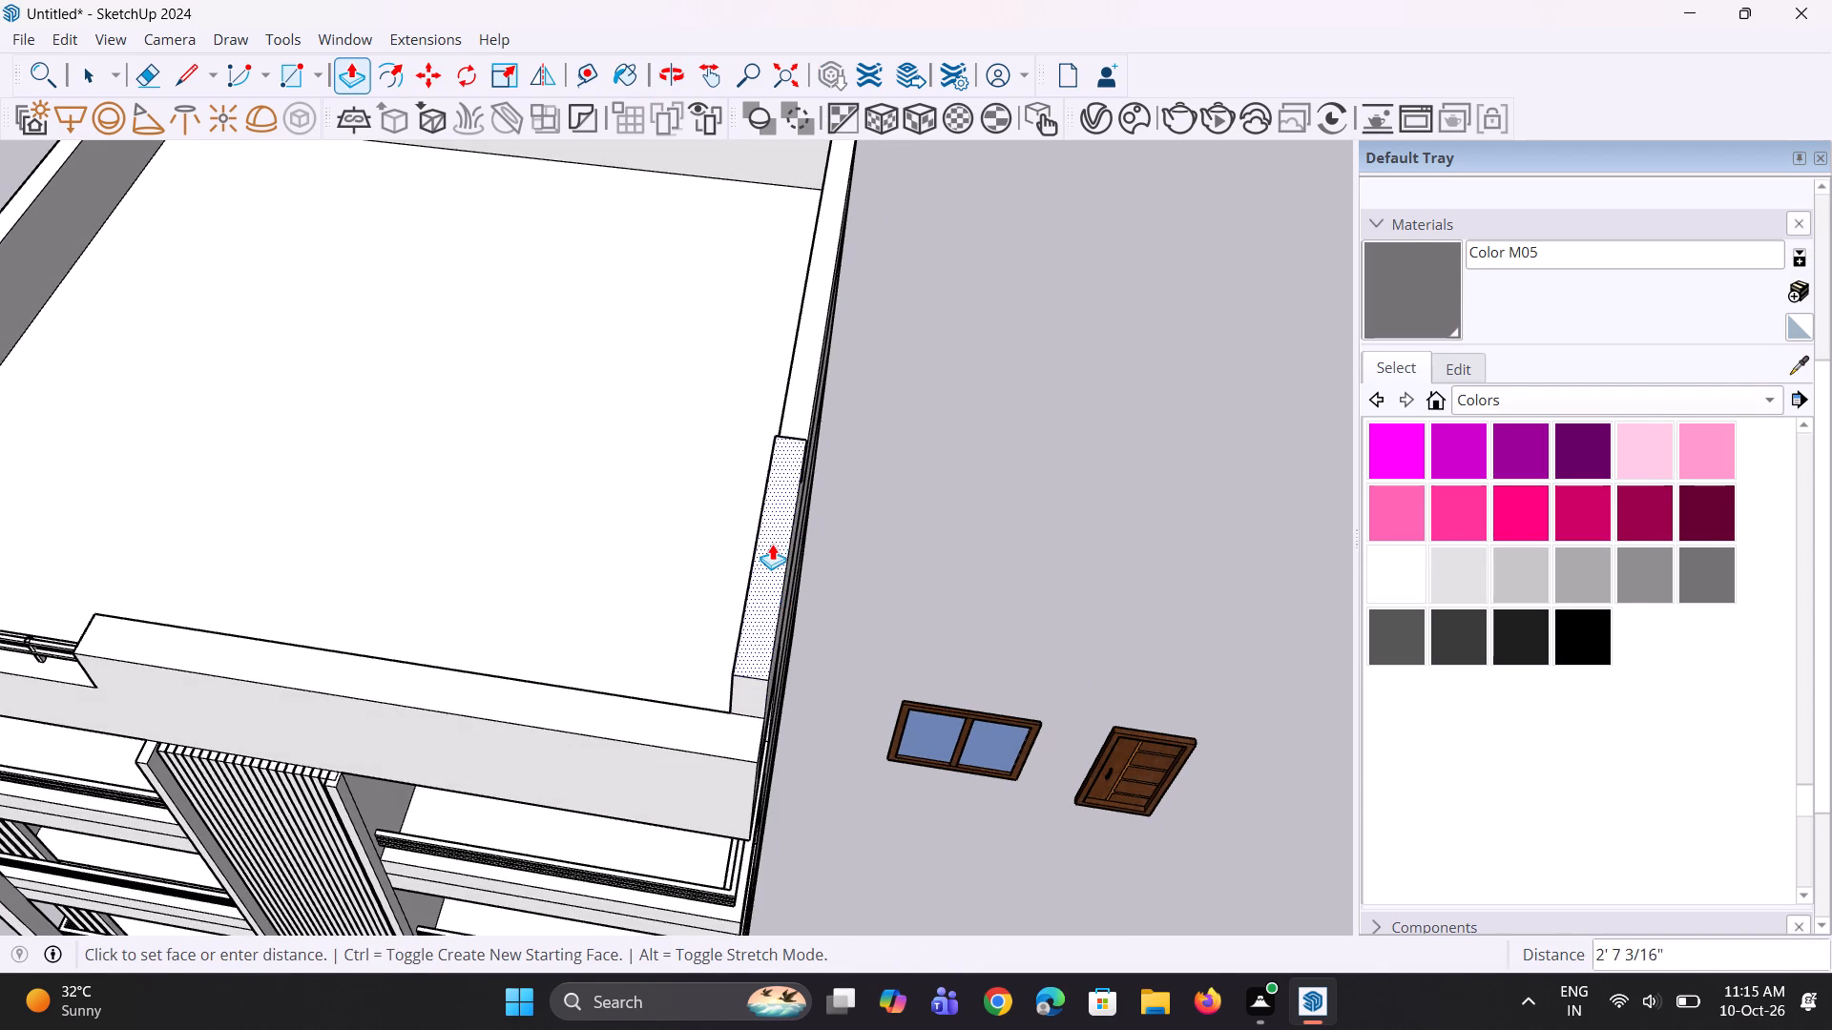
left_click(776, 483)
Copy the inner top edge of the raised corner wall 1' 1 1/8" down its inner face.
middle_click_drag(690, 590, 989, 393)
scroll(989, 393, "up", 1)
key("space")
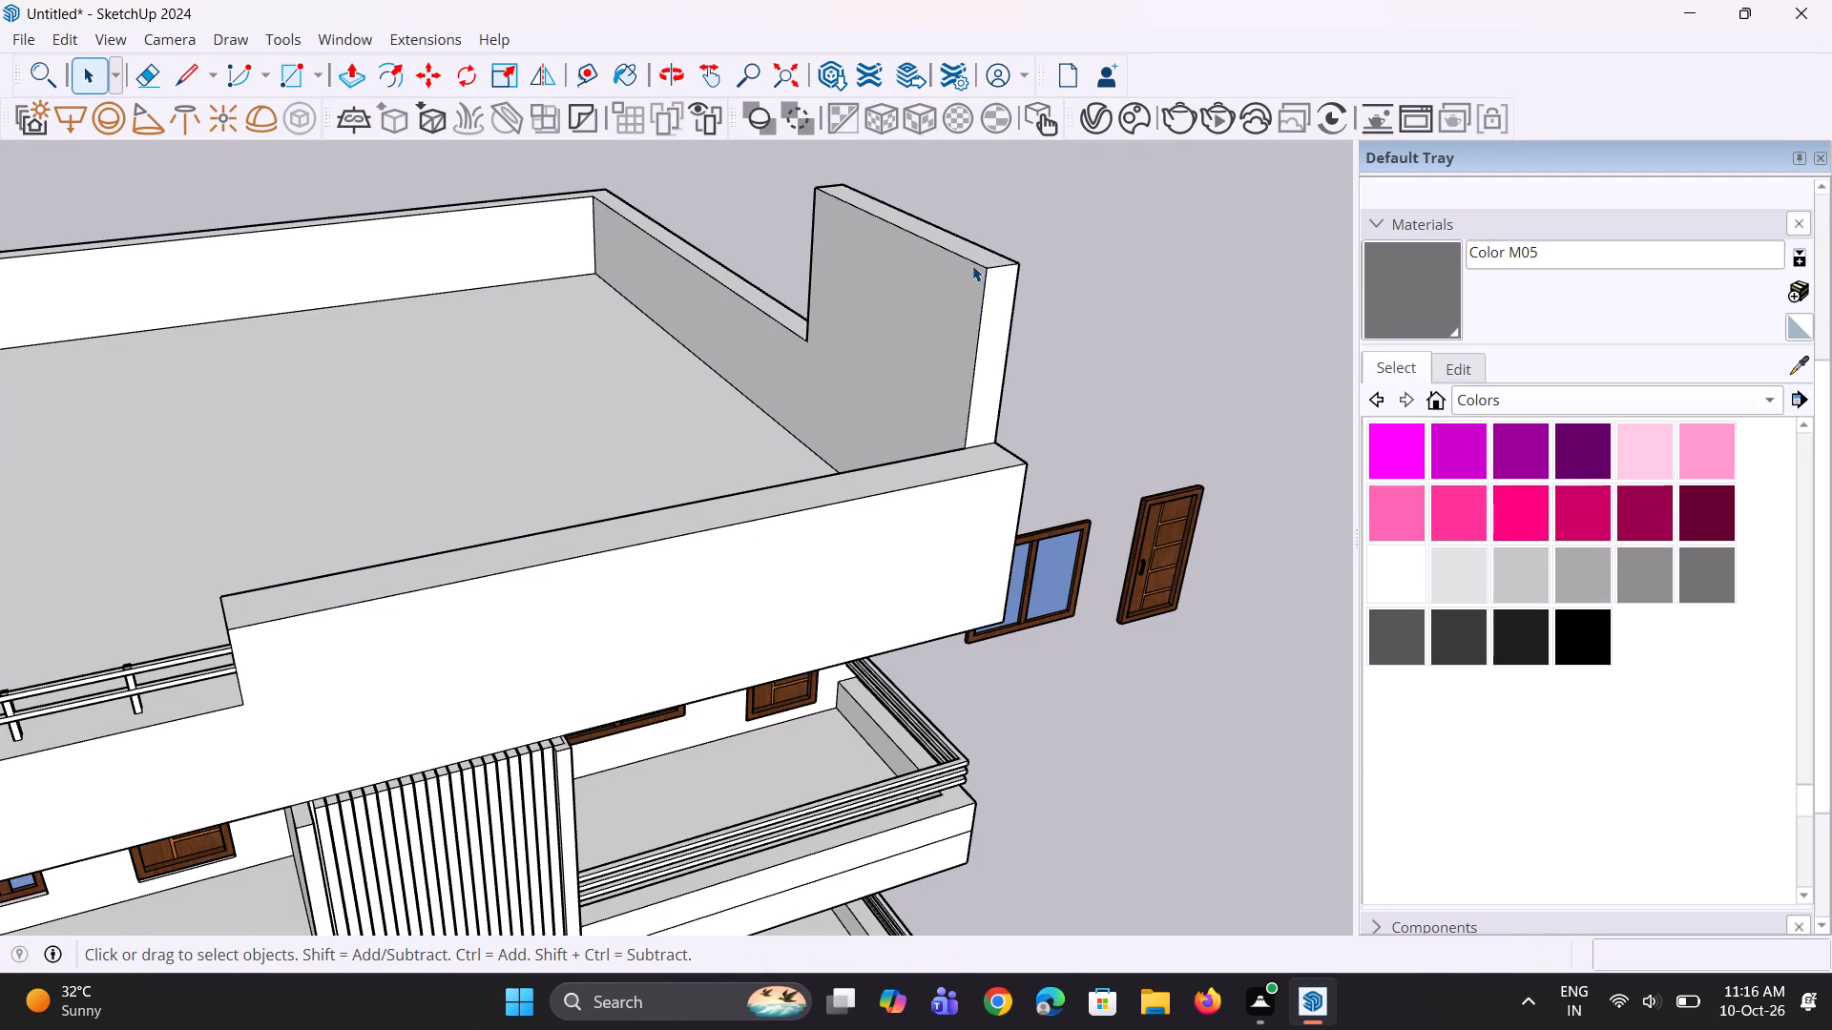
left_click(972, 265)
scroll(971, 264, "up", 2)
key("m")
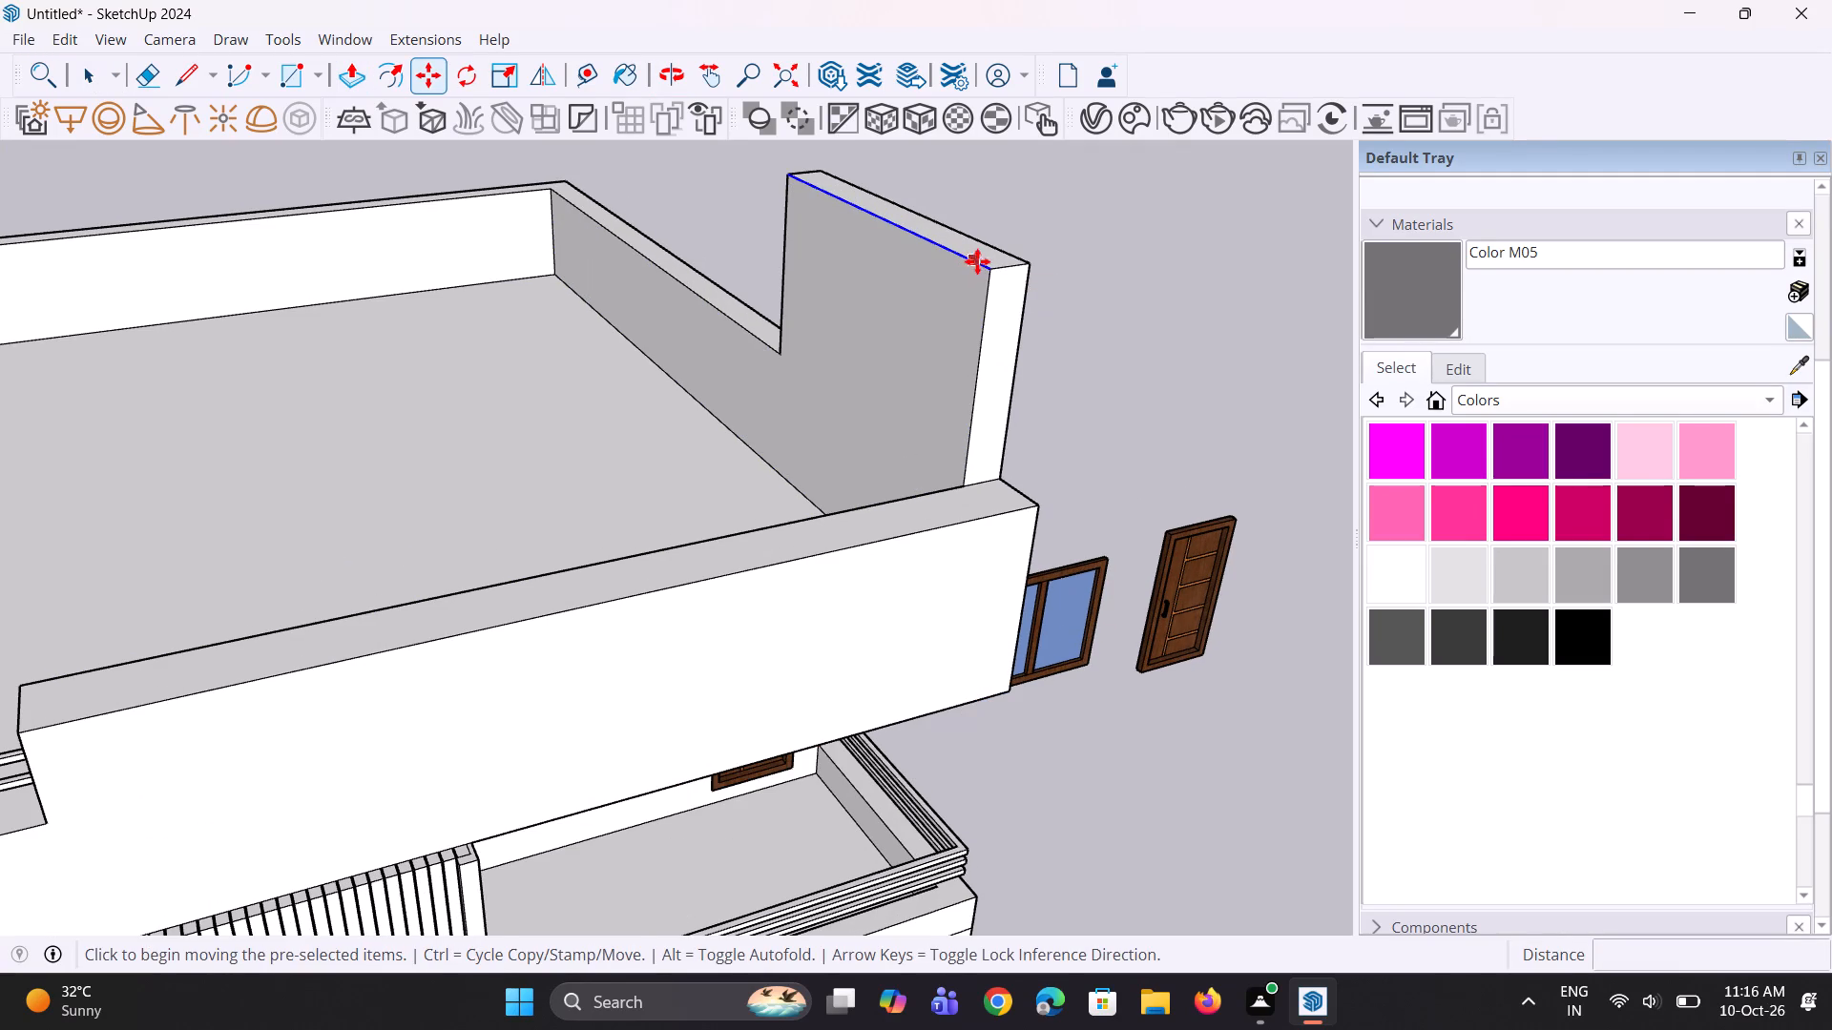
left_click(994, 278)
left_click(986, 309)
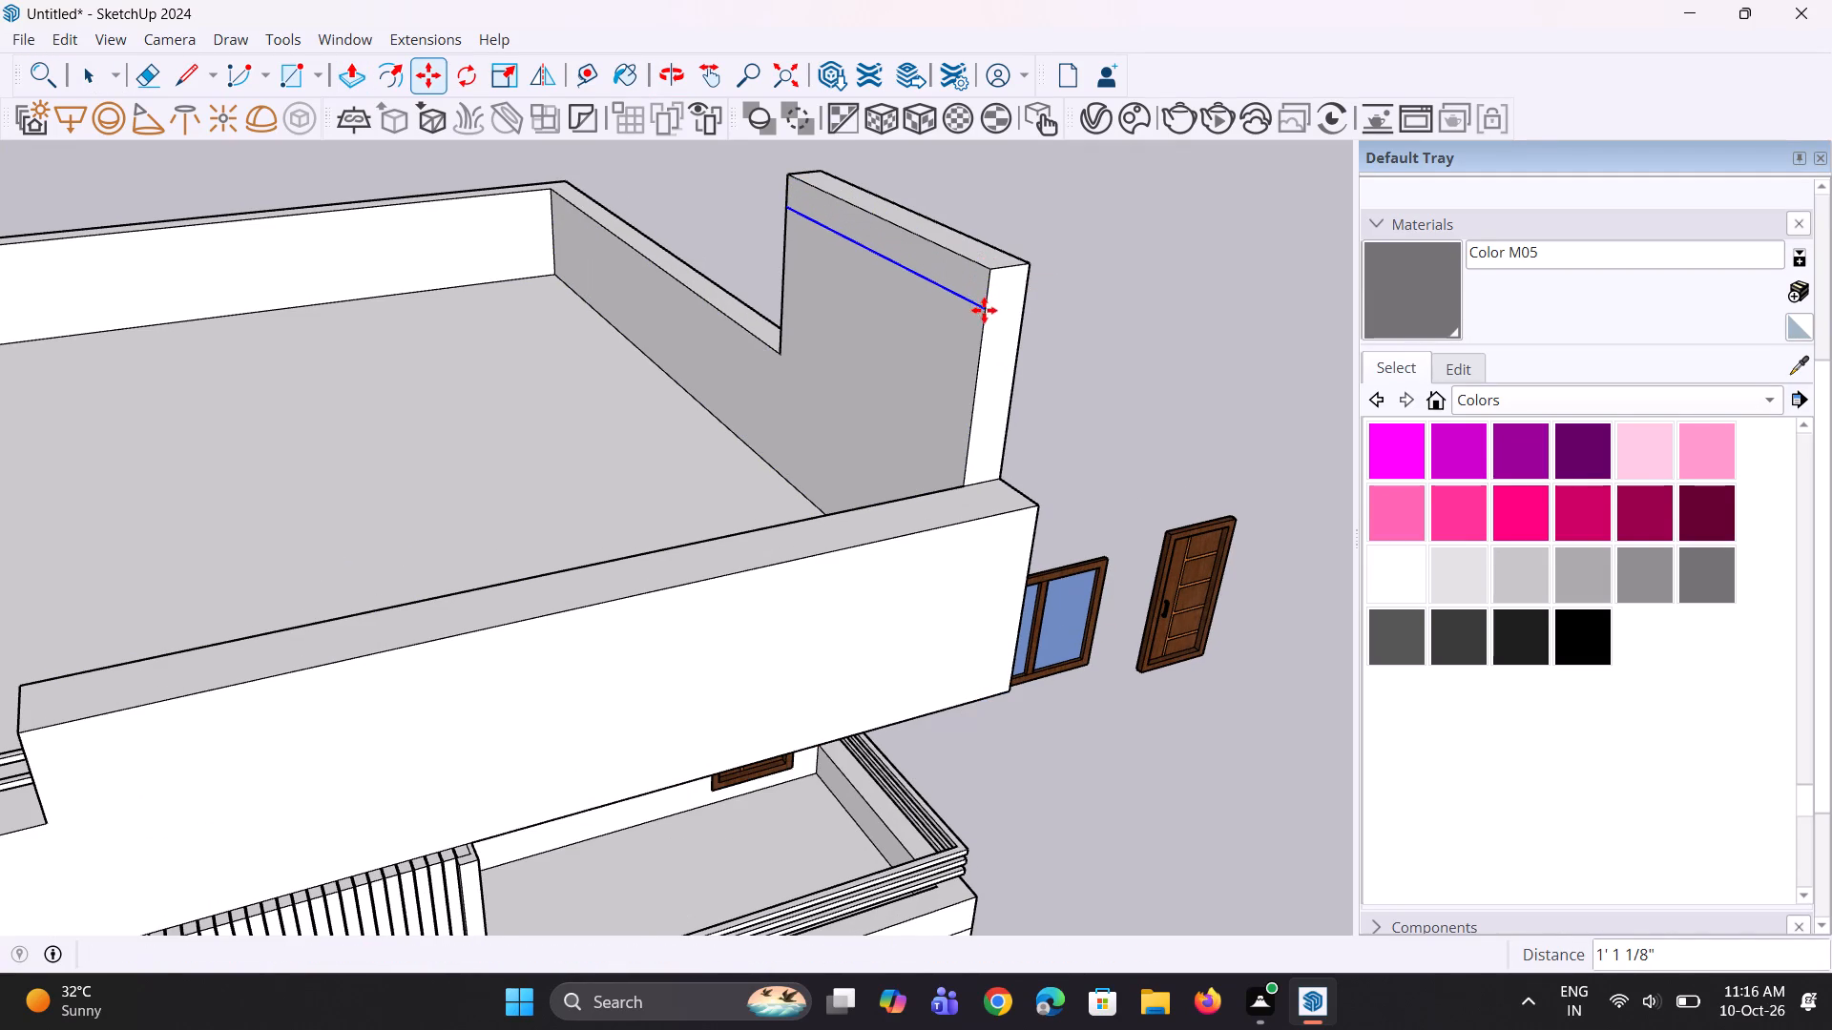
Push/Pull the strip along the wall's top about 24' 9 1/4" across the roof to align with the high front parapet's end.
key("p")
left_click(961, 278)
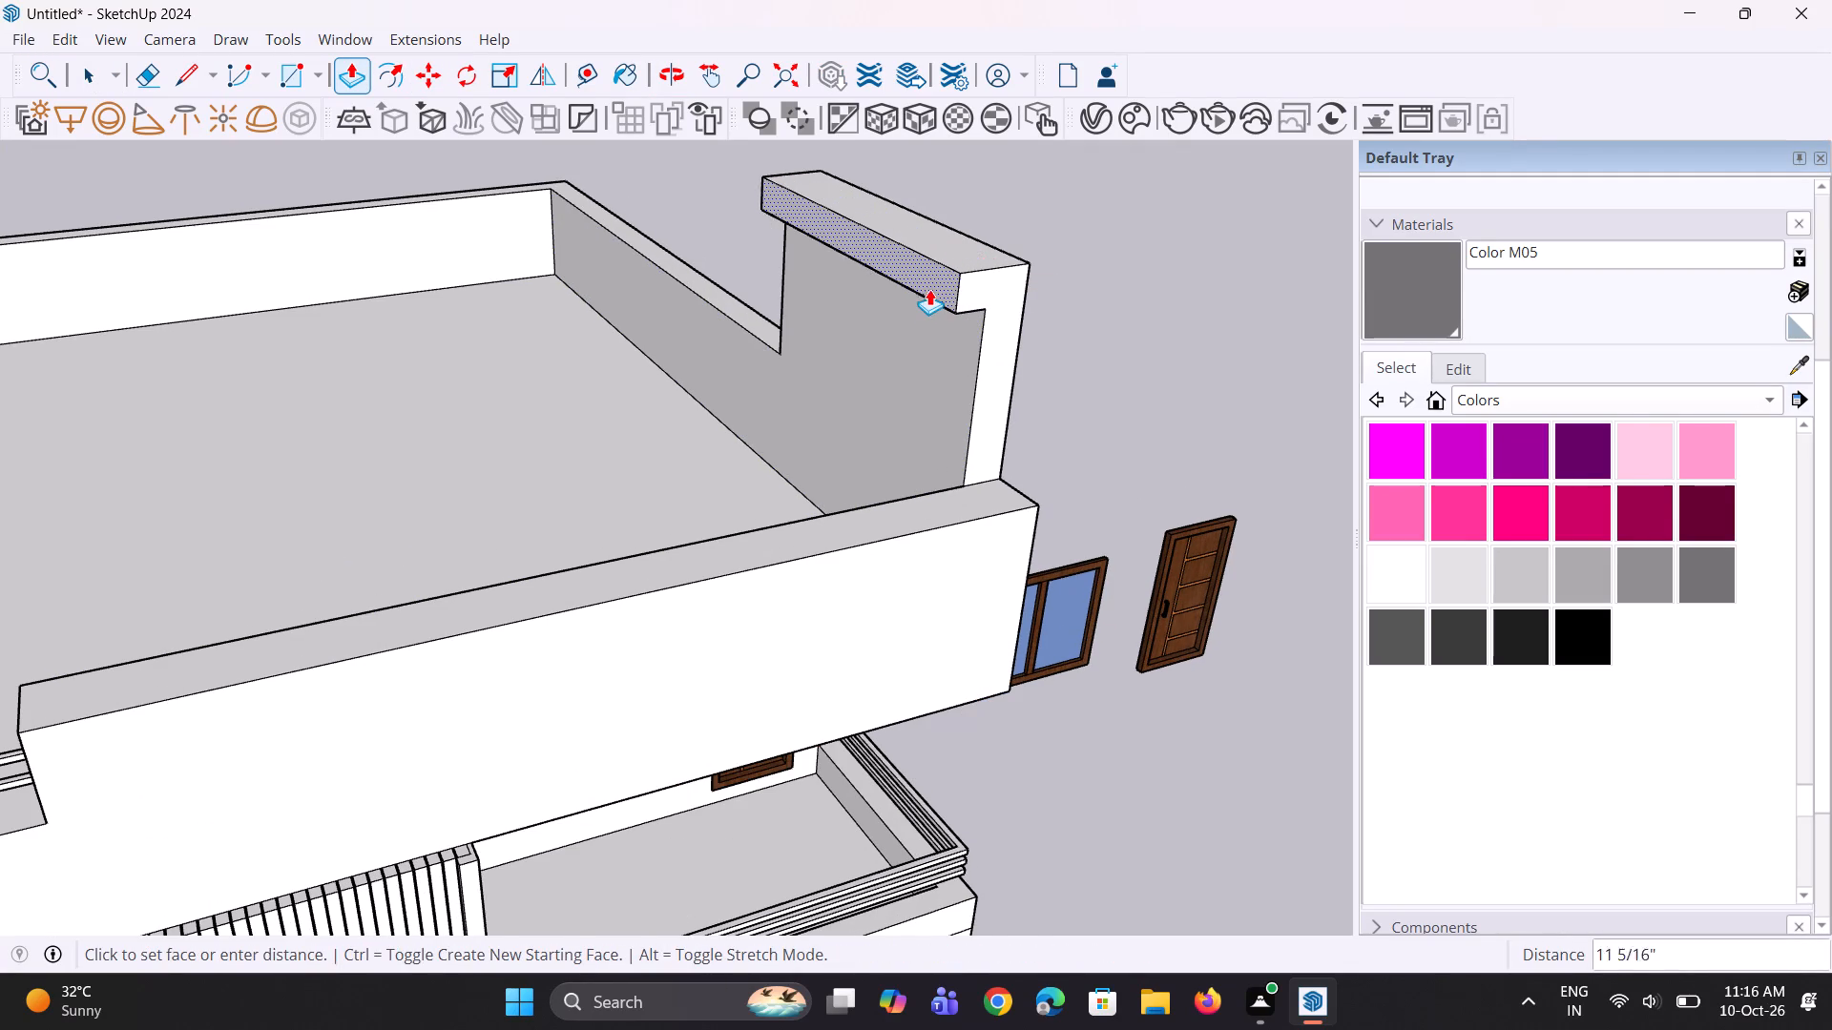
scroll(929, 289, "down", 9)
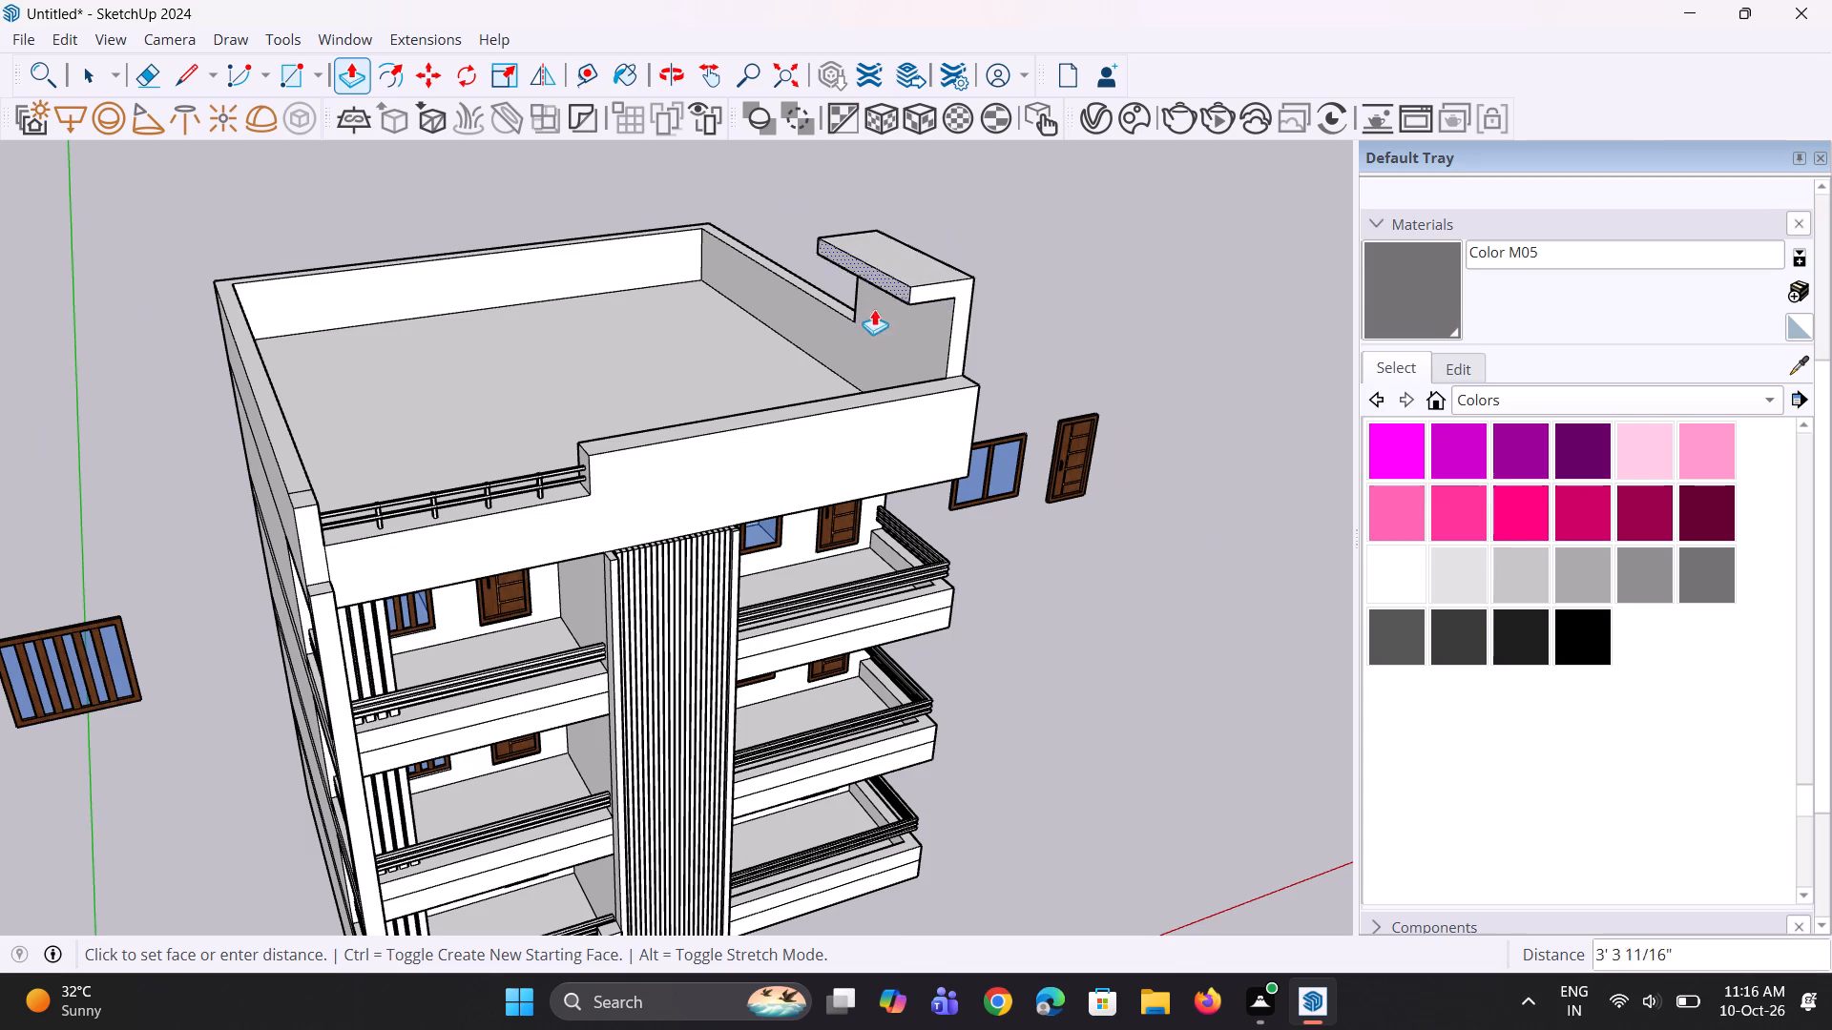
left_click(597, 449)
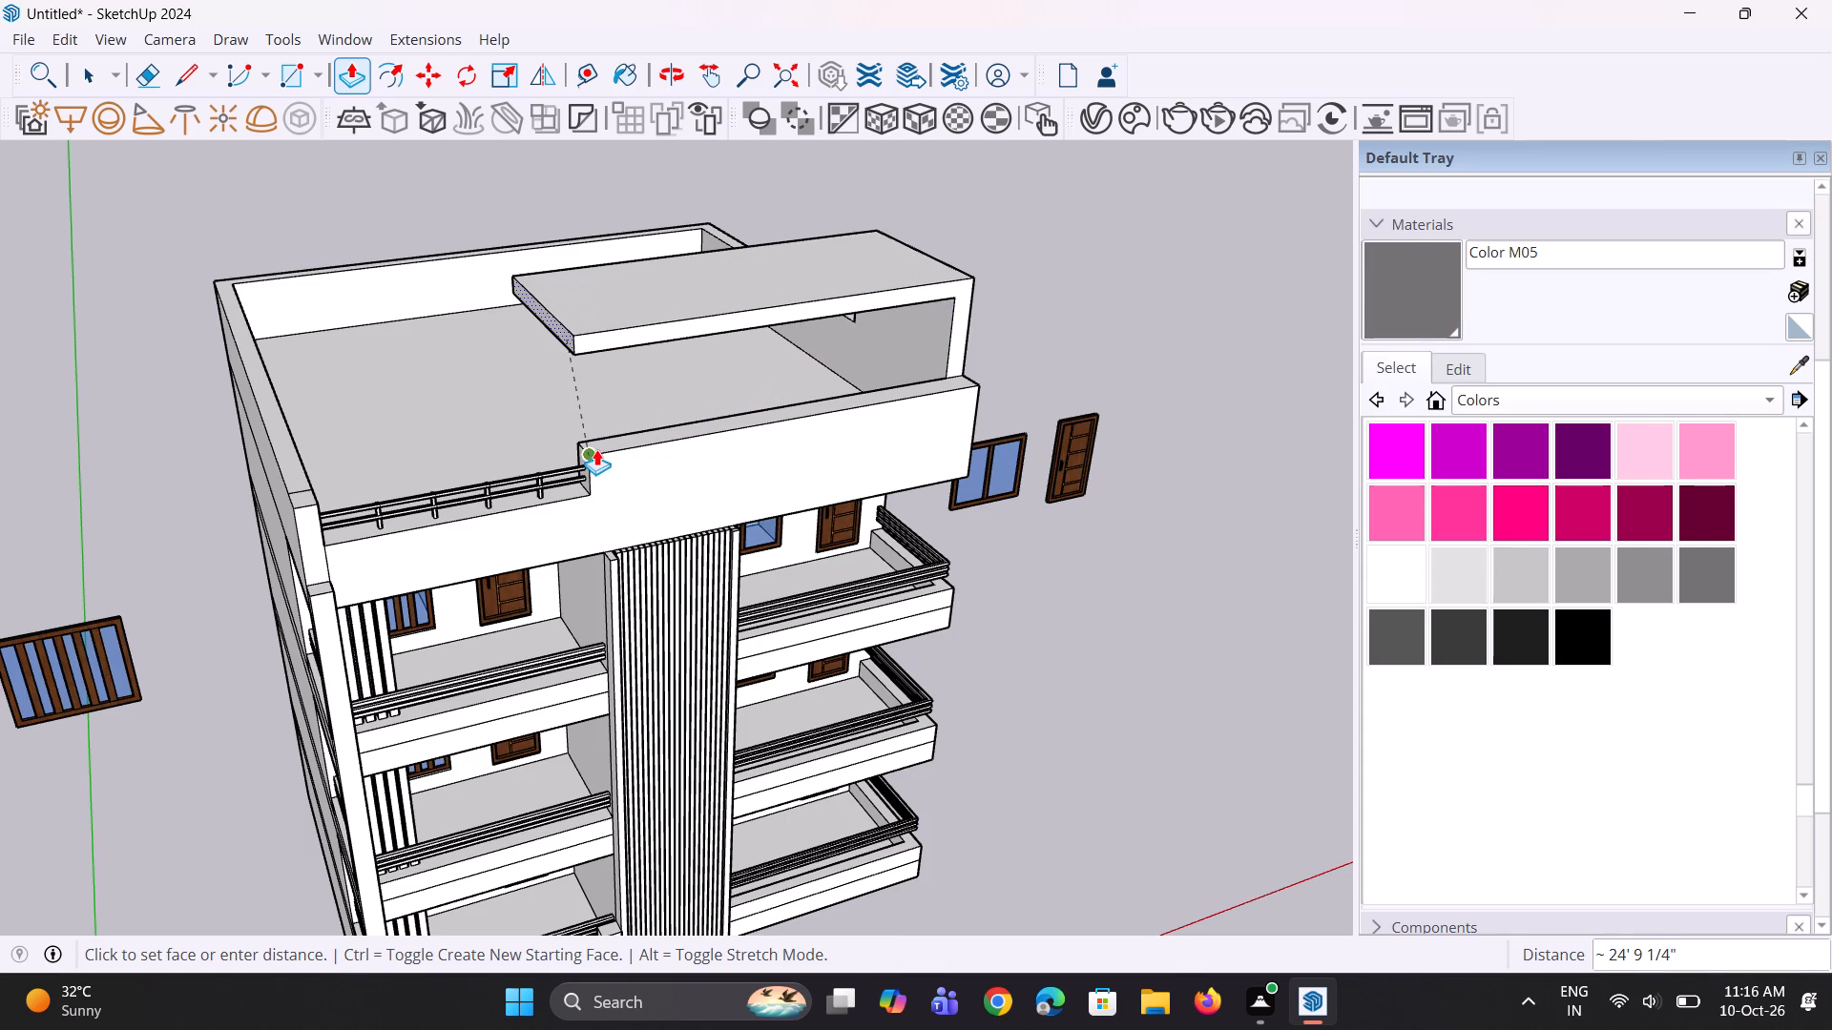
Push/Pull the front face of the overhead slab and its wall out 1' 9 7/8" to the high front parapet's face.
middle_click_drag(636, 422, 470, 296)
scroll(643, 299, "down", 2)
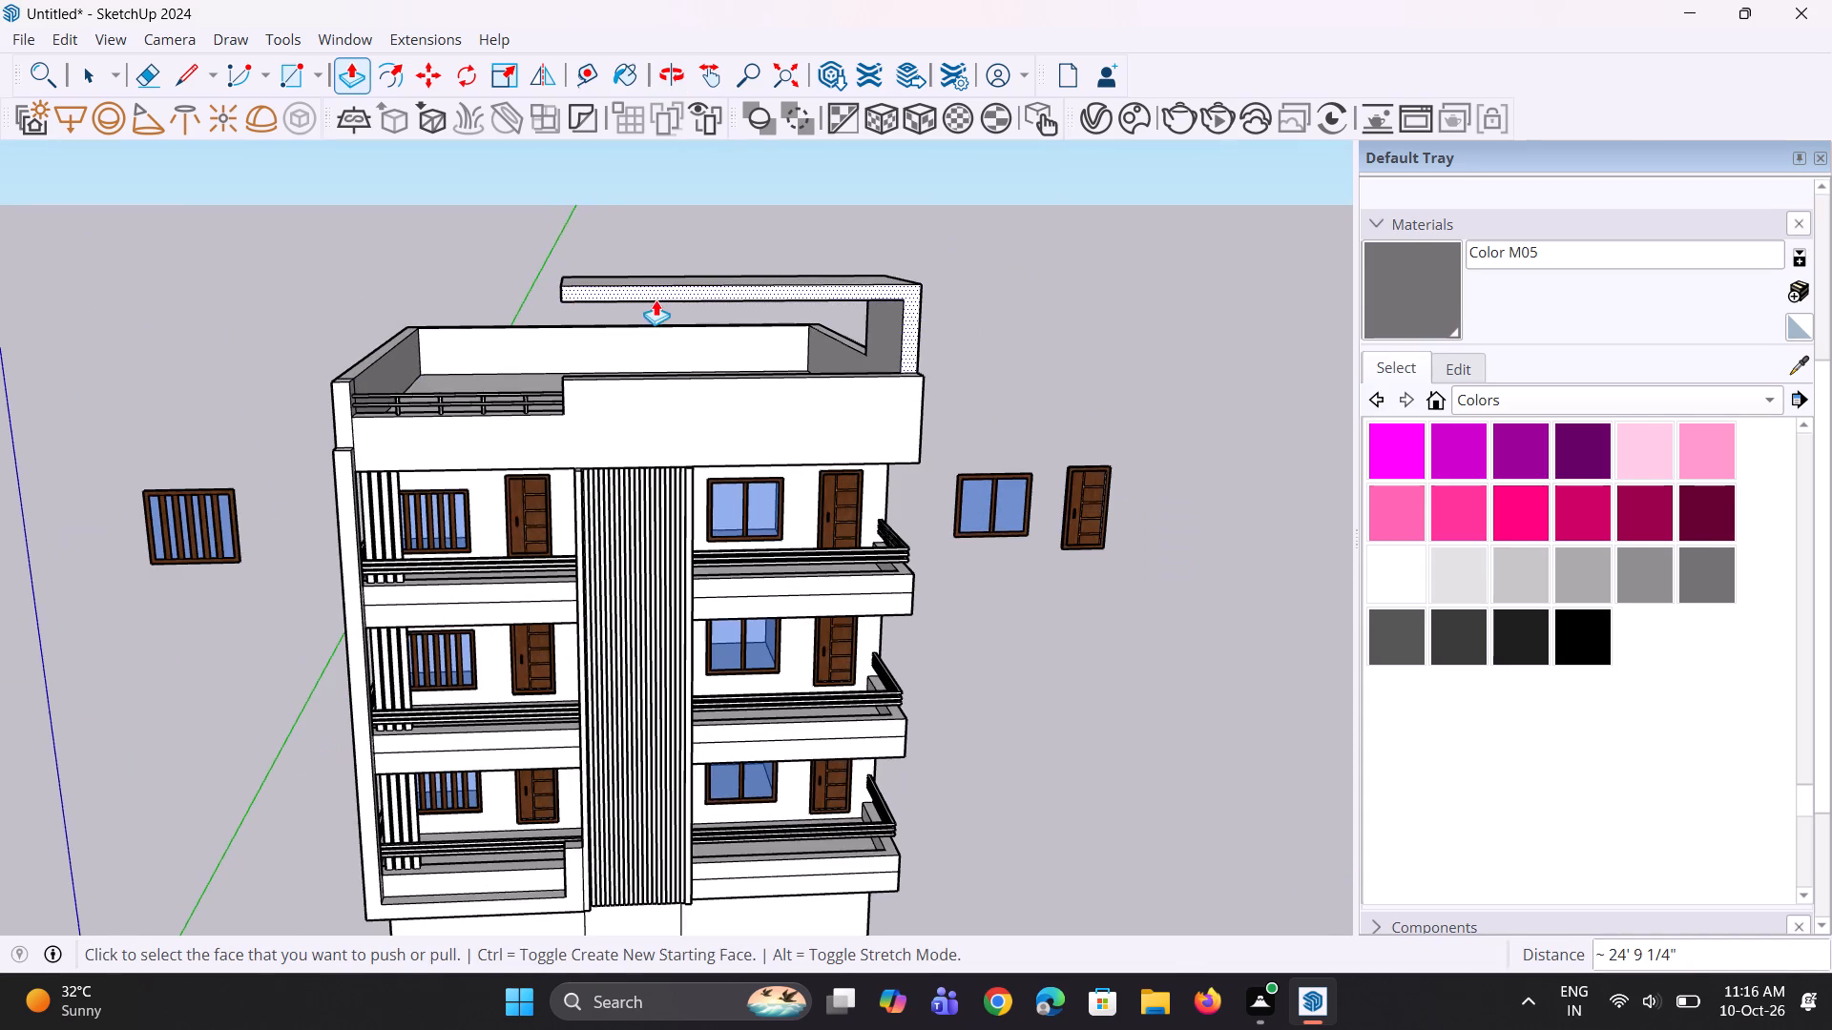
middle_click_drag(656, 299, 730, 387)
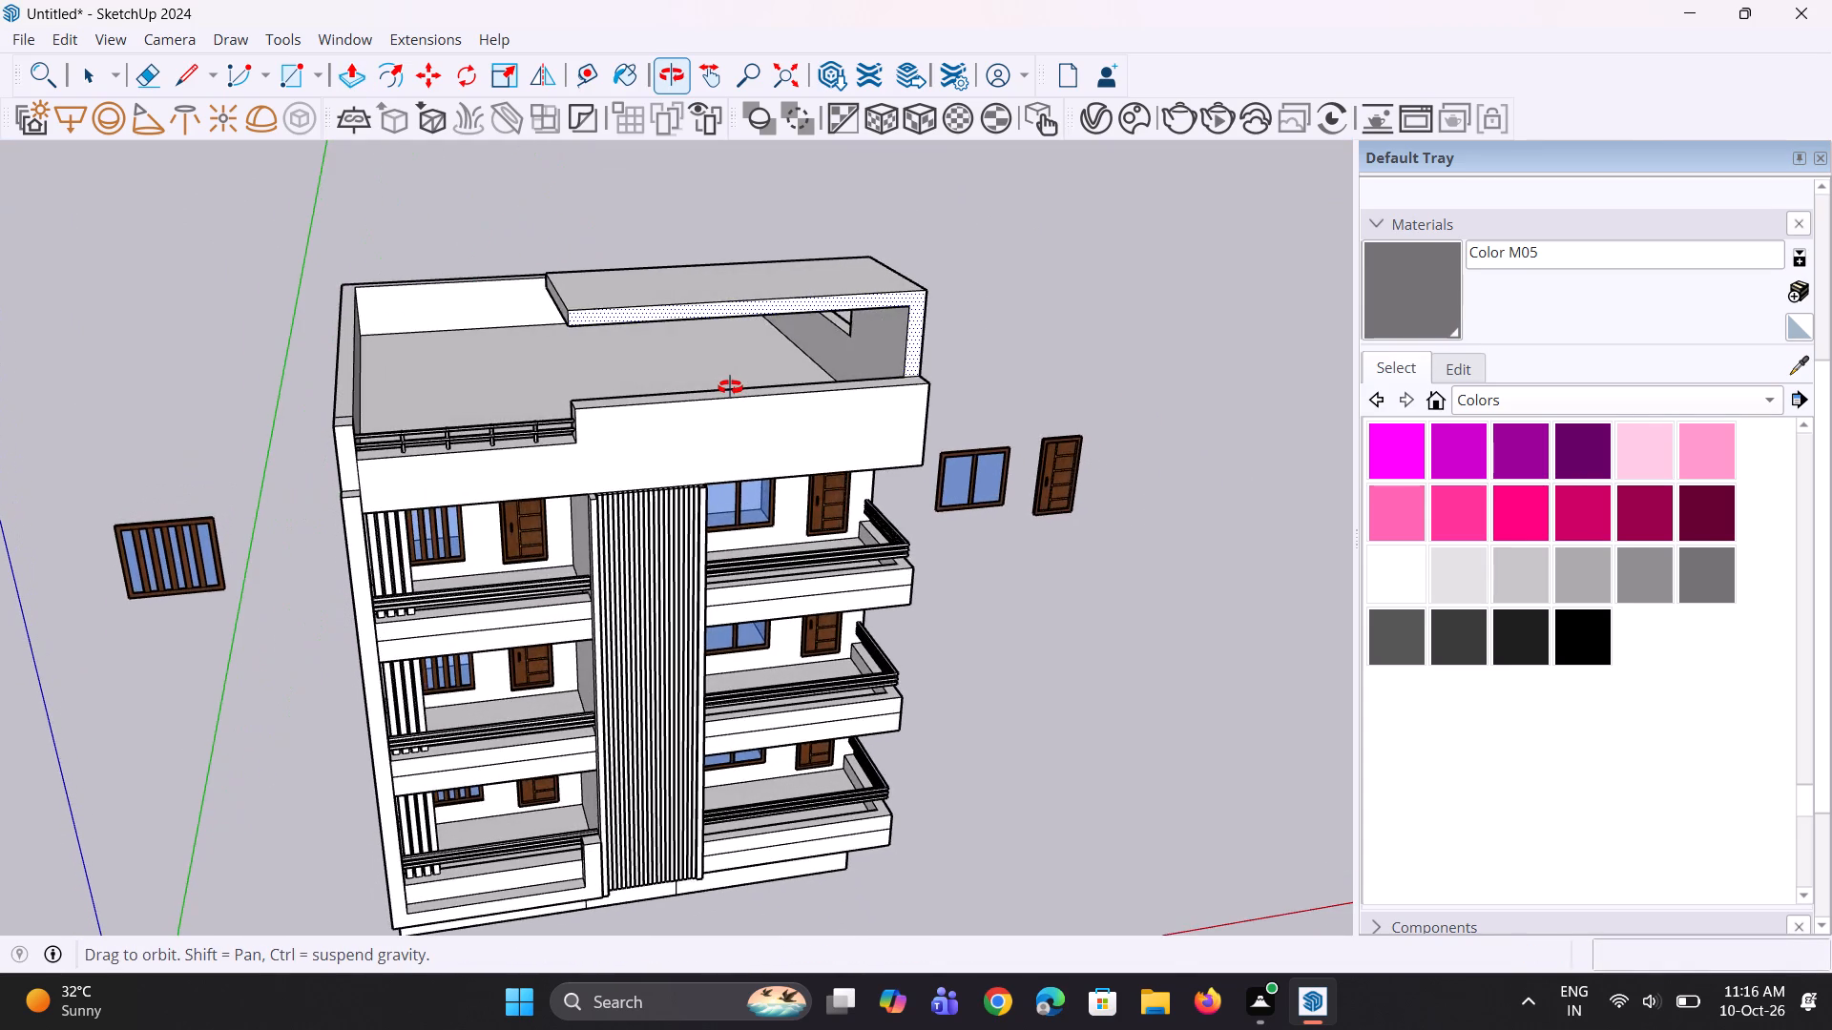
middle_click_drag(730, 387, 710, 377)
scroll(712, 374, "up", 5)
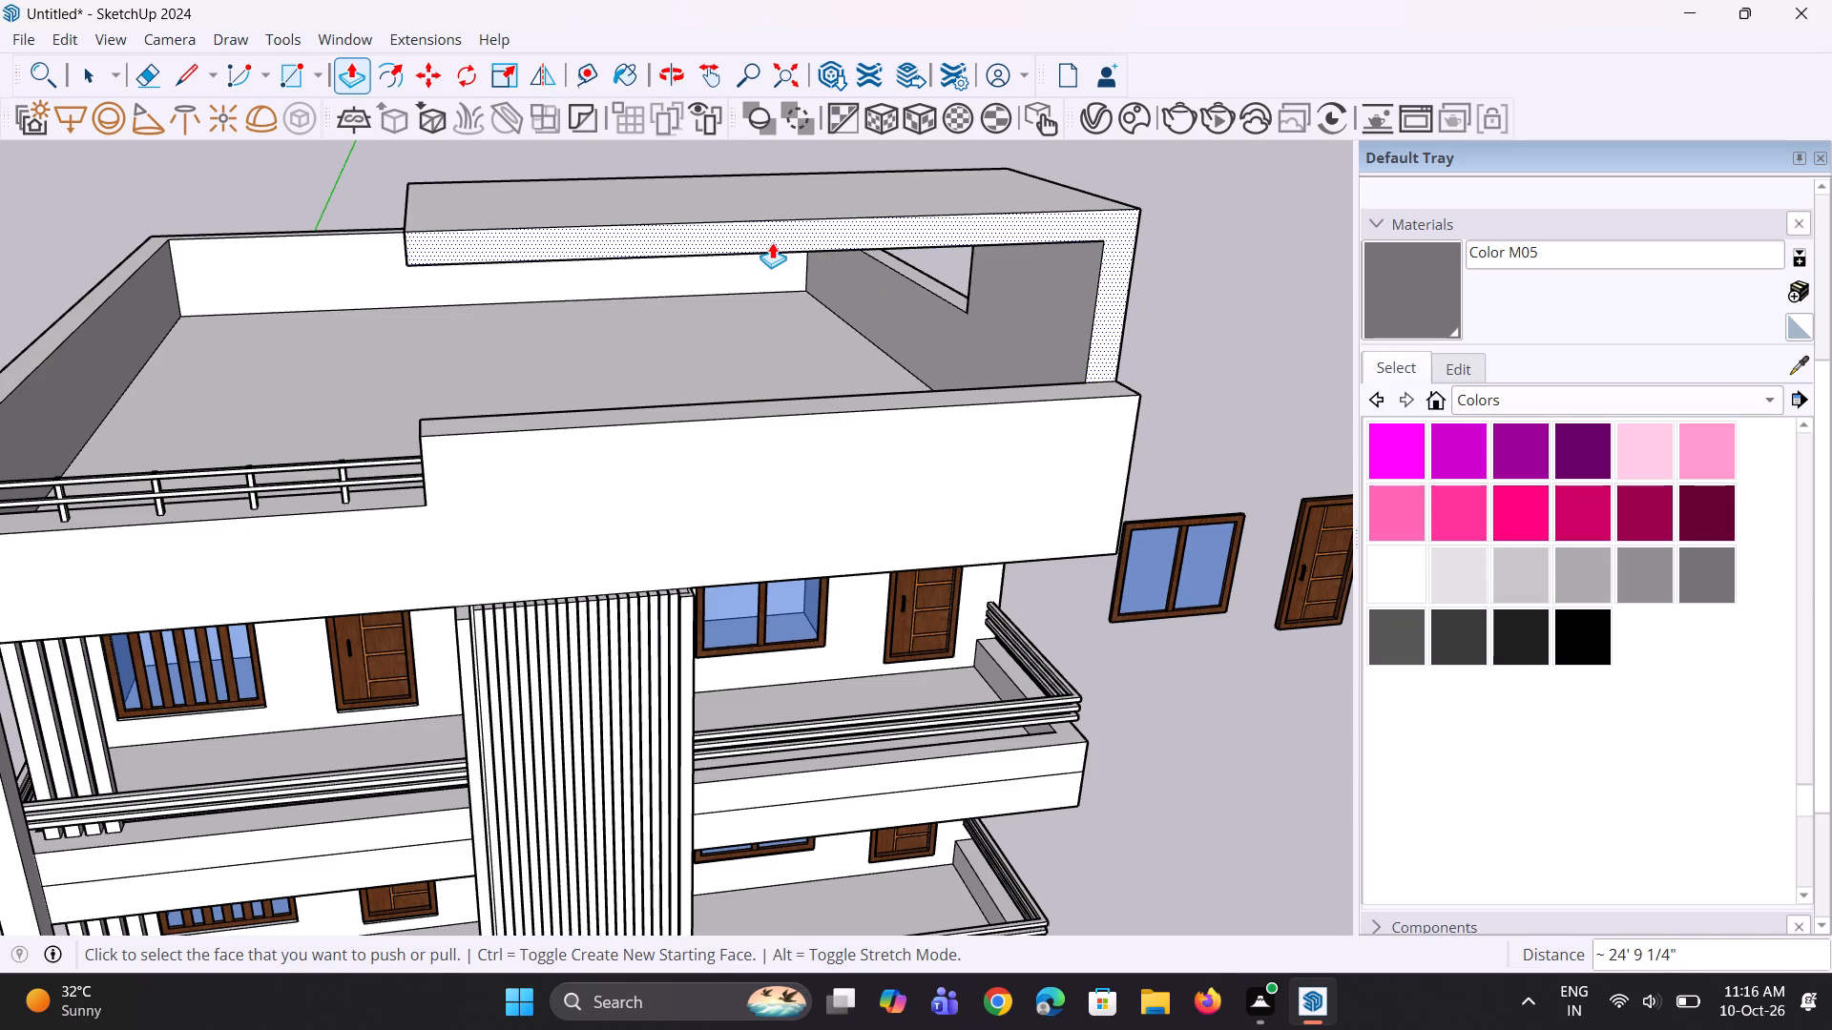
left_click(772, 242)
left_click(759, 422)
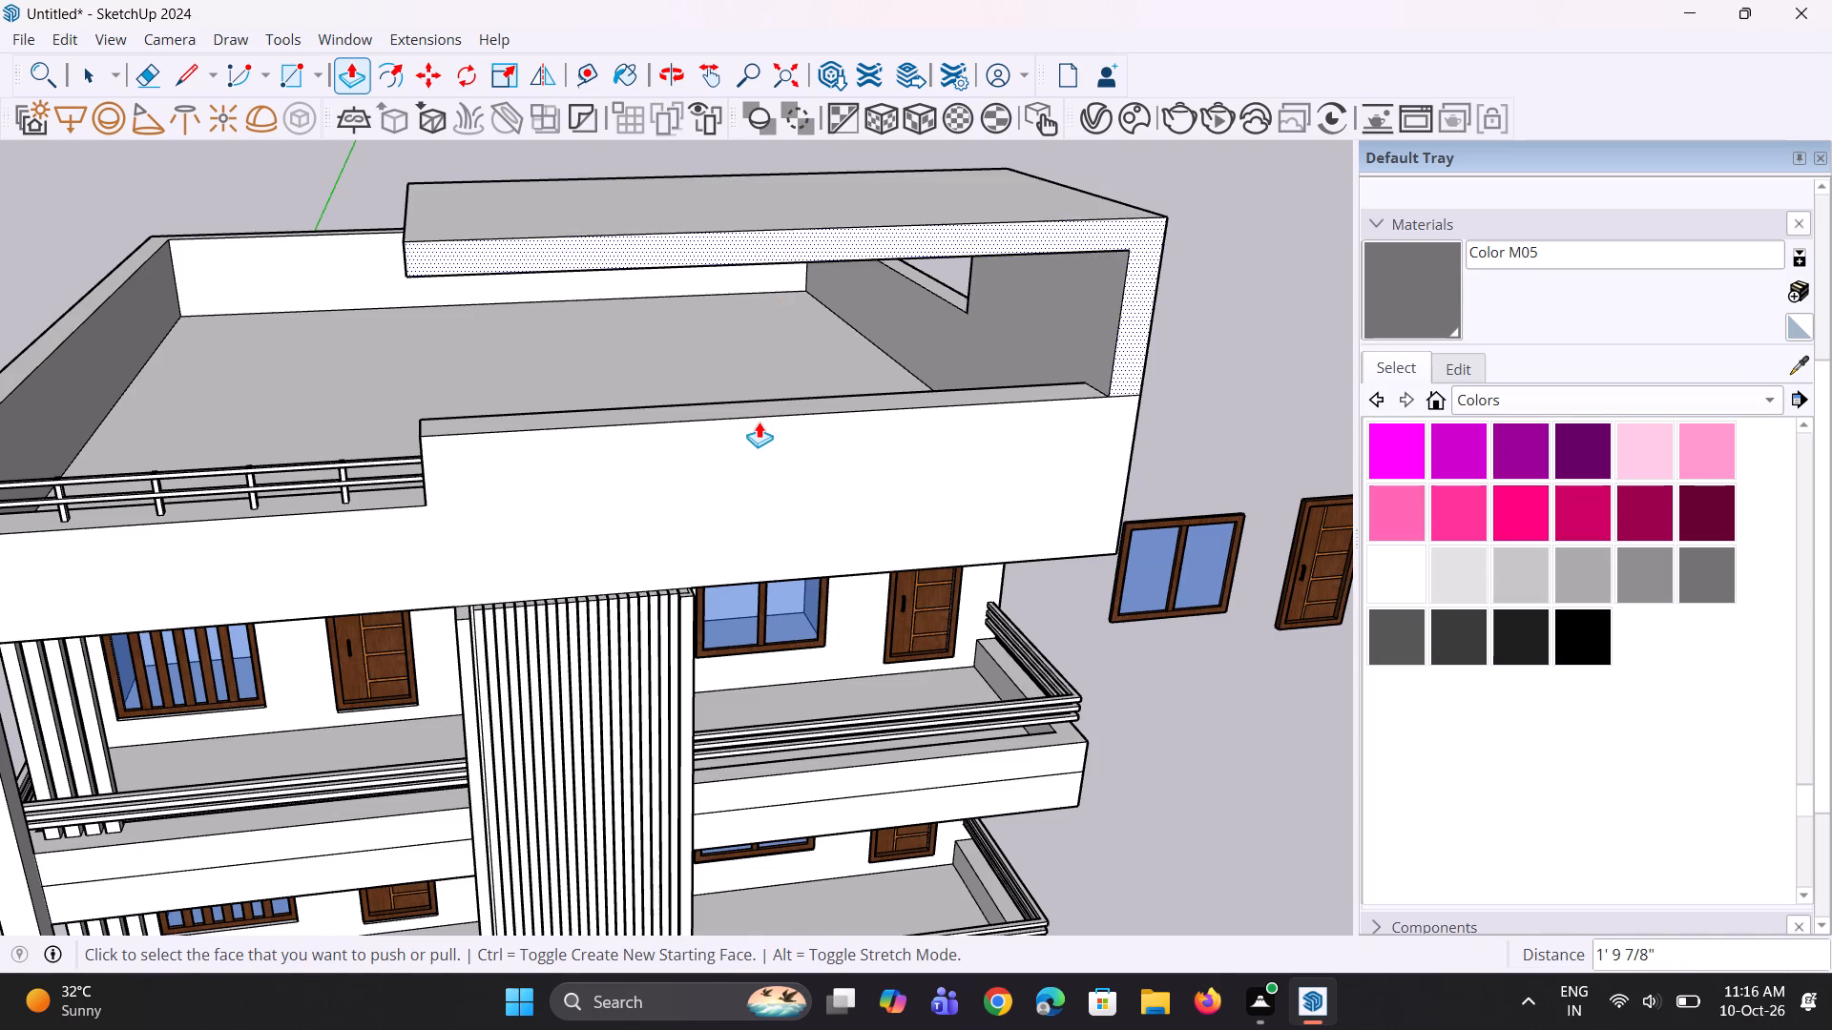
Examine the rooftop slab and its supporting wall from the front and from a distance.
middle_click_drag(759, 417, 760, 345)
scroll(761, 344, "down", 8)
middle_click_drag(739, 353, 700, 340)
scroll(746, 313, "up", 7)
middle_click_drag(805, 331, 822, 353)
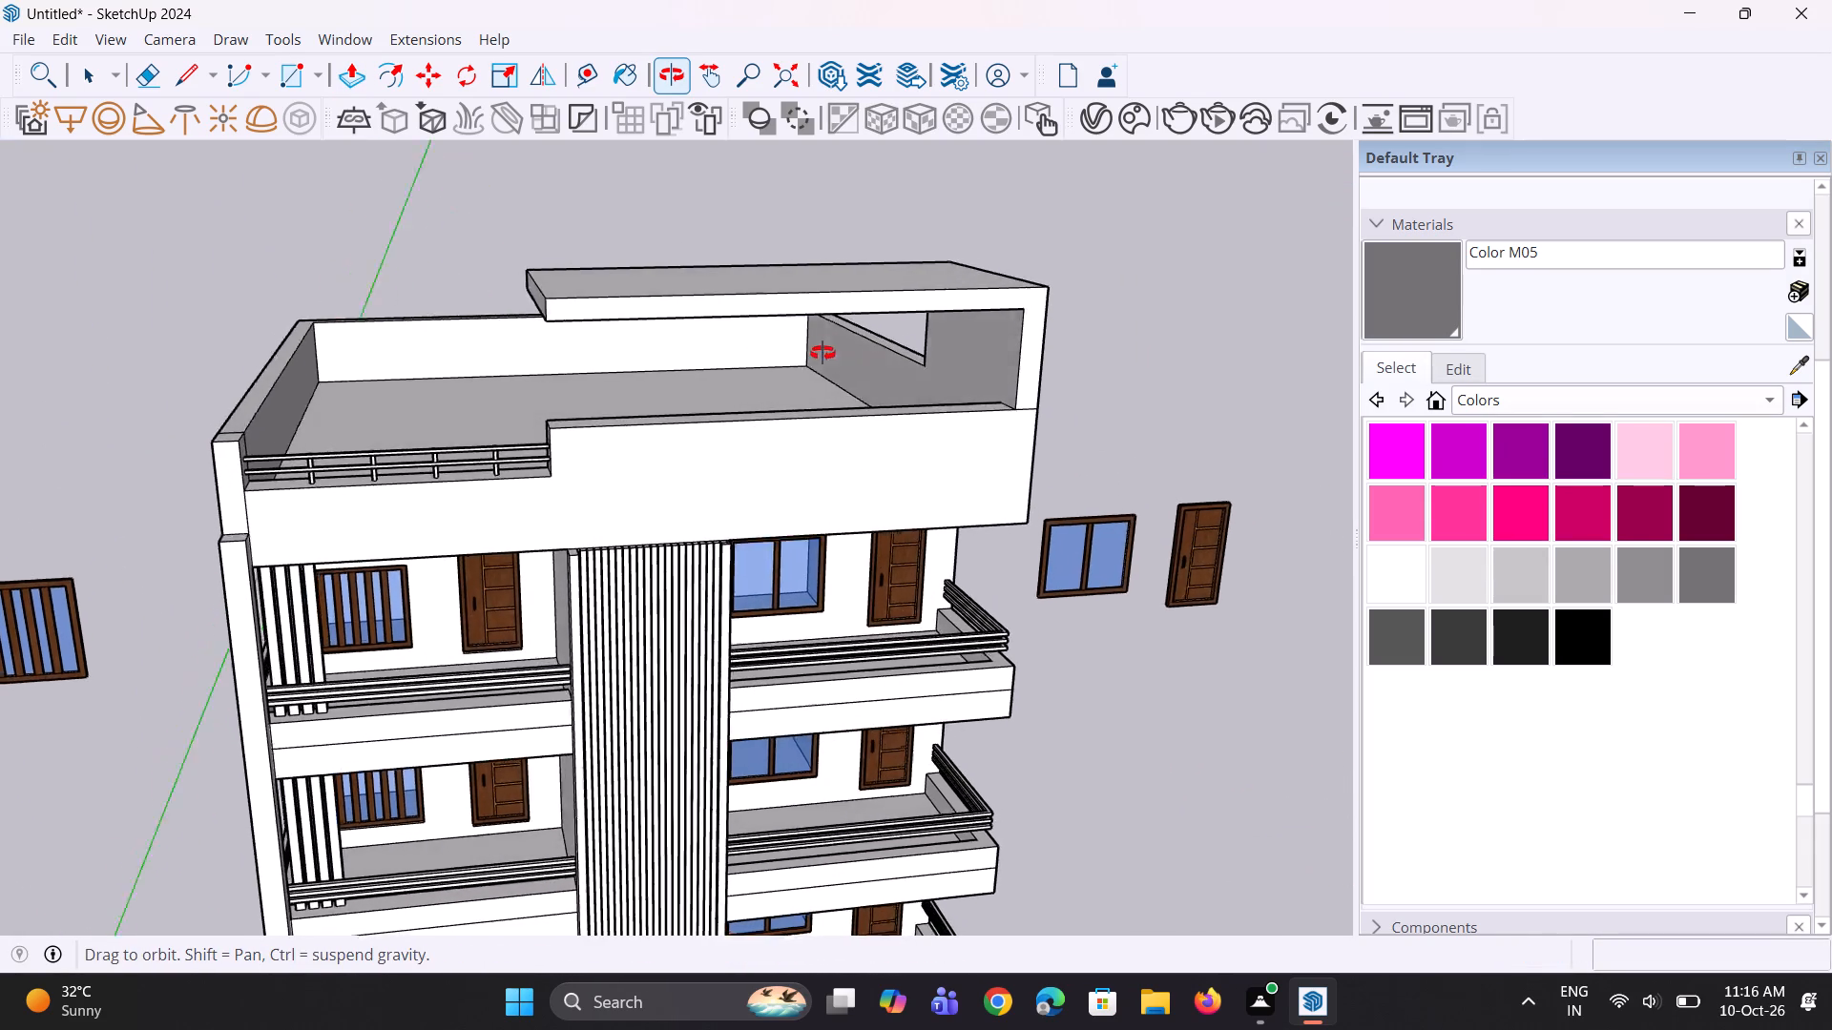
middle_click_drag(822, 353, 814, 351)
scroll(722, 337, "up", 2)
middle_click_drag(759, 386, 744, 338)
scroll(749, 383, "up", 1)
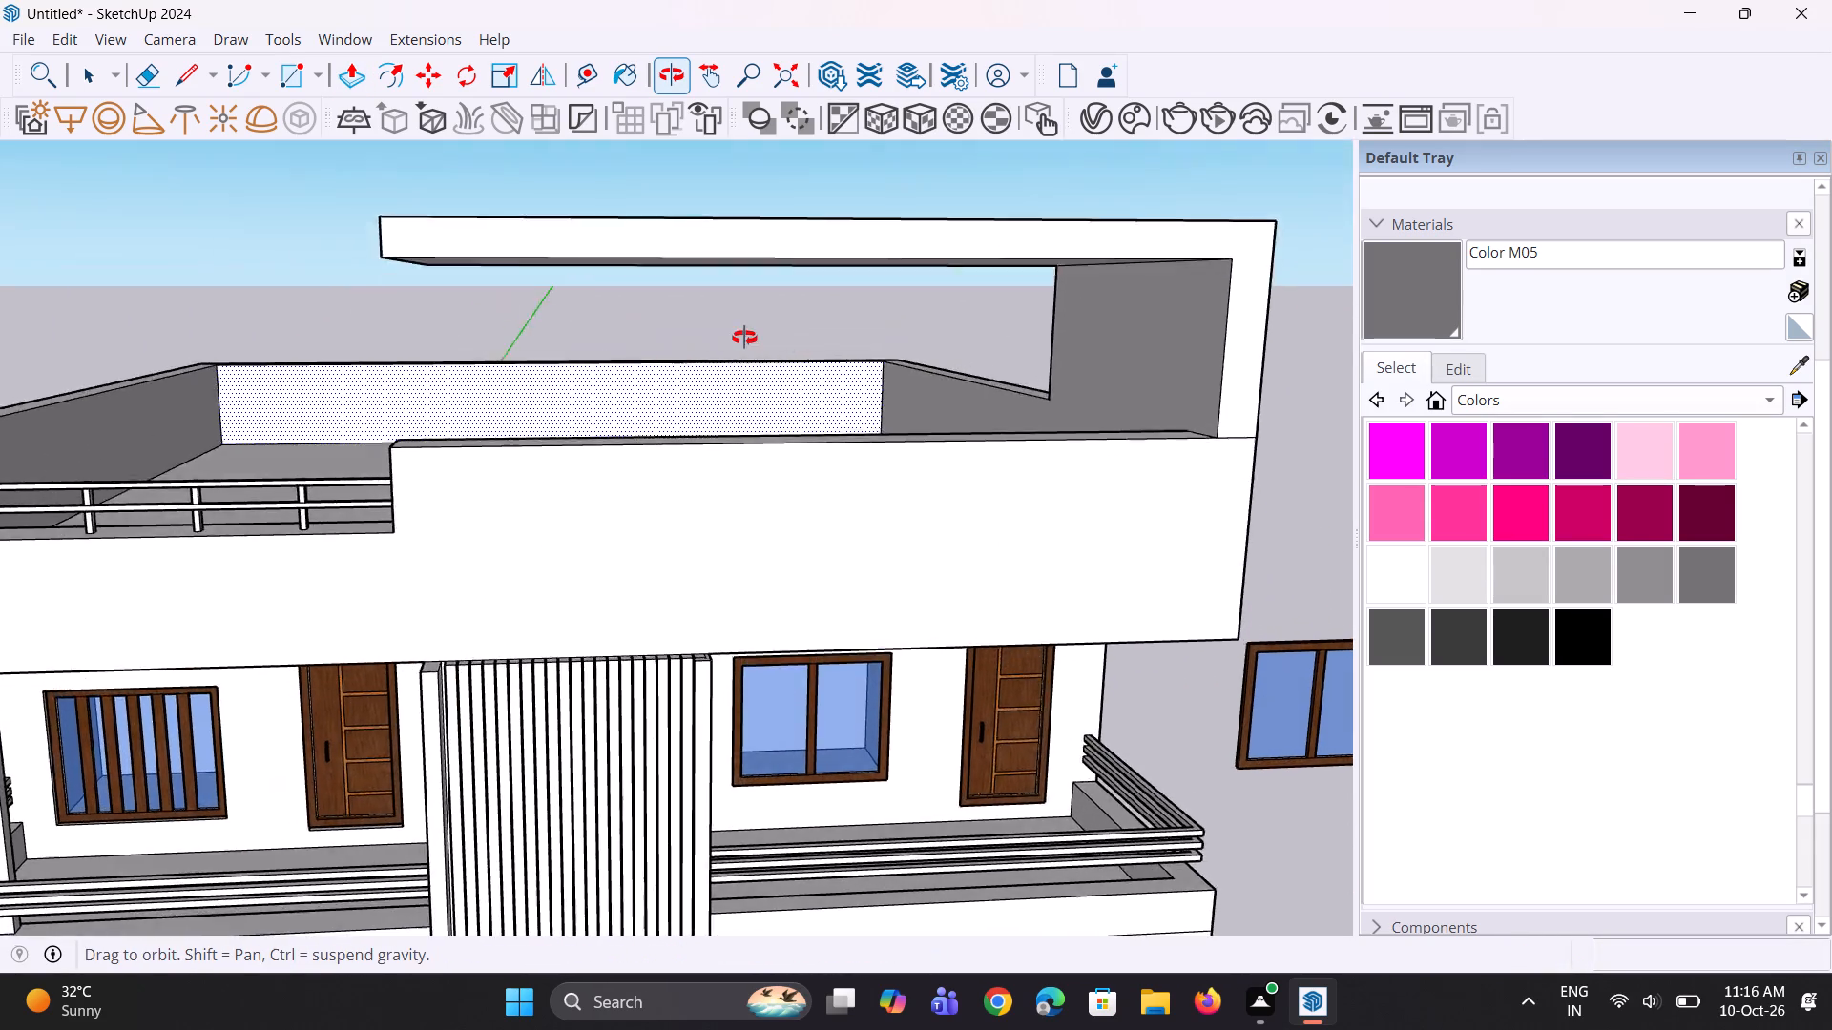
Draw a small rectangle on top of the high front parapet near its railing end, under the overhead slab.
middle_click_drag(744, 338, 1272, 351)
scroll(1000, 358, "up", 2)
scroll(836, 426, "up", 2)
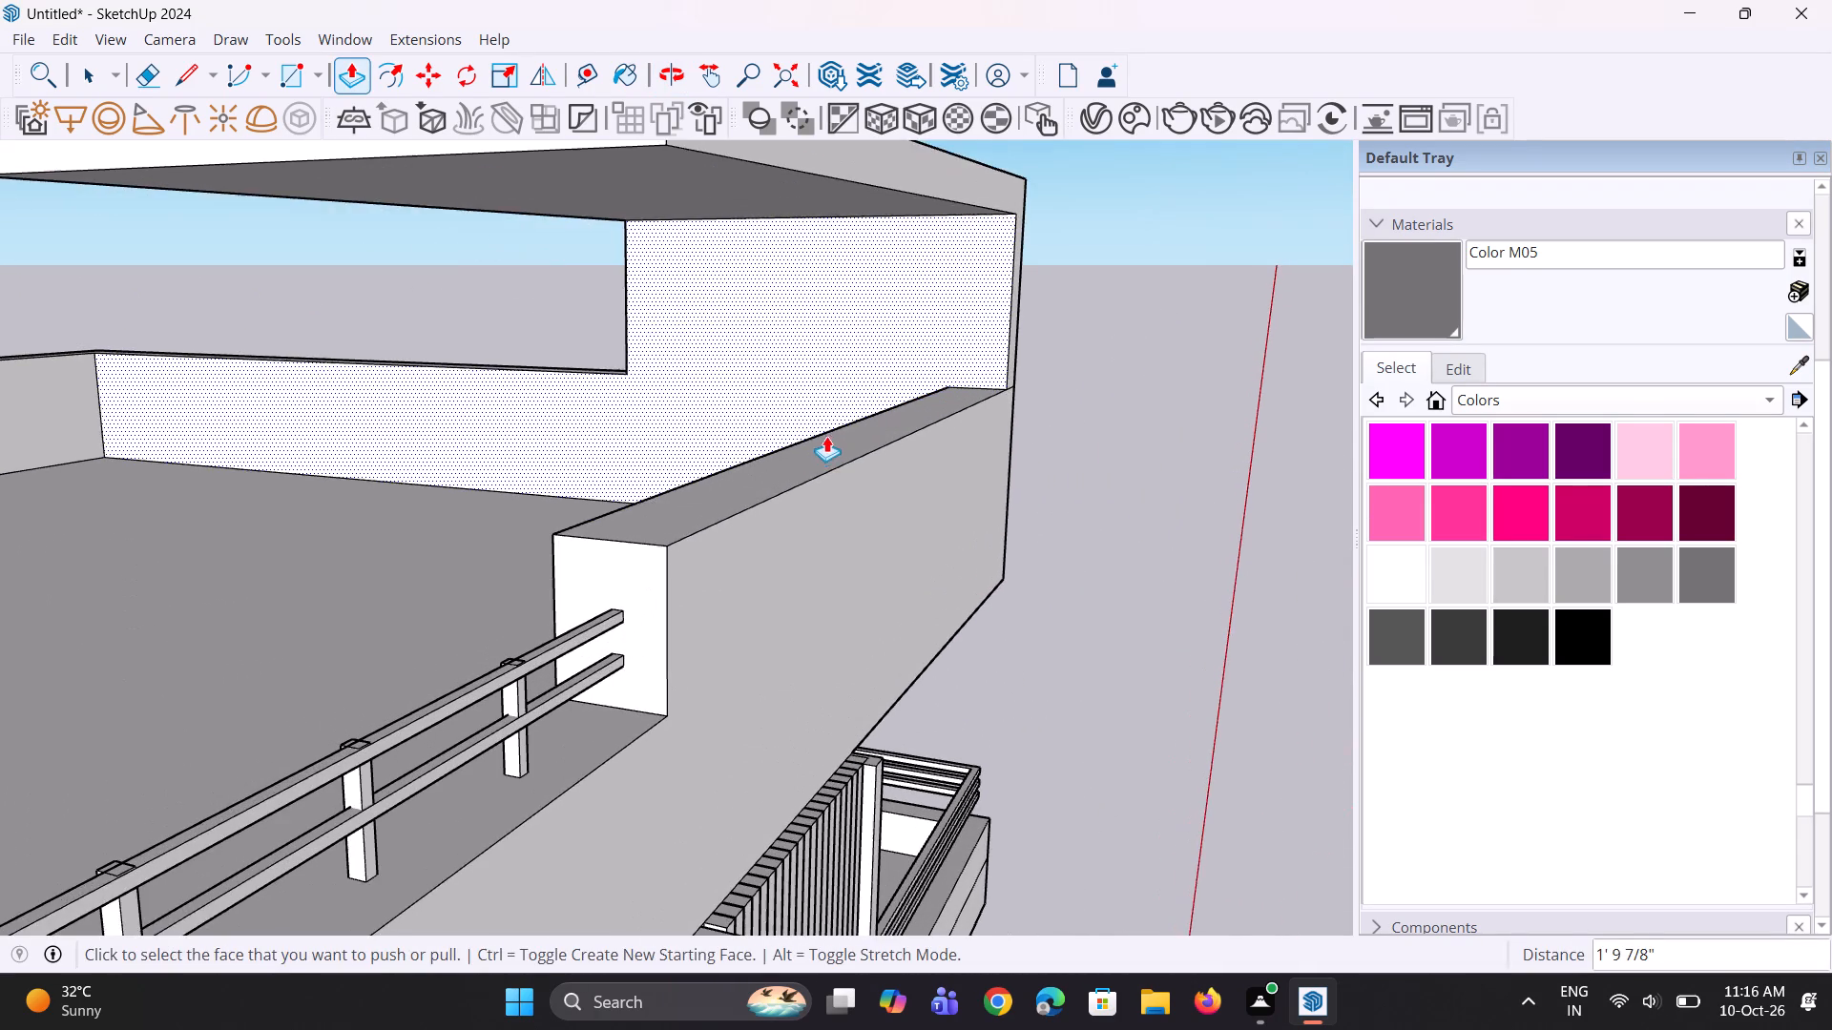
middle_click_drag(809, 478, 807, 489)
scroll(796, 494, "up", 3)
middle_click_drag(754, 497, 760, 543)
key("r")
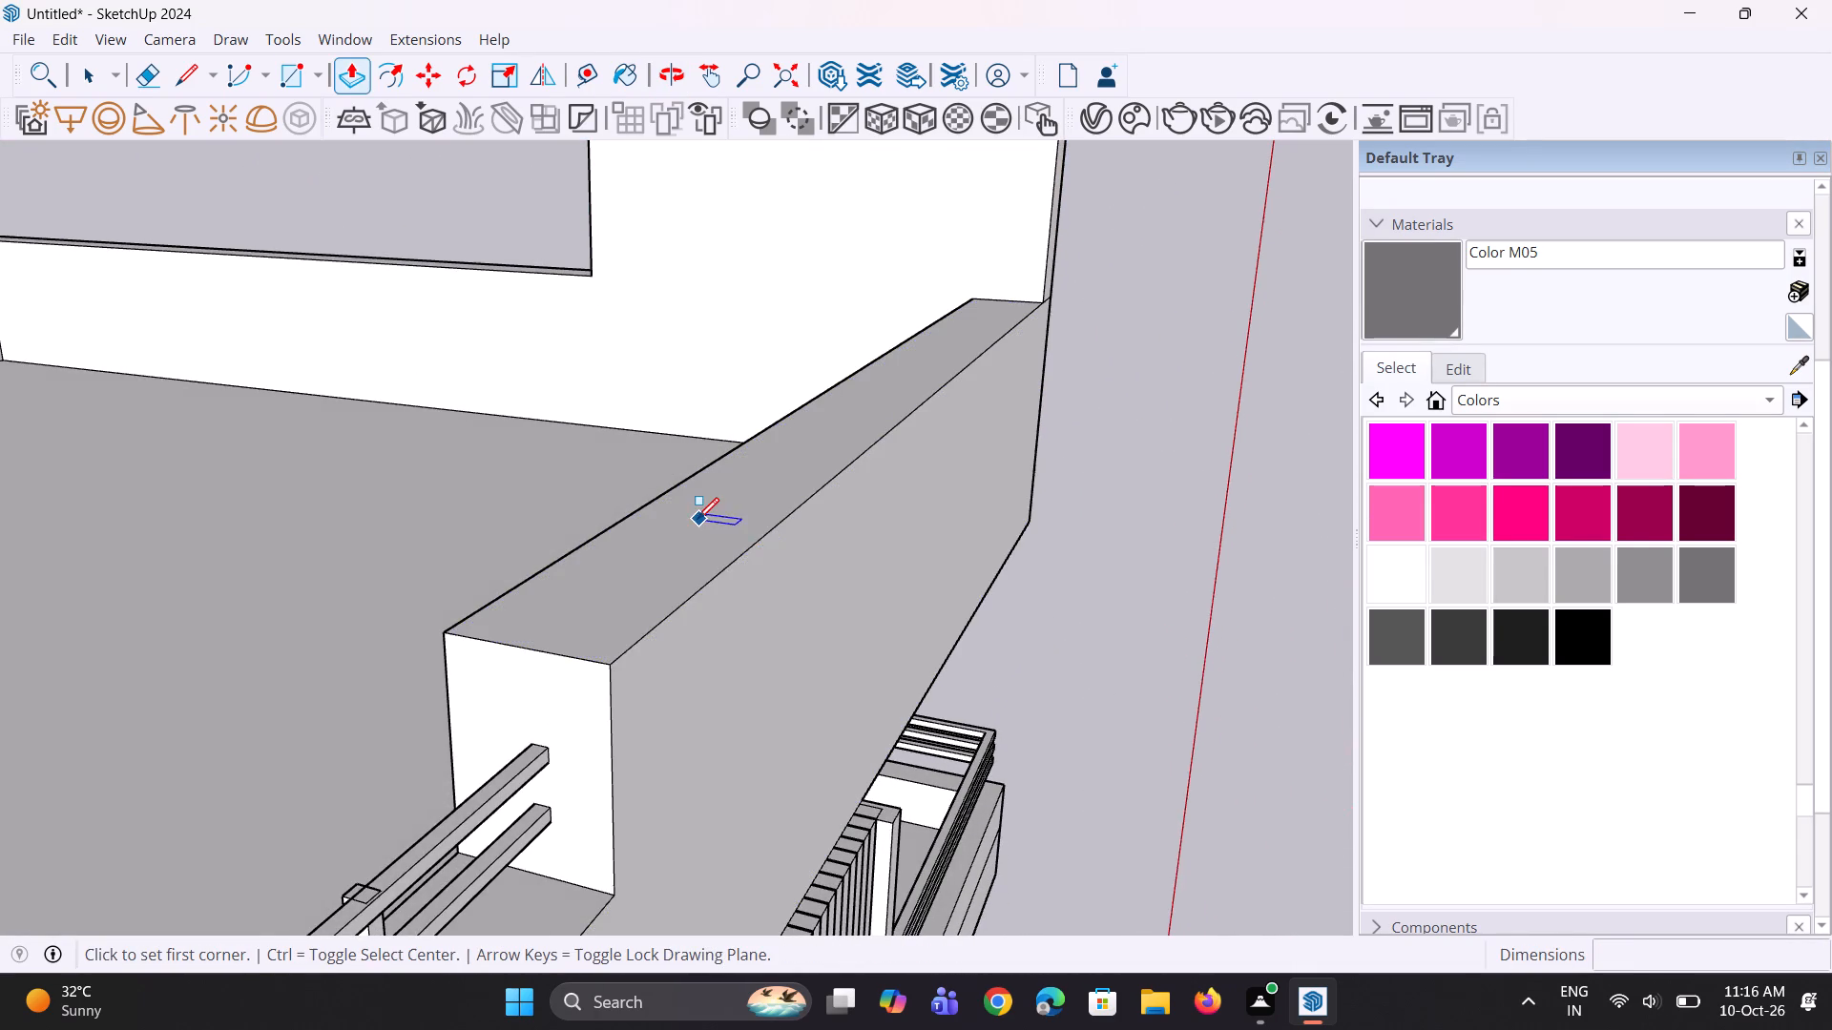
scroll(697, 519, "up", 1)
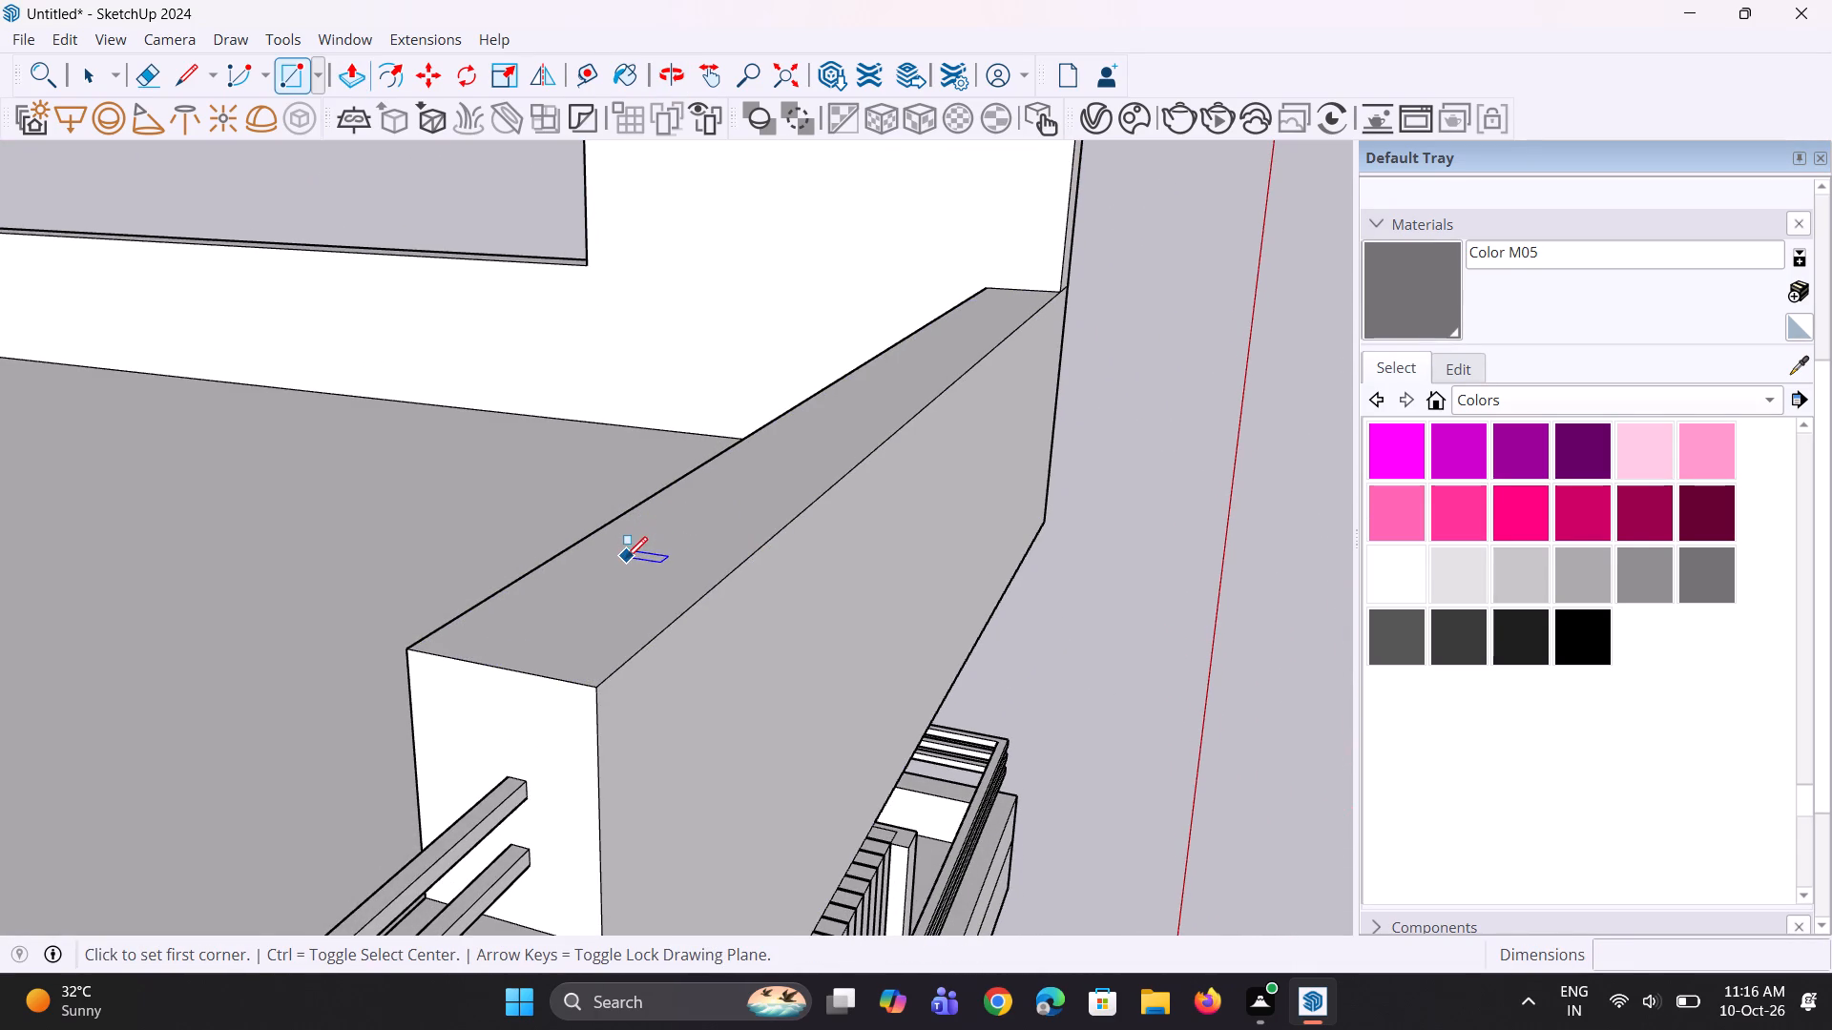
left_click(614, 551)
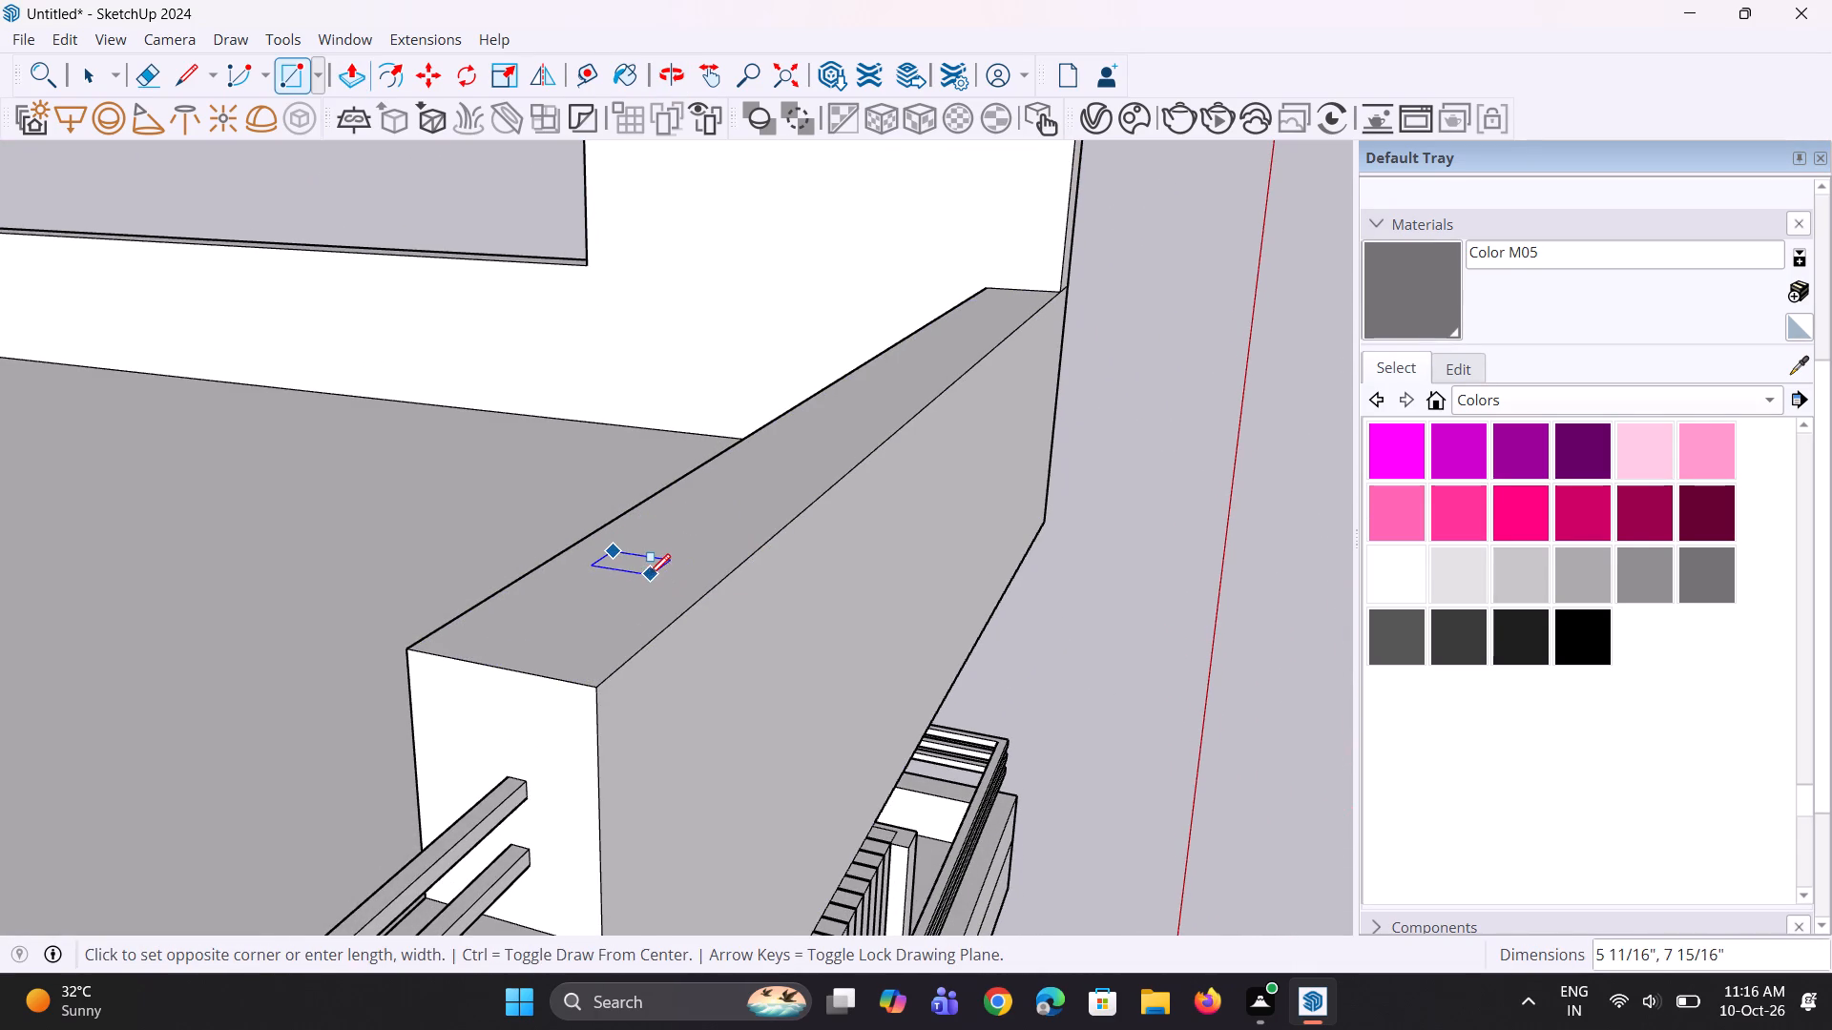
left_click(637, 582)
Copy the small rectangle 1' 6 5/8" along the front parapet's top and repeat it for two copies (*2).
middle_click_drag(661, 604, 635, 627)
scroll(635, 620, "down", 5)
middle_click_drag(622, 638, 596, 668)
key("space")
left_click(611, 601)
scroll(602, 606, "up", 2)
left_click(600, 612)
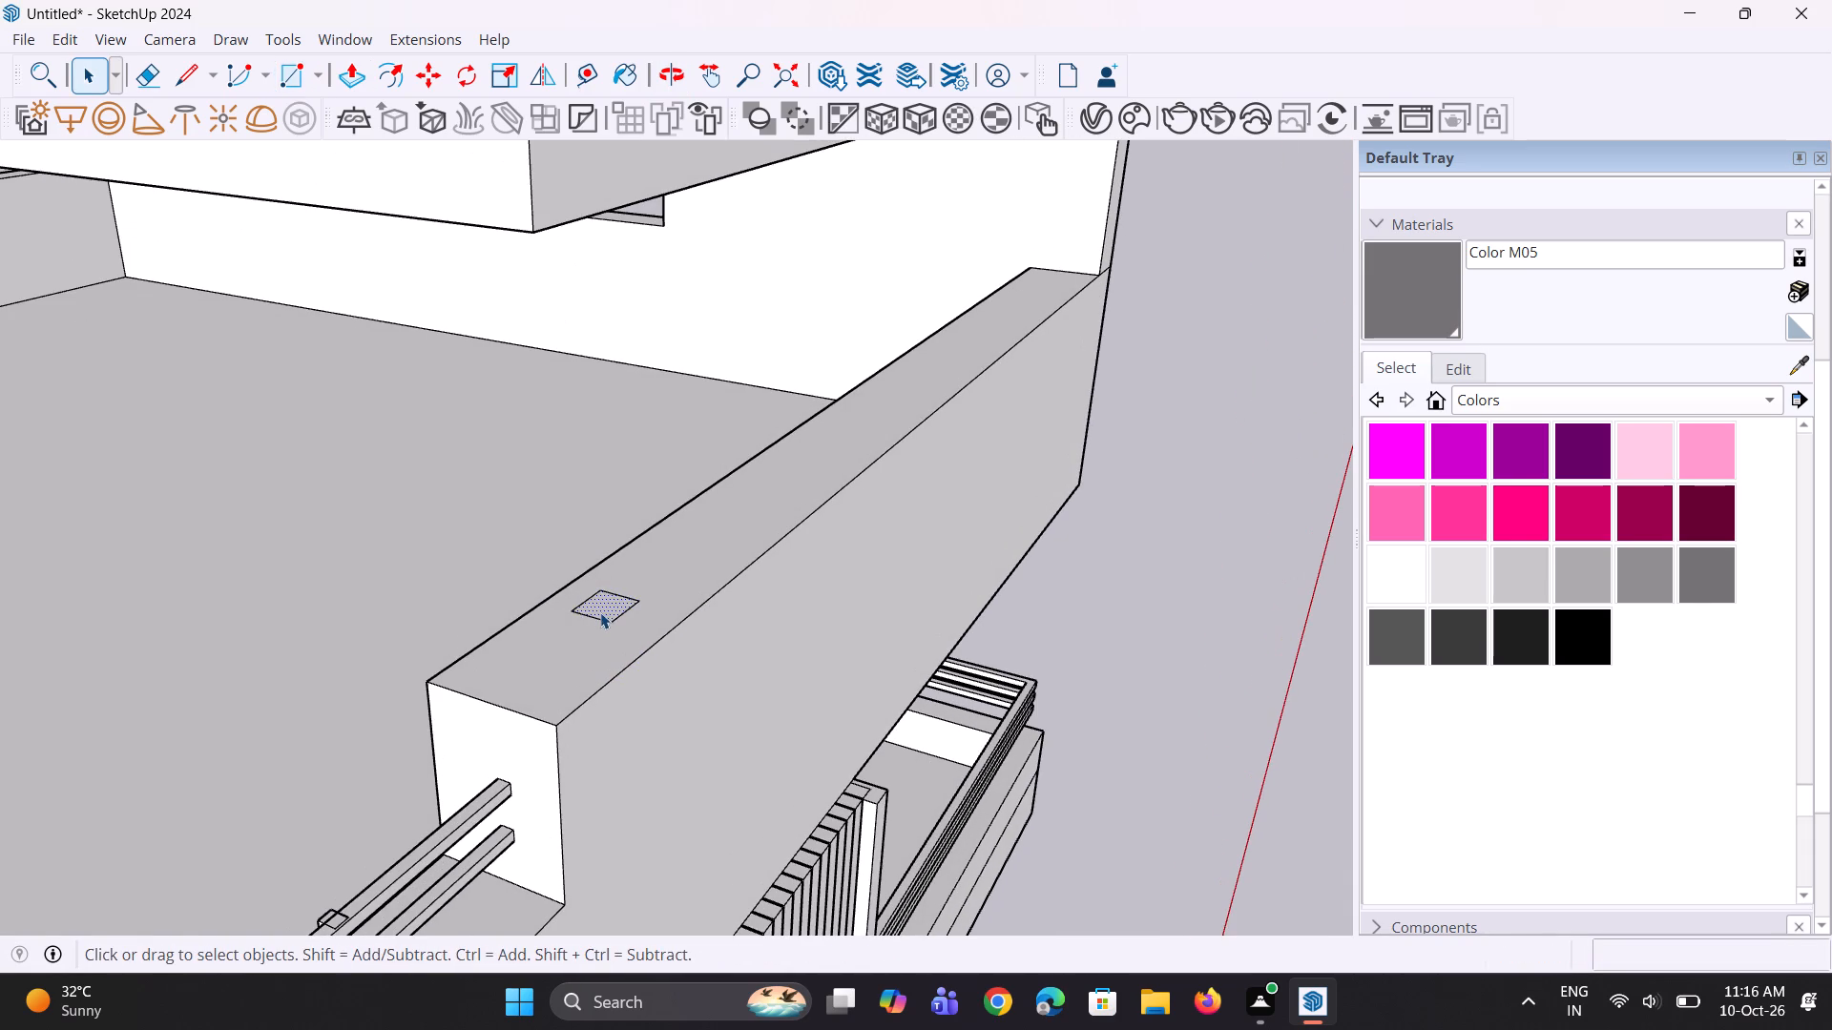
scroll(602, 613, "up", 5)
key("m")
left_click(657, 594)
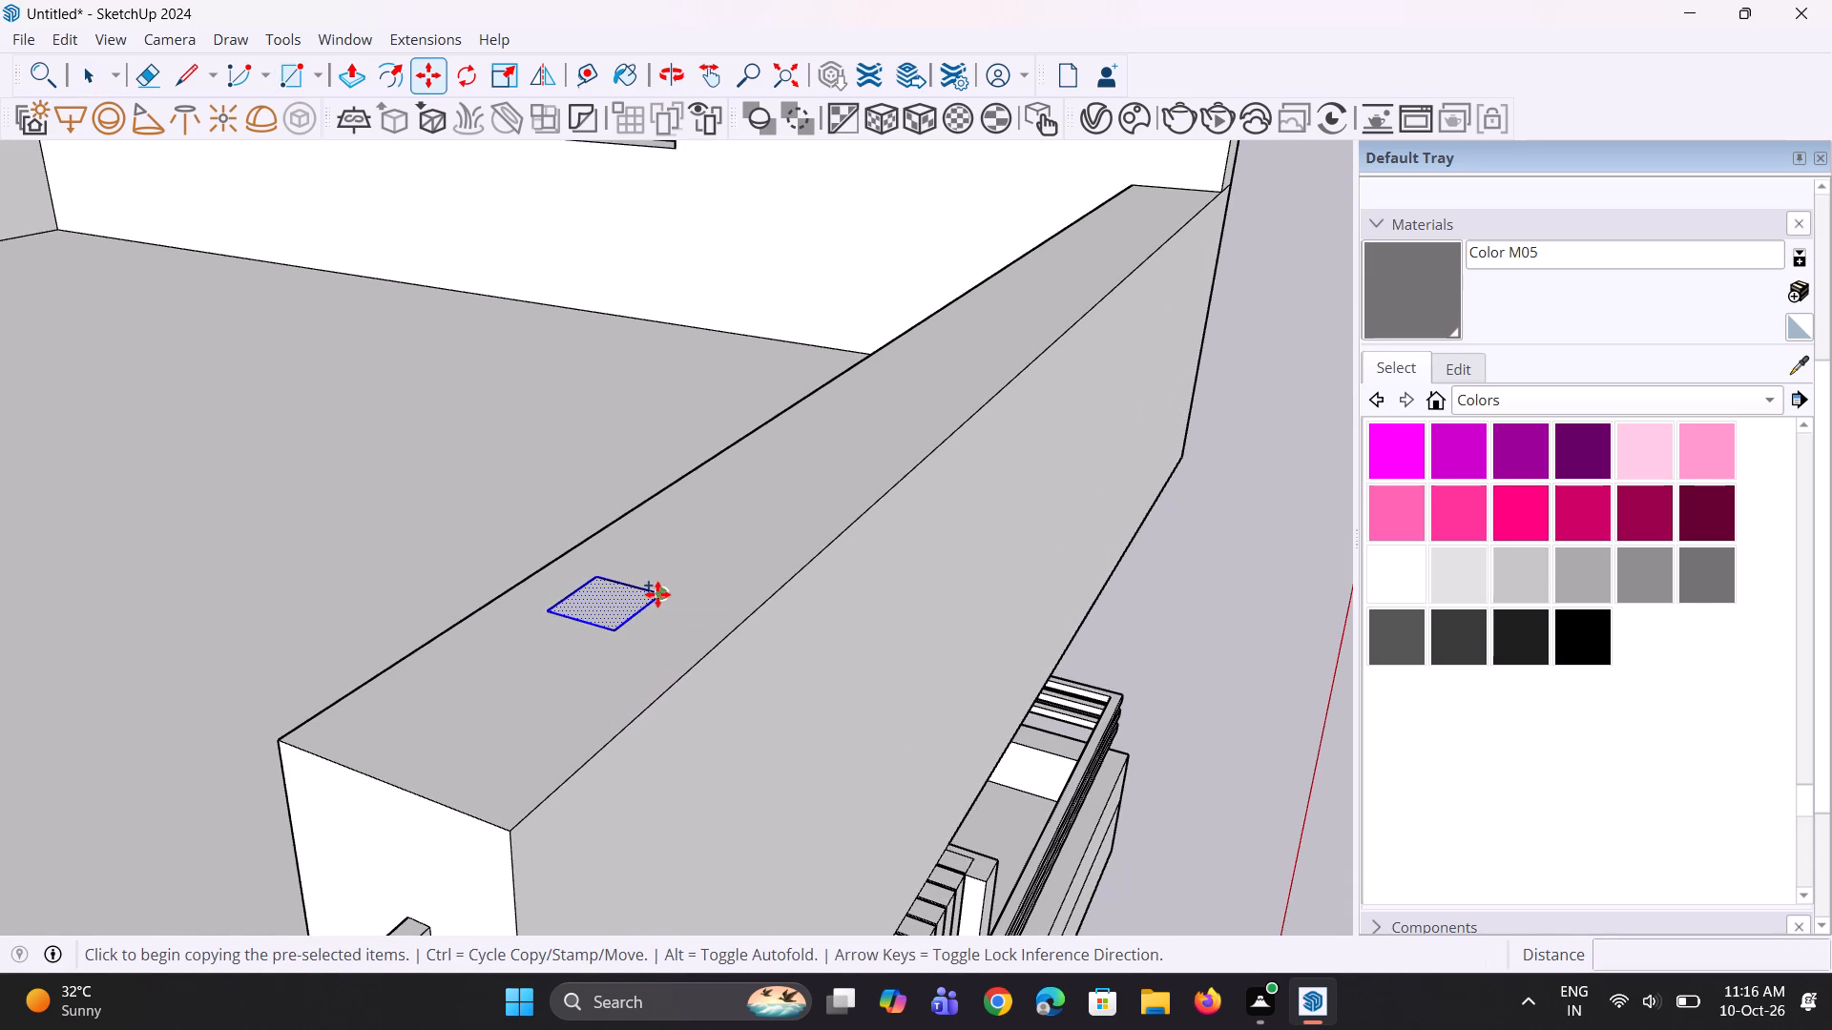
left_click(749, 521)
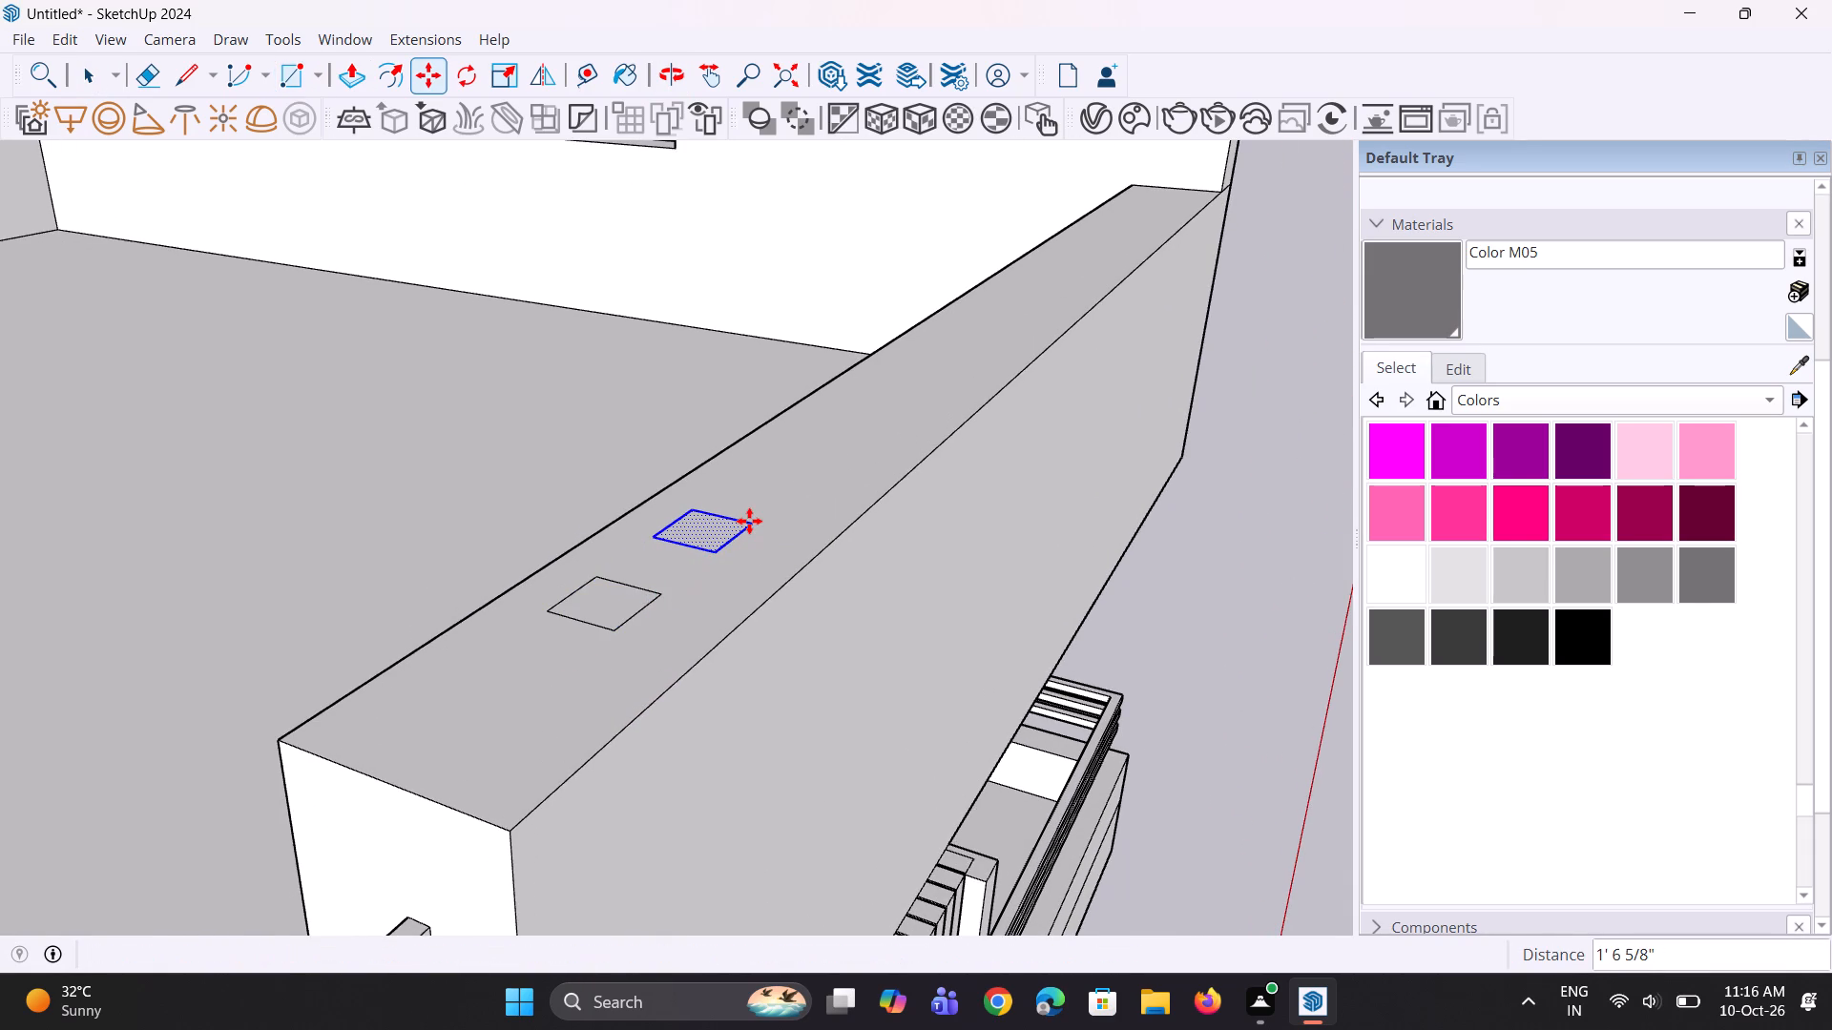
type("*2")
key("Return")
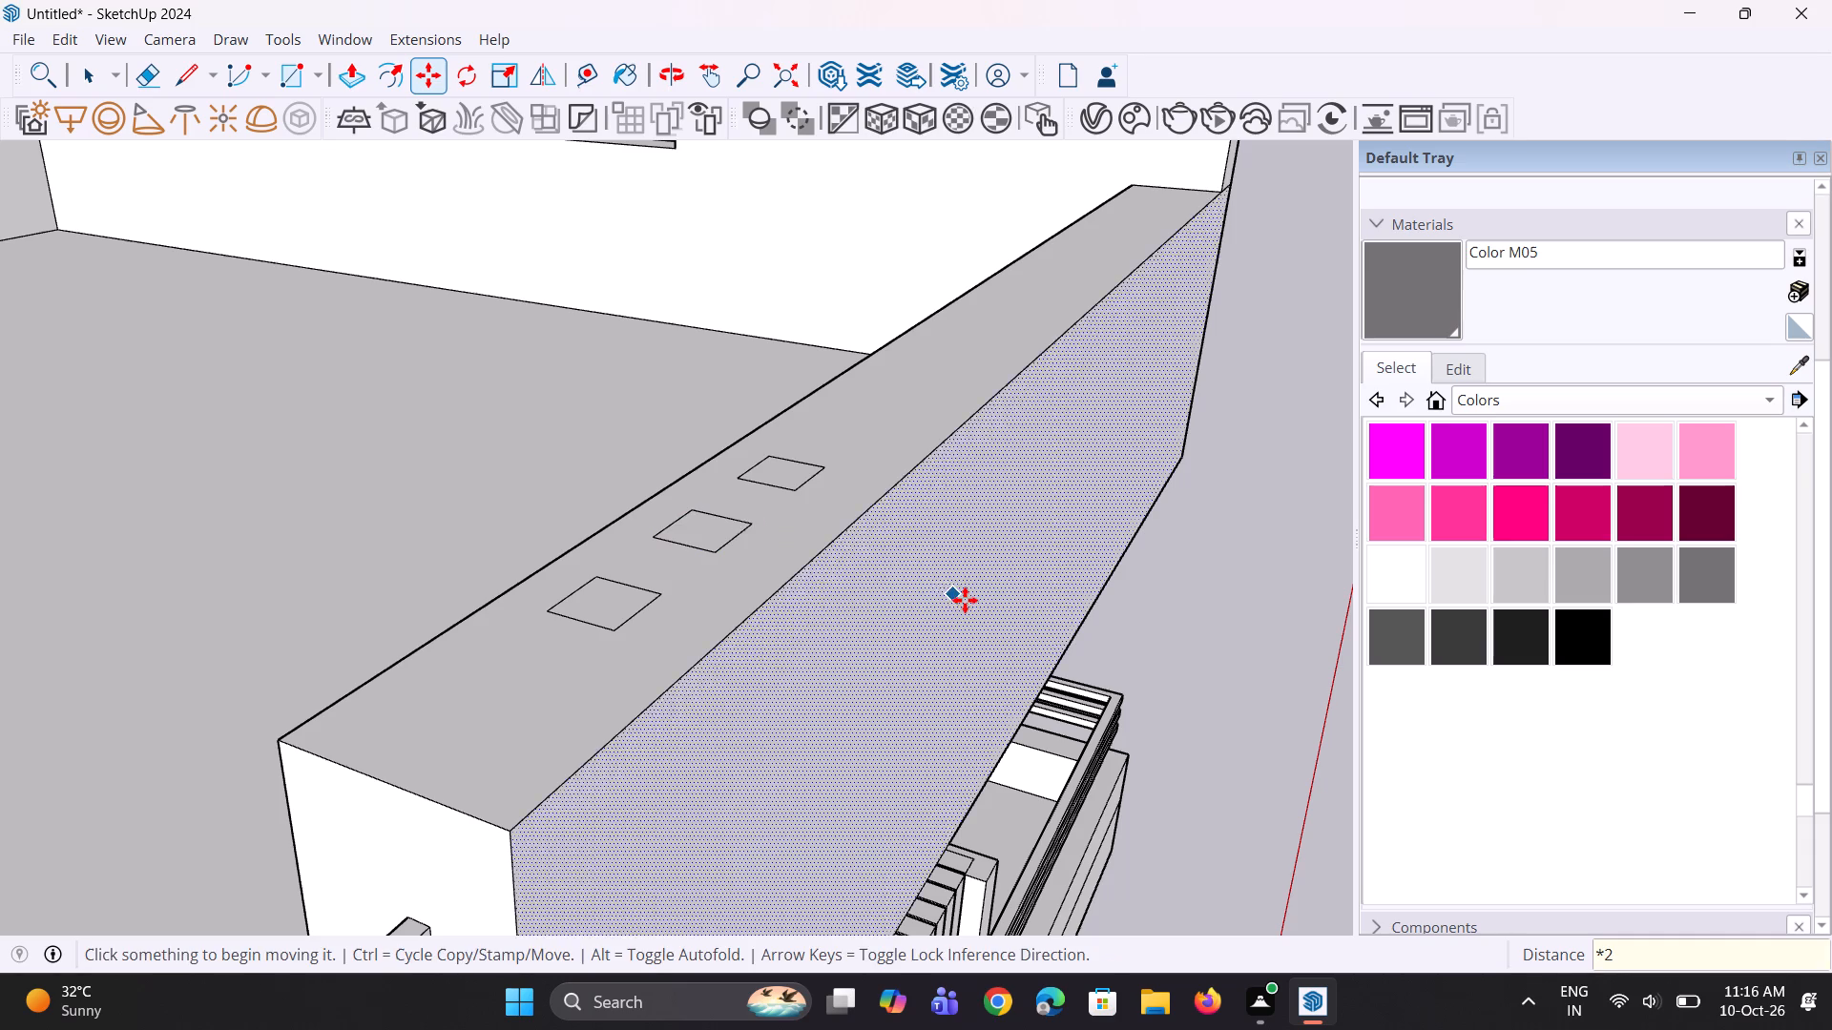
Push/Pull the three small rectangles on the front parapet up to the overhead slab's underside as posts.
scroll(965, 600, "down", 6)
middle_click_drag(904, 559, 883, 553)
scroll(673, 589, "up", 3)
key("p")
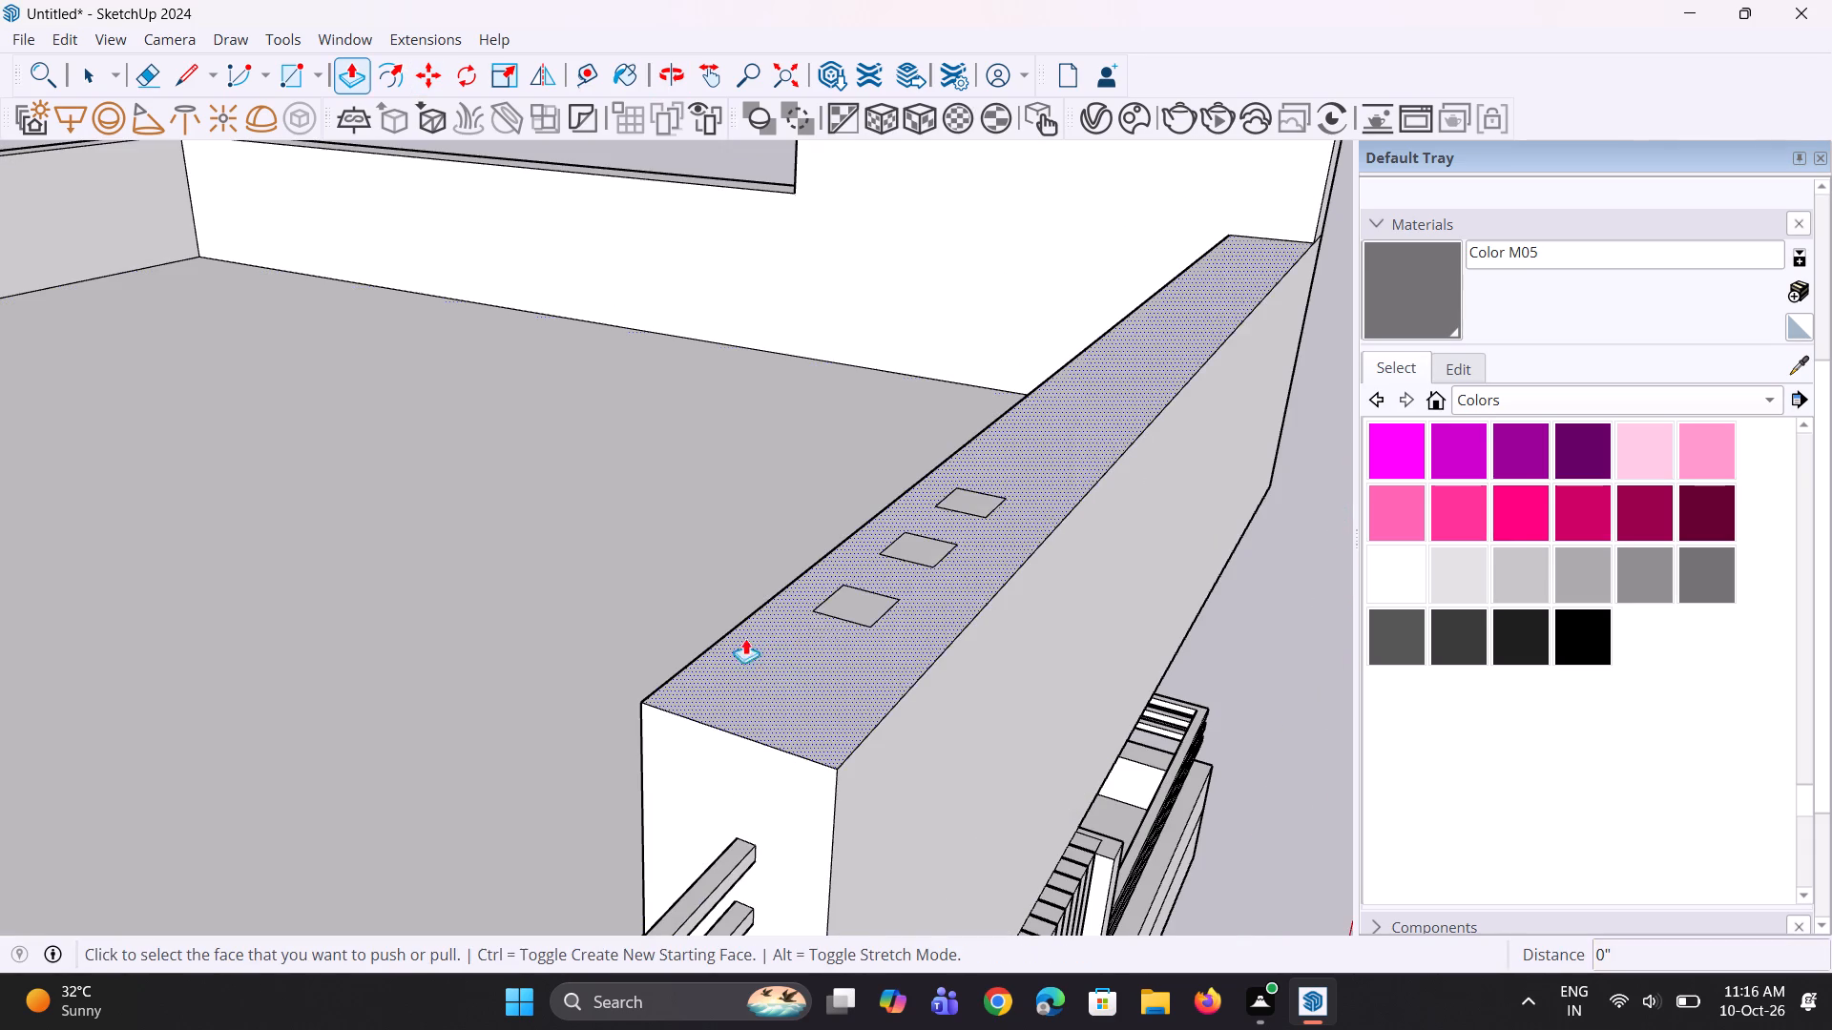
left_click(859, 606)
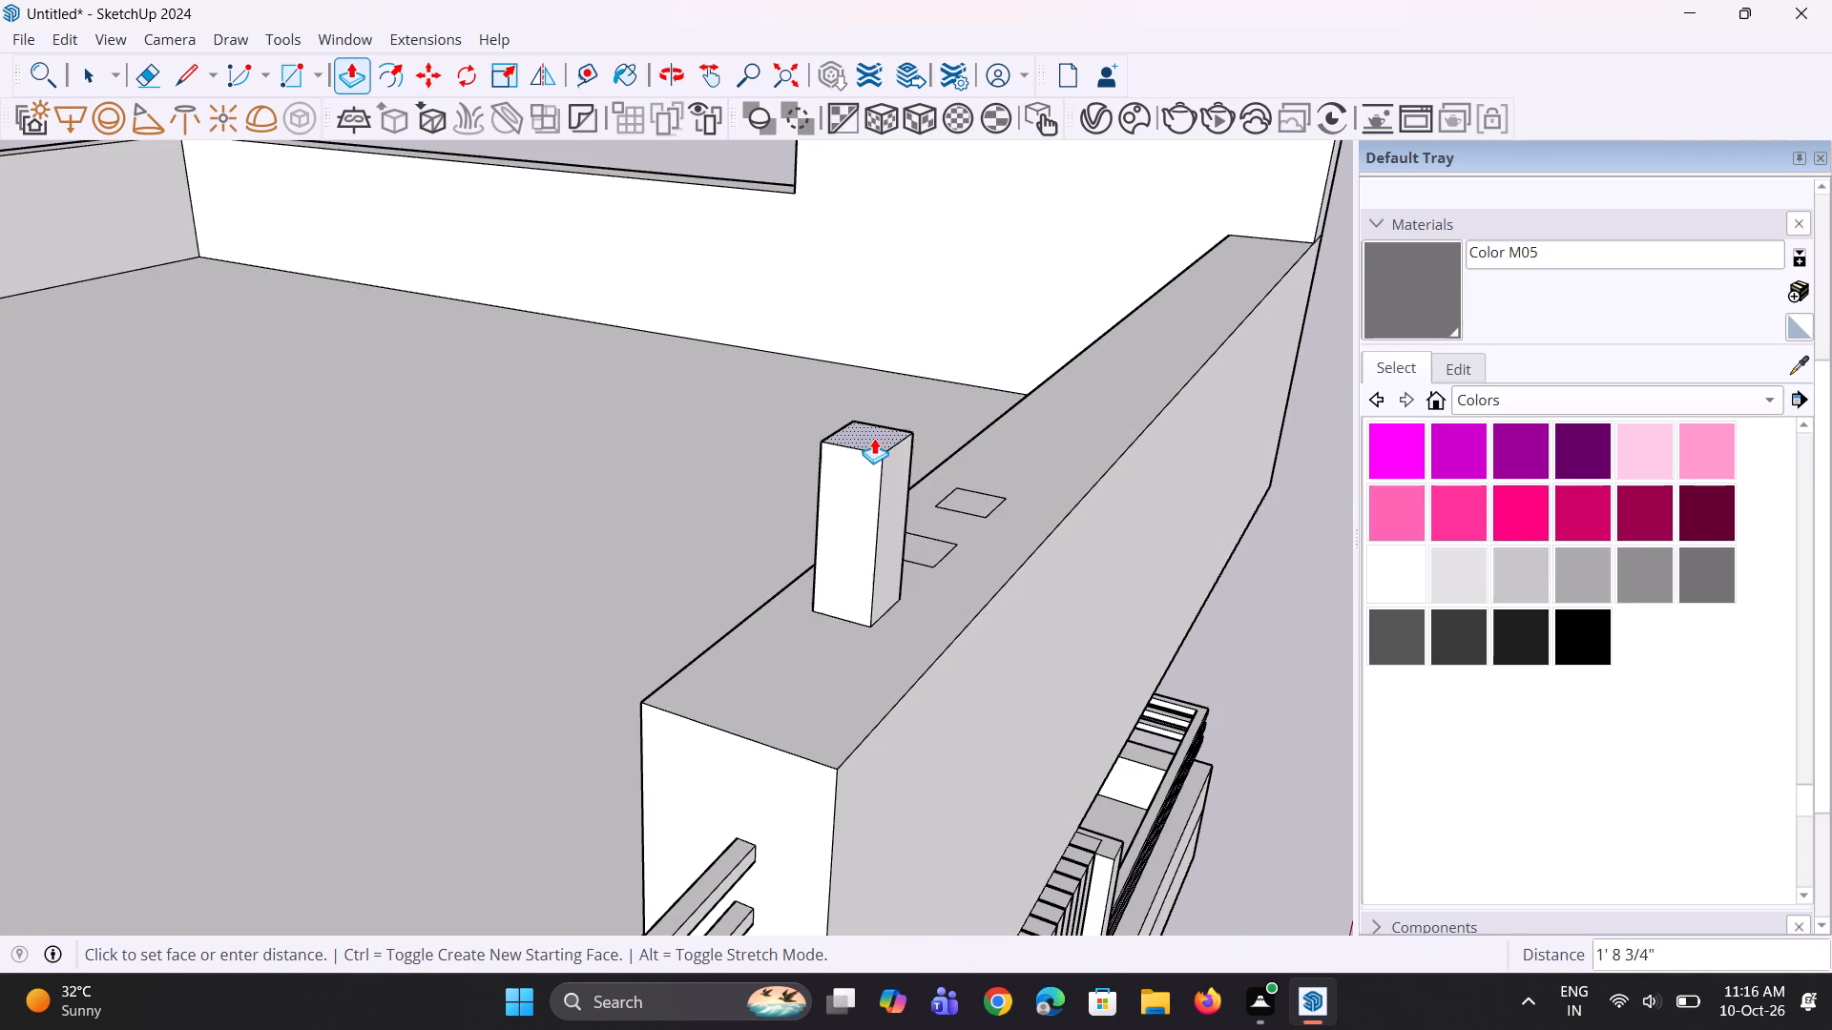
scroll(874, 452, "down", 4)
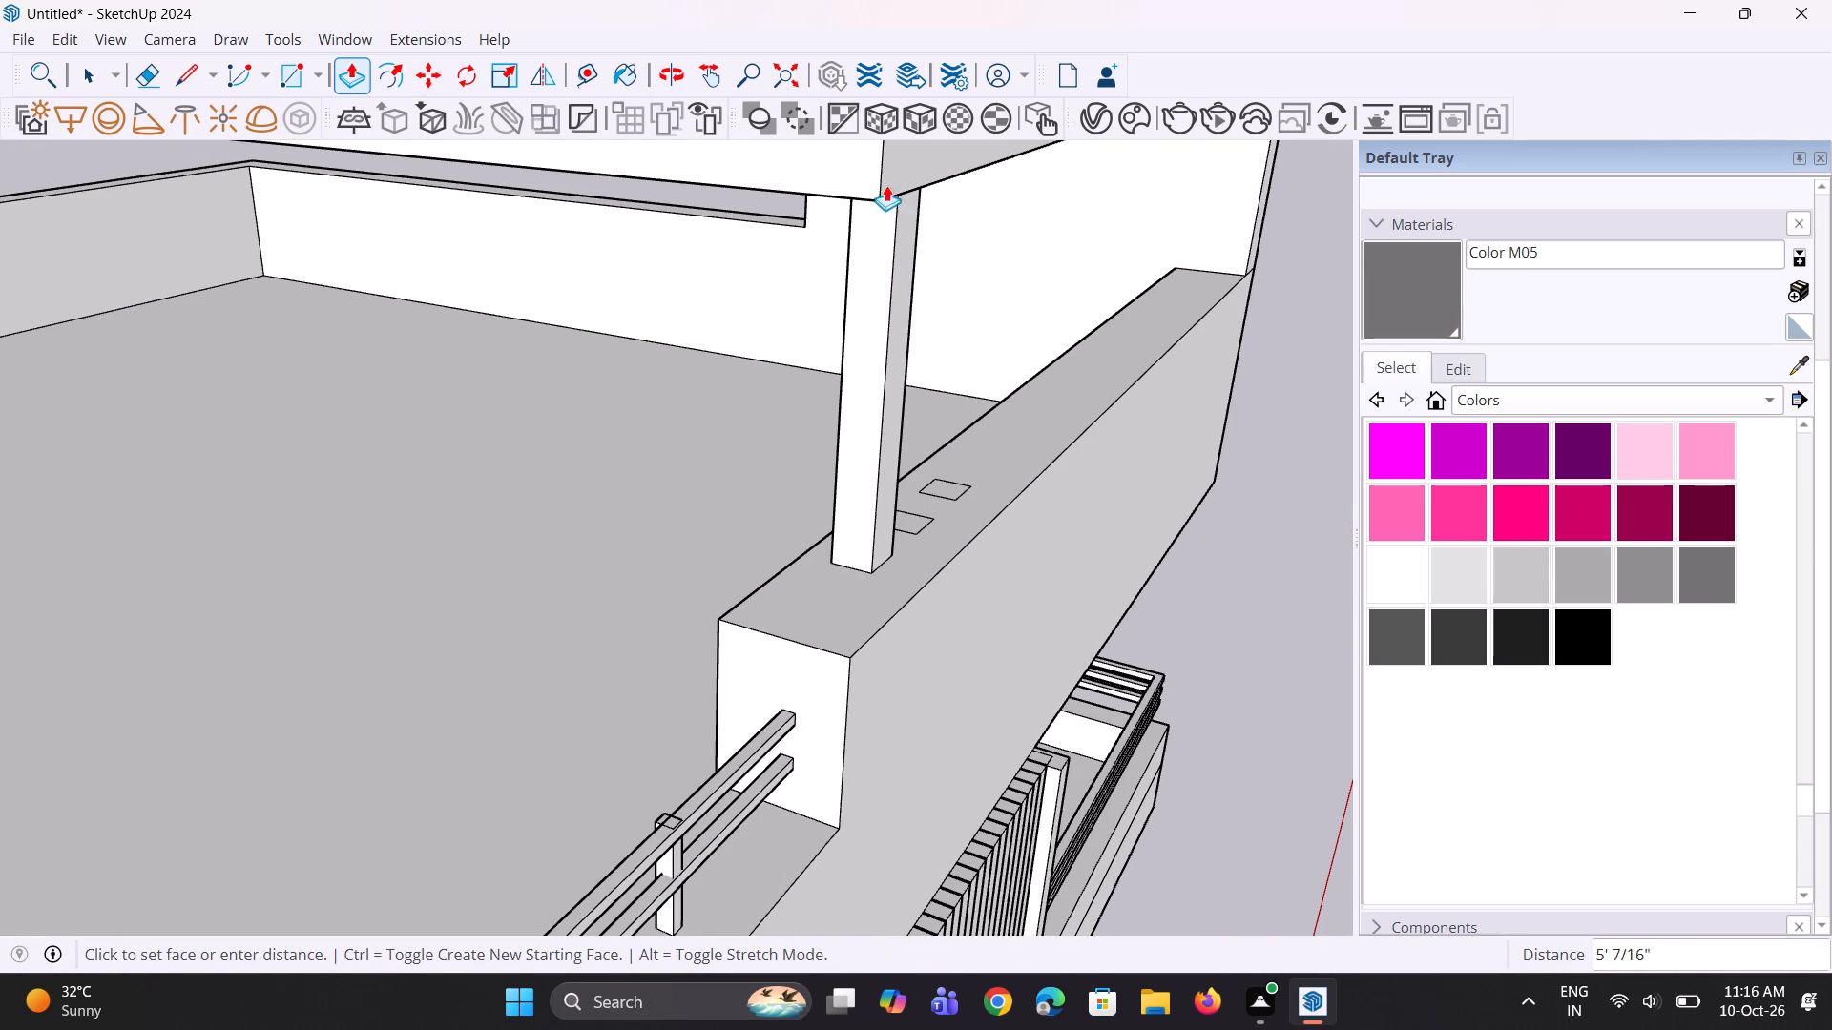
left_click(869, 169)
middle_click_drag(910, 455, 851, 538)
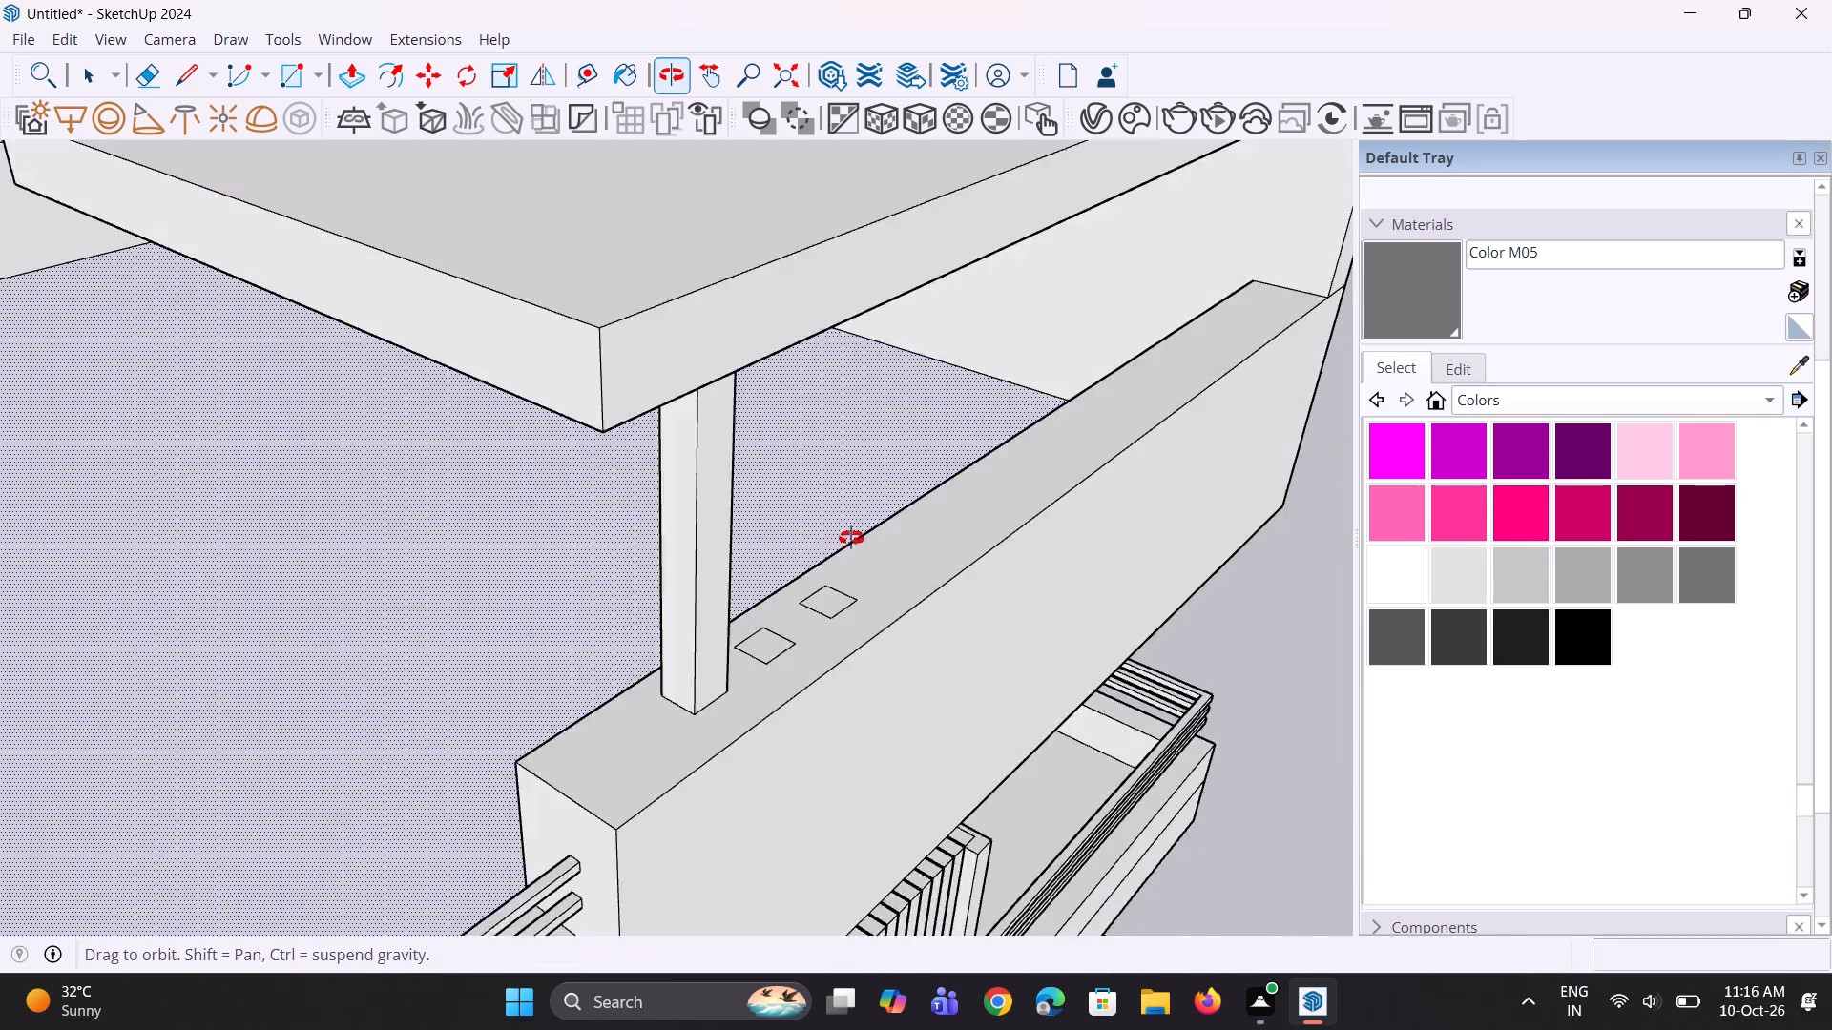
middle_click_drag(851, 538, 836, 536)
double_click(794, 682)
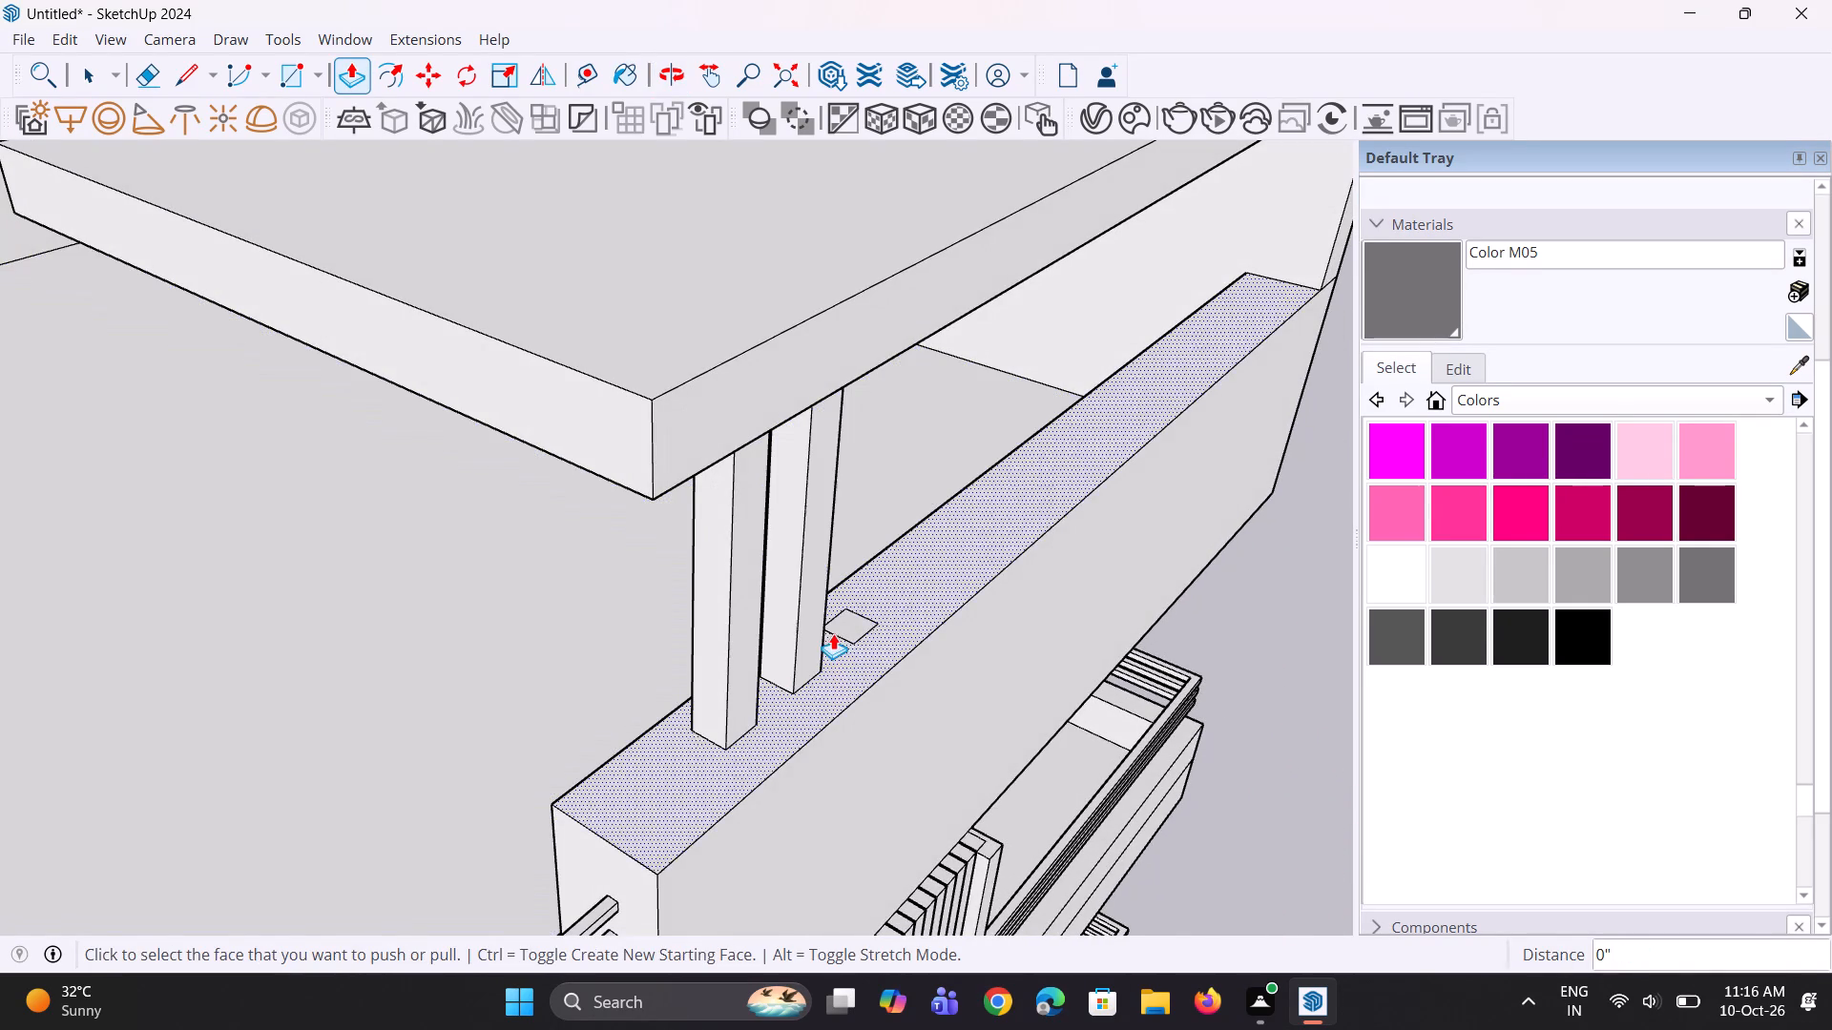
double_click(837, 626)
Clear the selection and examine the three posts and the roof canopy from the front and from further away.
scroll(839, 621, "down", 10)
middle_click_drag(877, 643, 767, 509)
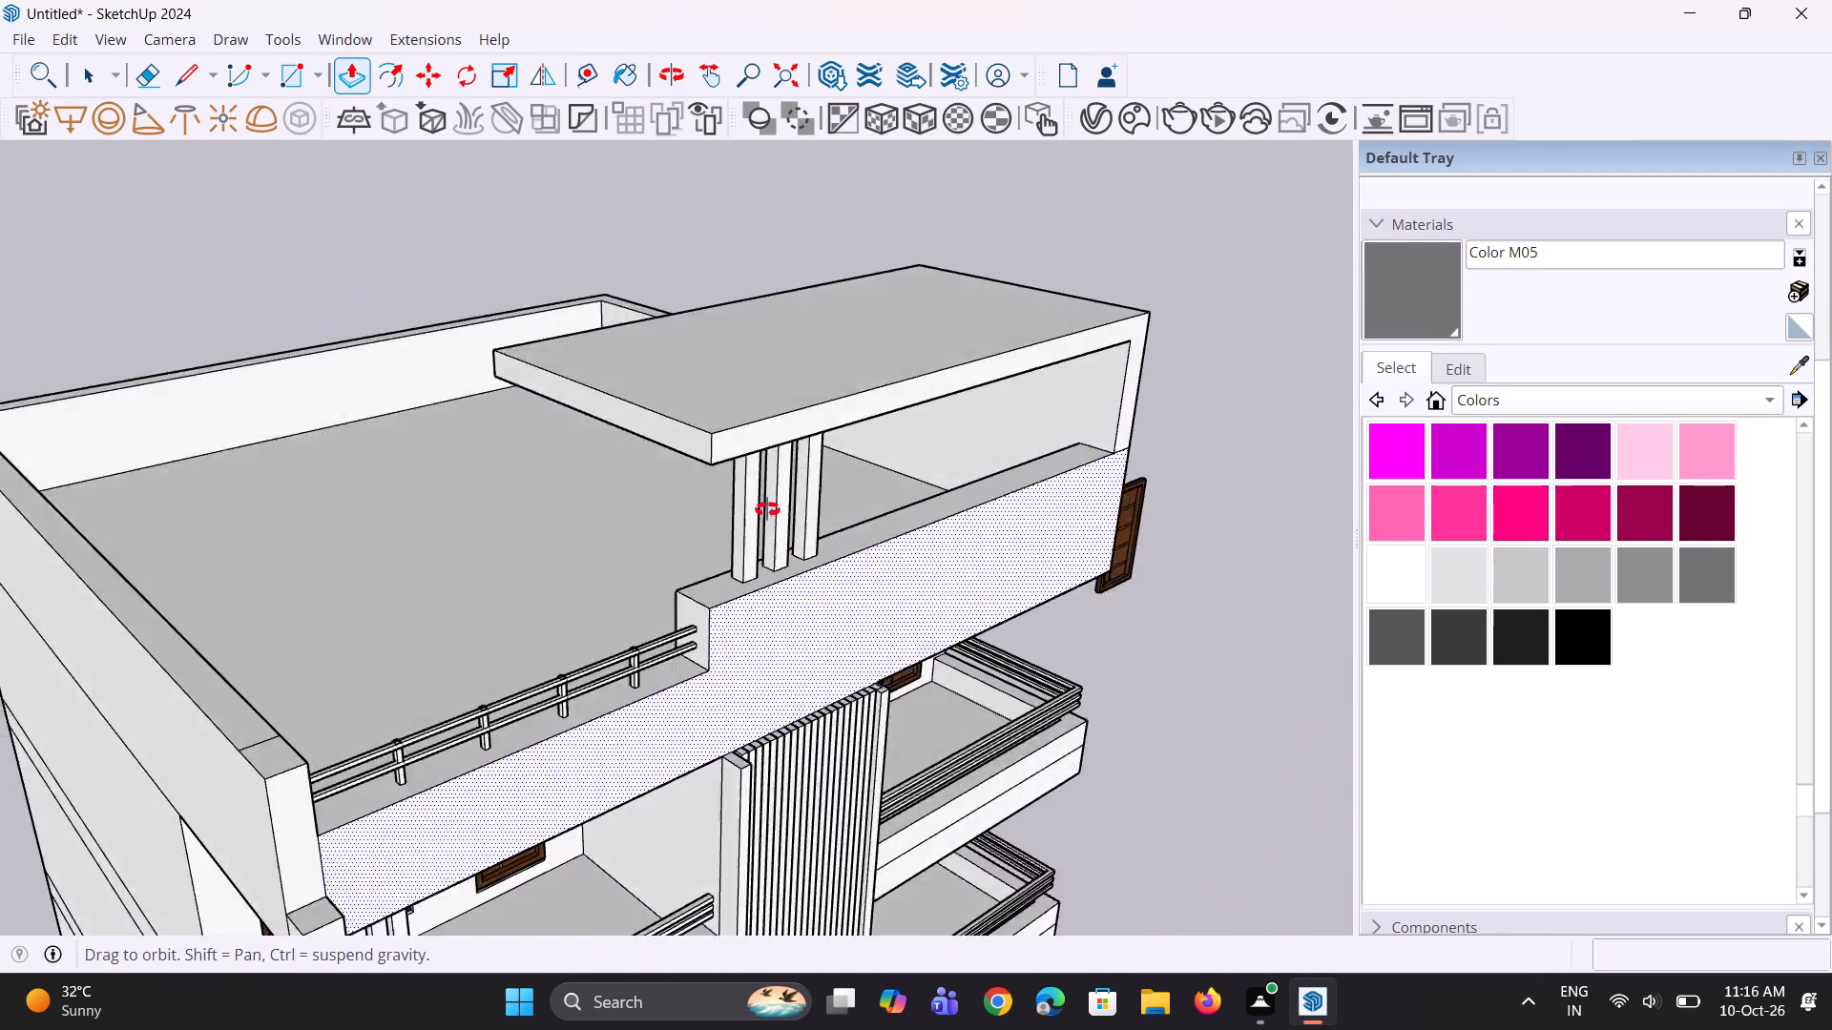
middle_click_drag(767, 509, 753, 485)
scroll(753, 485, "up", 1)
key("space")
key("space")
left_click(1235, 621)
scroll(1015, 618, "down", 4)
middle_click_drag(1010, 615, 801, 601)
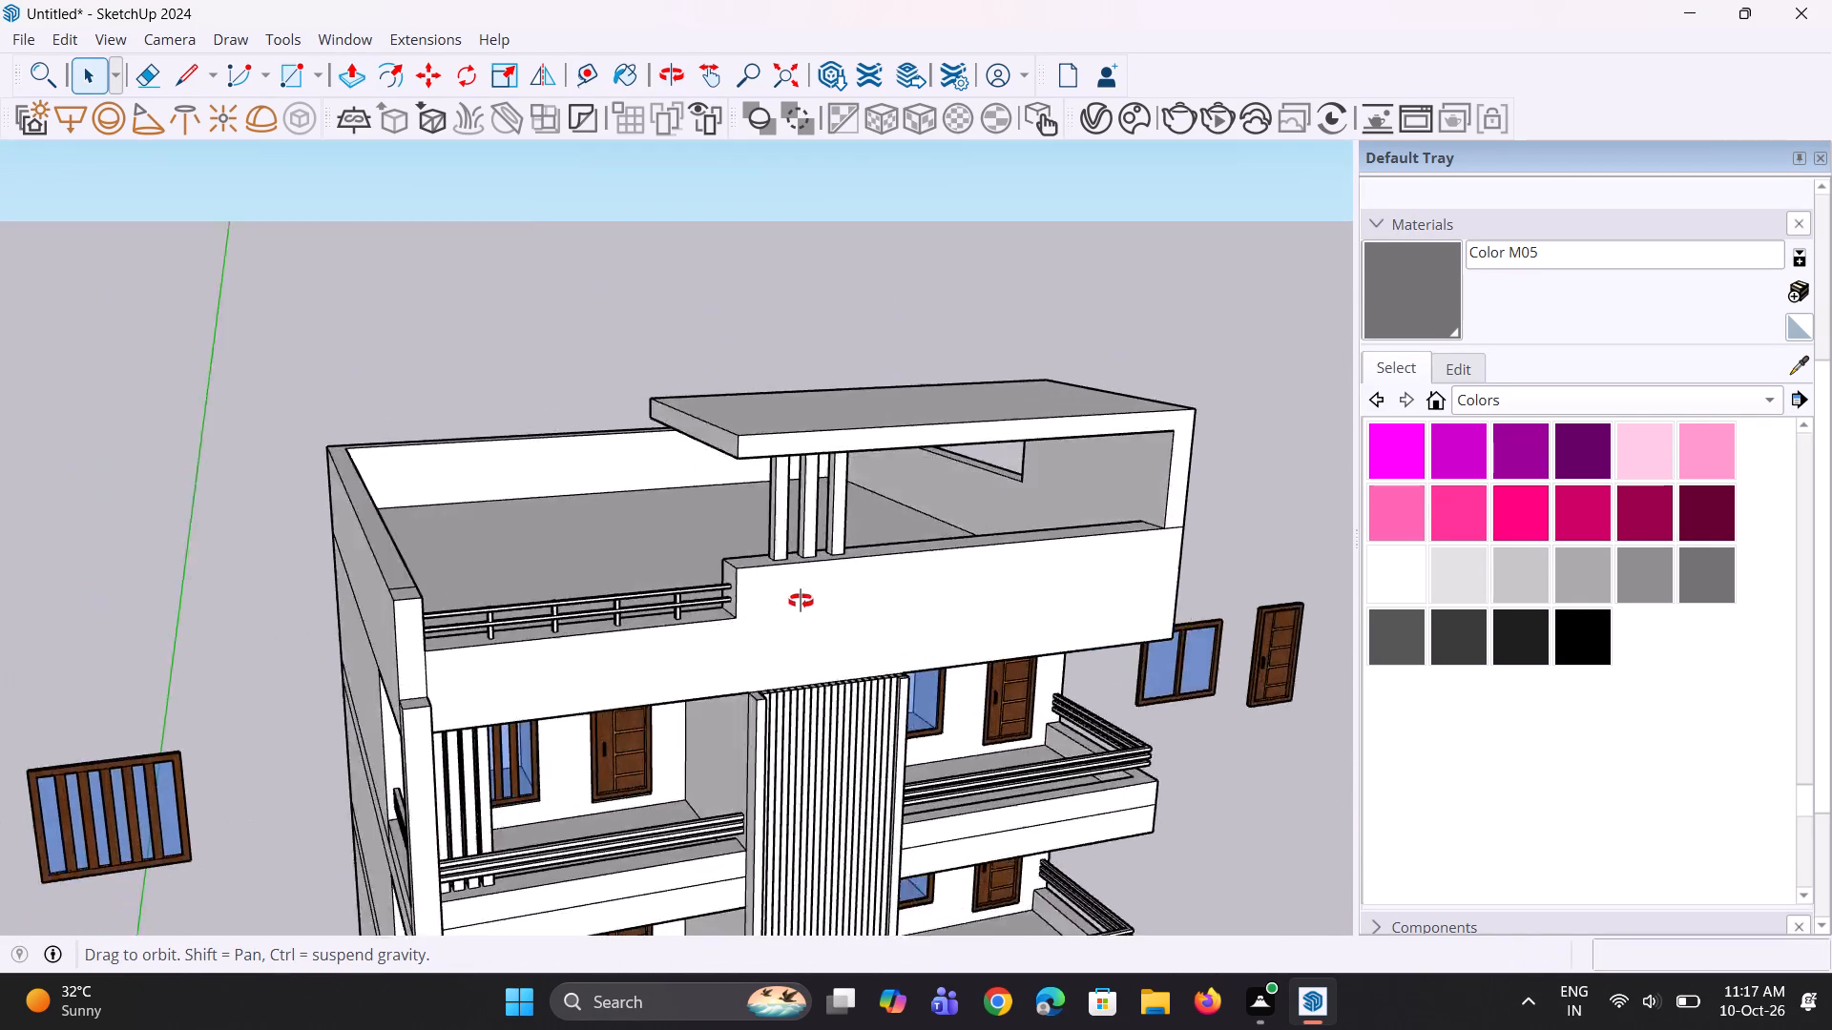
middle_click_drag(801, 601, 699, 547)
scroll(830, 523, "down", 3)
middle_click_drag(830, 523, 830, 519)
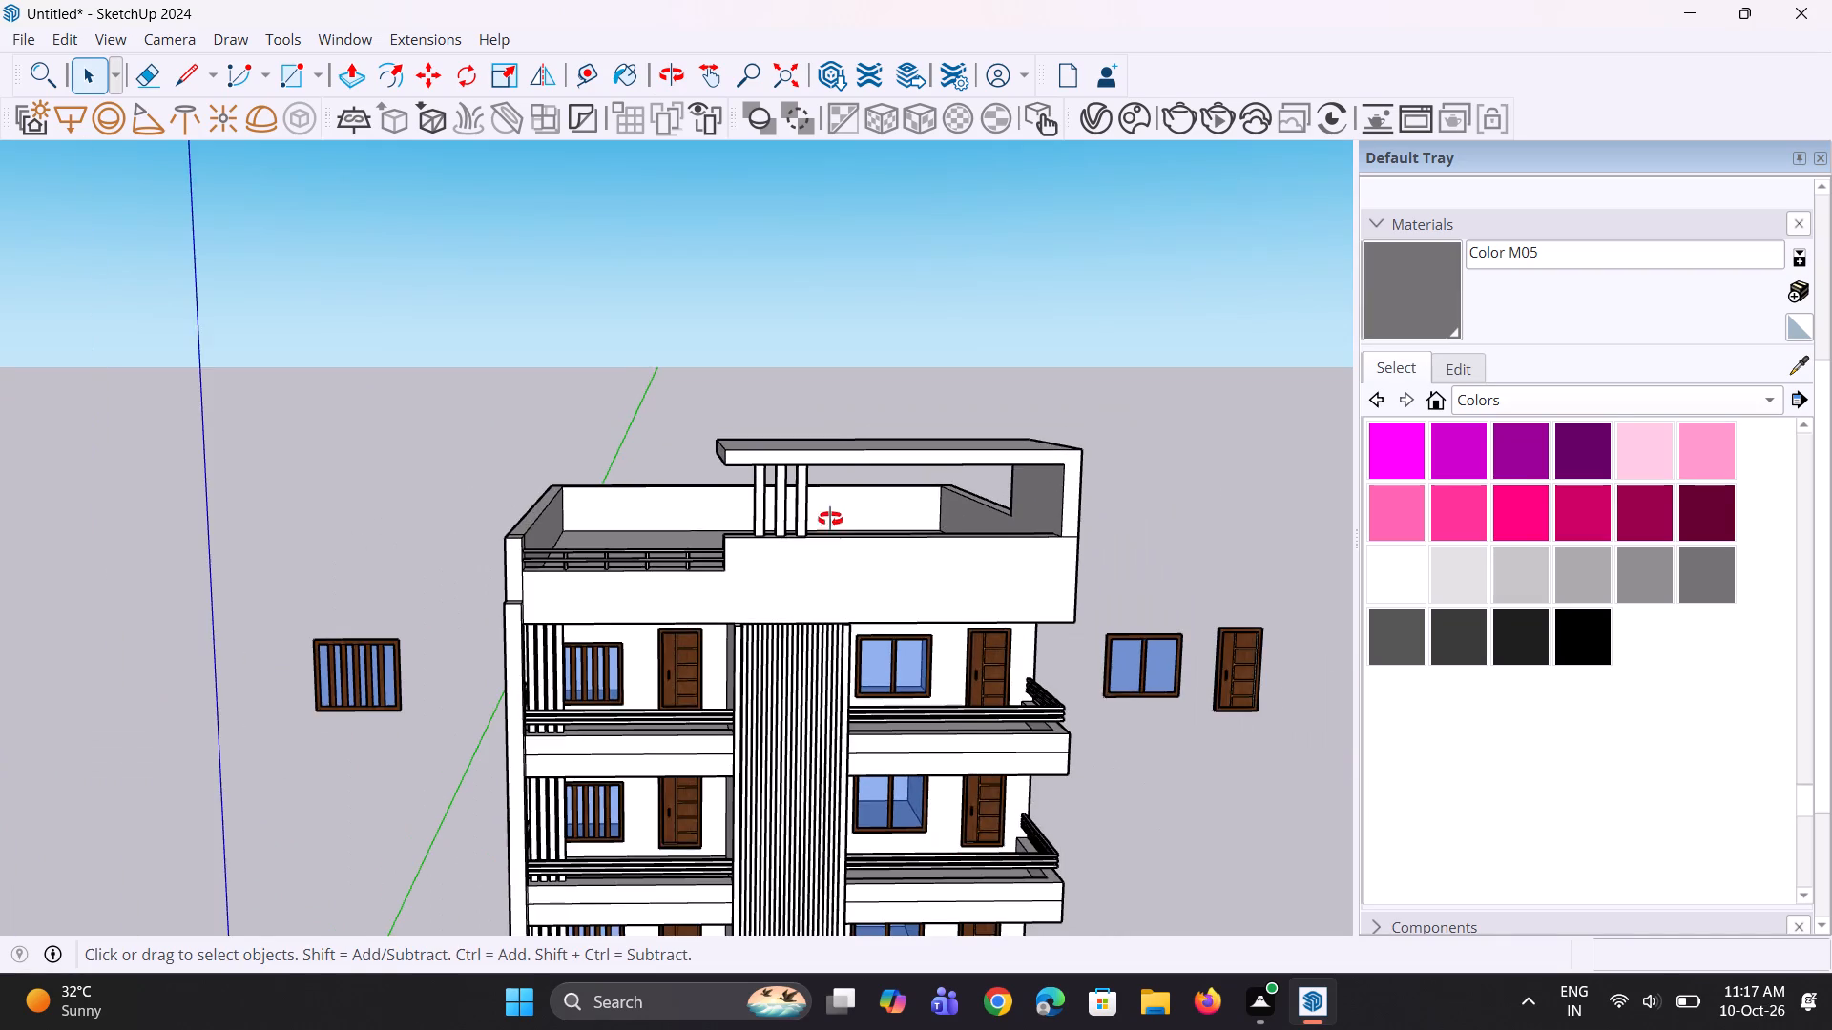
Examine the rooftop canopy and the whole building from the front, above, the side and slightly below.
middle_click_drag(830, 519, 829, 501)
scroll(832, 508, "down", 3)
middle_click_drag(882, 537, 870, 501)
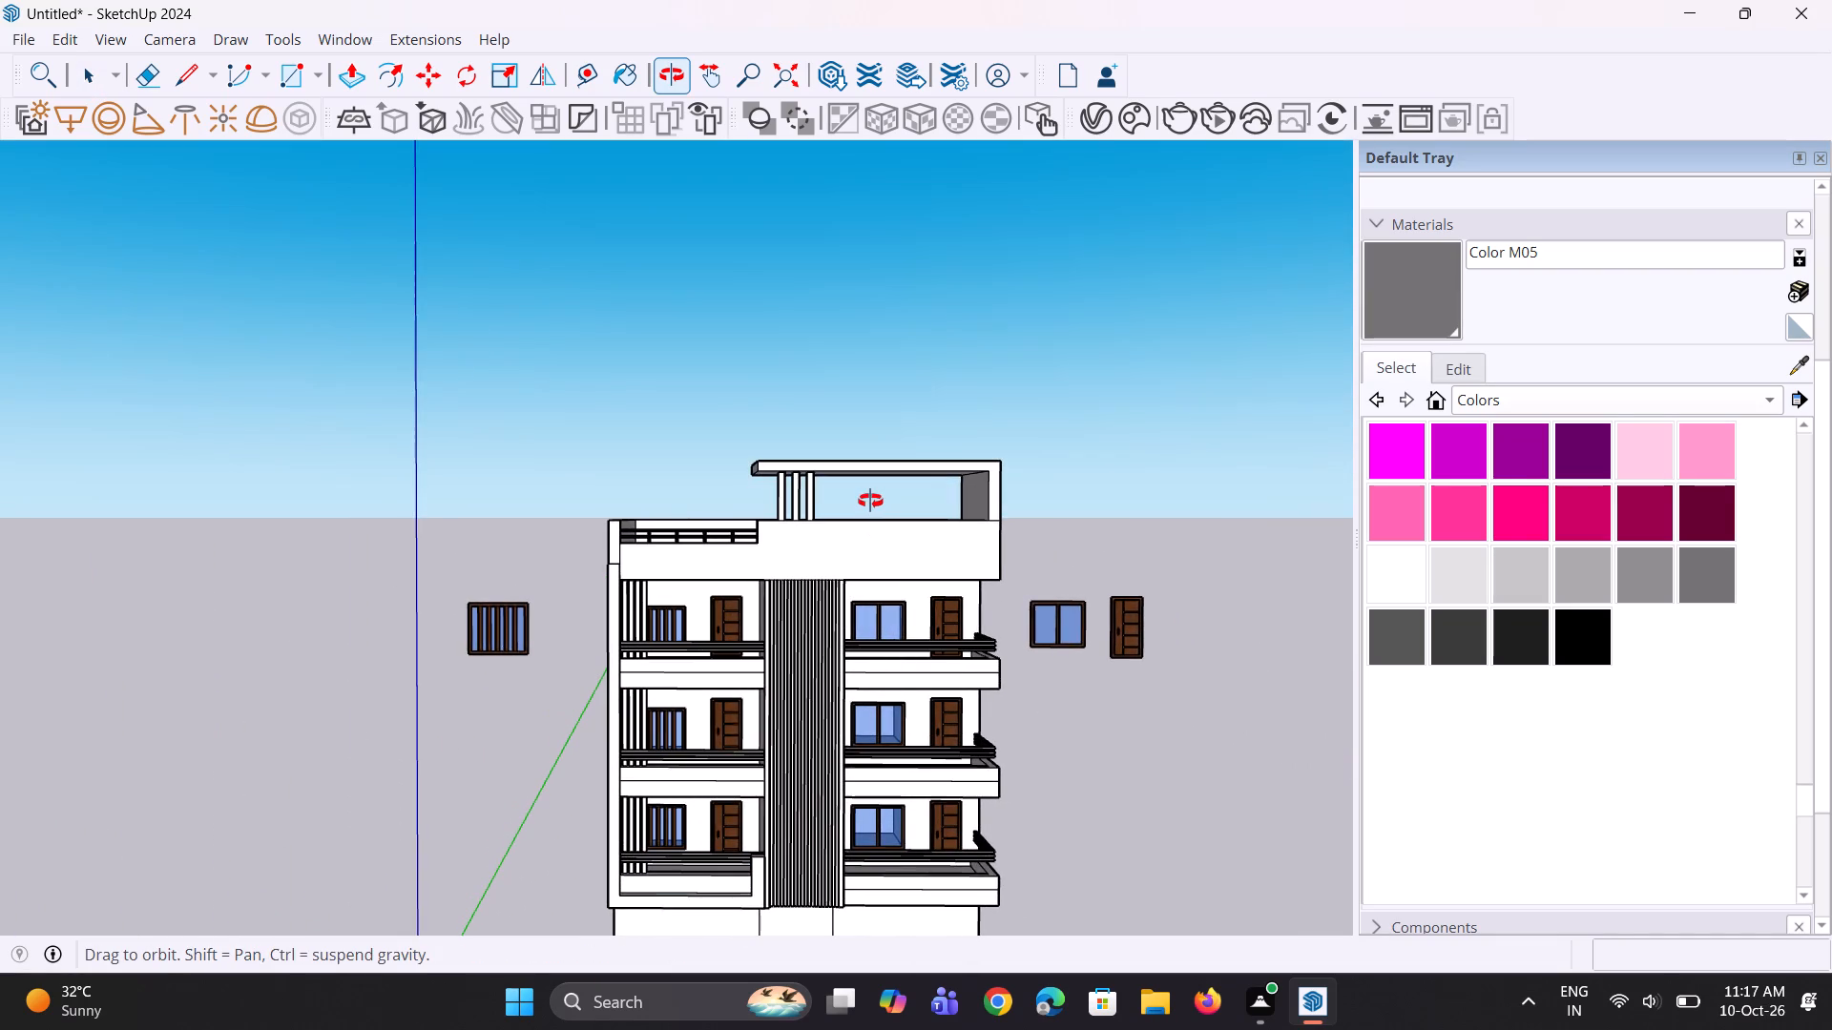
middle_click_drag(870, 501, 755, 648)
scroll(891, 545, "down", 4)
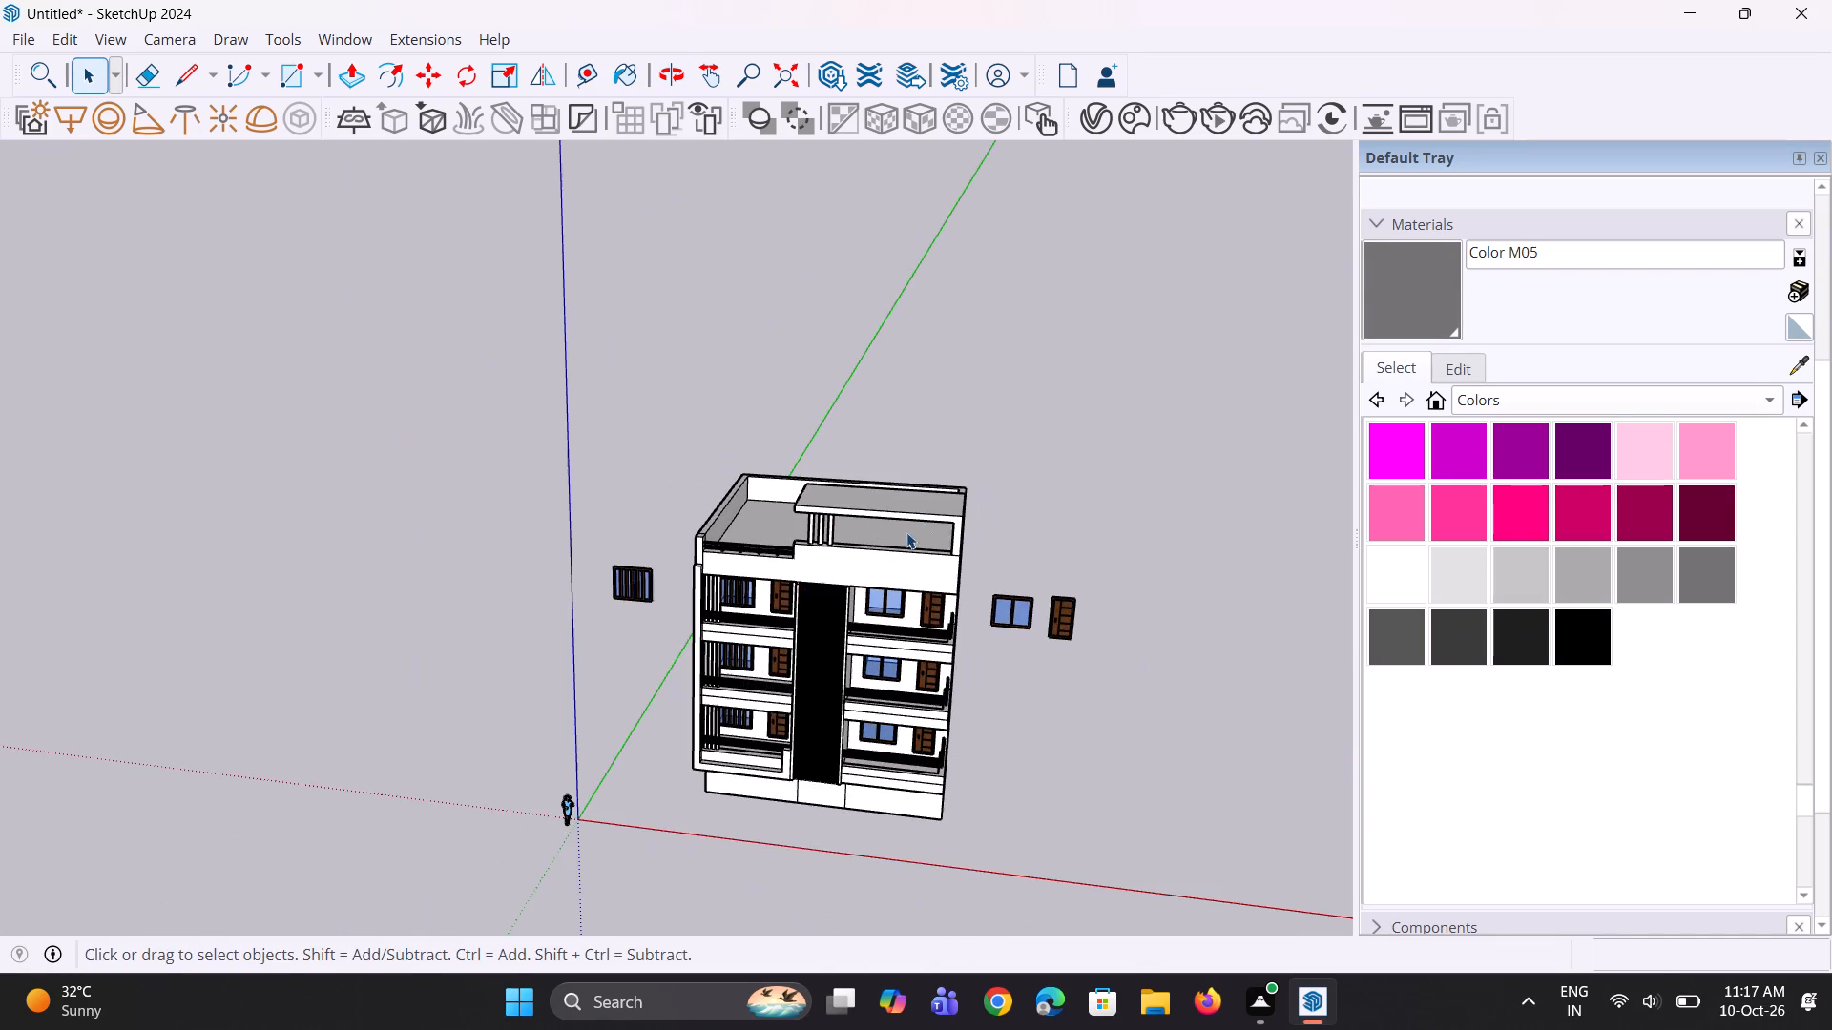
middle_click_drag(941, 517, 509, 579)
scroll(990, 558, "down", 8)
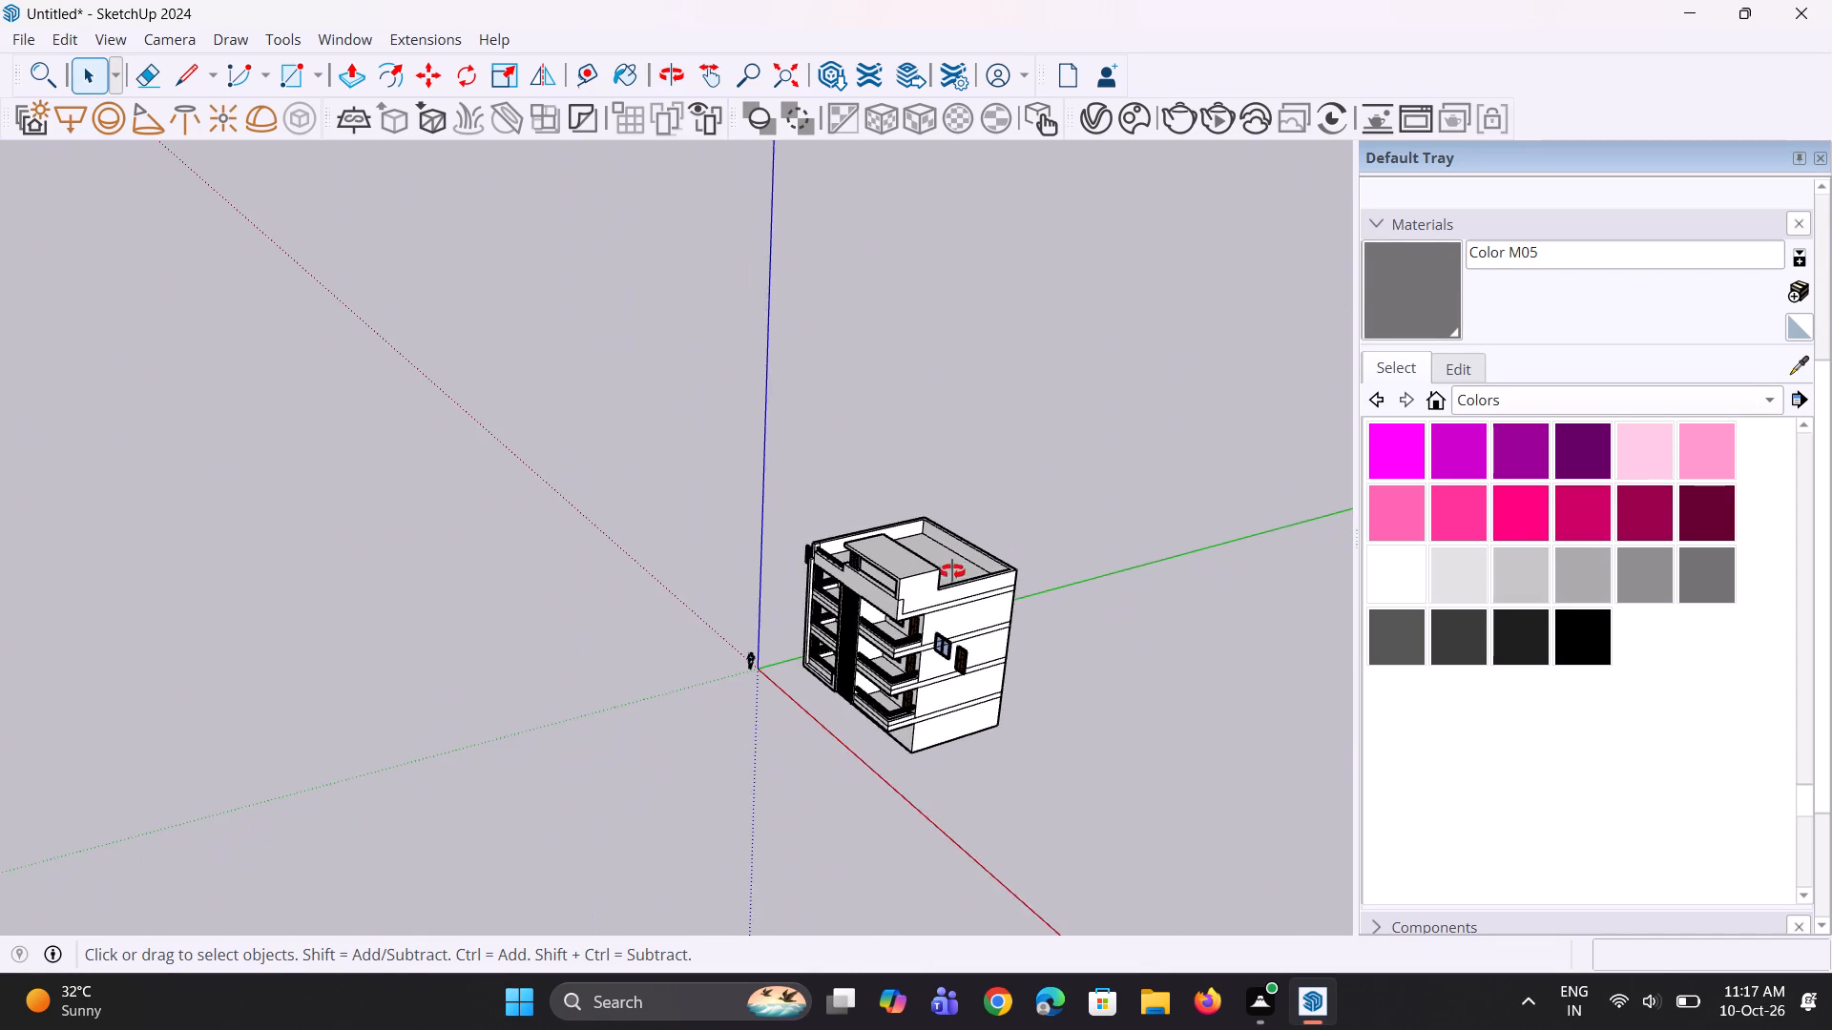
middle_click_drag(952, 571, 1487, 319)
scroll(897, 471, "up", 2)
scroll(834, 527, "up", 4)
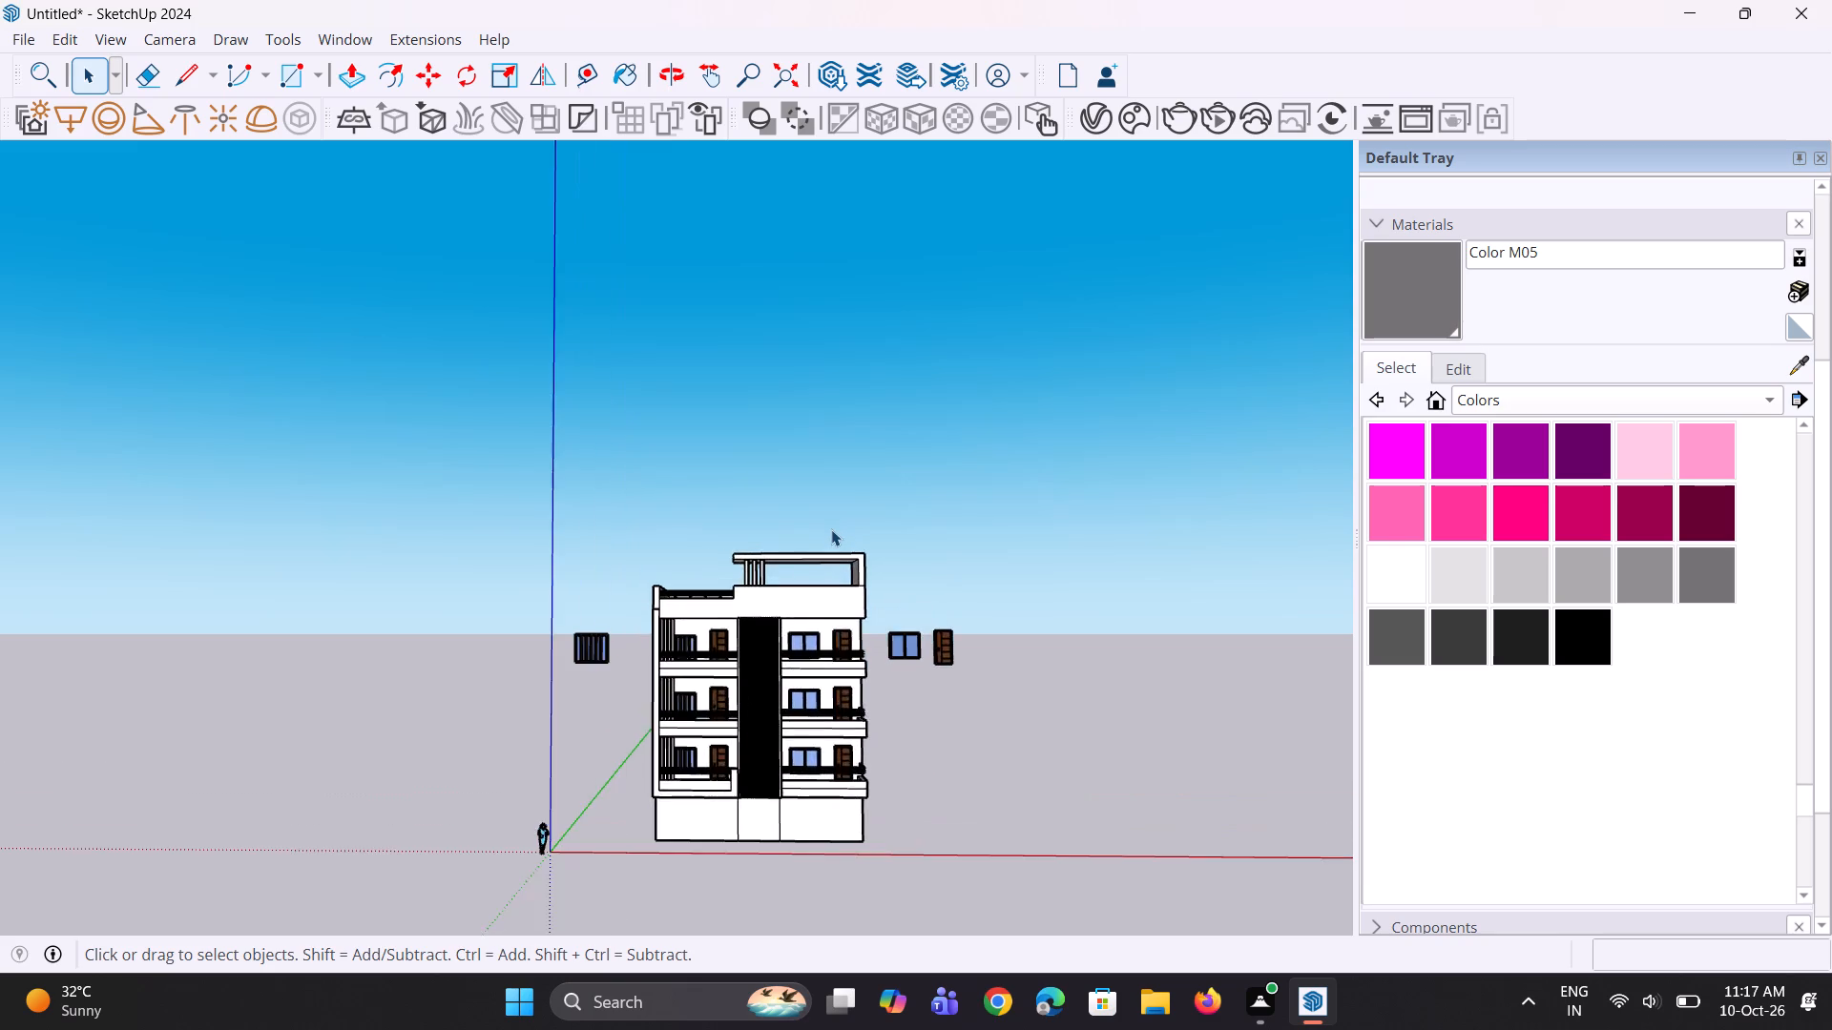
scroll(831, 529, "up", 4)
middle_click_drag(812, 575, 814, 589)
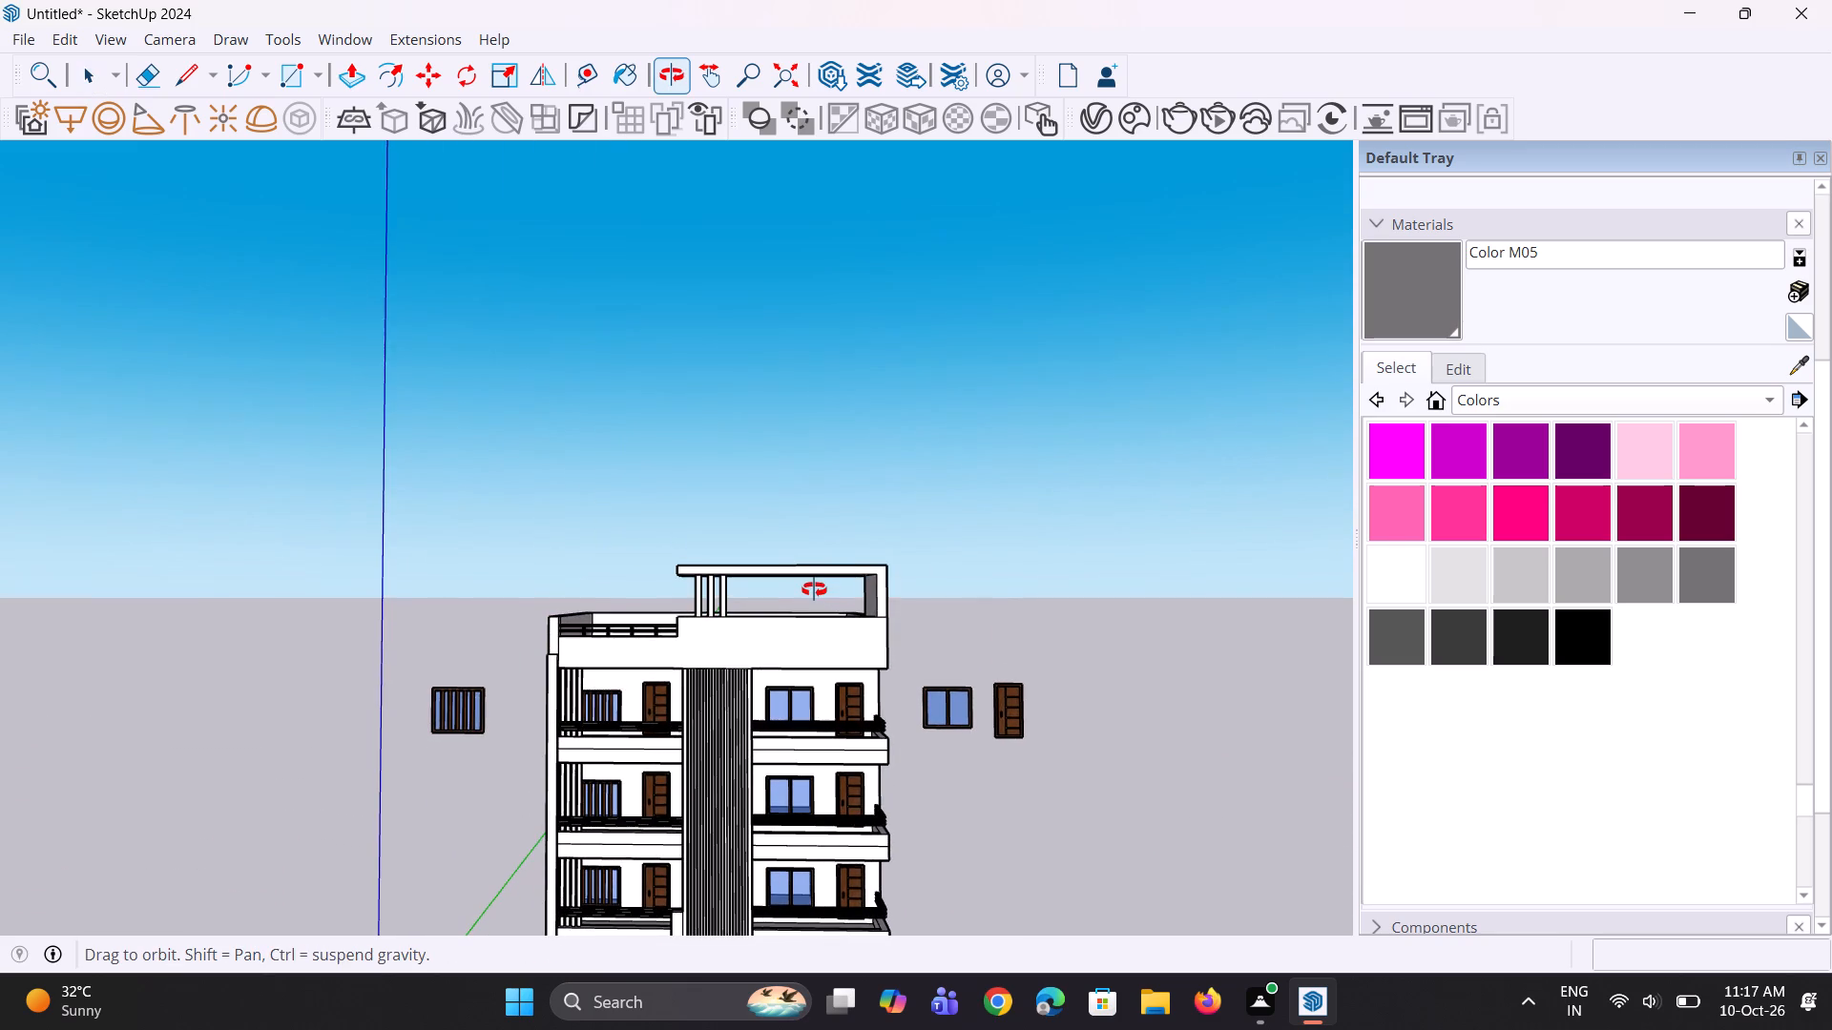
middle_click_drag(814, 589, 830, 528)
scroll(767, 604, "up", 5)
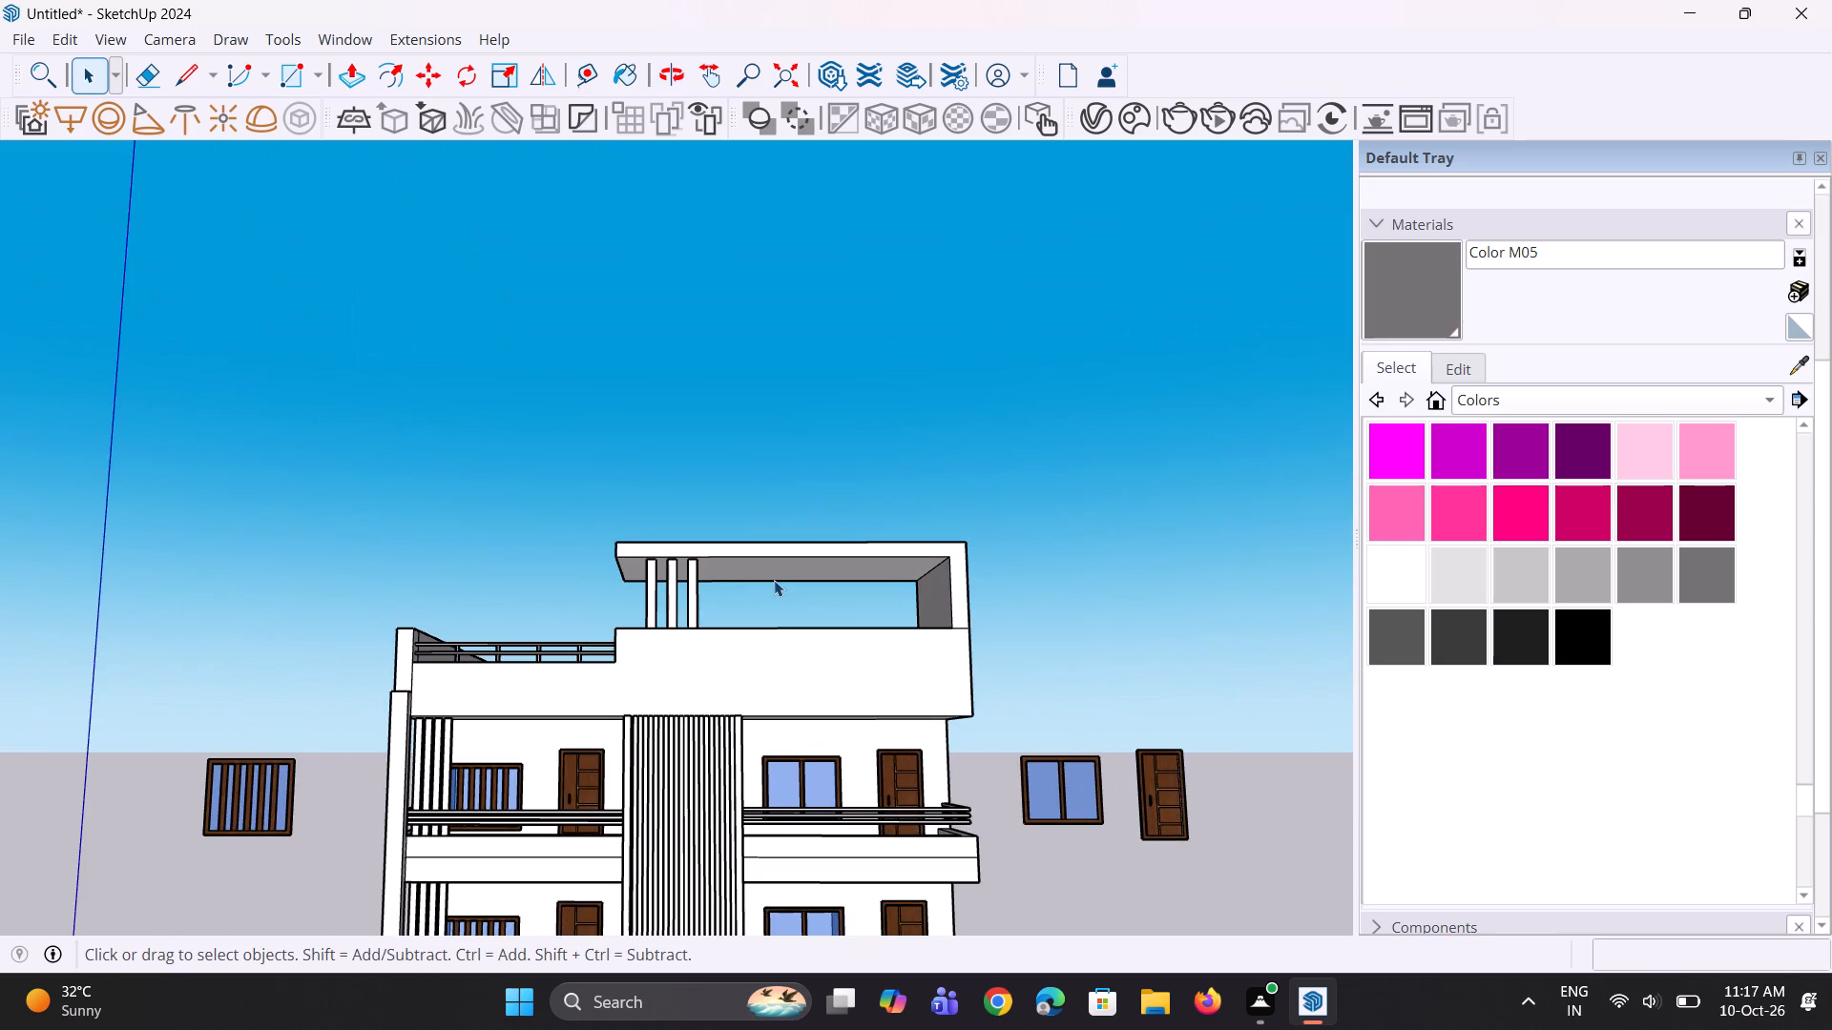
Thicken the rooftop canopy with Push/Pull, bringing its underside down about 7" and its side wall's inner face inward.
key("p")
scroll(778, 578, "up", 2)
left_click(787, 570)
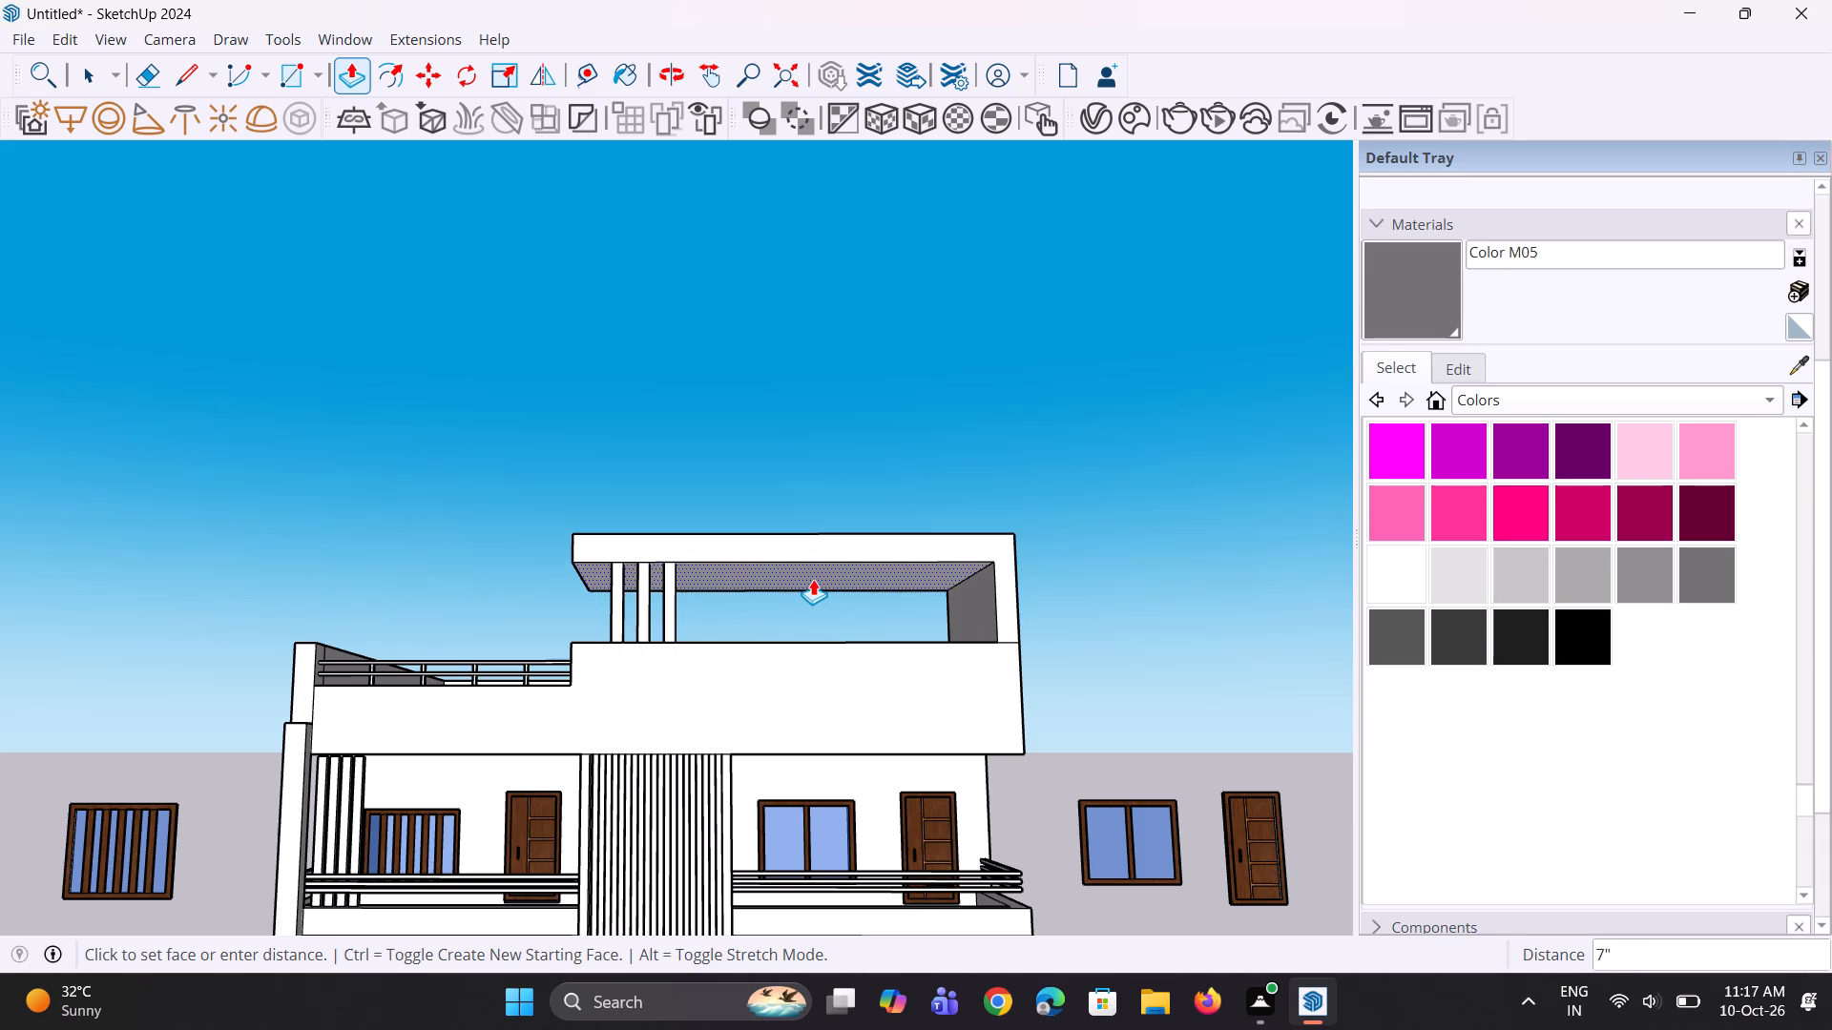
left_click(813, 579)
left_click(962, 605)
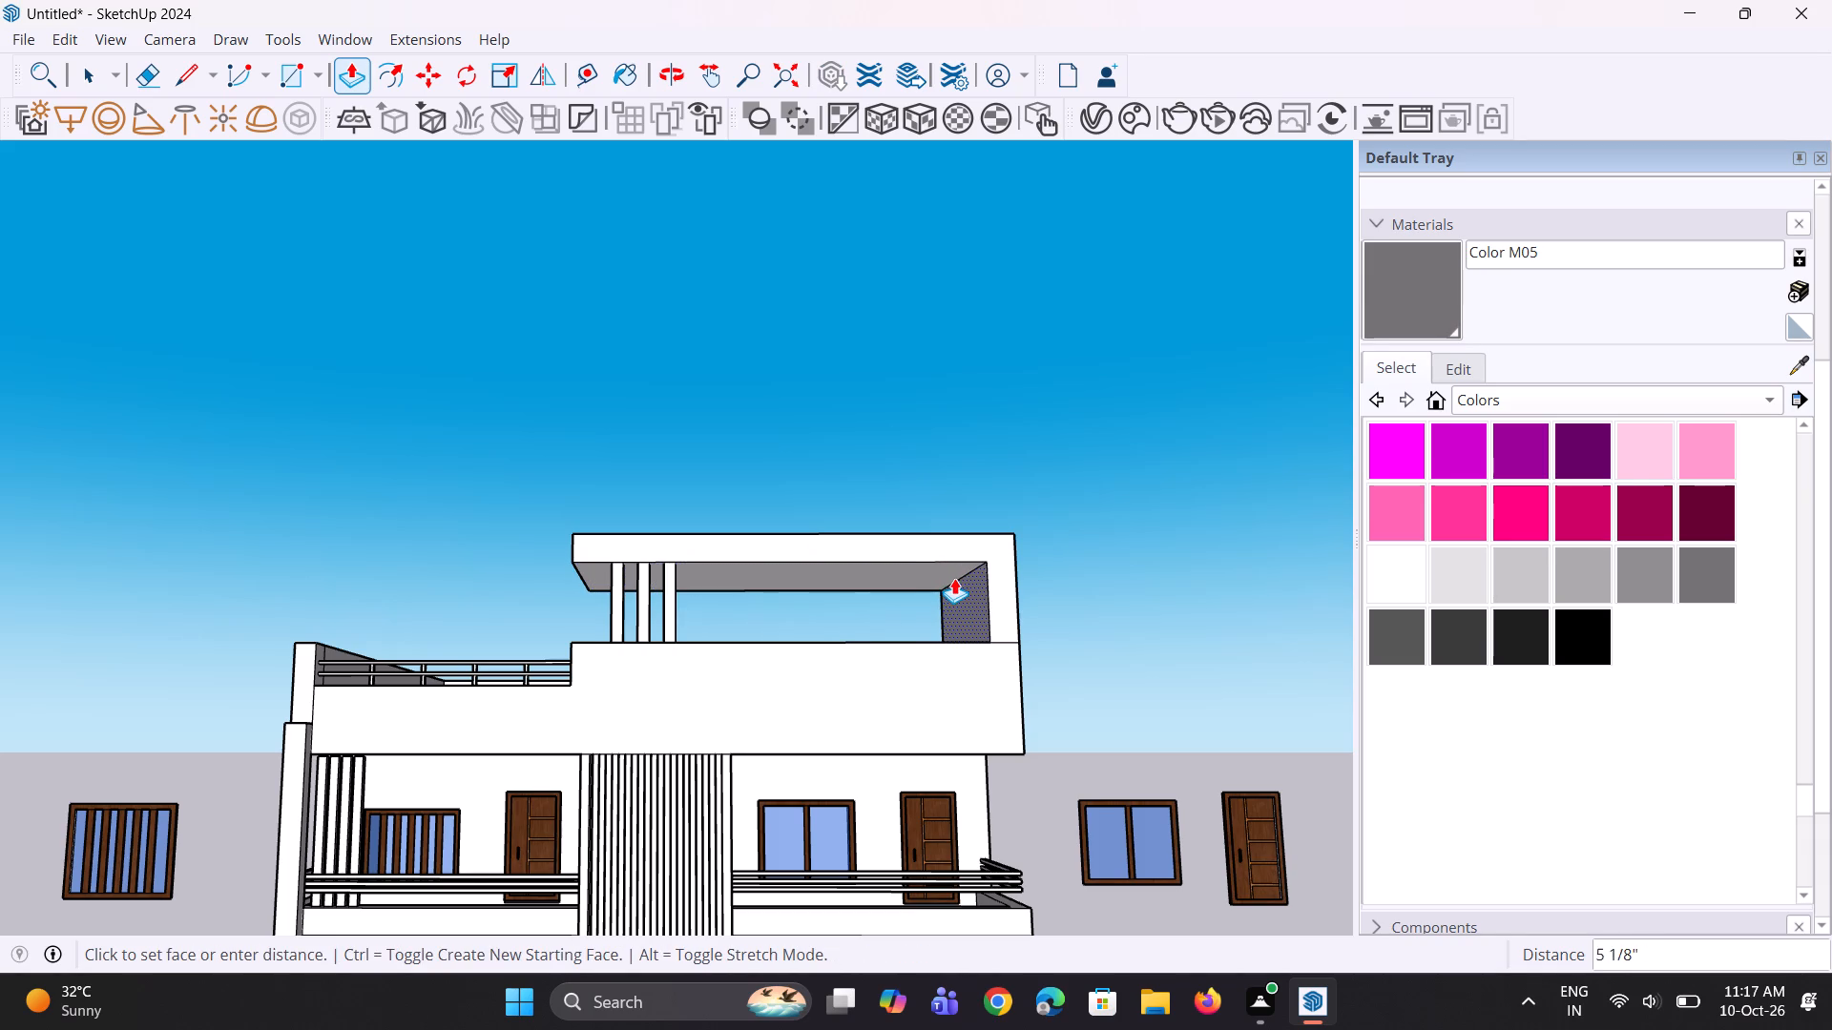
left_click(952, 579)
key("space")
key("space")
left_click(1117, 604)
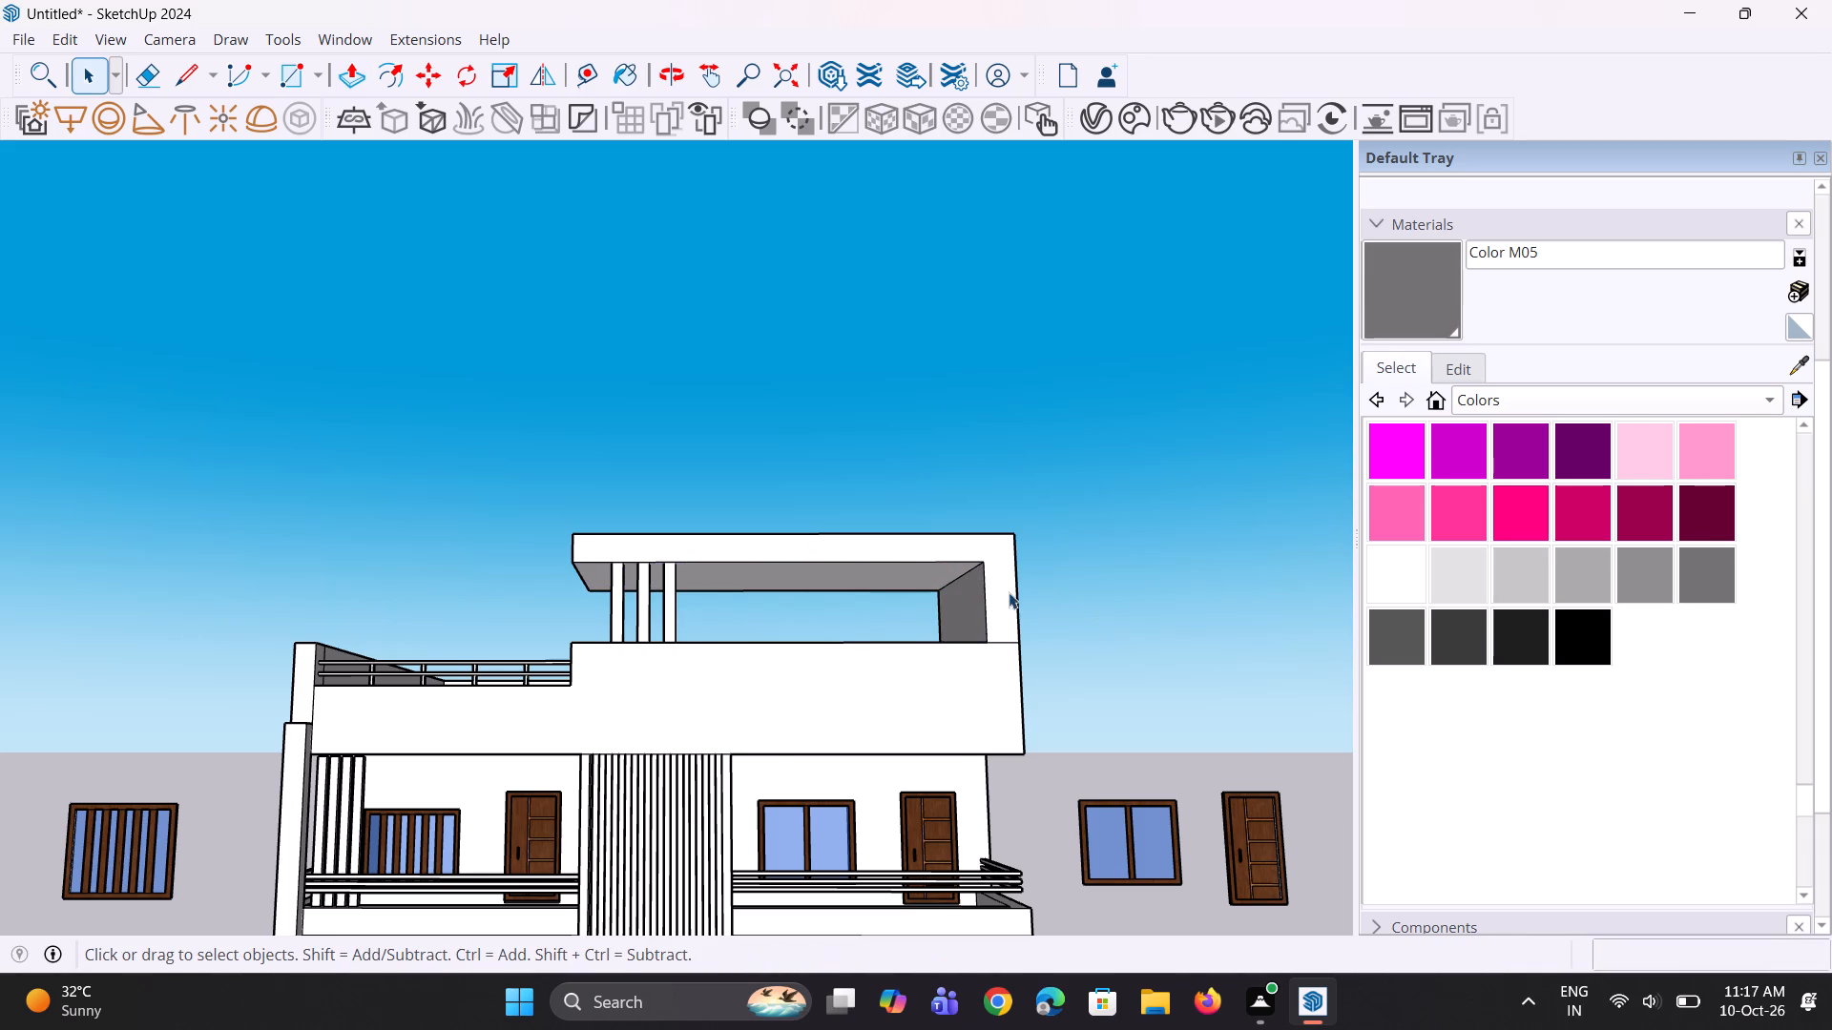
Examine the canopy, the front parapet's underside and the balcony fronts from several angles and distances.
scroll(1007, 592, "down", 5)
middle_click_drag(986, 585, 931, 691)
scroll(931, 693, "up", 5)
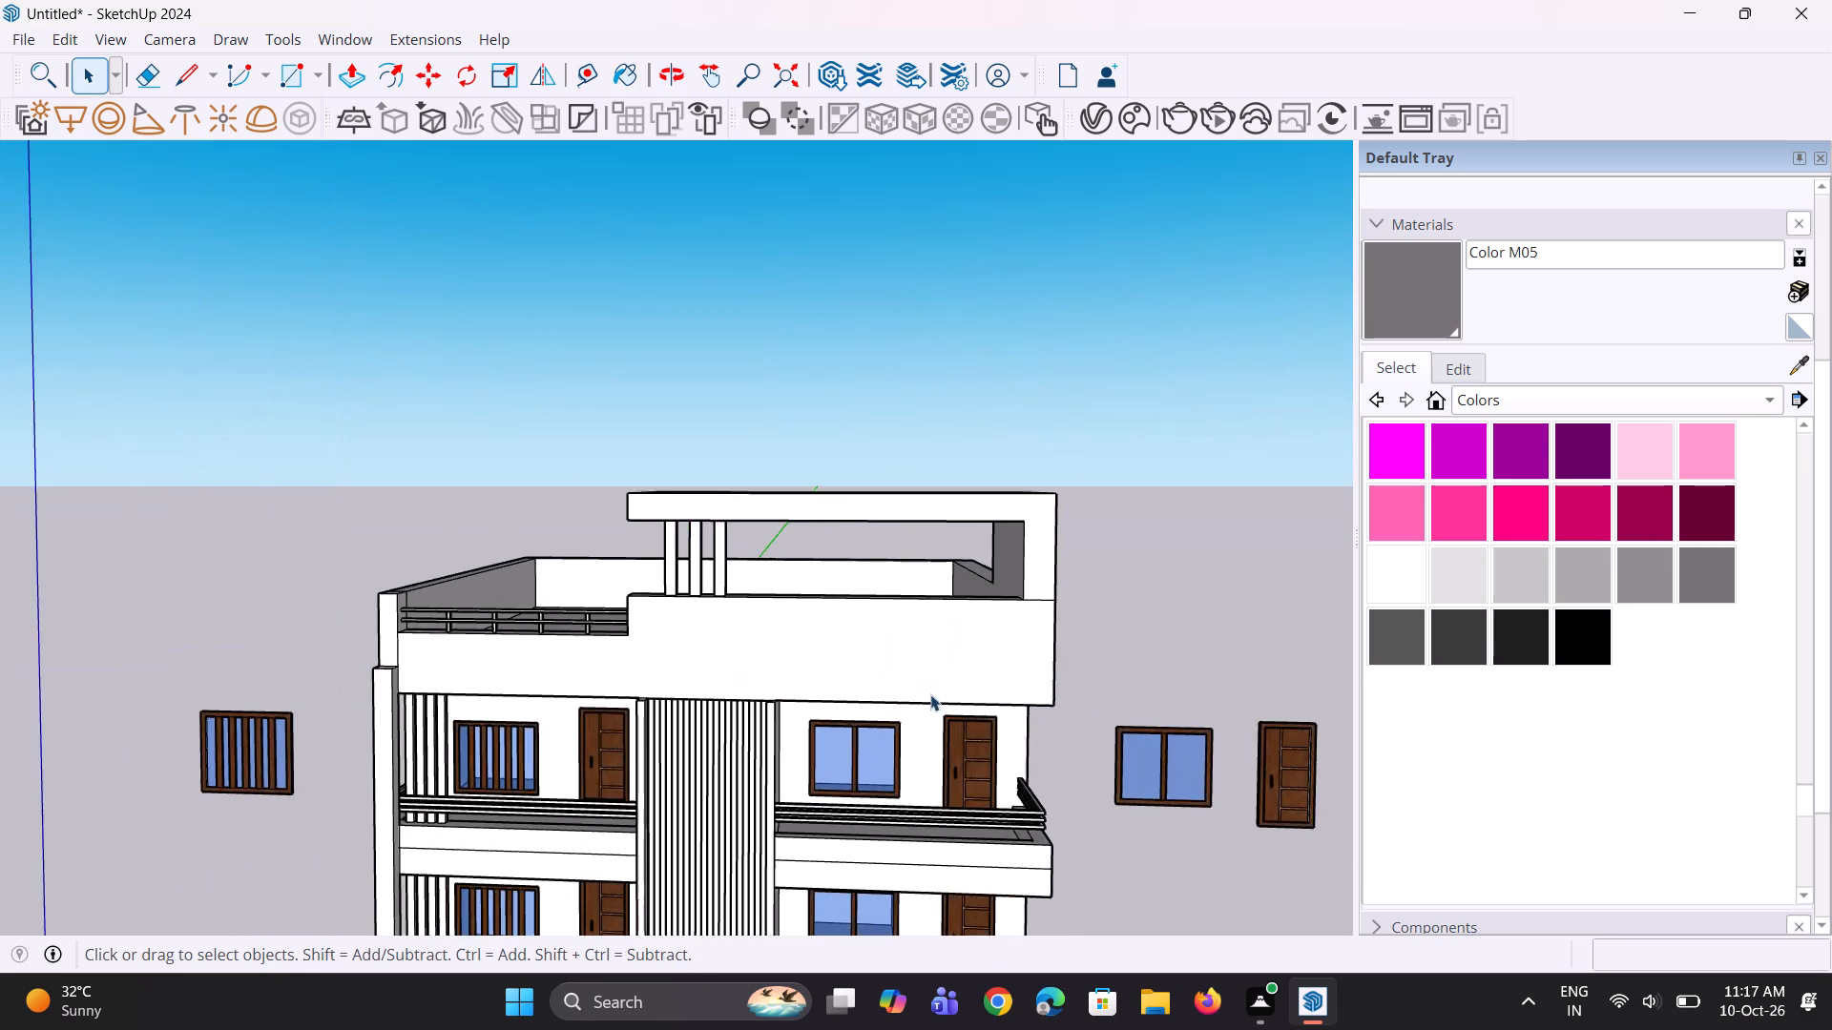
middle_click_drag(928, 694, 928, 649)
scroll(928, 634, "down", 9)
middle_click(795, 692)
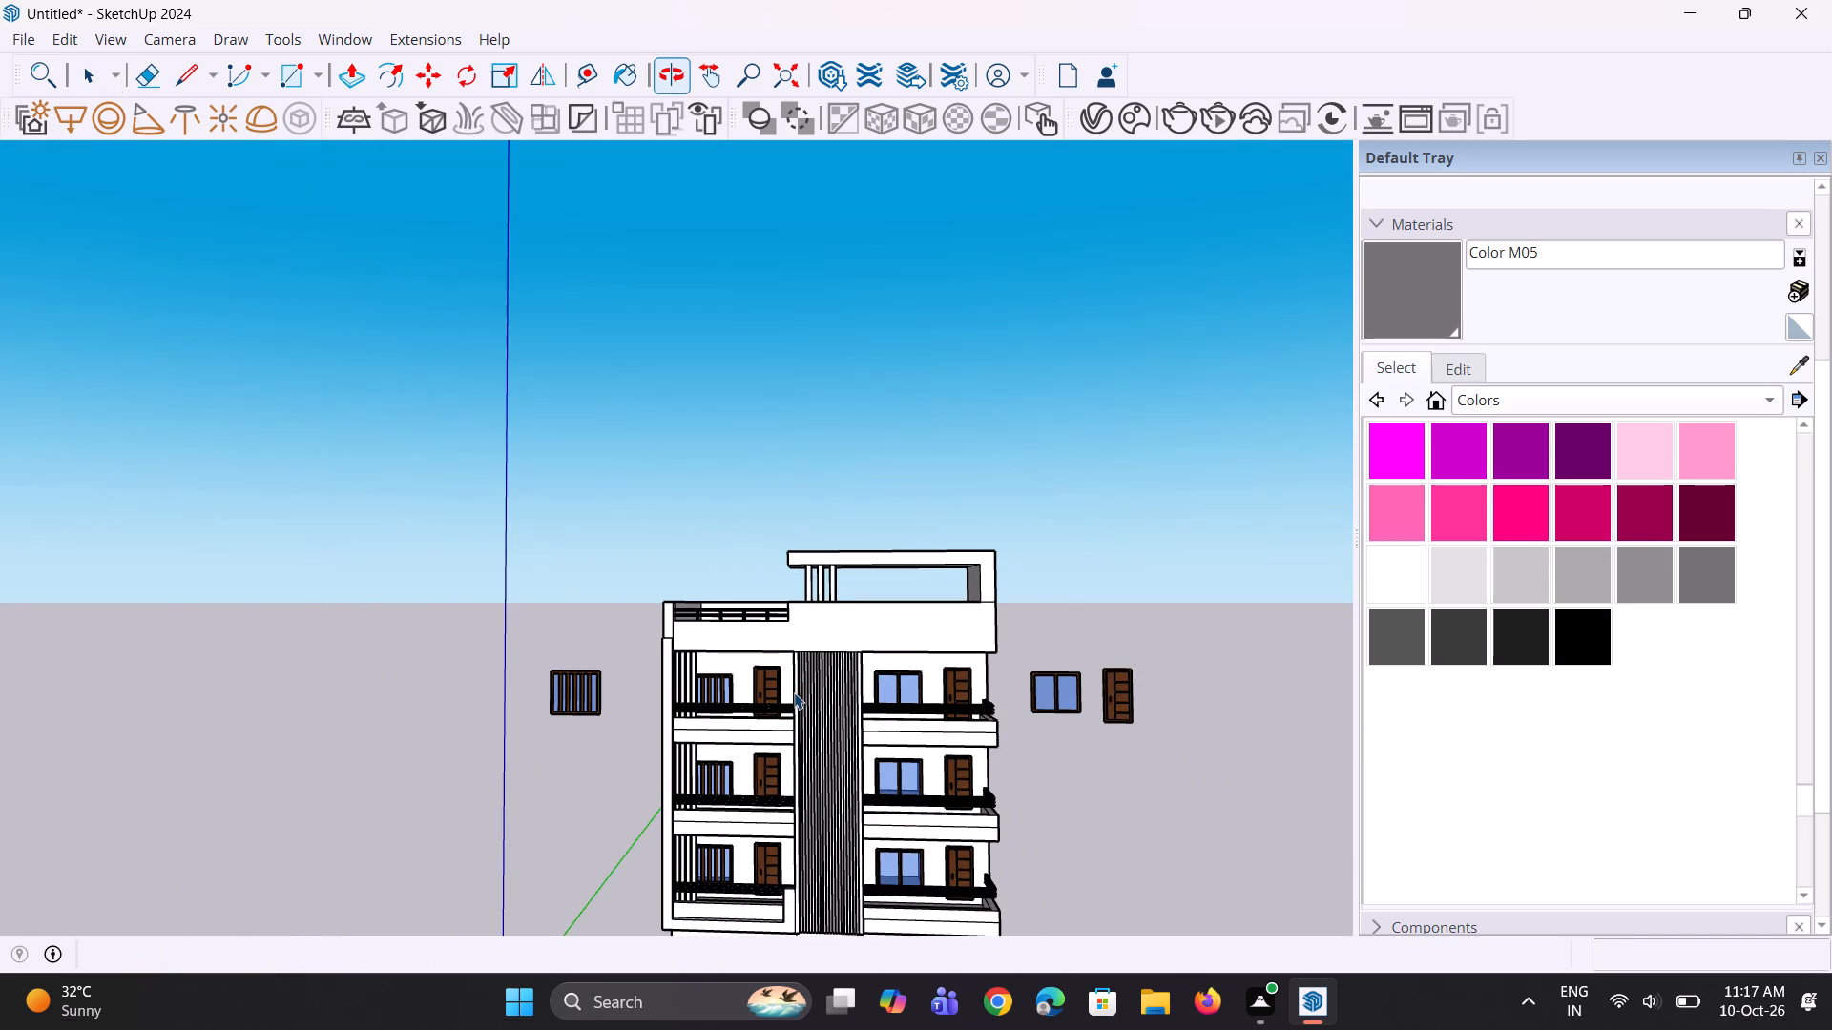
scroll(794, 692, "up", 1)
scroll(794, 692, "down", 2)
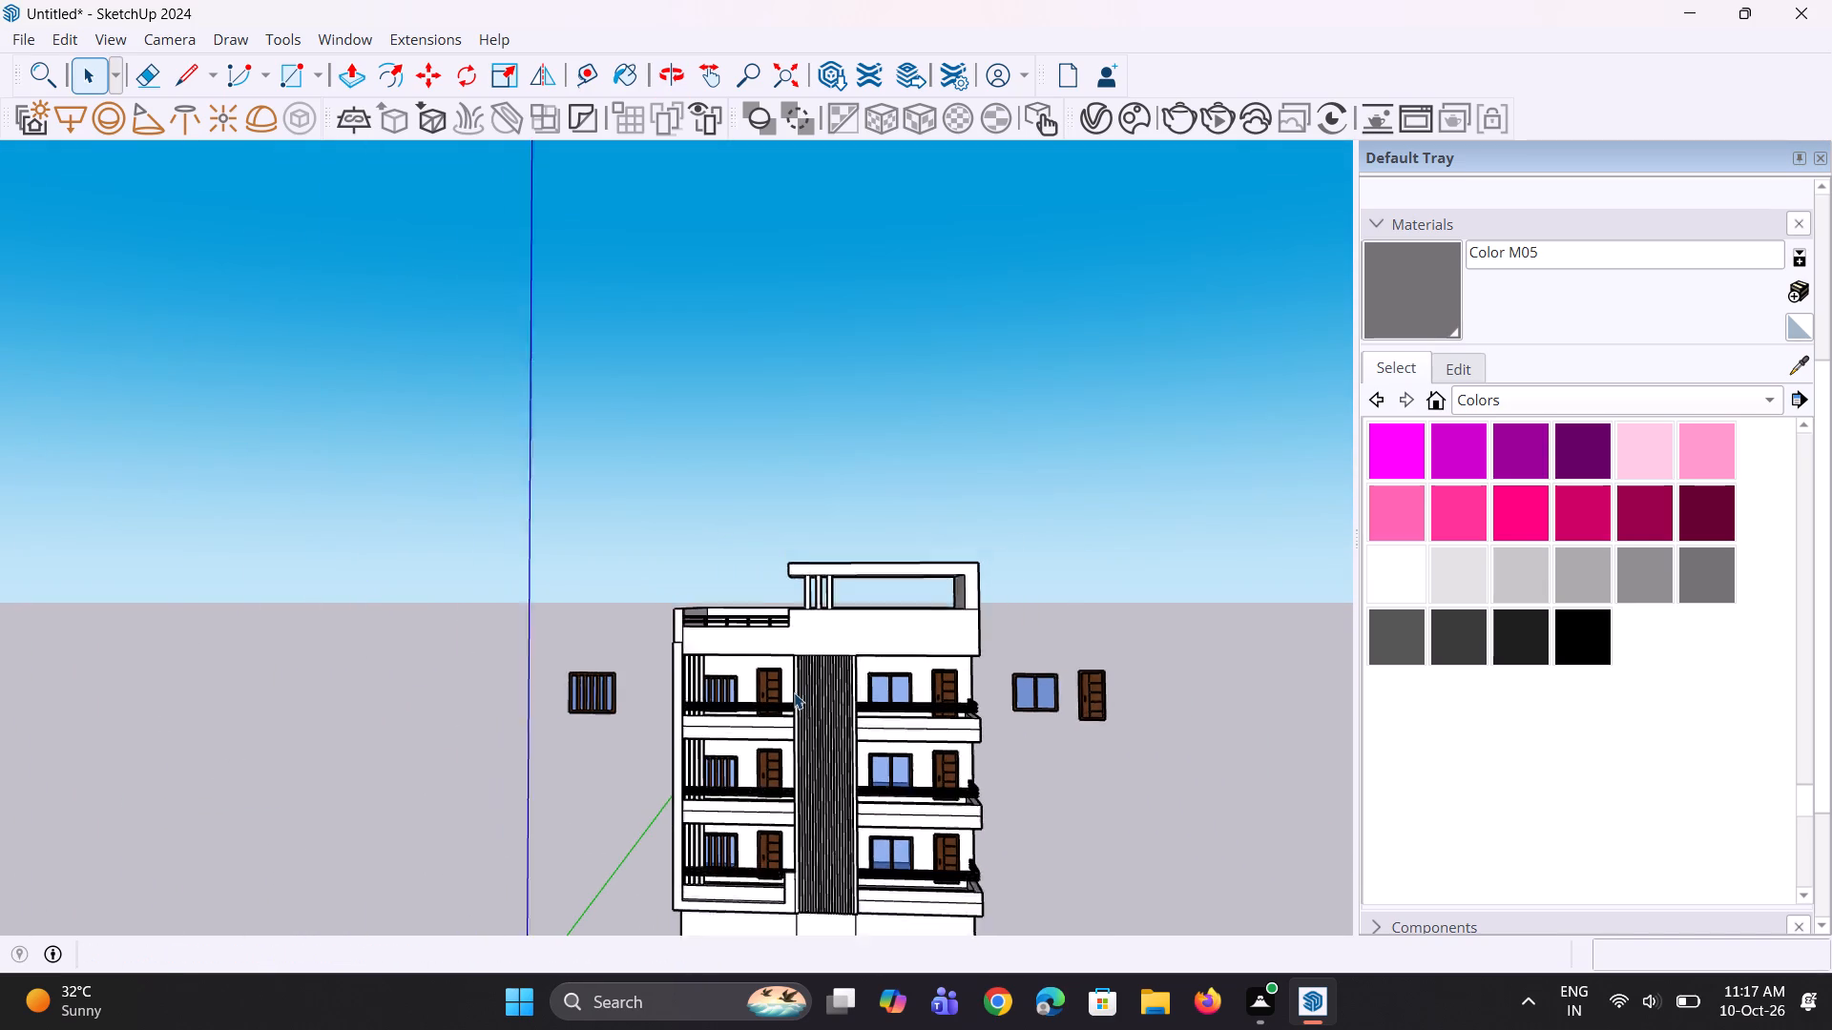
scroll(794, 692, "down", 1)
scroll(796, 702, "up", 4)
middle_click_drag(810, 693, 819, 521)
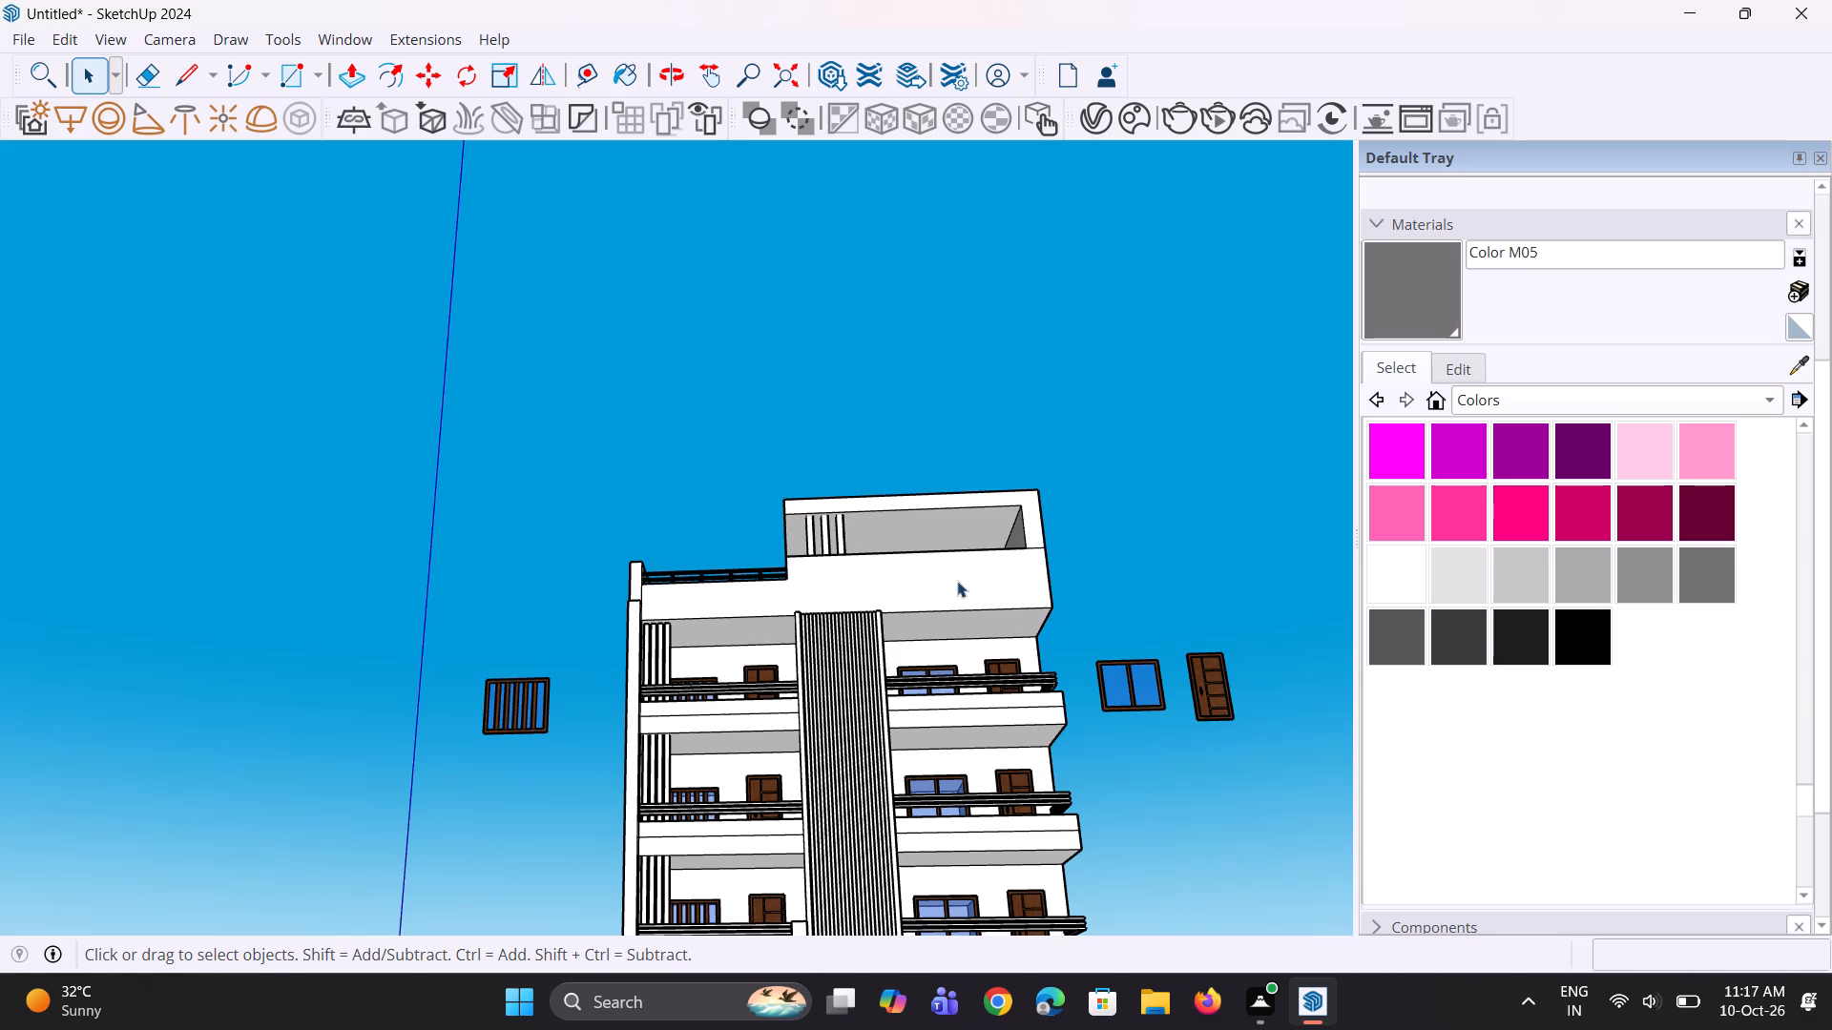
scroll(958, 581, "up", 1)
left_click(949, 622)
scroll(949, 623, "up", 1)
middle_click_drag(949, 623, 930, 565)
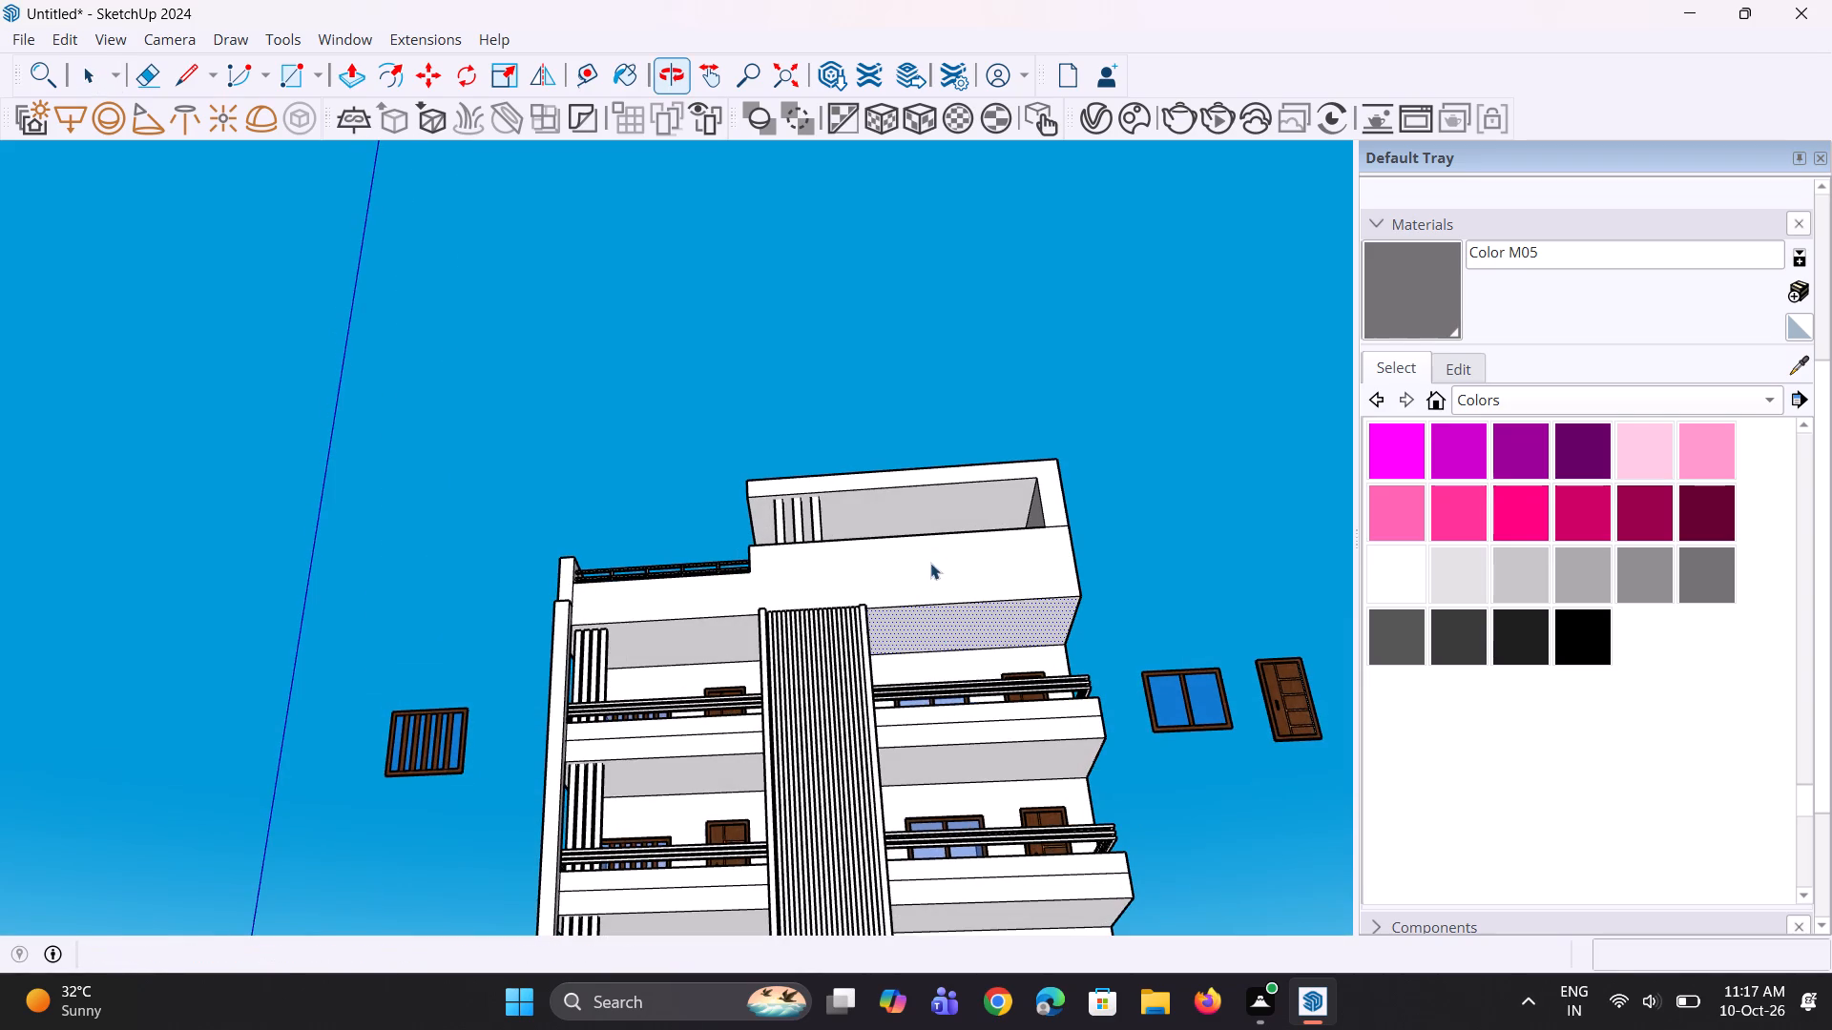
middle_click_drag(791, 657, 863, 698)
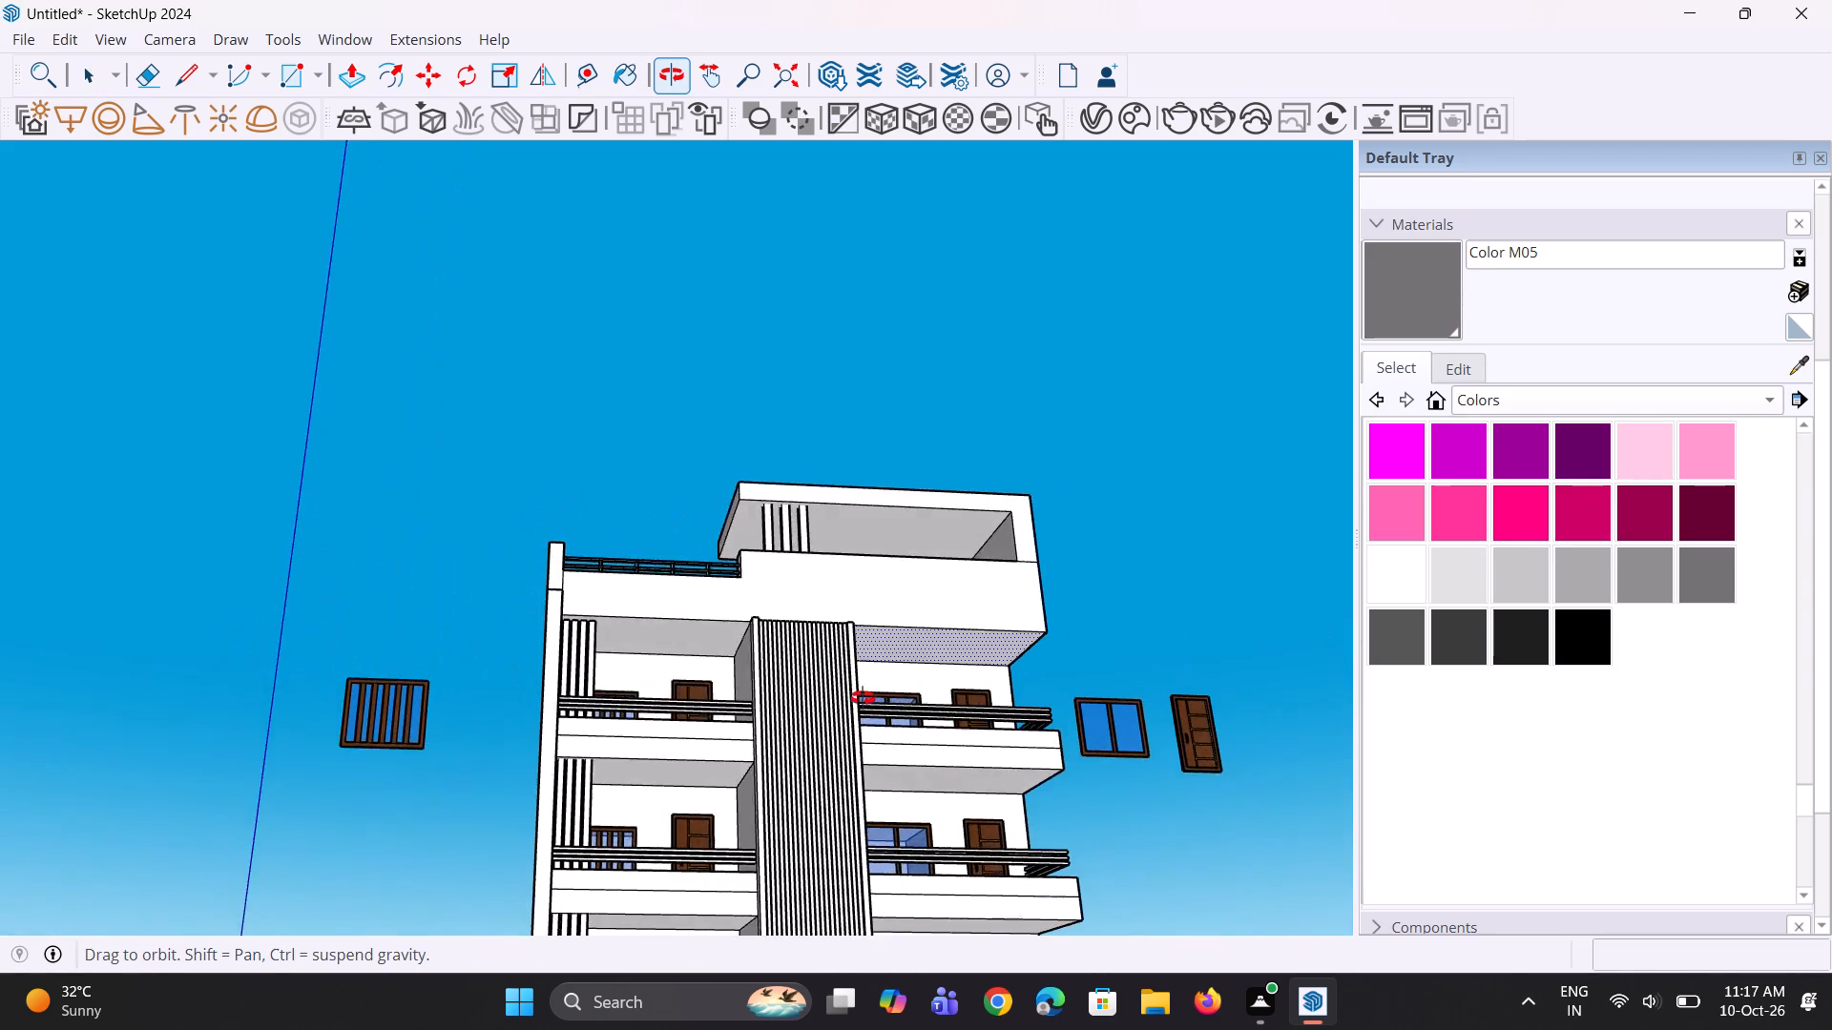
middle_click_drag(863, 698, 849, 698)
scroll(849, 698, "down", 2)
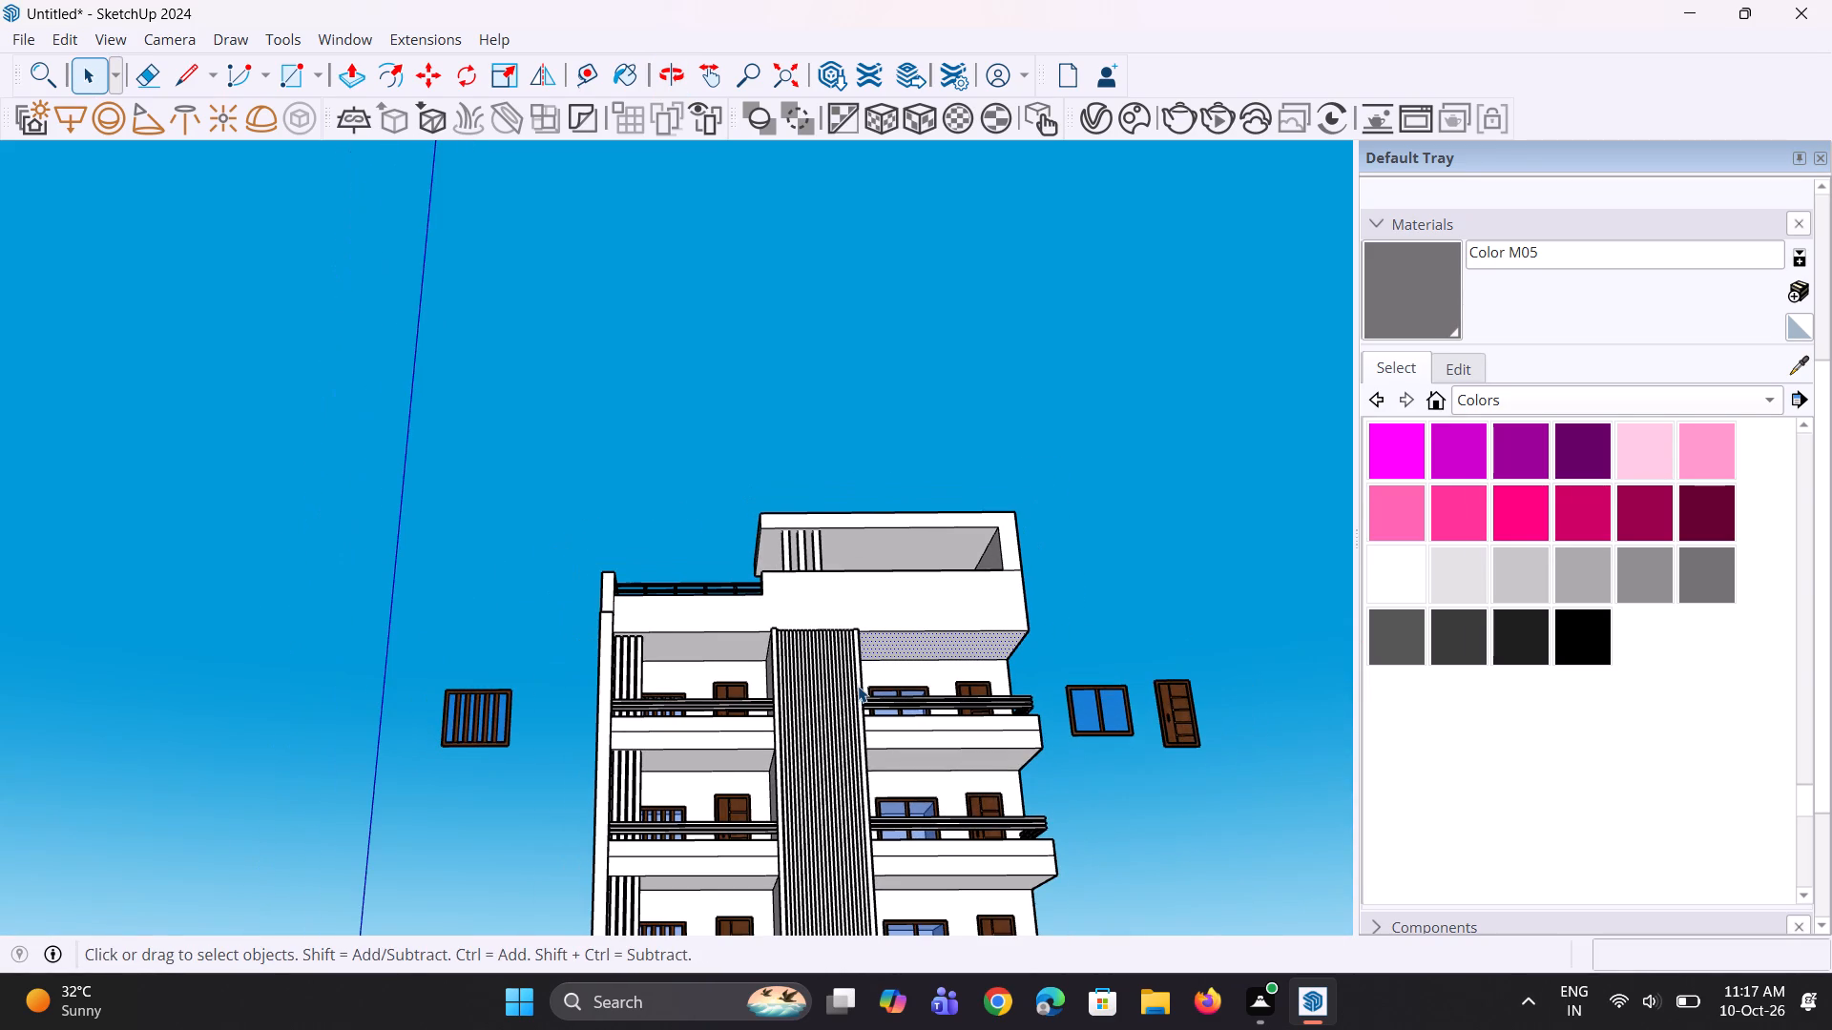
scroll(864, 677, "down", 3)
middle_click_drag(888, 714, 475, 920)
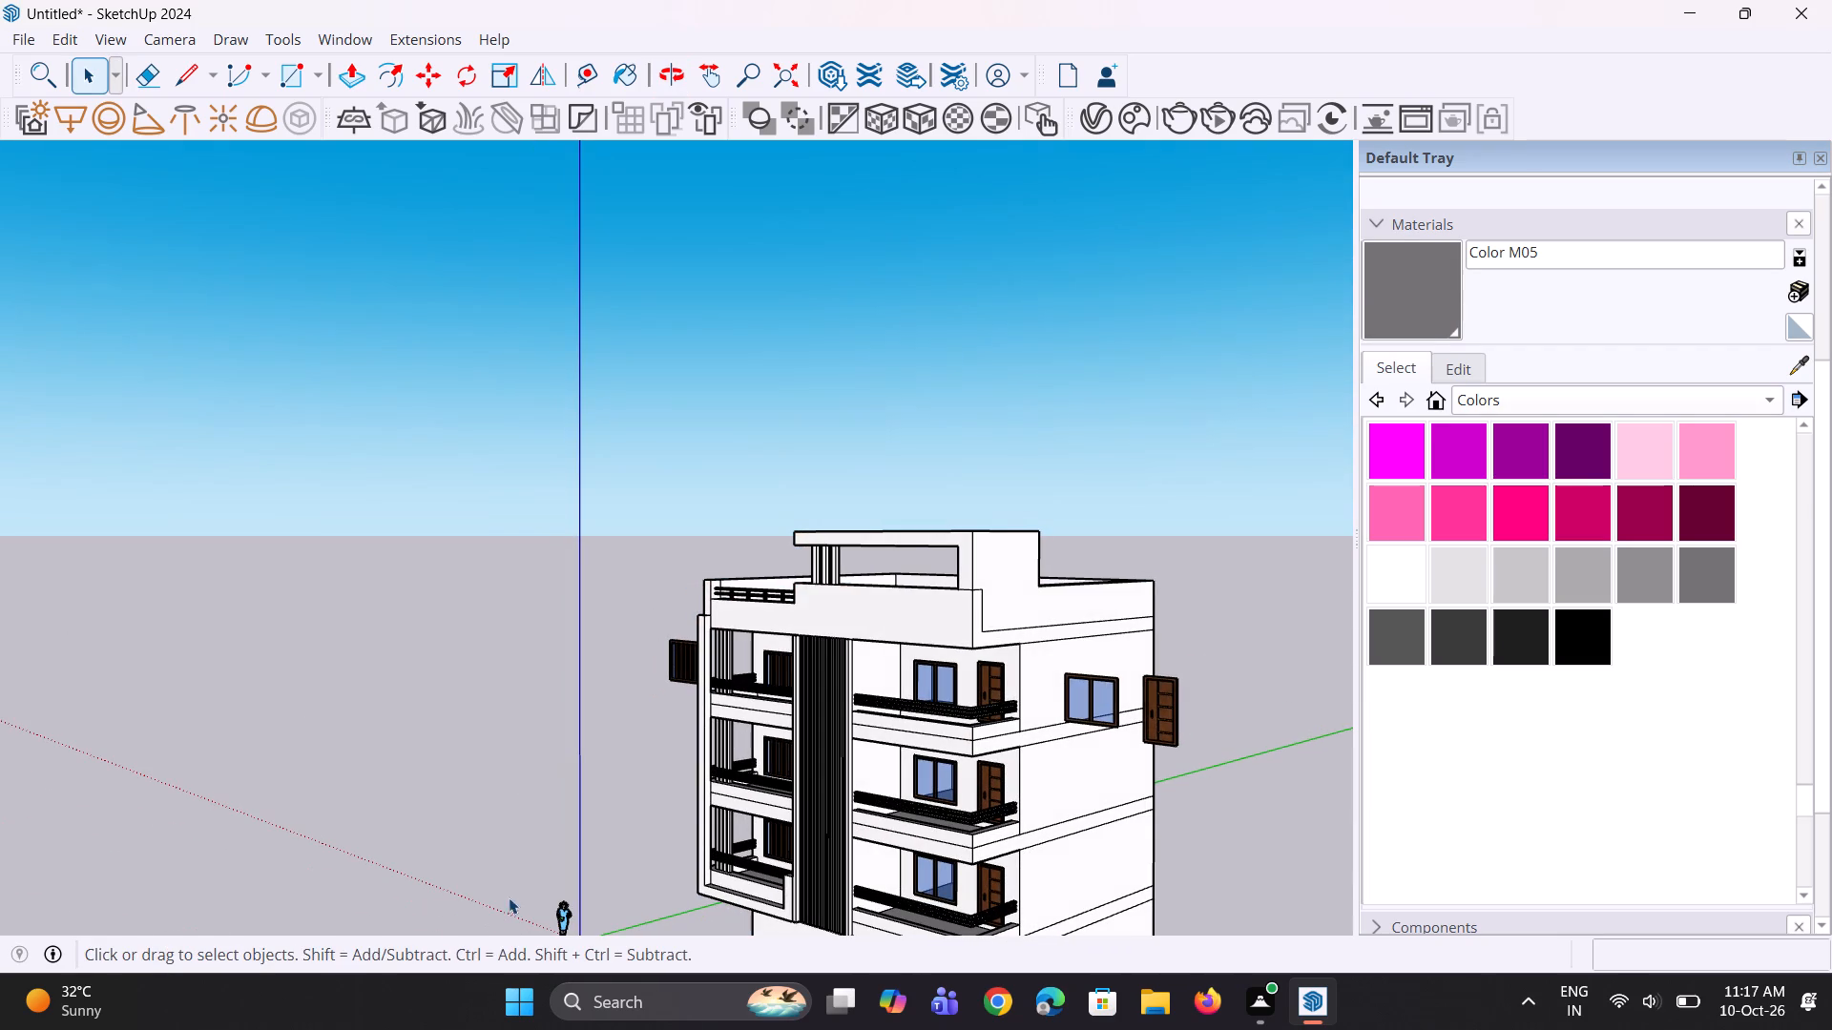
scroll(706, 798, "down", 4)
middle_click_drag(718, 801, 1050, 684)
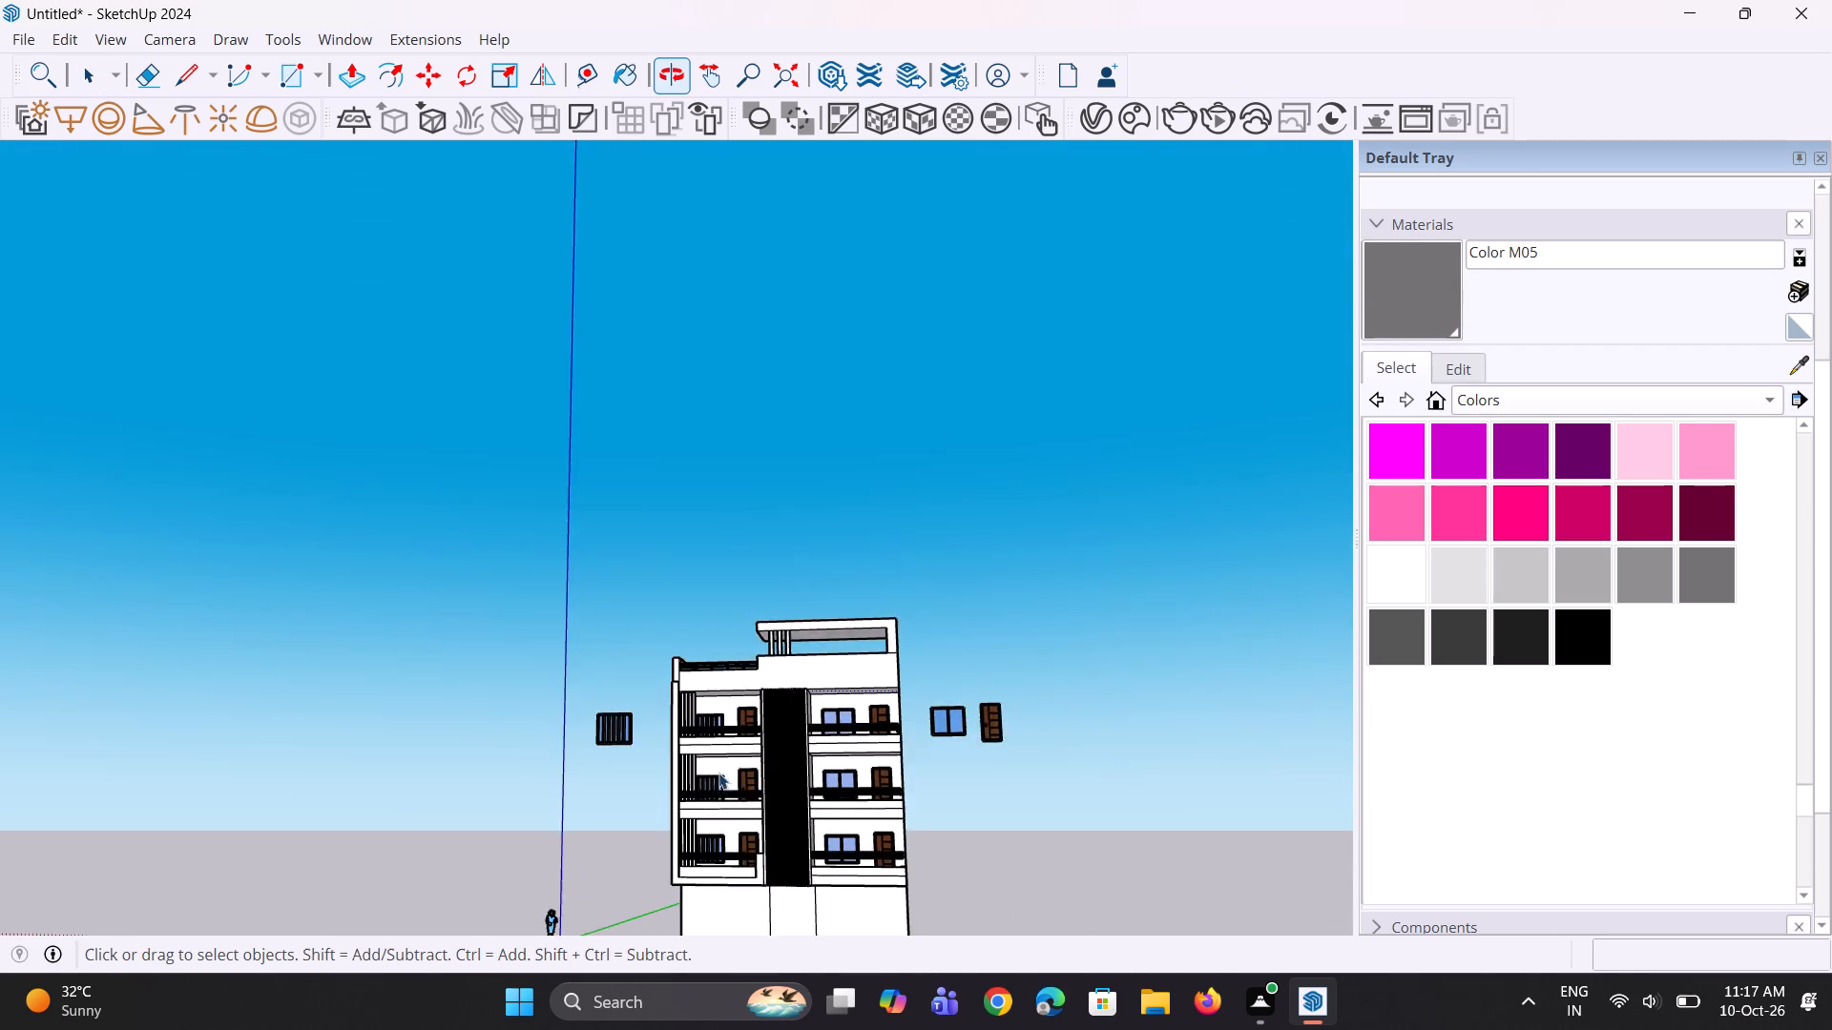
scroll(695, 774, "up", 6)
scroll(742, 661, "down", 4)
middle_click_drag(763, 616, 762, 754)
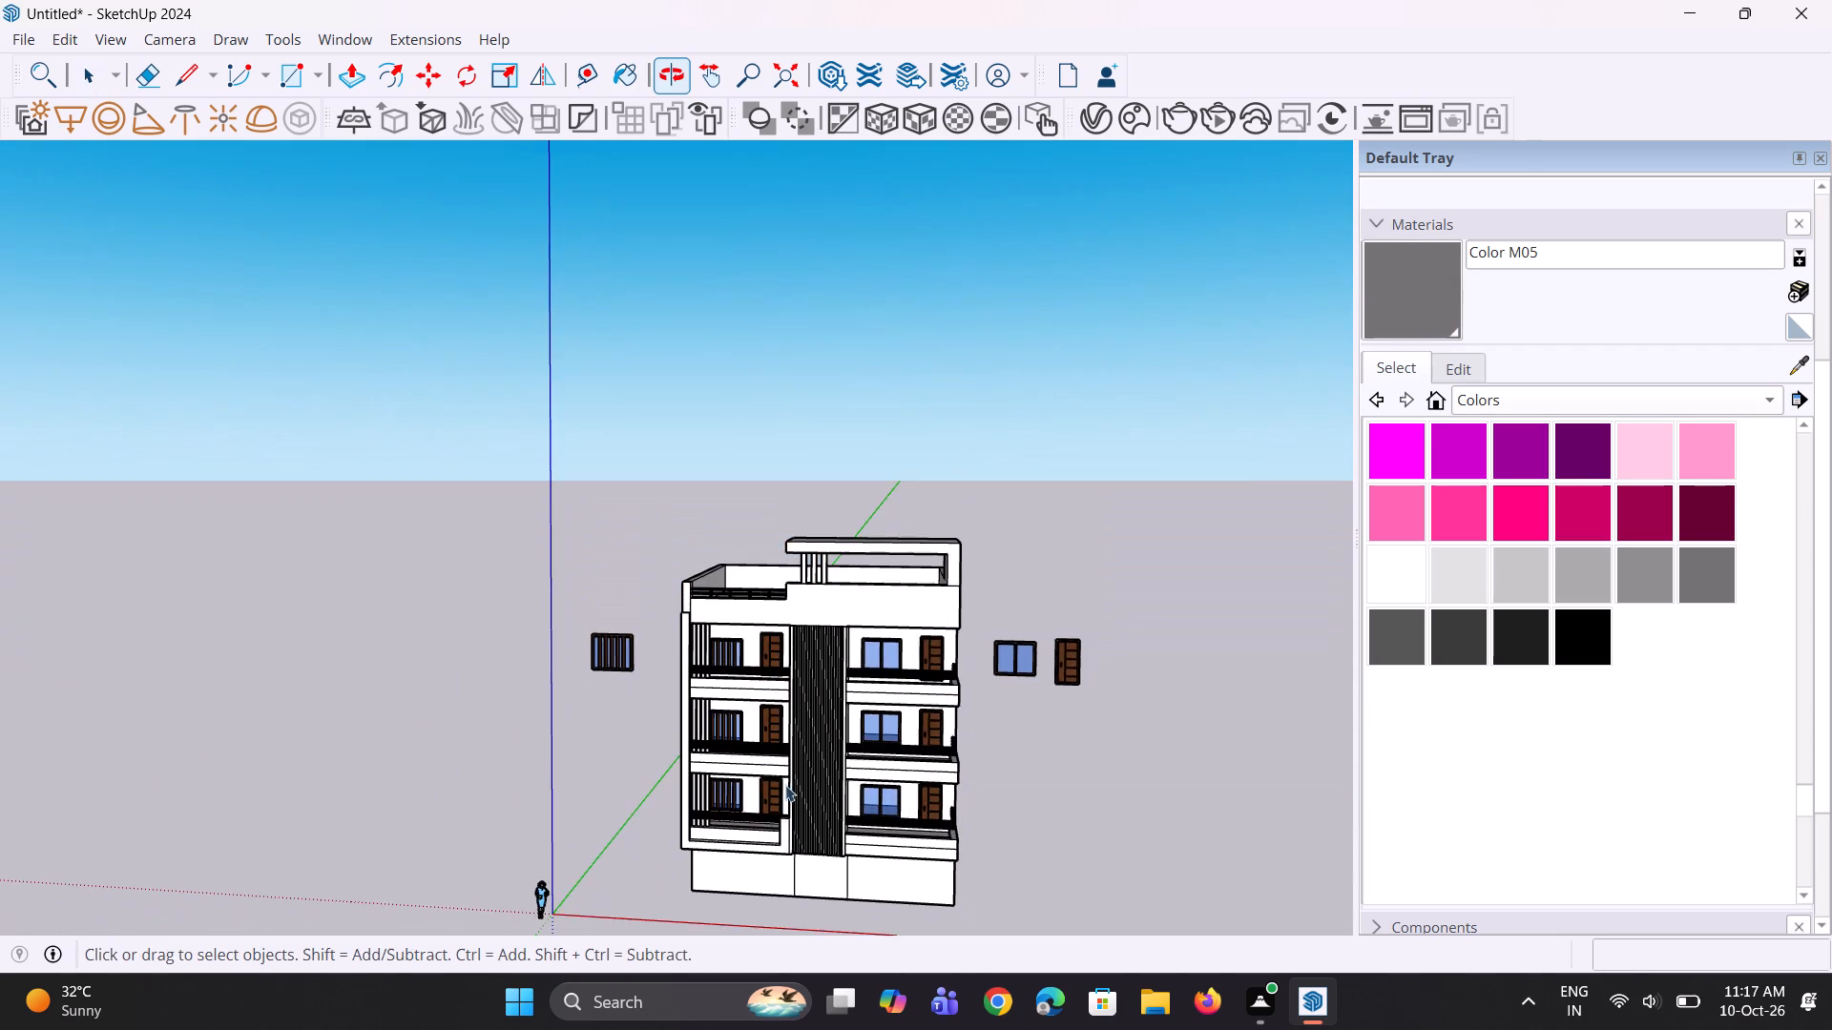
scroll(831, 837, "up", 9)
middle_click_drag(1017, 882, 1068, 776)
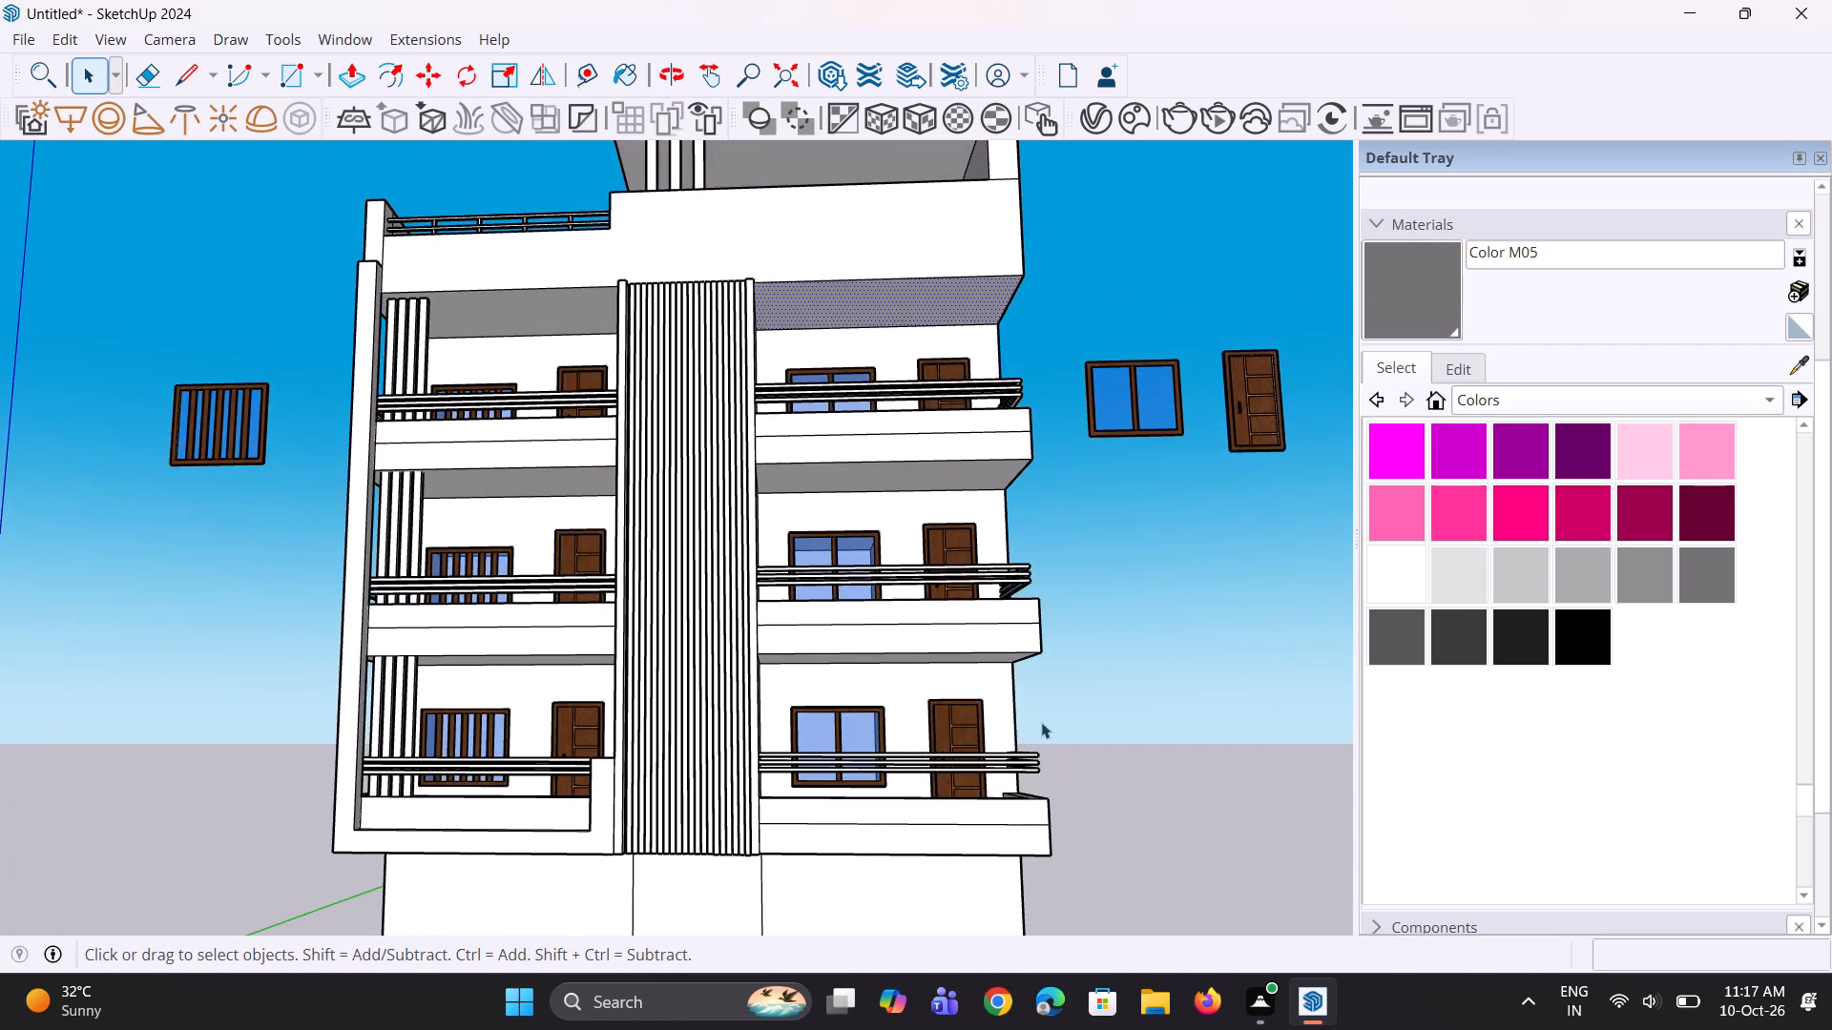
scroll(735, 572, "down", 4)
middle_click_drag(748, 604, 823, 690)
scroll(841, 682, "up", 3)
scroll(922, 700, "up", 1)
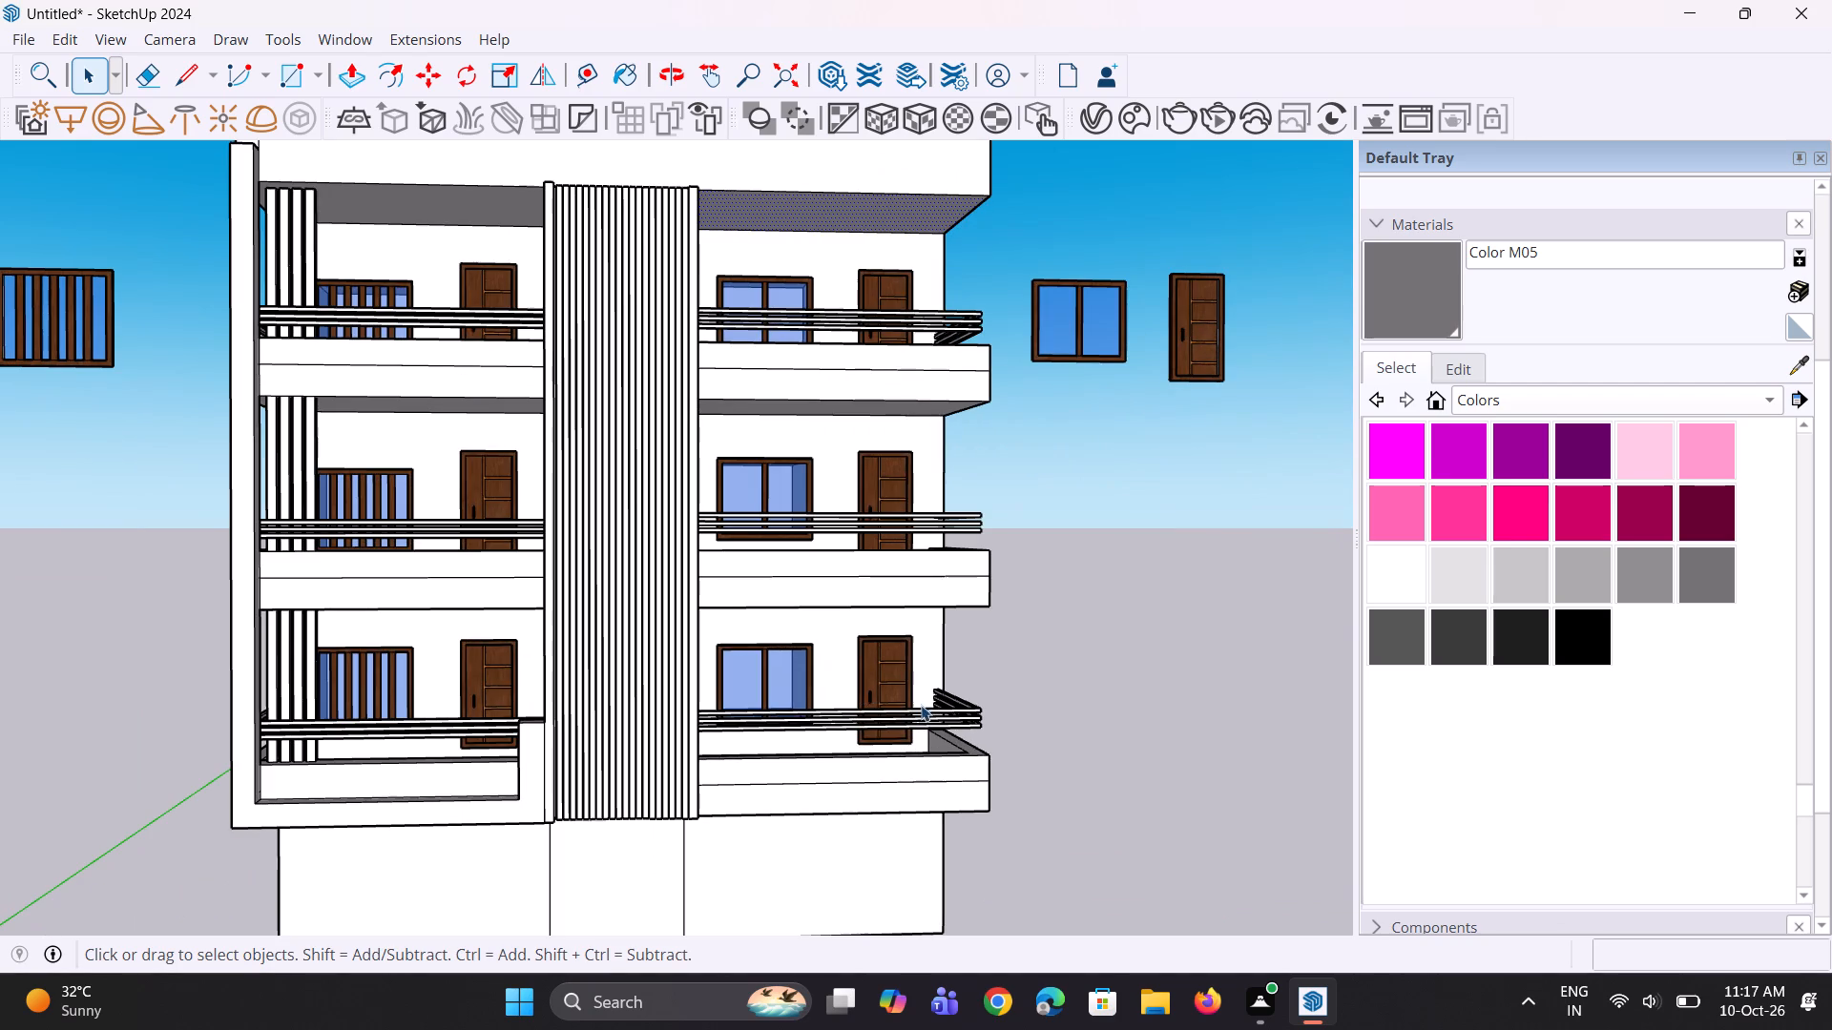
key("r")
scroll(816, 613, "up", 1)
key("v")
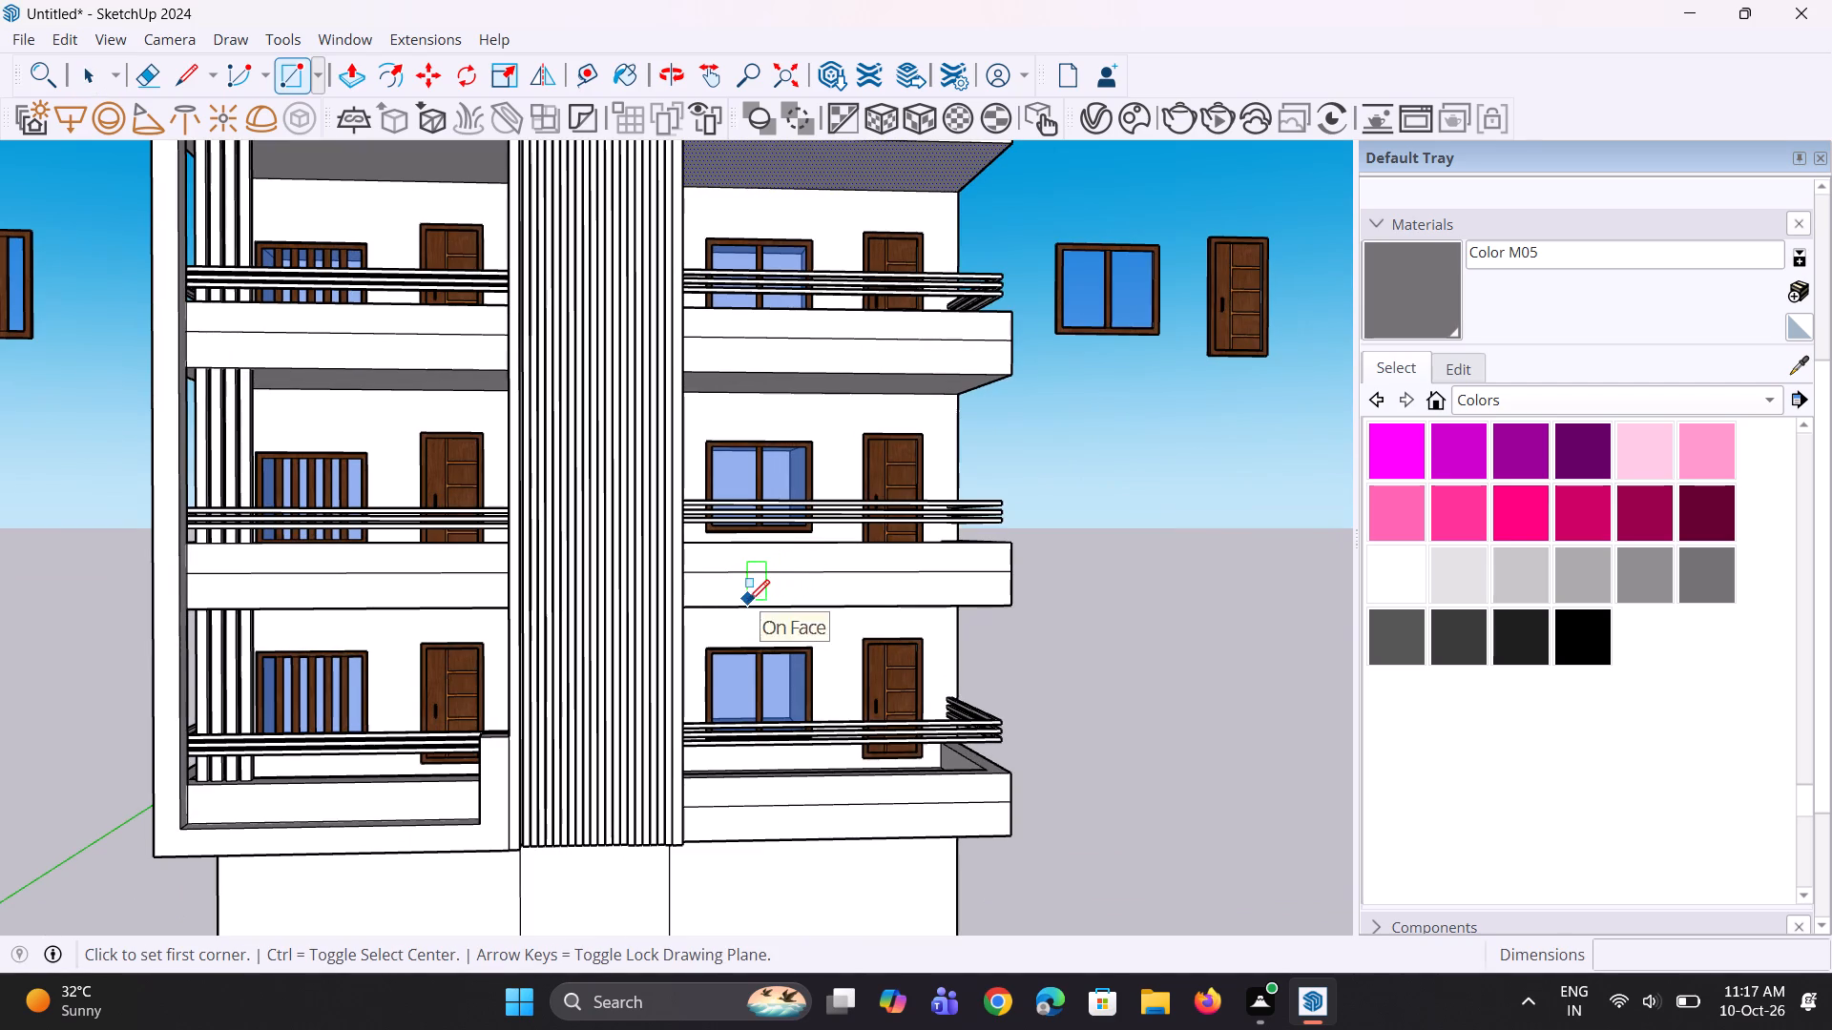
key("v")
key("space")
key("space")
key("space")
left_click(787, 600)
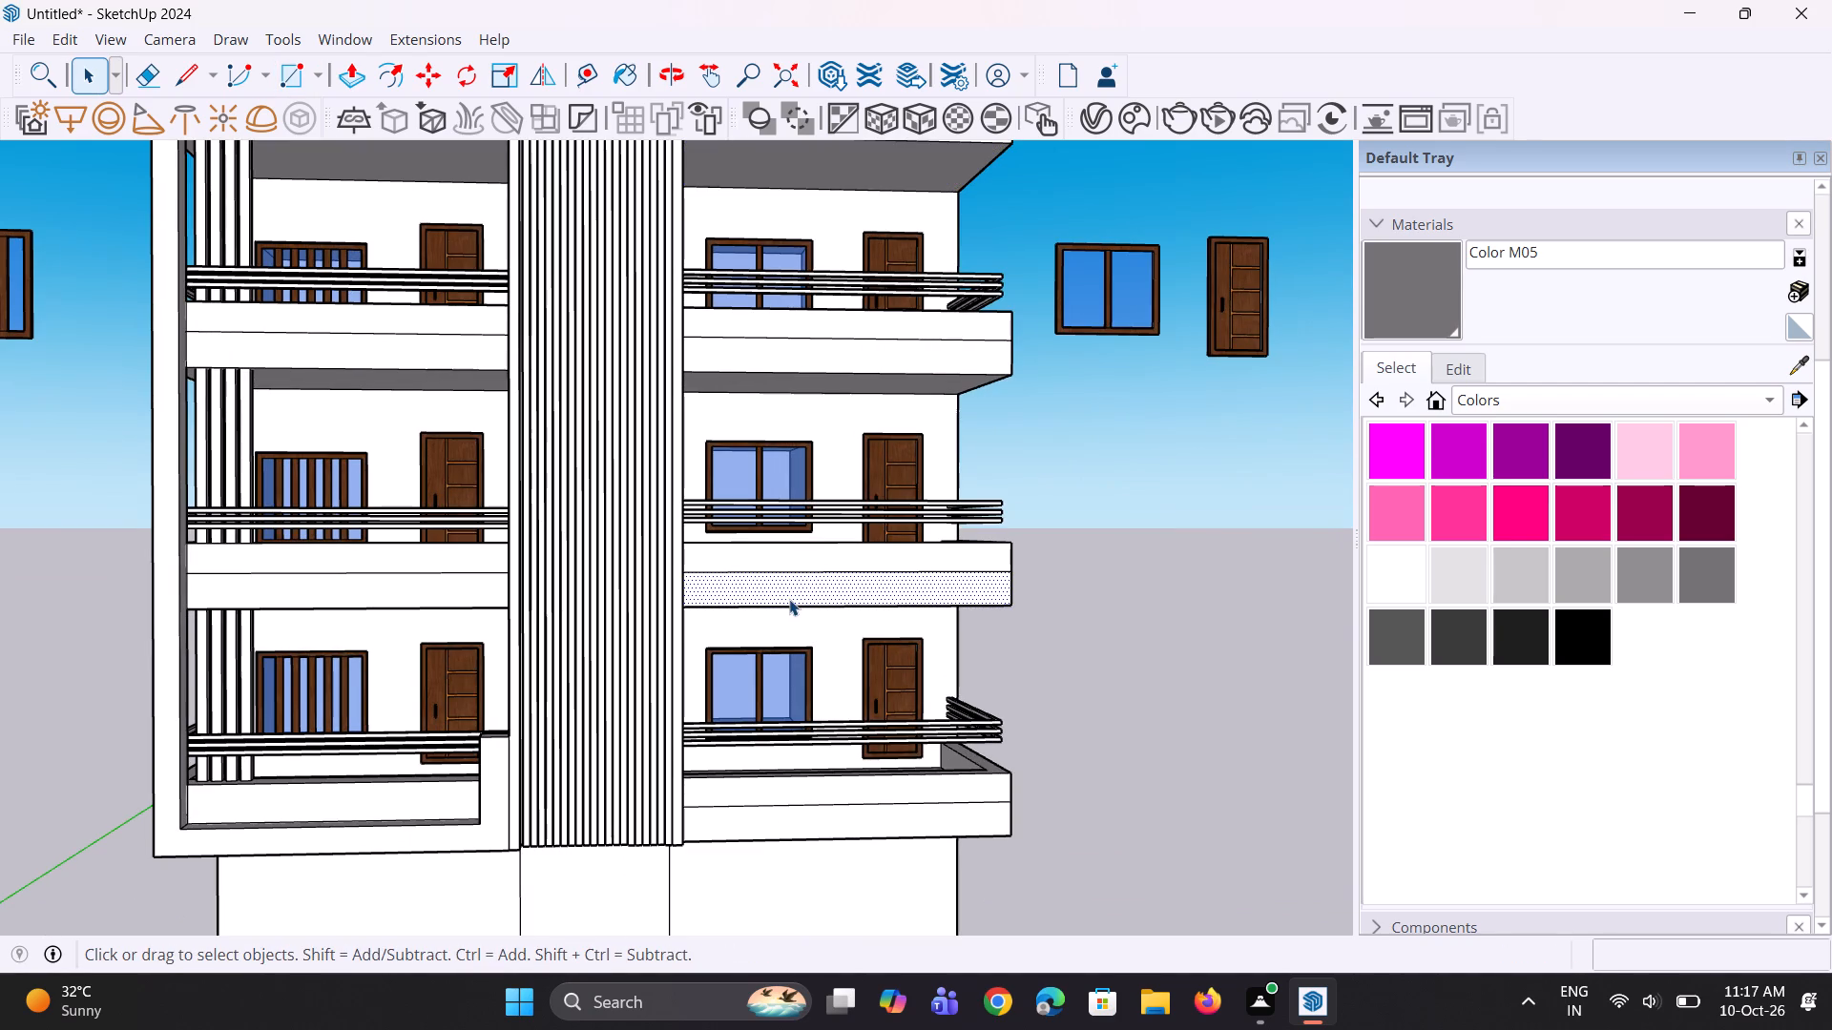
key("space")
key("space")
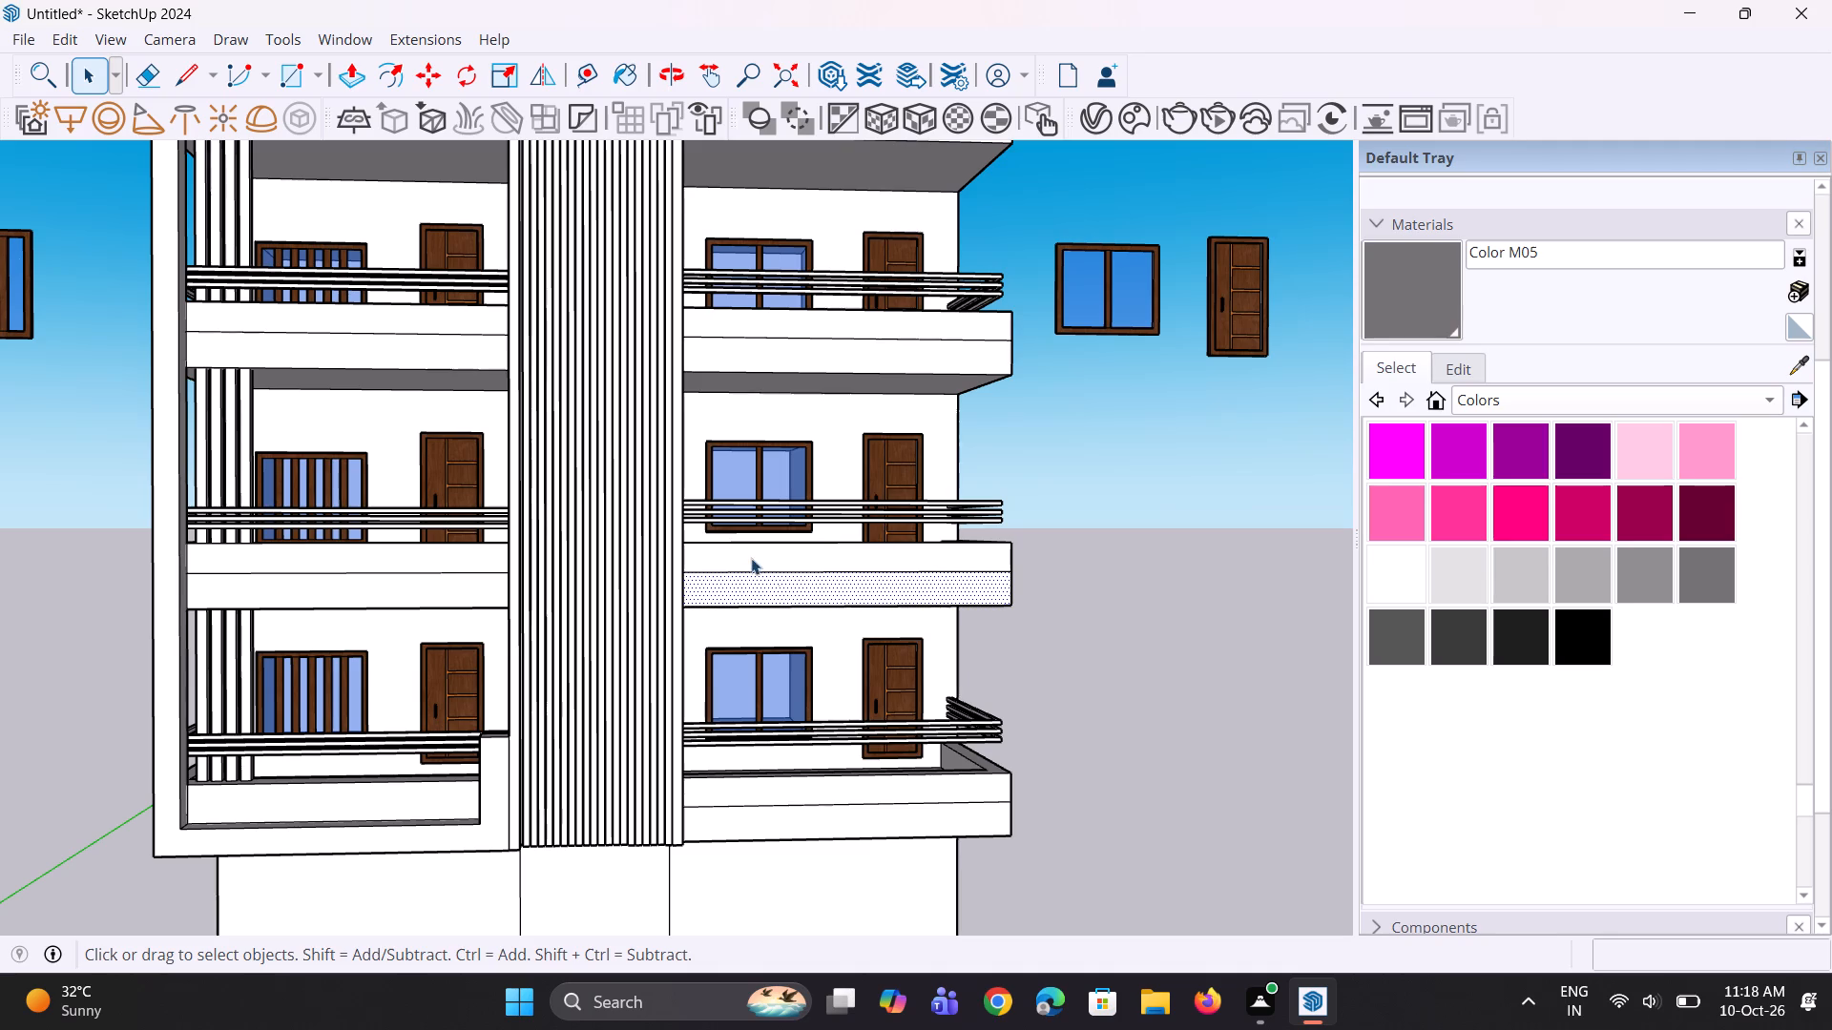
Push/Pull the lower front band of the top-floor balcony on the plain-window side outward 2' 8 11/16".
left_click(774, 356)
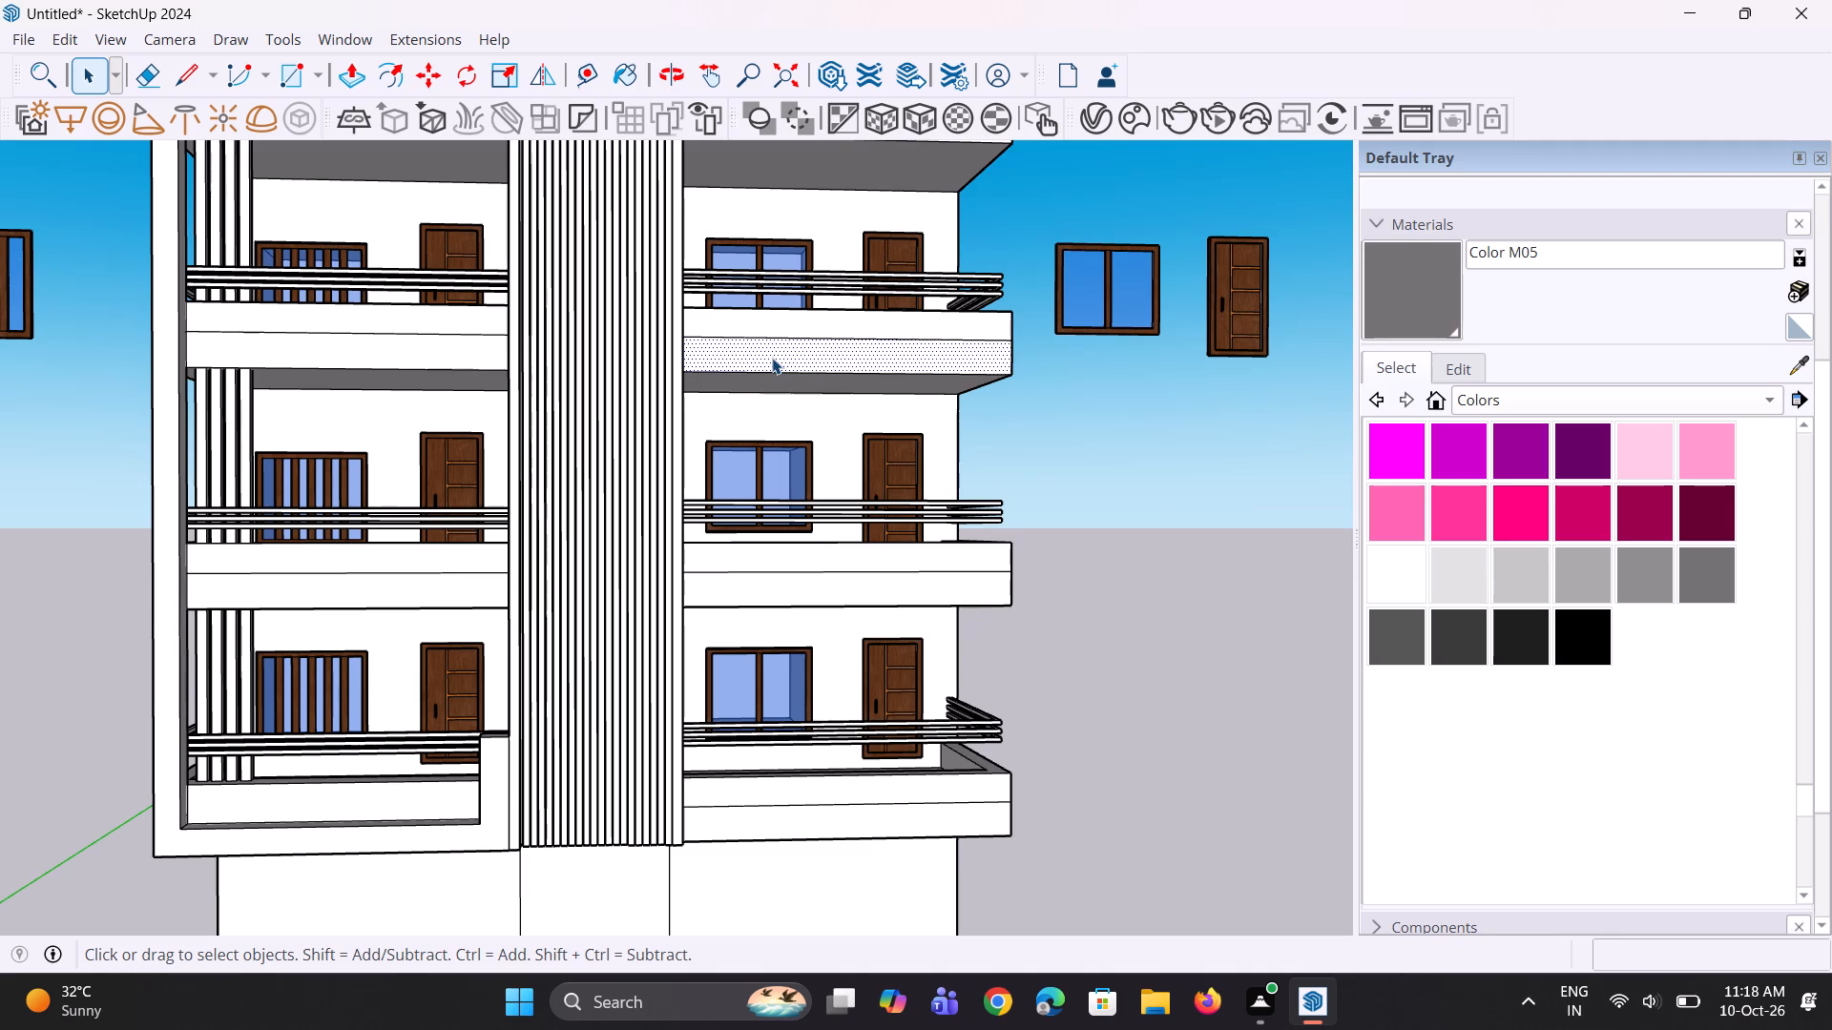
key("p")
left_click(773, 358)
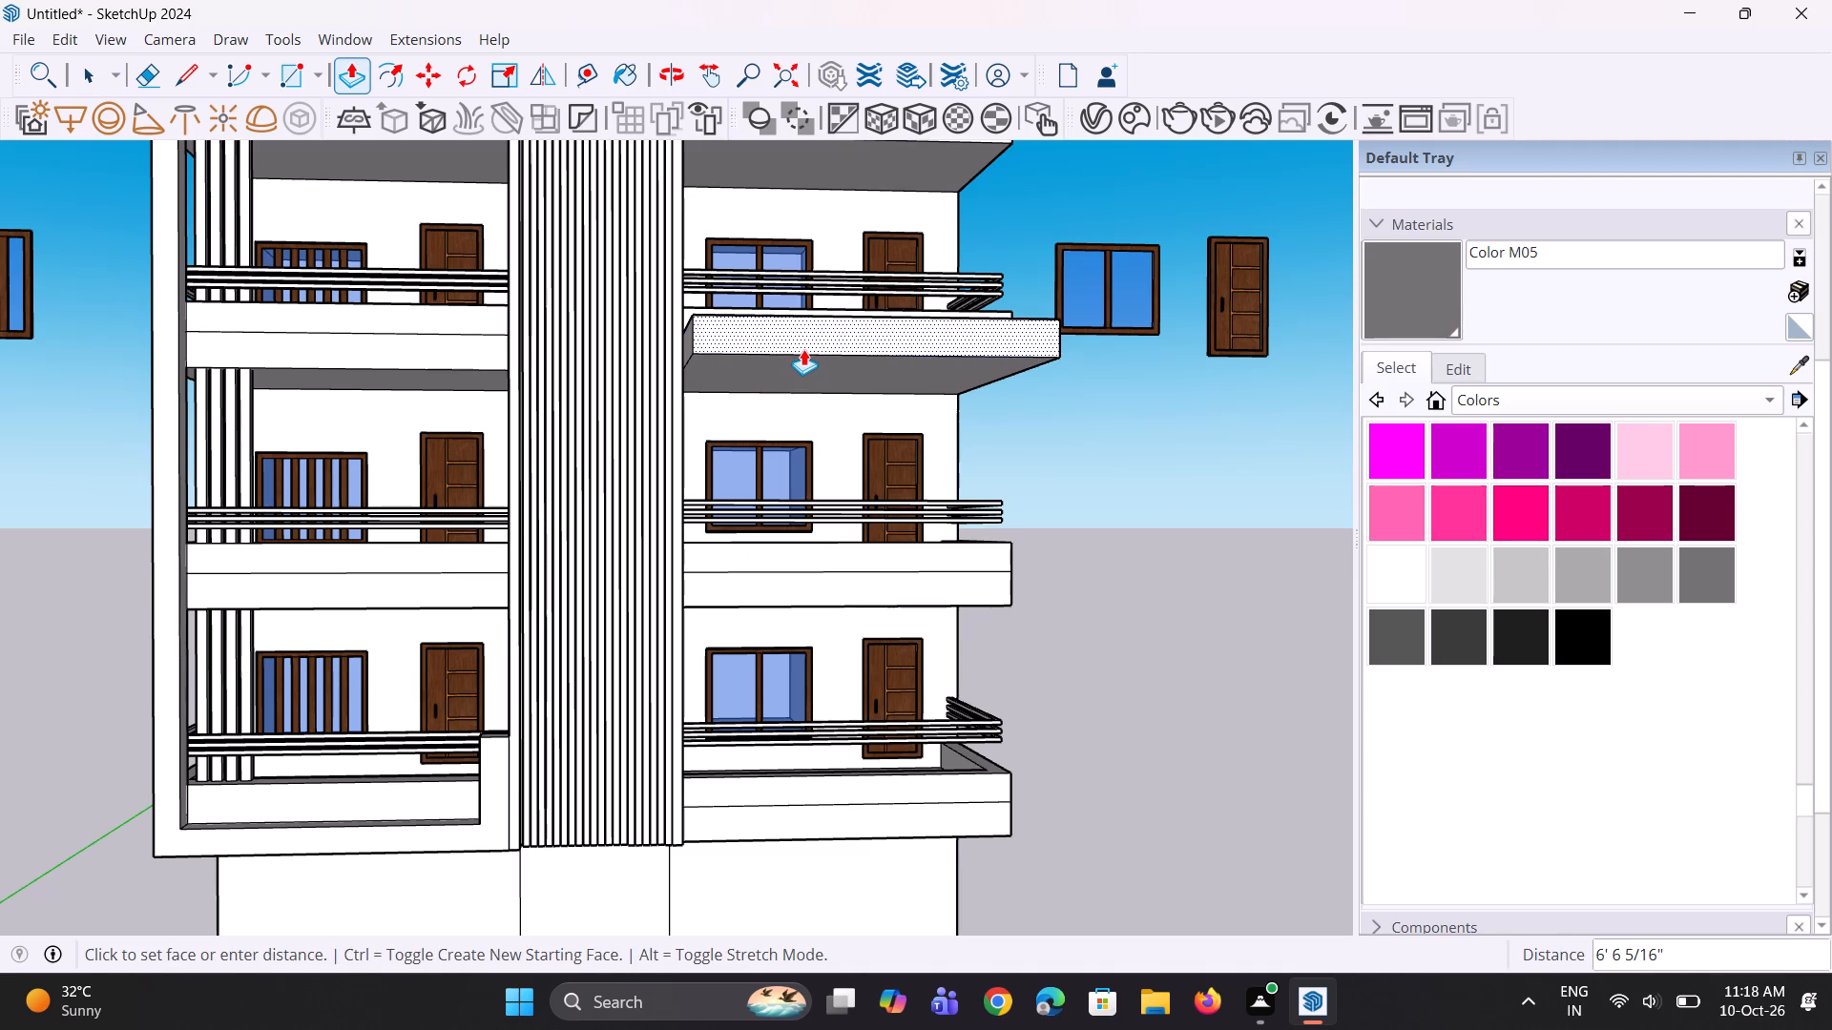
left_click(795, 365)
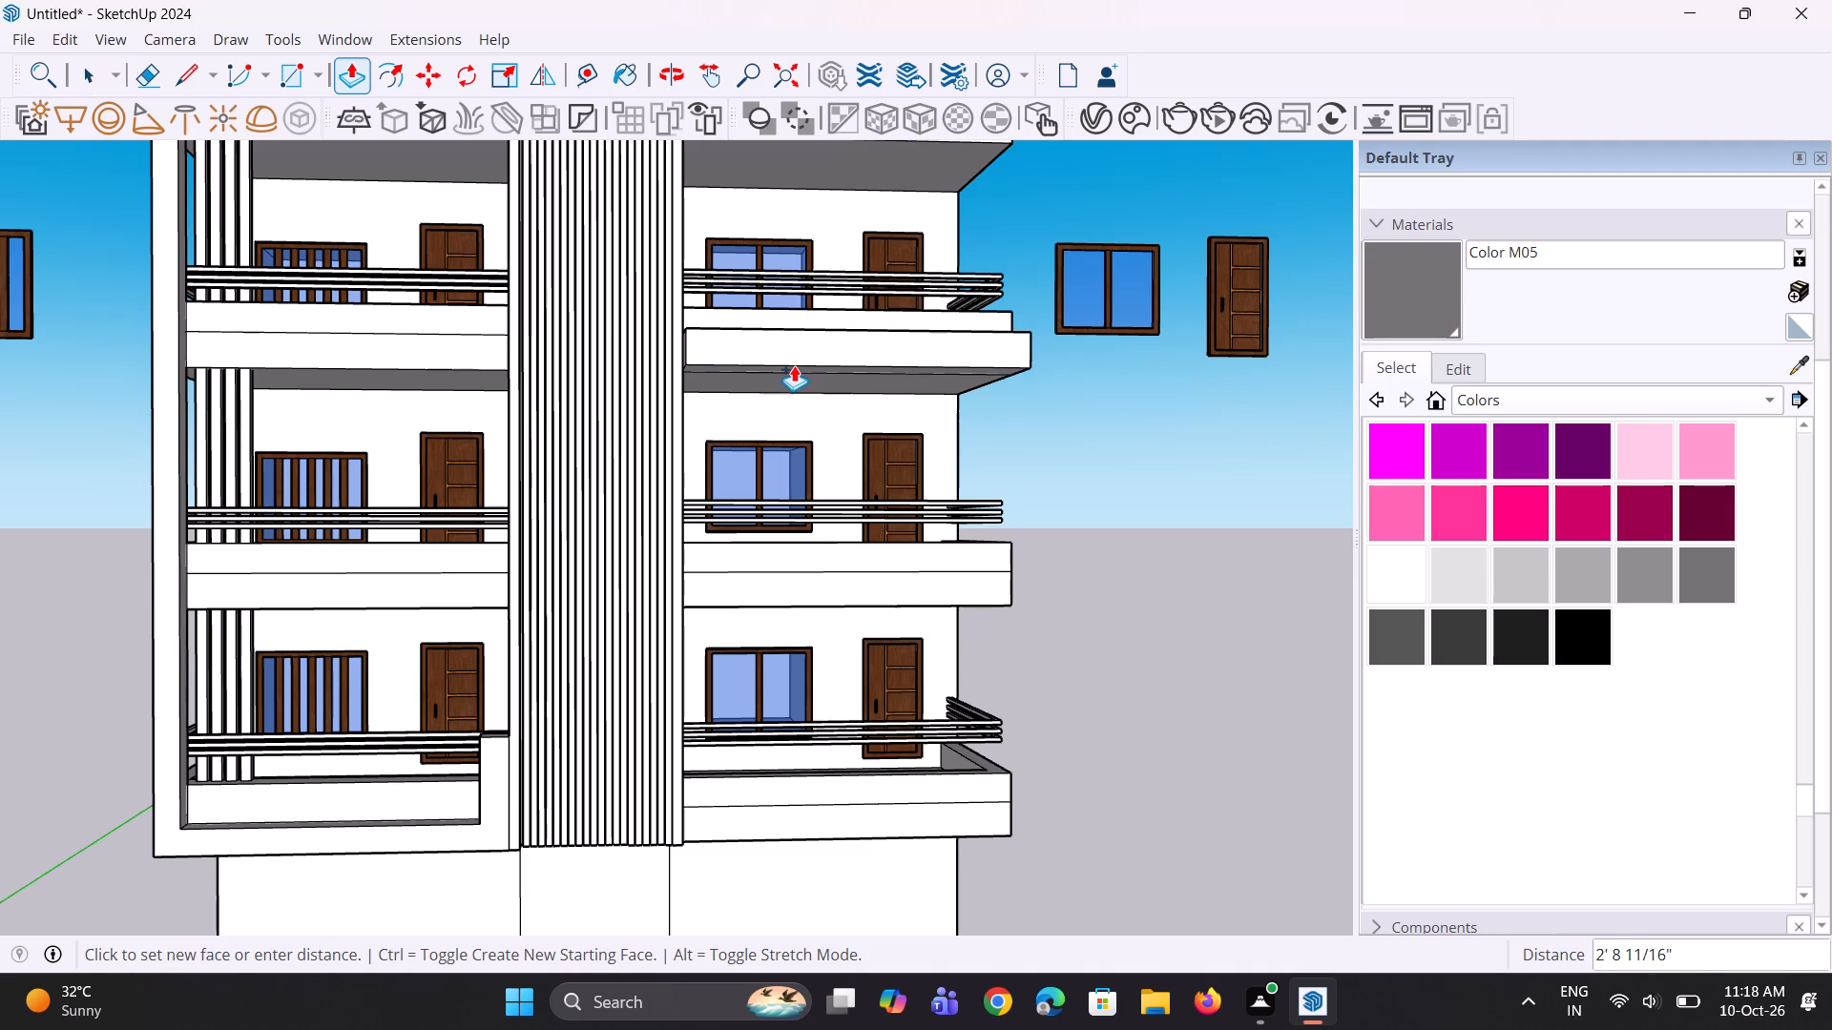
Push the projecting lower band of that top-floor balcony back in about 1' 4 1/2".
middle_click_drag(853, 441, 323, 587)
scroll(624, 454, "up", 1)
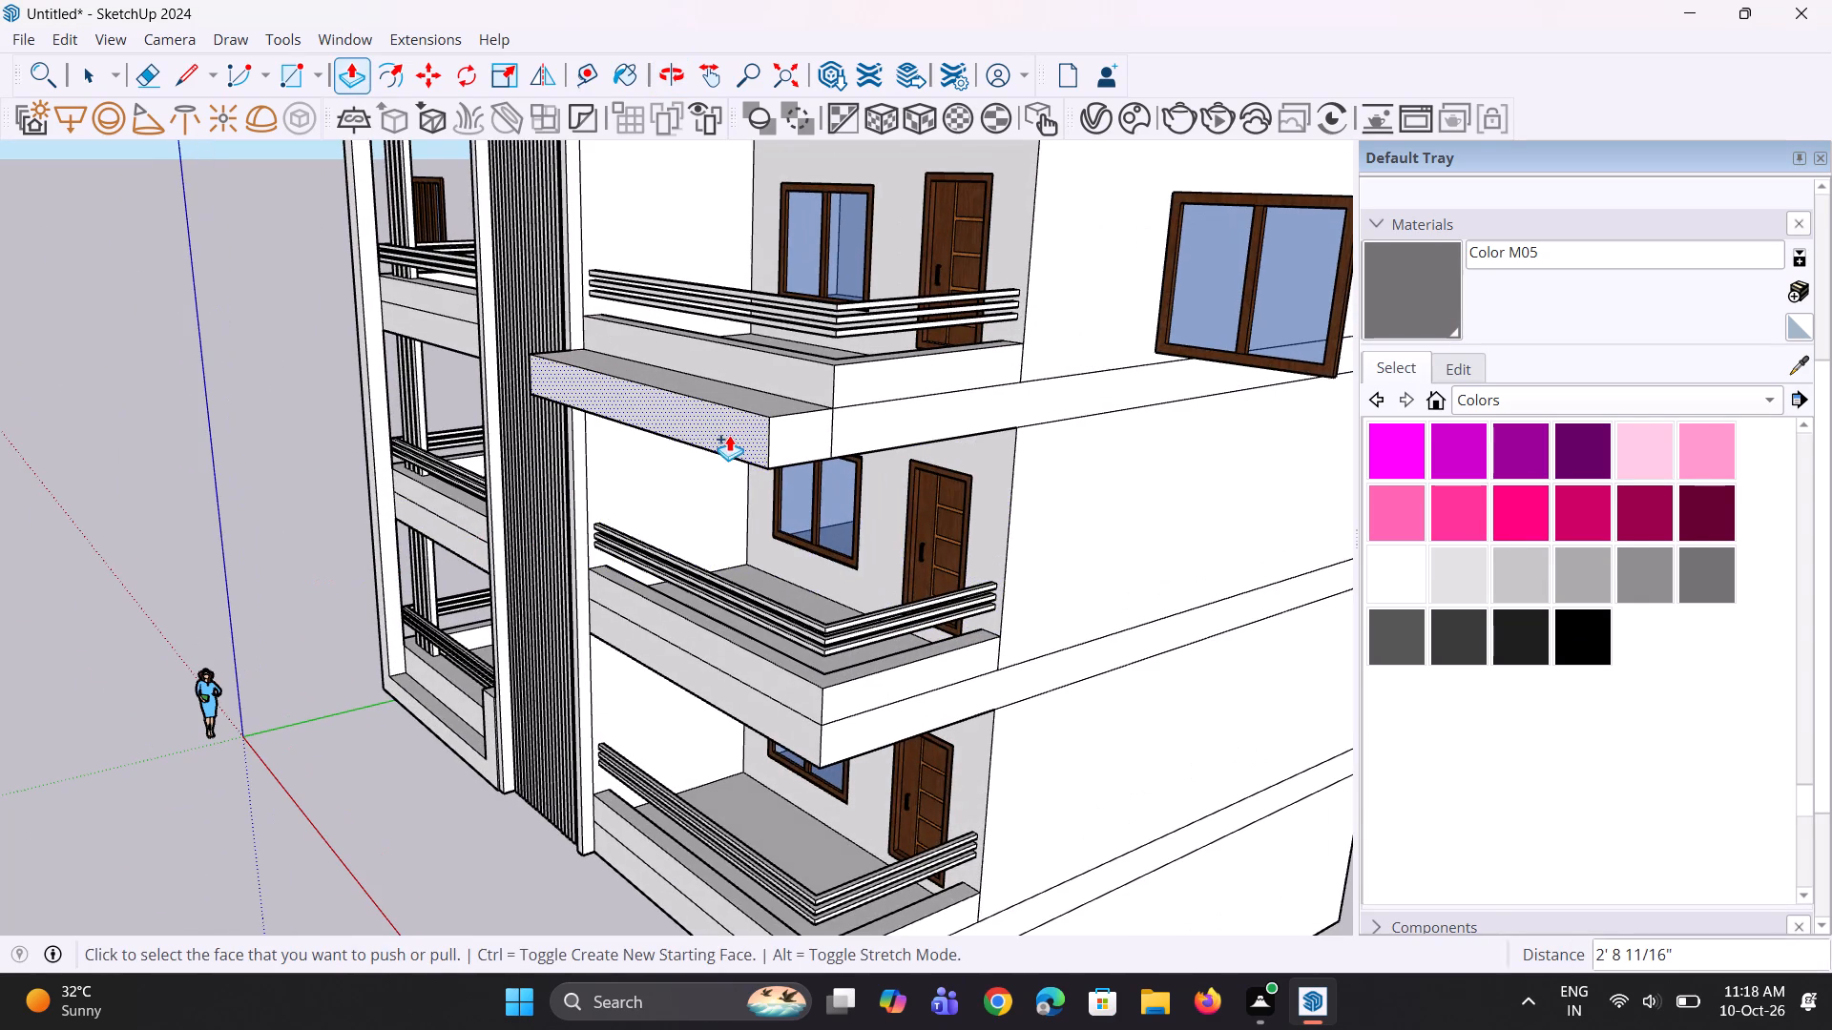
left_click(729, 435)
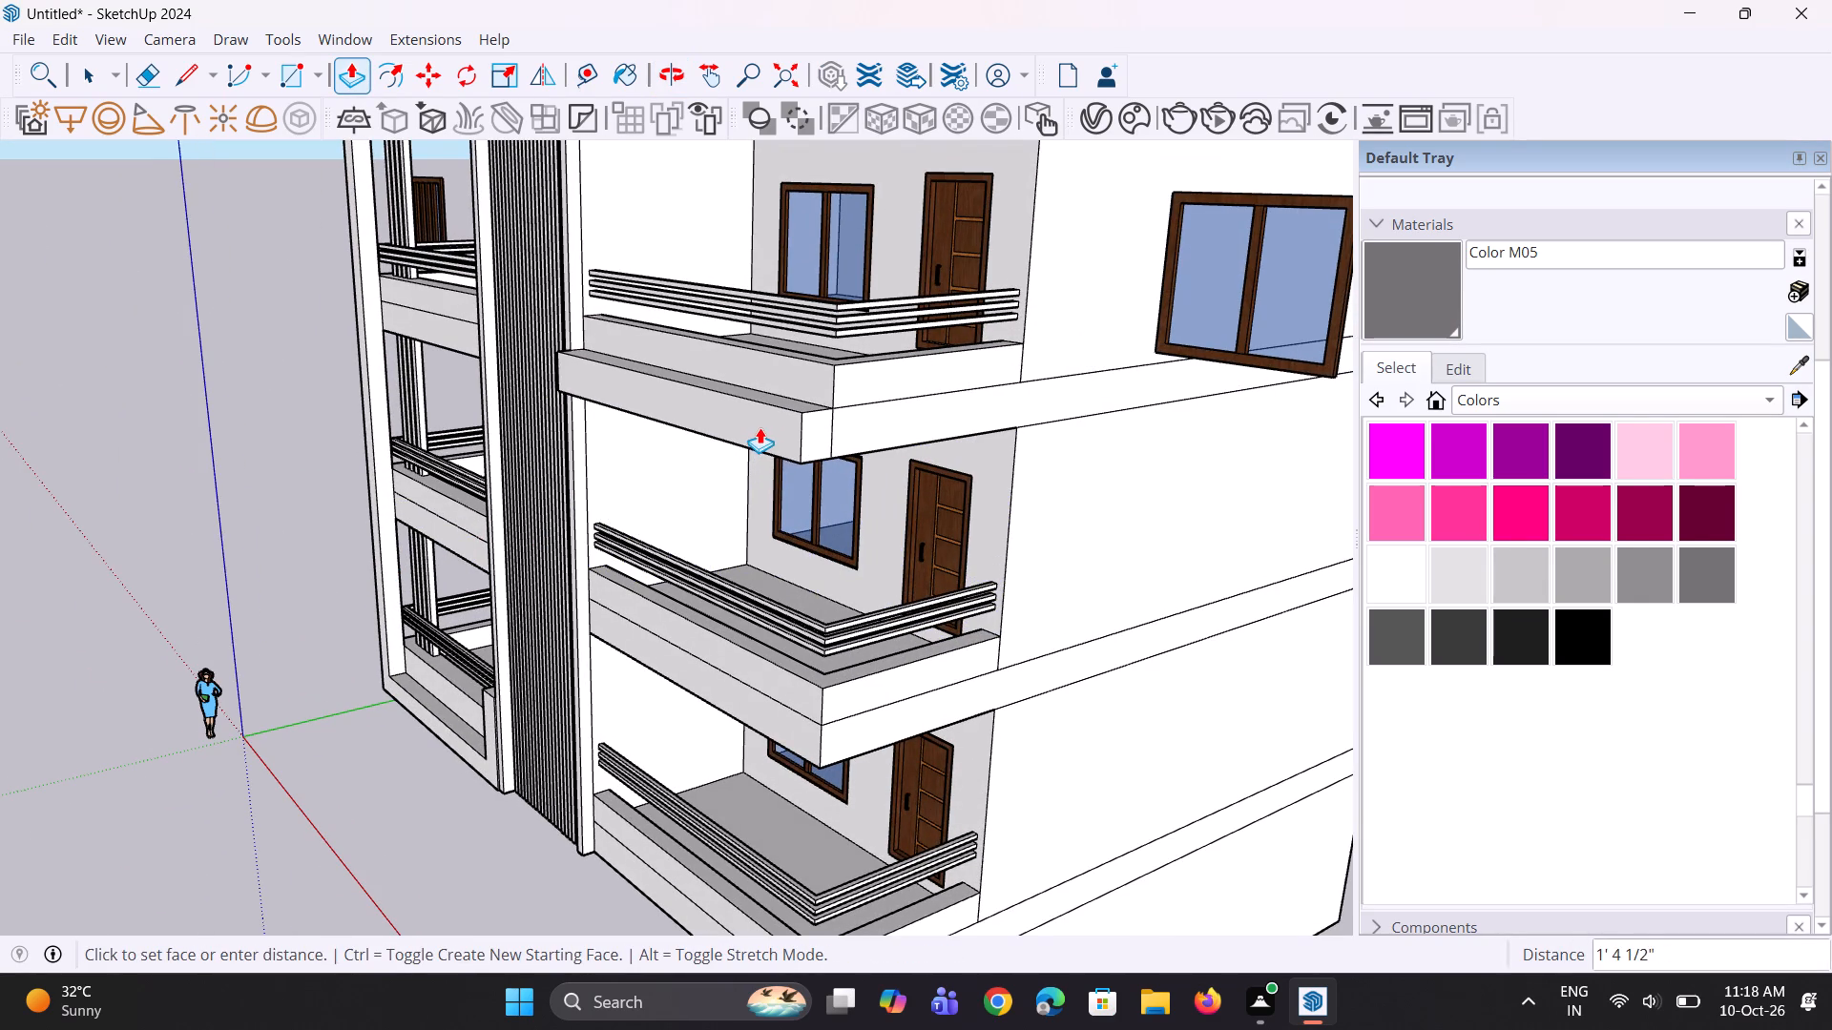
left_click(762, 427)
Copy the end edge of the top-floor balcony's projecting band underside, beside the slatted column, about 1' 1 11/16" along the band.
middle_click_drag(670, 498, 1104, 262)
scroll(753, 271, "up", 4)
middle_click_drag(879, 288, 874, 200)
key("space")
key("space")
scroll(845, 249, "up", 2)
middle_click_drag(827, 277, 818, 244)
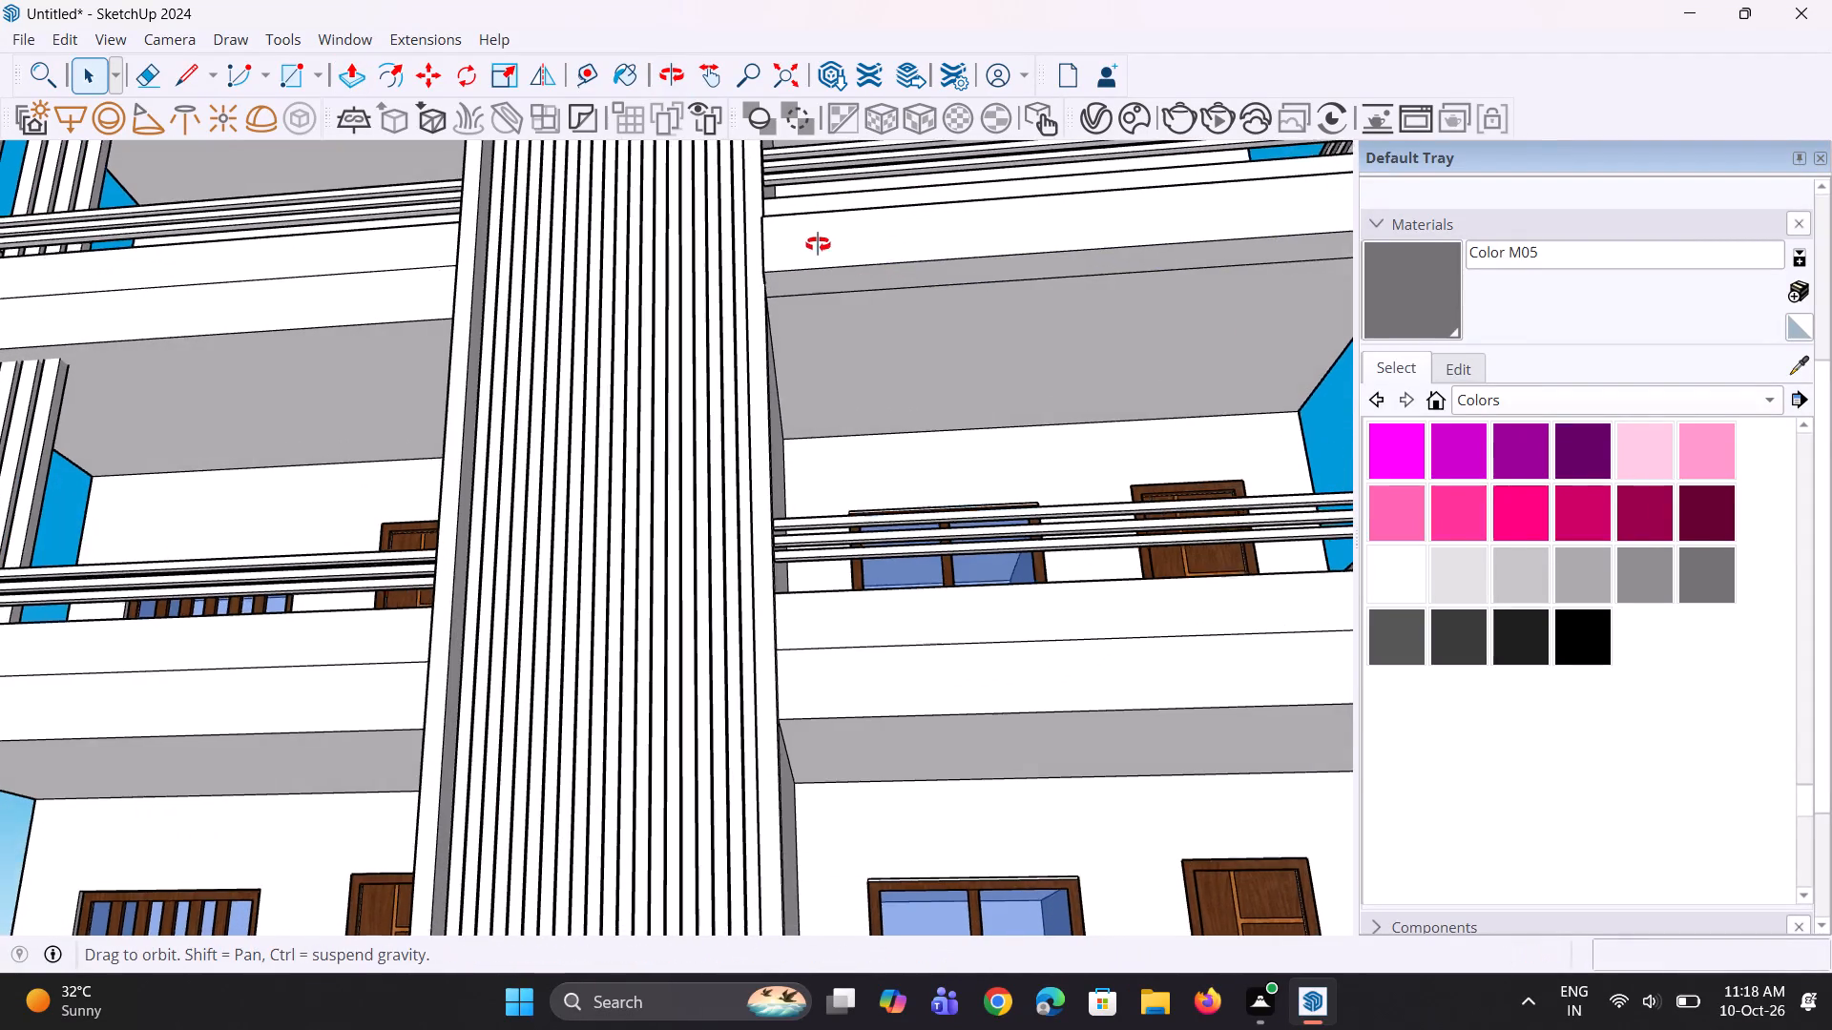
middle_click_drag(818, 244, 814, 229)
left_click(756, 267)
scroll(770, 279, "up", 1)
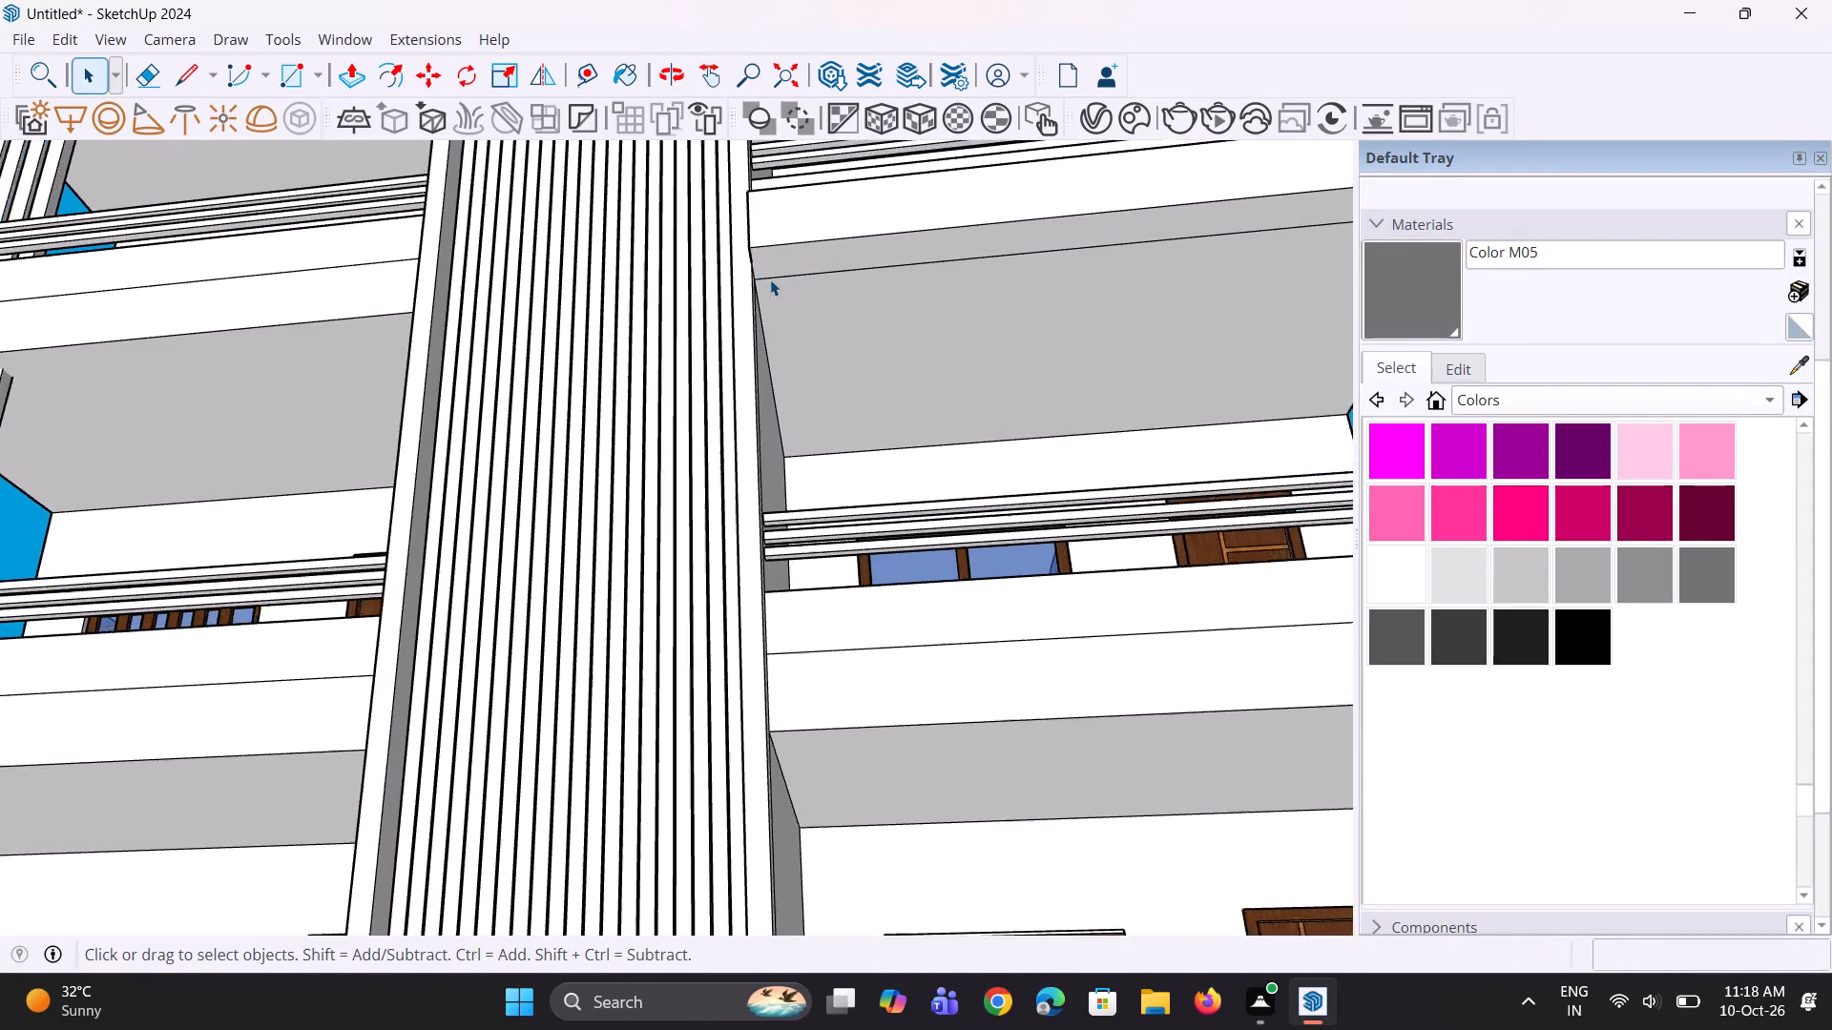
scroll(770, 279, "up", 7)
middle_click_drag(762, 260, 698, 242)
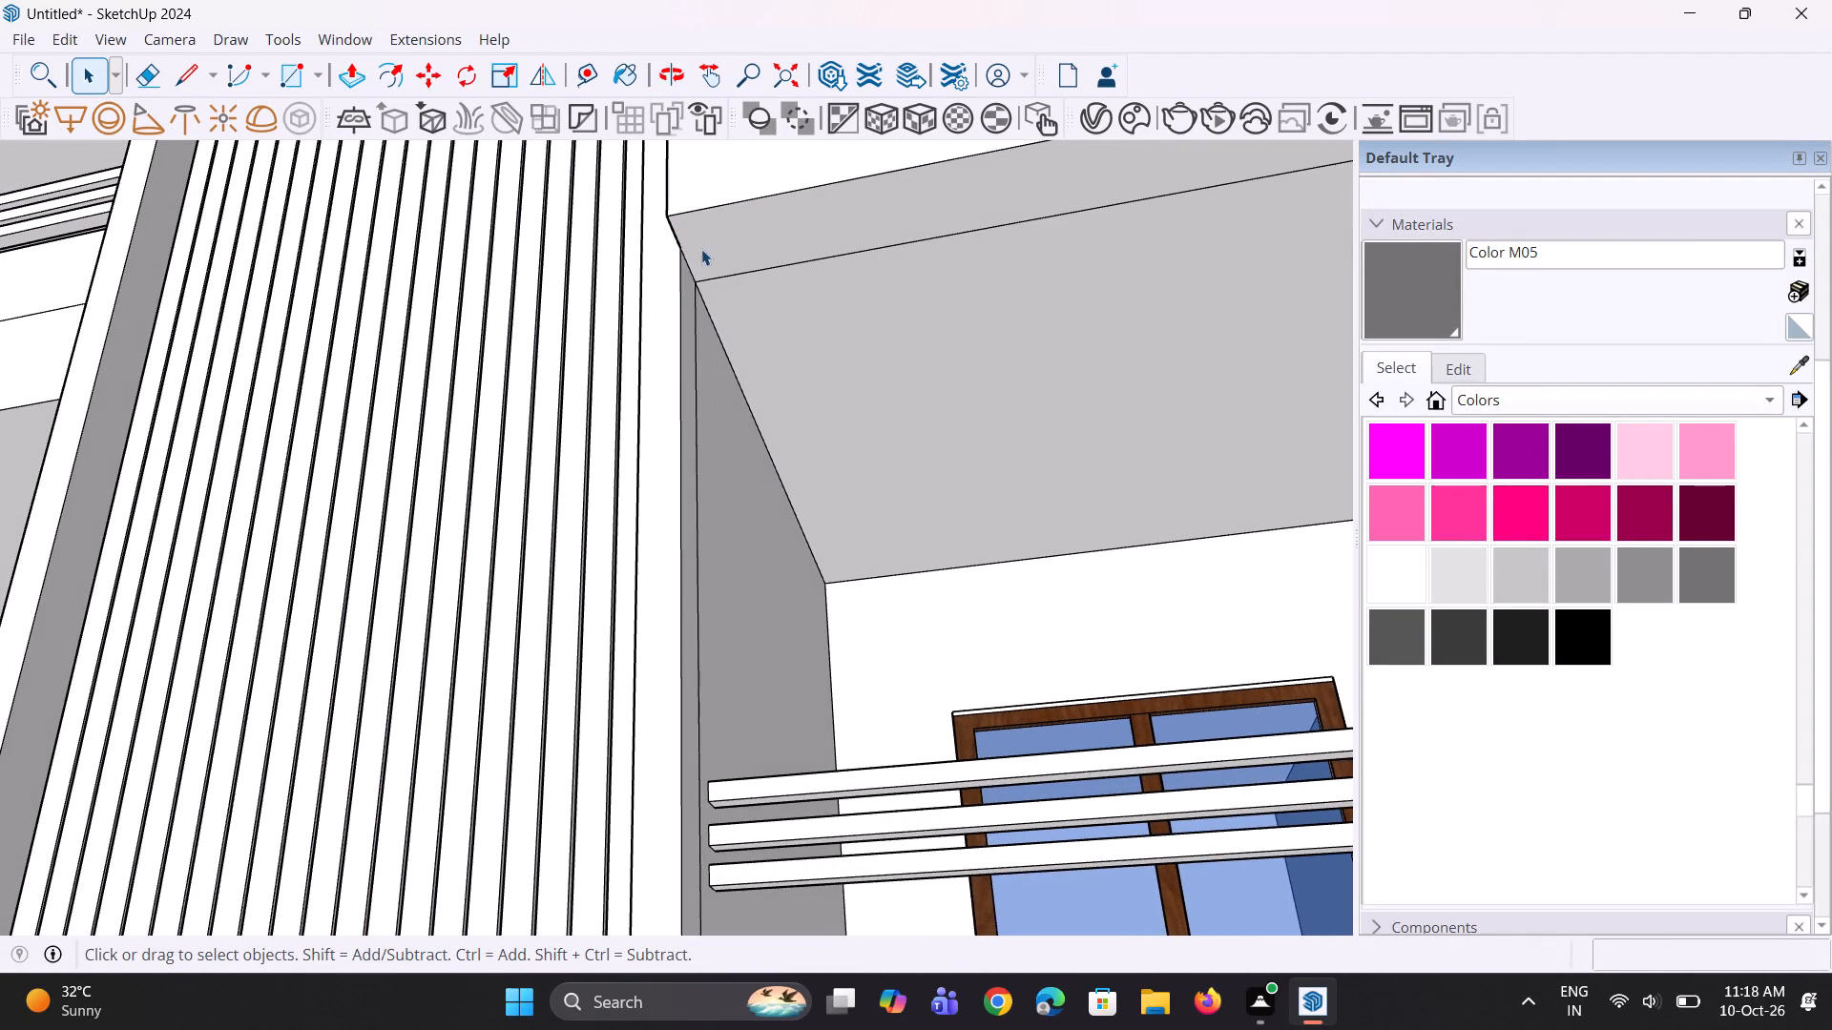
left_click(692, 273)
scroll(689, 266, "up", 4)
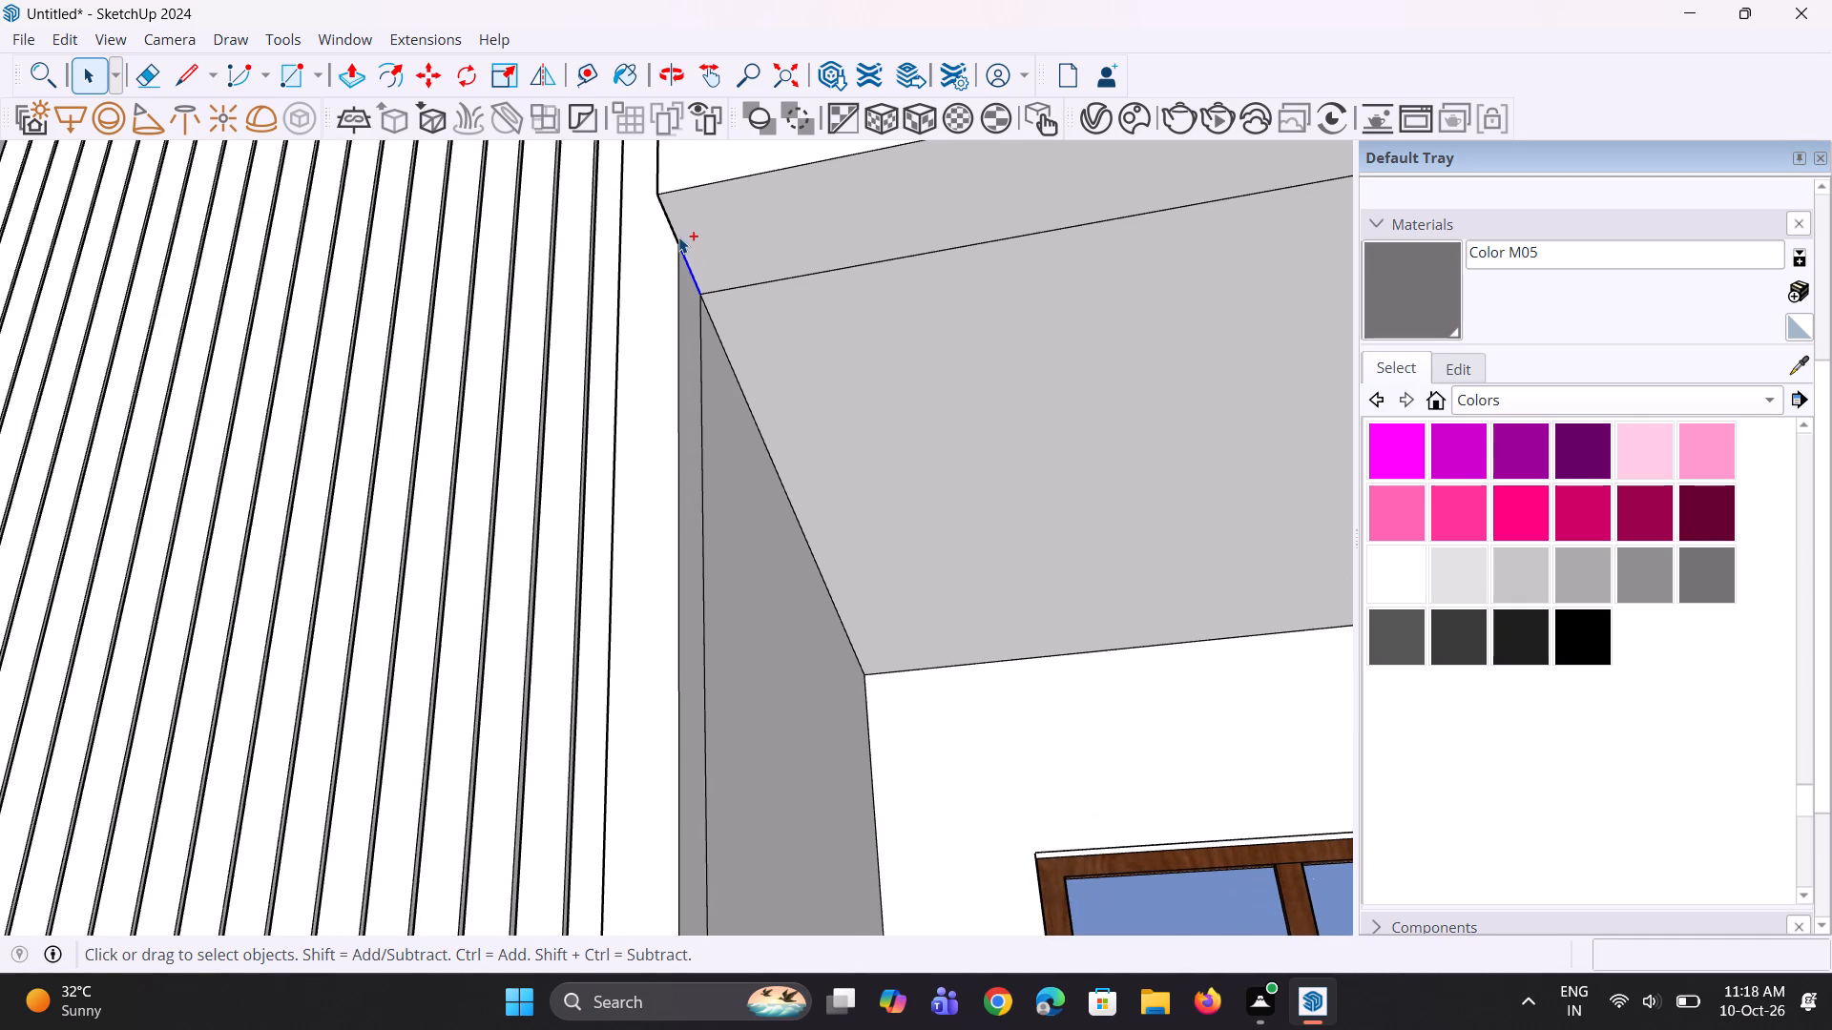
left_click(678, 237, "ctrl")
scroll(682, 281, "down", 3)
key("m")
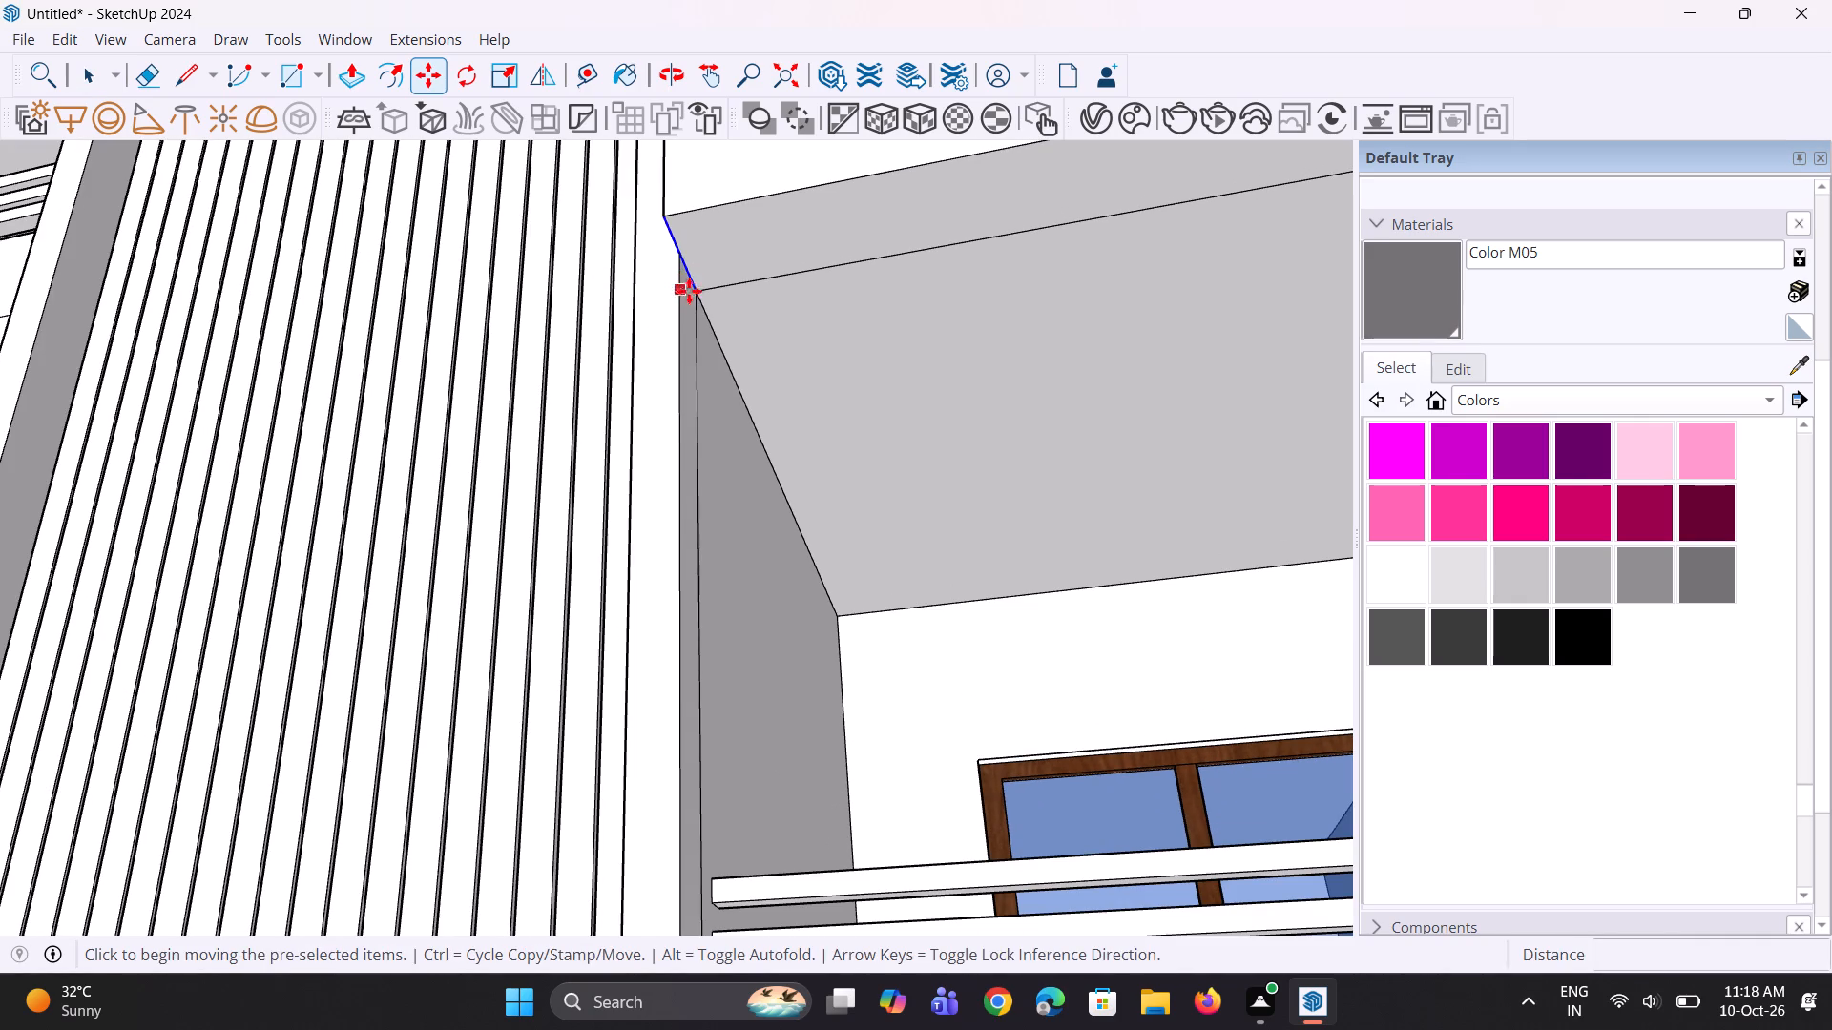
left_click(703, 295)
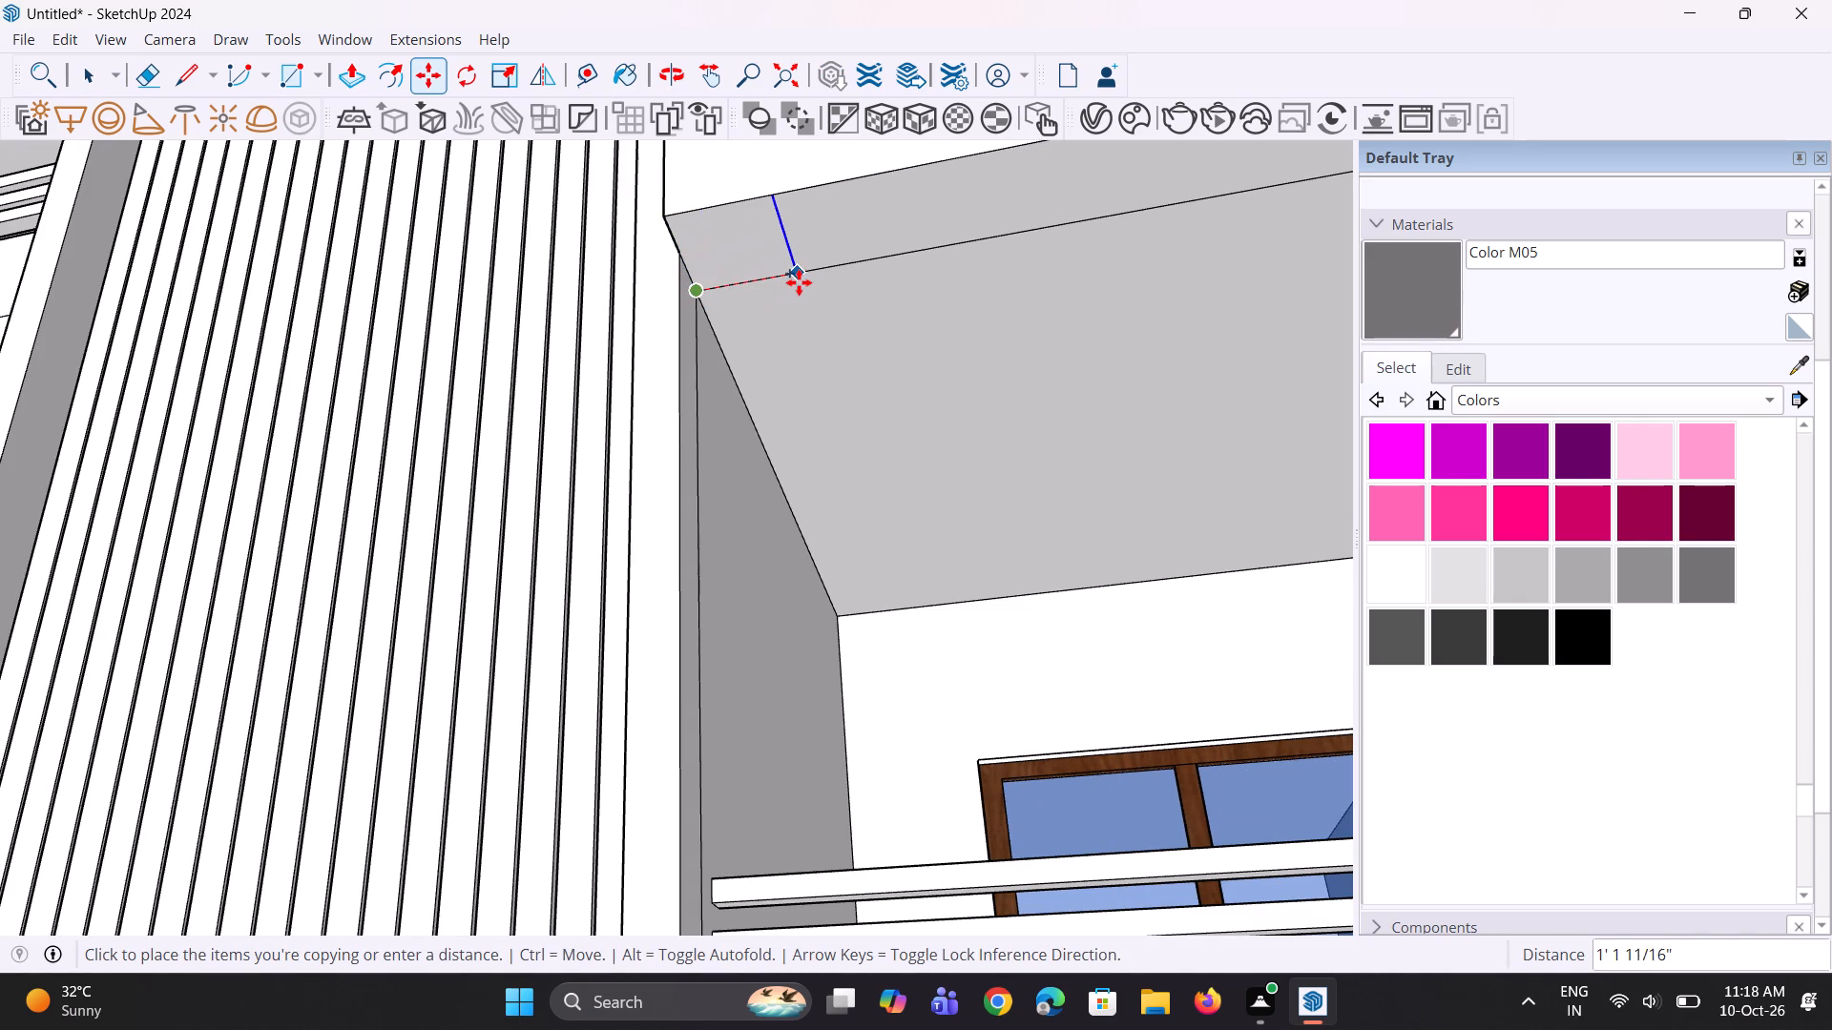
left_click(799, 282)
scroll(726, 309, "down", 8)
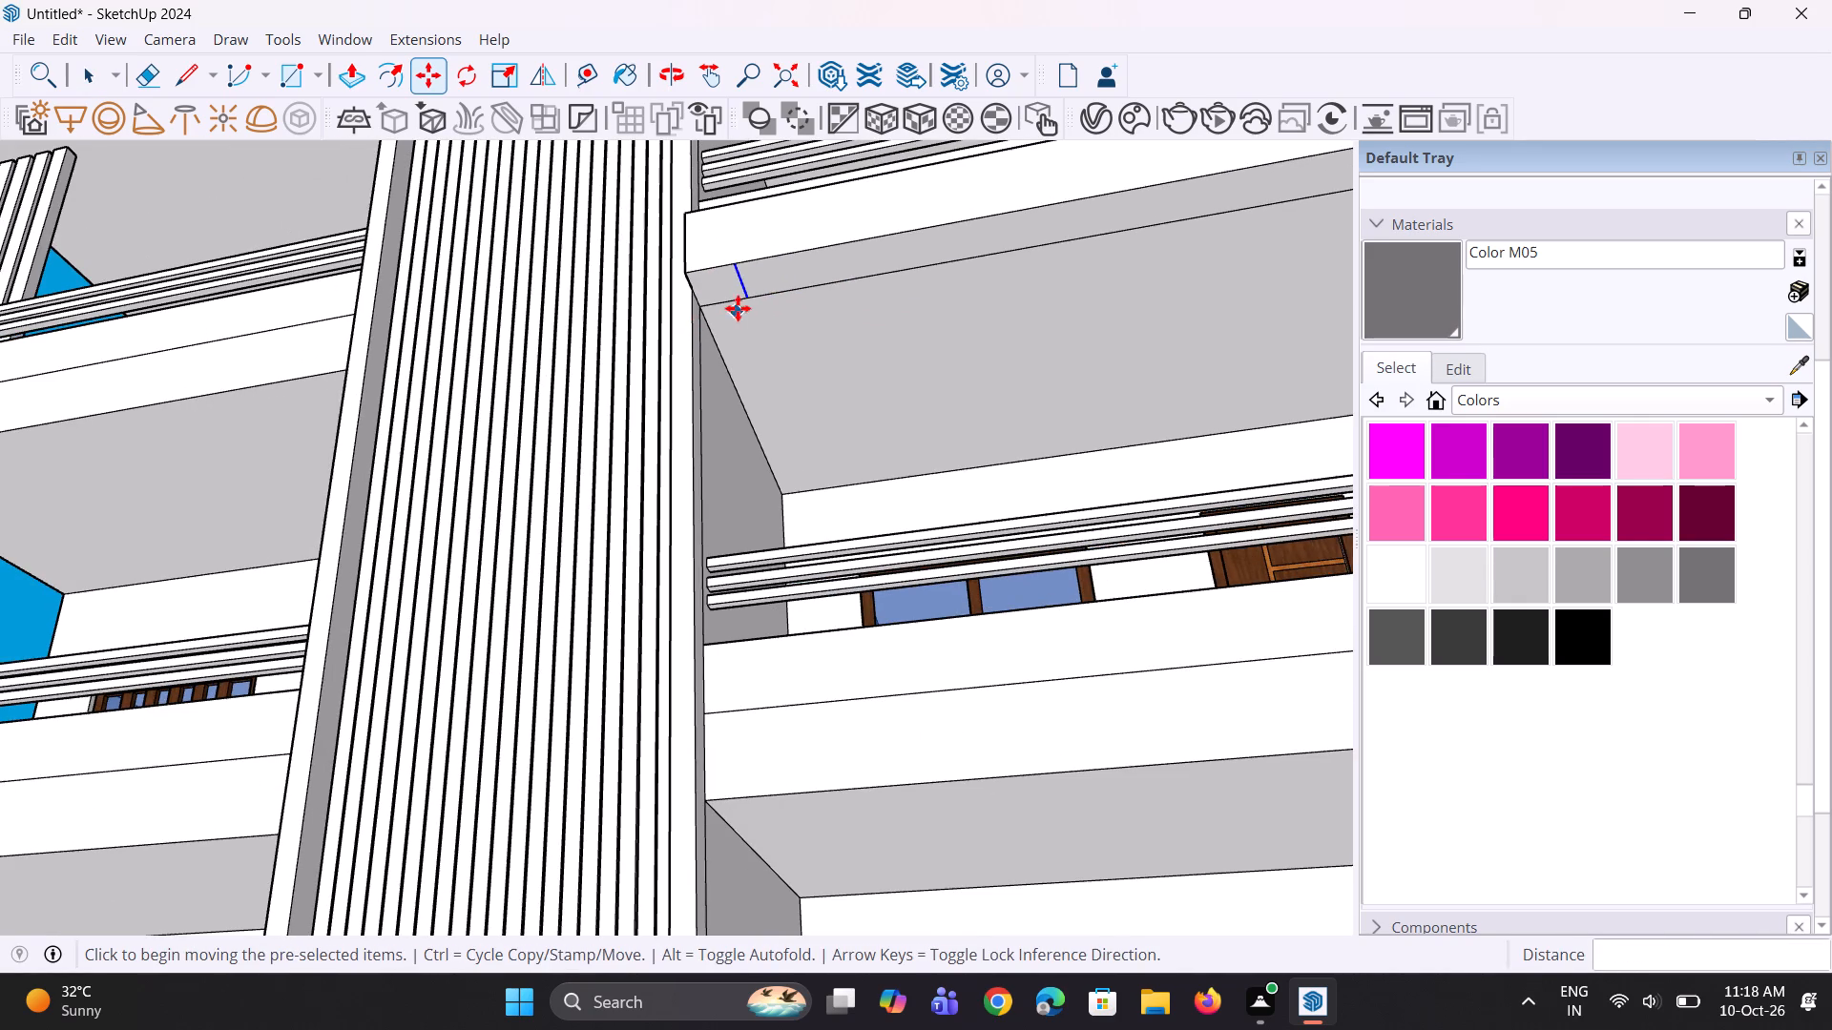
Push/Pull the small underside strip beside the slatted column down 10' to form a vertical frame leg.
key("p")
left_click(735, 278)
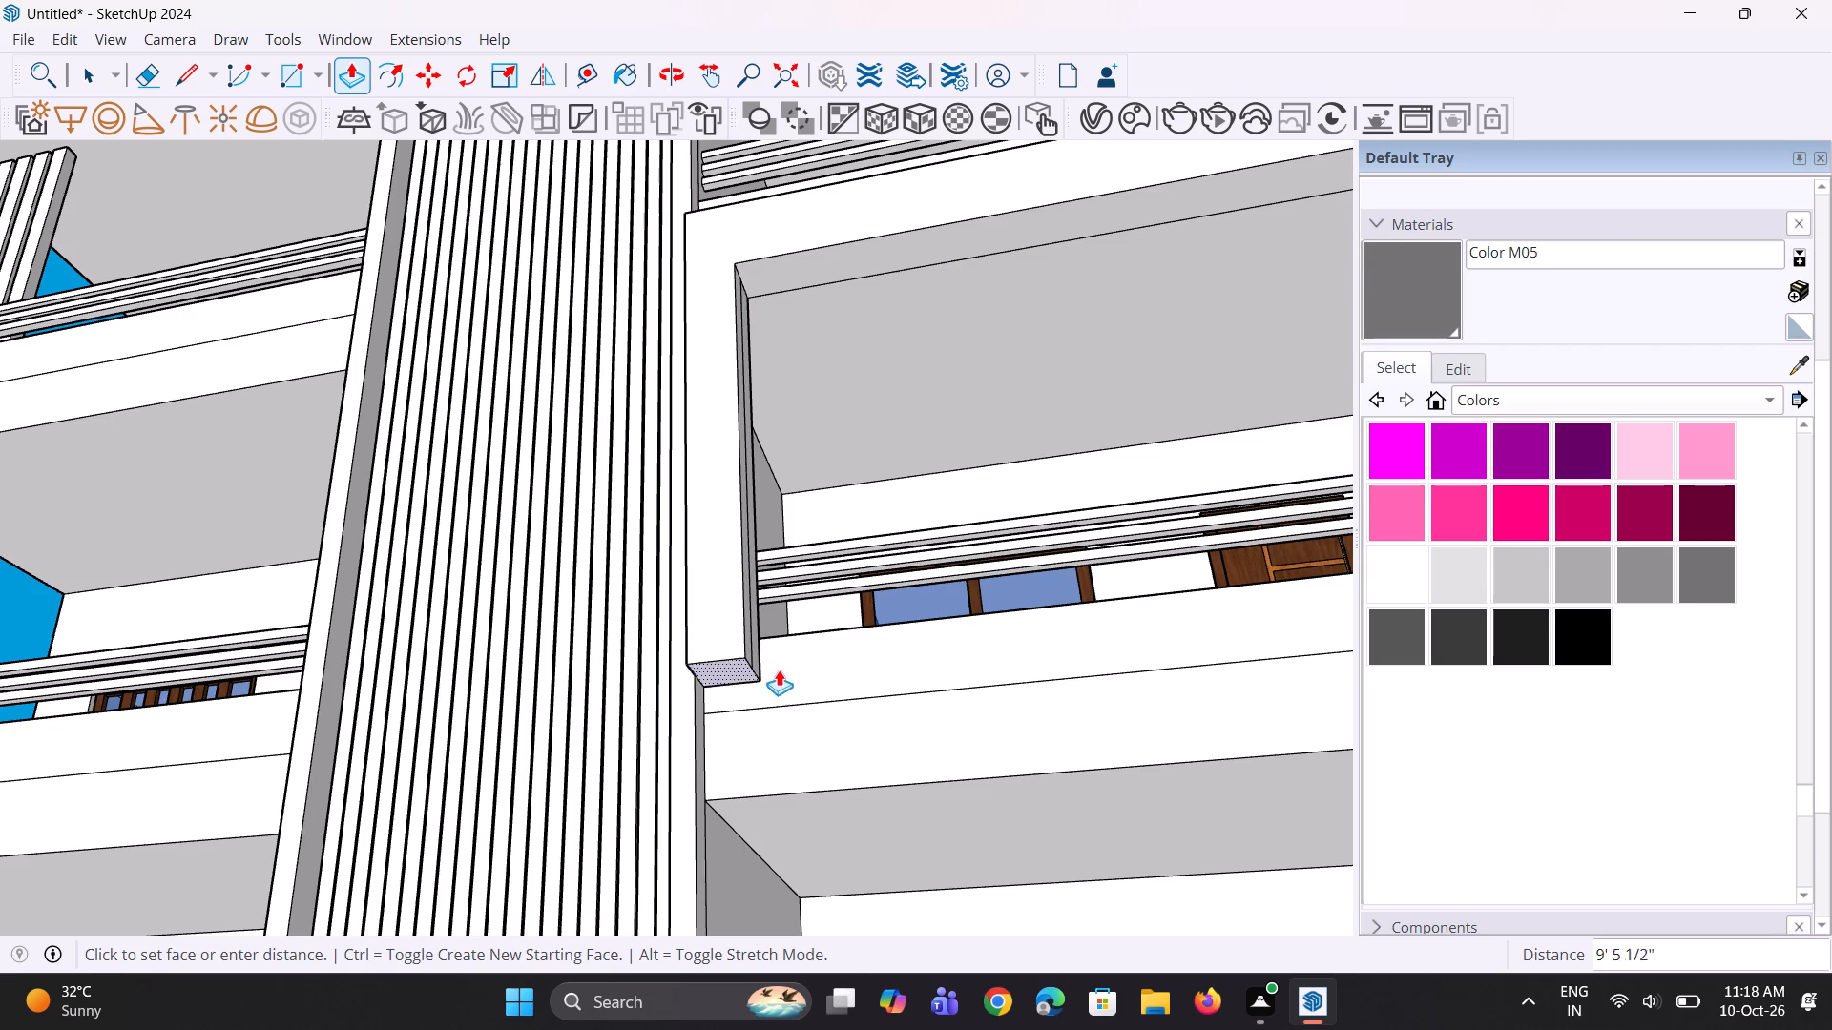
left_click(853, 694)
scroll(831, 688, "down", 4)
middle_click_drag(813, 688, 656, 696)
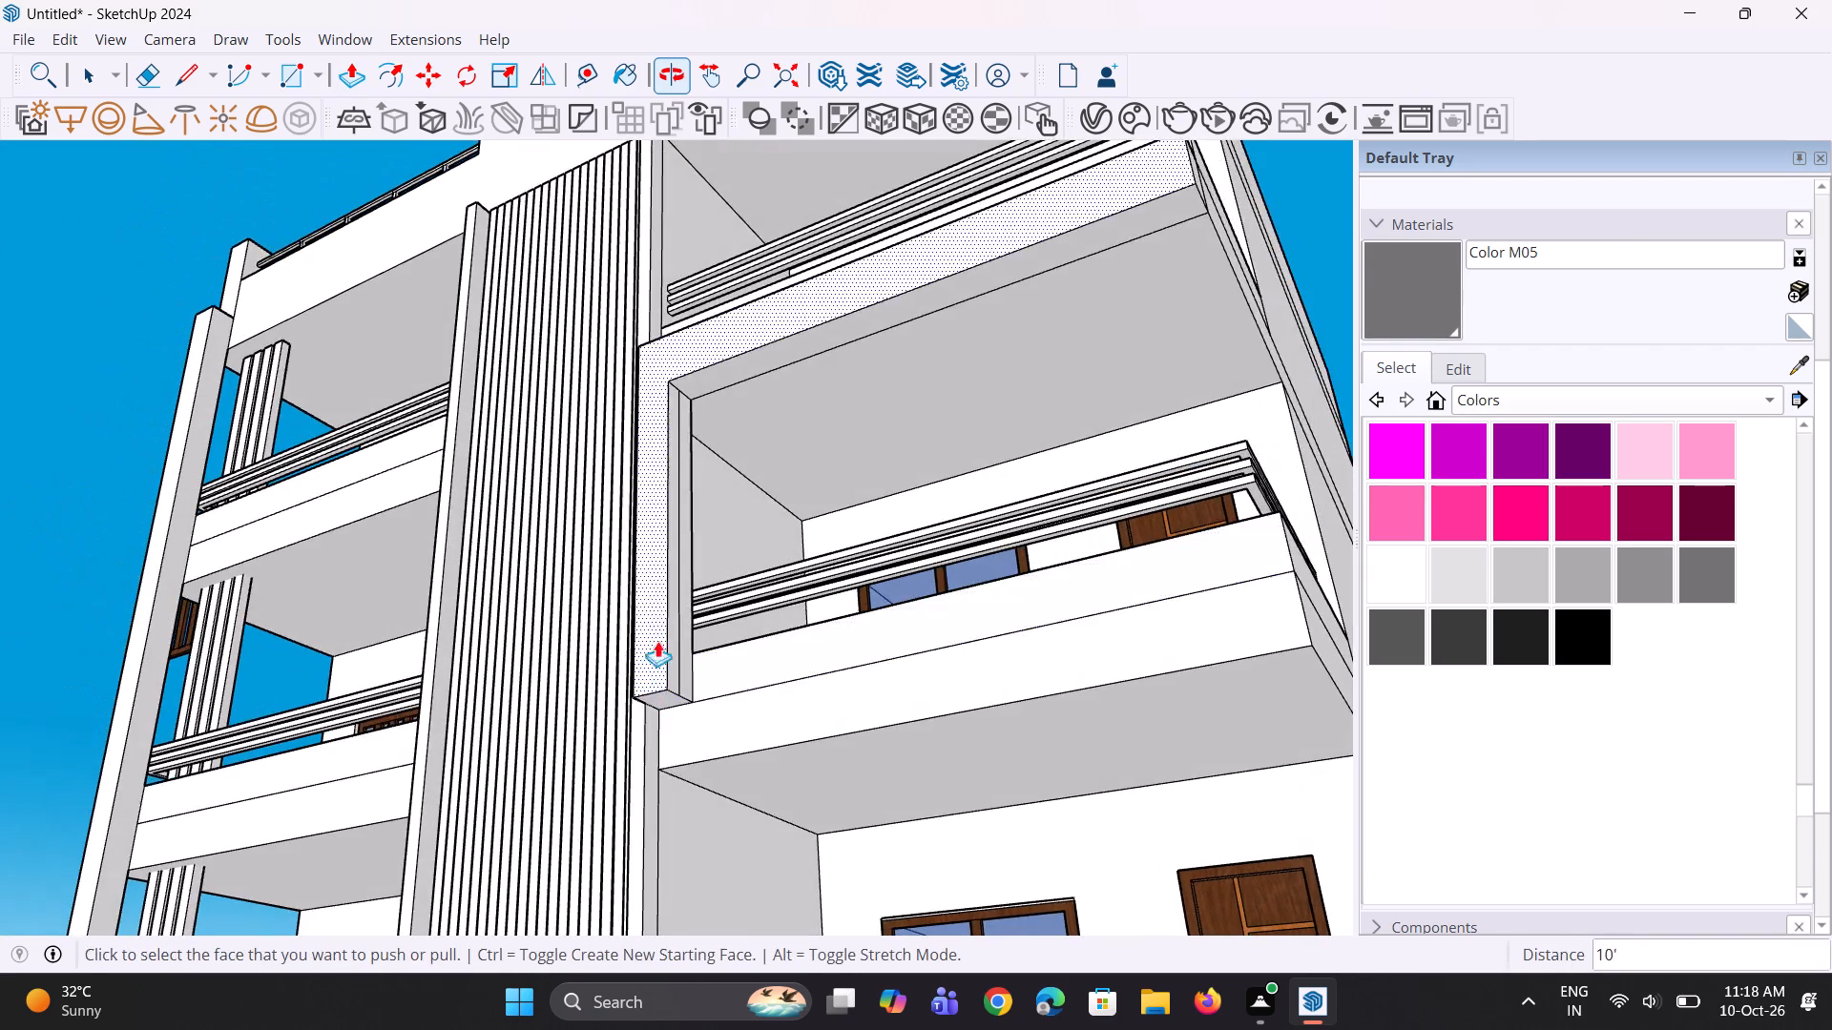
Erase the leftover vertical edge on the inner face of the new frame leg.
scroll(664, 579, "up", 6)
key("e")
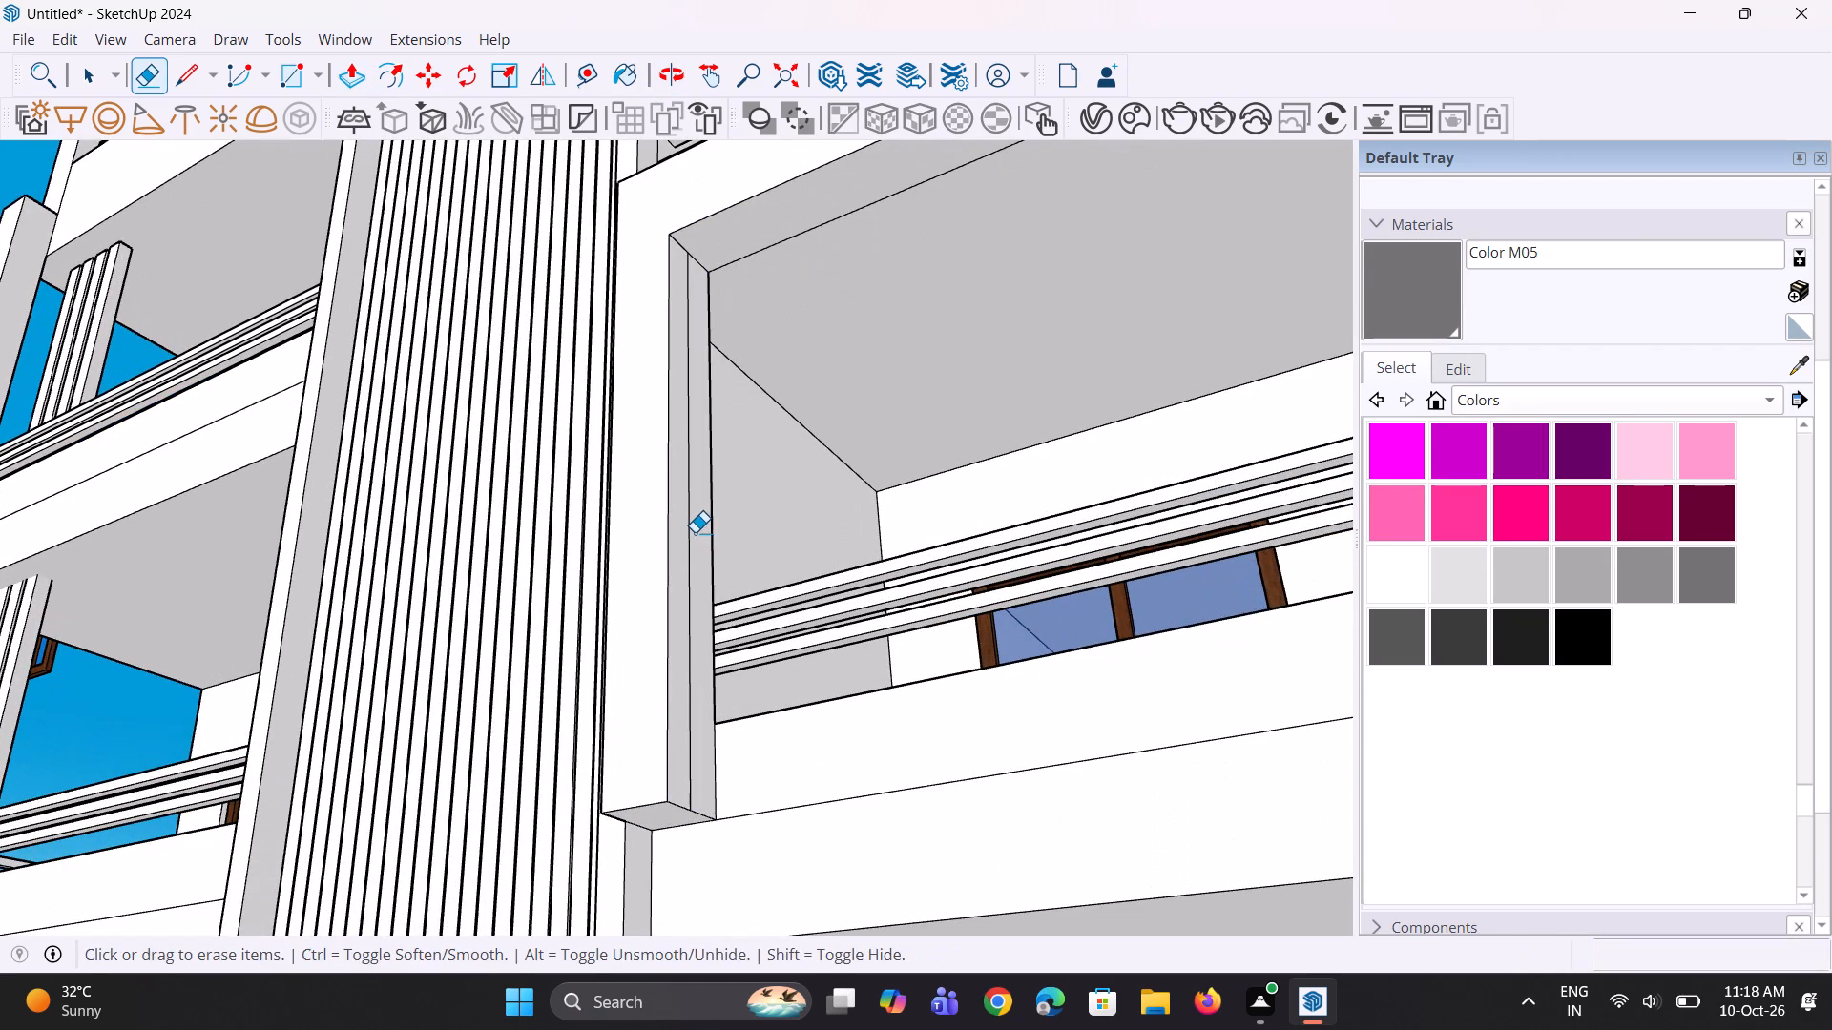
left_click(695, 532)
left_click(691, 528)
scroll(698, 542, "down", 9)
middle_click_drag(684, 555, 772, 649)
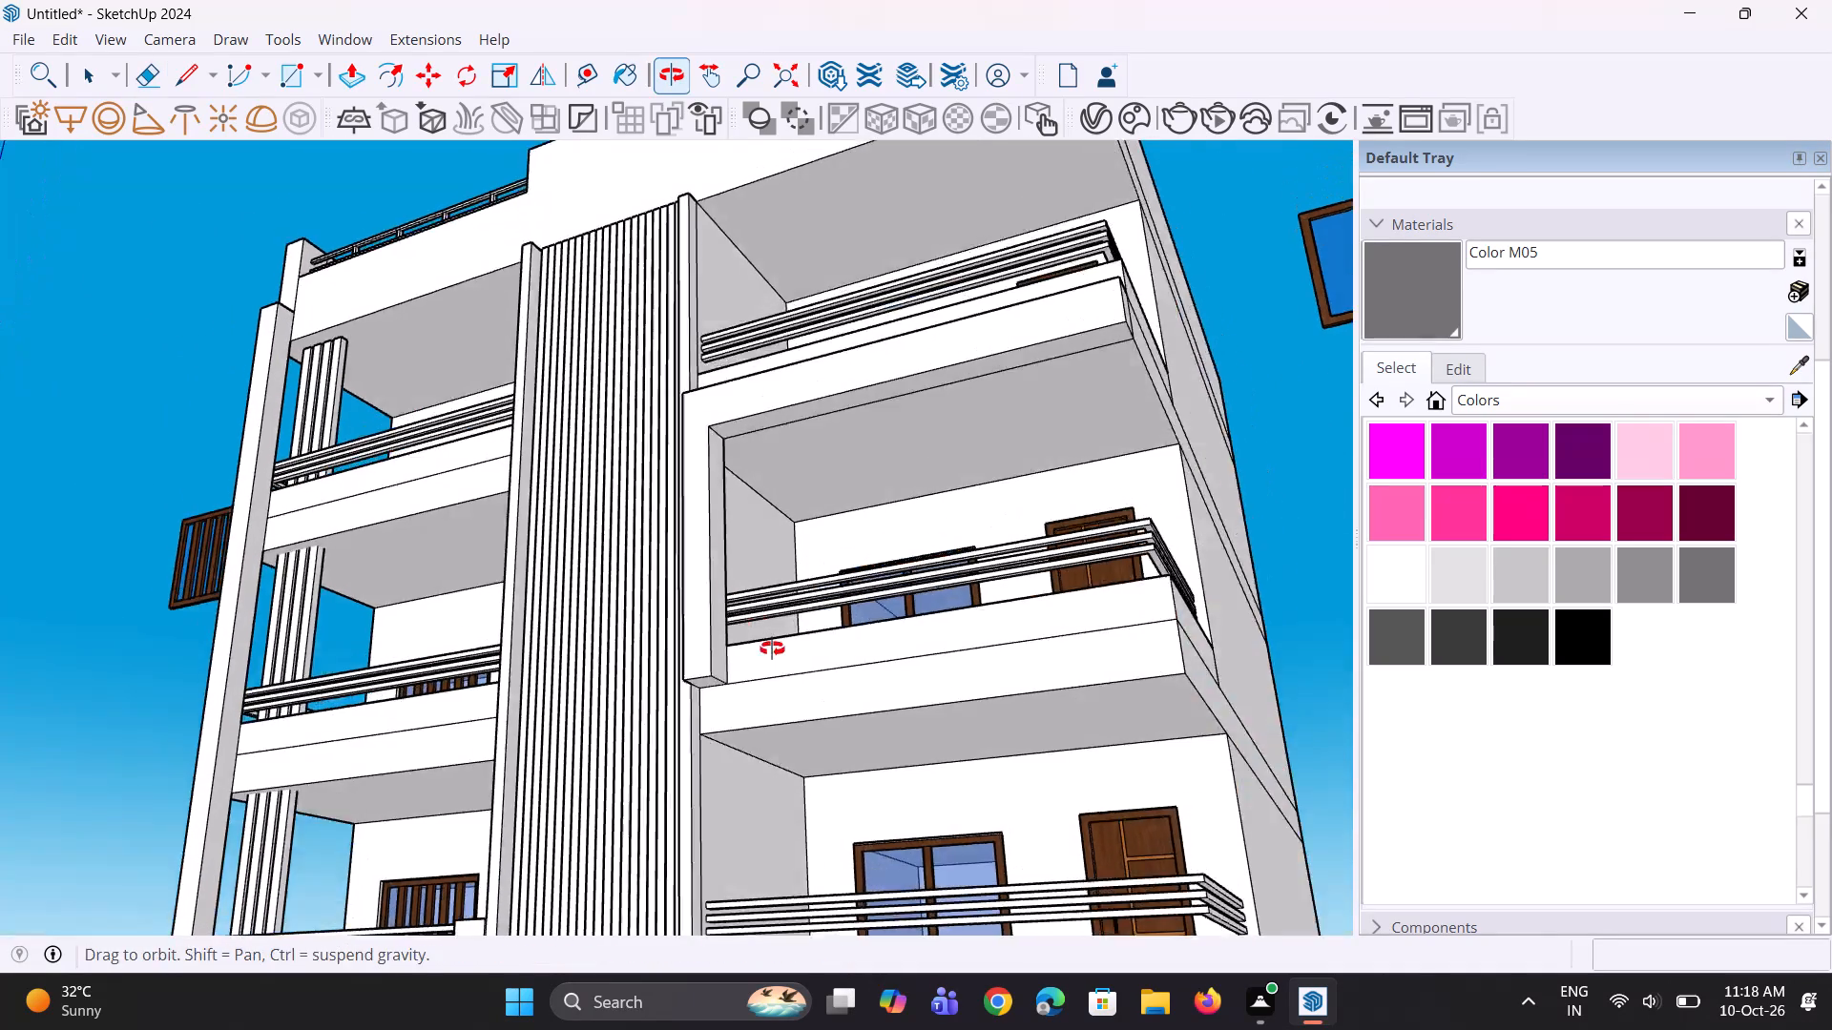
middle_click_drag(772, 649, 778, 650)
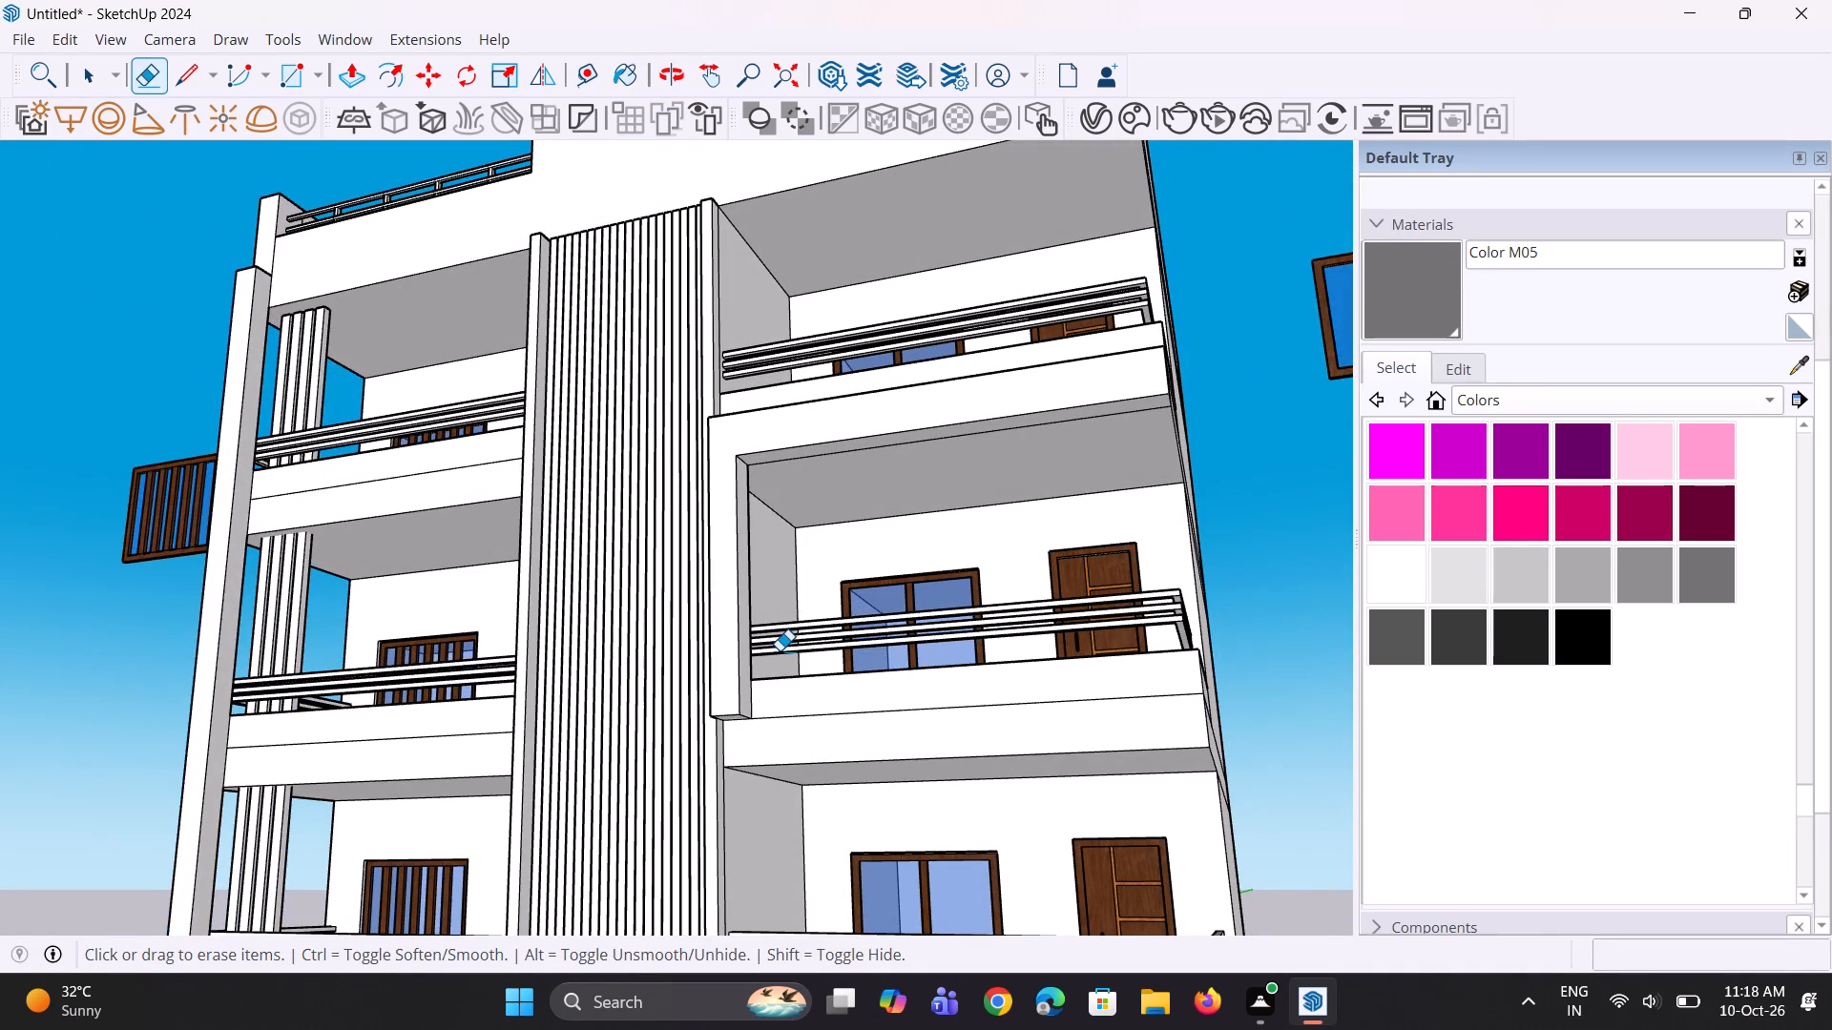
Extend the frame leg's bottom face down 1' 8 7/8" to the underside of the lower balcony's front band.
scroll(708, 776, "up", 4)
middle_click_drag(702, 690, 698, 633)
scroll(709, 629, "up", 2)
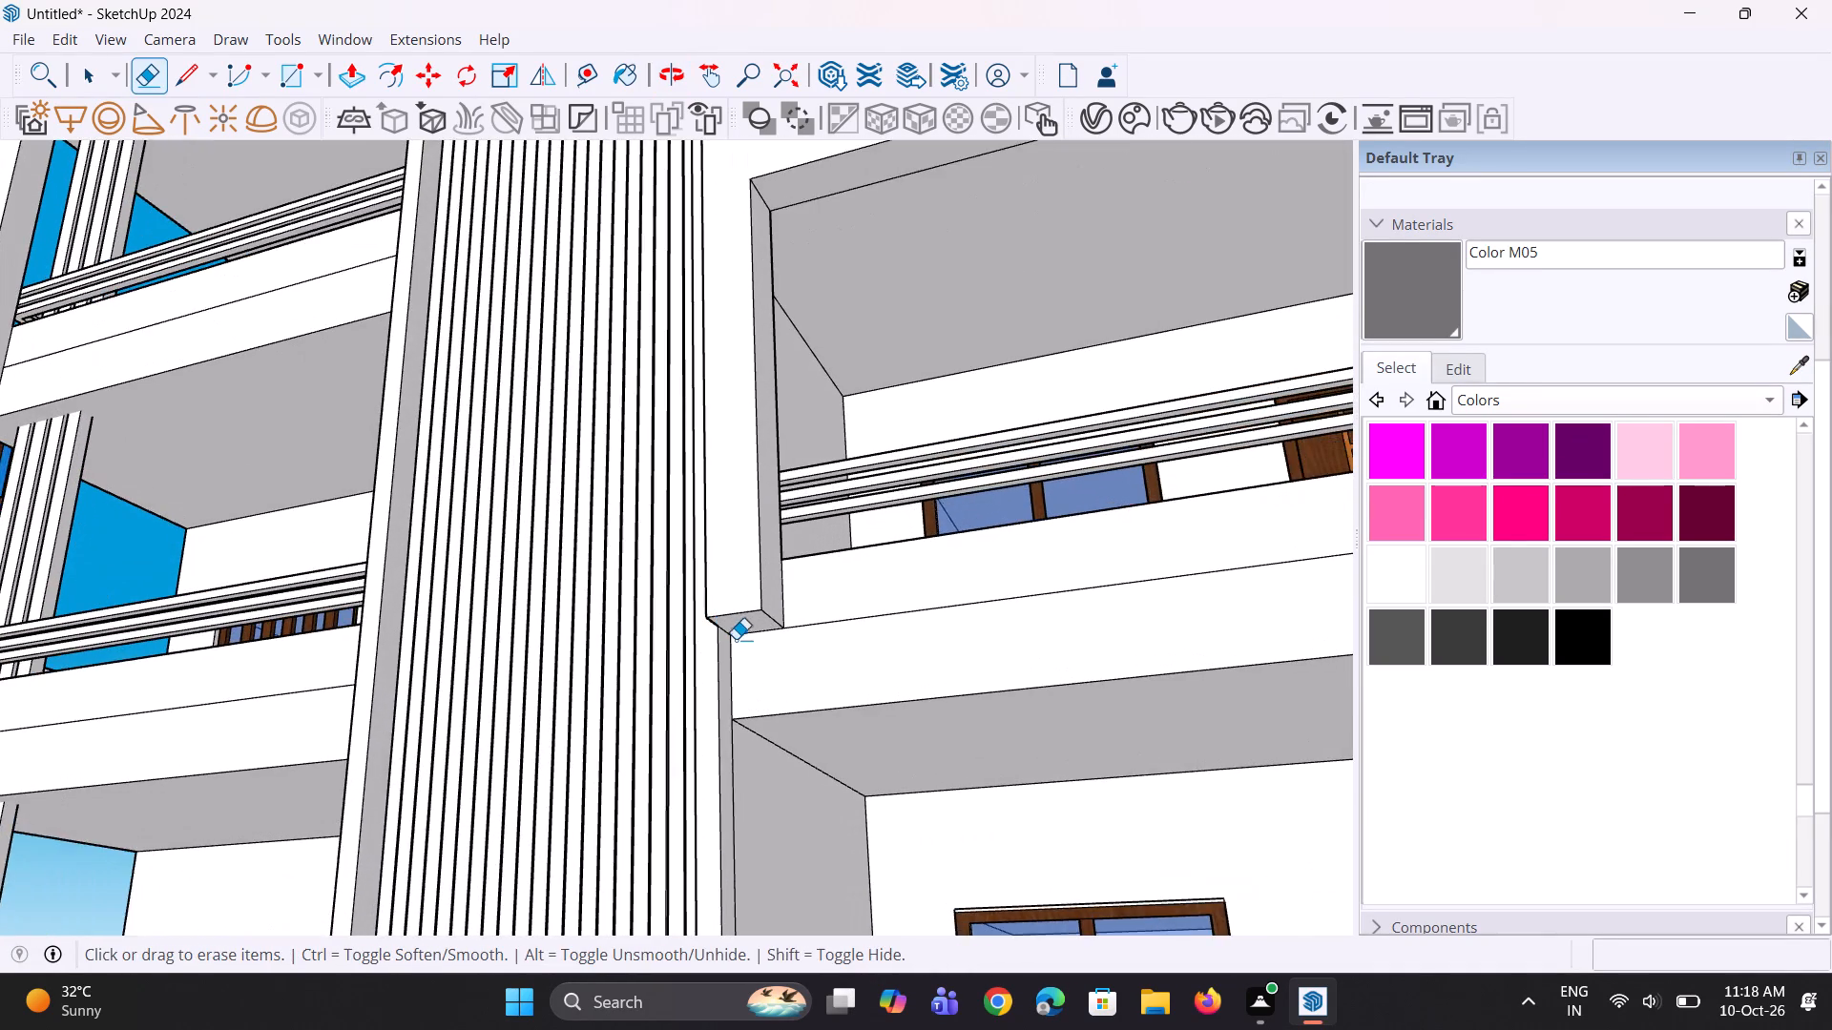
scroll(738, 641, "up", 1)
key("p")
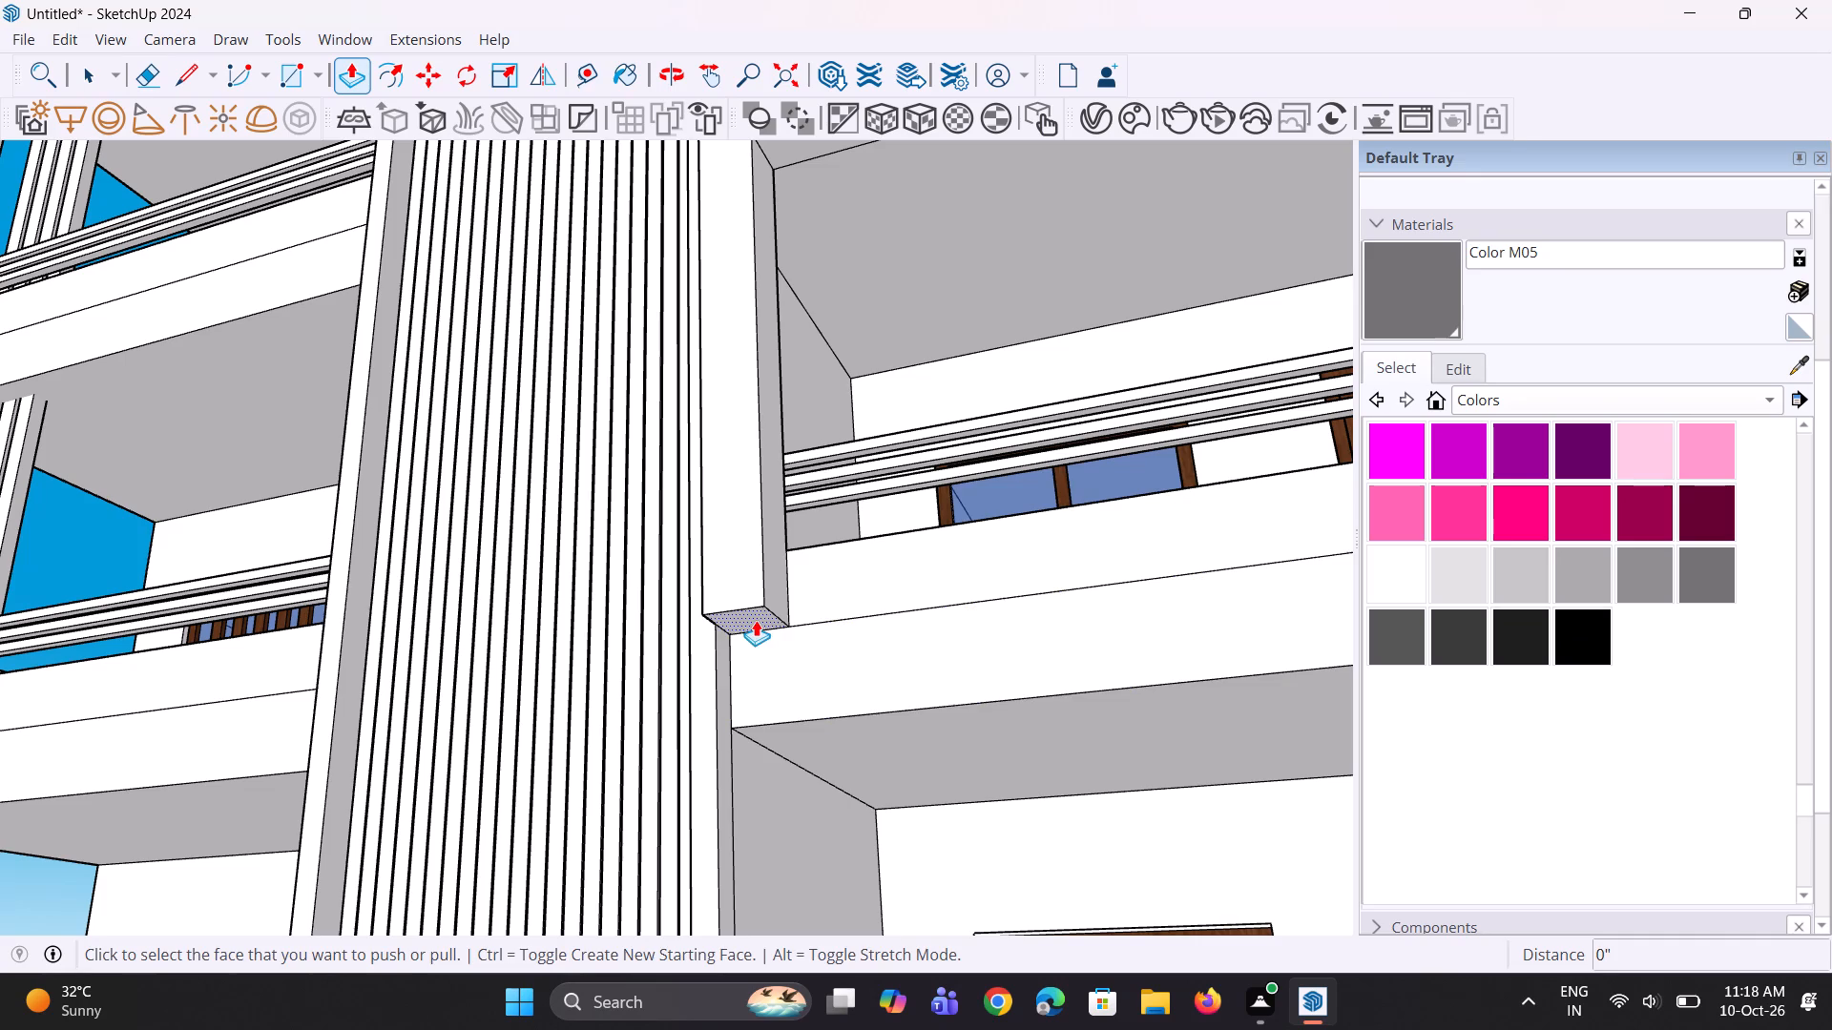
left_click(756, 620)
left_click(904, 709)
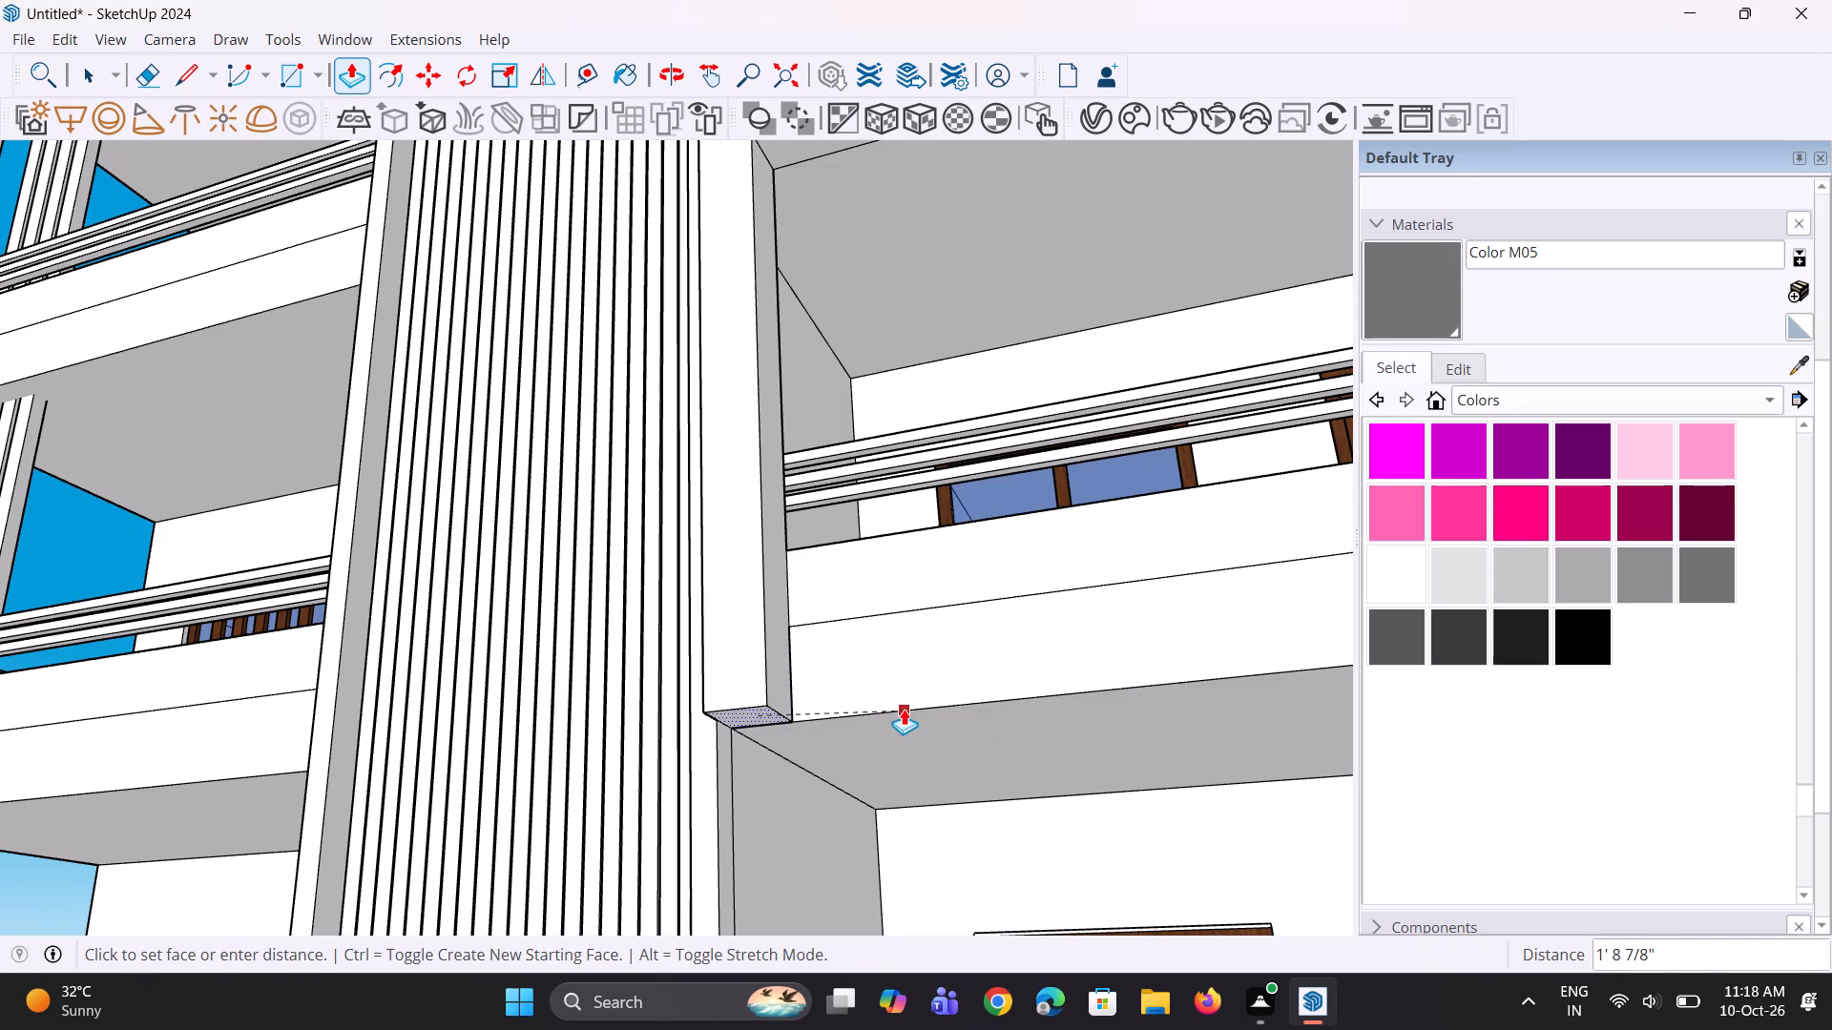
scroll(904, 709, "down", 3)
Widen the frame leg by pulling its inner face about 3 15/16" toward the balcony opening.
middle_click_drag(939, 712, 734, 752)
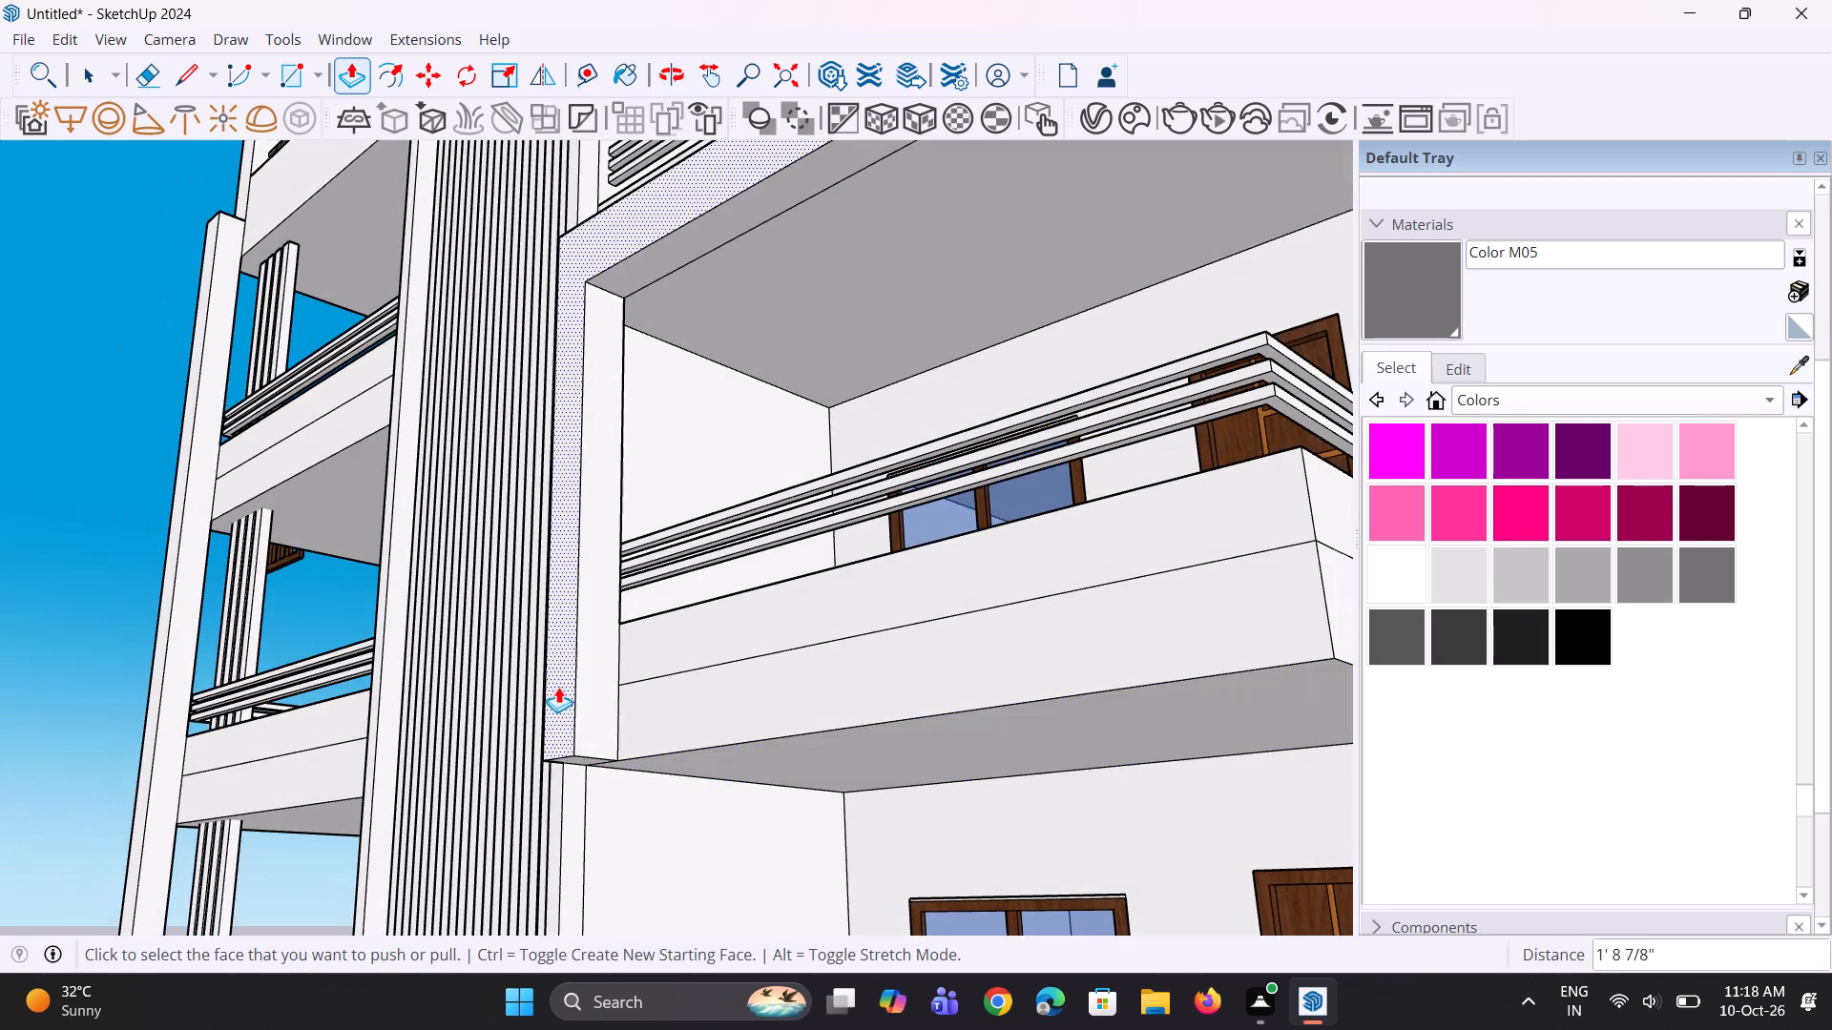
left_click(594, 656)
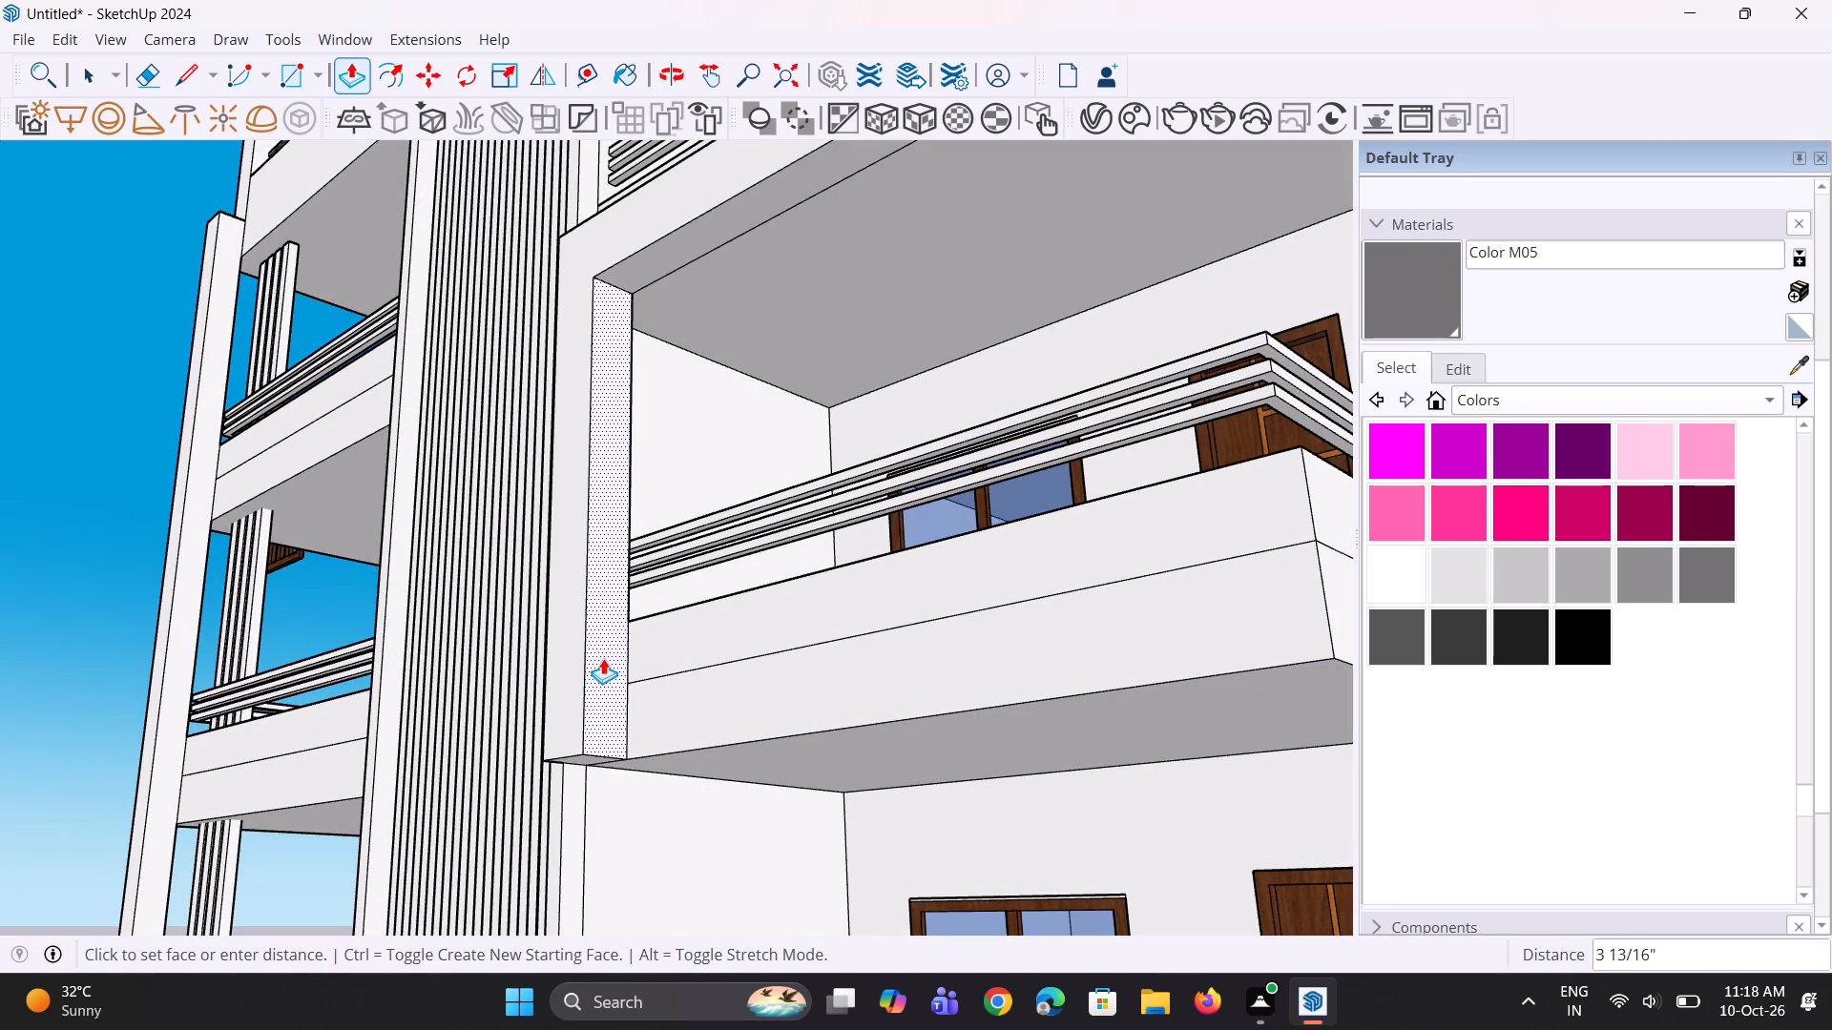
left_click(603, 656)
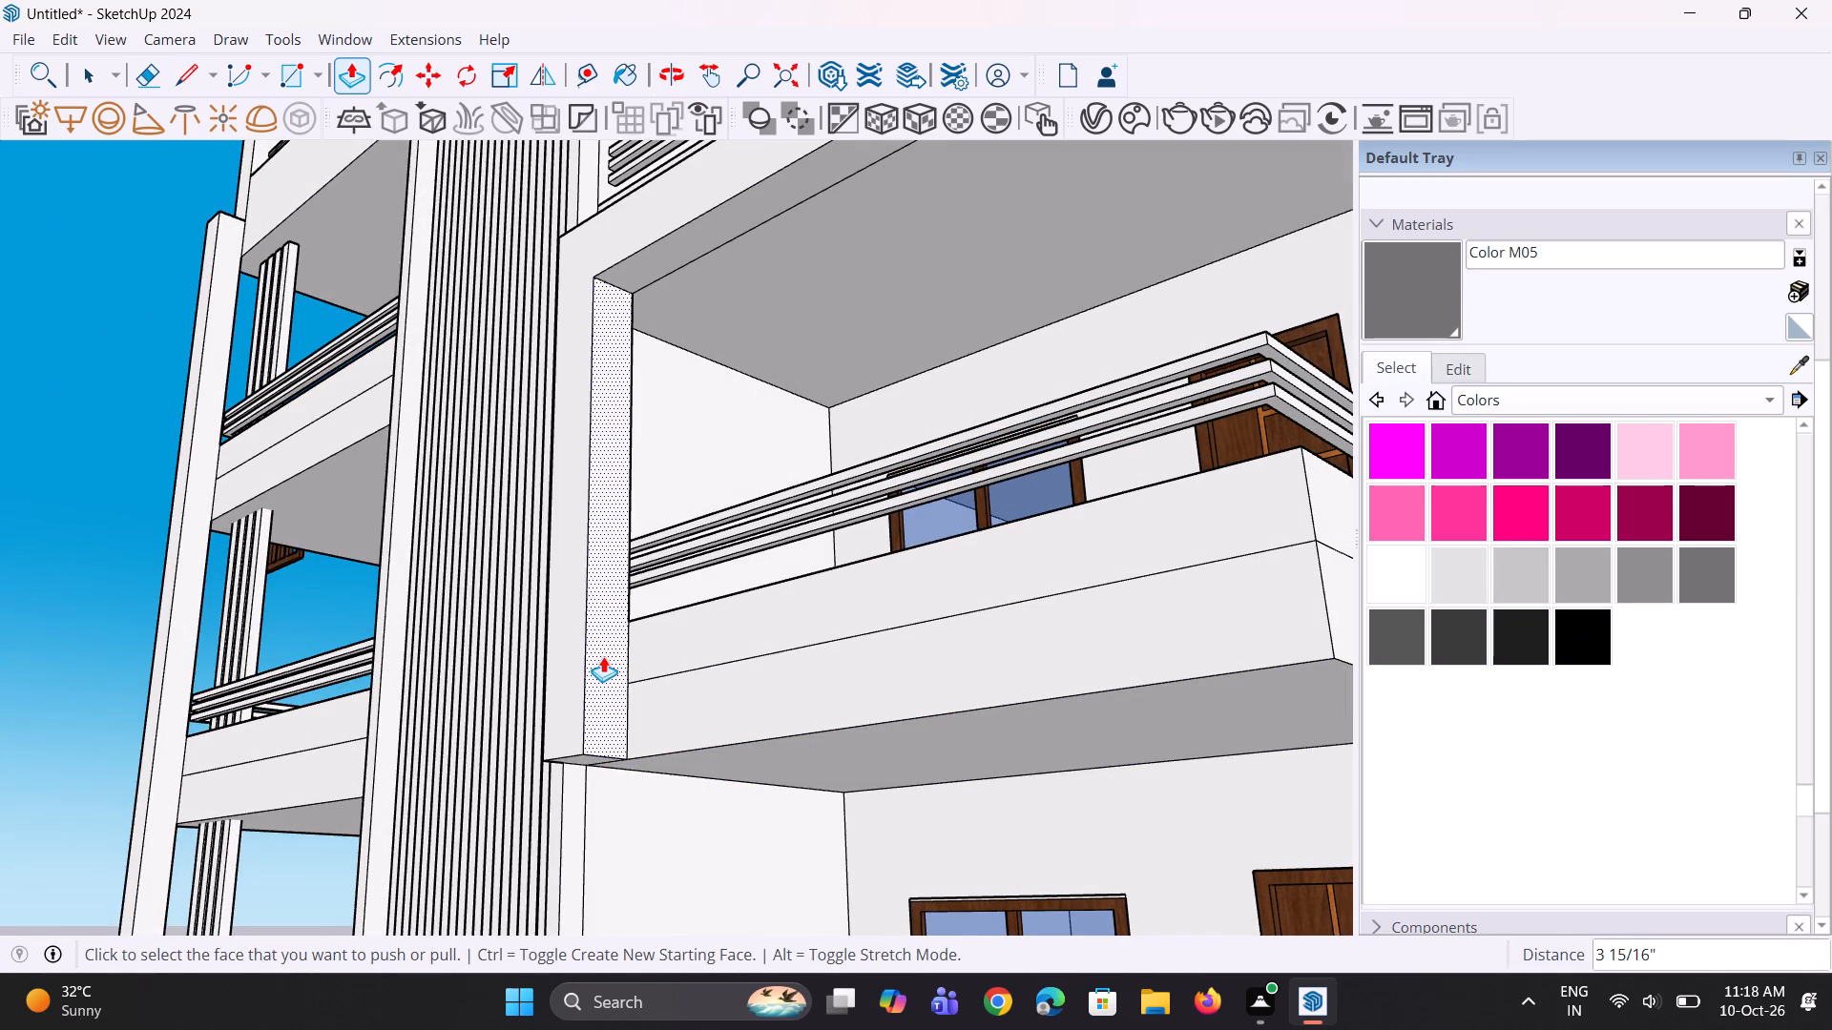
Draw a line across the leg's inner face, level with the dividing line on the lower balcony's front.
middle_click_drag(586, 682, 553, 712)
scroll(556, 721, "up", 1)
scroll(579, 735, "down", 3)
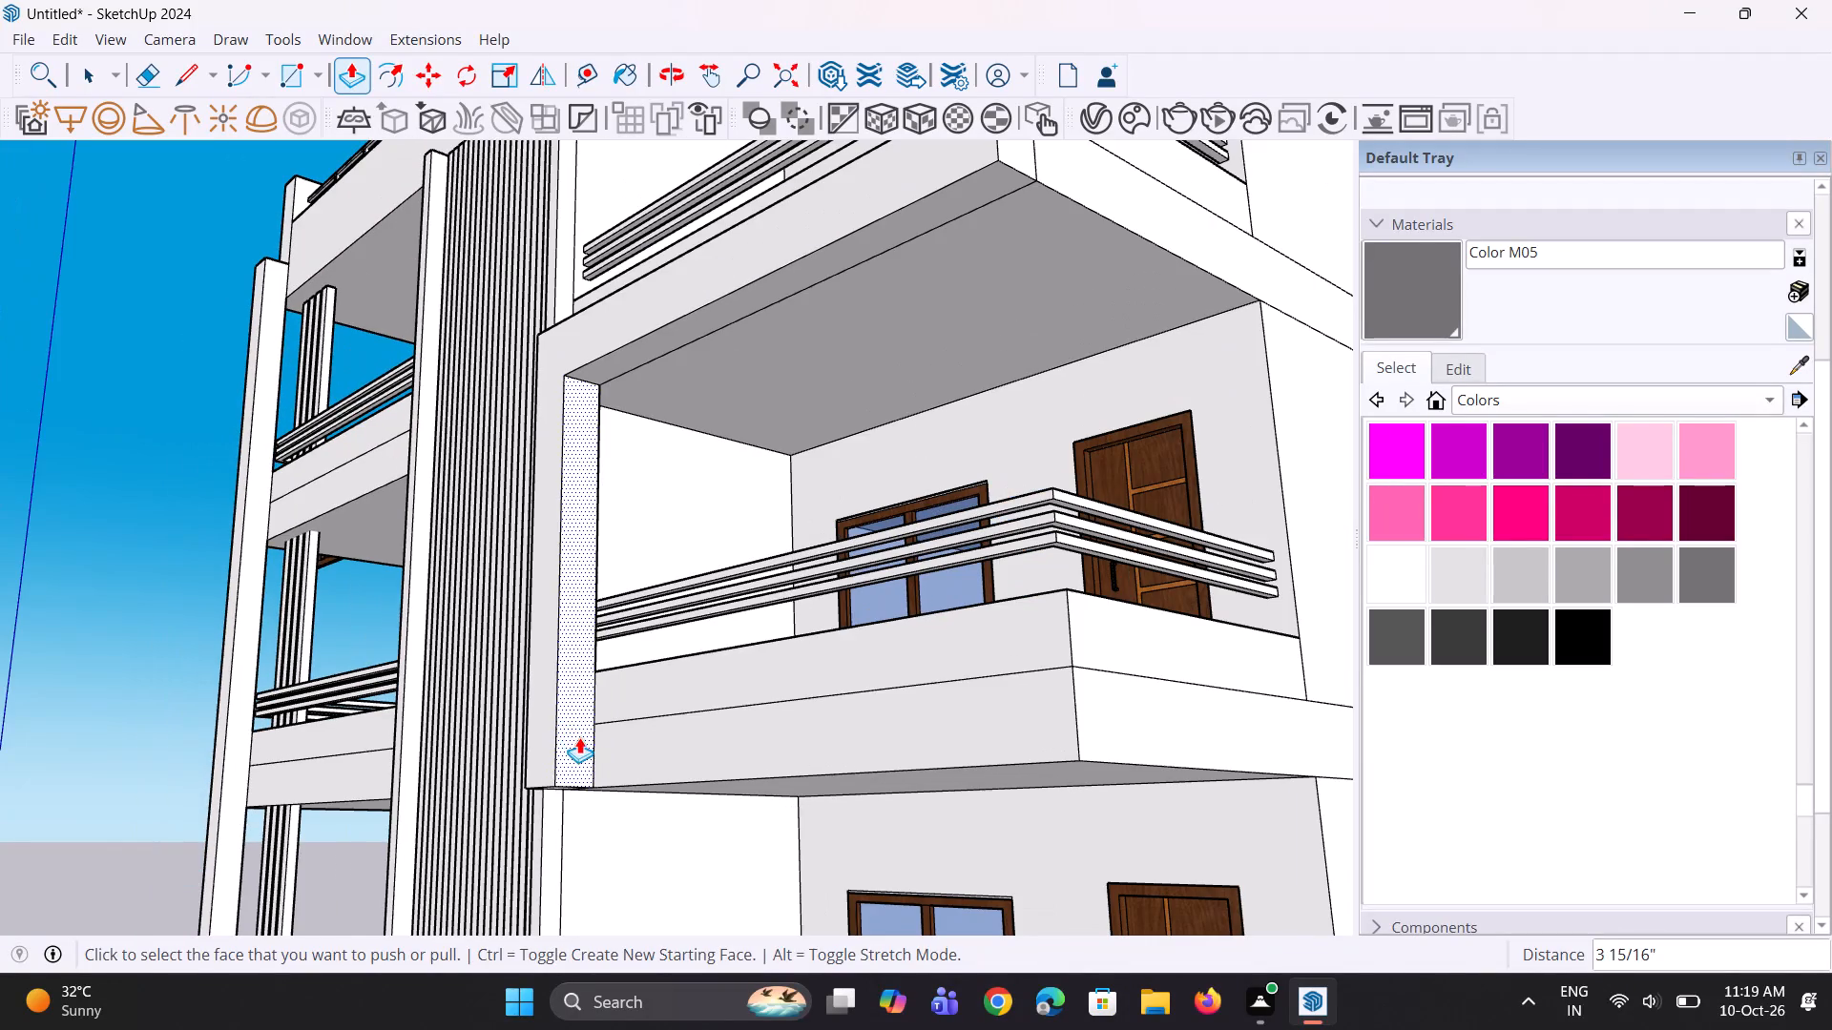
middle_click_drag(611, 749, 619, 749)
key("l")
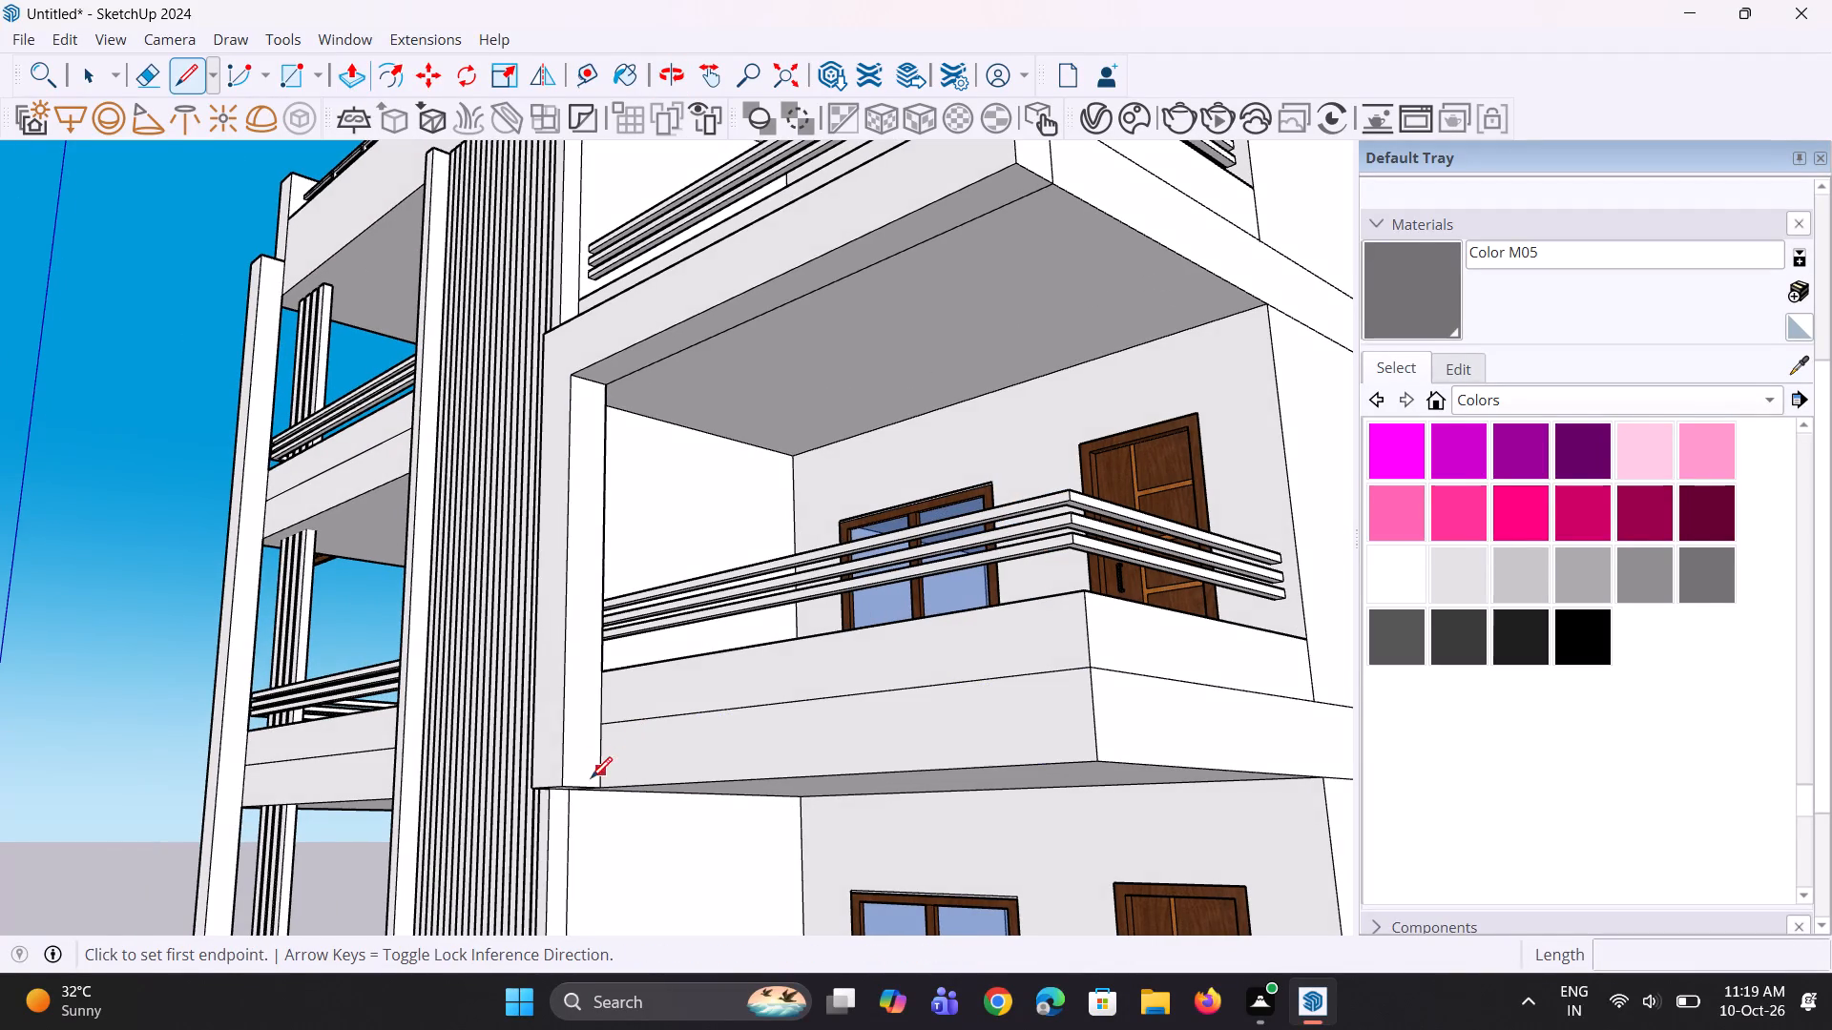
left_click(601, 731)
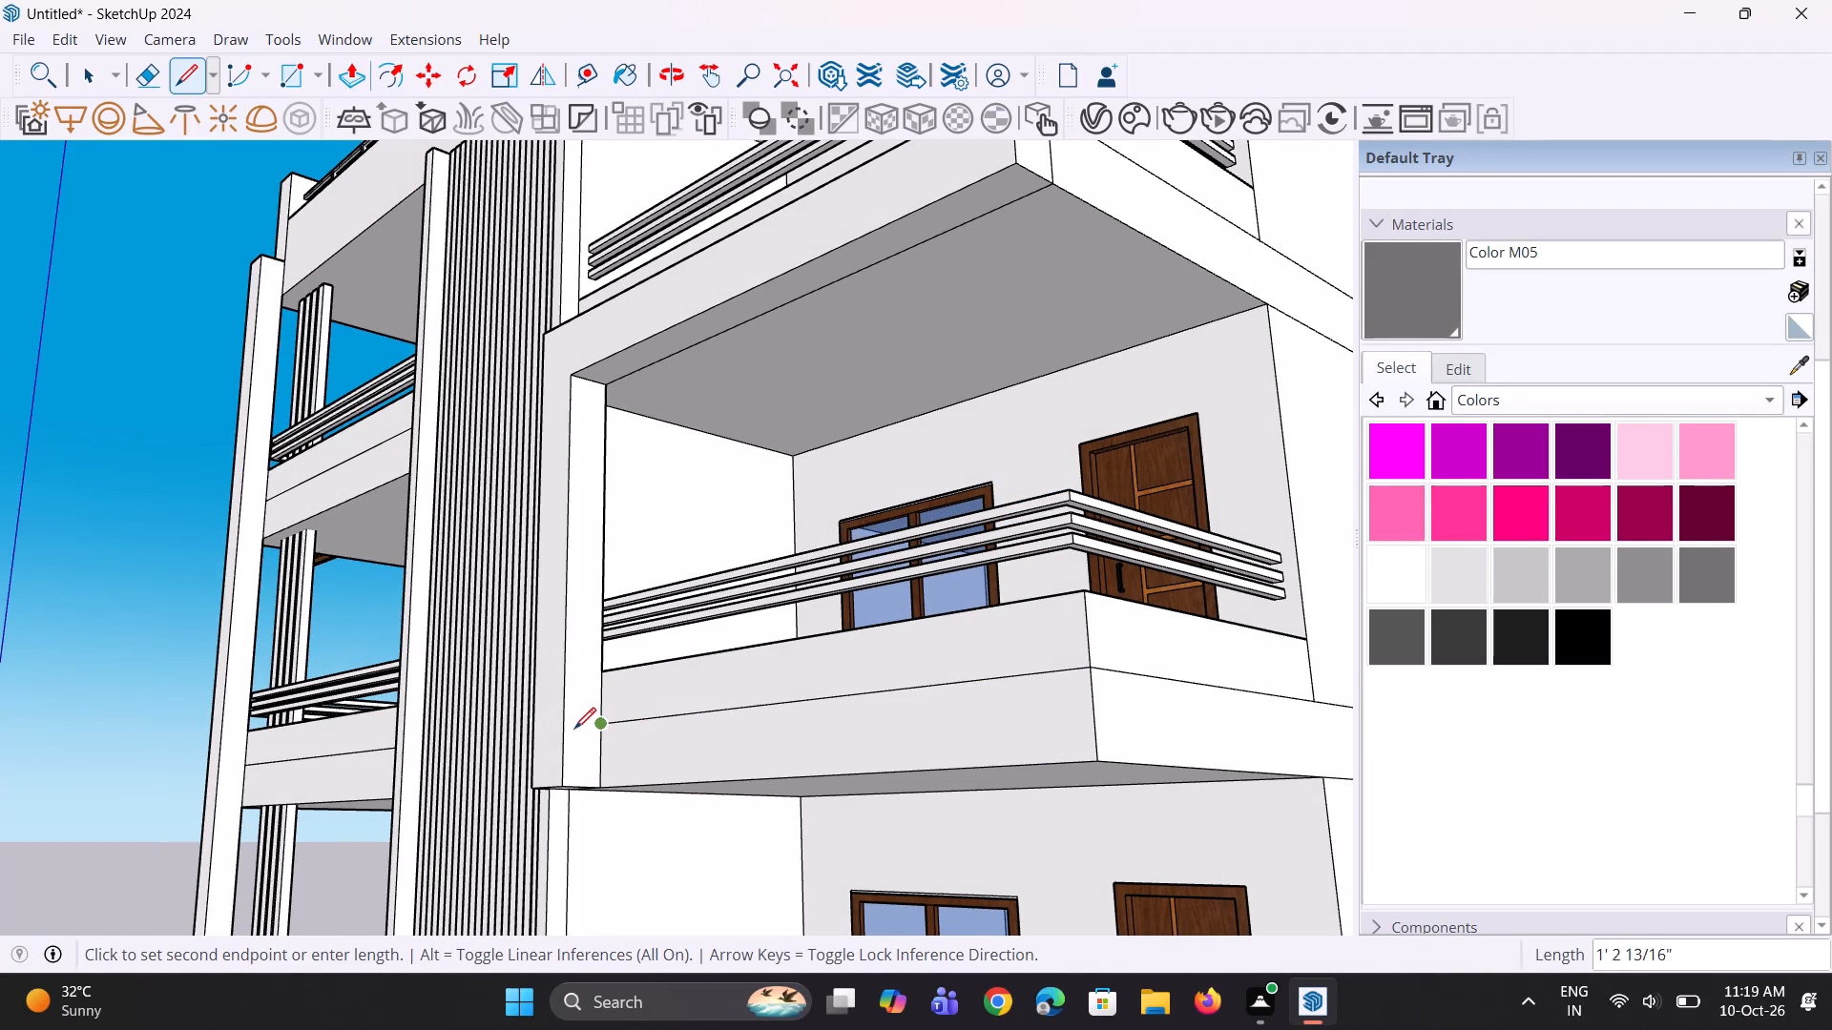
left_click(568, 729)
Push/Pull the lower part of the leg's inner face about 15' 4 1/8" across the balcony front to form the frame's bottom band.
key("p")
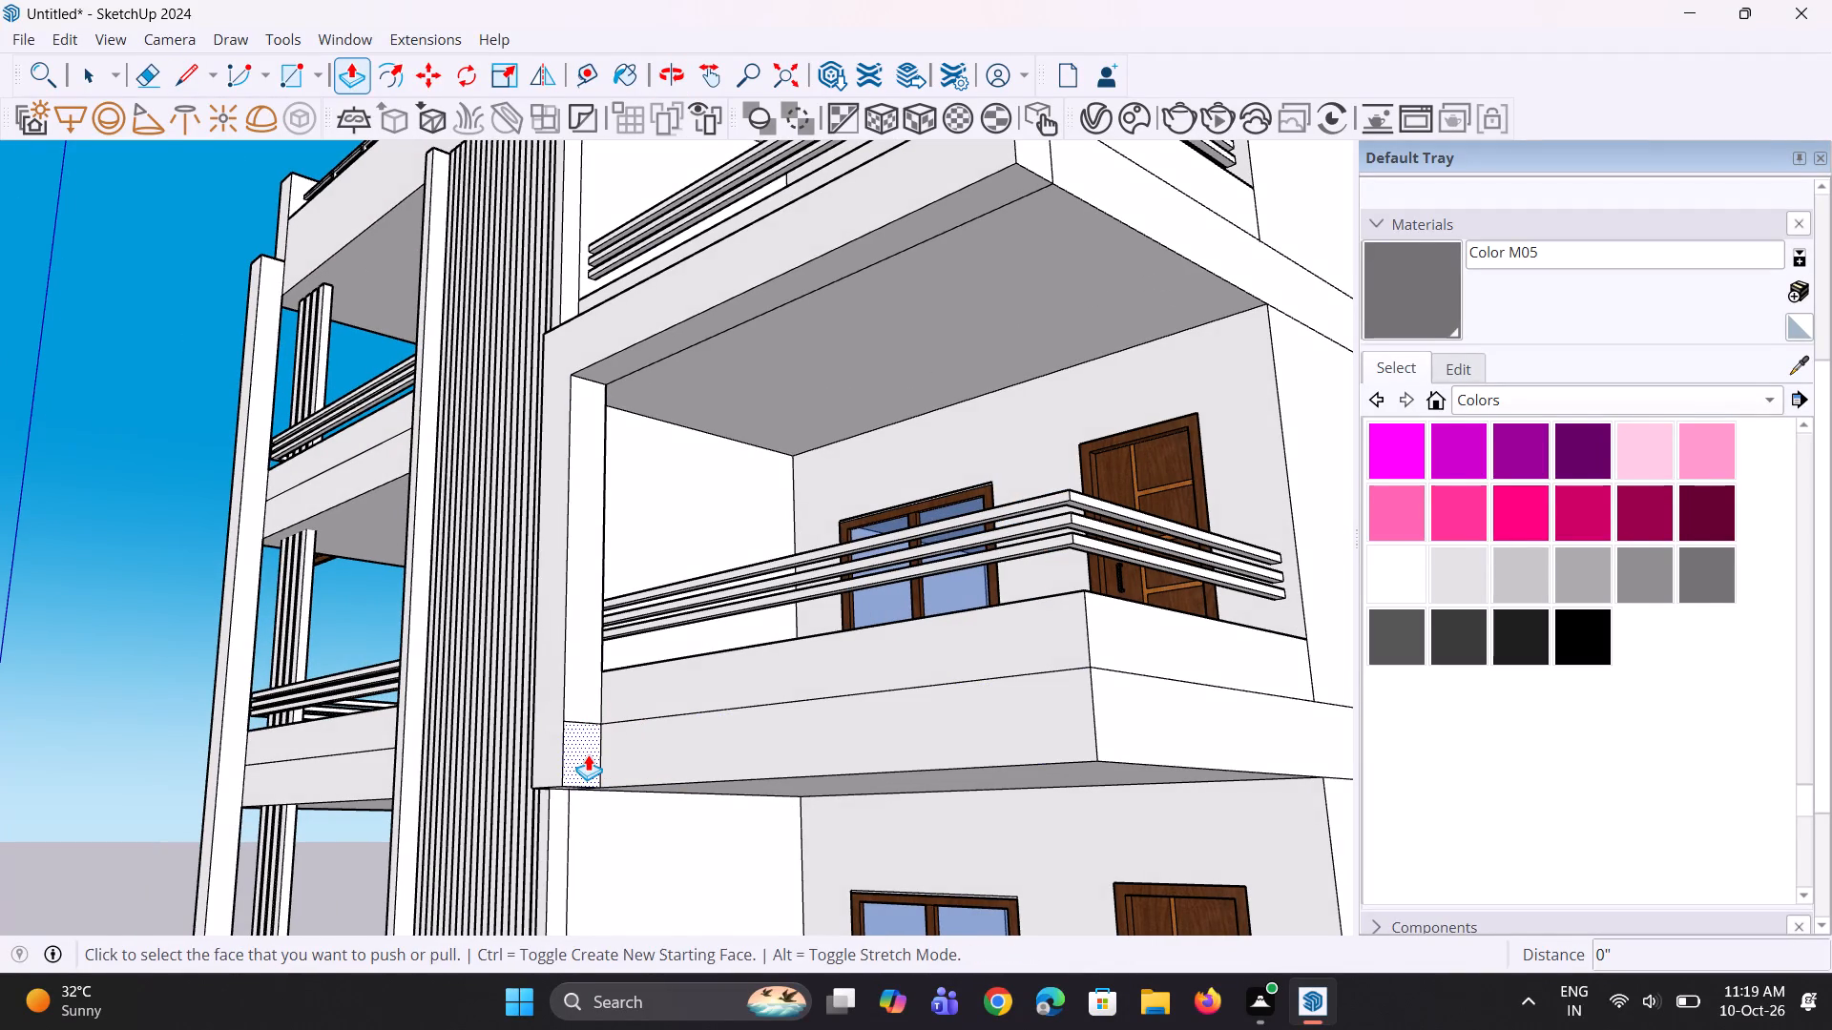
left_click(588, 754)
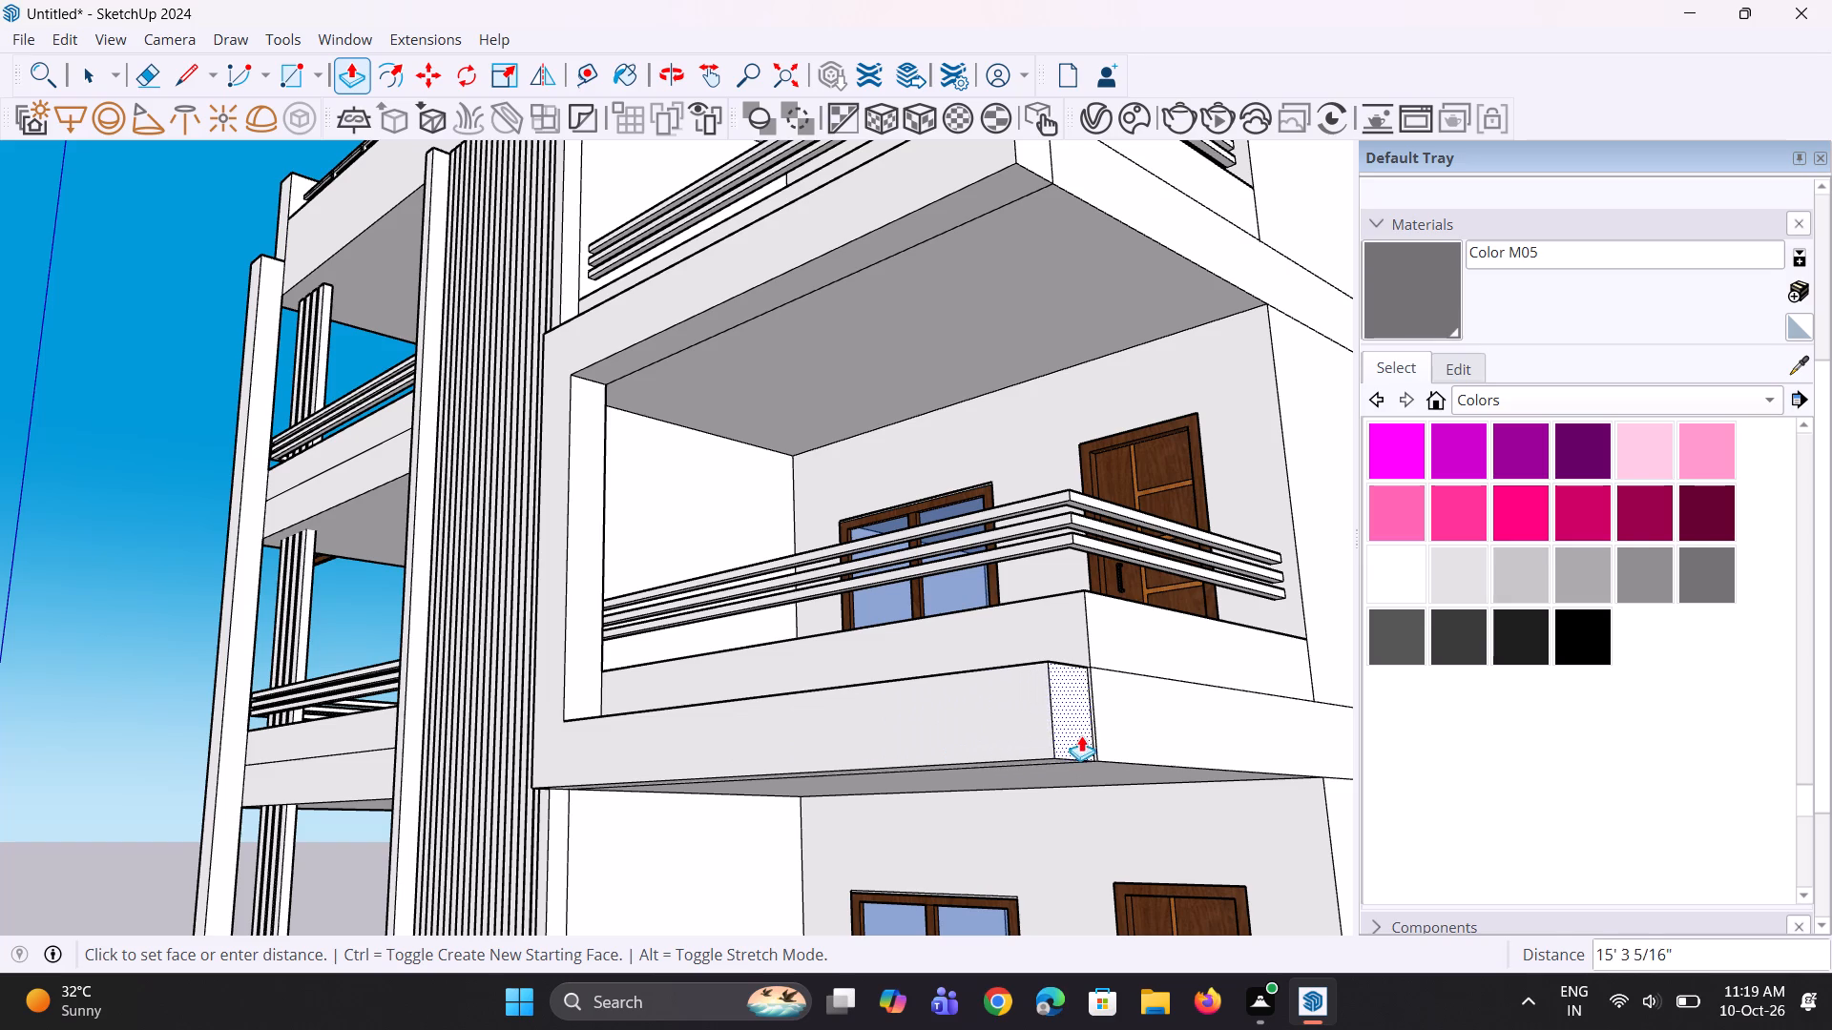
left_click(1090, 678)
scroll(1090, 678, "down", 8)
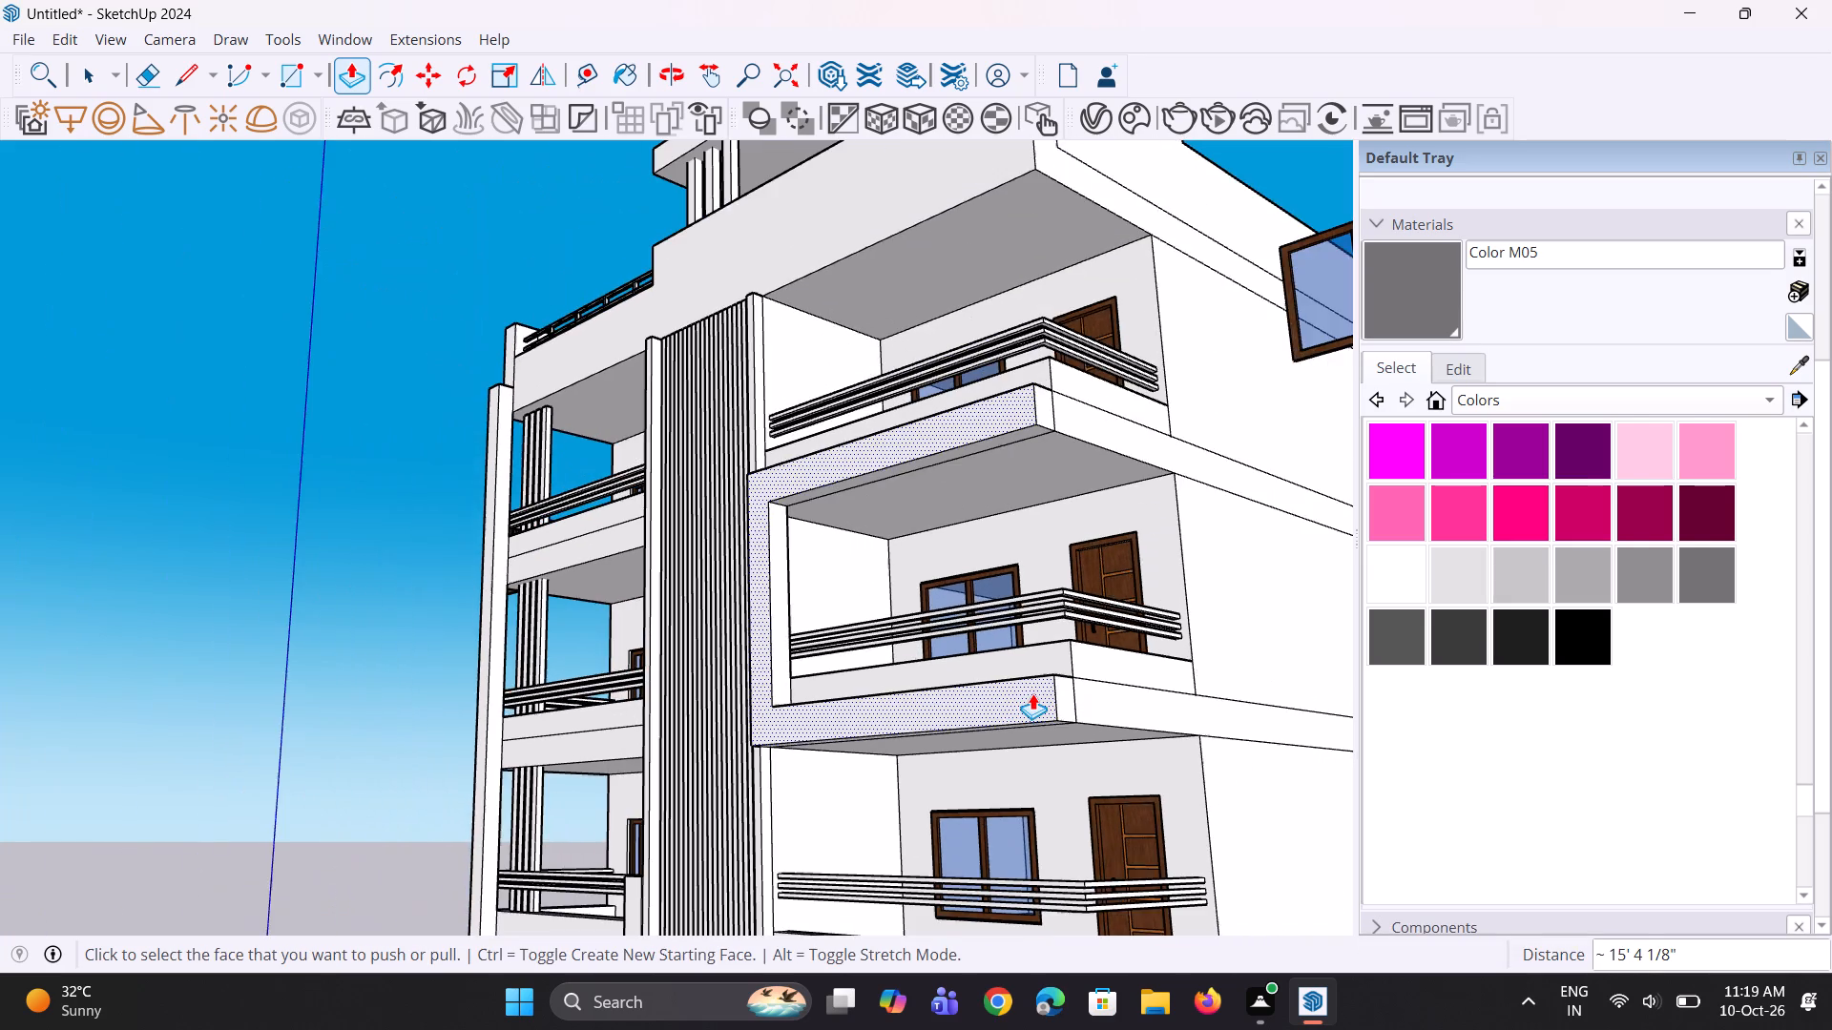
Copy the end edge of the upper band's underside at the building's outer corner a short distance inward along the band.
middle_click_drag(1021, 695, 1324, 688)
scroll(1254, 664, "up", 2)
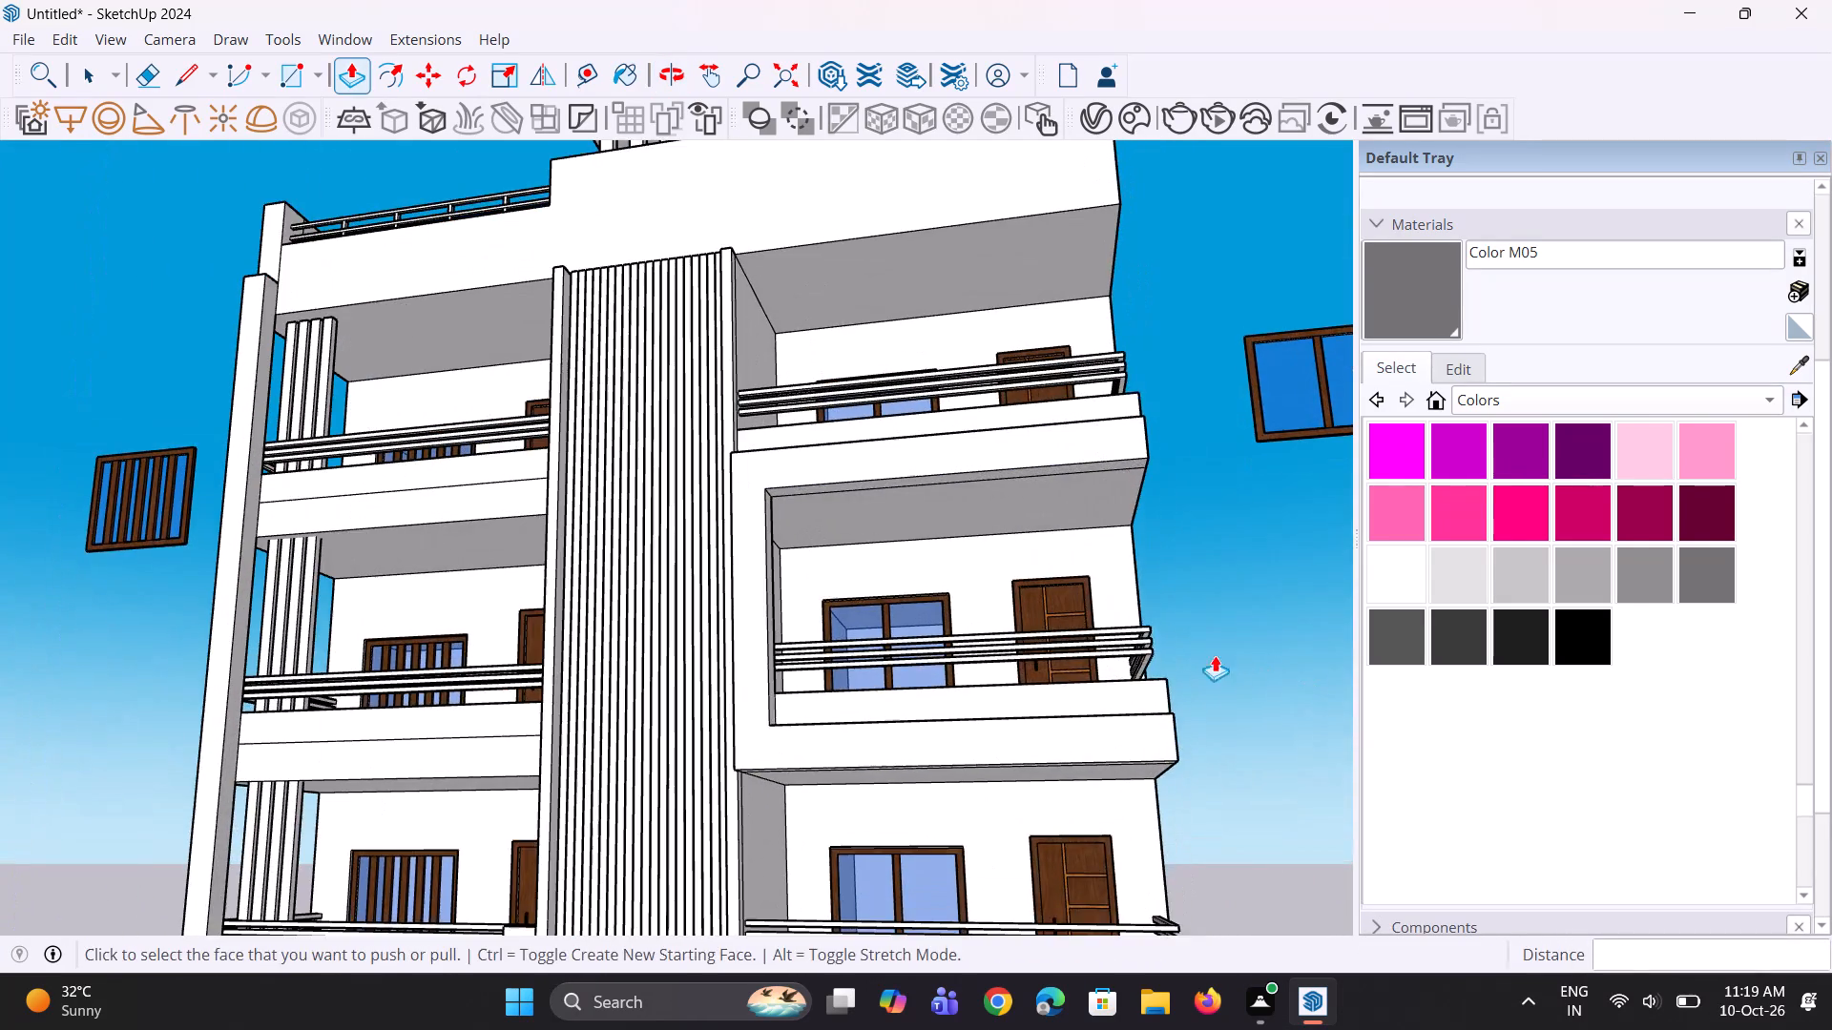
middle_click_drag(1141, 634, 1132, 531)
scroll(1116, 408, "up", 4)
key("space")
key("space")
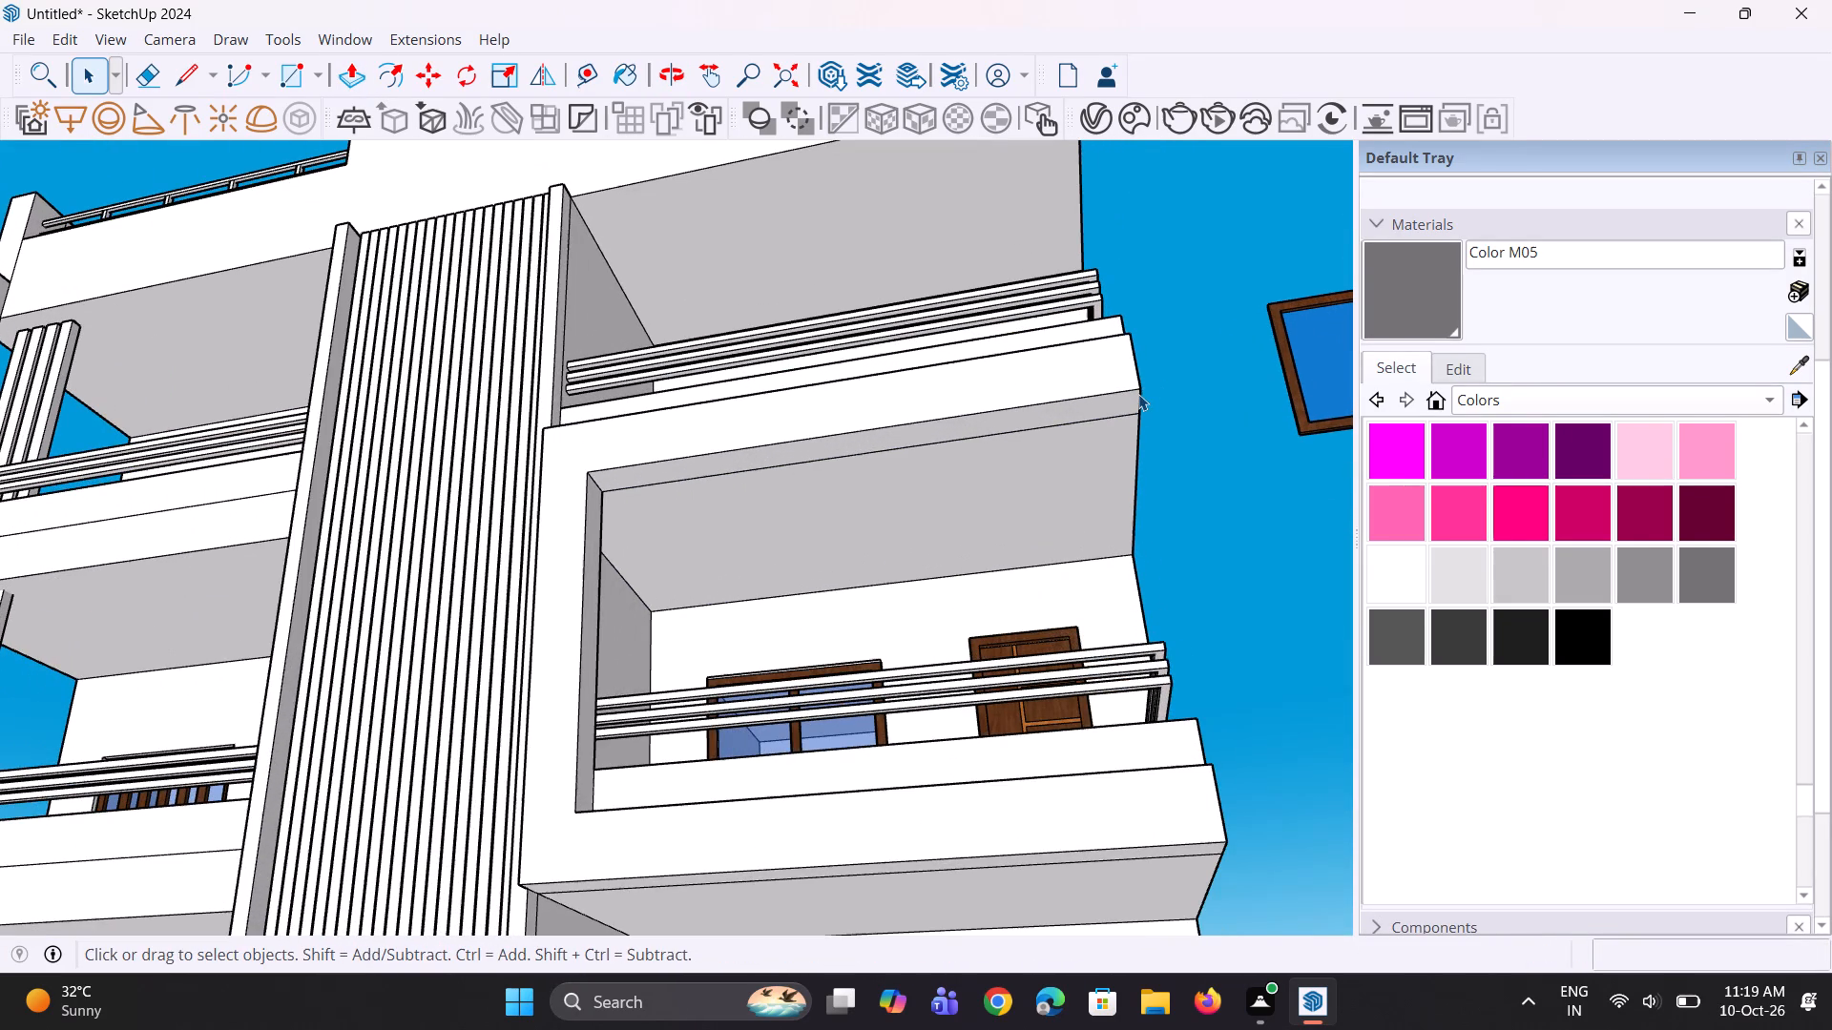
left_click(1138, 394)
scroll(1135, 395, "up", 8)
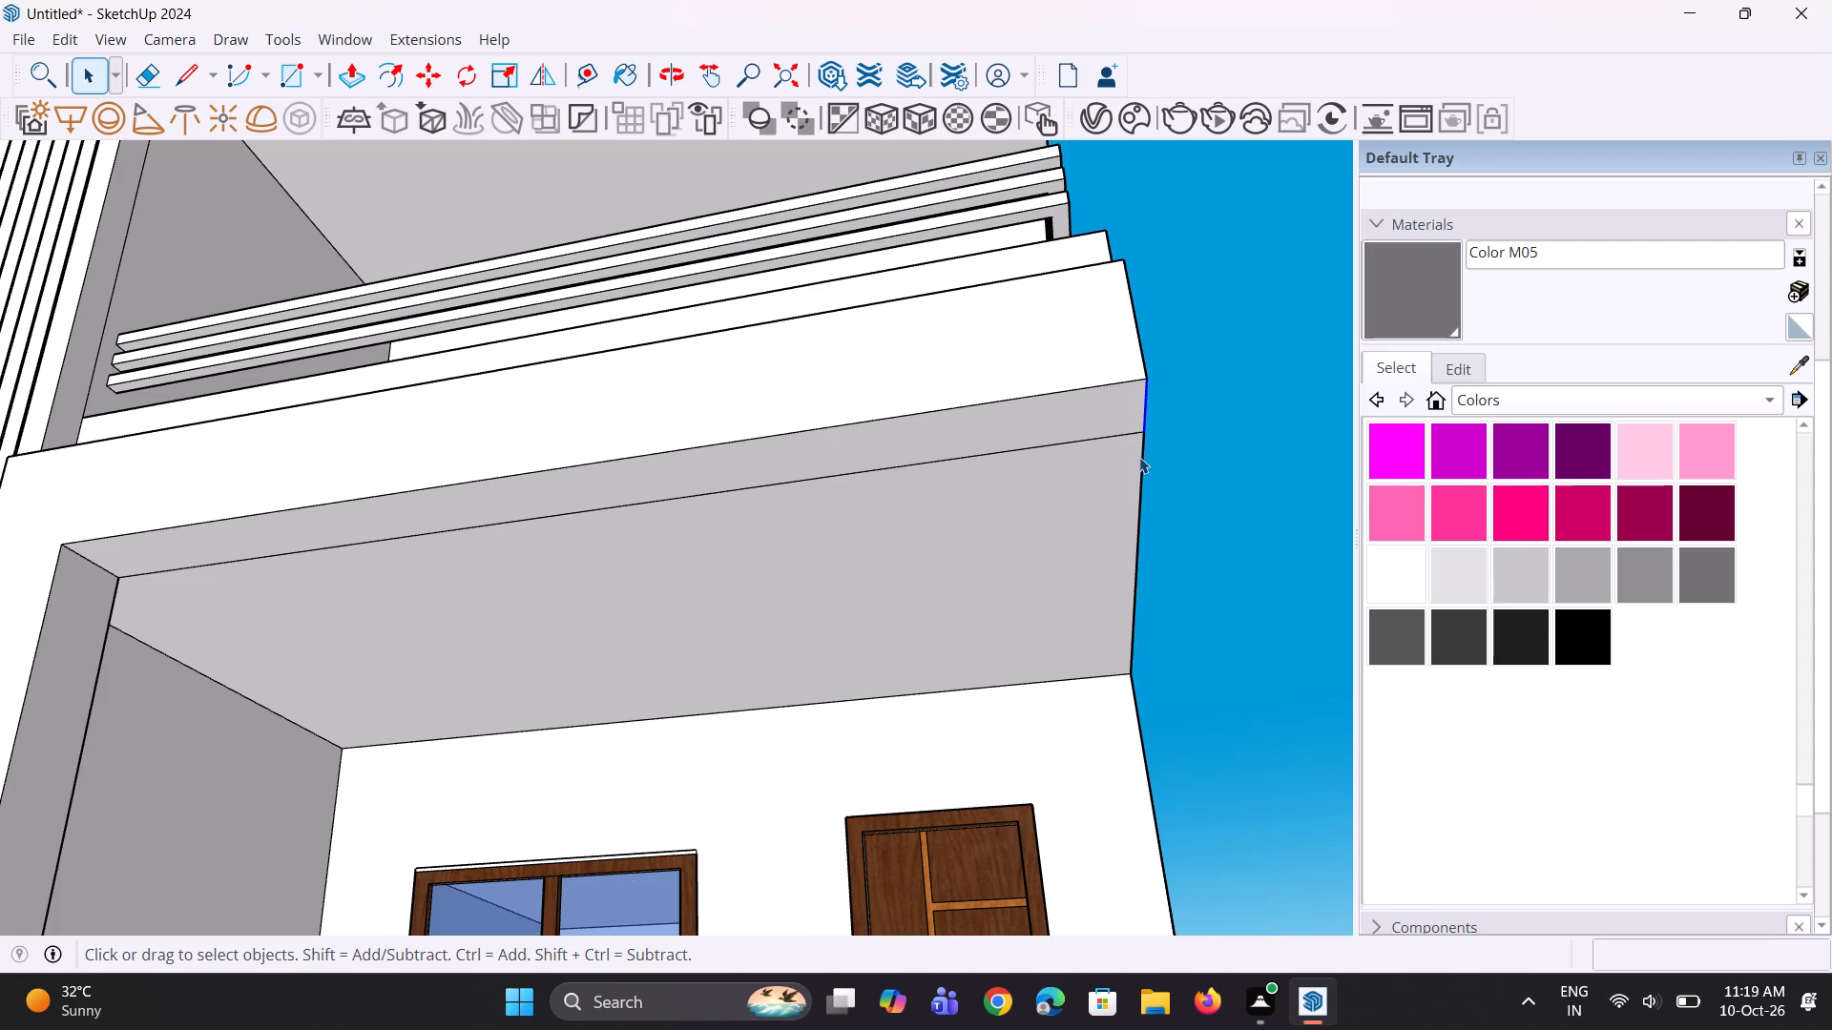
key("m")
left_click(1148, 384)
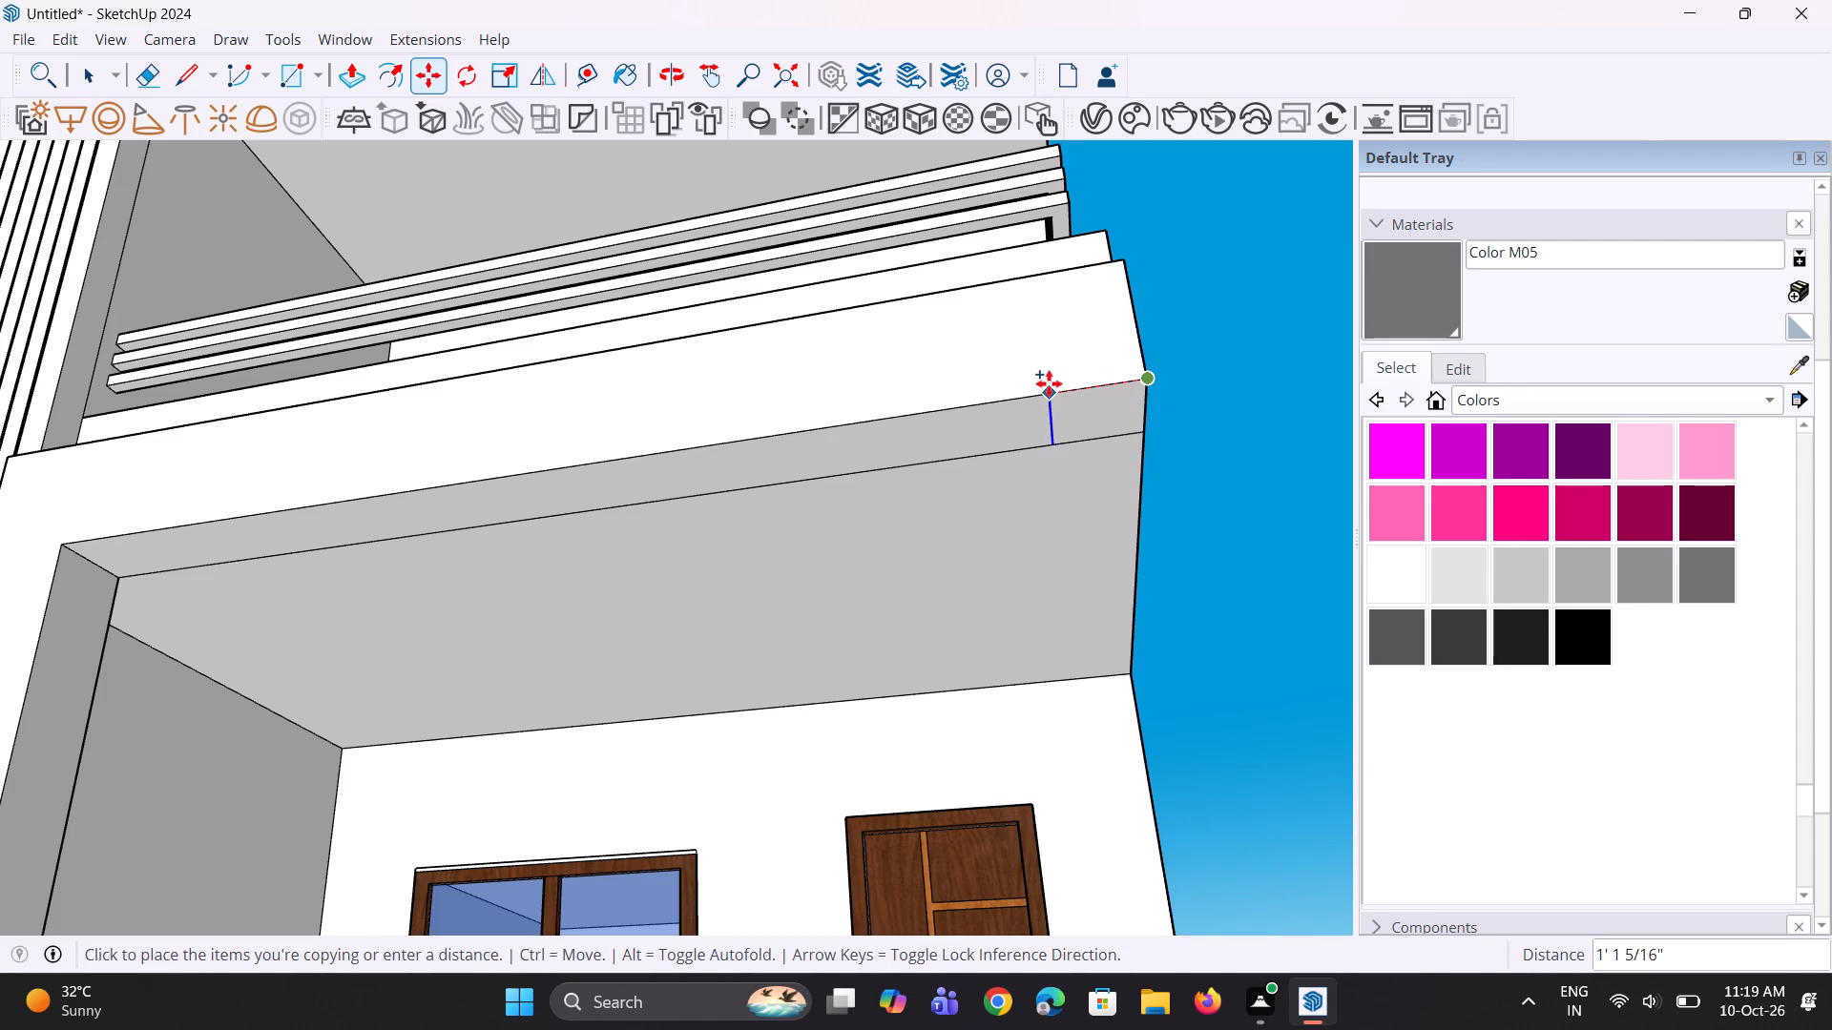
left_click(1067, 388)
scroll(1060, 410, "up", 2)
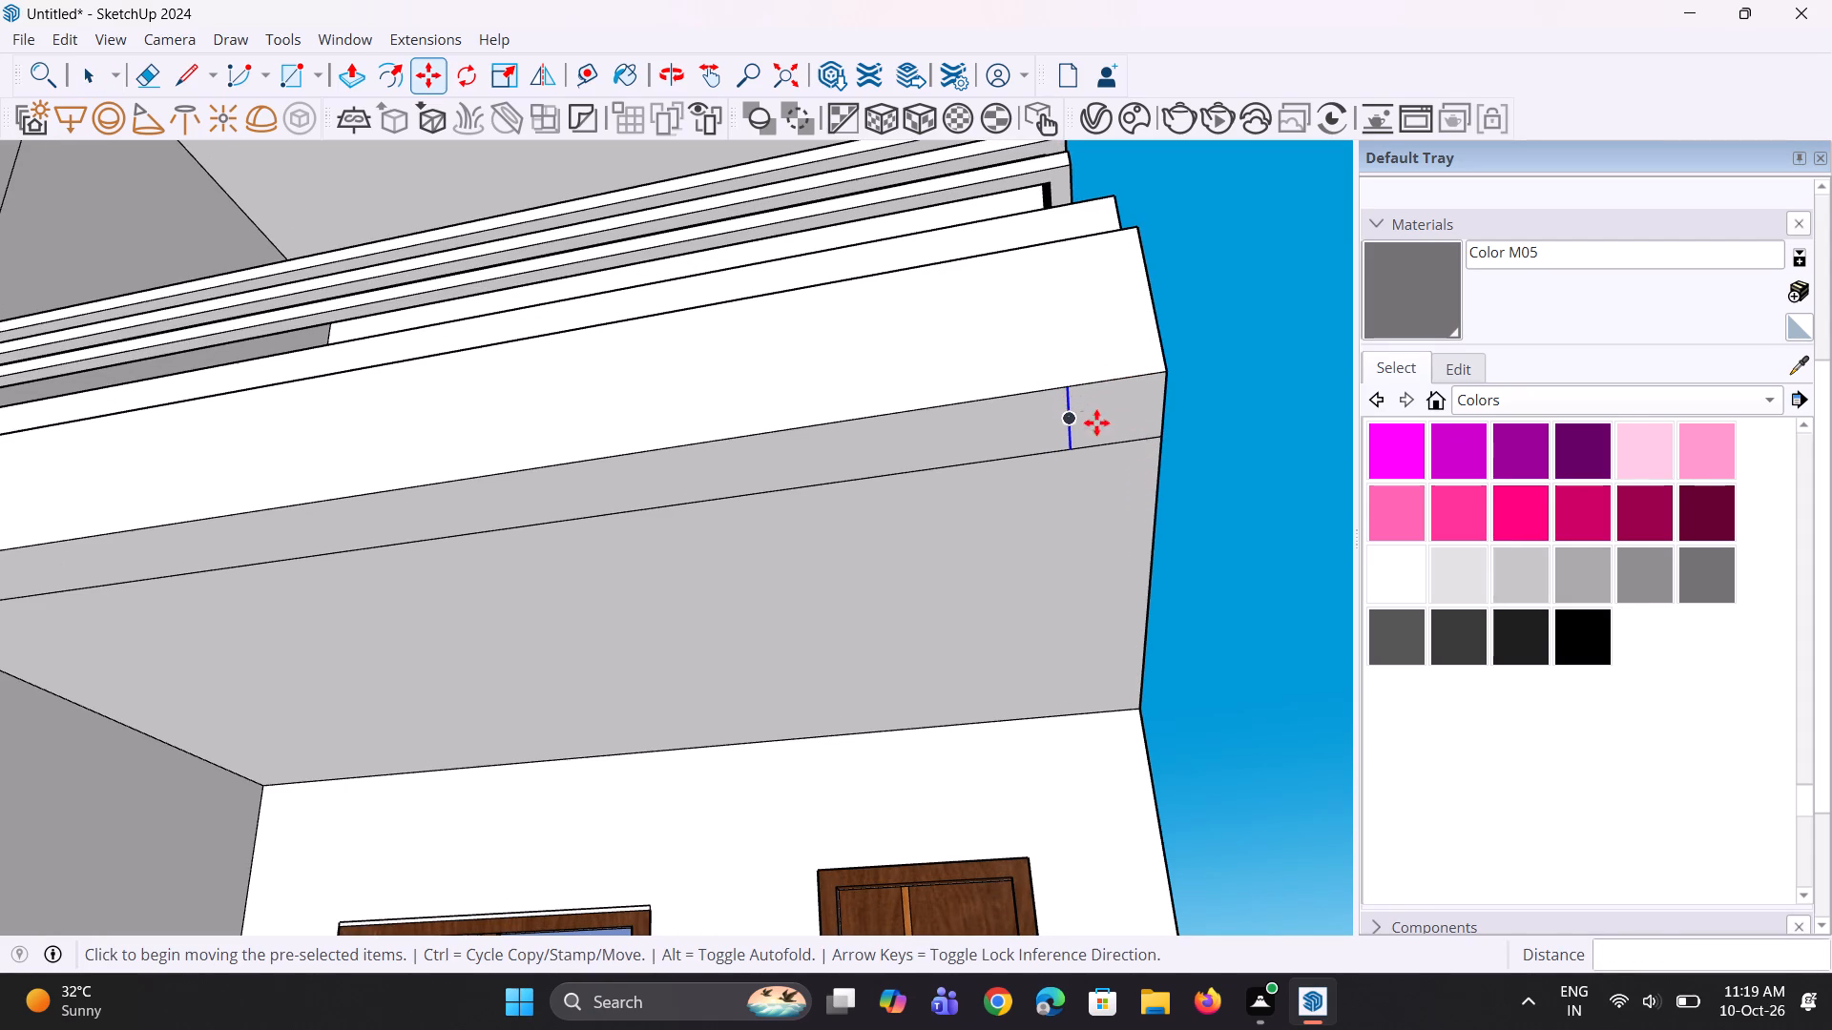
Push/Pull the outer-corner underside strip down 10' to form the second frame leg meeting the bottom band.
key("p")
left_click(1111, 422)
scroll(1041, 605, "down", 8)
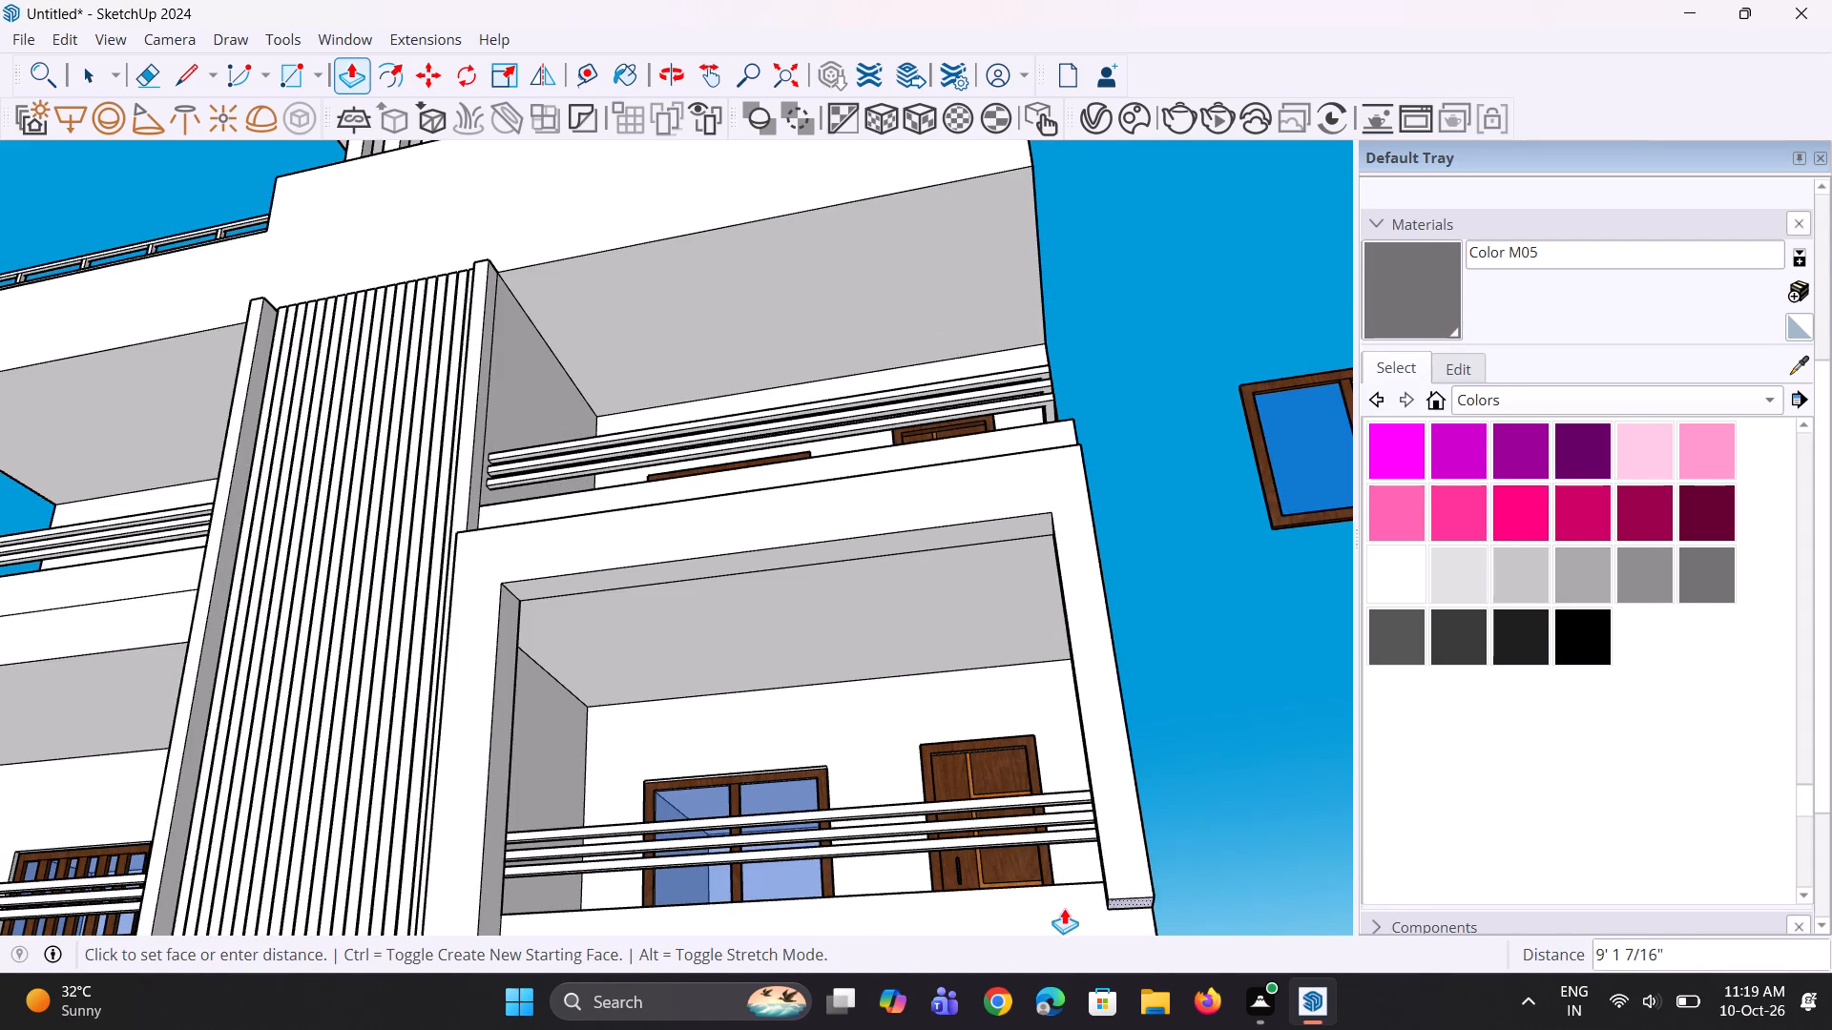
scroll(1049, 826, "down", 6)
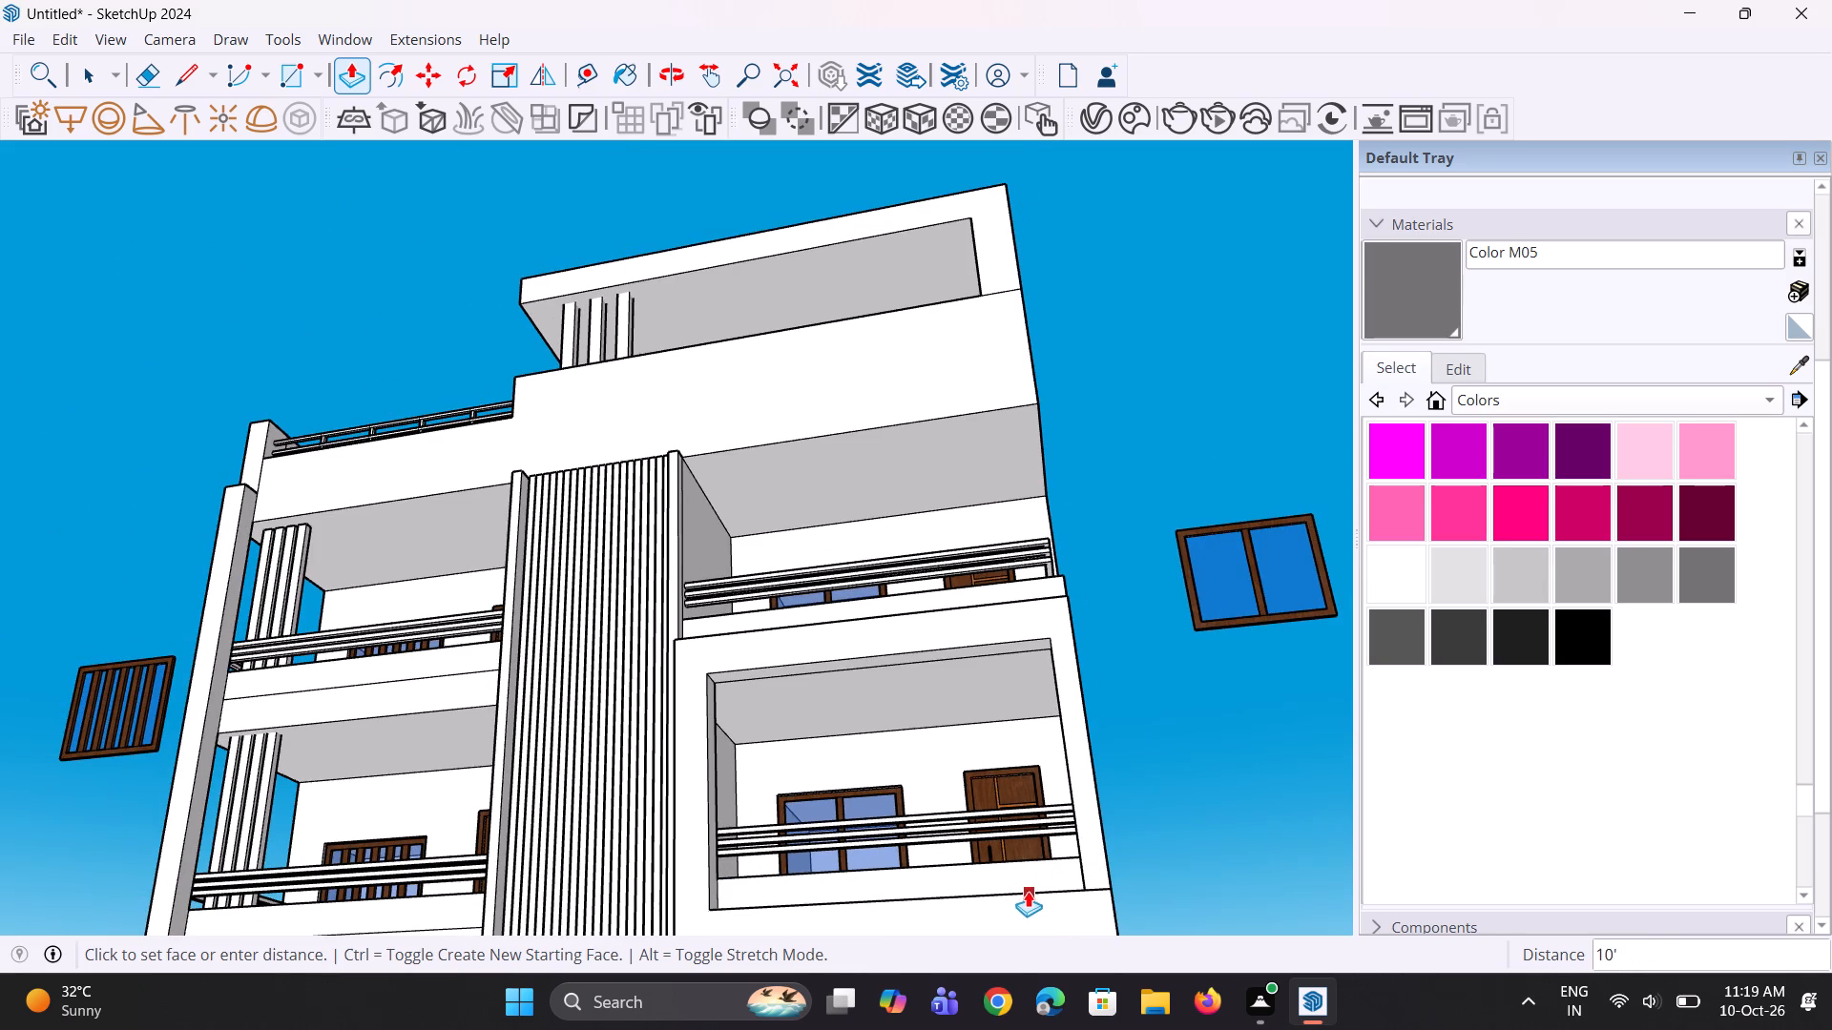
left_click(1025, 896)
scroll(992, 806, "down", 4)
Widen the outer-corner frame leg by pulling its inner face about 5 1/8" toward the balcony opening.
middle_click_drag(900, 798, 1218, 893)
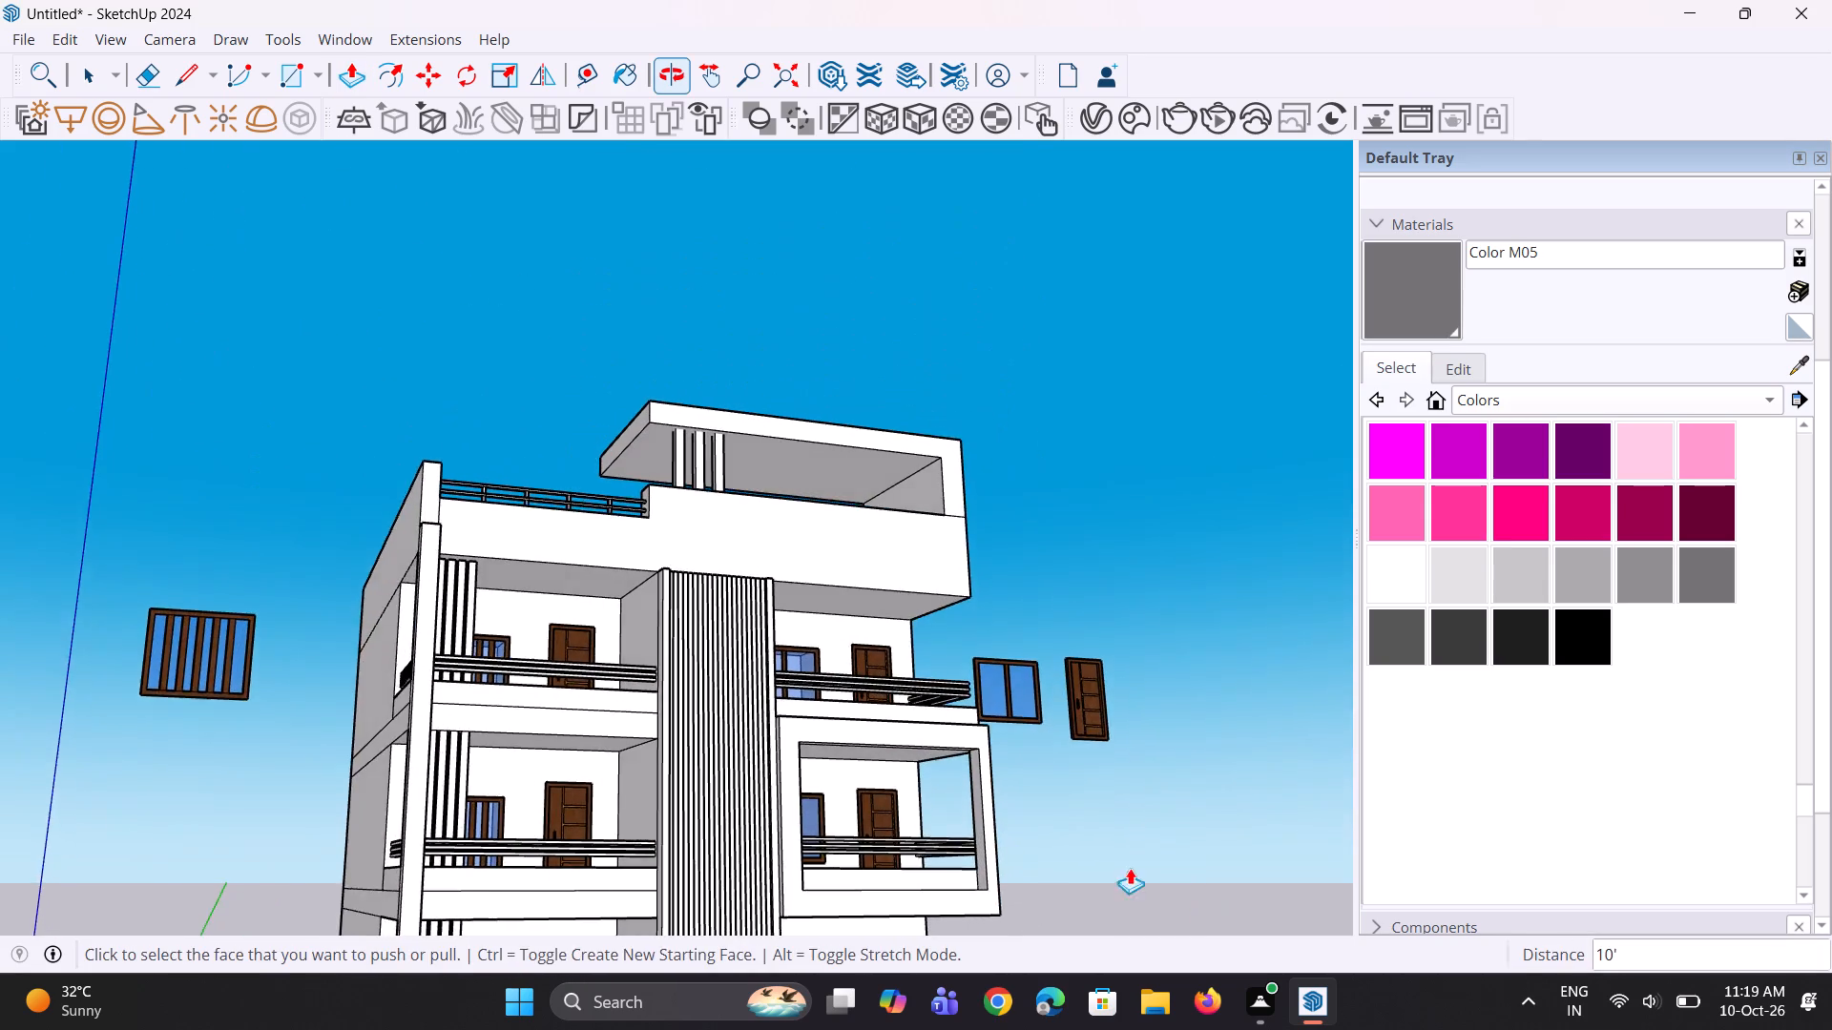
scroll(965, 834, "up", 5)
left_click(983, 814)
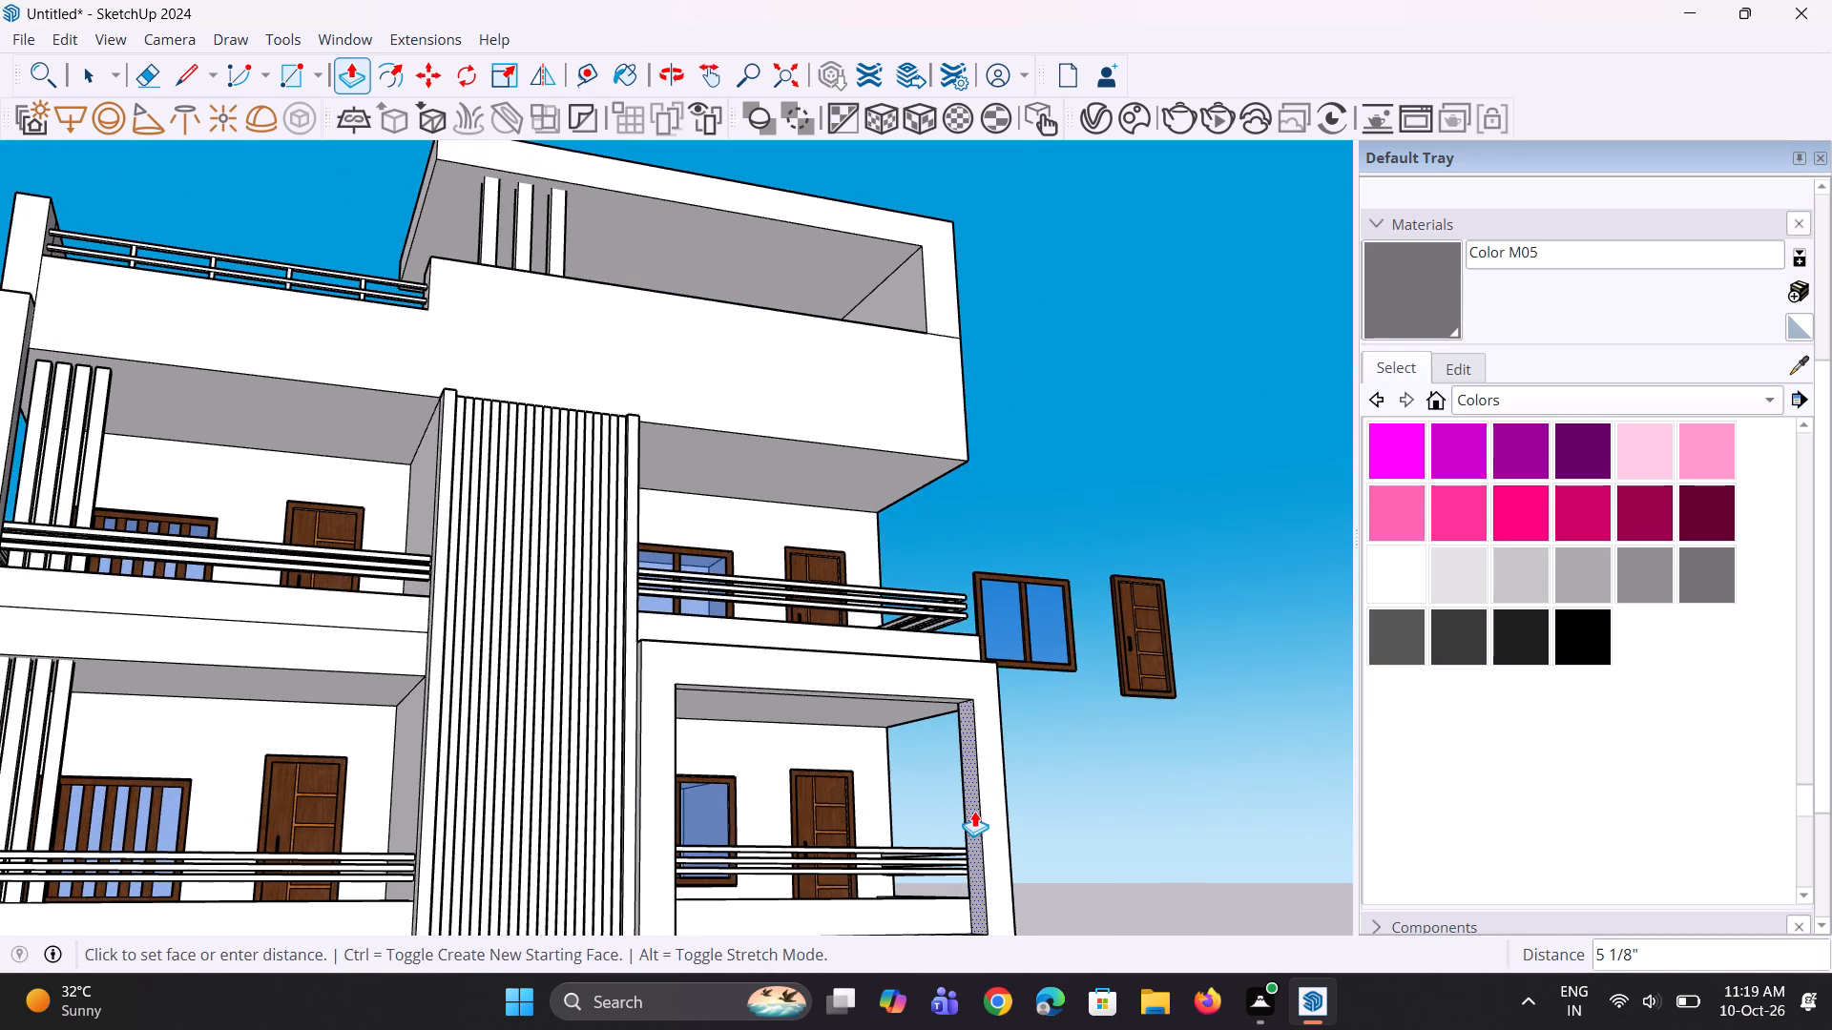
left_click(974, 811)
key("space")
key("space")
scroll(929, 742, "down", 5)
middle_click_drag(821, 668, 655, 832)
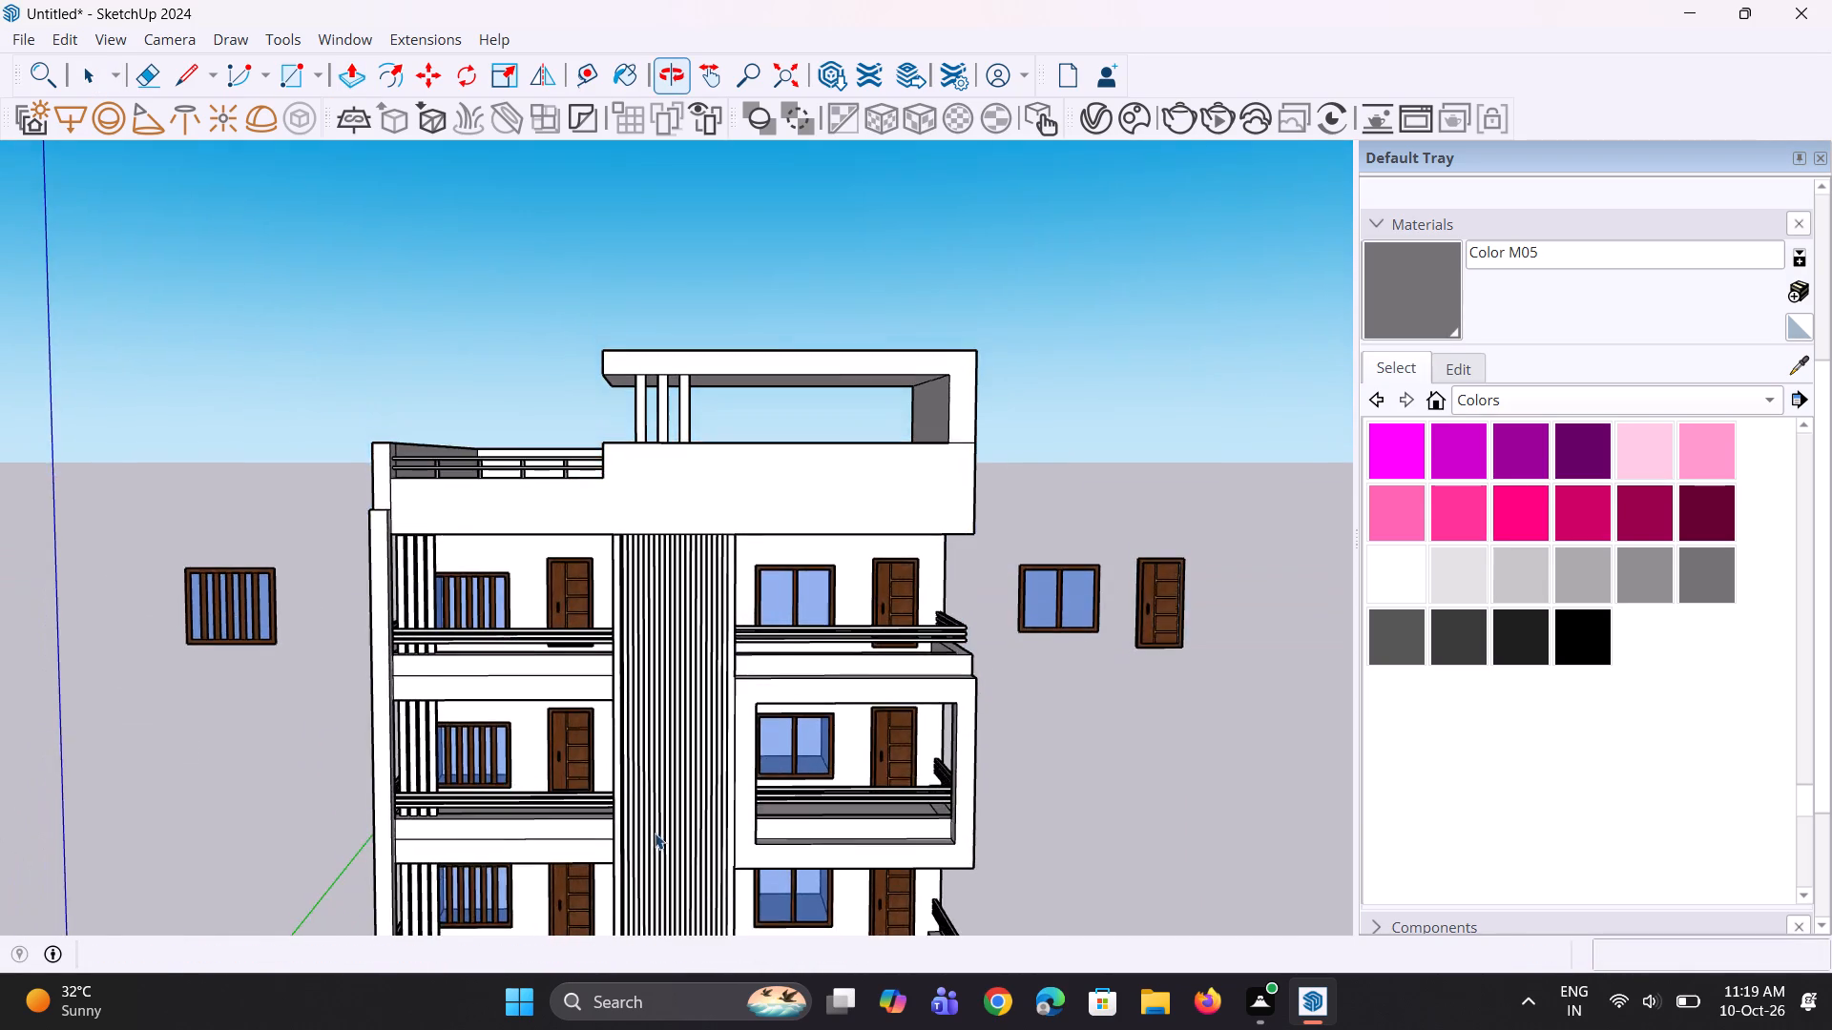
Examine the finished balcony frame and the lowest balconies on both sides of the vertical slats.
scroll(757, 672, "down", 4)
middle_click_drag(876, 756, 807, 779)
scroll(794, 808, "up", 6)
middle_click_drag(794, 810, 775, 823)
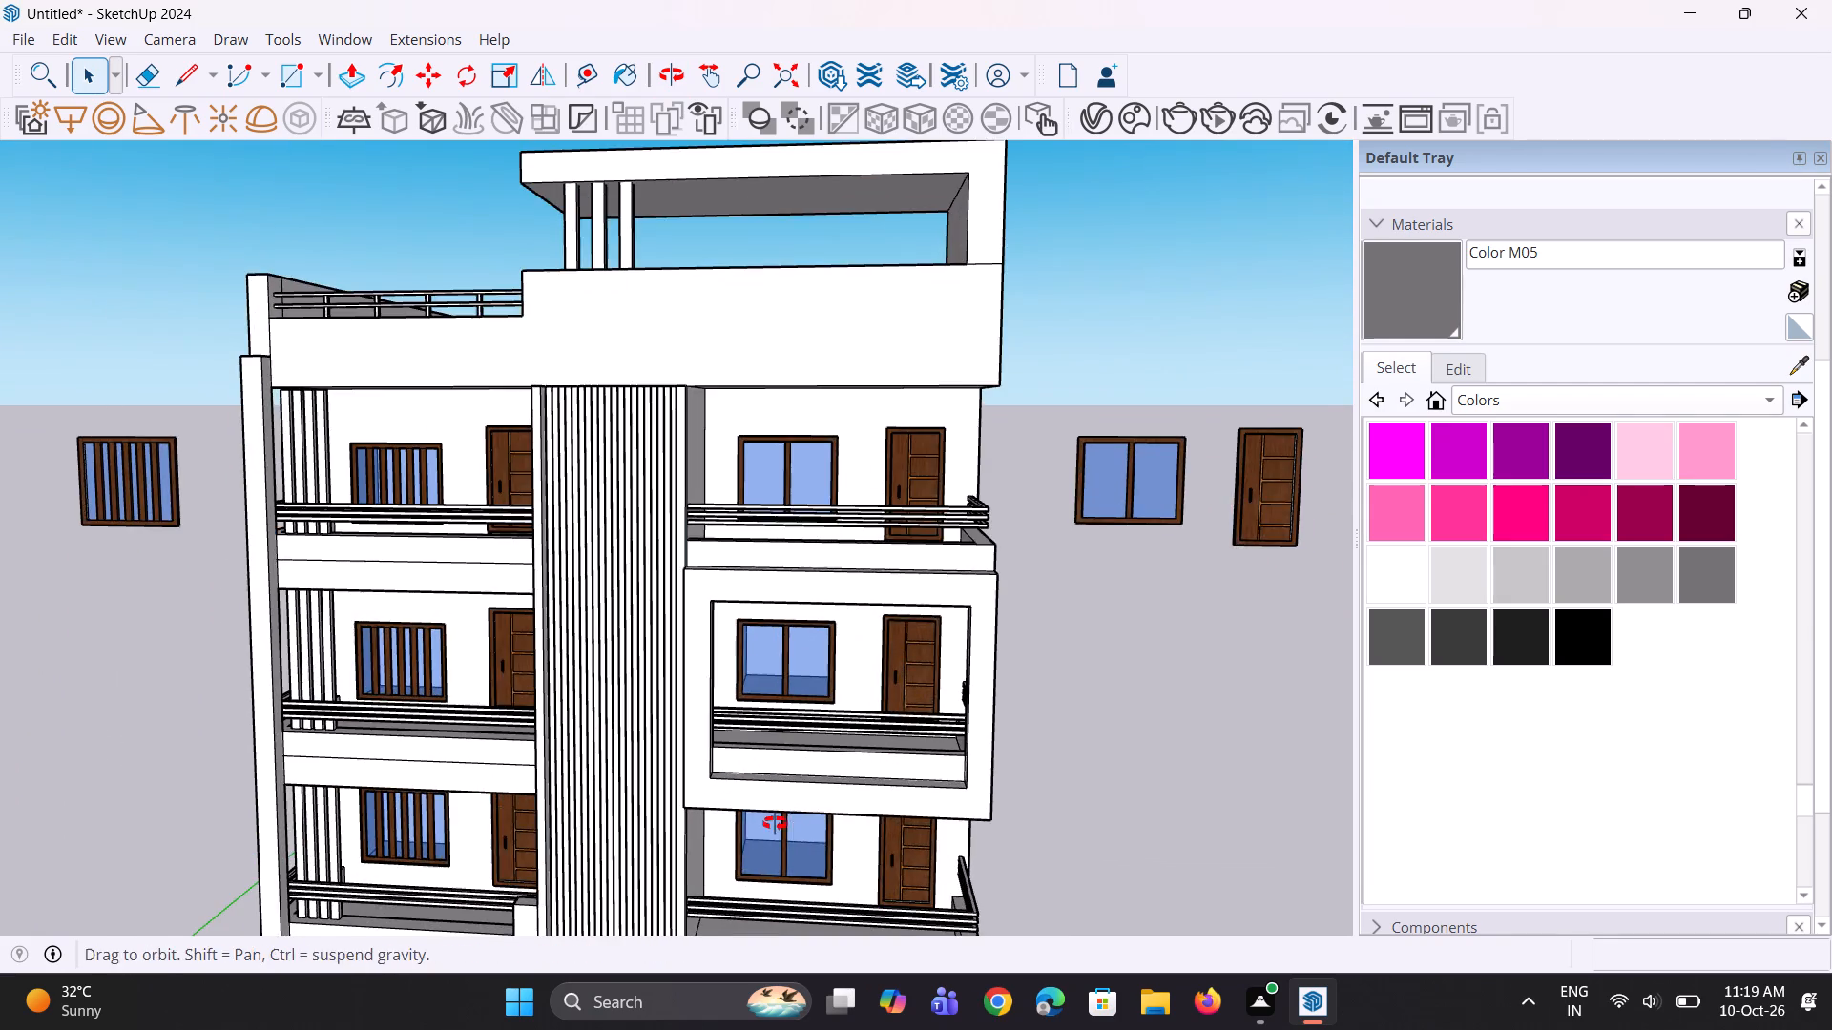
middle_click_drag(775, 823, 758, 846)
scroll(779, 815, "up", 3)
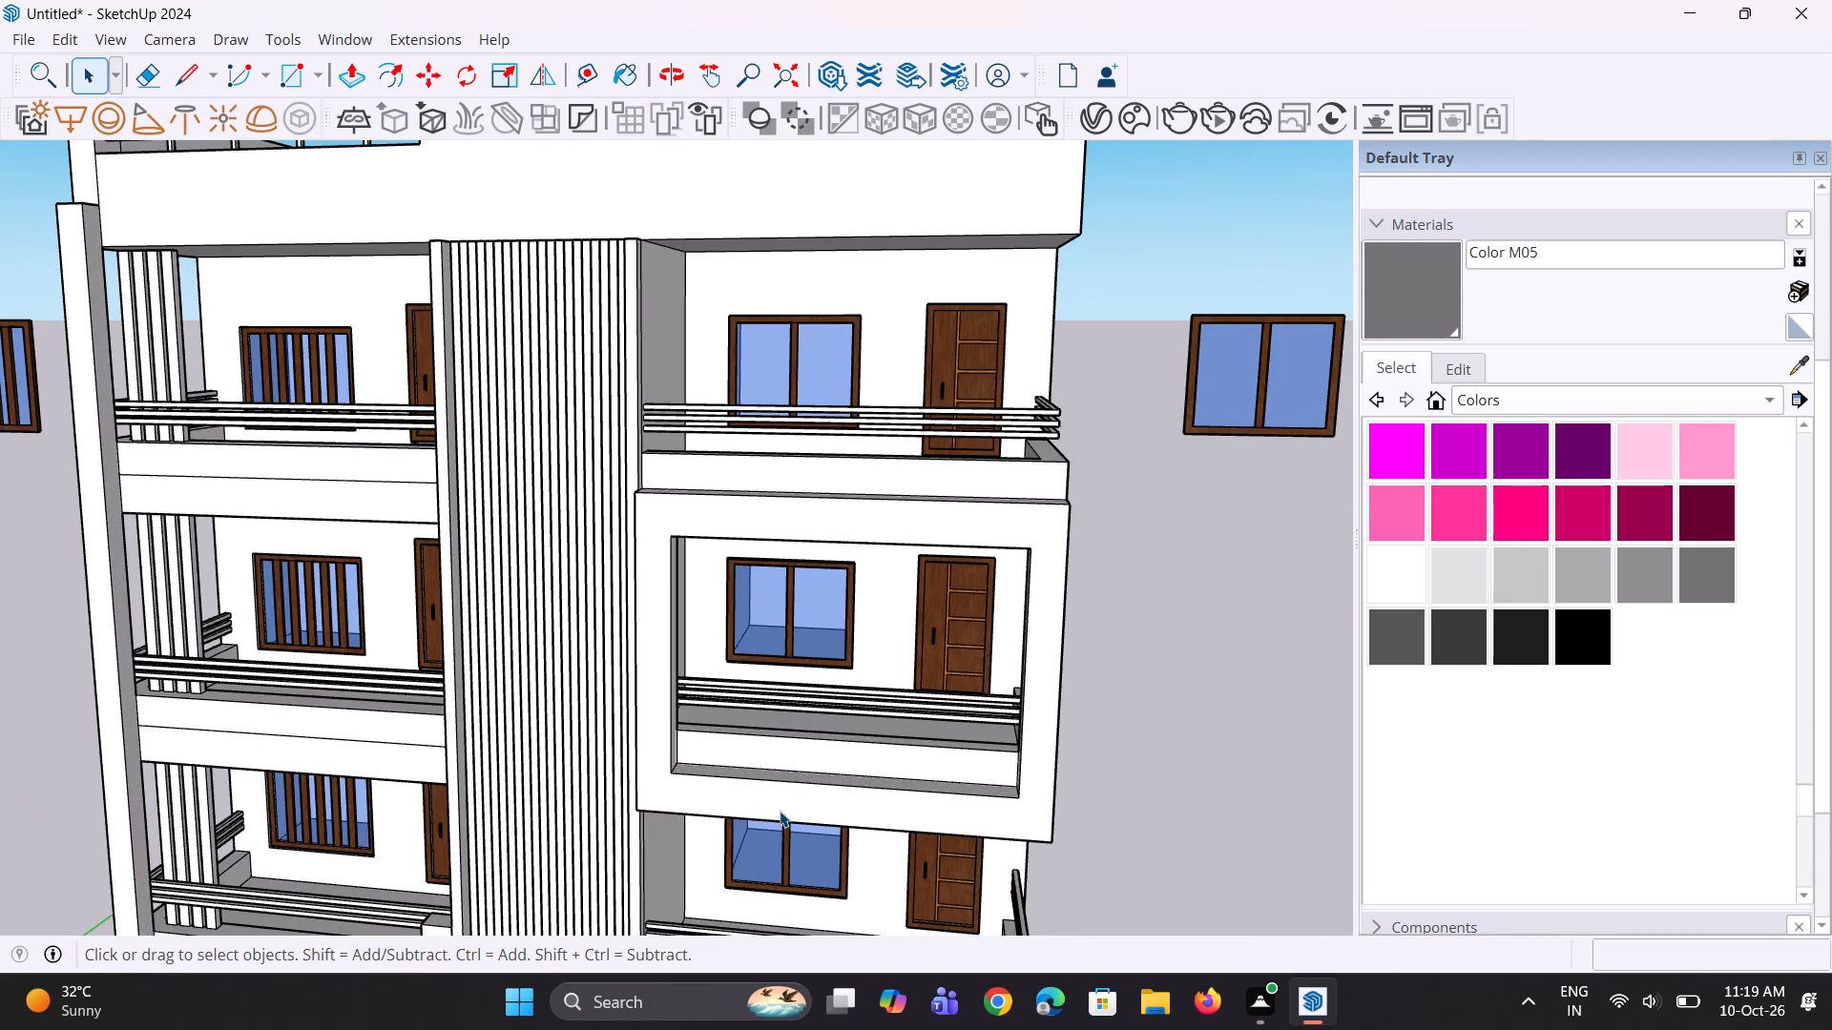
scroll(760, 807, "down", 3)
middle_click_drag(760, 807, 775, 748)
scroll(775, 747, "up", 1)
scroll(784, 667, "down", 6)
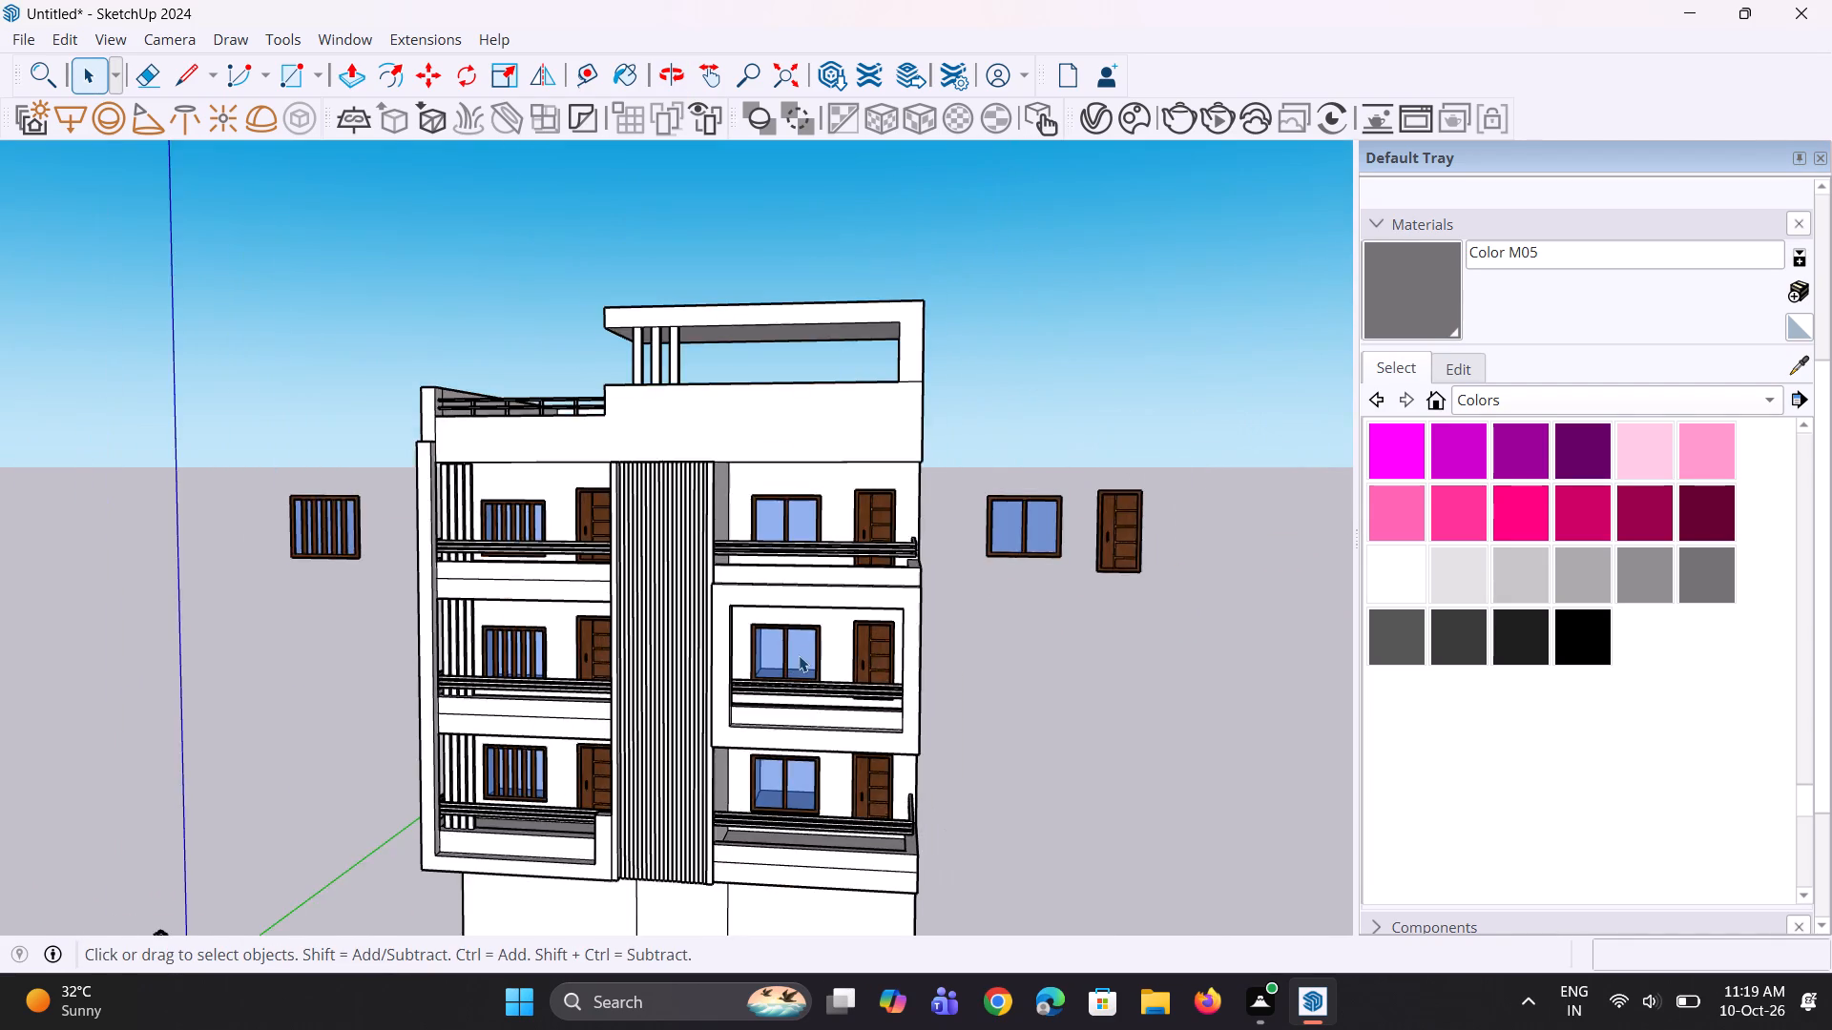
scroll(799, 655, "down", 2)
middle_click_drag(813, 781, 828, 765)
scroll(818, 781, "up", 3)
scroll(691, 810, "up", 2)
middle_click_drag(715, 822, 724, 822)
scroll(749, 763, "down", 4)
scroll(733, 868, "up", 9)
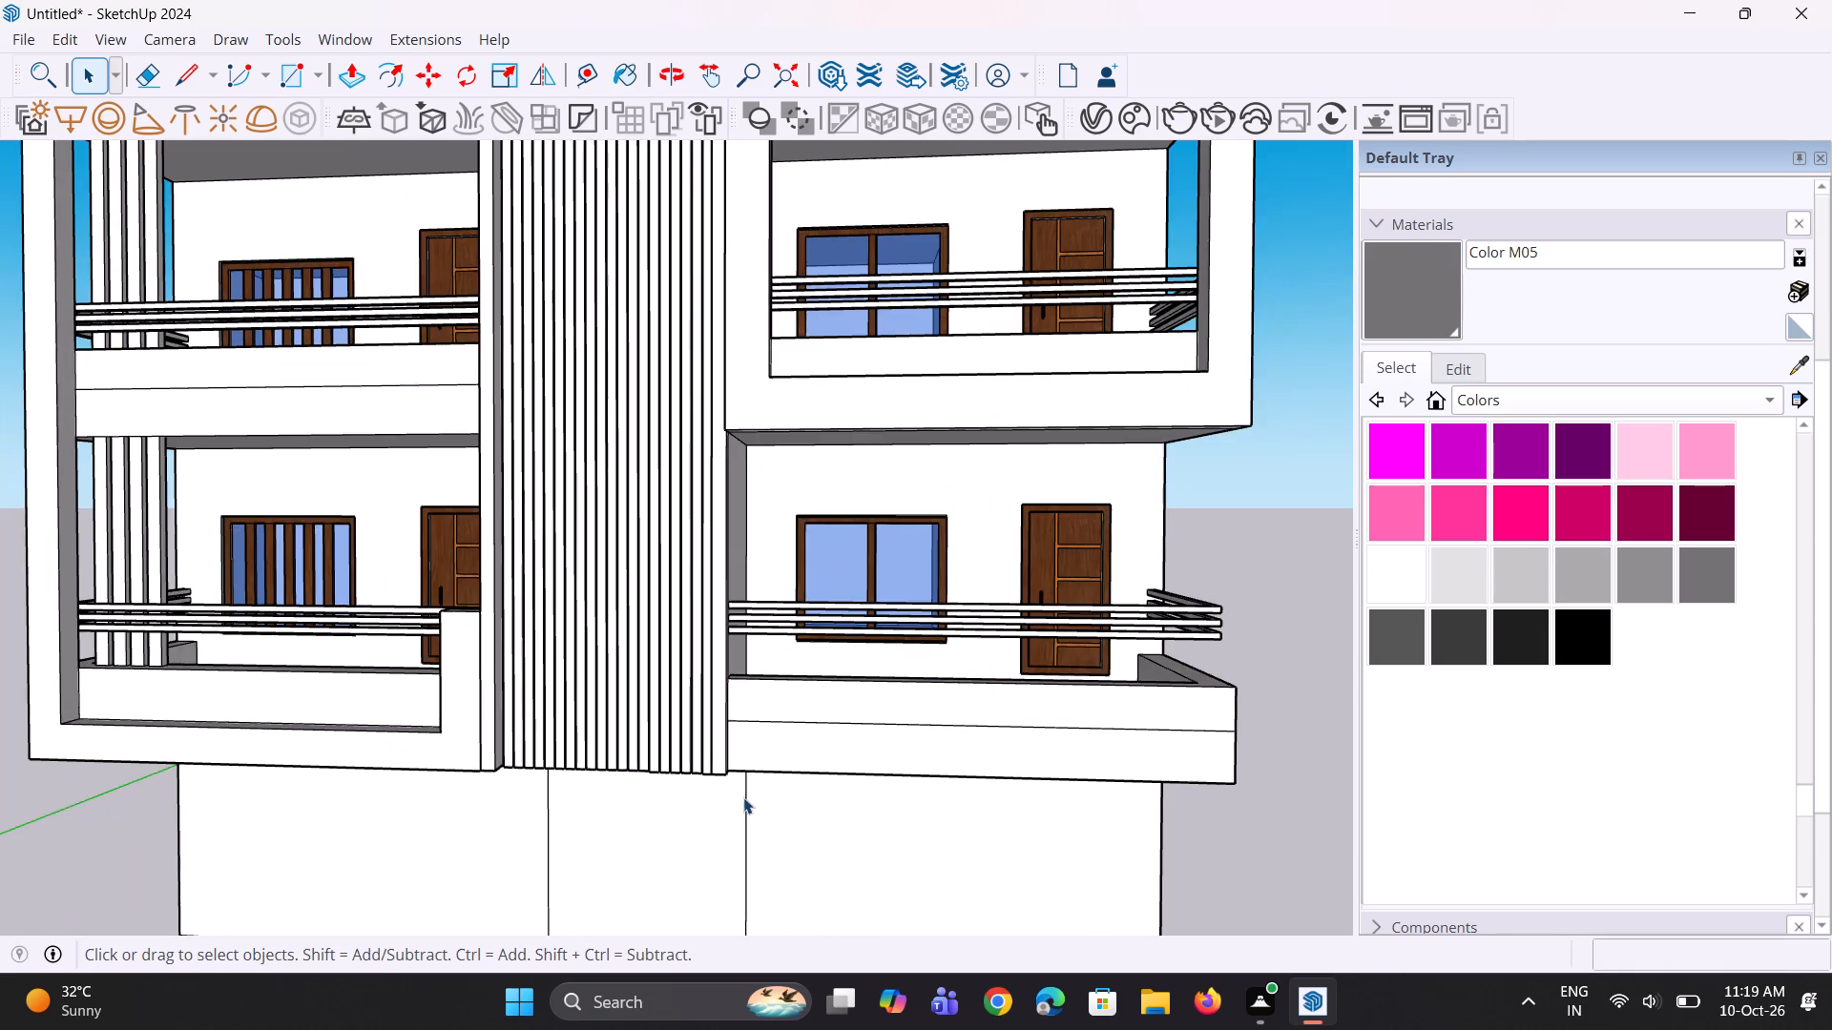
Push/Pull the lower strip of the lowest balcony's front, below the framed balcony, outward about 10 15/16".
middle_click_drag(743, 797, 601, 826)
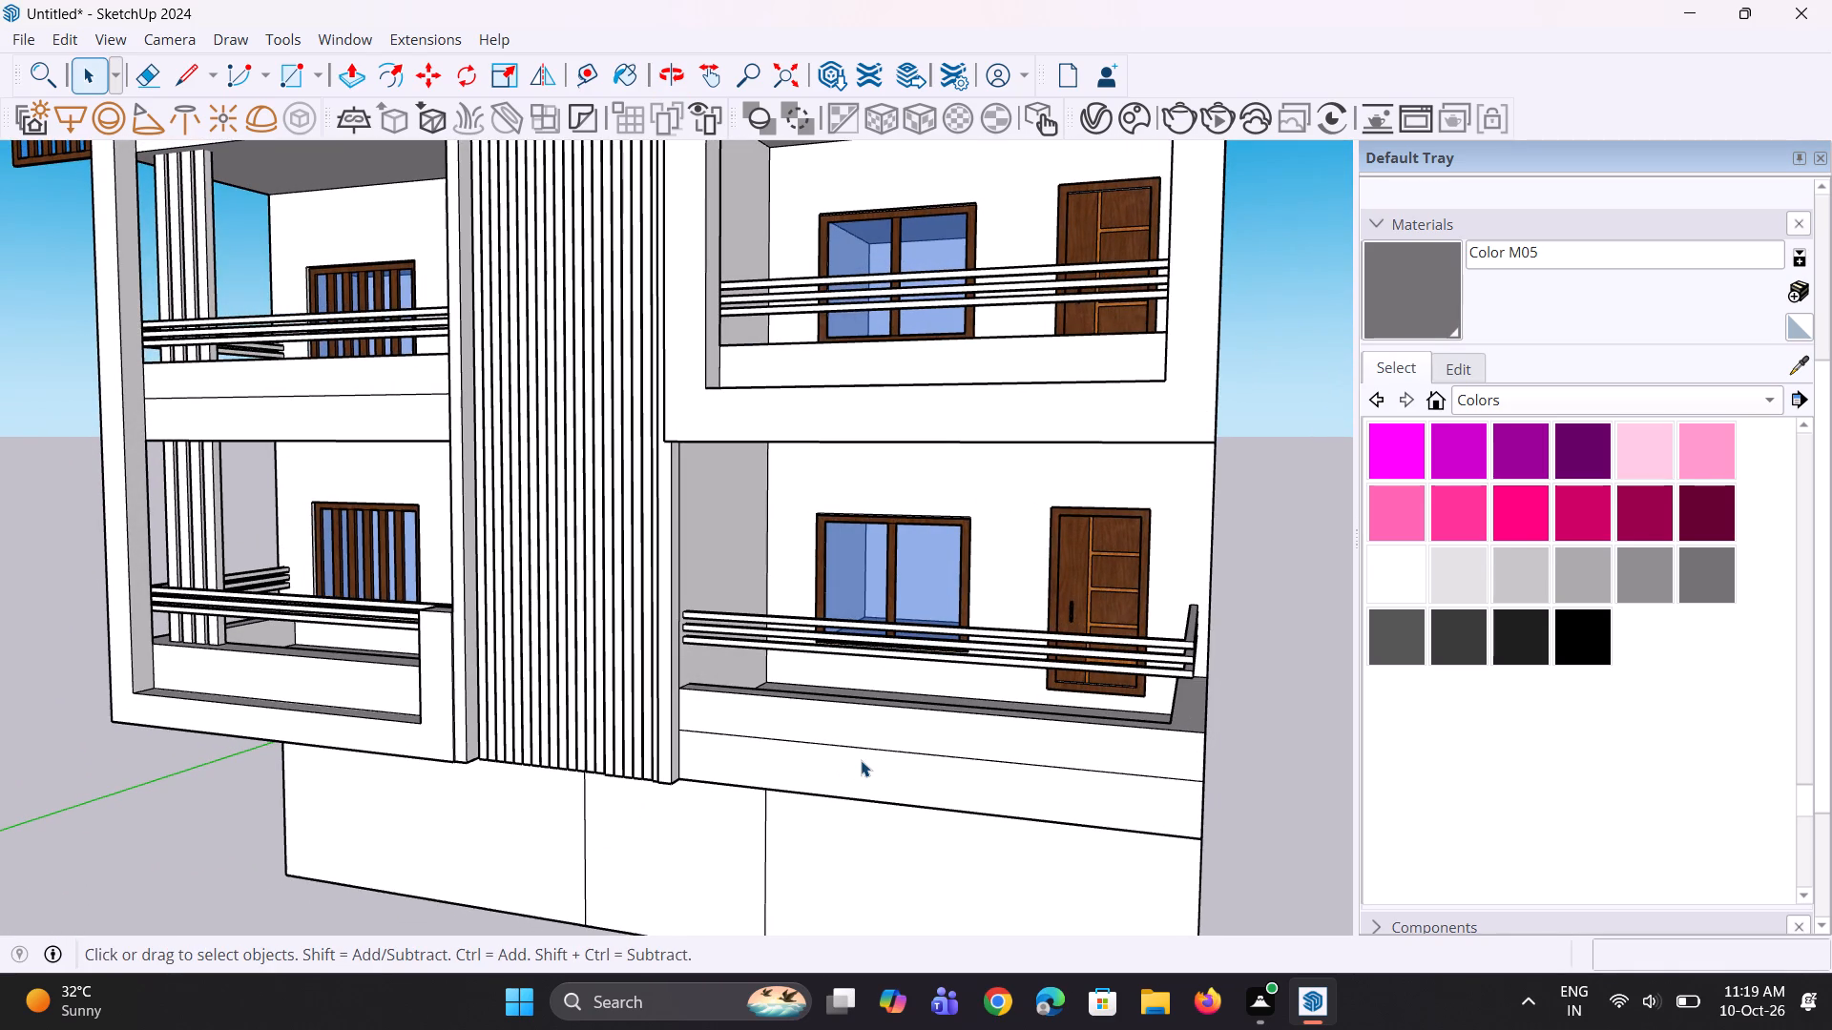
key("p")
left_click(852, 766)
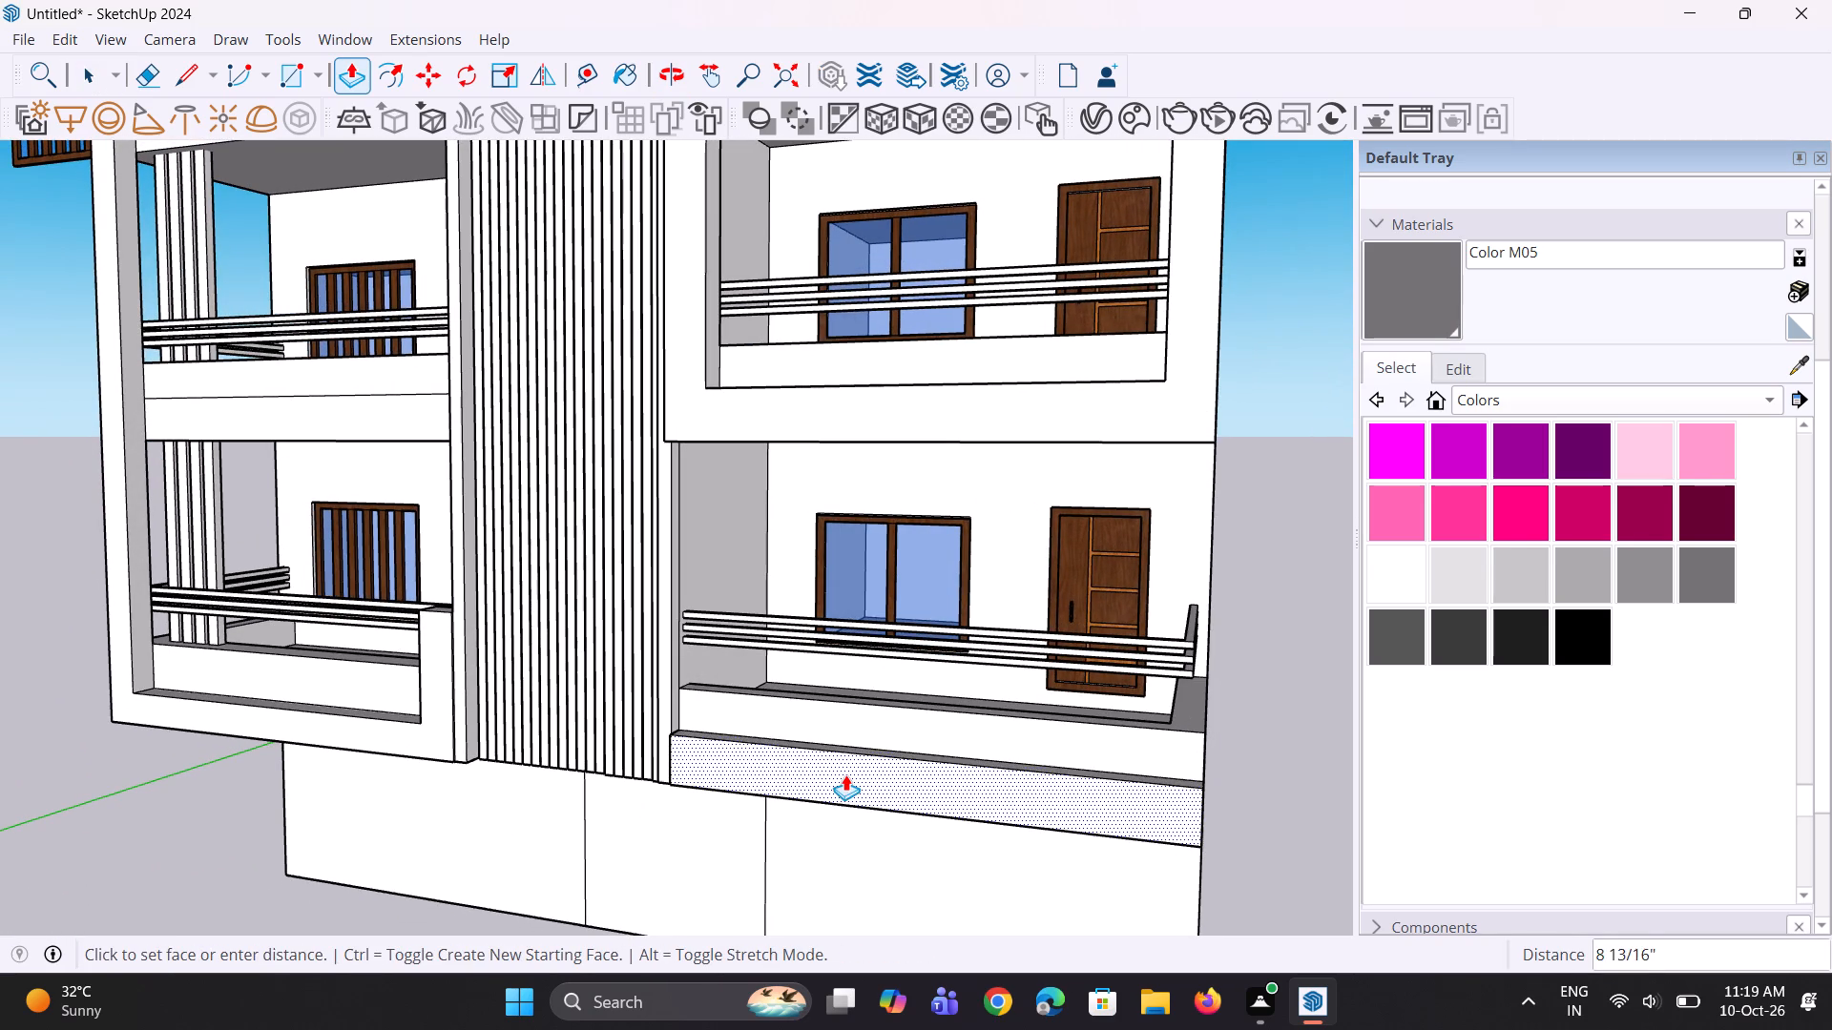
scroll(846, 773, "down", 3)
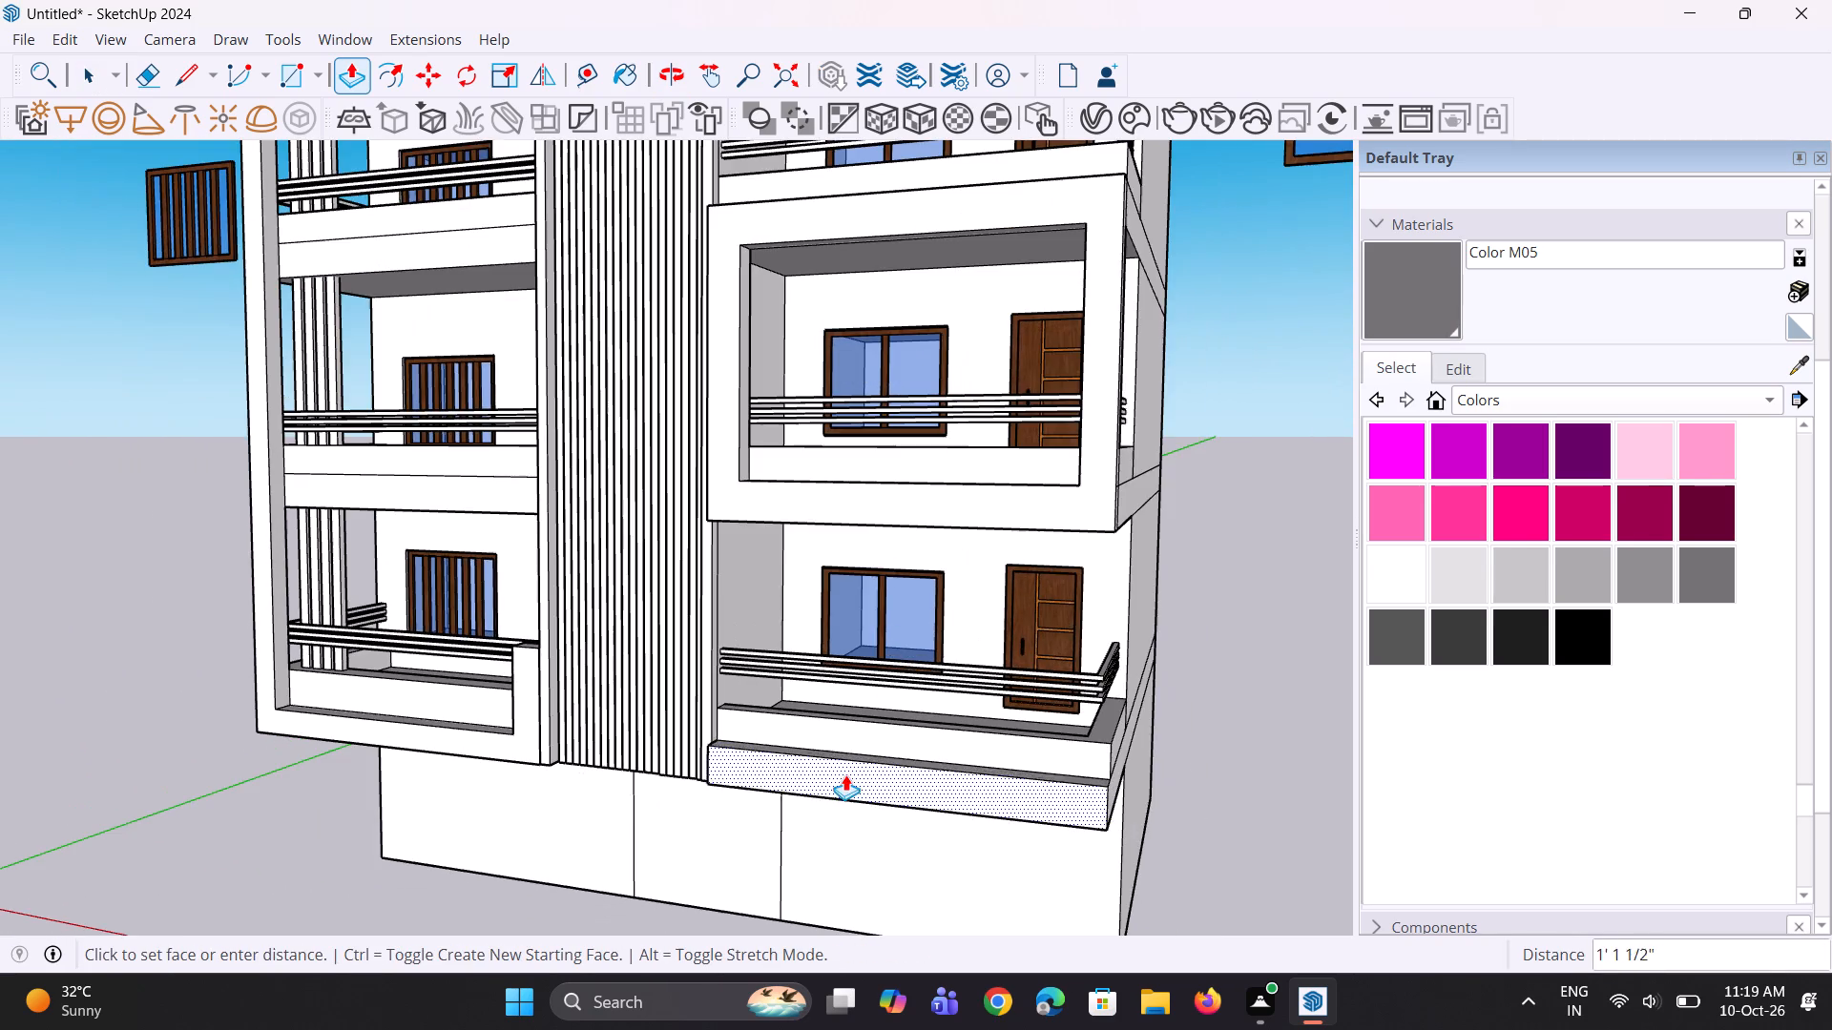
middle_click_drag(875, 774, 809, 774)
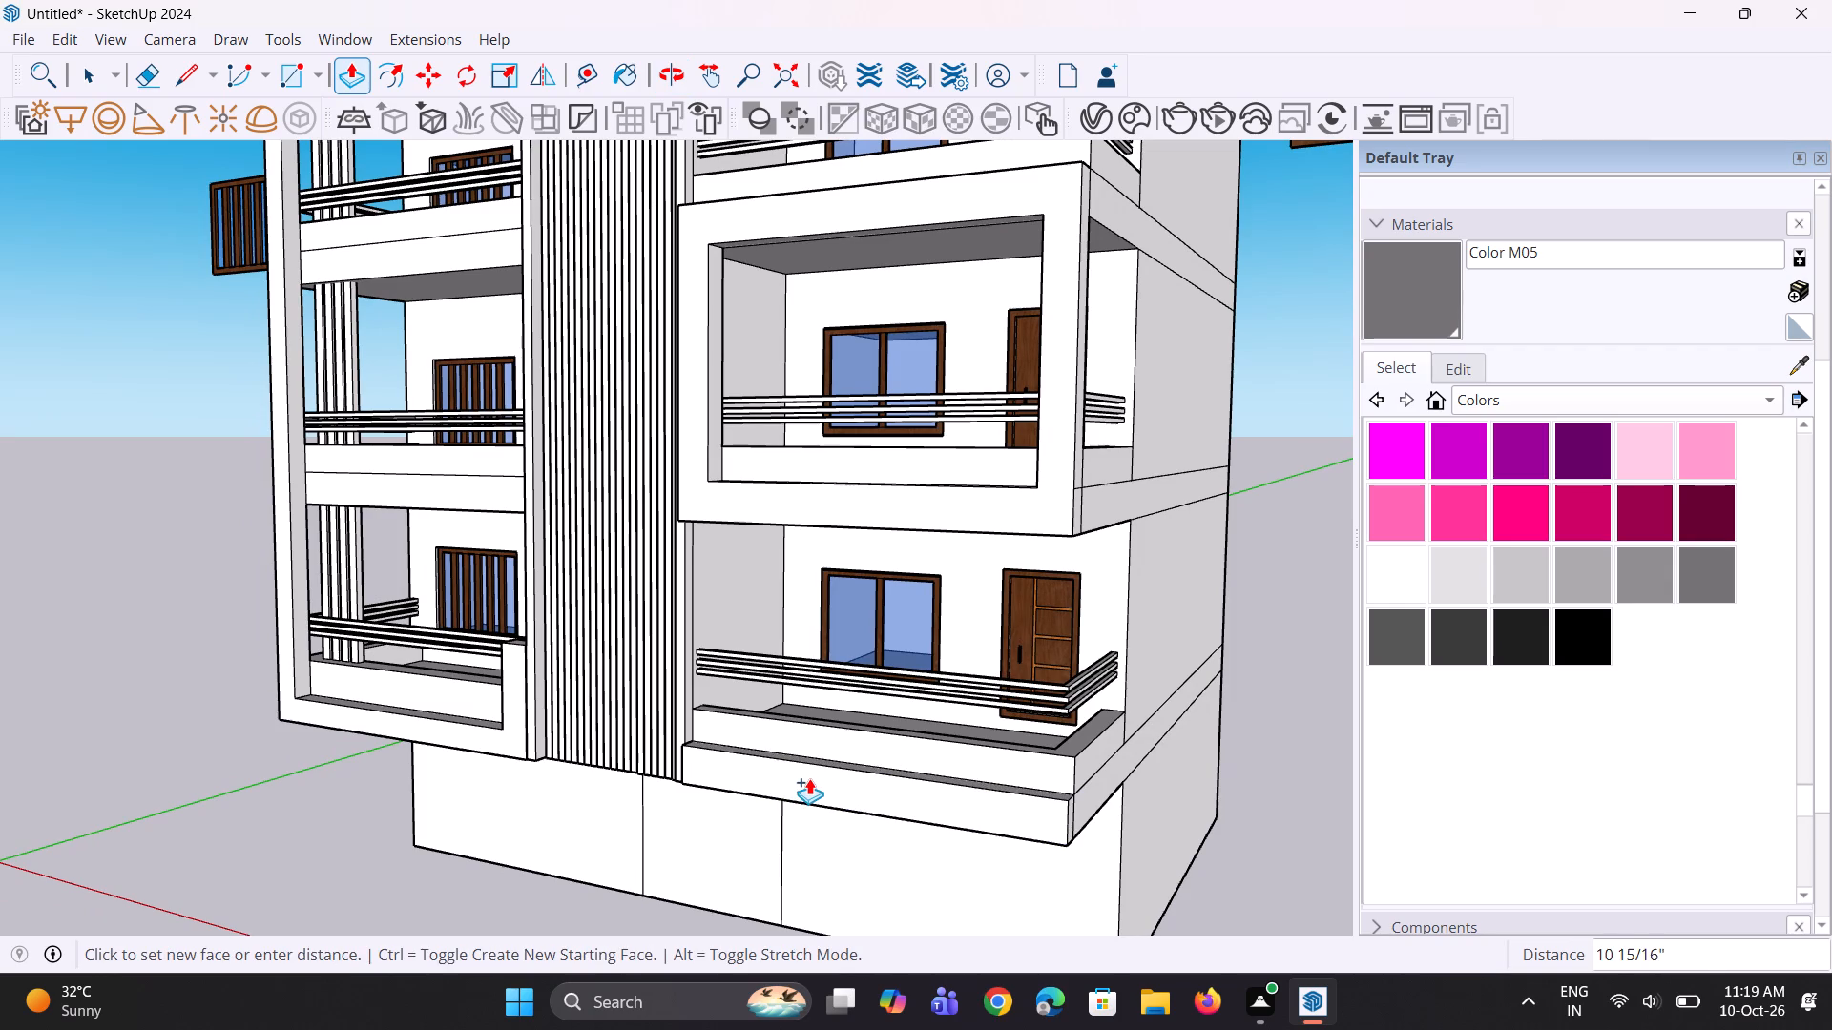
left_click(809, 778)
Copy the end edge of the projecting band's top face, beside the slats, about 10 7/8" inward along the band.
middle_click_drag(874, 795, 992, 853)
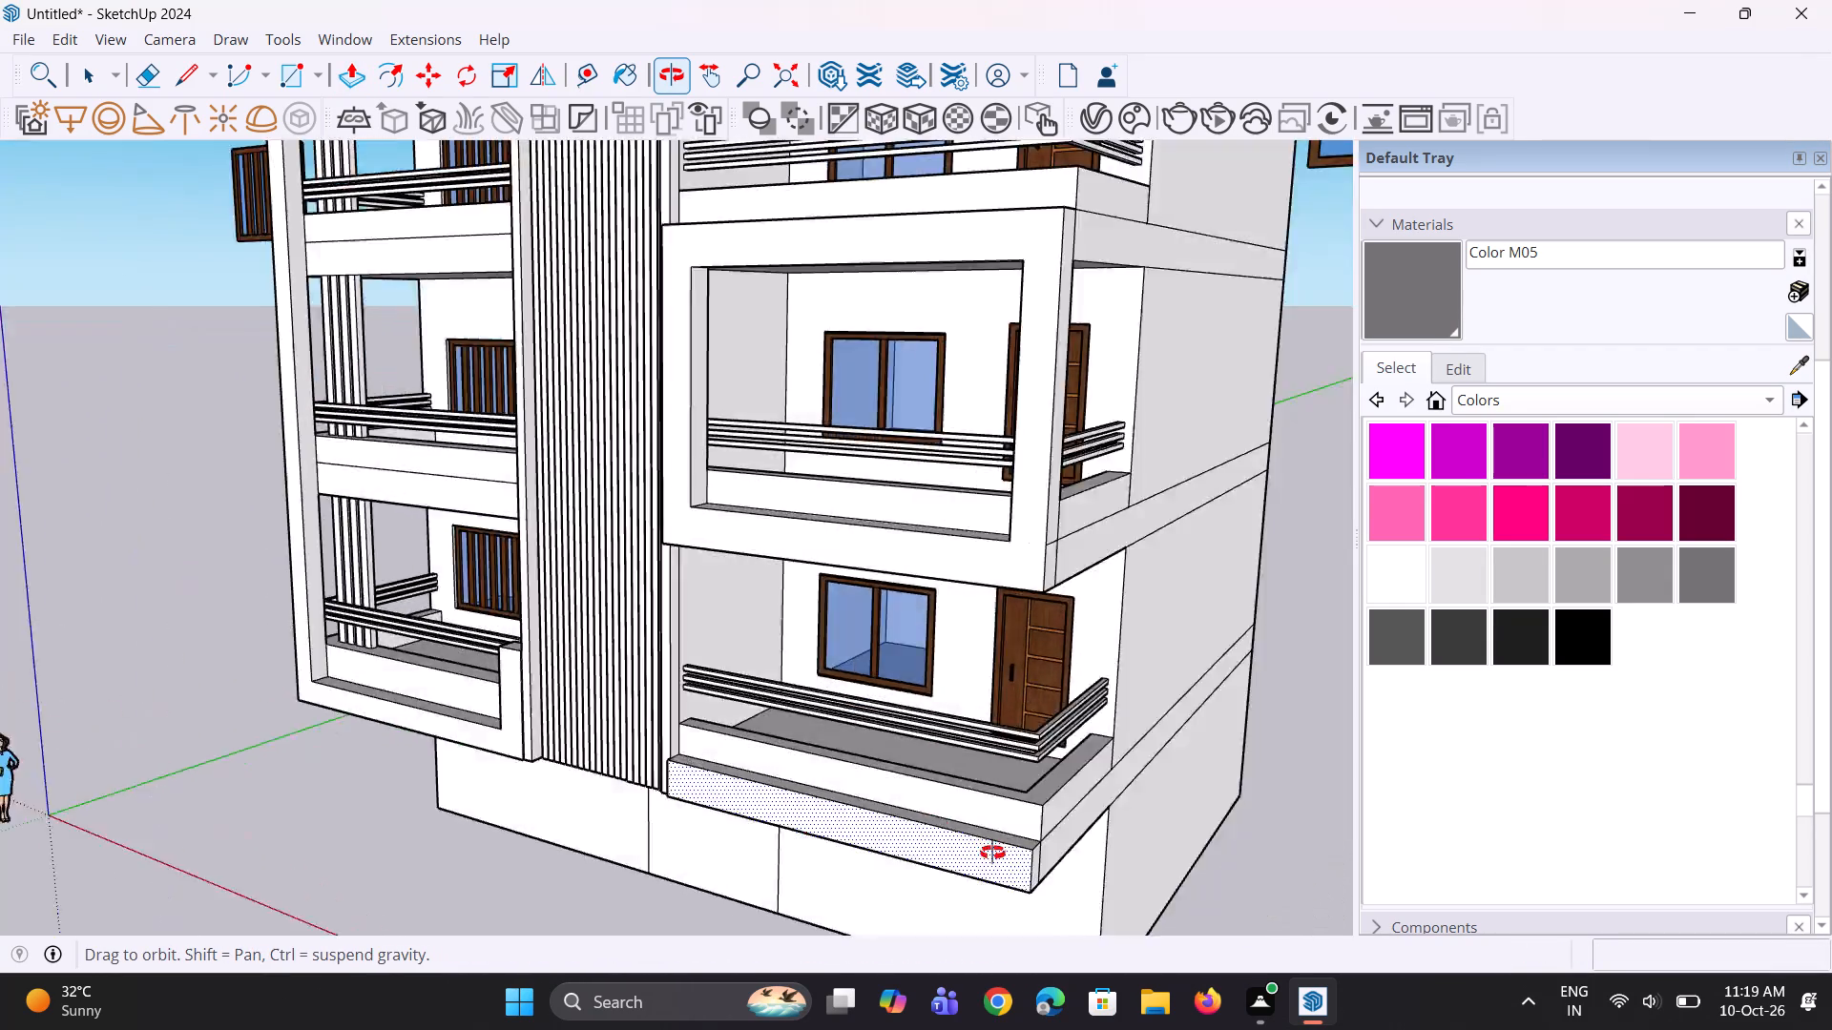
middle_click_drag(992, 853, 1207, 845)
scroll(846, 747, "up", 6)
middle_click_drag(818, 765, 797, 790)
scroll(828, 772, "up", 2)
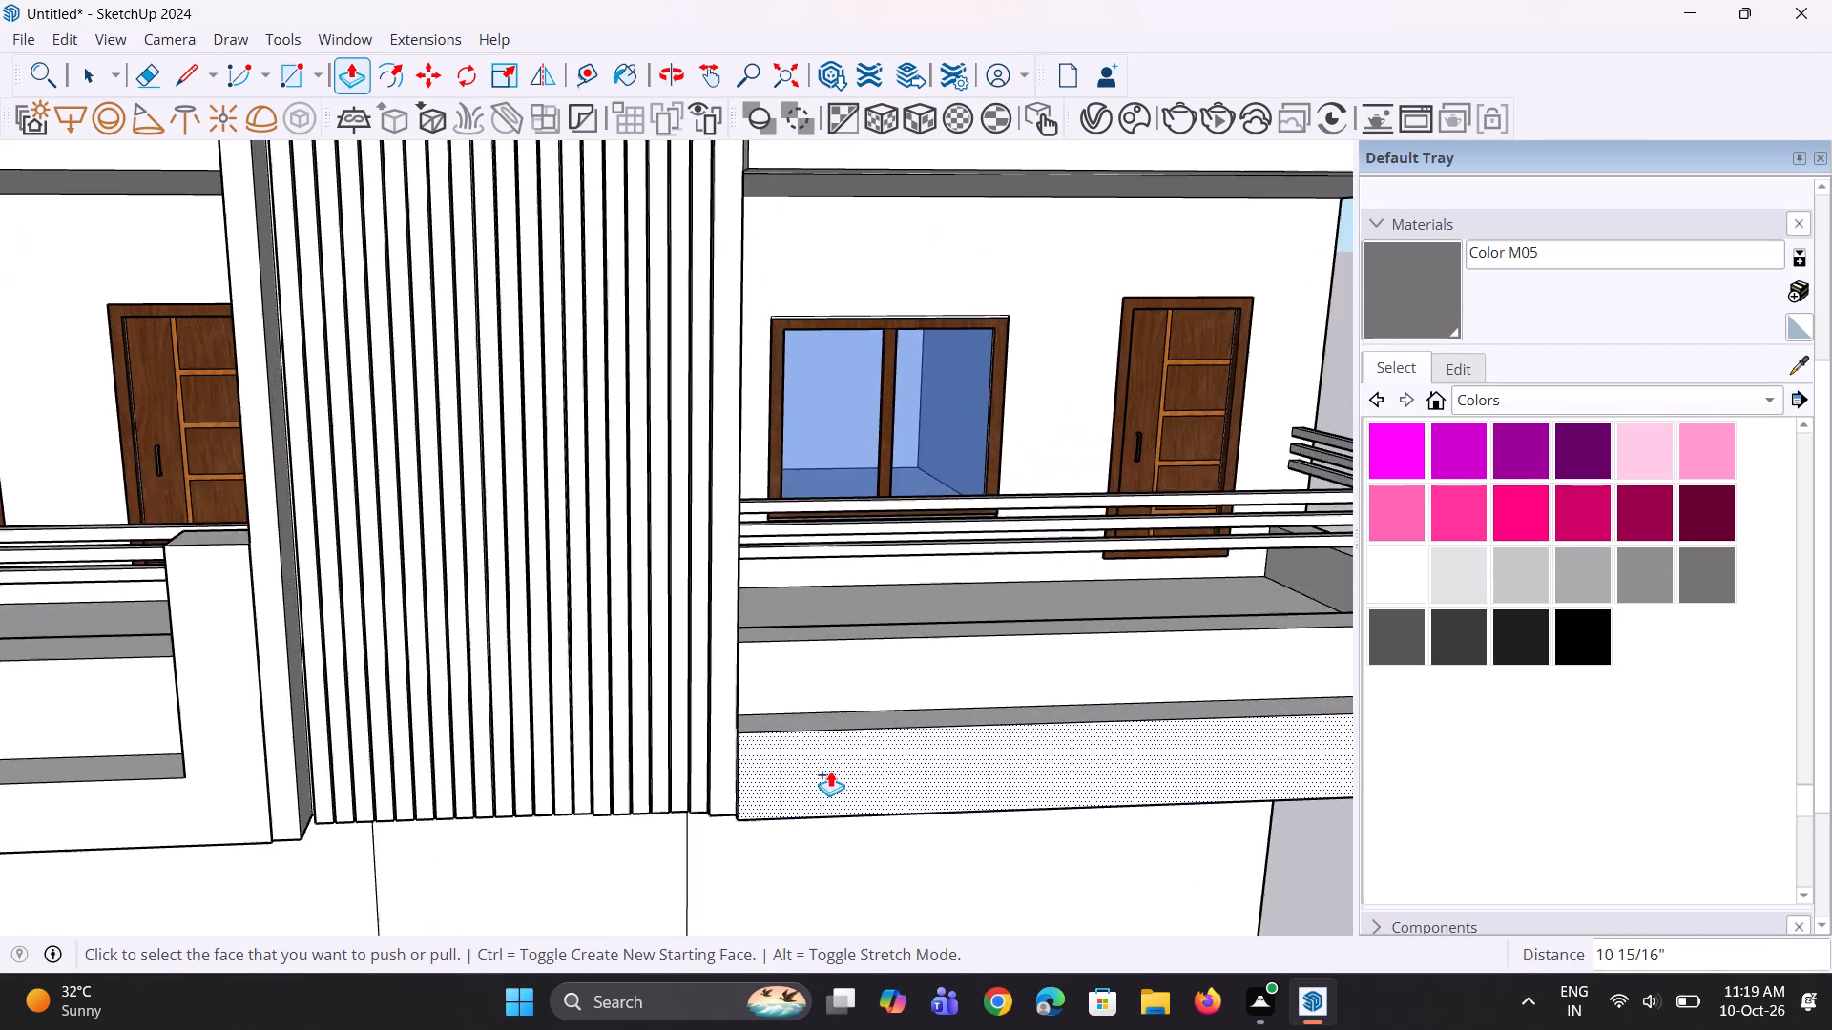
scroll(830, 771, "up", 2)
middle_click_drag(823, 772, 758, 855)
key("space")
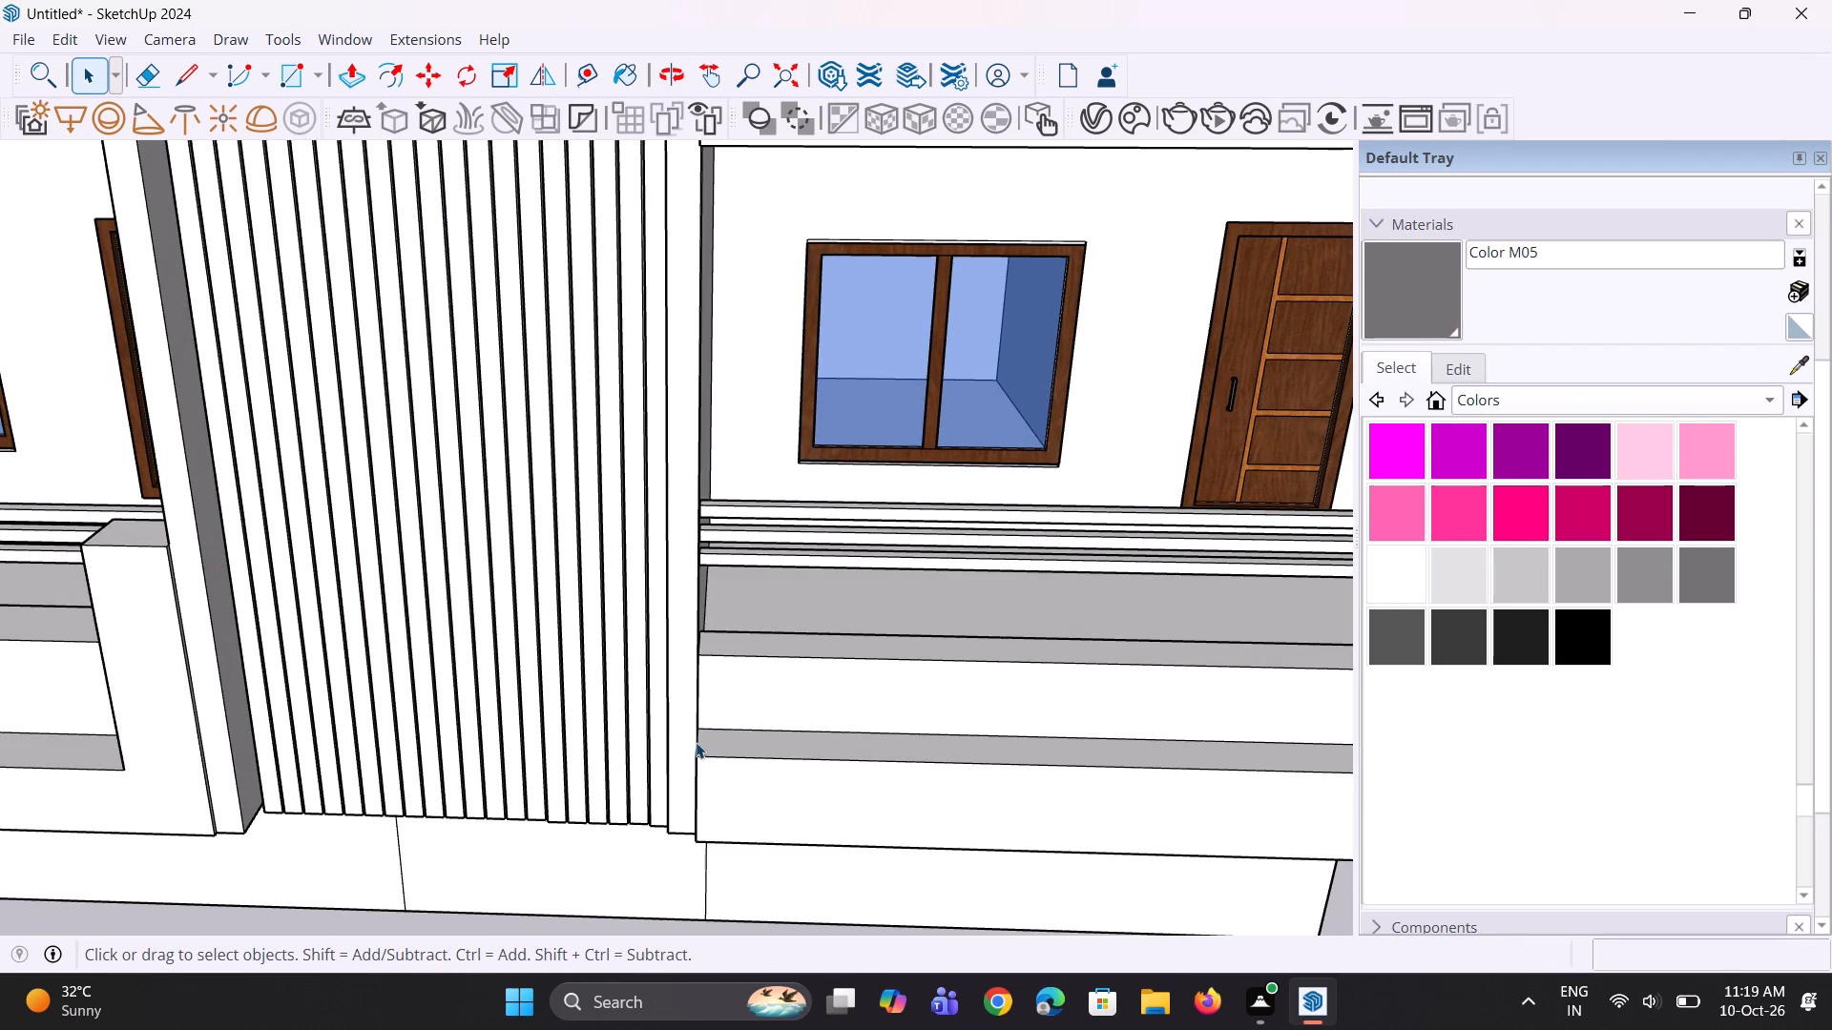
left_click(698, 748)
middle_click_drag(709, 740, 618, 751)
scroll(643, 770, "up", 3)
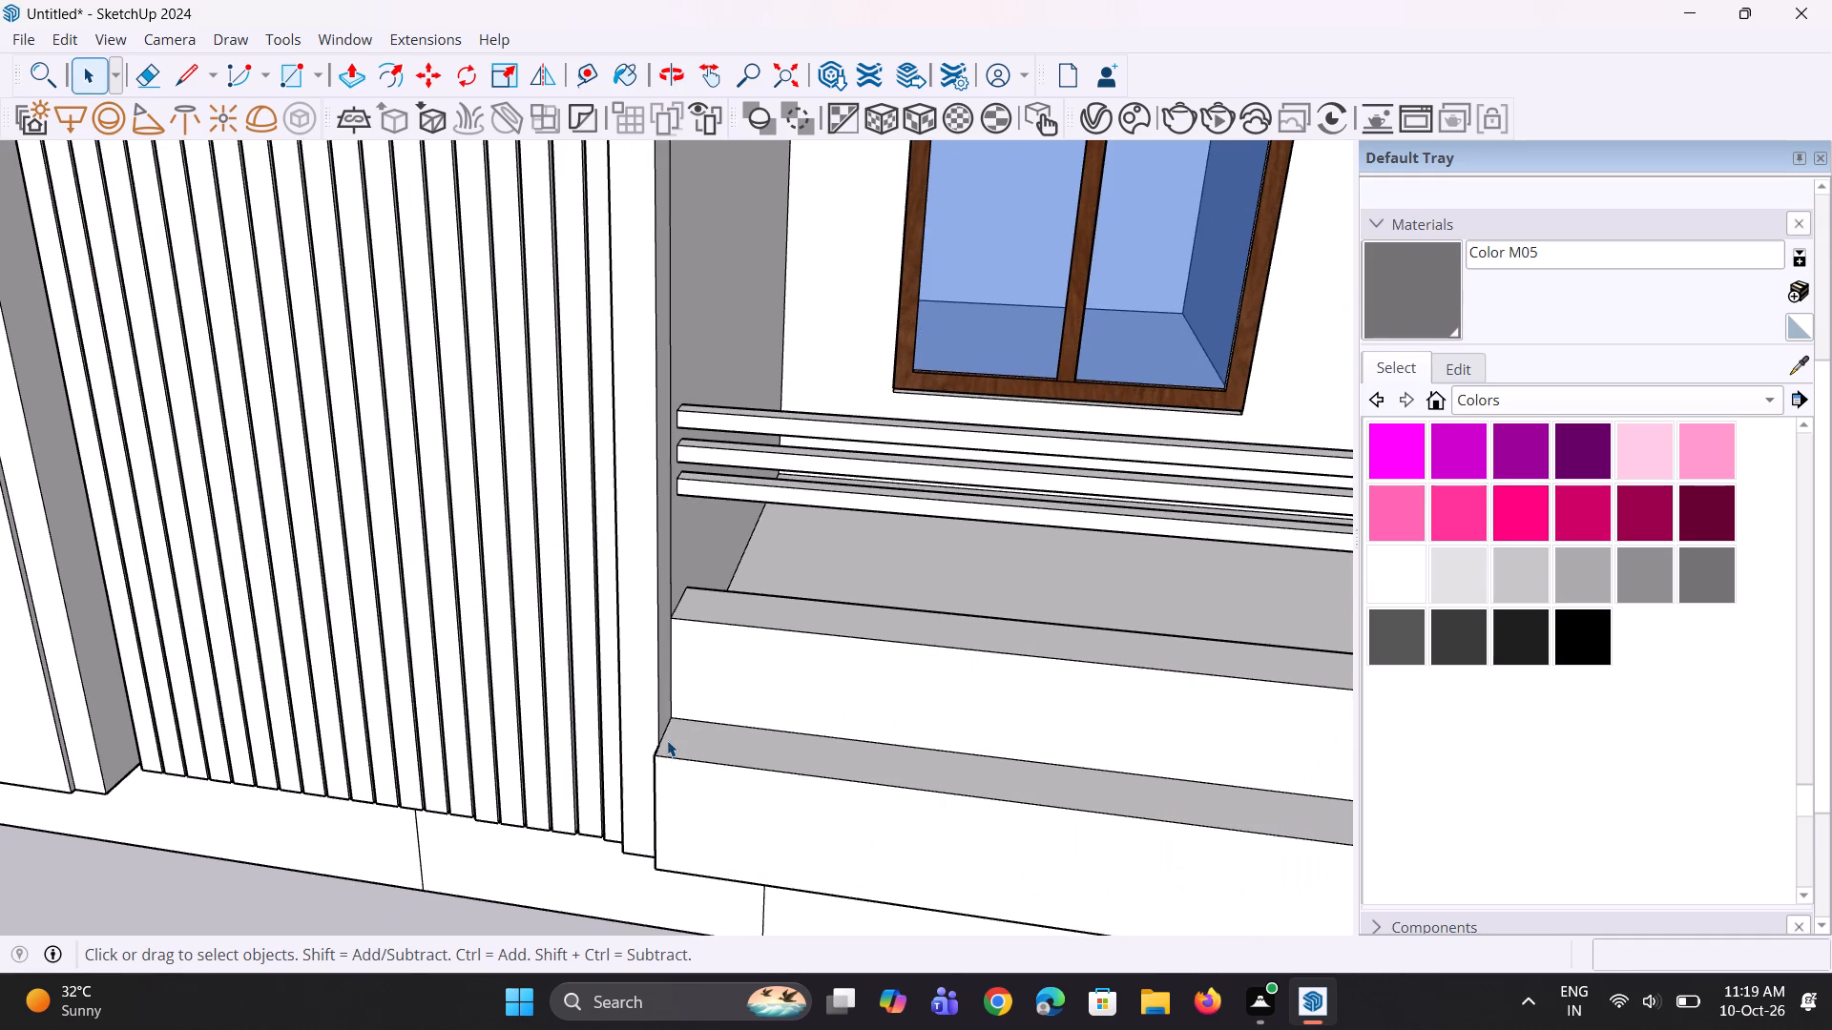
left_click(668, 733)
scroll(662, 743, "up", 5)
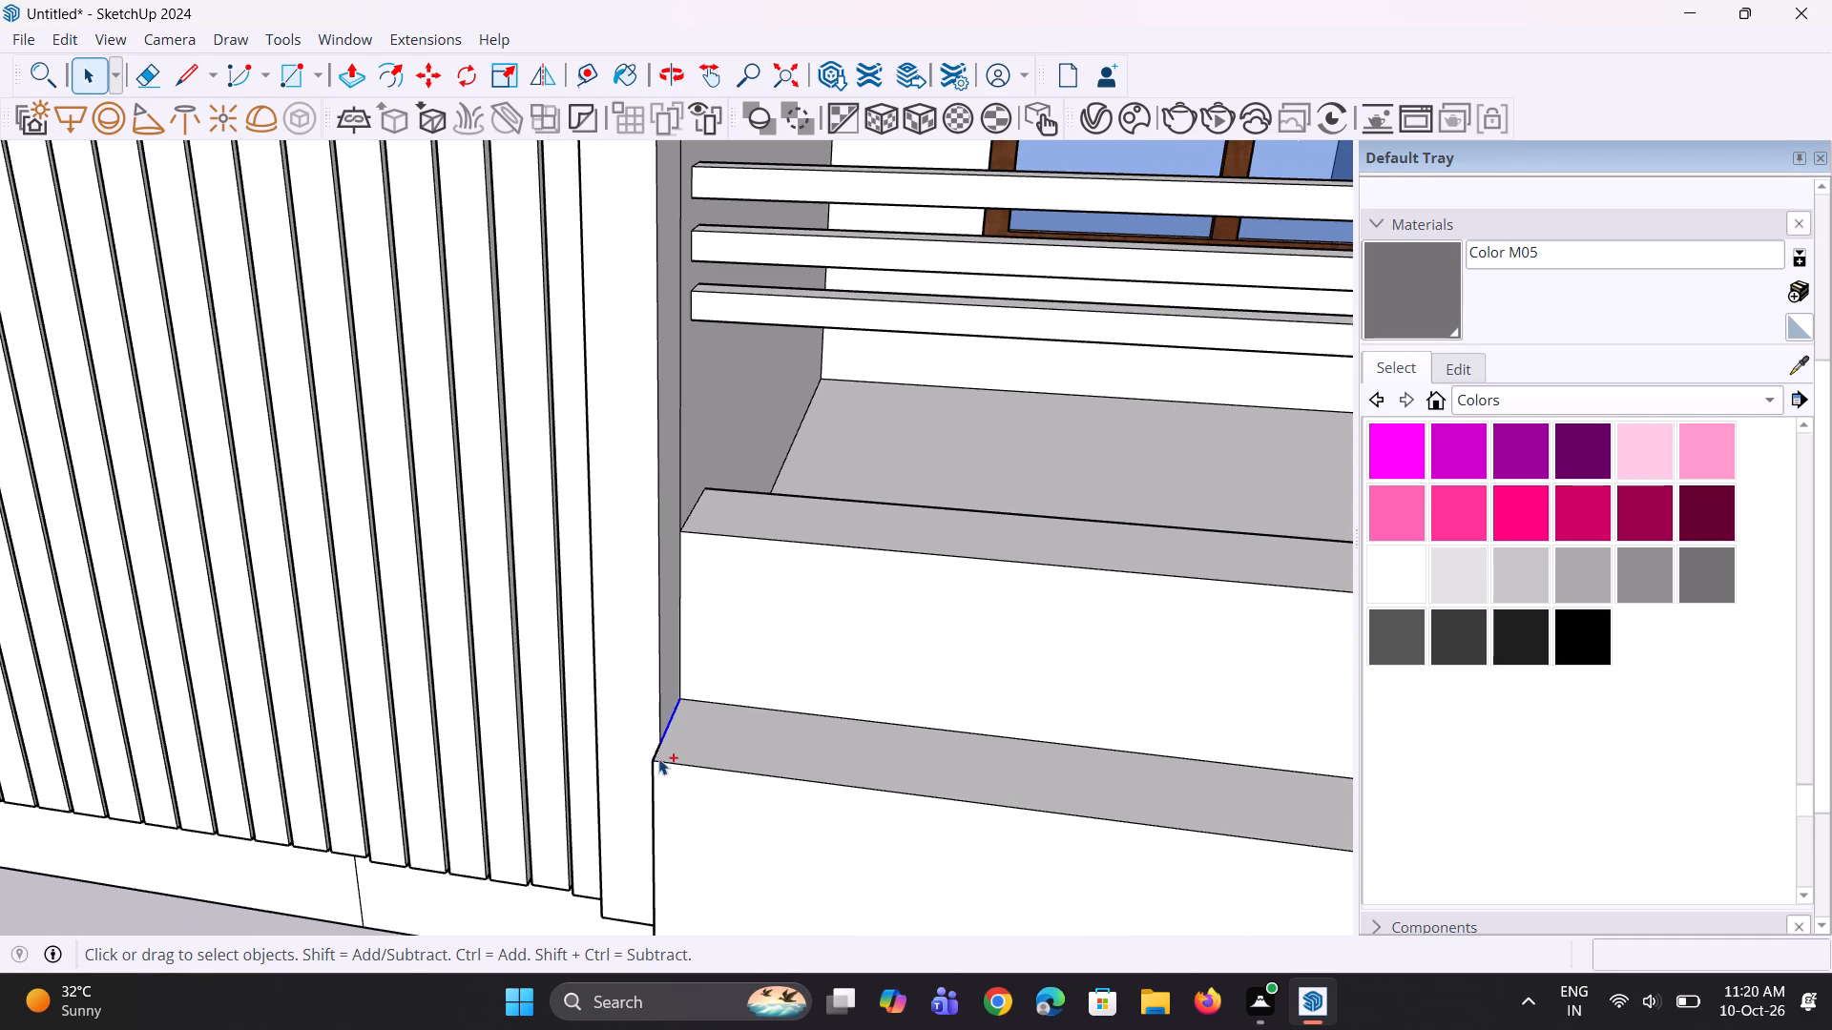
left_click(657, 753, "ctrl")
key("m")
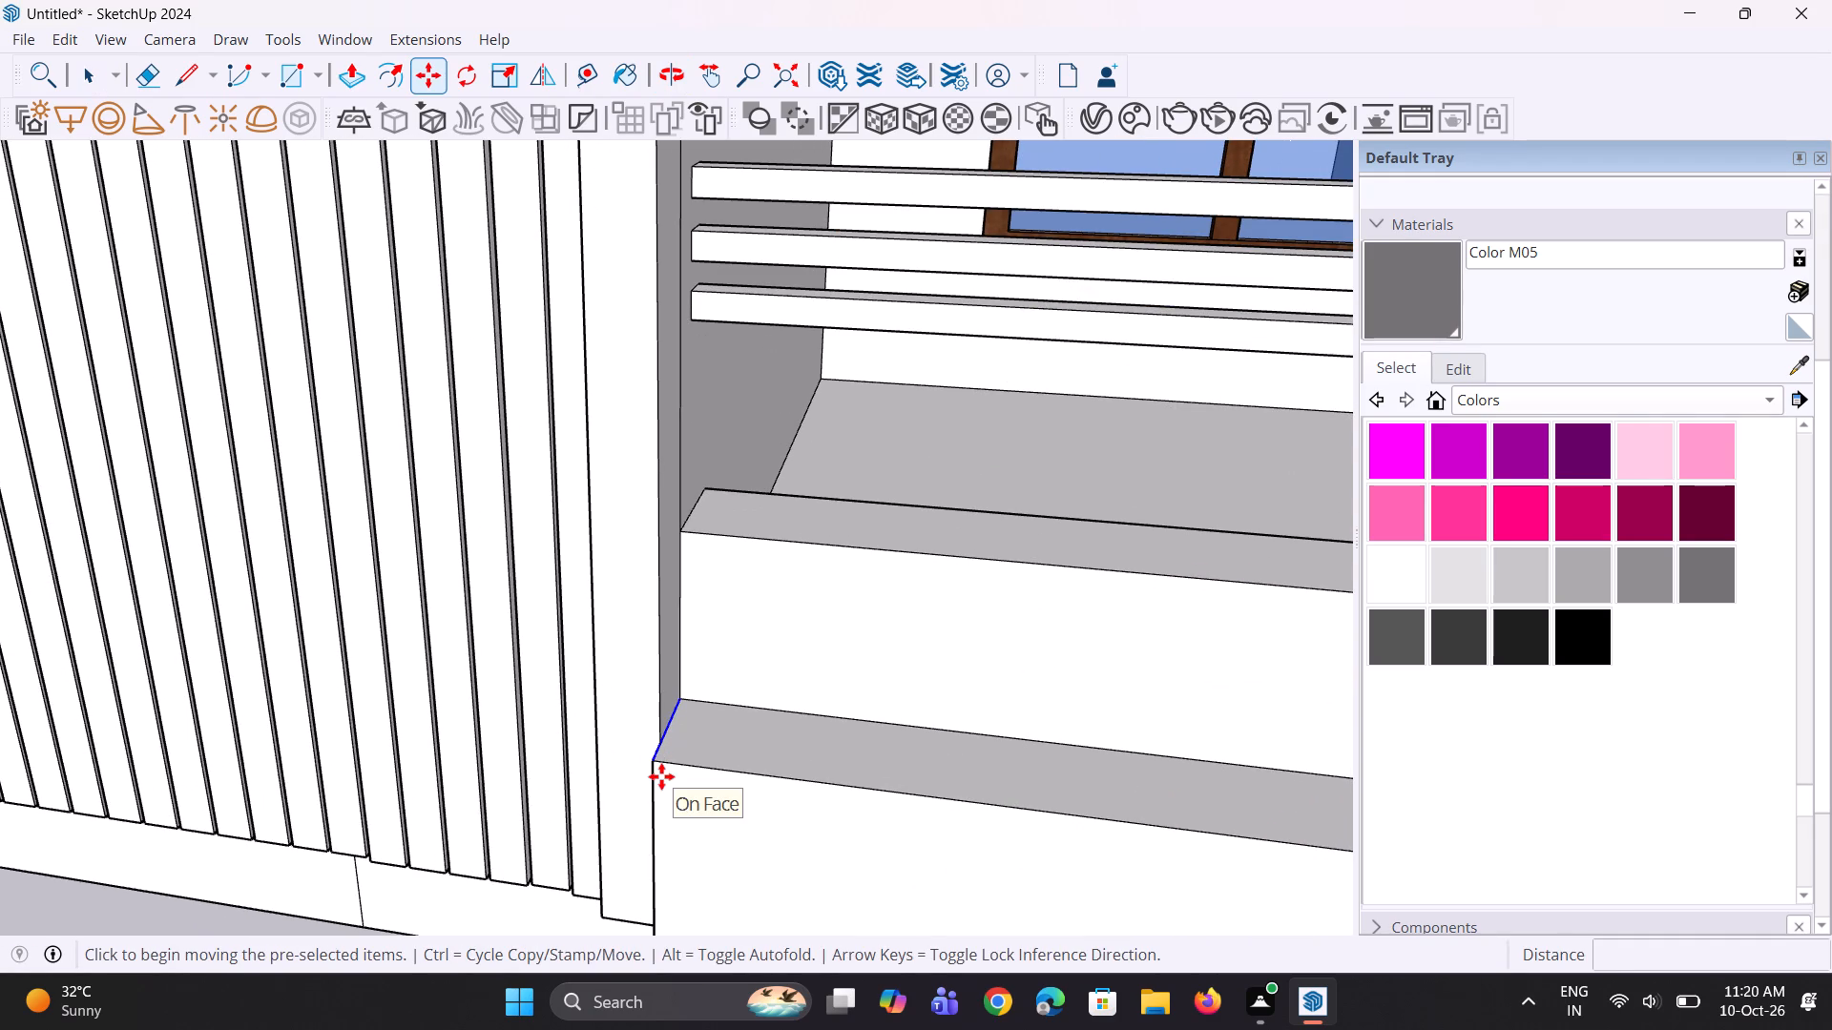
left_click(659, 760)
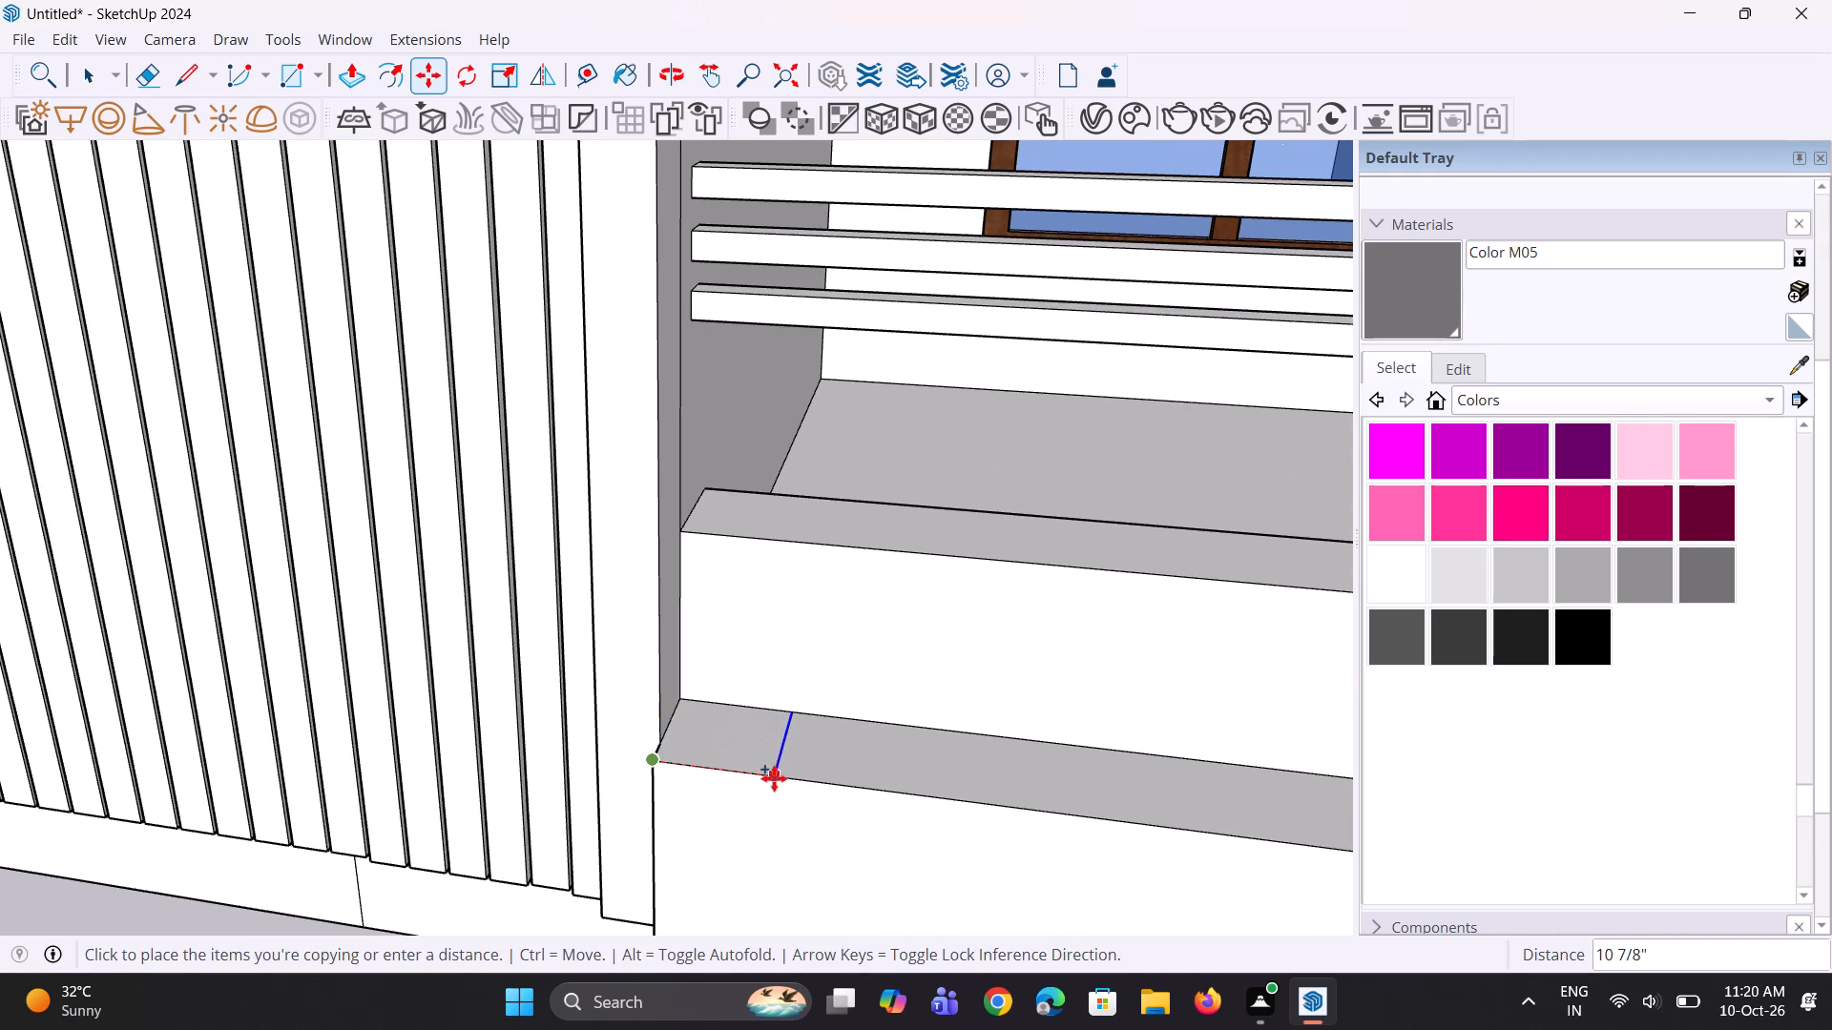
left_click(771, 776)
Push/Pull the marked-off end of the band beside the slats up to railing height in stages, ending with about 2' 10 1/2".
scroll(760, 781, "down", 4)
key("p")
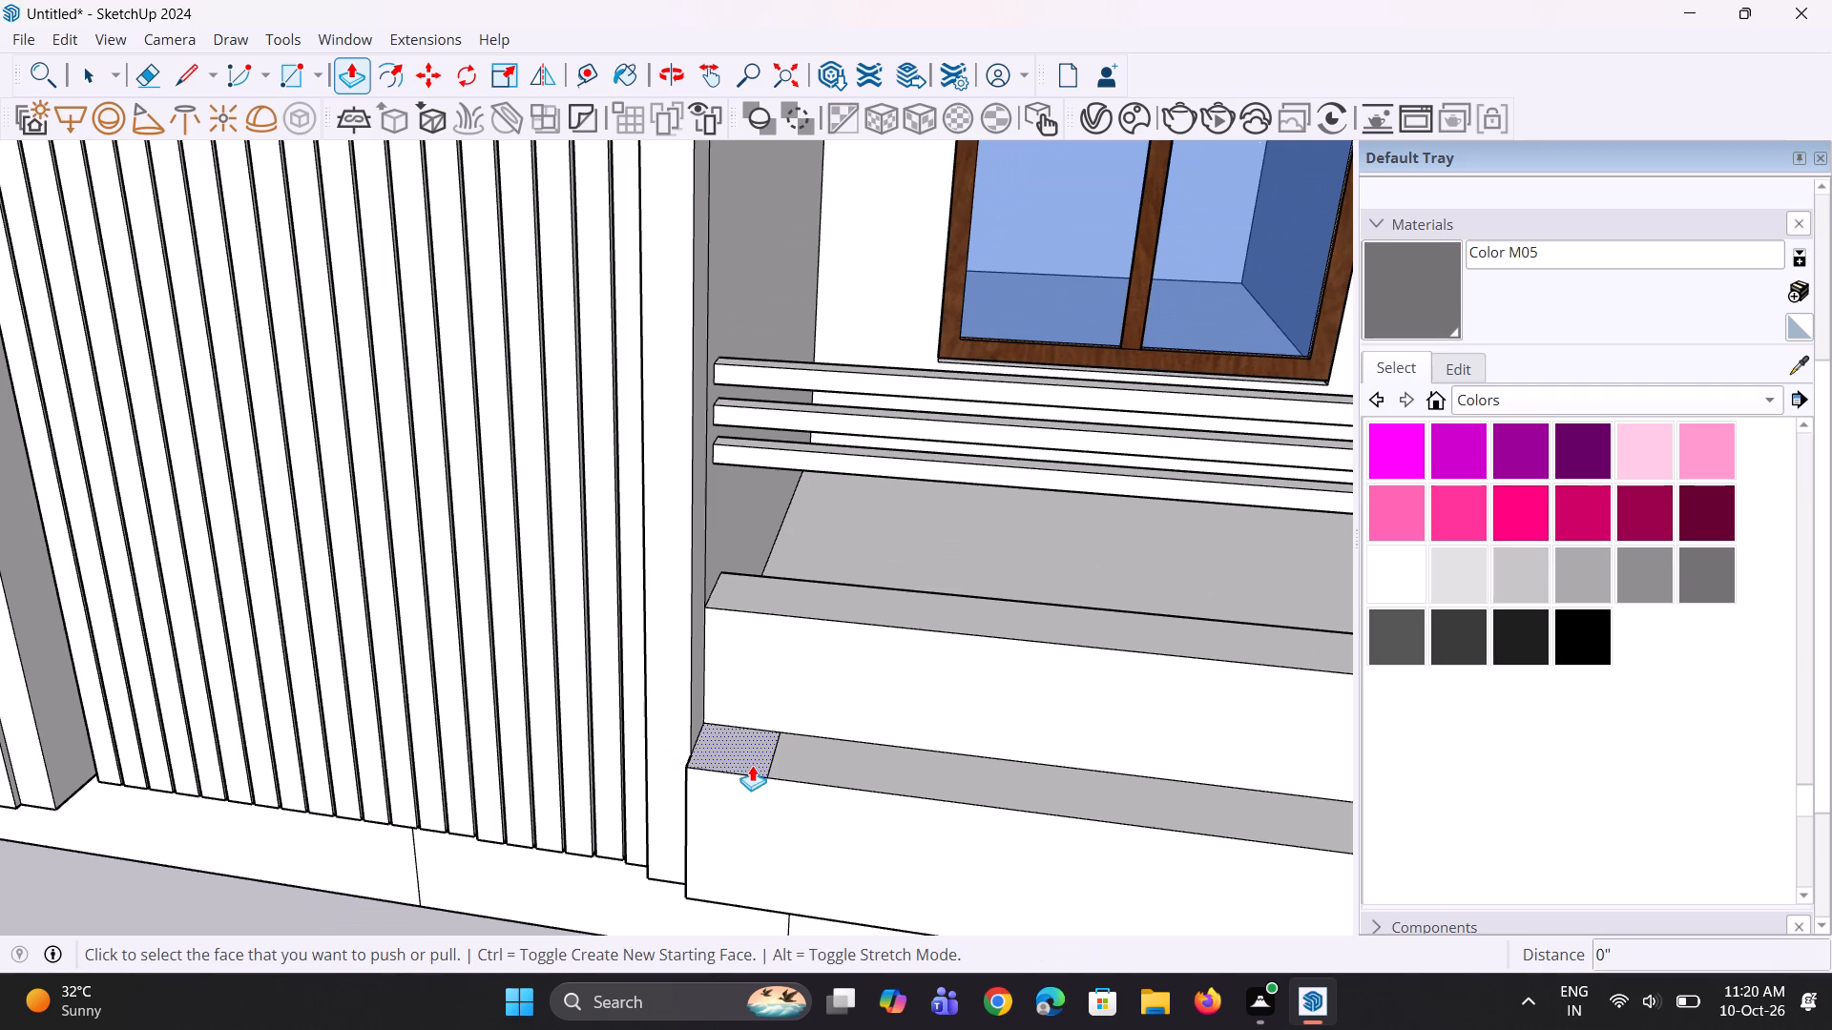
left_click(752, 760)
left_click(740, 737)
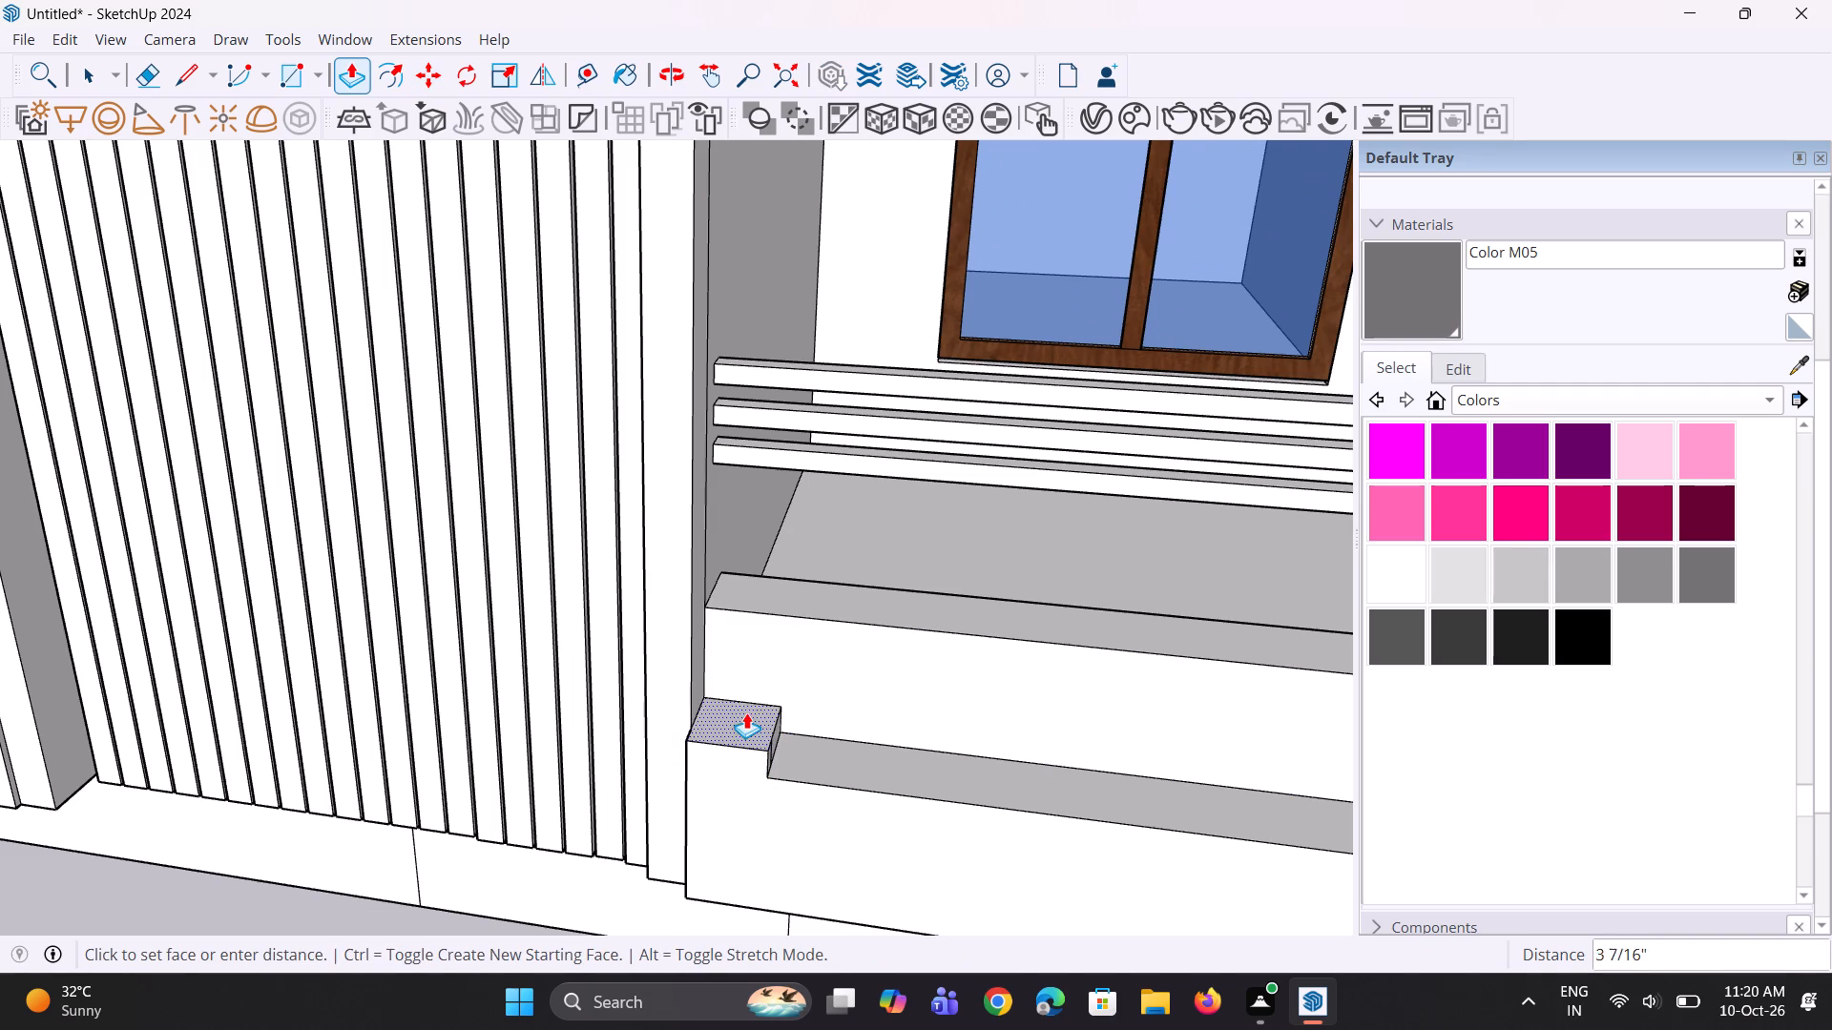
scroll(753, 679, "down", 9)
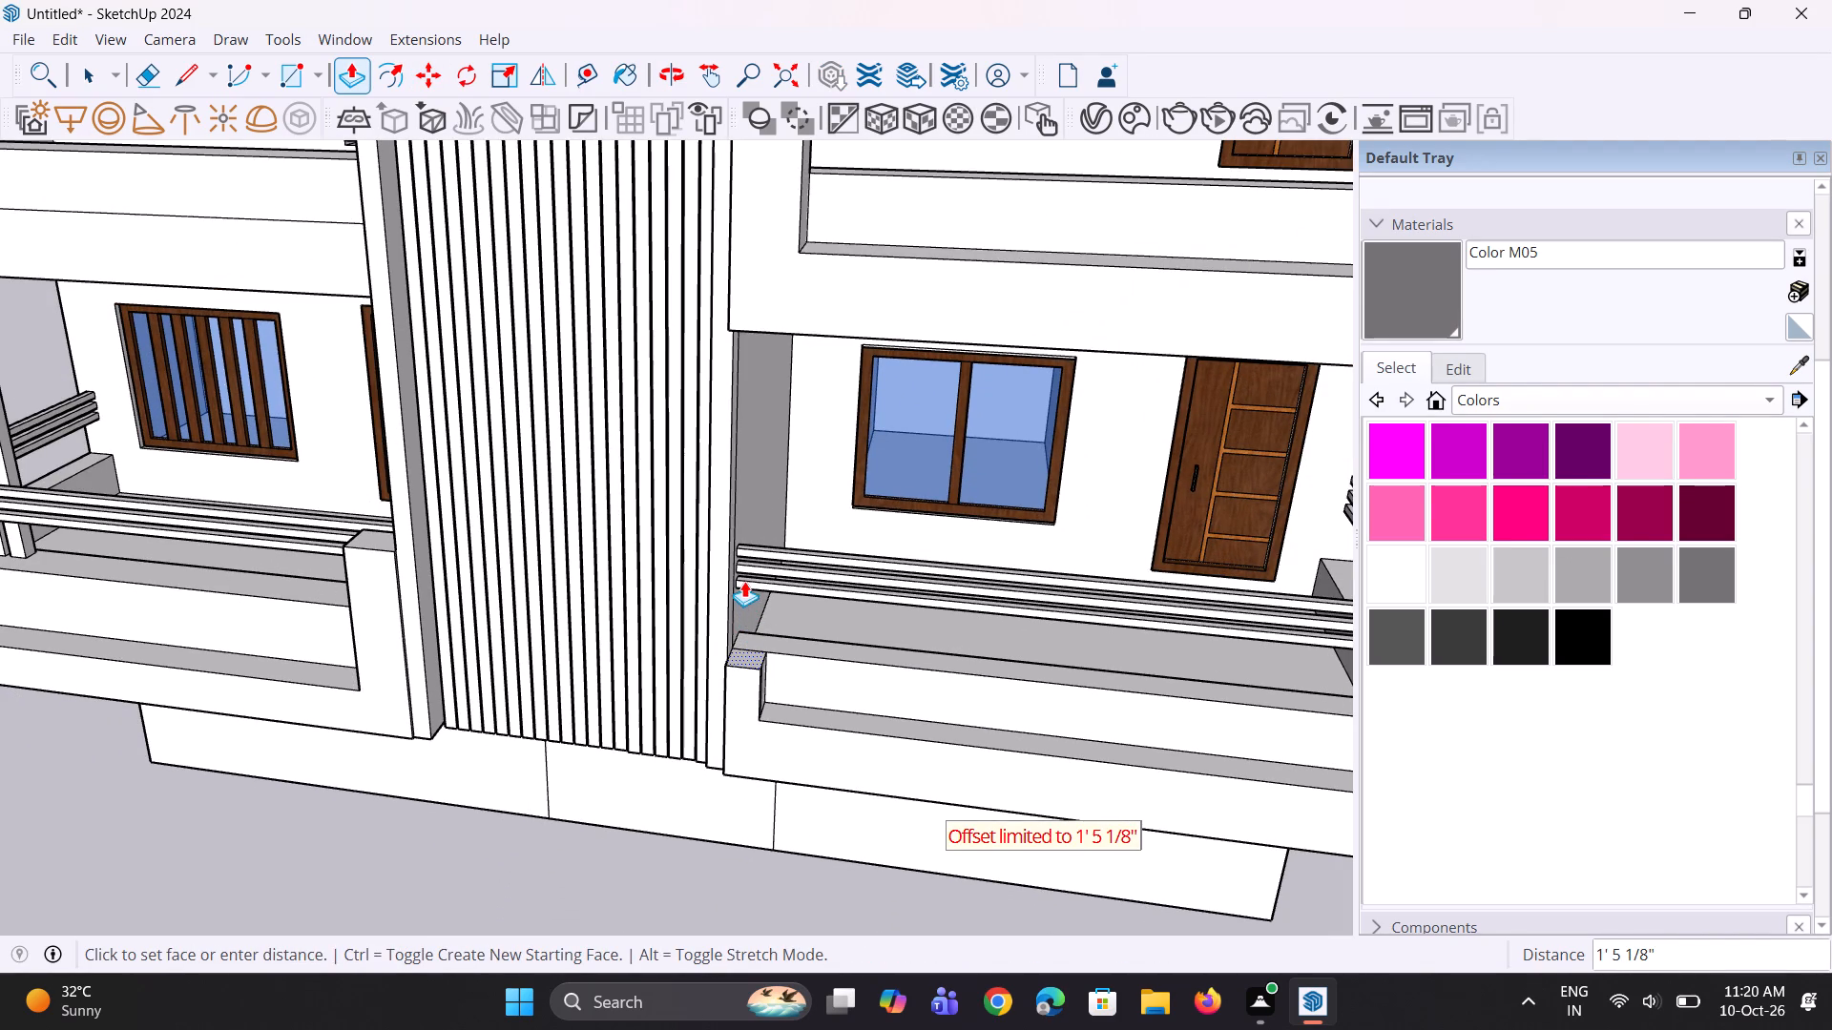
left_click(732, 624)
left_click(739, 658)
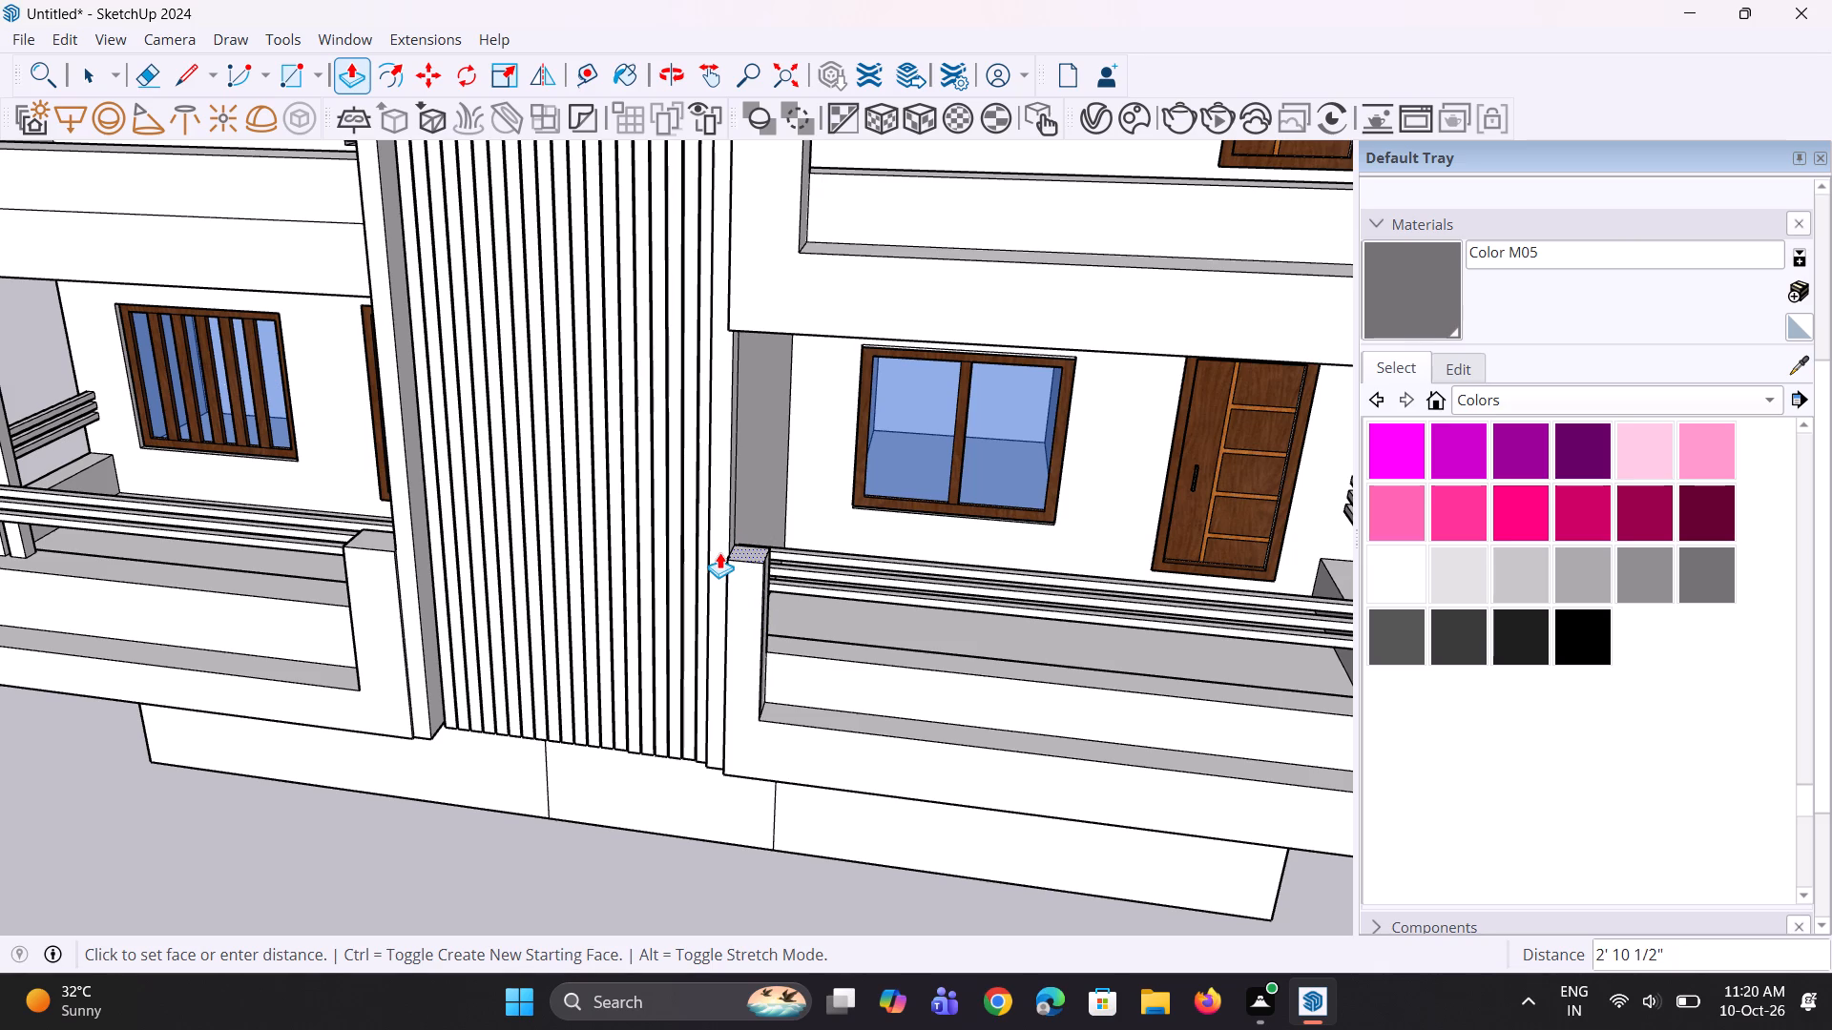
left_click(719, 552)
Copy the end edge of the band's top face at the building's outer corner a short distance inward.
scroll(754, 665, "down", 5)
middle_click_drag(873, 726, 754, 682)
scroll(1068, 814, "down", 3)
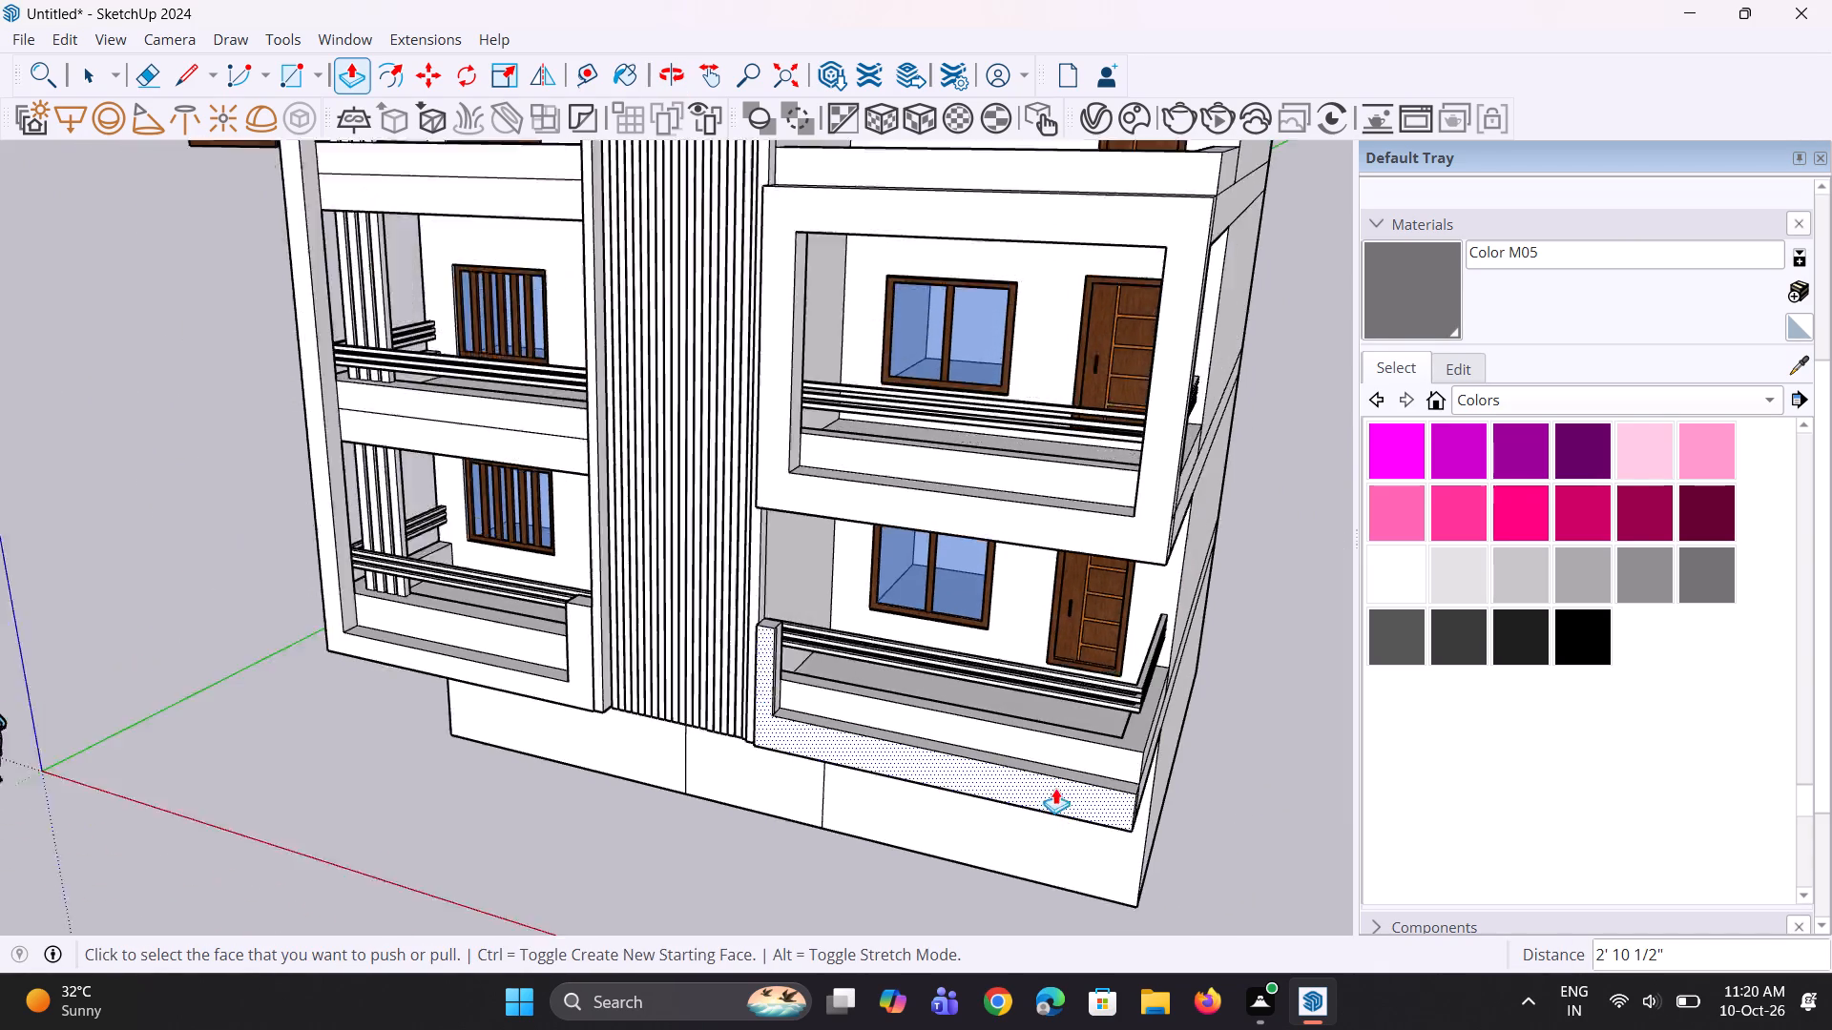
scroll(1055, 788, "down", 2)
scroll(1043, 769, "up", 1)
middle_click_drag(1092, 824, 1161, 865)
key("space")
scroll(1128, 808, "up", 8)
key("space")
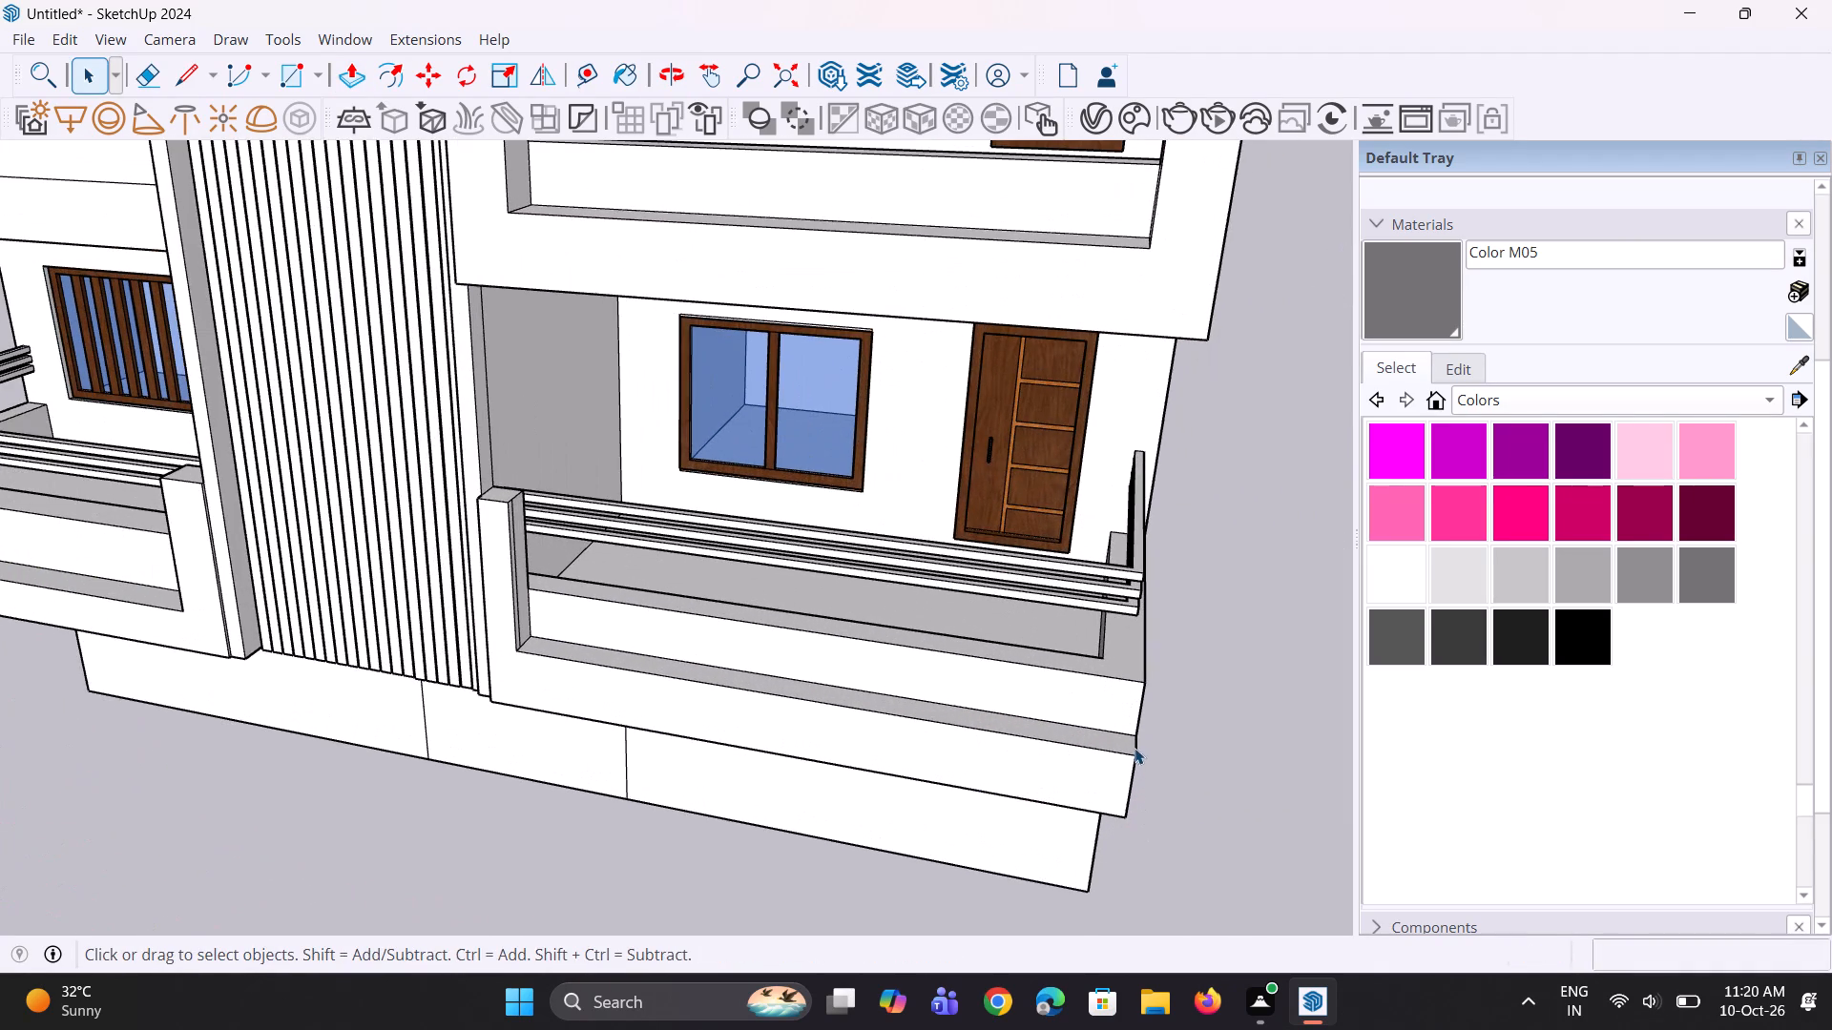
left_click(1135, 748)
scroll(1130, 748, "up", 8)
key("m")
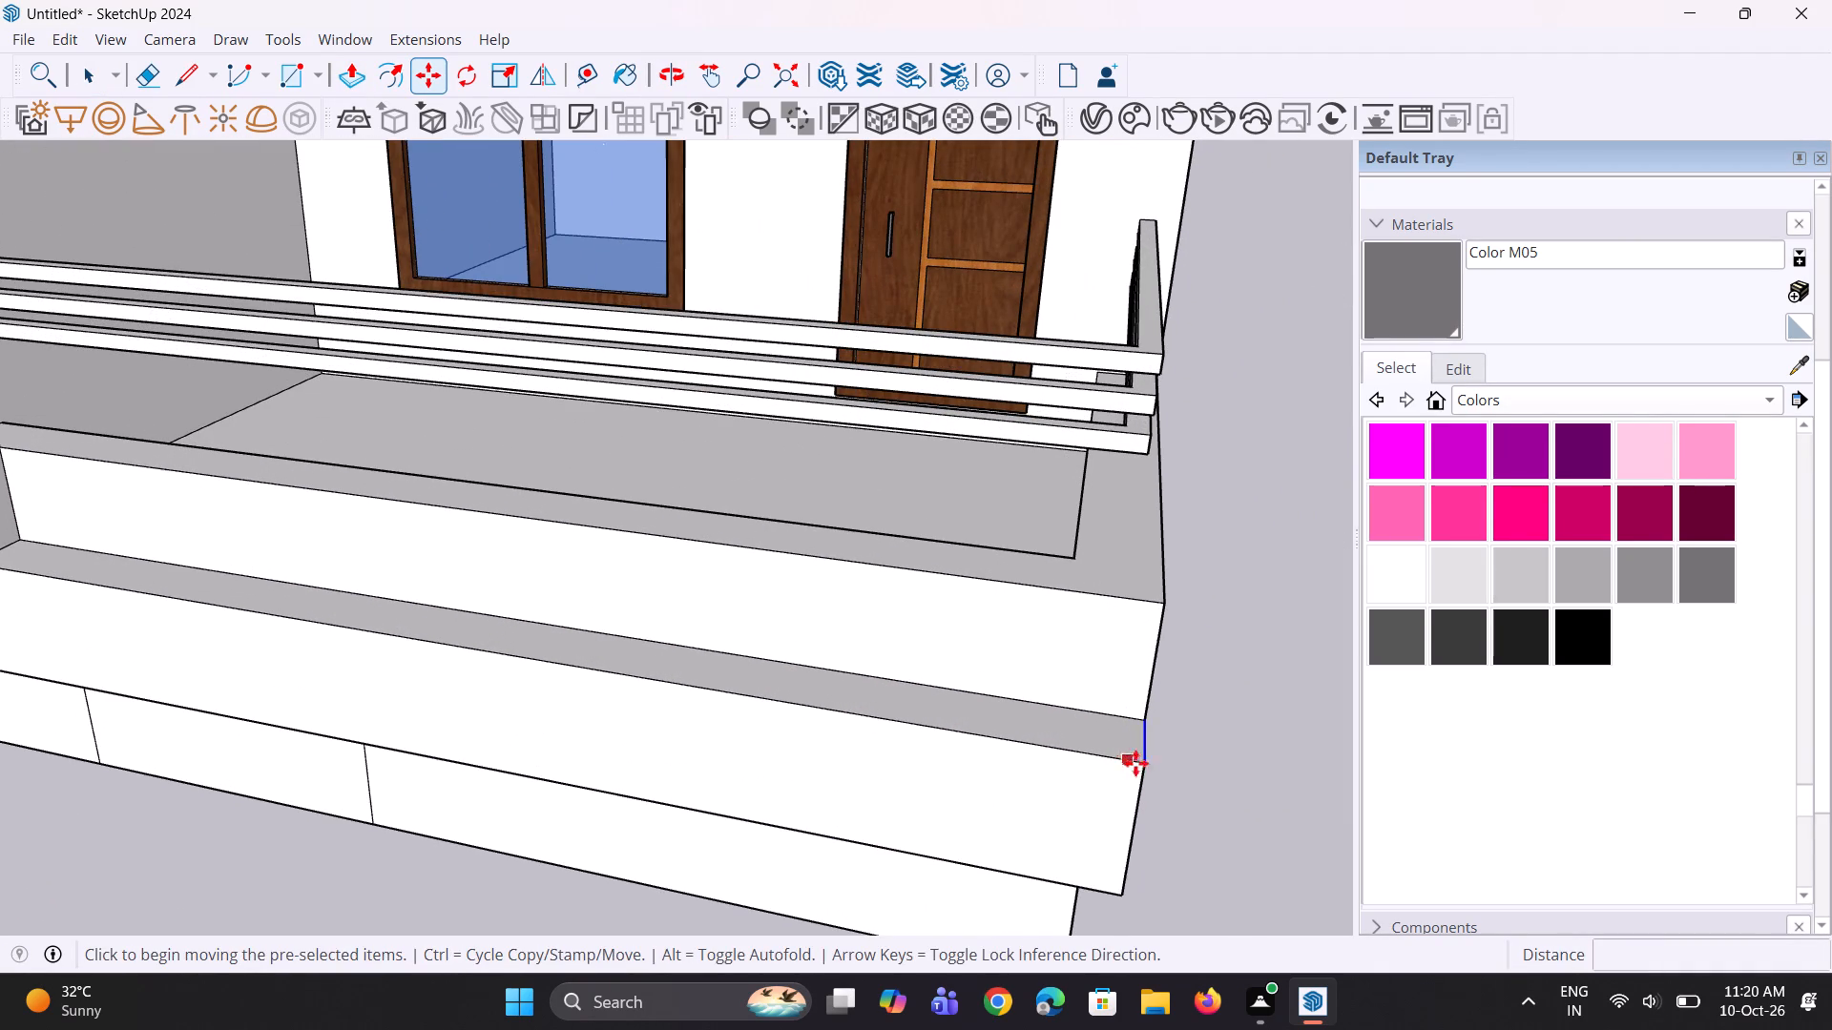
left_click(1151, 777)
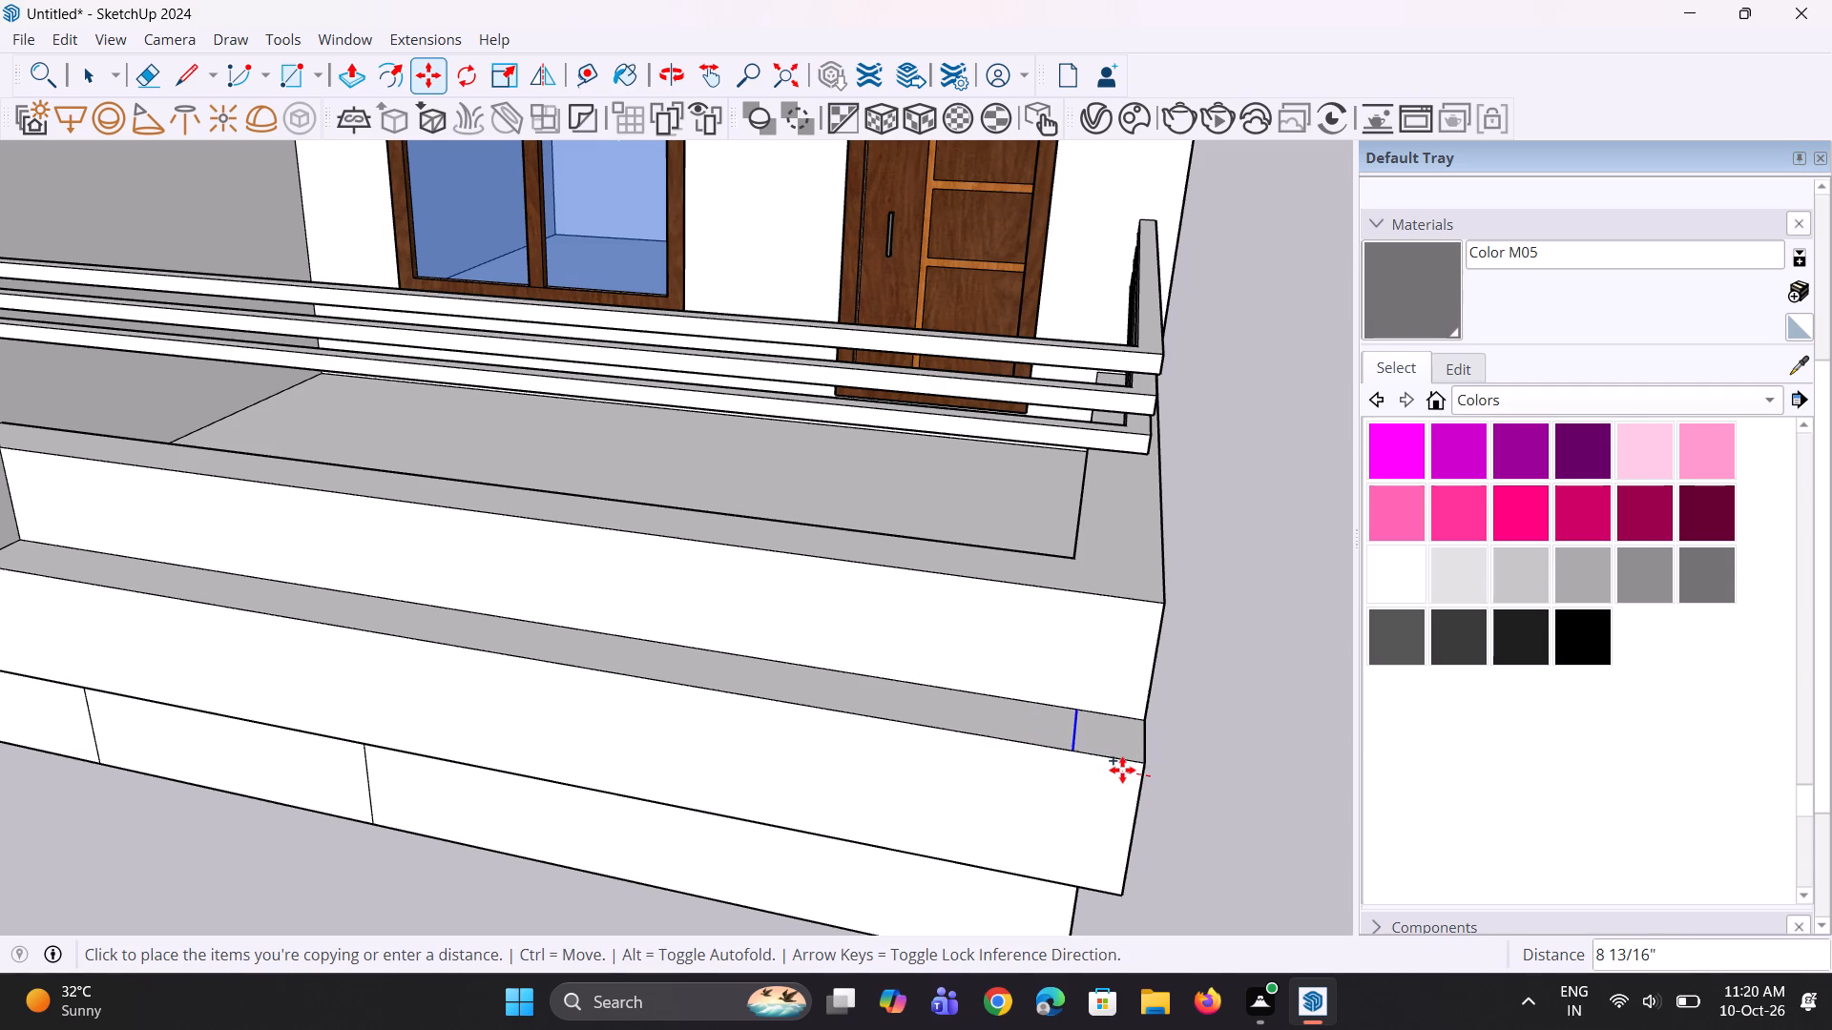
left_click(1119, 770)
Push/Pull the marked-off outer-corner end of the band up about 4' 1 1/8" to form the second upright.
key("p")
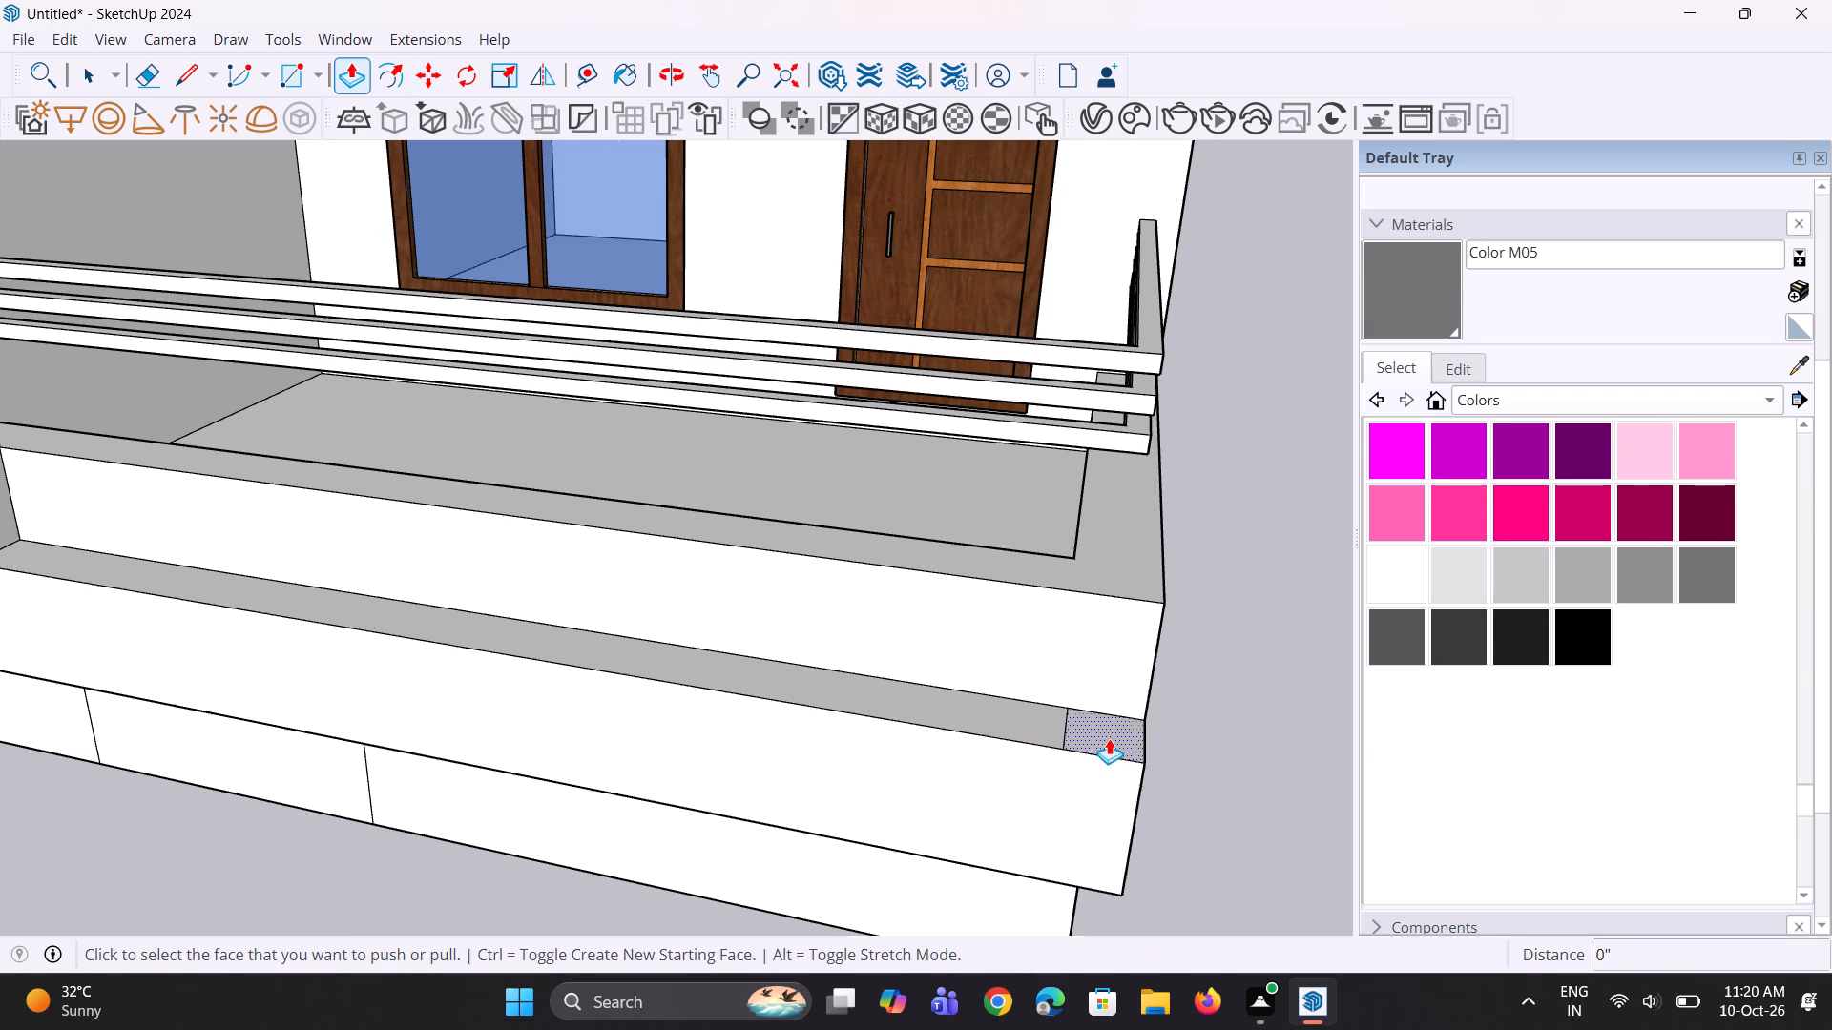
left_click(1109, 738)
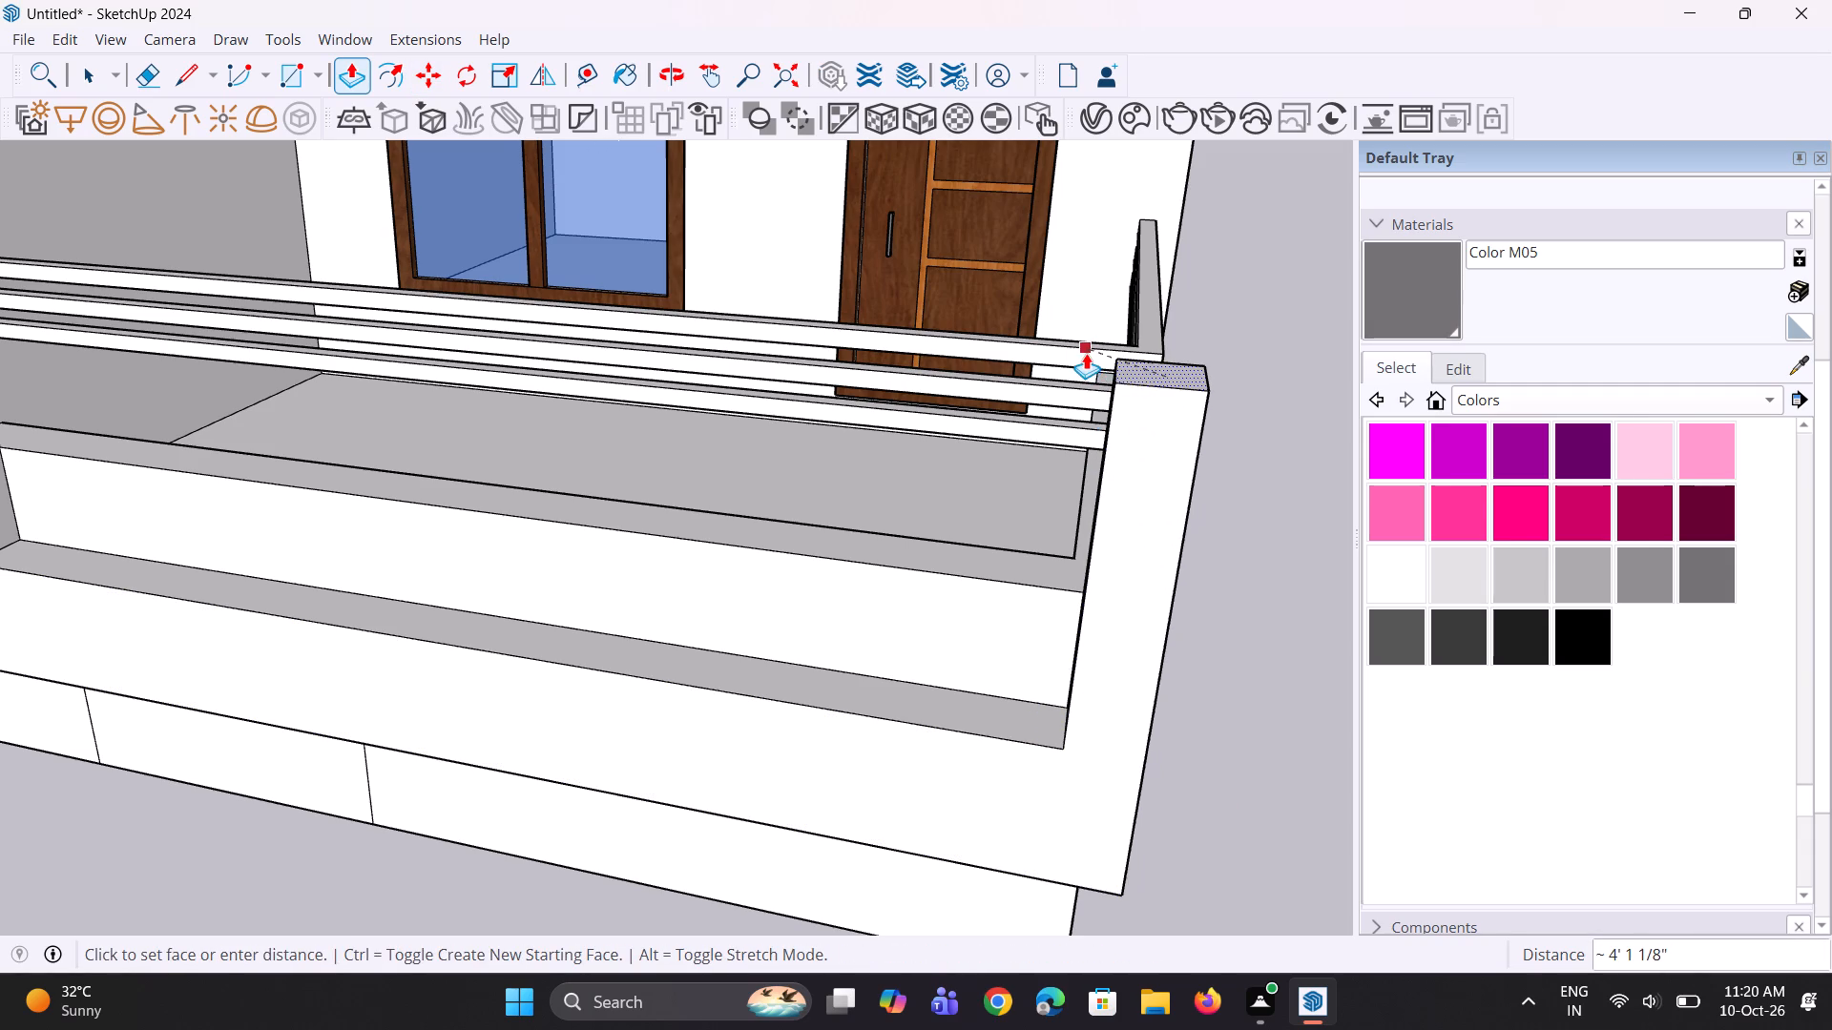
left_click(1086, 353)
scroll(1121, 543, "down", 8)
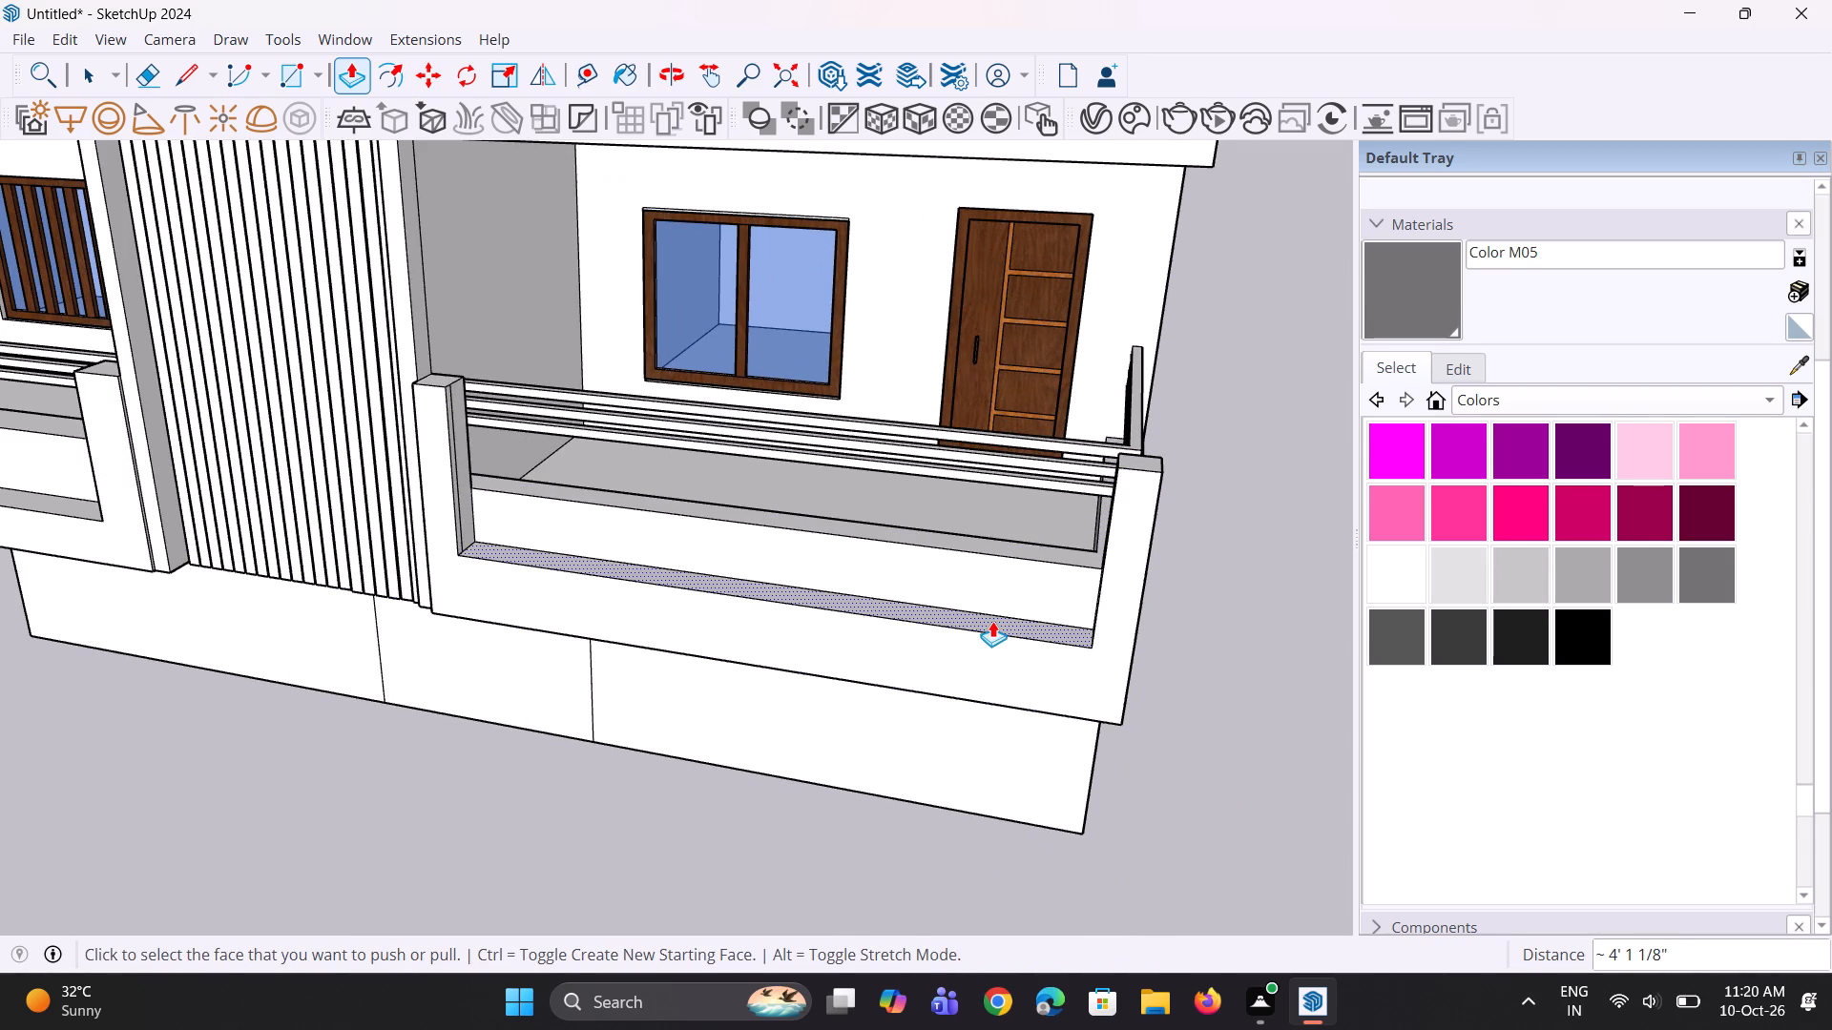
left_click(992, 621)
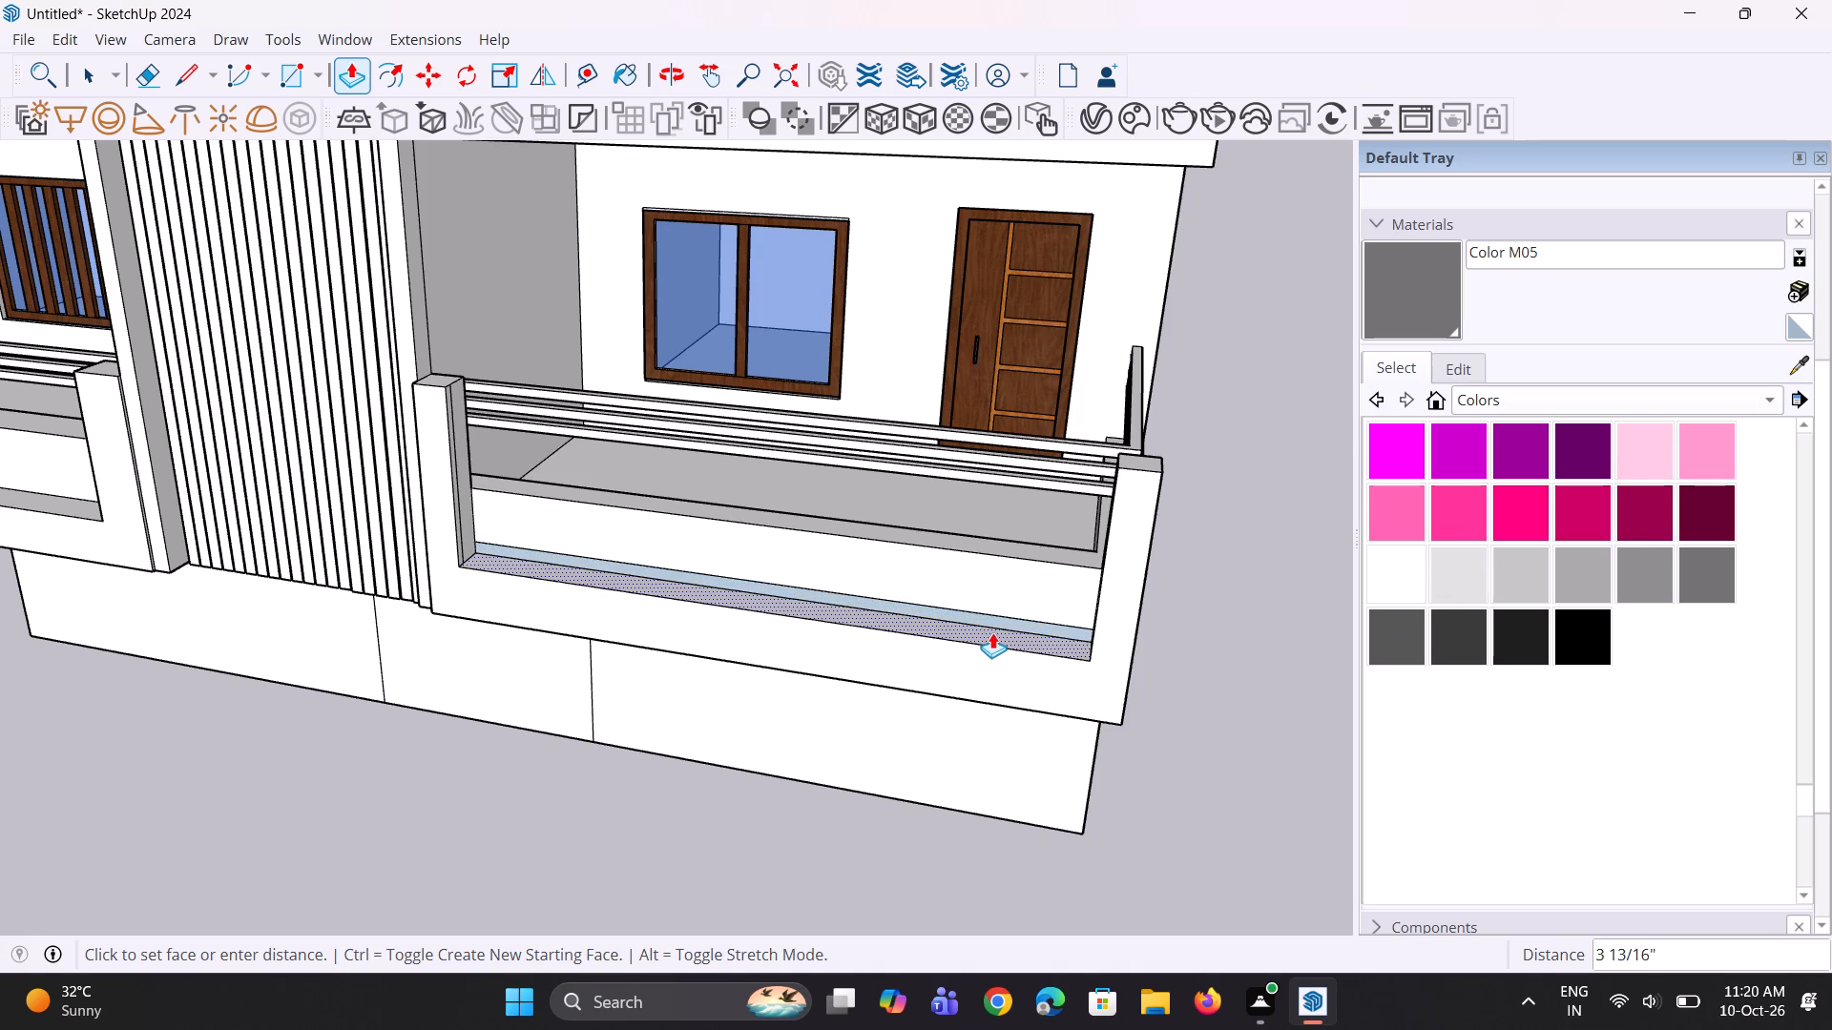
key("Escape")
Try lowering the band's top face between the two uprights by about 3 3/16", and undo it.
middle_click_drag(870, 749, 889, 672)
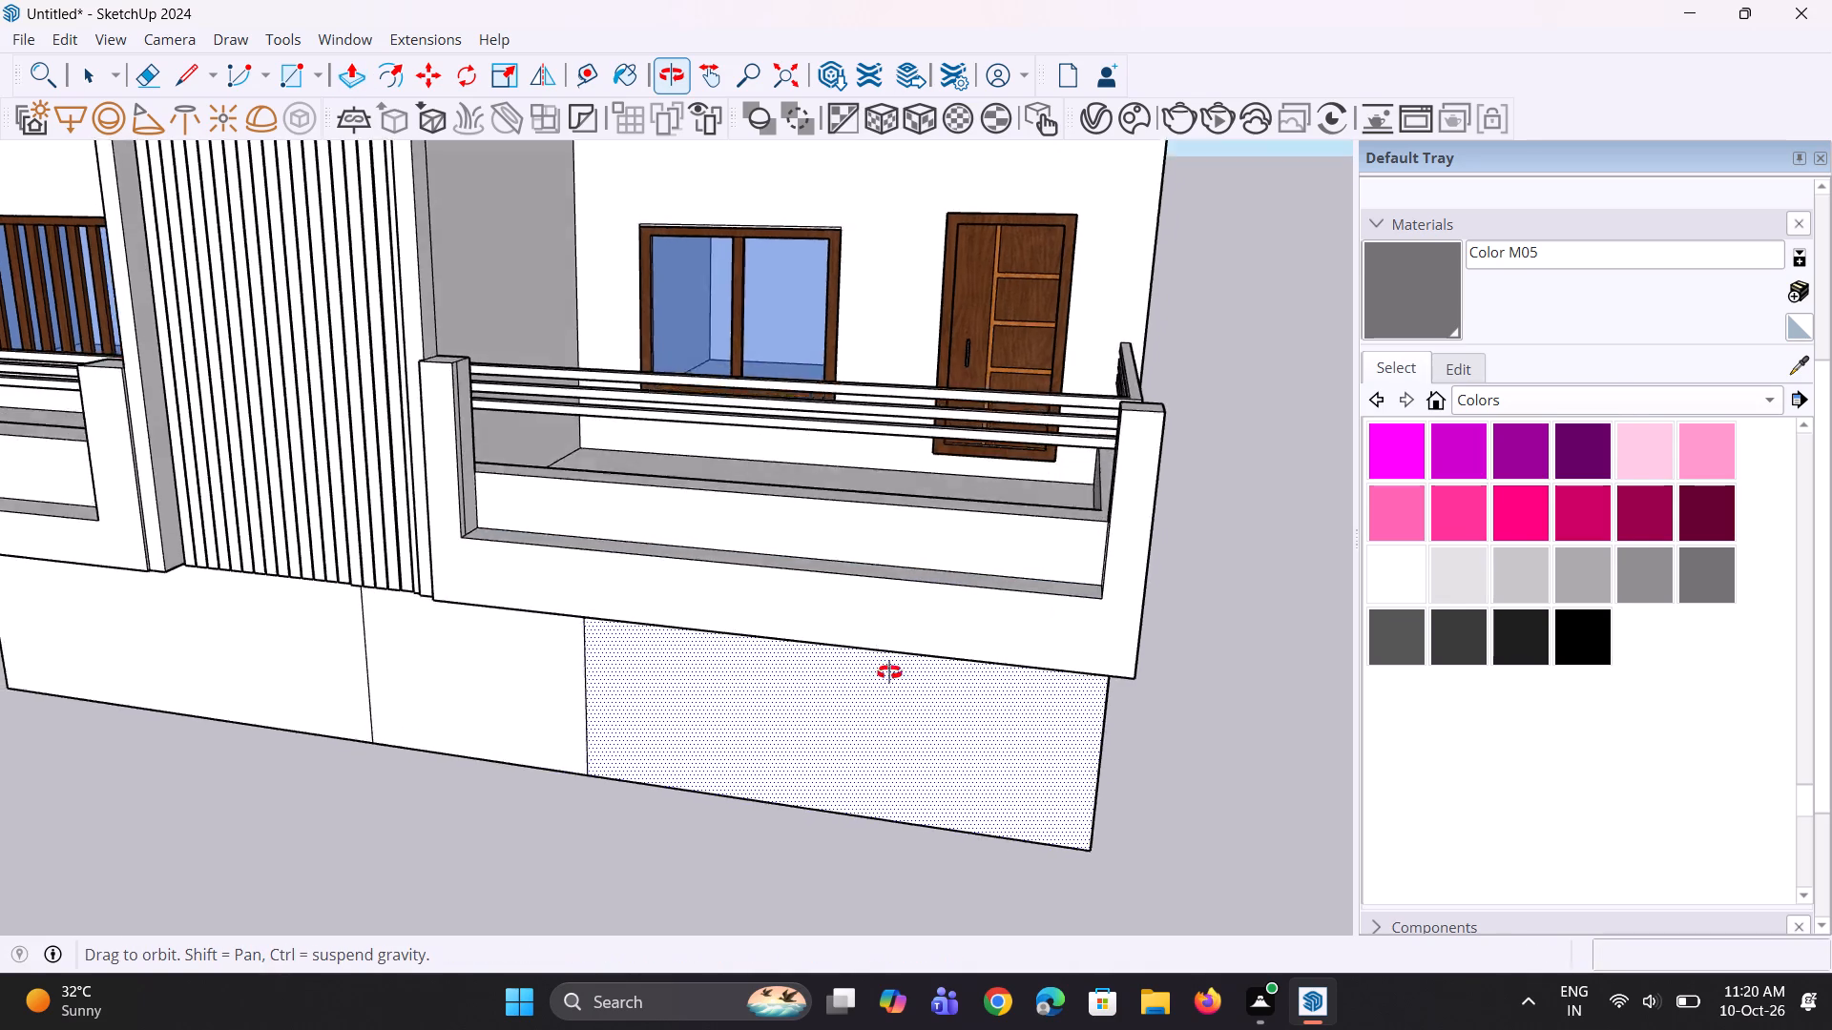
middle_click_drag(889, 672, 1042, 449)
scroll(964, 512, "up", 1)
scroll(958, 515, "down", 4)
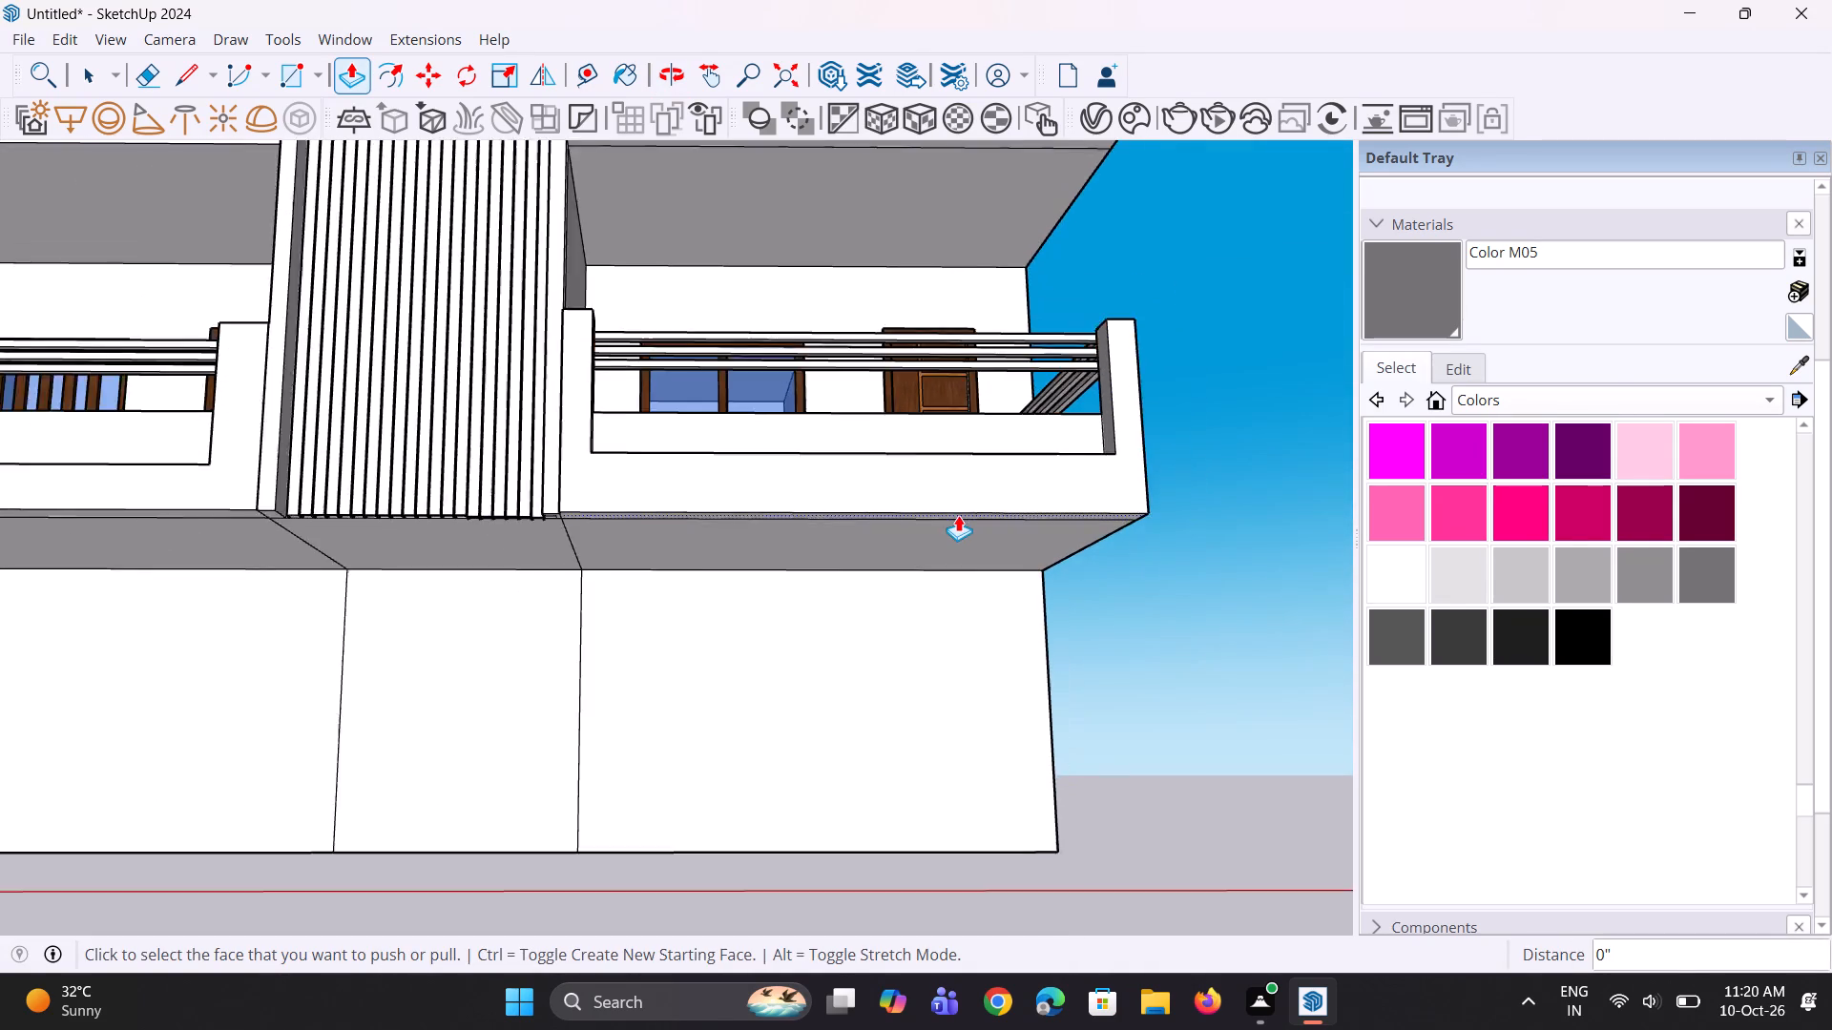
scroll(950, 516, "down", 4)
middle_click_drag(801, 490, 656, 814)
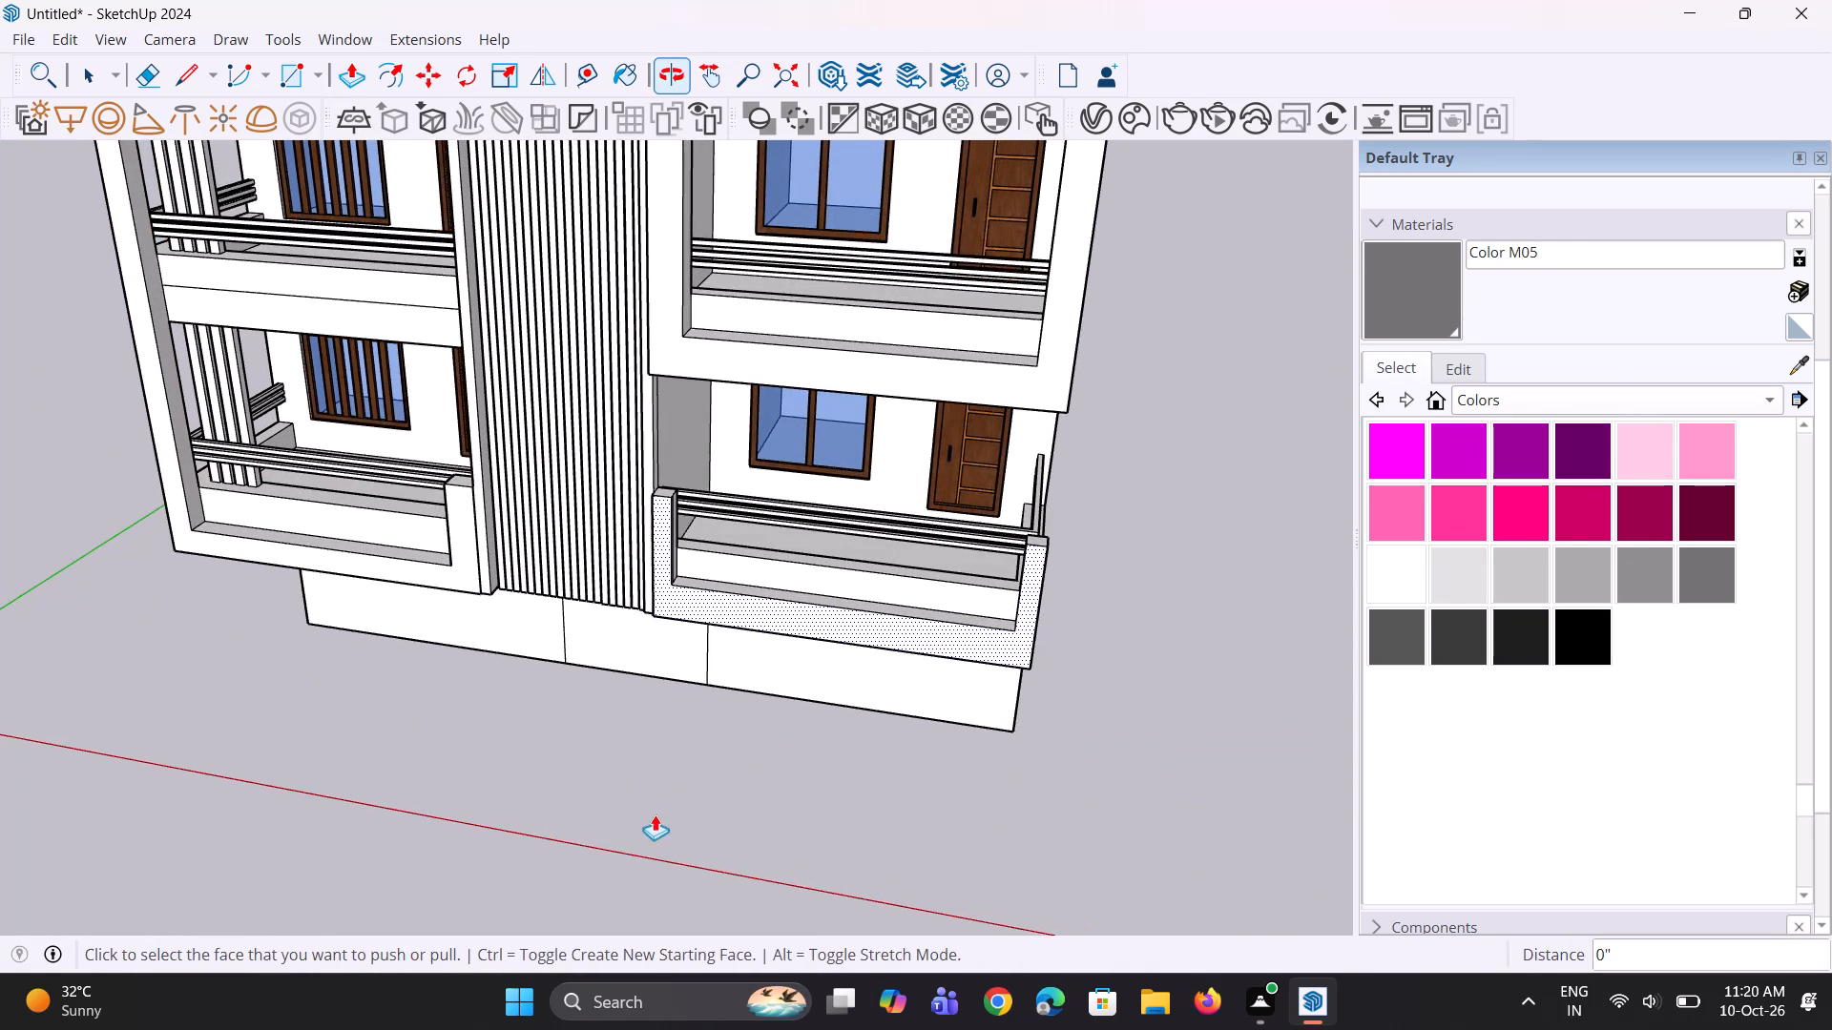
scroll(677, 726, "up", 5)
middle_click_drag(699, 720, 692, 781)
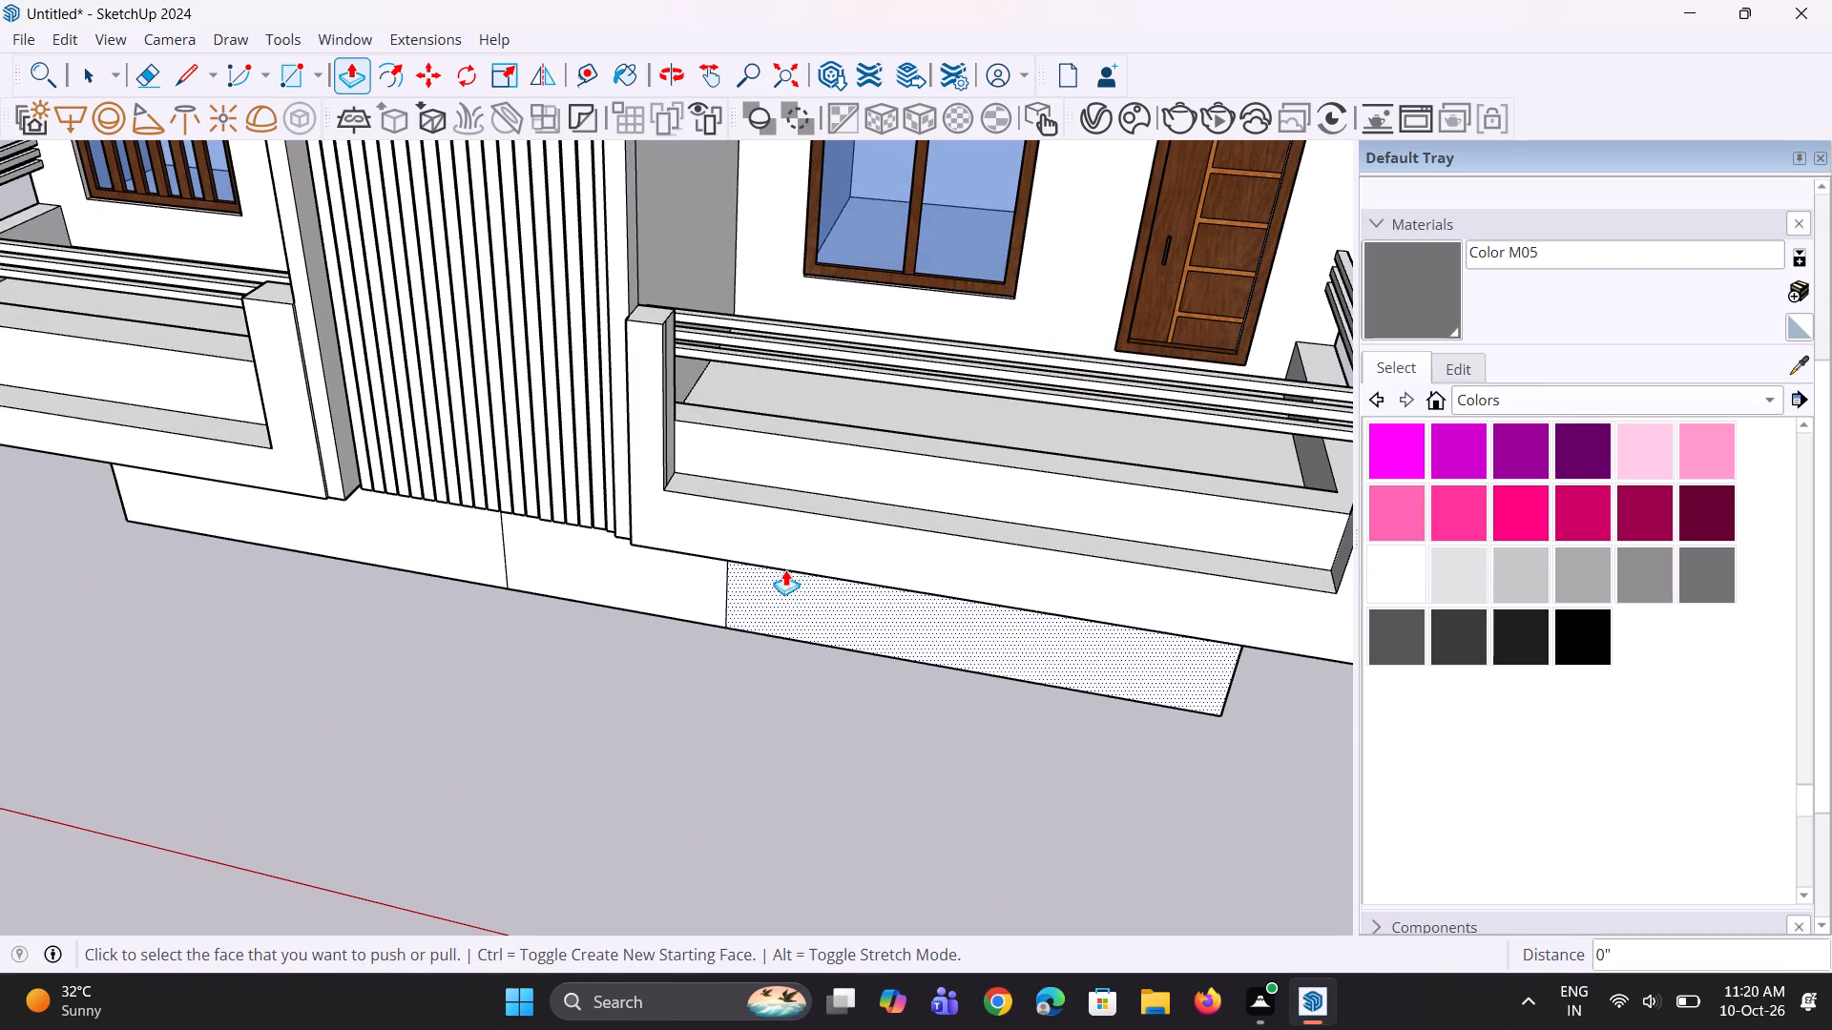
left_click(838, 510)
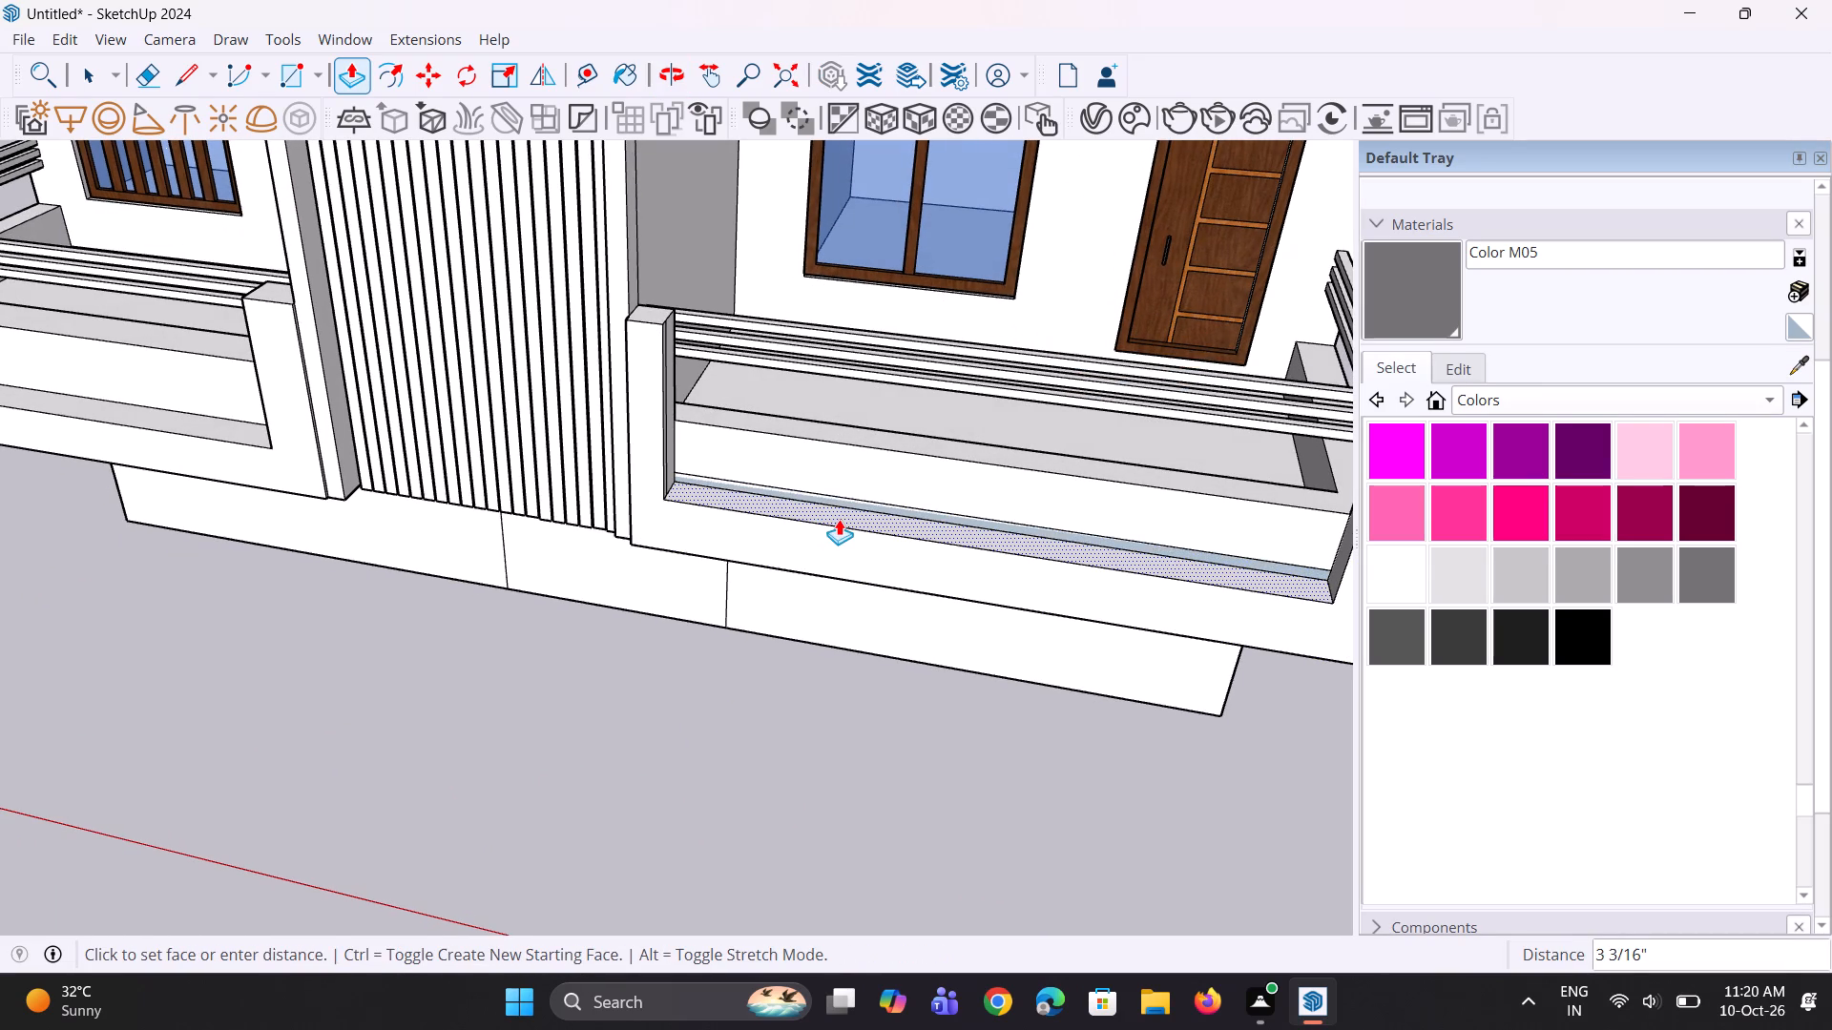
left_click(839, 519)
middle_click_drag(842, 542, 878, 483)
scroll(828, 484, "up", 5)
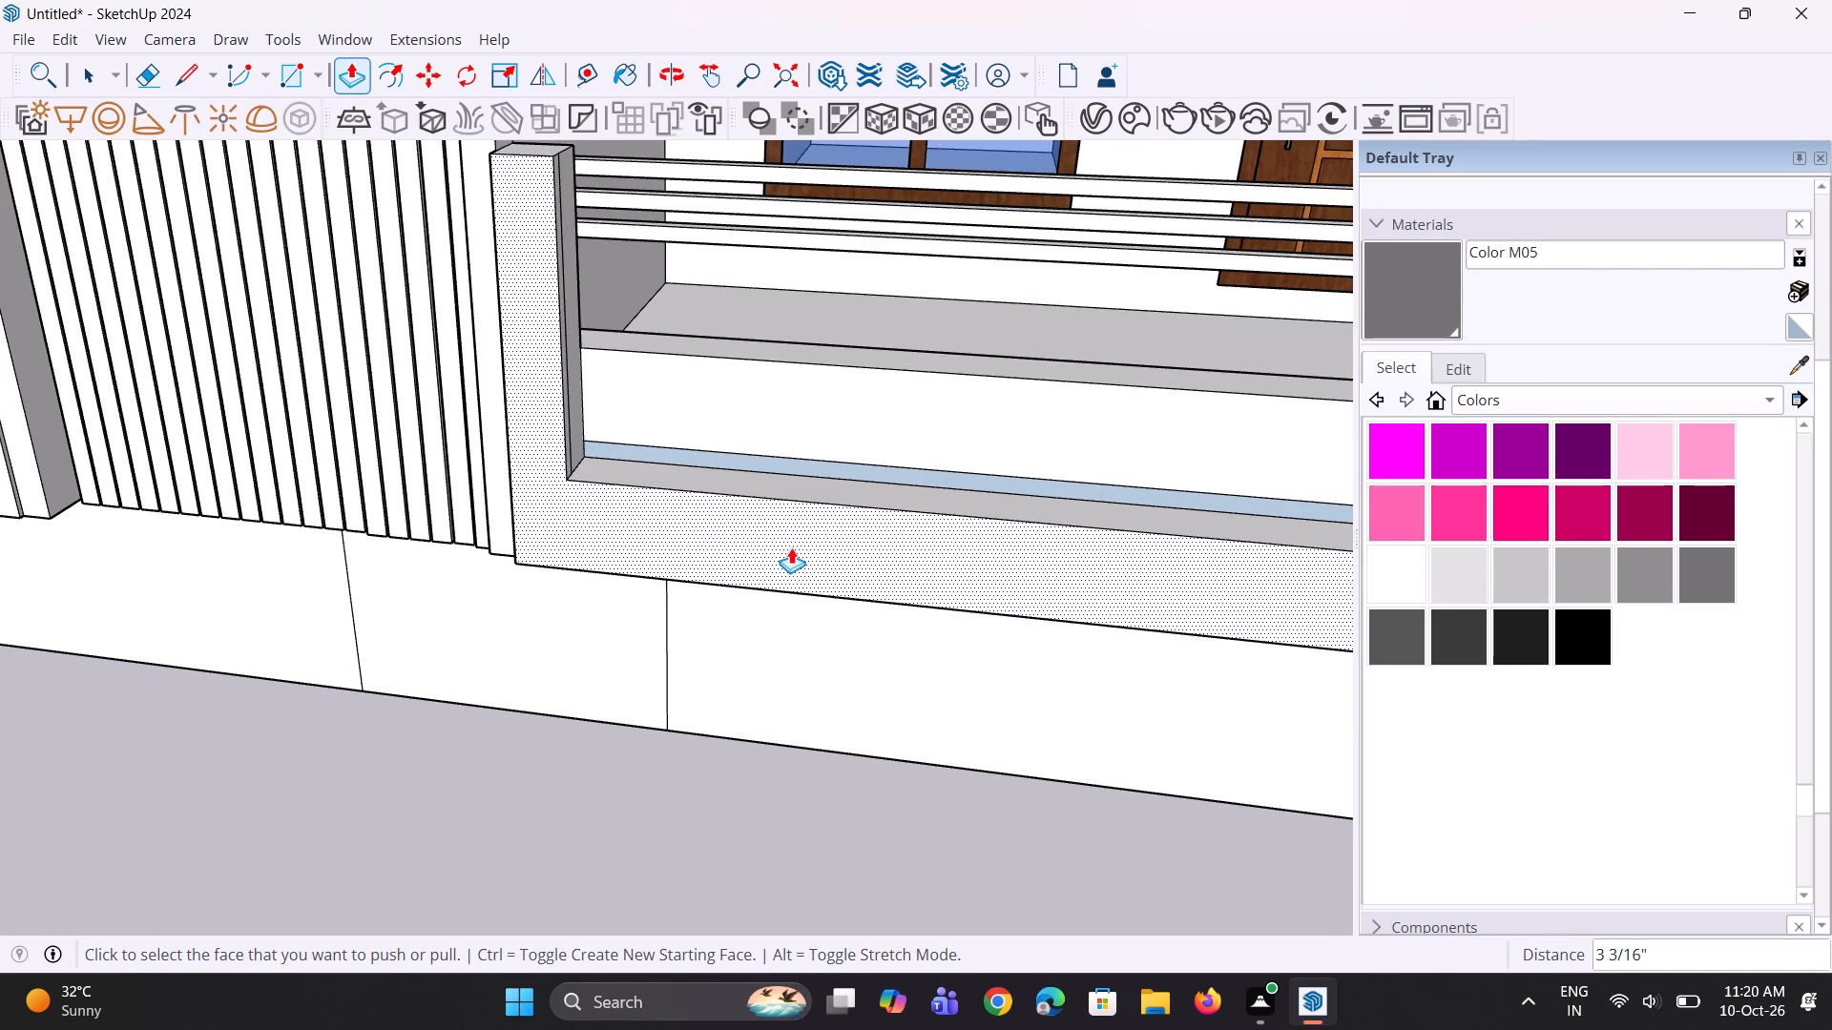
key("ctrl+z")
Push/Pull the band's top face between the two uprights down about 2 15/16".
left_click(829, 474)
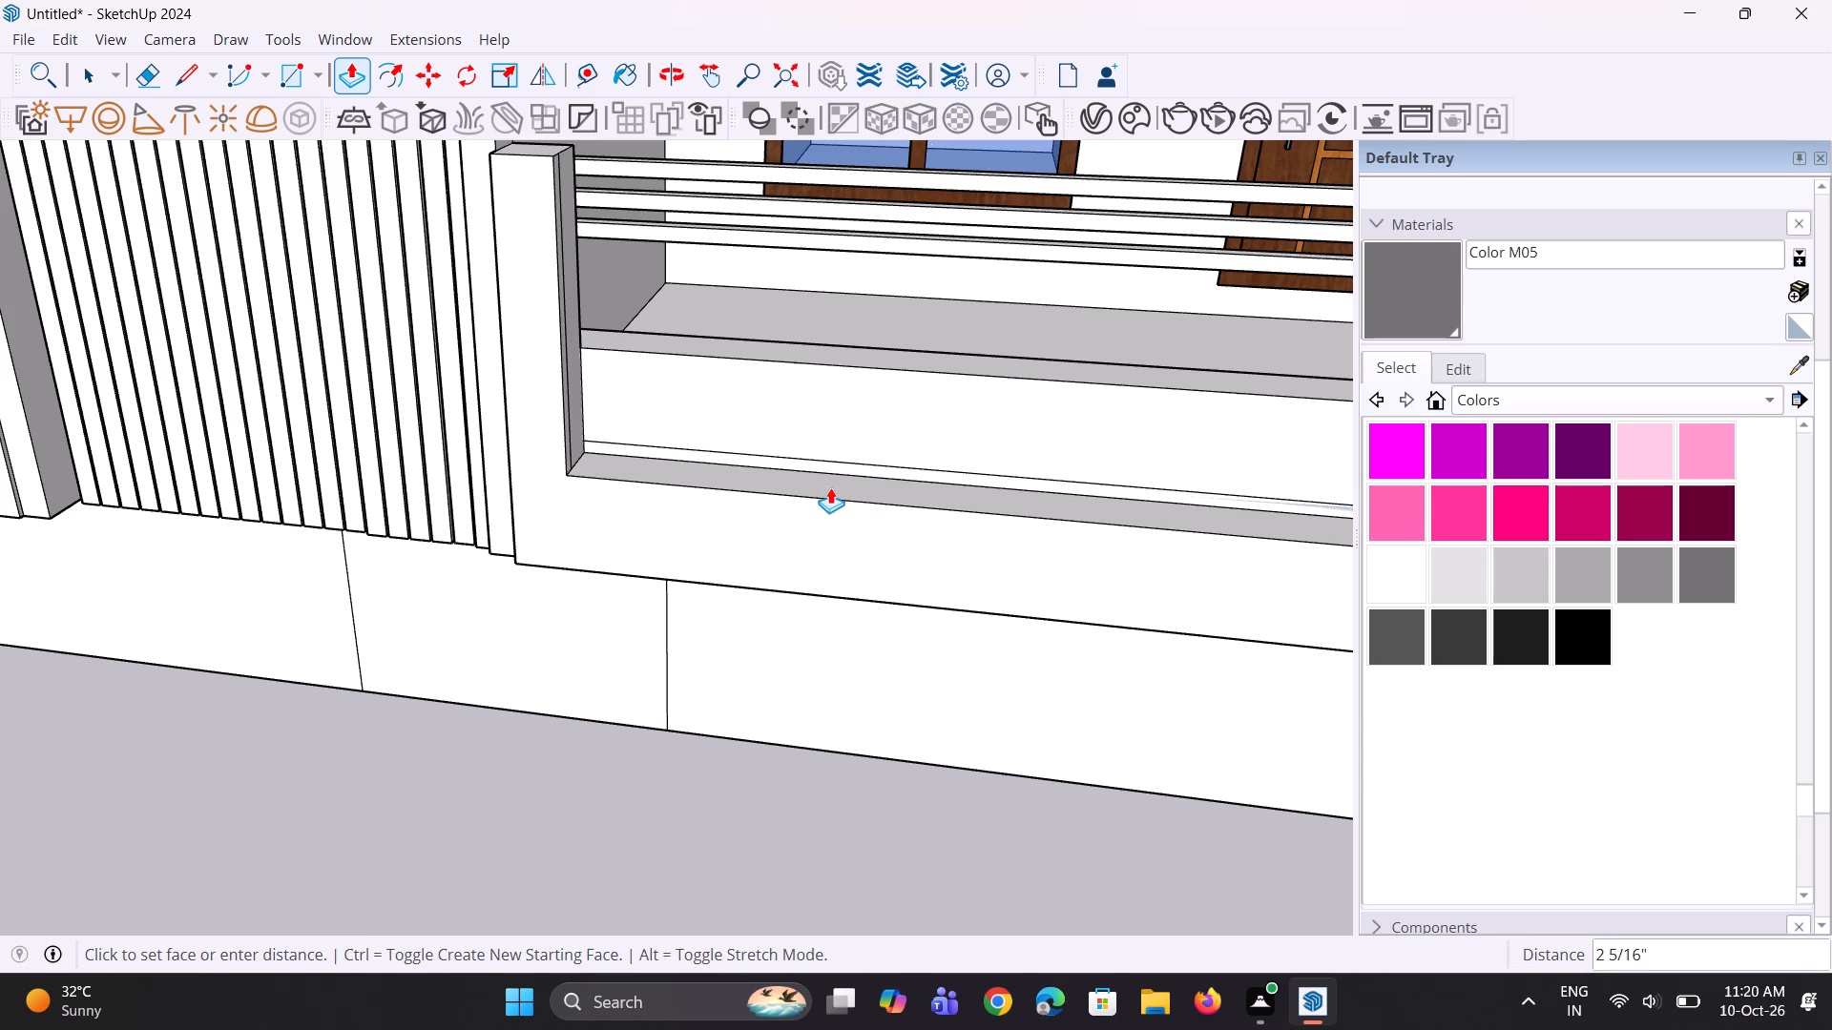
left_click(835, 491)
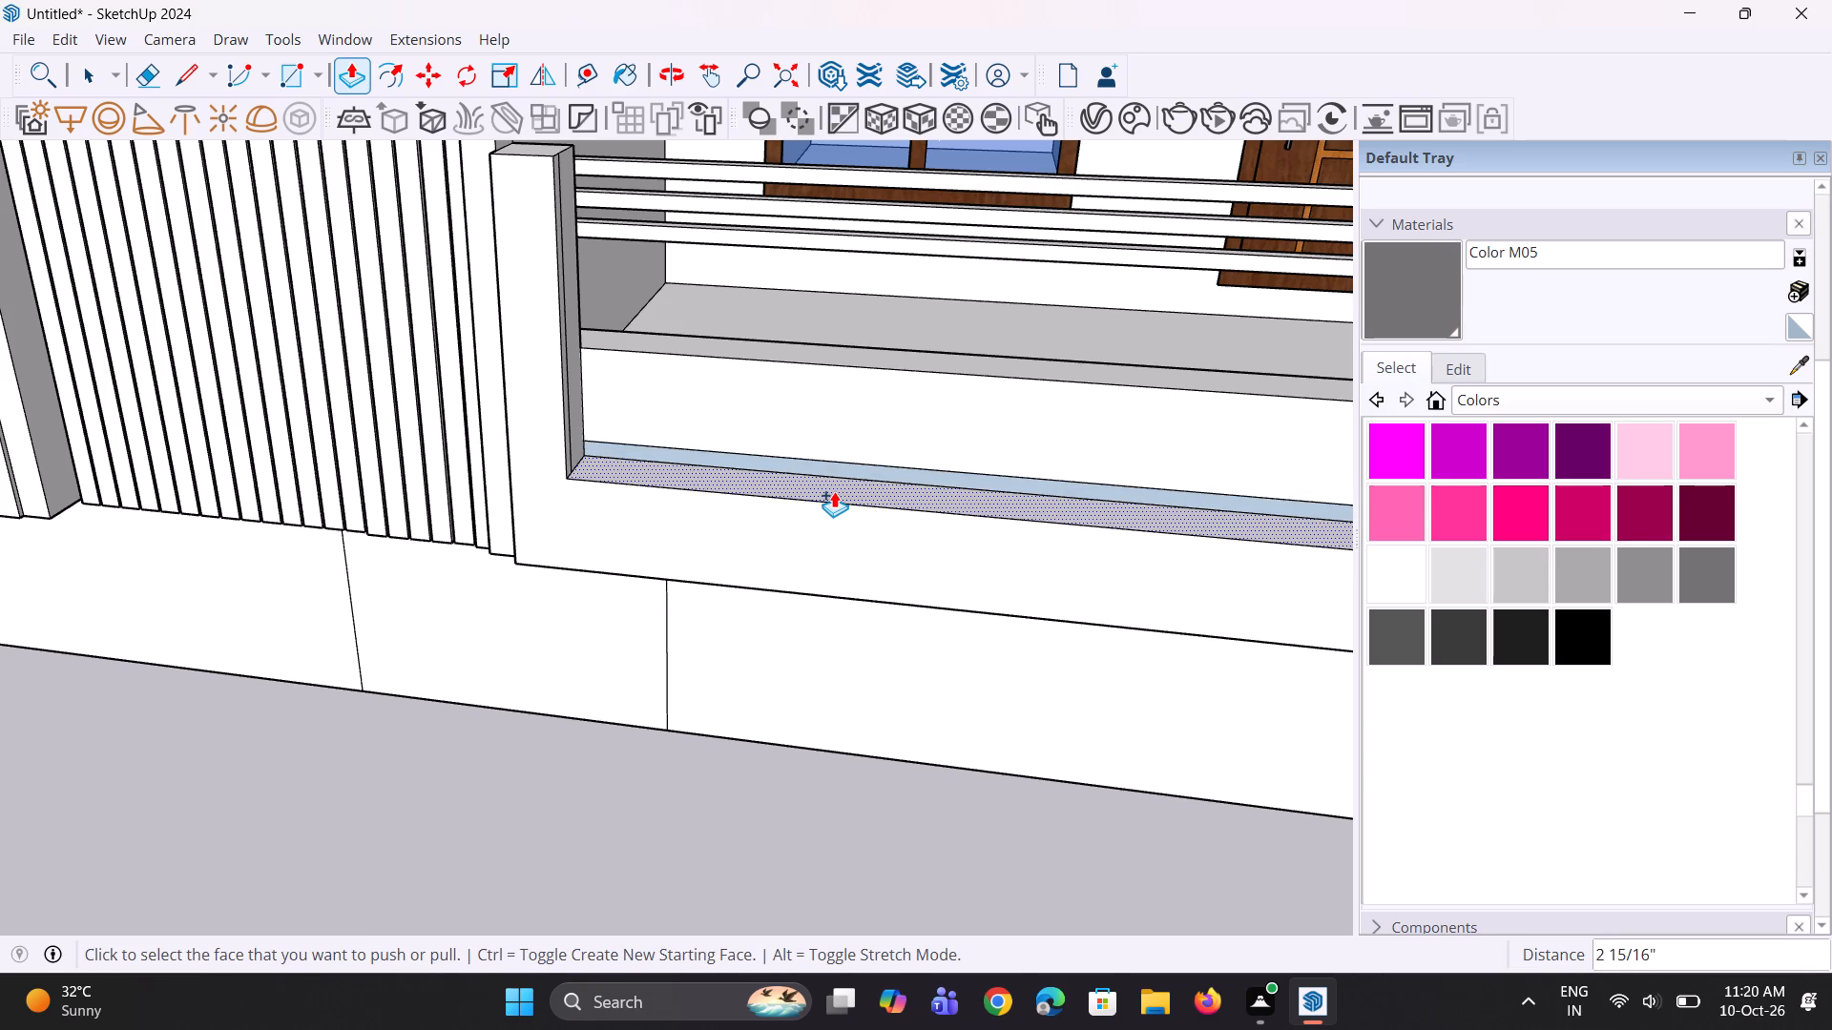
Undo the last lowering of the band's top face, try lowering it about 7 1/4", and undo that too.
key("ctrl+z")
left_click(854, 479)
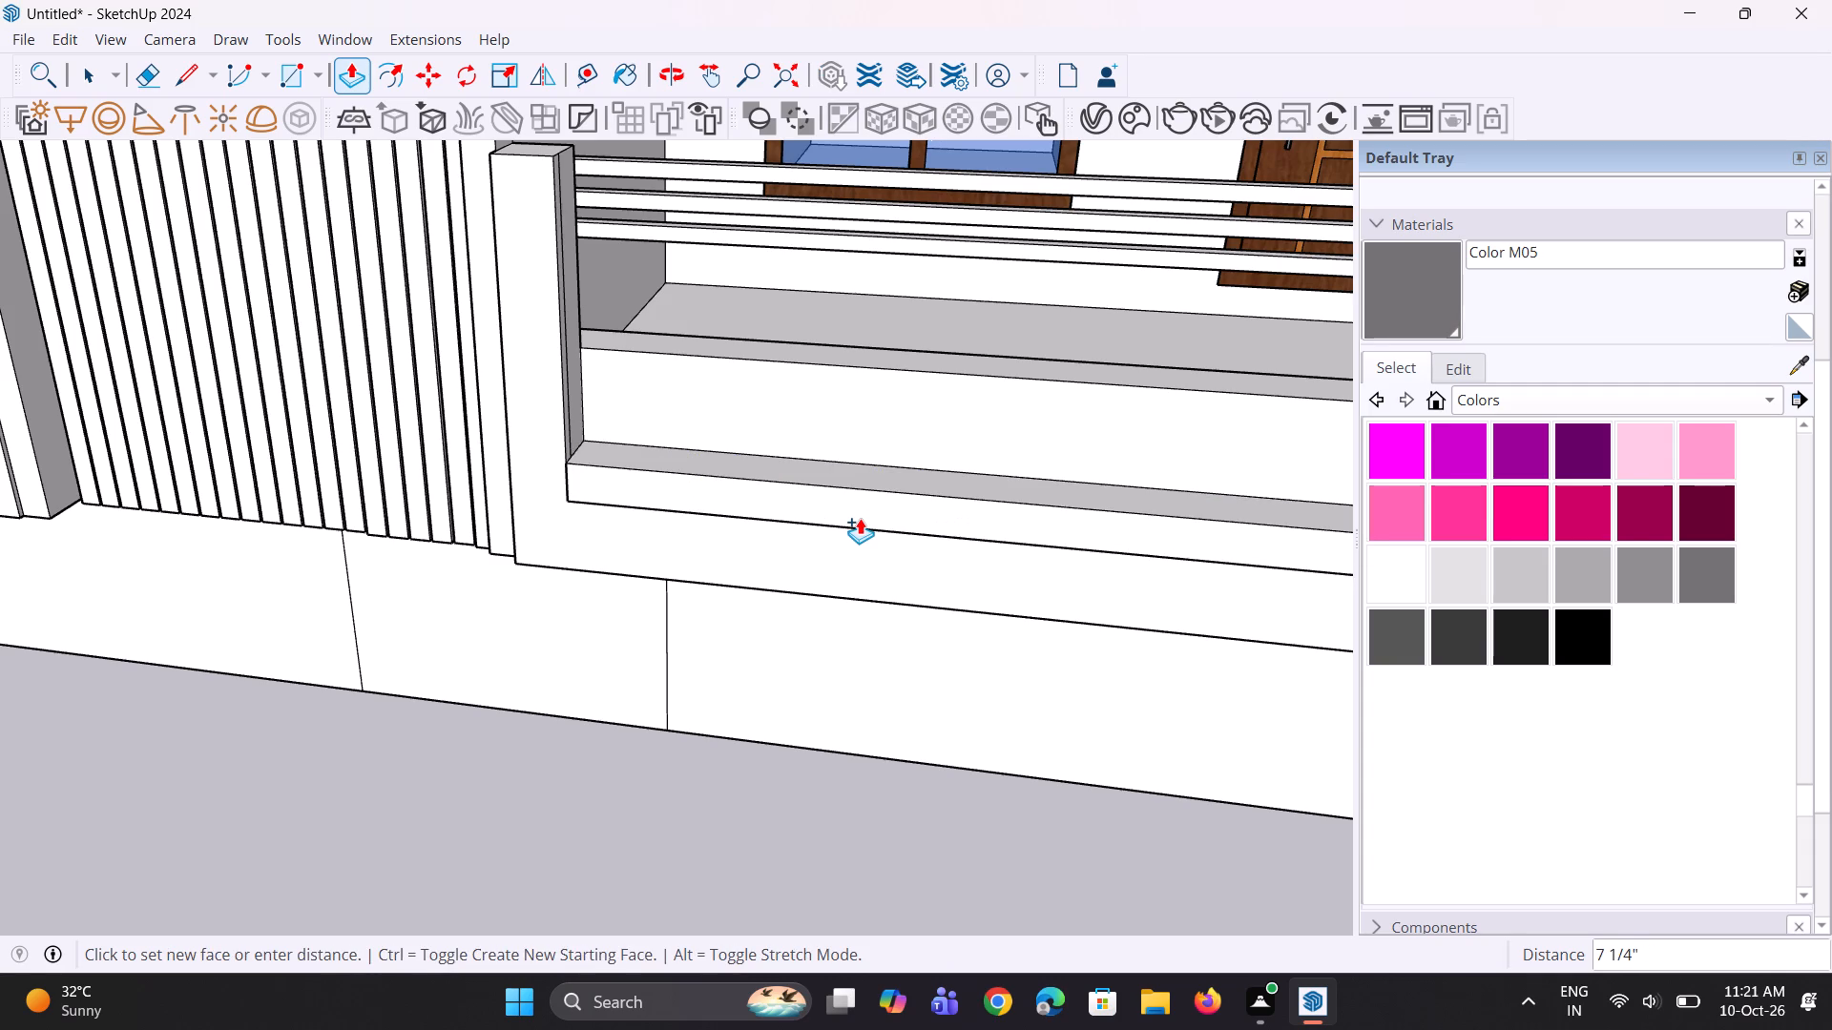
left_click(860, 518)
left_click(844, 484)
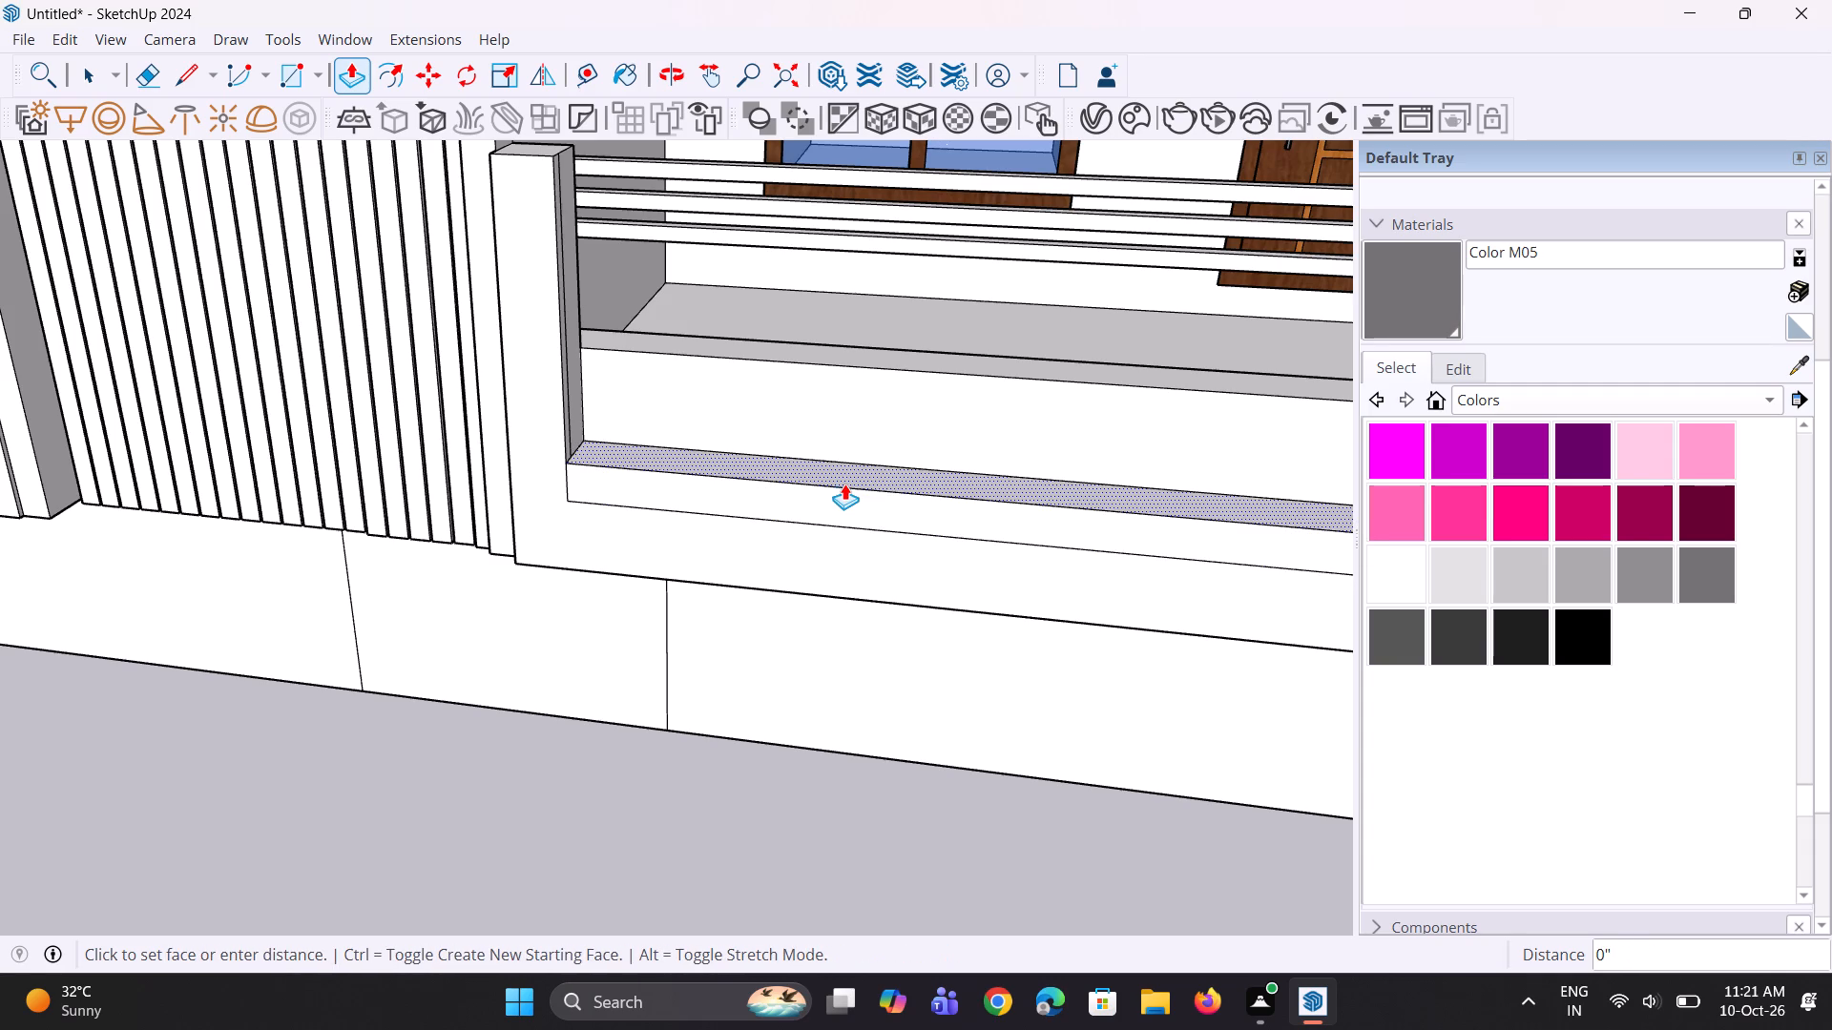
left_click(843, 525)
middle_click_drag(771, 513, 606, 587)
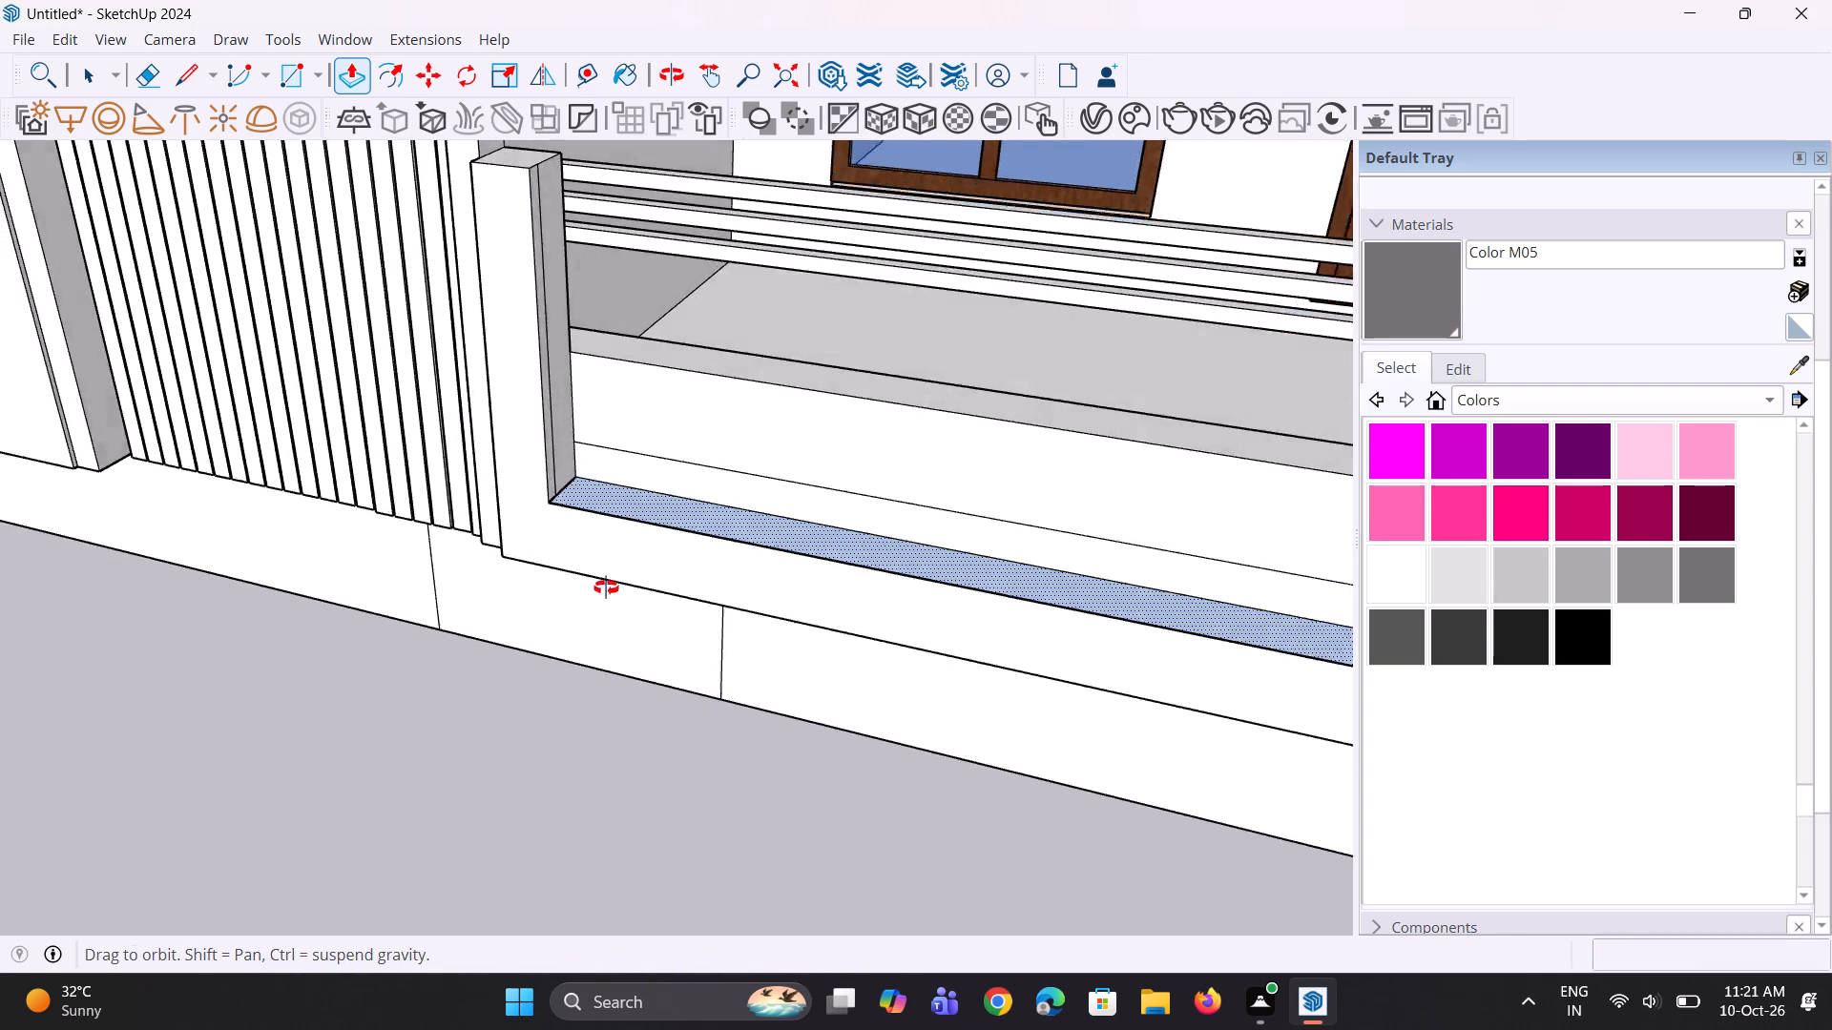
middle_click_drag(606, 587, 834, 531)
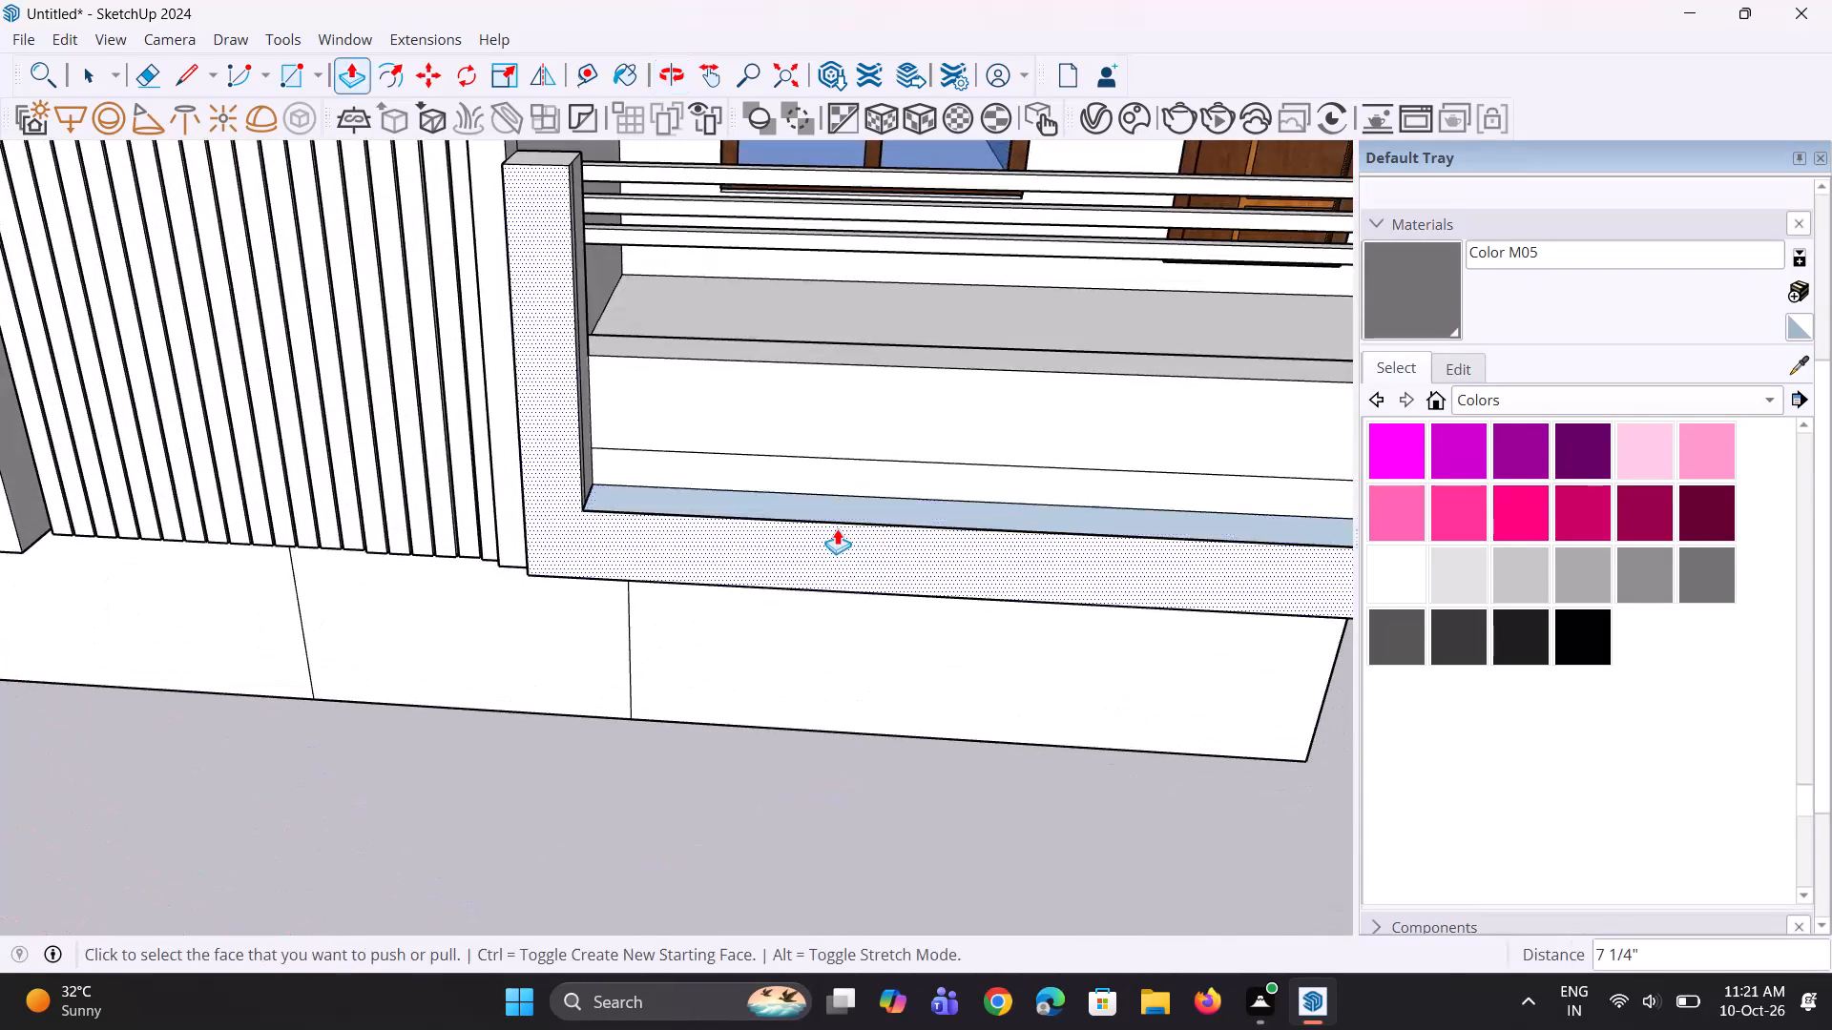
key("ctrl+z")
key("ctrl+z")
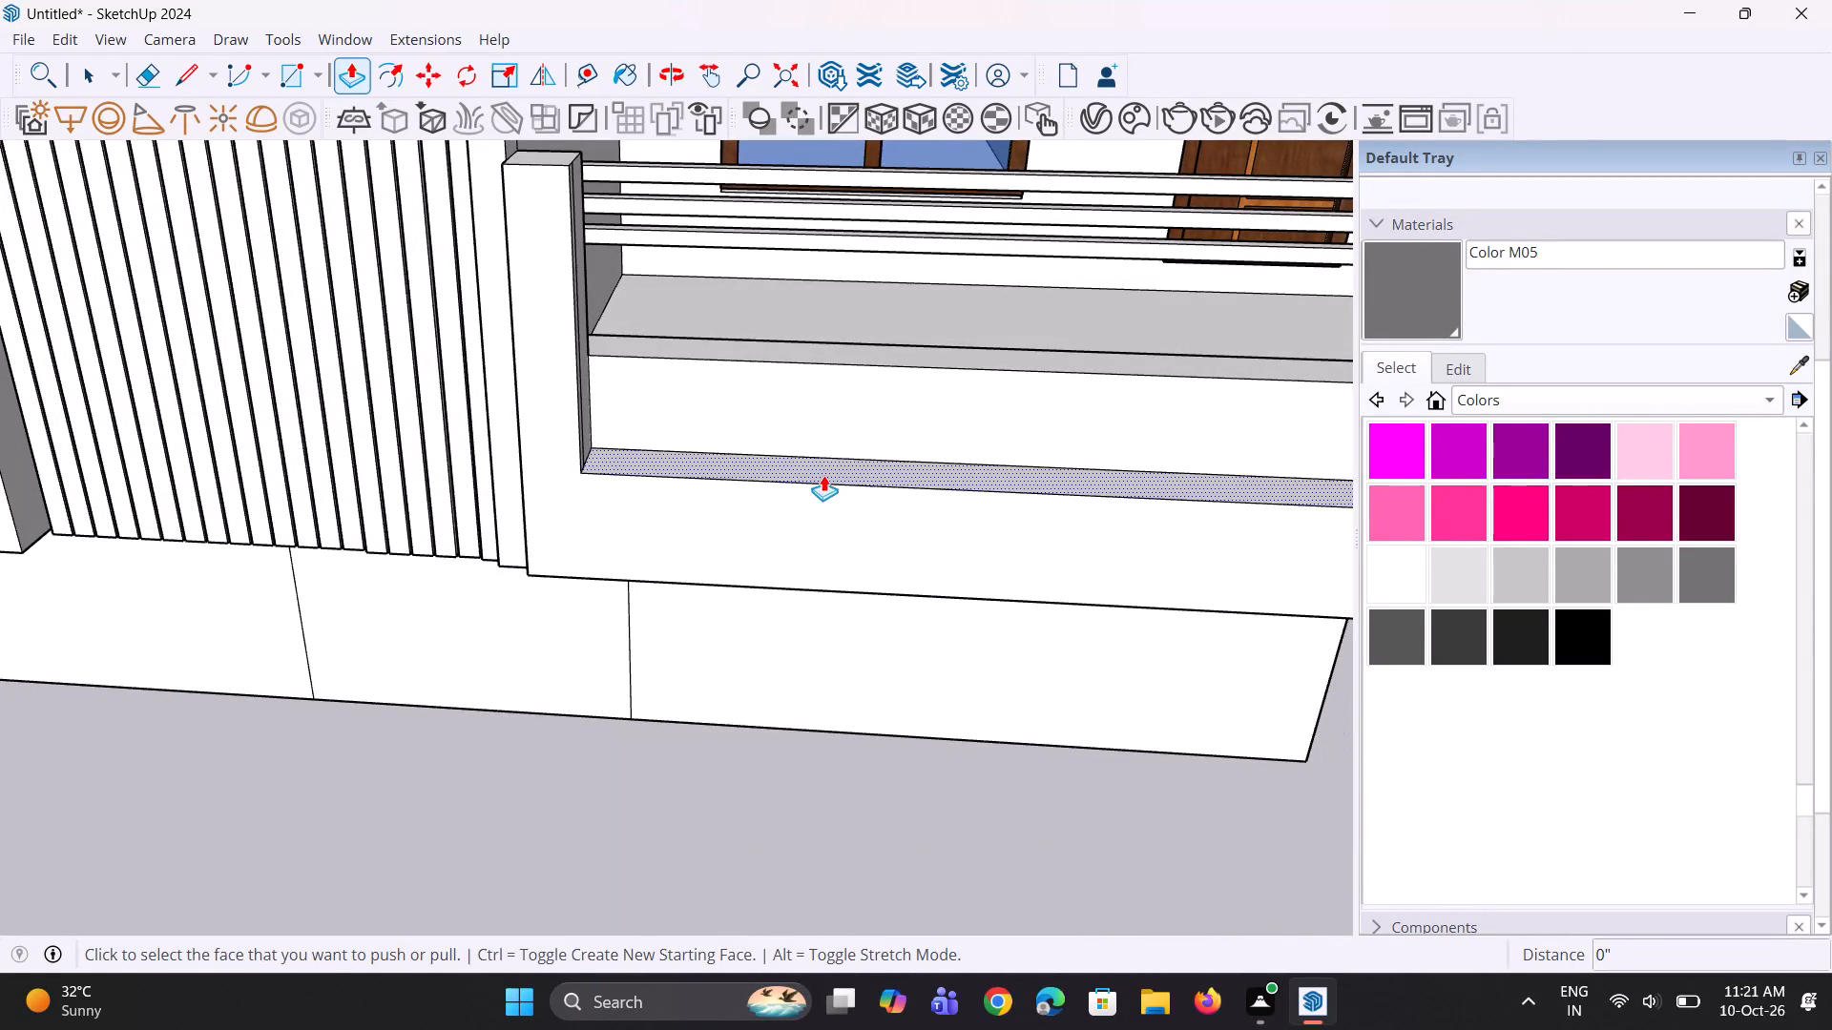
Push/Pull the band's top face between the two uprights down about 8 3/4".
left_click(823, 475)
left_click(811, 521)
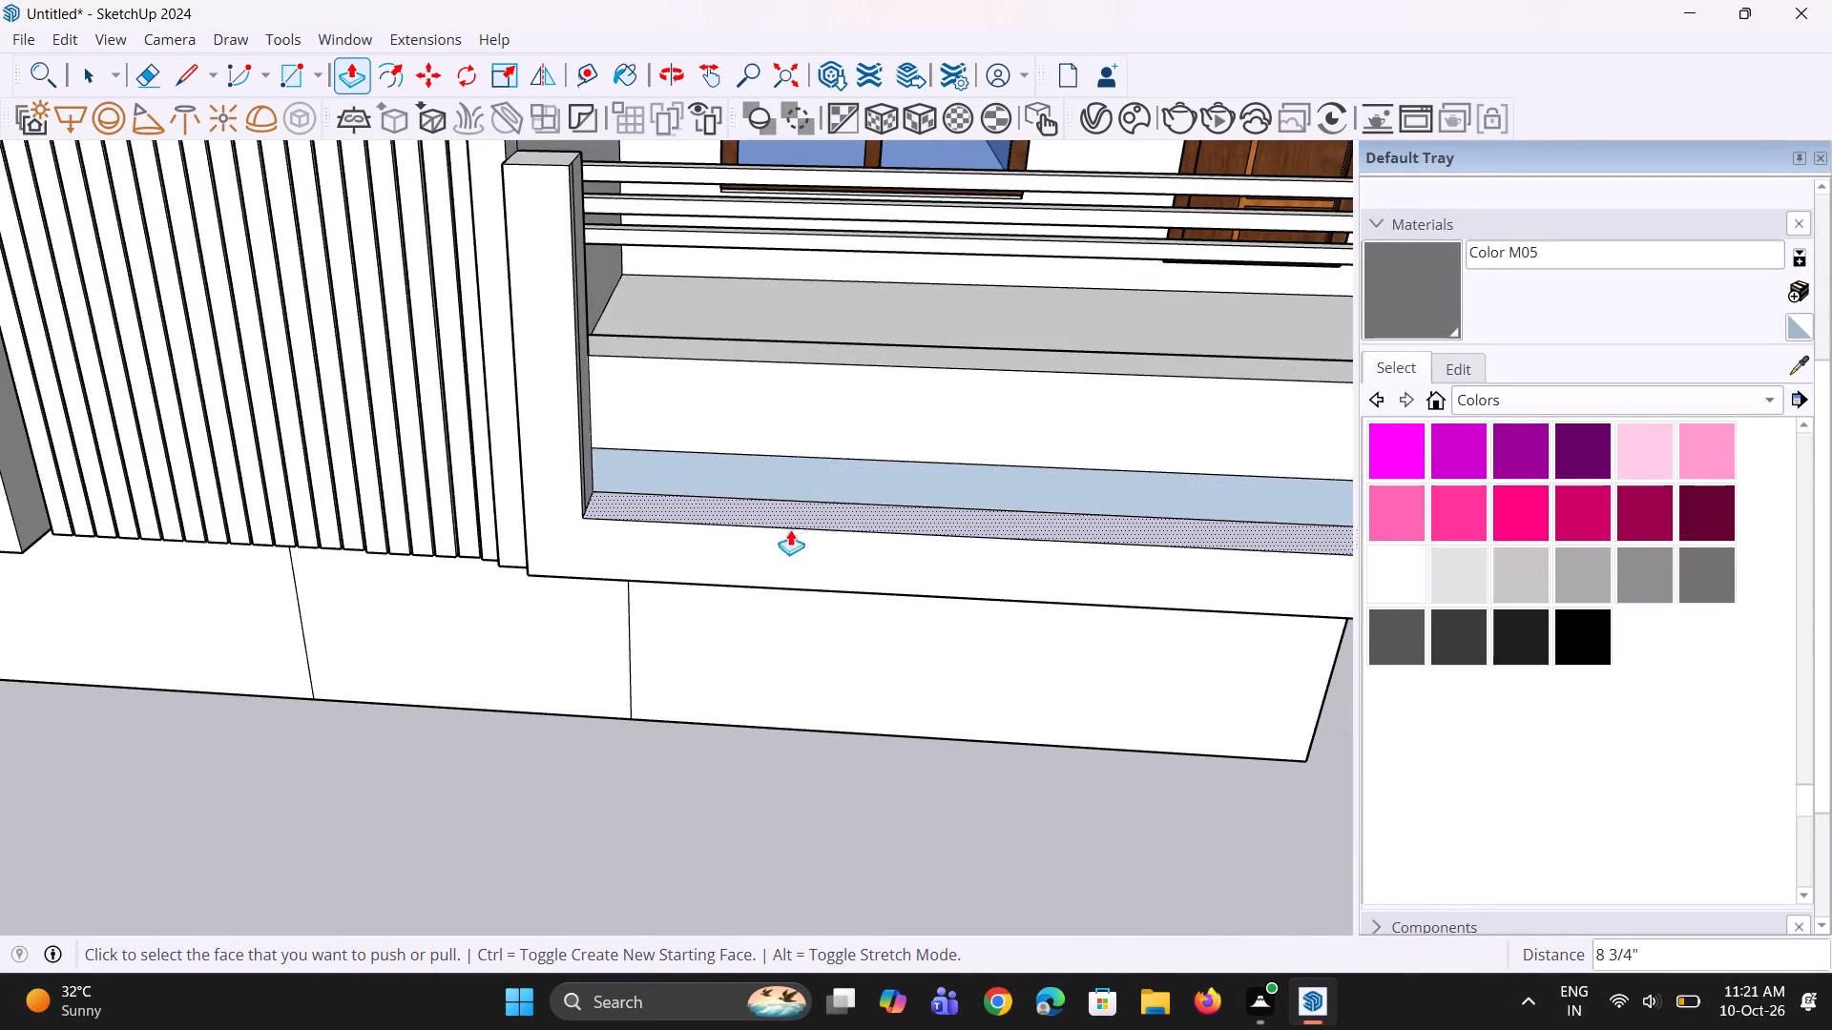
Move the leftover edge on the parapet face down 8 3/4" onto the back edge of the band's lowered top face.
scroll(591, 536, "down", 4)
middle_click_drag(576, 608, 701, 595)
scroll(740, 521, "up", 2)
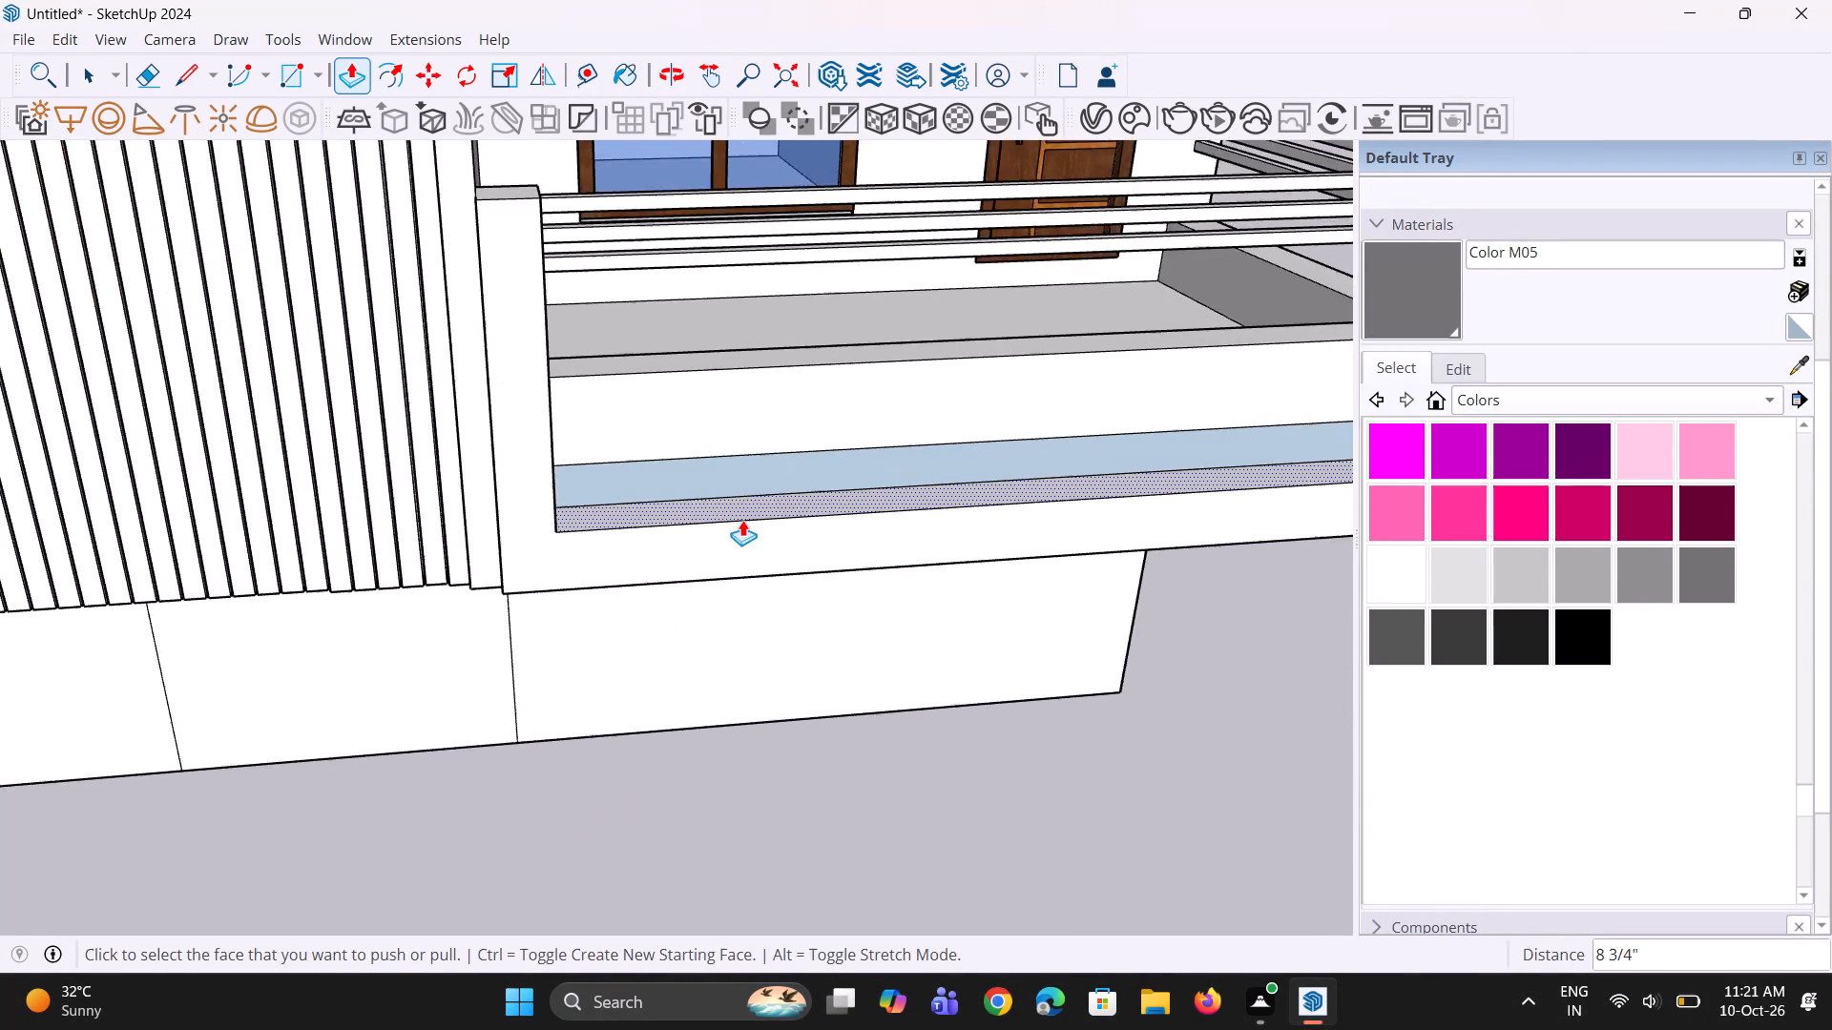
scroll(742, 520, "up", 3)
key("space")
left_click(656, 445)
scroll(657, 459, "up", 2)
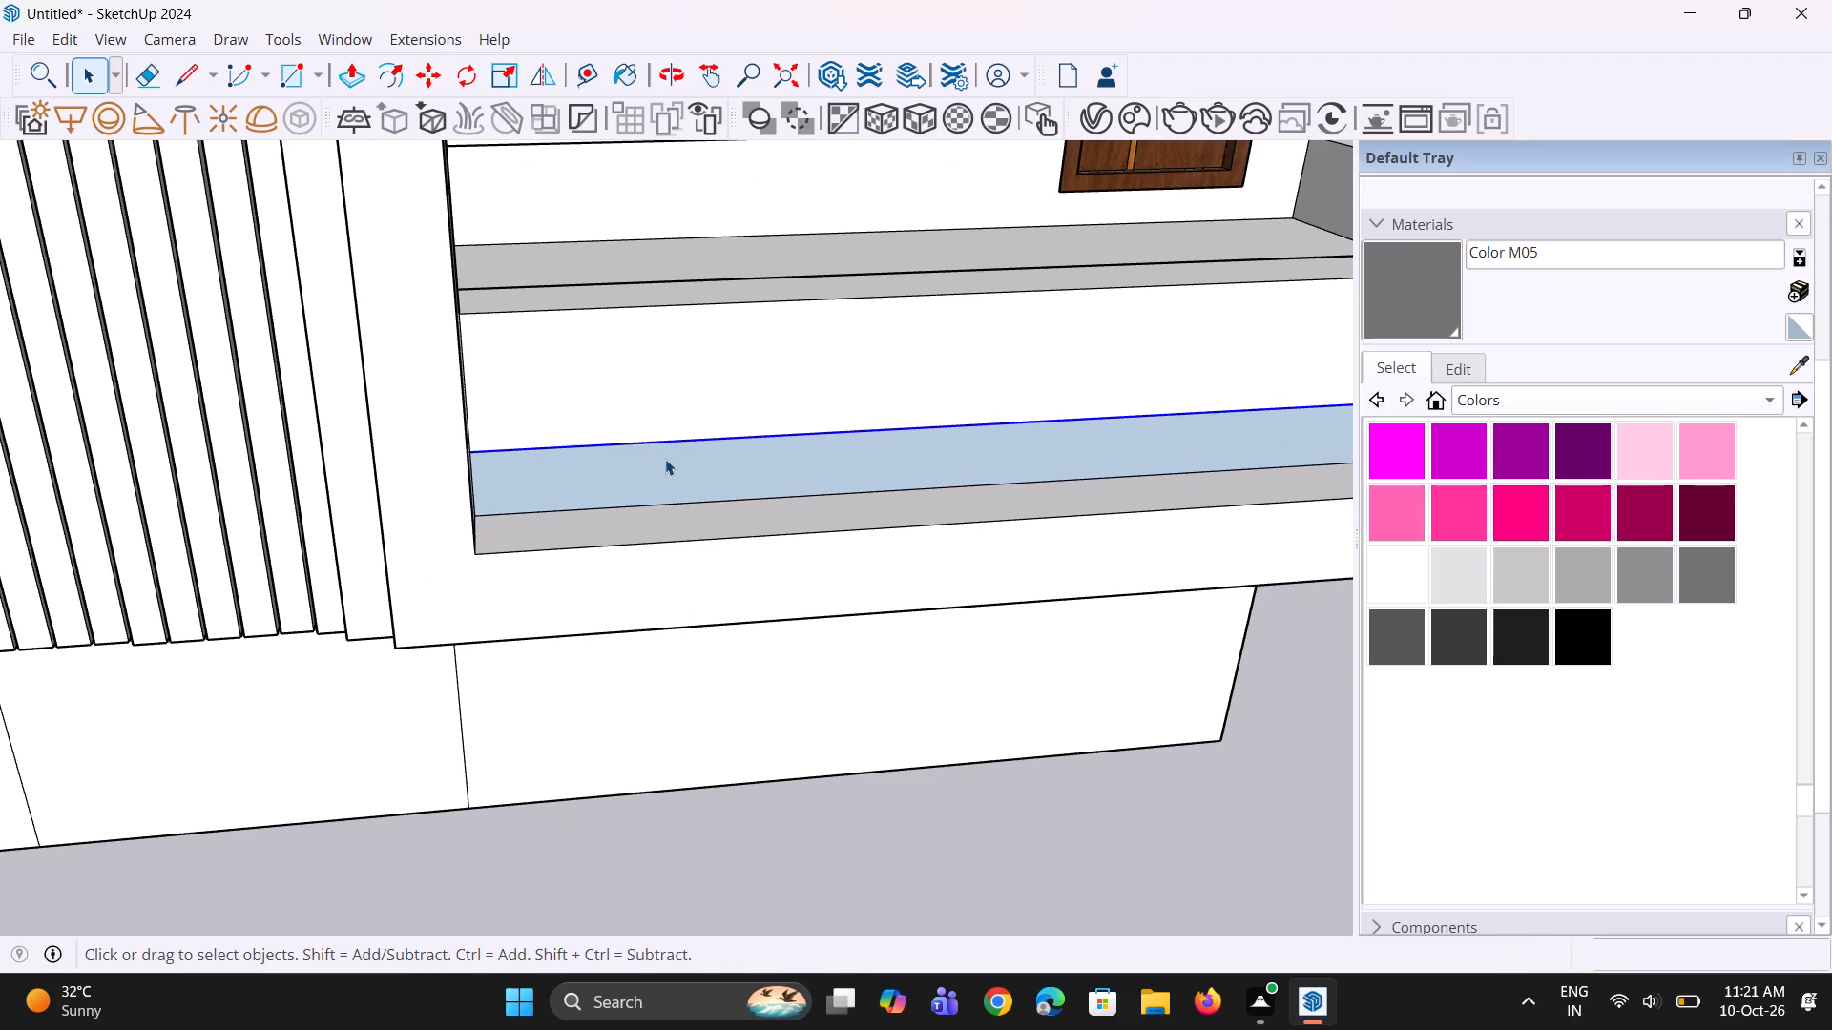
key("m")
scroll(881, 495, "down", 4)
middle_click_drag(634, 518, 552, 504)
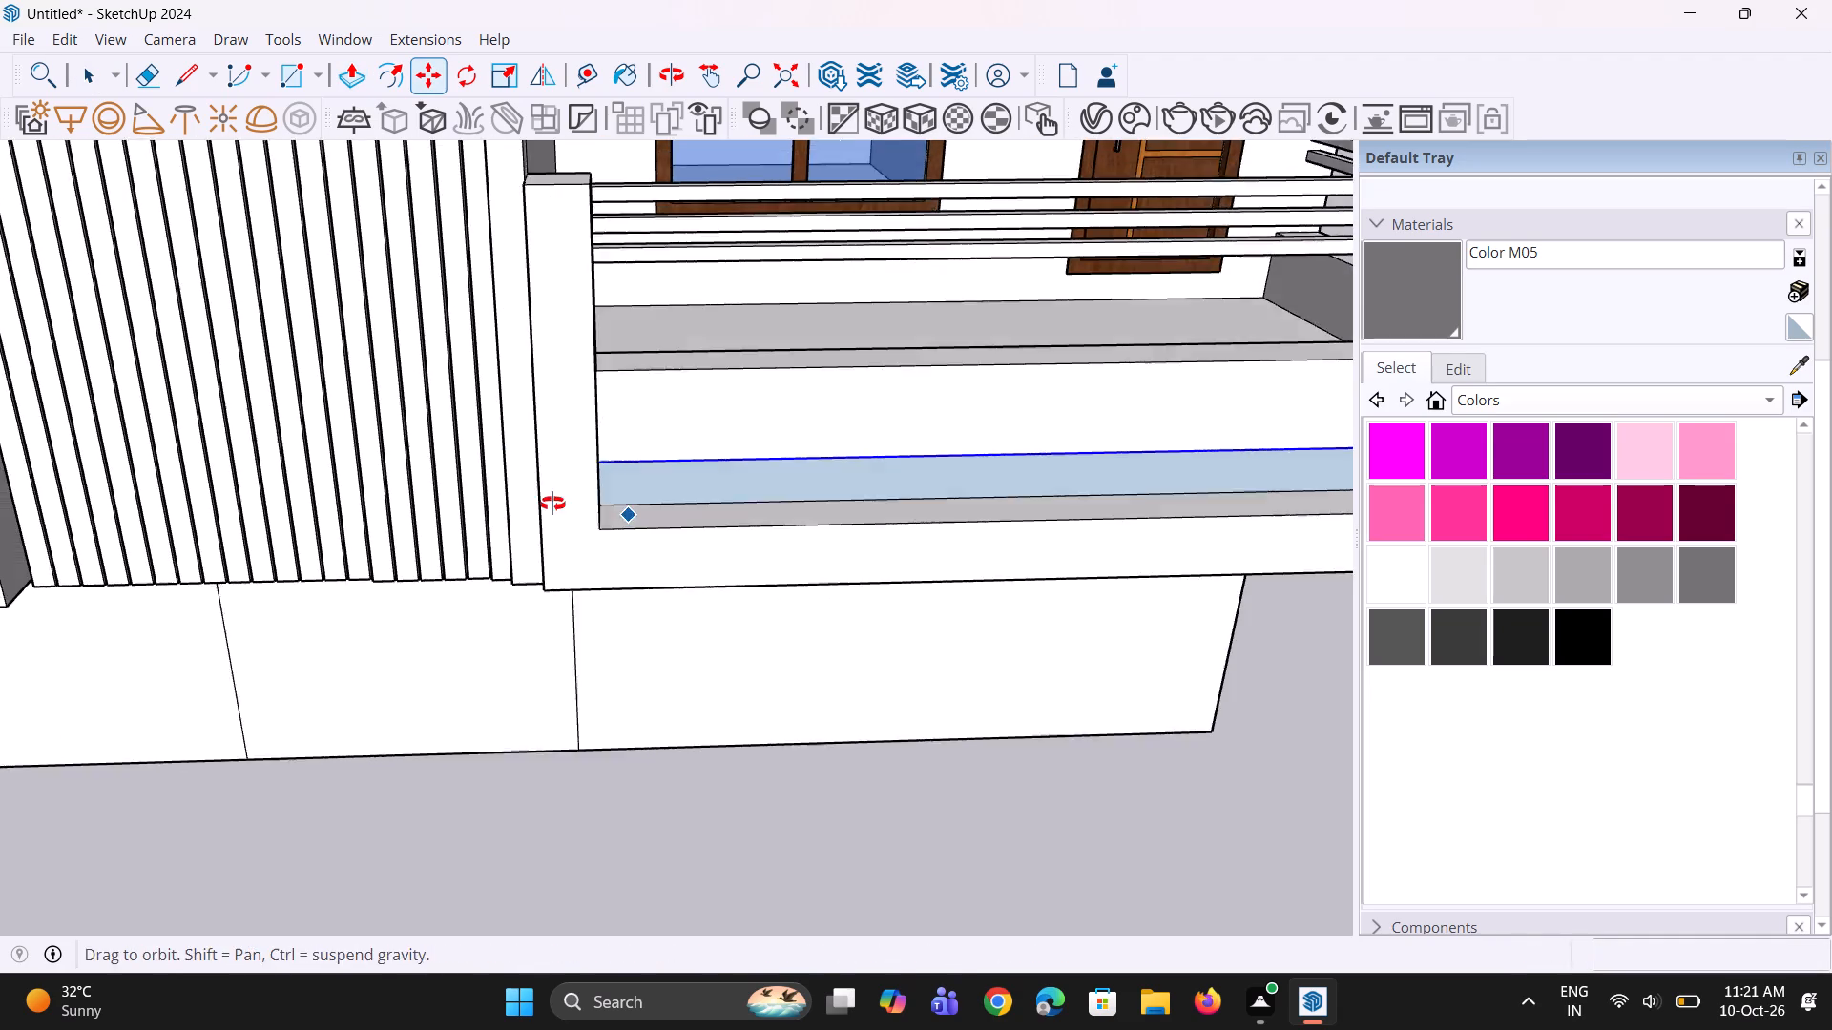
middle_click_drag(552, 504, 547, 503)
scroll(587, 483, "up", 6)
left_click(593, 446)
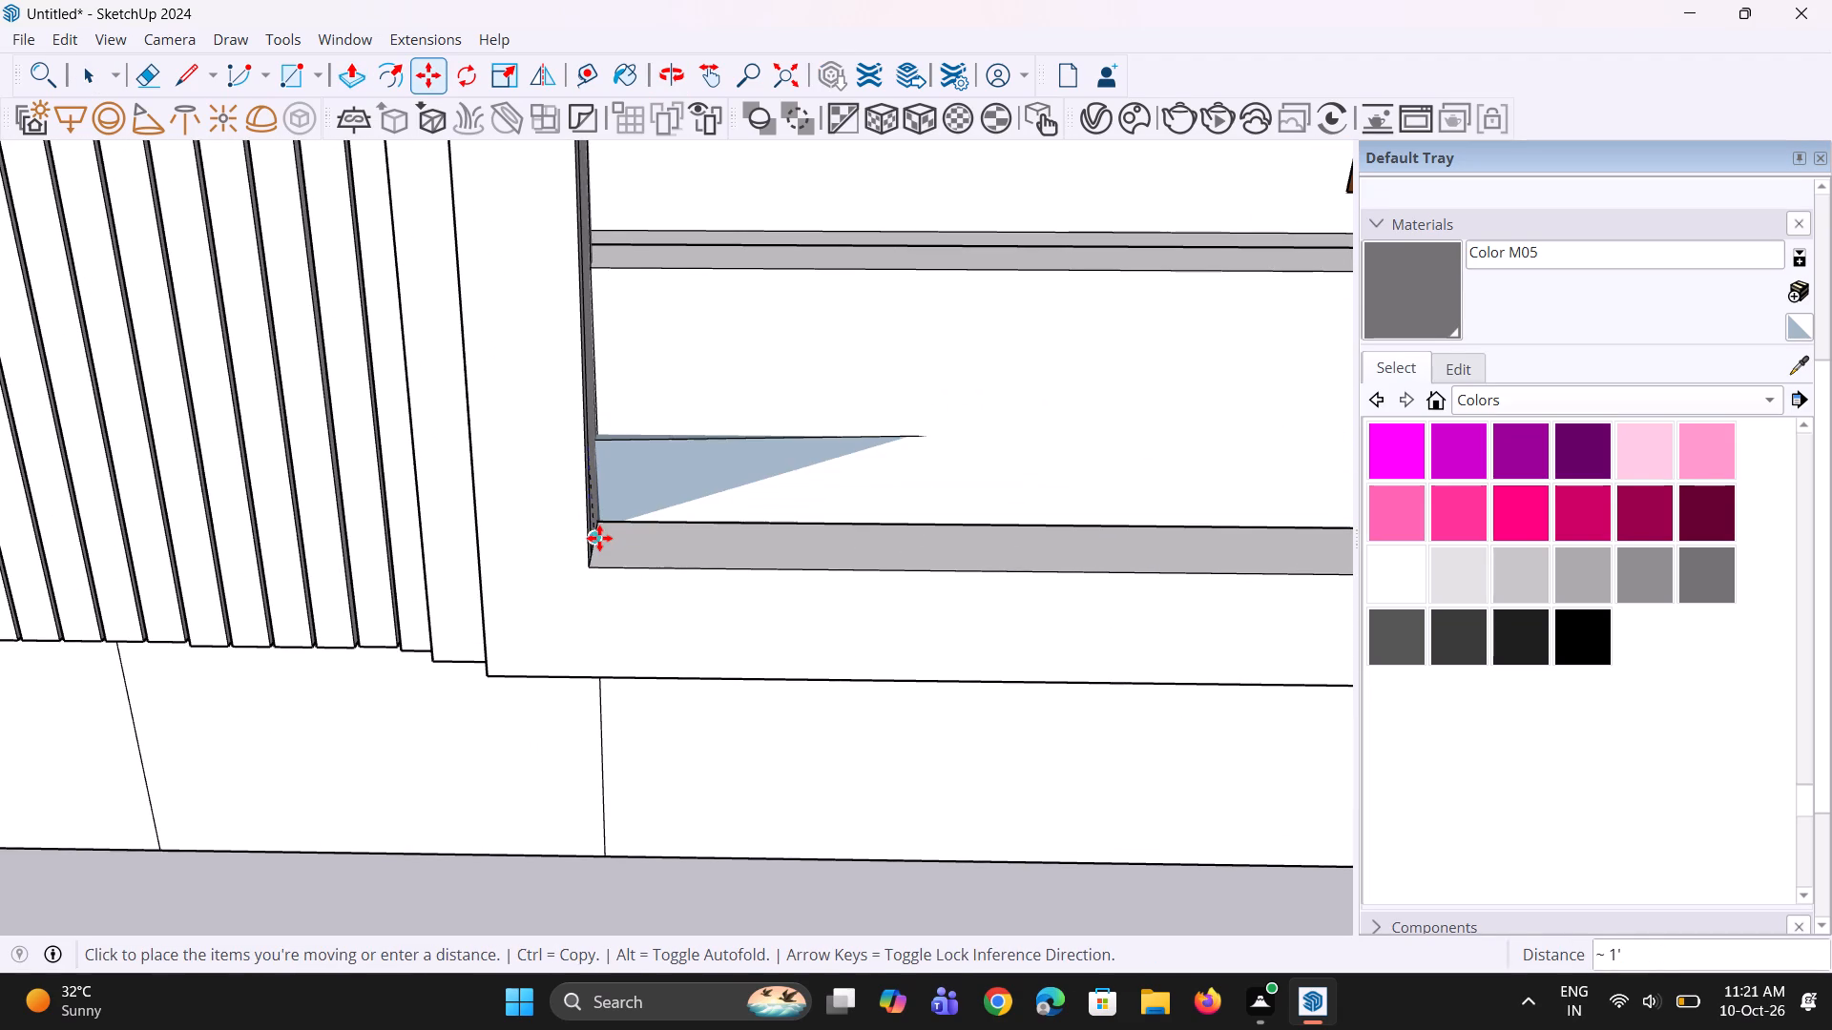
key("Escape")
middle_click_drag(677, 532, 594, 487)
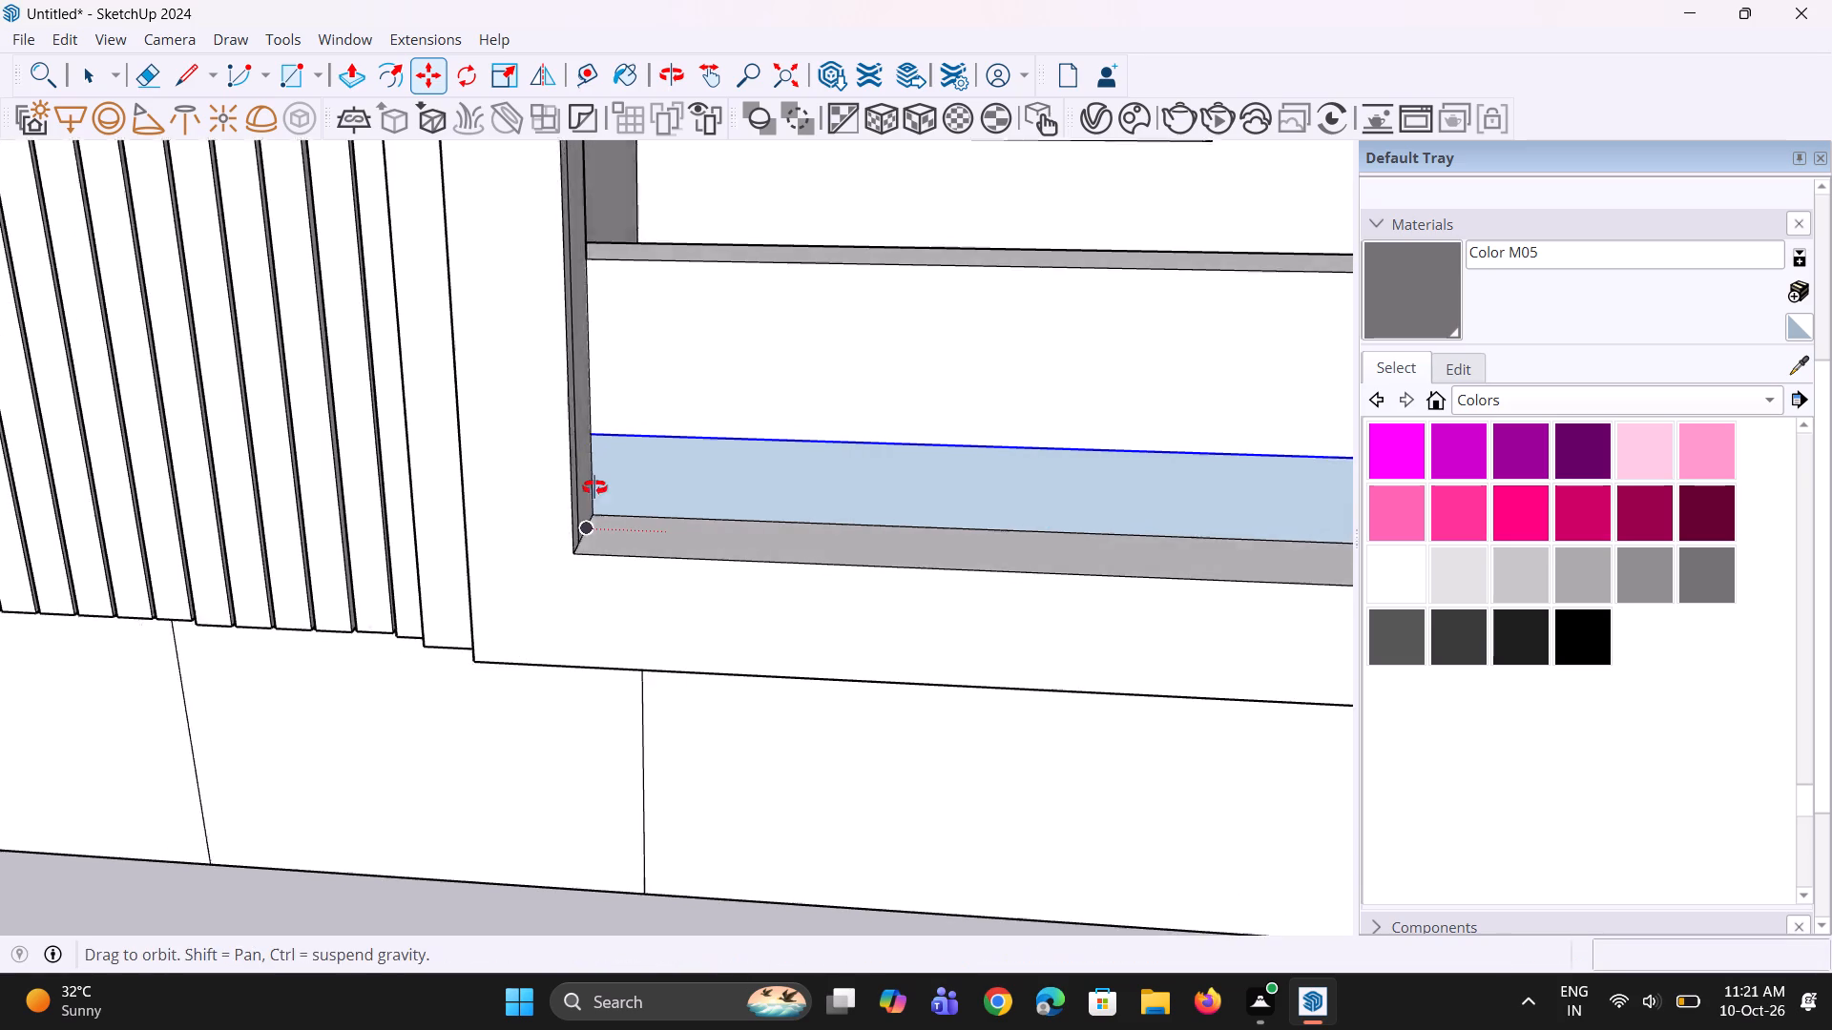
middle_click_drag(594, 487, 593, 486)
scroll(604, 448, "up", 2)
left_click(589, 429)
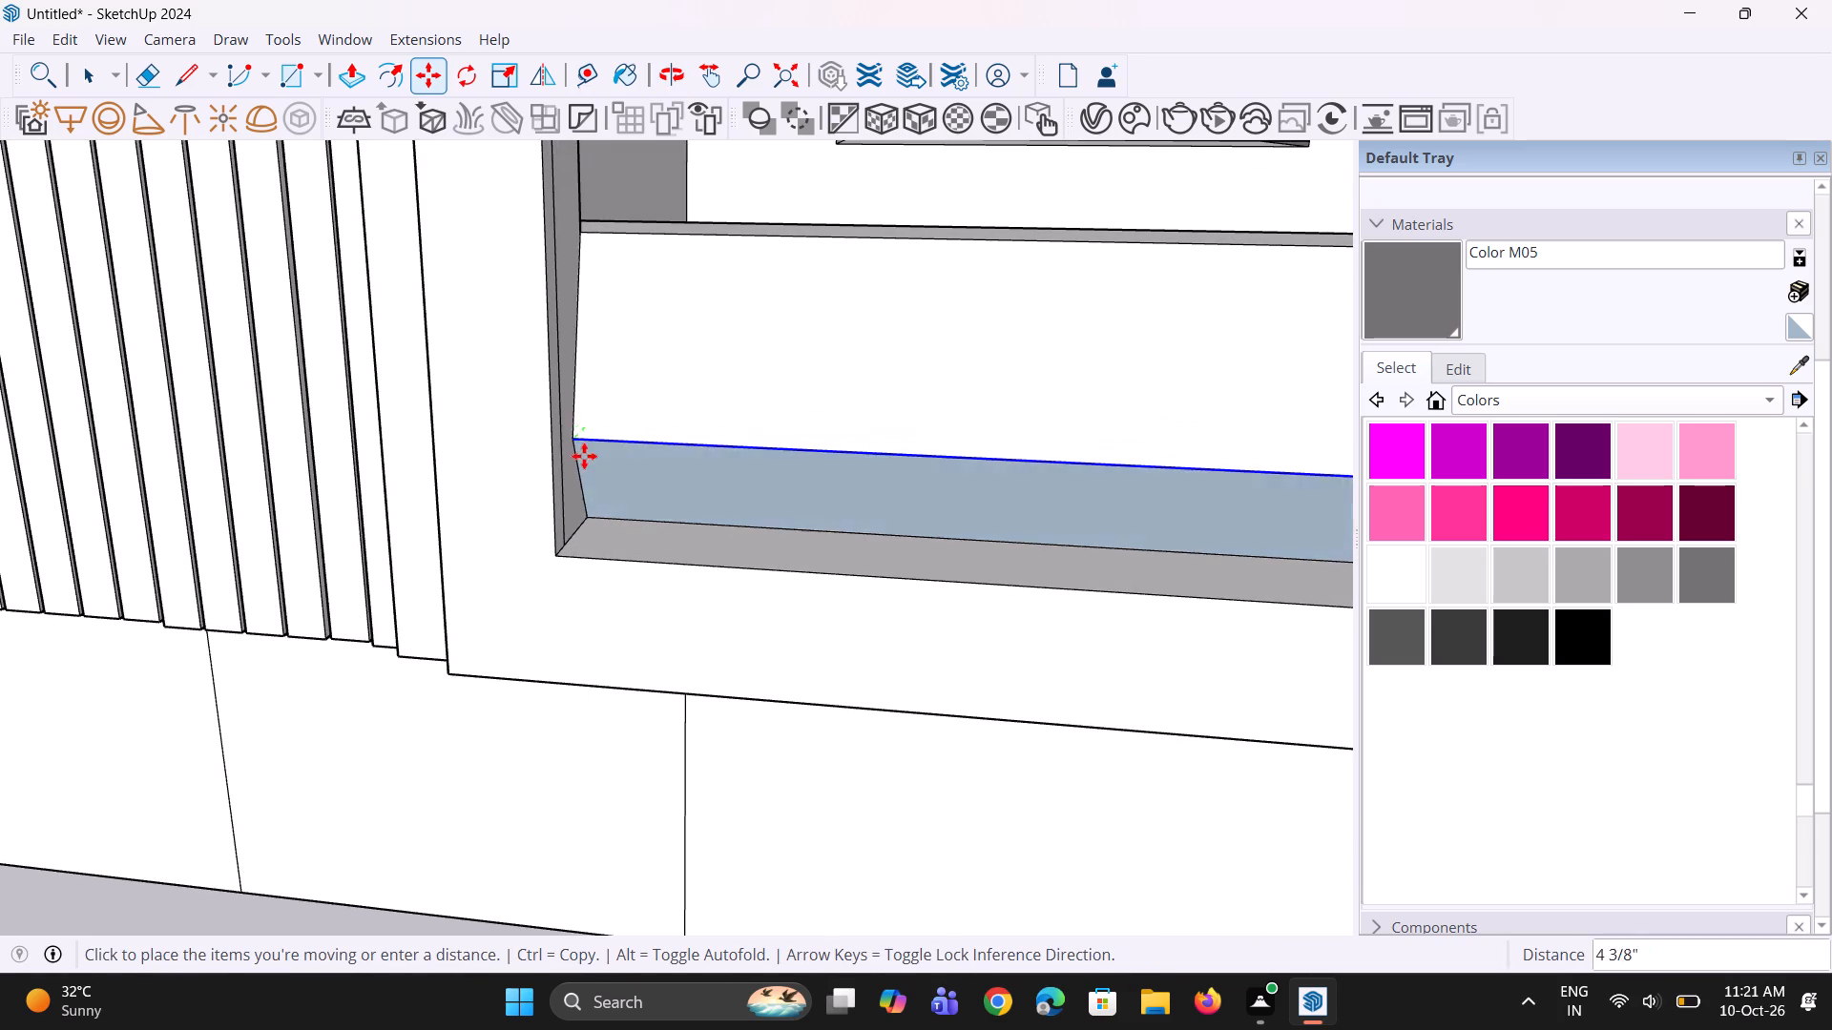
left_click(591, 515)
scroll(590, 519, "down", 8)
key("space")
key("space")
Examine the balcony frame and the whole building front from several distances and angles.
scroll(602, 527, "down", 4)
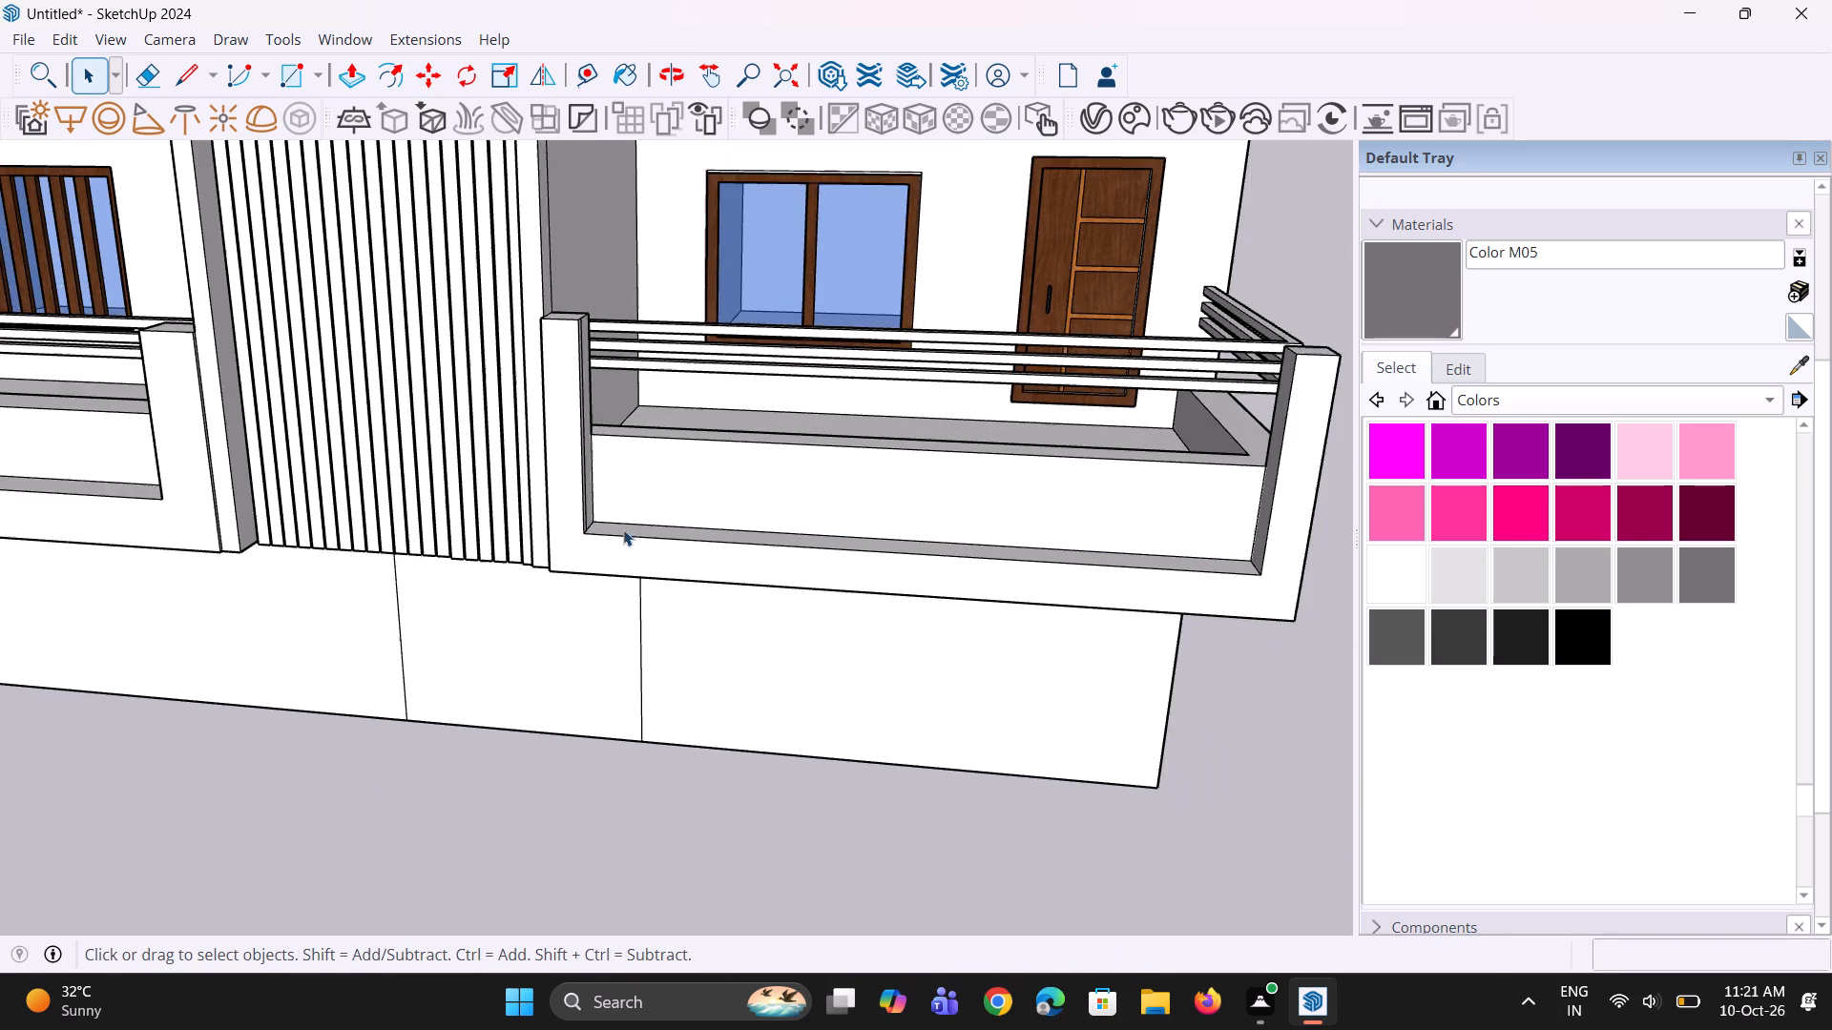
middle_click_drag(645, 558, 667, 531)
left_click(1249, 748)
middle_click_drag(1040, 684, 1032, 599)
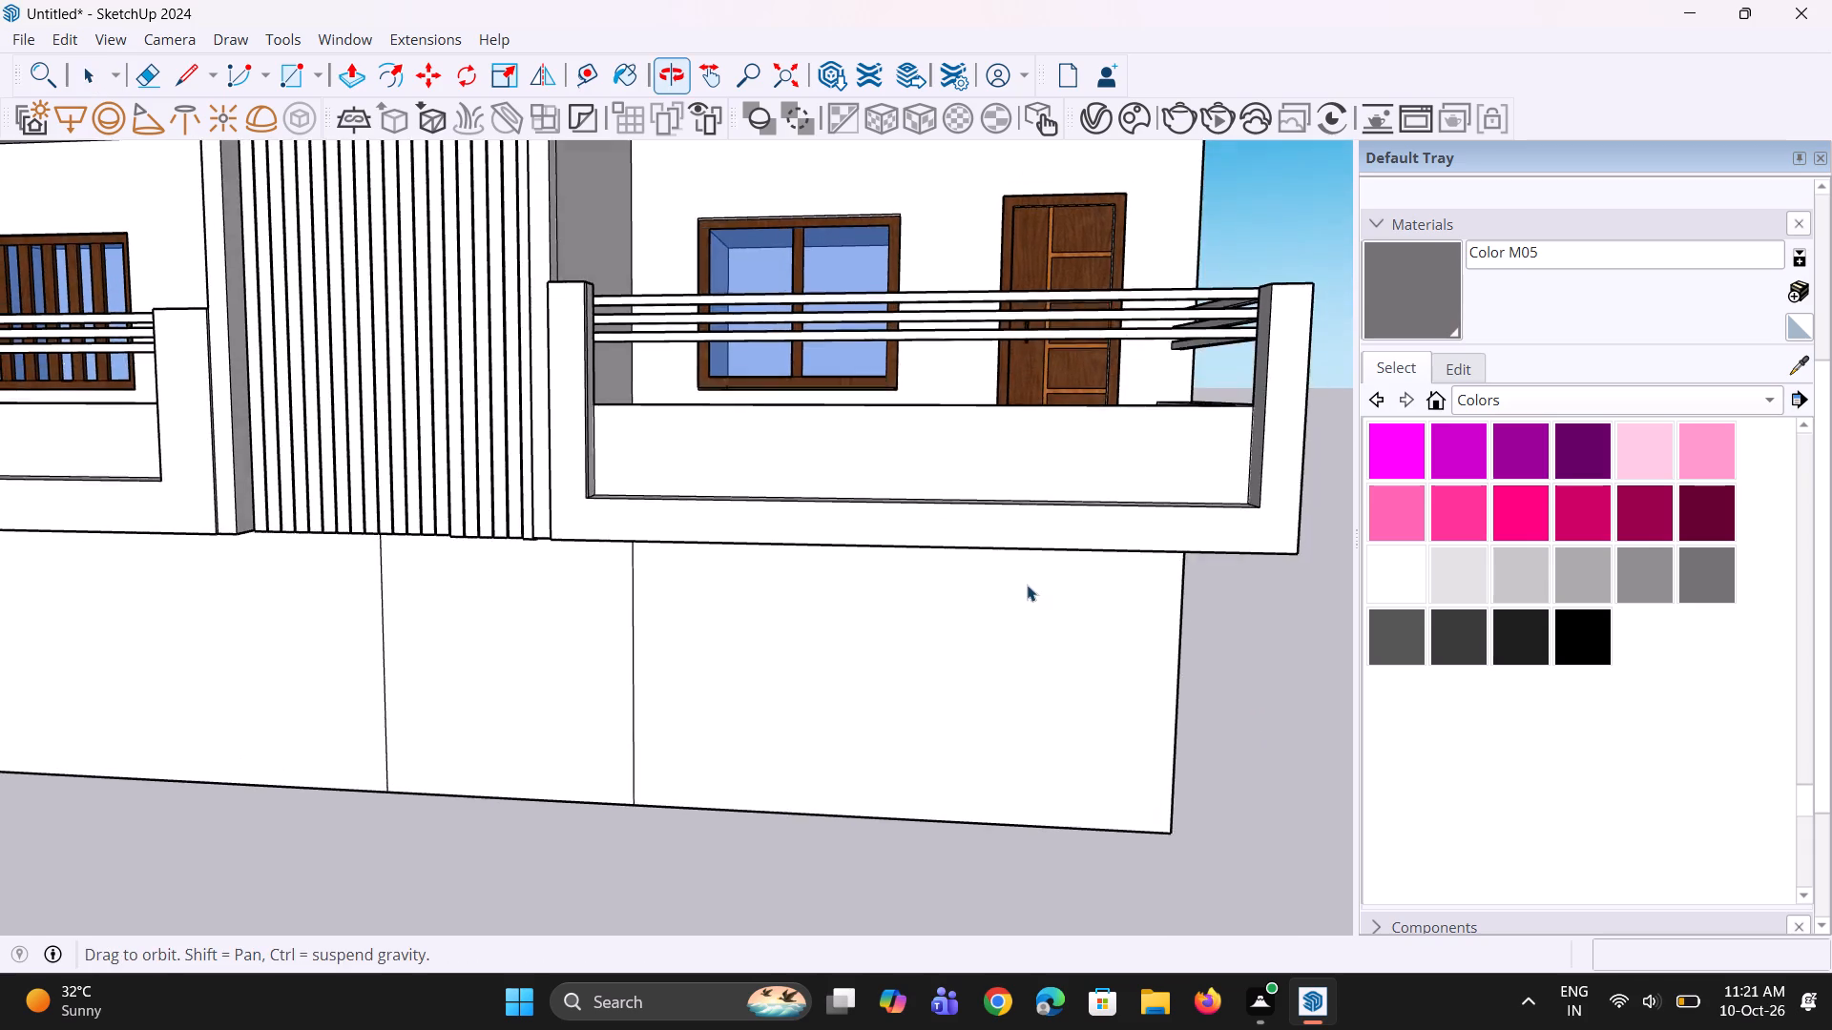
scroll(997, 550, "down", 5)
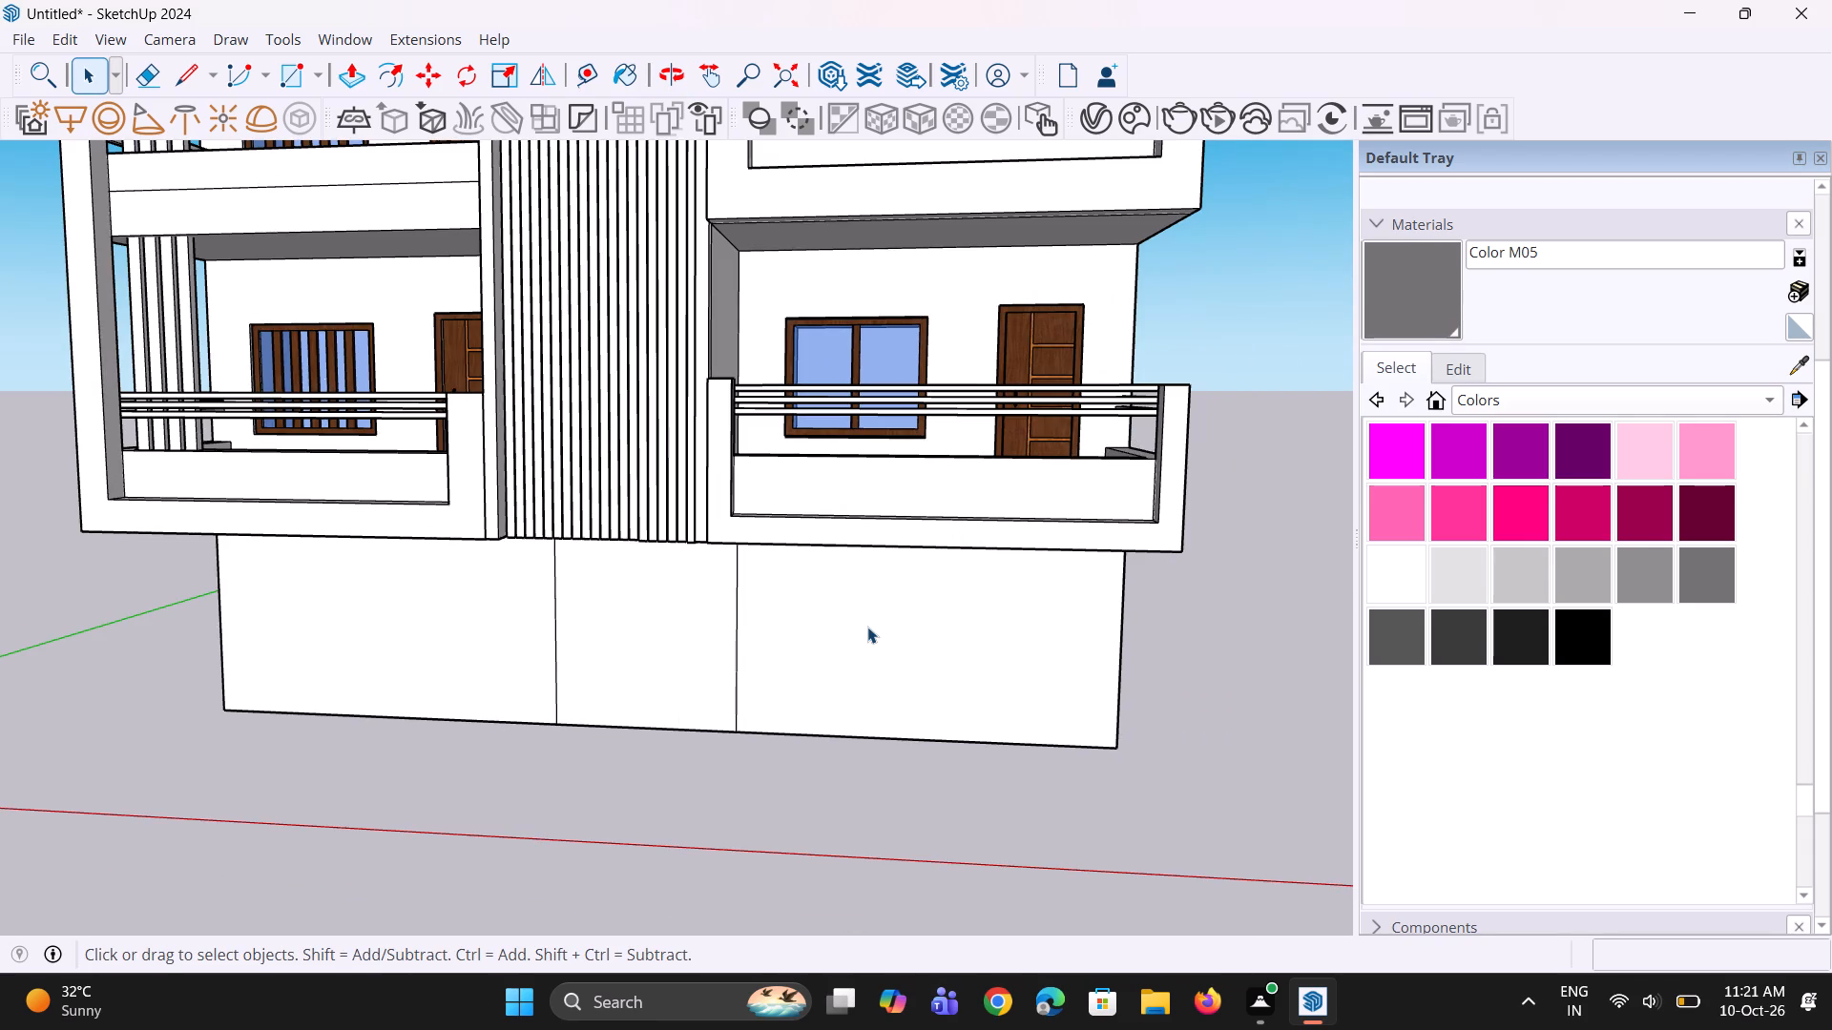
scroll(842, 542, "down", 14)
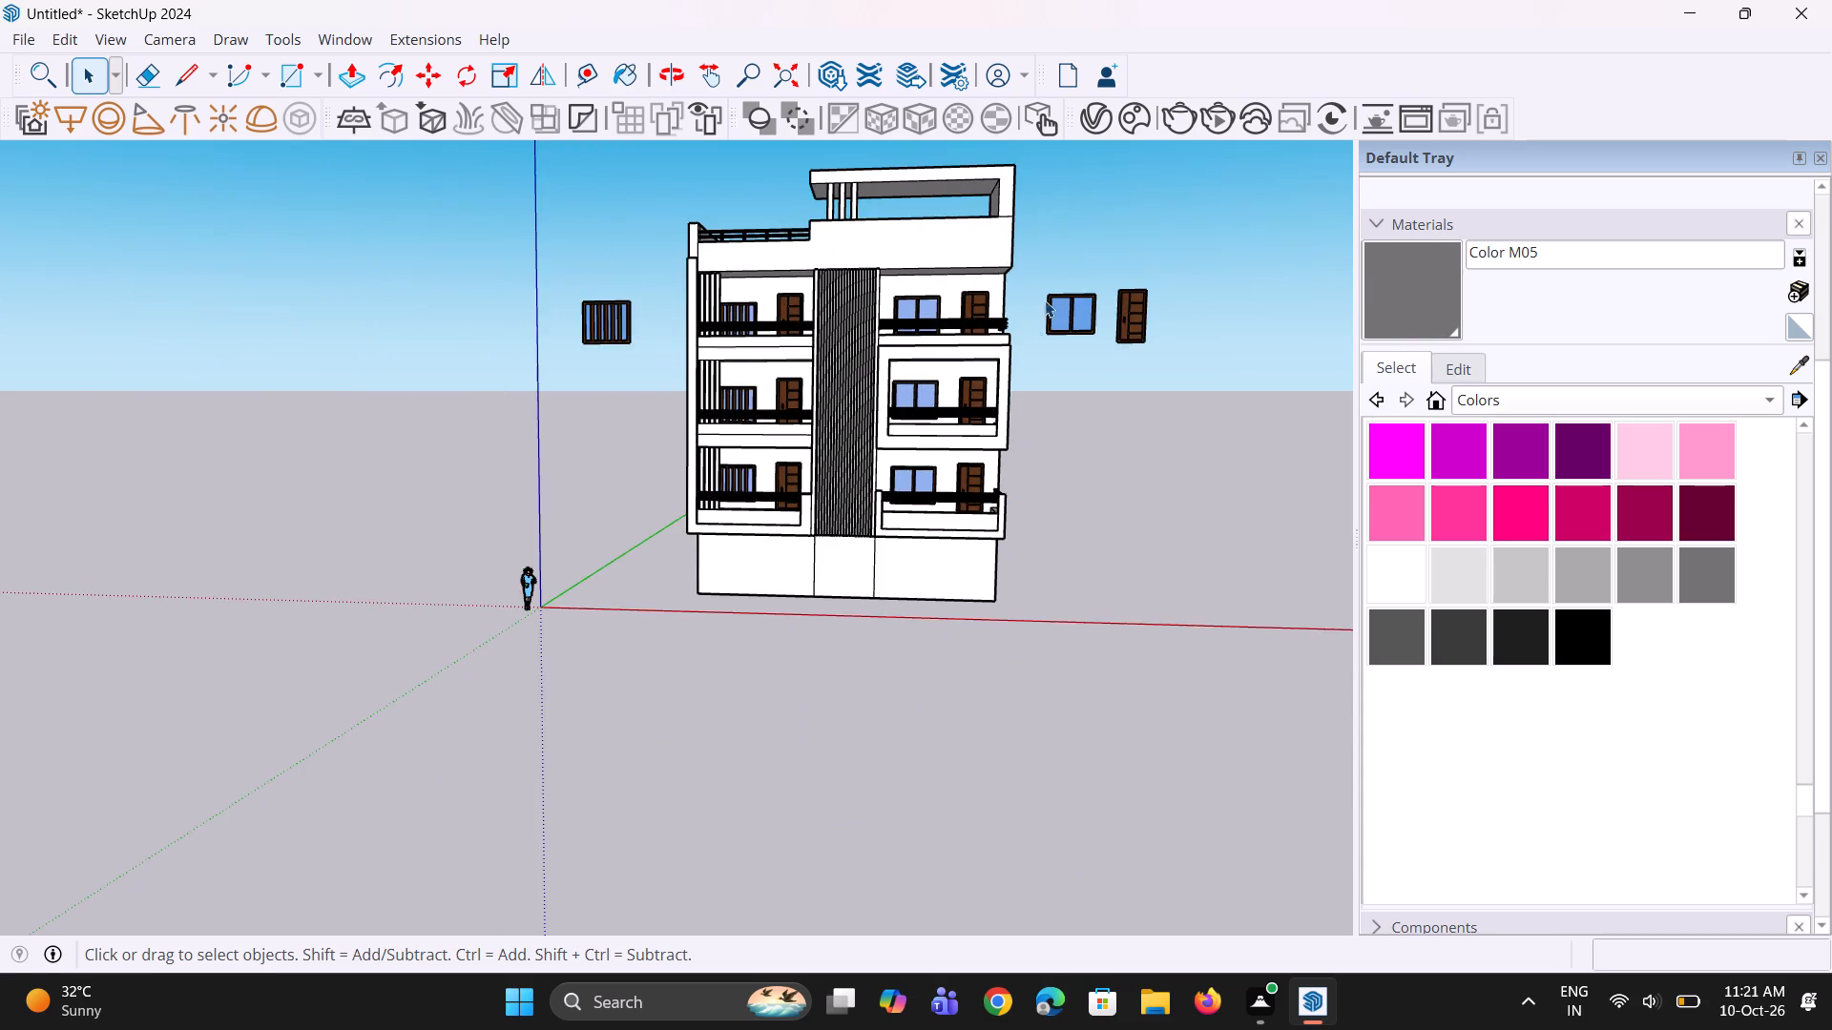
scroll(1045, 299, "up", 2)
scroll(961, 402, "up", 2)
middle_click_drag(954, 434, 984, 436)
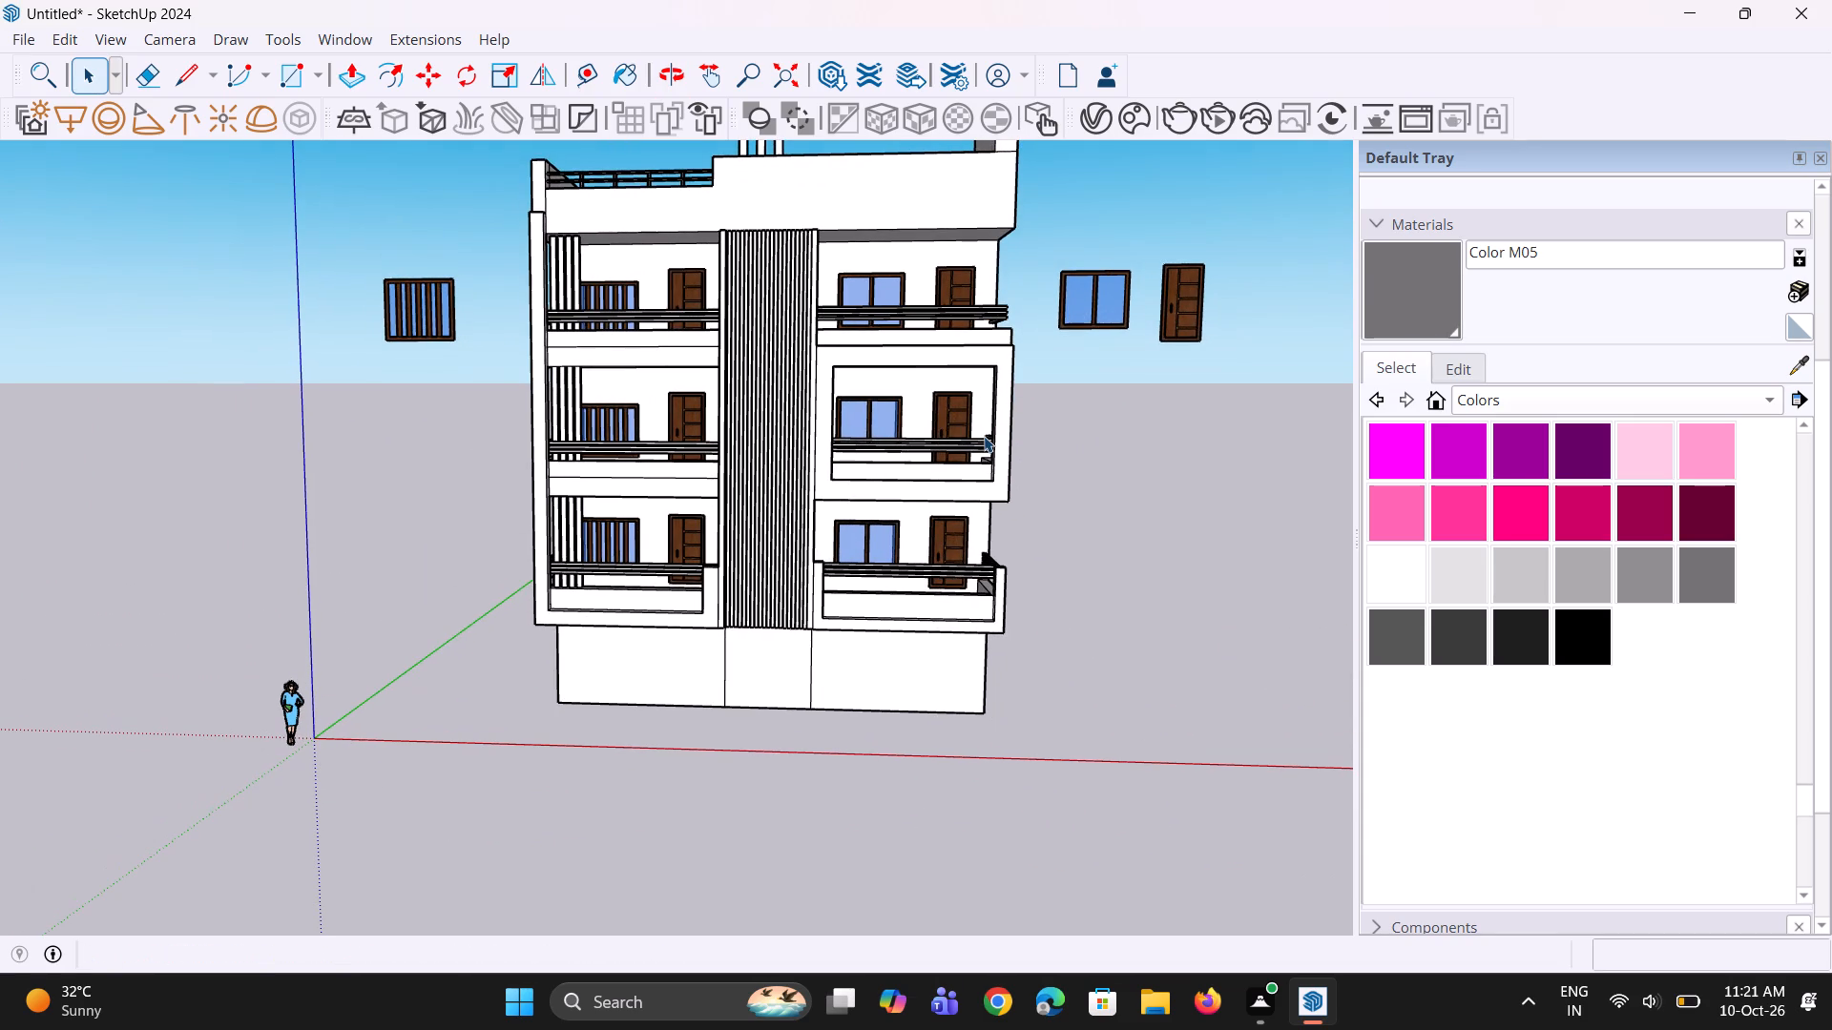
middle_click_drag(906, 441, 935, 505)
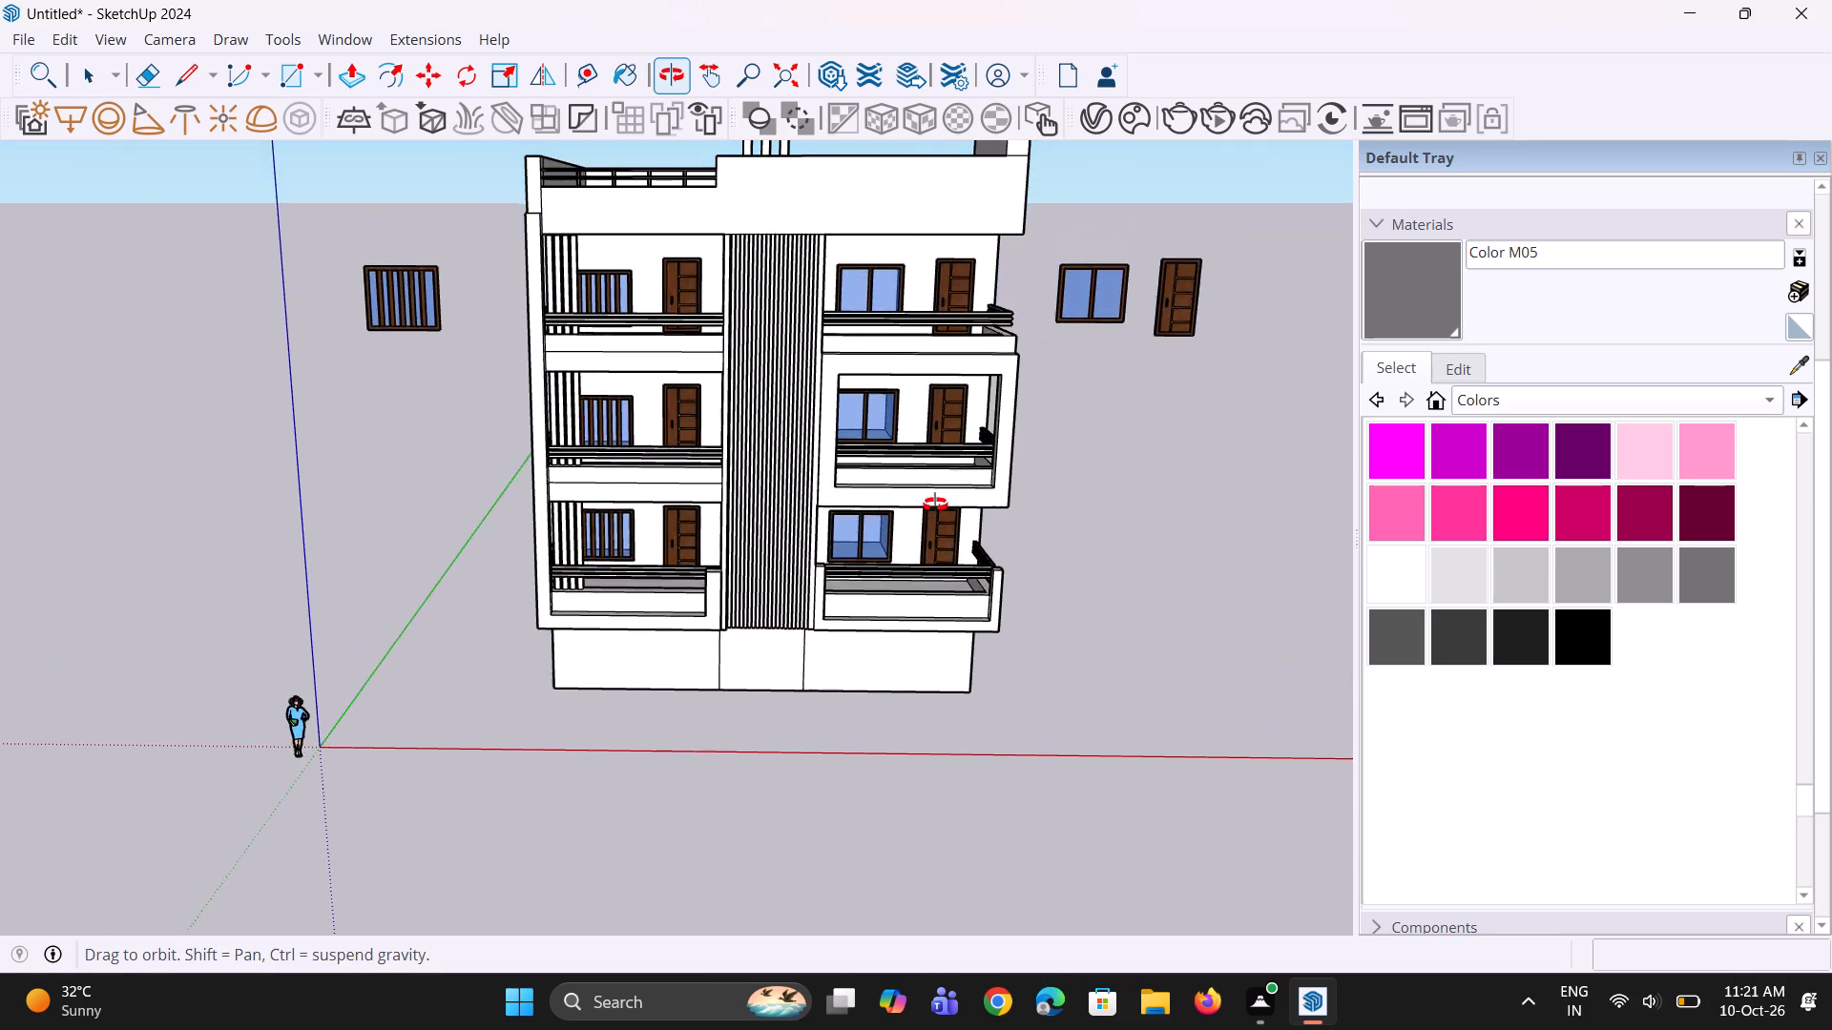
middle_click_drag(935, 505, 904, 419)
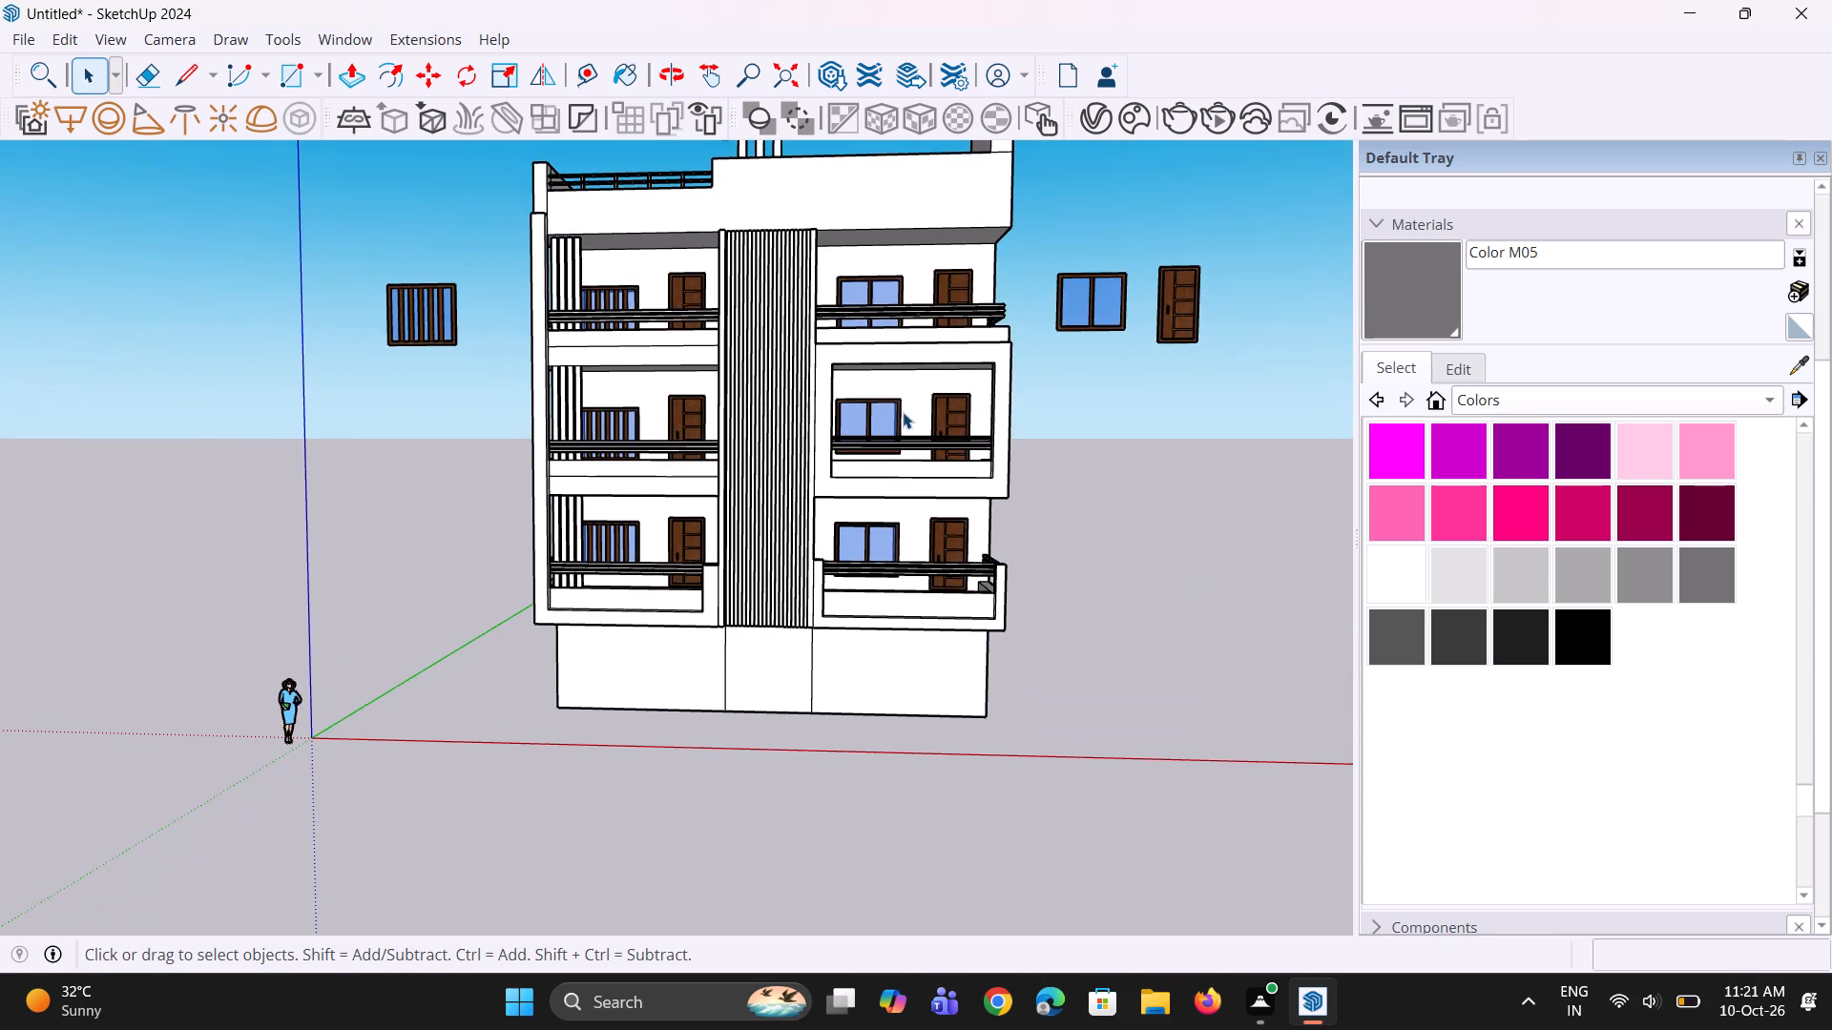
middle_click_drag(903, 422, 1002, 425)
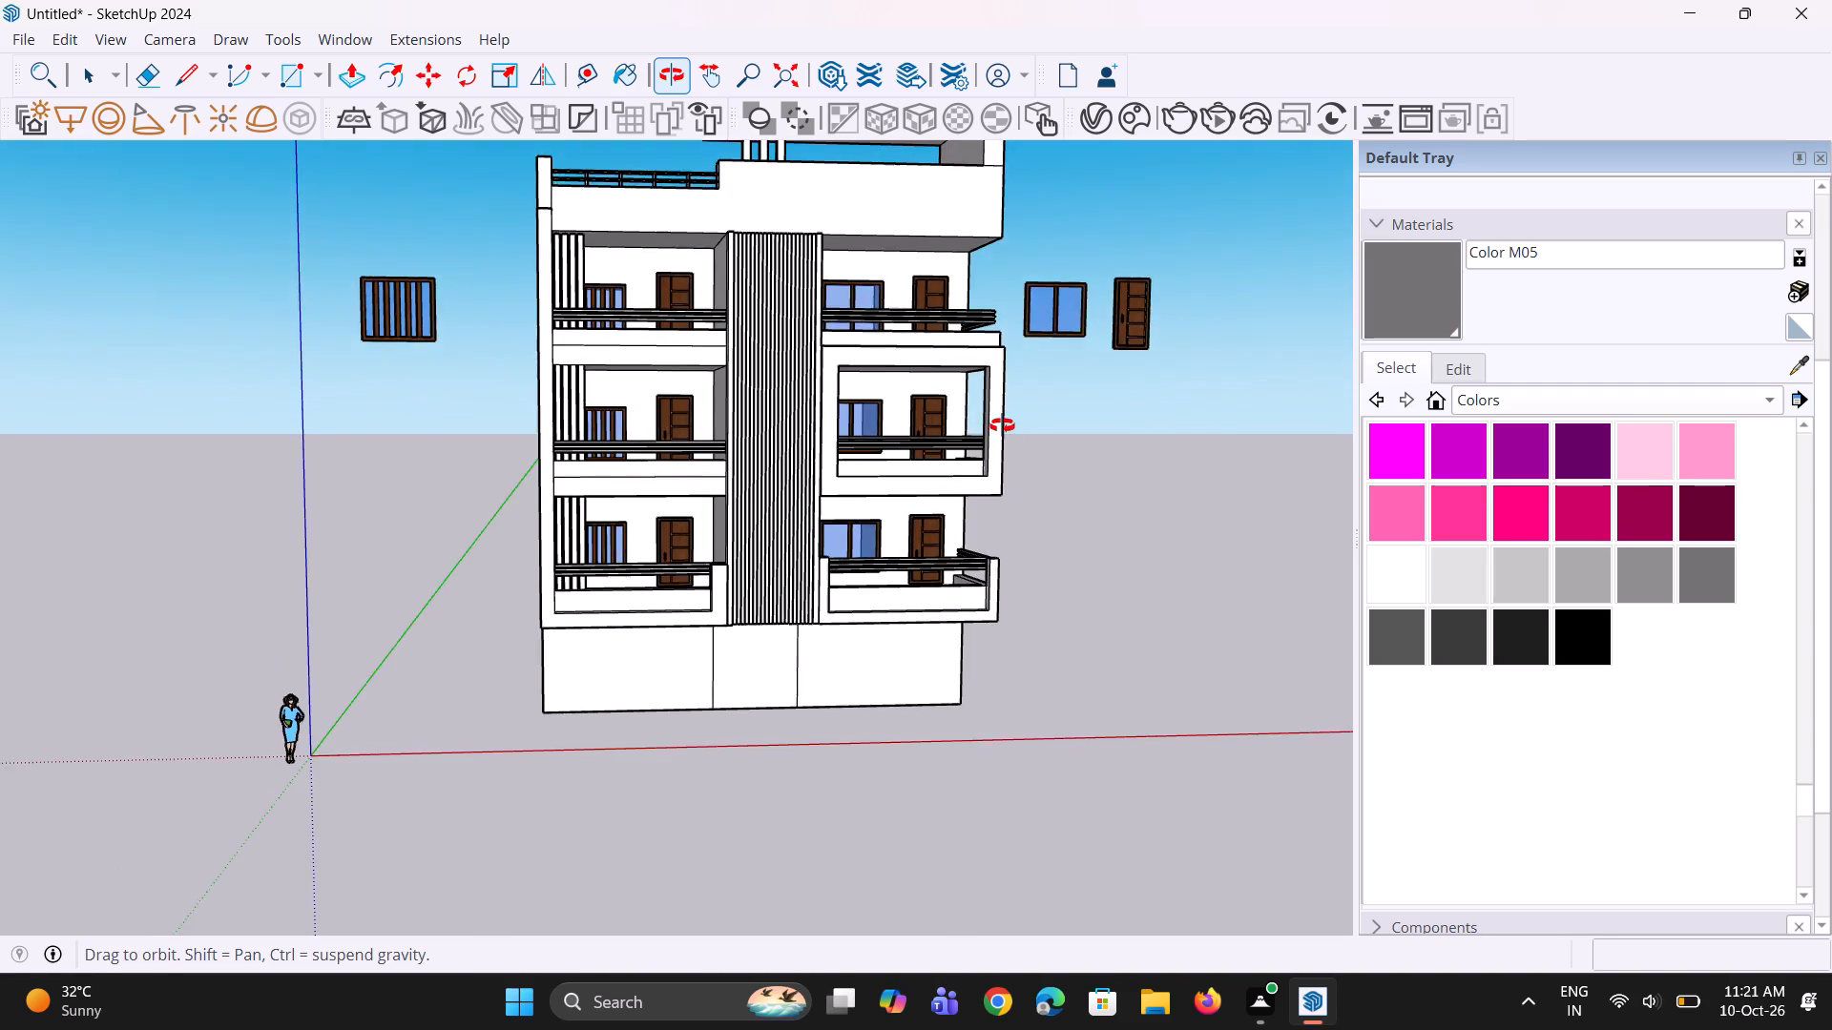
middle_click_drag(1002, 425, 919, 458)
scroll(1059, 437, "up", 3)
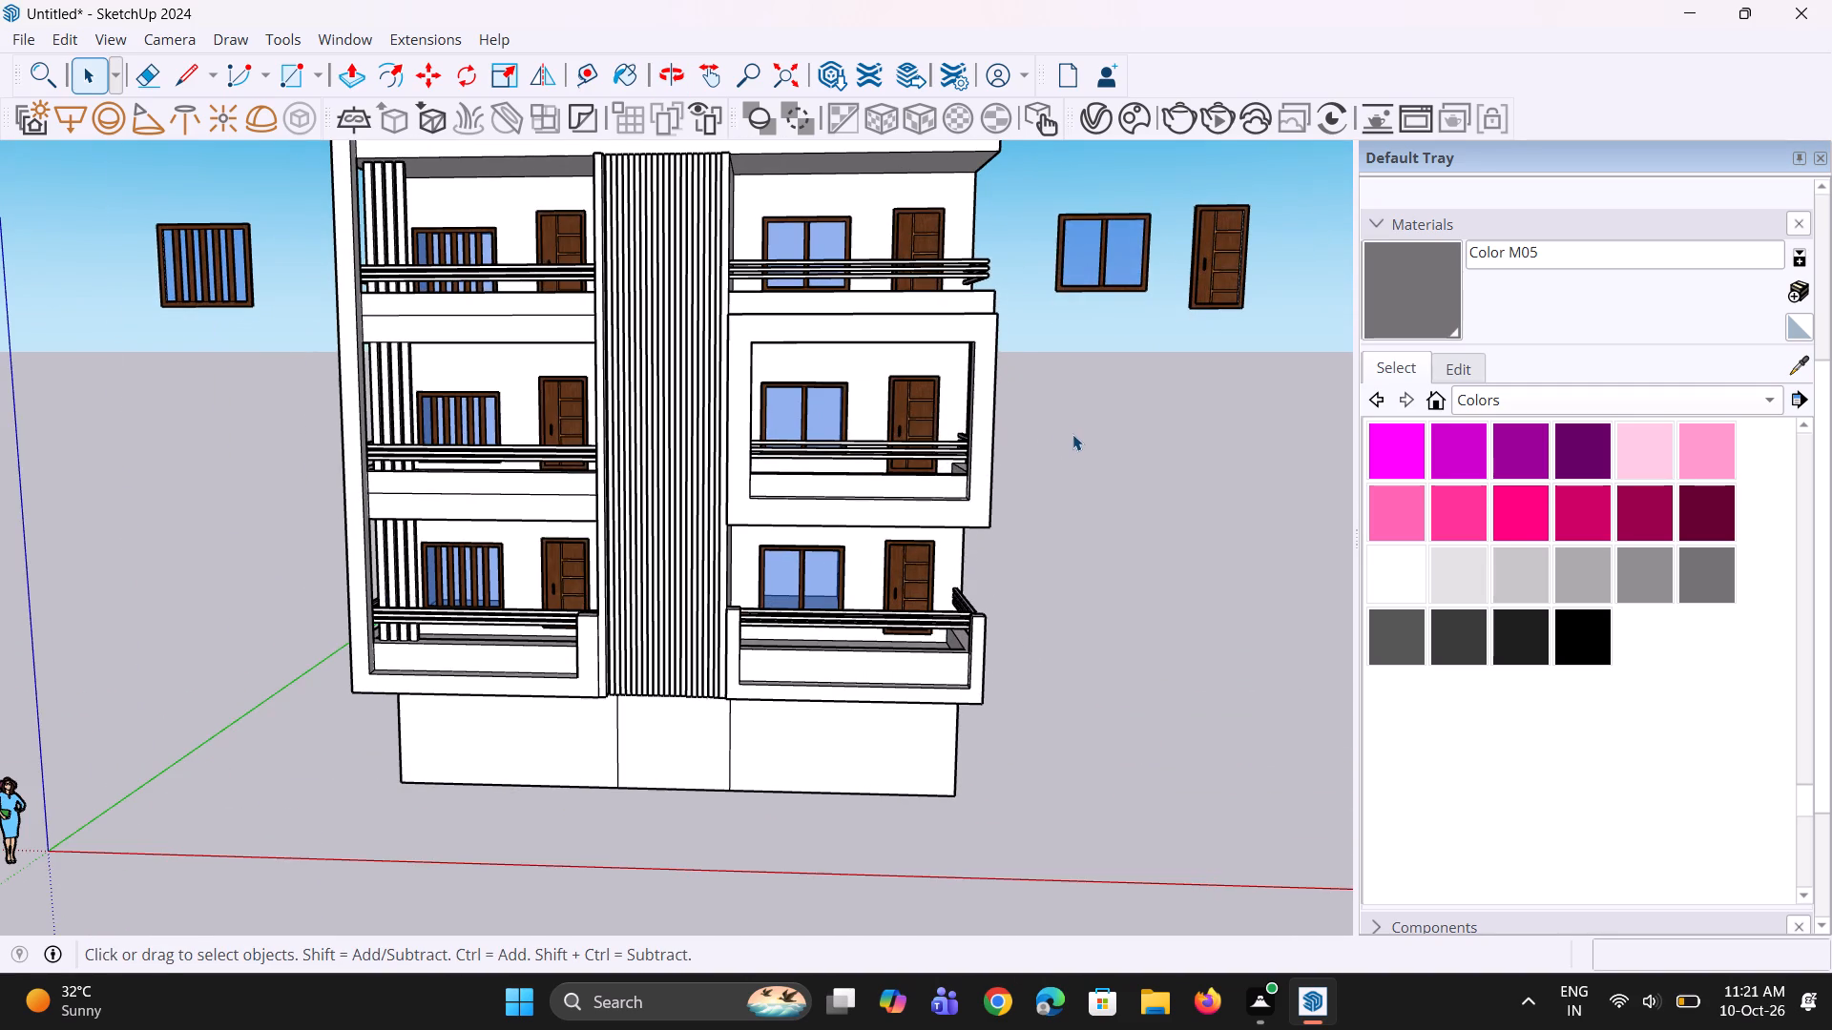
Push/Pull the underside of the building's base down about 1' 3 3/16".
scroll(1072, 434, "down", 8)
middle_click_drag(1047, 406, 980, 202)
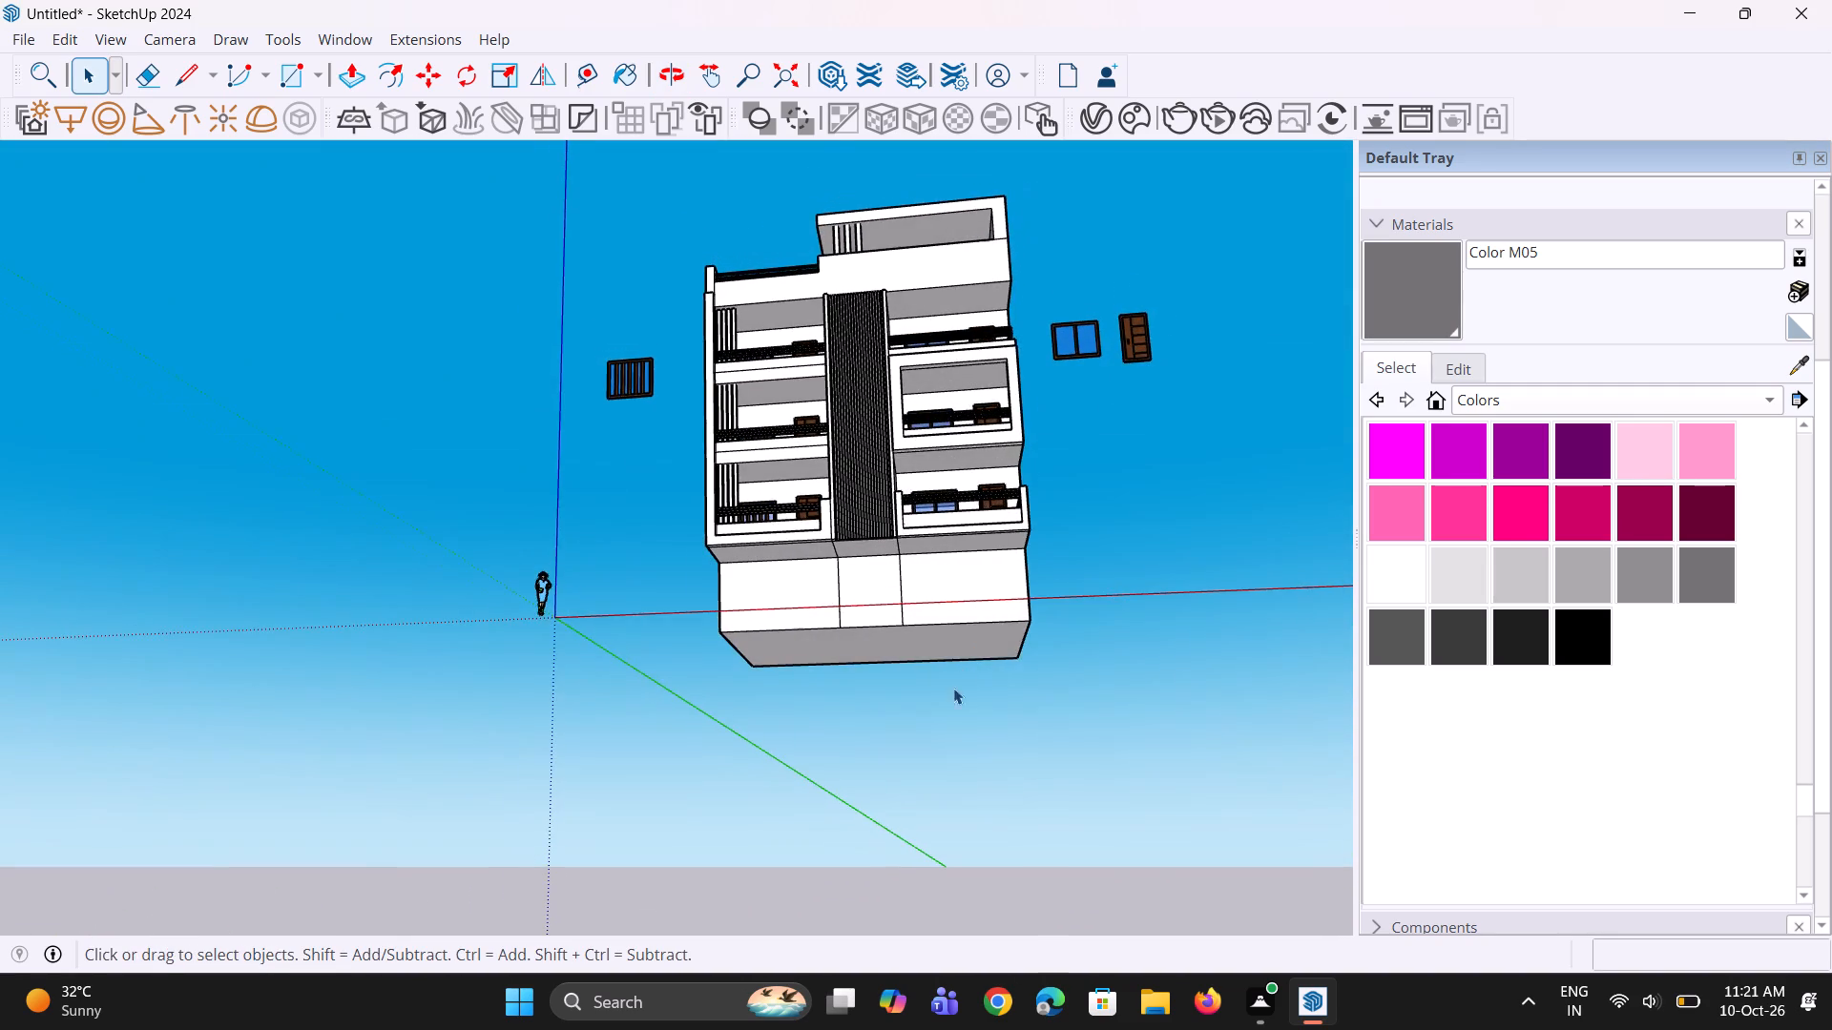
scroll(949, 696, "up", 4)
key("p")
left_click(948, 630)
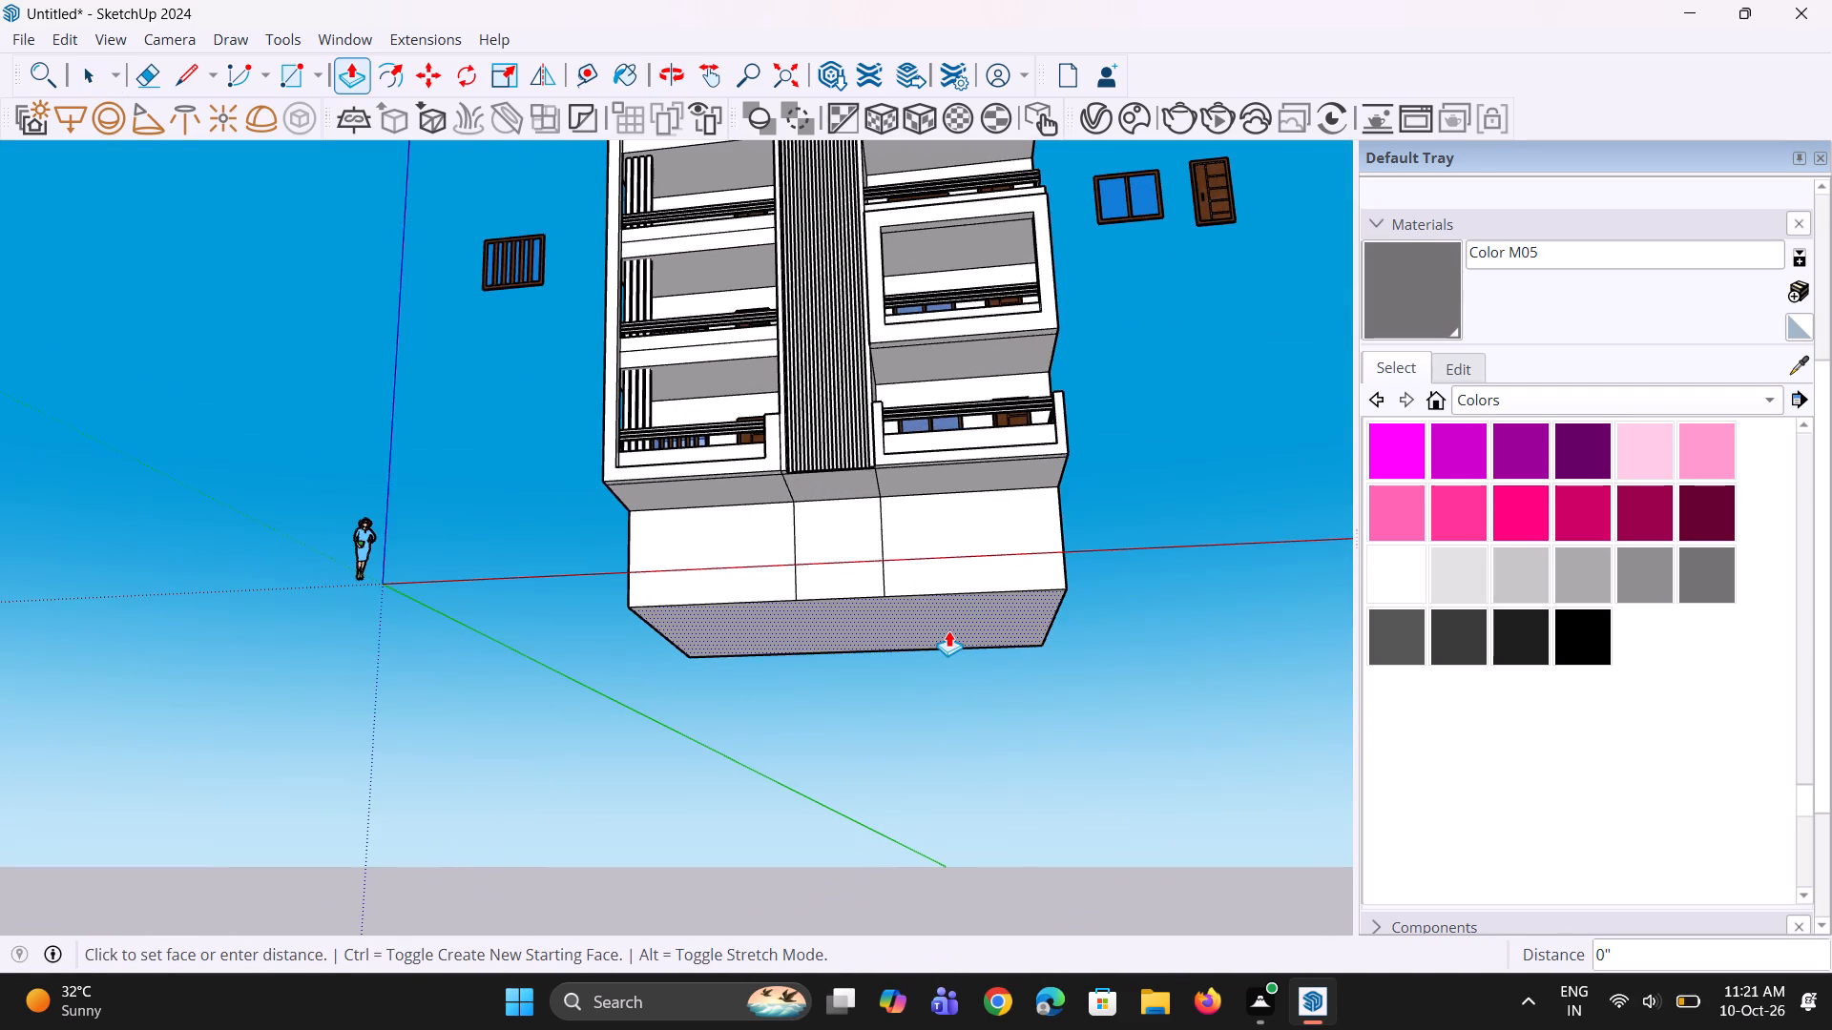
left_click(948, 641)
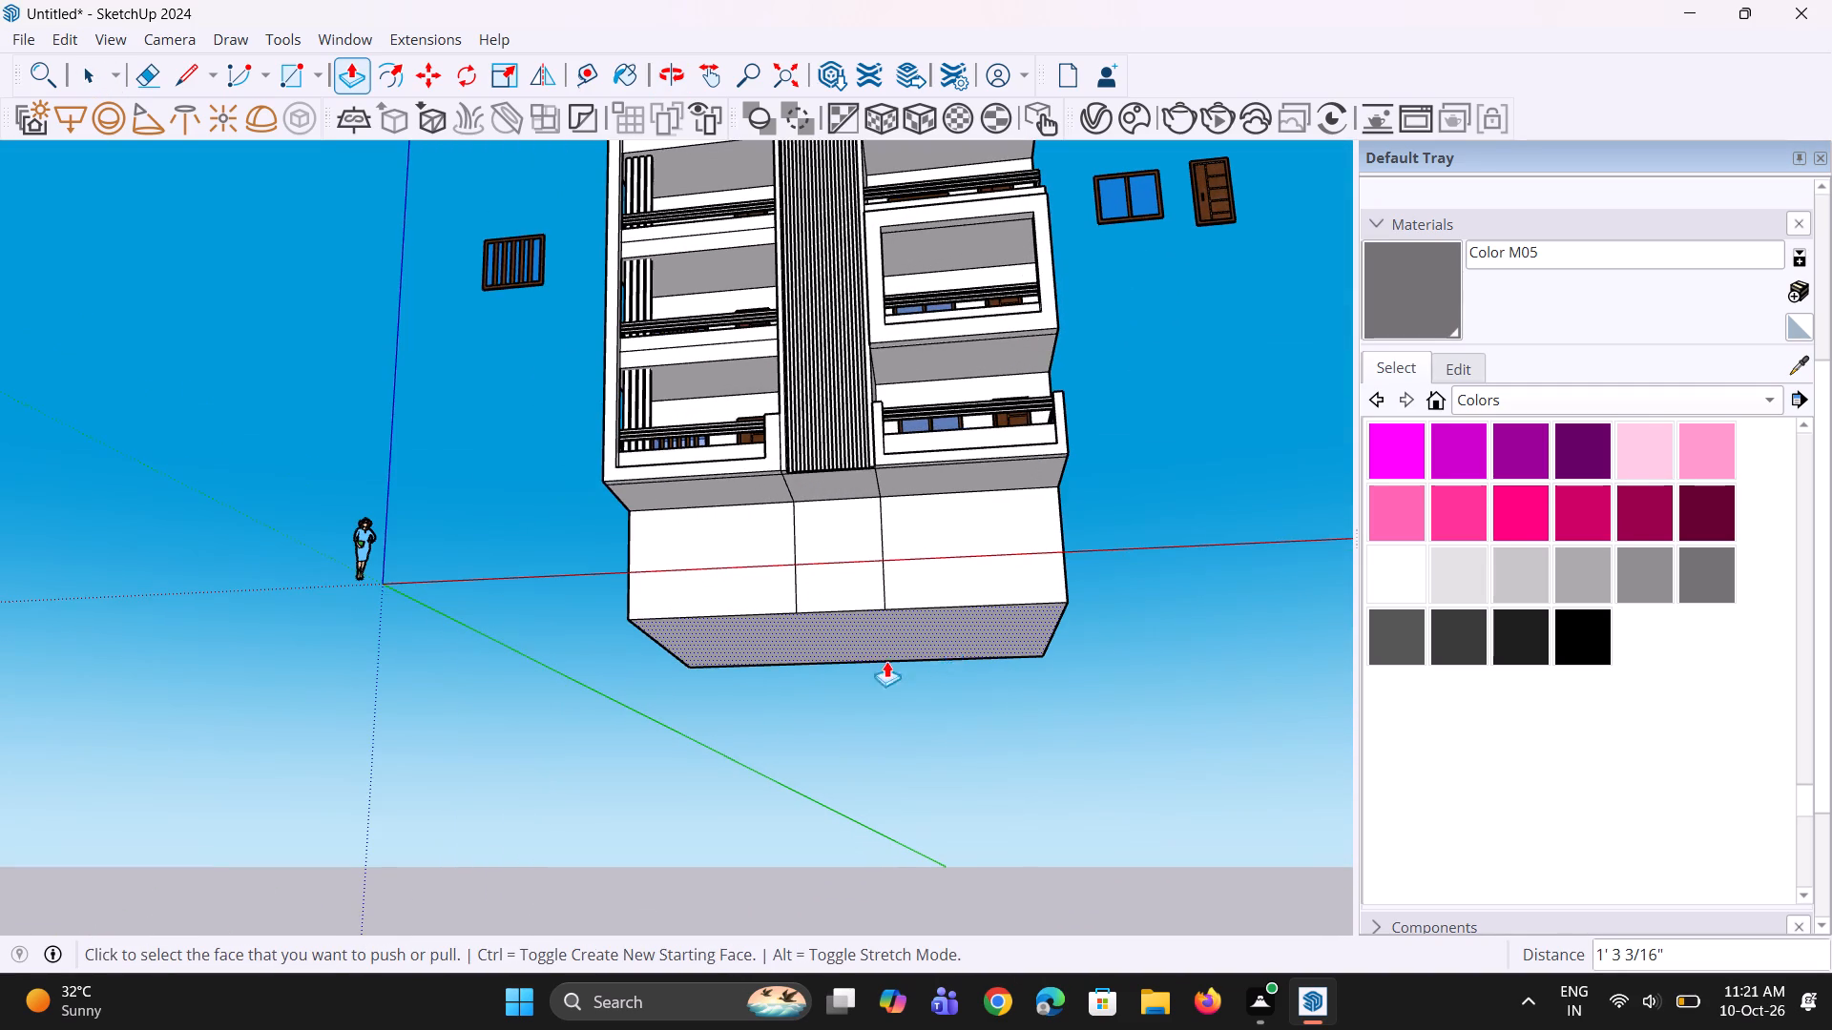
Inspect the extended base and the building front from near ground level.
scroll(868, 665, "down", 5)
middle_click_drag(827, 651, 839, 695)
scroll(780, 585, "up", 3)
middle_click_drag(776, 580, 803, 653)
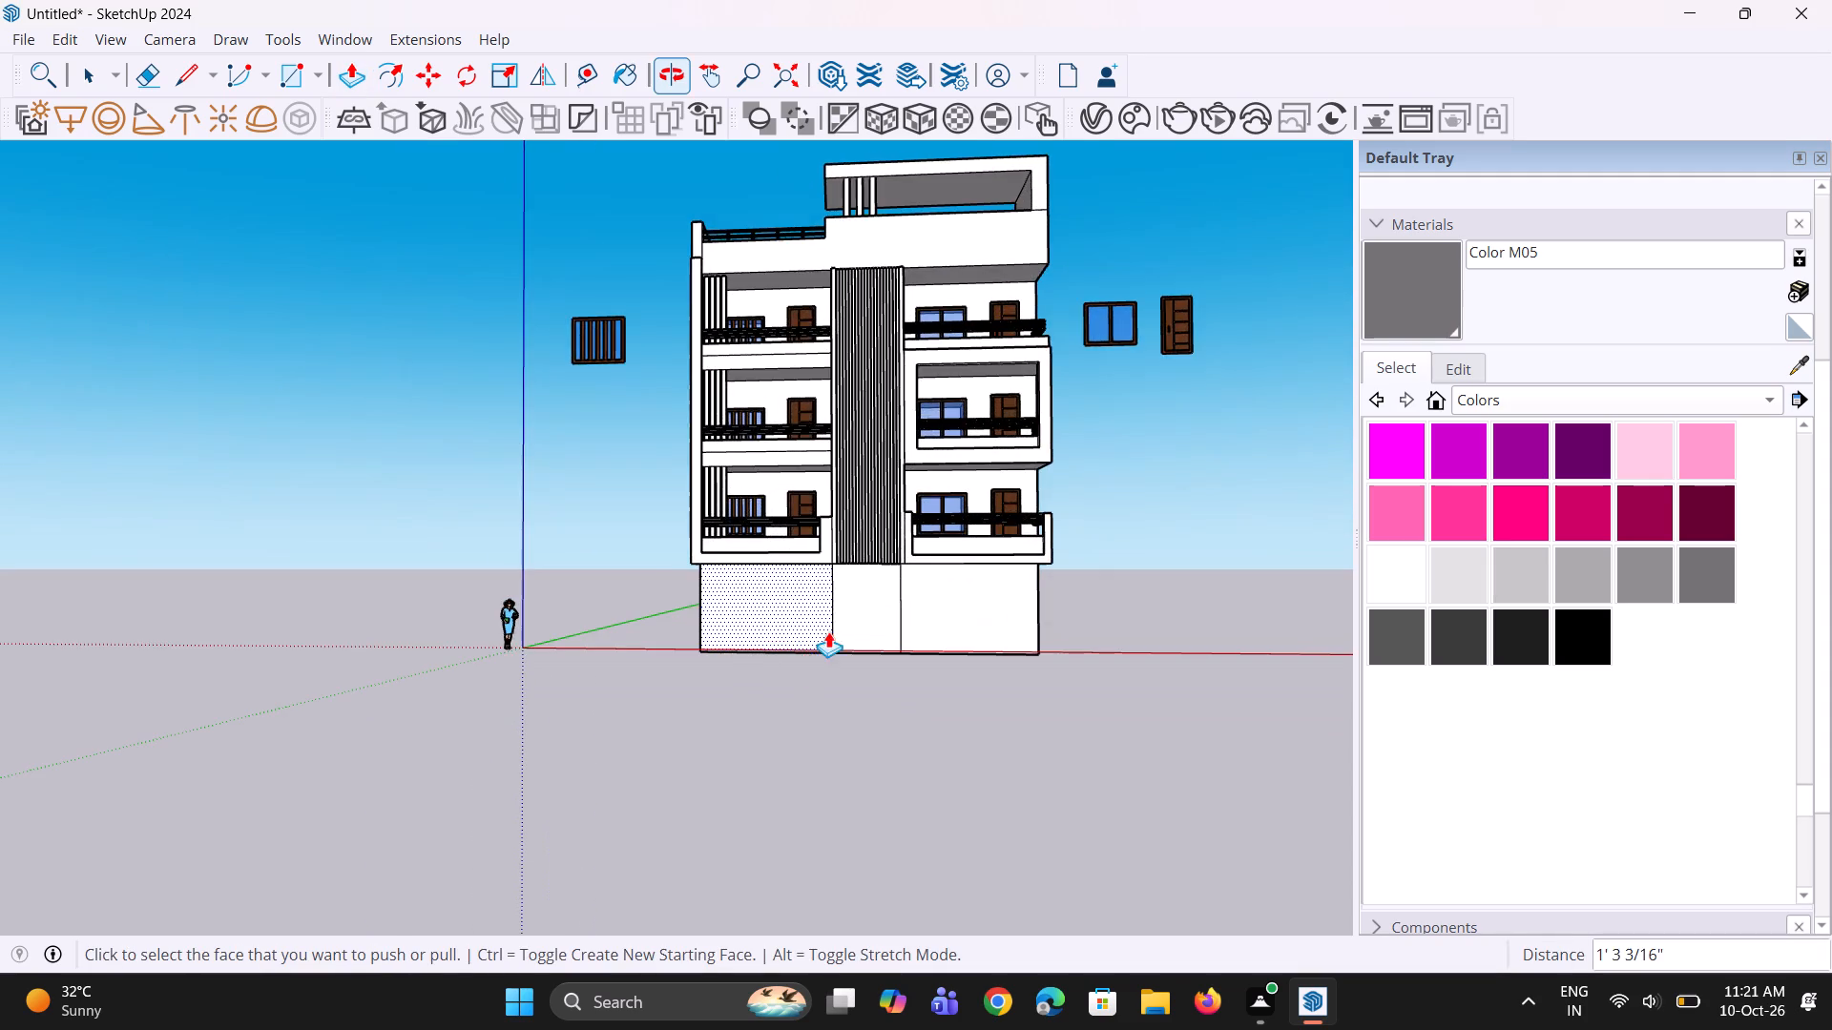
scroll(834, 620, "up", 3)
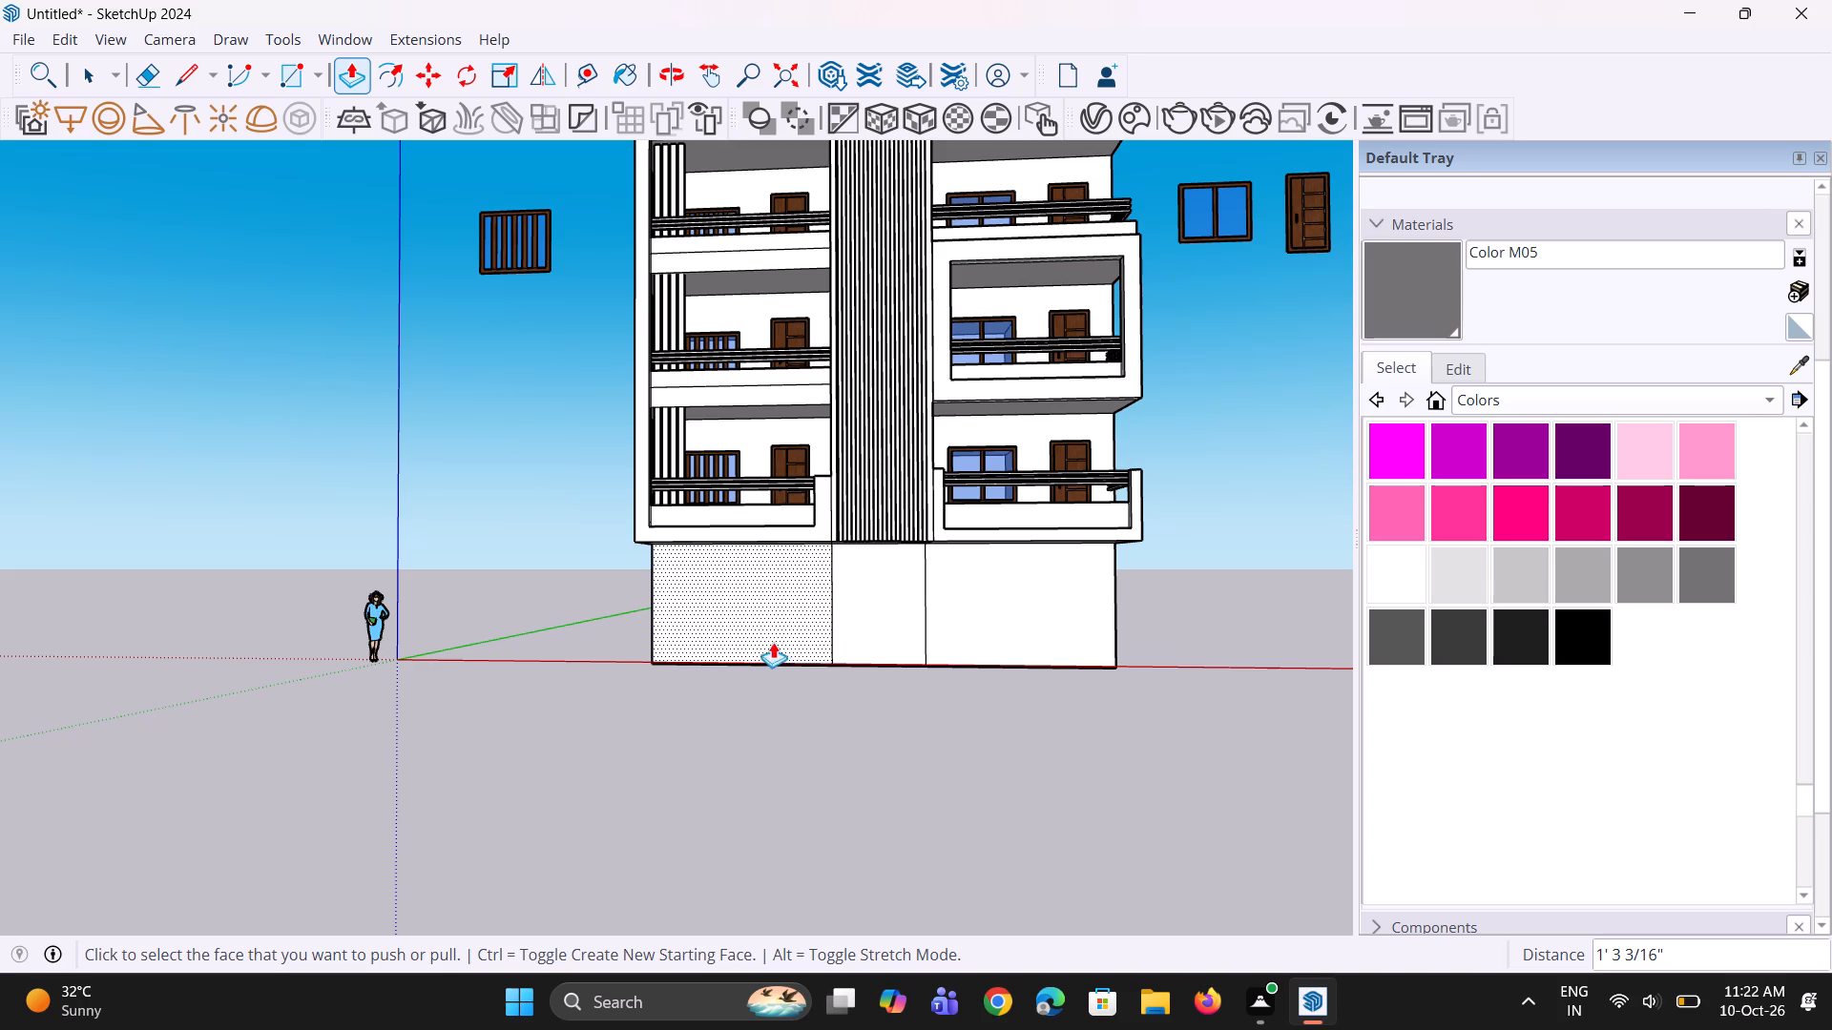
scroll(753, 630, "down", 3)
middle_click_drag(801, 627, 804, 599)
key("space")
key("space")
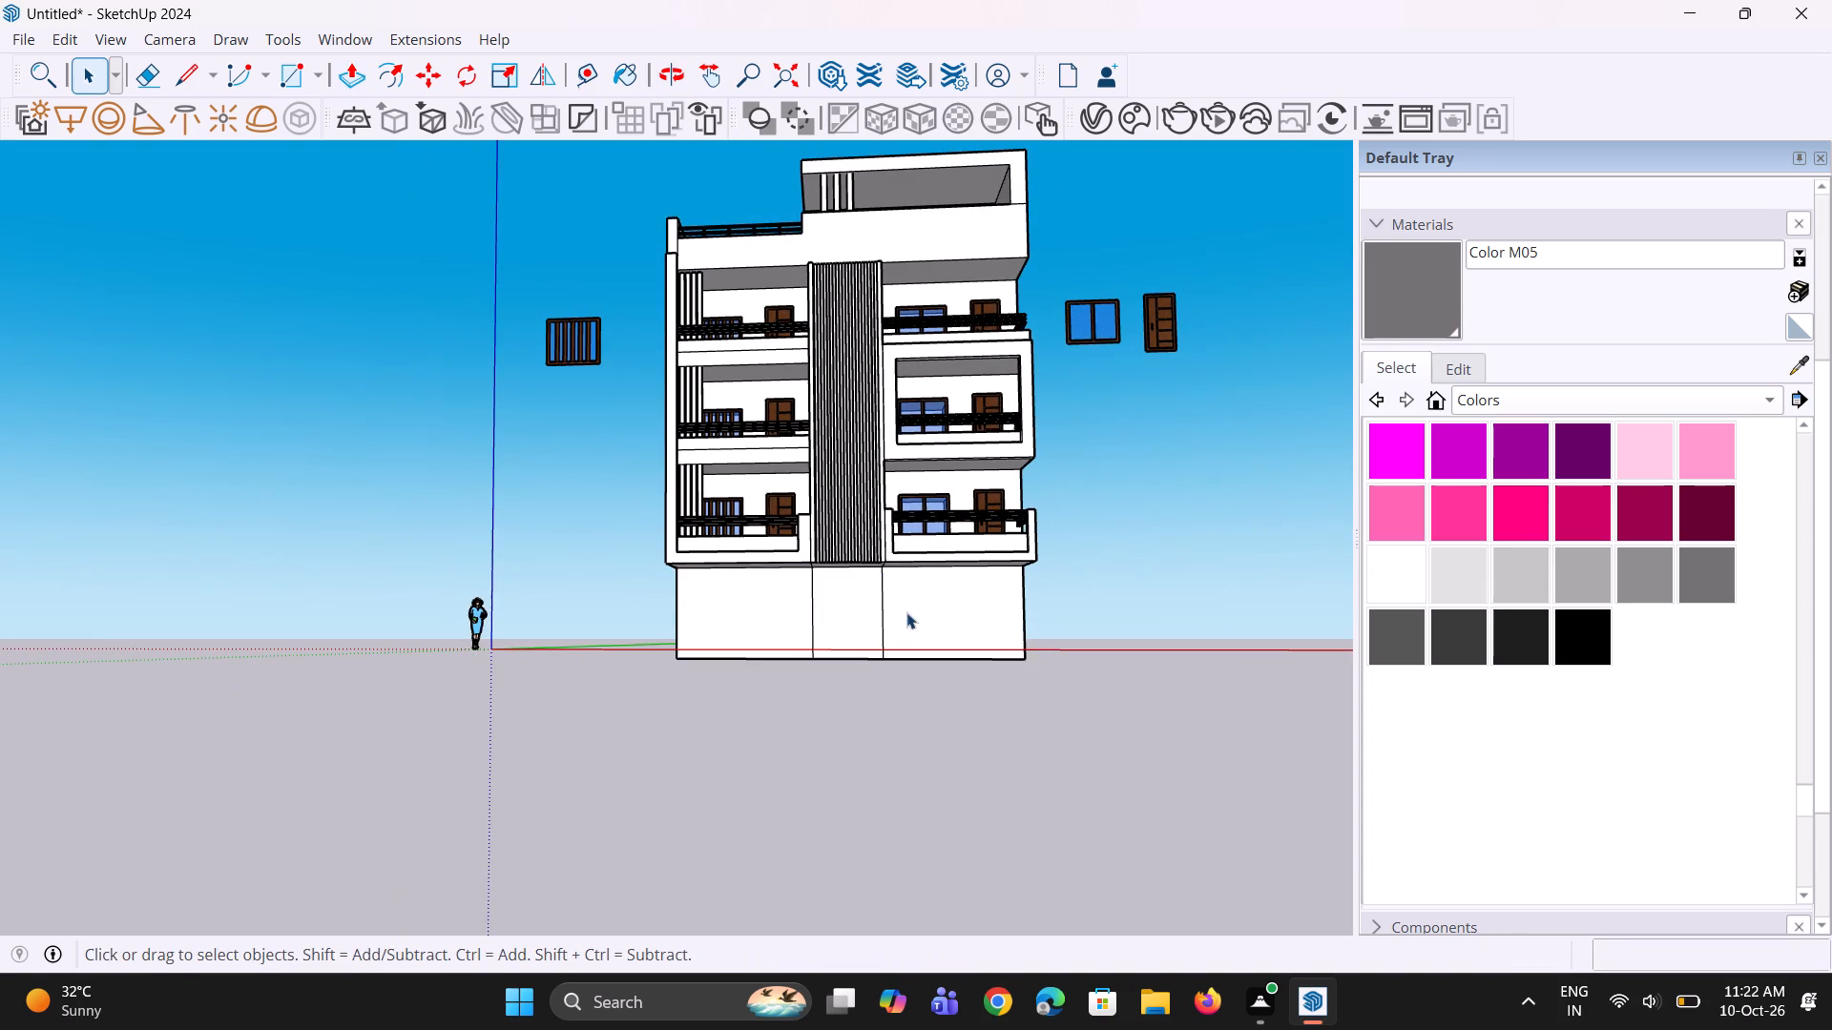
Copy the ground-floor wall's vertical dividing edge near the right balcony's inner end about 5' 2" toward the outer corner.
scroll(896, 620, "up", 5)
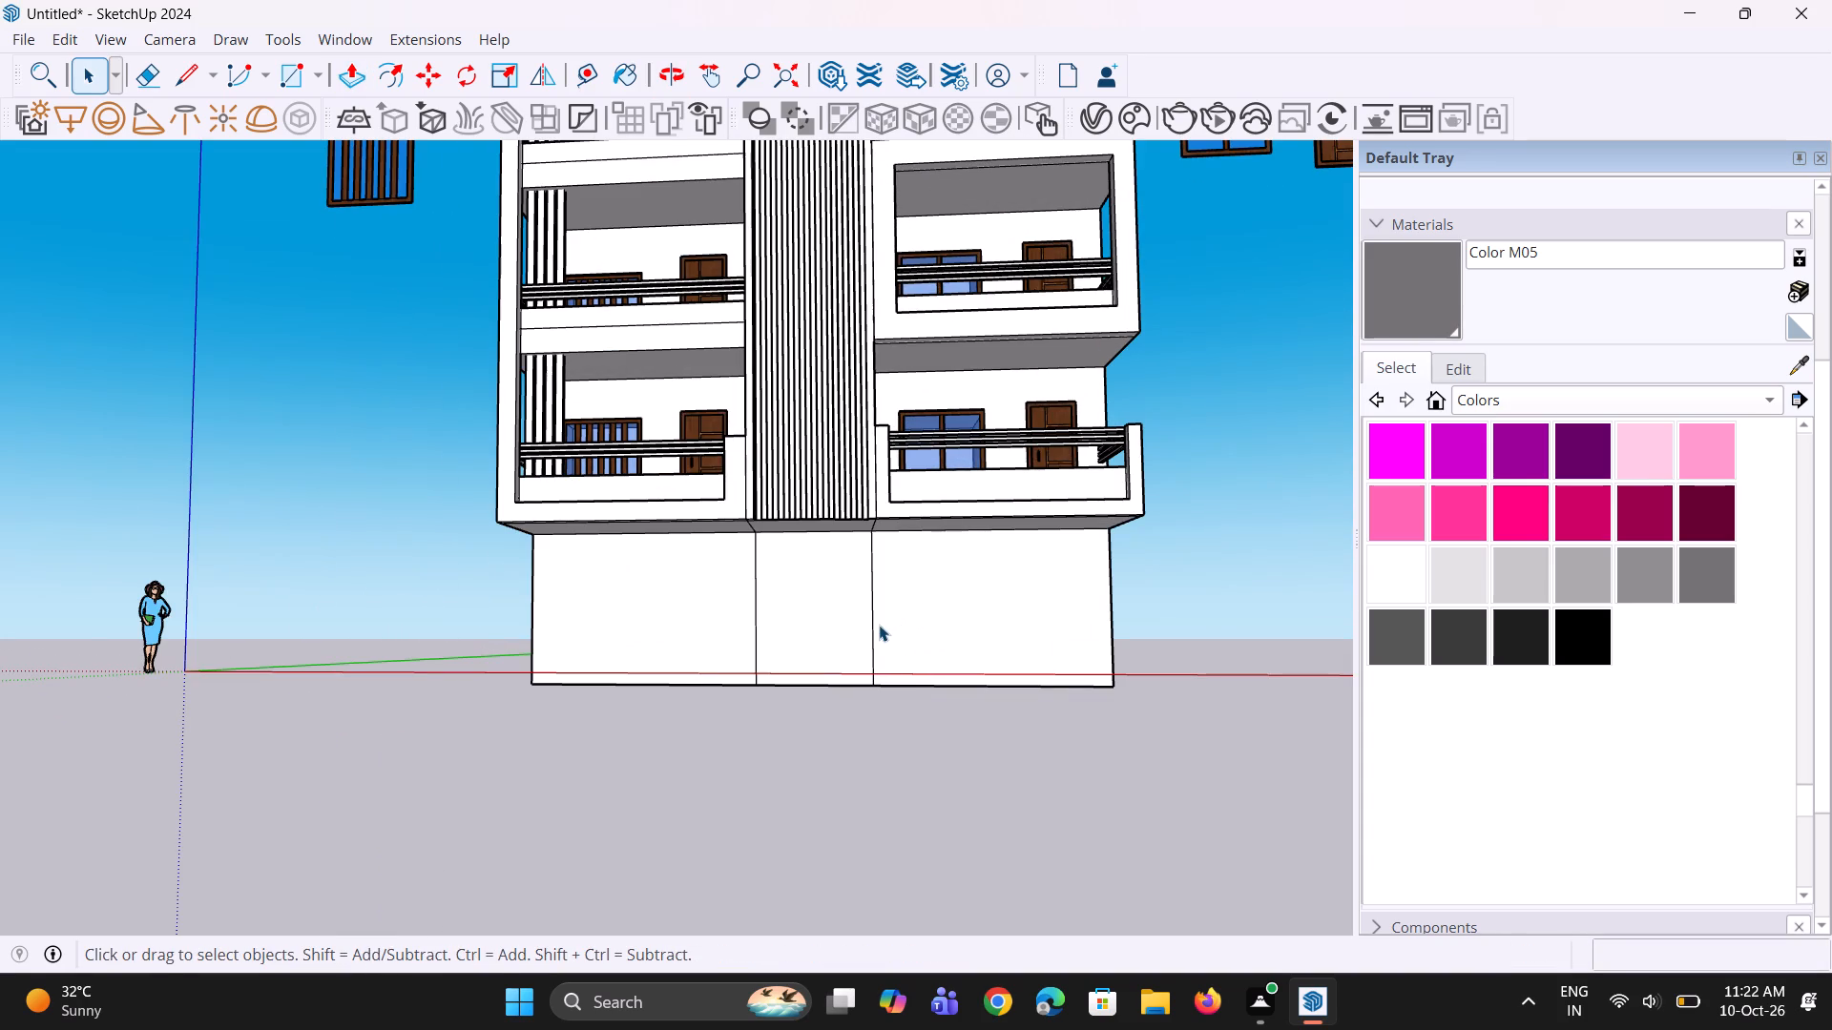
left_click(872, 630)
scroll(877, 687, "up", 2)
key("m")
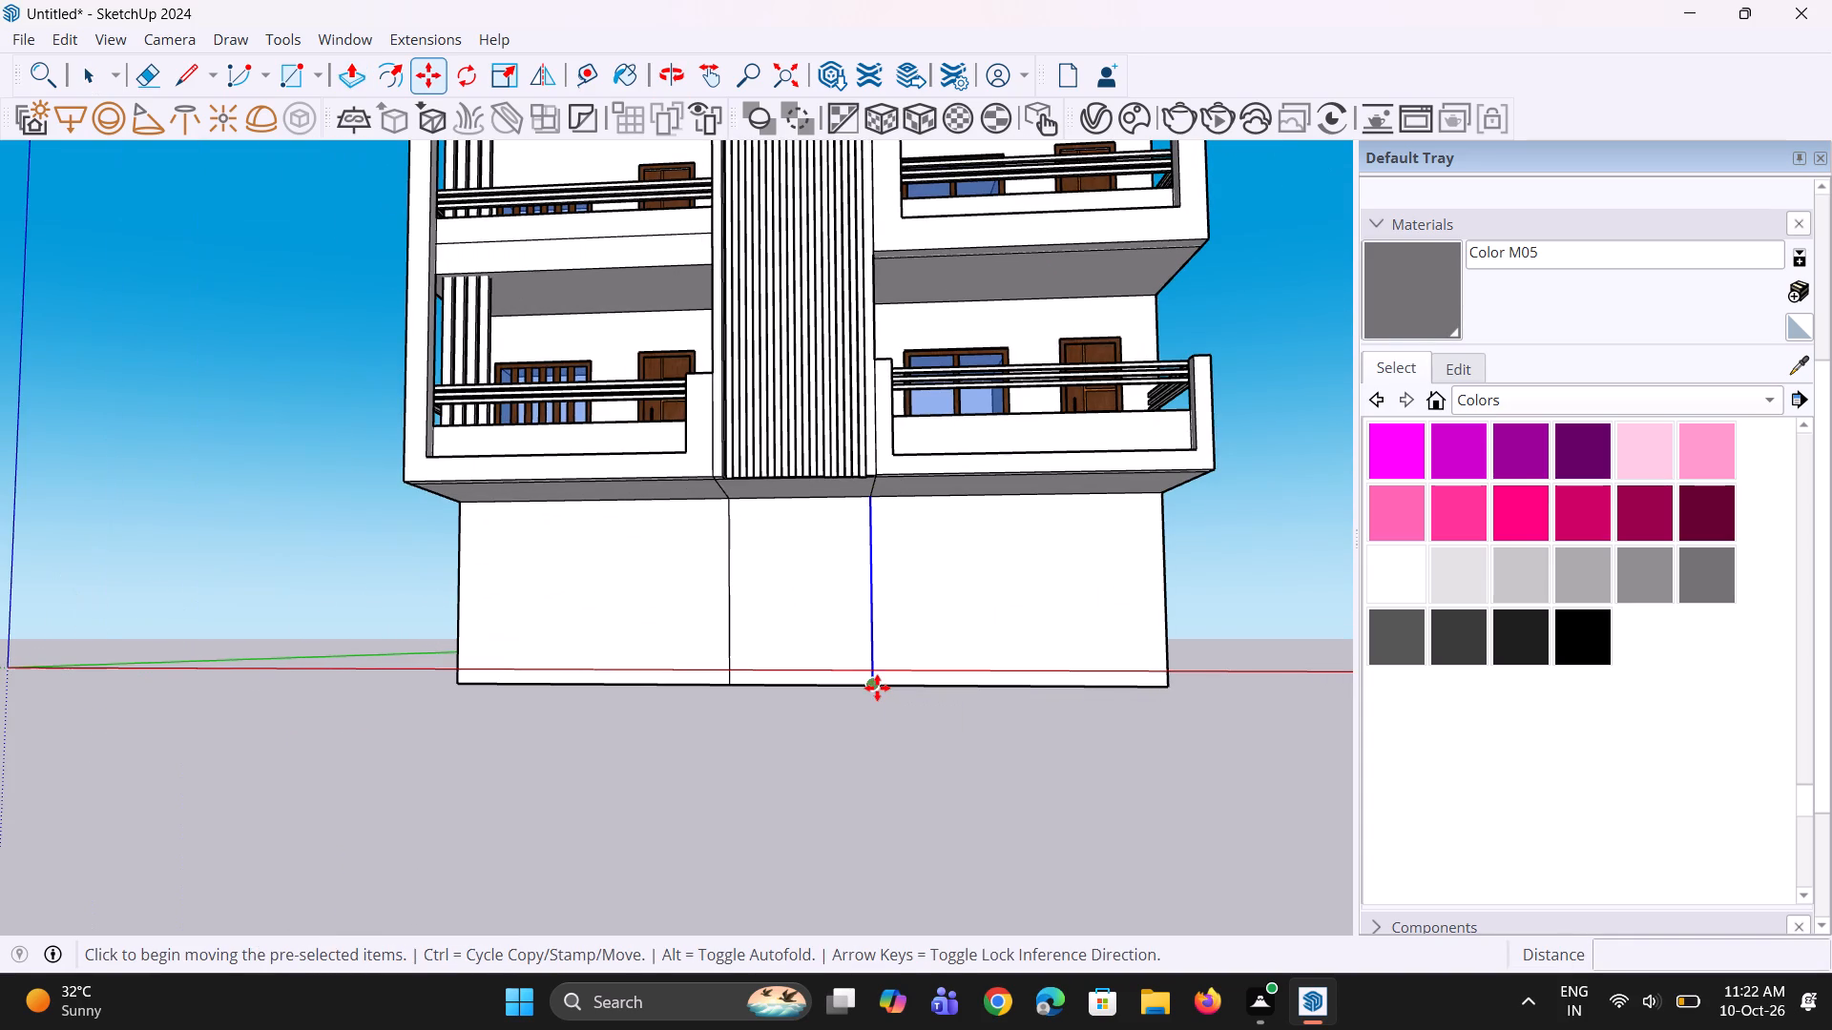
left_click(881, 686)
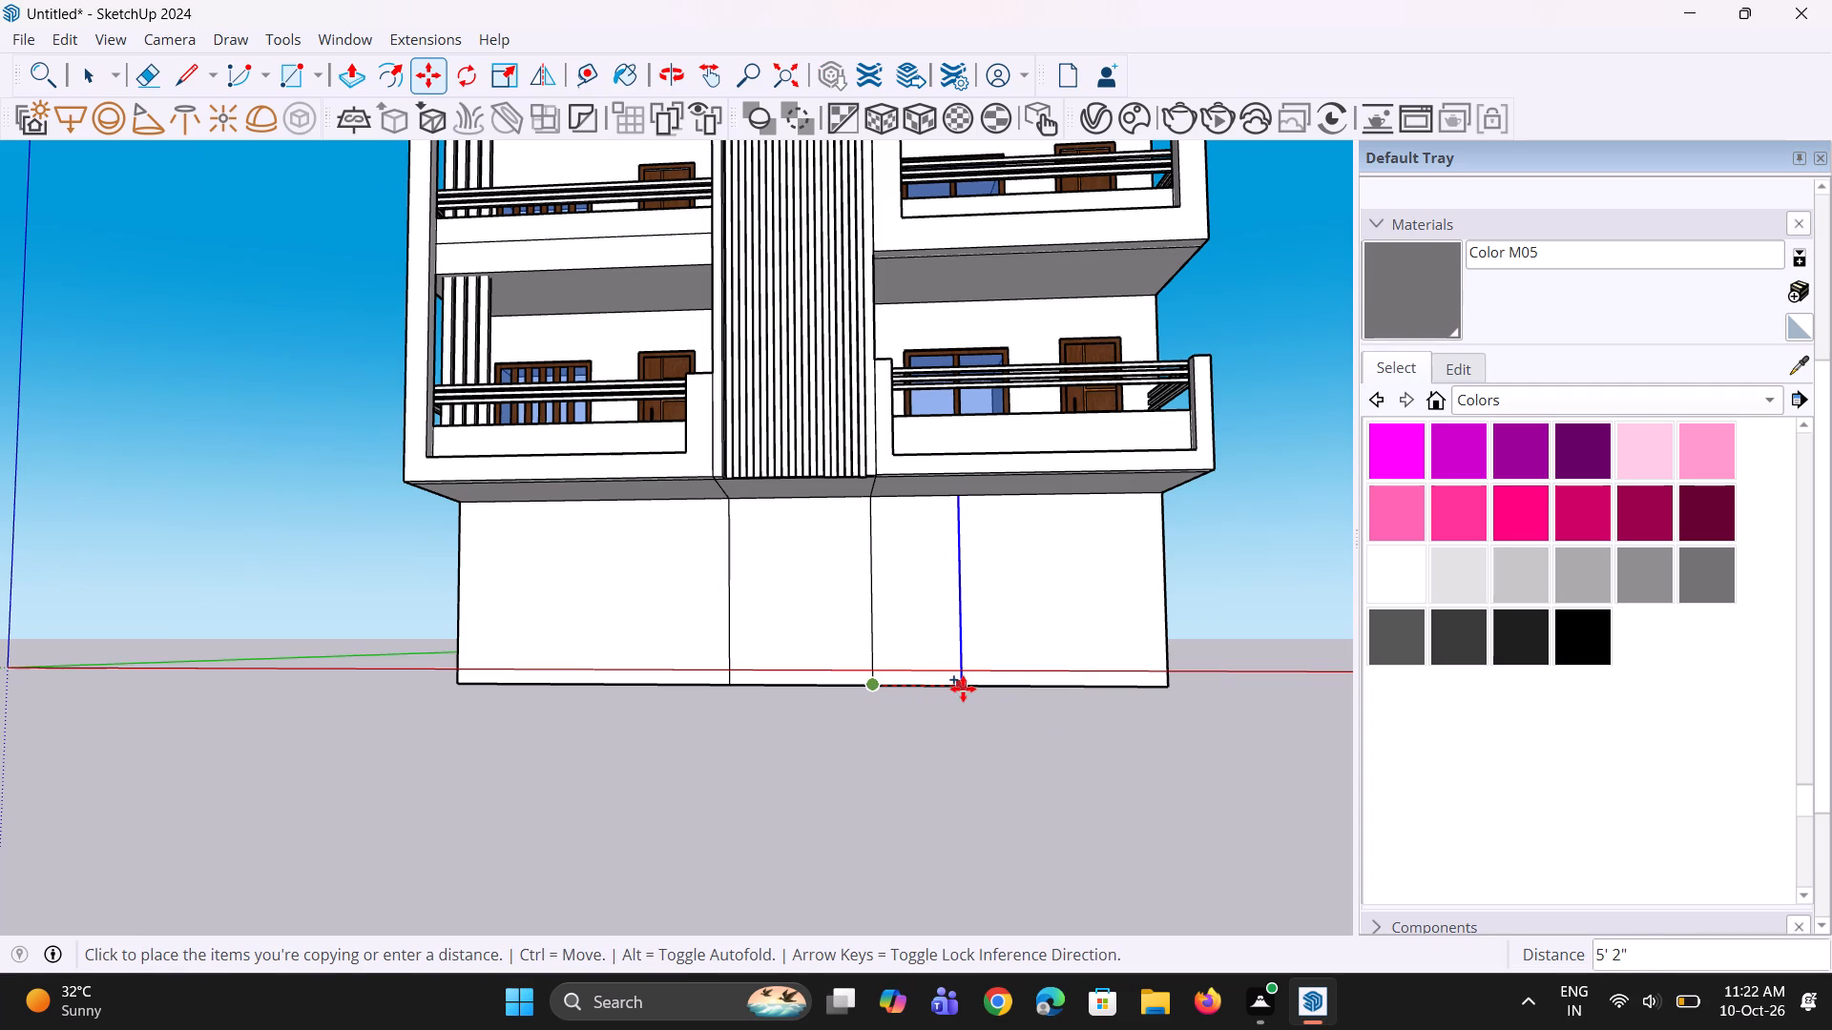
left_click(963, 689)
middle_click_drag(960, 689, 911, 686)
key("space")
key("space")
Copy the top edge of the marked-off ground-floor wall strip down about 2' 1 3/8" to outline a door opening.
scroll(872, 566, "up", 1)
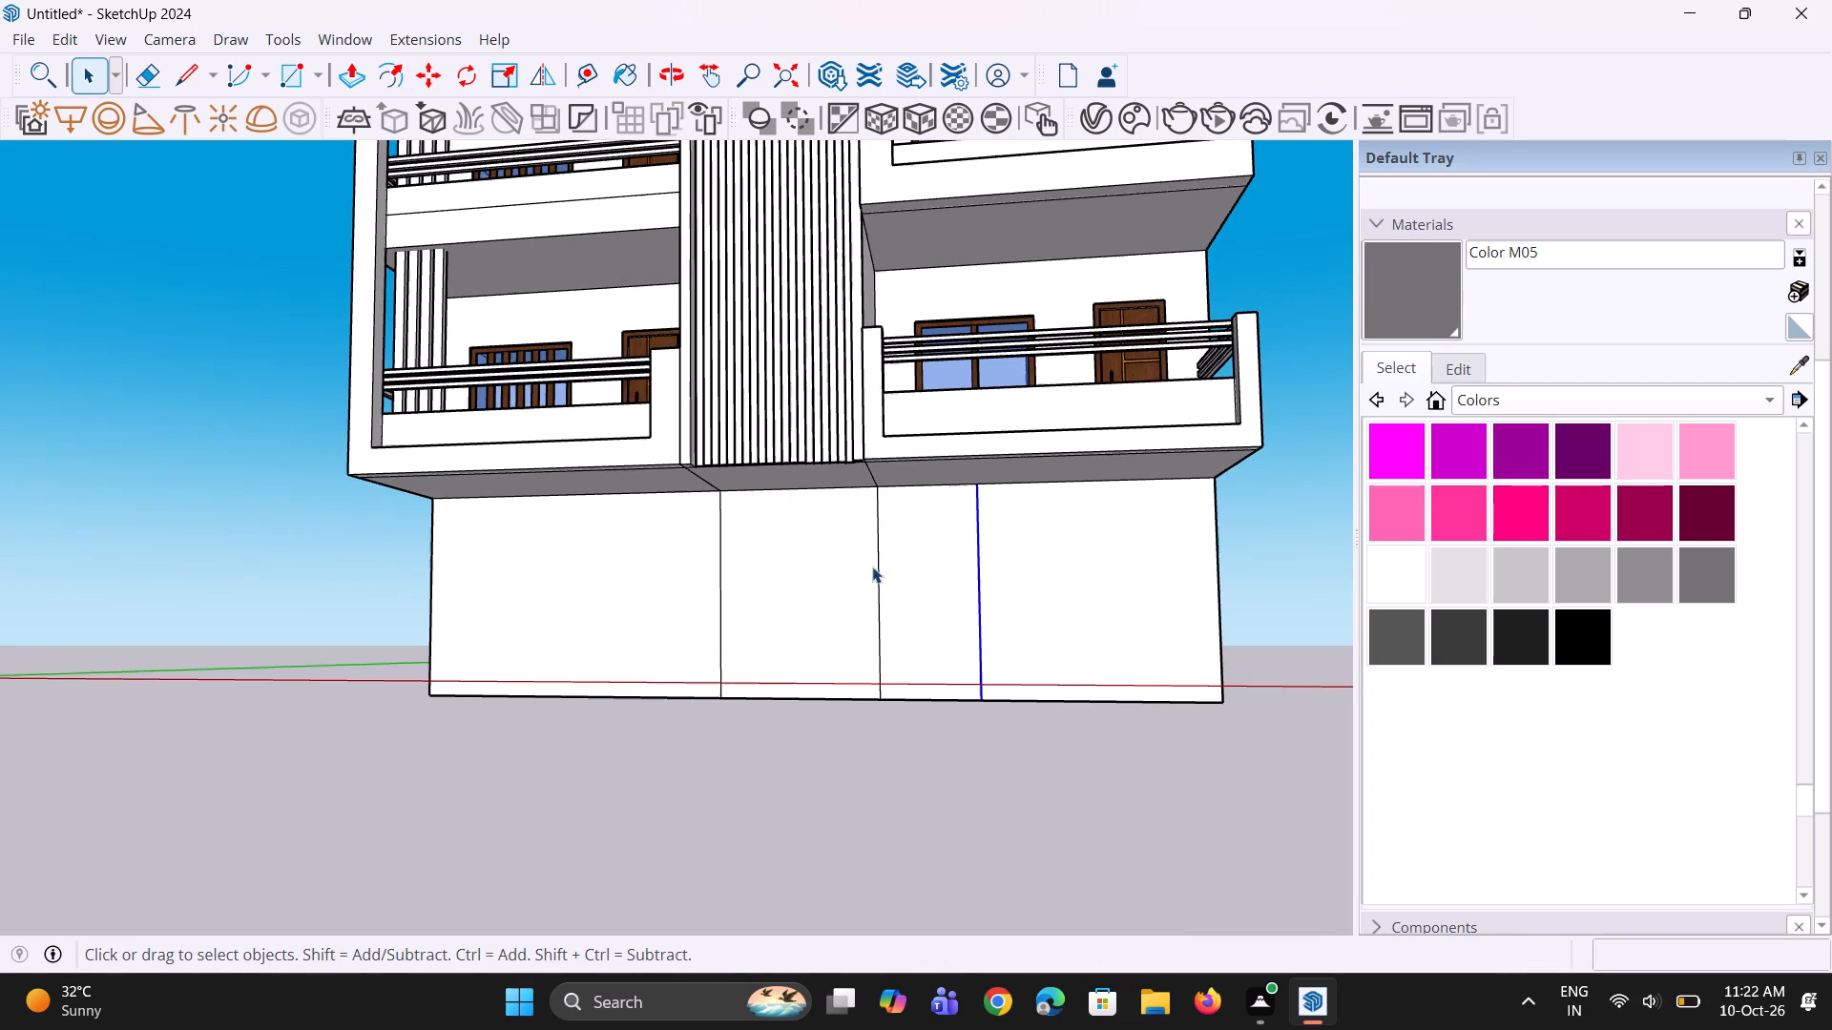
left_click(918, 487)
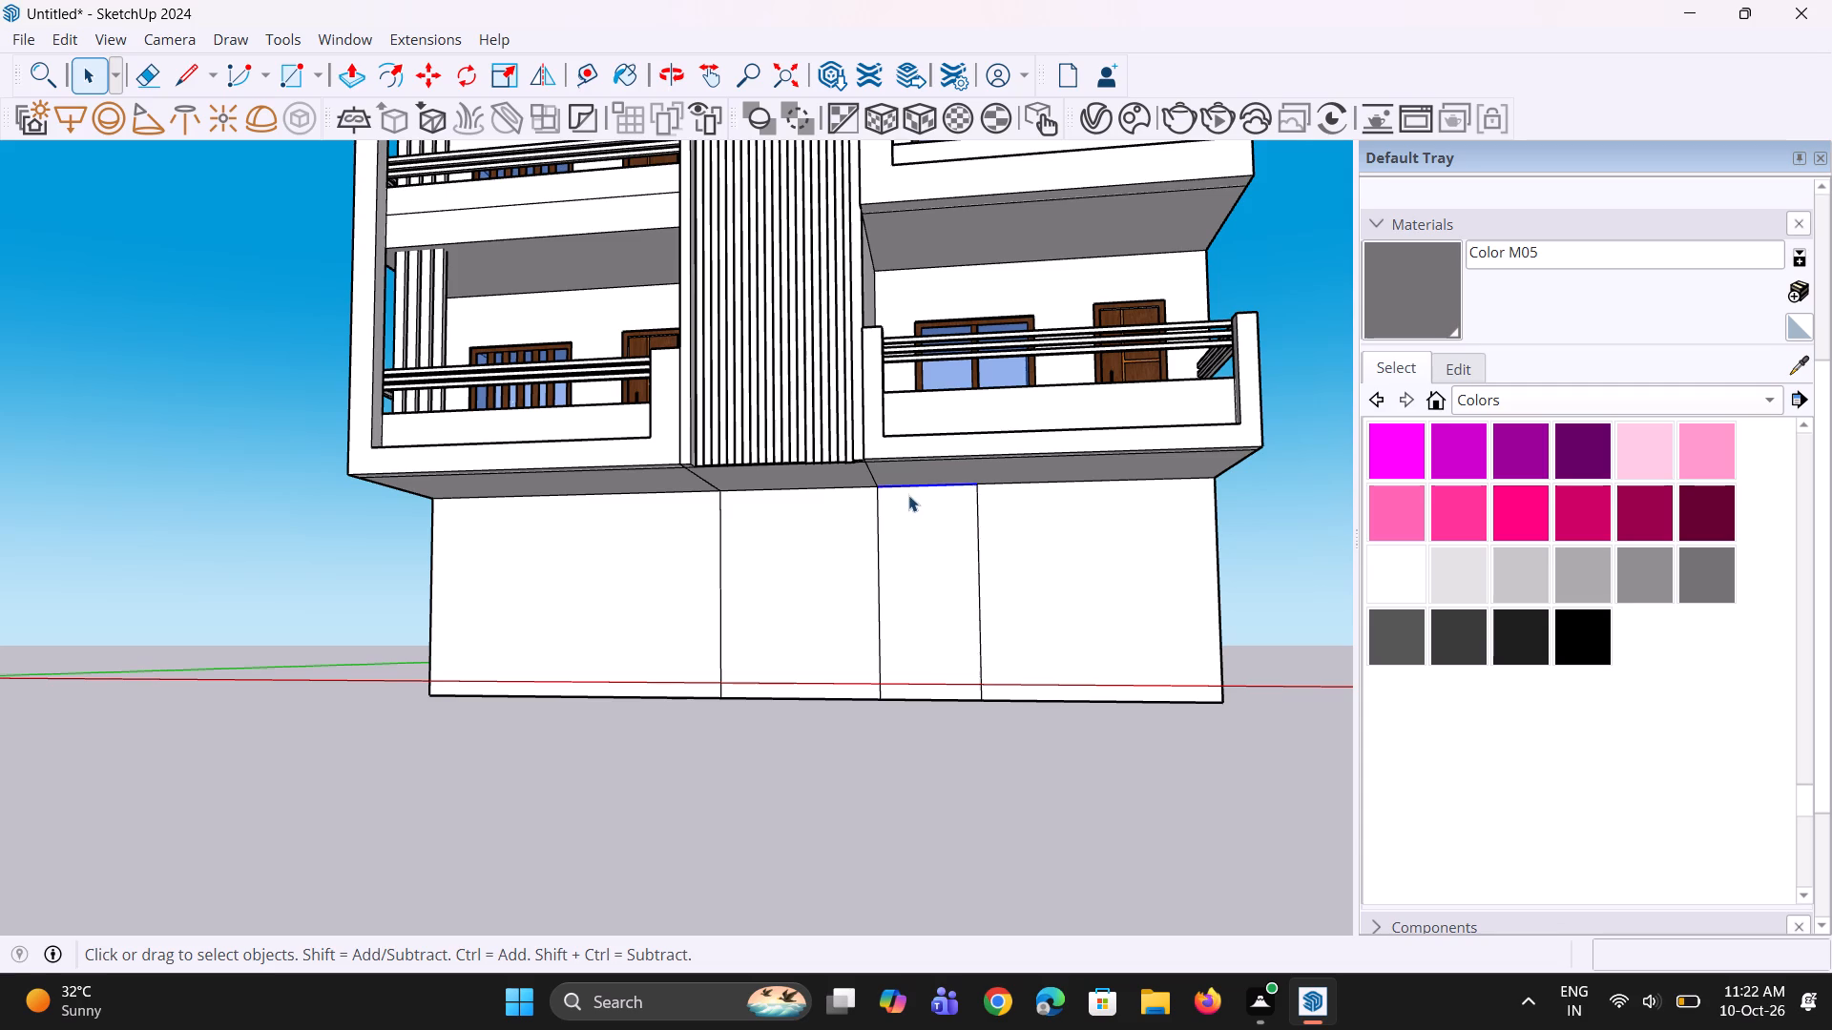
scroll(887, 495, "up", 2)
key("m")
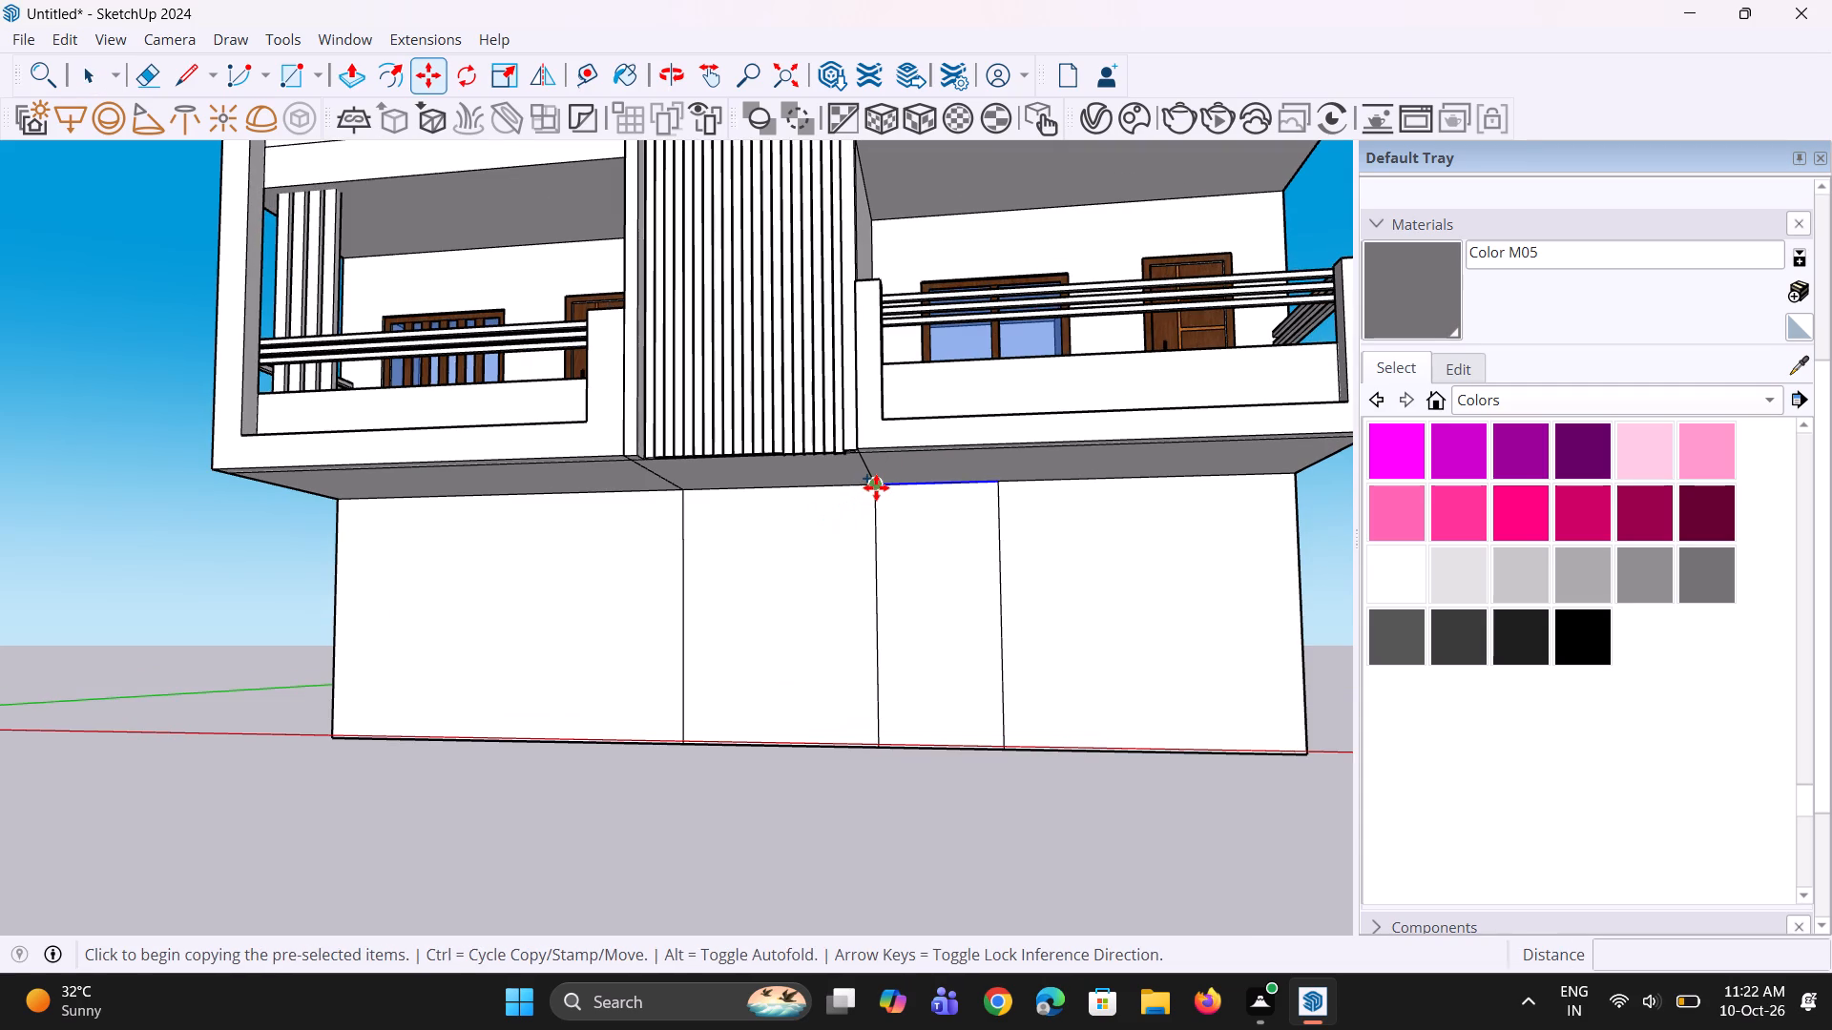
left_click(876, 487)
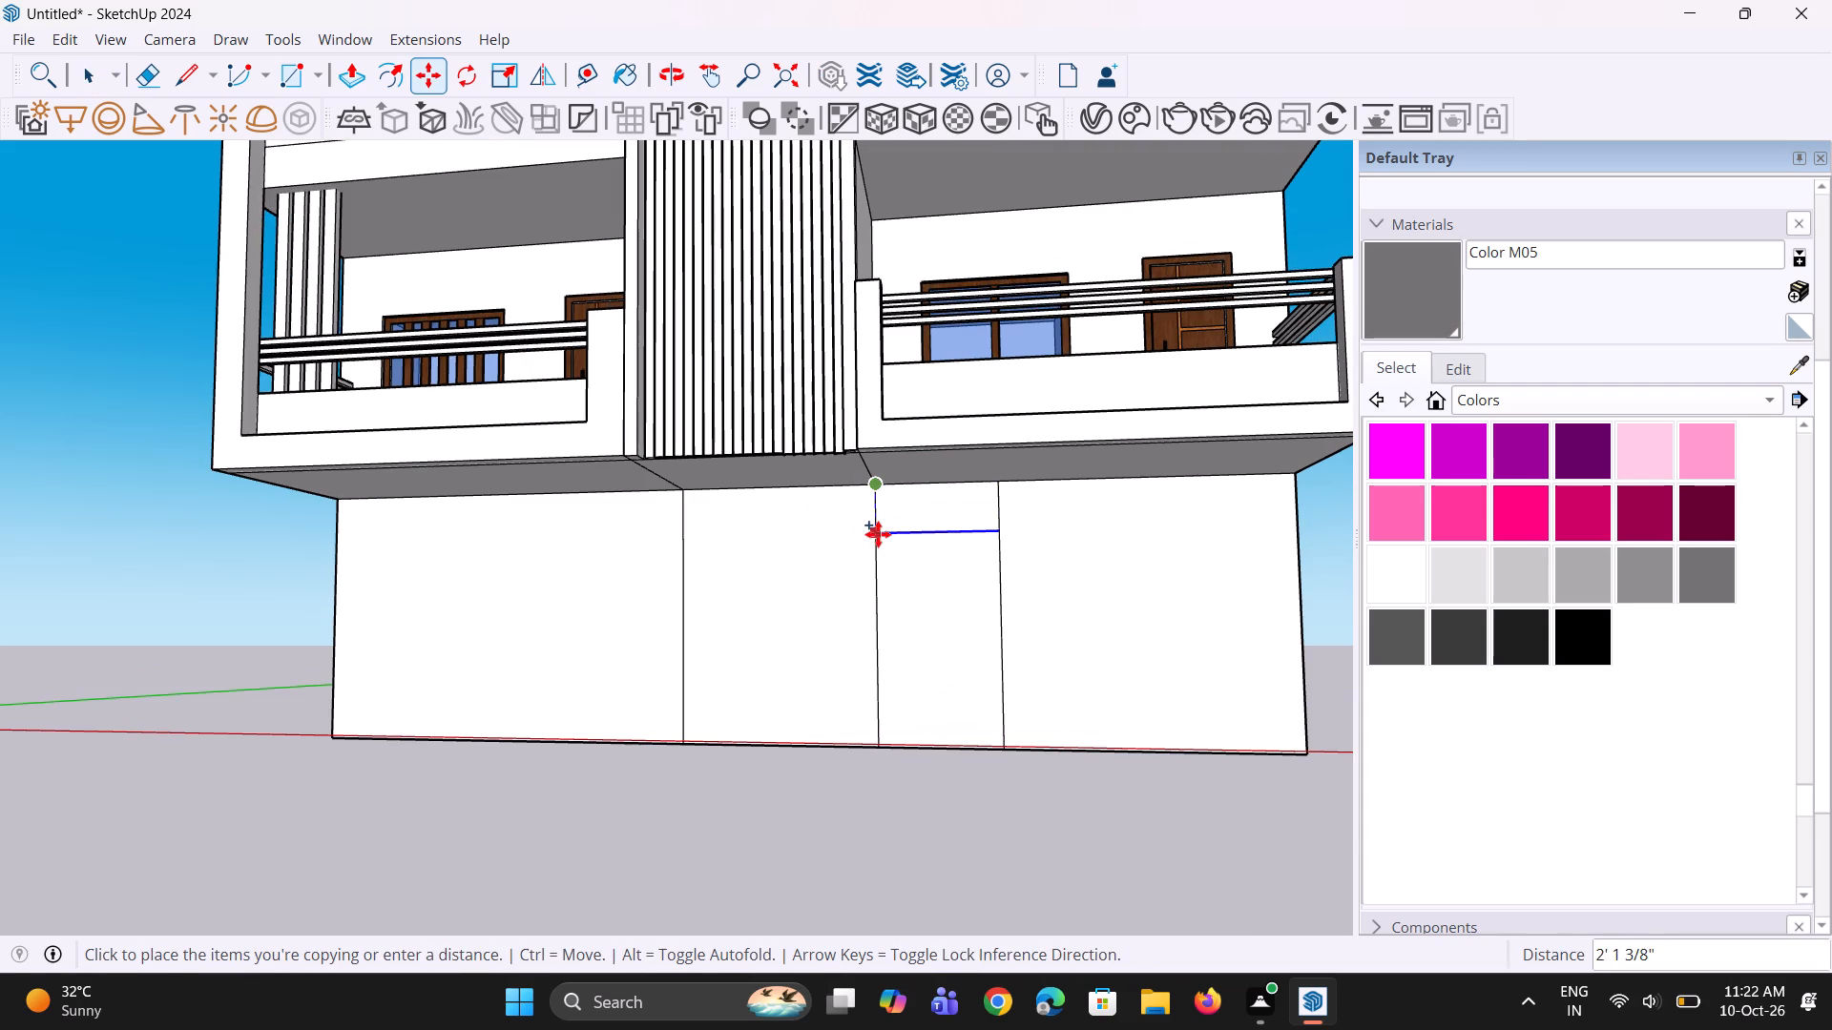
left_click(878, 534)
key("space")
key("space")
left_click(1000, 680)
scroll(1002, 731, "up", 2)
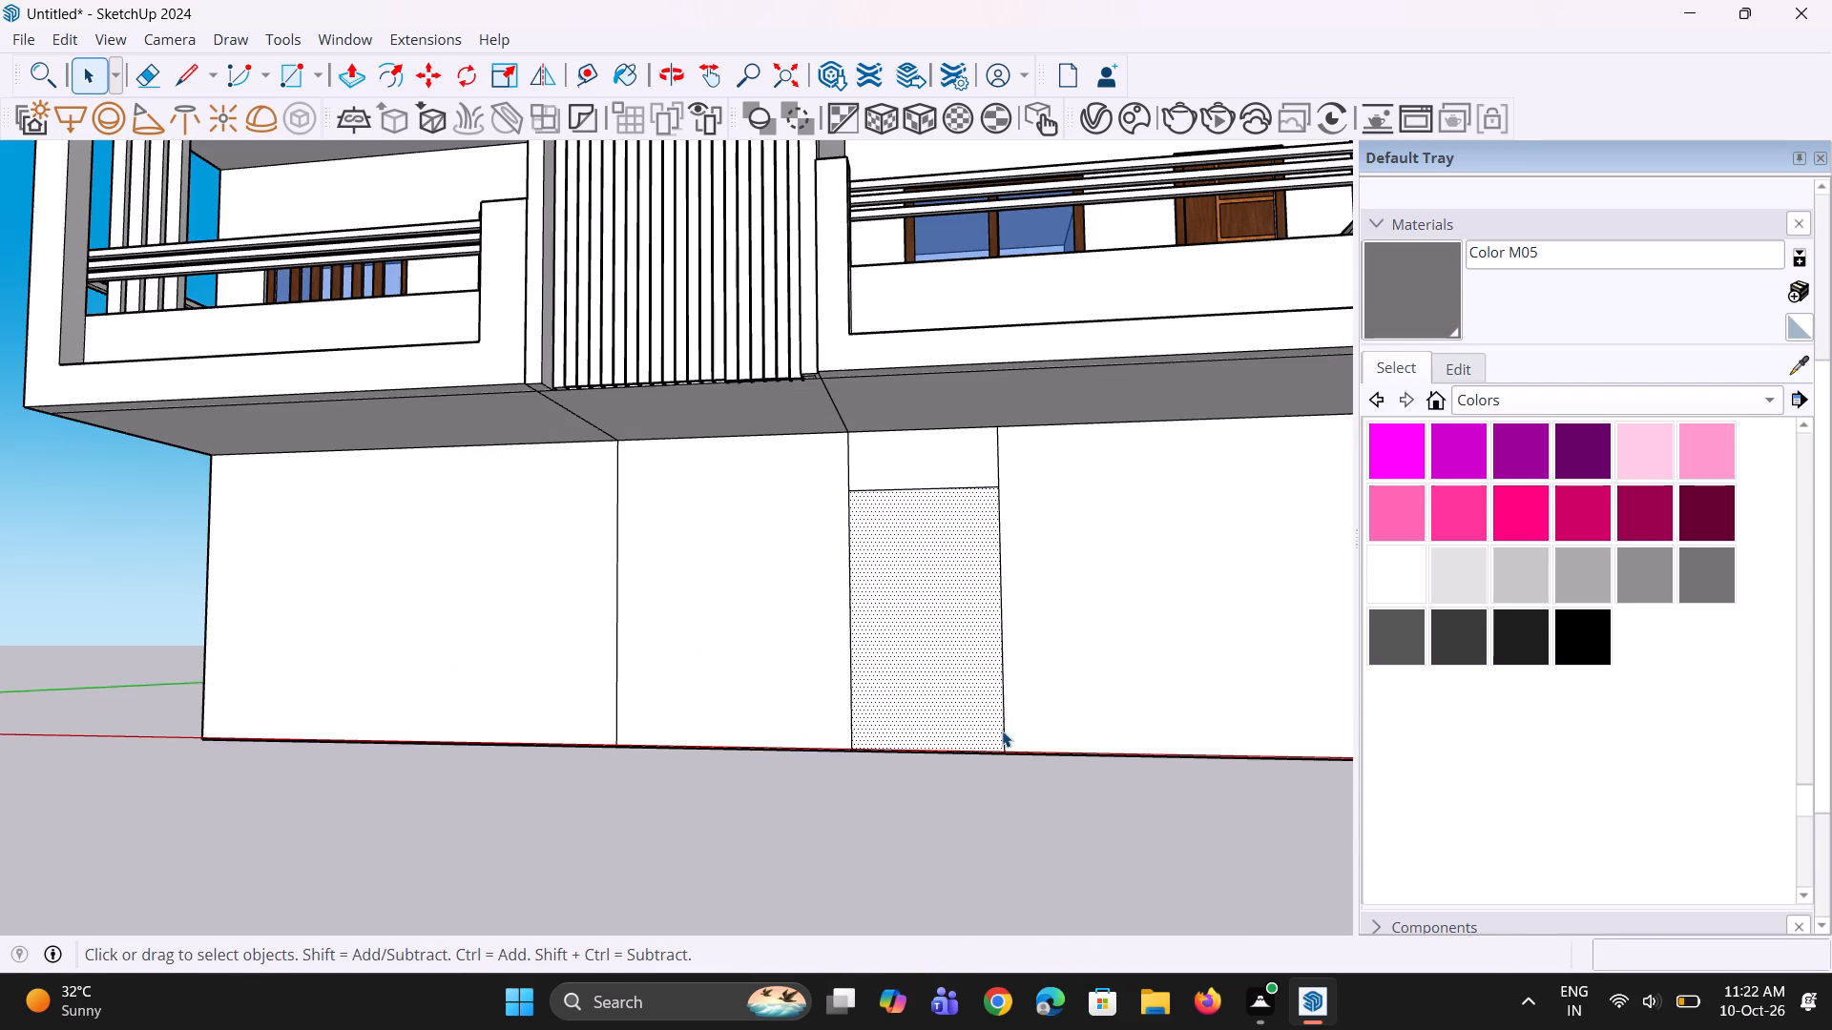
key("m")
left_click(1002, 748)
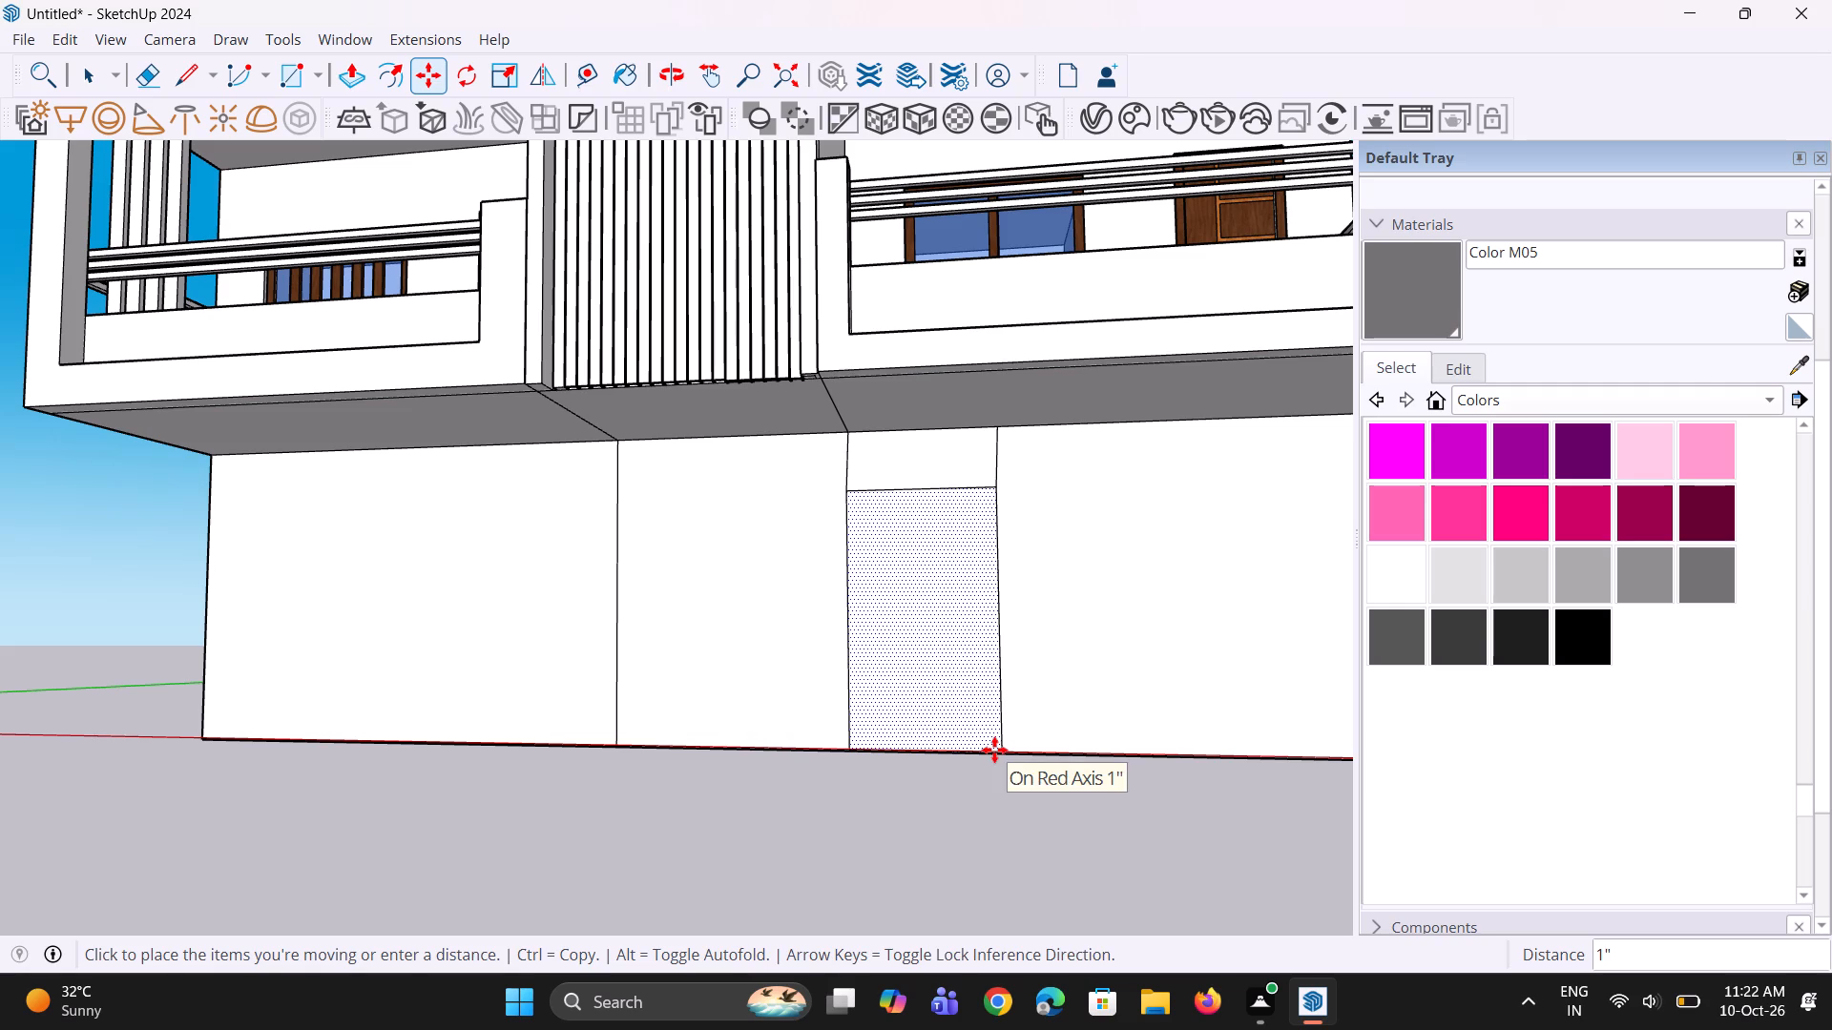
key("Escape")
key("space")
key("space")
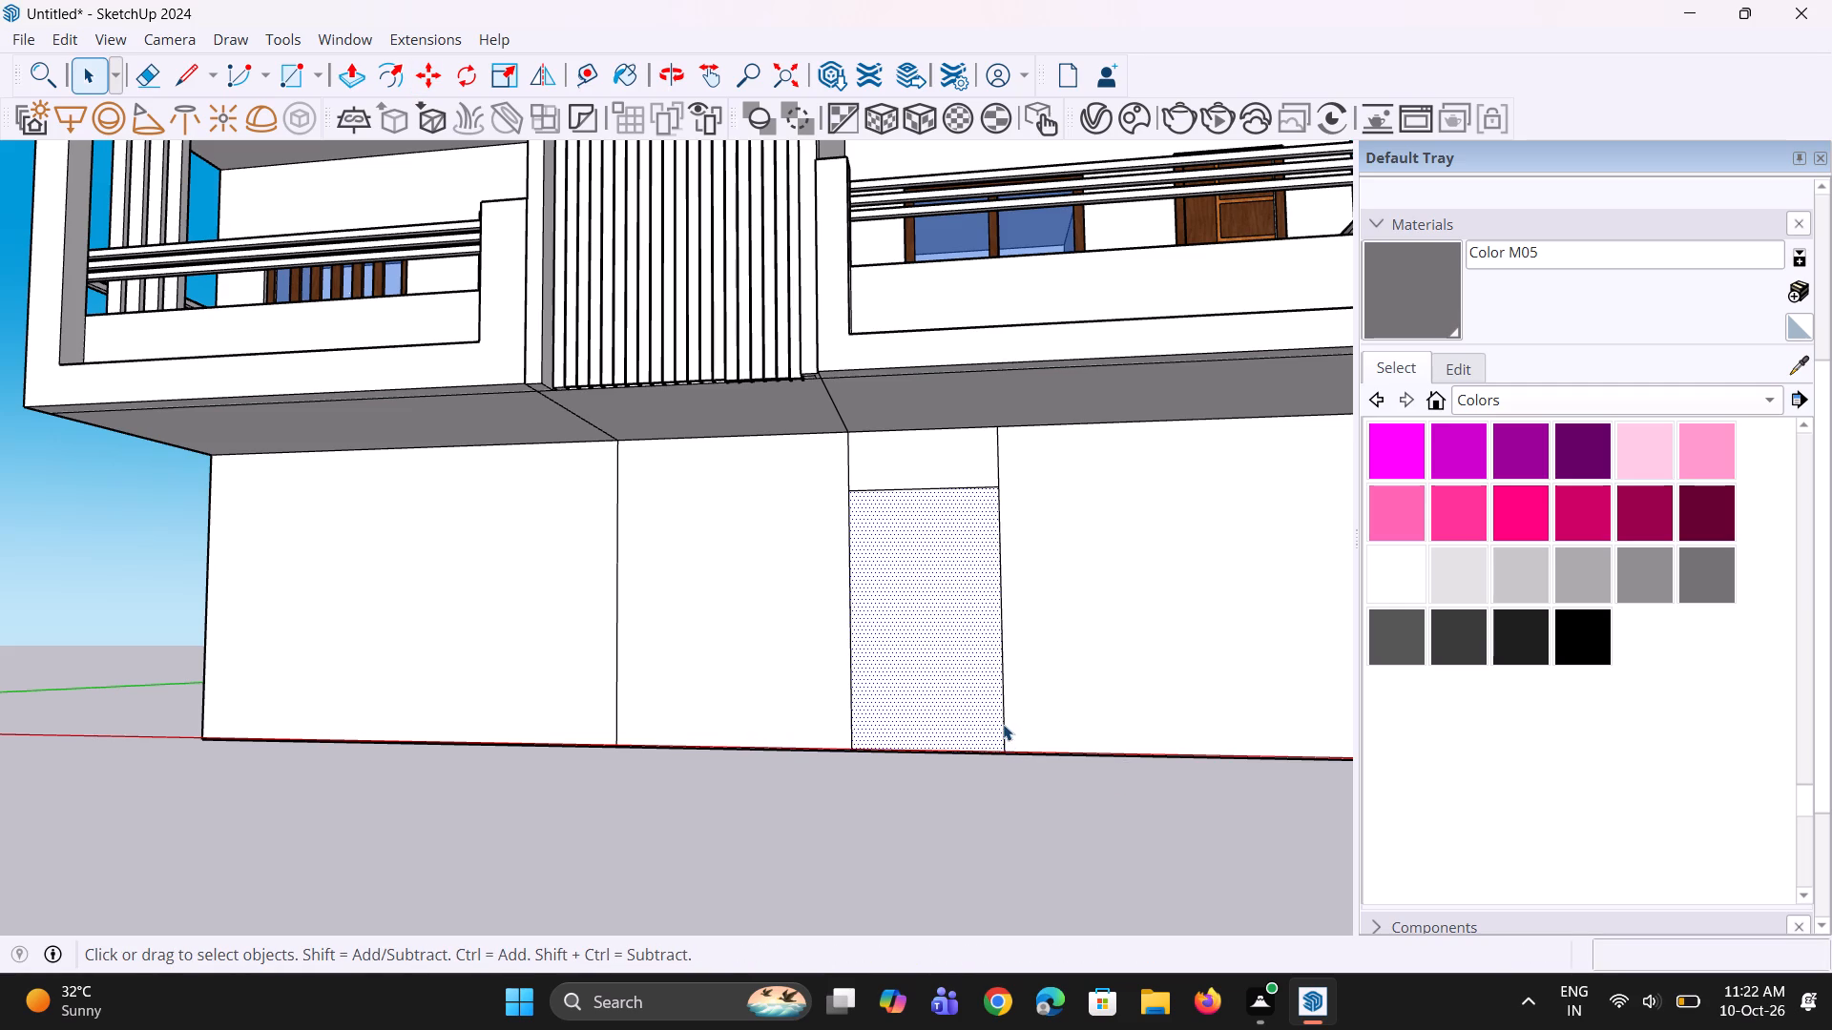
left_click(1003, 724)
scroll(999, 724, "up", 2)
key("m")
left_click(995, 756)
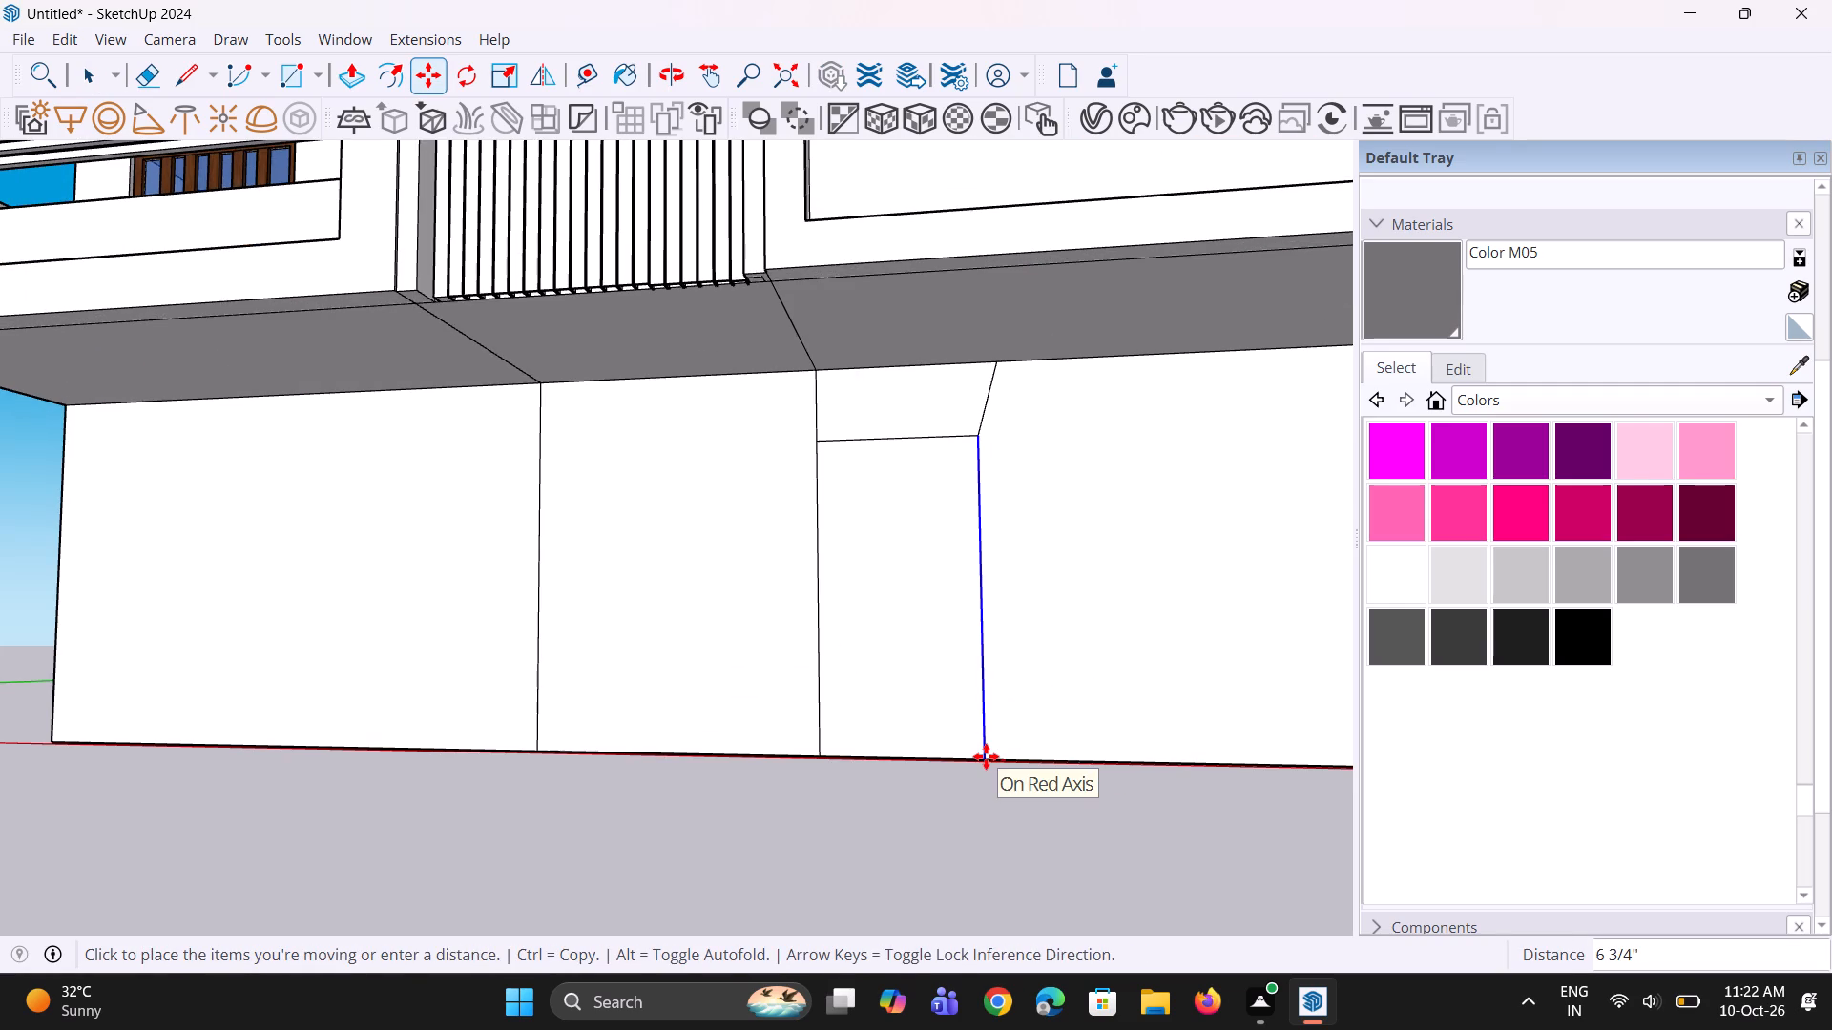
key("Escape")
Erase the leftover line segments above the door outline, the wall's other vertical dividing edge, and the two seam lines on the overhang's underside.
key("e")
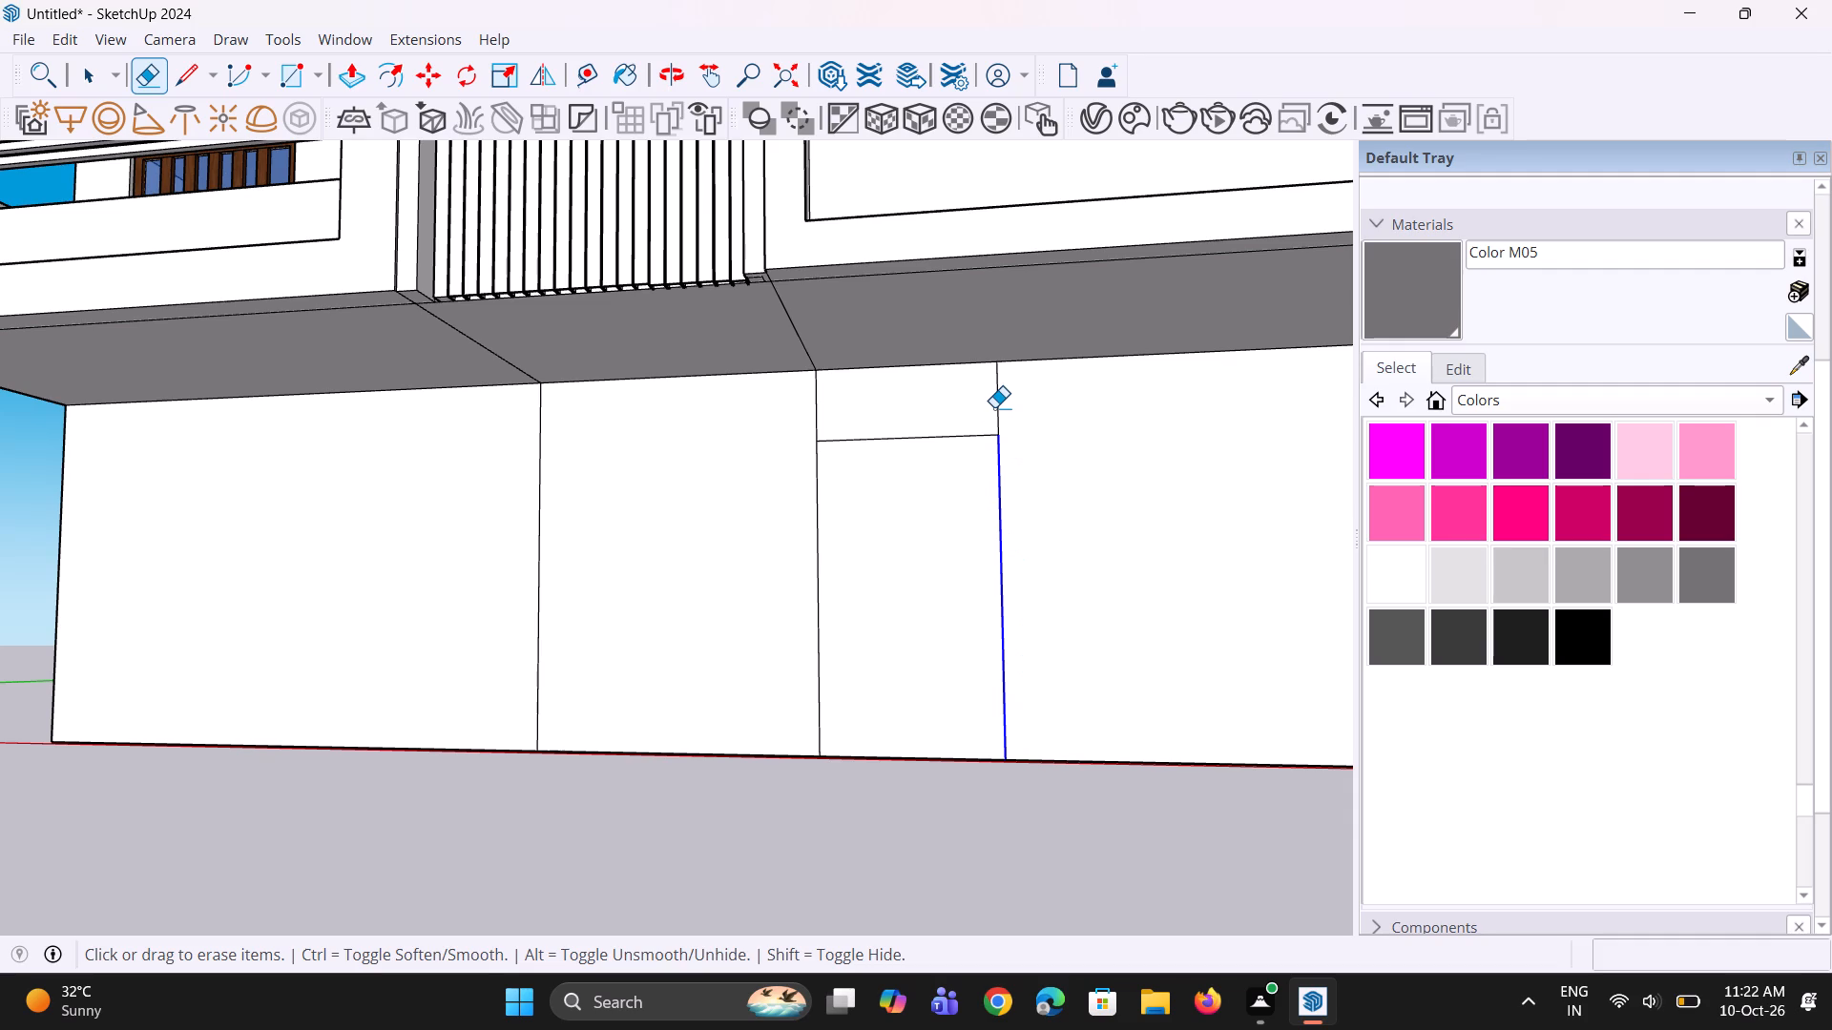
left_click(994, 407)
left_click(996, 408)
left_click(816, 412)
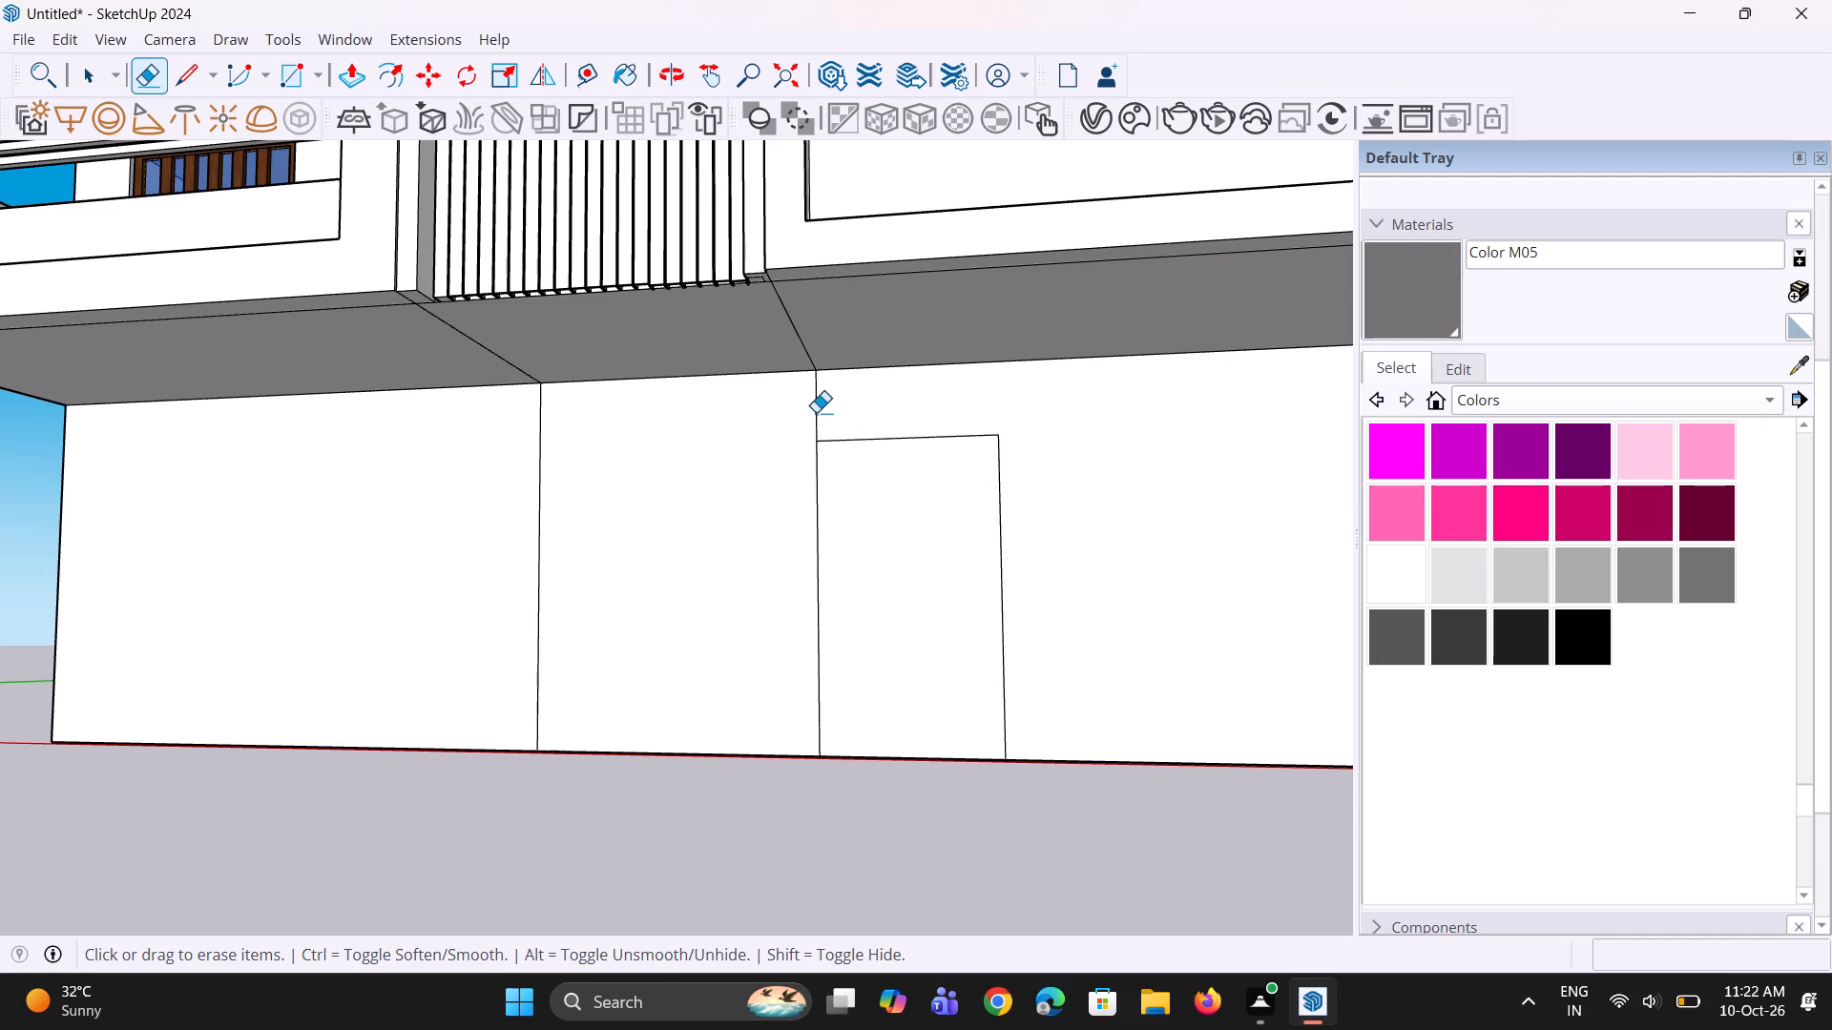
left_click(807, 350)
left_click(536, 504)
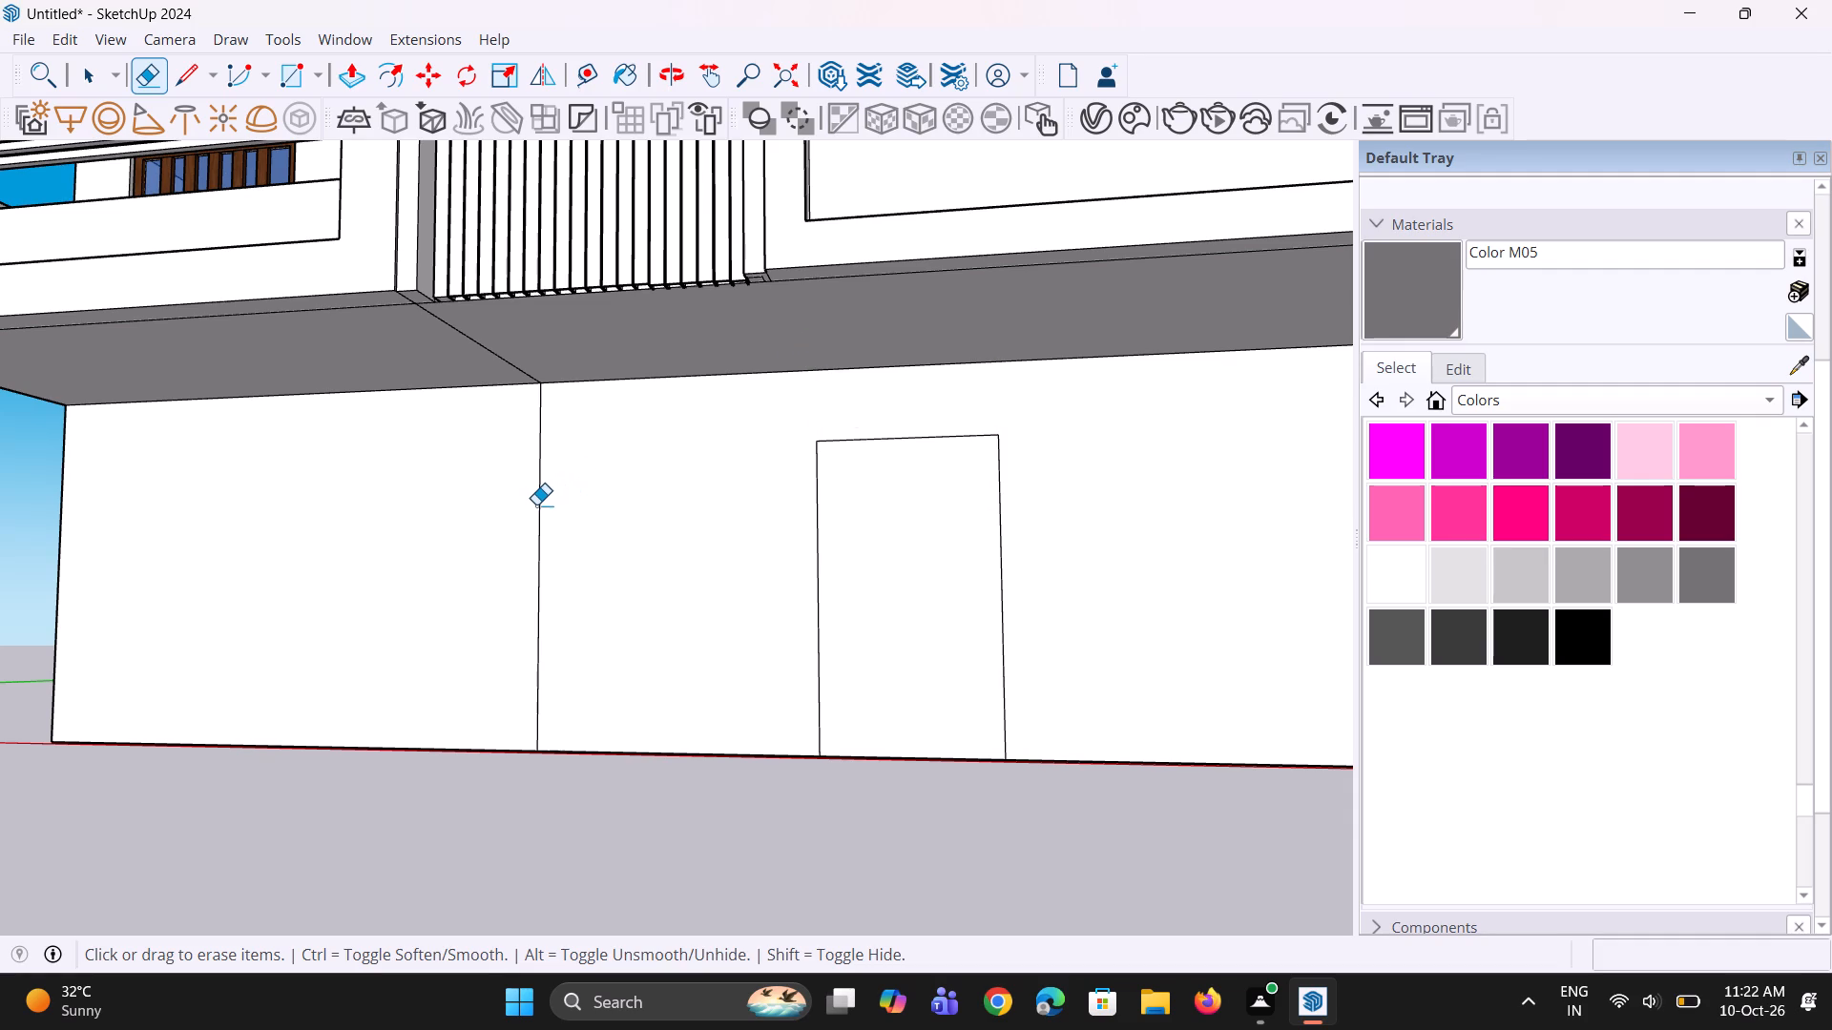
left_click(536, 510)
middle_click_drag(537, 483, 564, 403)
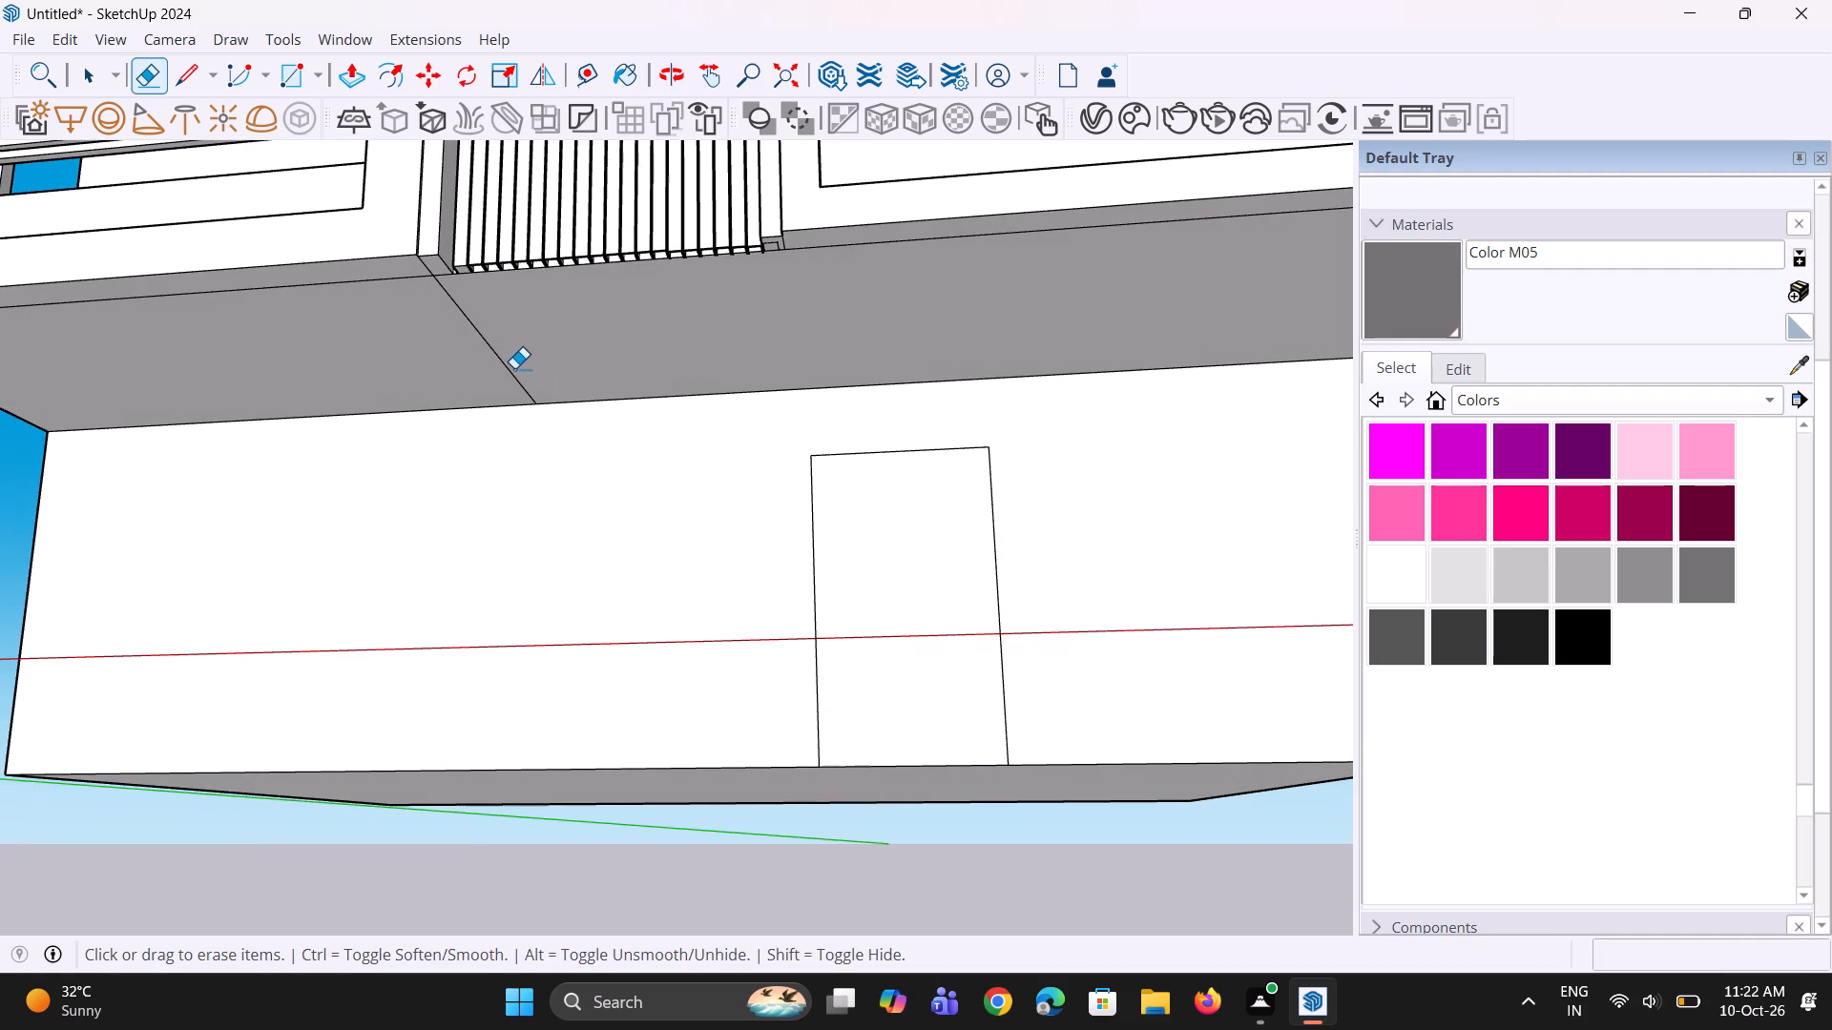
left_click(511, 370)
Narrow the ground-floor door outline by moving its vertical edge nearer the outer corner inward about 9 3/4".
scroll(552, 372, "down", 4)
key("space")
key("space")
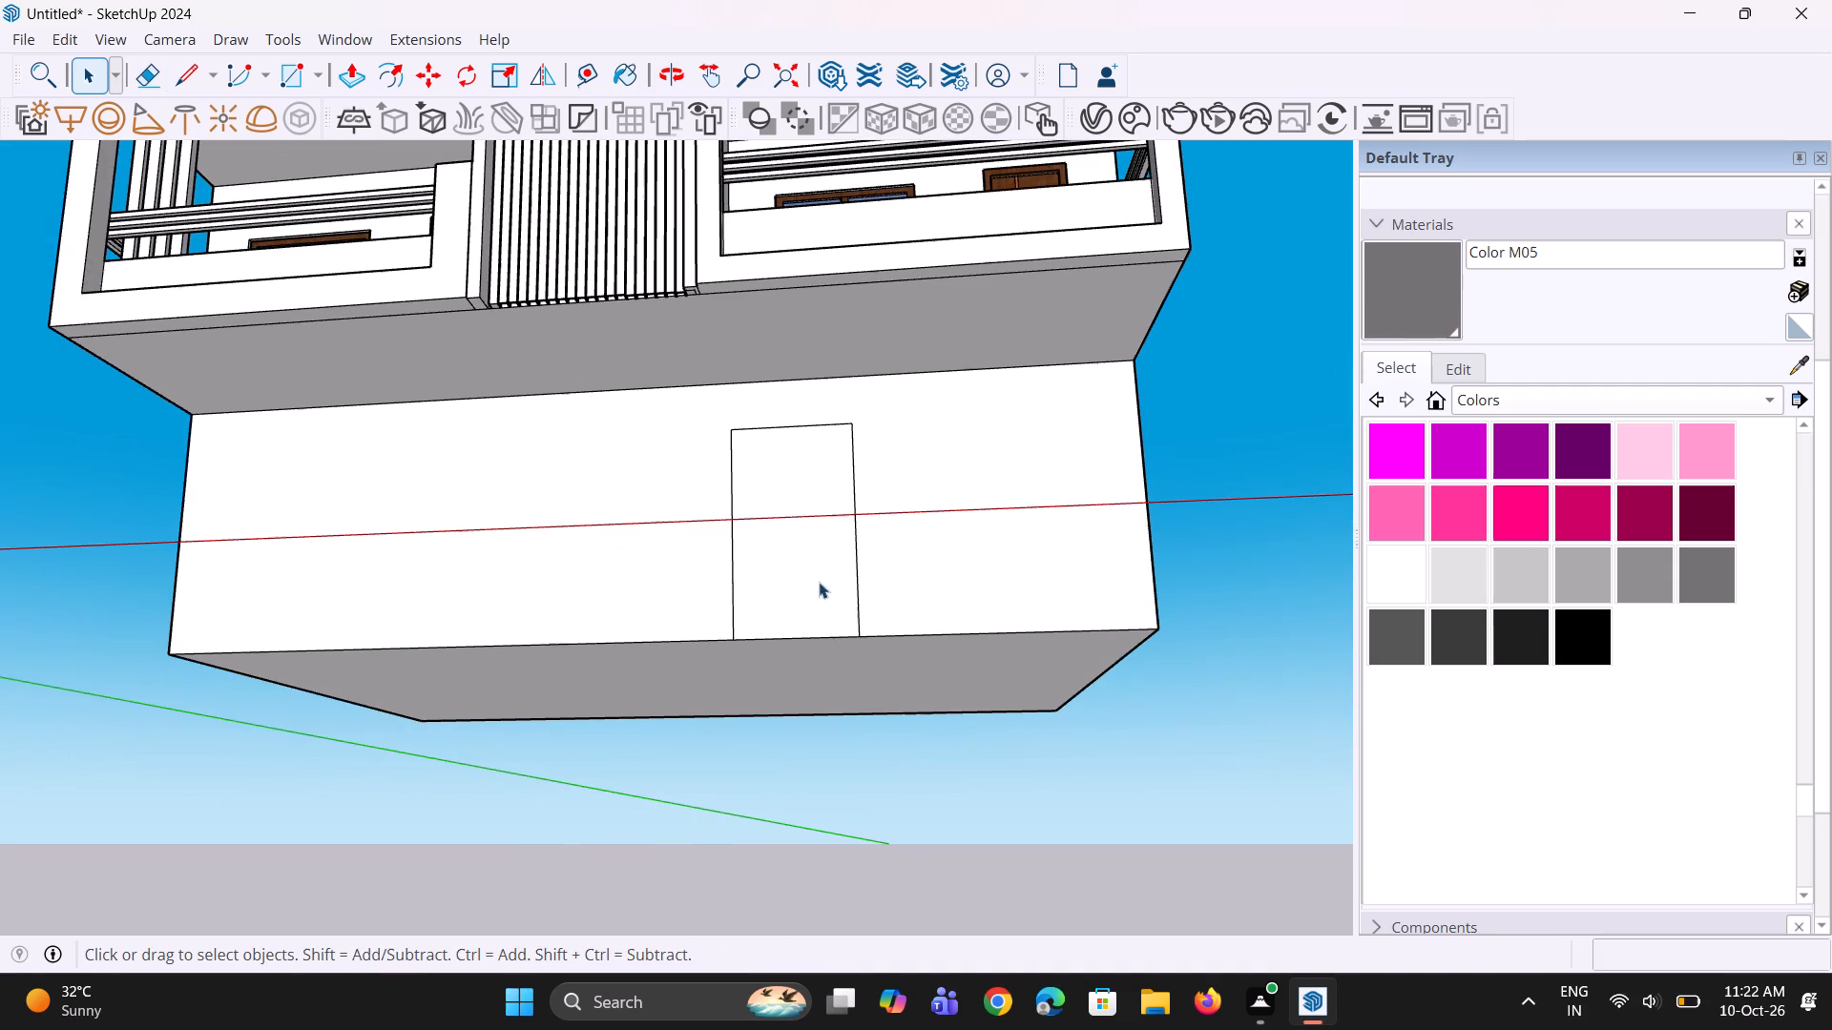
left_click(858, 618)
scroll(860, 633, "up", 2)
key("m")
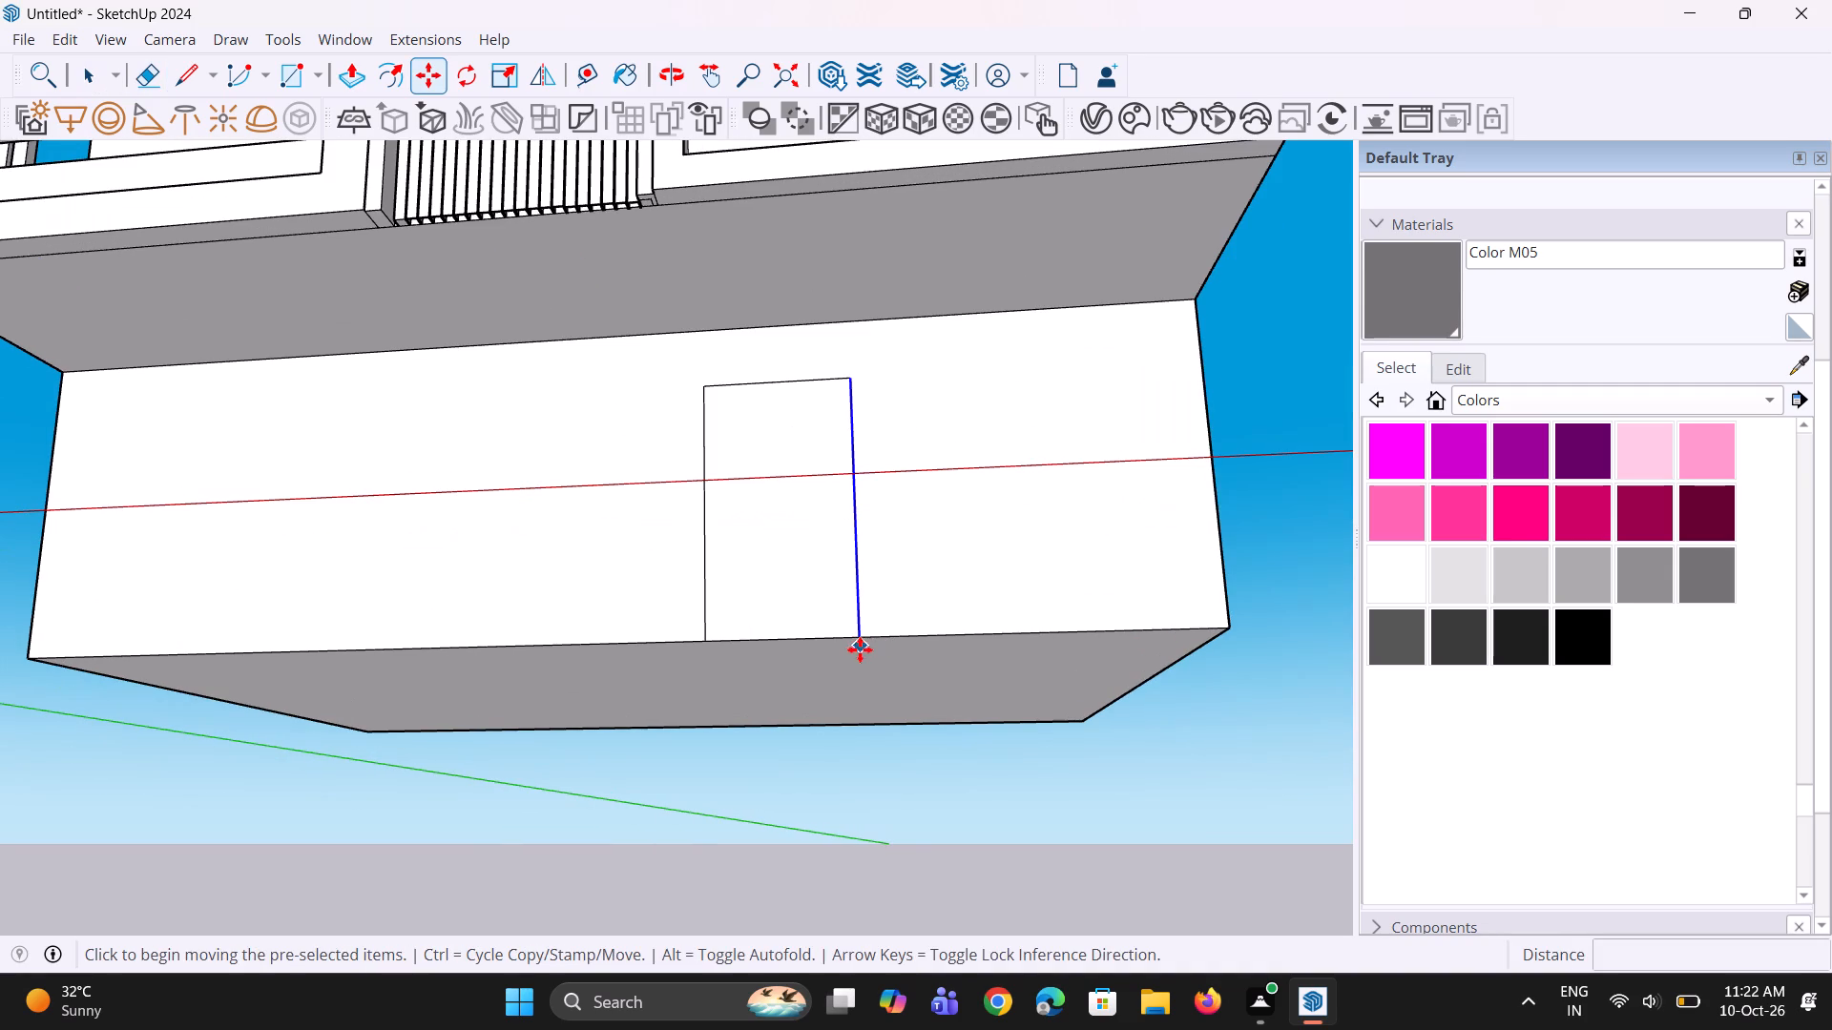
left_click(862, 650)
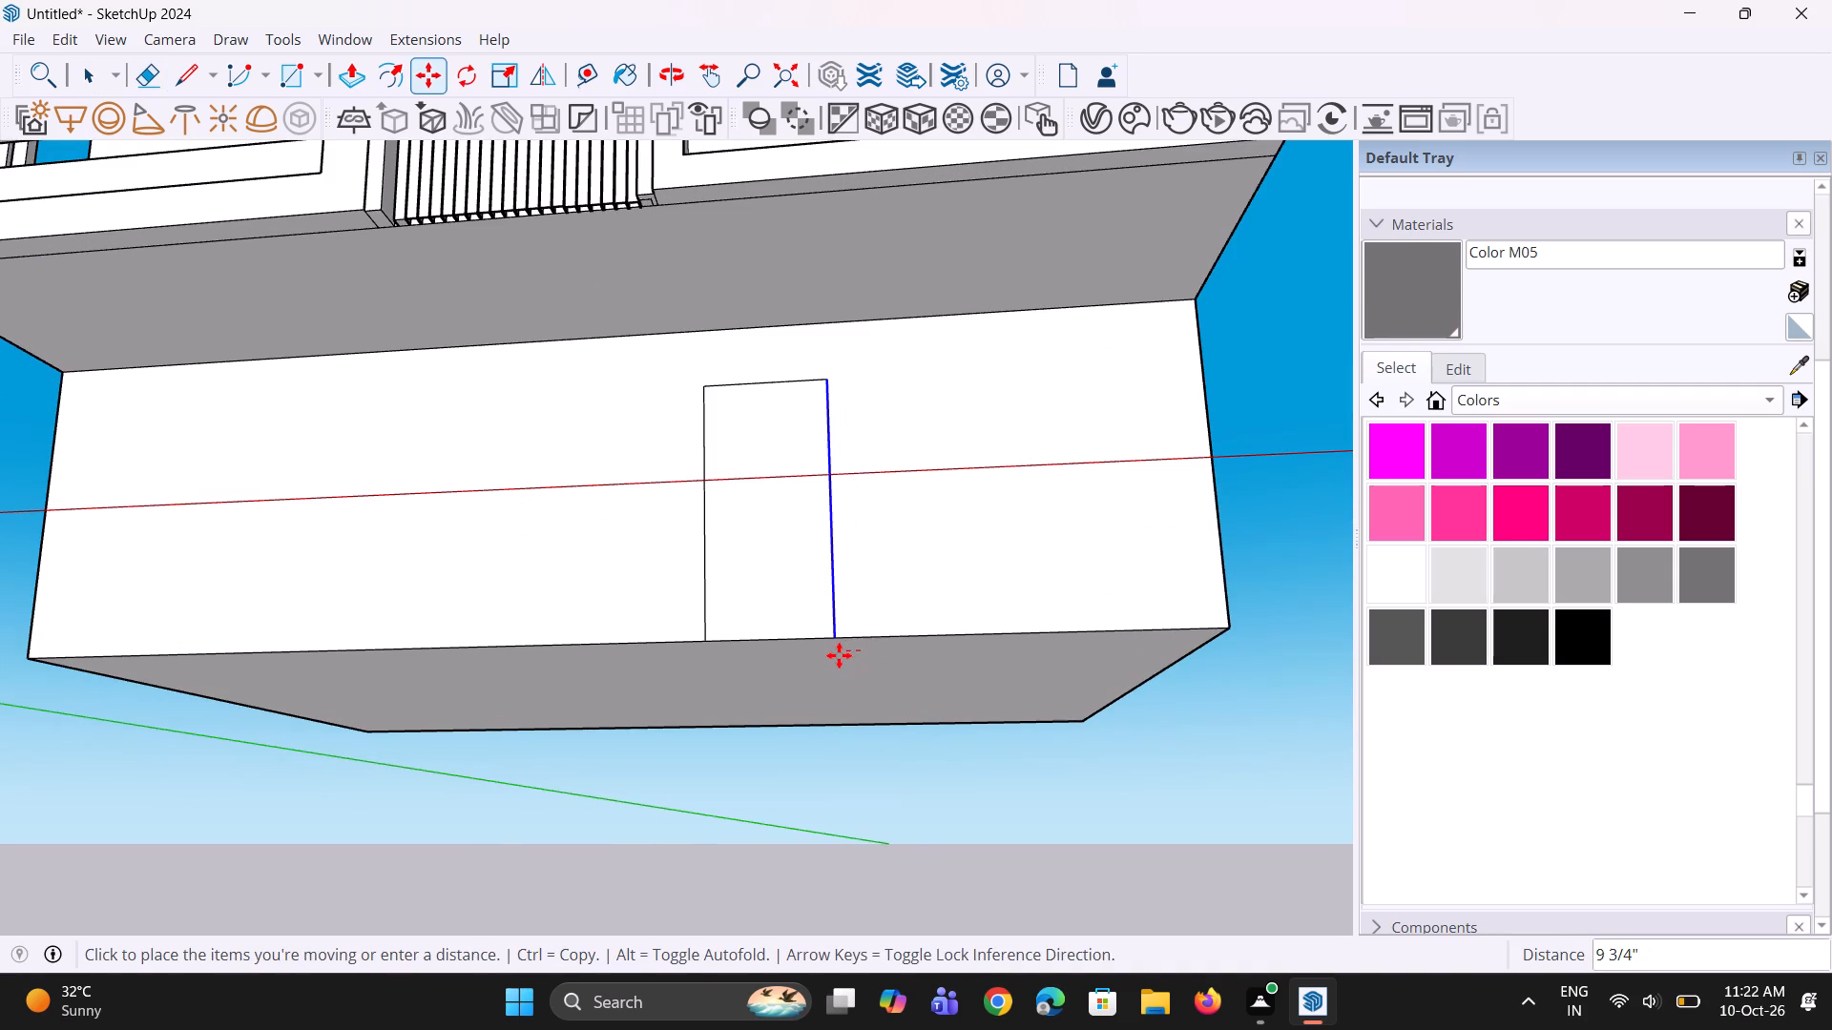
left_click(839, 655)
key("space")
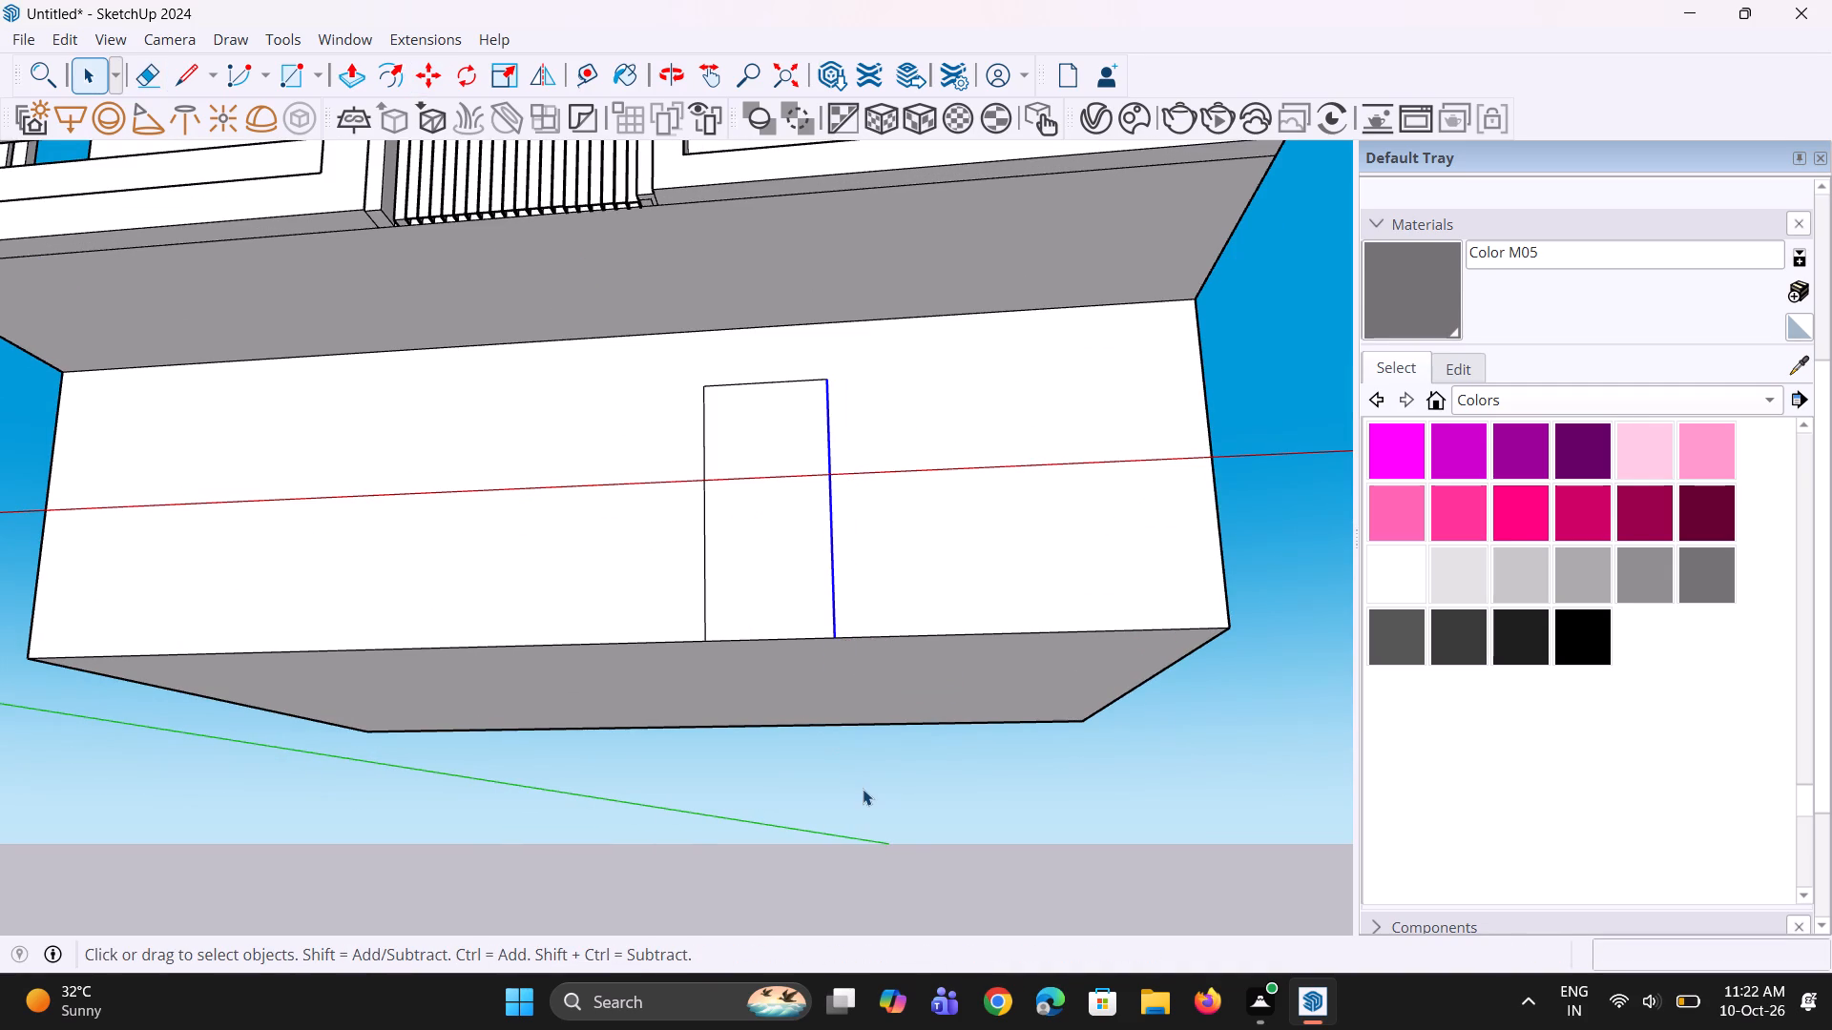